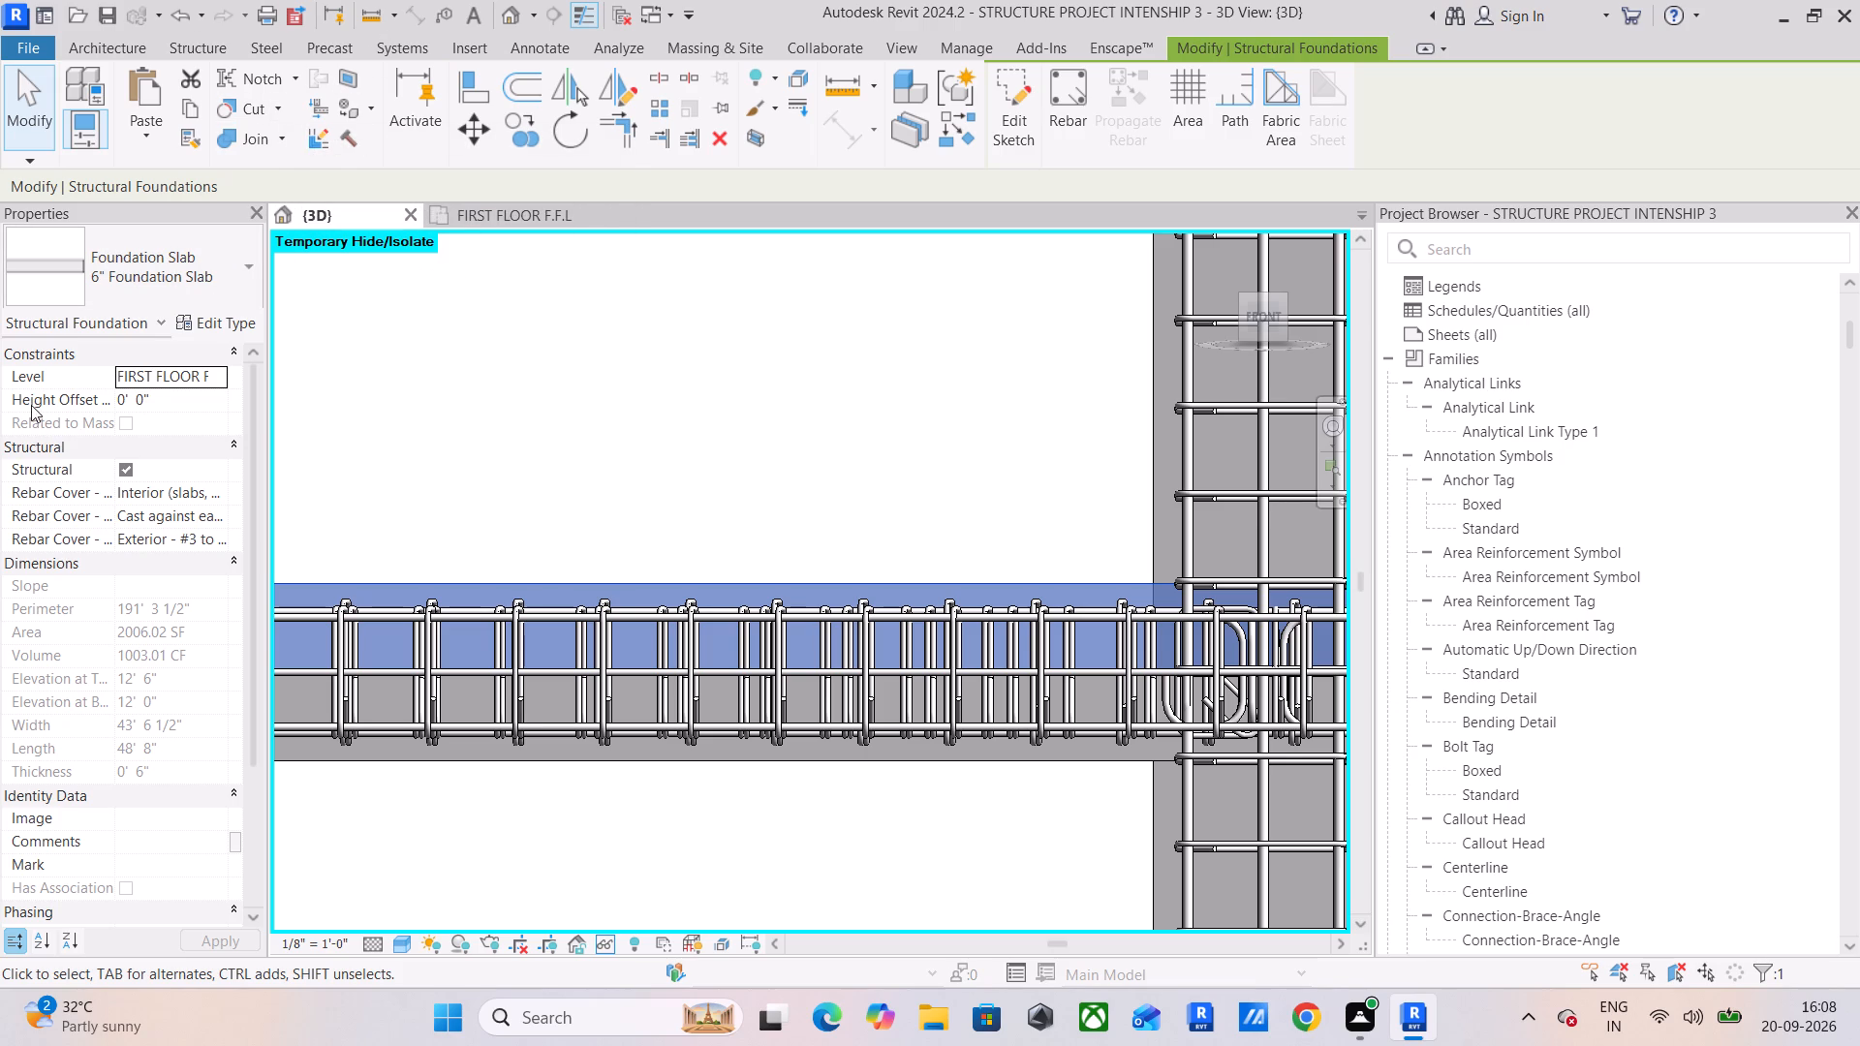
Isolate the 12 x 24 concrete beam between the two columns in the 3D view with a section box.
click(647, 384)
scroll(578, 398, down, 5)
middle_drag(572, 399, 818, 460)
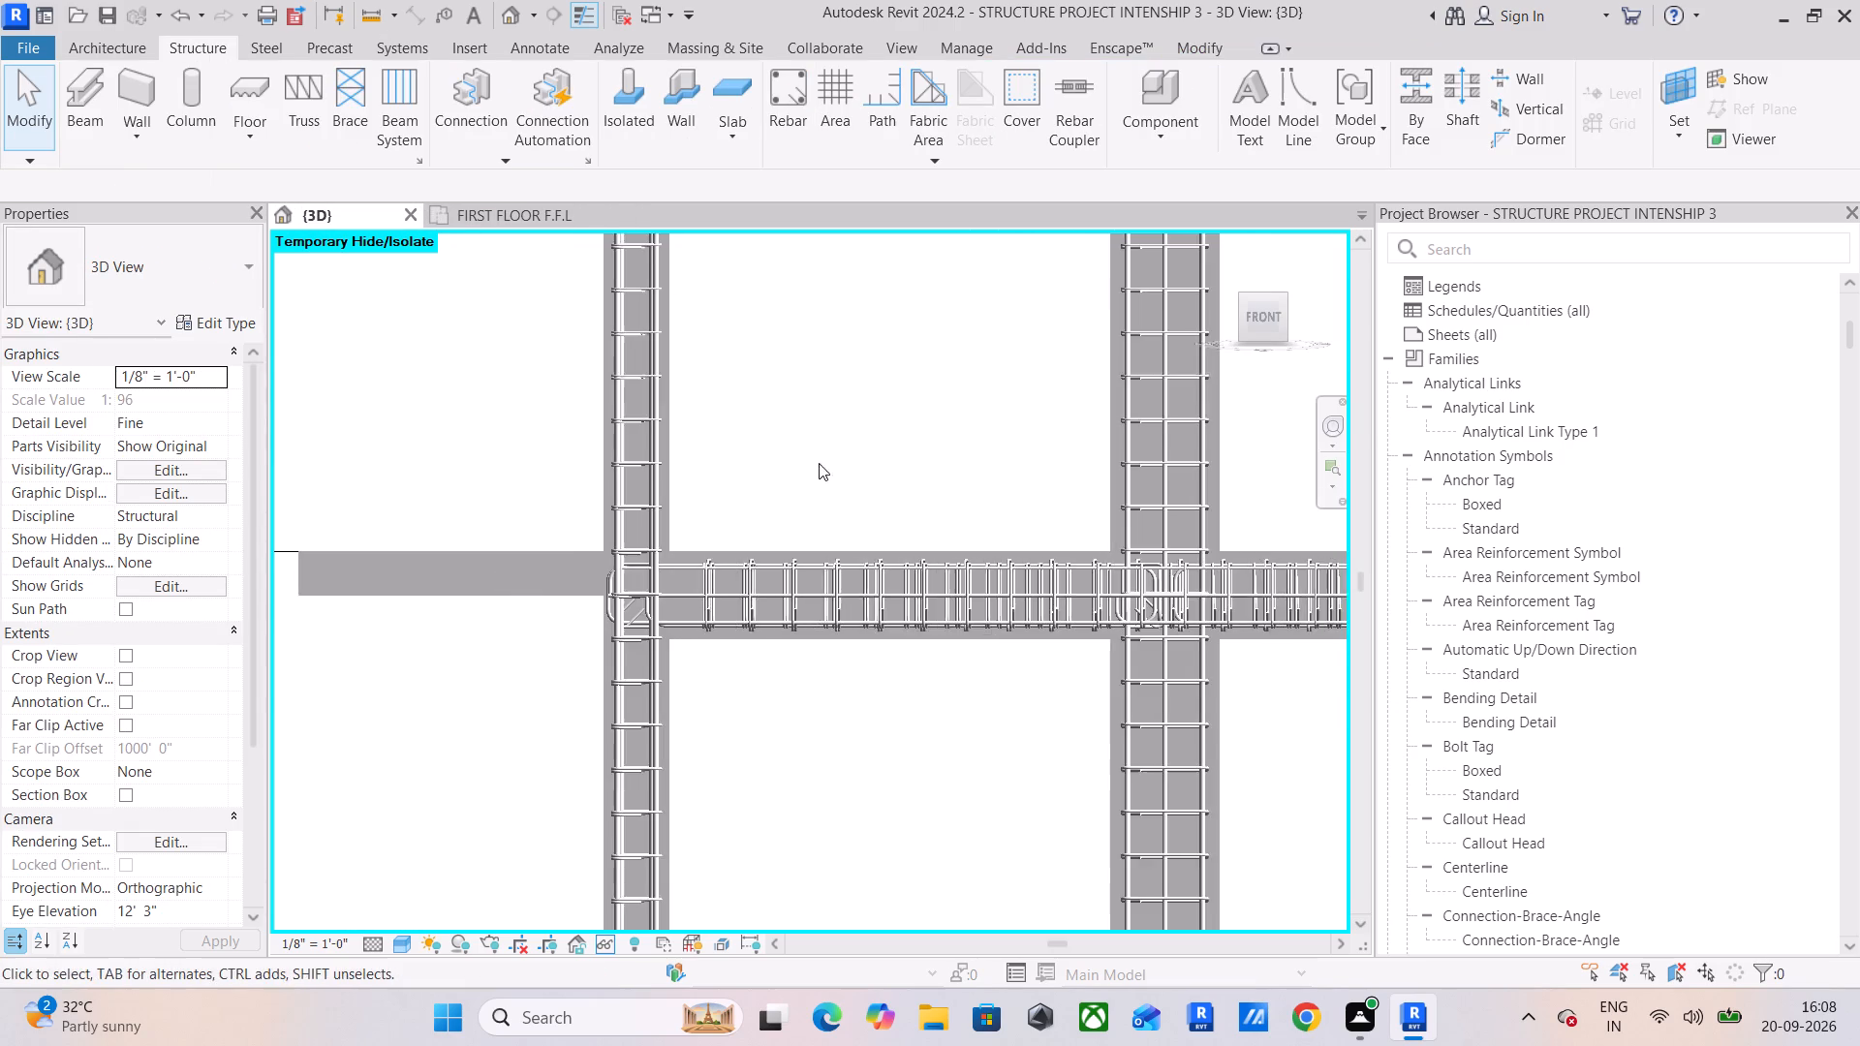
middle_drag(489, 559, 653, 560)
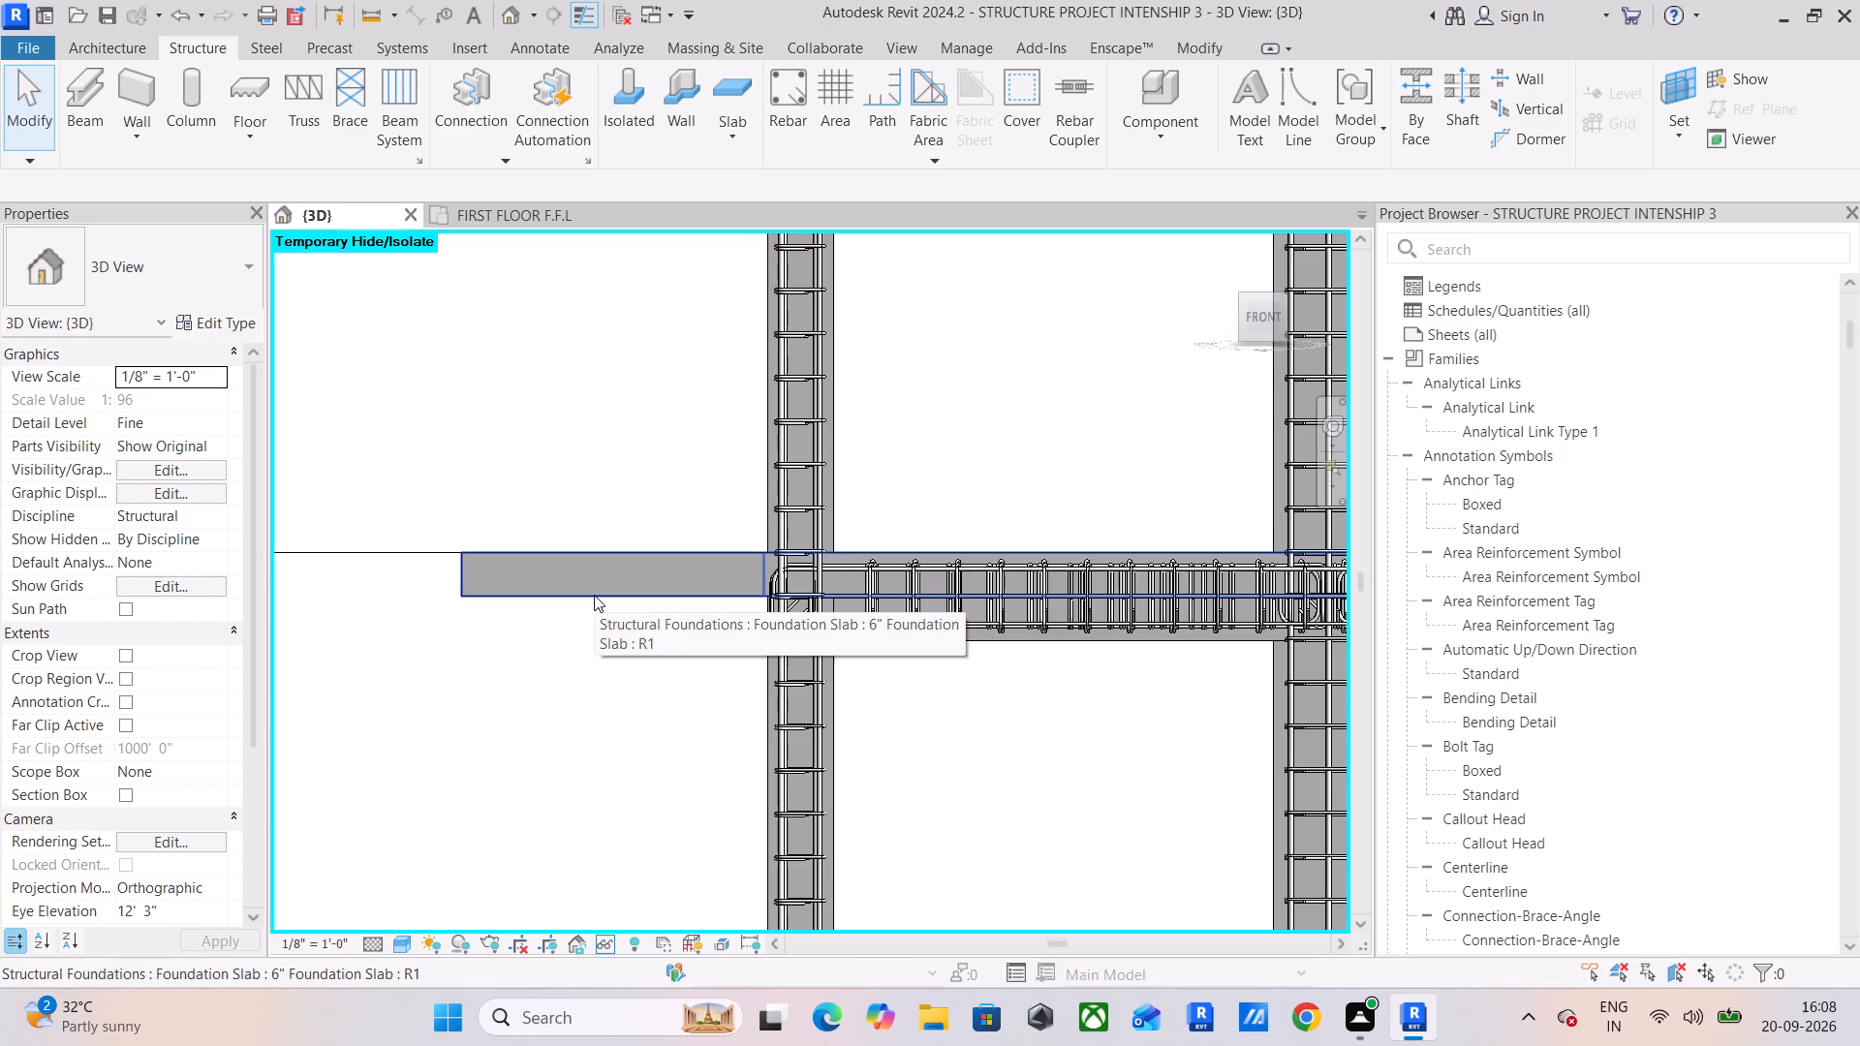
scroll(823, 582, up, 6)
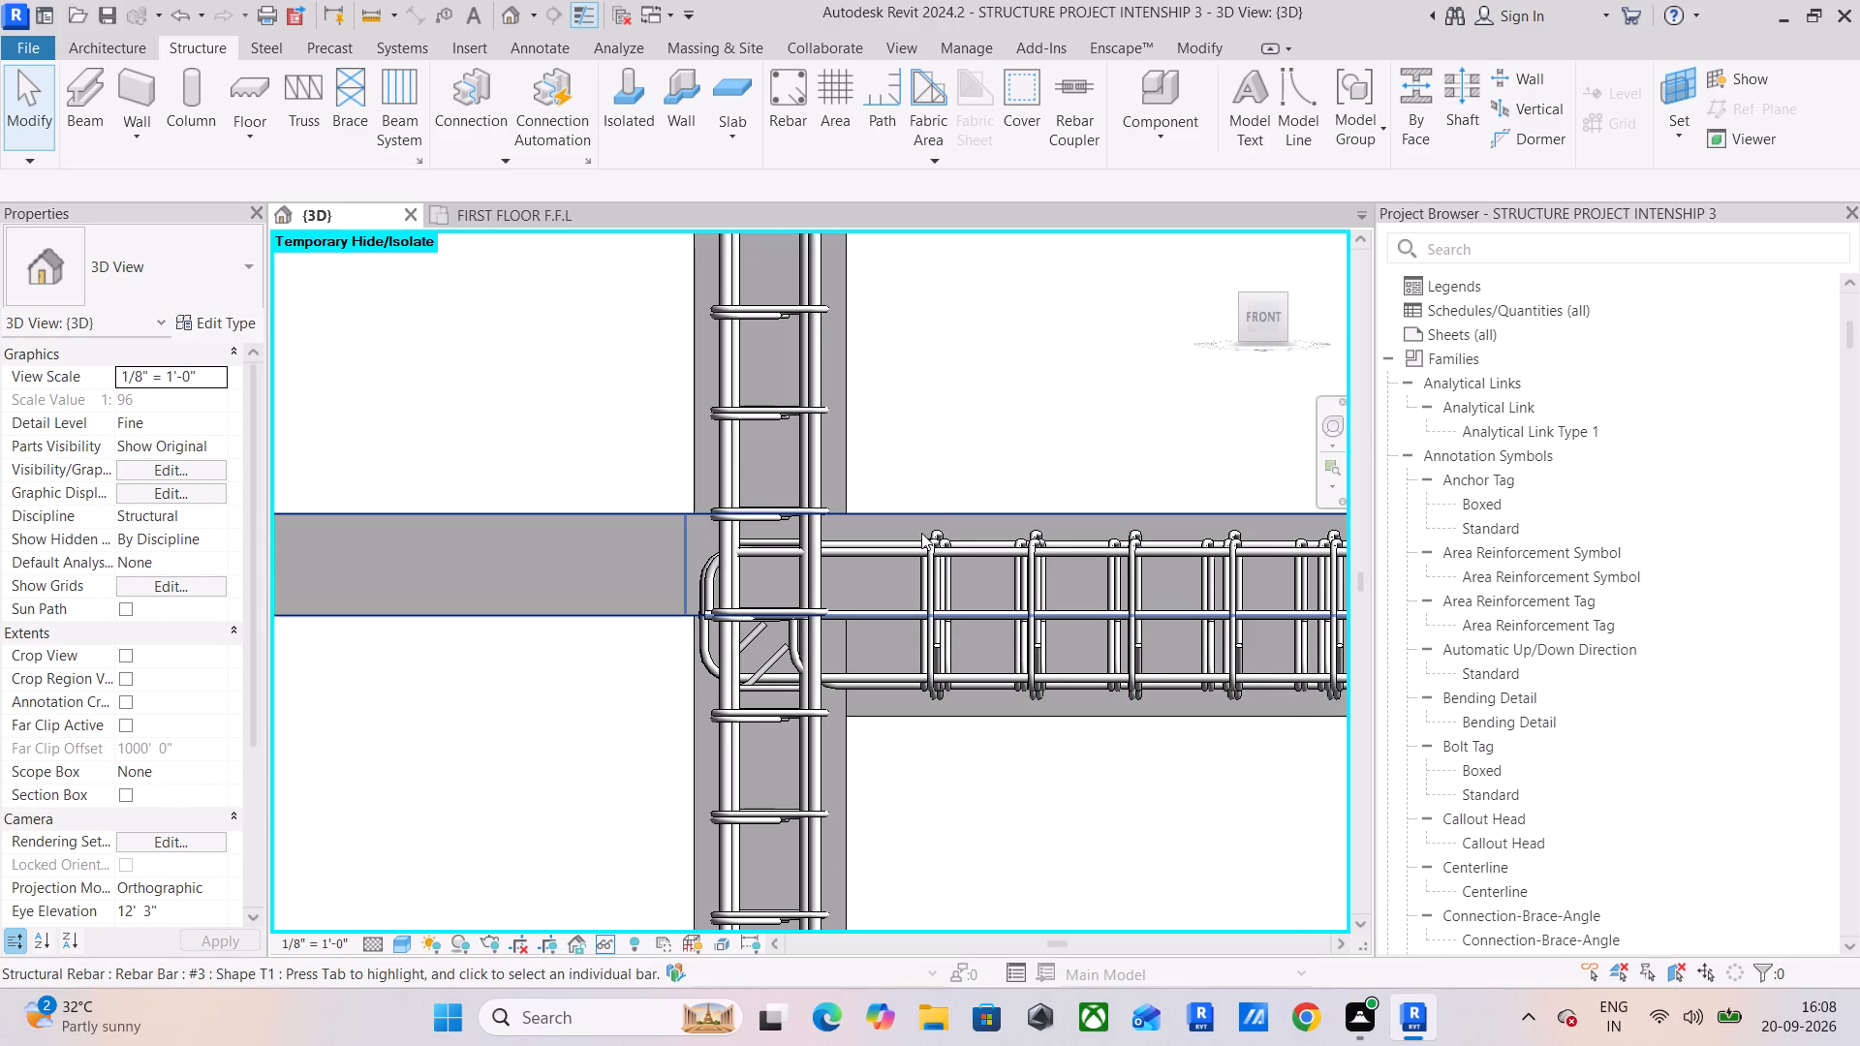
click(903, 705)
click(918, 710)
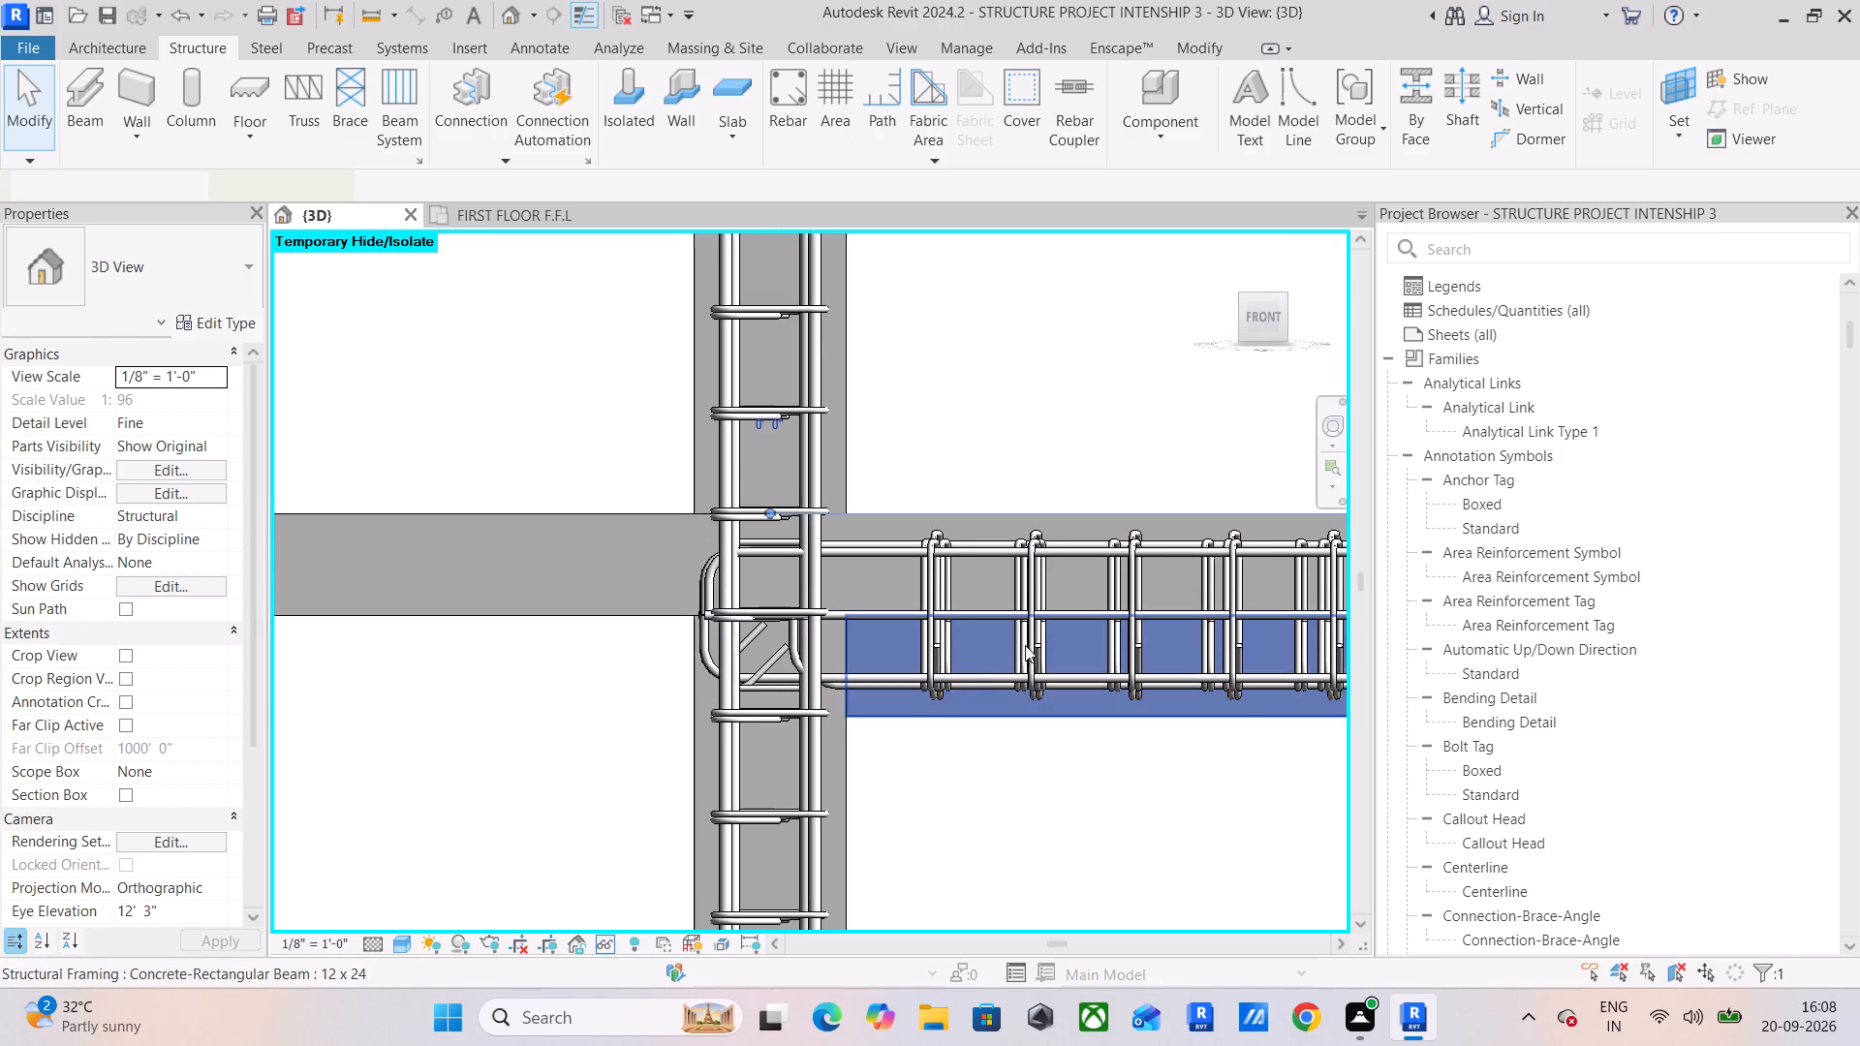
click(756, 138)
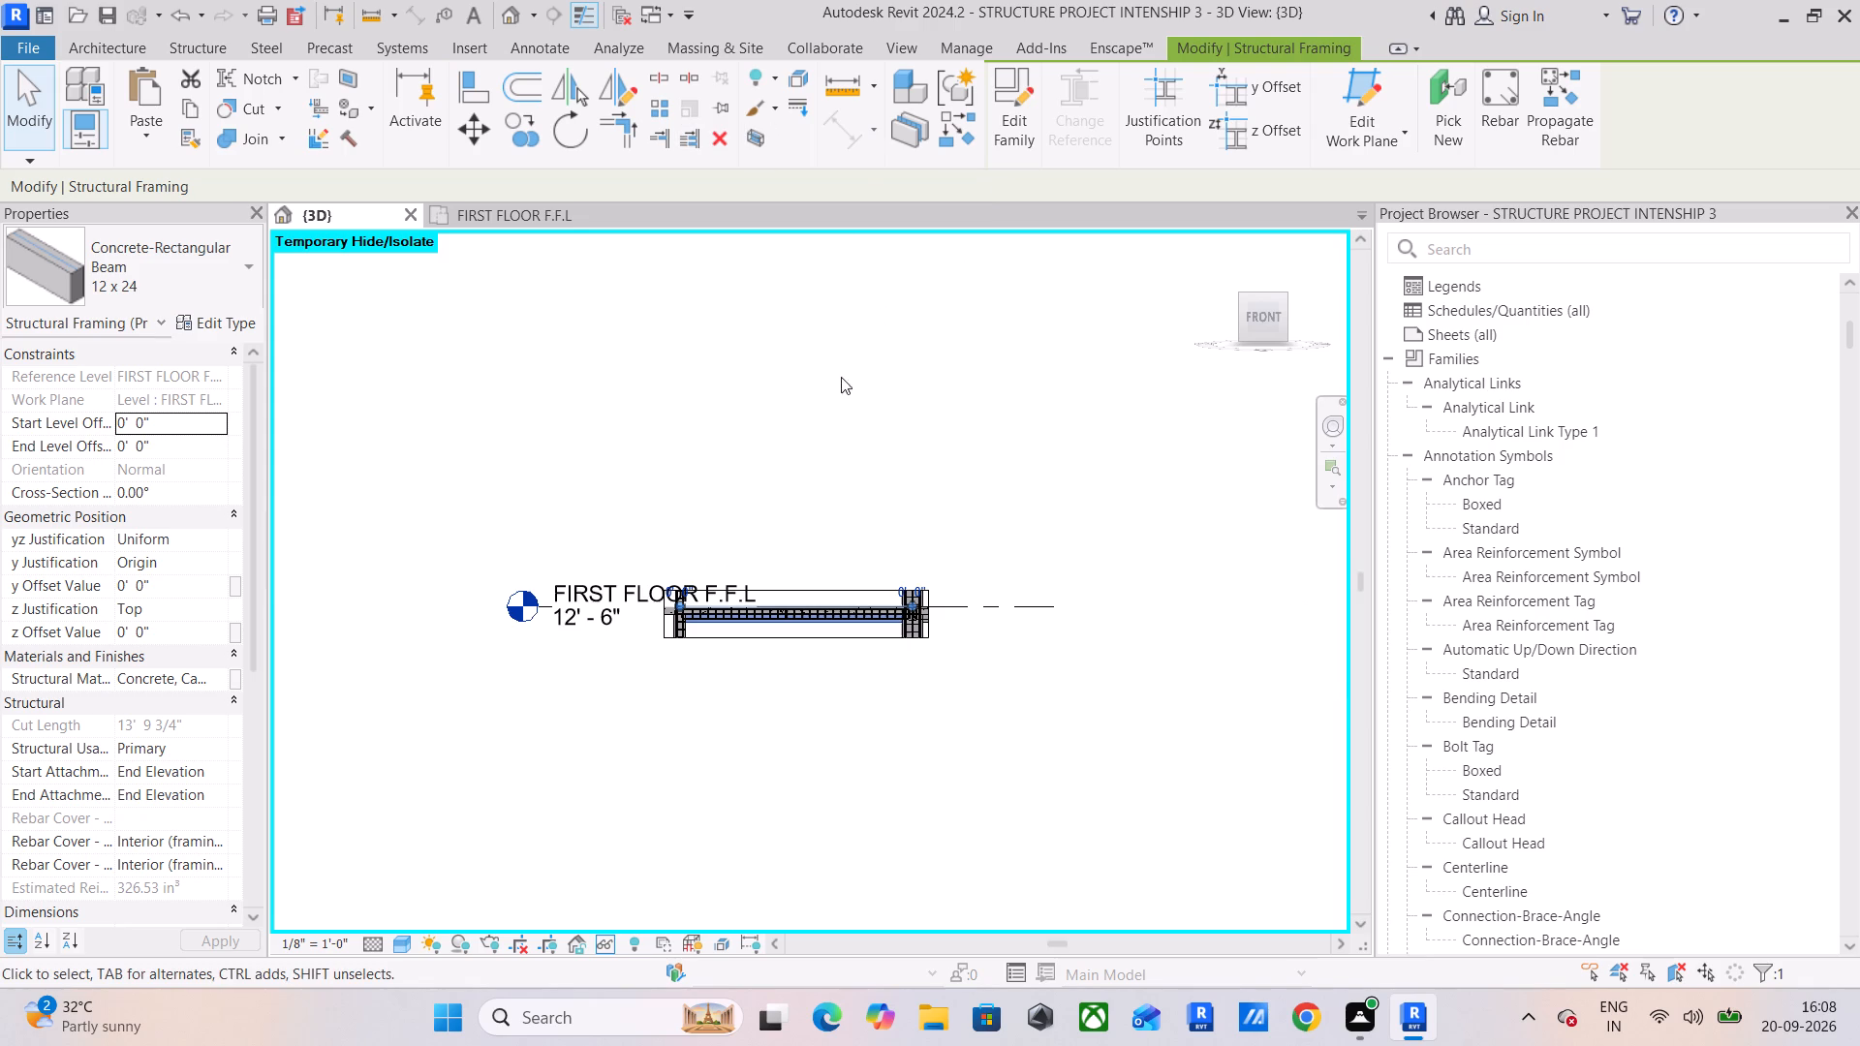
Widen the section box well past both ends of the beam line so the neighbouring spans are included.
scroll(935, 638, down, 3)
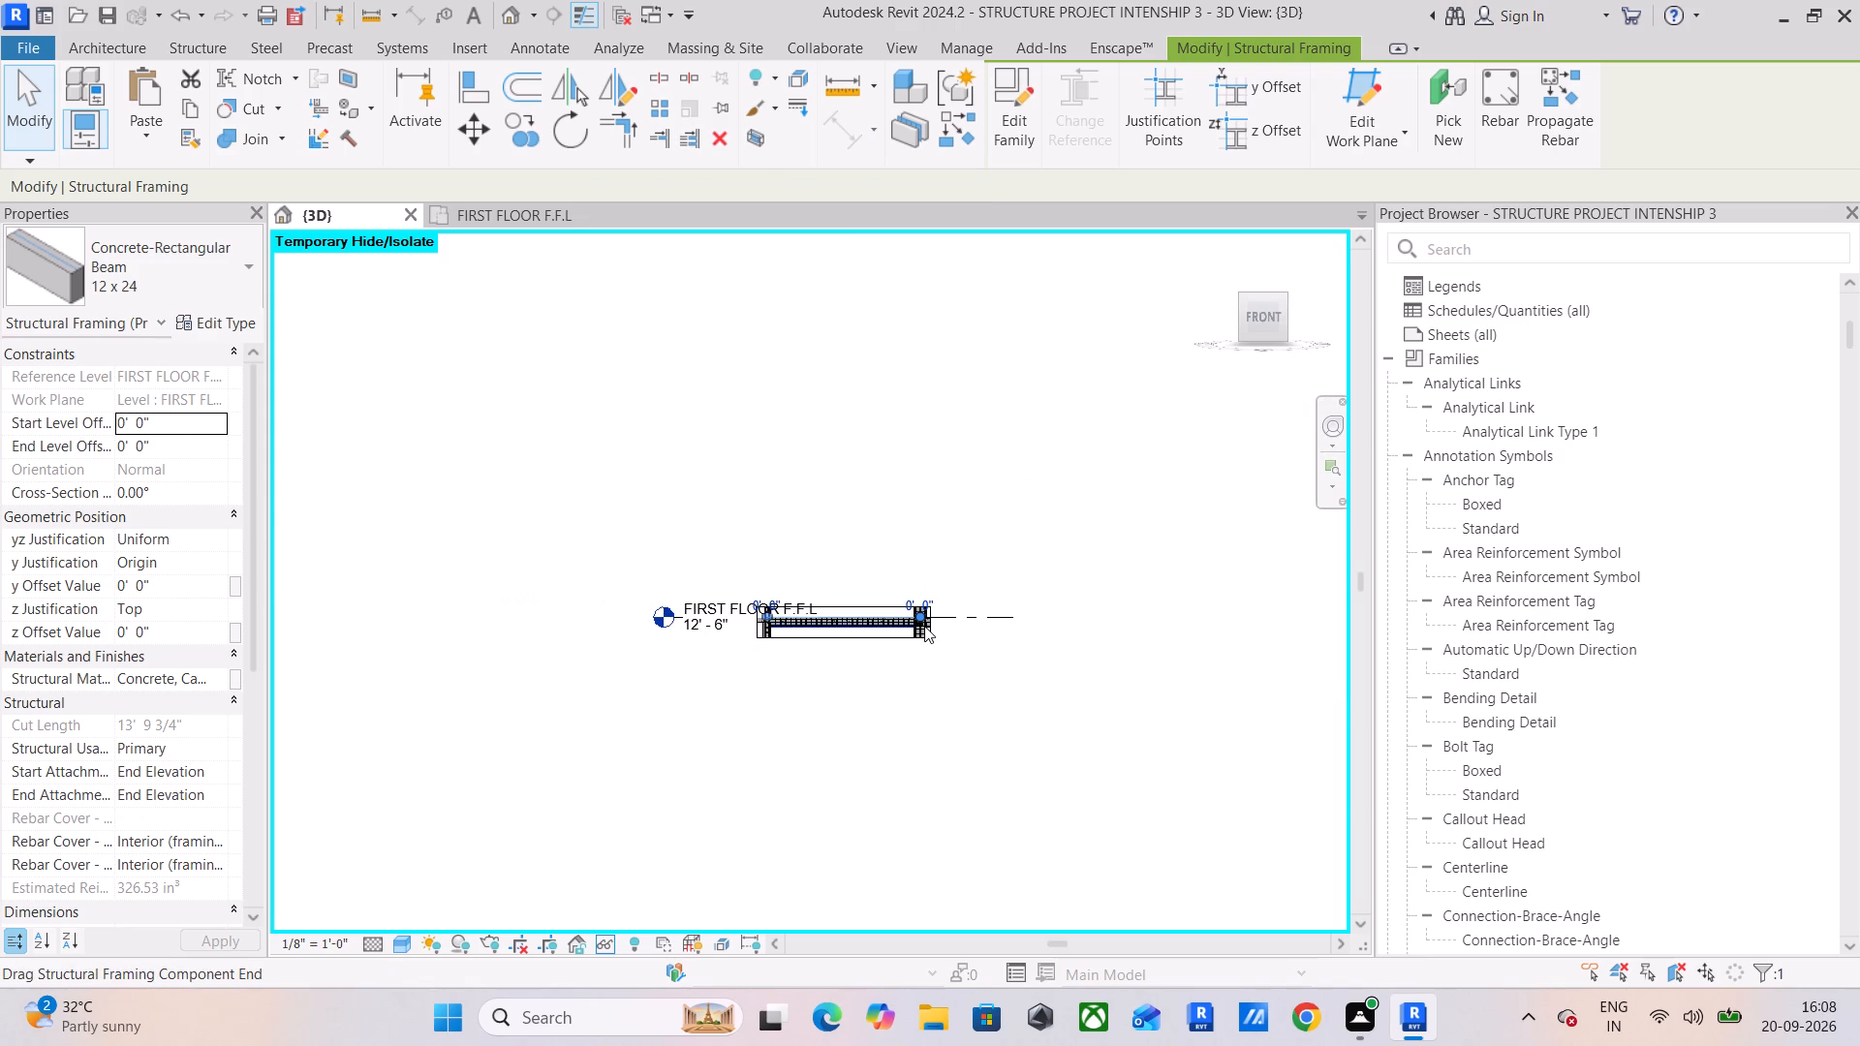
scroll(924, 625, up, 5)
click(805, 659)
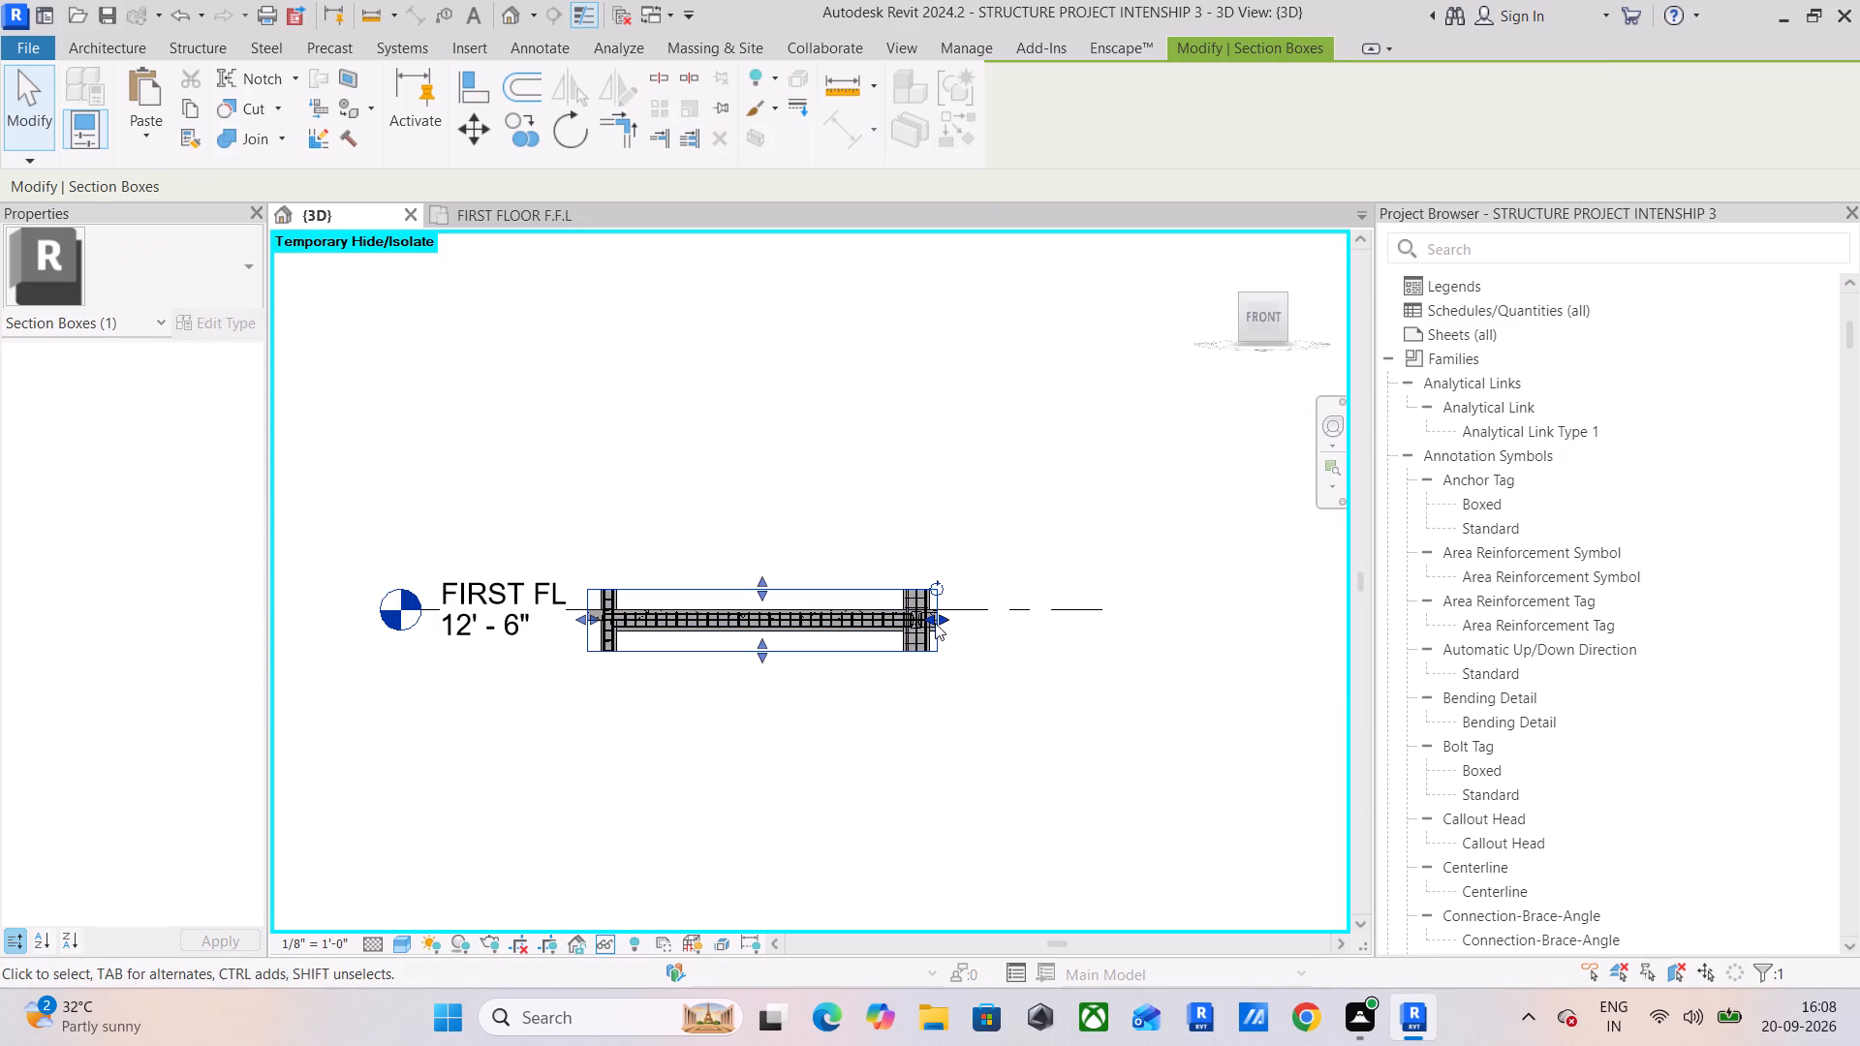
drag(938, 618, 1299, 612)
scroll(1259, 618, down, 6)
middle_drag(1229, 633, 1145, 666)
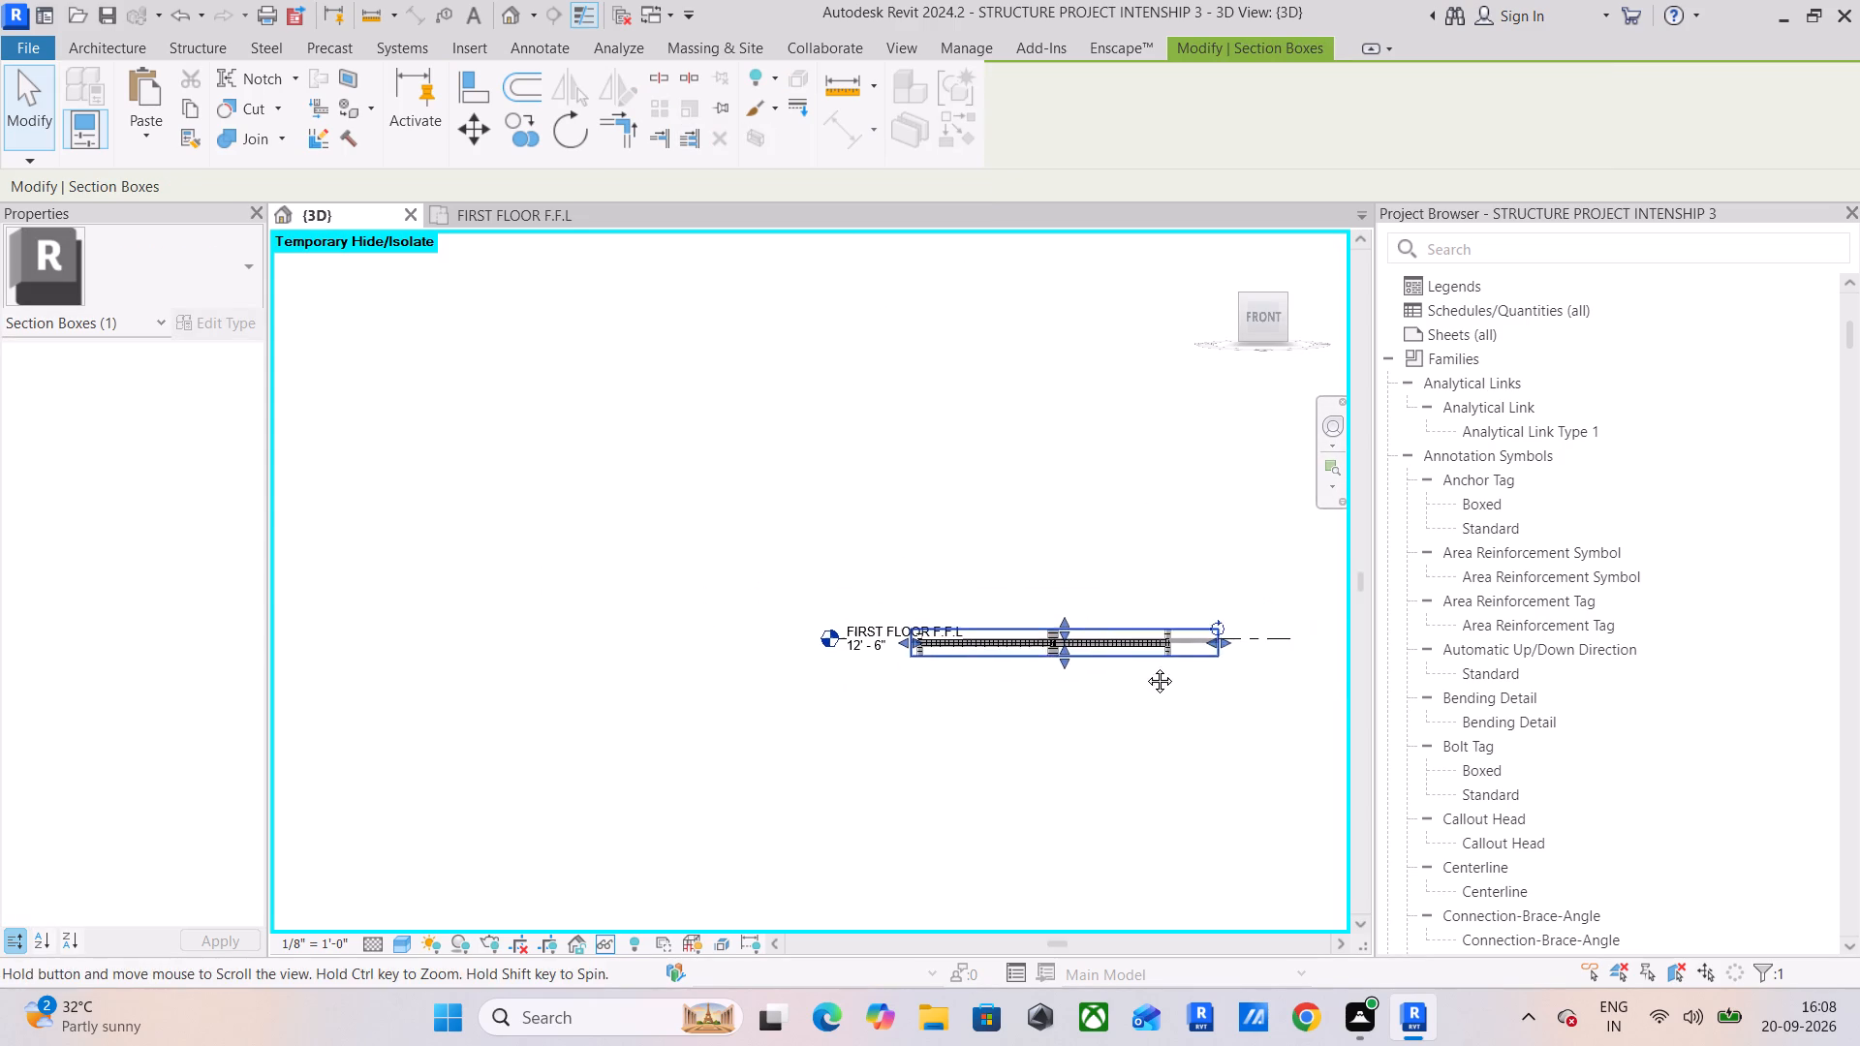
middle_drag(1145, 666, 1105, 675)
drag(1158, 661, 1287, 655)
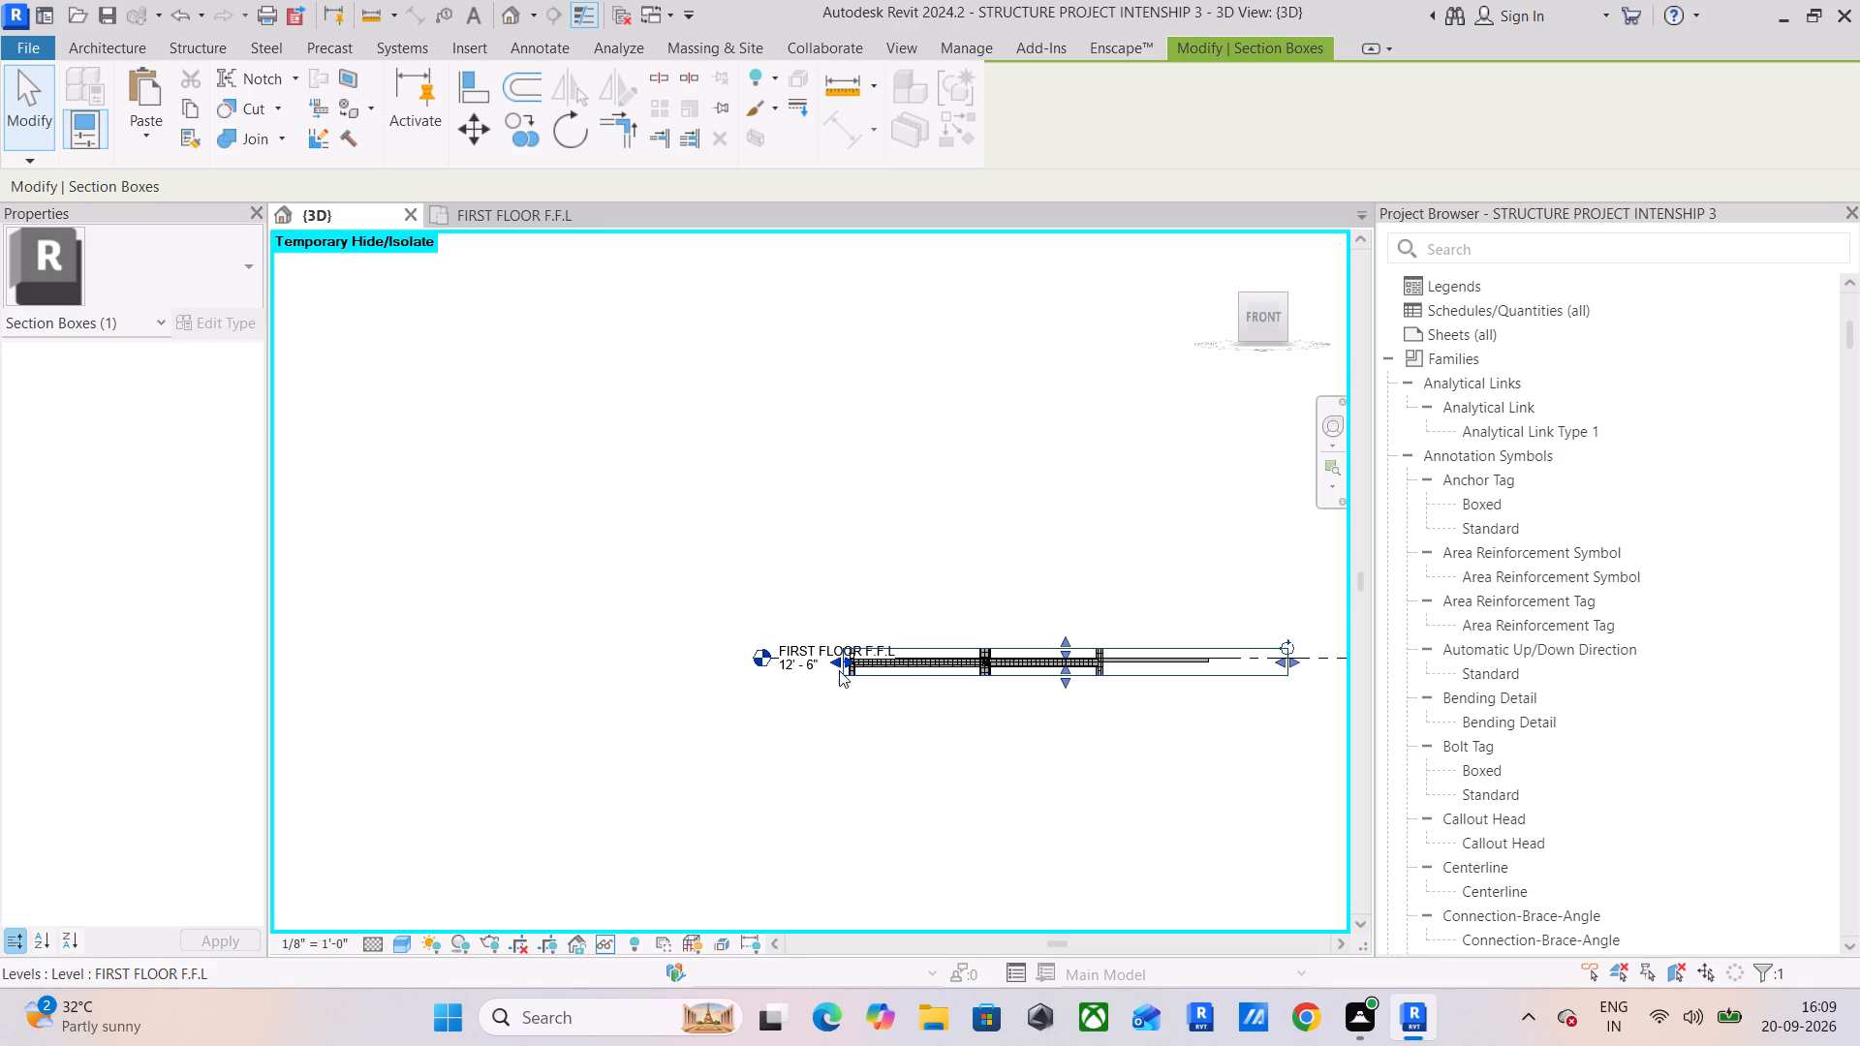
drag(832, 661, 447, 644)
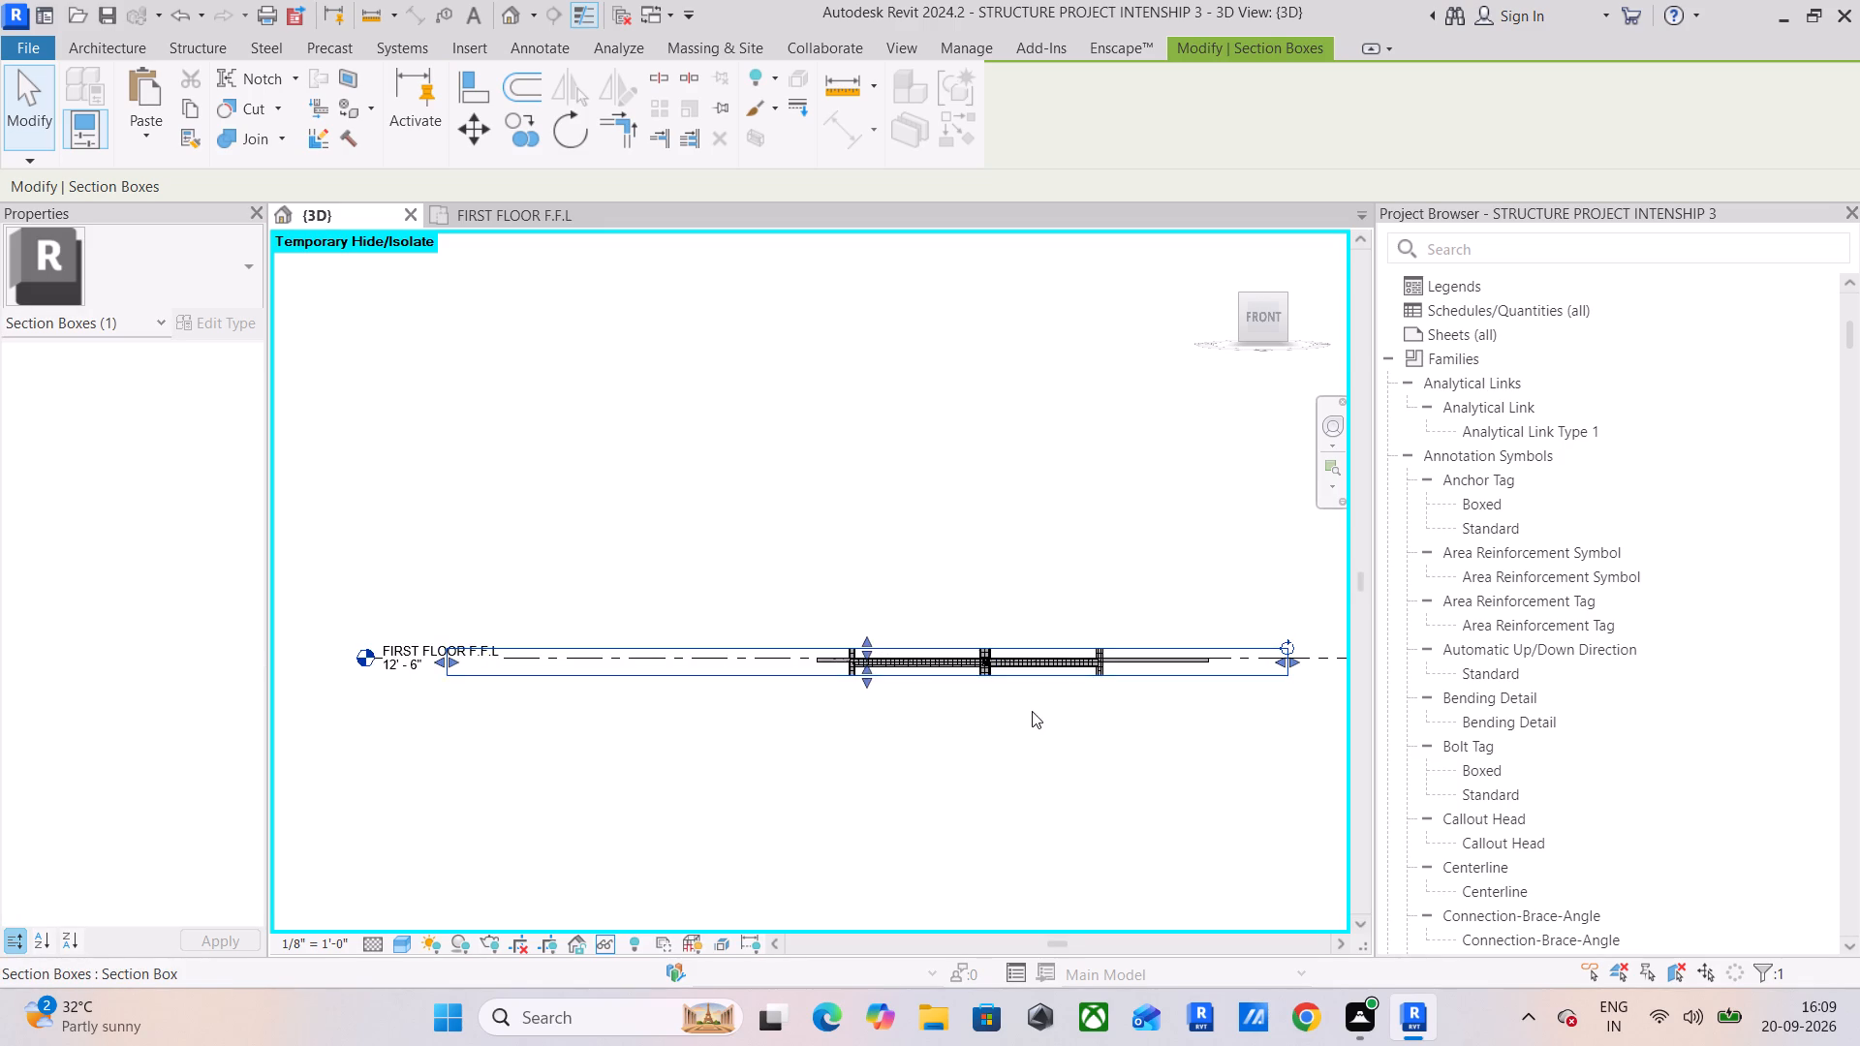
Extend the hooked end of the first bottom #4 bar across the left column to its outer bars.
scroll(901, 663, up, 12)
scroll(780, 677, up, 6)
scroll(828, 577, up, 6)
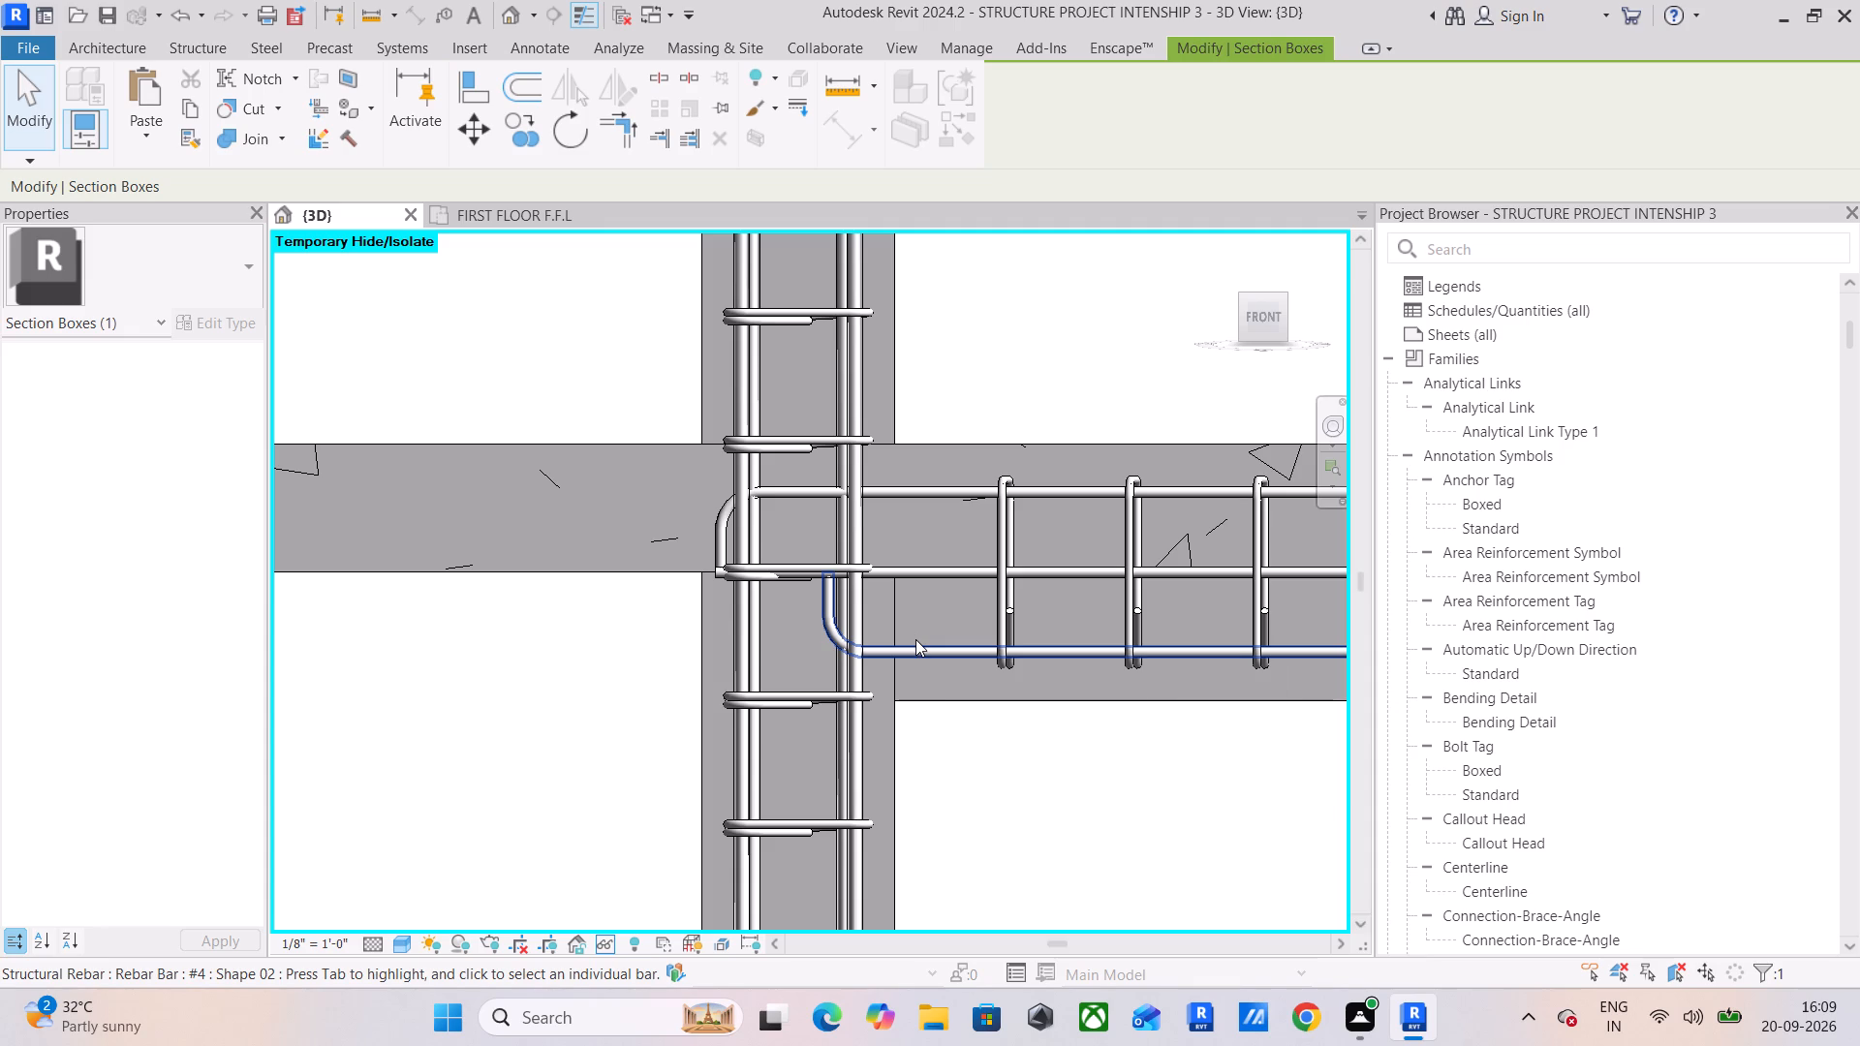
click(824, 609)
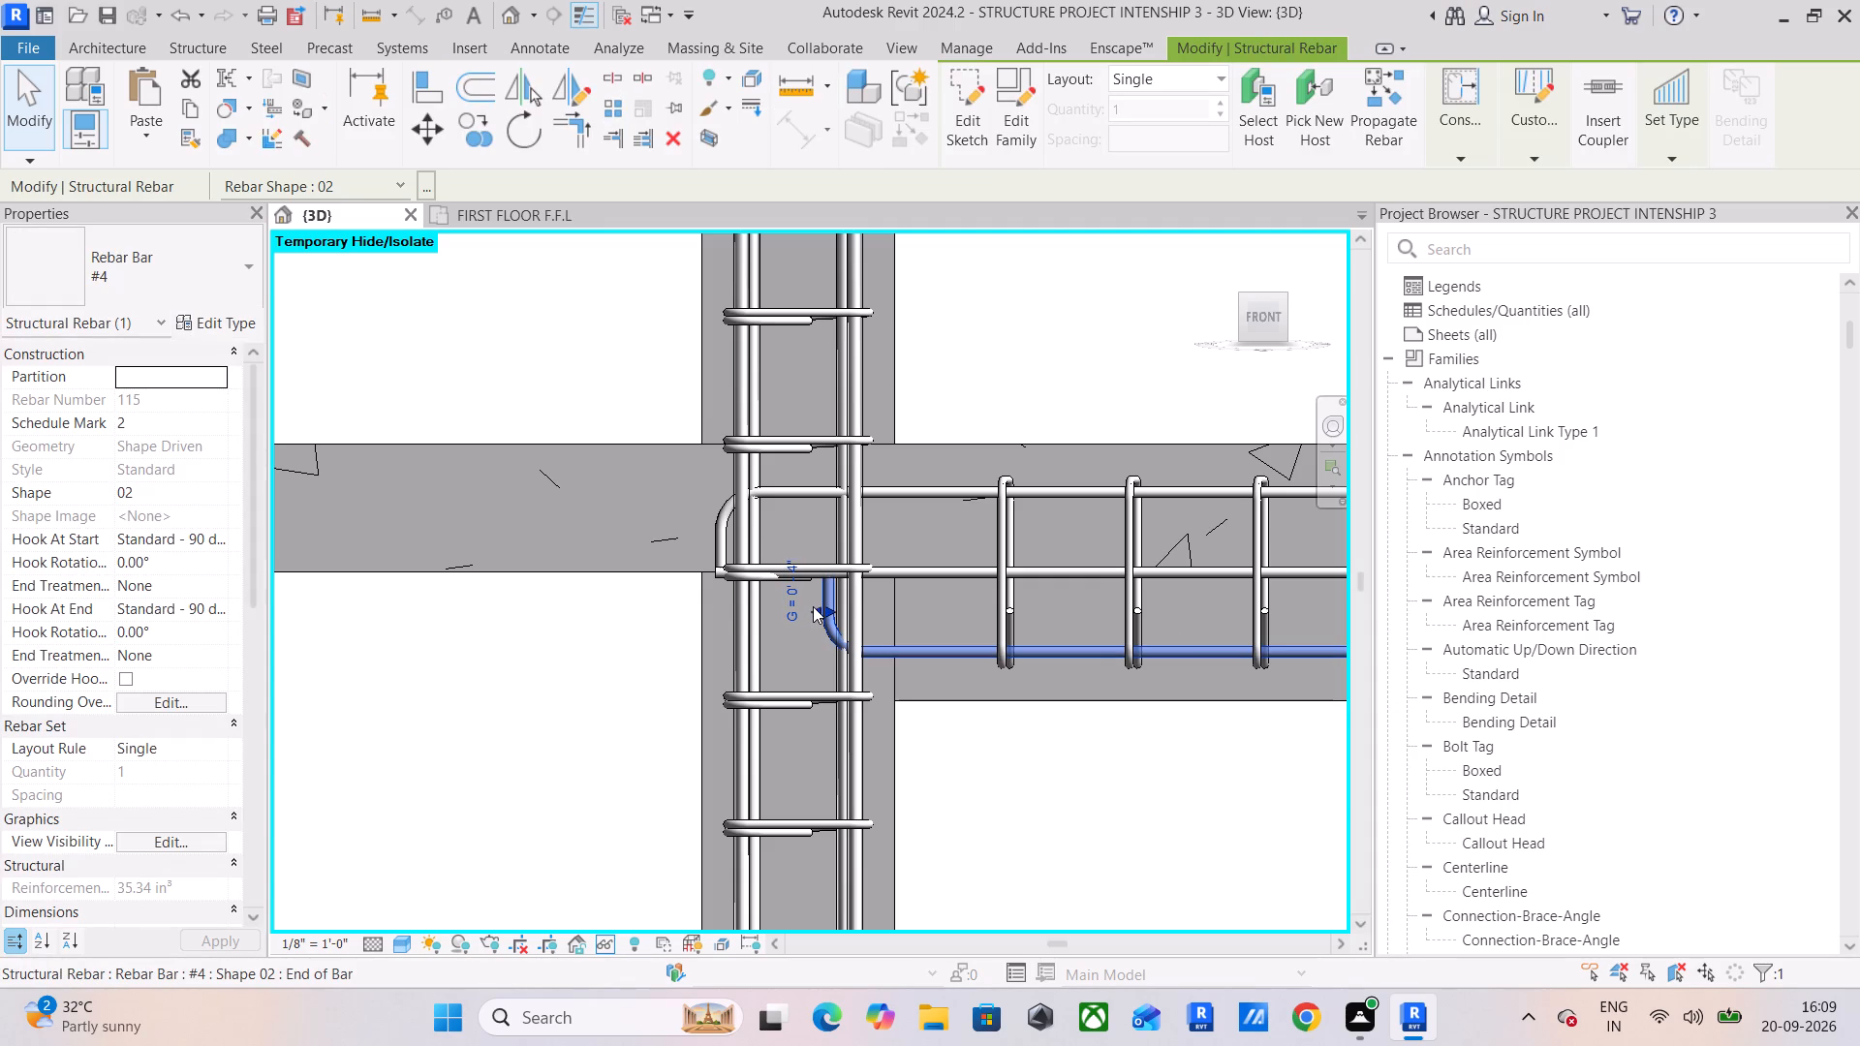
drag(817, 611, 812, 613)
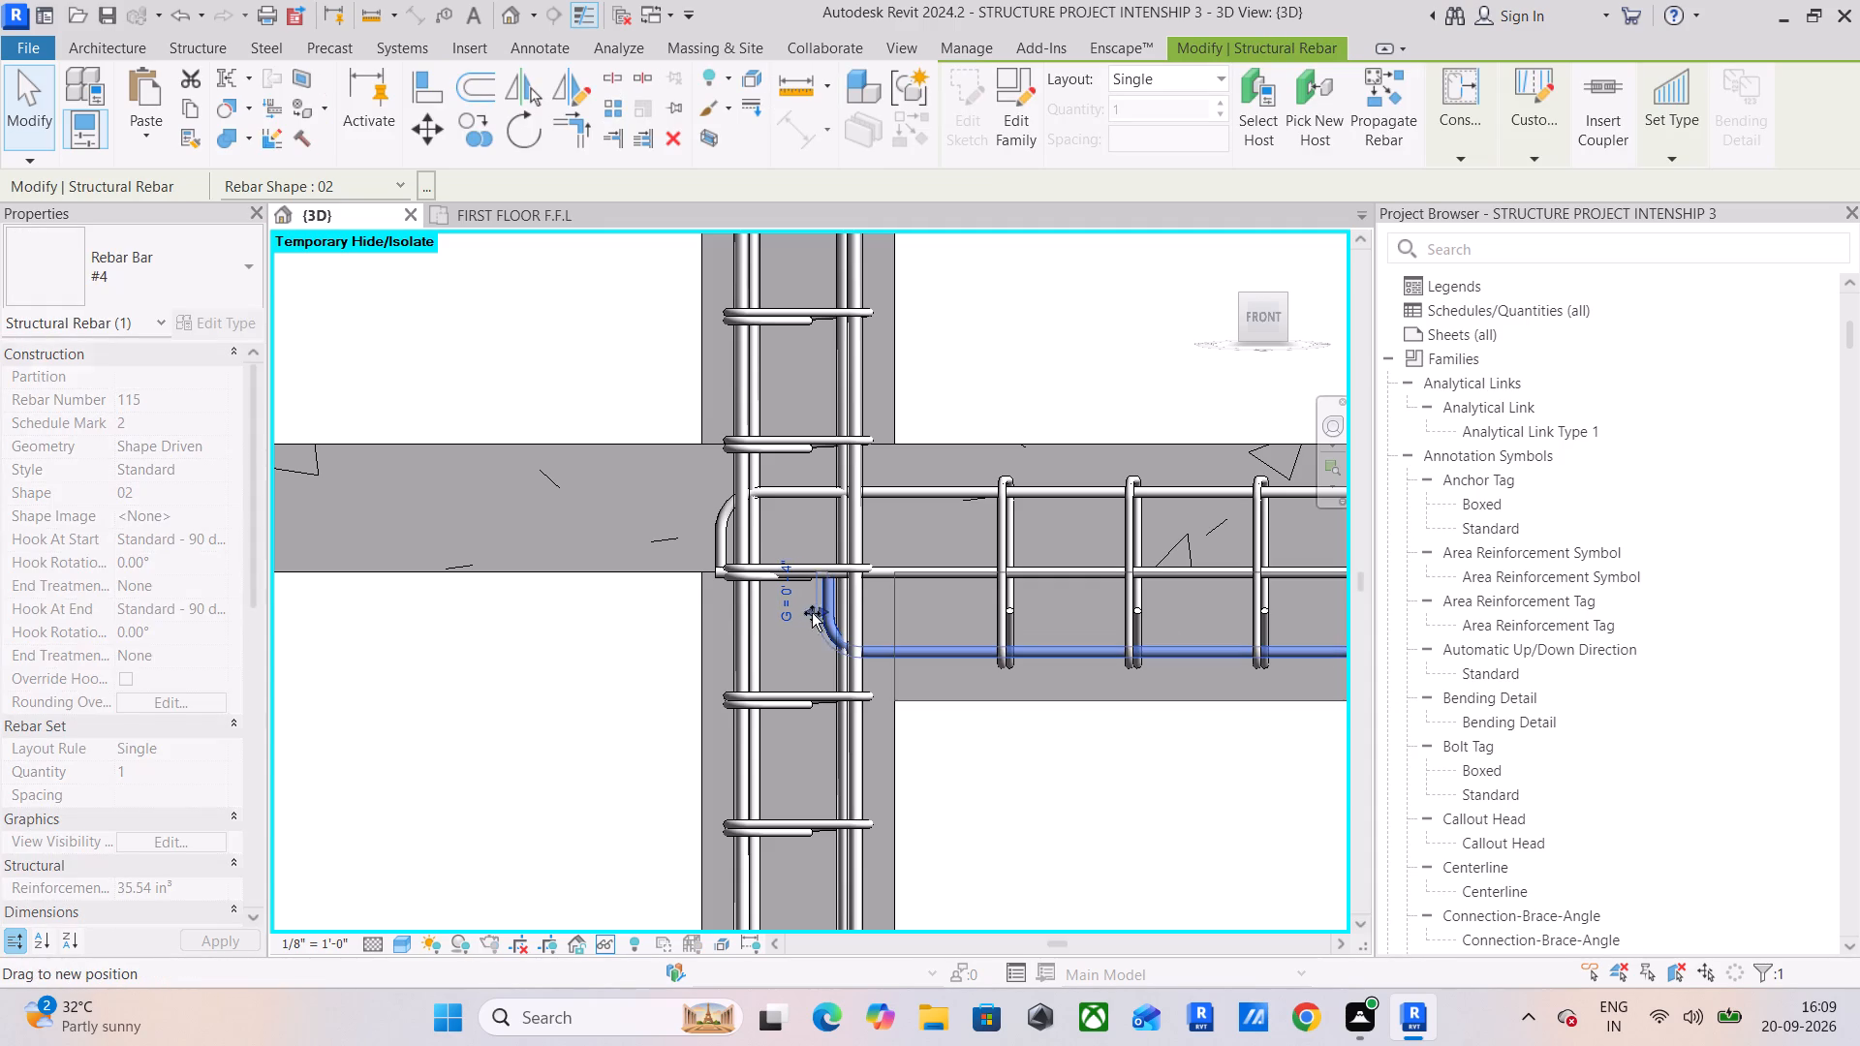
drag(812, 613, 719, 632)
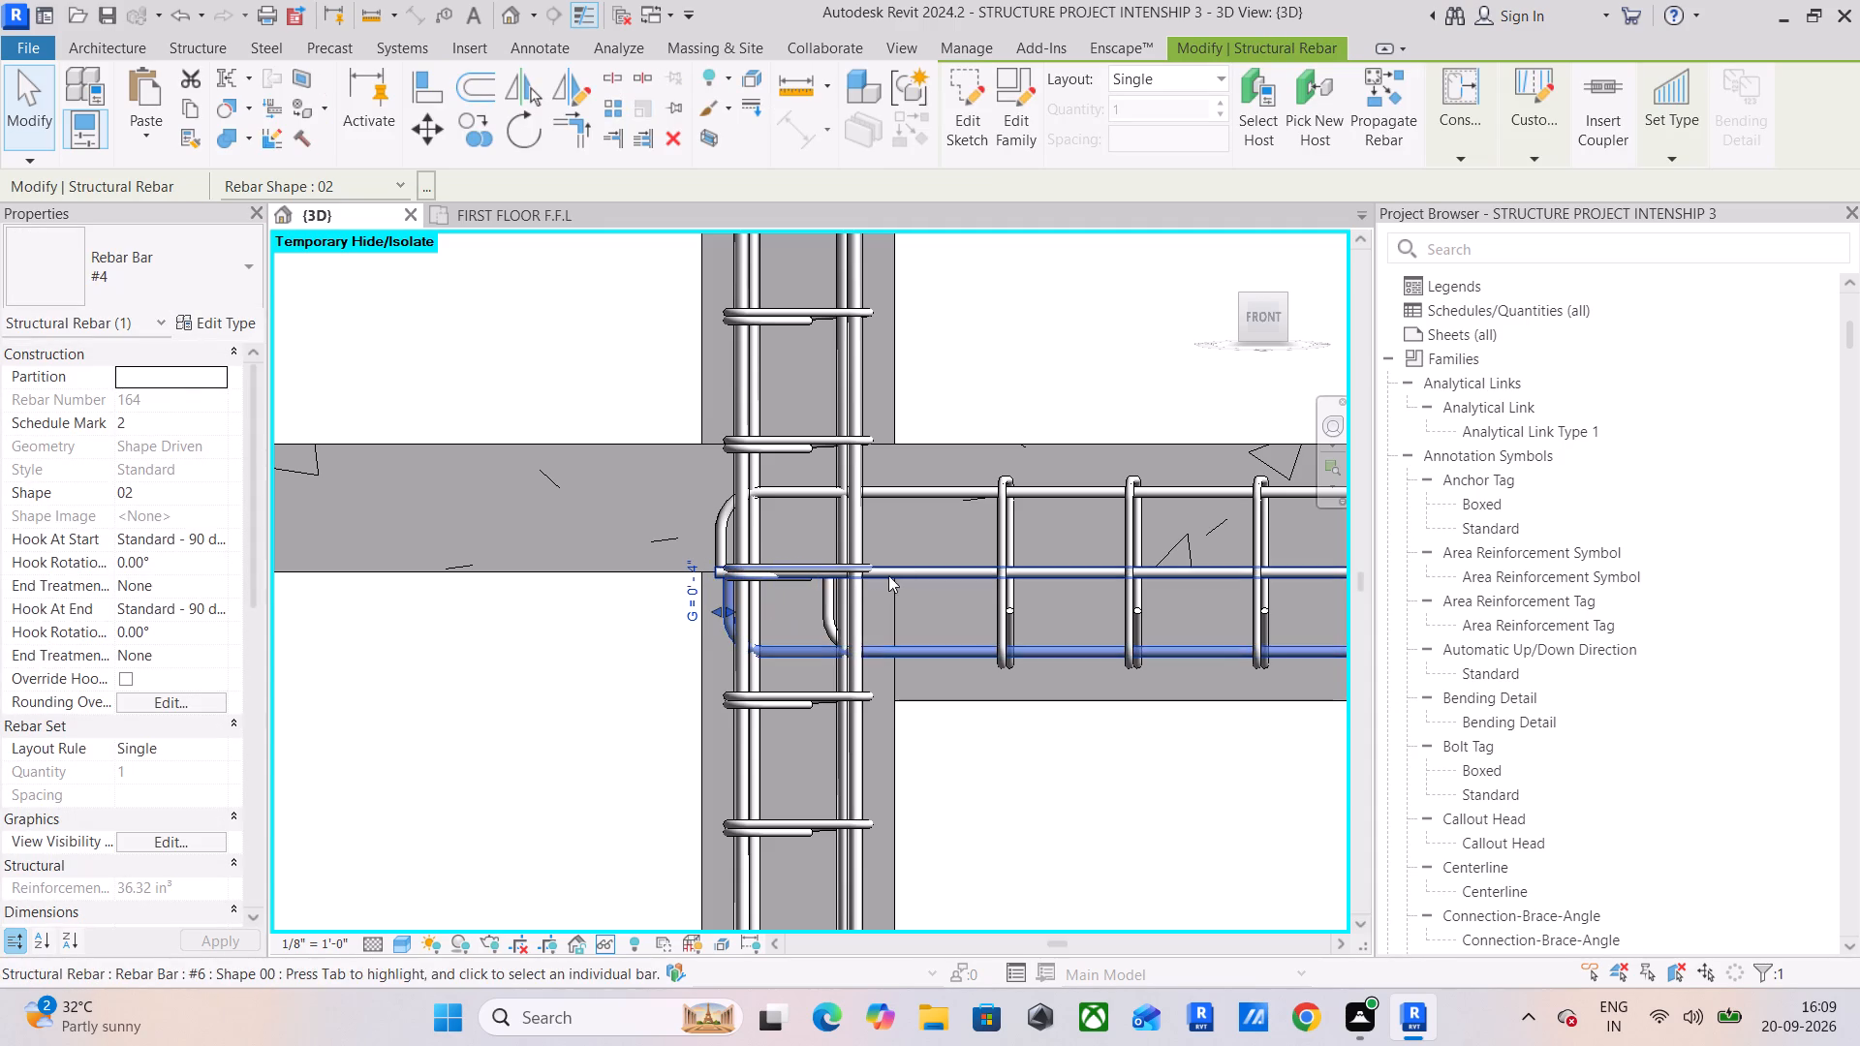
Pull the hooked ends of the two top #4 bars inward to line up with the left column's tie edge.
scroll(666, 545, up, 5)
click(784, 511)
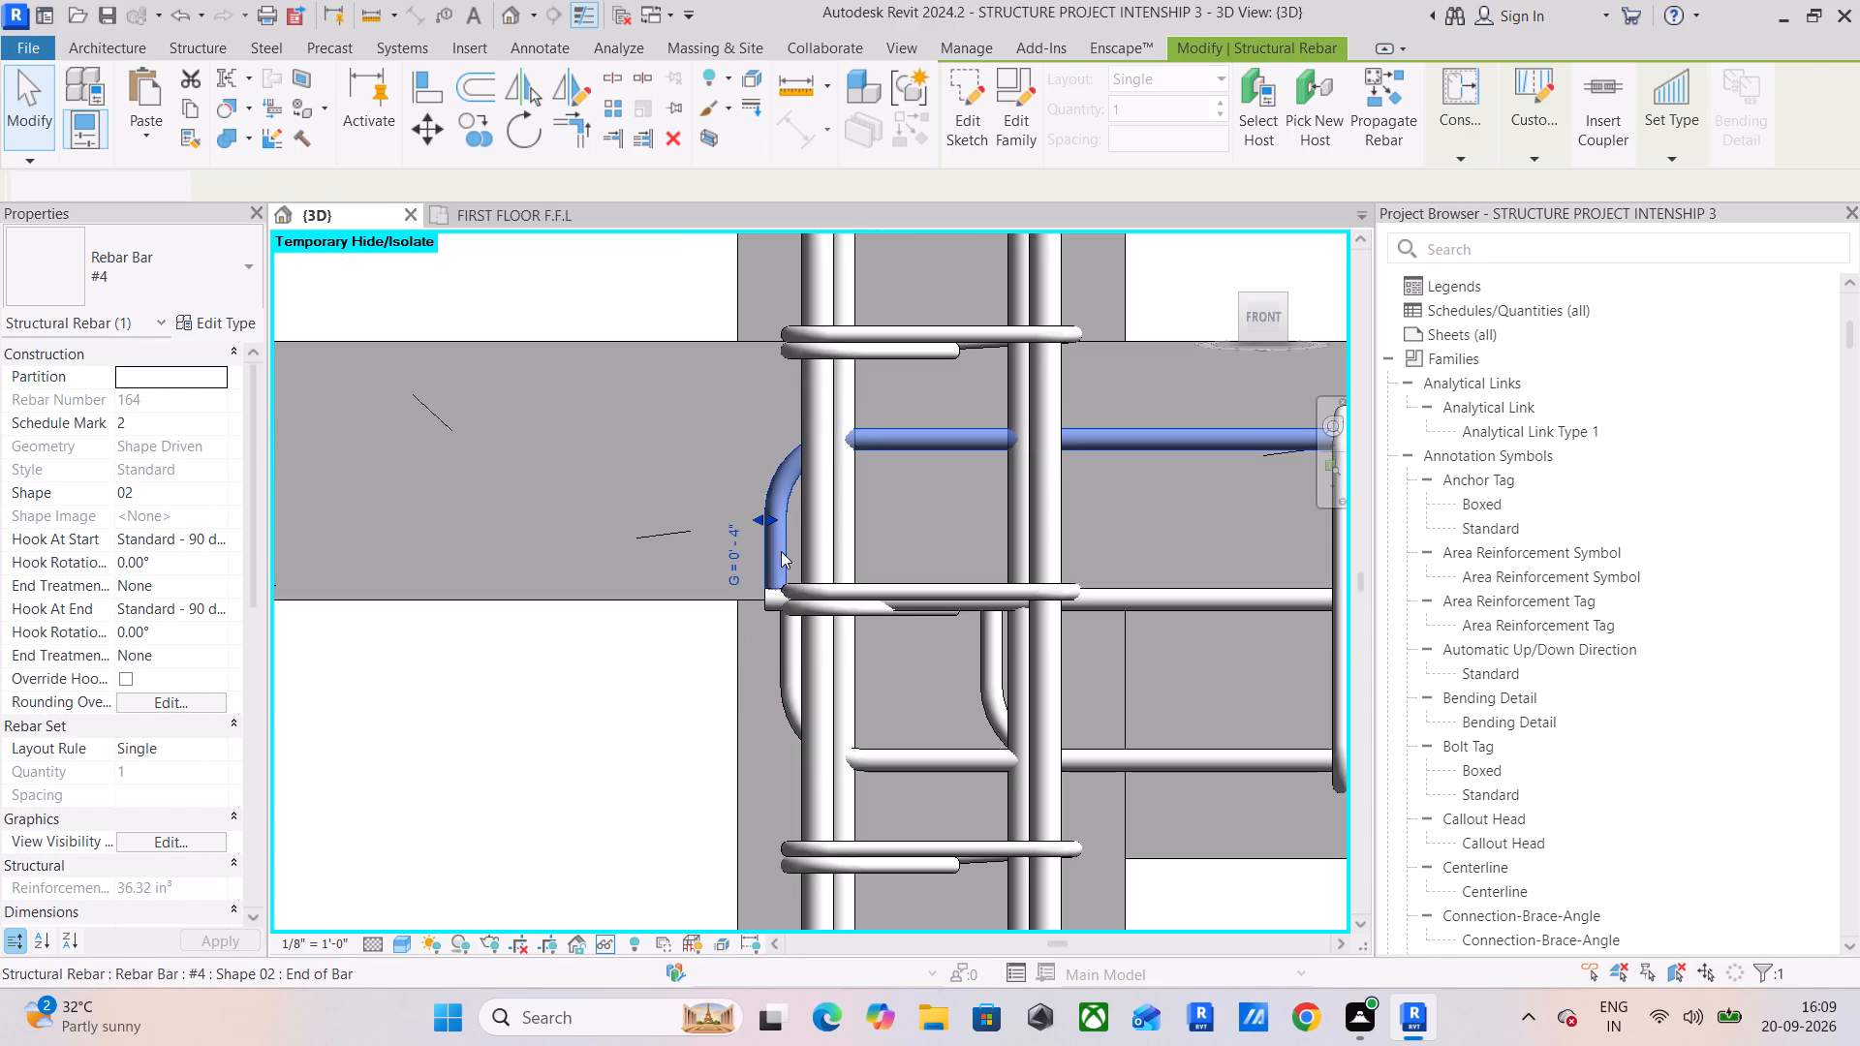
drag(773, 519, 787, 516)
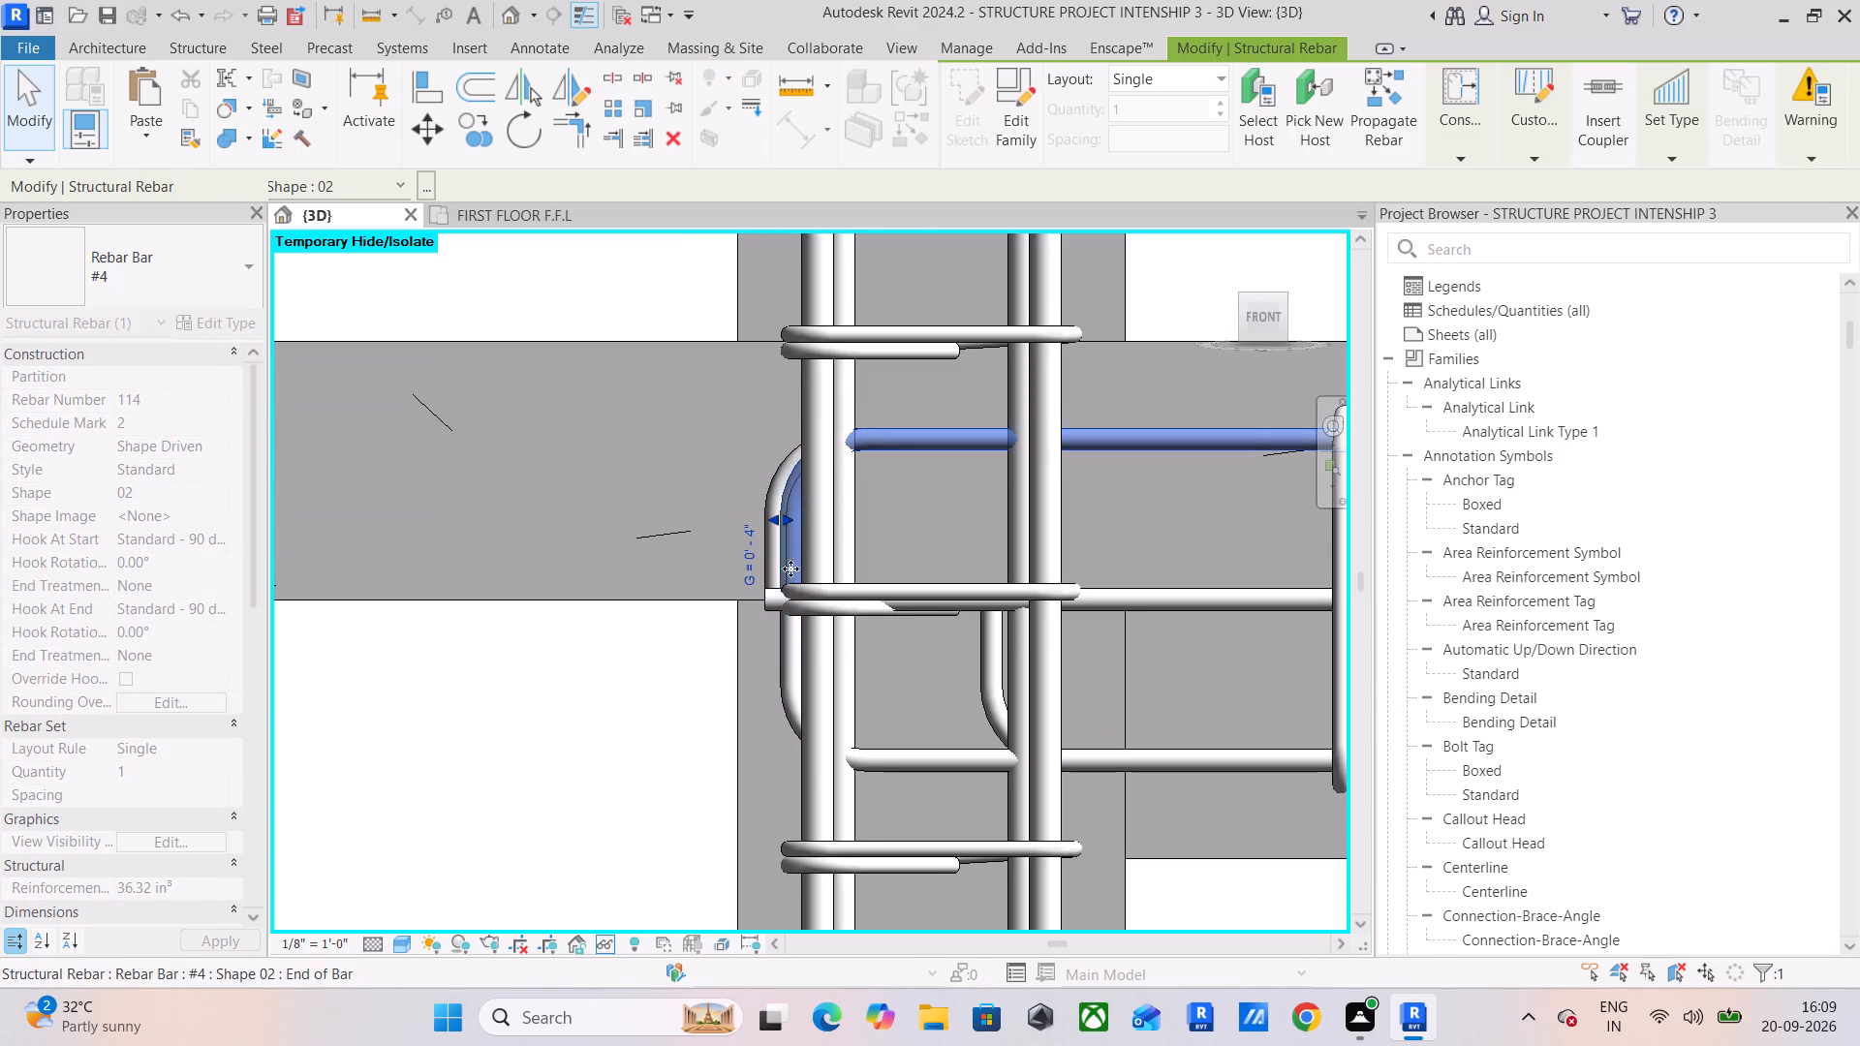
scroll(752, 545, up, 4)
click(770, 562)
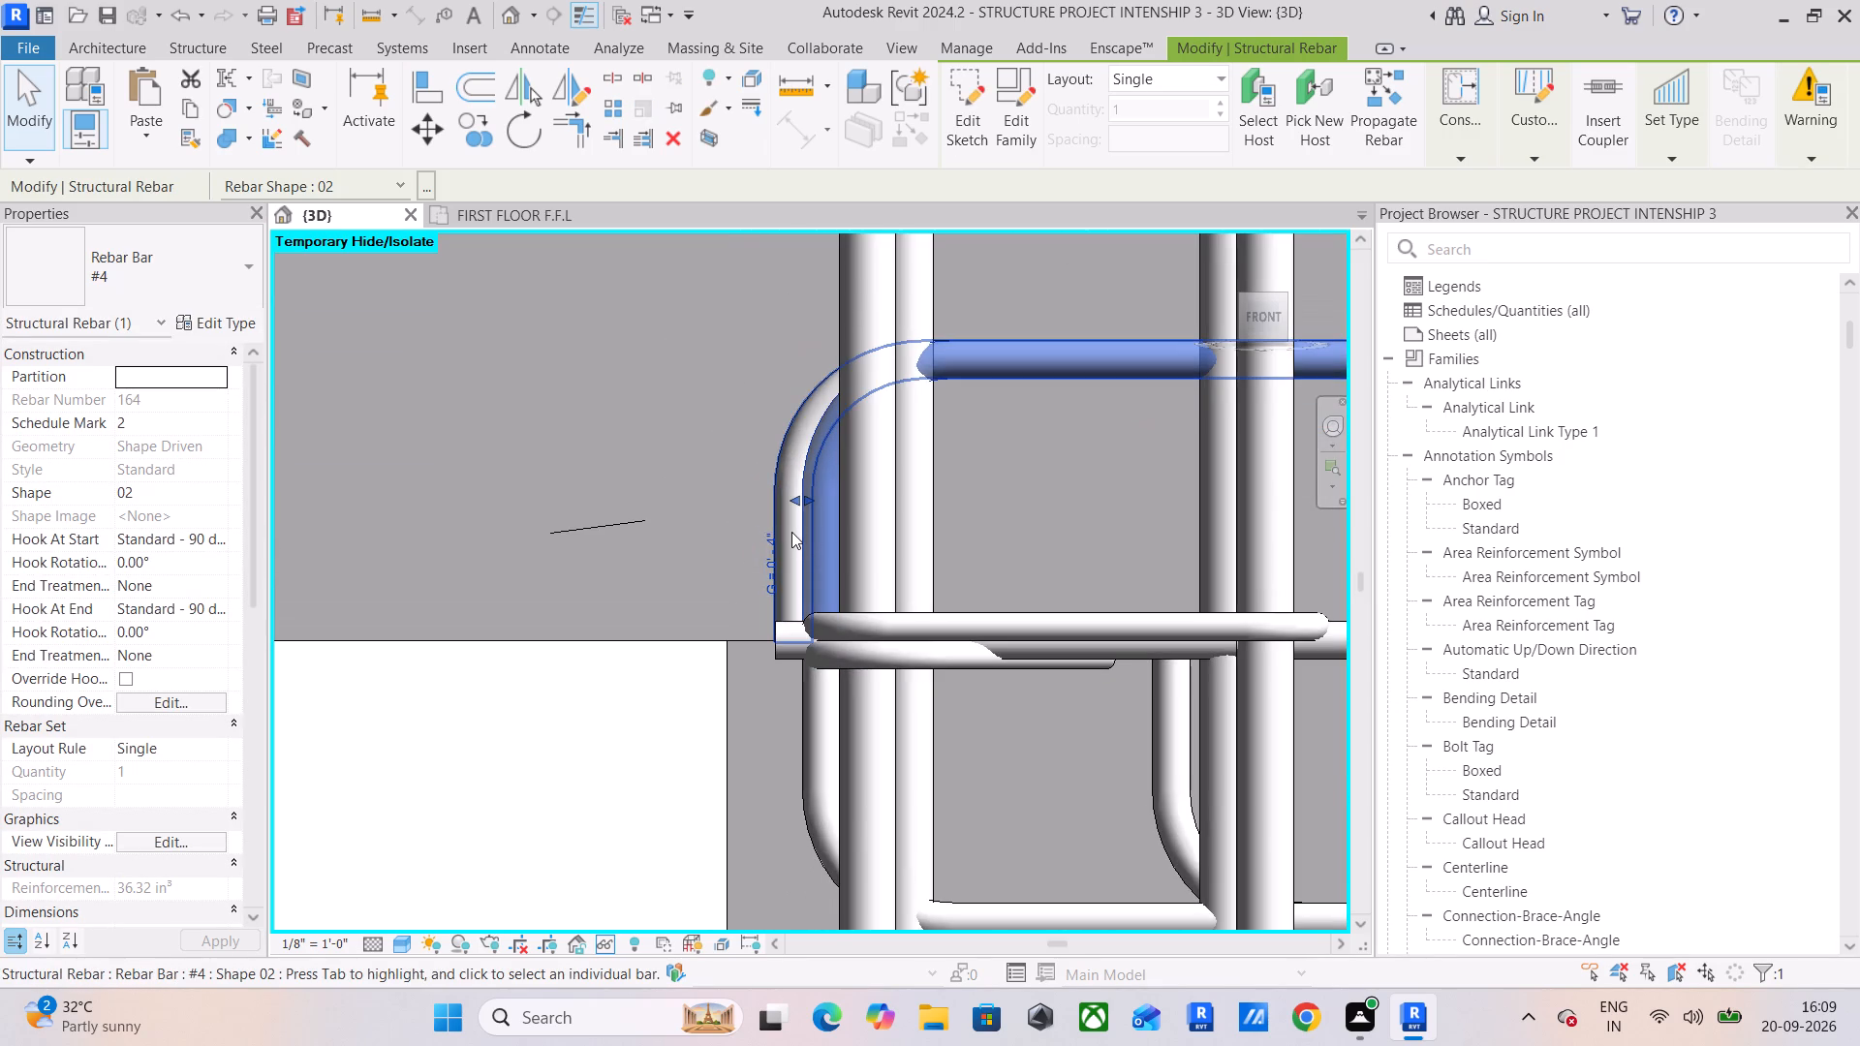
click(791, 531)
drag(782, 501, 816, 503)
Extend the other bottom #4 bar's hooked end across the left column to line up with the tie edge.
scroll(948, 563, down, 3)
middle_drag(1030, 639, 630, 522)
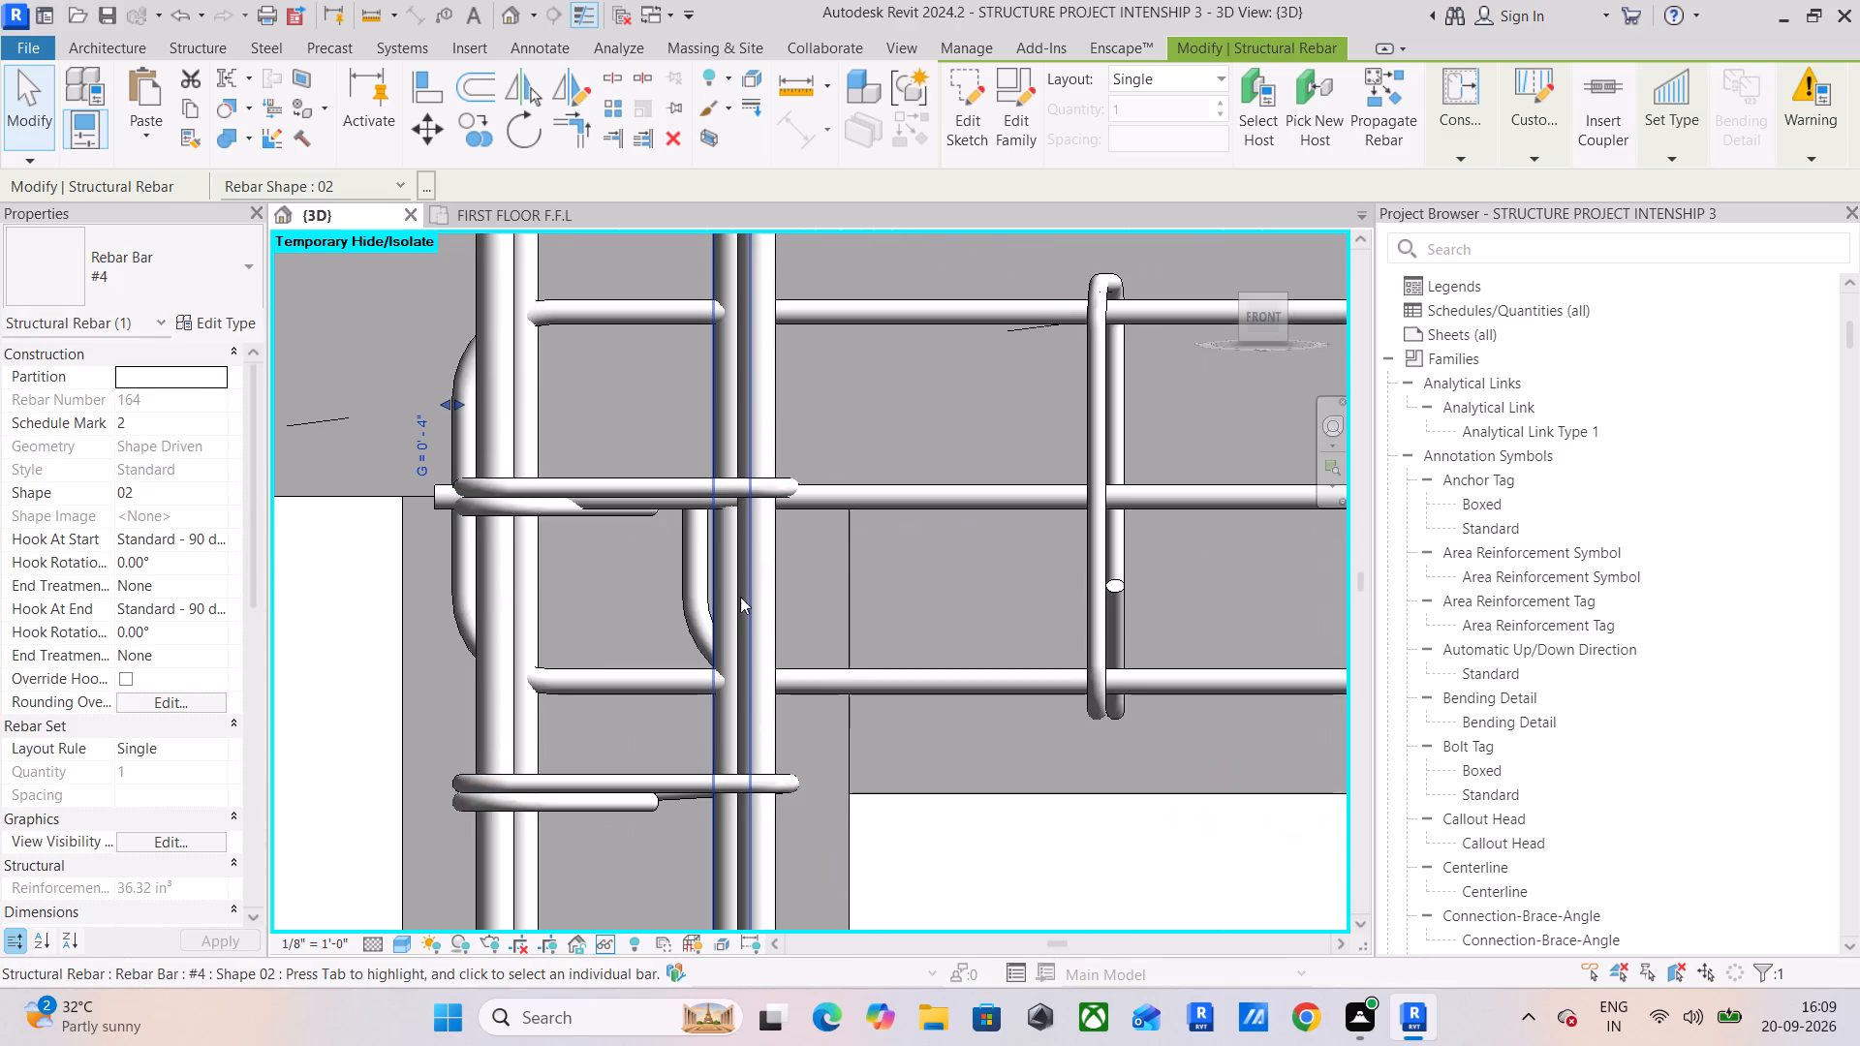
click(686, 573)
drag(690, 583, 524, 585)
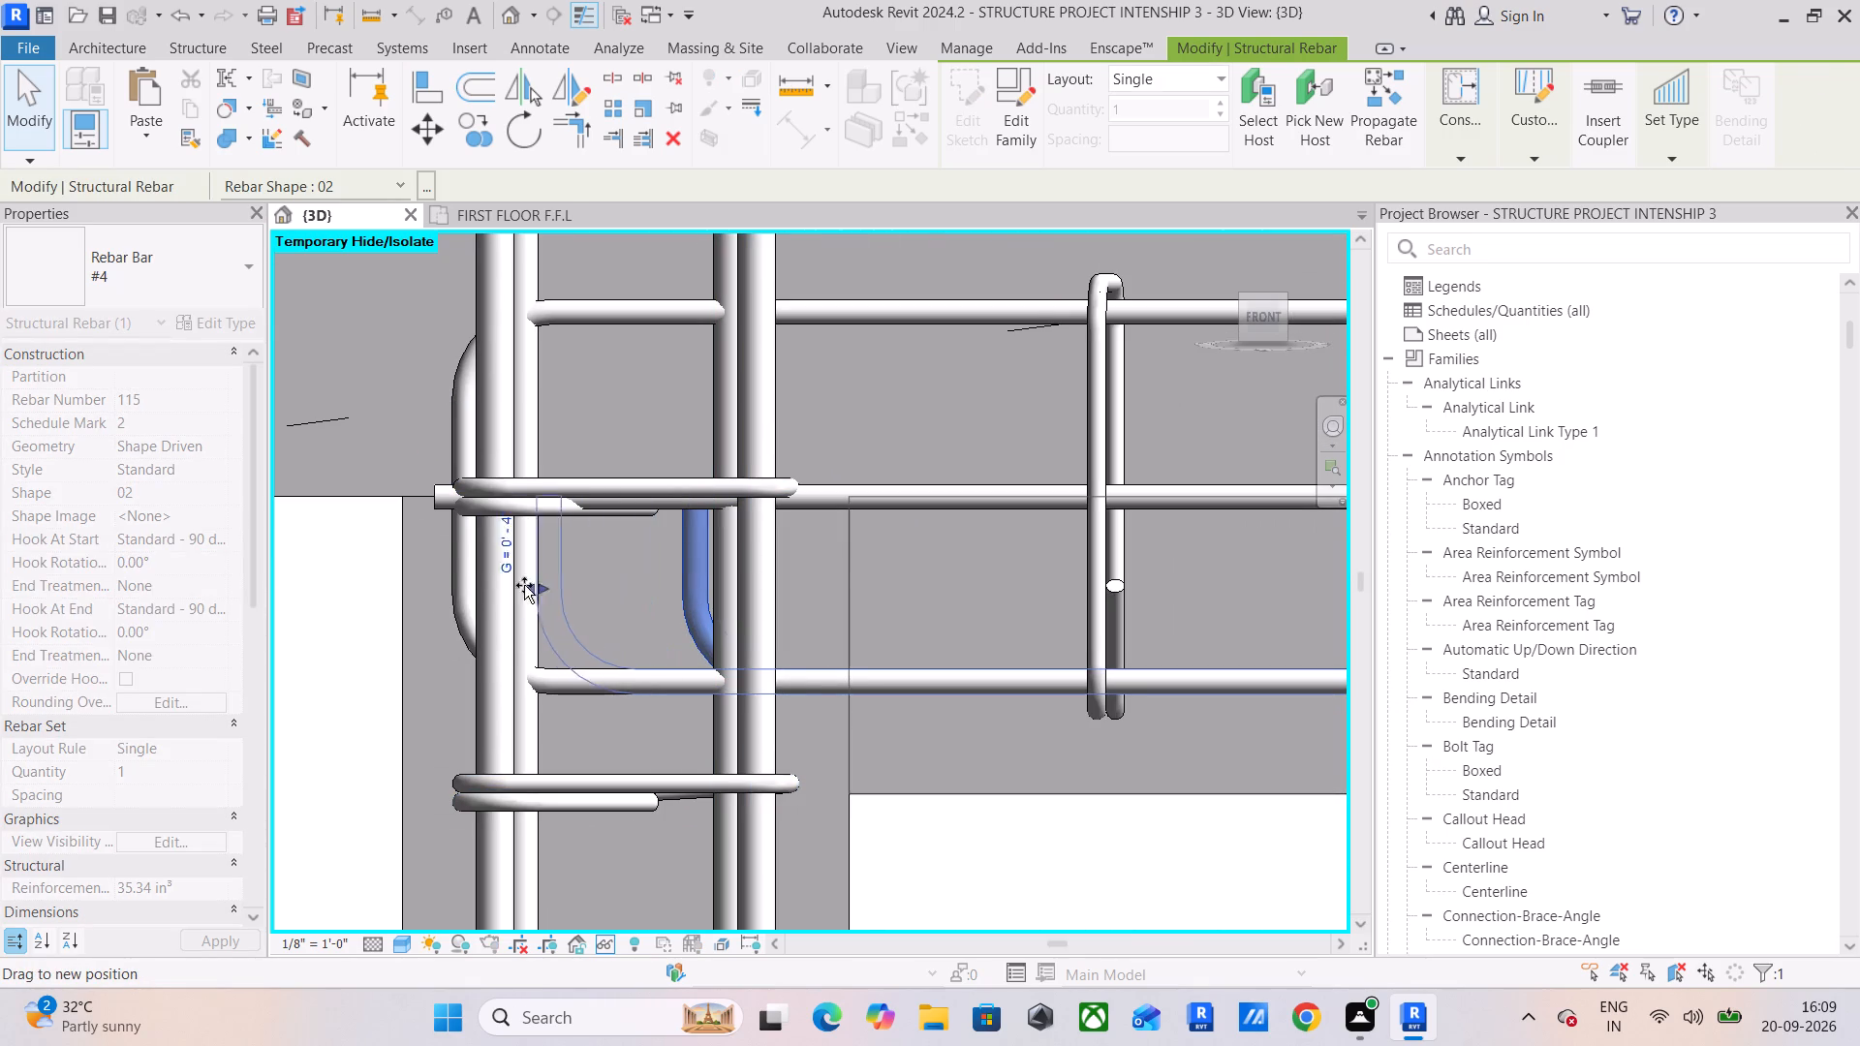
drag(524, 585, 455, 590)
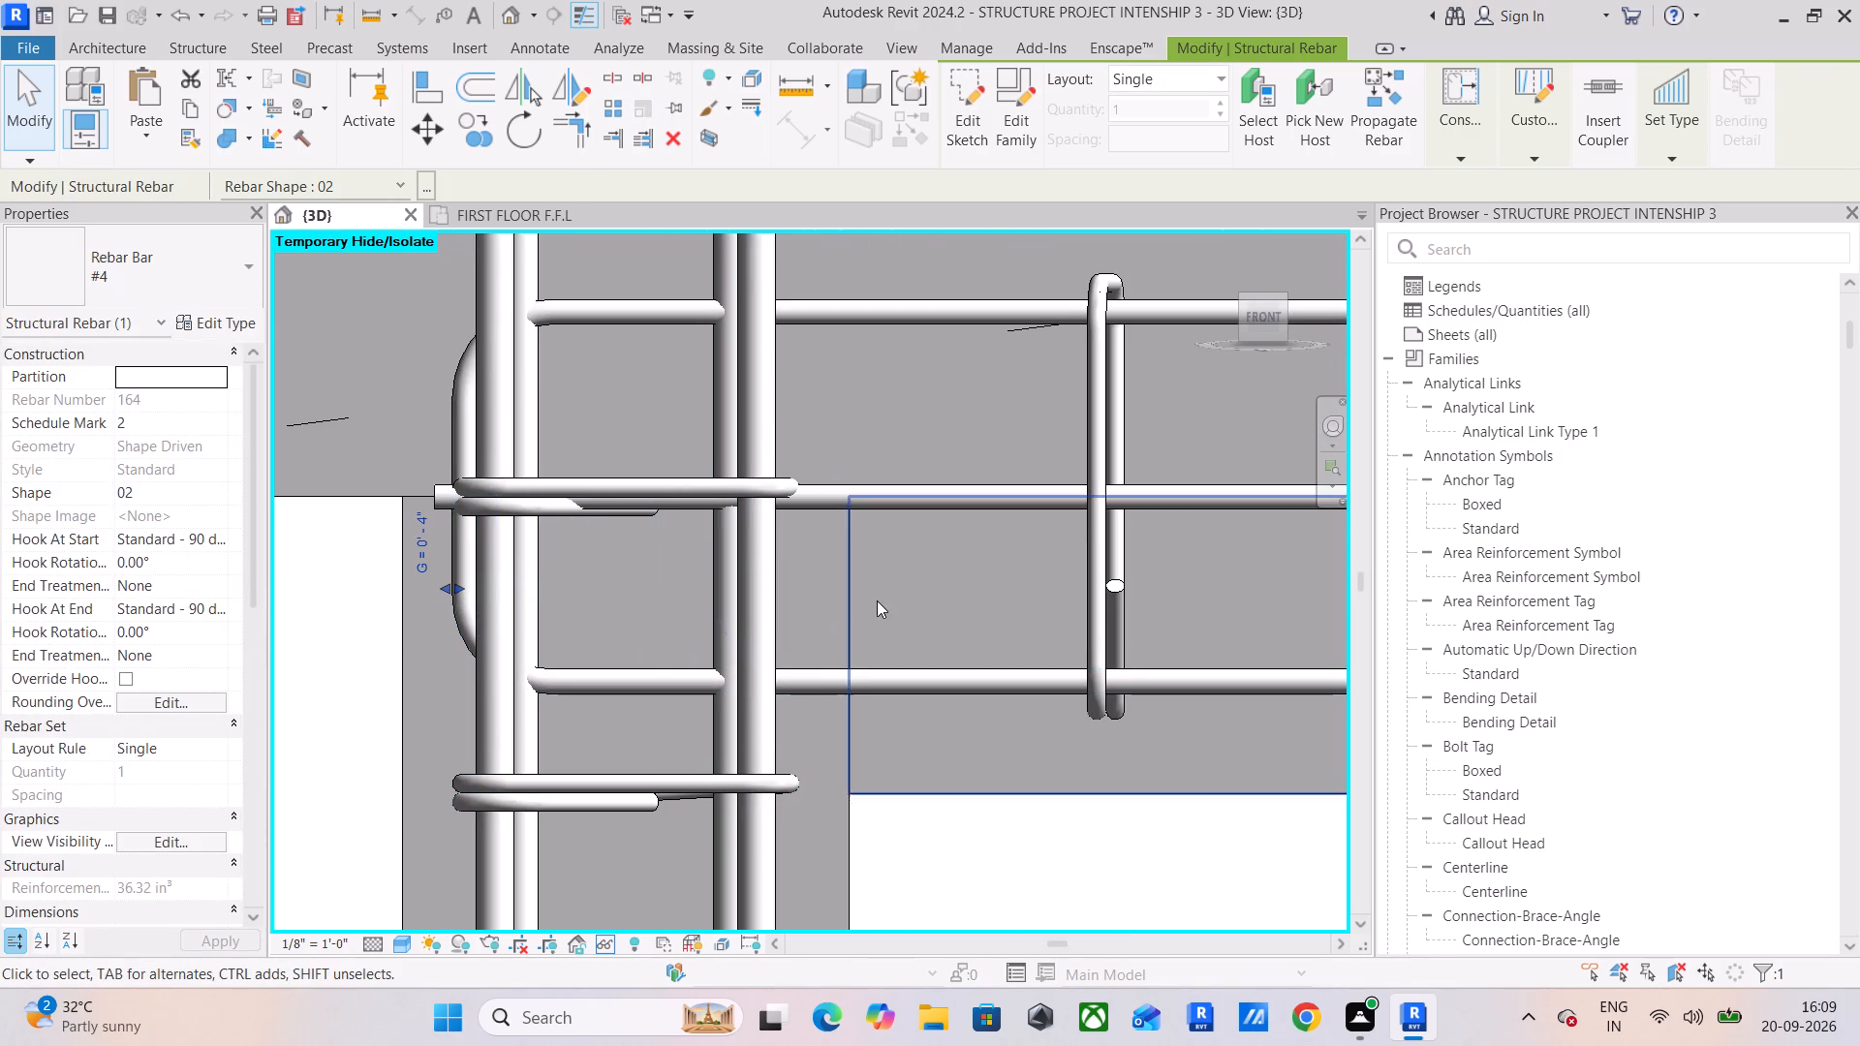
Shorten the two straight mid-depth #4 bars so their ends align with the left column's tie edge.
scroll(878, 600, down, 2)
click(889, 524)
scroll(523, 513, up, 3)
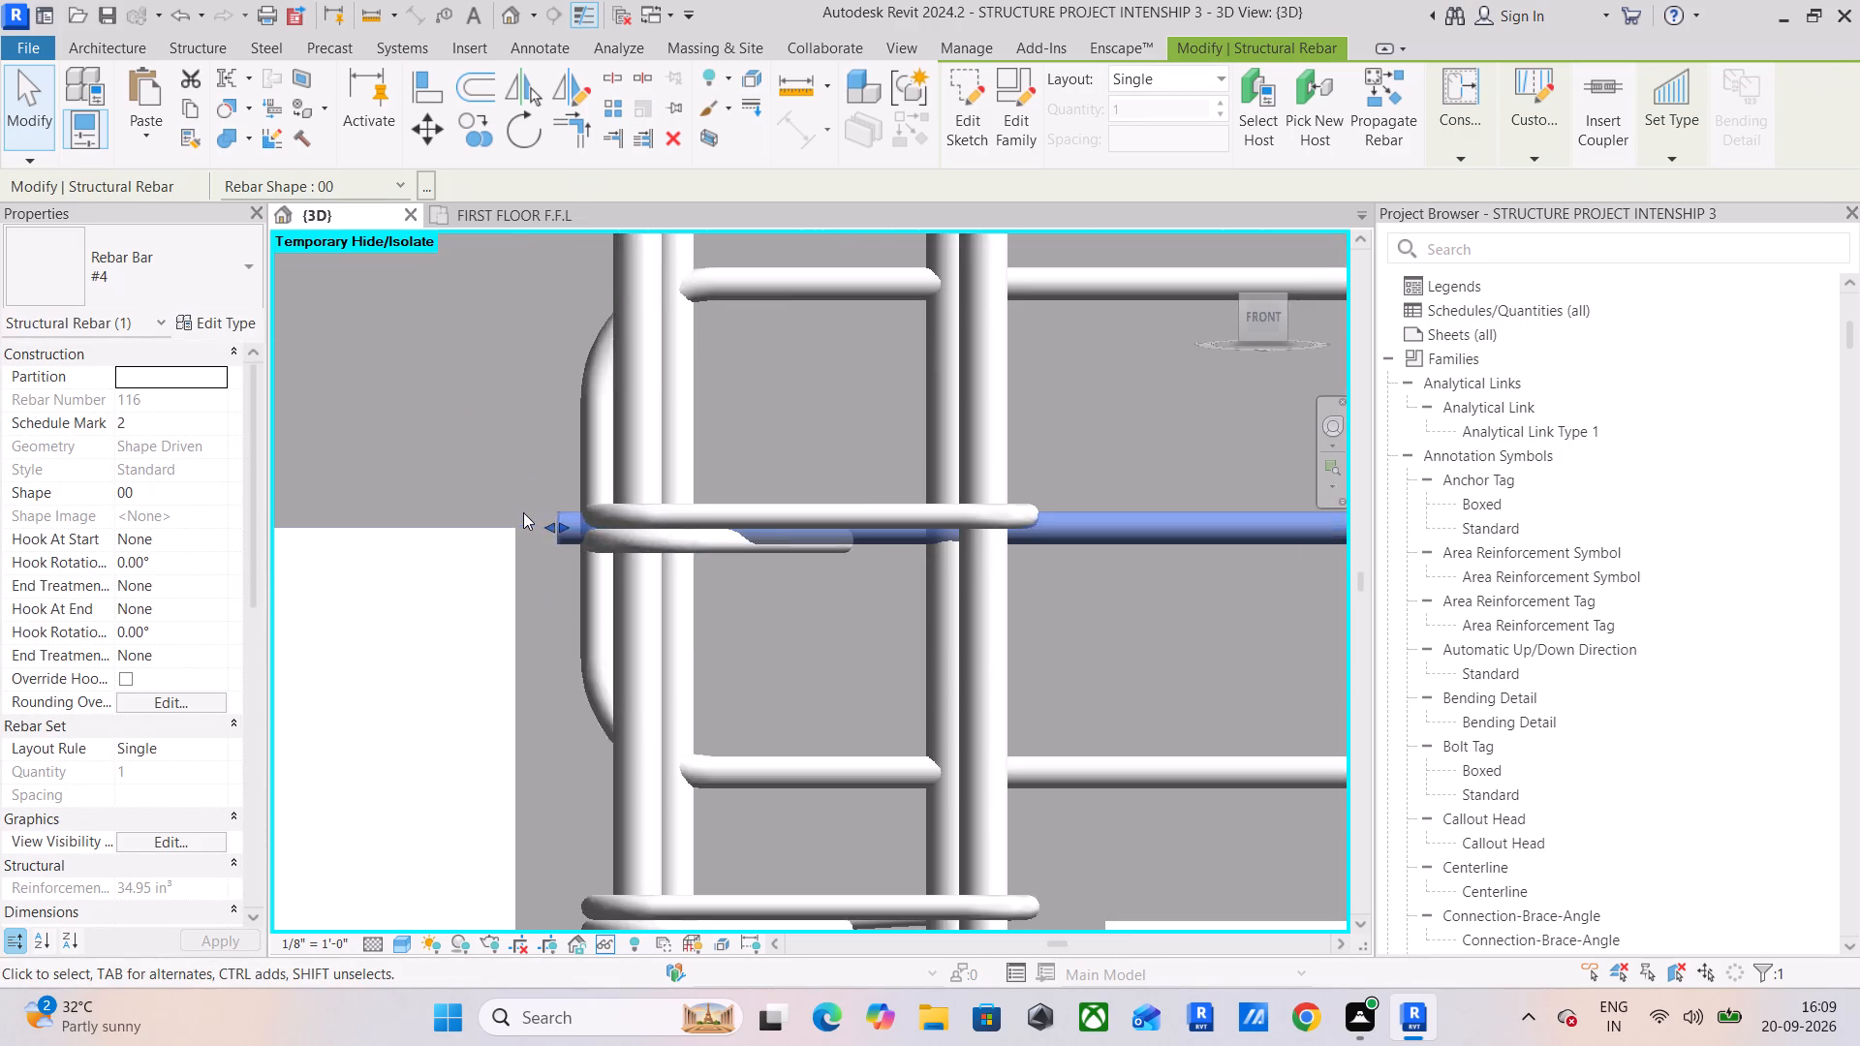
scroll(523, 512, up, 7)
drag(591, 546, 669, 550)
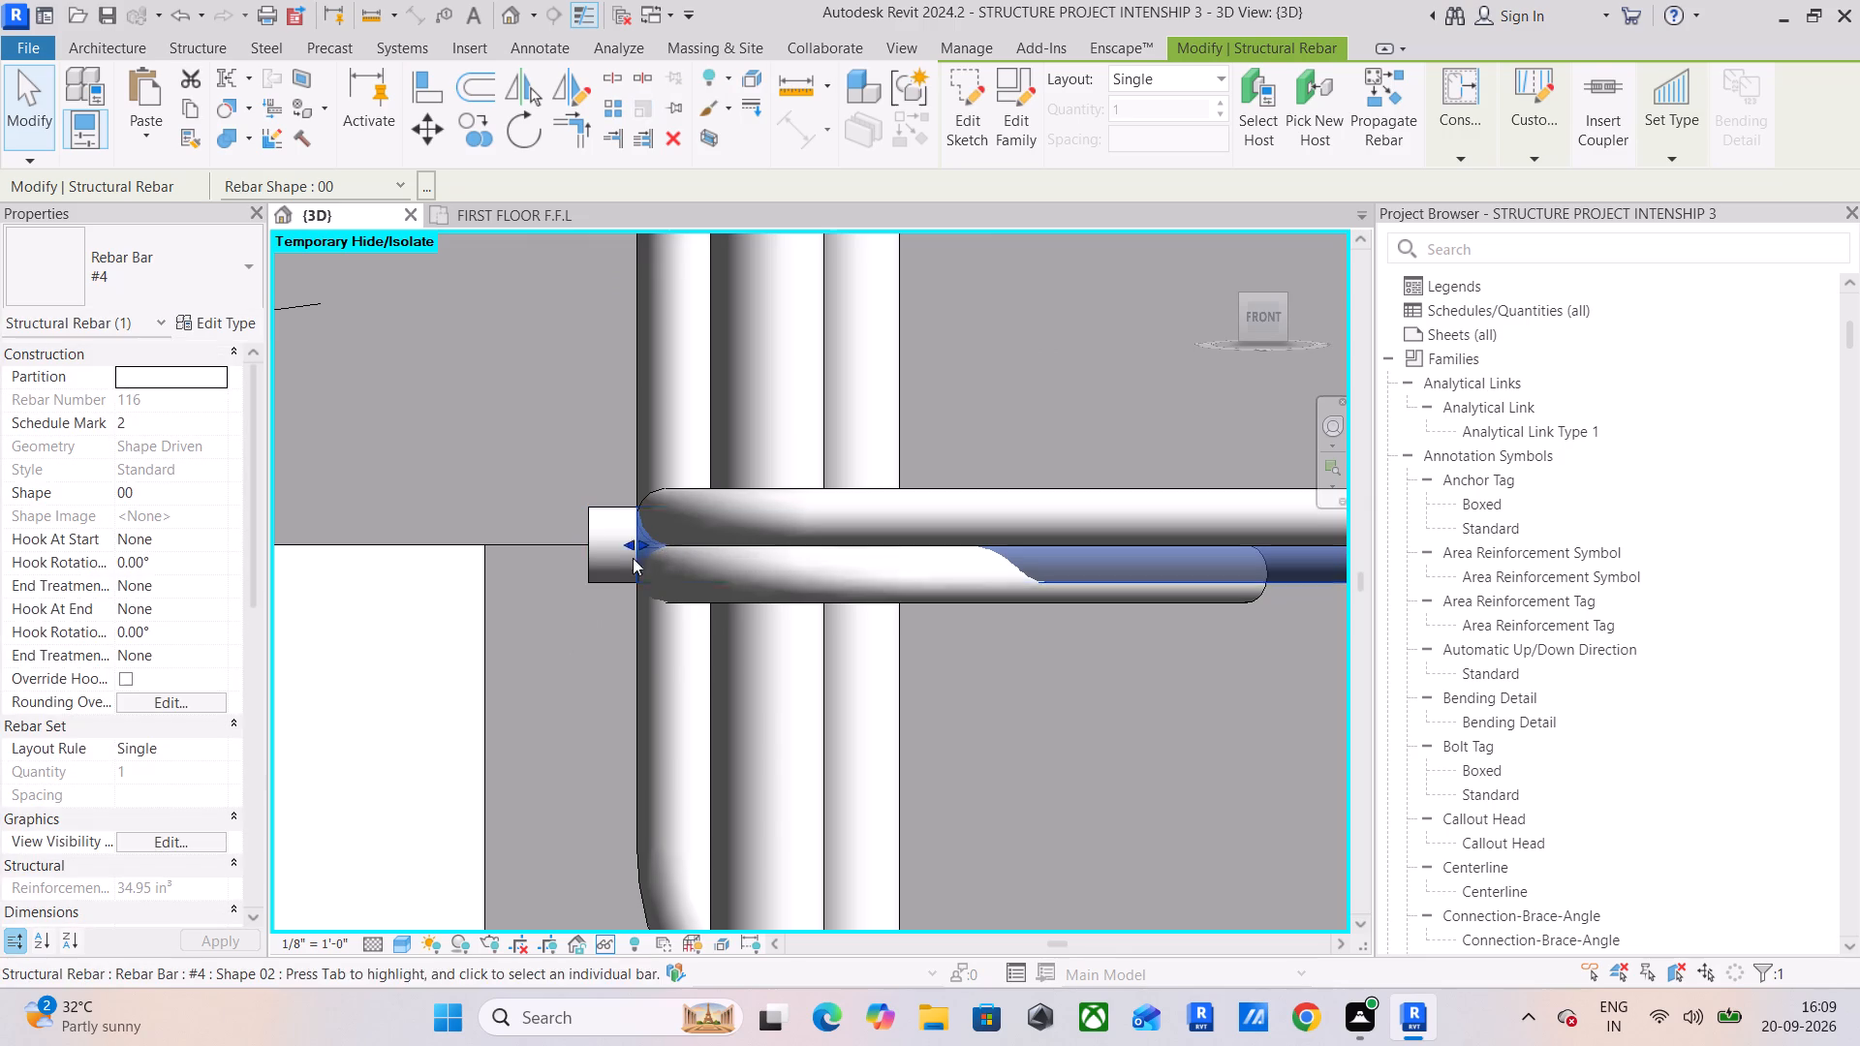
click(598, 543)
drag(594, 538, 649, 542)
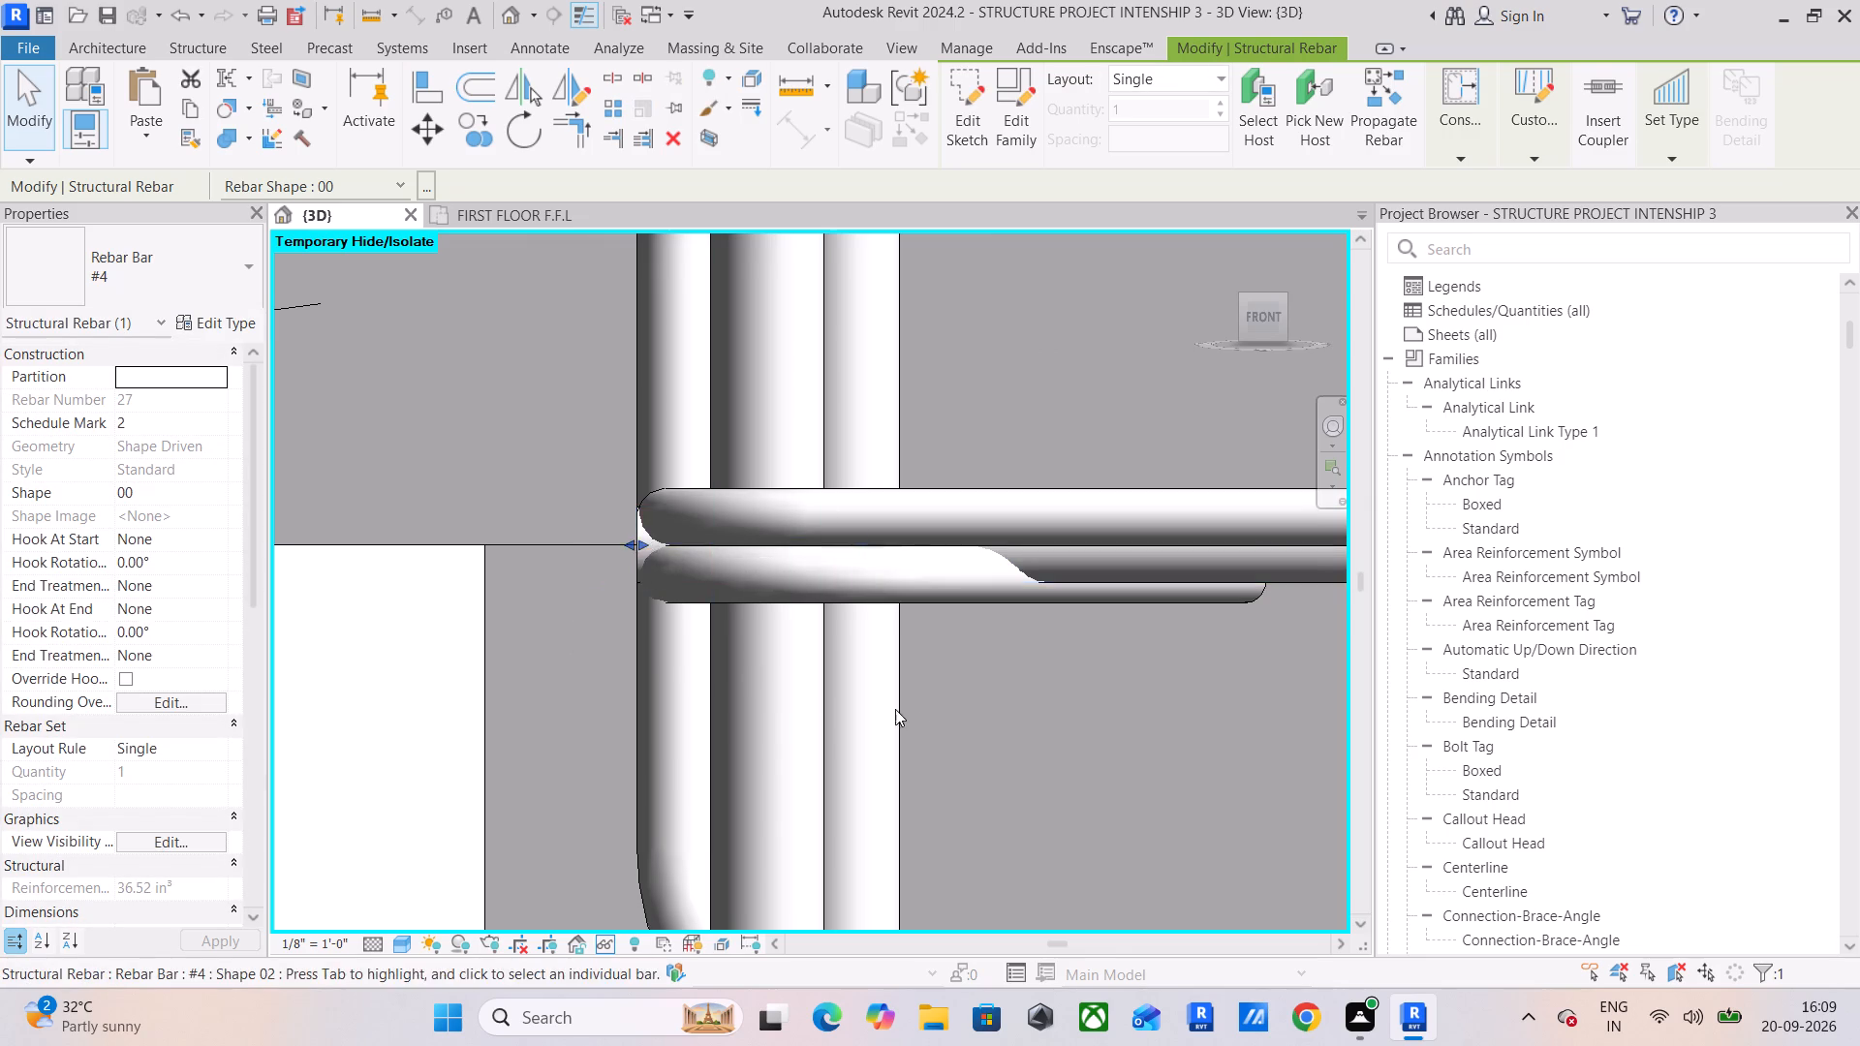
Extend the beam's #3 stirrup set so its first stirrup sits just inside the left column's face.
scroll(922, 714, down, 5)
middle_drag(978, 721, 559, 646)
scroll(659, 641, down, 5)
middle_drag(879, 665, 632, 646)
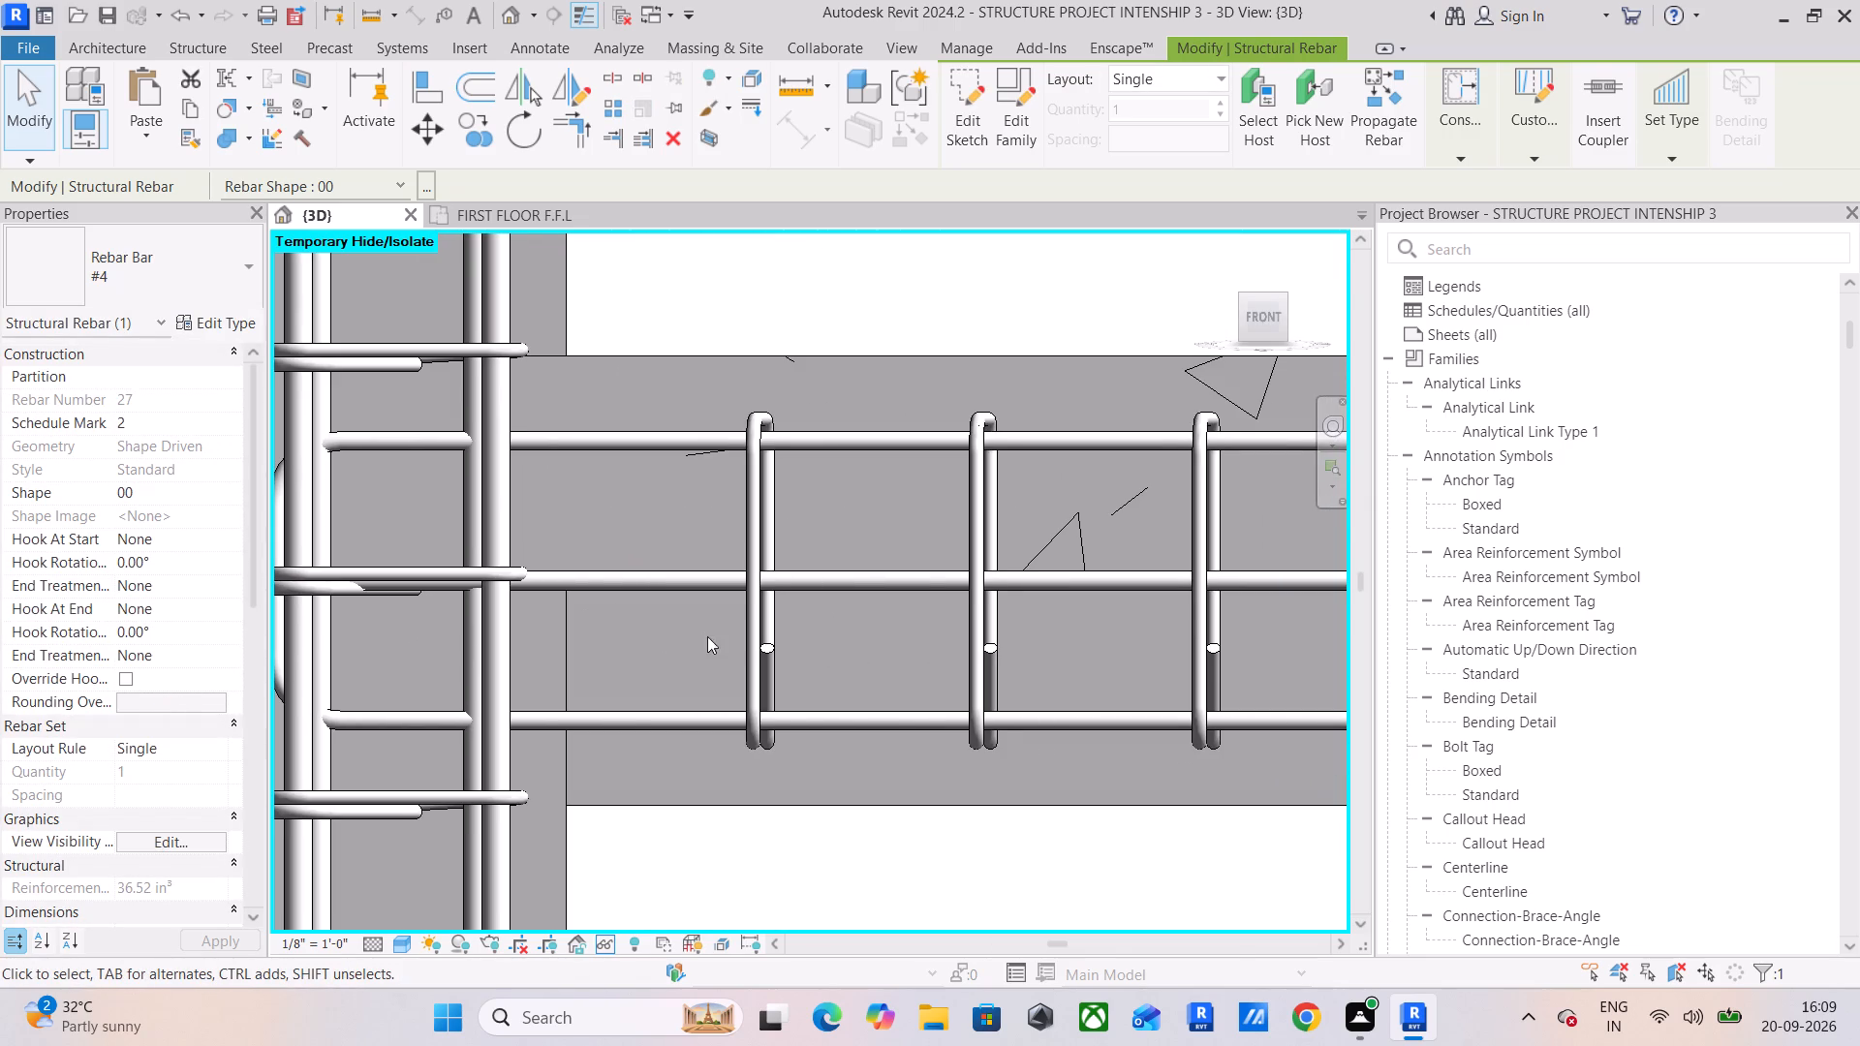
click(753, 631)
drag(752, 586, 621, 586)
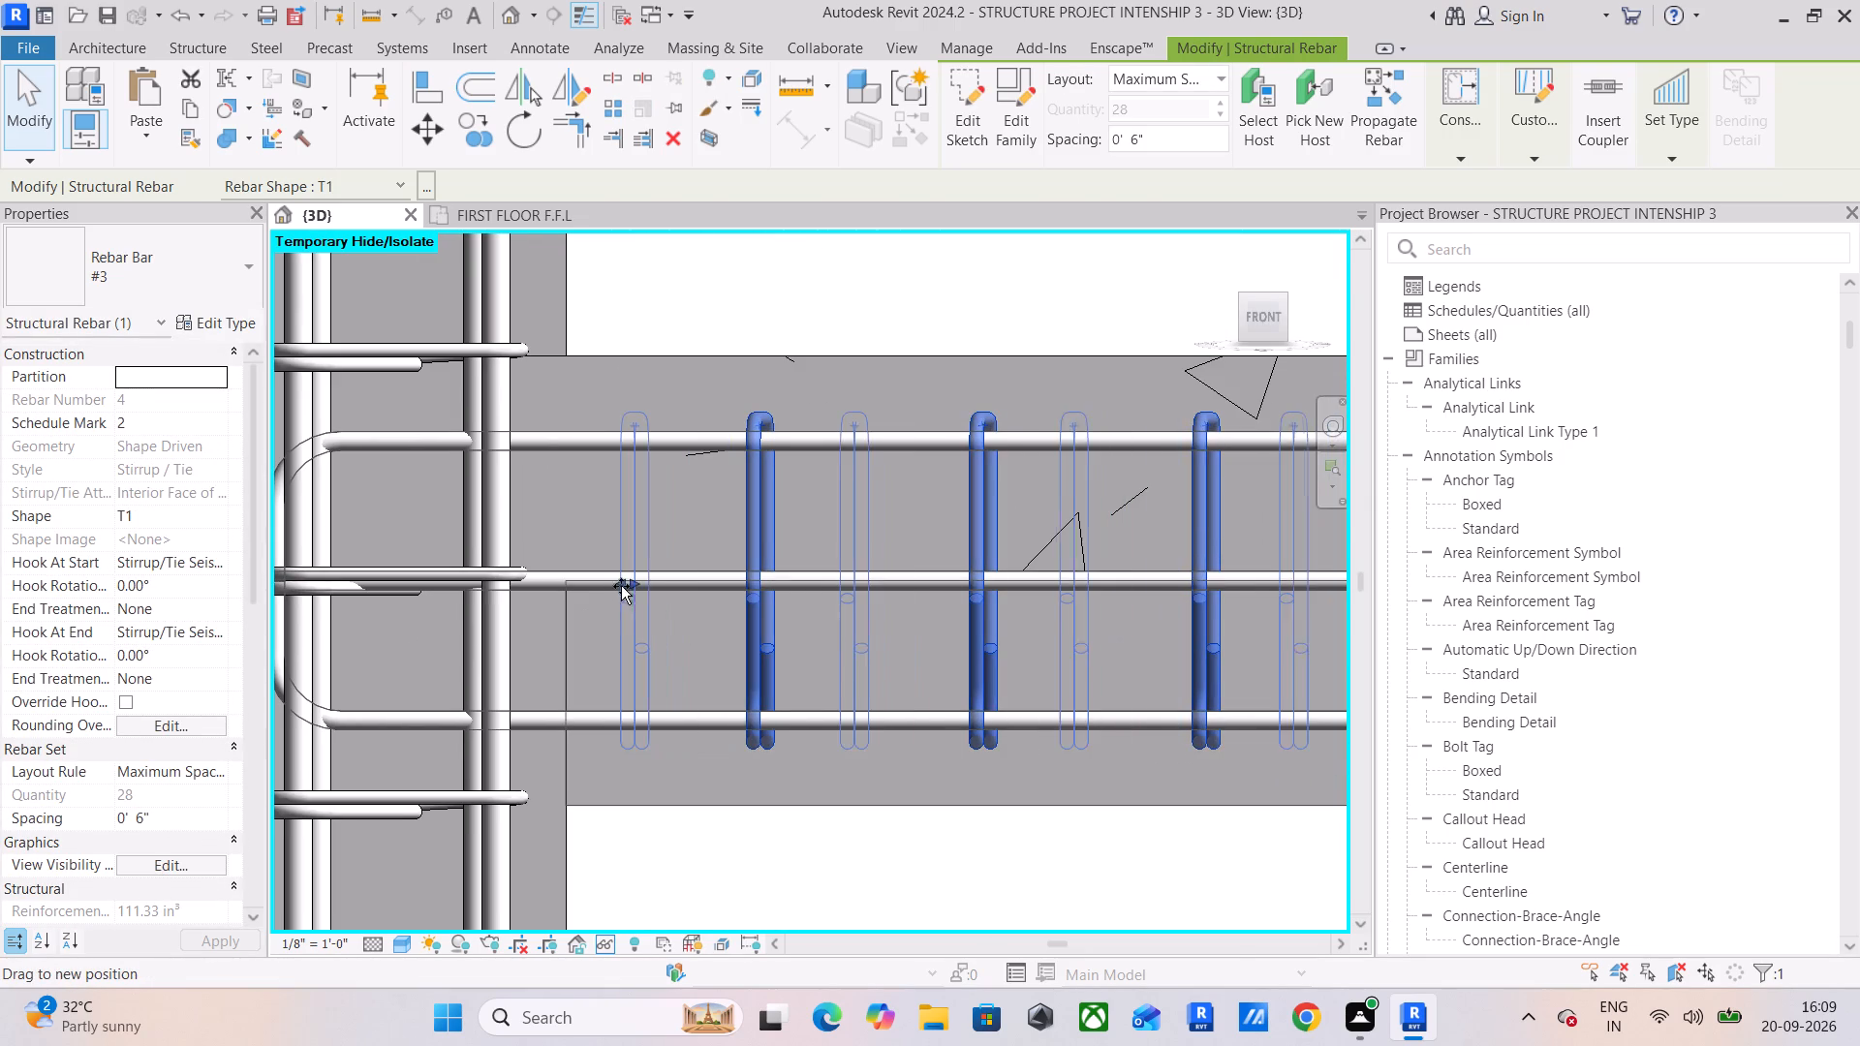
drag(621, 586, 586, 595)
Pull the far end of the #3 stirrup set back so its last stirrup clears the middle column's face.
scroll(659, 706, down, 6)
middle_drag(775, 715, 437, 685)
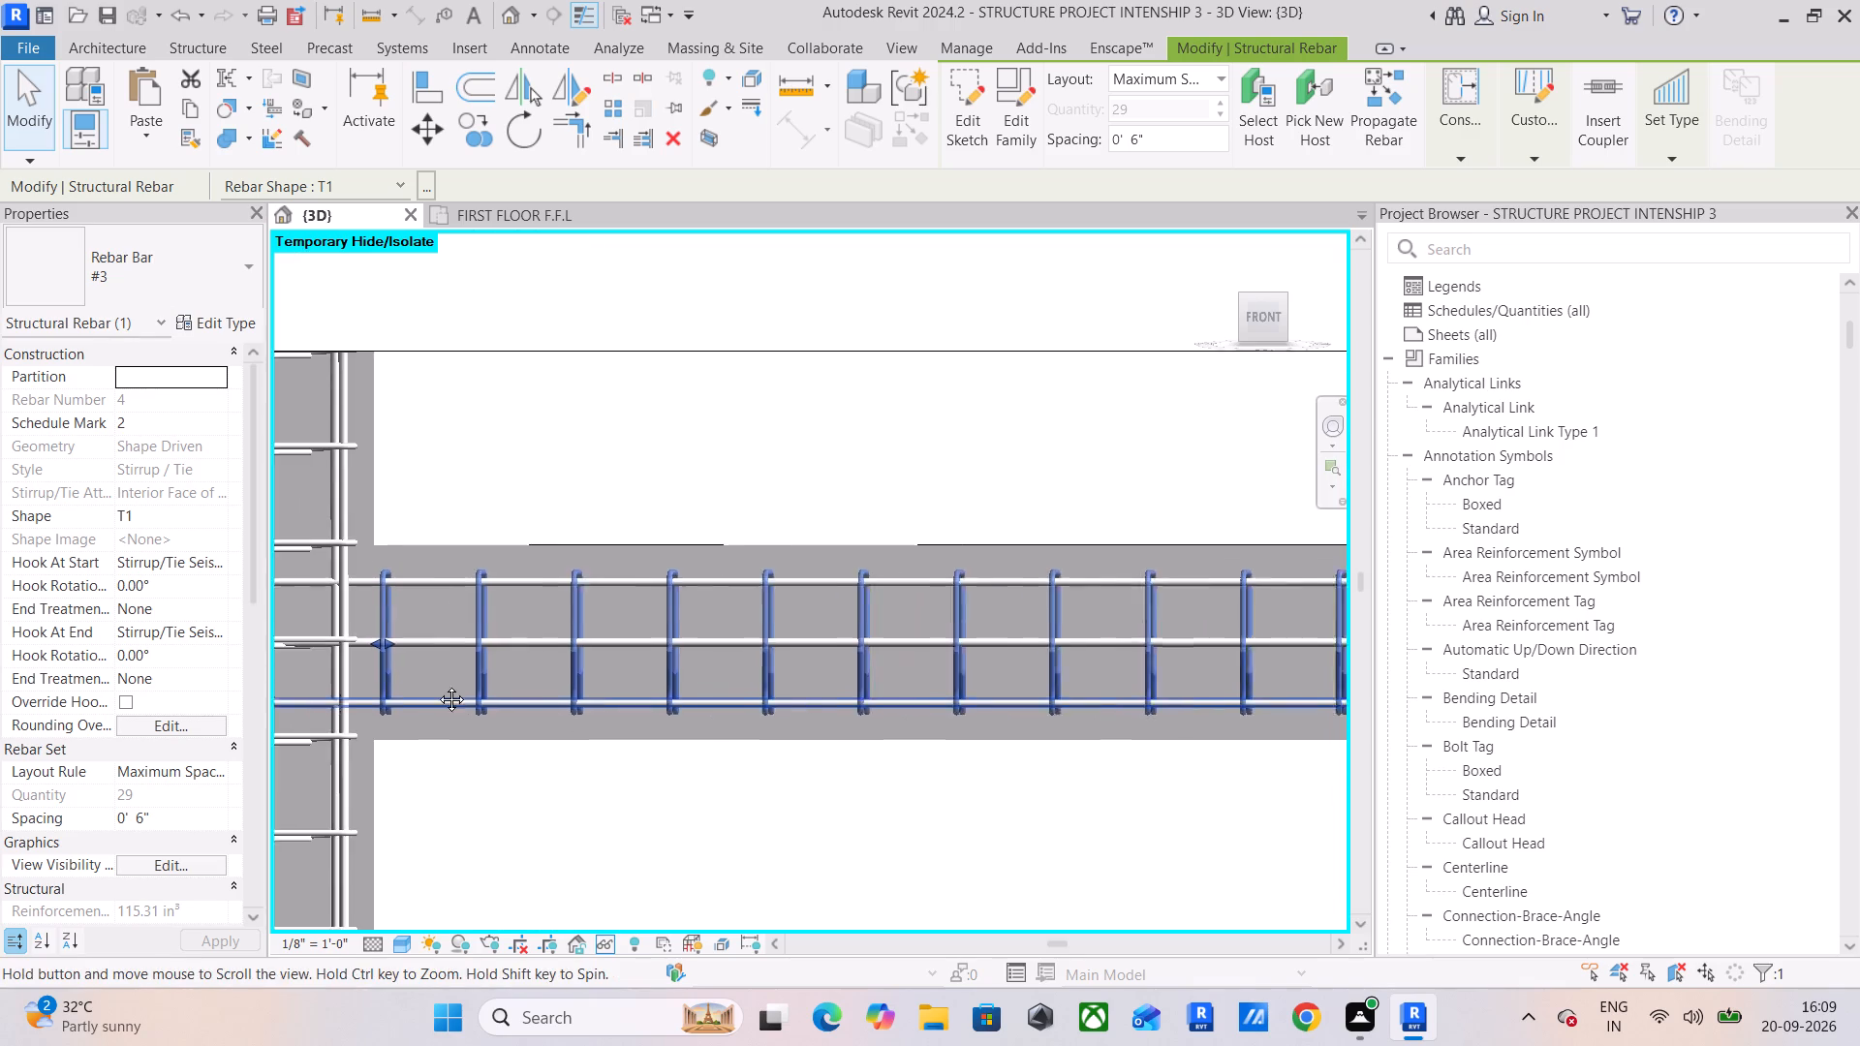
middle_drag(437, 685, 384, 674)
scroll(461, 682, down, 5)
middle_drag(763, 723, 466, 712)
scroll(718, 677, down, 4)
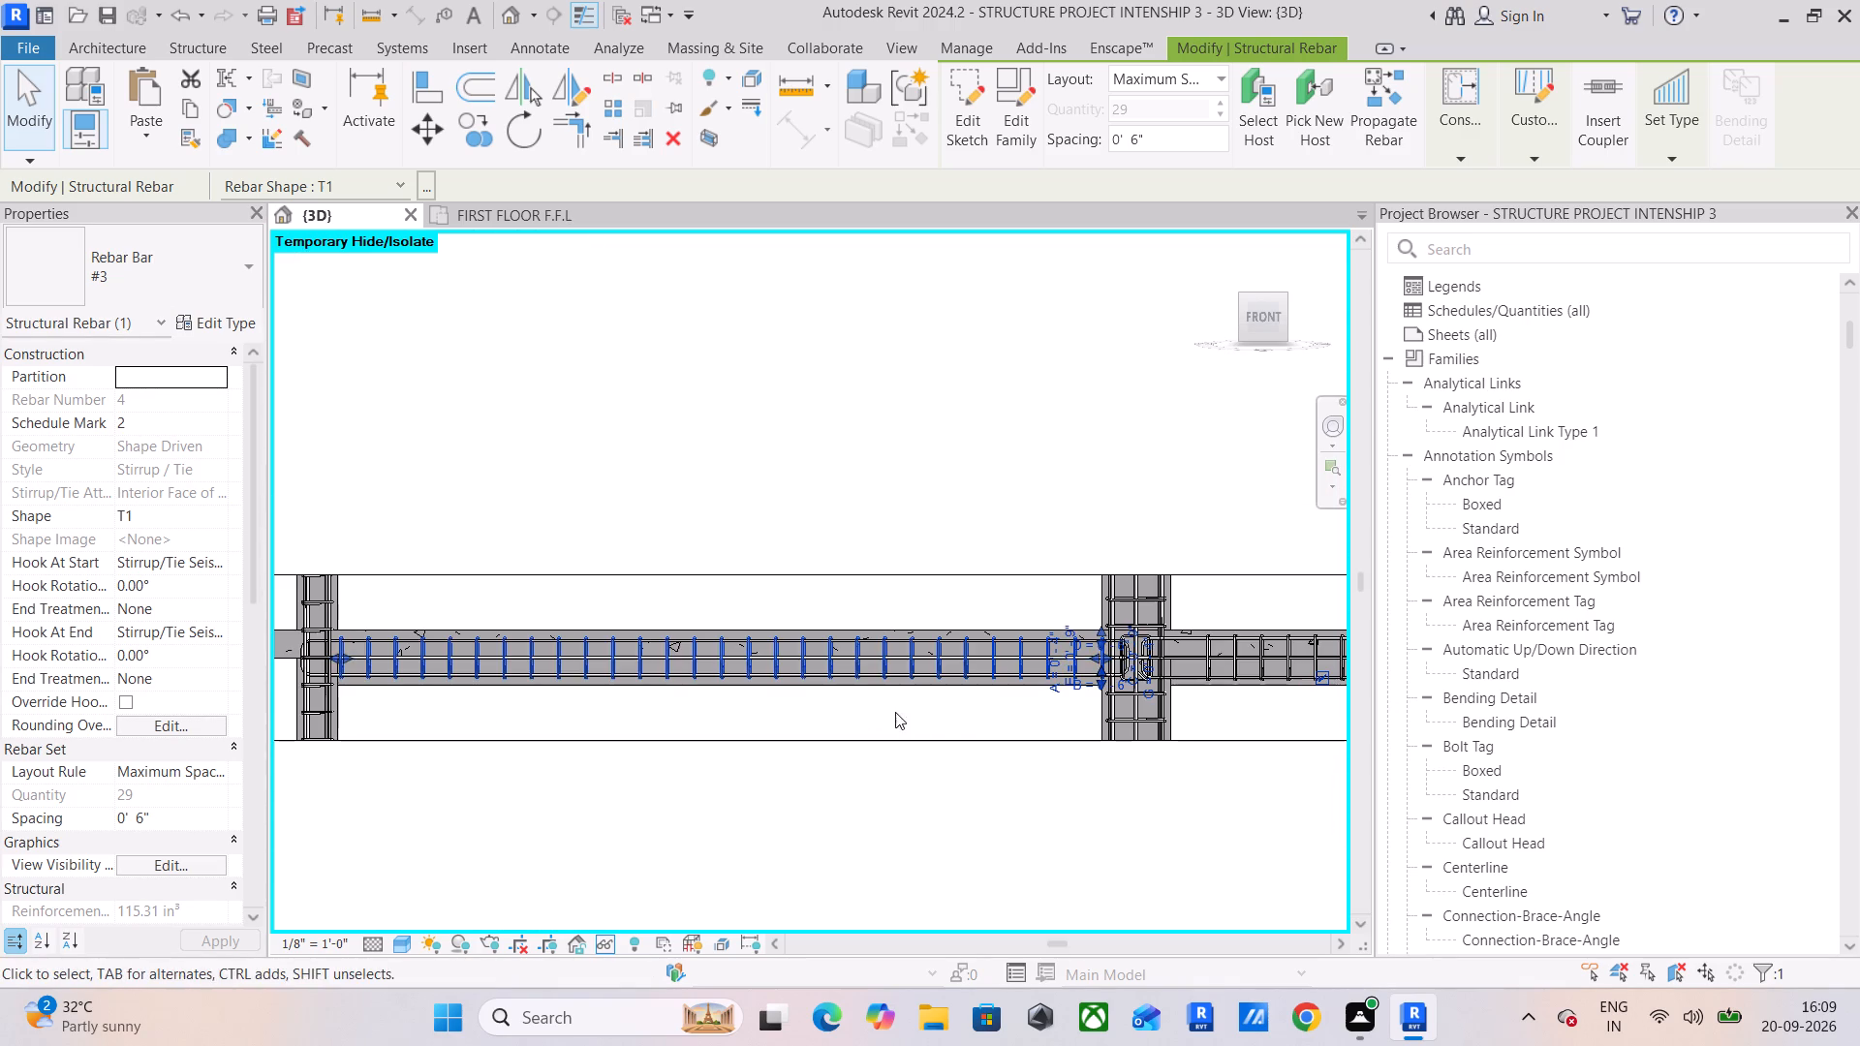
scroll(1153, 654, up, 15)
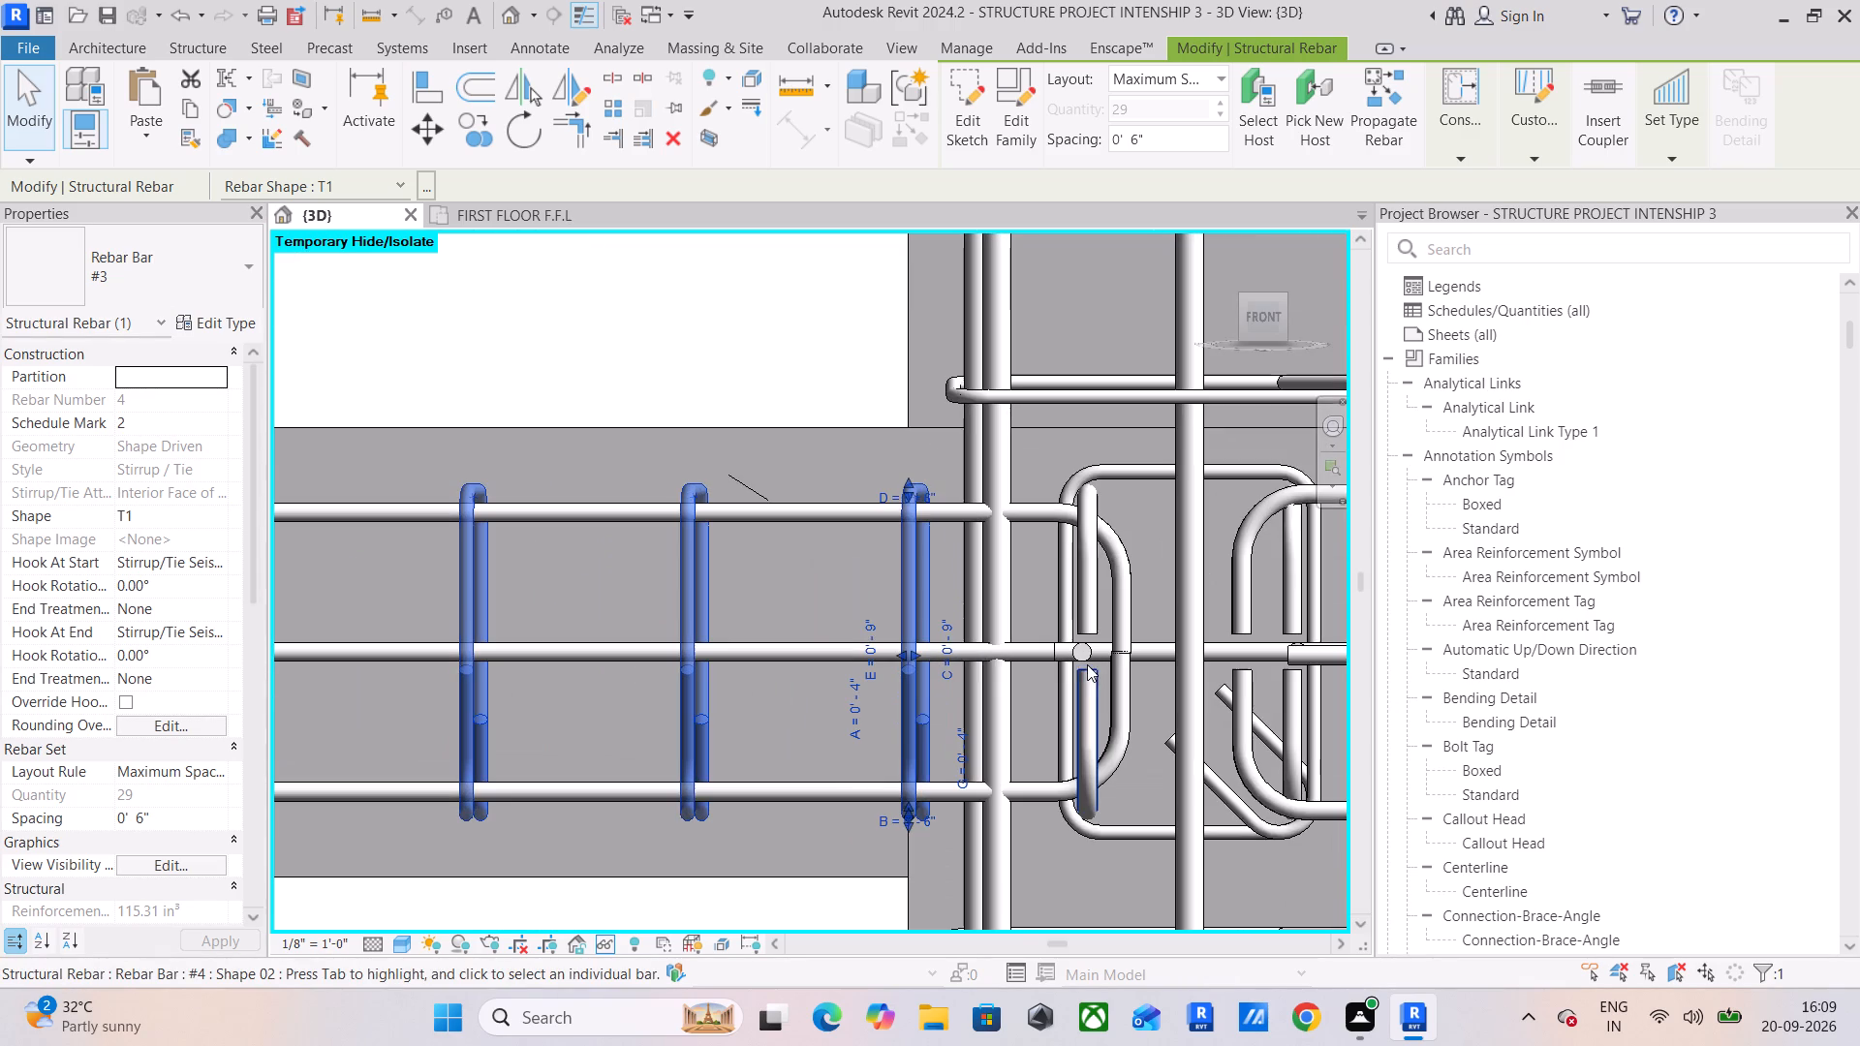
drag(890, 659, 888, 660)
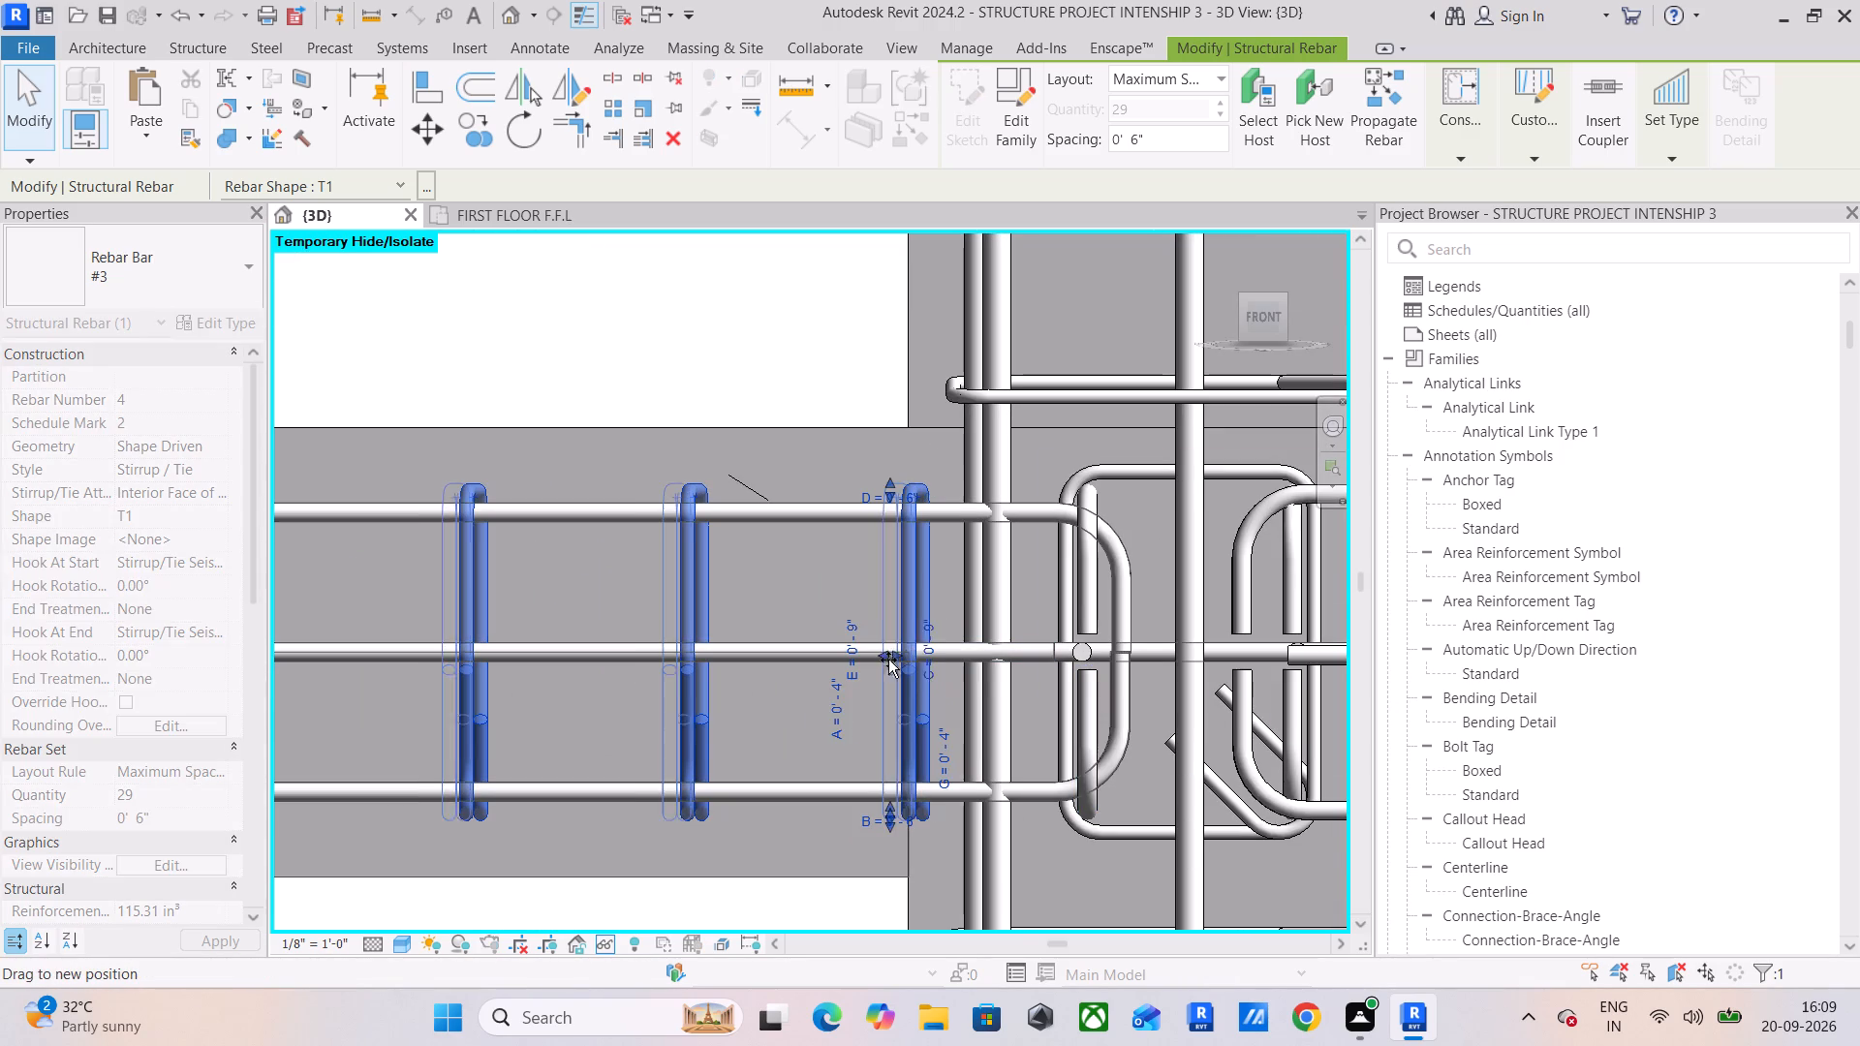
drag(888, 660, 866, 666)
Start the rebar Cover tool at the middle column joint, where the crossing beam meets the main beam.
scroll(872, 664, down, 5)
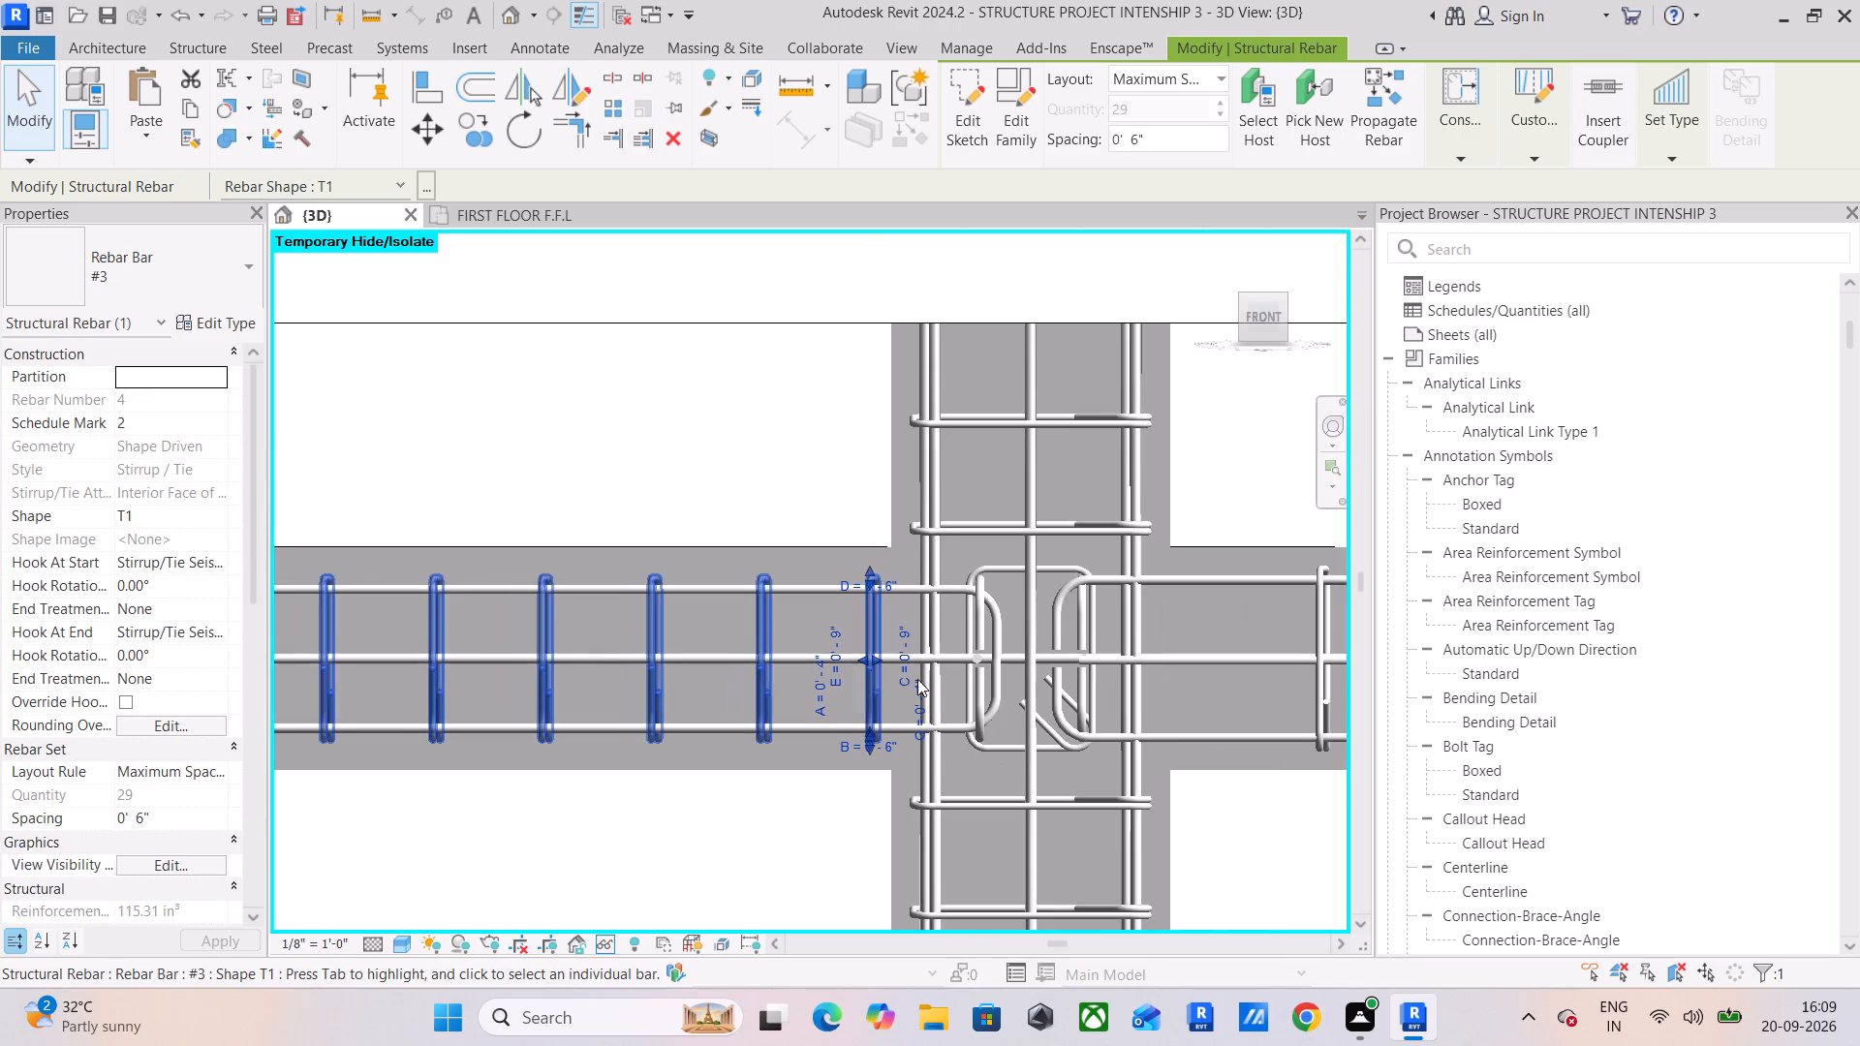
middle_drag(923, 679, 659, 655)
scroll(830, 579, up, 5)
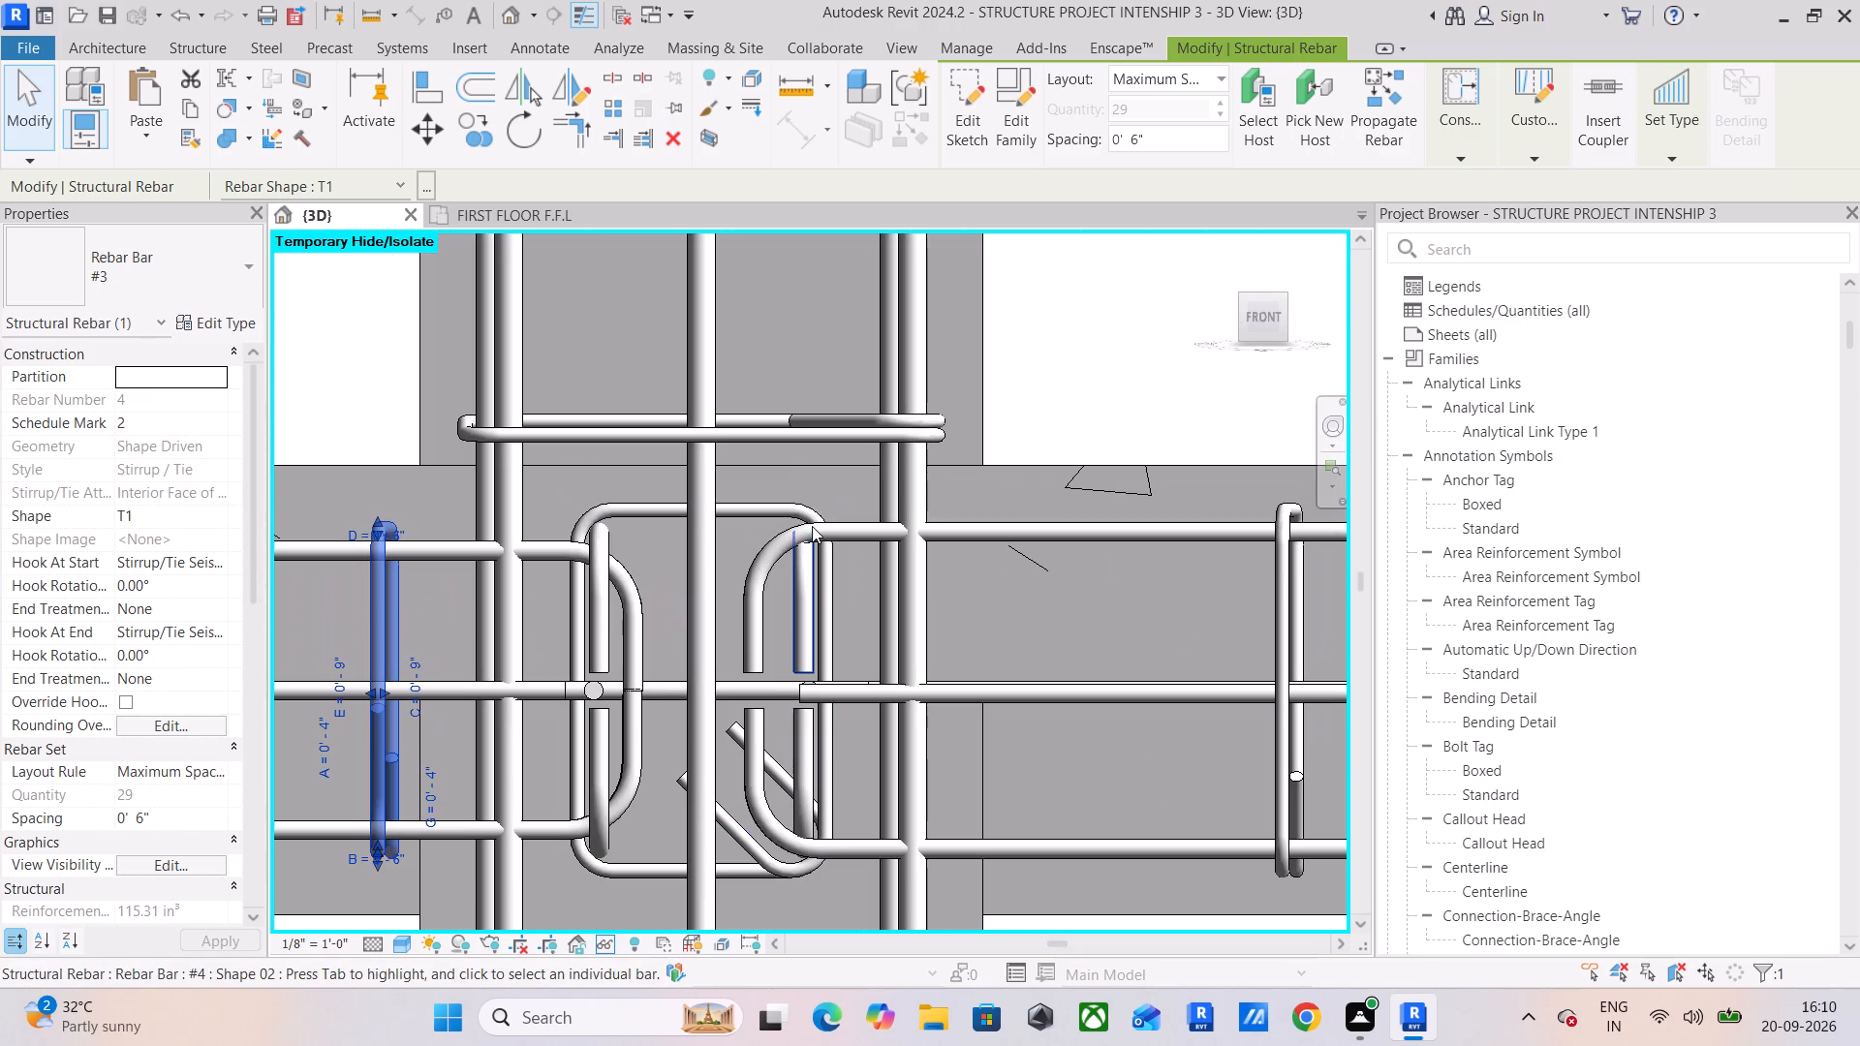
click(846, 490)
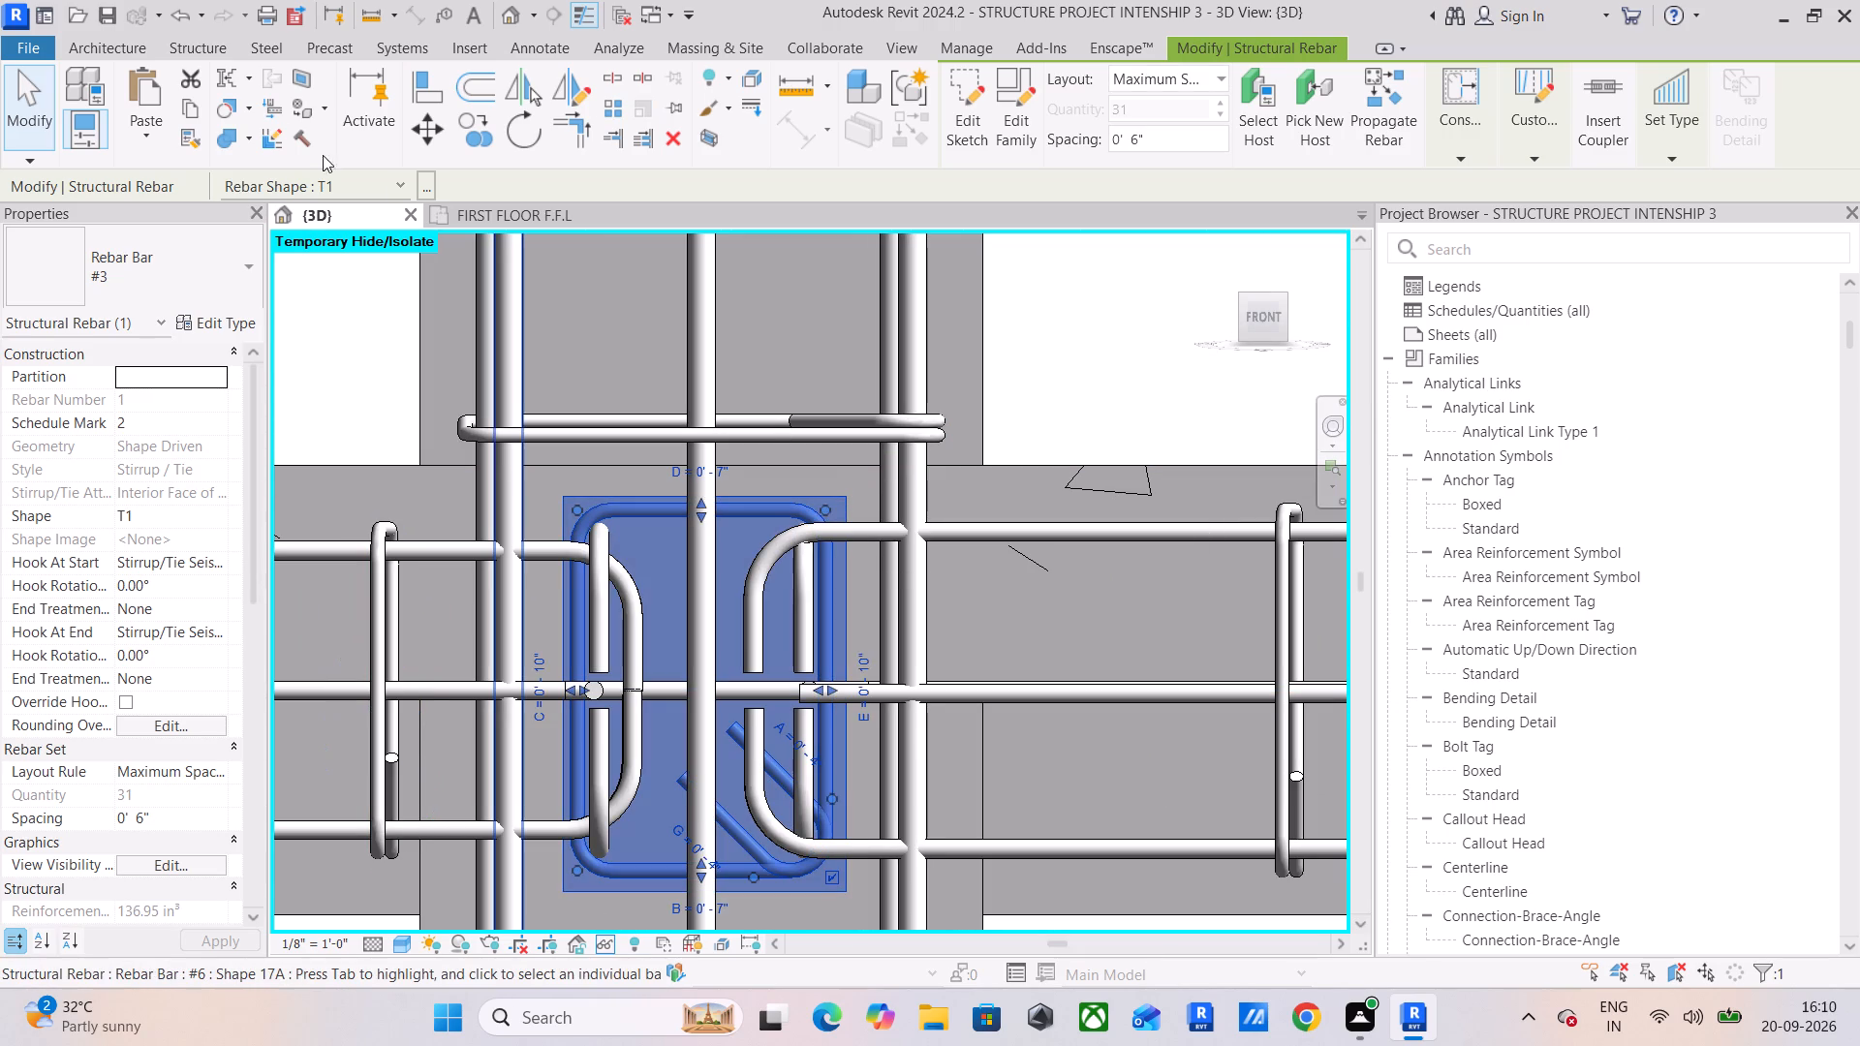
click(184, 45)
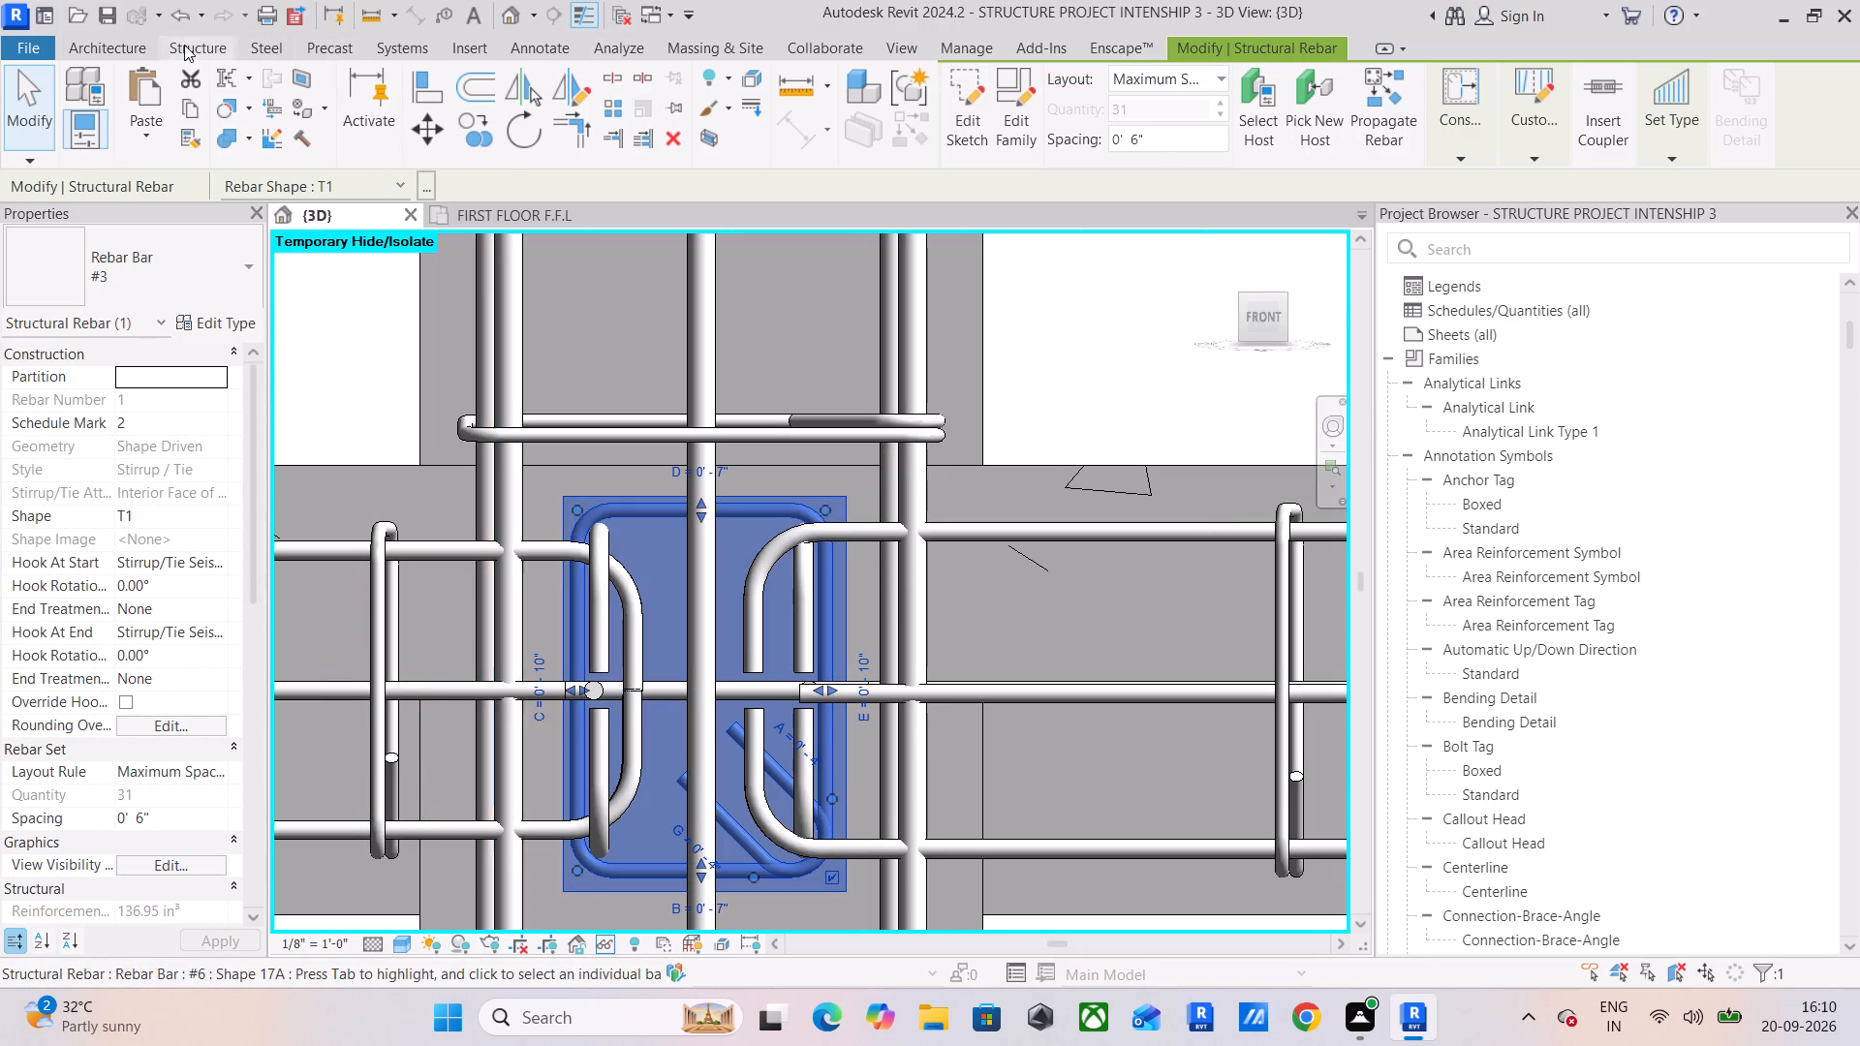
click(1019, 125)
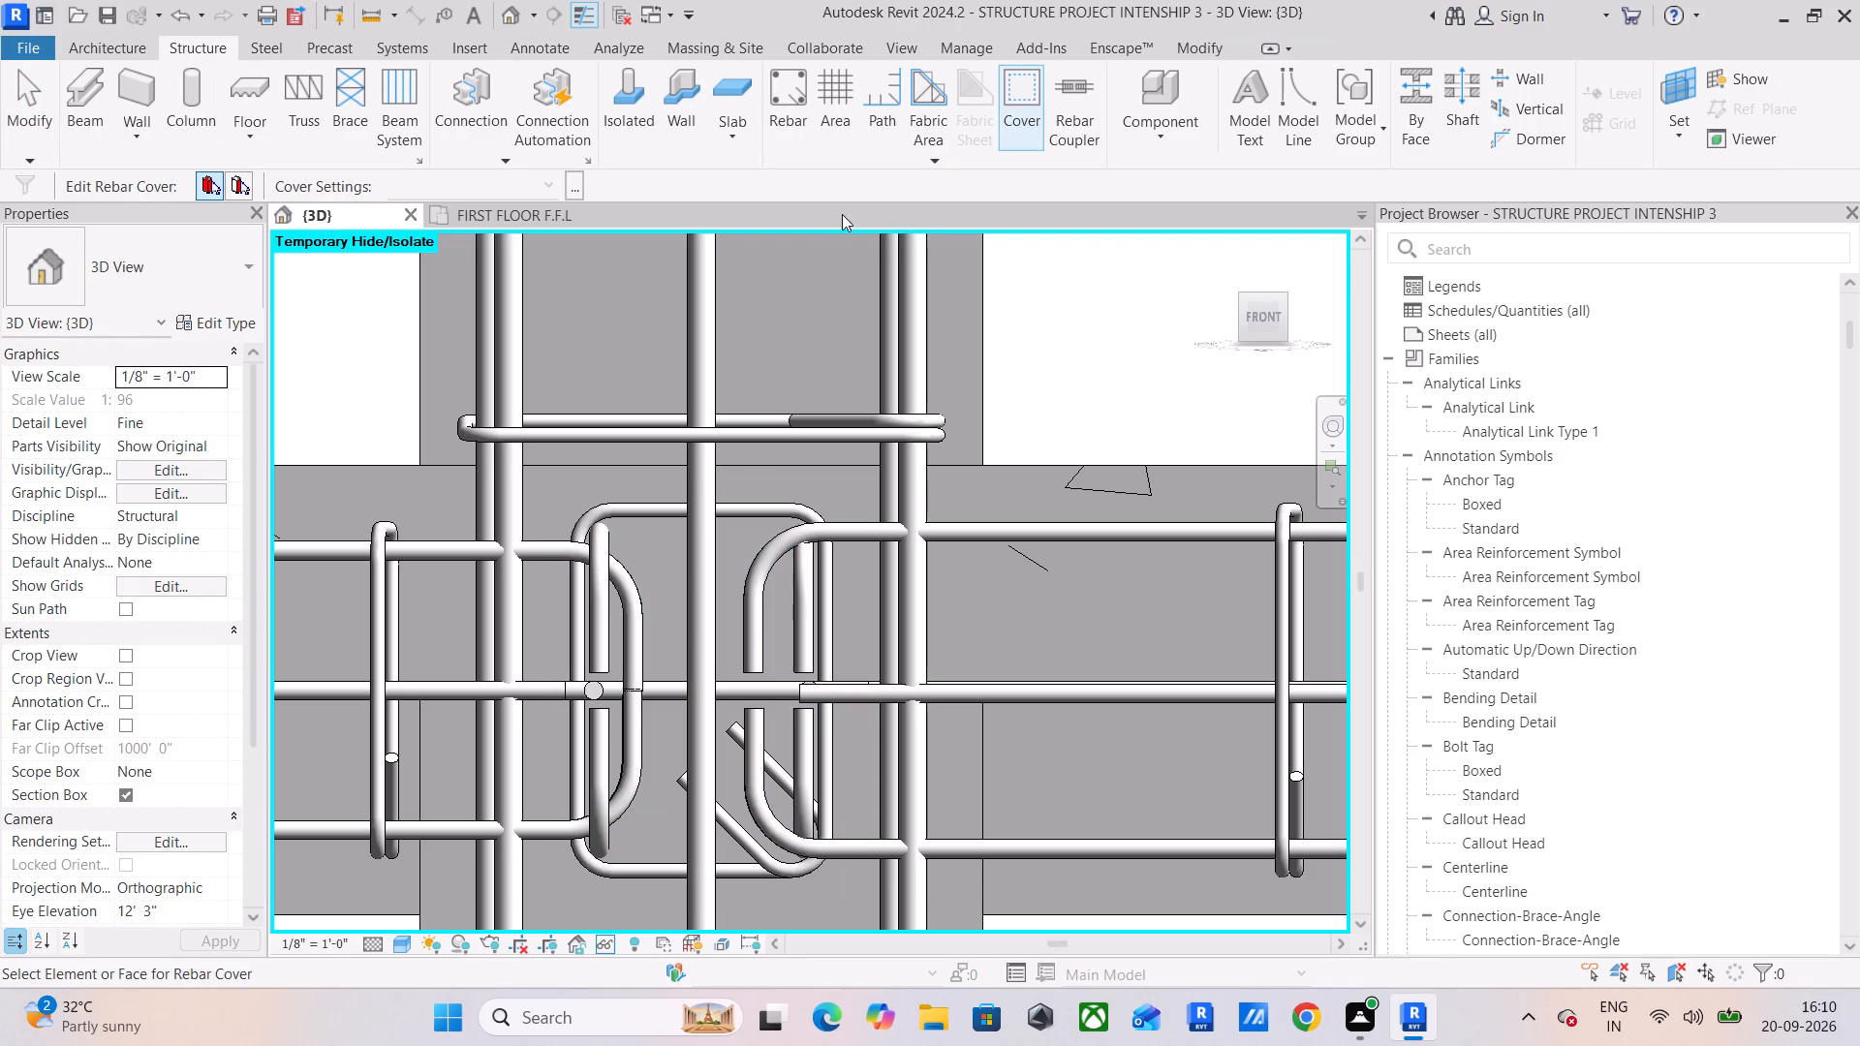
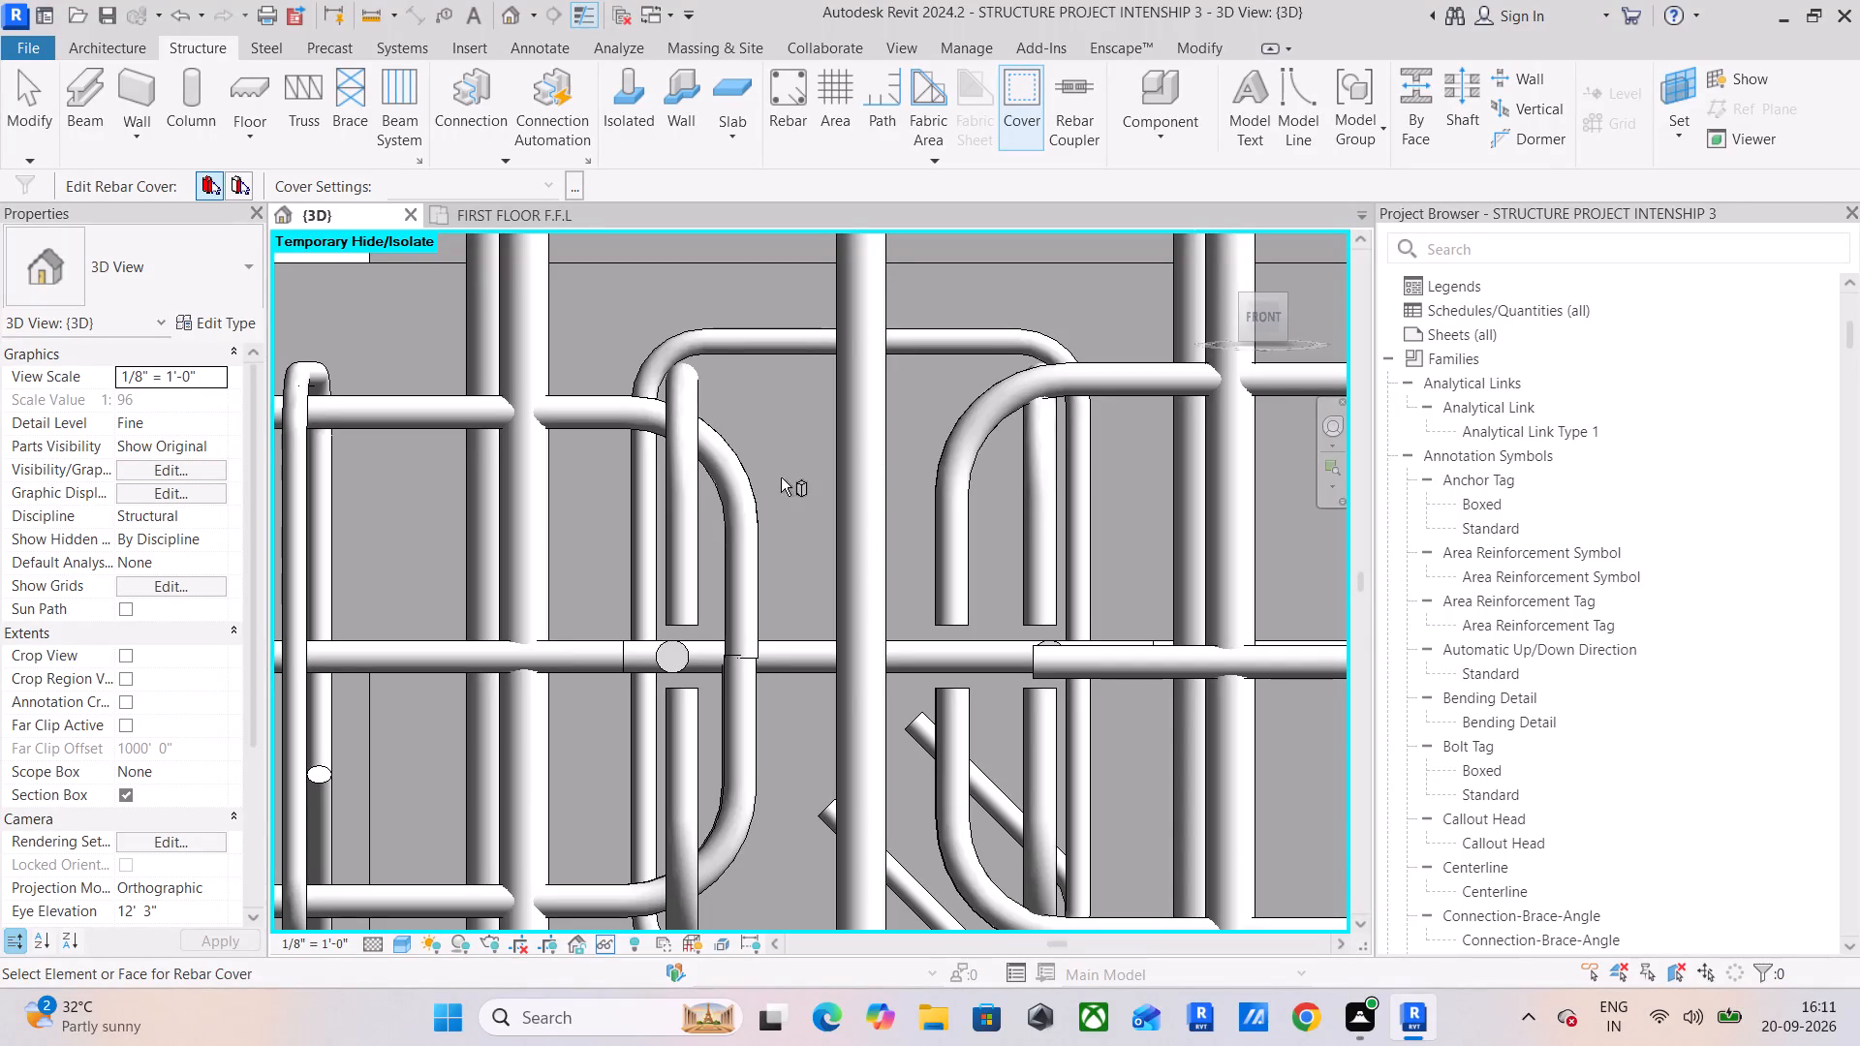
Set the rebar cover of the beam span left of the middle column to BEAM COVER <0' - 1">.
middle_drag(799, 444, 905, 452)
scroll(907, 454, down, 4)
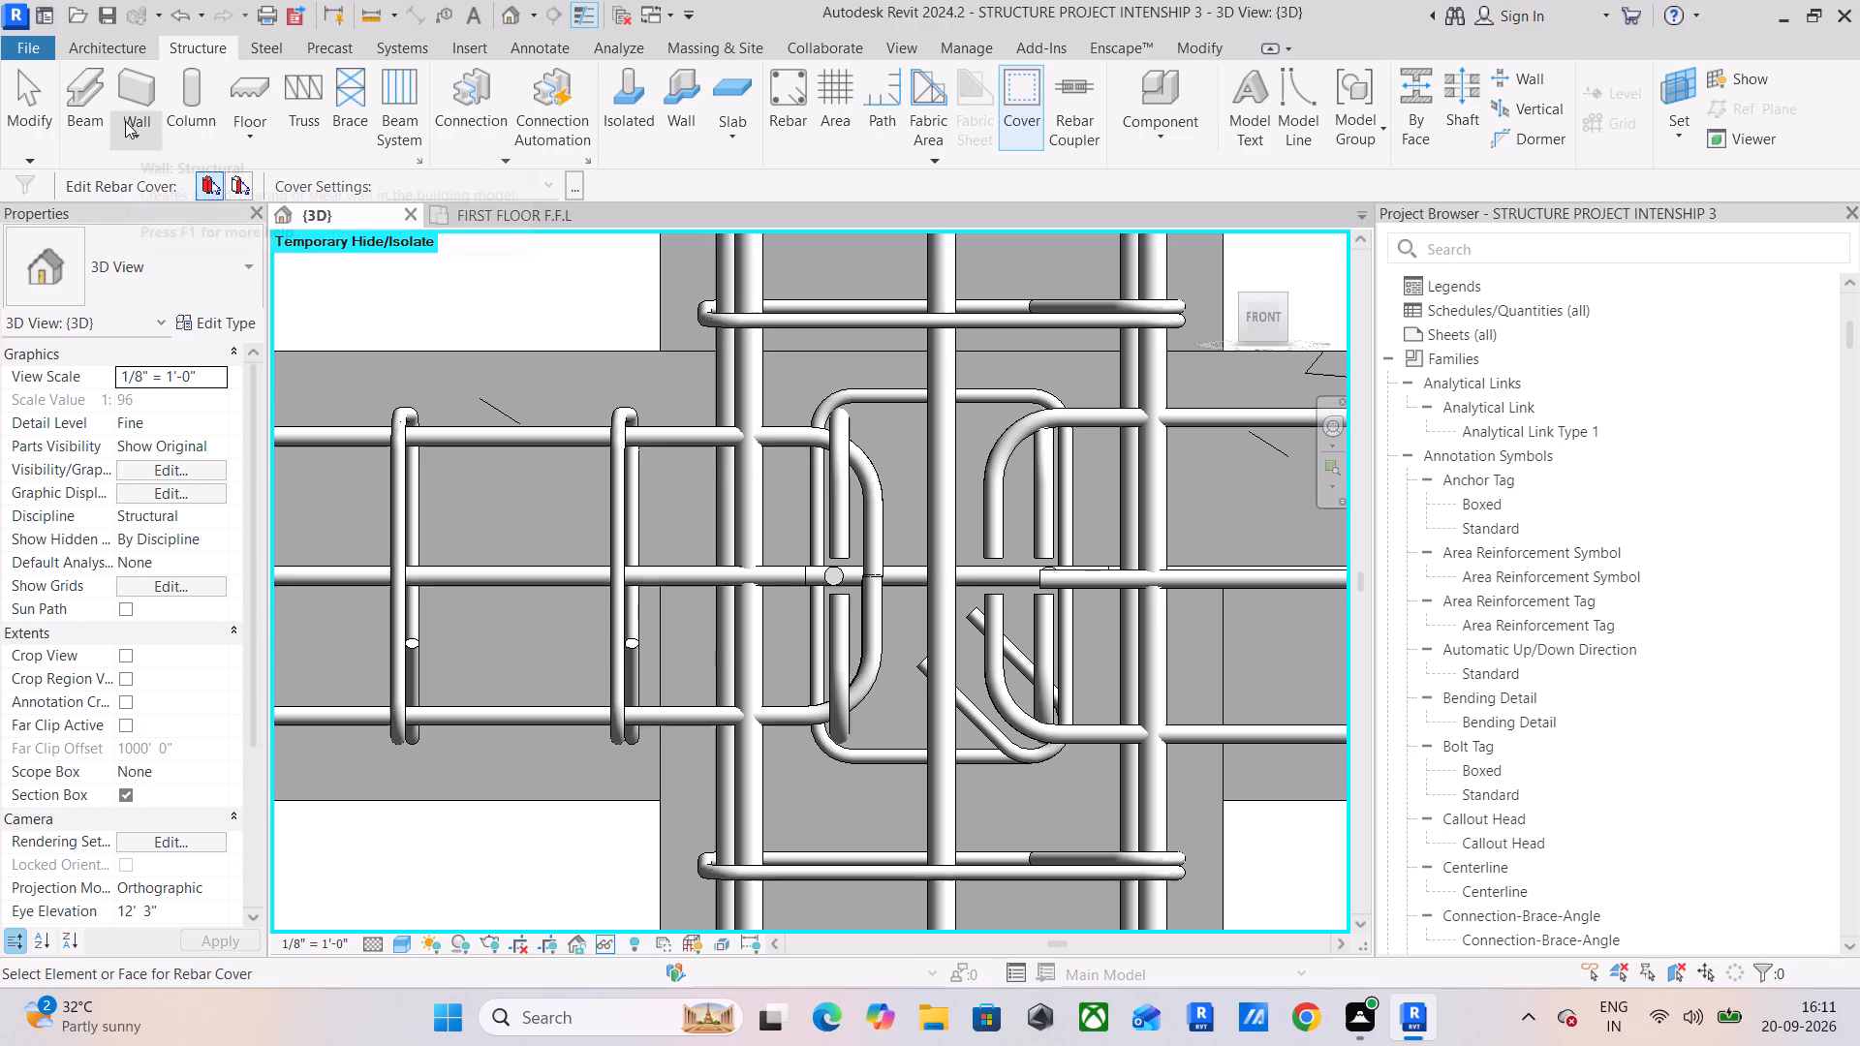
click(1014, 100)
click(561, 345)
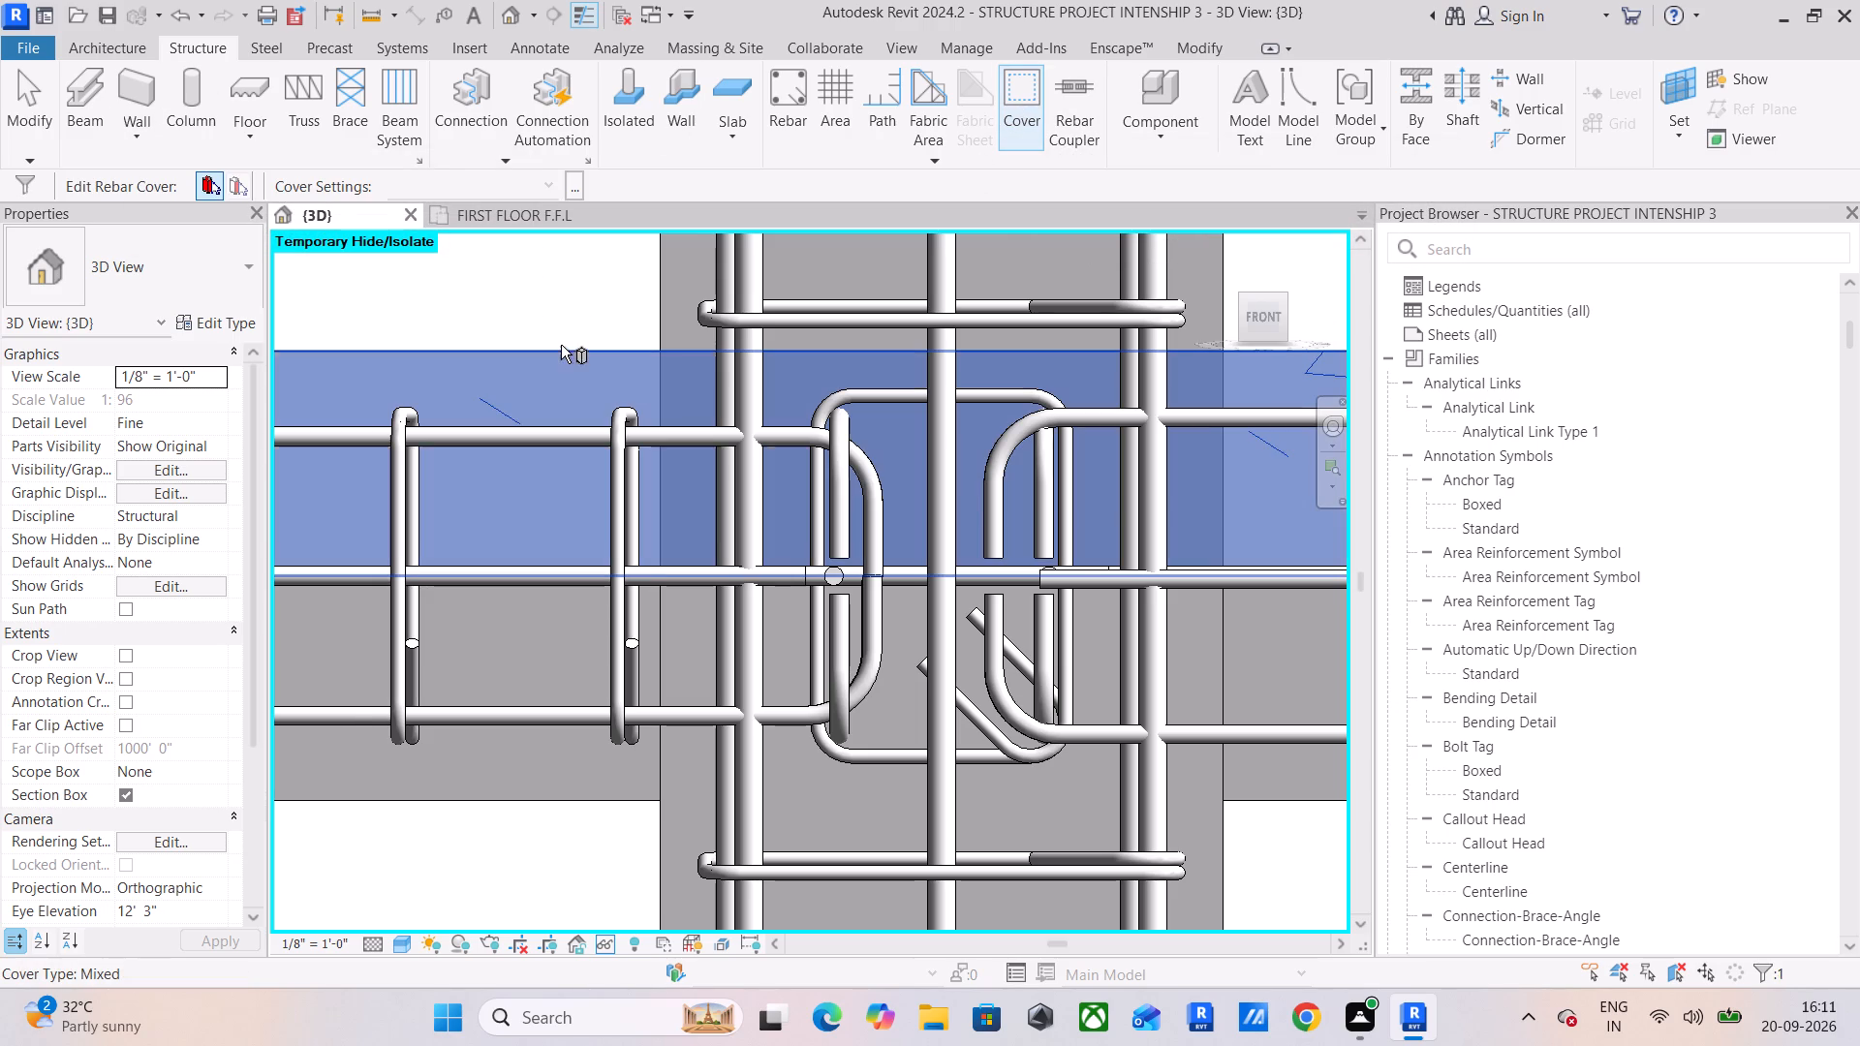
click(558, 796)
click(515, 178)
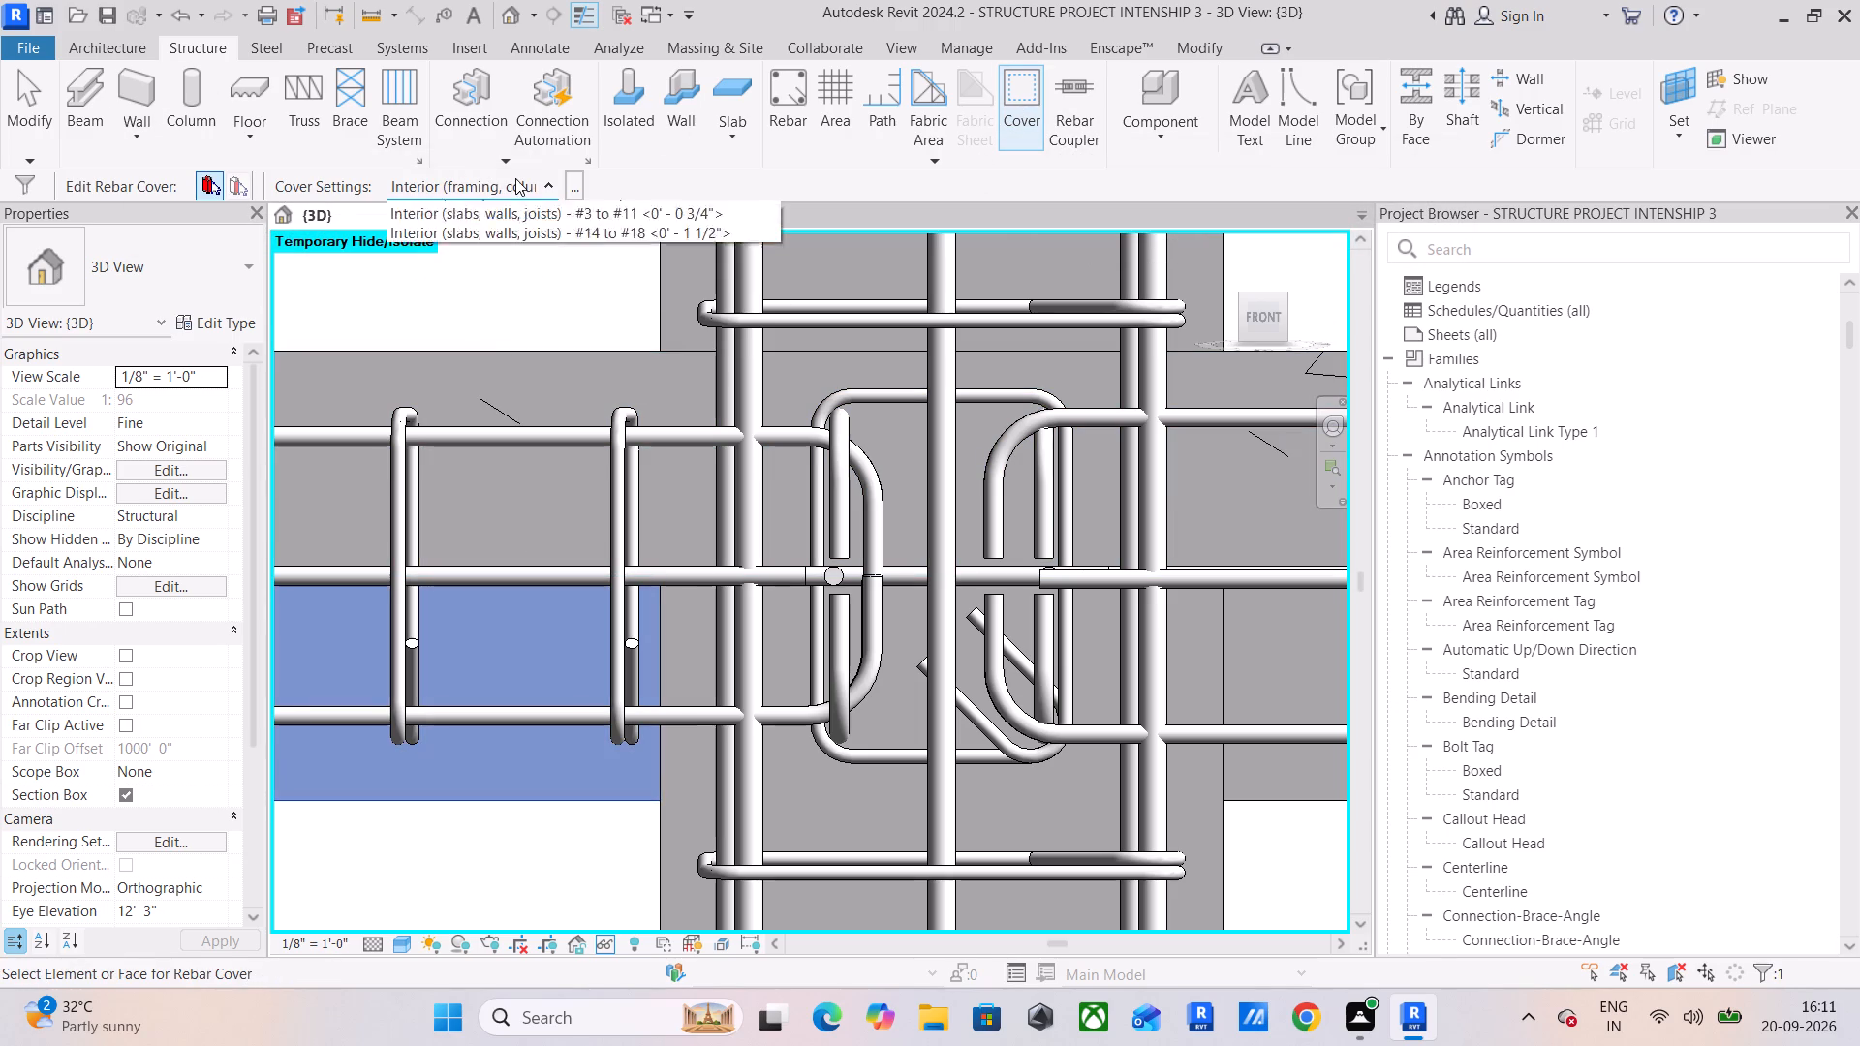
click(493, 218)
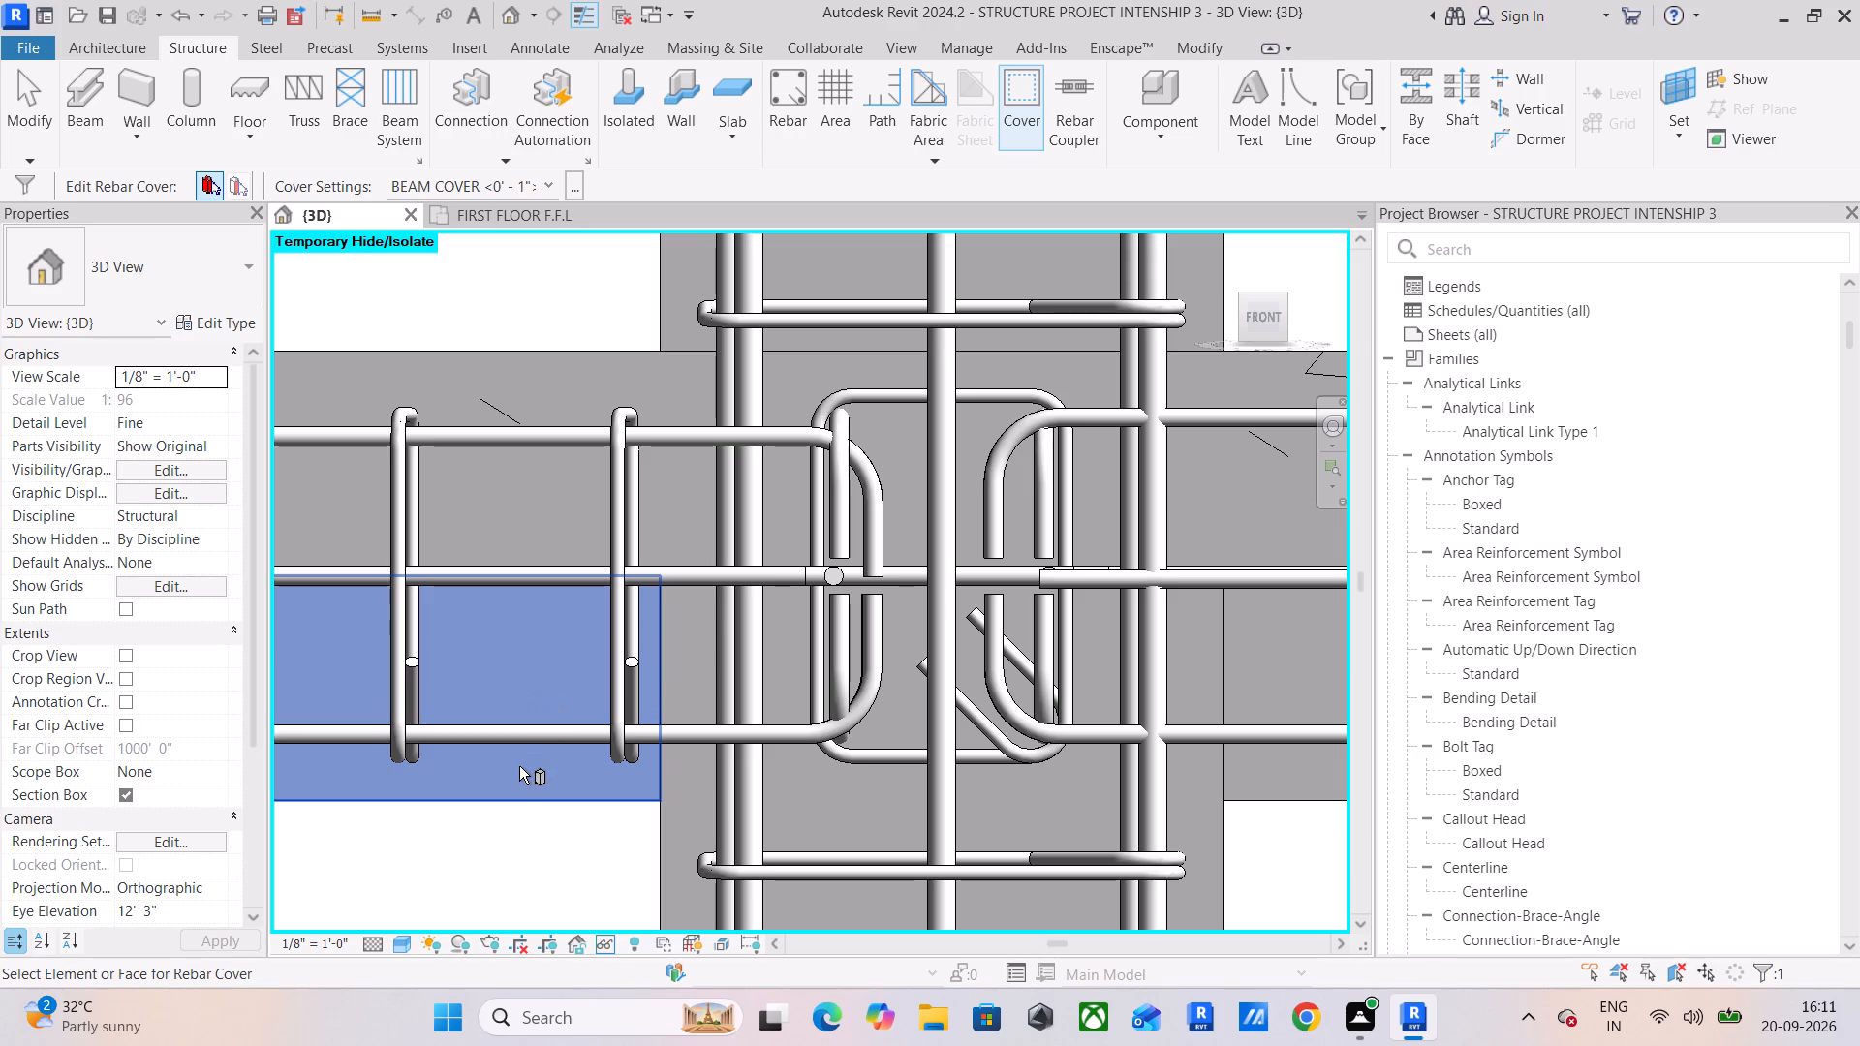
Apply the BEAM COVER <0' - 1"> setting to the beam span right of the middle column.
middle_drag(1155, 782, 665, 673)
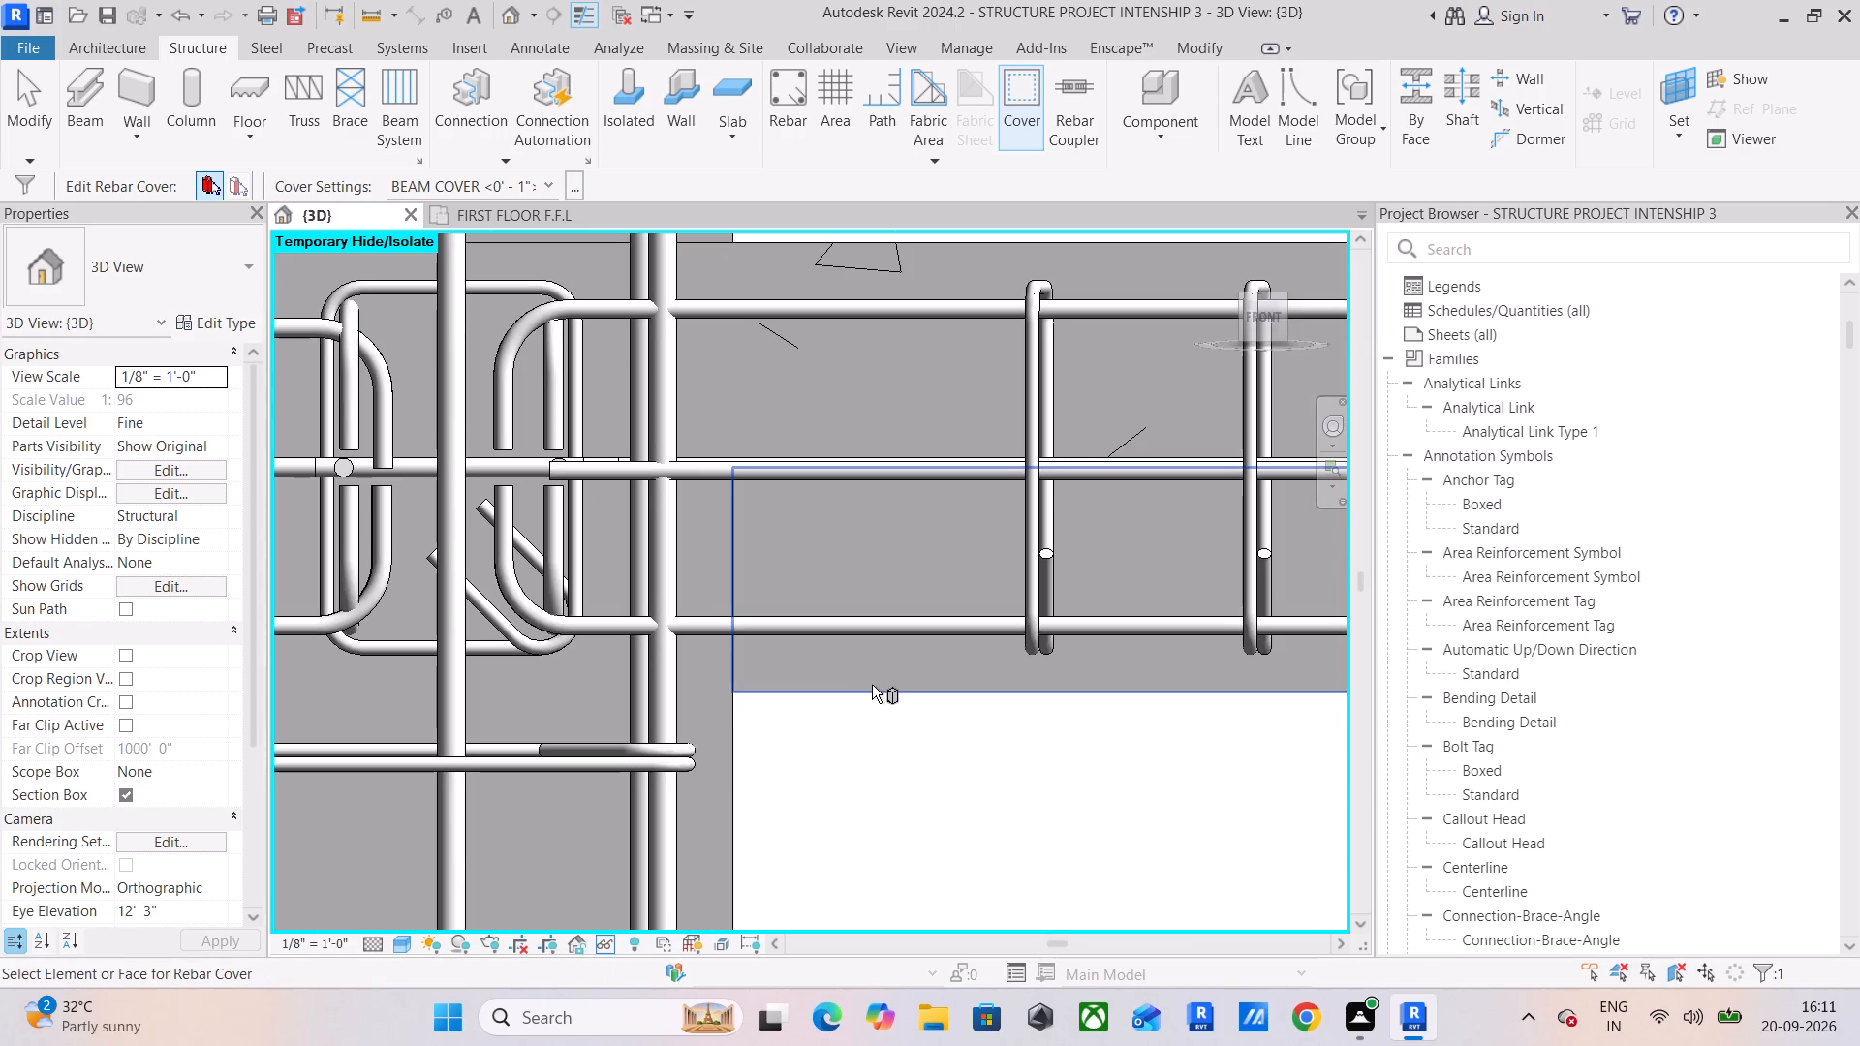
click(872, 684)
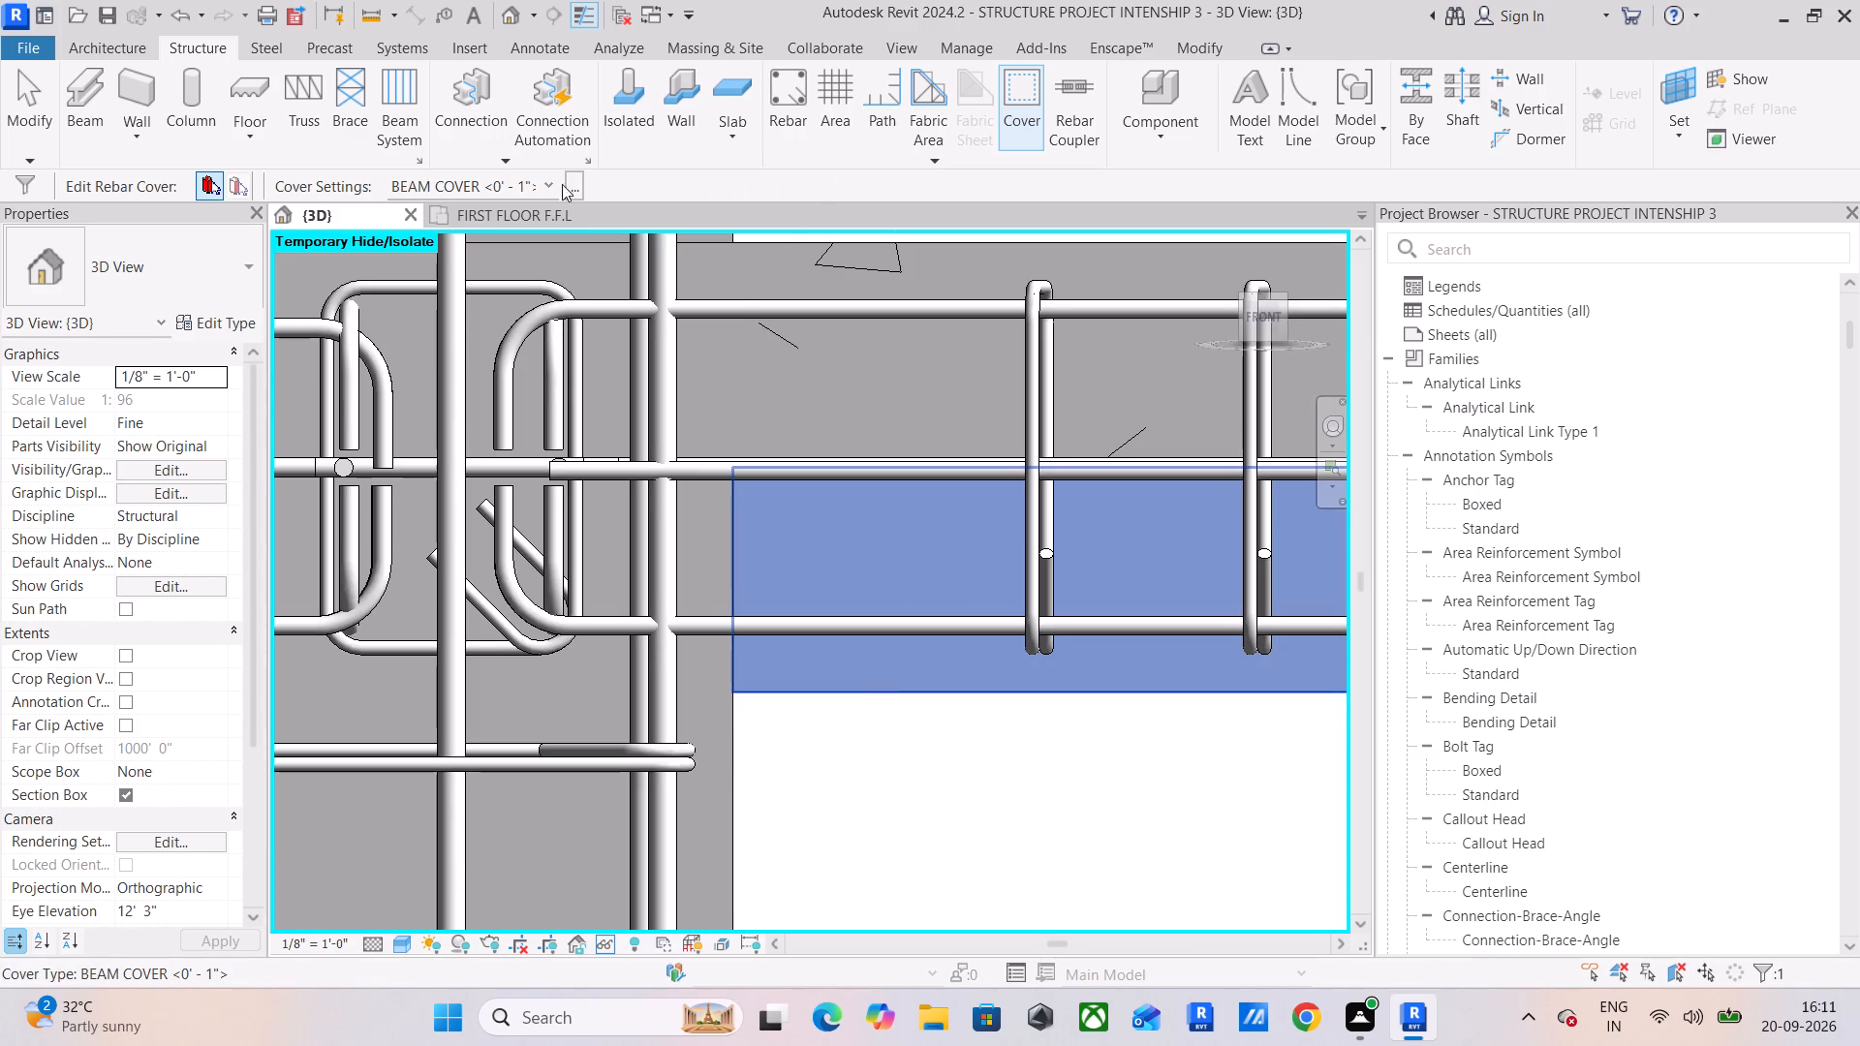
click(552, 184)
click(542, 218)
Reapply the BEAM COVER <0' - 1"> setting to the left beam span and leave the Cover tool.
scroll(604, 601, down, 5)
middle_drag(615, 613, 1107, 589)
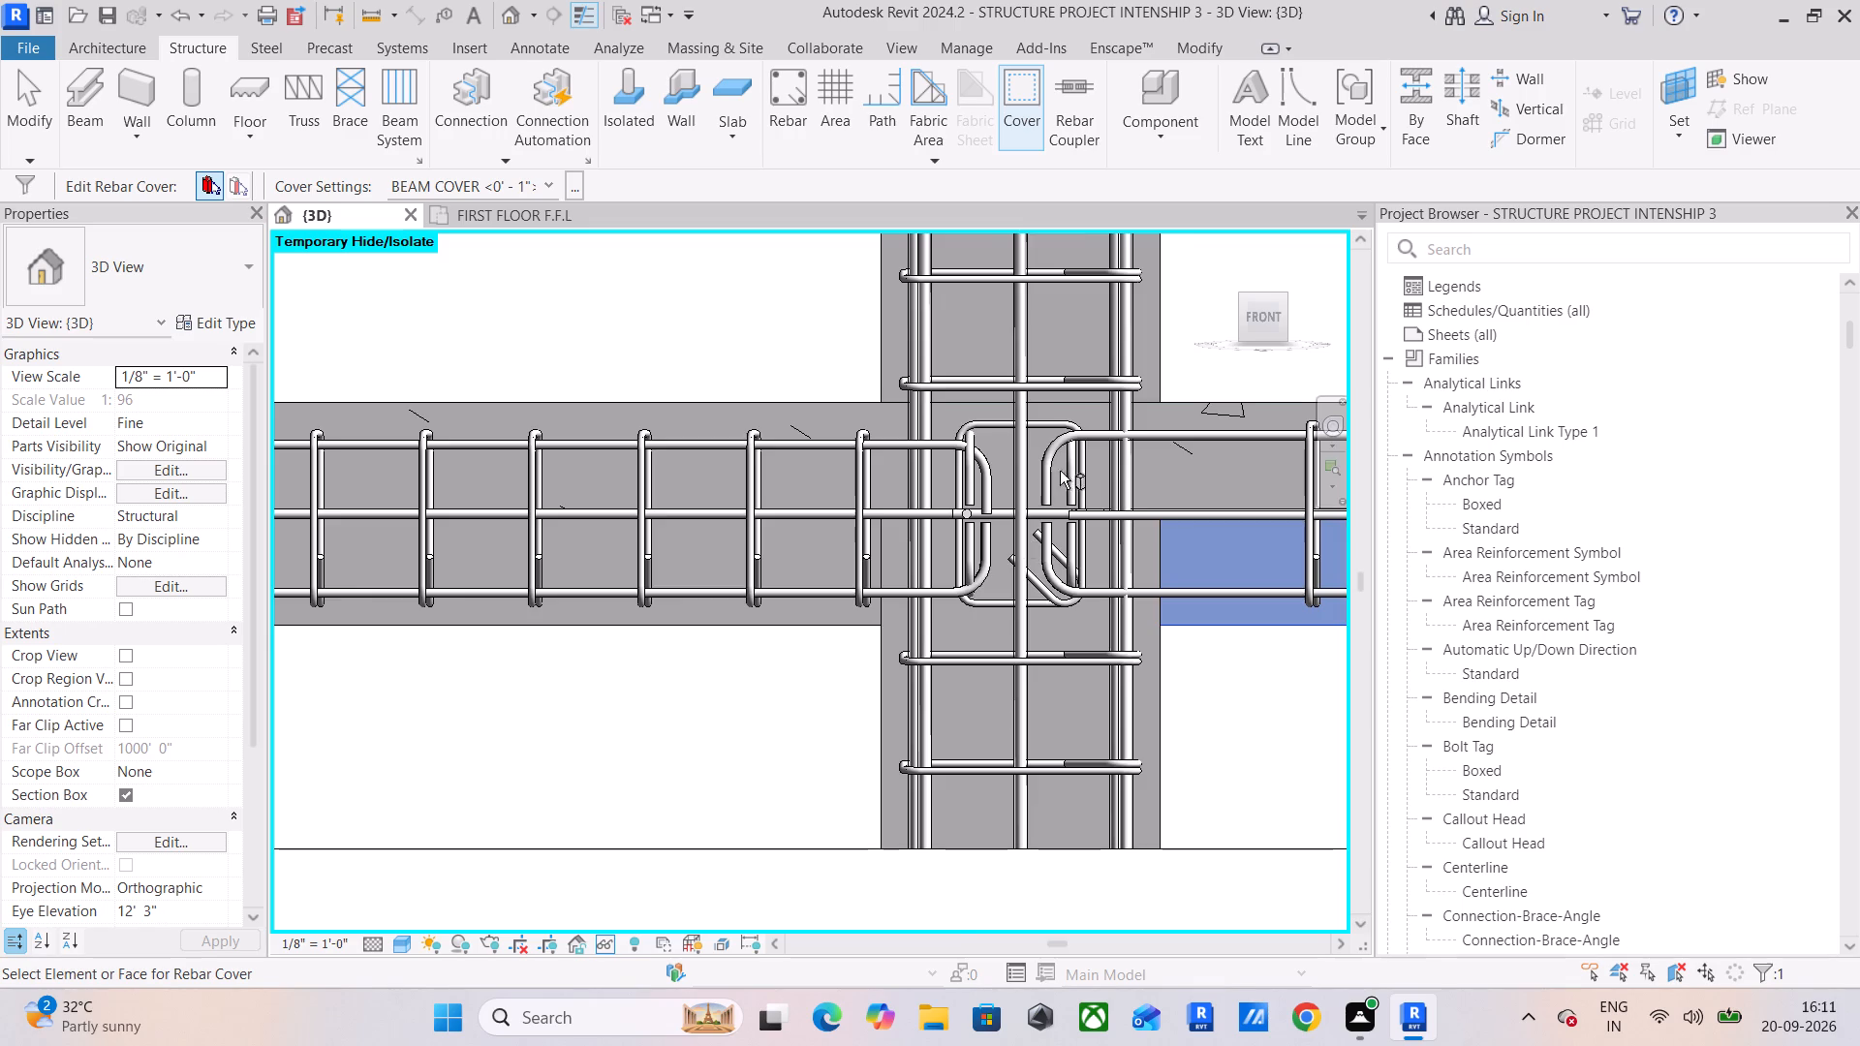
scroll(1094, 415, up, 4)
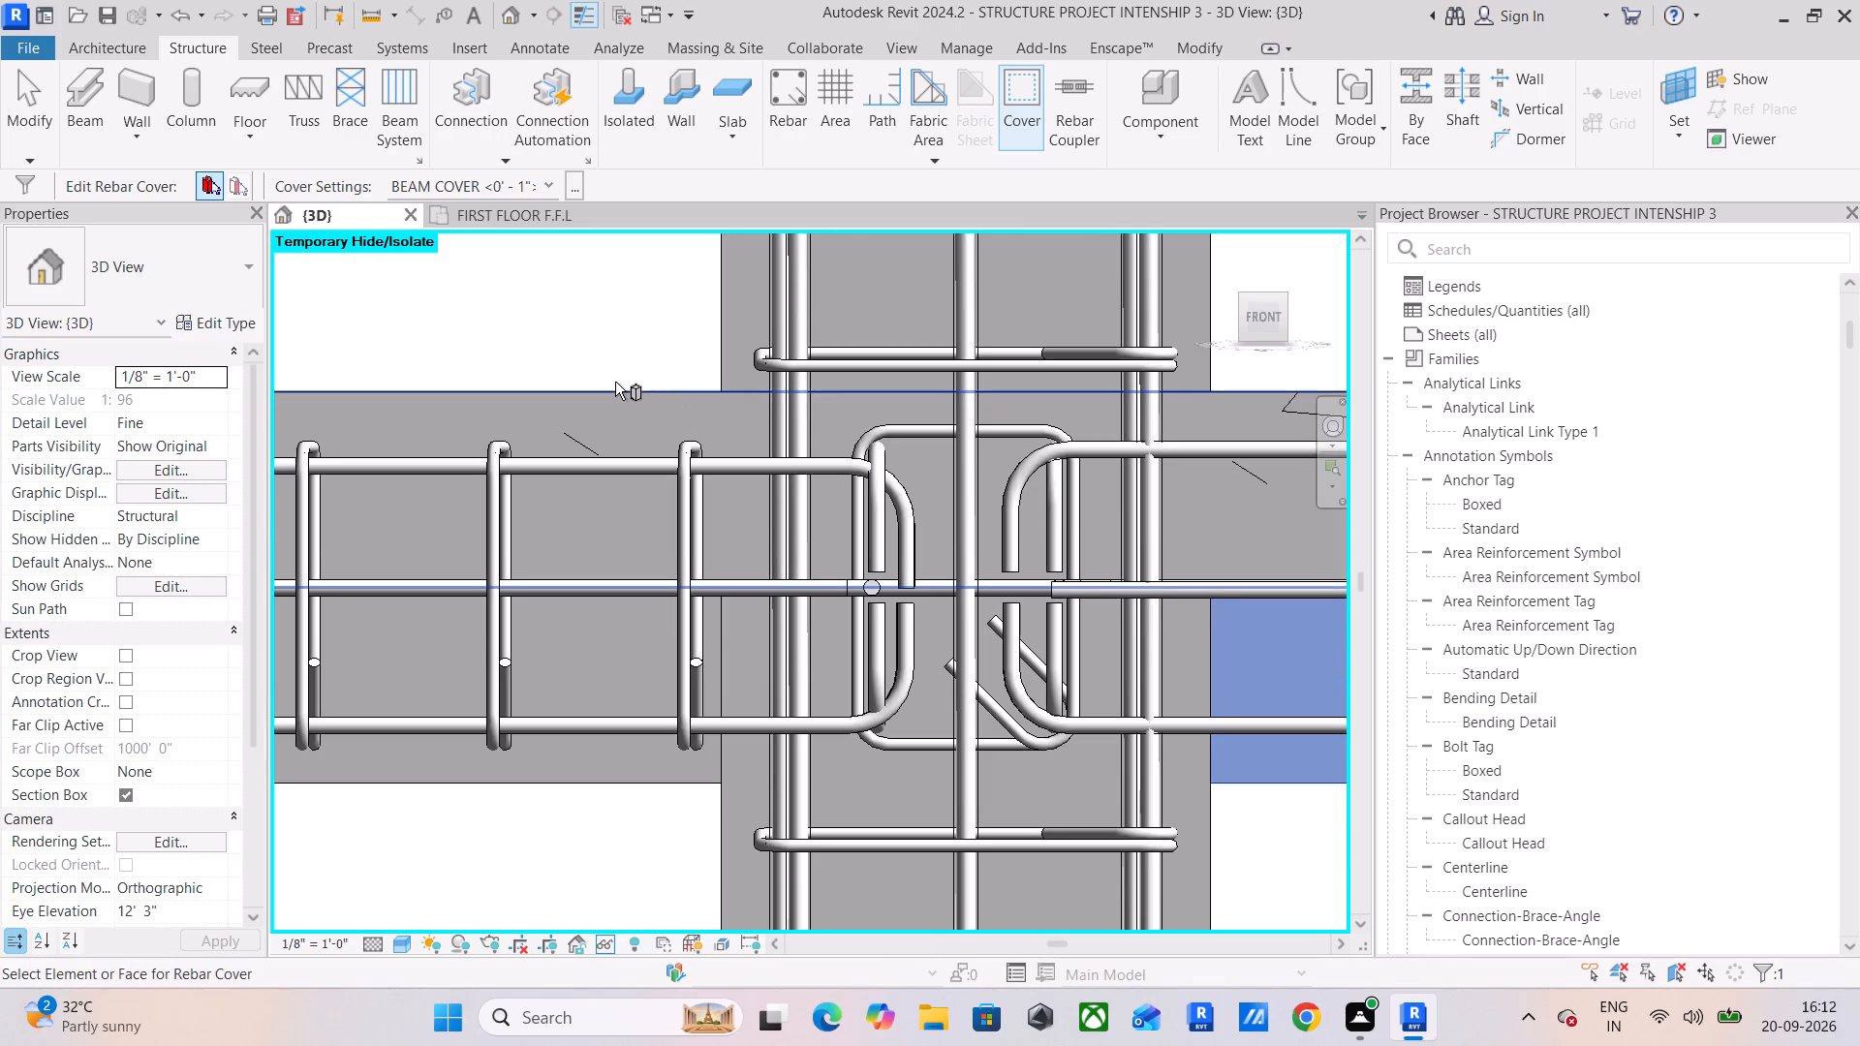
click(571, 779)
click(534, 182)
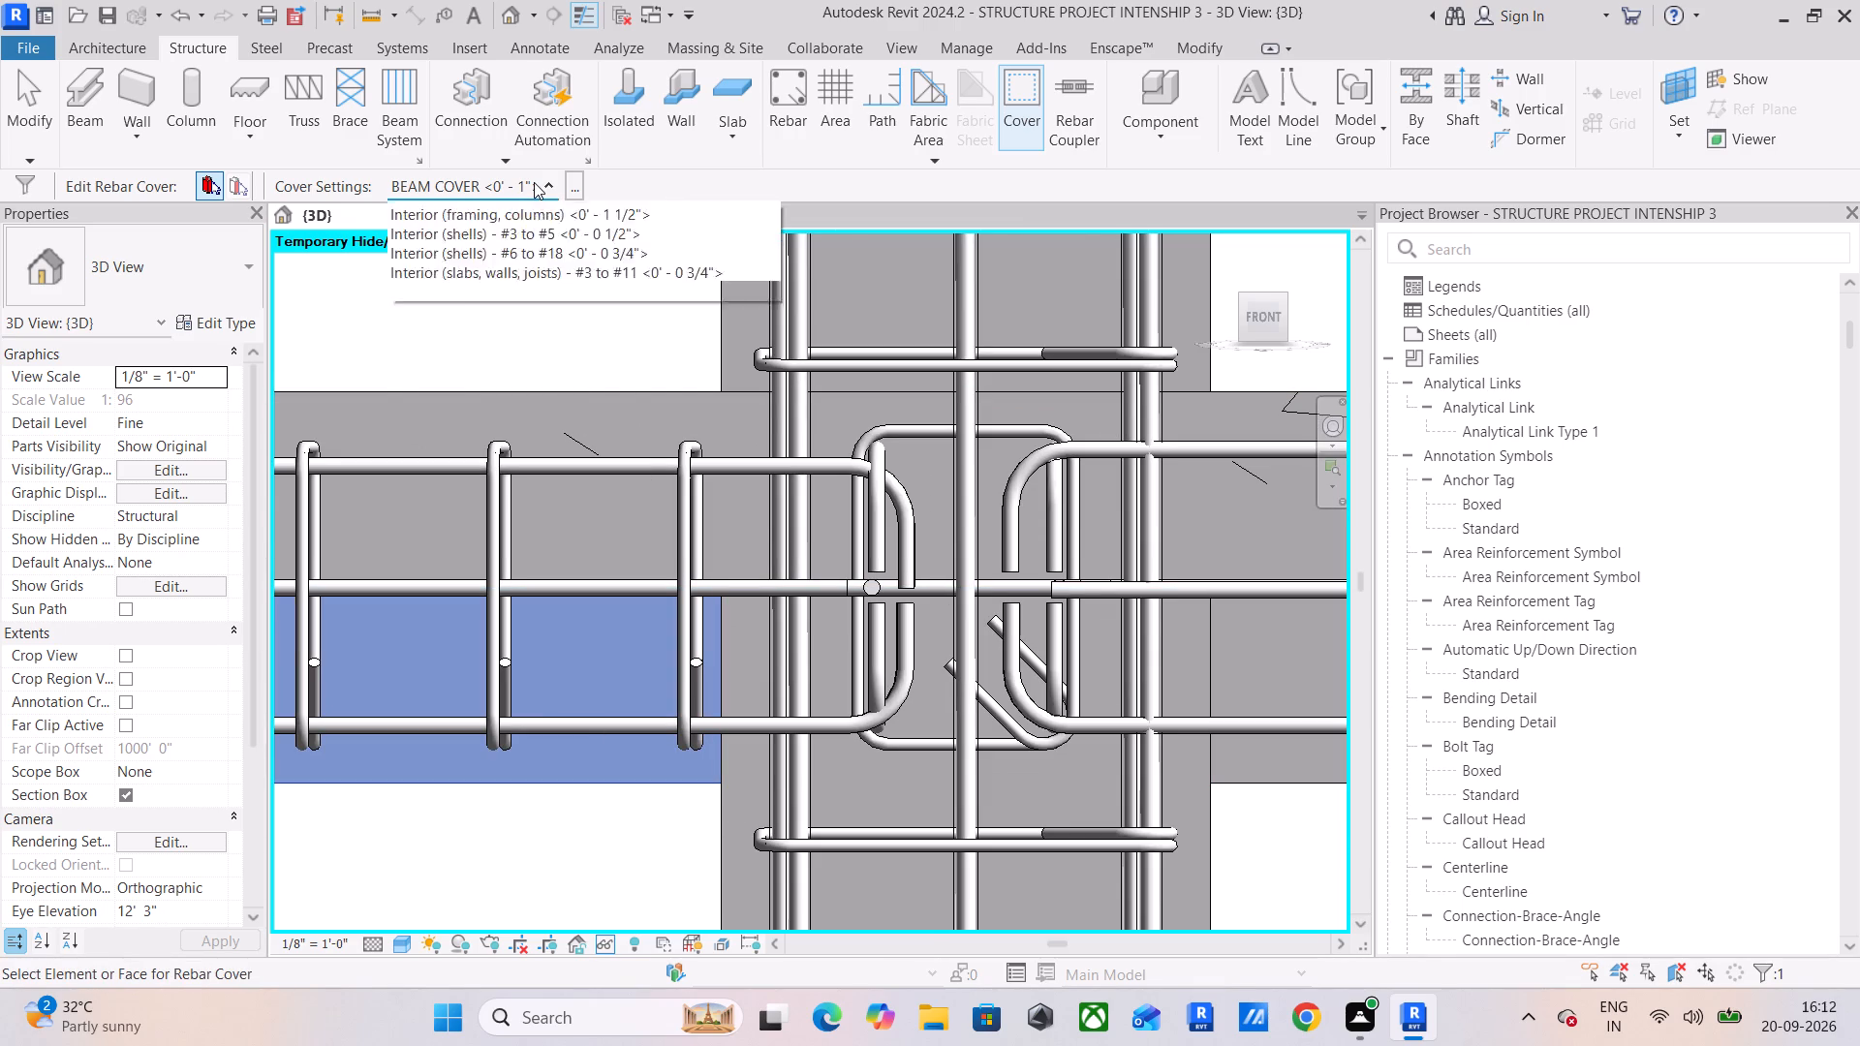
click(541, 209)
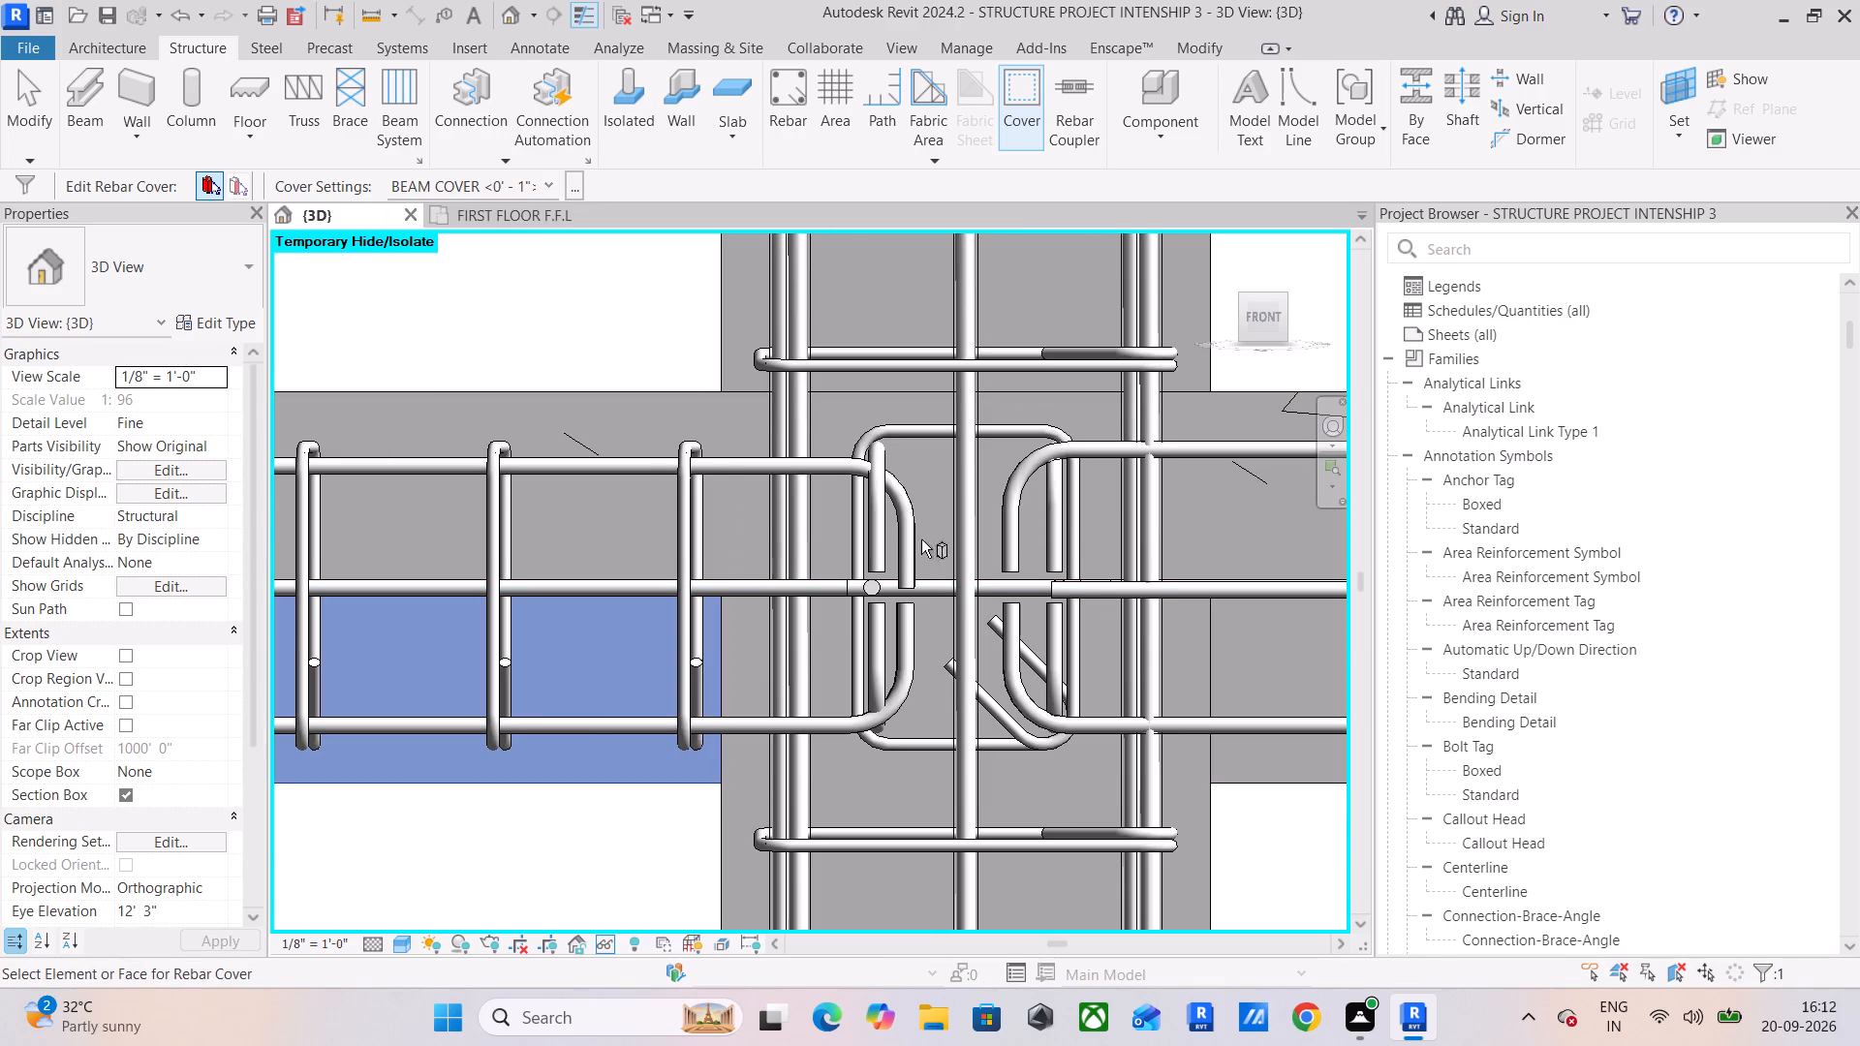
middle_drag(1127, 561, 920, 400)
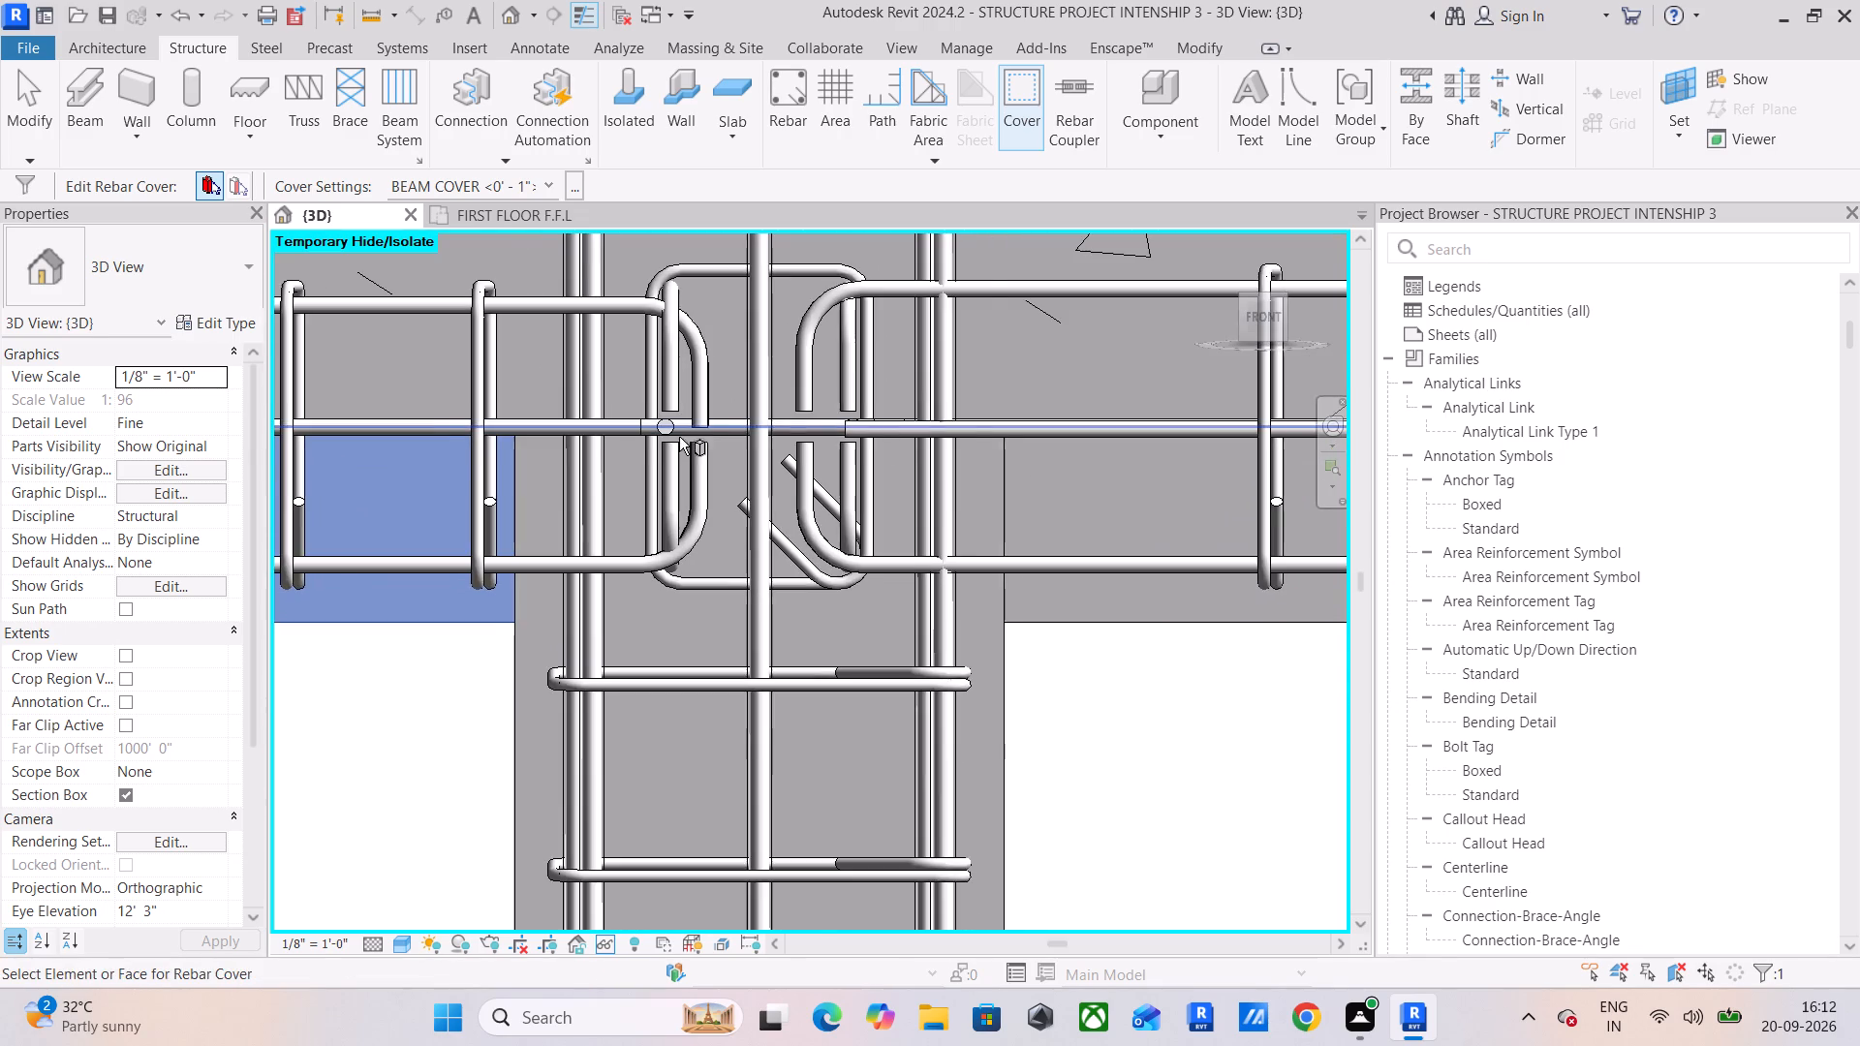
scroll(675, 437, up, 5)
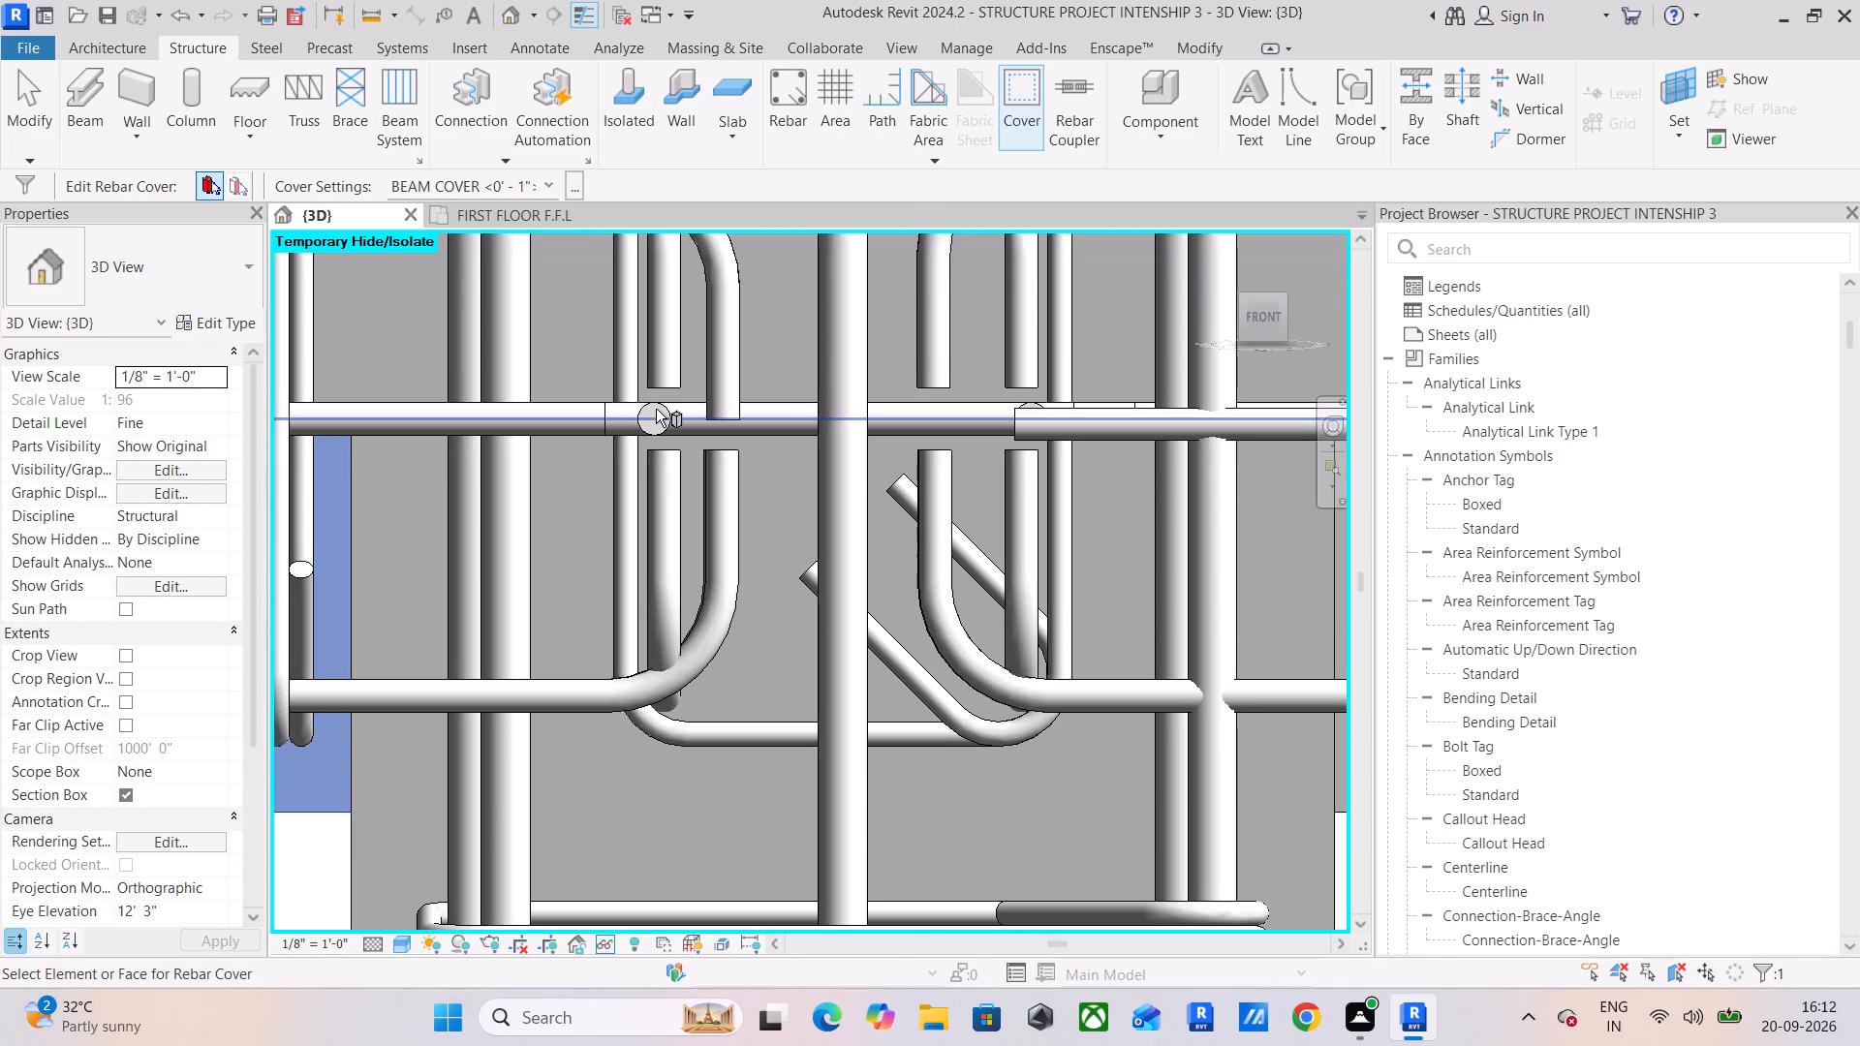
click(43, 115)
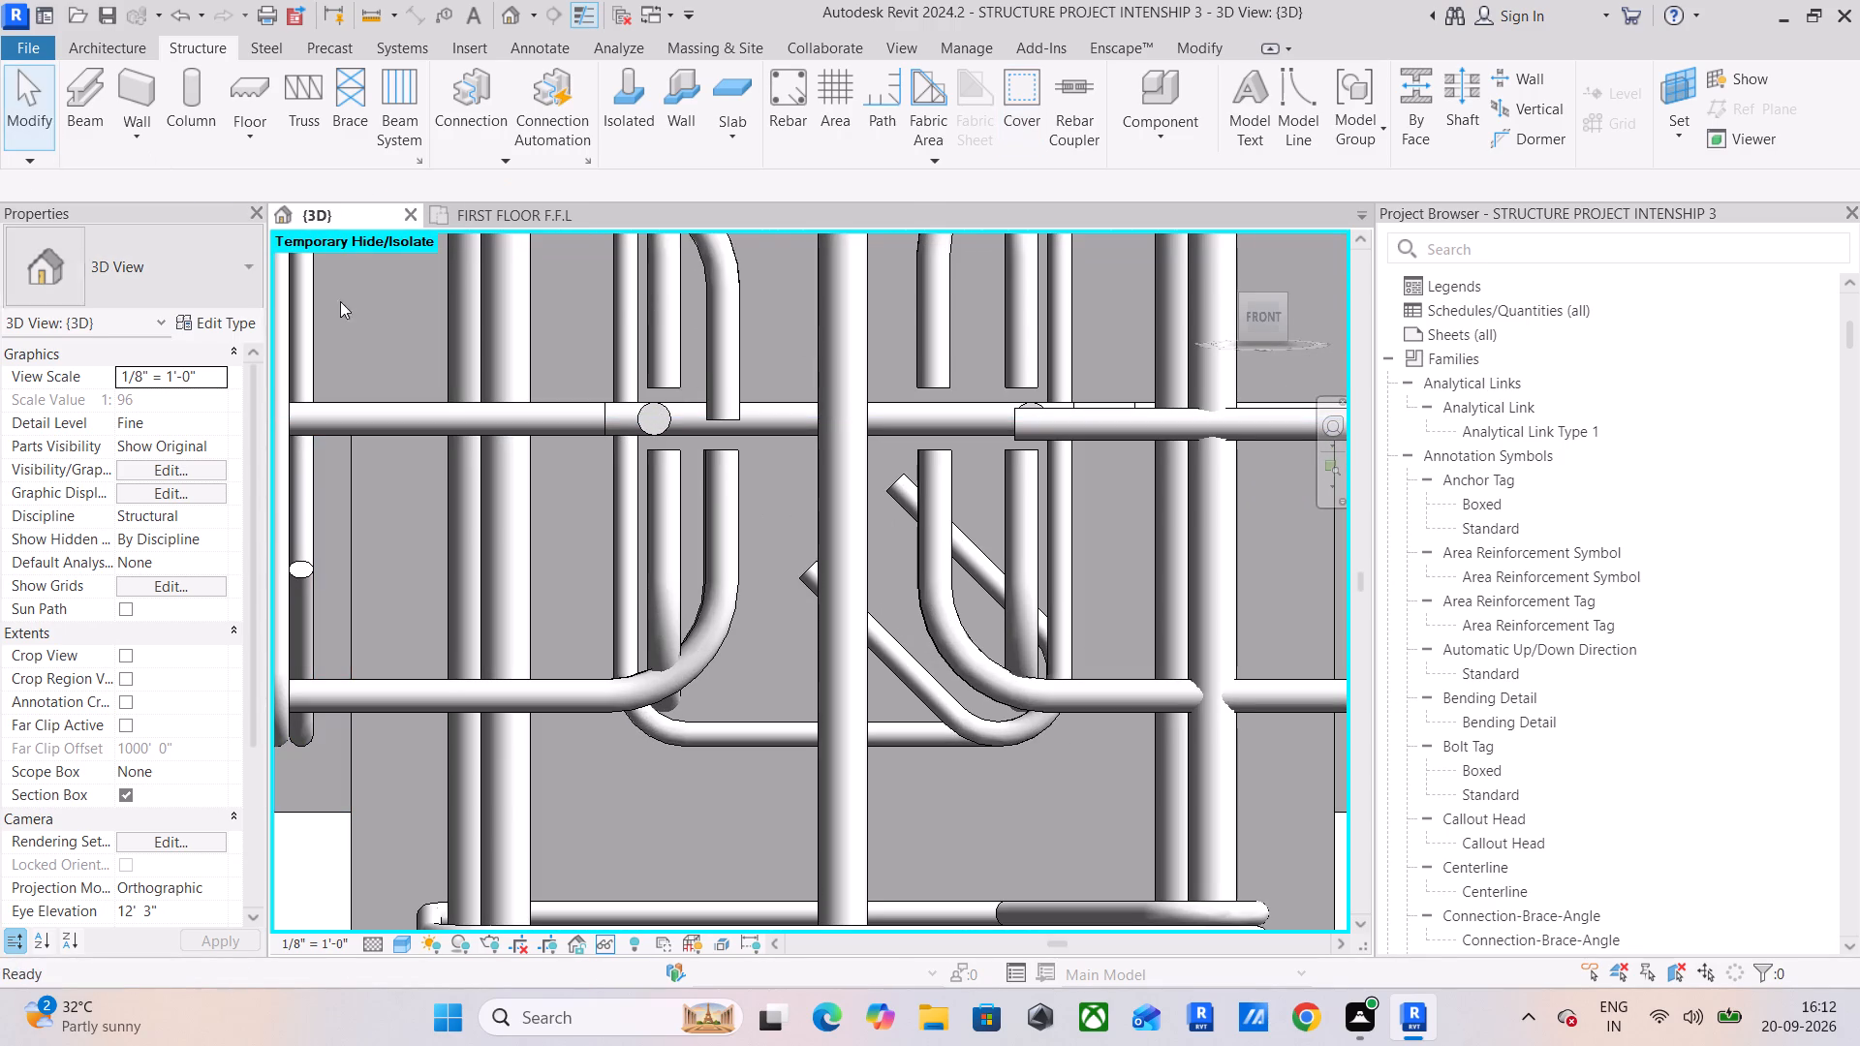
Extend the right span's front mid-depth #4 bar into the middle column, ending level with the hooked bars' vertical legs.
scroll(652, 382, down, 9)
middle_drag(888, 469, 788, 555)
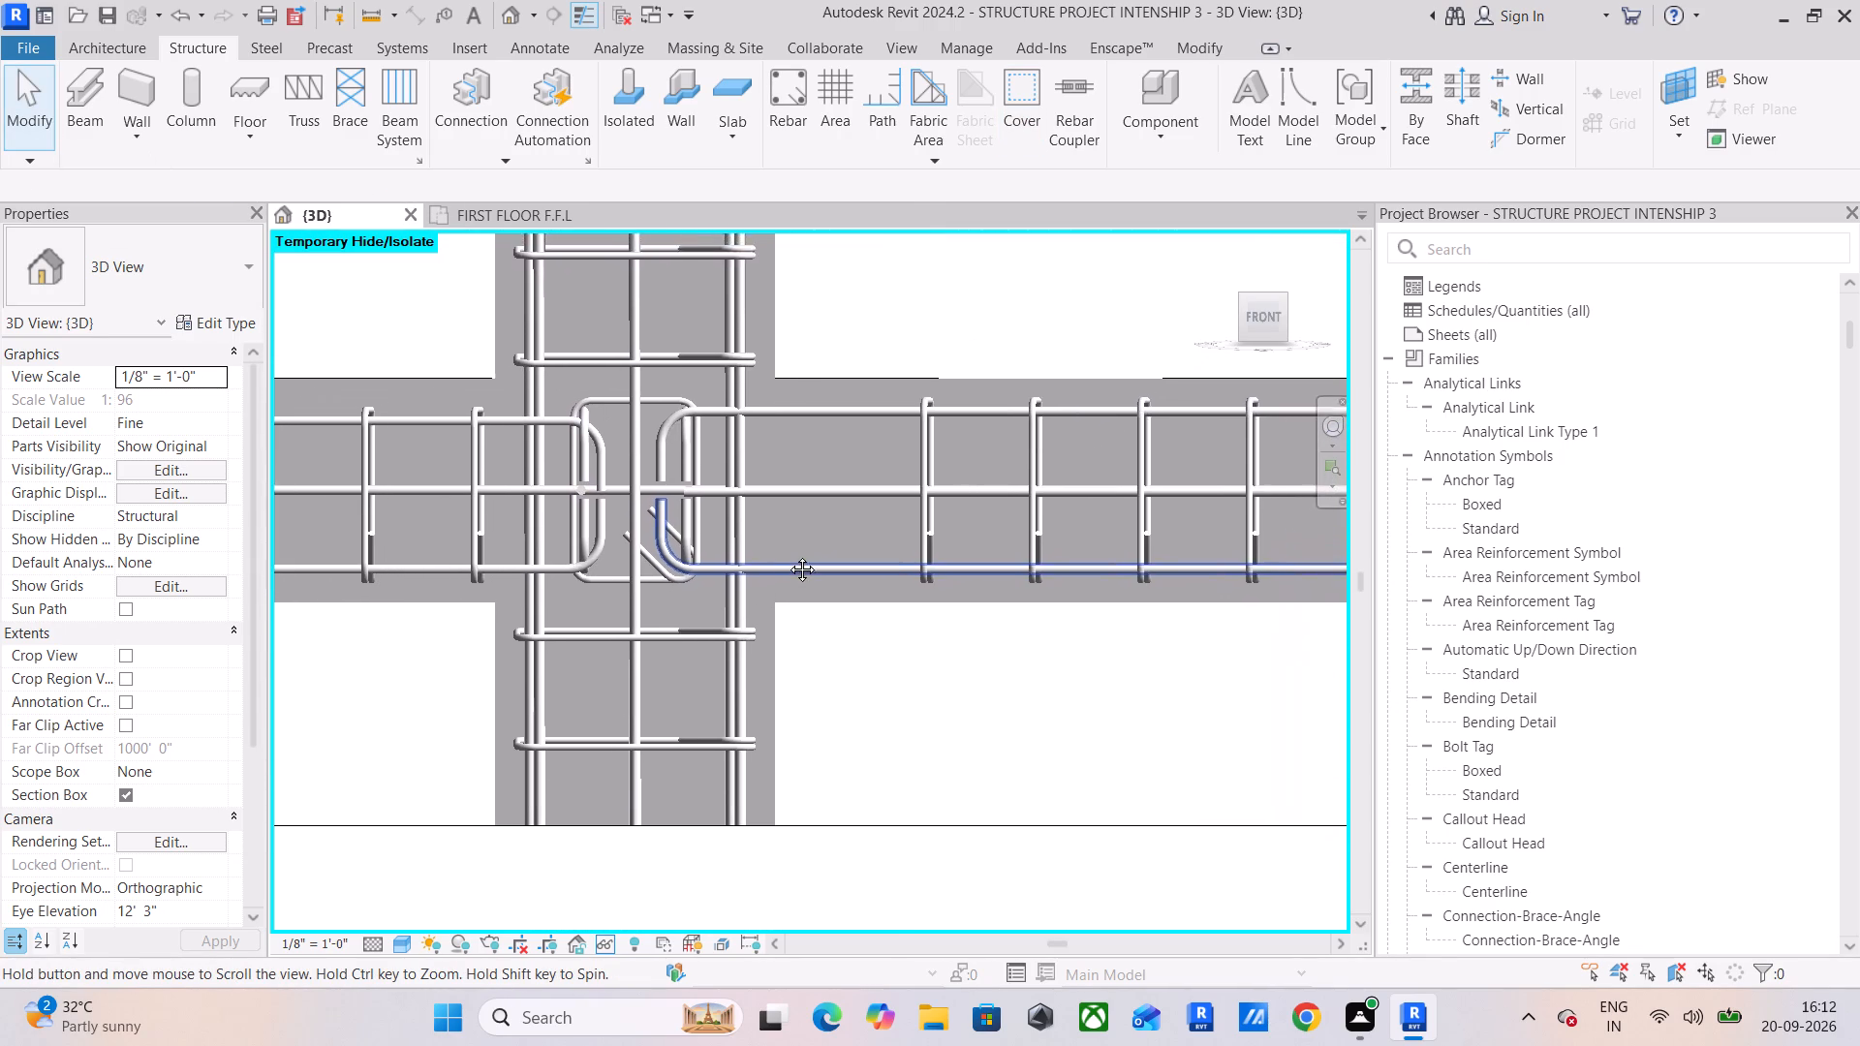
middle_drag(788, 555, 788, 556)
scroll(796, 562, down, 3)
middle_drag(810, 567, 787, 594)
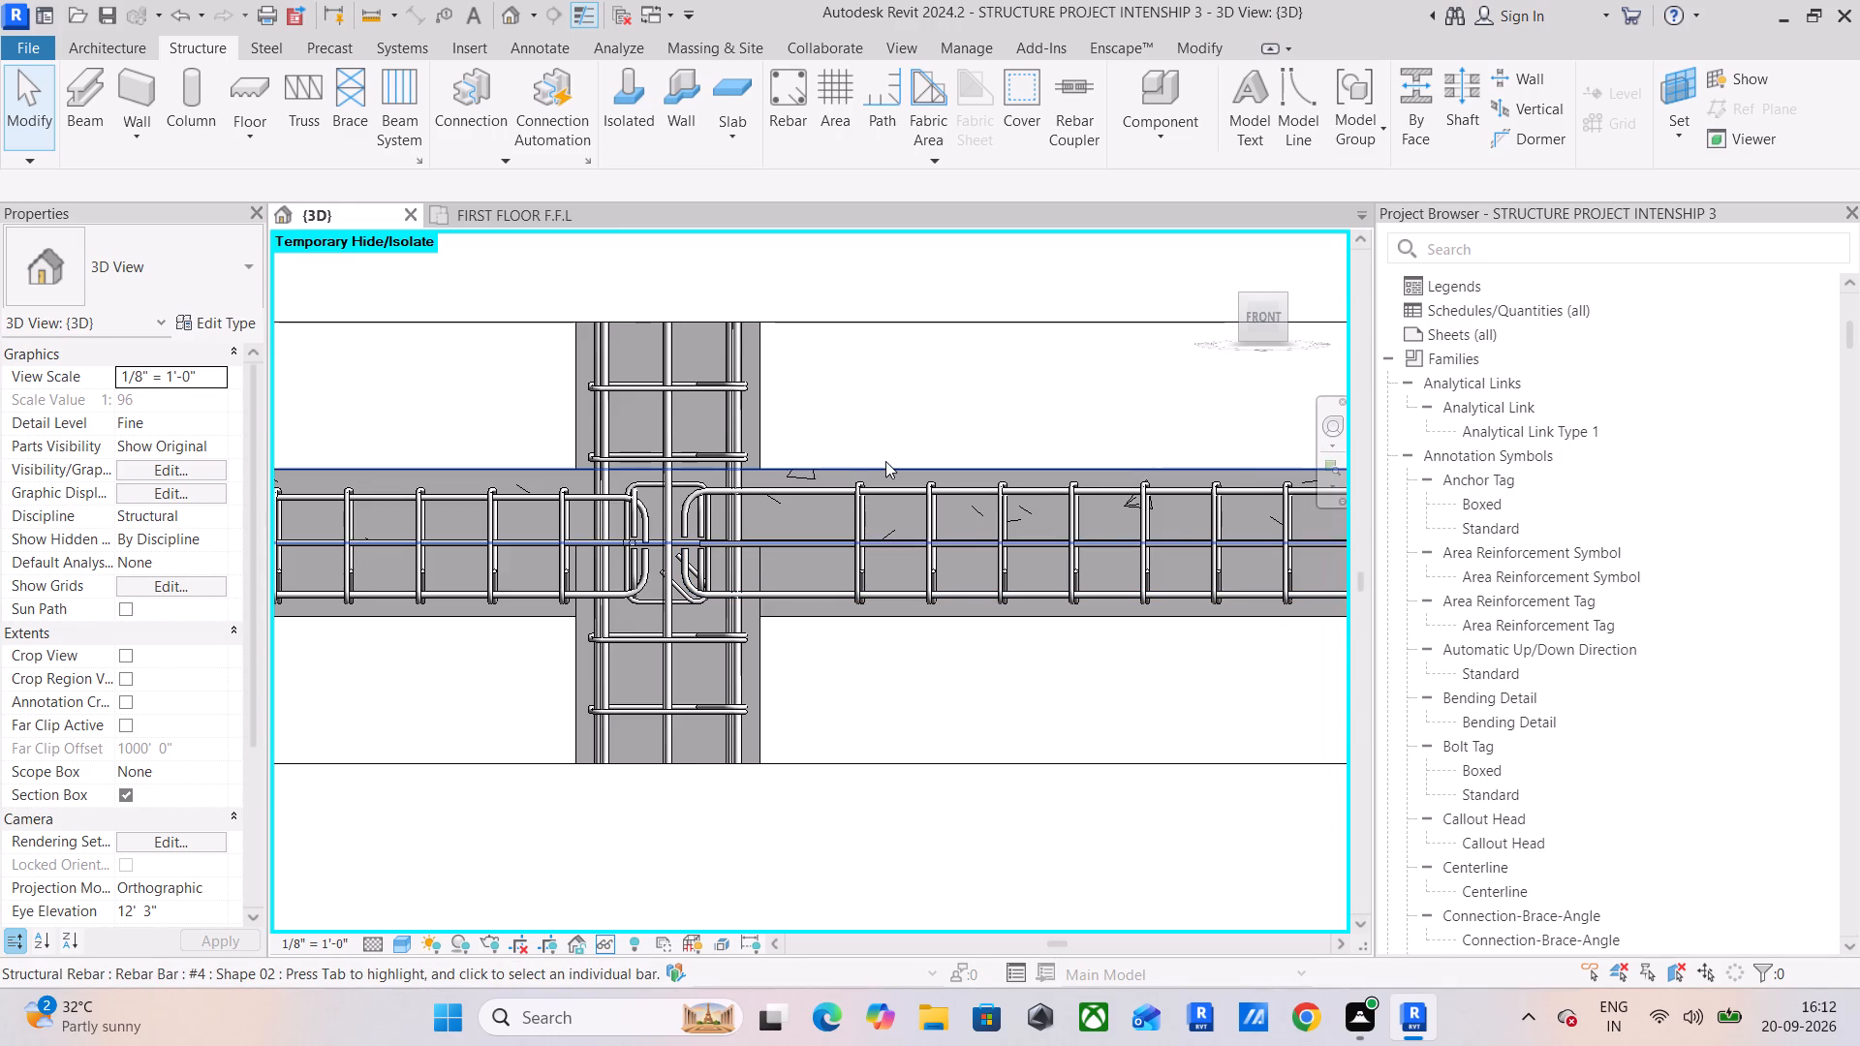
click(885, 461)
scroll(646, 492, up, 5)
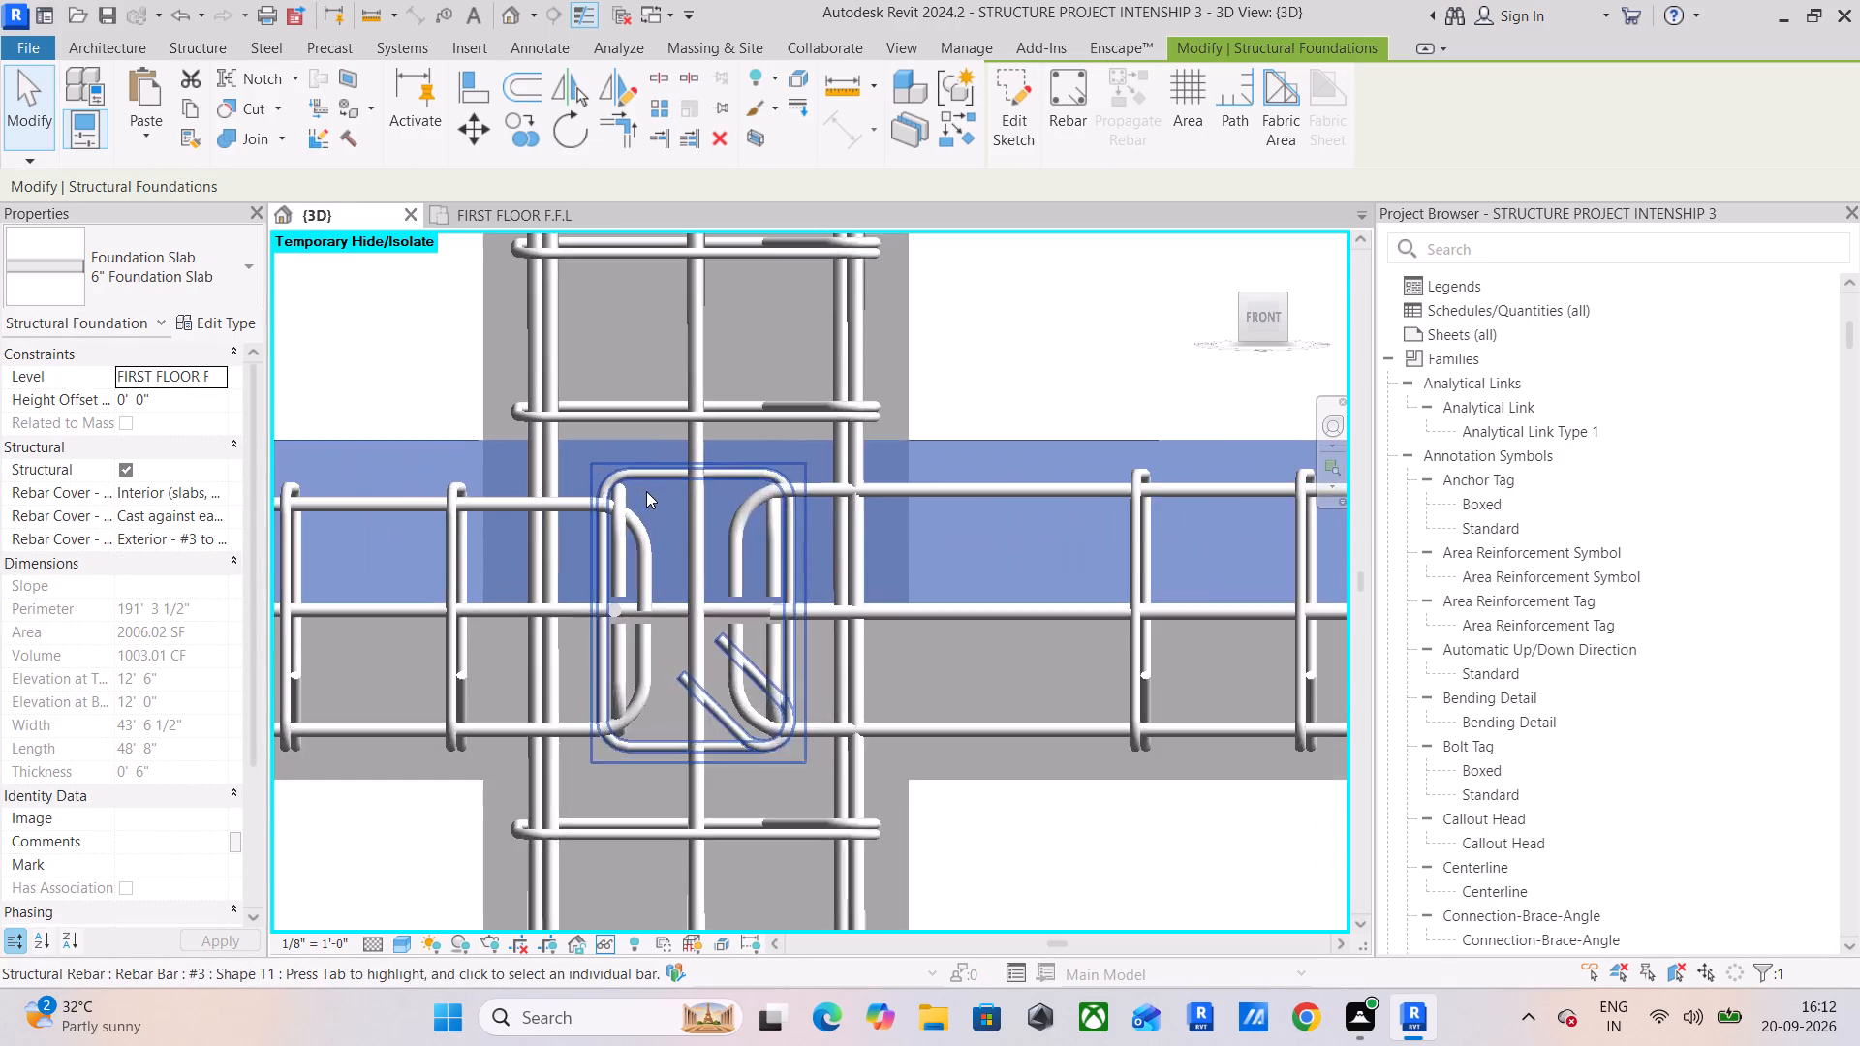
scroll(646, 491, up, 5)
click(913, 484)
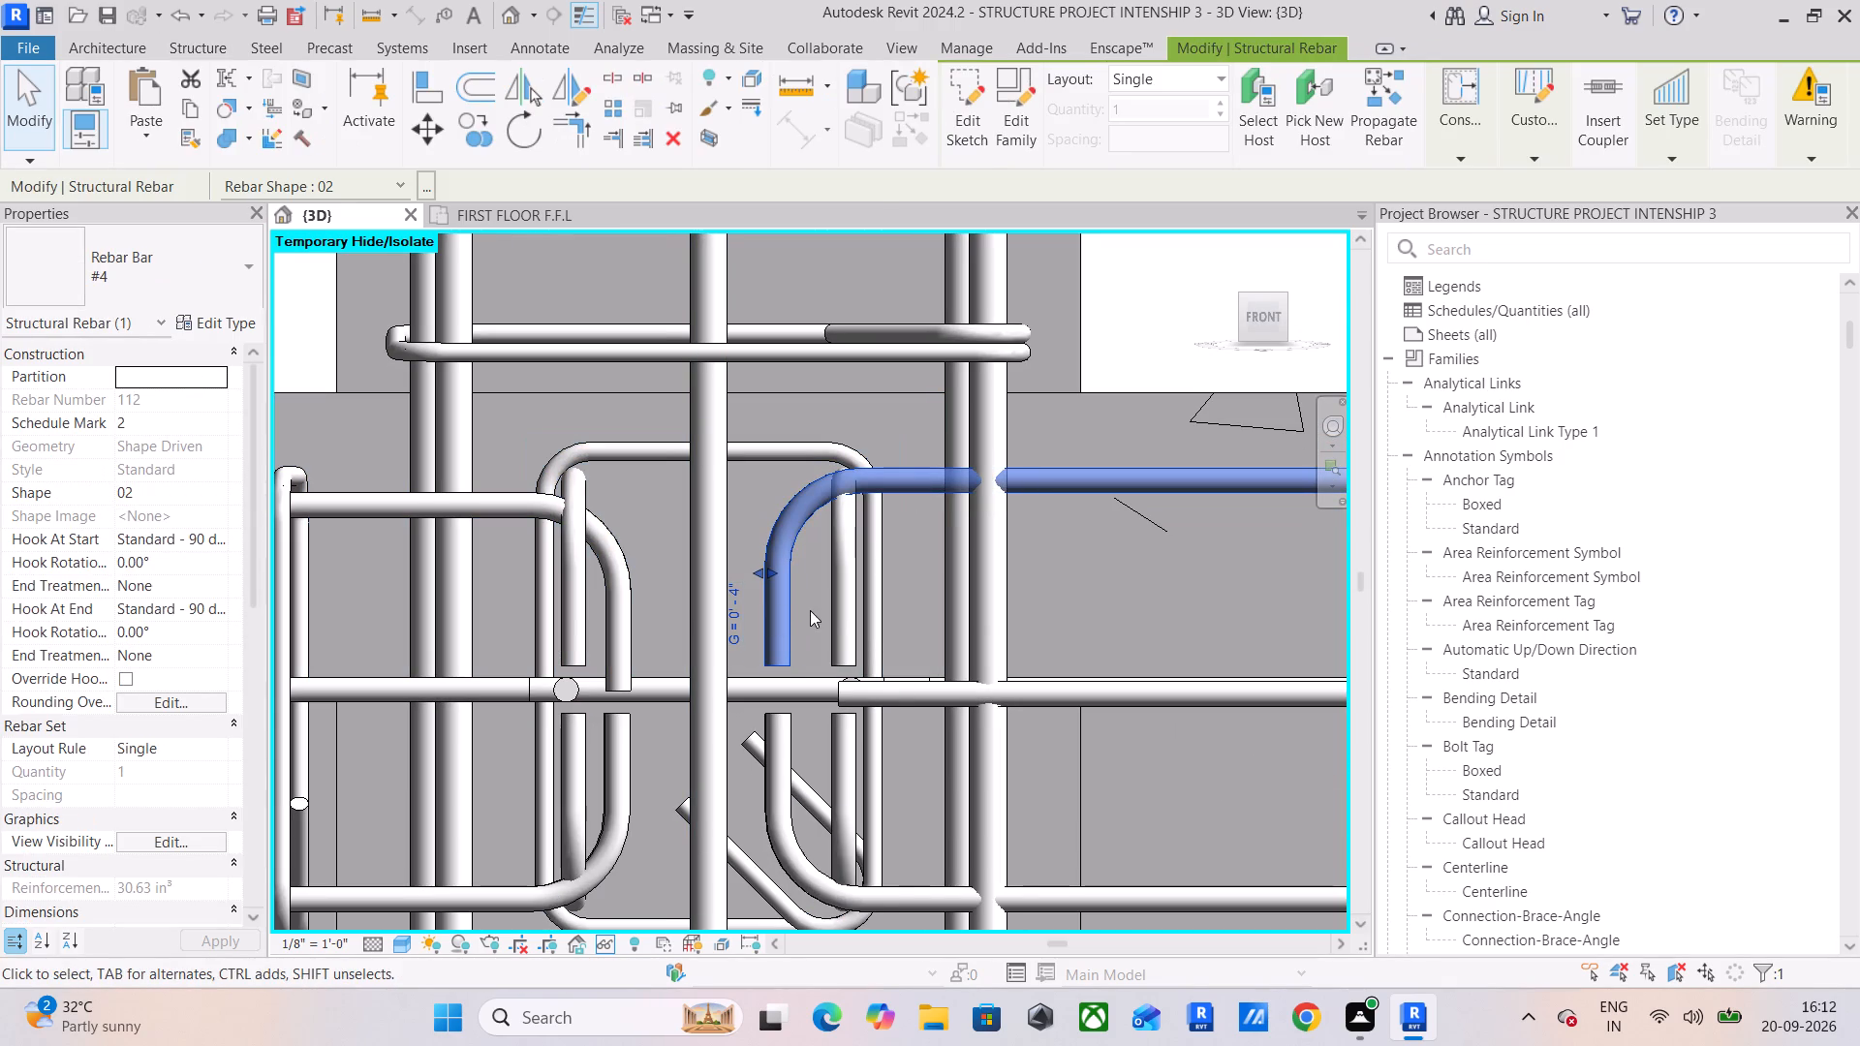
click(930, 689)
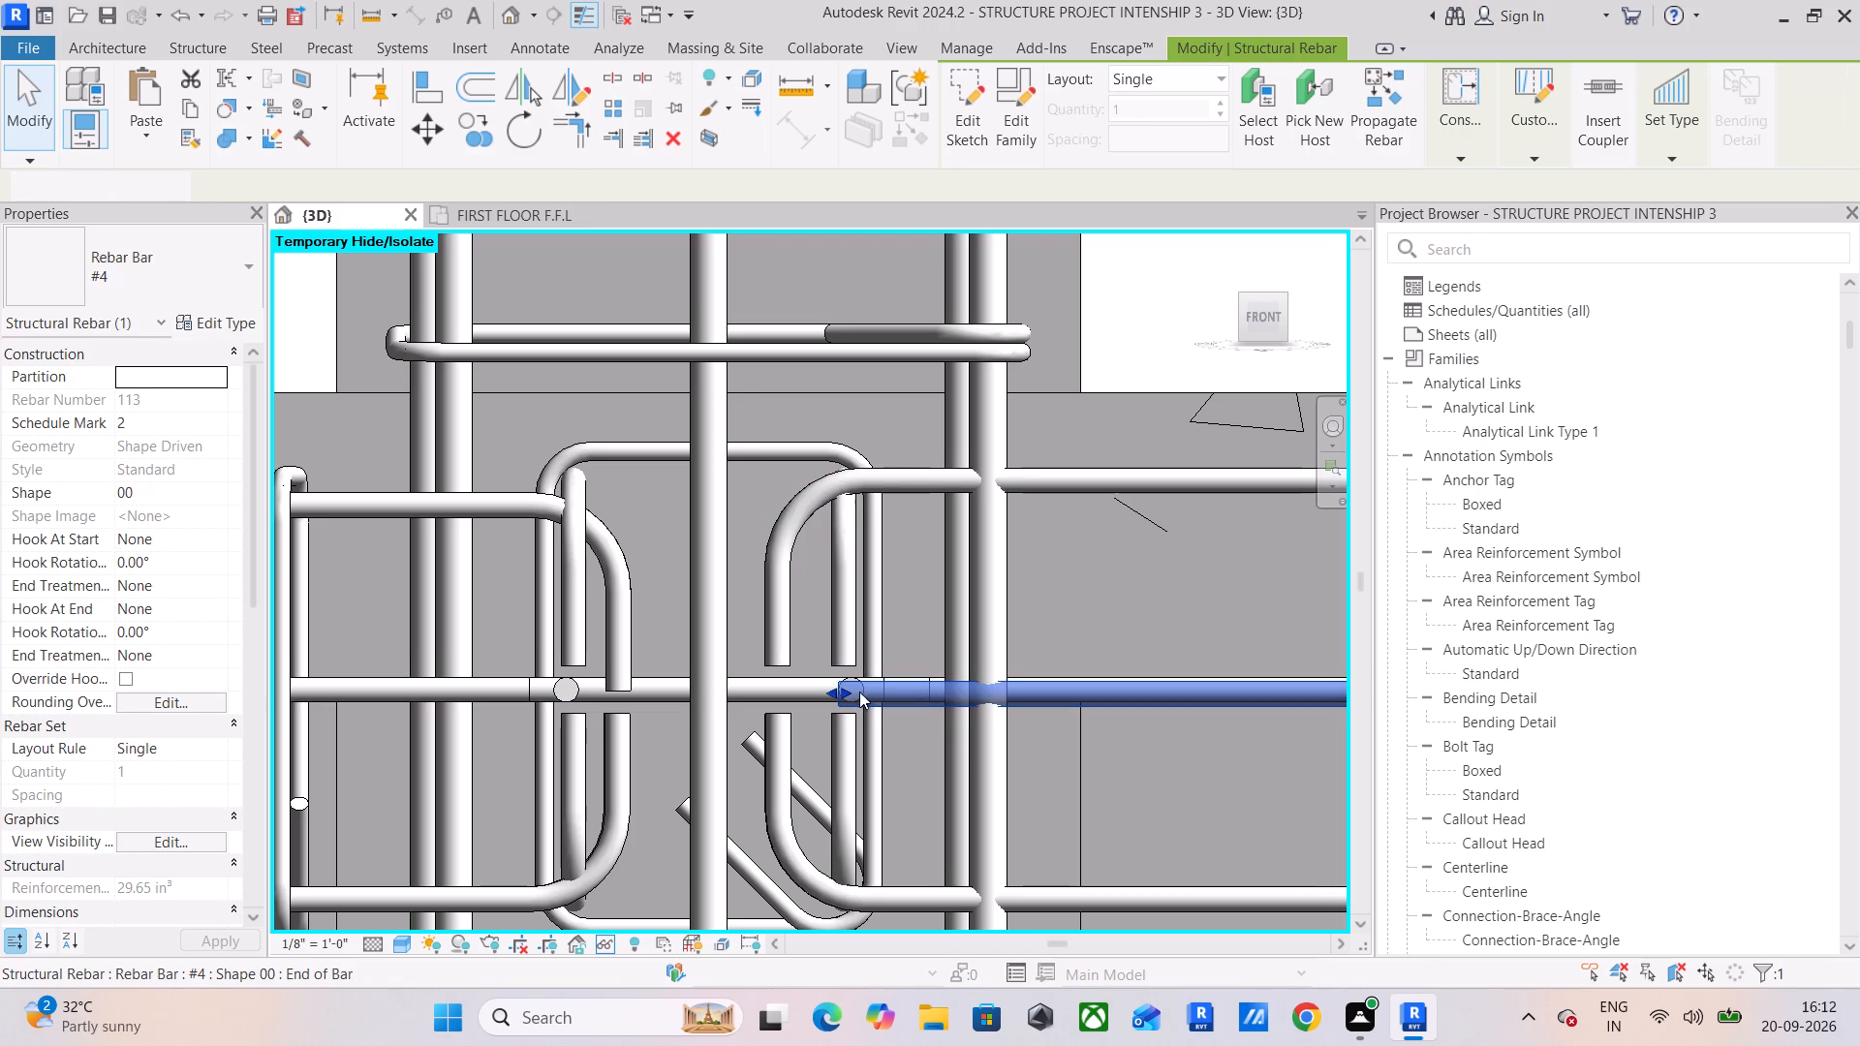
drag(847, 692, 768, 702)
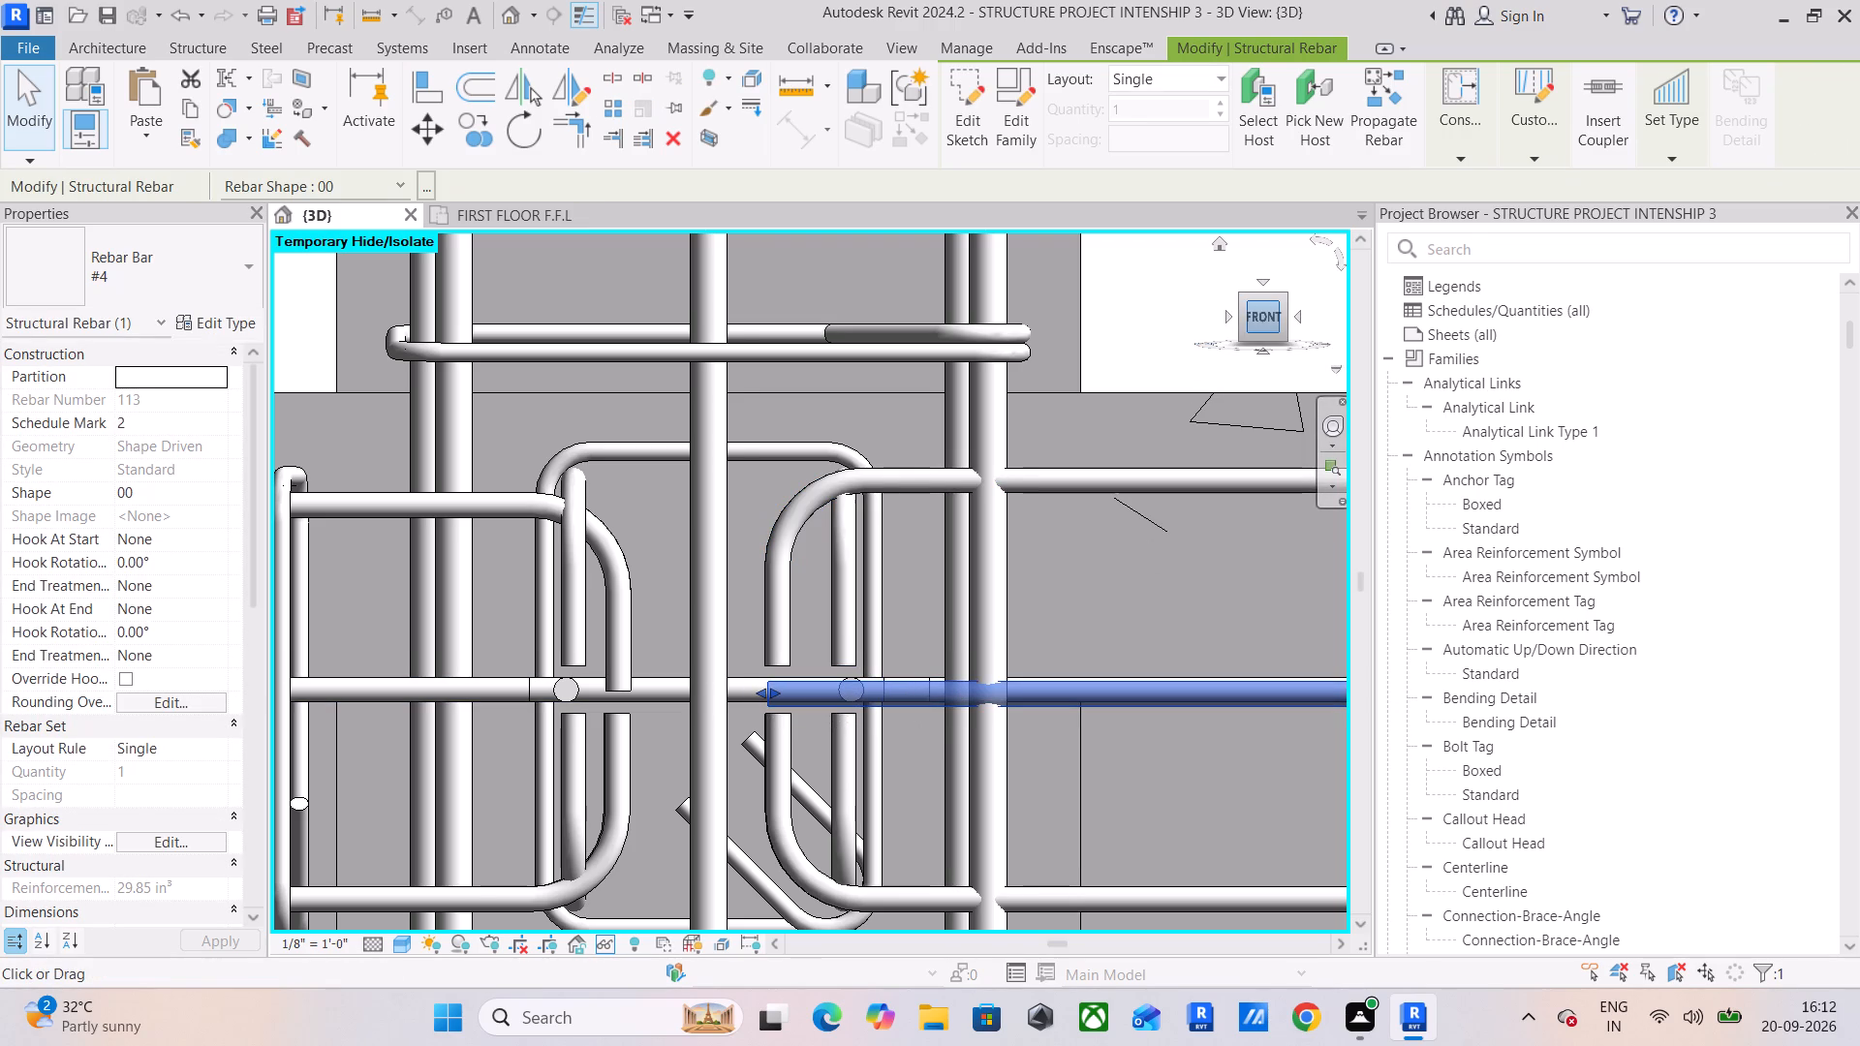
Extend the right span's rear mid-depth #4 bar into the middle column to align with the front bar's end.
drag(1253, 314, 1254, 343)
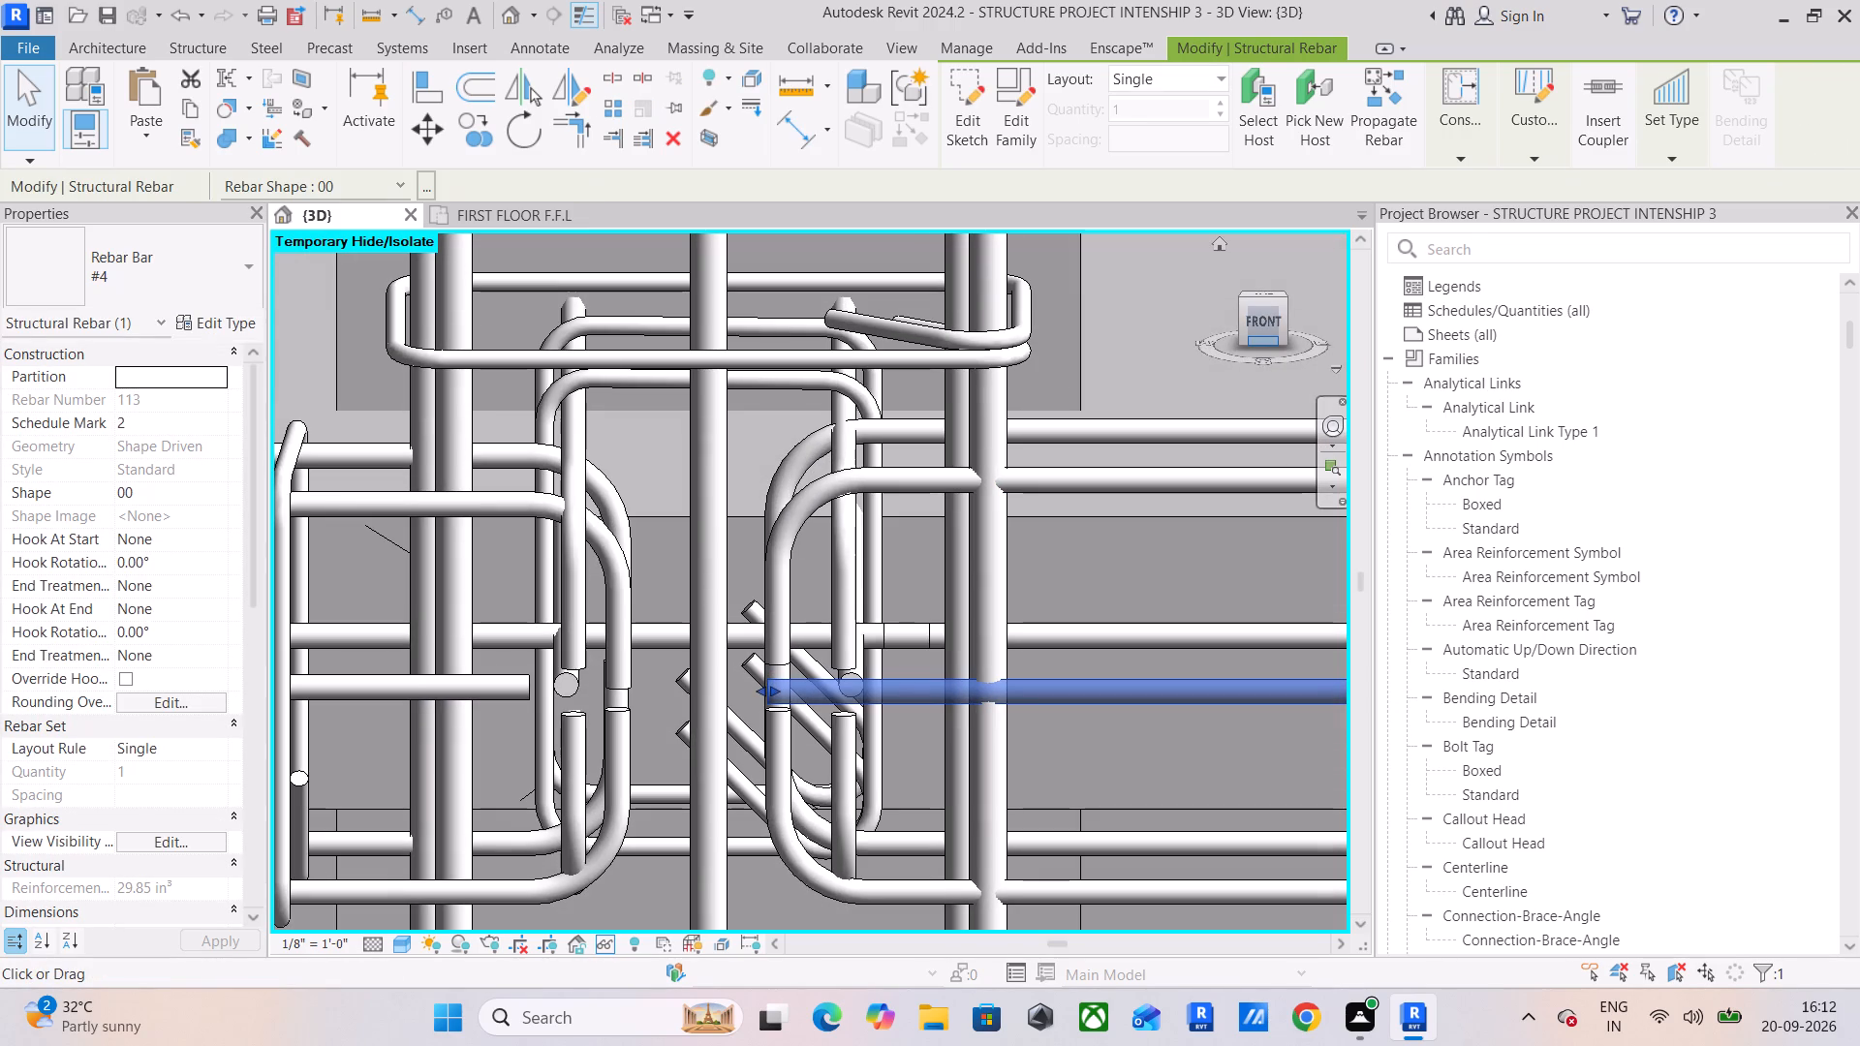
click(1073, 630)
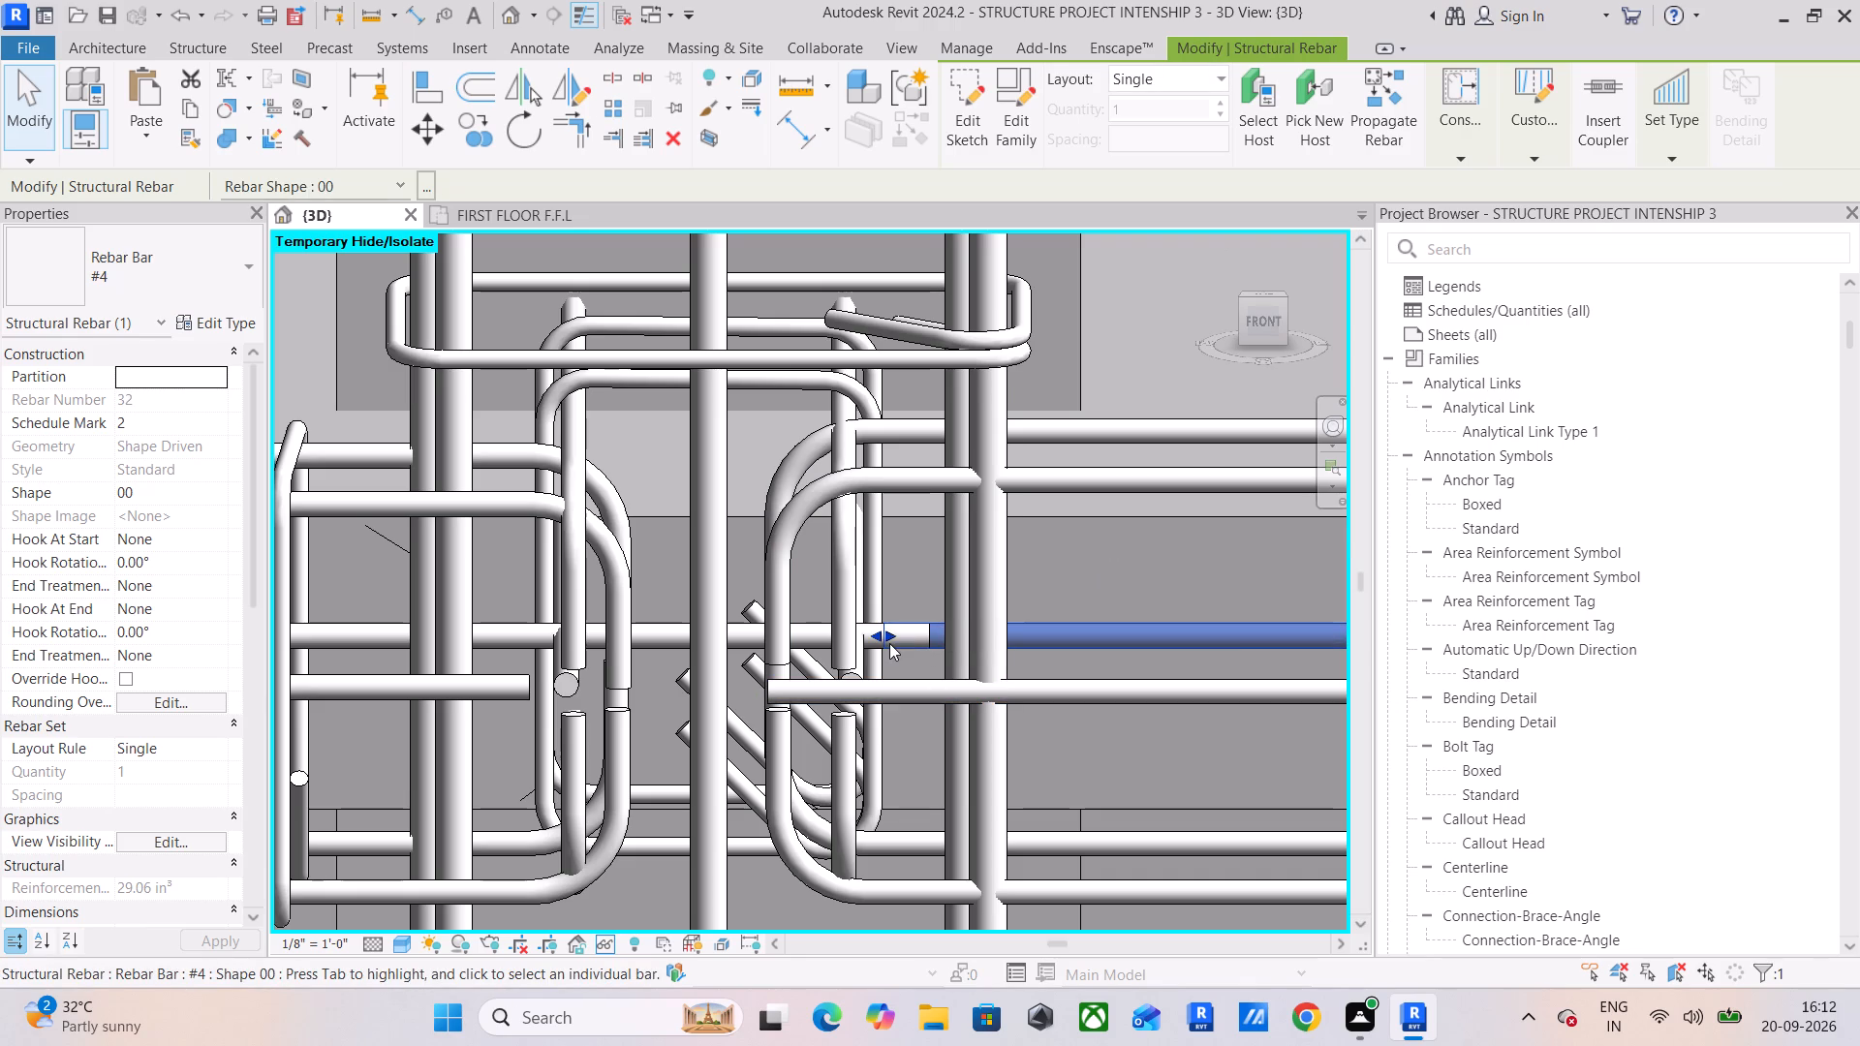
drag(878, 637, 782, 646)
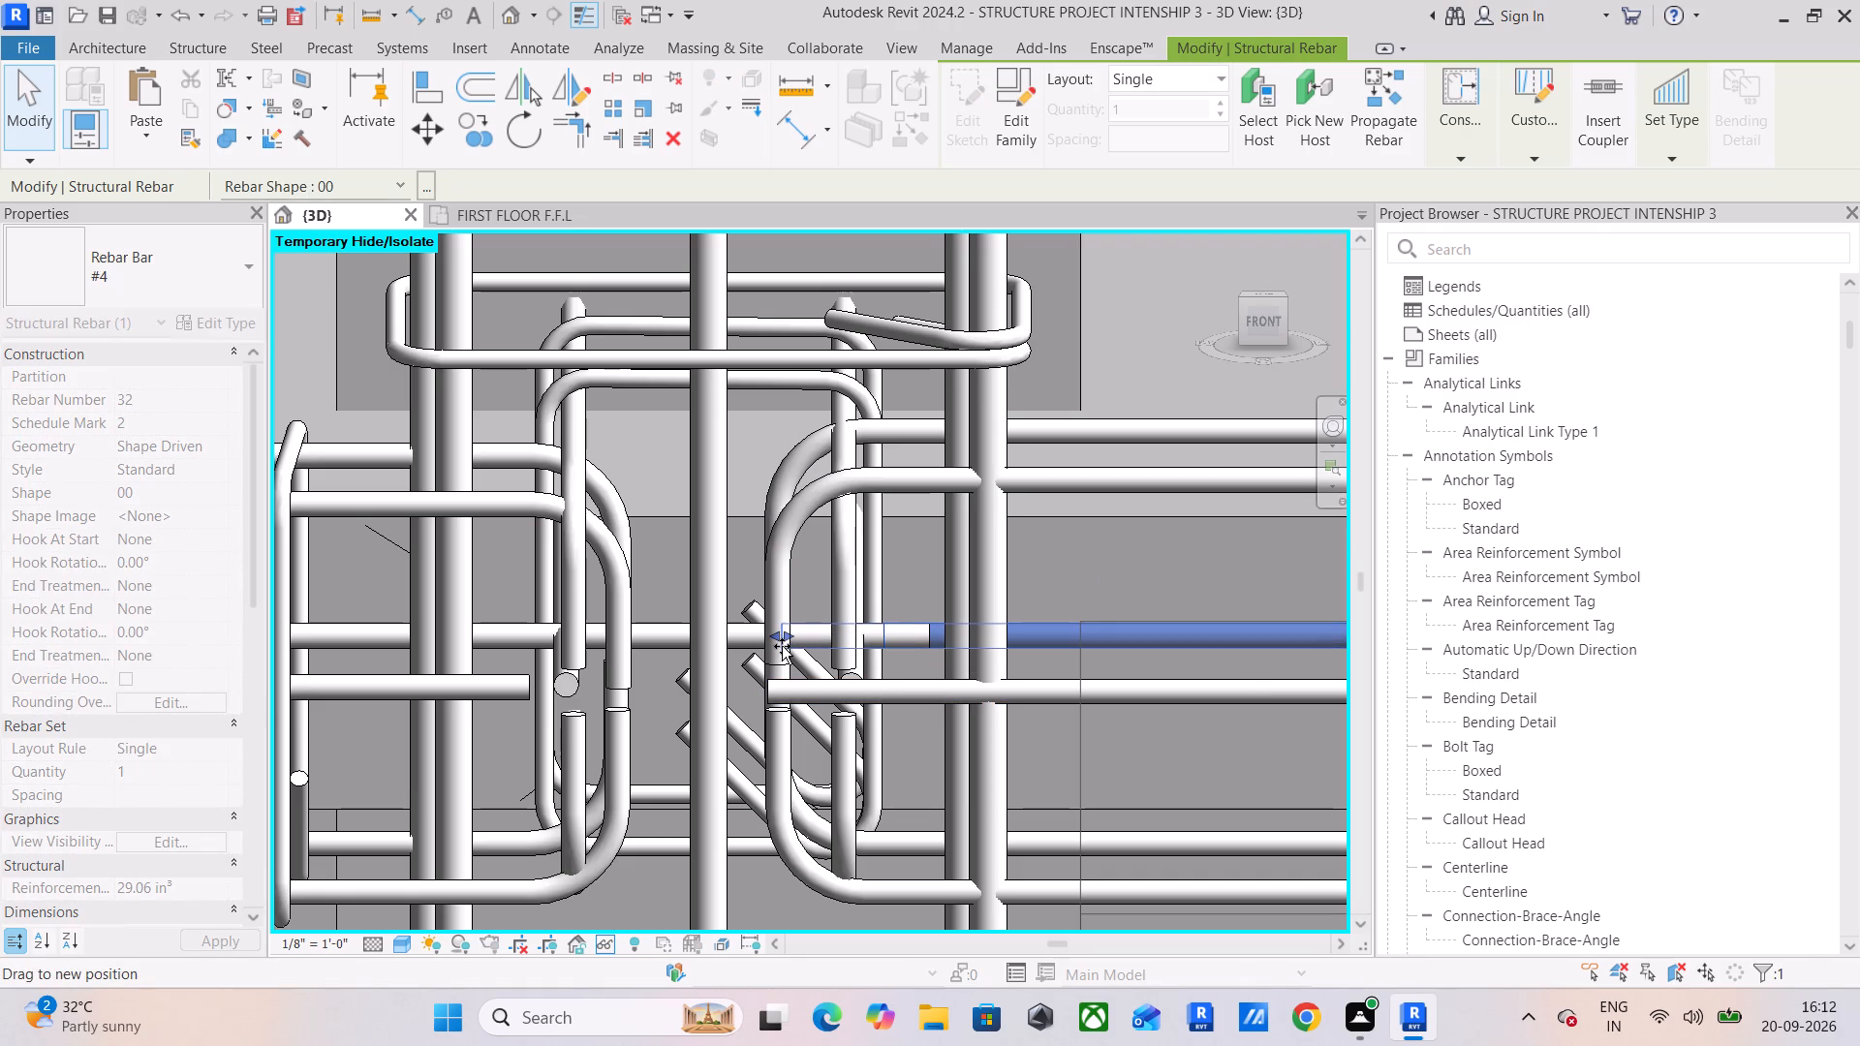
drag(782, 646, 775, 652)
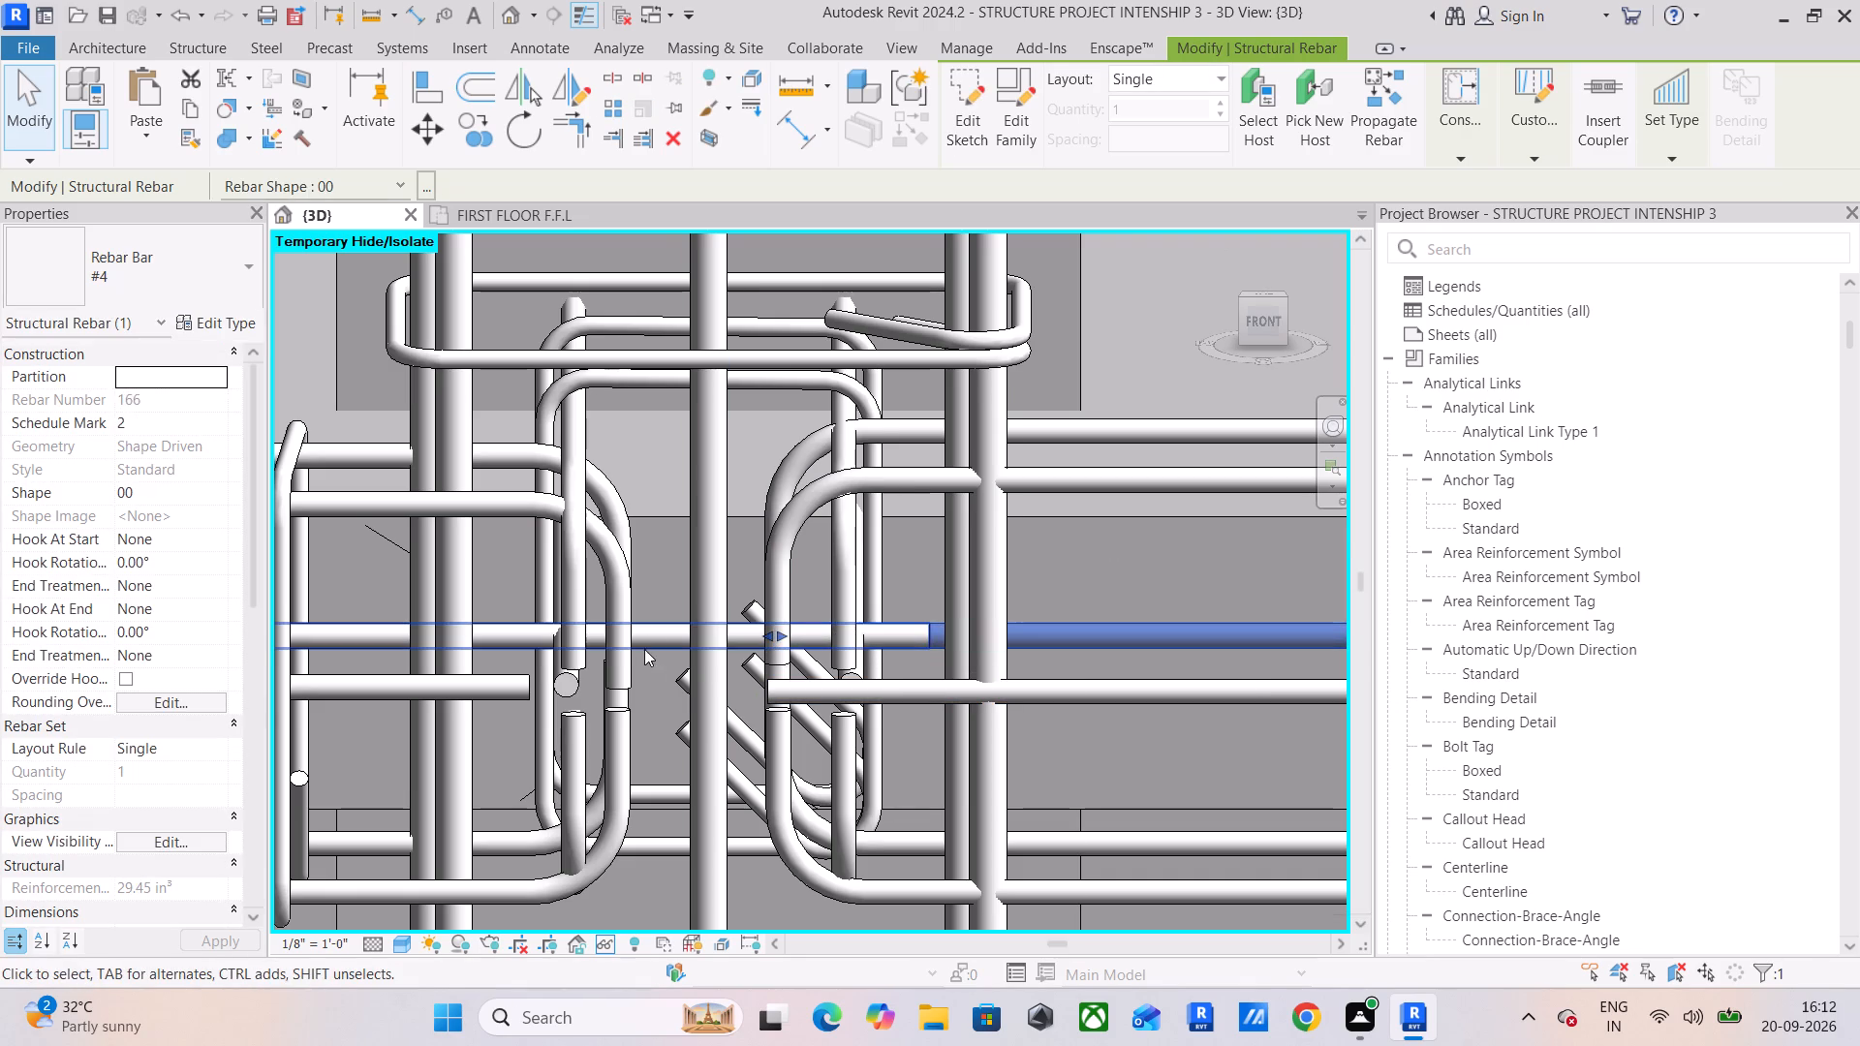
Shorten the left span's rear mid-depth #4 bar so it ends flush with the outer edge of the left hooked bars.
click(647, 637)
click(1274, 326)
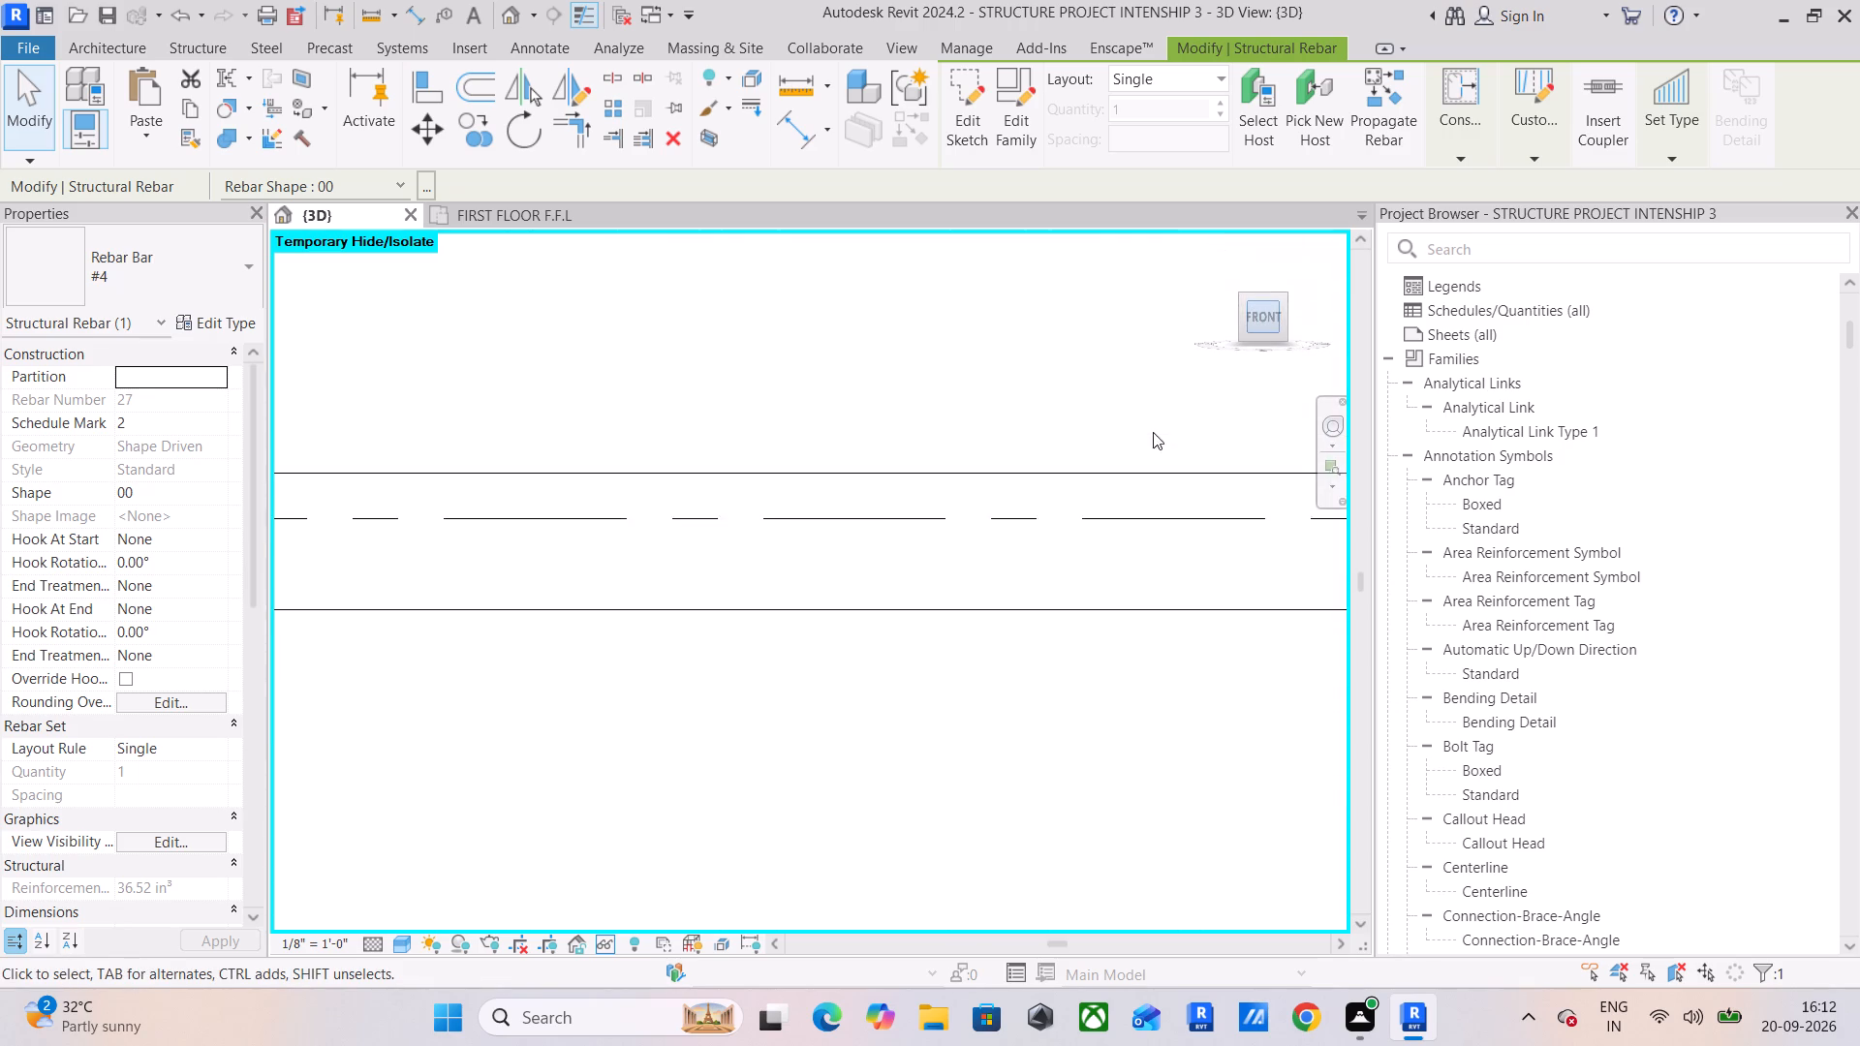
scroll(1181, 575, up, 12)
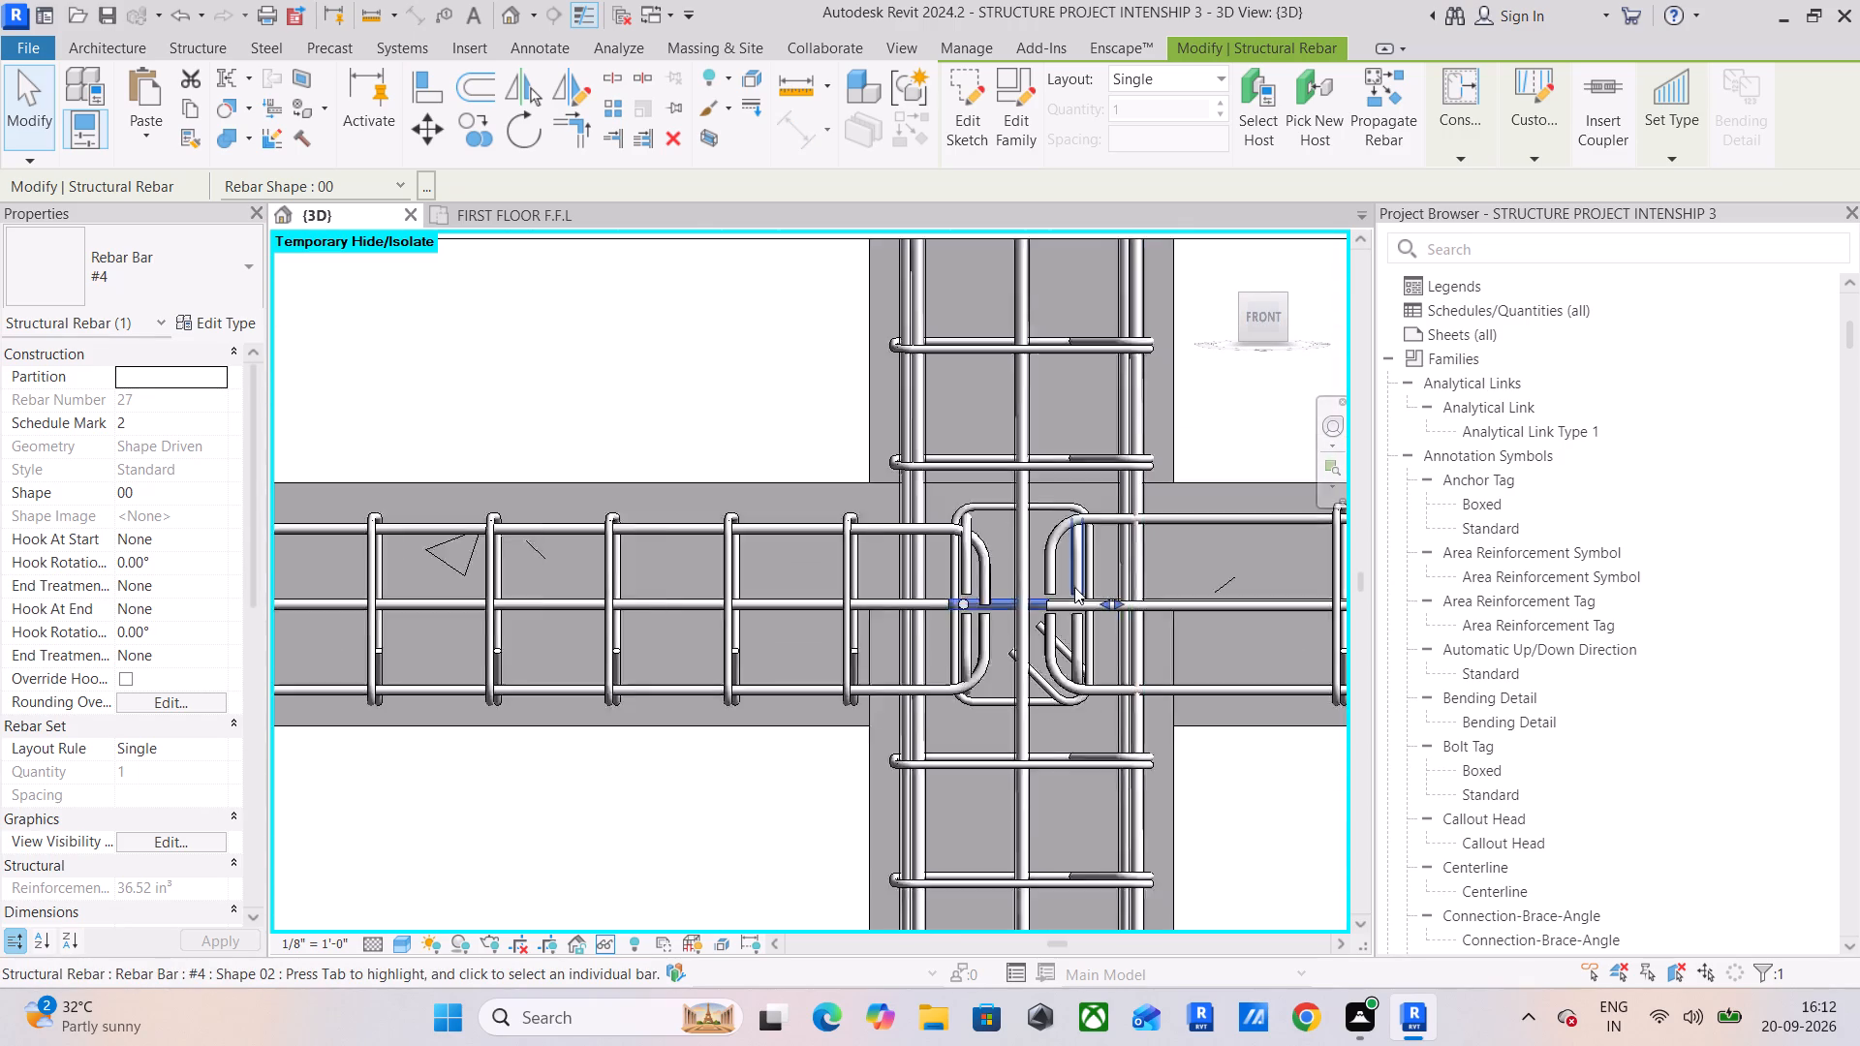
scroll(1074, 587, up, 5)
drag(1147, 620, 1004, 626)
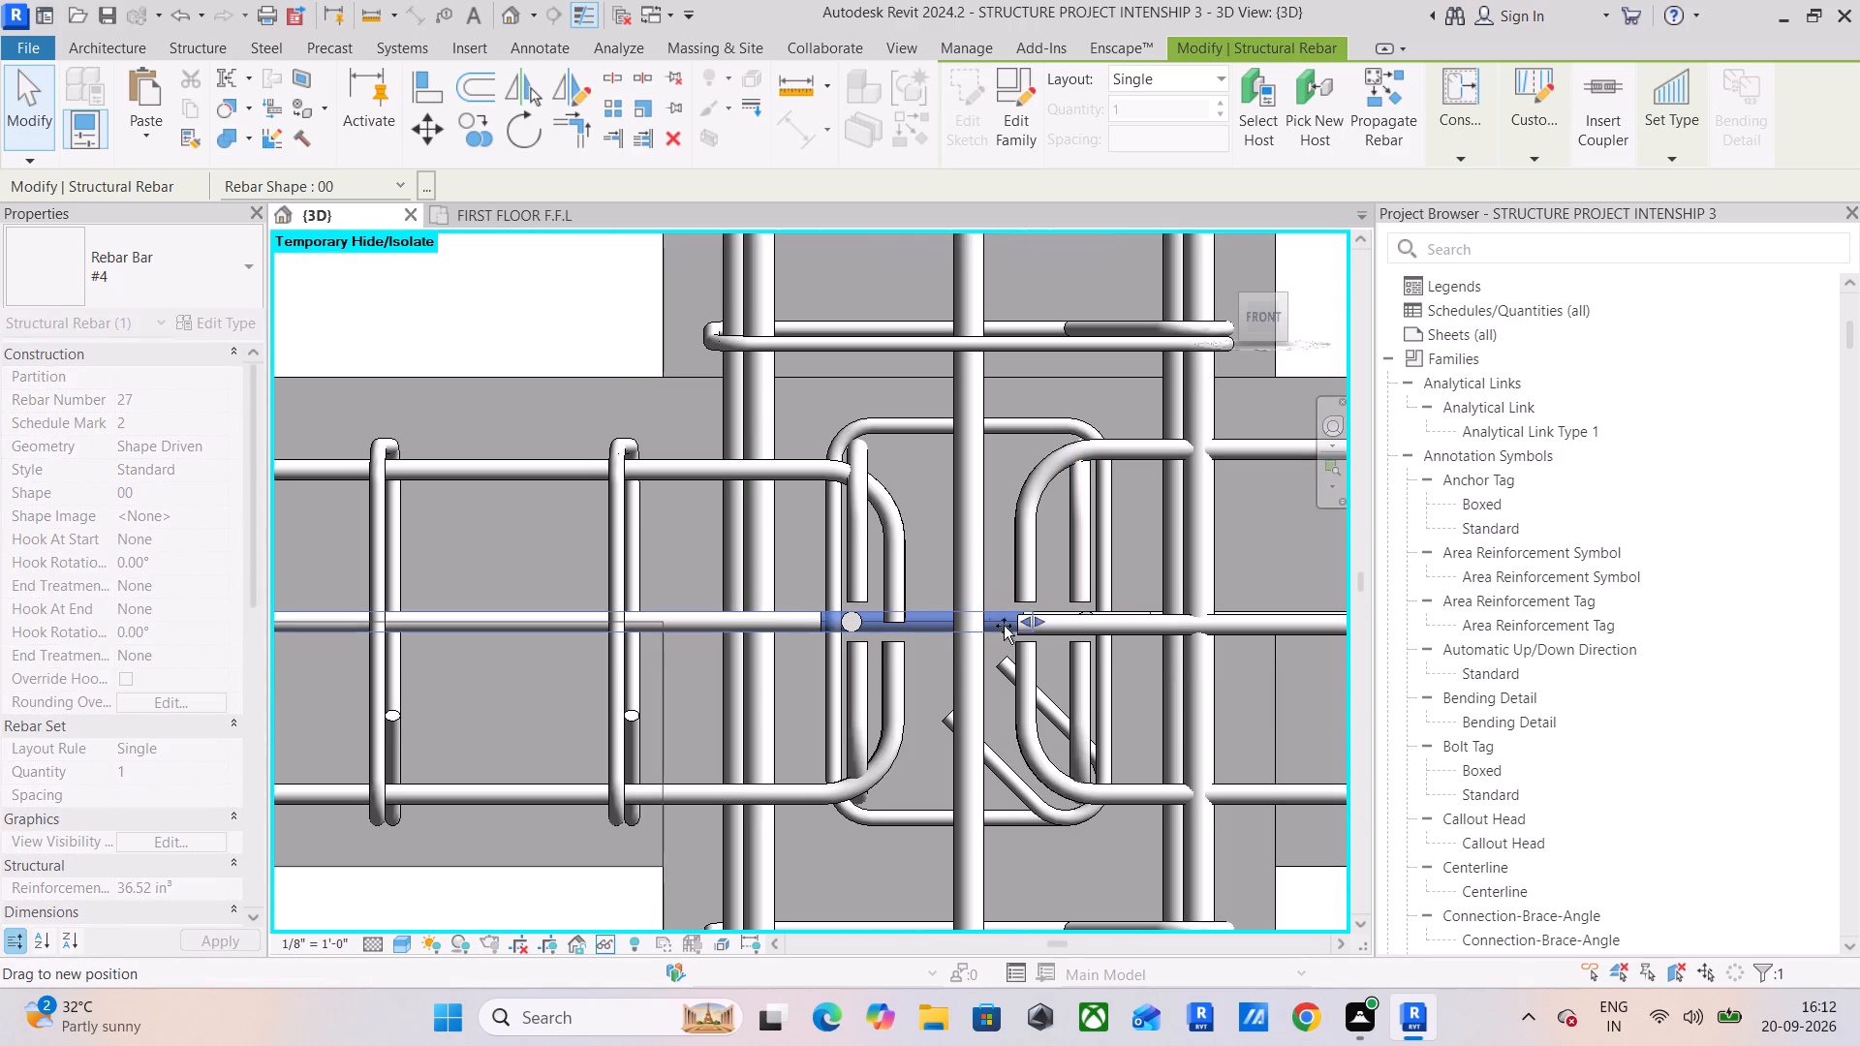
drag(1004, 626, 900, 650)
drag(900, 650, 927, 655)
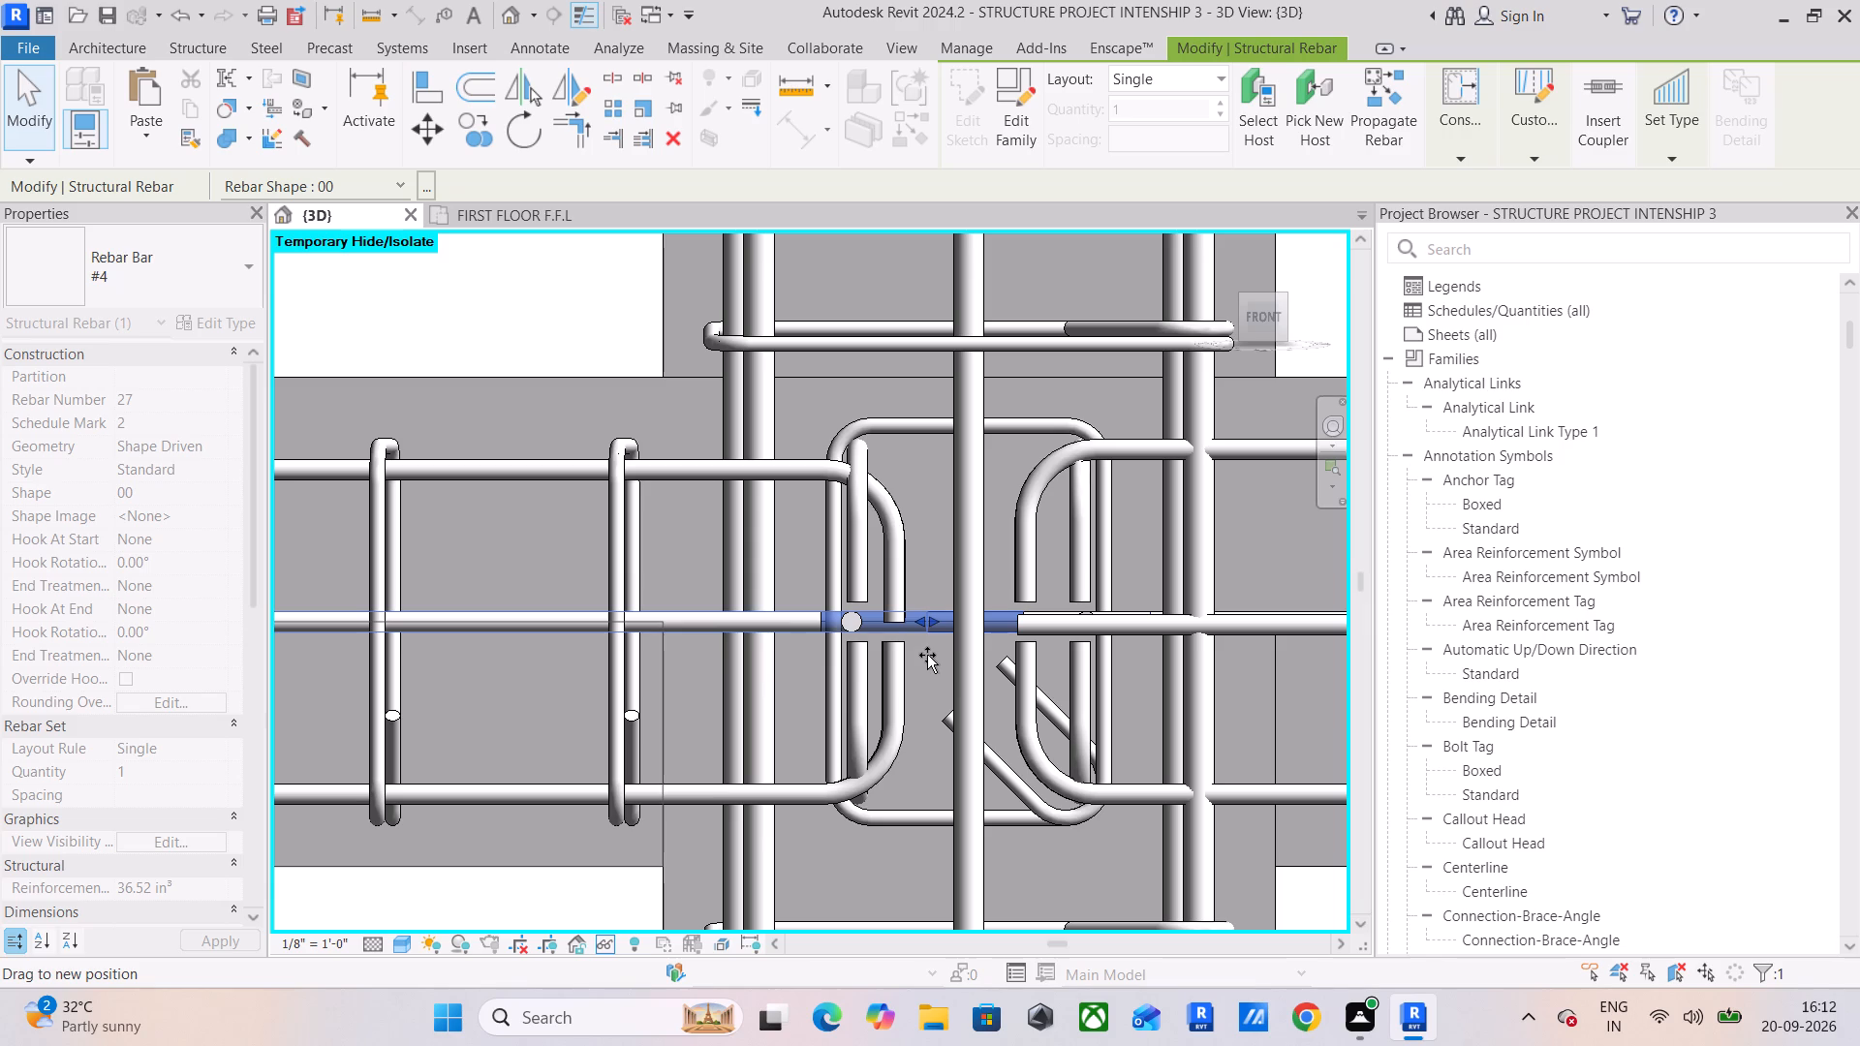
drag(927, 655, 898, 667)
scroll(848, 605, up, 7)
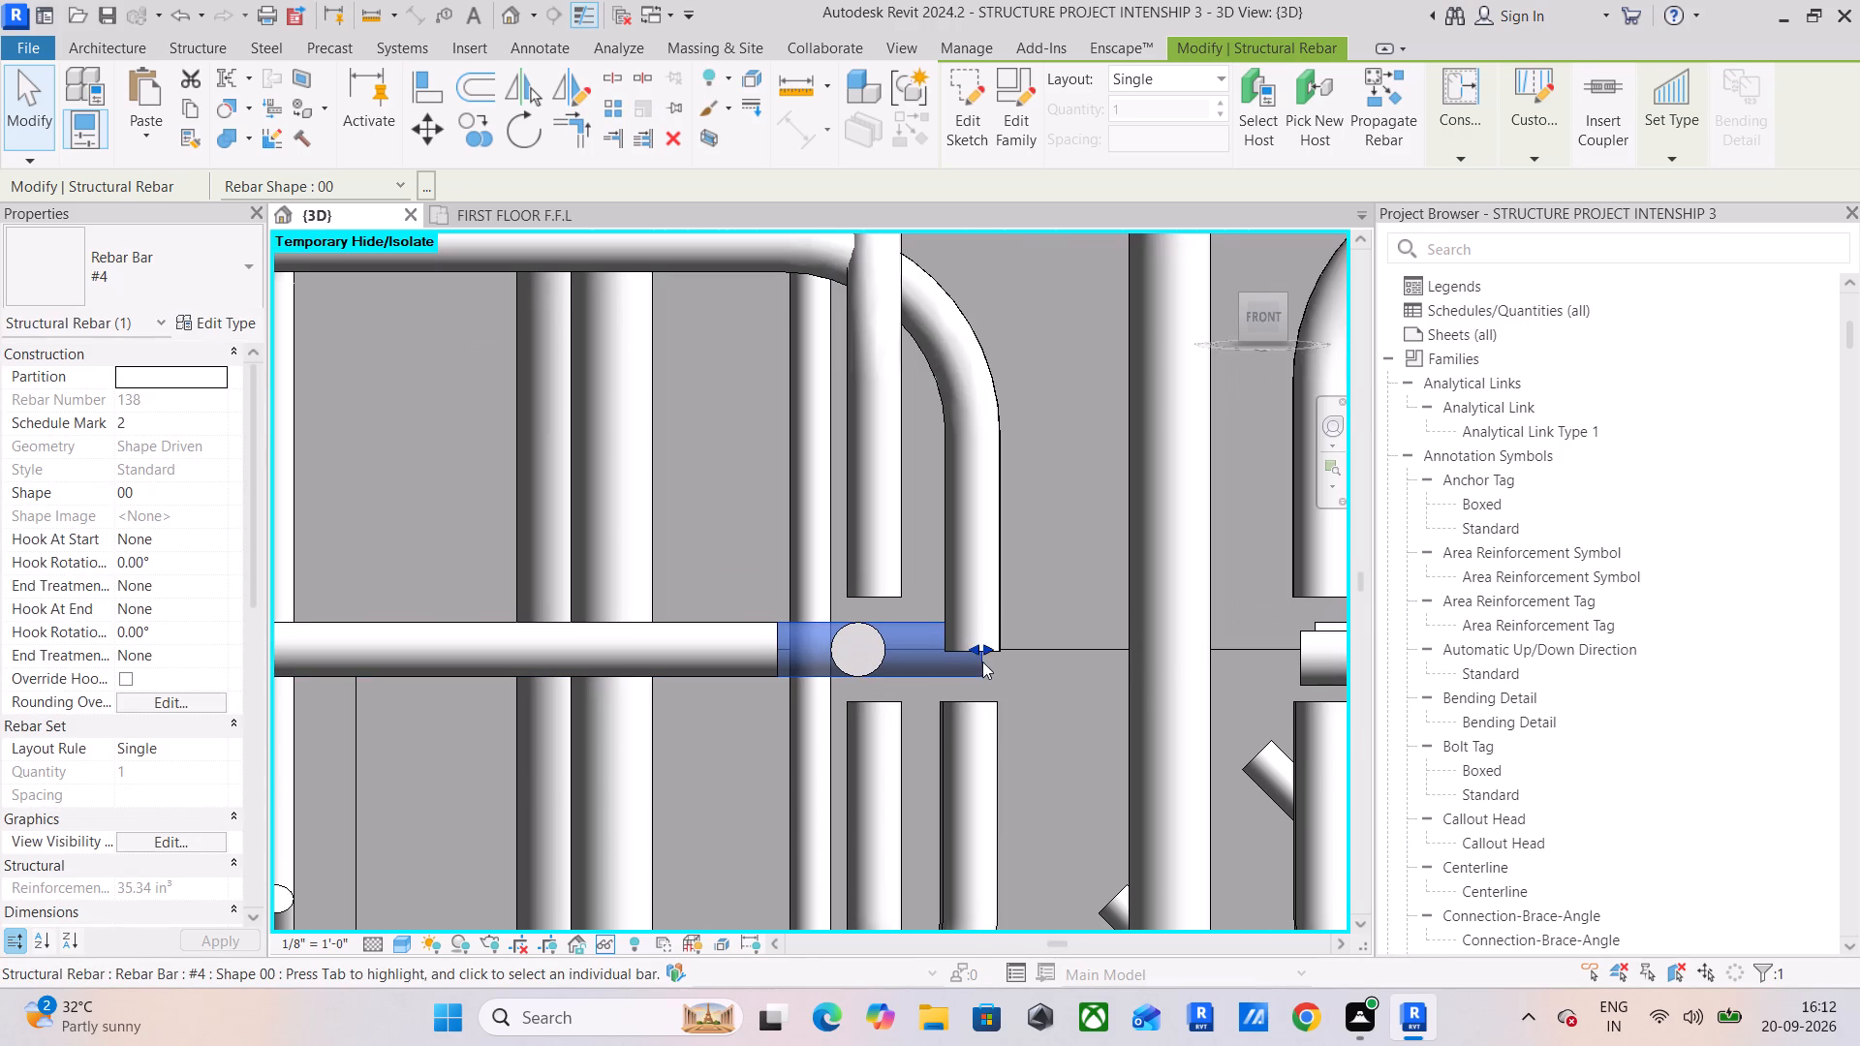
drag(985, 649, 999, 650)
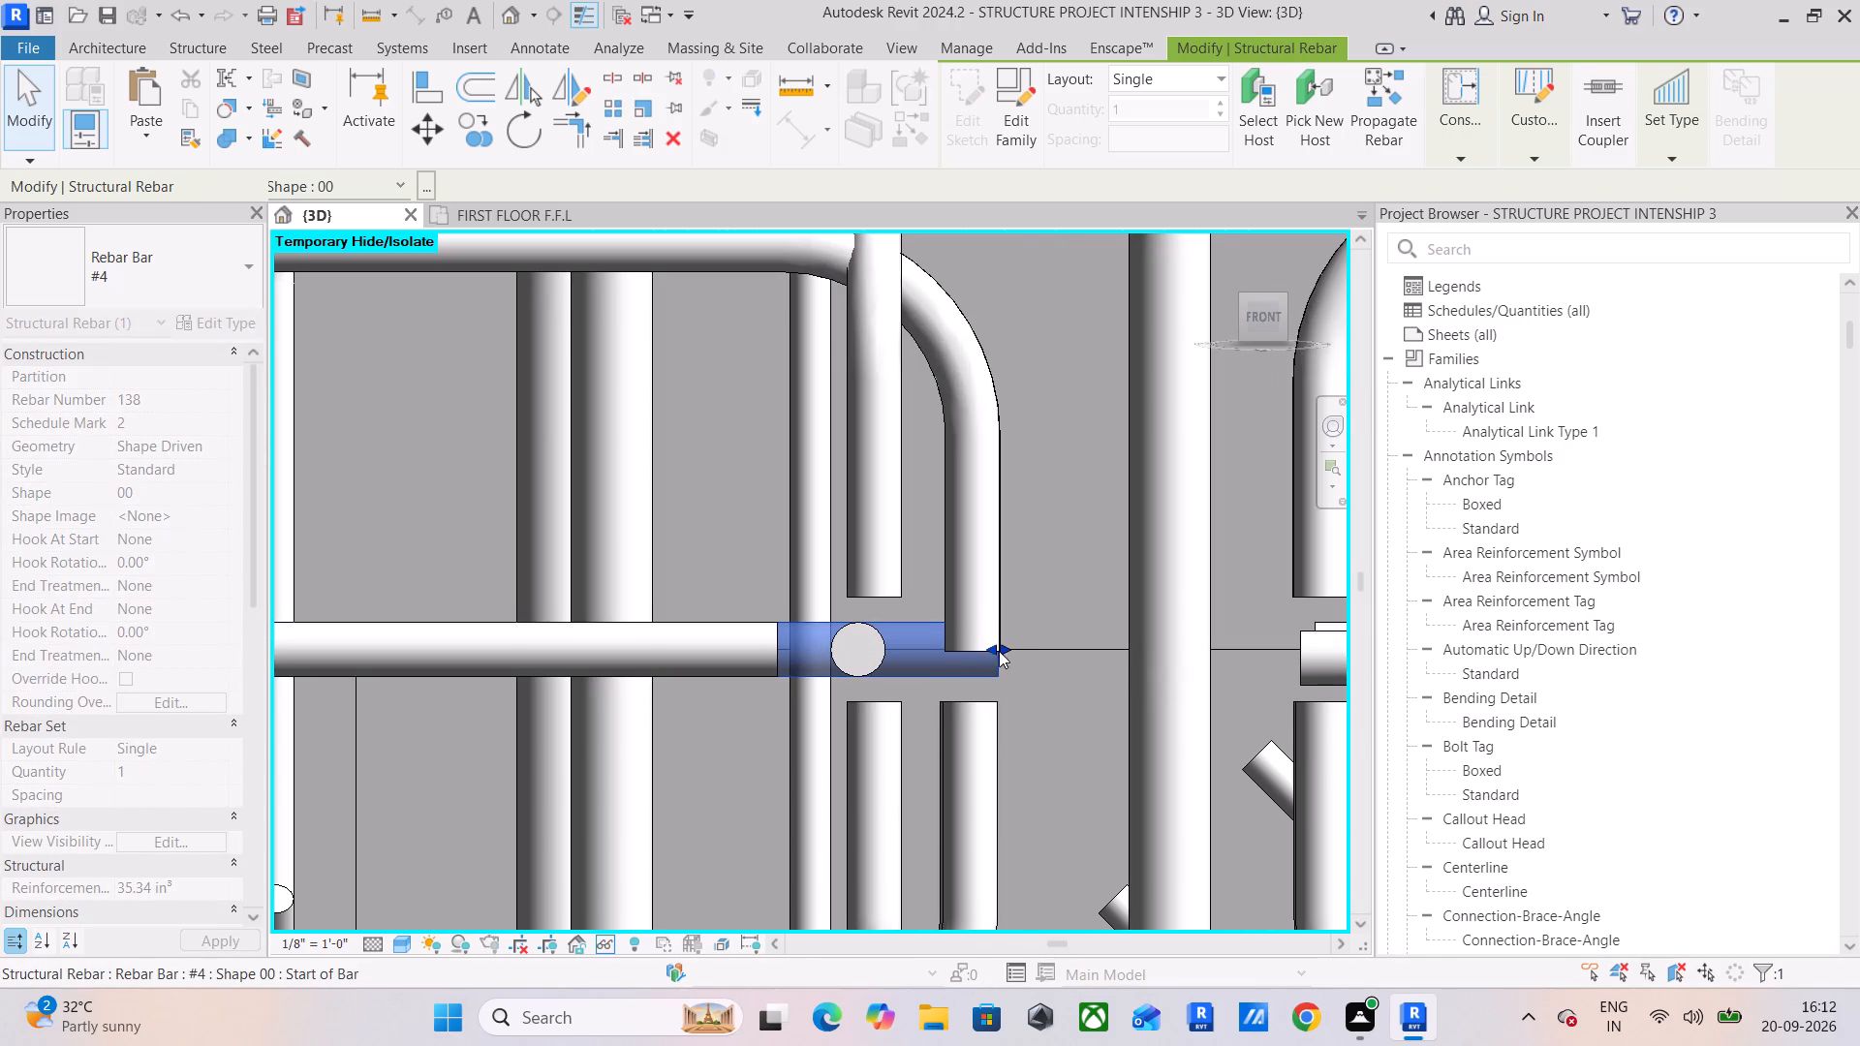
Examine the crossing beam's hooked bar and the left span's top and bottom hooked #4 bars at the middle column joint.
click(886, 744)
click(856, 767)
middle_drag(902, 735, 929, 546)
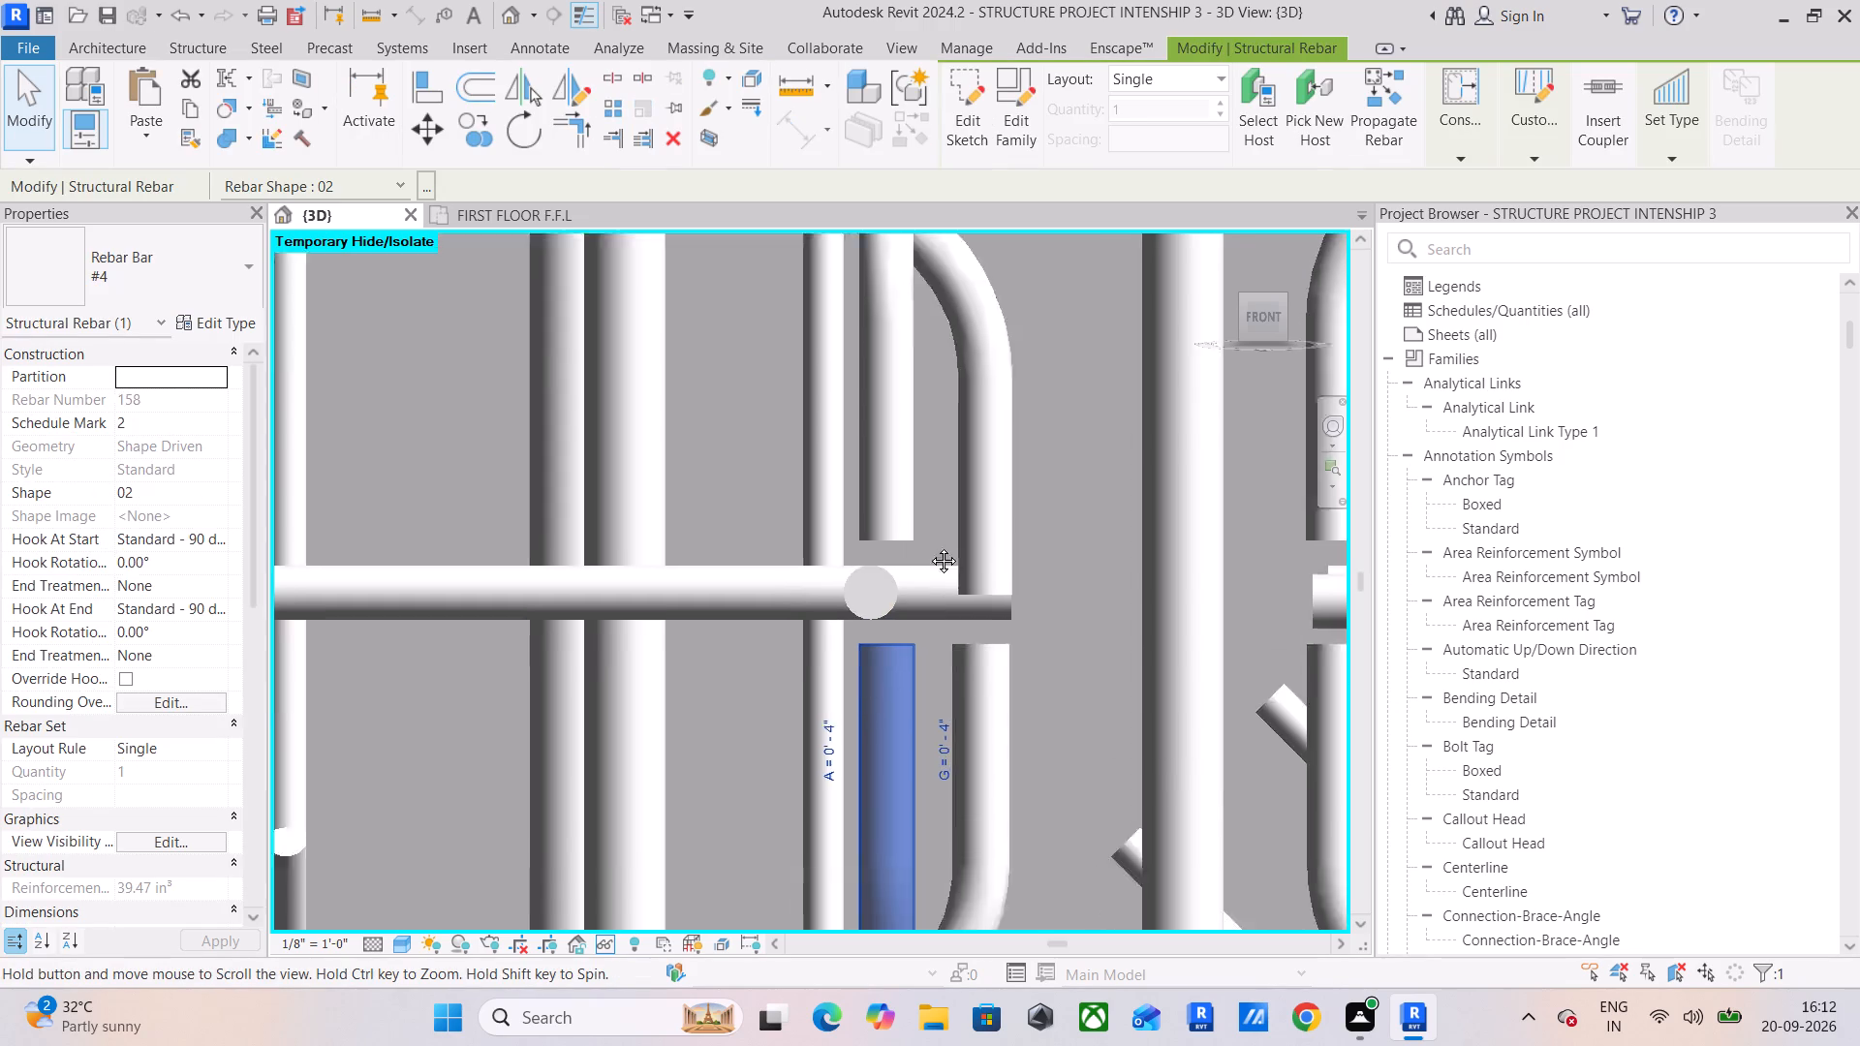
middle_drag(929, 546, 943, 354)
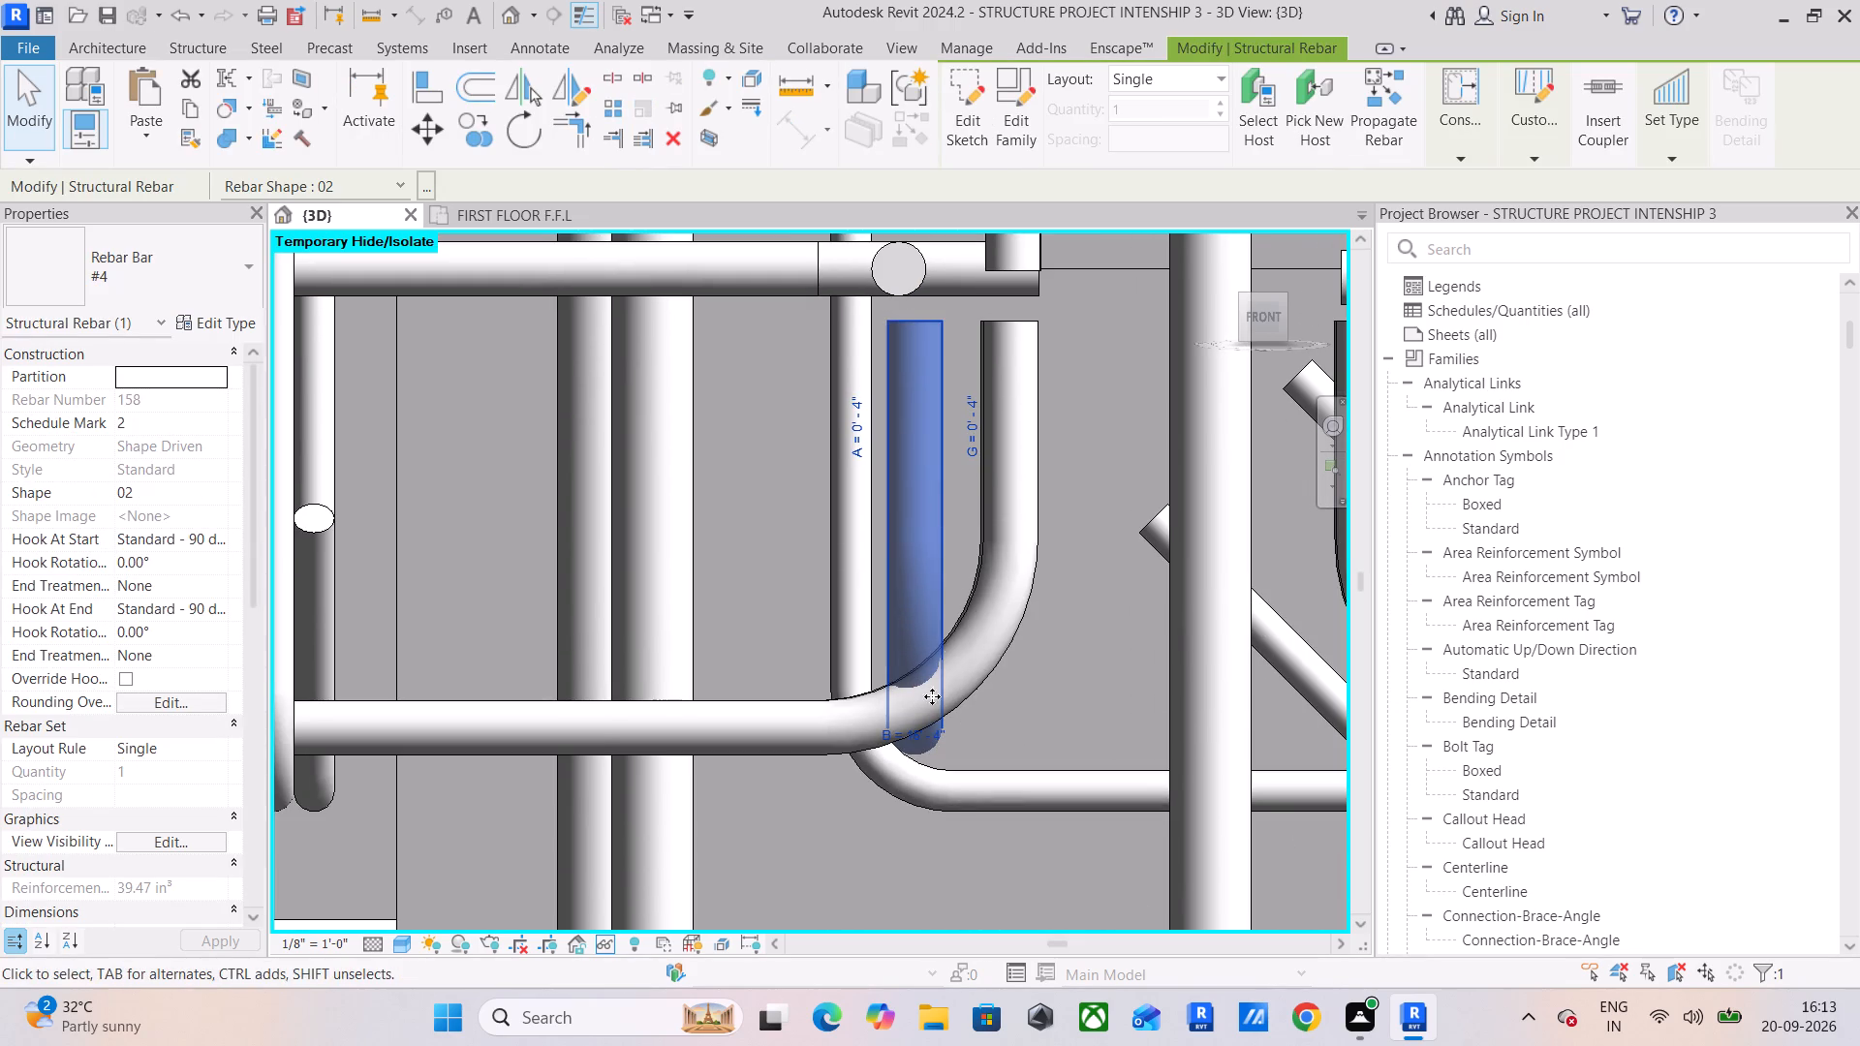
click(728, 727)
scroll(874, 676, down, 5)
middle_drag(893, 670, 877, 746)
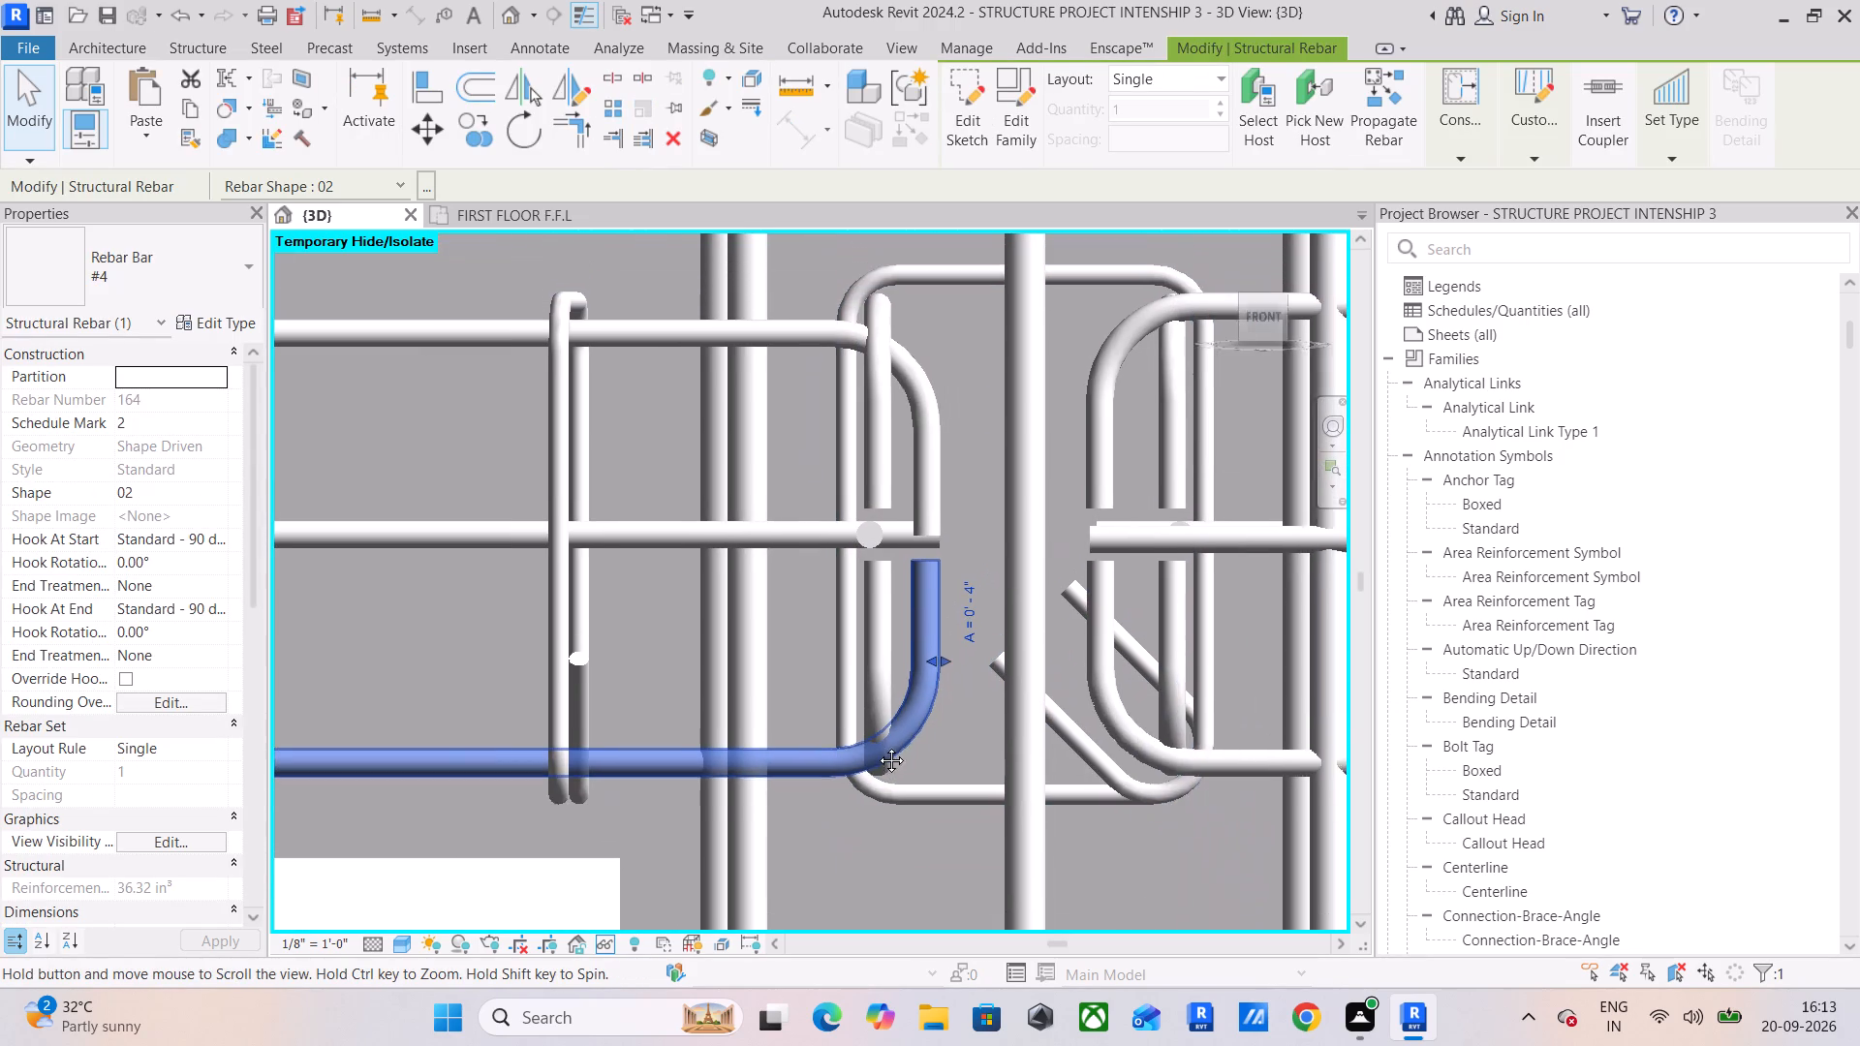
middle_drag(877, 746, 877, 772)
click(931, 536)
scroll(936, 509, up, 5)
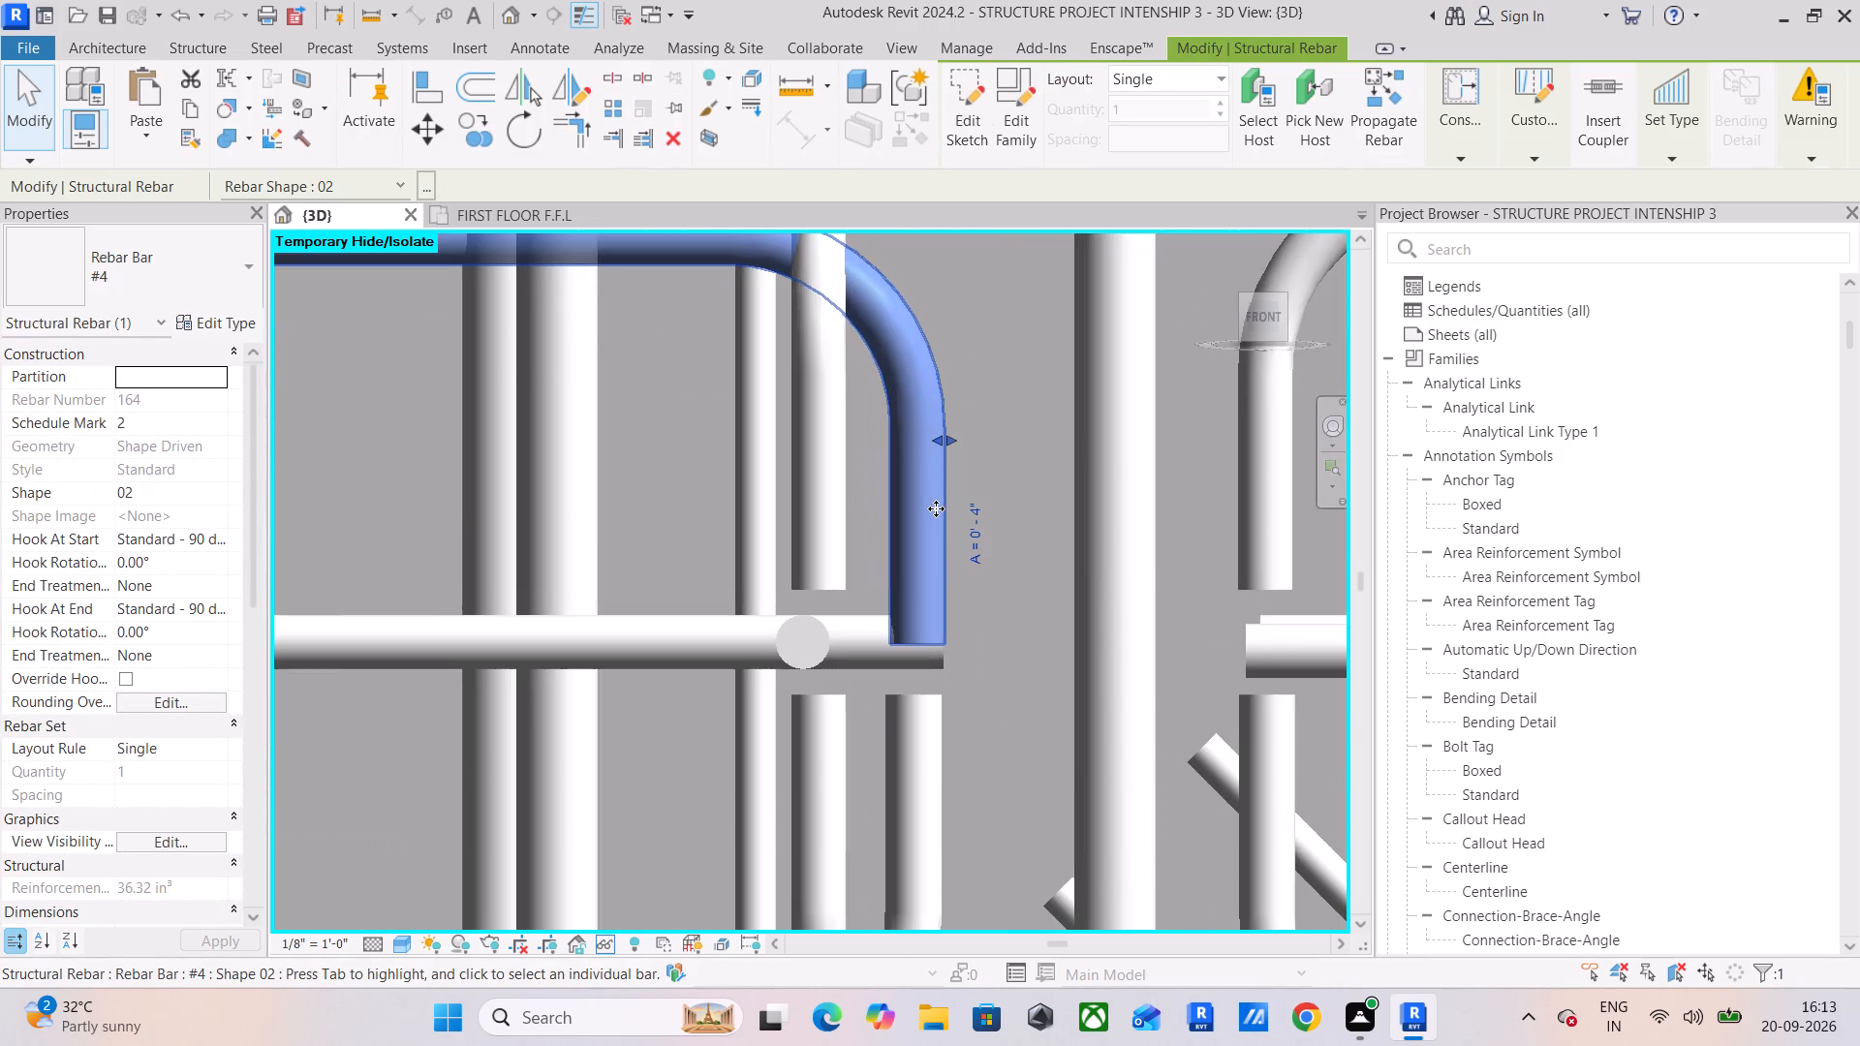
Extend the left span's front mid-depth #4 bar into the middle column, ending flush with the left hooked bars' outer edge and the rear bar.
click(795, 627)
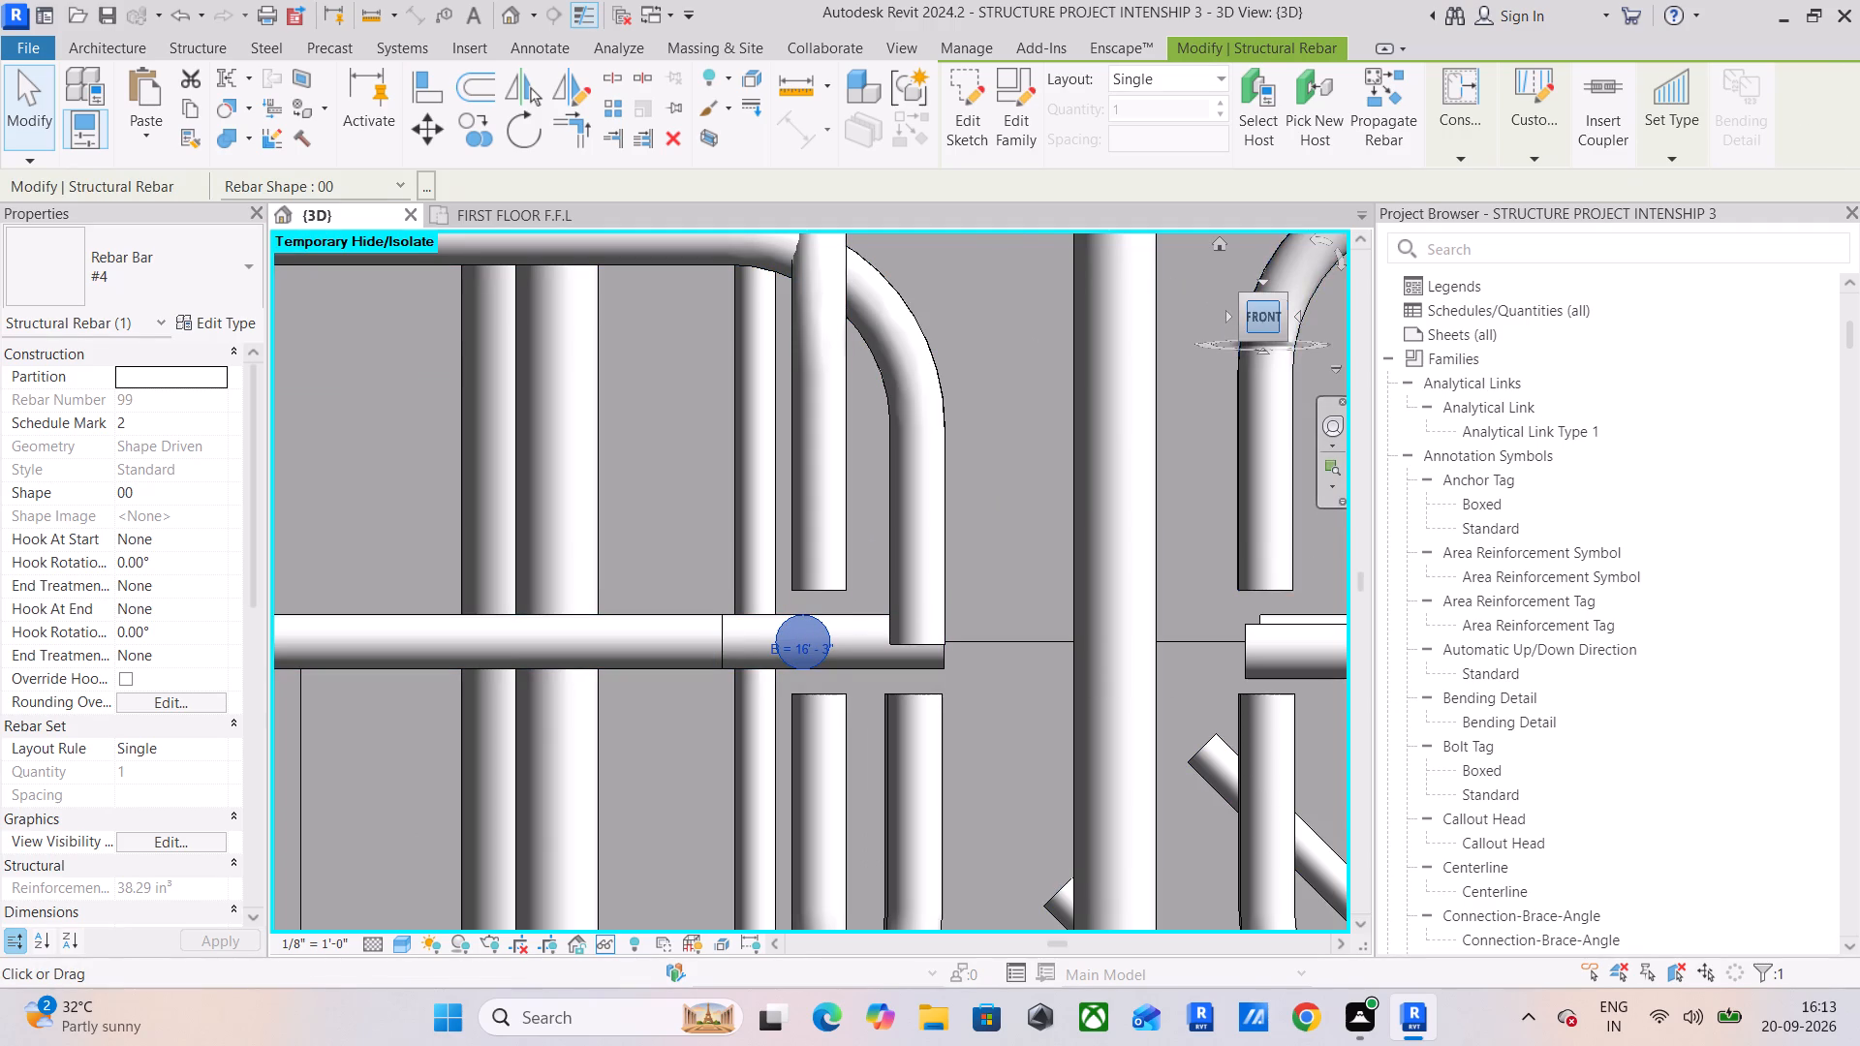
drag(1258, 317, 1246, 358)
middle_drag(981, 492, 1152, 274)
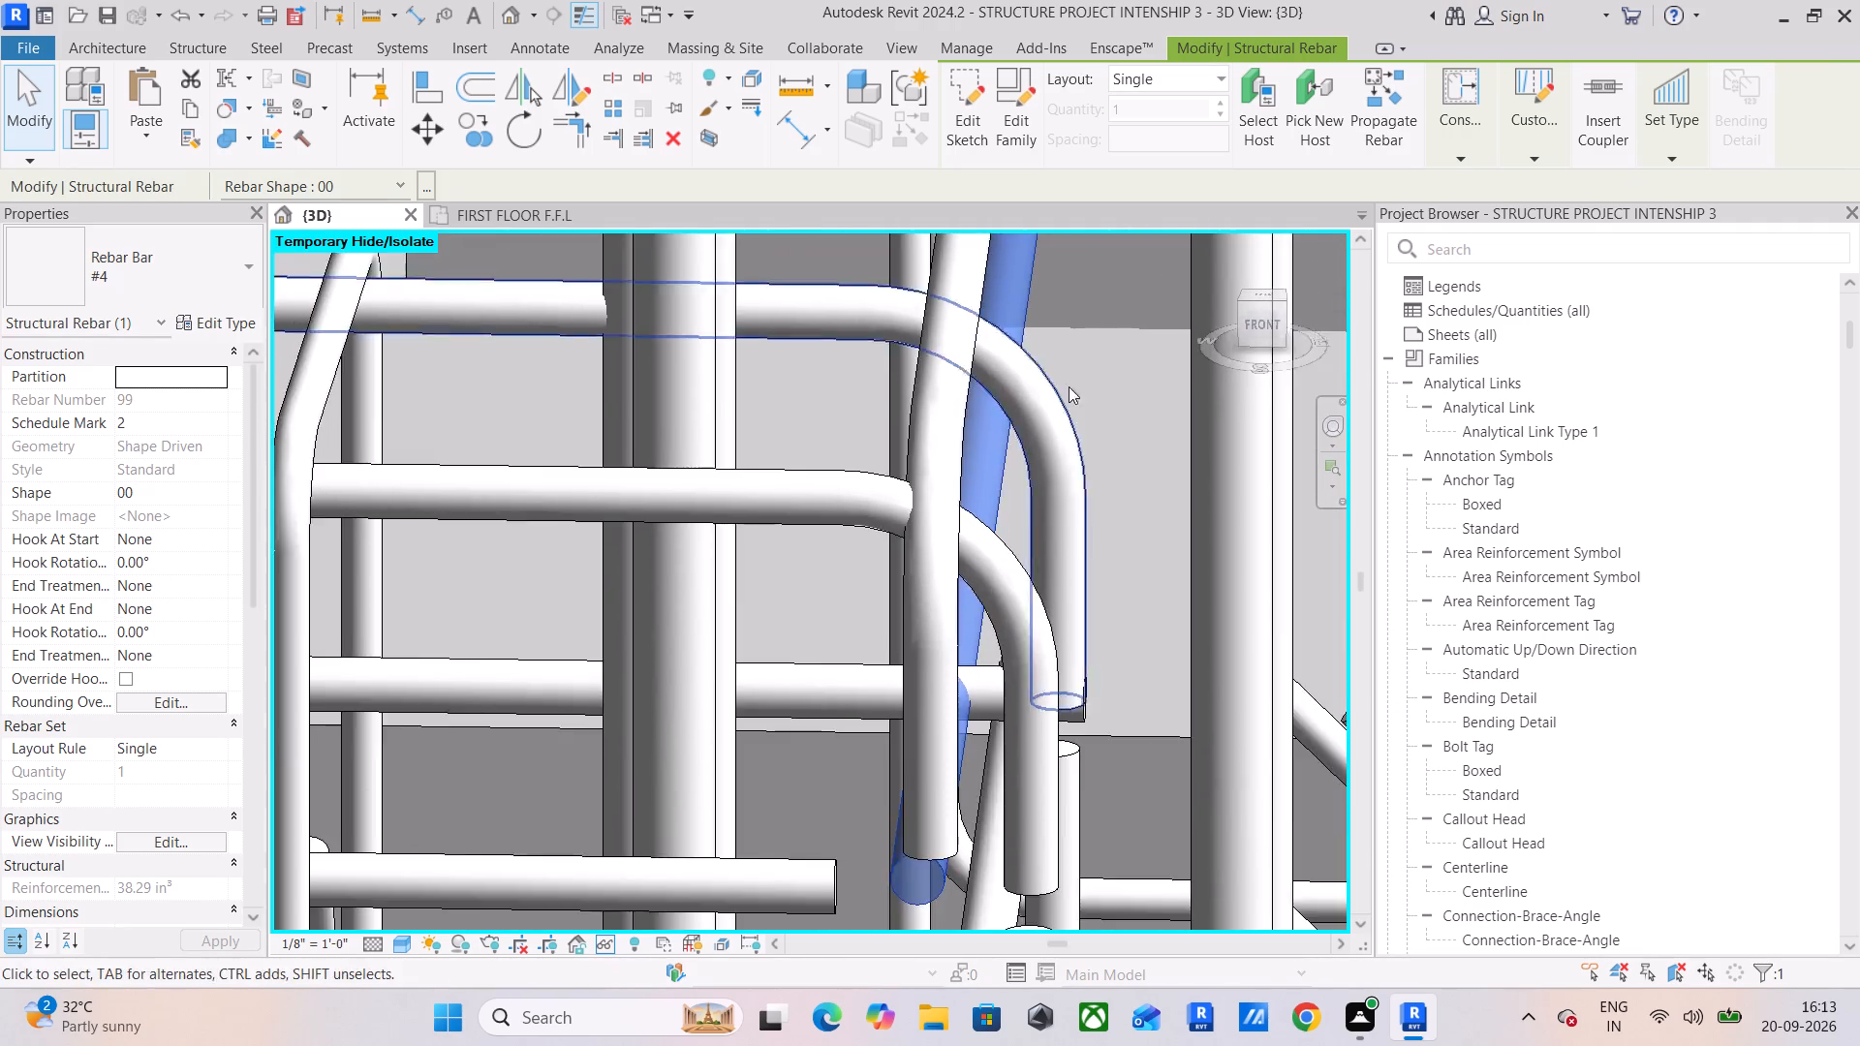
scroll(1069, 386, down, 4)
click(873, 670)
click(1250, 321)
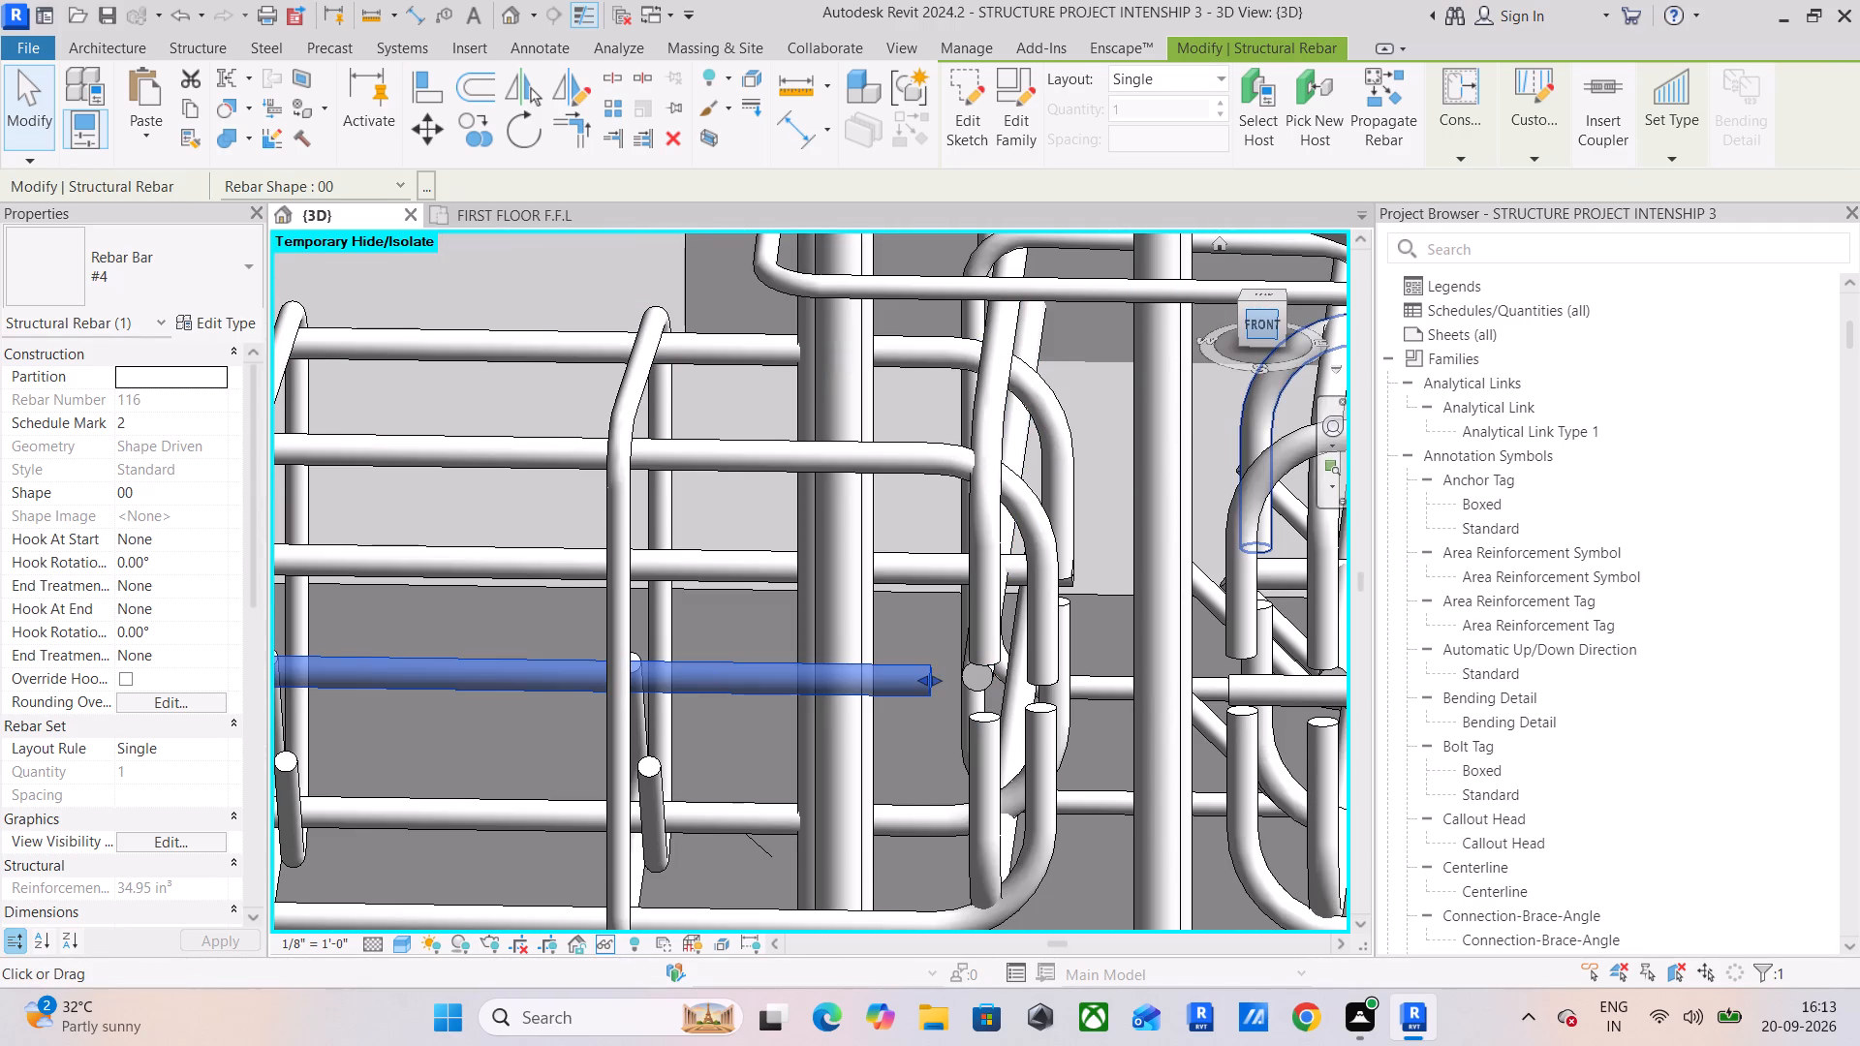
scroll(1178, 568, up, 7)
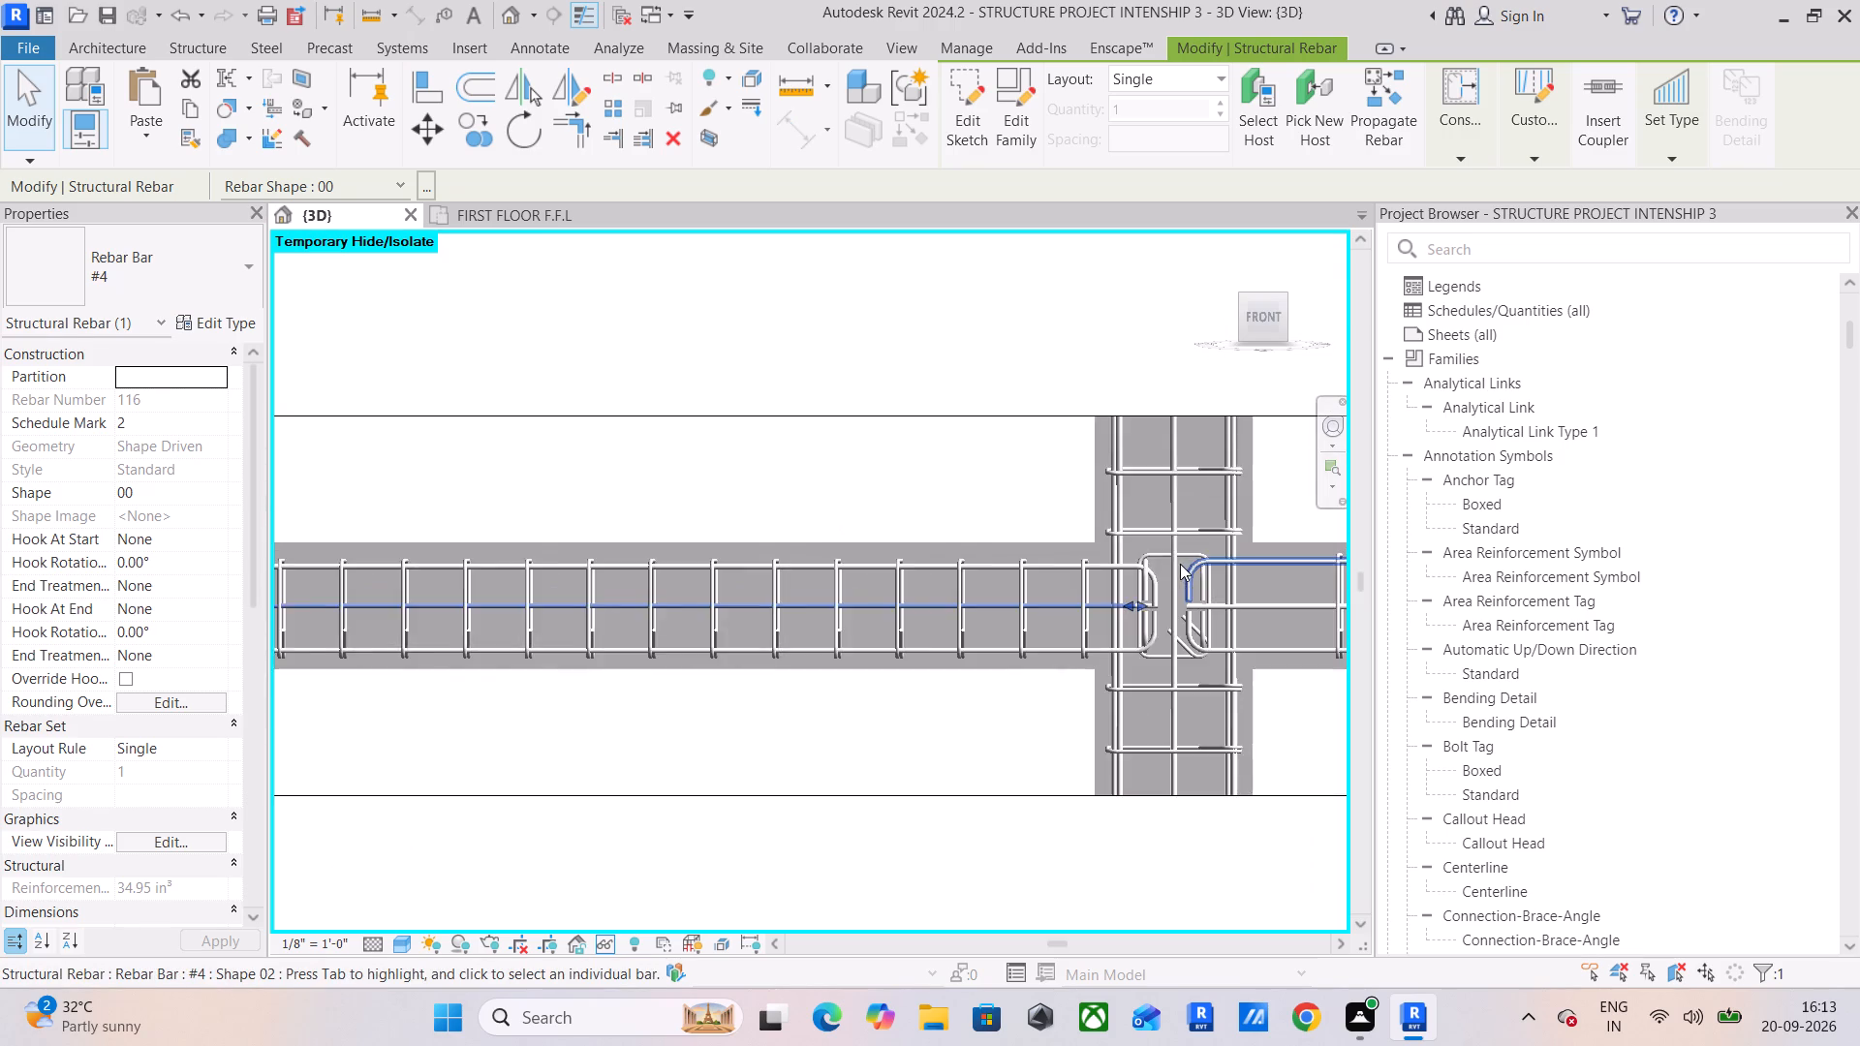
scroll(1180, 564, up, 7)
middle_drag(1015, 688, 990, 429)
scroll(978, 464, up, 11)
middle_drag(1082, 455, 932, 585)
drag(828, 538, 1165, 584)
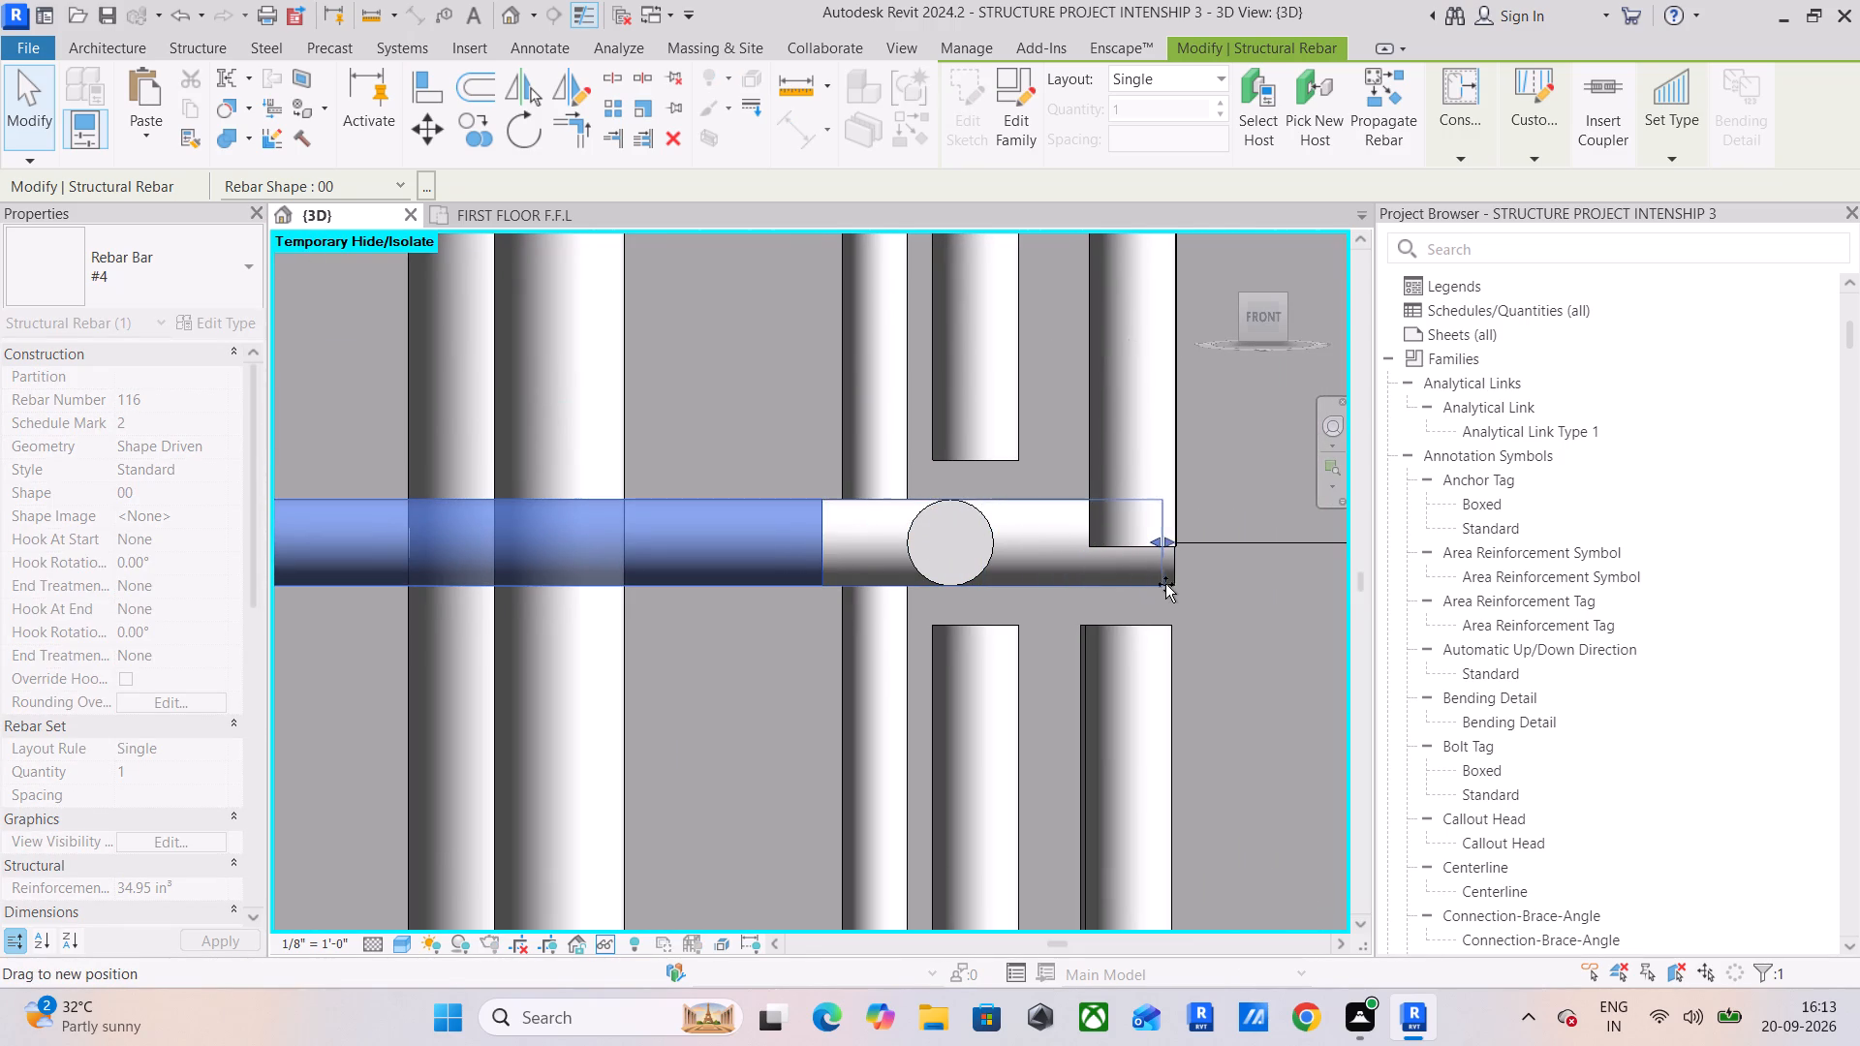
drag(1165, 584, 1174, 588)
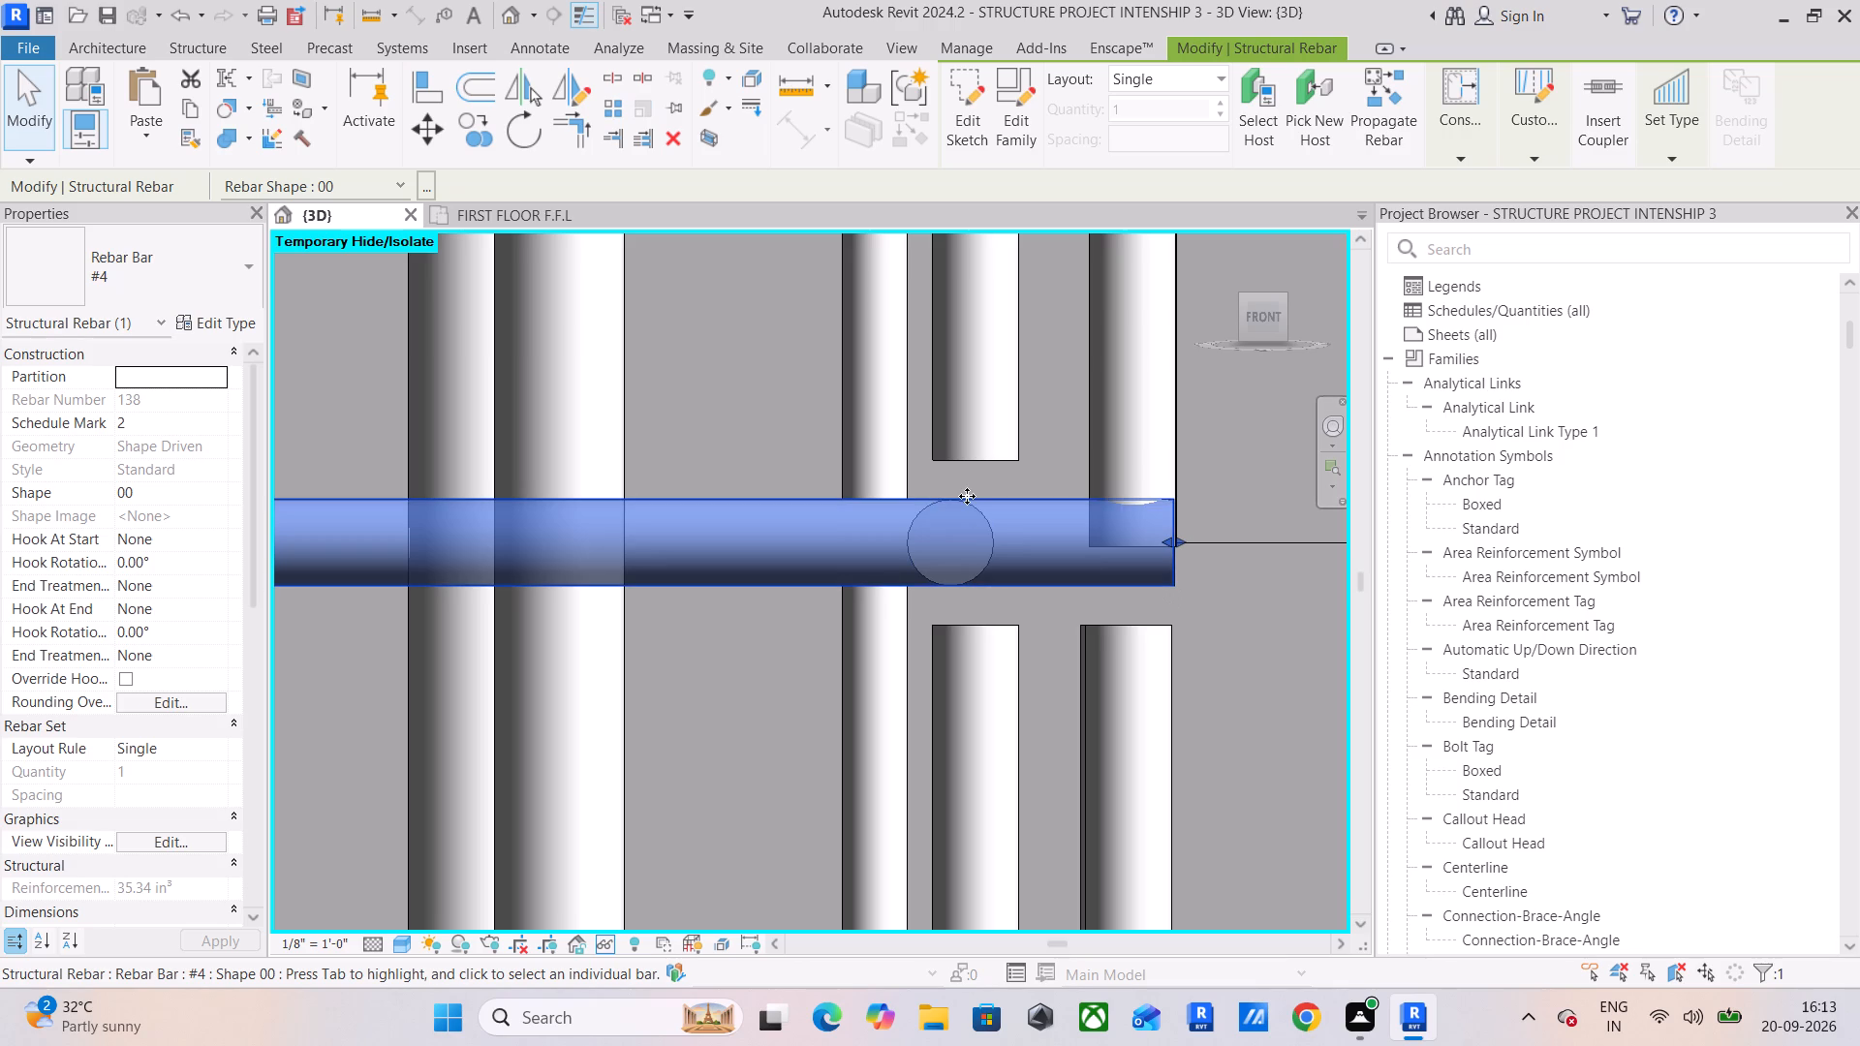
scroll(1000, 393, down, 6)
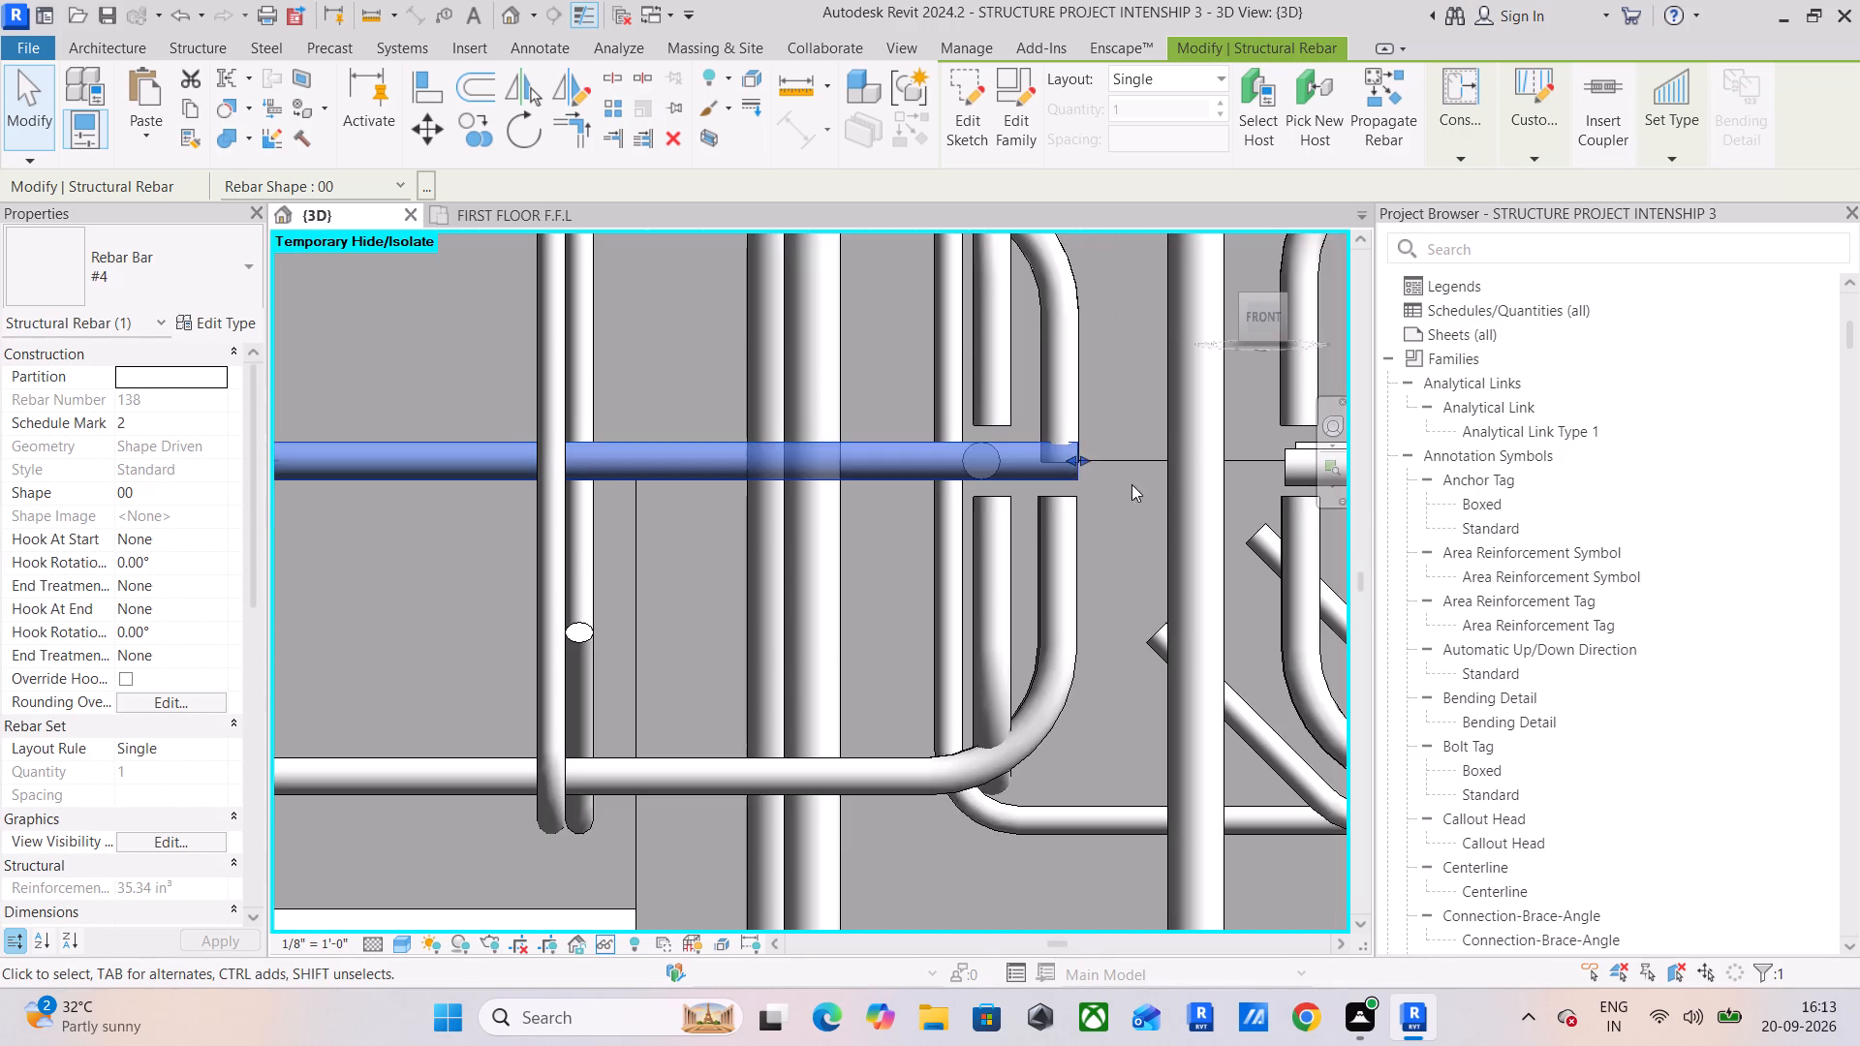
click(1129, 525)
scroll(1129, 527, down, 2)
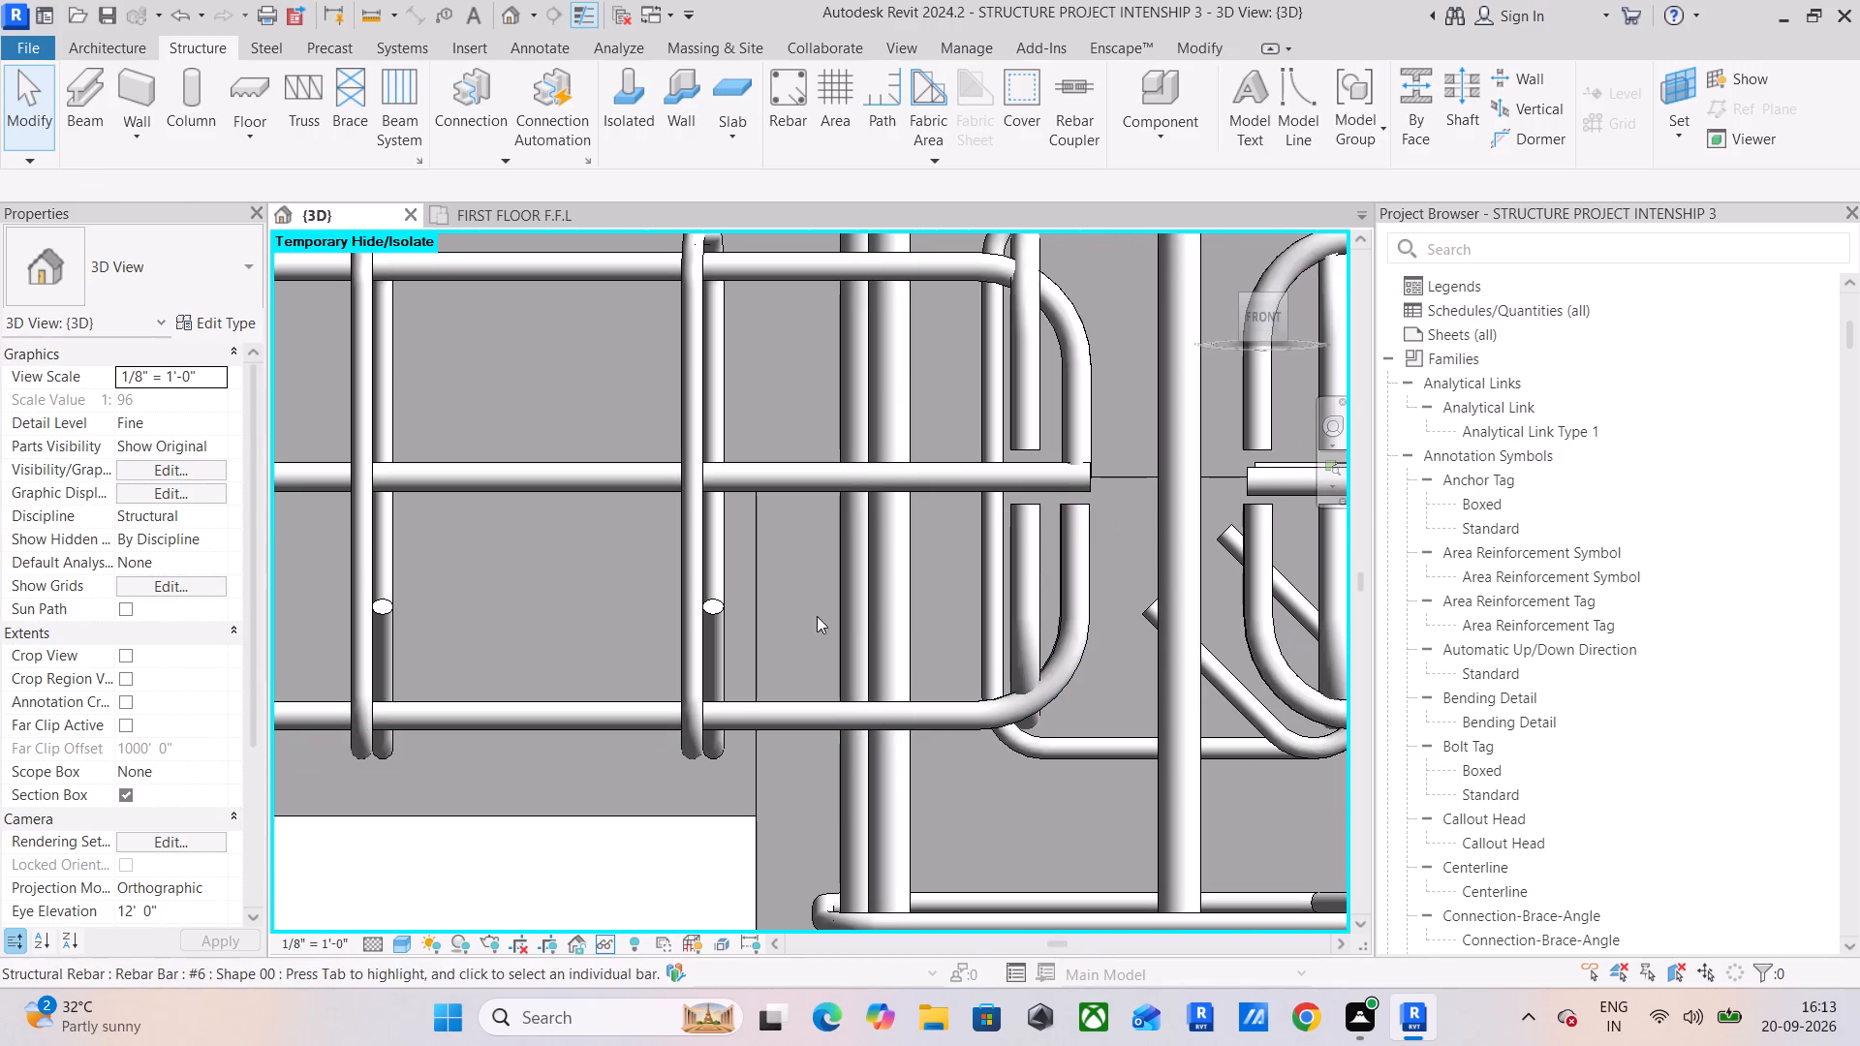
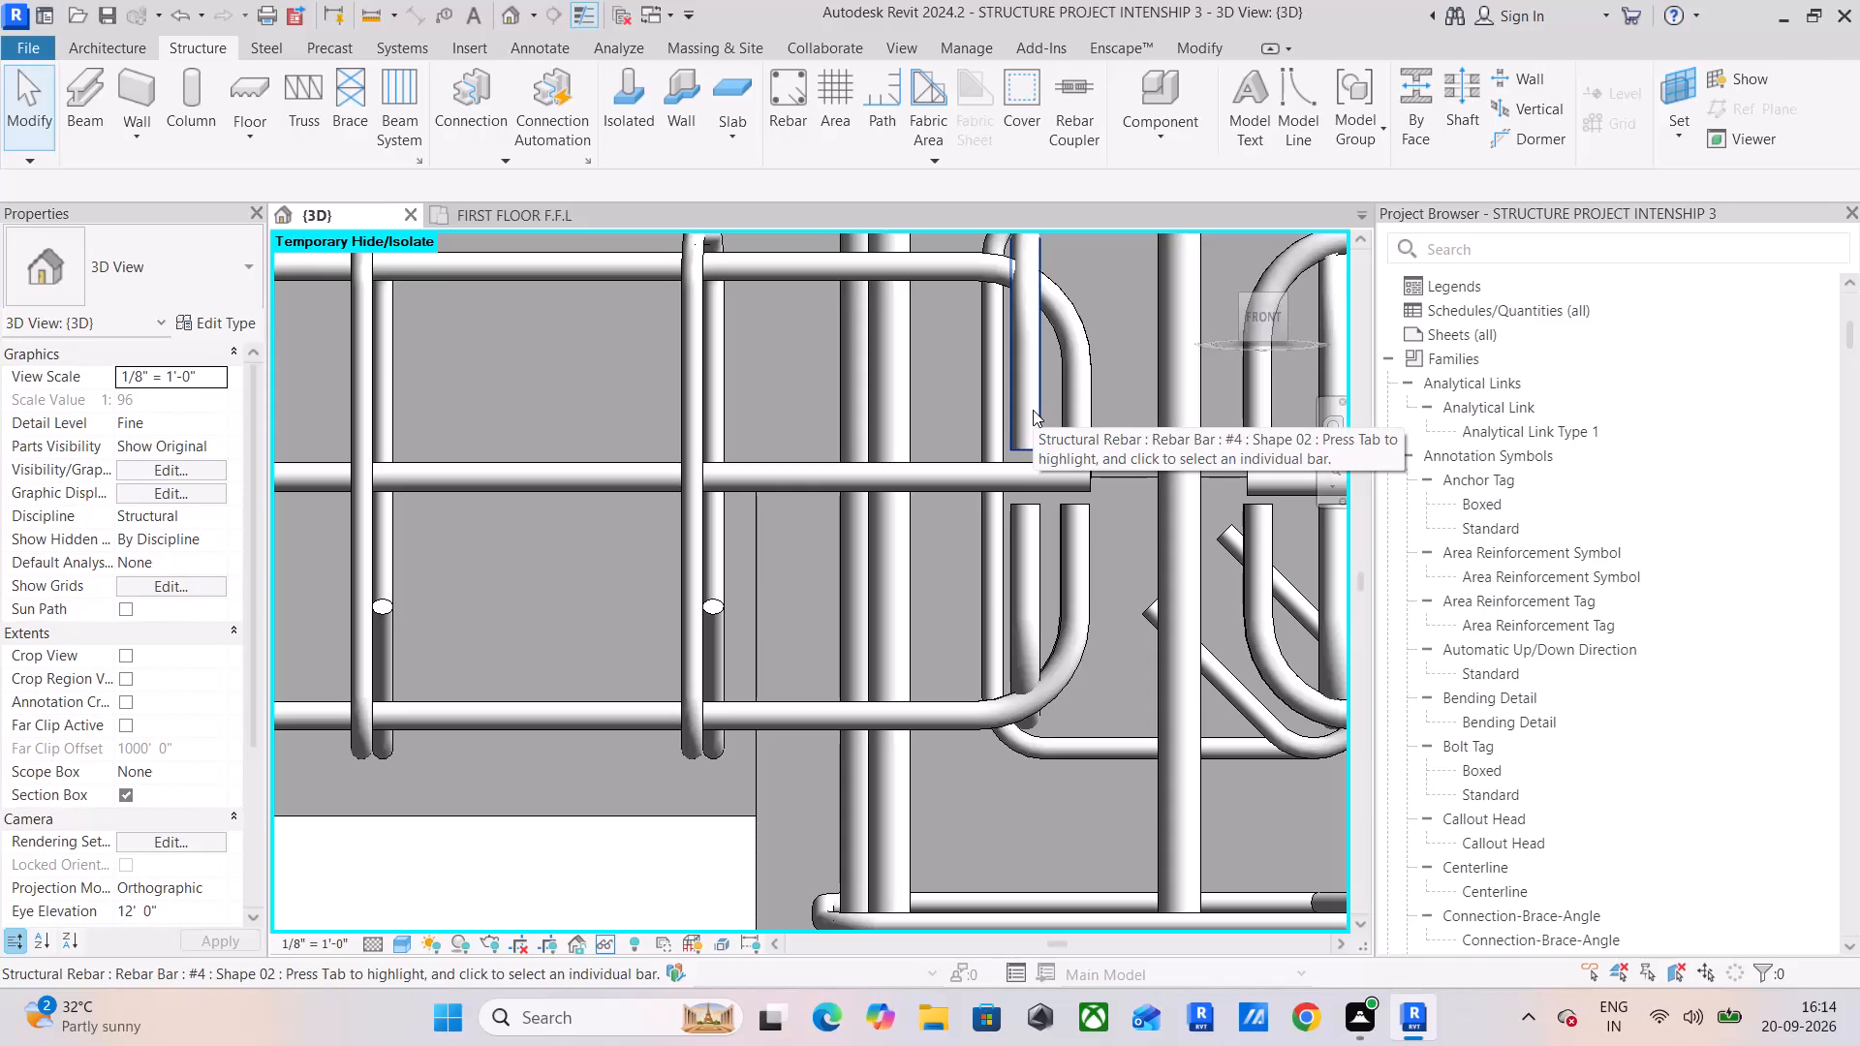
Examine the top hooked #4 bars of the right and left spans at the middle column joint.
scroll(1027, 496, down, 4)
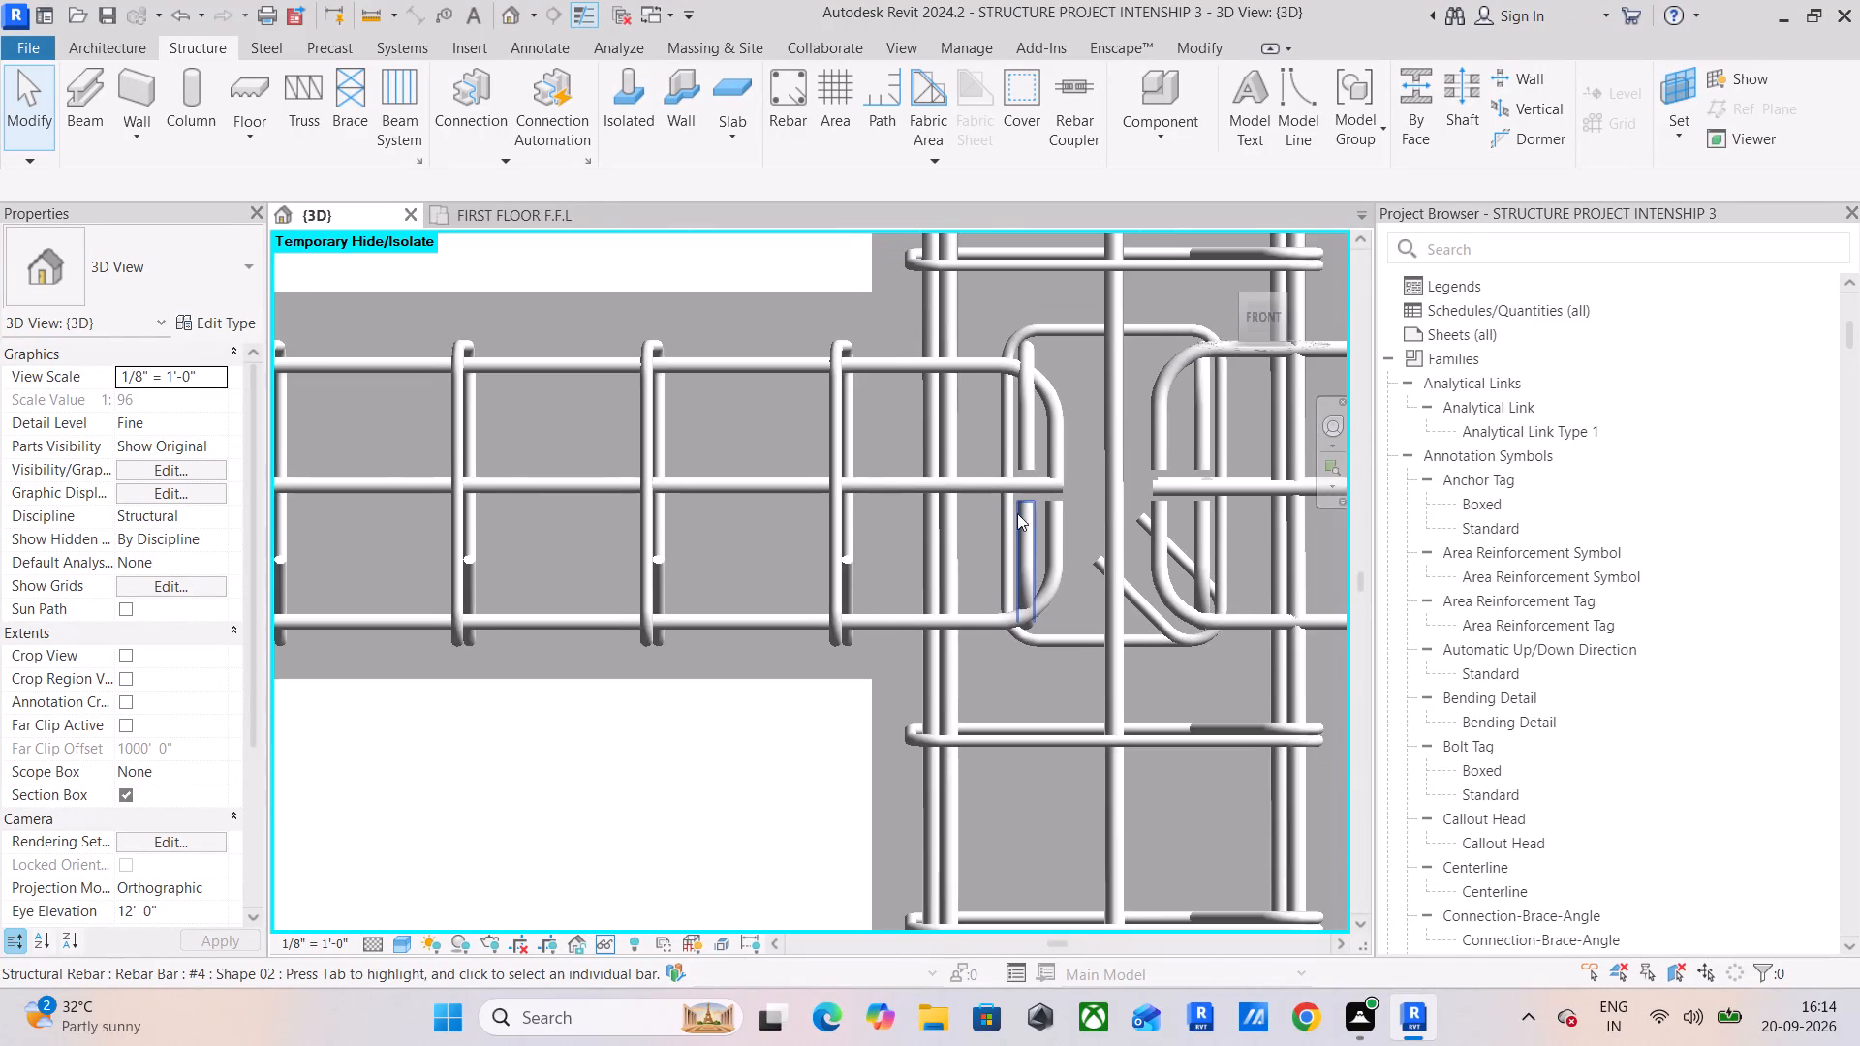
middle_drag(1017, 513, 813, 488)
middle_drag(1058, 391, 1013, 486)
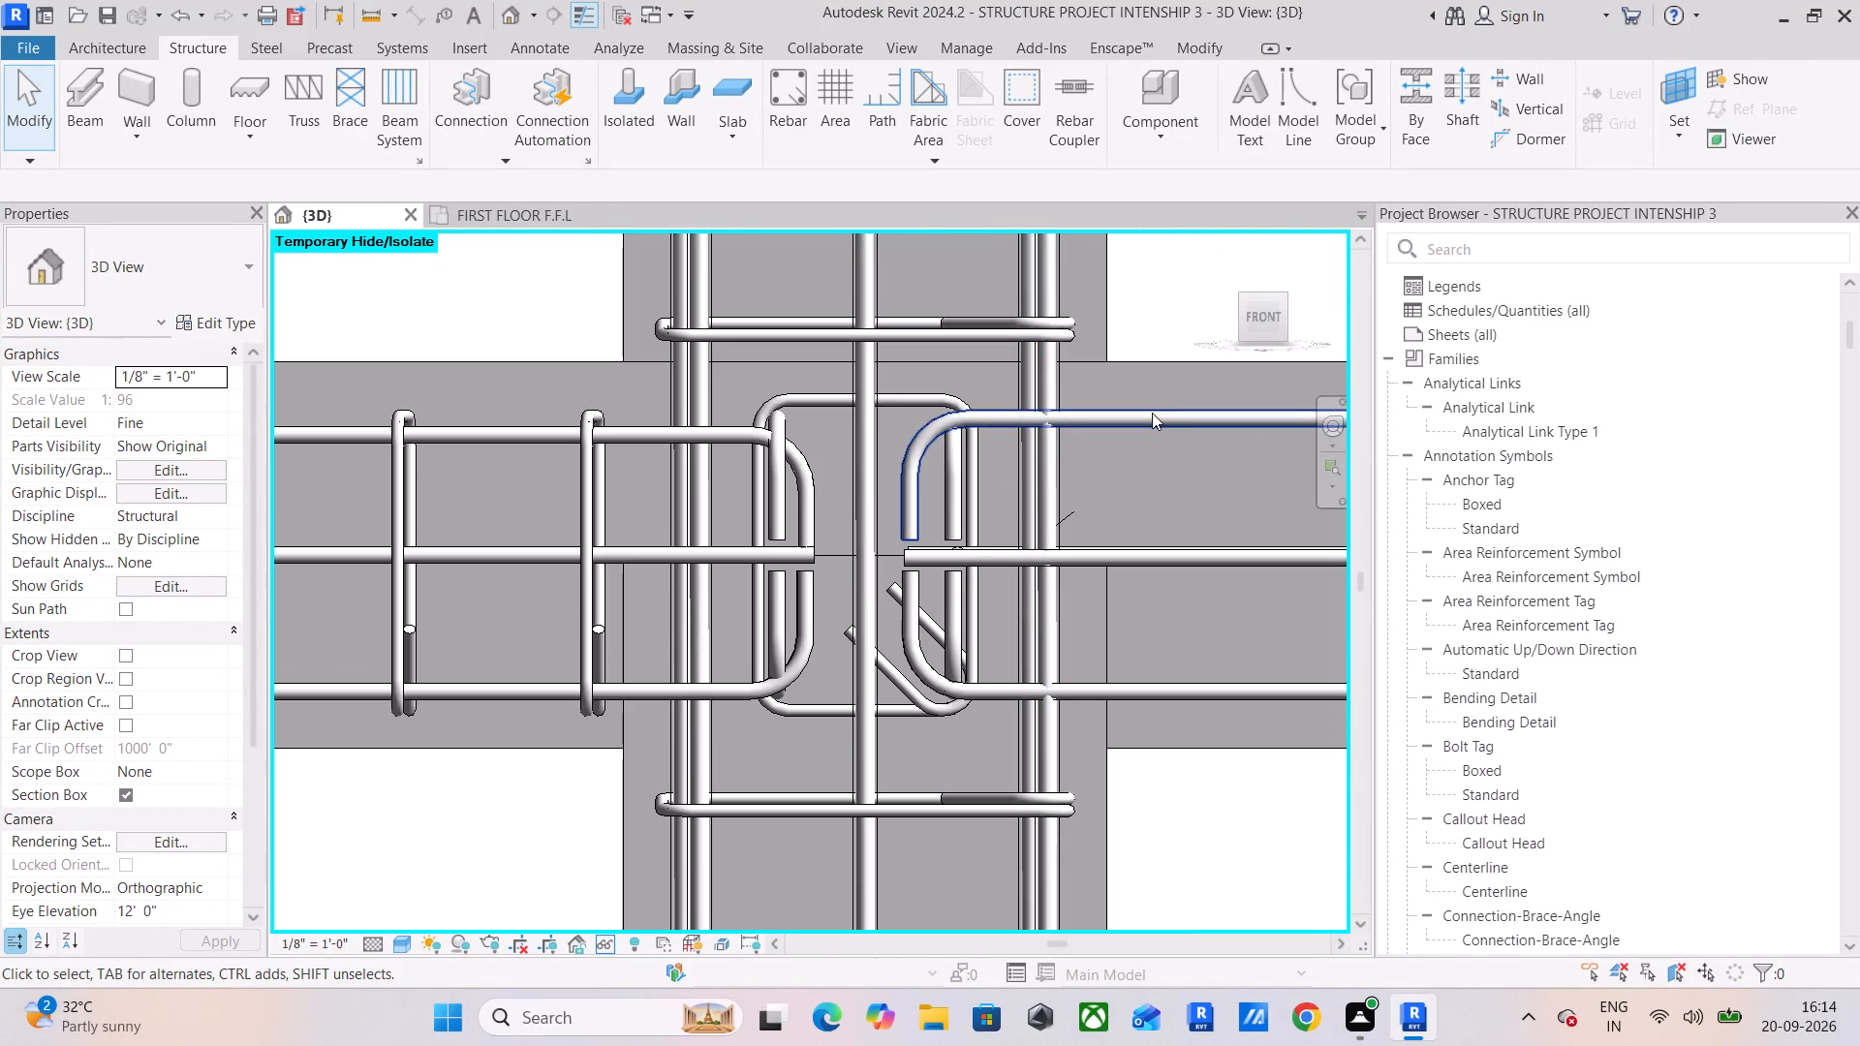
click(1152, 413)
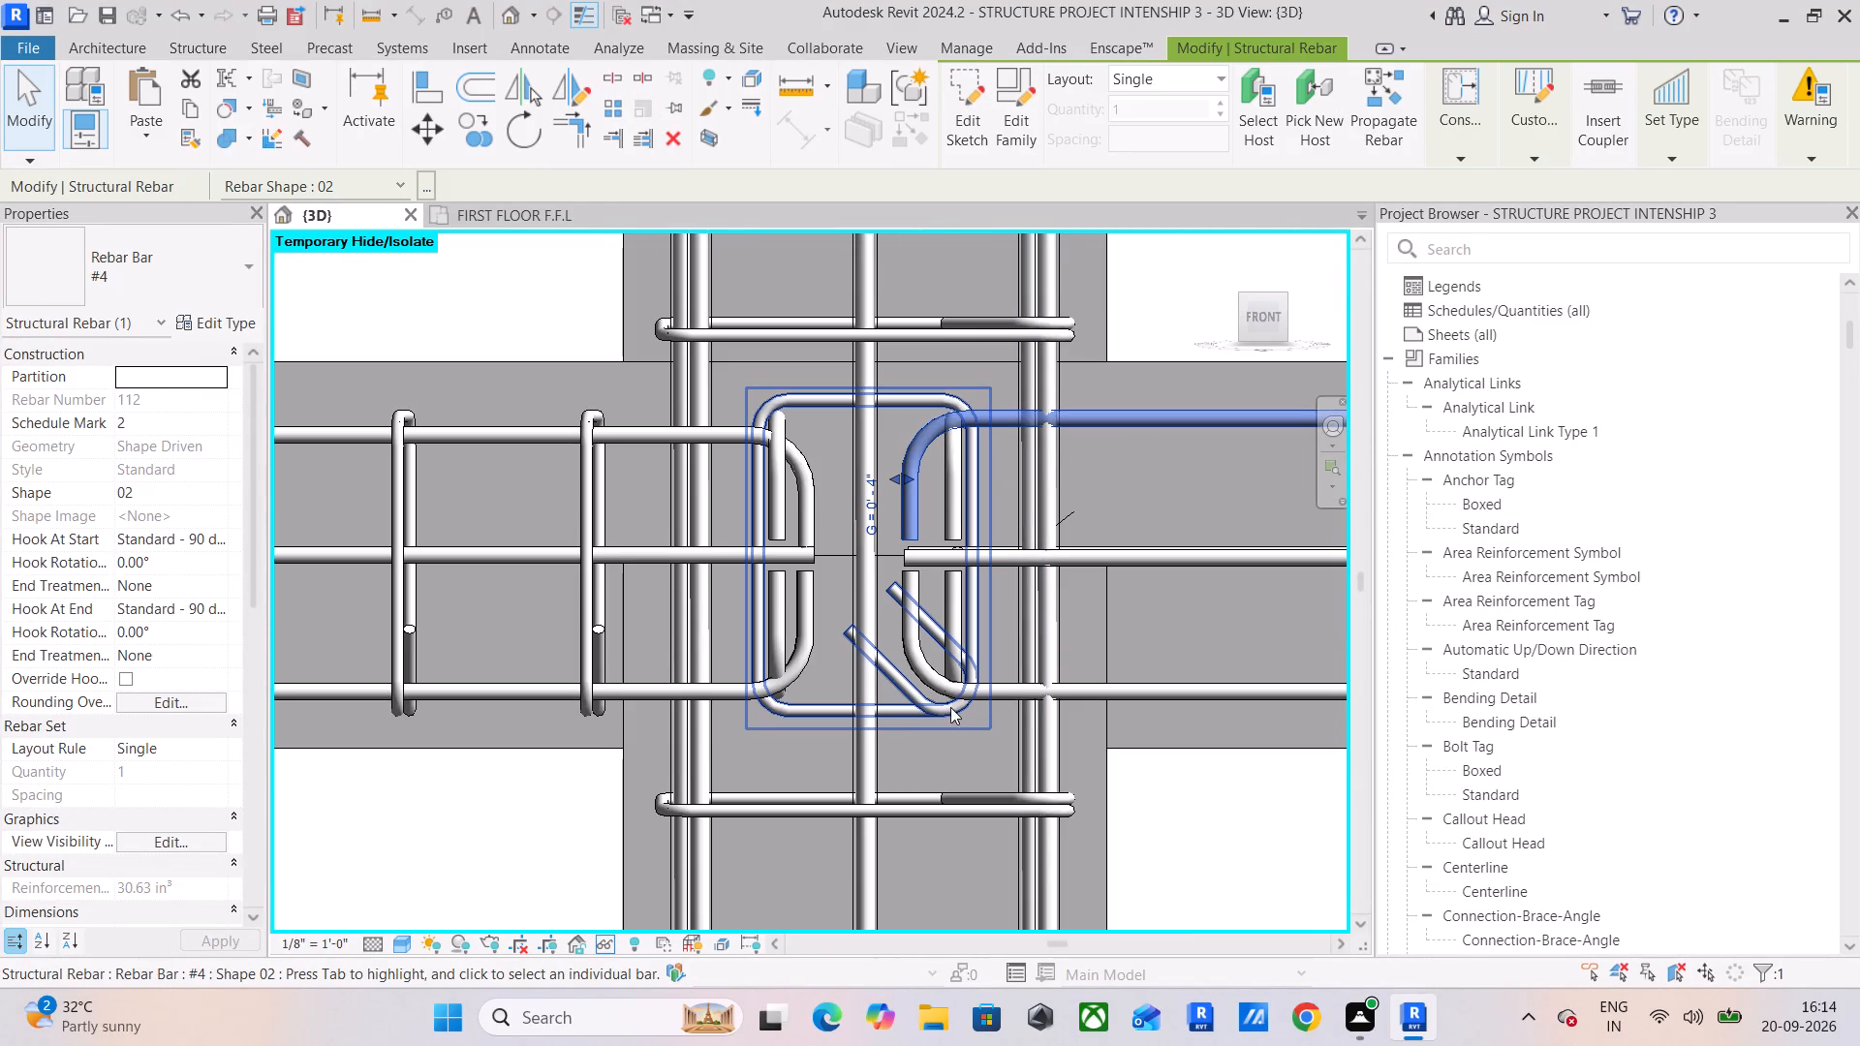
scroll(865, 544, up, 5)
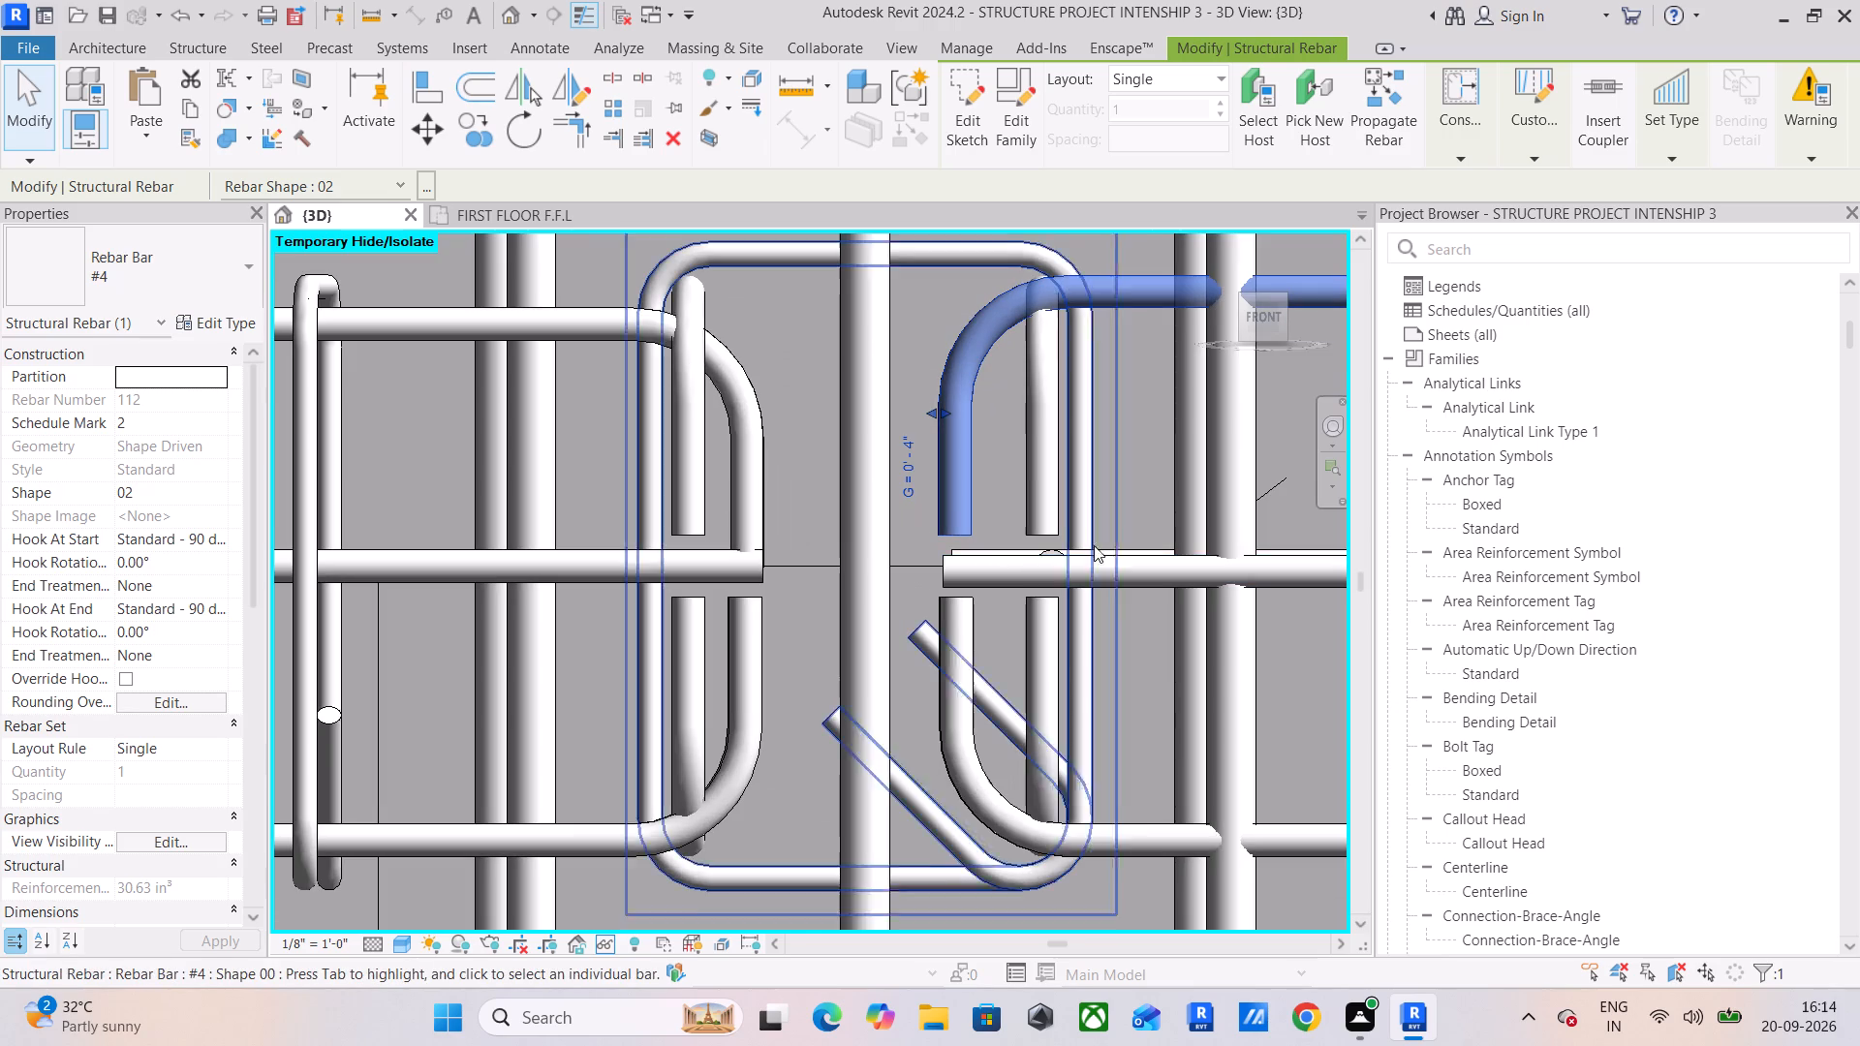
middle_drag(1128, 570, 852, 562)
drag(1051, 286, 1051, 313)
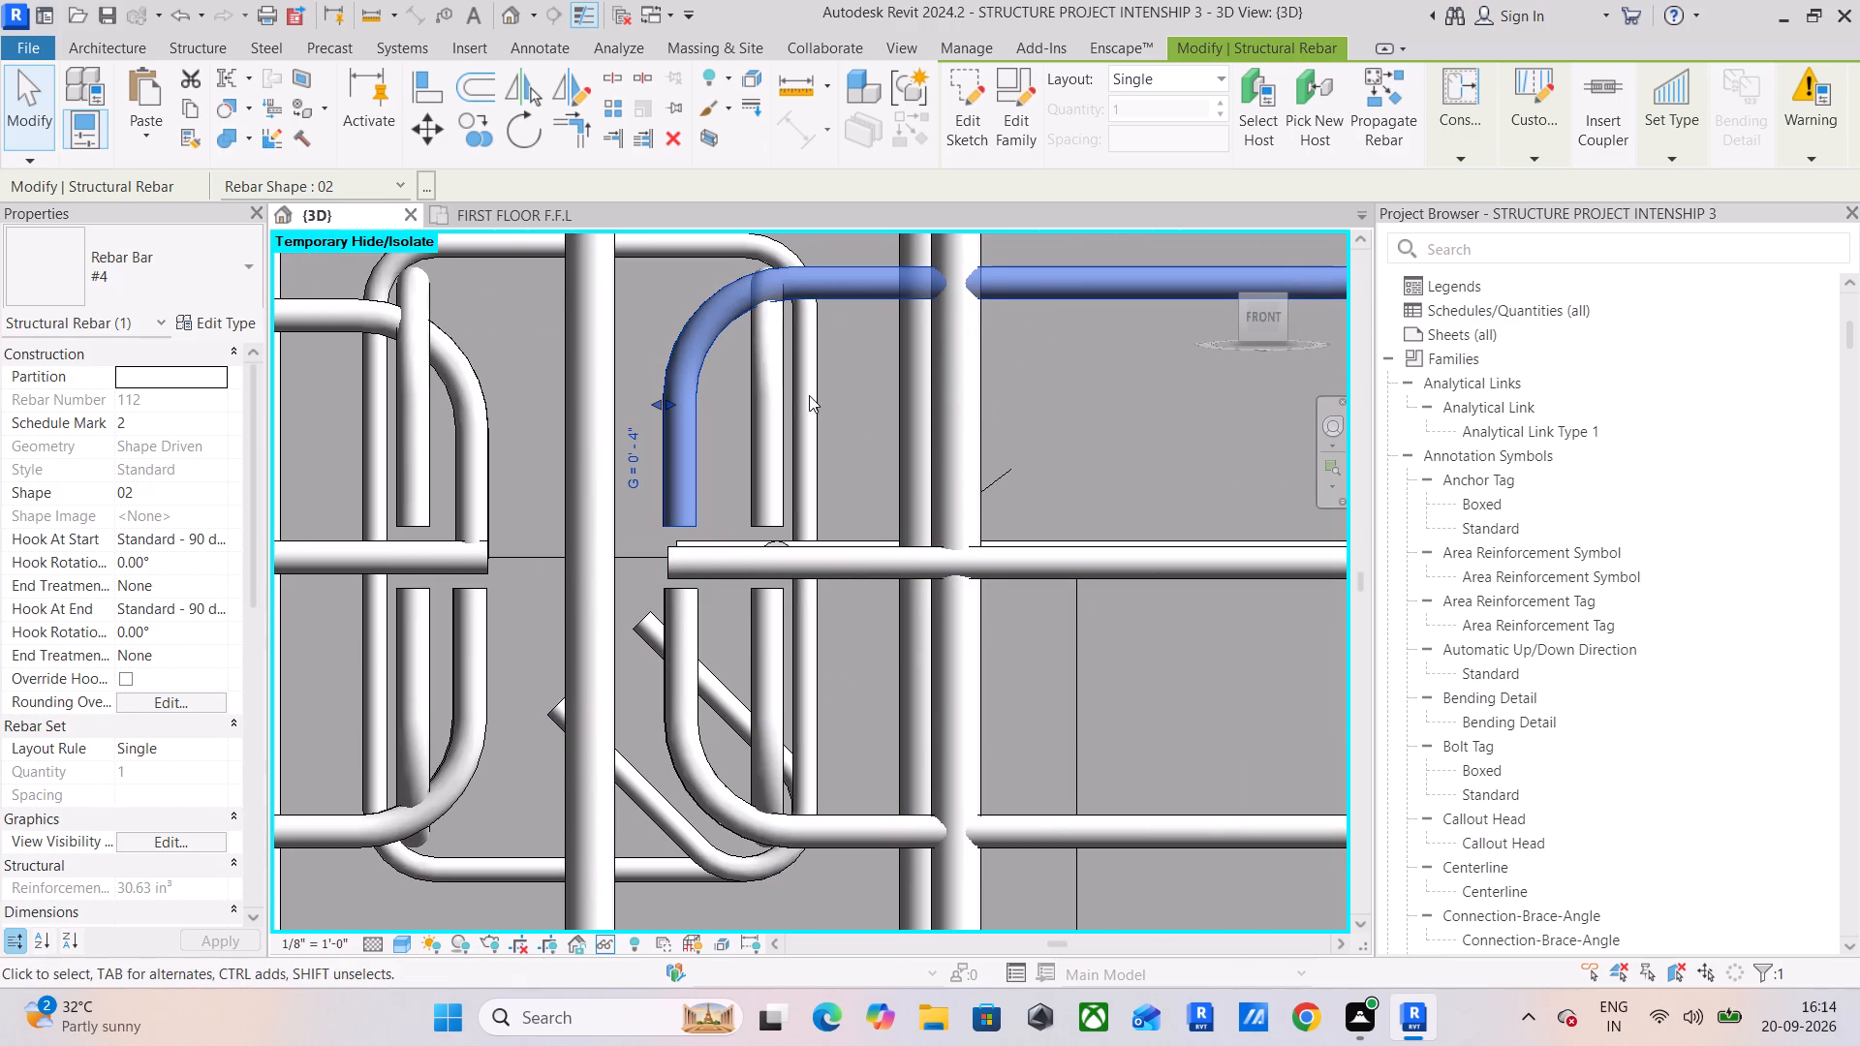
middle_drag(809, 397, 1077, 424)
scroll(1051, 443, down, 4)
click(670, 385)
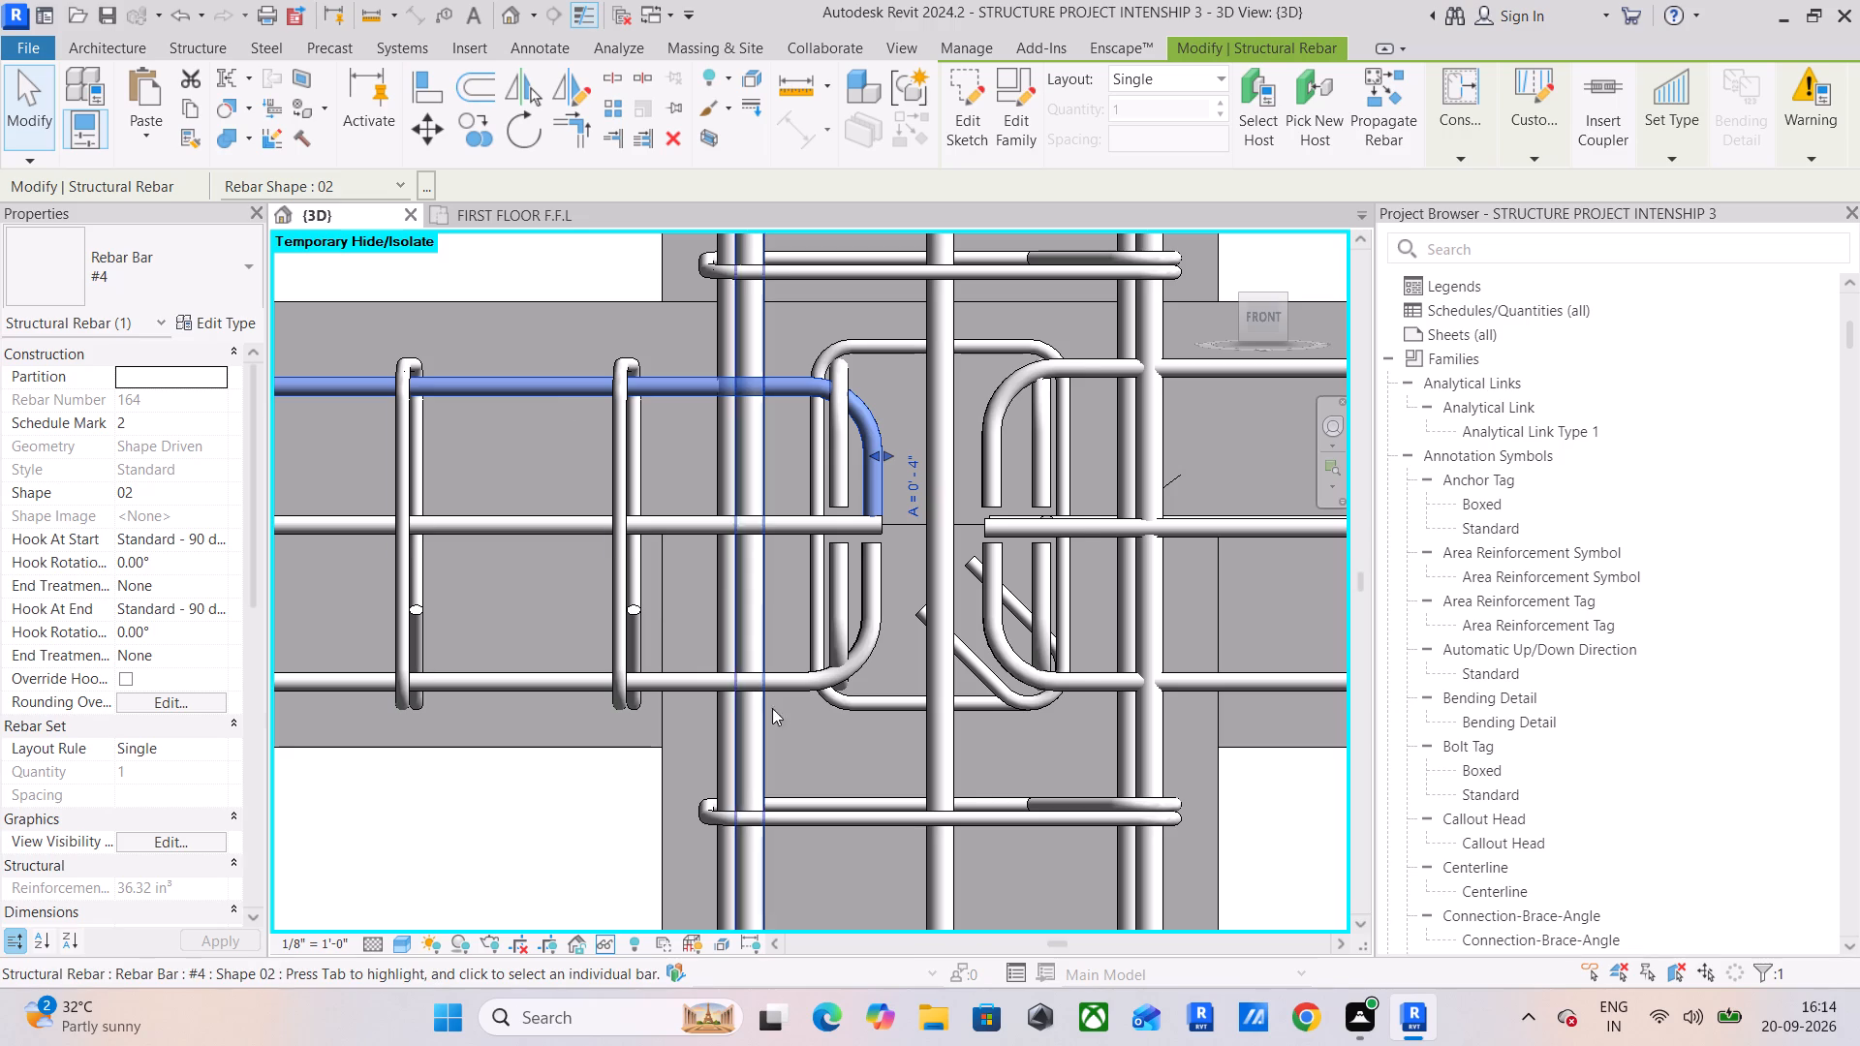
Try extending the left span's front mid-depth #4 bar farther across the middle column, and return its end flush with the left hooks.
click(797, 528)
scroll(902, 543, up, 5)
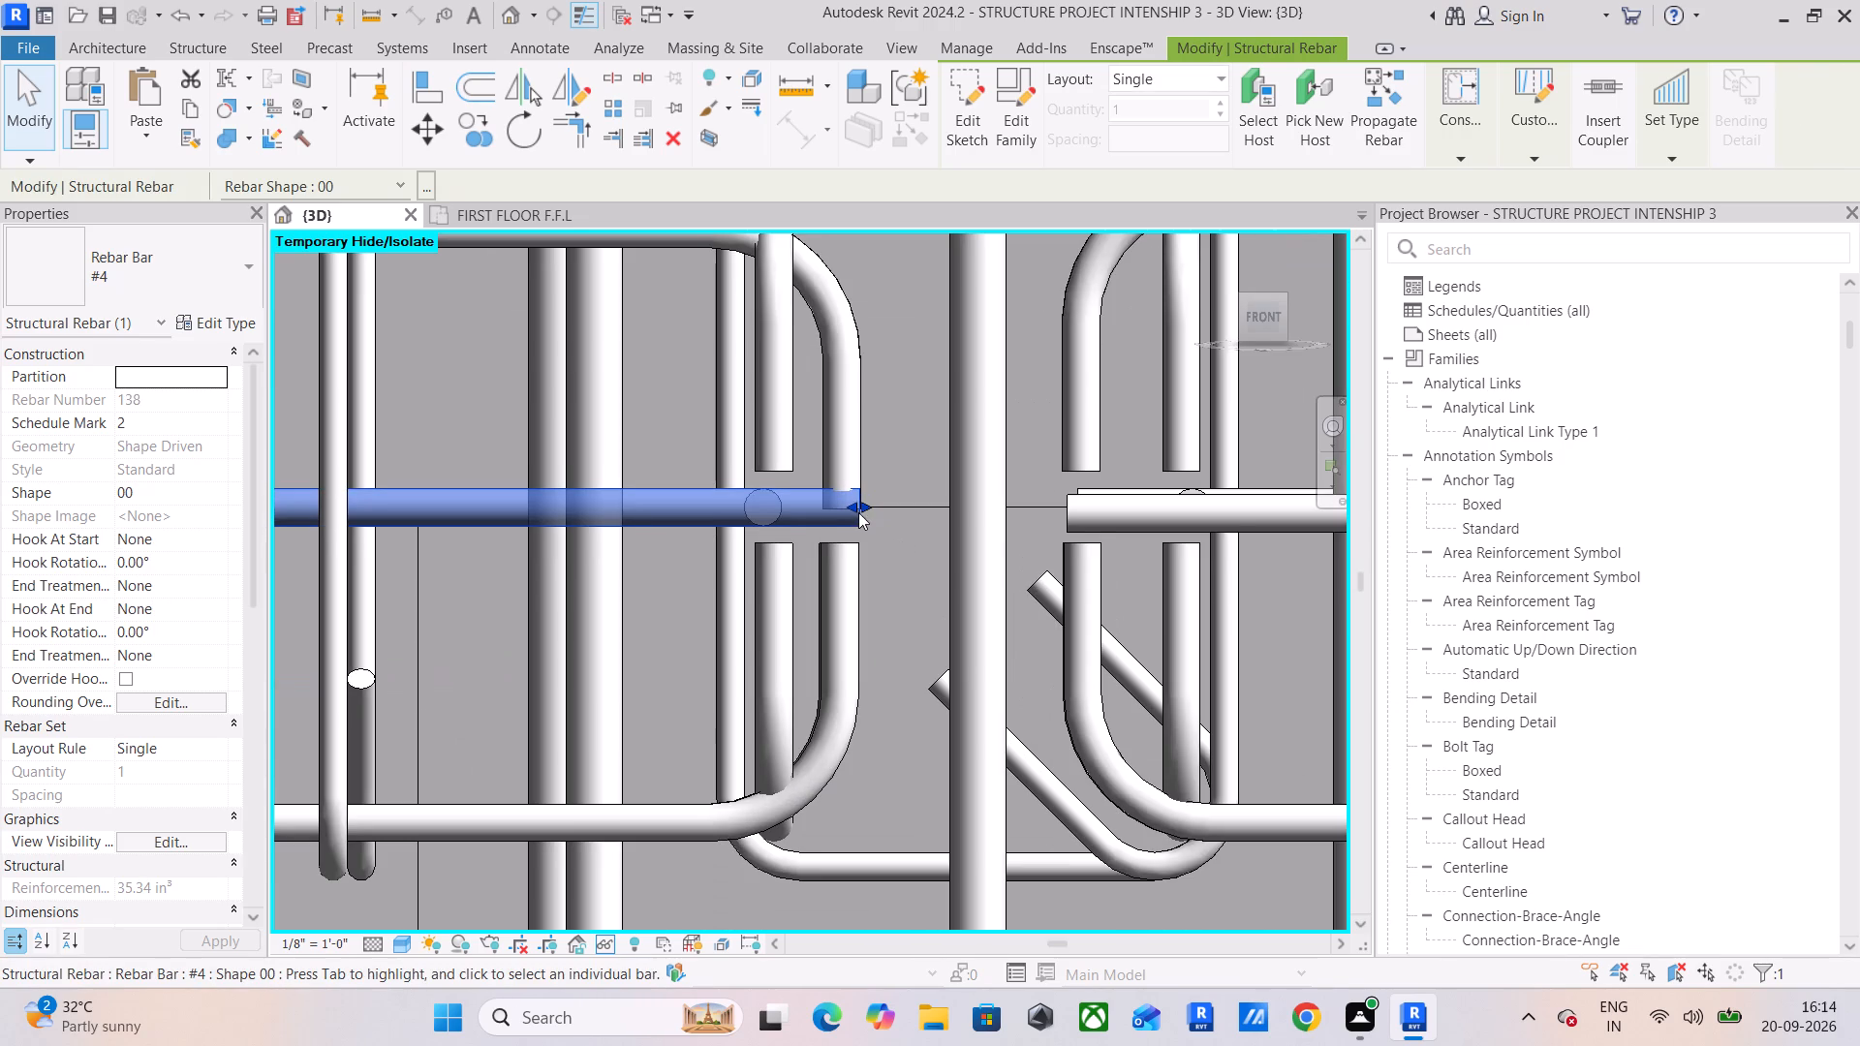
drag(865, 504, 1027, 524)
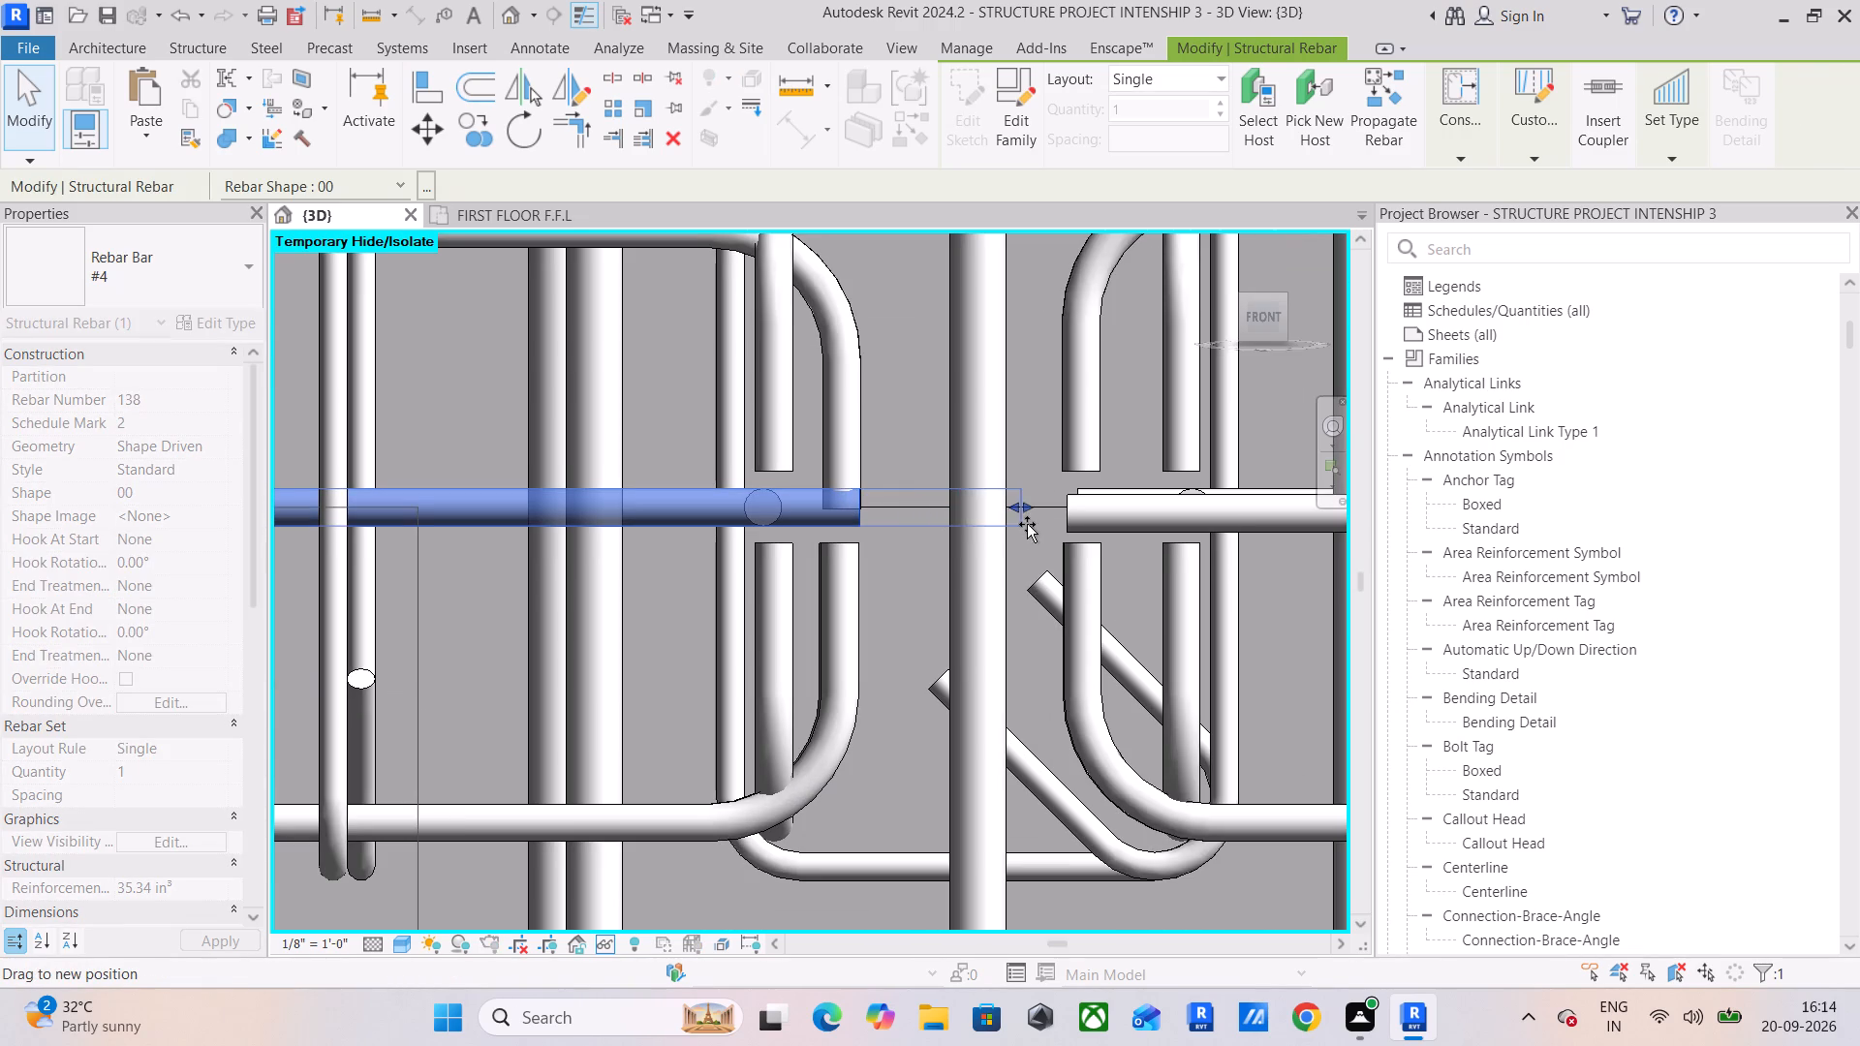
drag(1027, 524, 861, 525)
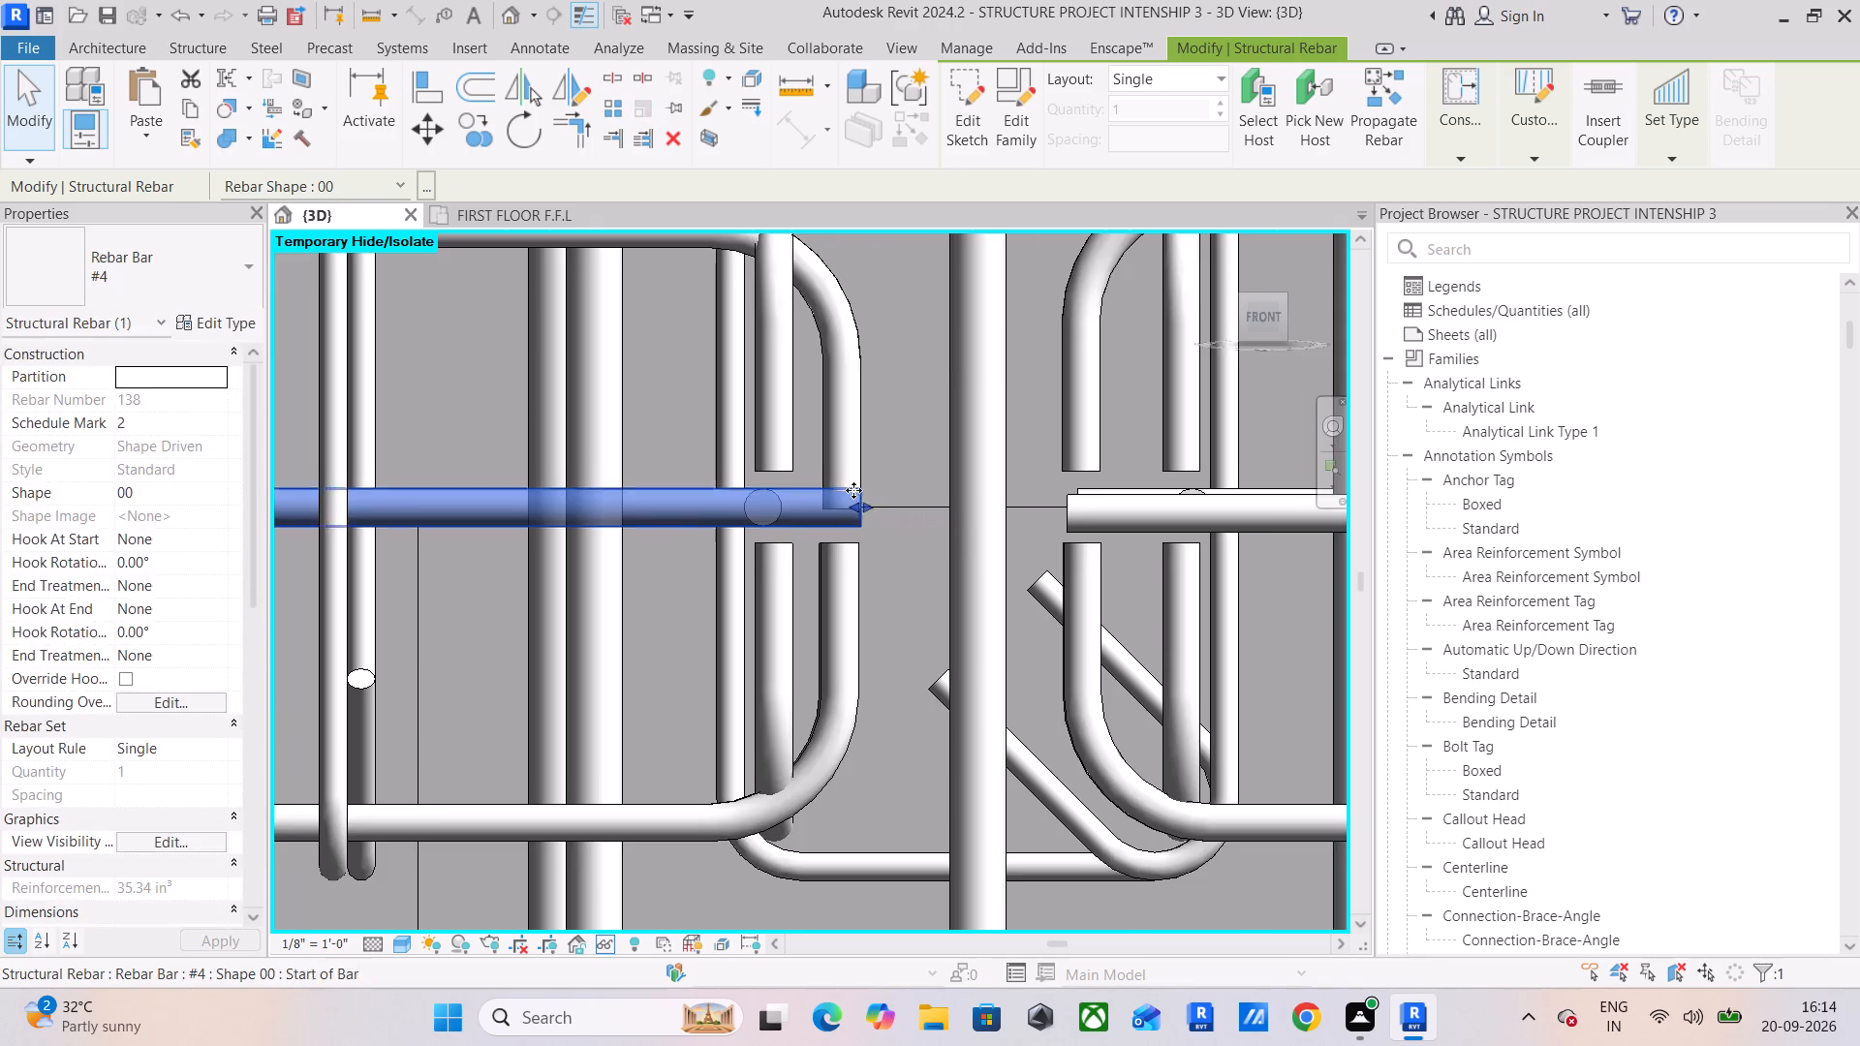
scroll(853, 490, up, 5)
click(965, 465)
Inspect the hooked bars and stirrup layout along both beam spans, from the middle column joint to the two end columns.
scroll(940, 534, down, 8)
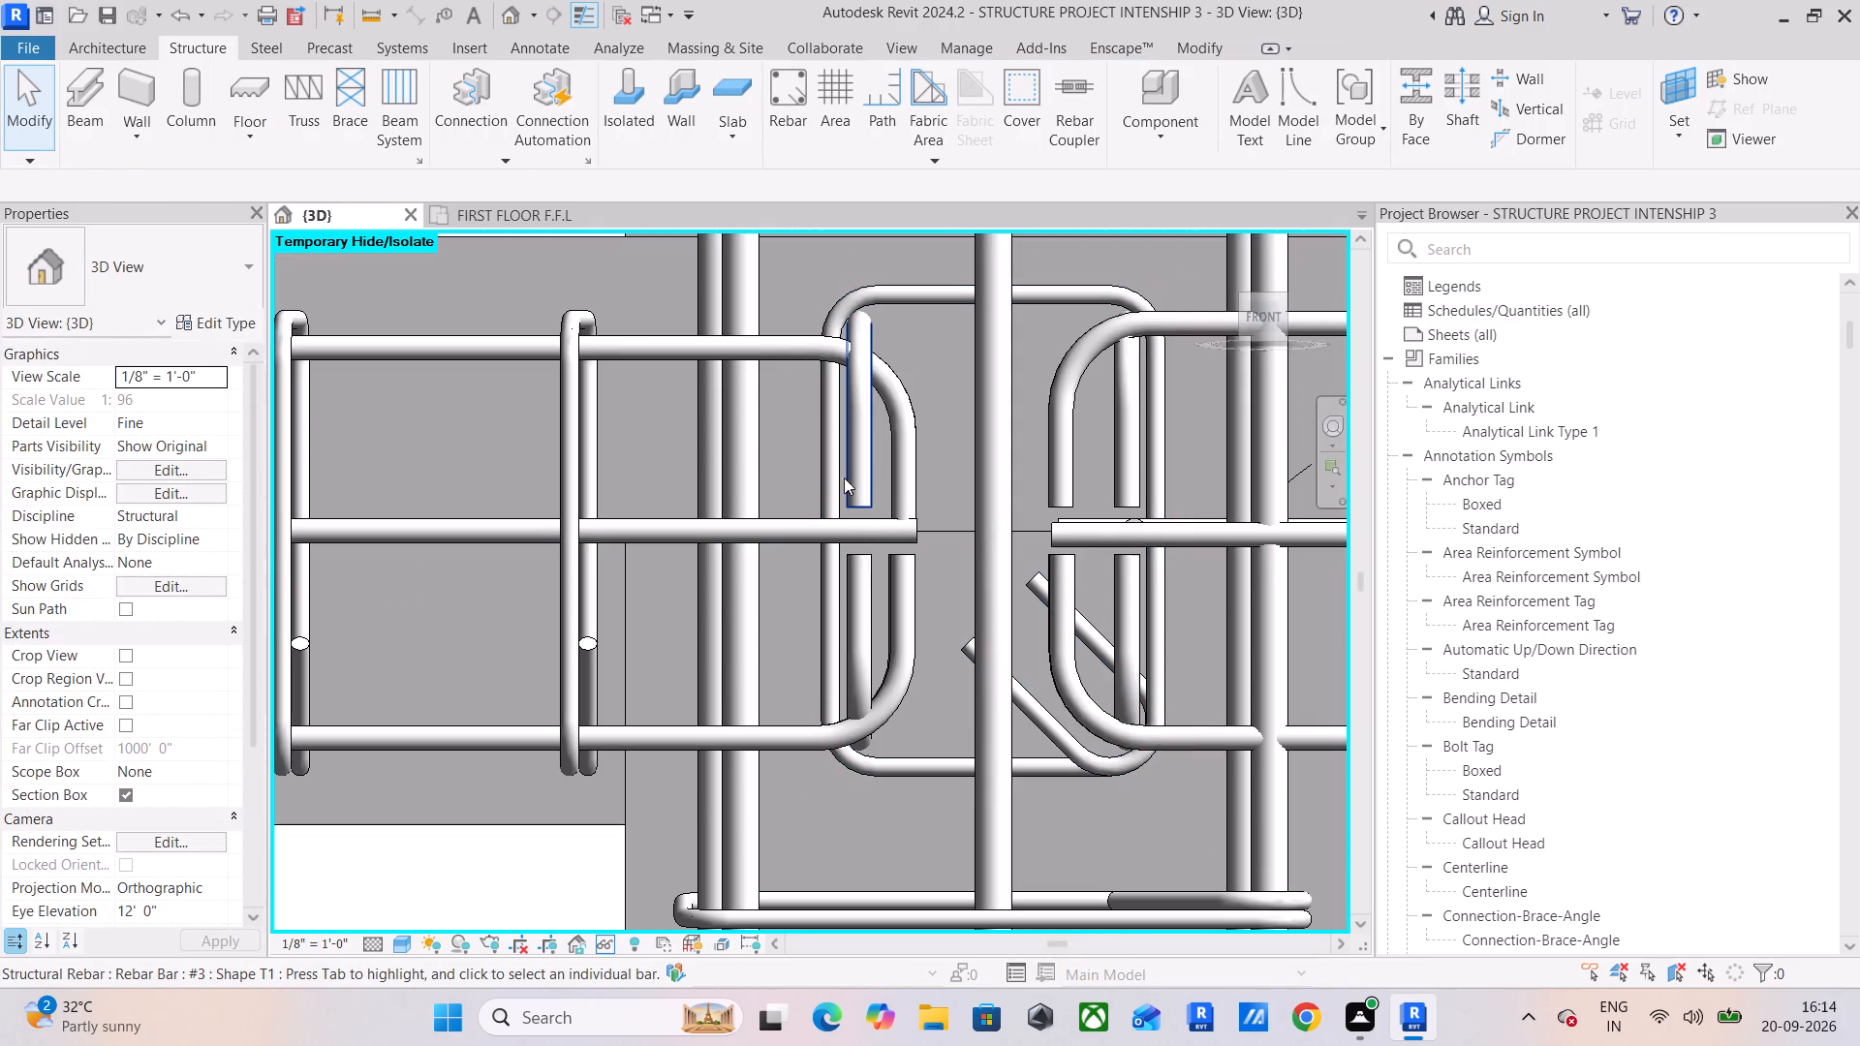
click(782, 353)
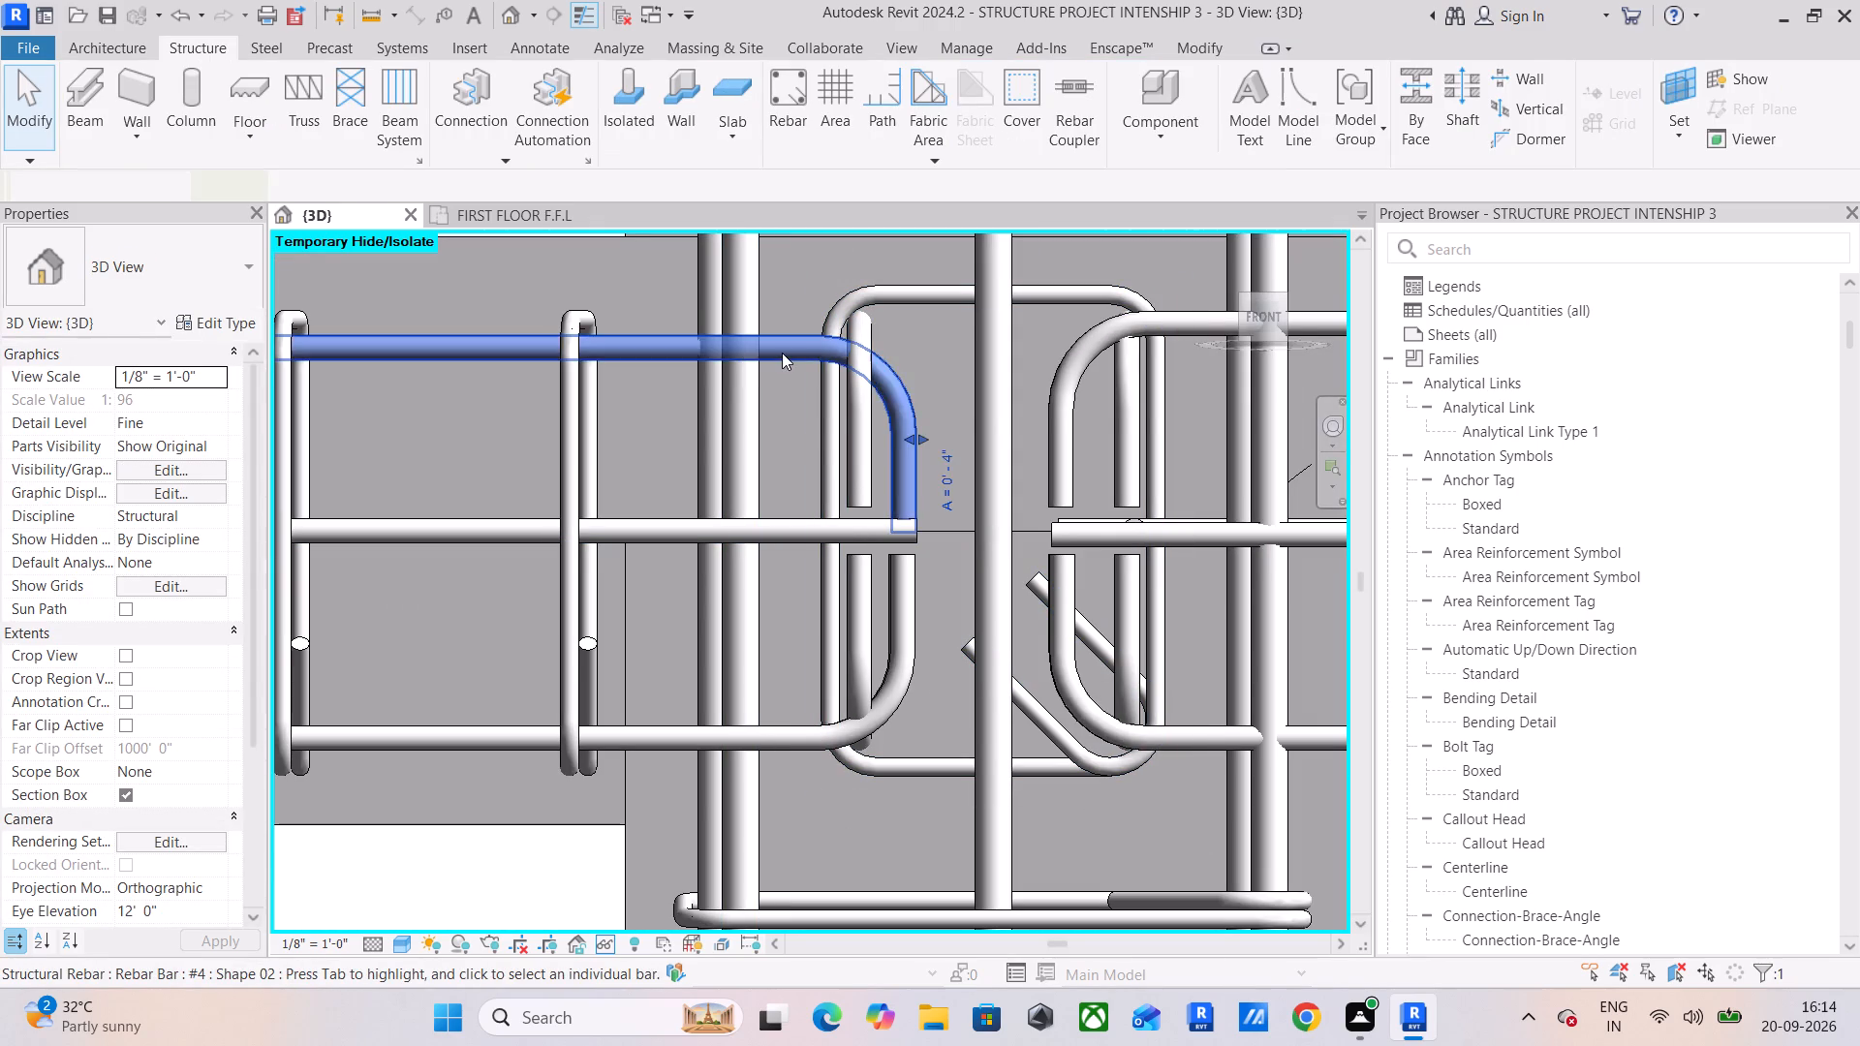
scroll(821, 432, down, 5)
middle_drag(979, 501, 1009, 542)
scroll(986, 618, down, 4)
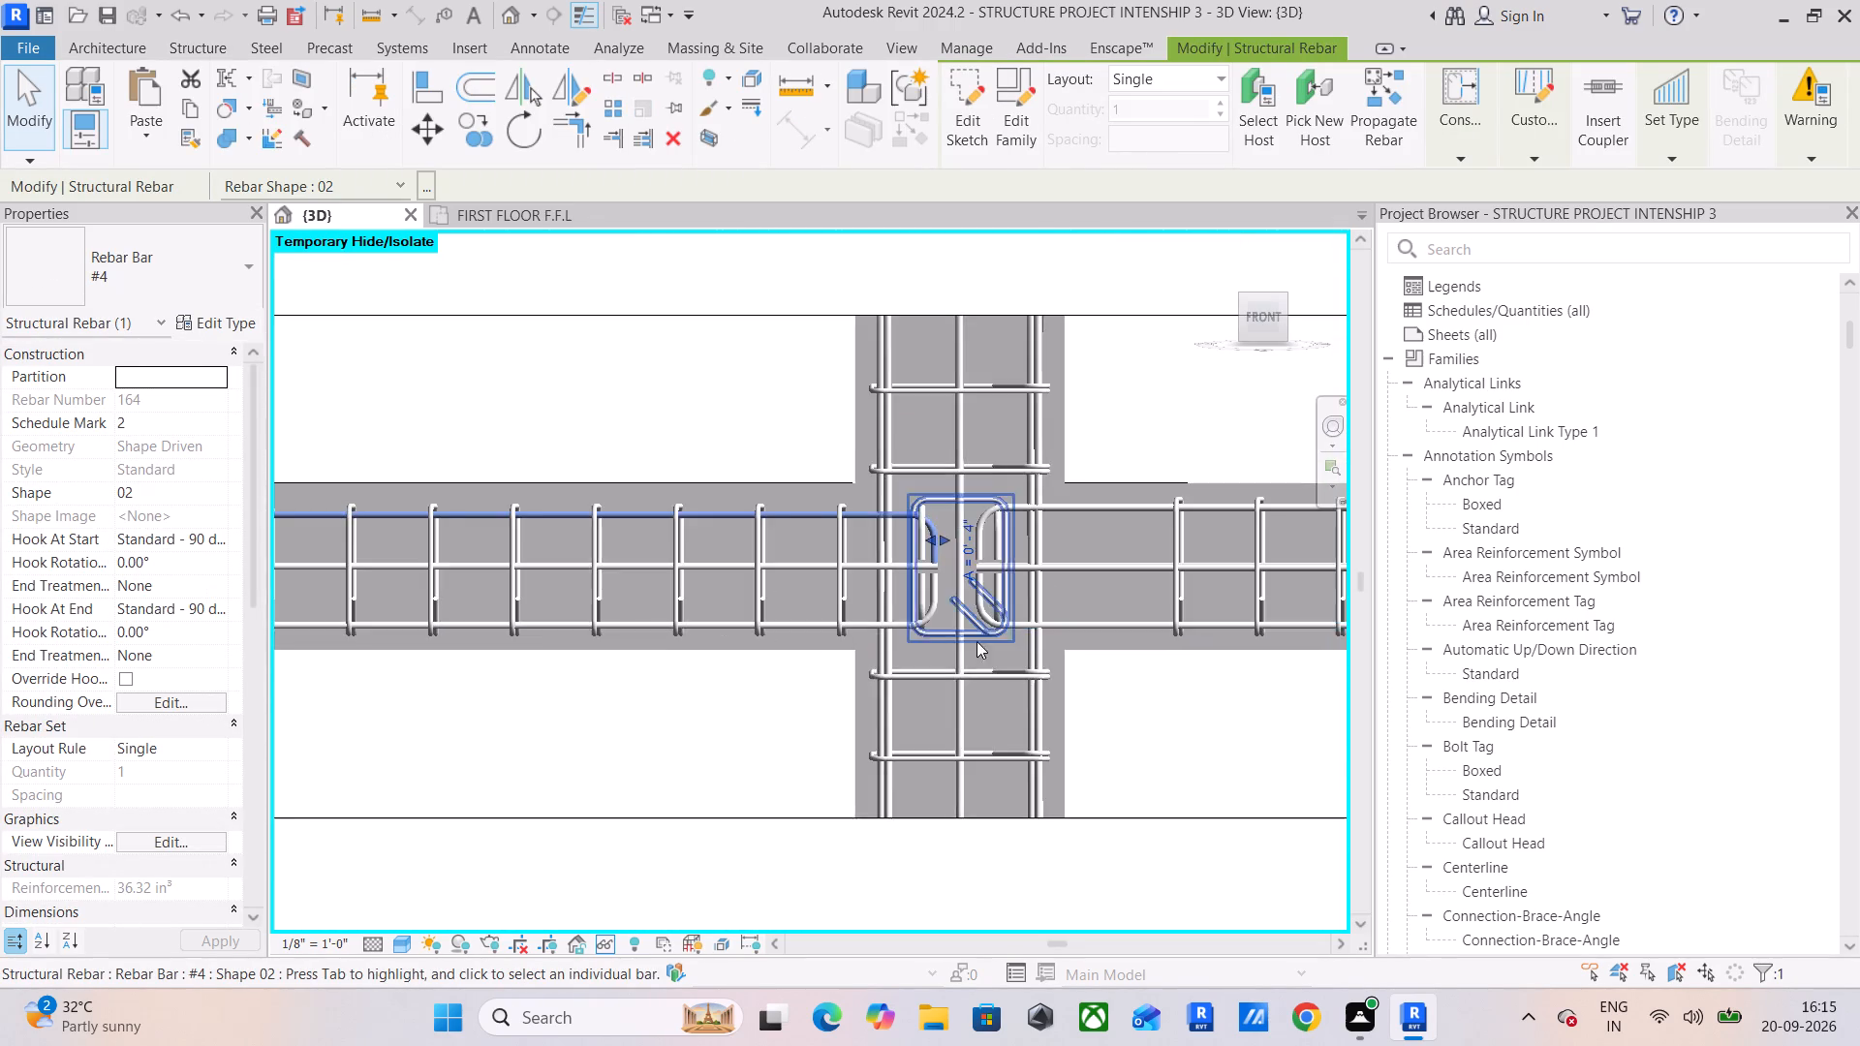
middle_drag(910, 644, 680, 601)
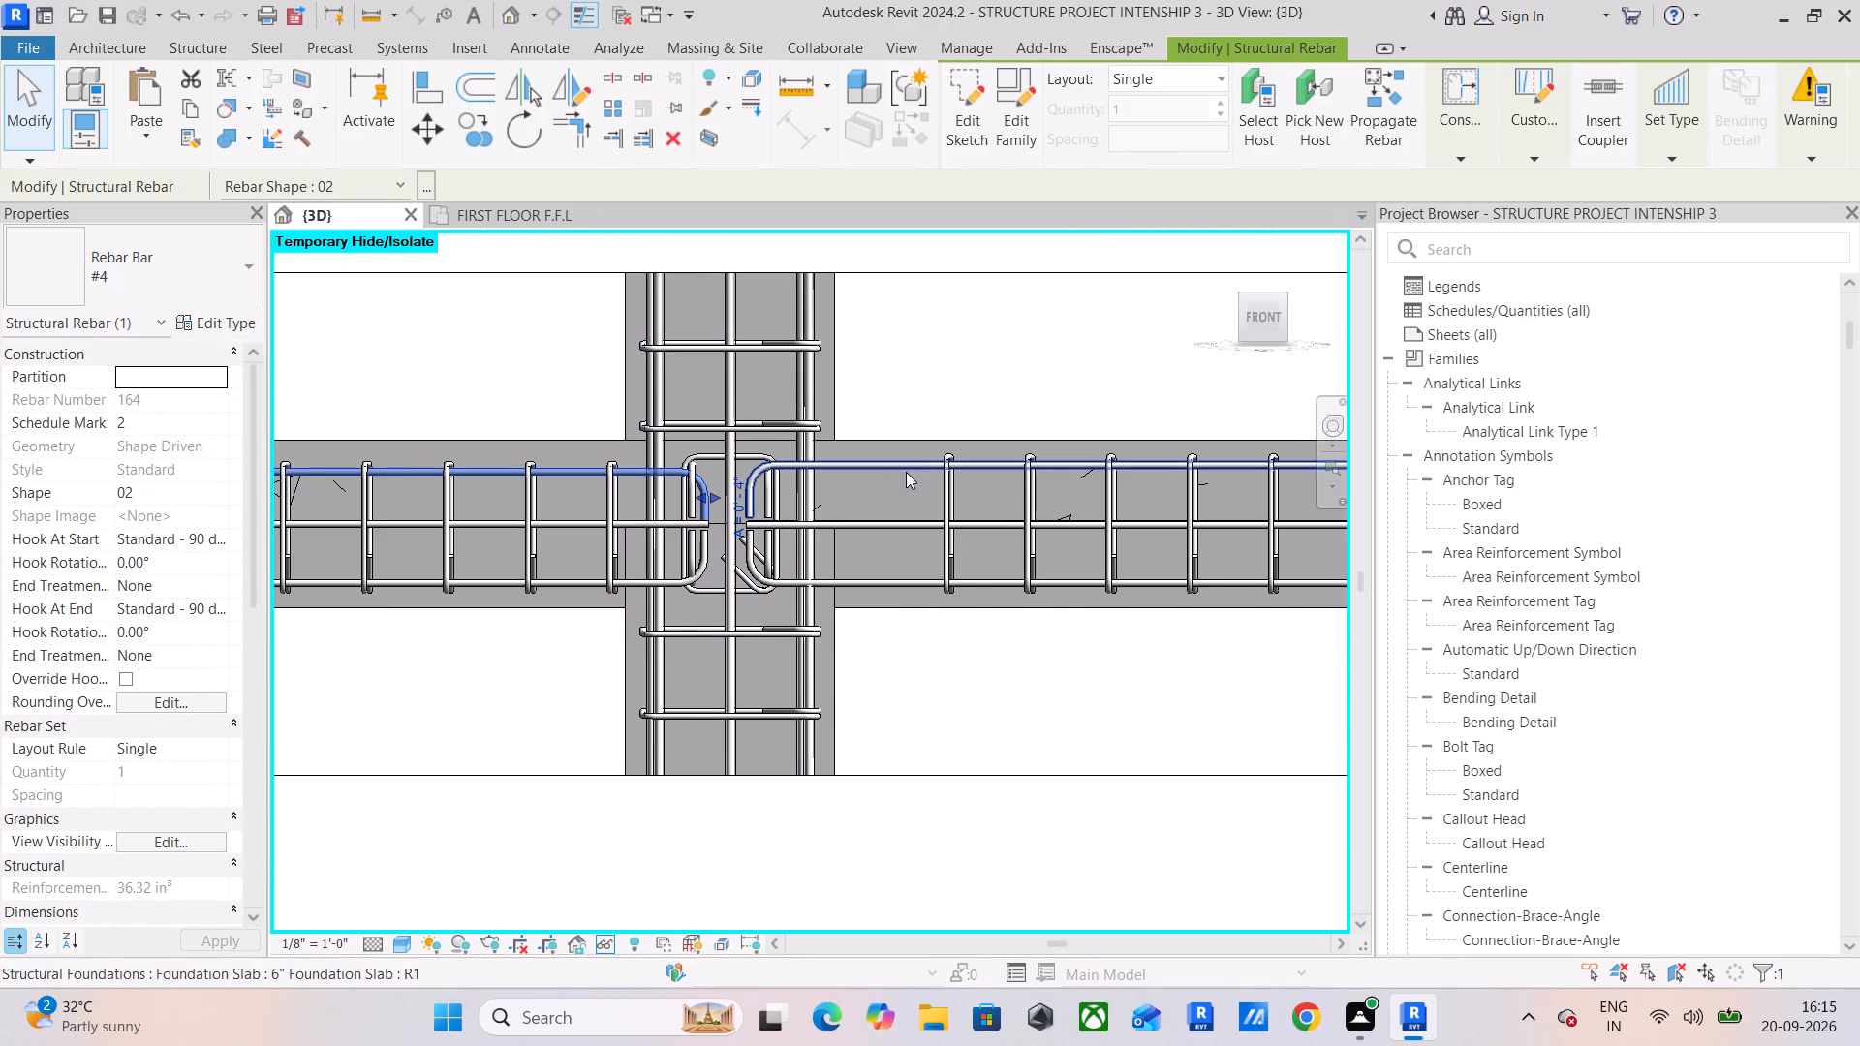
scroll(897, 508, down, 2)
middle_drag(930, 553, 556, 562)
scroll(792, 579, down, 3)
middle_drag(849, 591, 781, 617)
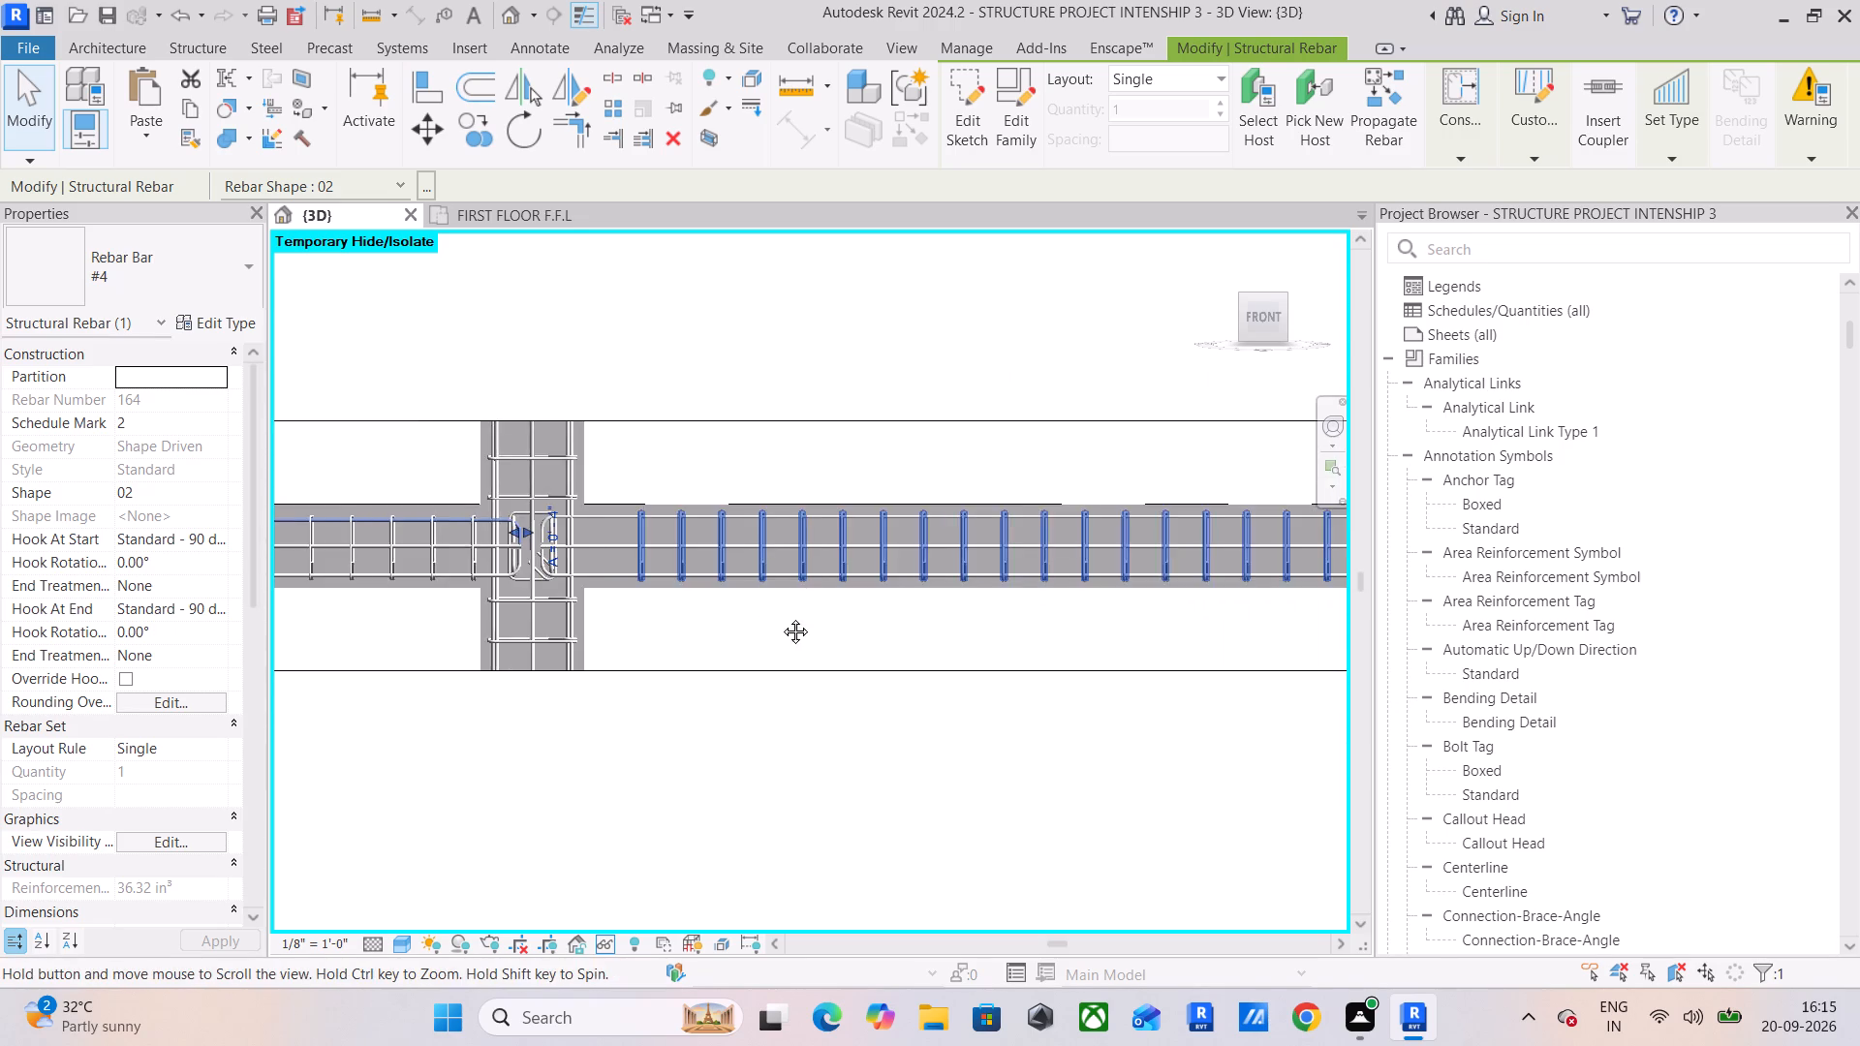
middle_drag(781, 617, 628, 655)
middle_drag(962, 552, 673, 564)
scroll(1032, 637, up, 5)
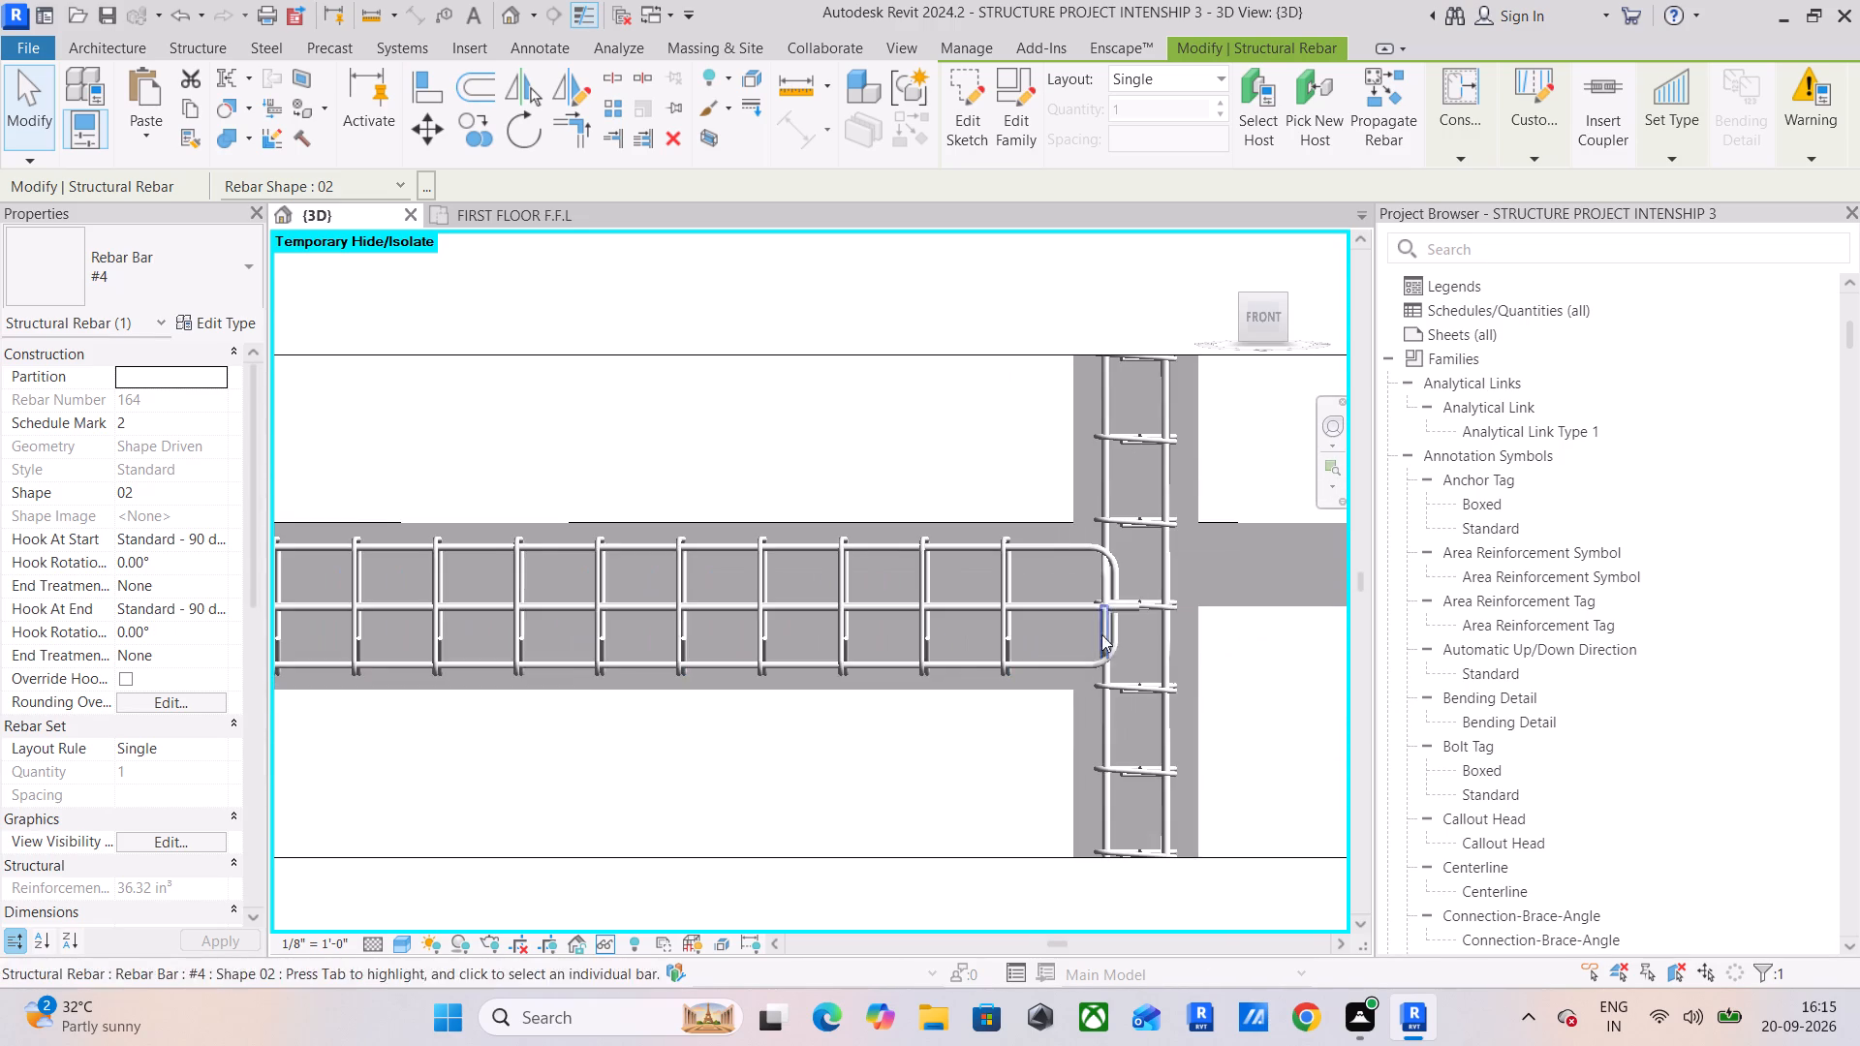
middle_drag(953, 665, 704, 657)
scroll(708, 652, down, 4)
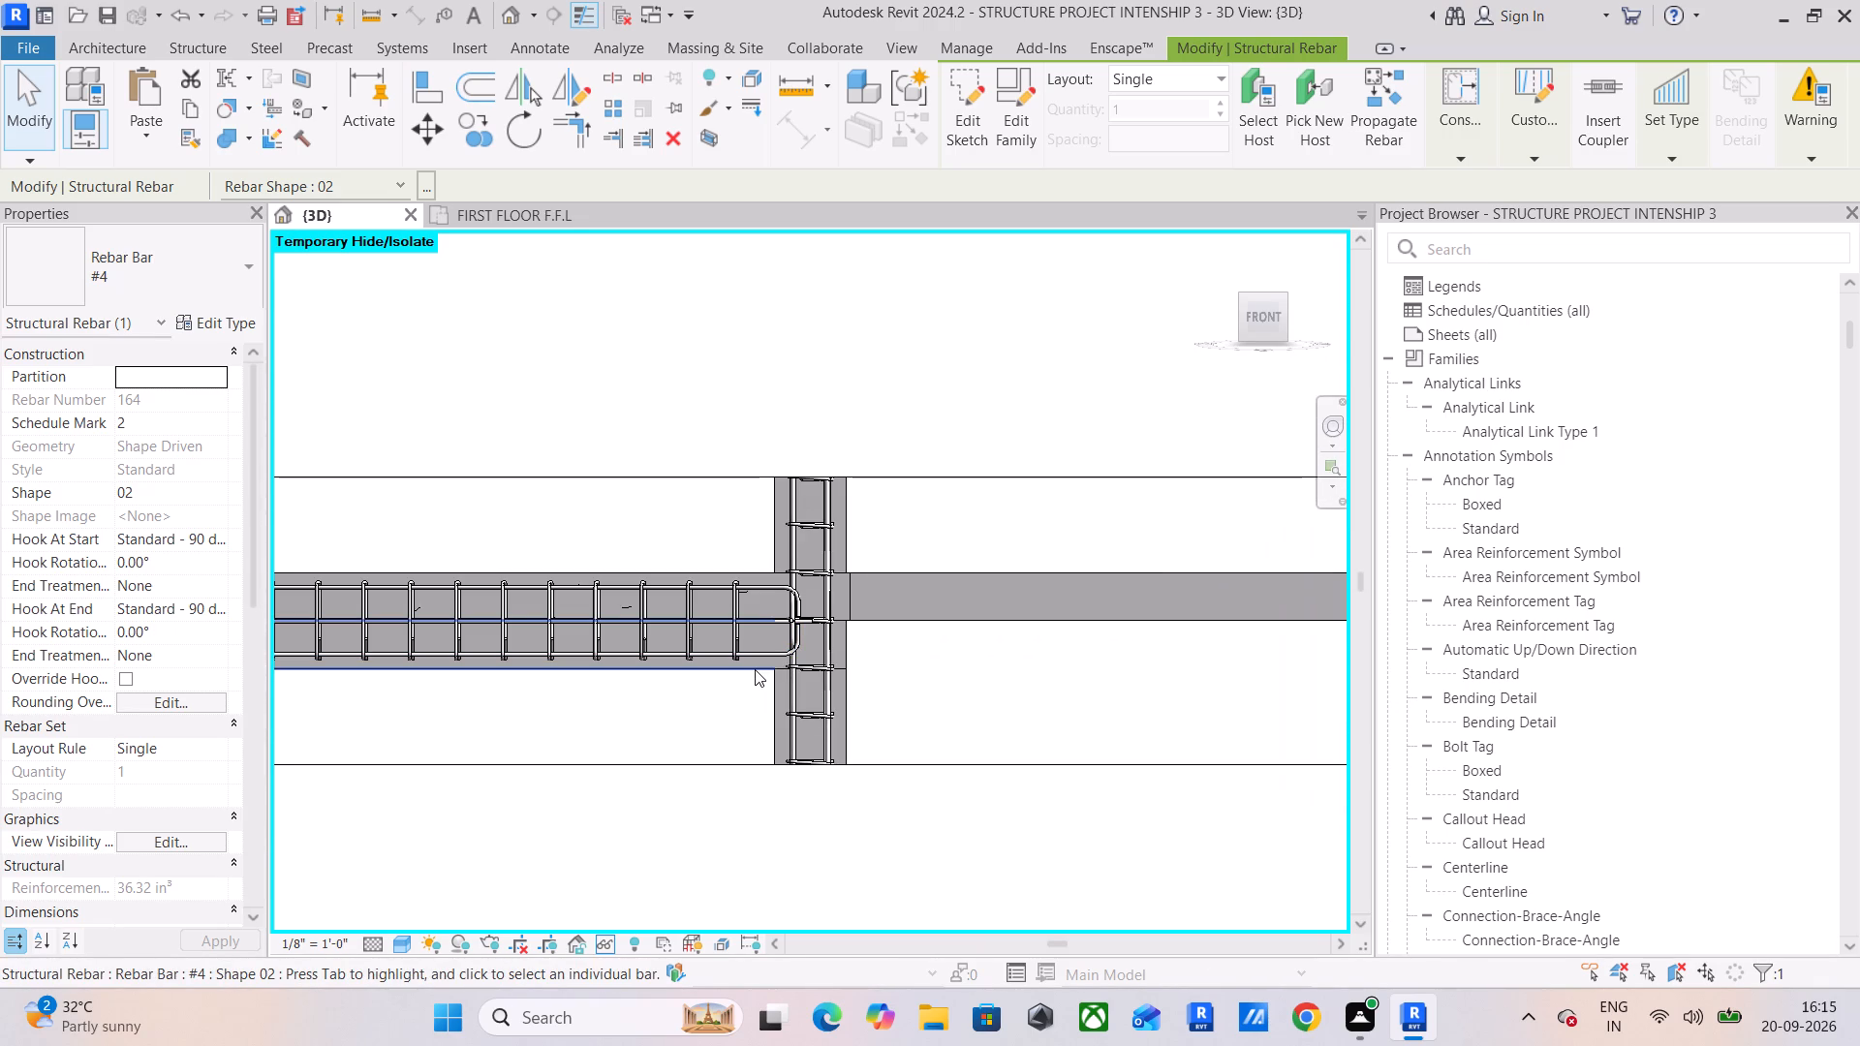
scroll(755, 675, up, 10)
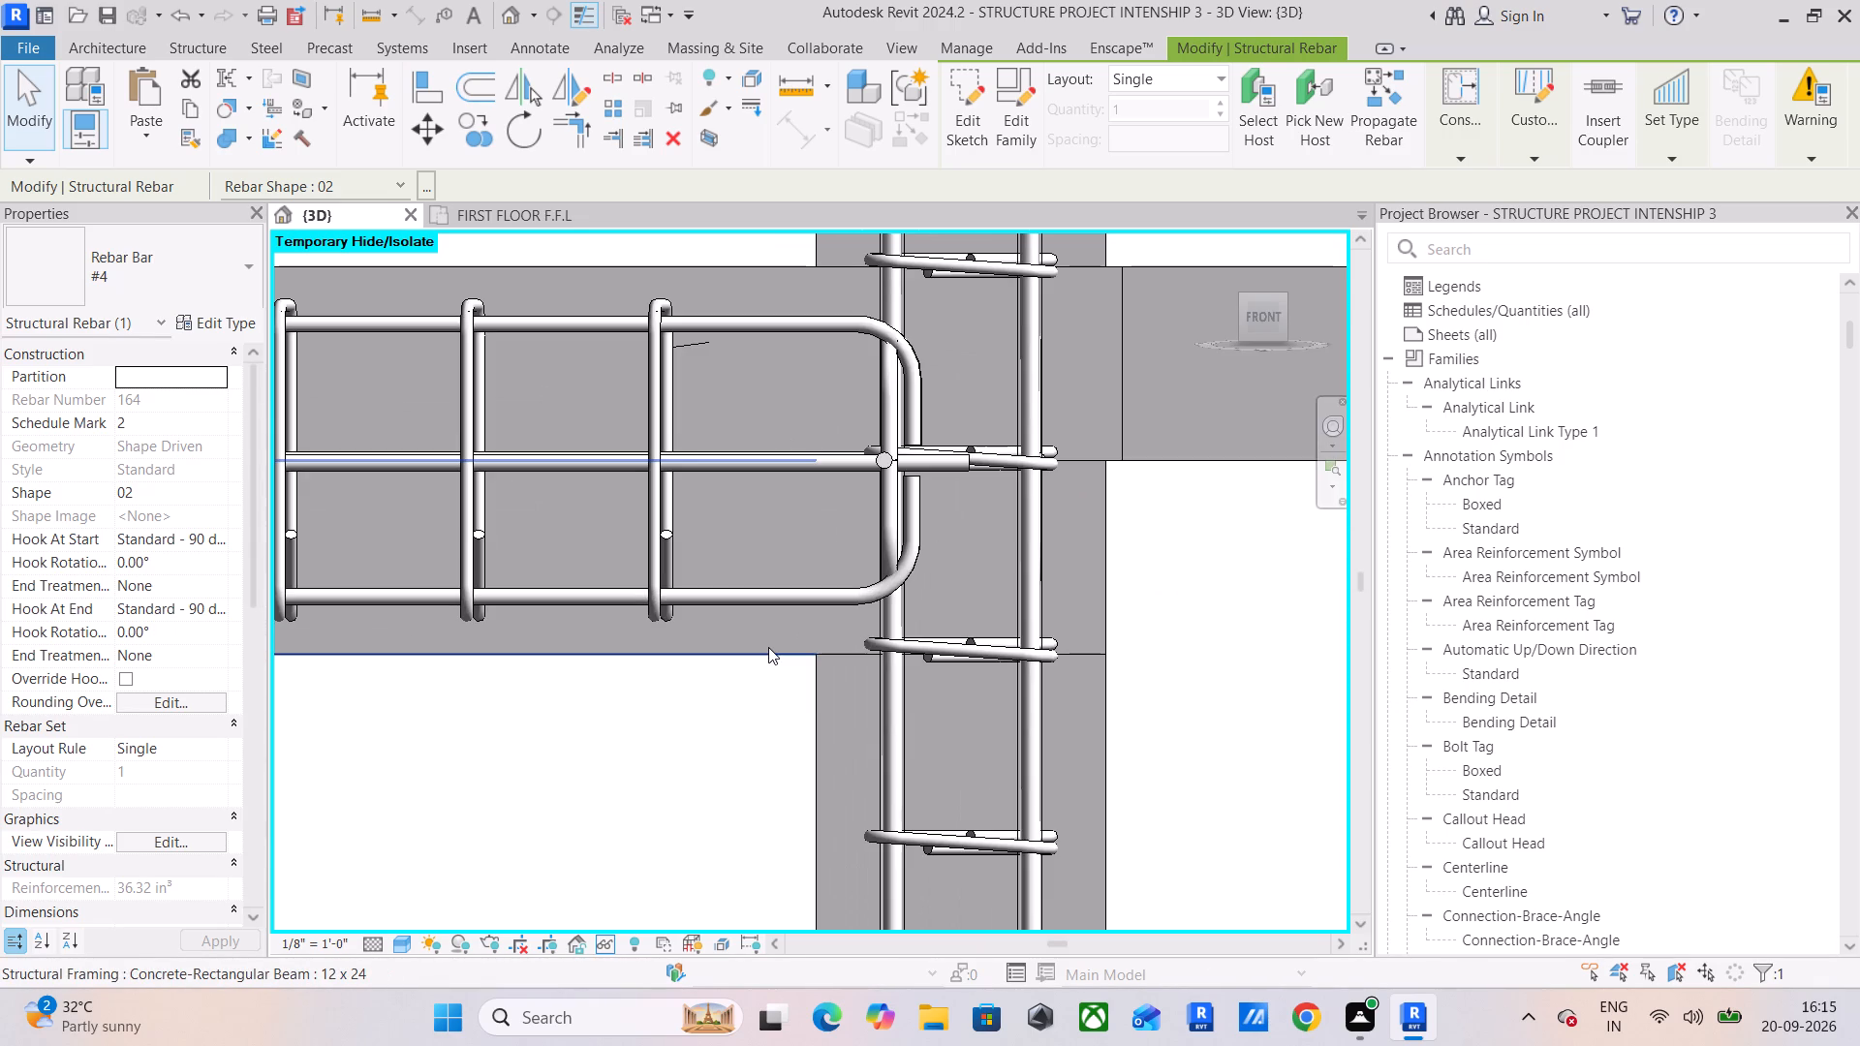
scroll(768, 647, down, 4)
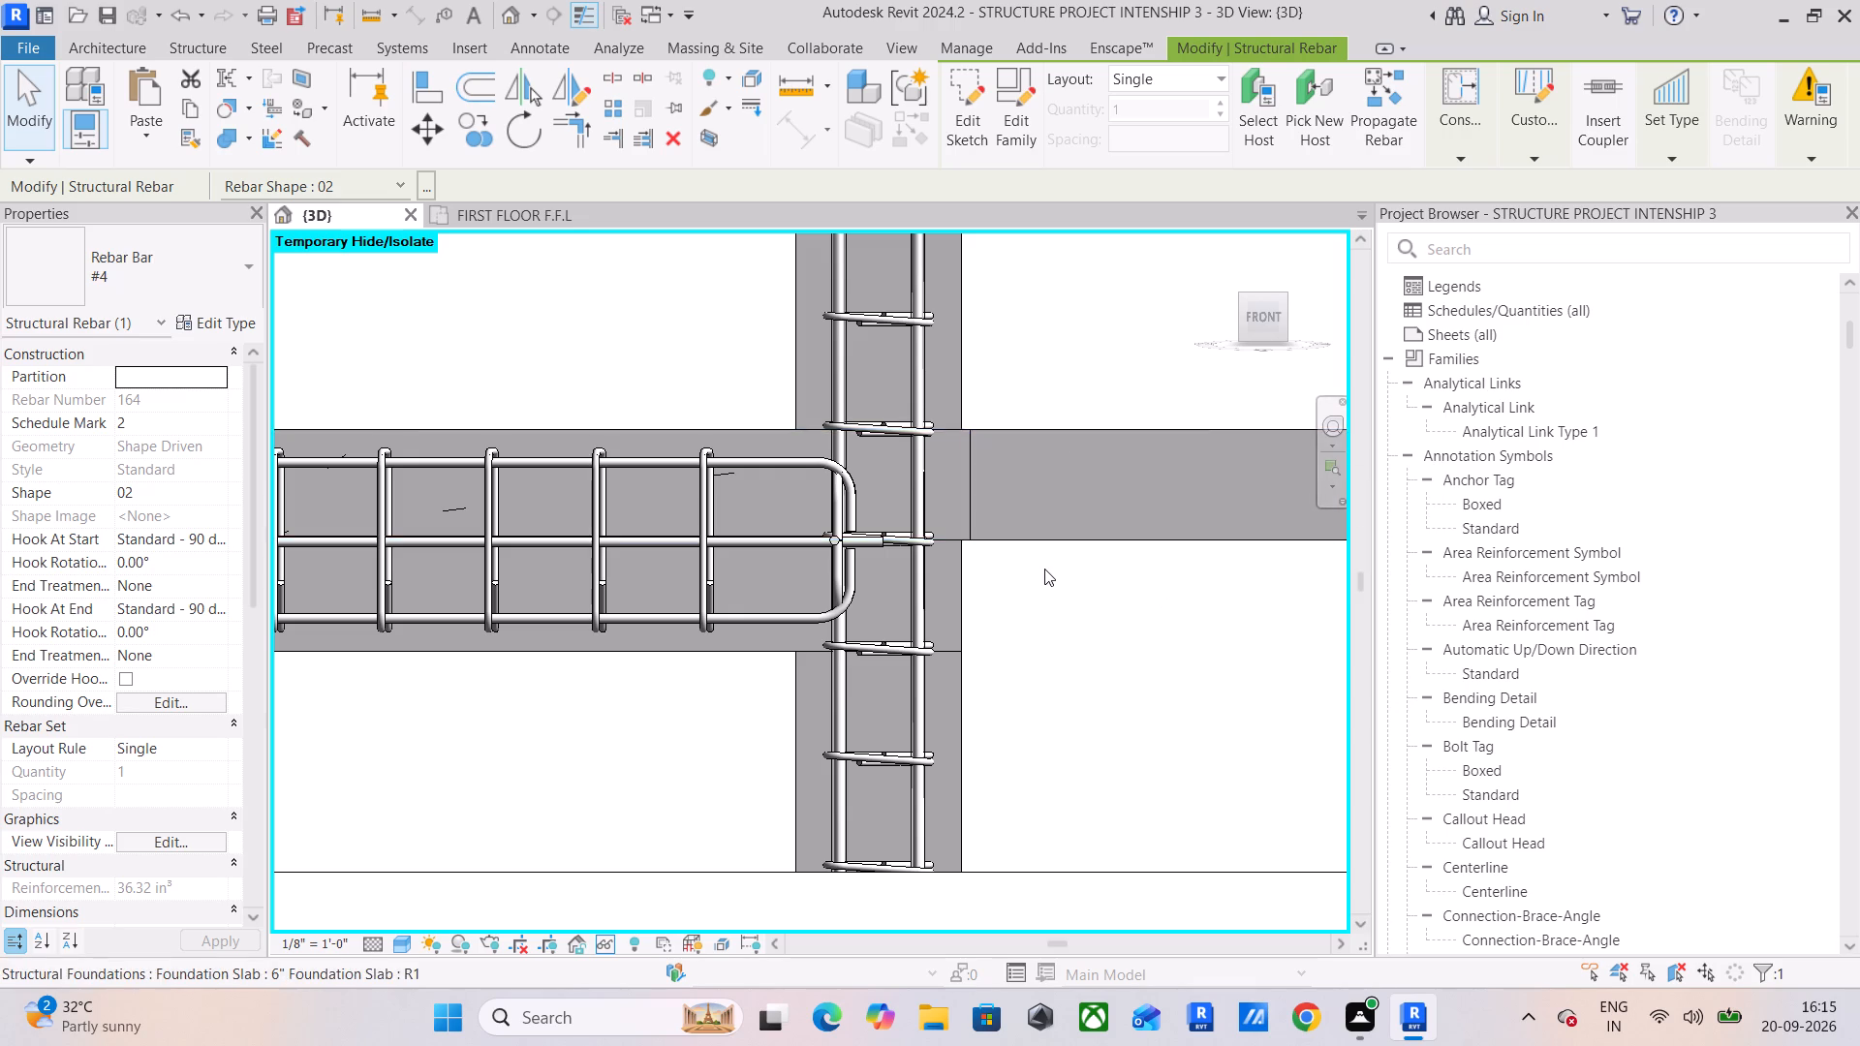
scroll(1044, 567, down, 4)
middle_drag(1044, 572, 719, 702)
scroll(790, 660, down, 2)
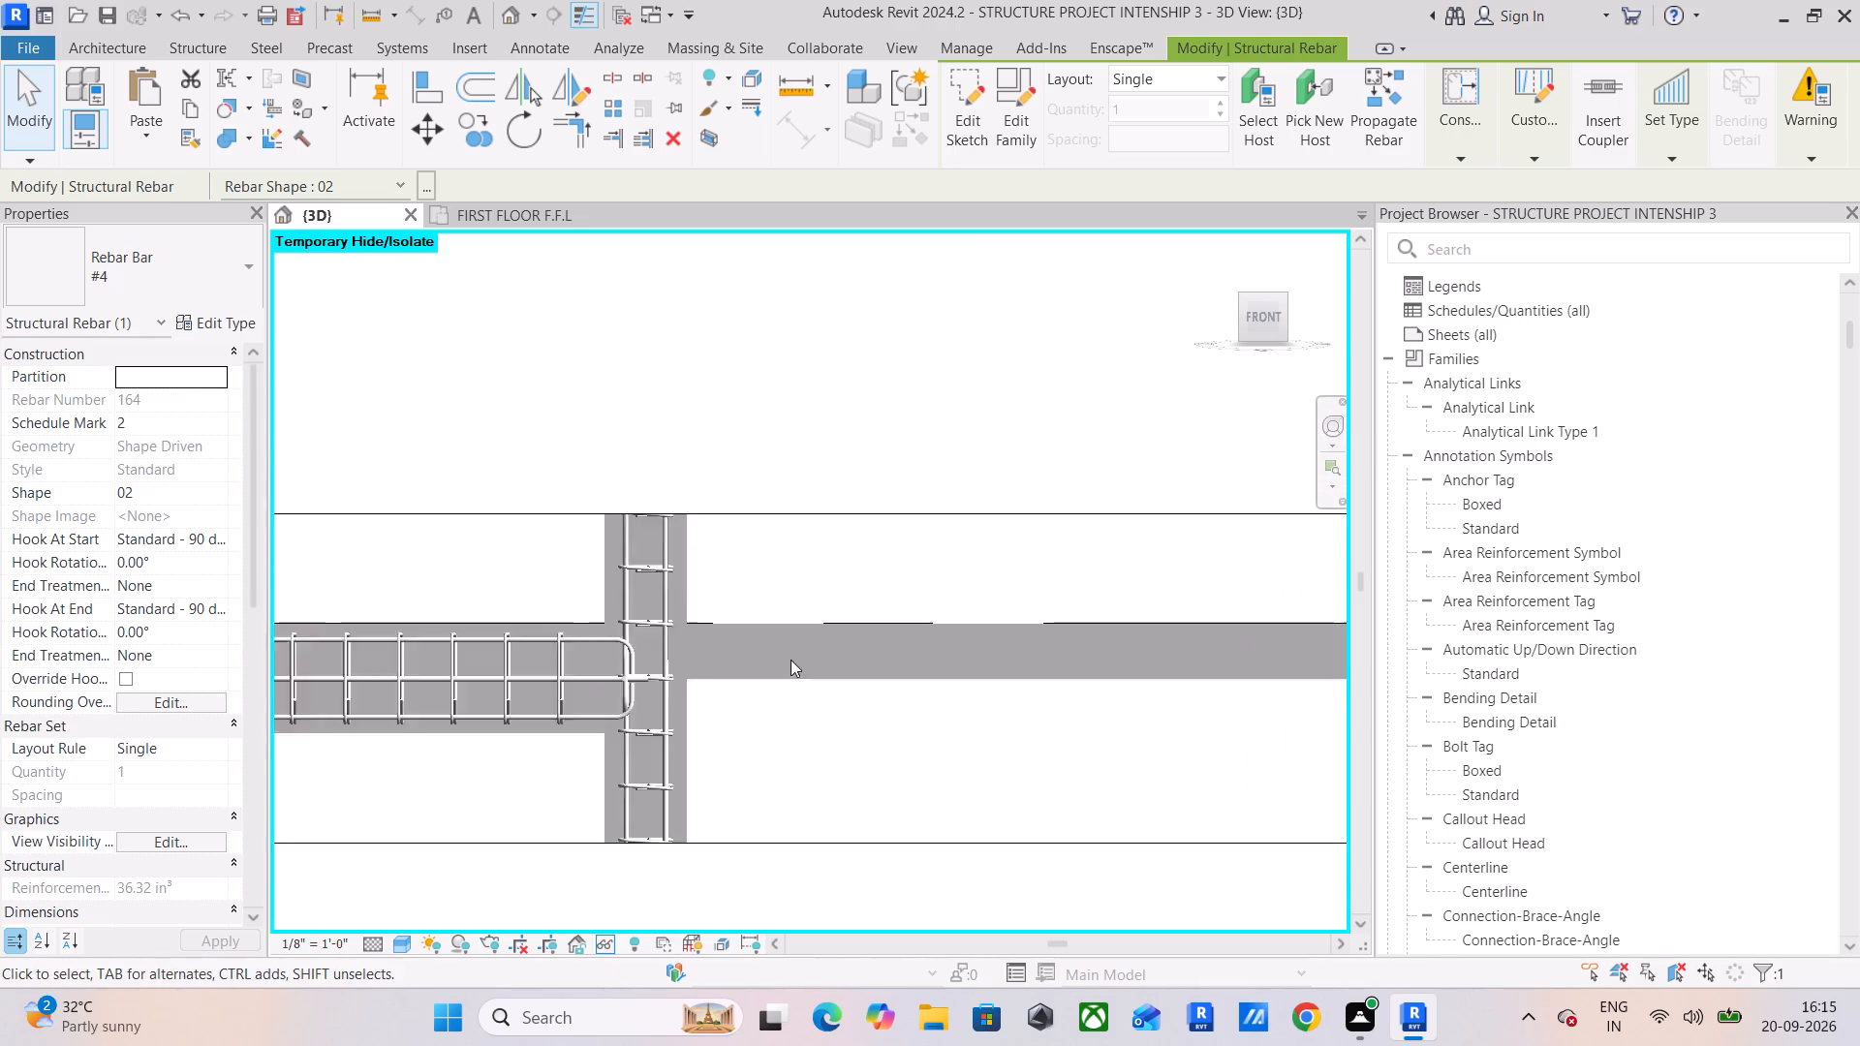
scroll(790, 660, down, 2)
middle_drag(893, 665, 734, 673)
scroll(734, 673, down, 5)
middle_drag(747, 666, 1330, 634)
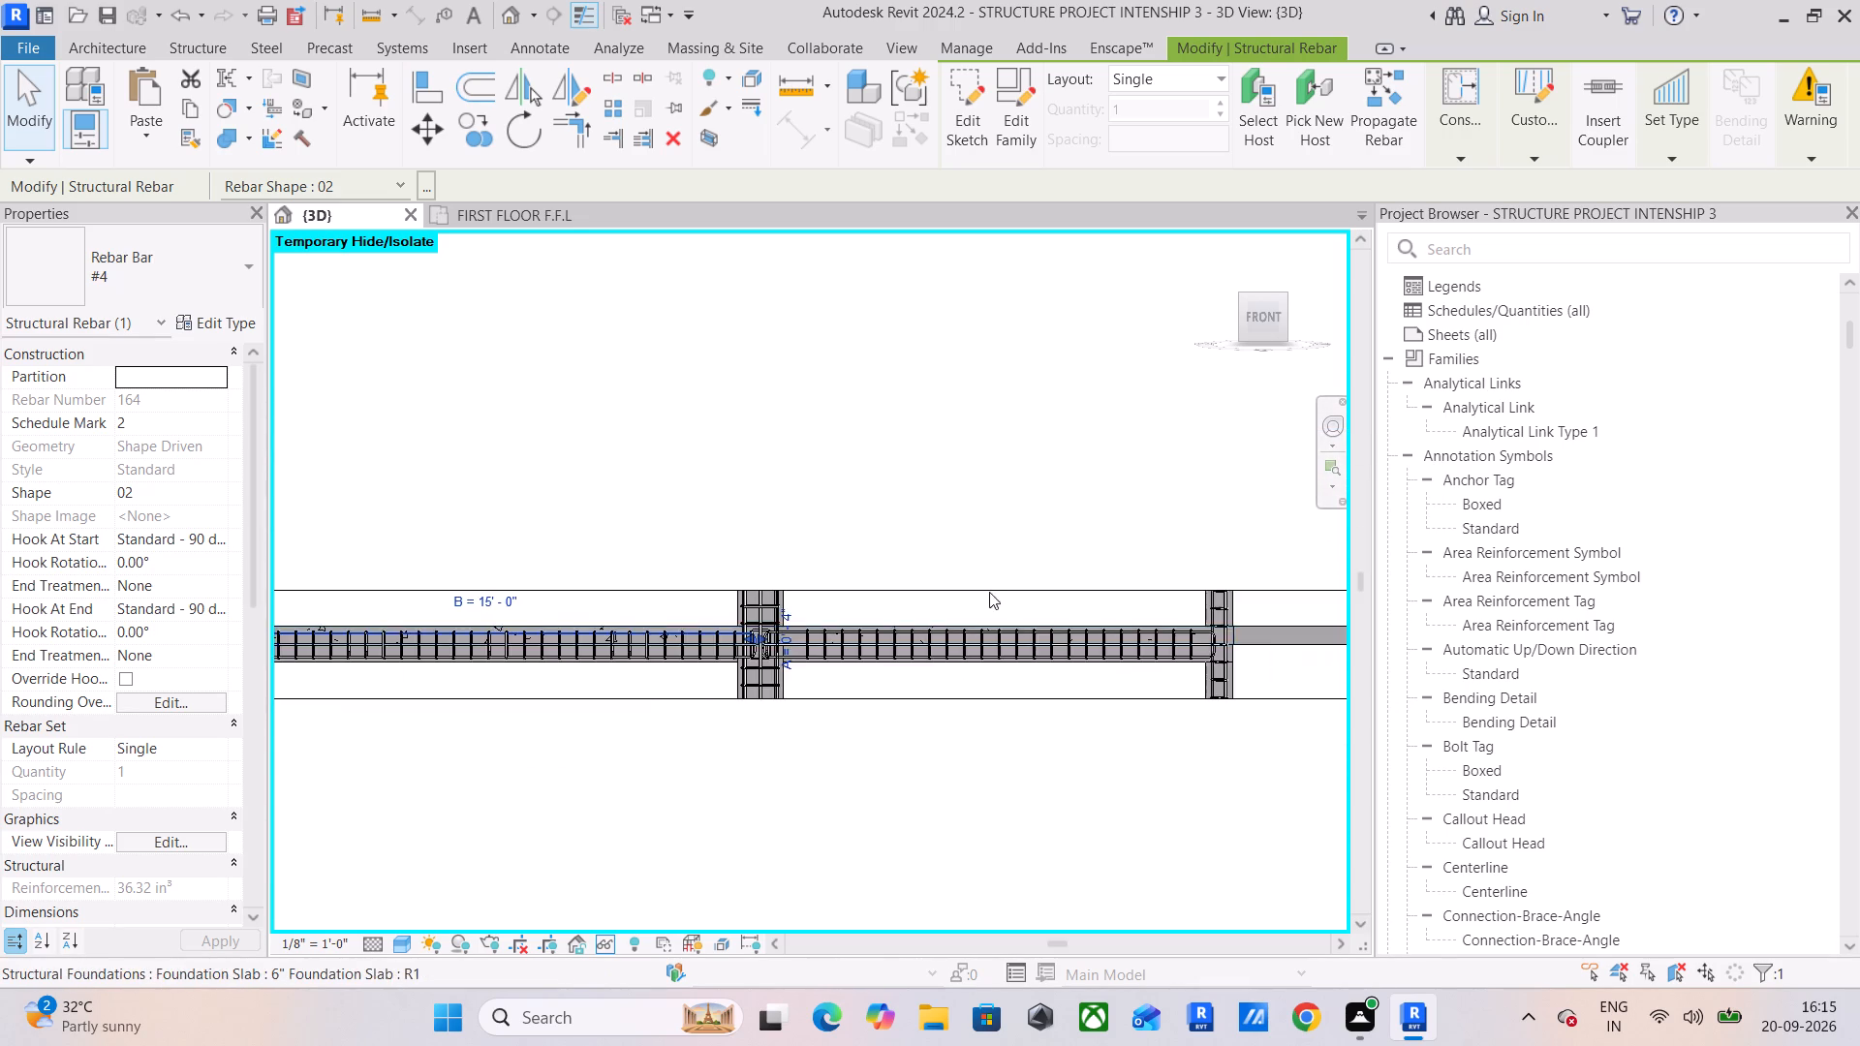
scroll(989, 592, up, 5)
middle_drag(955, 649, 1277, 458)
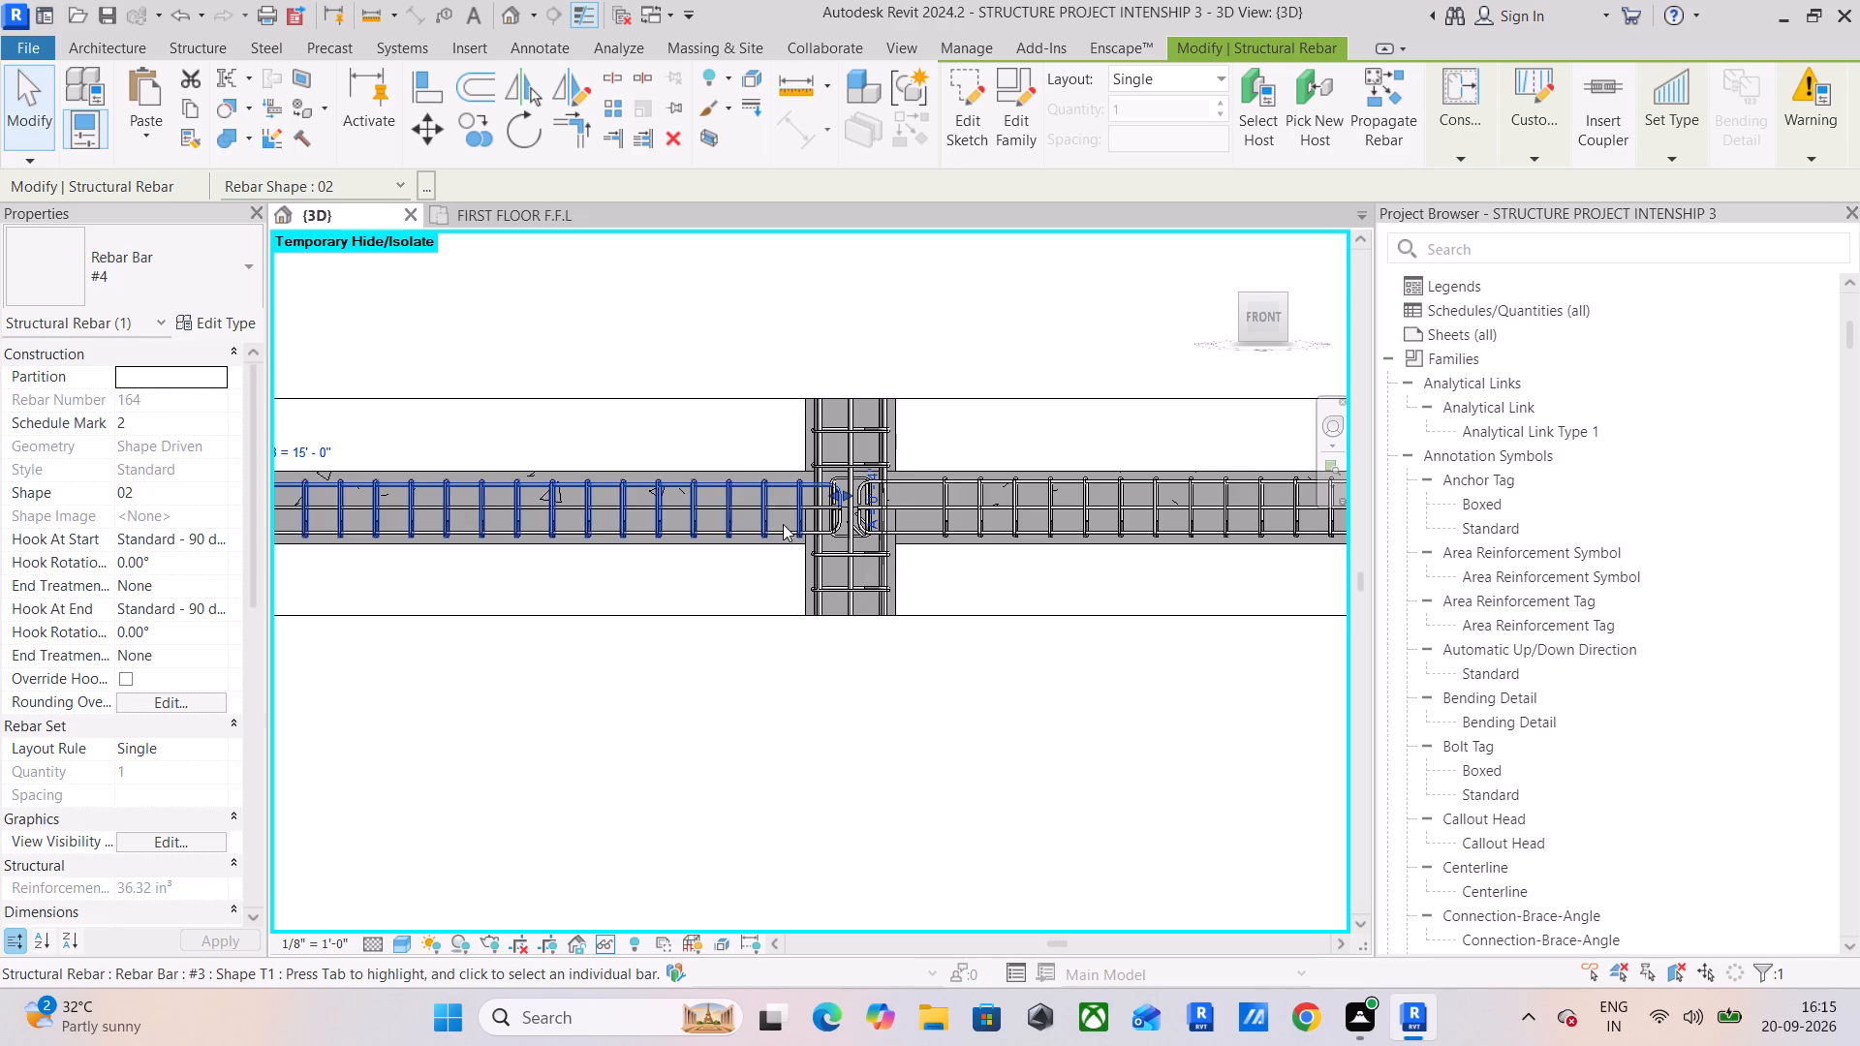
scroll(806, 517, up, 1)
middle_drag(909, 563, 1152, 551)
scroll(1042, 573, down, 4)
middle_drag(598, 661, 989, 676)
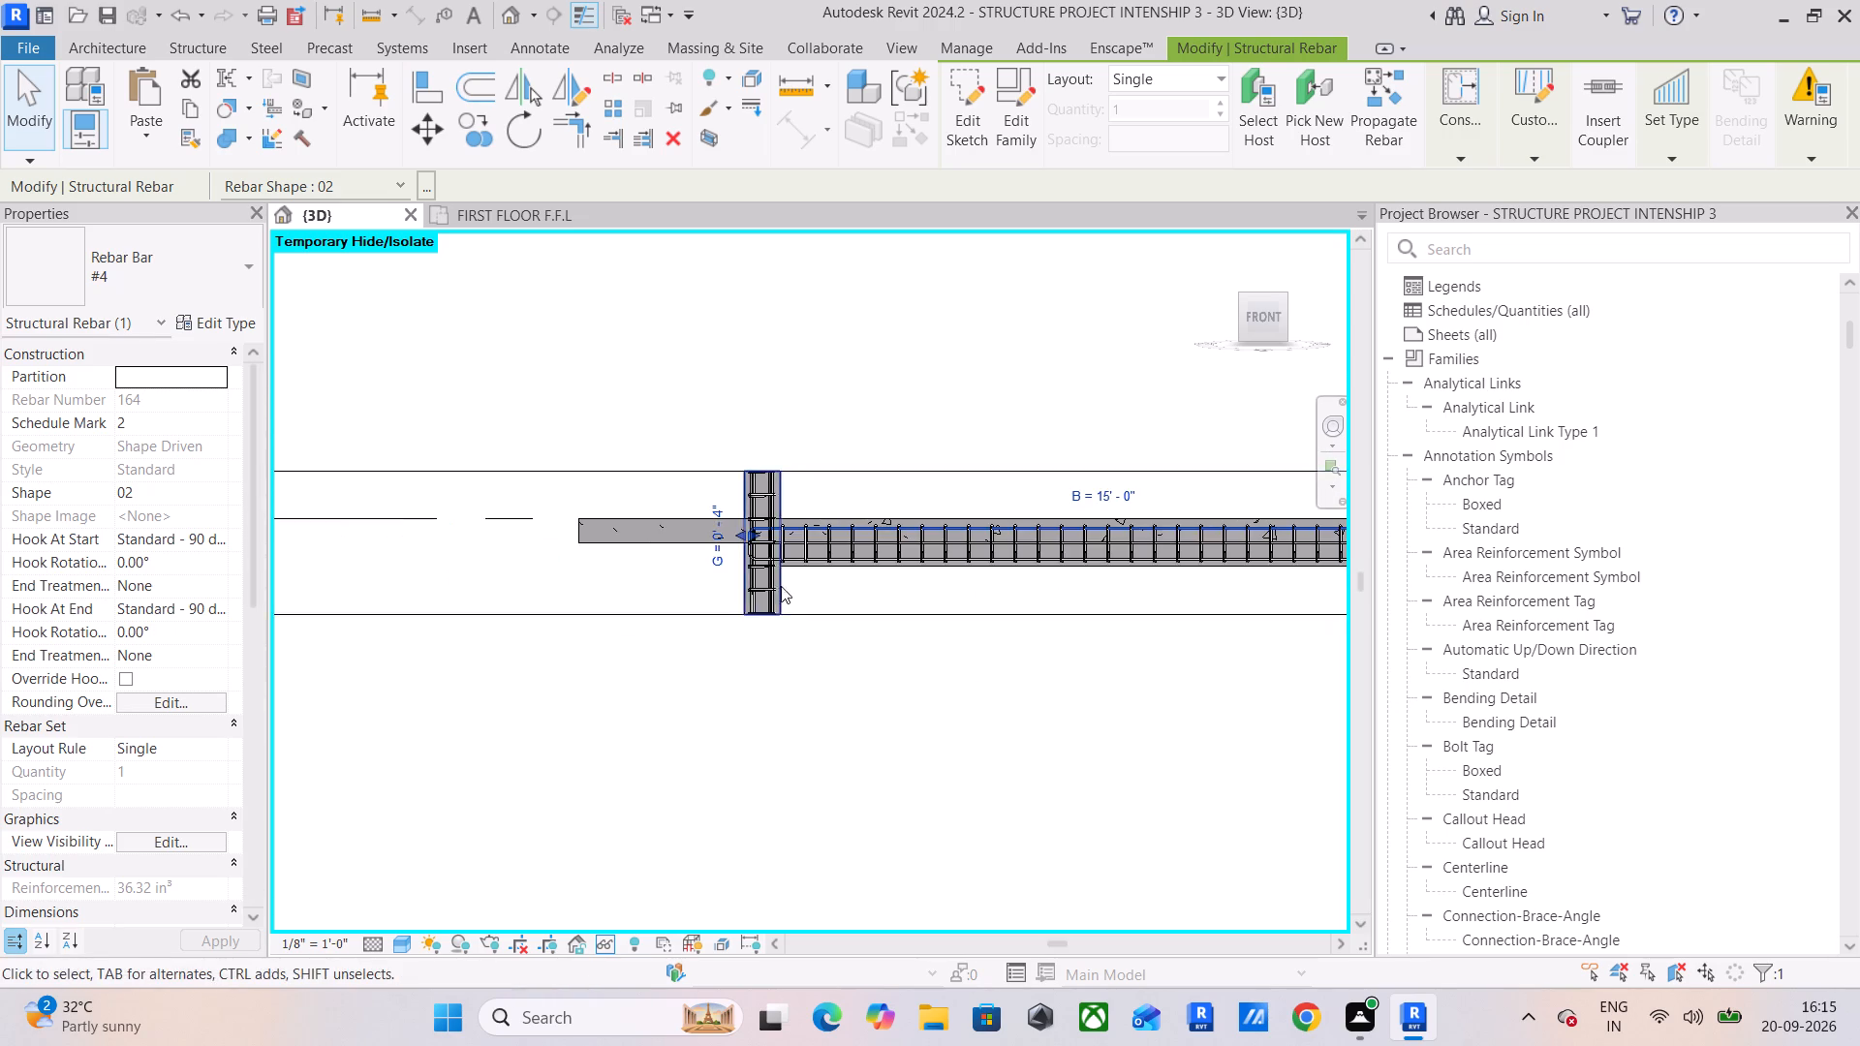
scroll(772, 579, up, 6)
scroll(745, 489, up, 4)
scroll(887, 529, down, 6)
middle_drag(922, 569, 607, 596)
scroll(920, 572, down, 1)
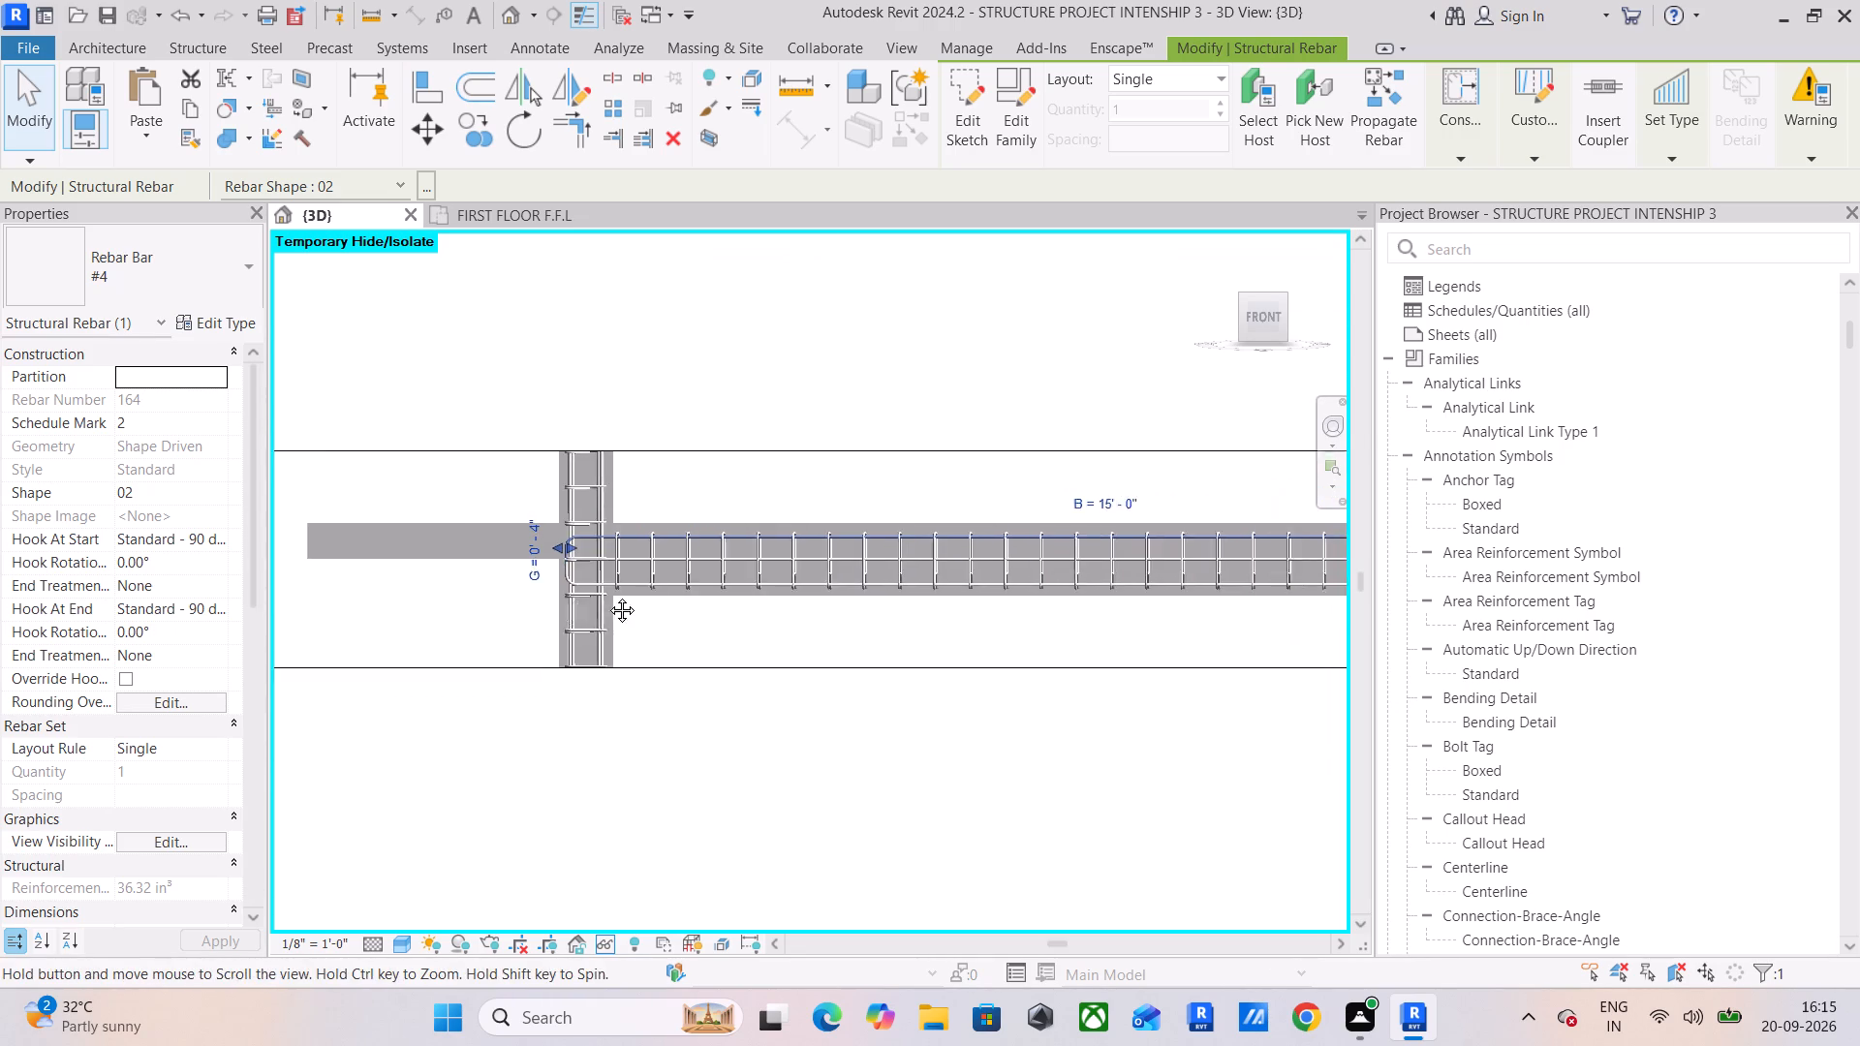
middle_drag(607, 596, 594, 595)
middle_drag(1205, 557, 460, 604)
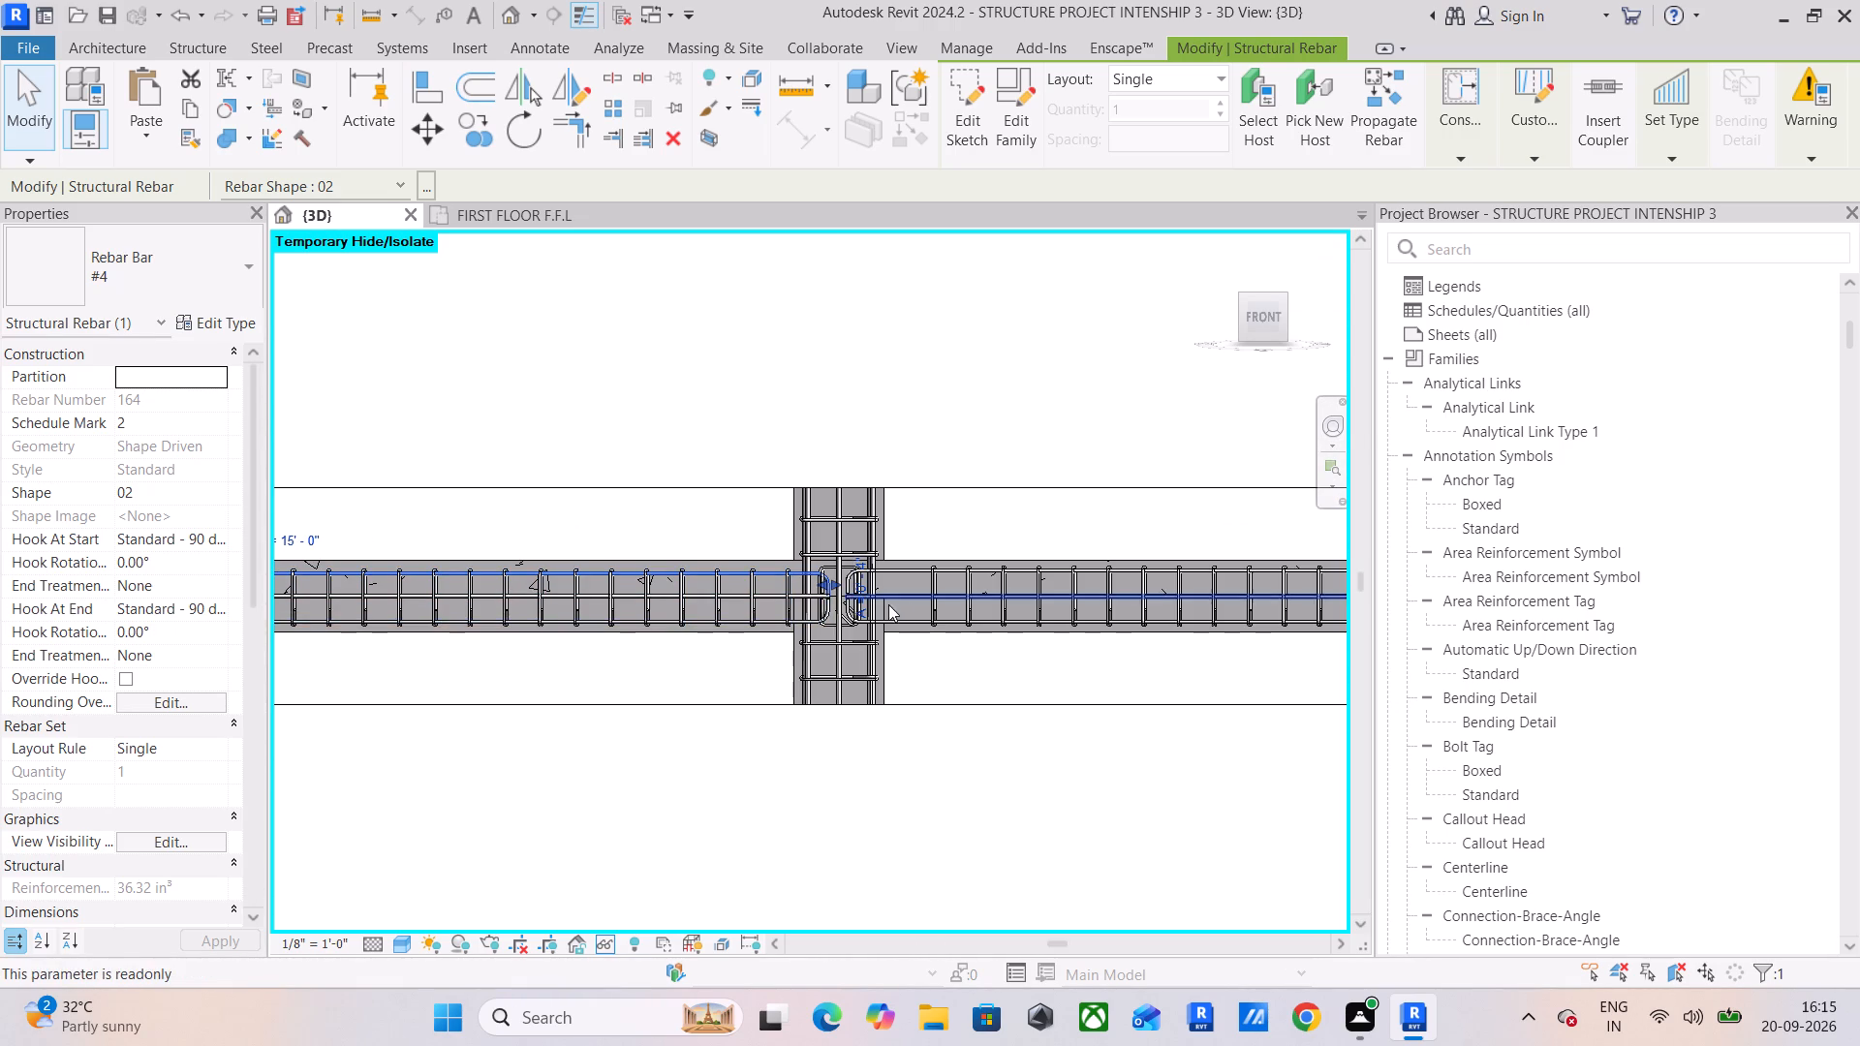
scroll(908, 603, up, 5)
scroll(792, 592, up, 6)
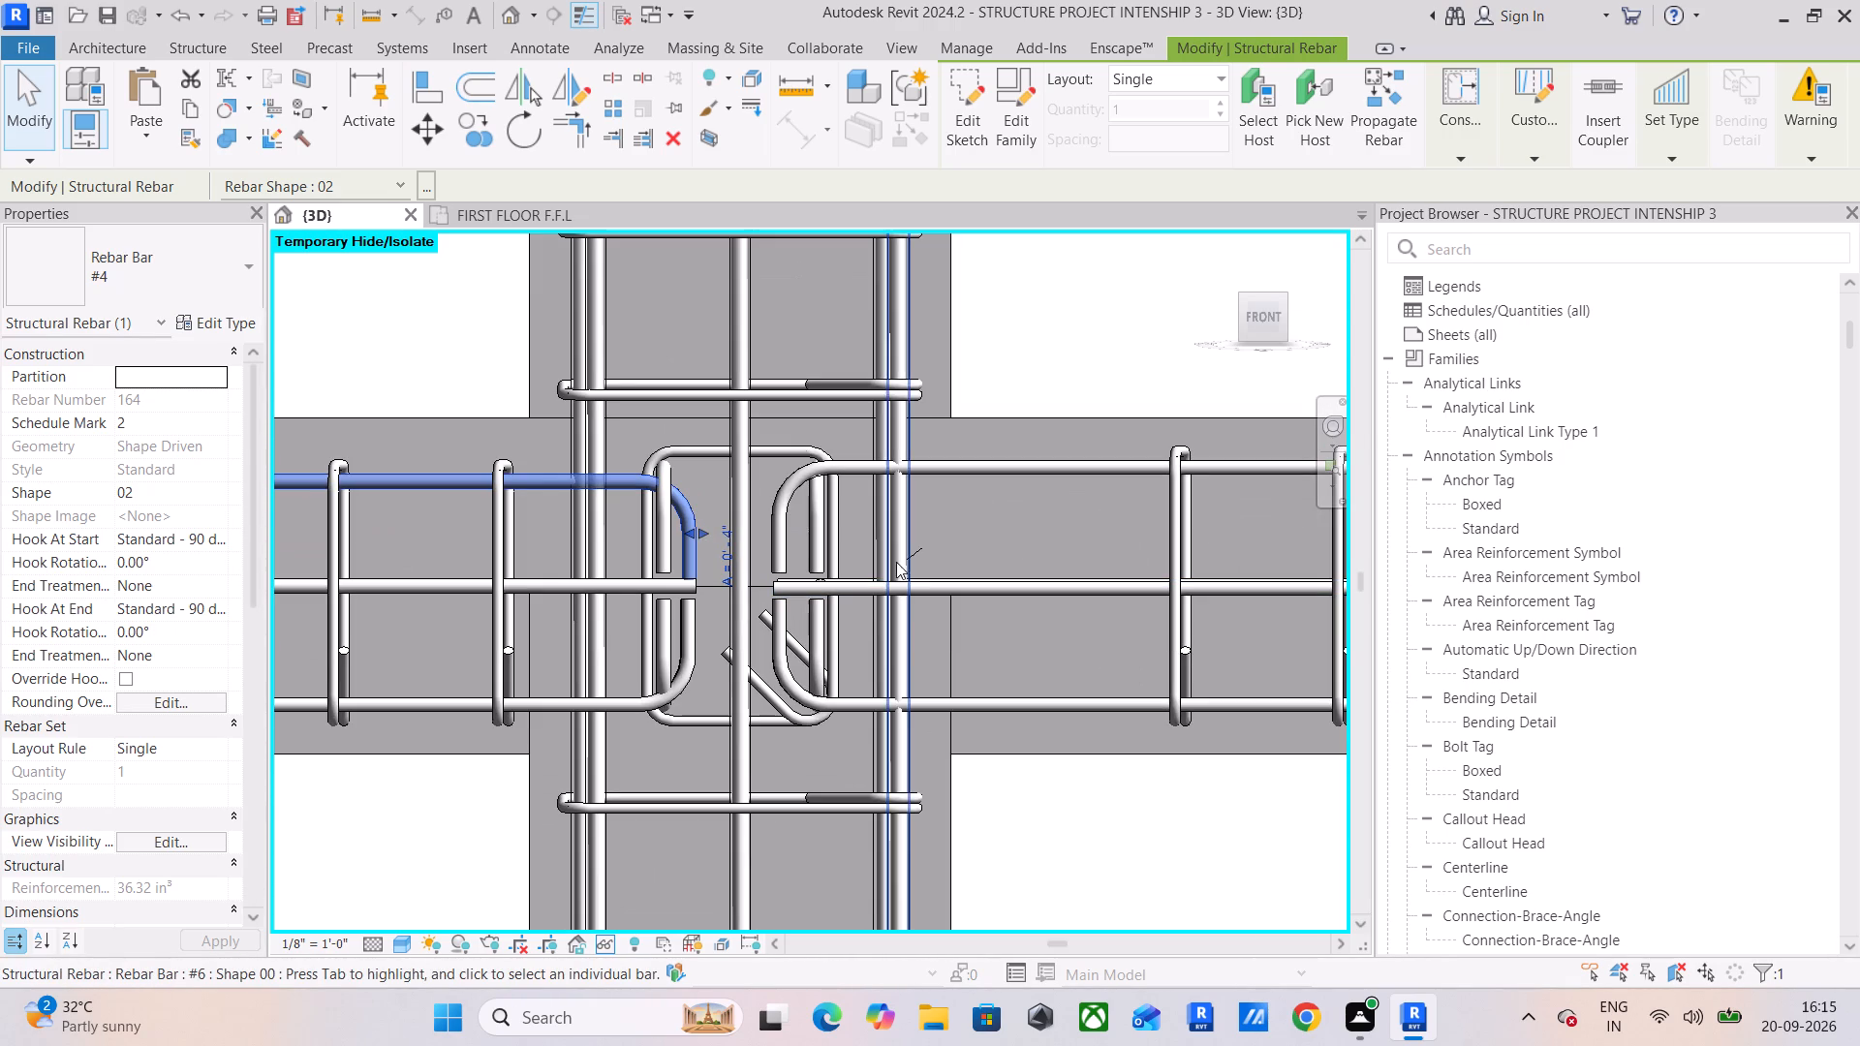
Extend the right span's #3 stirrup set at its inner end to the middle column's face.
click(1174, 519)
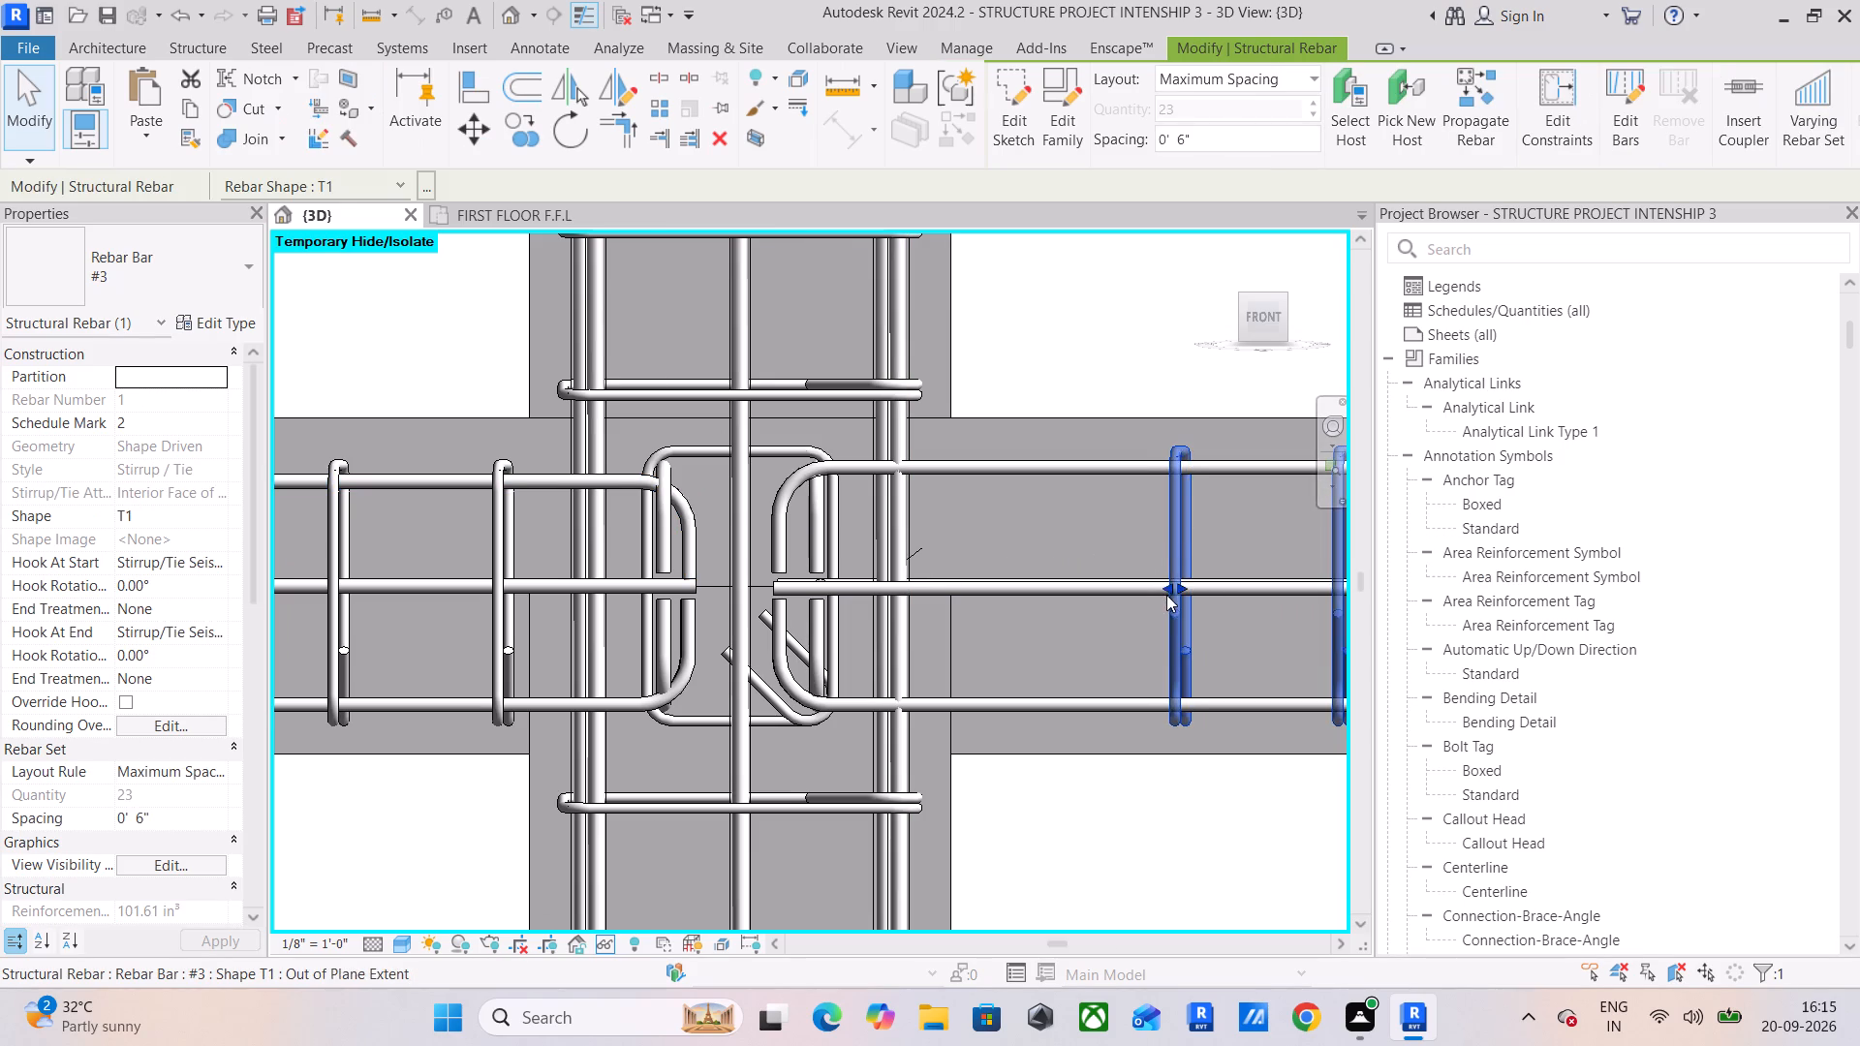
drag(1167, 591, 958, 632)
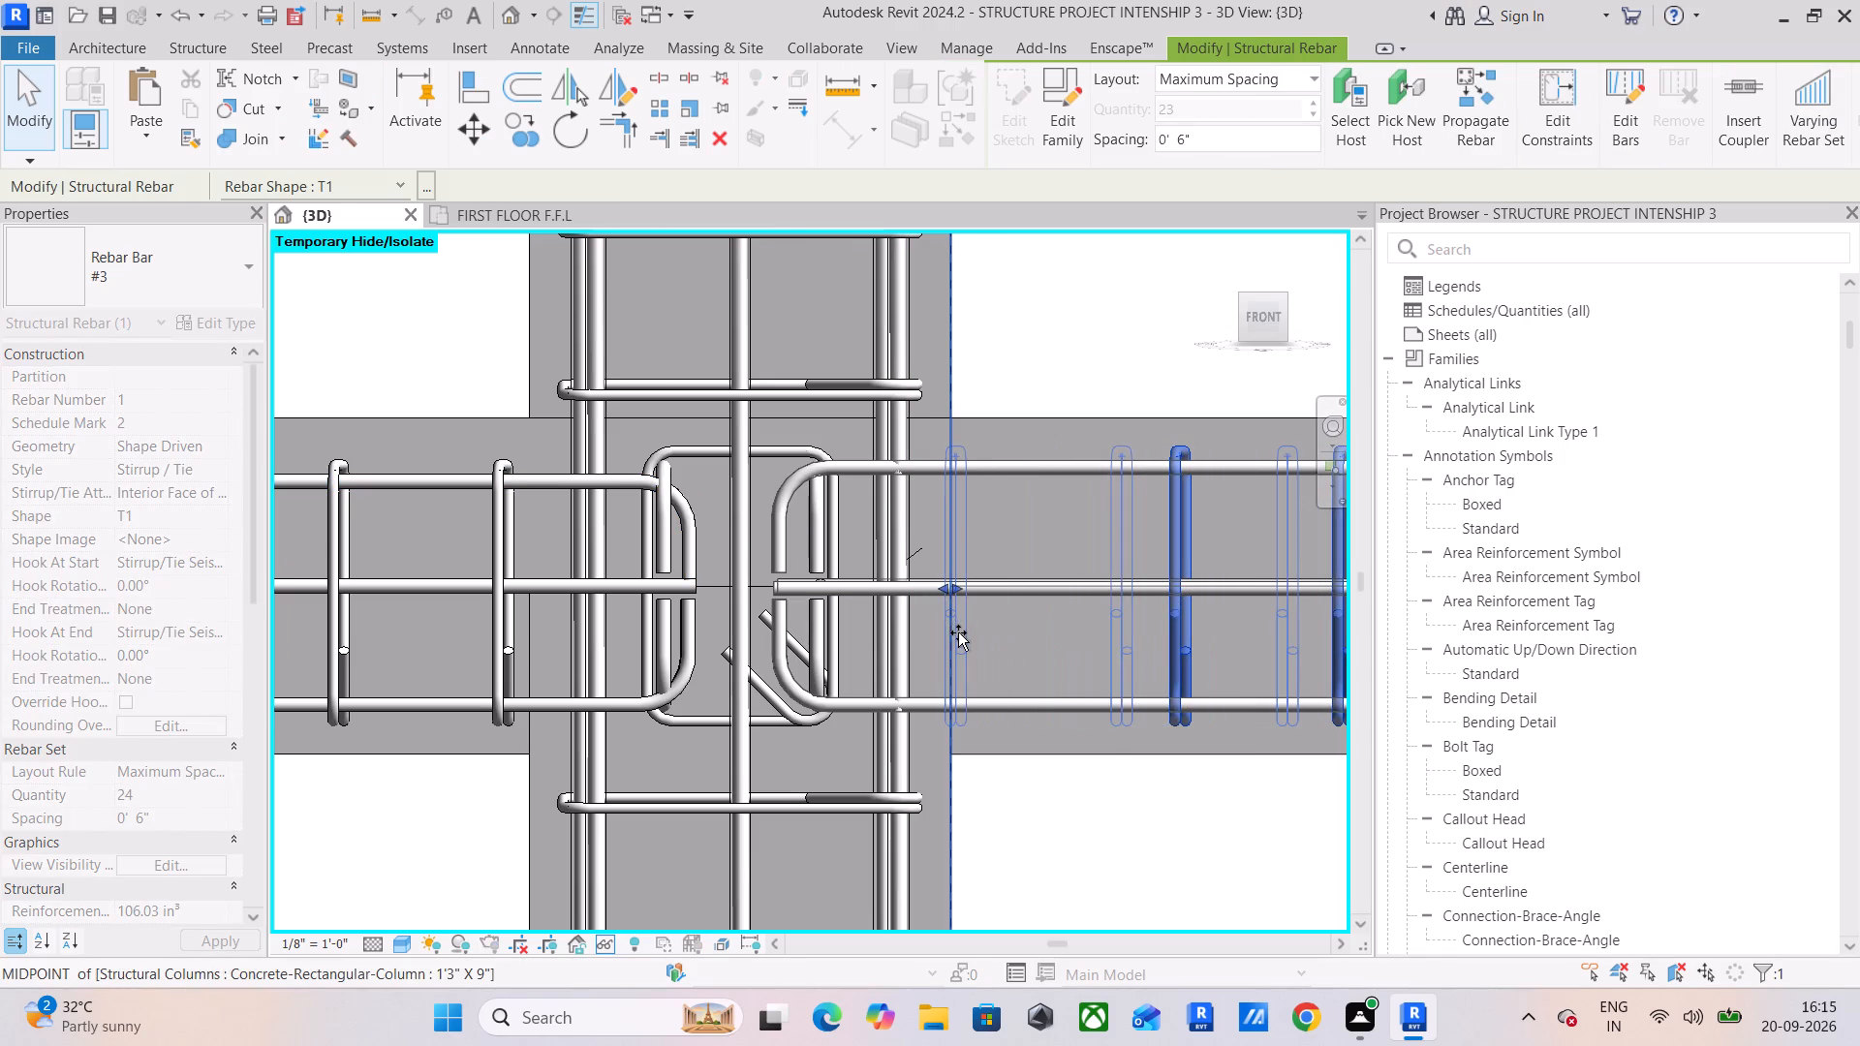
drag(958, 632, 964, 635)
Extend the outer end of the right span's #3 stirrup set to just short of the right end column's face.
scroll(964, 635, down, 6)
middle_drag(1069, 614, 472, 588)
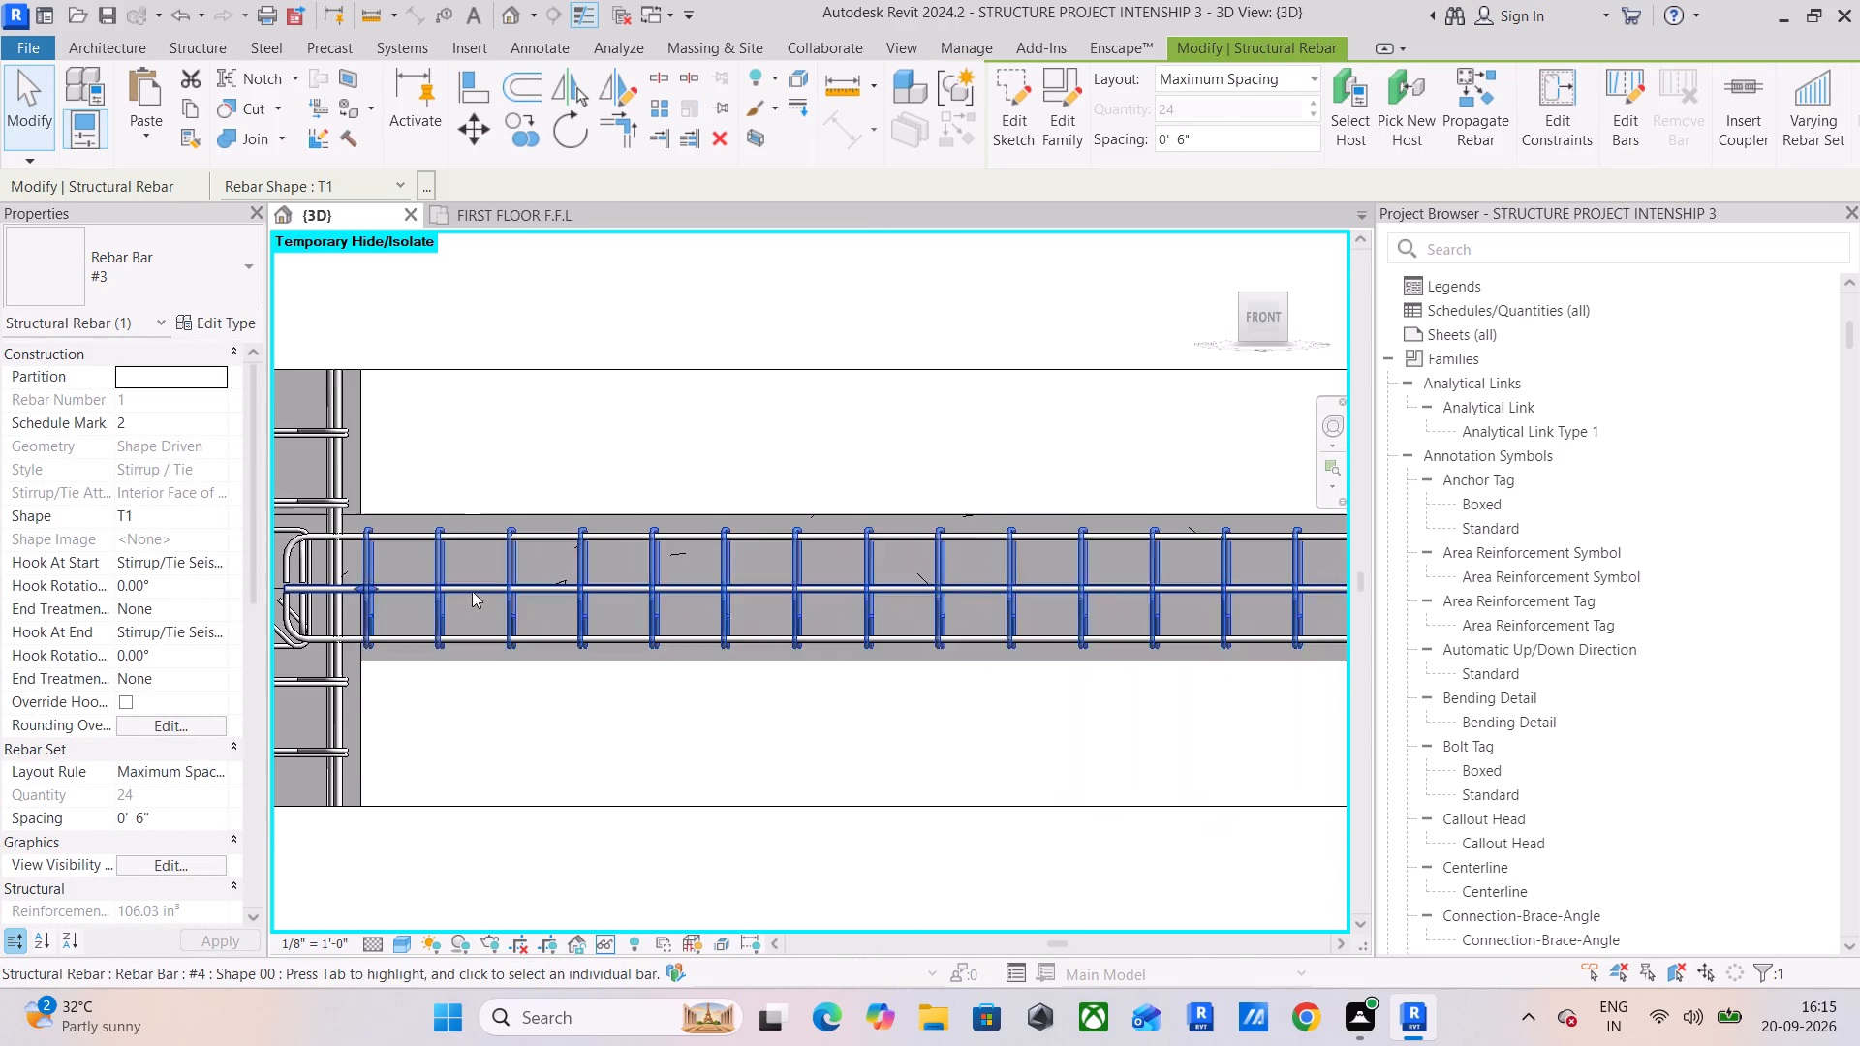
scroll(851, 657, down, 5)
middle_drag(955, 658, 482, 629)
scroll(912, 571, up, 6)
middle_drag(1005, 648, 721, 646)
scroll(745, 634, up, 6)
drag(714, 606, 737, 608)
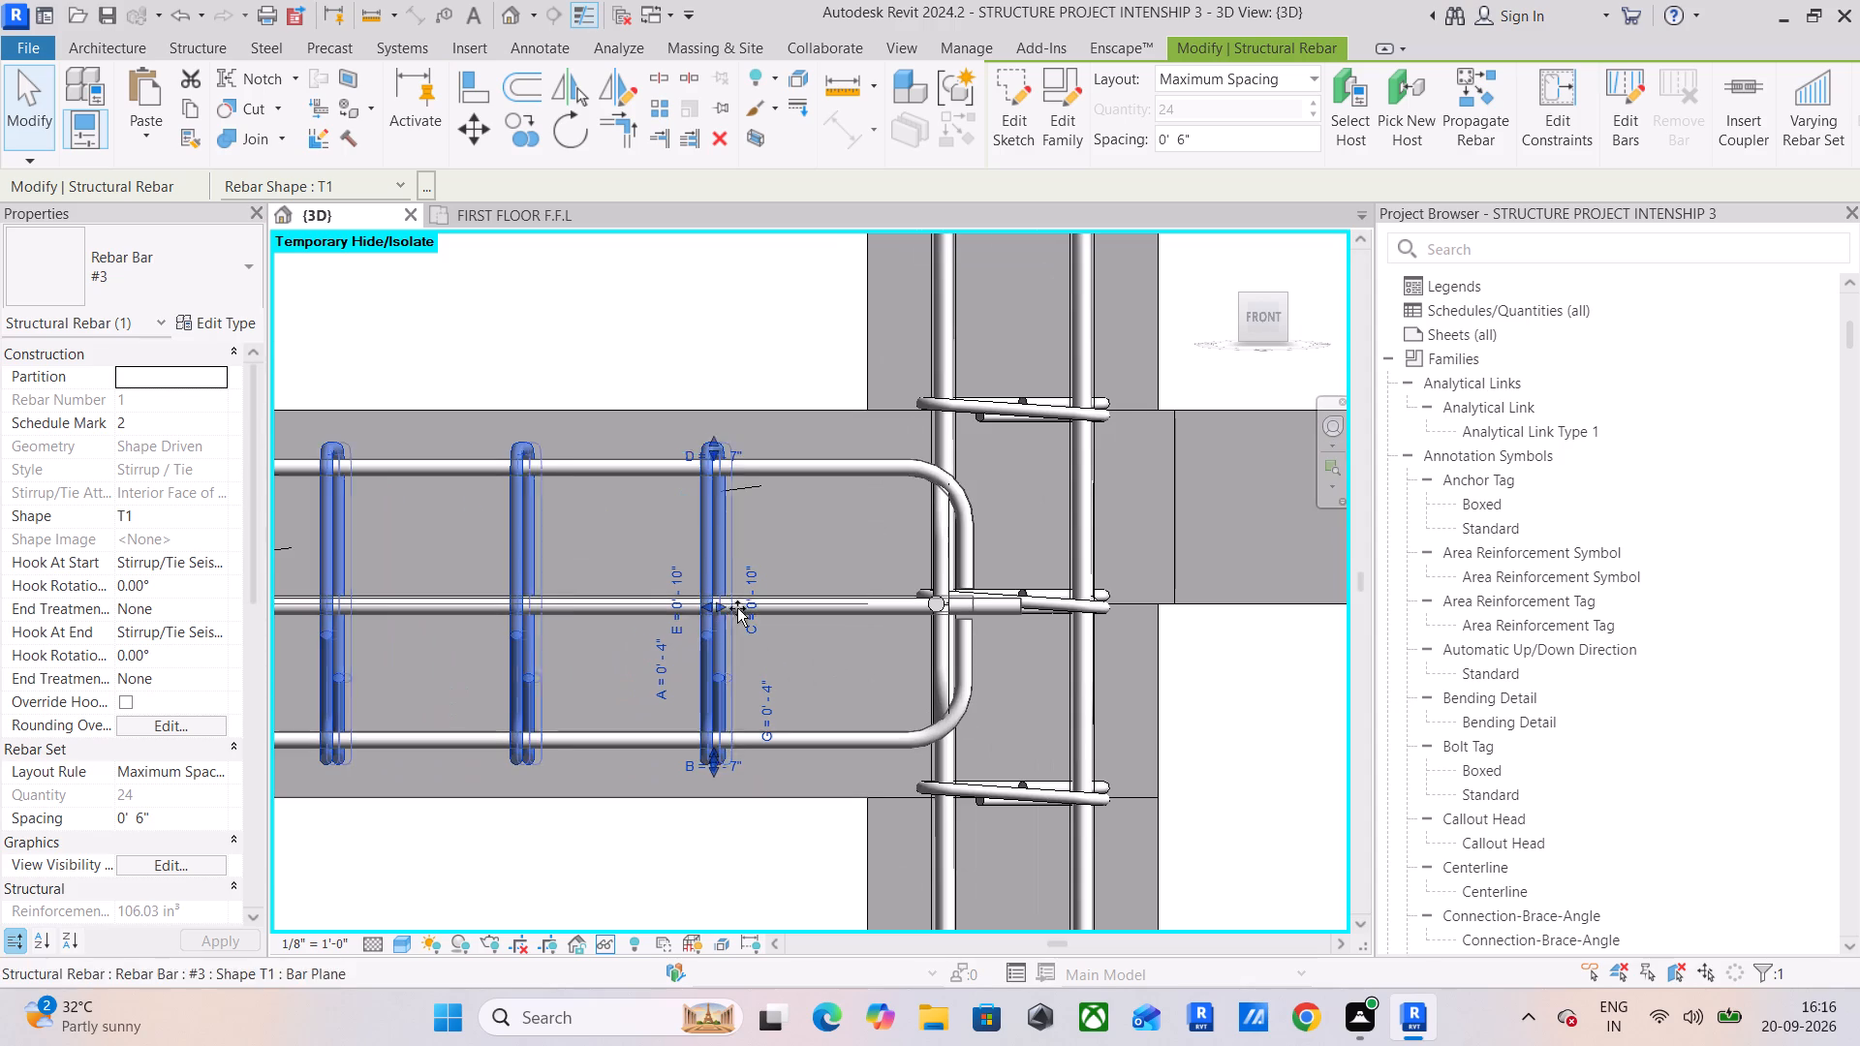
drag(737, 608, 834, 610)
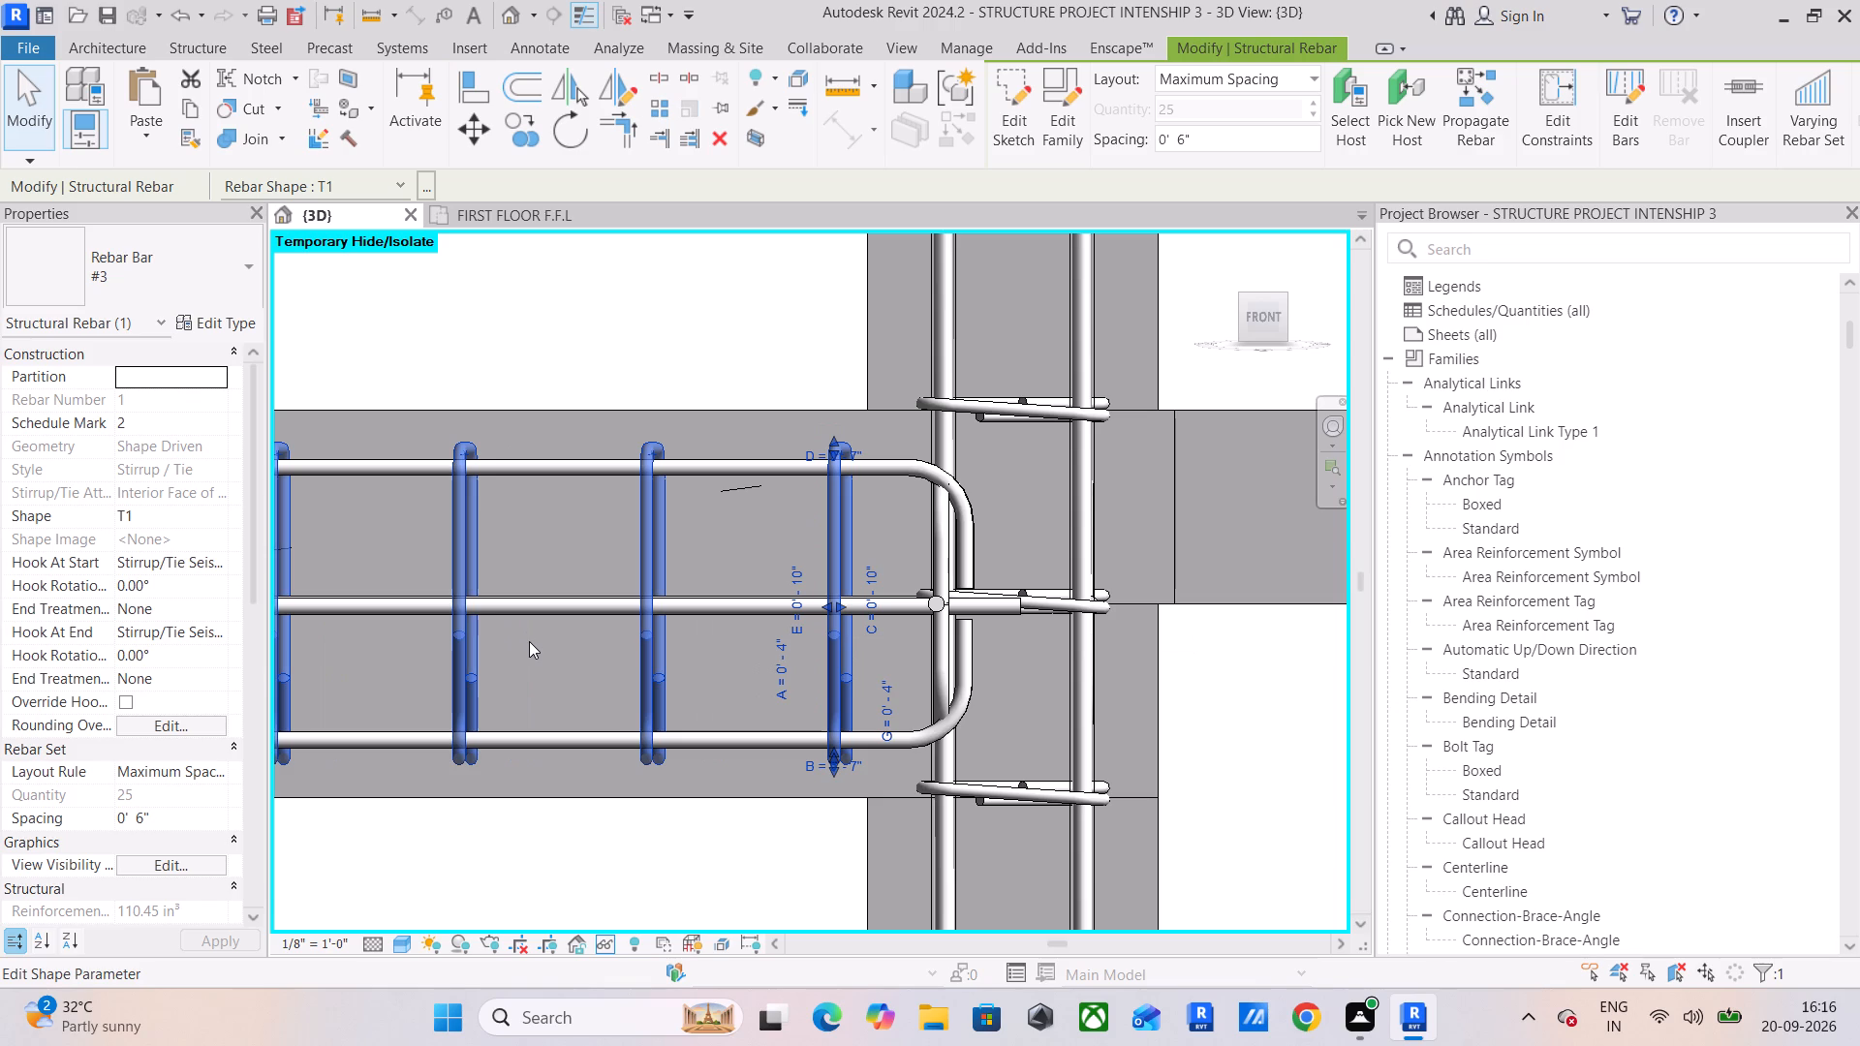
scroll(774, 582, down, 4)
middle_drag(762, 597, 732, 622)
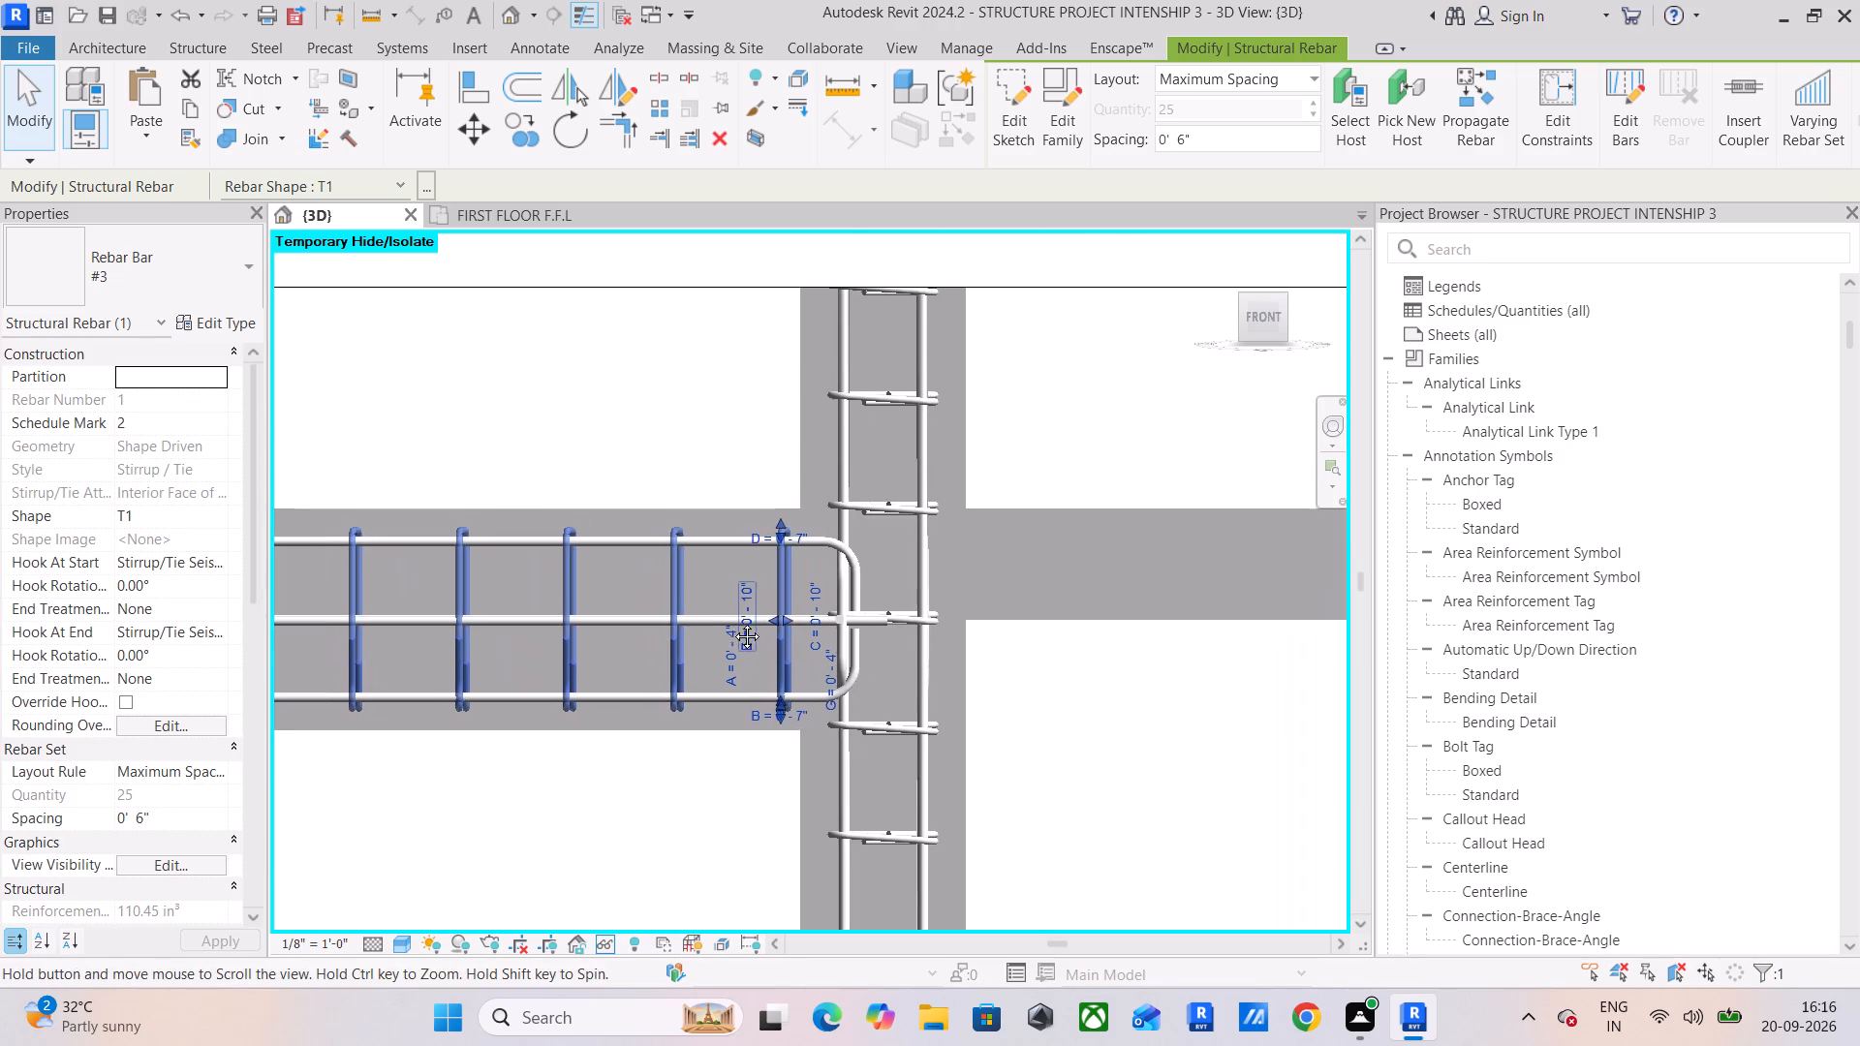
middle_drag(732, 622, 731, 622)
click(676, 425)
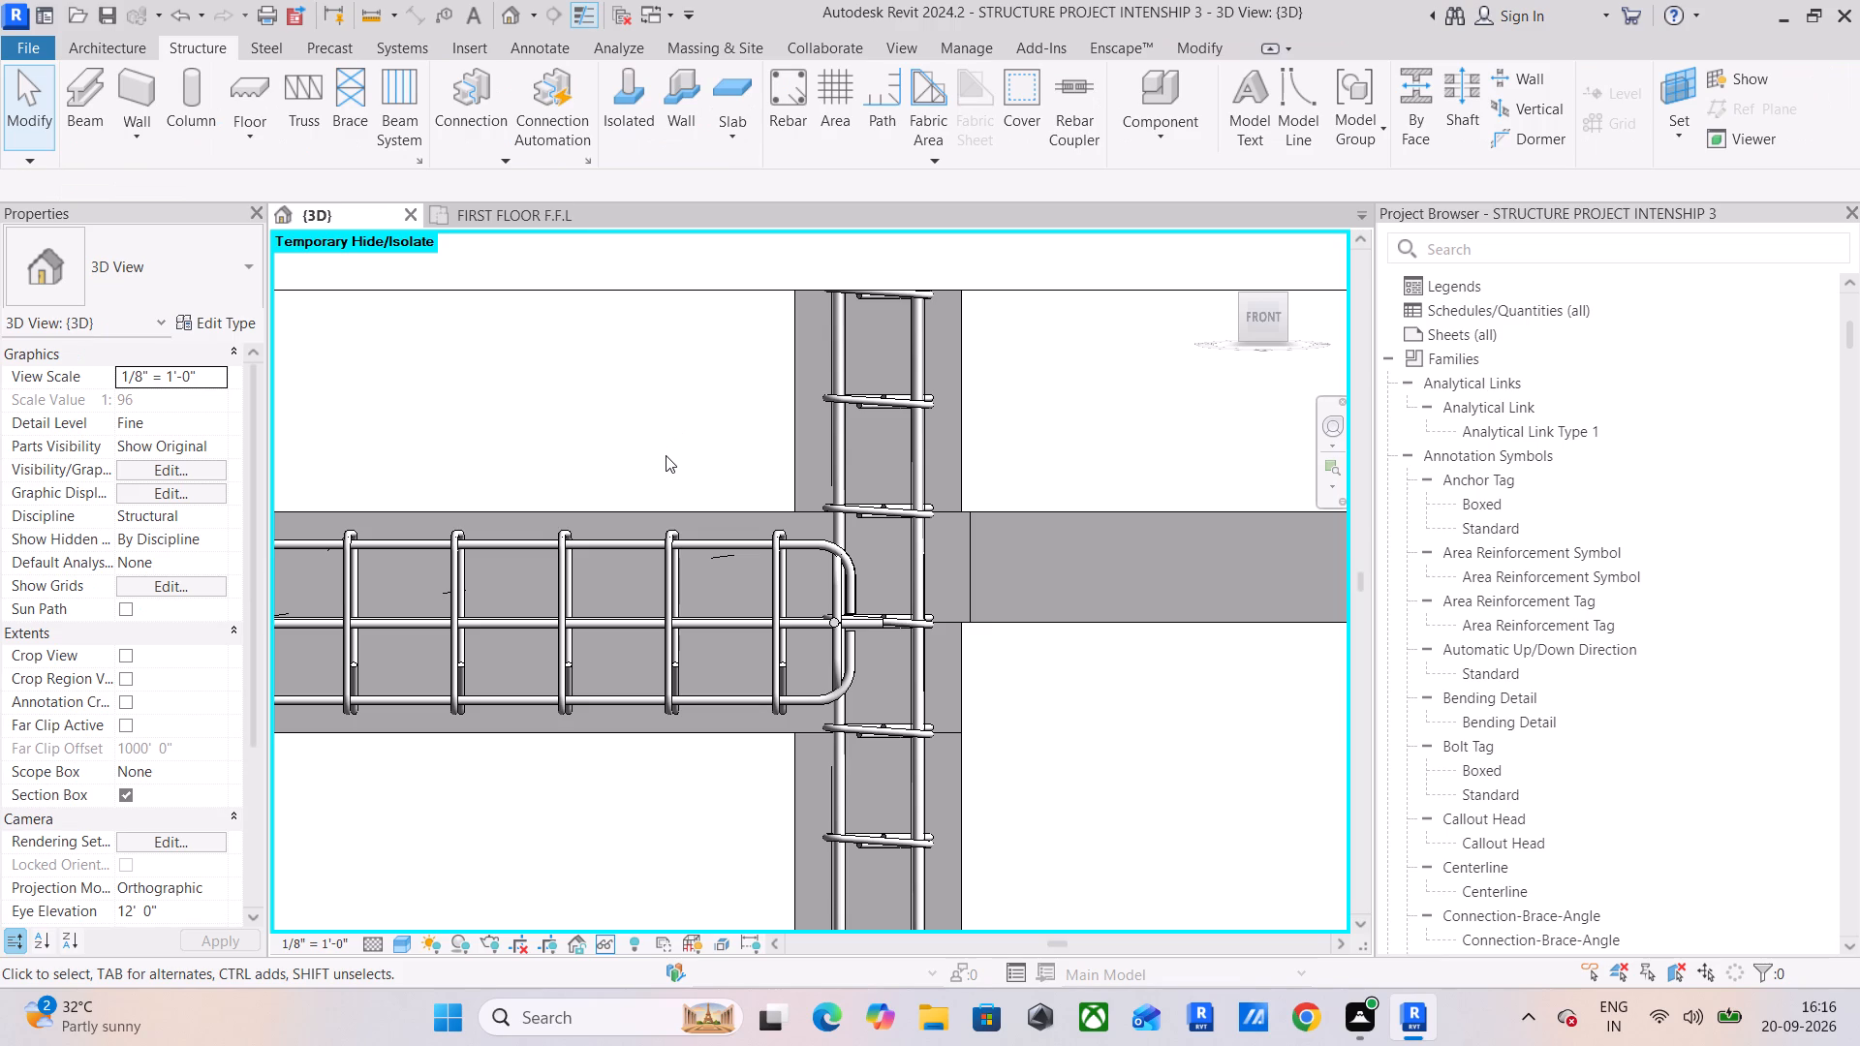
Review the stirrup coverage along both beam spans, from the right end column to the left end column.
scroll(618, 437, down, 6)
middle_drag(641, 449, 974, 452)
scroll(845, 473, down, 1)
scroll(974, 452, up, 1)
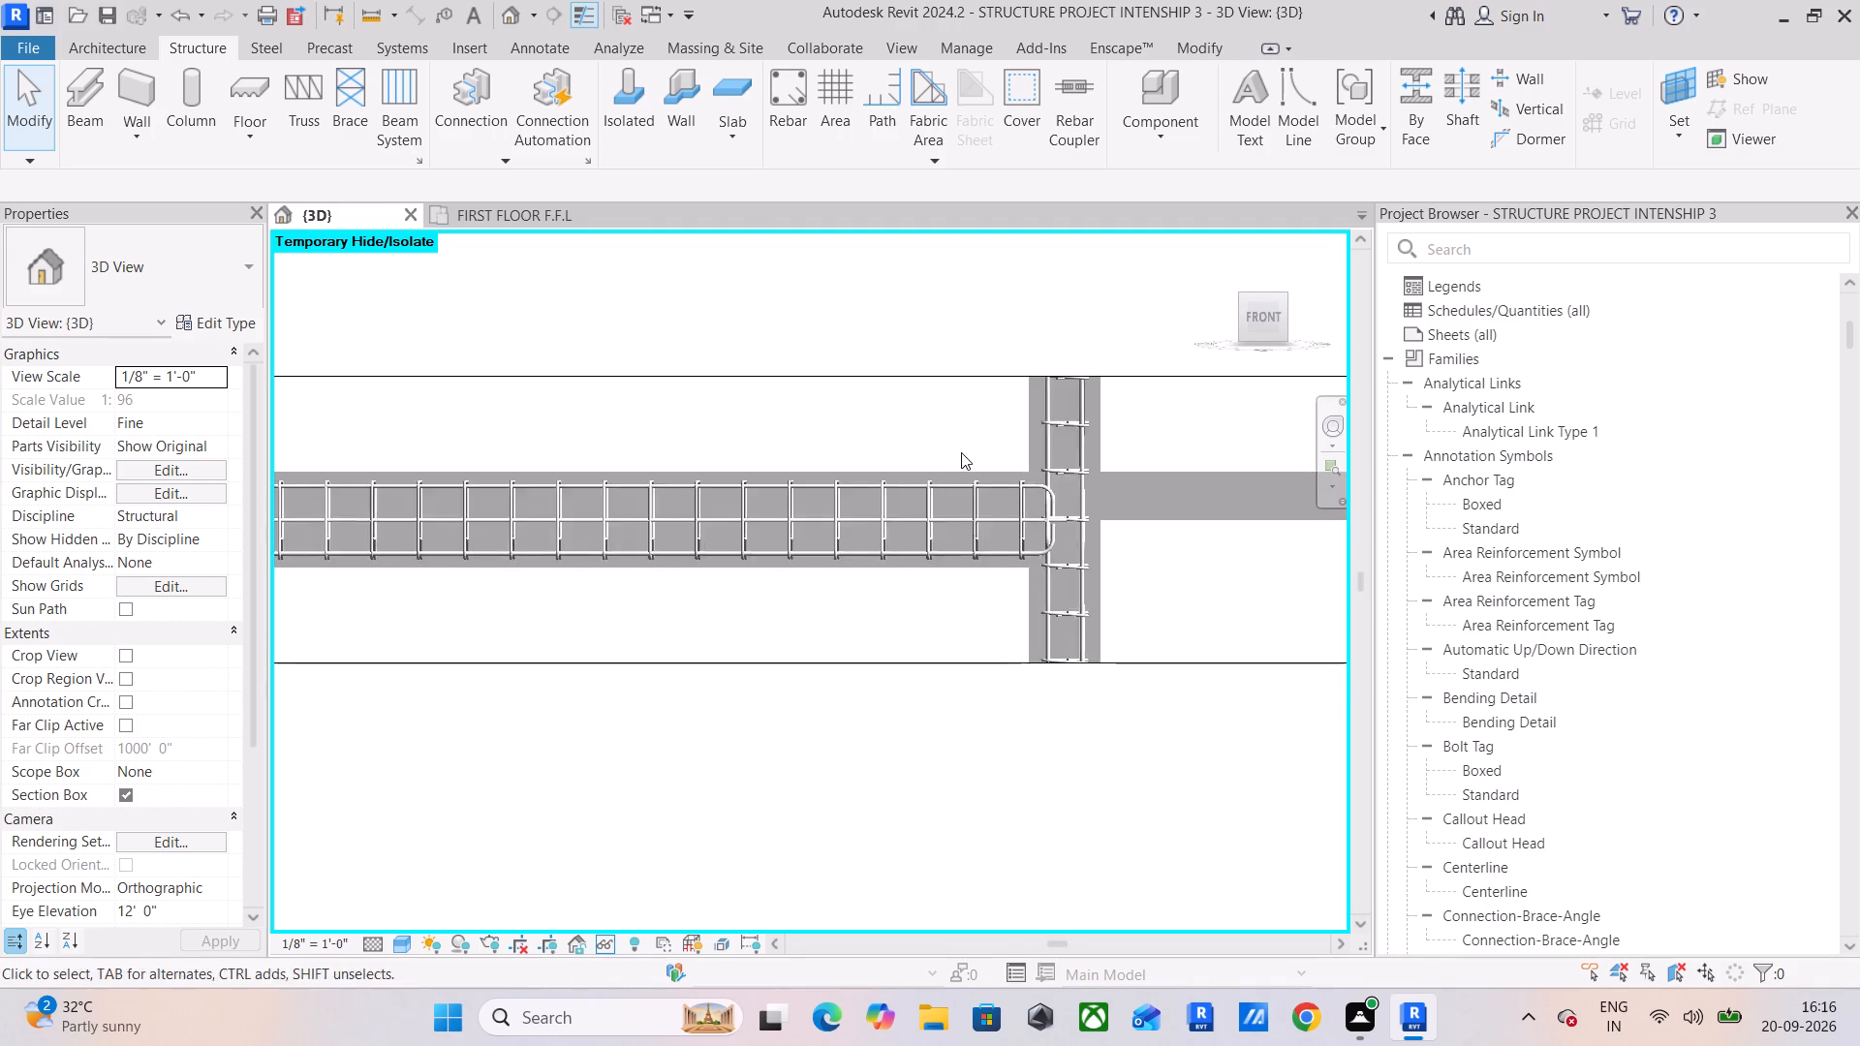
scroll(894, 458, down, 5)
middle_drag(734, 454, 1144, 468)
scroll(987, 502, down, 5)
middle_drag(838, 488, 1088, 463)
scroll(748, 459, up, 10)
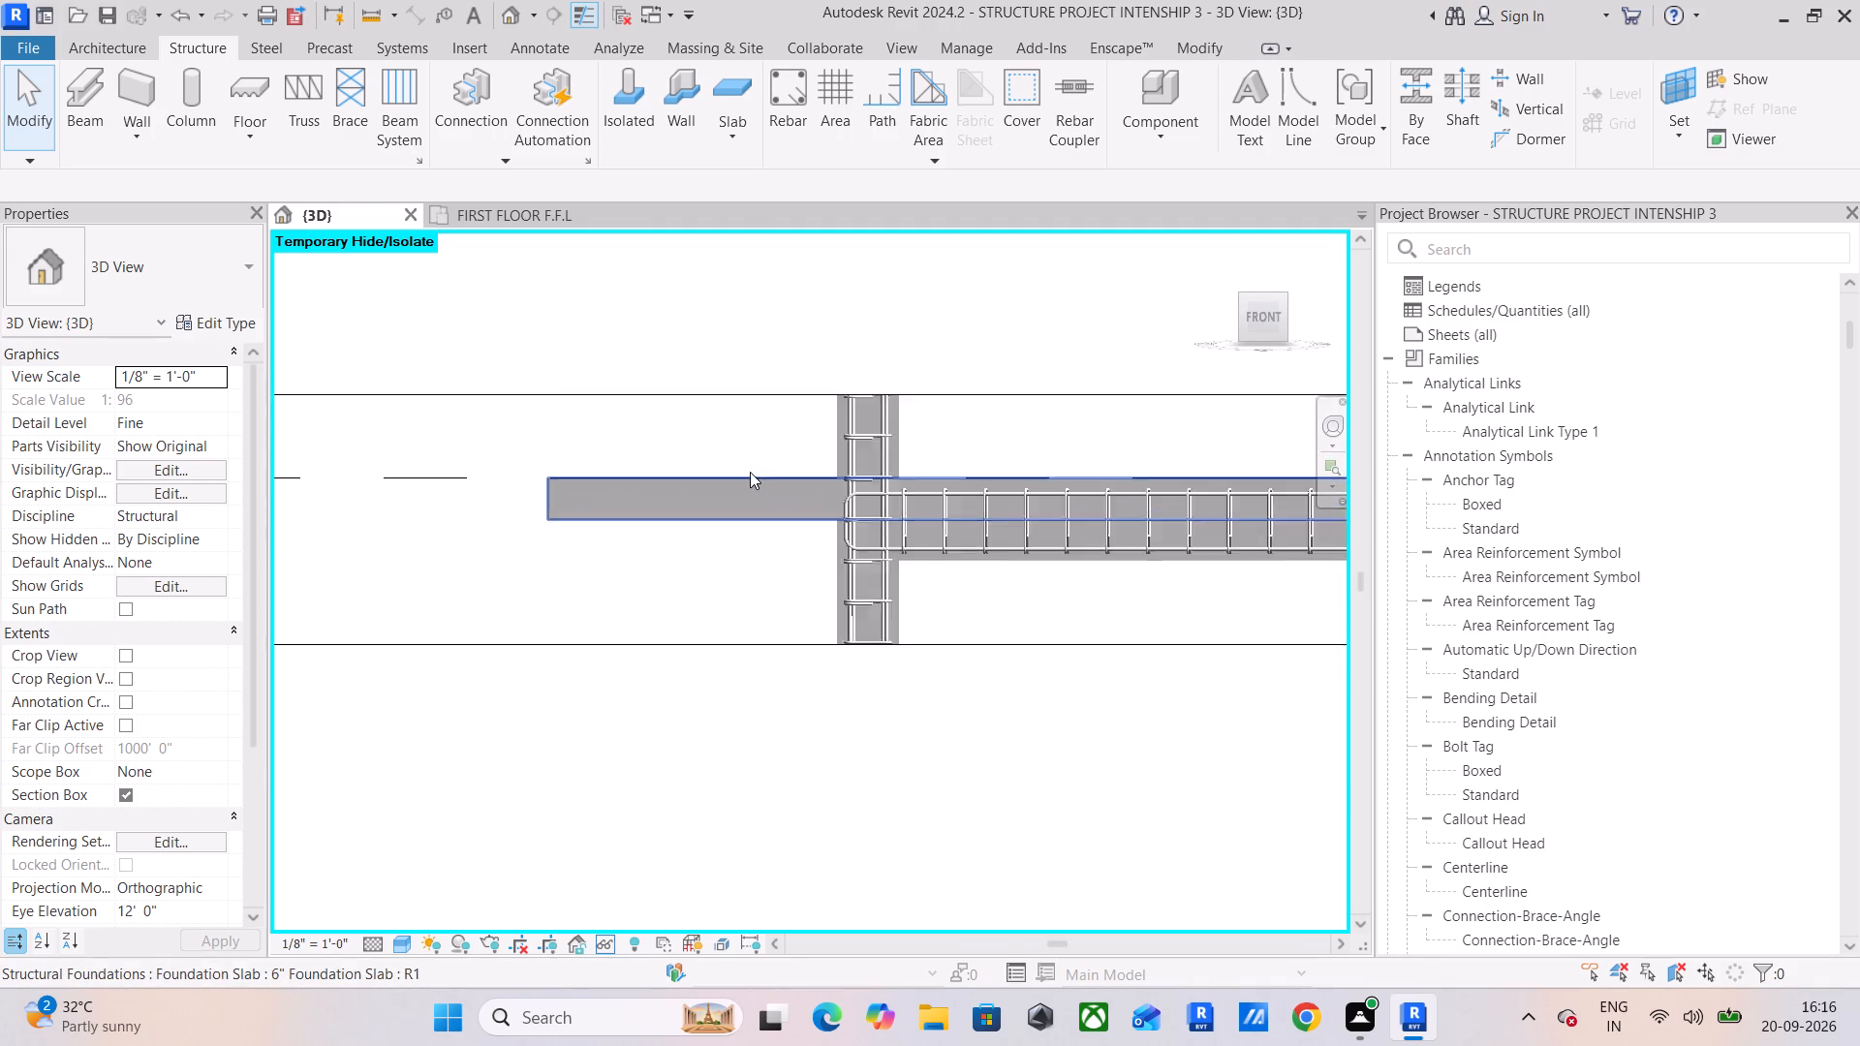
scroll(750, 472, up, 2)
middle_drag(1000, 578, 496, 509)
scroll(588, 479, down, 10)
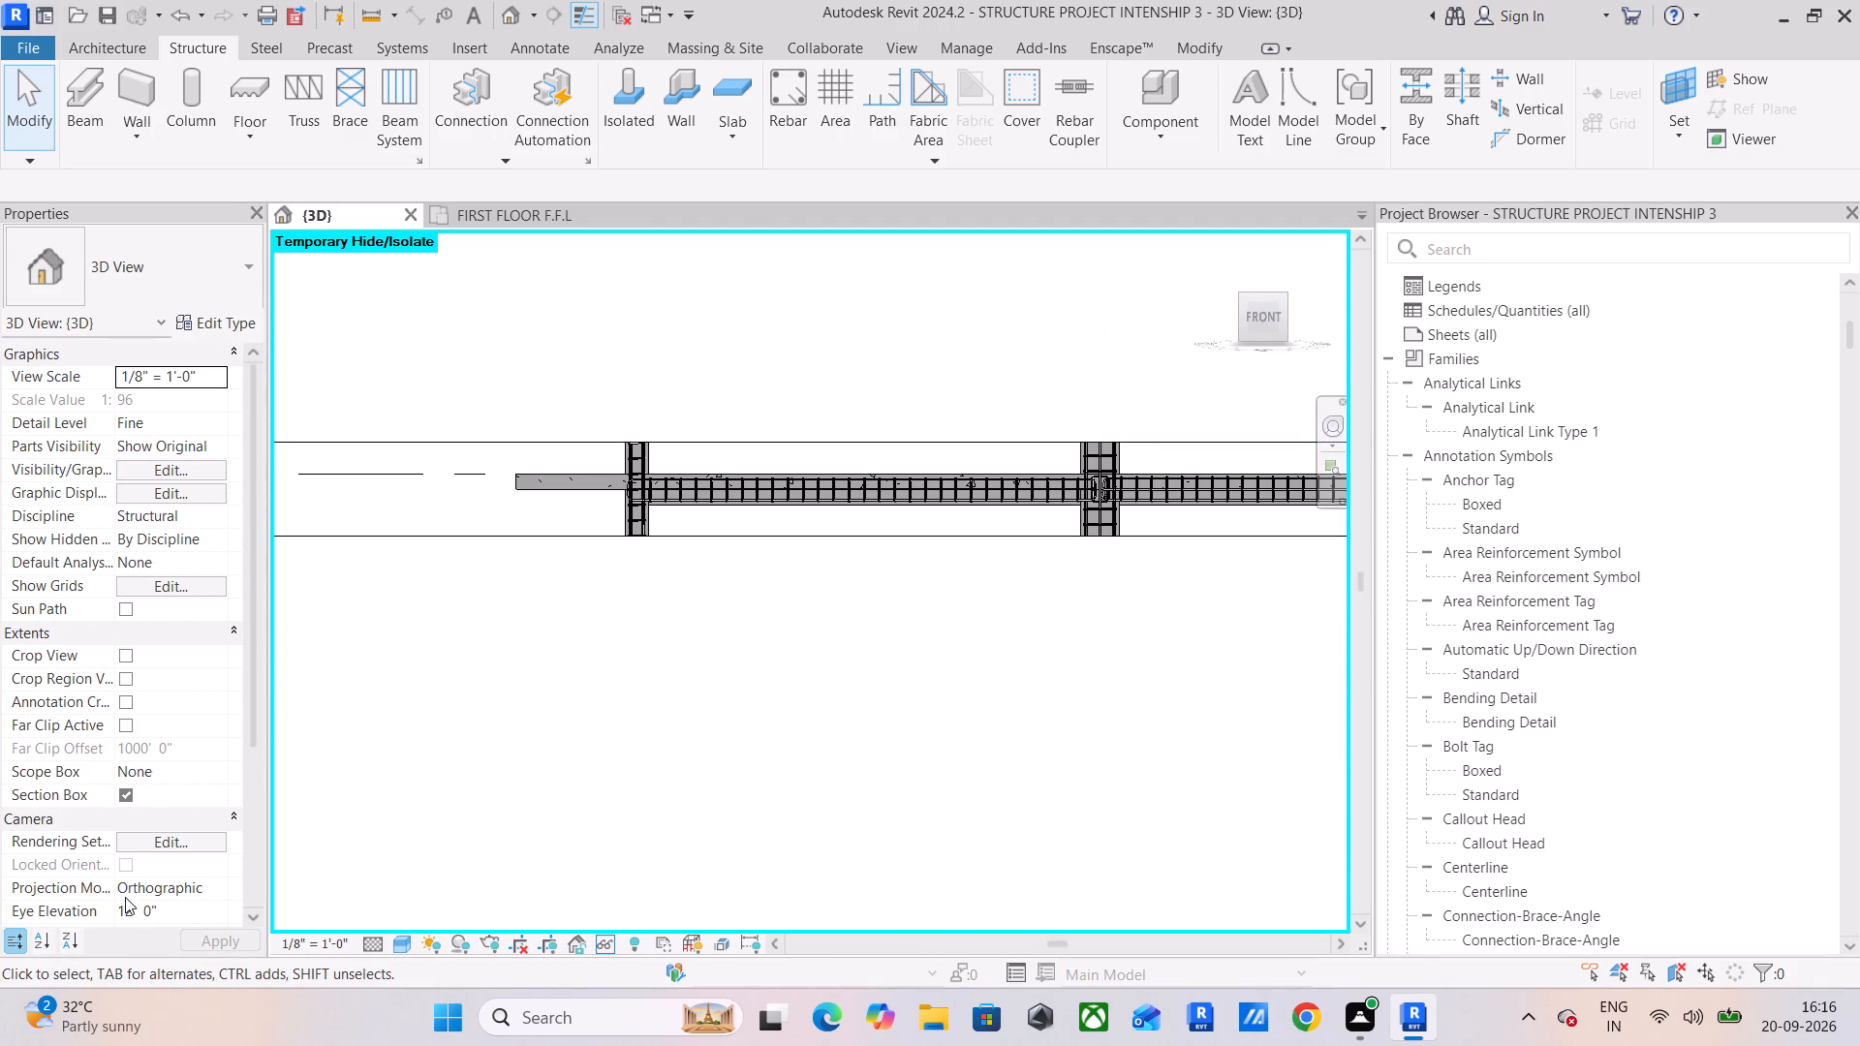
Turn off the 3D view's section box and look across the whole frame to locate another first-floor beam to correct.
click(120, 794)
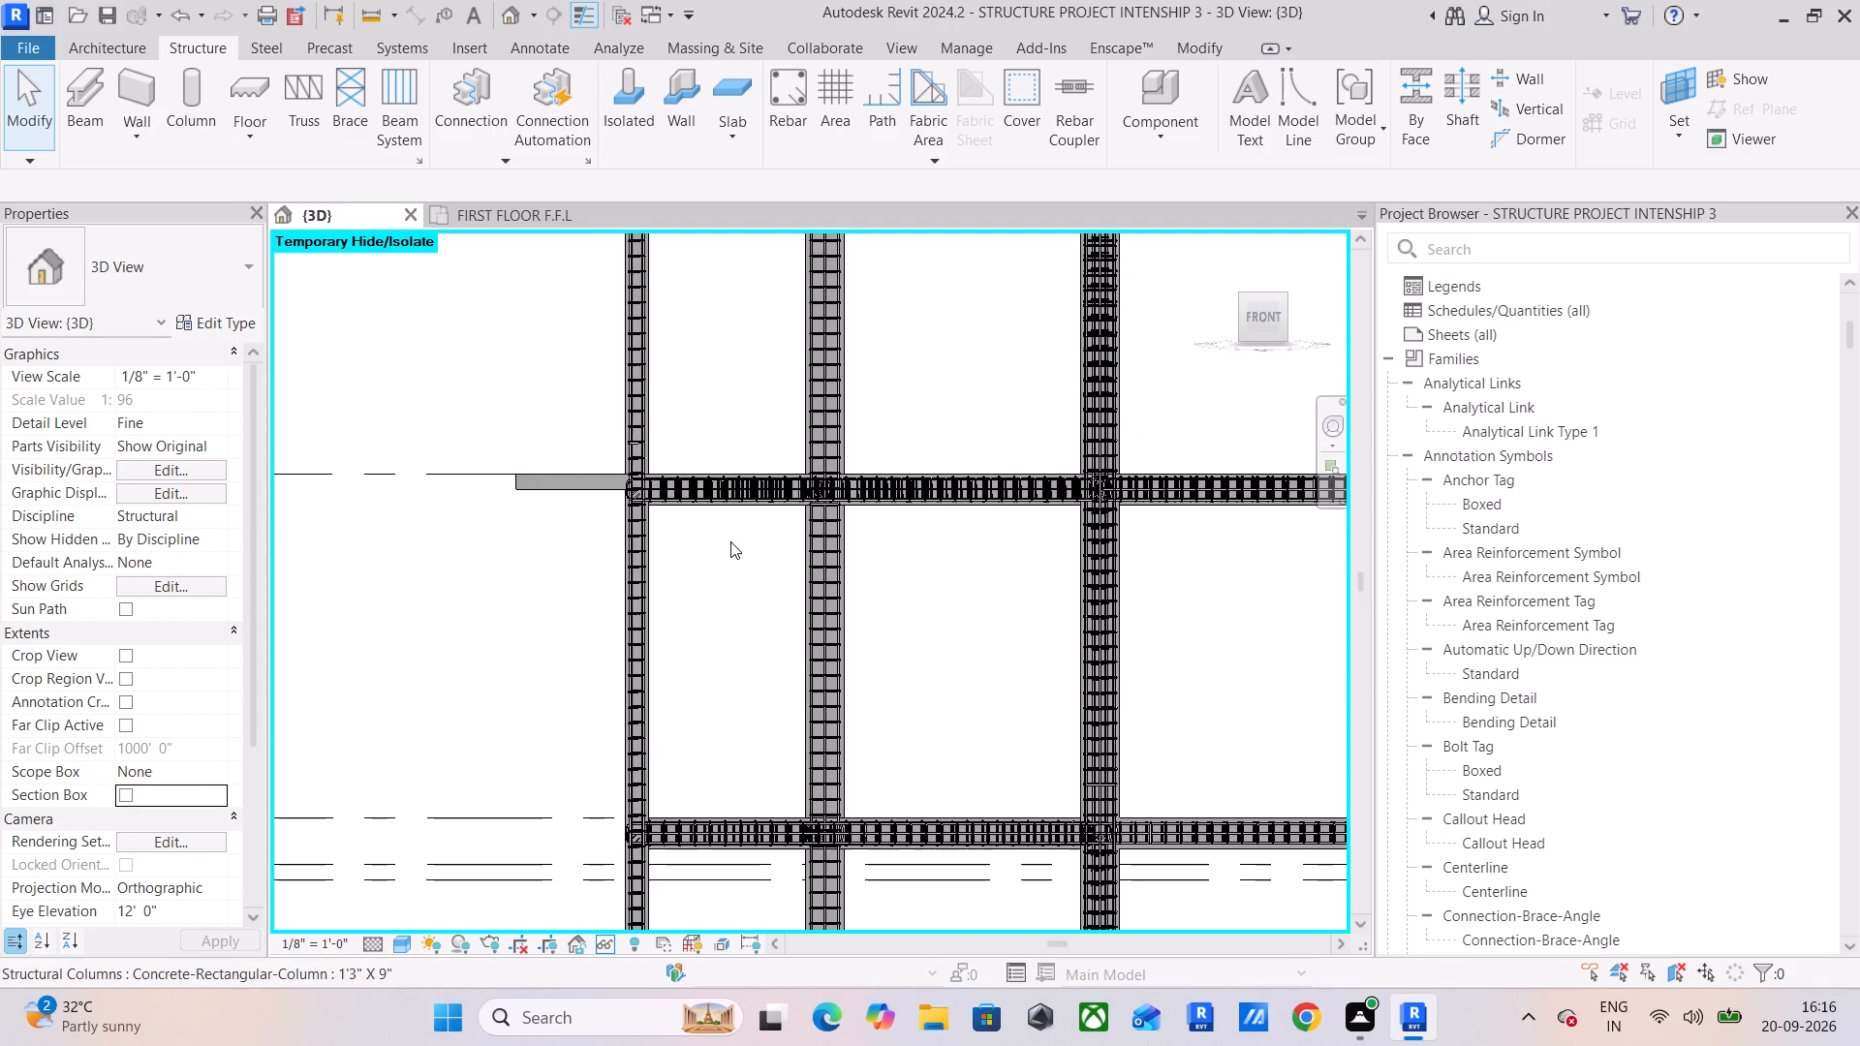
middle_drag(824, 567, 381, 614)
scroll(1058, 482, down, 2)
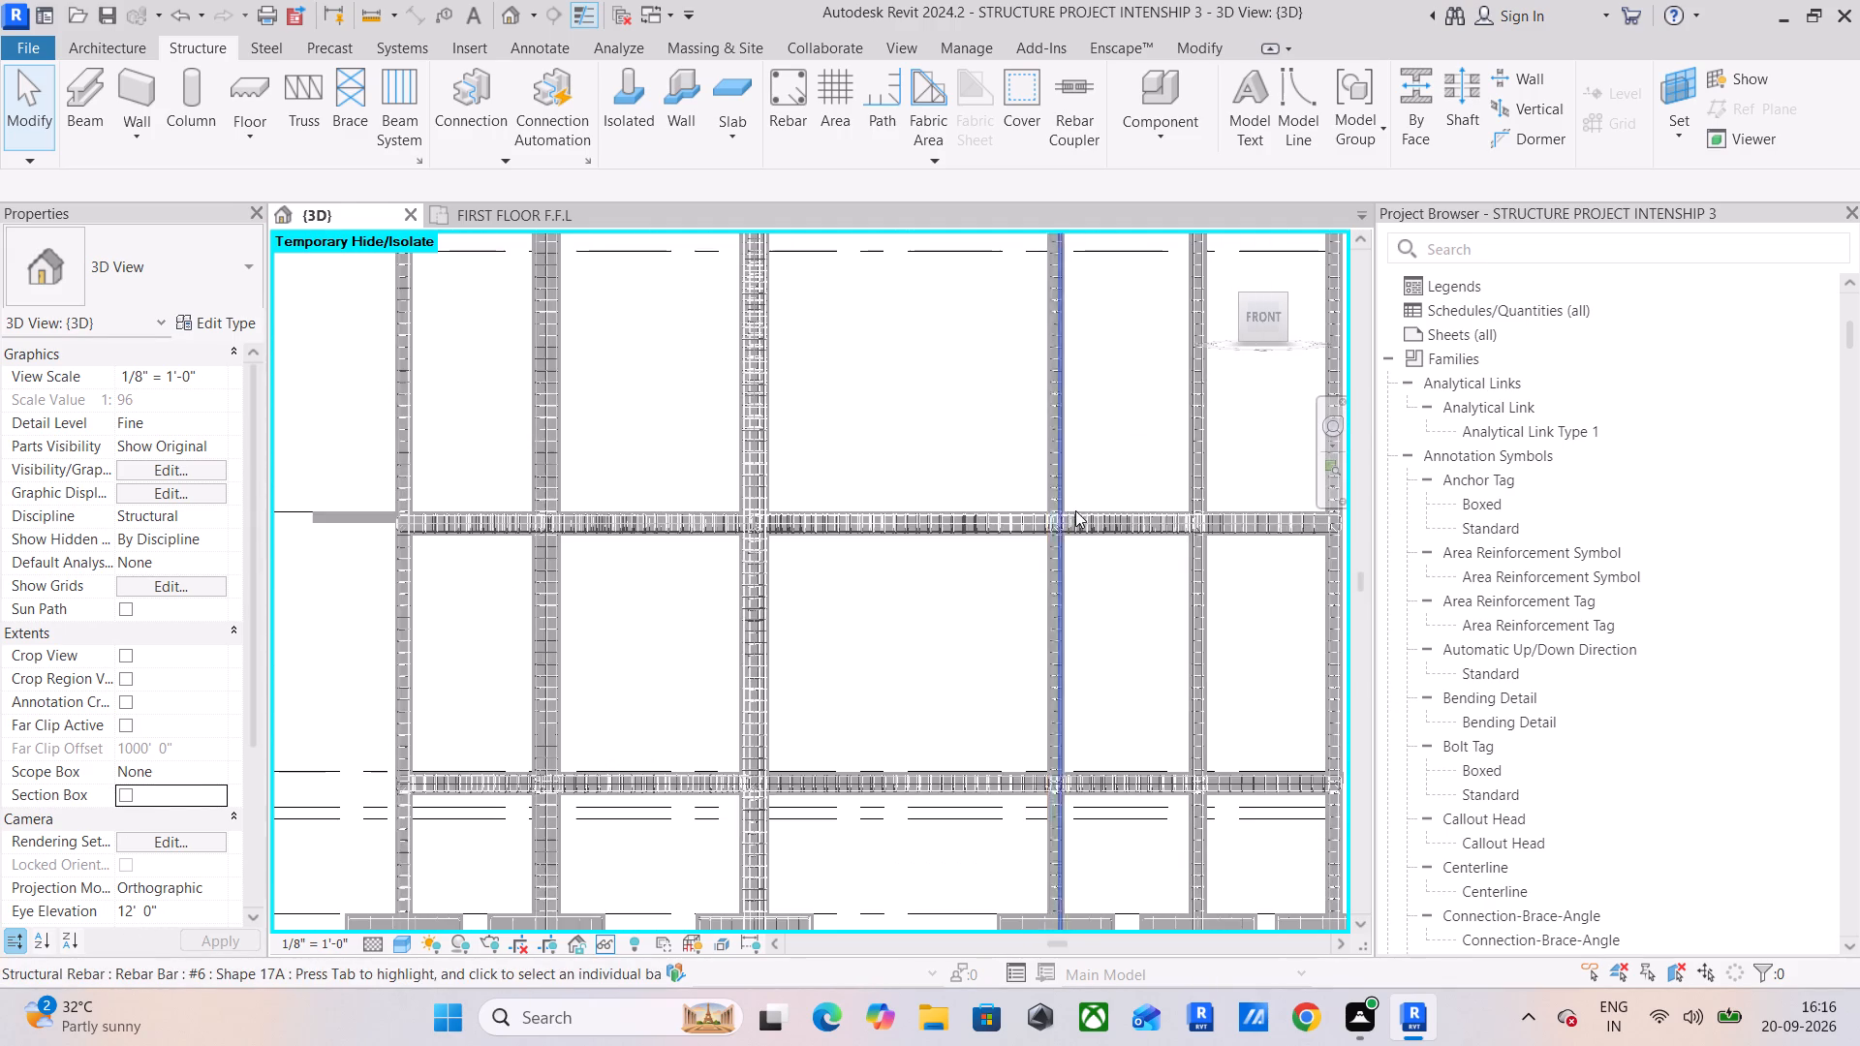
drag(1260, 323, 1259, 345)
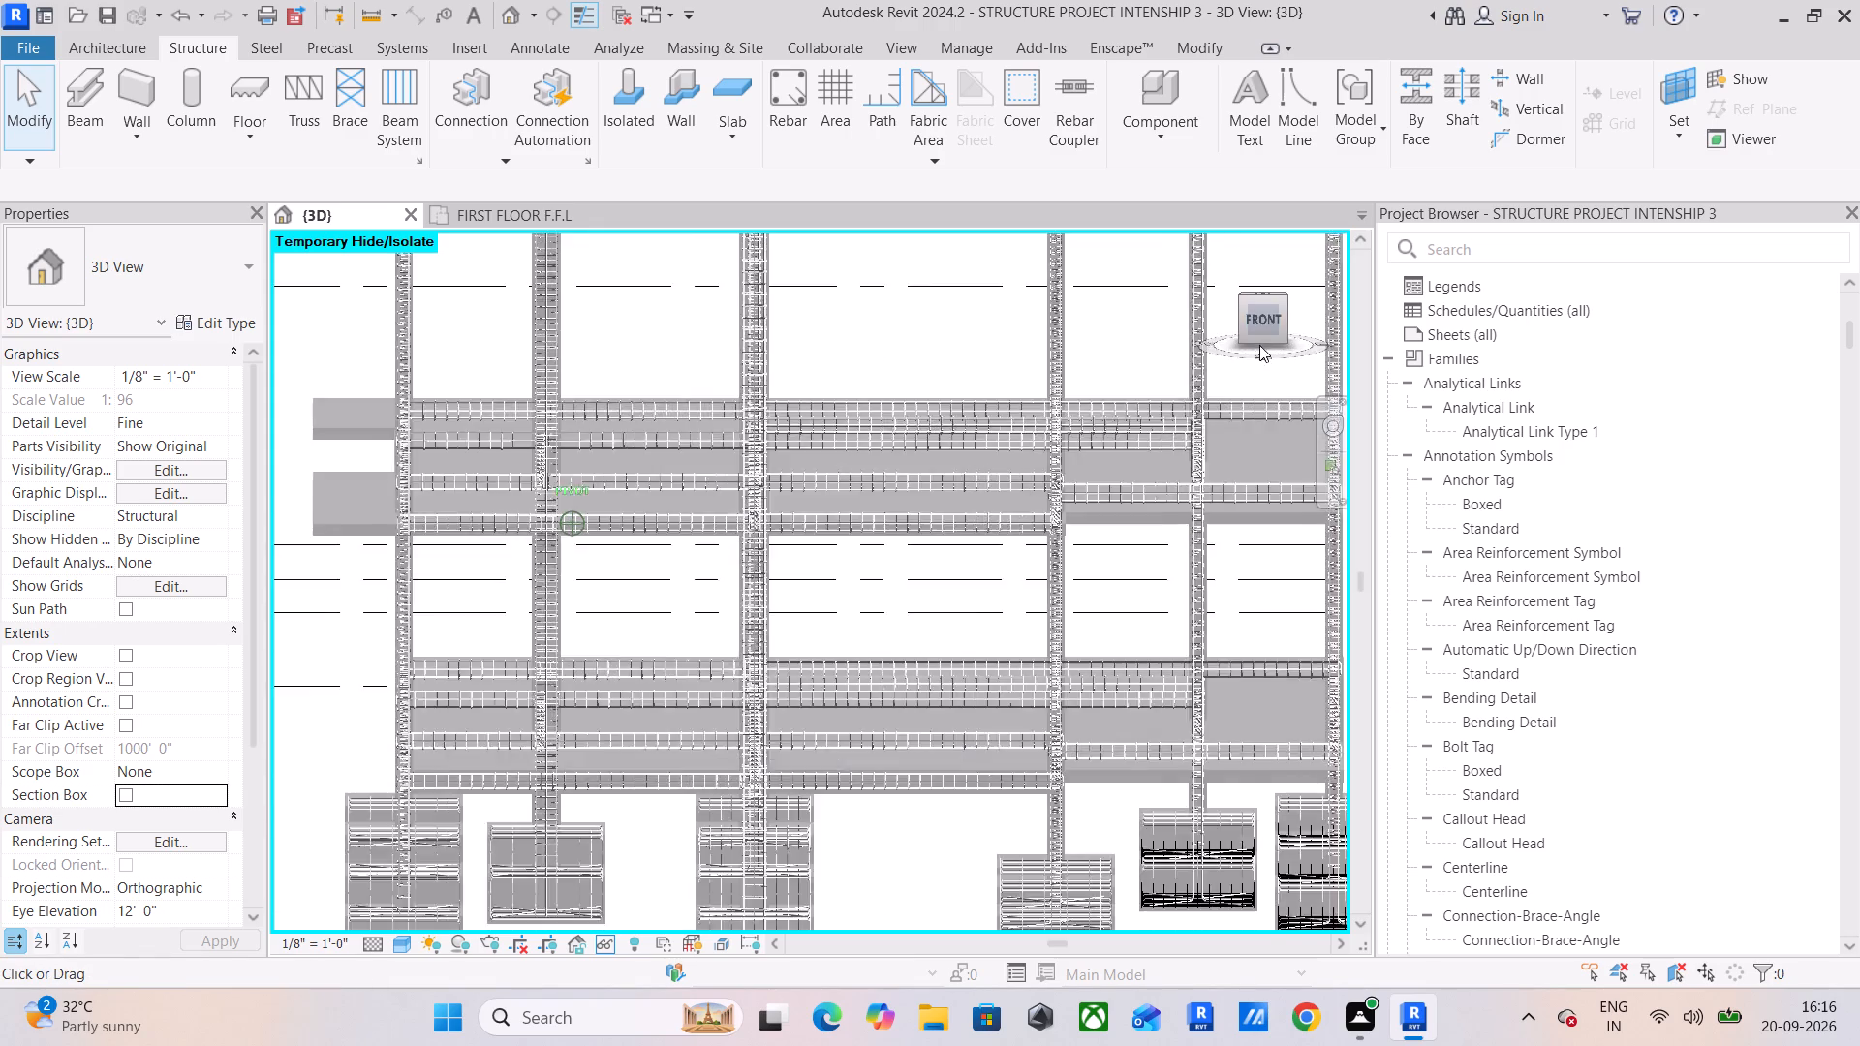
drag(1259, 345, 1256, 352)
middle_drag(955, 555, 917, 682)
scroll(1092, 624, up, 5)
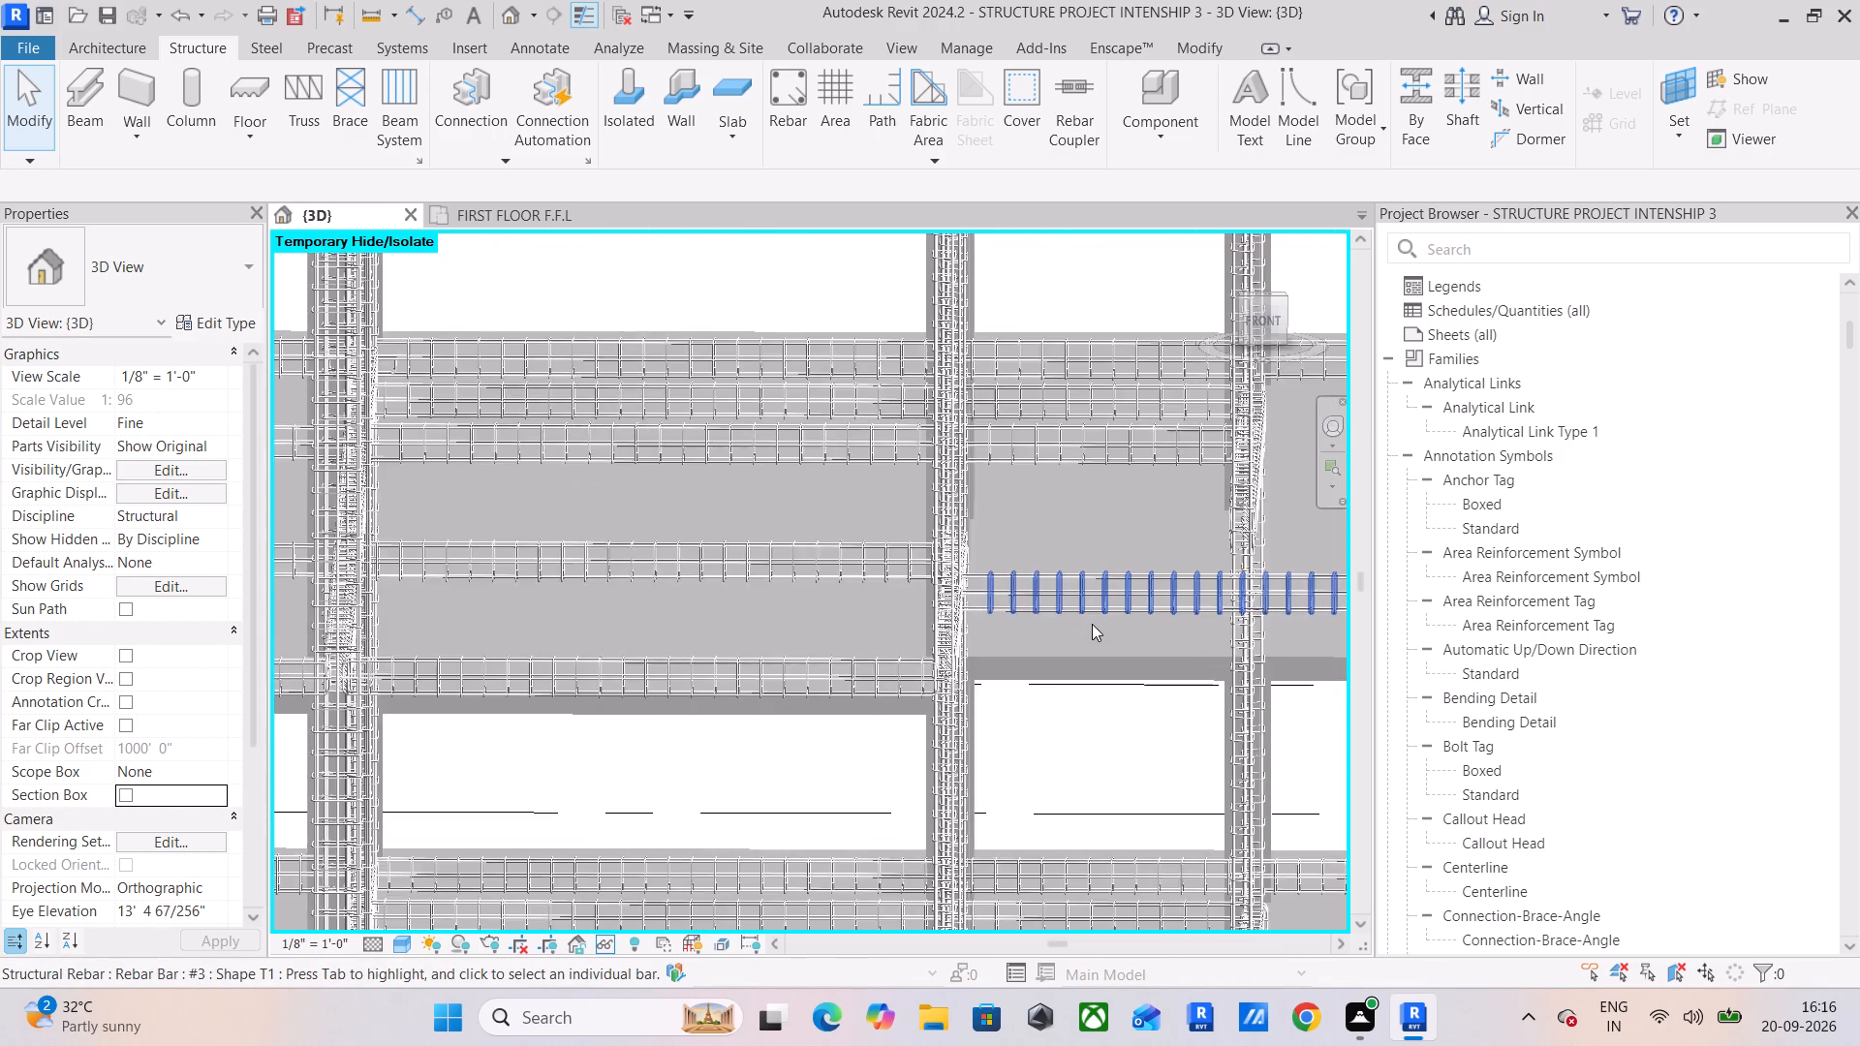
scroll(1092, 624, up, 5)
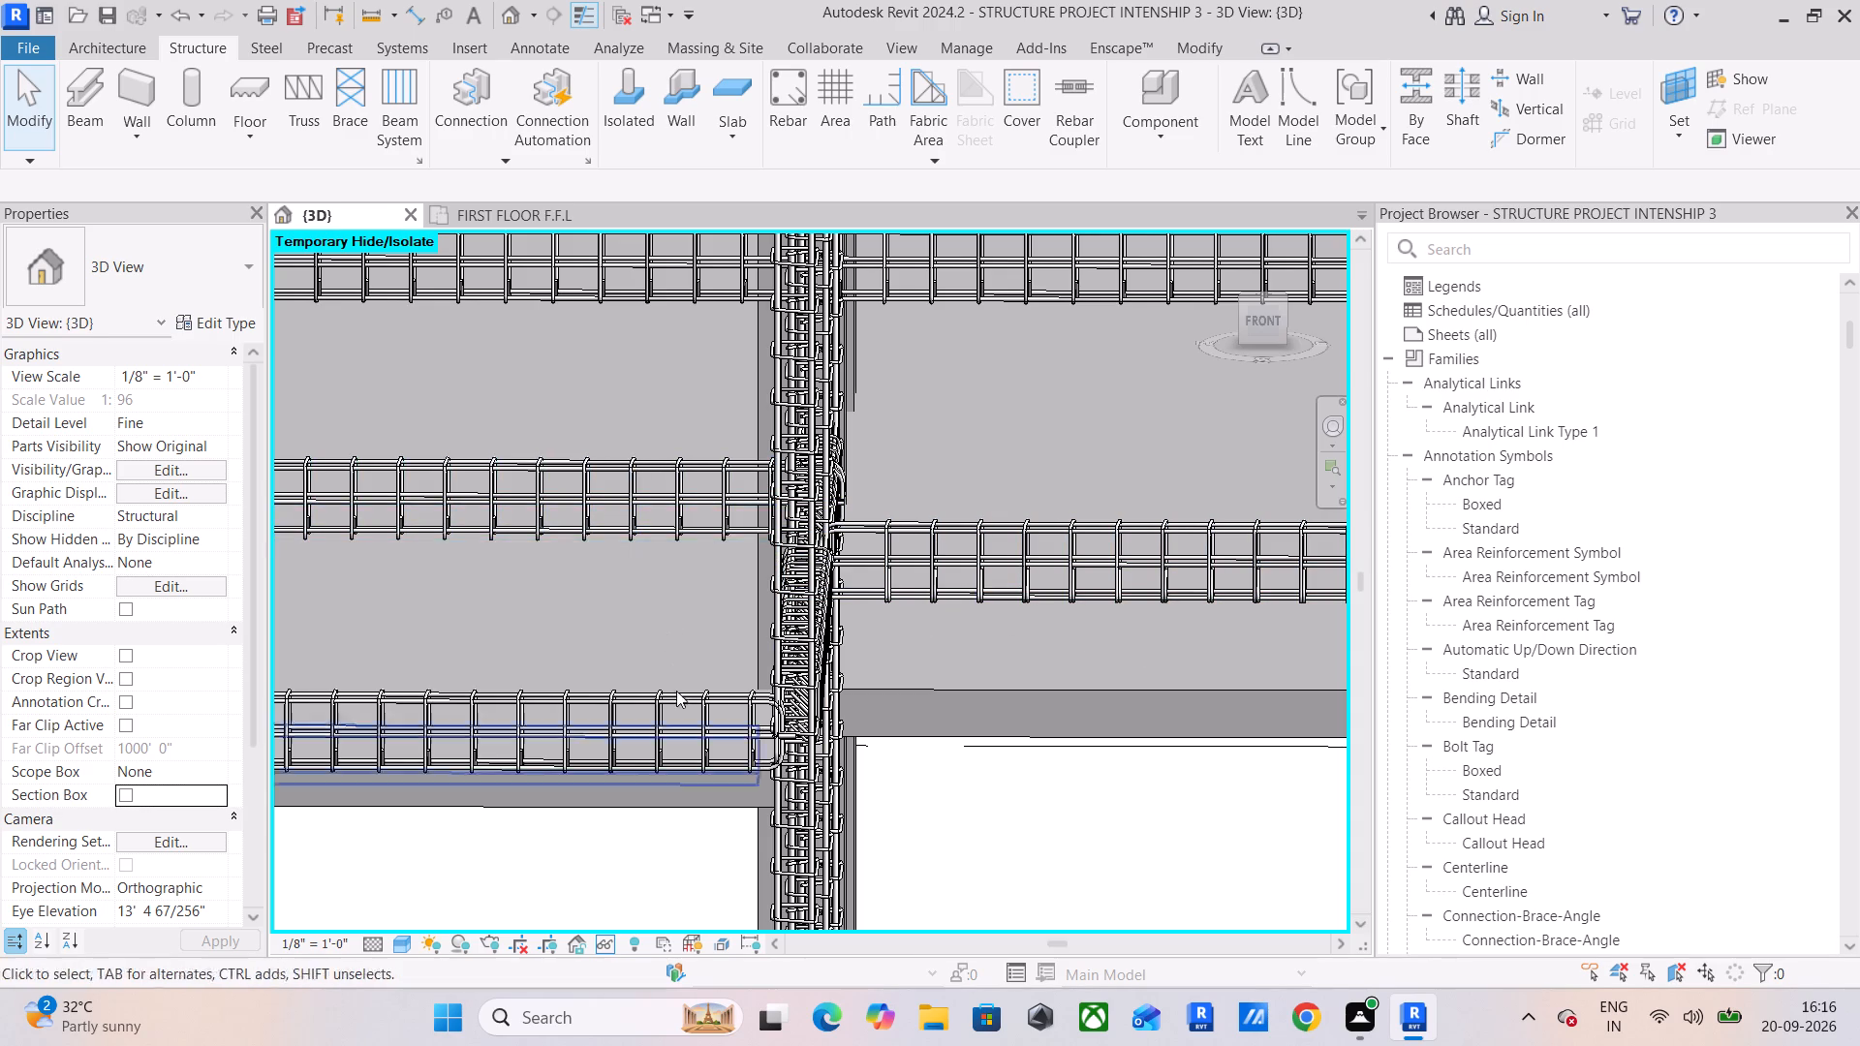
middle_drag(676, 713, 854, 599)
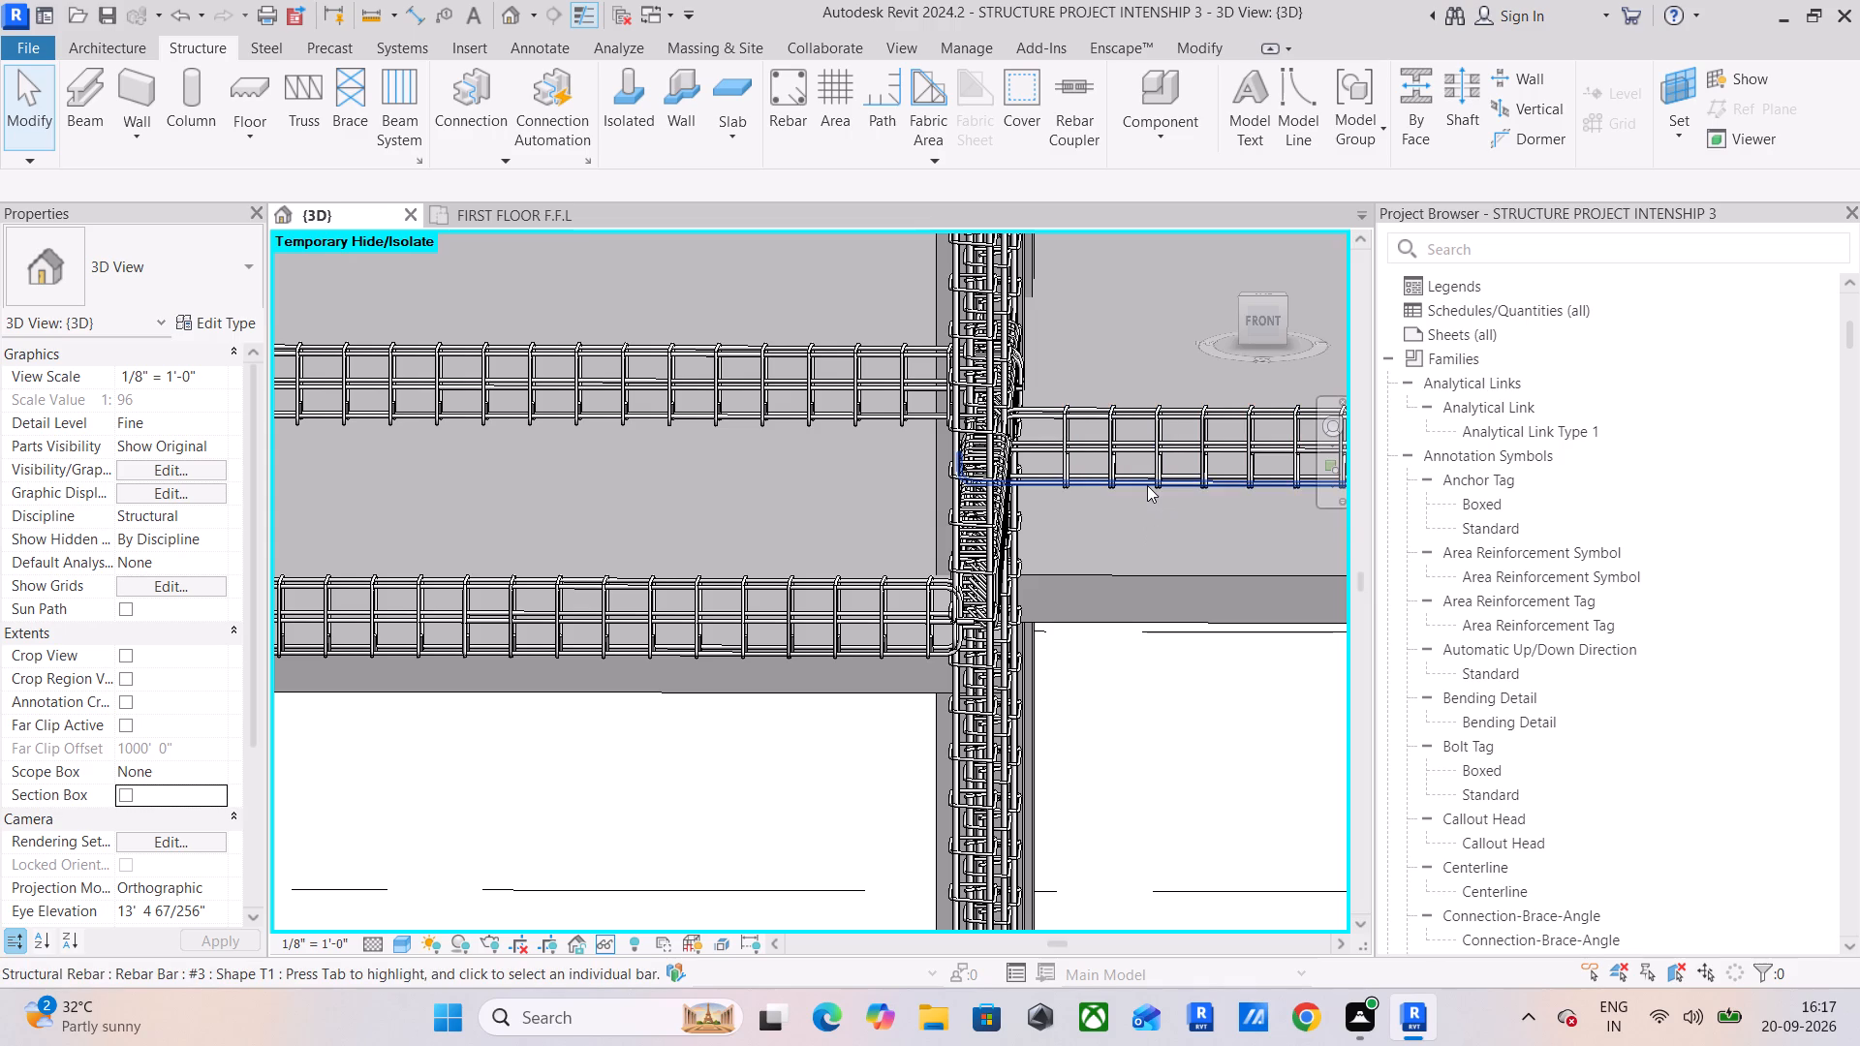
Fit a section box around the lower-level beam span's bottom #4 hooked bar and show it from the front.
click(1147, 485)
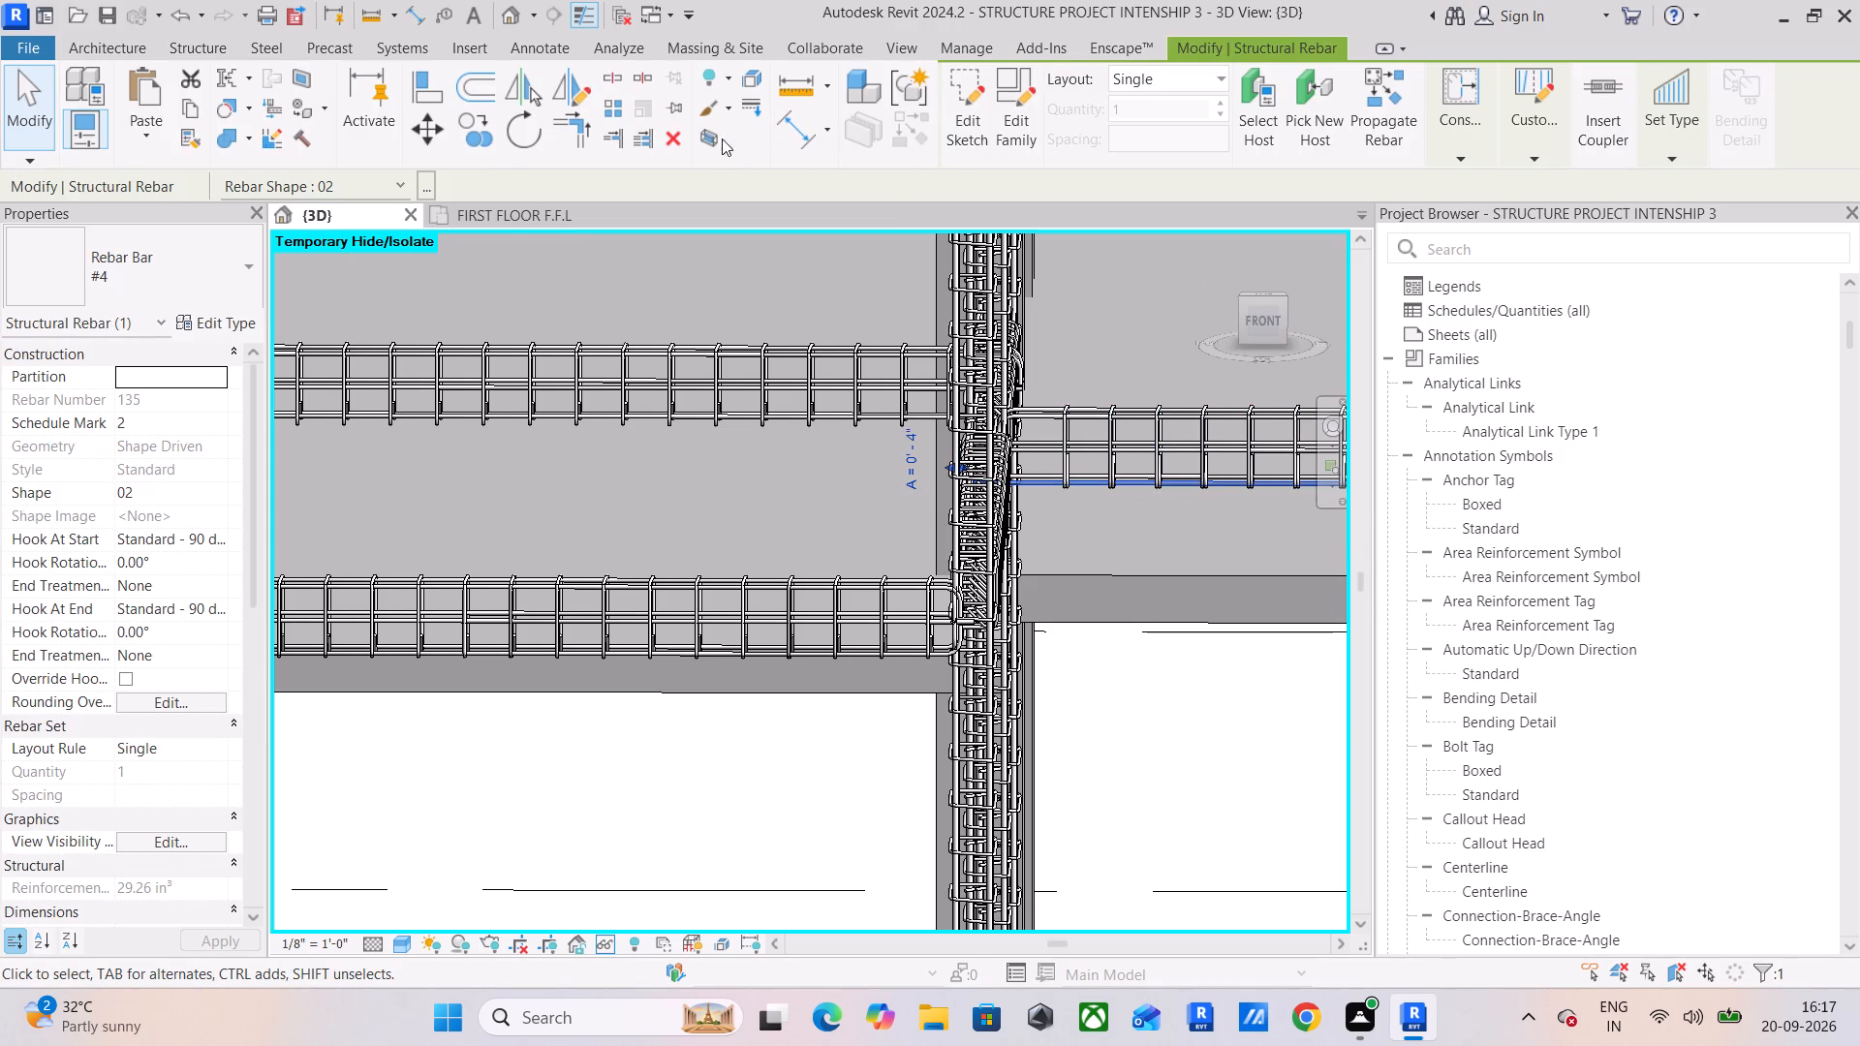
click(712, 139)
scroll(786, 612, up, 11)
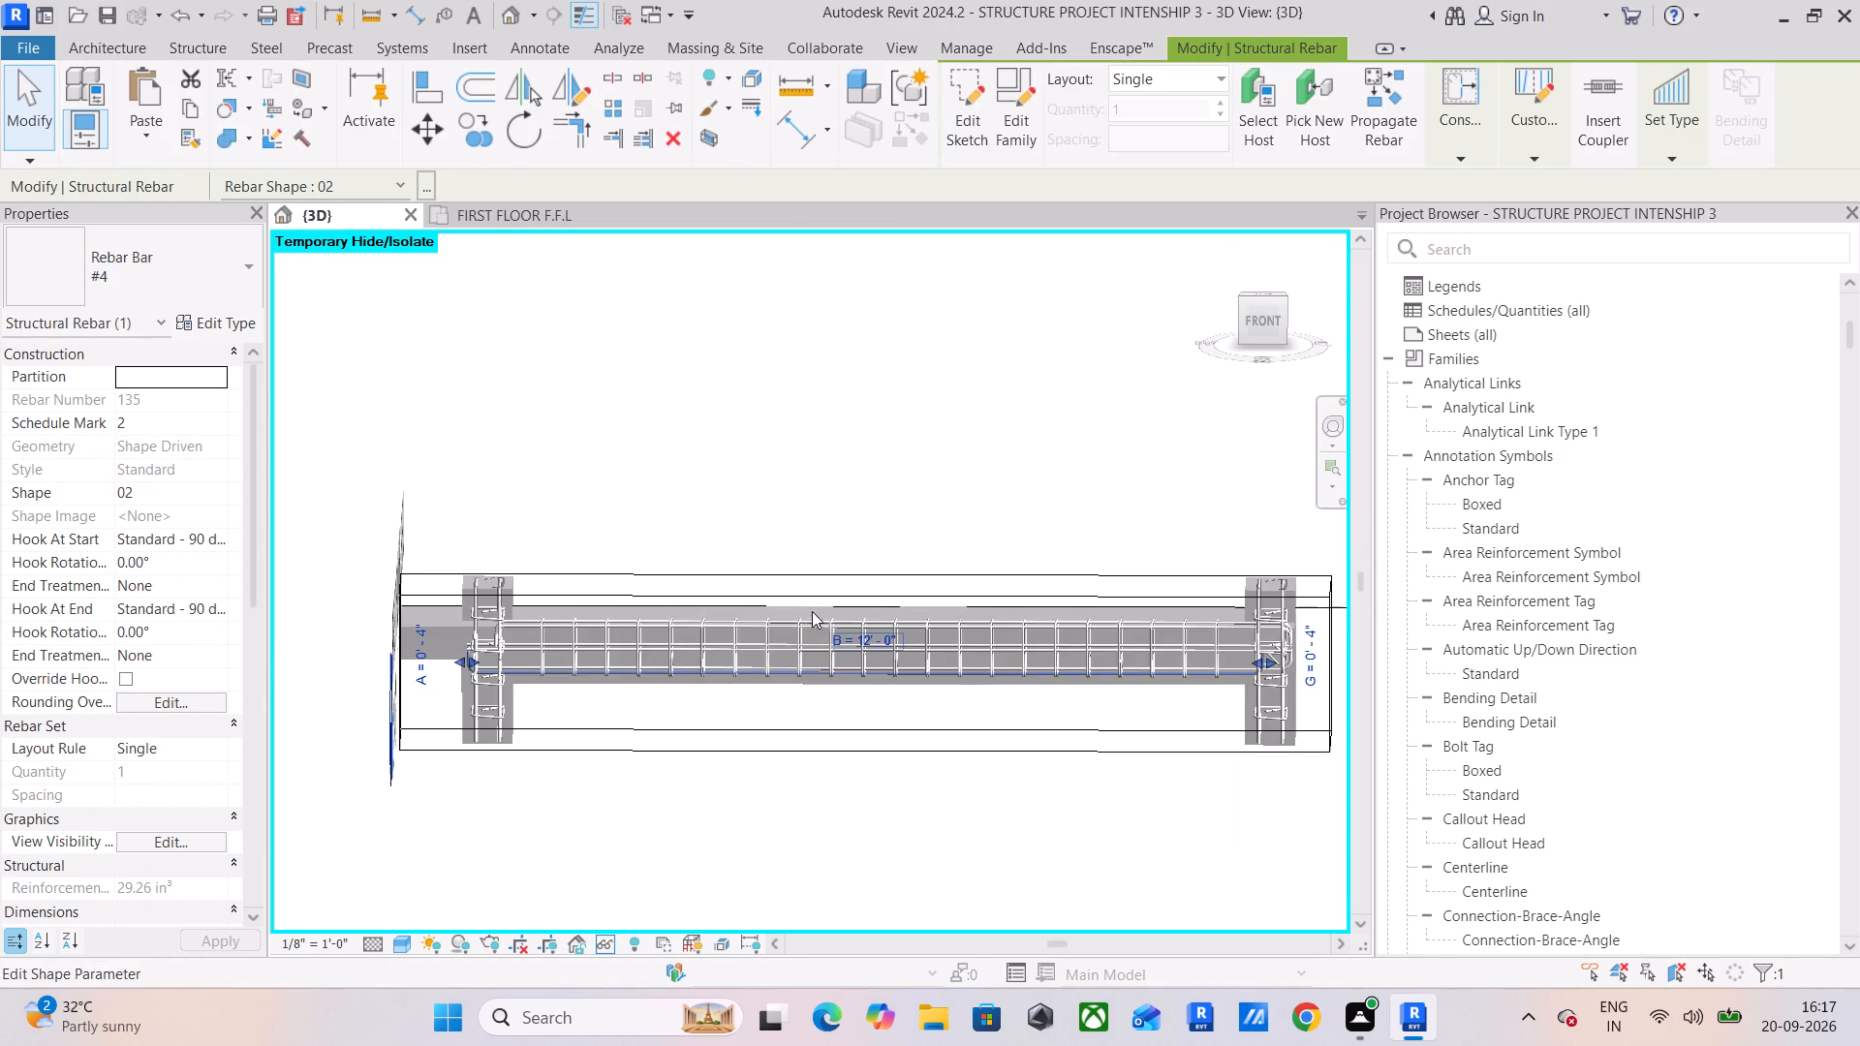
click(1260, 317)
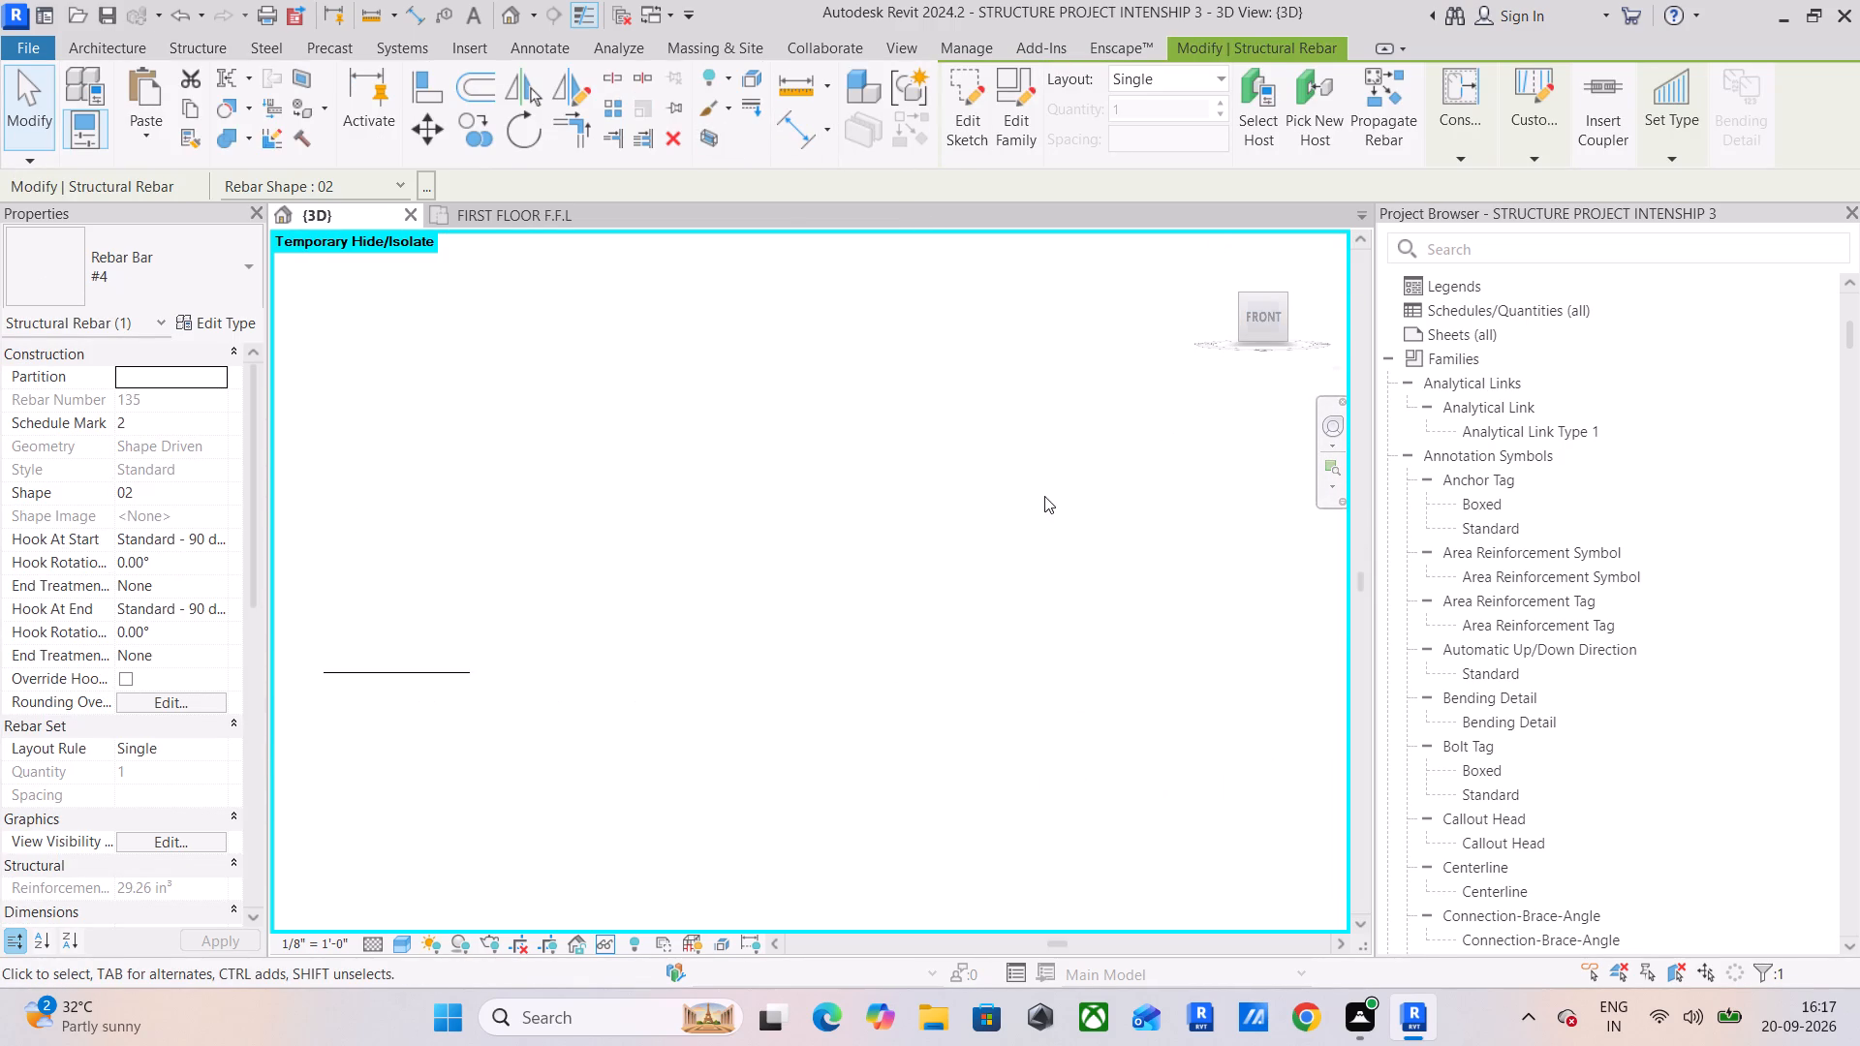
scroll(1044, 496, down, 9)
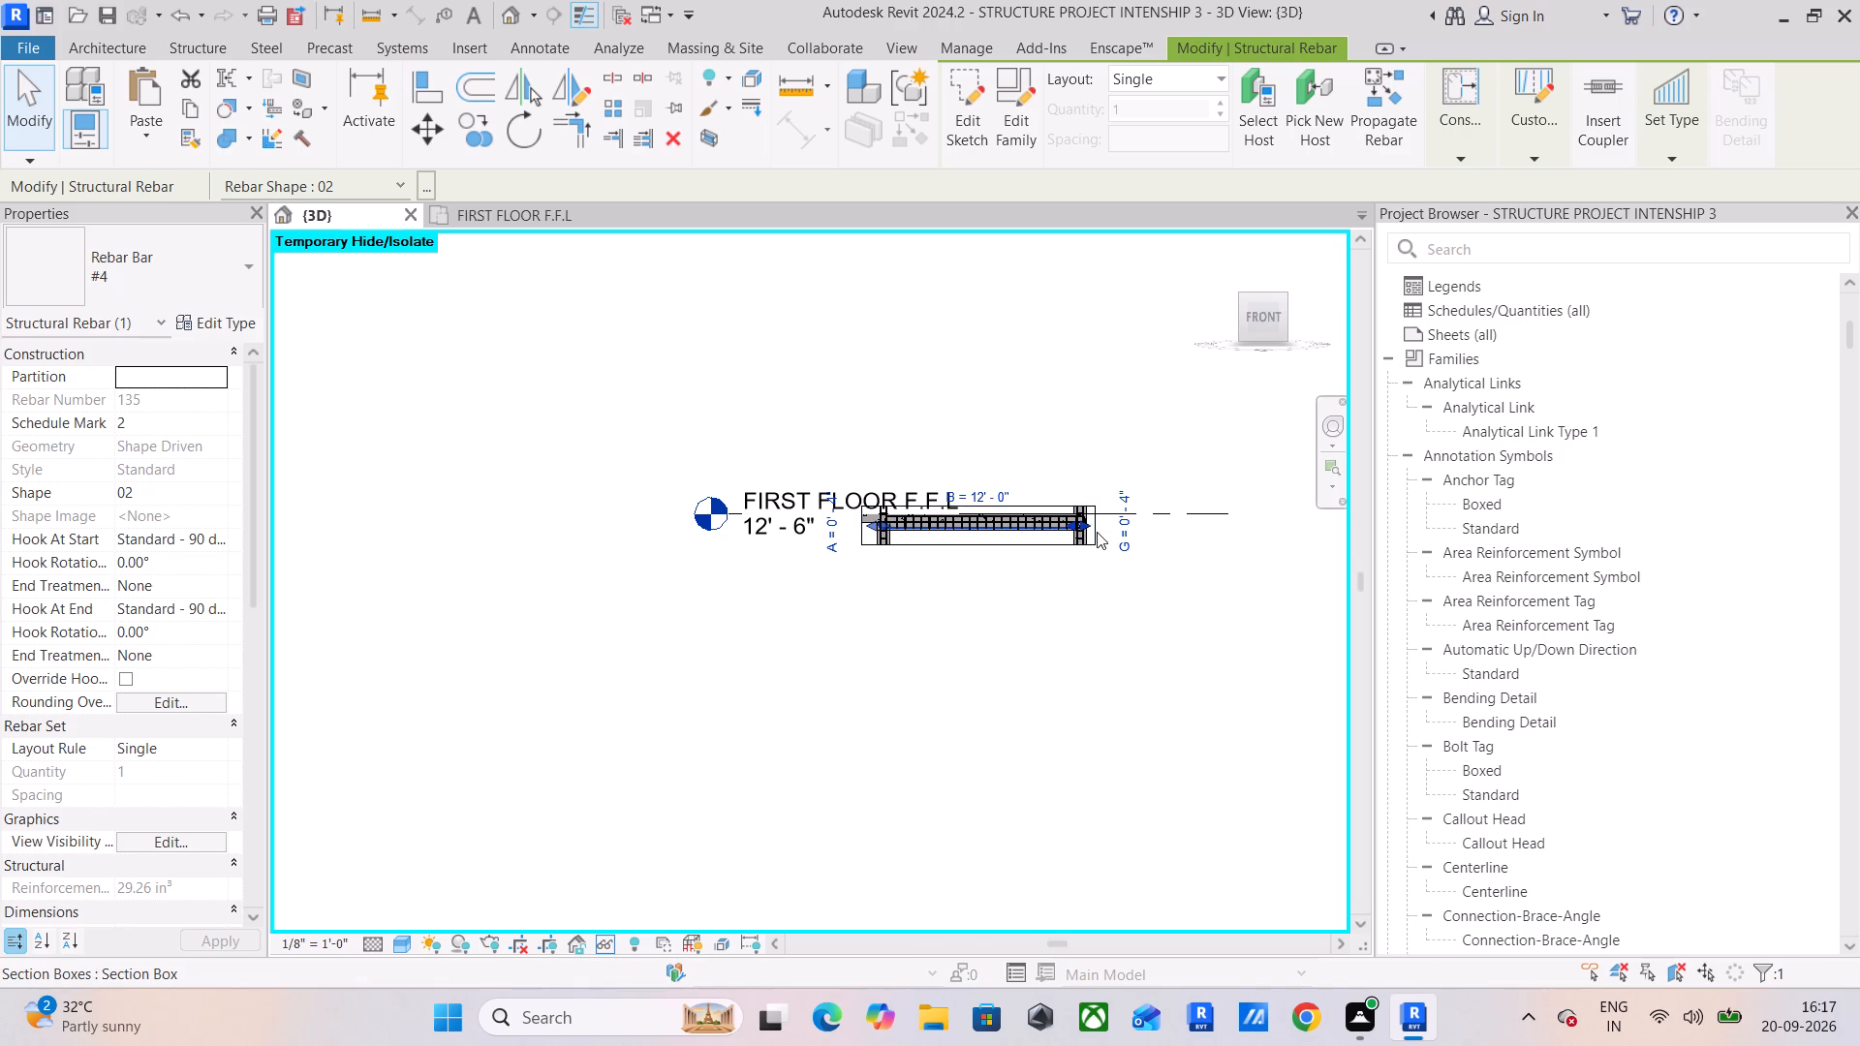
Widen the section box well beyond the end columns on both sides of the beam span.
drag(1097, 532, 1272, 533)
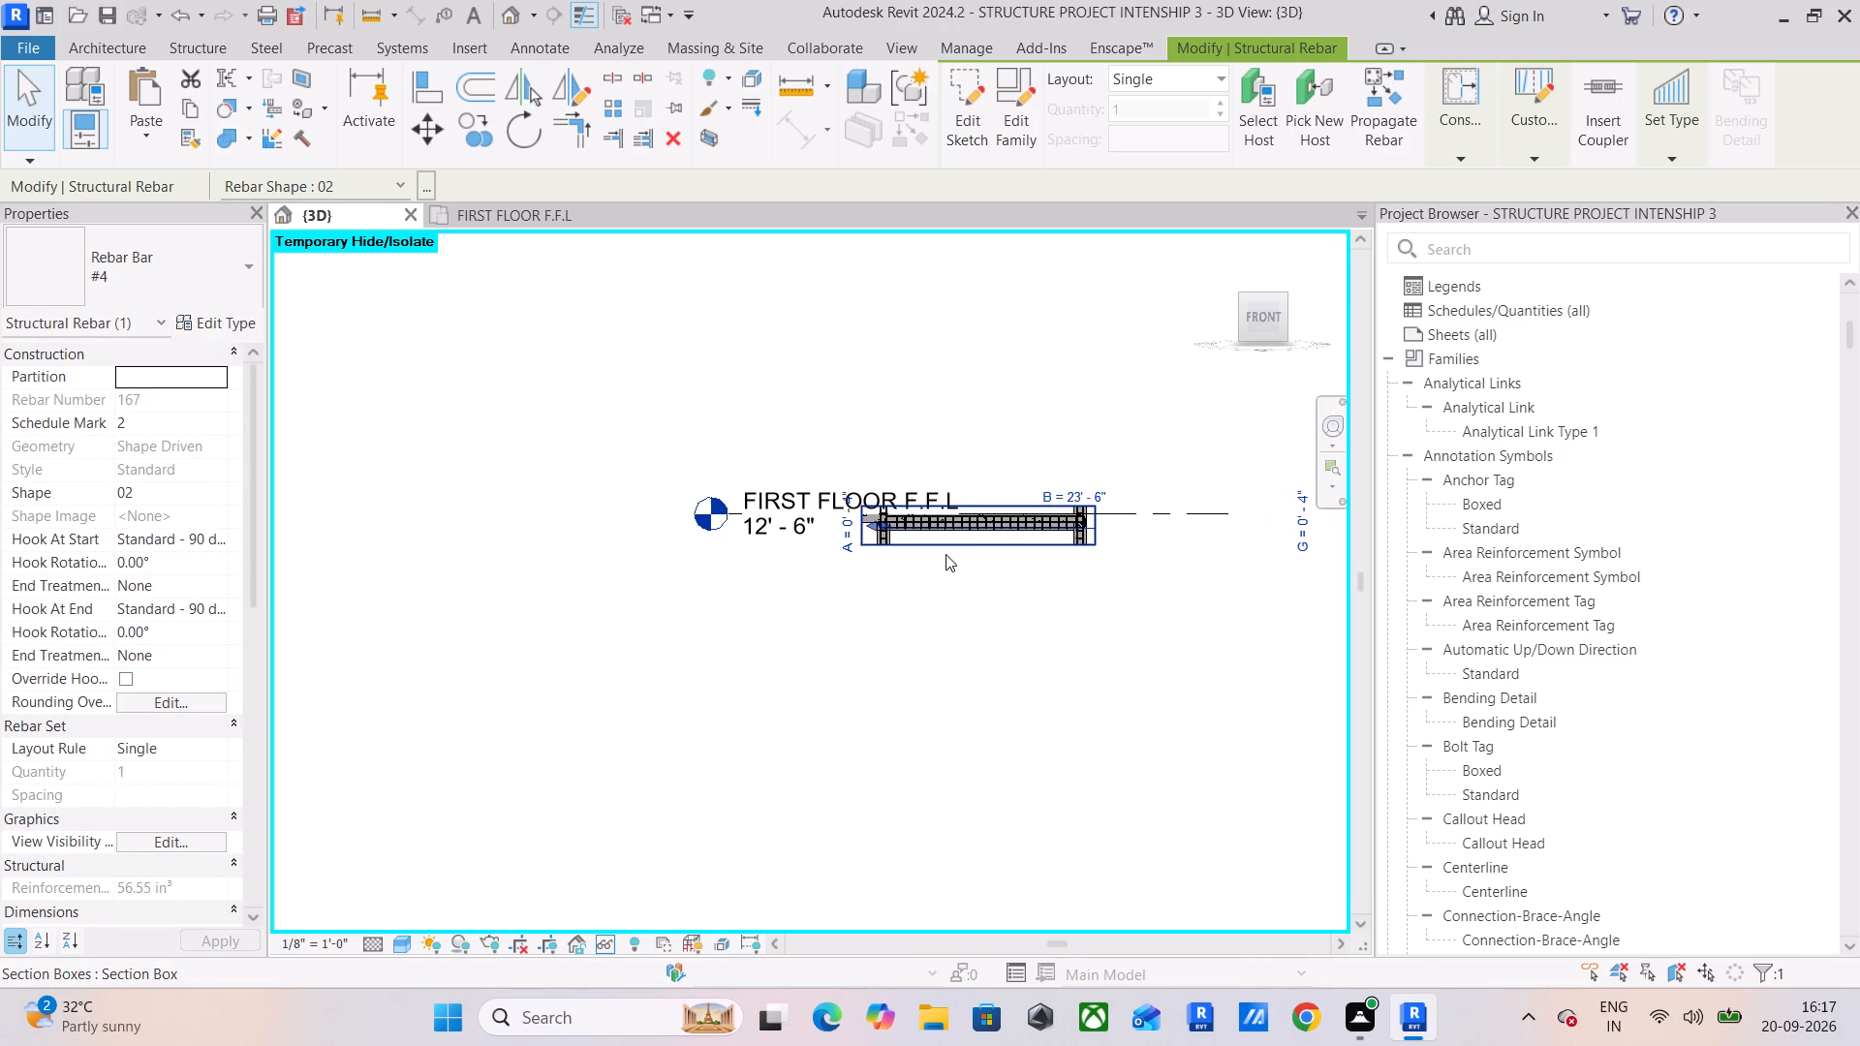
click(1094, 534)
middle_drag(1102, 577, 870, 581)
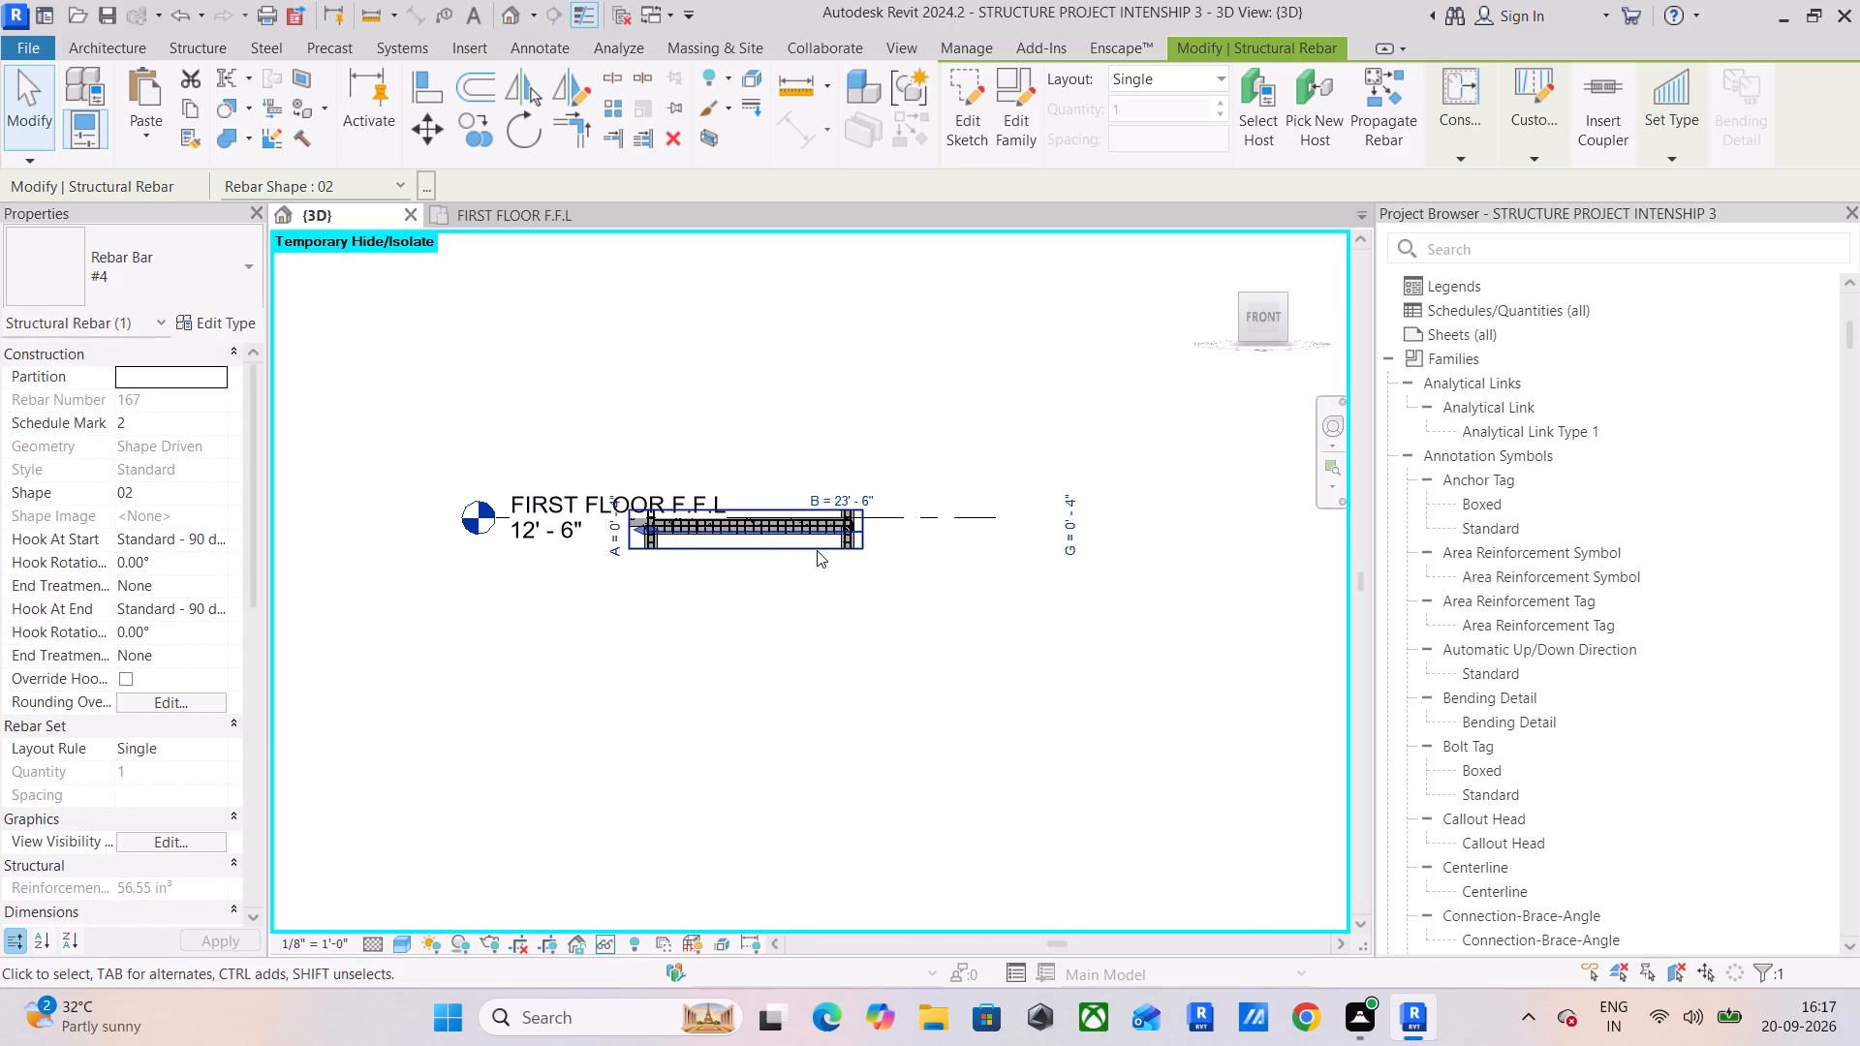
click(816, 550)
drag(874, 528, 1036, 544)
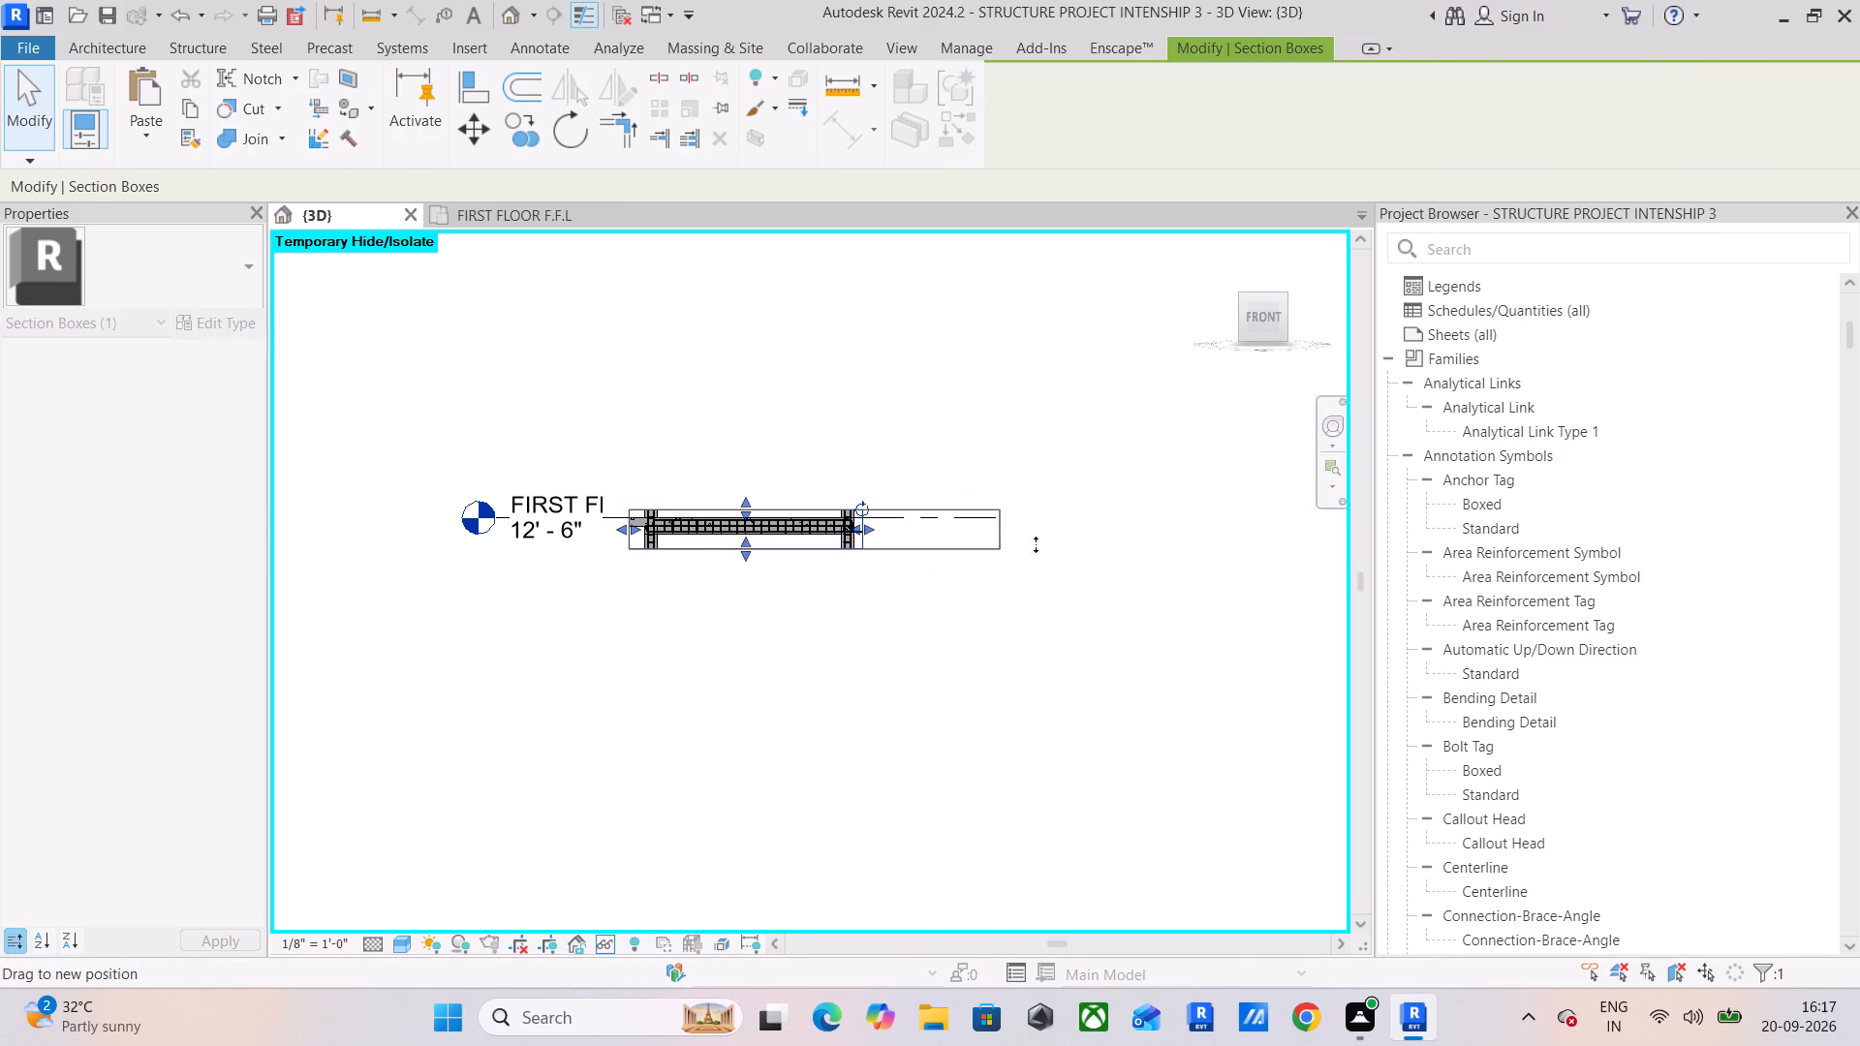
drag(1036, 544, 1261, 546)
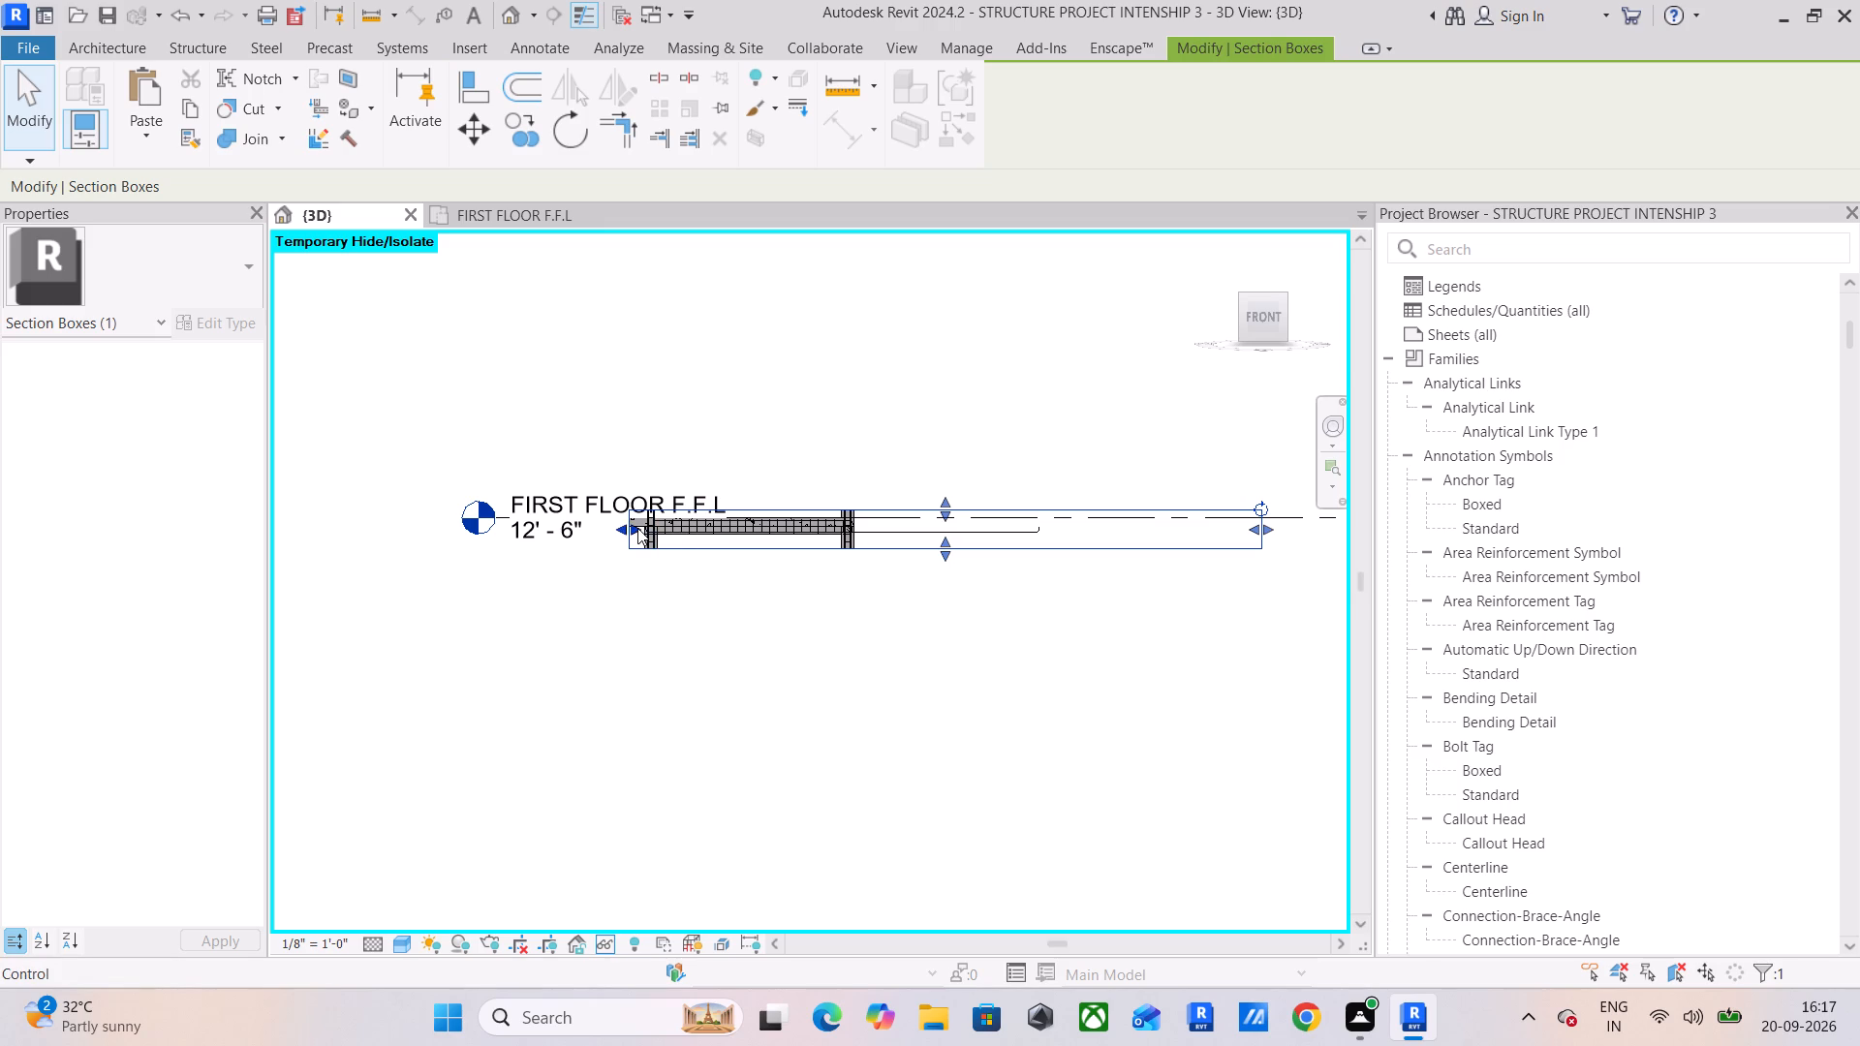
drag(629, 527, 301, 528)
middle_drag(448, 561, 626, 595)
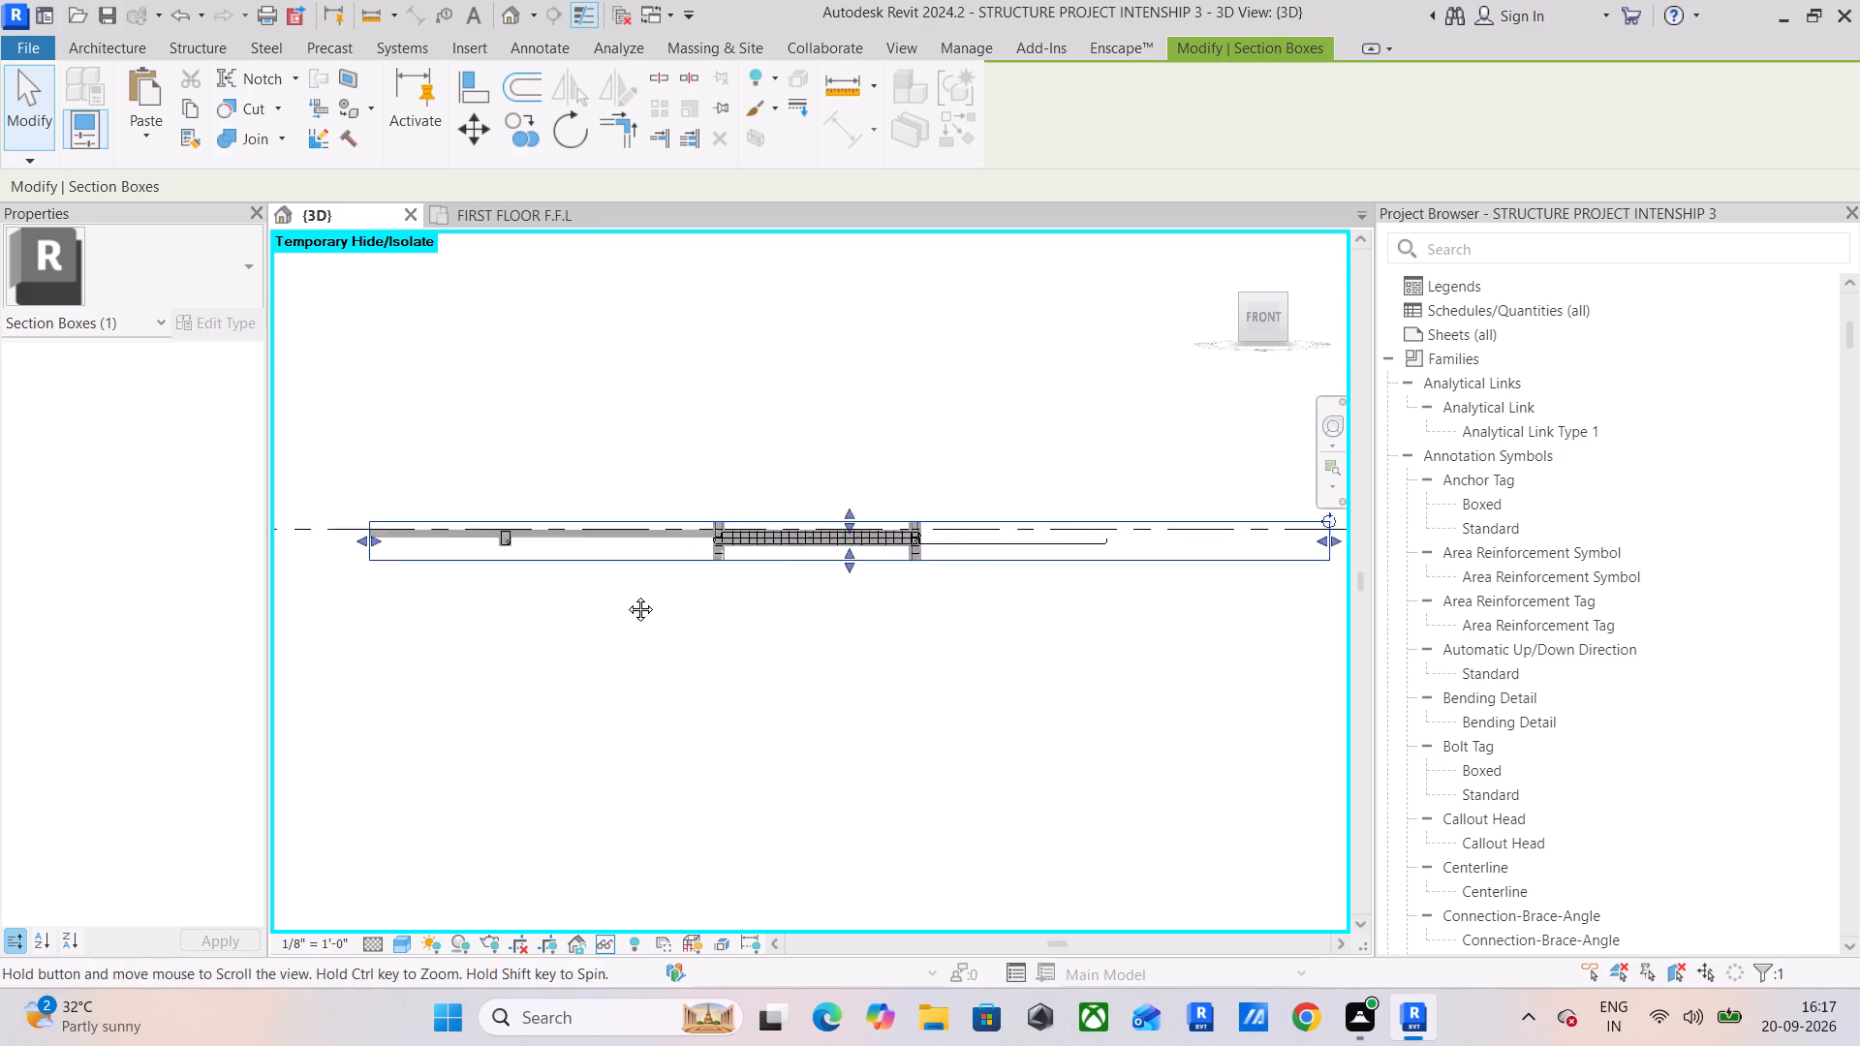
middle_drag(626, 595, 1237, 660)
drag(1086, 633, 577, 633)
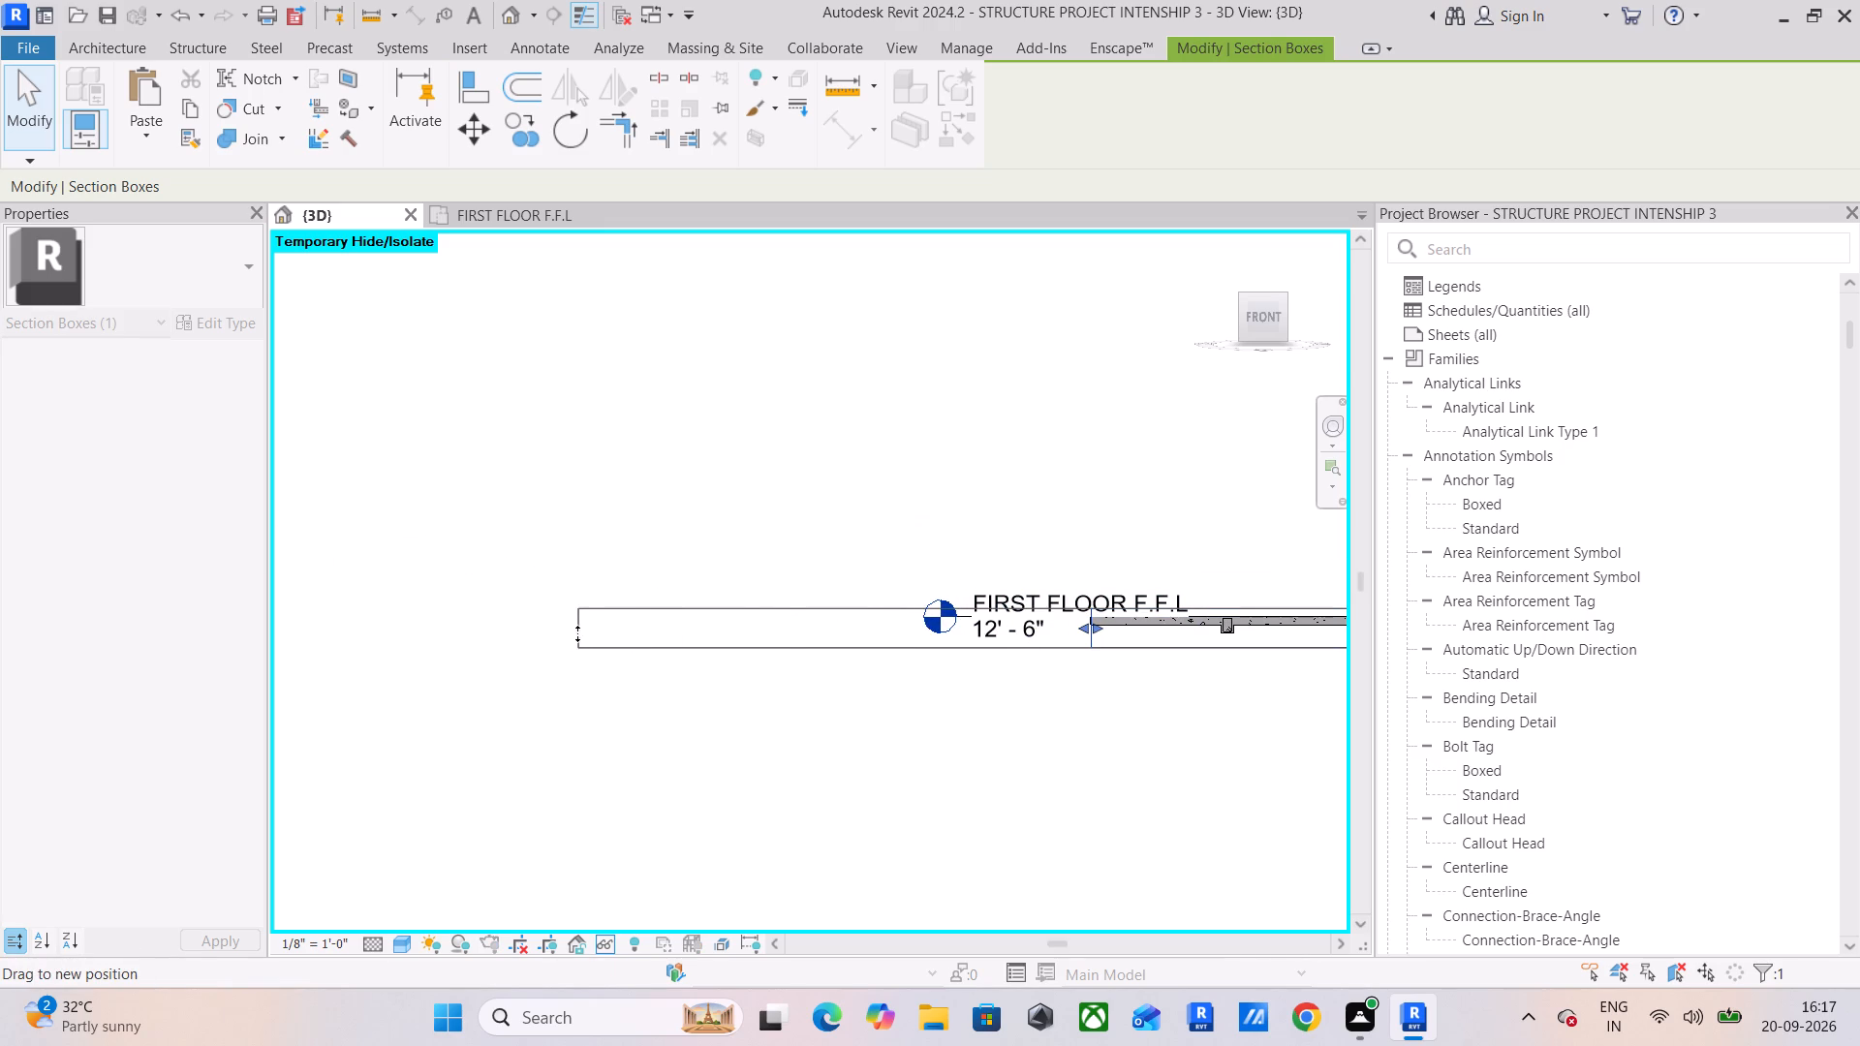
drag(577, 633, 568, 633)
Extend both top #4 hooked bars into the left end column so their hooks align with the bottom bar's hook near the outer face.
middle_drag(963, 697, 757, 694)
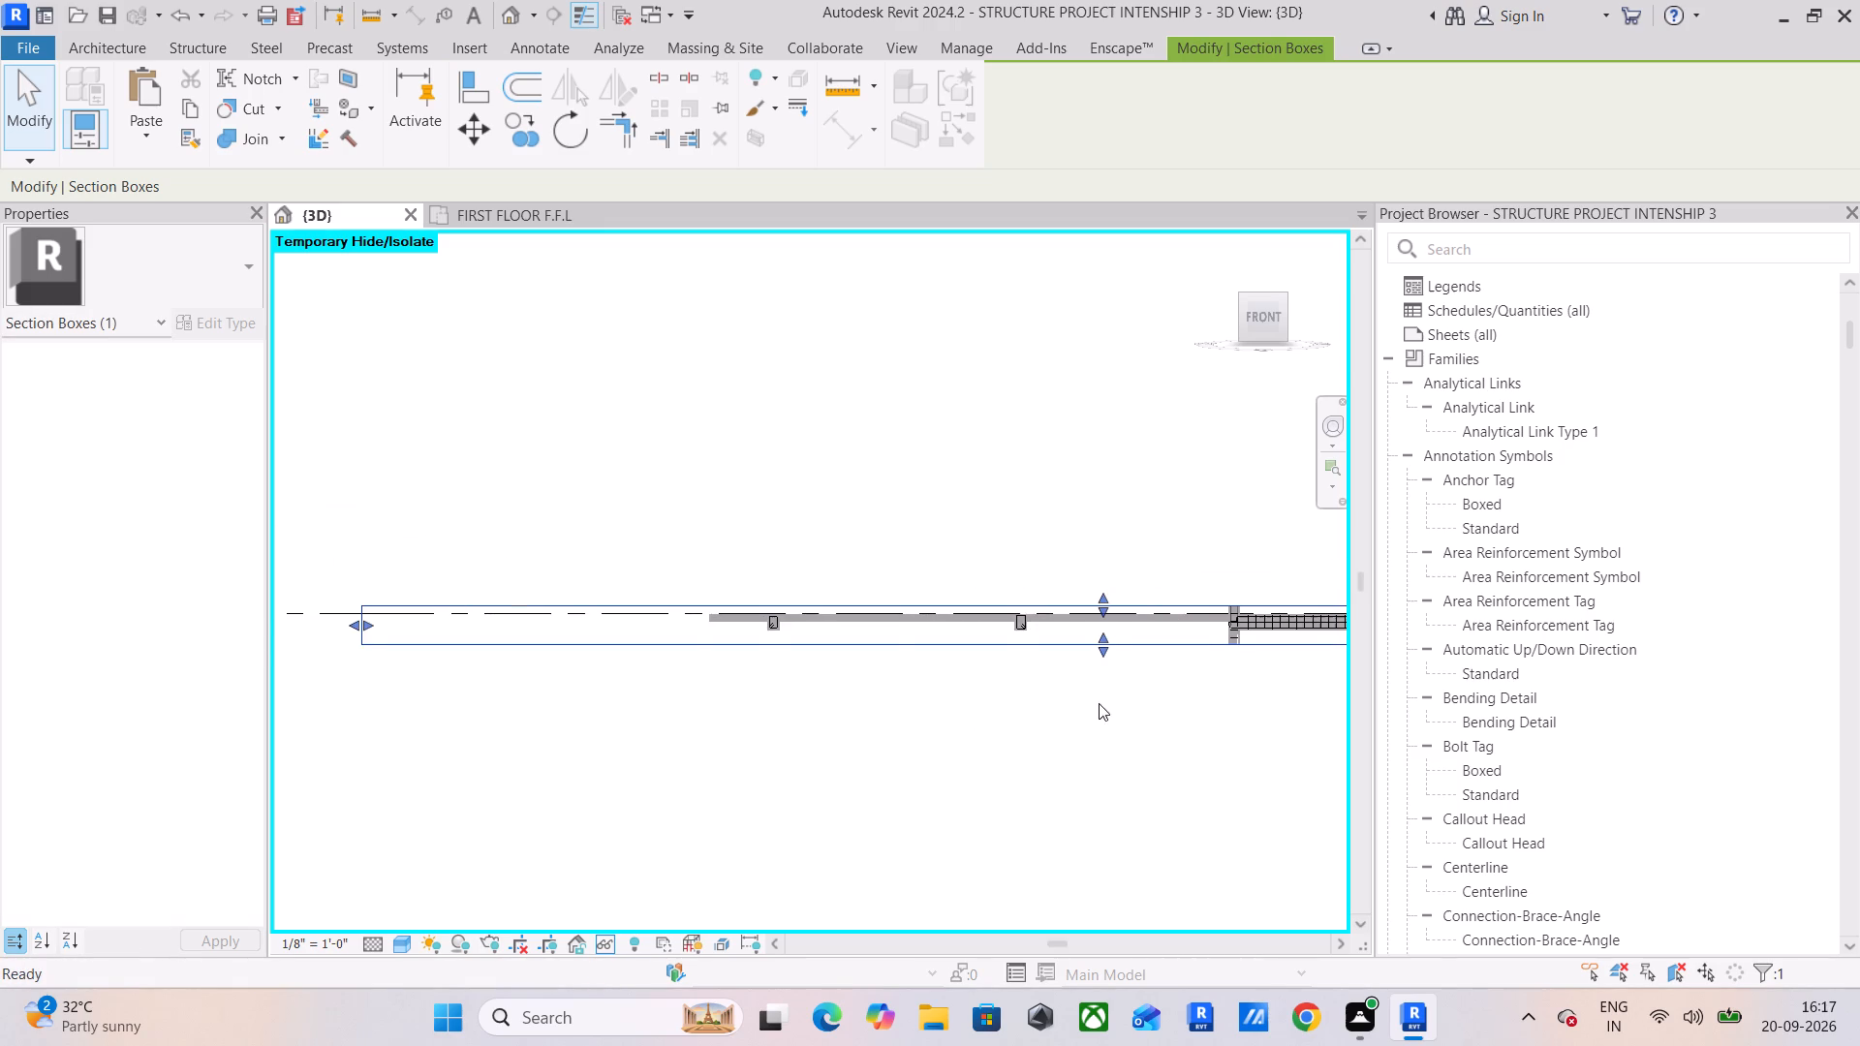
middle_drag(1099, 701, 724, 706)
scroll(967, 614, up, 10)
middle_drag(937, 648, 1071, 577)
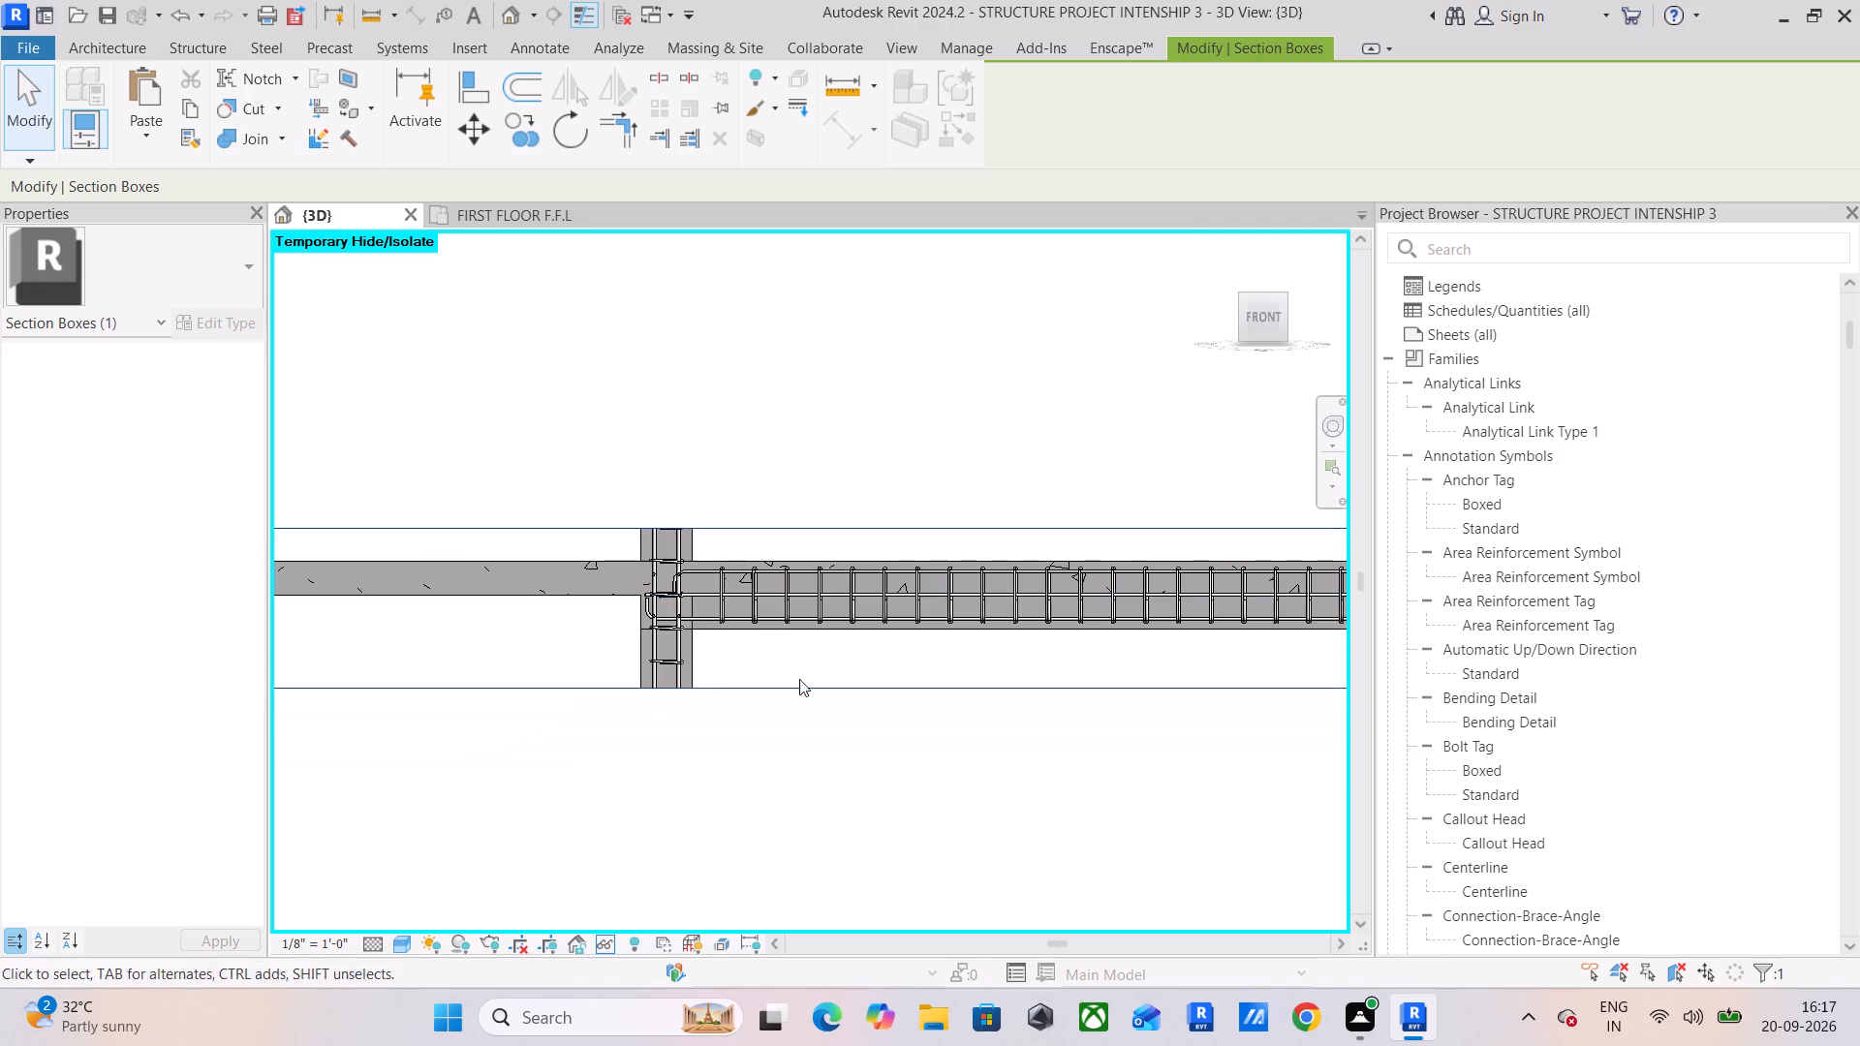
scroll(562, 603, up, 5)
scroll(852, 643, up, 5)
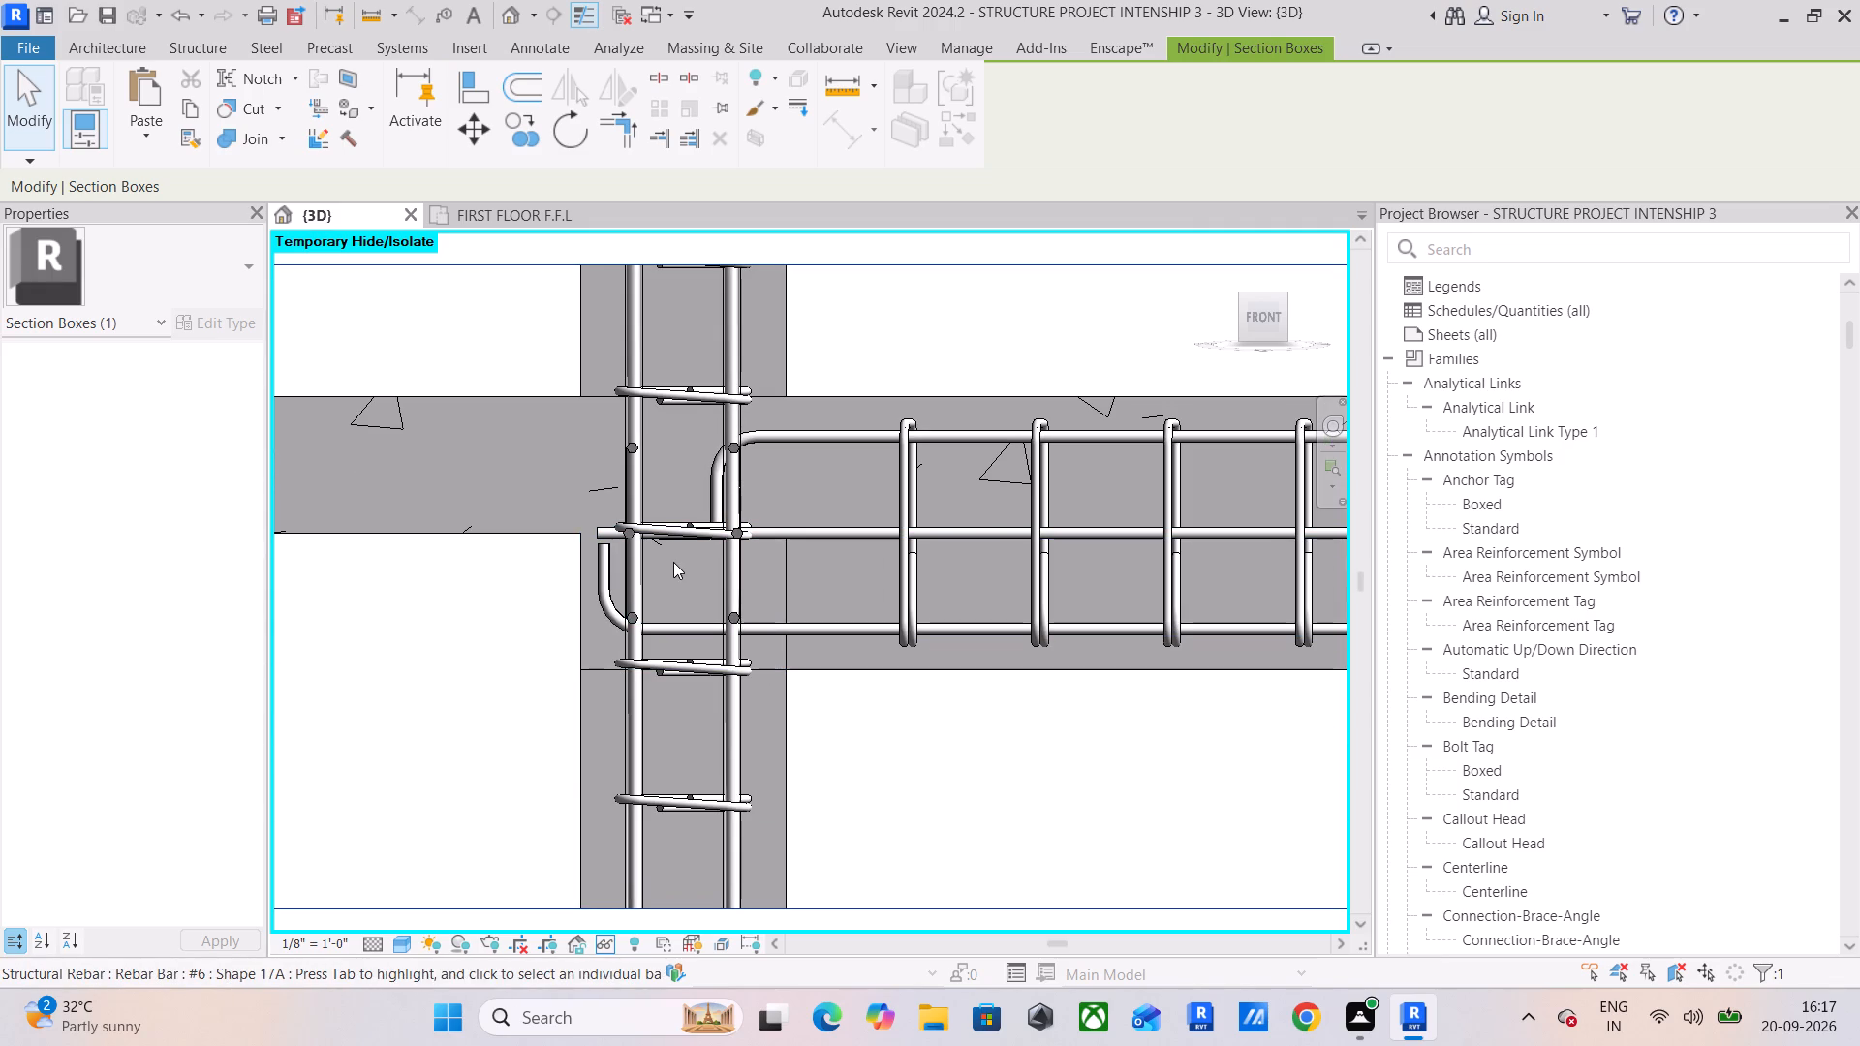
scroll(668, 562, up, 3)
click(728, 454)
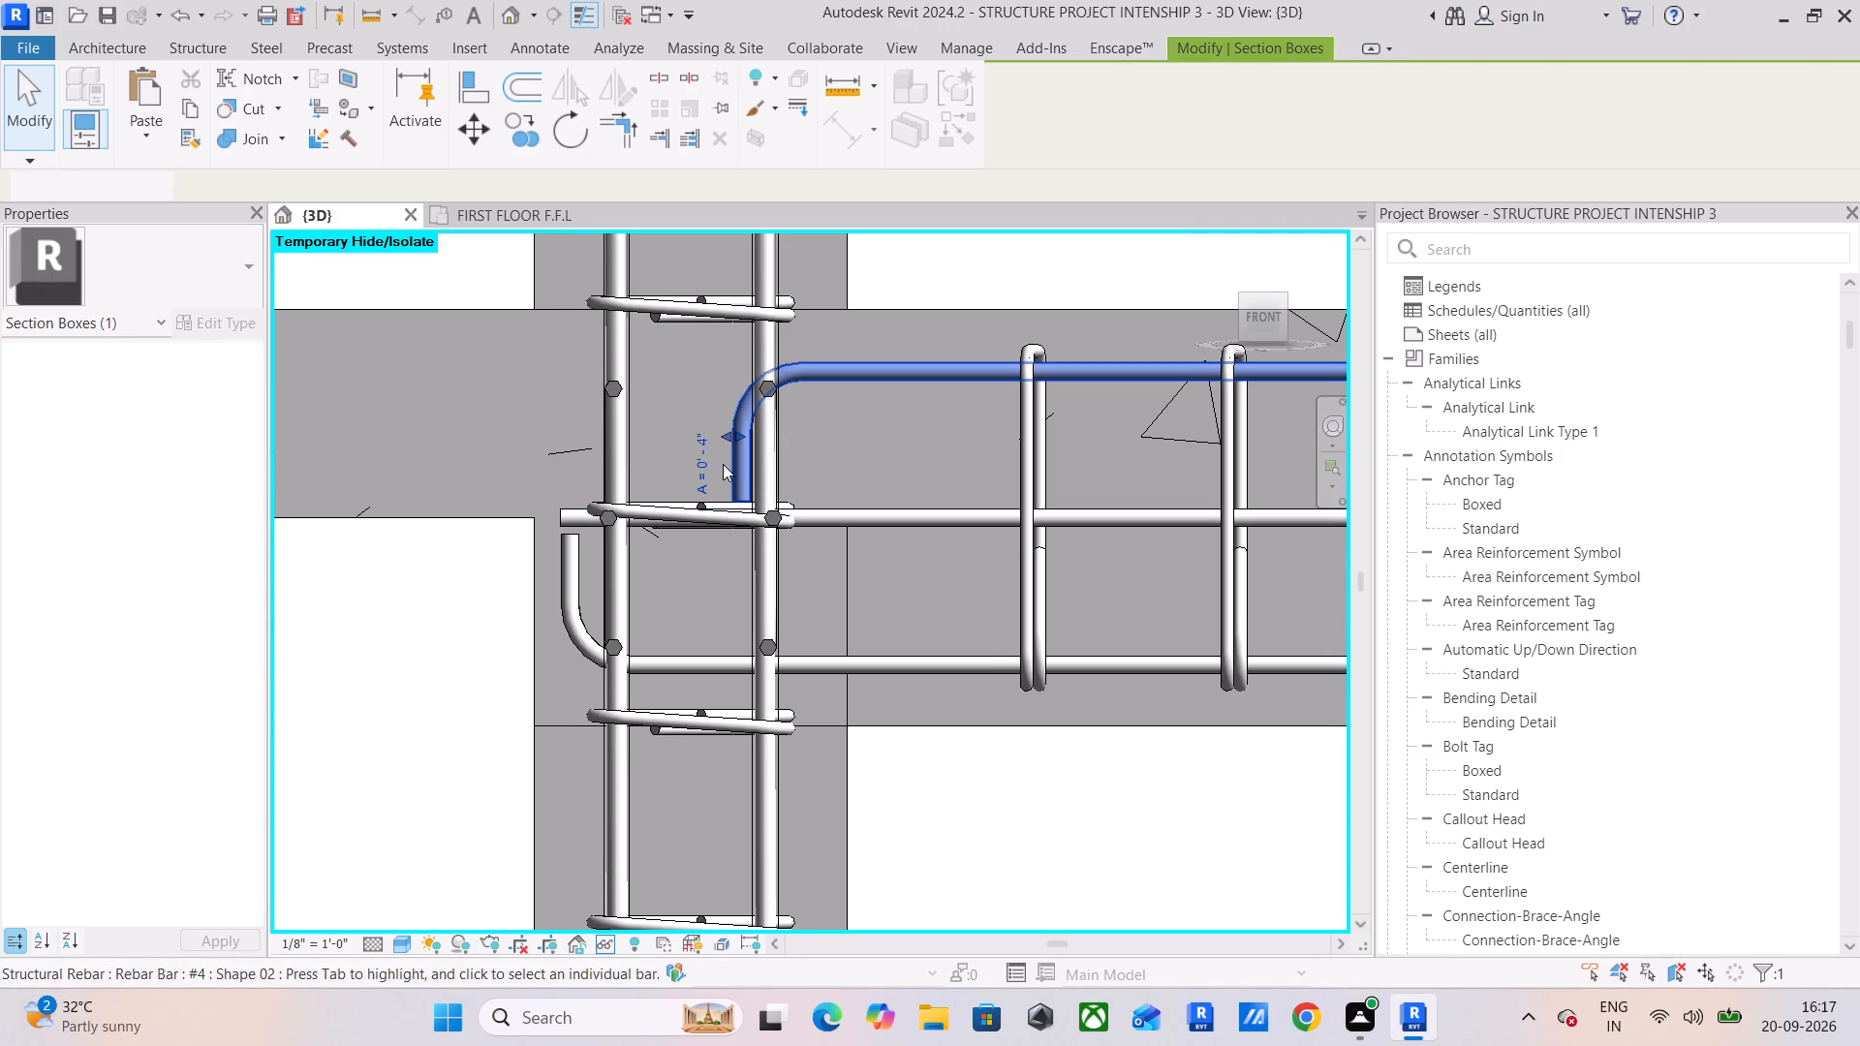
drag(726, 432, 564, 445)
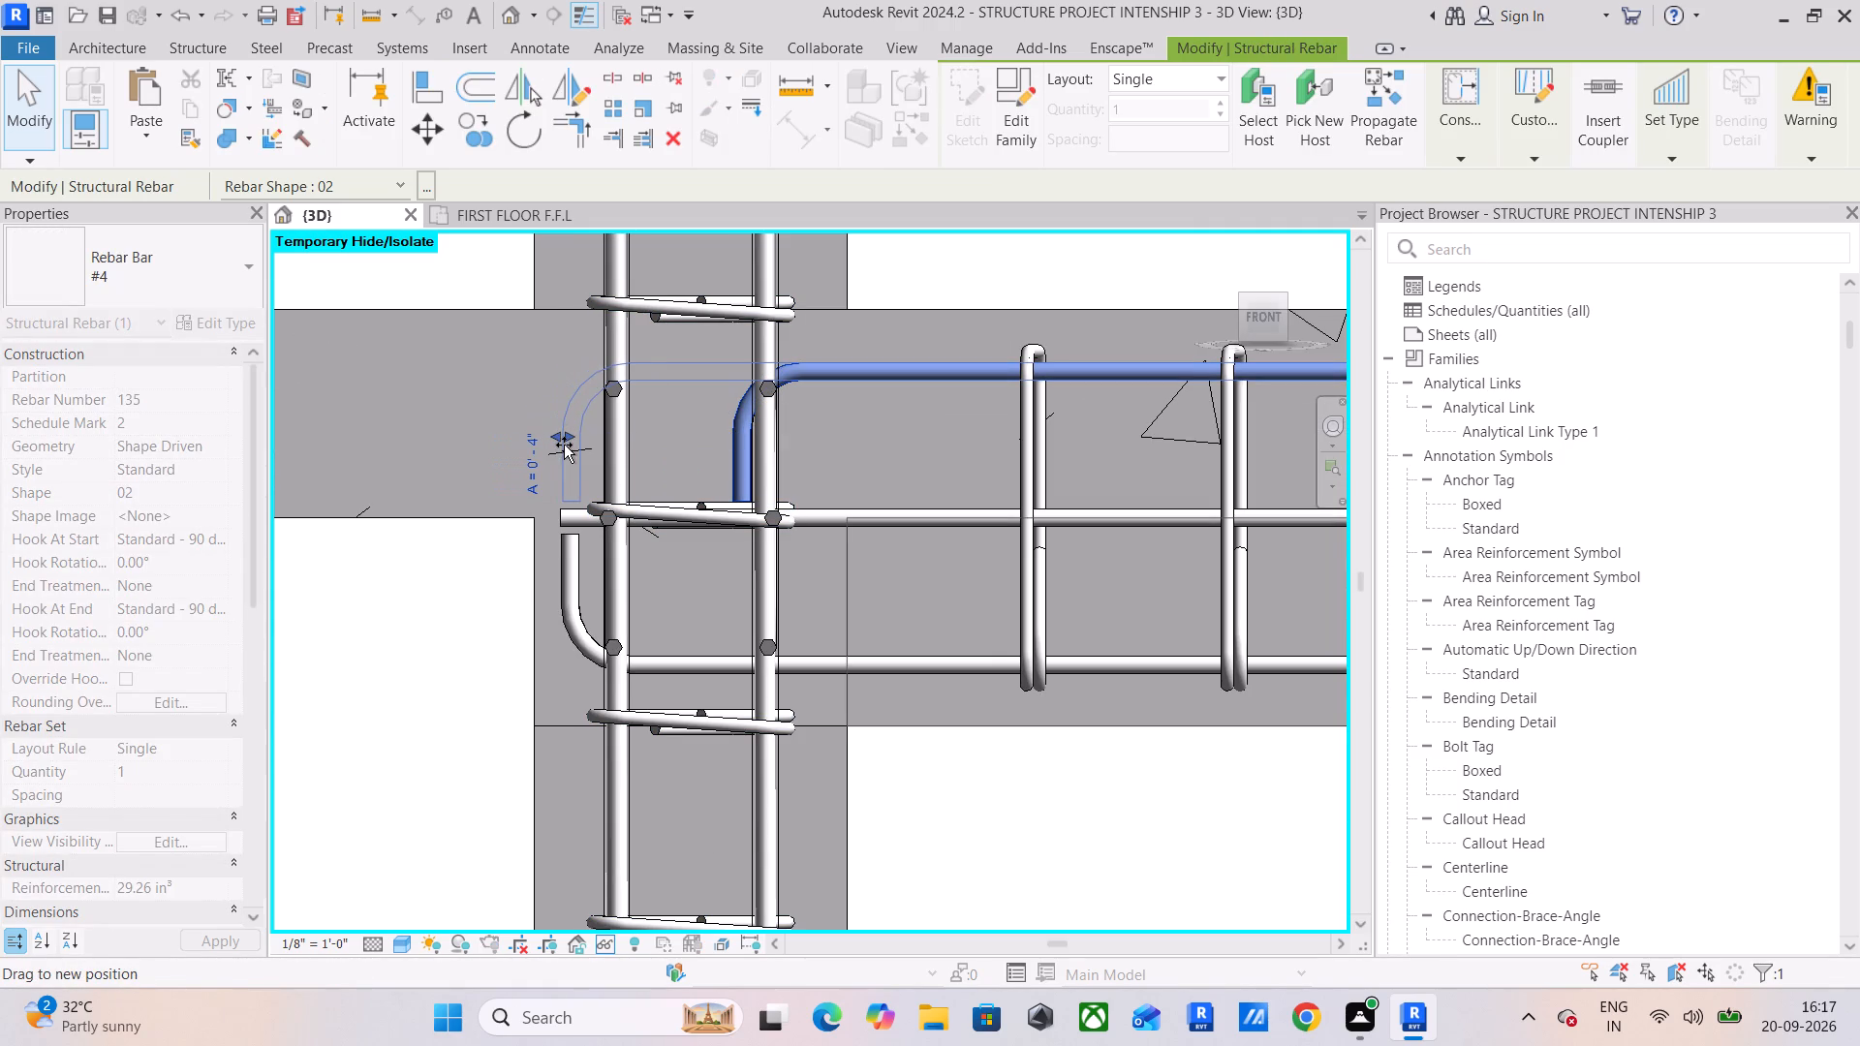
drag(564, 445, 563, 446)
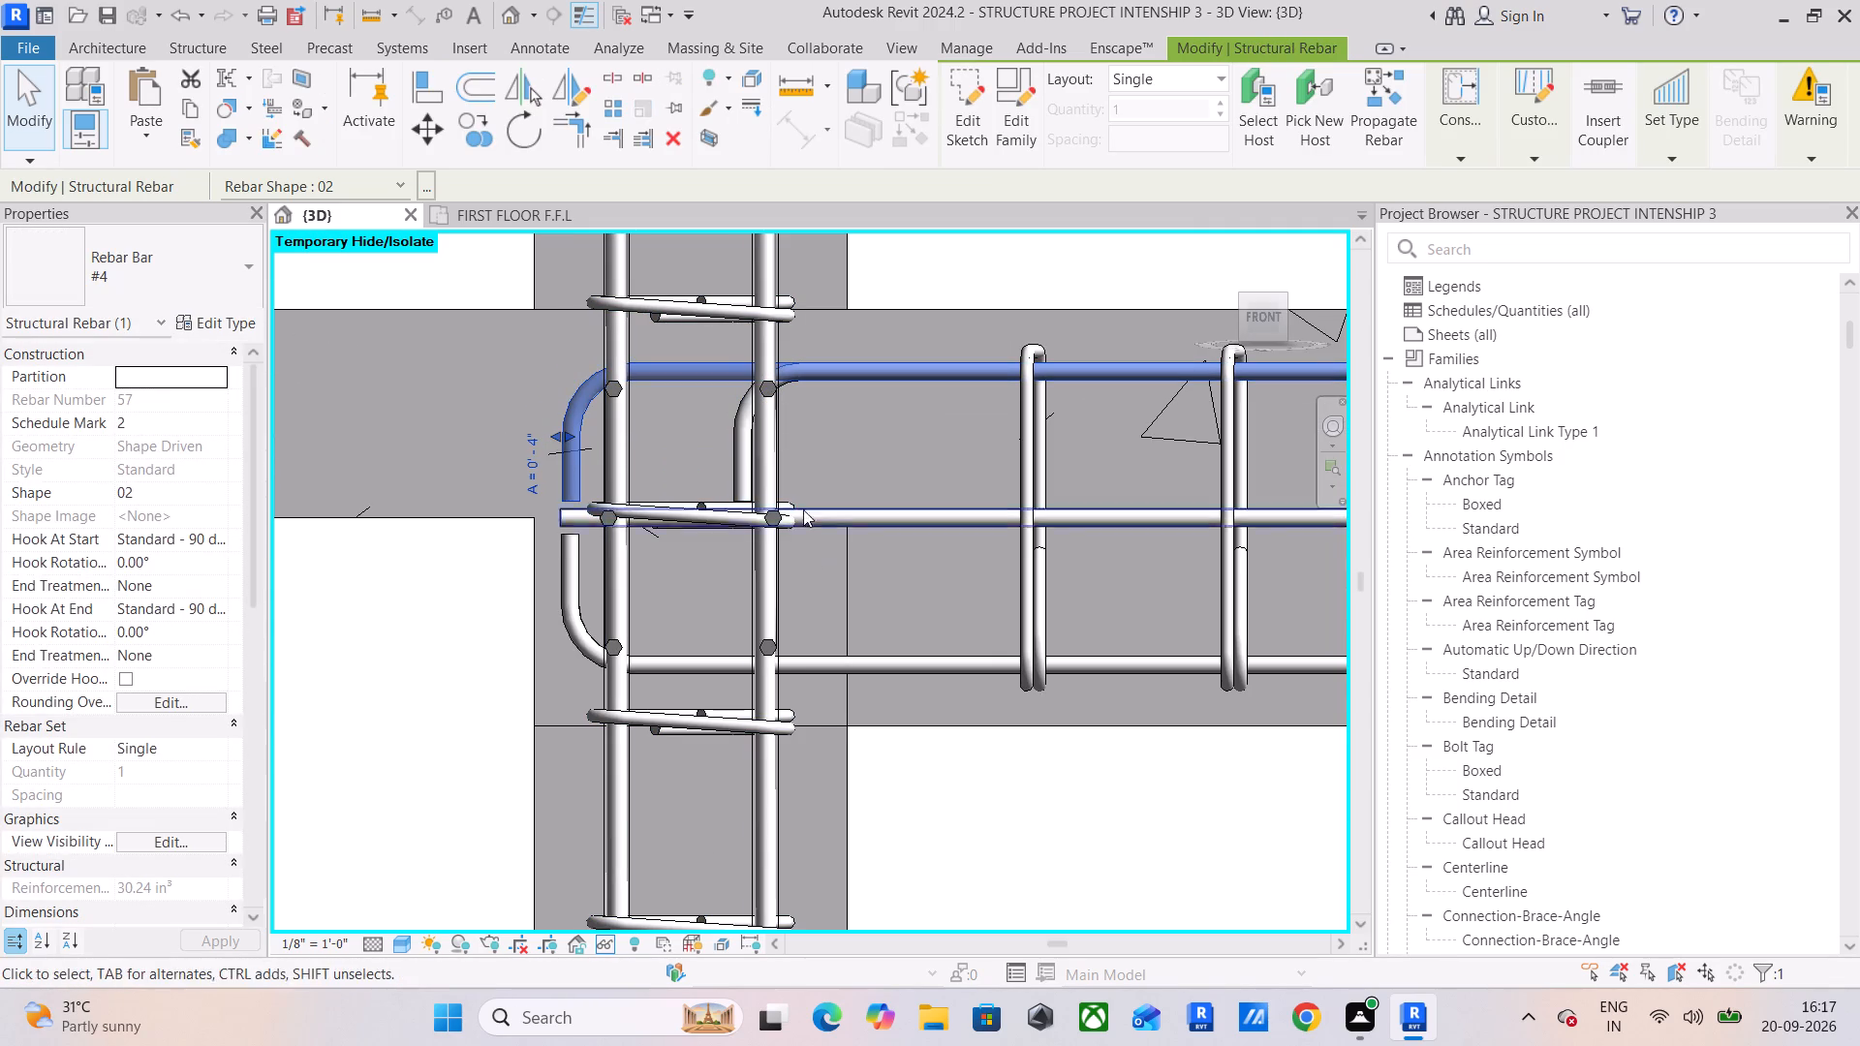
click(731, 458)
drag(738, 432, 597, 437)
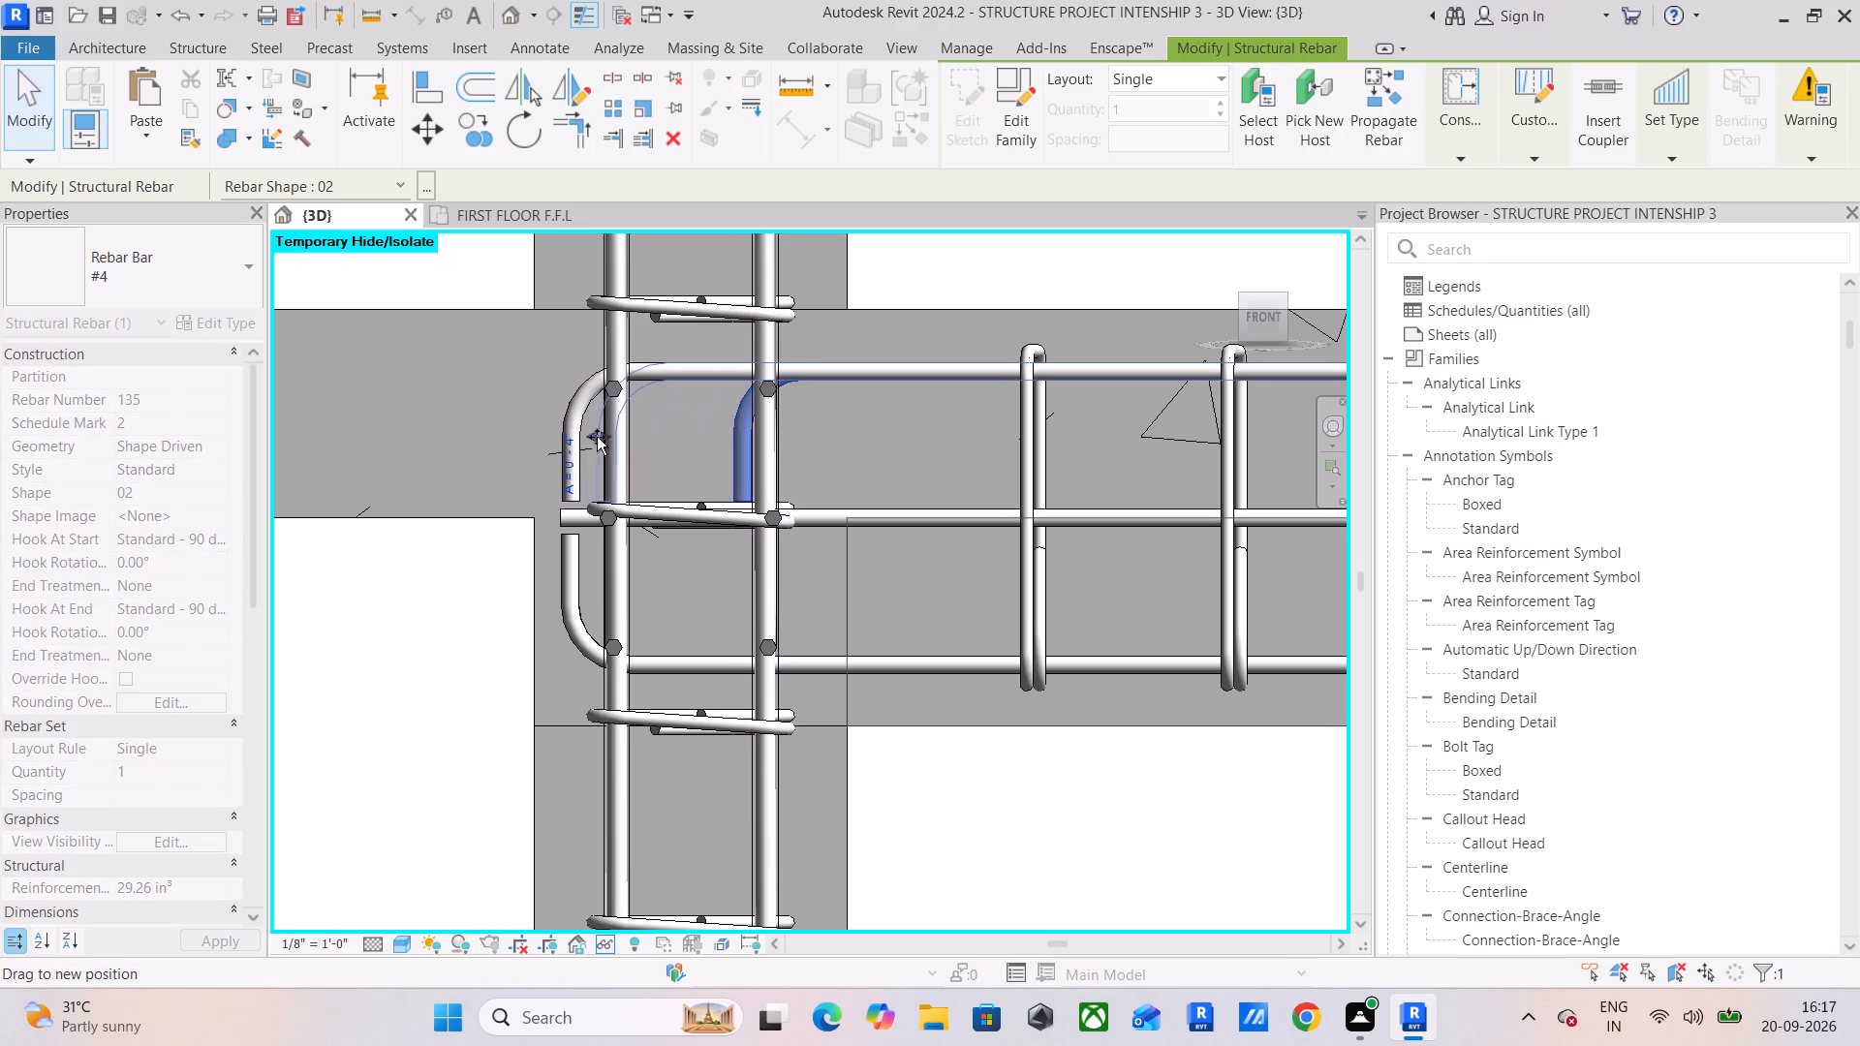
drag(597, 437, 561, 451)
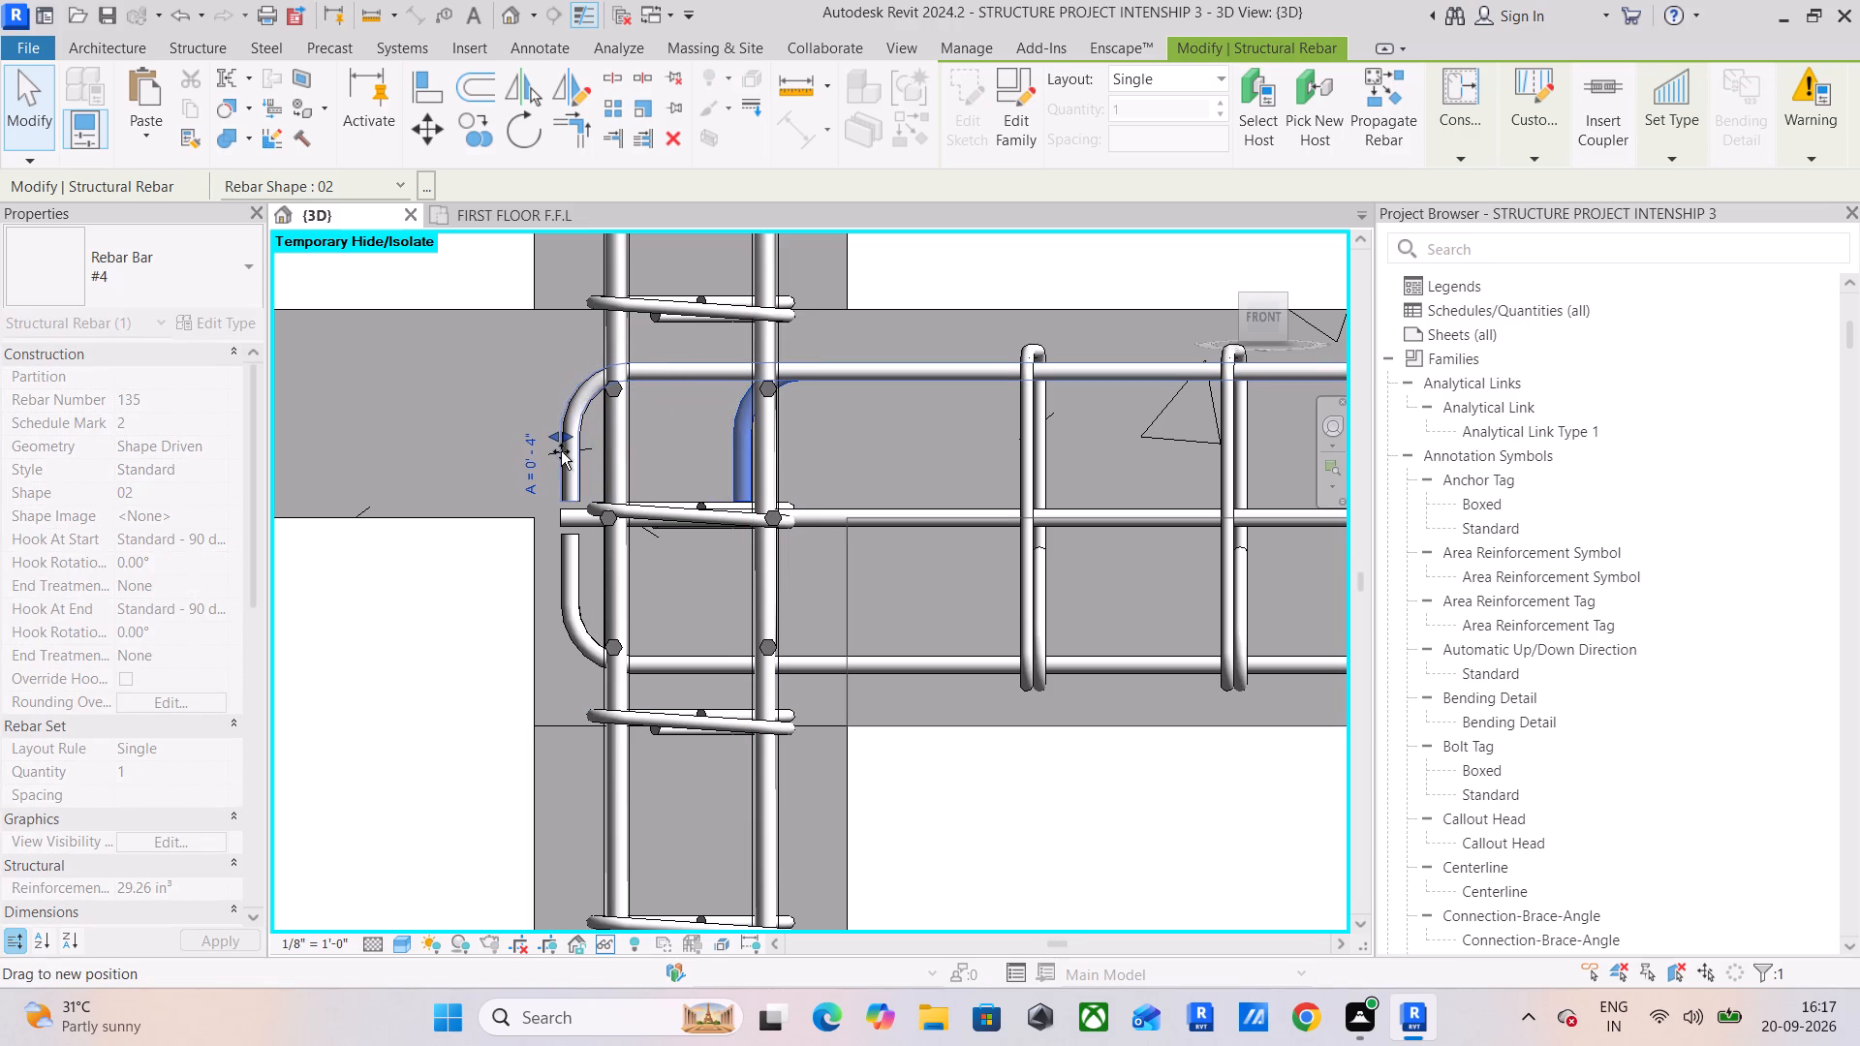
drag(561, 451, 563, 448)
scroll(591, 475, up, 5)
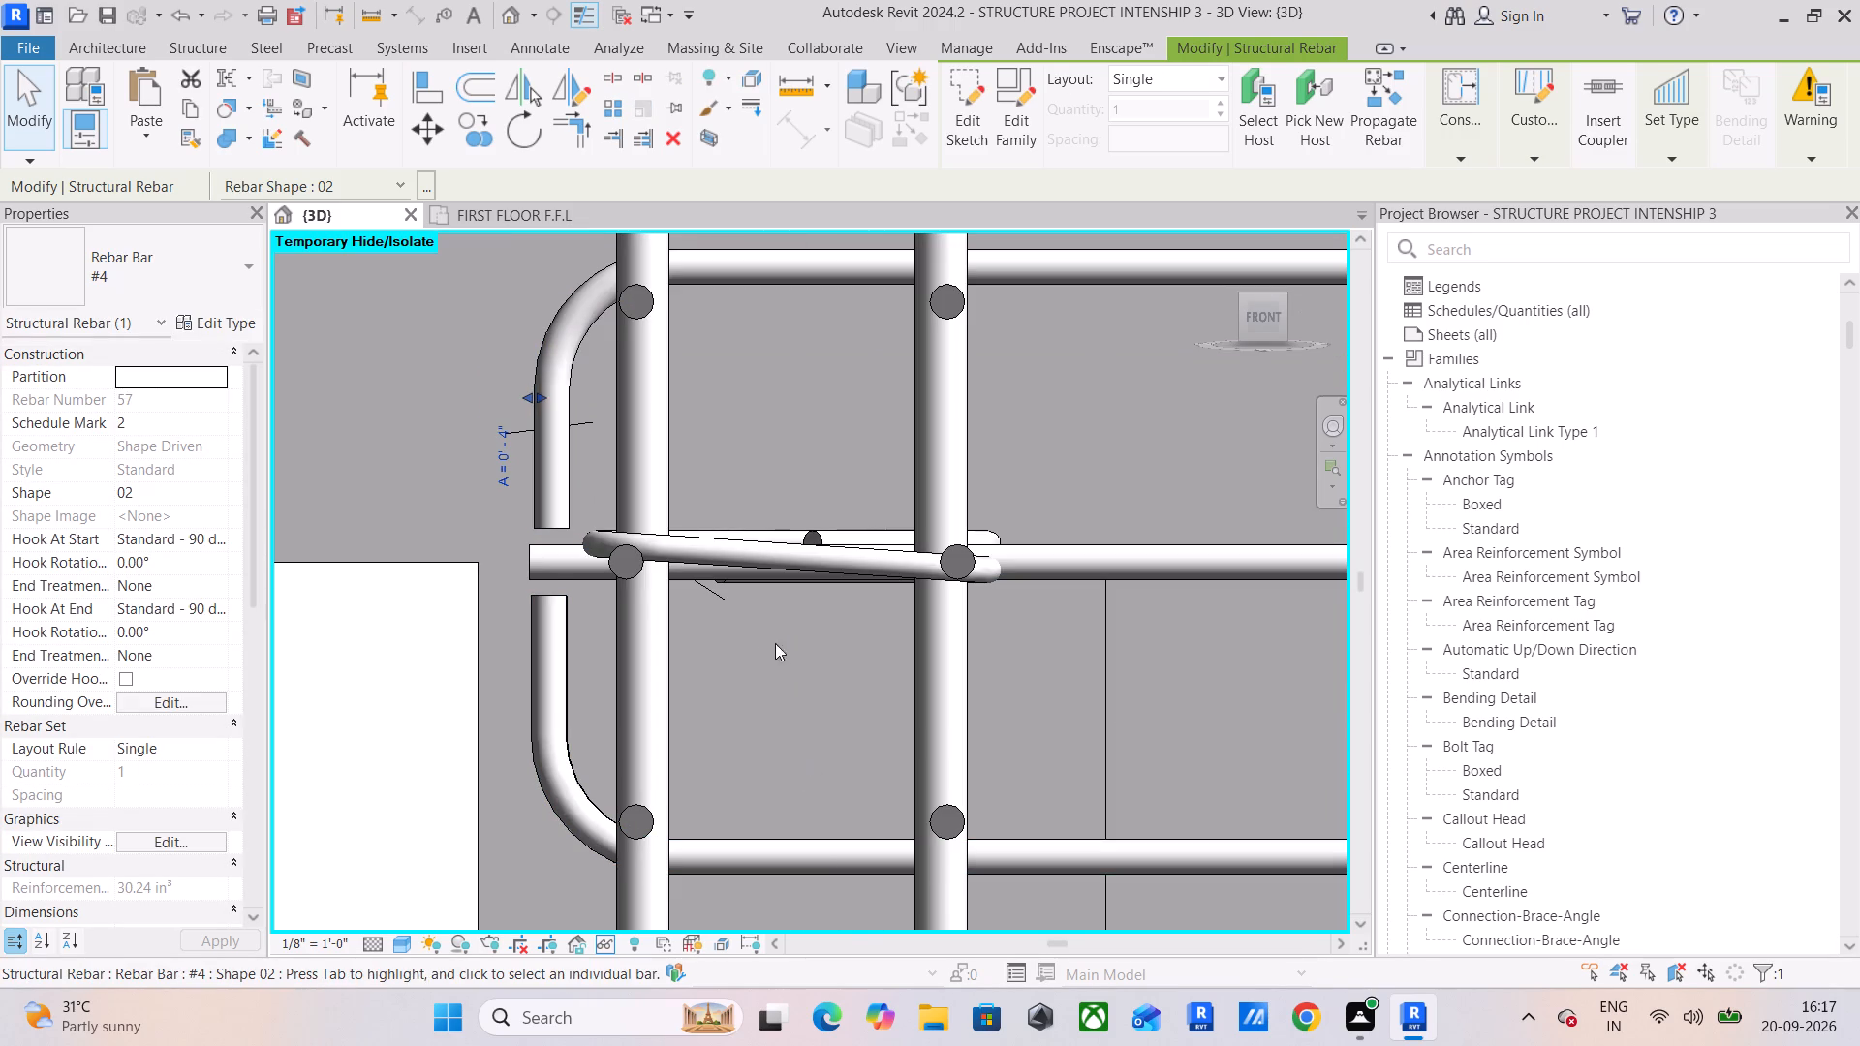
Extend the left end of the span's #3 stirrup set to just short of the left column's inner face.
scroll(978, 585, down, 5)
middle_drag(992, 634, 686, 641)
scroll(688, 640, up, 1)
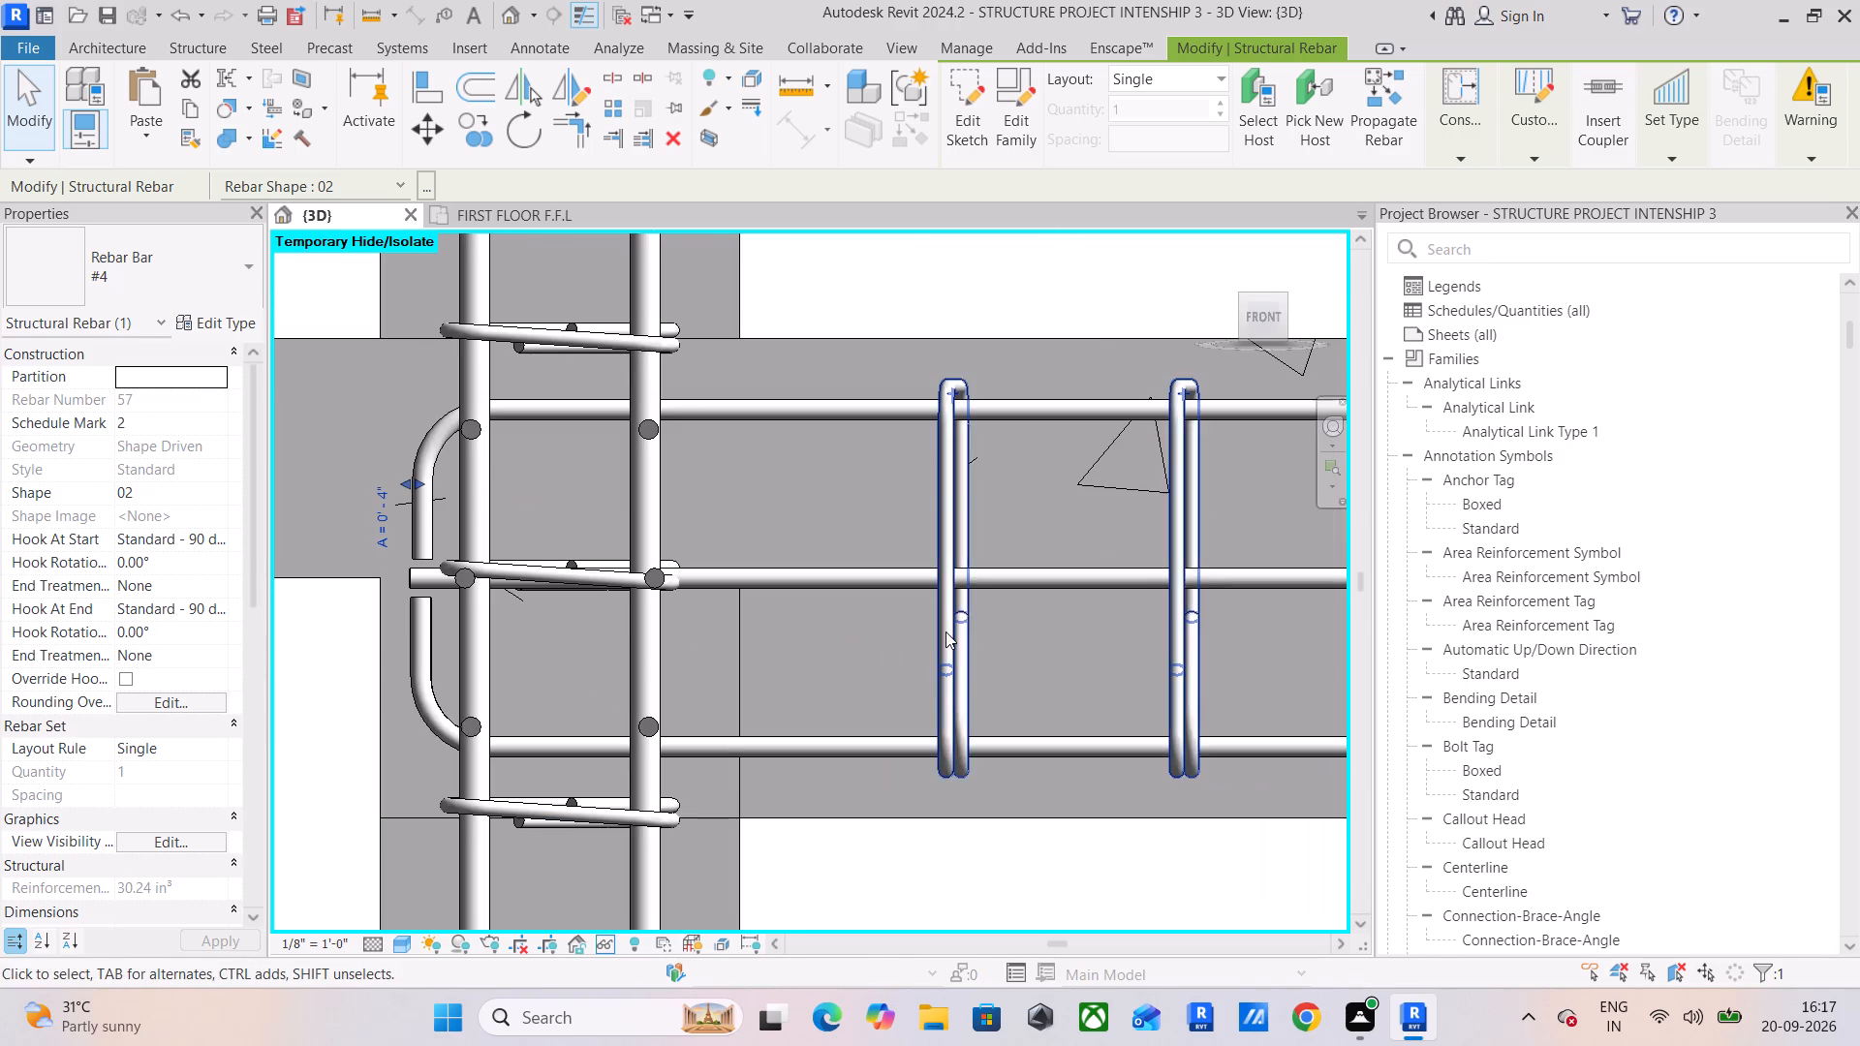
click(945, 631)
drag(952, 579, 793, 583)
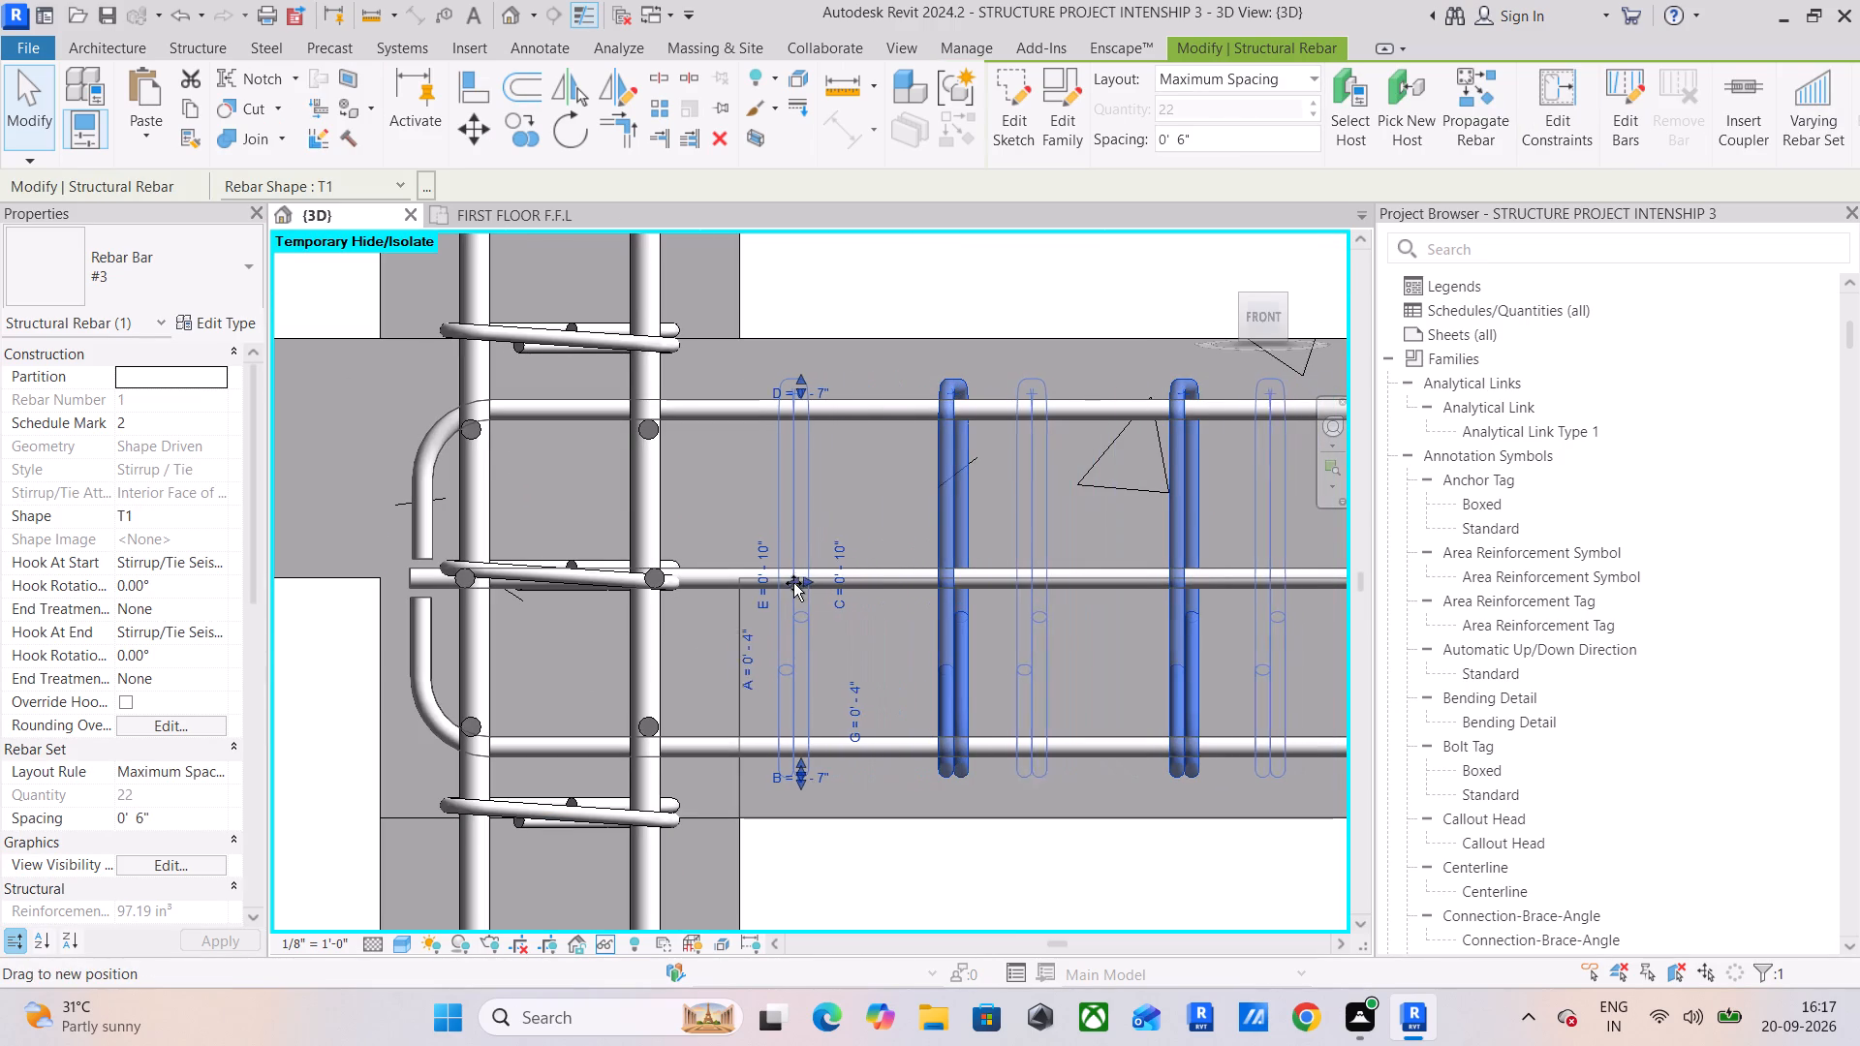
drag(793, 583, 783, 587)
Extend the right end of the span's #3 stirrup set to just short of the right column's inner face.
scroll(795, 600, down, 6)
scroll(985, 631, down, 5)
middle_drag(1020, 630, 449, 586)
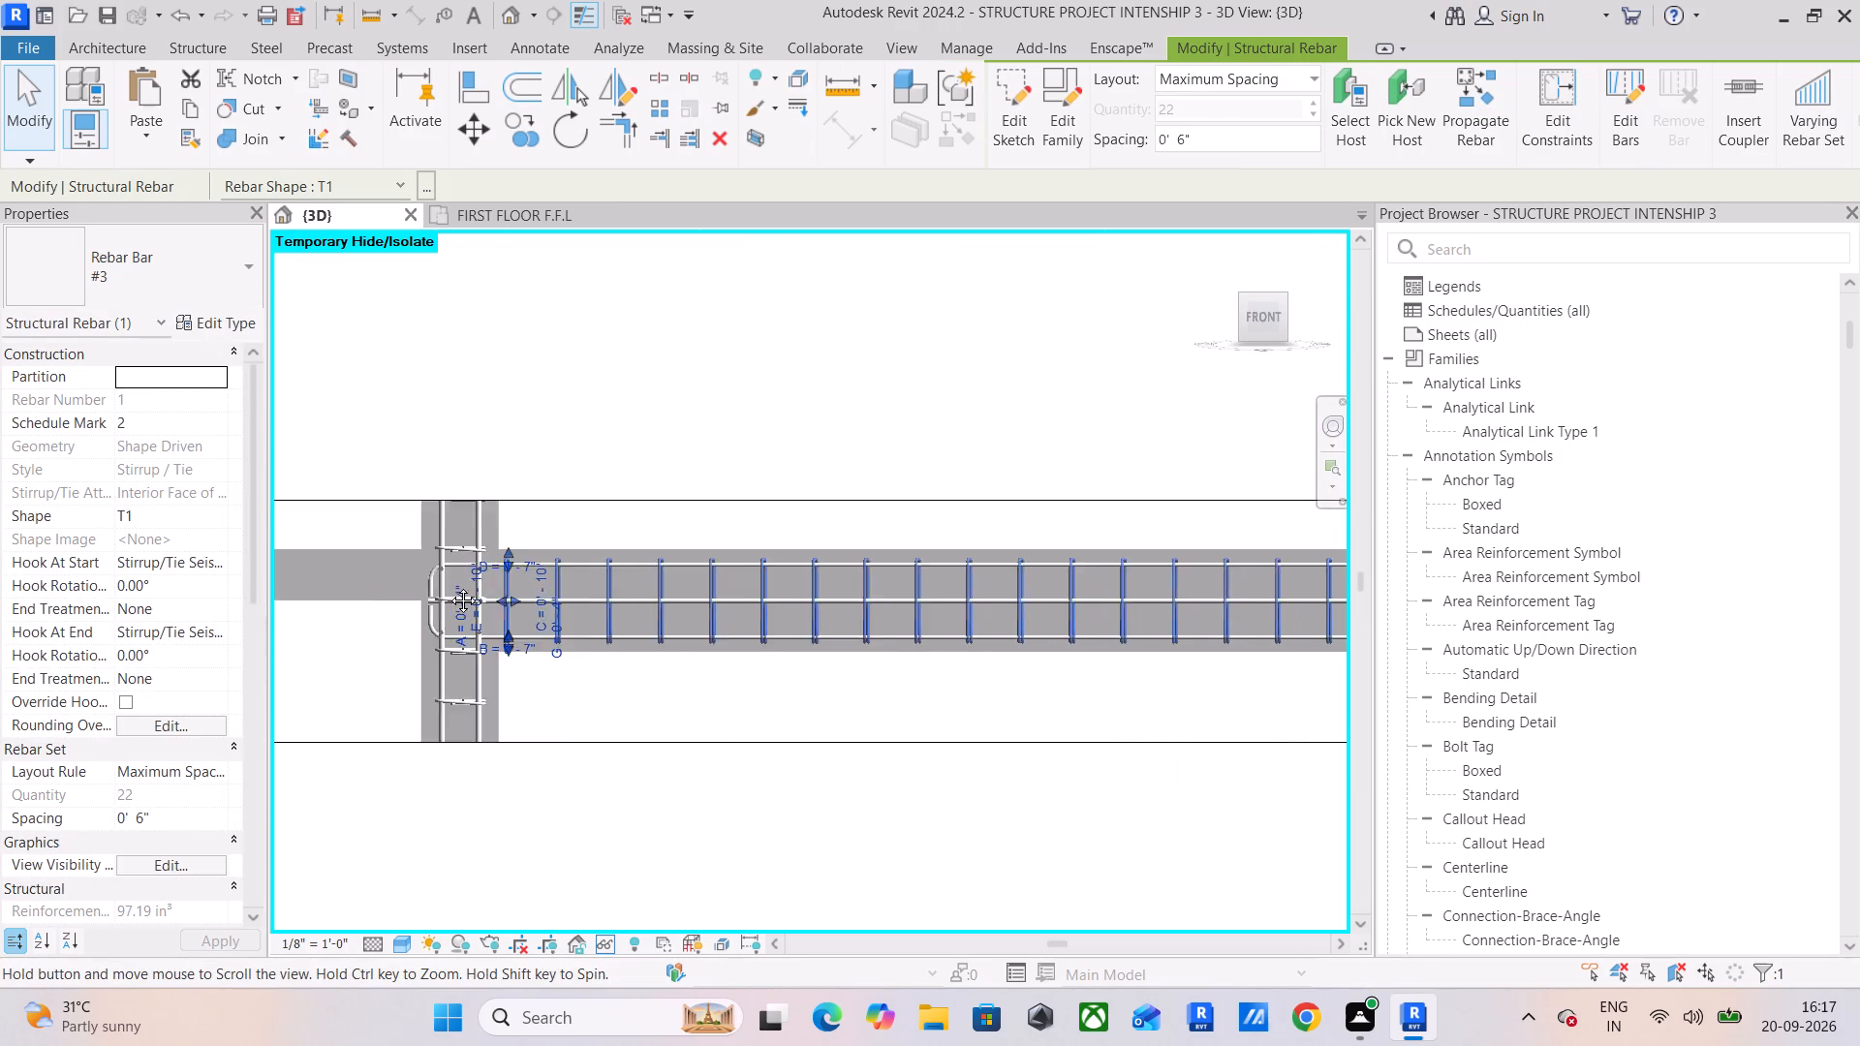
middle_drag(449, 586, 406, 584)
scroll(813, 614, down, 5)
middle_drag(1020, 626, 750, 636)
scroll(812, 601, up, 11)
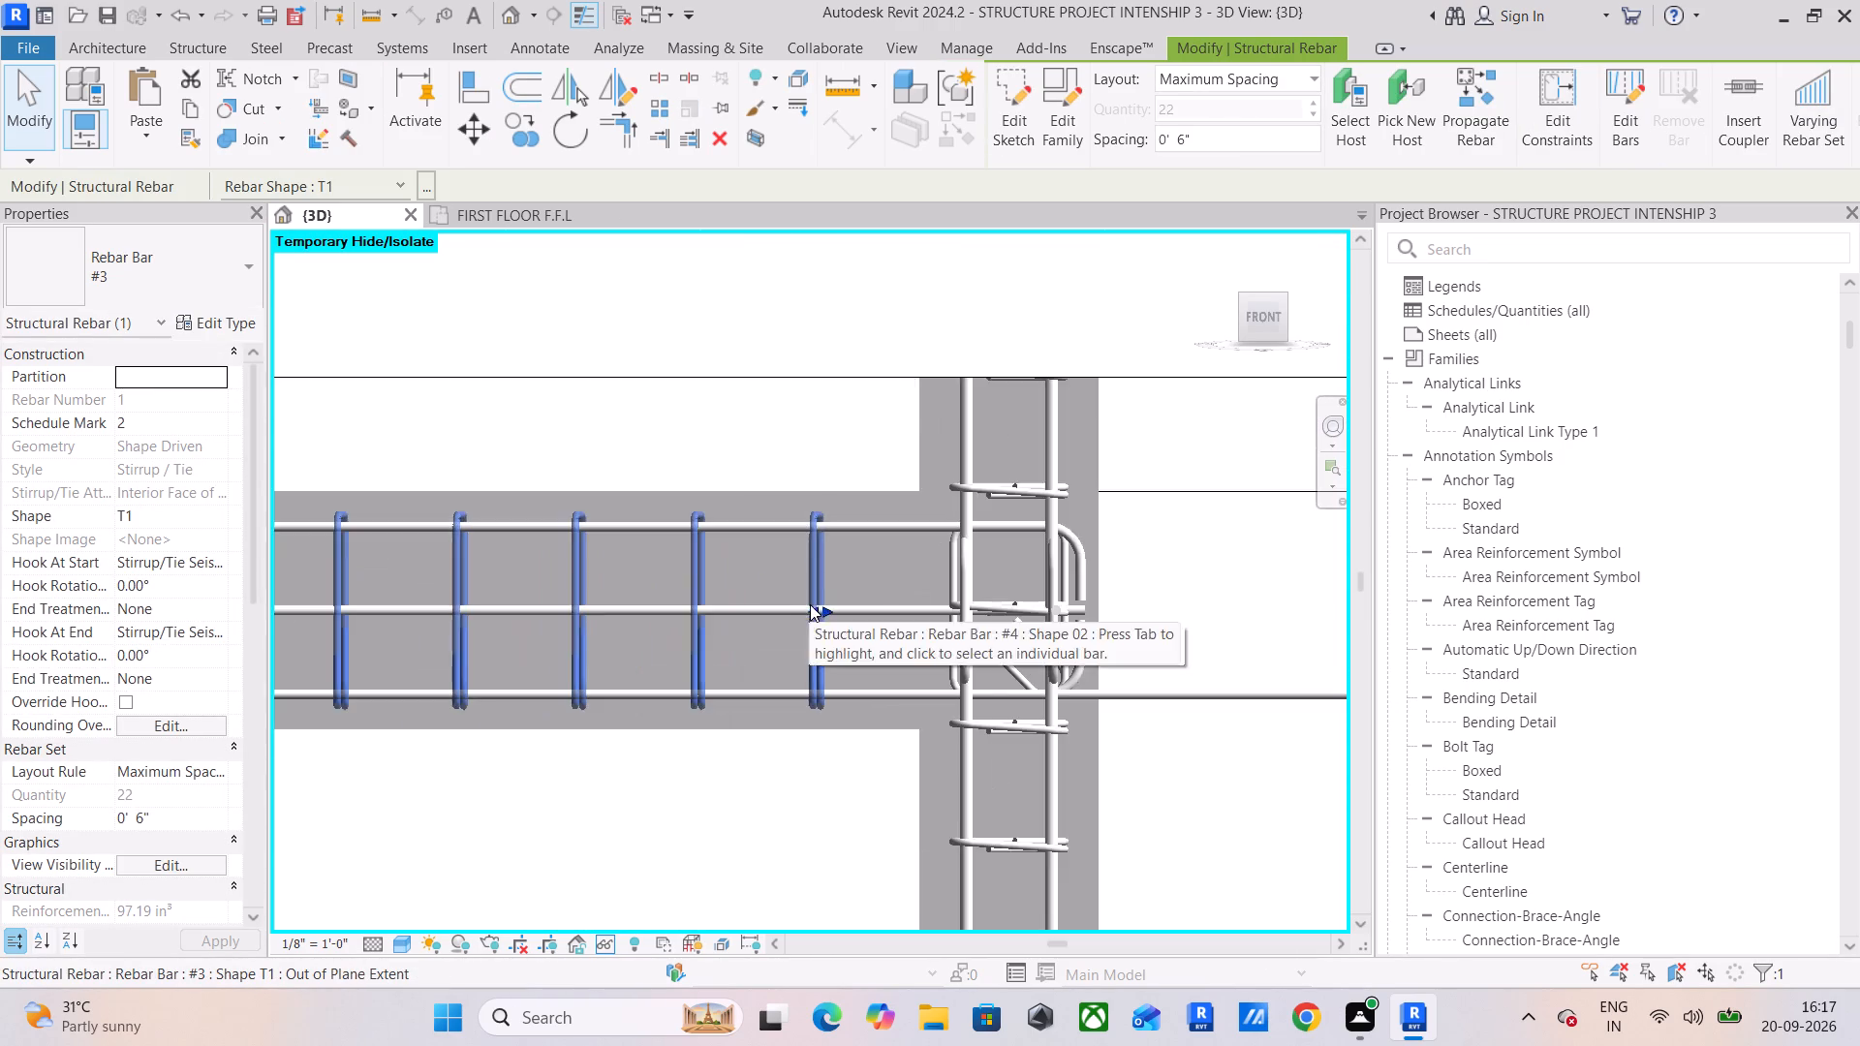
scroll(812, 604, up, 5)
drag(833, 616, 914, 613)
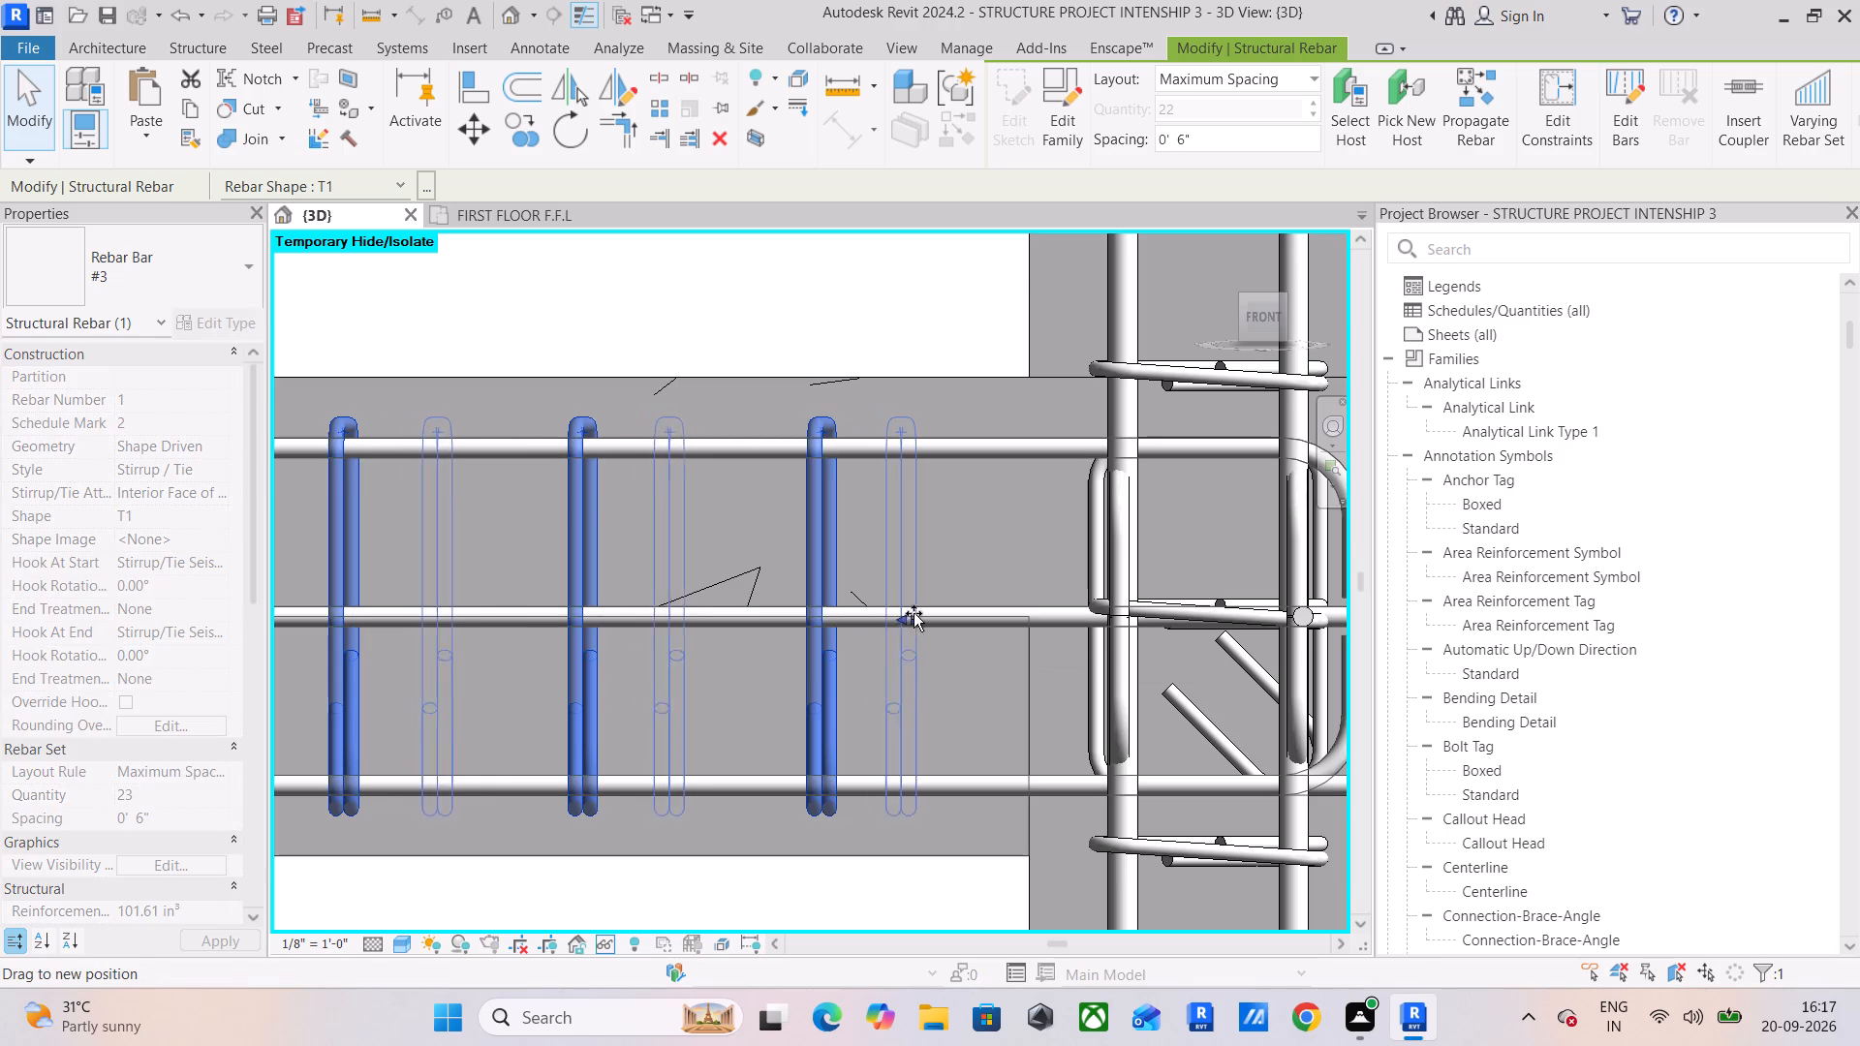
drag(914, 613, 1010, 632)
scroll(1008, 633, down, 7)
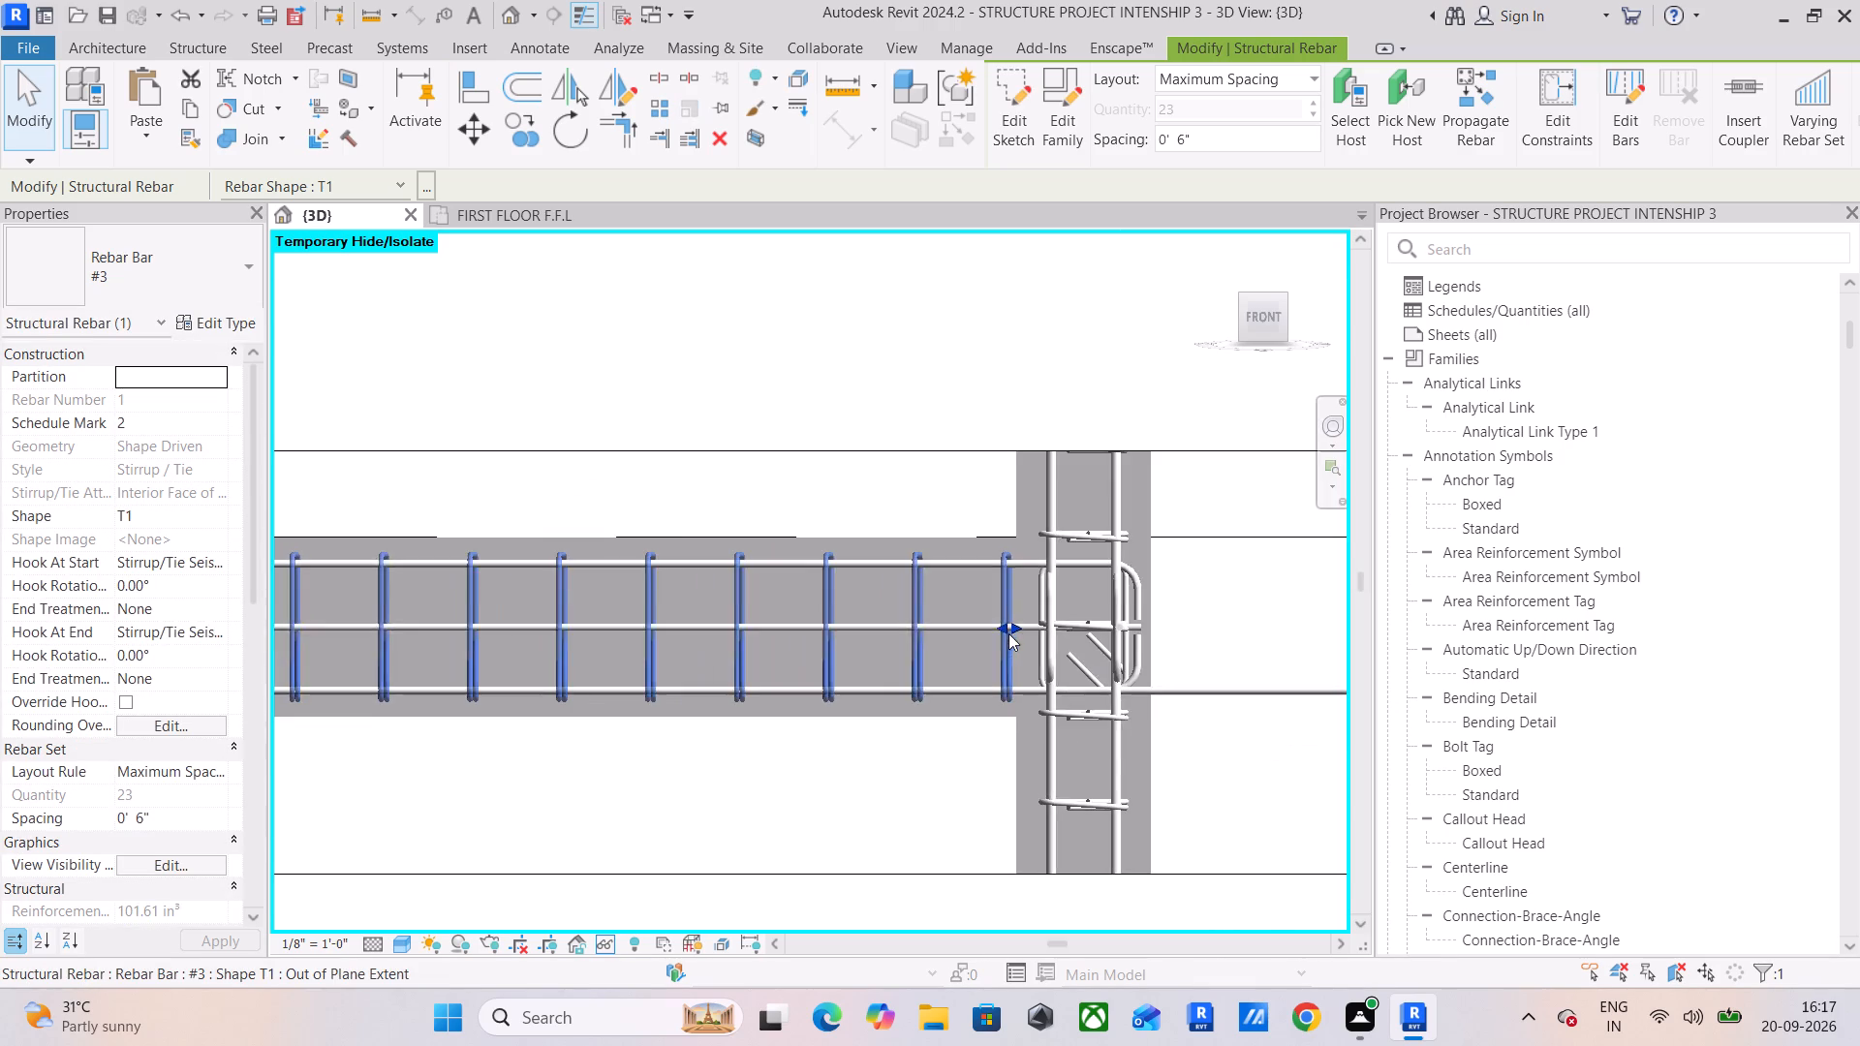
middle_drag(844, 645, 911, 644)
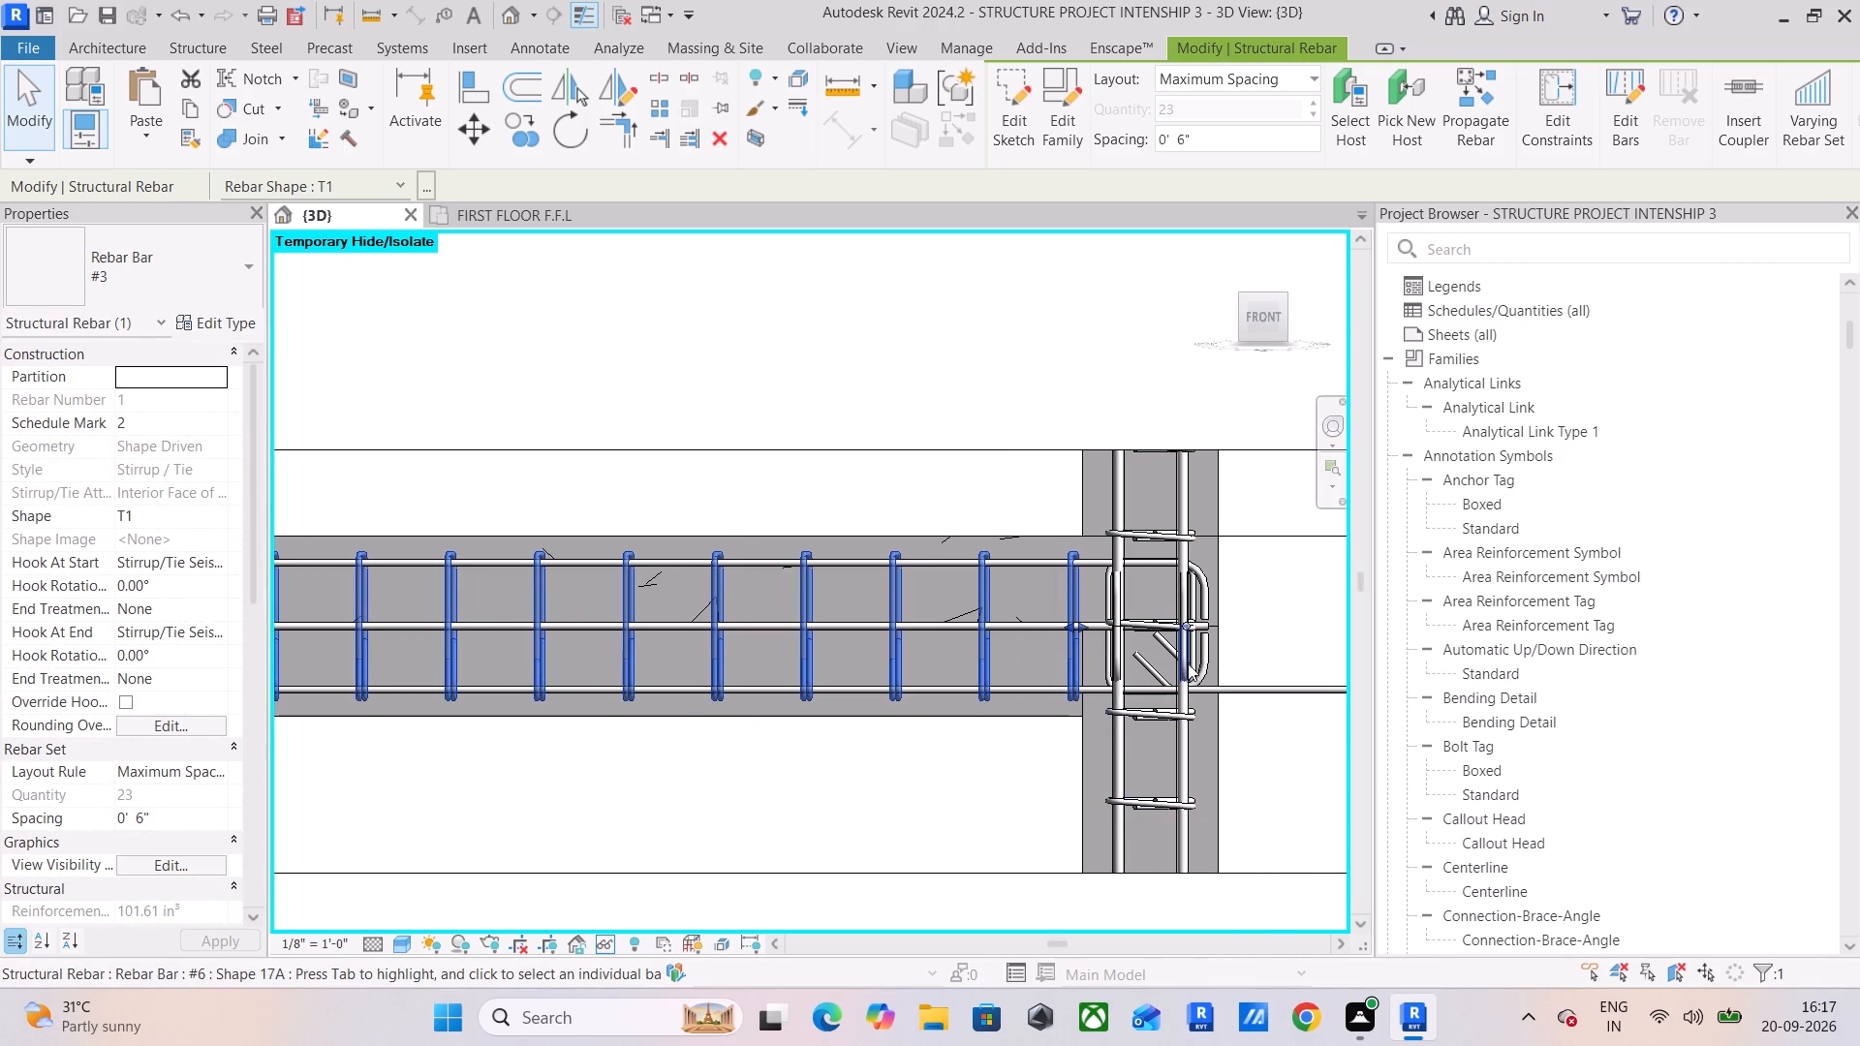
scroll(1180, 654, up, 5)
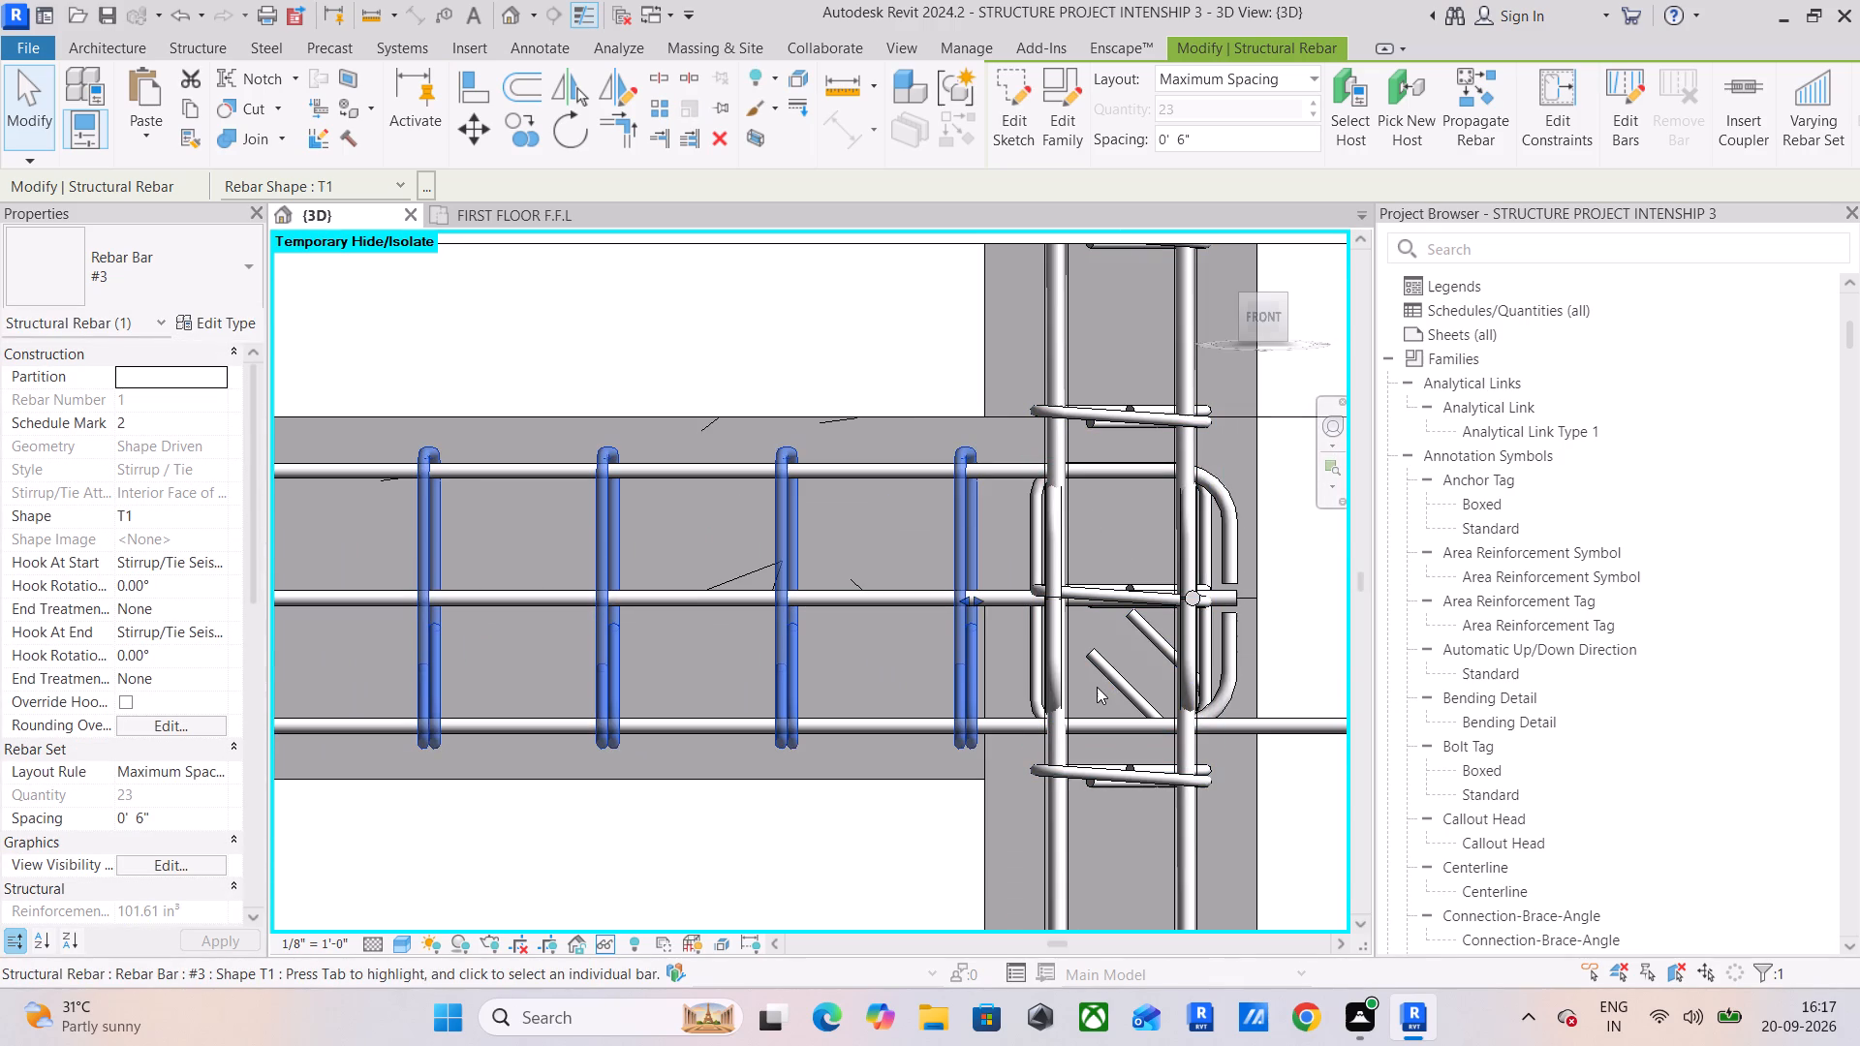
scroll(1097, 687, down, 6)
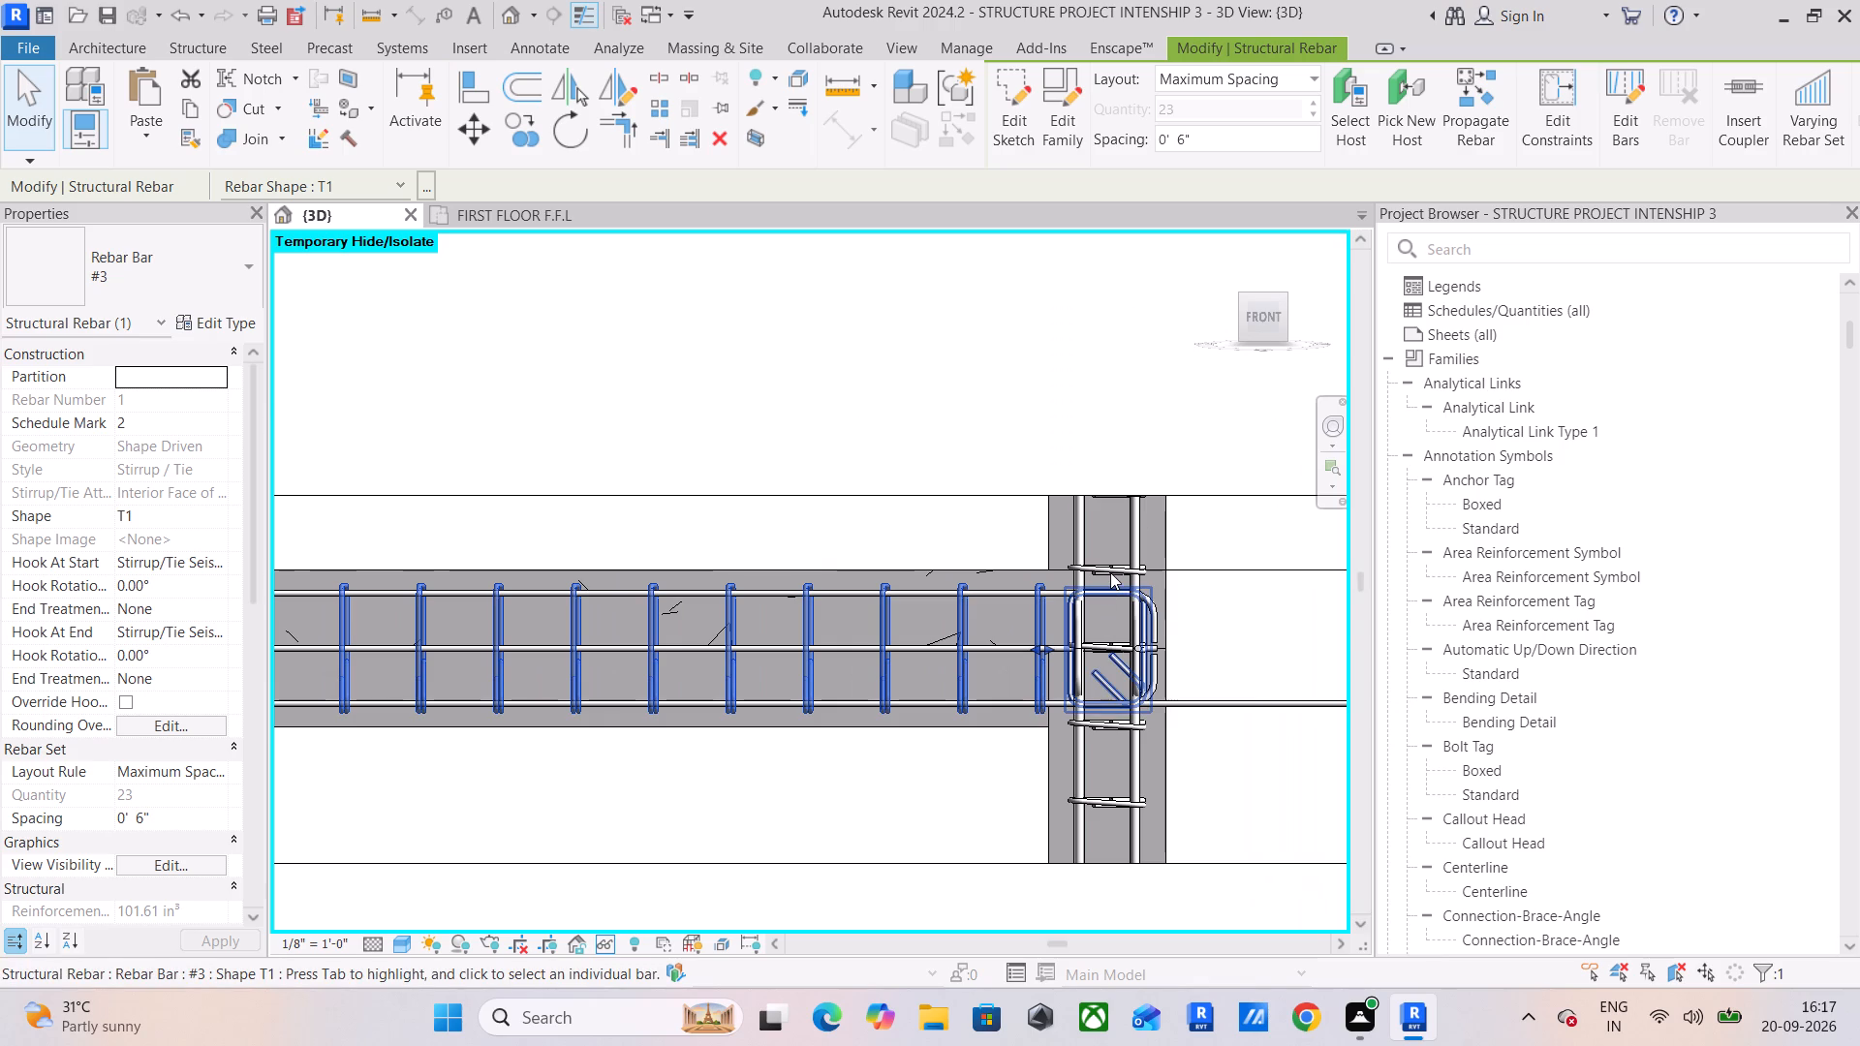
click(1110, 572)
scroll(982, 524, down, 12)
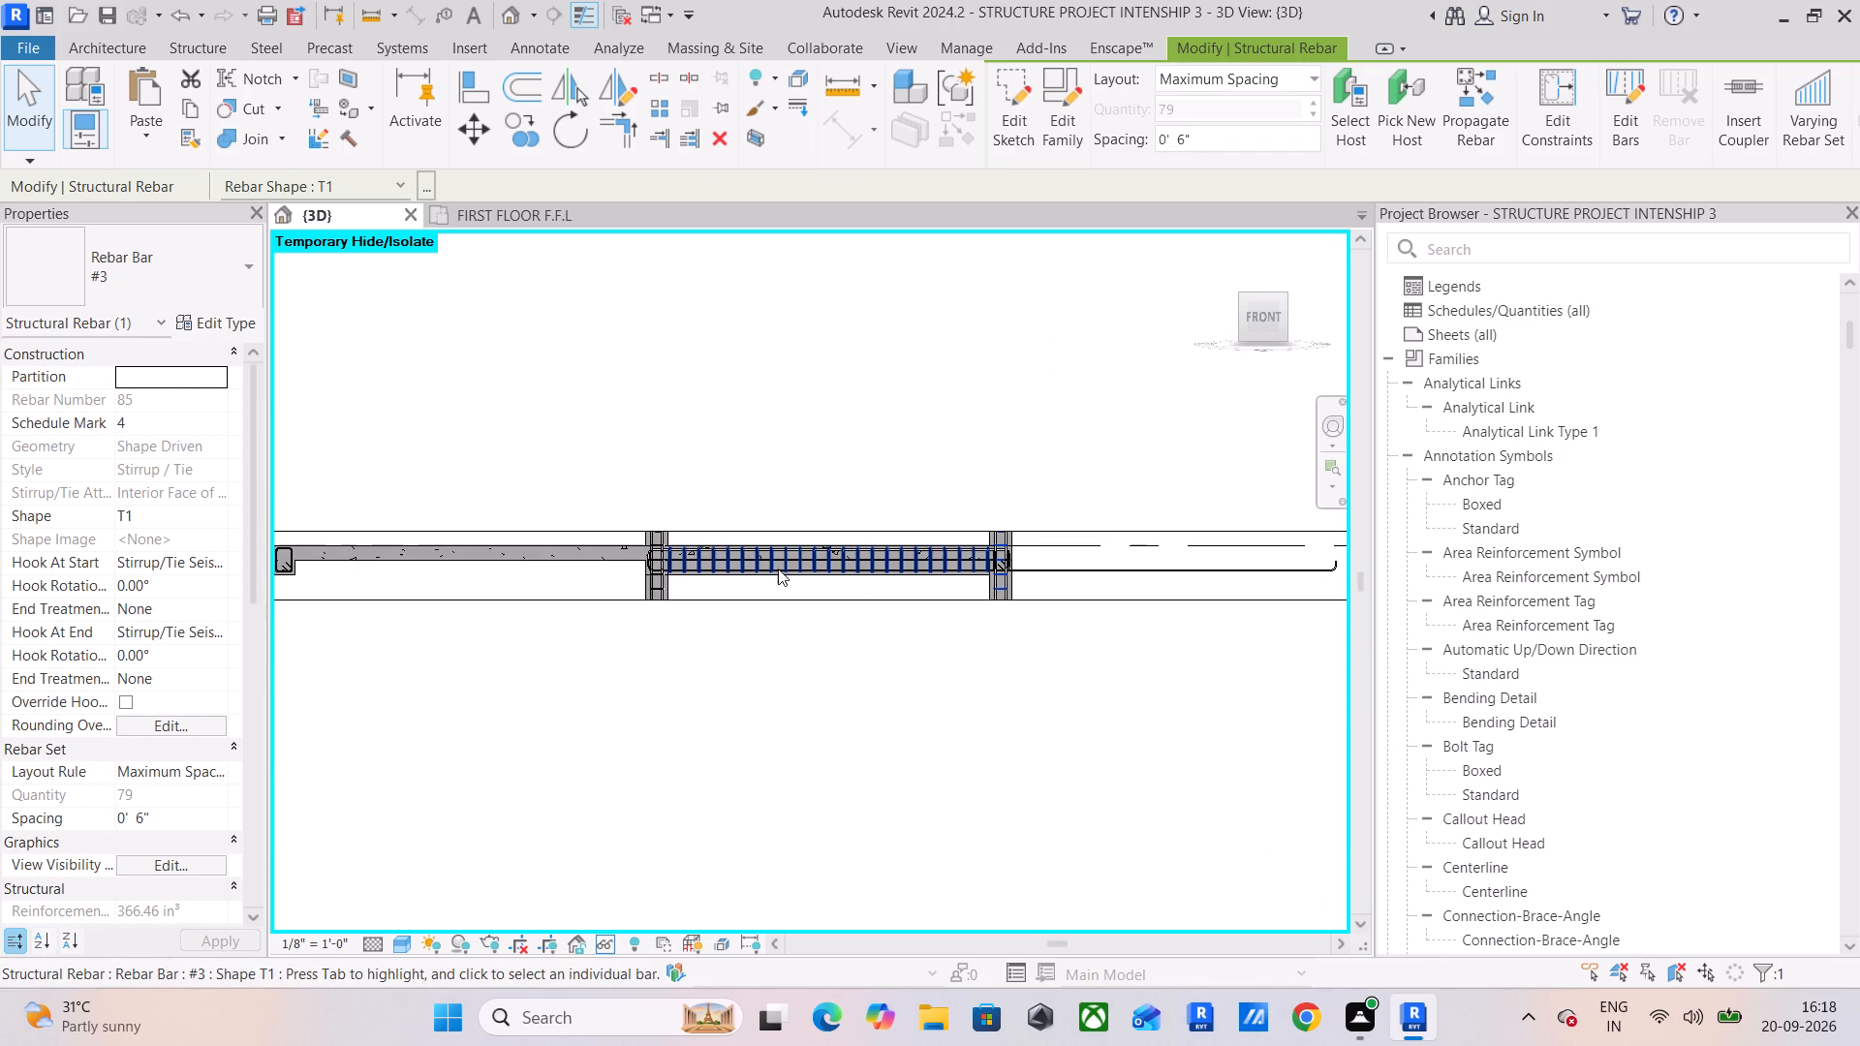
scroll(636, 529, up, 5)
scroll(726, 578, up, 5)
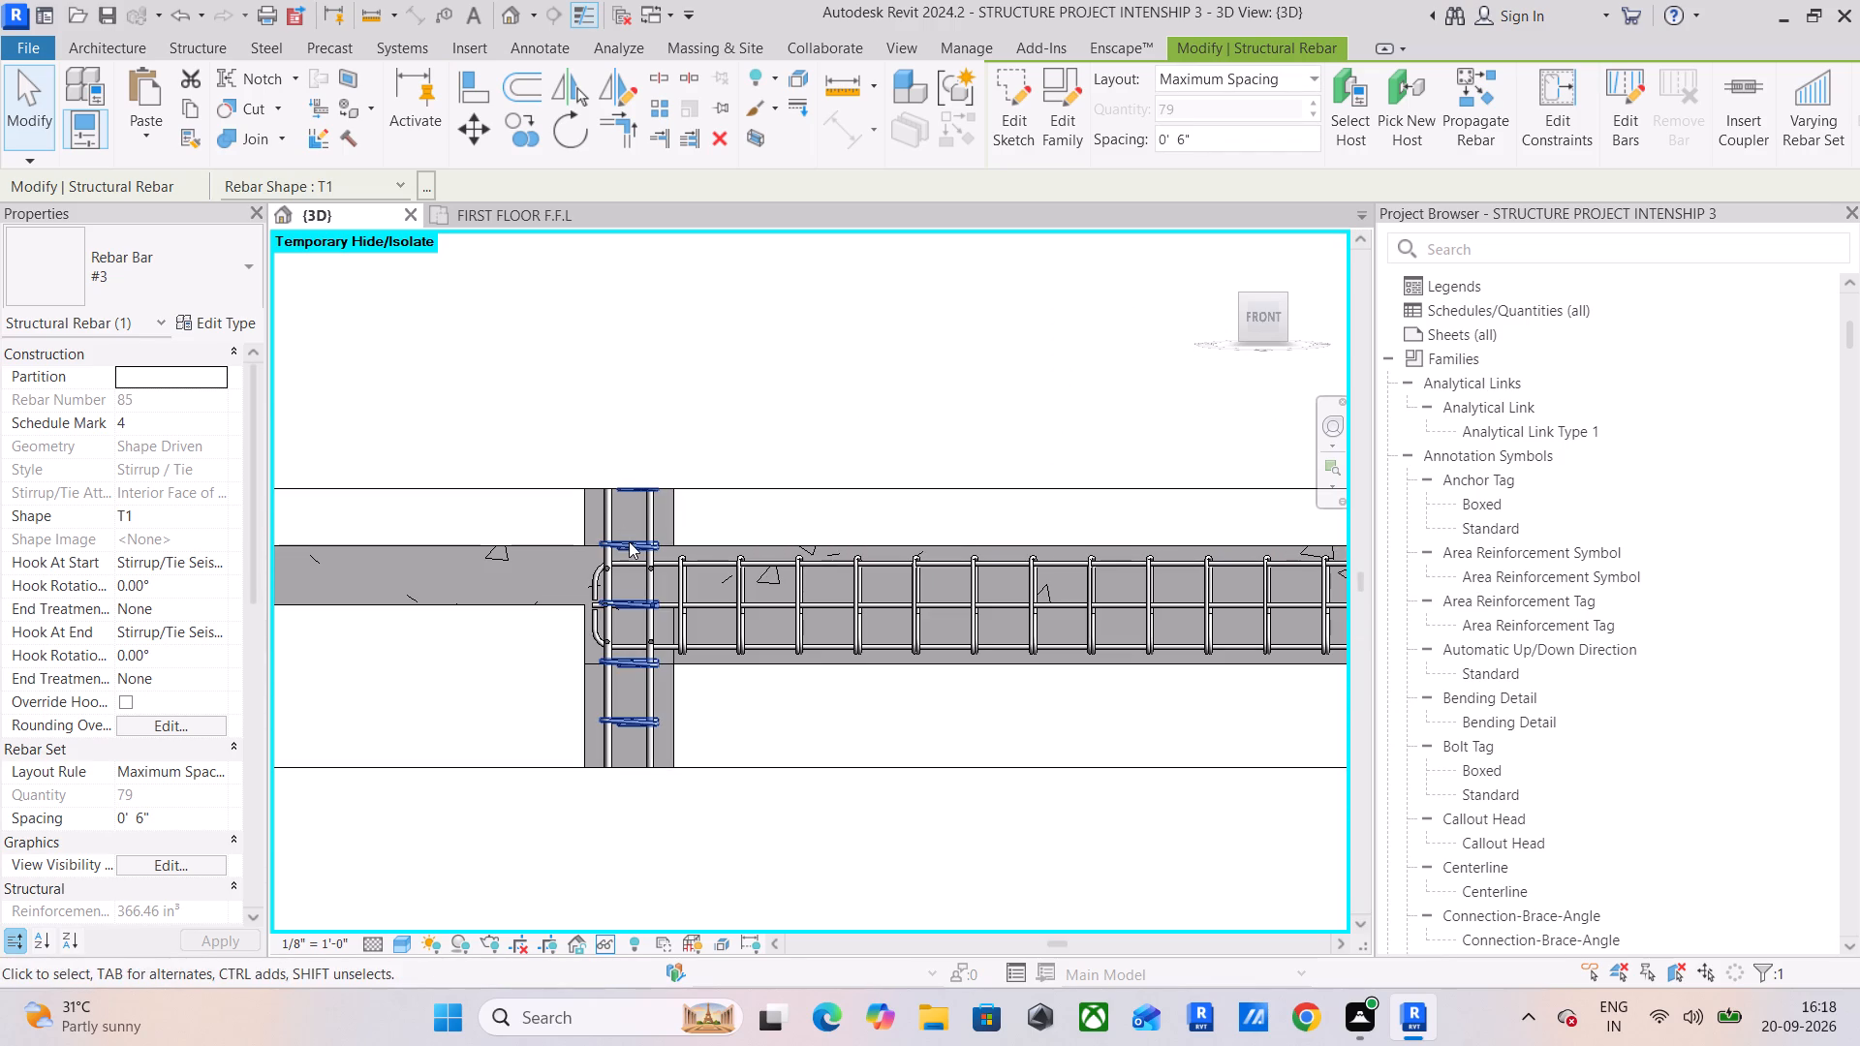
Extend the section box up through the upper floors and down below the footings to expose both columns' full height.
click(835, 482)
scroll(845, 477, down, 11)
middle_drag(993, 547, 1144, 757)
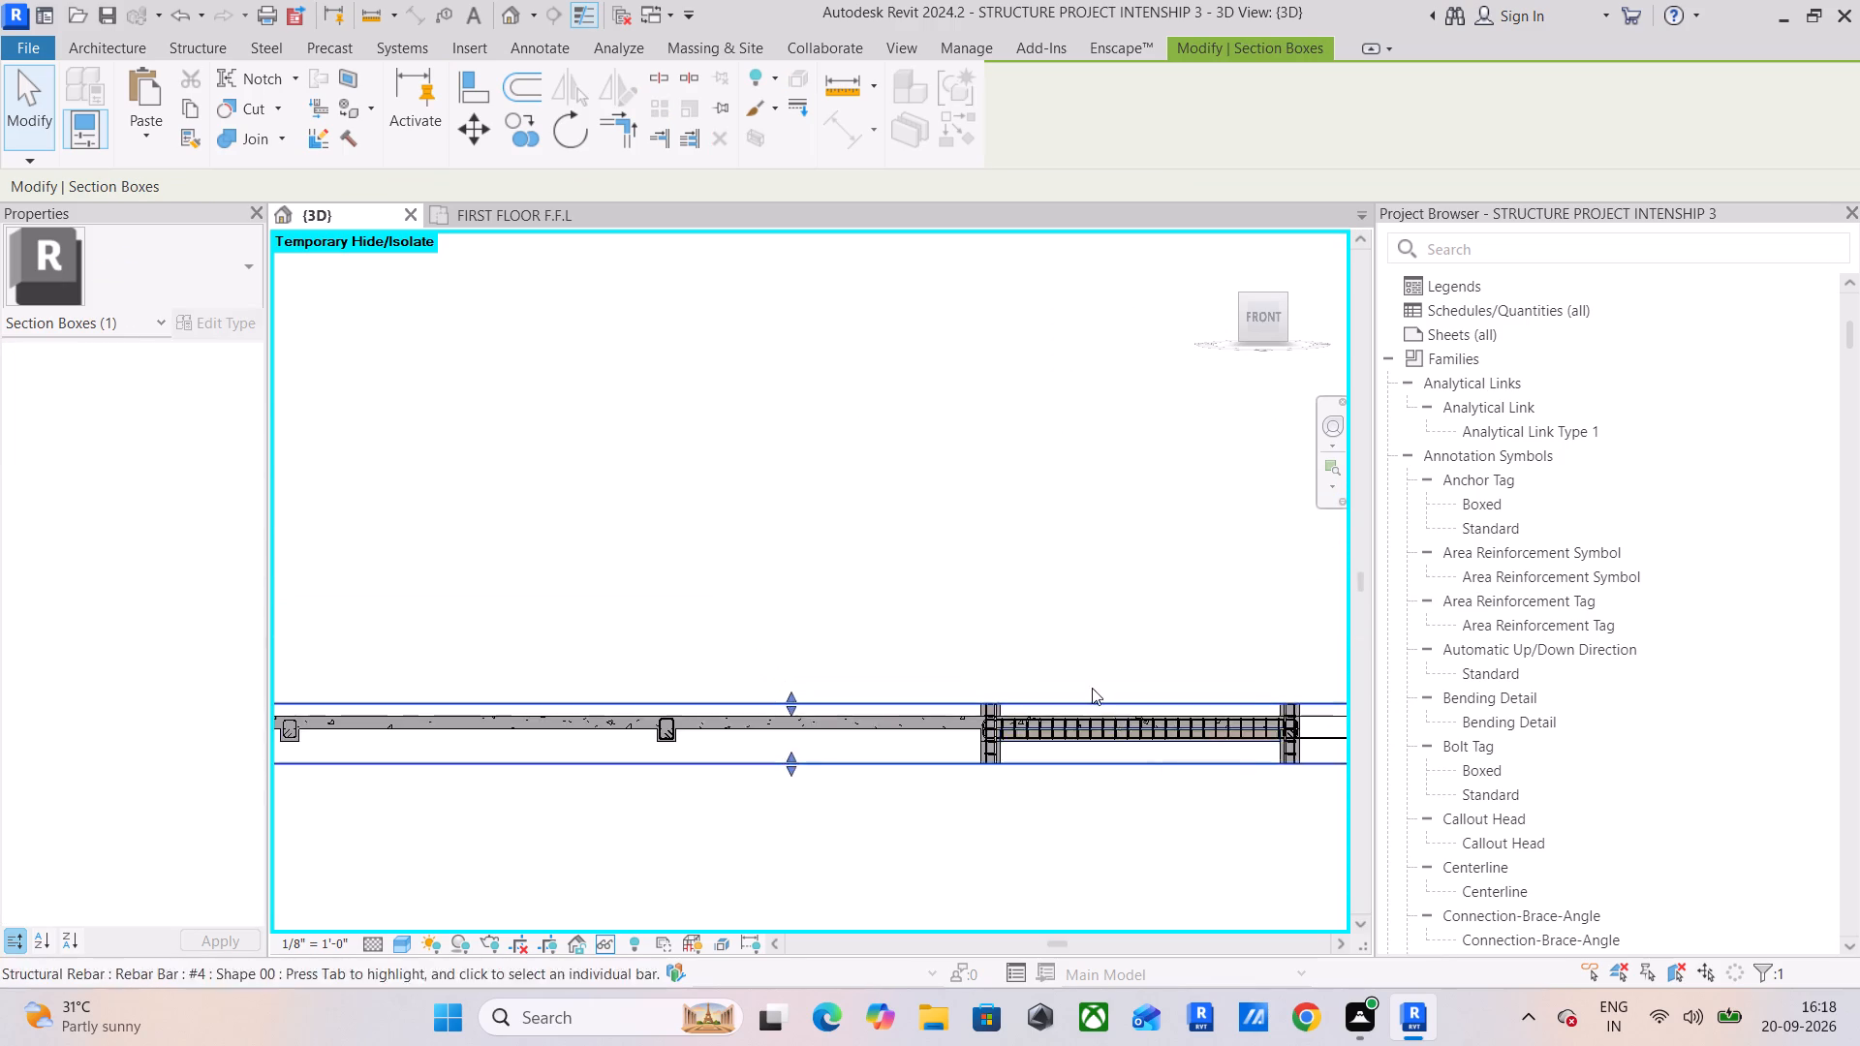
scroll(1092, 688, down, 6)
drag(955, 683, 977, 266)
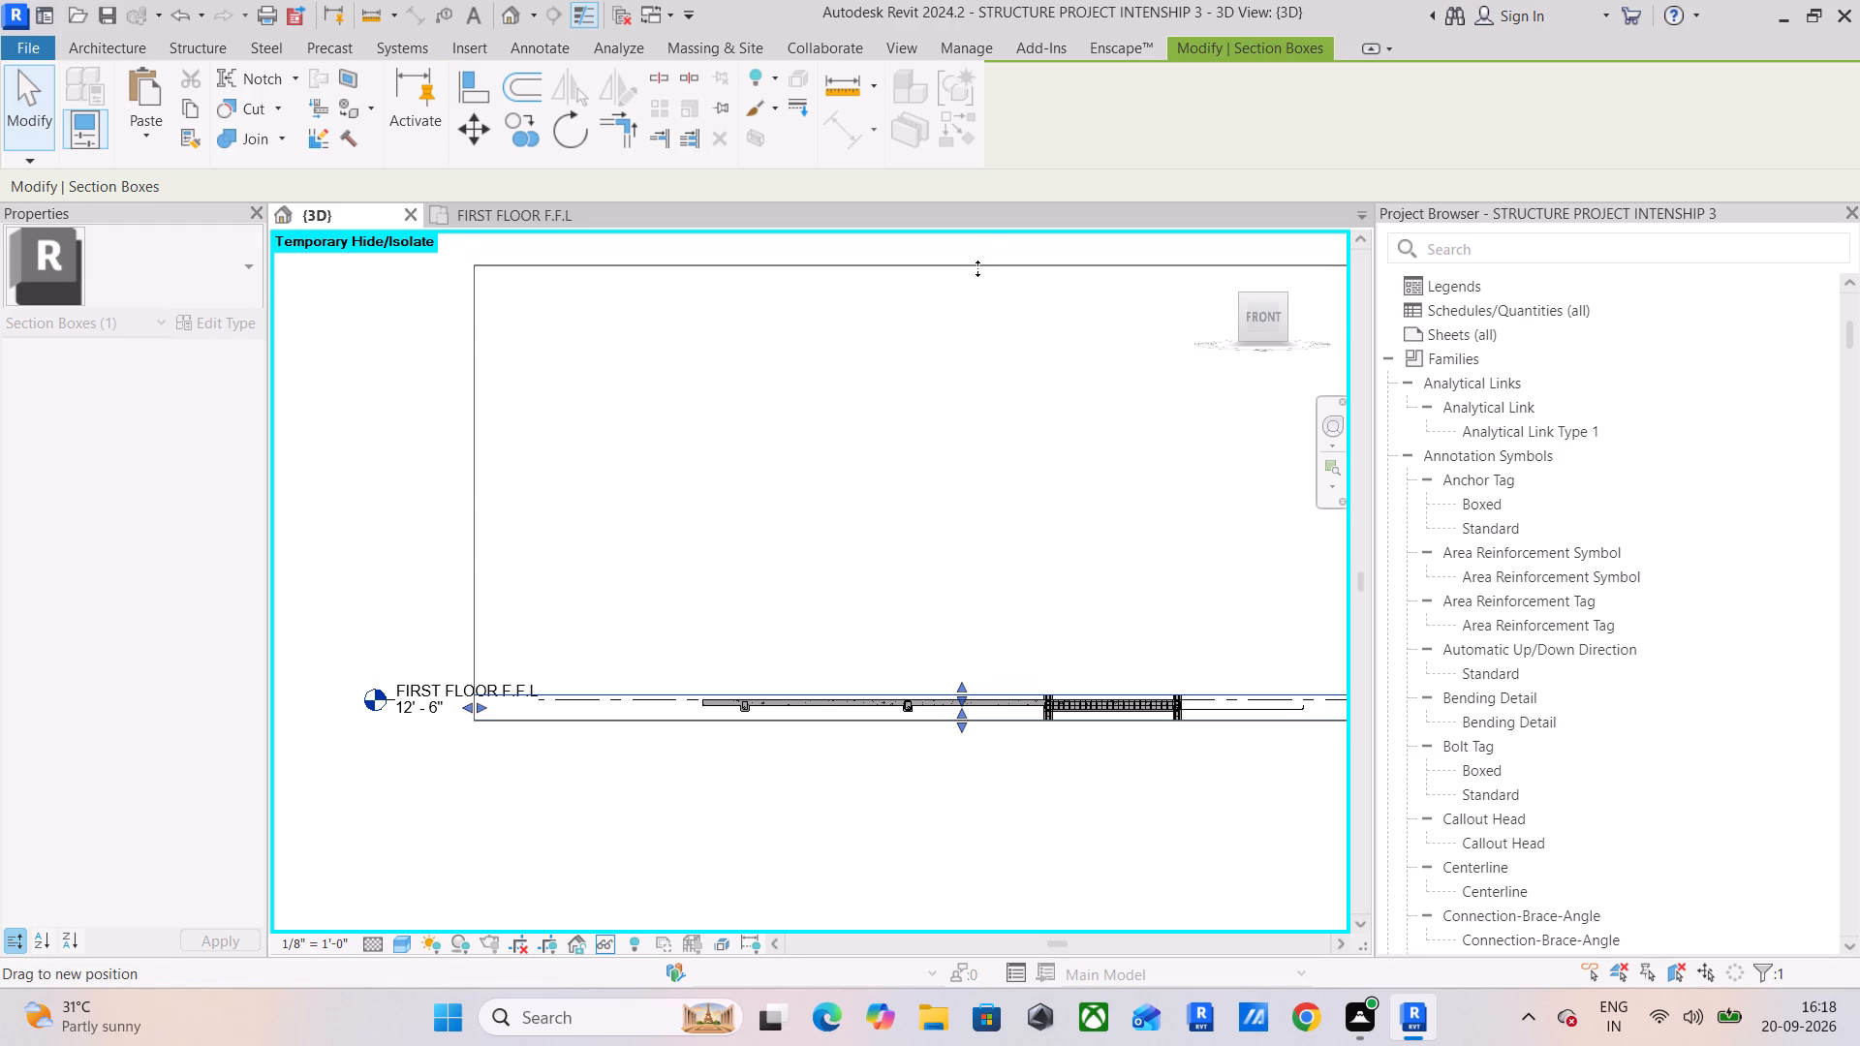
middle_drag(1029, 637, 583, 566)
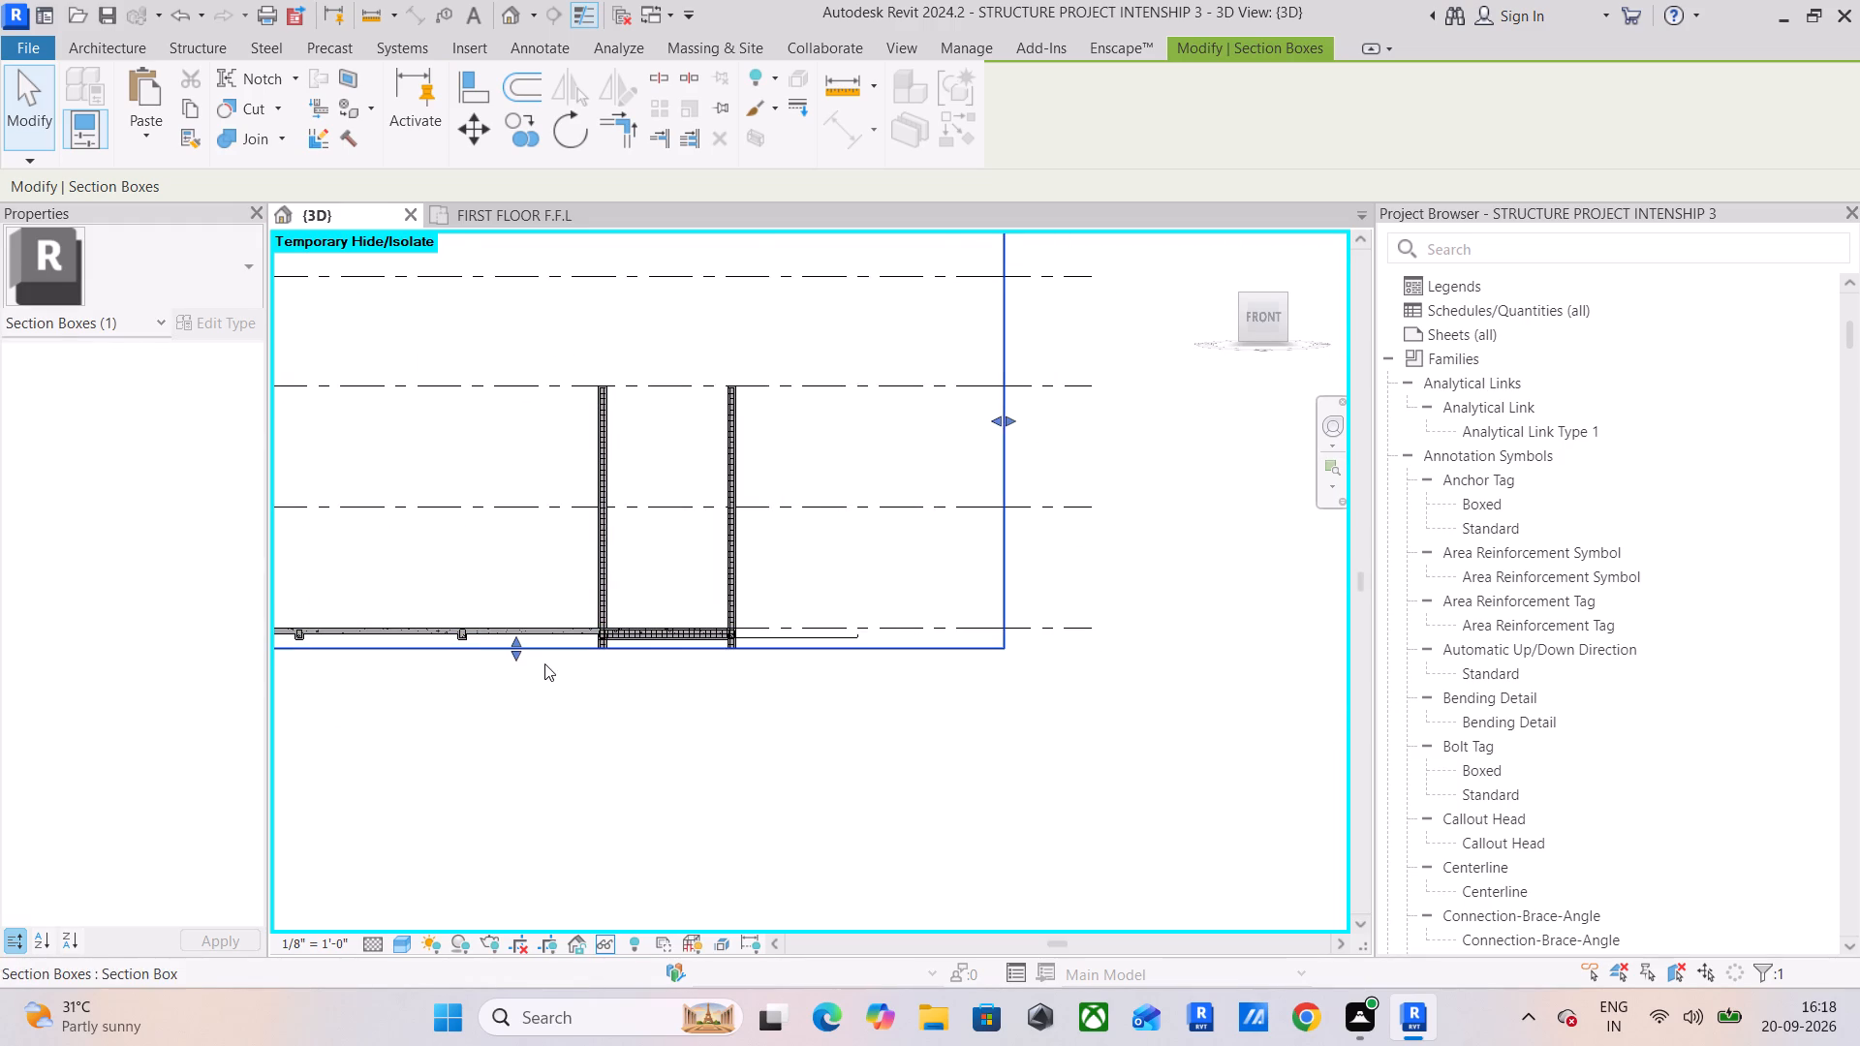
drag(519, 658, 508, 888)
middle_drag(876, 728, 1251, 493)
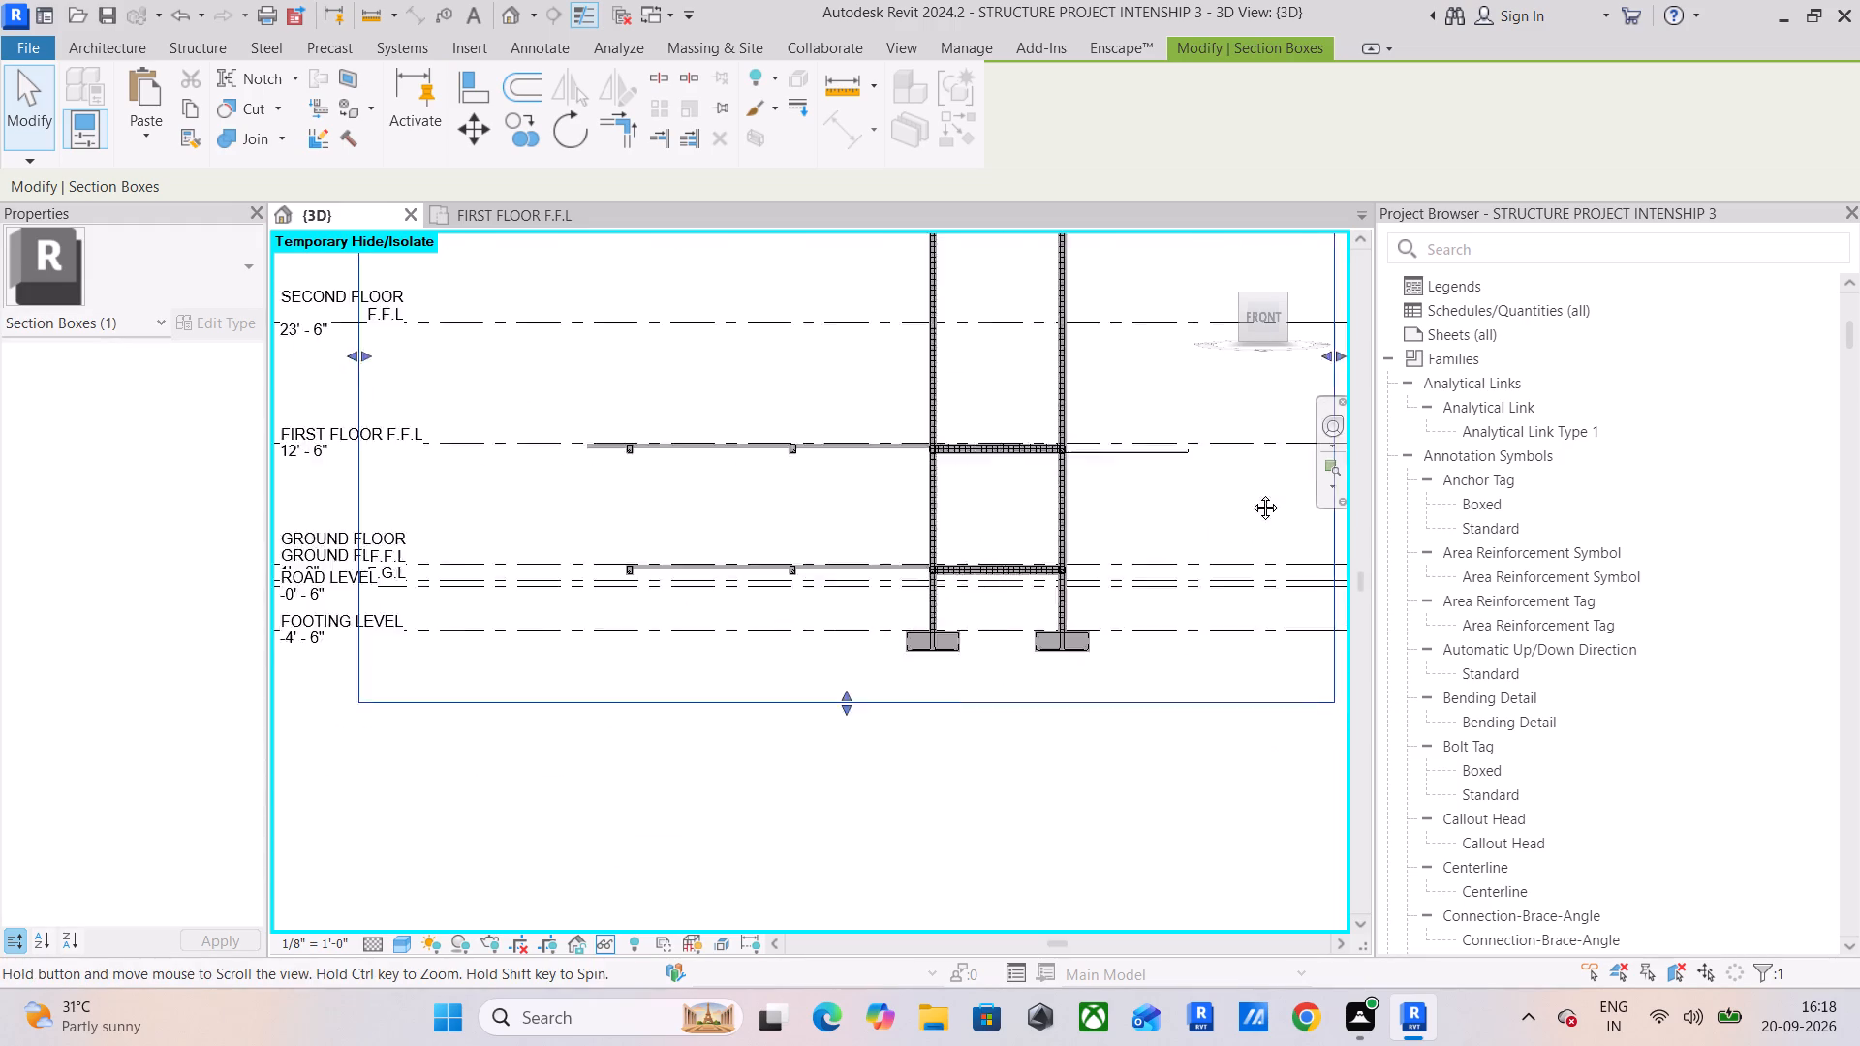
middle_drag(1251, 493, 1258, 483)
middle_drag(1119, 519, 1061, 560)
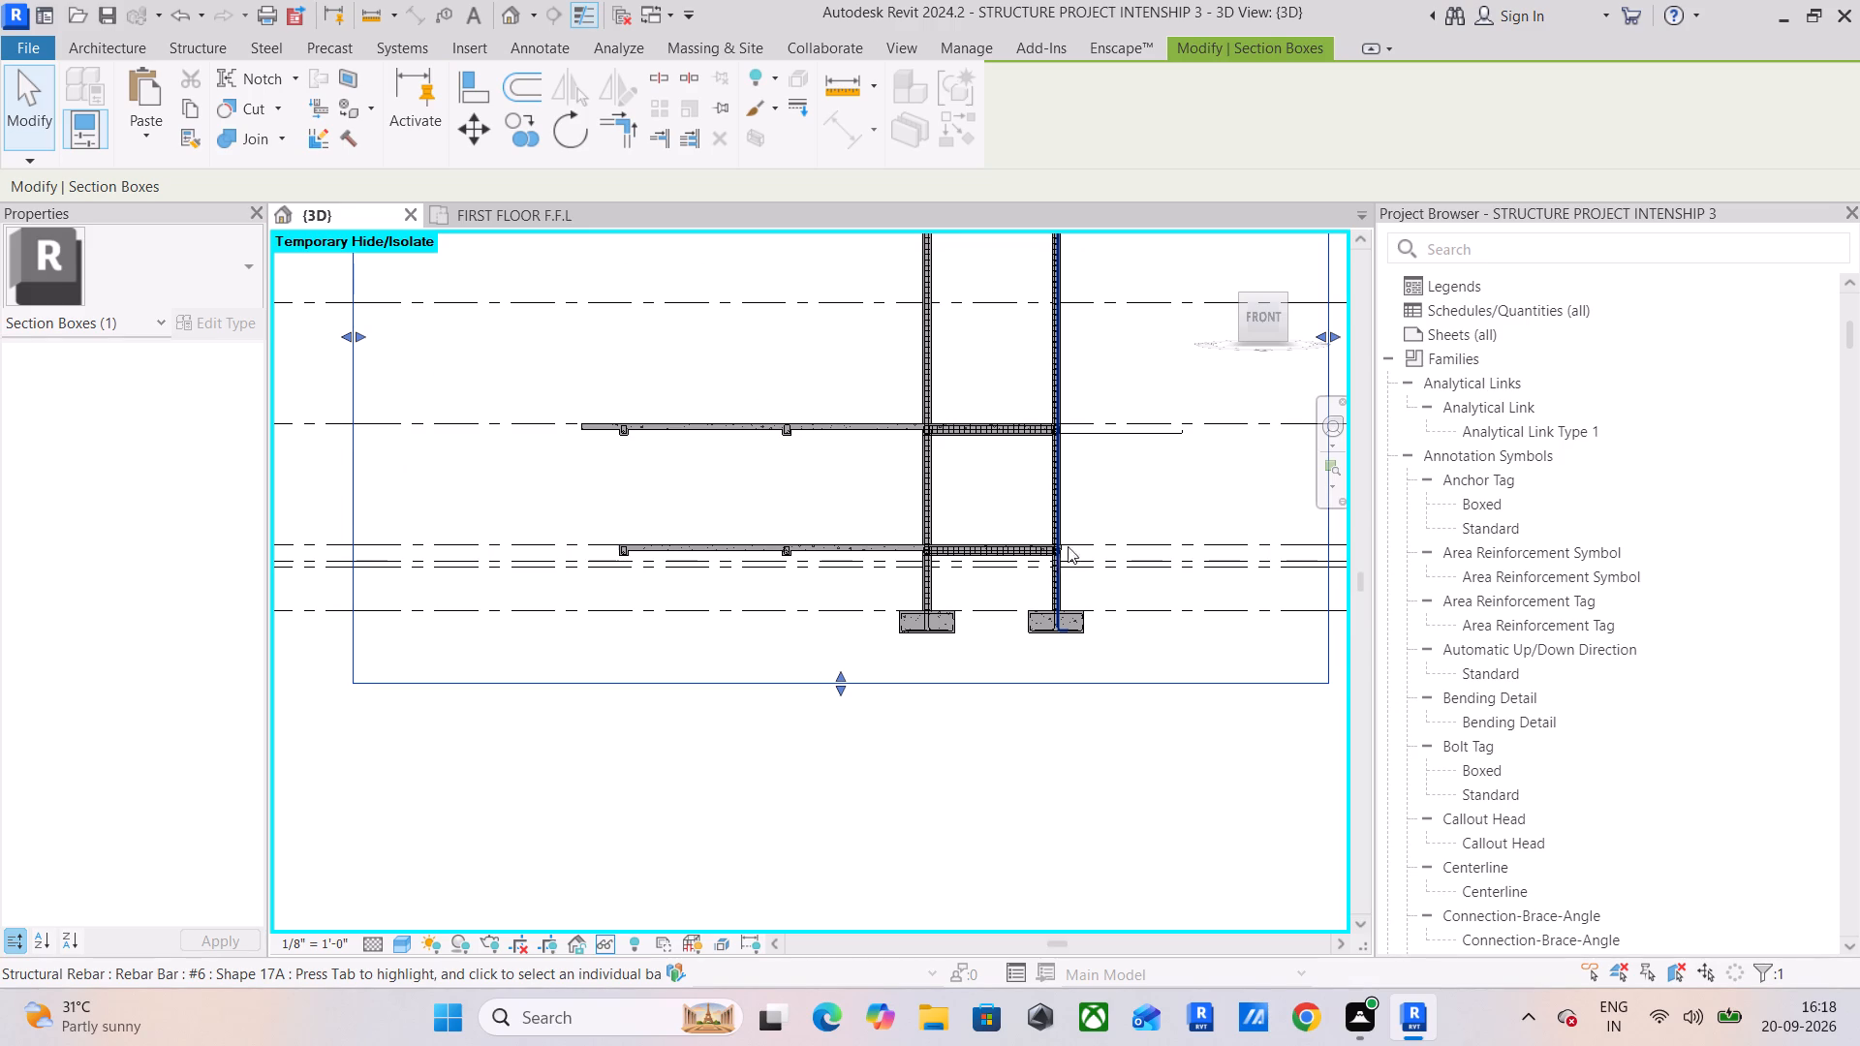
Shorten the left column's full-height #3 tie set by bringing its top end down to below the ground-floor beam.
scroll(918, 569, up, 12)
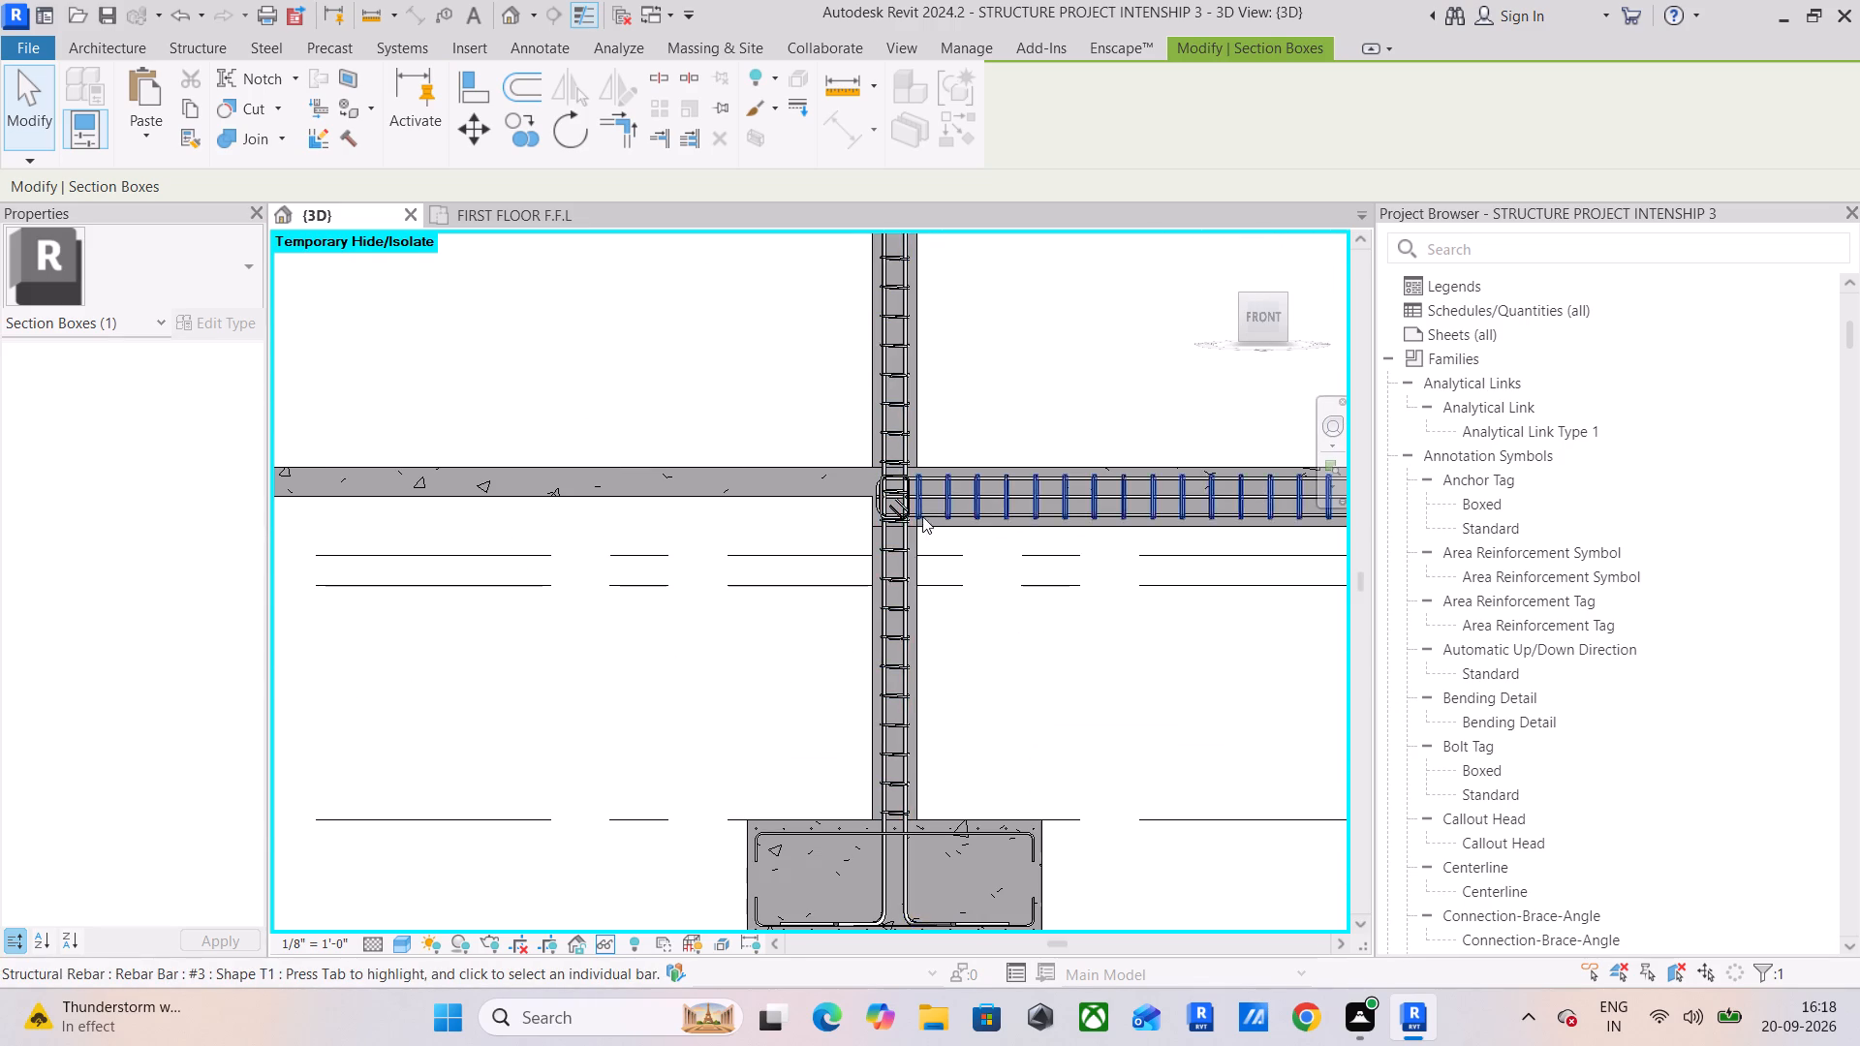
scroll(918, 495, up, 6)
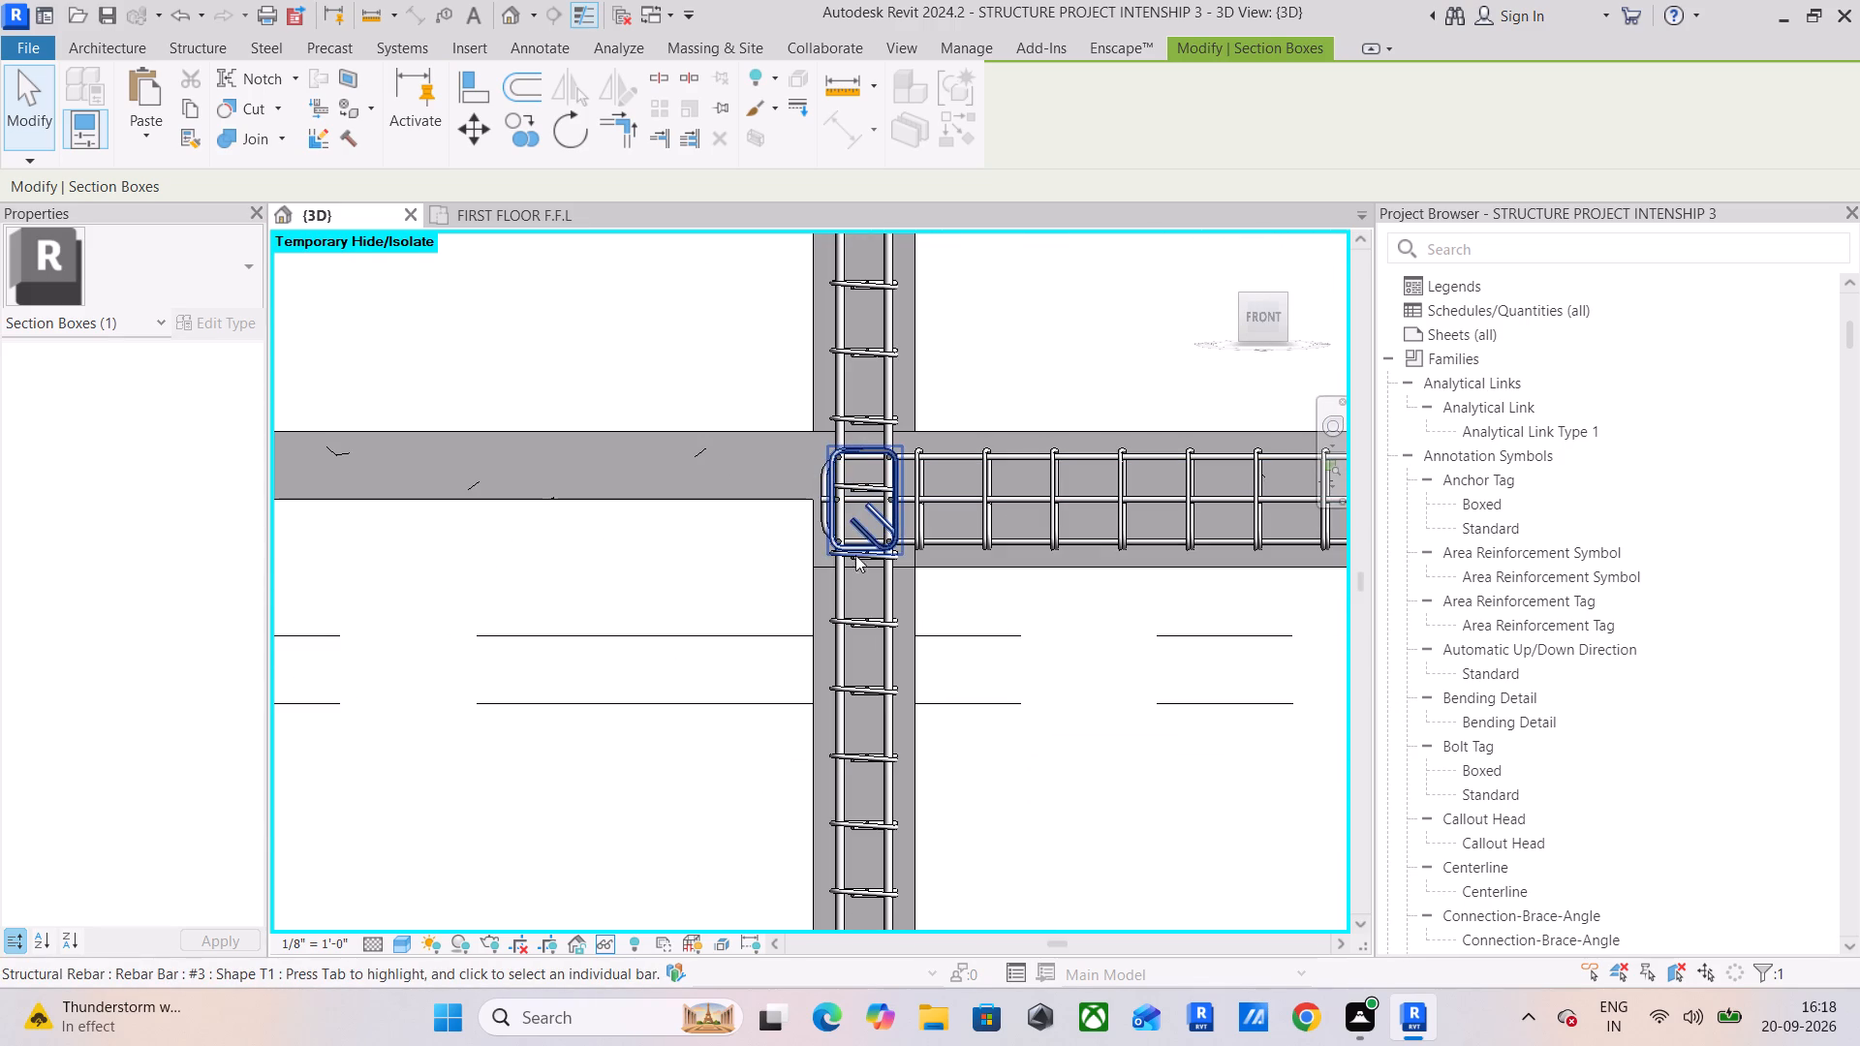
click(867, 353)
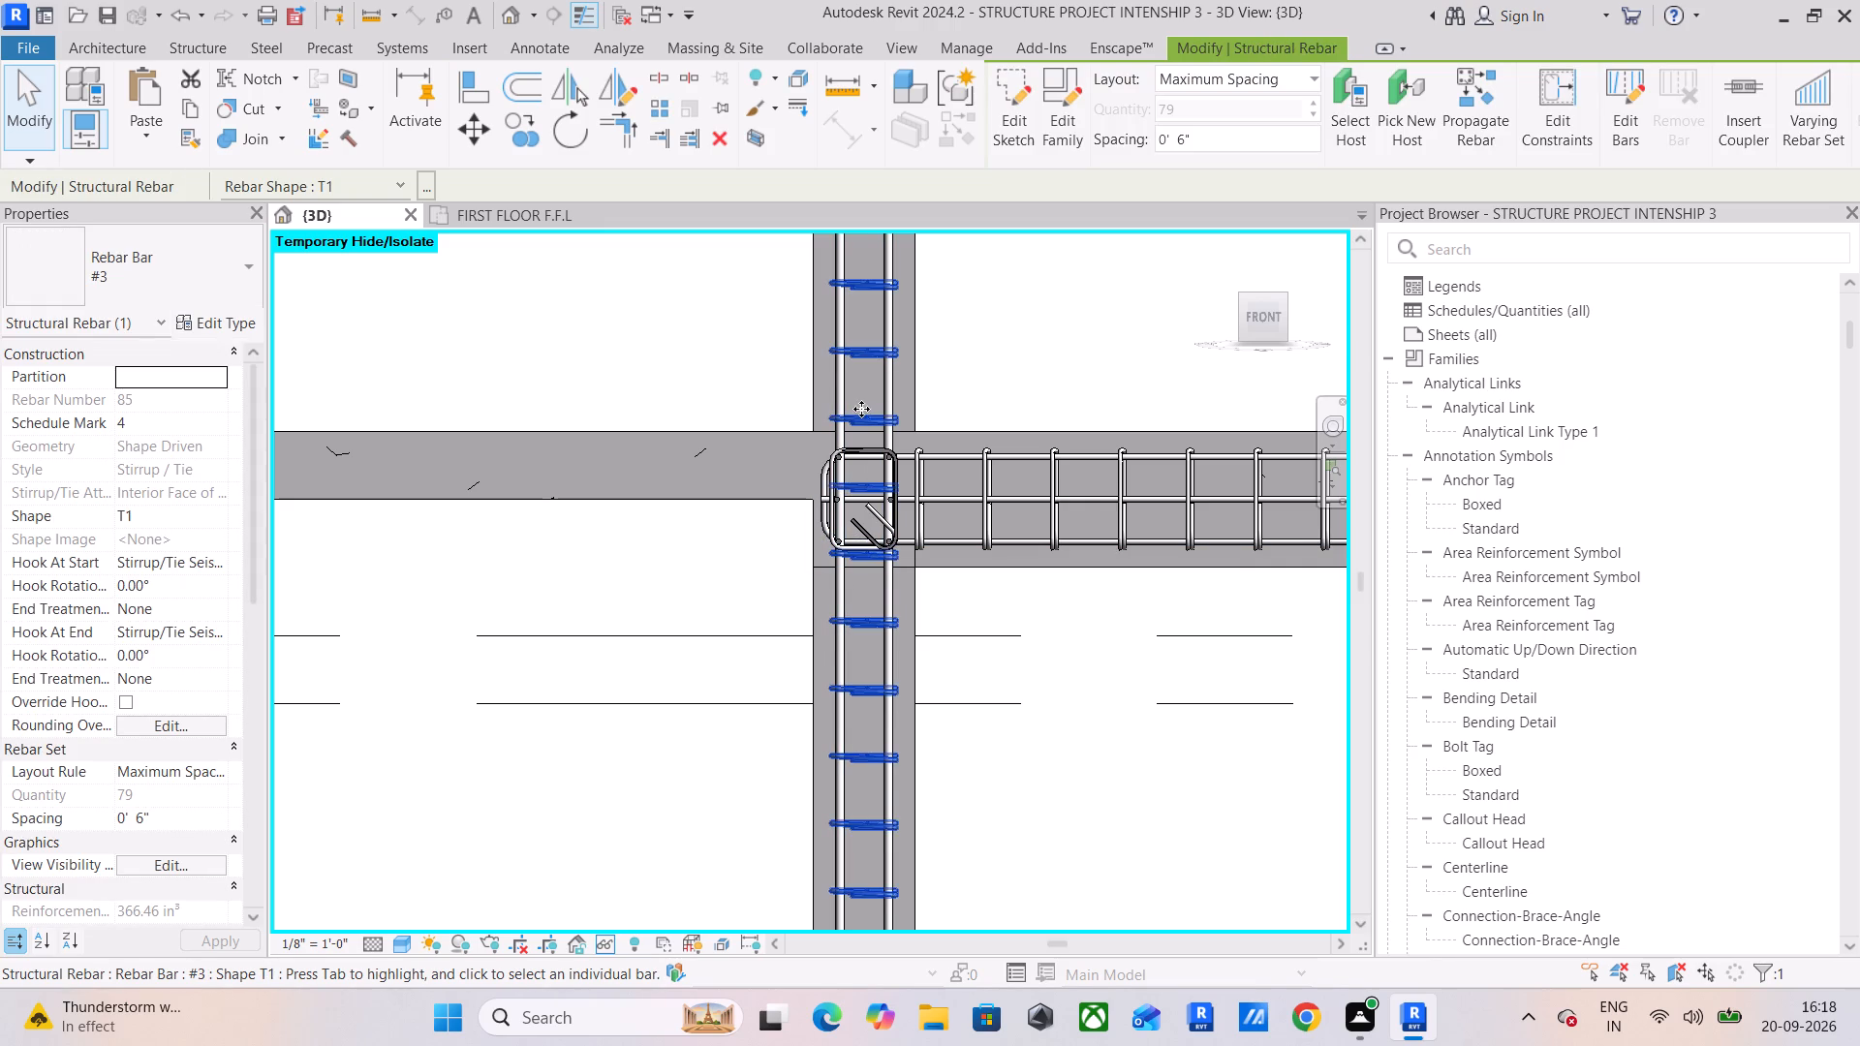
scroll(780, 504, down, 4)
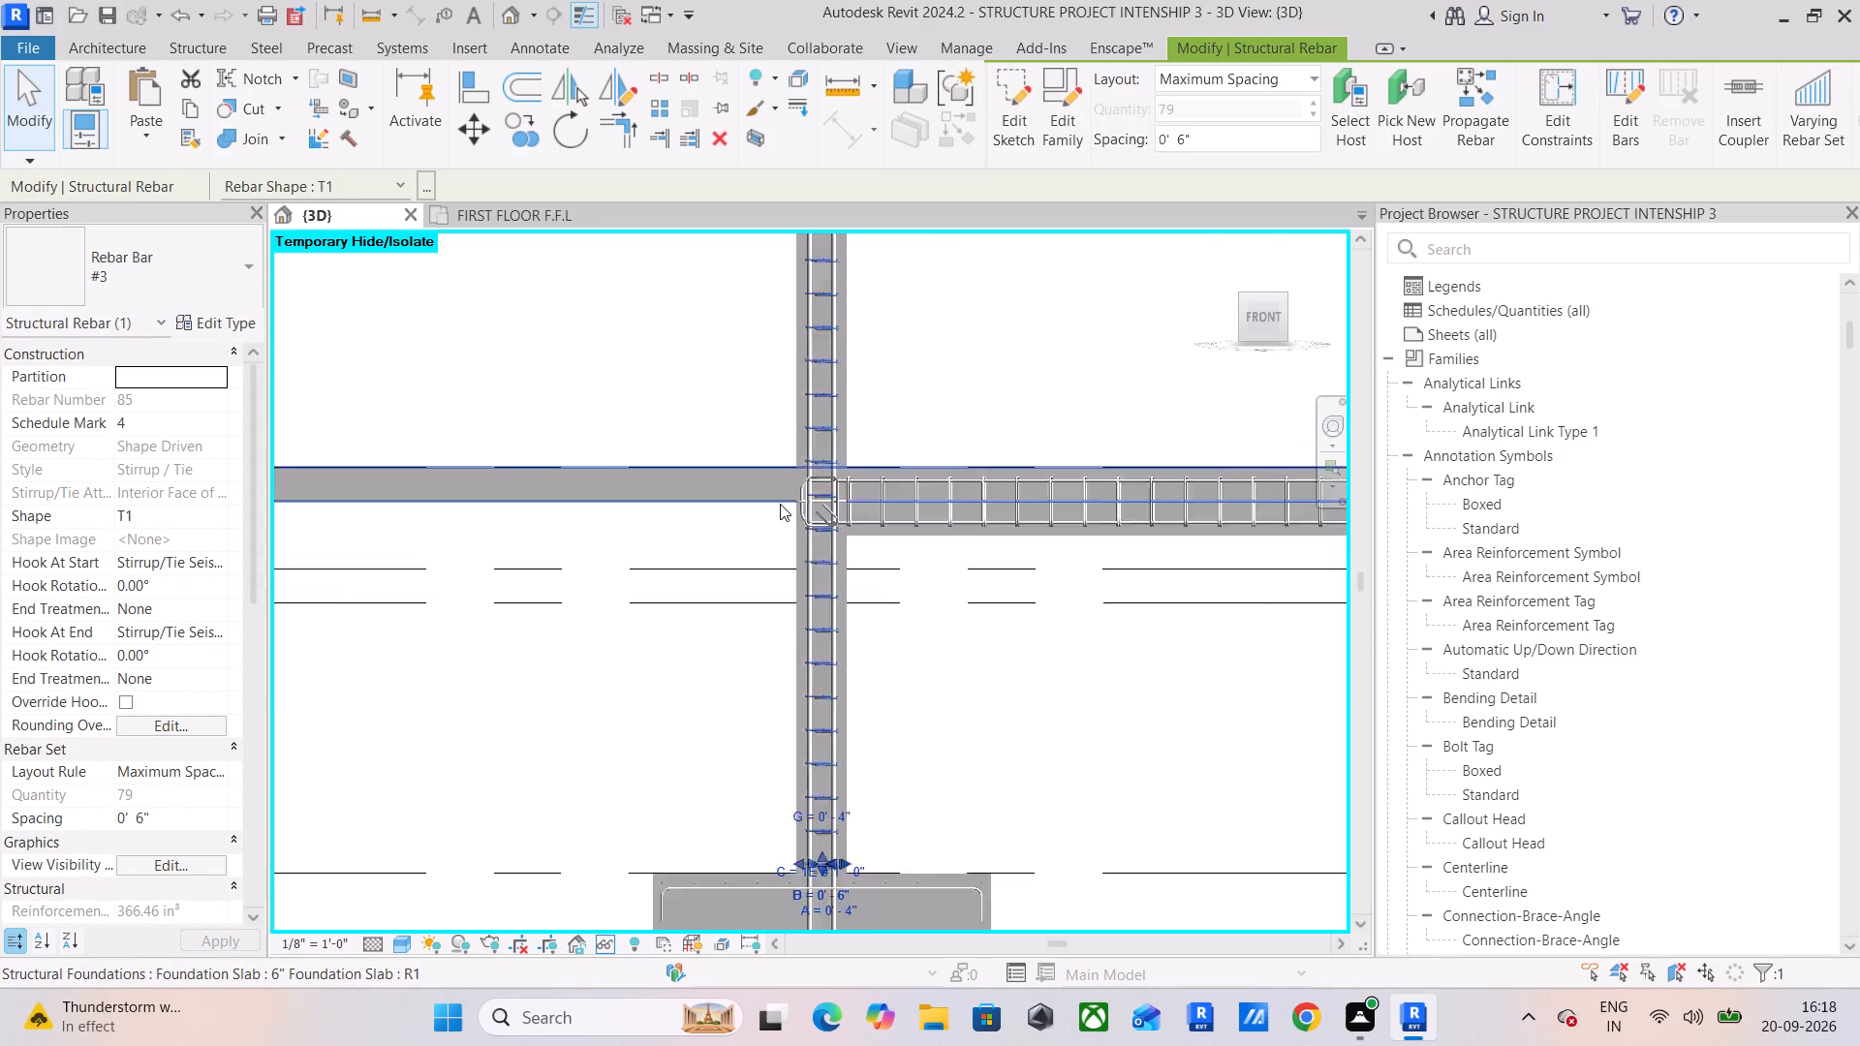
scroll(780, 504, down, 8)
middle_drag(779, 504, 818, 709)
scroll(897, 468, down, 5)
middle_drag(897, 468, 876, 696)
drag(848, 388, 851, 677)
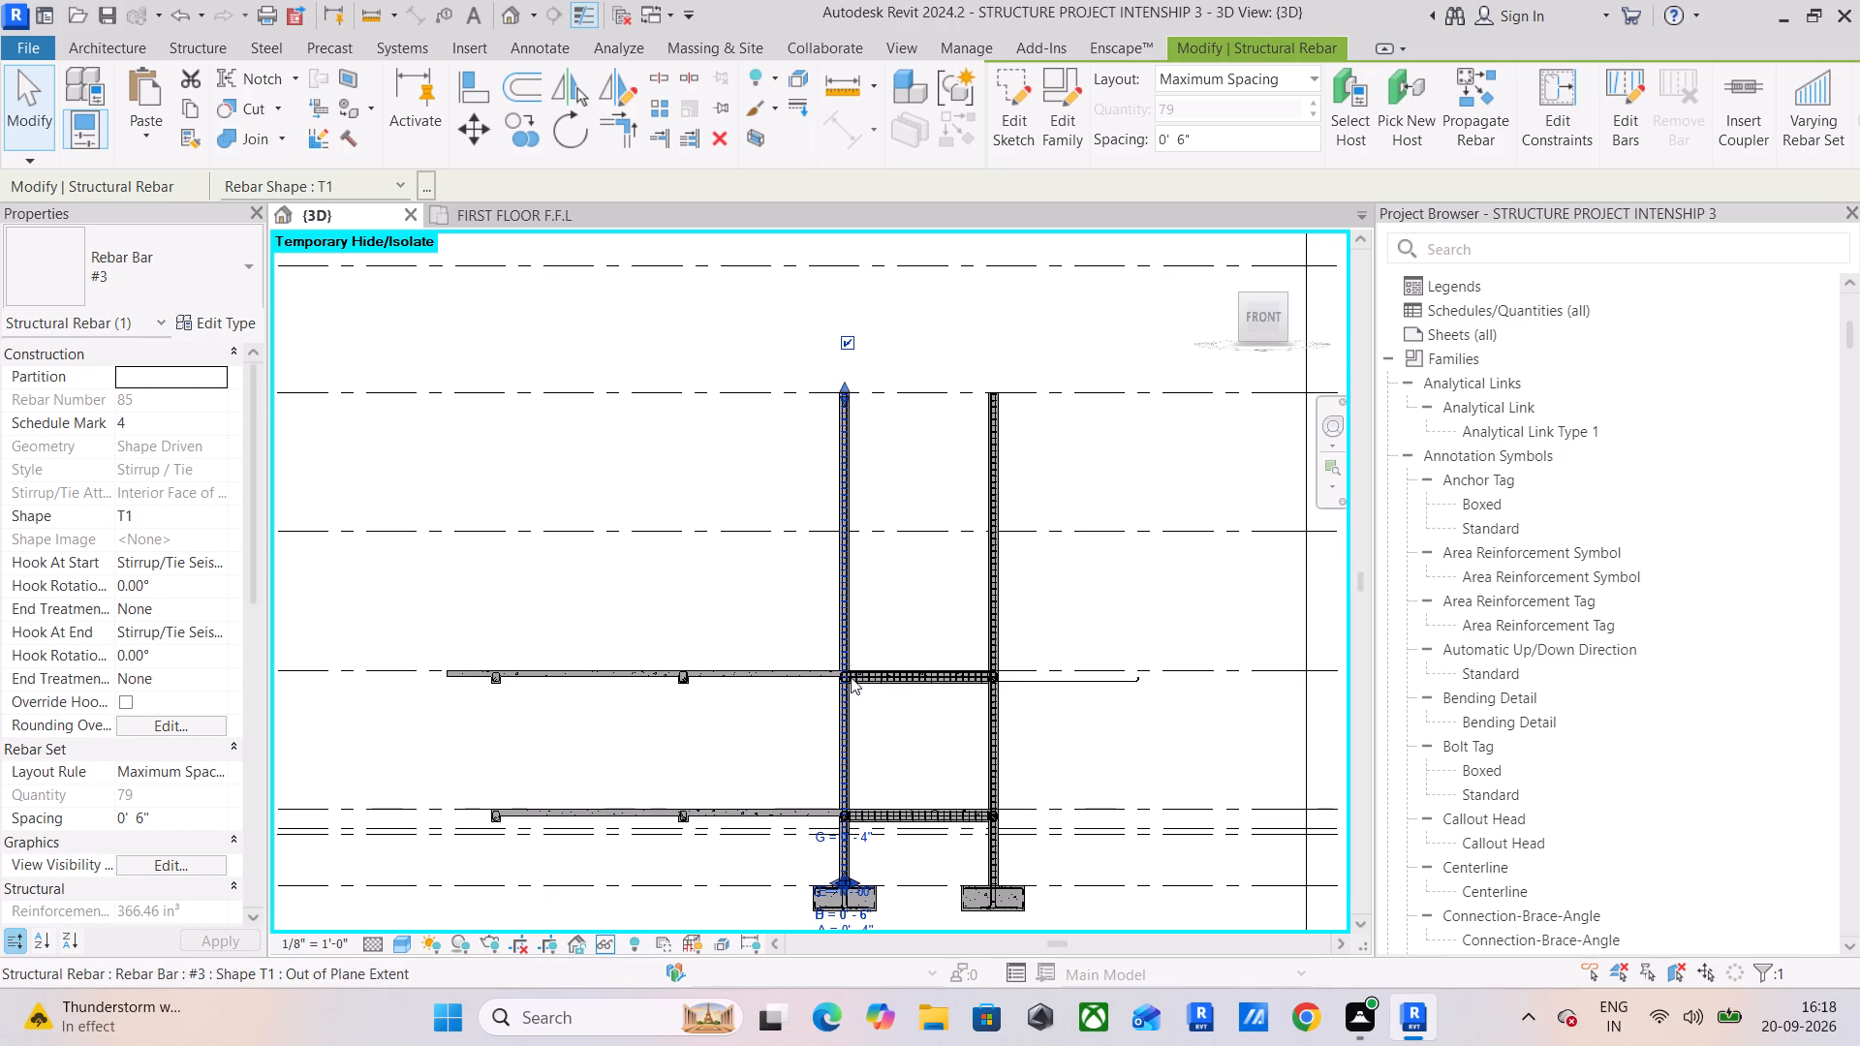
drag(851, 677, 835, 835)
scroll(857, 808, up, 7)
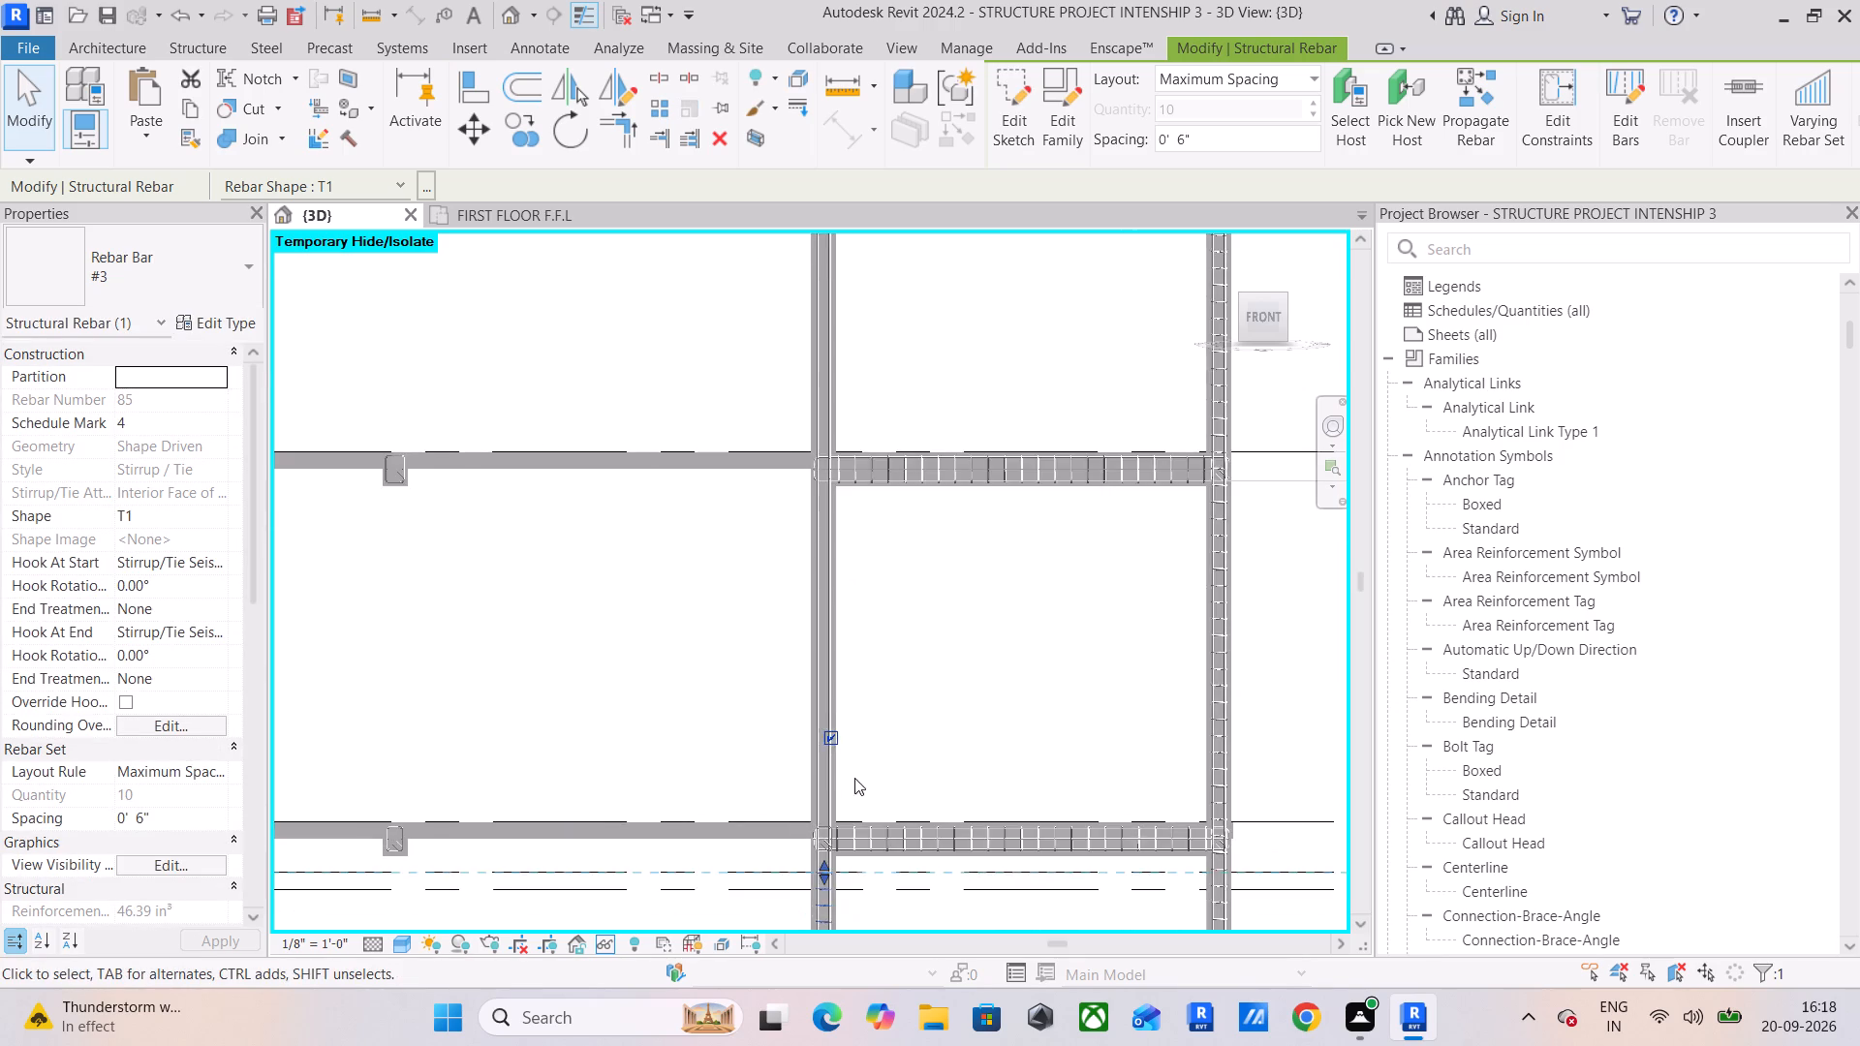
Raise the top end of the left column's #3 tie set to just under the ground-floor beam's underside.
middle_drag(914, 594, 961, 414)
scroll(961, 414, up, 1)
middle_drag(850, 702, 1003, 444)
scroll(1000, 455, up, 9)
middle_drag(1027, 496, 1007, 499)
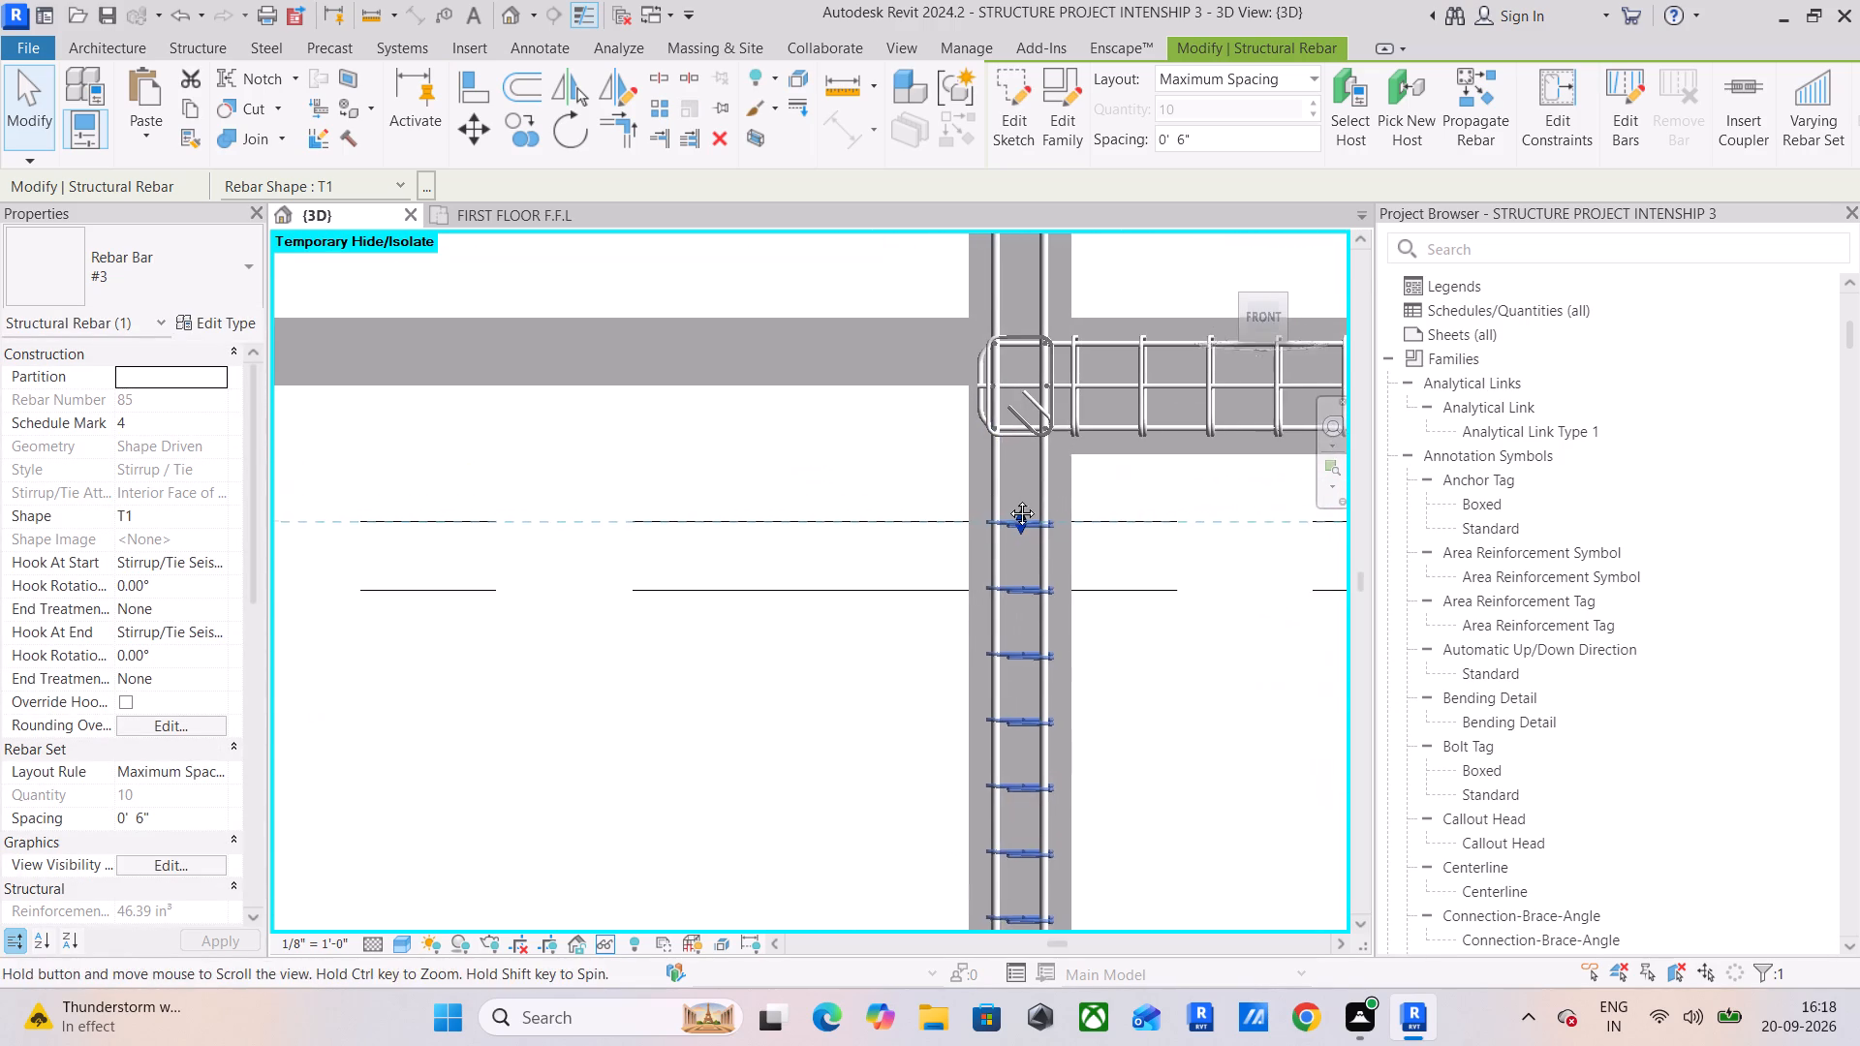
middle_drag(1007, 499, 928, 492)
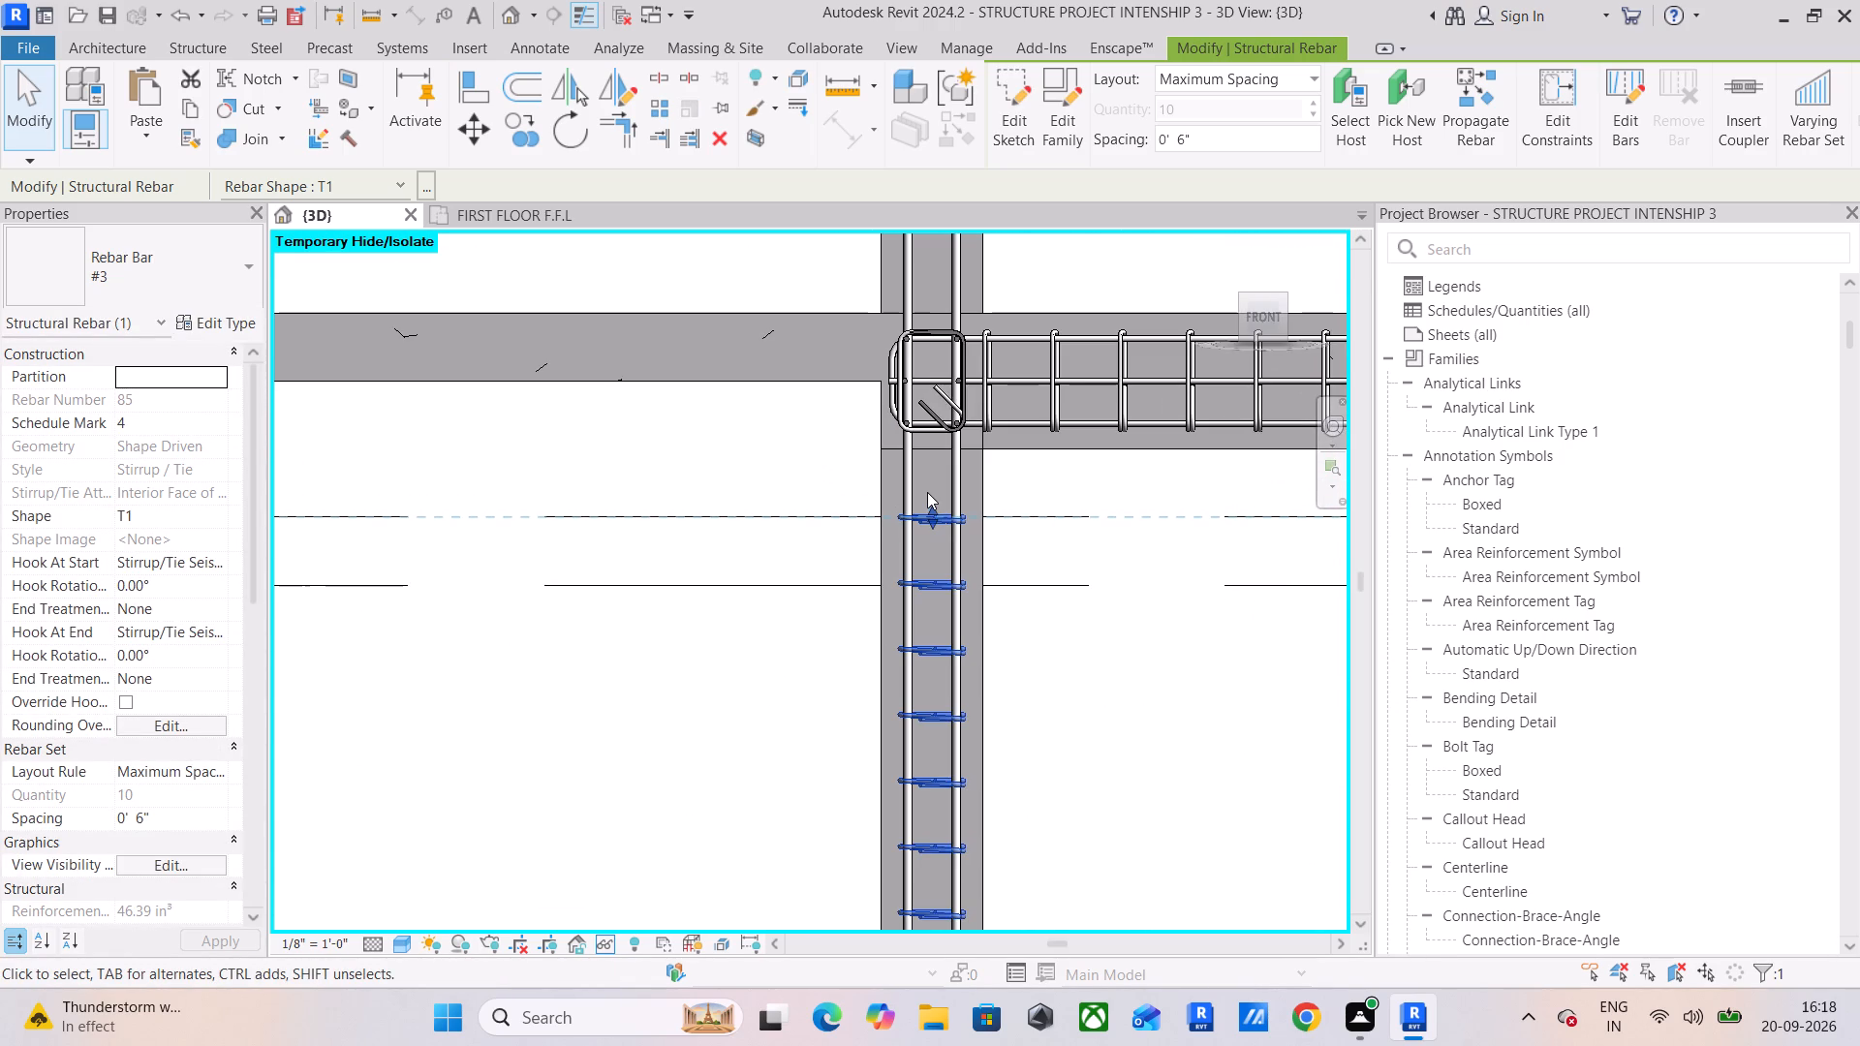
scroll(944, 502, up, 5)
drag(927, 524, 923, 423)
Copy the left column's footing-level #3 tie set from the footing's top to the top of the ground-floor beam, with multiple copies enabled.
scroll(926, 422, down, 6)
middle_drag(946, 437, 918, 681)
scroll(922, 660, down, 5)
middle_drag(925, 653, 973, 518)
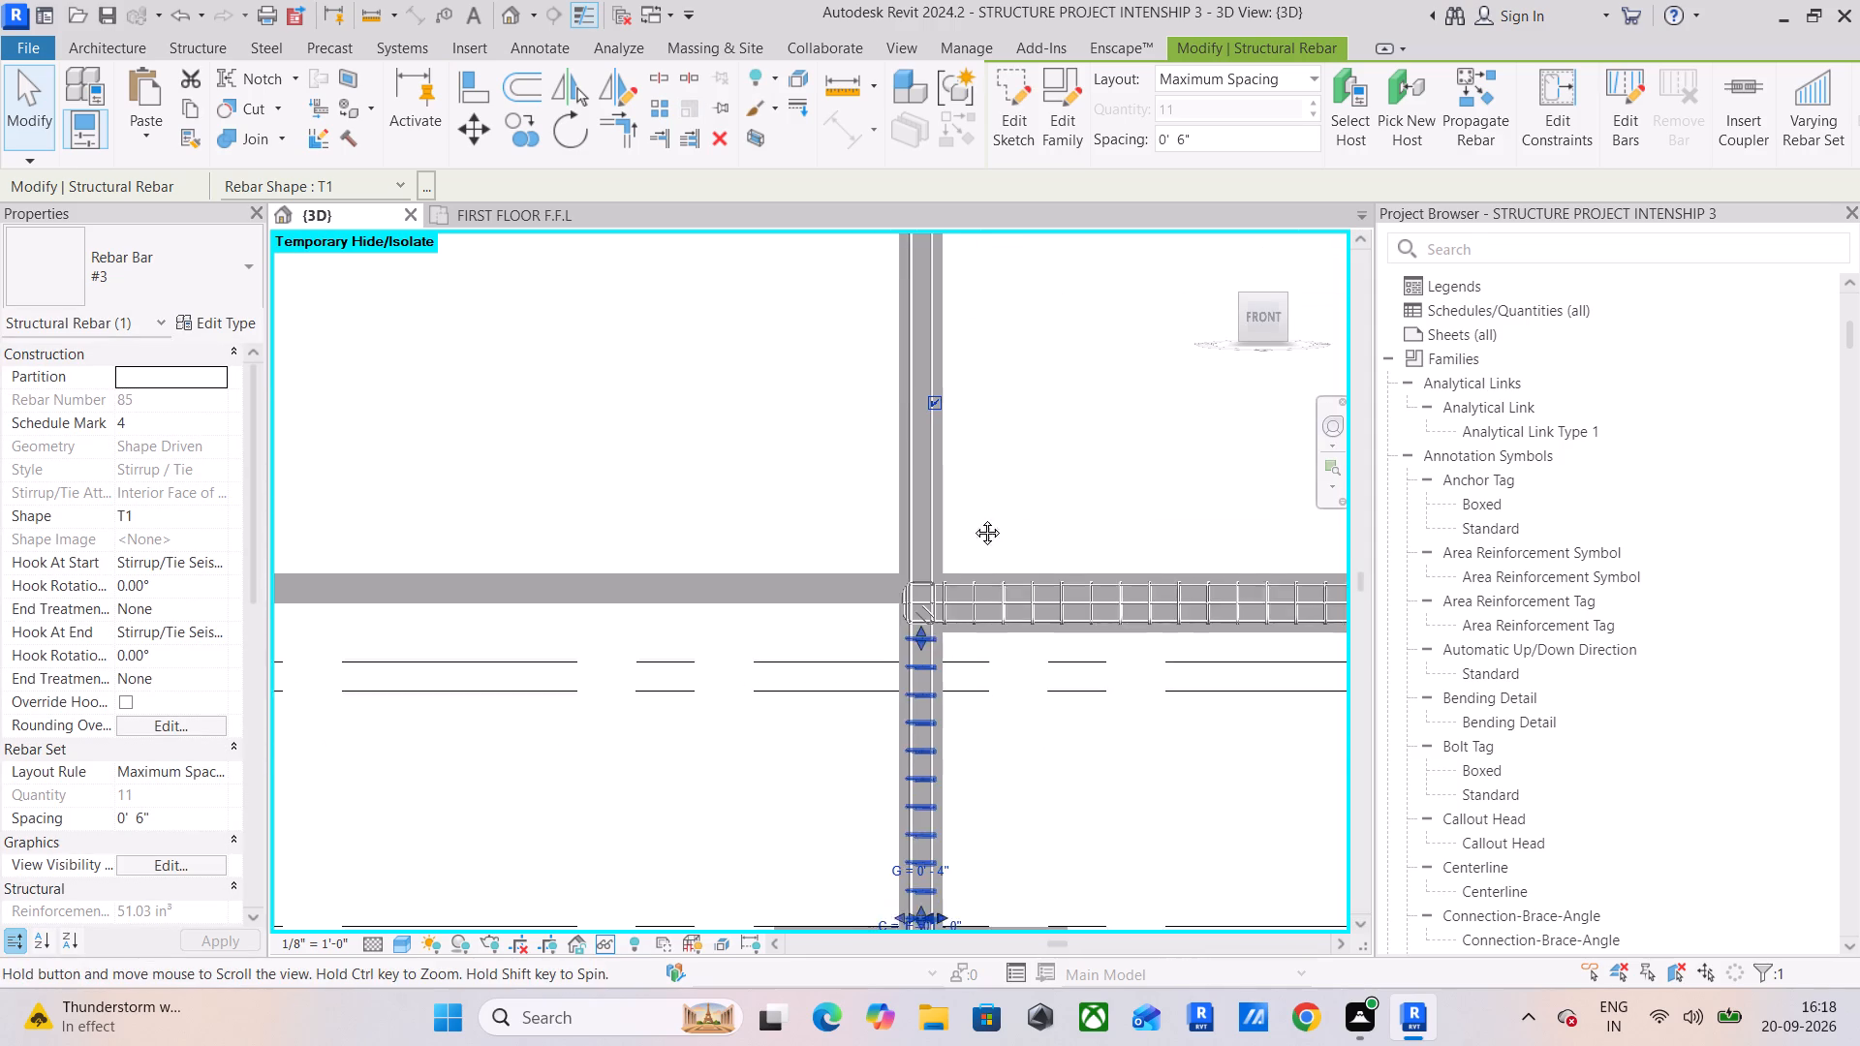
middle_drag(973, 518, 989, 311)
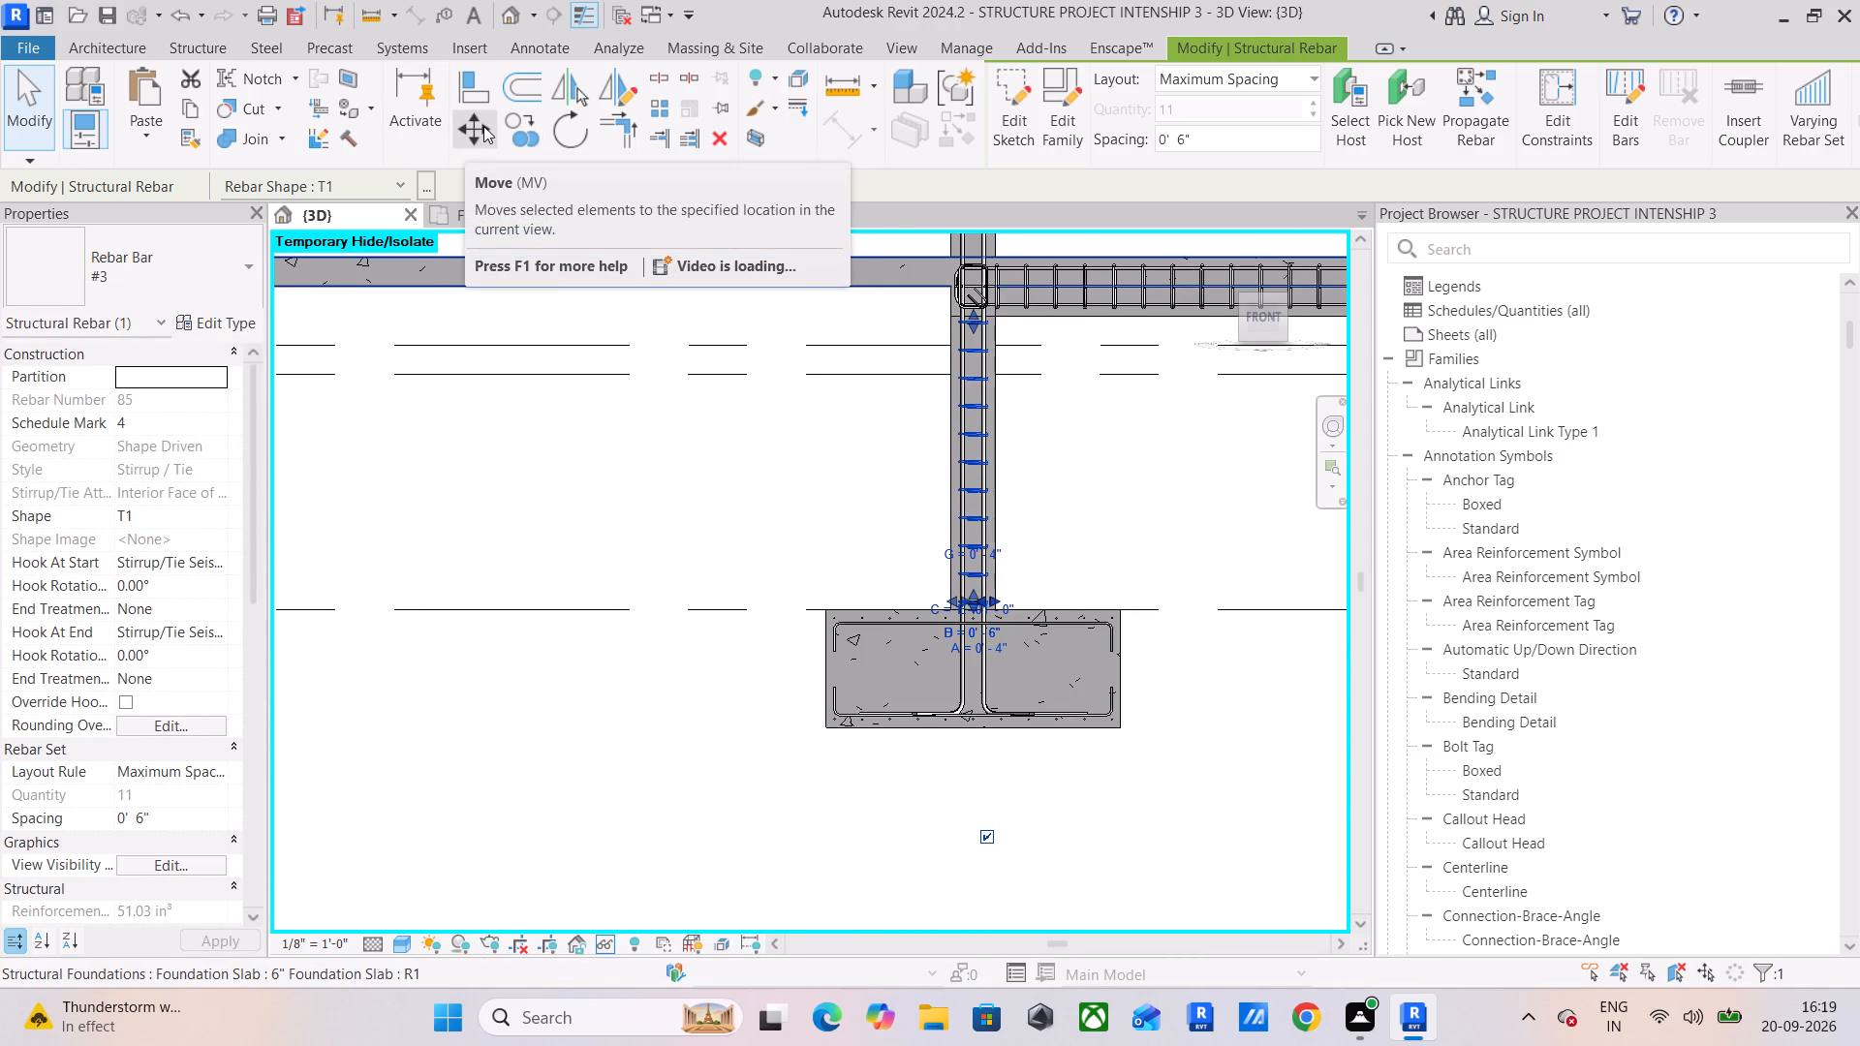
click(513, 127)
scroll(942, 586, up, 13)
click(927, 684)
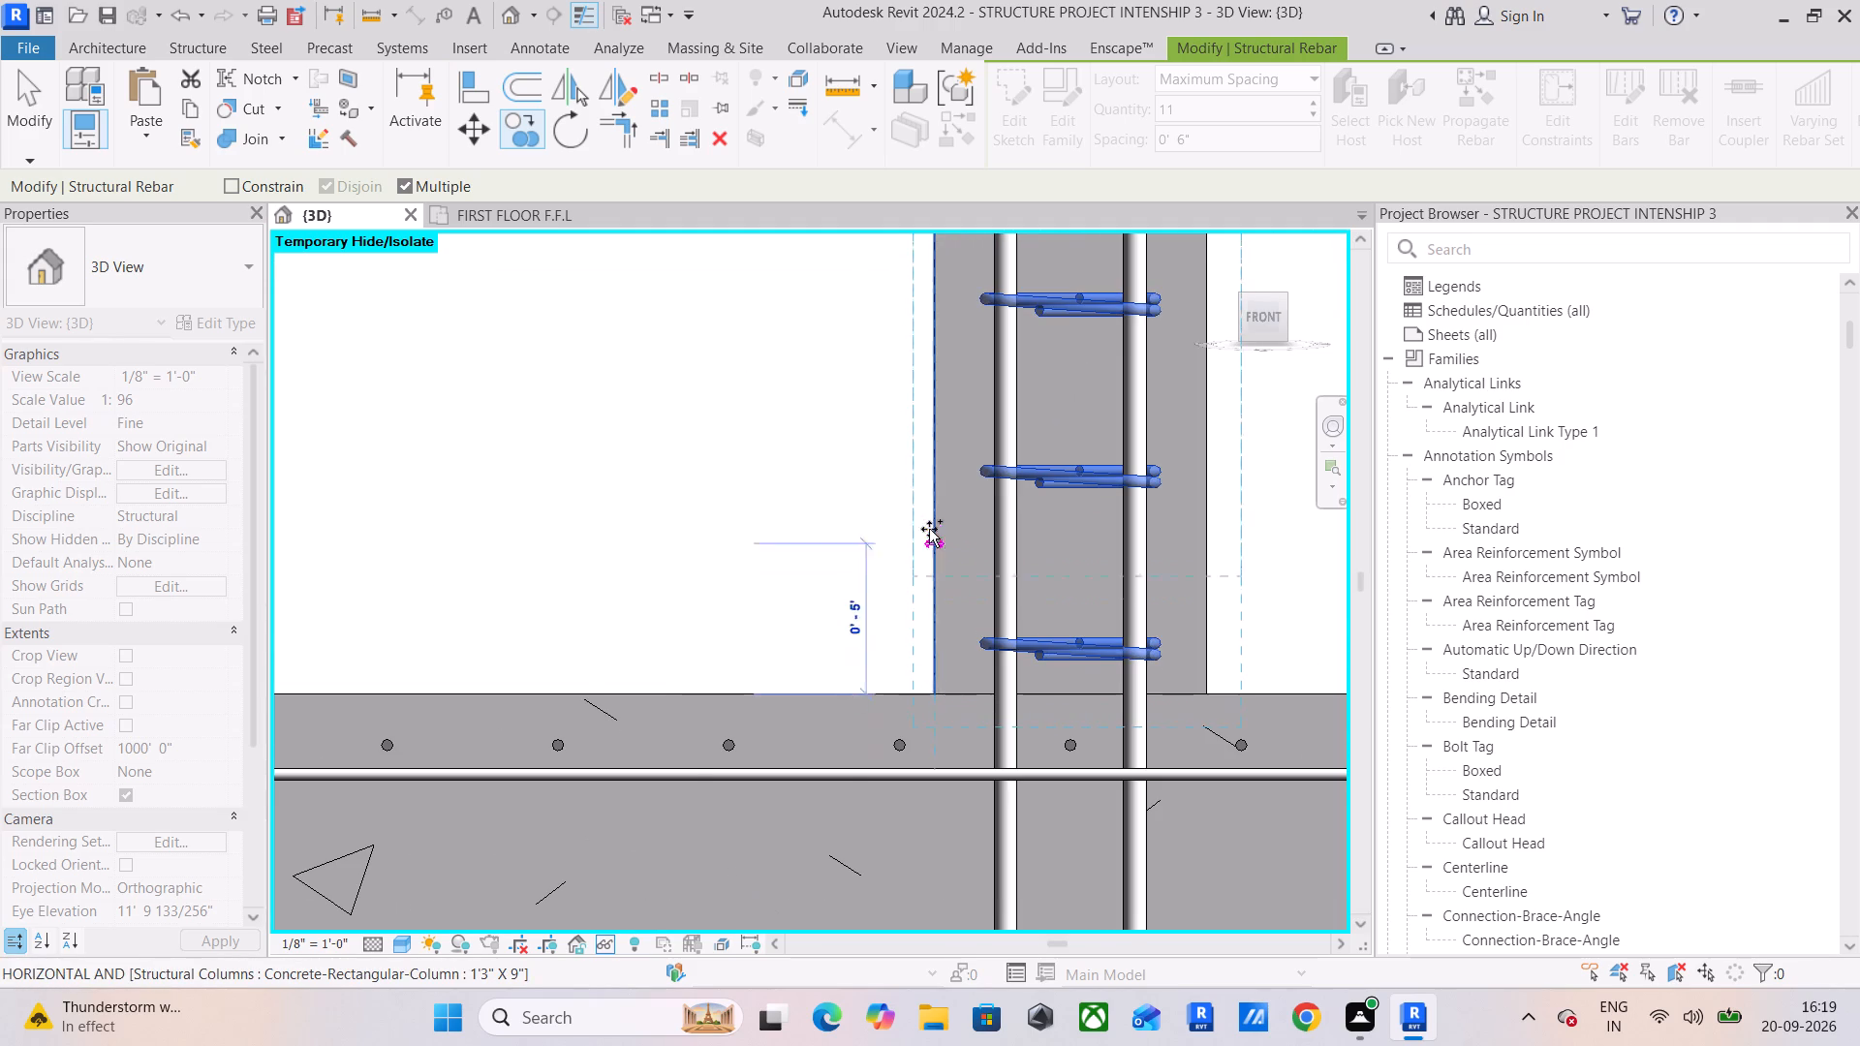
scroll(929, 519, down, 7)
middle_drag(930, 500, 856, 912)
scroll(902, 379, down, 3)
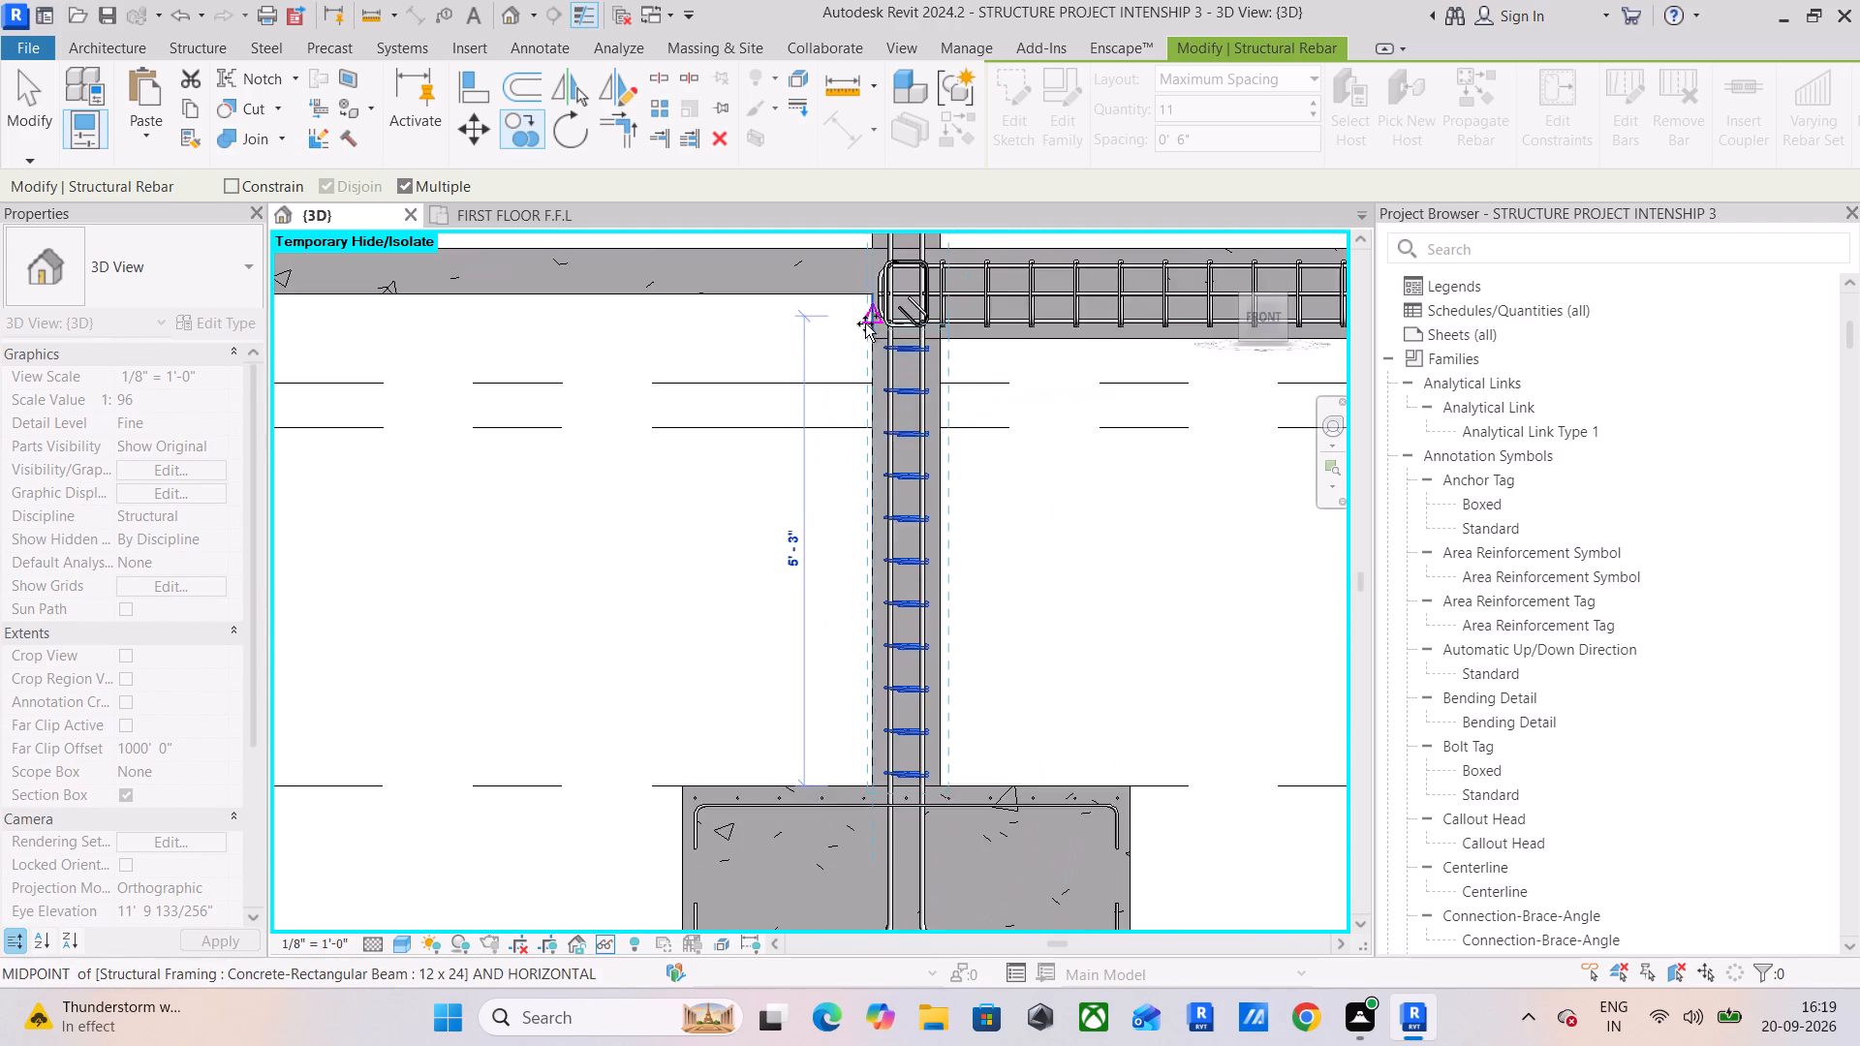
middle_drag(865, 323, 854, 610)
scroll(865, 538, up, 11)
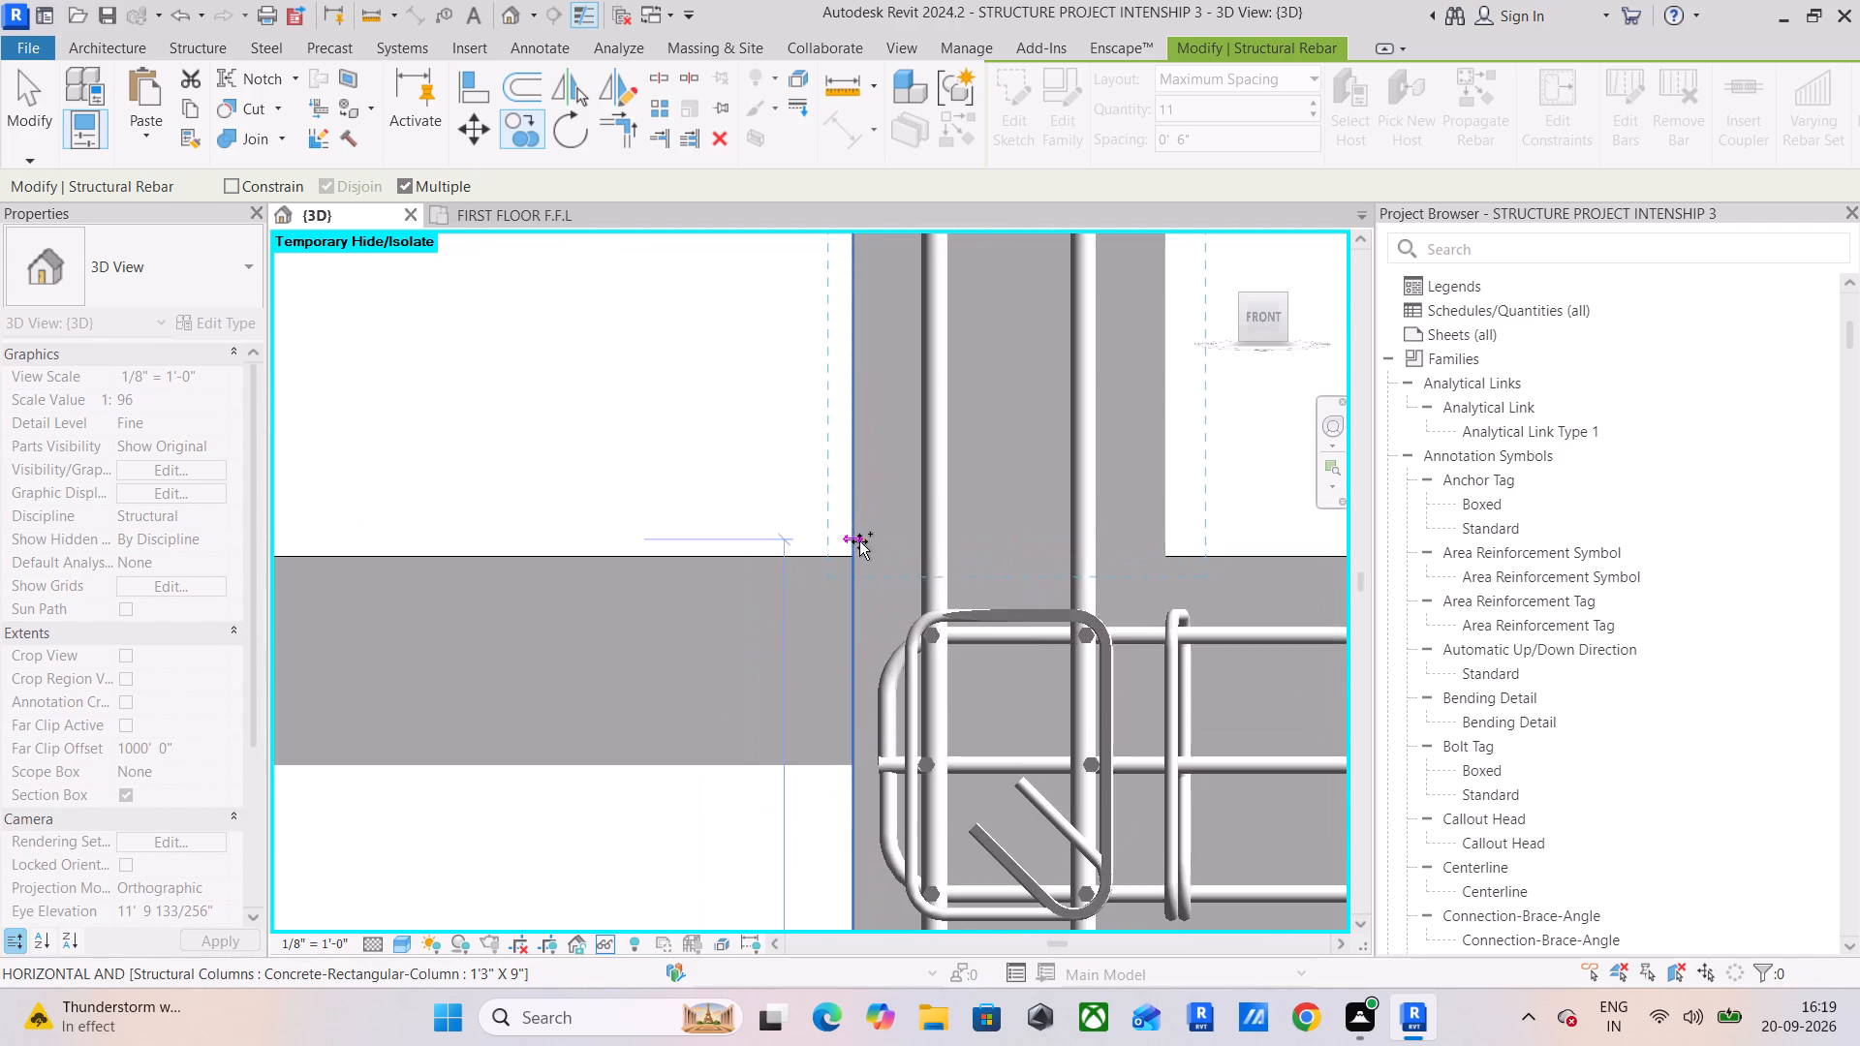
click(847, 554)
Place another copy of the #3 tie set on the left column at the top of the first-floor beam and end copying.
scroll(886, 459, down, 14)
middle_drag(899, 478, 909, 564)
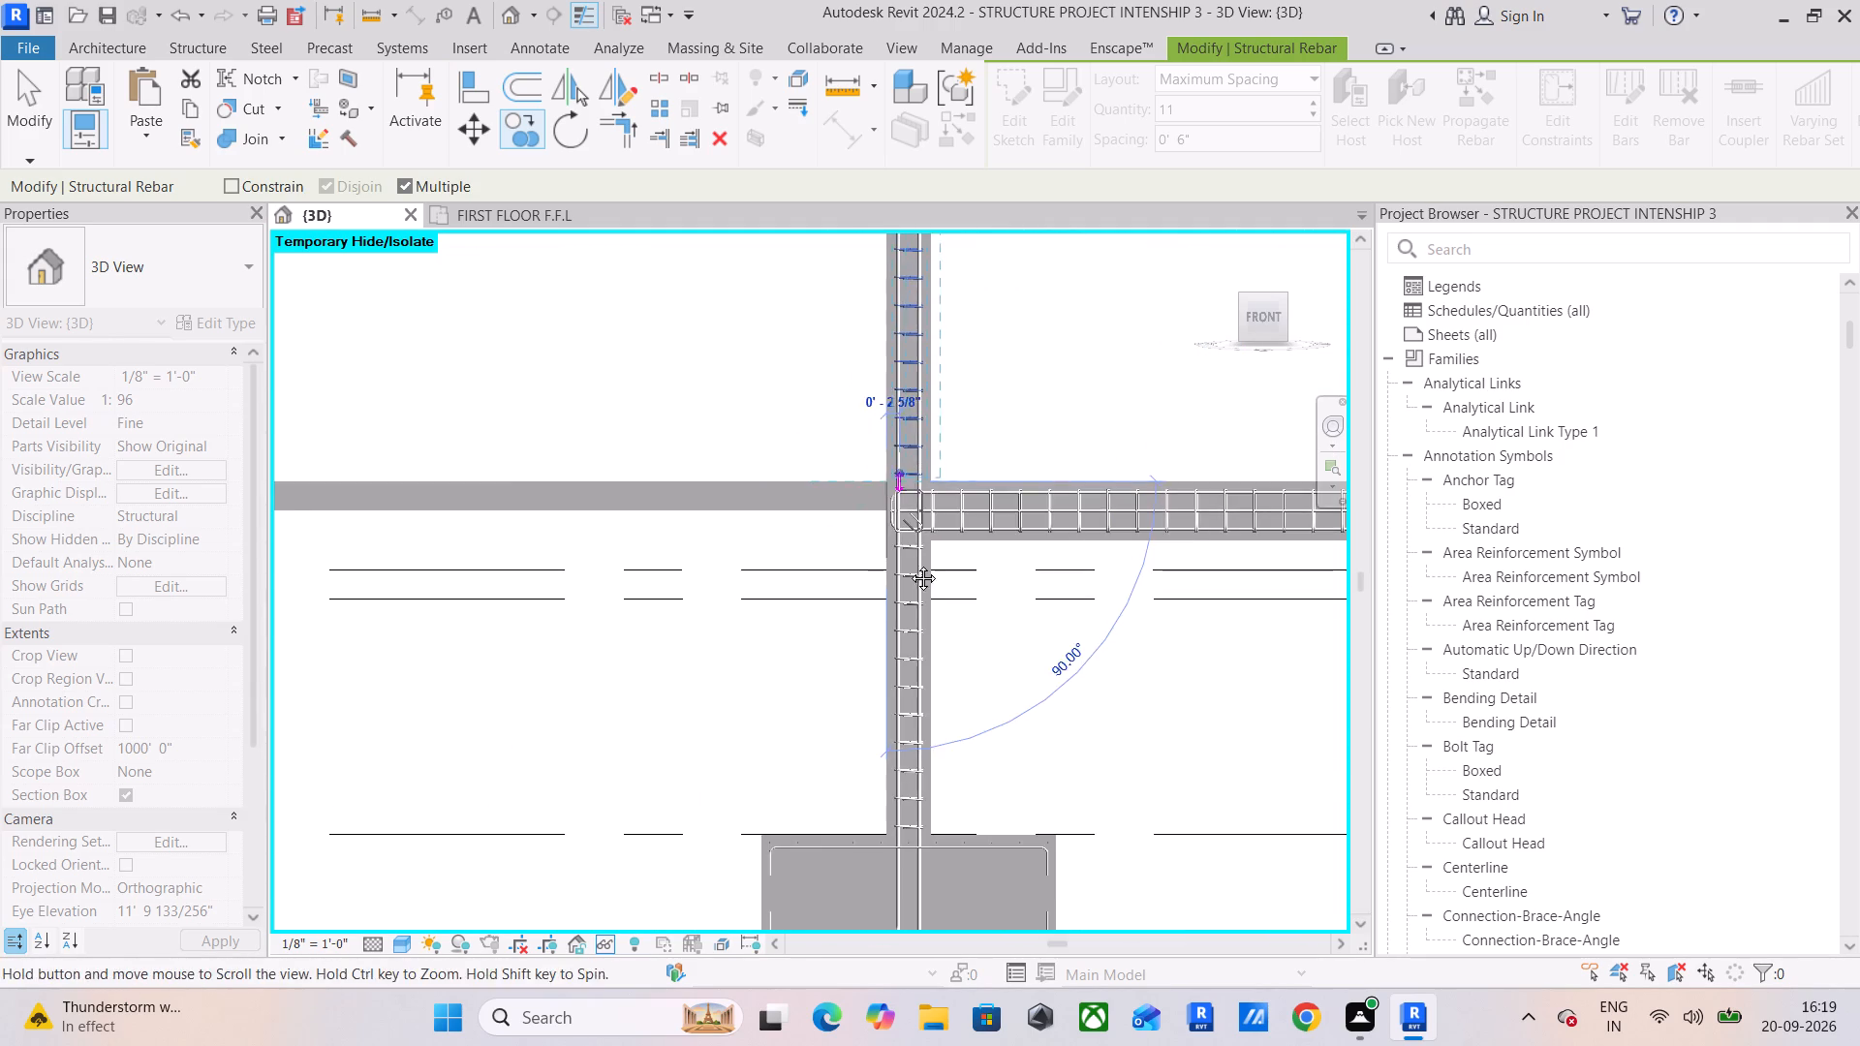
middle_drag(909, 564, 912, 722)
scroll(915, 733, down, 1)
scroll(916, 578, down, 4)
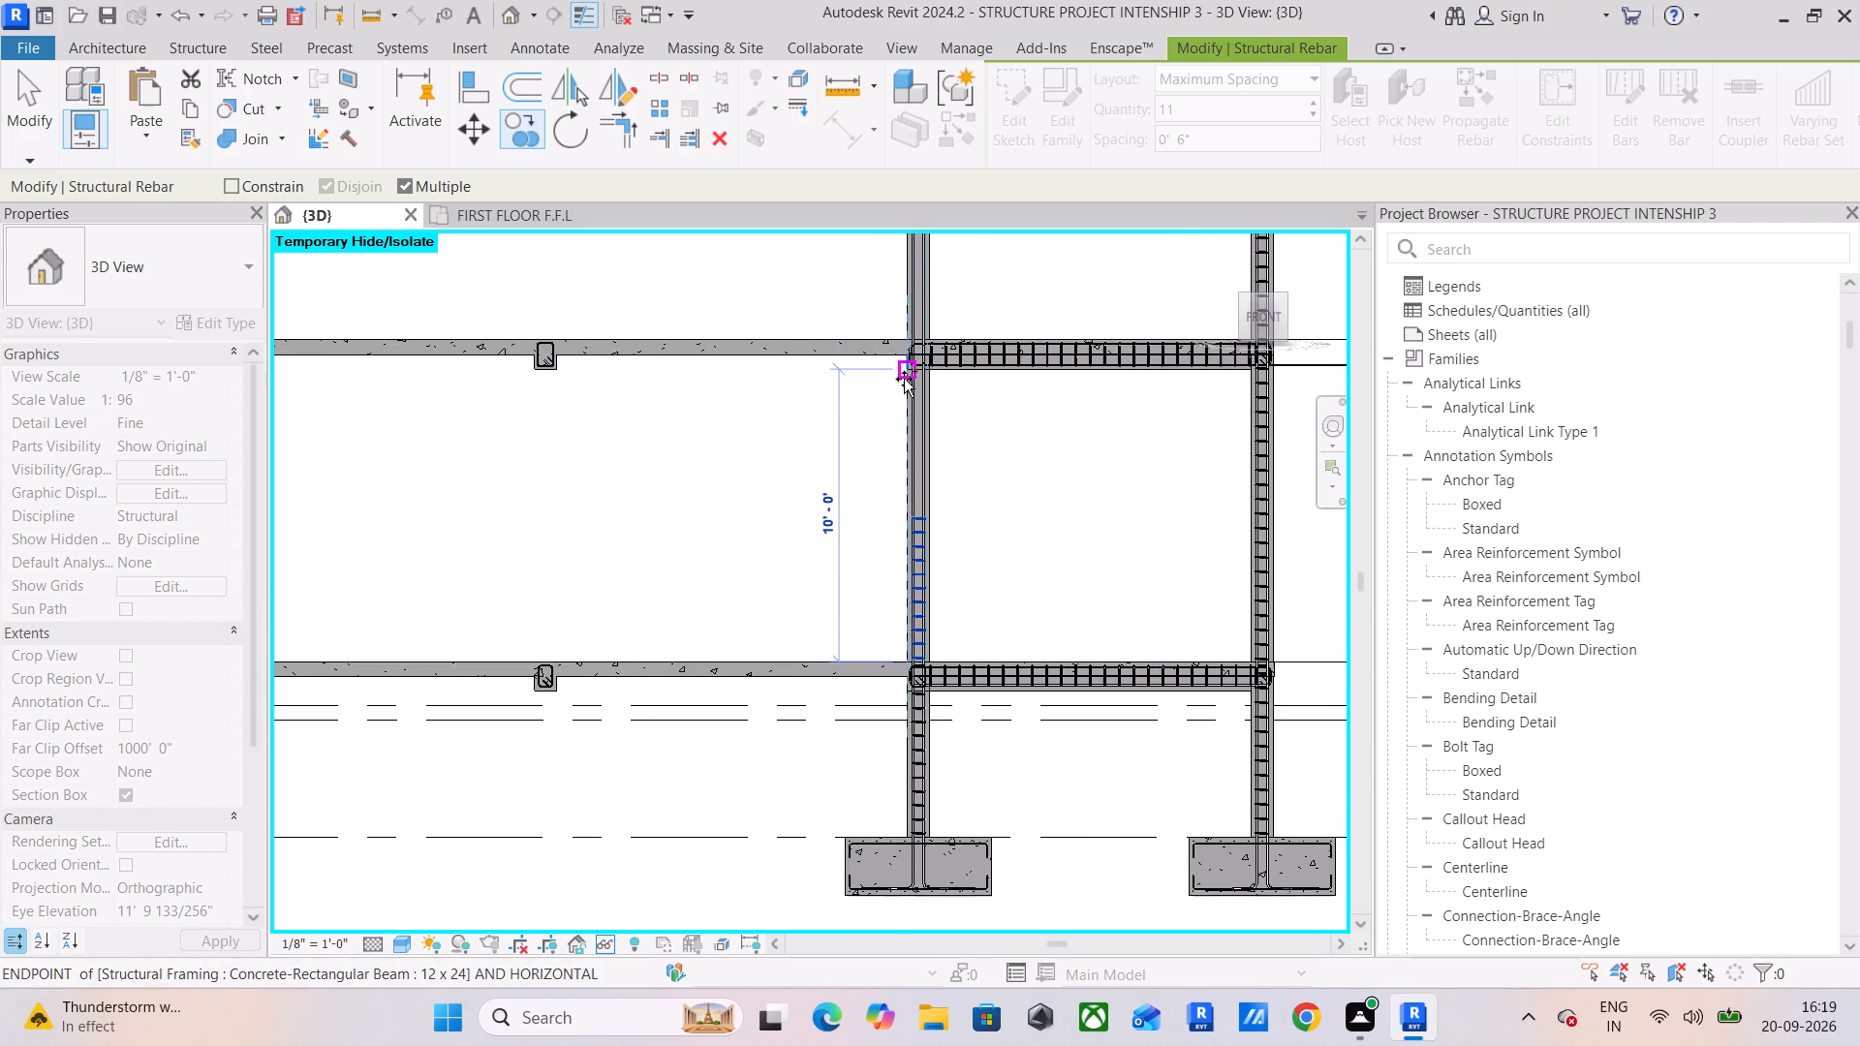
scroll(906, 373, up, 6)
middle_drag(914, 391, 876, 626)
scroll(873, 528, up, 12)
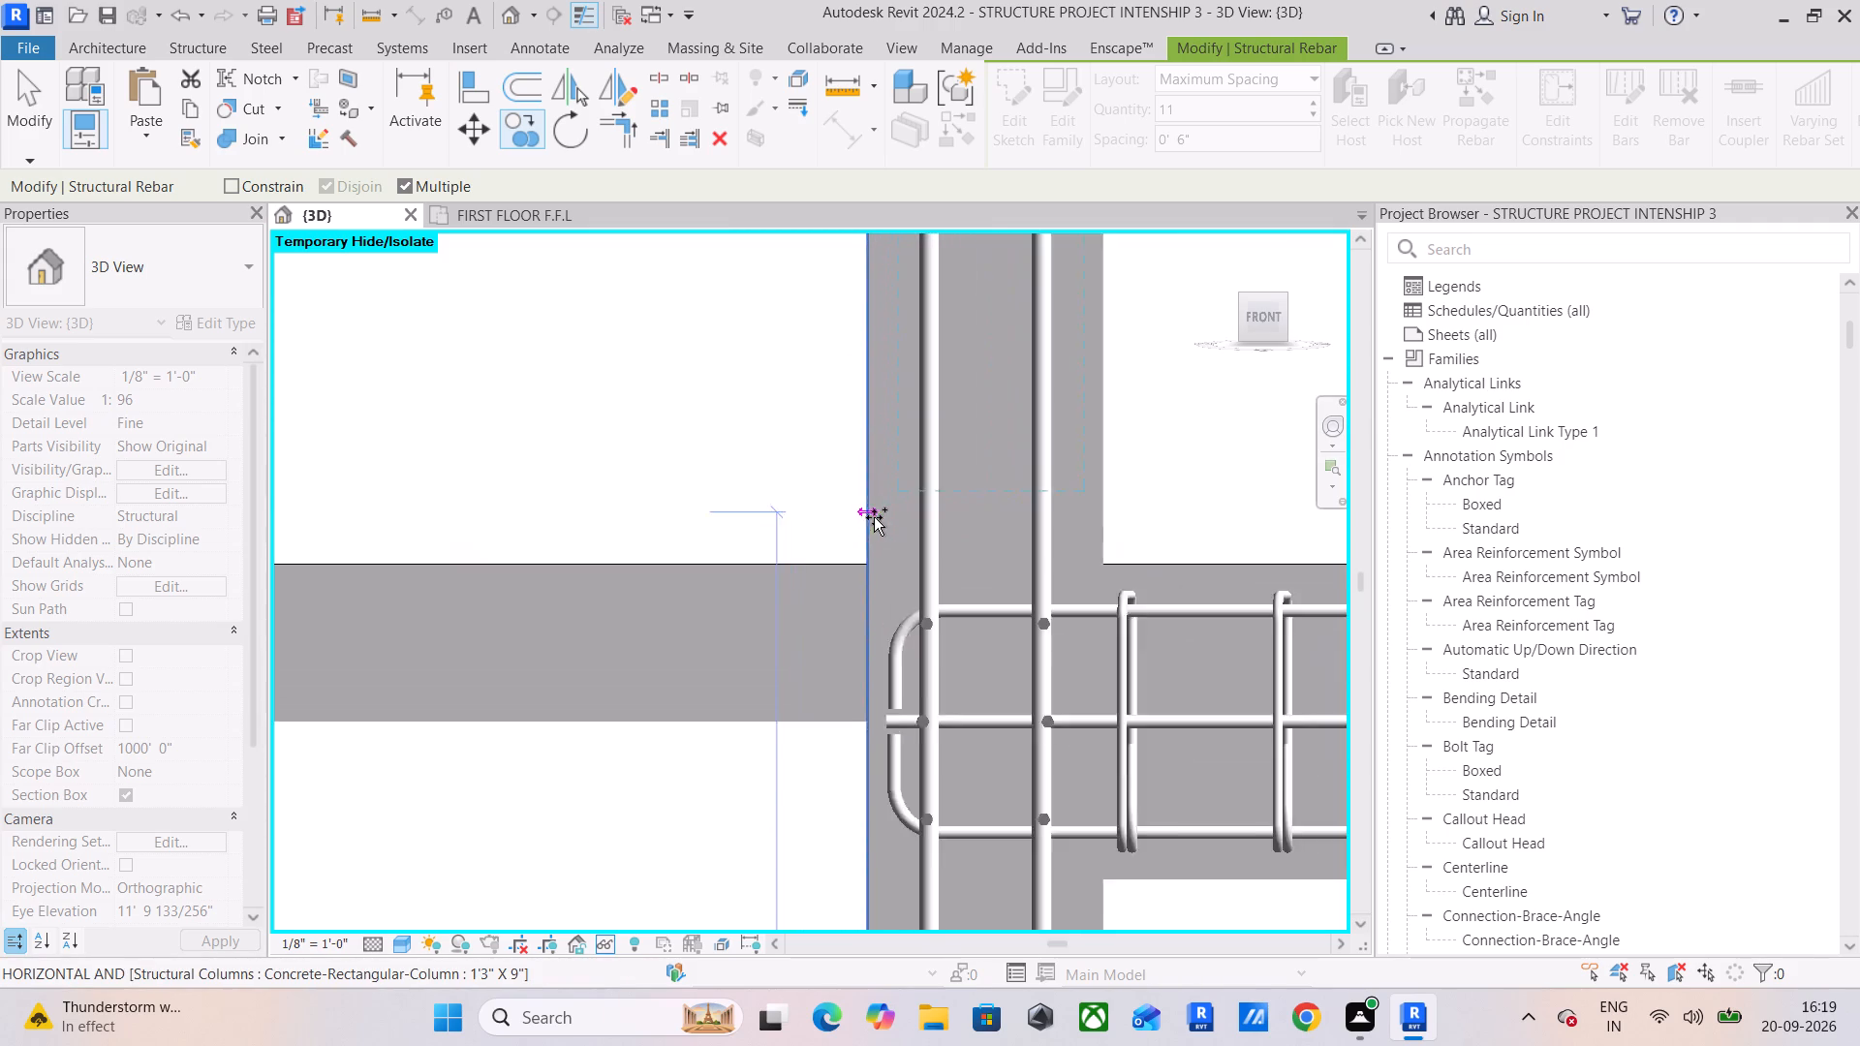
scroll(862, 569, up, 6)
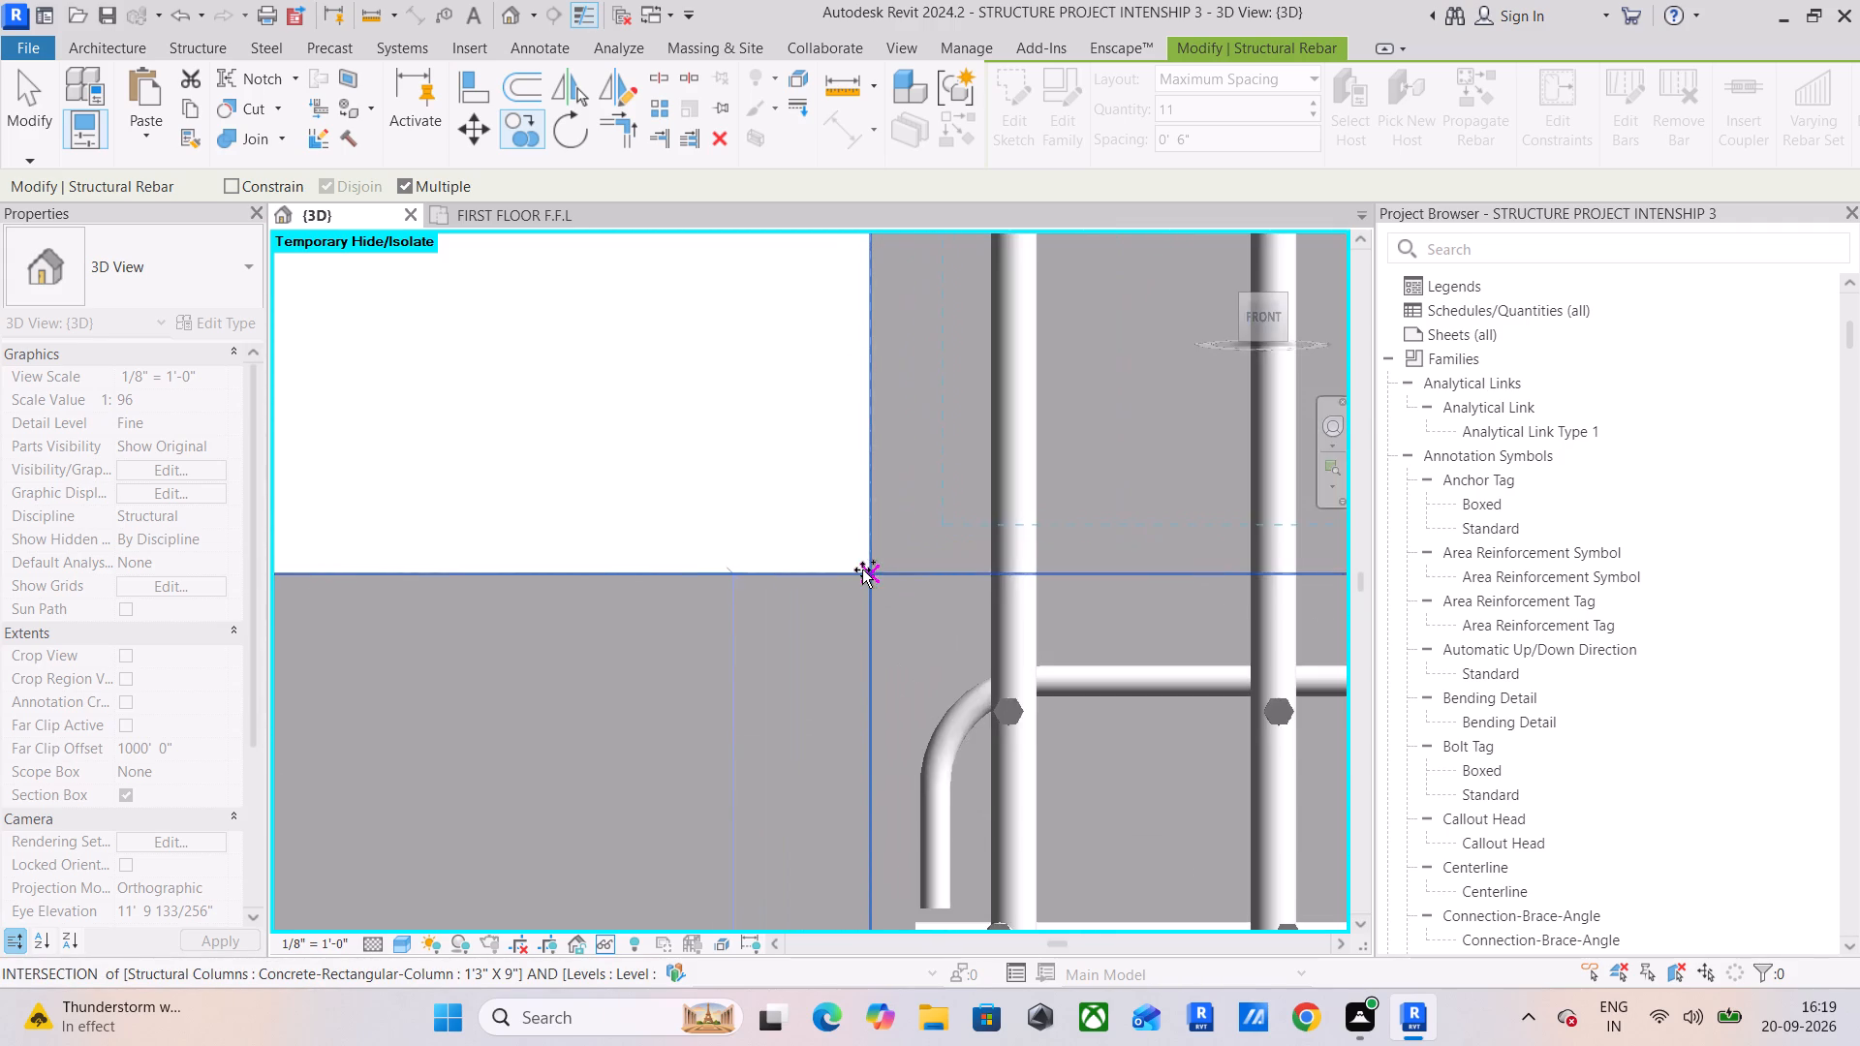
click(870, 565)
scroll(880, 494, down, 12)
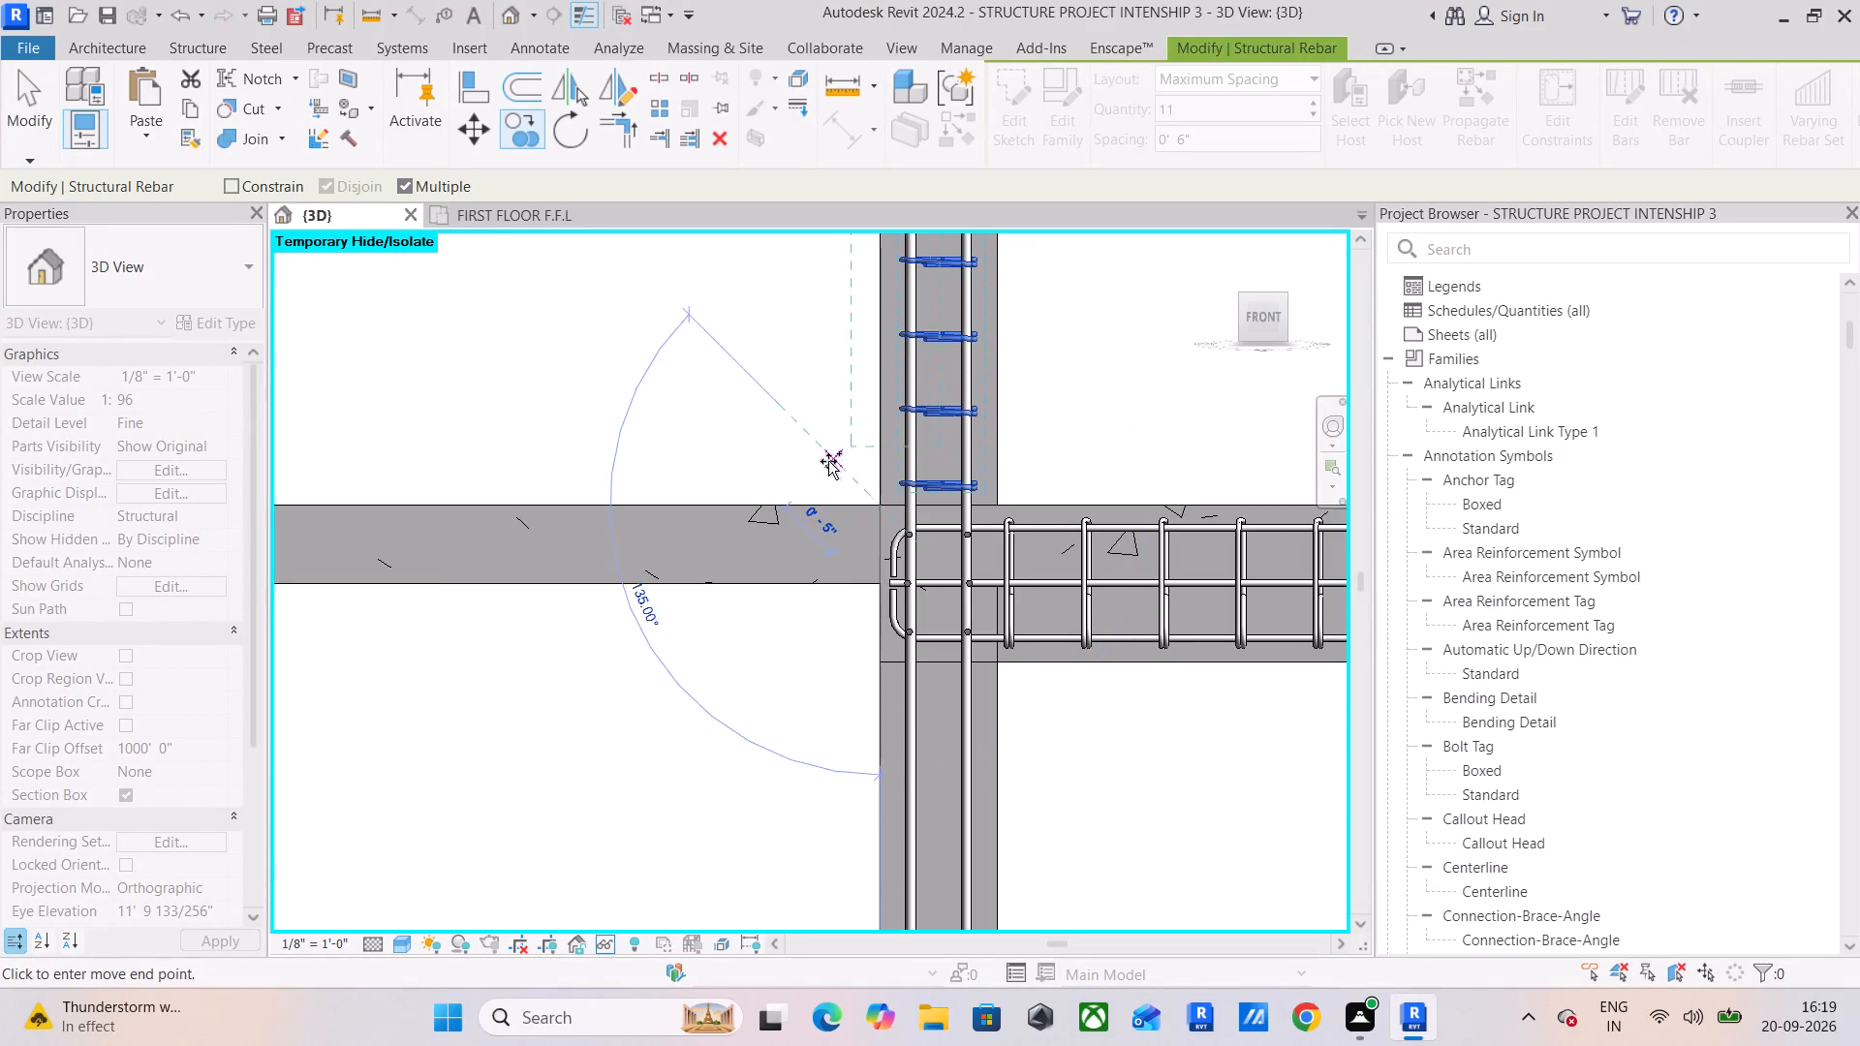
scroll(868, 440, down, 6)
click(19, 121)
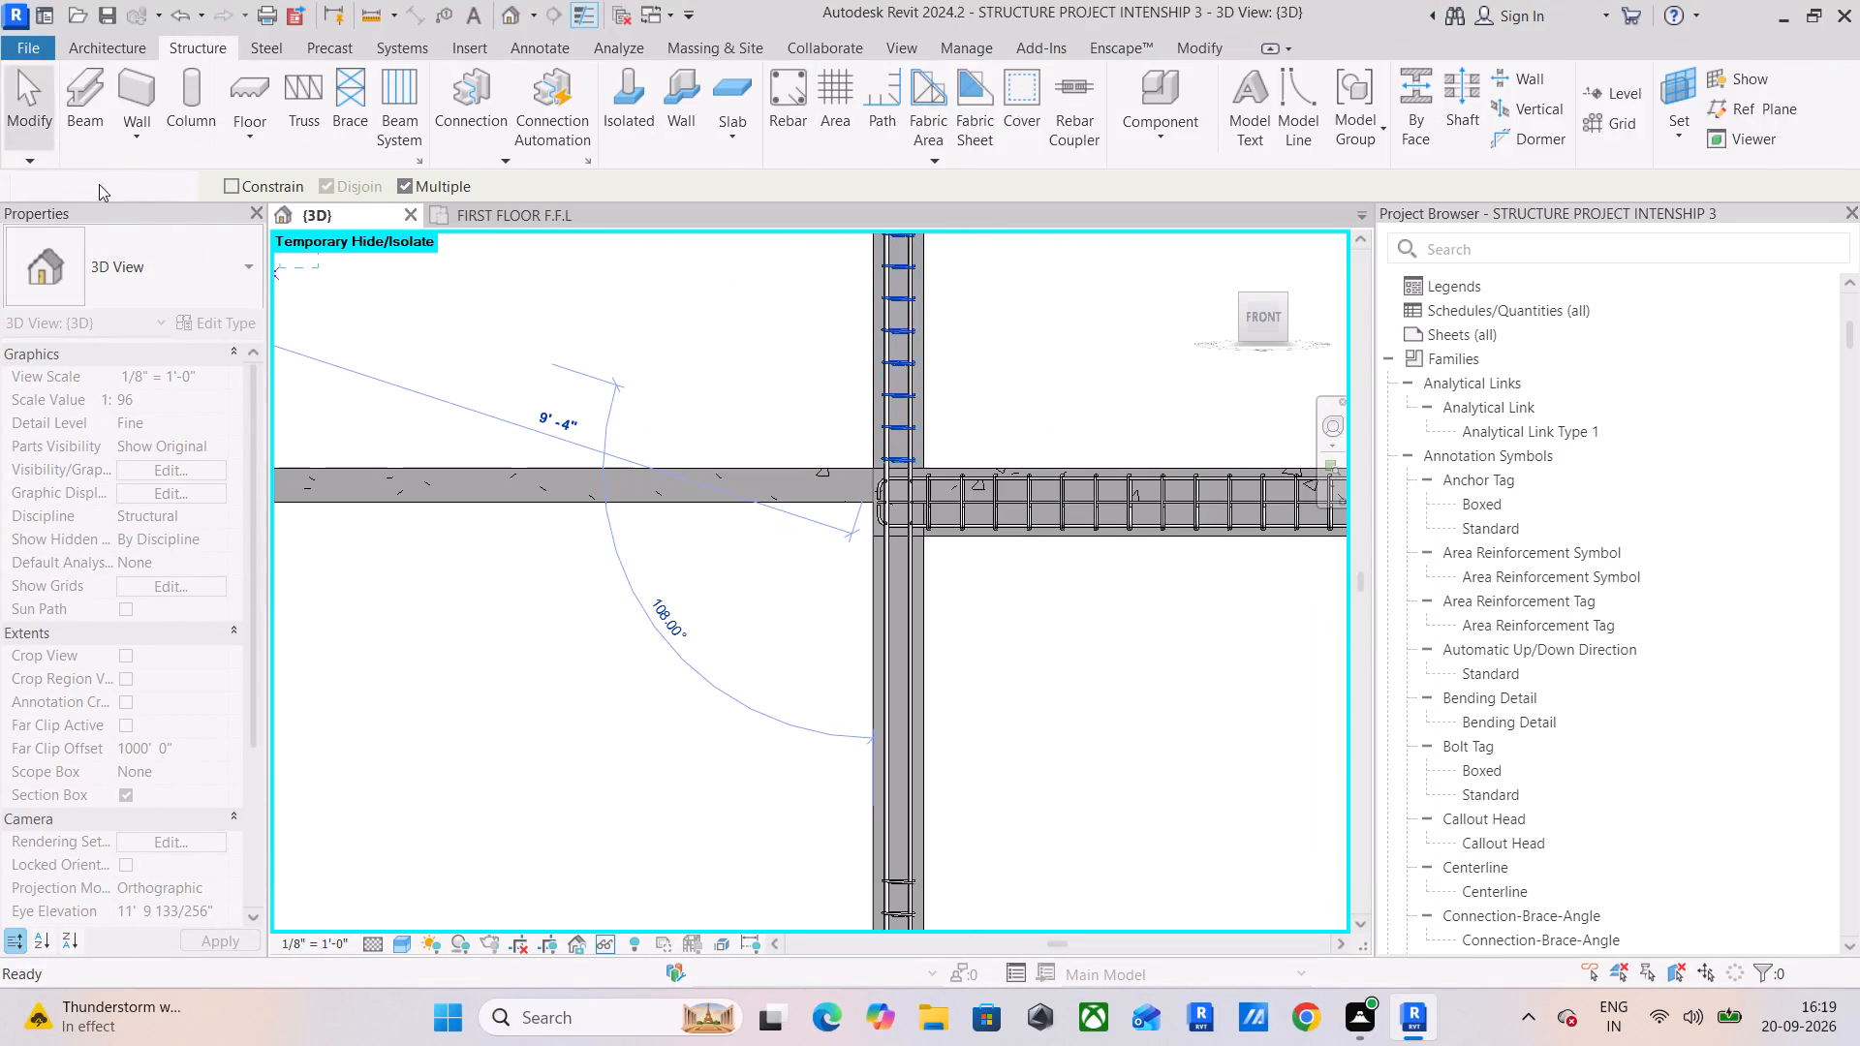
Extend the left column's ground-storey #3 tie set upward to just below the first-floor beam's underside.
middle_drag(854, 792, 911, 700)
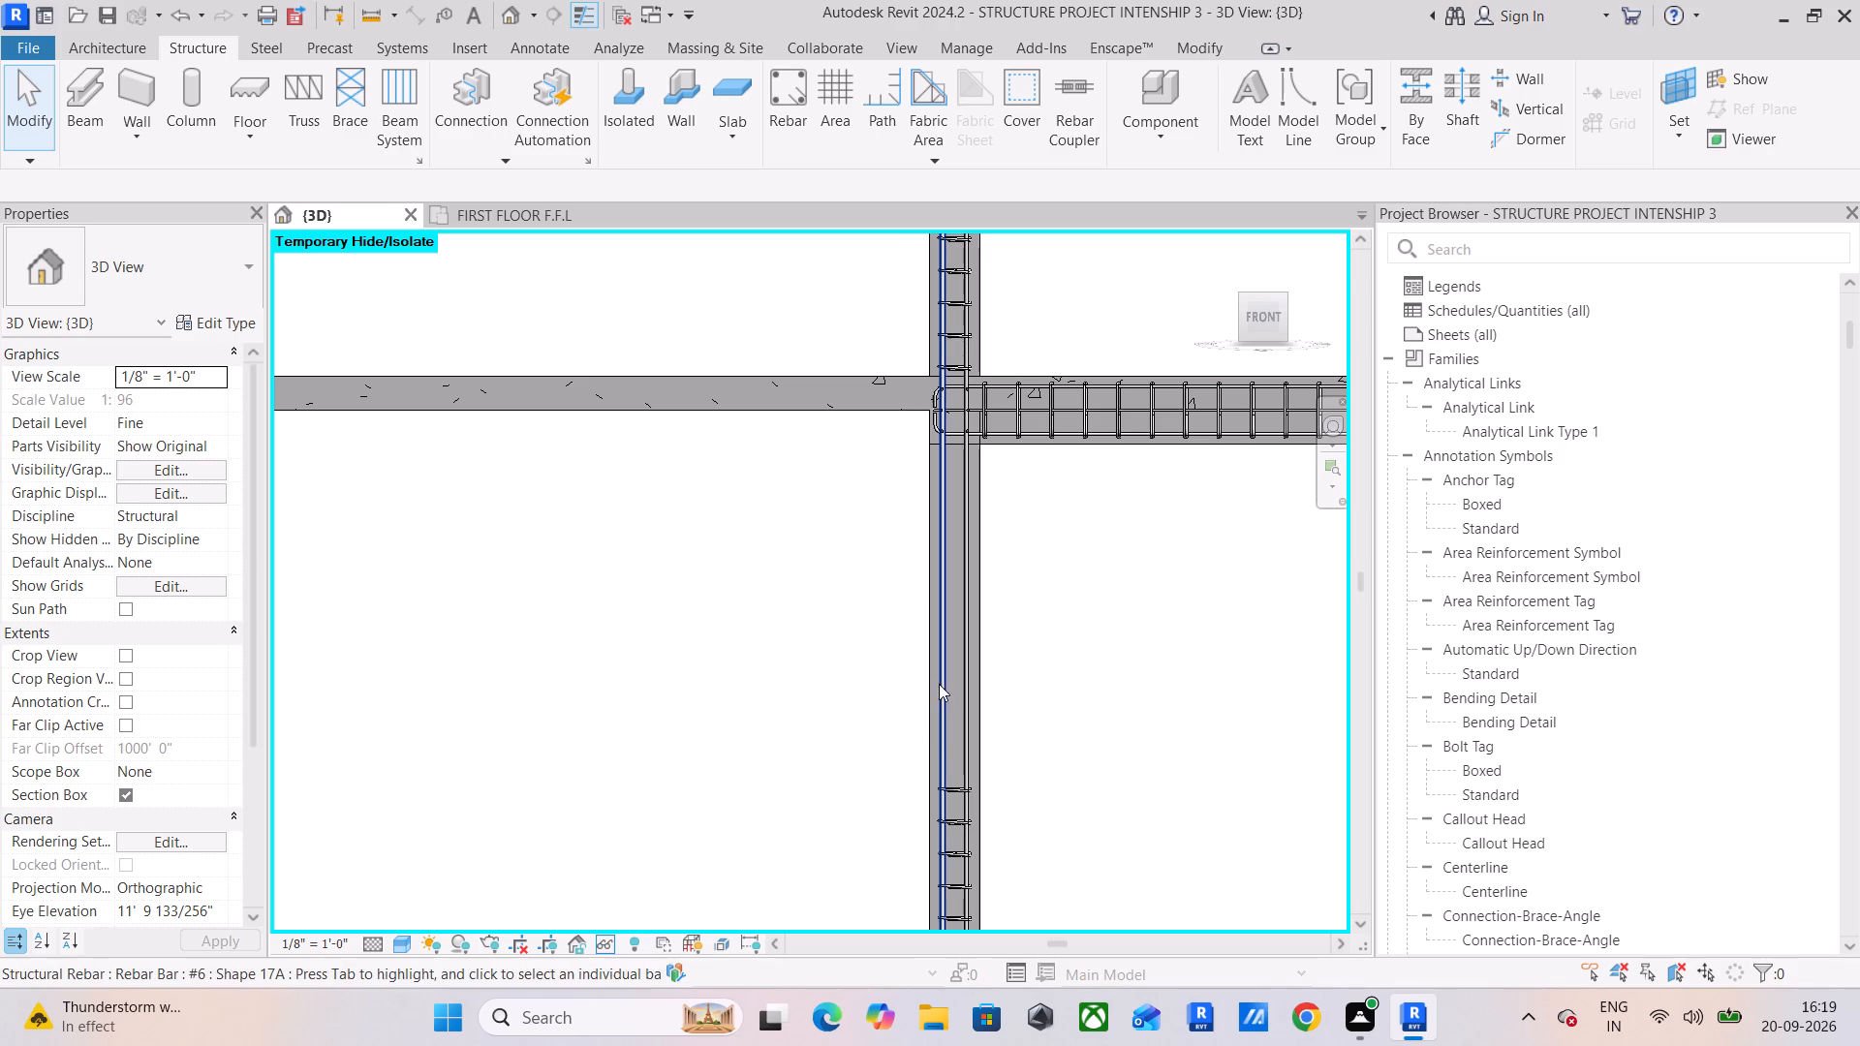
click(958, 785)
drag(952, 777, 967, 588)
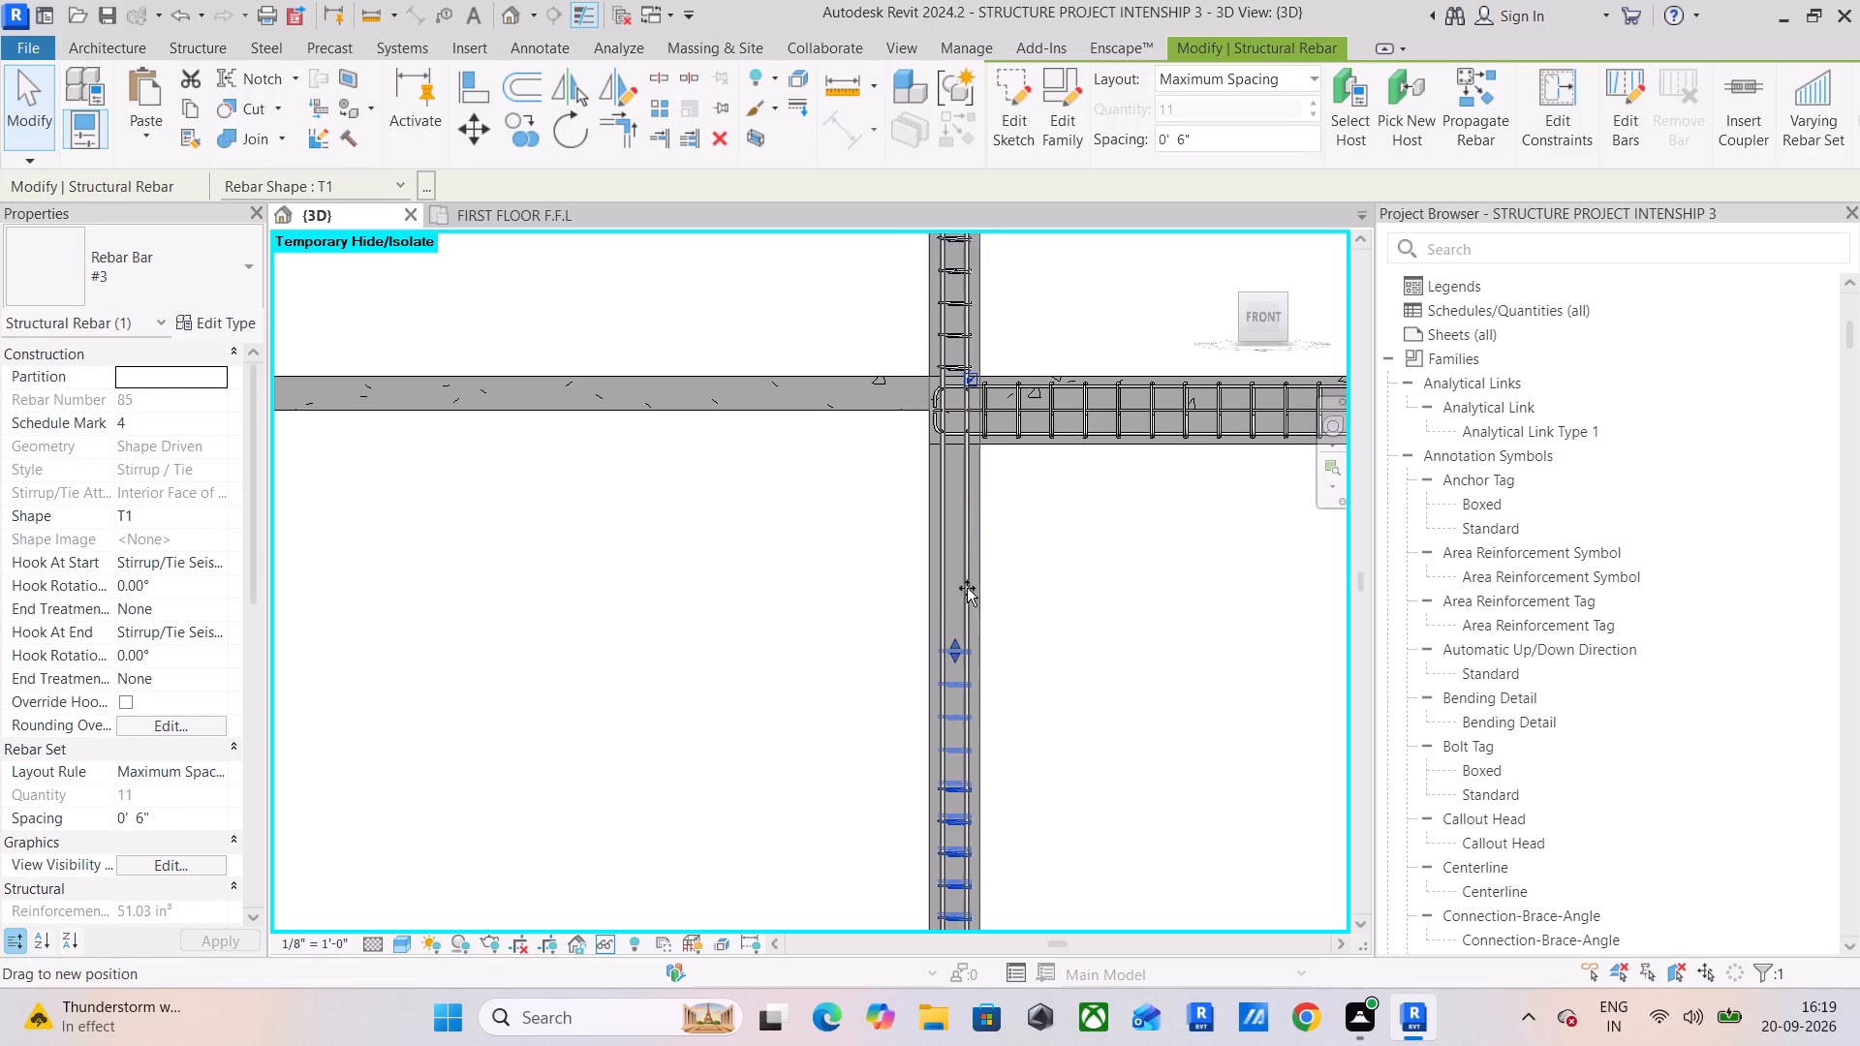
drag(967, 588, 953, 455)
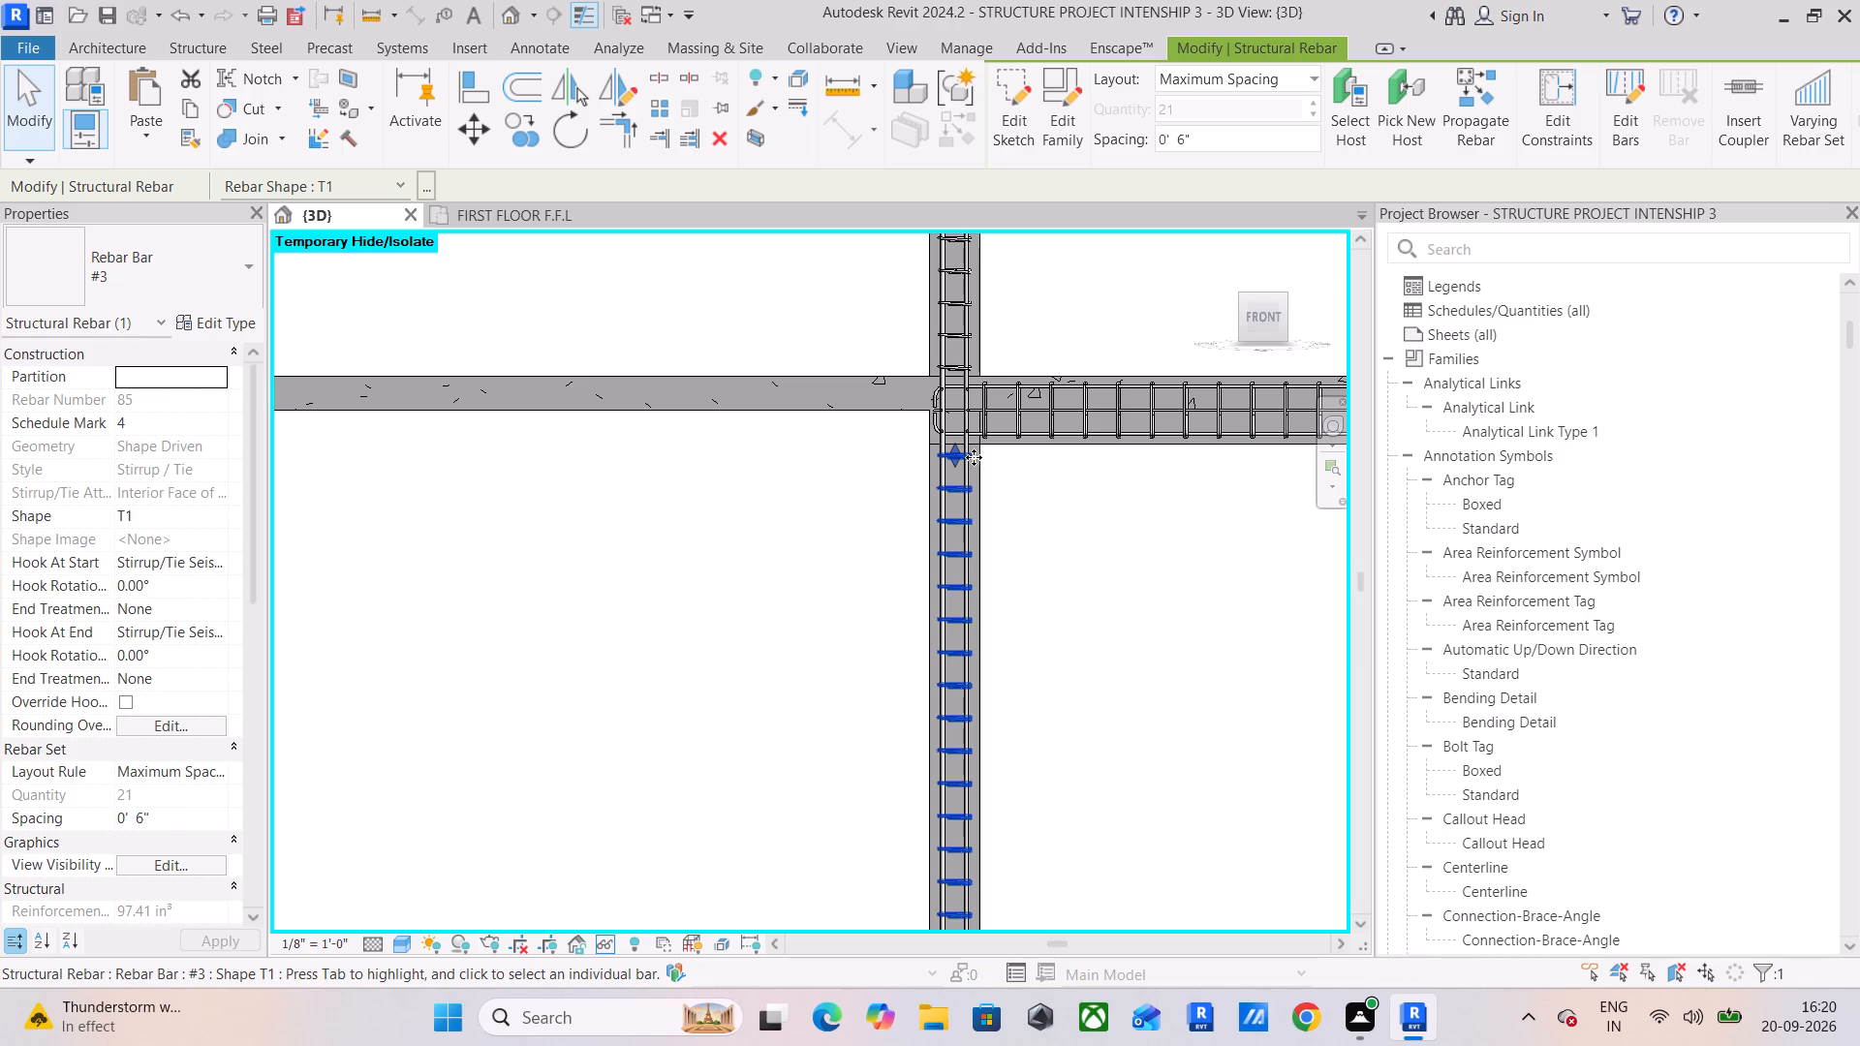
click(974, 455)
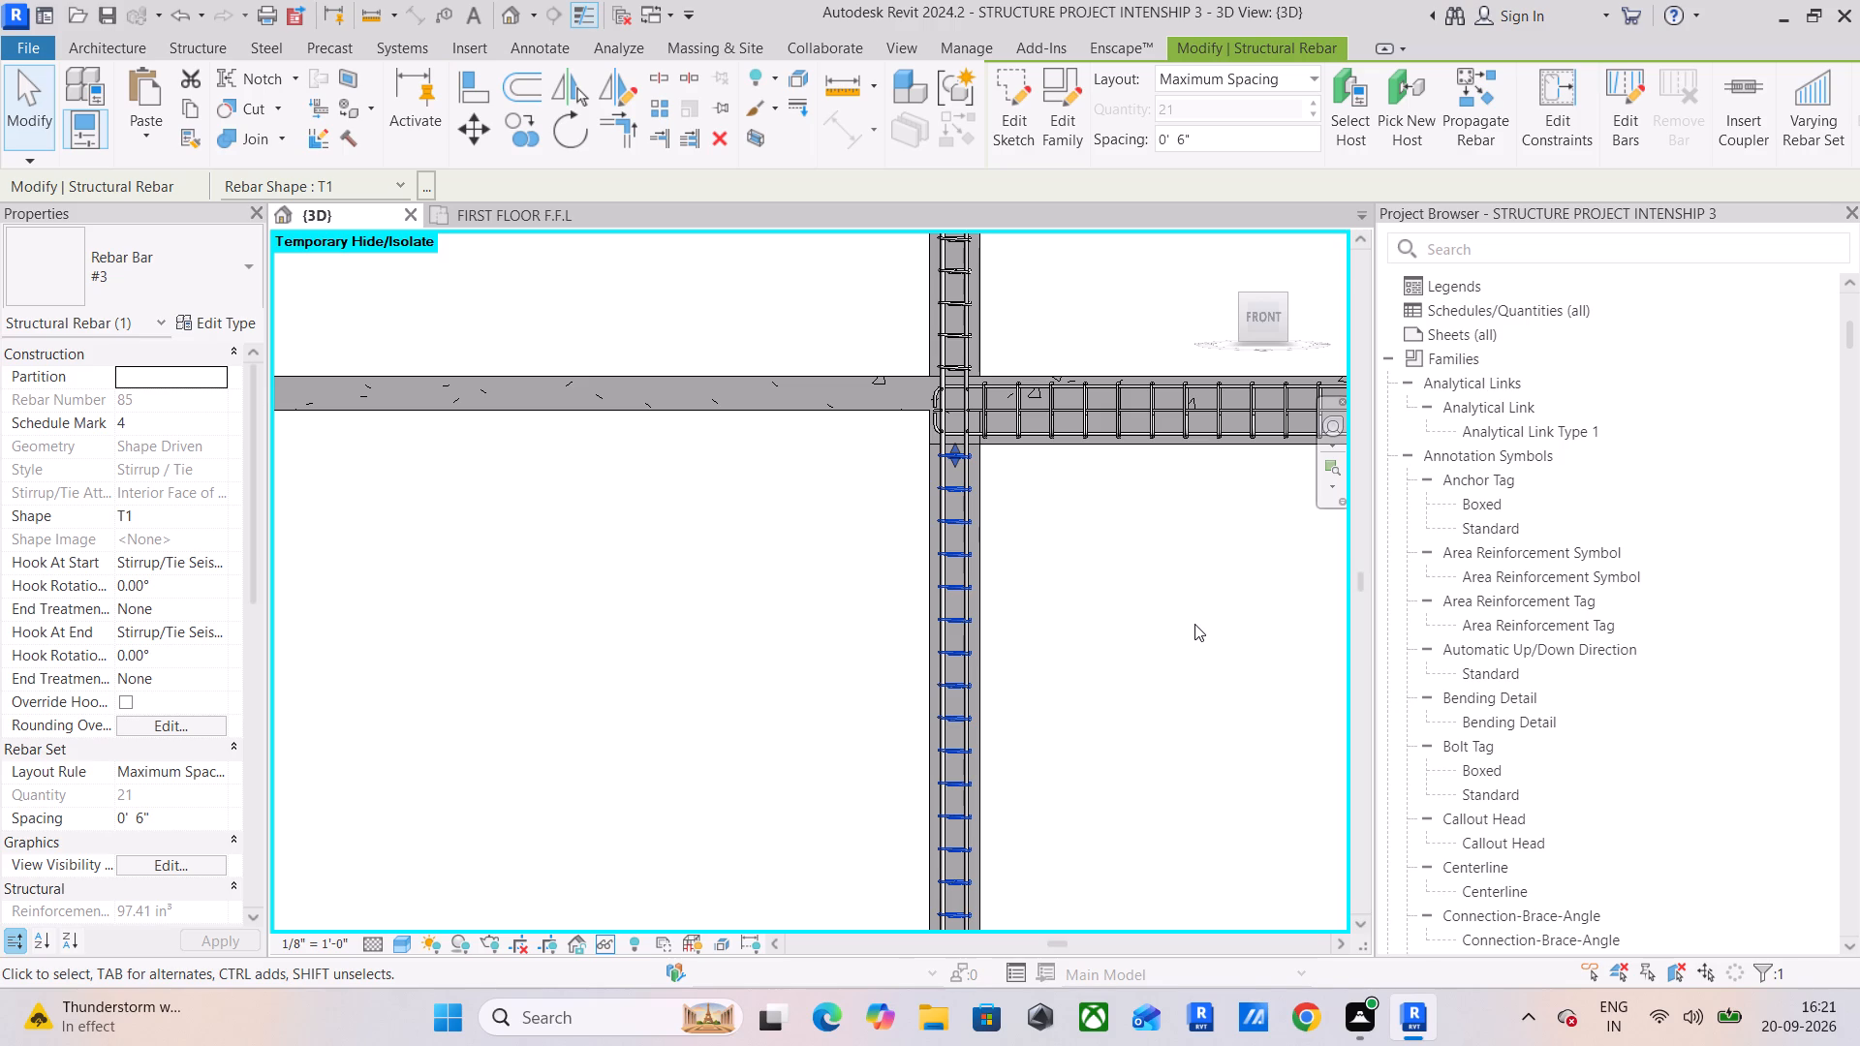
Extend the left column's #3 tie set above the first-floor beam upward to about the next level line.
middle_drag(931, 704, 916, 892)
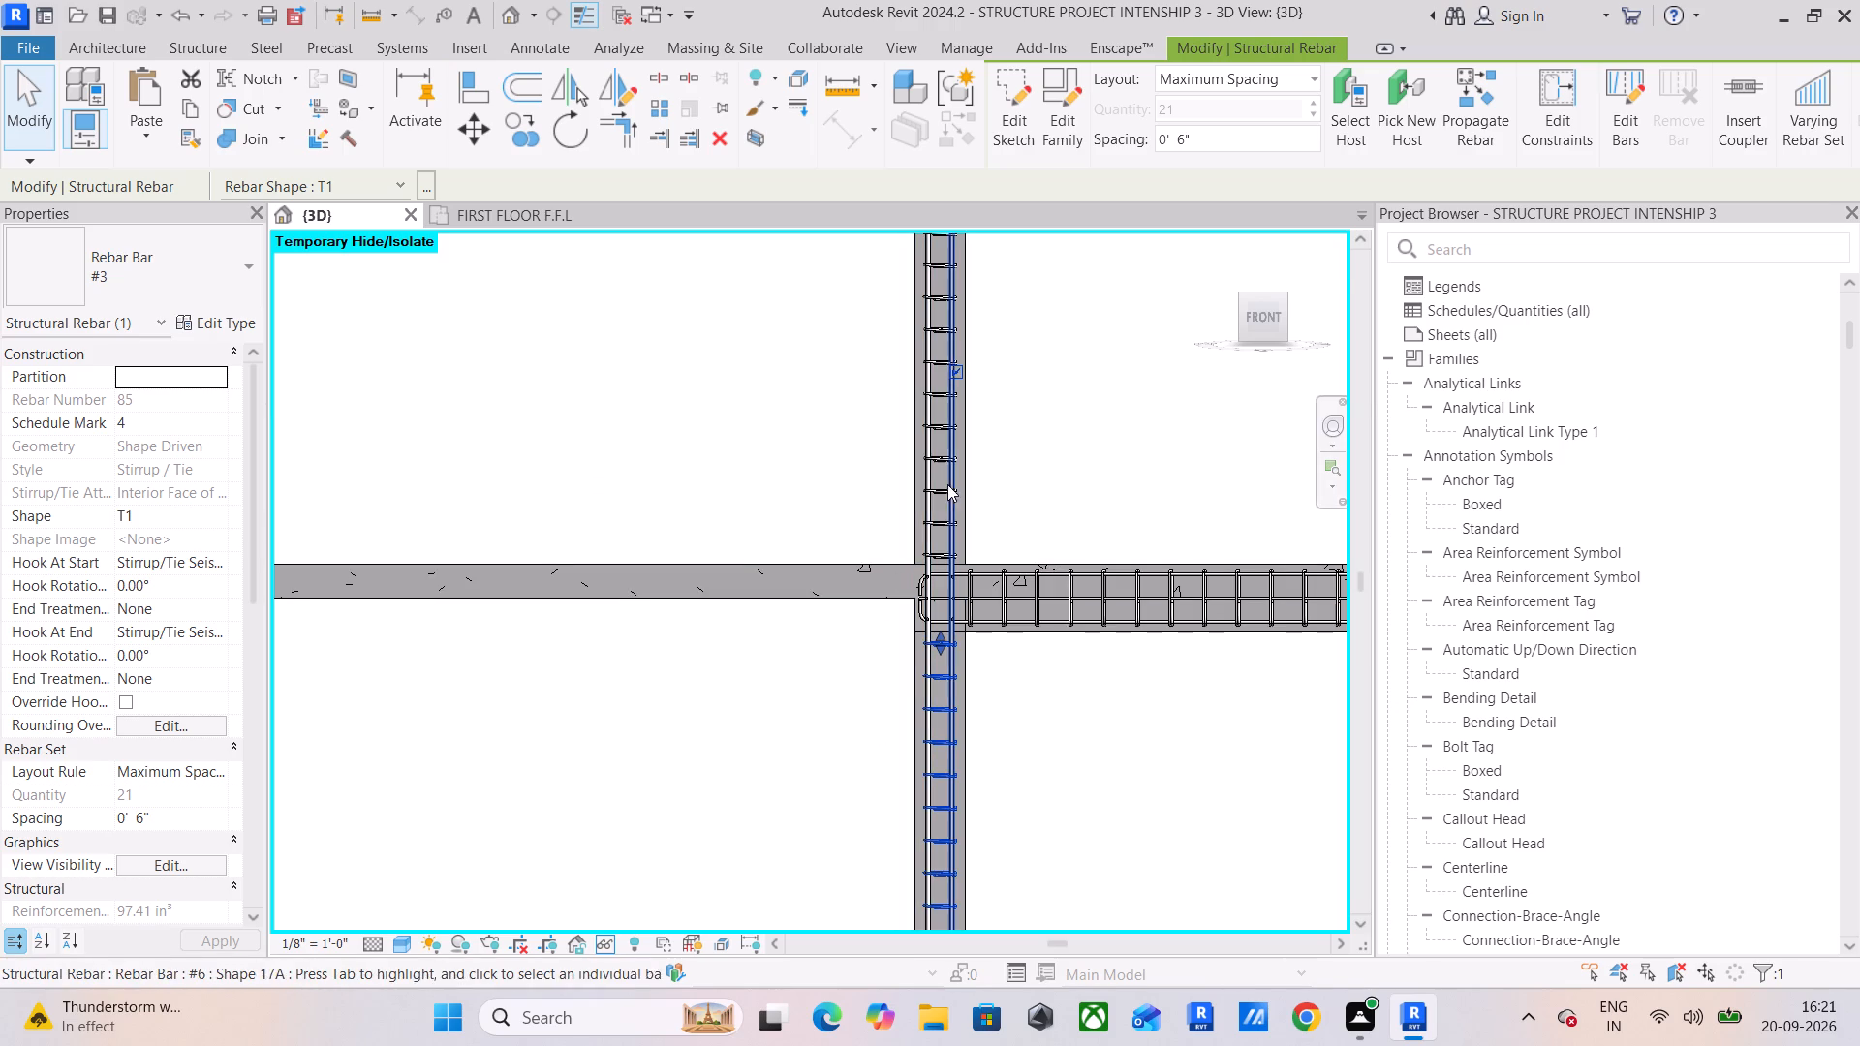
click(940, 447)
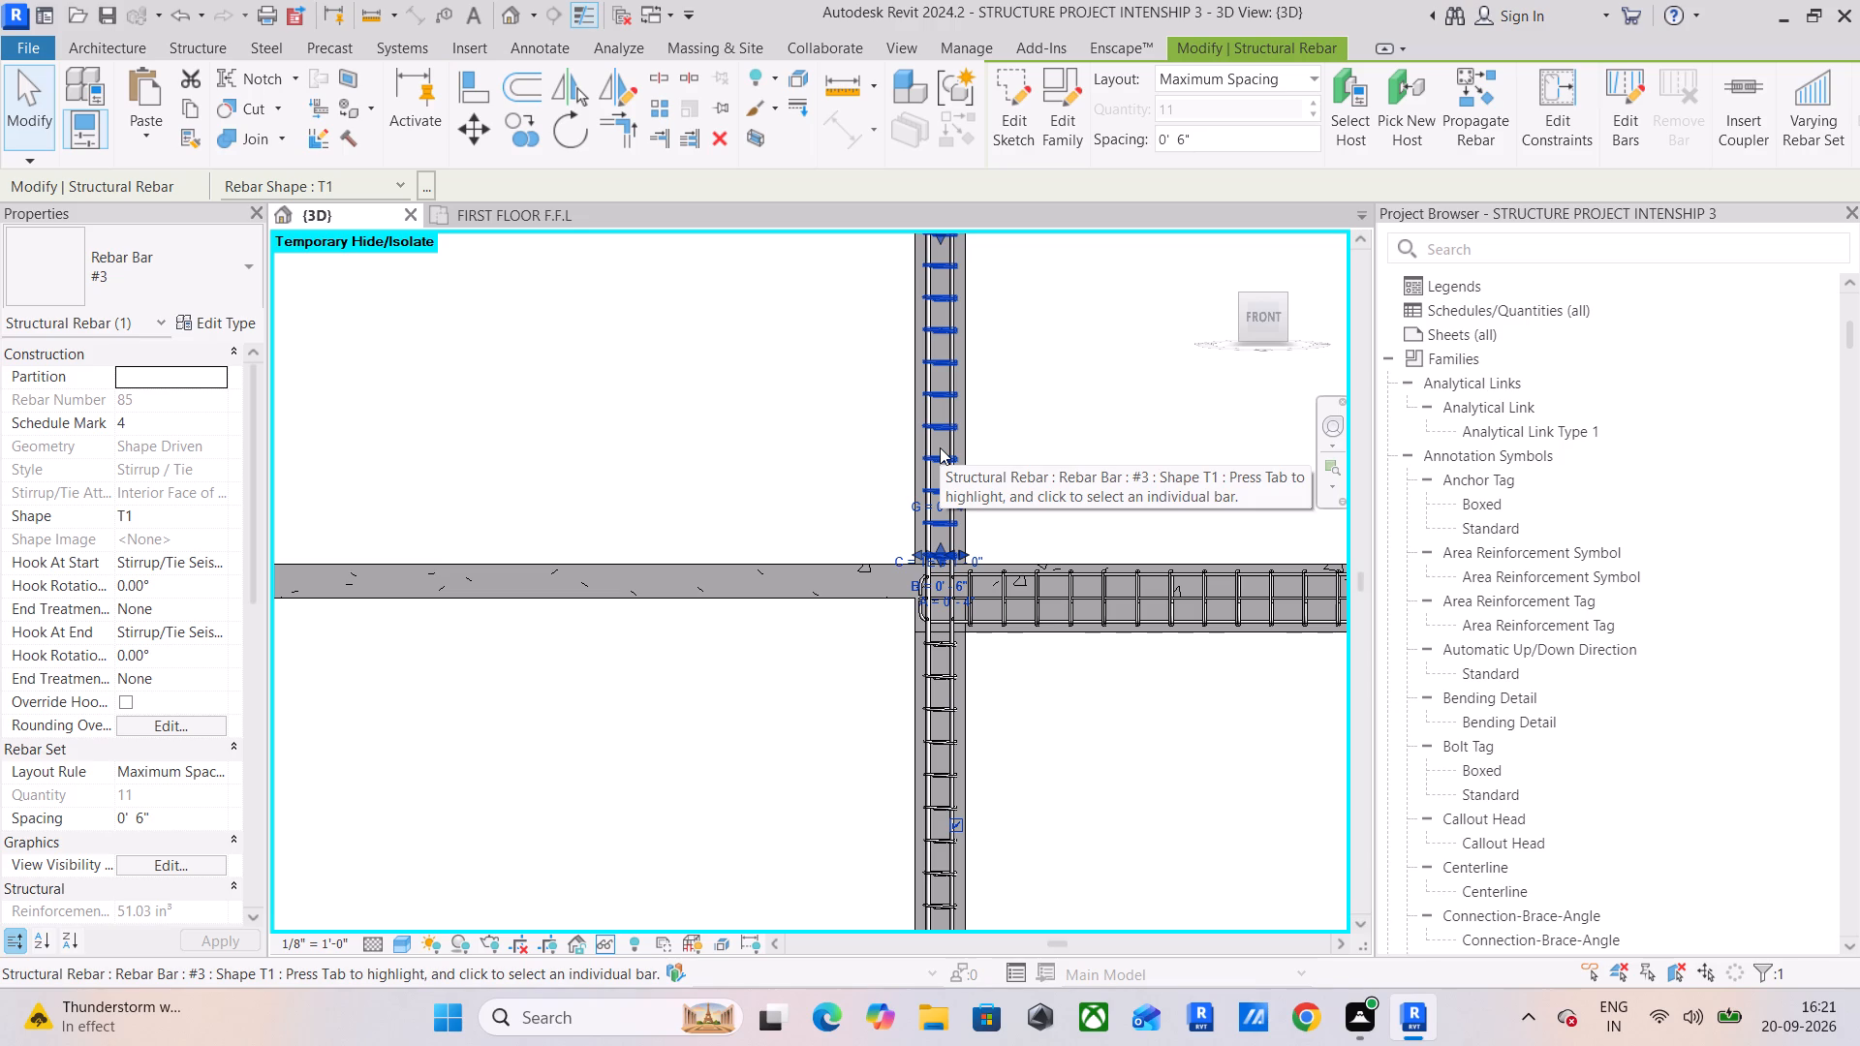
scroll(947, 415, down, 4)
middle_drag(978, 490, 995, 660)
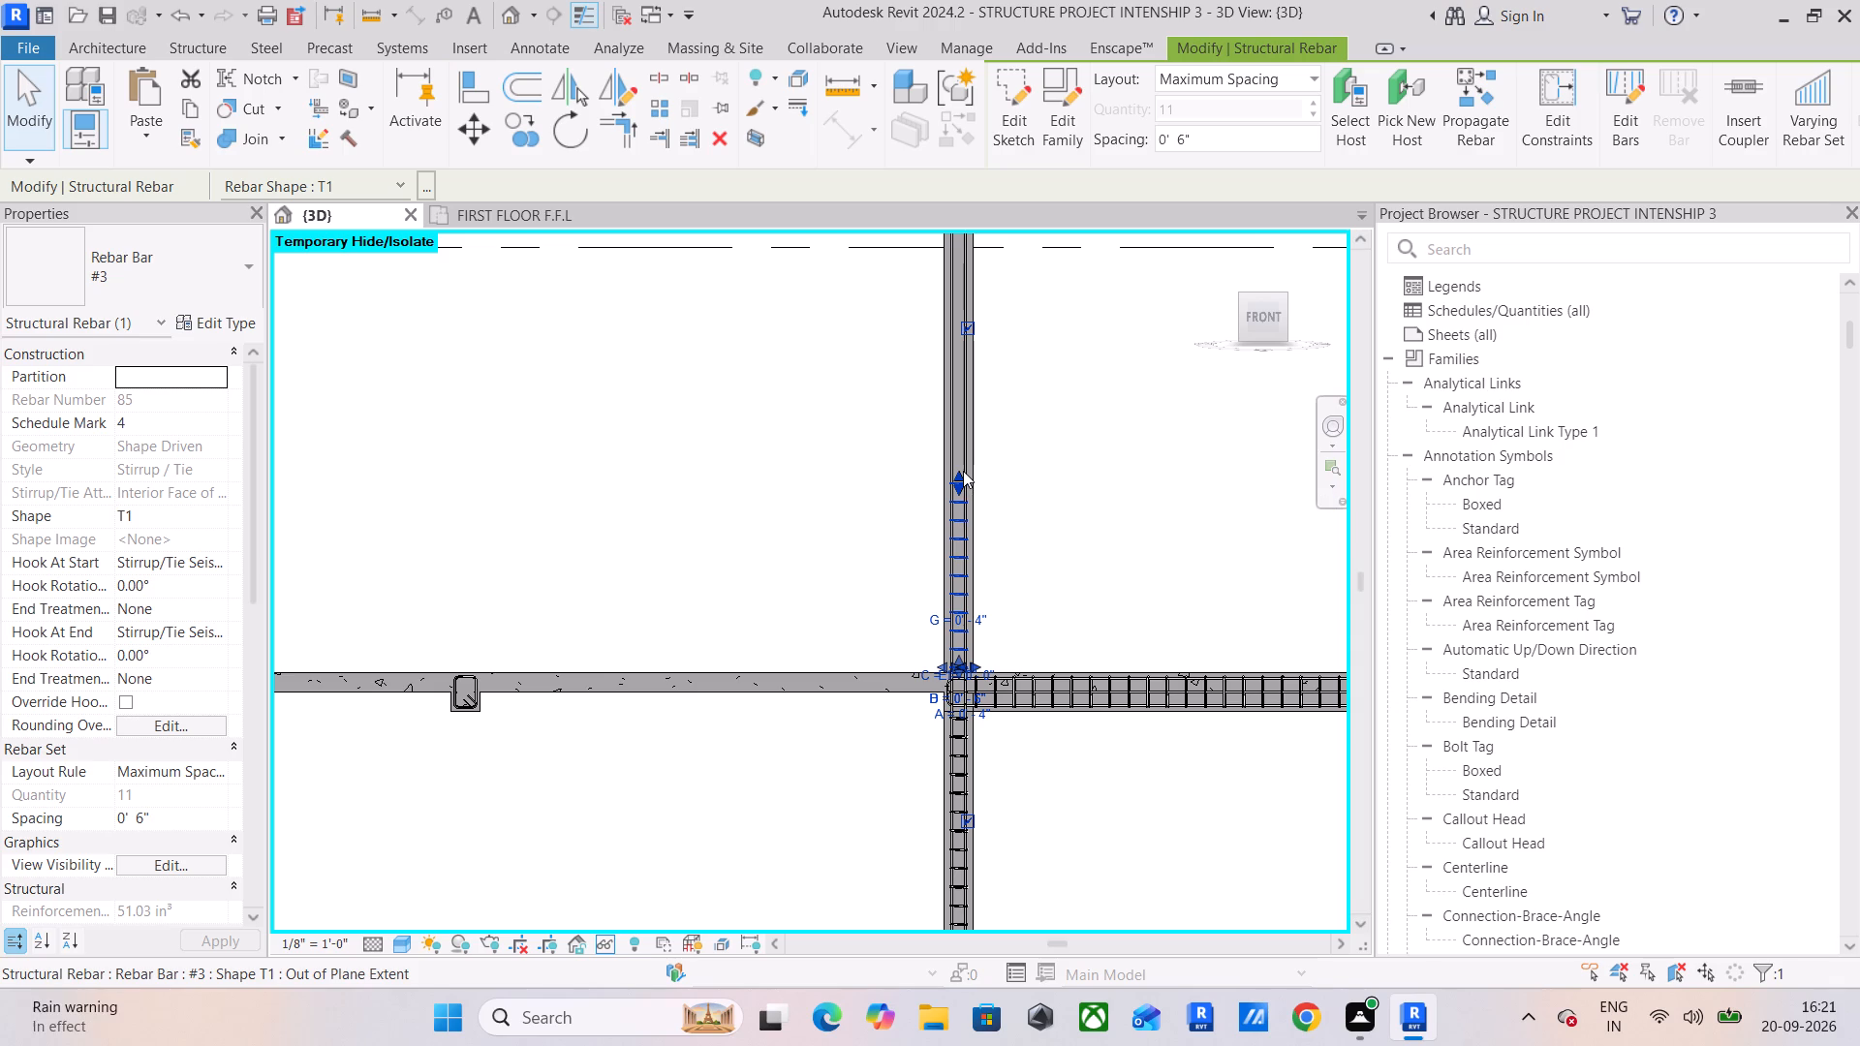
drag(959, 477, 941, 358)
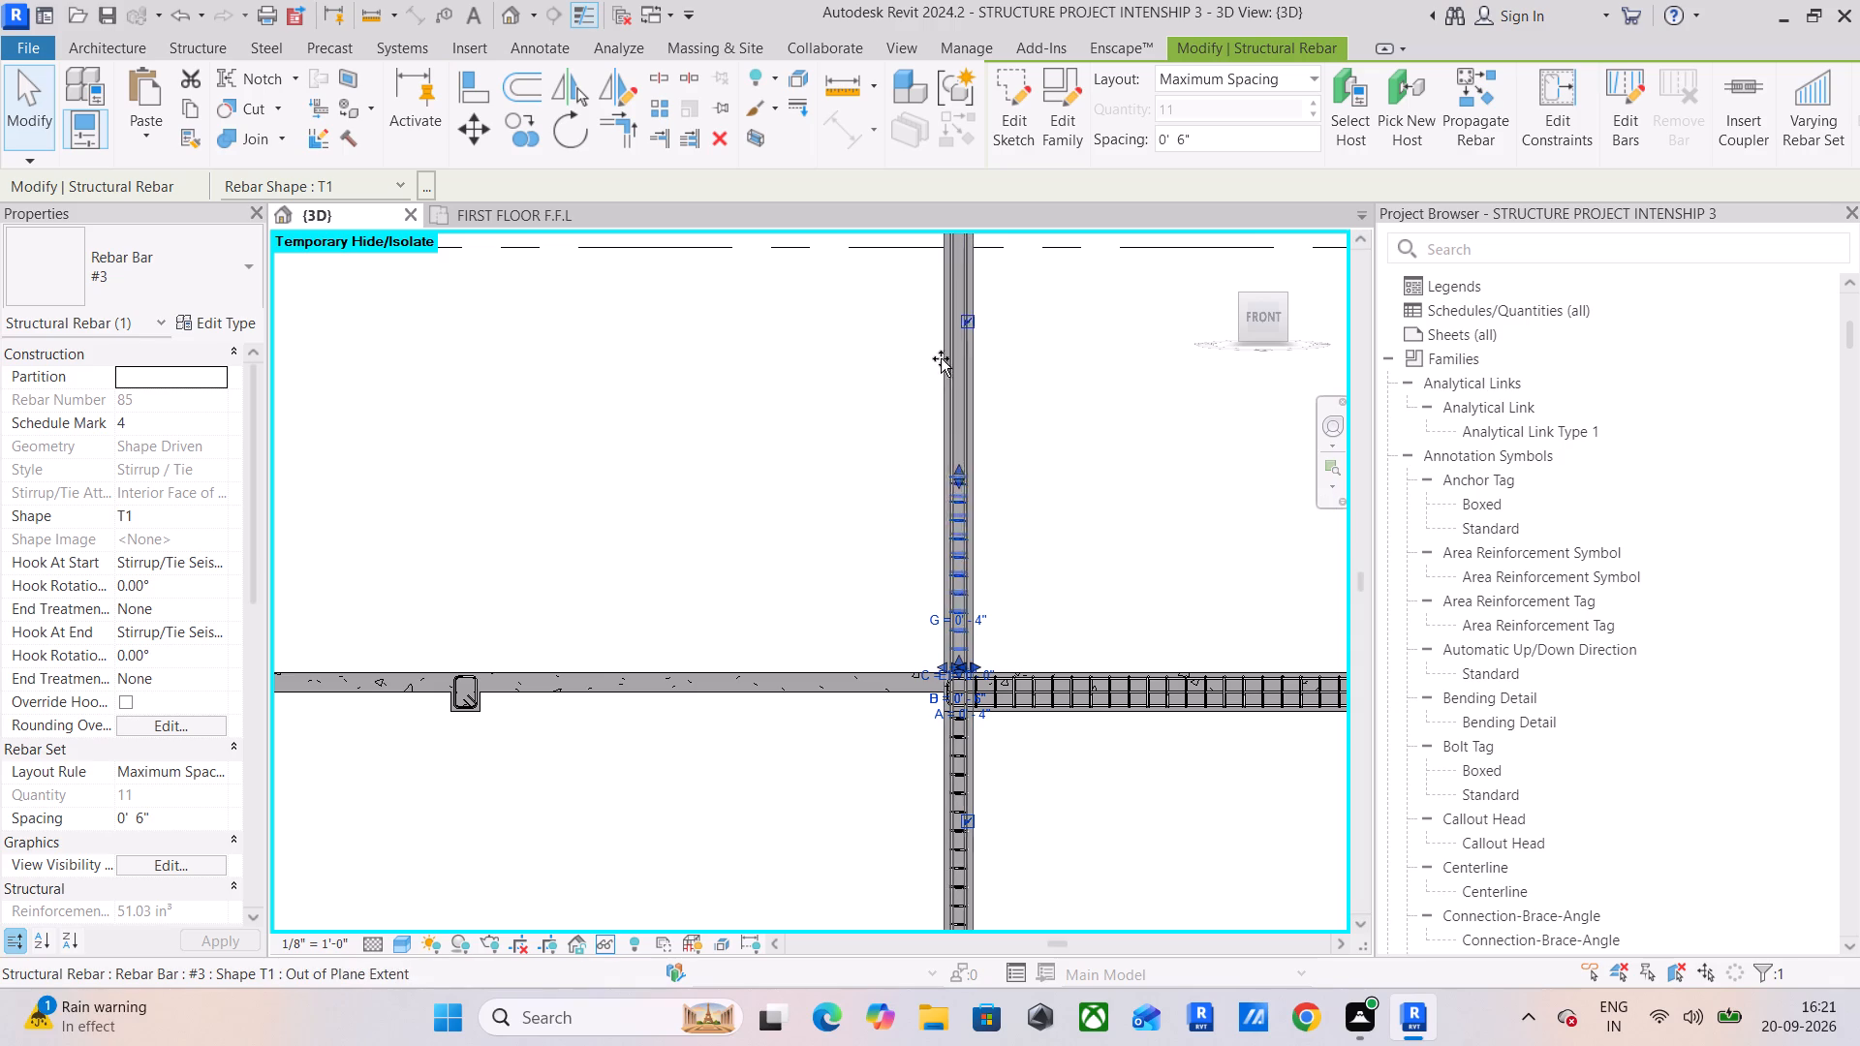
drag(941, 358, 954, 306)
drag(957, 295, 953, 258)
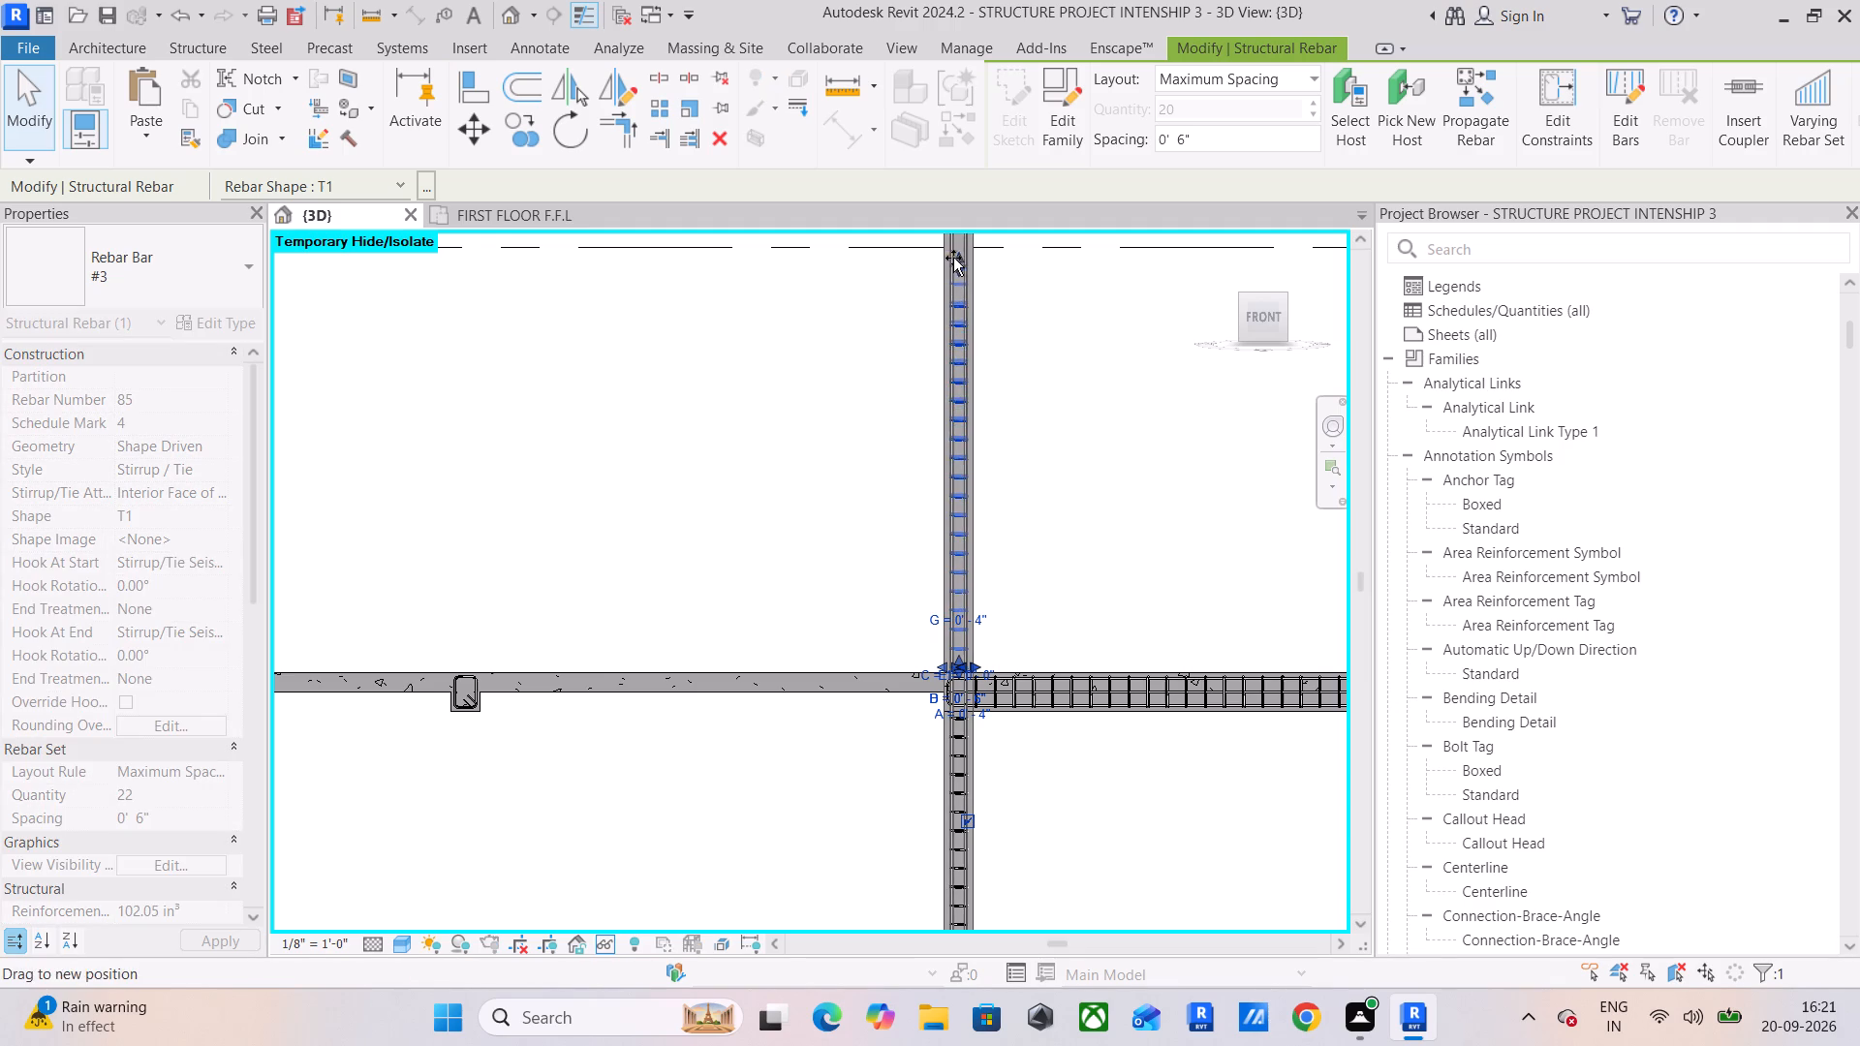
drag(953, 258, 953, 256)
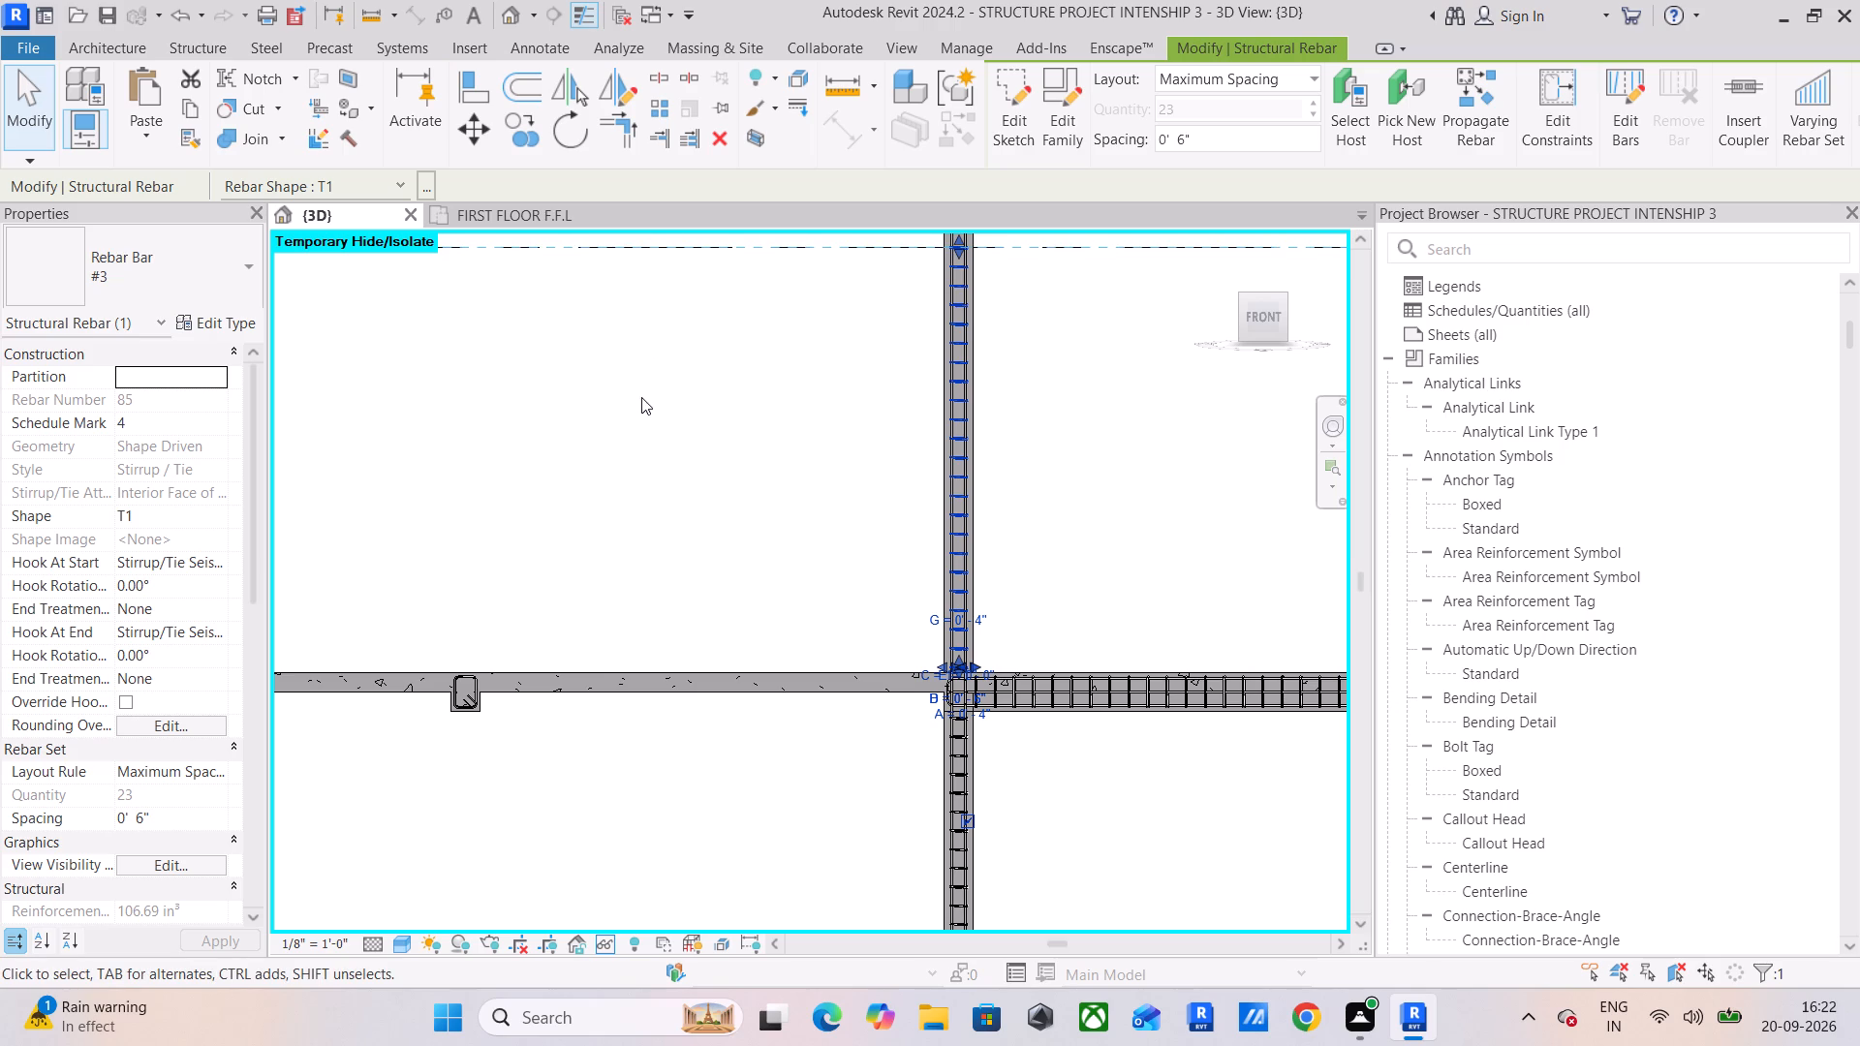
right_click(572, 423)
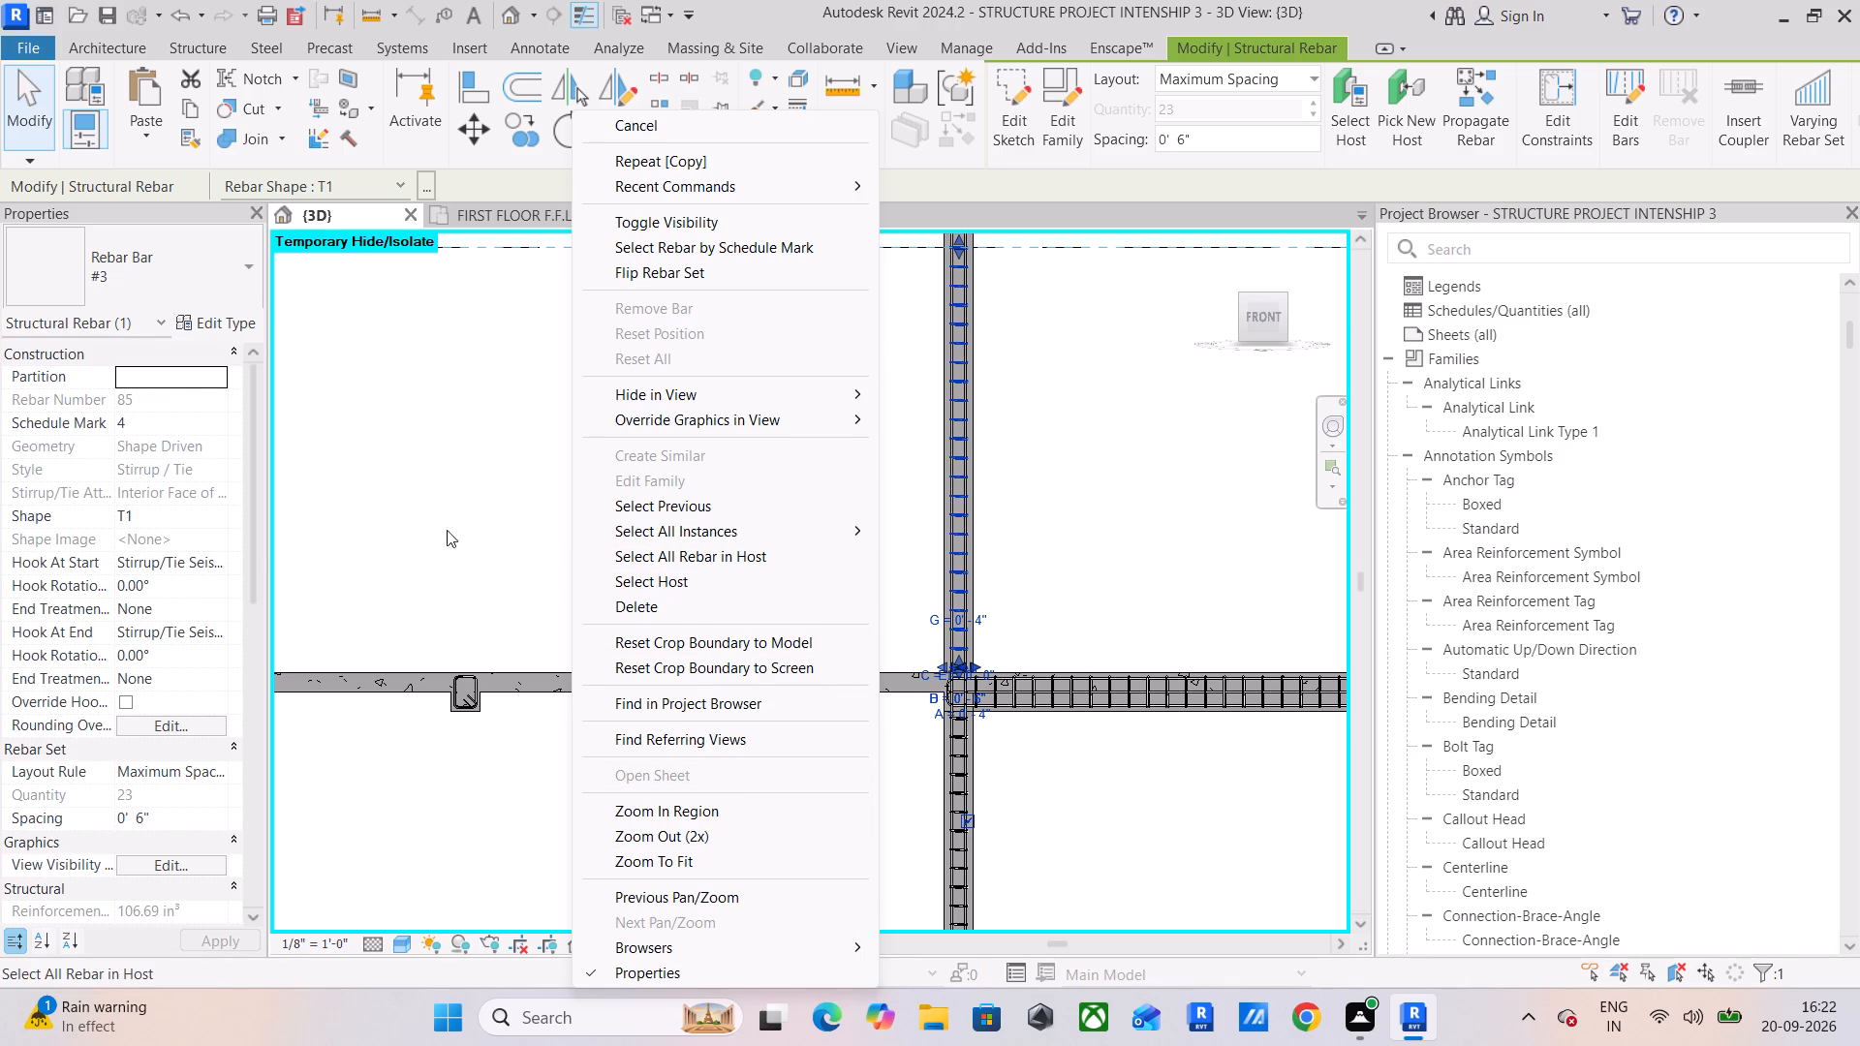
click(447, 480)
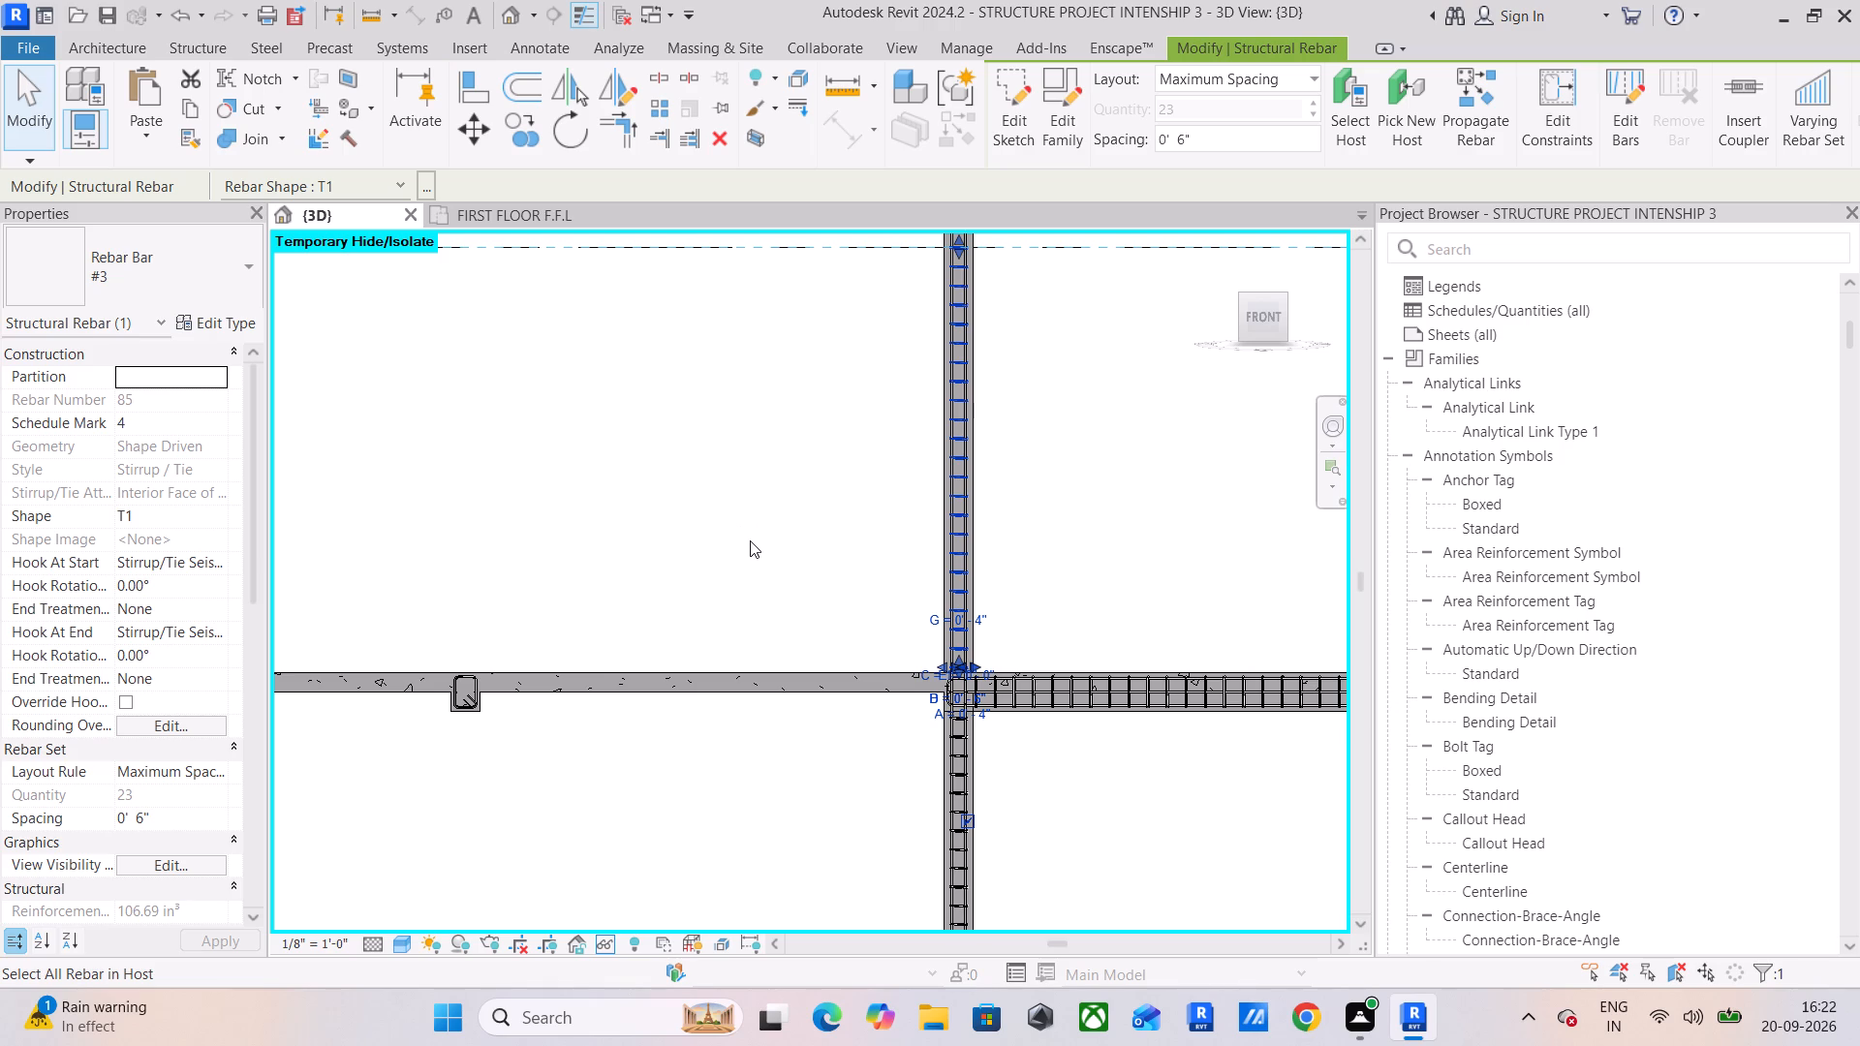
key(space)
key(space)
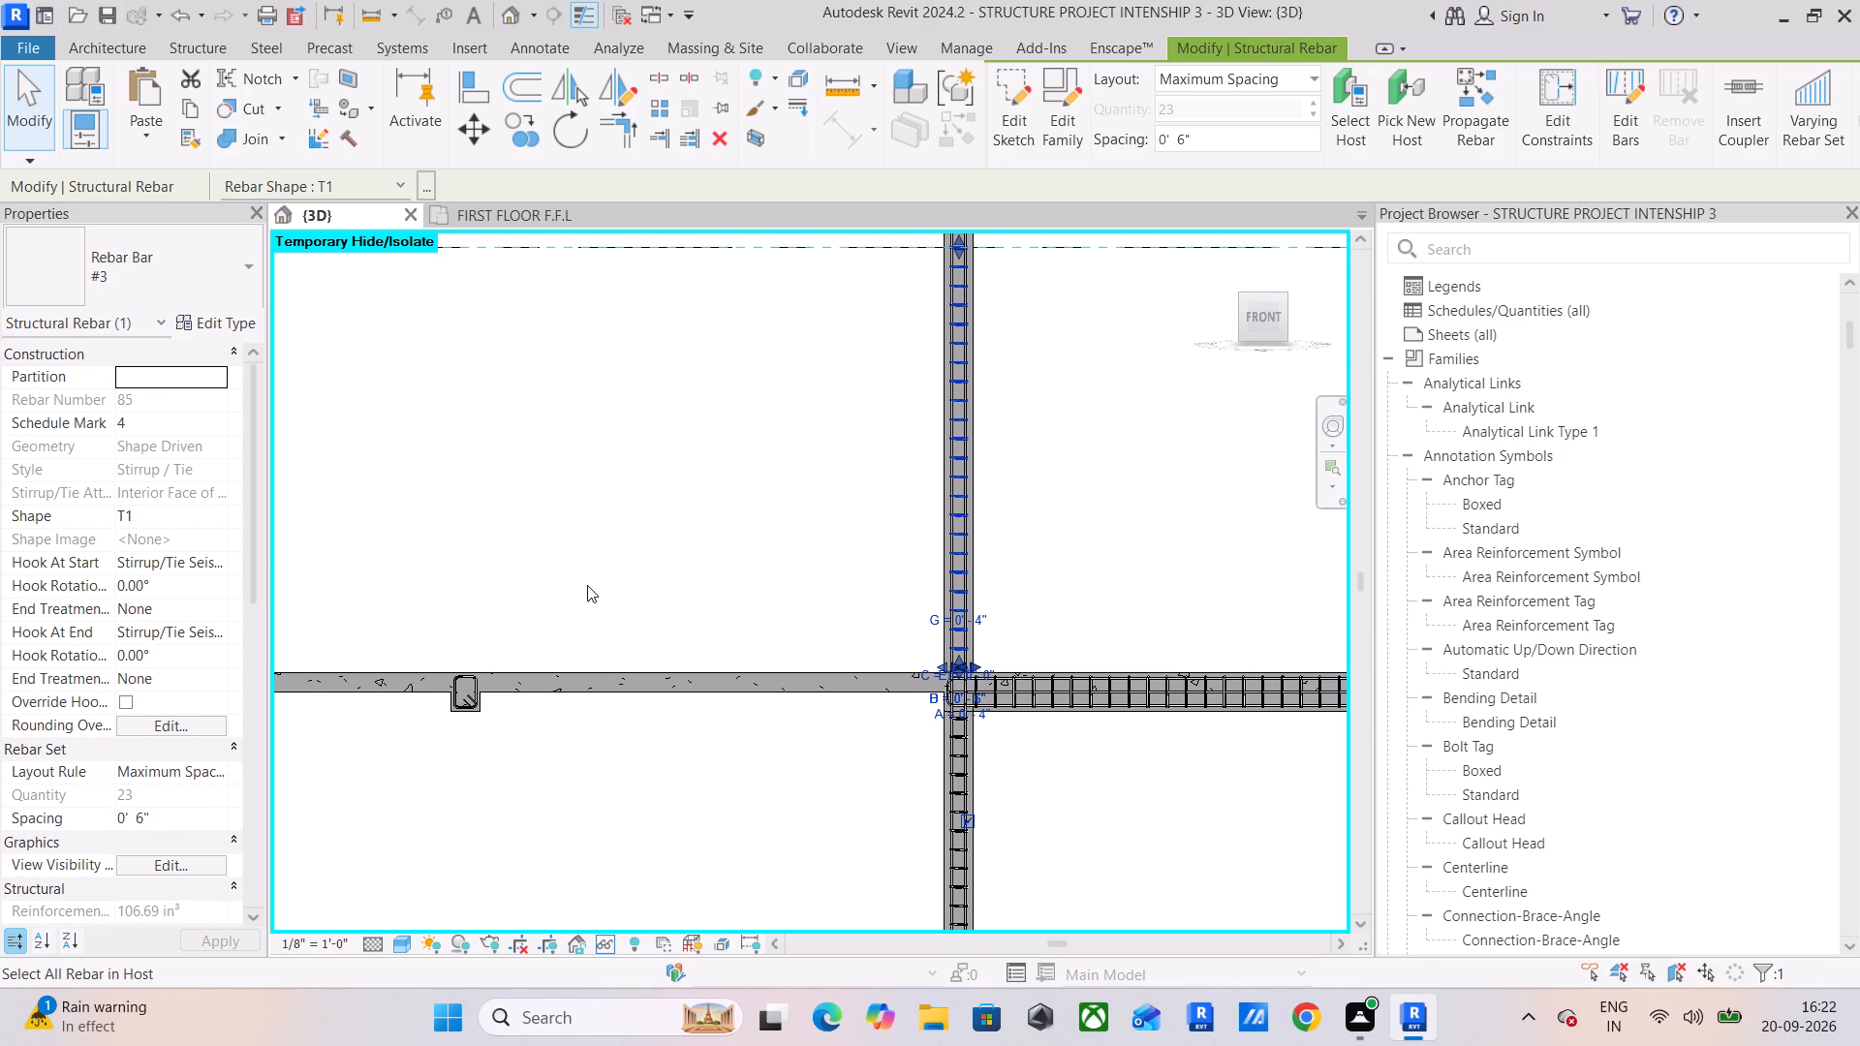
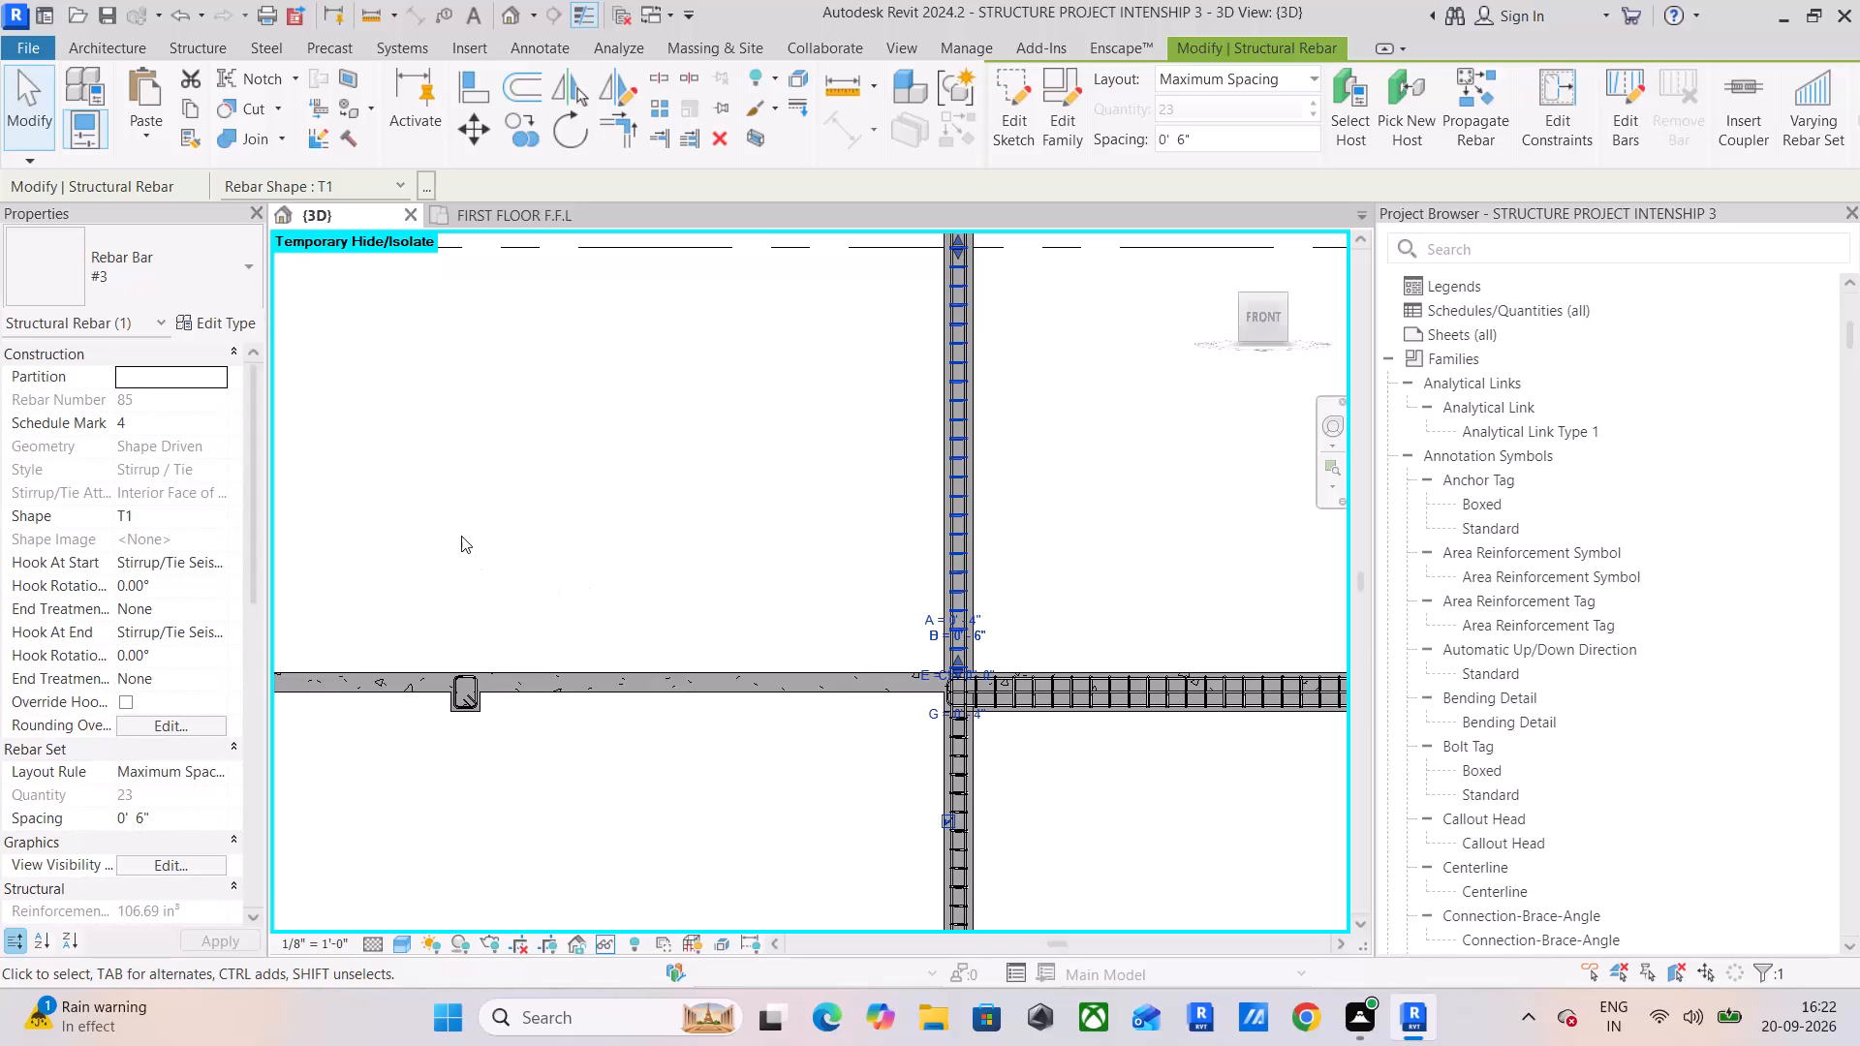
Examine the left column's tie sets at the beam joints and along the storey above the first-floor beam.
scroll(796, 474, down, 4)
middle_drag(800, 497, 915, 522)
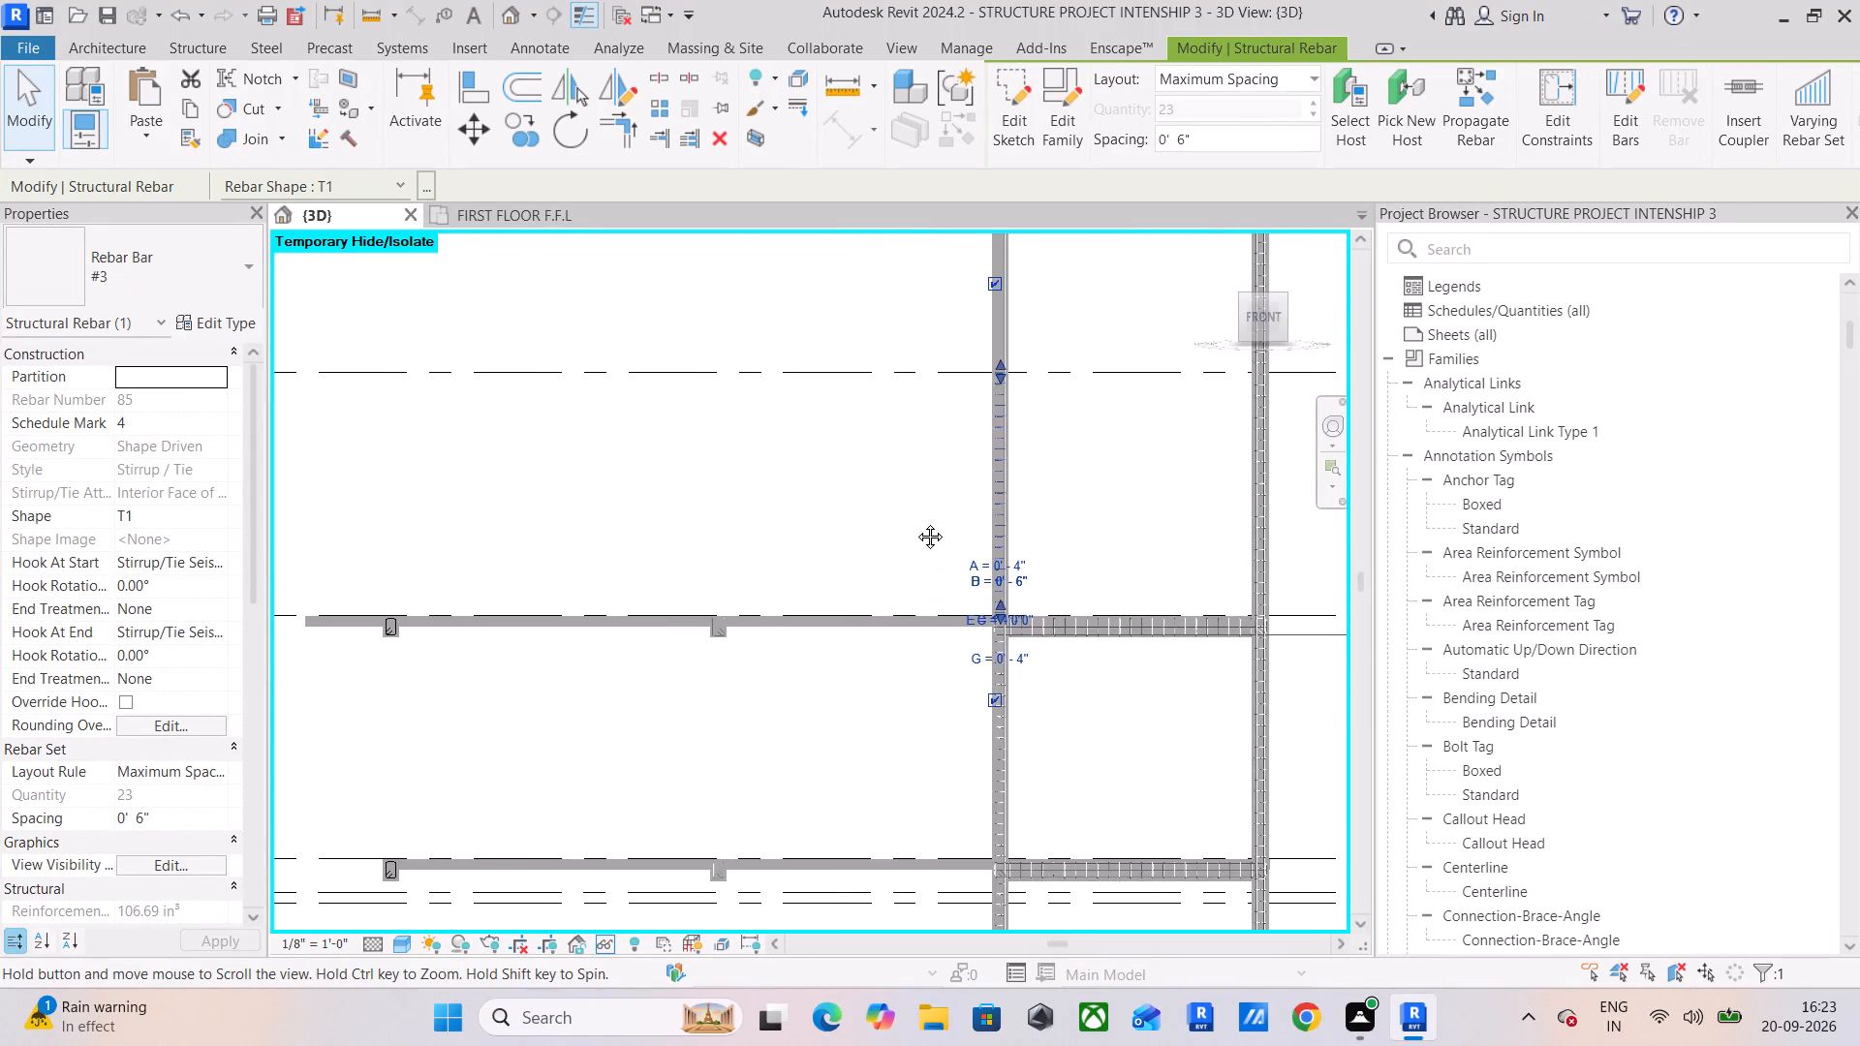
middle_drag(915, 522, 916, 523)
middle_drag(973, 674, 514, 614)
scroll(557, 618, down, 4)
middle_drag(719, 658, 1089, 653)
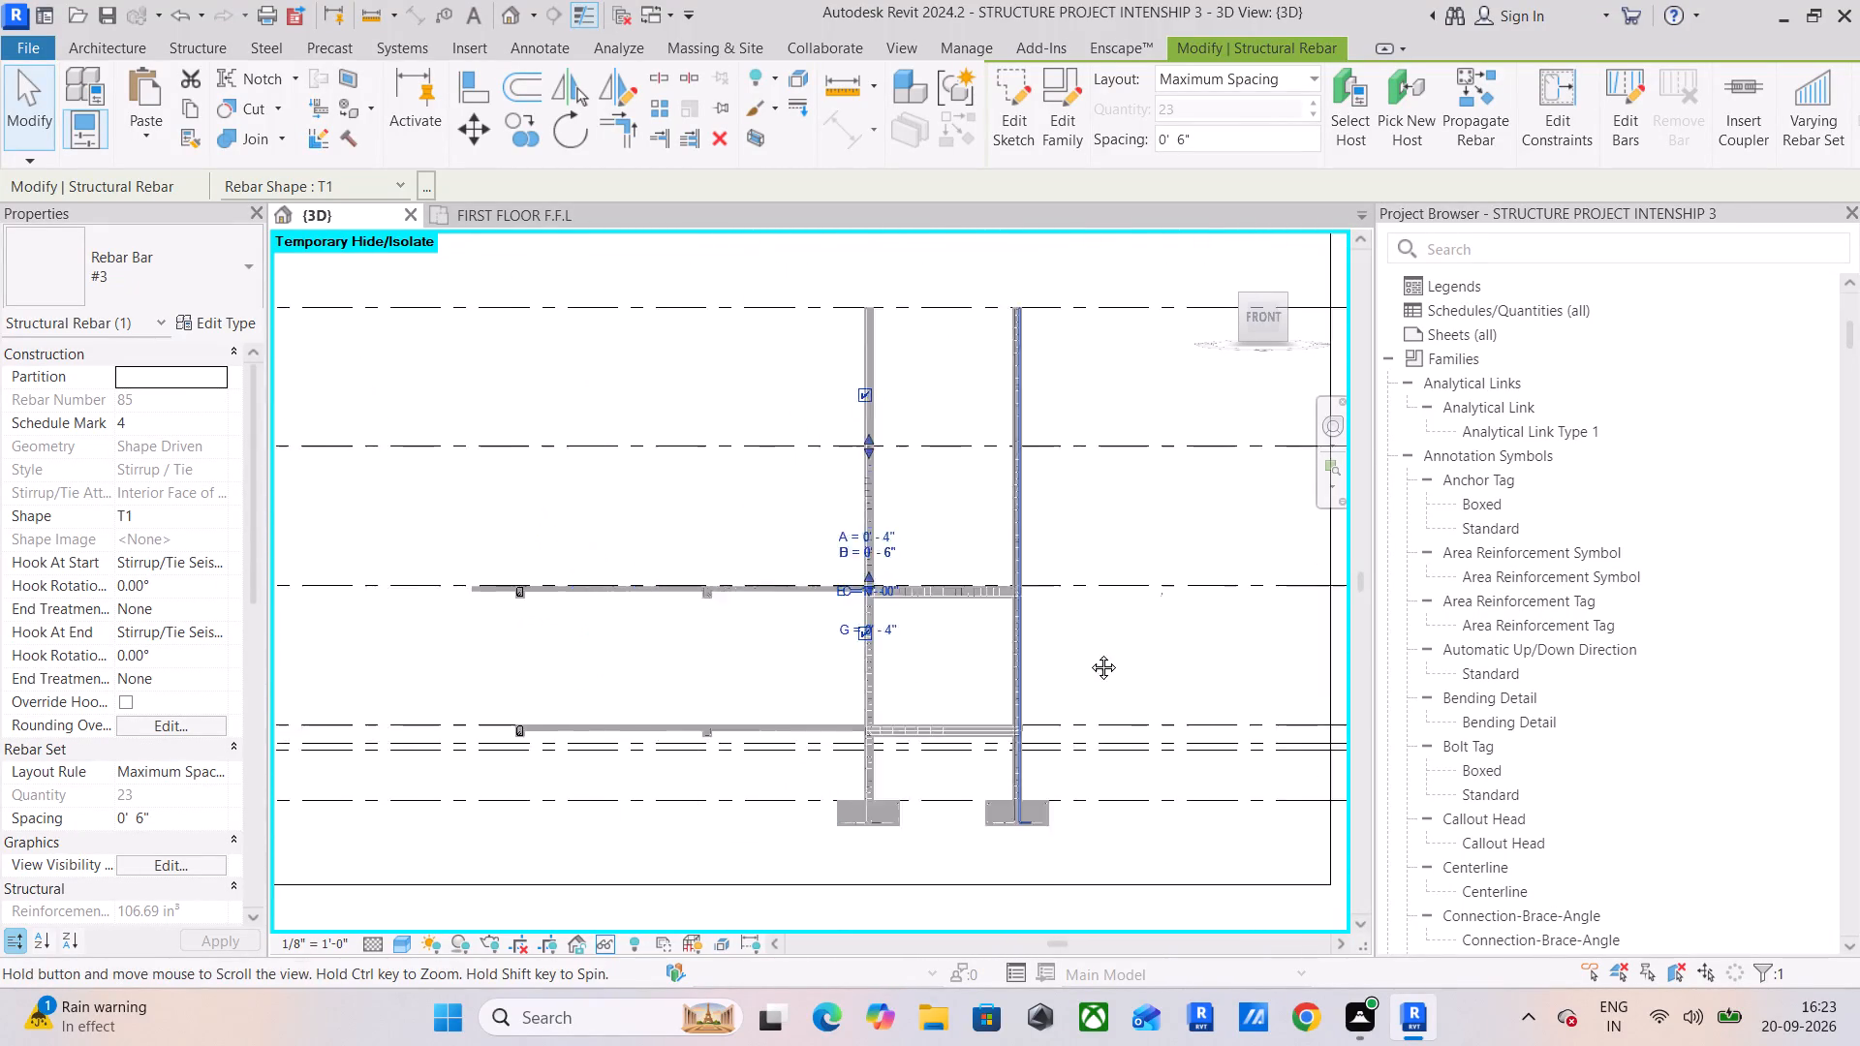
middle_drag(1089, 653, 1084, 669)
scroll(1030, 725, up, 6)
scroll(782, 426, up, 7)
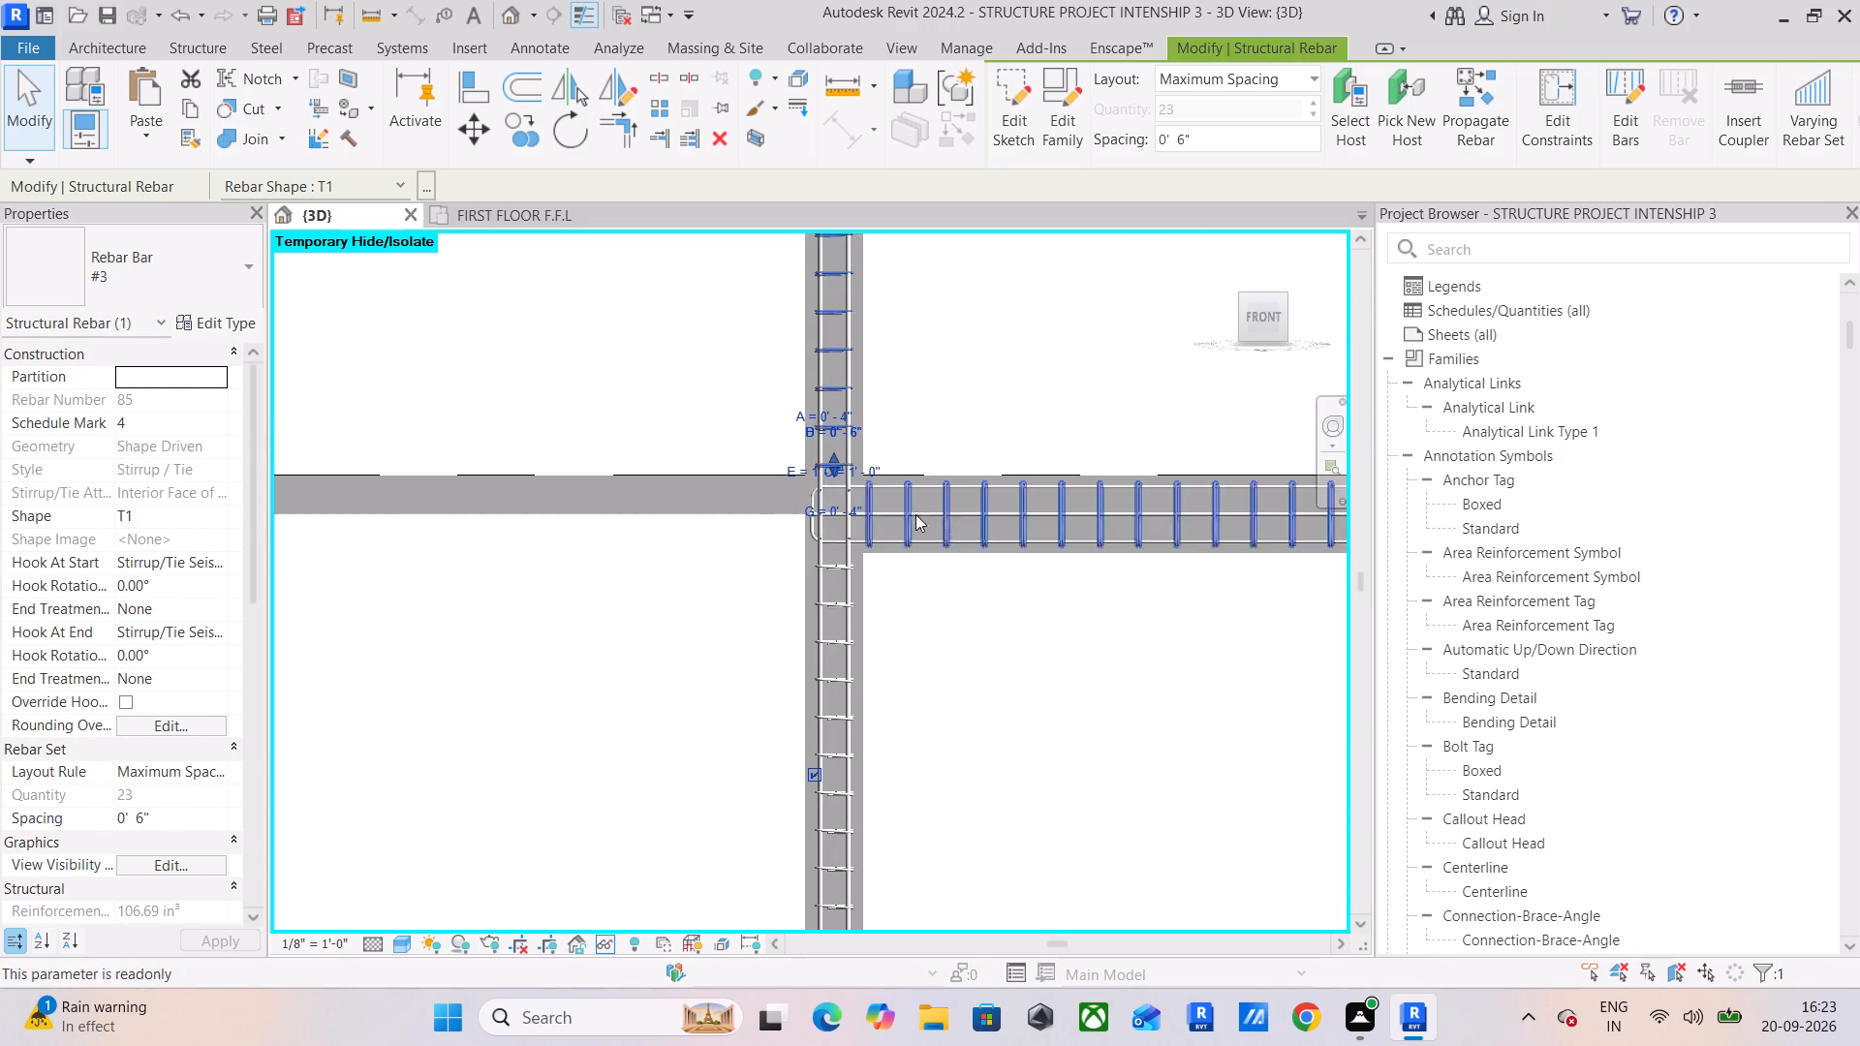
scroll(919, 418, up, 5)
click(949, 430)
scroll(949, 435, down, 5)
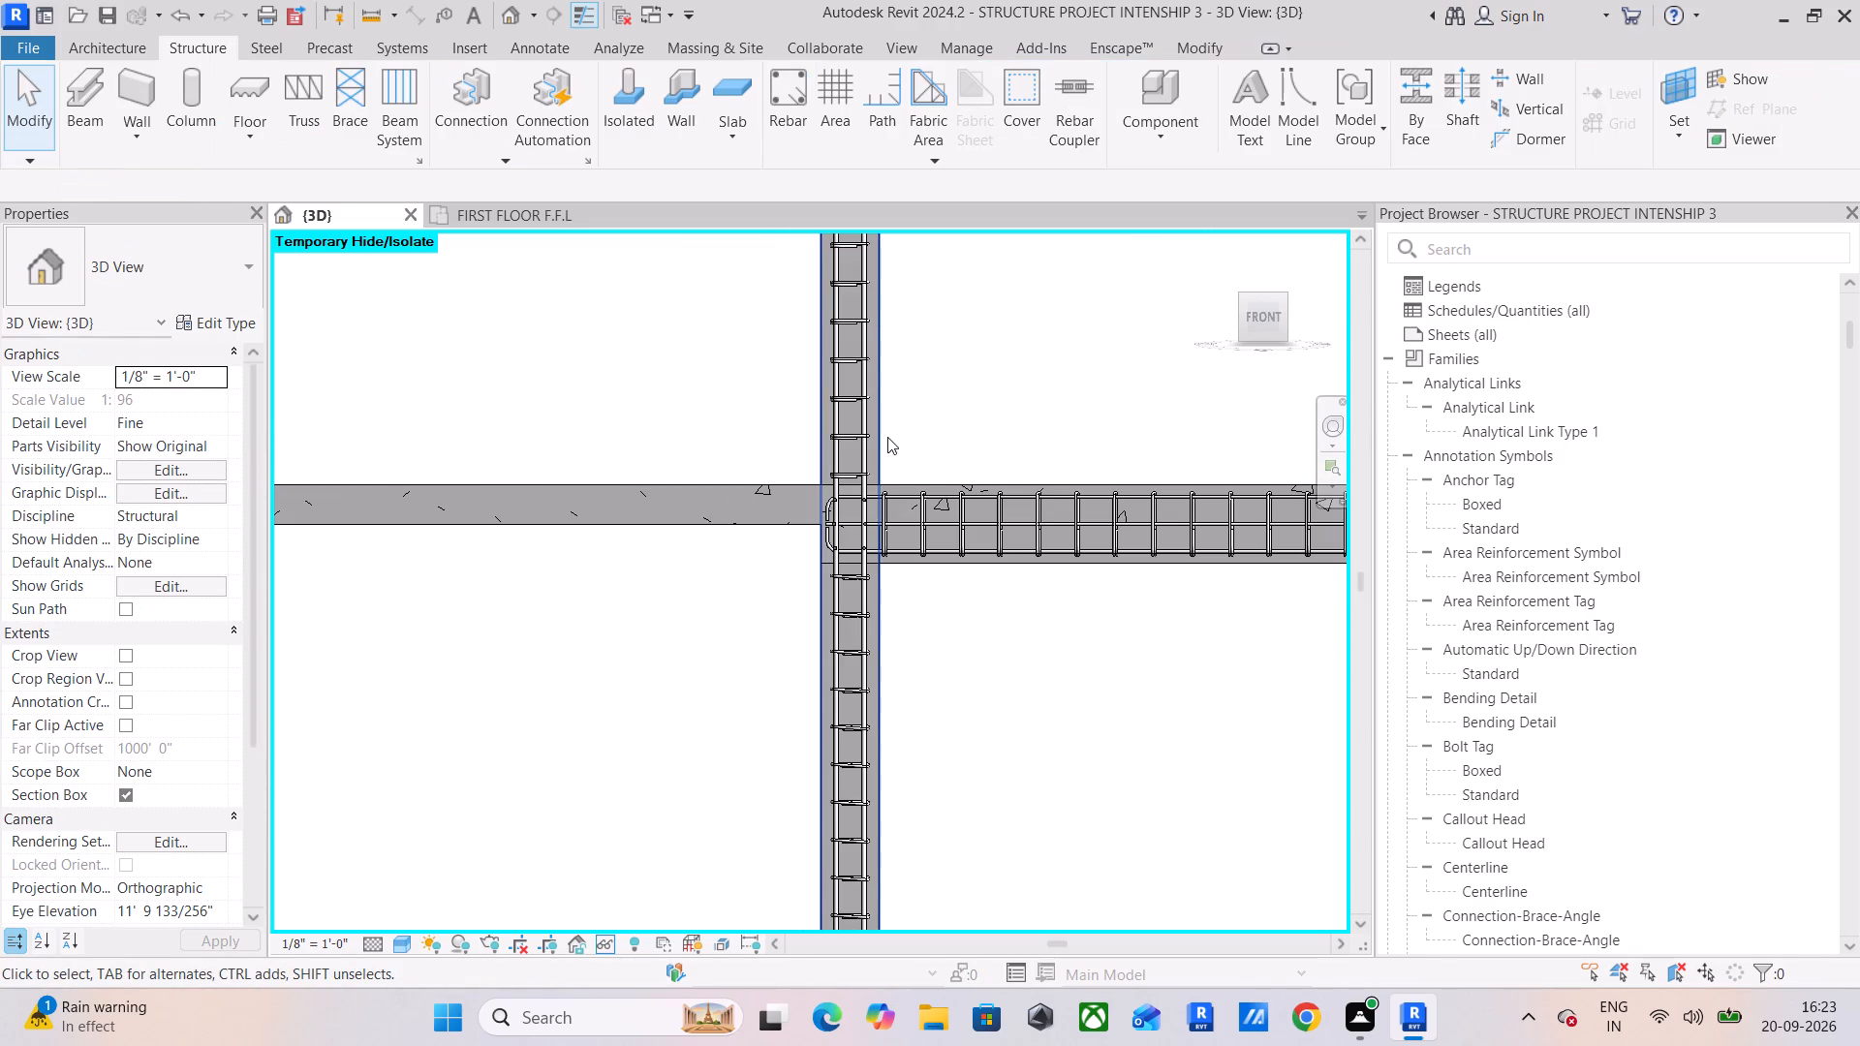
middle_drag(812, 428, 765, 793)
scroll(797, 482, down, 4)
middle_drag(801, 477, 792, 490)
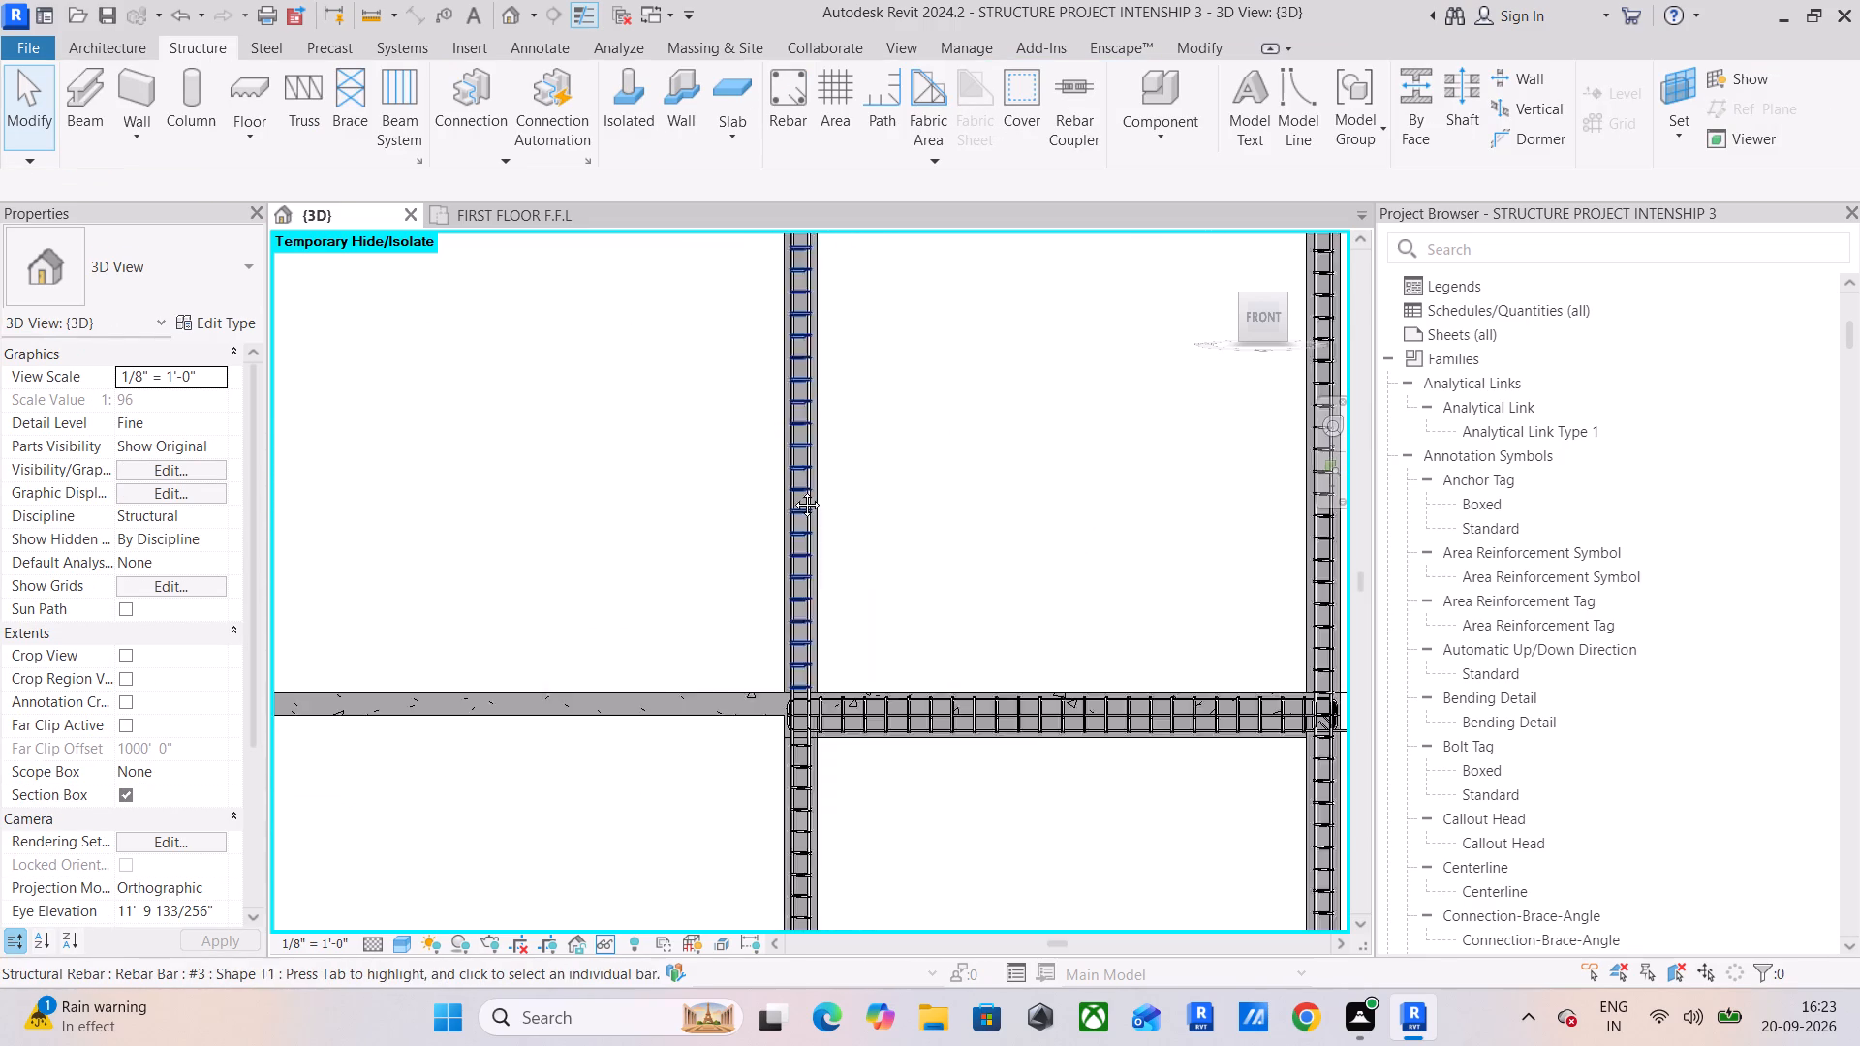
middle_drag(792, 490, 591, 623)
scroll(614, 627, up, 1)
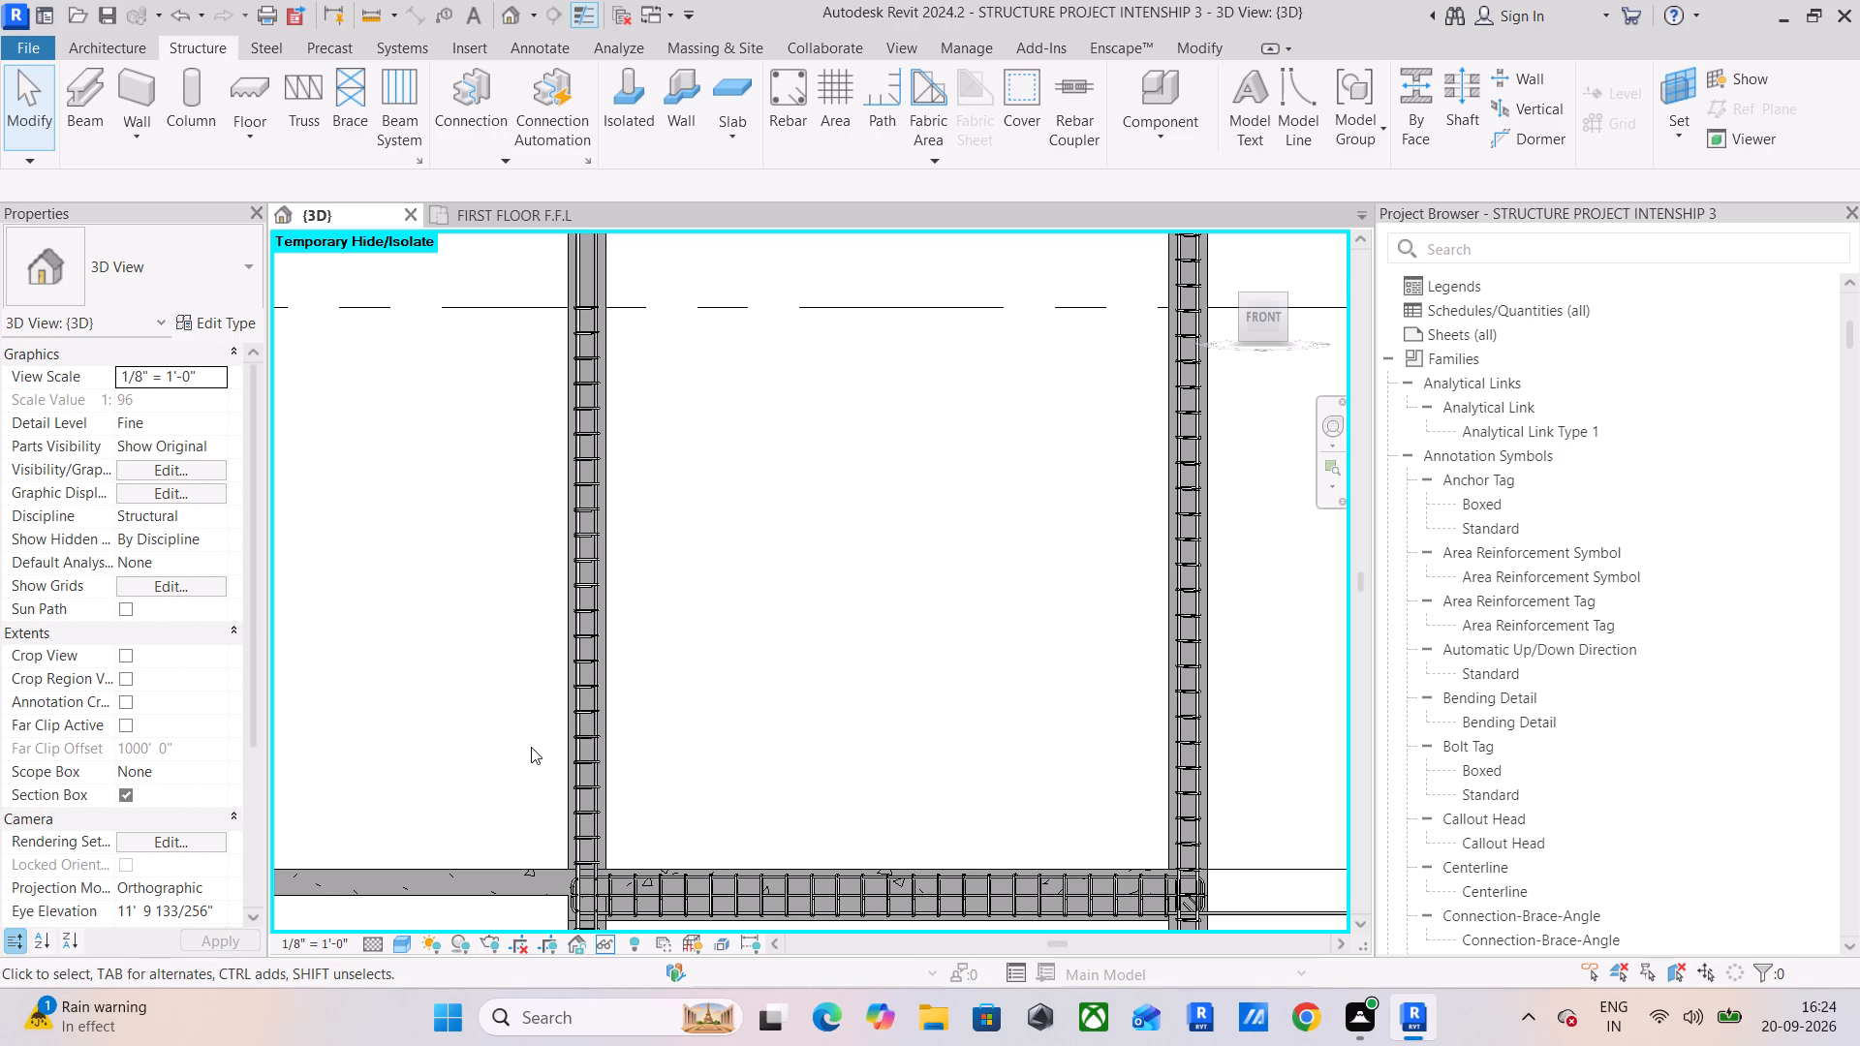
Shorten the right column's full-height #3 tie set from its upper end down to the top of the ground-floor beam.
scroll(904, 685, down, 2)
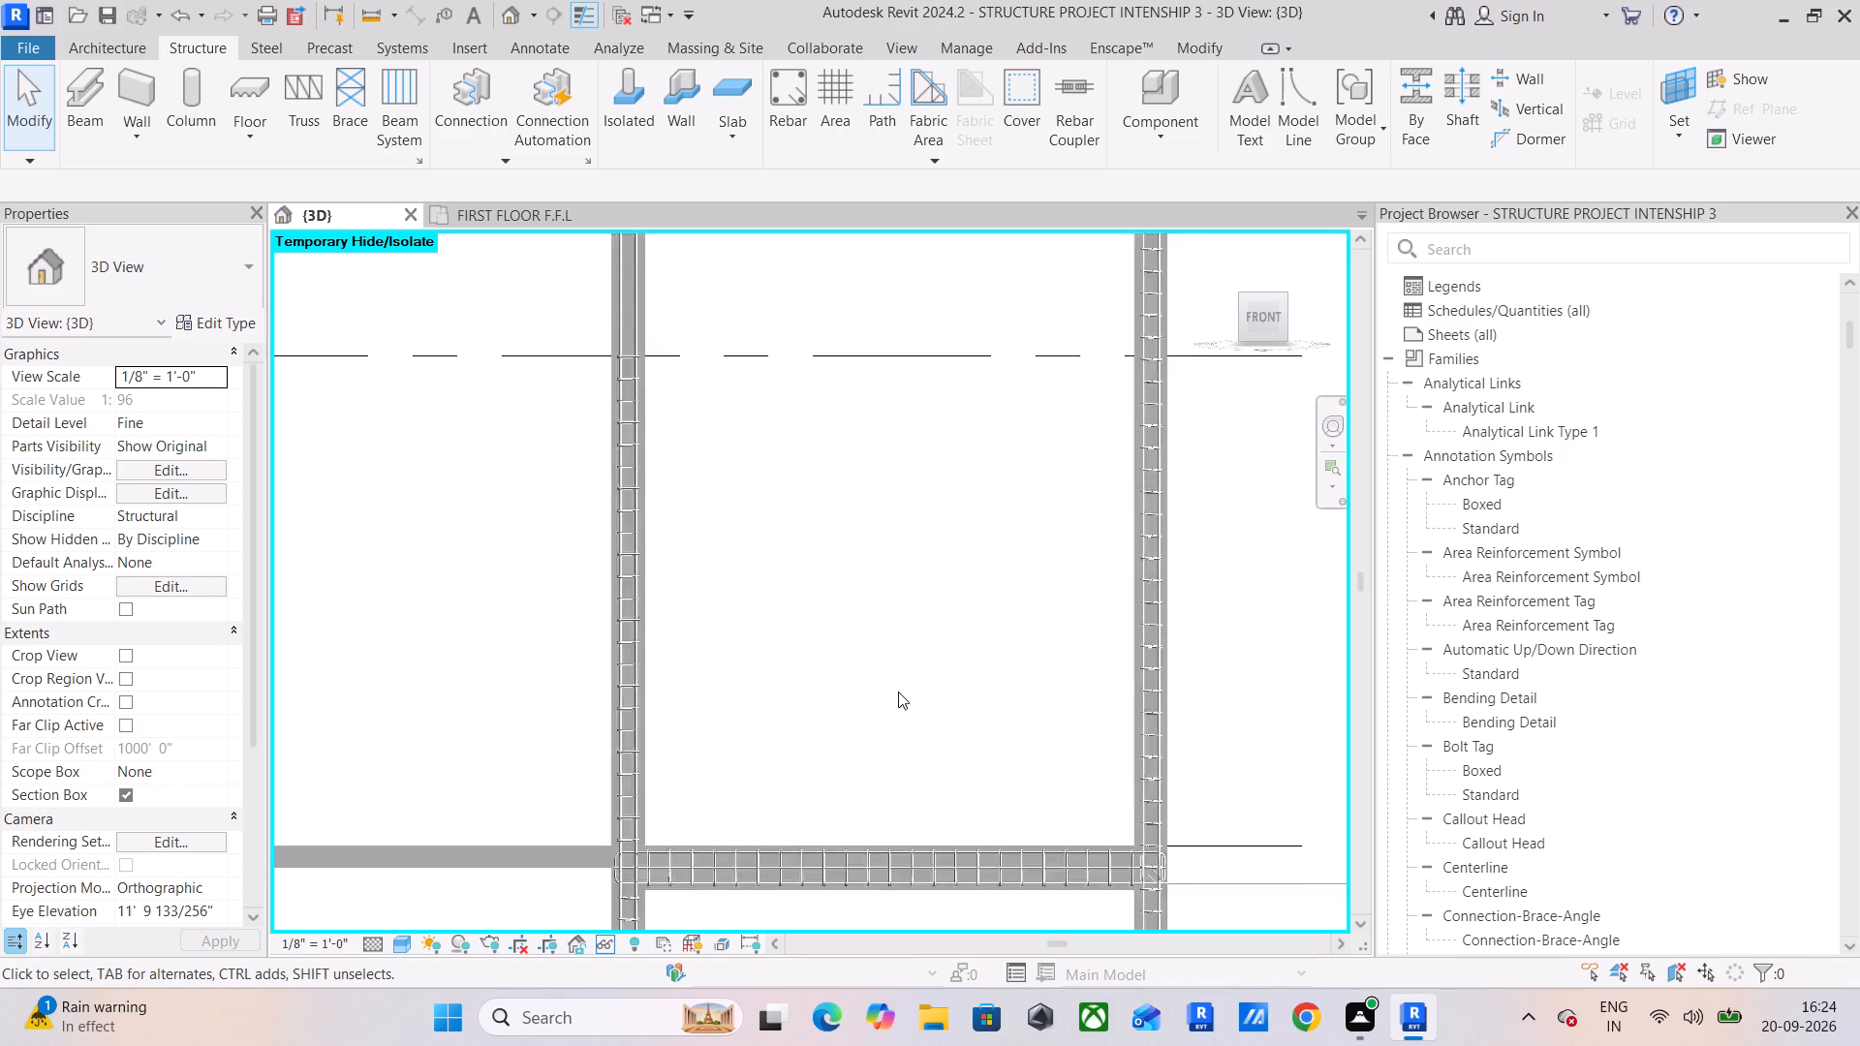
scroll(898, 692, down, 1)
middle_drag(898, 695, 809, 426)
scroll(572, 542, up, 6)
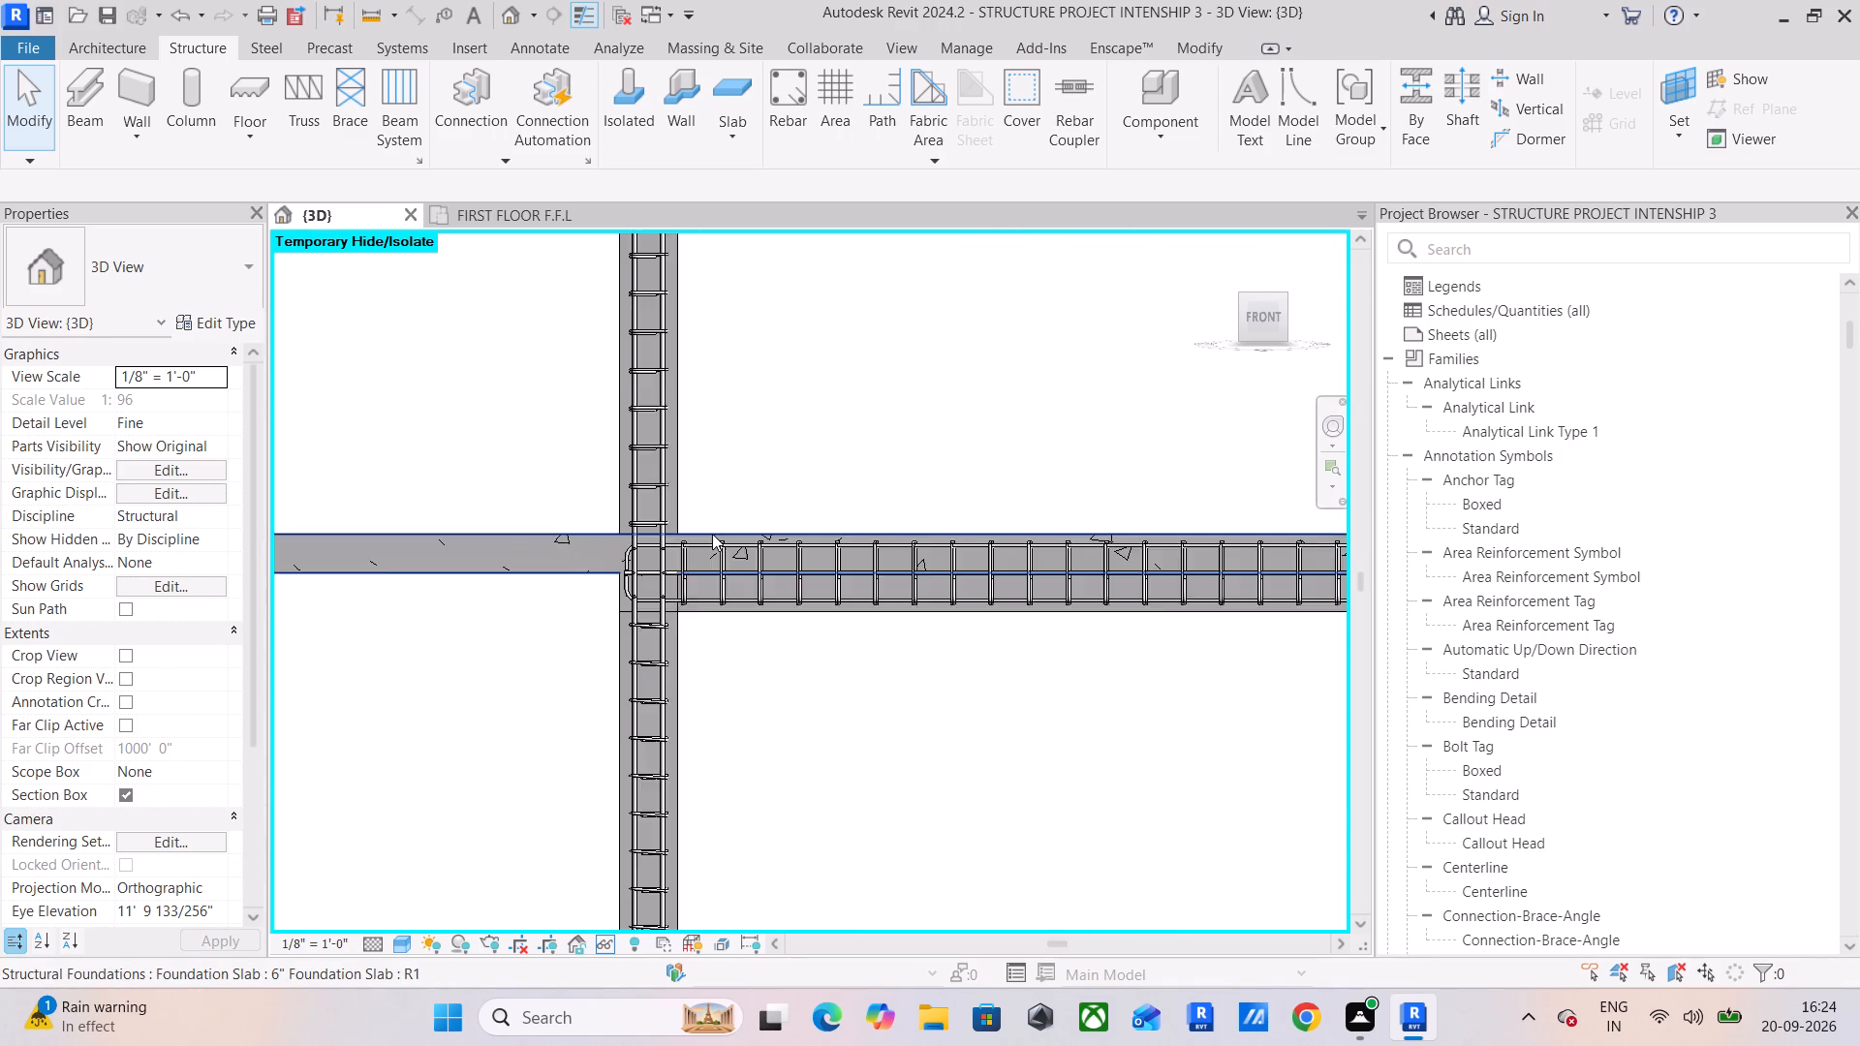
scroll(712, 534, up, 5)
scroll(883, 541, down, 5)
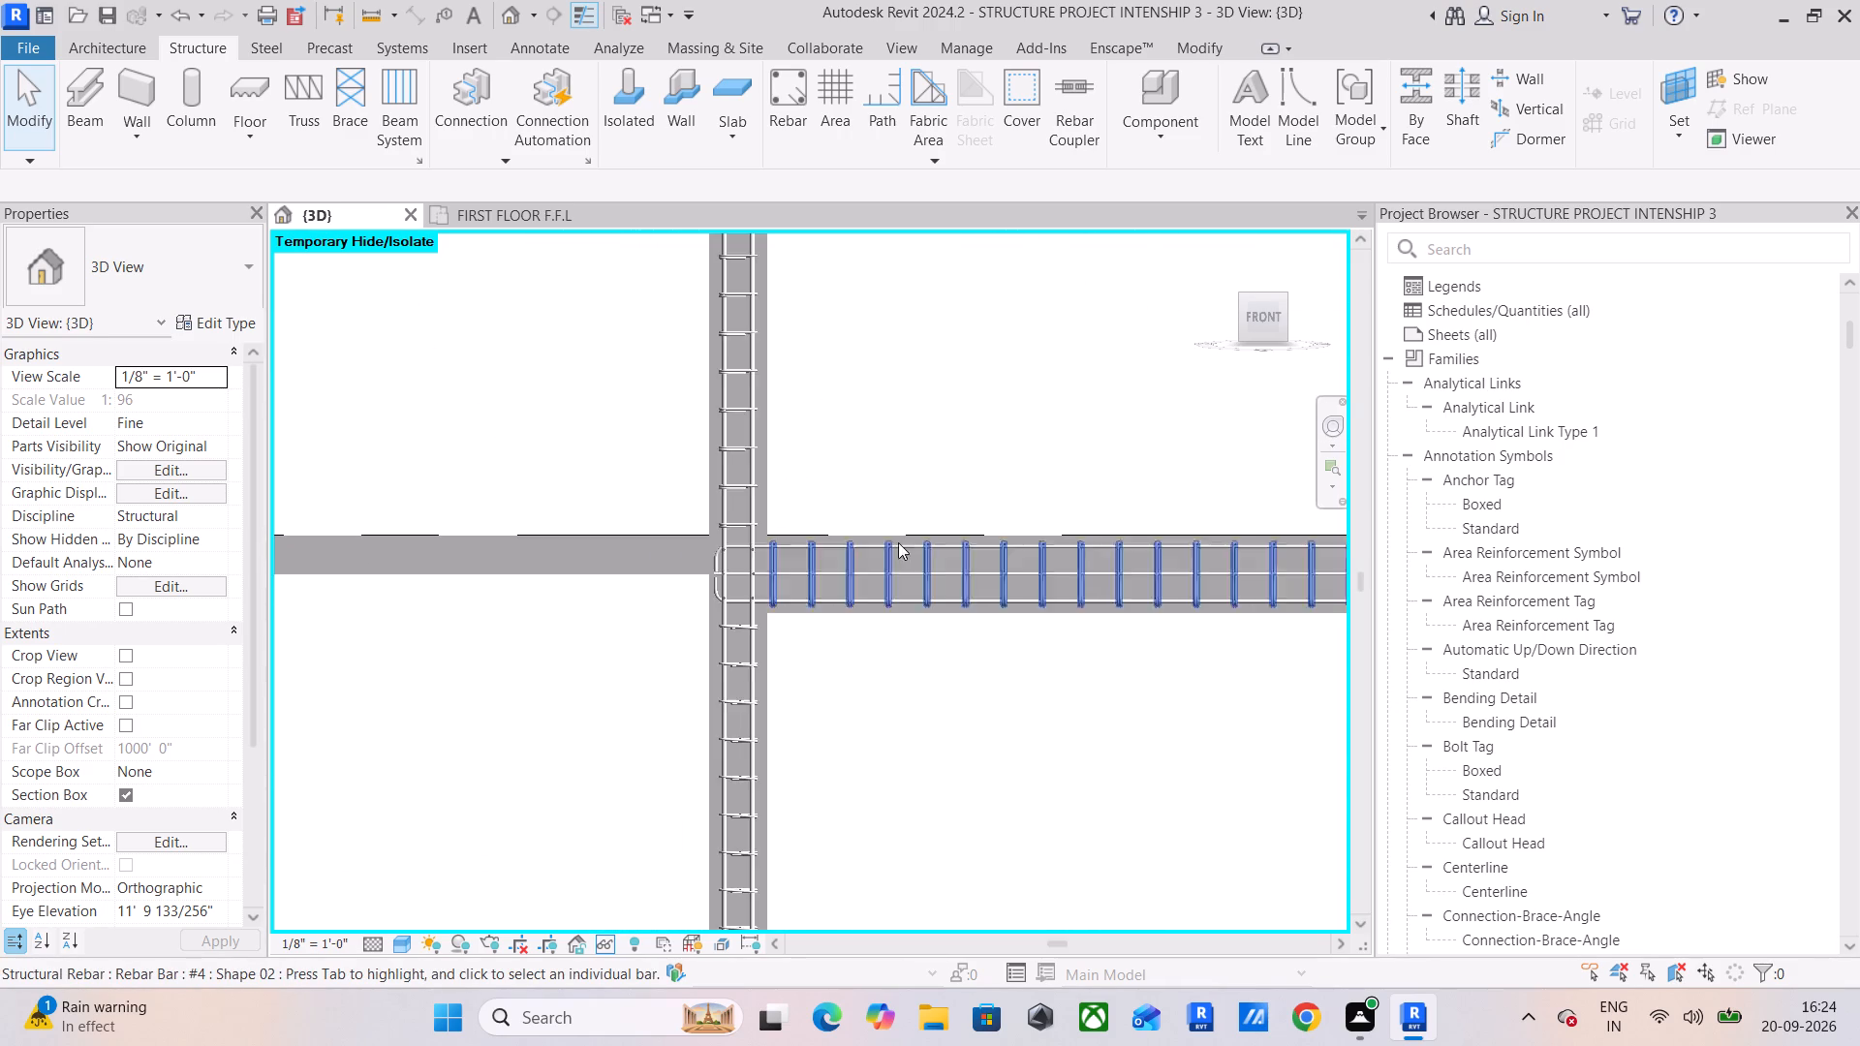
middle_drag(945, 543, 584, 543)
scroll(611, 541, down, 5)
scroll(966, 539, up, 7)
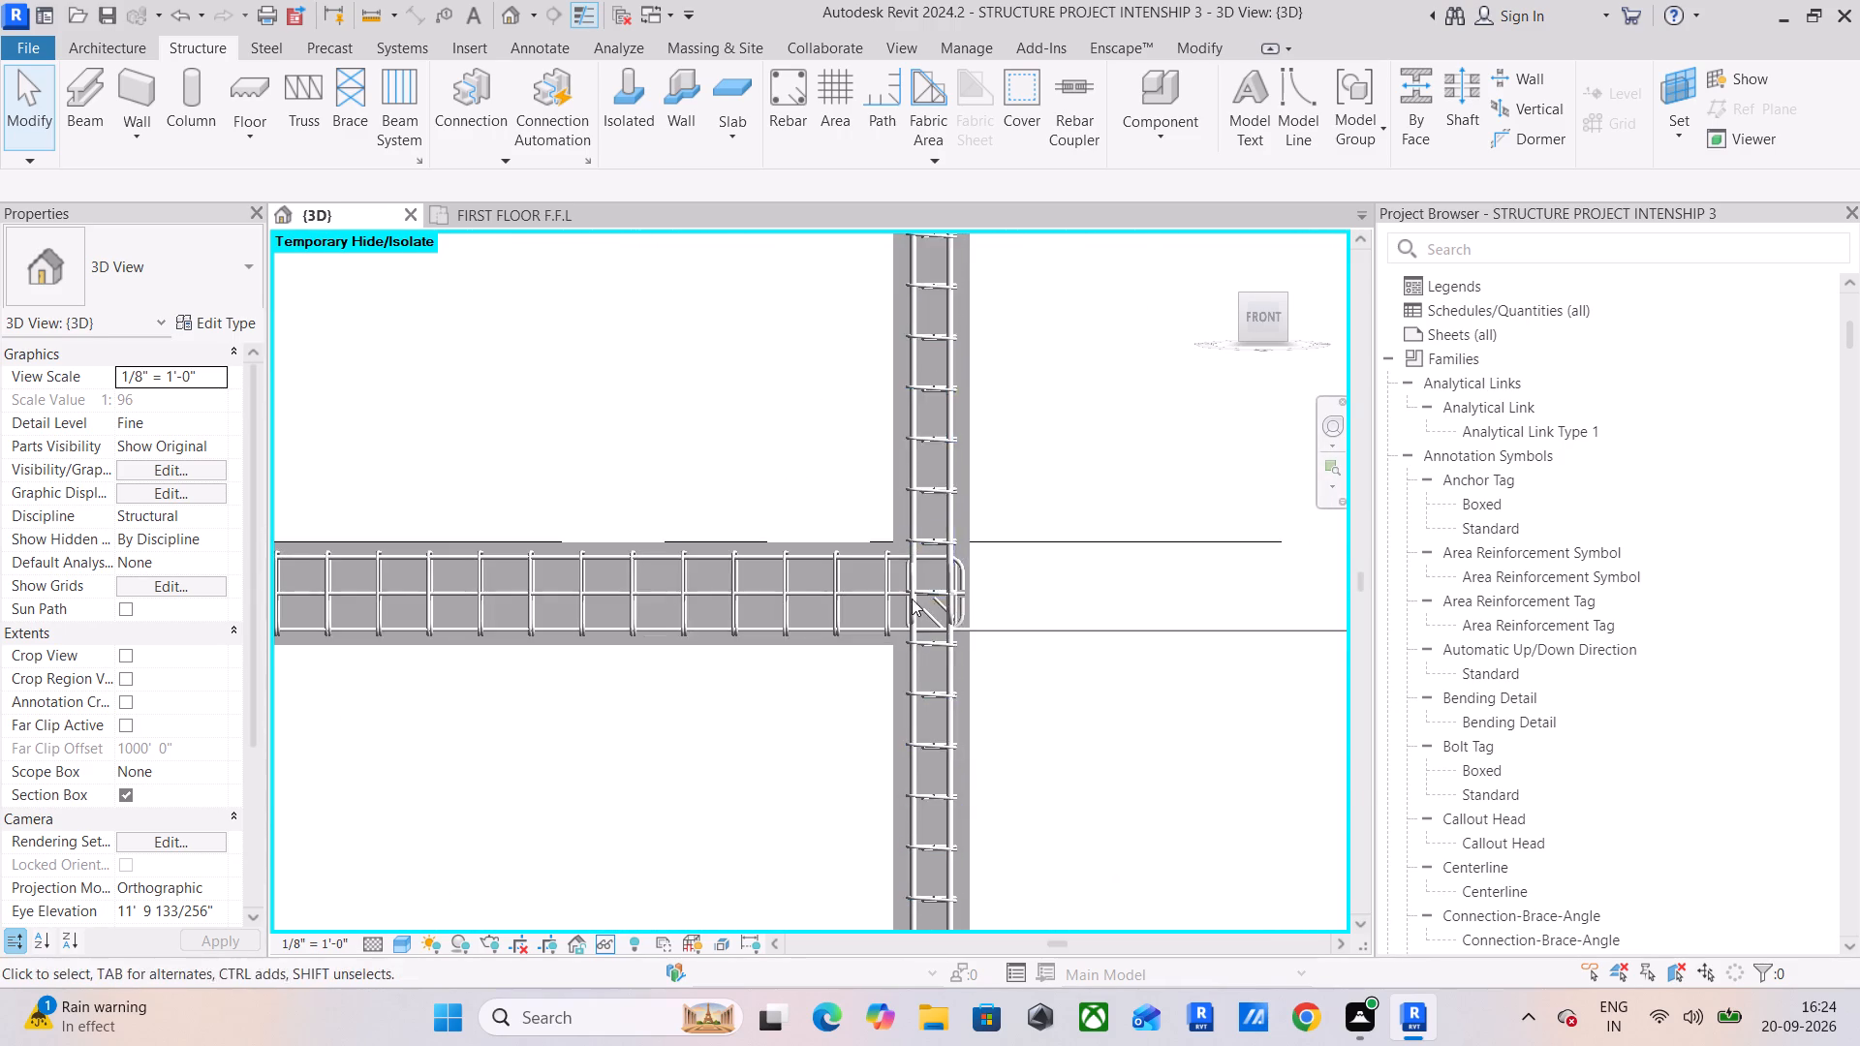
click(927, 538)
scroll(916, 541, down, 12)
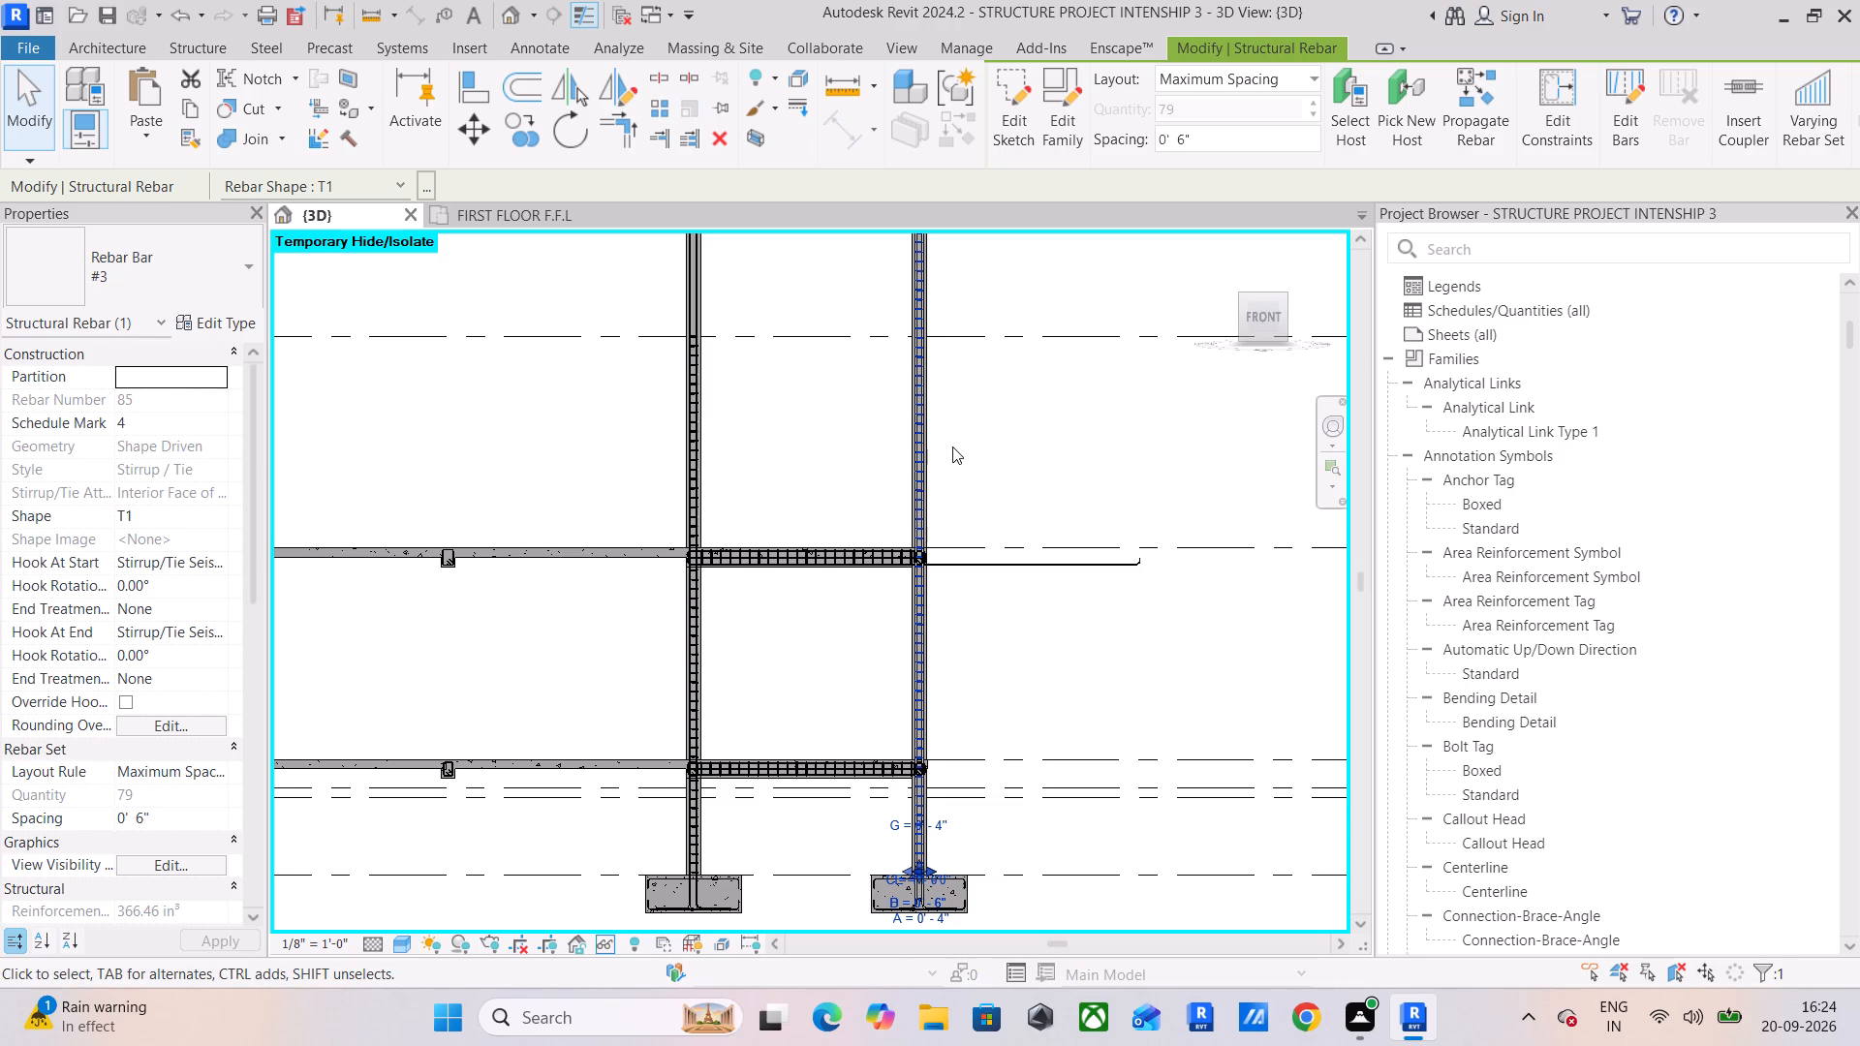
middle_drag(934, 567, 930, 602)
scroll(883, 396, down, 3)
middle_drag(885, 395, 866, 519)
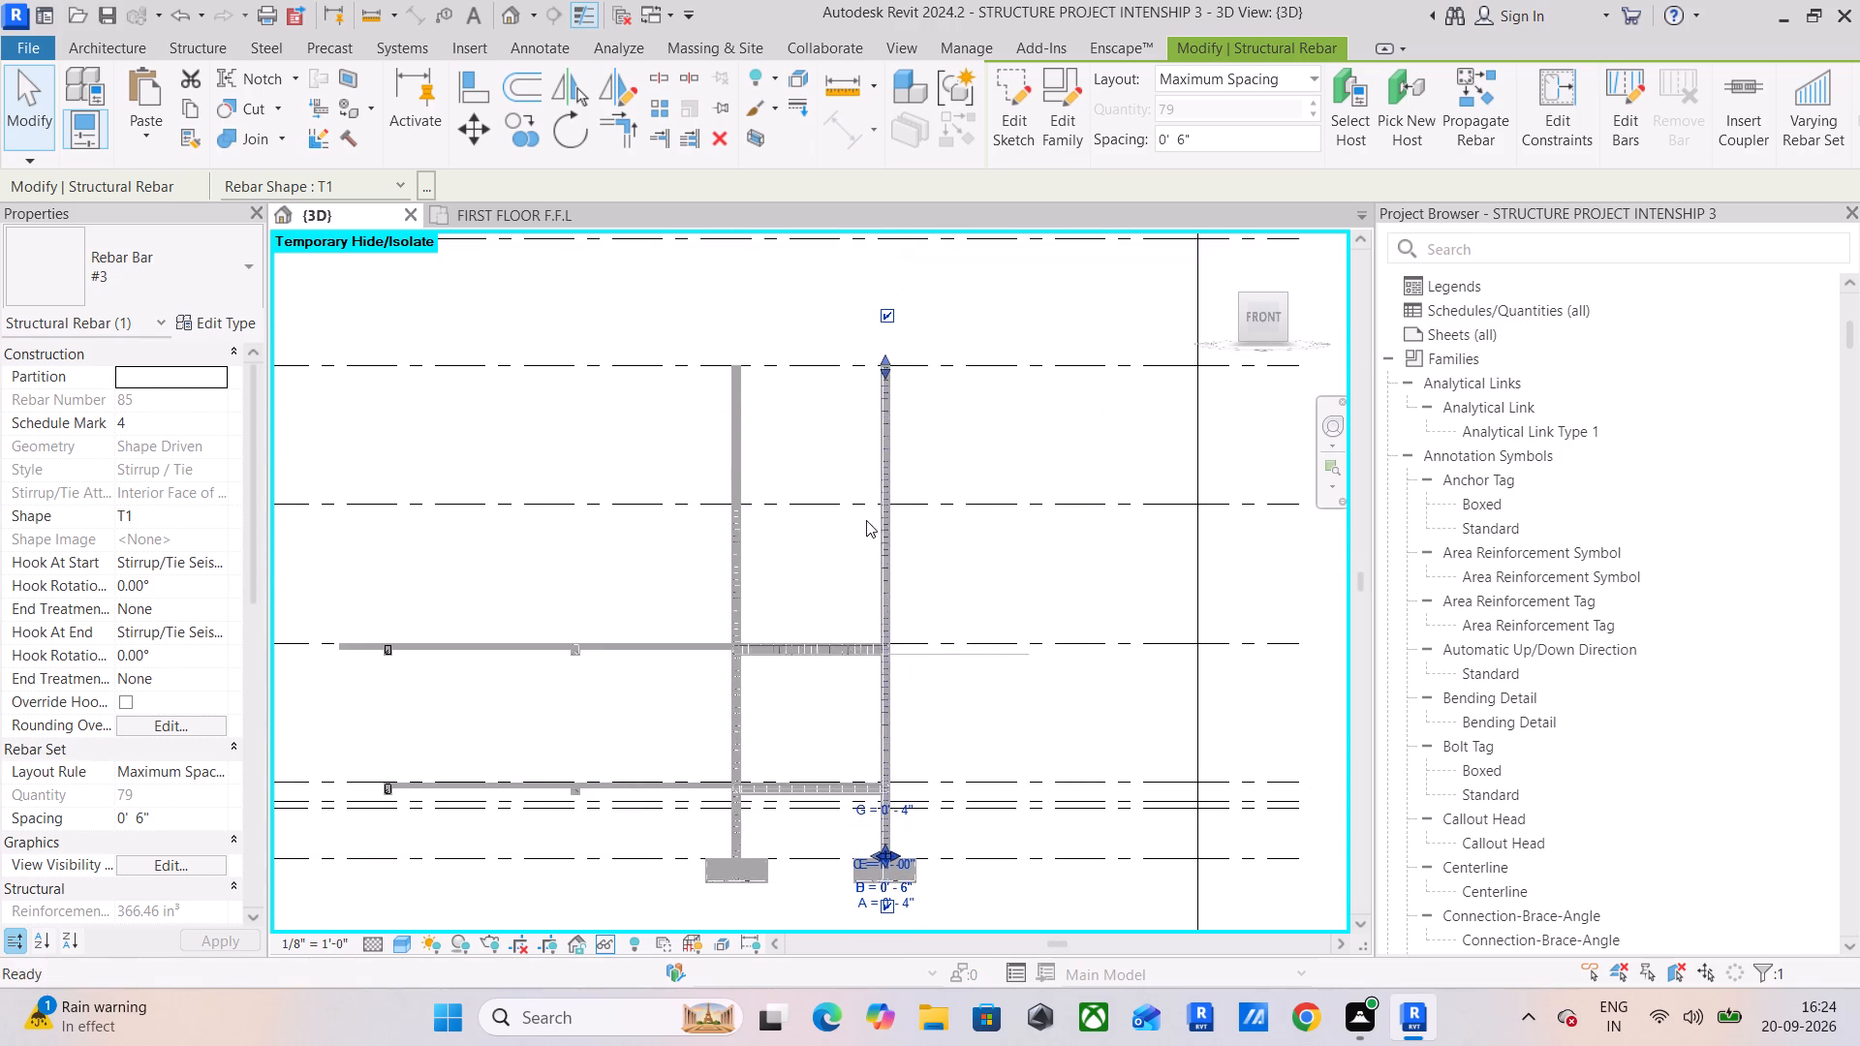
drag(882, 356, 877, 746)
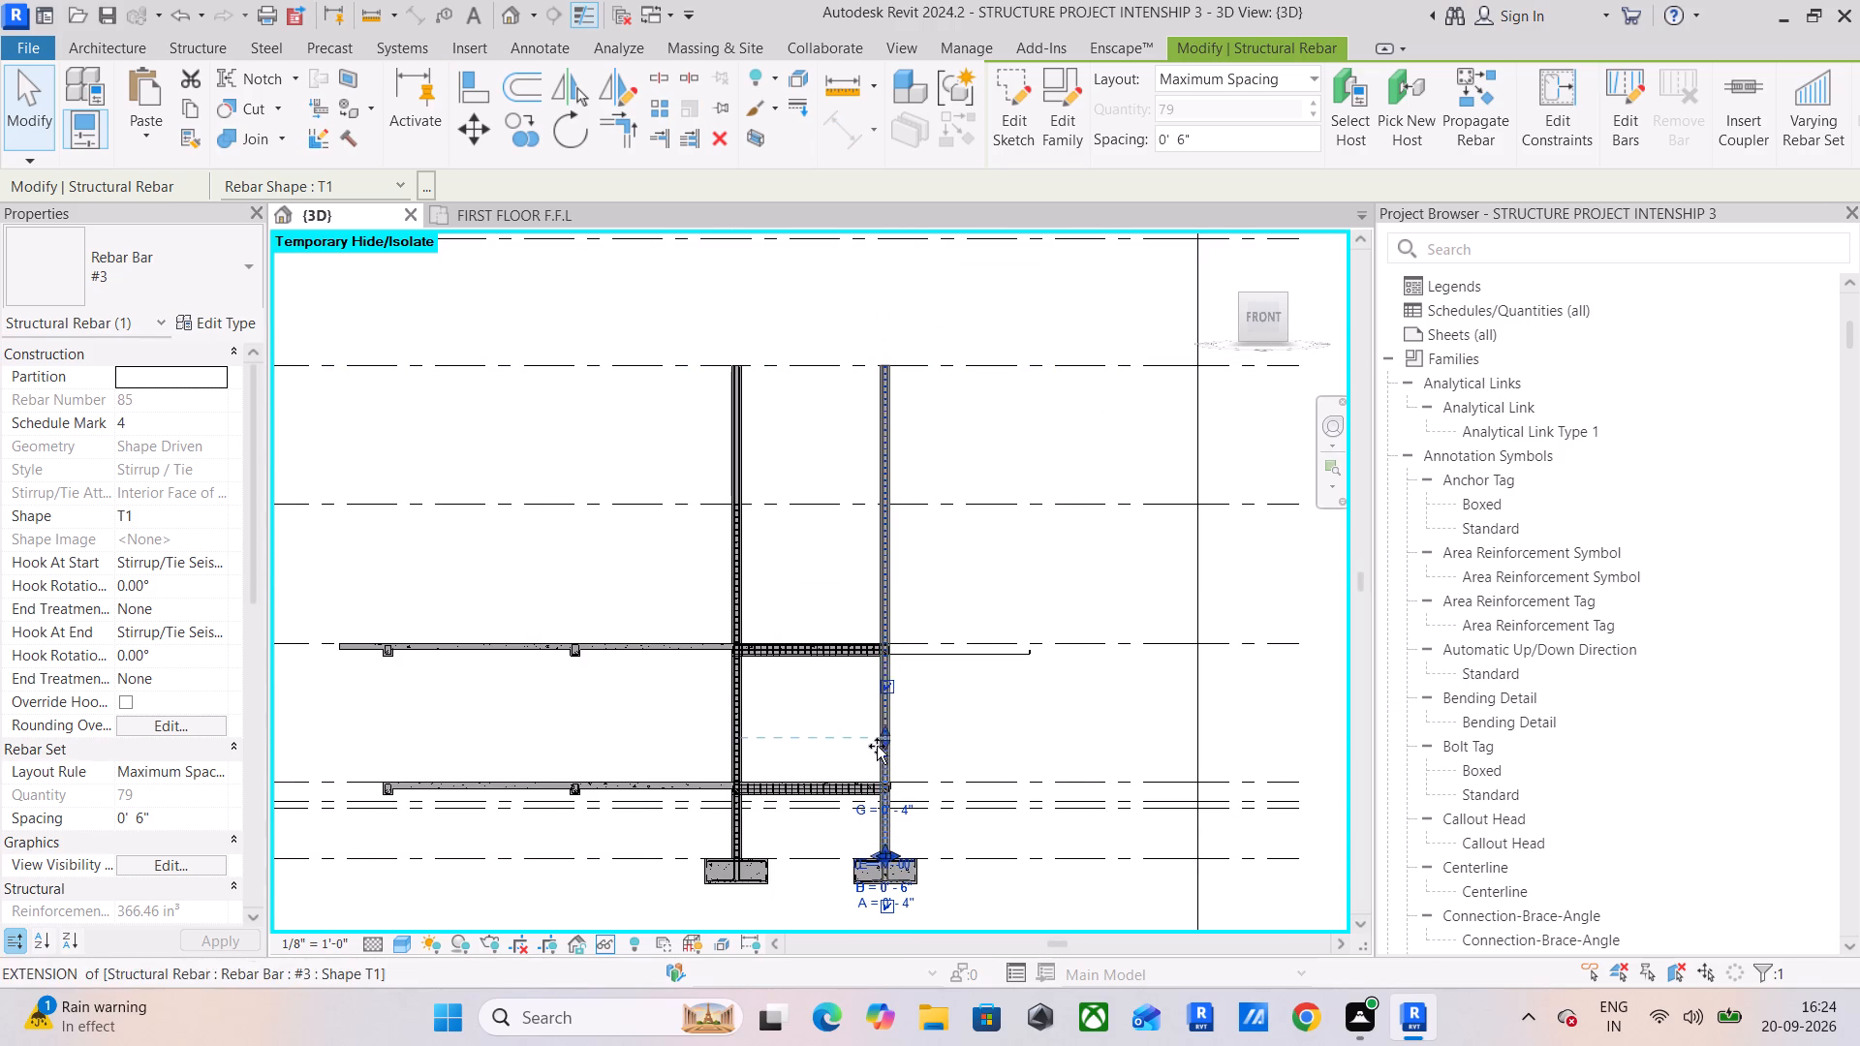
drag(877, 746, 881, 783)
Shorten the right column's footing-level #3 tie set further to end just below the ground-floor beam's underside.
scroll(881, 783, up, 6)
middle_drag(891, 730, 983, 417)
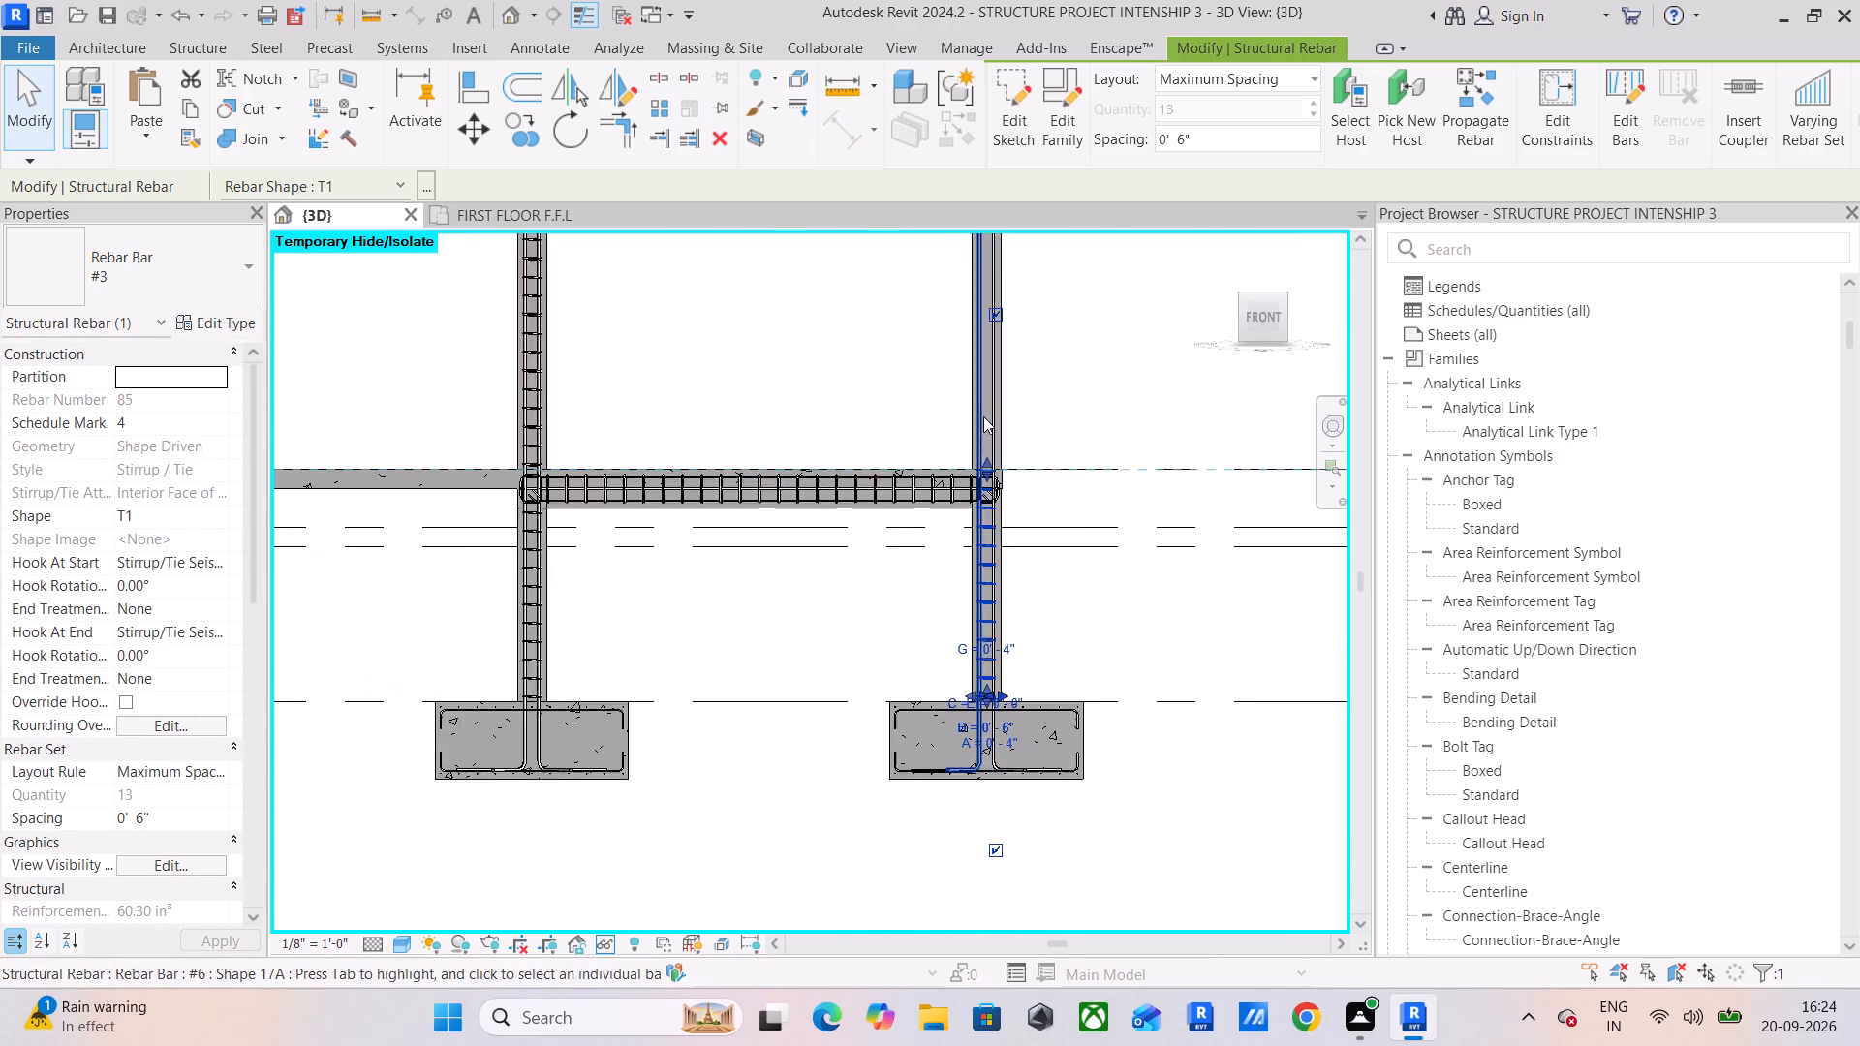
scroll(984, 451, up, 7)
drag(986, 495, 995, 567)
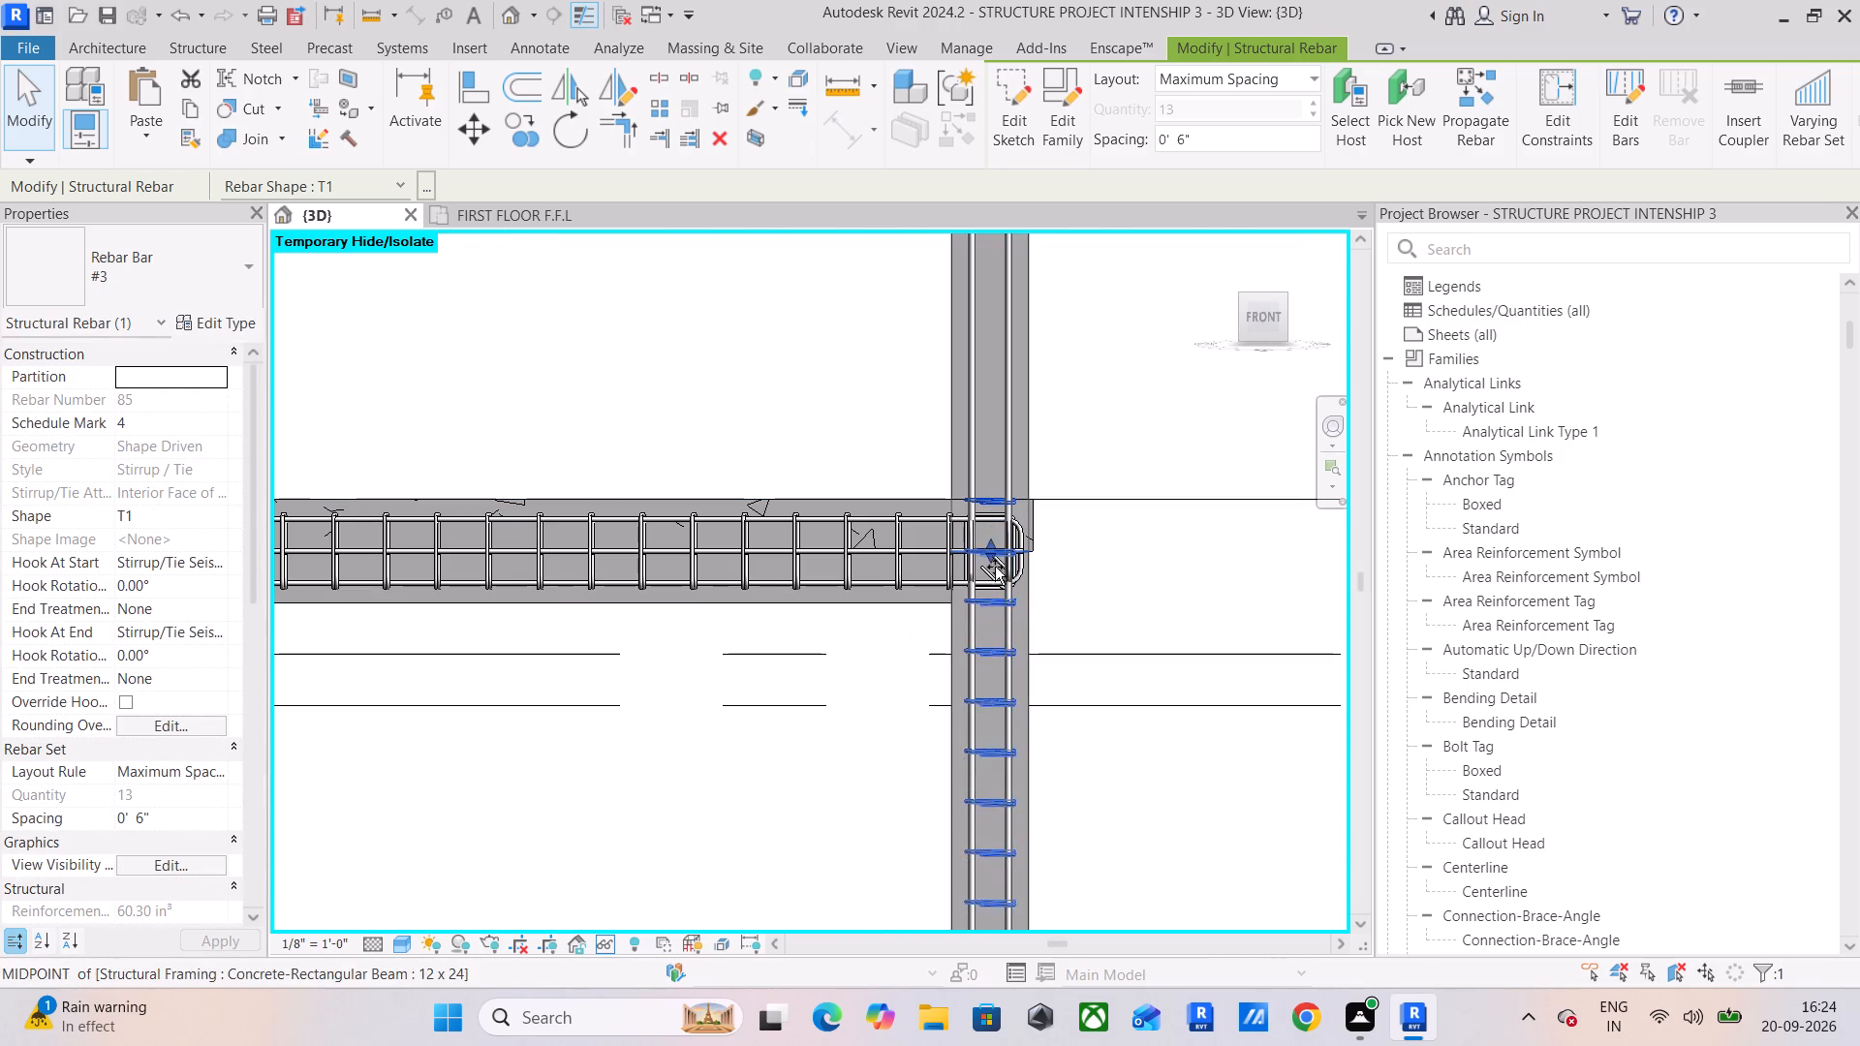
drag(995, 567, 980, 626)
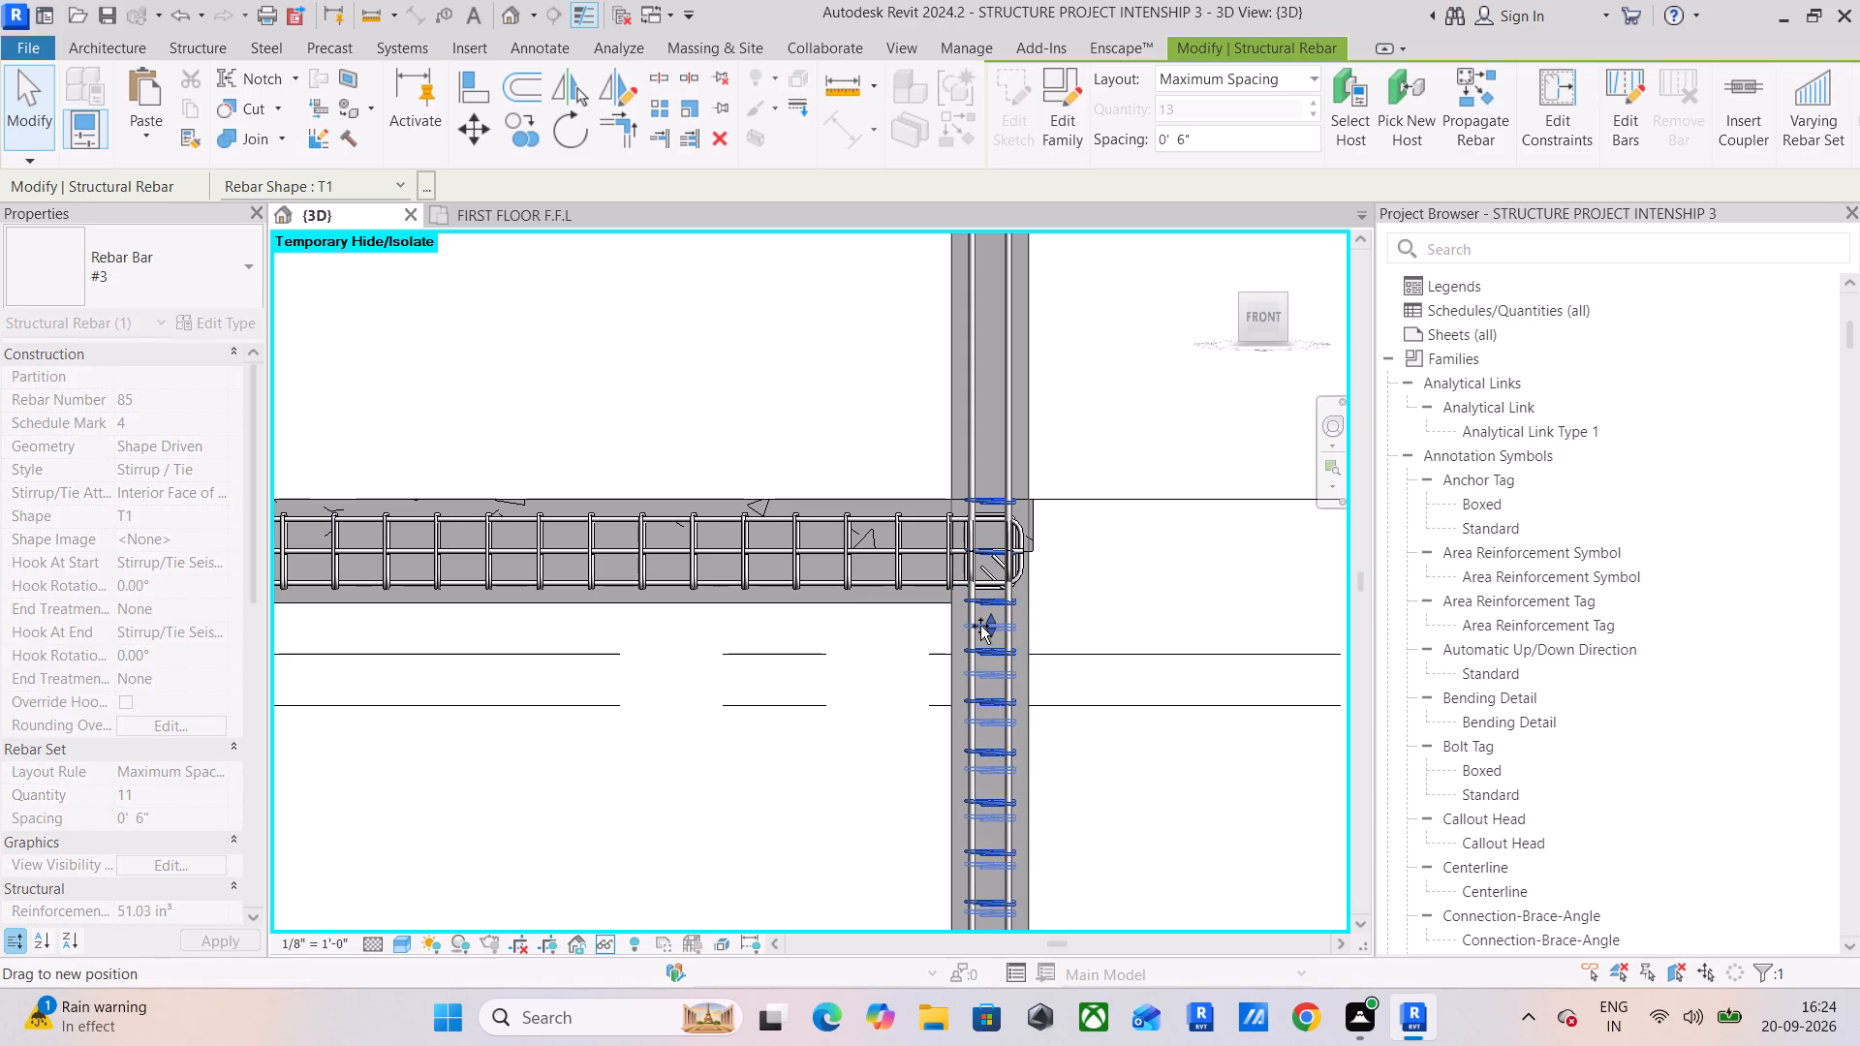
drag(980, 626, 982, 618)
scroll(983, 615, up, 5)
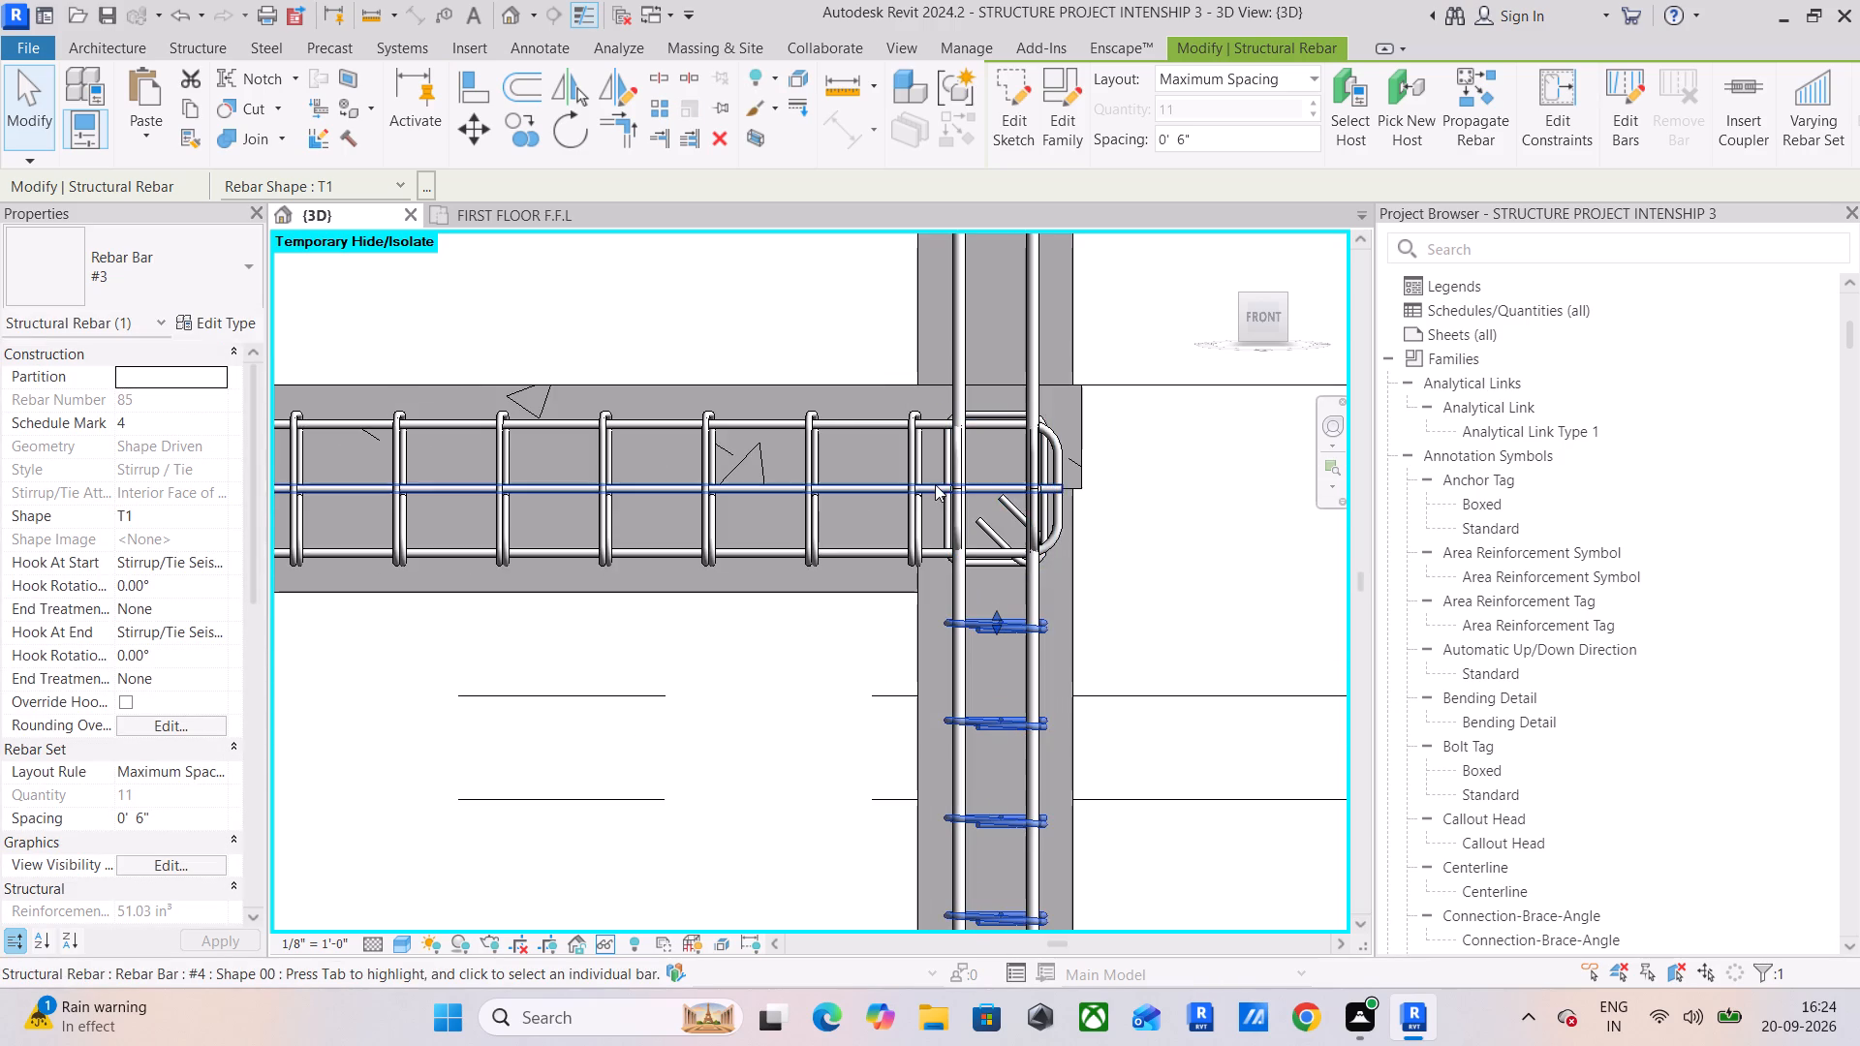
Copy the right column's footing-level #3 tie set from the footing's top to the top of the ground-floor beam.
scroll(969, 421, down, 6)
scroll(987, 571, down, 6)
middle_drag(987, 571, 1000, 403)
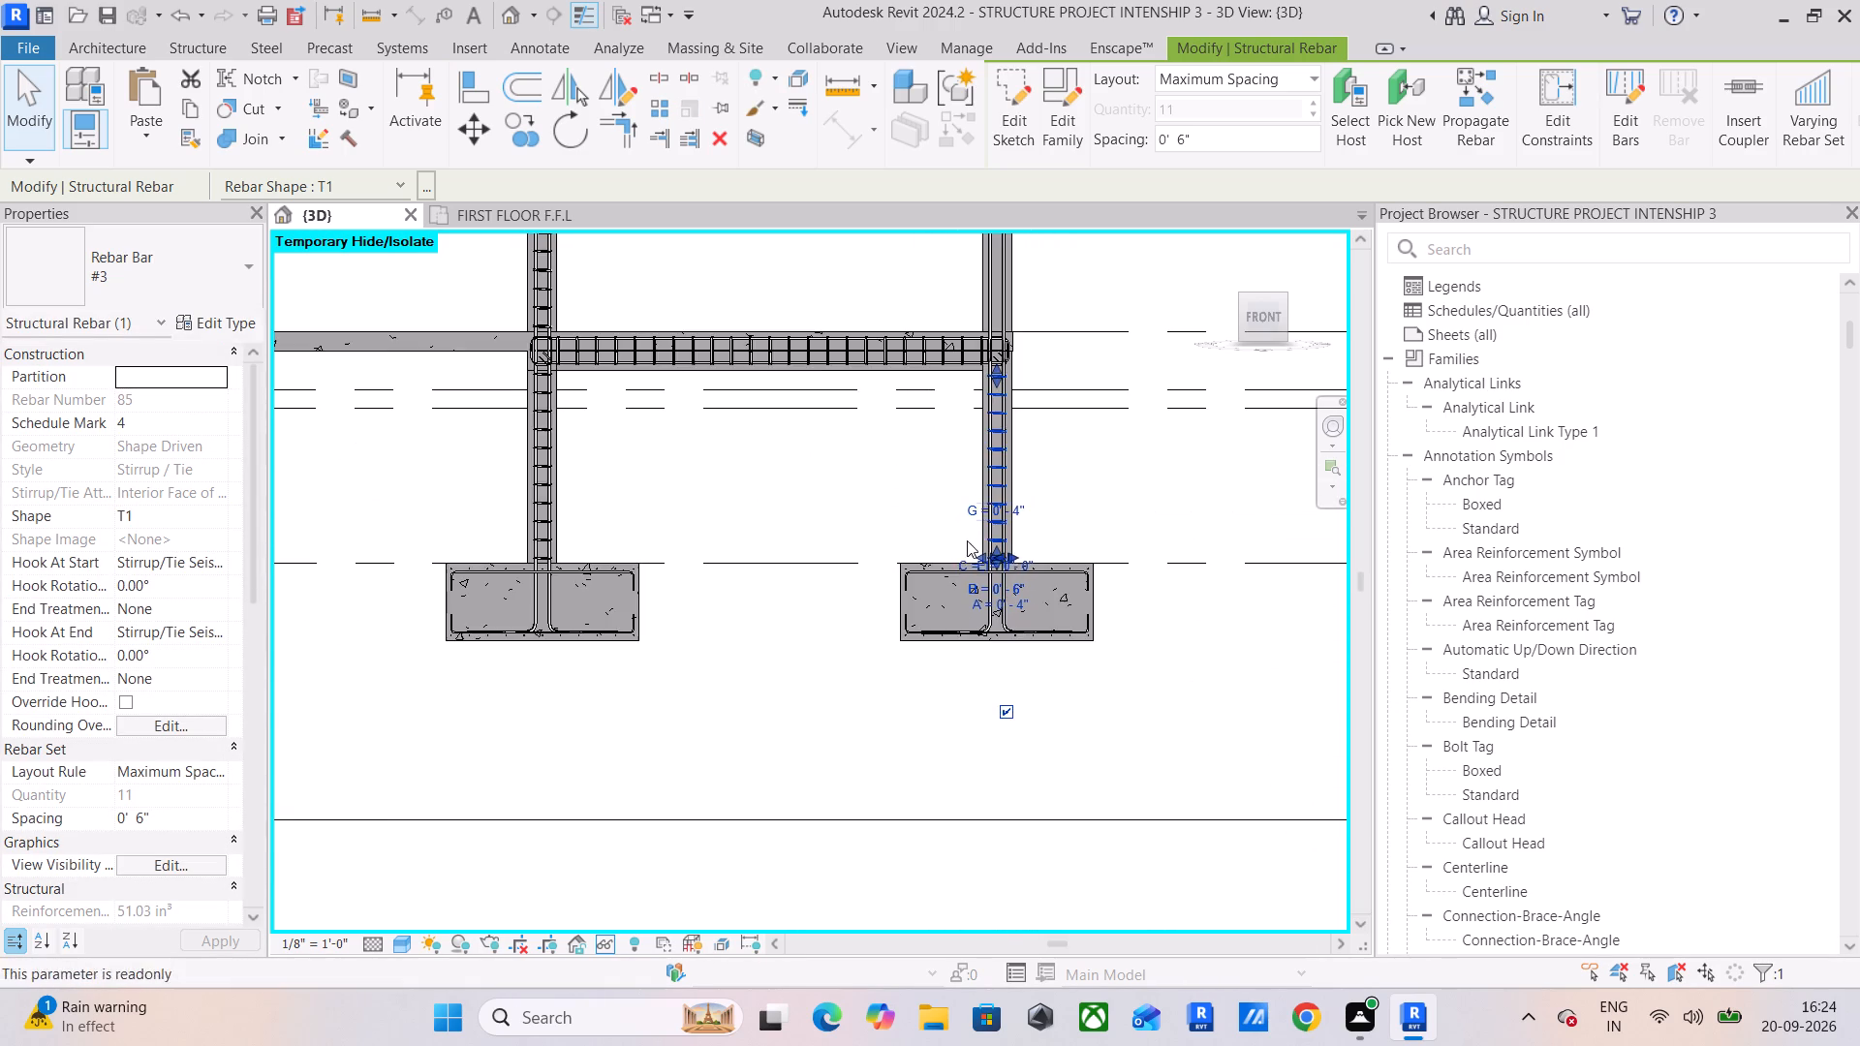
scroll(950, 509, up, 2)
click(513, 133)
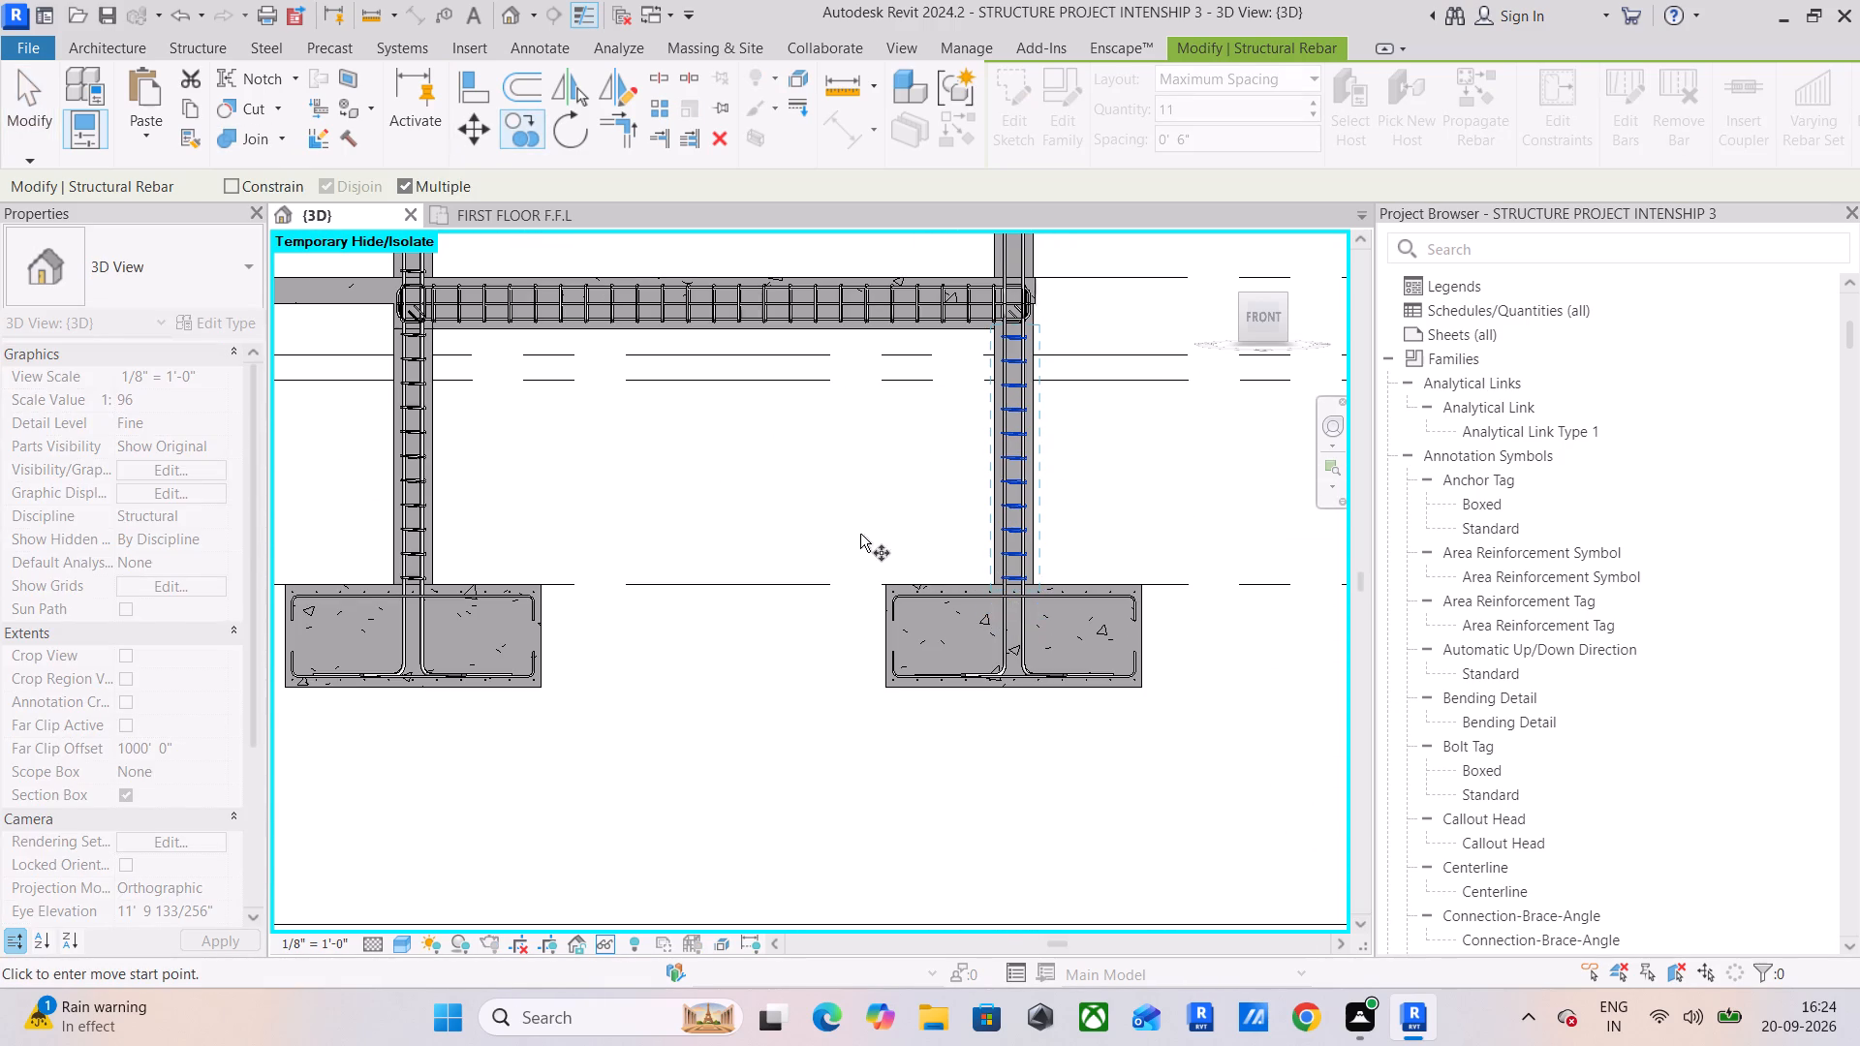
scroll(957, 553, up, 9)
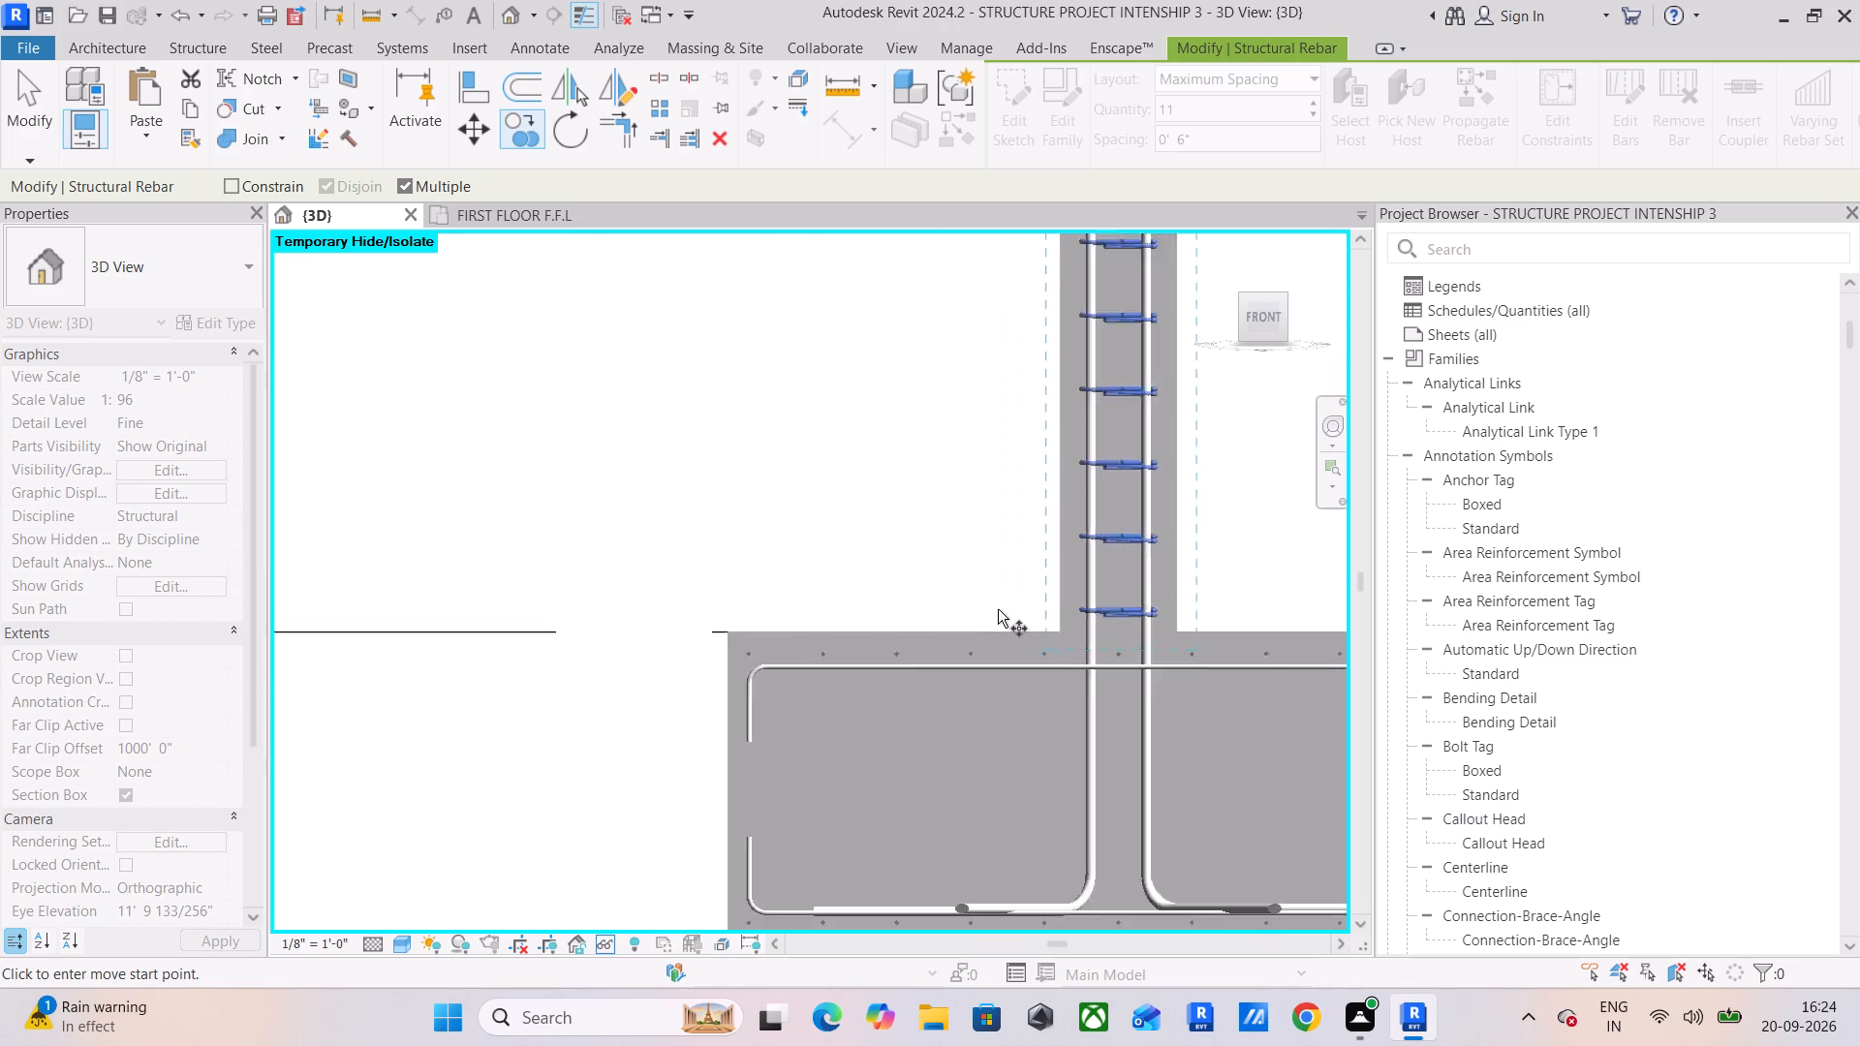
scroll(998, 609, up, 3)
click(1110, 649)
scroll(1136, 529, down, 7)
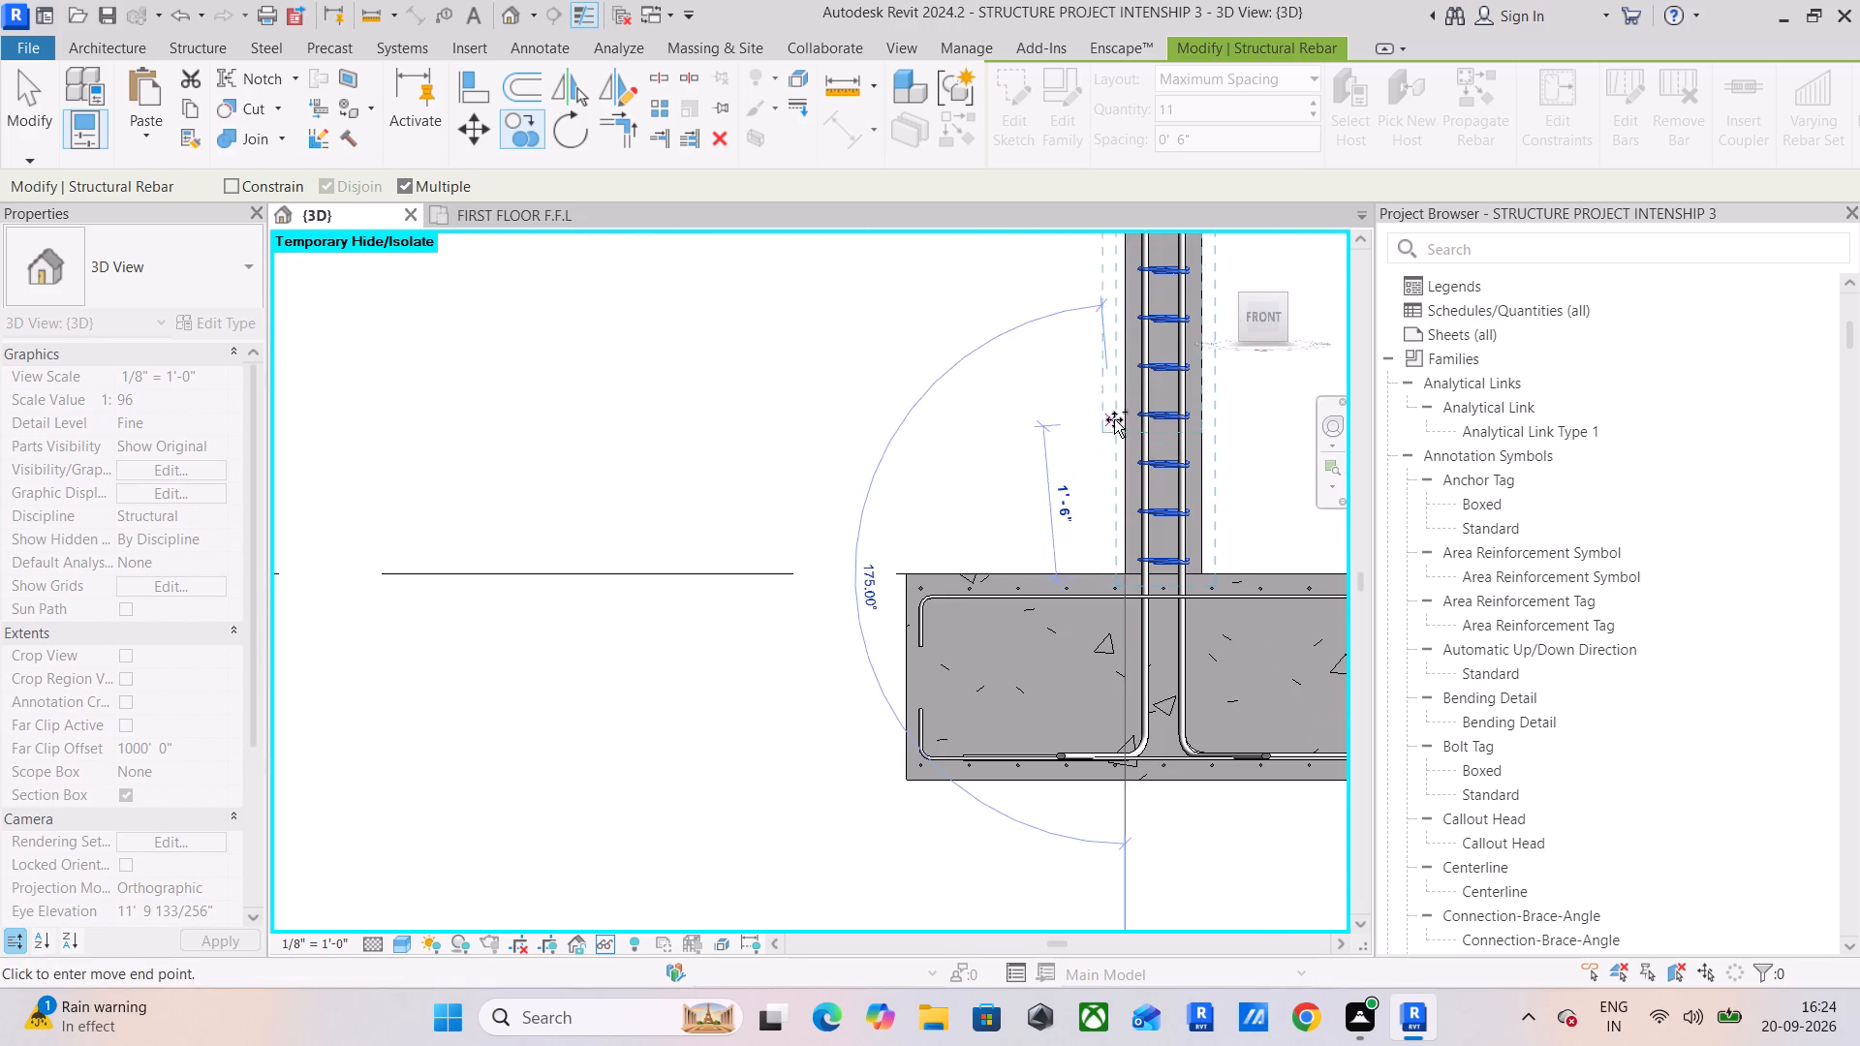
middle_drag(1116, 277, 992, 959)
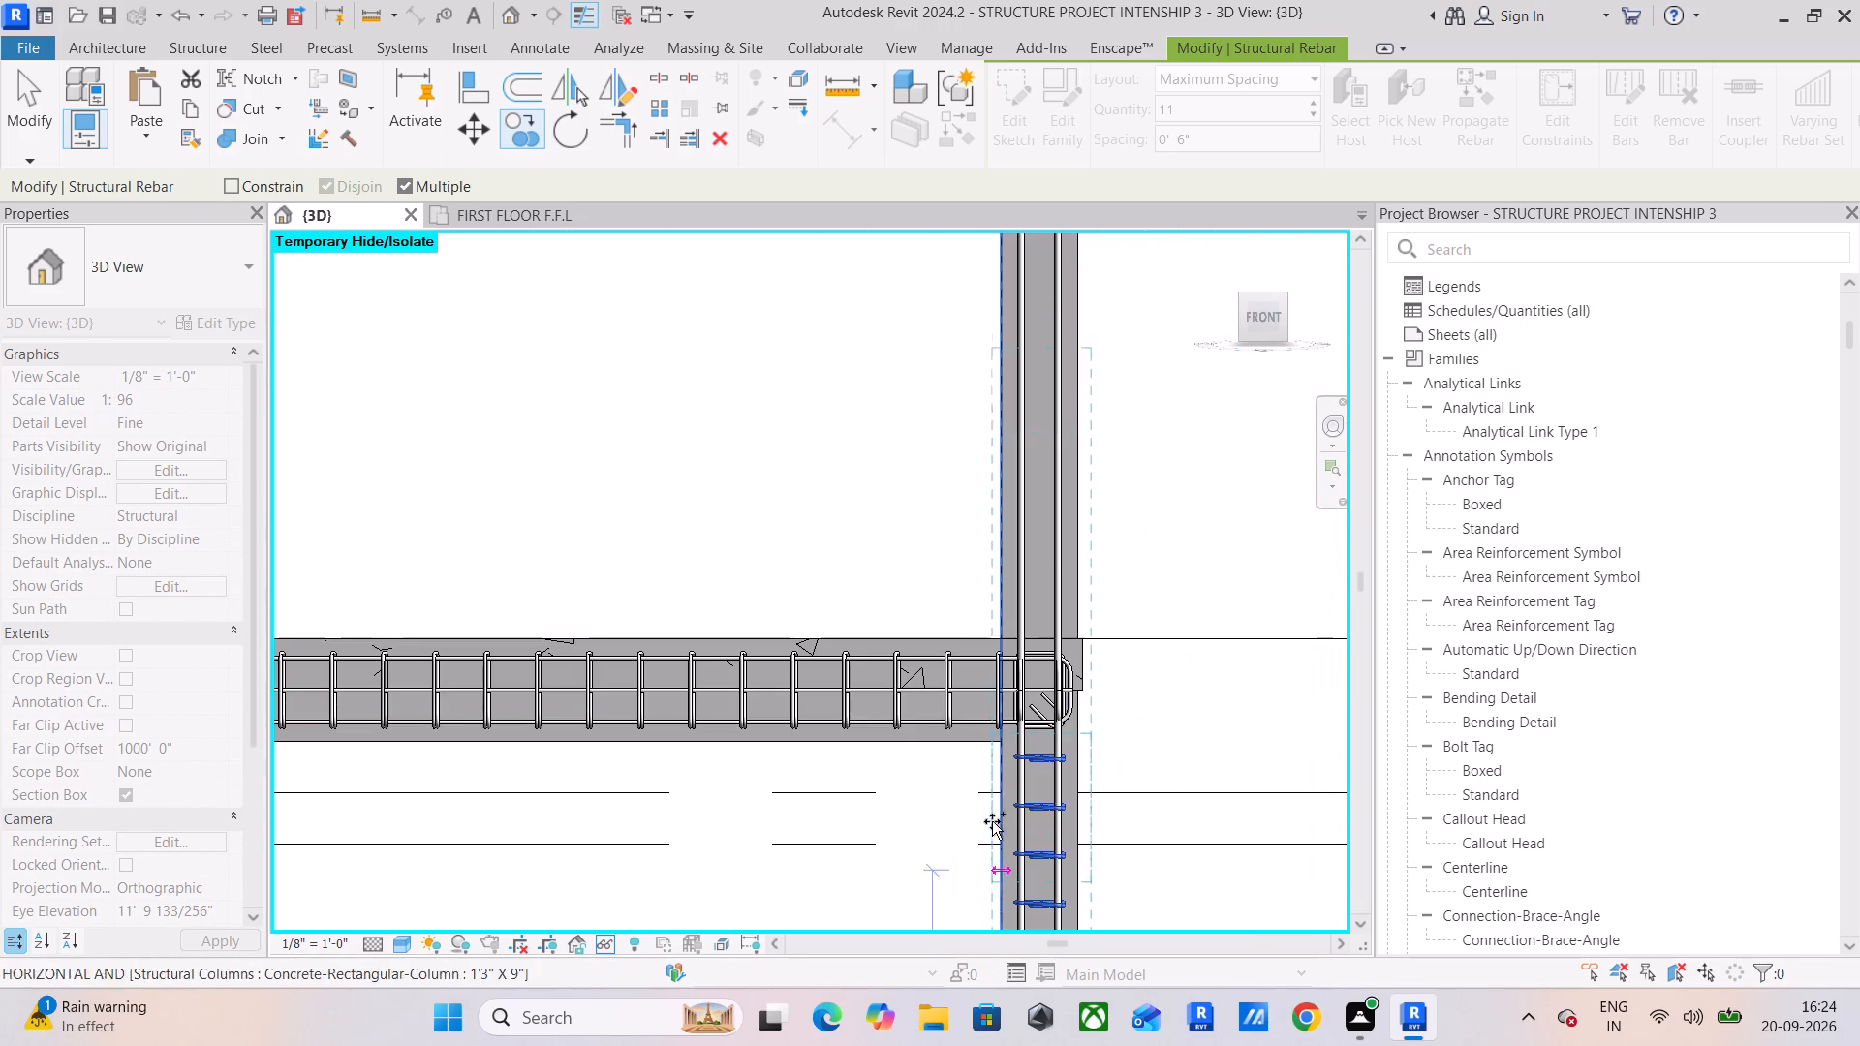
scroll(1007, 630, up, 10)
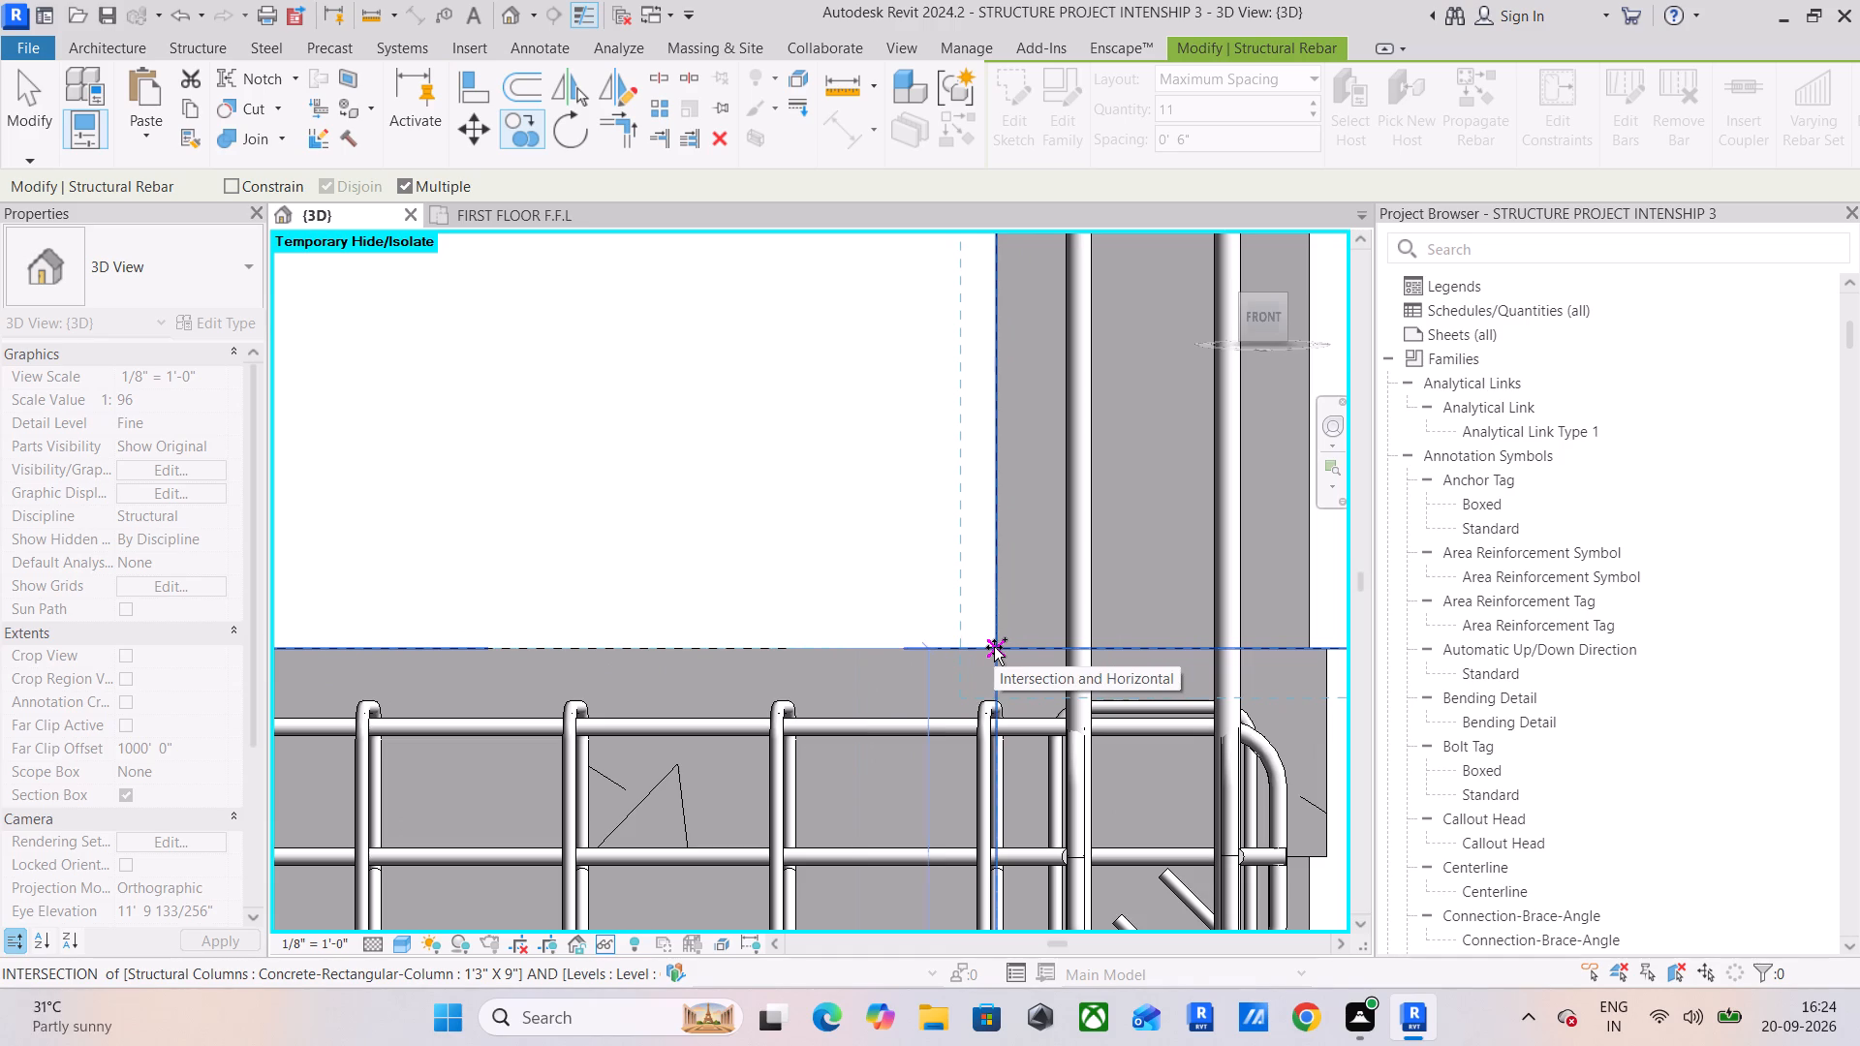
scroll(994, 647, up, 6)
click(999, 646)
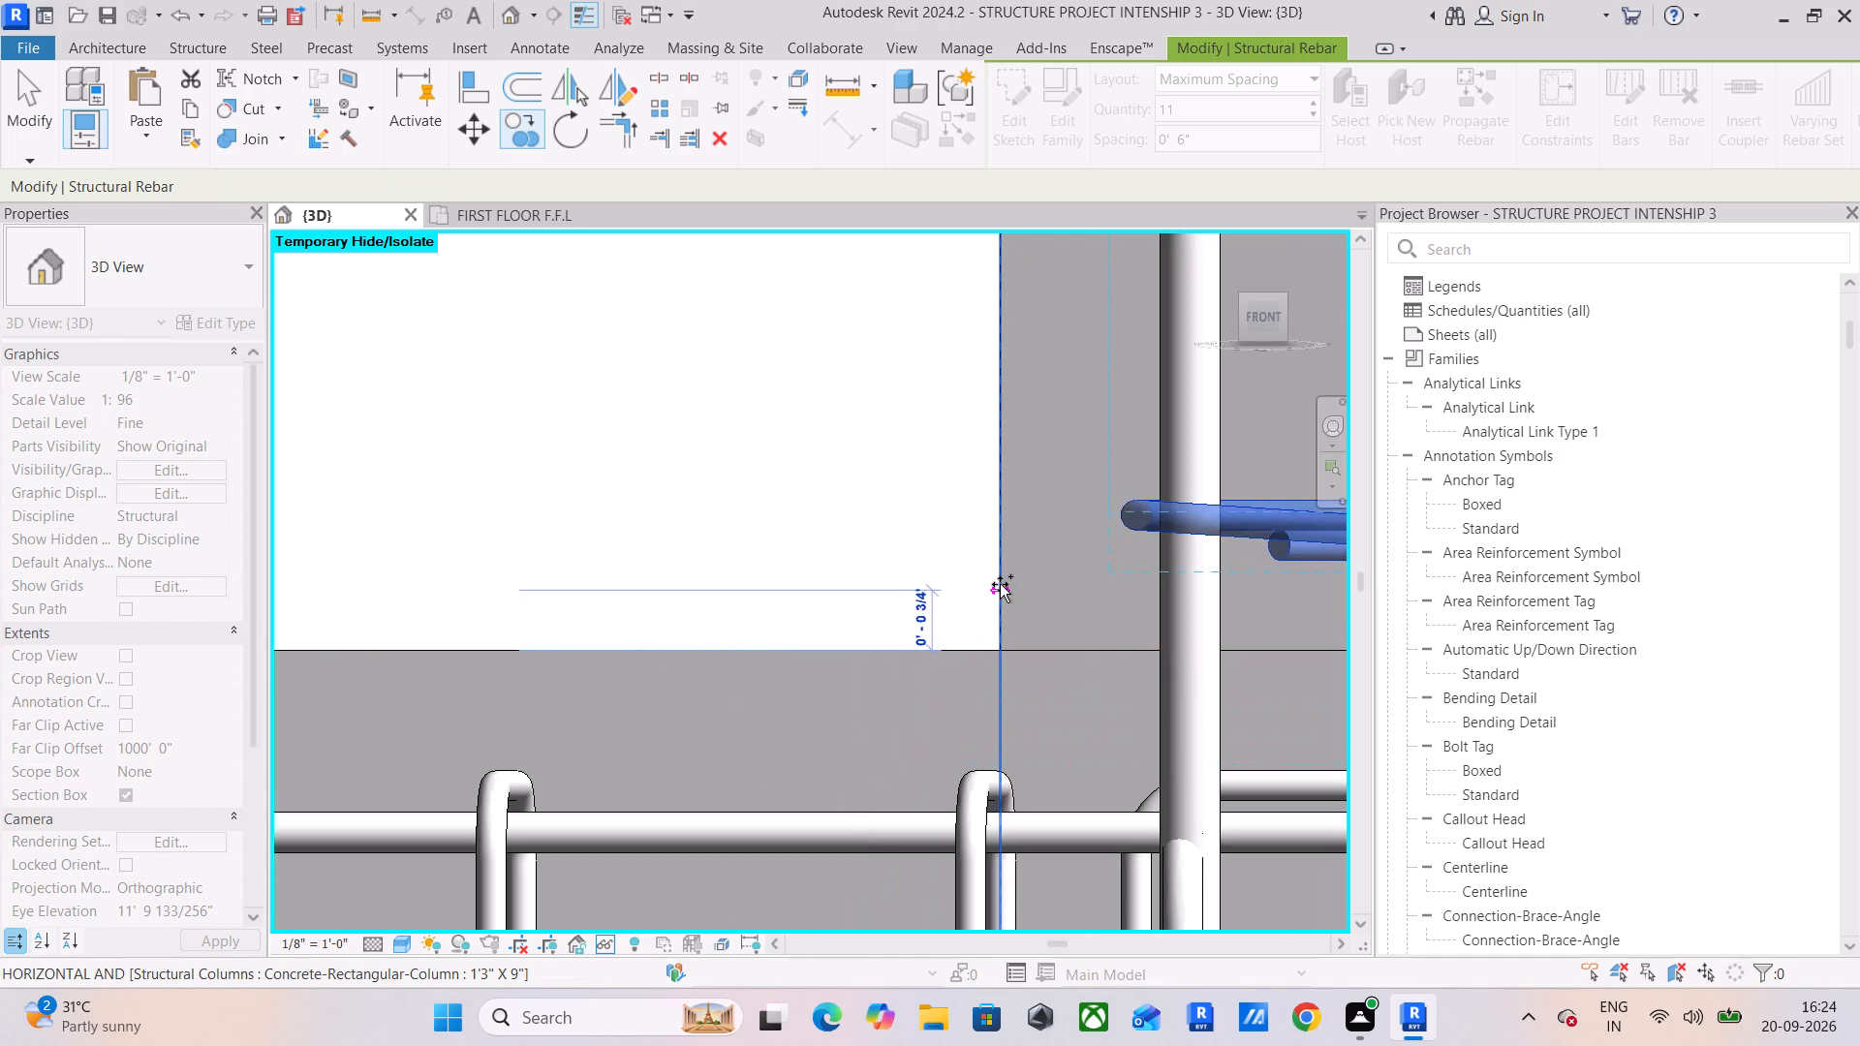
Place another copy of the #3 tie set on the right column at the top of the first-floor beam and end copying.
scroll(1000, 584, down, 18)
middle_drag(1001, 523, 933, 948)
scroll(955, 605, down, 3)
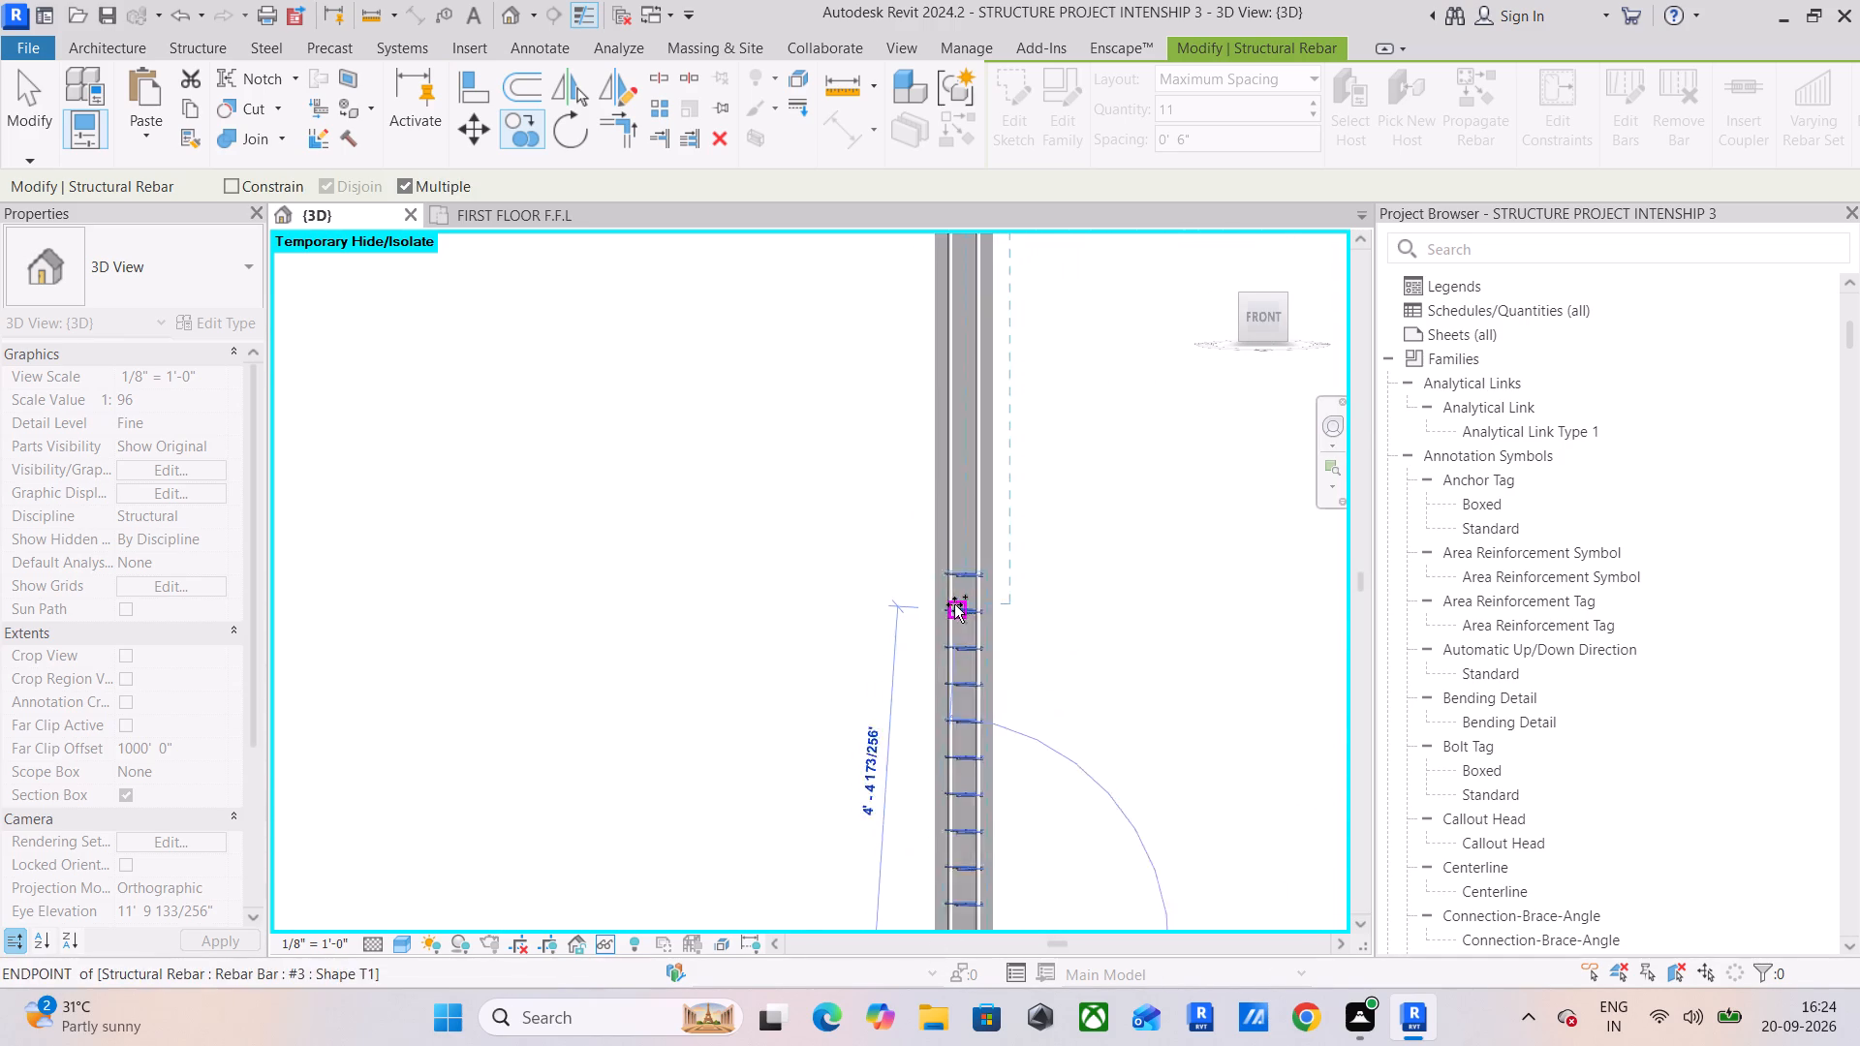
scroll(954, 604, down, 3)
middle_drag(939, 411, 927, 737)
scroll(940, 679, up, 12)
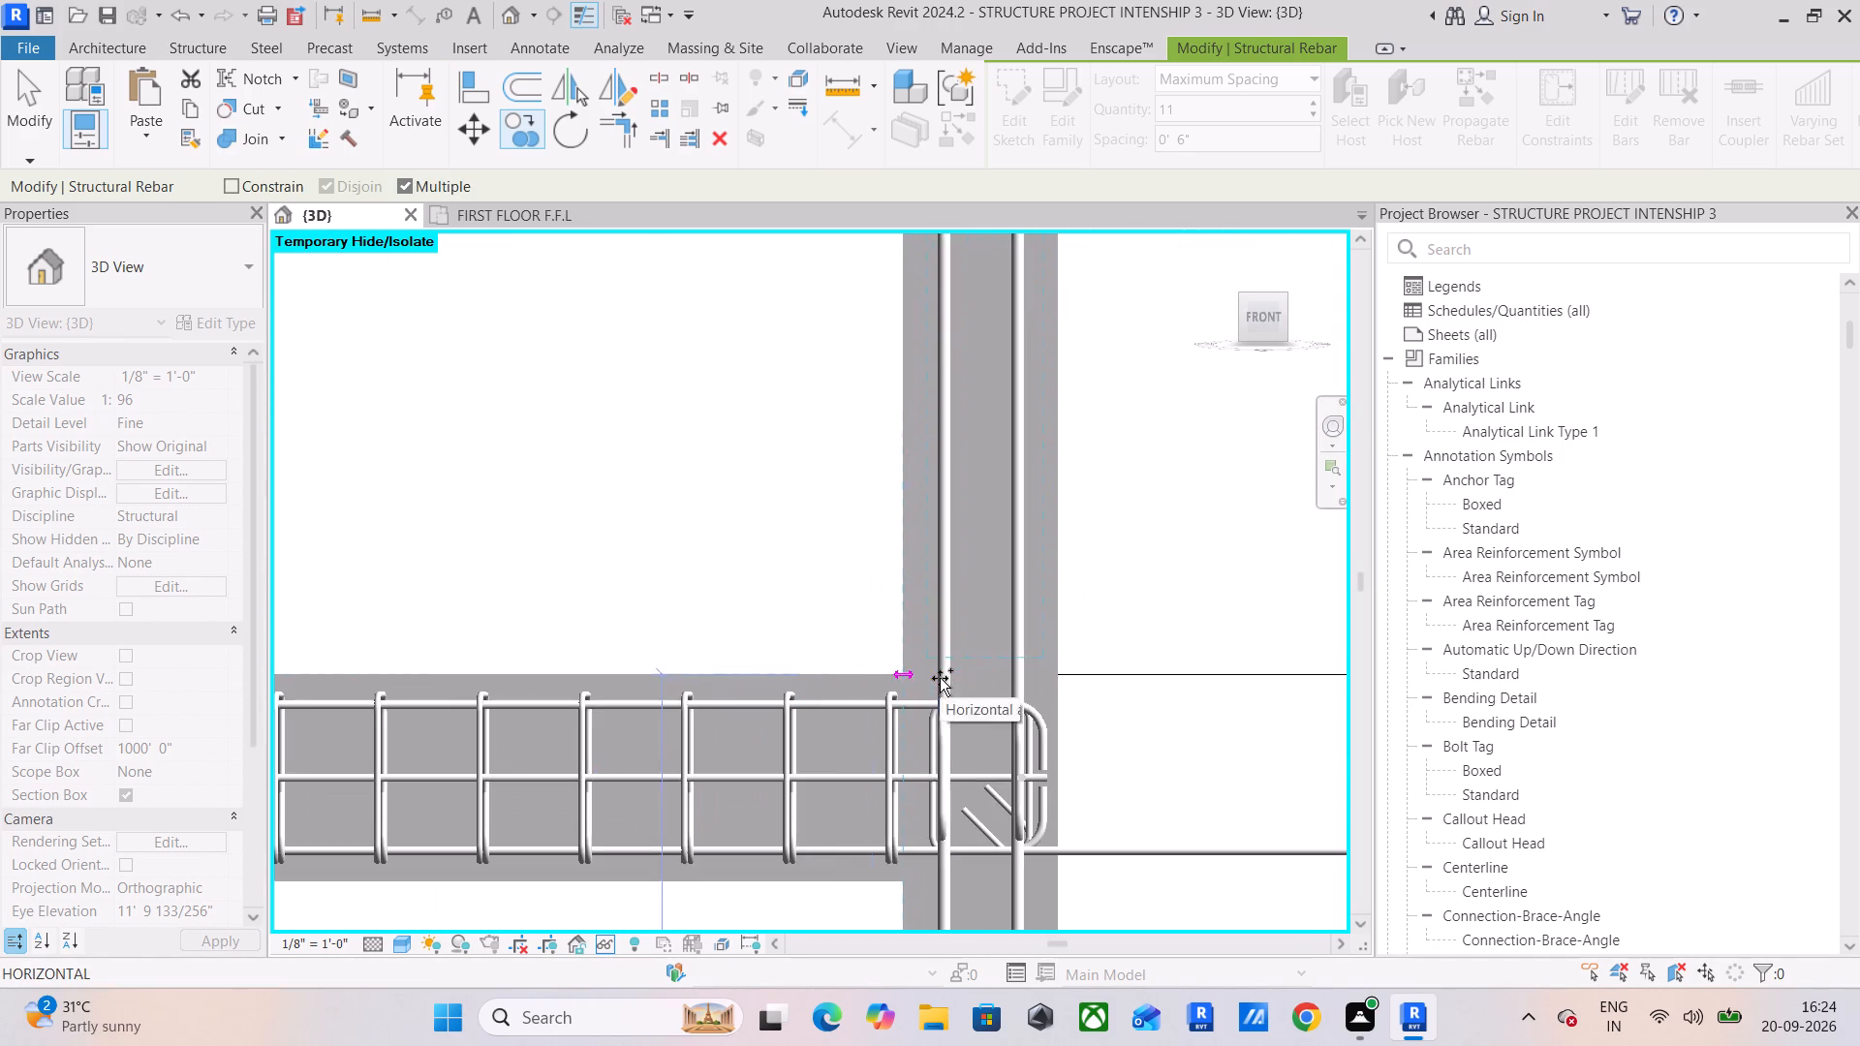
click(901, 670)
scroll(899, 546, down, 12)
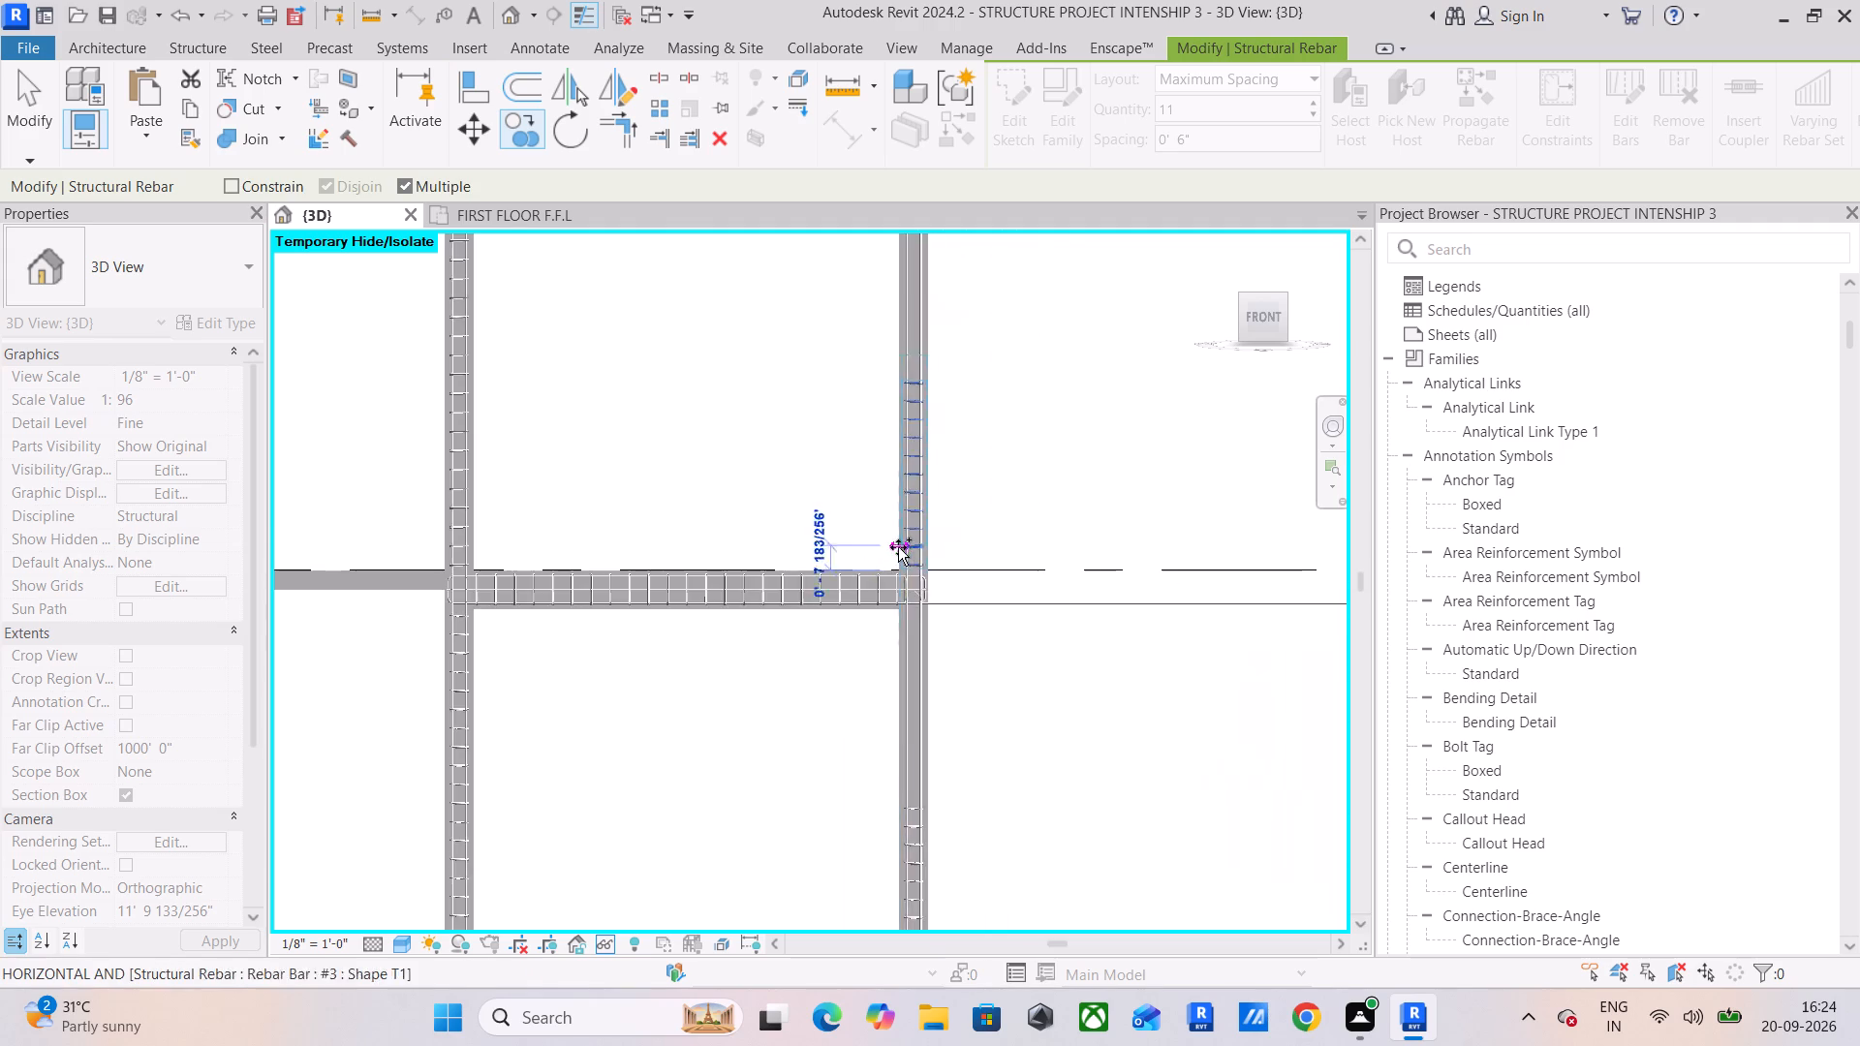
right_click(629, 421)
click(715, 443)
Extend the right column's #3 tie set above the first-floor beam upward to slightly past the next level line.
scroll(842, 531, down, 4)
drag(883, 436, 896, 319)
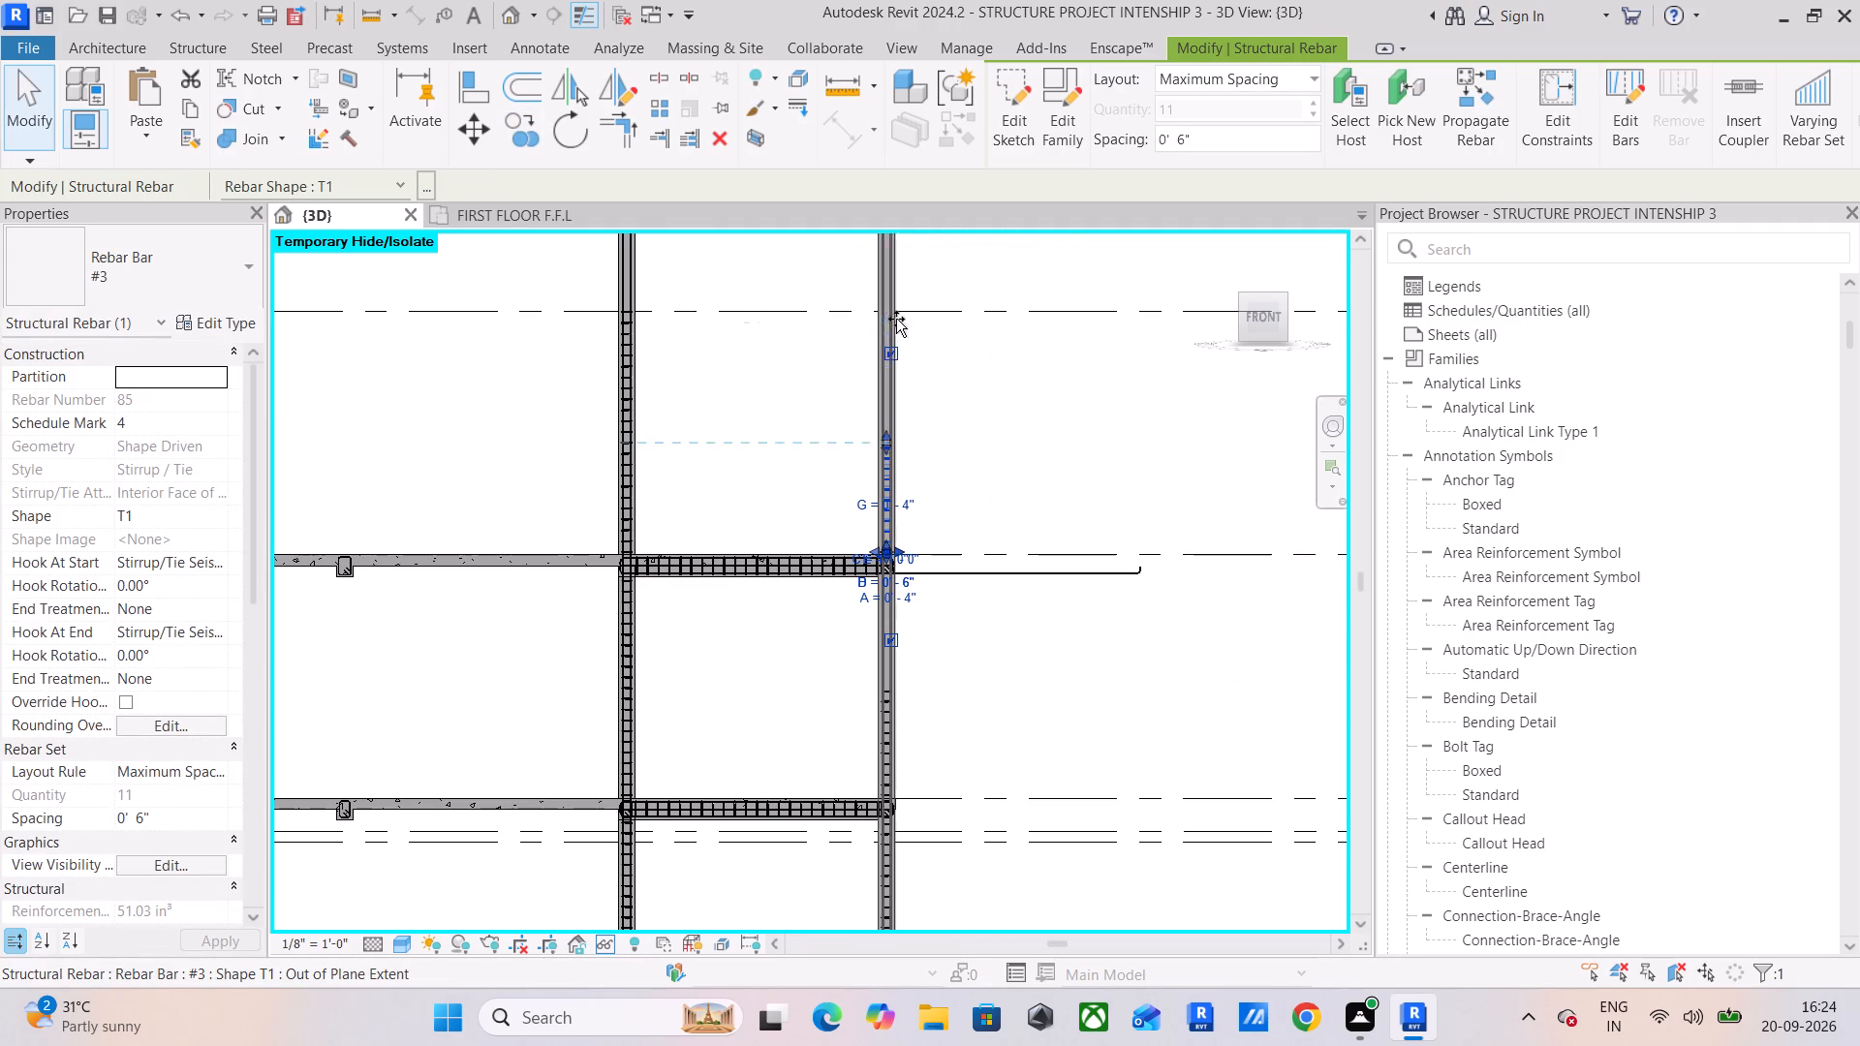
drag(896, 319, 891, 283)
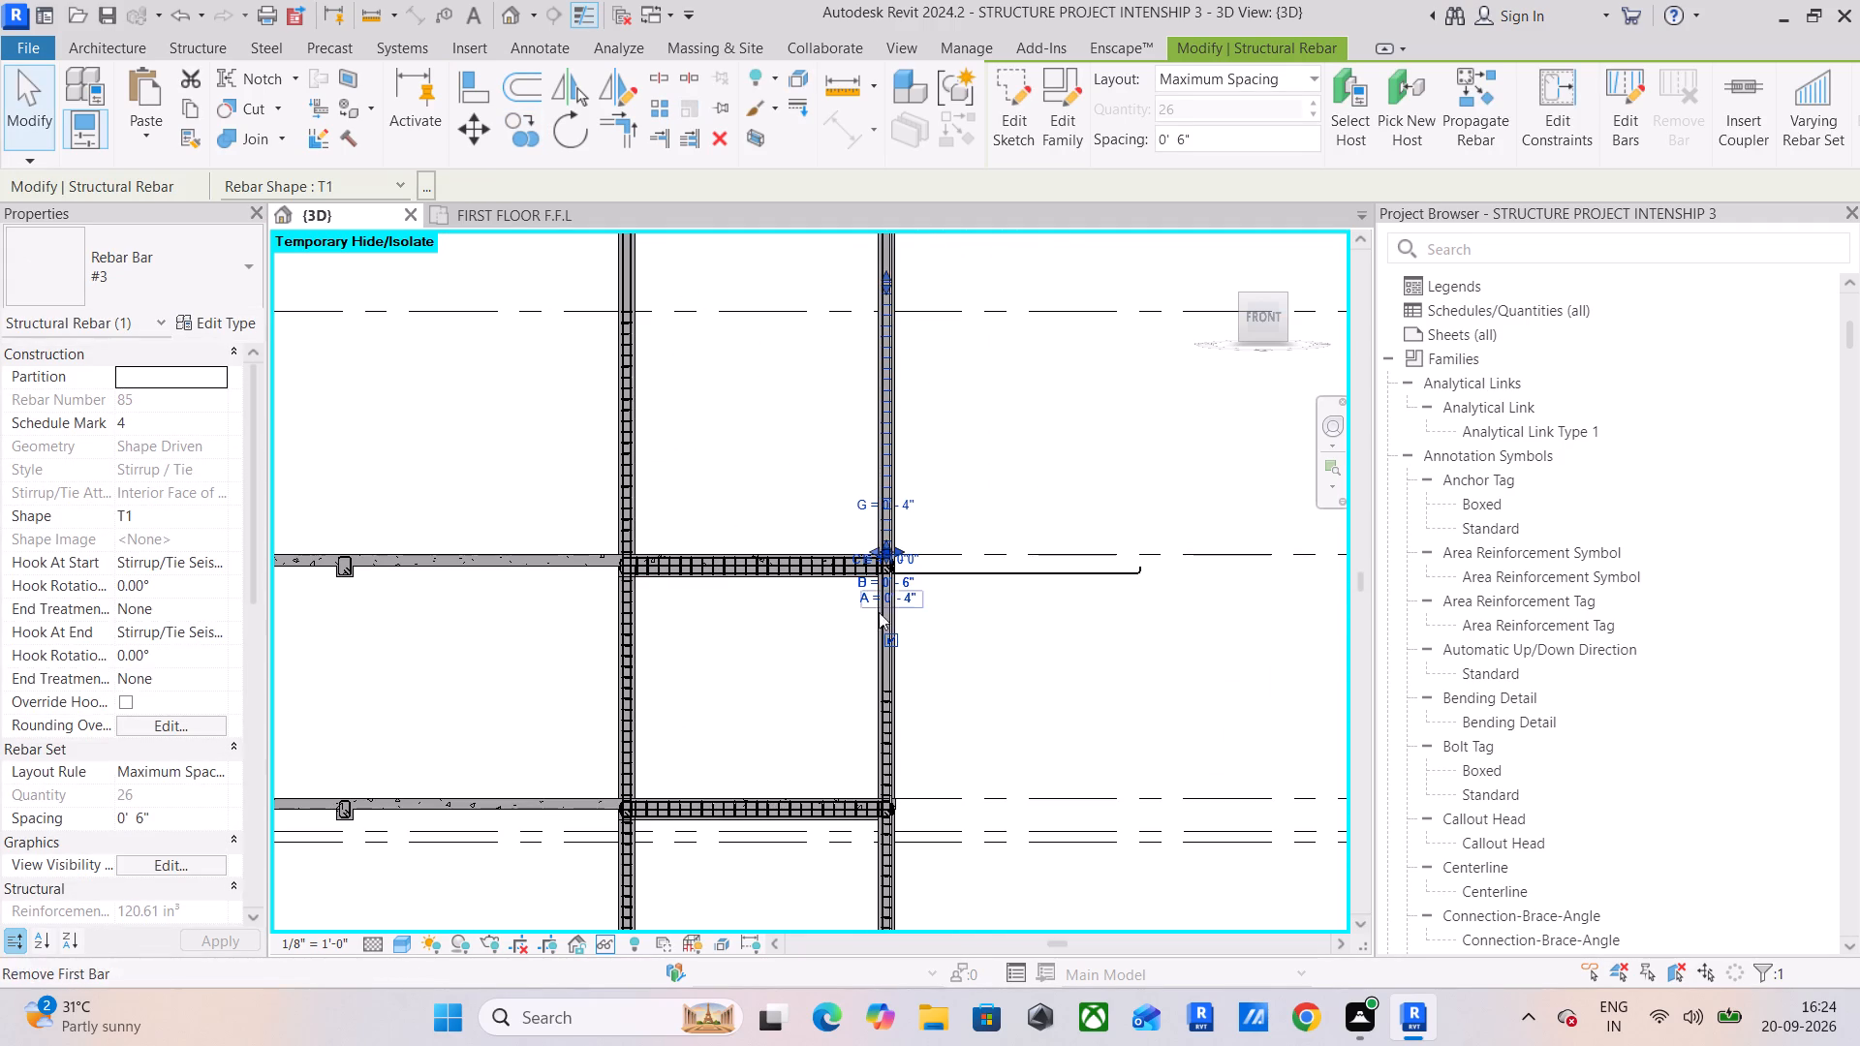
Extend the right column's ground-storey #3 tie set upward to just below the first-floor beam's underside.
click(886, 720)
drag(886, 679, 887, 648)
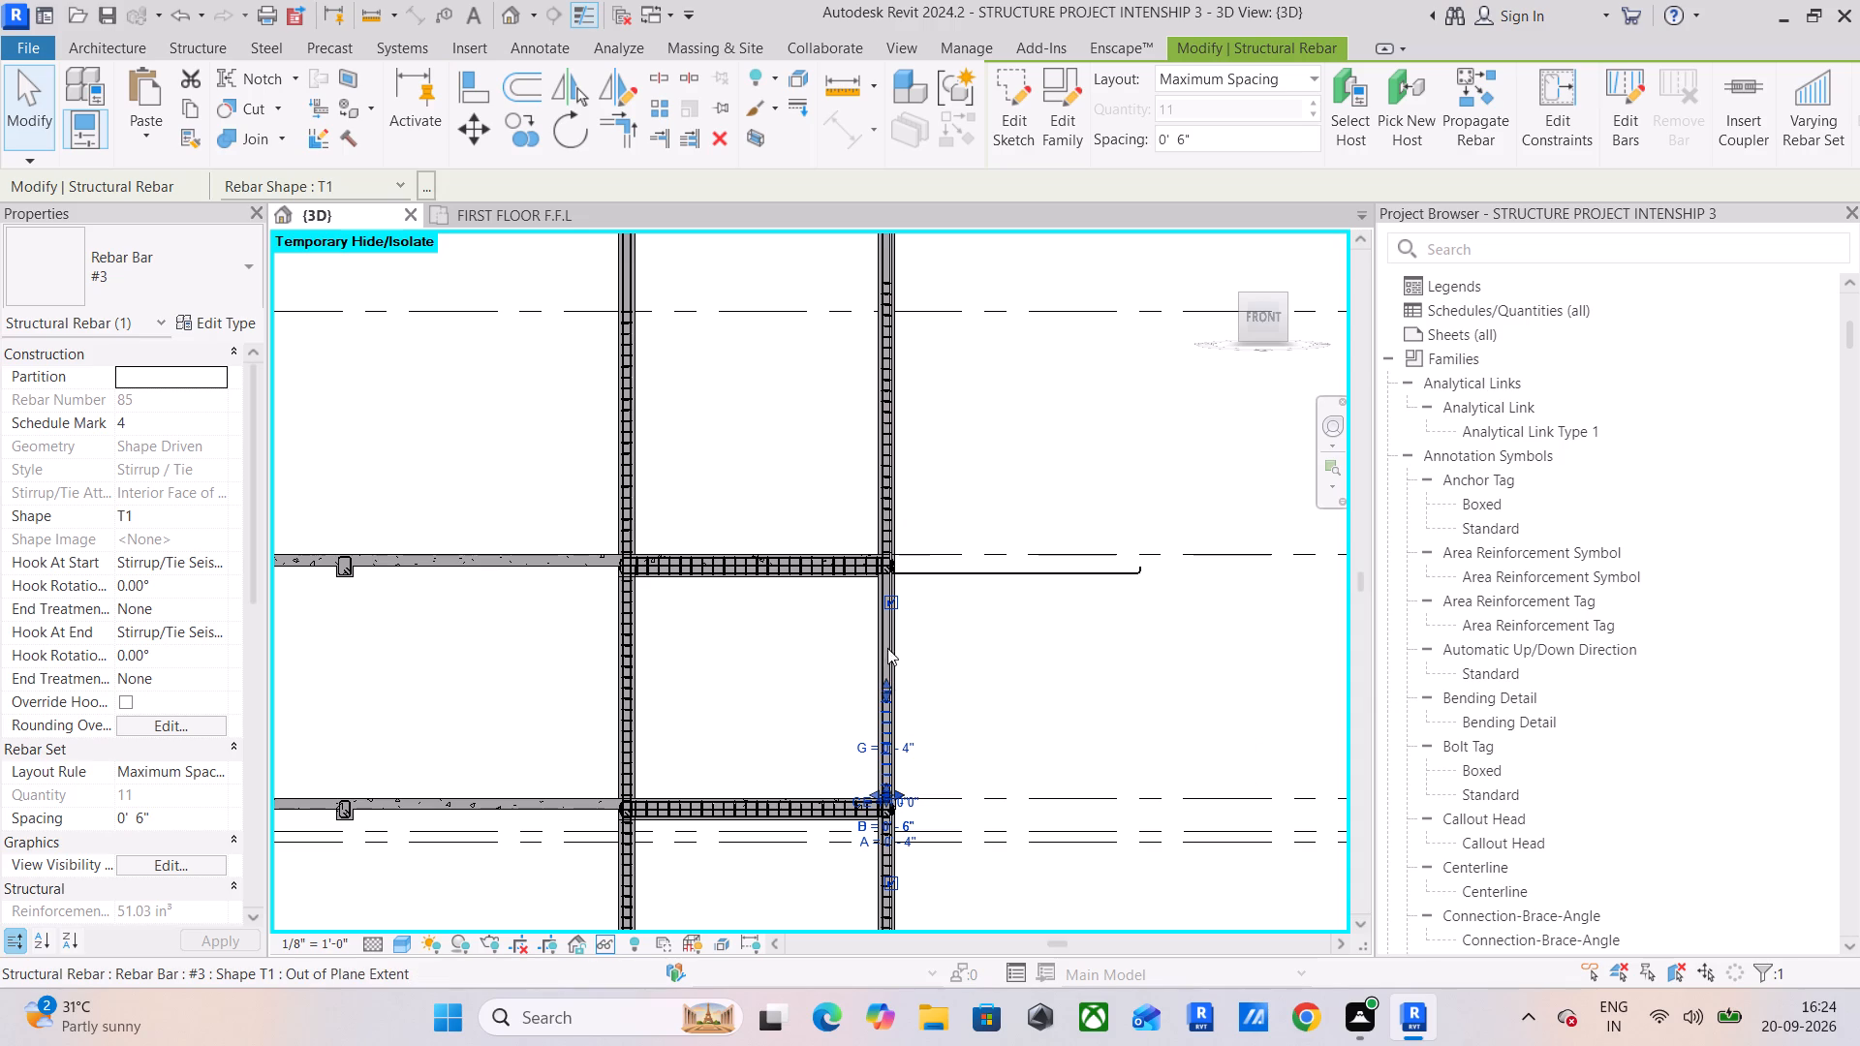
drag(887, 648, 896, 587)
scroll(889, 561, up, 17)
scroll(886, 620, down, 5)
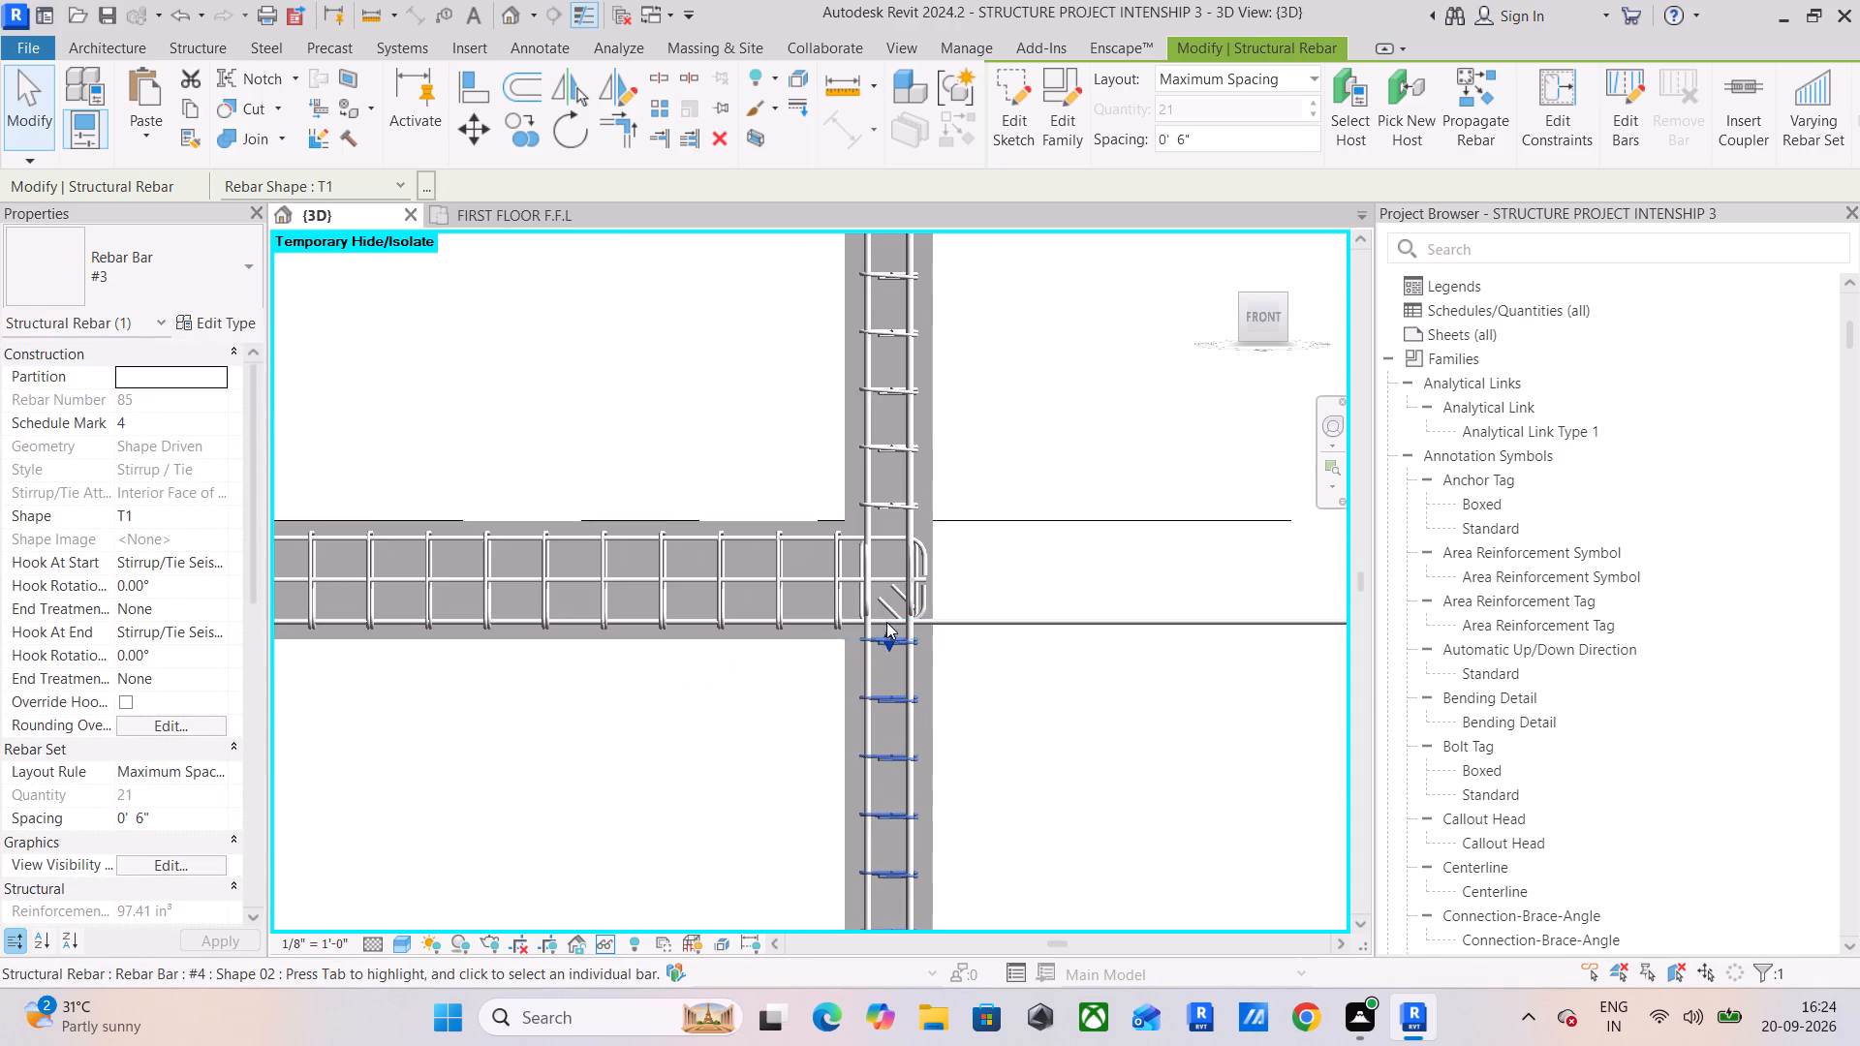
drag(884, 631, 887, 654)
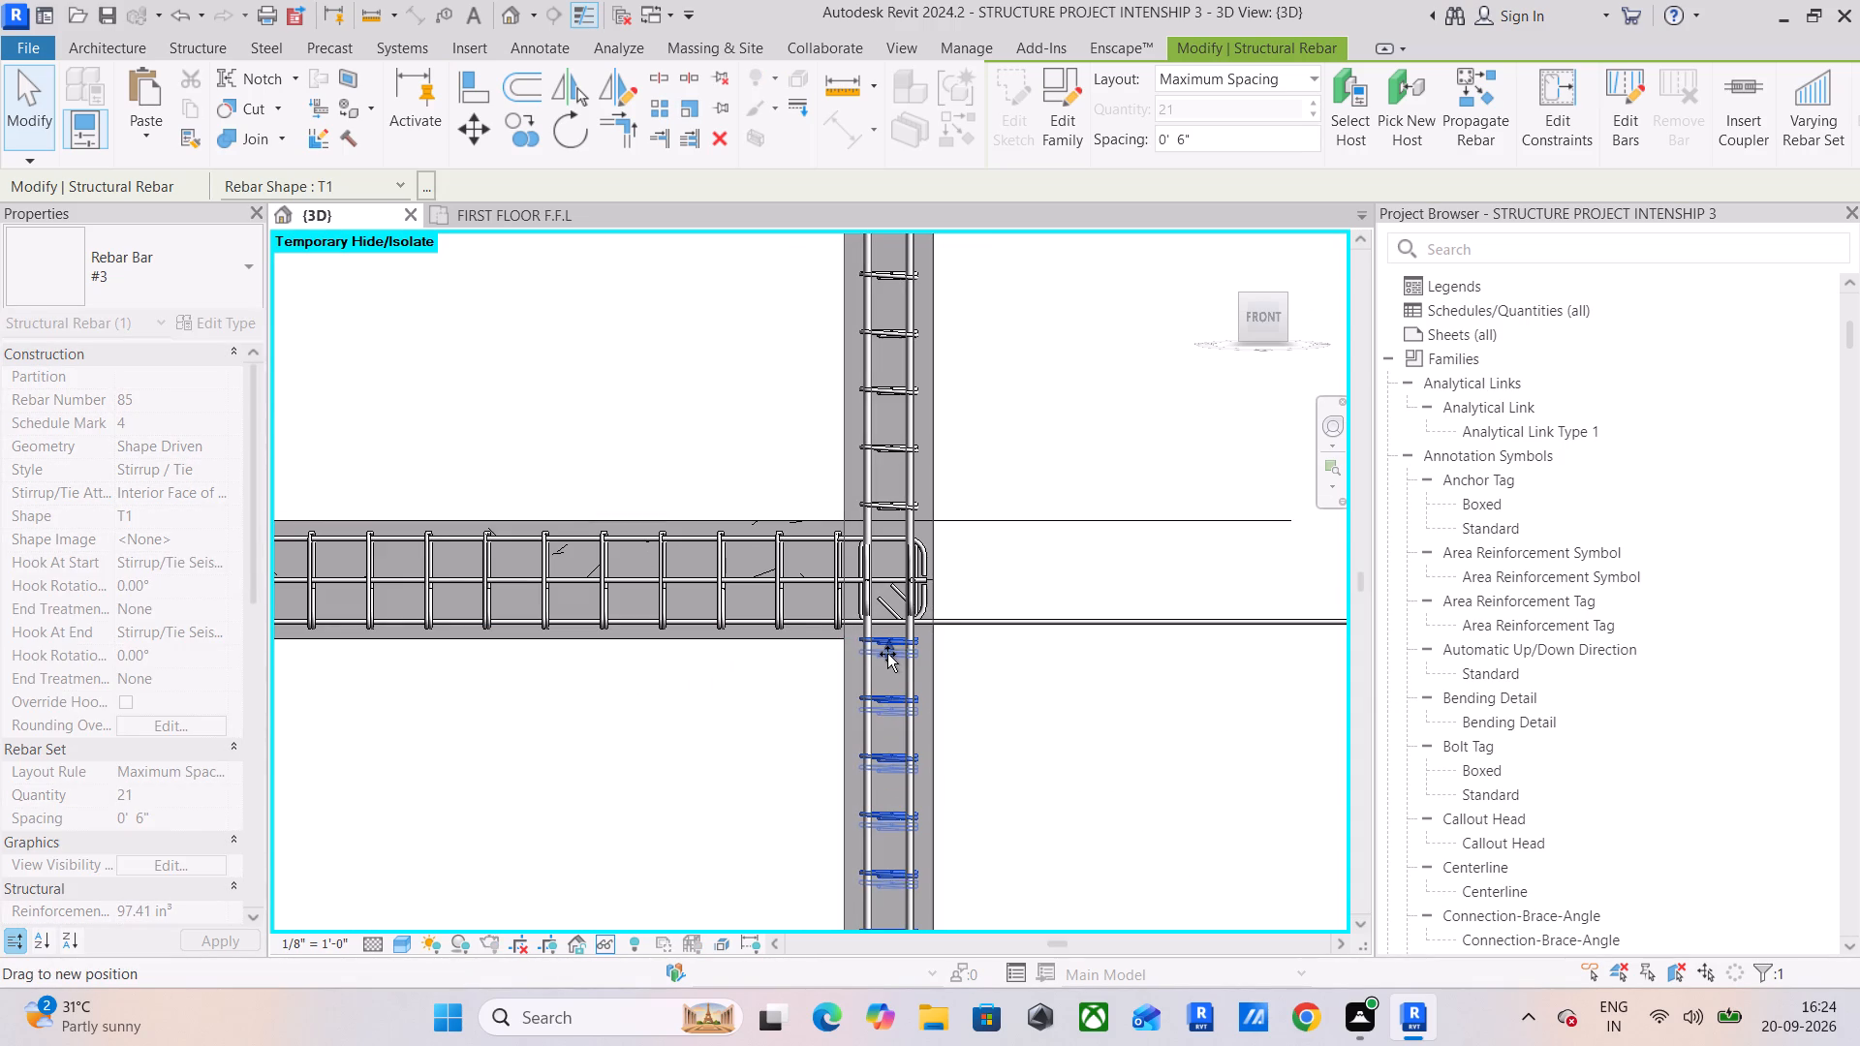
drag(887, 654, 887, 651)
Examine where the right column's tie sets end at the first-floor and ground-floor beam joints.
scroll(934, 671, down, 5)
middle_drag(979, 672, 981, 465)
scroll(978, 469, up, 1)
scroll(906, 439, up, 11)
scroll(899, 477, down, 2)
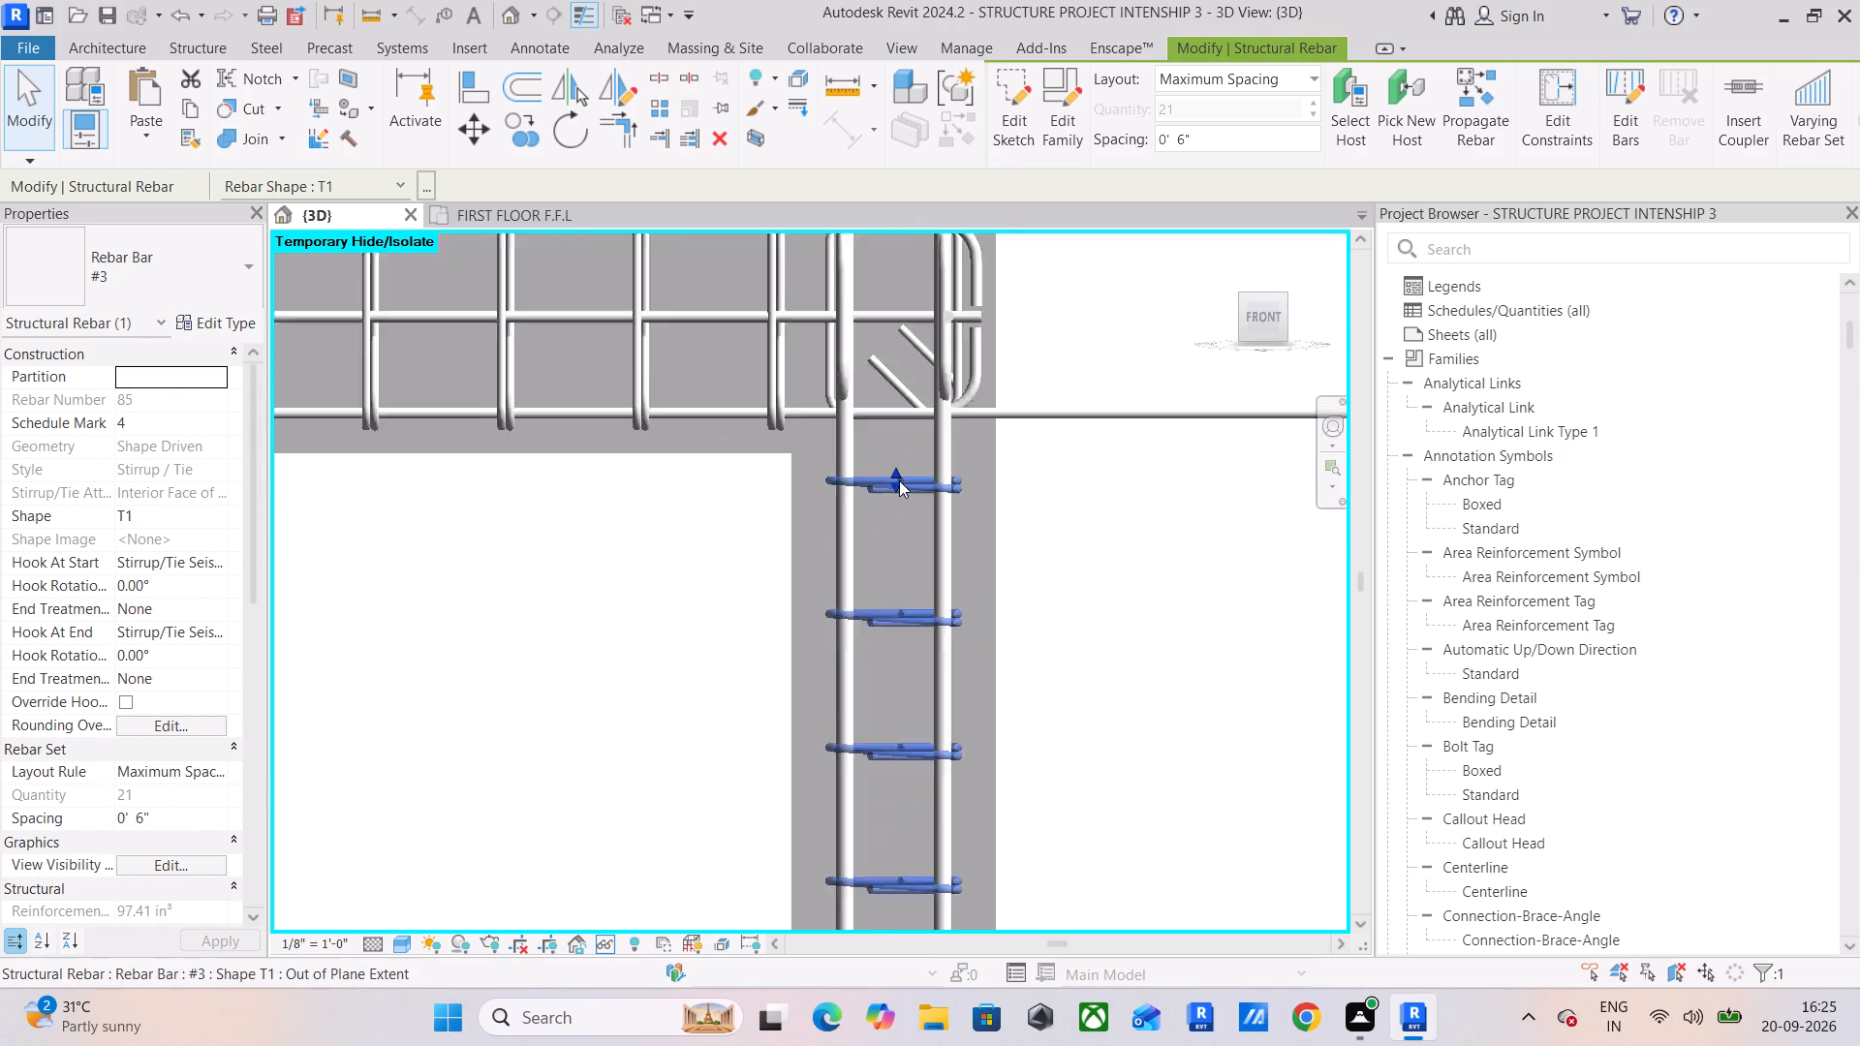
scroll(899, 480, down, 9)
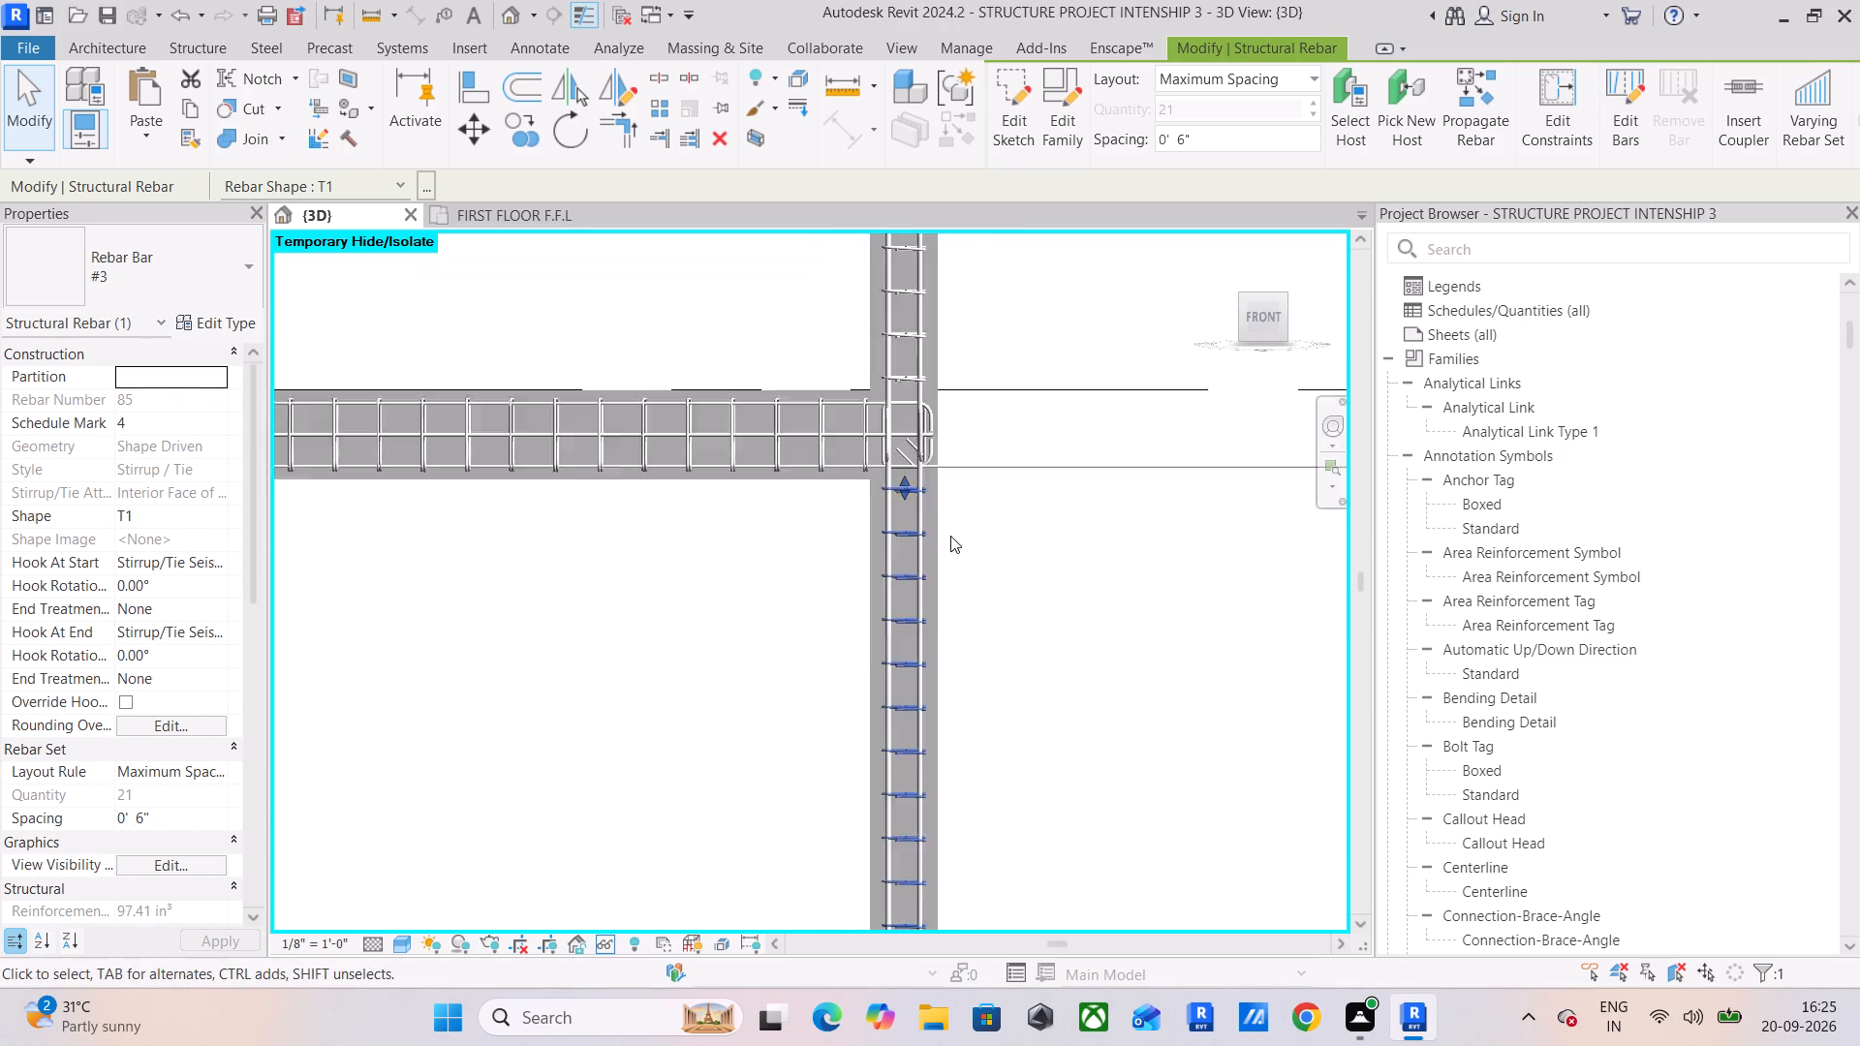
middle_drag(950, 538, 985, 320)
scroll(972, 511, down, 5)
middle_drag(1007, 637, 992, 451)
scroll(960, 571, up, 11)
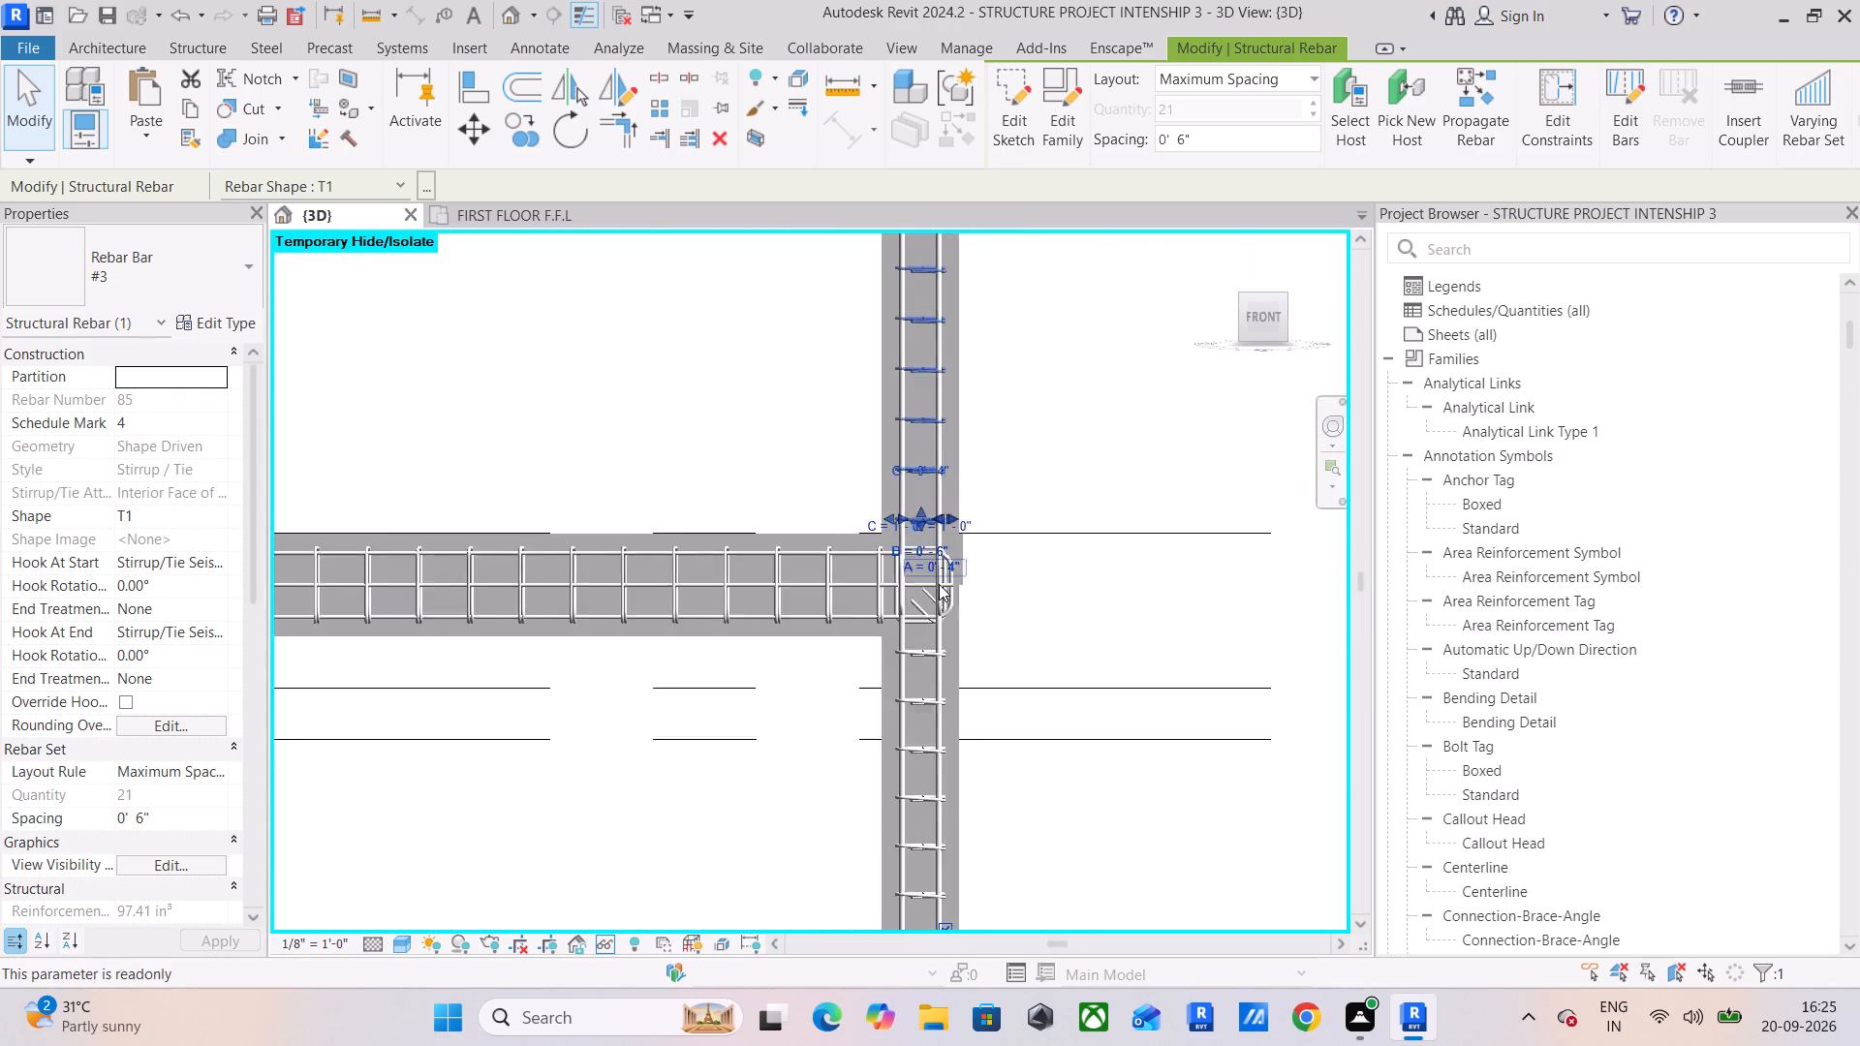
Extend the right column's #3 tie set below the ground-floor beam upward to the beam's underside.
scroll(939, 584, up, 2)
click(900, 718)
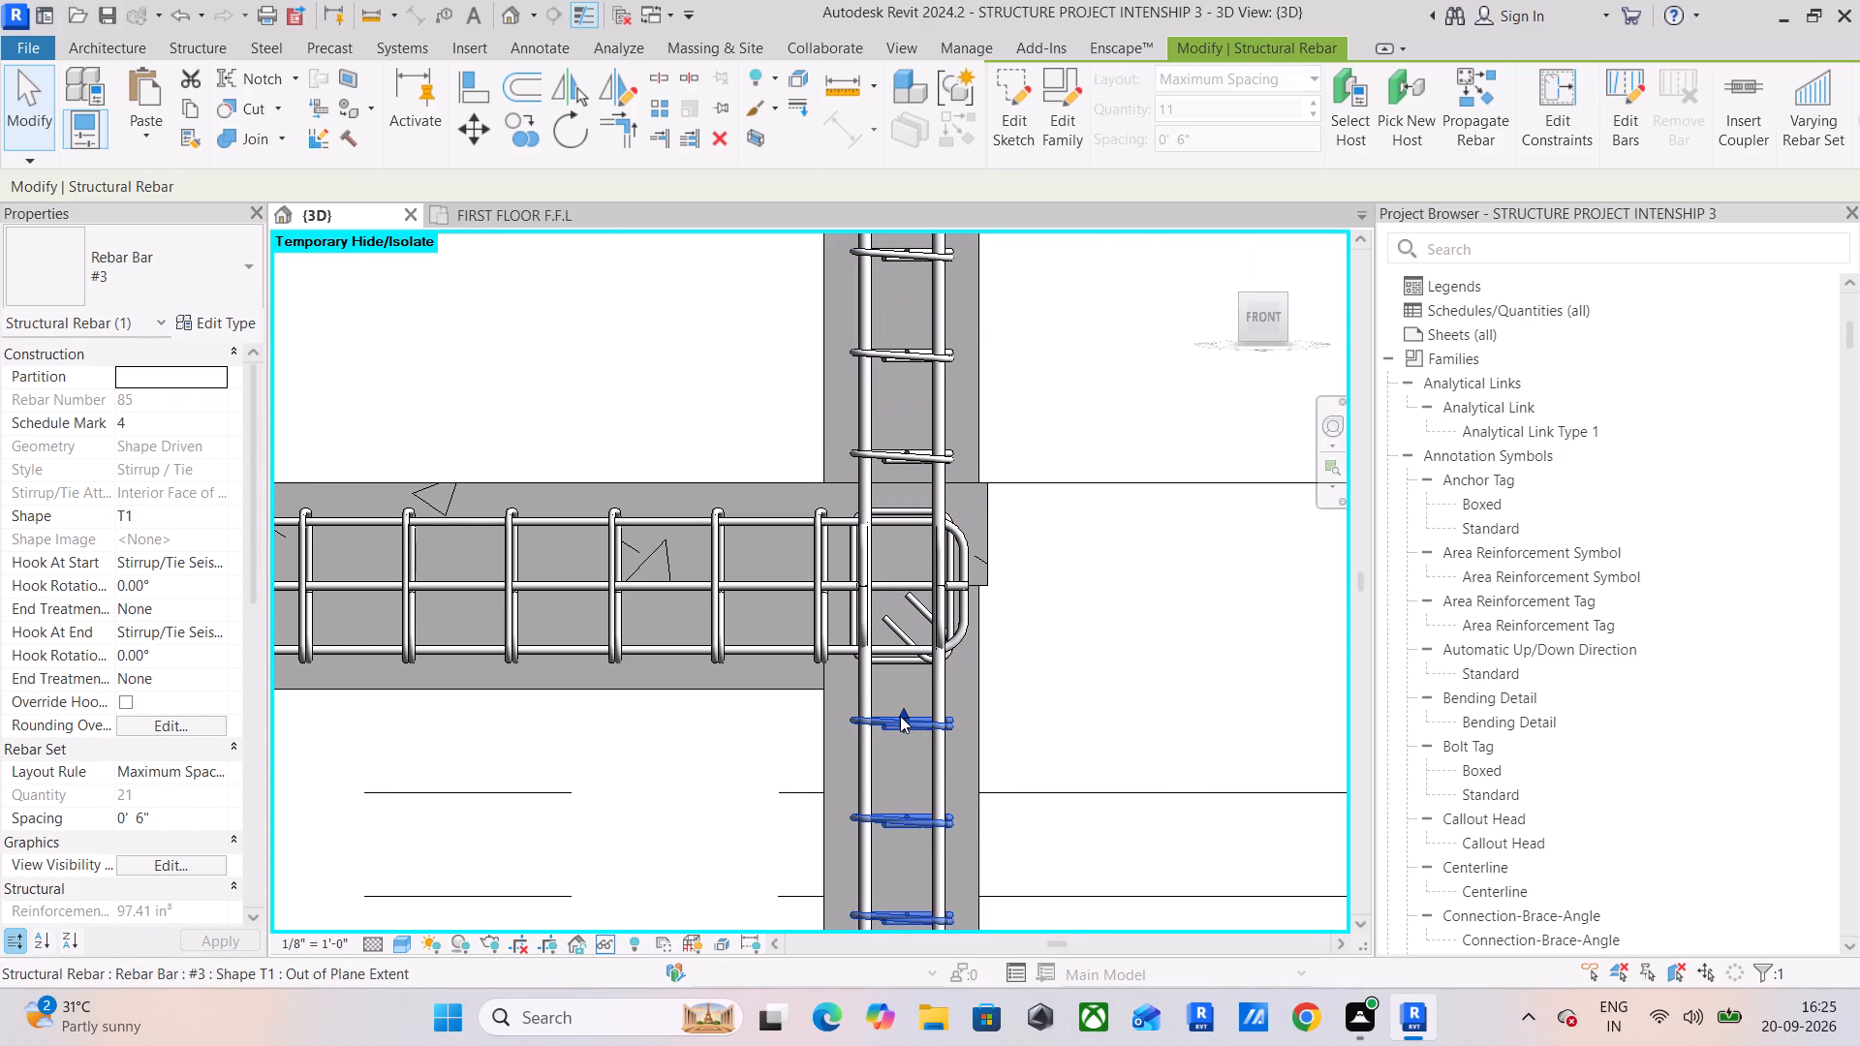
drag(900, 716, 900, 696)
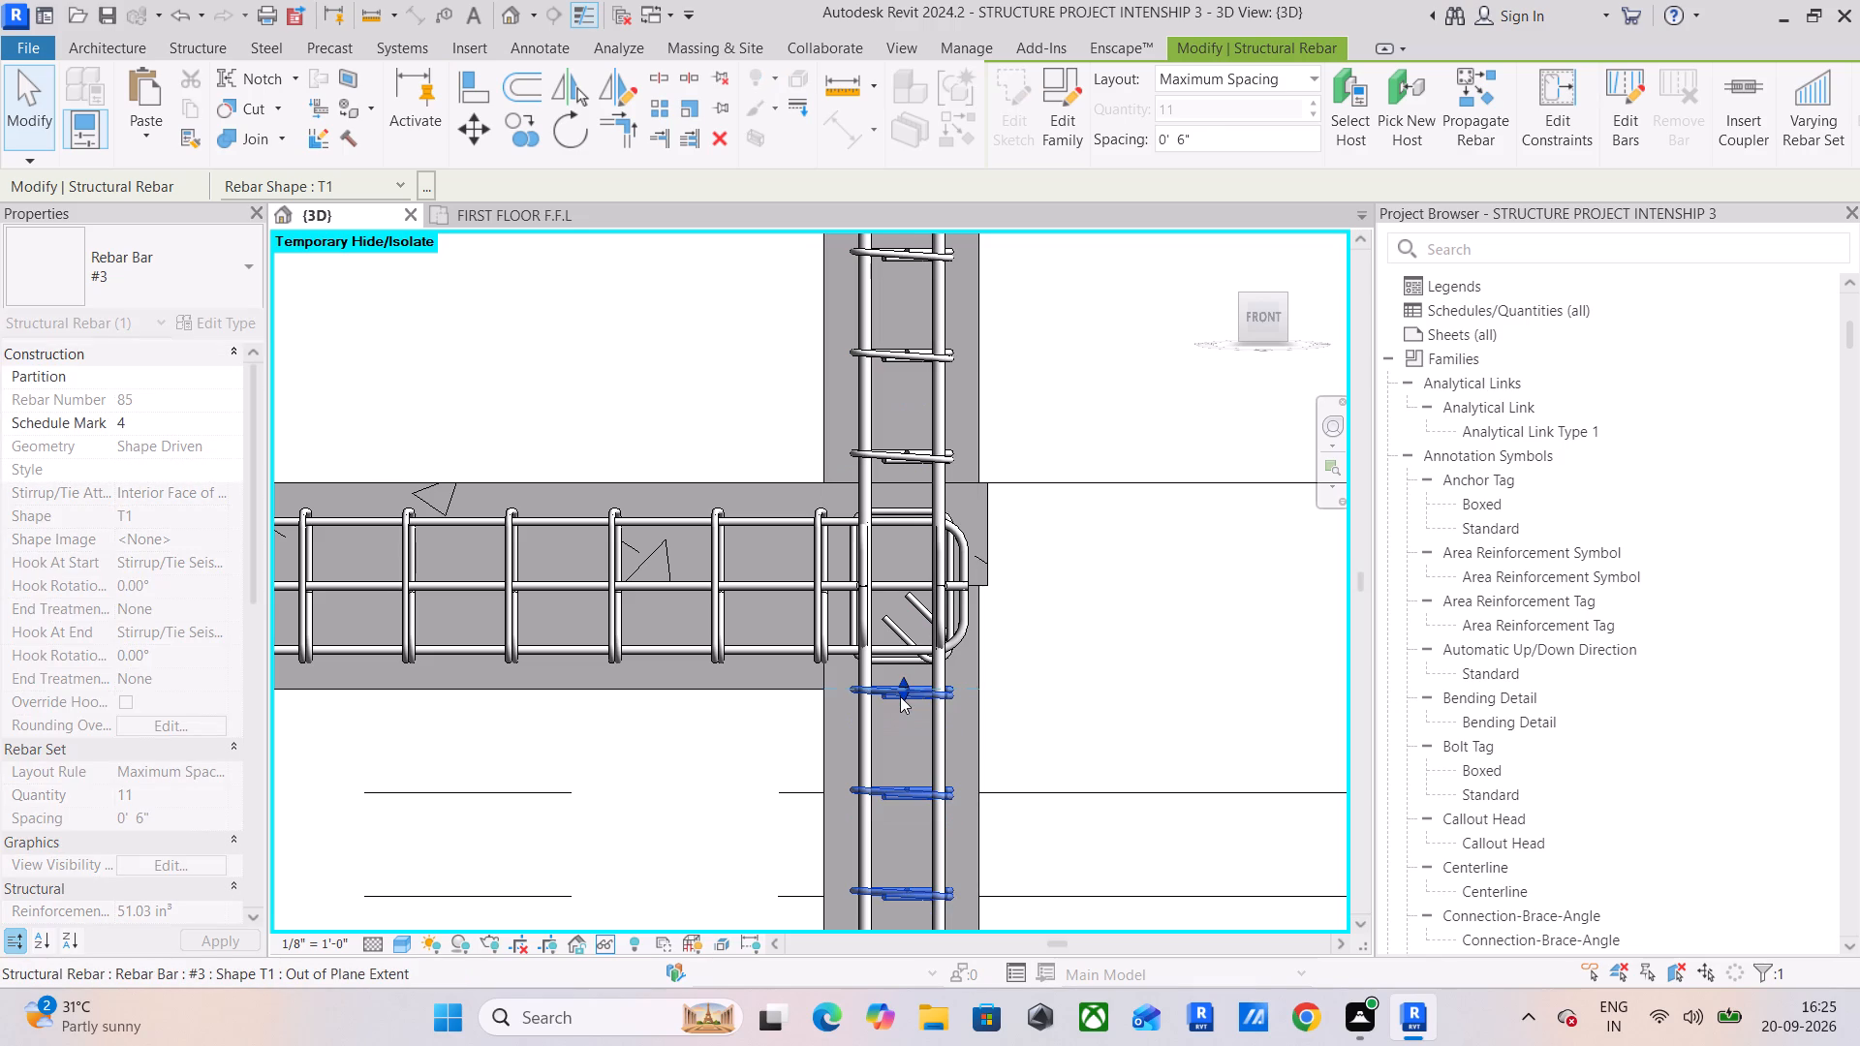
scroll(900, 696, down, 5)
scroll(892, 578, down, 7)
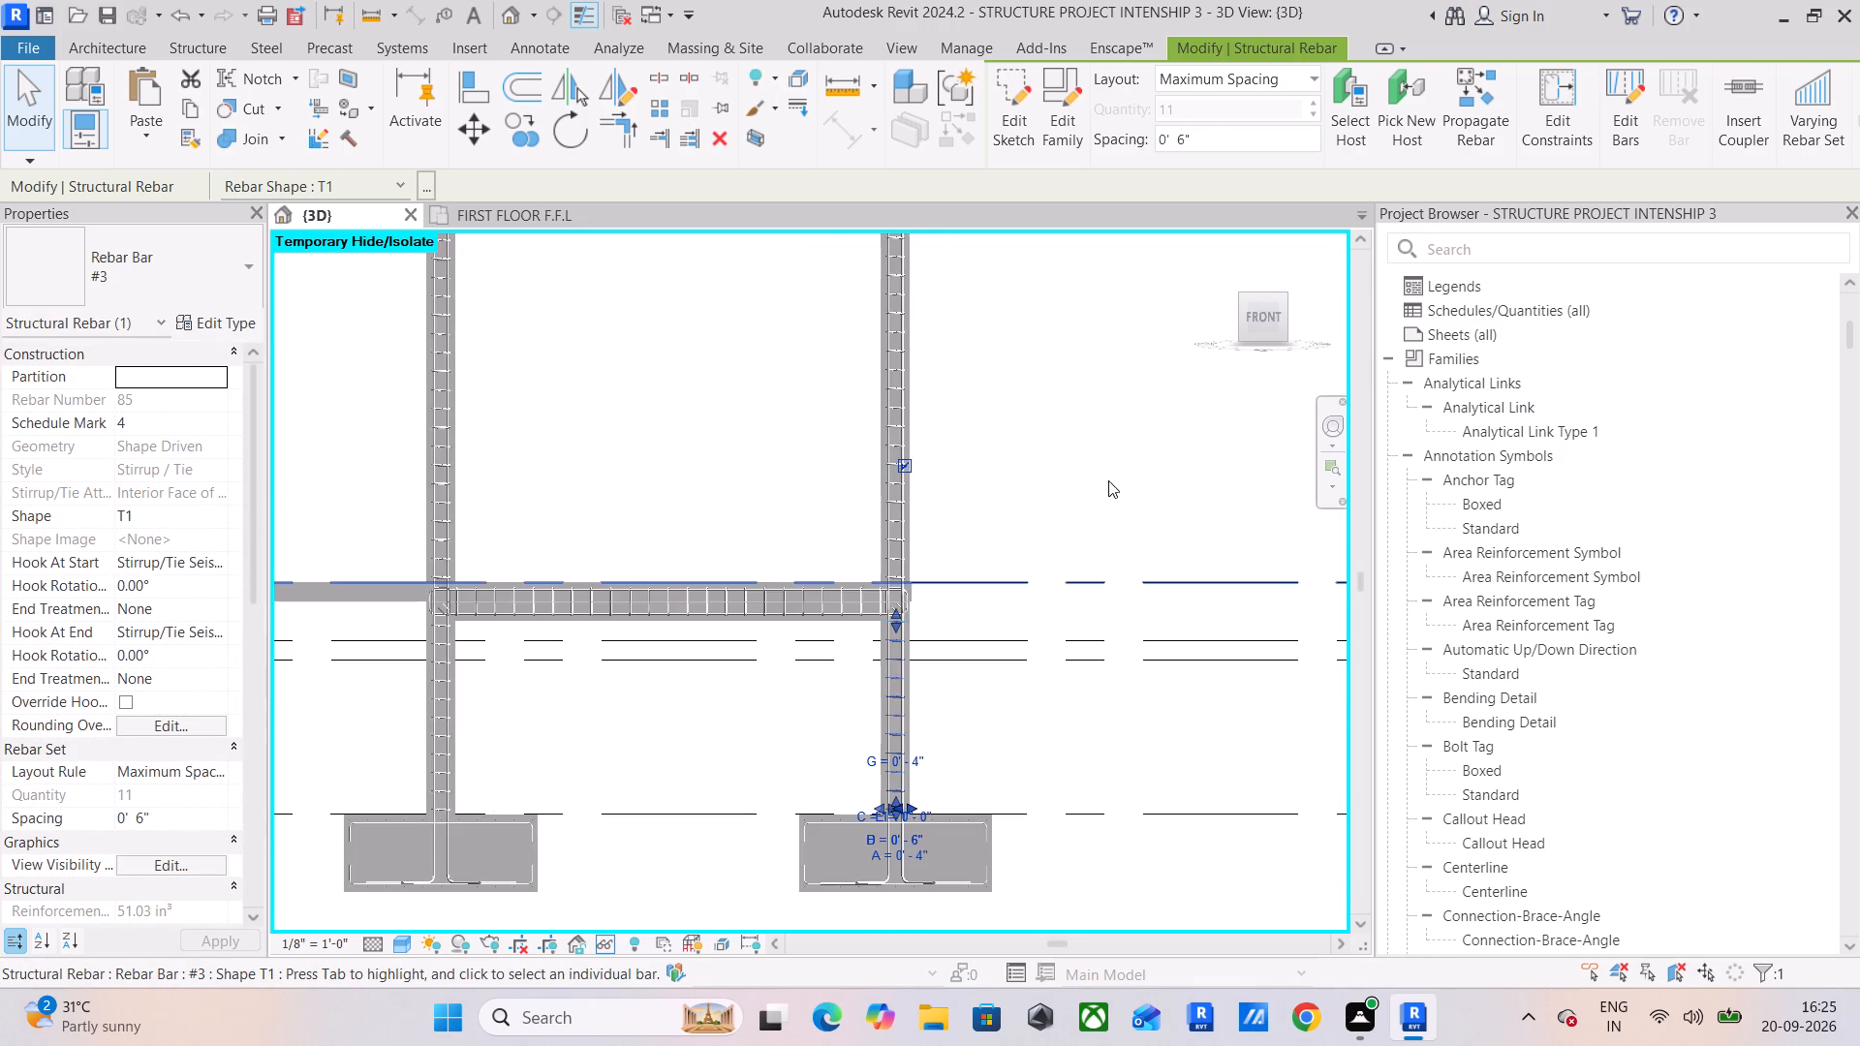
click(1116, 469)
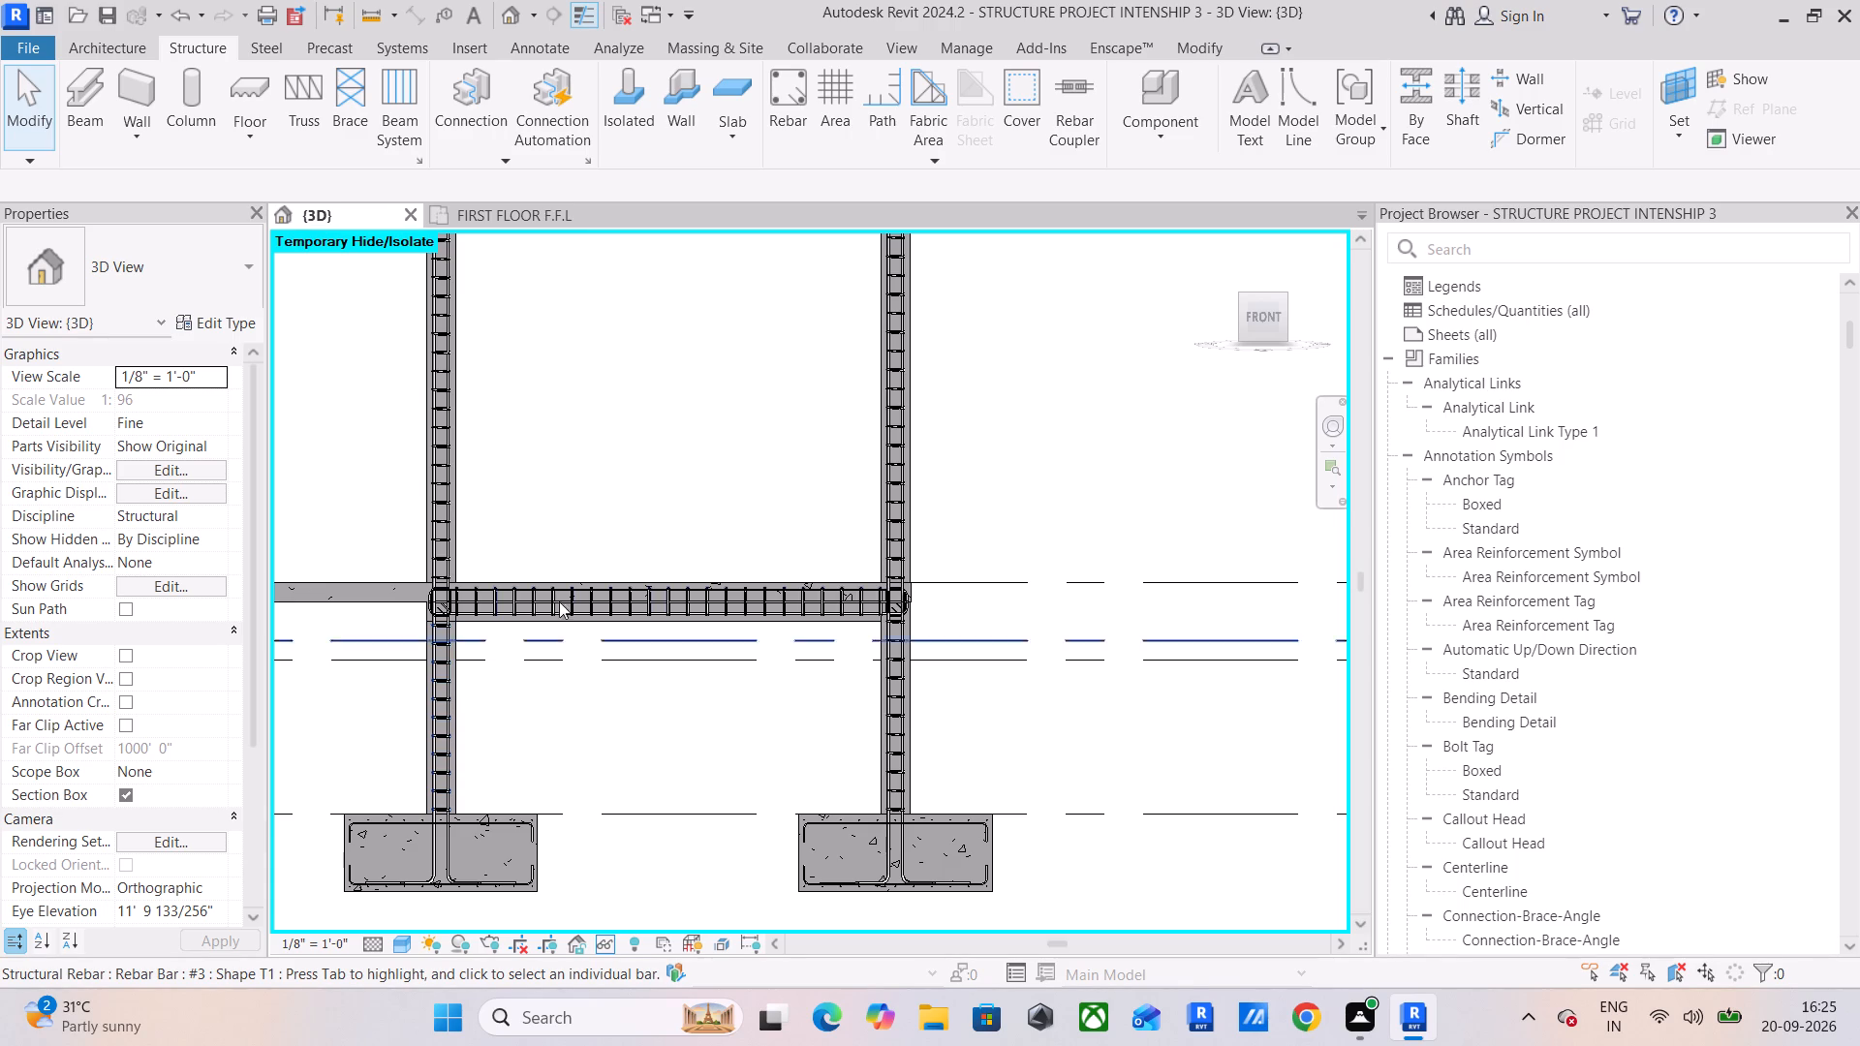
Examine the left column's joints and the beam stirrups at the ground-floor and first-floor levels.
middle_drag(470, 624, 545, 645)
scroll(489, 614, up, 10)
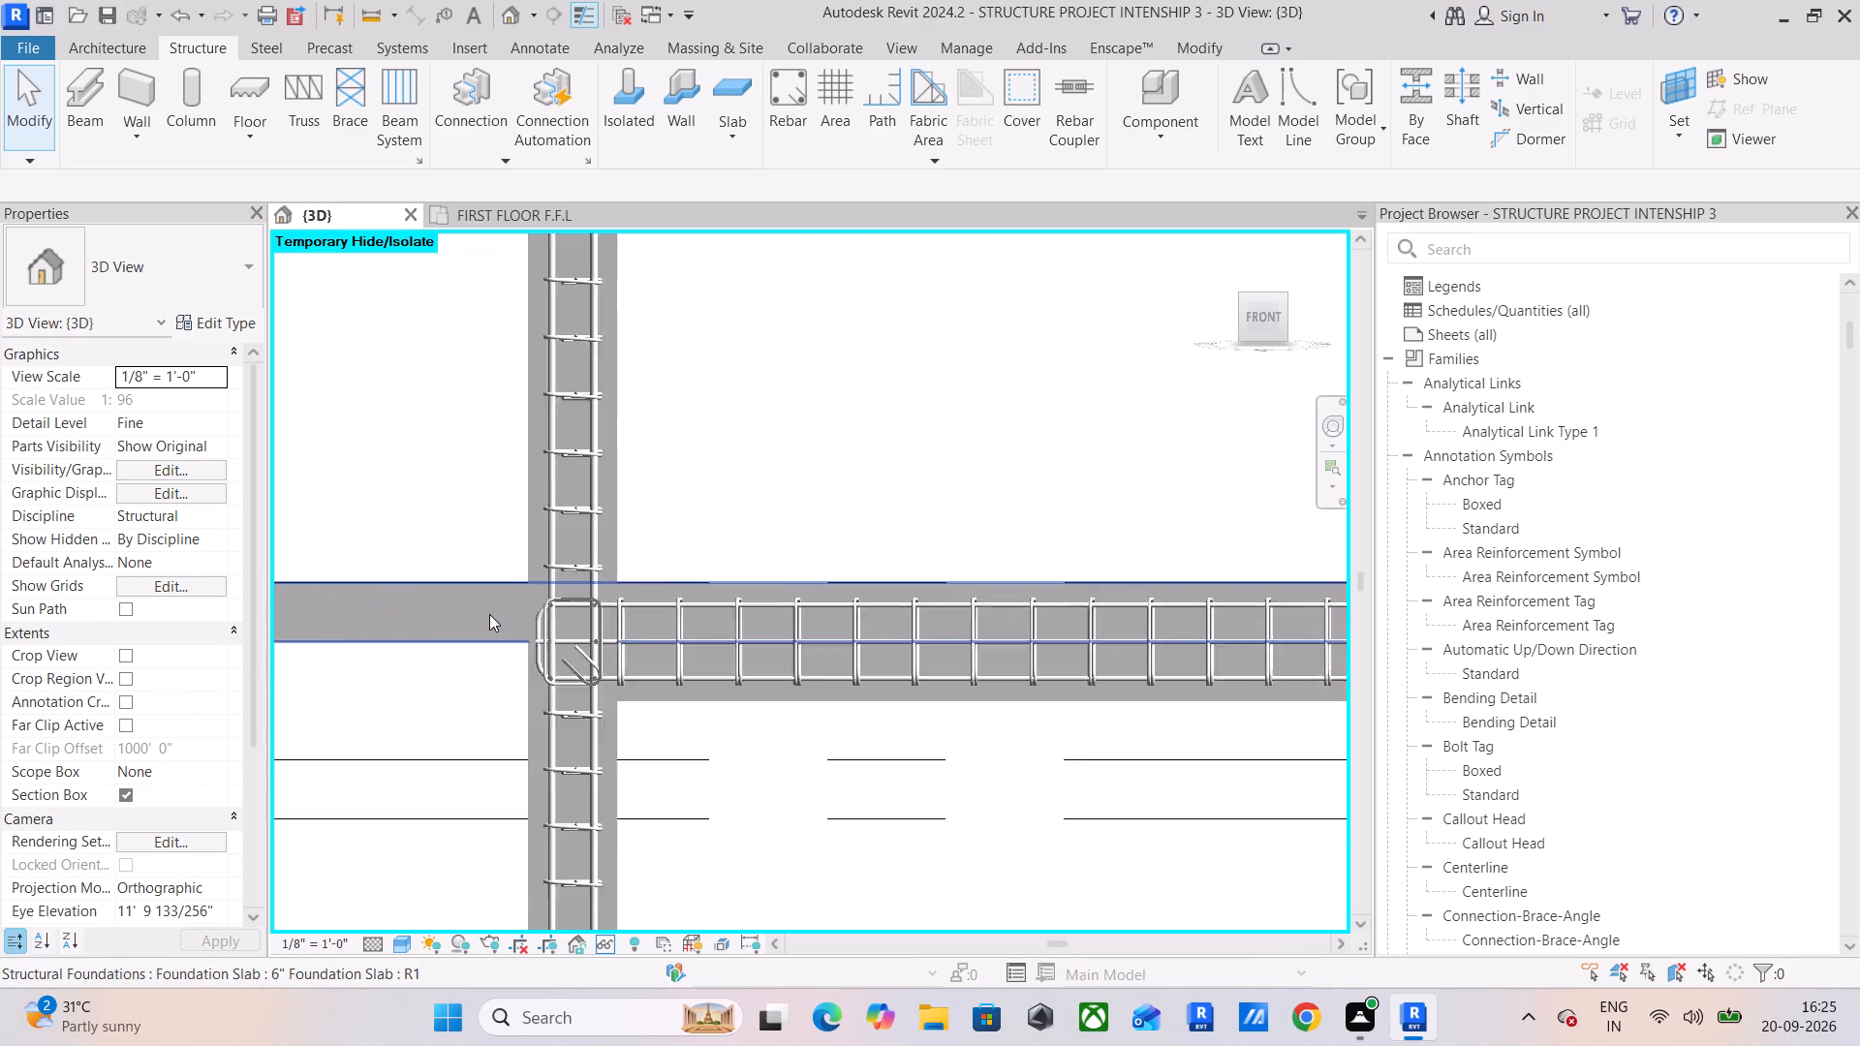
scroll(489, 614, up, 3)
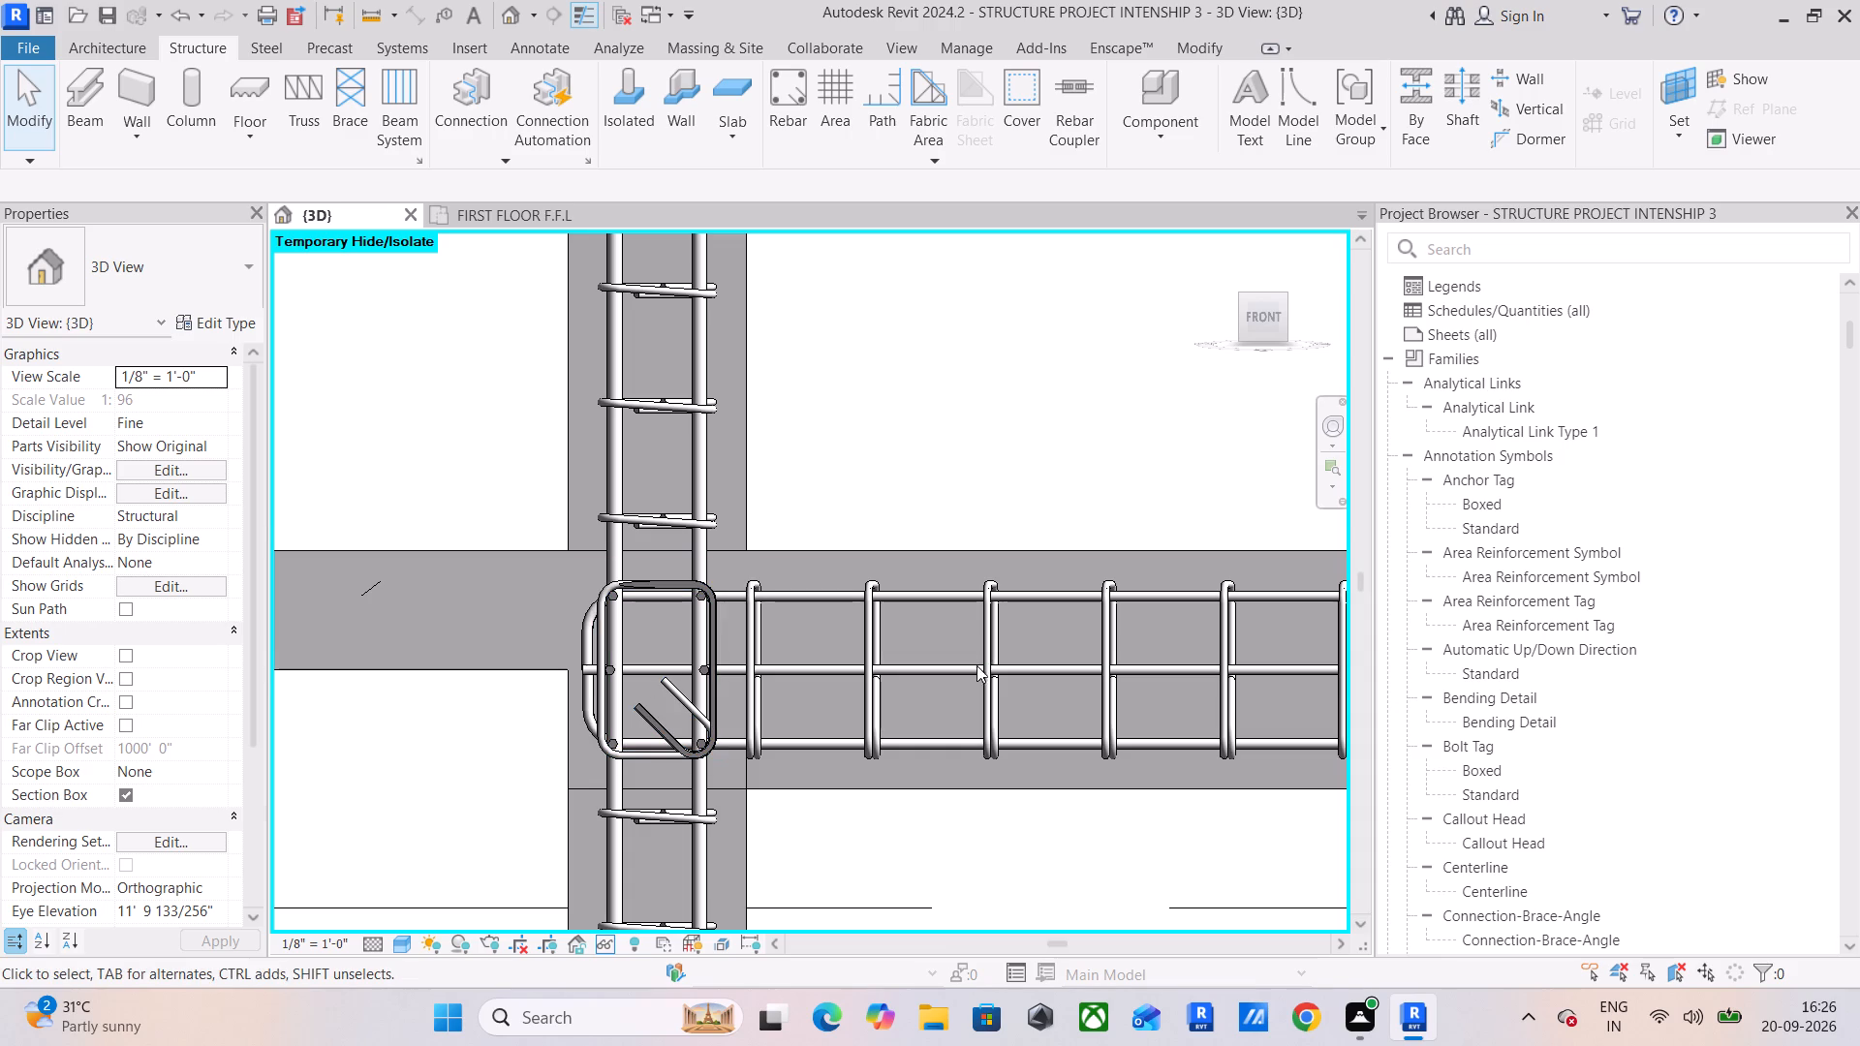
scroll(654, 579, up, 4)
click(983, 396)
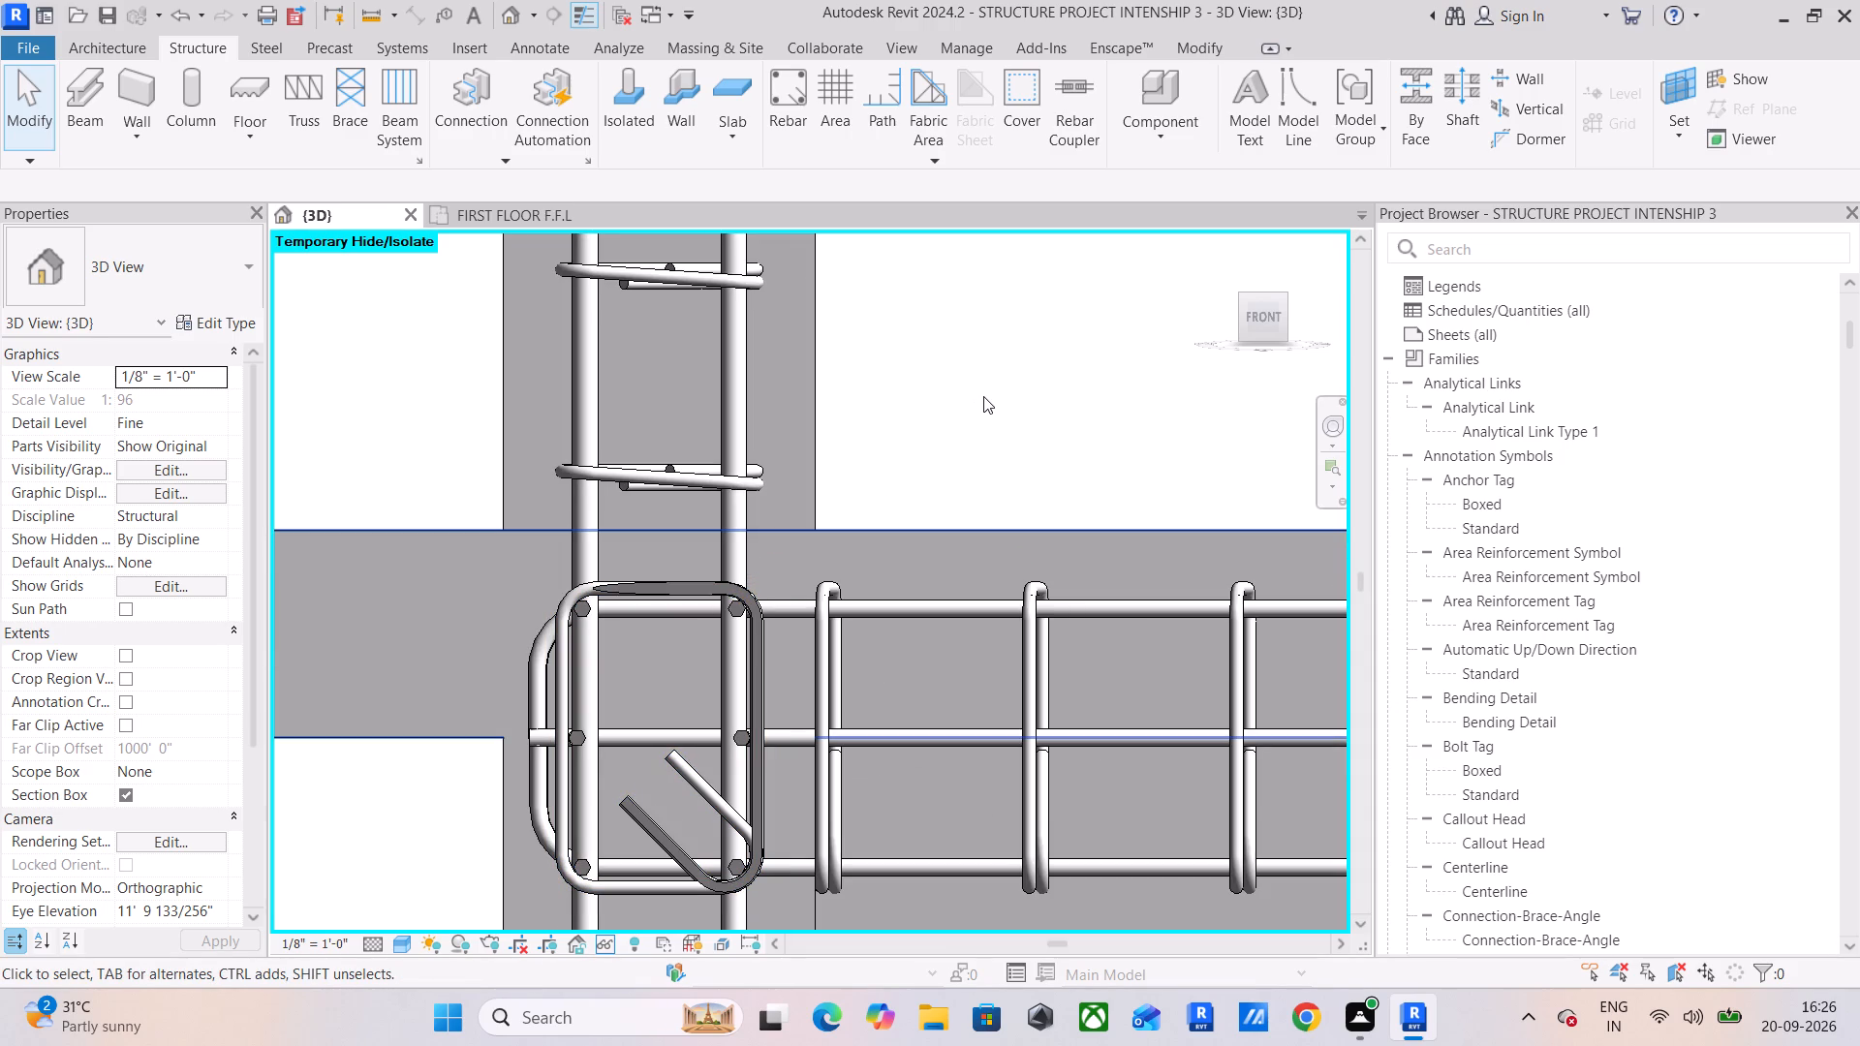
scroll(983, 393, down, 5)
middle_drag(983, 391, 694, 424)
scroll(747, 449, down, 4)
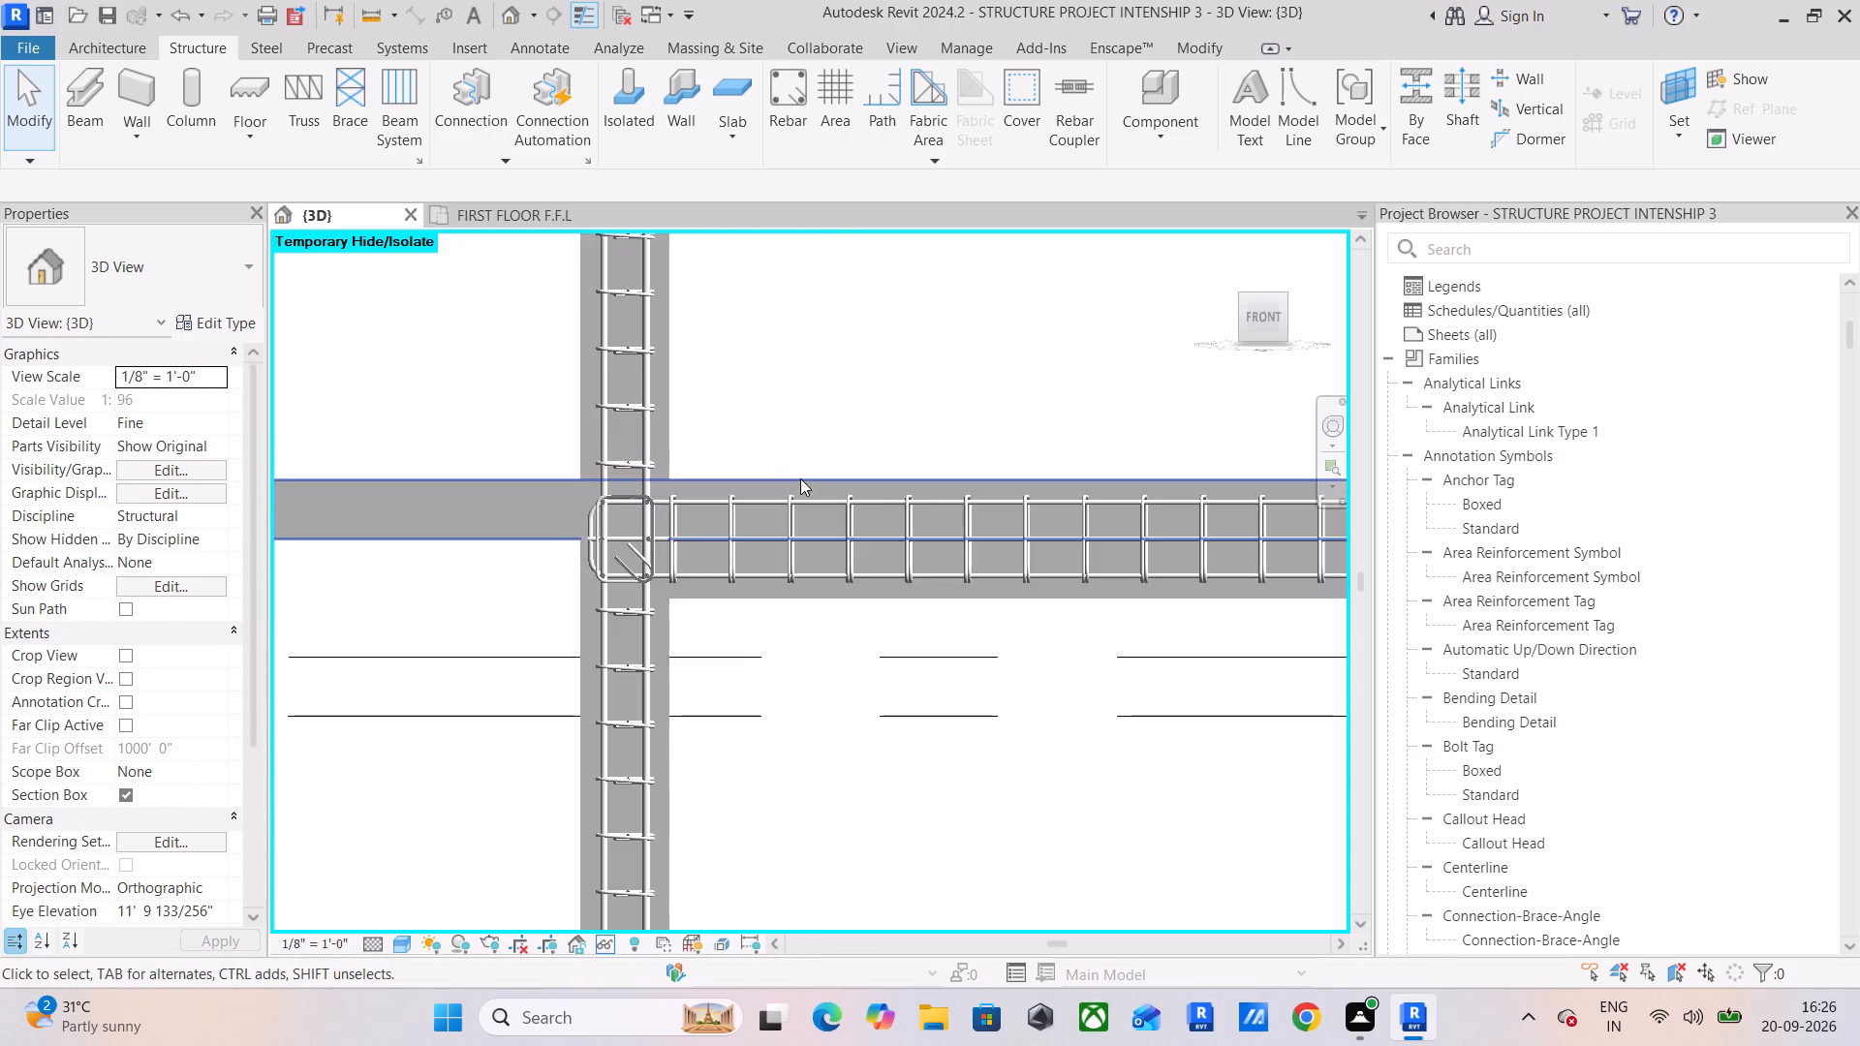
middle_drag(790, 488, 604, 566)
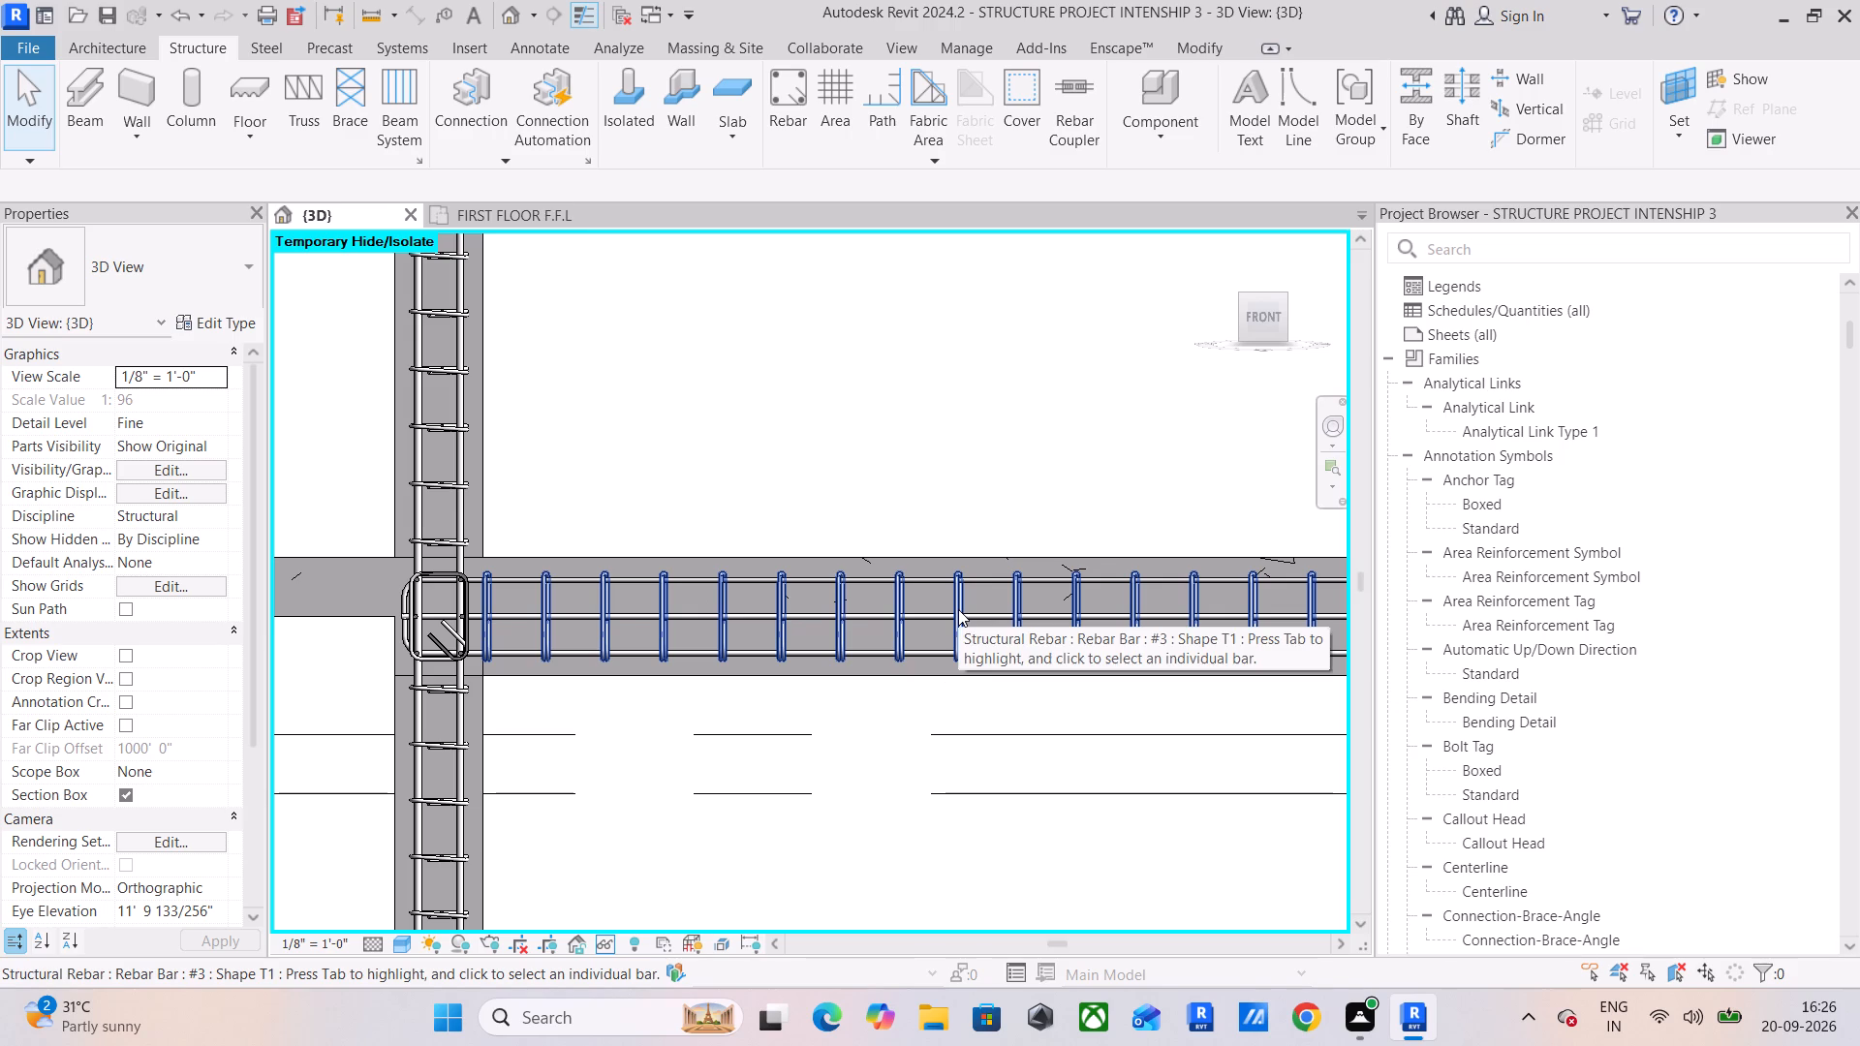
middle_drag(1010, 607, 855, 617)
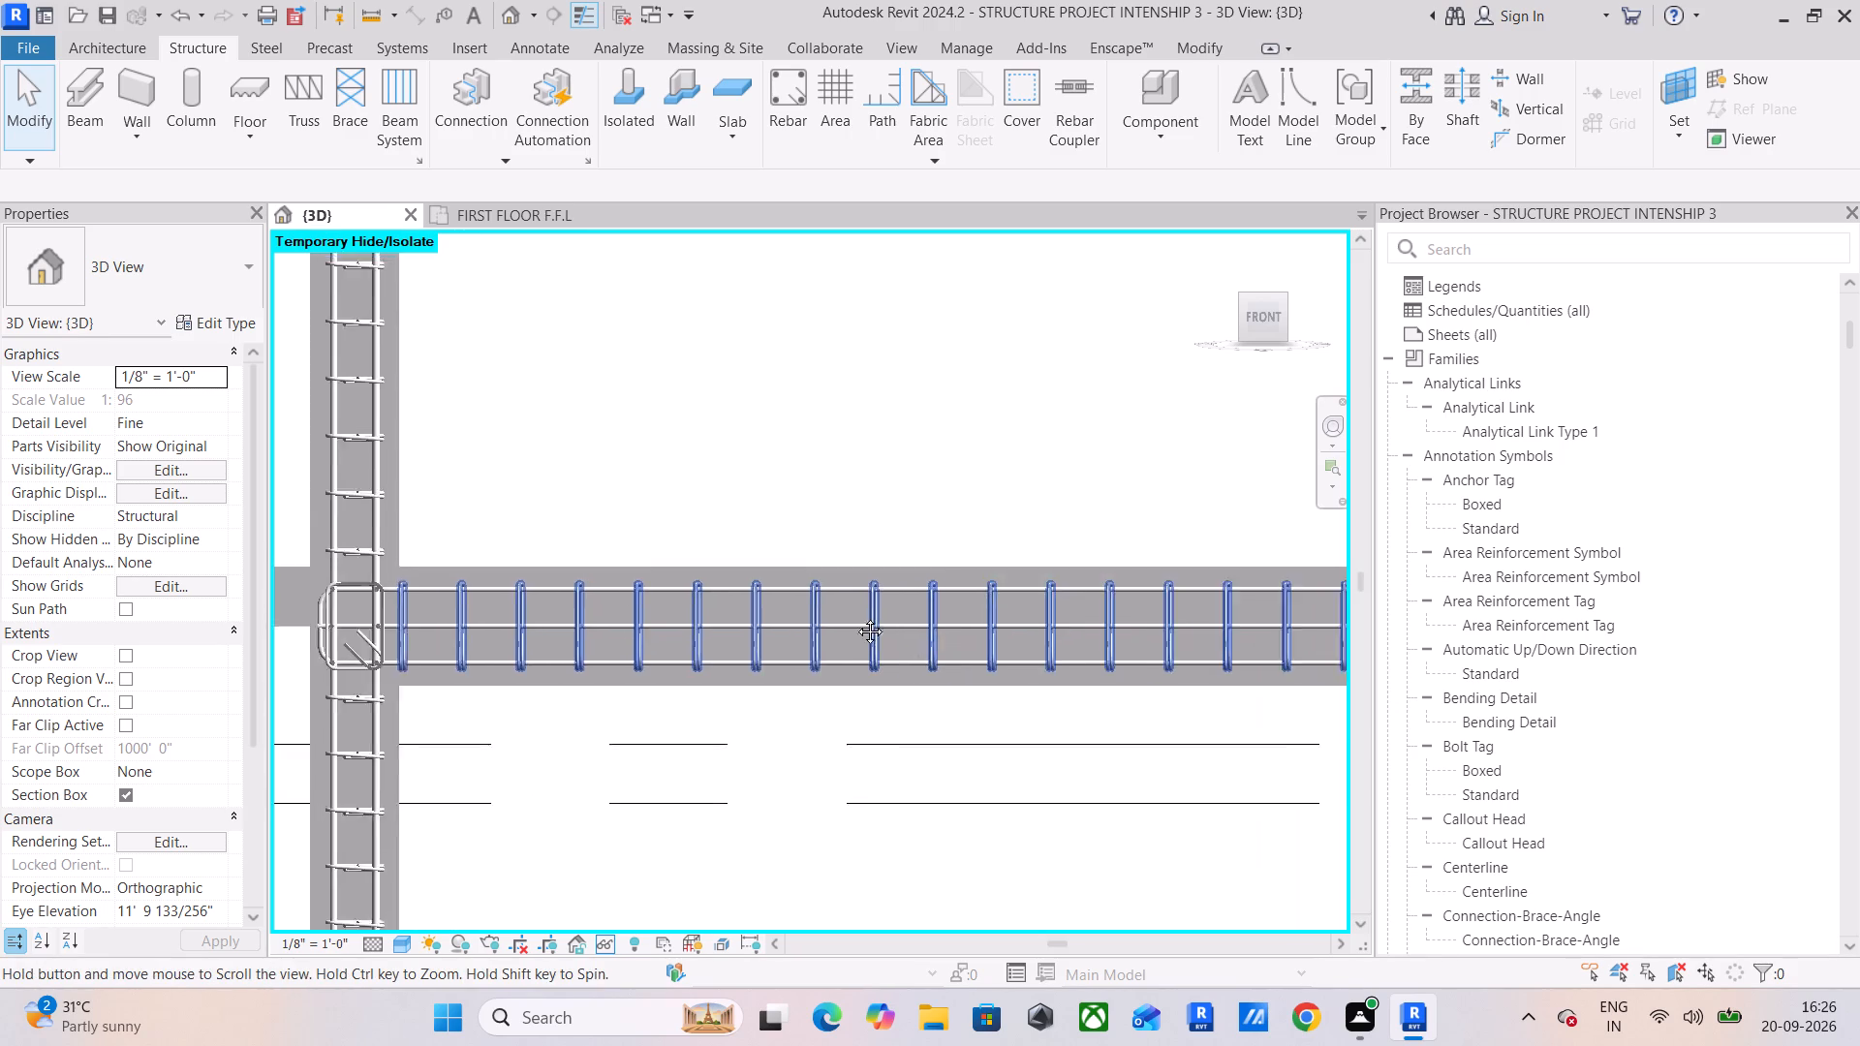
middle_drag(855, 617, 759, 602)
scroll(759, 601, down, 4)
scroll(1089, 562, up, 5)
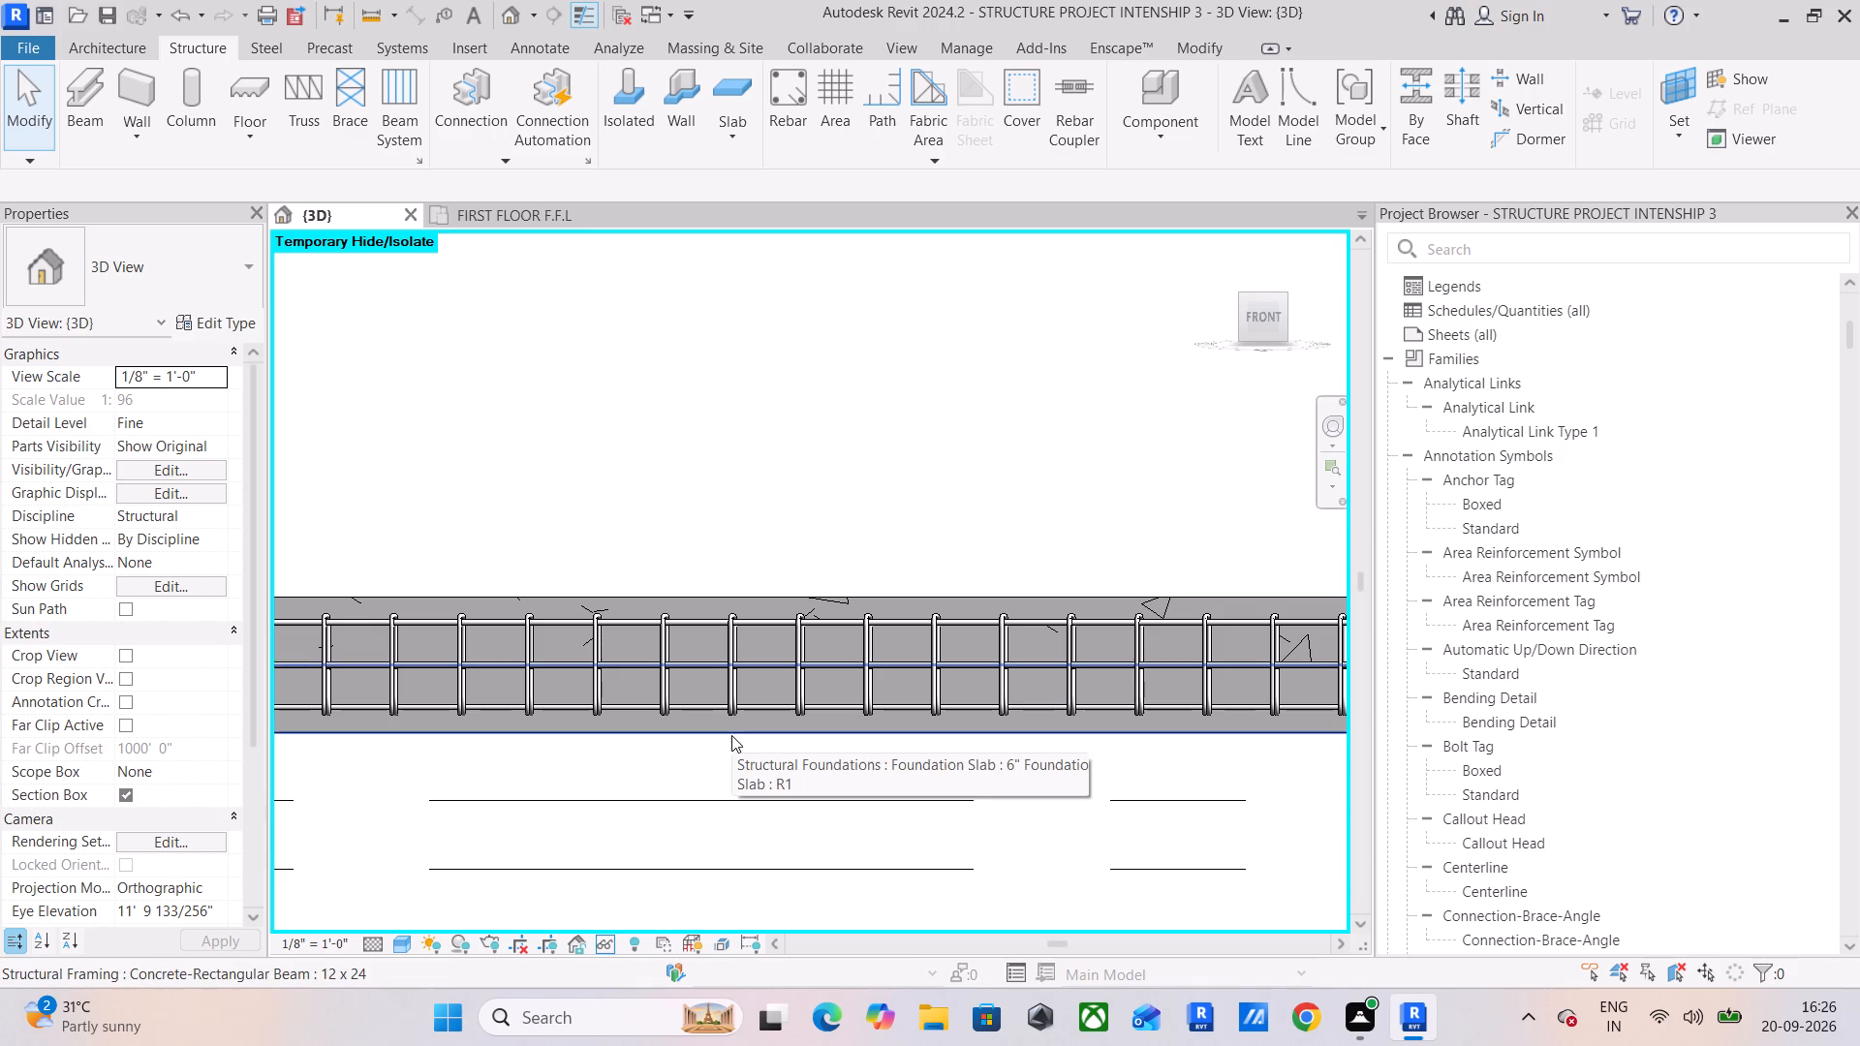
scroll(731, 735, down, 8)
middle_drag(731, 734, 991, 833)
scroll(776, 288, up, 3)
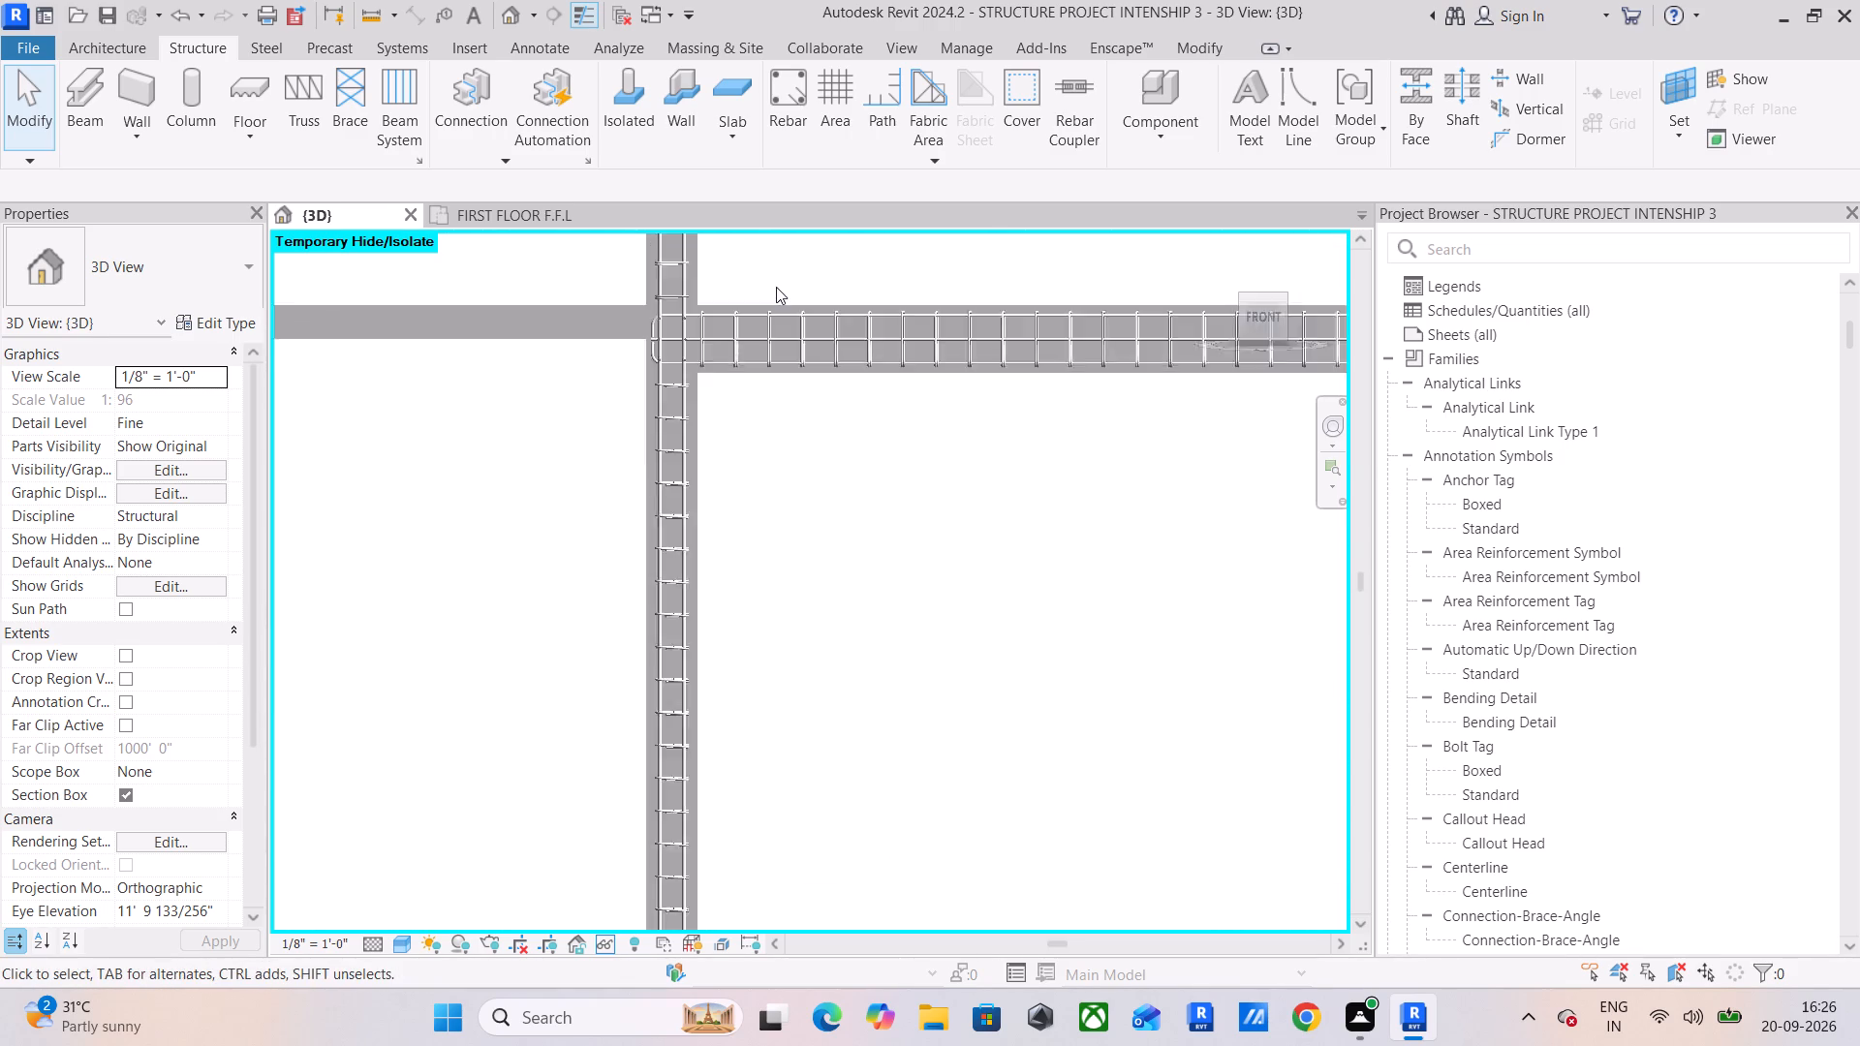
scroll(776, 287, up, 6)
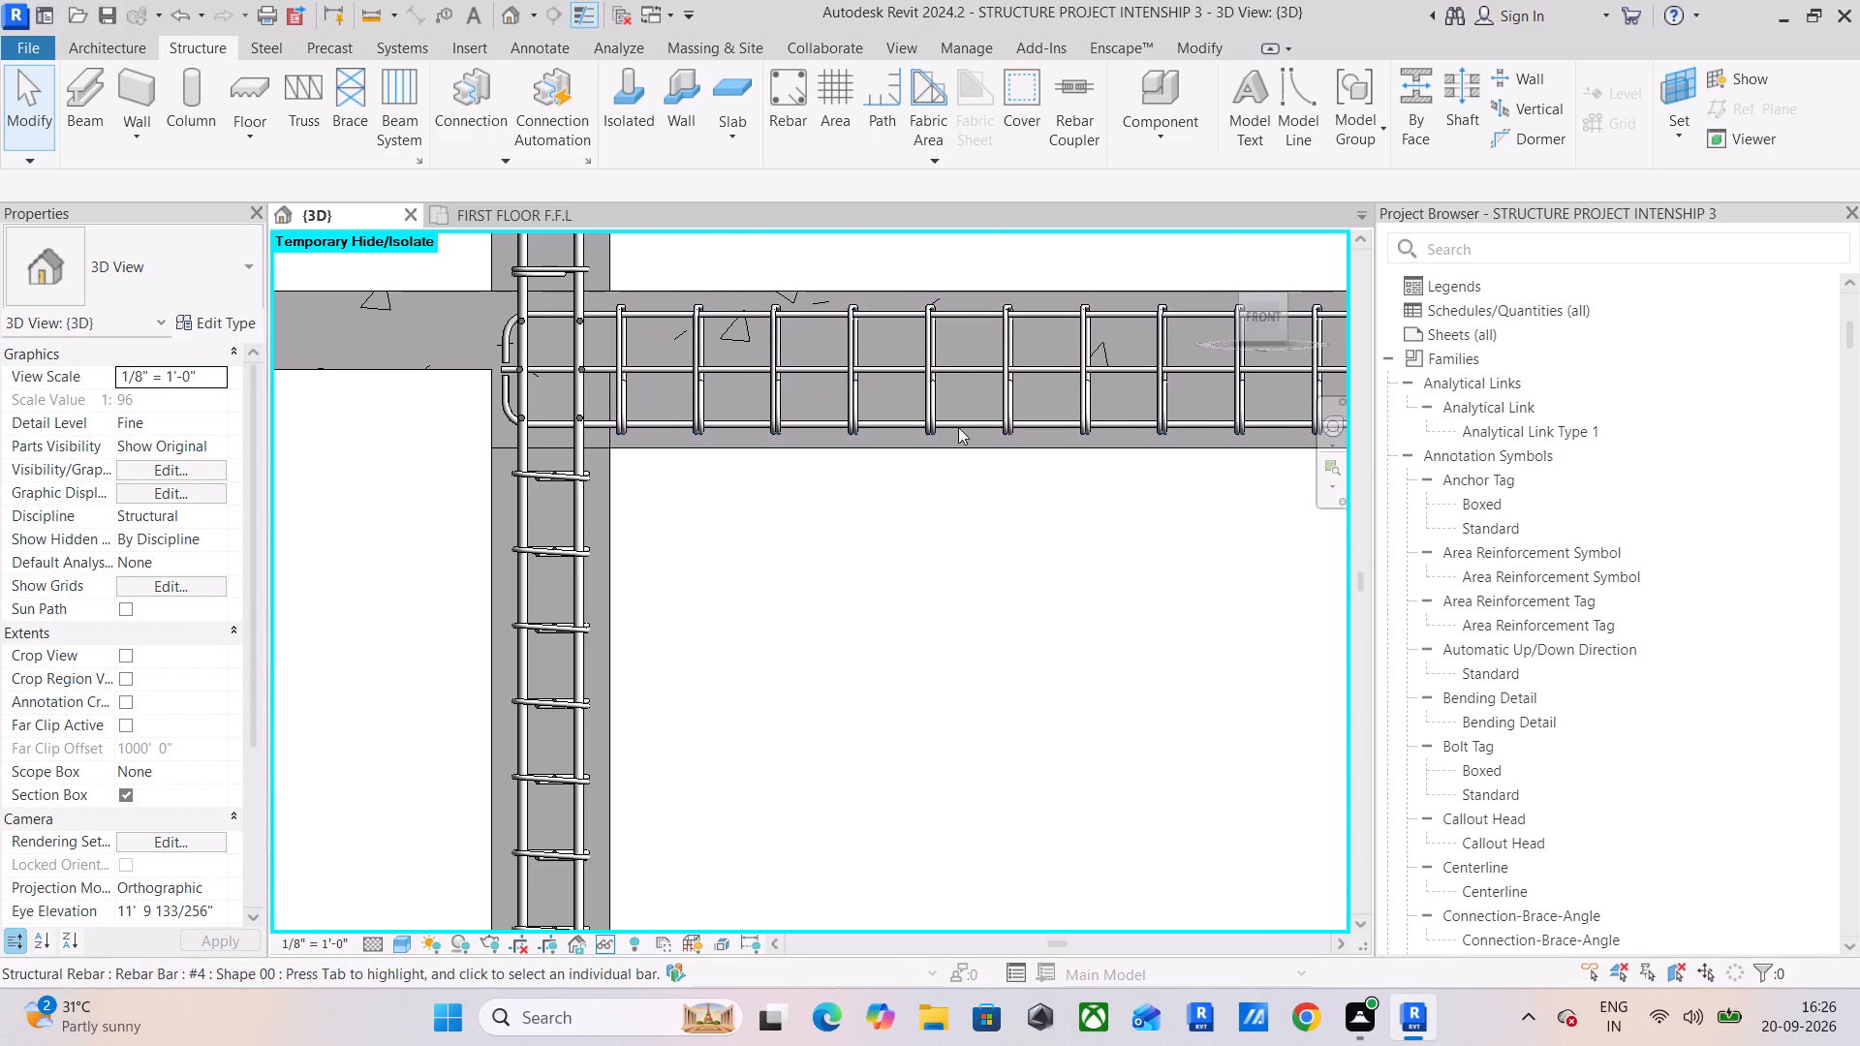
scroll(325, 538, down, 7)
middle_drag(375, 544, 494, 562)
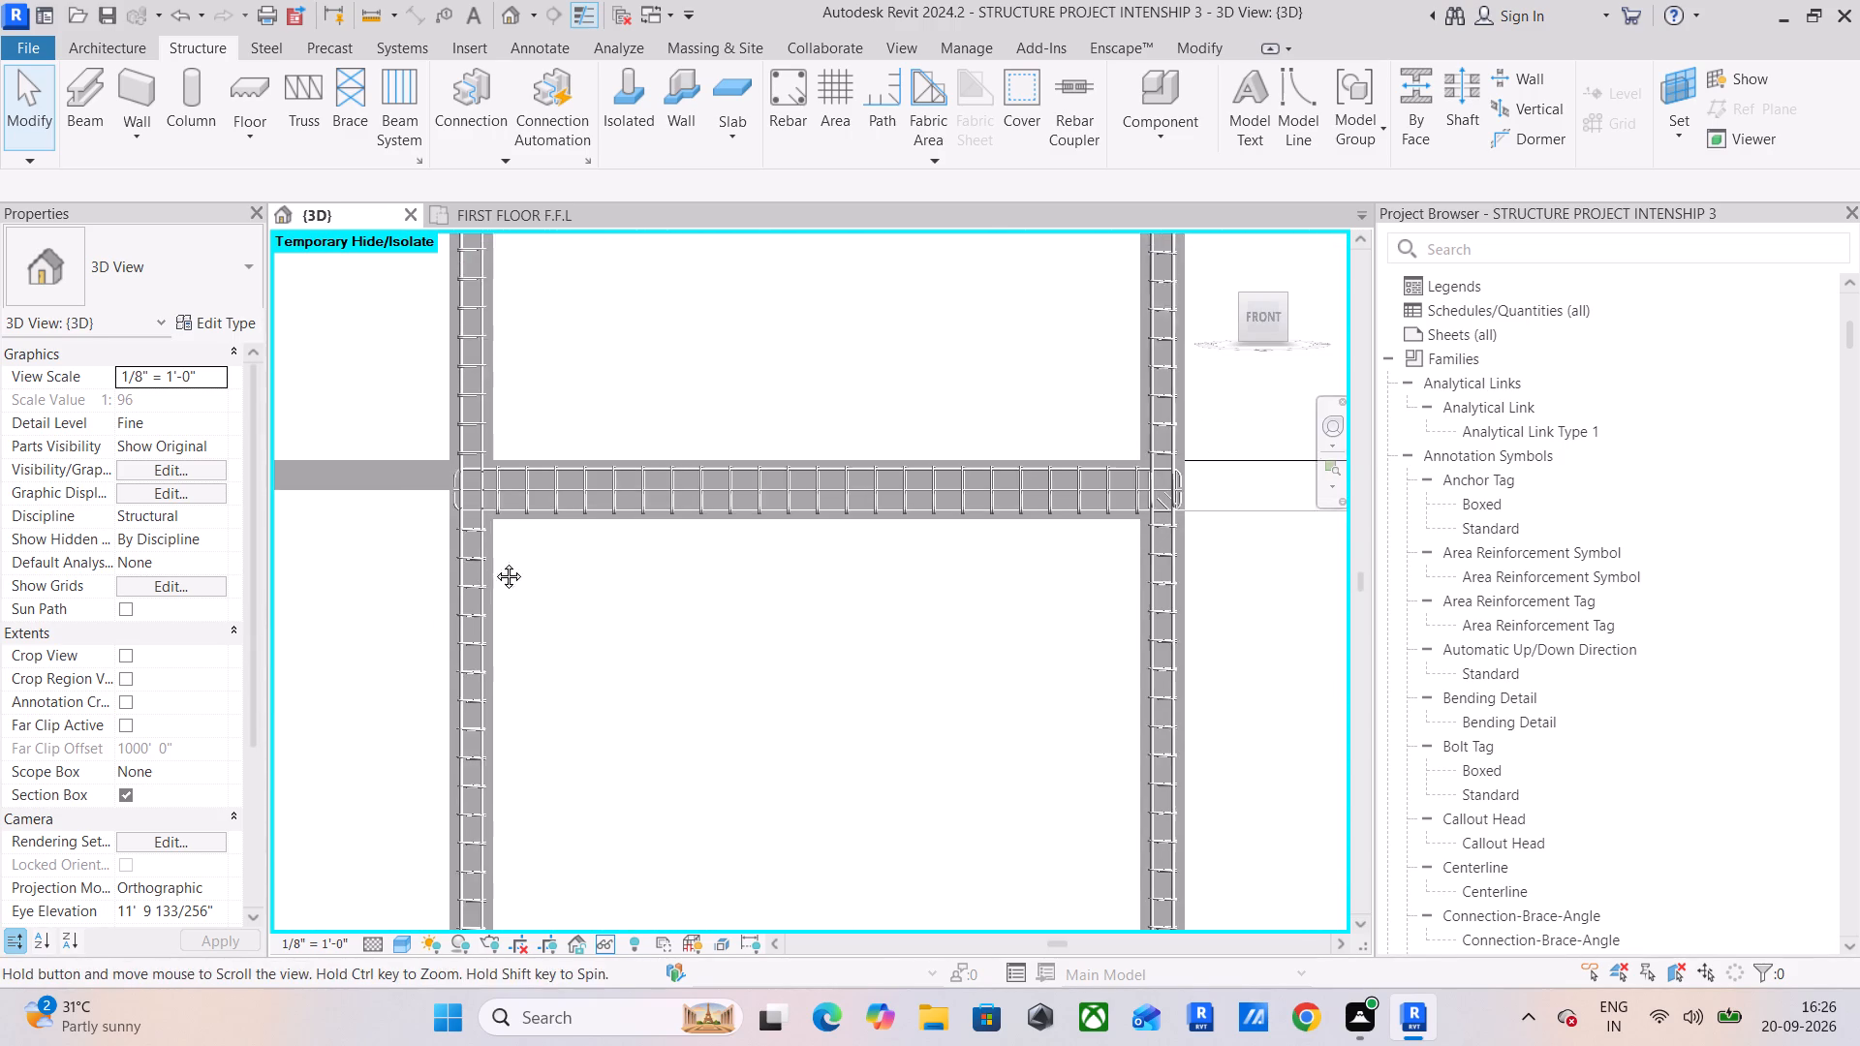
Save the project and assign BEAM COVER <0' - 1"> to the middle cross beam under the ground-floor slab.
middle_drag(494, 562, 838, 560)
scroll(839, 559, down, 9)
middle_drag(838, 565, 956, 511)
scroll(741, 663, up, 2)
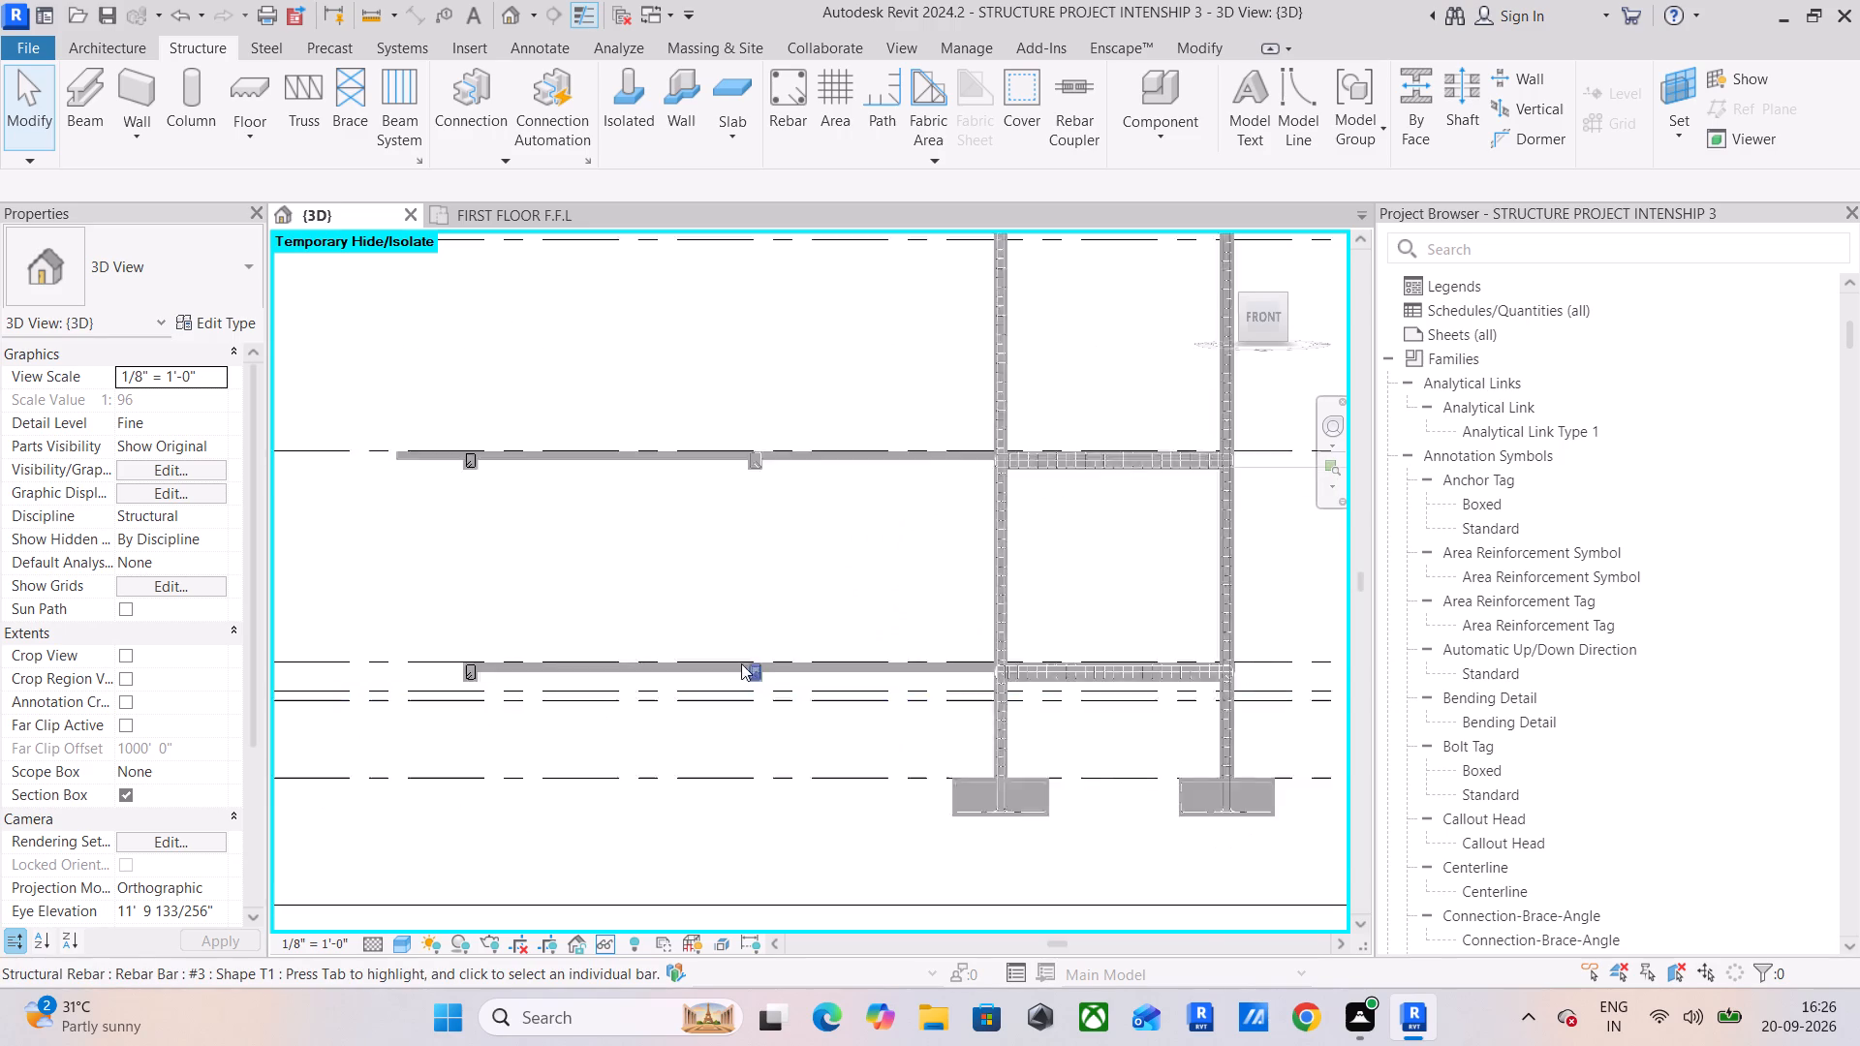
scroll(741, 663, up, 20)
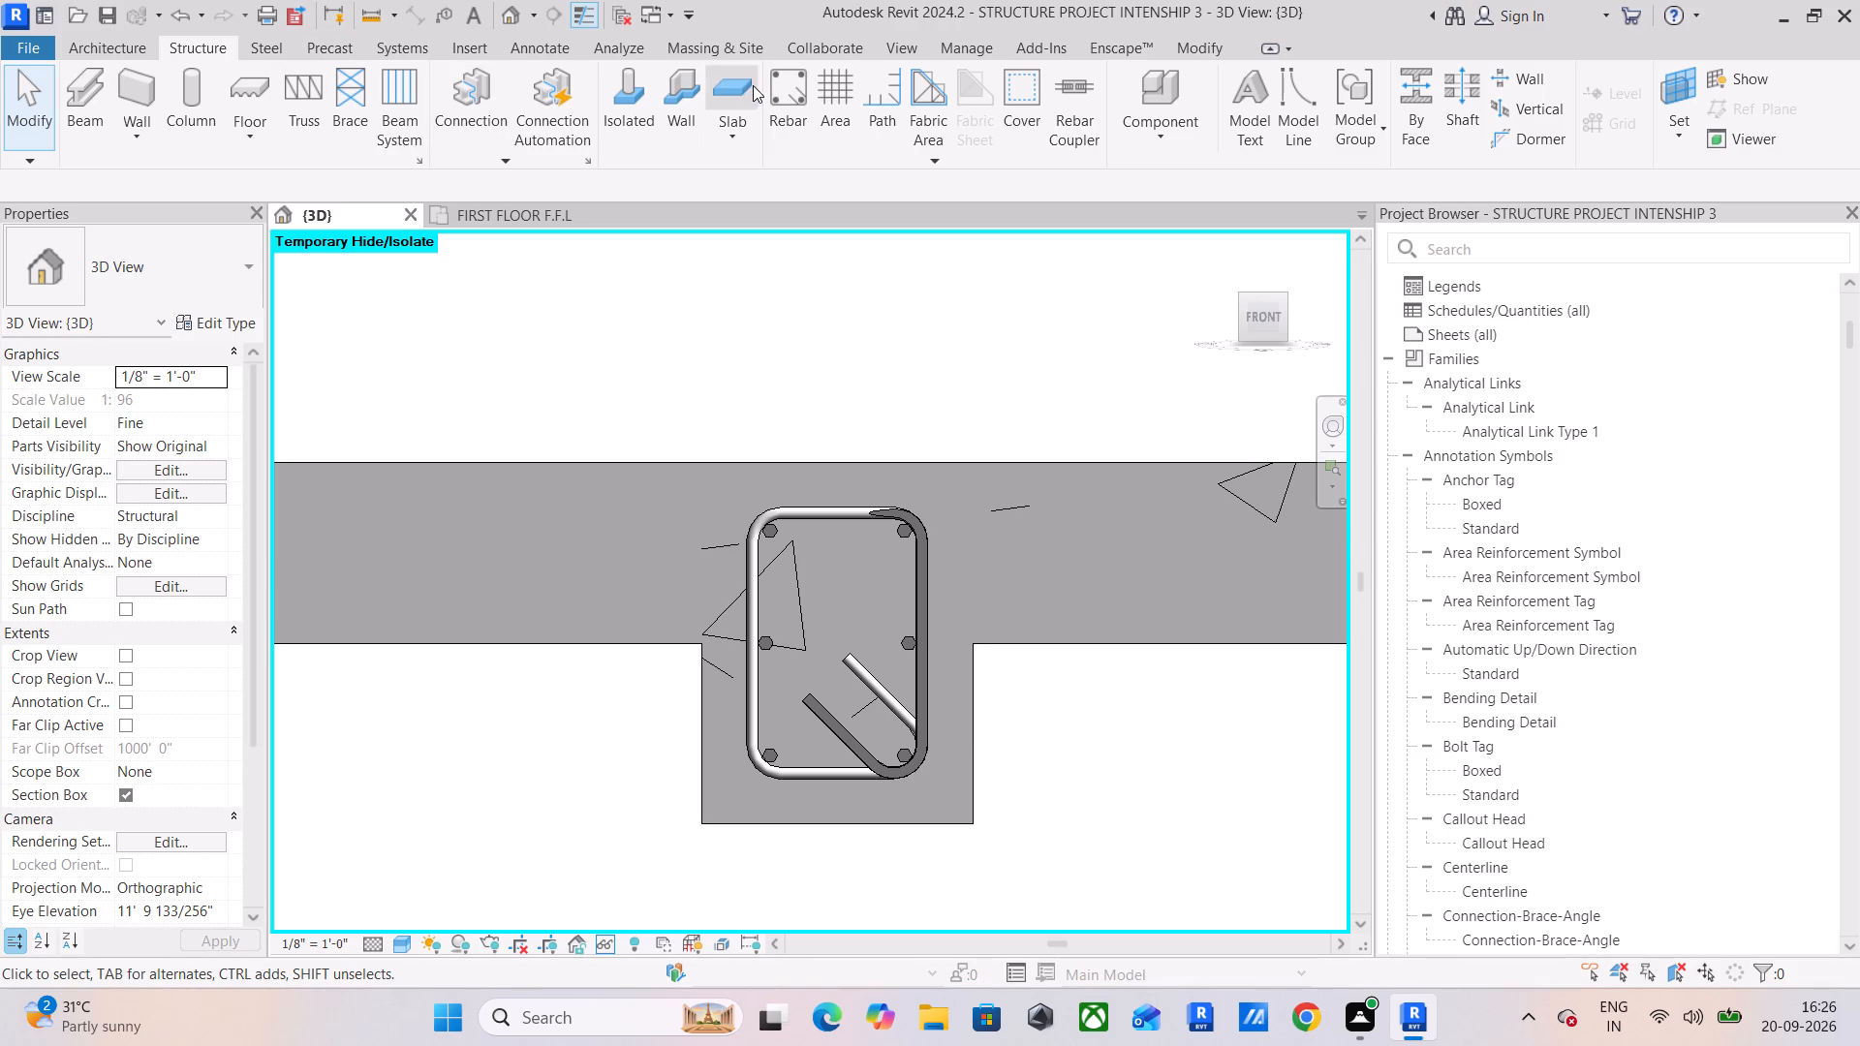
click(1012, 106)
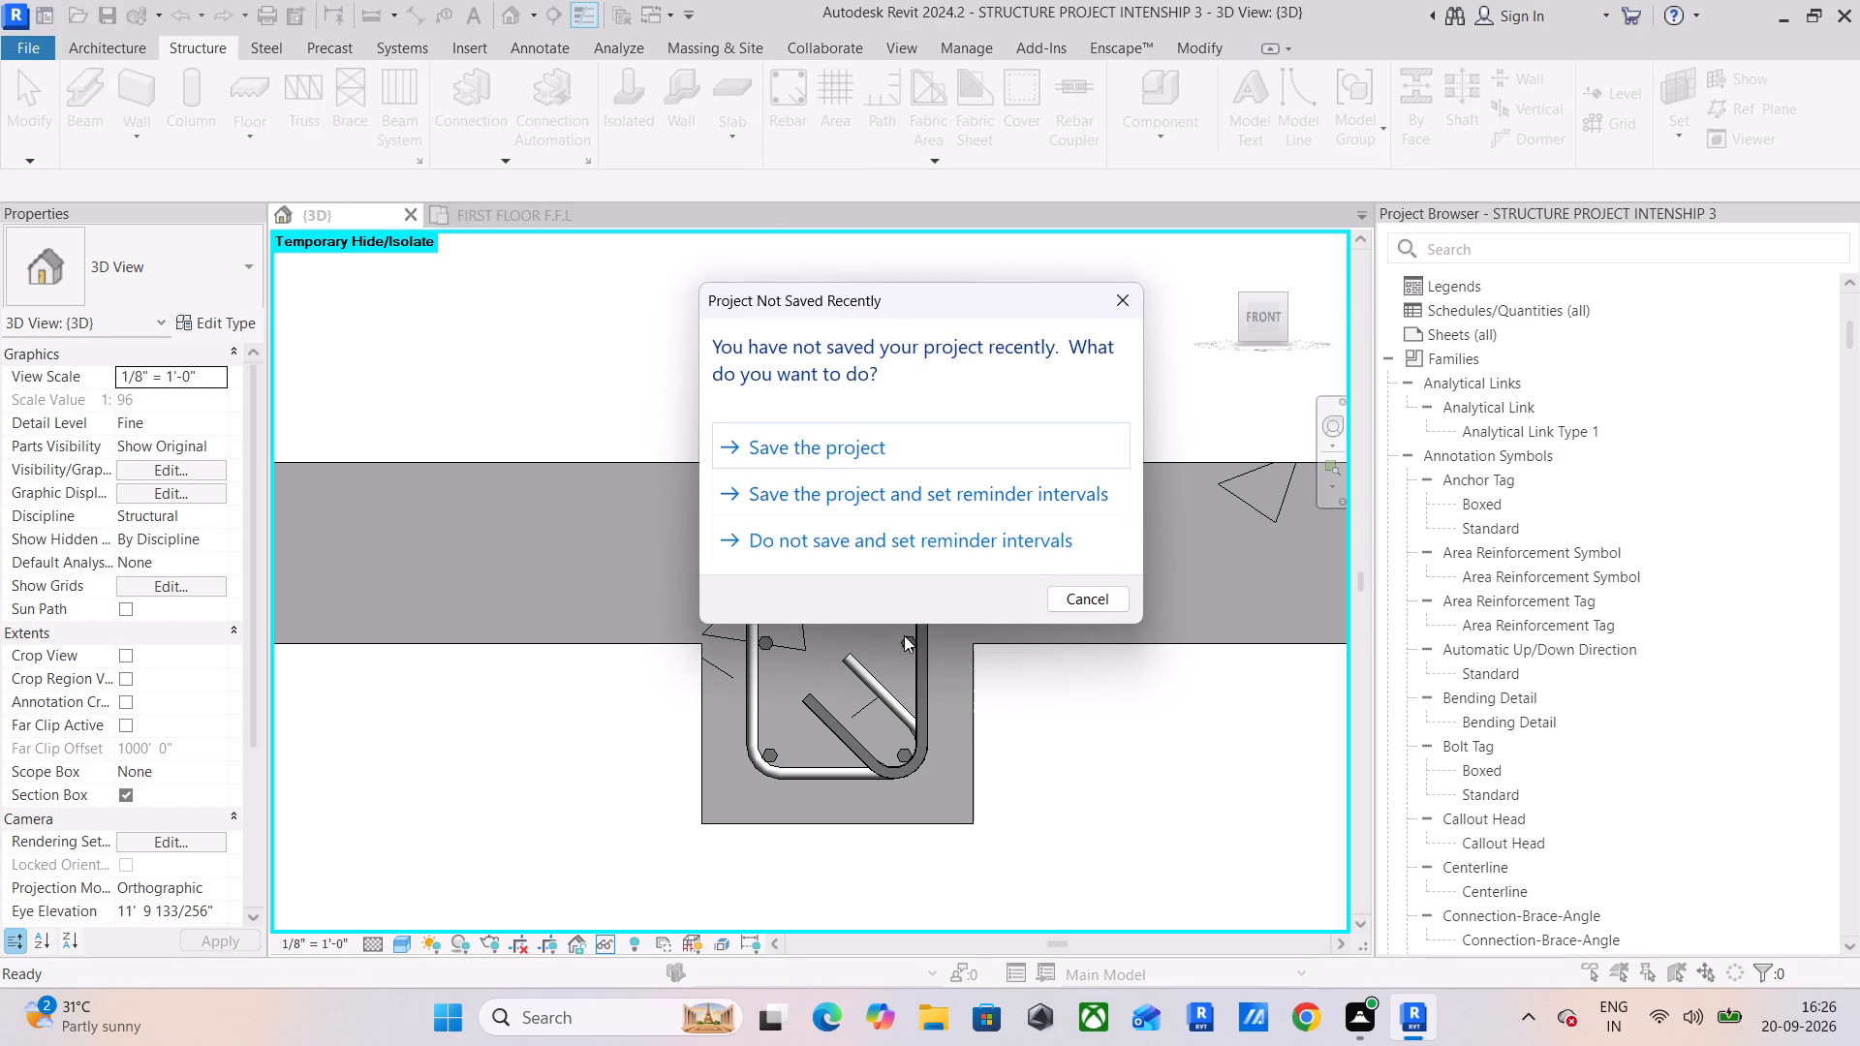
click(816, 443)
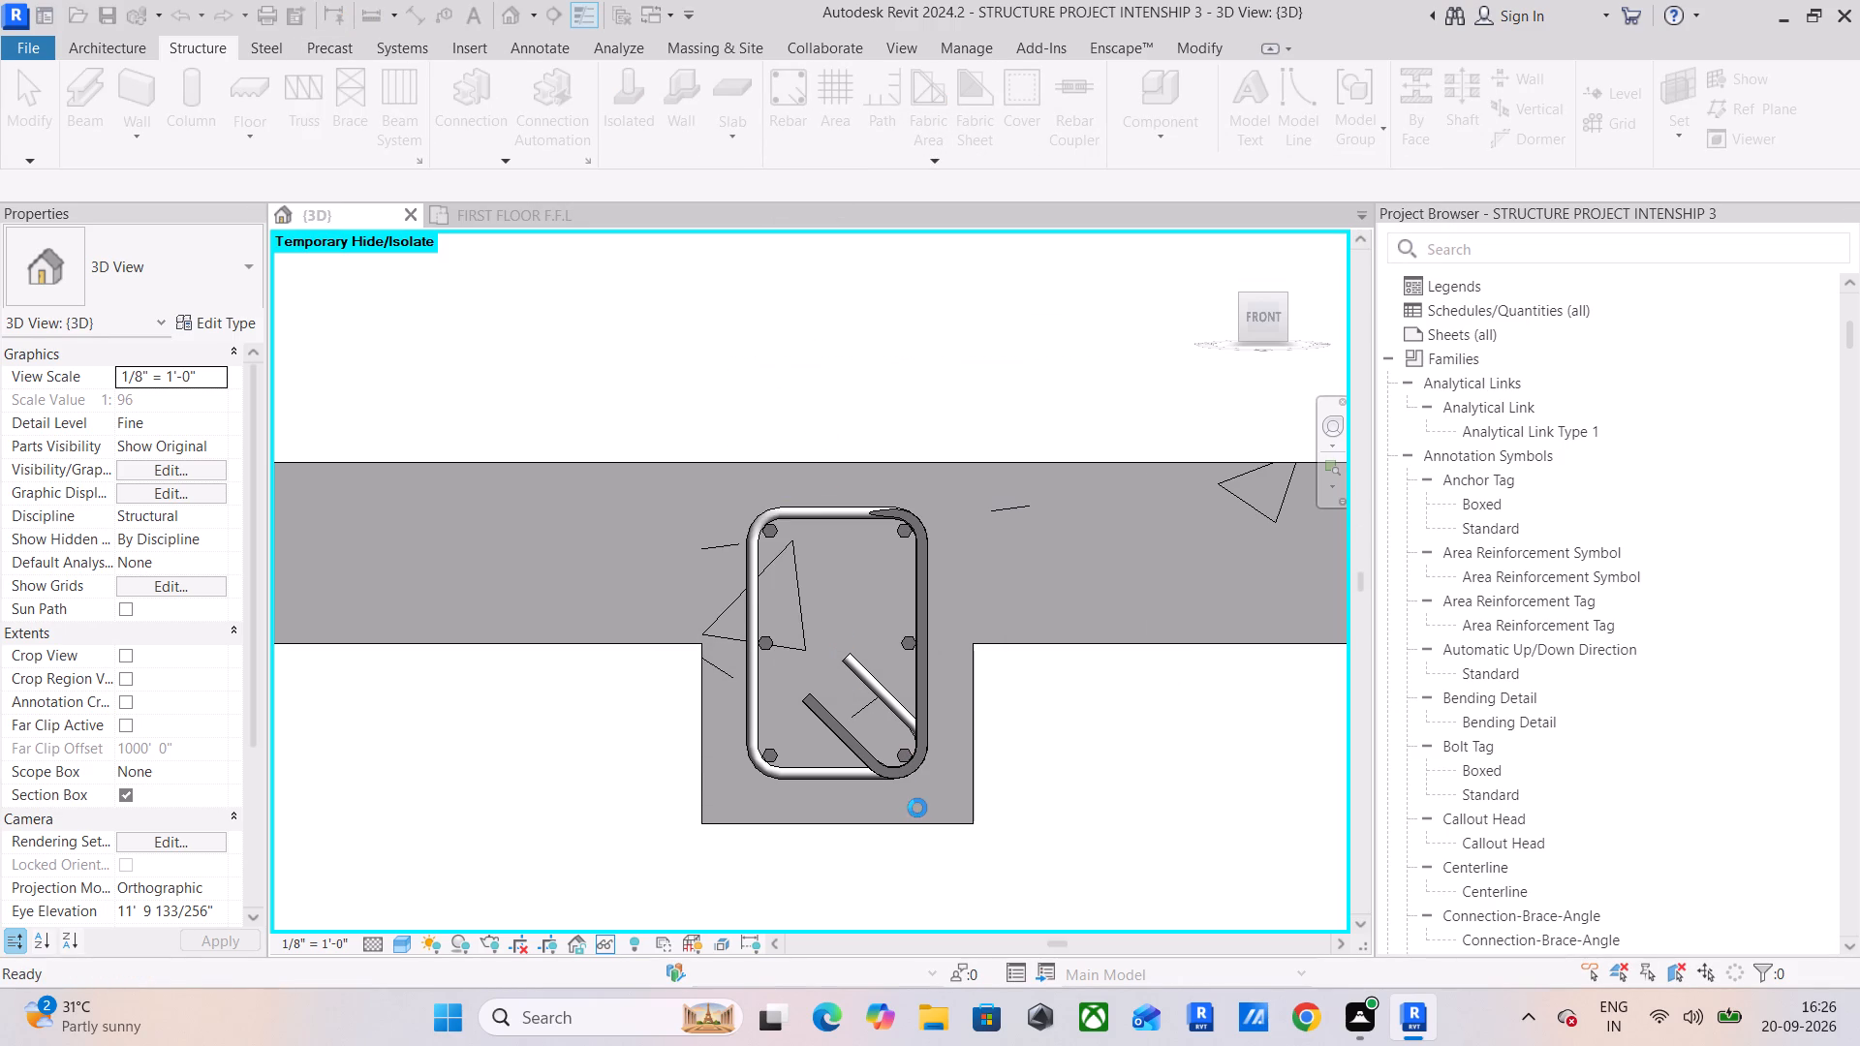
click(941, 829)
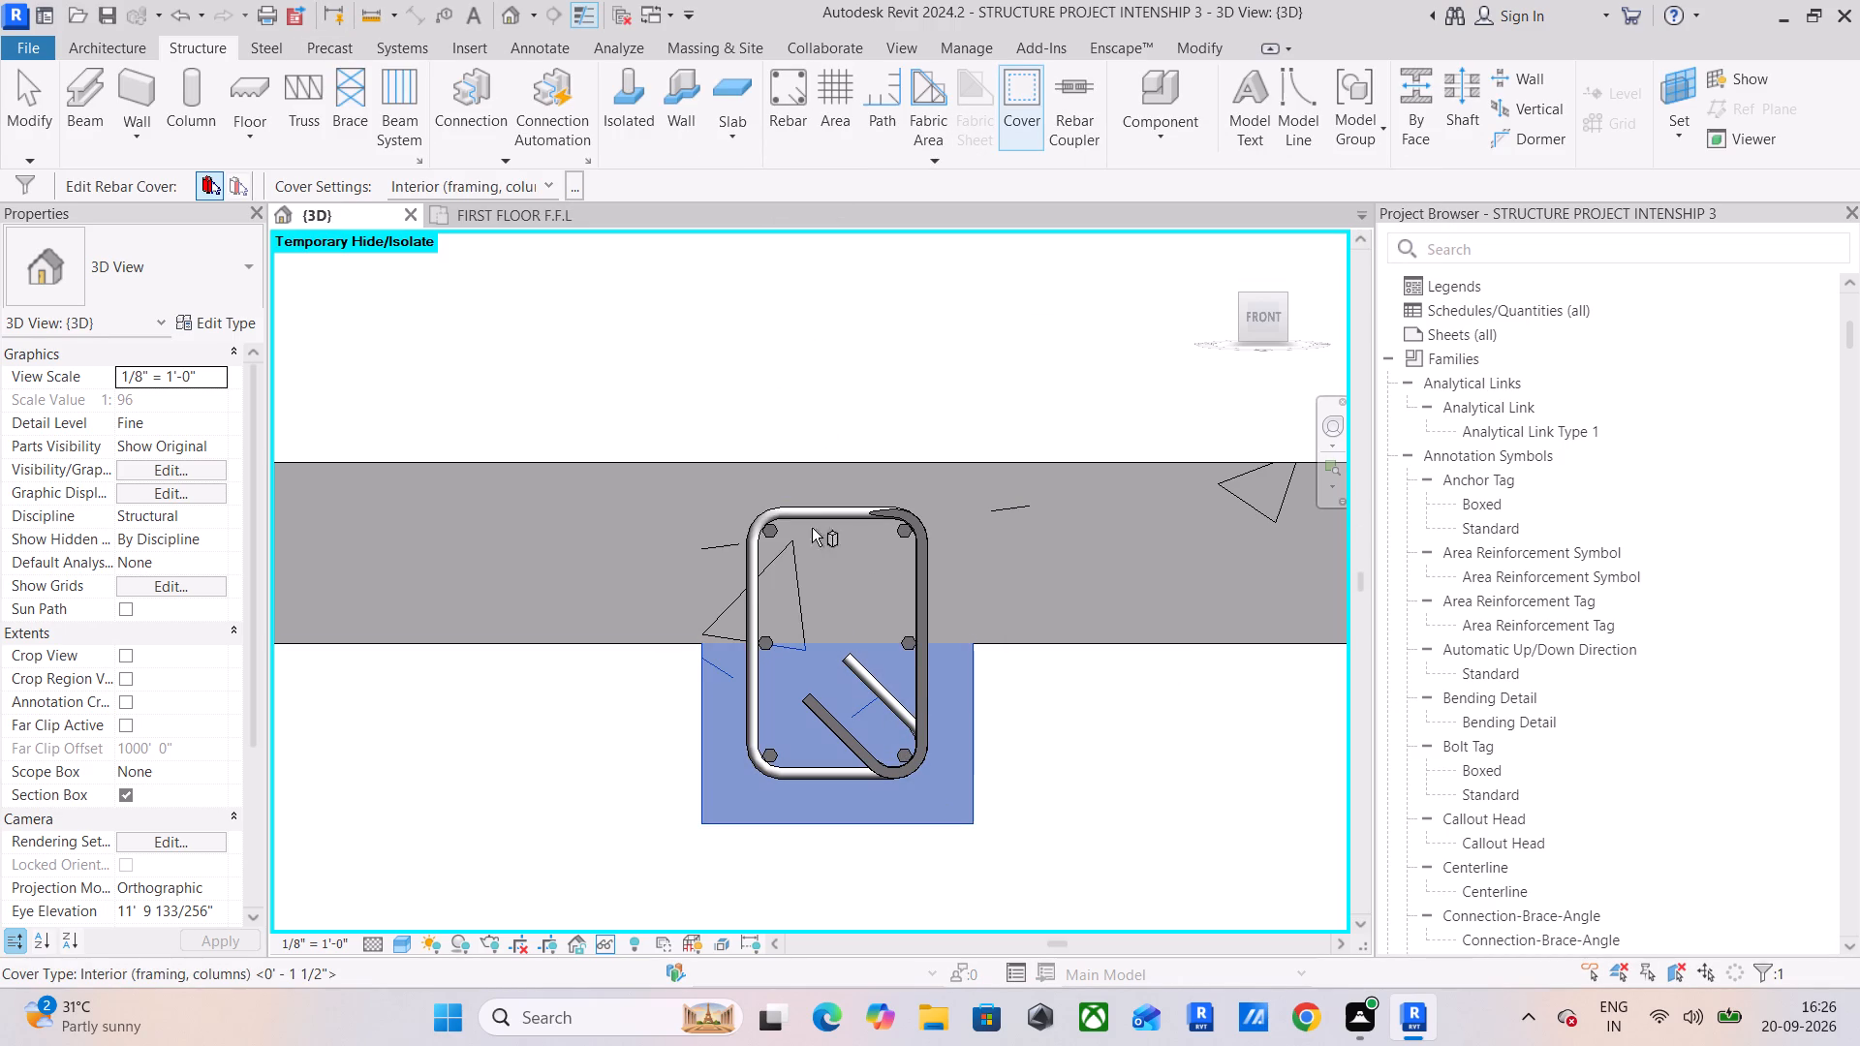
click(529, 177)
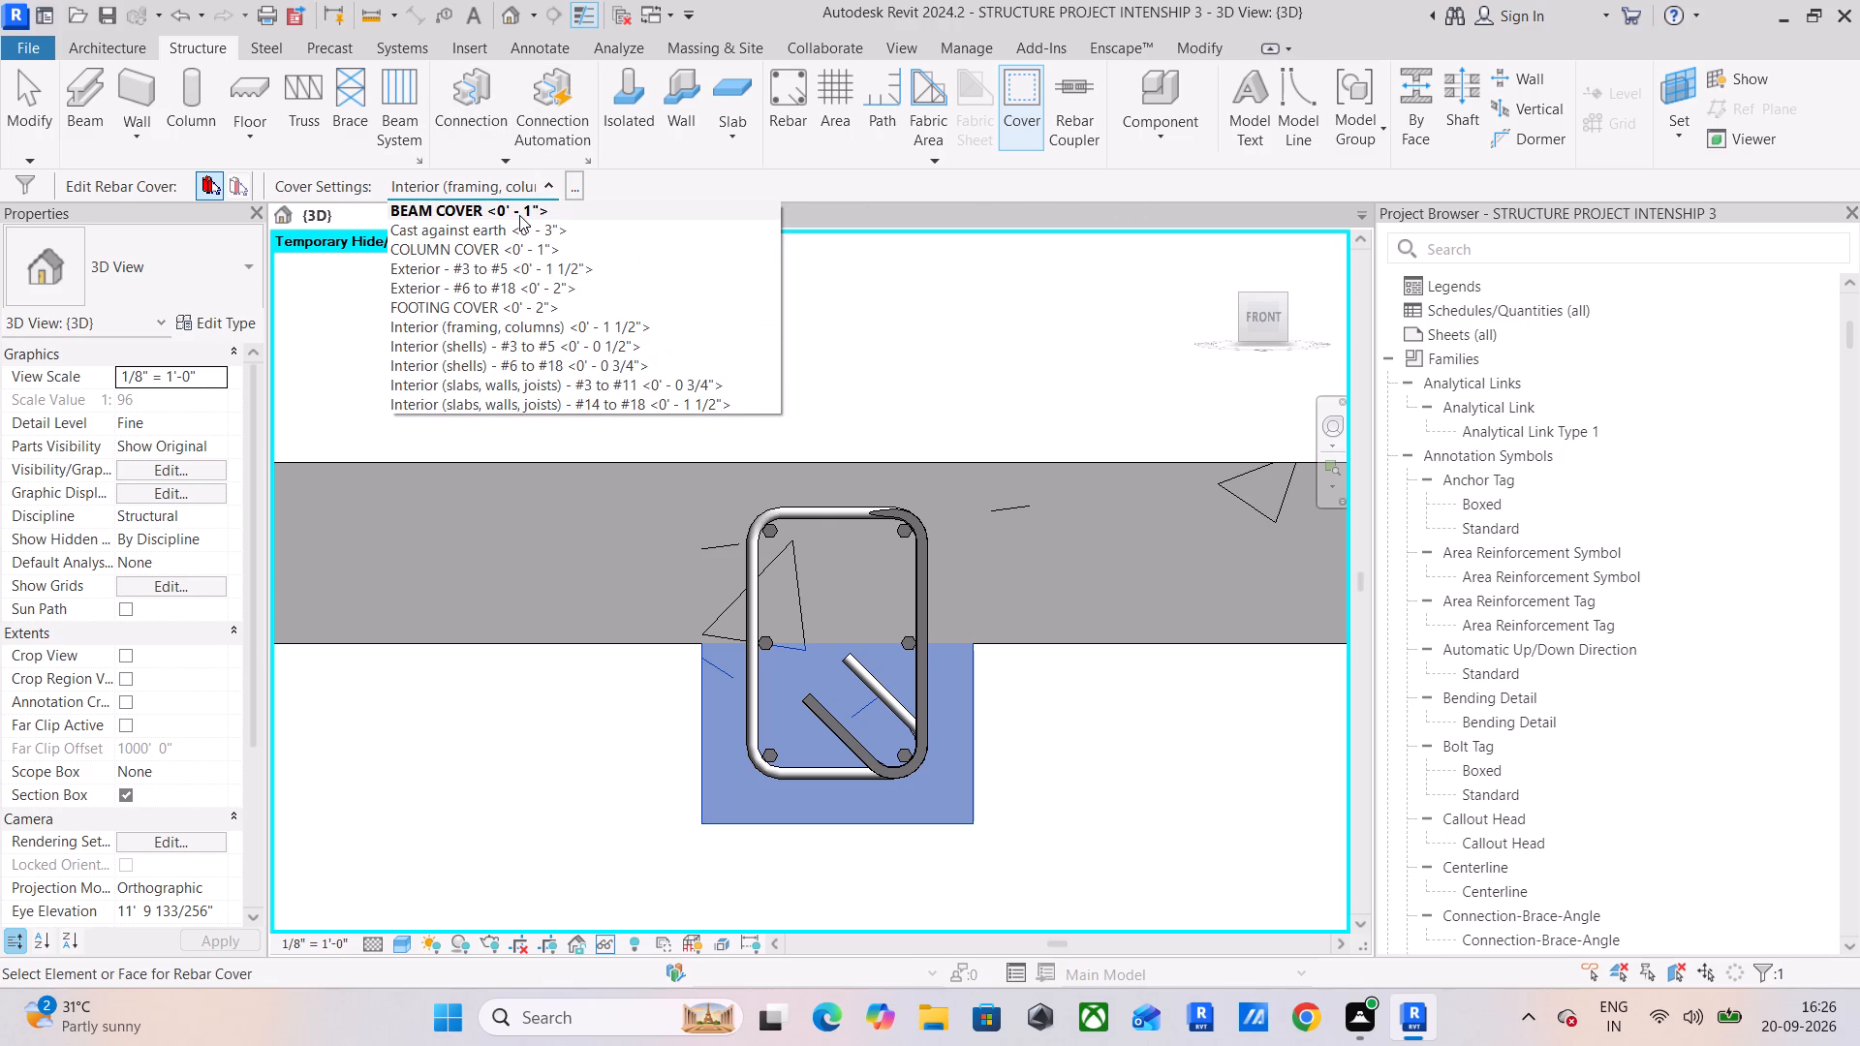
click(519, 215)
Assign BEAM COVER <0' - 1"> to the cross beam at the far left edge of the ground-floor slab.
scroll(824, 713, down, 7)
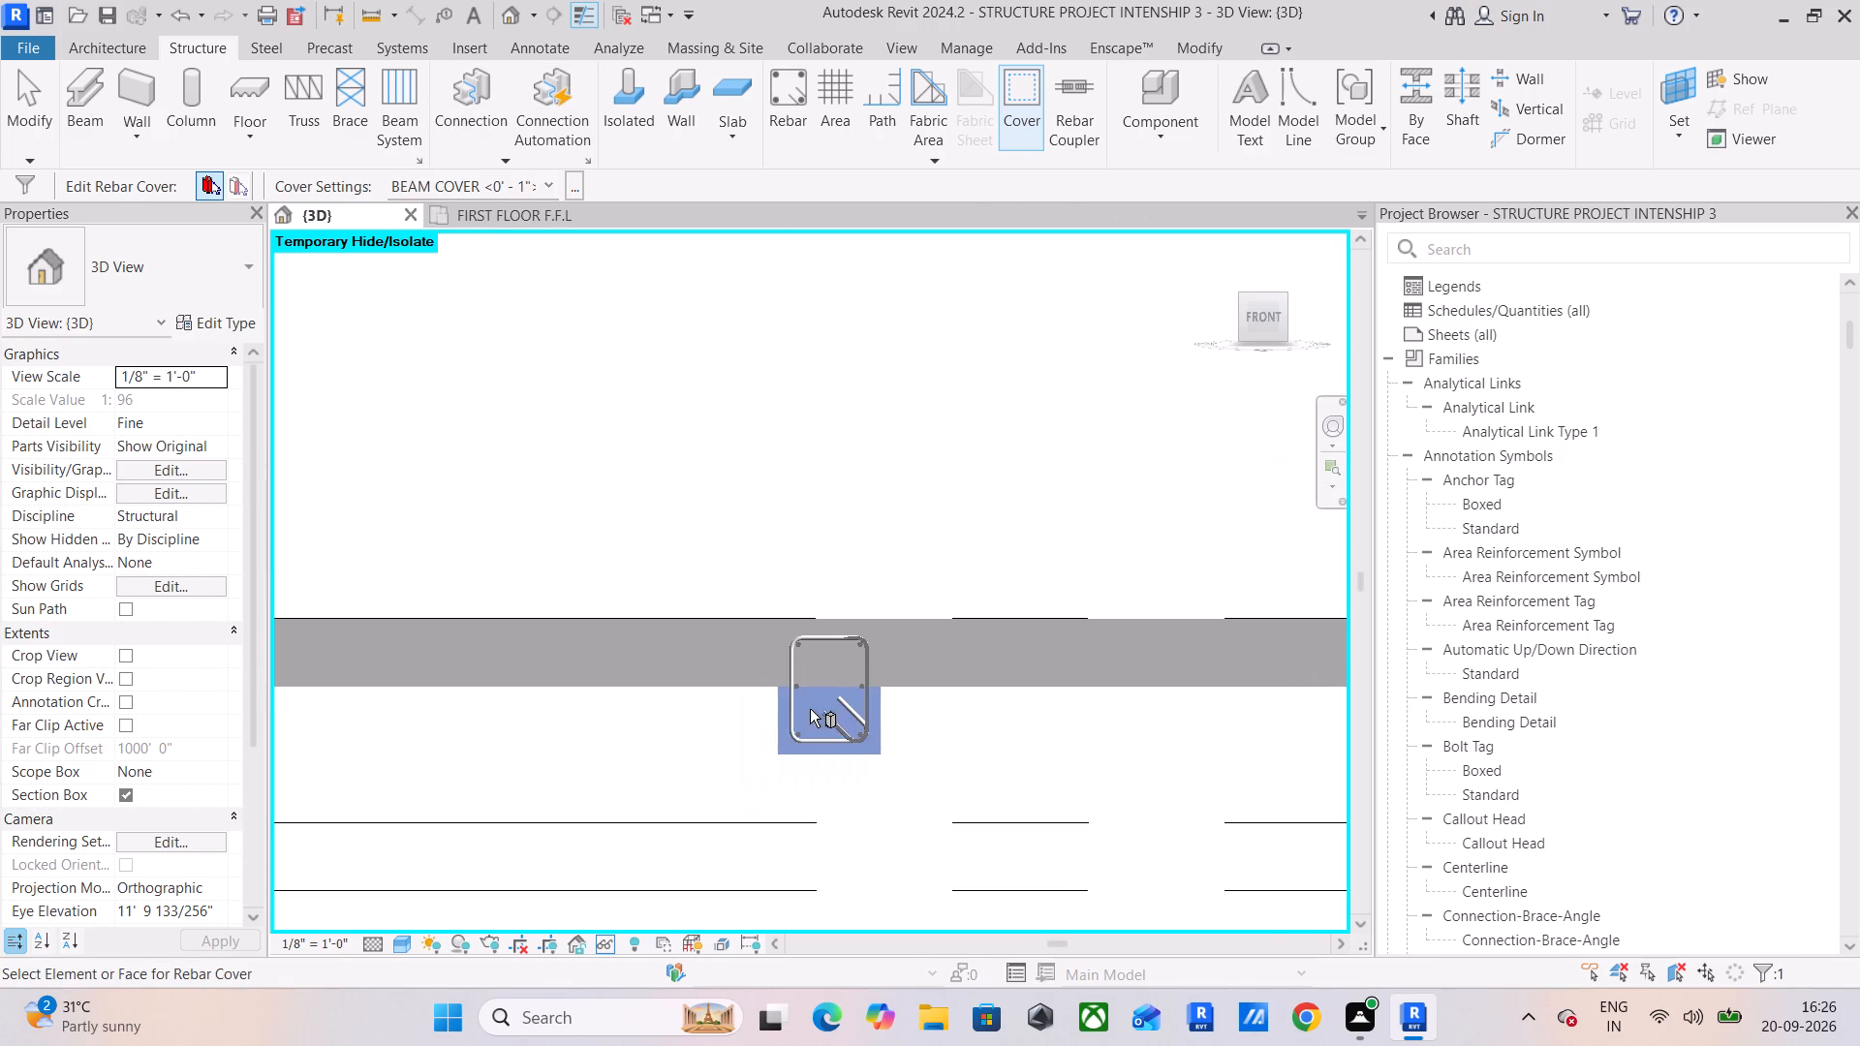
middle_drag(807, 707, 1210, 641)
scroll(332, 721, down, 5)
middle_drag(421, 737, 1213, 776)
scroll(559, 730, up, 11)
click(592, 779)
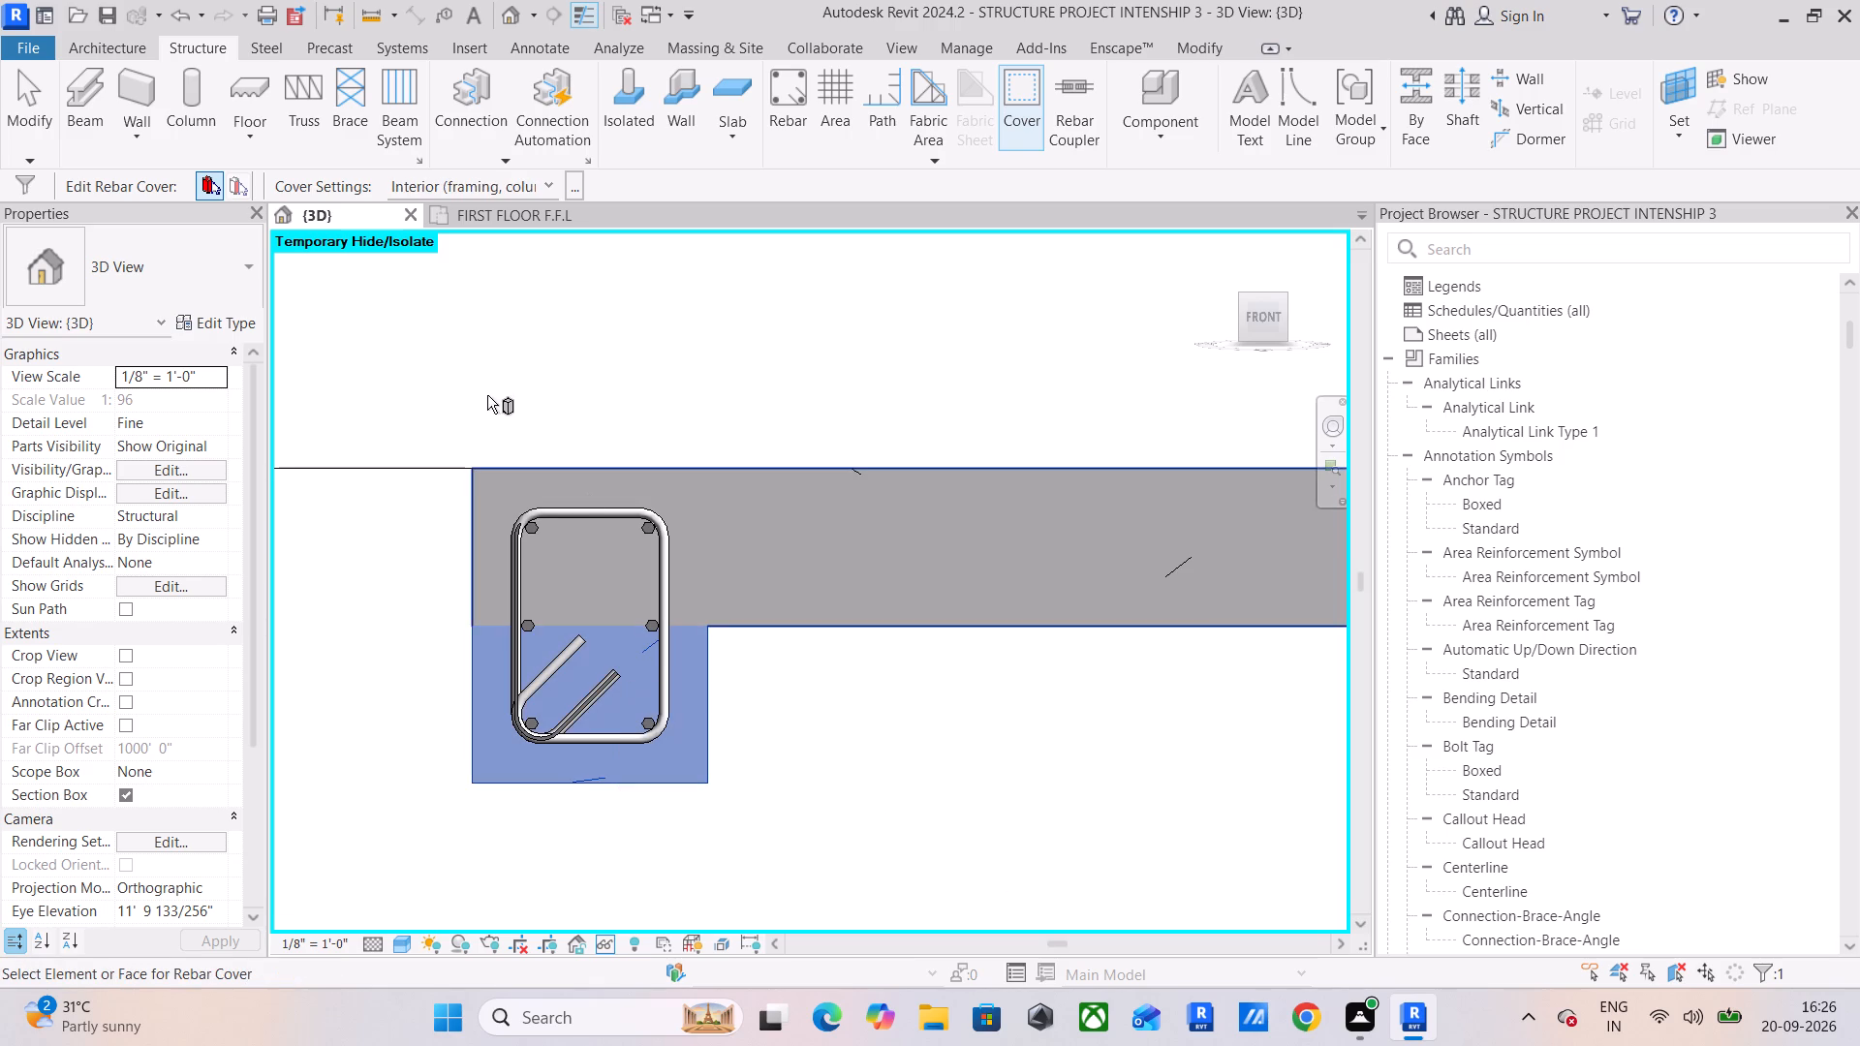
click(511, 178)
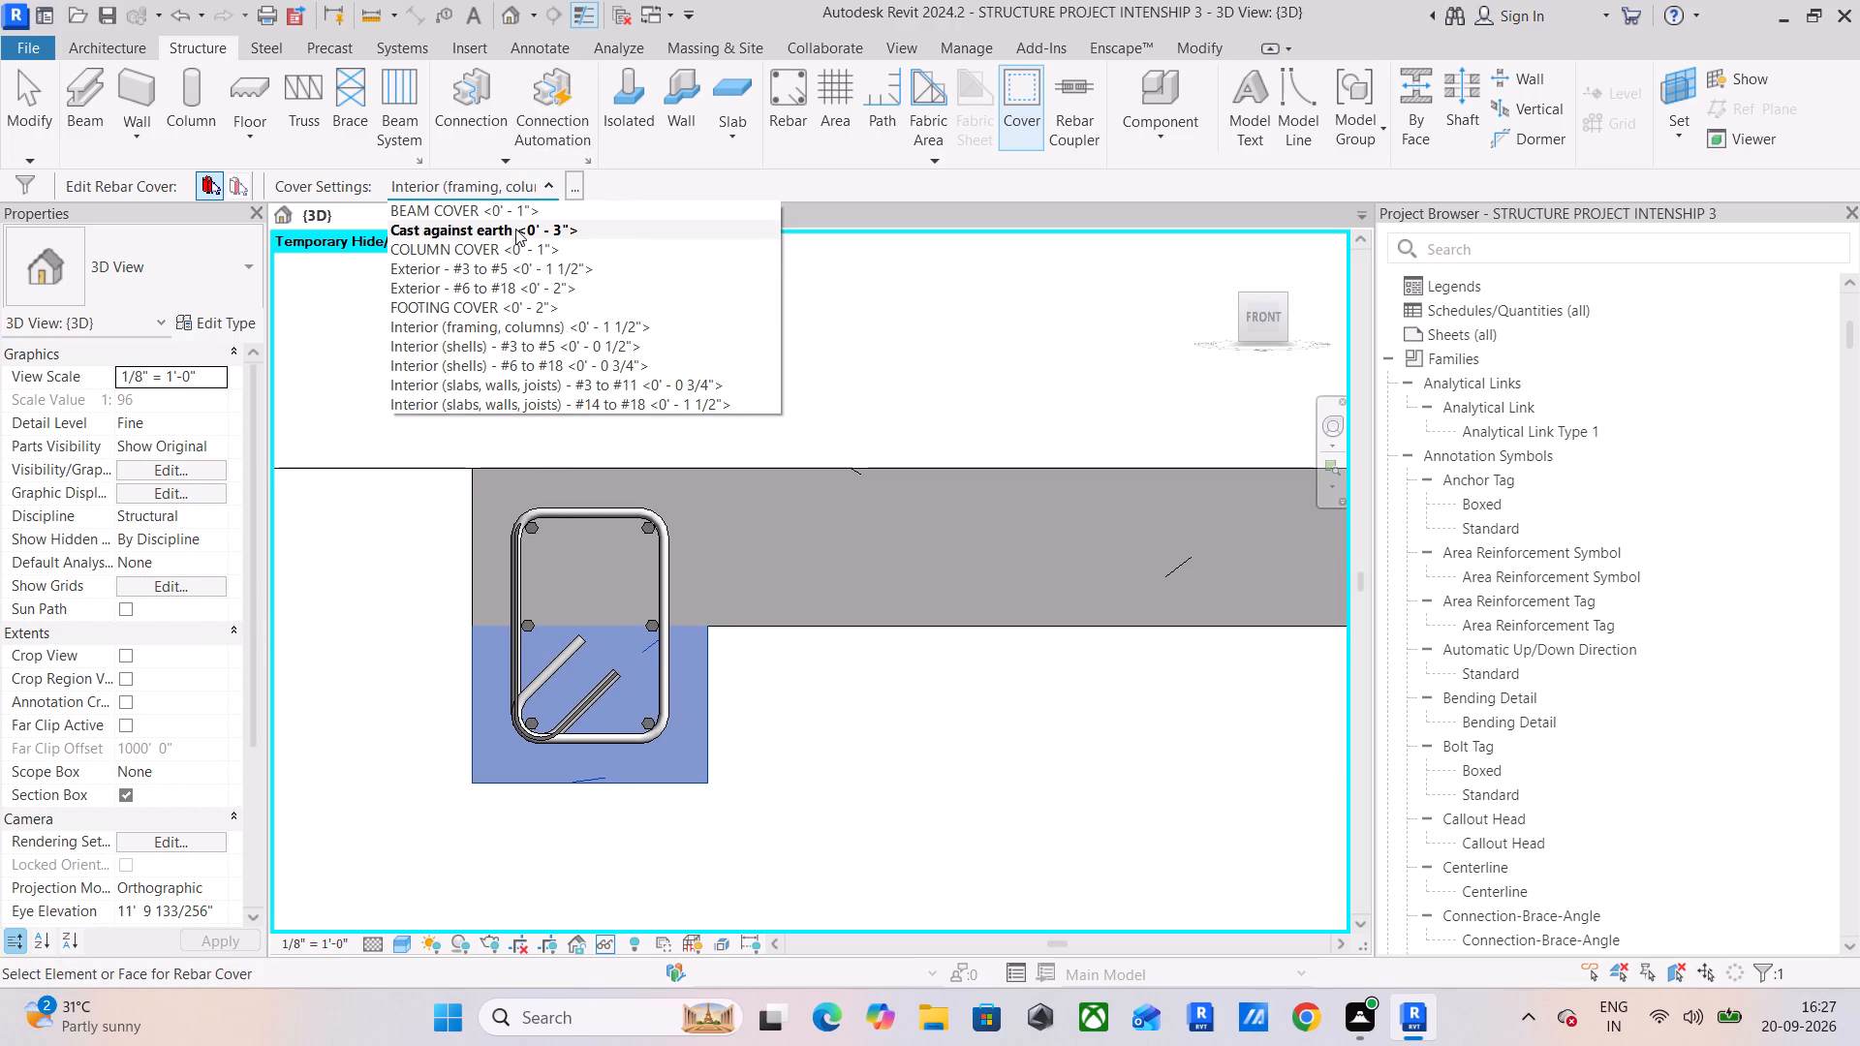
click(517, 218)
click(846, 793)
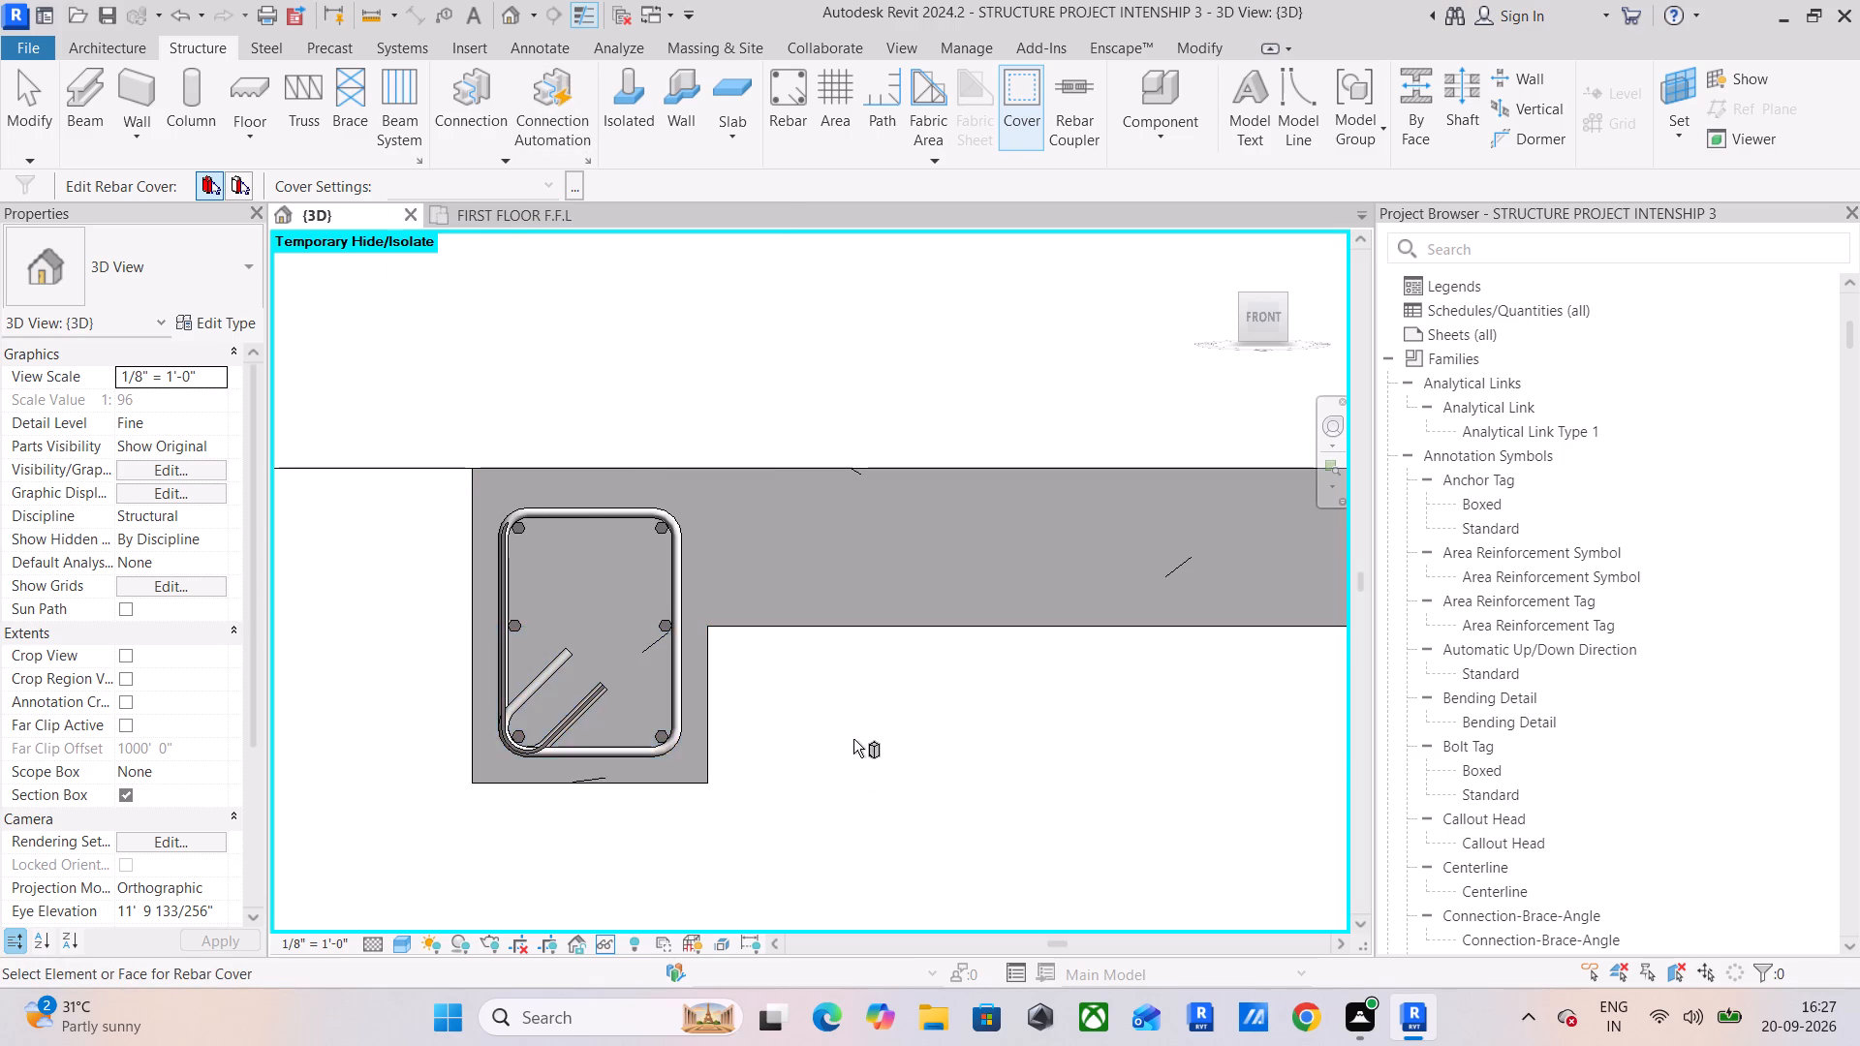
Assign BEAM COVER <0' - 1"> to the ground-floor cross beam at the left column joint.
scroll(853, 739, down, 7)
middle_drag(895, 723, 599, 663)
scroll(595, 662, down, 4)
middle_drag(692, 674, 449, 669)
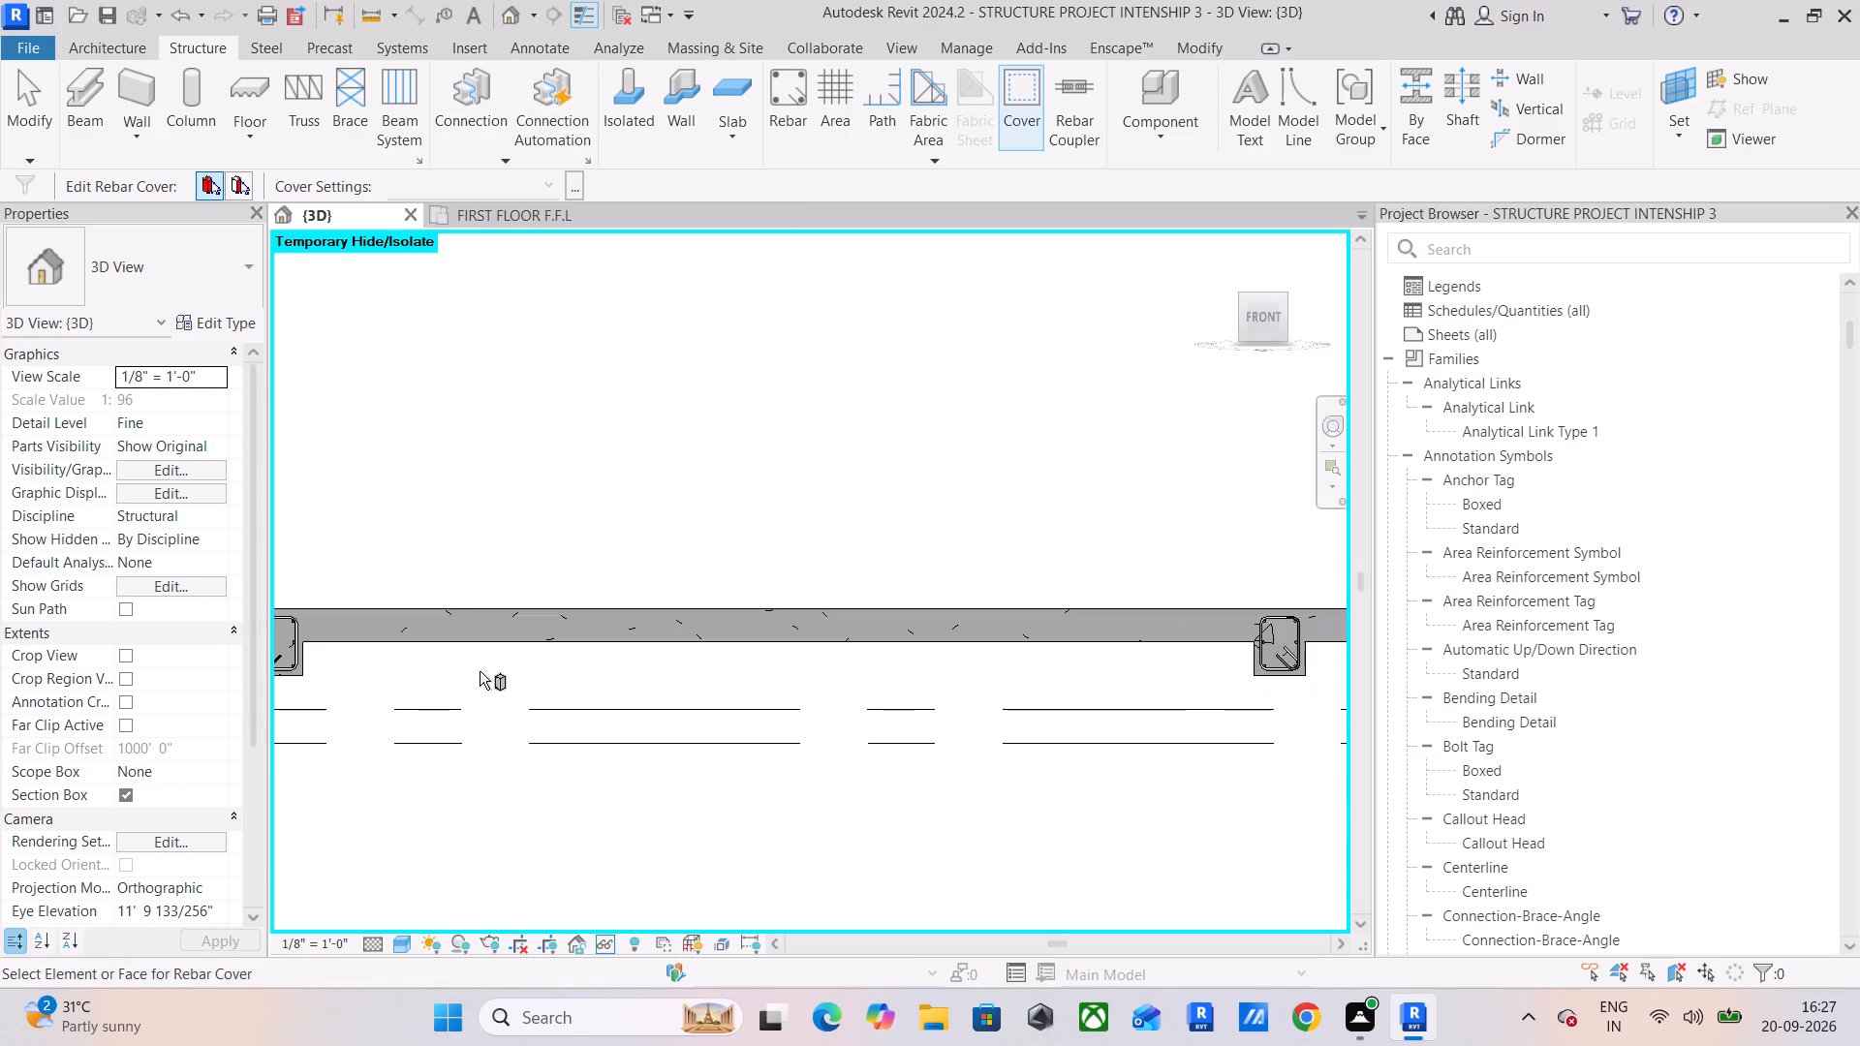
scroll(491, 676, down, 2)
middle_drag(711, 696, 527, 703)
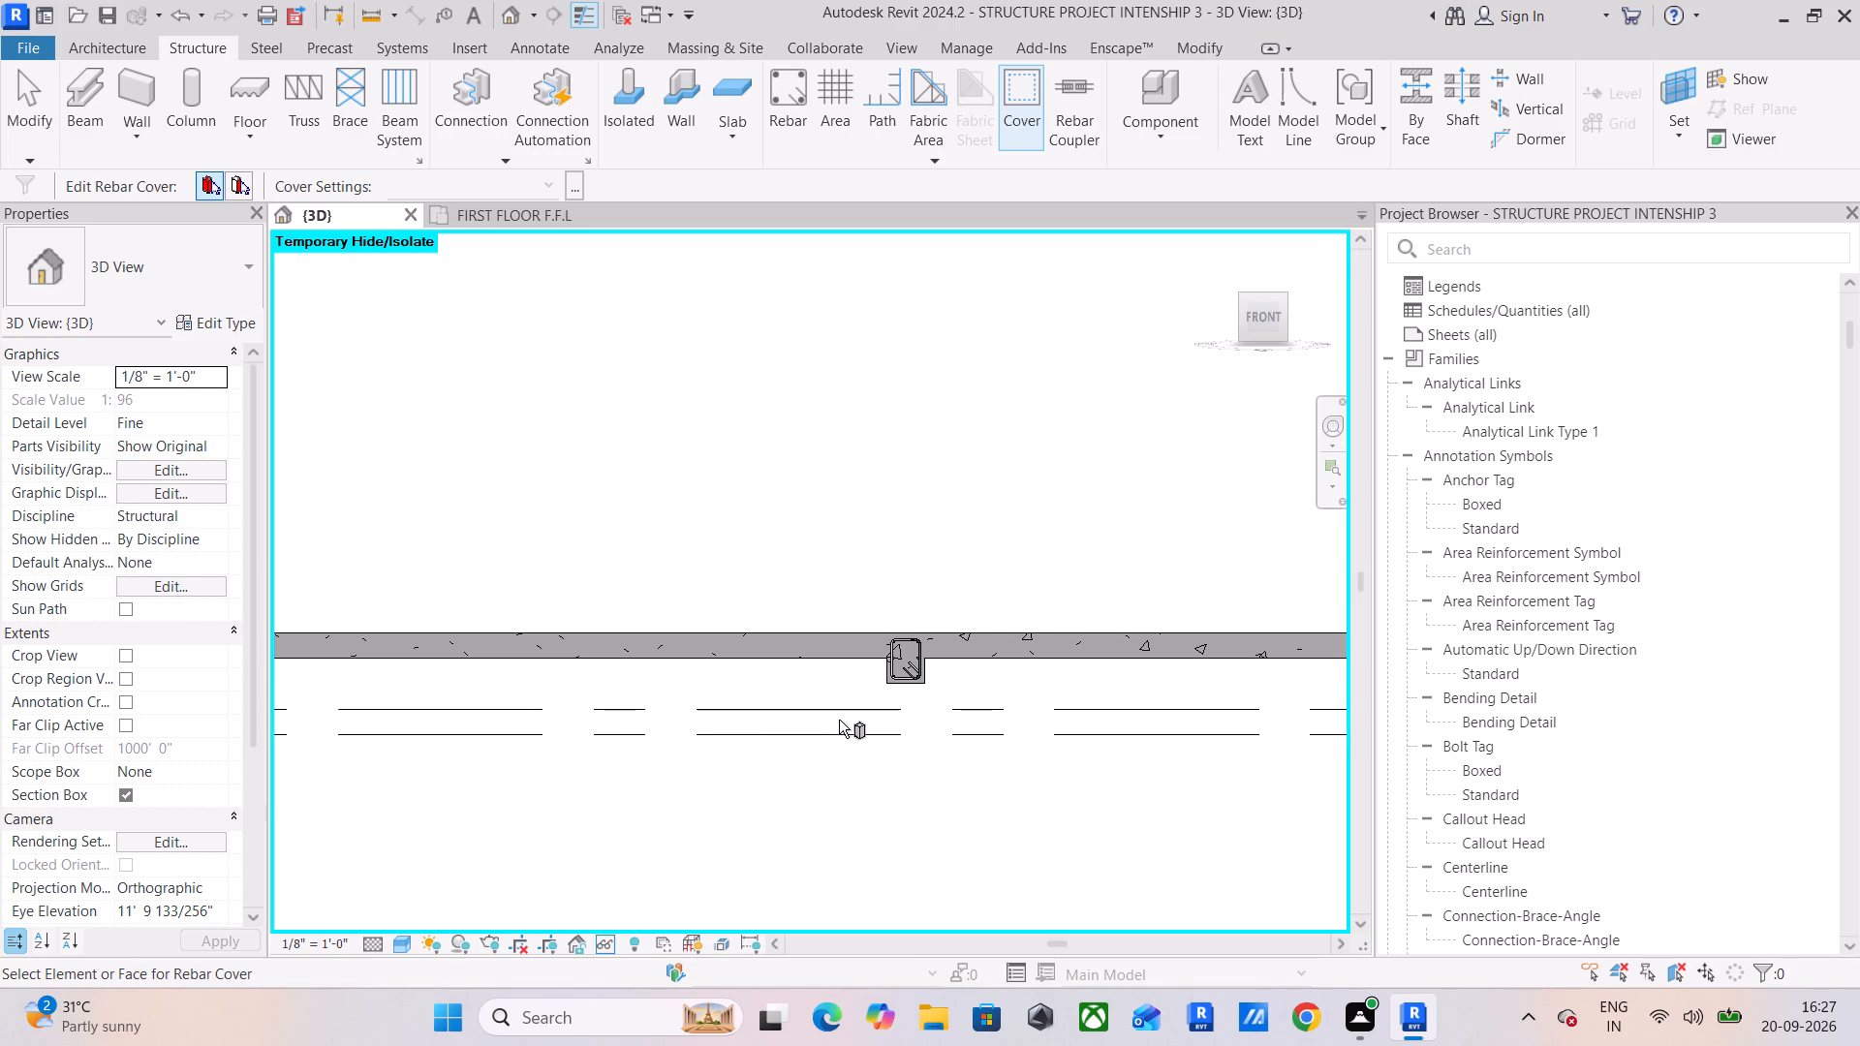
middle_drag(839, 719, 511, 713)
middle_drag(1027, 737, 706, 729)
scroll(816, 697, up, 6)
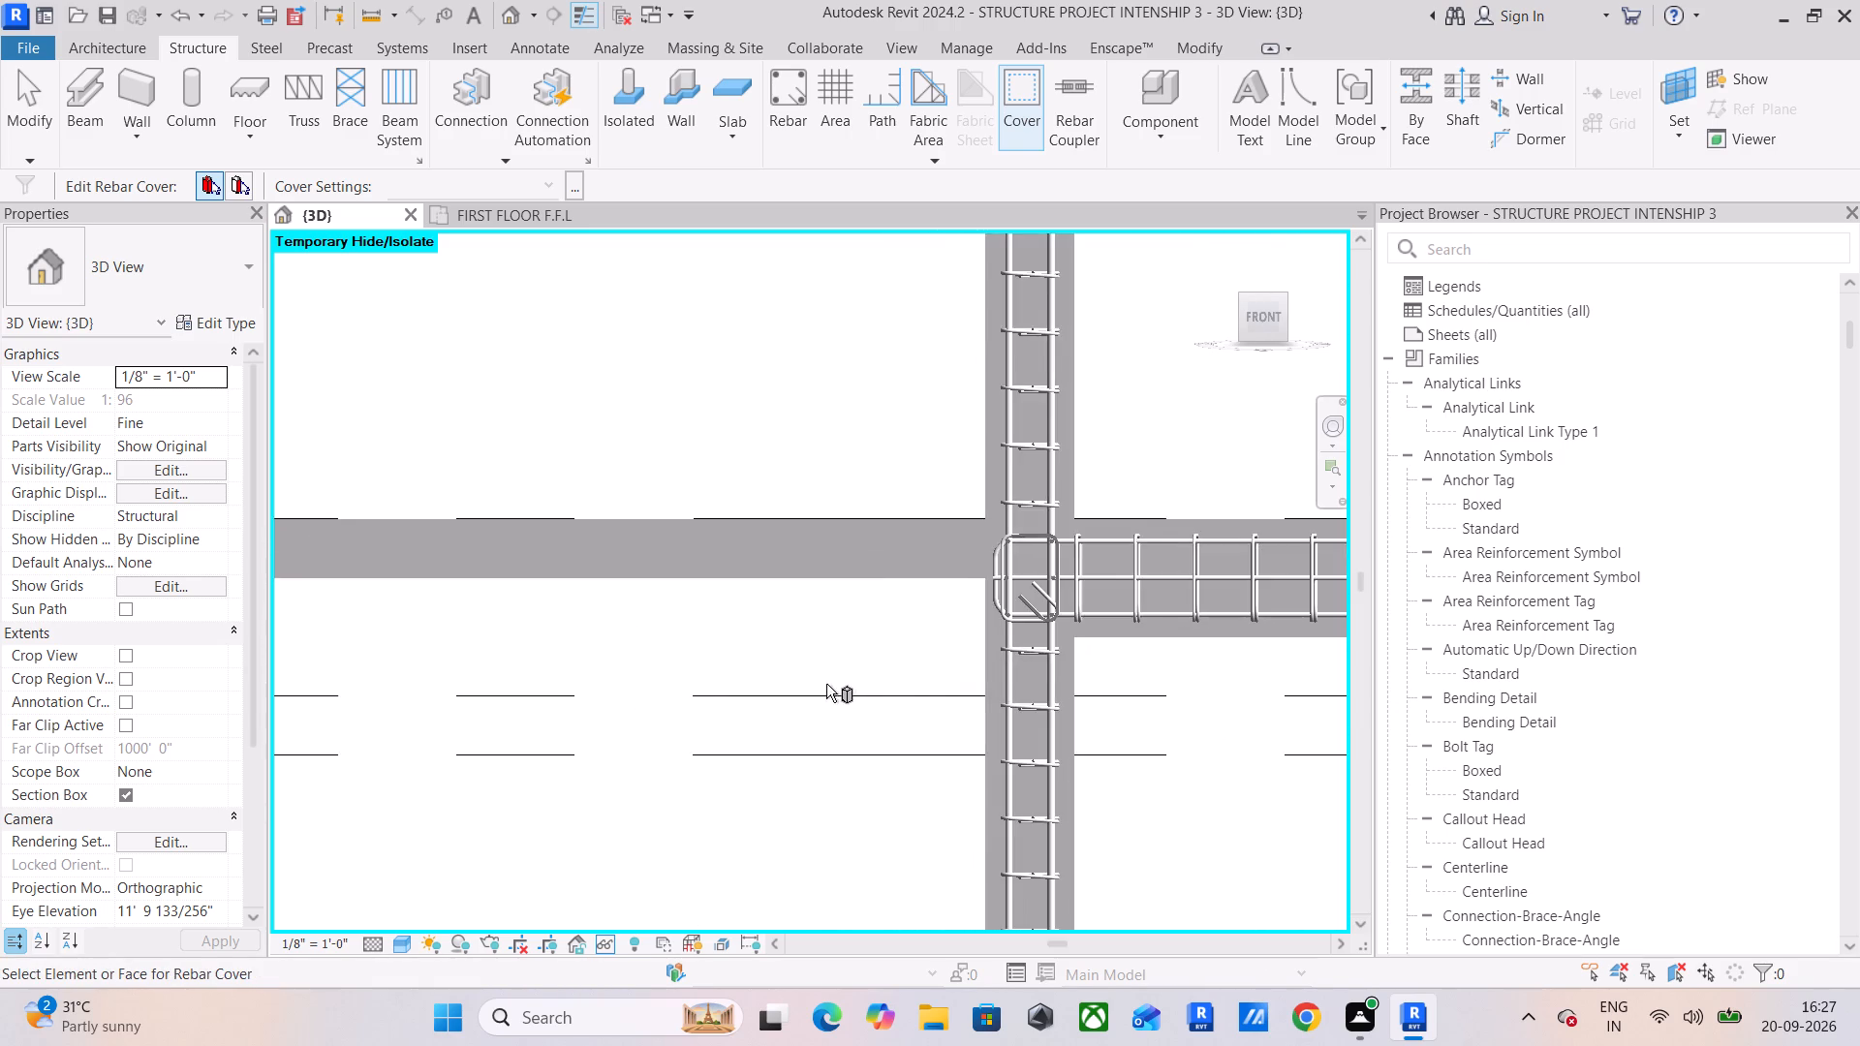
scroll(1123, 668, up, 1)
middle_drag(1121, 665, 950, 703)
scroll(800, 617, up, 10)
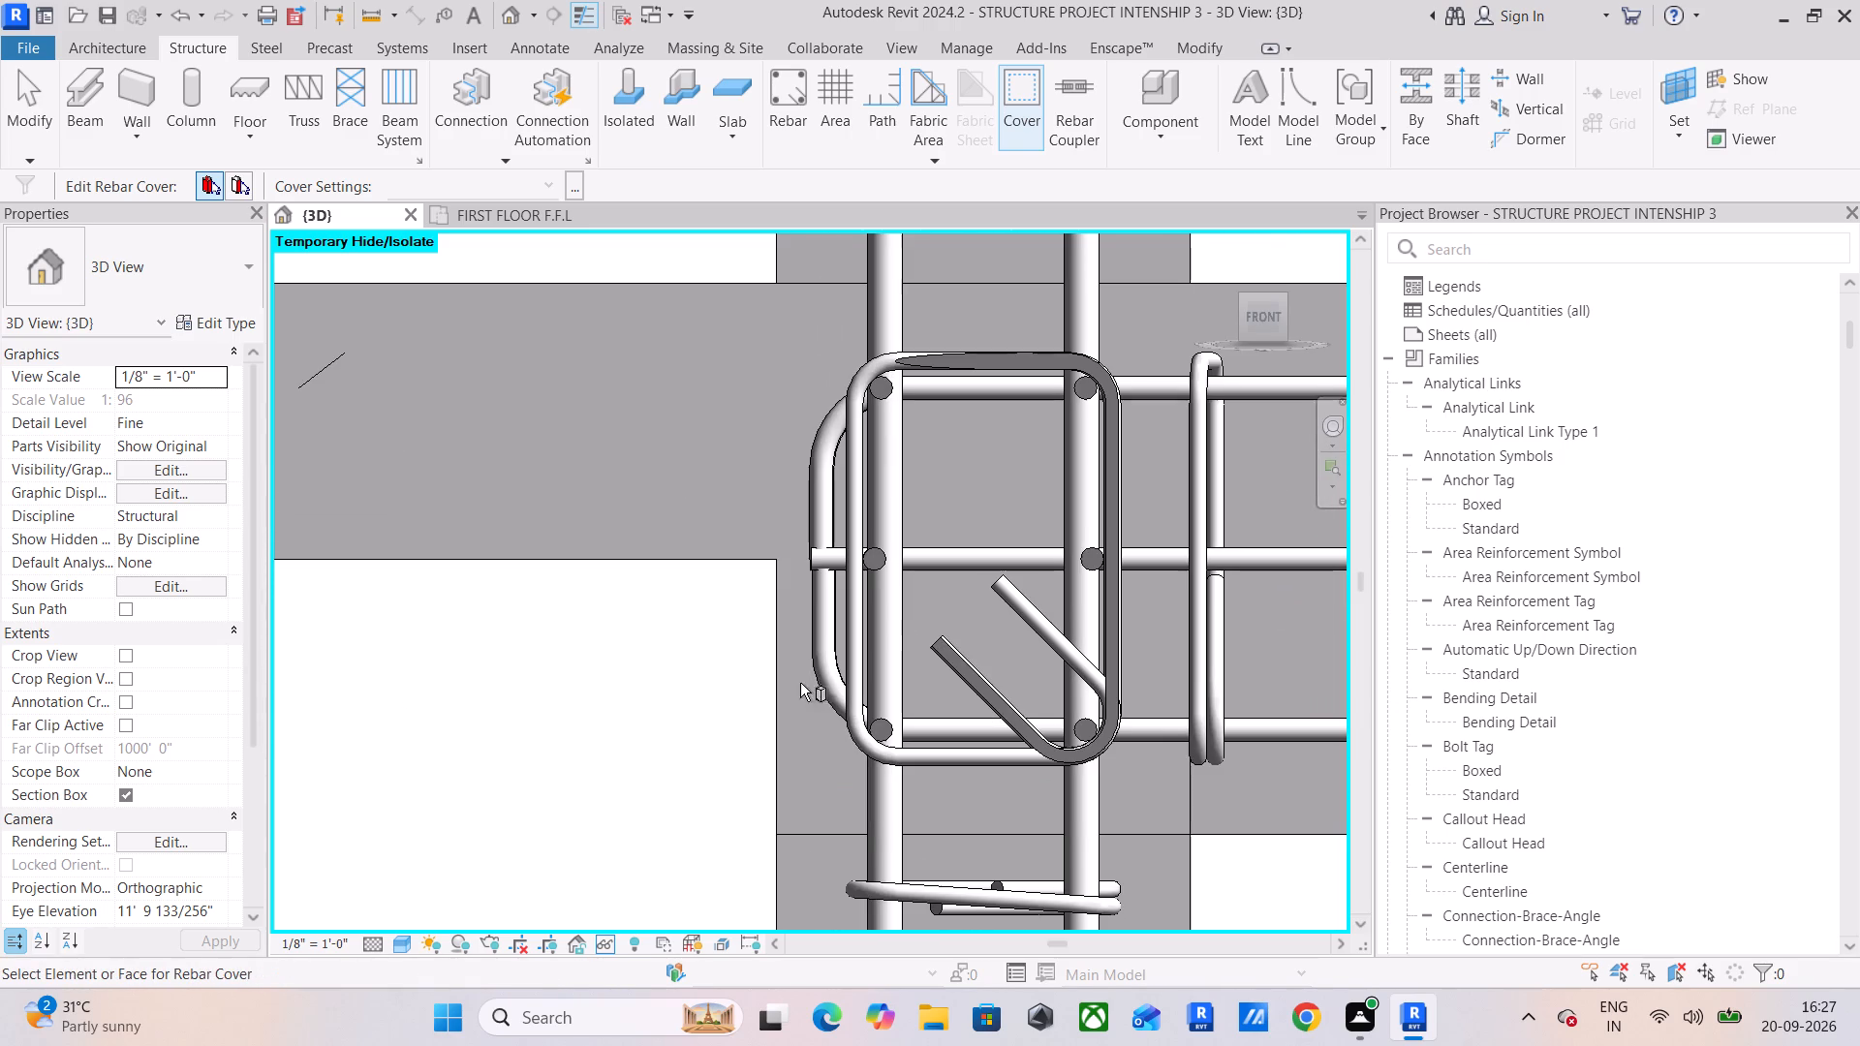
click(816, 829)
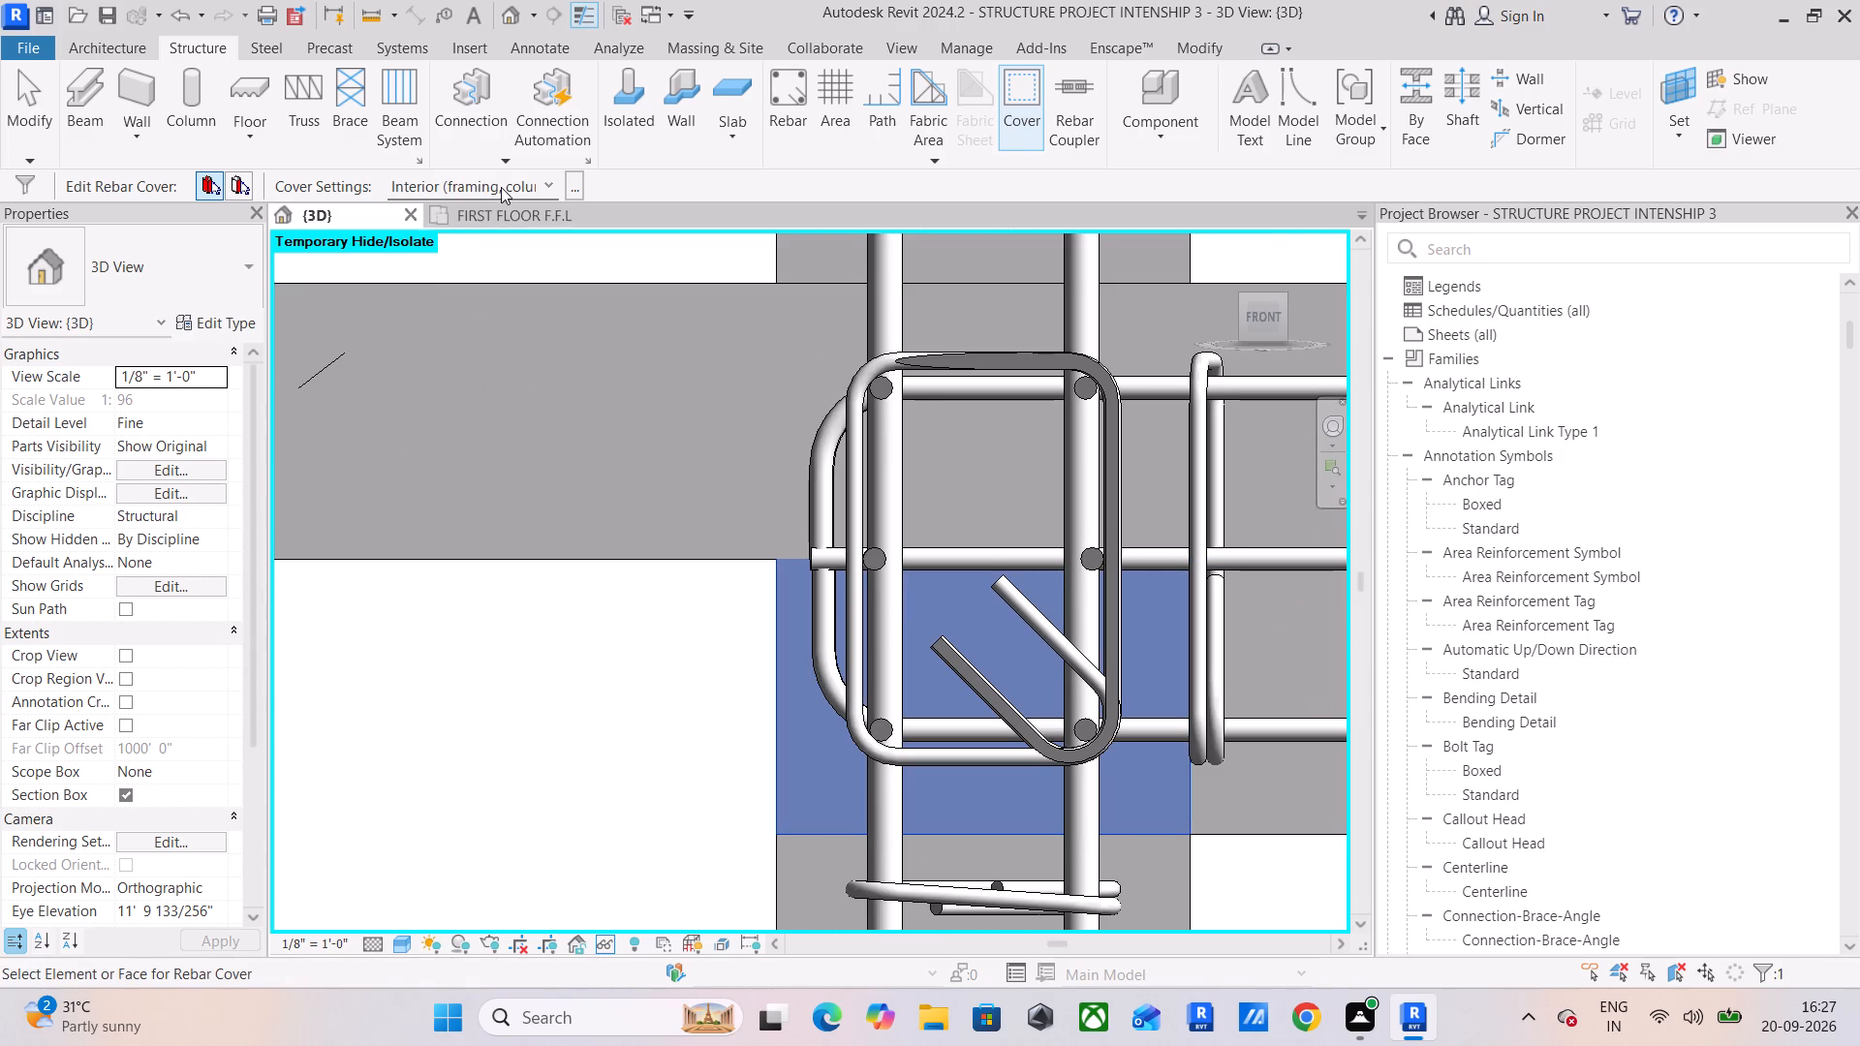
click(501, 185)
click(490, 211)
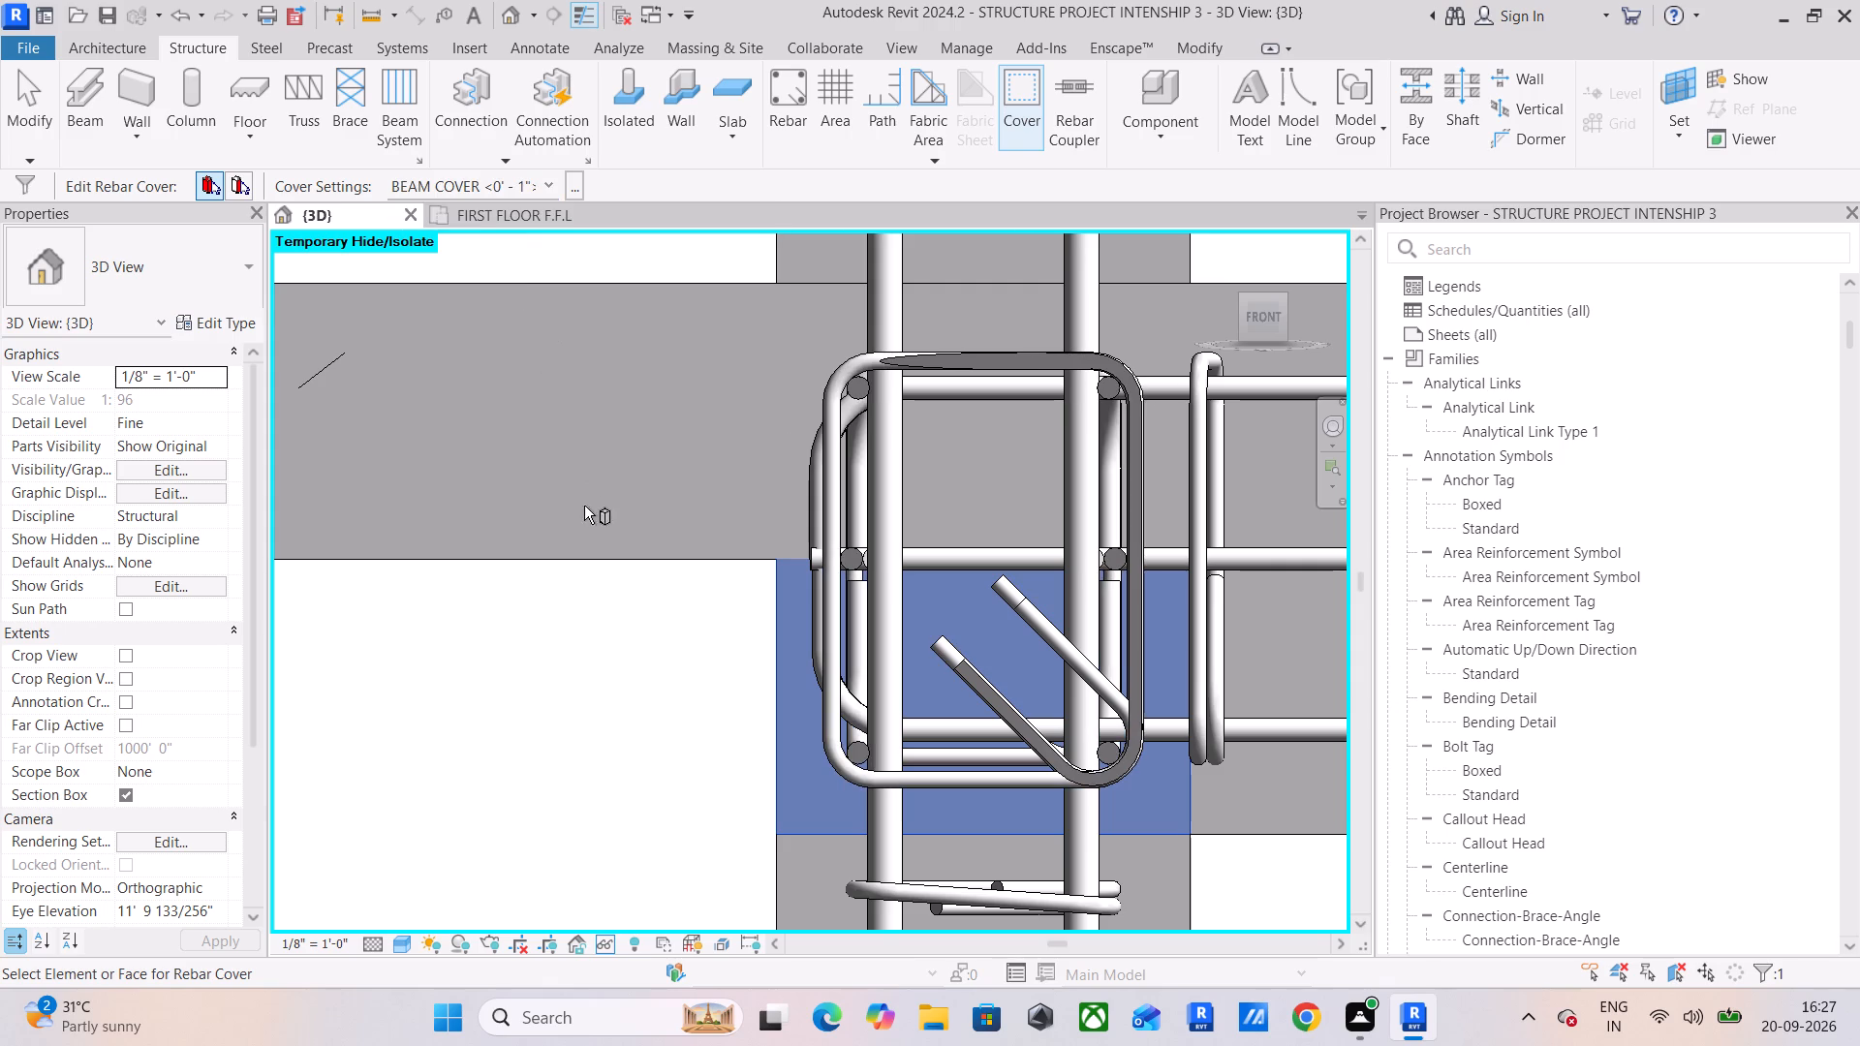
Examine the reinforcement at the right column's ground-floor beam joint and check the cover setting of the slab there.
scroll(584, 506, down, 5)
middle_drag(867, 563, 500, 568)
scroll(546, 574, down, 4)
middle_drag(697, 698, 489, 644)
scroll(590, 634, down, 5)
middle_drag(812, 654, 362, 697)
scroll(893, 654, up, 9)
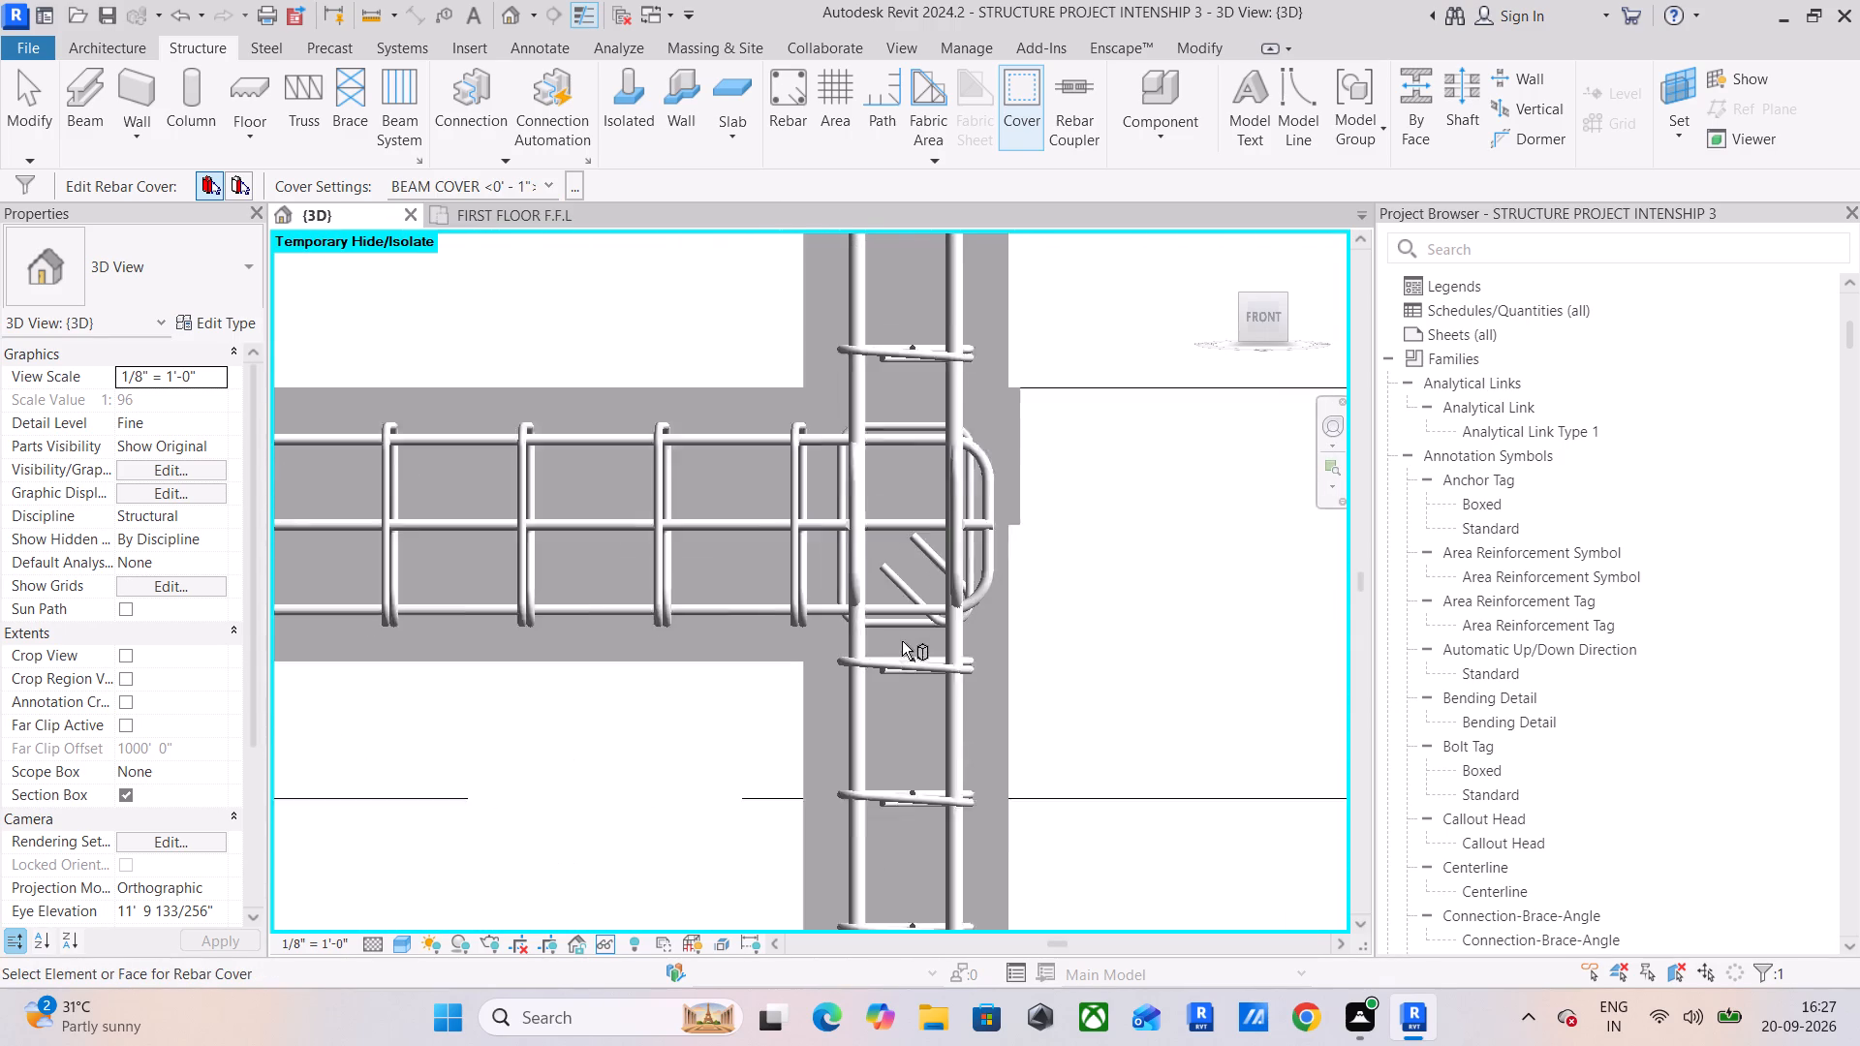
scroll(902, 641, up, 2)
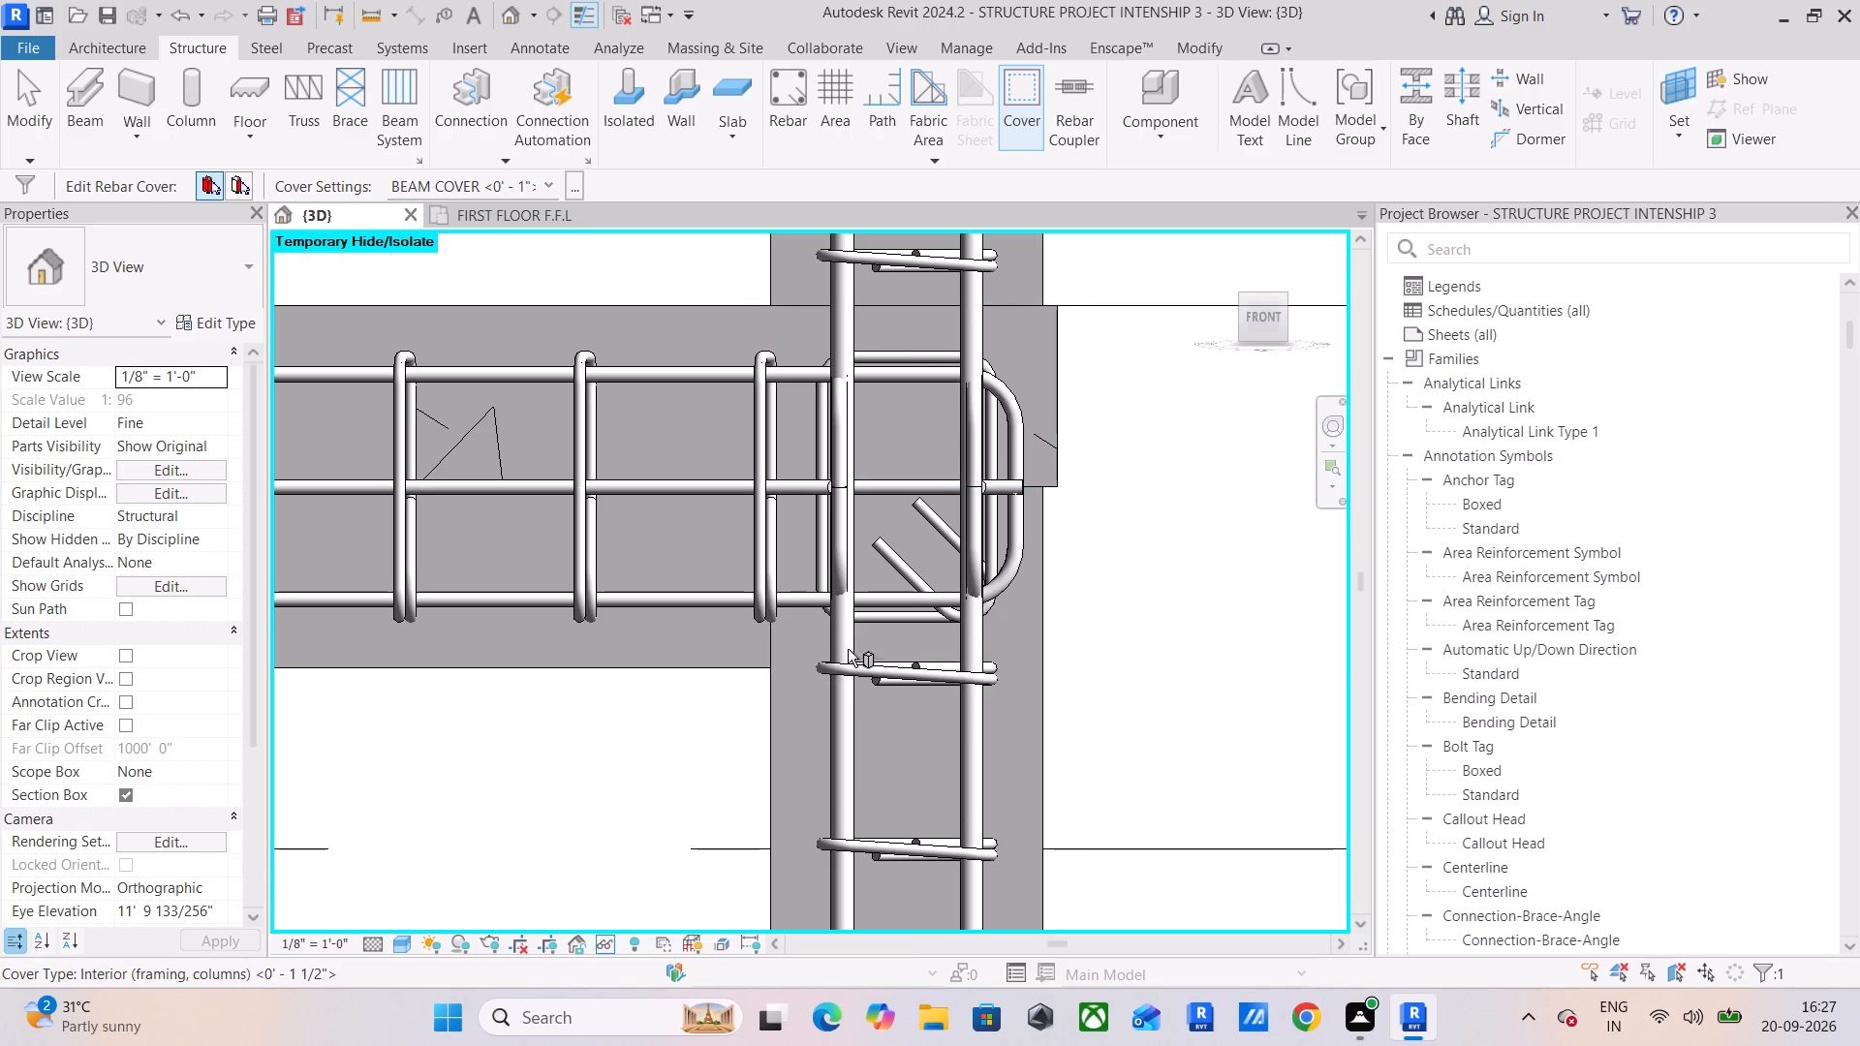
scroll(938, 620, up, 5)
scroll(890, 631, down, 6)
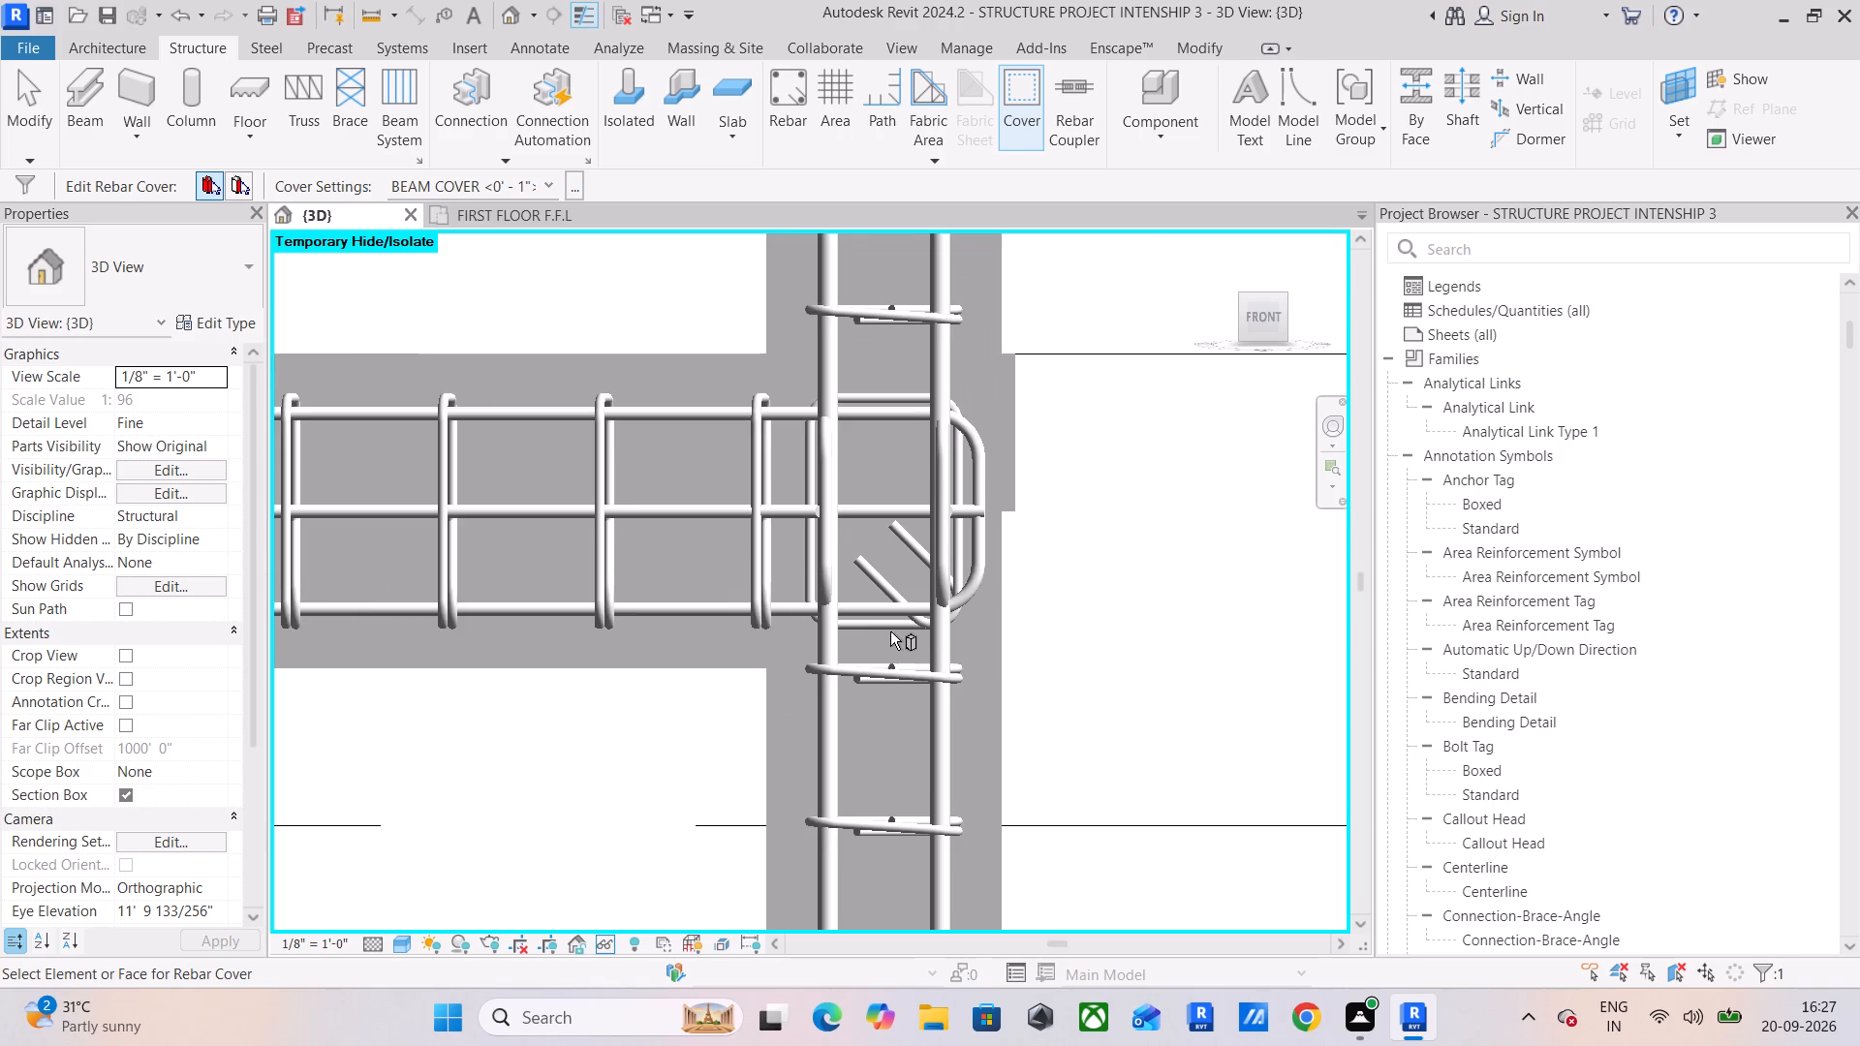
scroll(890, 631, down, 4)
drag(1263, 314, 1247, 345)
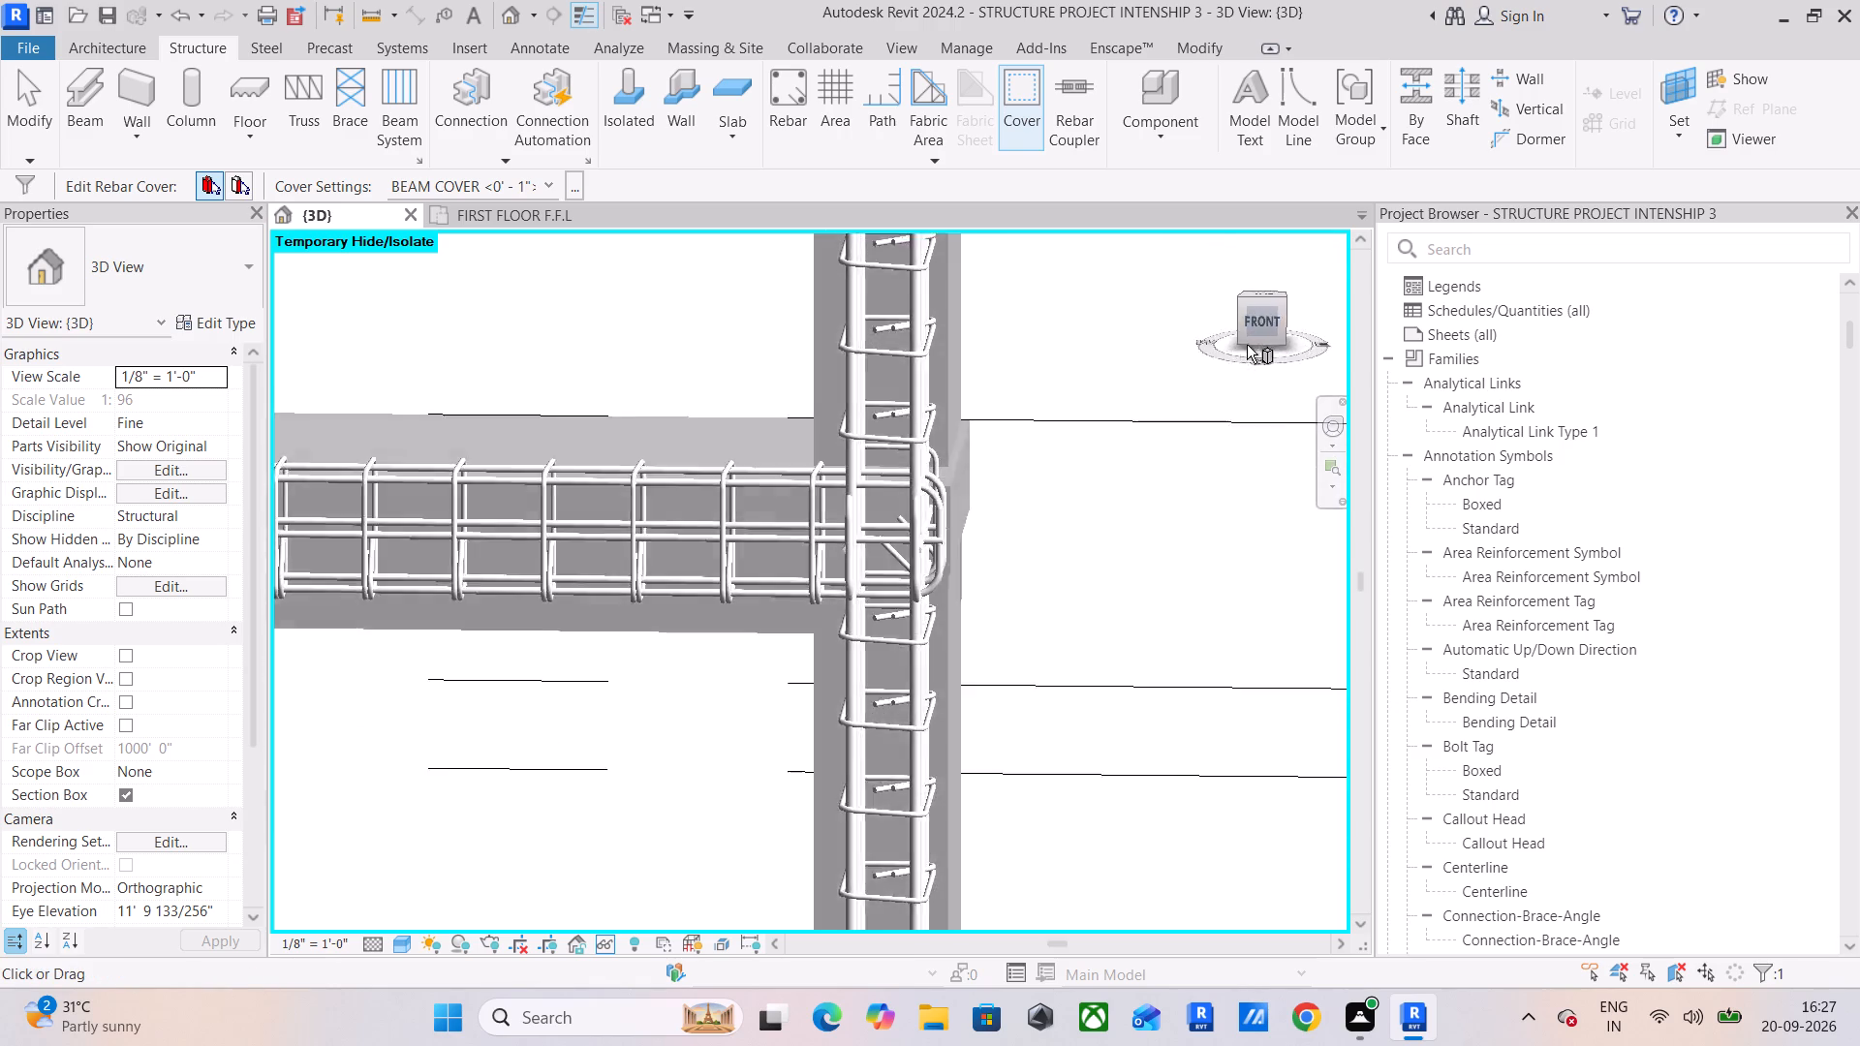
drag(1247, 345, 1132, 352)
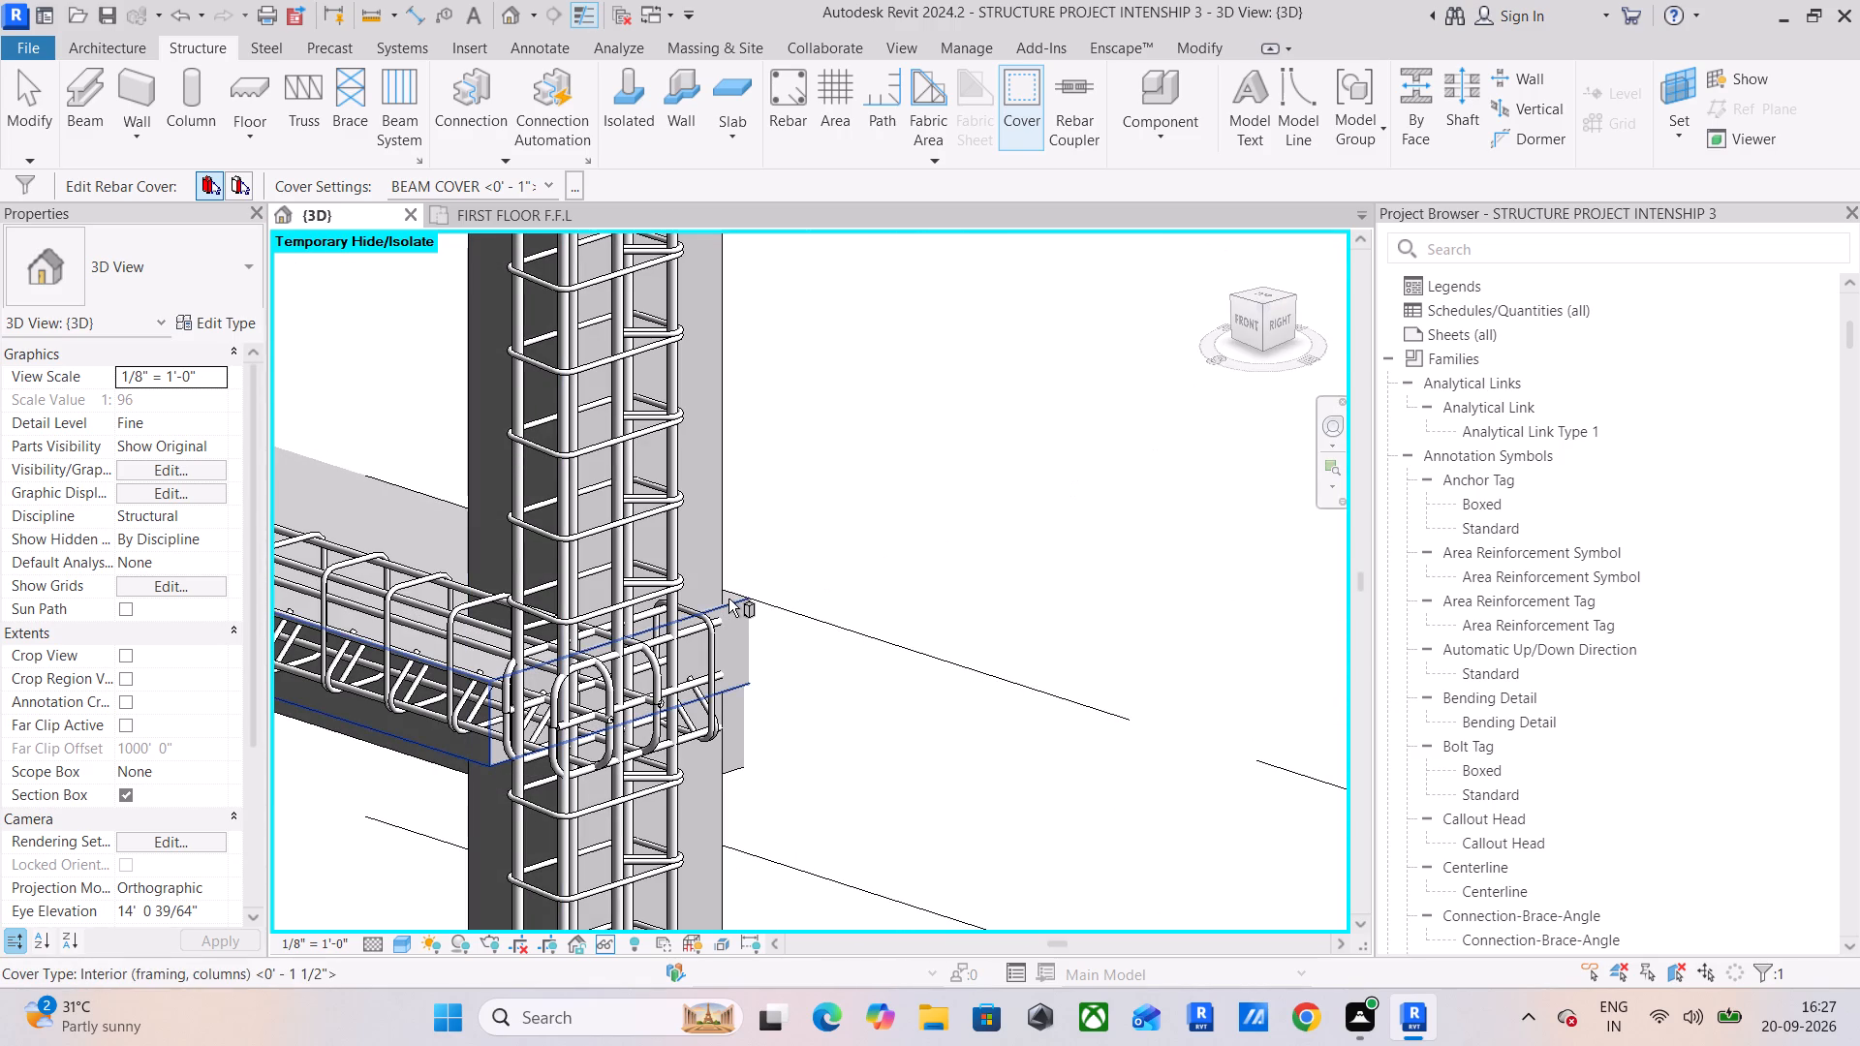
click(729, 599)
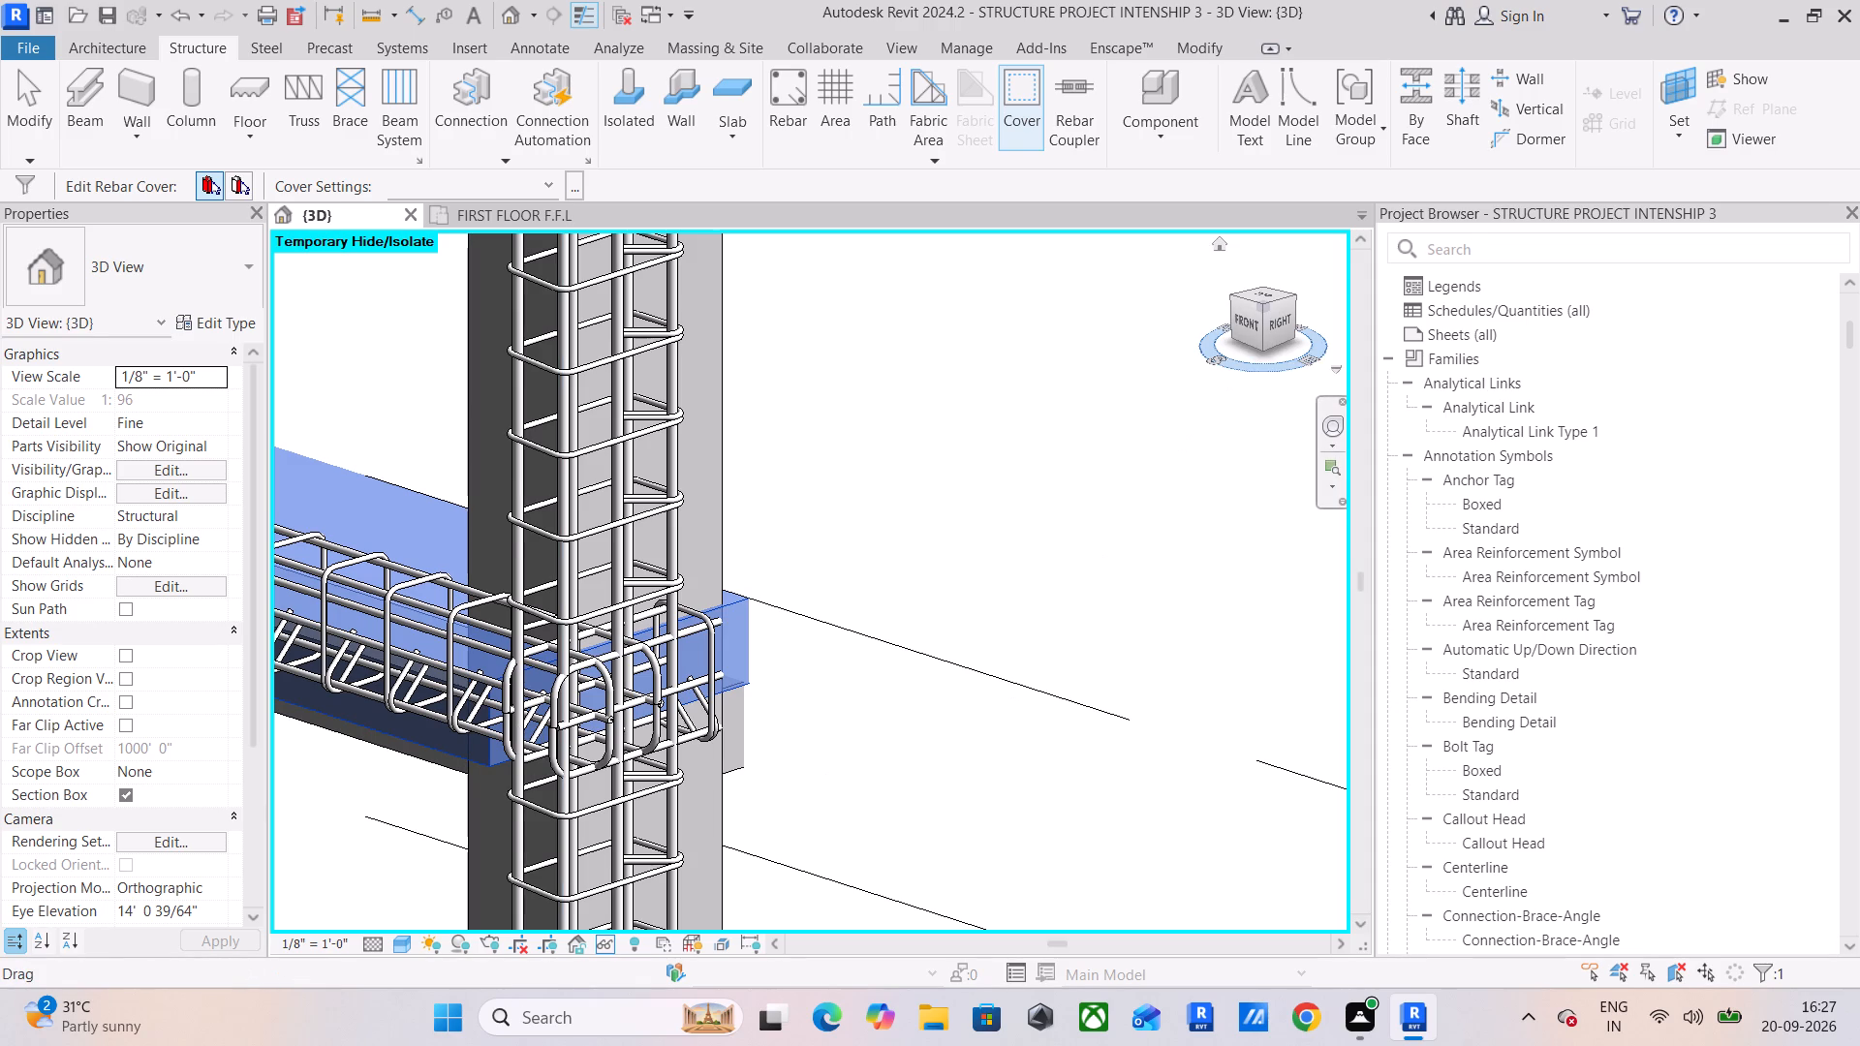
click(1248, 320)
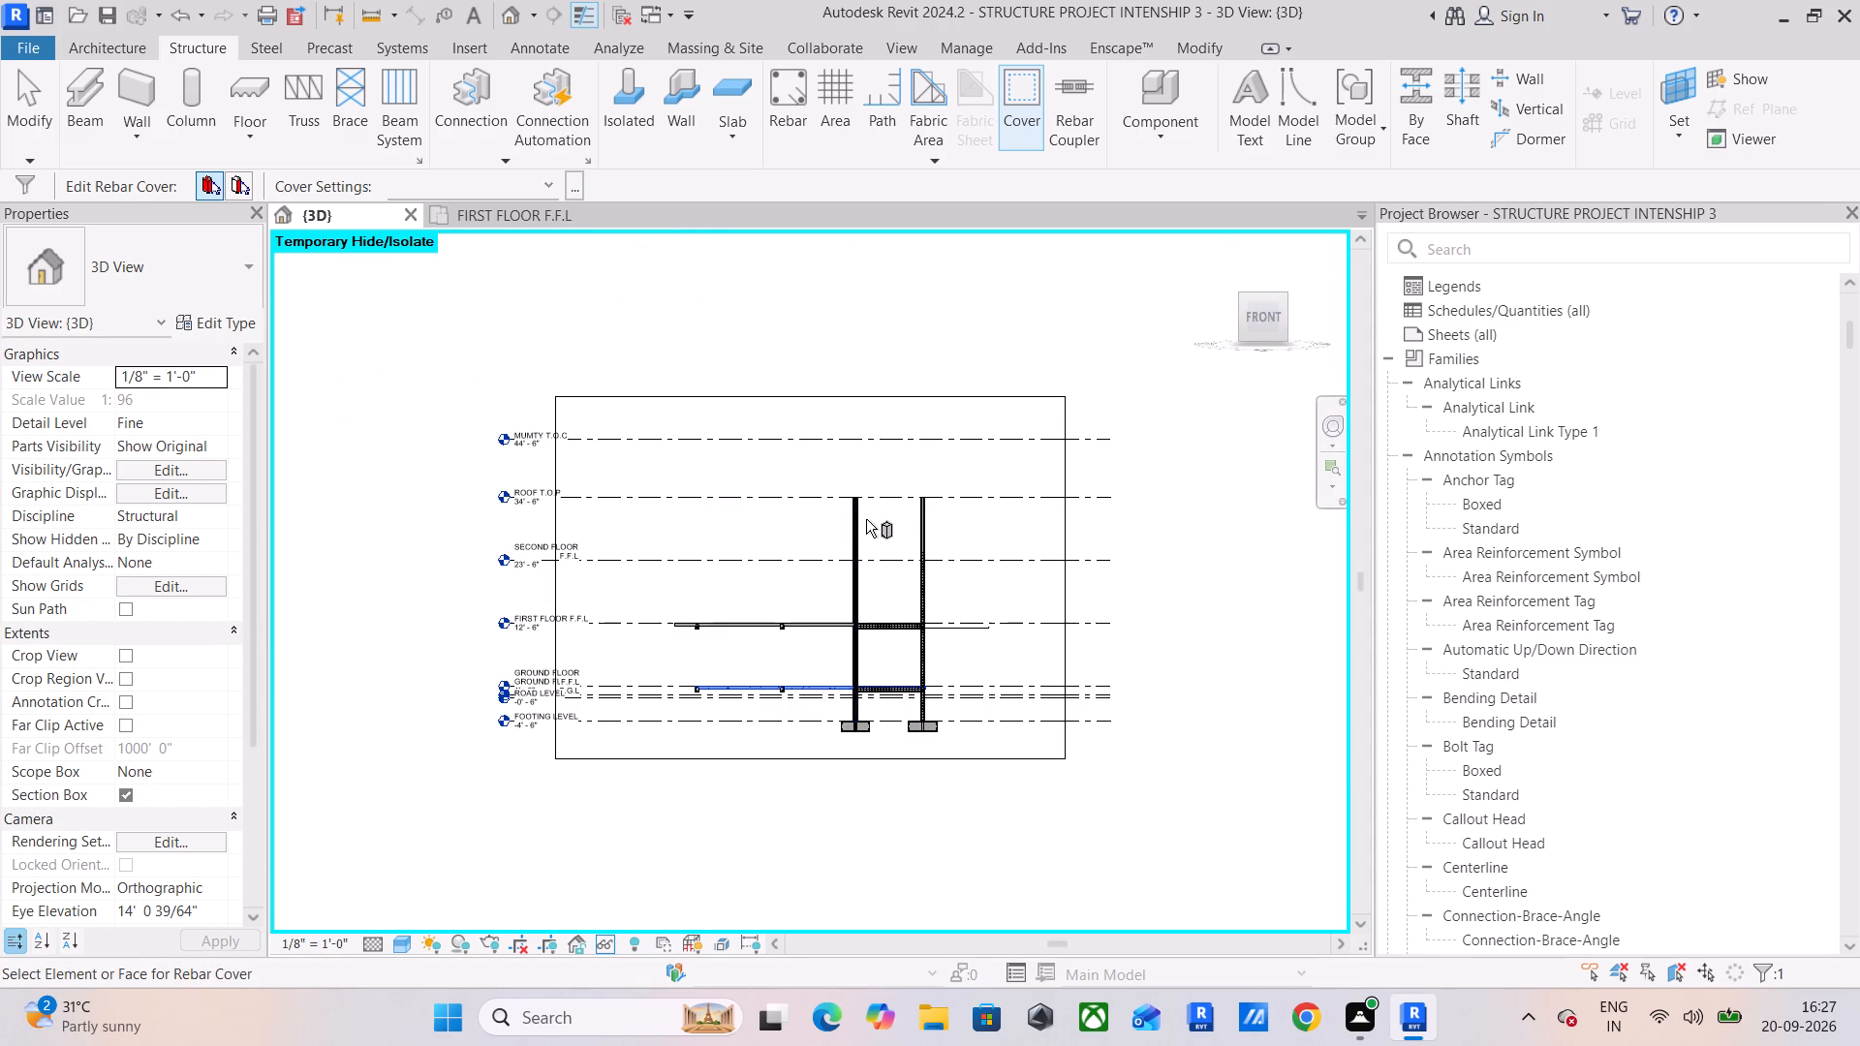
Check the rebar cover setting of the middle cross beam under the first-floor slab.
scroll(854, 512, down, 1)
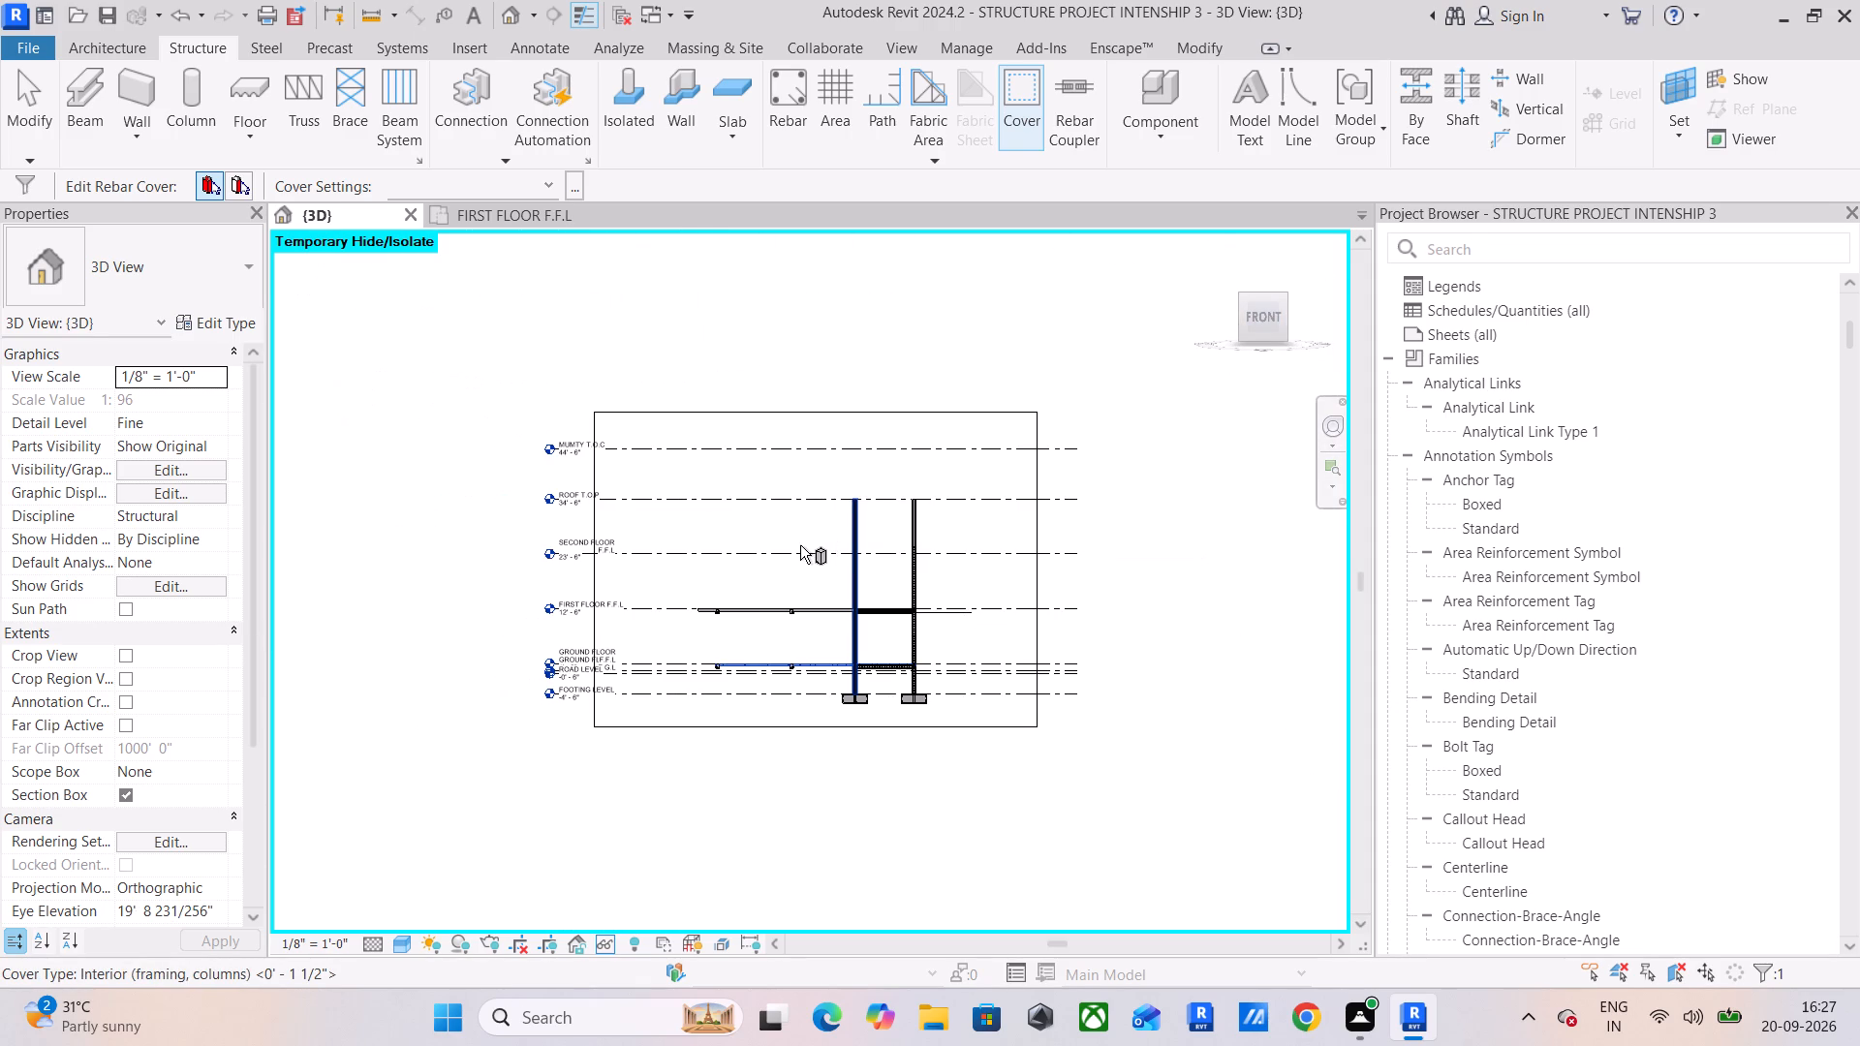
scroll(798, 552, down, 3)
scroll(877, 638, up, 17)
scroll(794, 631, up, 5)
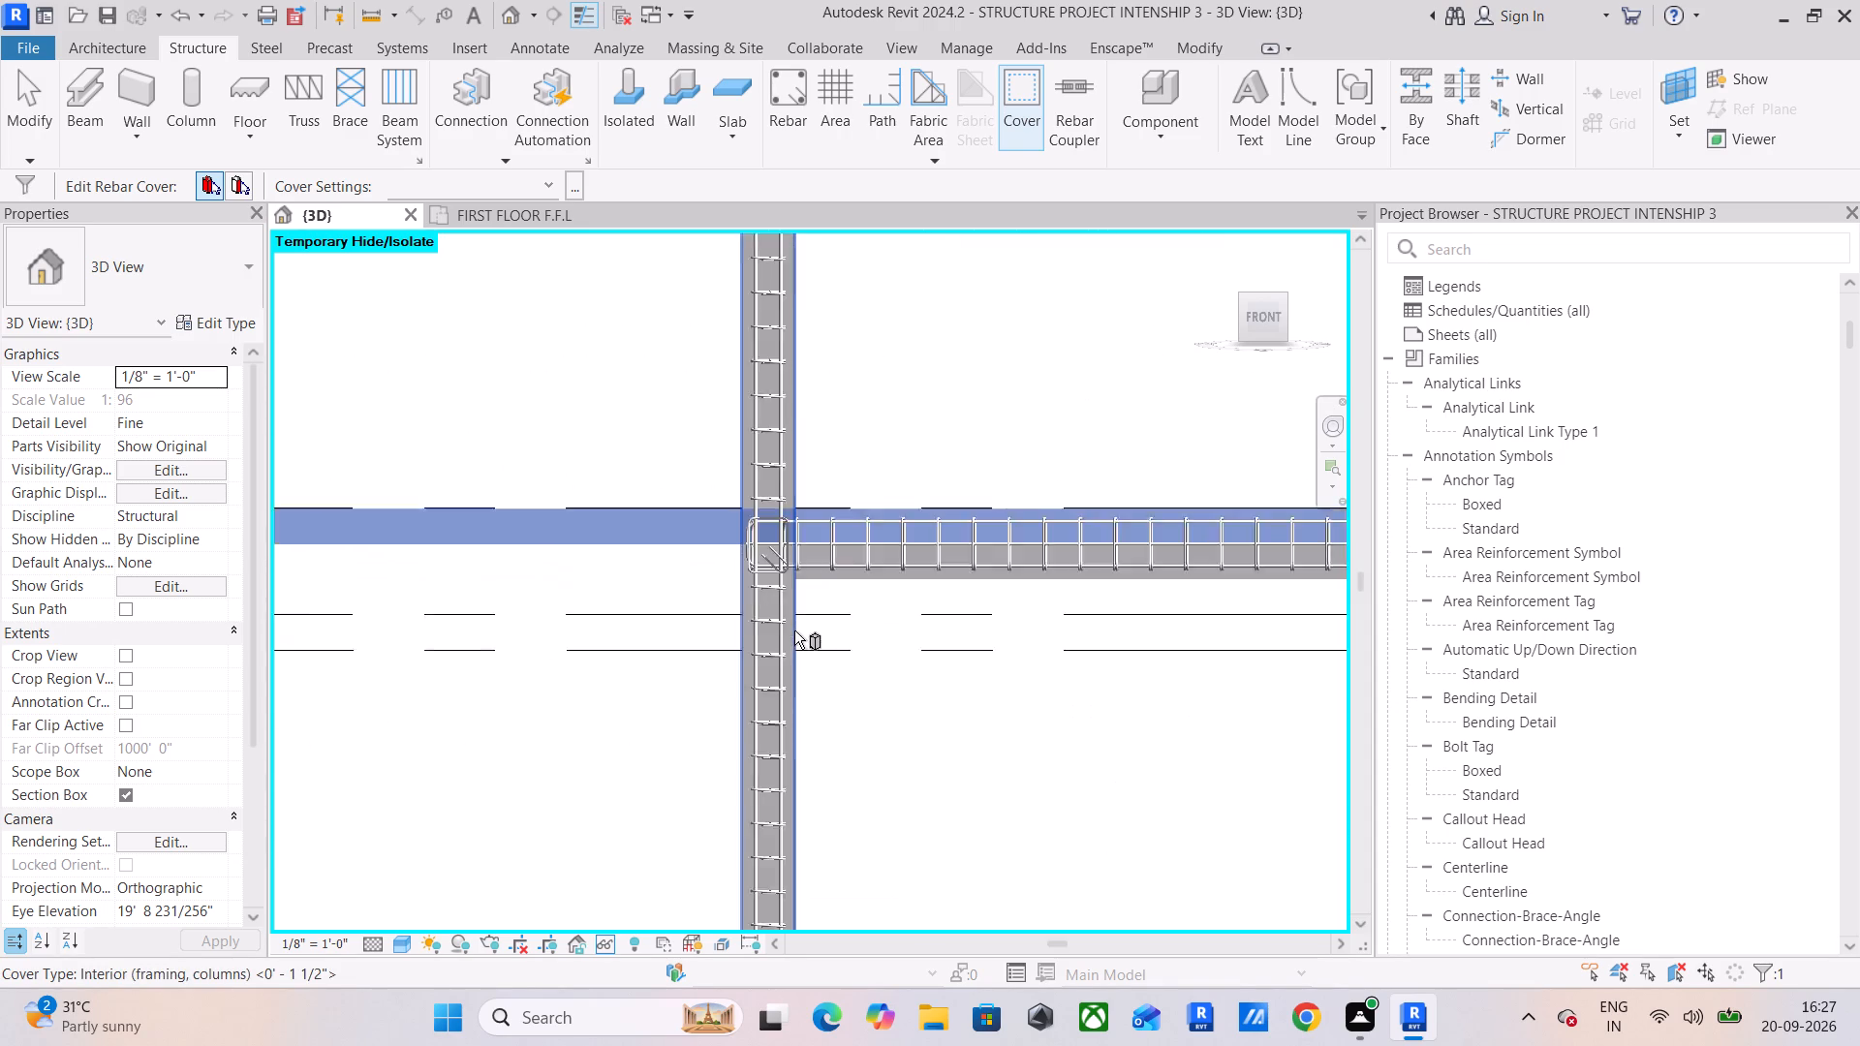
scroll(794, 631, up, 2)
scroll(728, 539, up, 1)
scroll(728, 539, down, 11)
middle_drag(675, 529, 812, 760)
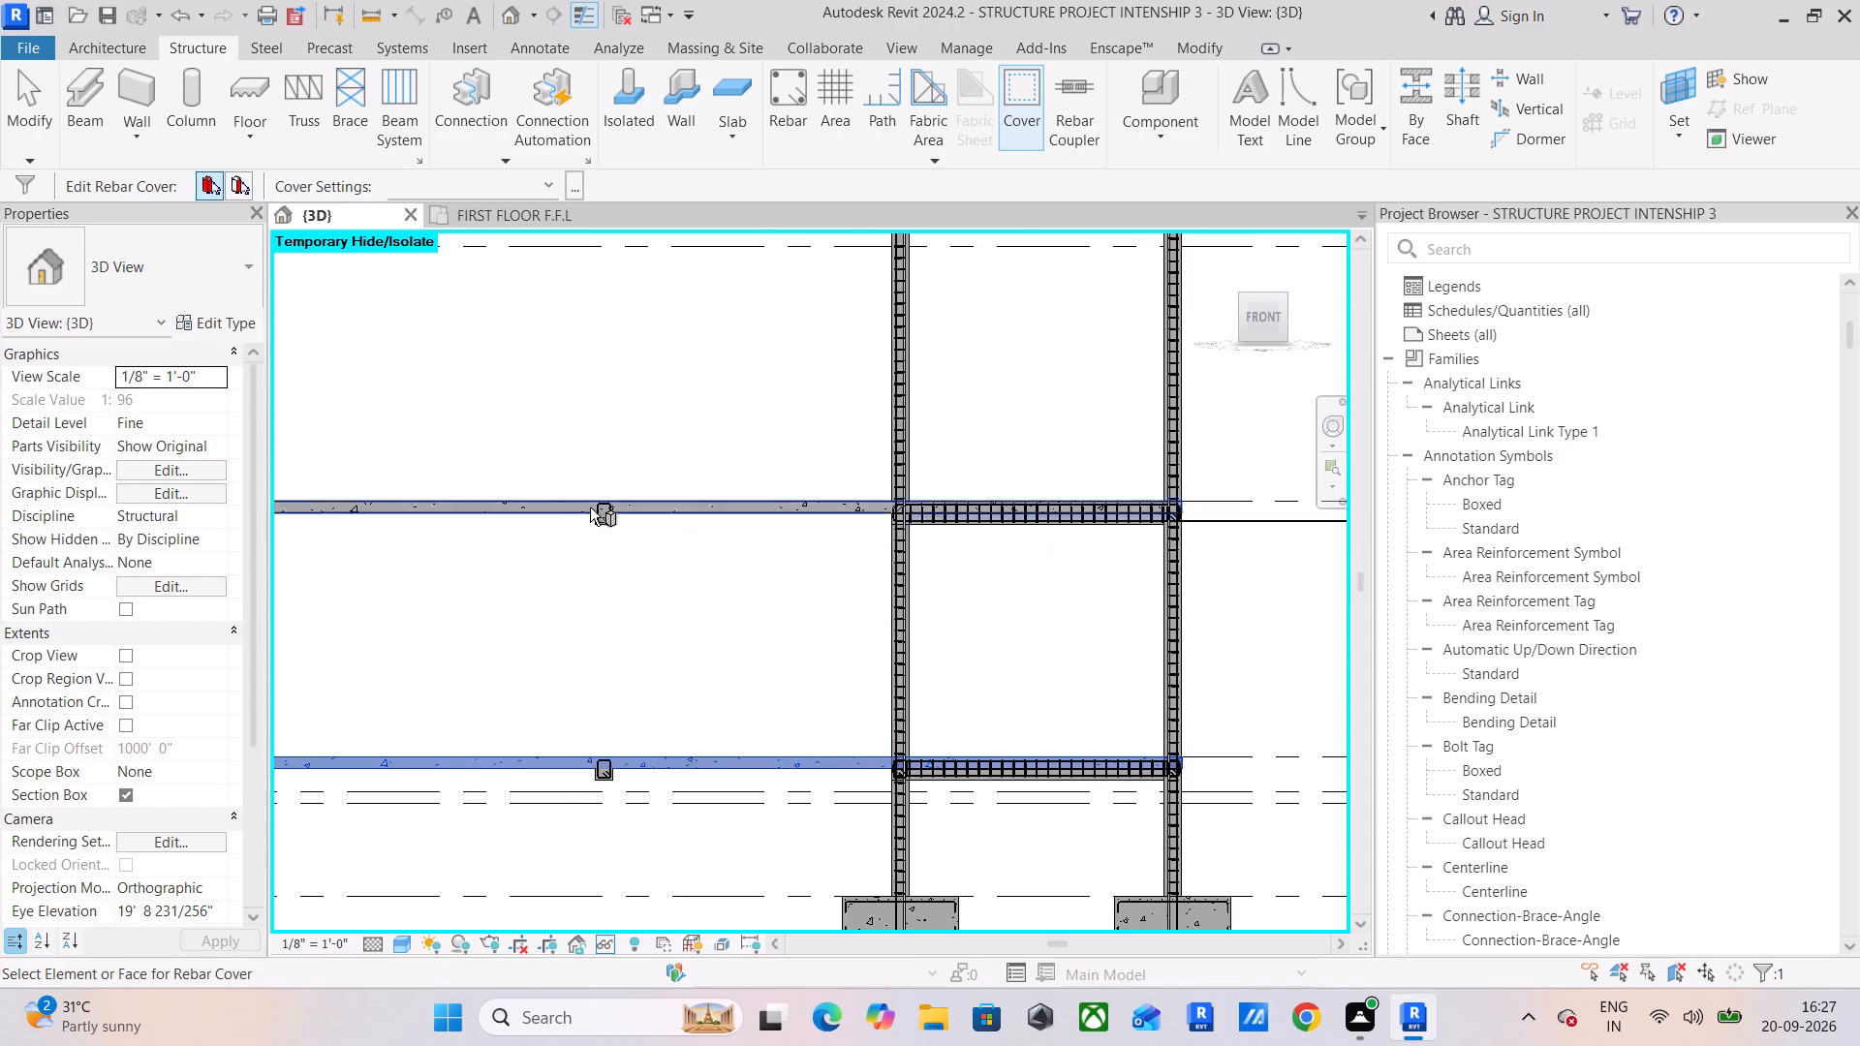
scroll(581, 463, up, 7)
scroll(660, 570, up, 6)
scroll(640, 670, up, 5)
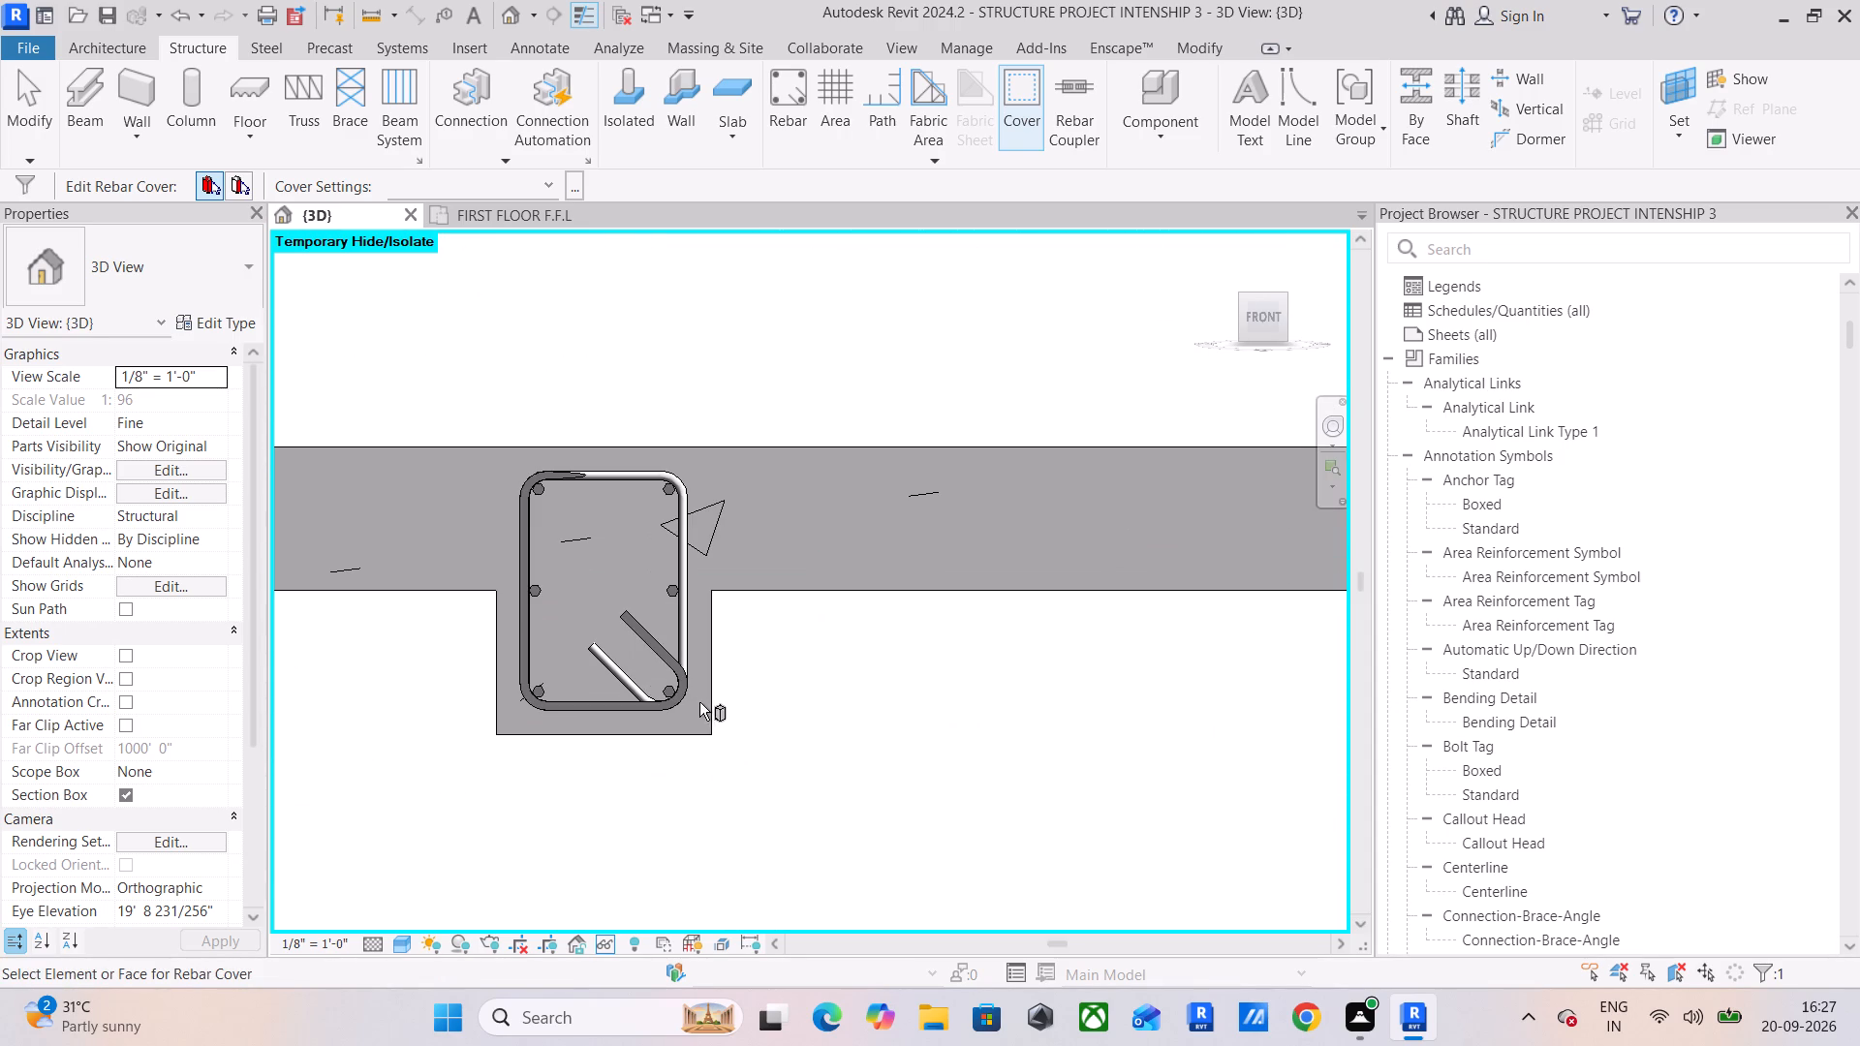
click(714, 719)
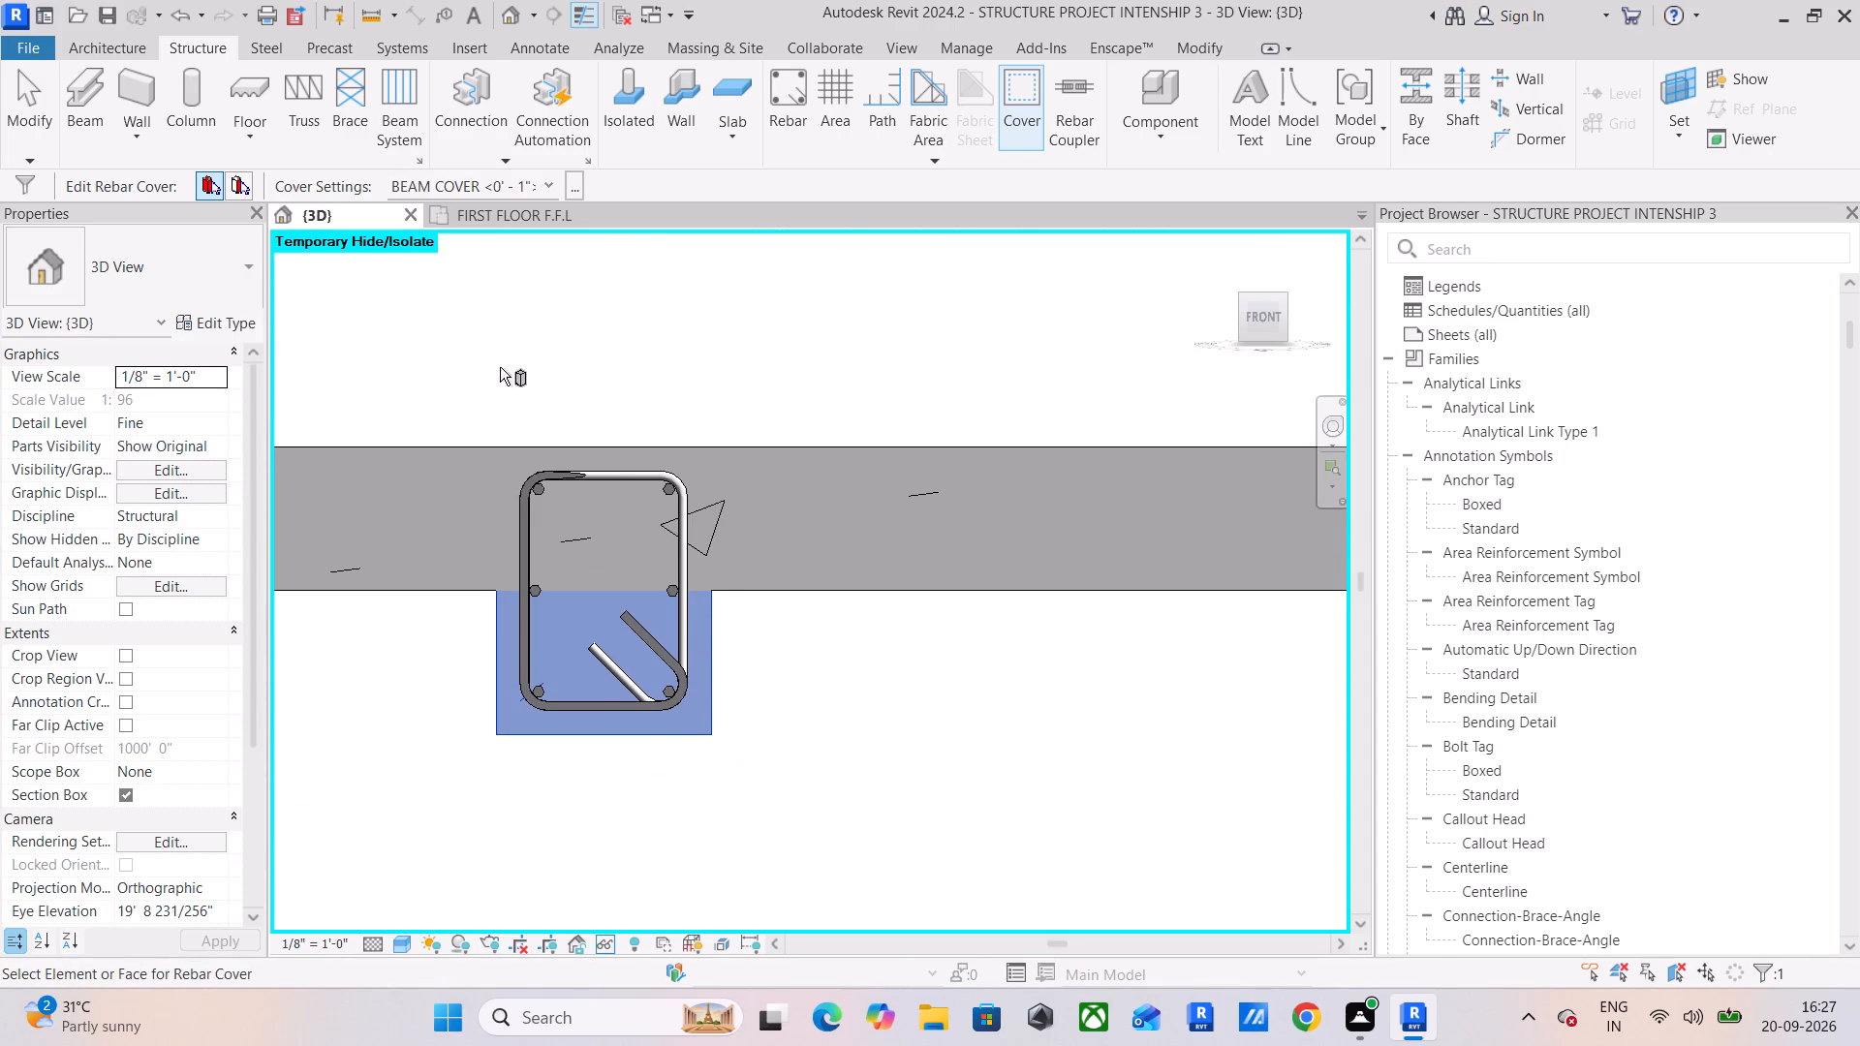
Assign BEAM COVER <0' - 1"> to the cross beam near the far left end of the first-floor slab and finish editing cover.
scroll(574, 647, down, 12)
middle_drag(446, 673, 844, 675)
scroll(868, 667, down, 6)
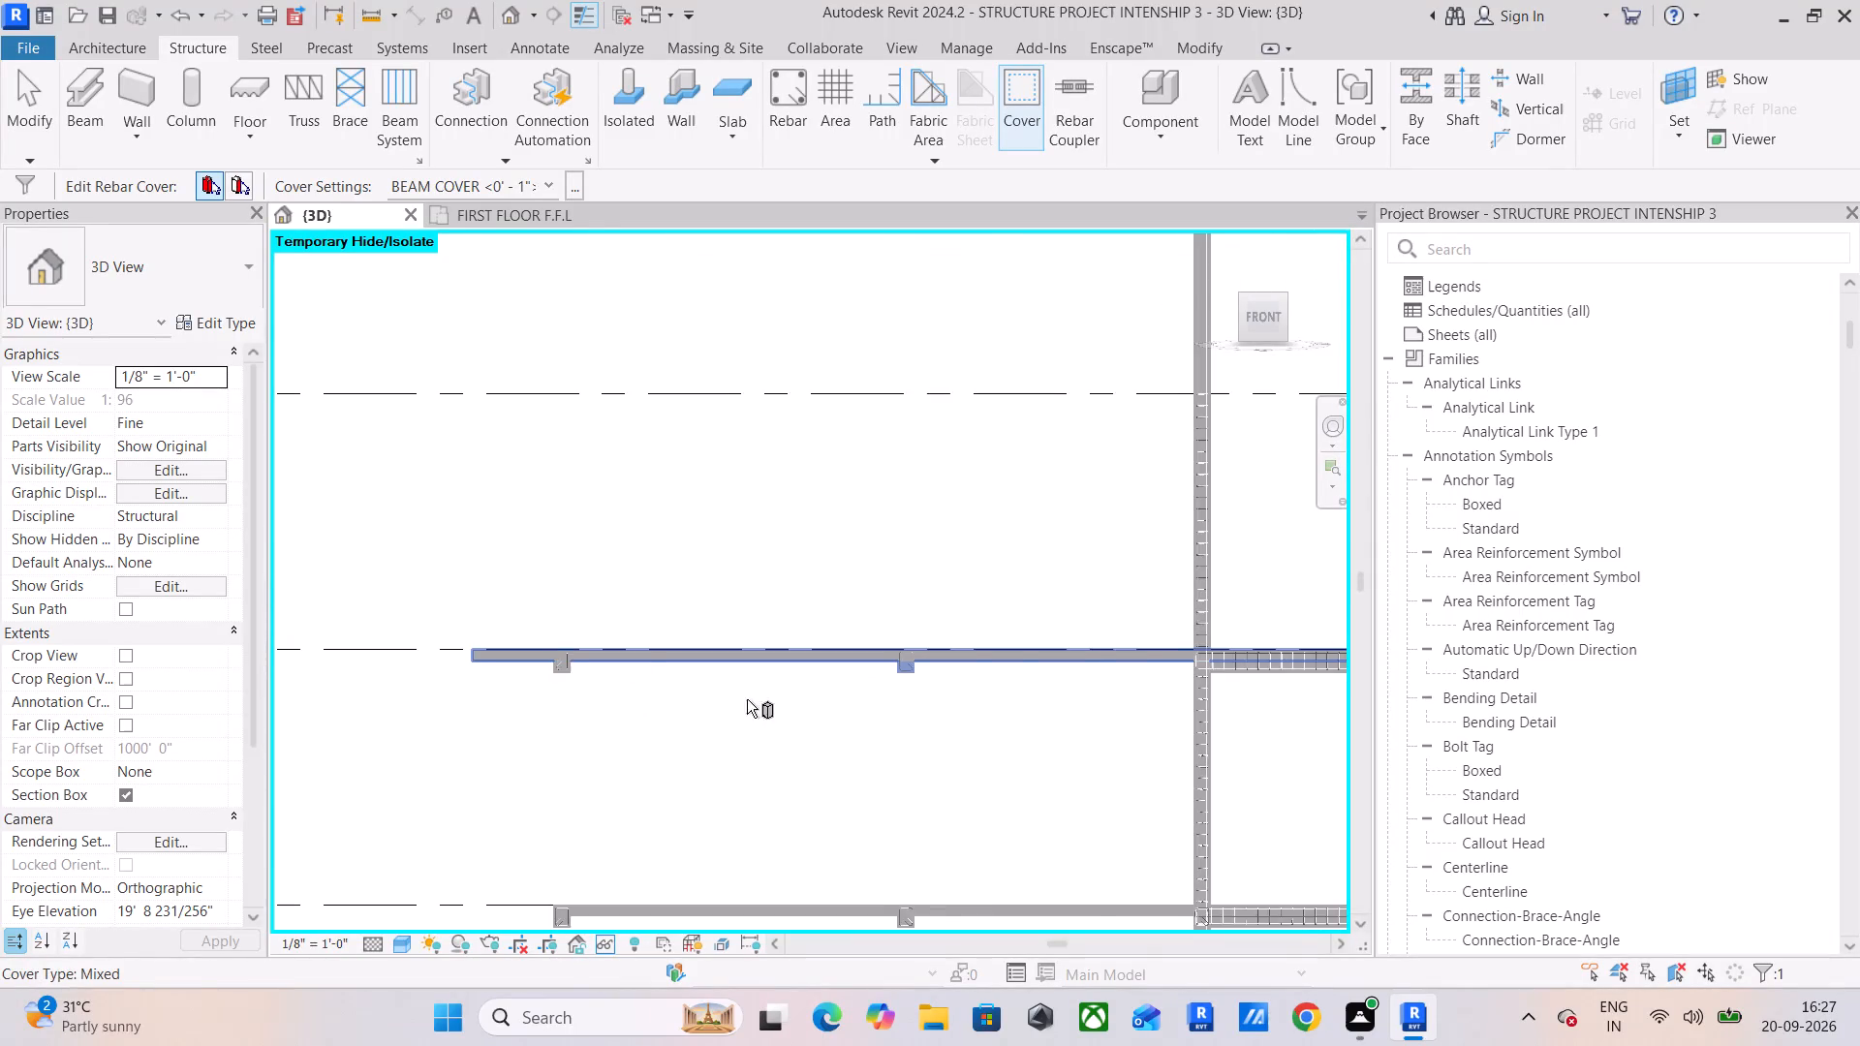
scroll(571, 664, up, 11)
click(578, 667)
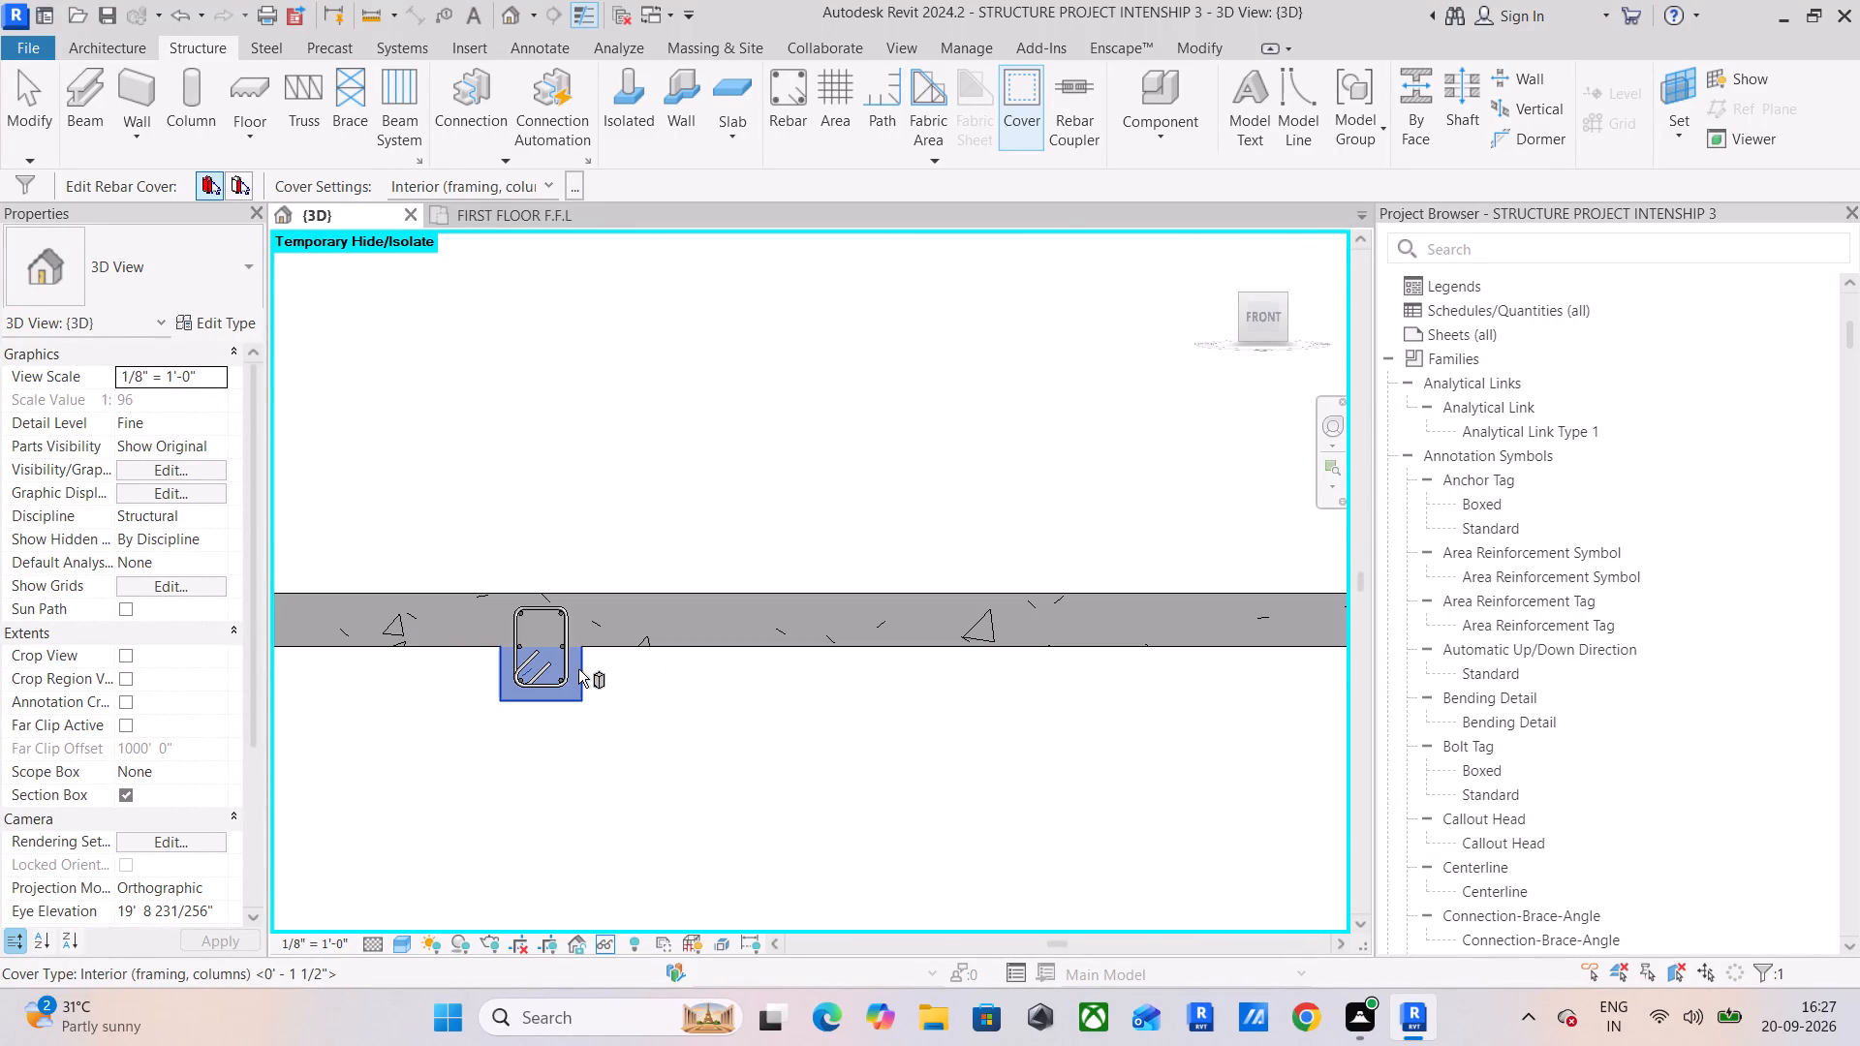
click(479, 188)
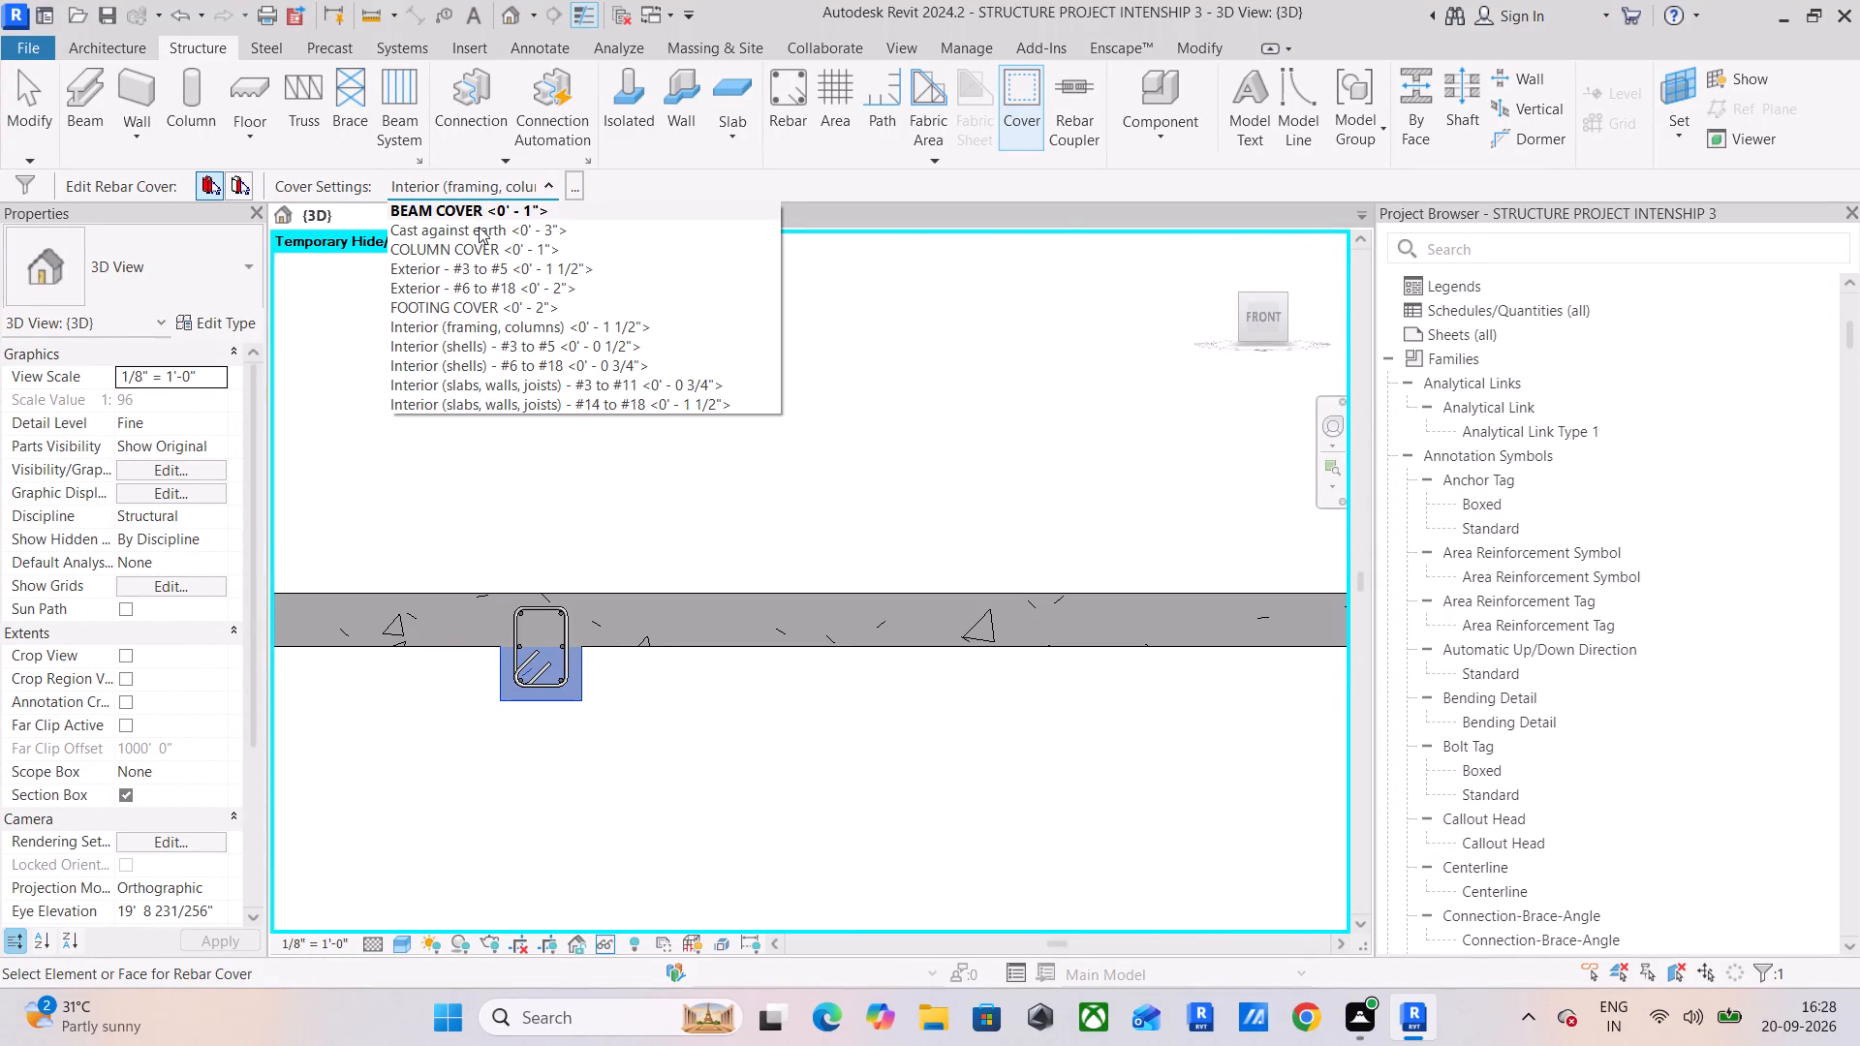
click(480, 214)
scroll(670, 673, down, 11)
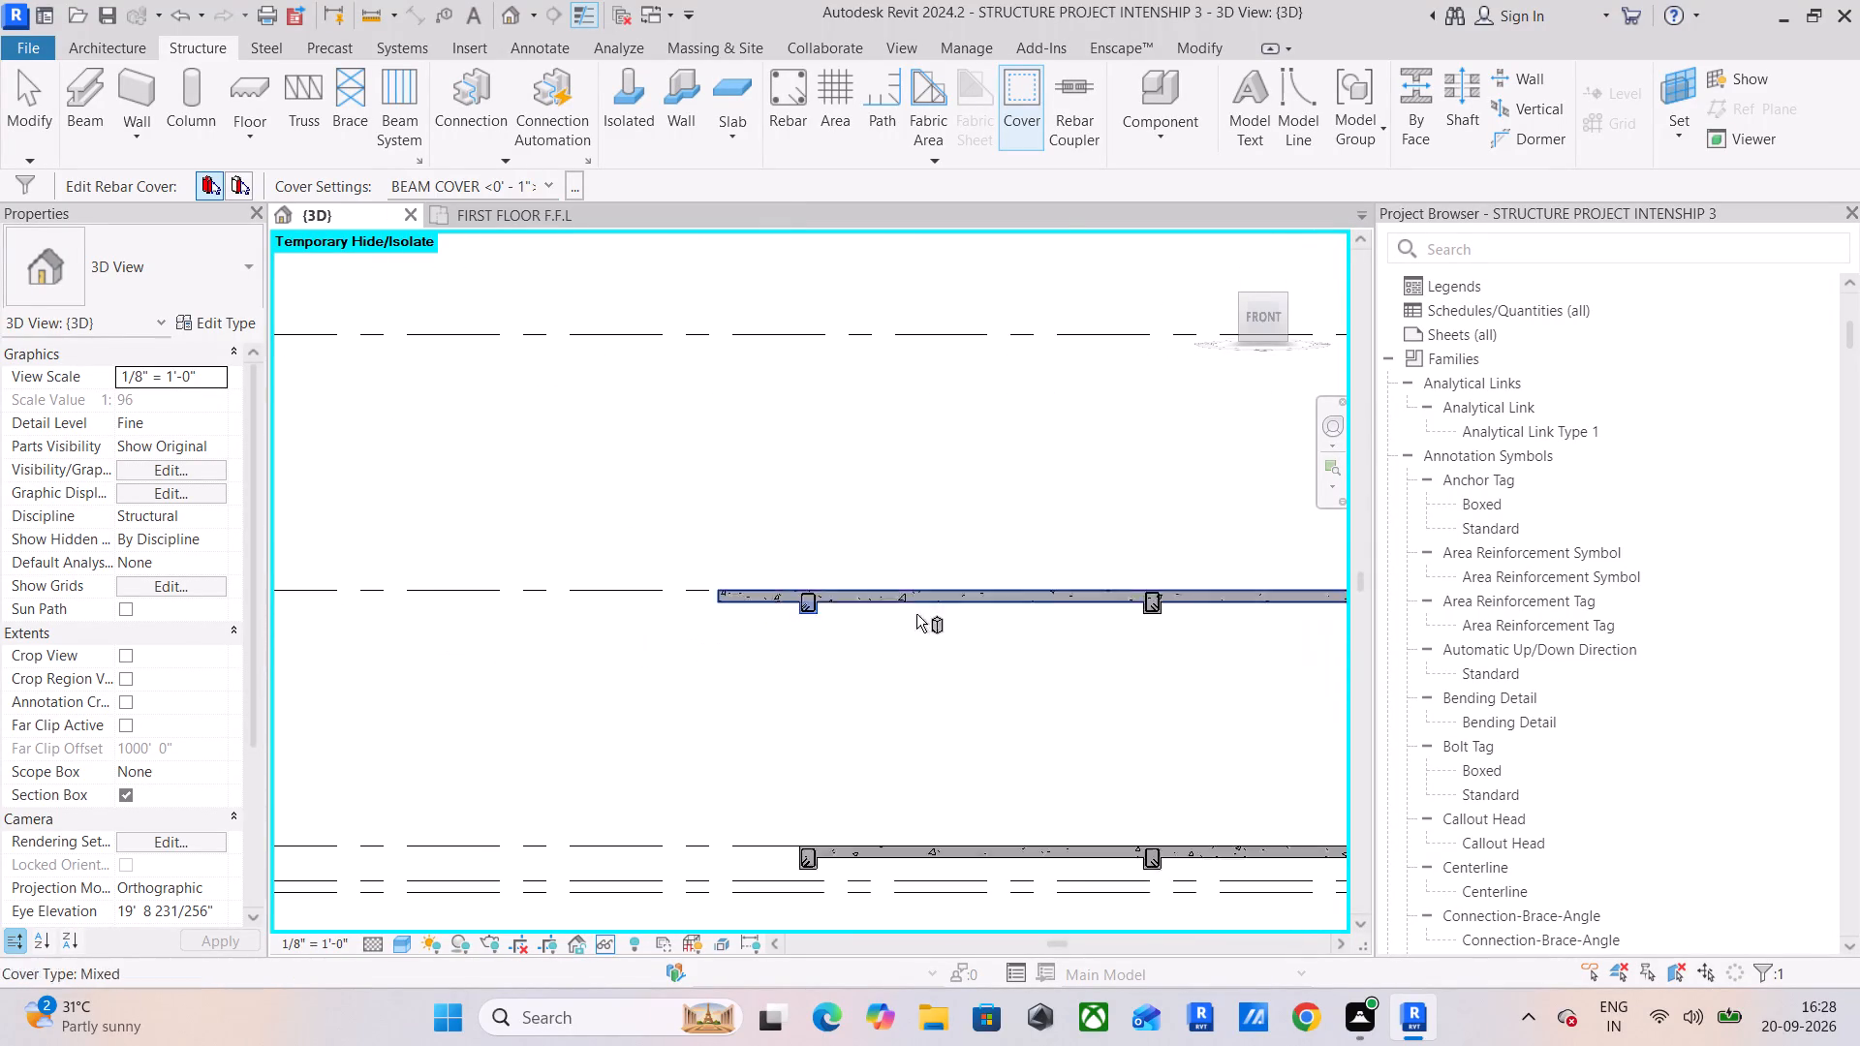
middle_drag(890, 630, 800, 579)
scroll(752, 880, up, 5)
scroll(703, 688, up, 5)
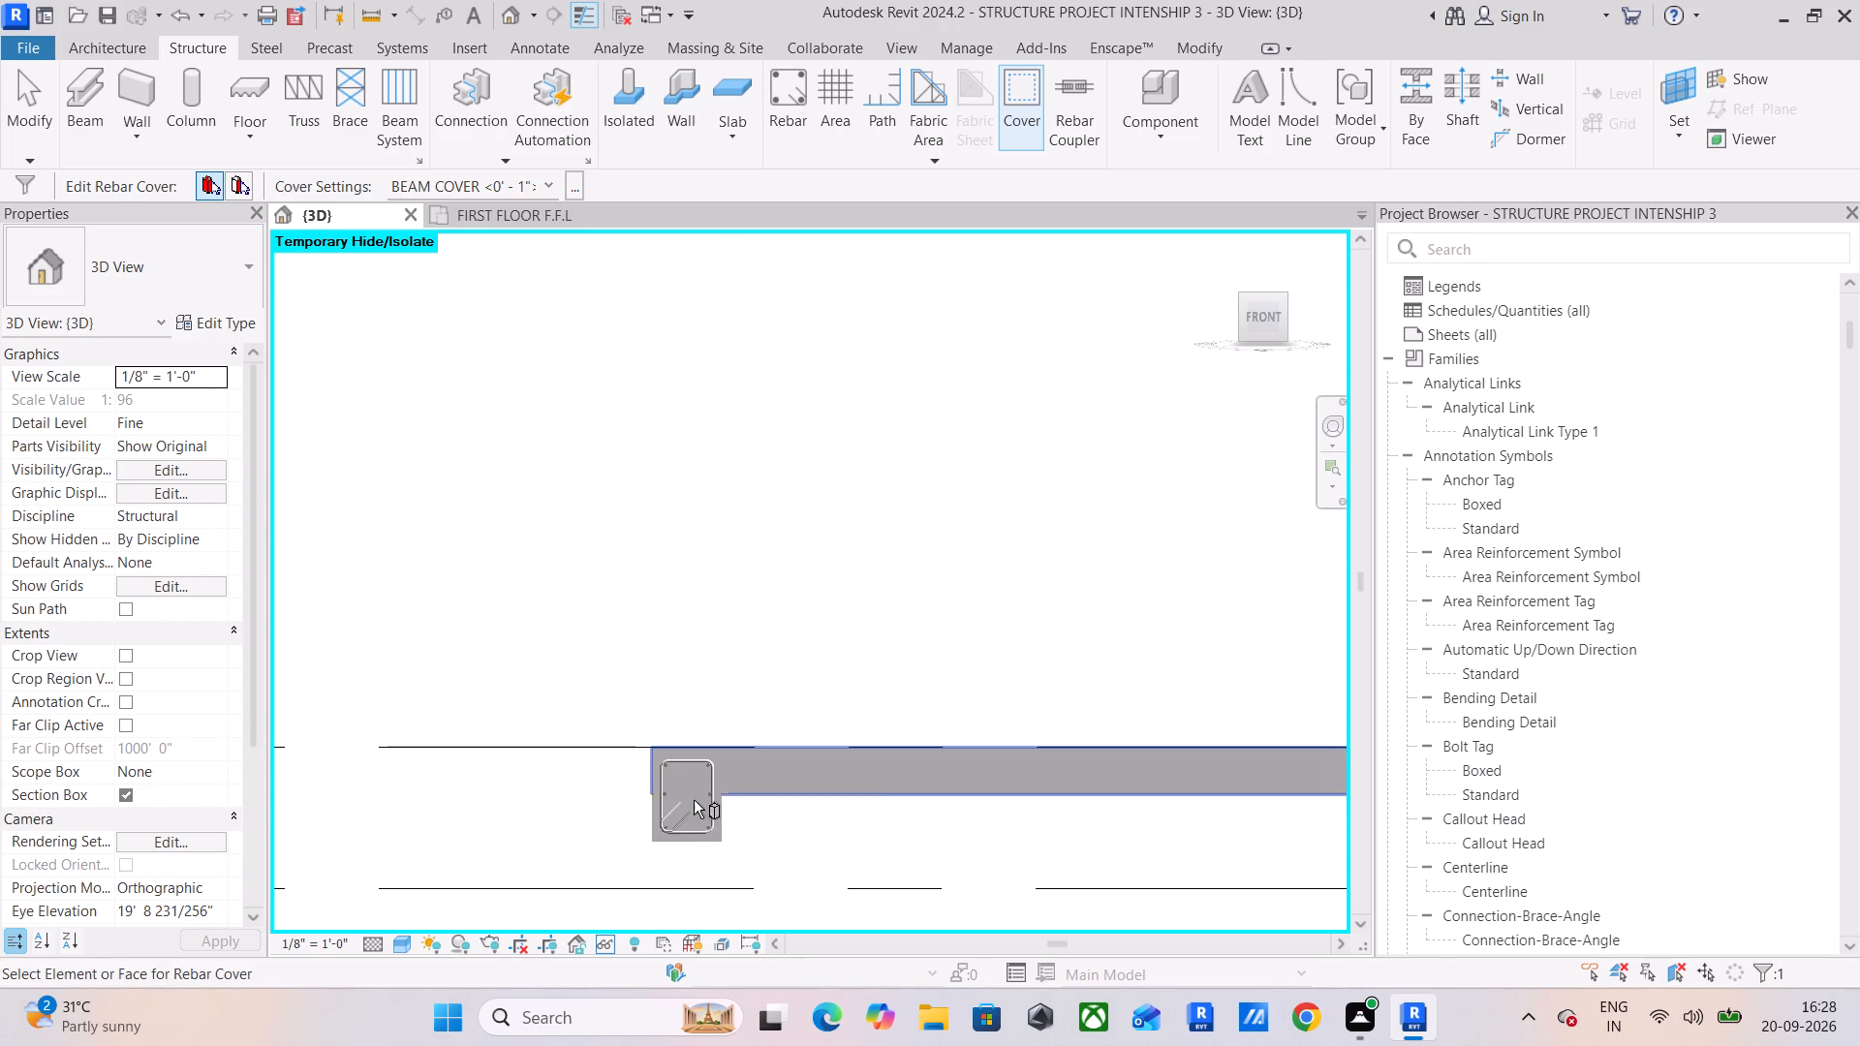
middle_drag(694, 811, 676, 702)
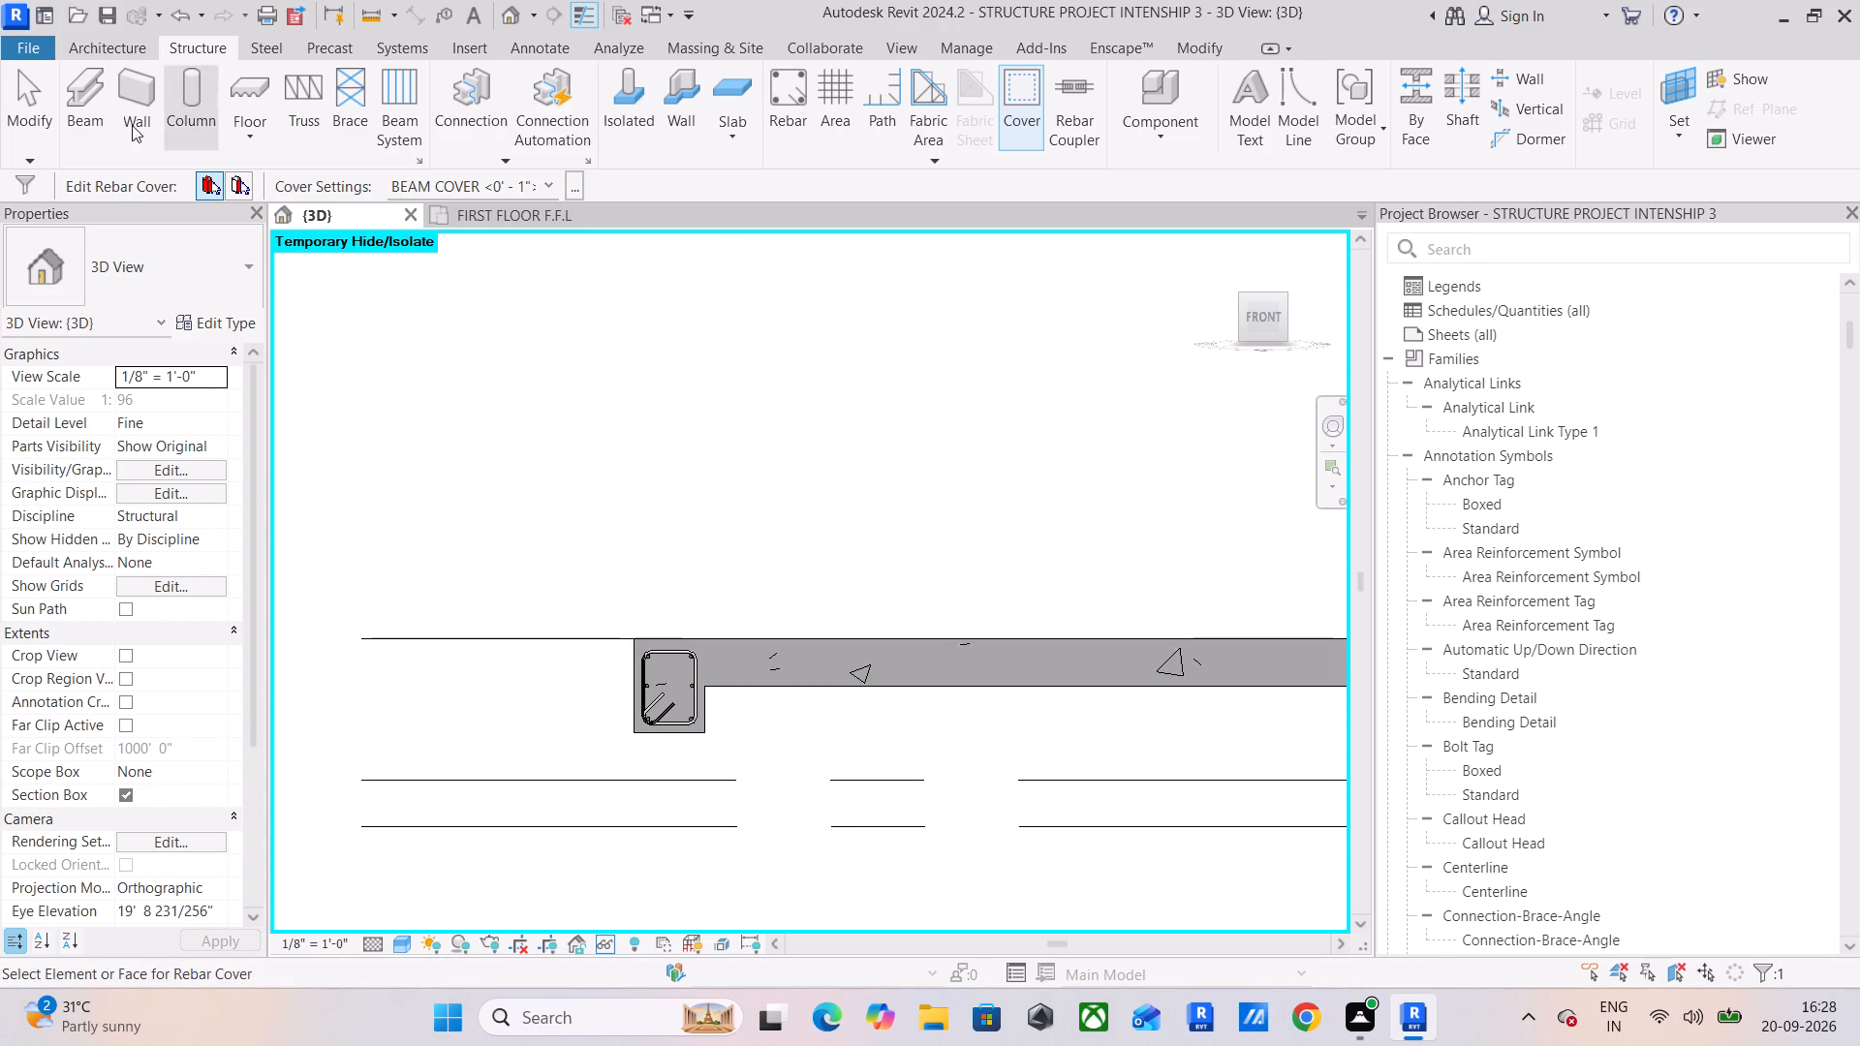
click(22, 84)
Examine the right column footing's top and bottom bars and the bent column bars, selecting the footing's top #3 bar set.
scroll(782, 782, down, 5)
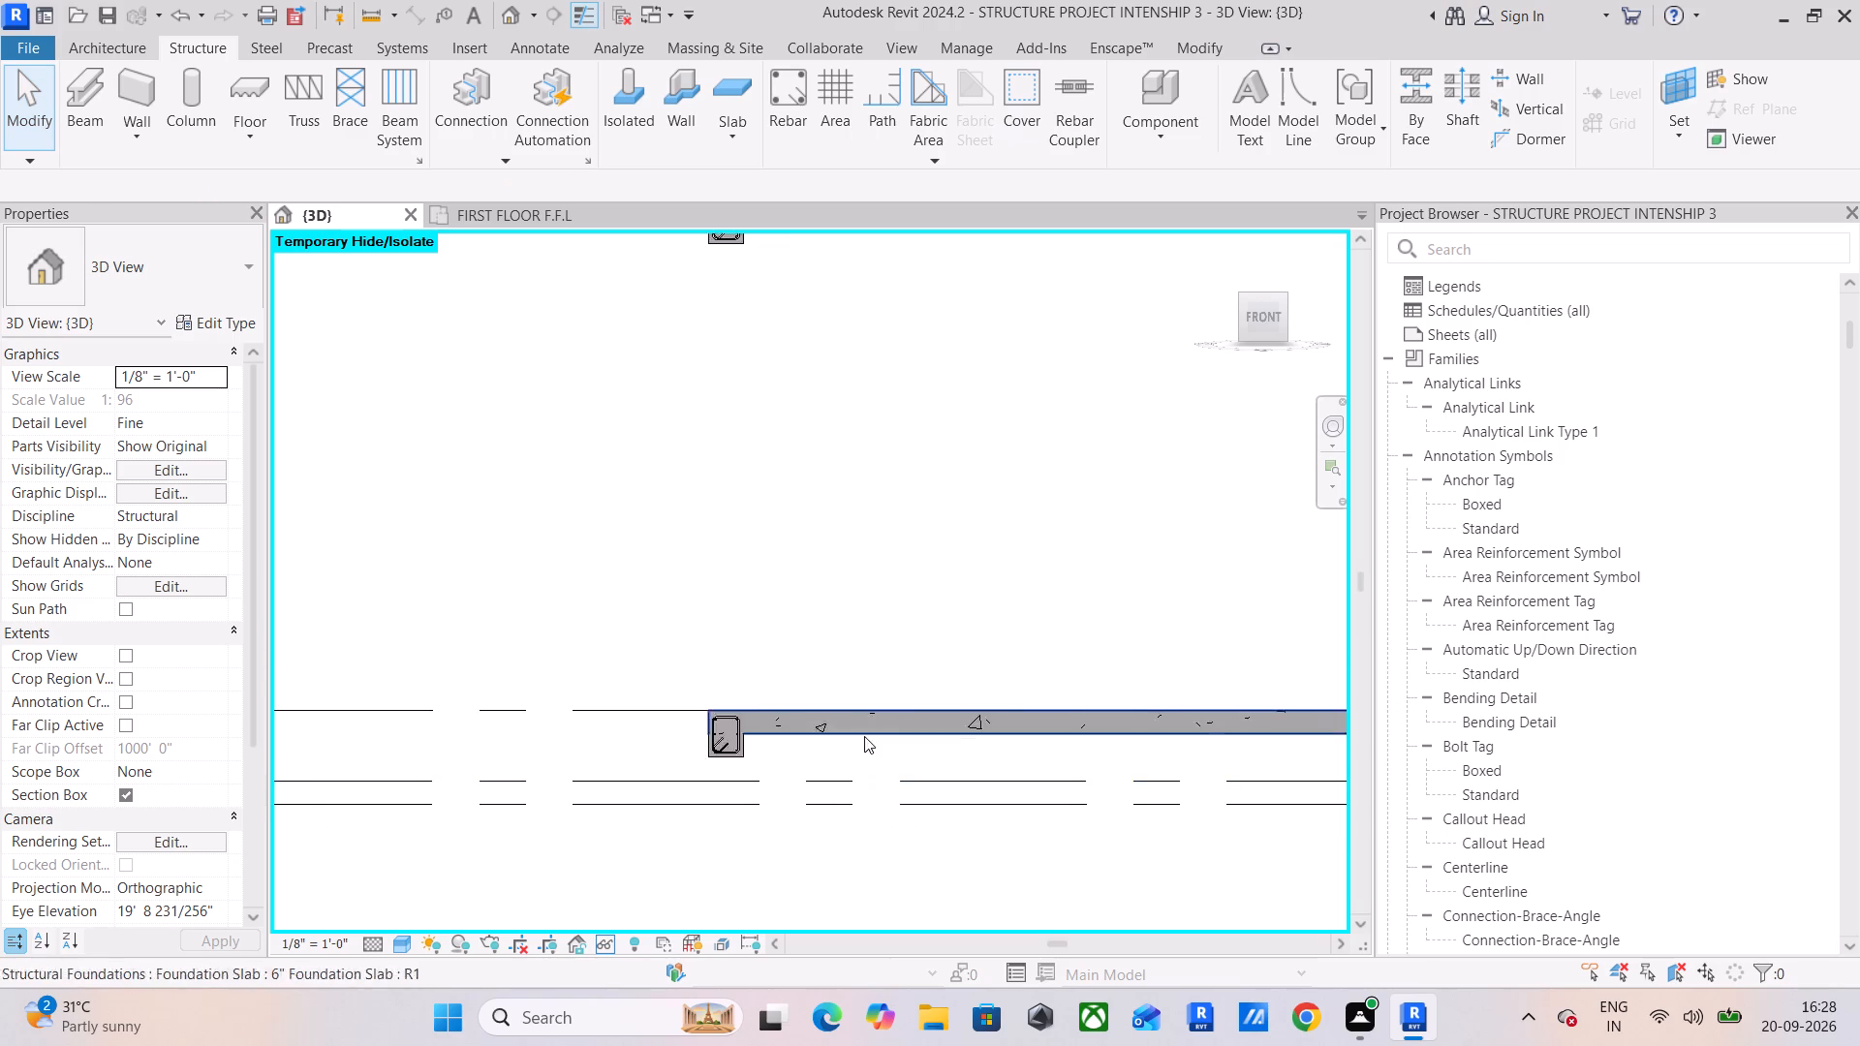
middle_drag(864, 736, 581, 695)
scroll(594, 707, down, 5)
middle_drag(931, 857, 463, 751)
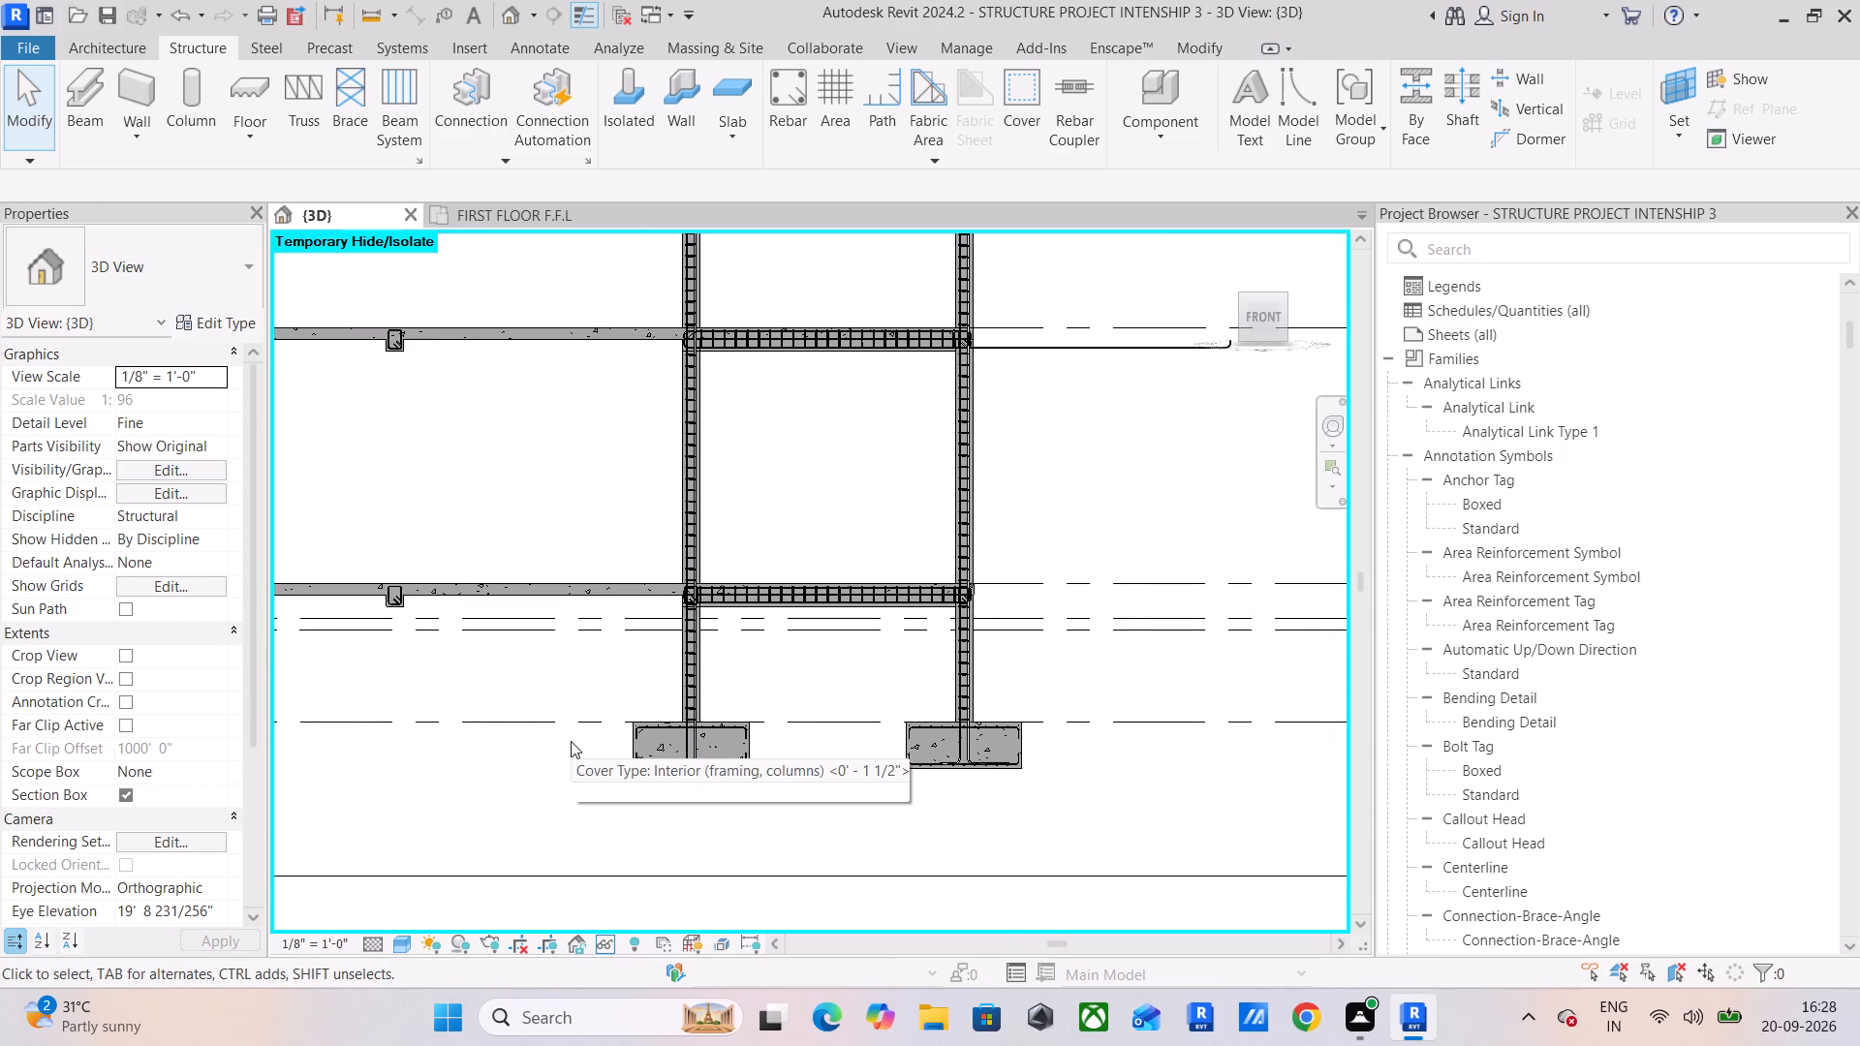
scroll(1018, 723, up, 5)
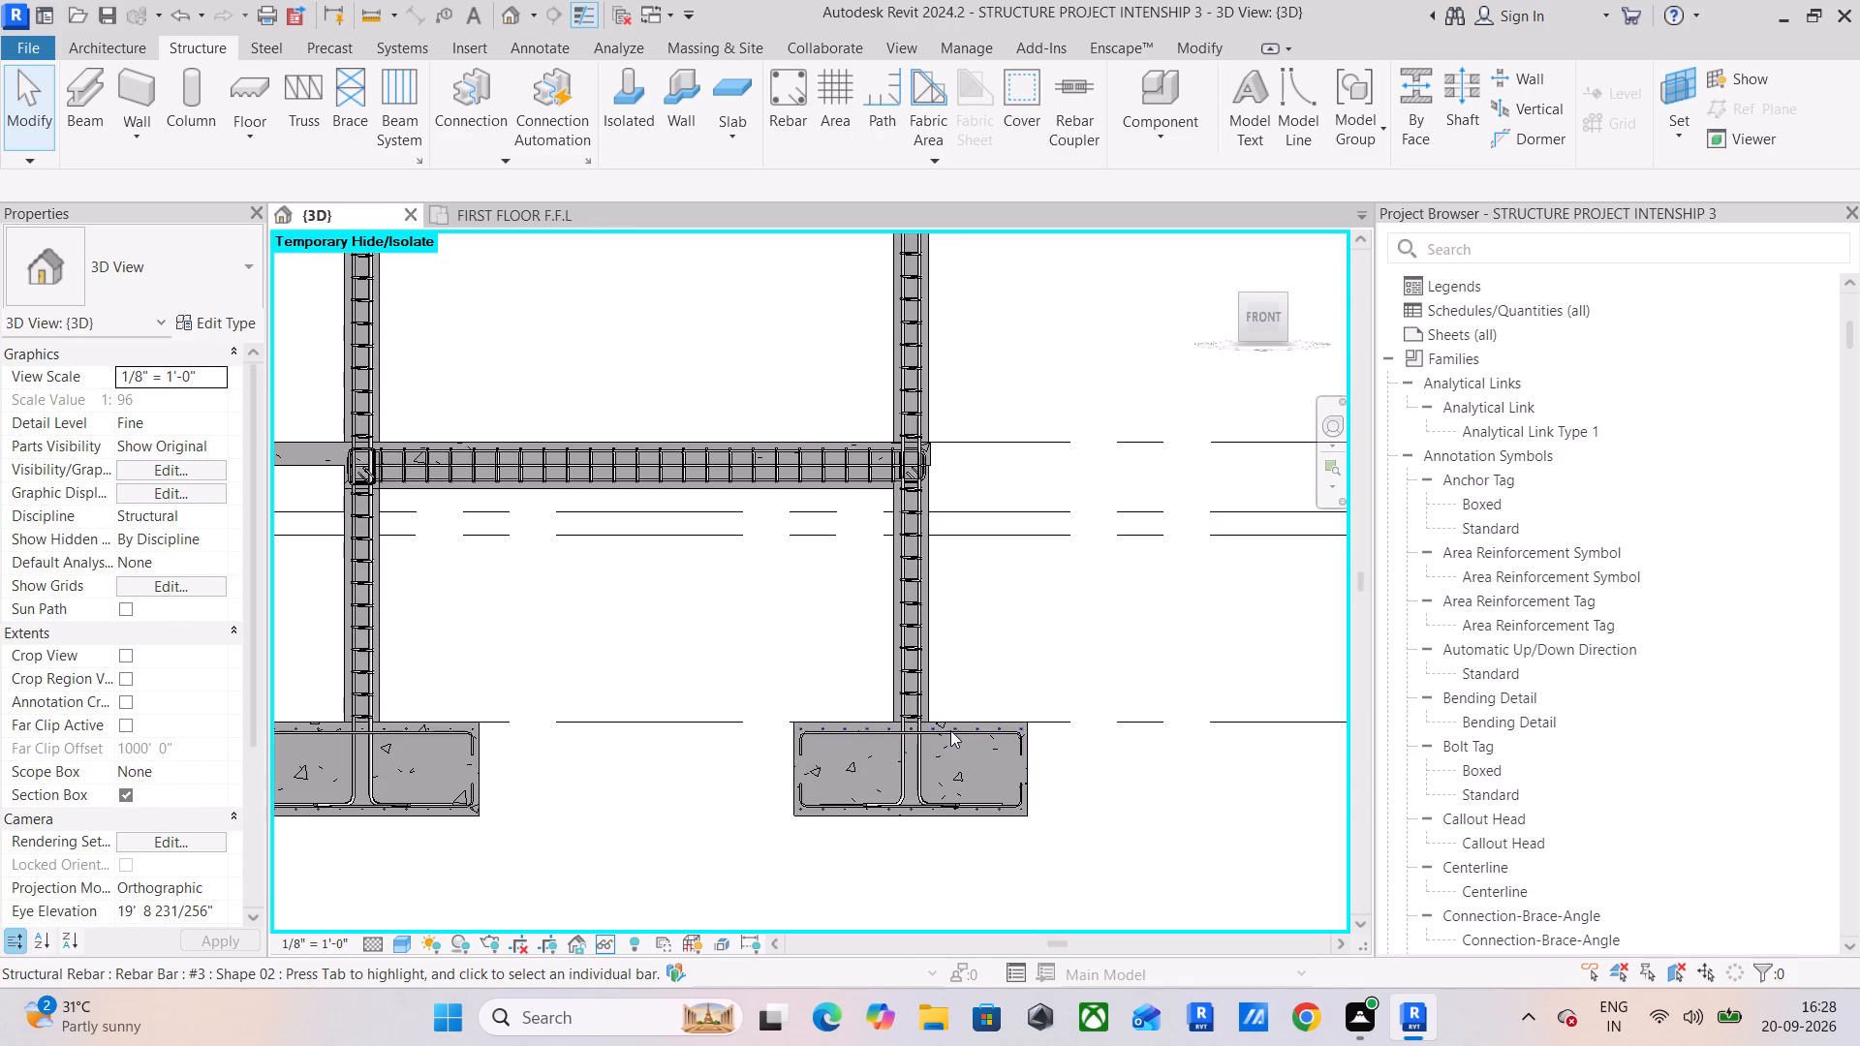
scroll(954, 731, up, 6)
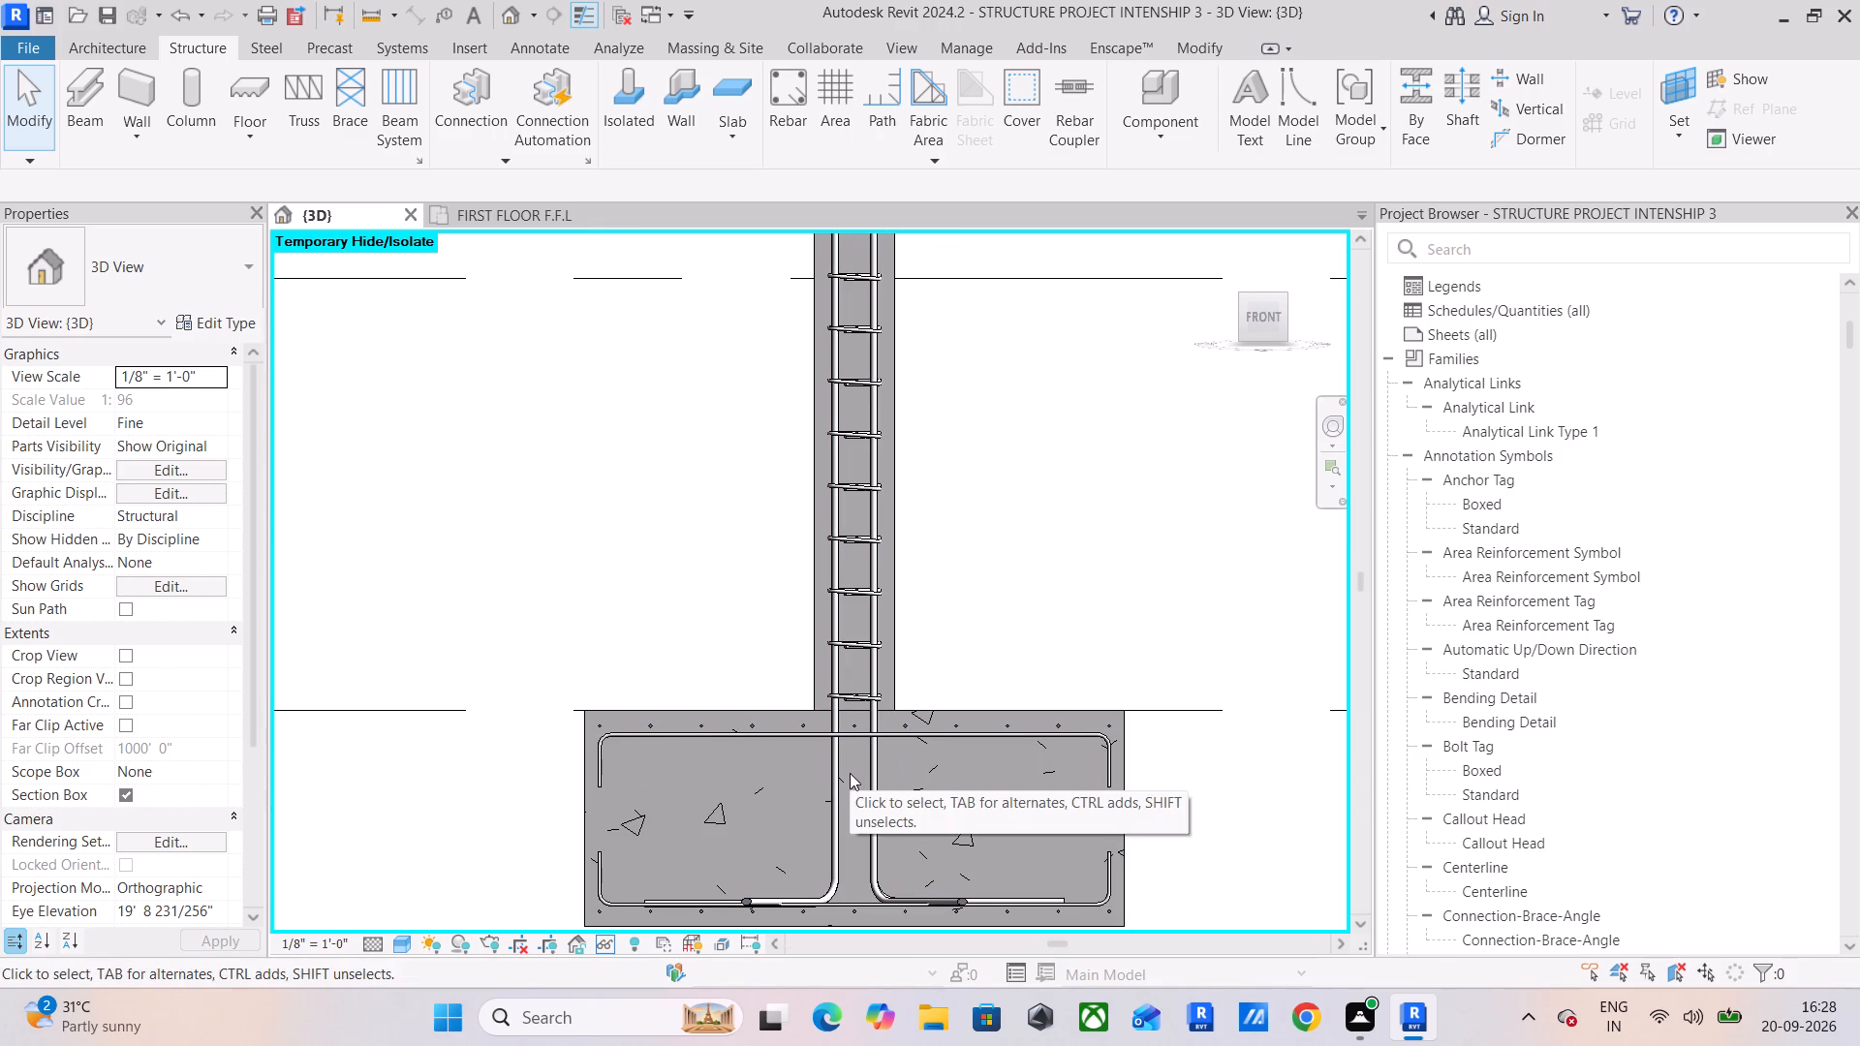
scroll(962, 726, up, 6)
click(1069, 724)
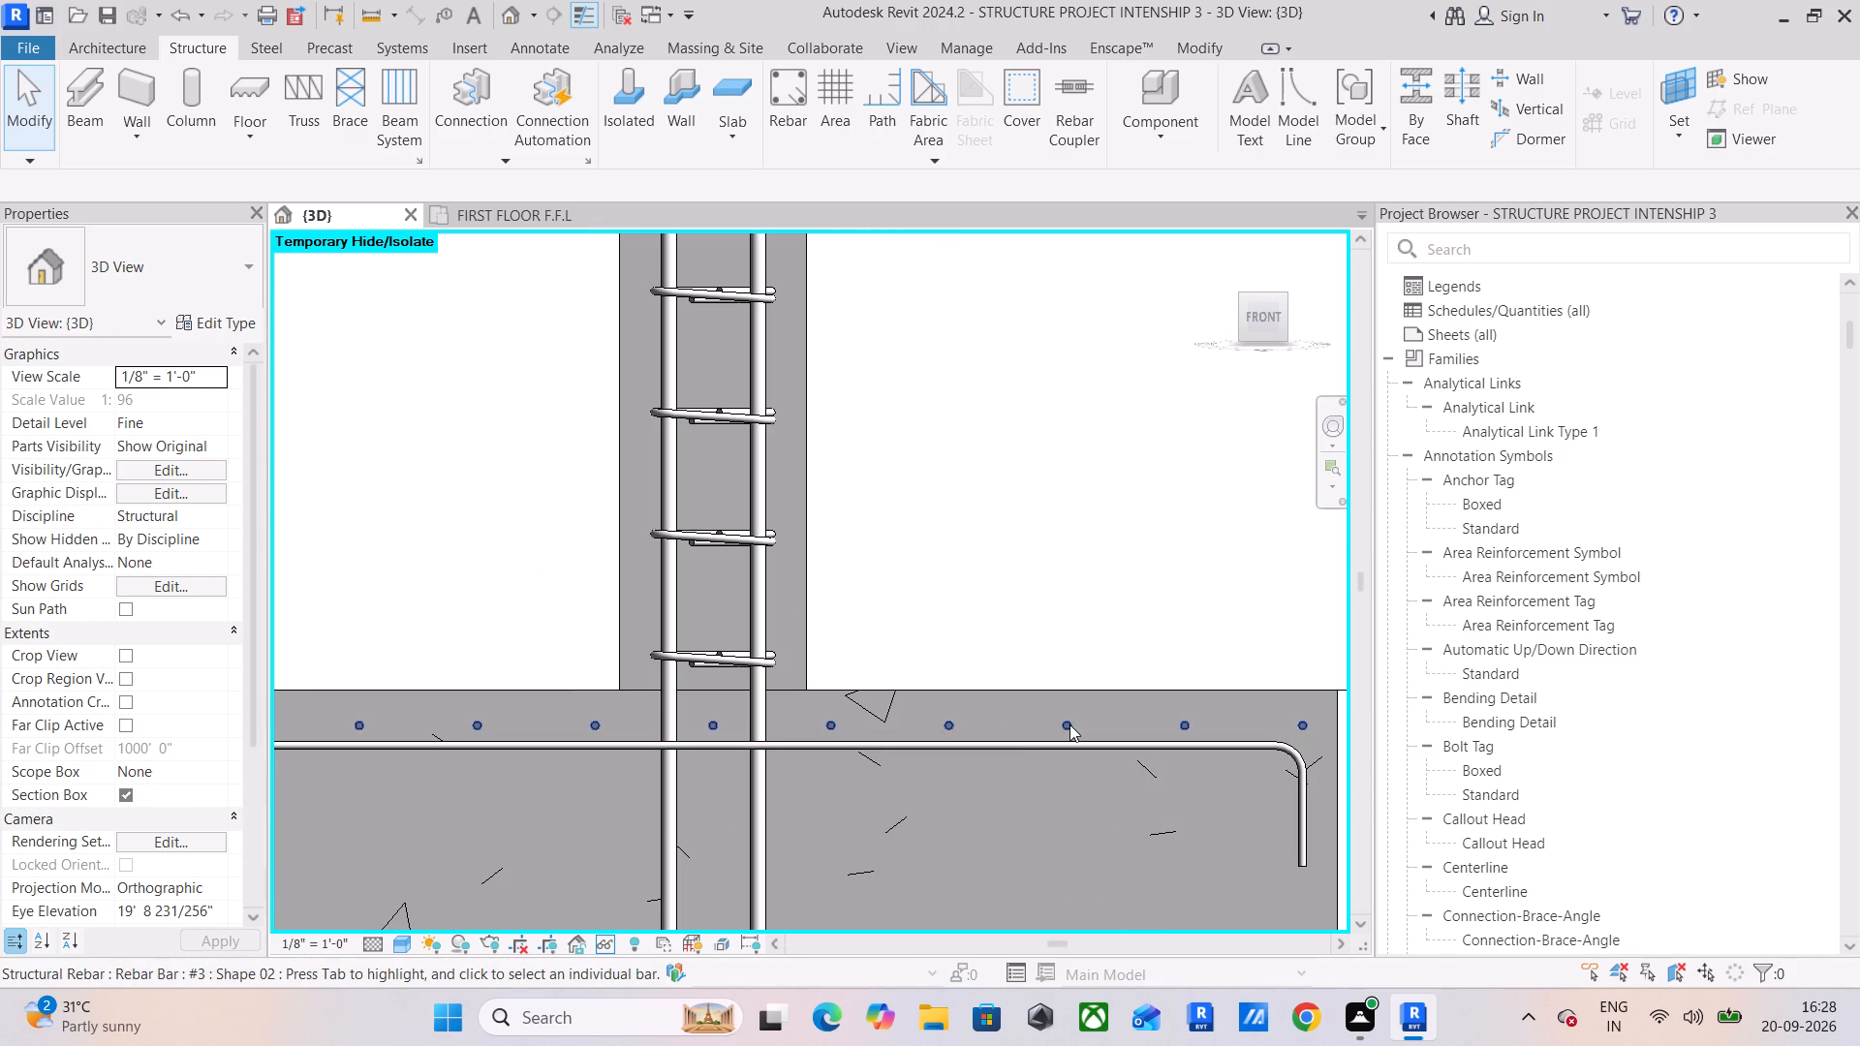
scroll(996, 751, down, 3)
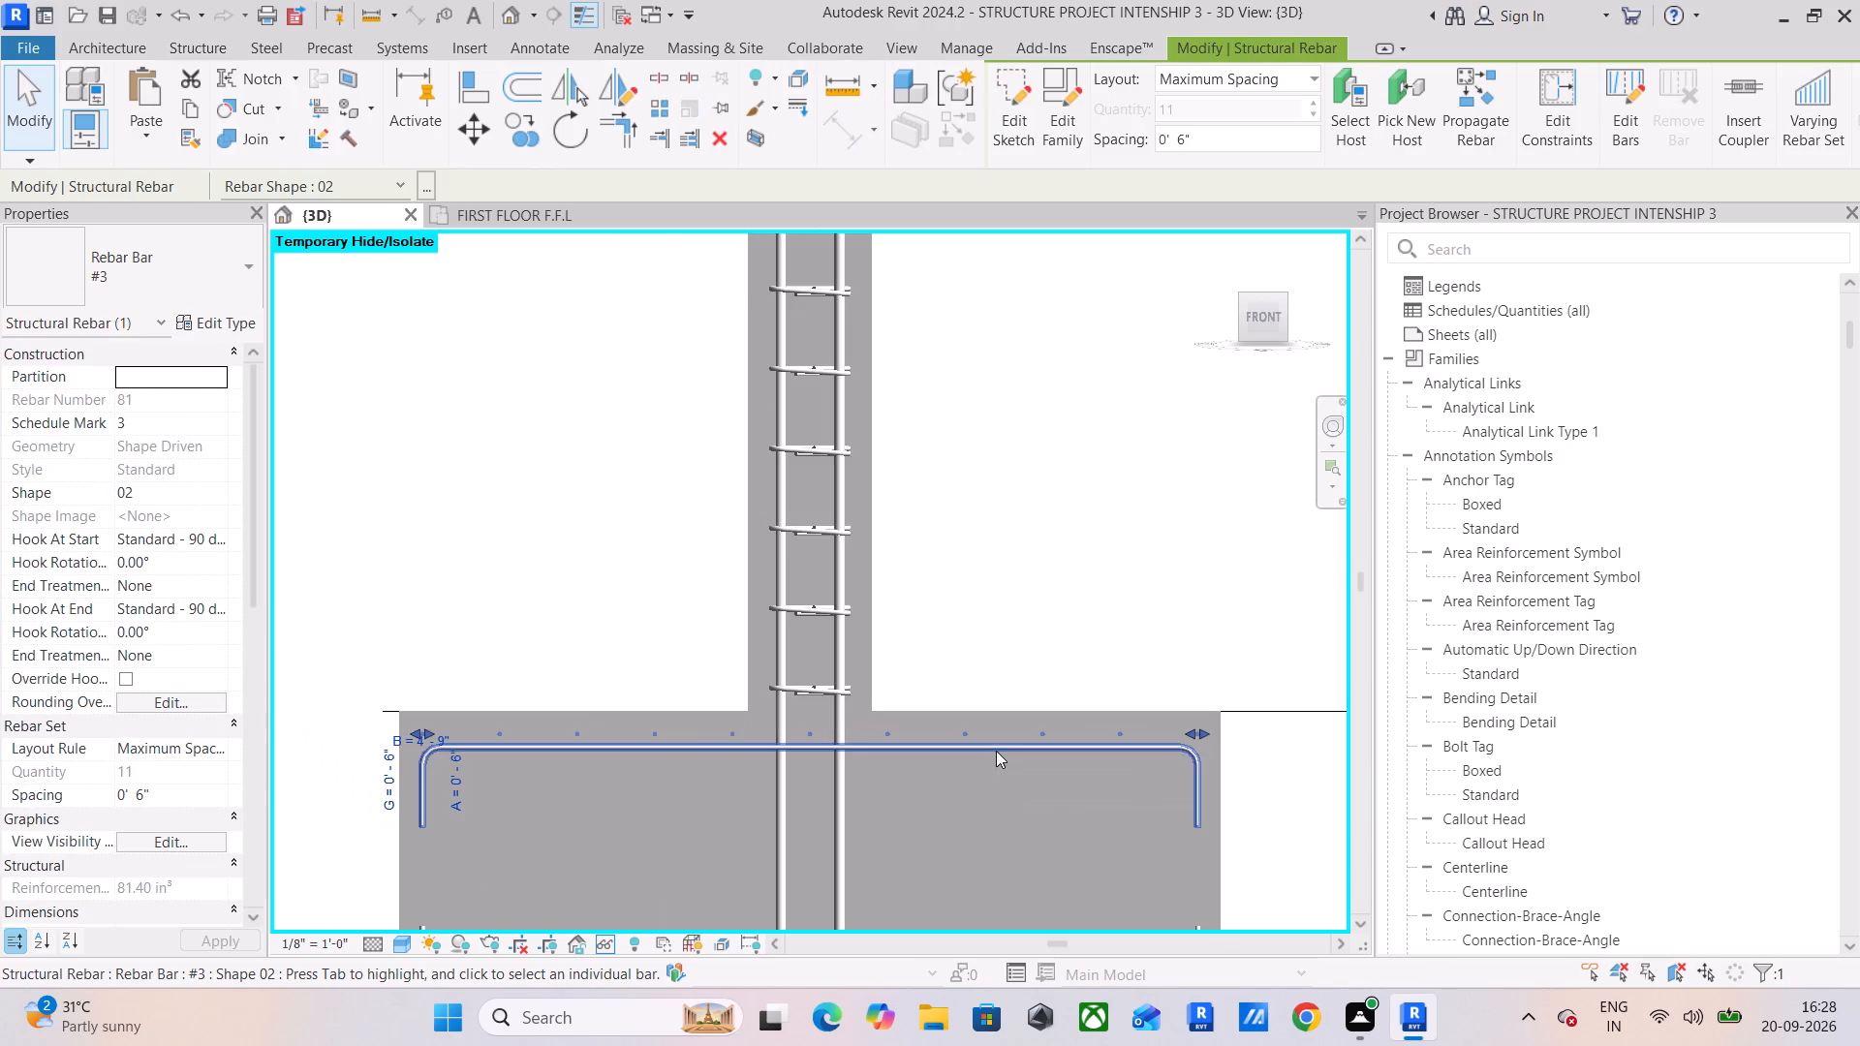
middle_drag(996, 751, 1234, 727)
scroll(973, 741, down, 6)
middle_drag(602, 673, 1056, 582)
scroll(721, 649, up, 3)
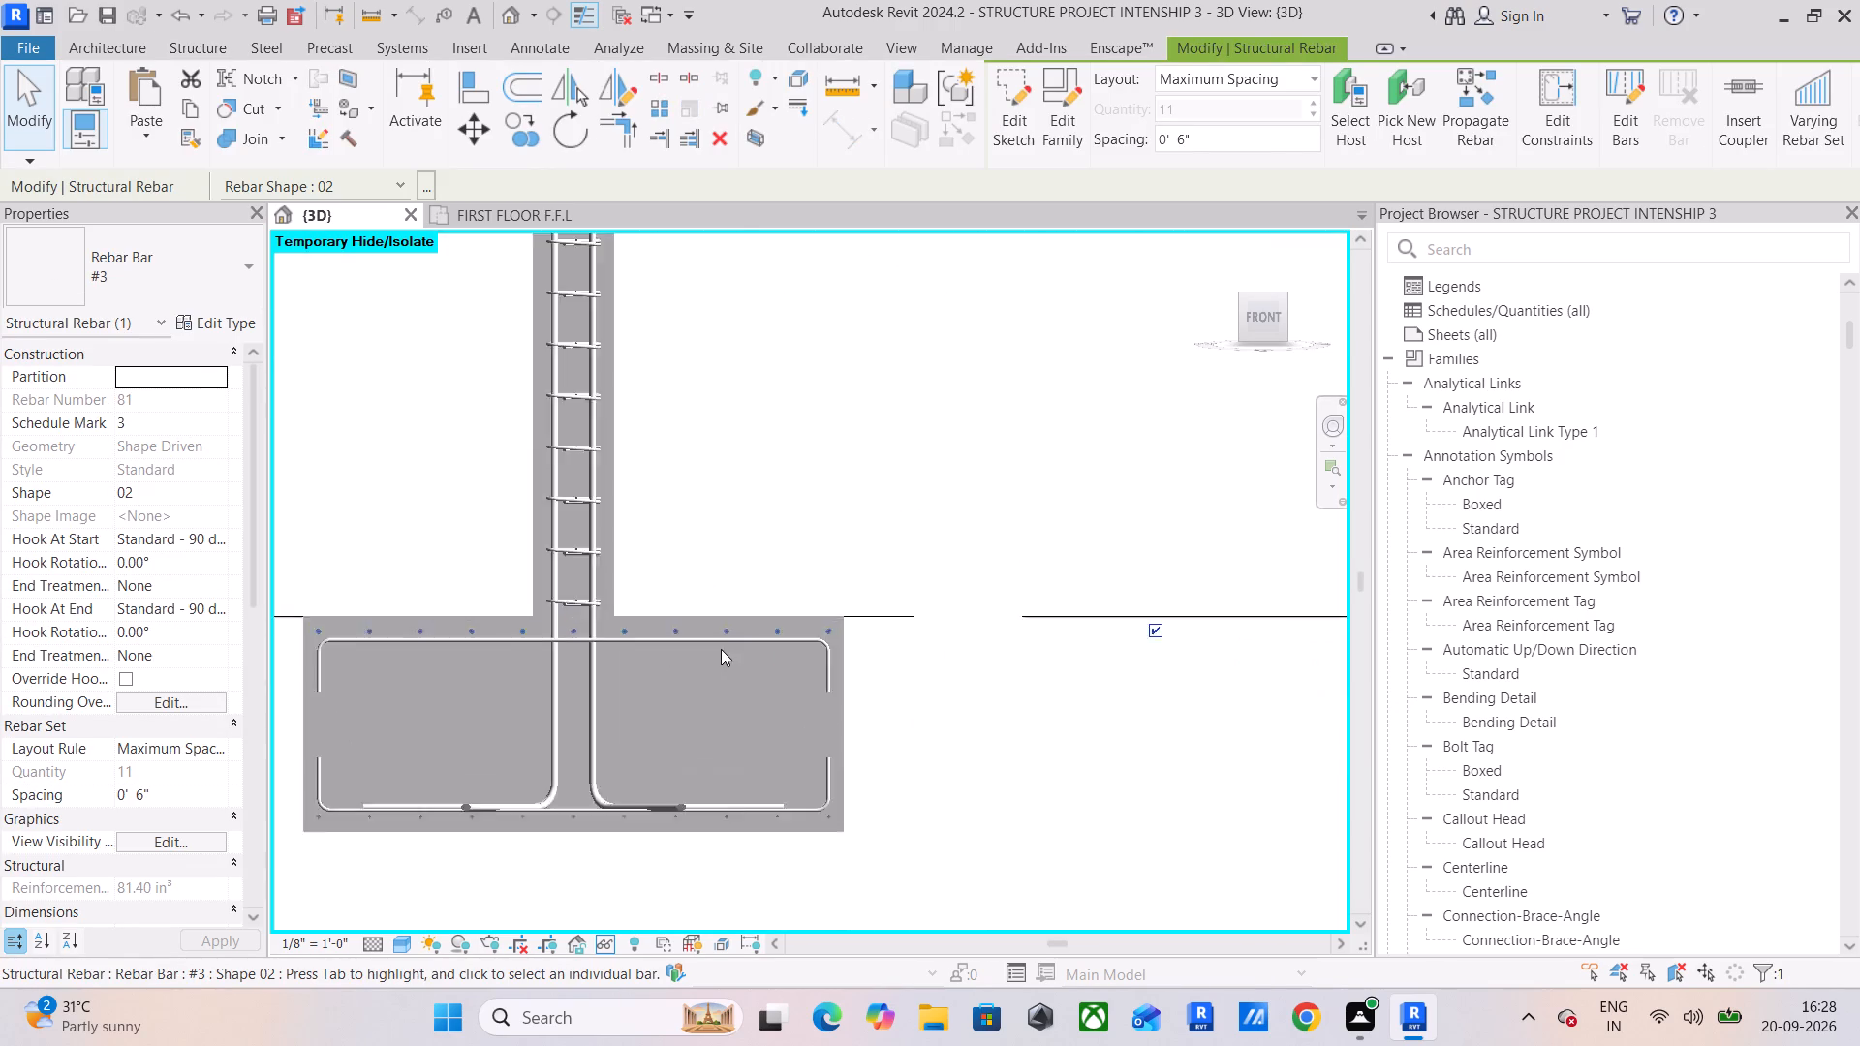
scroll(721, 649, up, 2)
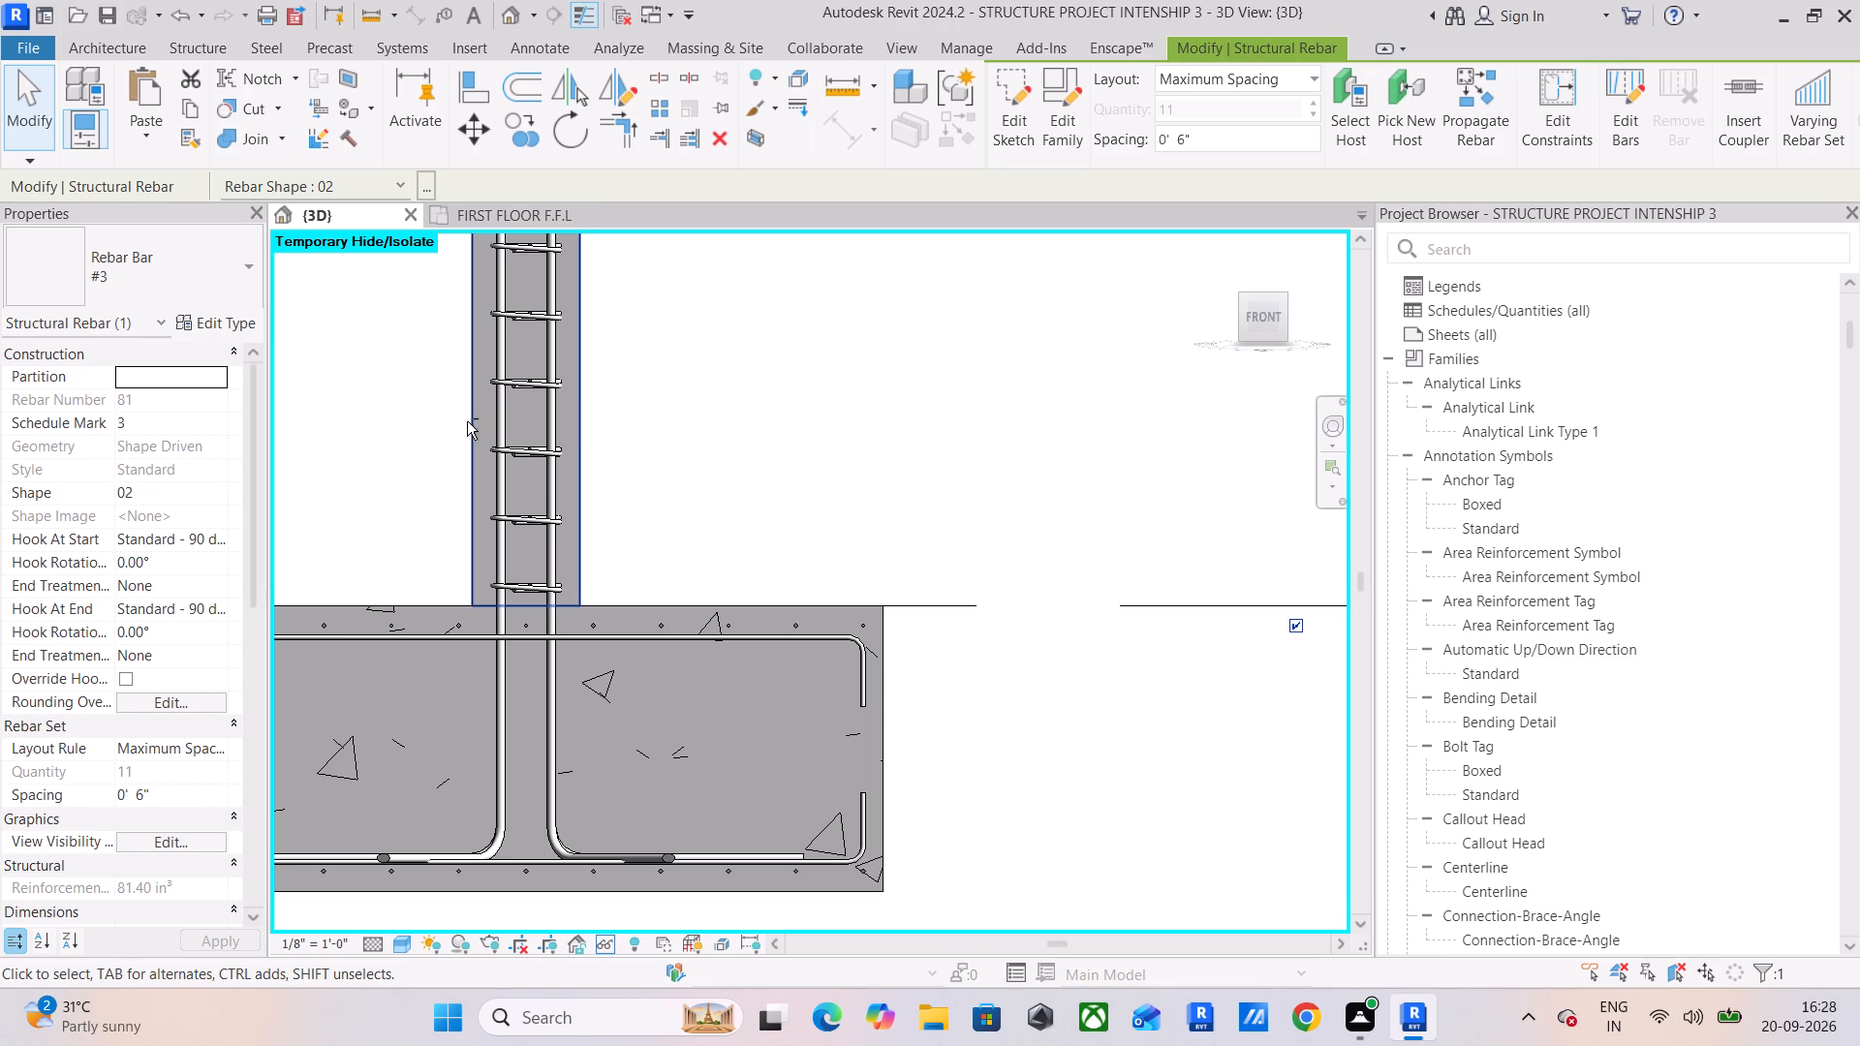
shift+middle_drag(470, 427, 372, 550)
middle_drag(674, 443, 608, 474)
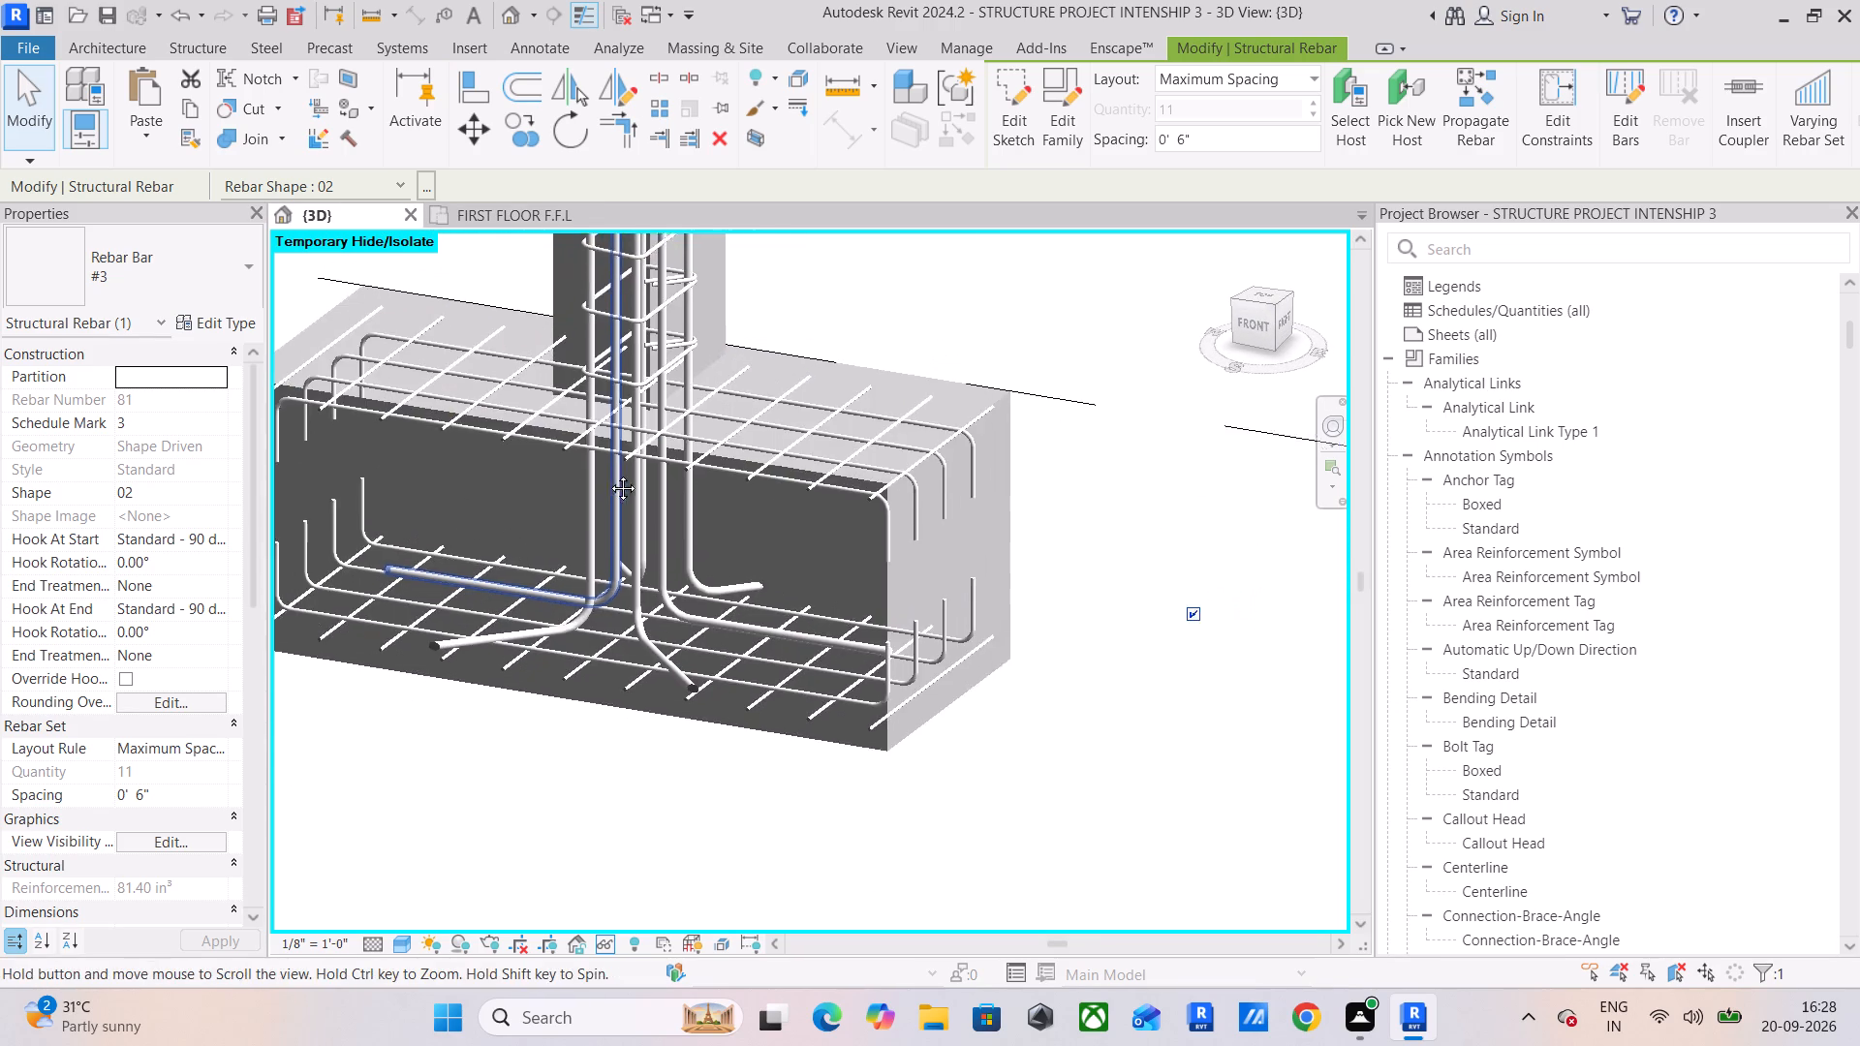
middle_drag(608, 474, 605, 477)
shift+middle_drag(770, 440, 684, 399)
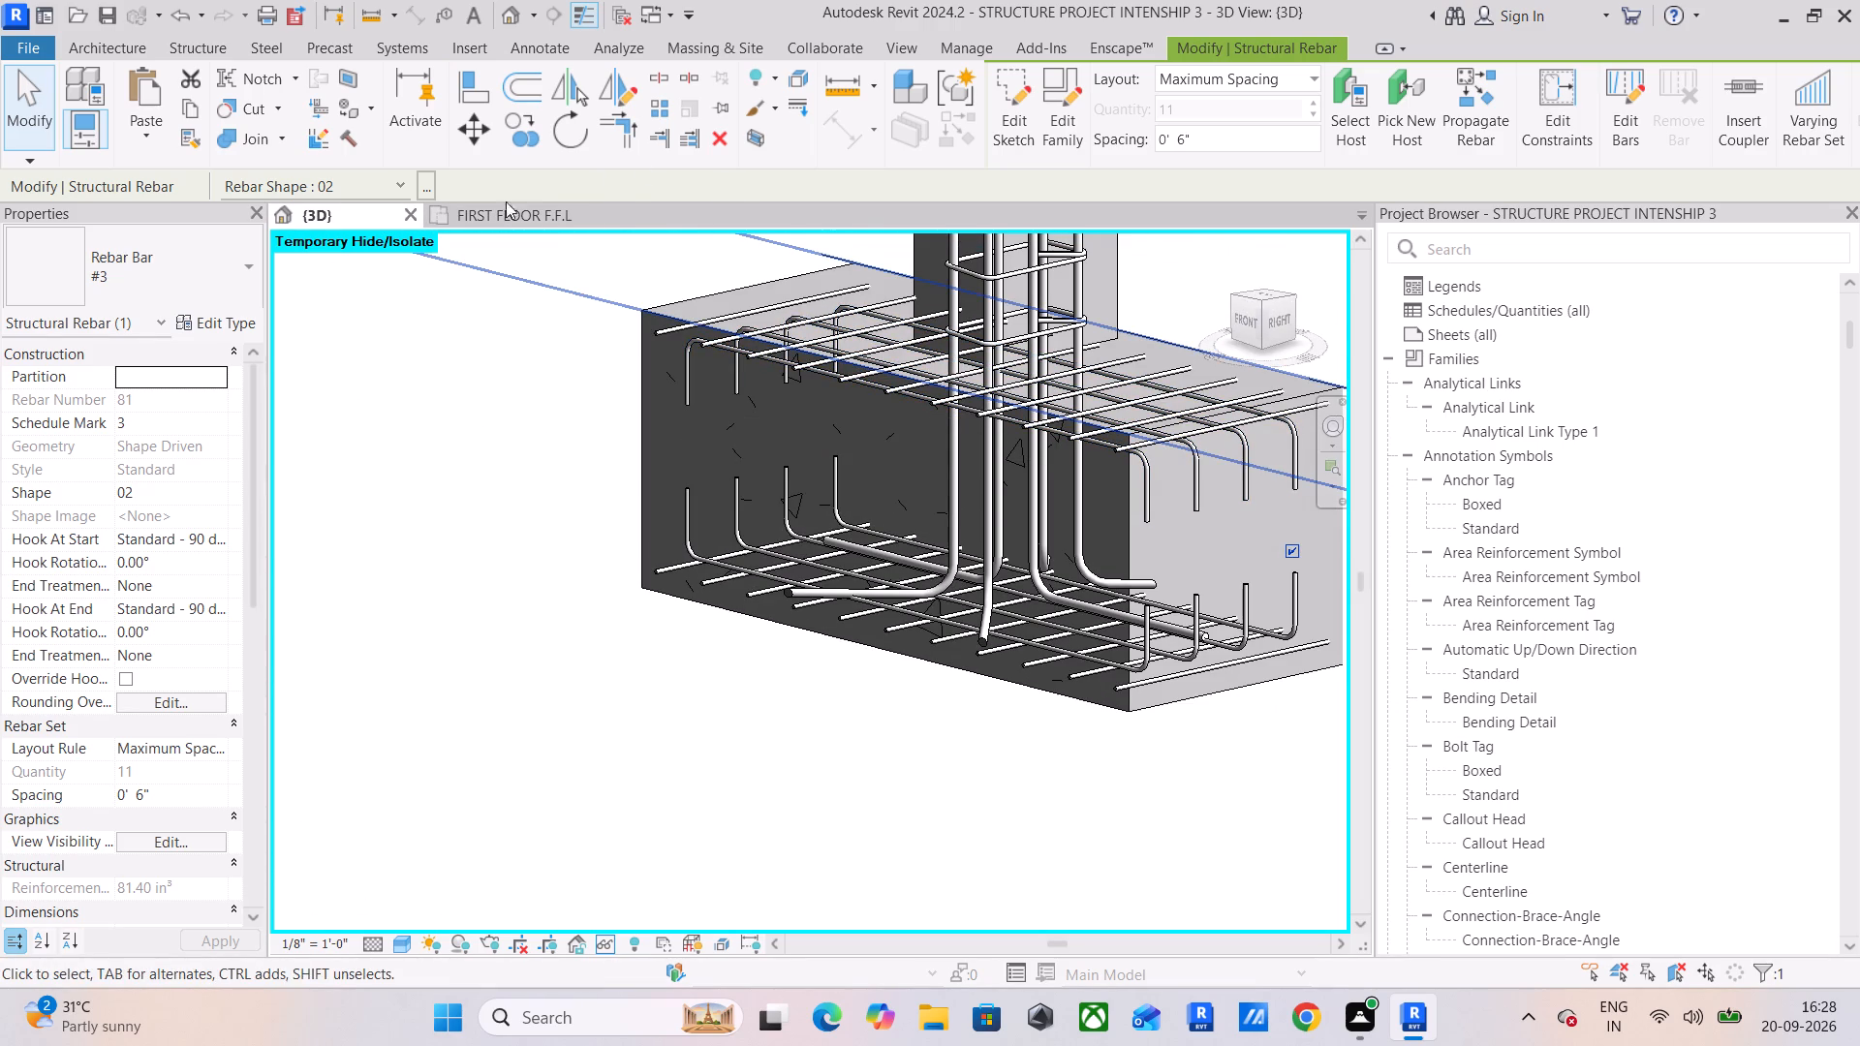
click(1243, 324)
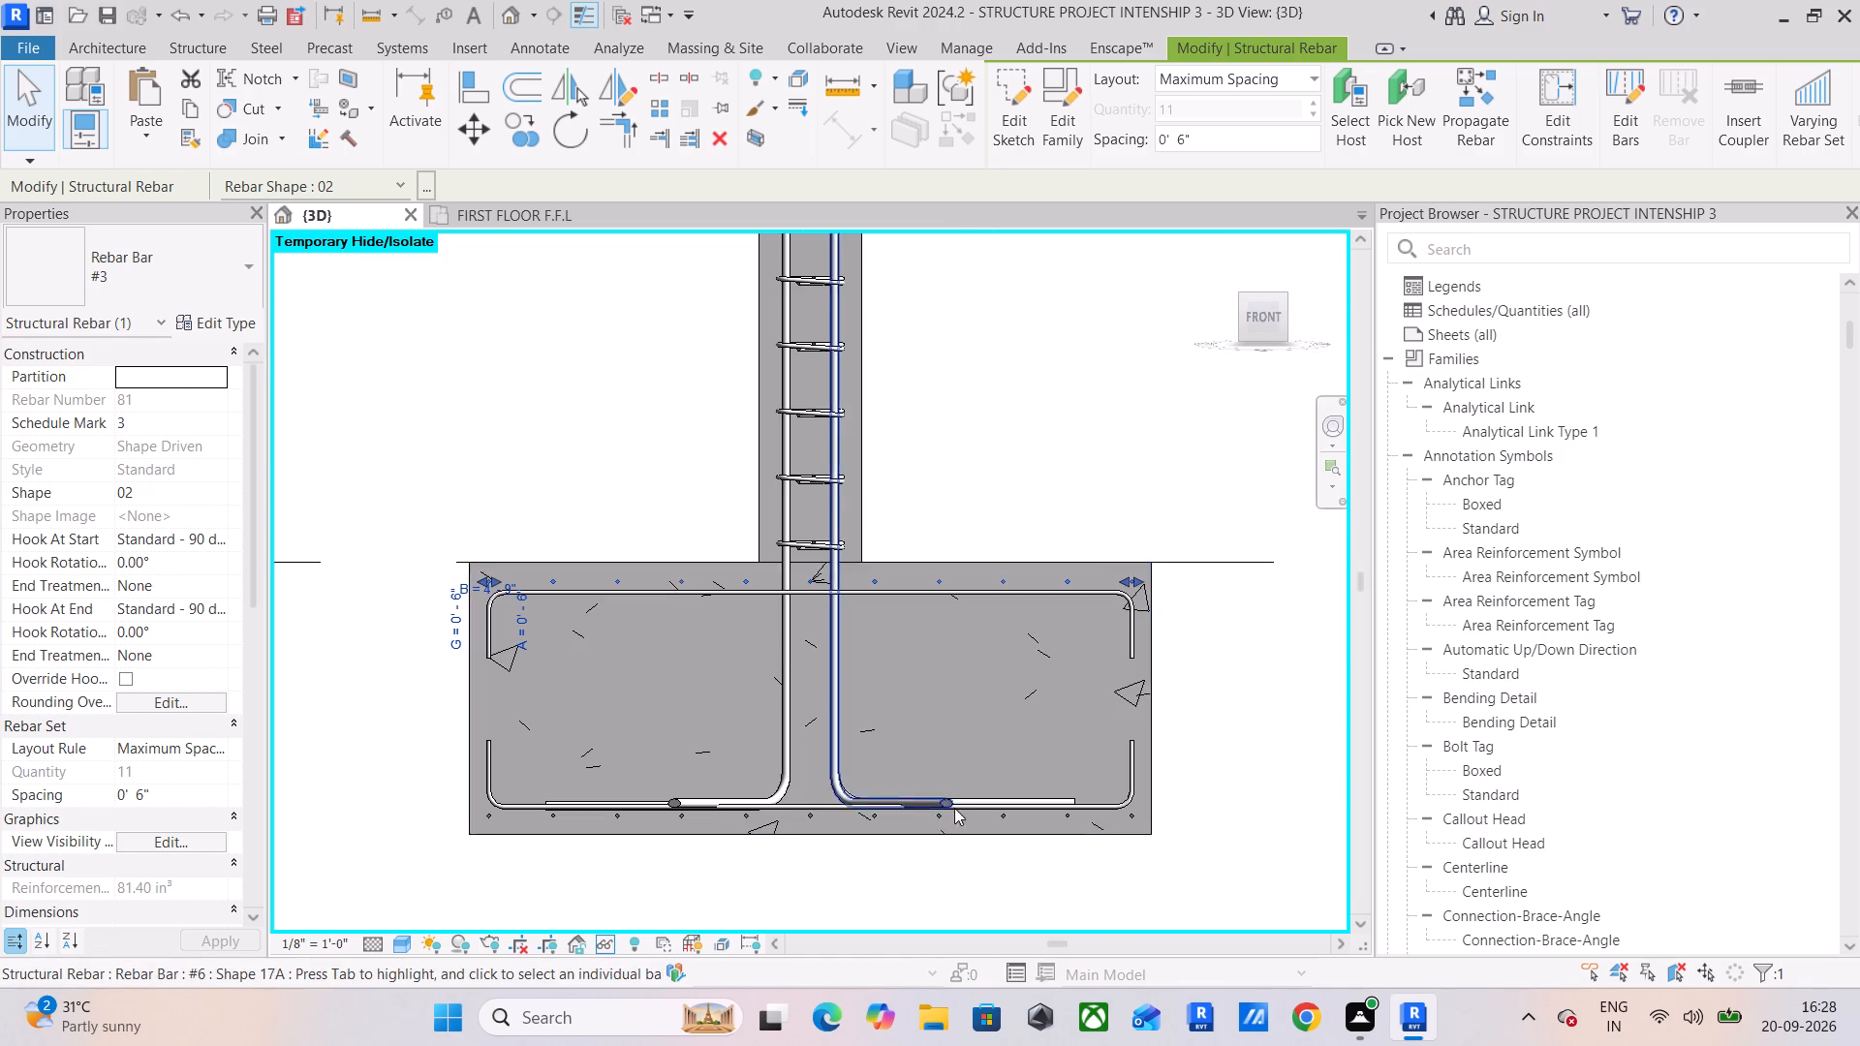
scroll(956, 806, up, 5)
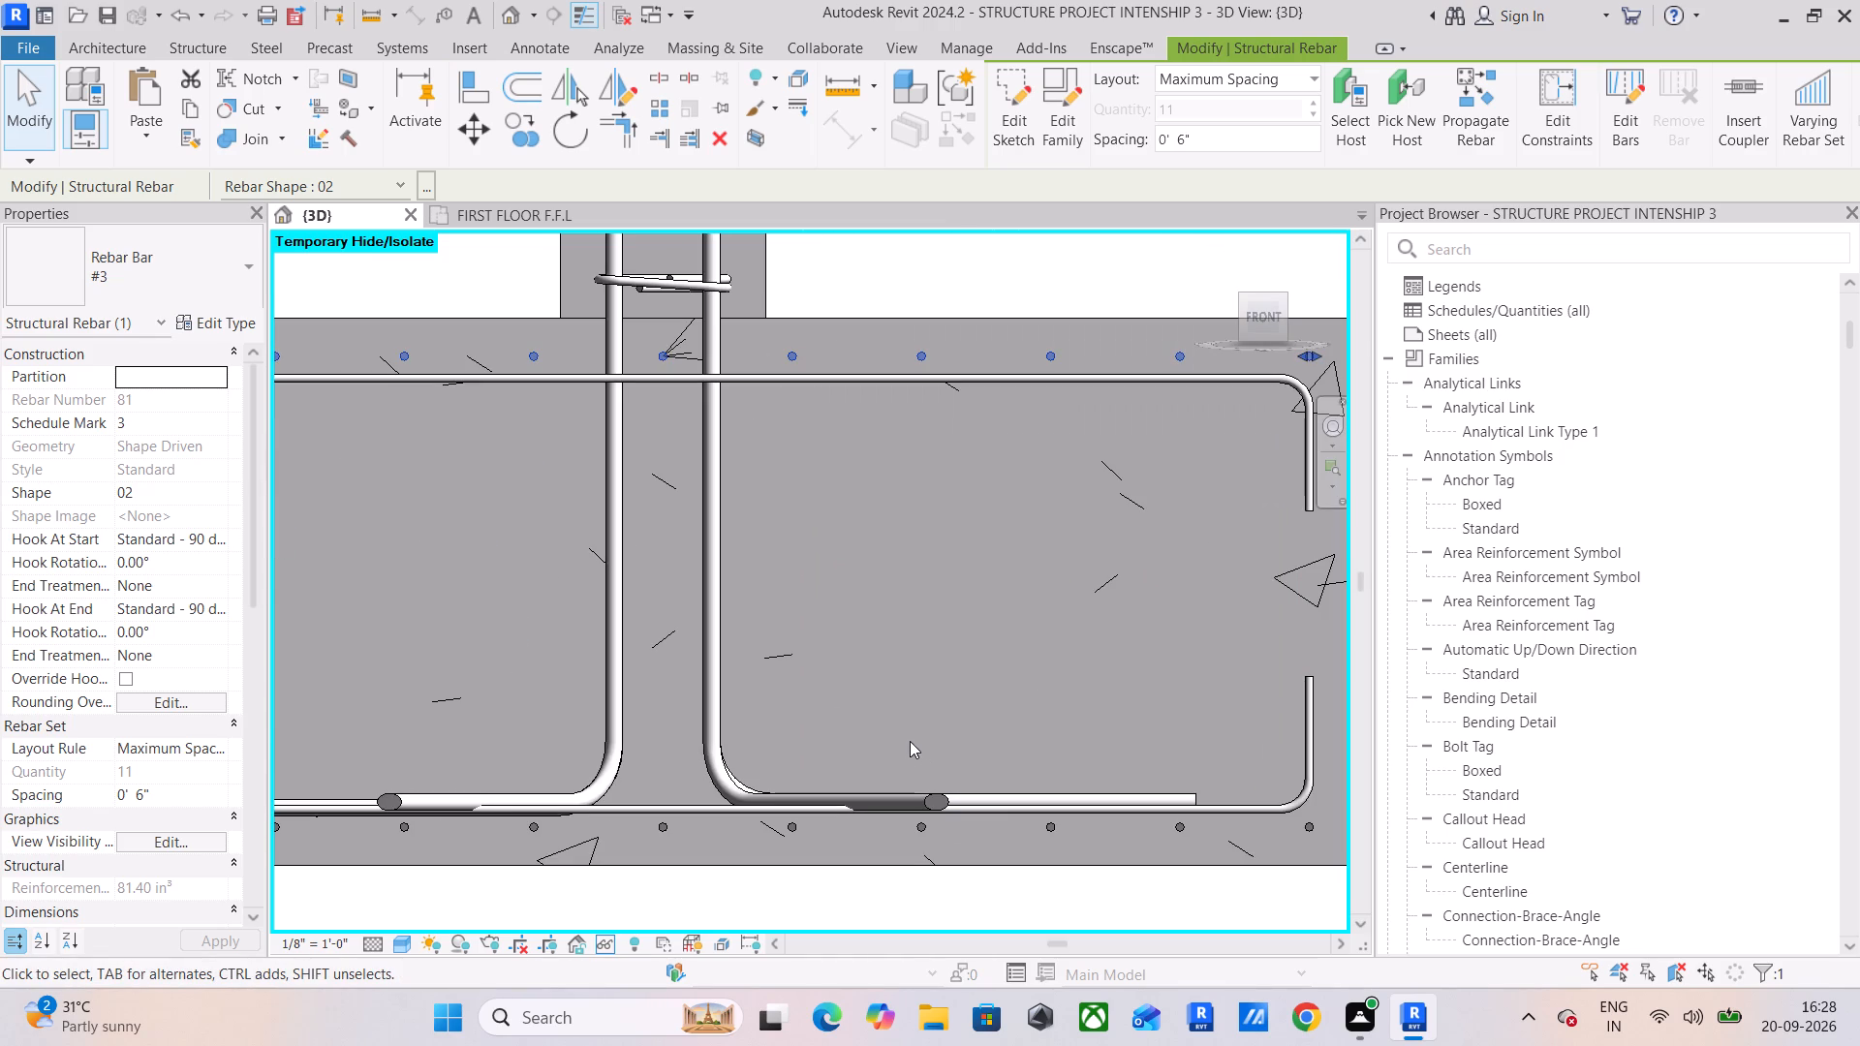
scroll(912, 740, up, 5)
scroll(912, 740, down, 16)
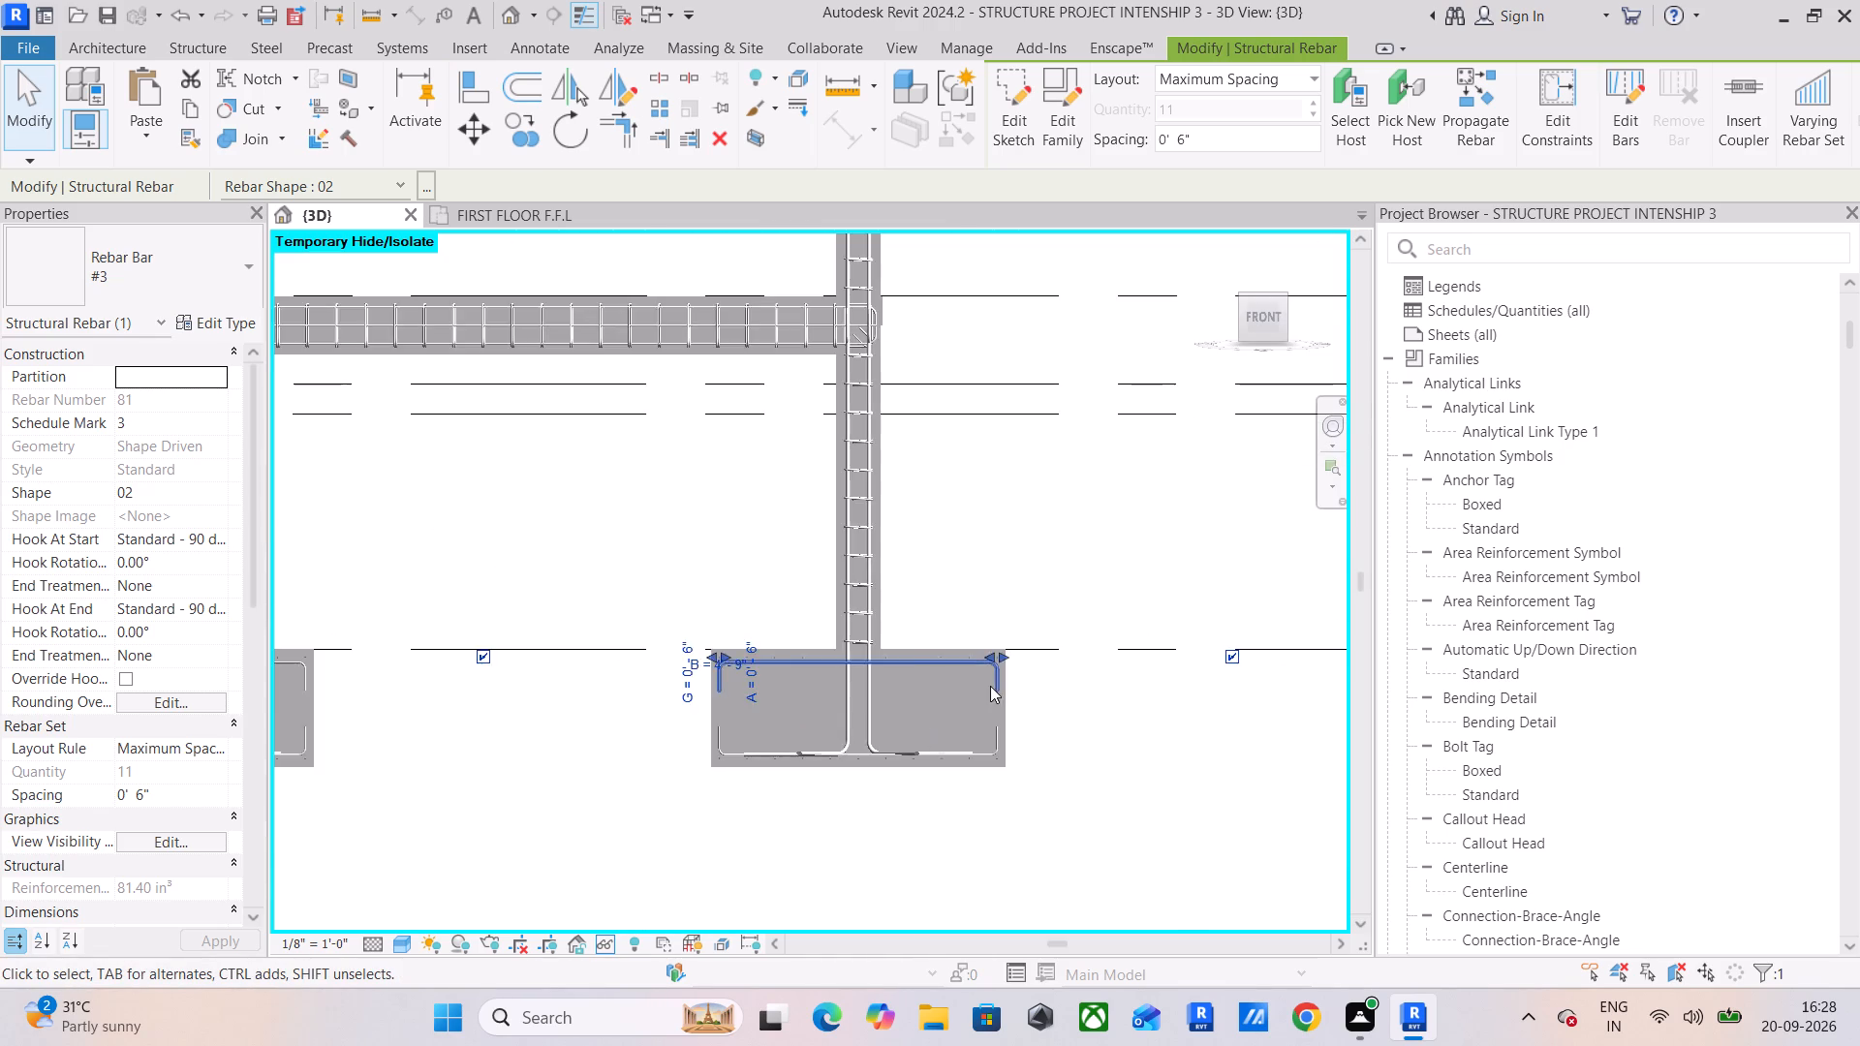
scroll(991, 681, down, 4)
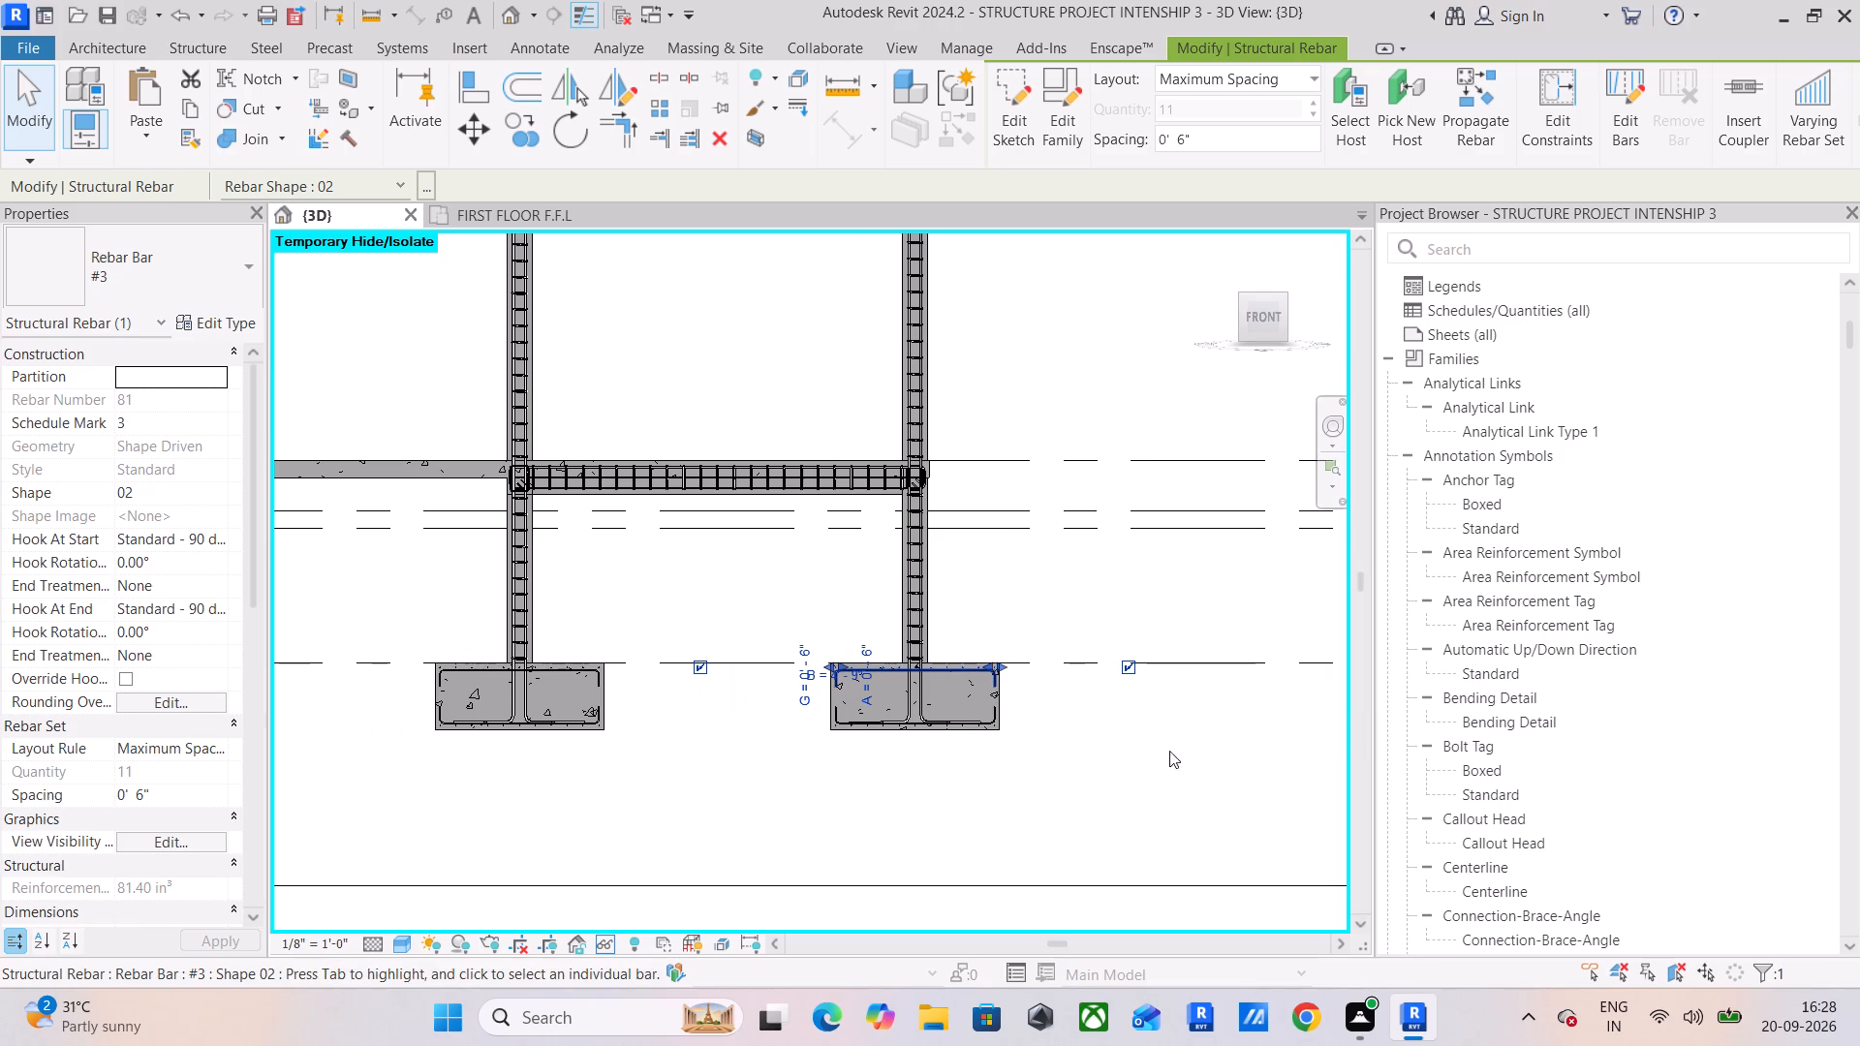
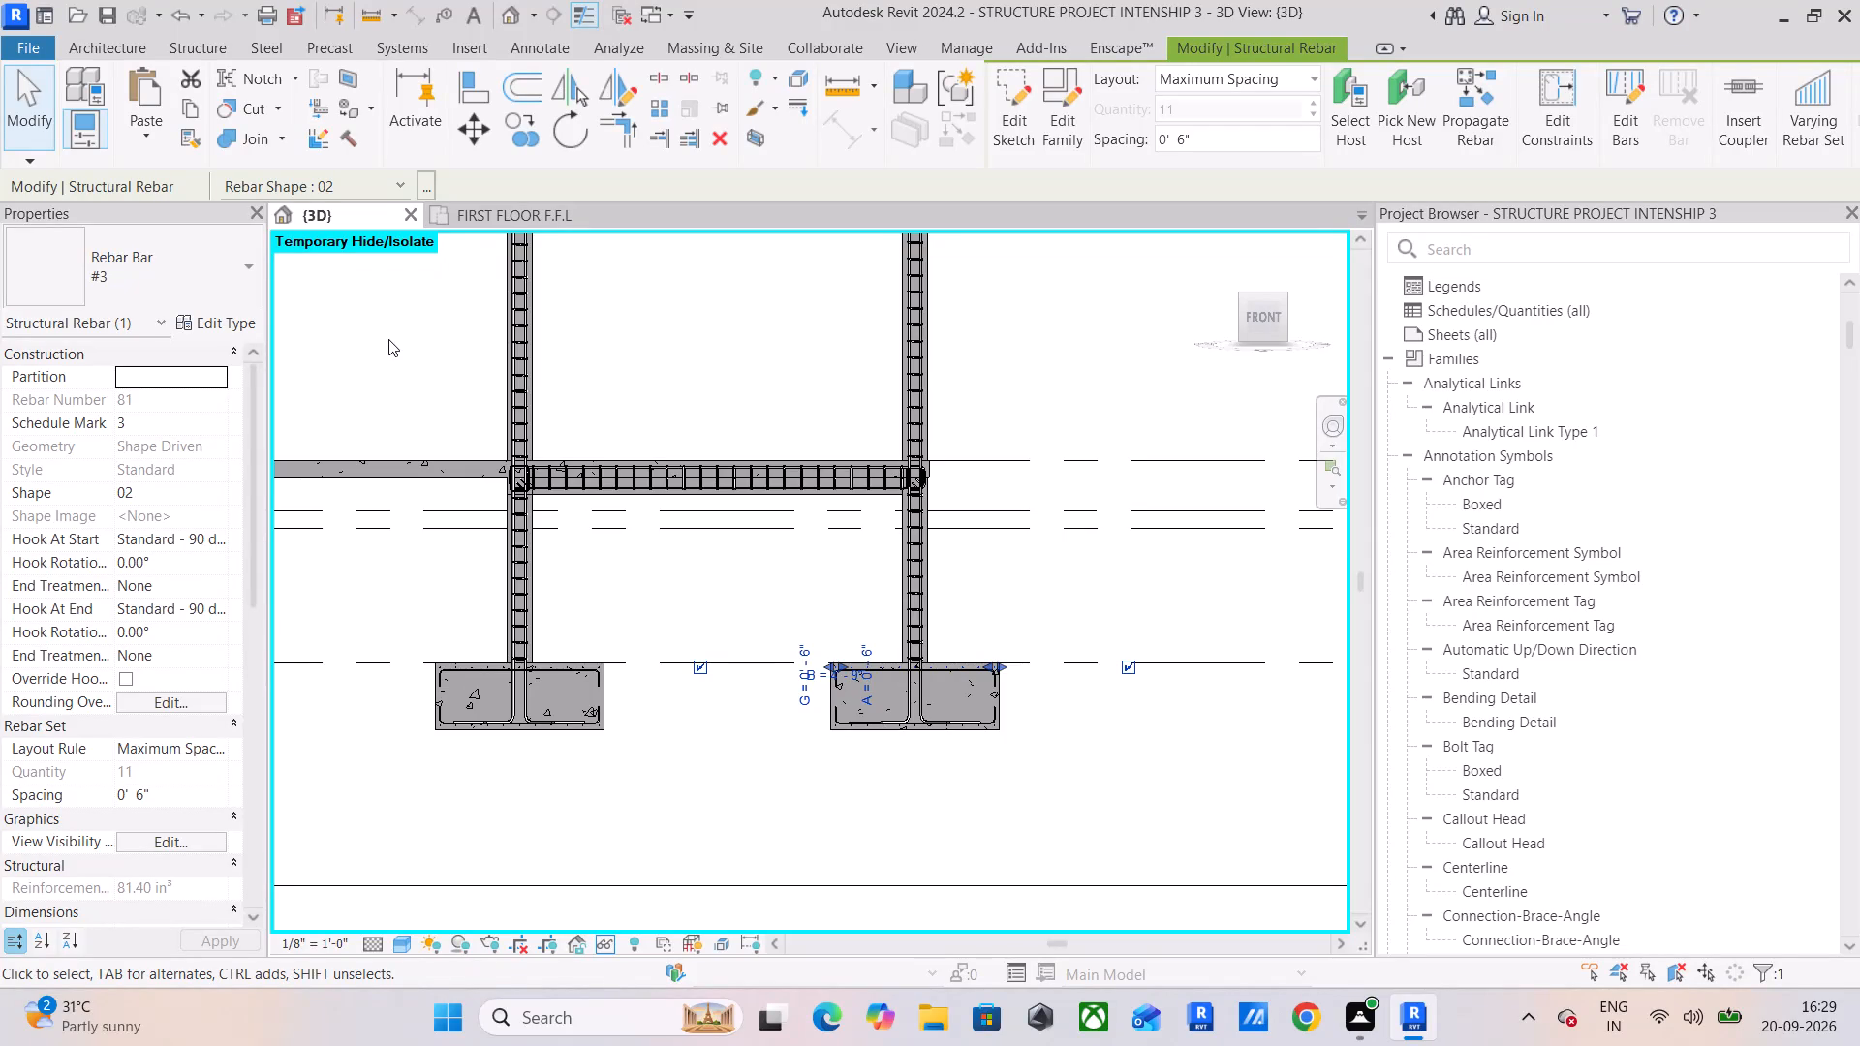
Review the layout, hook and dimension properties of the right footing's selected #3 bar set, leaving its sketch unedited.
scroll(220, 399, down, 3)
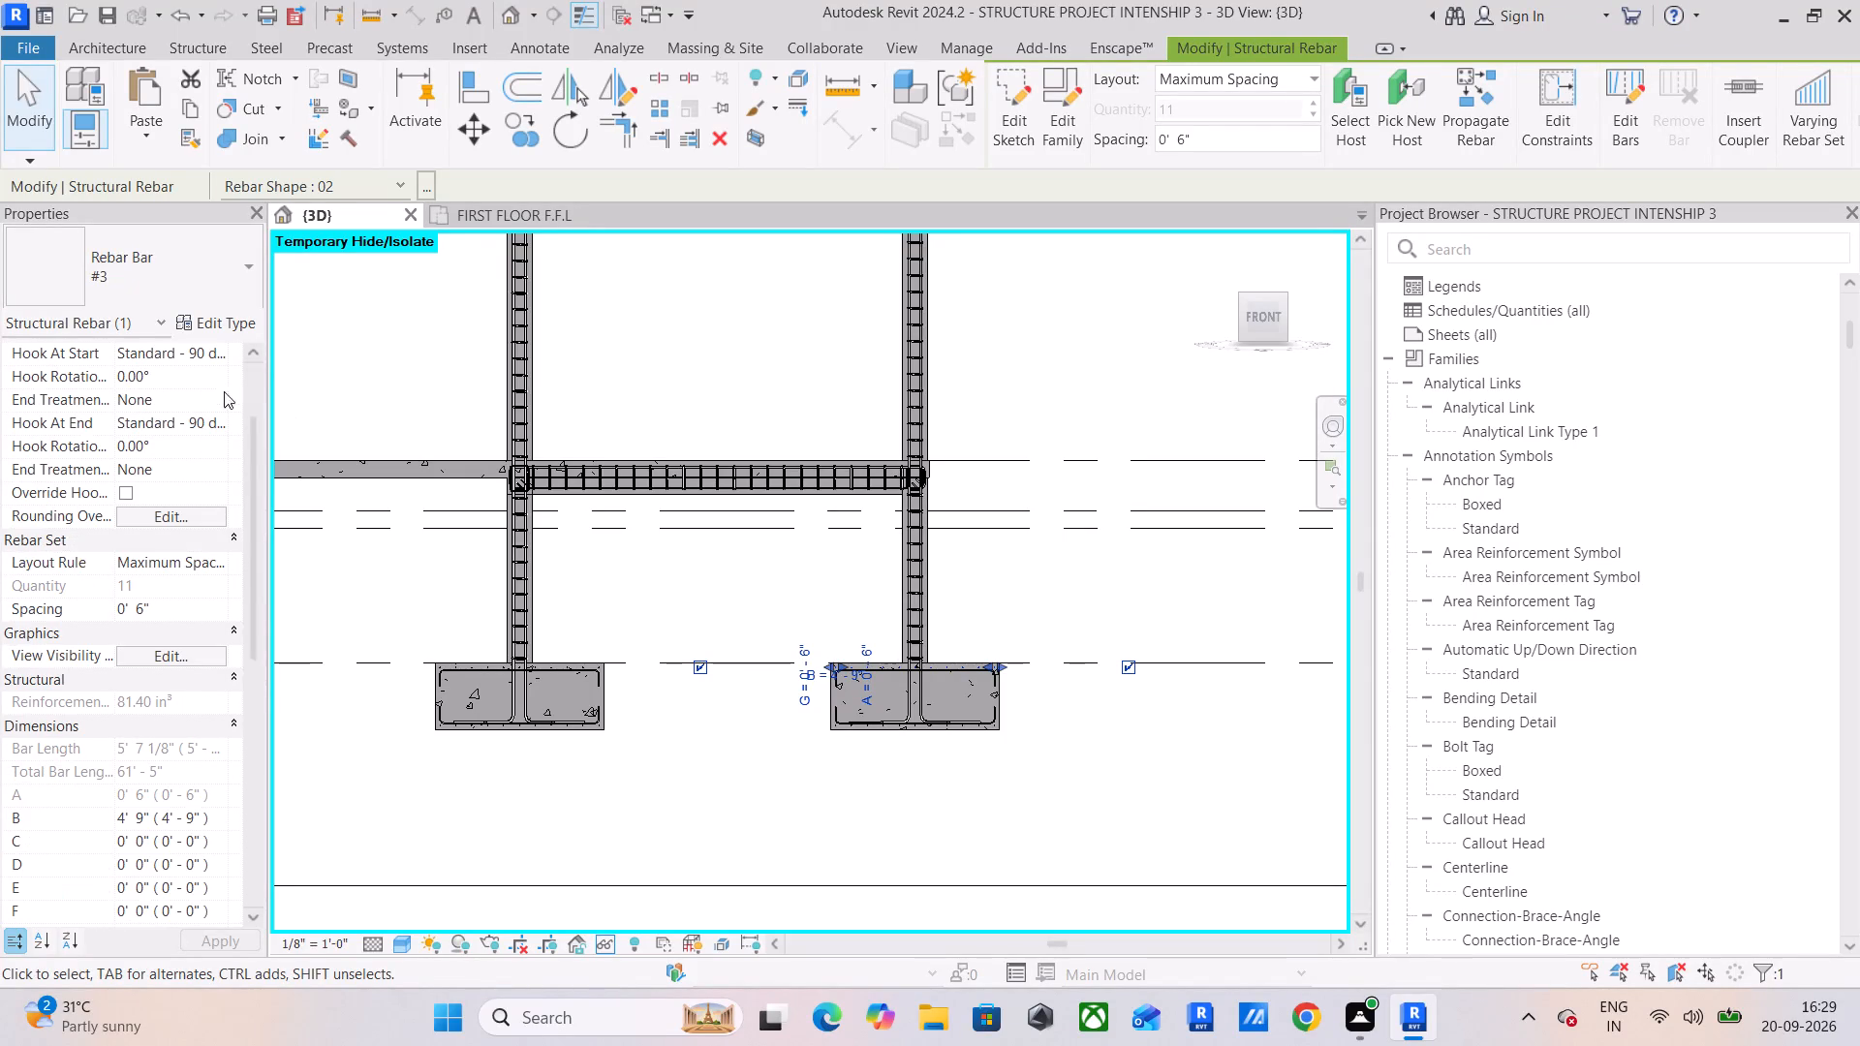
scroll(646, 515, down, 5)
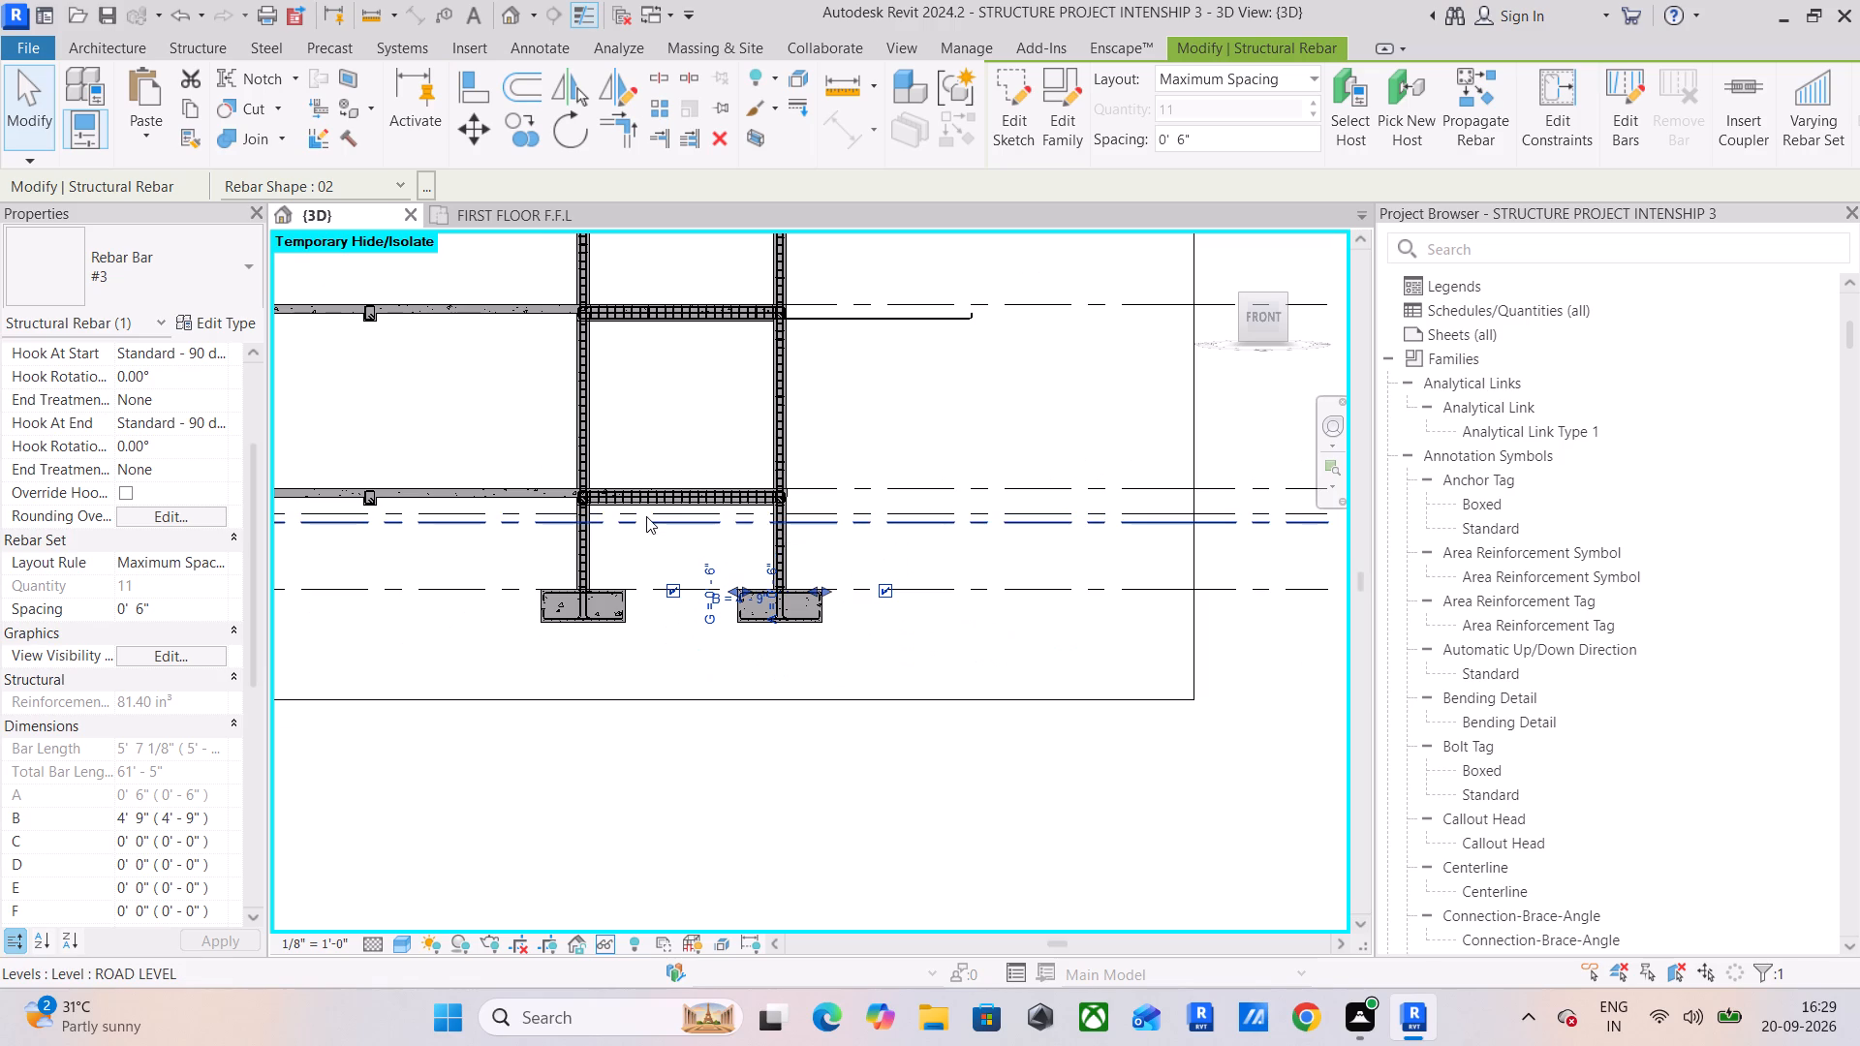
scroll(766, 505, down, 4)
middle_drag(766, 508, 935, 523)
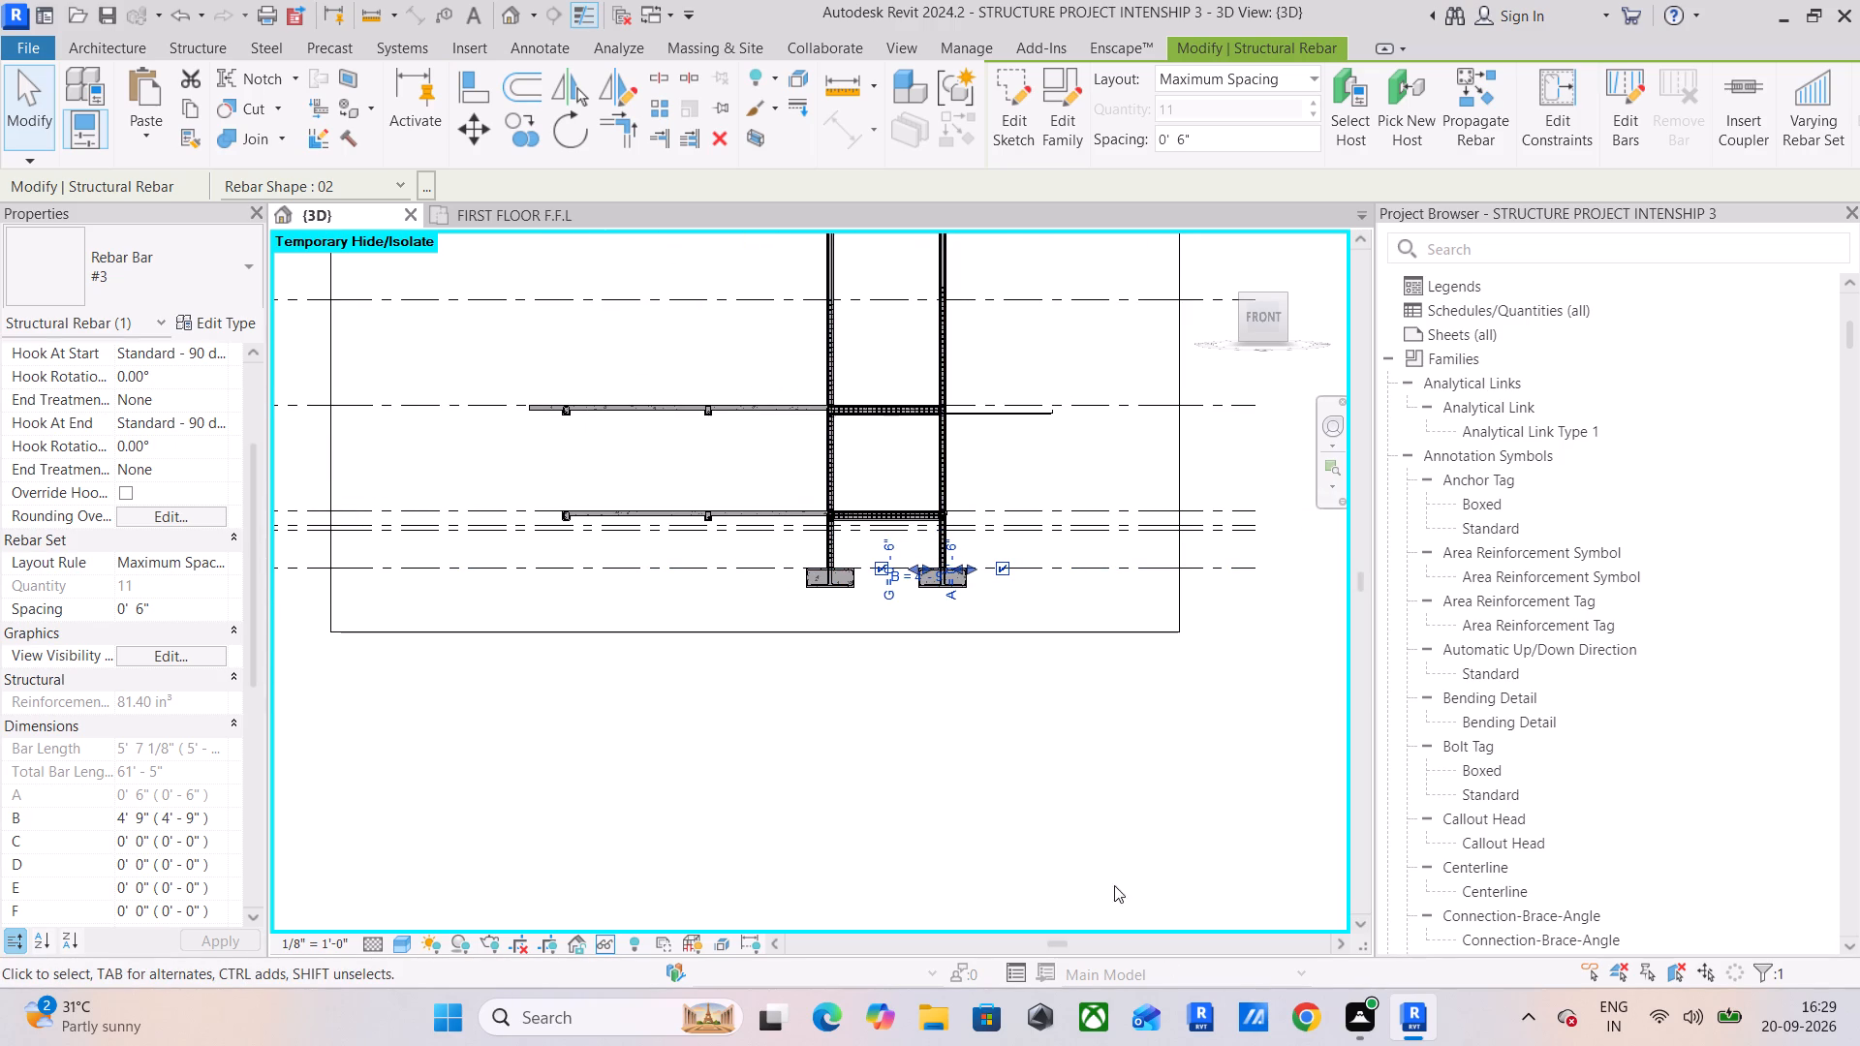
middle_drag(696, 487, 707, 626)
click(683, 991)
double_click(561, 841)
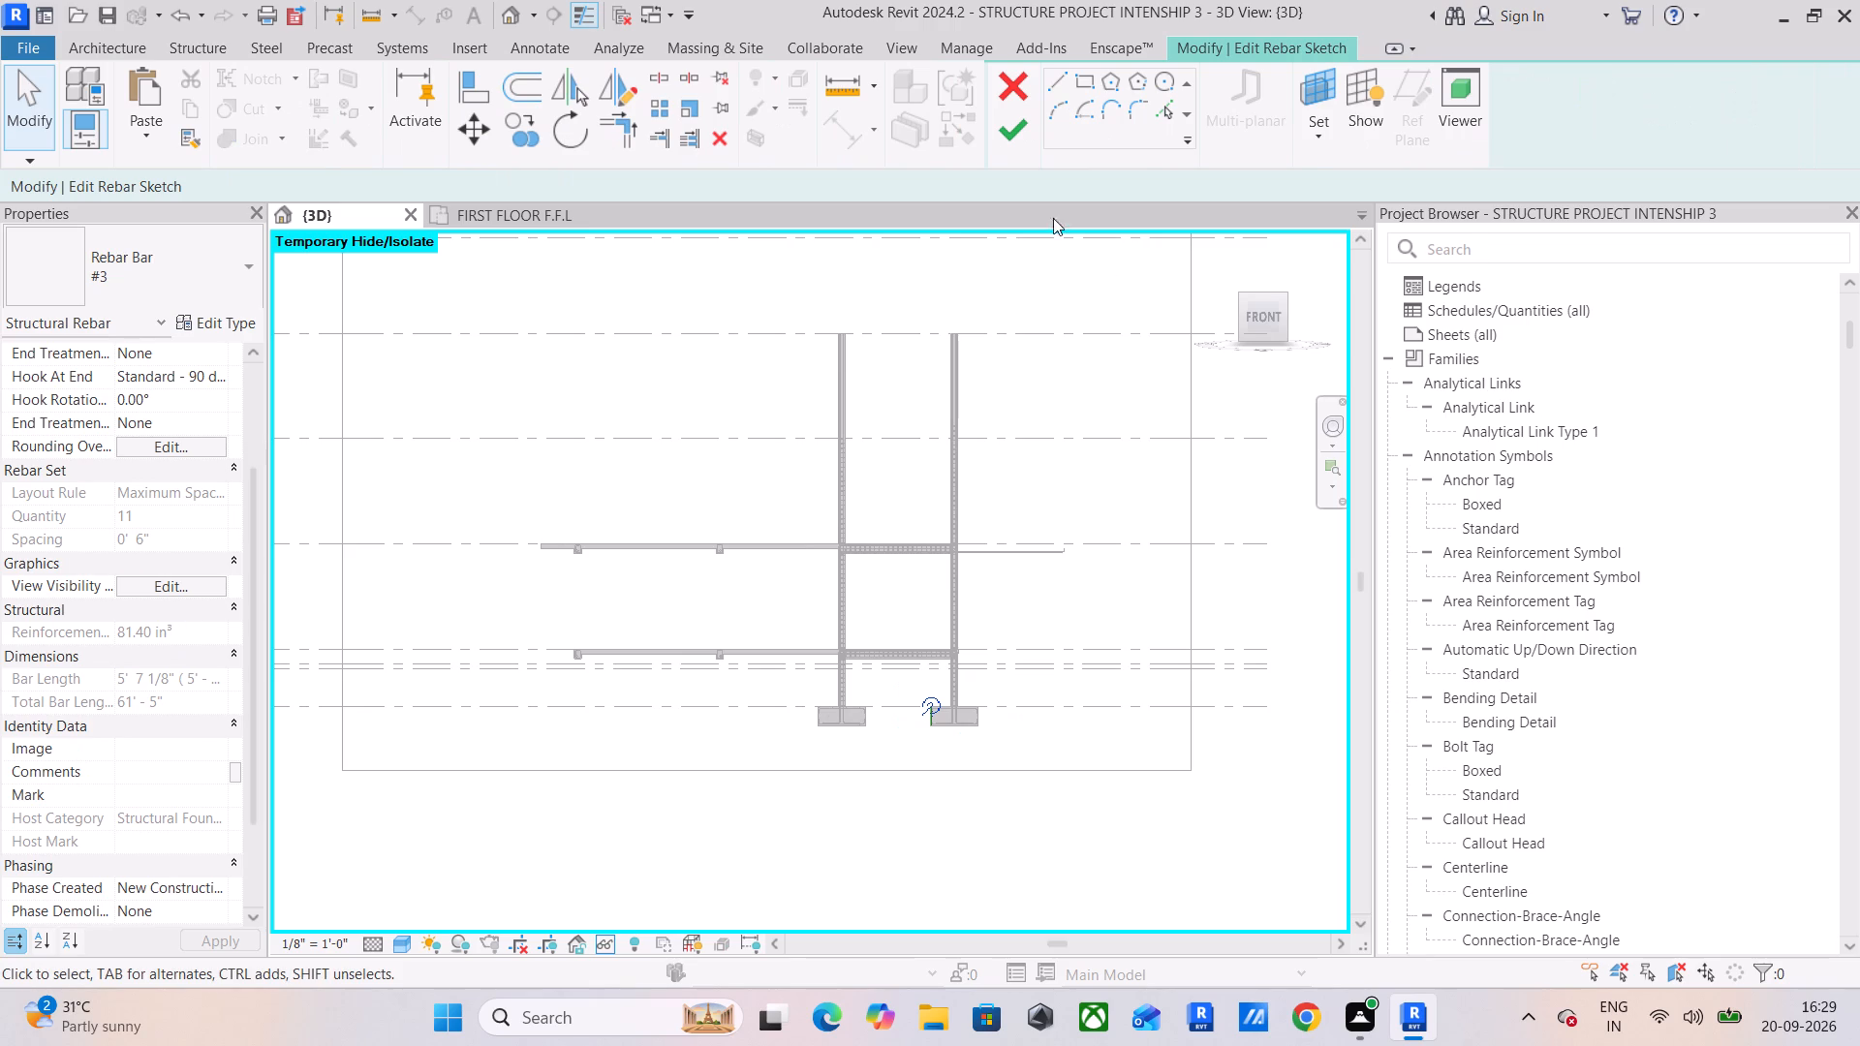
click(1019, 134)
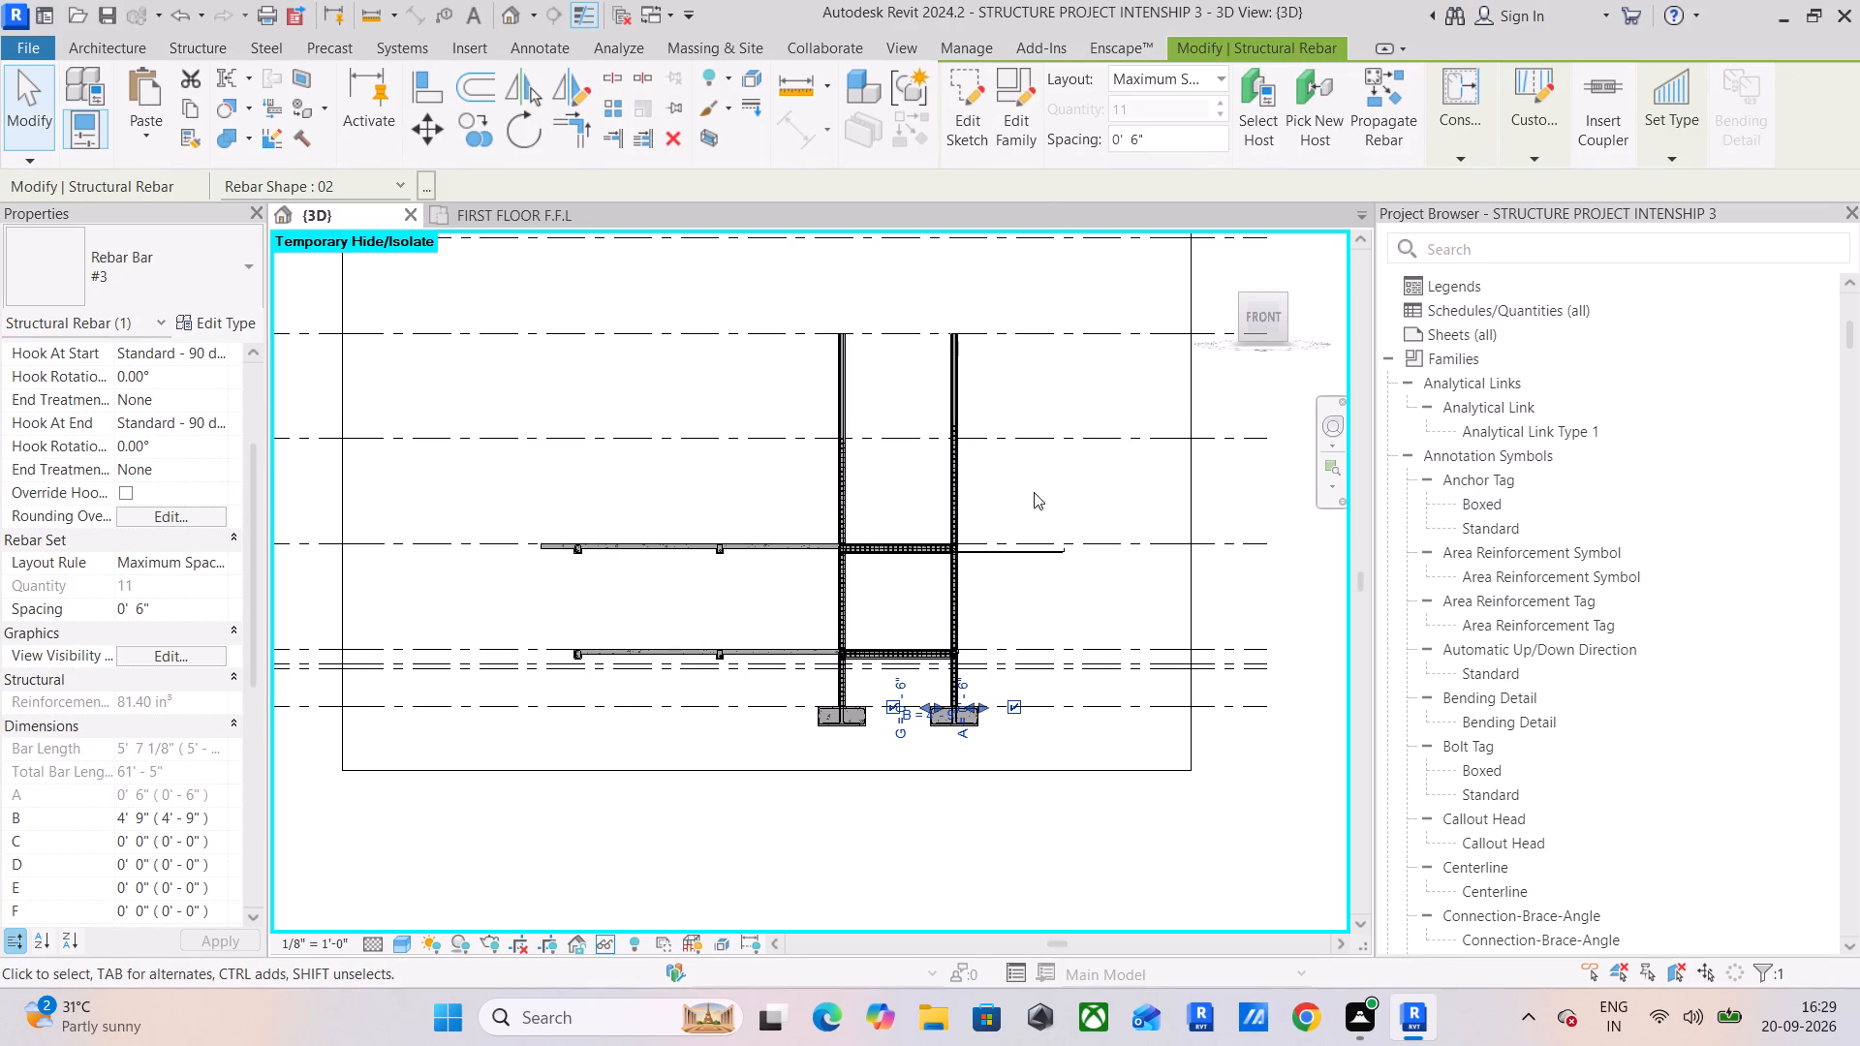
scroll(217, 622, down, 7)
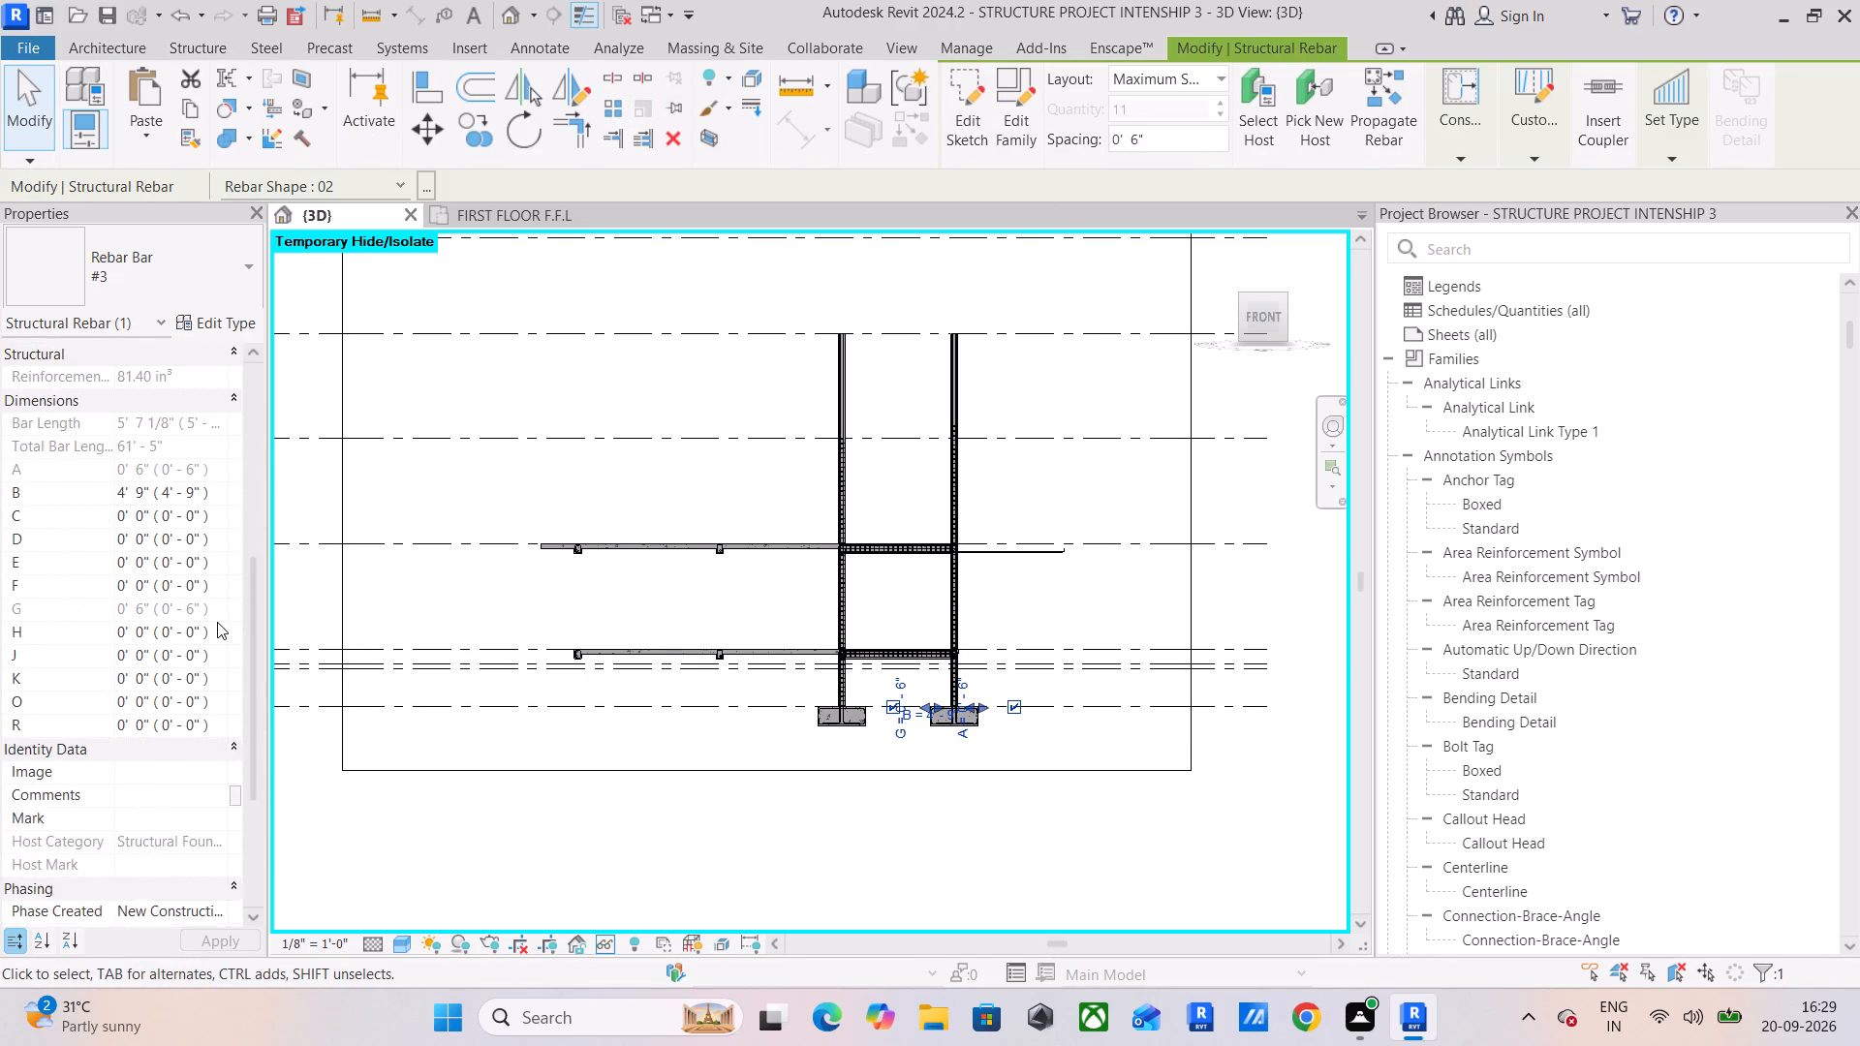
scroll(217, 622, down, 8)
scroll(222, 653, up, 15)
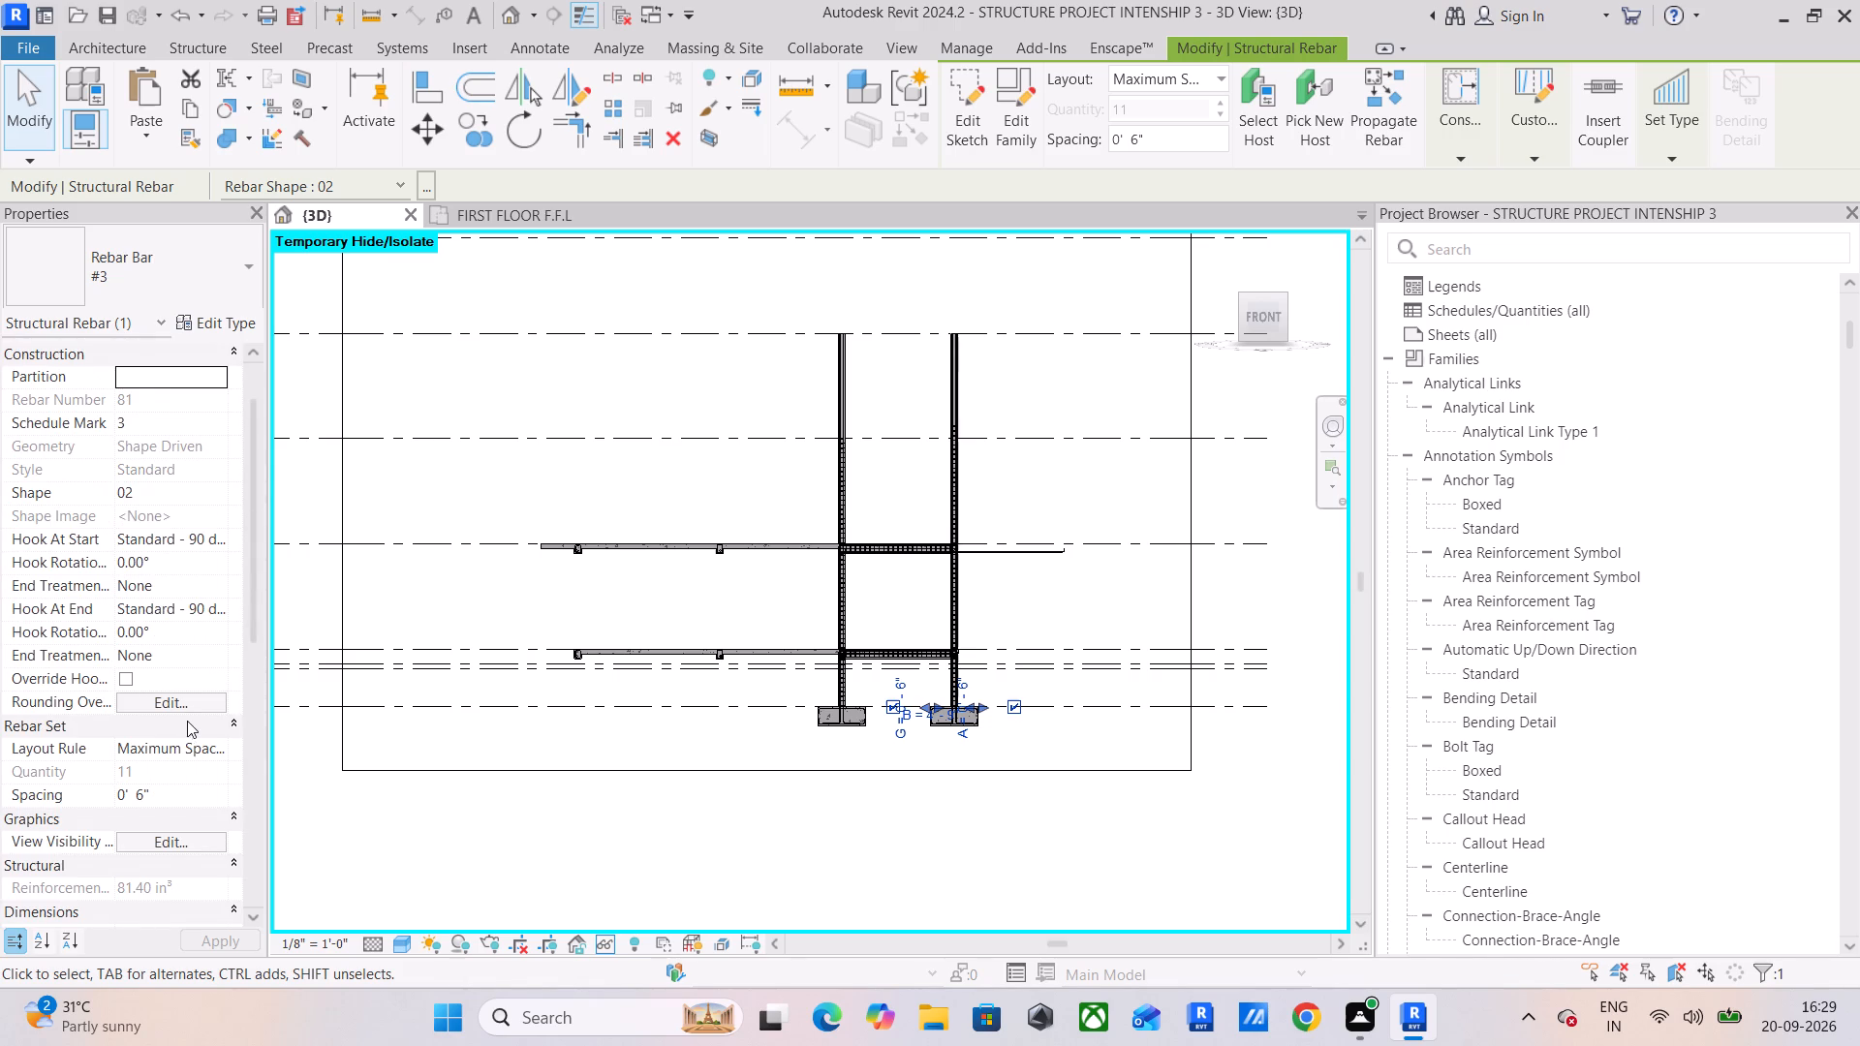
shift+middle_drag(427, 798, 552, 863)
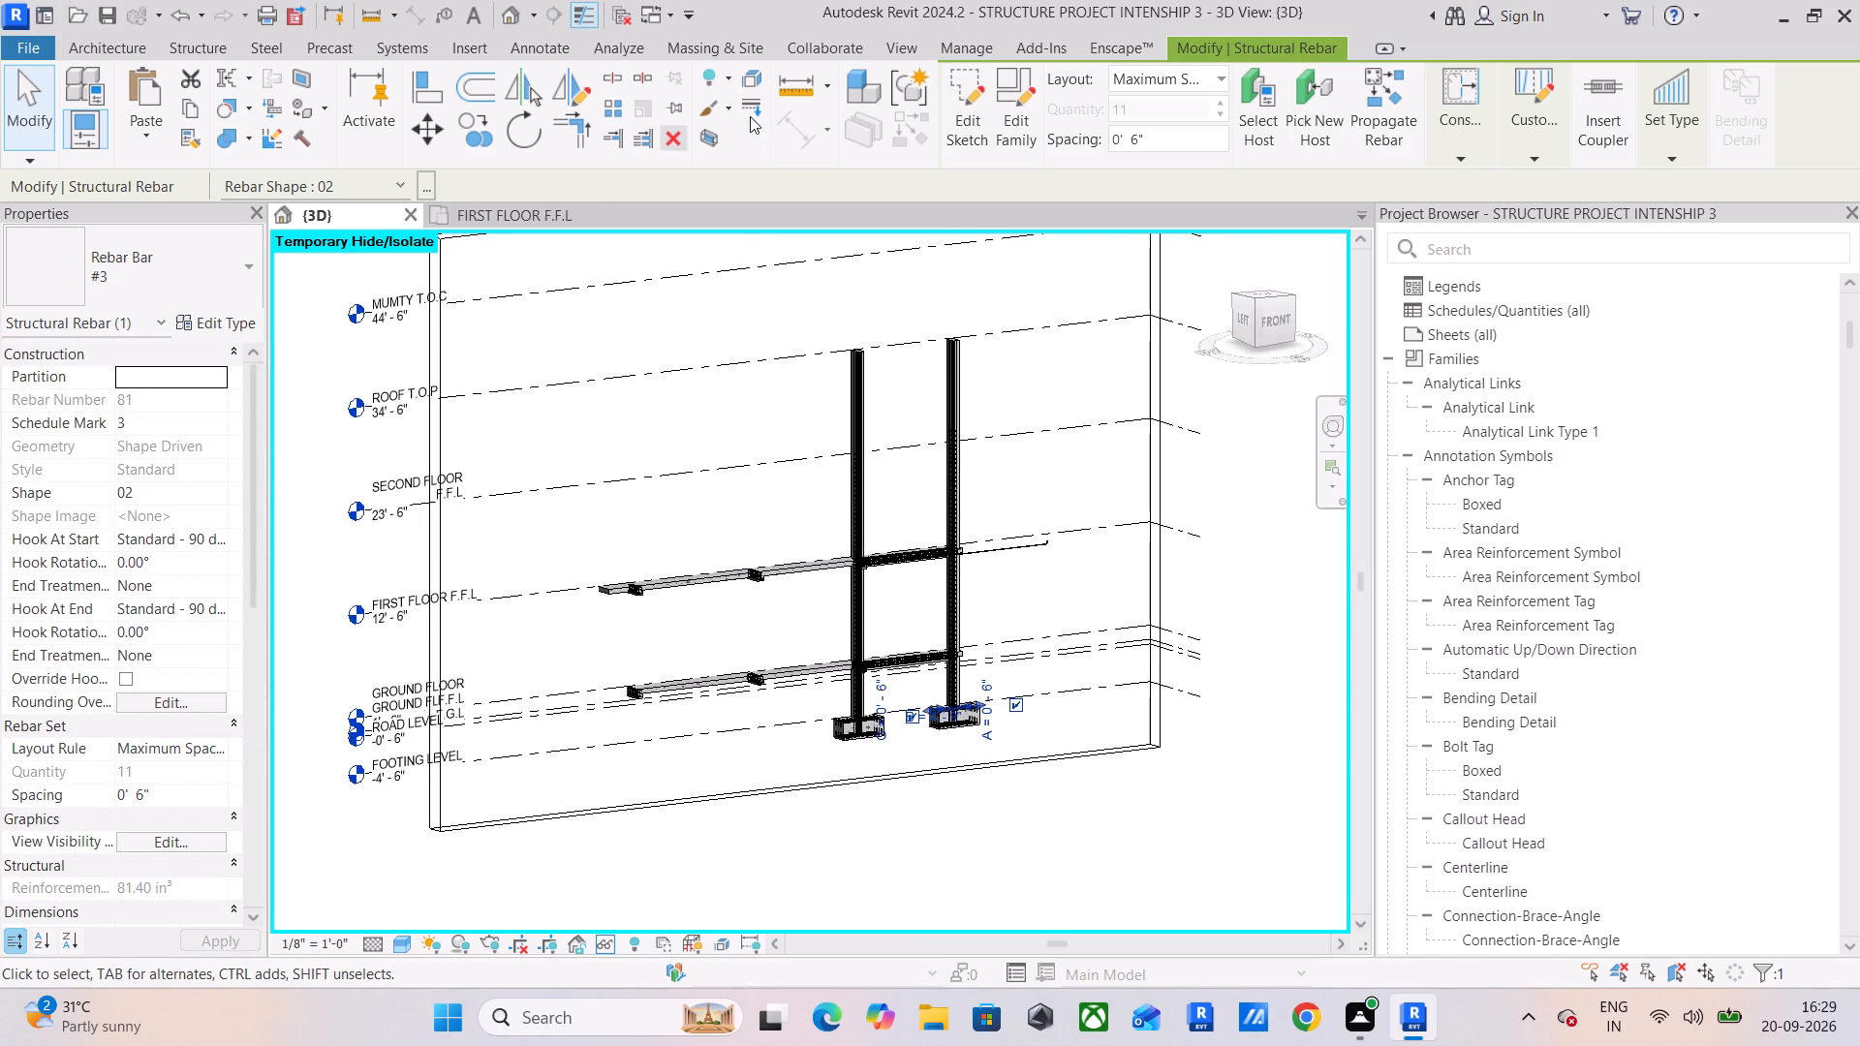
Extend the section box outward and switch it off in the 3D view to expose the whole structural frame.
click(121, 52)
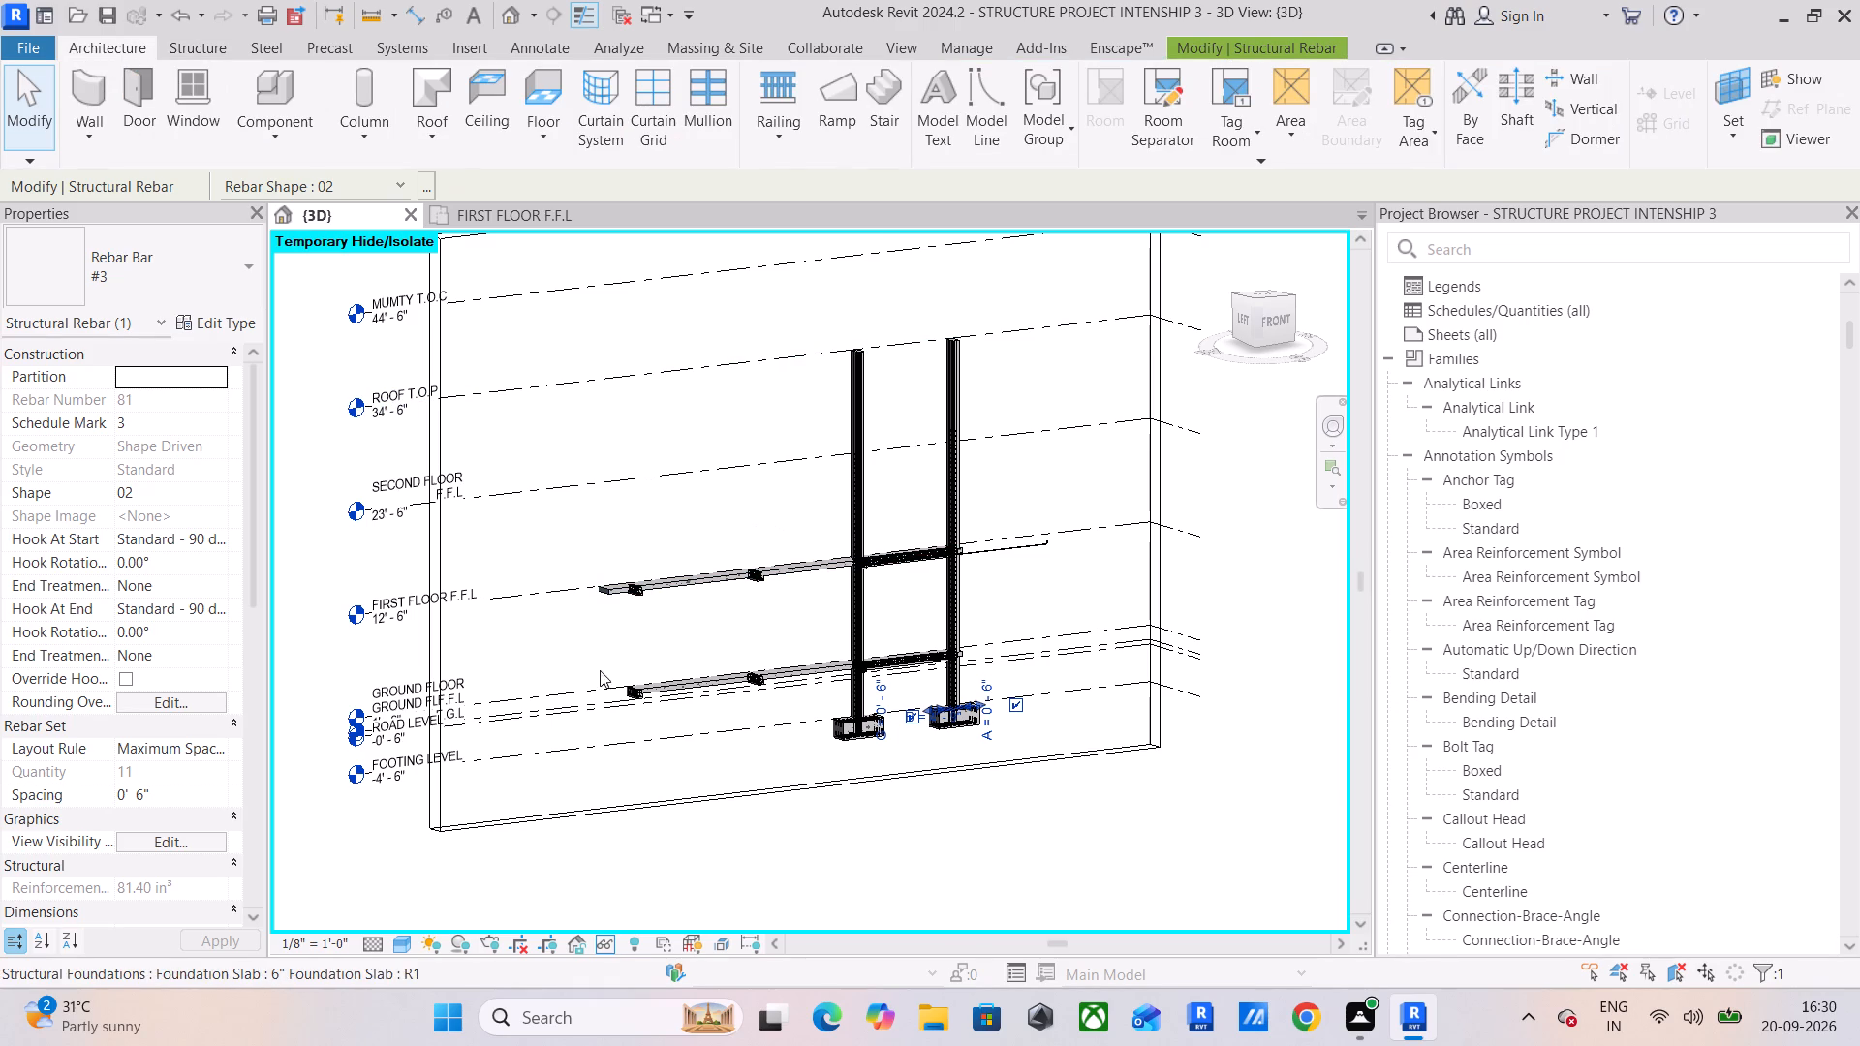
click(525, 226)
click(353, 210)
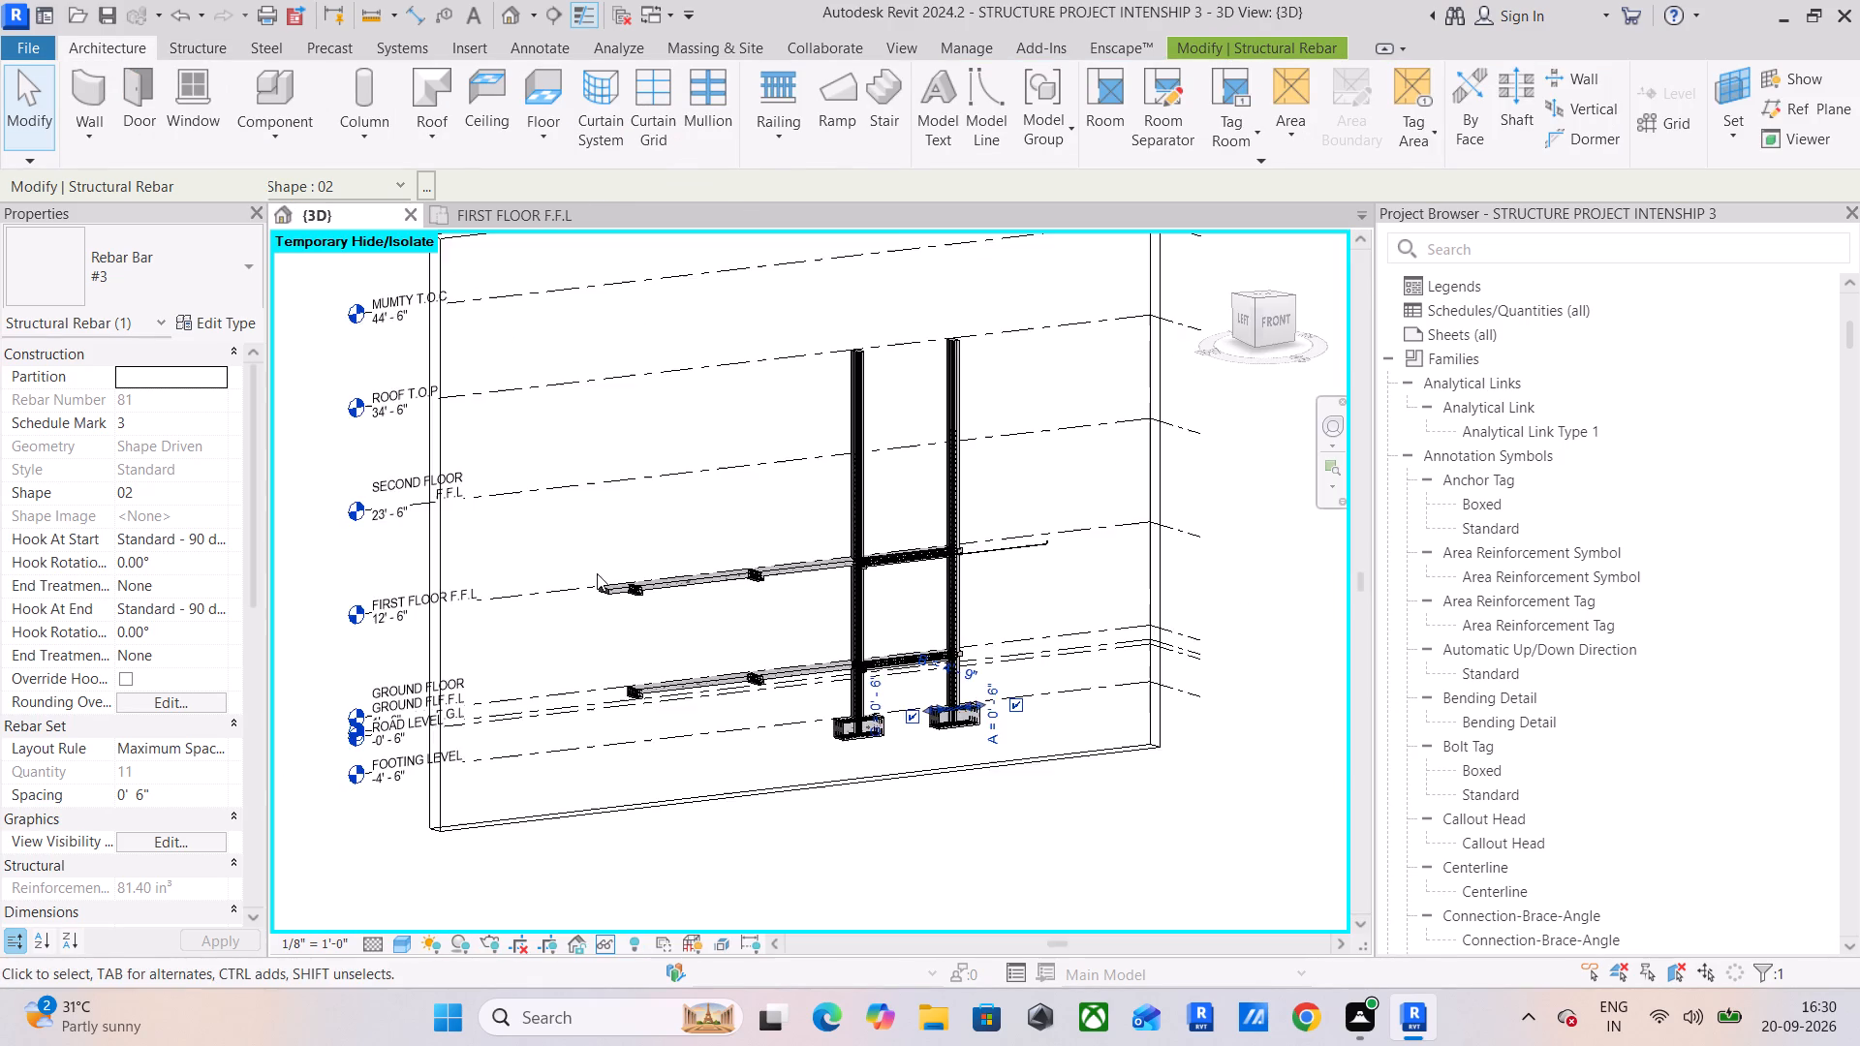
scroll(657, 661, down, 4)
middle_drag(706, 661, 707, 567)
click(542, 655)
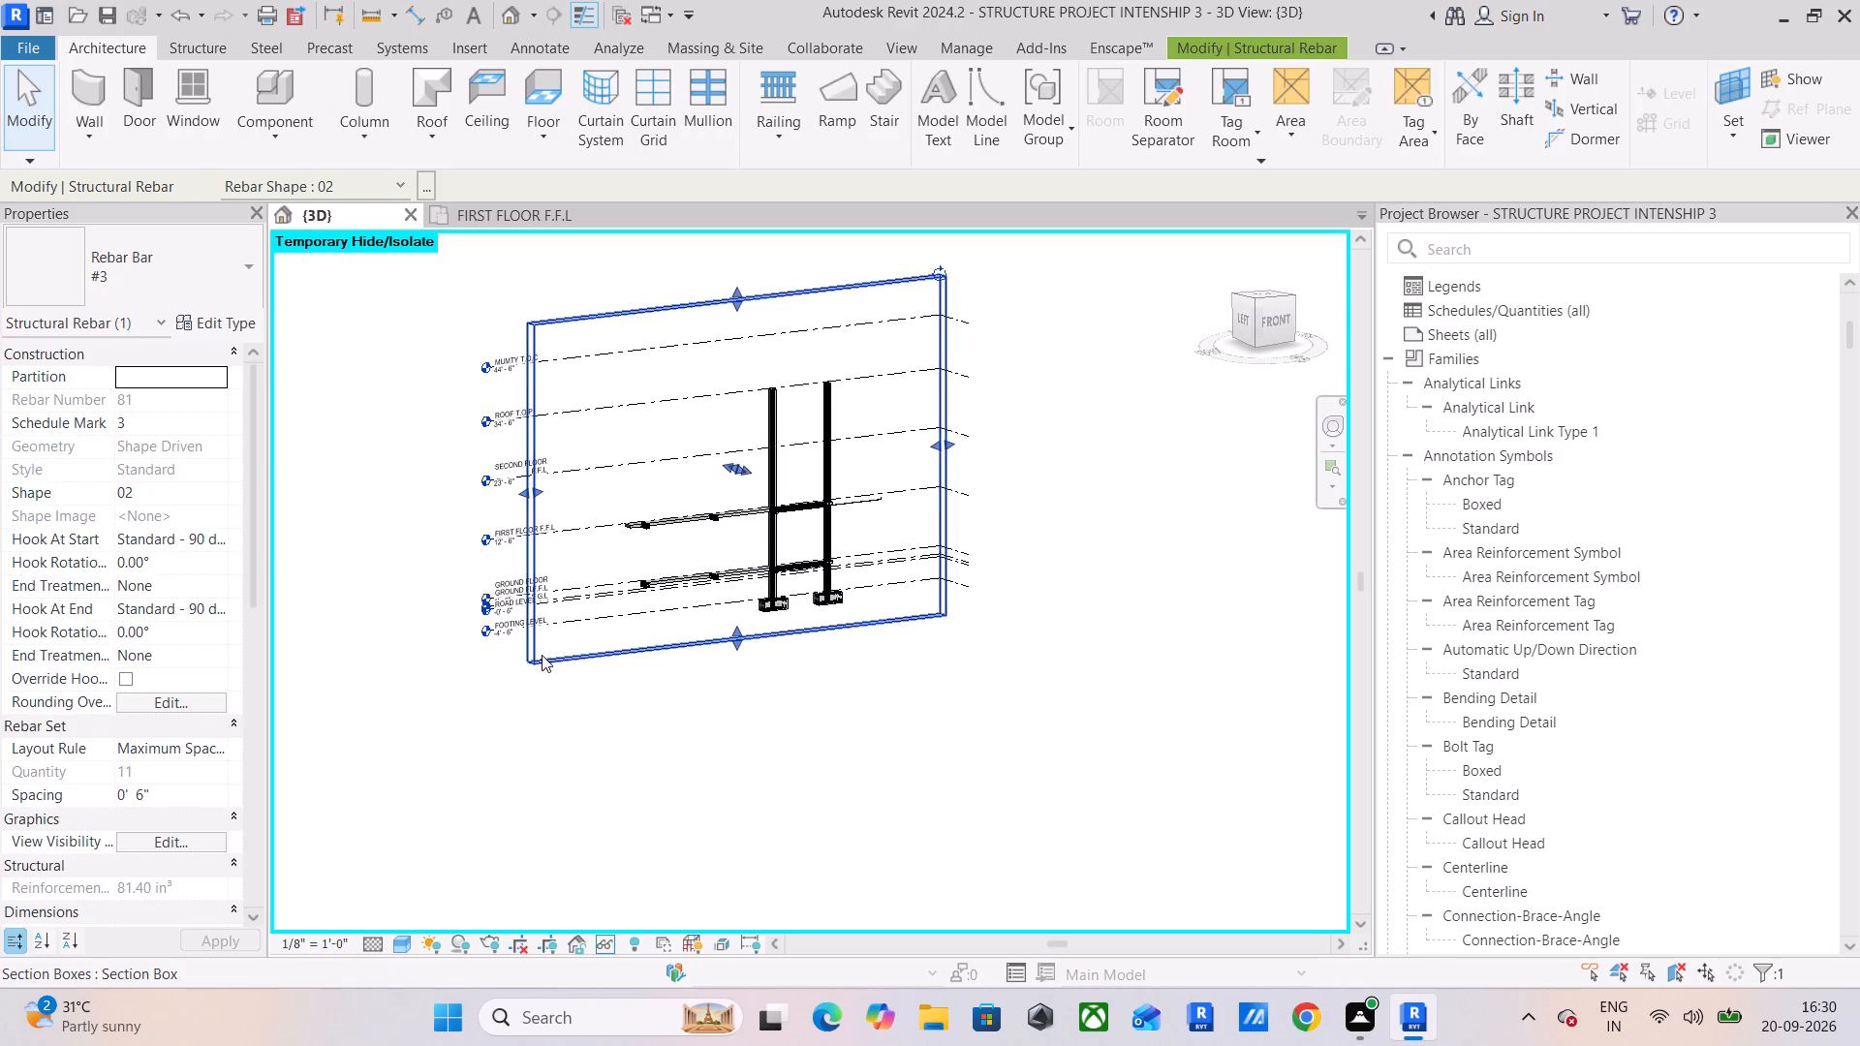
drag(746, 474, 969, 611)
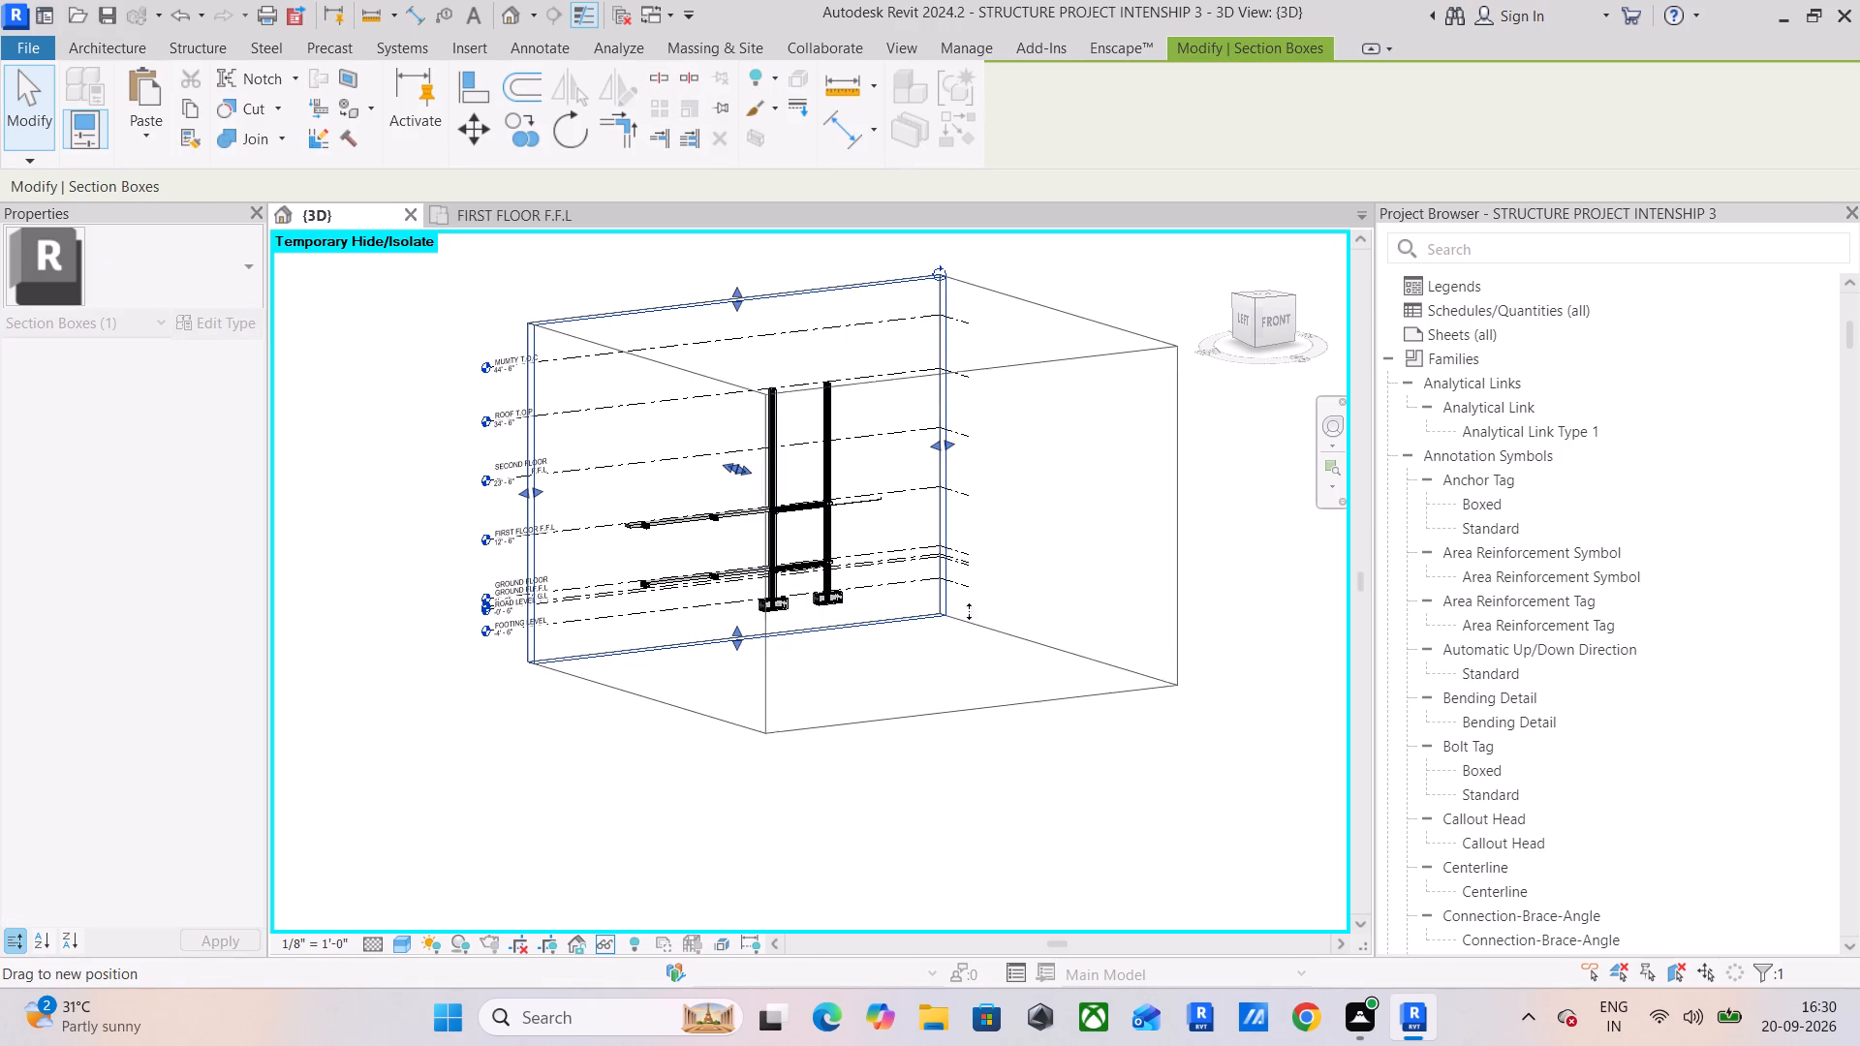
drag(969, 611, 980, 622)
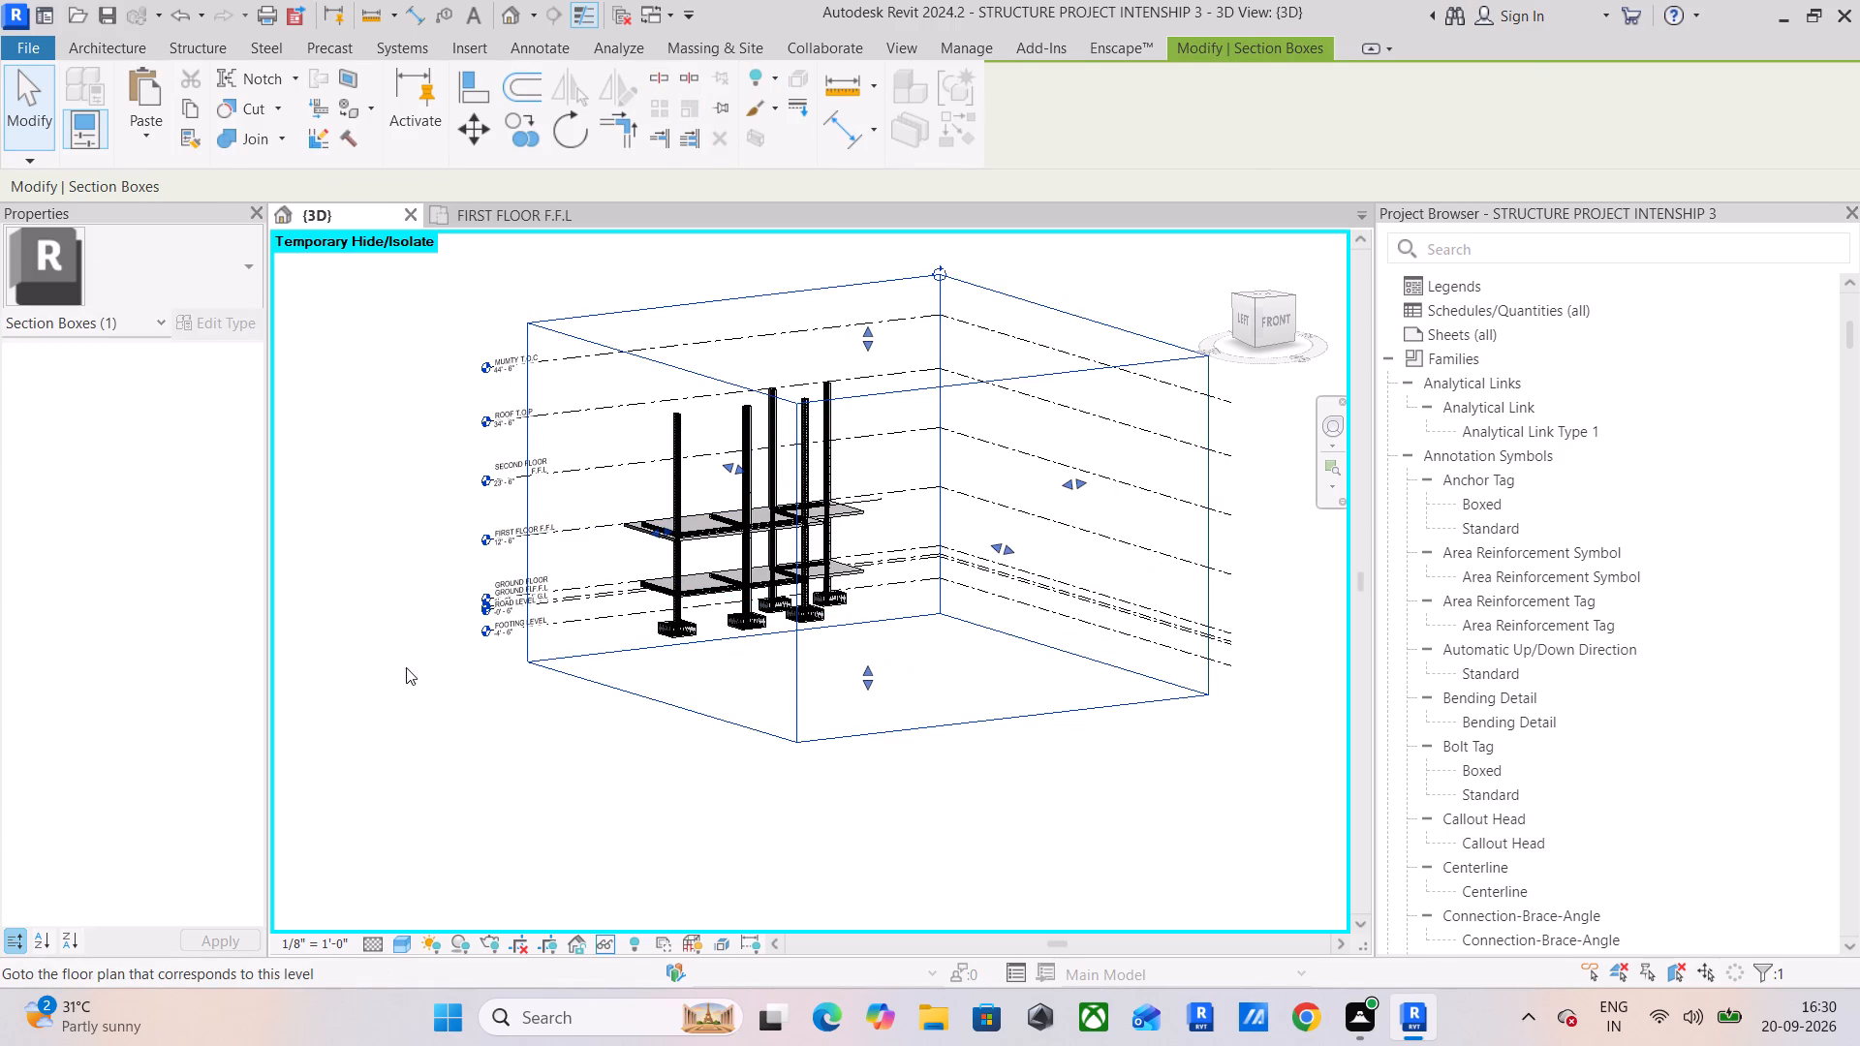
click(406, 667)
click(125, 789)
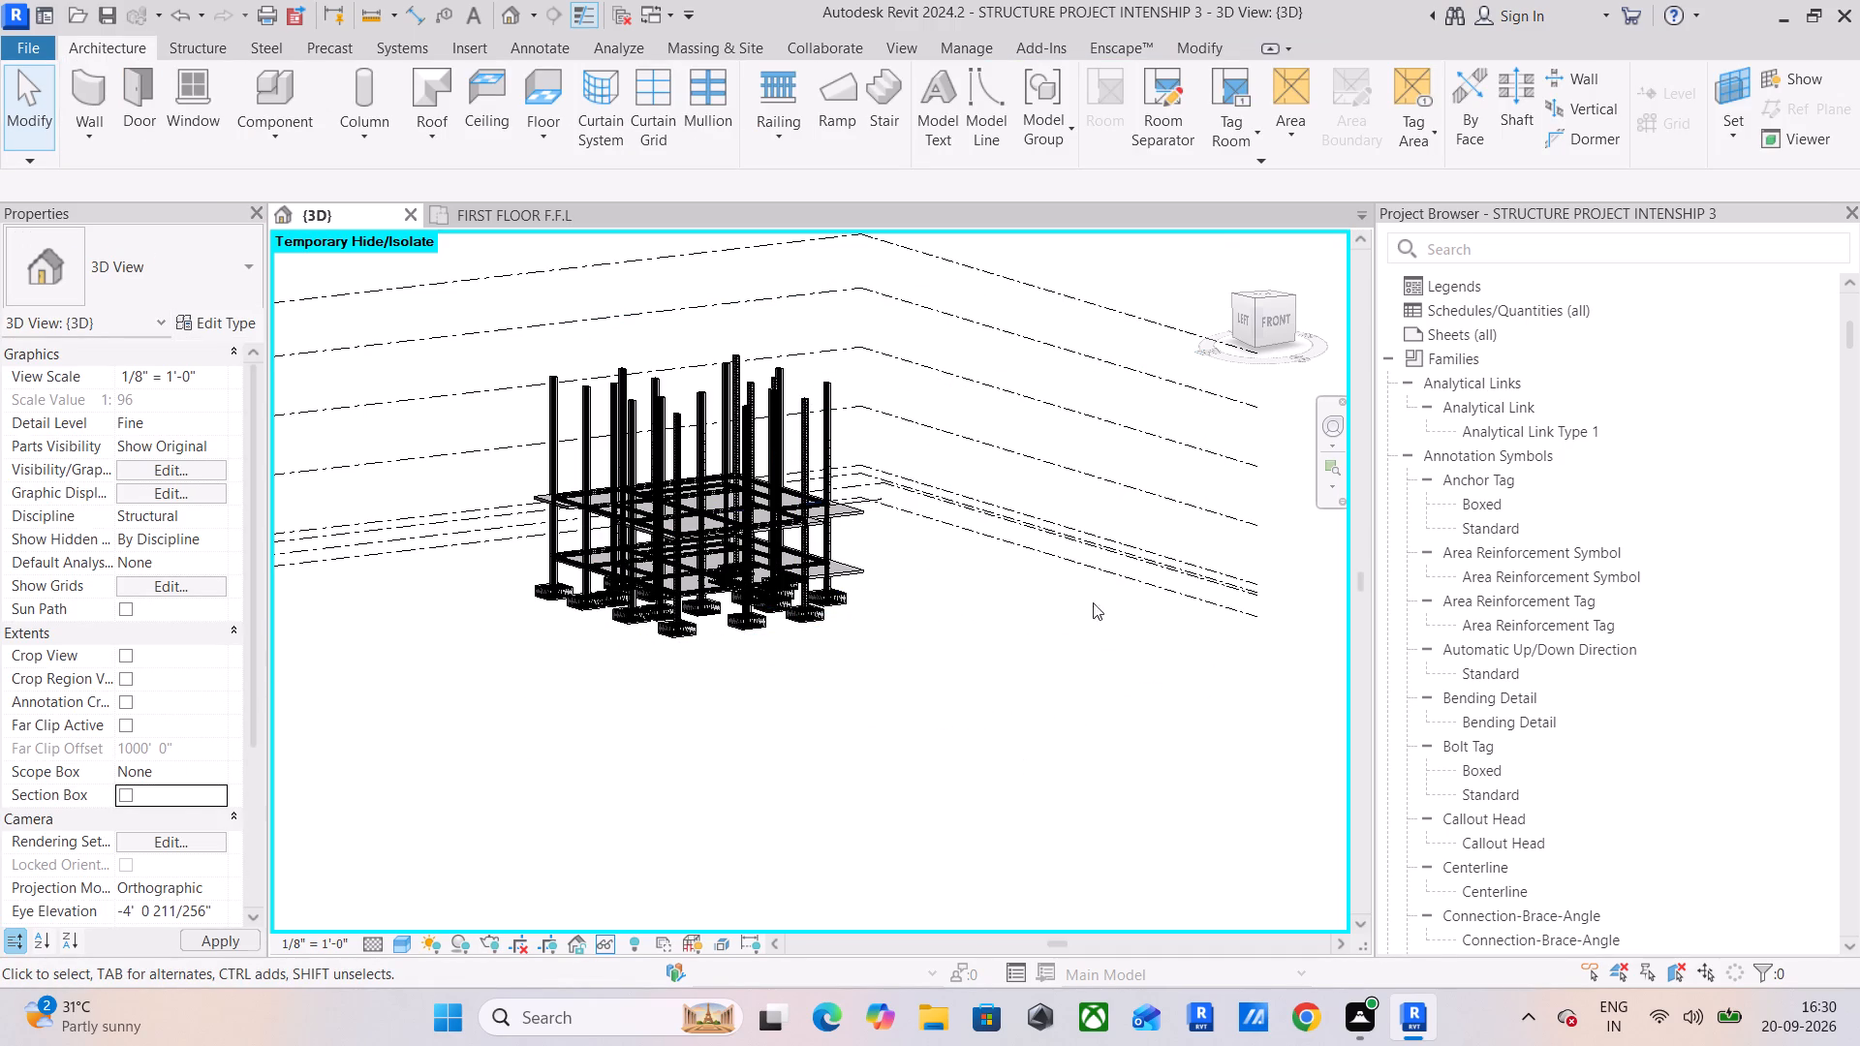
Shorten the #4 first-floor beam bar projecting beyond the right-hand column by pulling its end back into the column.
drag(1286, 321, 1225, 326)
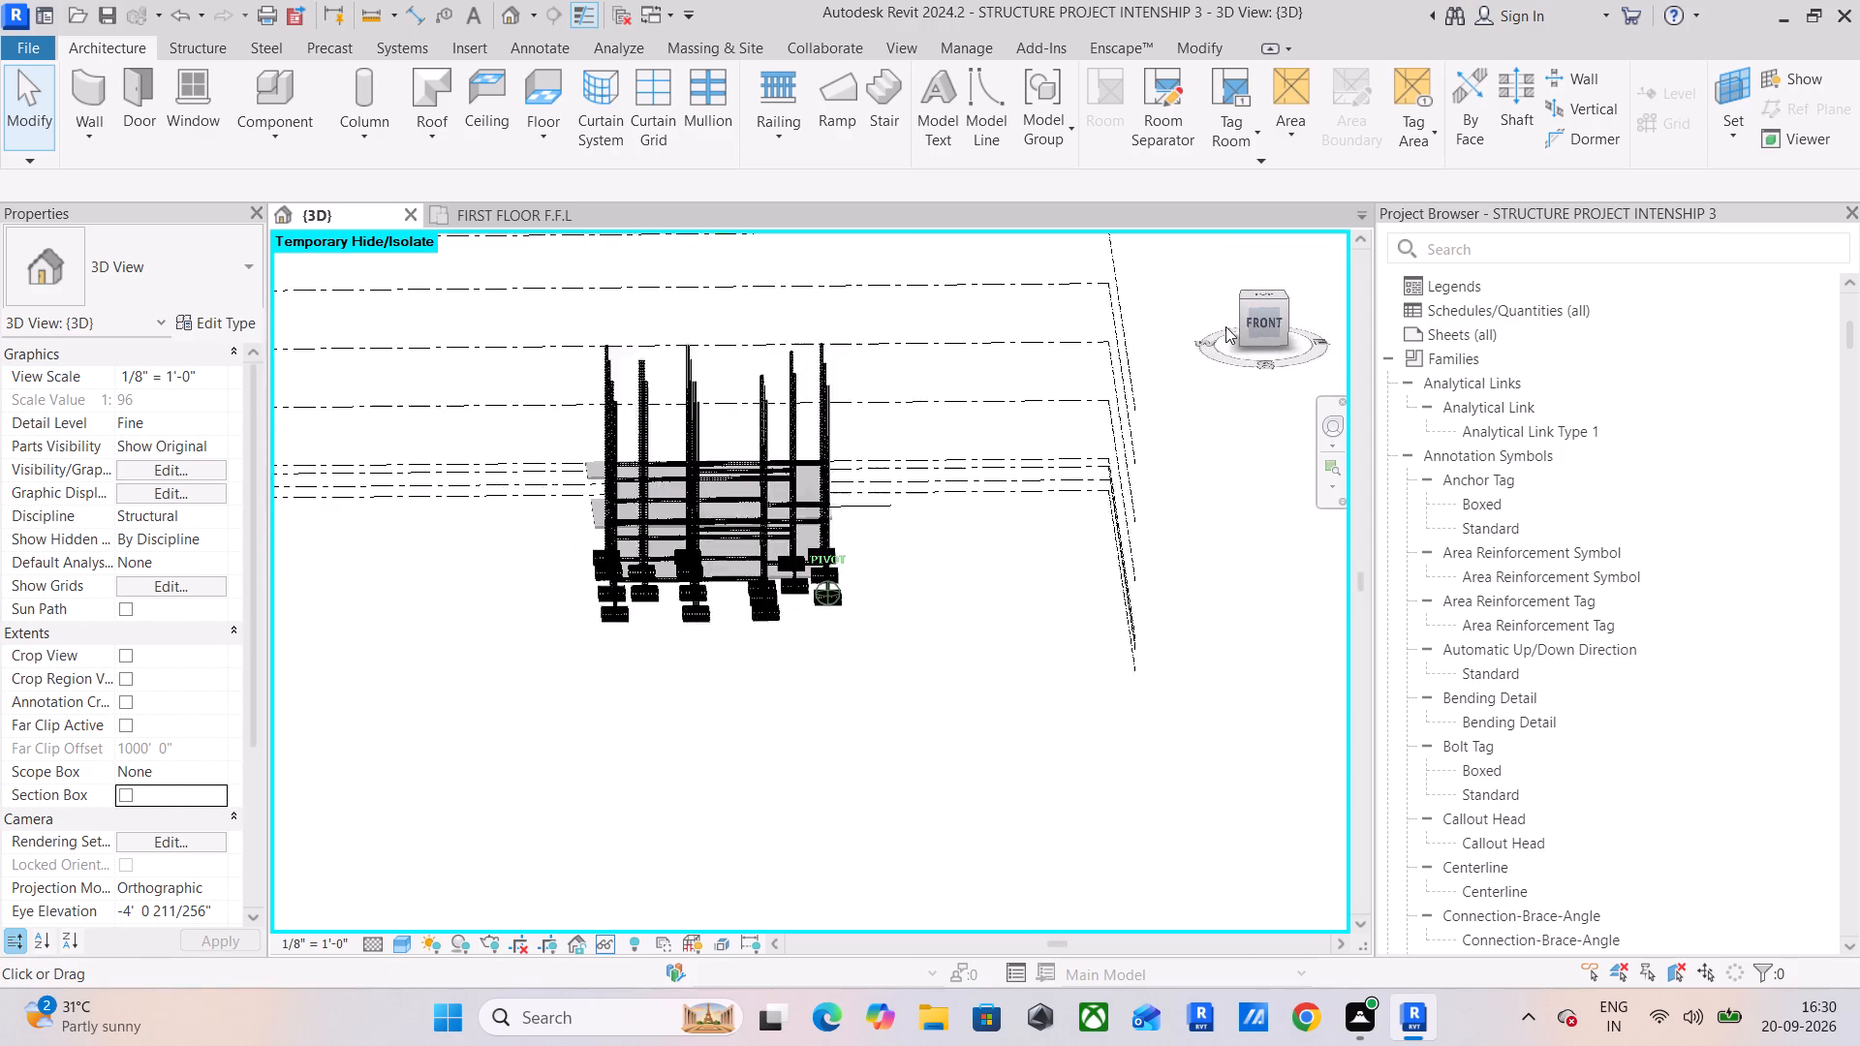
drag(1225, 326, 1116, 330)
scroll(938, 548, up, 9)
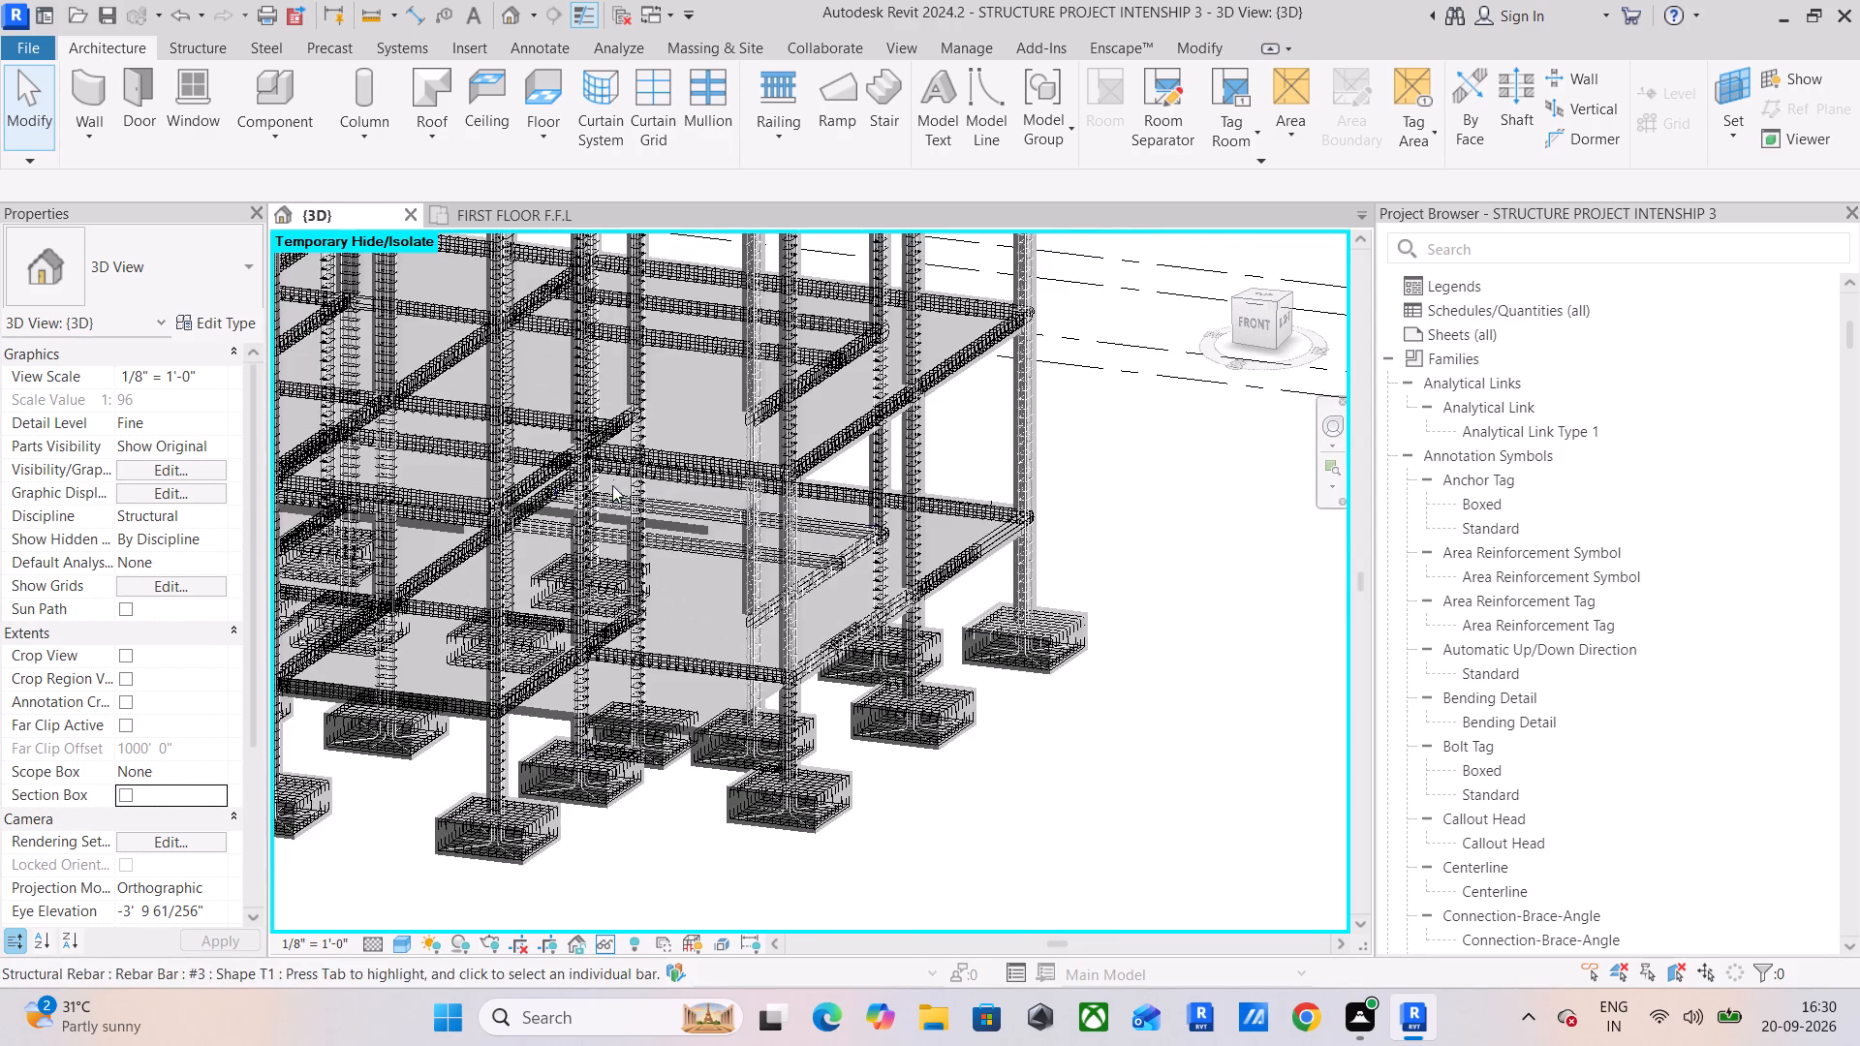
middle_drag(635, 500, 740, 545)
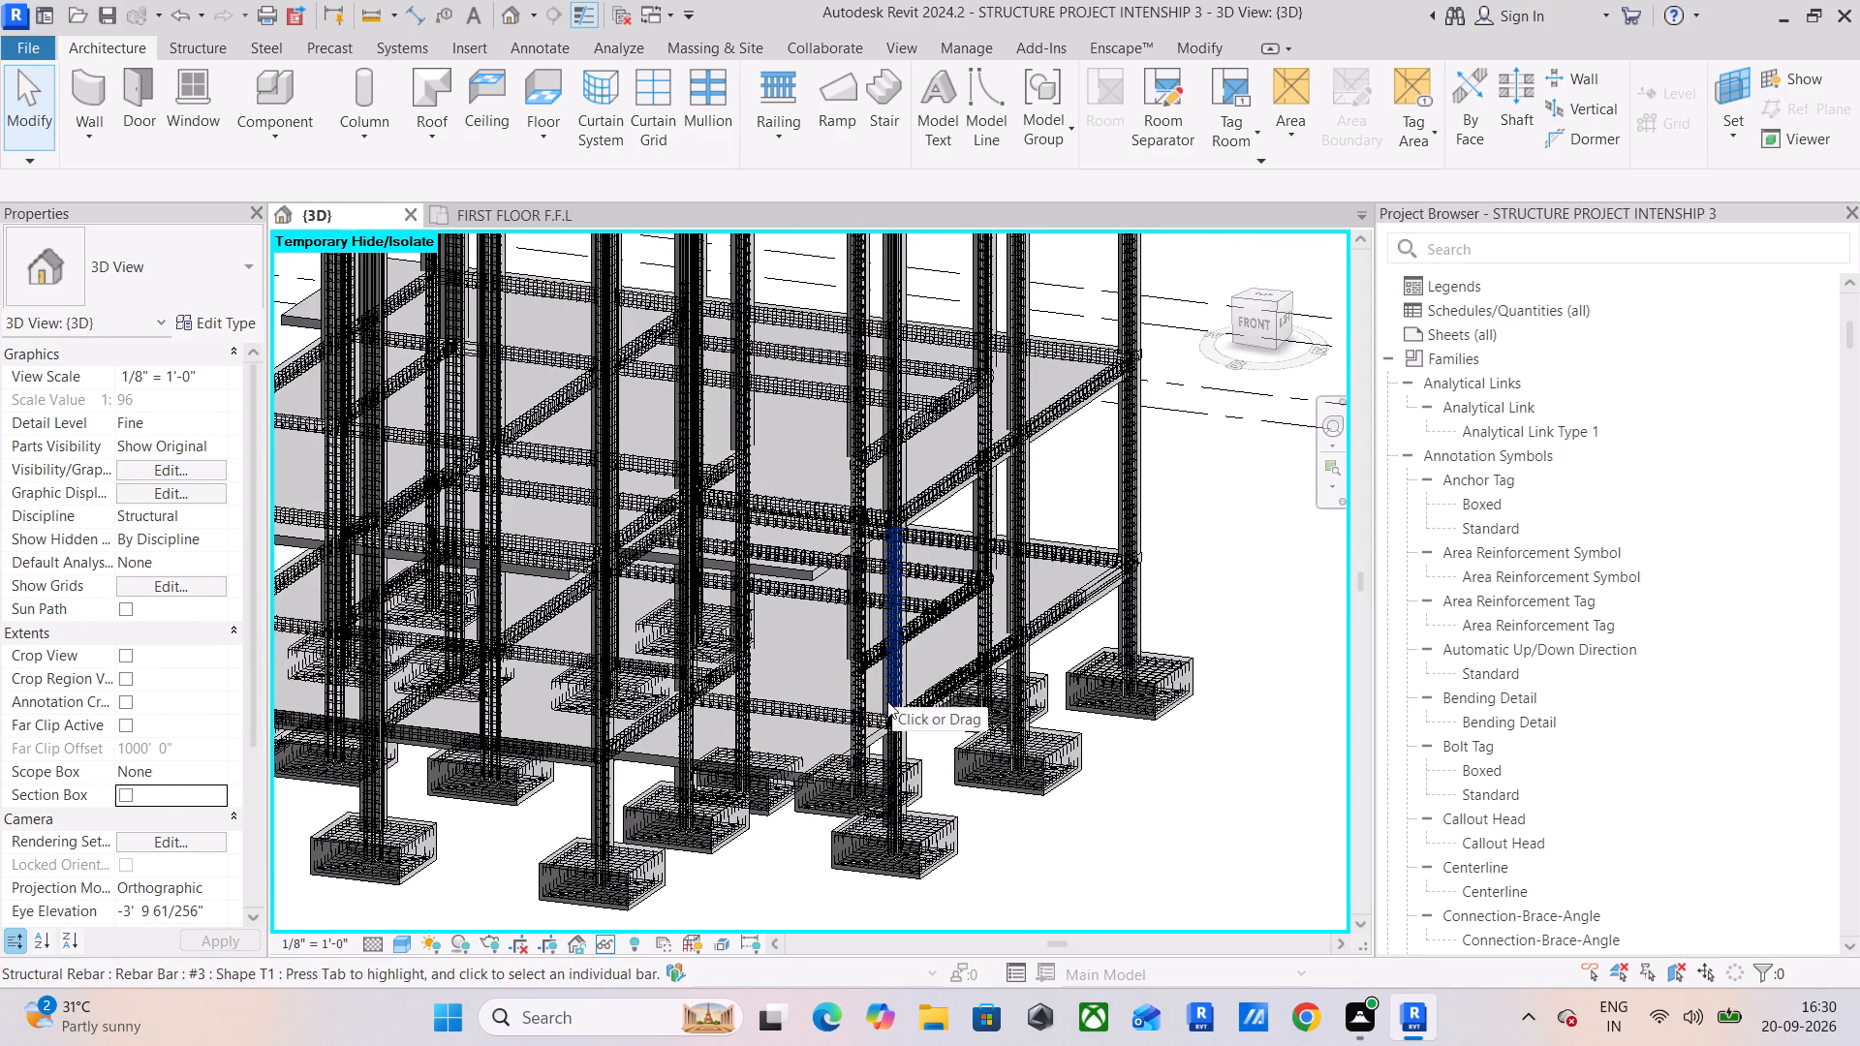
shift+middle_drag(887, 701, 920, 713)
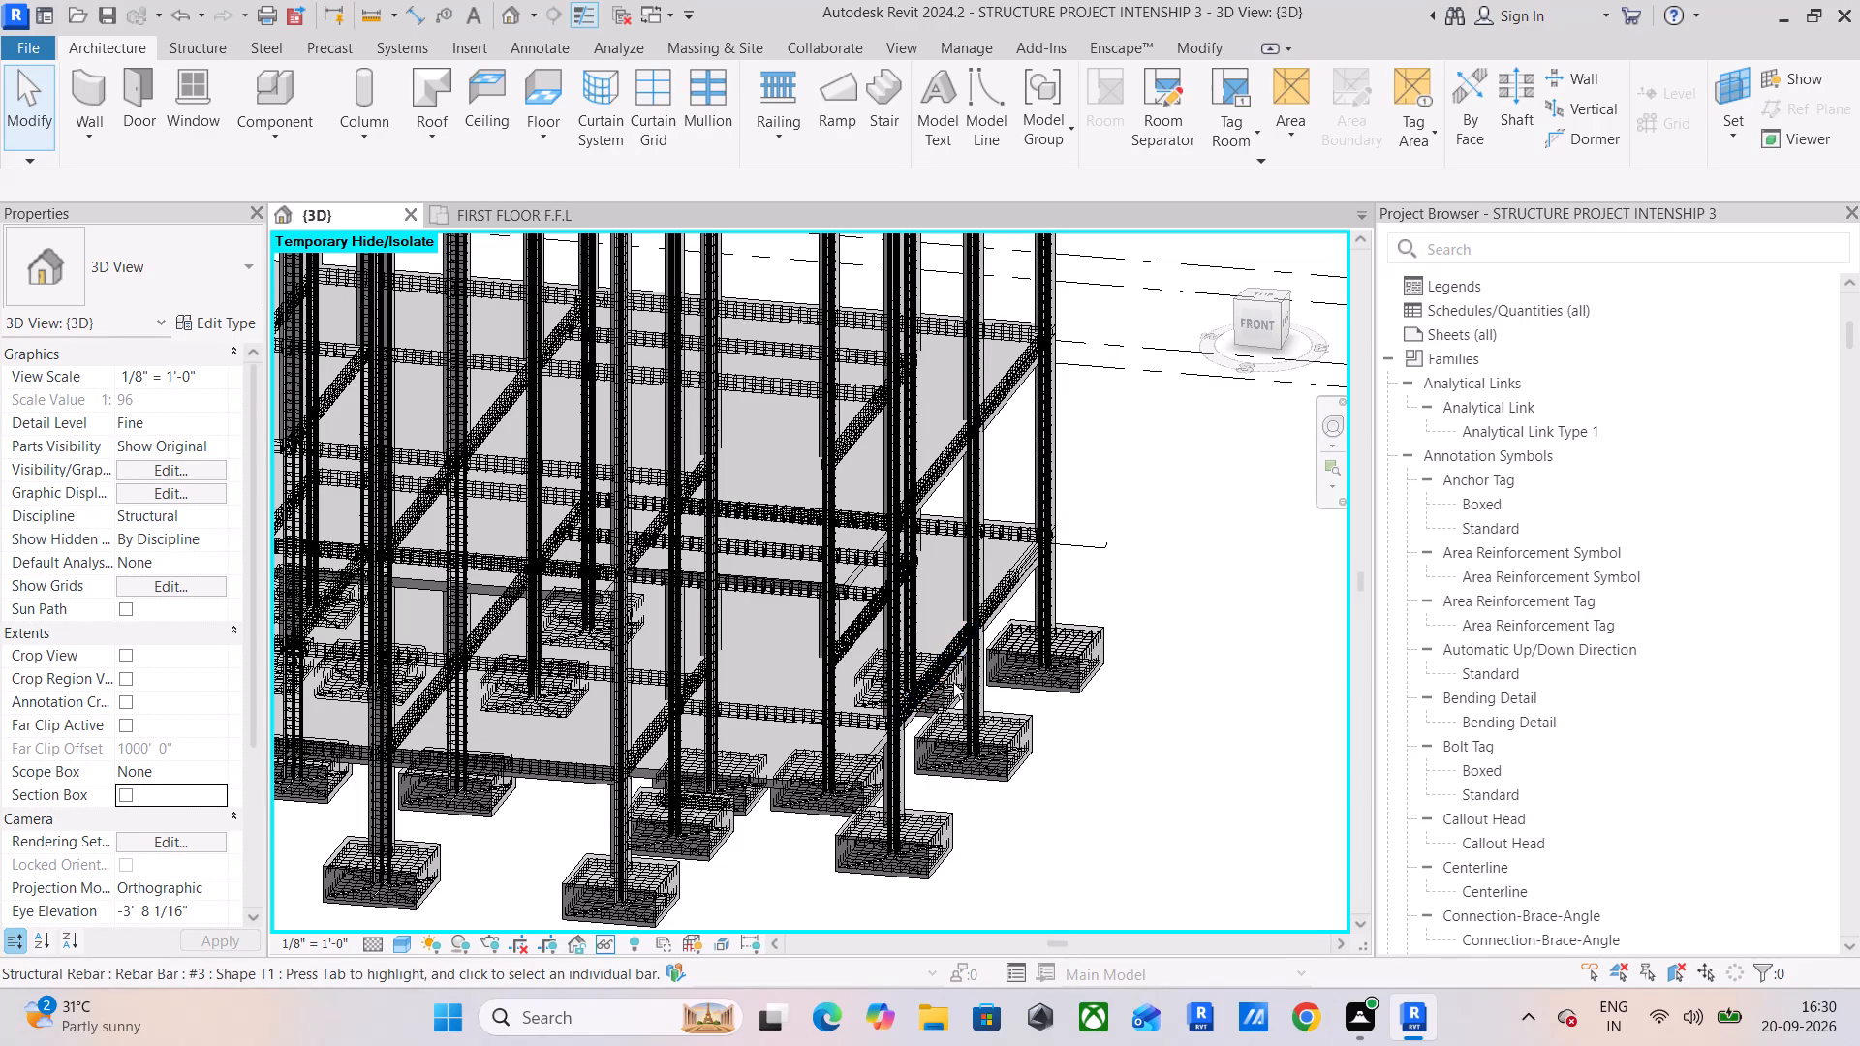
click(1098, 542)
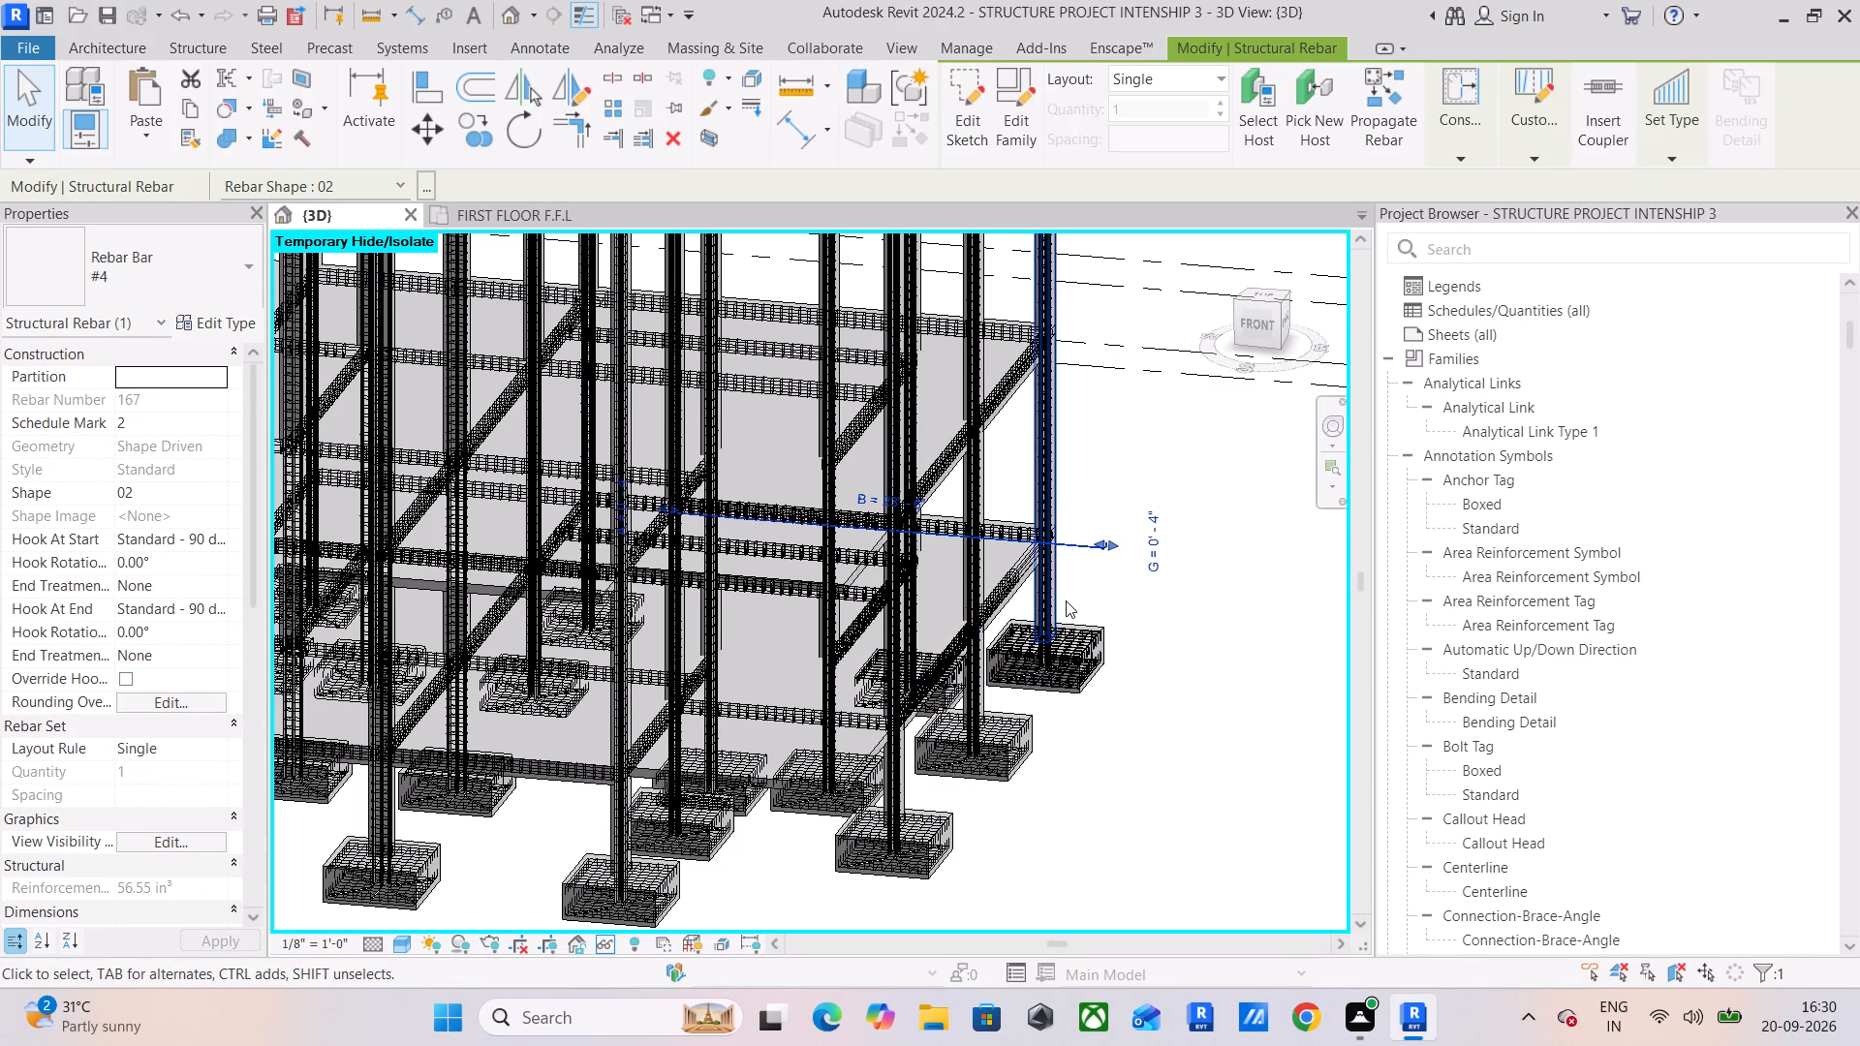
click(1259, 335)
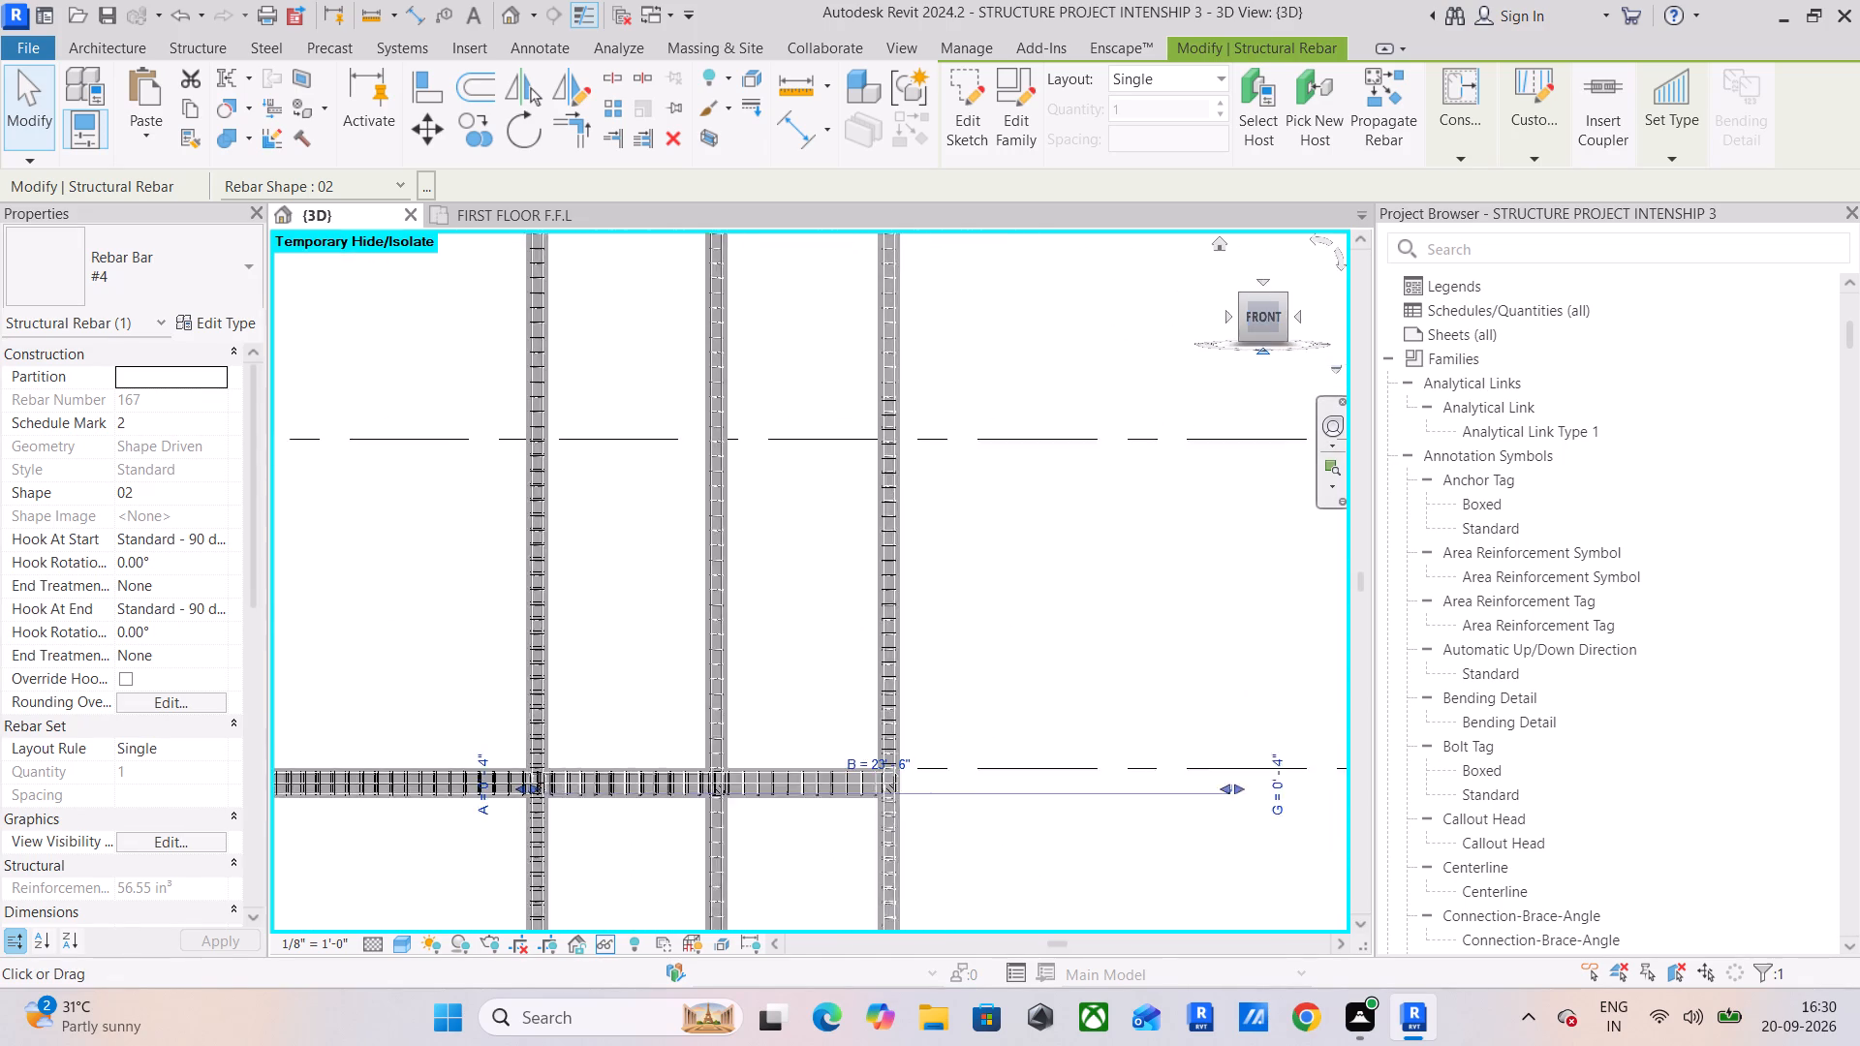
scroll(727, 567, up, 5)
middle_drag(950, 635, 676, 590)
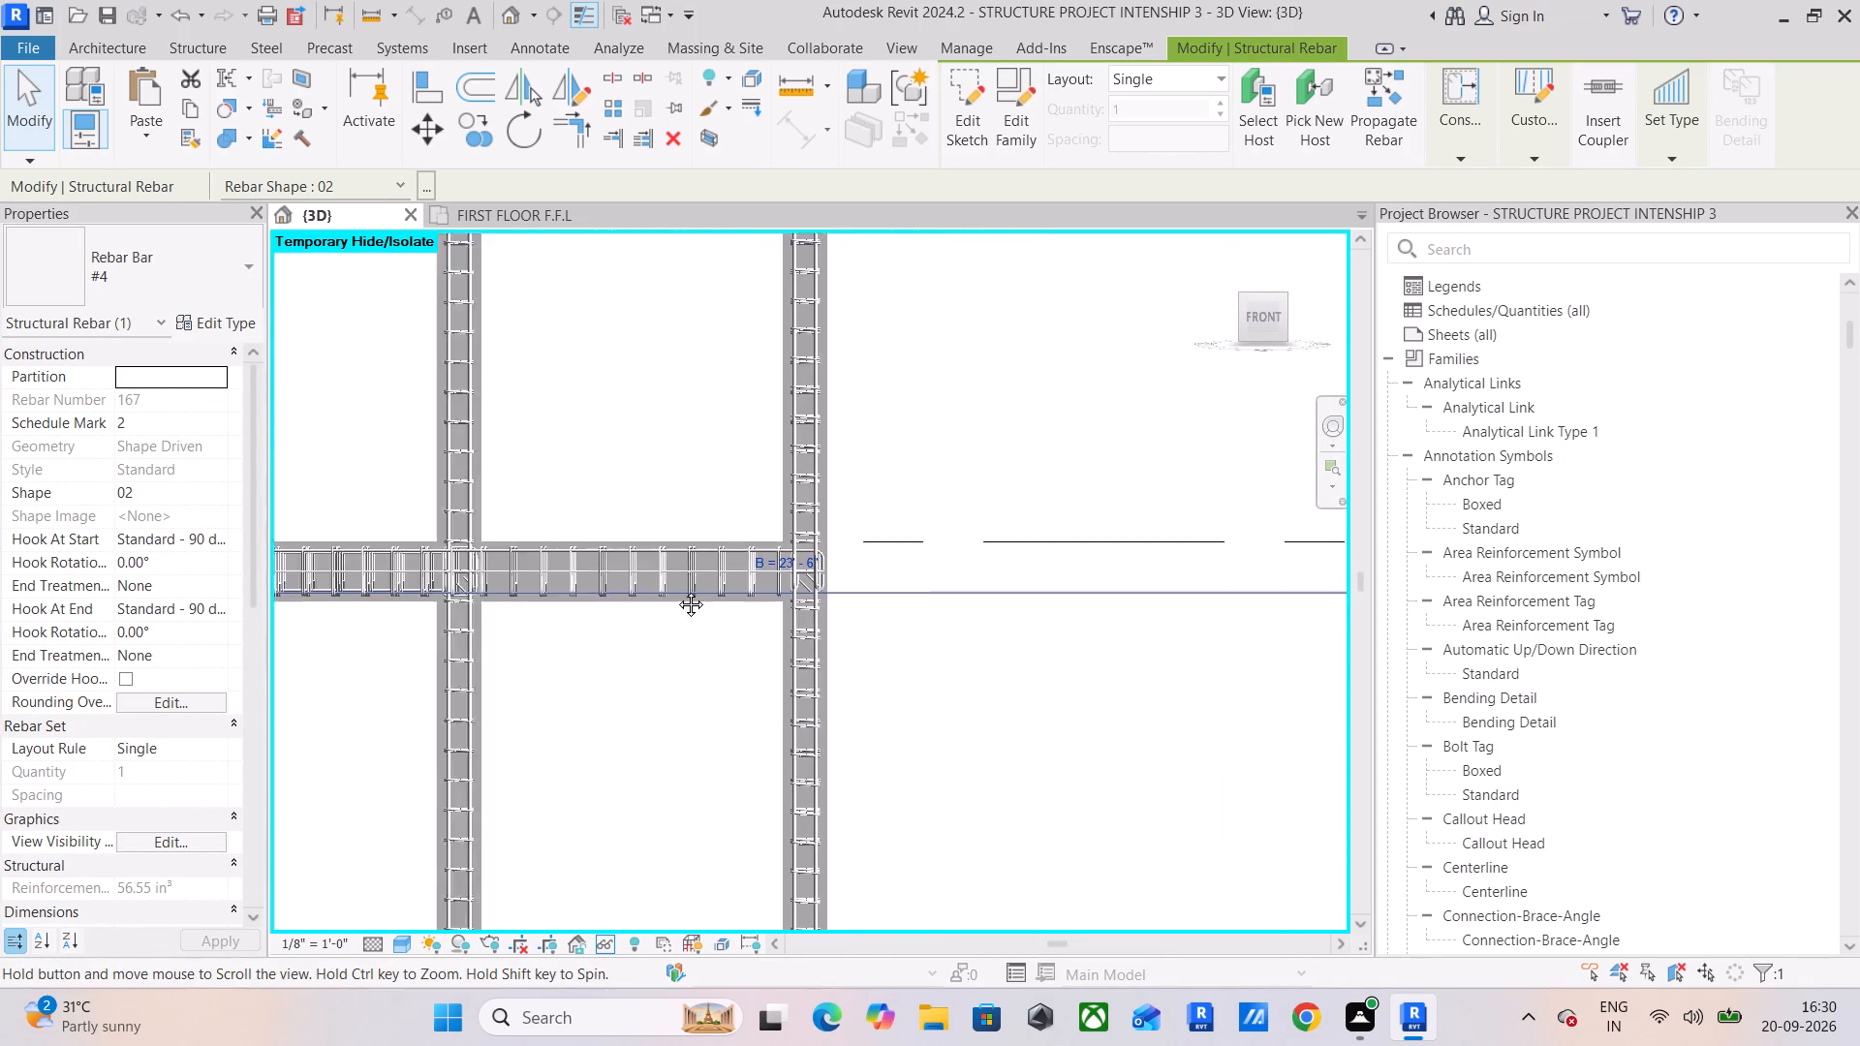
middle_drag(676, 590, 520, 573)
drag(1169, 537, 1162, 537)
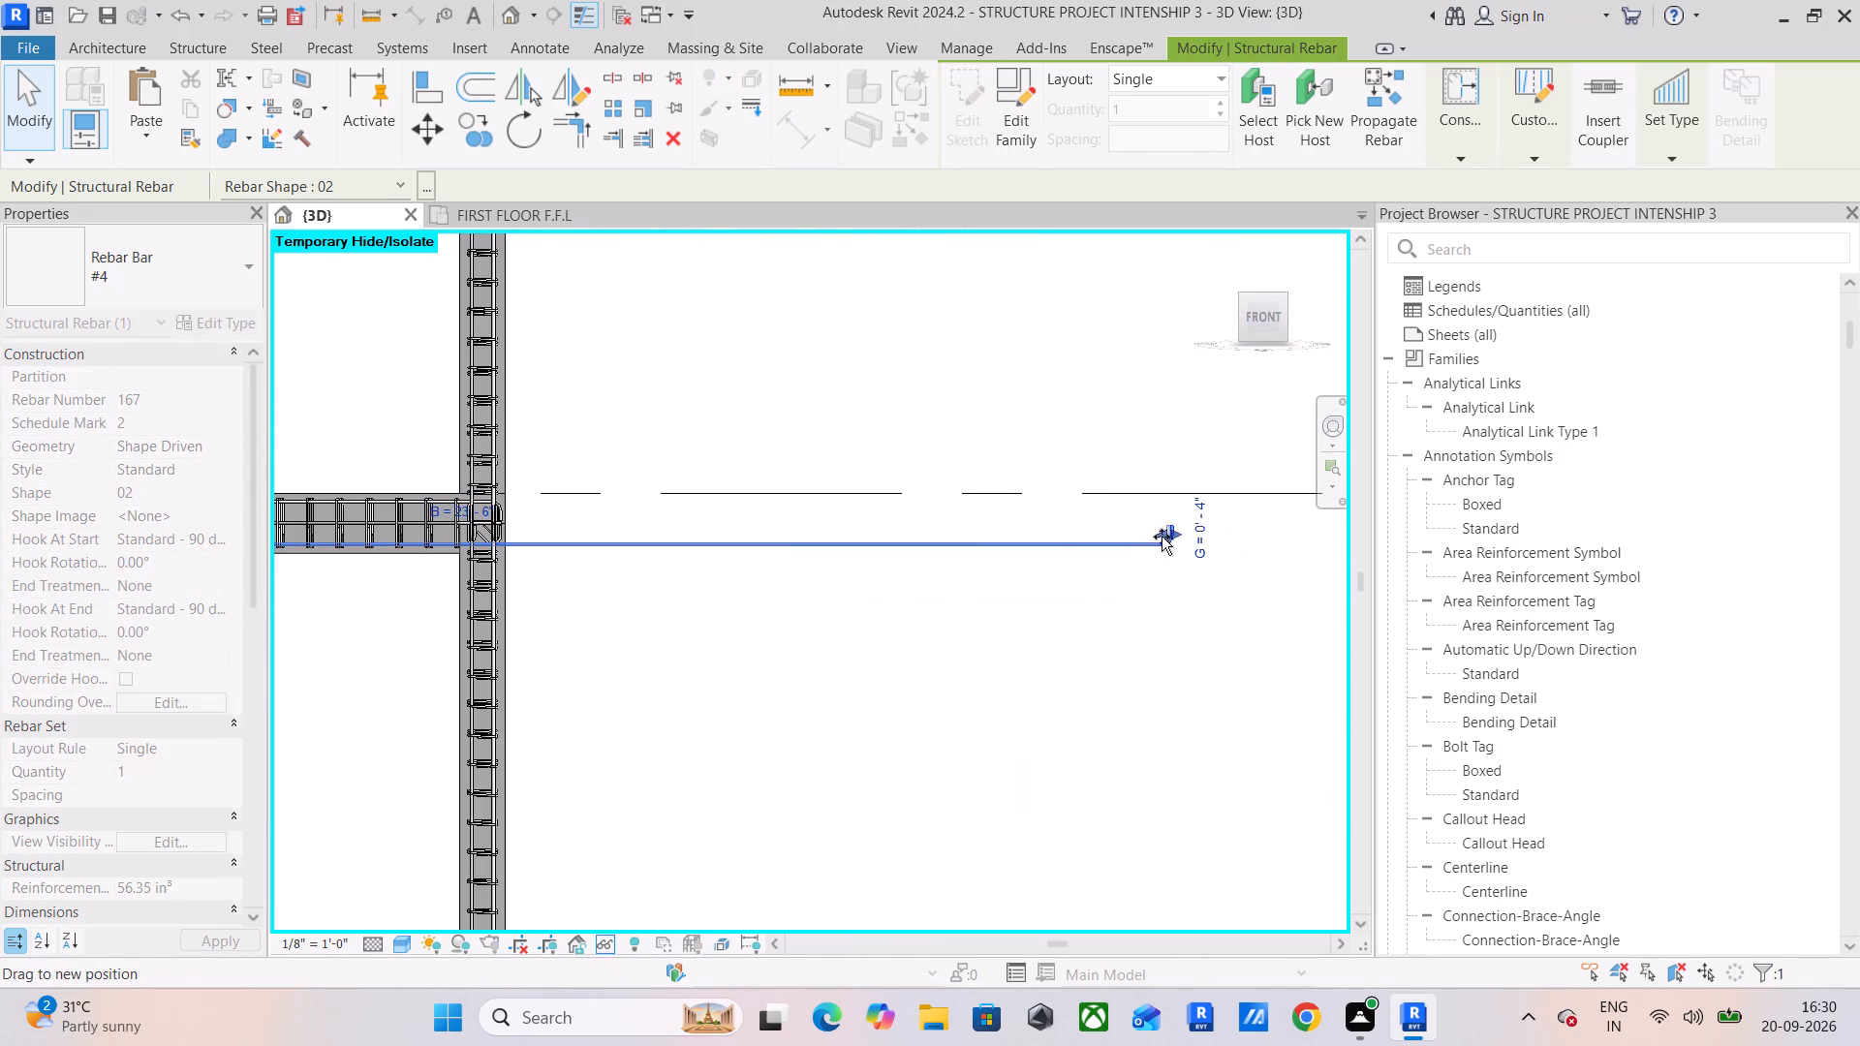
drag(1162, 537, 489, 546)
Adjust the shortened #4 bottom bar's hooked end inside the column to line up with the adjacent beam bar hooks.
scroll(492, 547, up, 5)
middle_drag(513, 556, 684, 572)
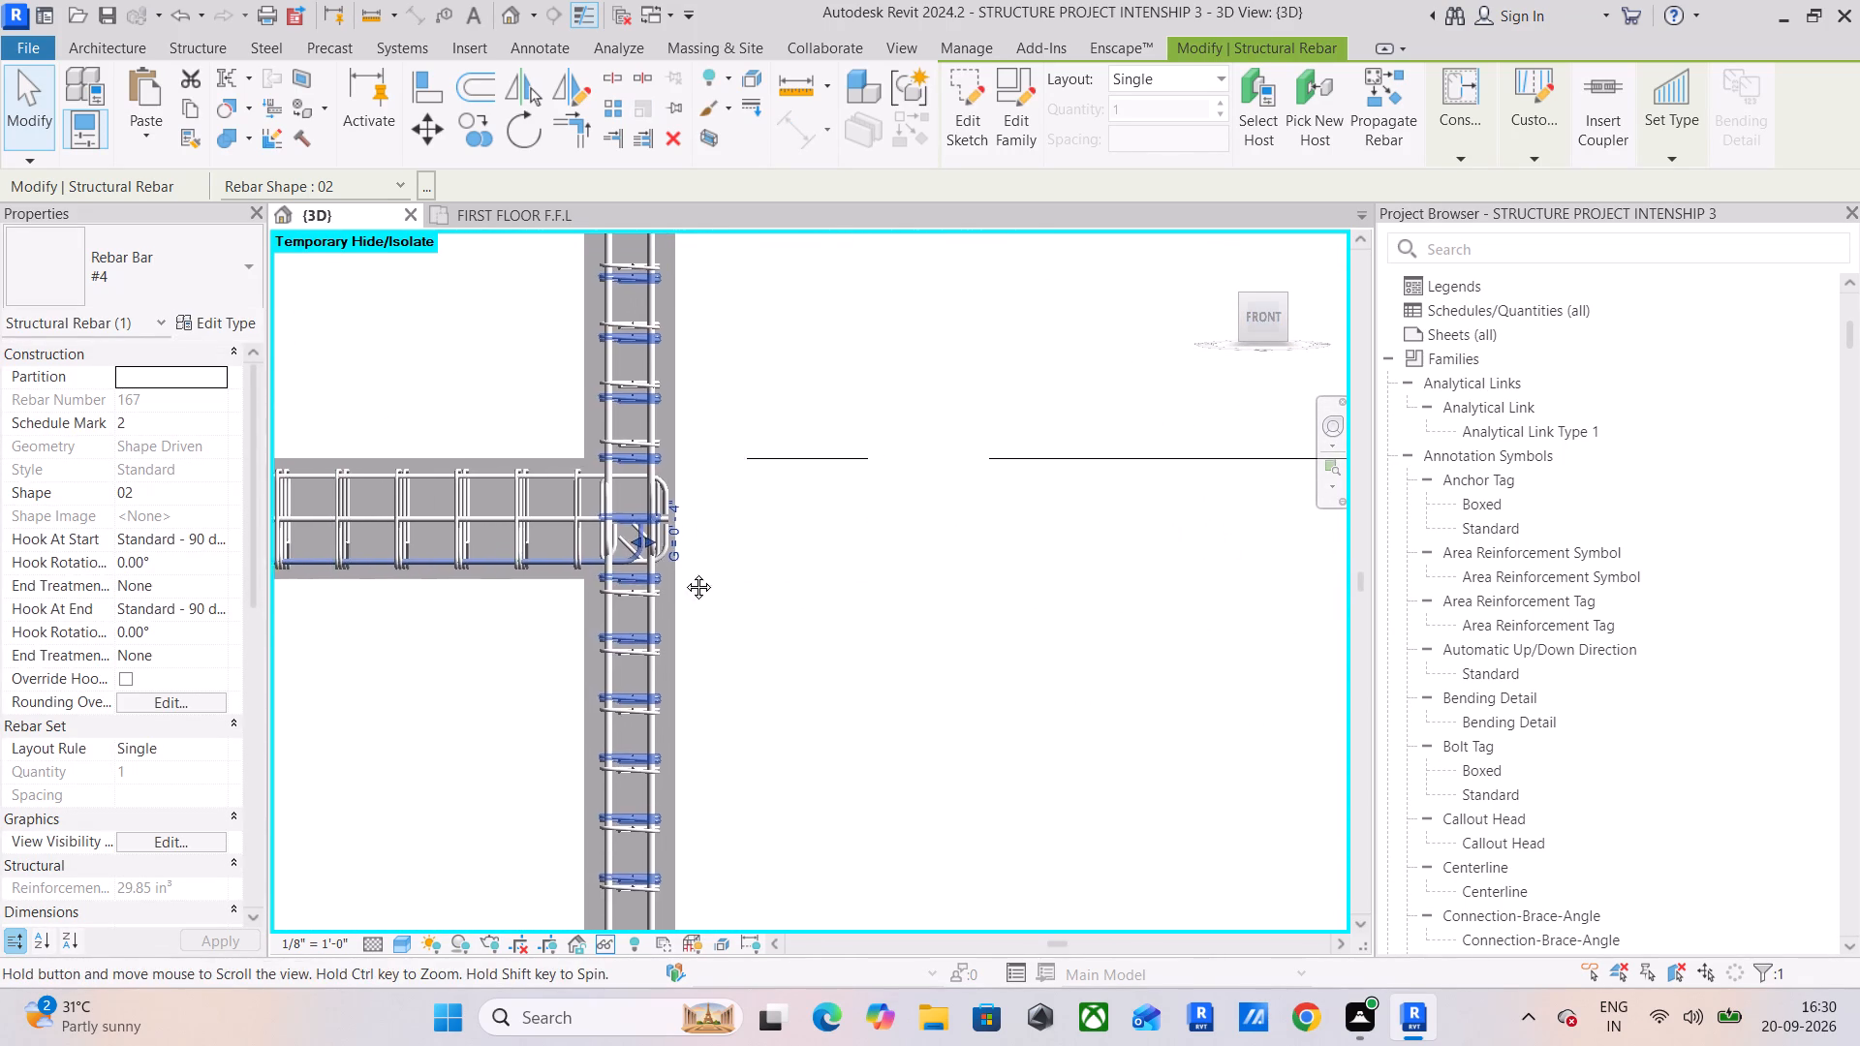
middle_drag(684, 572, 686, 570)
scroll(663, 556, up, 9)
drag(654, 485, 667, 484)
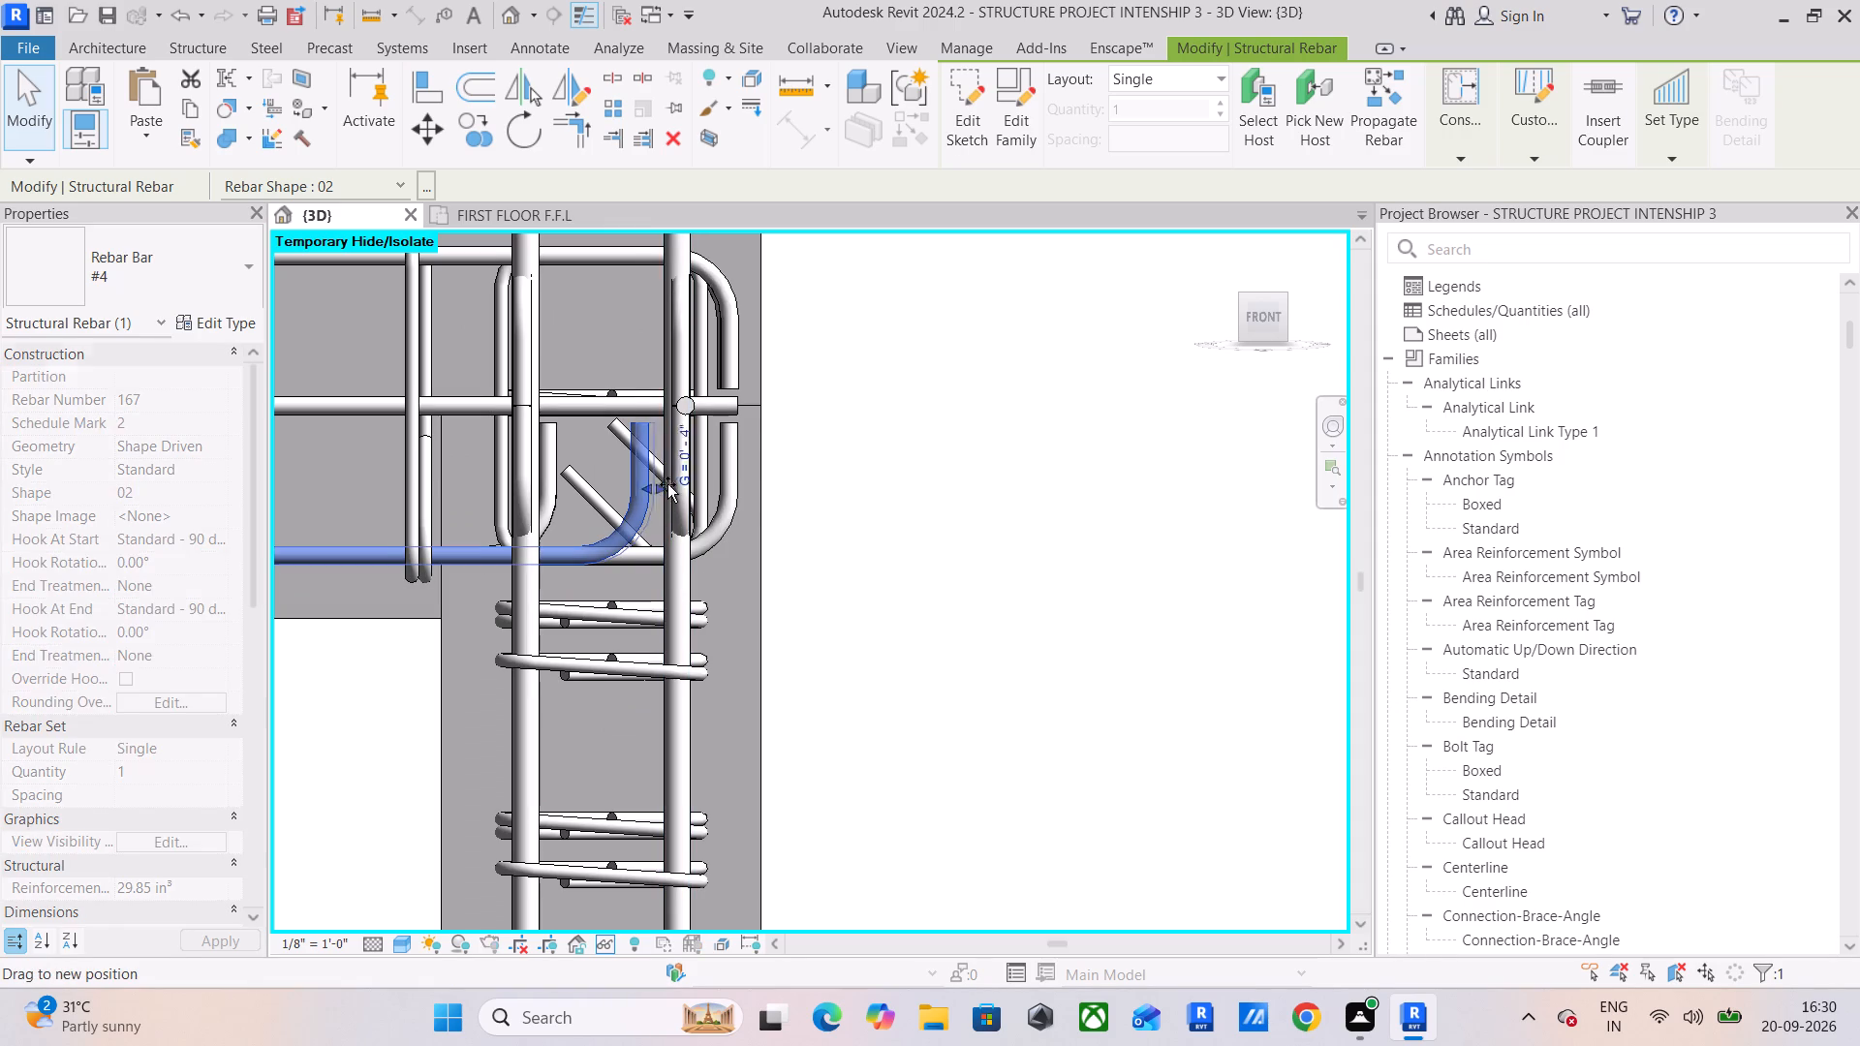
drag(667, 484, 740, 499)
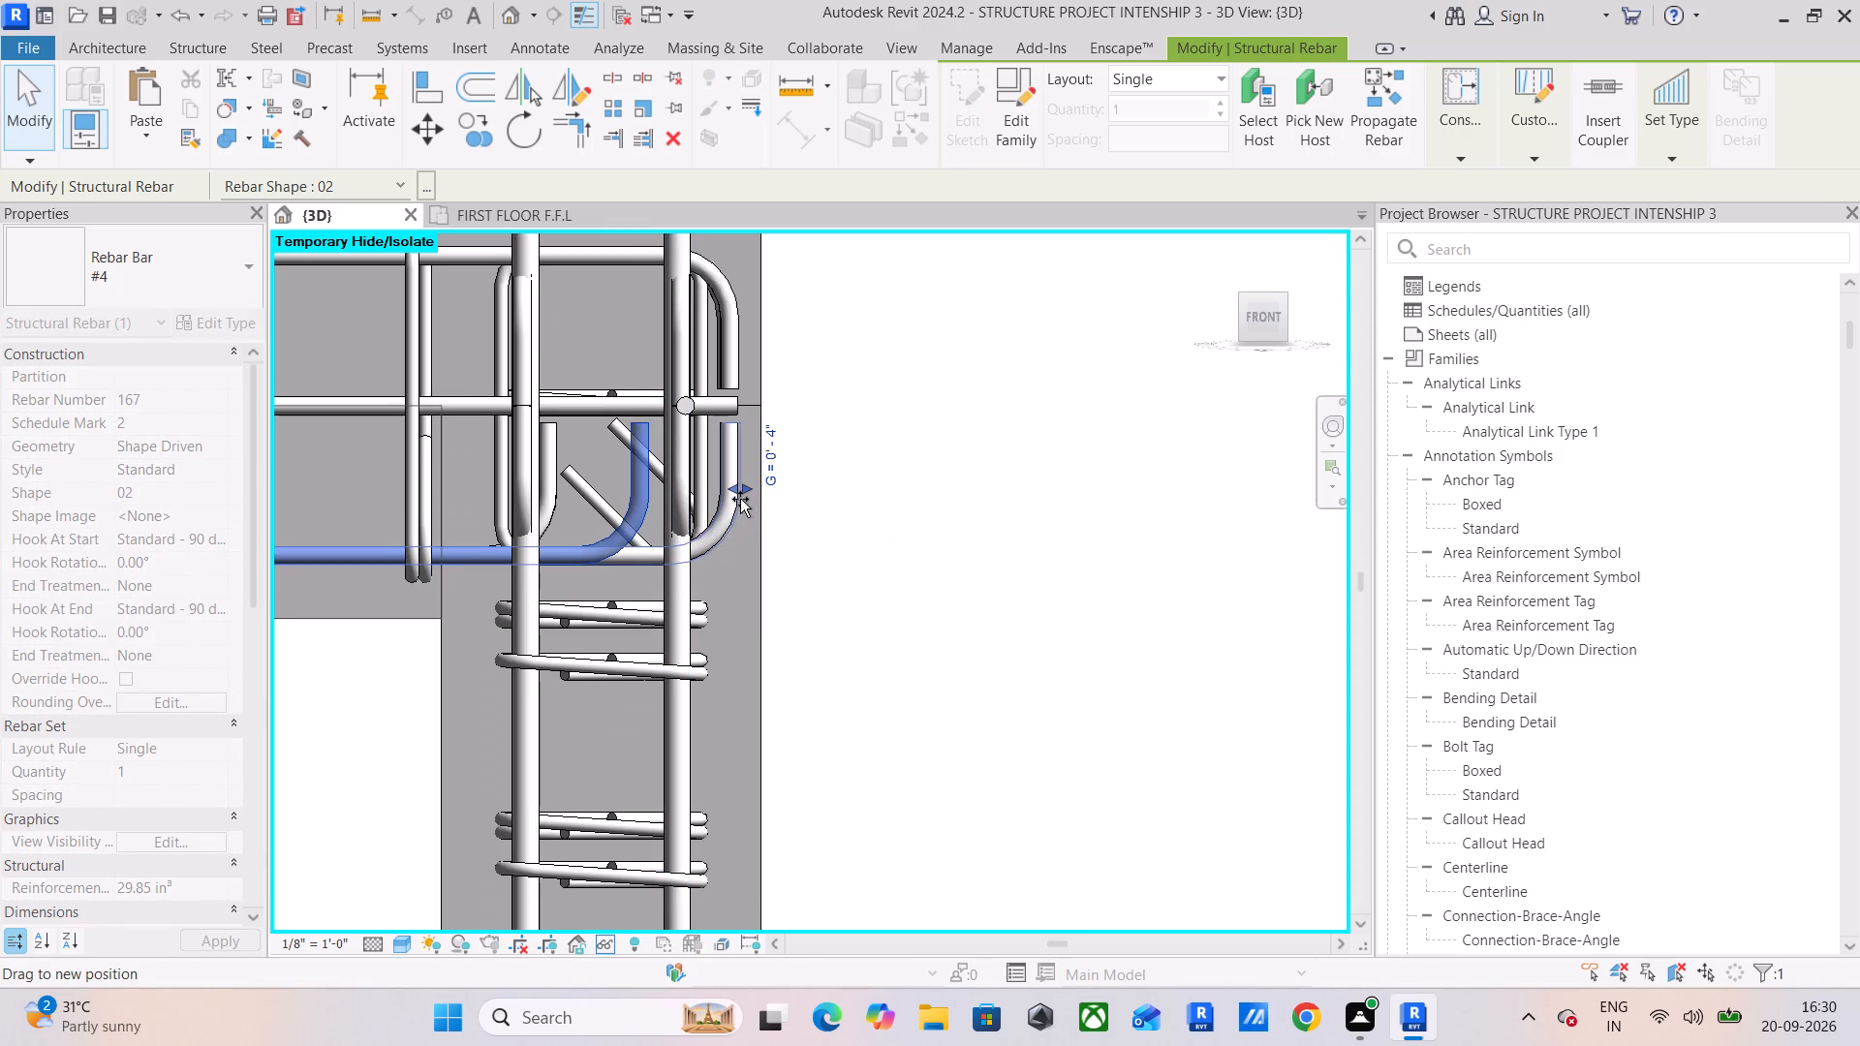
drag(740, 499, 738, 502)
click(848, 543)
scroll(845, 585, down, 6)
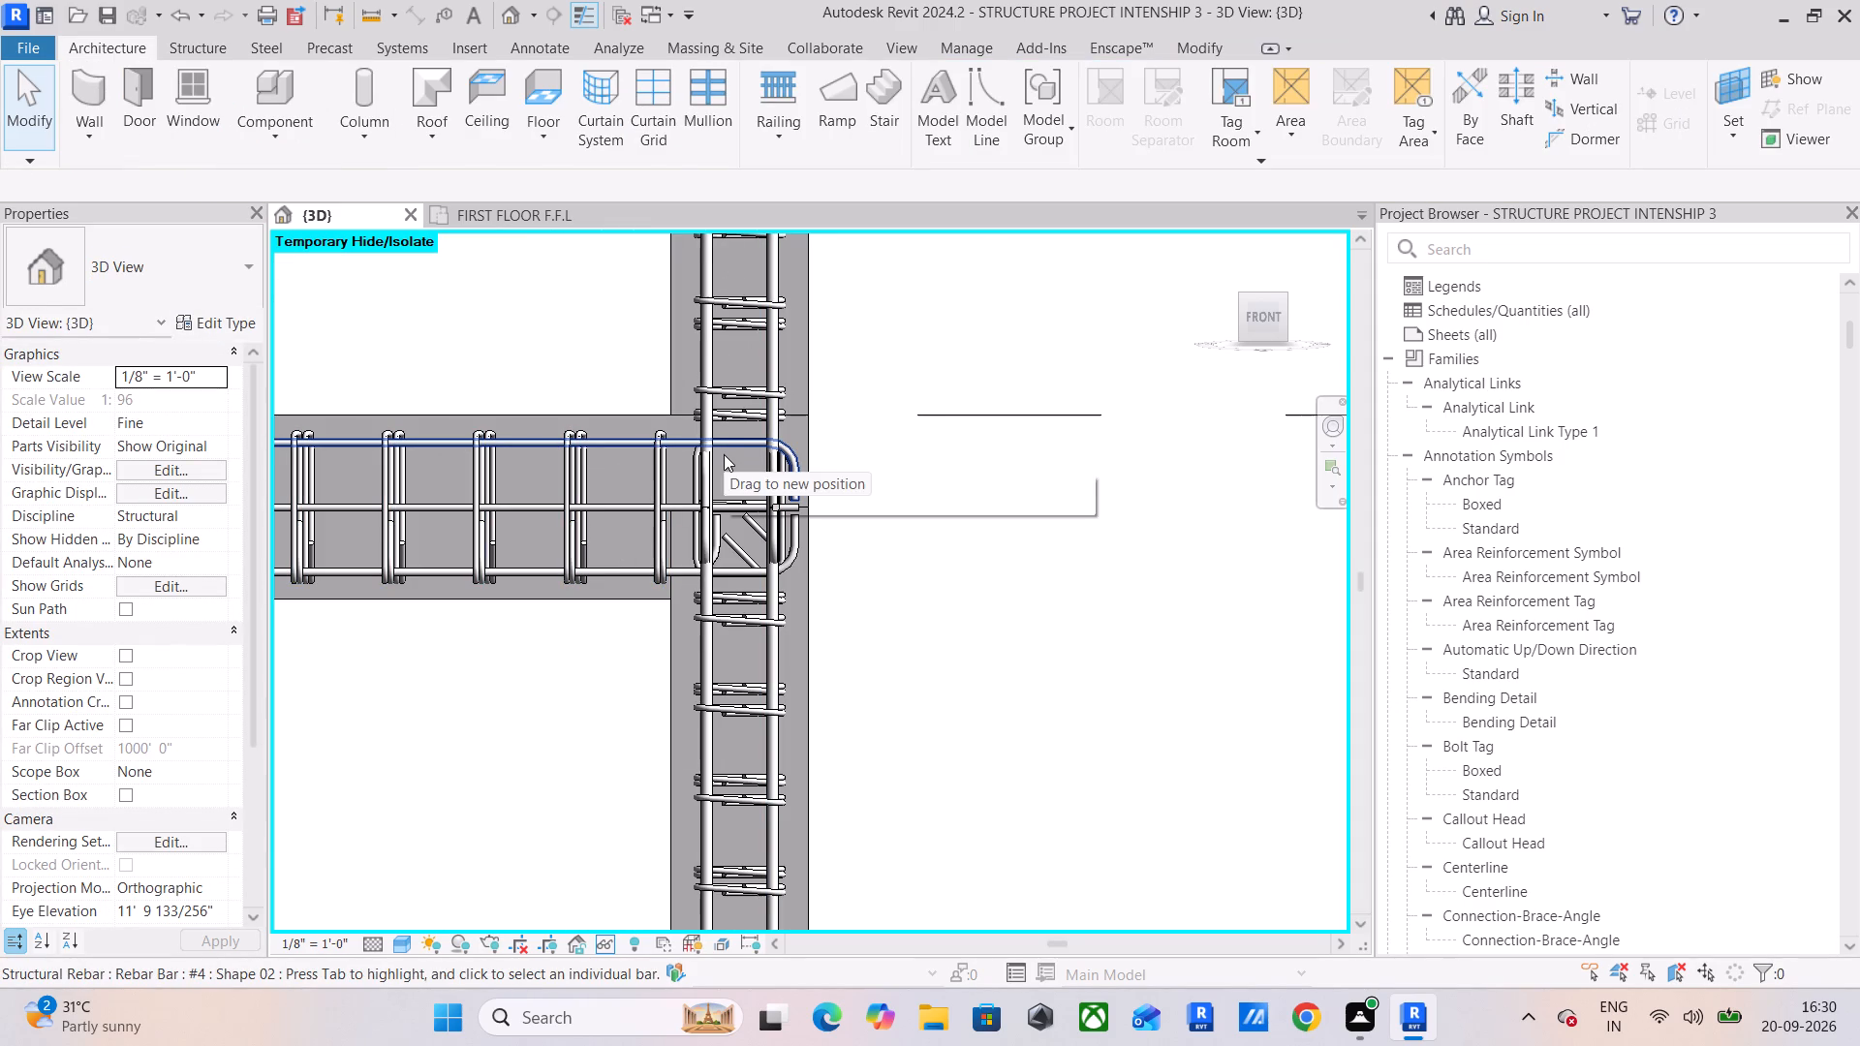
scroll(643, 491, down, 2)
middle_drag(662, 505, 731, 535)
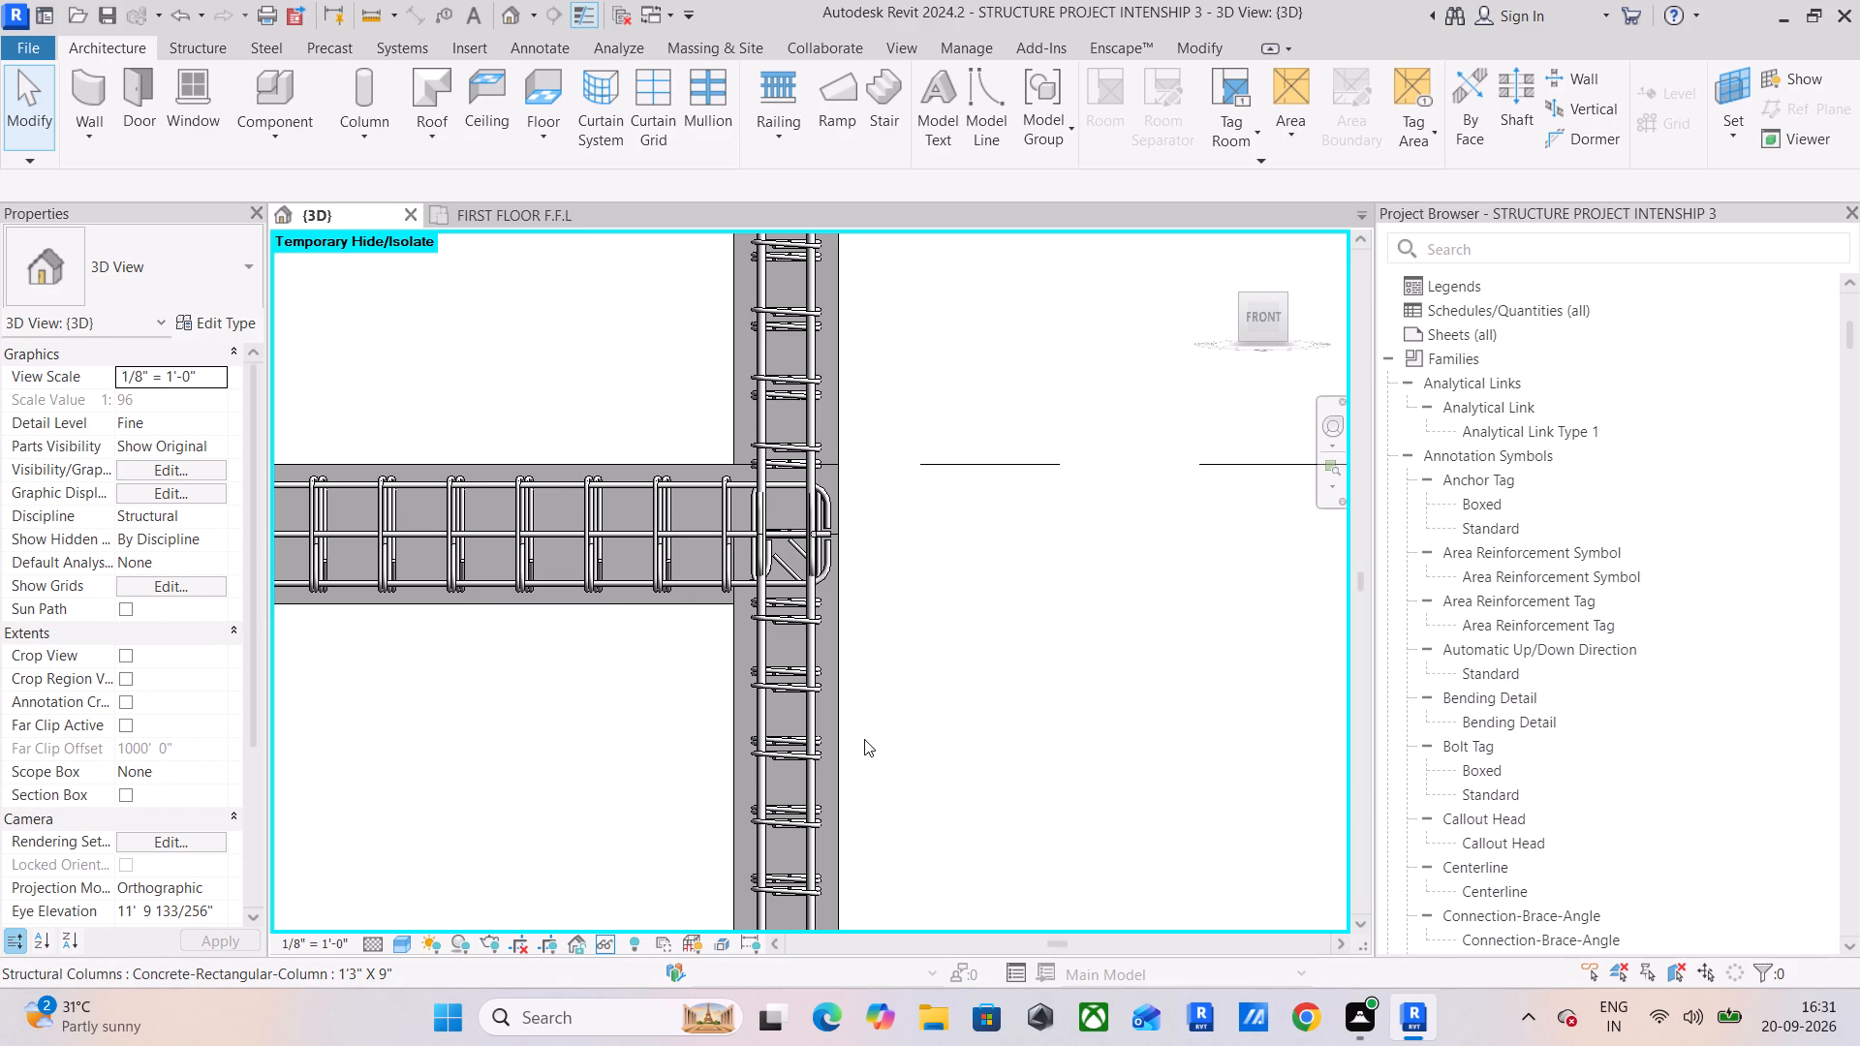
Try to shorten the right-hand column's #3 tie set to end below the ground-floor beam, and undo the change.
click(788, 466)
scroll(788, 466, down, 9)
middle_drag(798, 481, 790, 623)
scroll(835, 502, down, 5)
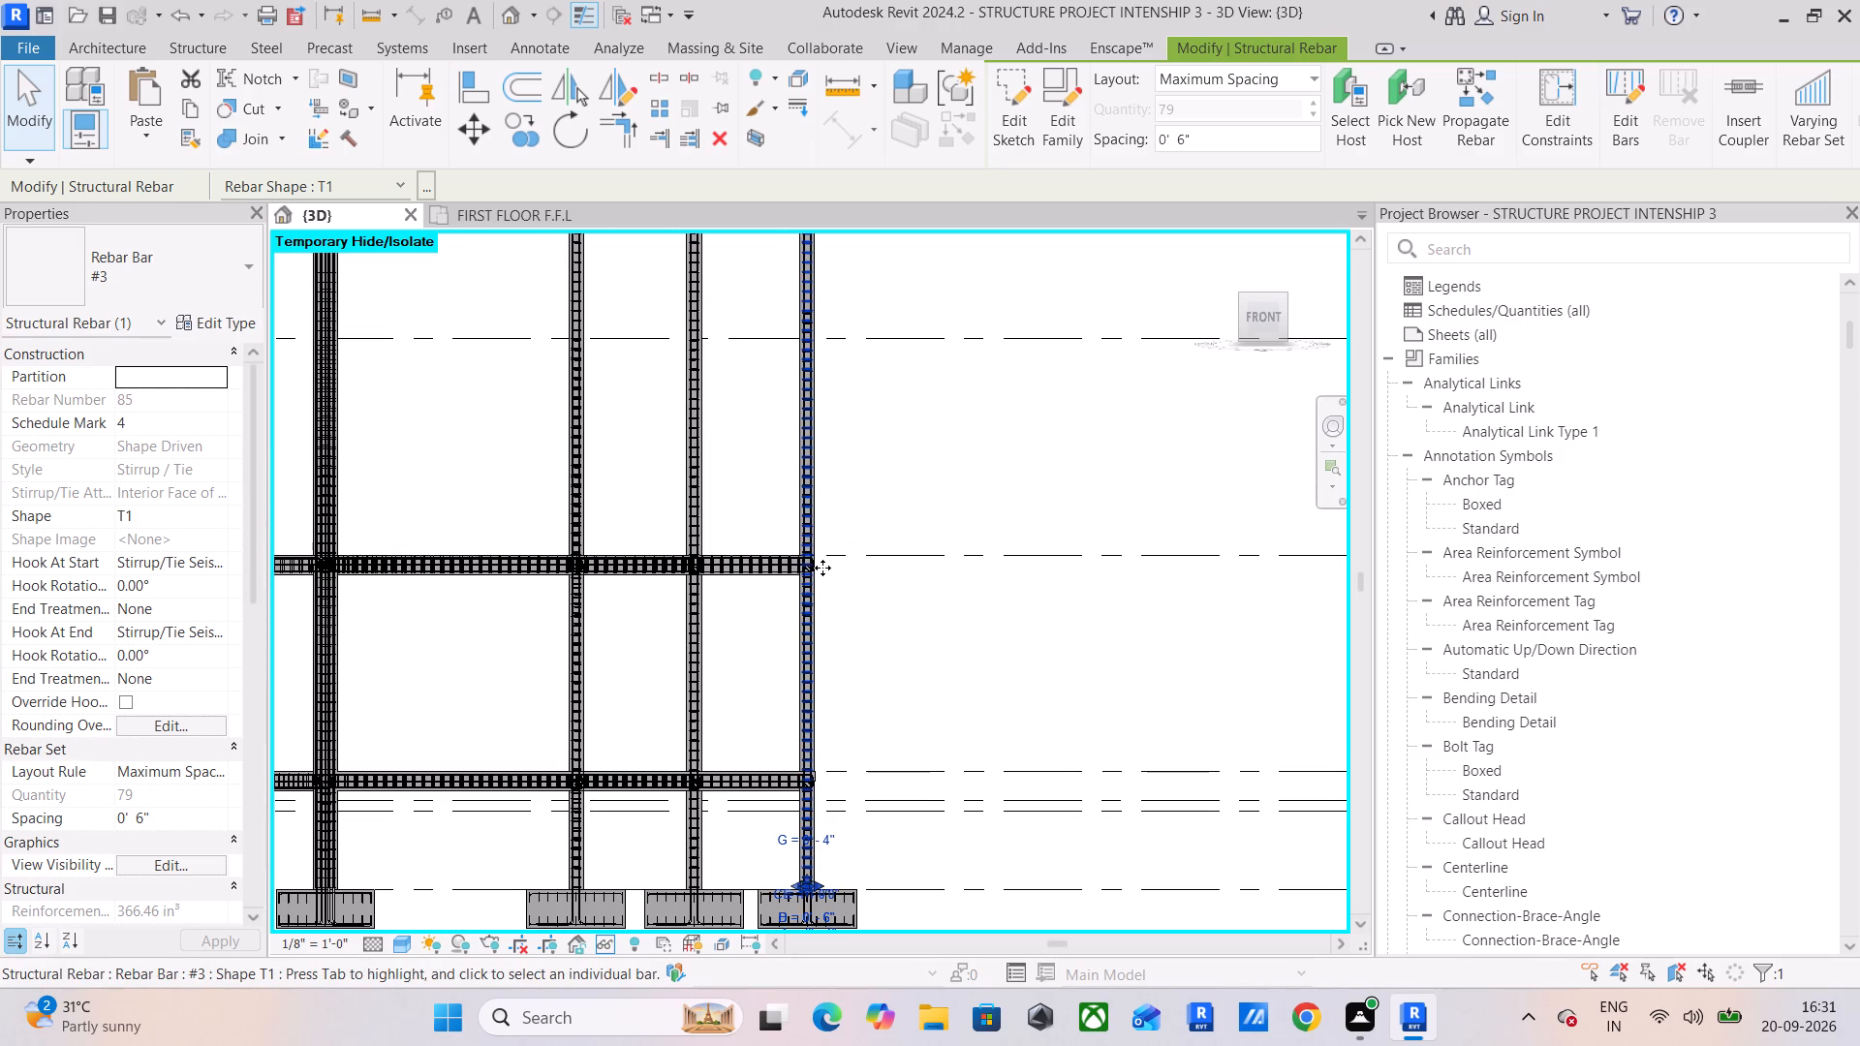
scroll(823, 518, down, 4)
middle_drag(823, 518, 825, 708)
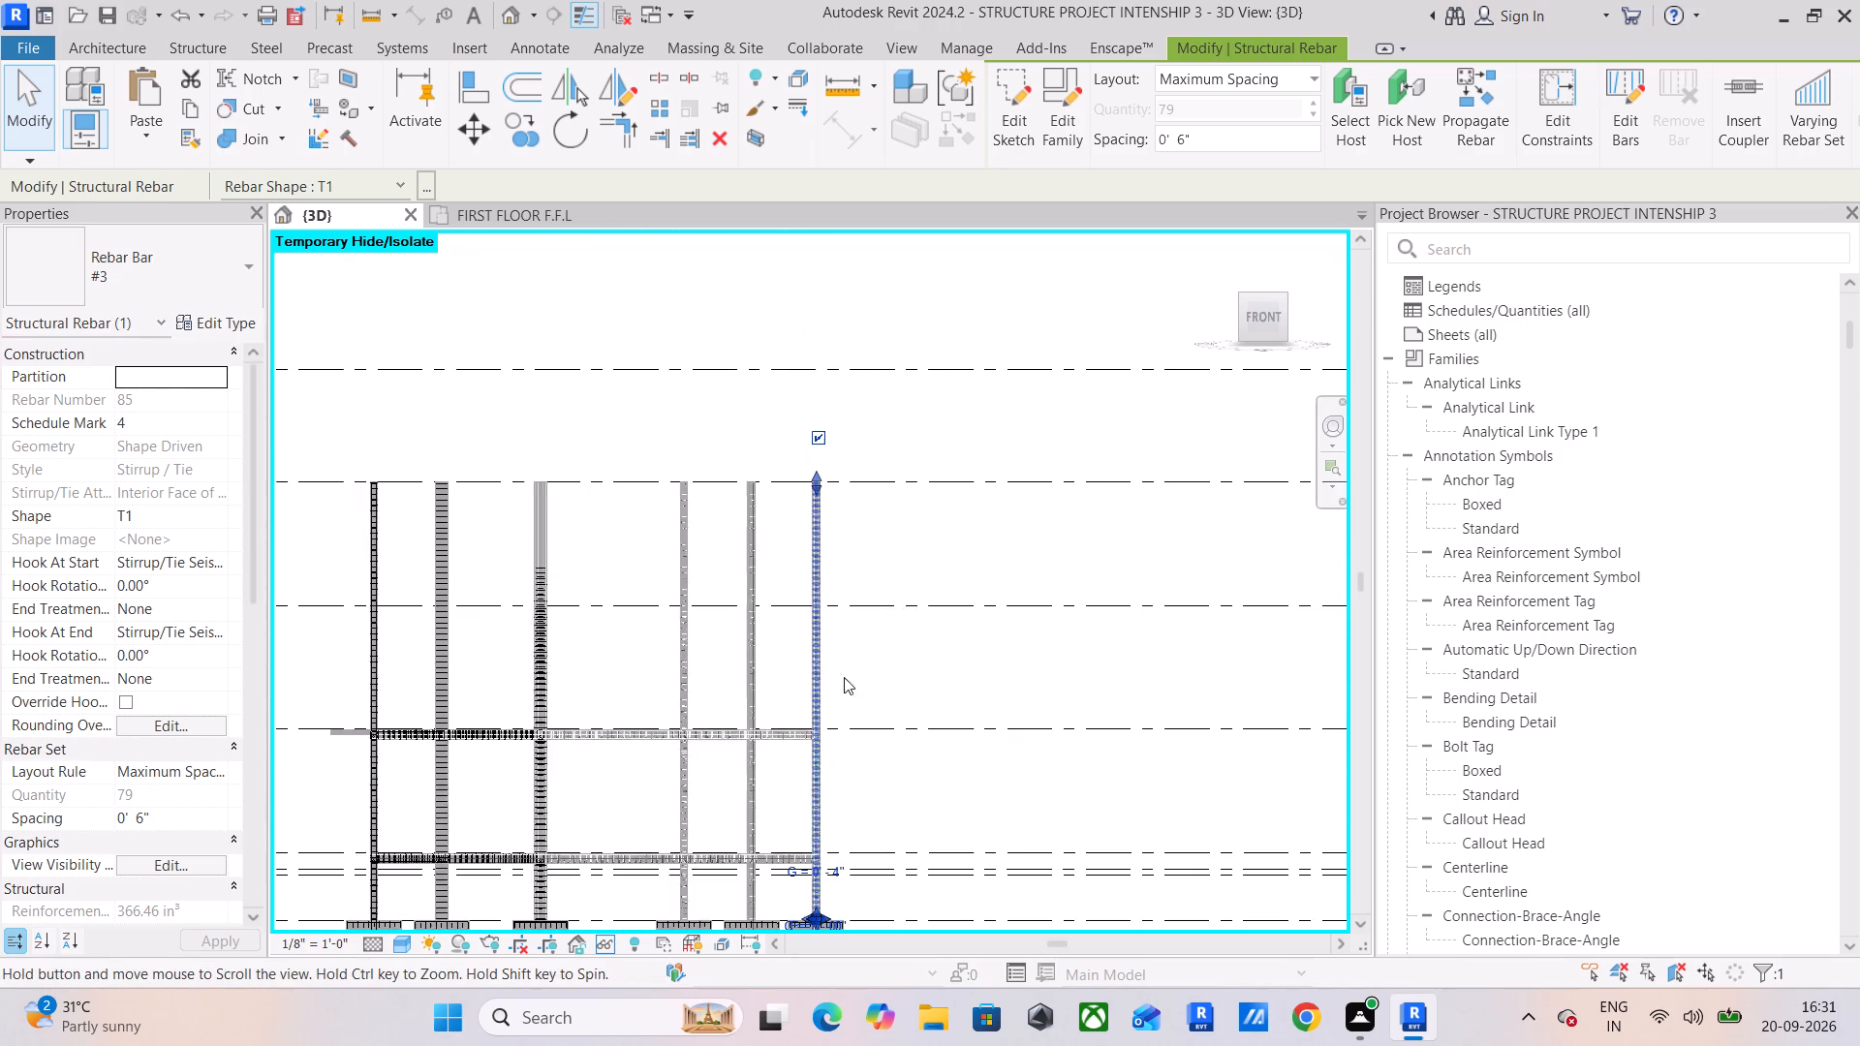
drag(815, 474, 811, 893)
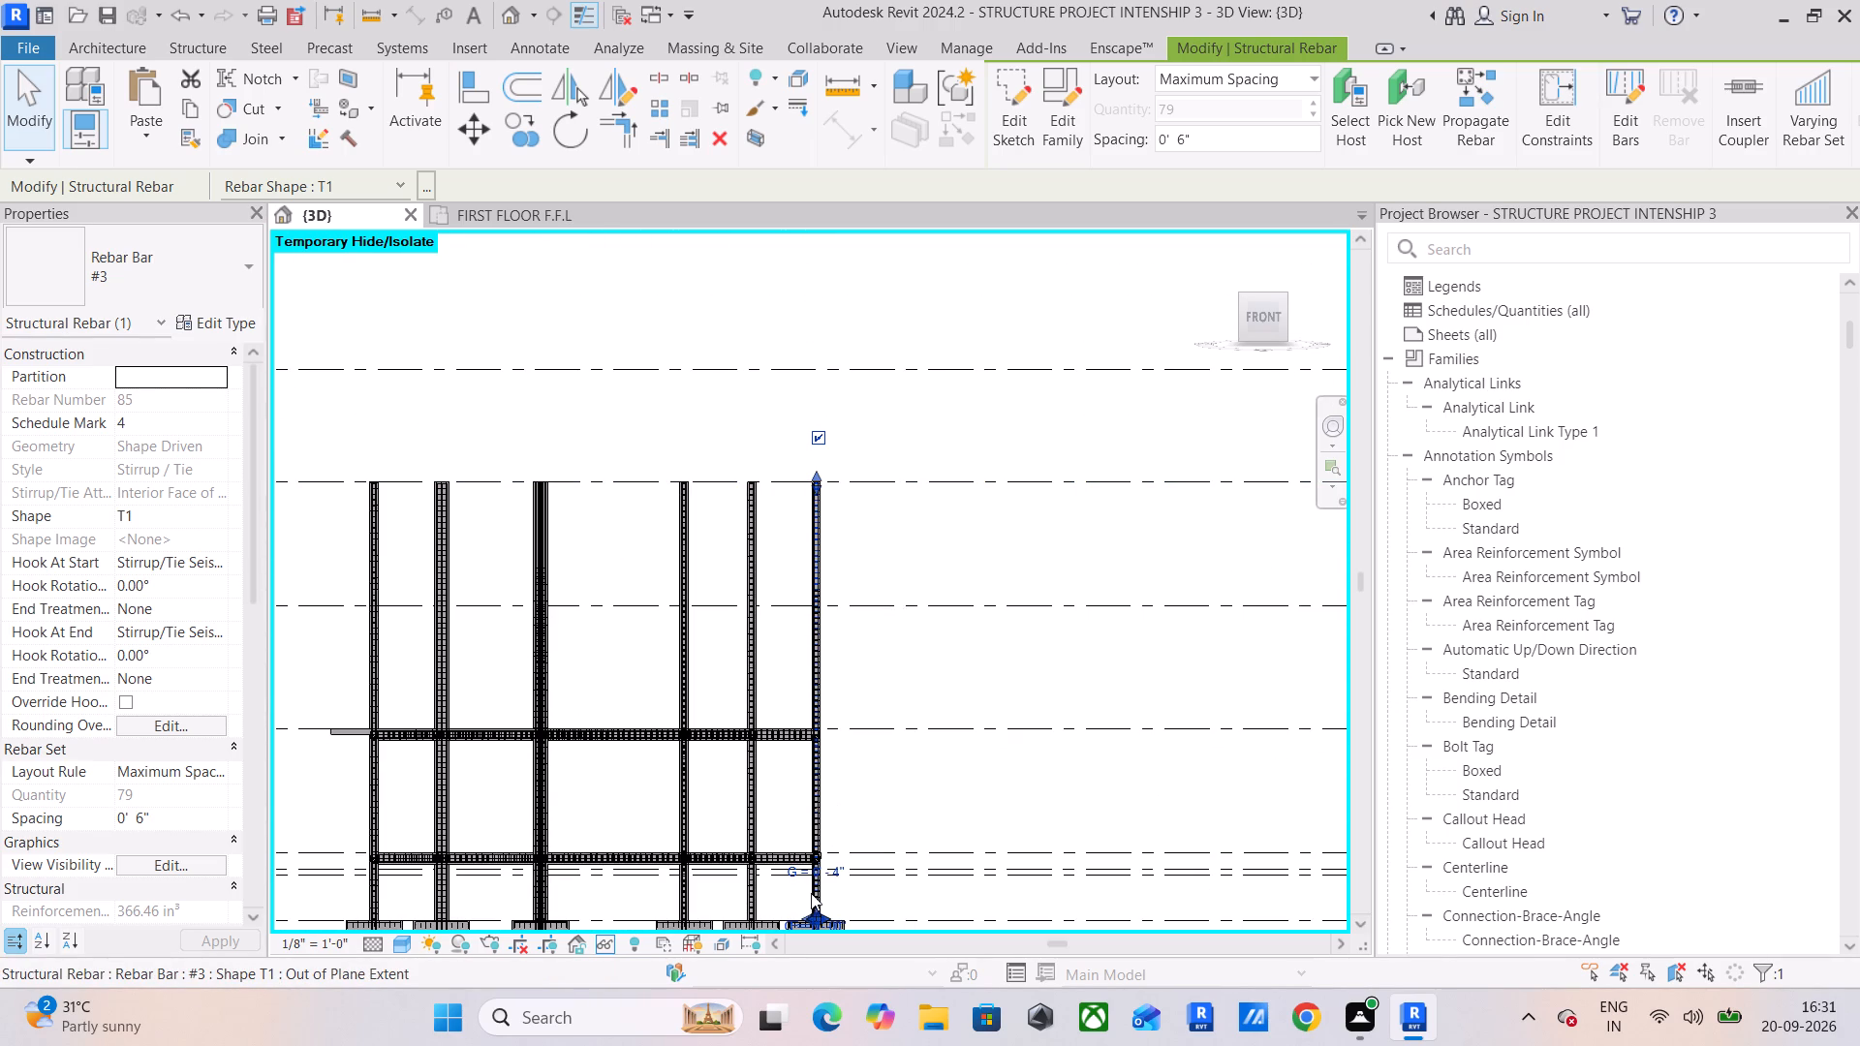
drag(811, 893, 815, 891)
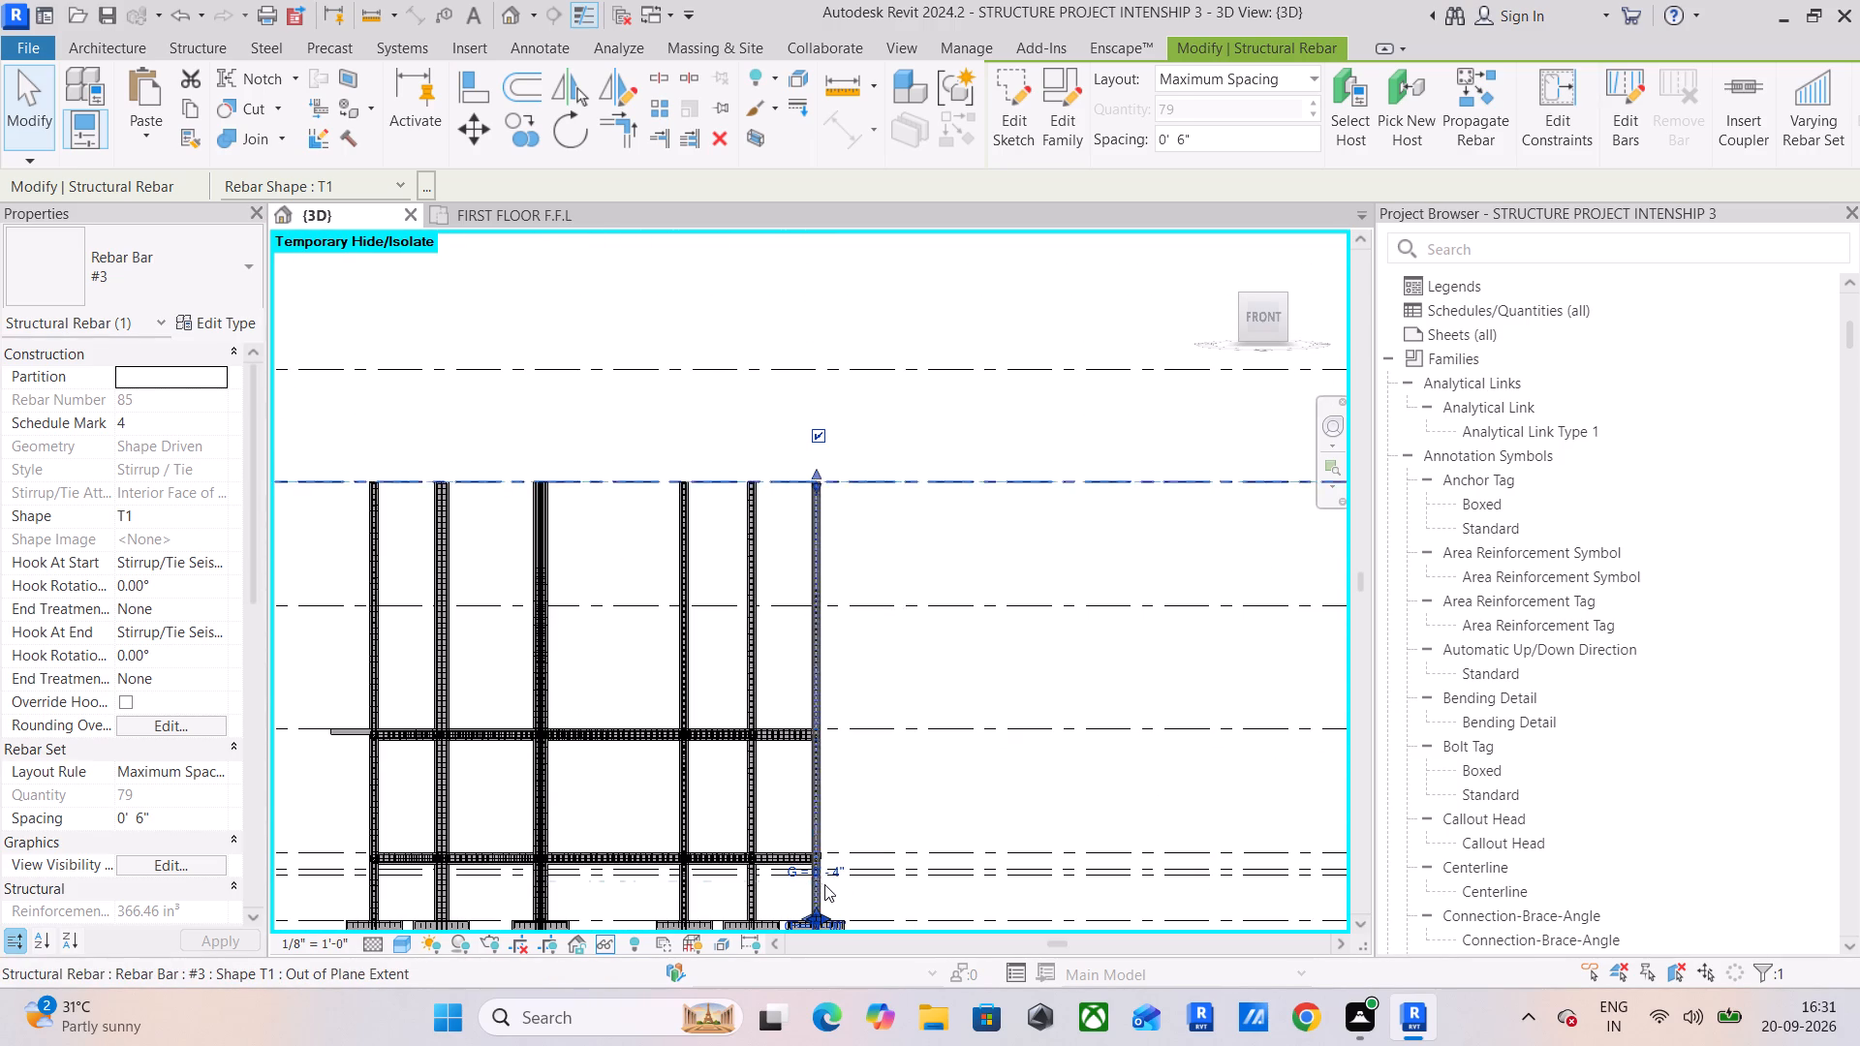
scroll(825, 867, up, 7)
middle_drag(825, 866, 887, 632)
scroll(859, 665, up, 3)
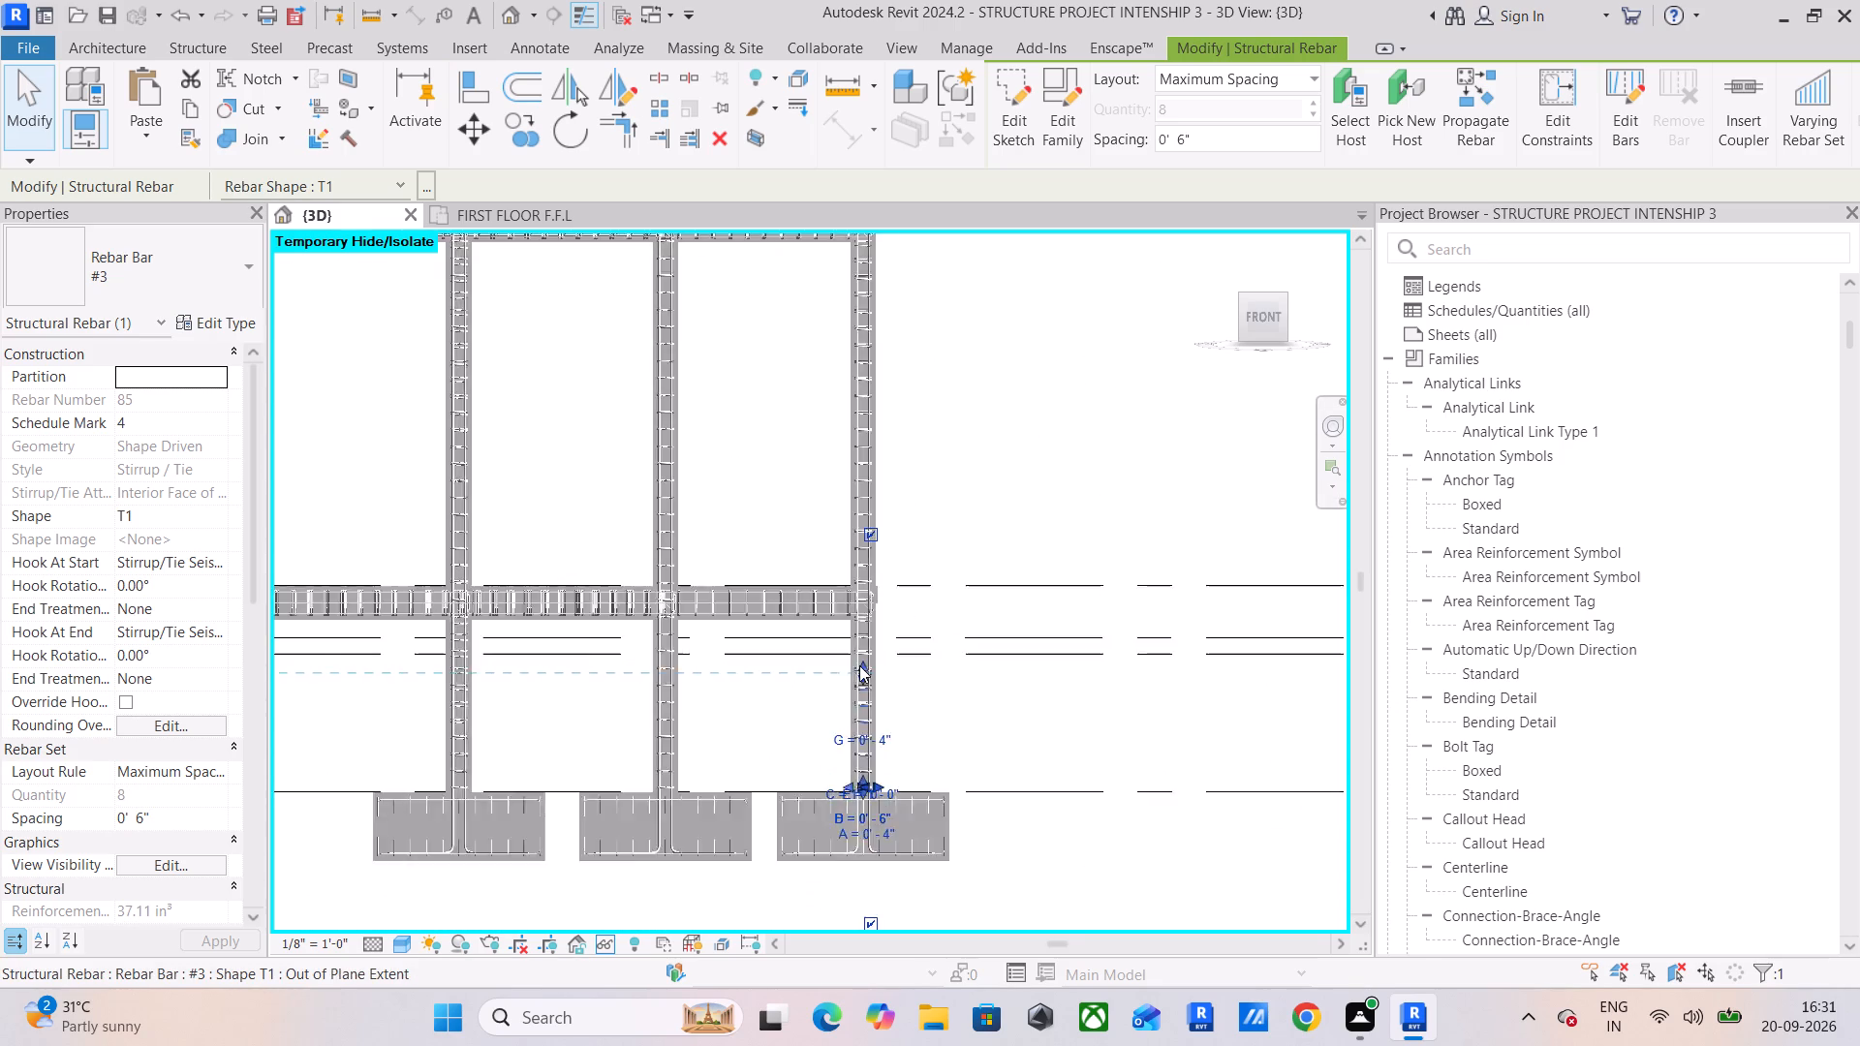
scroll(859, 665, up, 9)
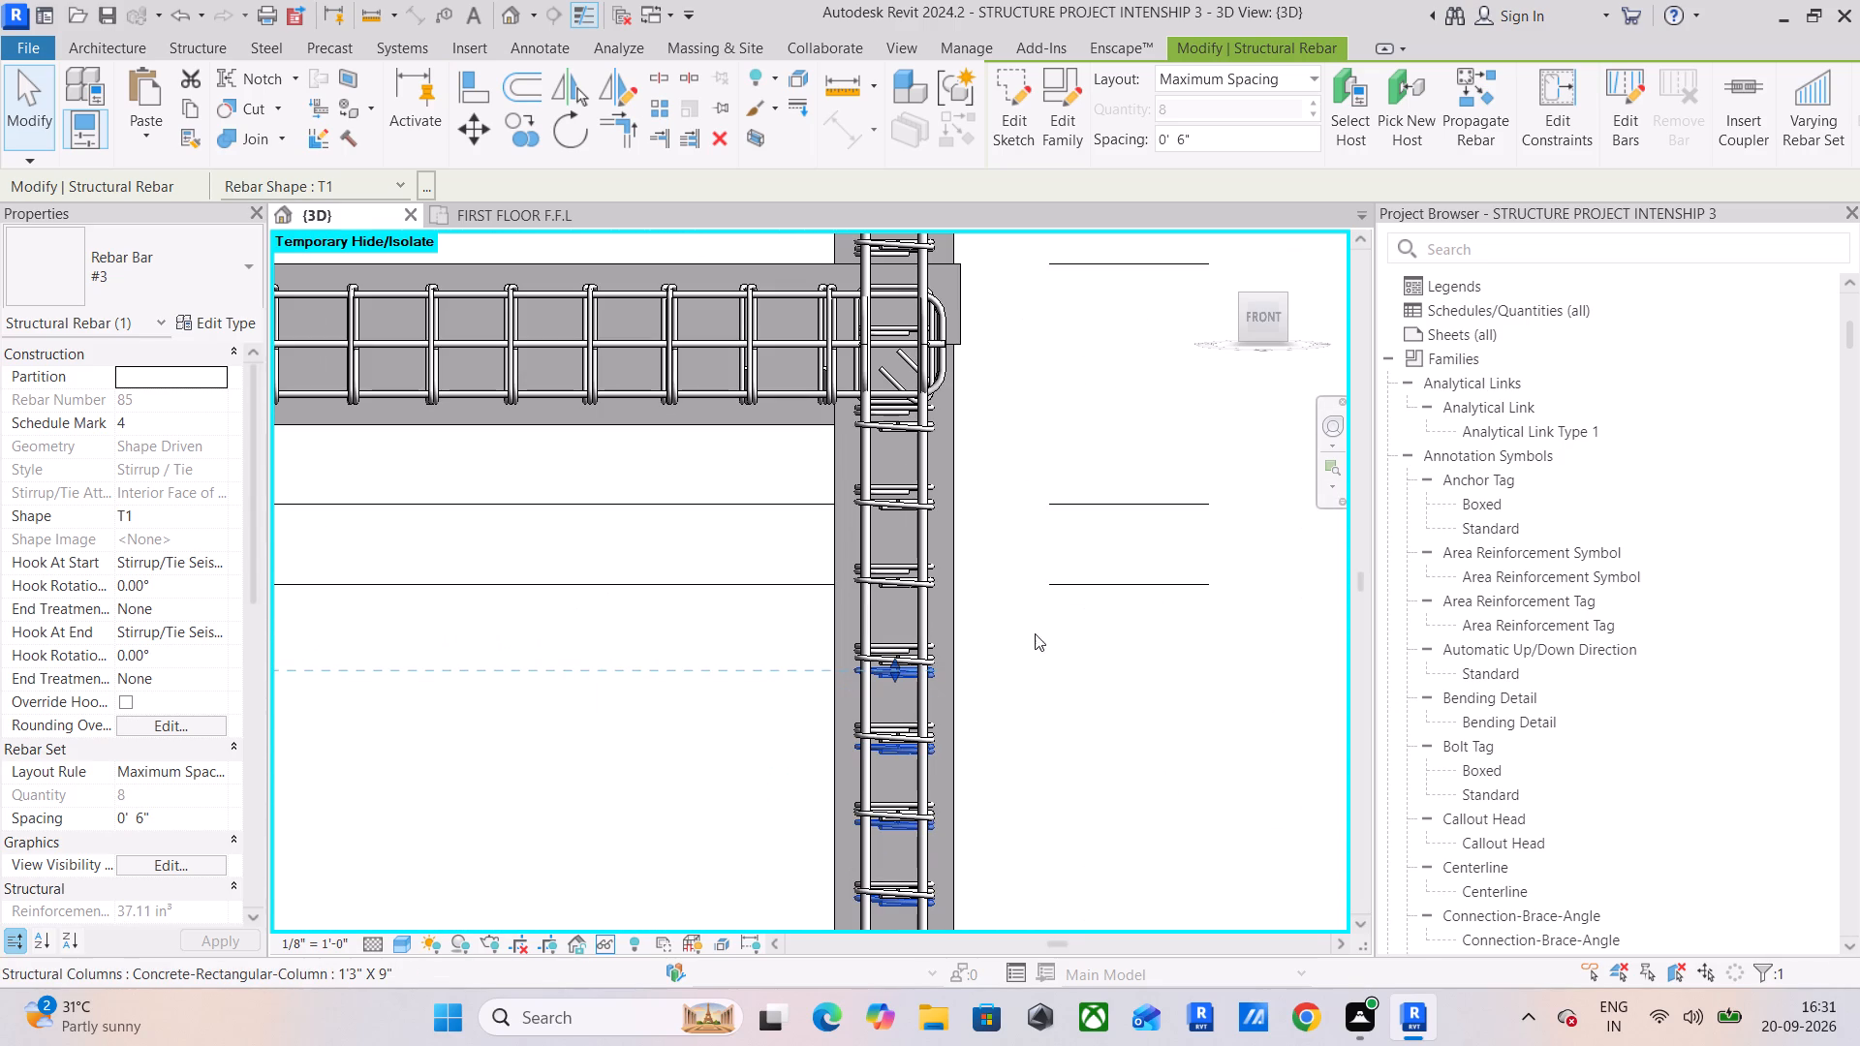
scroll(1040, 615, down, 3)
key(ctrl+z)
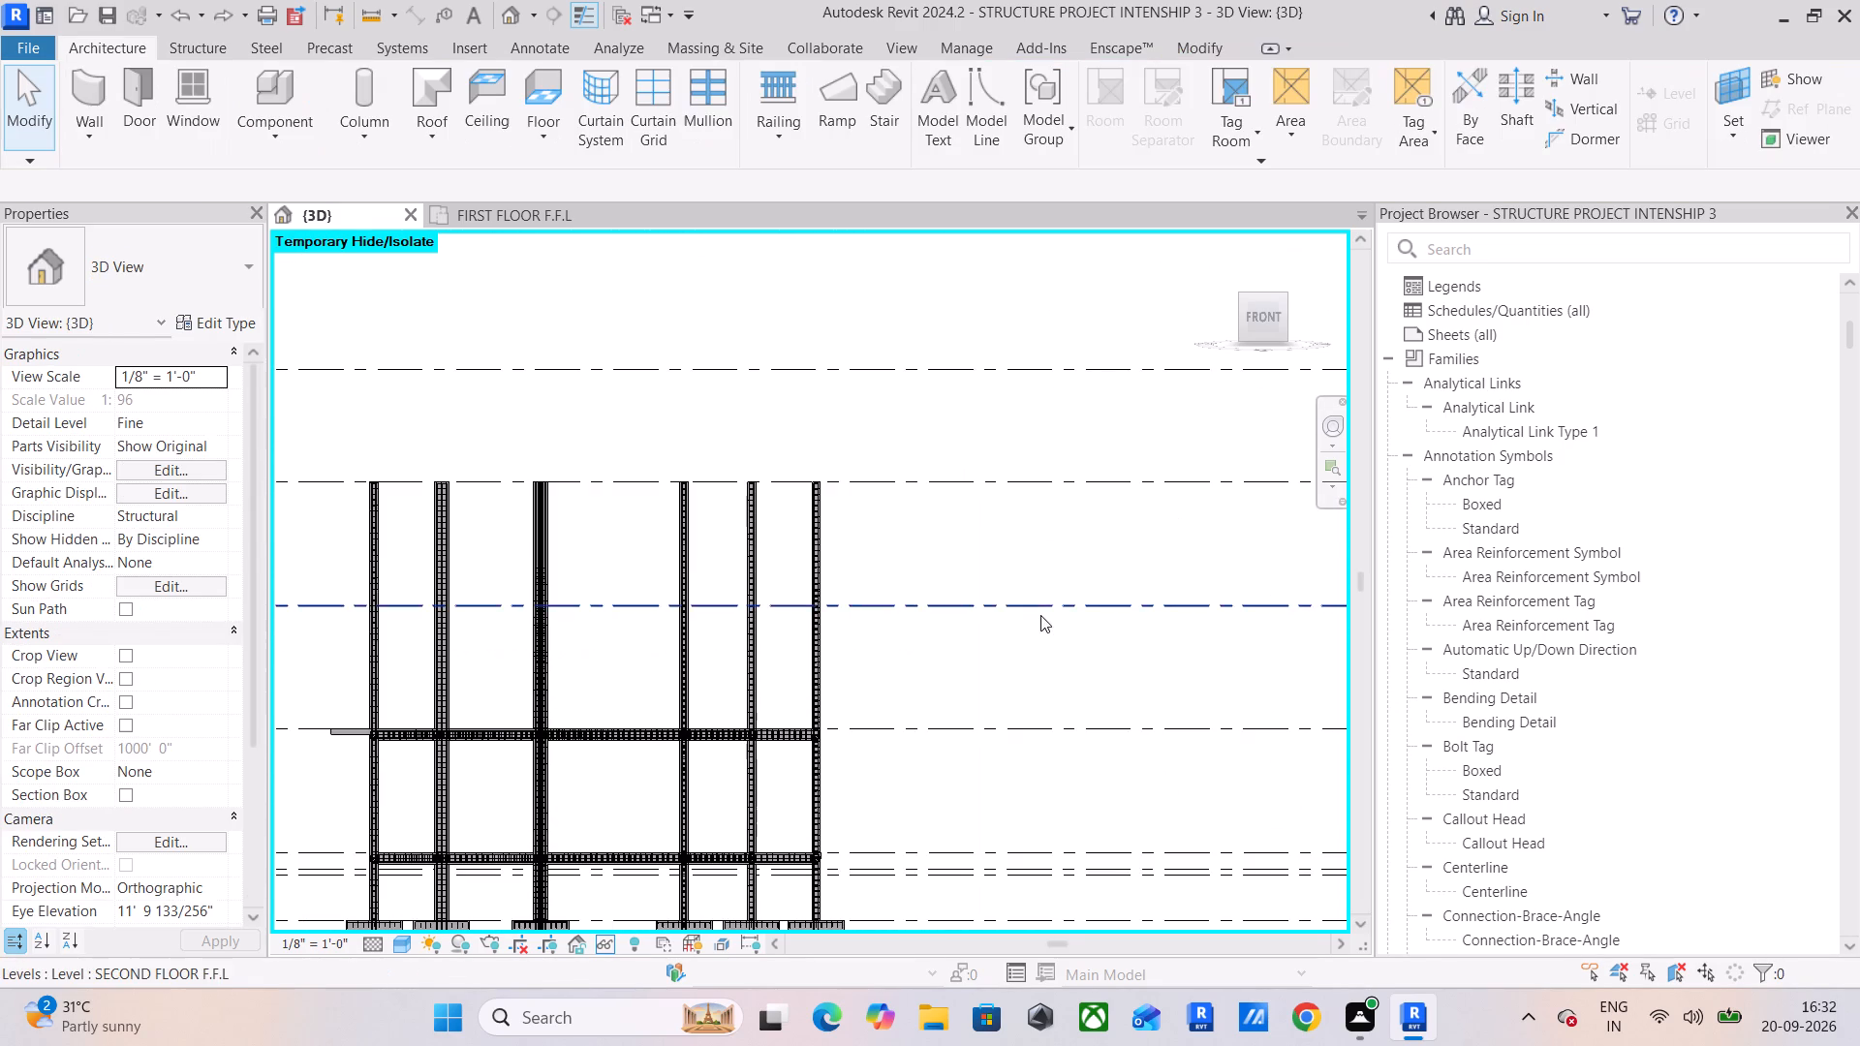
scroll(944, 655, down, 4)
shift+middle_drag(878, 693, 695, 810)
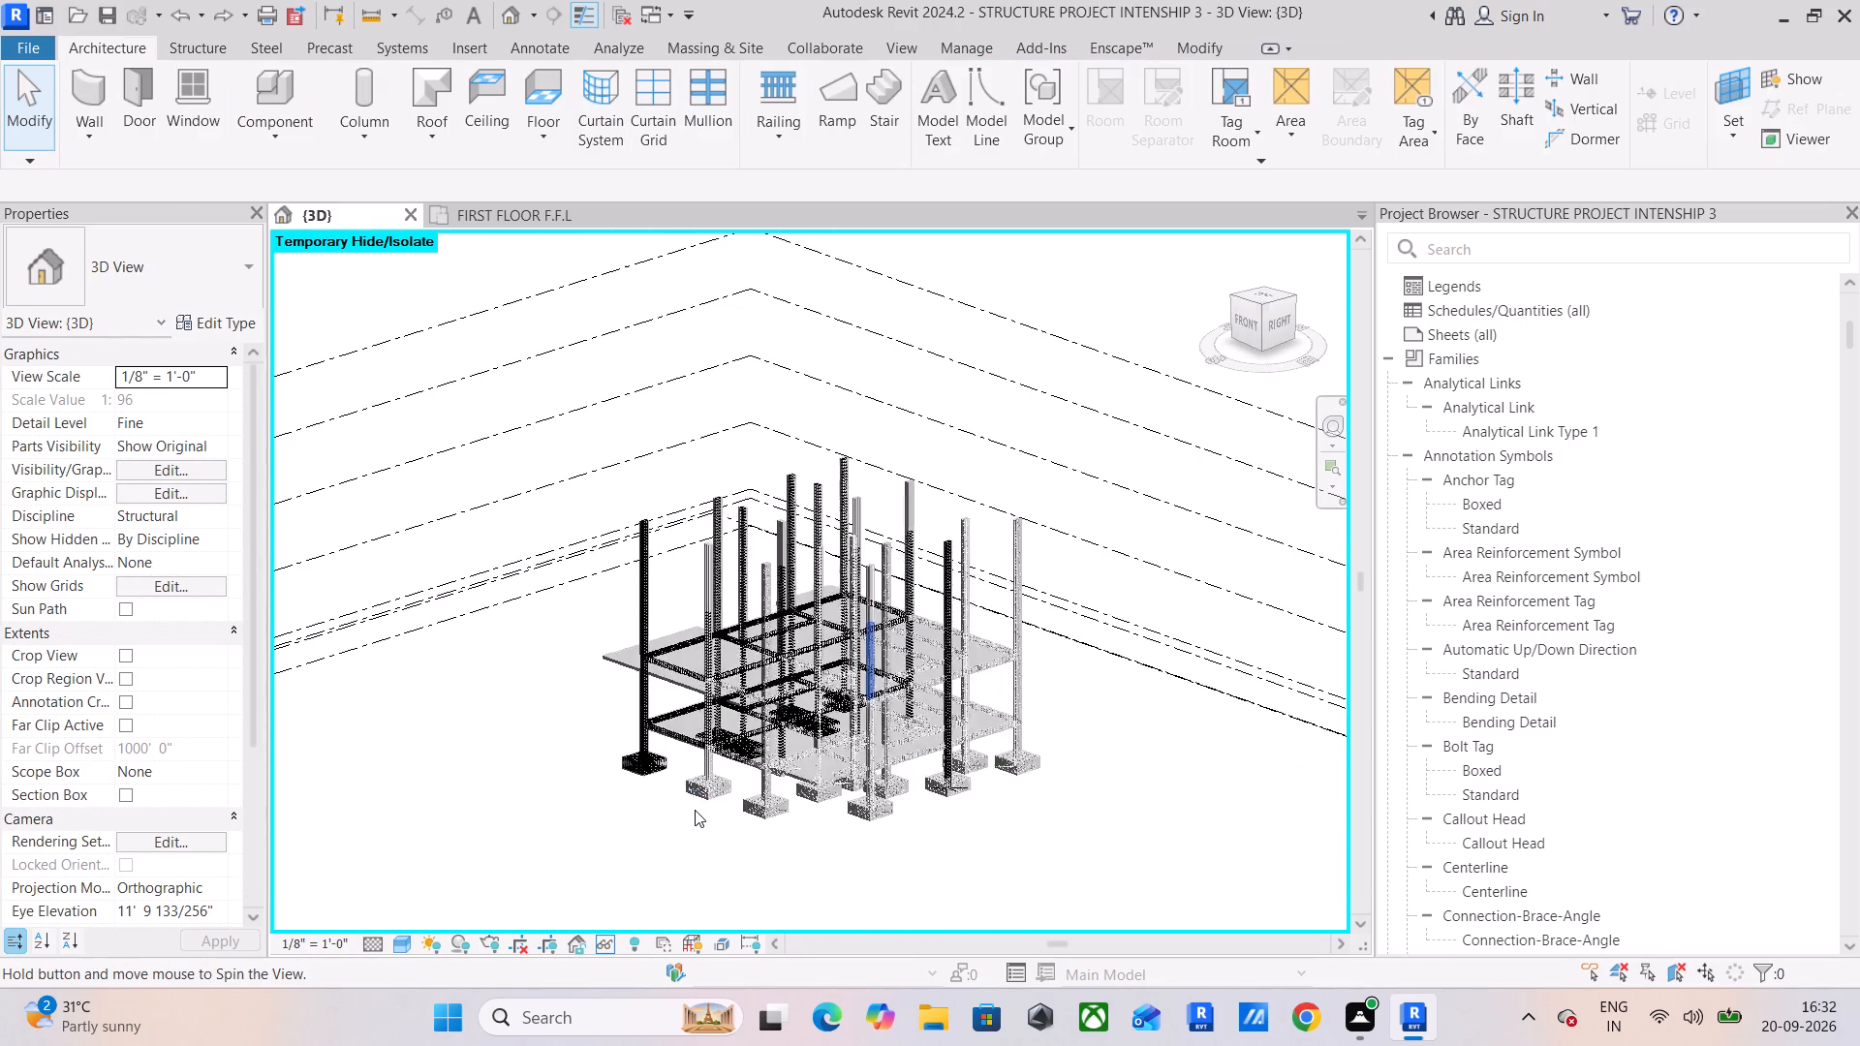
Crop the 3D view to a #6 vertical column bar with a selection box and view it from the front.
scroll(916, 569, up, 12)
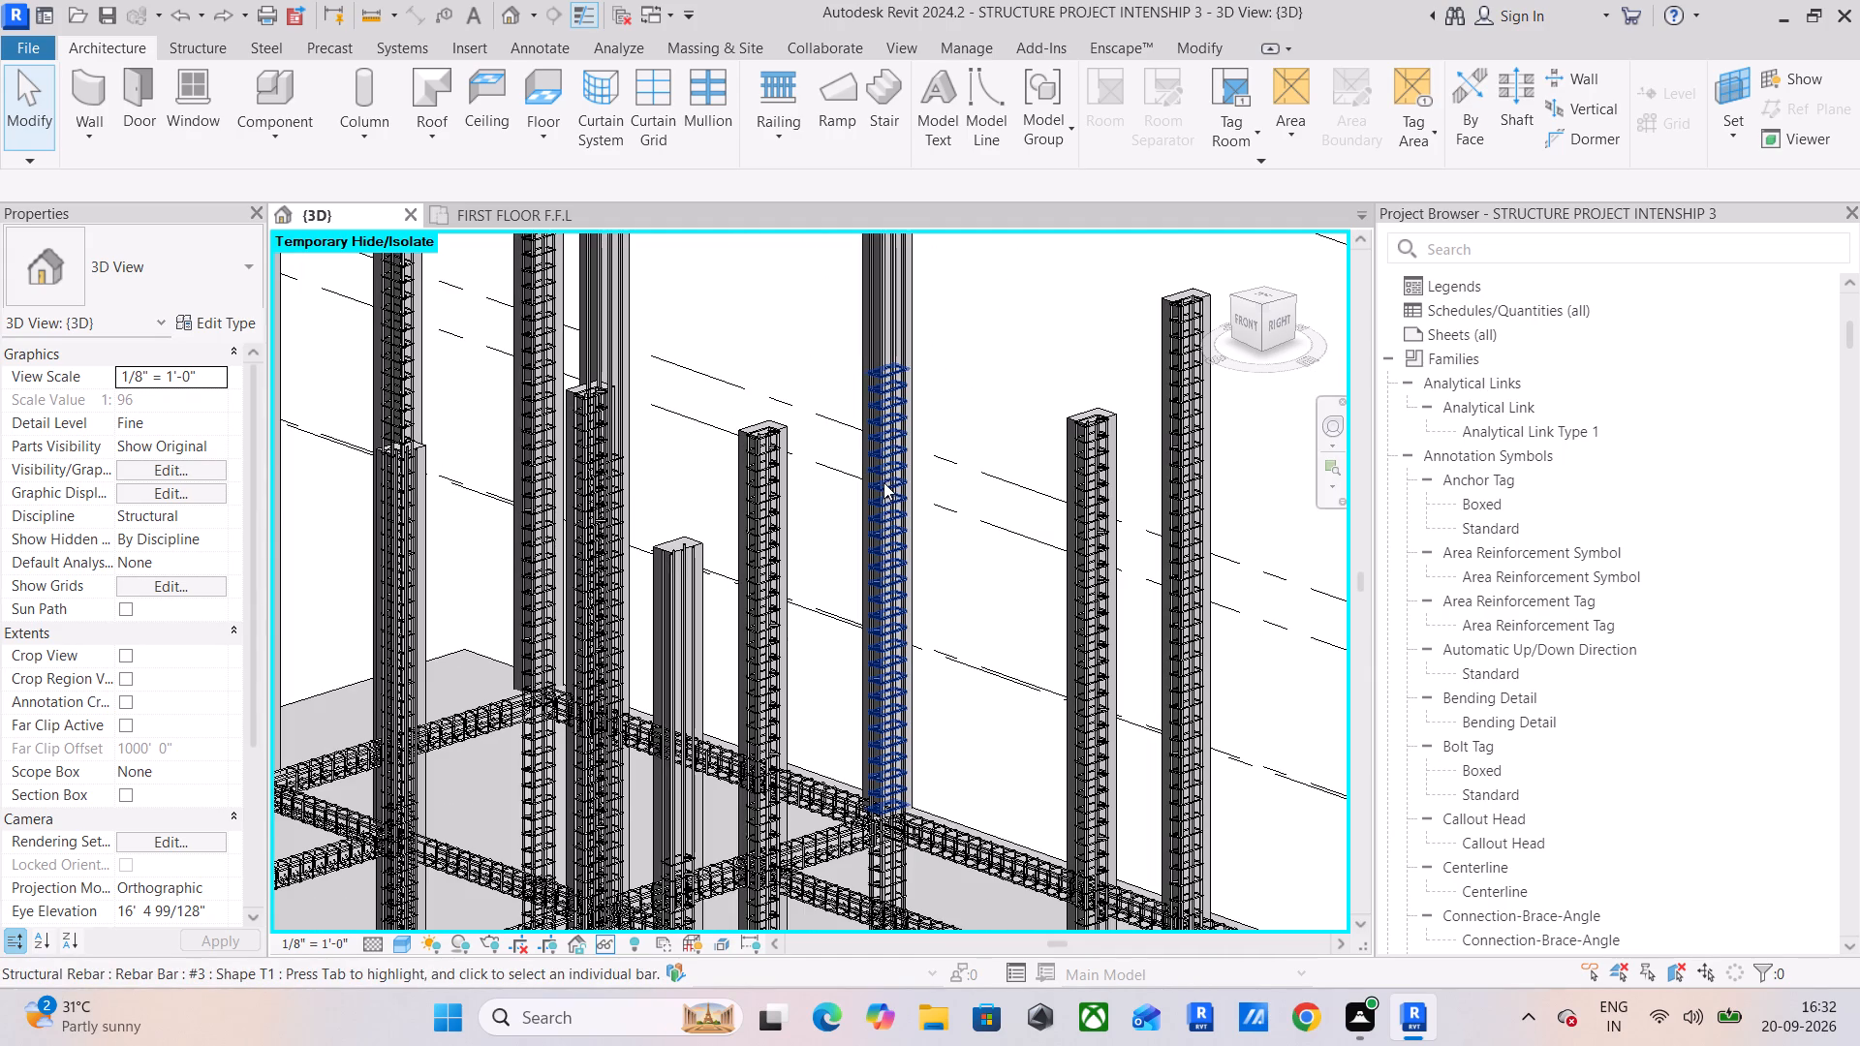
key(Escape)
key(Escape)
key(Escape)
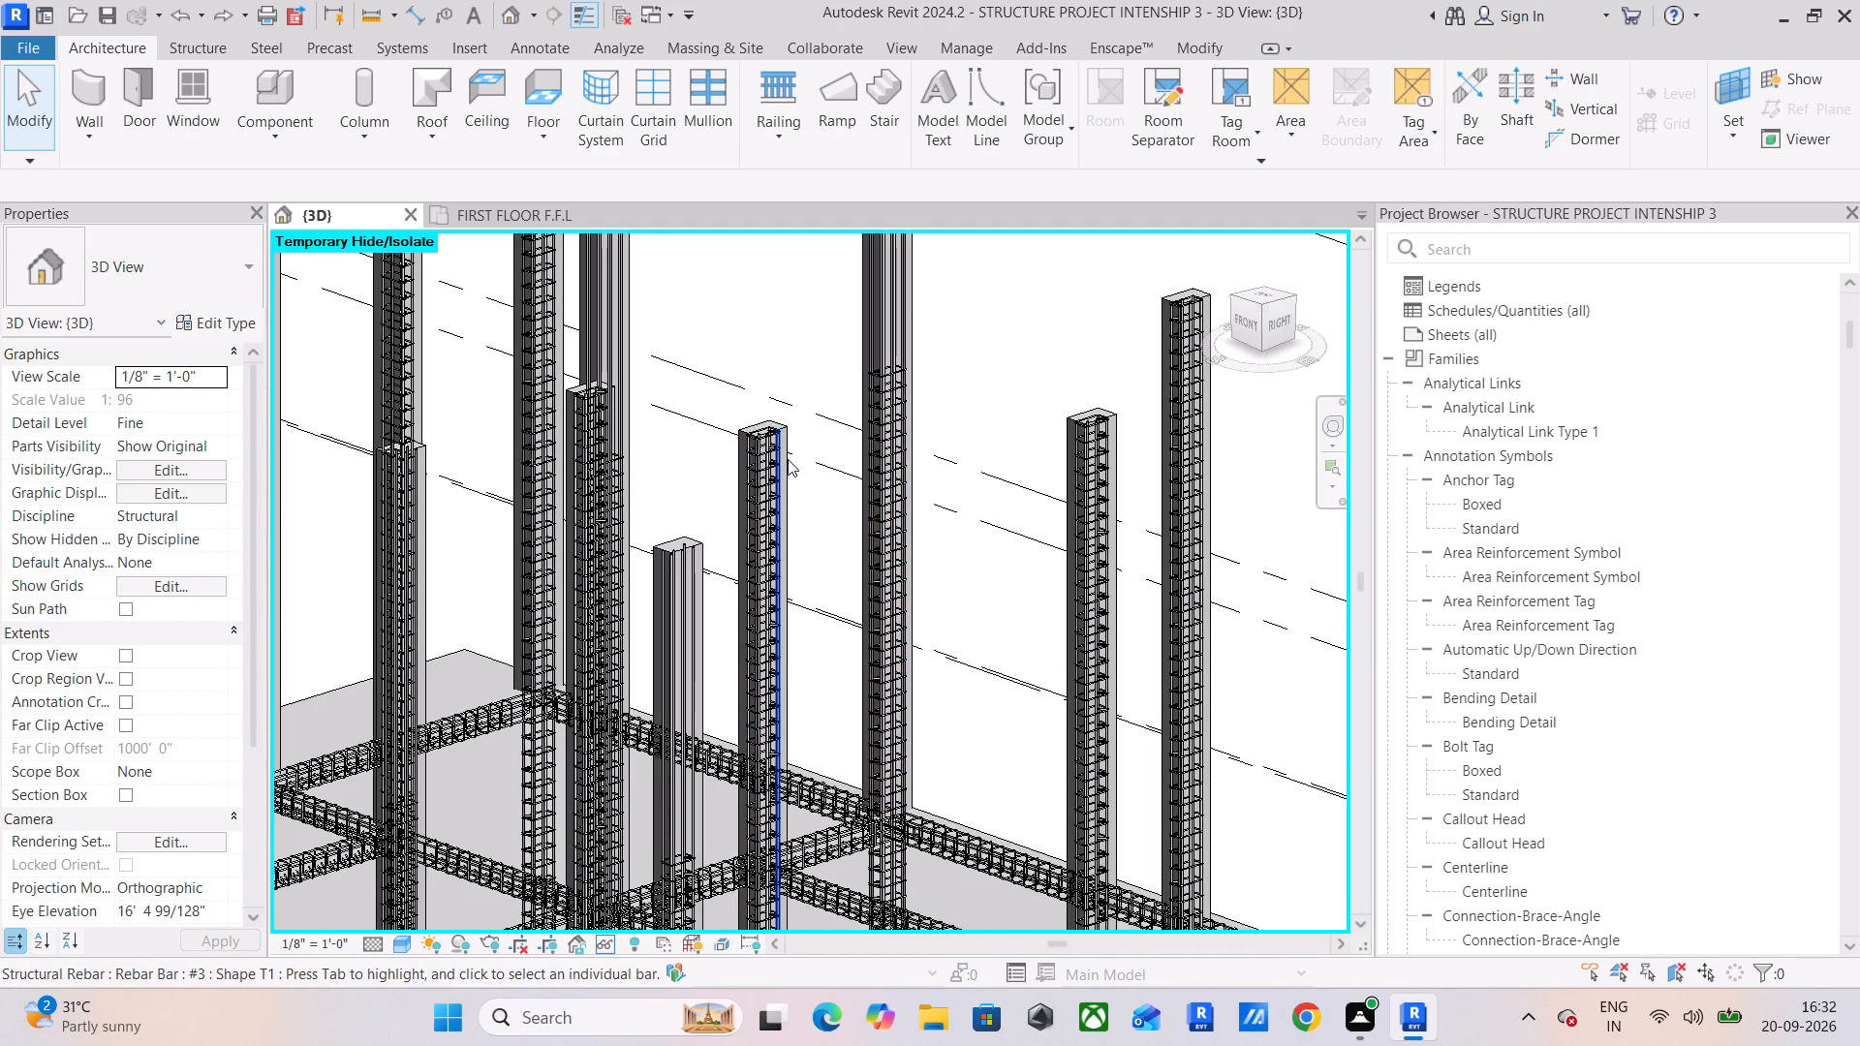
click(788, 459)
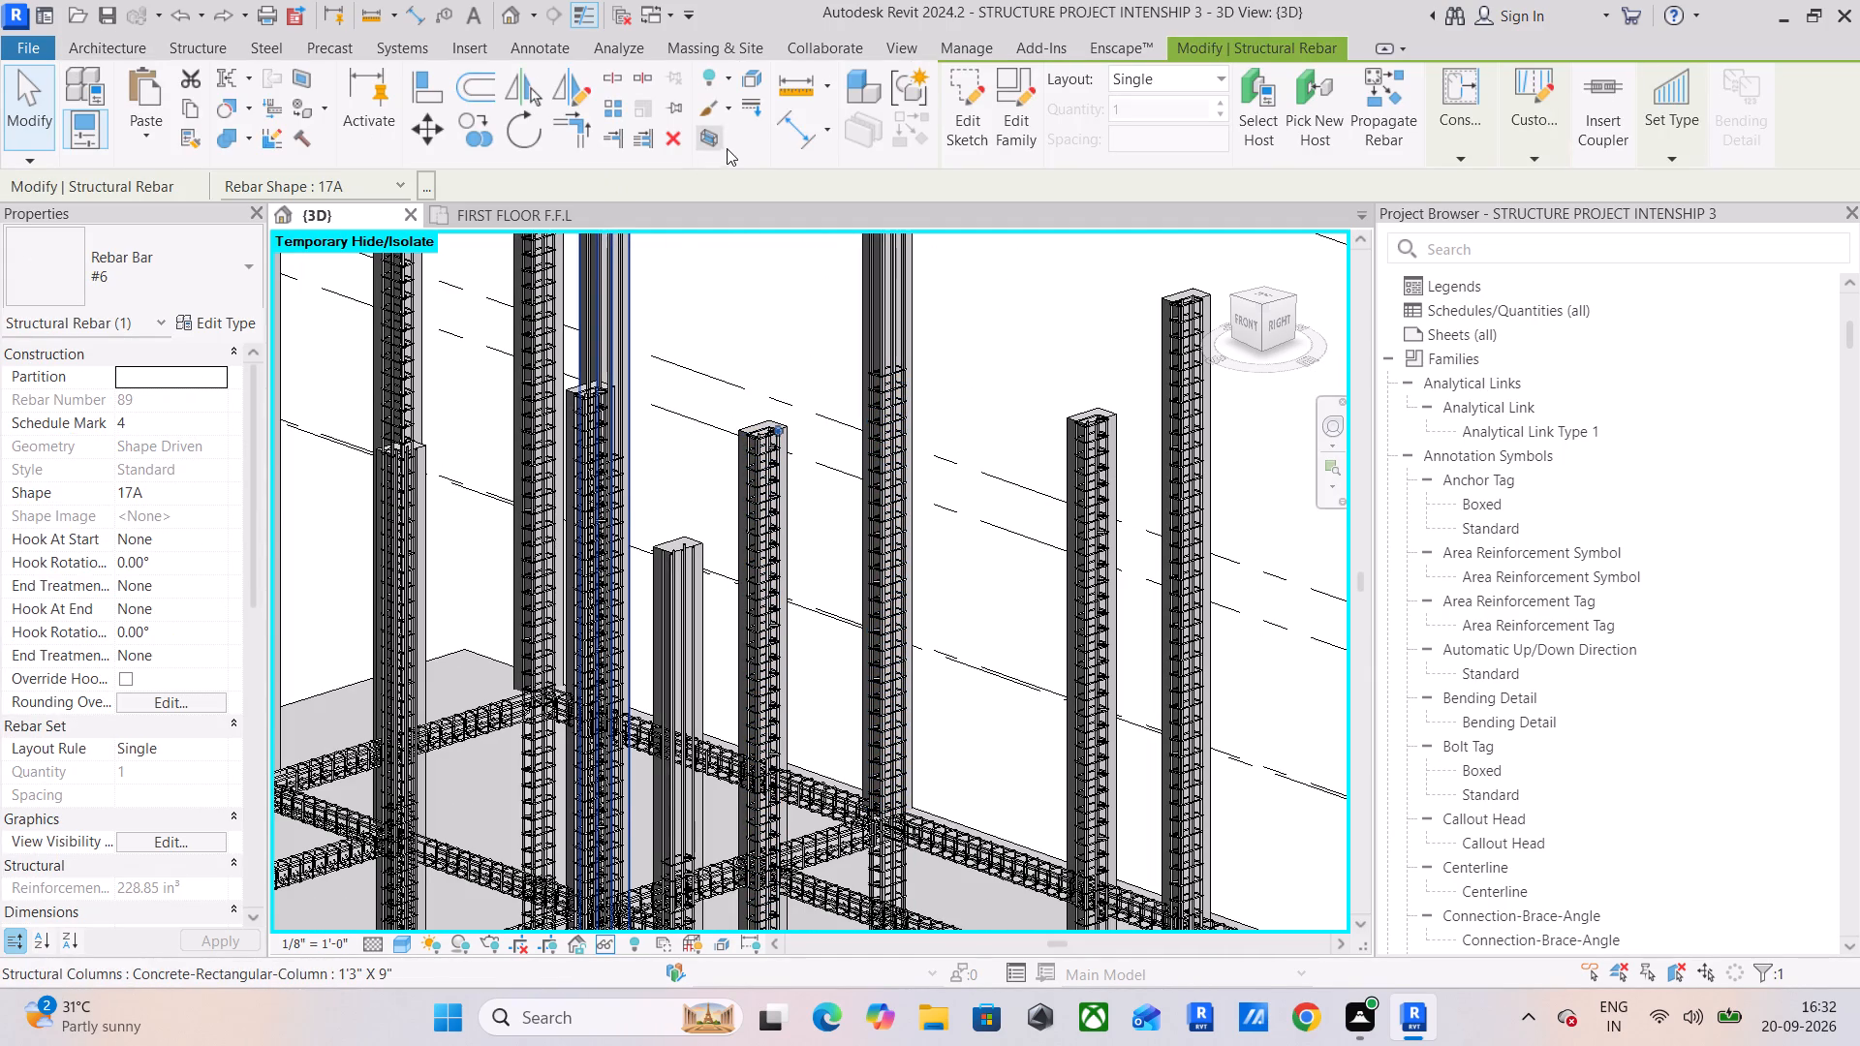
click(721, 140)
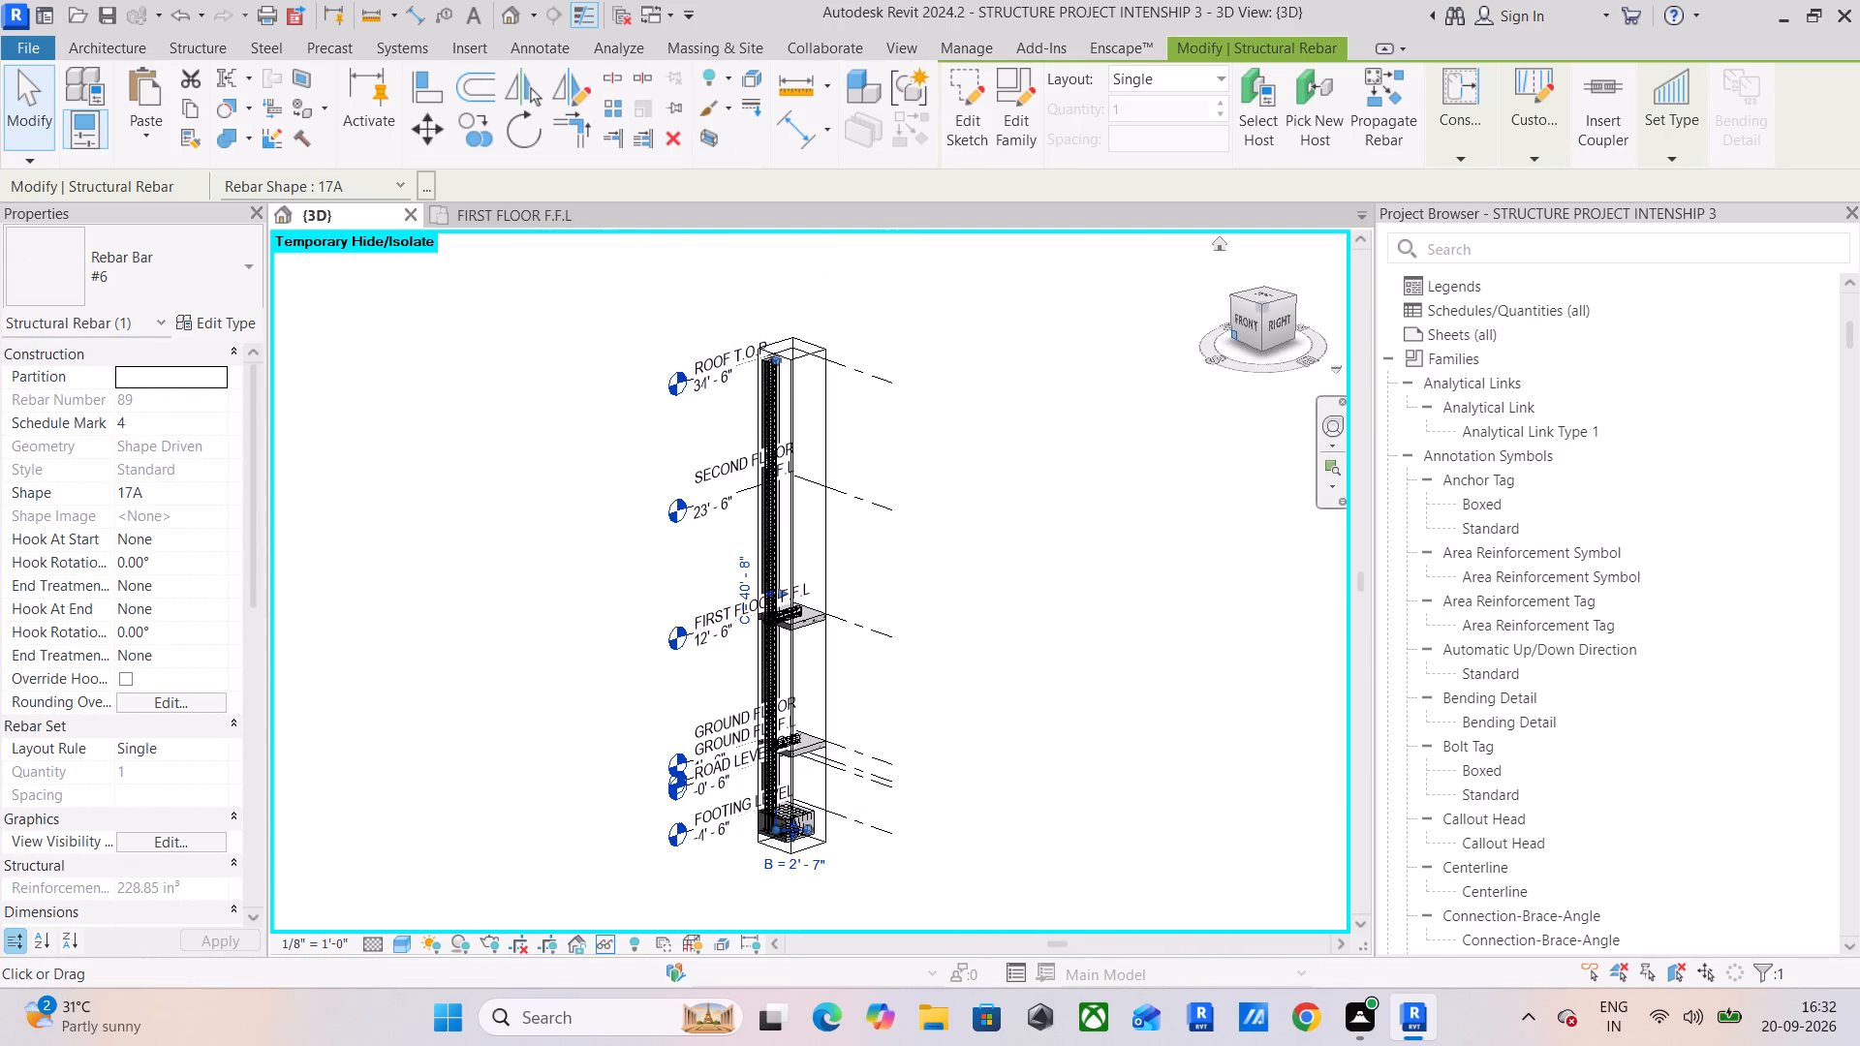
click(1251, 316)
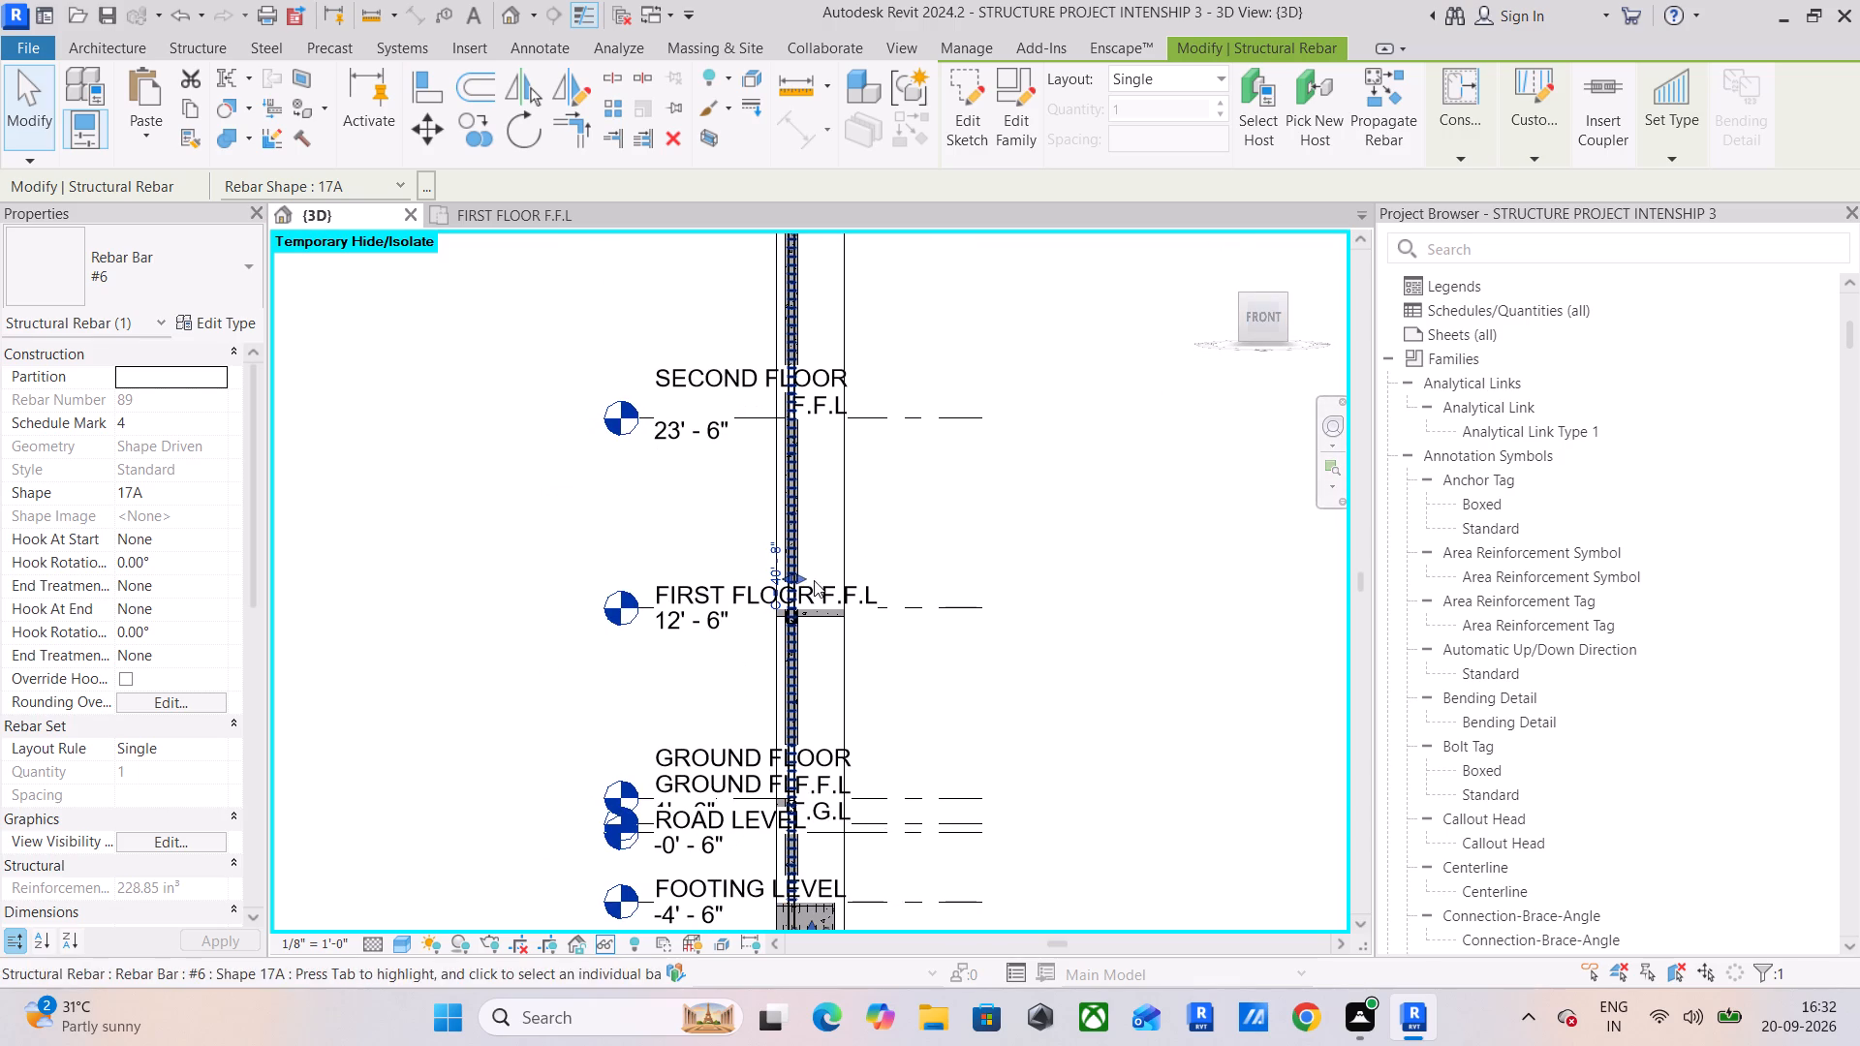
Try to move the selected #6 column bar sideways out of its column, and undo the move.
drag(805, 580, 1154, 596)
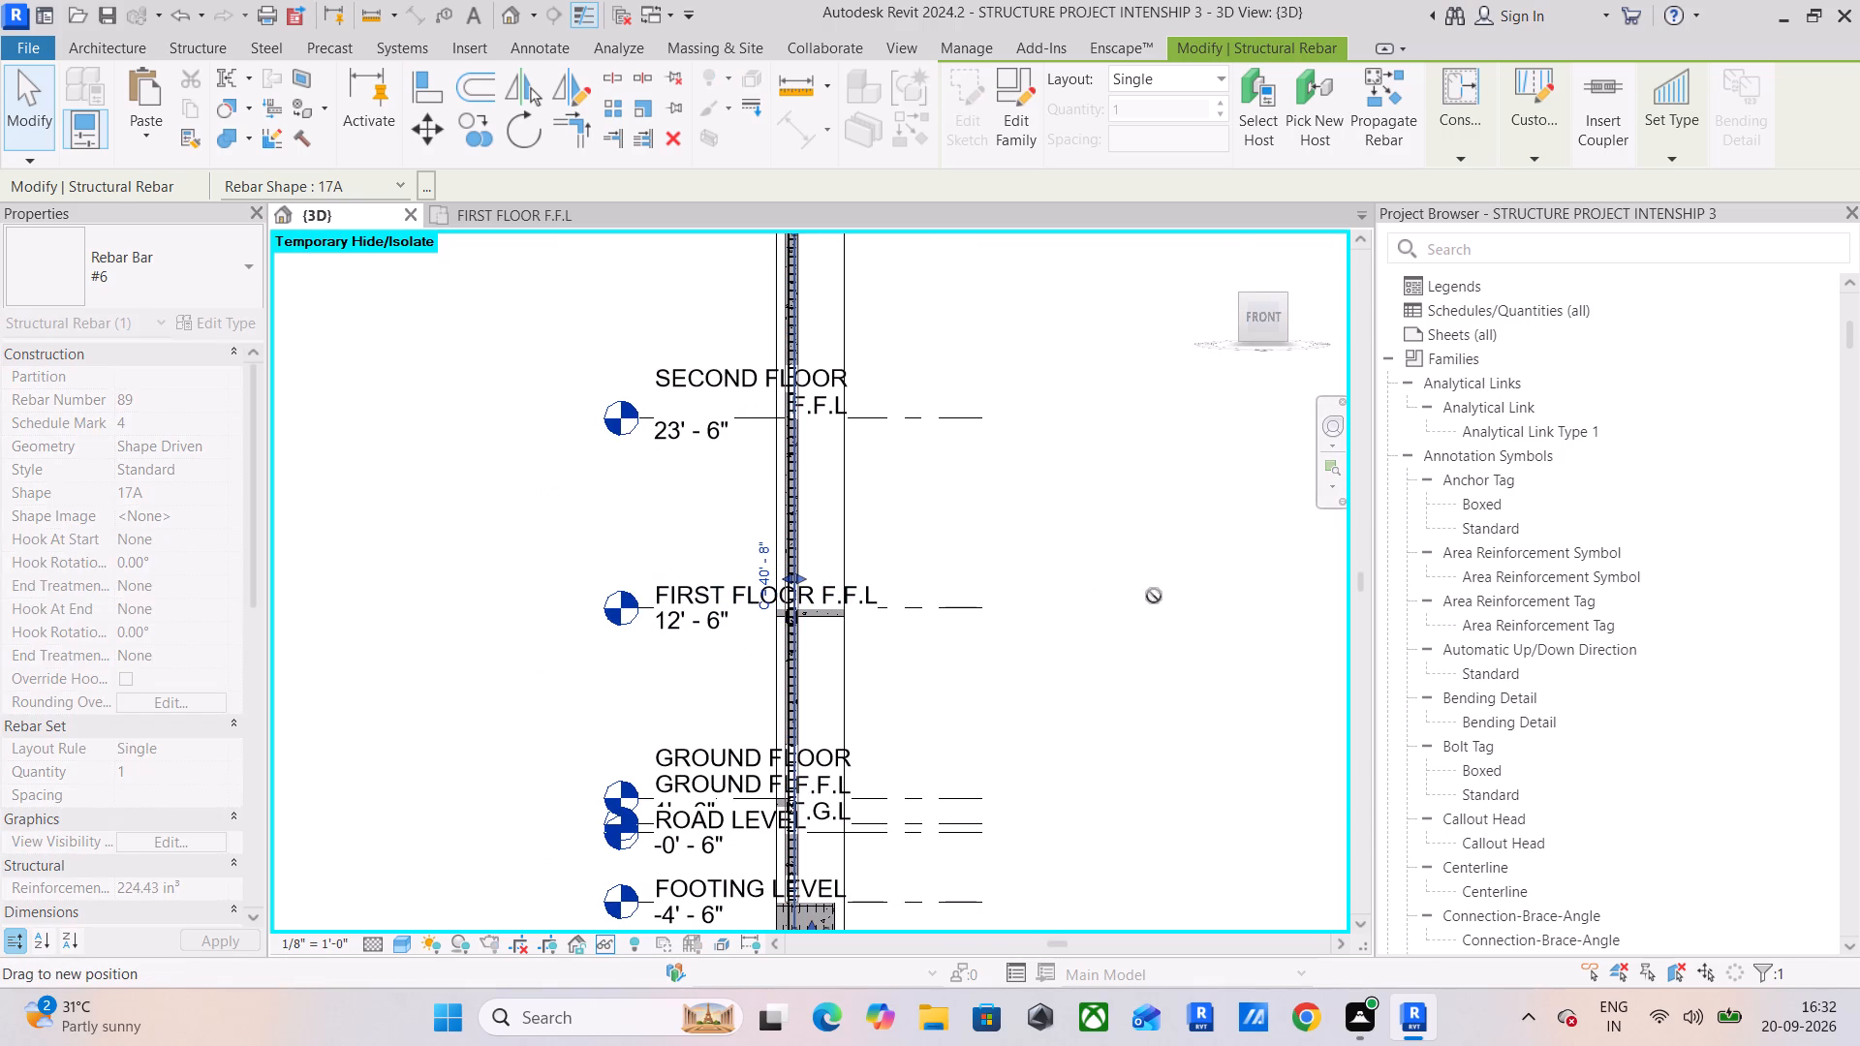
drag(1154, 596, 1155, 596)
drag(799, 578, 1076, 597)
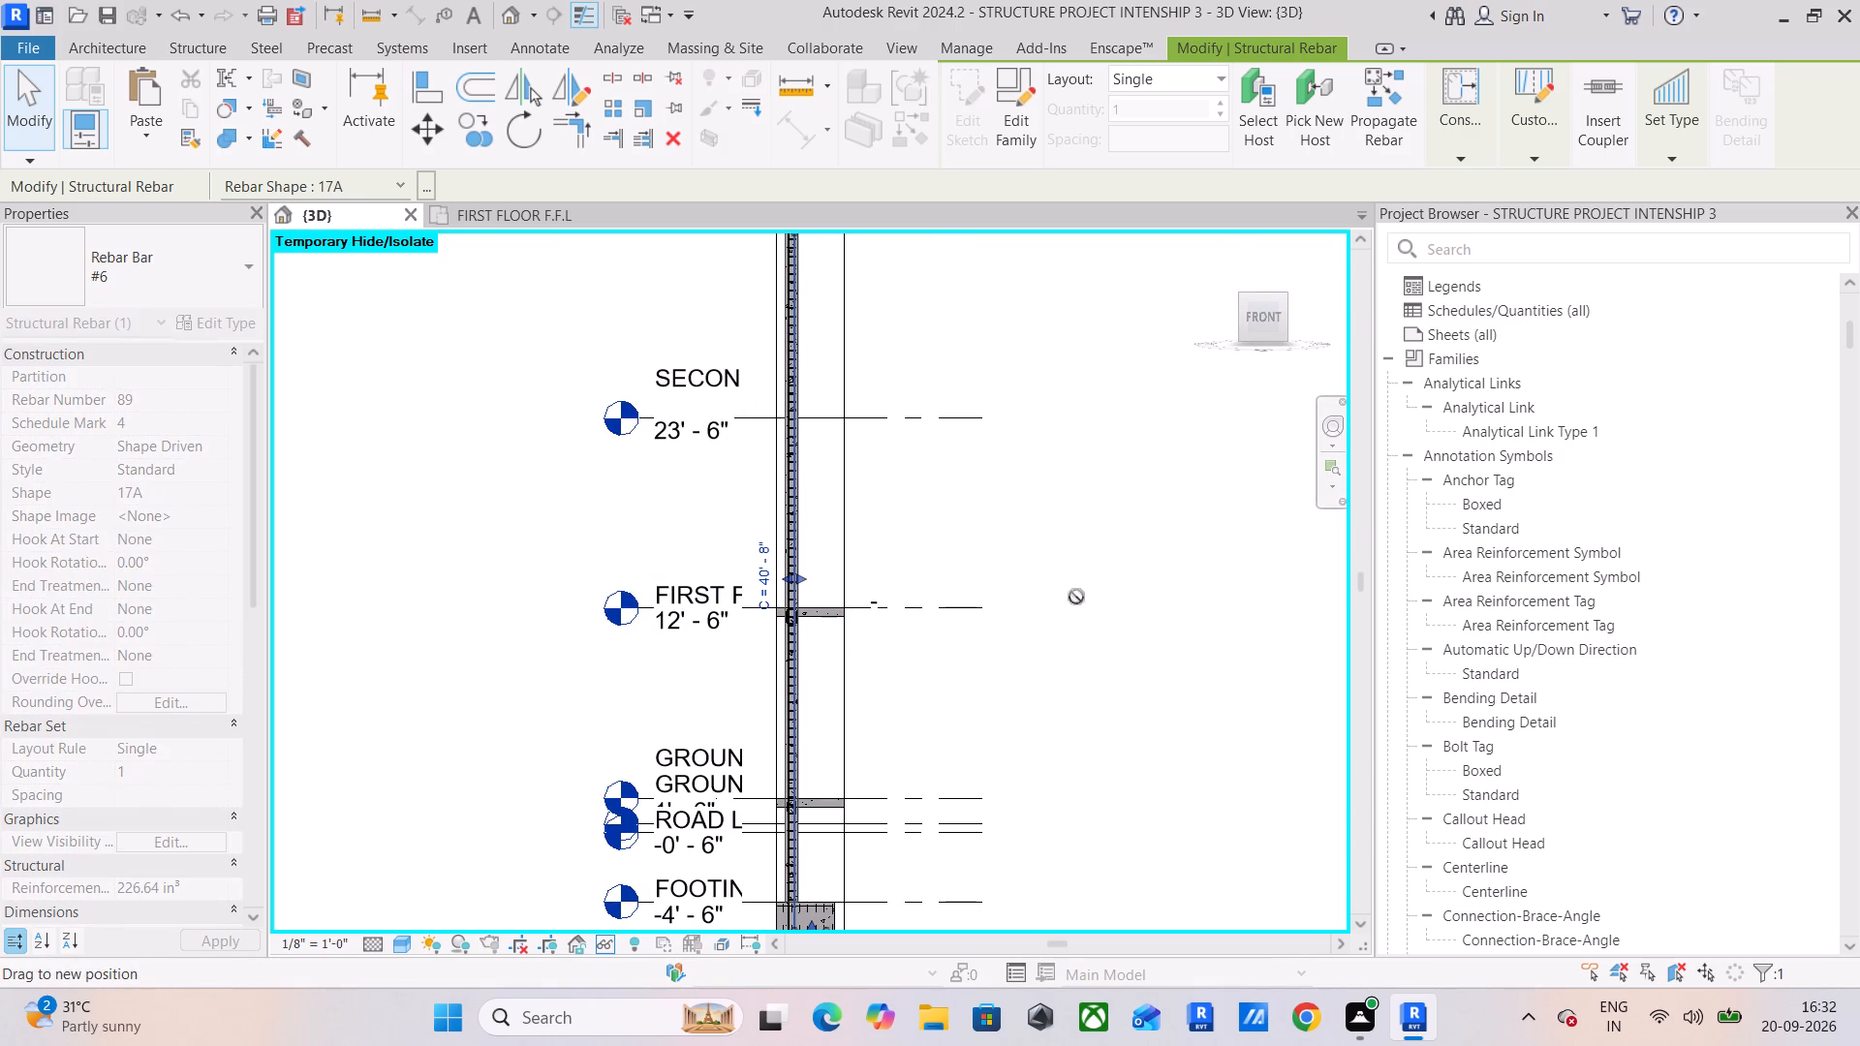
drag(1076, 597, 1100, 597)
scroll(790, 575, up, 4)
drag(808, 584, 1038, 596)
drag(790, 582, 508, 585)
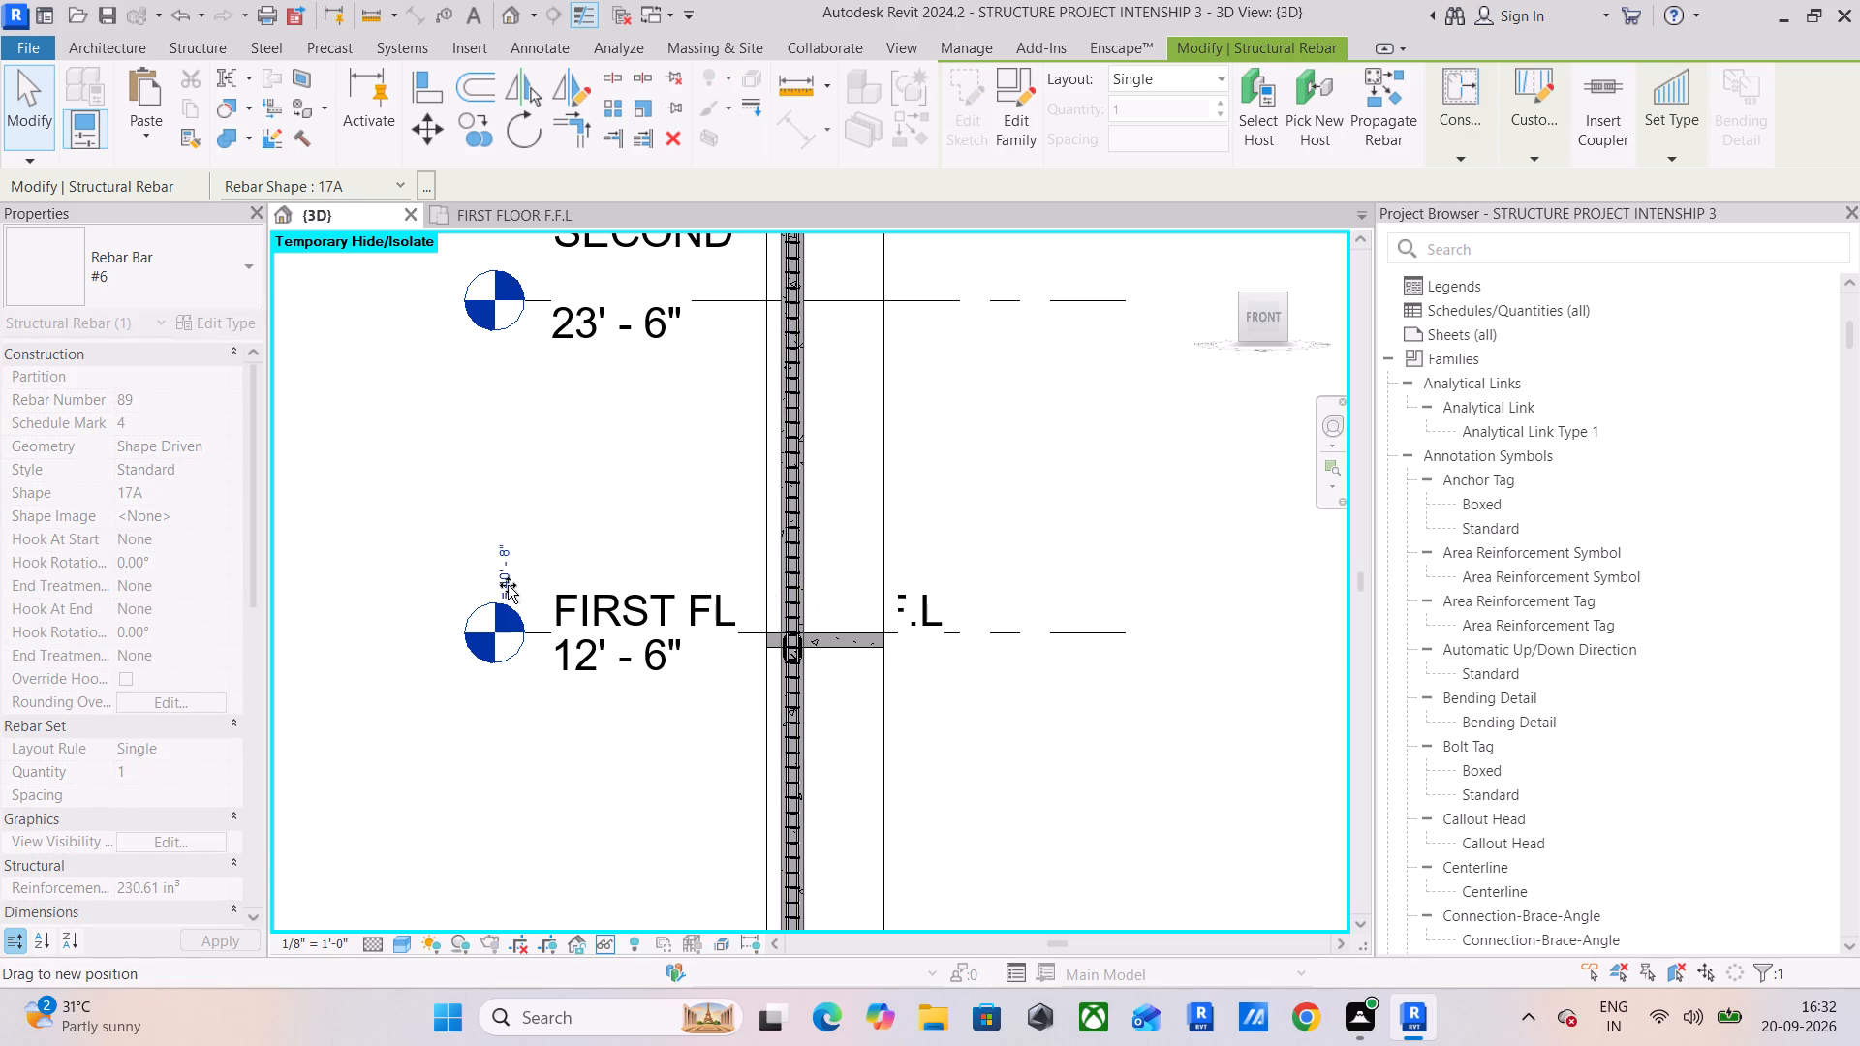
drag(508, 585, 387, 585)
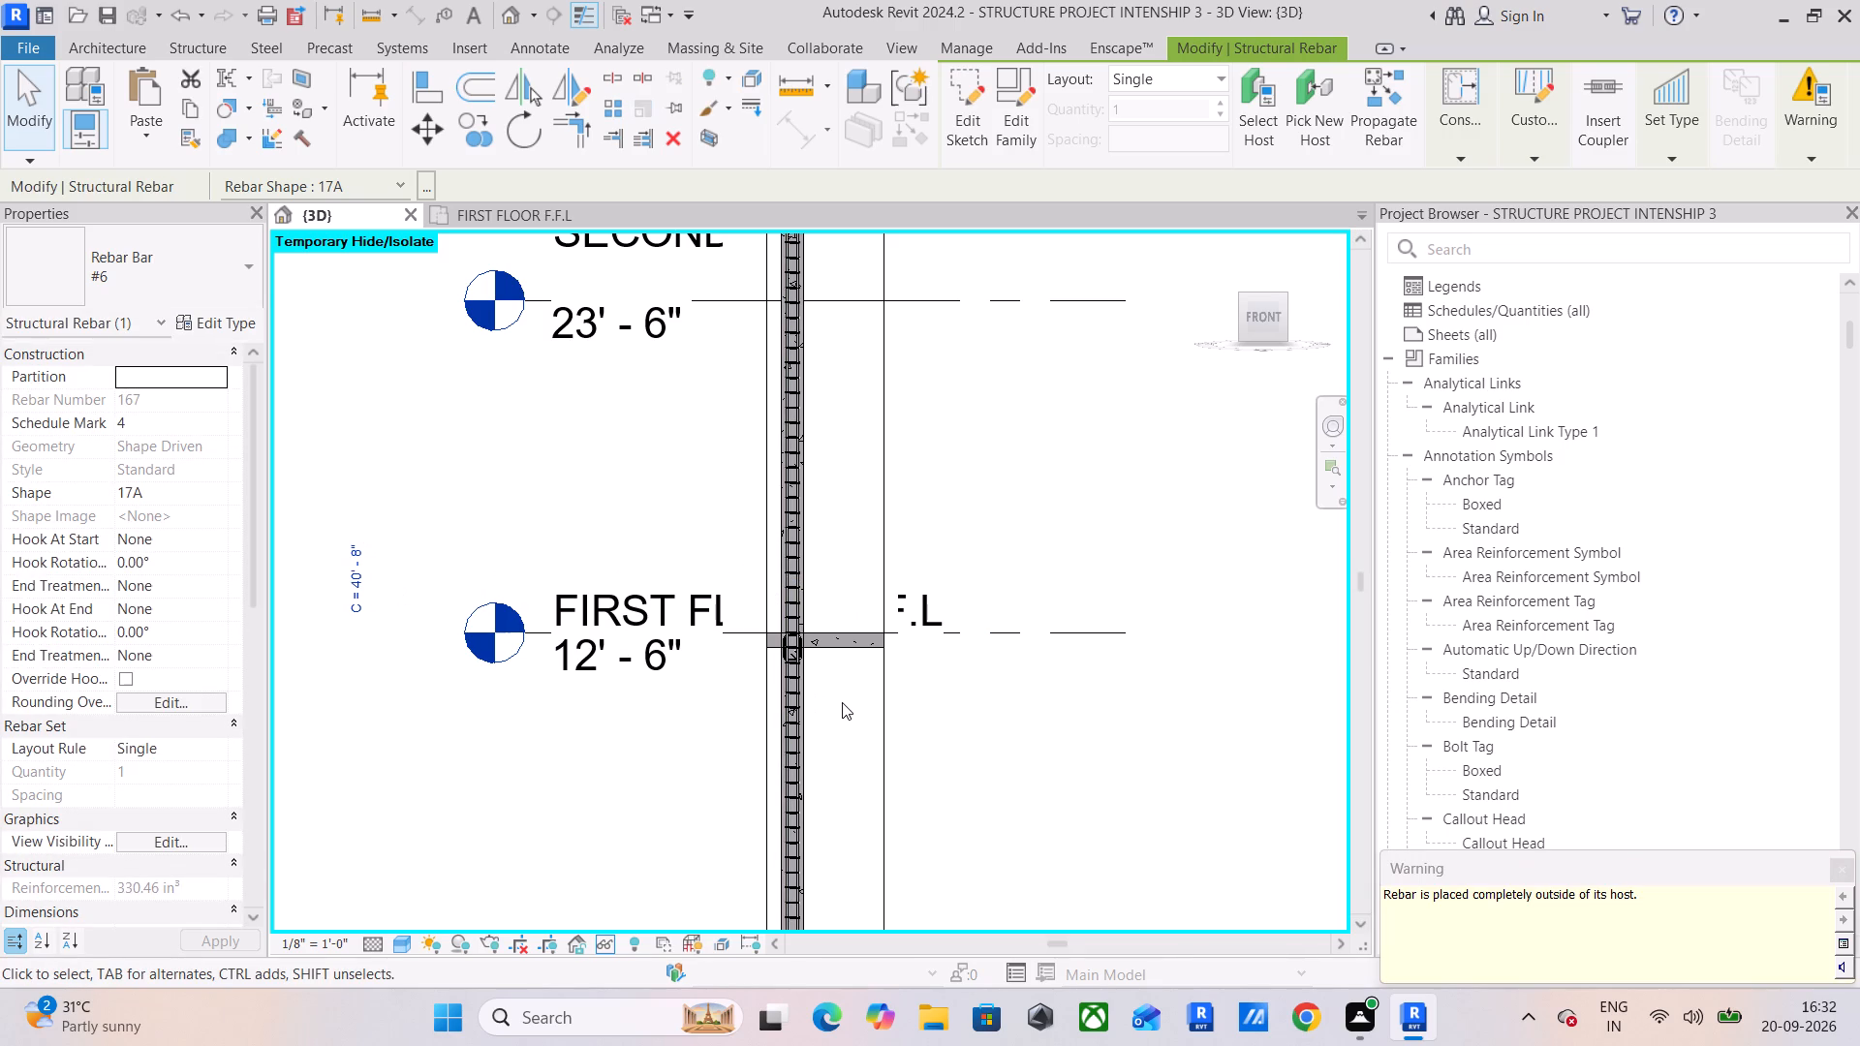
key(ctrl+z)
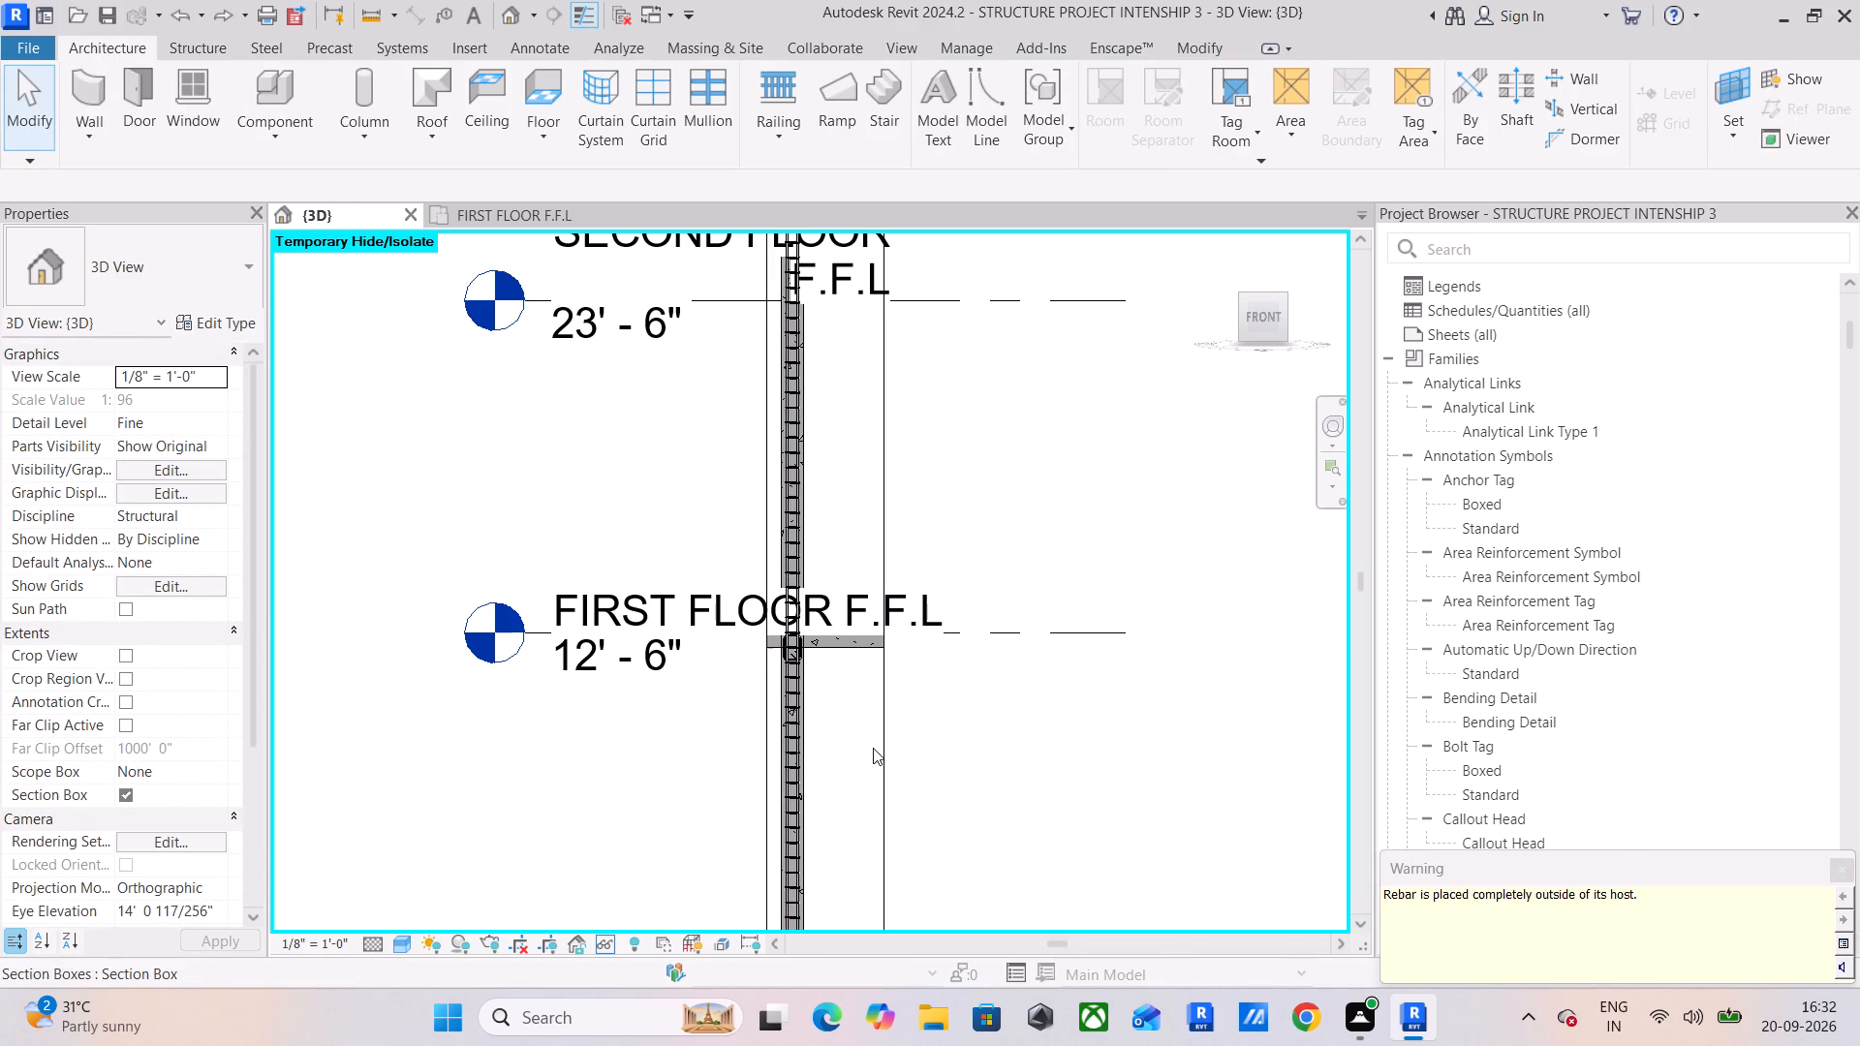
Extend both sides of the section box well beyond the cropped column in the front view.
click(888, 754)
scroll(1009, 769, down, 10)
middle_drag(1011, 767, 773, 636)
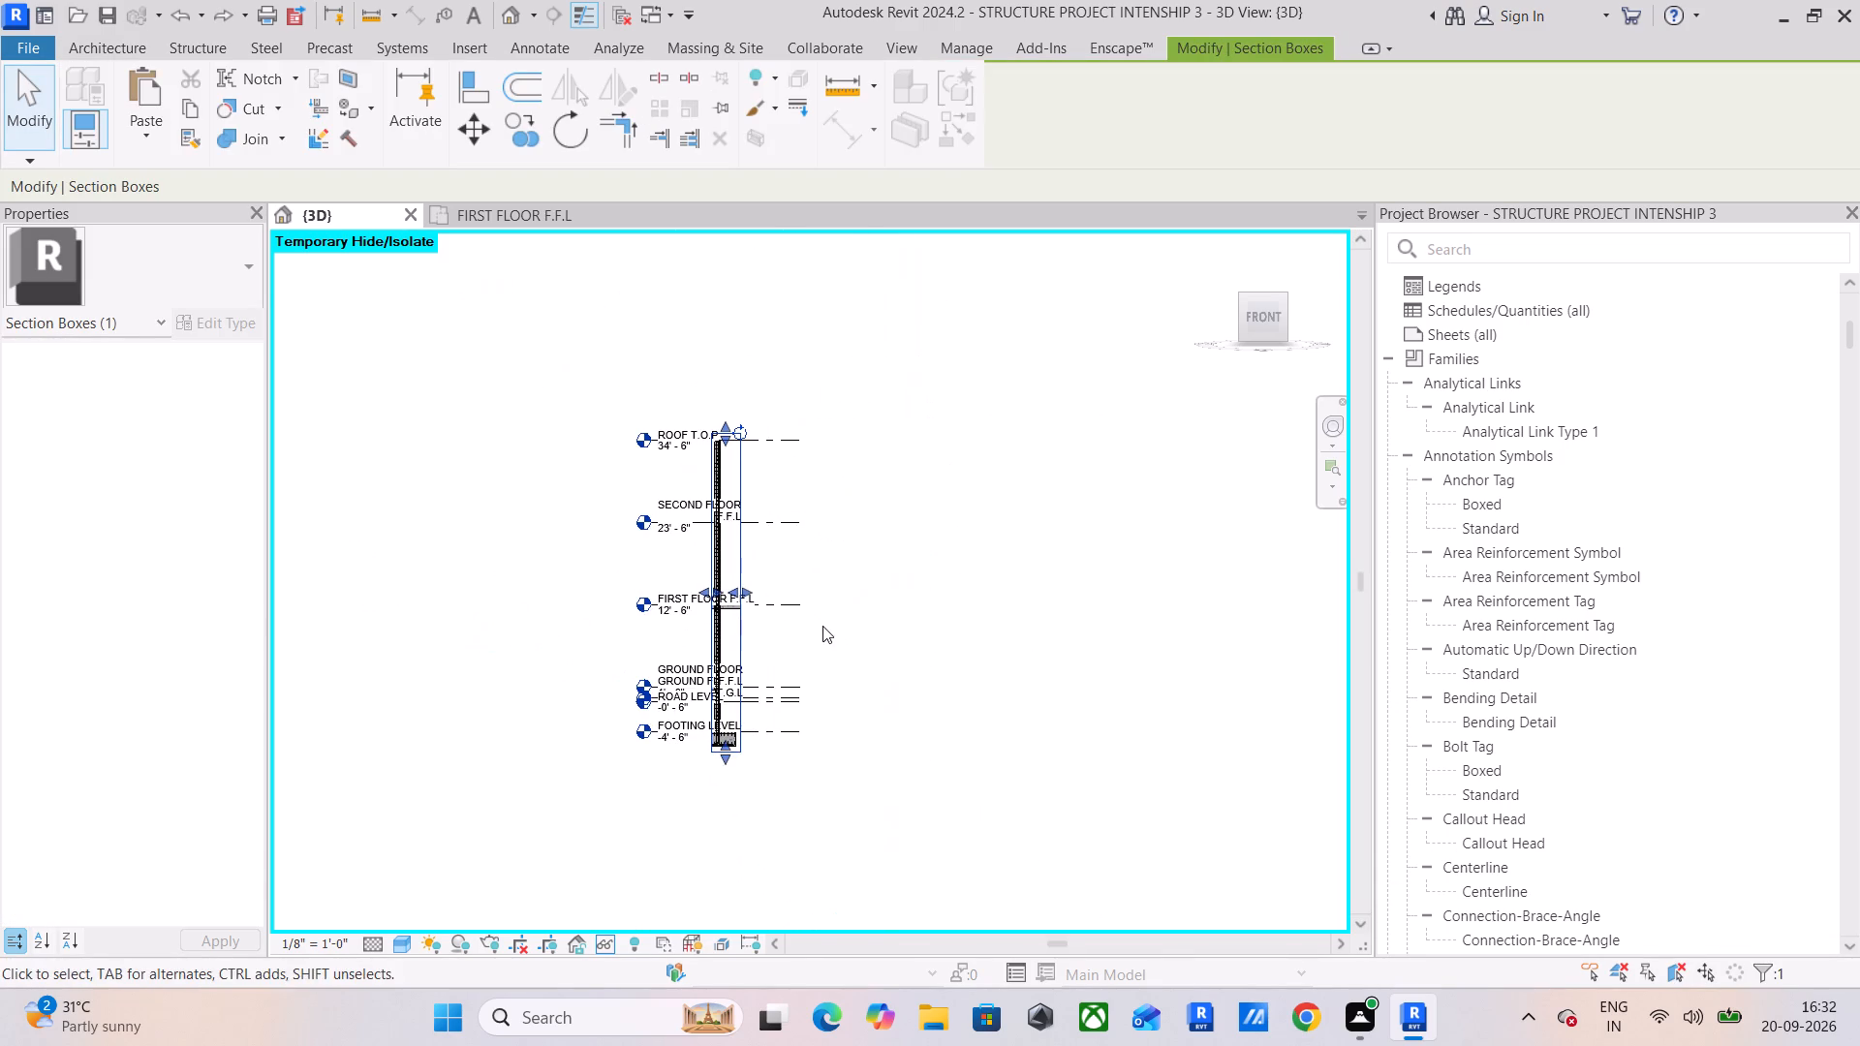
drag(739, 586, 1216, 647)
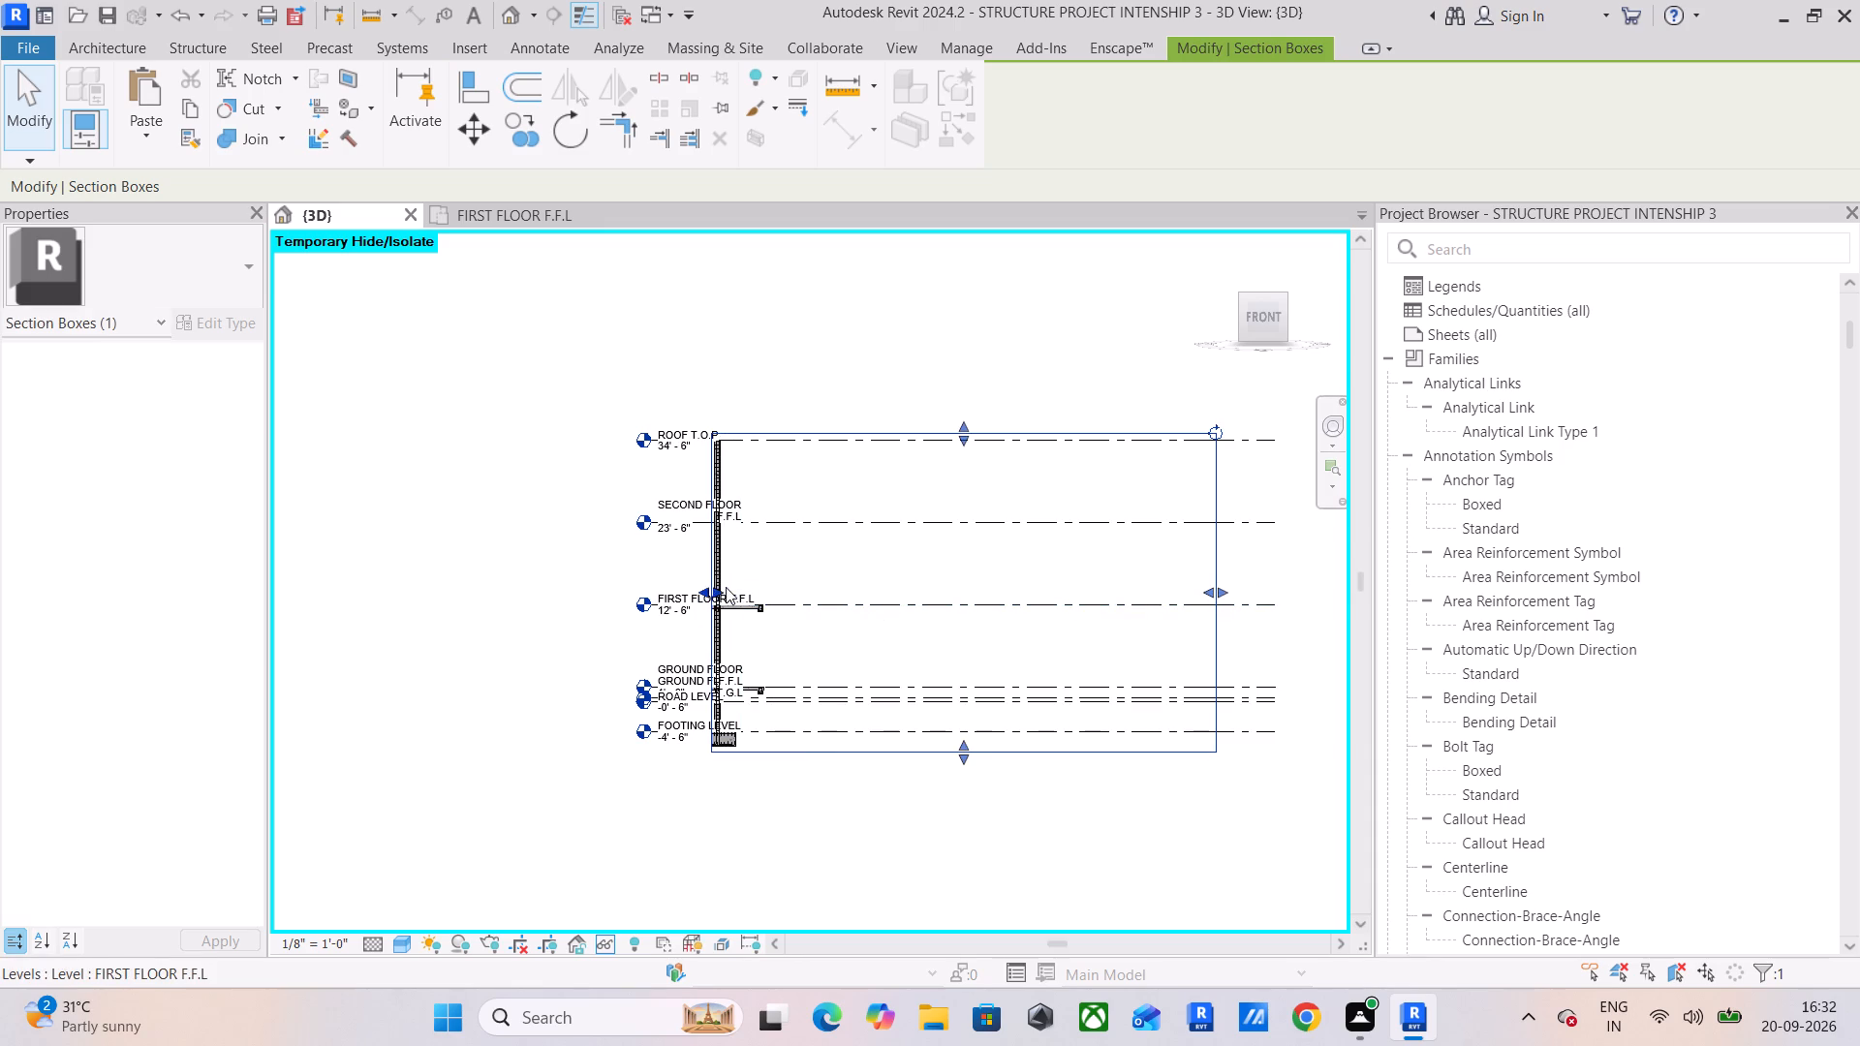
drag(706, 591, 280, 559)
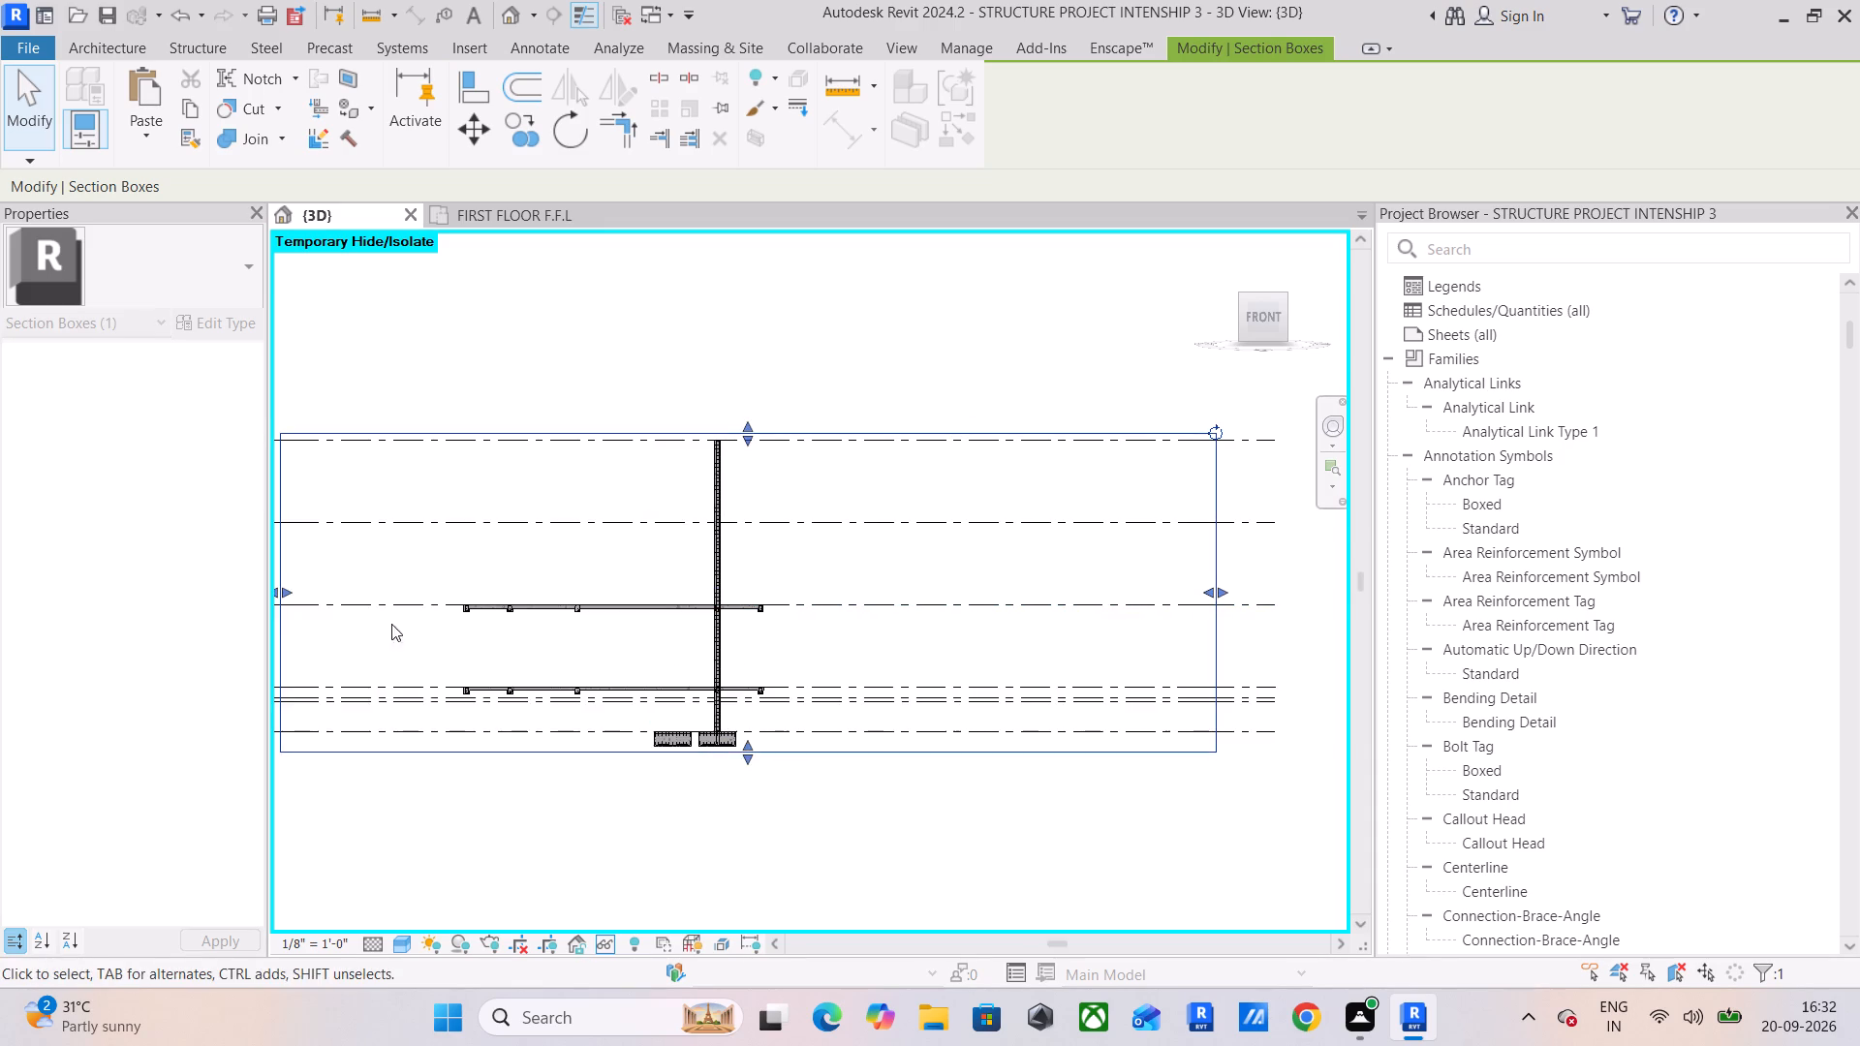
middle_drag(472, 649, 811, 605)
drag(604, 542, 541, 546)
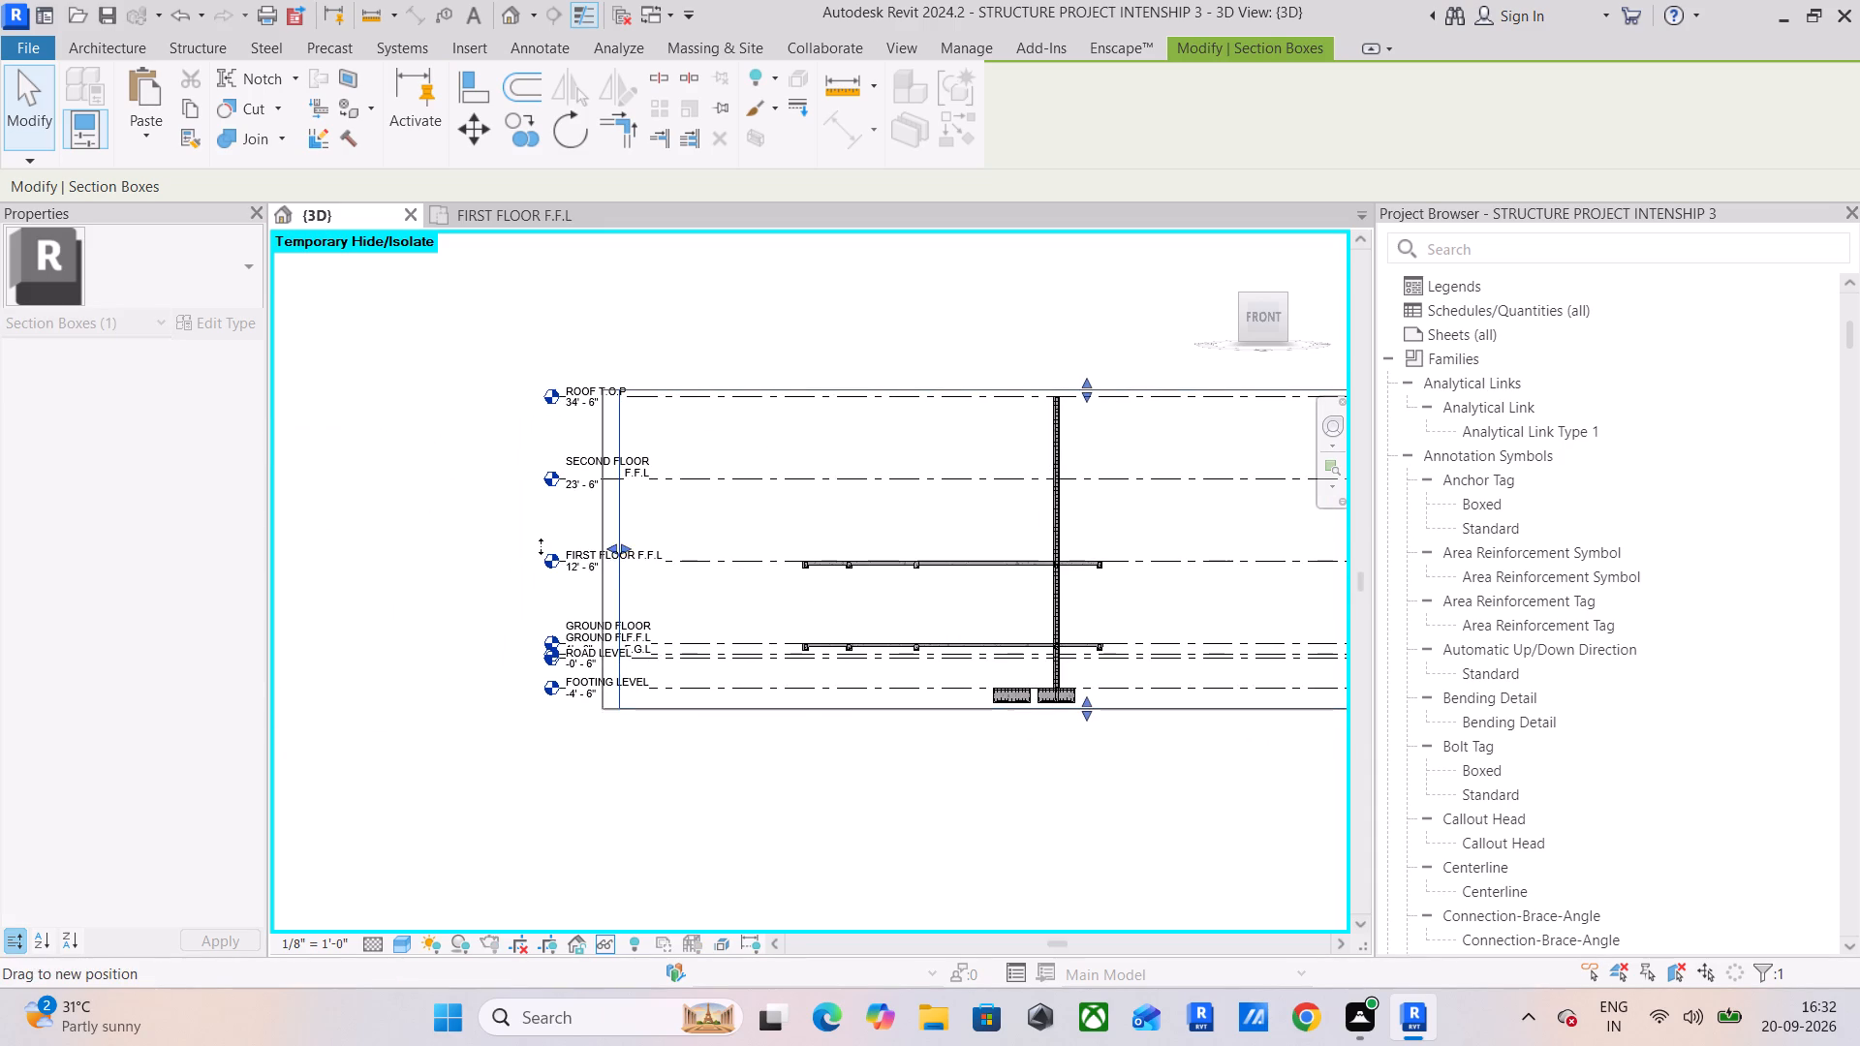
drag(541, 546, 424, 546)
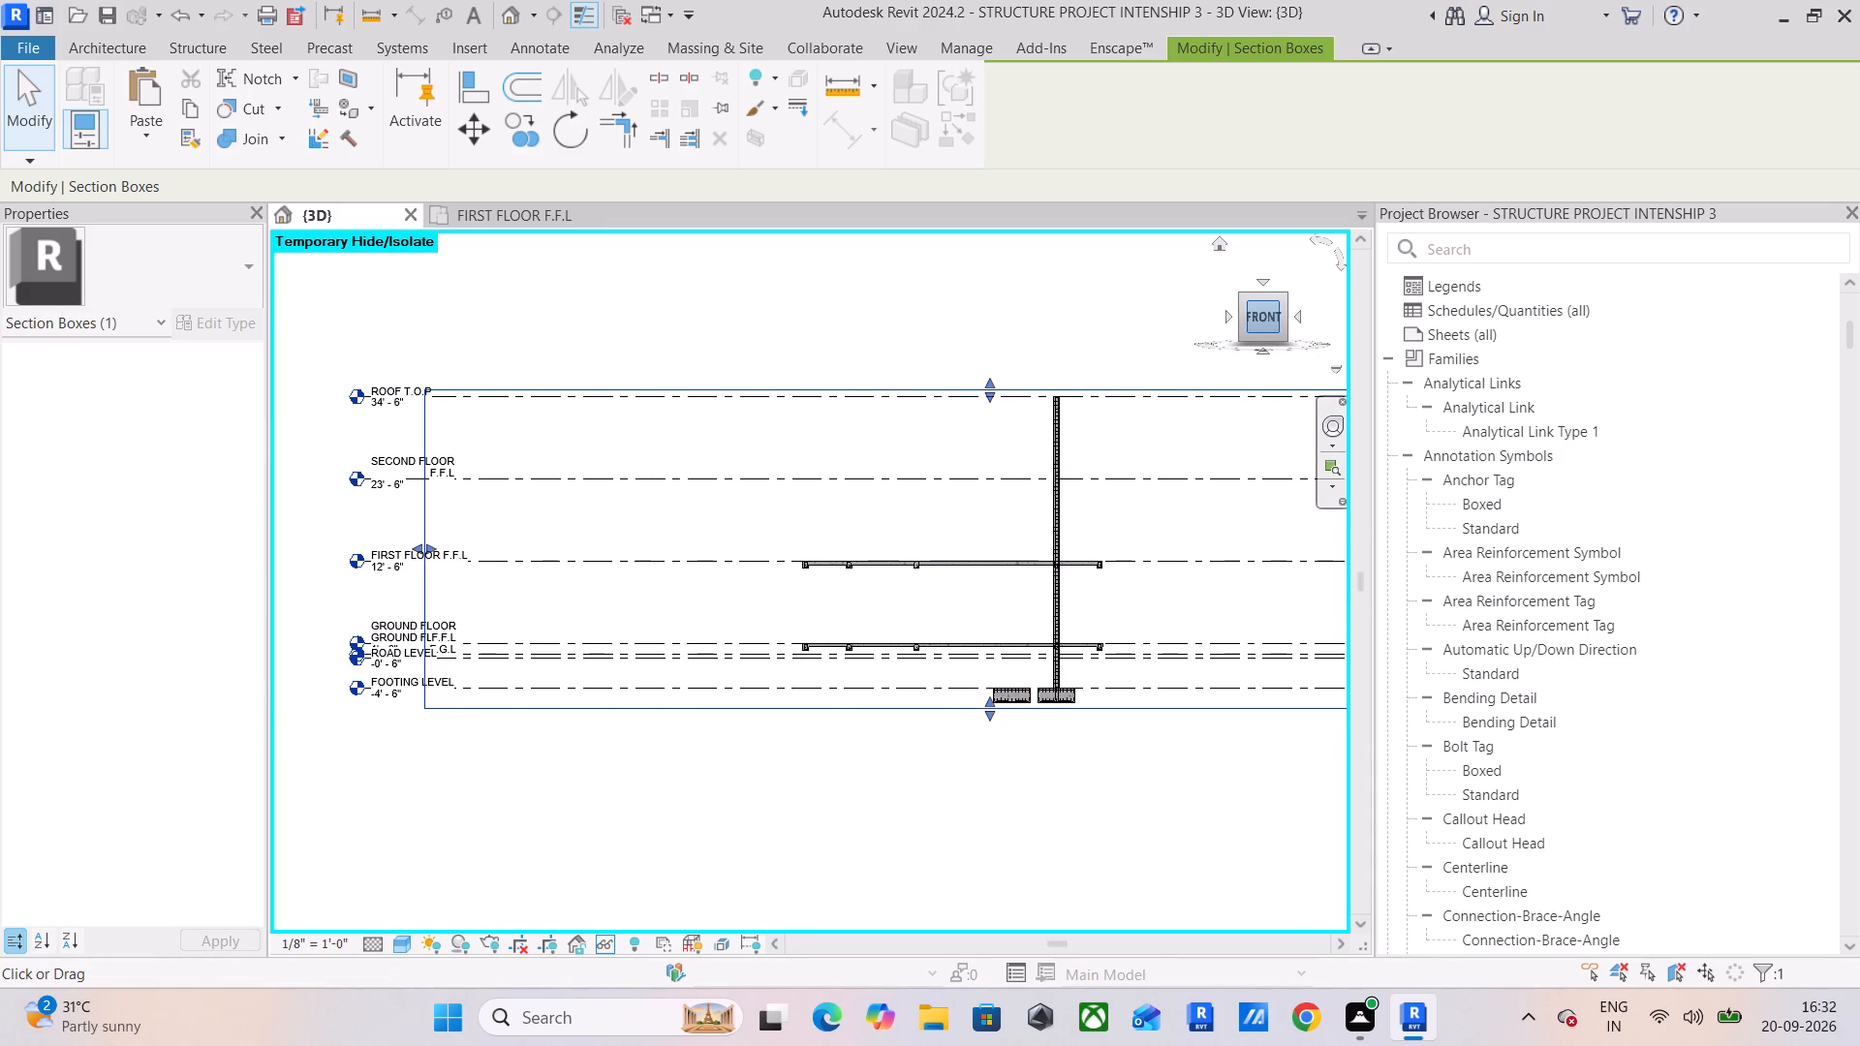
Extend the section box in the right view in both directions until it encloses every column and footing of the frame.
drag(1277, 322, 1169, 317)
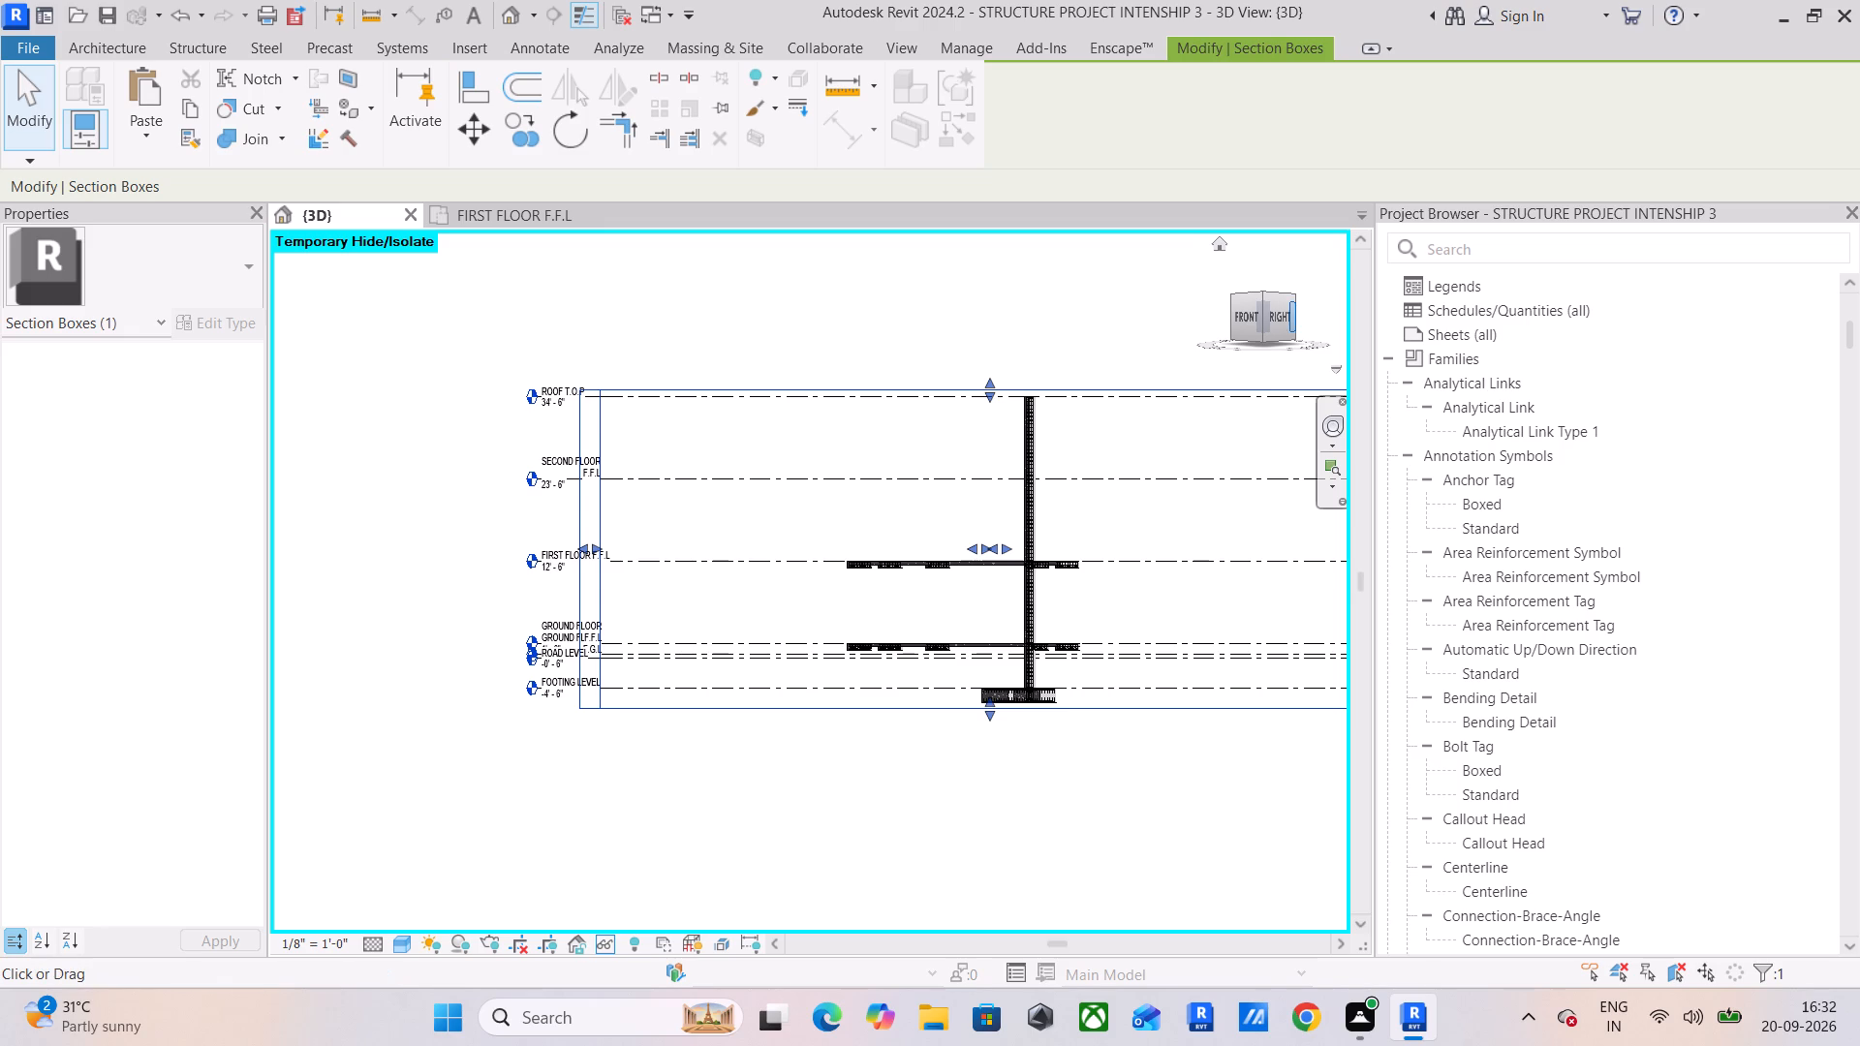
click(1285, 321)
scroll(828, 584, up, 5)
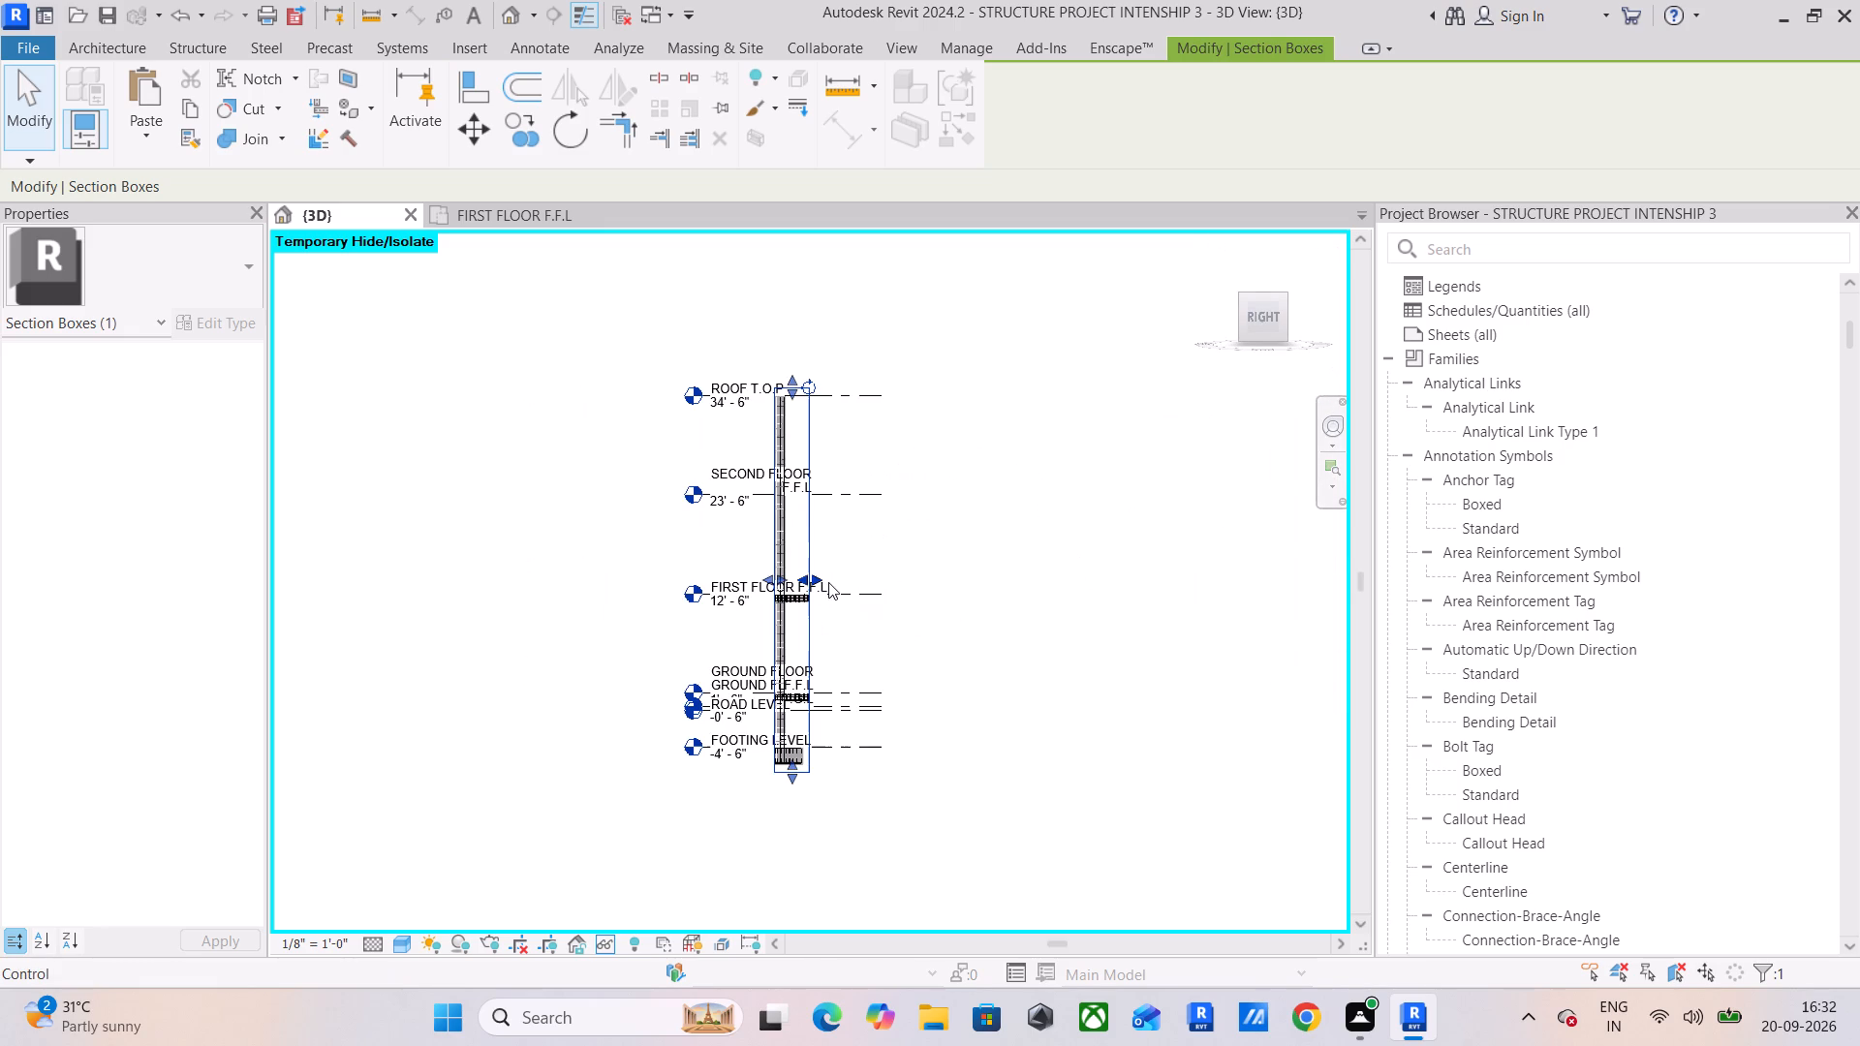
drag(821, 576, 1278, 594)
middle_drag(1172, 594, 995, 600)
scroll(1053, 600, up, 1)
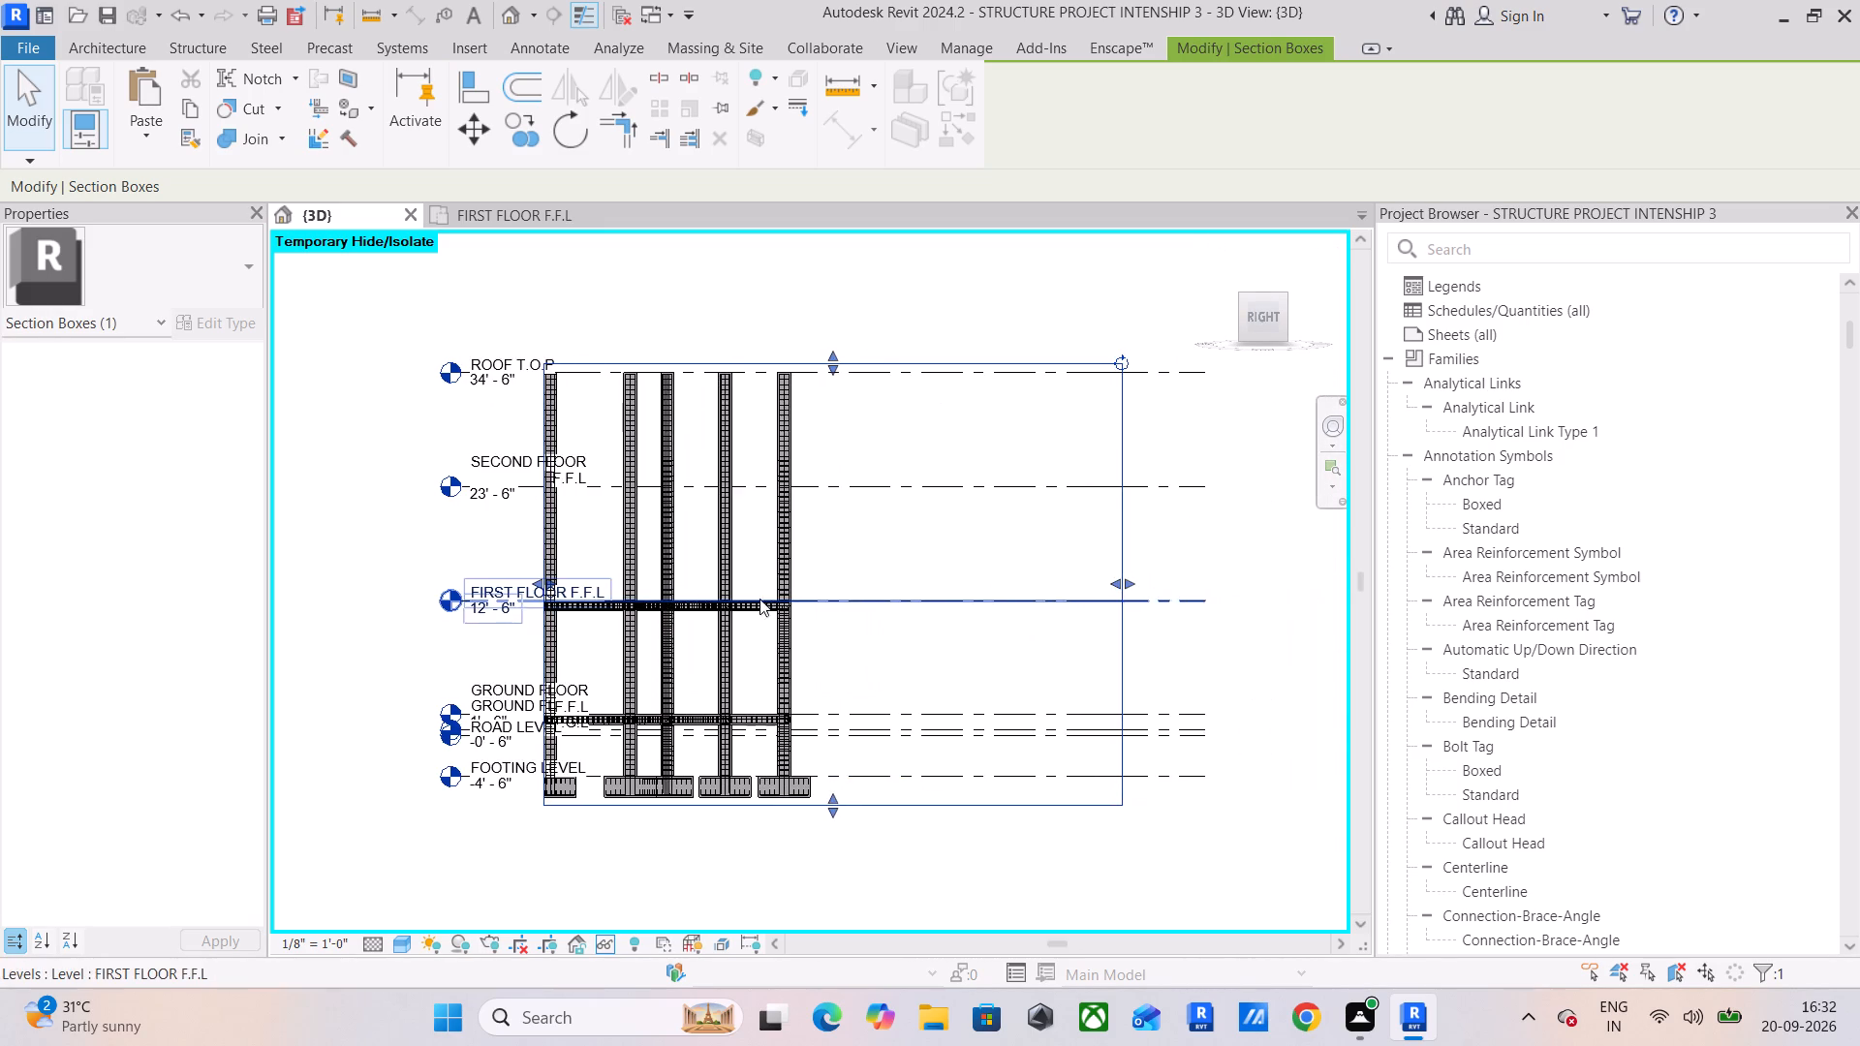
middle_drag(562, 559, 1239, 548)
drag(1212, 572, 746, 557)
middle_drag(951, 601, 703, 576)
scroll(802, 488, up, 2)
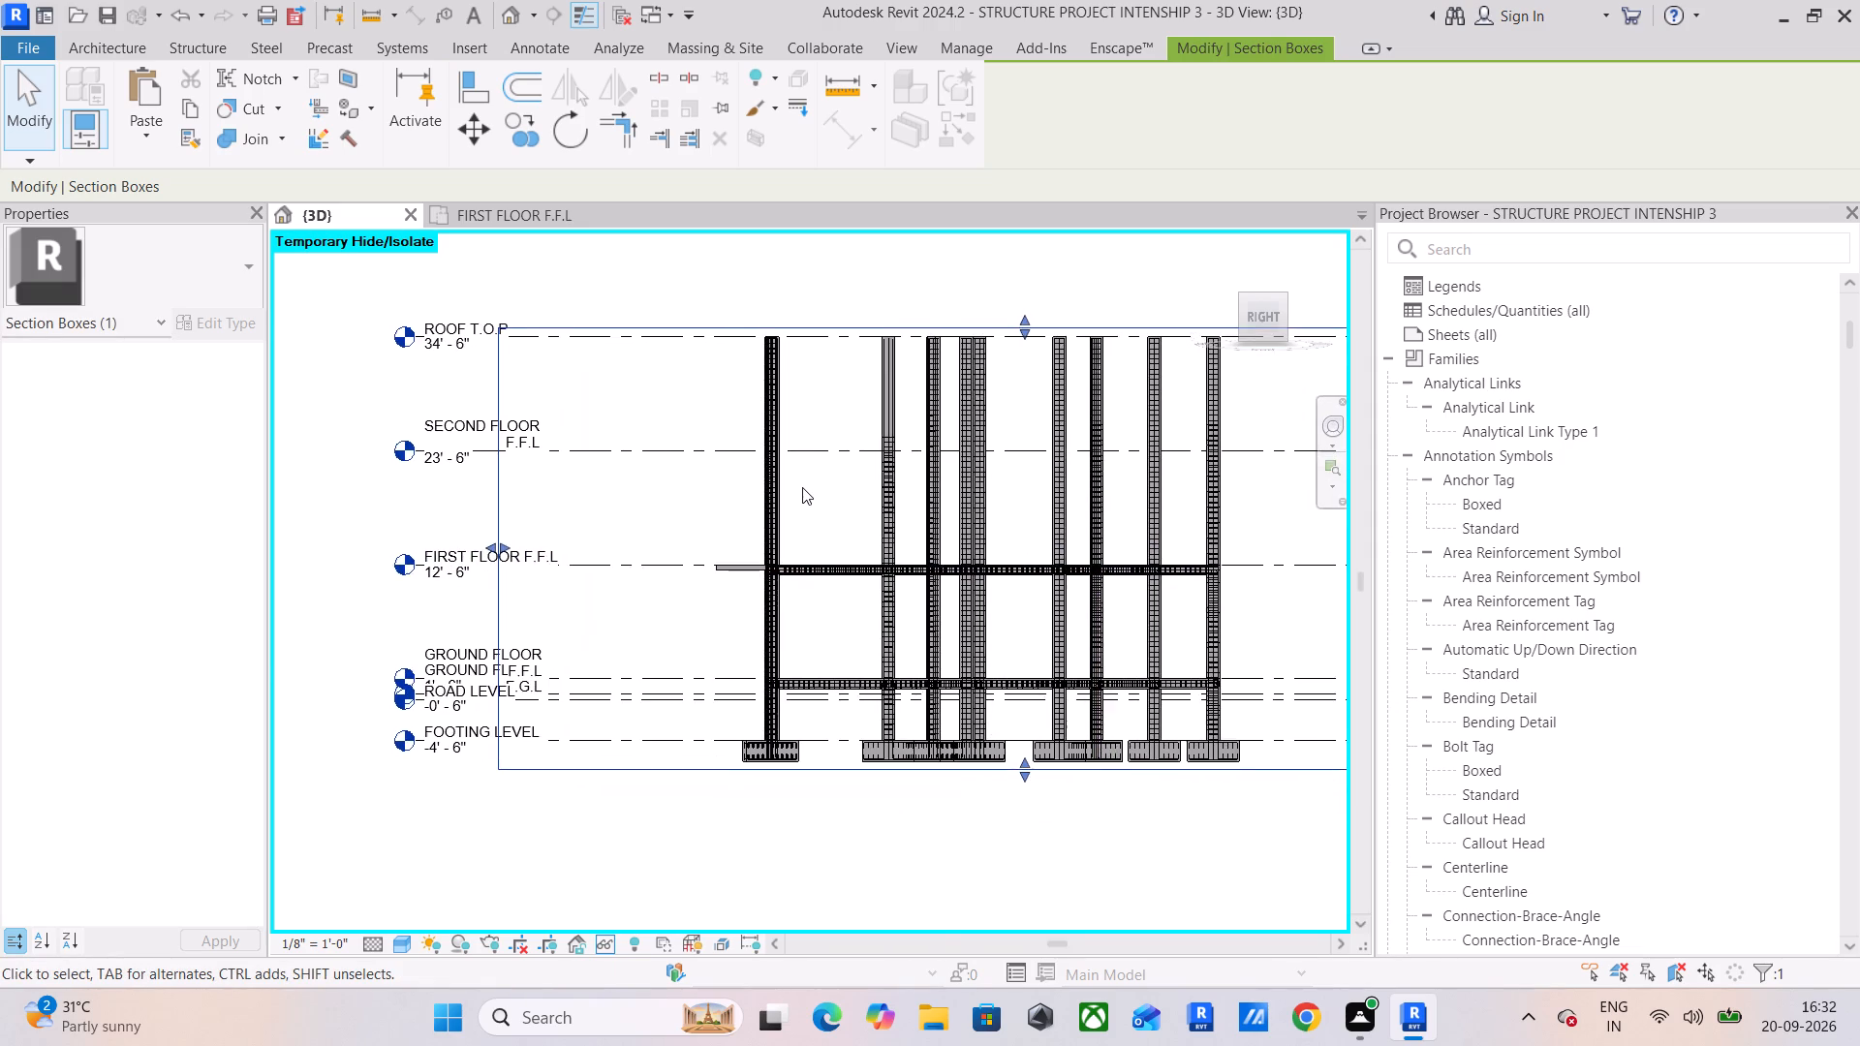
Select the #3 tie set in the outermost column beside the slab overhang and examine it around the first-floor beam joint.
scroll(802, 487, up, 8)
click(684, 591)
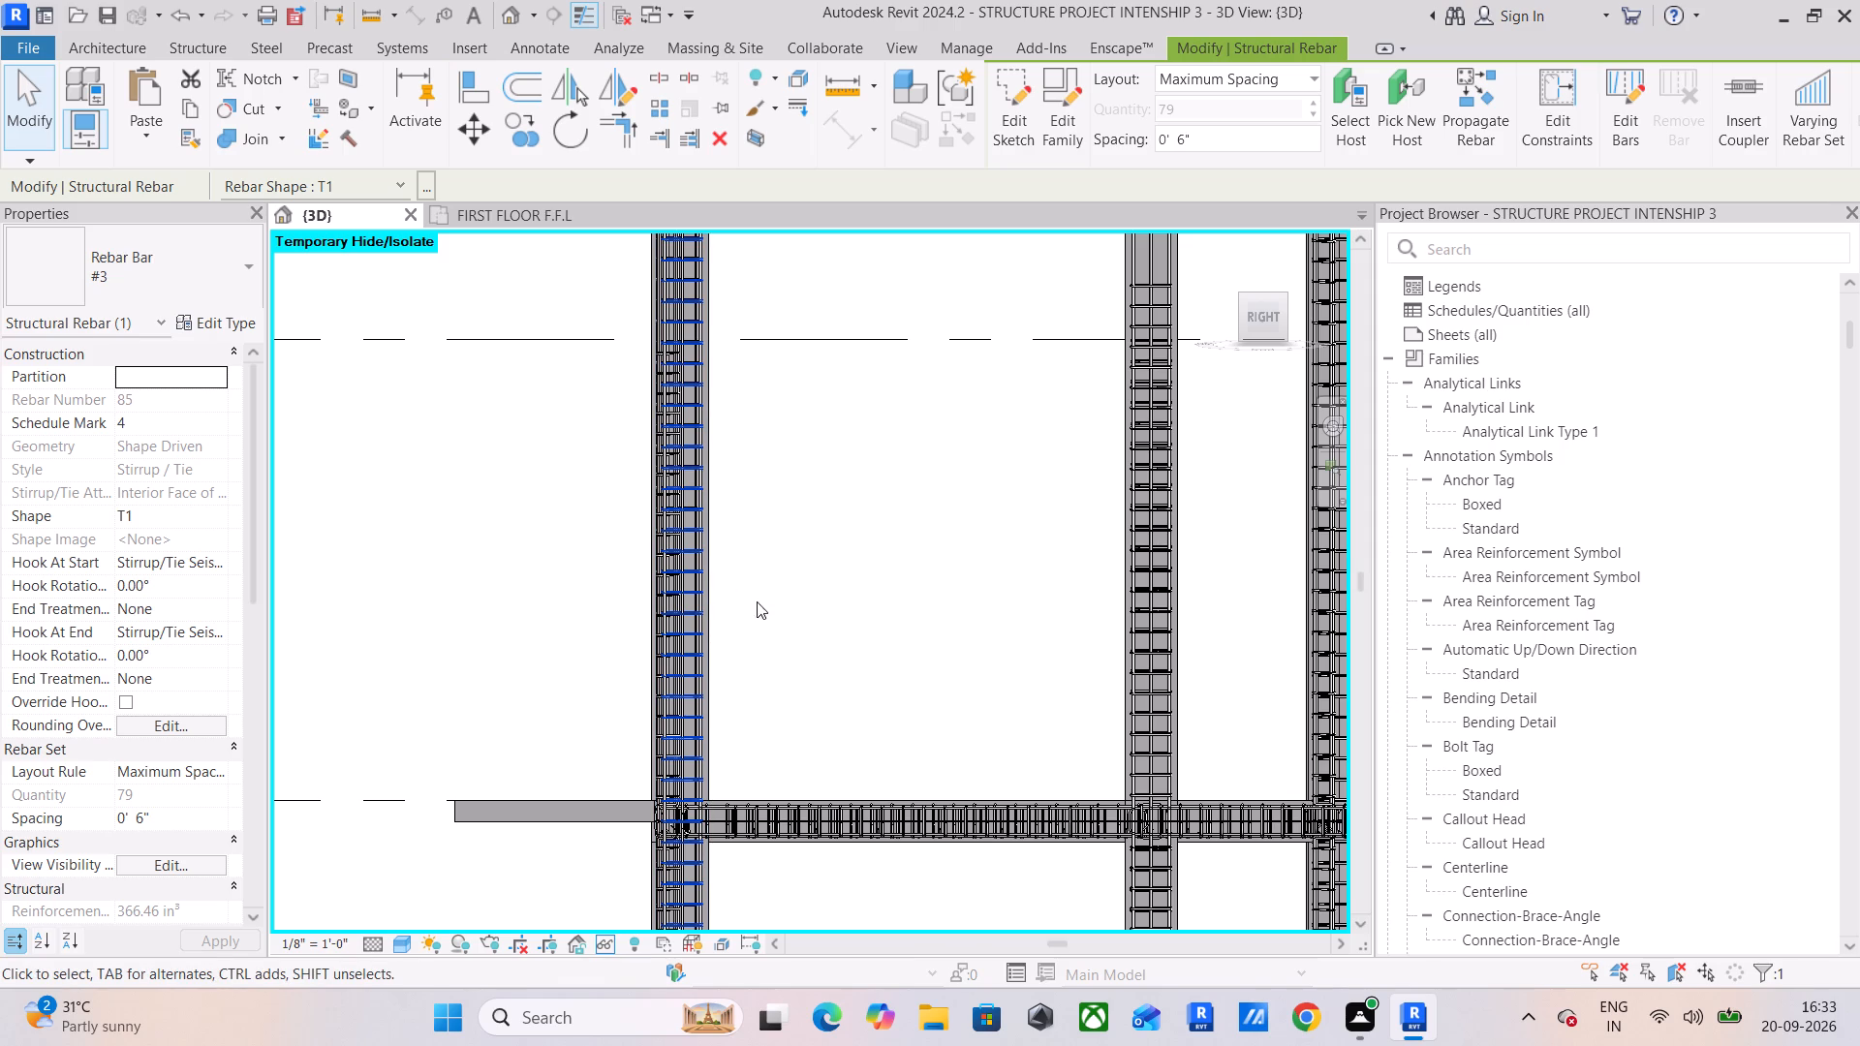
middle_drag(711, 743, 822, 707)
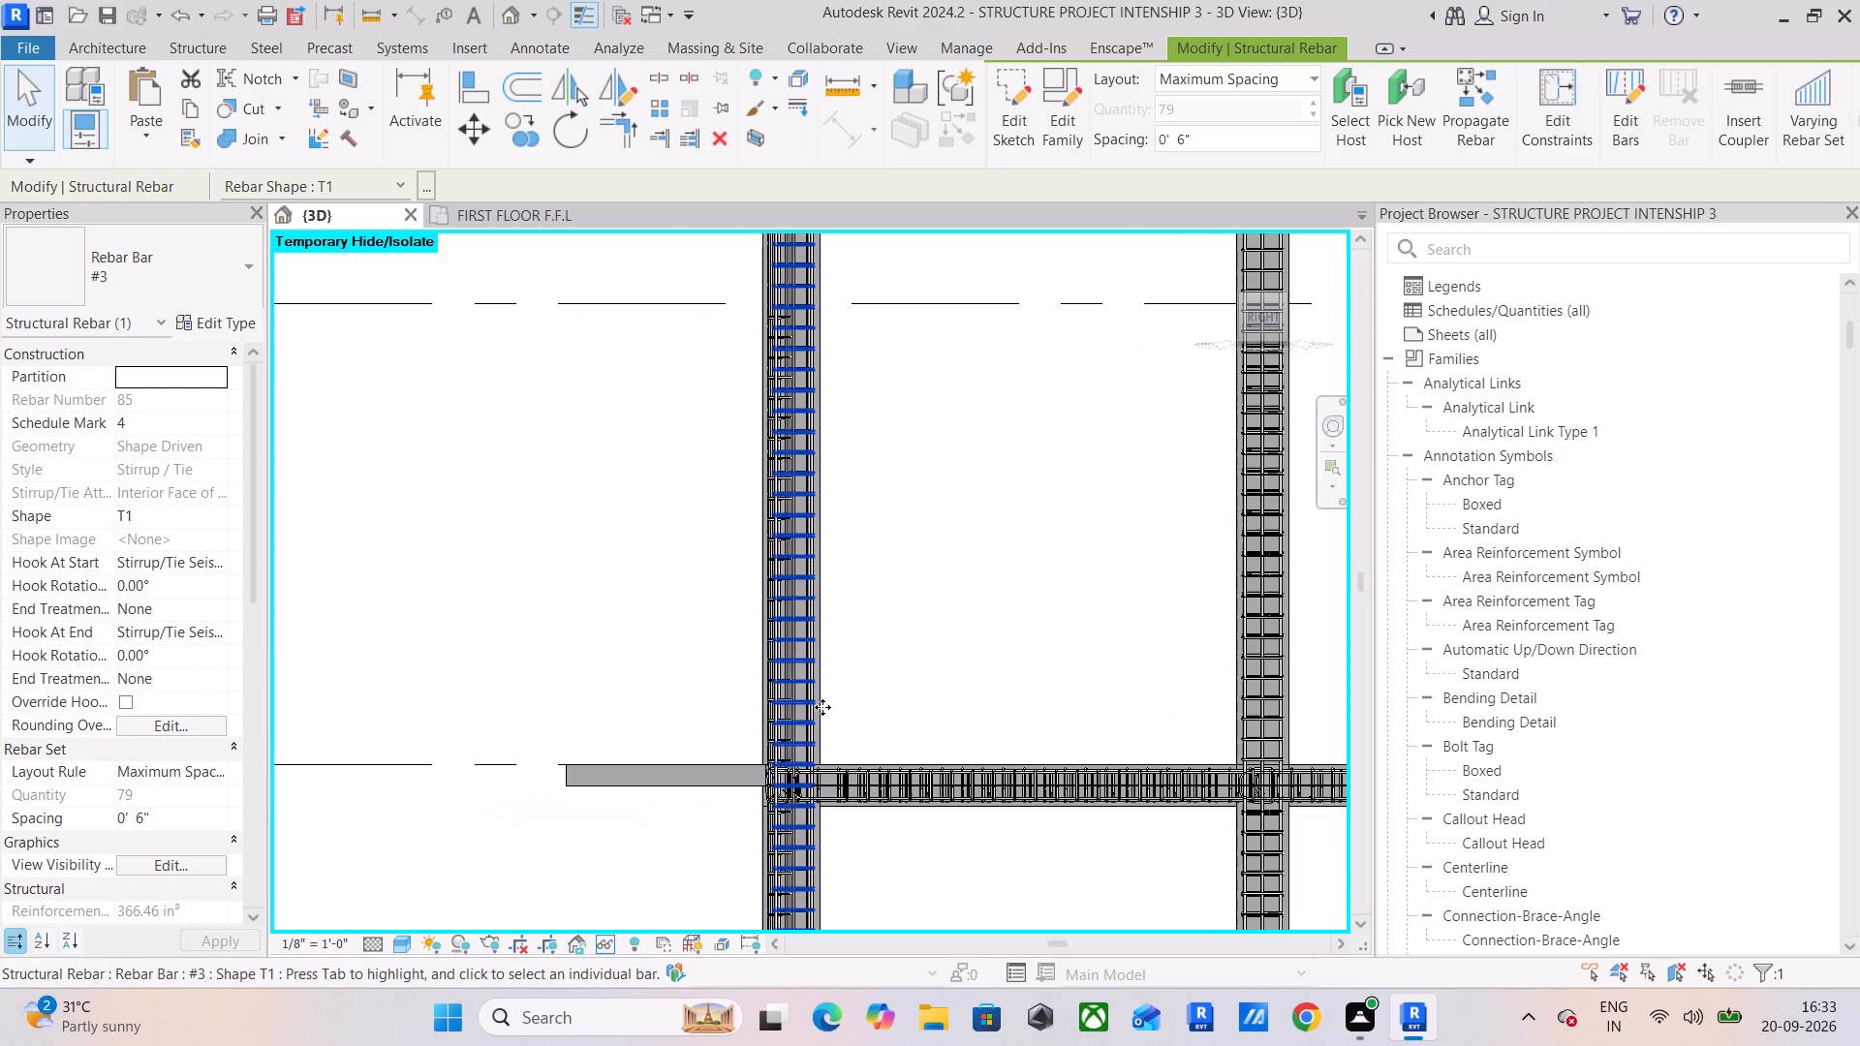
scroll(718, 665, down, 4)
middle_drag(942, 678, 913, 678)
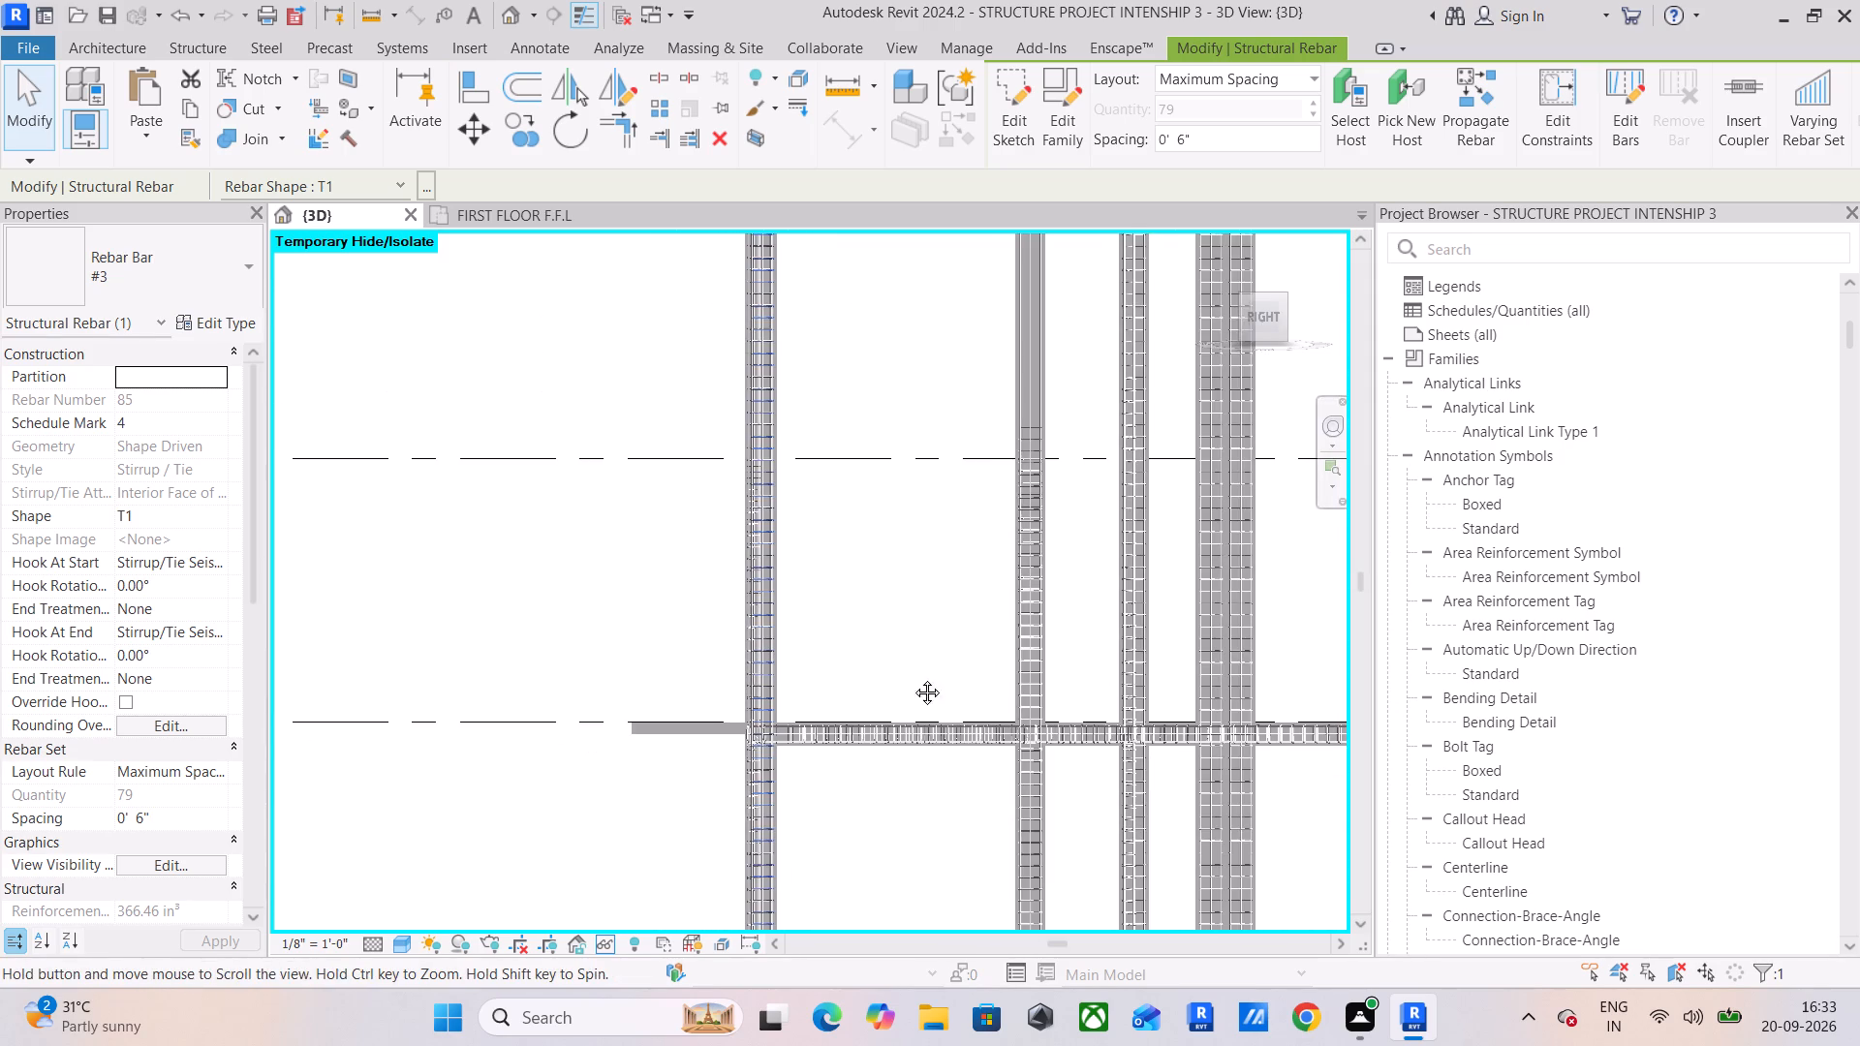
middle_drag(913, 678, 846, 670)
scroll(841, 667, down, 4)
Pull one side of the section box in, viewed from the front, so only the frame's rightmost column line remains.
drag(1257, 316, 276, 323)
scroll(774, 536, down, 5)
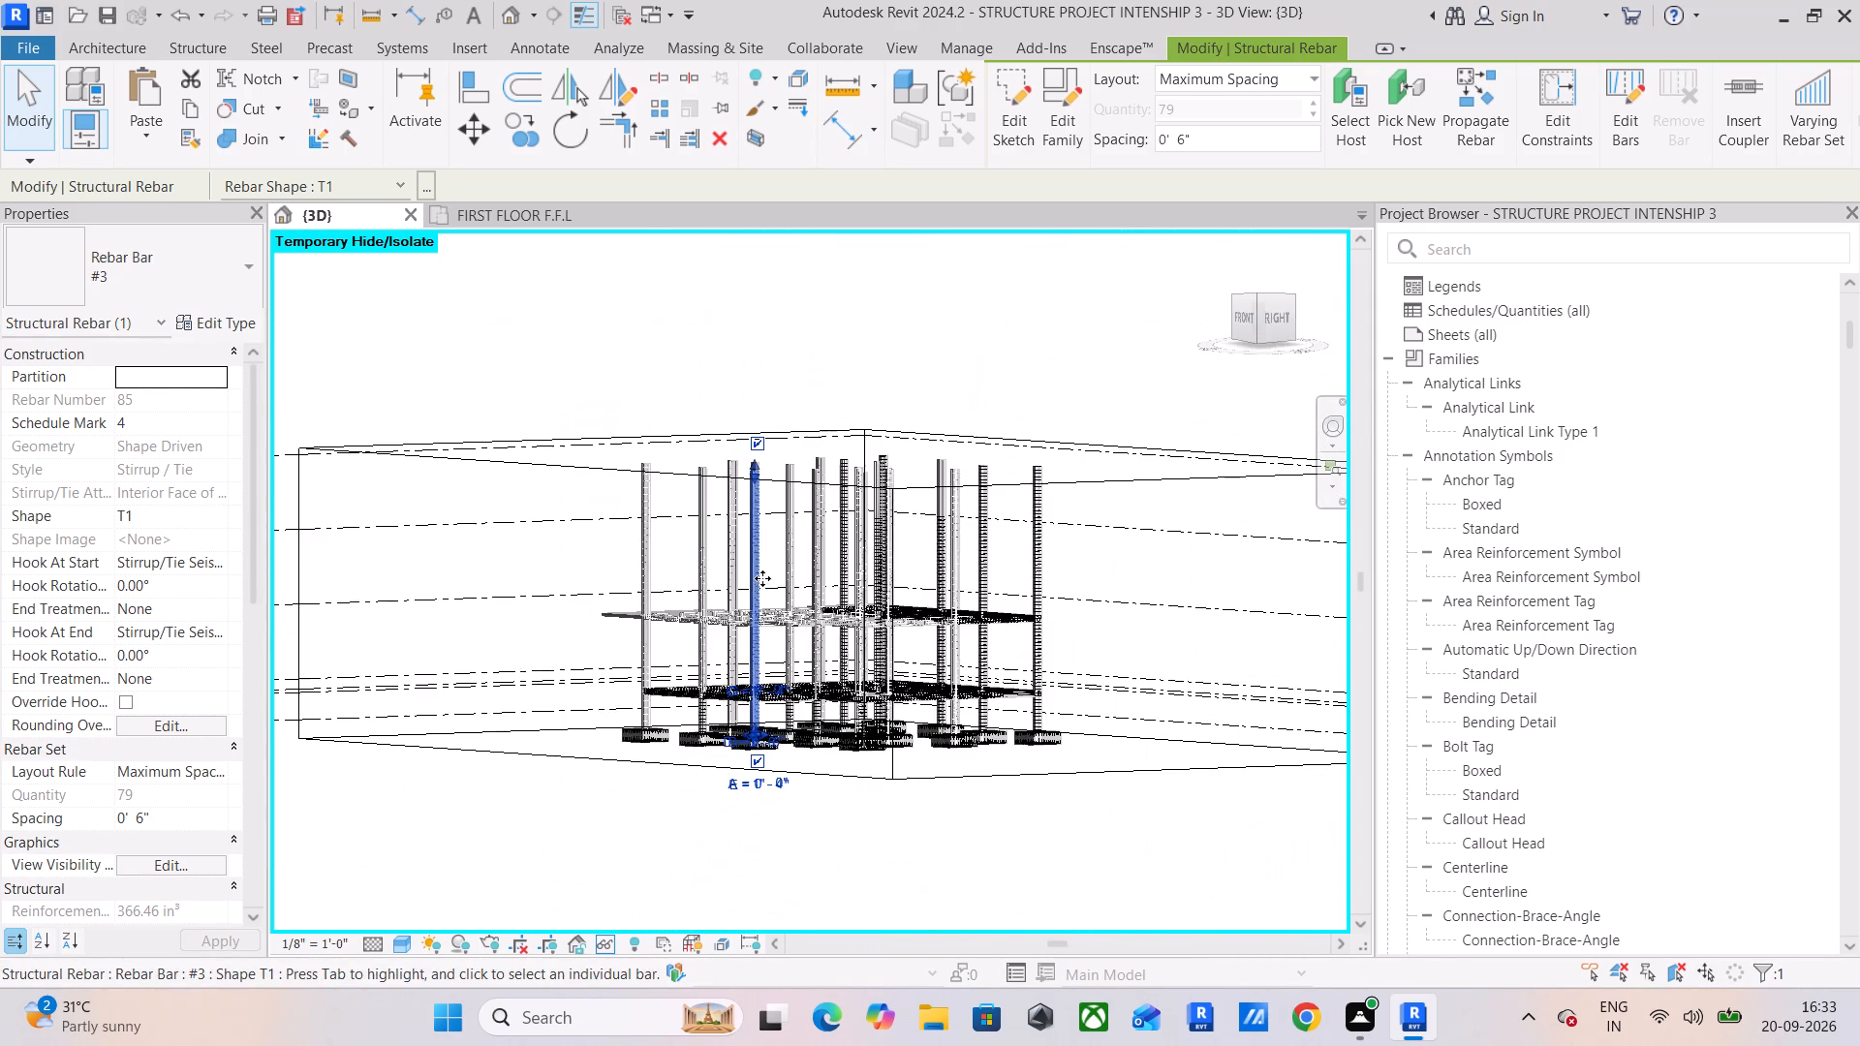
click(1242, 324)
scroll(1035, 484, down, 5)
scroll(985, 572, down, 5)
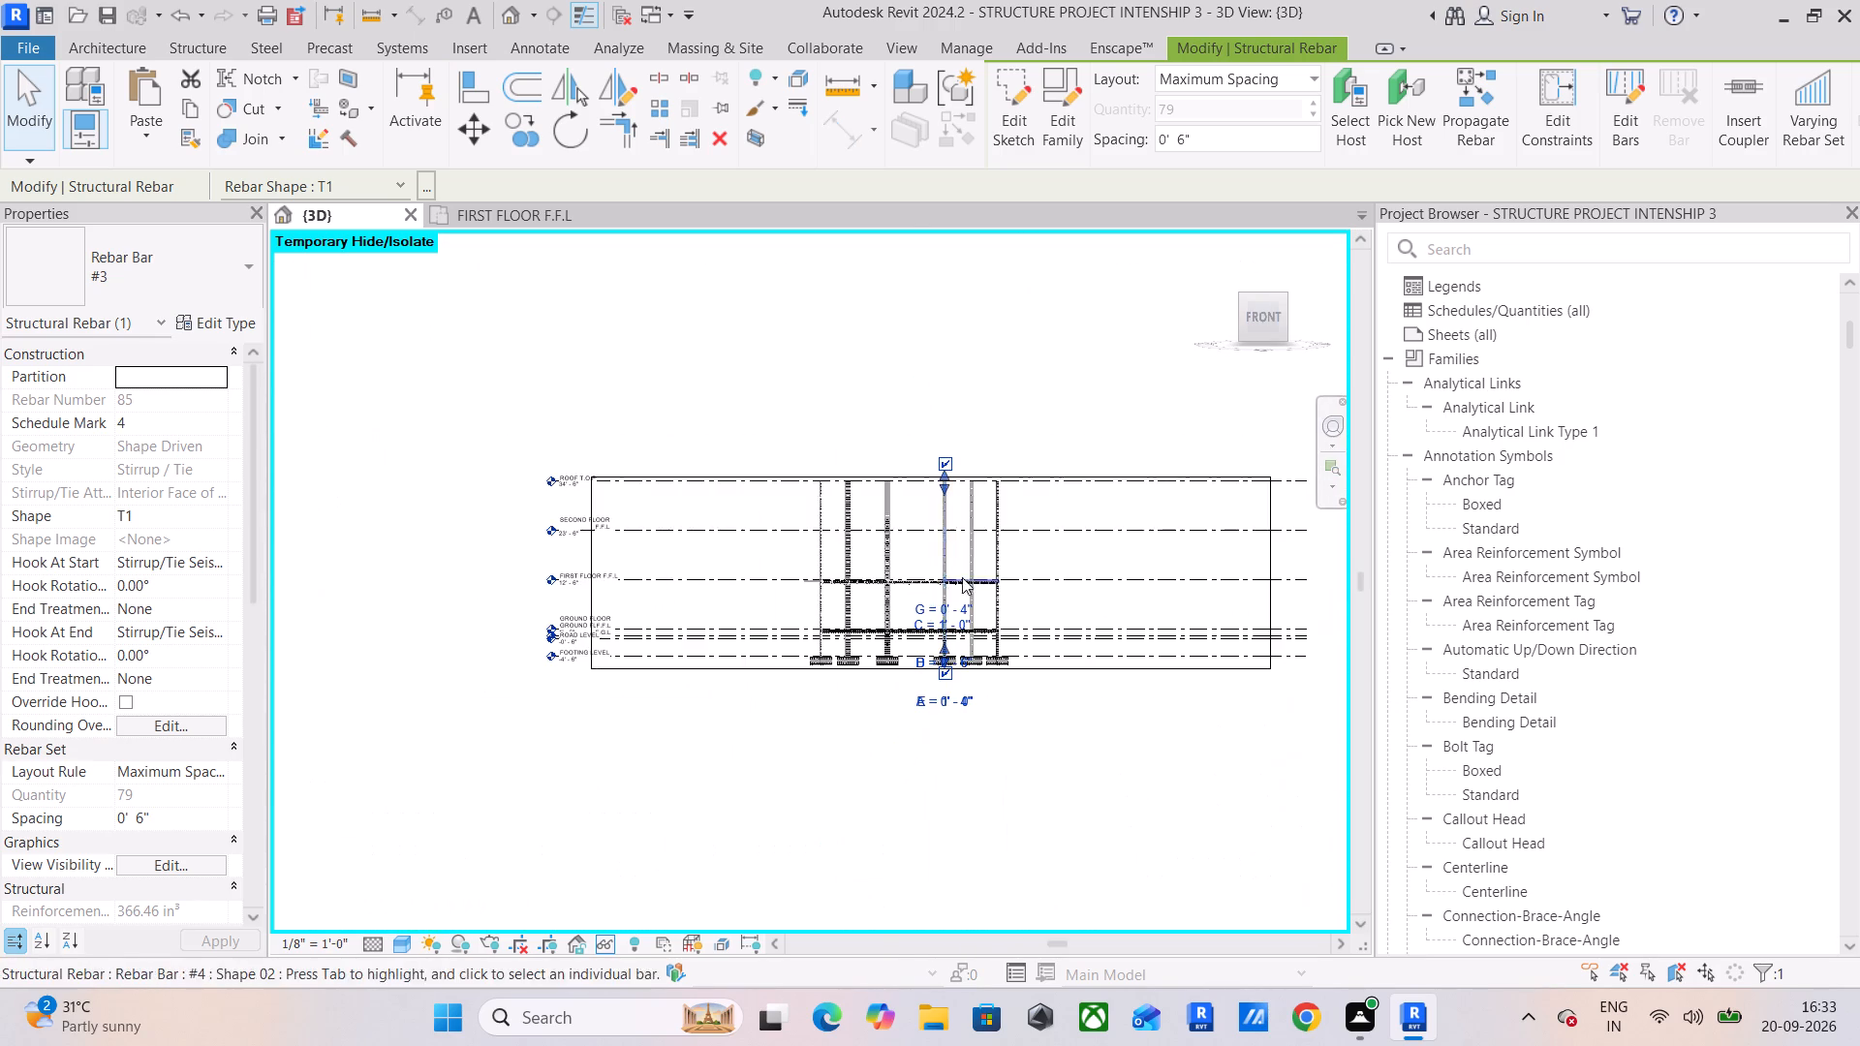
click(587, 558)
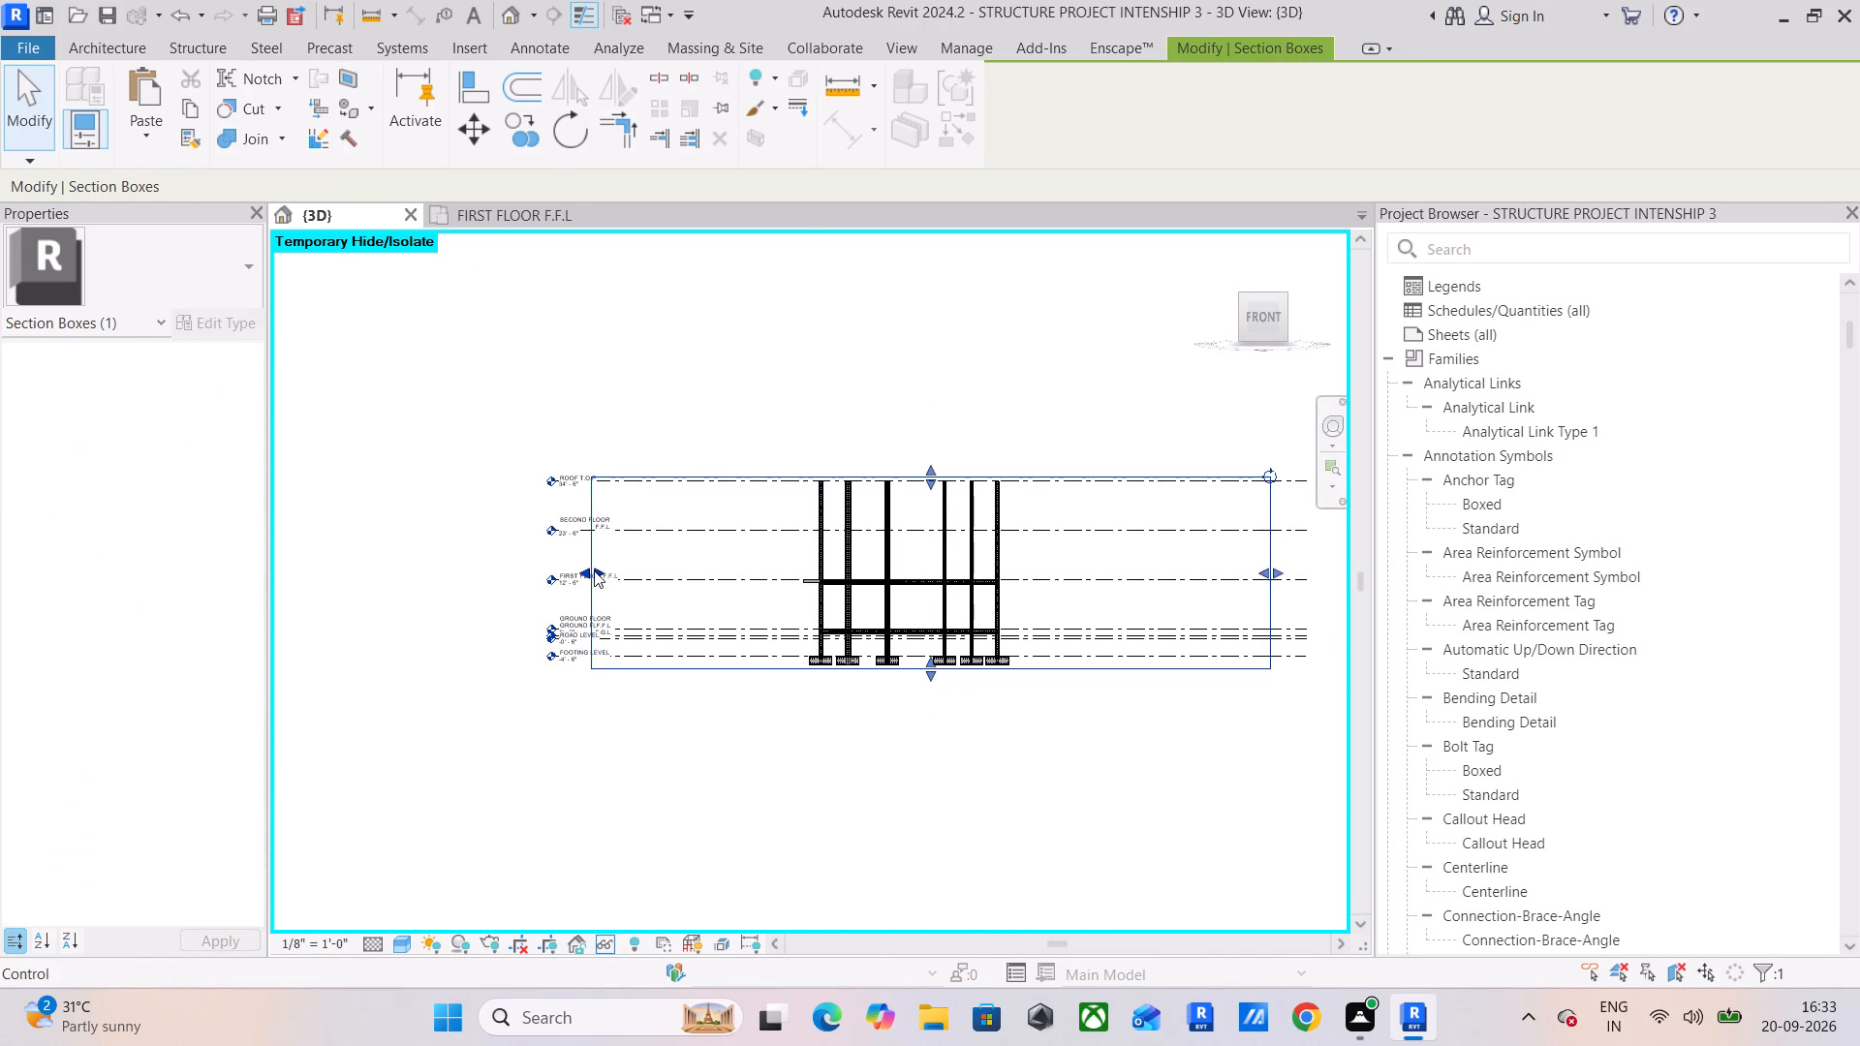
drag(594, 570, 987, 624)
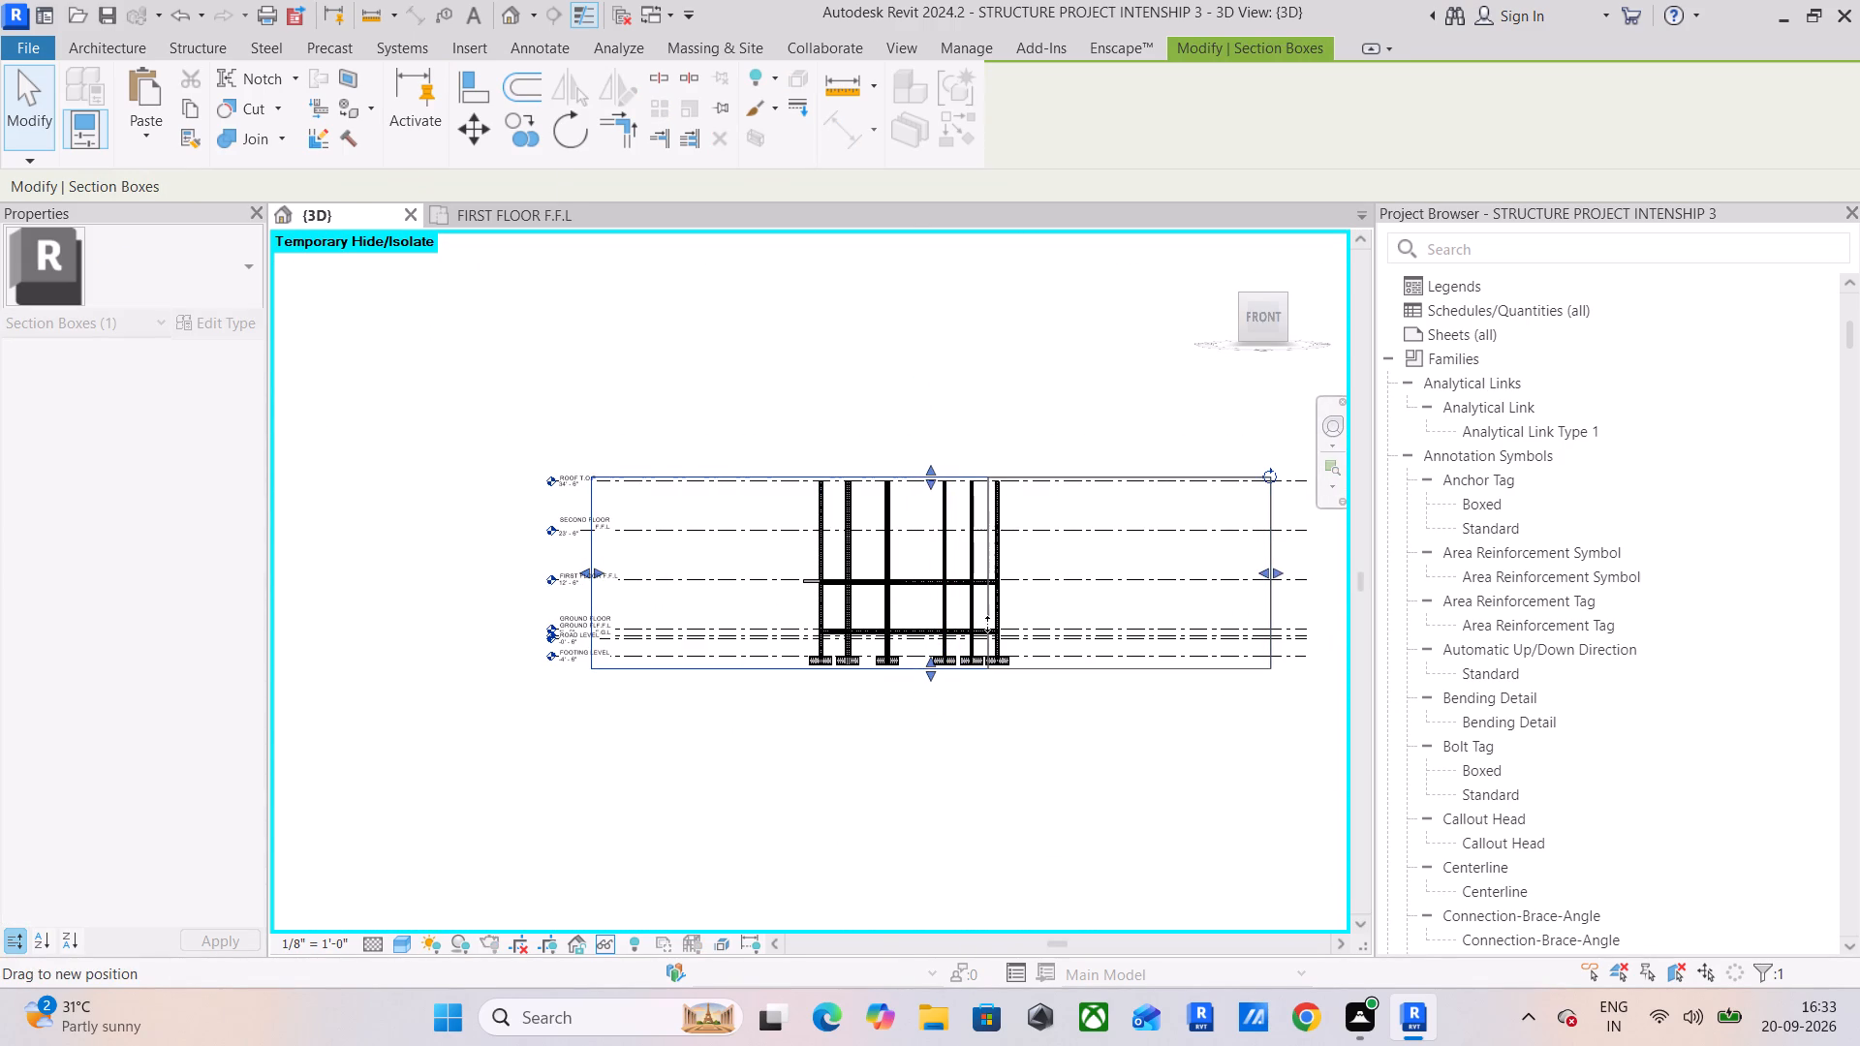
drag(987, 624, 986, 625)
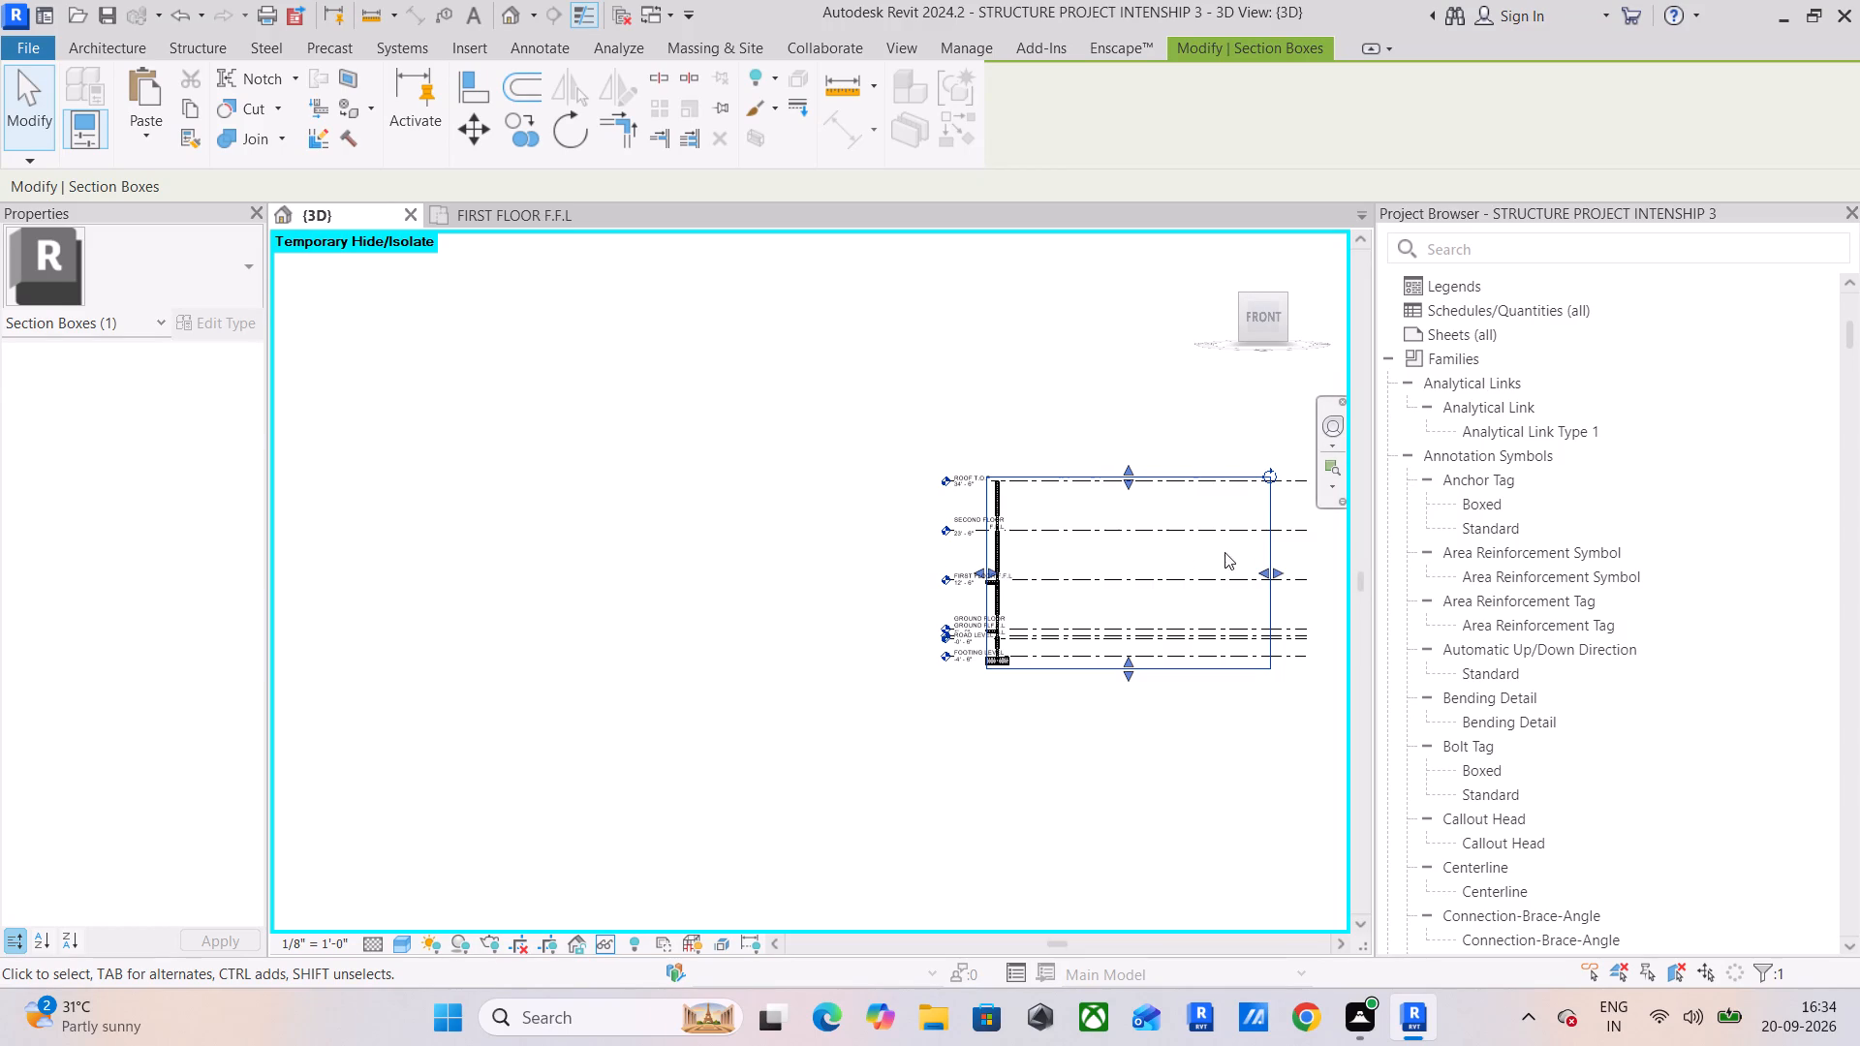
Examine the reinforcement of the cropped column line from the front, between the footing and roof levels.
scroll(1031, 476, up, 4)
middle_drag(914, 480, 634, 362)
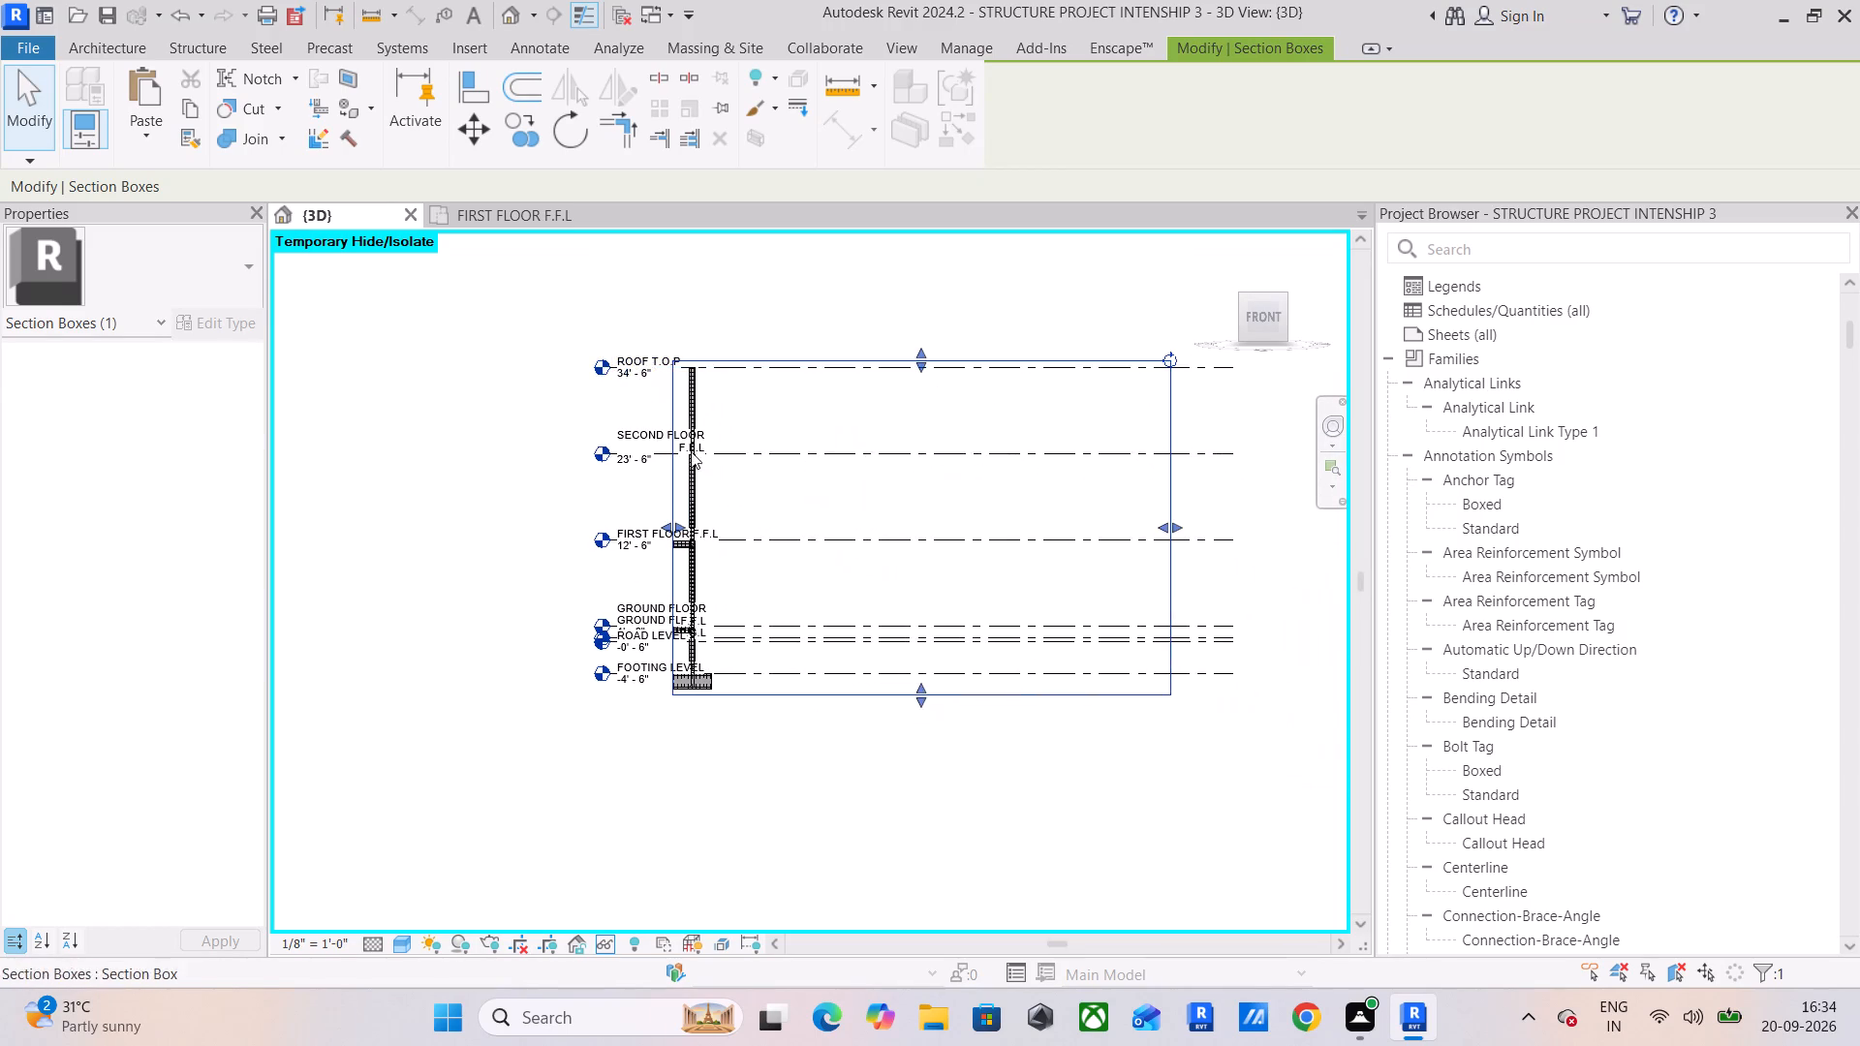
scroll(731, 469, up, 3)
middle_drag(731, 469, 837, 474)
scroll(799, 474, up, 5)
scroll(795, 475, down, 2)
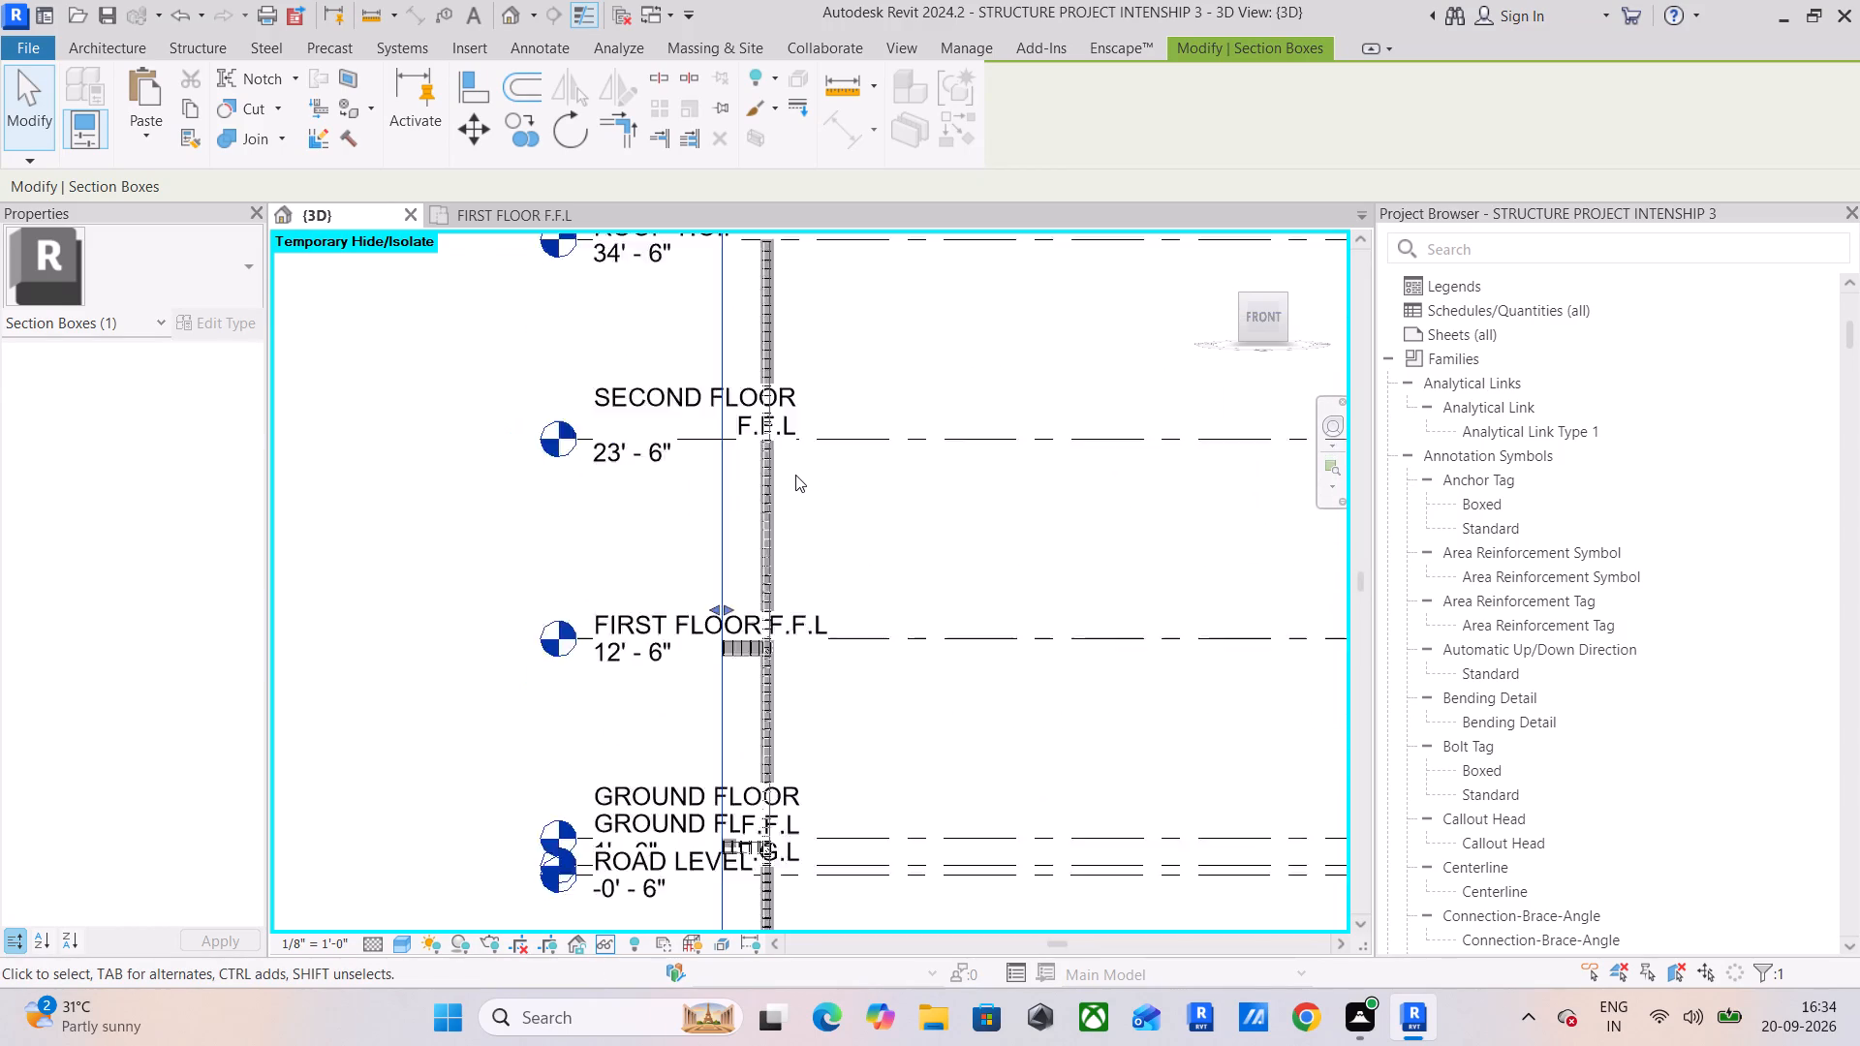
scroll(795, 475, down, 8)
From the right view, select the #3 tie set in the column beside the slab overhang and examine it at the first-floor beam joint.
drag(1263, 320, 1233, 328)
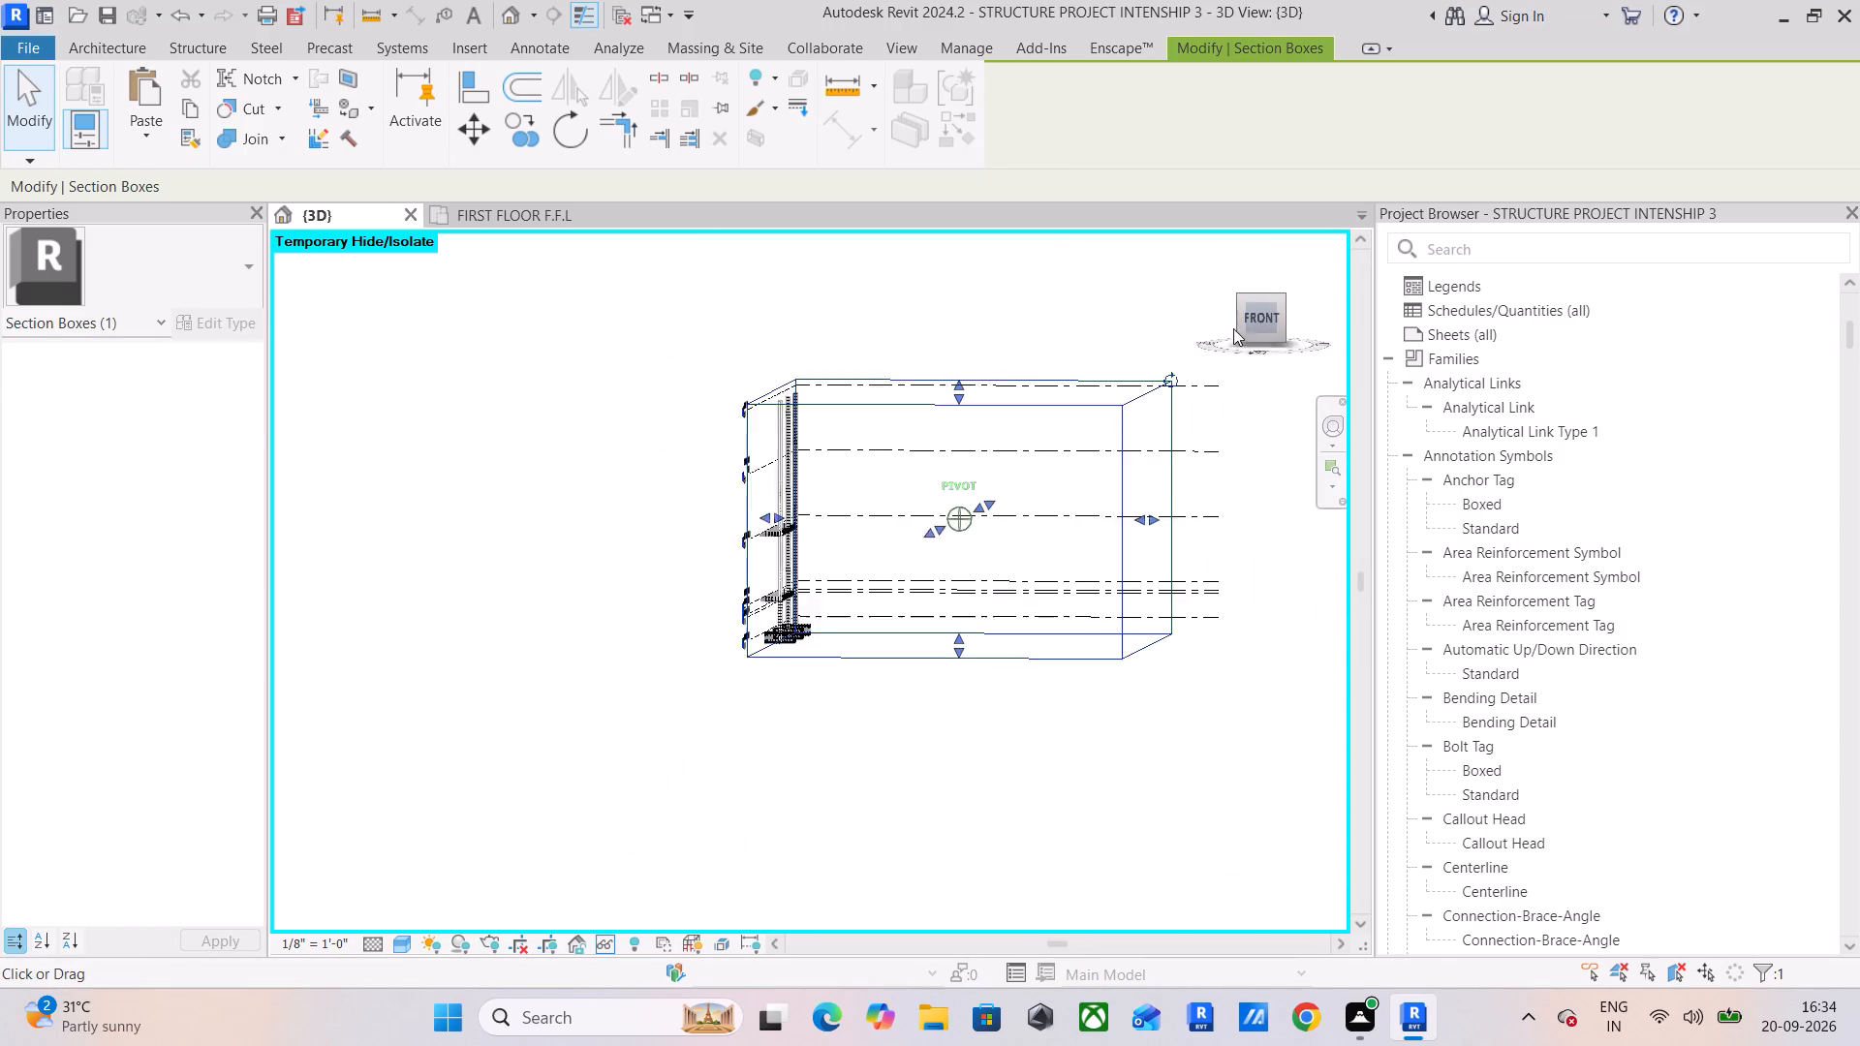
drag(1233, 328, 971, 339)
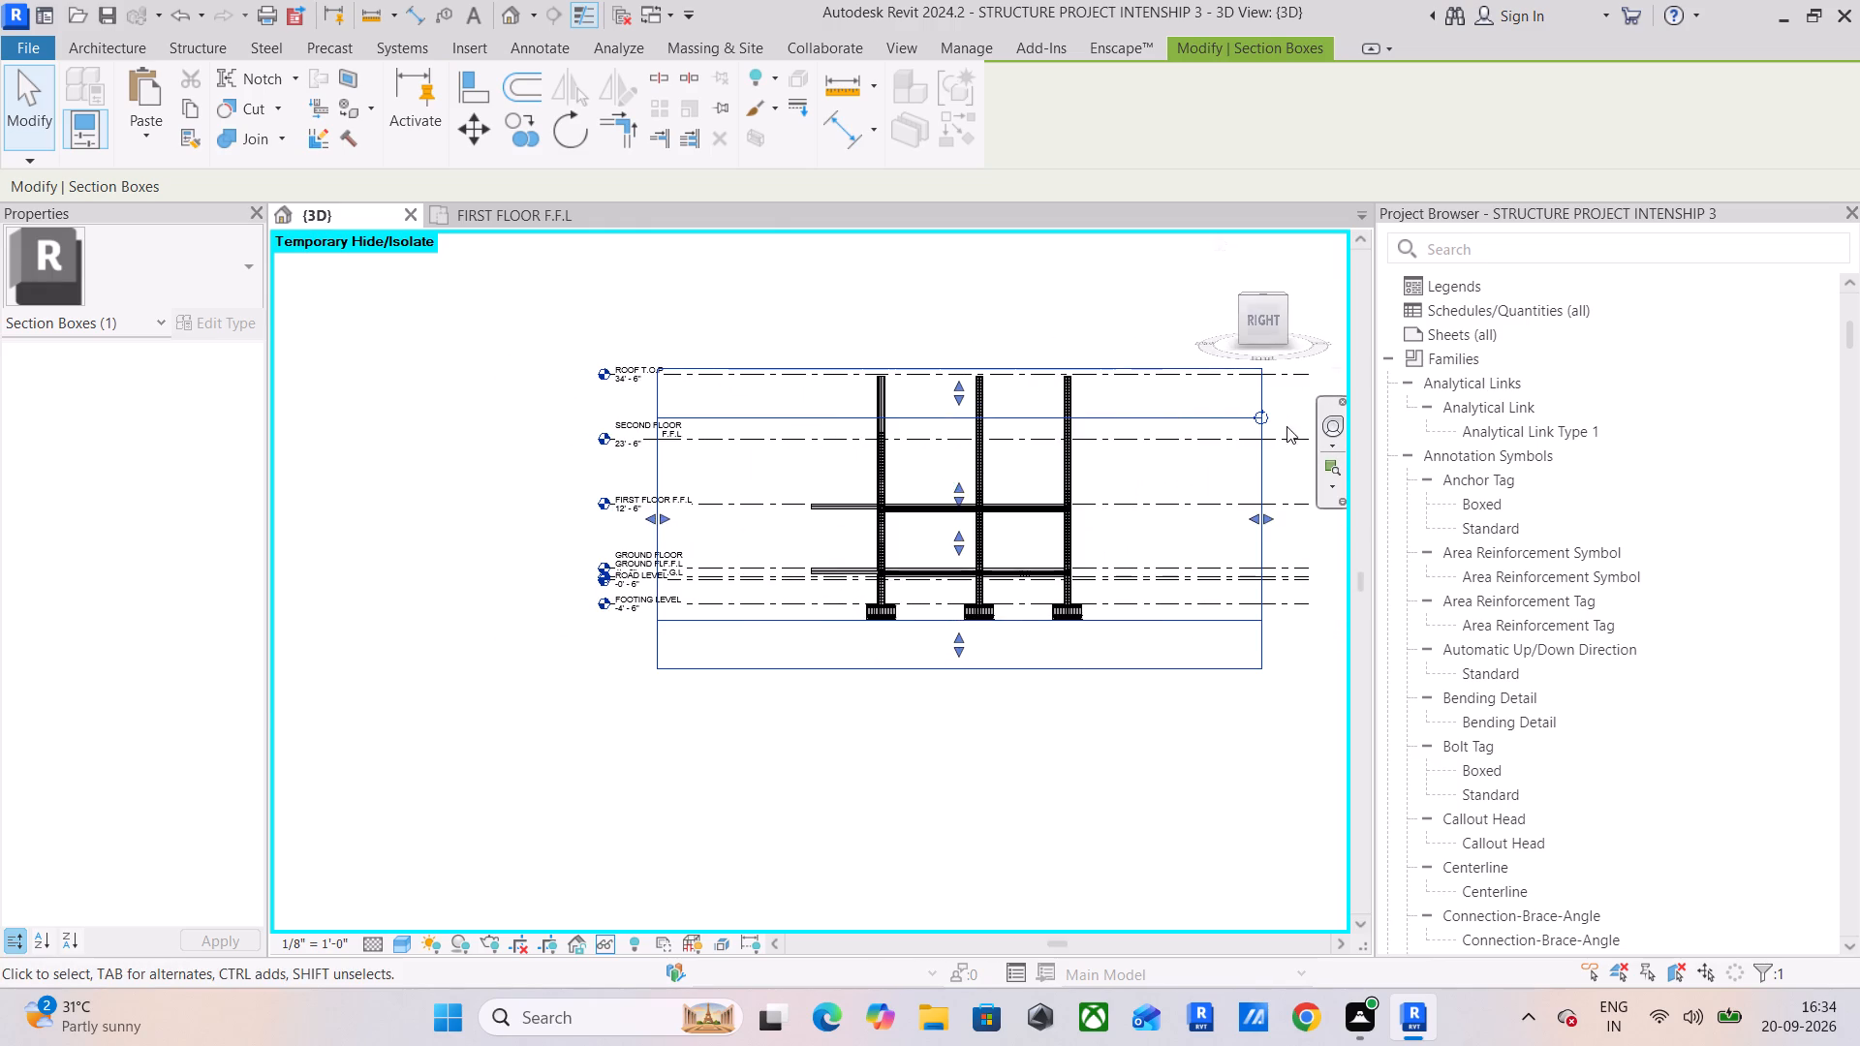
scroll(1286, 426, up, 5)
click(1262, 325)
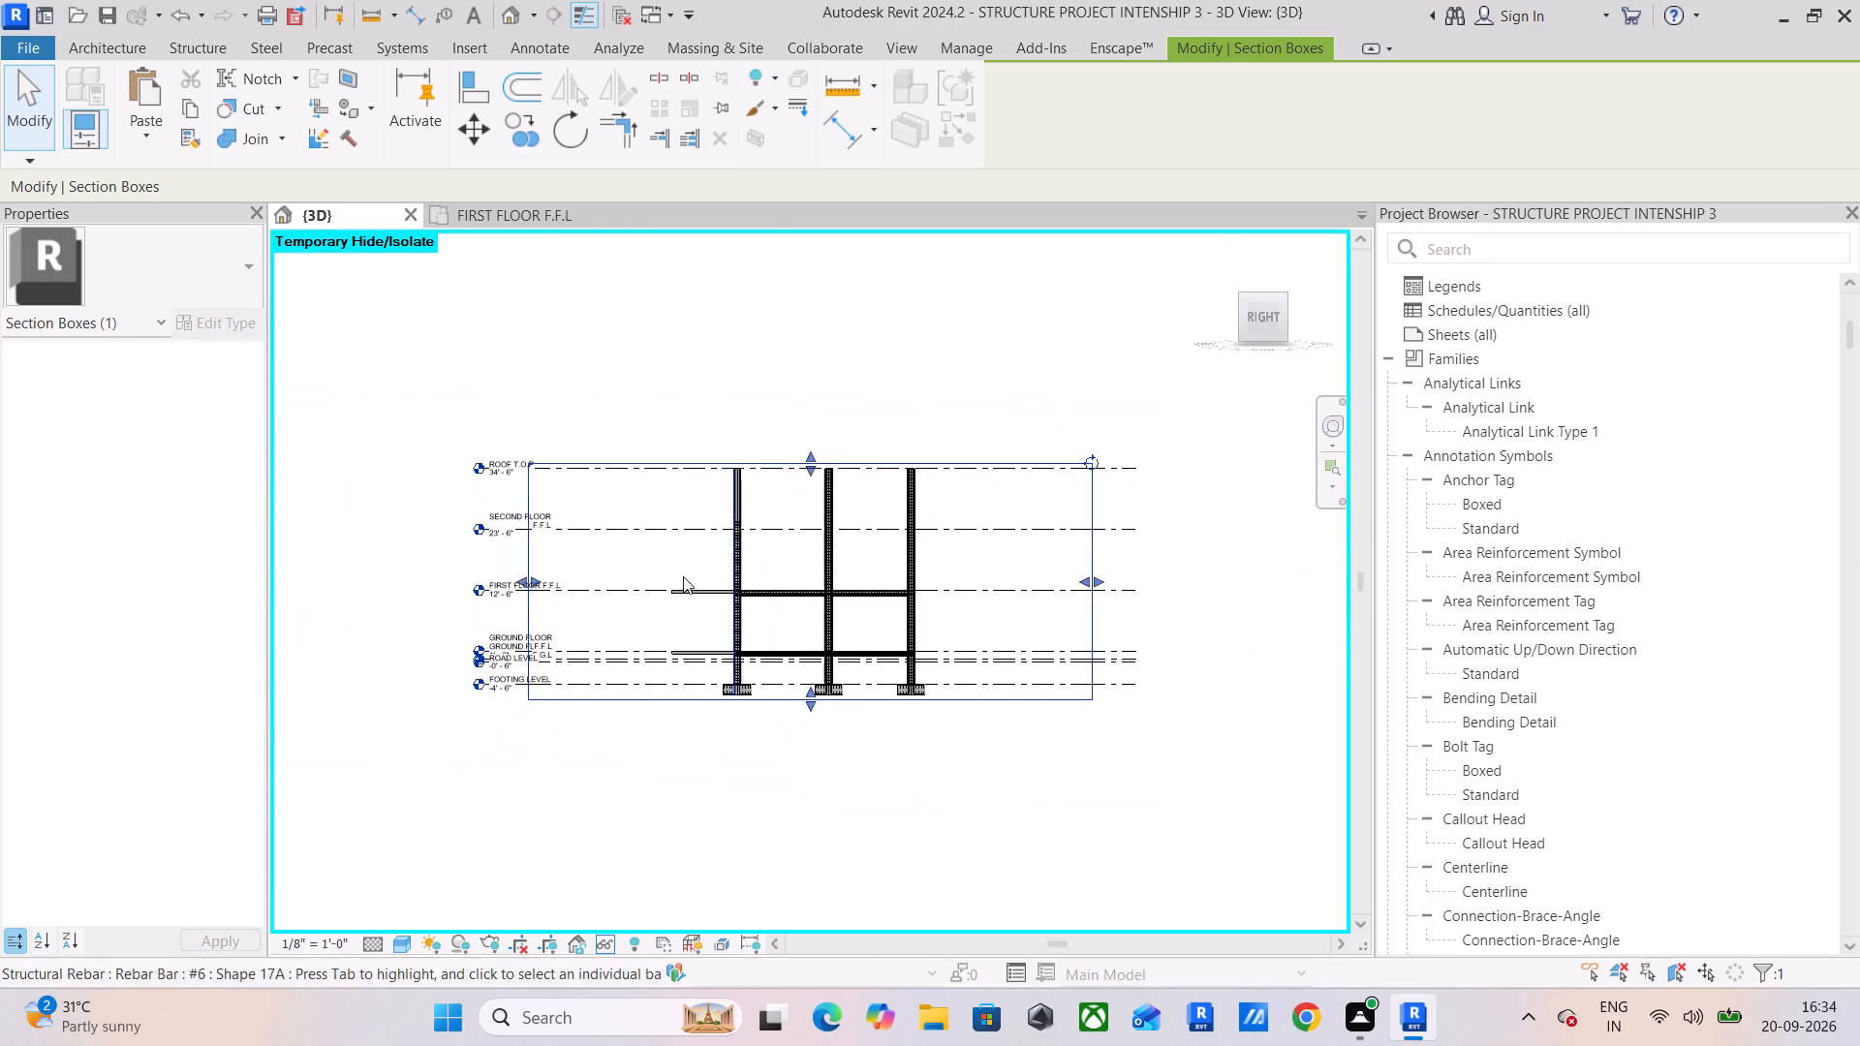
scroll(626, 591, up, 6)
scroll(788, 520, up, 5)
middle_drag(865, 518, 685, 429)
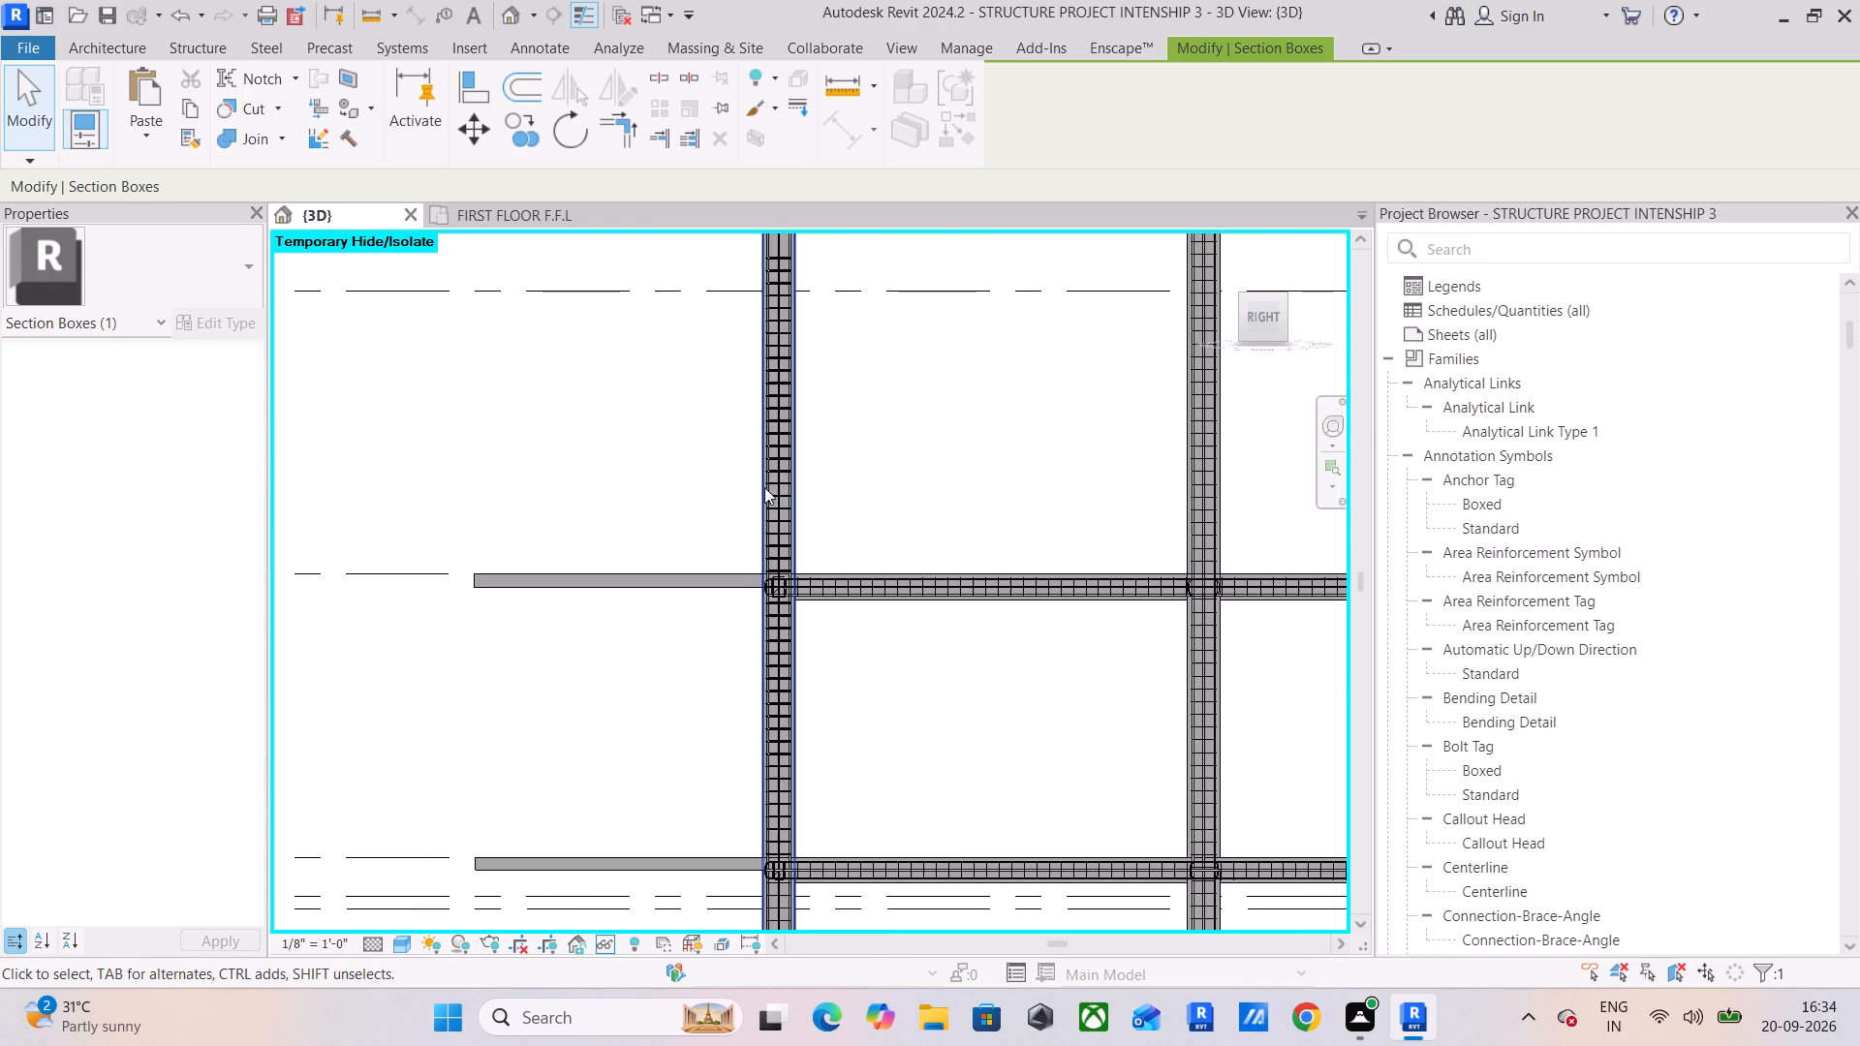
click(775, 494)
scroll(781, 499, down, 5)
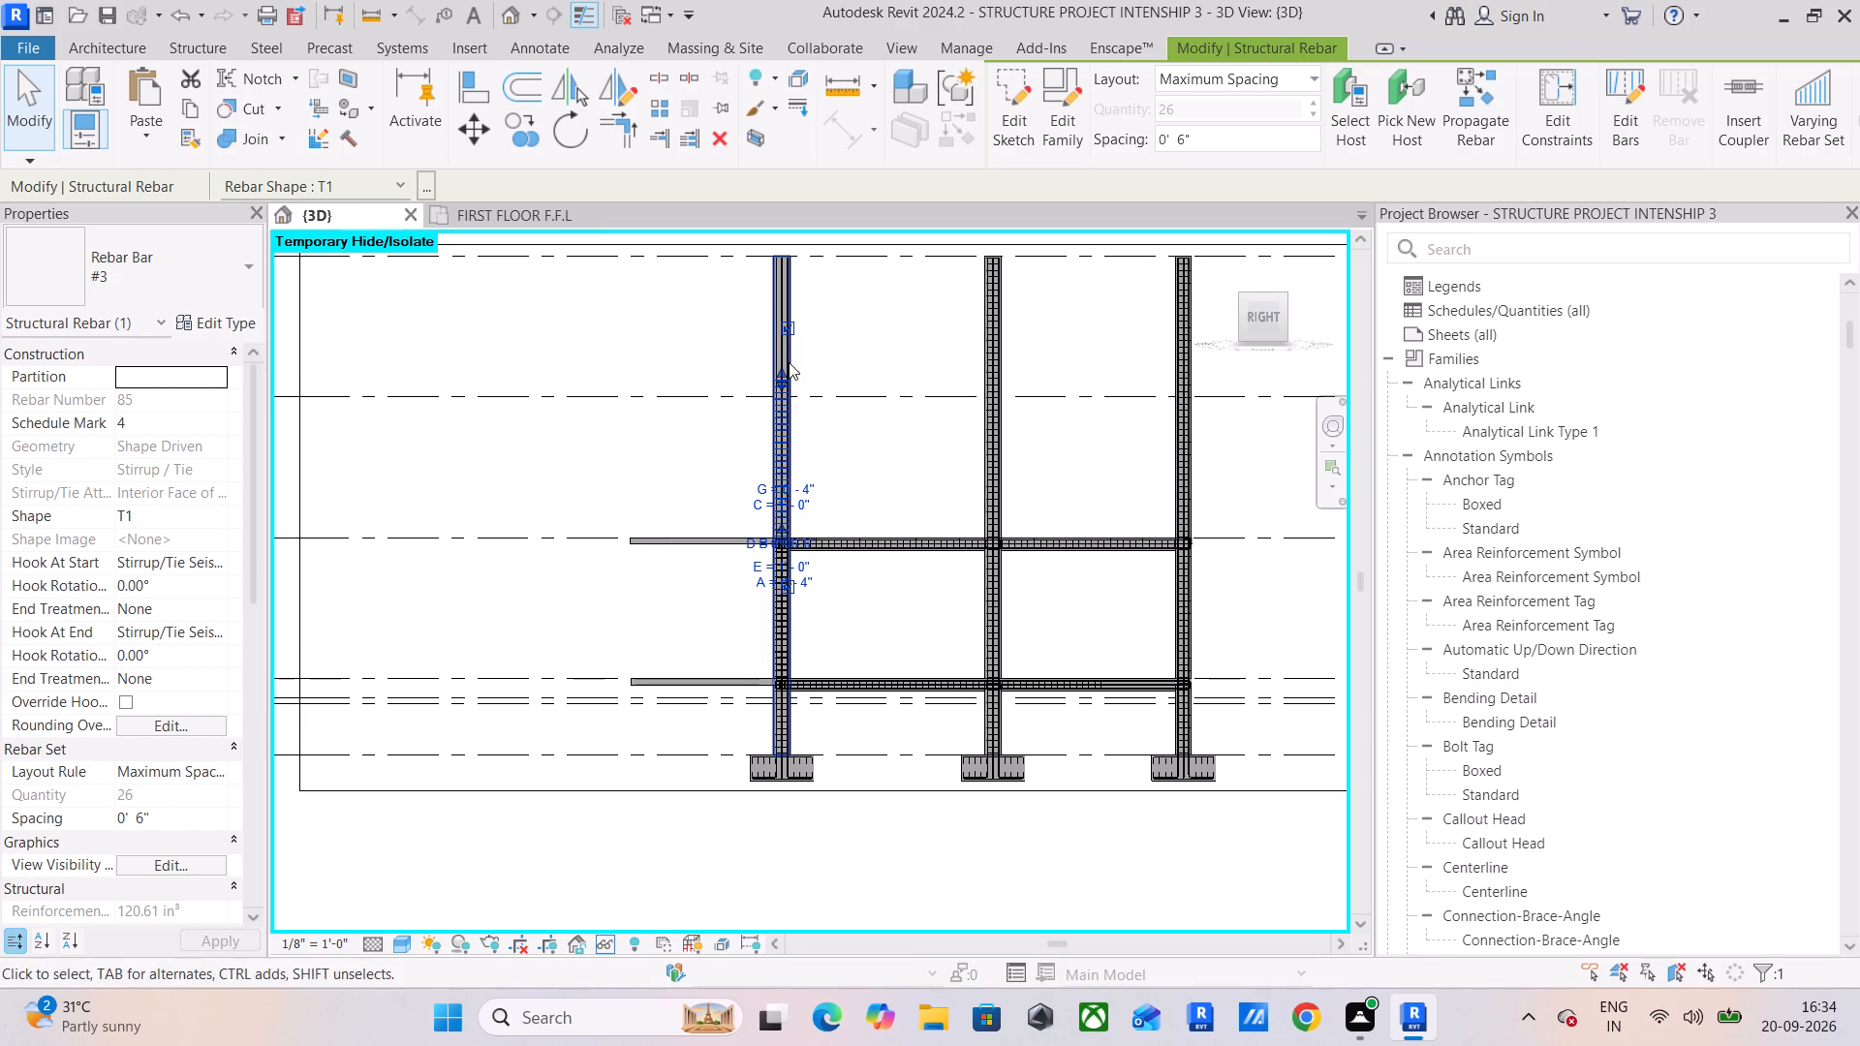
scroll(762, 522, up, 17)
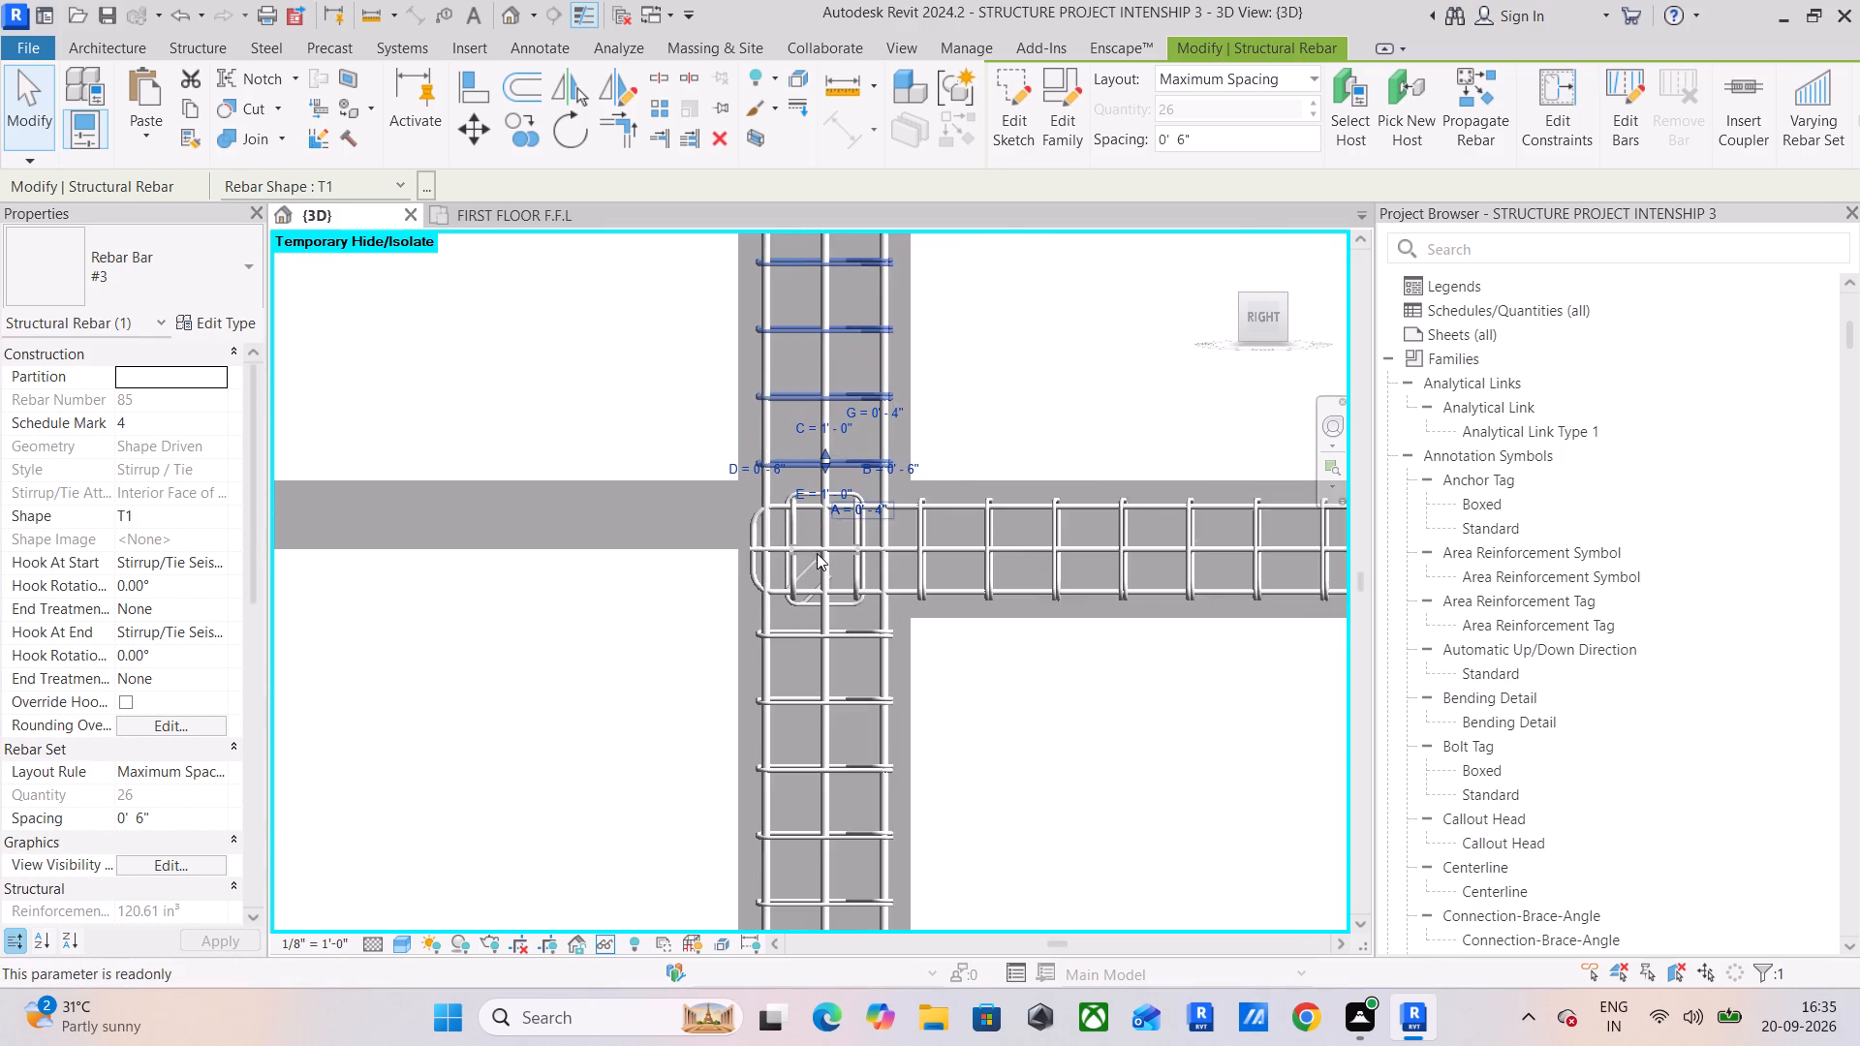
click(1092, 763)
Select the #3 stirrup set of the crossing beam inside that first-floor column joint and examine how it sits among the column and beam bars.
middle_drag(1013, 647, 804, 631)
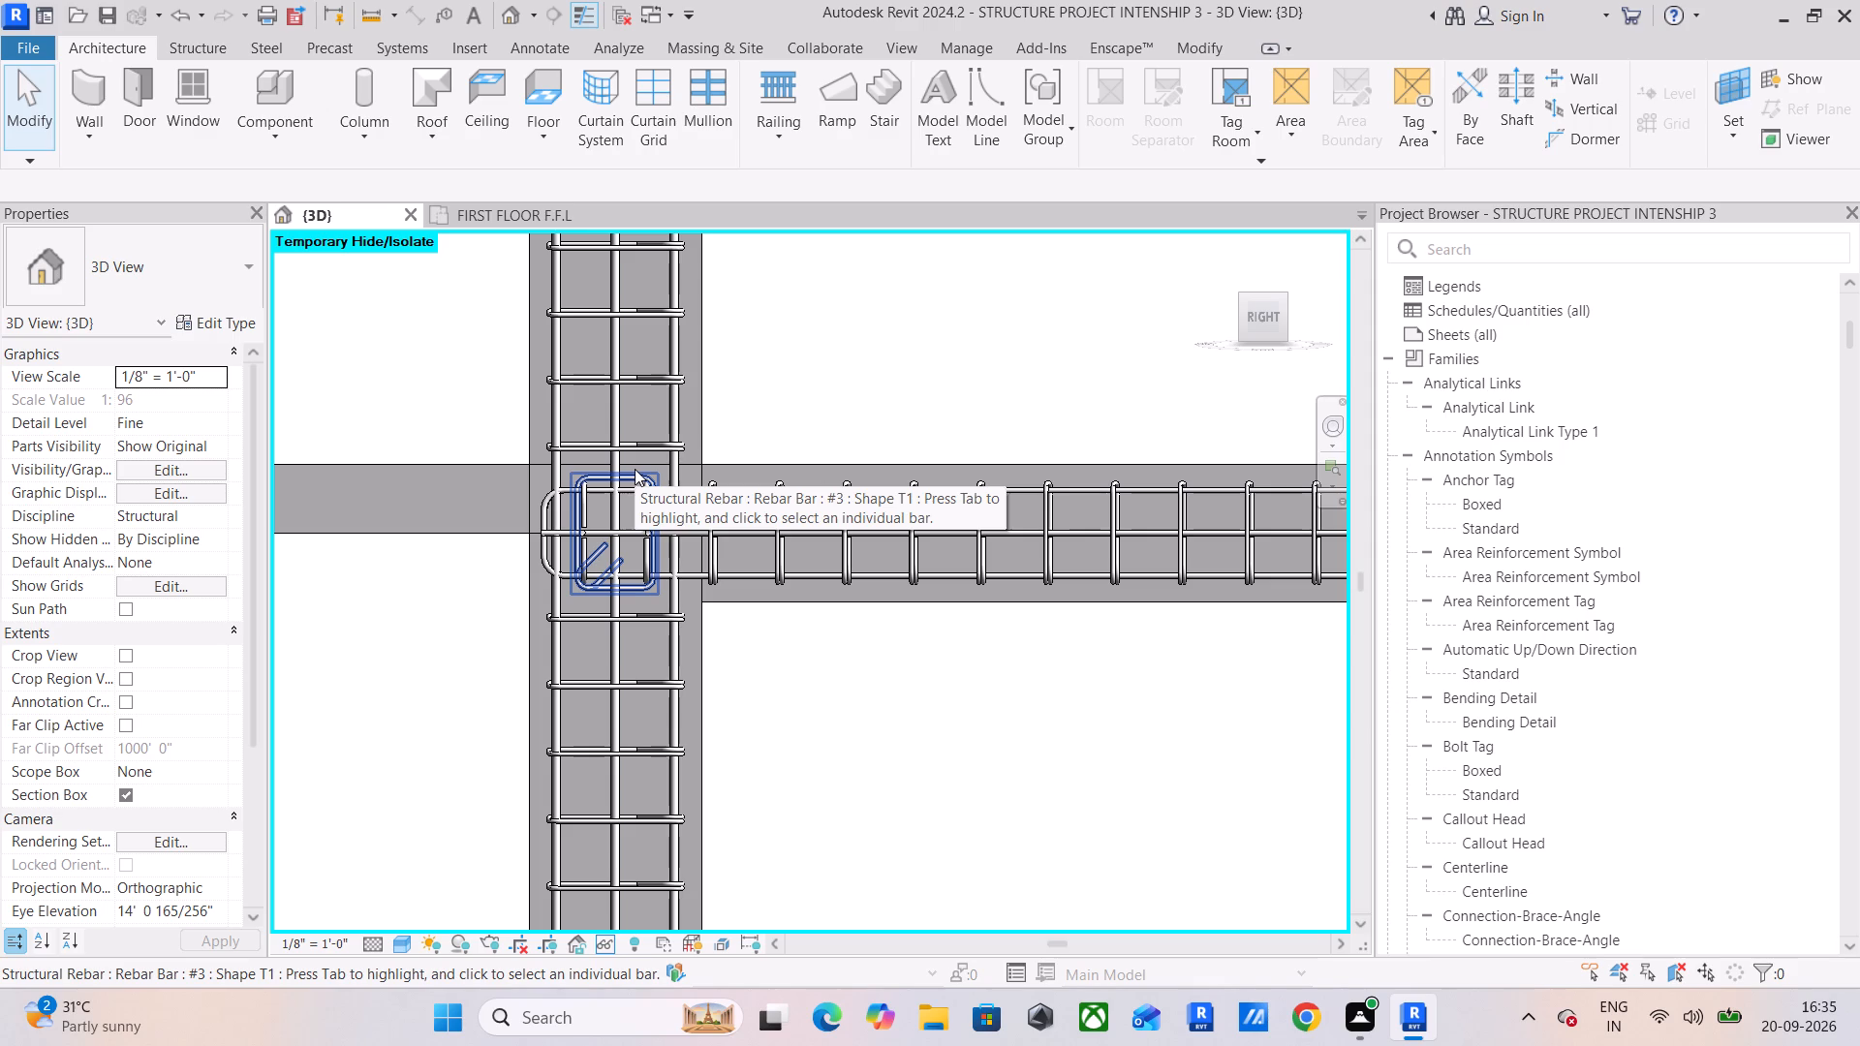
scroll(634, 469, up, 4)
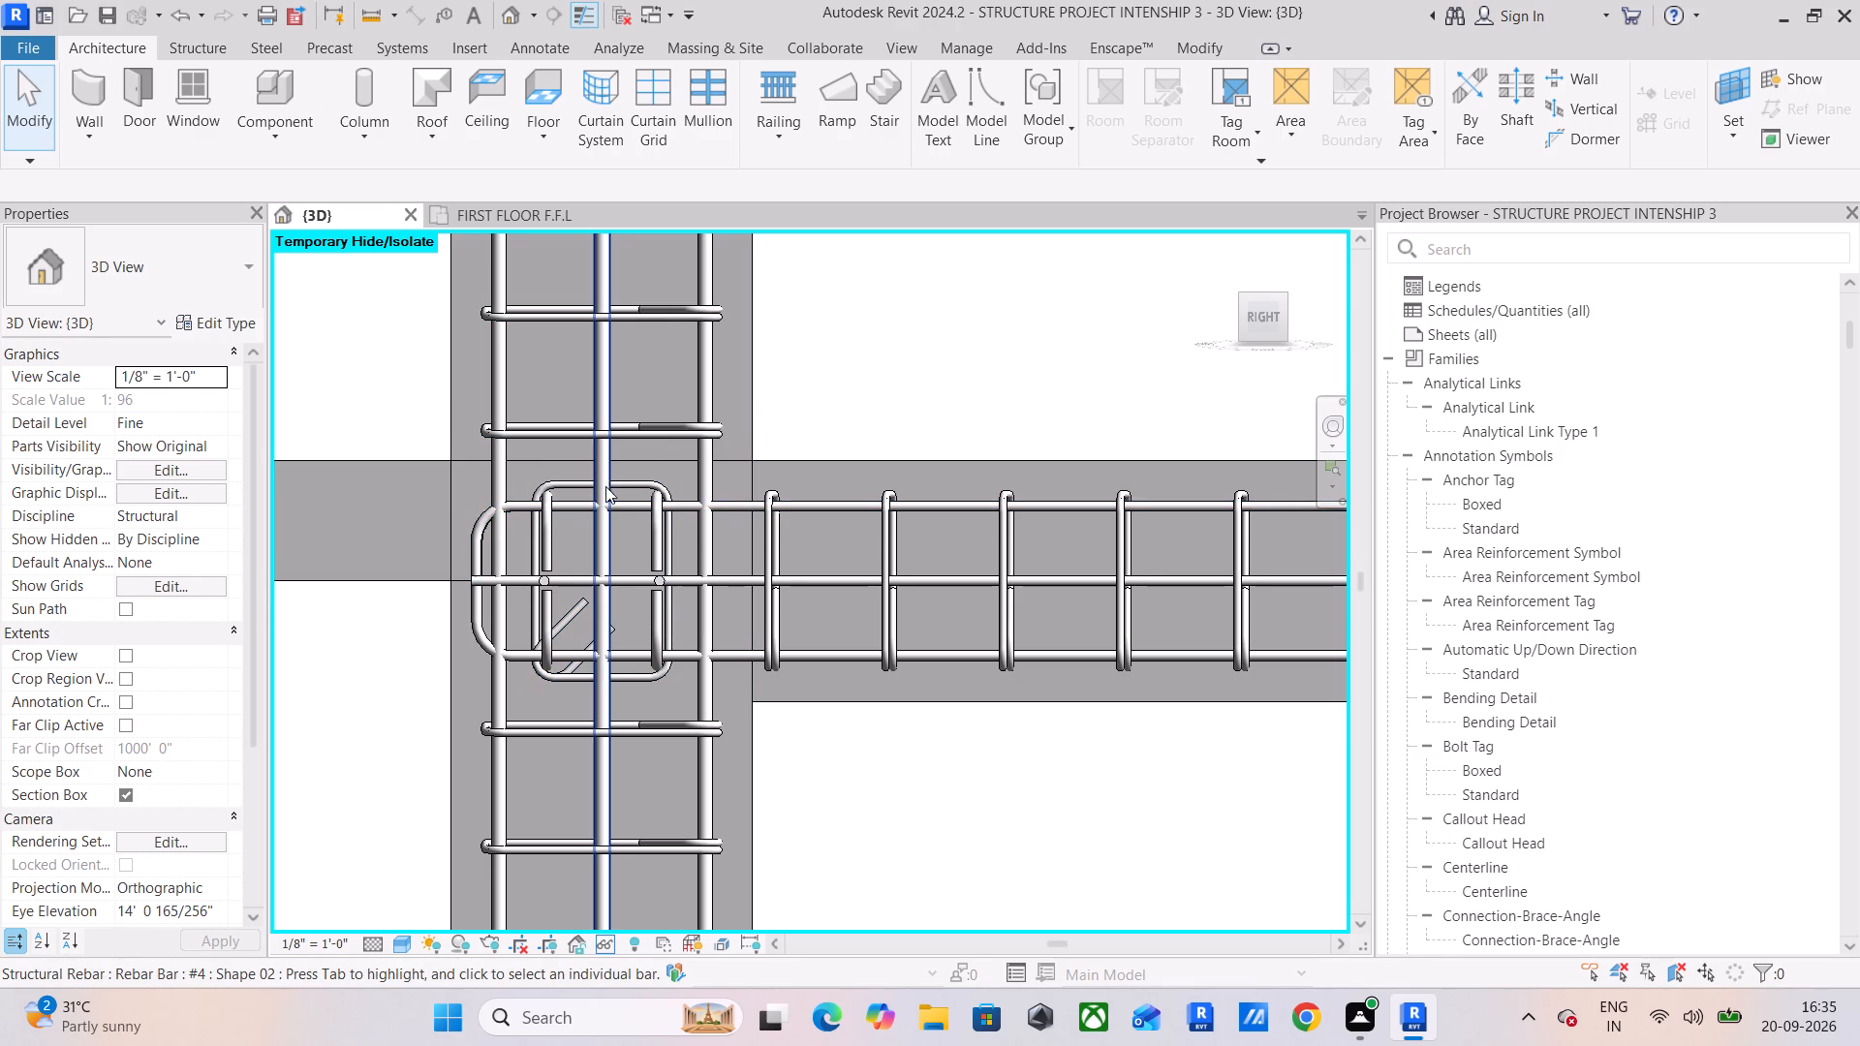
click(656, 476)
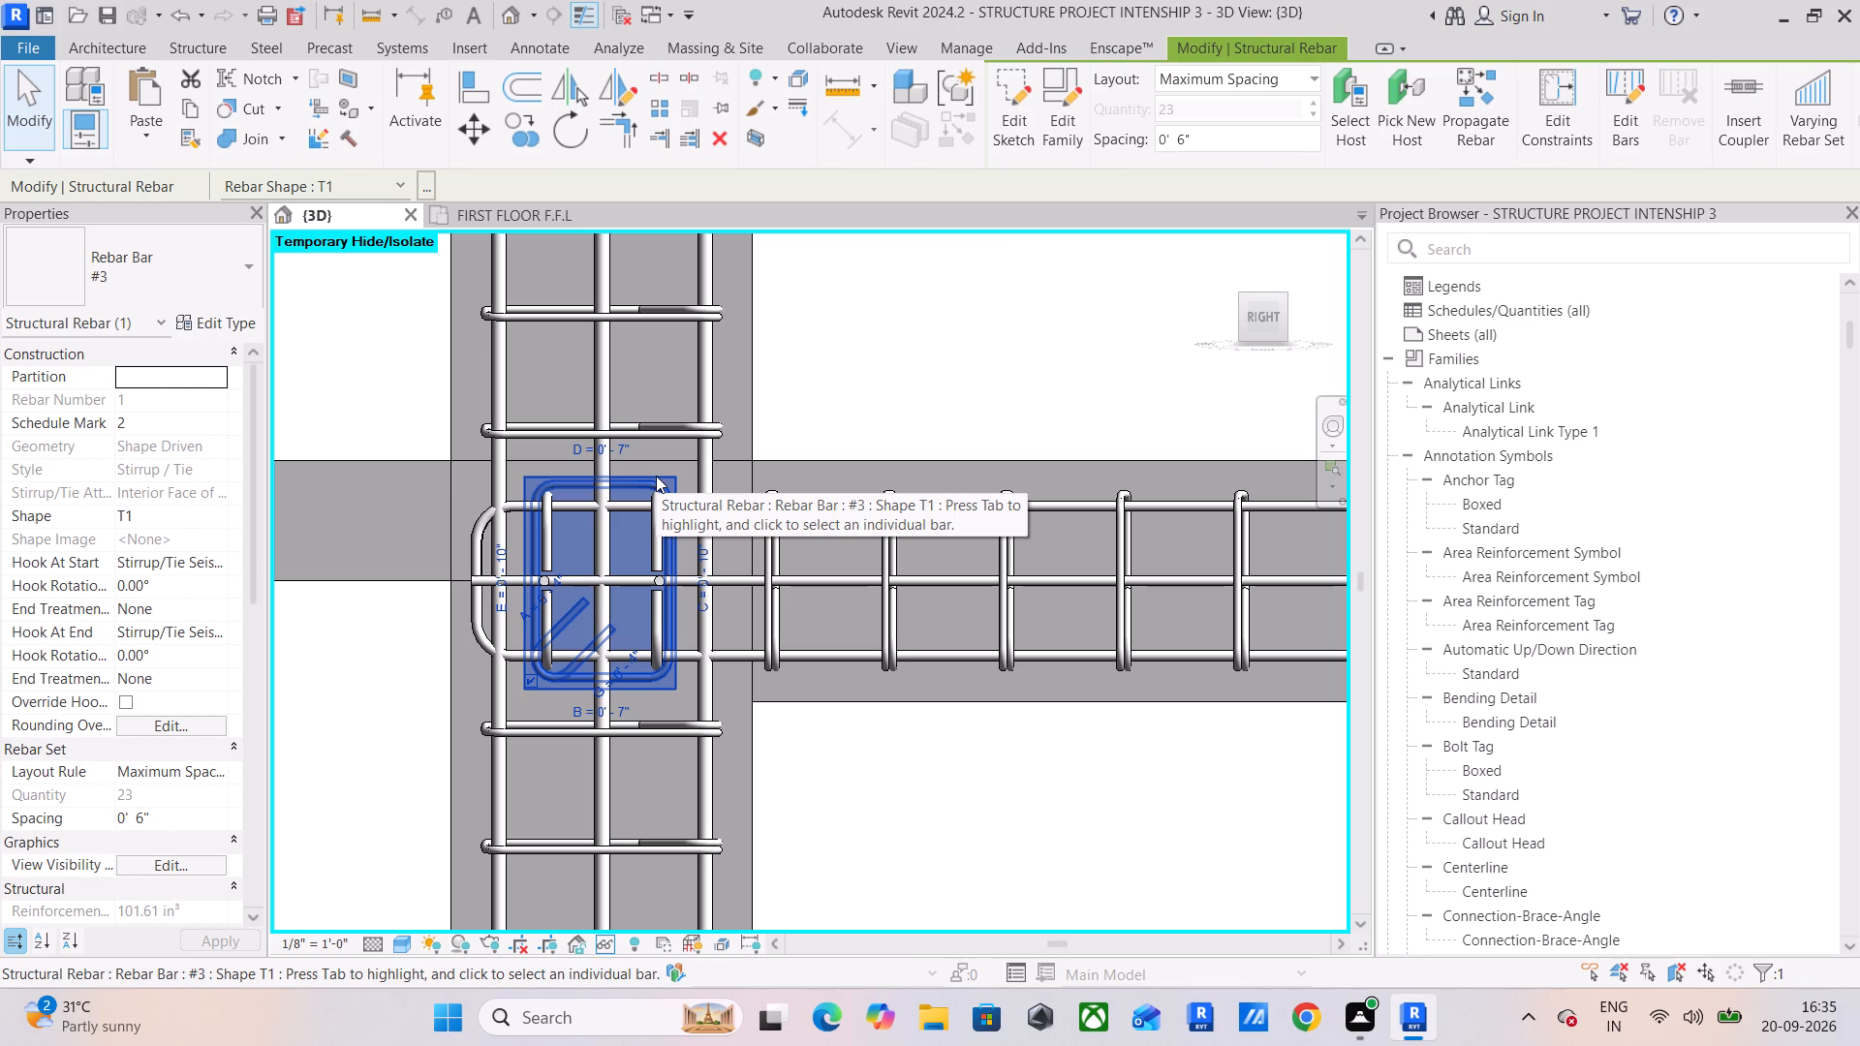
scroll(655, 476, up, 5)
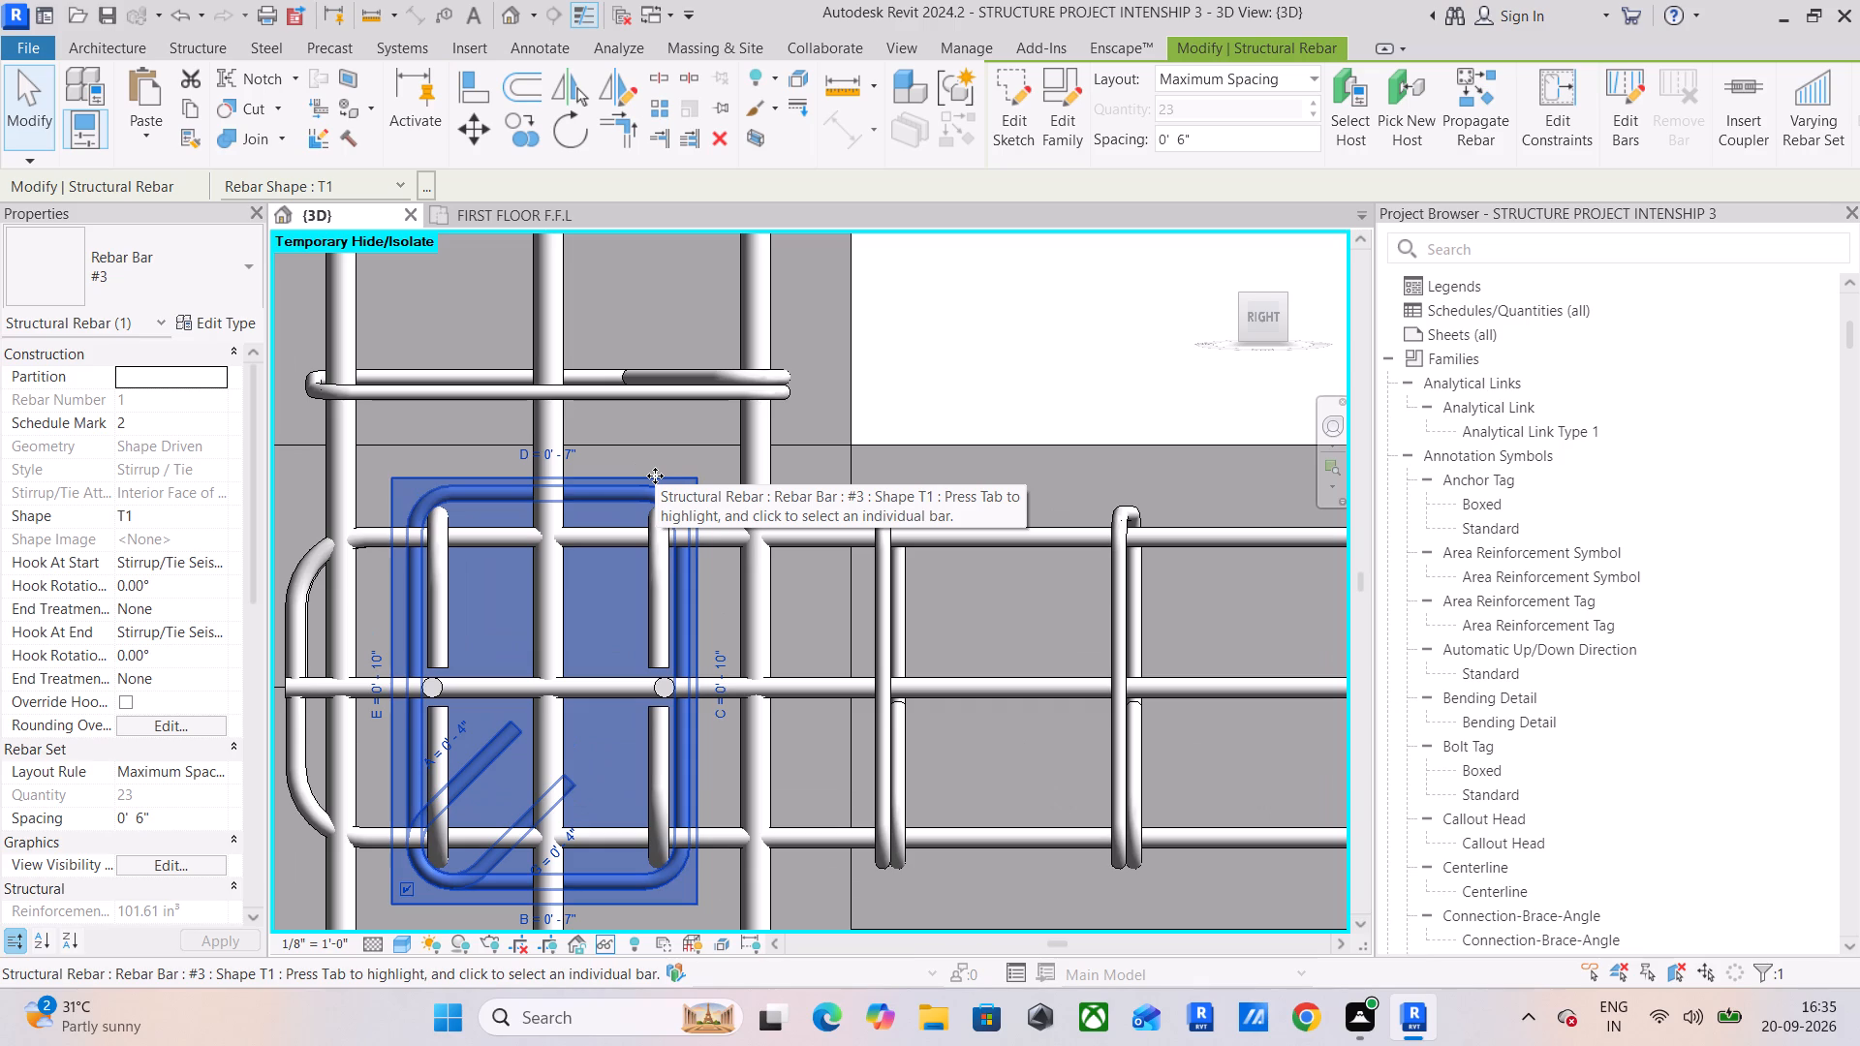
click(1012, 347)
scroll(987, 365, down, 3)
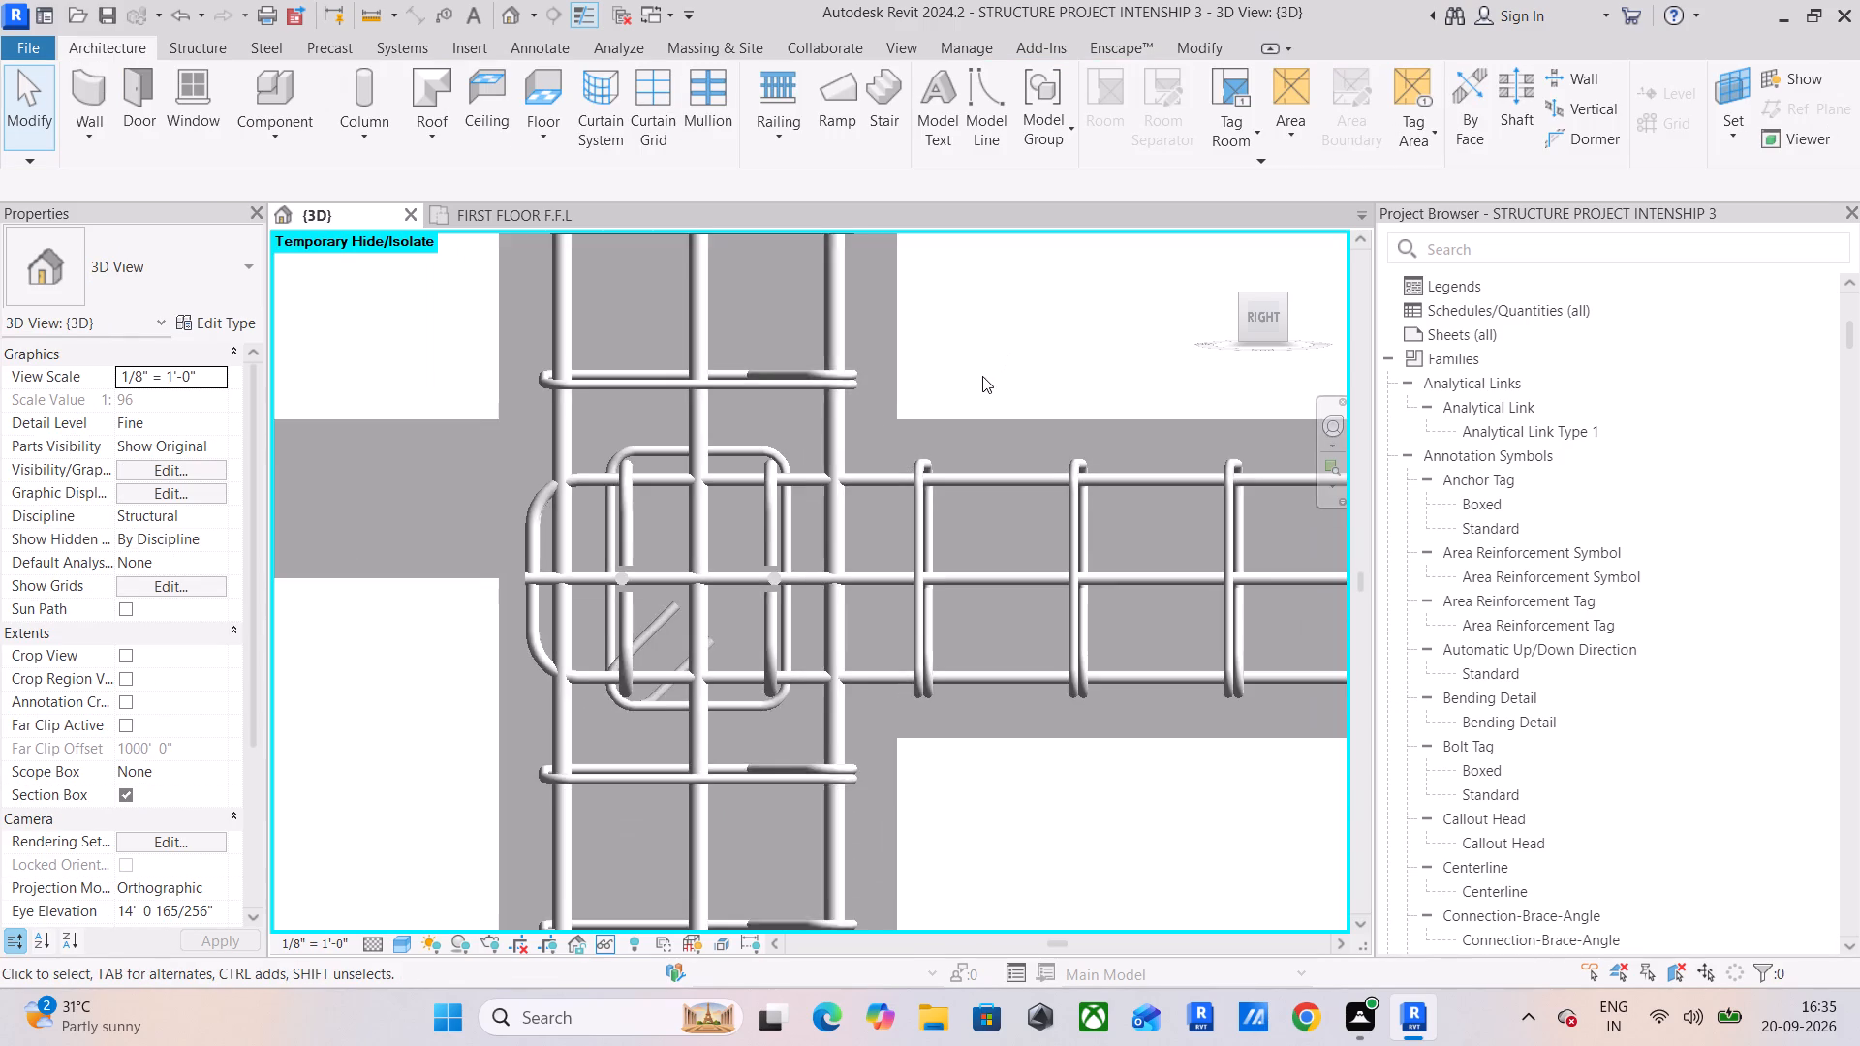
middle_drag(980, 379, 888, 429)
scroll(863, 435, down, 3)
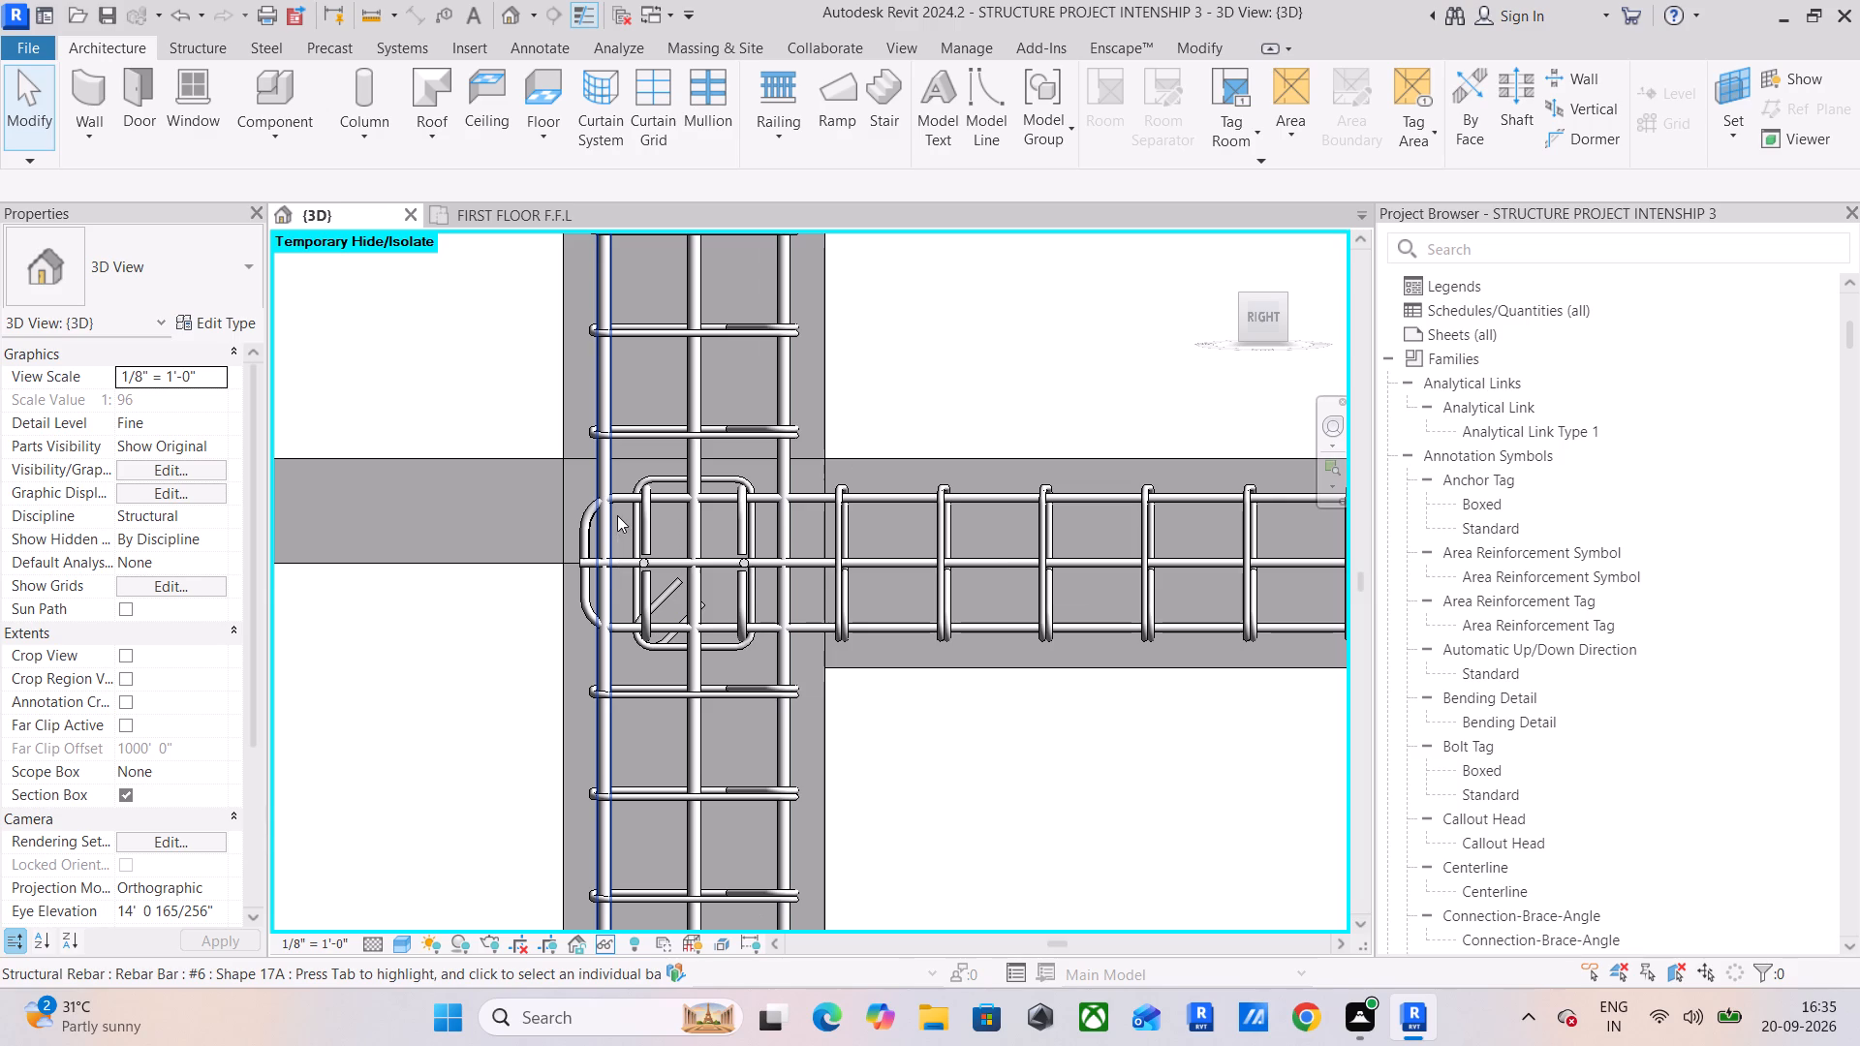
middle_drag(753, 564, 686, 578)
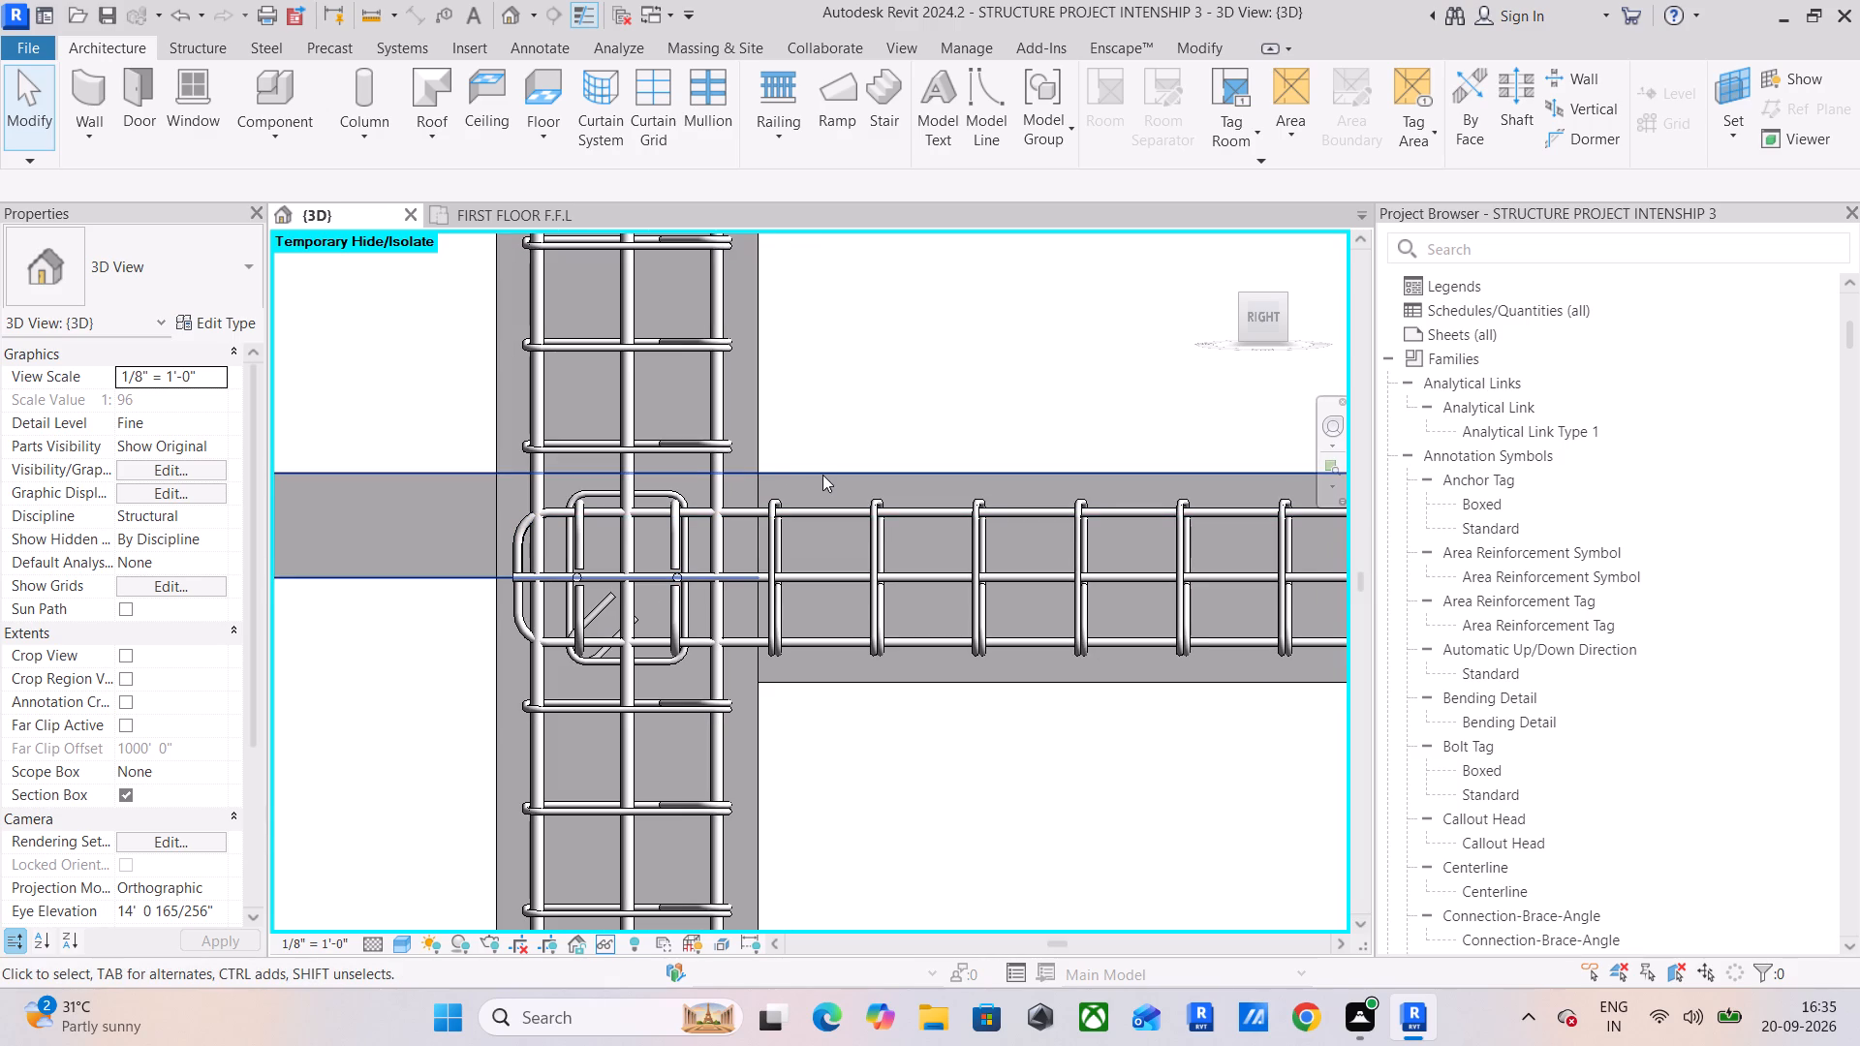
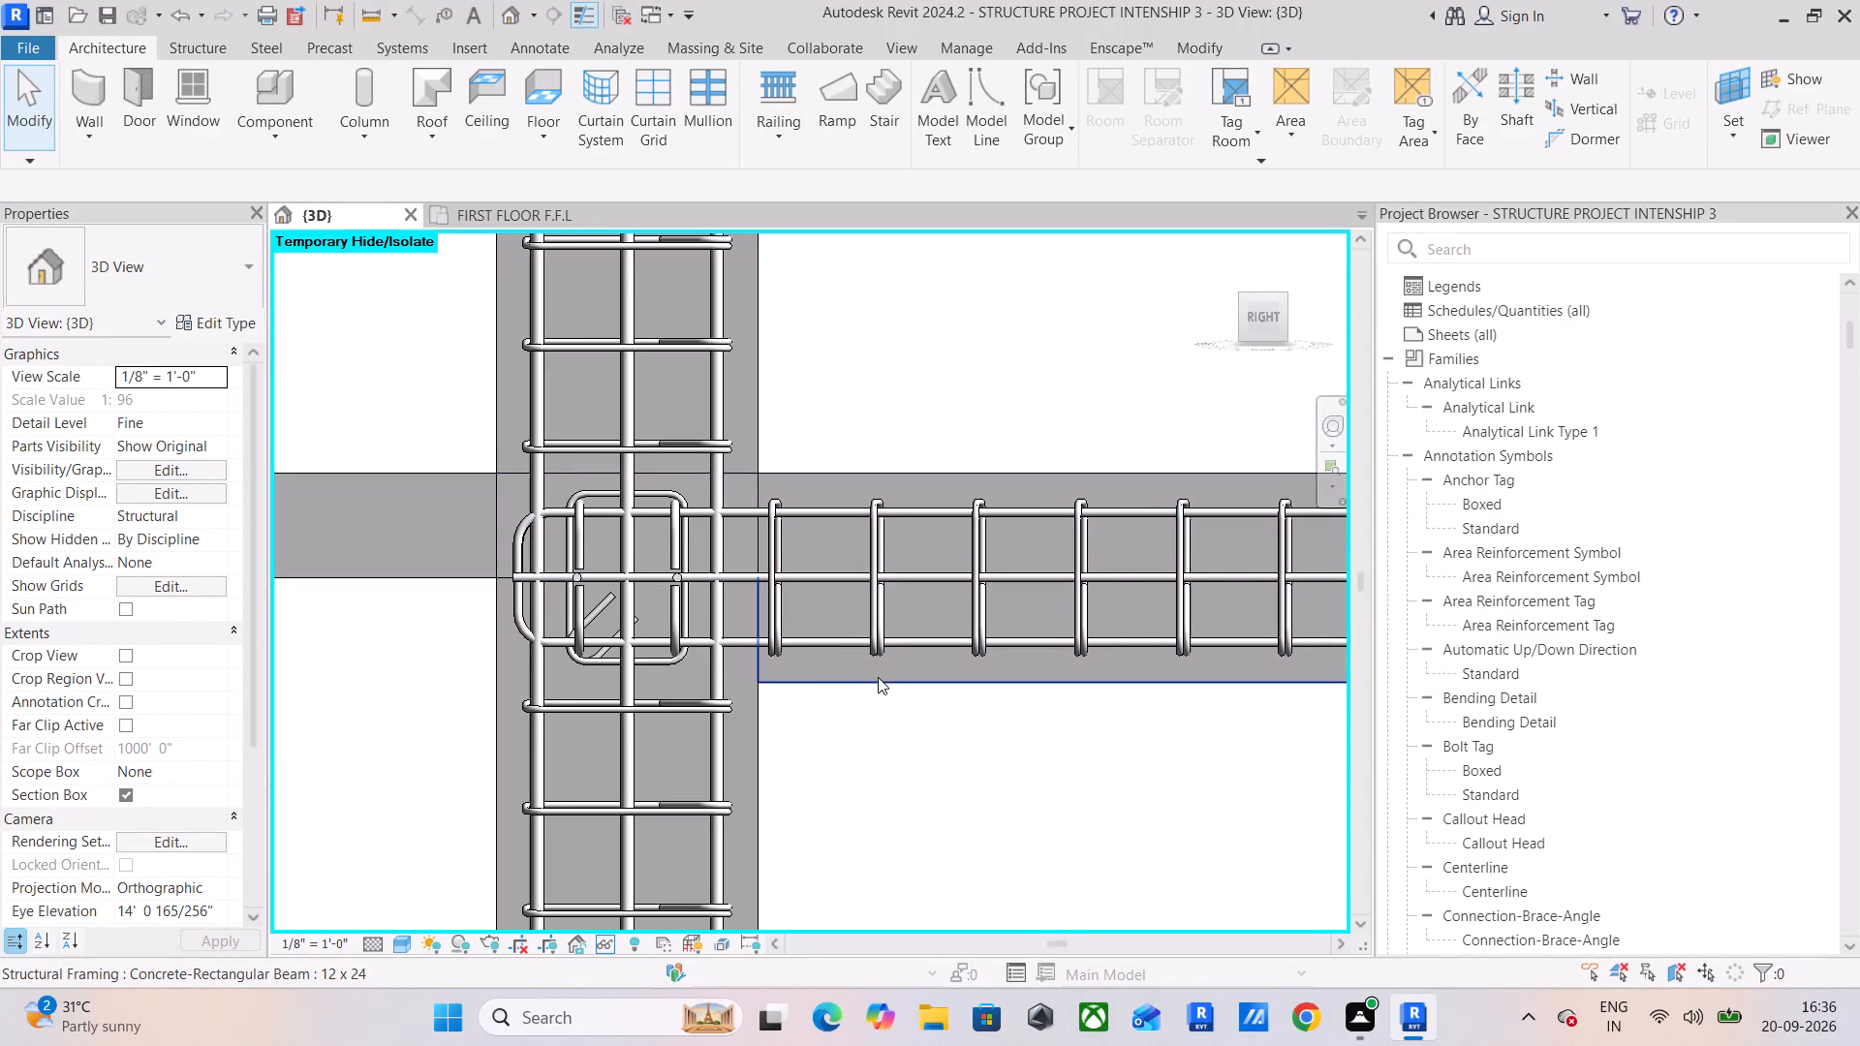
Select the #4 straight bar of the crossing beam inside the first-floor column joint and examine how it meets the beam's middle bar.
scroll(591, 551, up, 3)
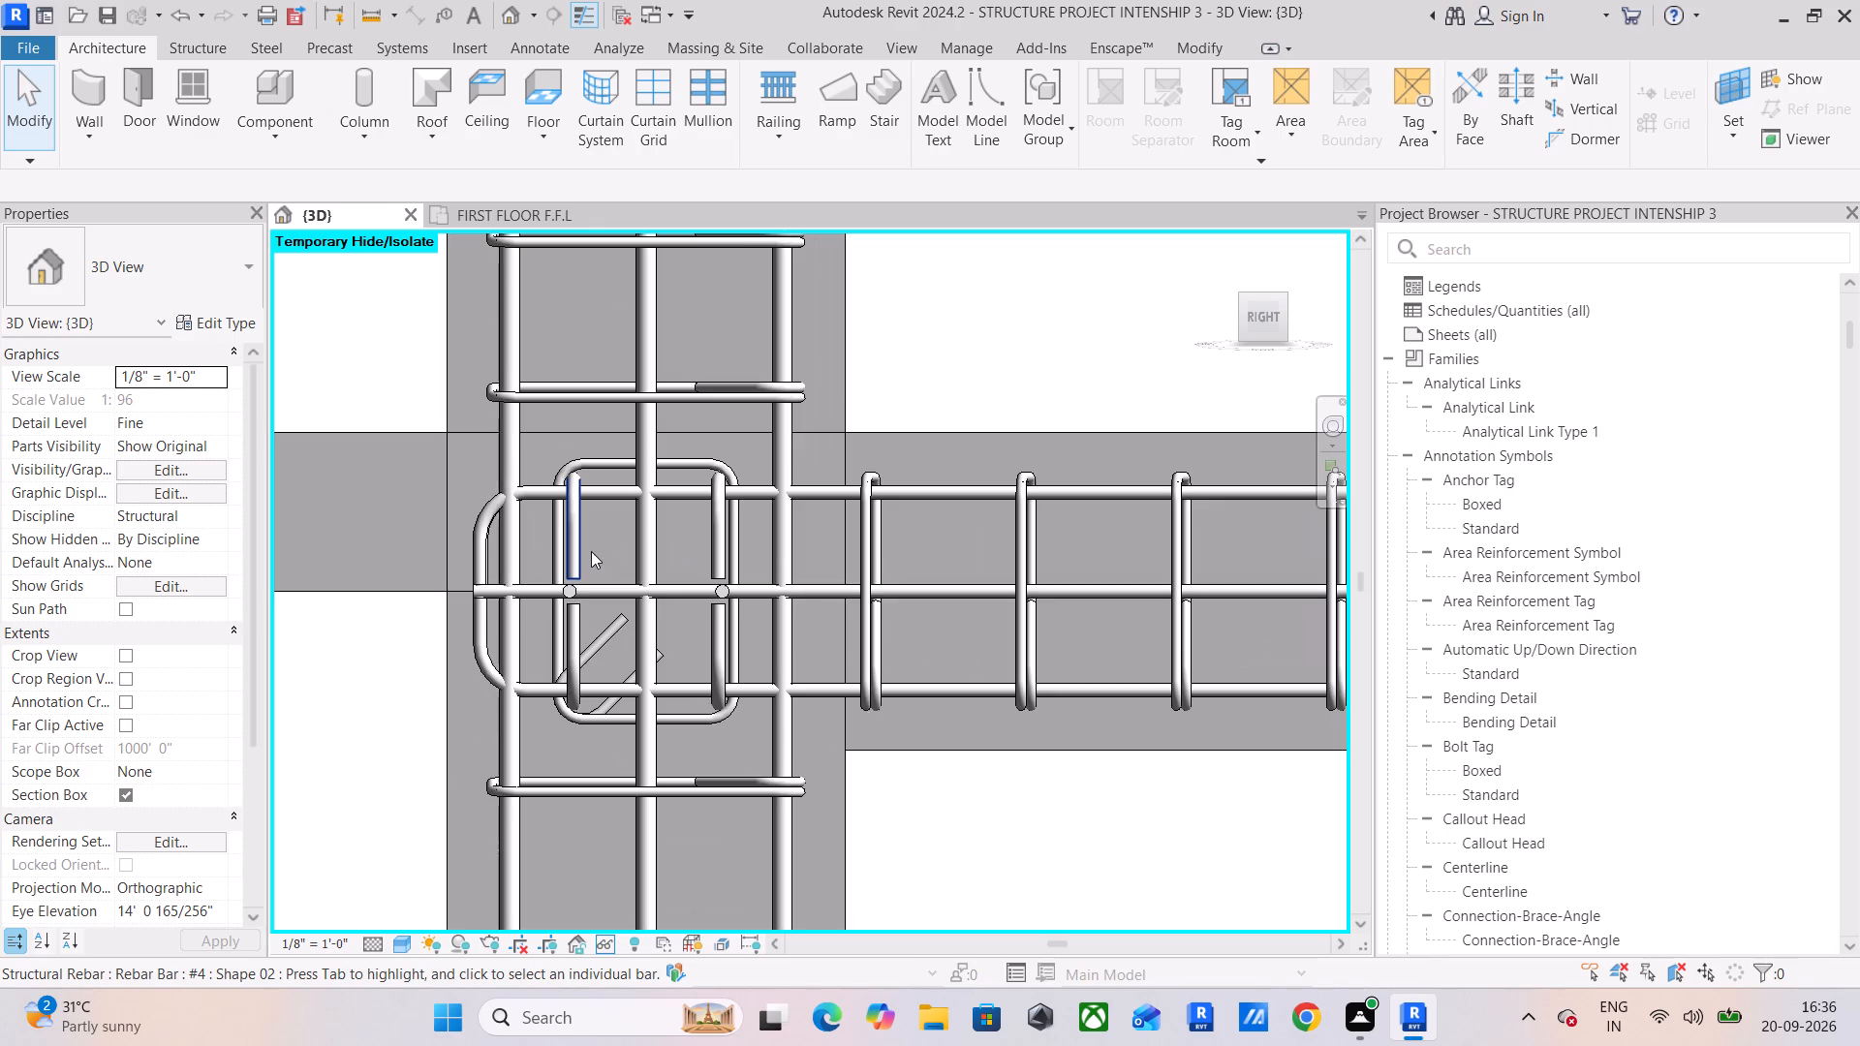
scroll(725, 591, up, 5)
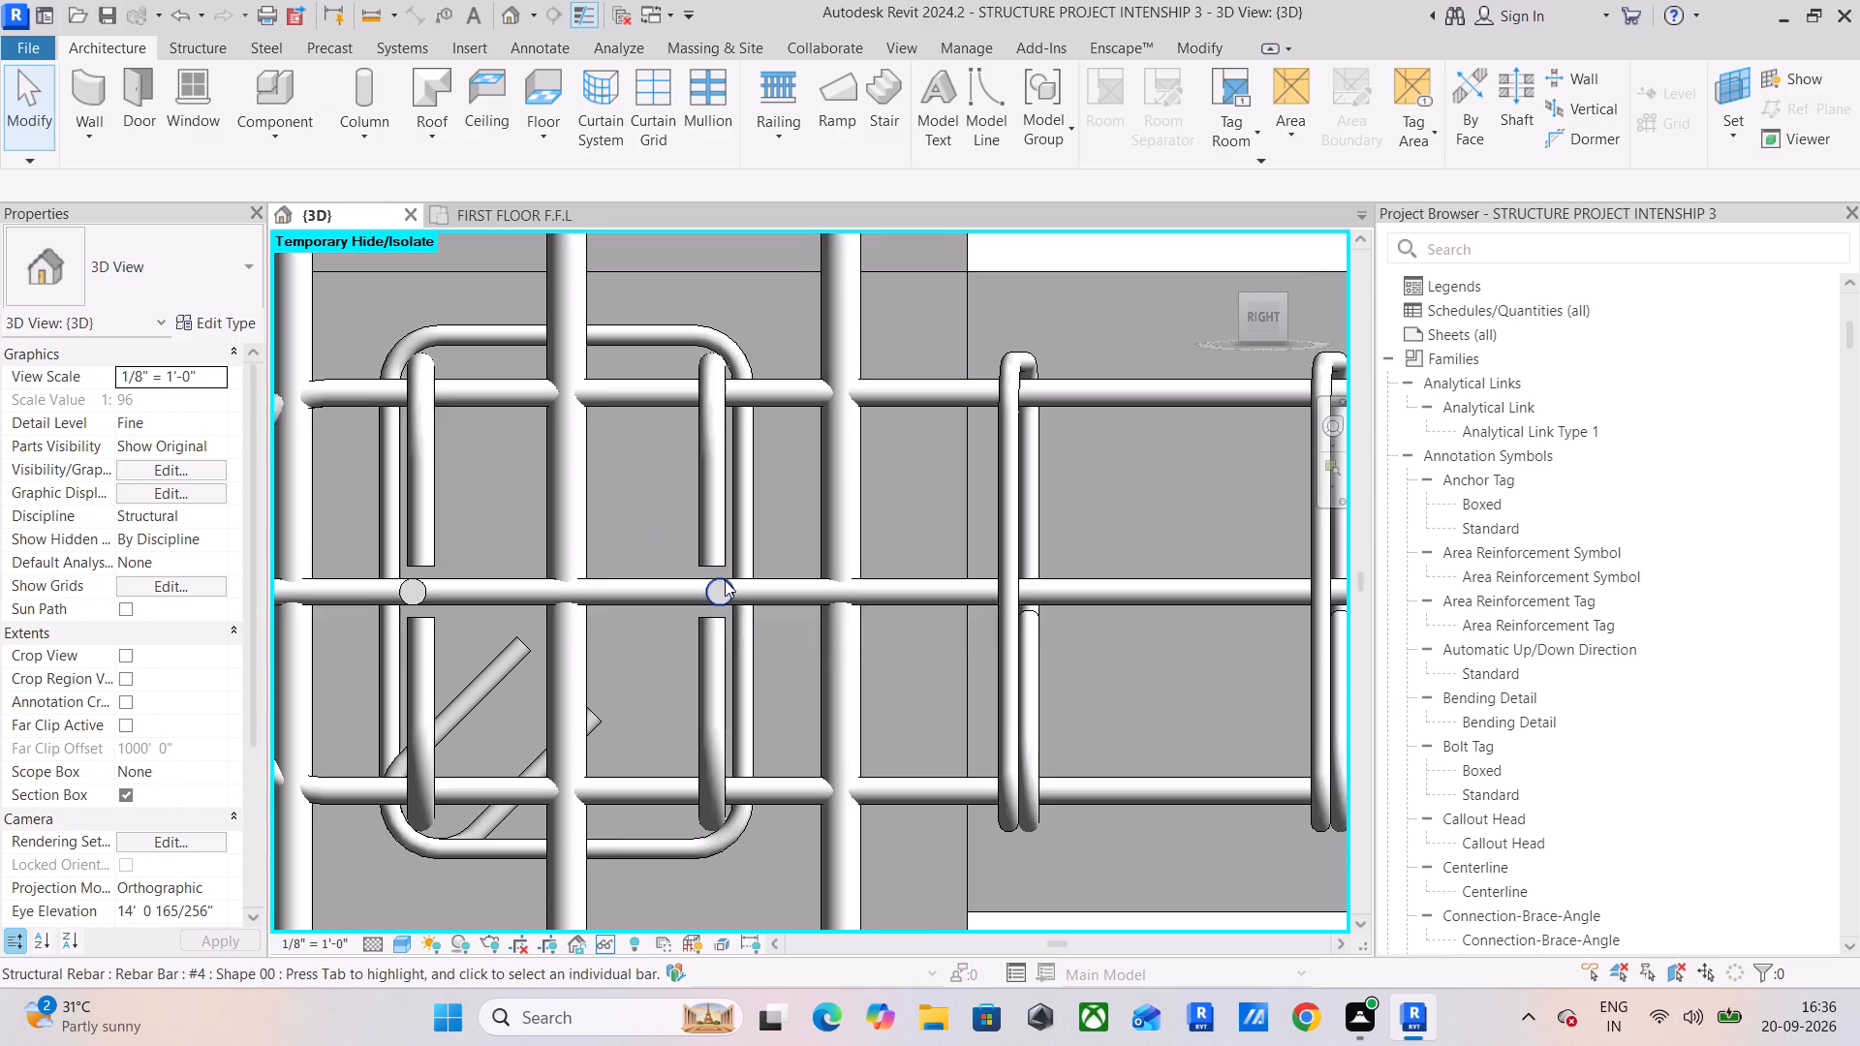
scroll(715, 586, down, 6)
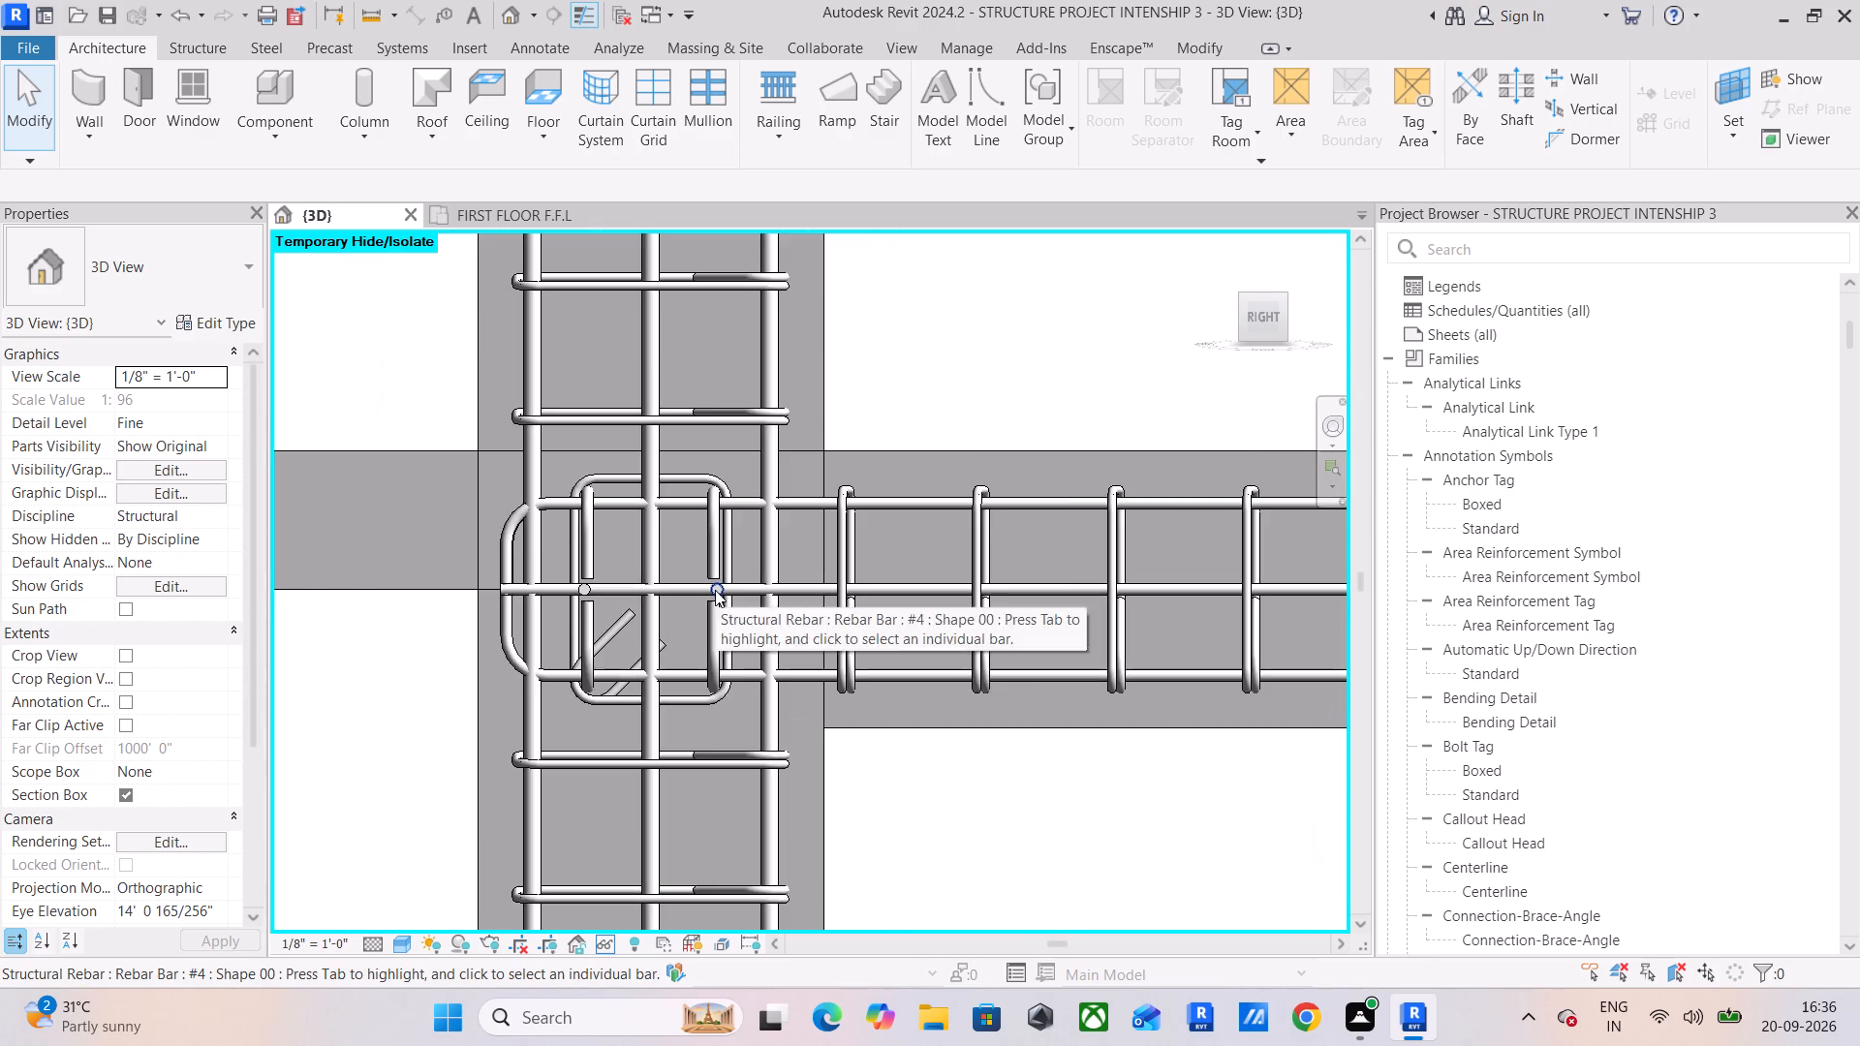
scroll(715, 590, up, 4)
click(715, 590)
scroll(715, 590, up, 2)
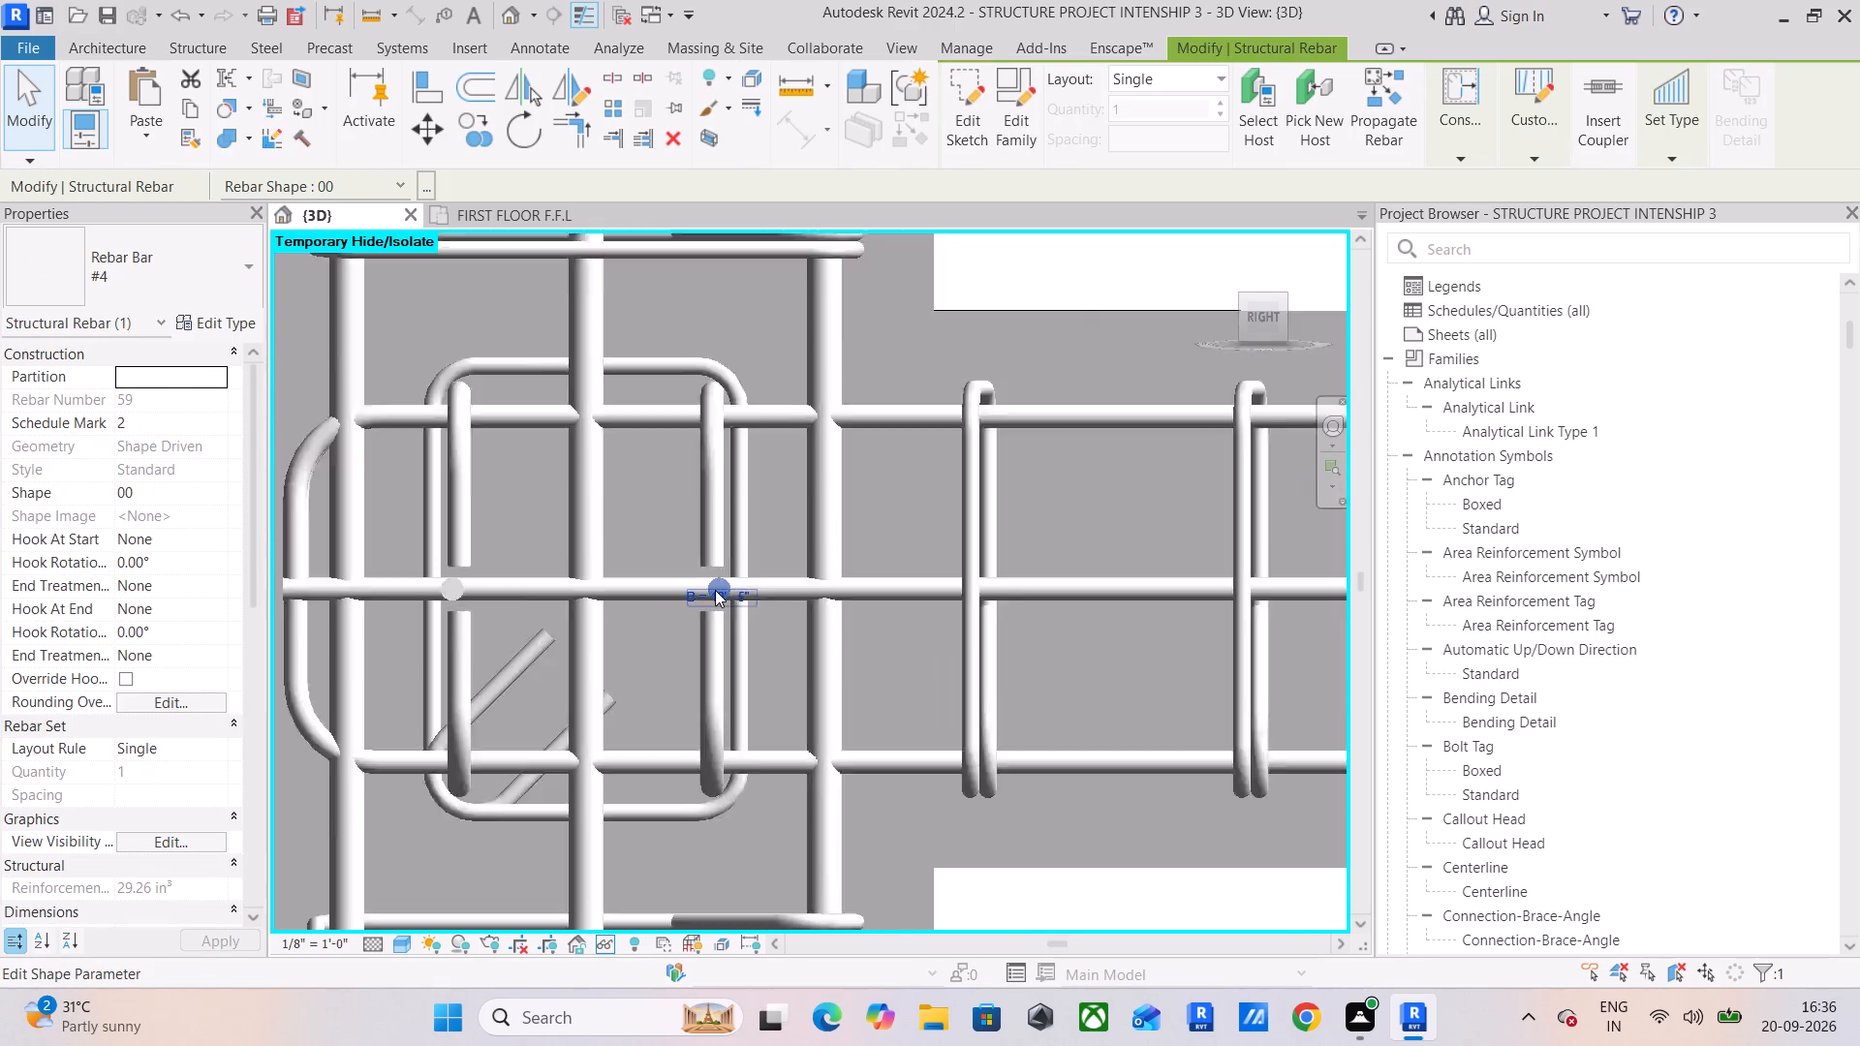
scroll(715, 590, up, 7)
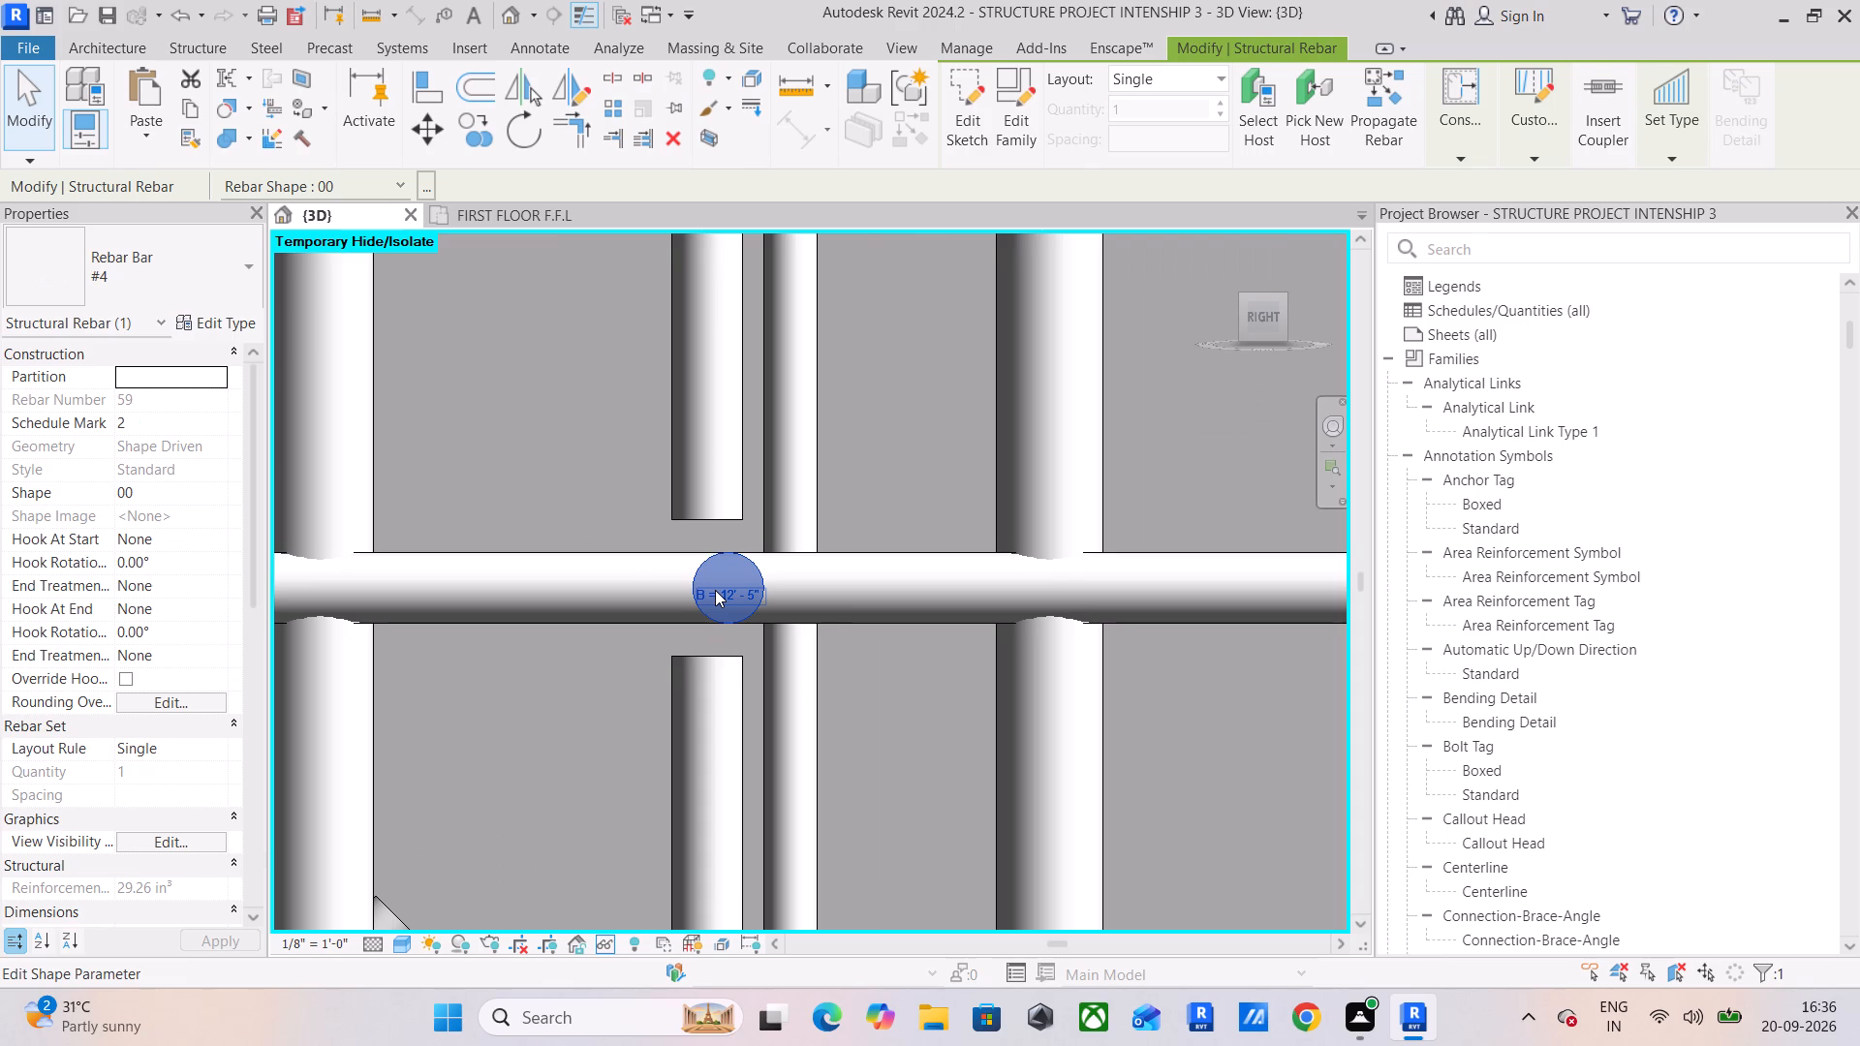
scroll(745, 582, down, 6)
middle_drag(862, 589, 862, 588)
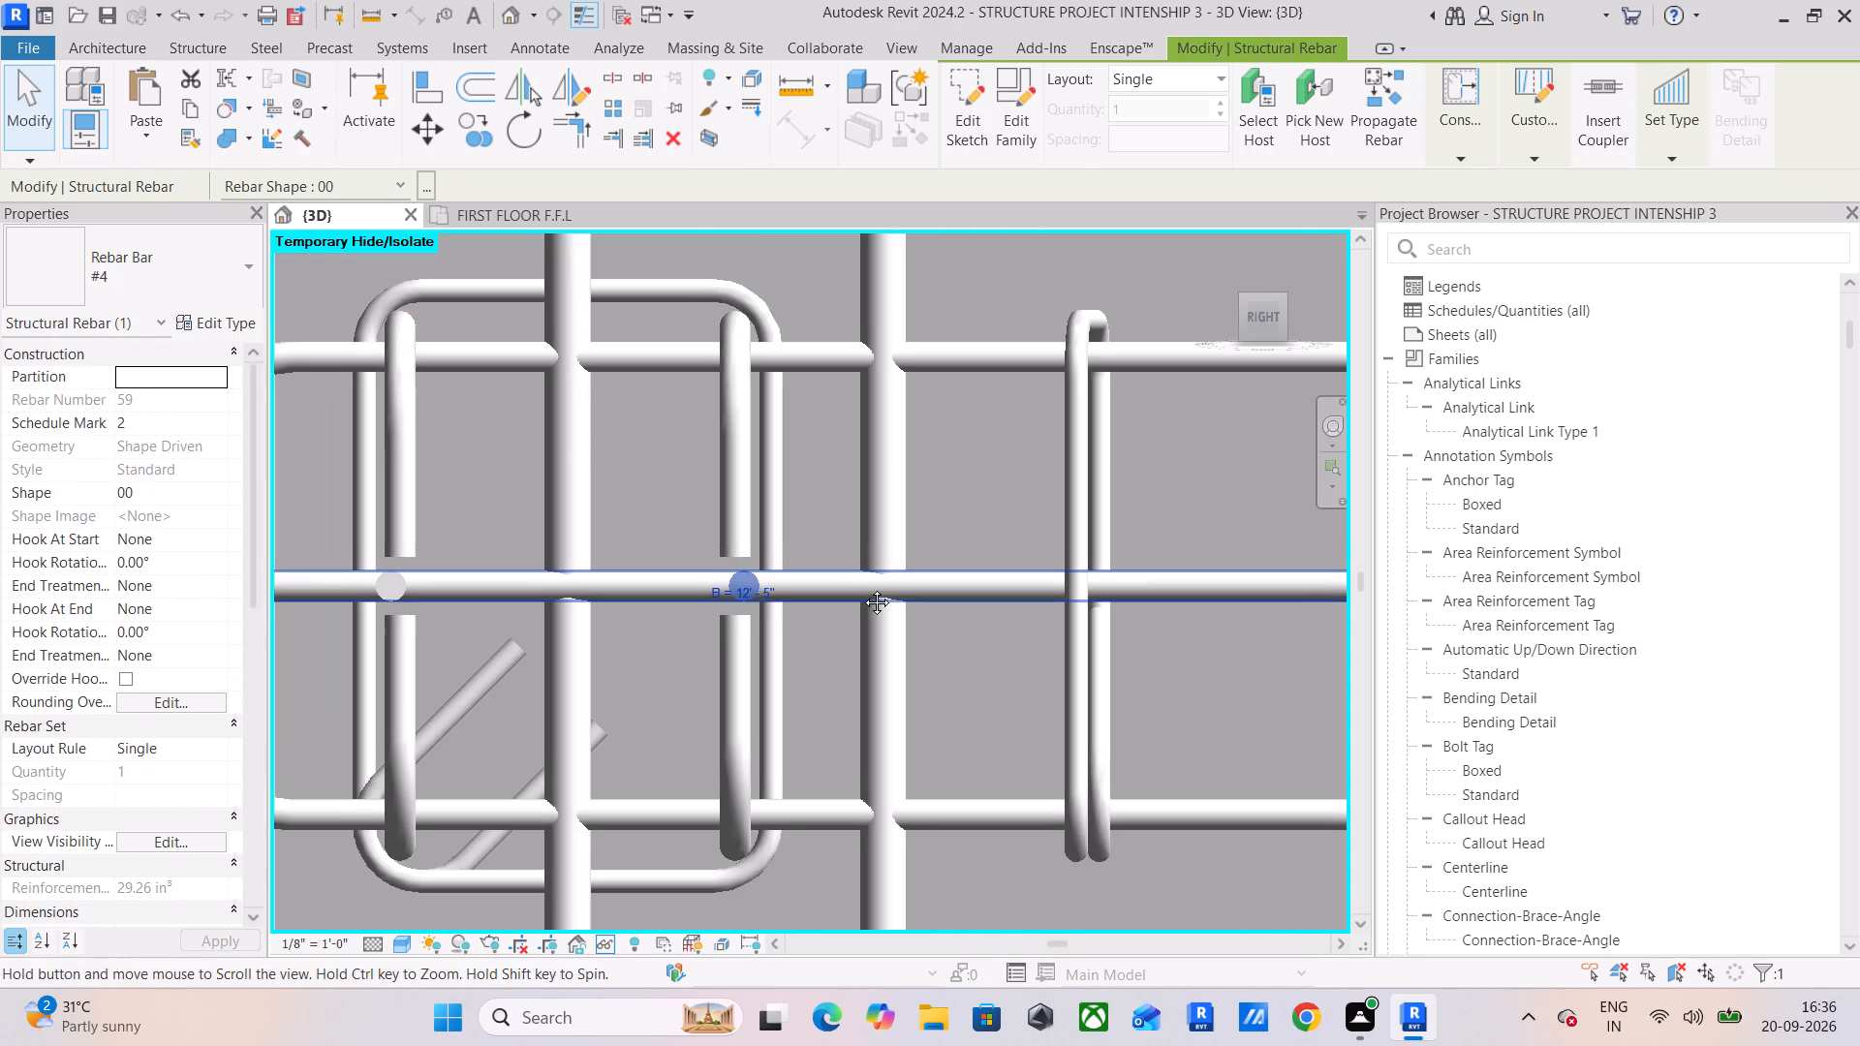
middle_drag(862, 588, 859, 629)
scroll(859, 629, down, 5)
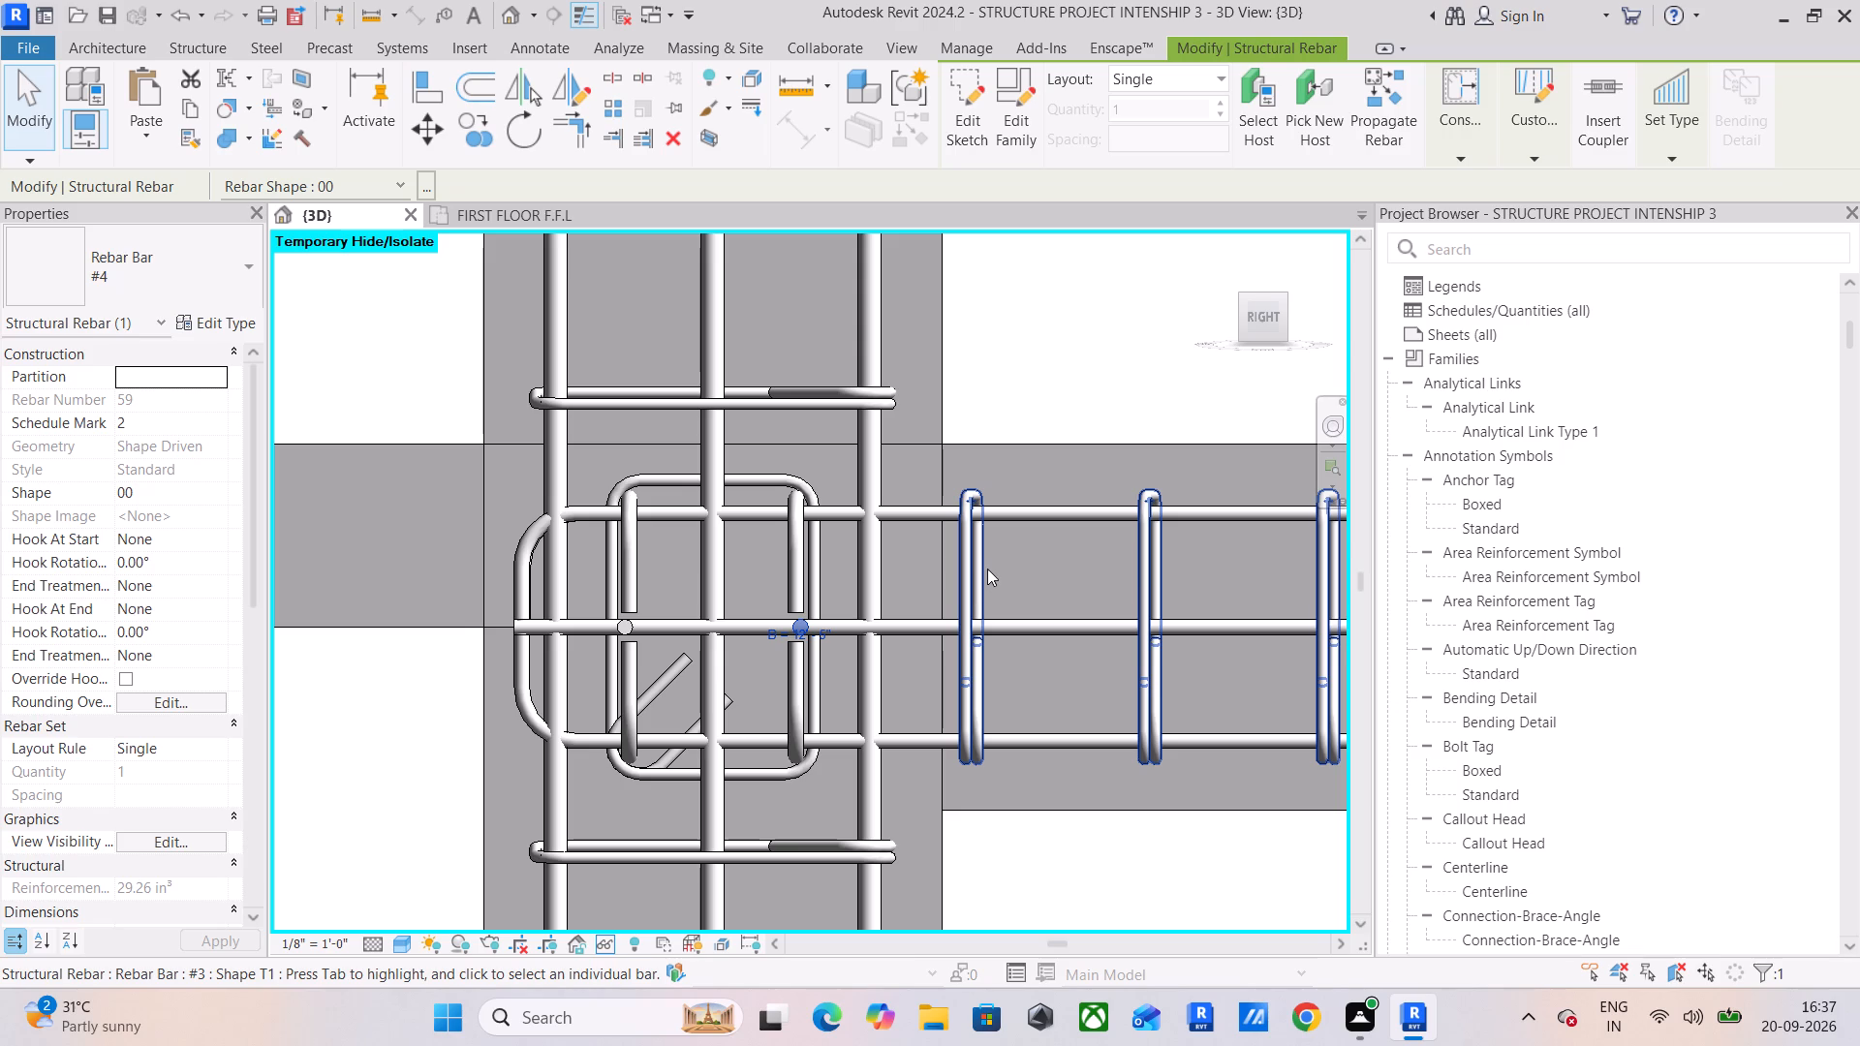
Shorten the middle column's full-height #3 tie set so it runs only from the footing top to the underside of the lower beam.
scroll(1034, 687, down, 5)
middle_drag(1032, 688, 968, 733)
scroll(967, 696, down, 3)
middle_drag(967, 698, 919, 752)
scroll(833, 661, down, 3)
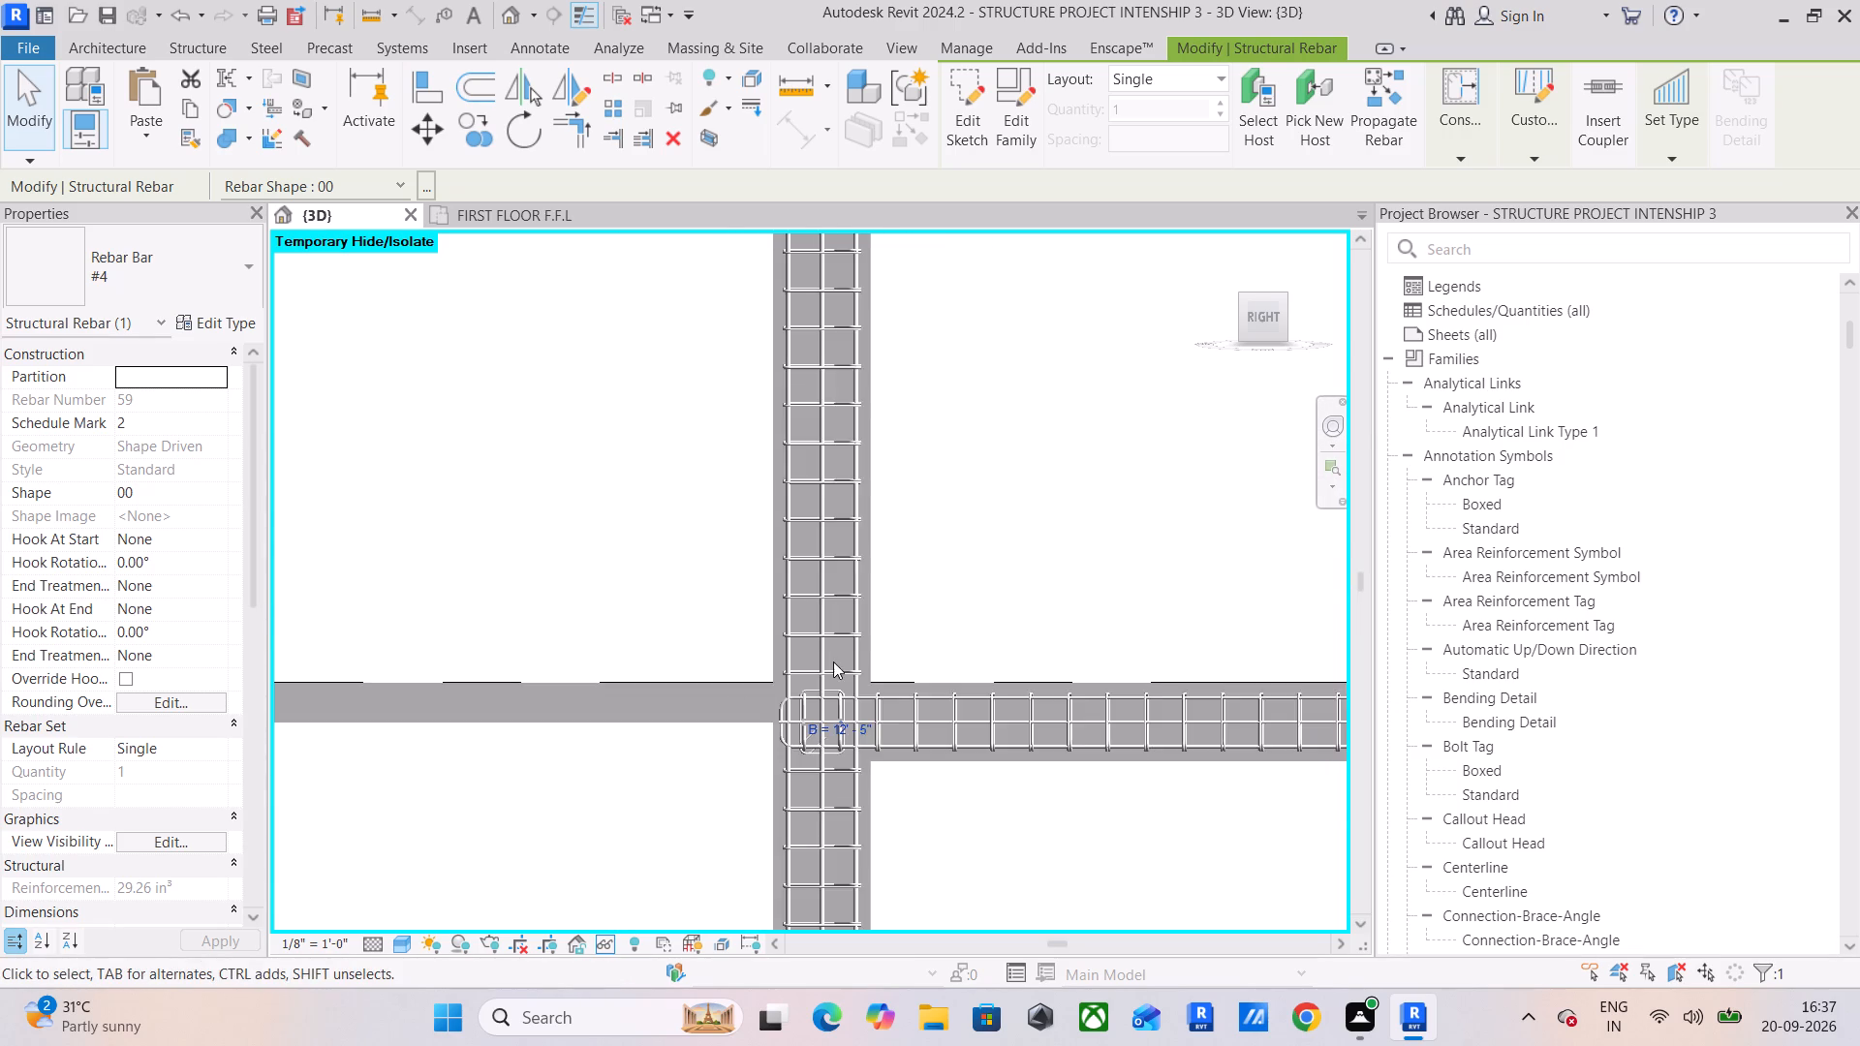
scroll(882, 650, down, 10)
middle_drag(986, 627, 916, 650)
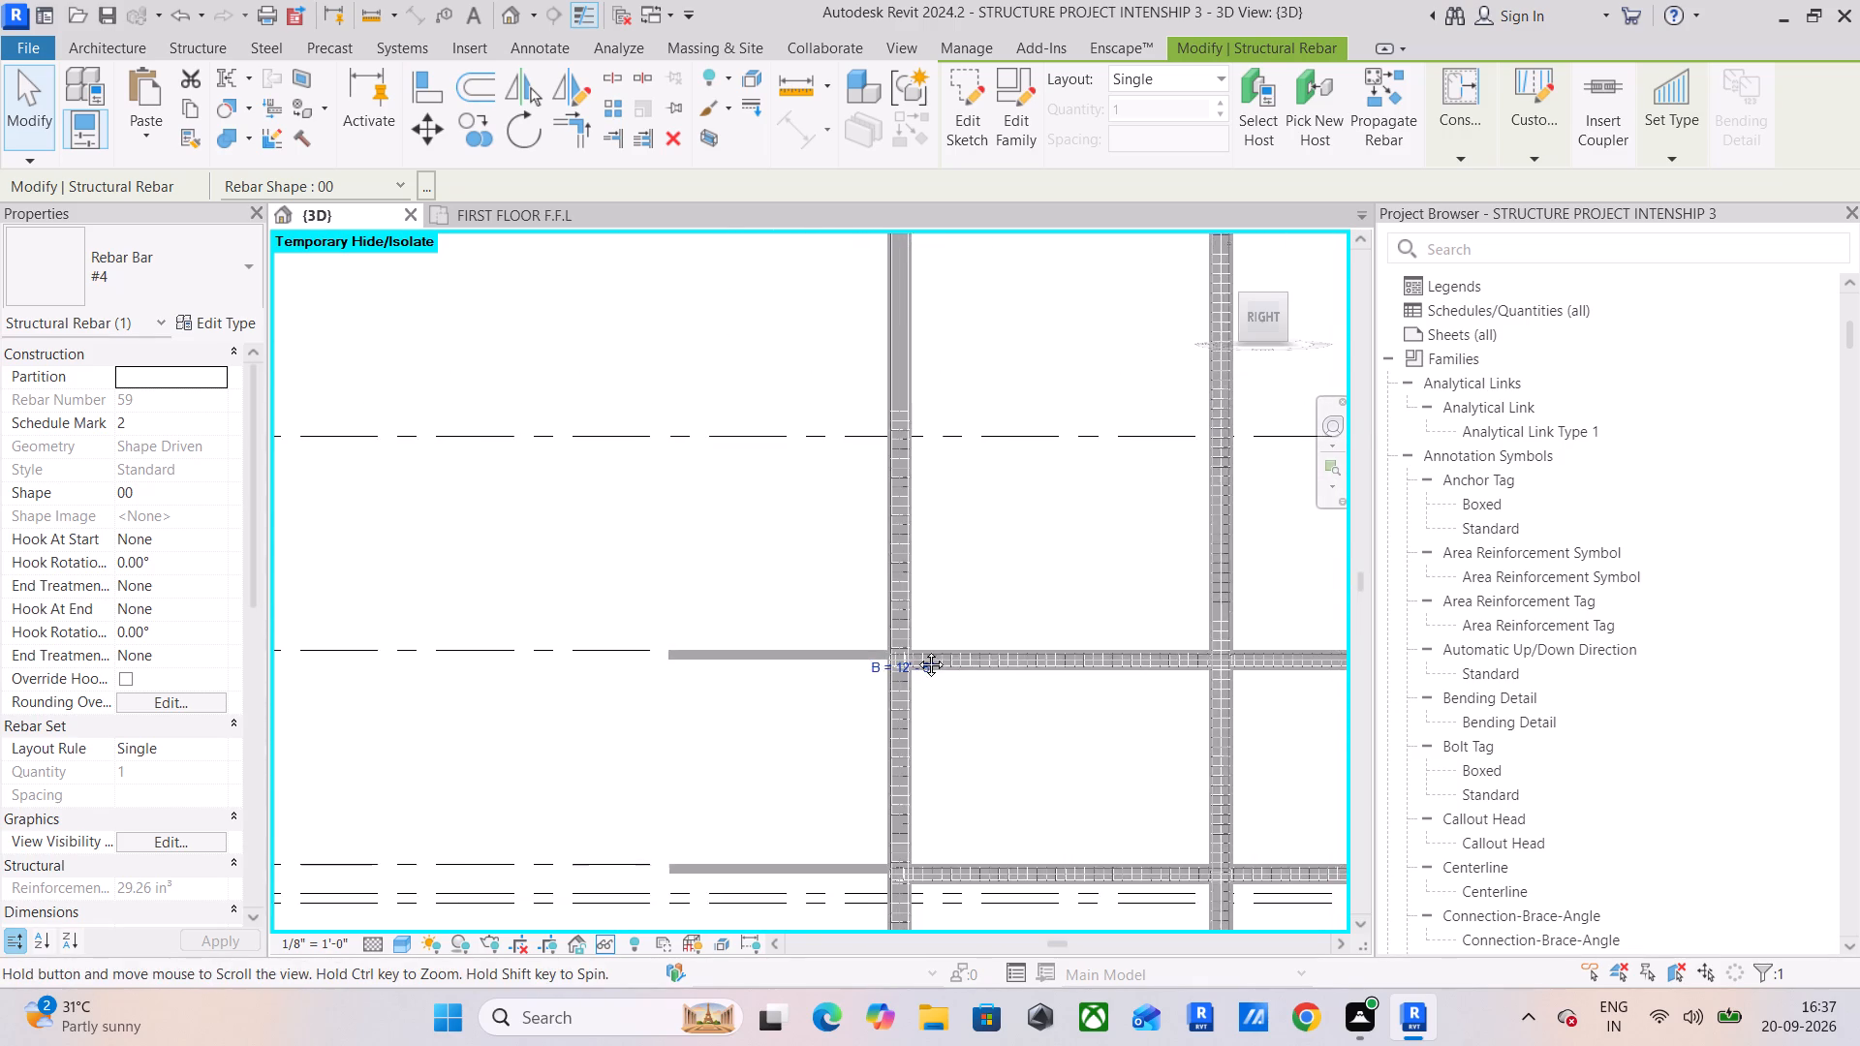
middle_drag(916, 650, 646, 626)
scroll(927, 639, up, 5)
scroll(843, 630, up, 4)
click(842, 628)
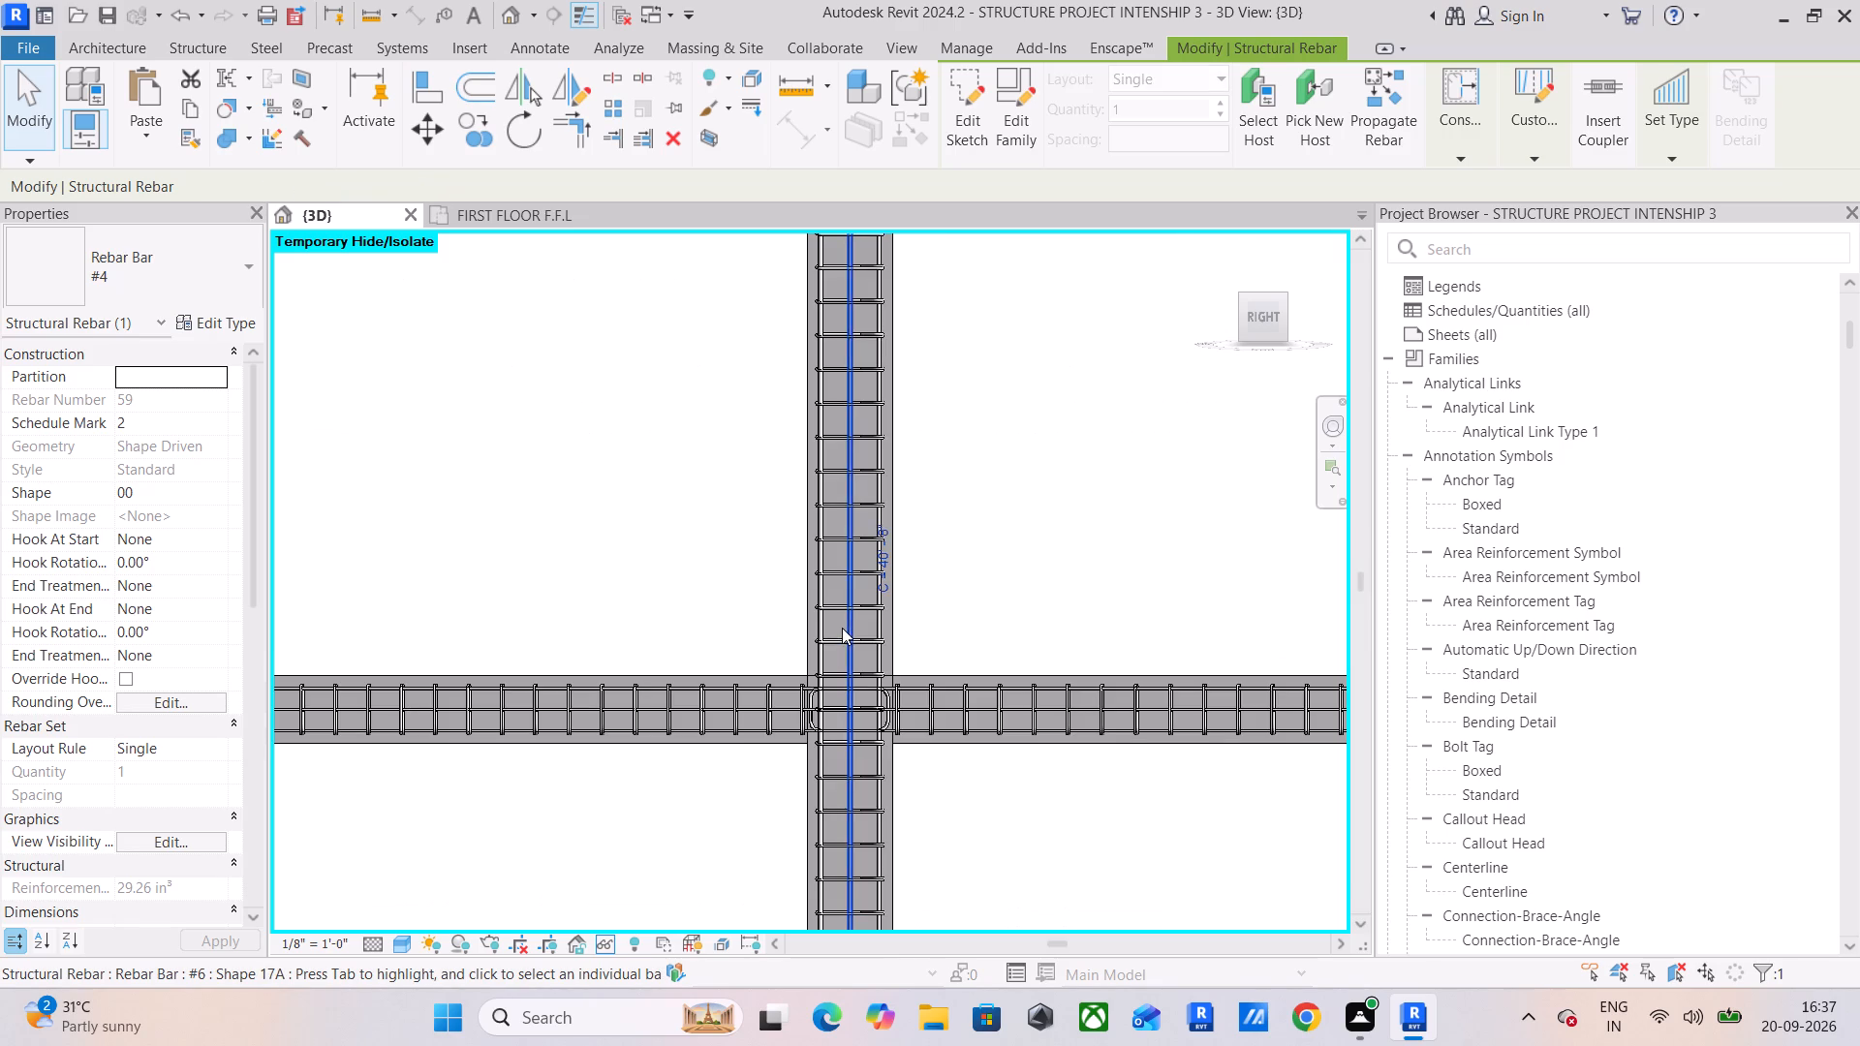
click(833, 617)
scroll(823, 643, down, 13)
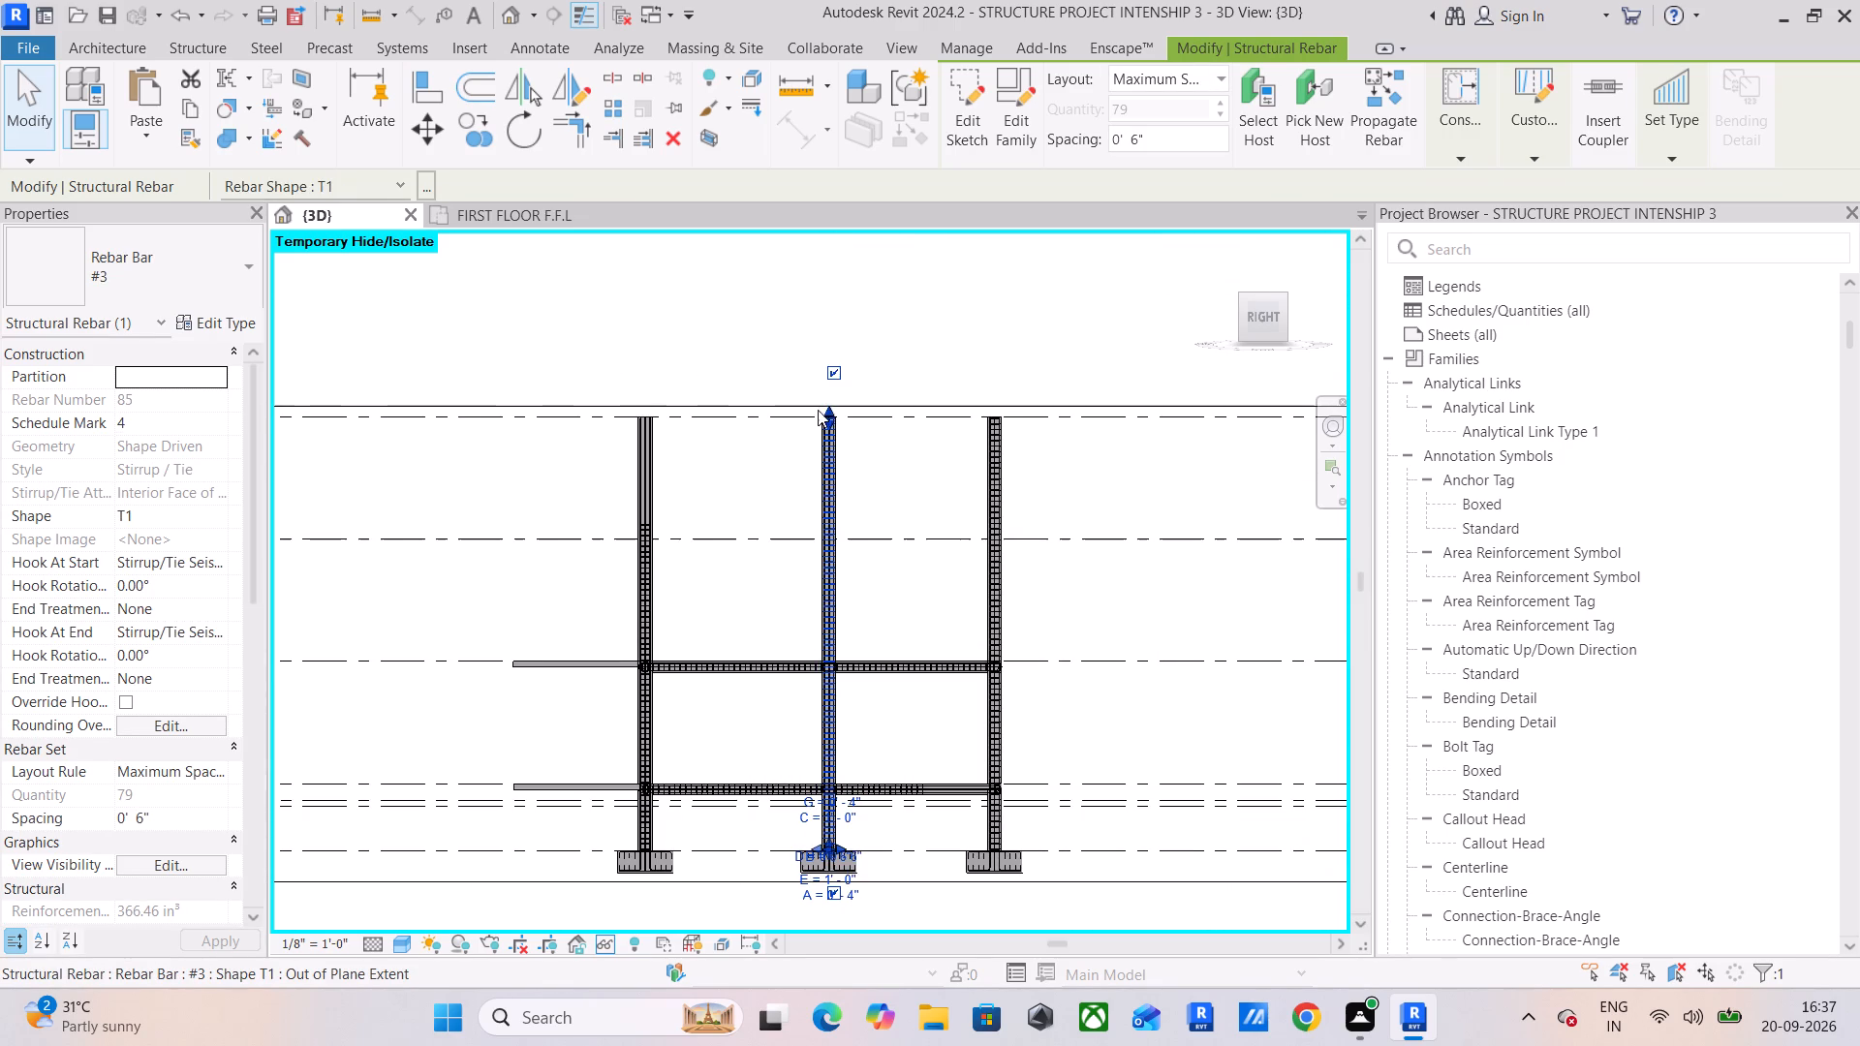
drag(825, 413, 827, 737)
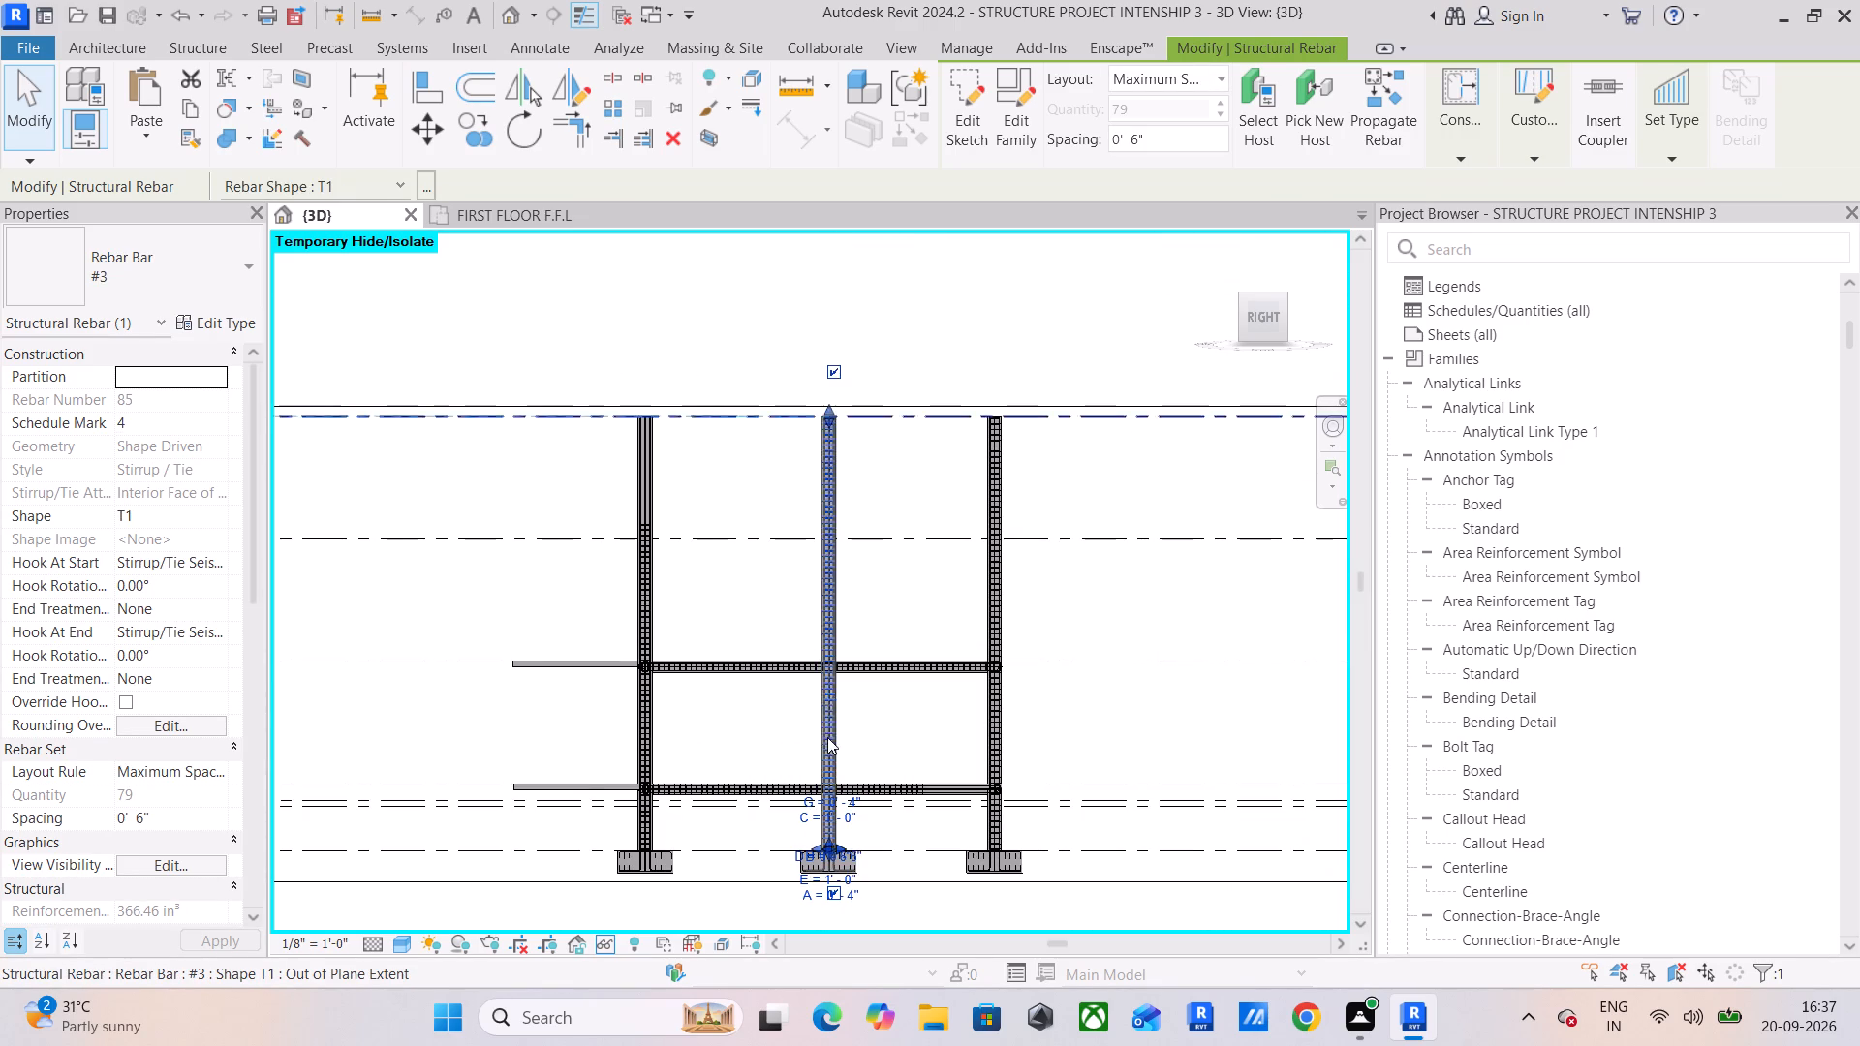
drag(827, 737, 825, 818)
scroll(836, 787, up, 12)
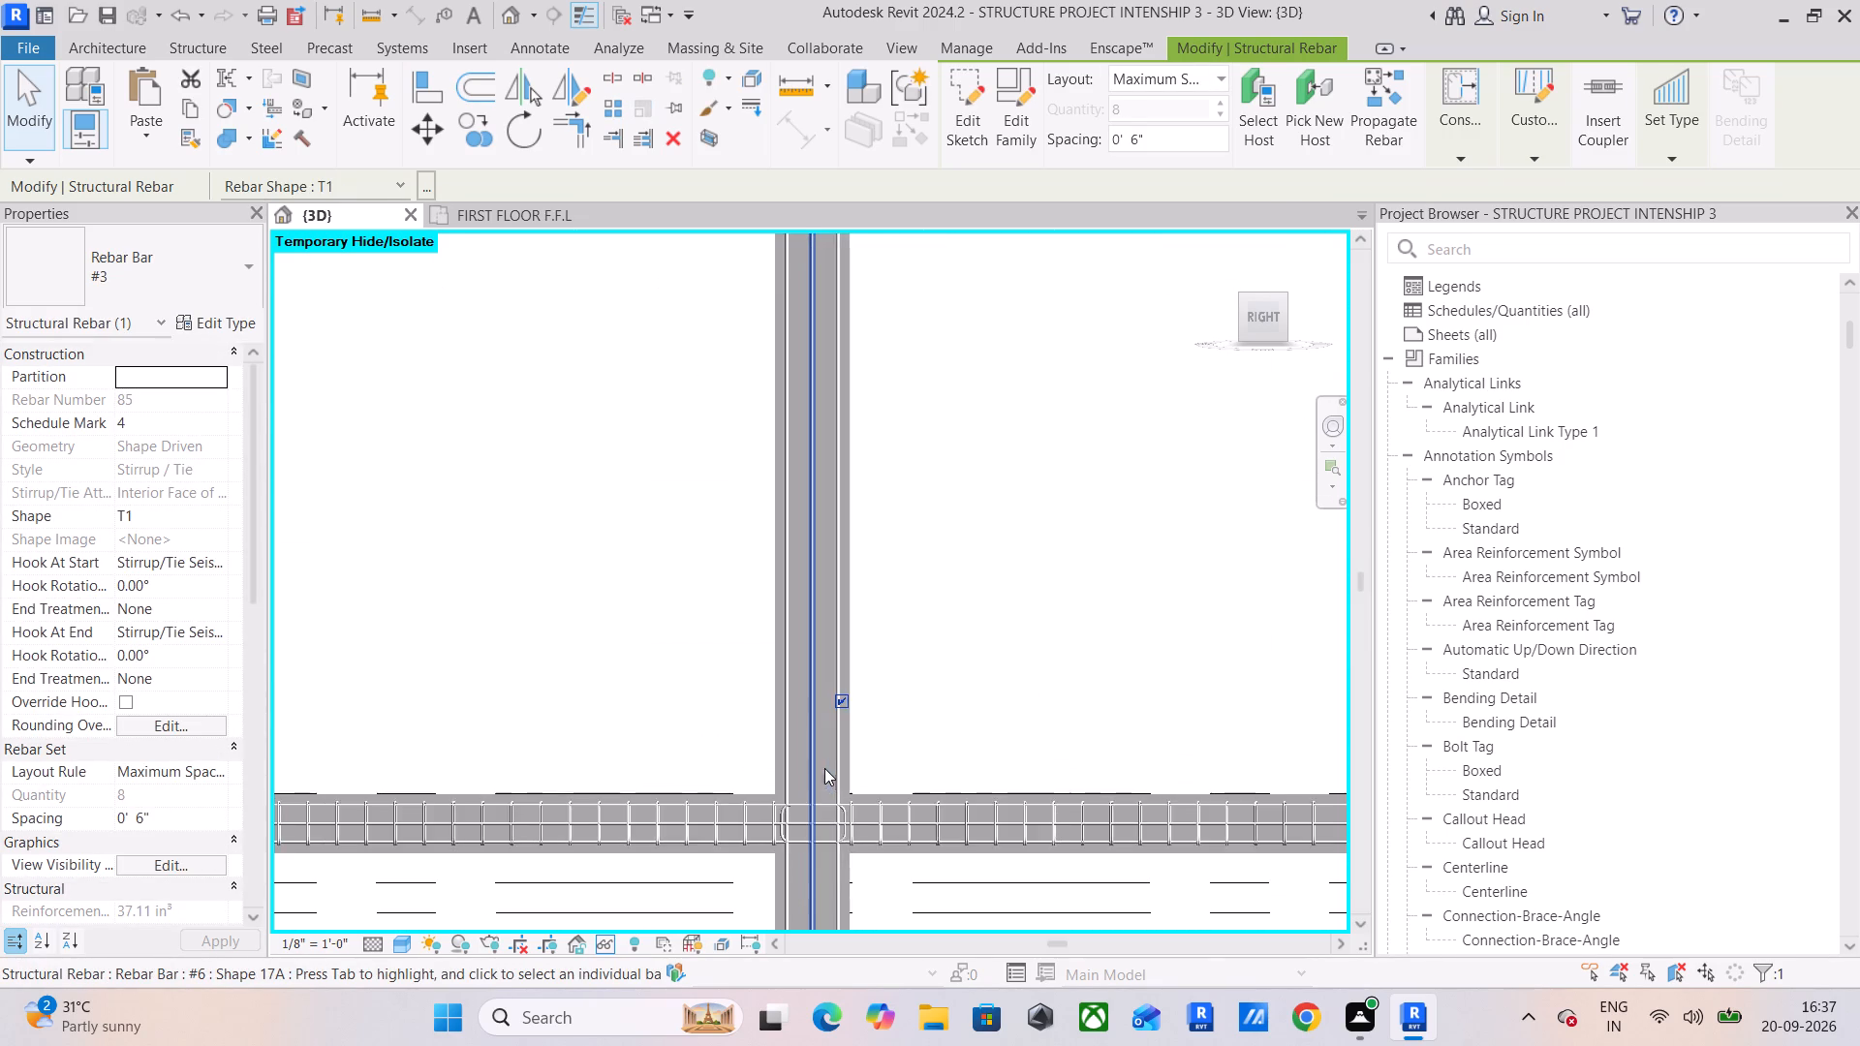
middle_drag(821, 769, 785, 538)
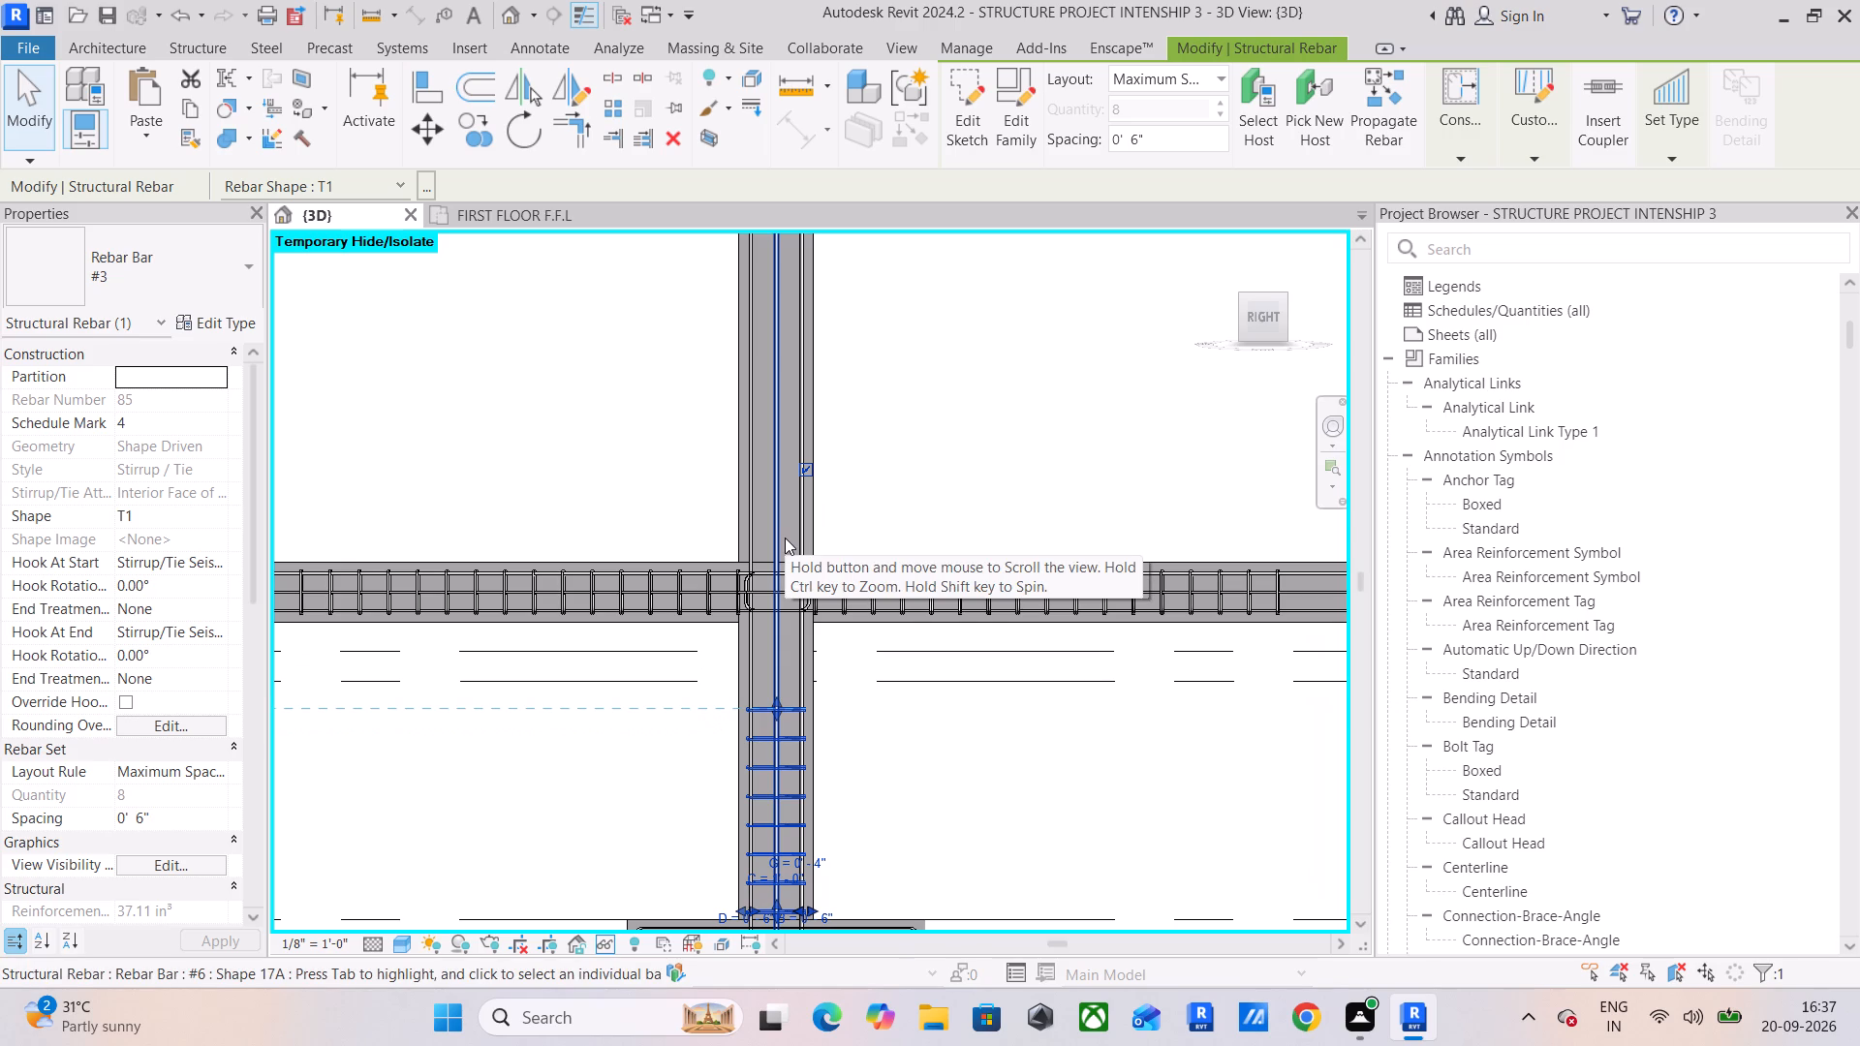
scroll(796, 703, up, 4)
drag(759, 701, 760, 602)
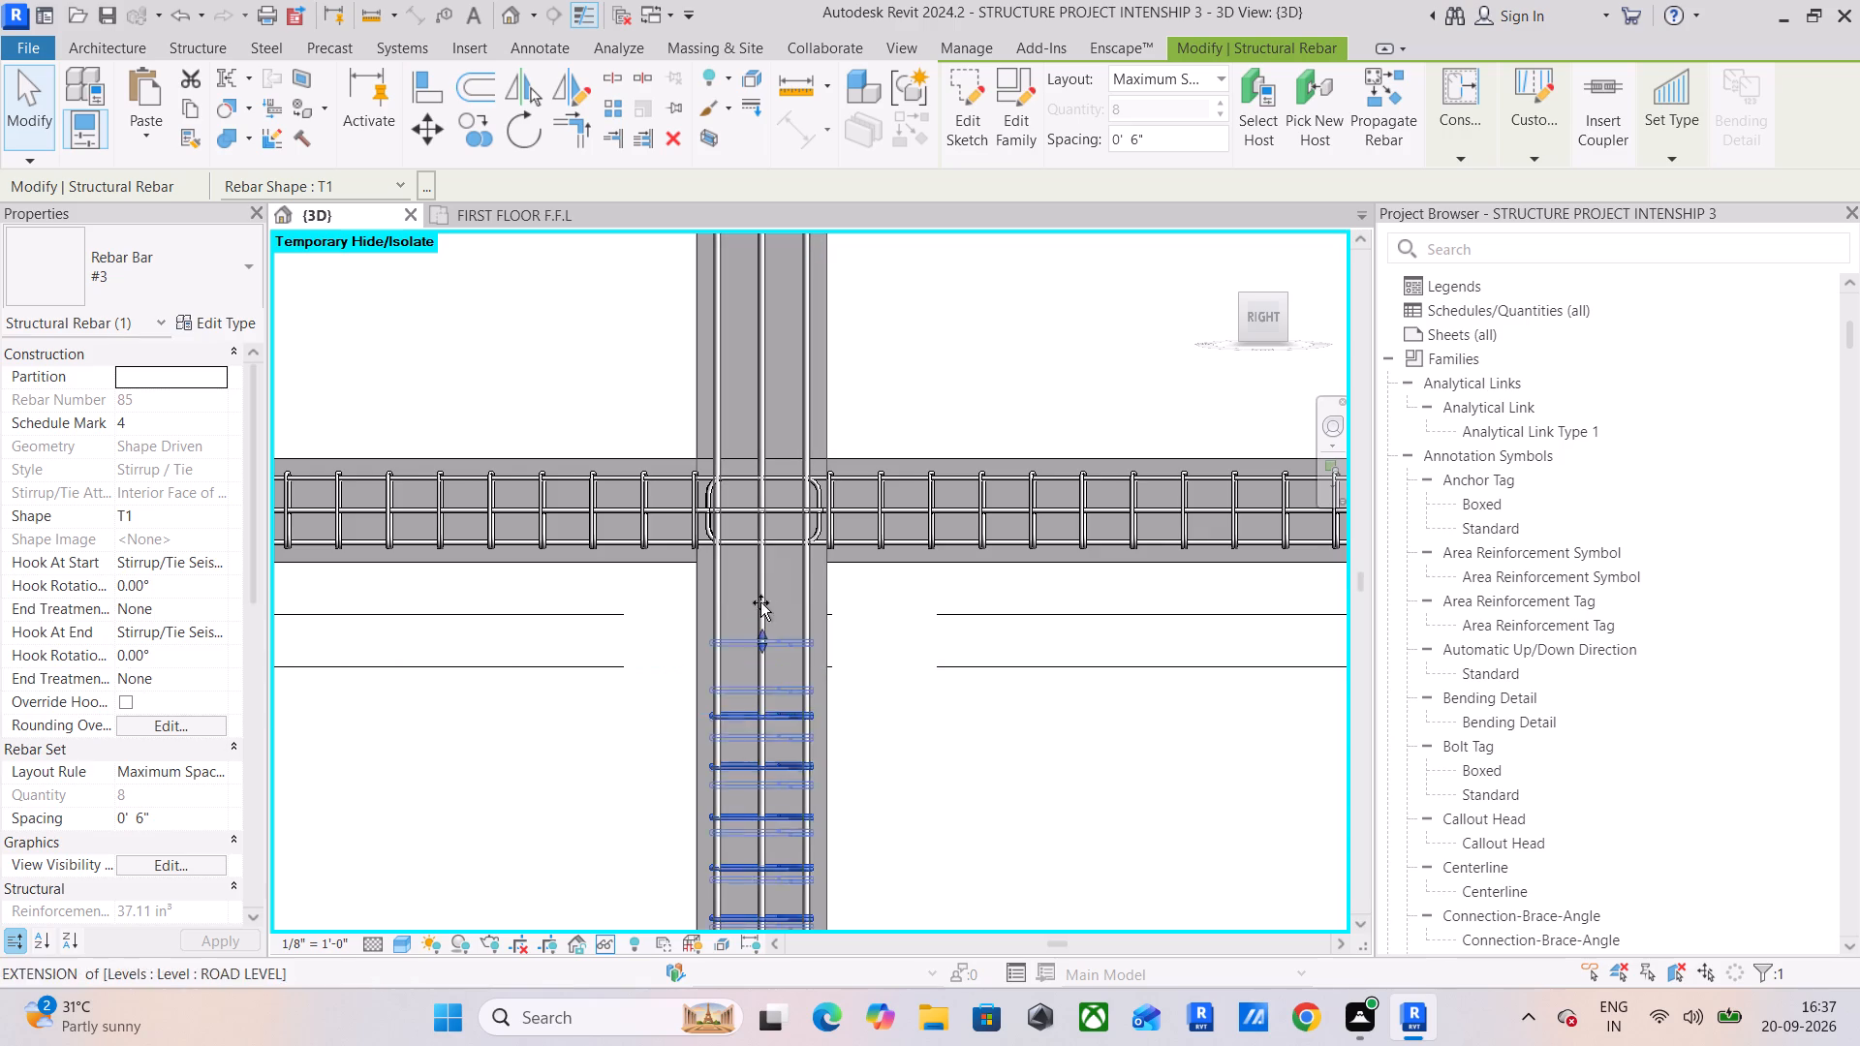
drag(760, 602, 761, 561)
scroll(897, 631, down, 4)
middle_drag(903, 627, 926, 545)
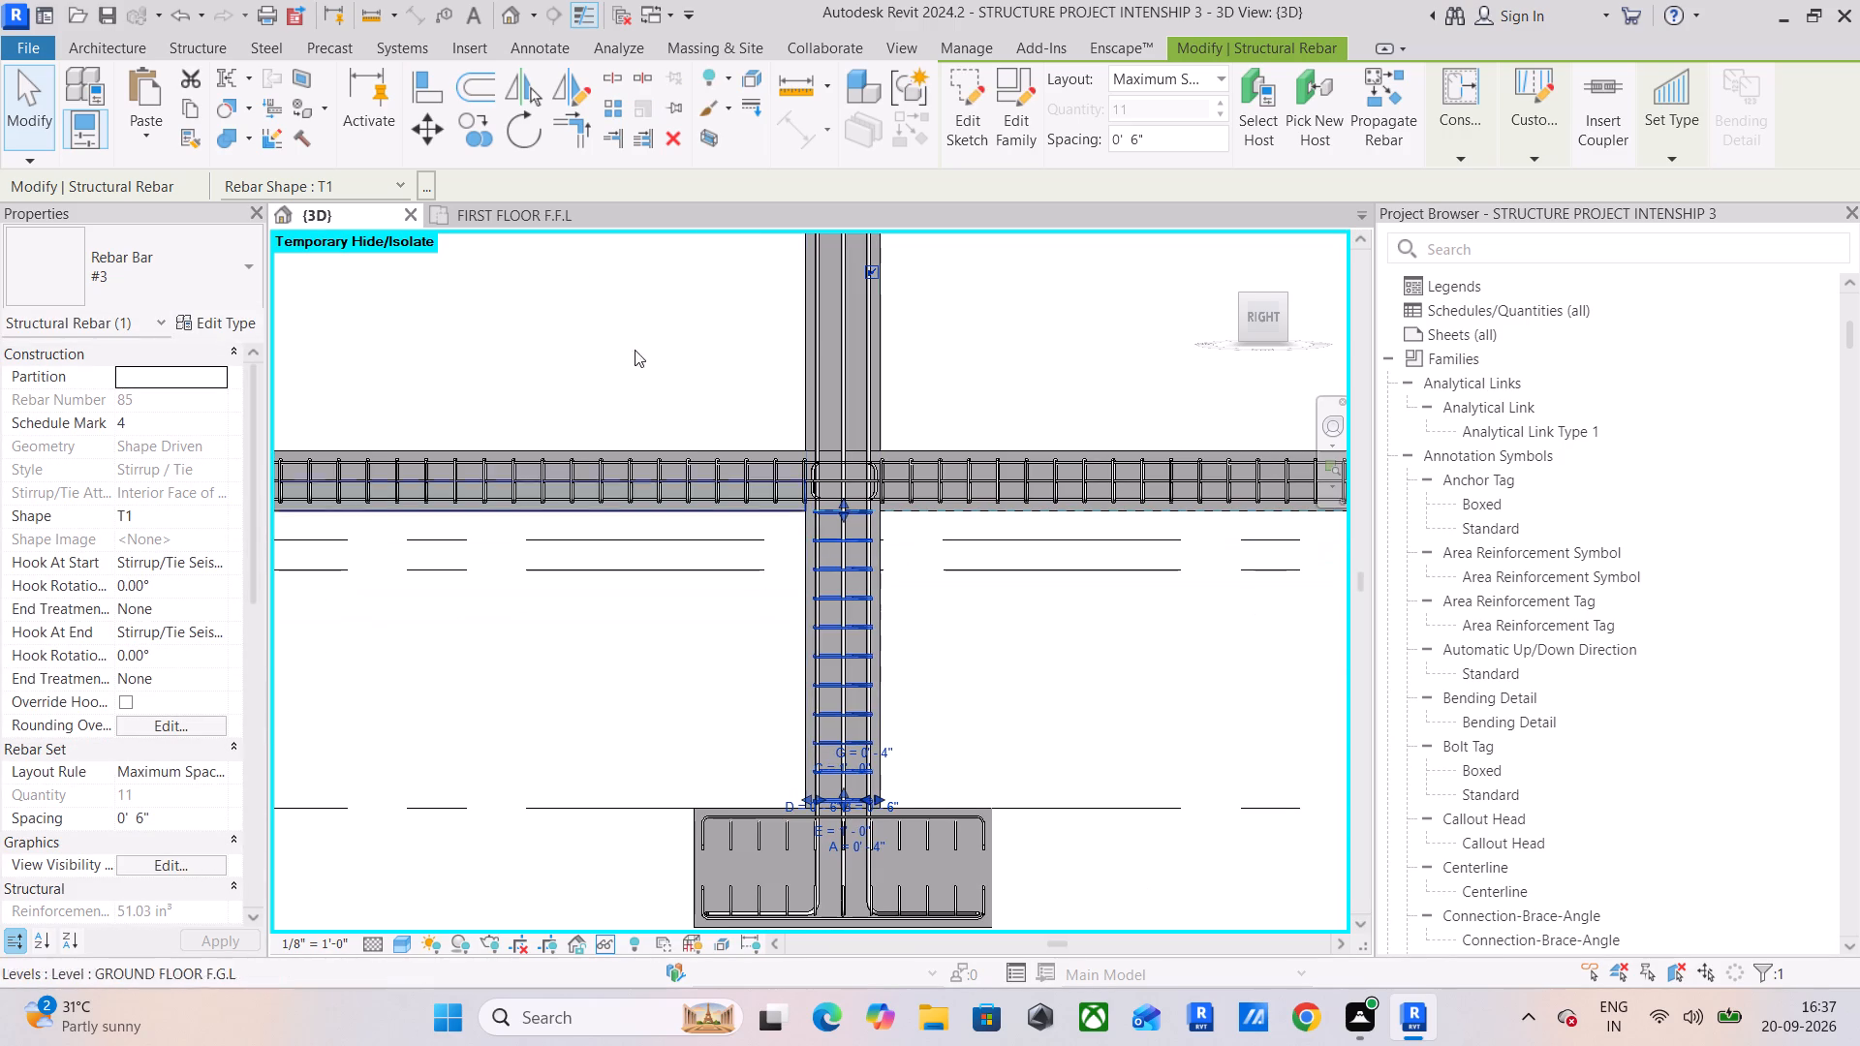
Copy the shortened tie set, with multiple copies enabled, from the column base at the footing to the top of the lower beam.
click(469, 127)
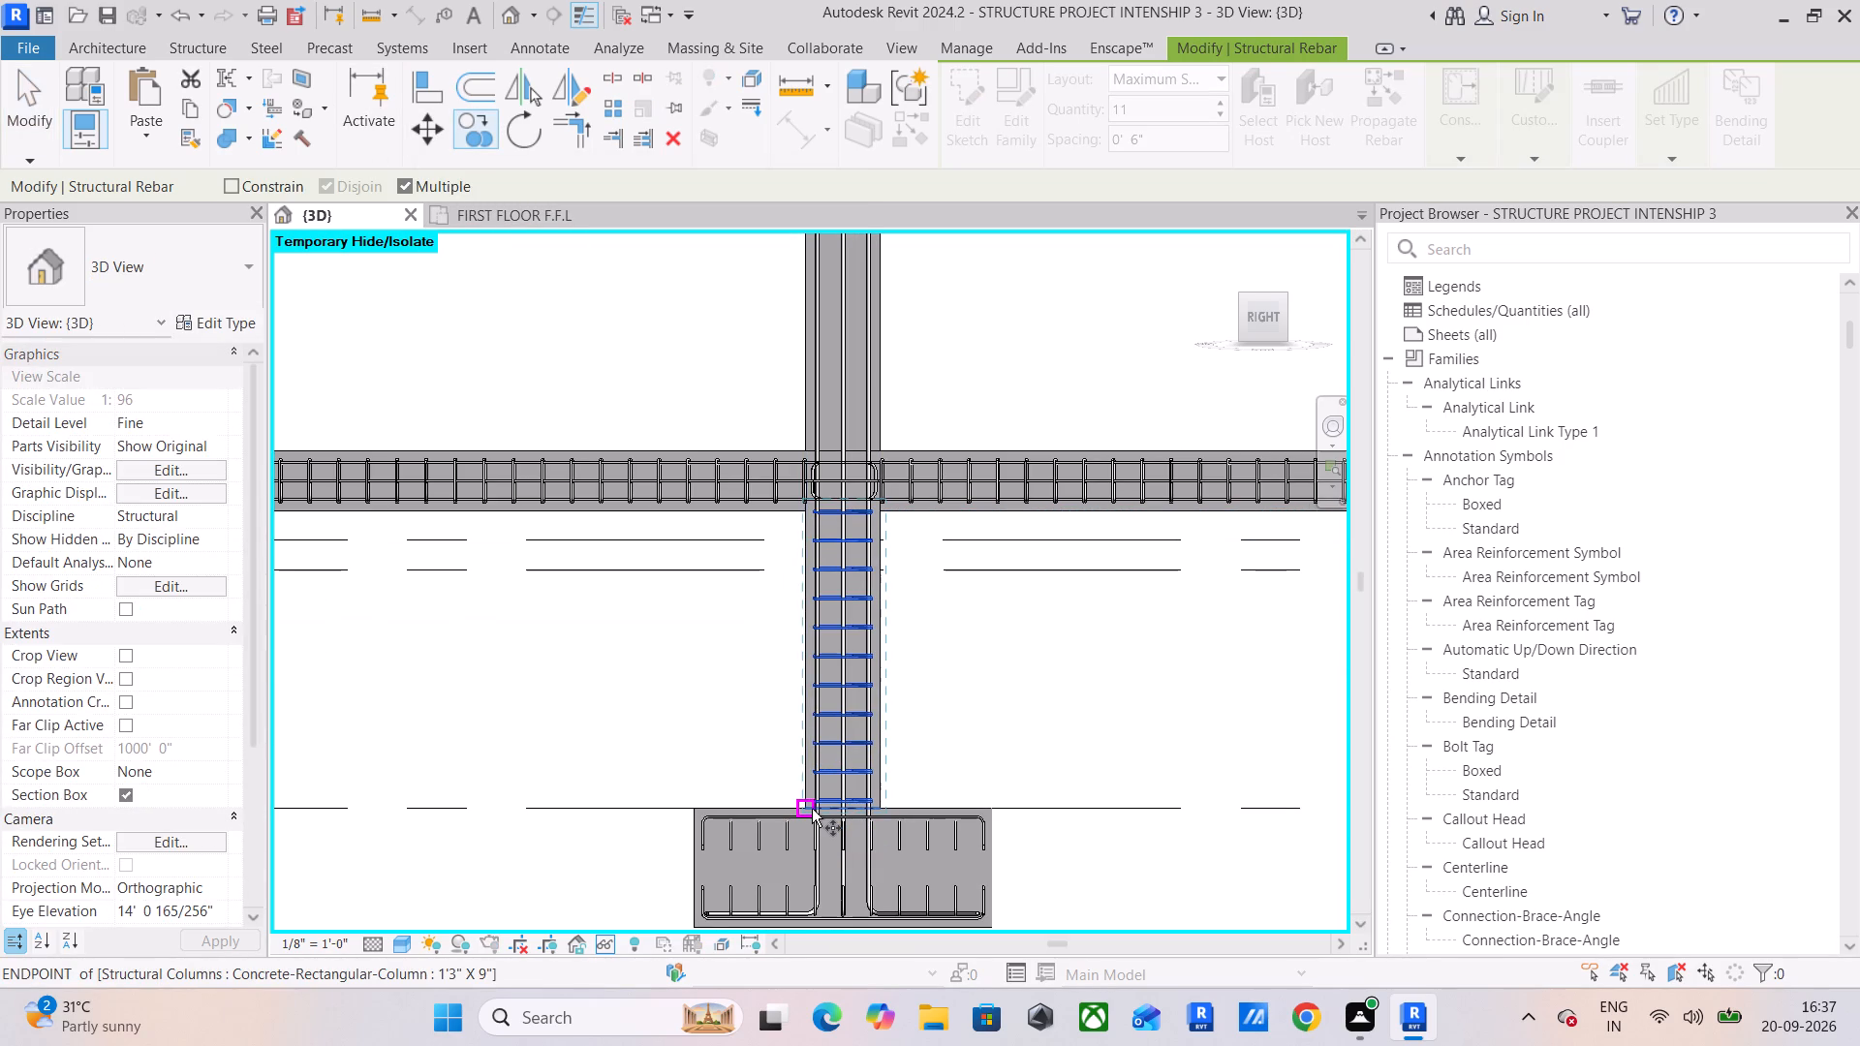
click(812, 809)
scroll(812, 439, up, 4)
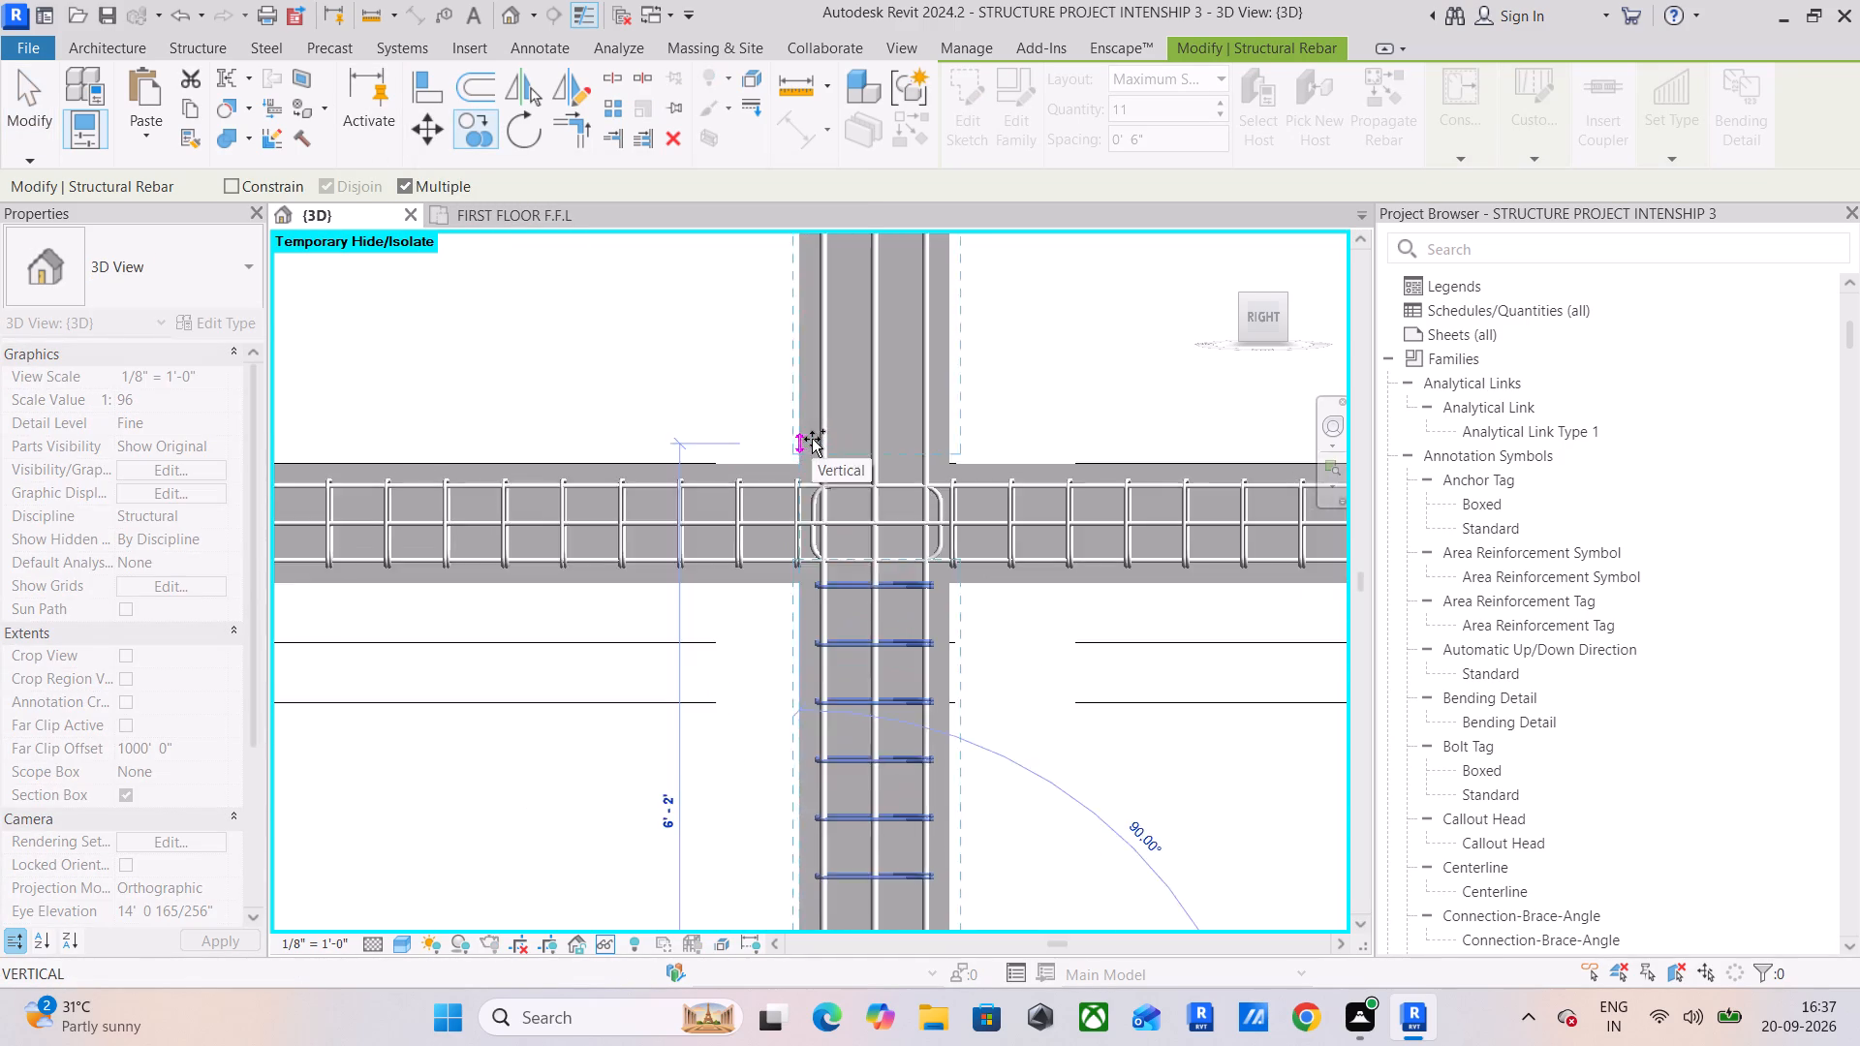
scroll(812, 439, up, 6)
click(791, 488)
Place a second copy of the tie set in the middle column, starting at the top of the first-floor beam.
scroll(801, 459, down, 6)
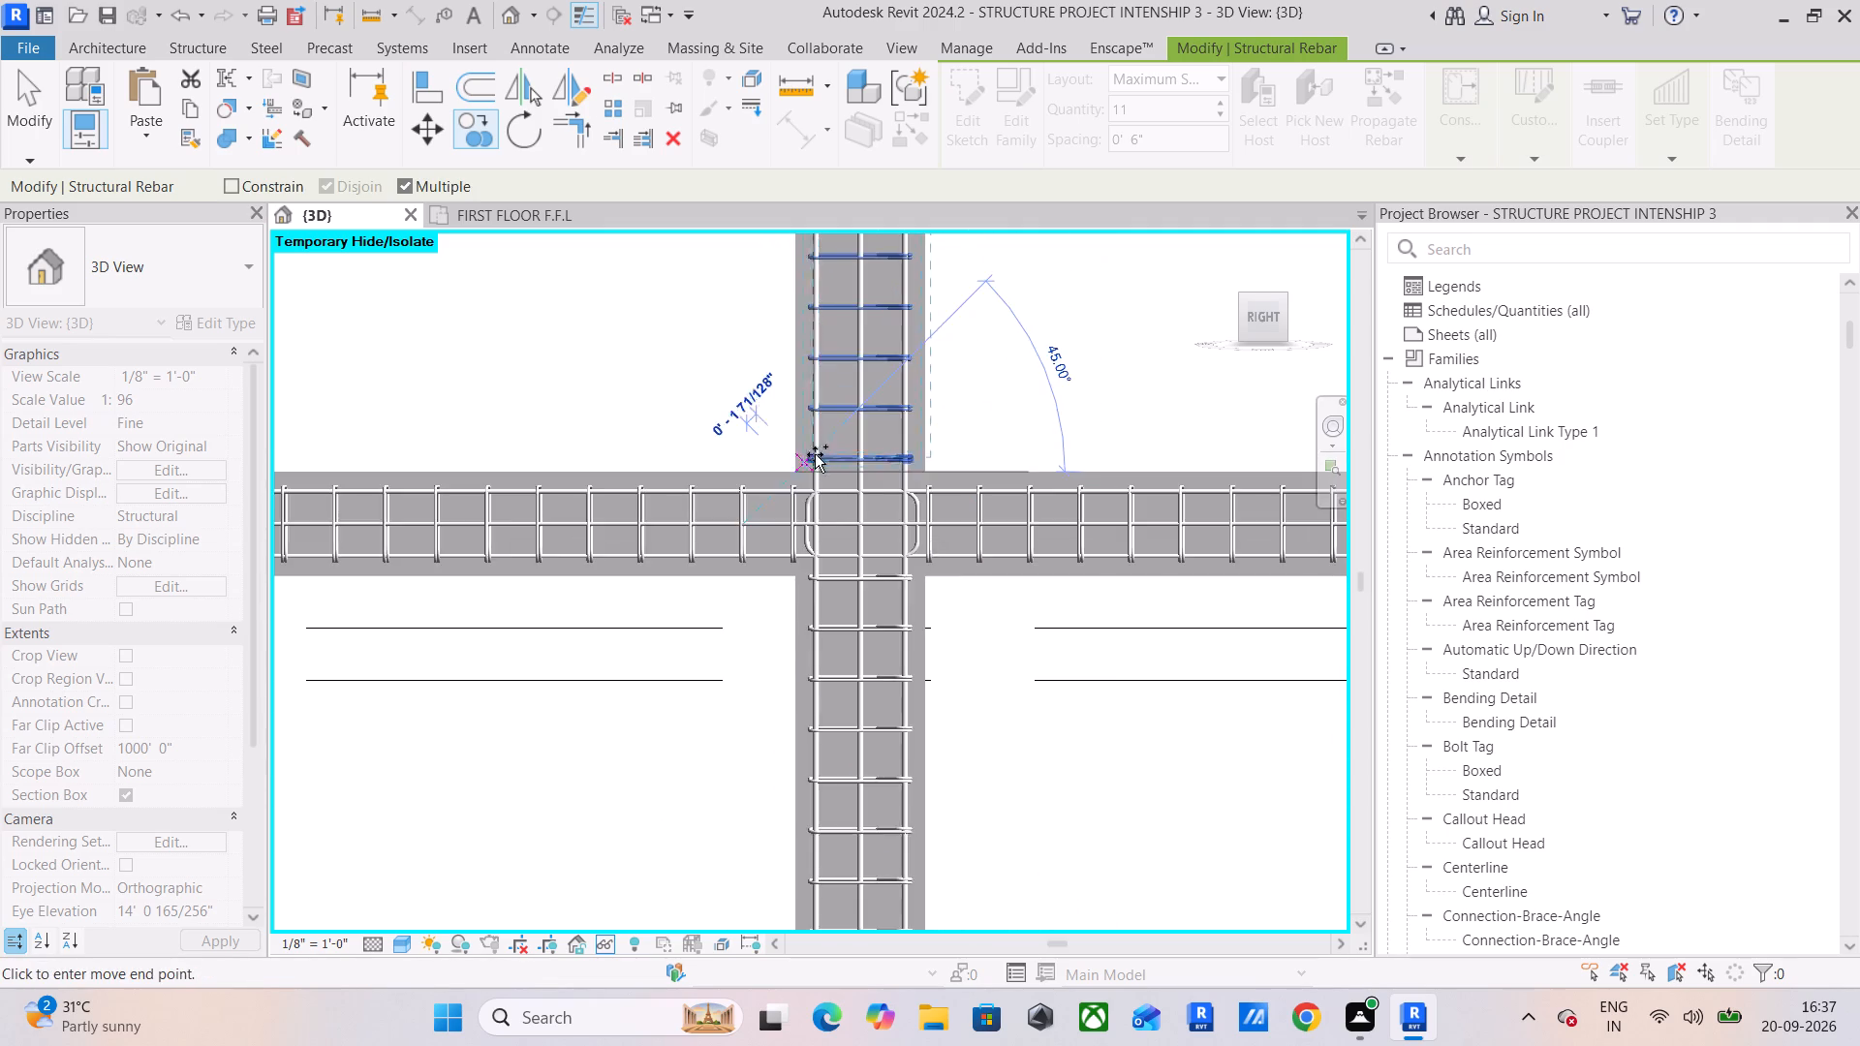
scroll(845, 430, down, 5)
middle_drag(850, 485, 821, 934)
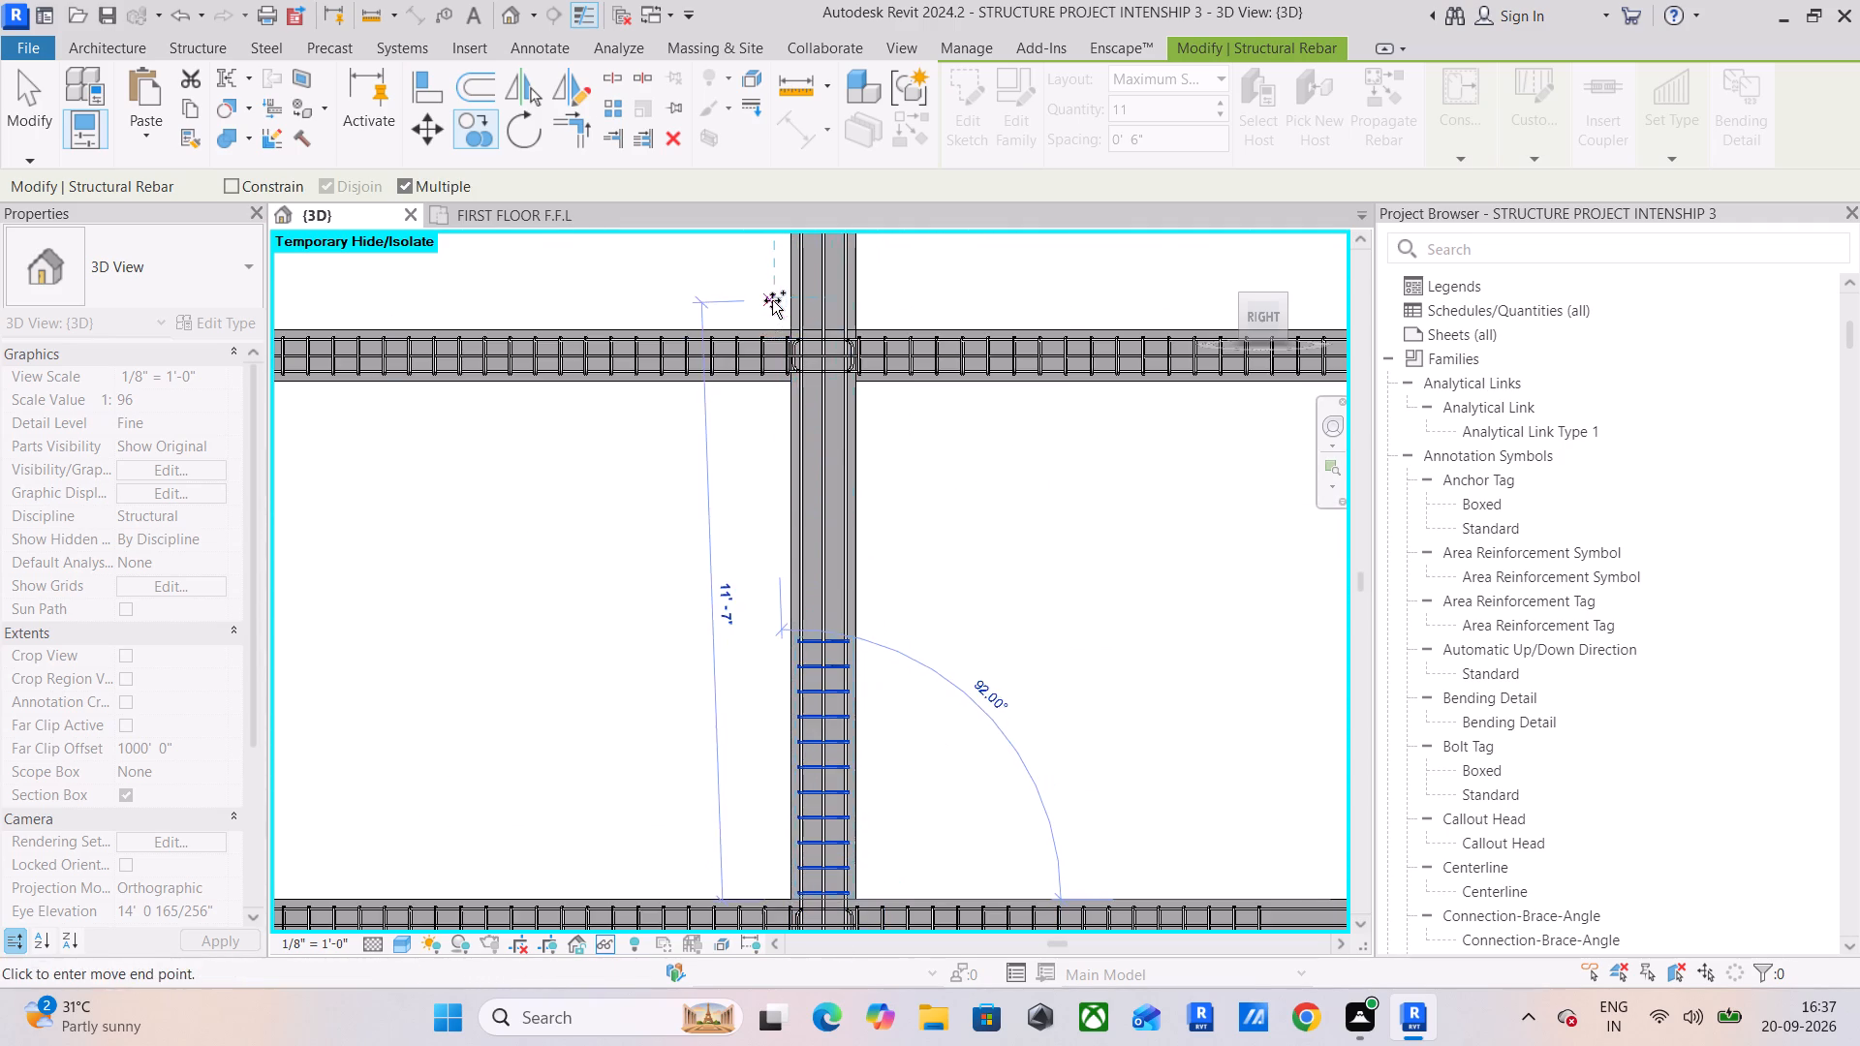
middle_drag(775, 306, 765, 605)
scroll(770, 605, up, 11)
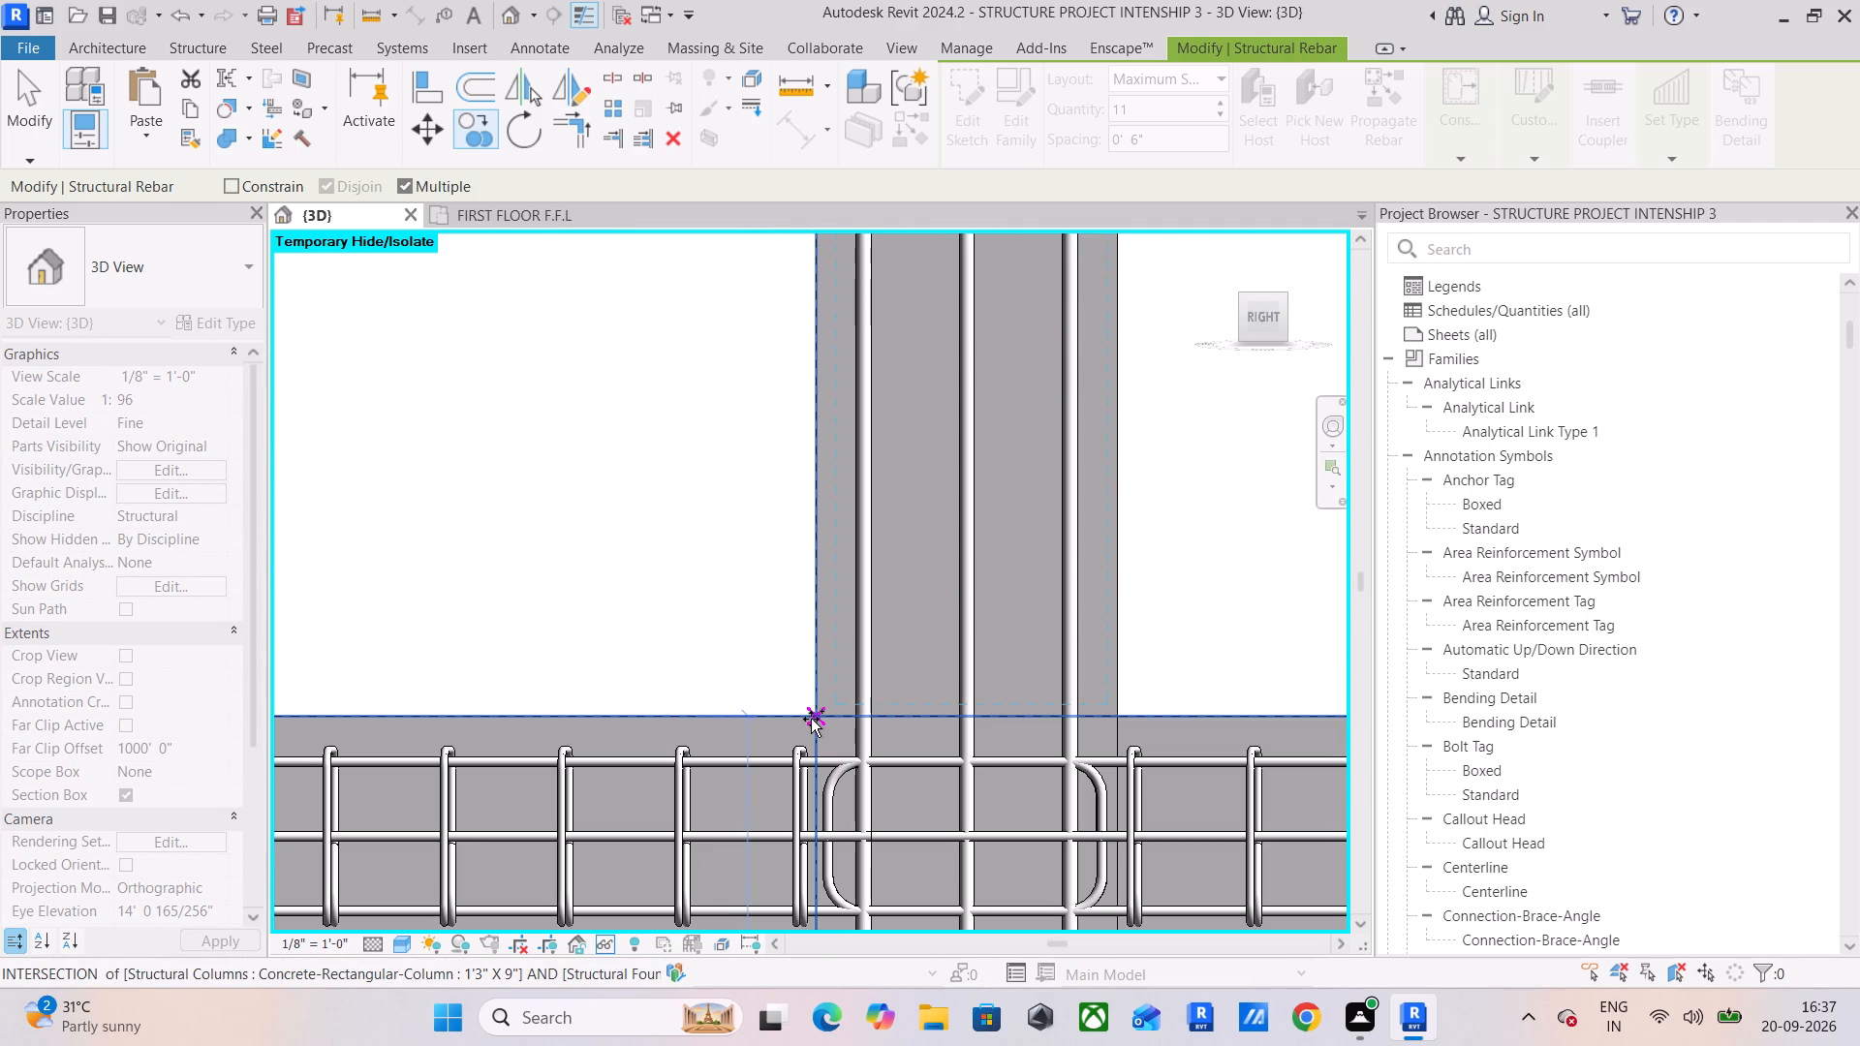
click(814, 712)
scroll(834, 677, down, 2)
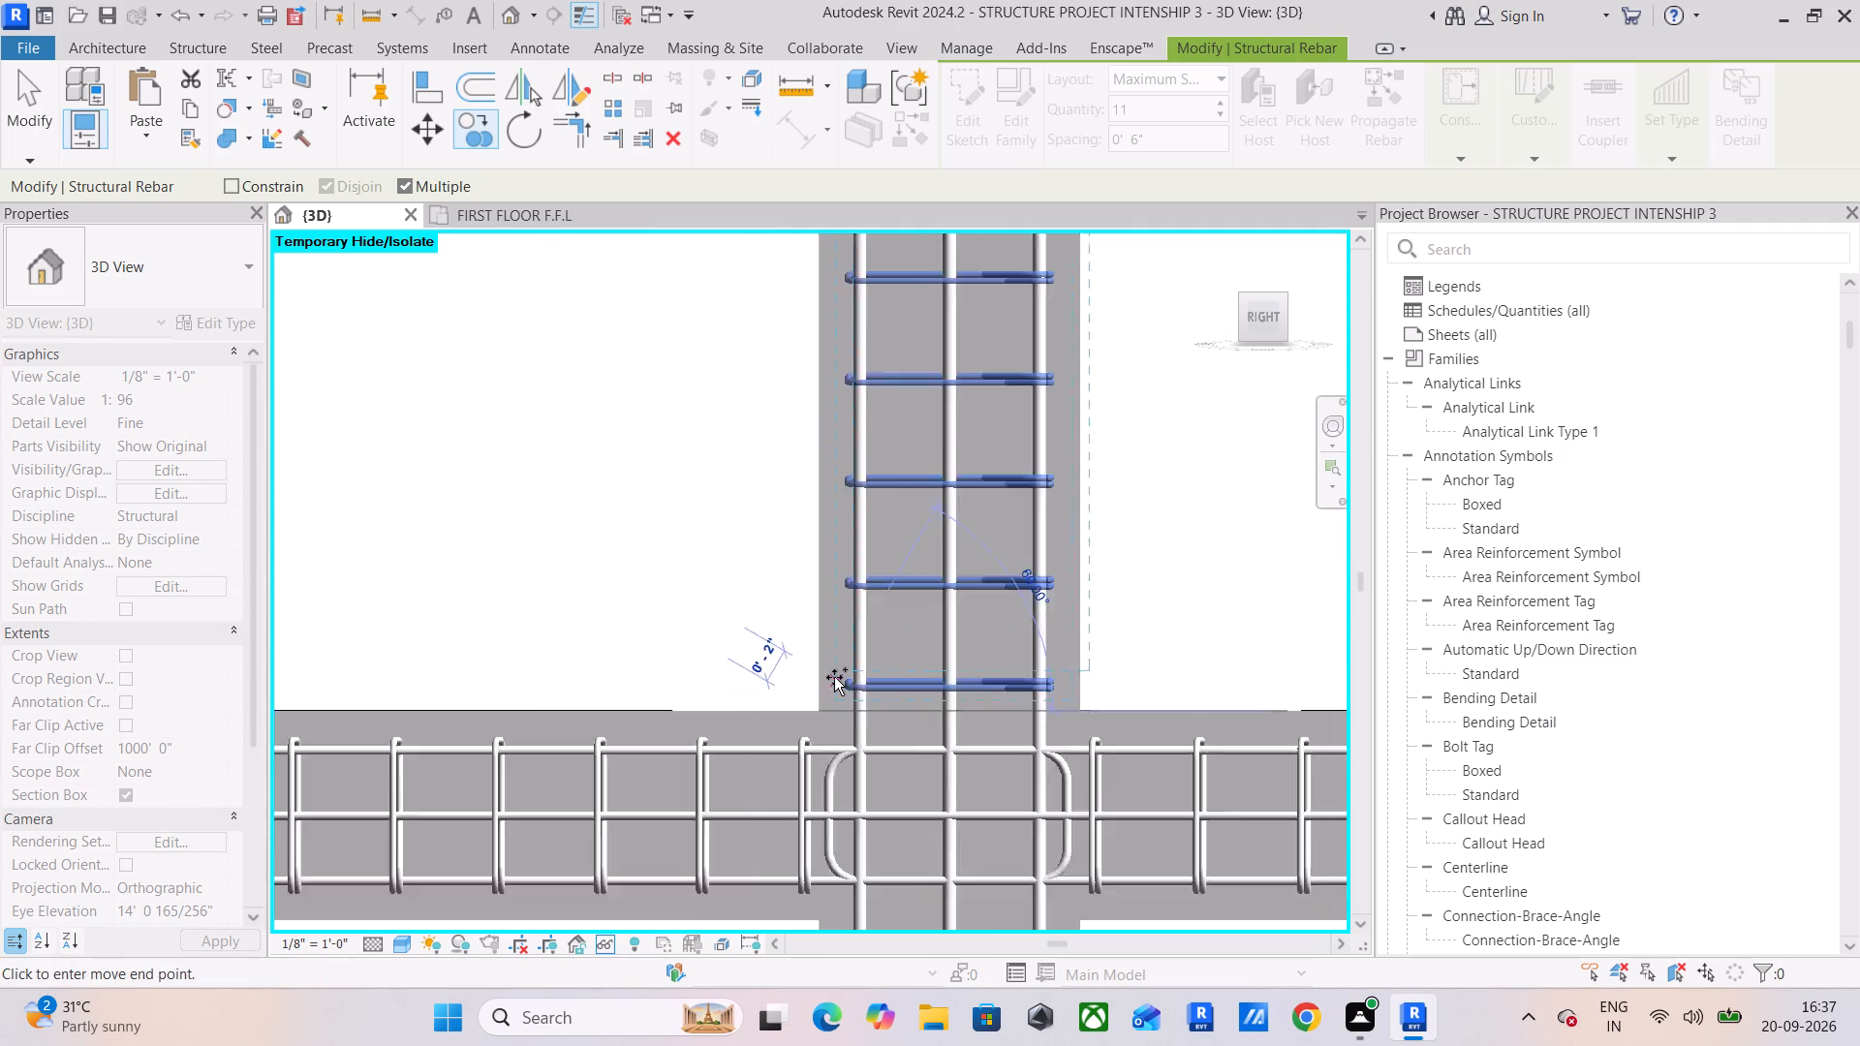
scroll(834, 677, down, 11)
middle_drag(1006, 633, 864, 738)
scroll(879, 707, down, 5)
middle_drag(905, 705, 717, 616)
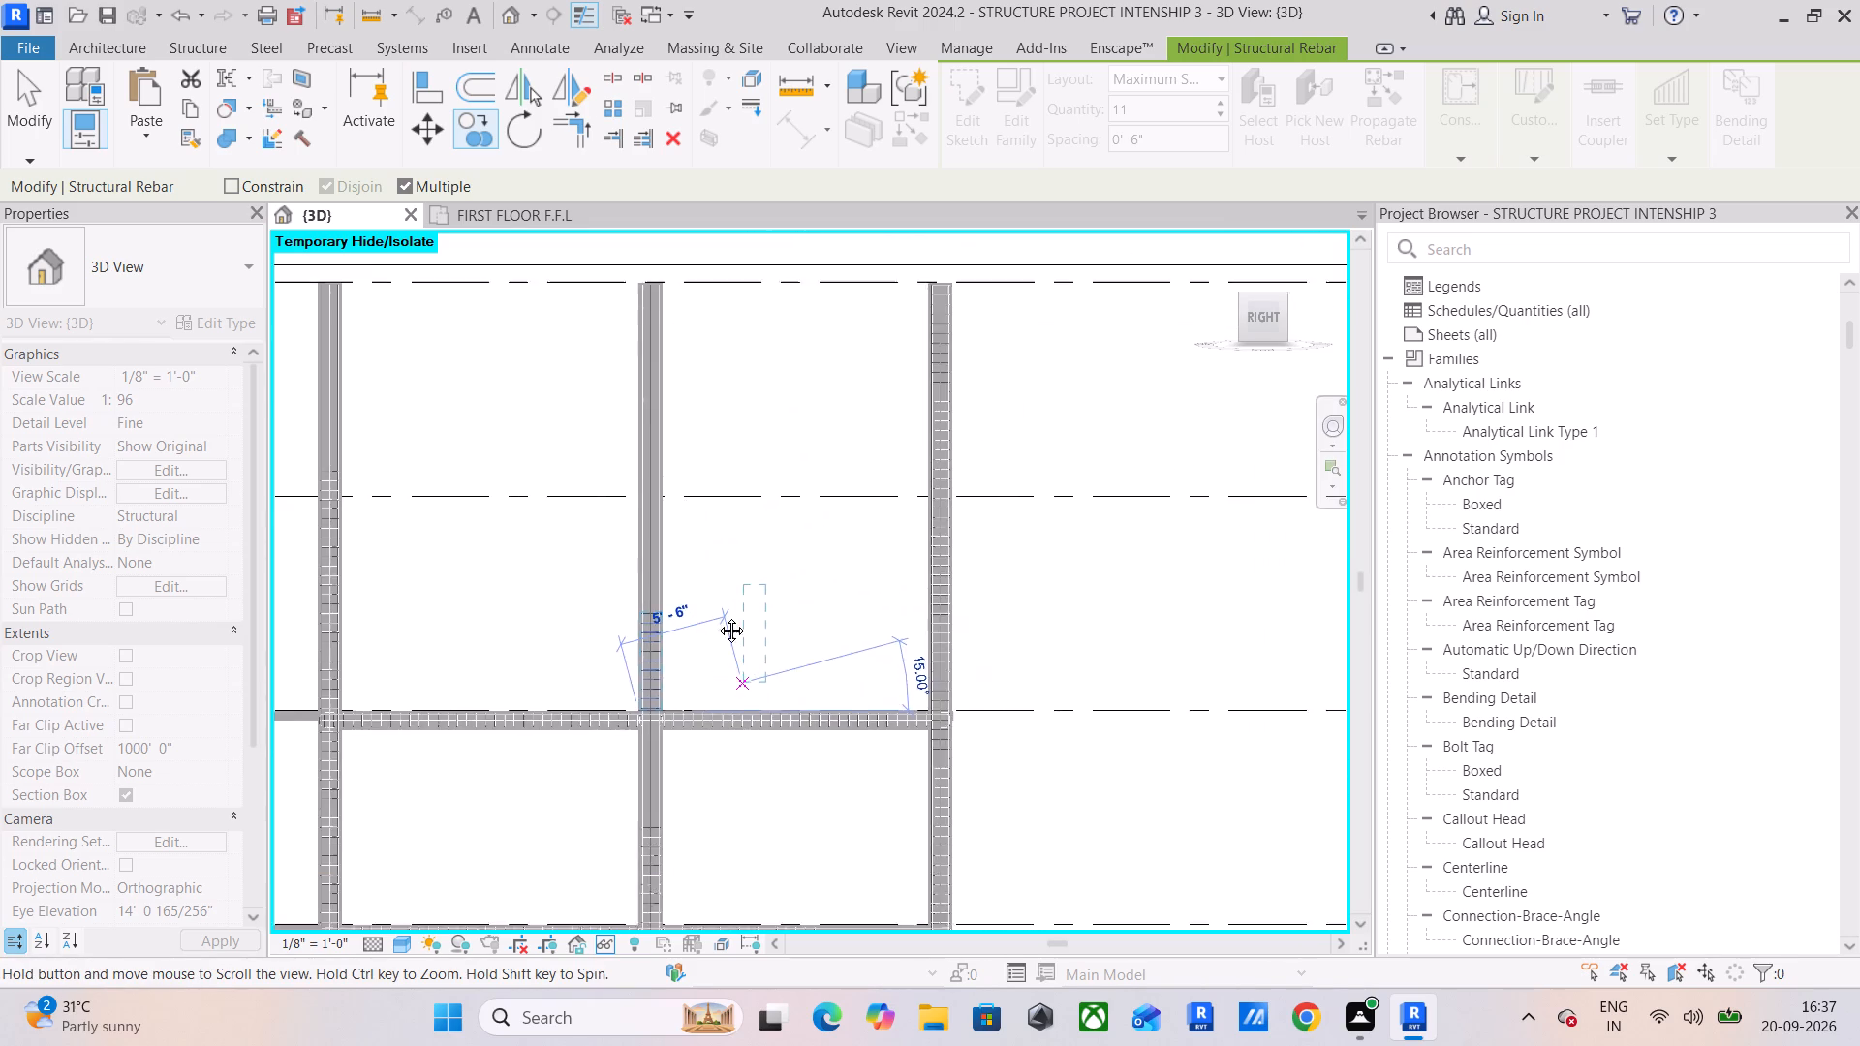
middle_drag(717, 616, 816, 564)
scroll(816, 564, up, 1)
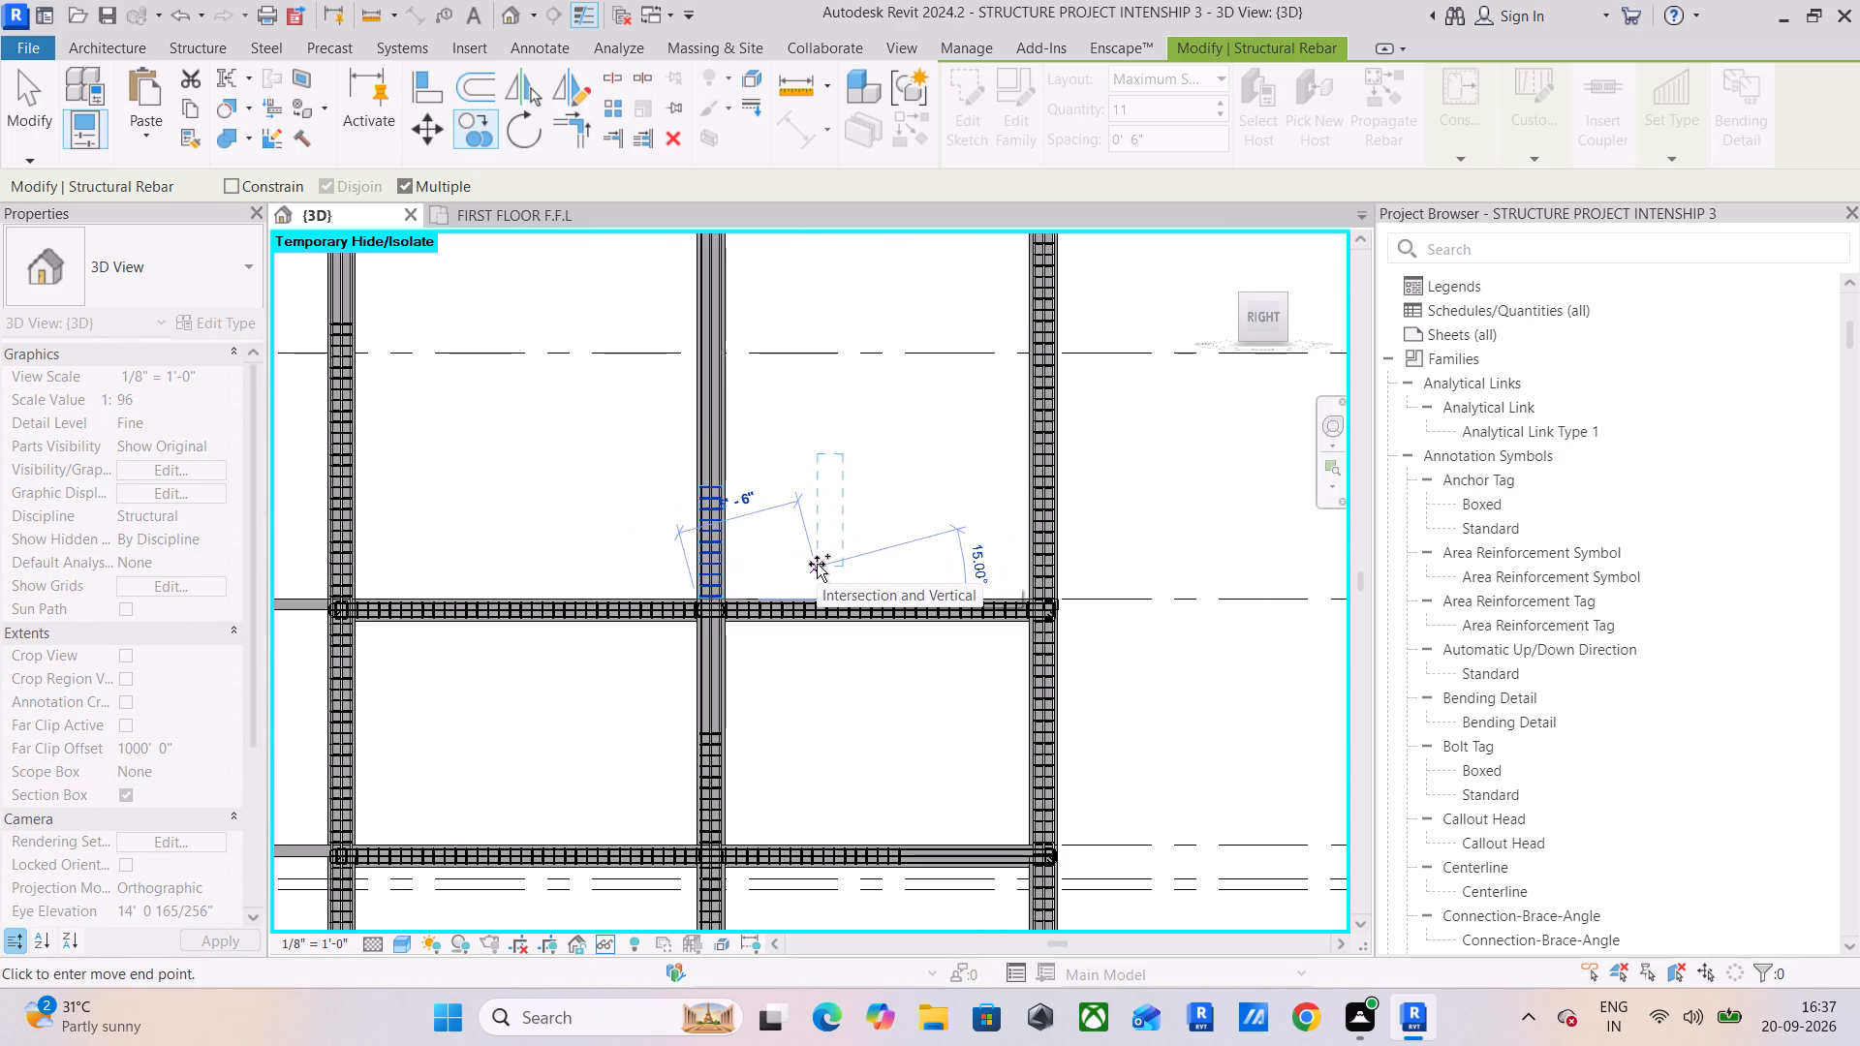
click(46, 97)
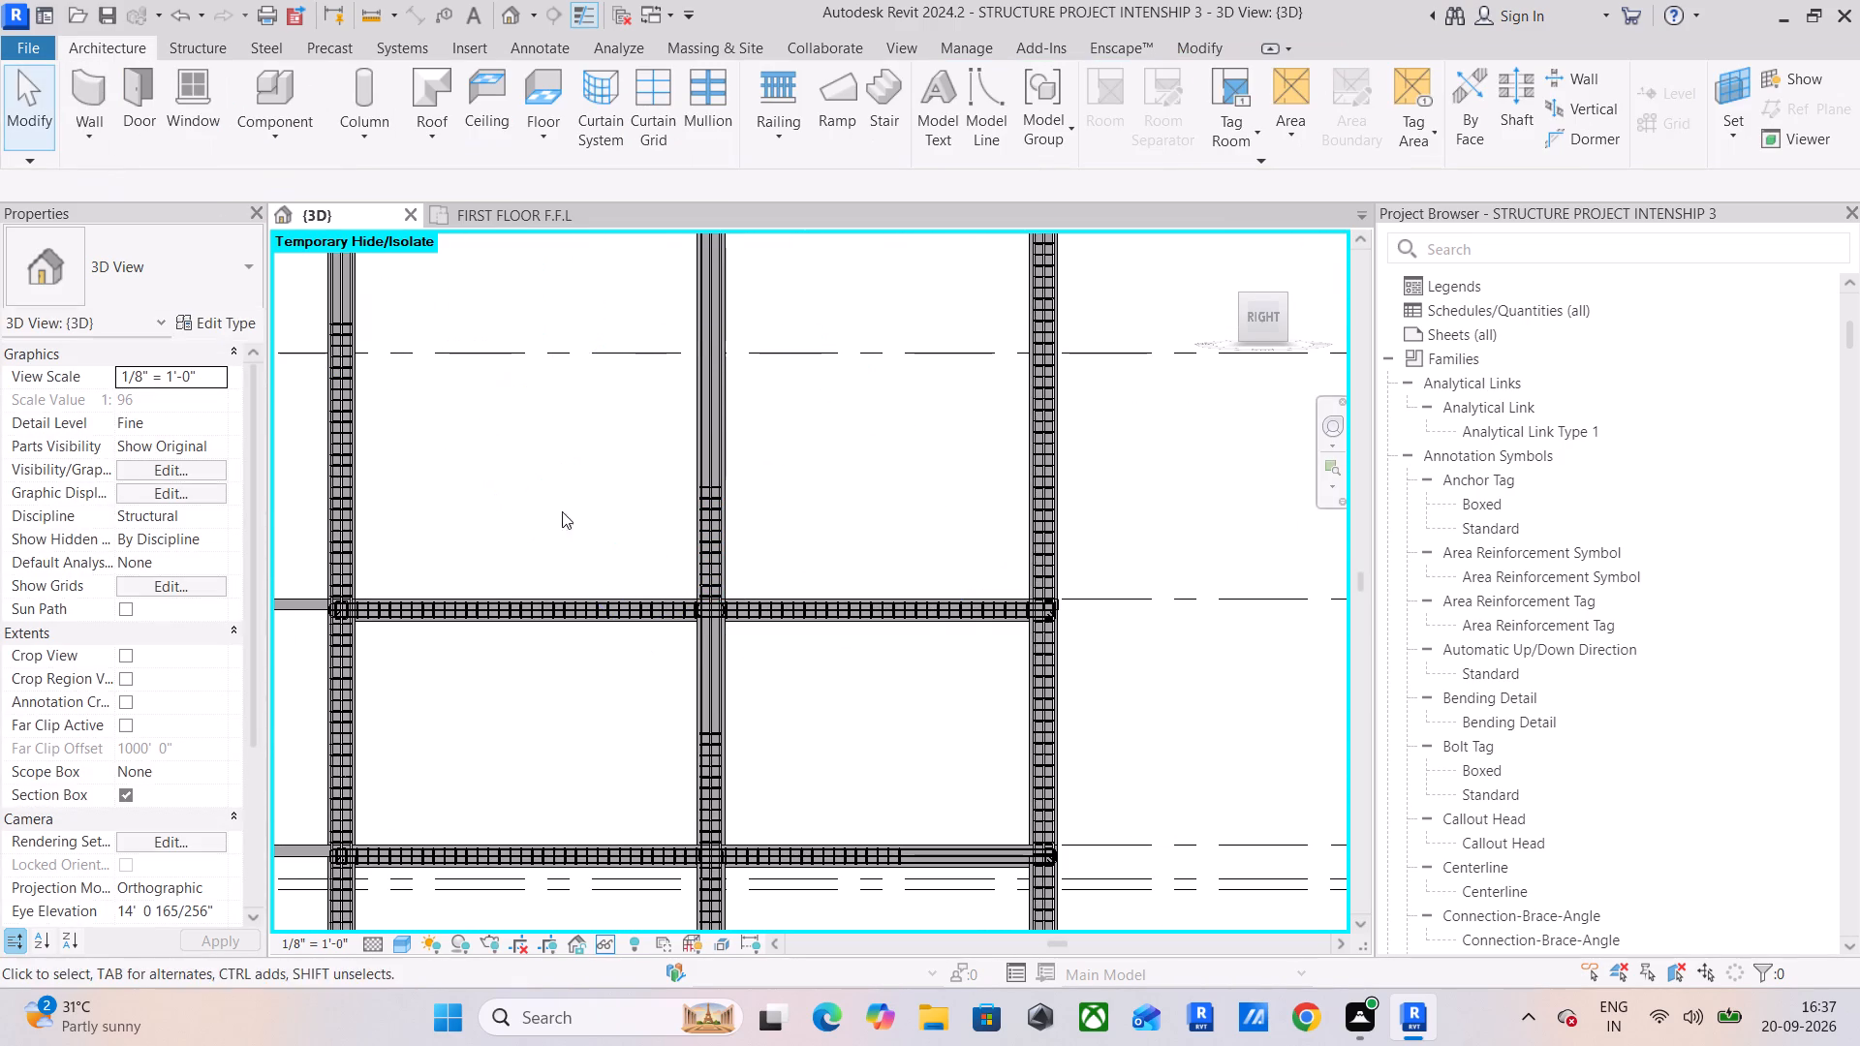
Extend the copied tie set between the two beams up to the underside of the first-floor beam.
click(707, 746)
drag(709, 718, 709, 673)
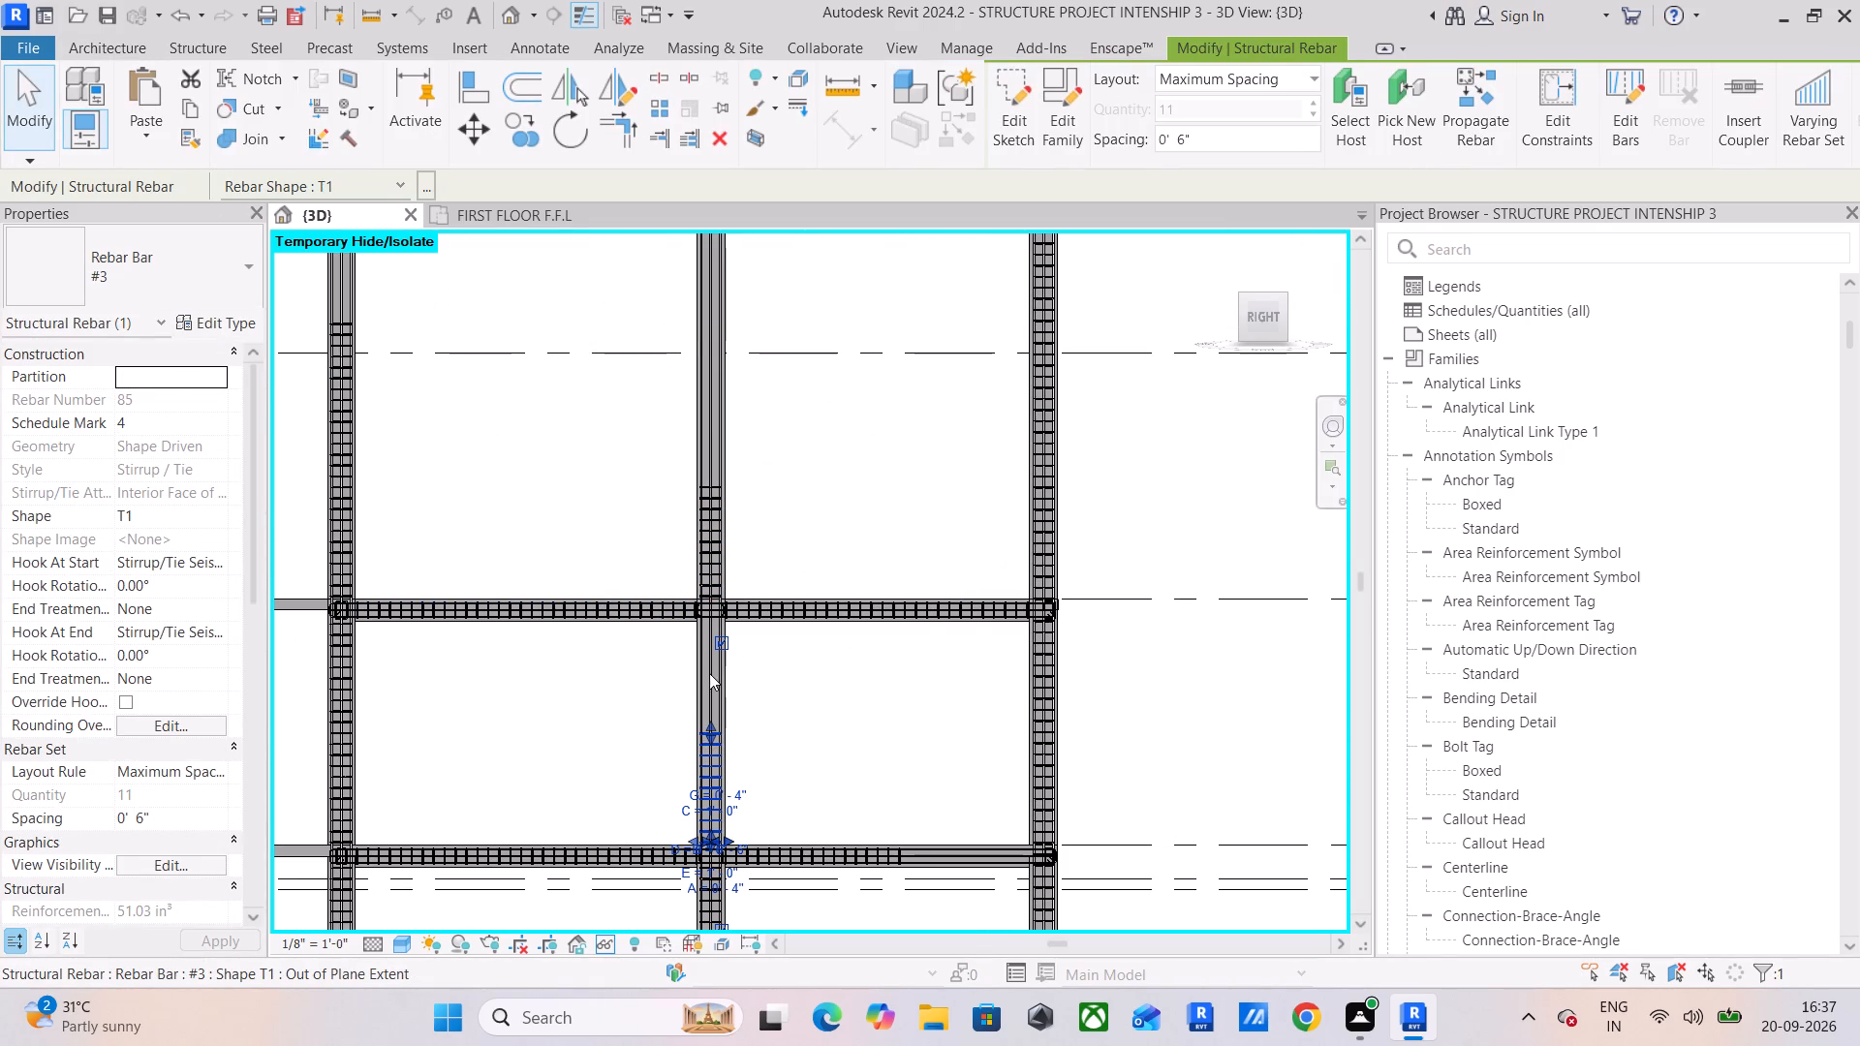
drag(709, 673, 709, 660)
scroll(713, 650, up, 5)
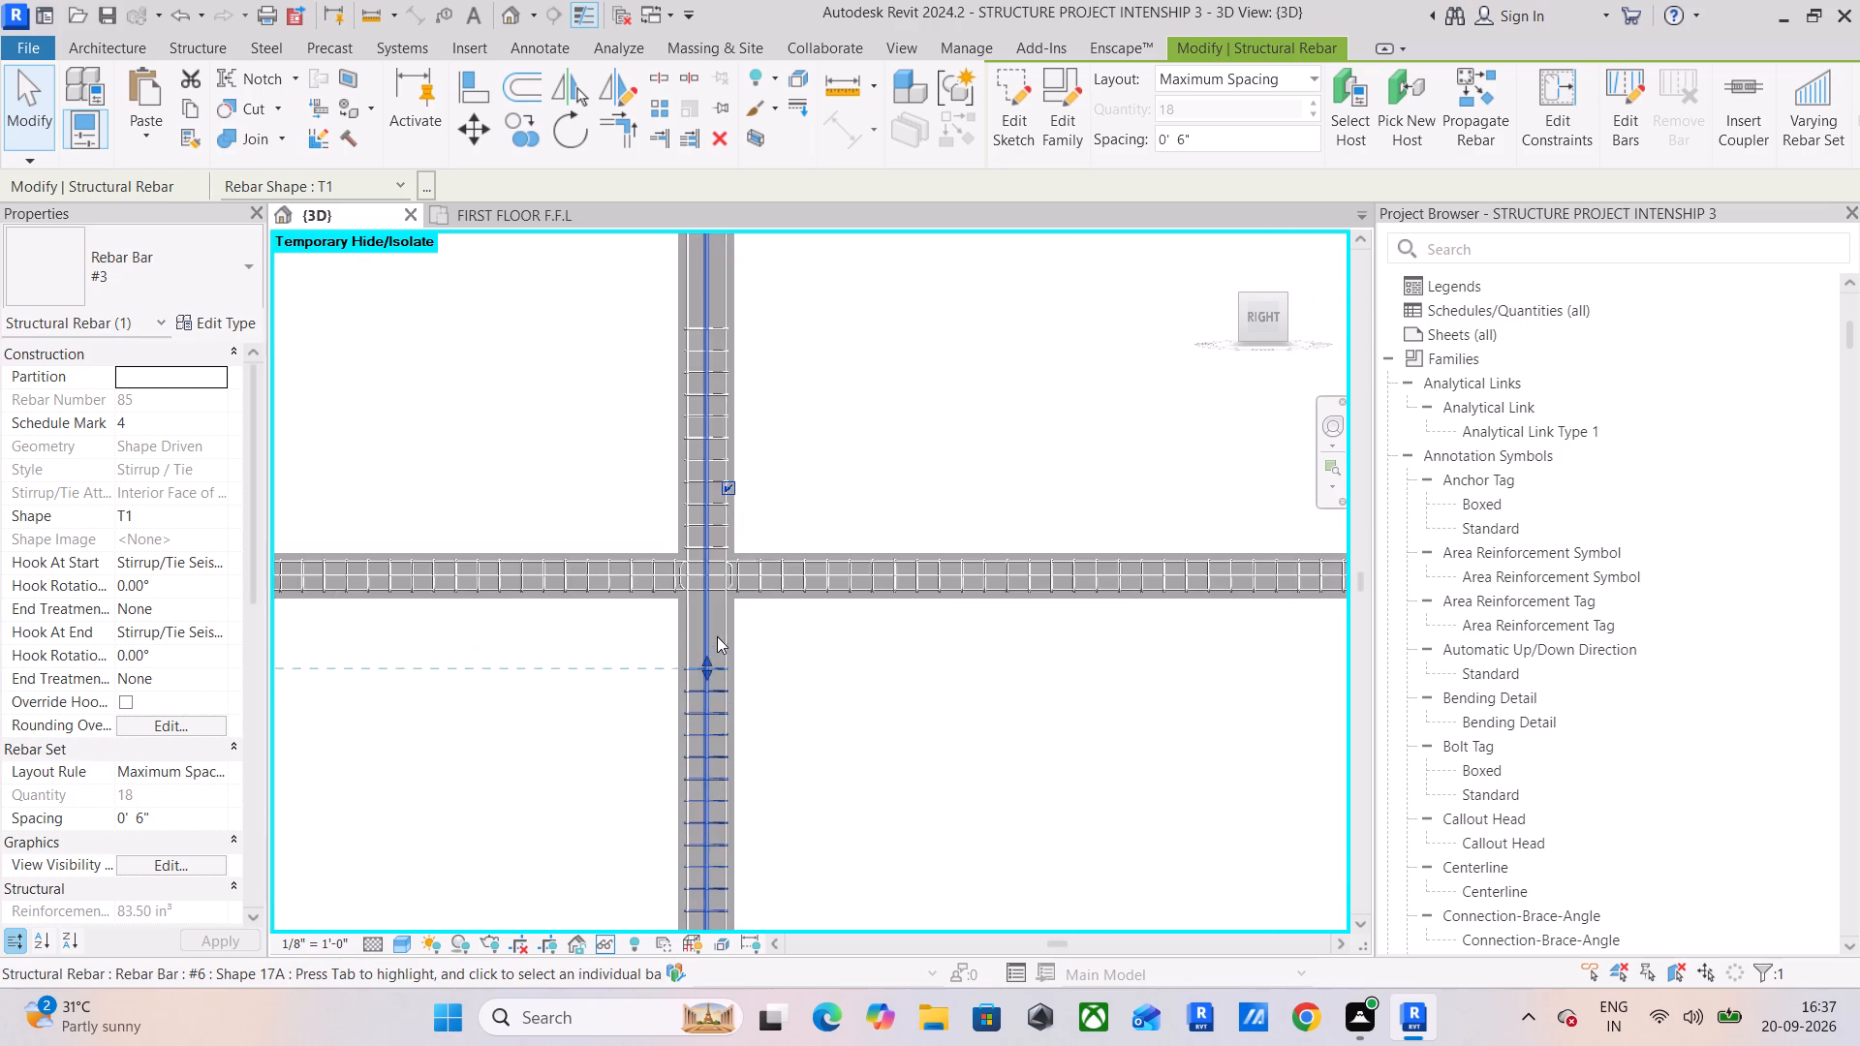
scroll(702, 653, up, 5)
drag(706, 677, 702, 601)
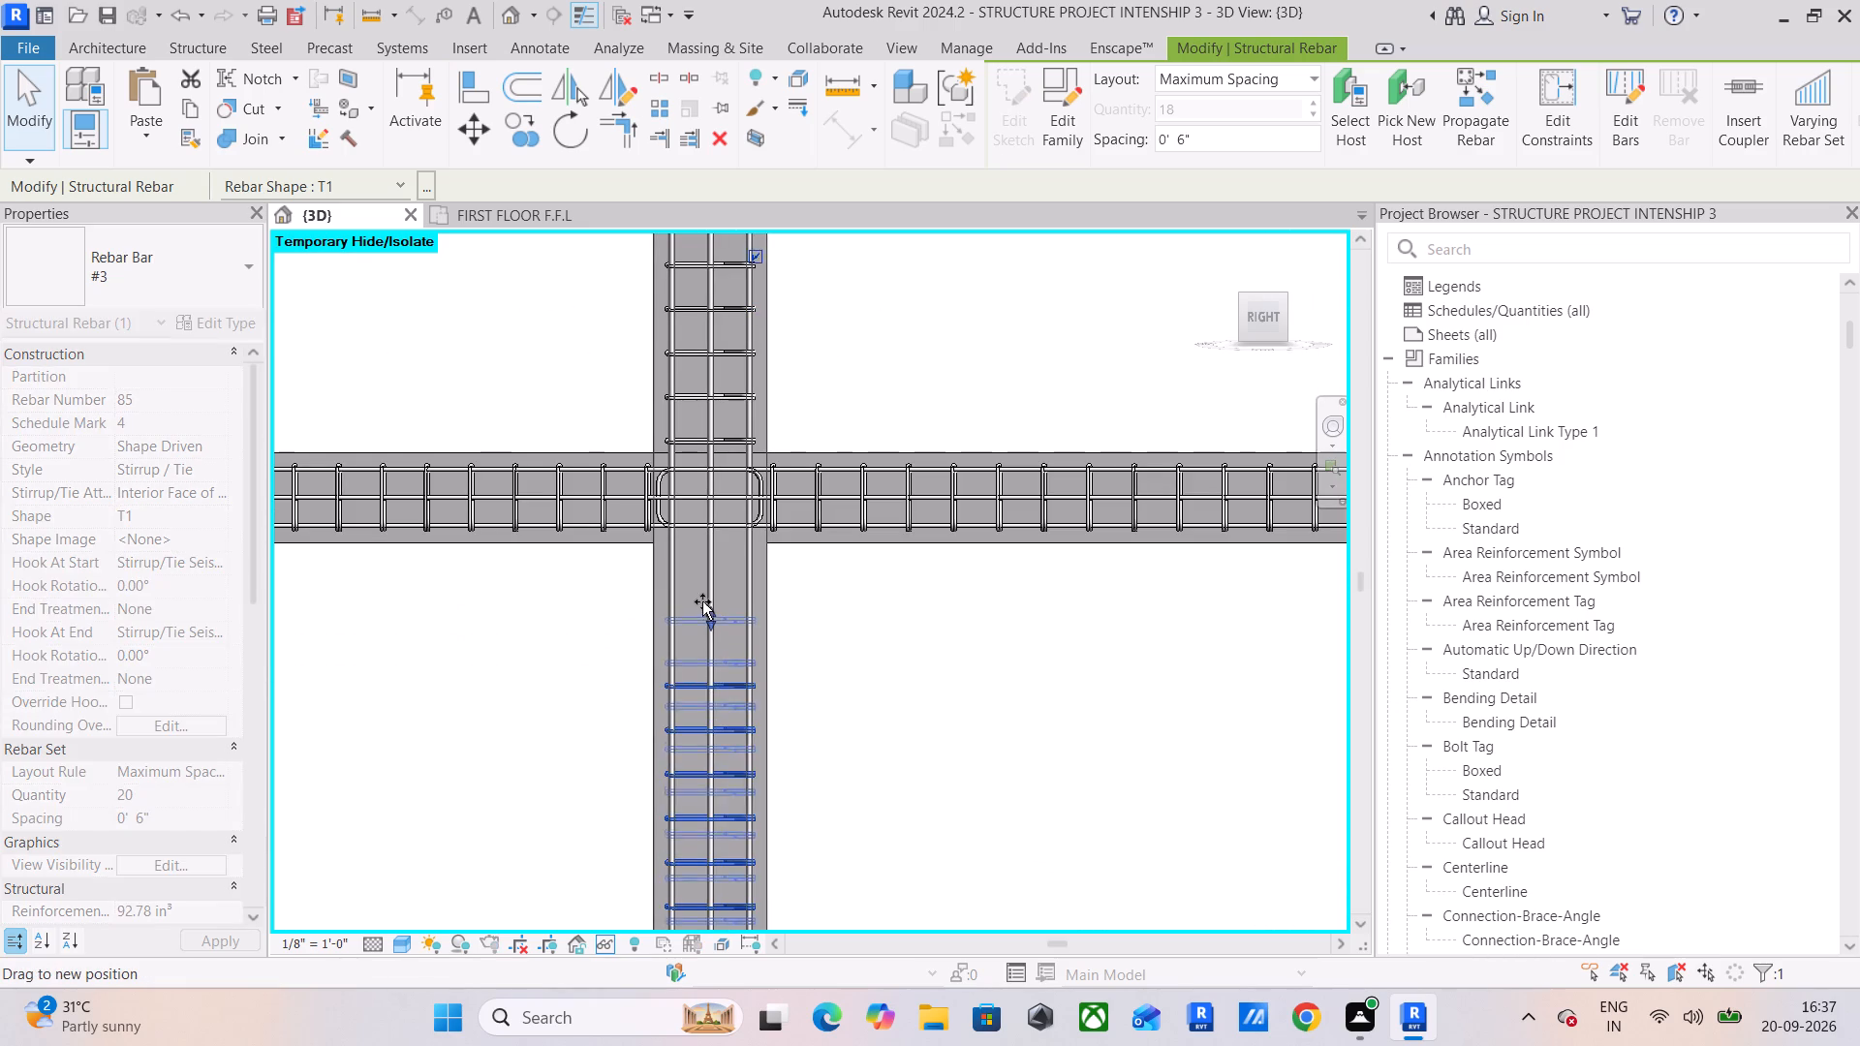
drag(702, 601, 717, 549)
scroll(740, 663, down, 6)
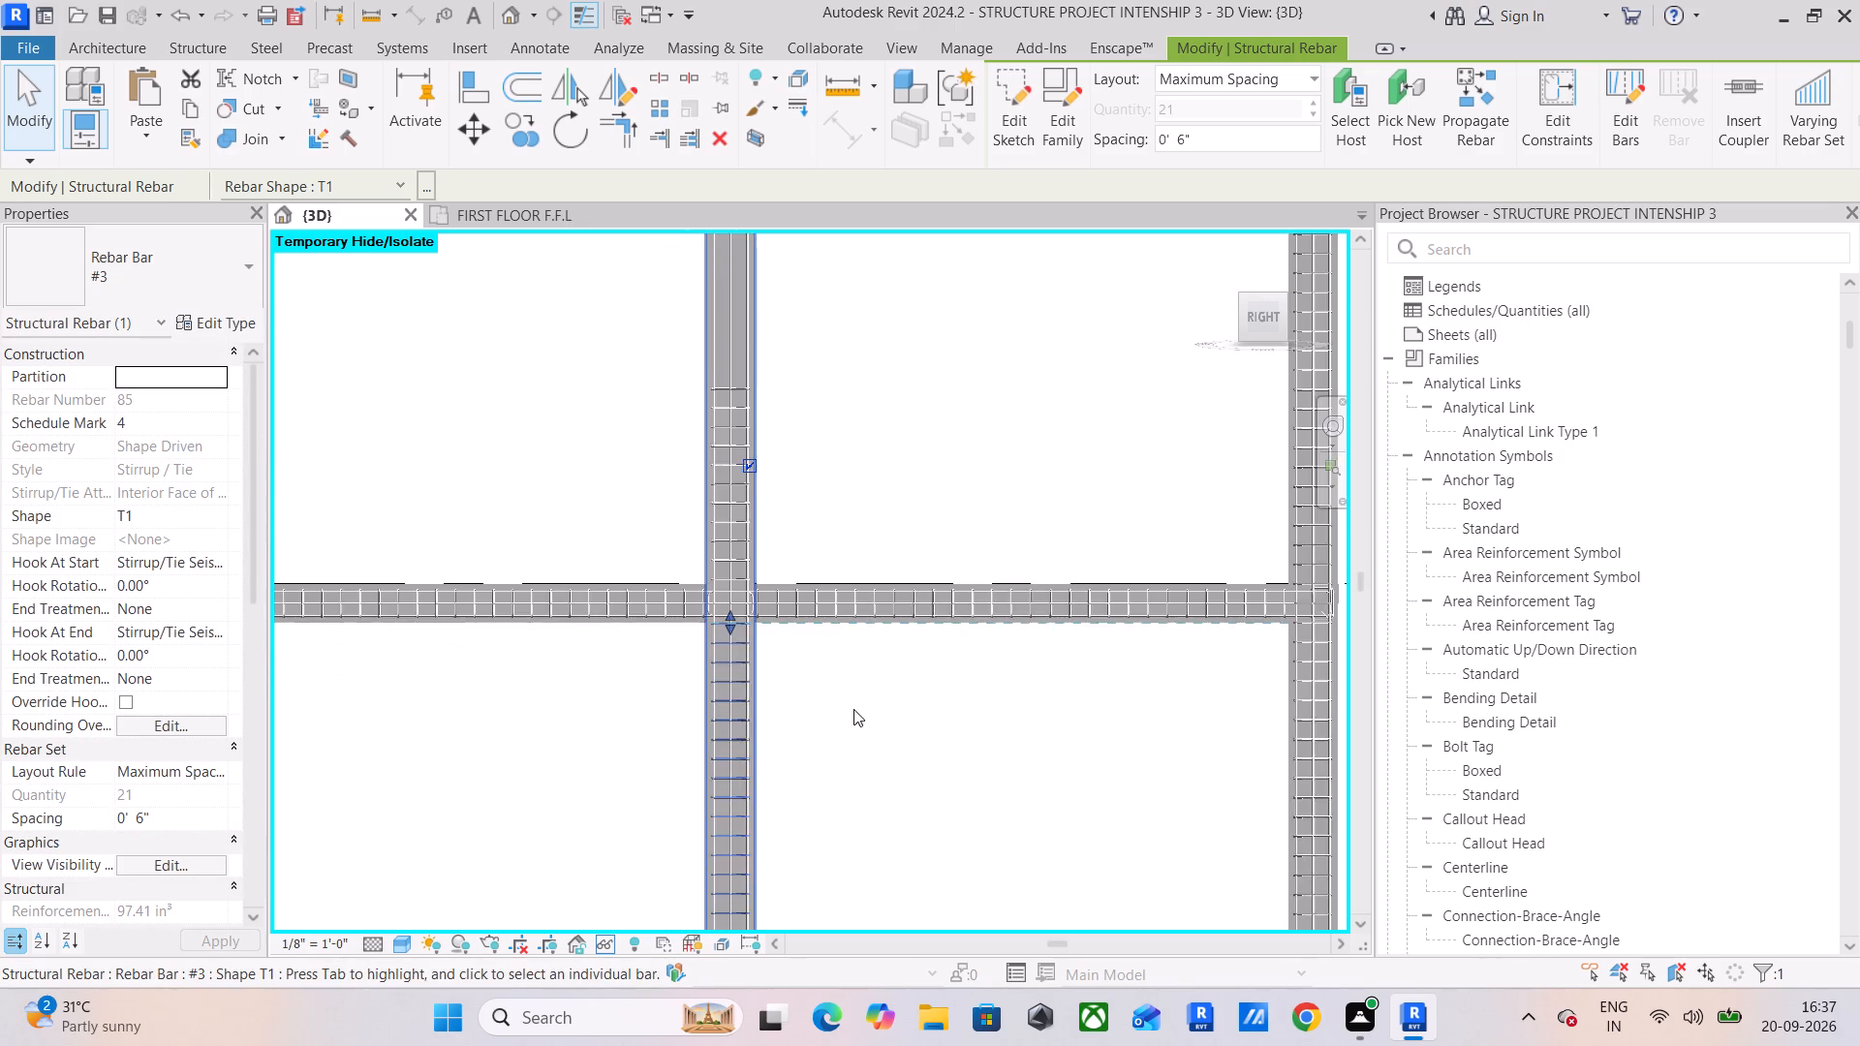
Extend the tie set above the first-floor beam up to the next level line in the middle column.
middle_drag(857, 707, 1000, 440)
middle_drag(881, 786, 989, 343)
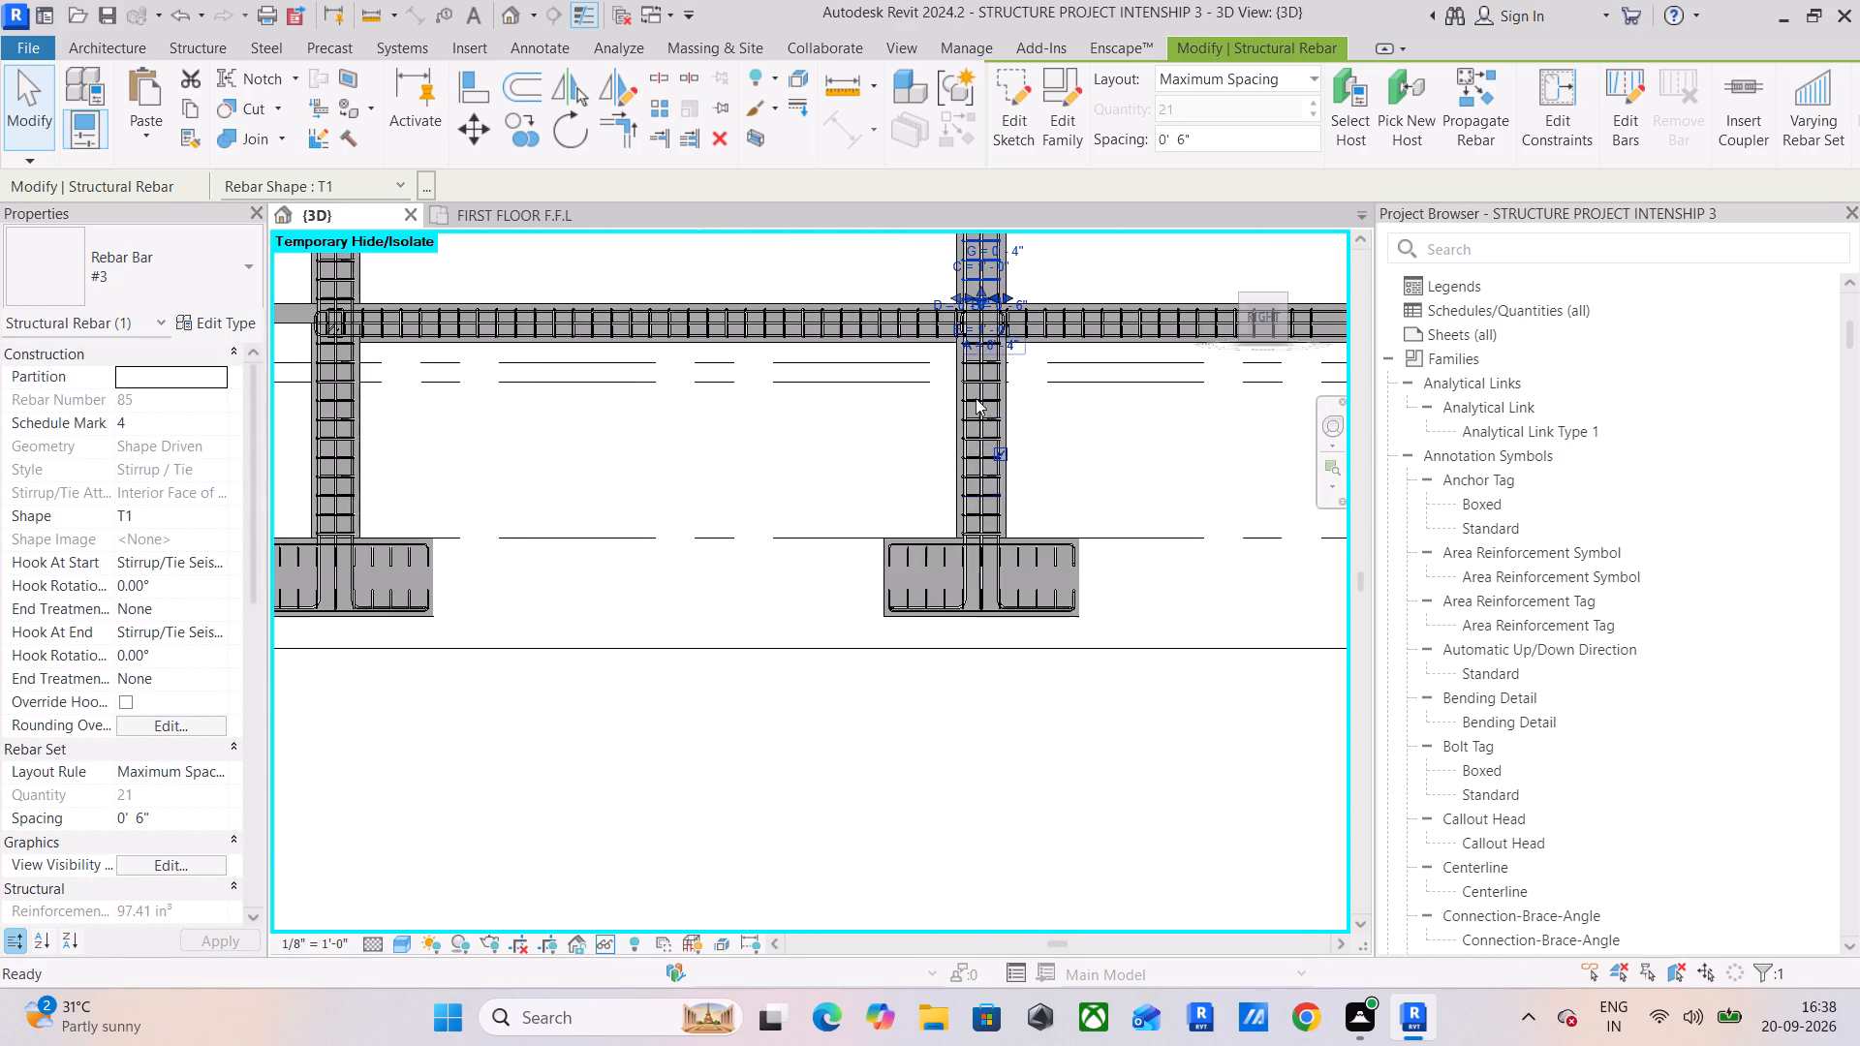
middle_drag(957, 512, 708, 1045)
scroll(708, 1045, up, 1)
scroll(752, 595, down, 5)
middle_drag(770, 571, 798, 816)
scroll(752, 602, up, 6)
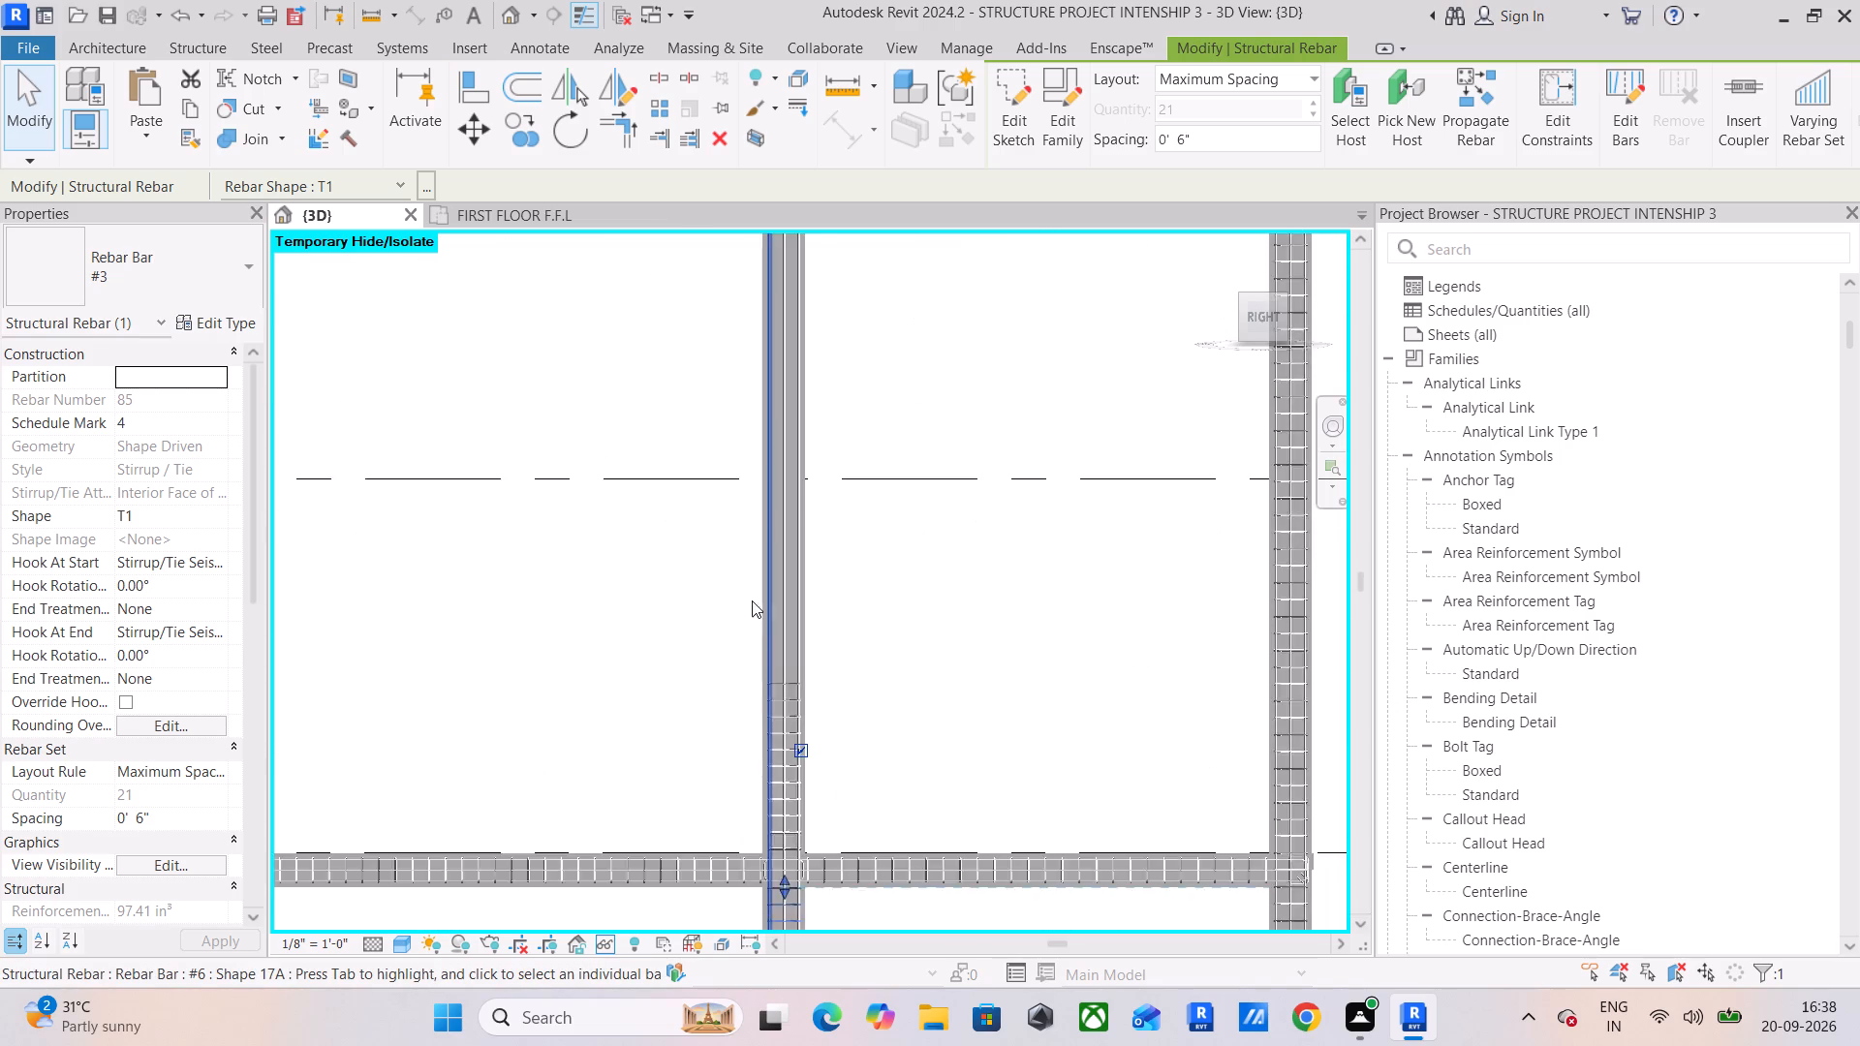
click(778, 705)
drag(790, 701, 776, 563)
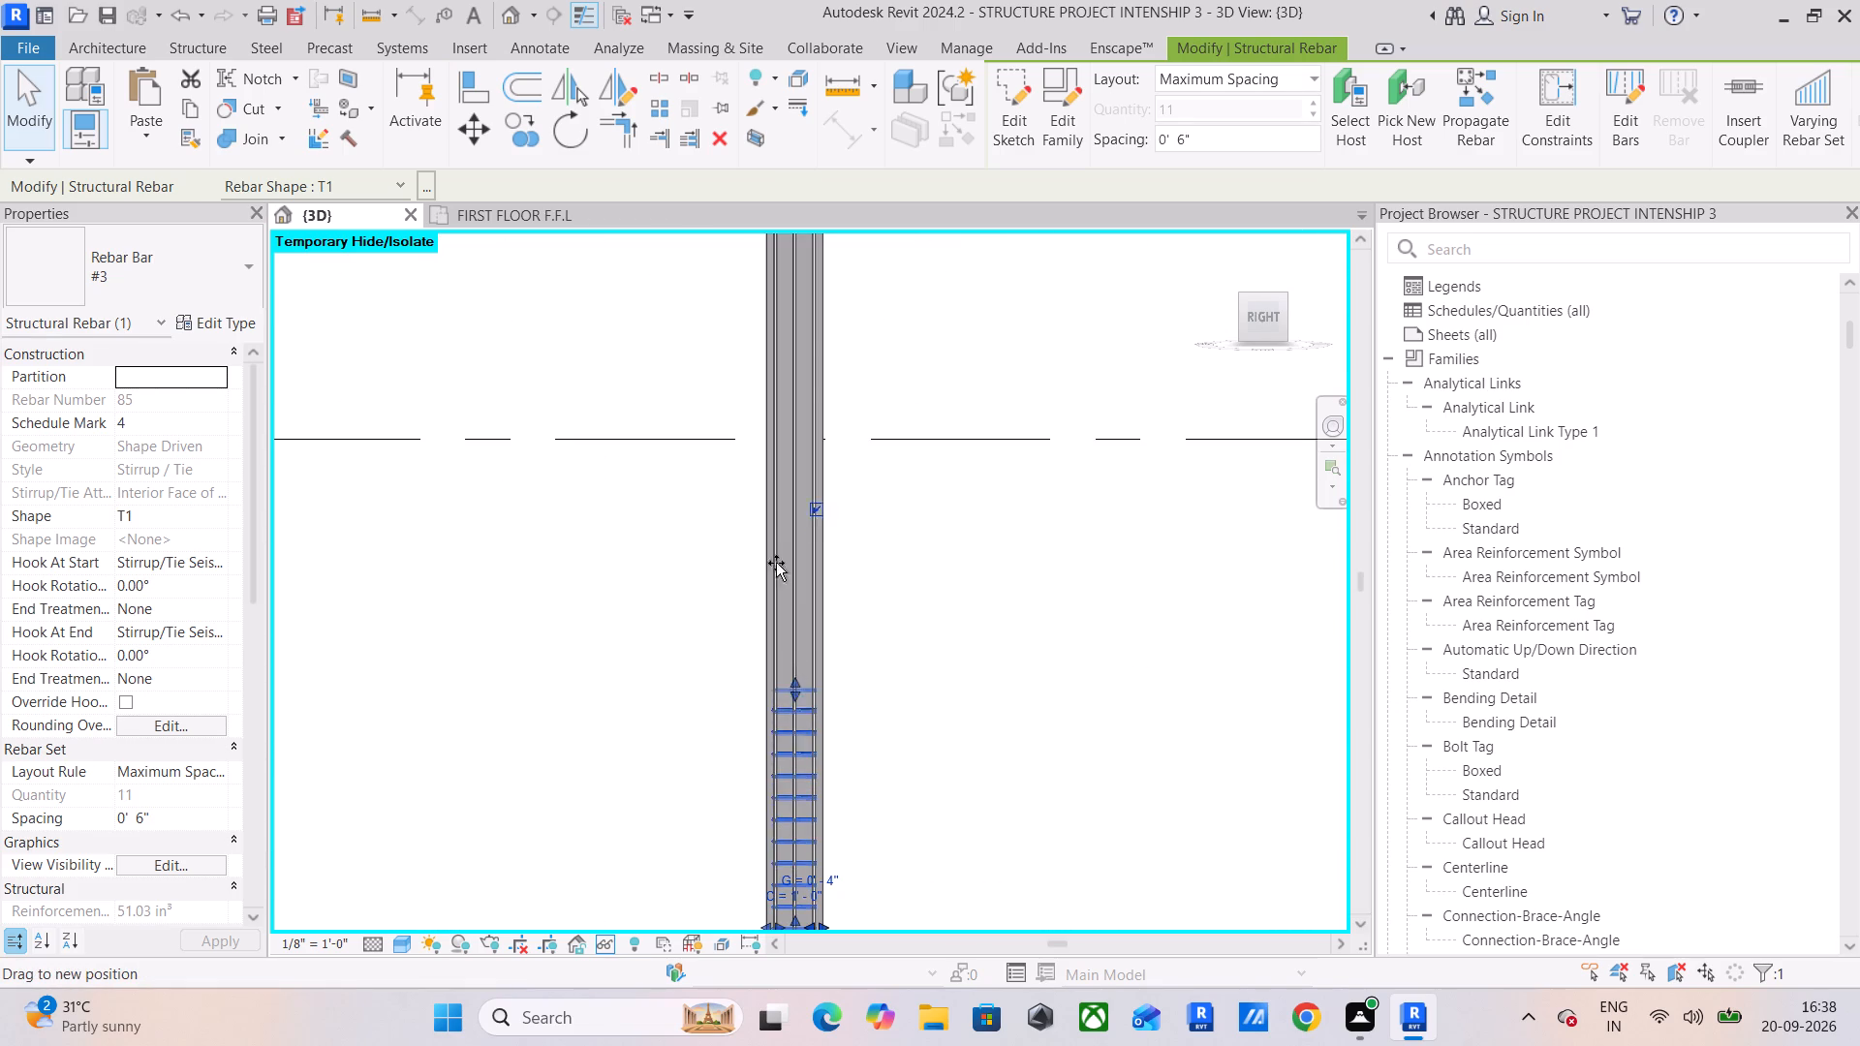
drag(776, 563, 779, 440)
click(951, 704)
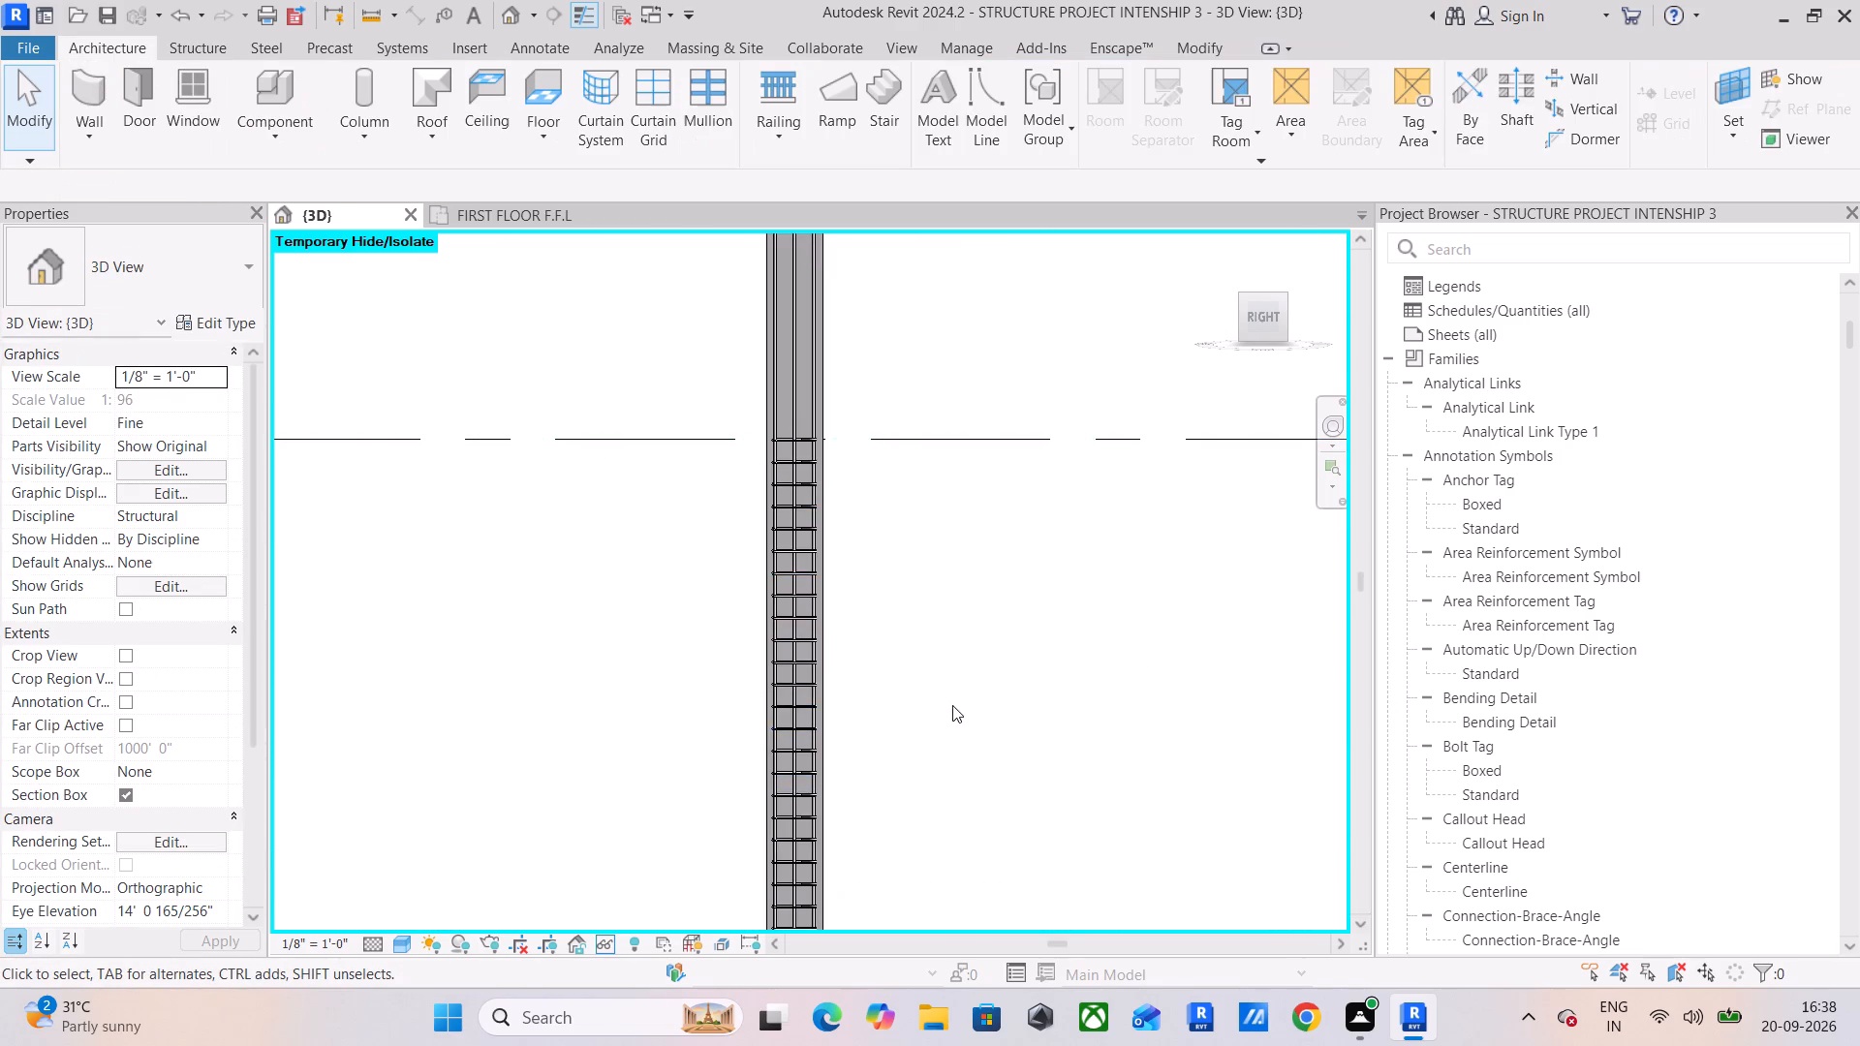
Shorten the full-height #3 tie set in the end column so it stops at the underside of the lower beam.
scroll(952, 705, down, 10)
middle_drag(966, 720, 1010, 569)
scroll(1010, 569, up, 1)
middle_drag(1050, 634, 688, 617)
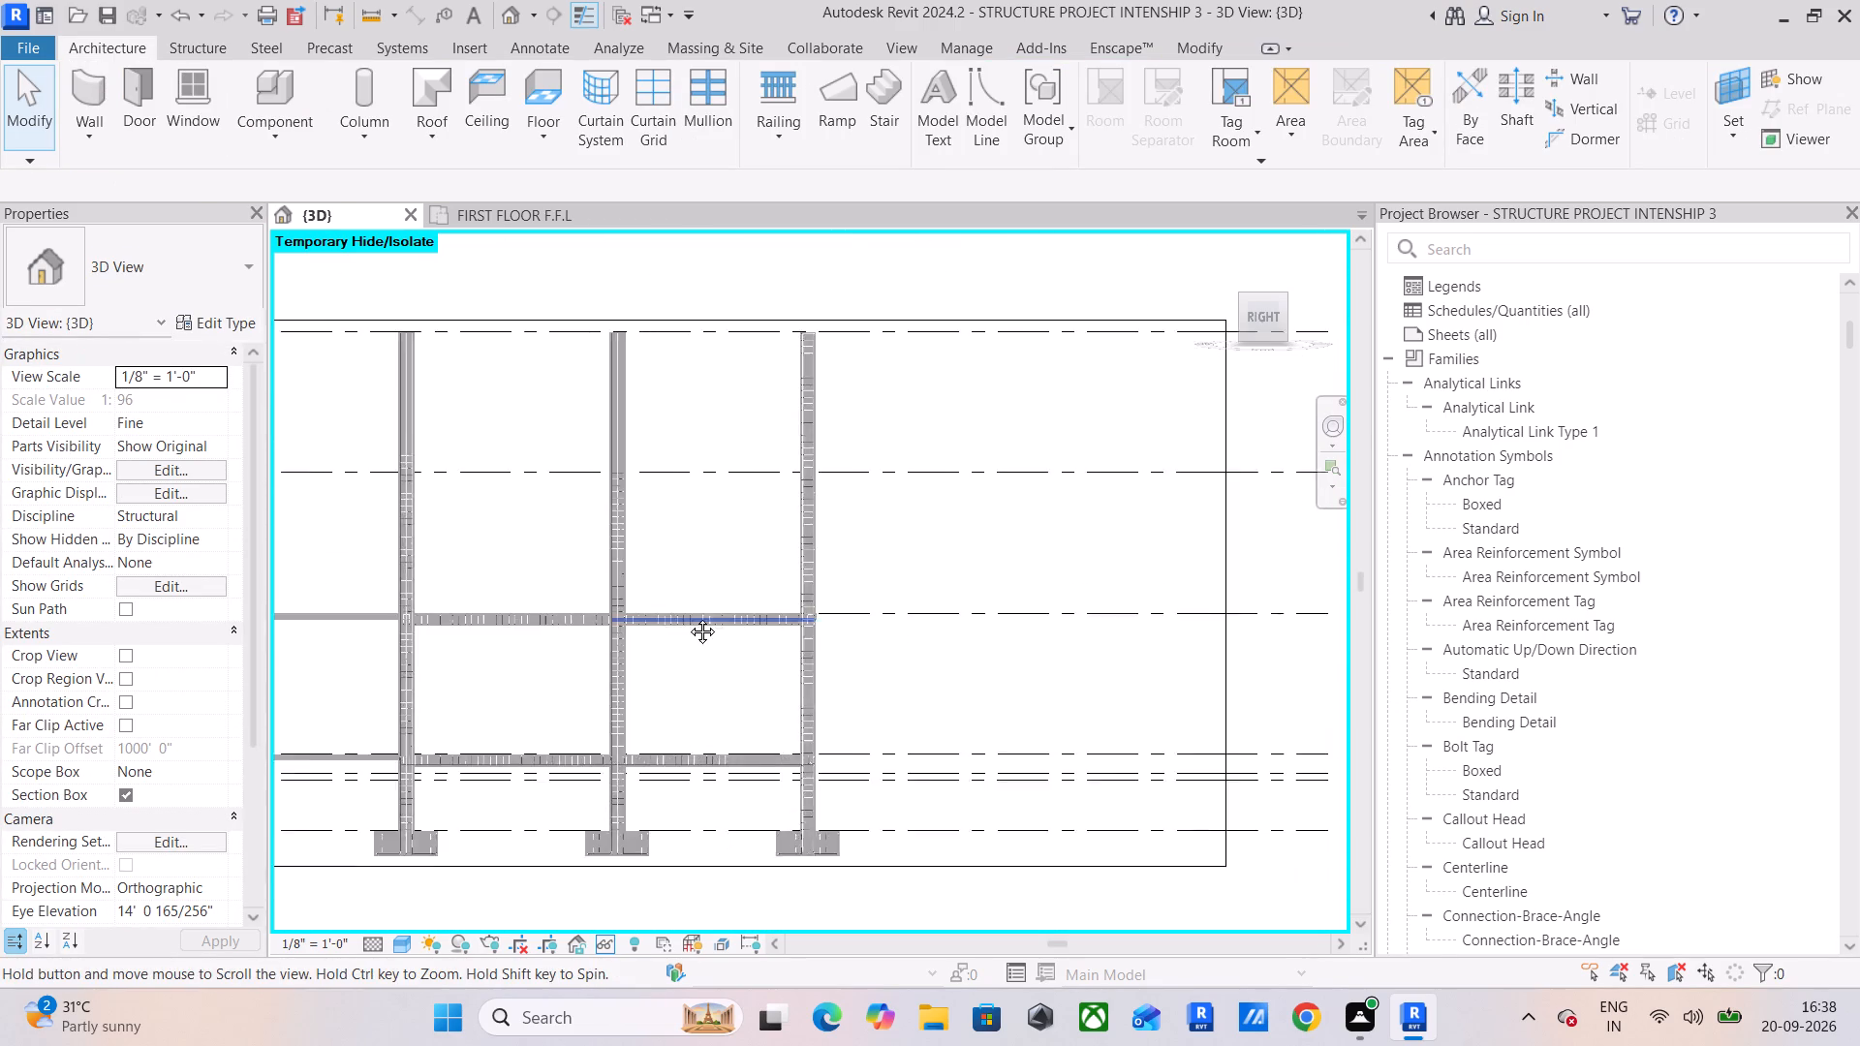
middle_drag(688, 617, 687, 617)
scroll(753, 620, up, 6)
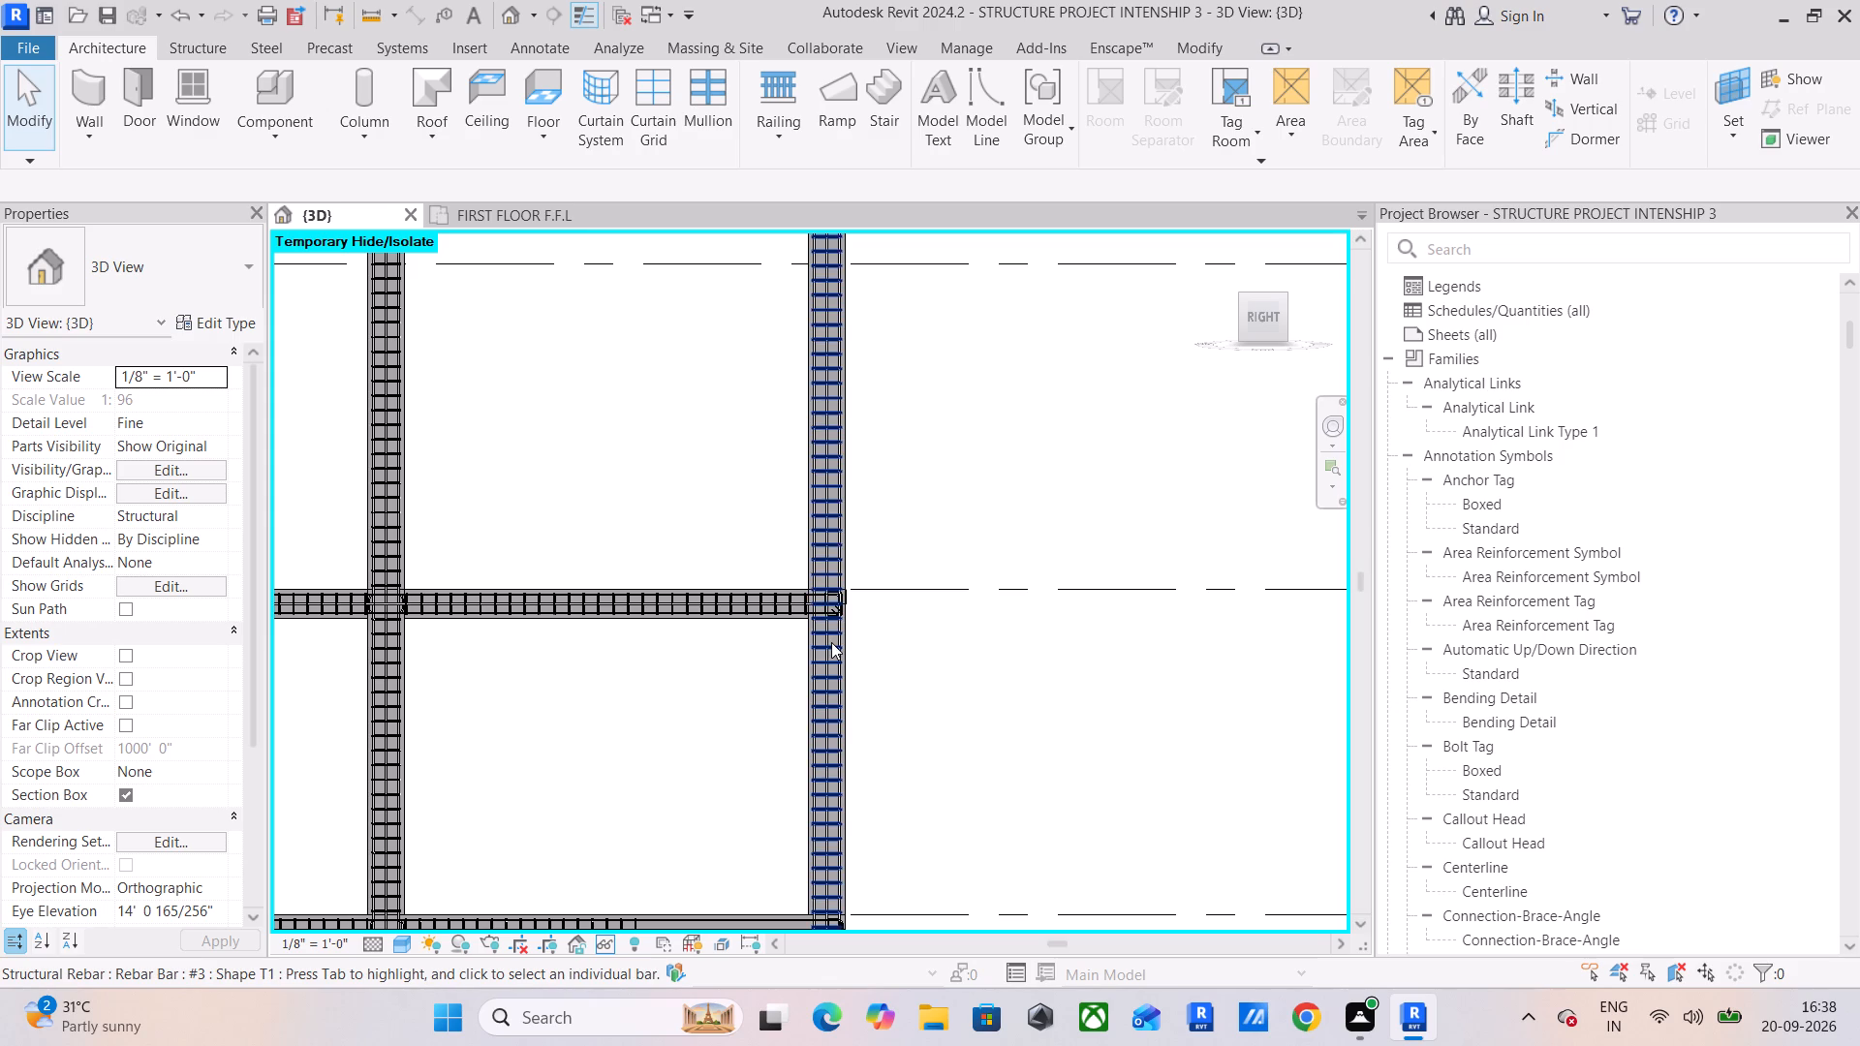
click(832, 671)
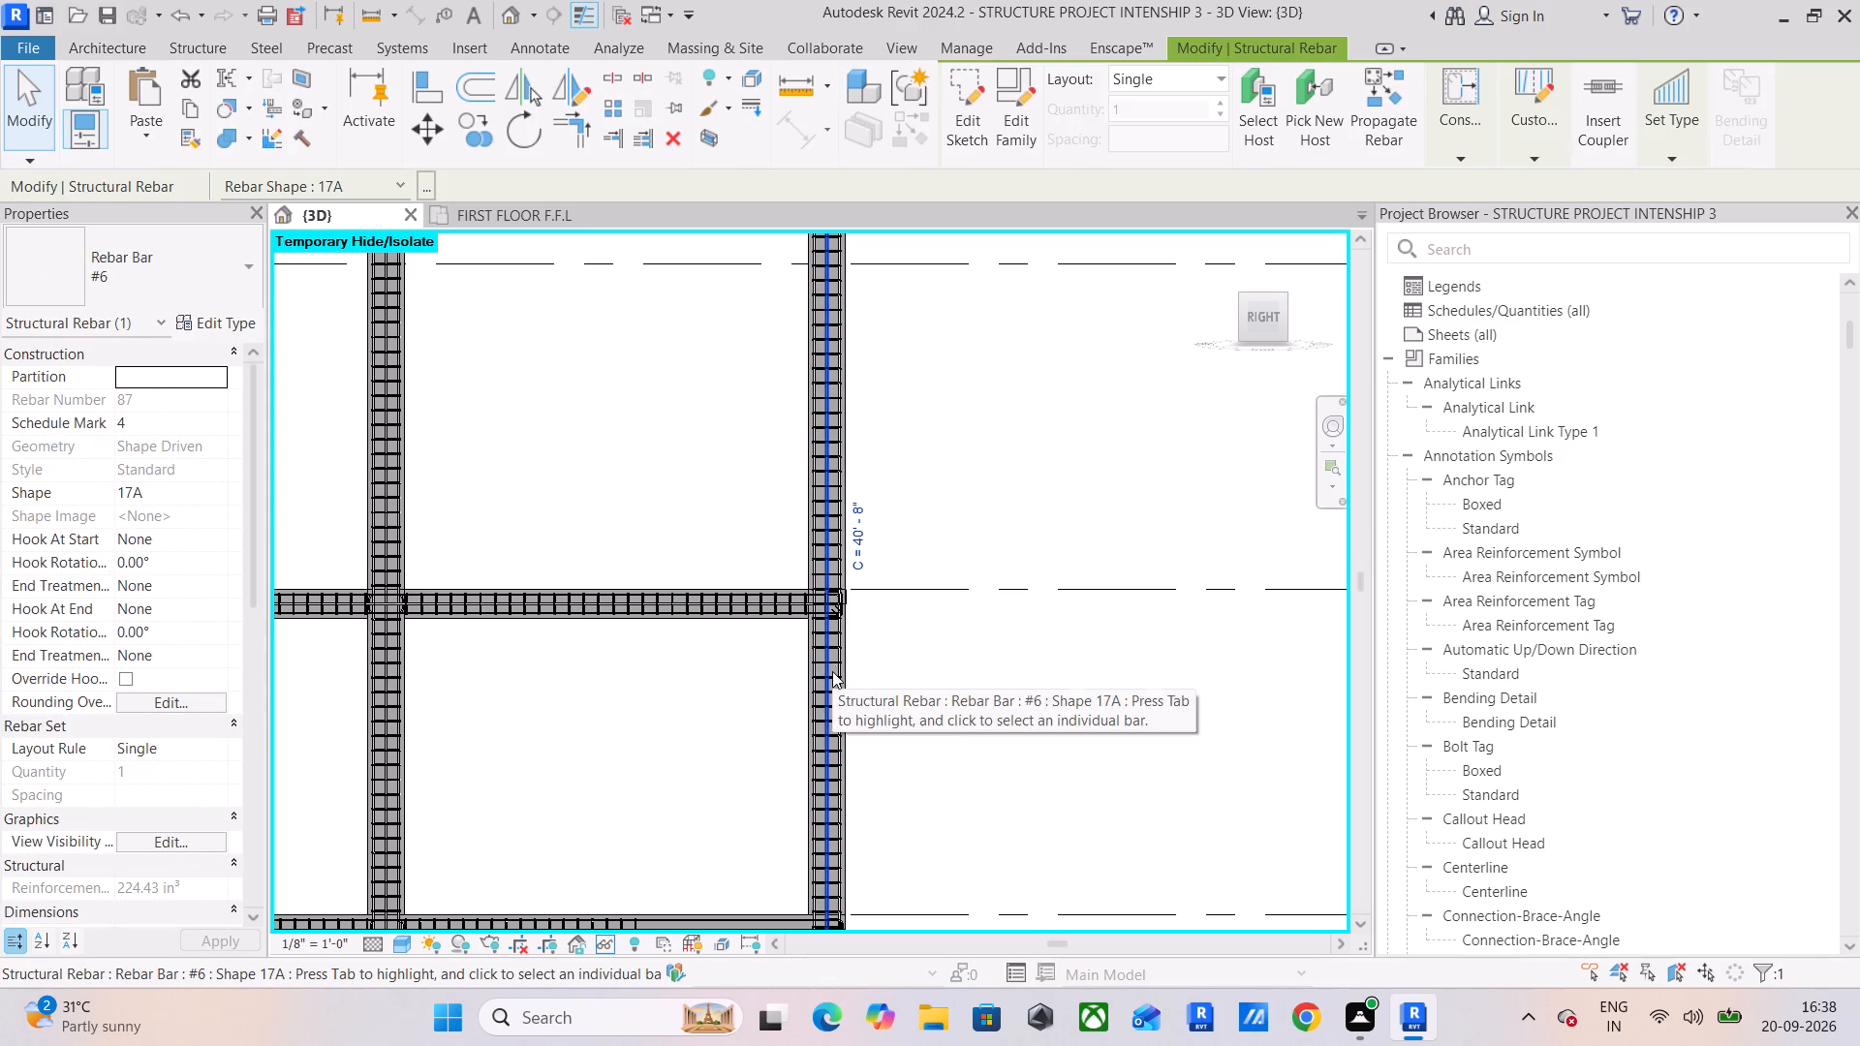
scroll(845, 677, up, 5)
click(829, 681)
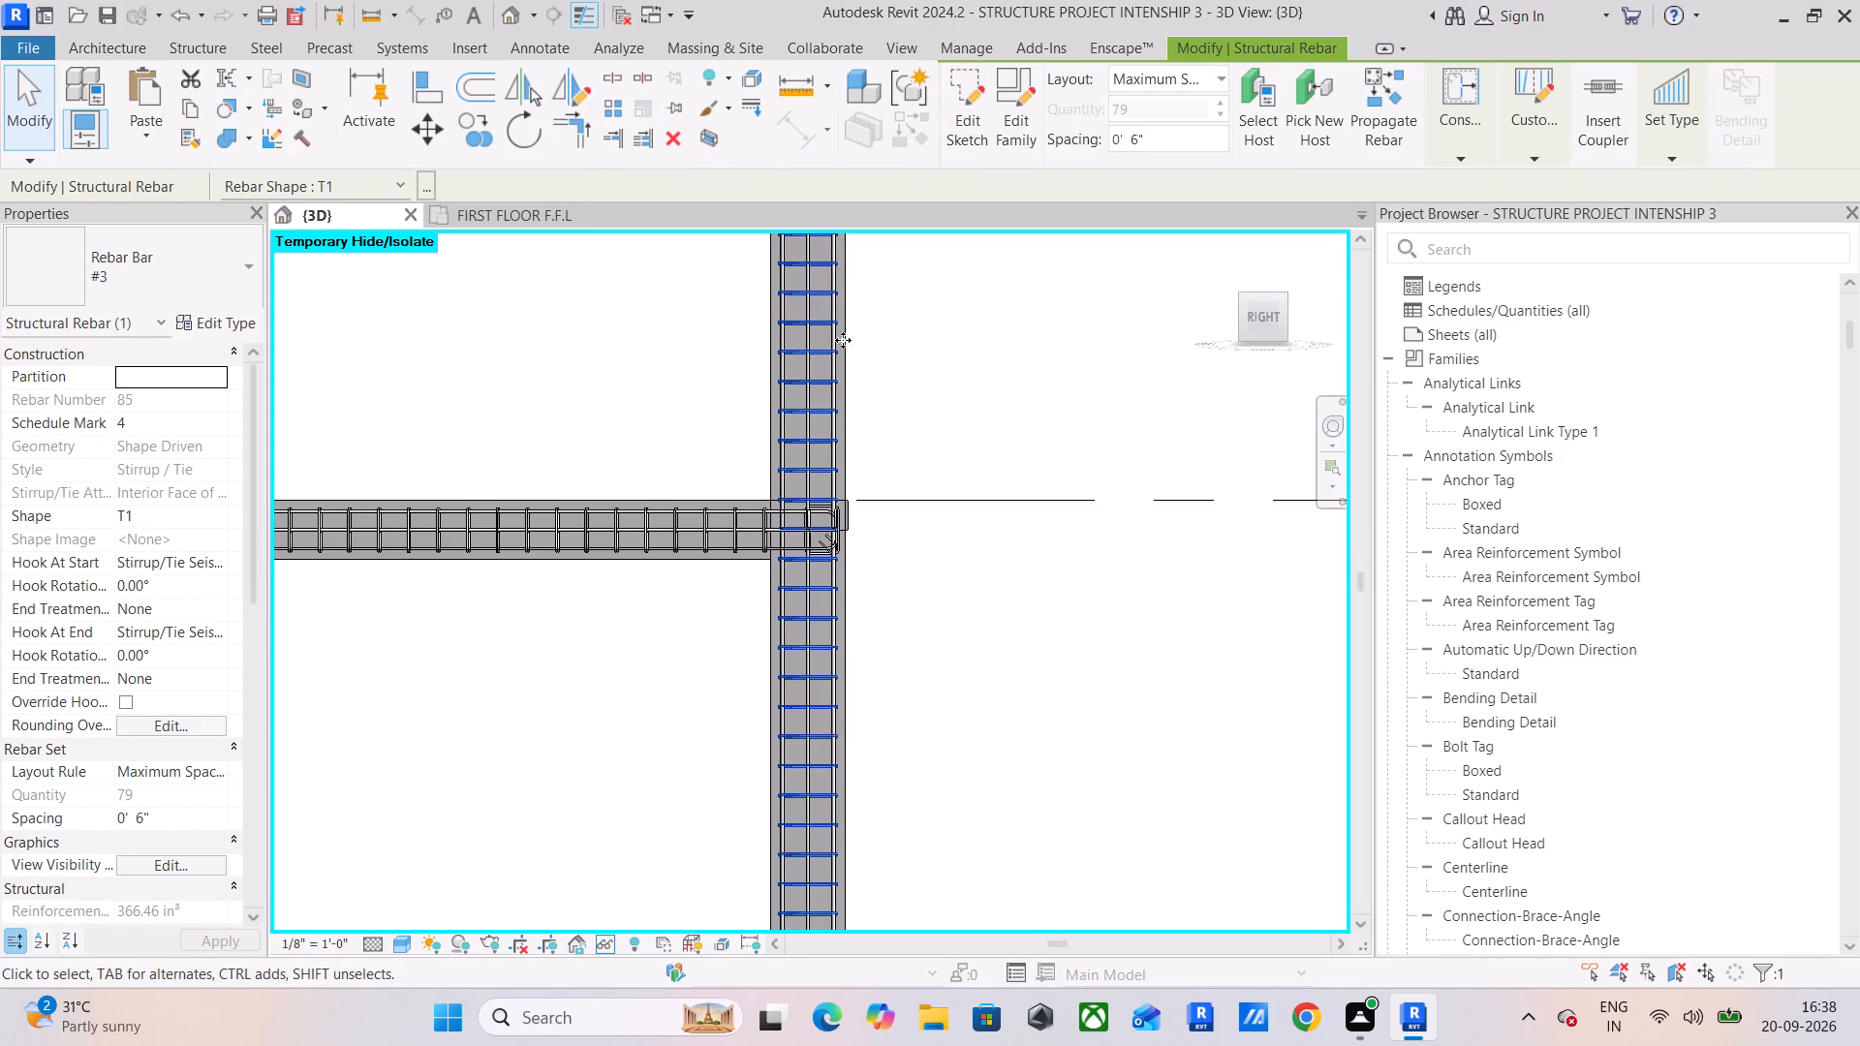
scroll(957, 408, down, 11)
middle_drag(963, 409, 839, 722)
scroll(894, 576, down, 1)
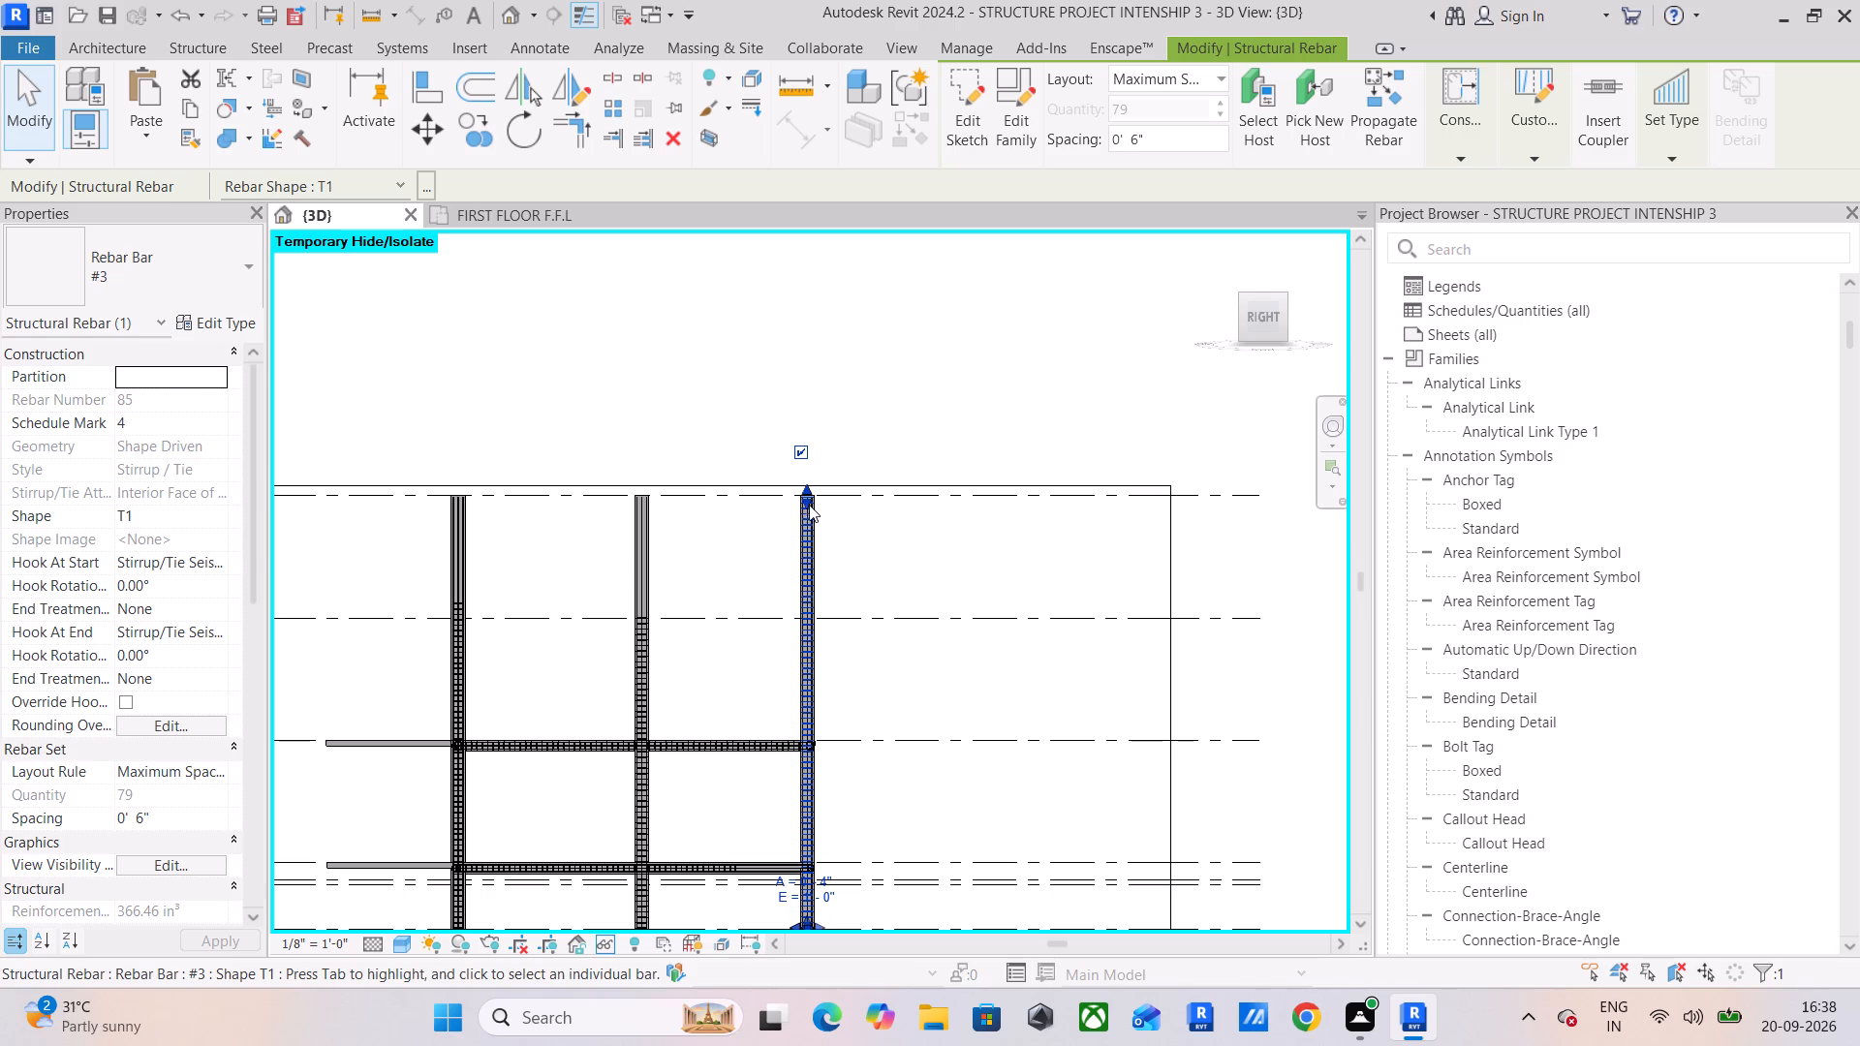
drag(808, 503, 809, 865)
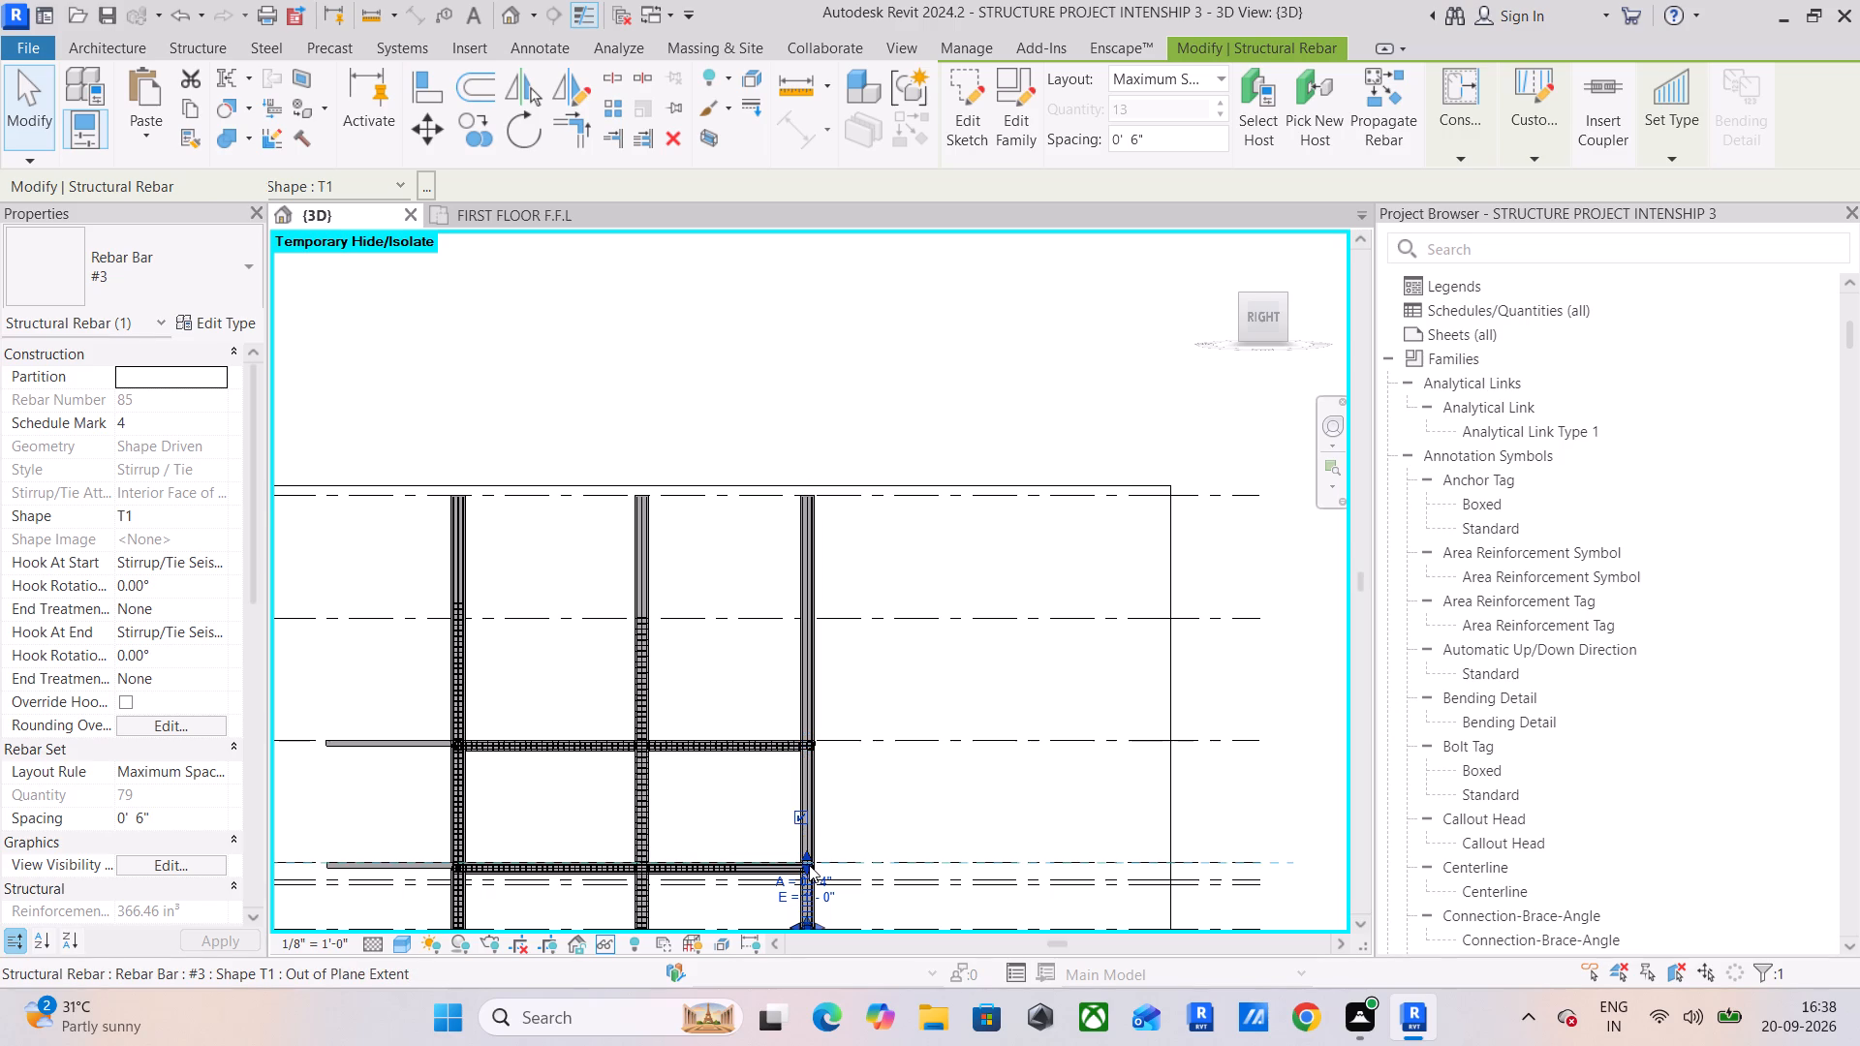
middle_drag(809, 865, 836, 538)
scroll(836, 537, up, 13)
middle_drag(836, 573, 793, 830)
scroll(811, 569, up, 5)
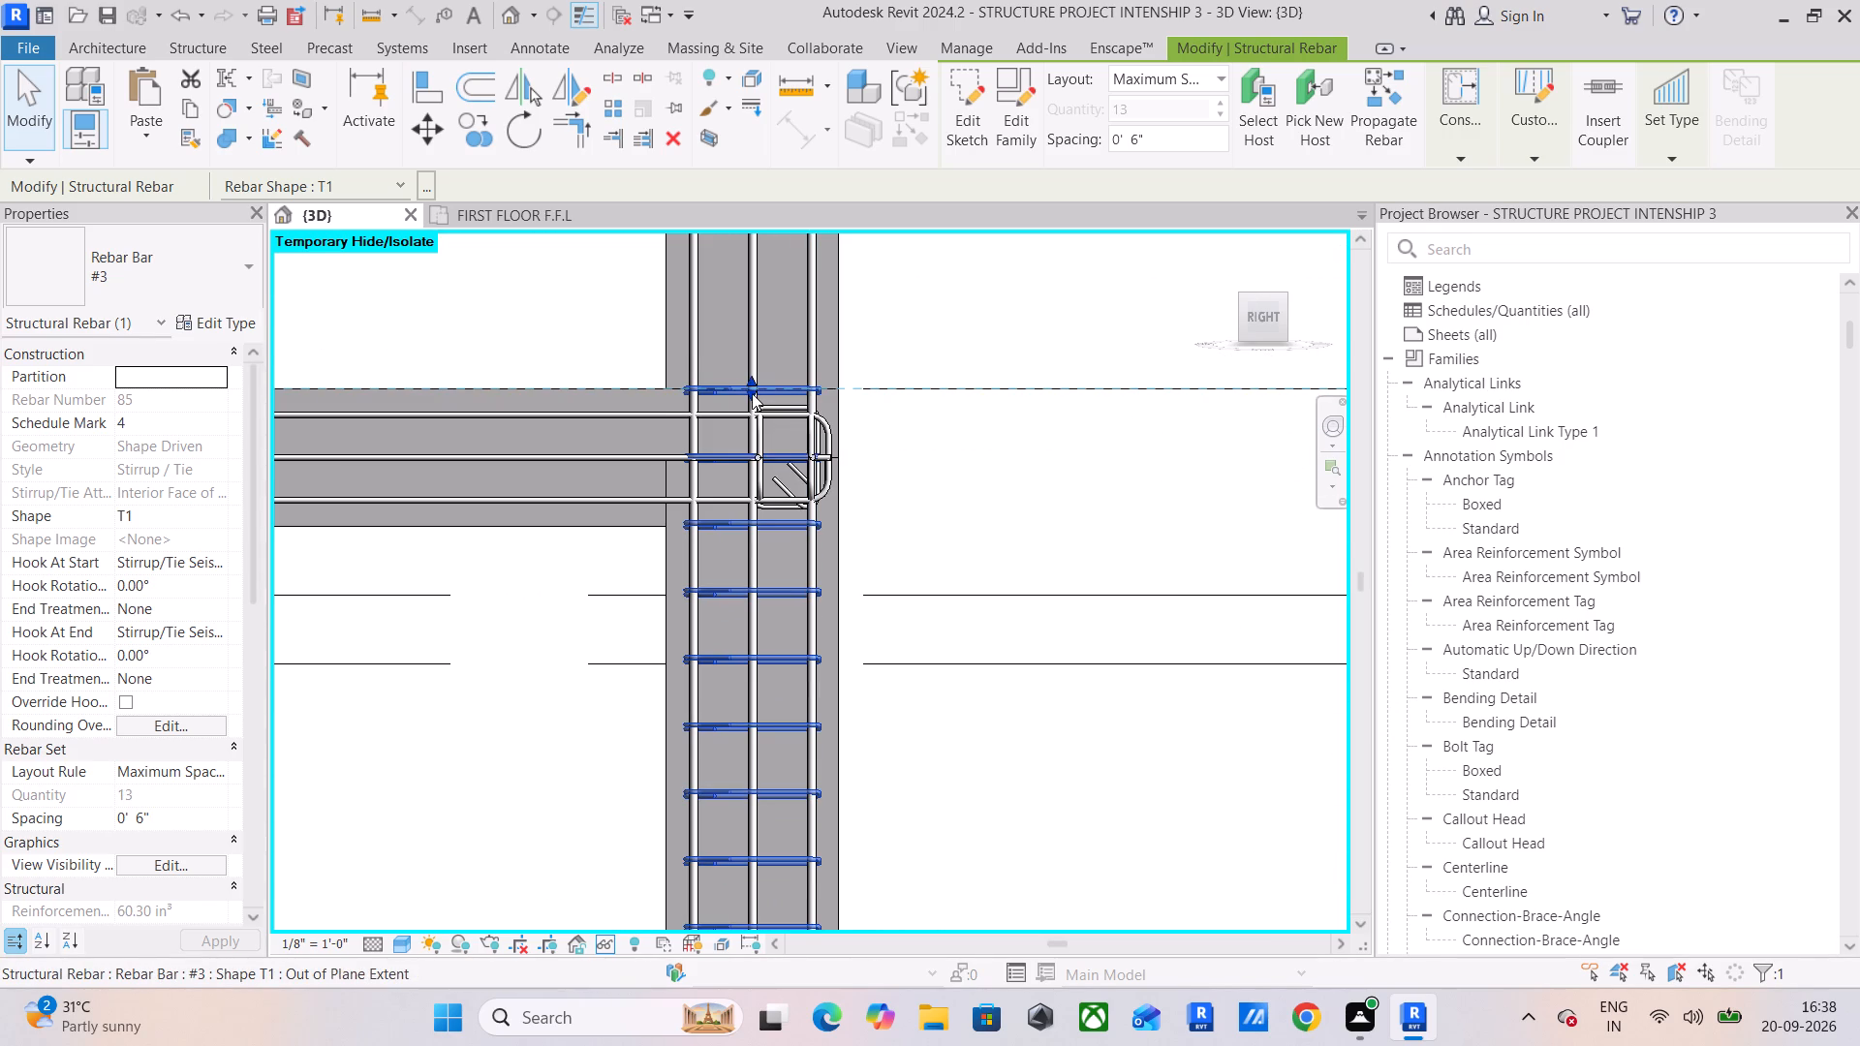
drag(752, 392, 749, 529)
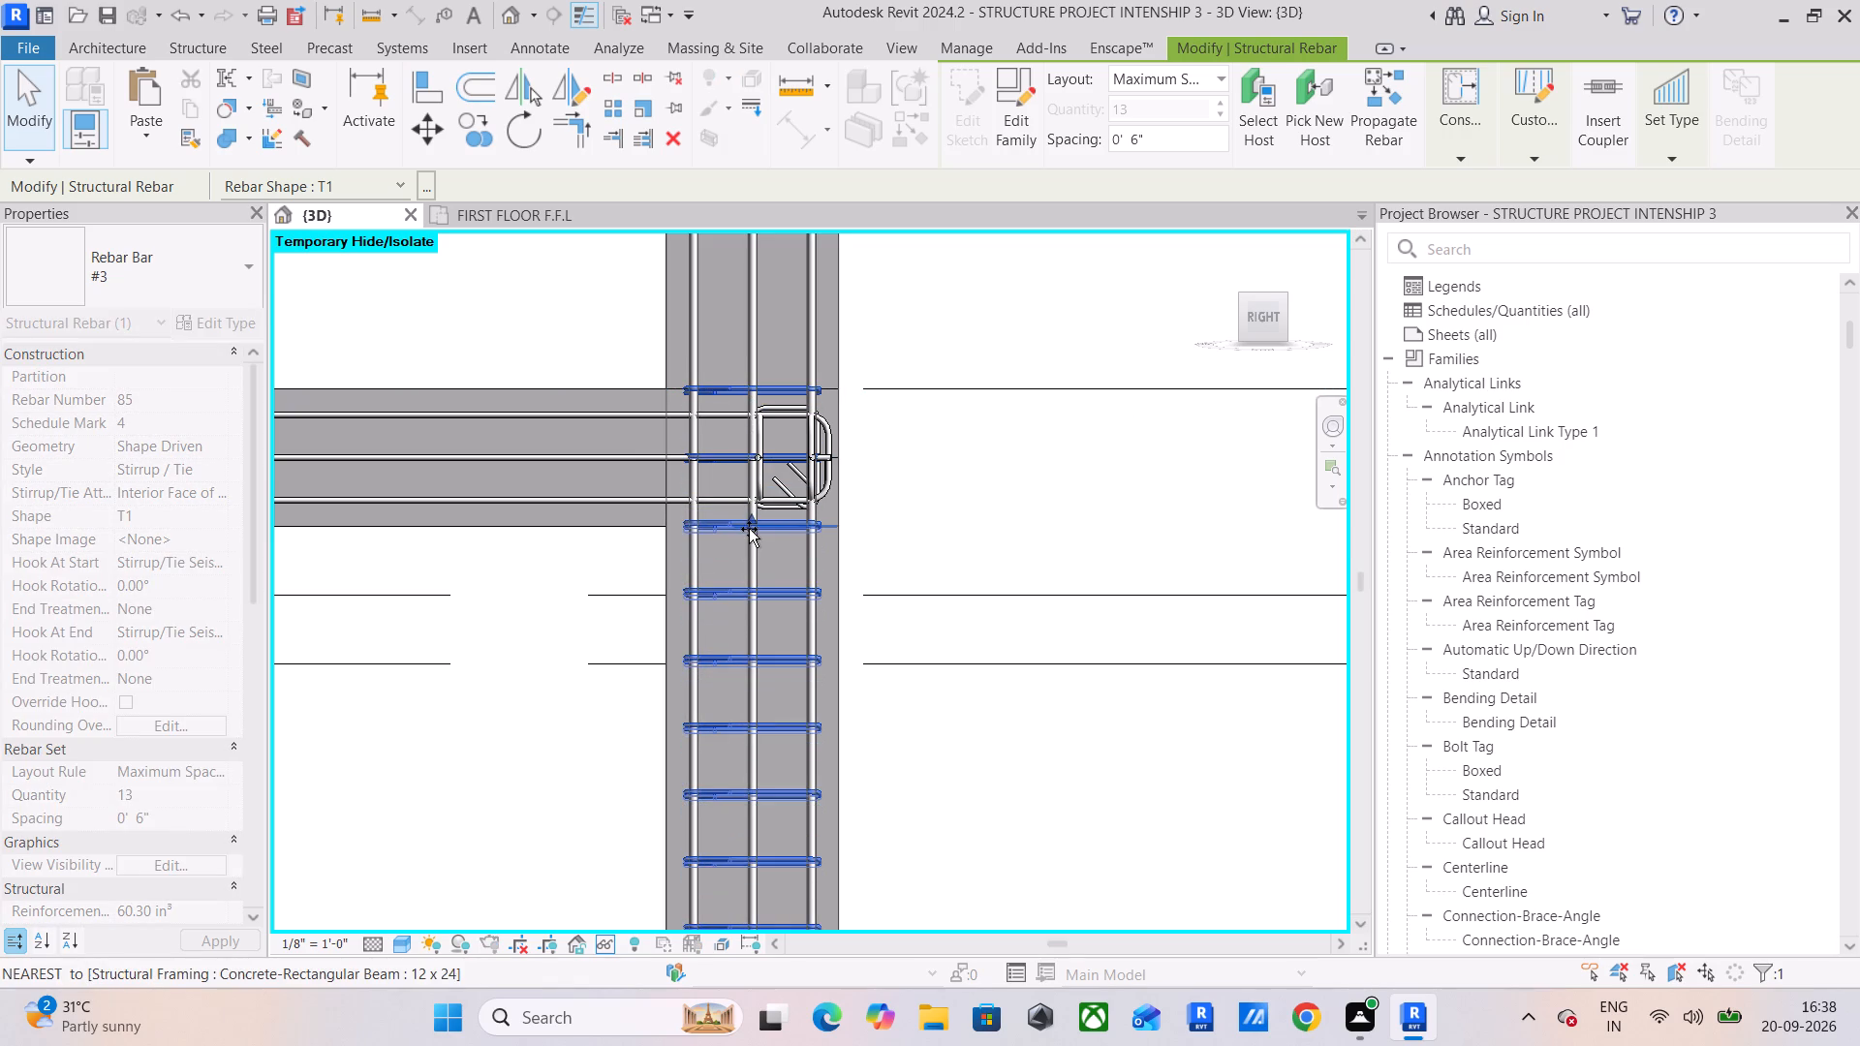
drag(749, 529, 750, 527)
Copy the shortened tie set, with multiple copies enabled, from the end column's base at the footing to the top of the lower beam.
scroll(750, 527, down, 6)
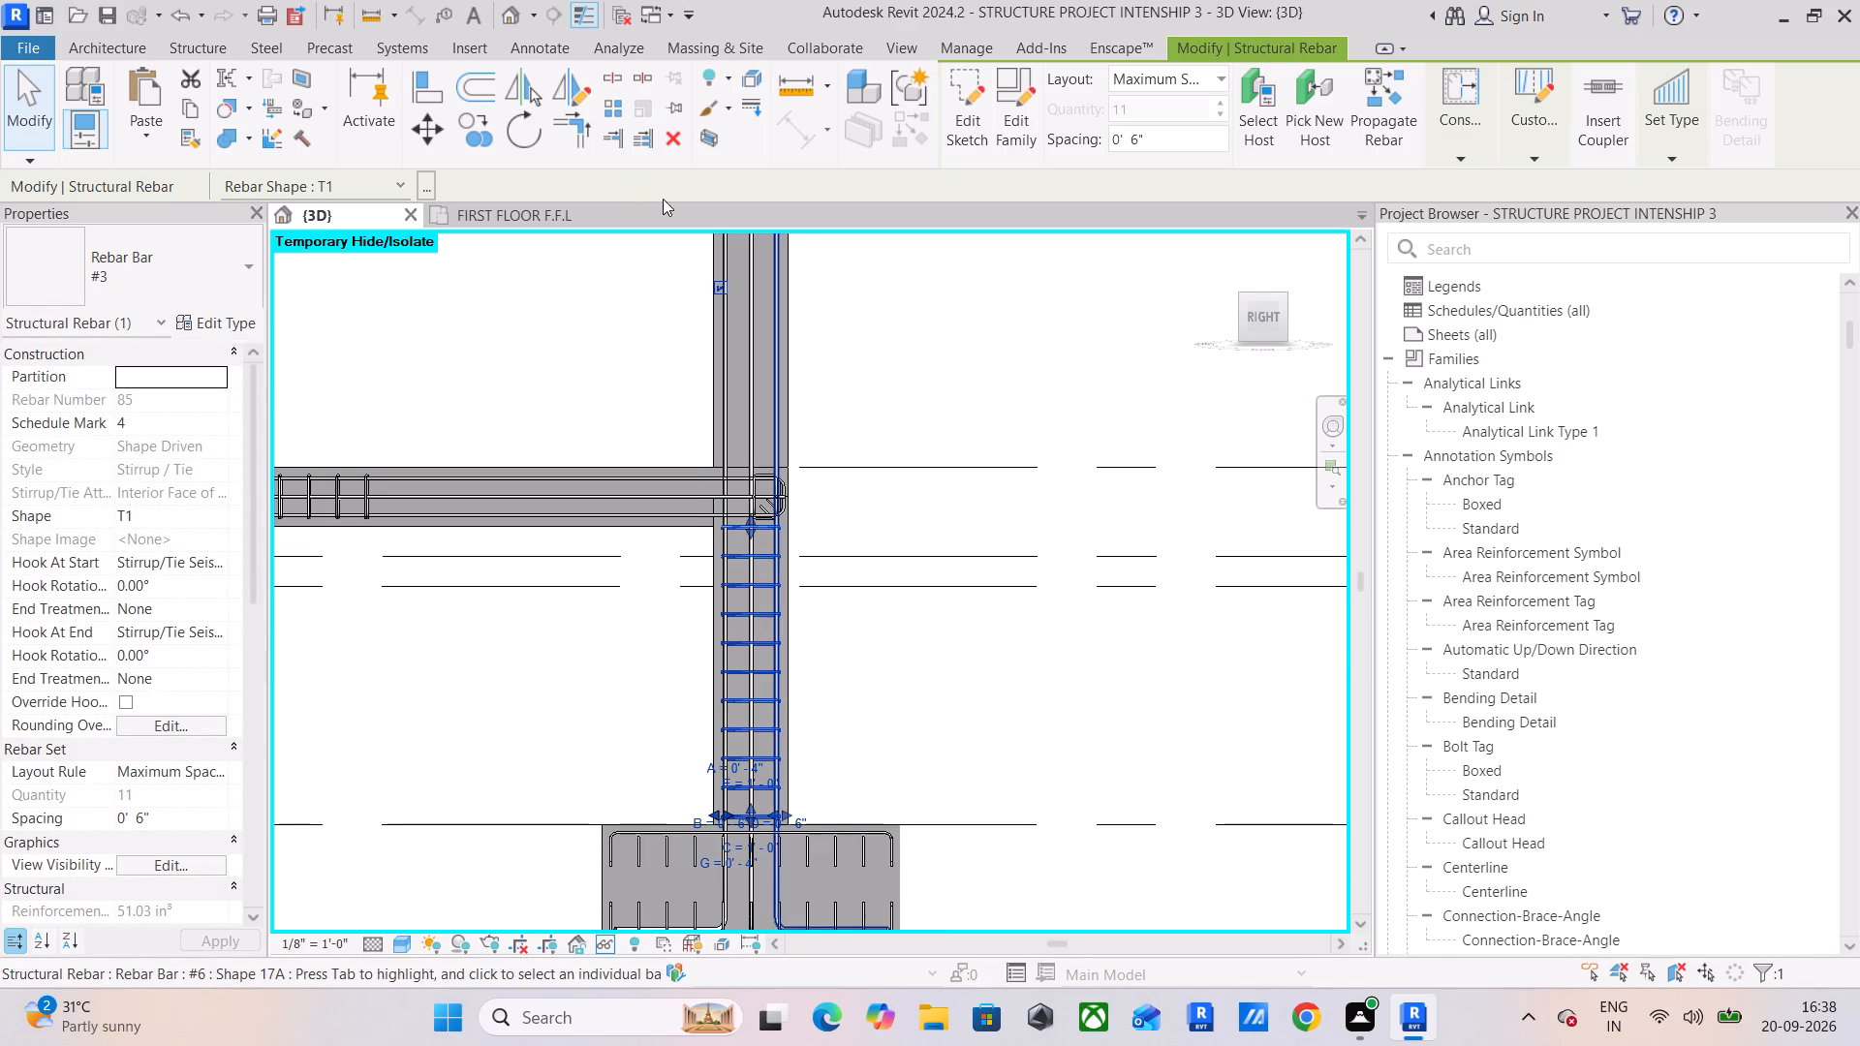
click(493, 129)
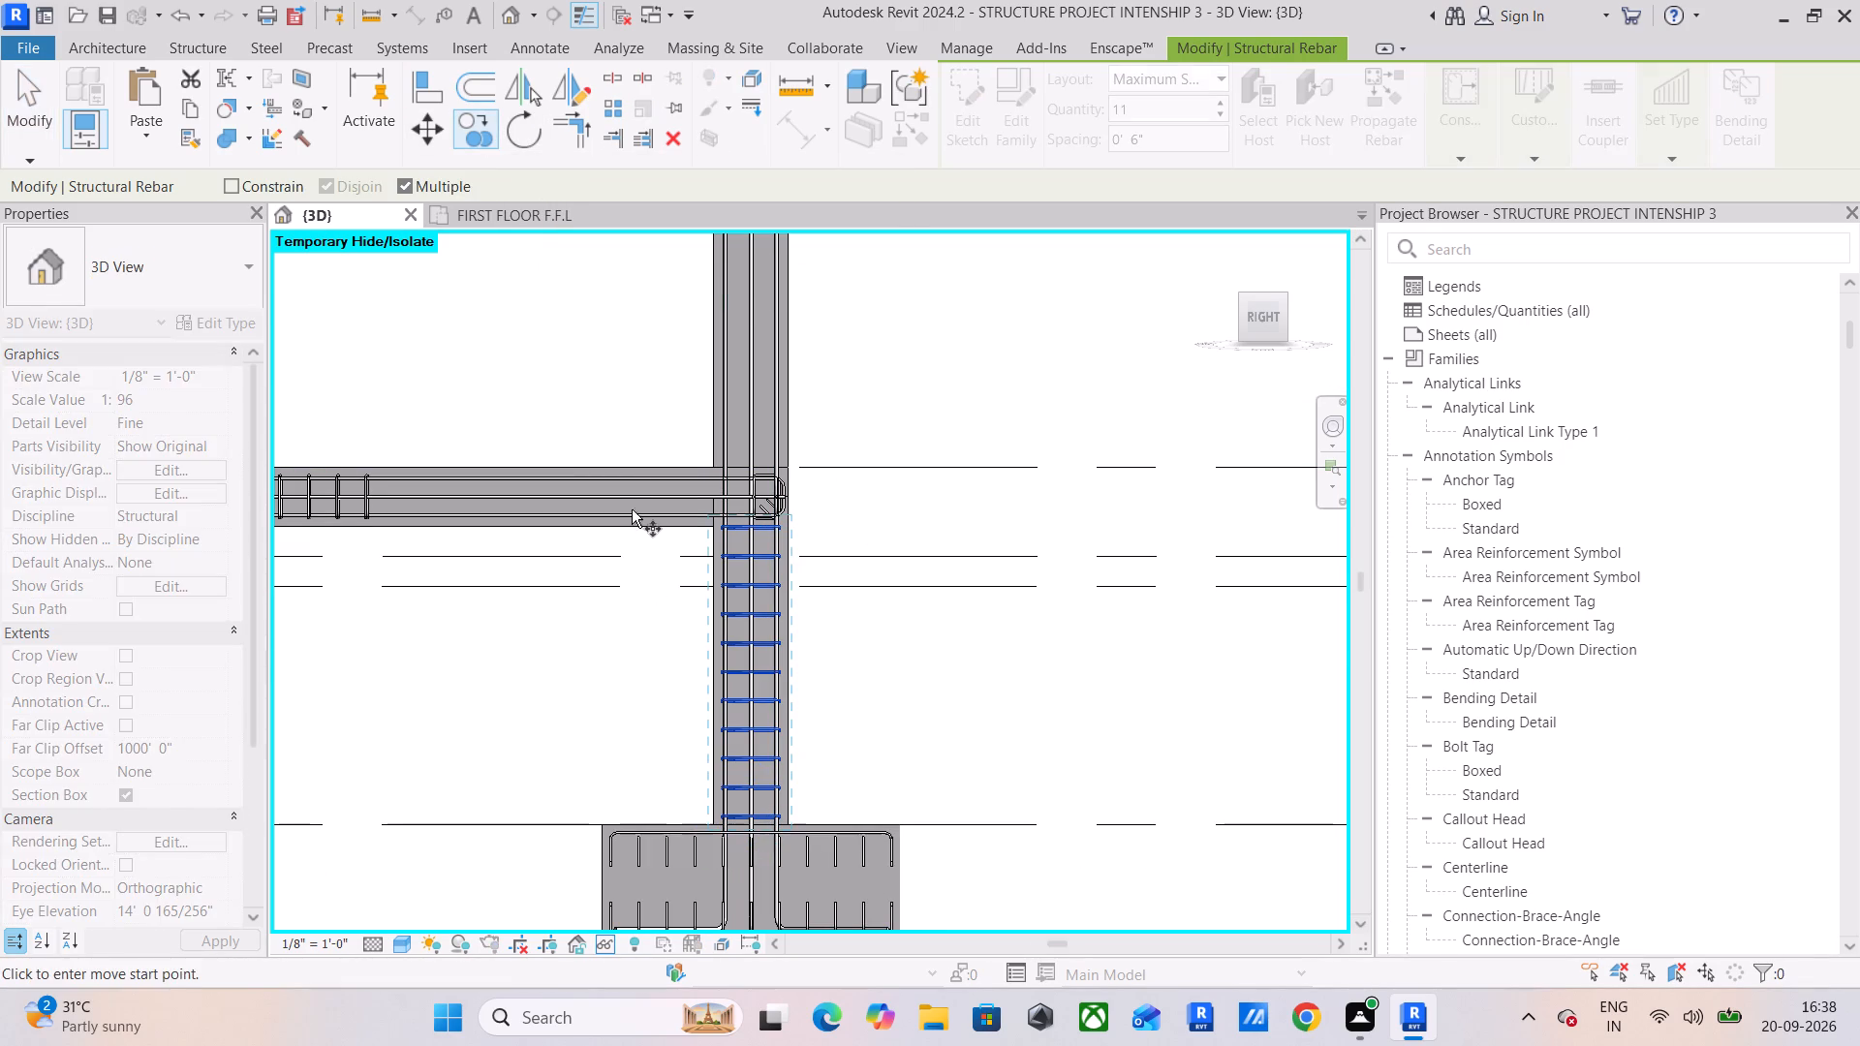
scroll(714, 837, up, 6)
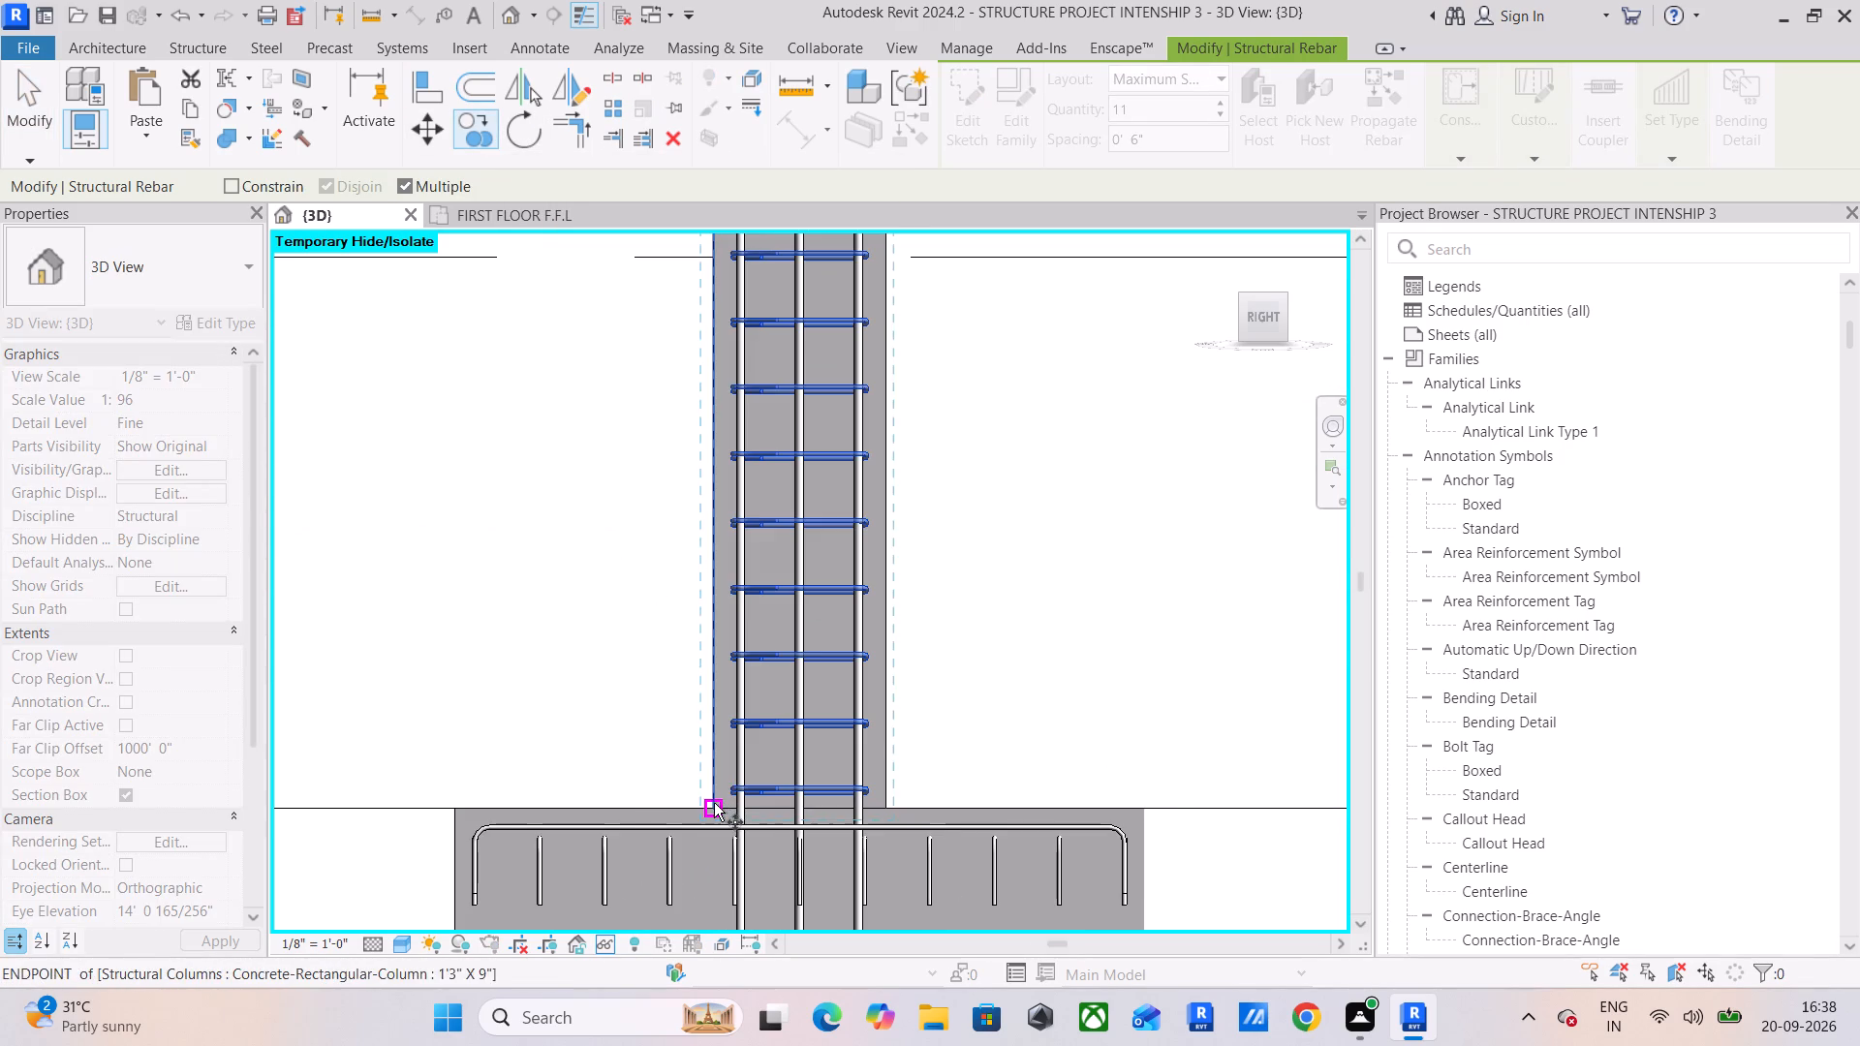
click(714, 803)
scroll(723, 627, down, 7)
middle_drag(723, 643, 713, 937)
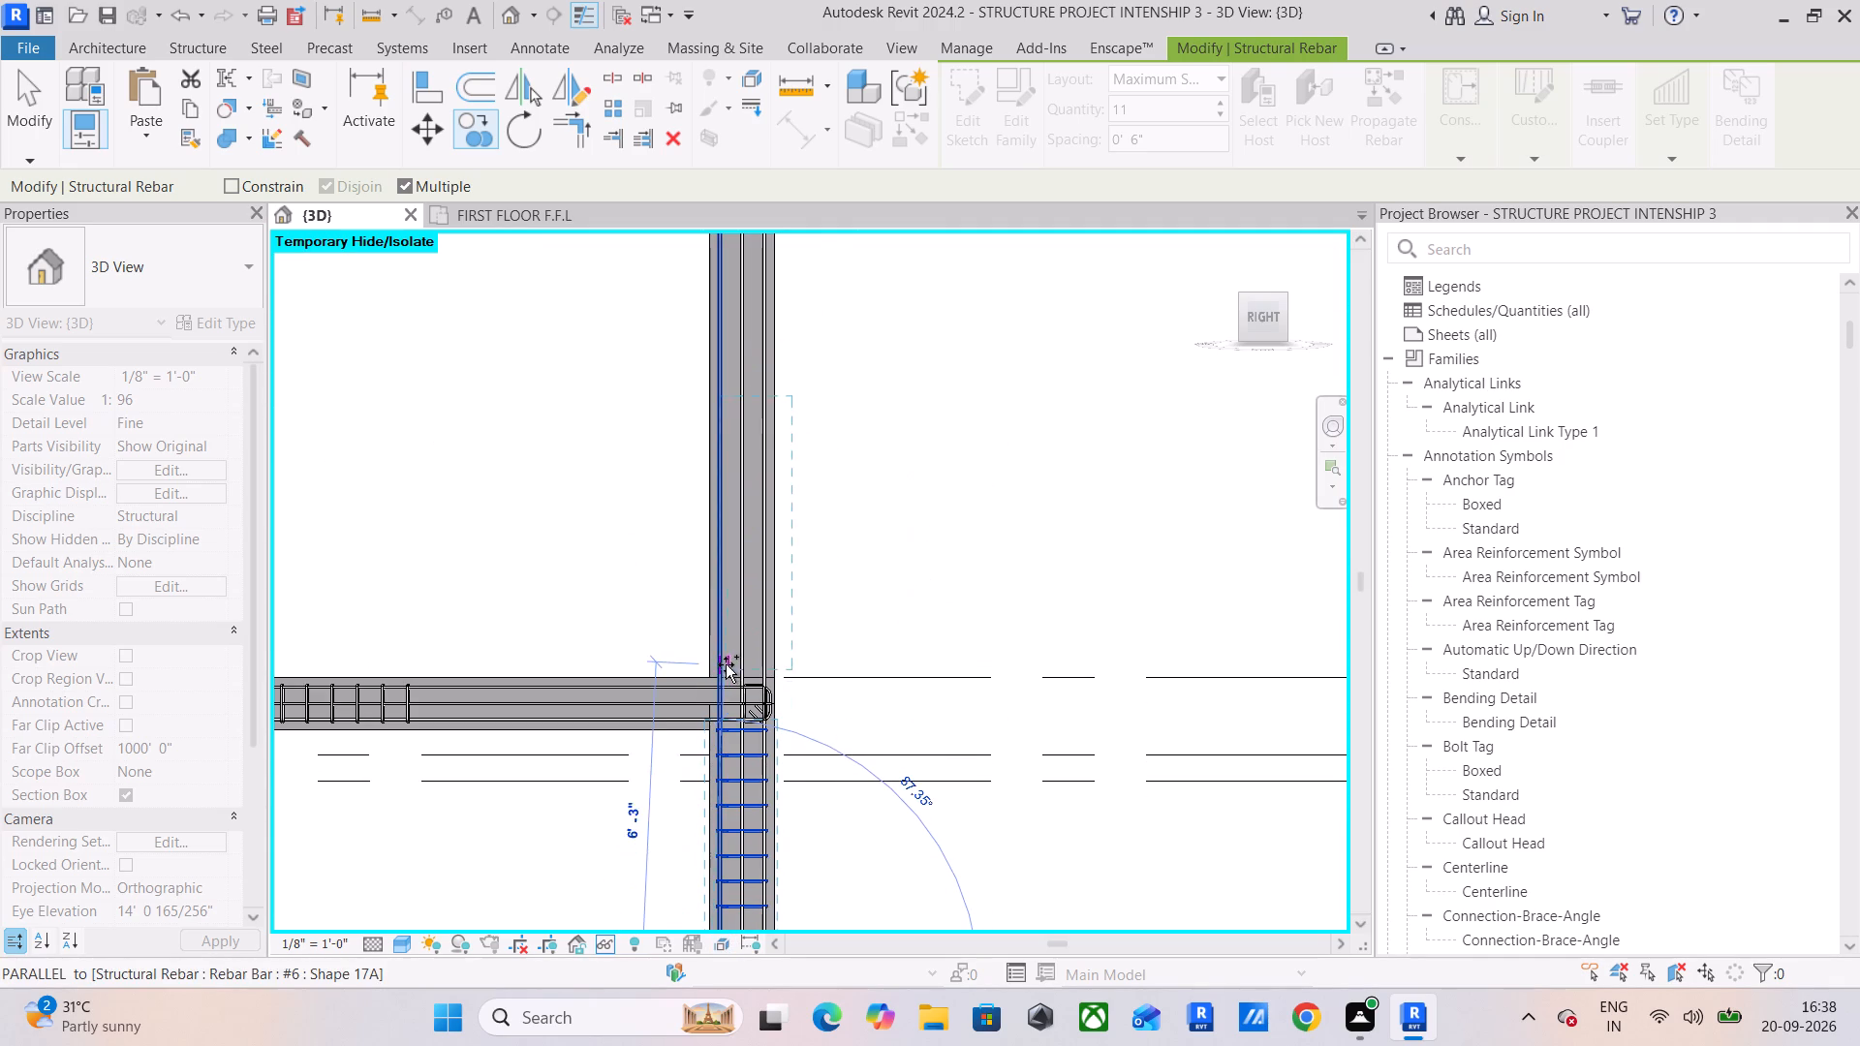
scroll(707, 670, up, 12)
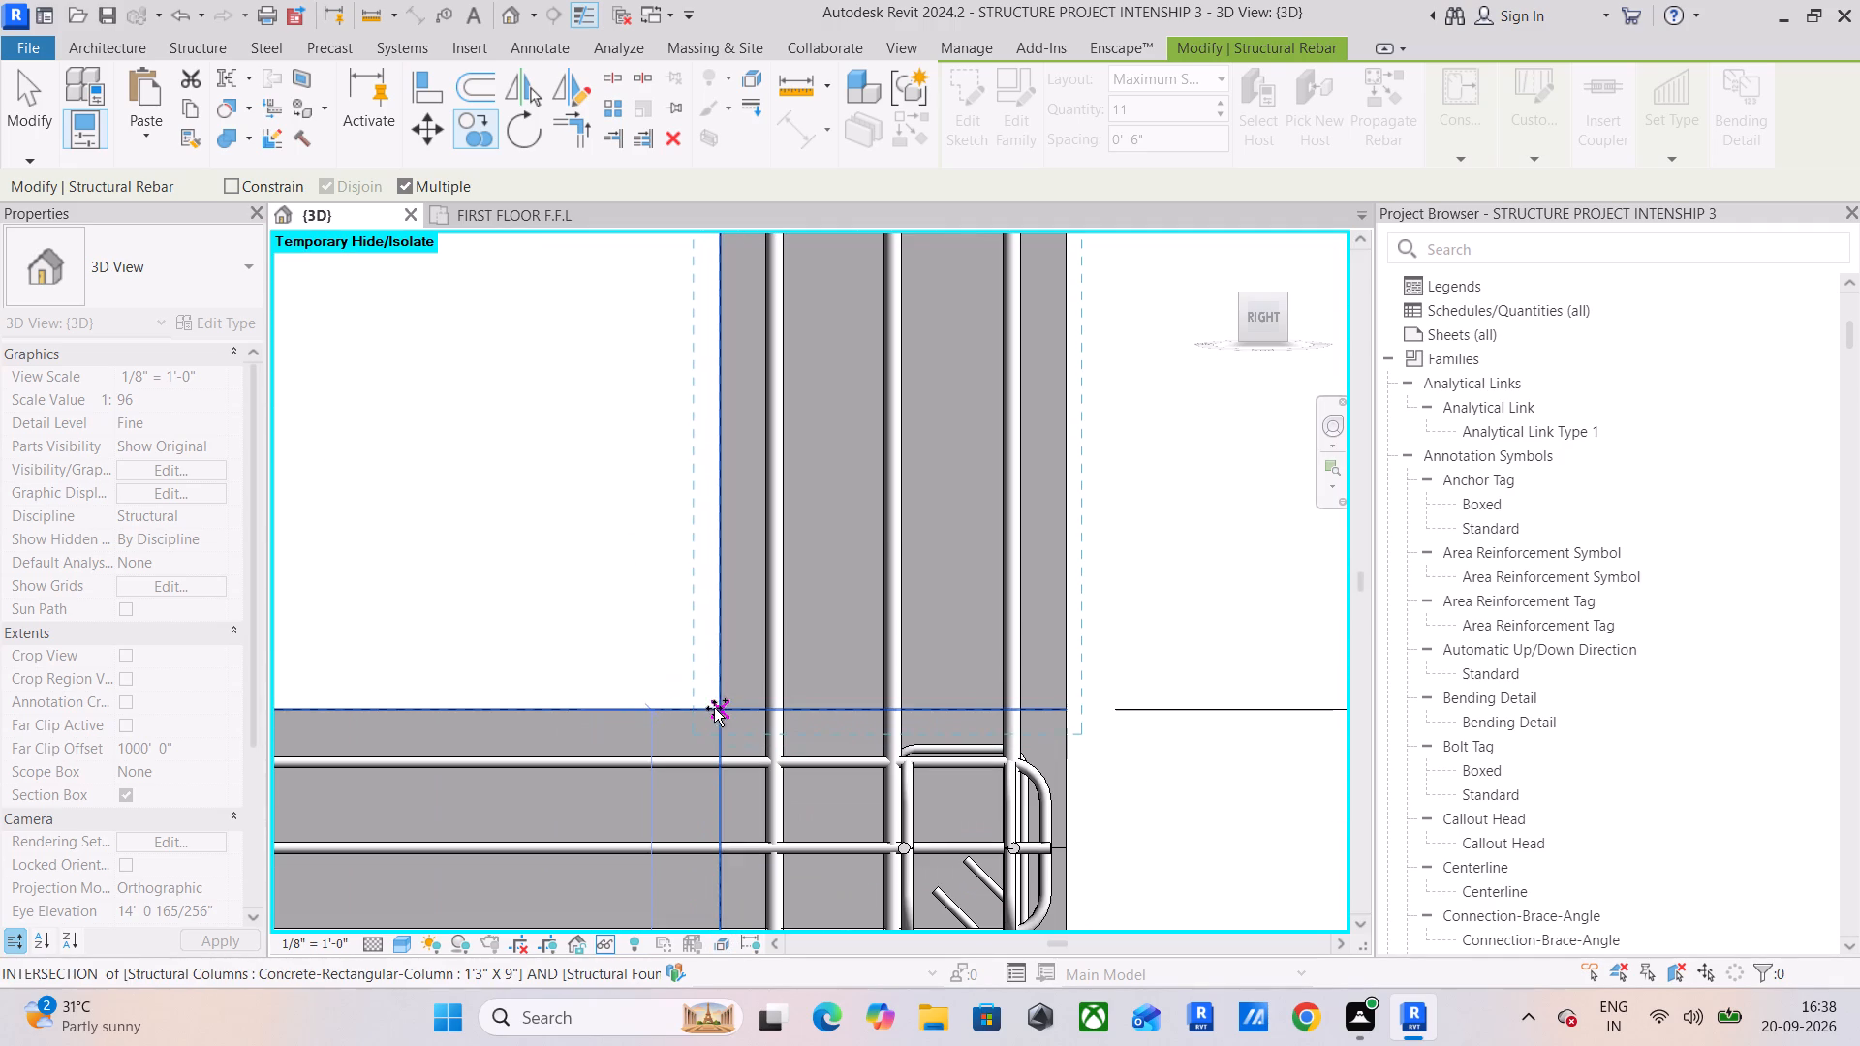
click(725, 707)
Place a second copy of the tie set in the end column, starting at the top of the first-floor beam.
scroll(733, 677, down, 7)
scroll(770, 600, down, 5)
middle_drag(765, 637, 760, 1013)
scroll(751, 462, up, 8)
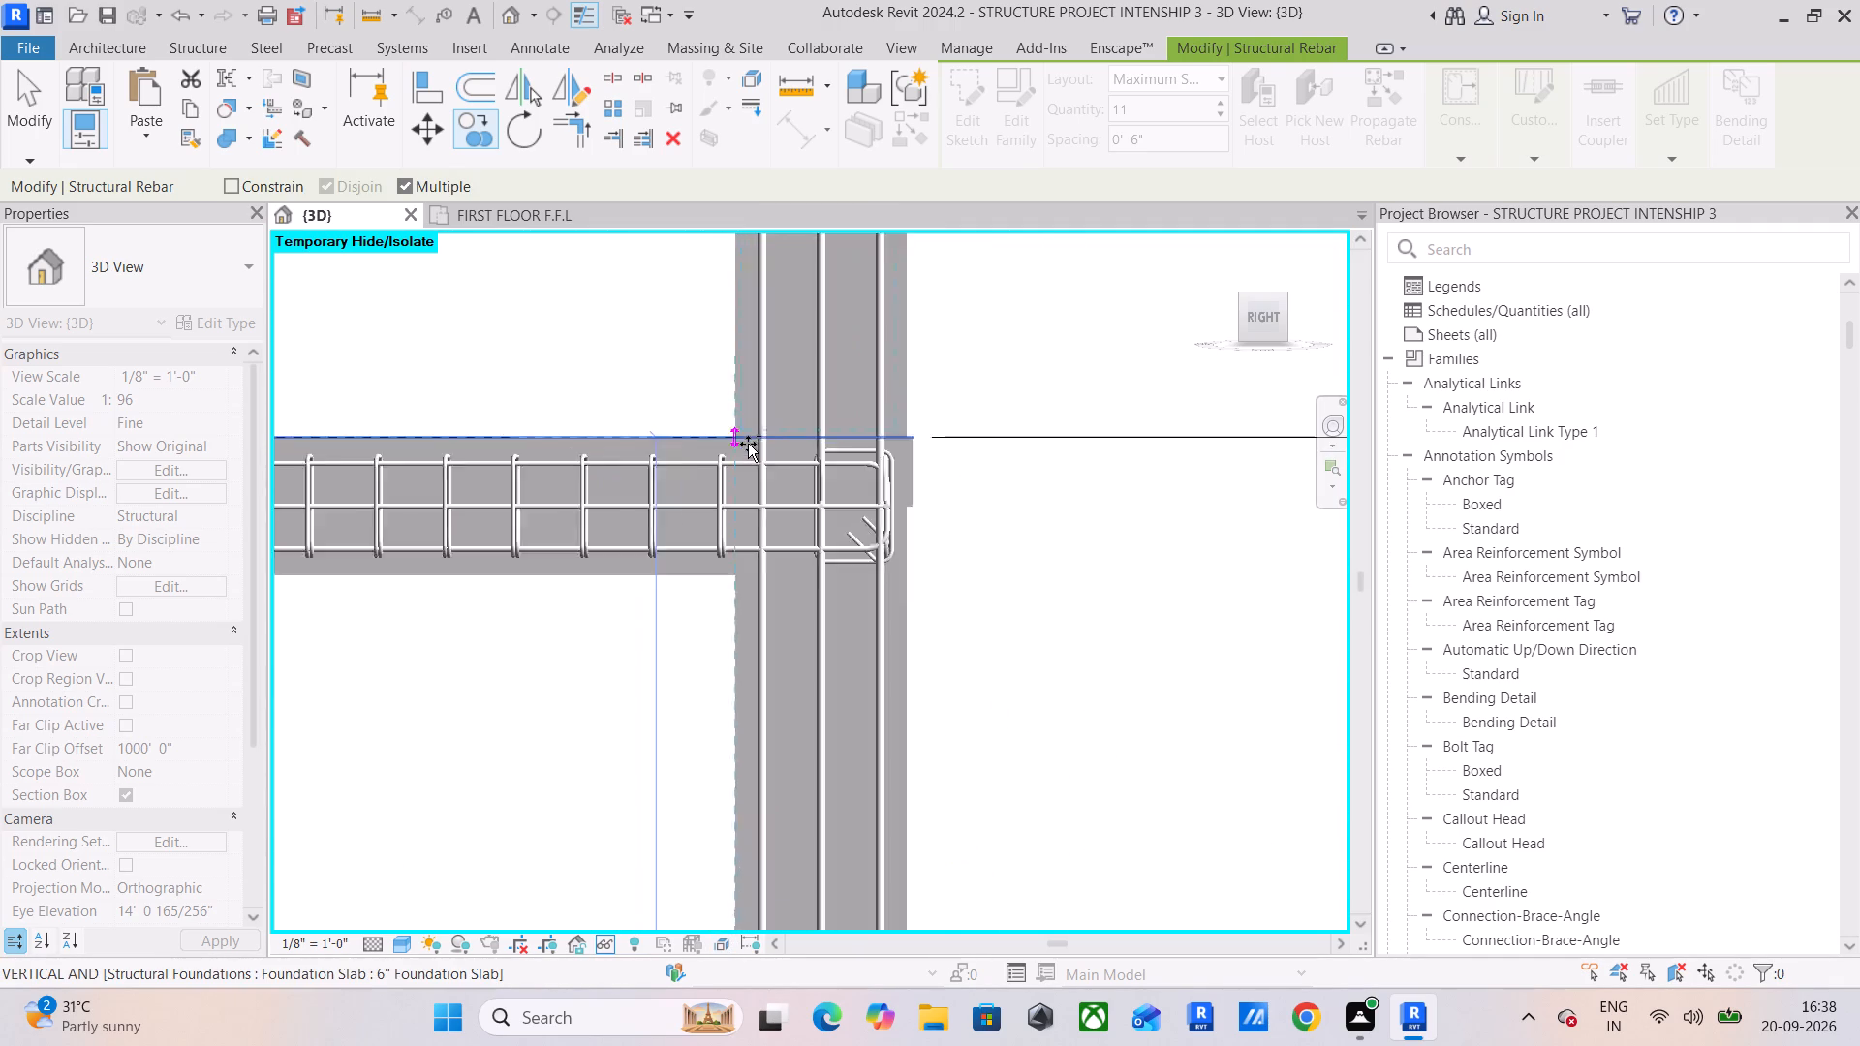
scroll(748, 444, up, 2)
click(737, 430)
scroll(877, 435, down, 5)
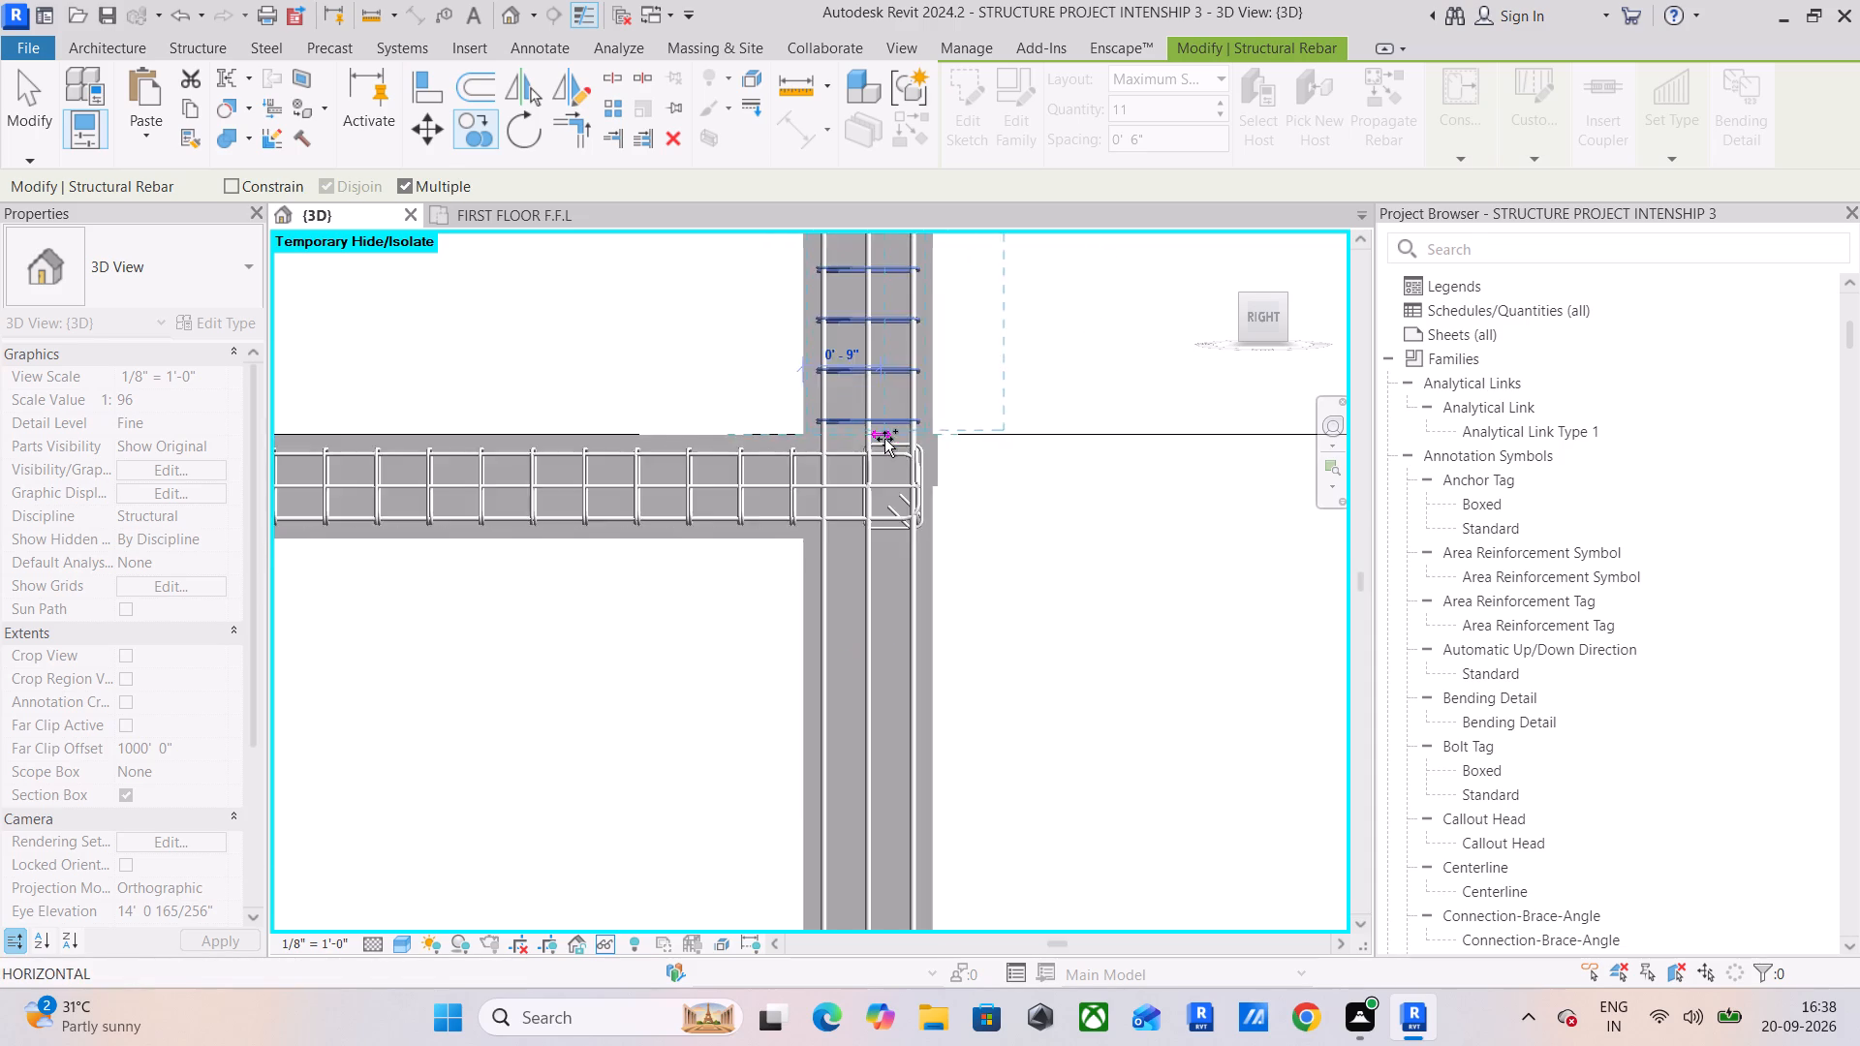
scroll(884, 439, down, 2)
middle_drag(894, 466, 863, 795)
scroll(837, 391, down, 4)
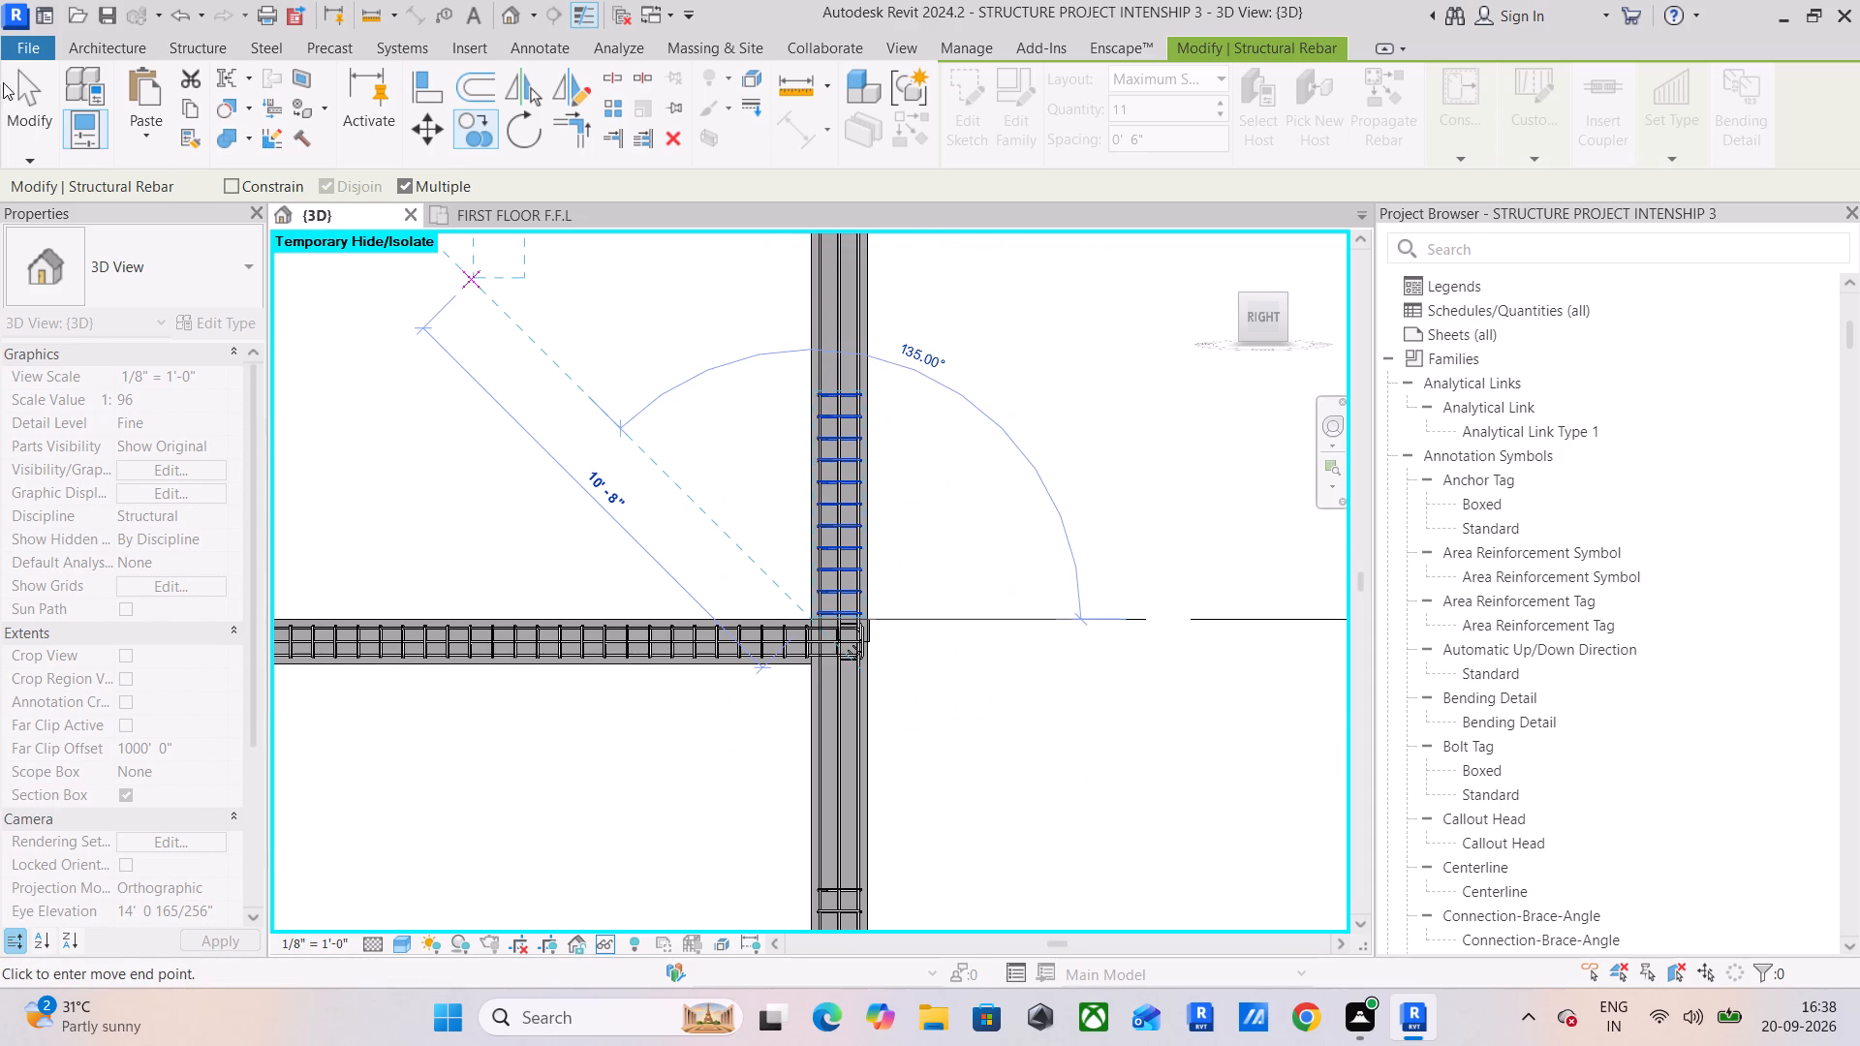
click(41, 94)
Extend the end column's copied tie set between the two beams up to the underside of the first-floor beam.
scroll(750, 772, down, 5)
middle_drag(754, 784, 745, 447)
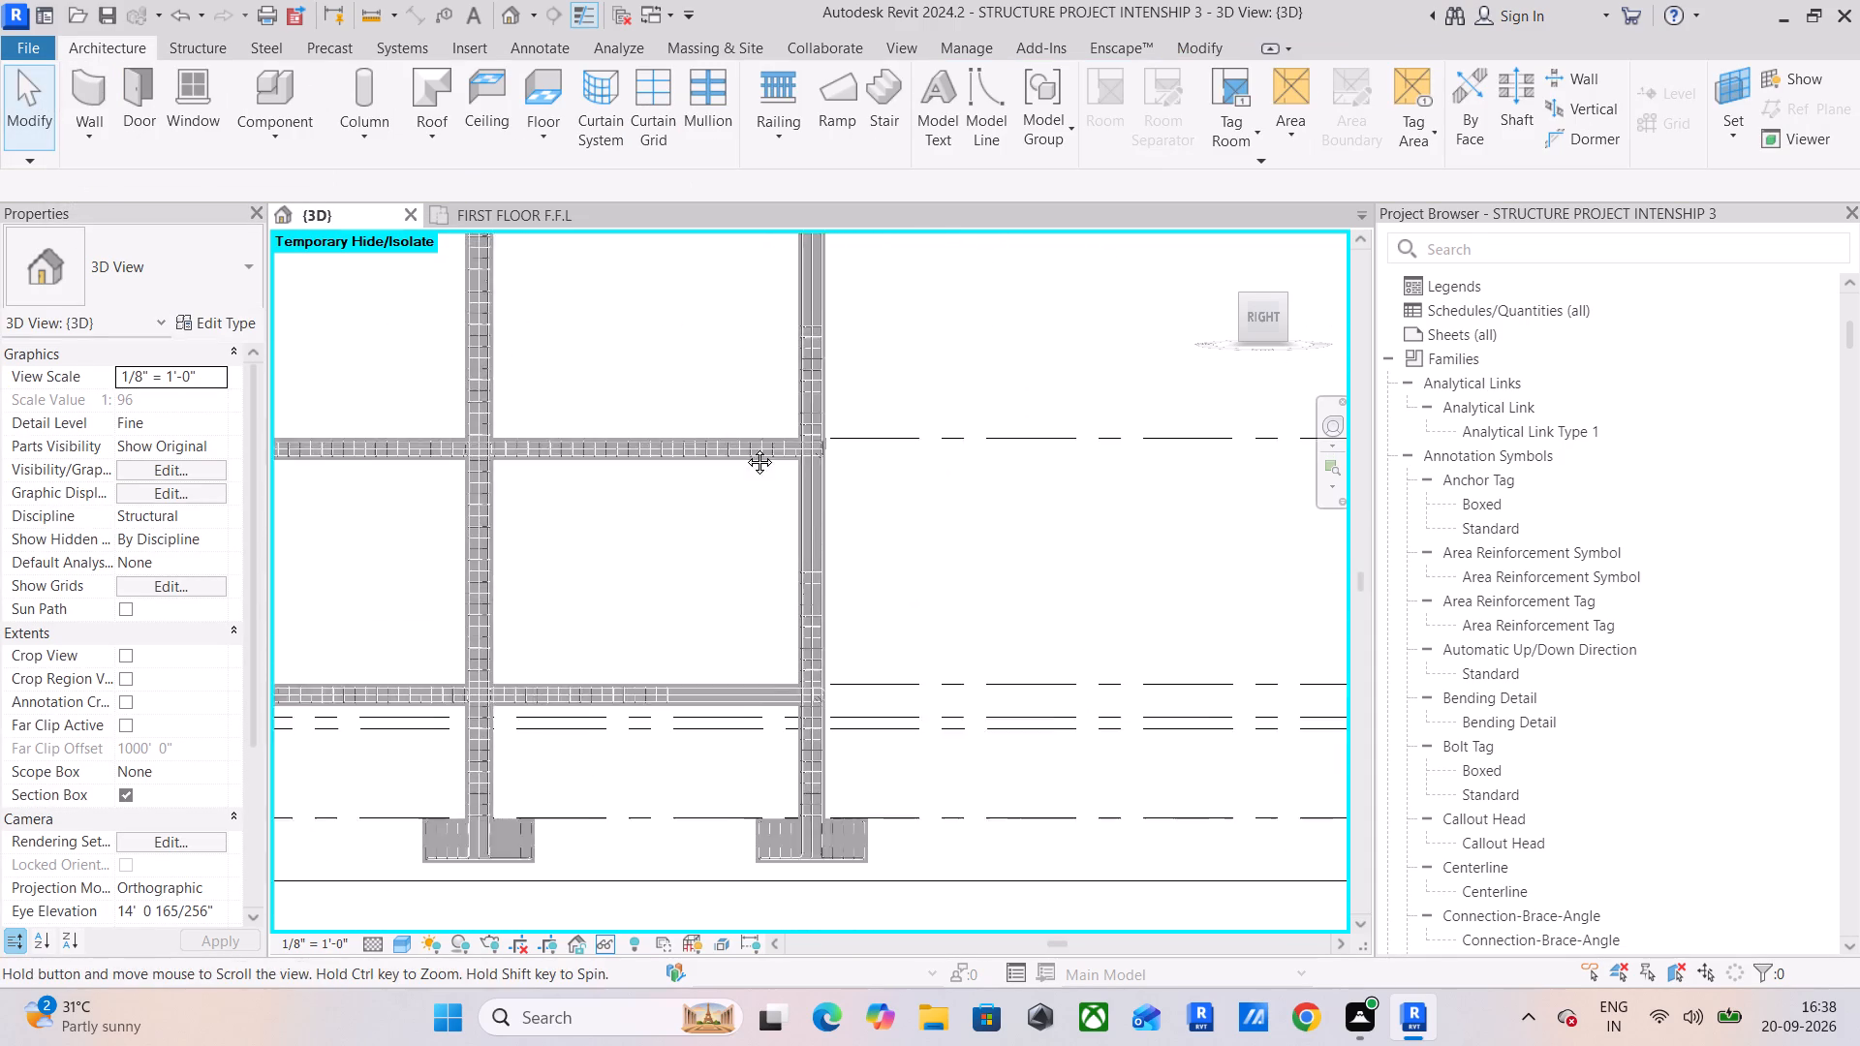
middle_drag(745, 447, 735, 428)
middle_drag(788, 480, 726, 643)
scroll(719, 645, up, 6)
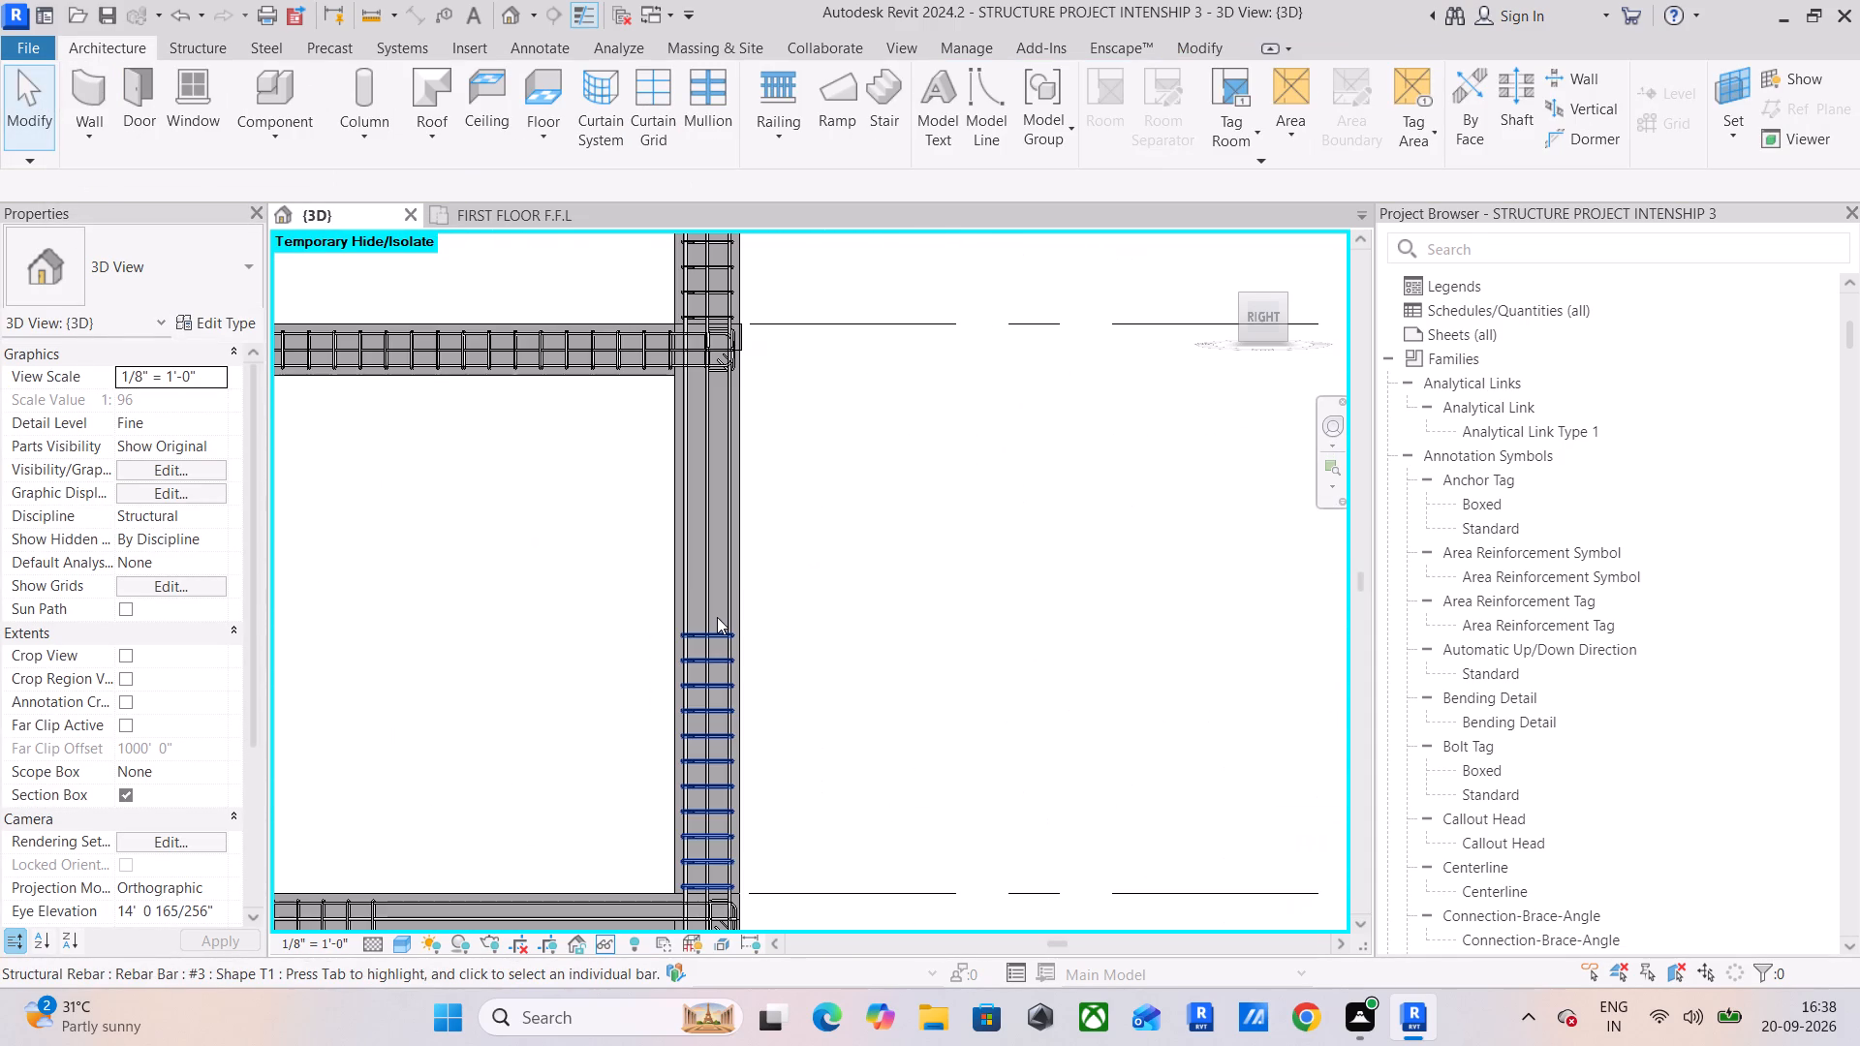
click(713, 627)
drag(704, 619, 703, 381)
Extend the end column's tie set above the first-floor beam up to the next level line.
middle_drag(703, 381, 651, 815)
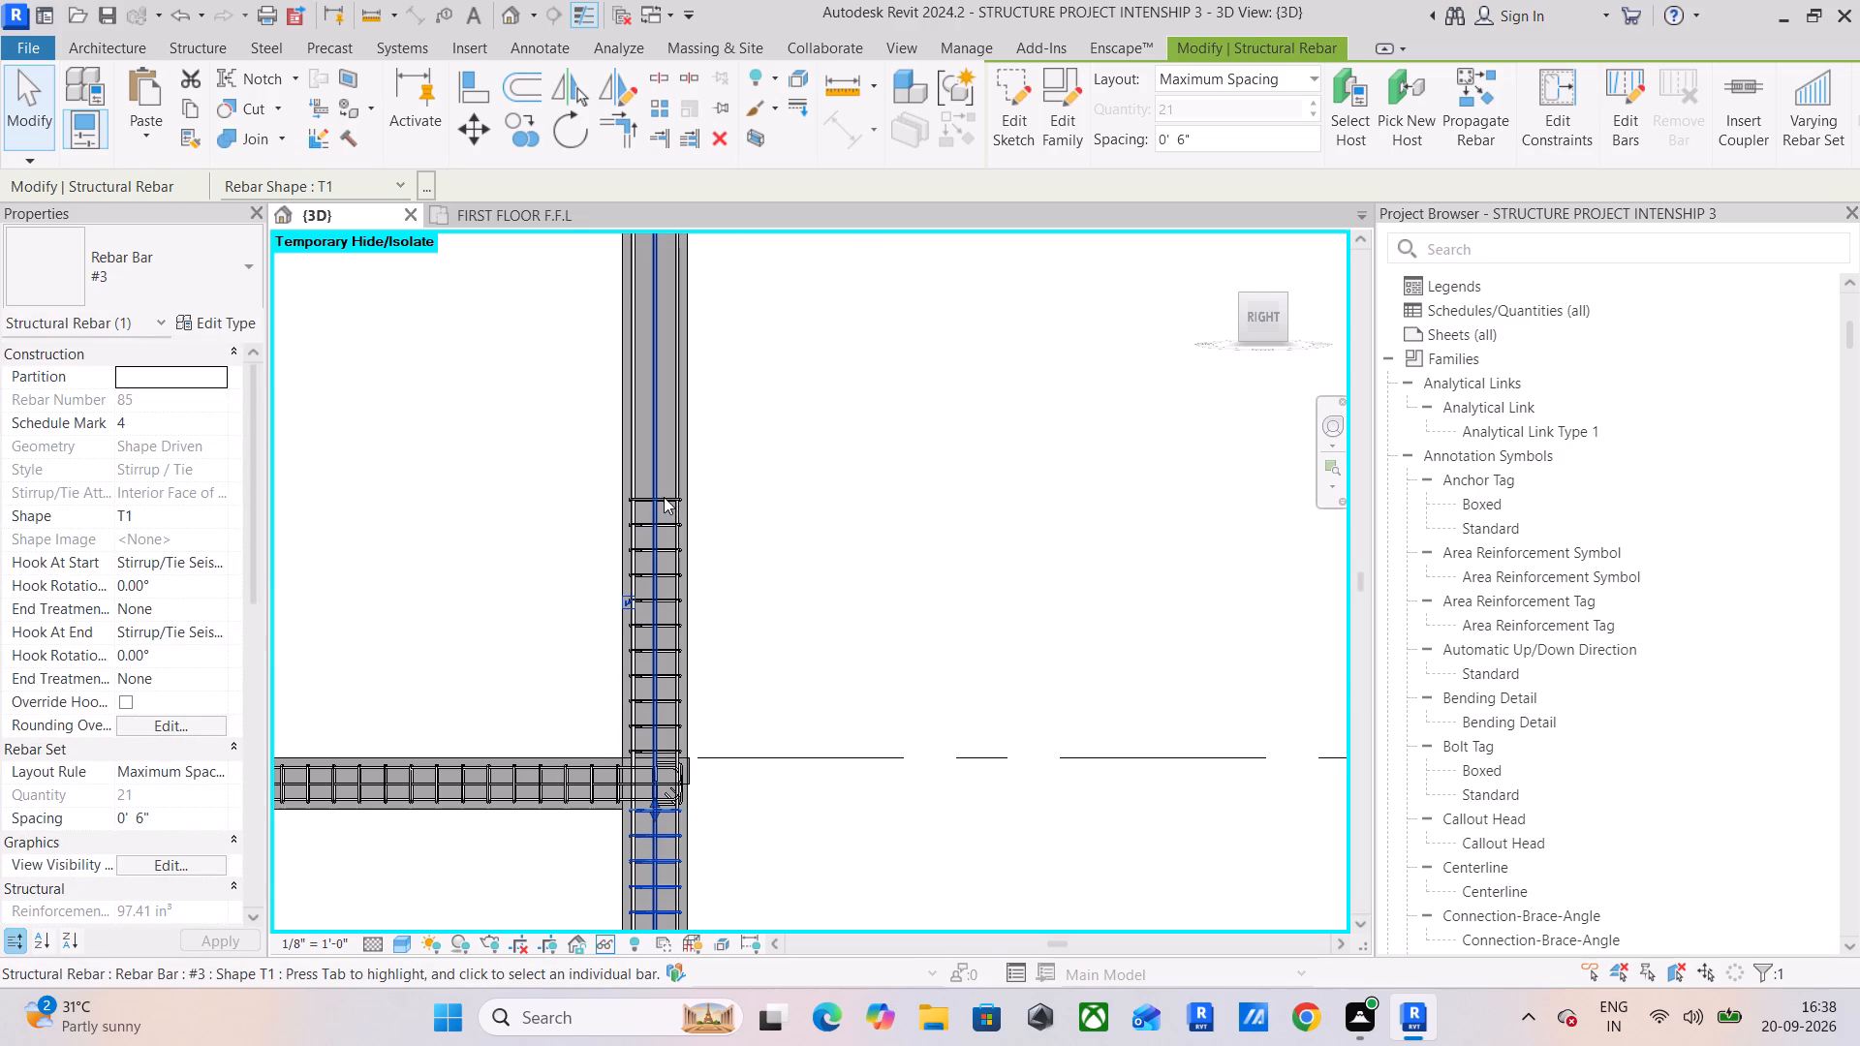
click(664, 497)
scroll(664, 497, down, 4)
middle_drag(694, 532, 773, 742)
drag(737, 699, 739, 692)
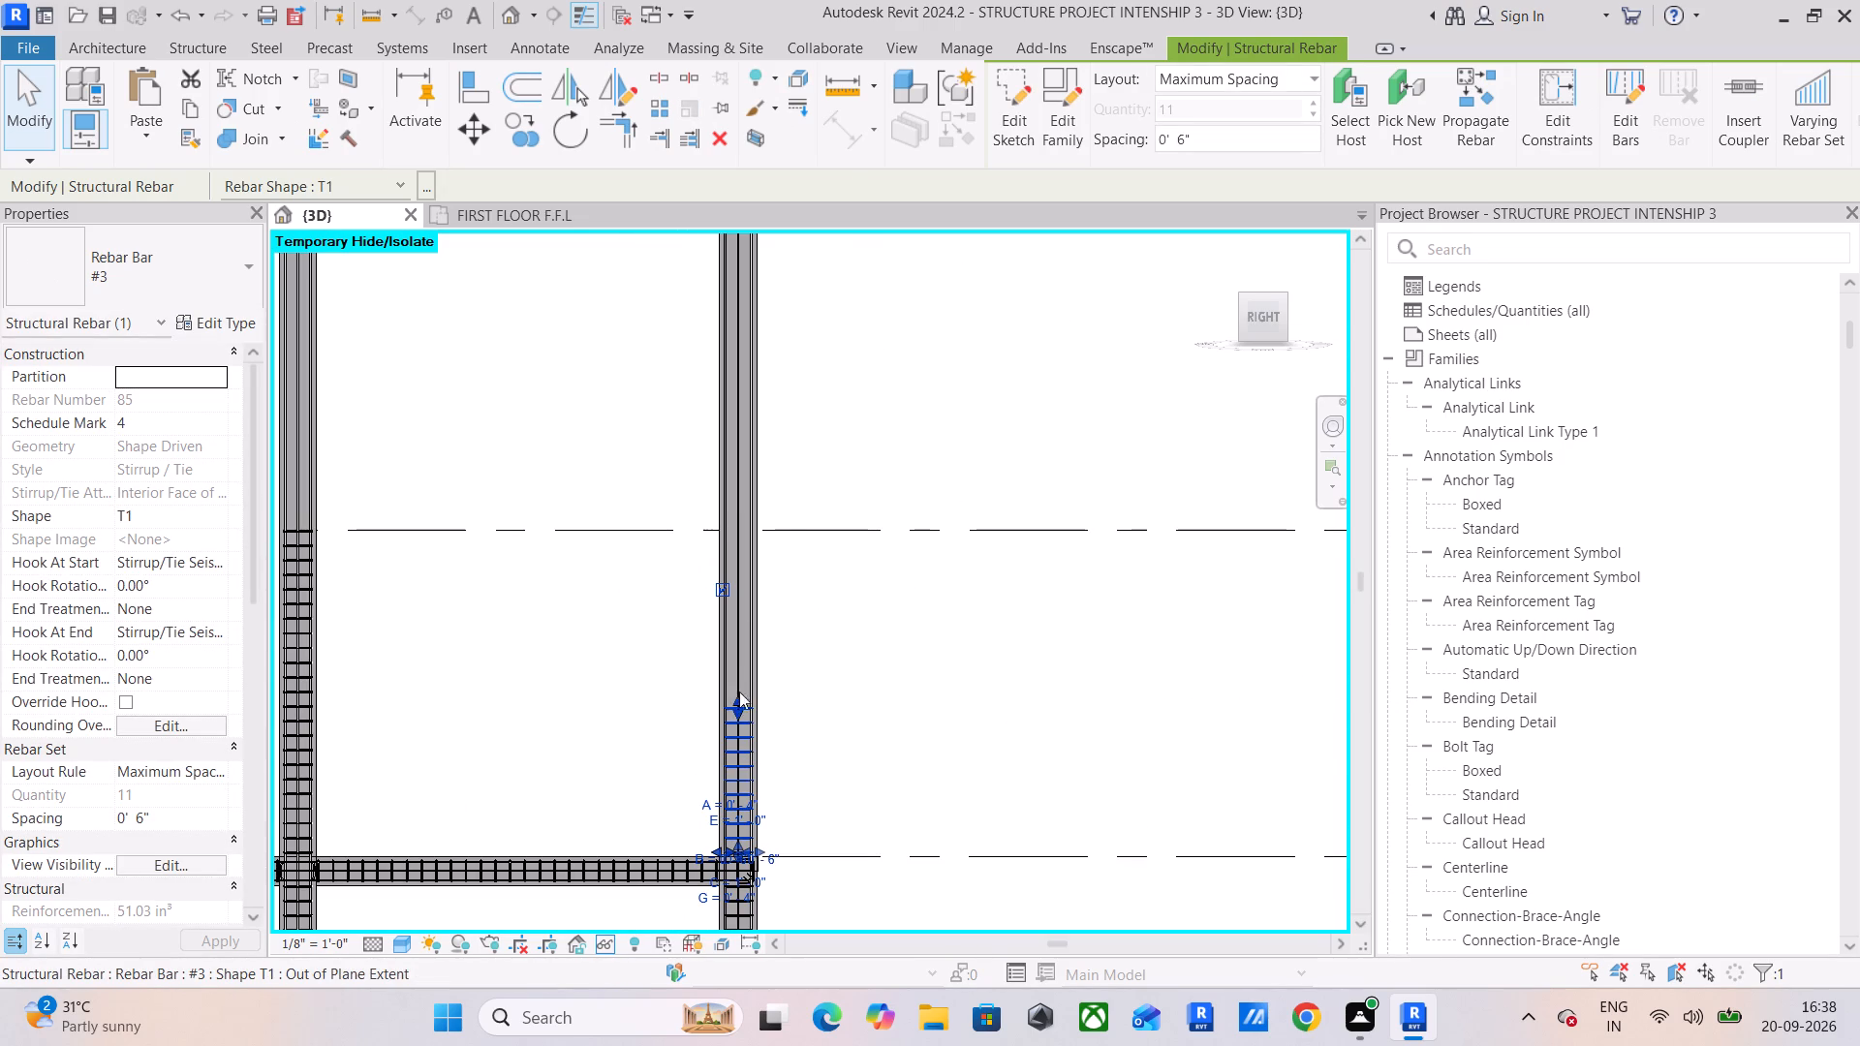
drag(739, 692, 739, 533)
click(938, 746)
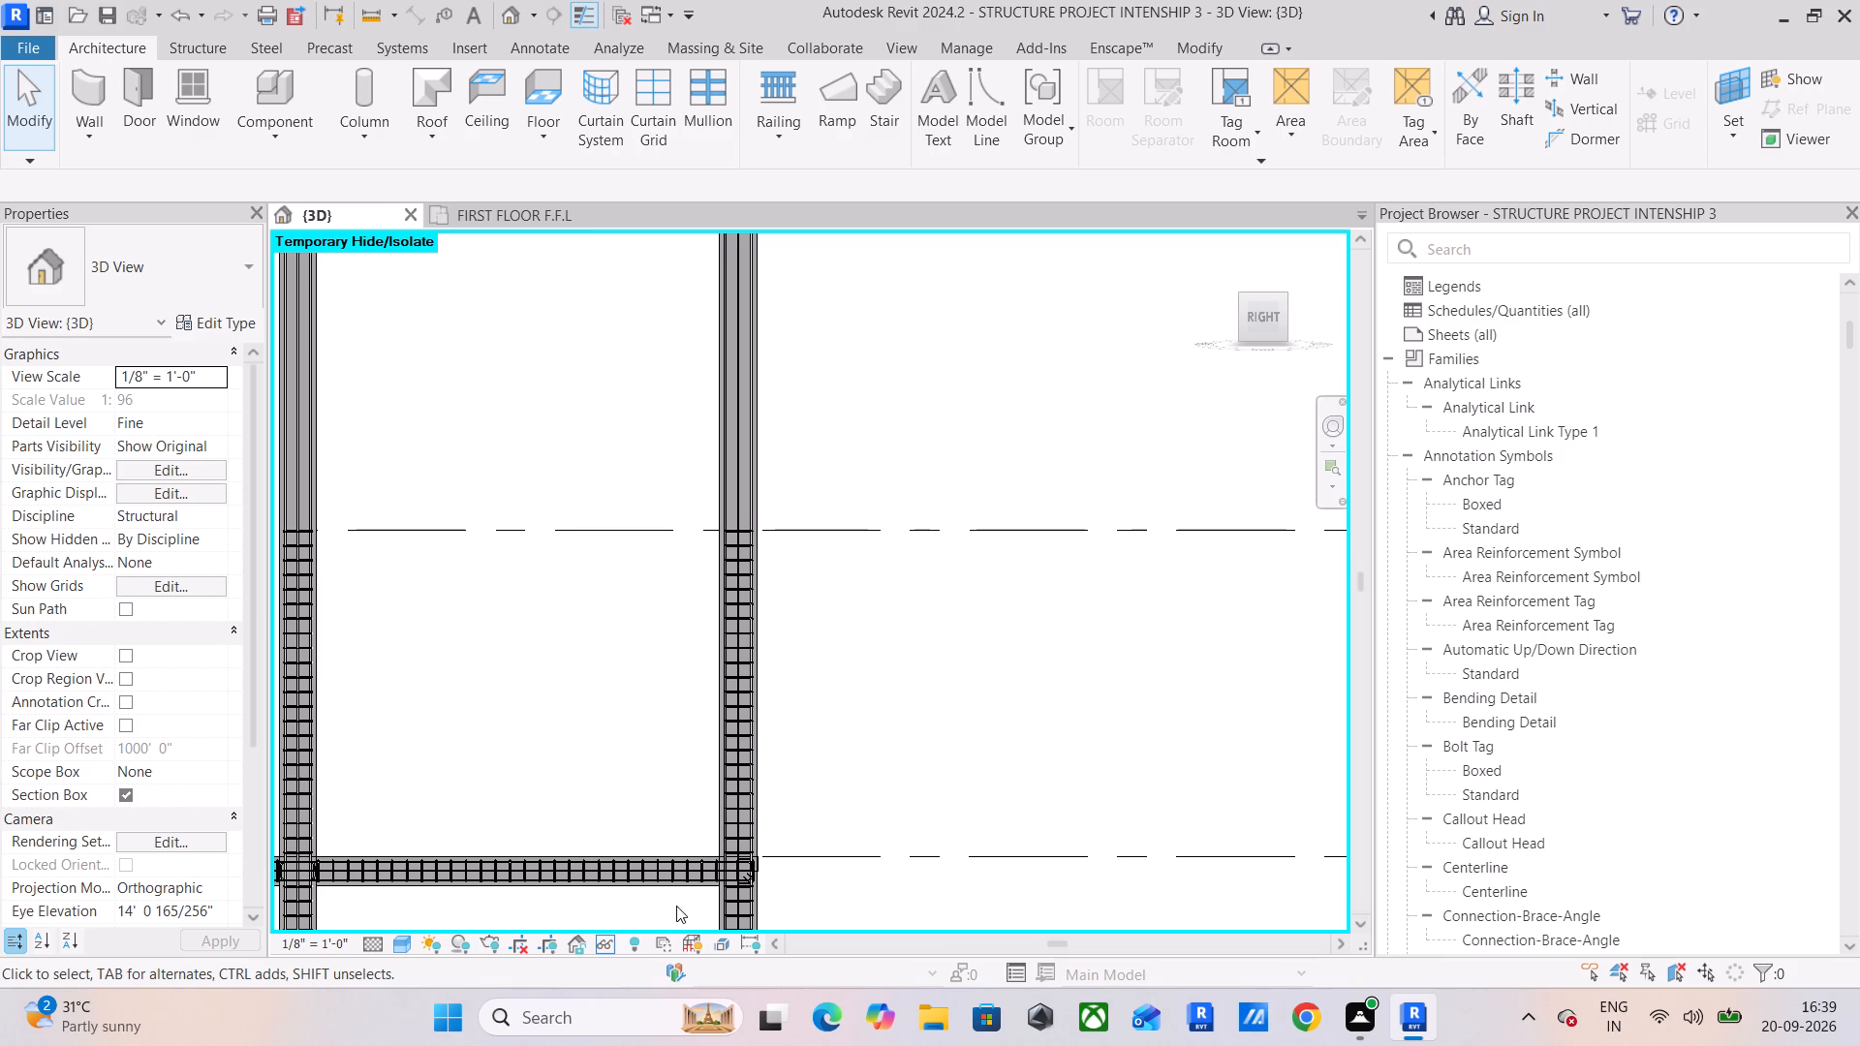
Examine the tie and beam reinforcement at the first-floor beam joints of the middle and end columns.
scroll(709, 889, down, 3)
middle_drag(734, 916, 962, 982)
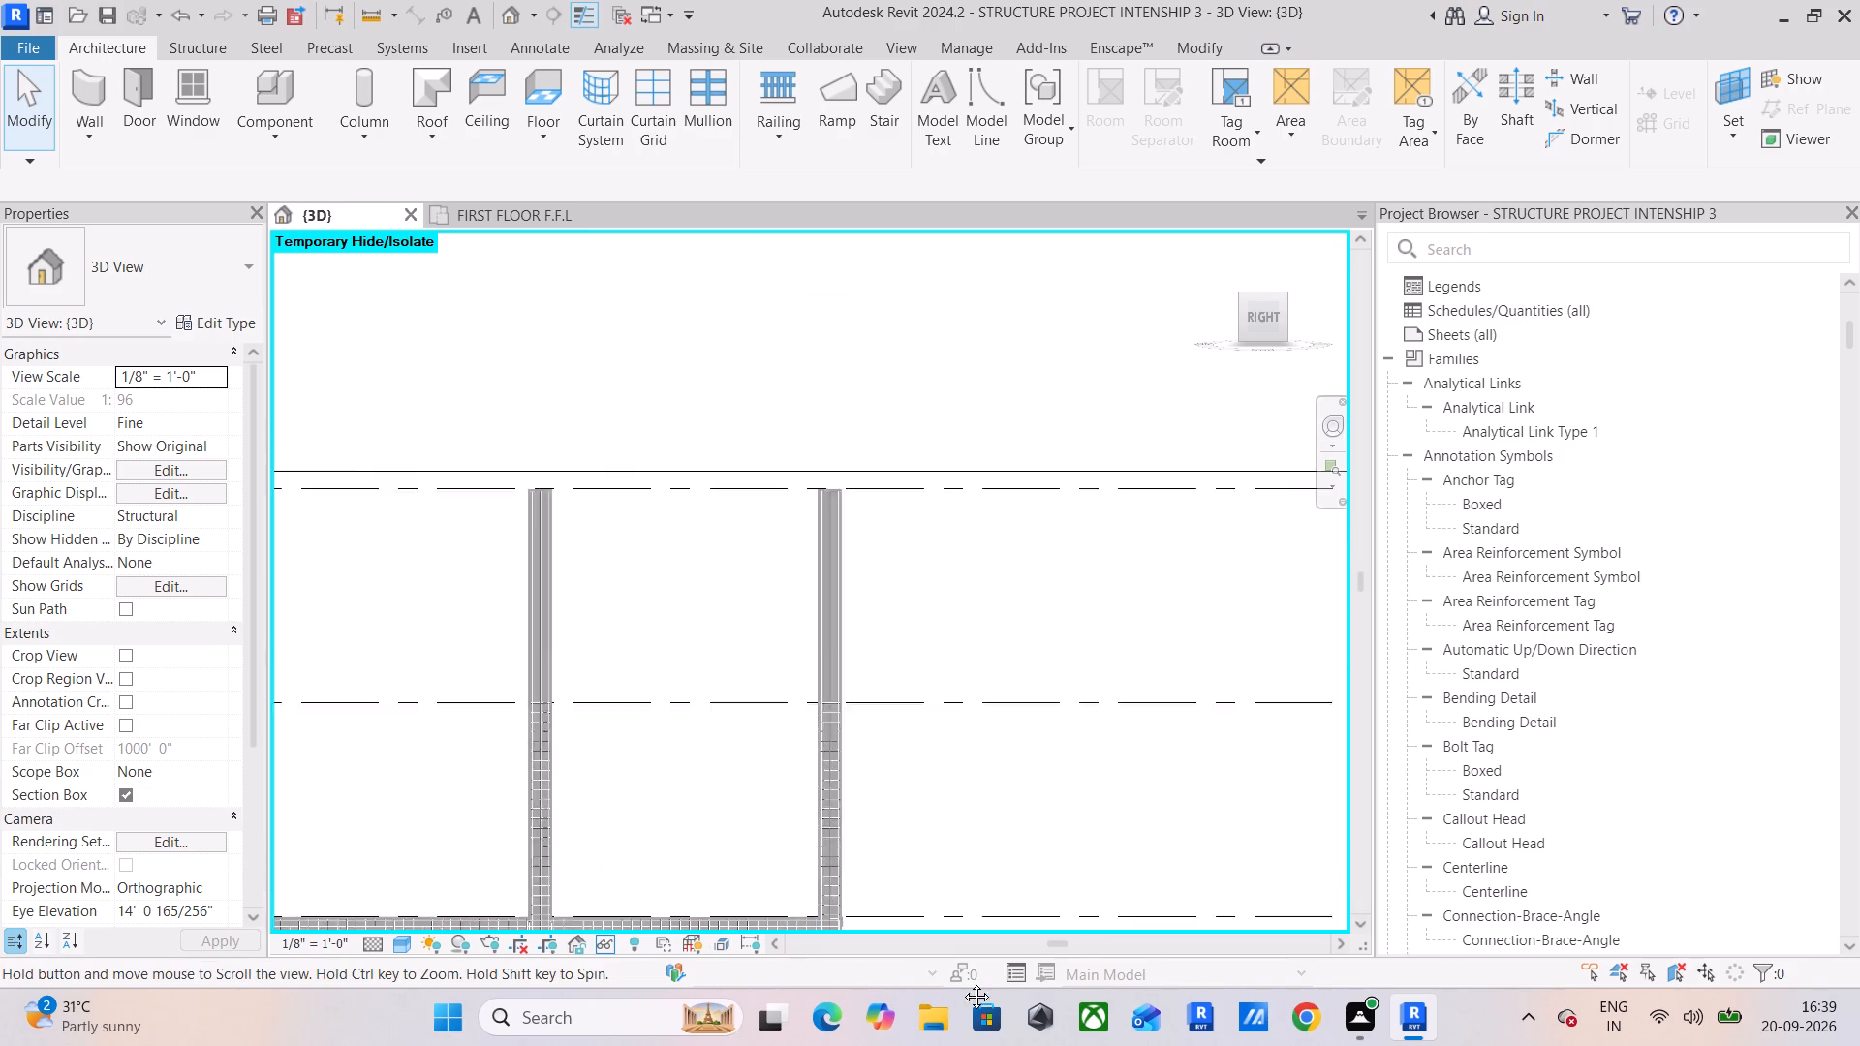
middle_drag(962, 982, 1048, 876)
middle_drag(919, 748, 994, 624)
scroll(919, 712, up, 6)
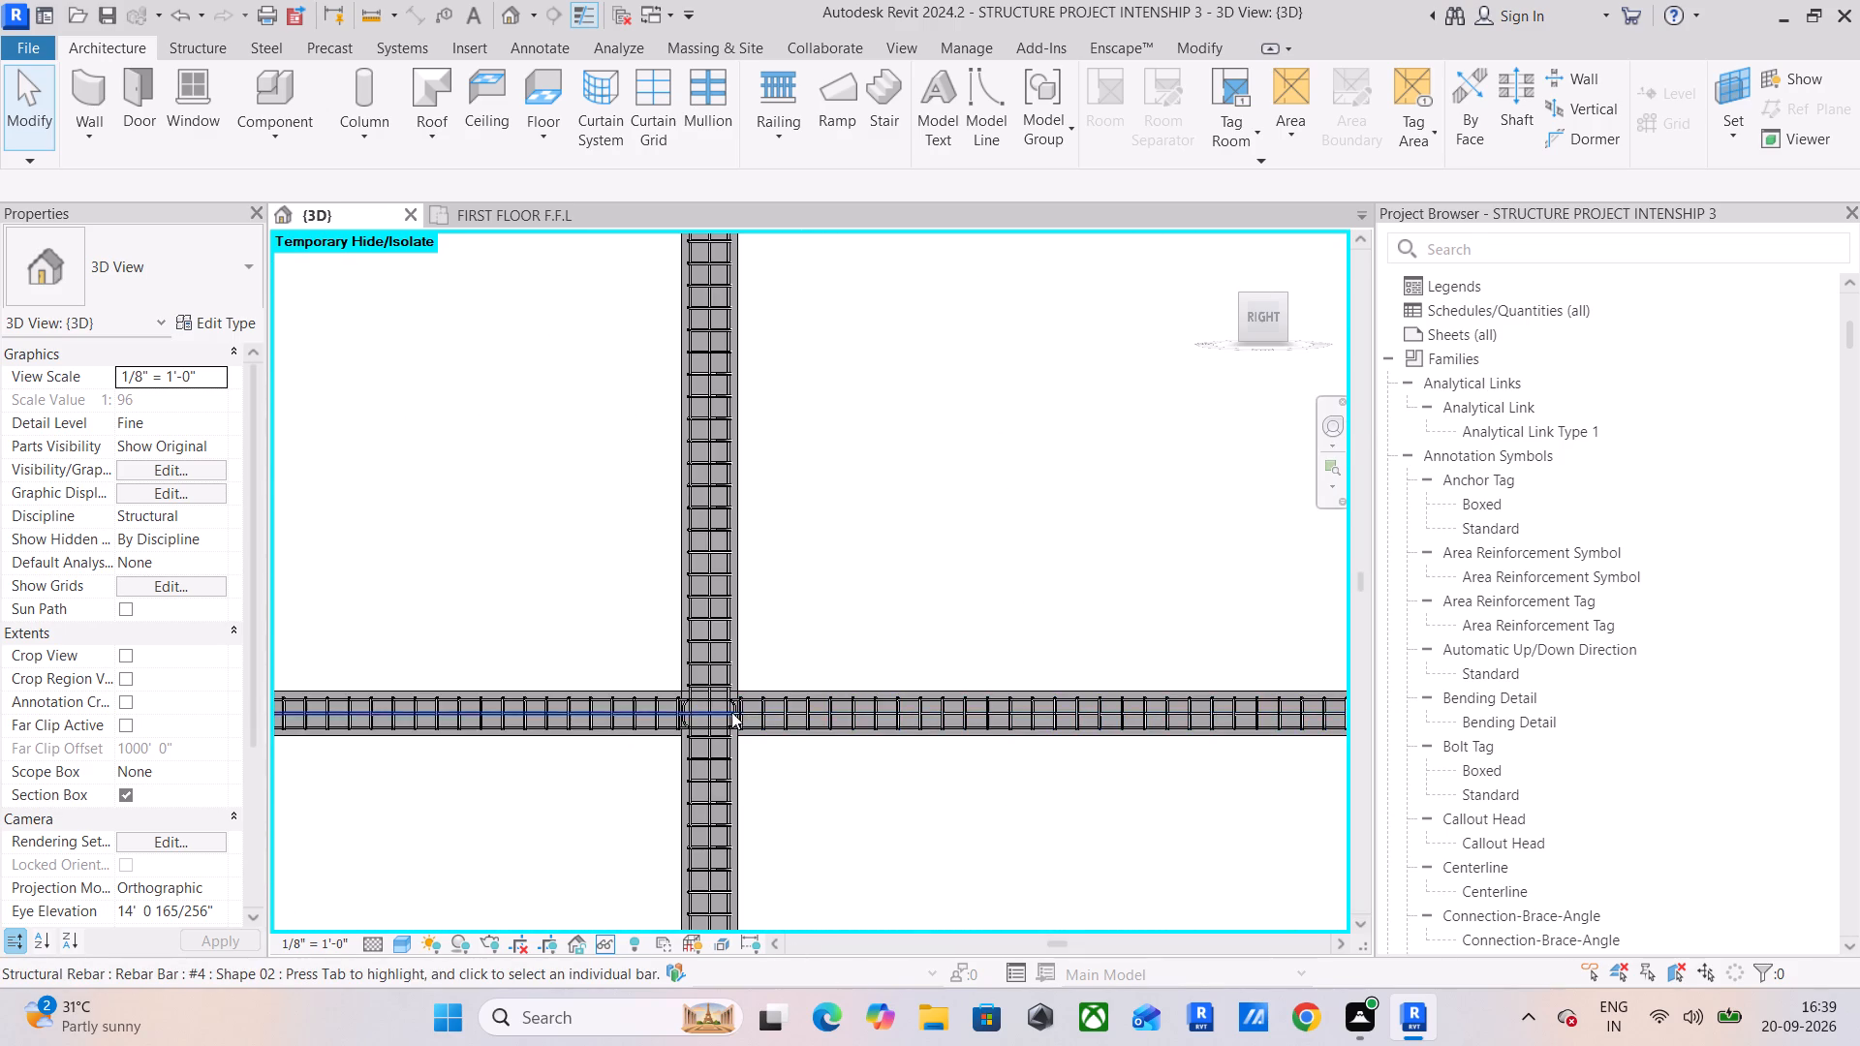
scroll(718, 713, up, 12)
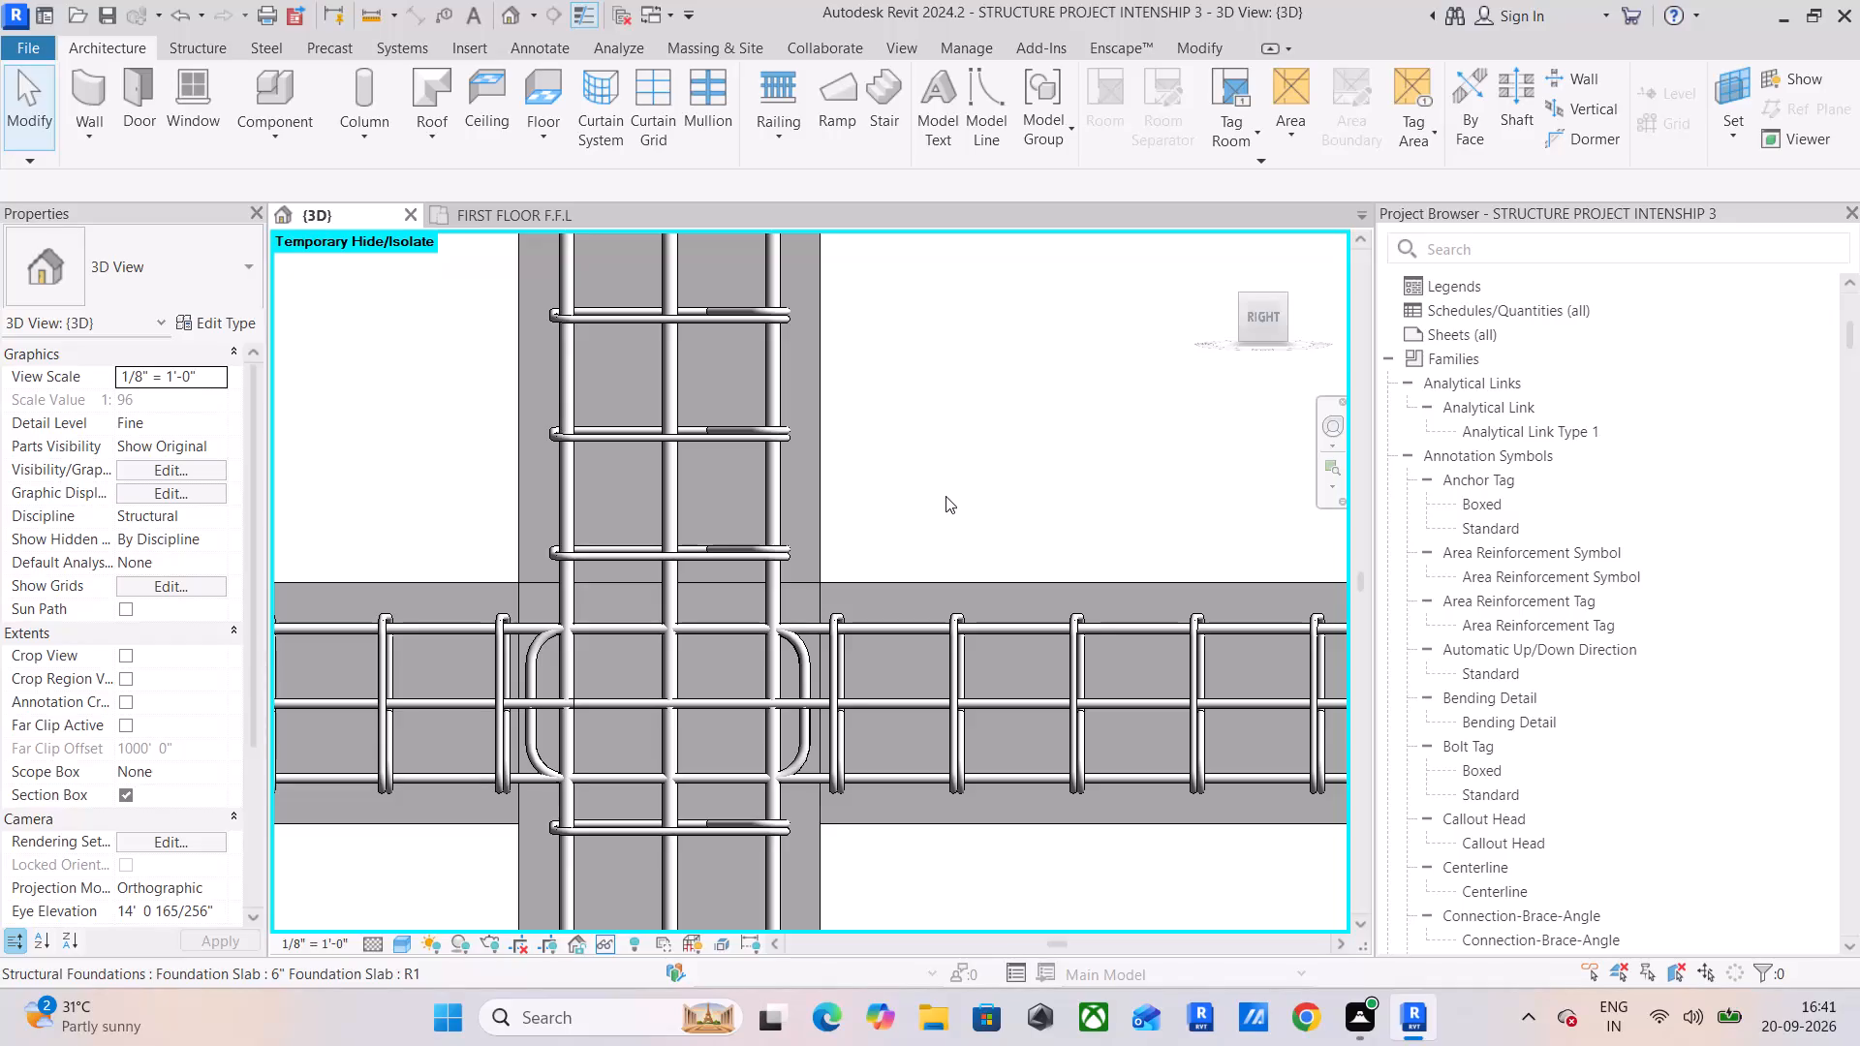
scroll(879, 530, down, 4)
middle_drag(951, 533, 905, 569)
scroll(862, 559, down, 2)
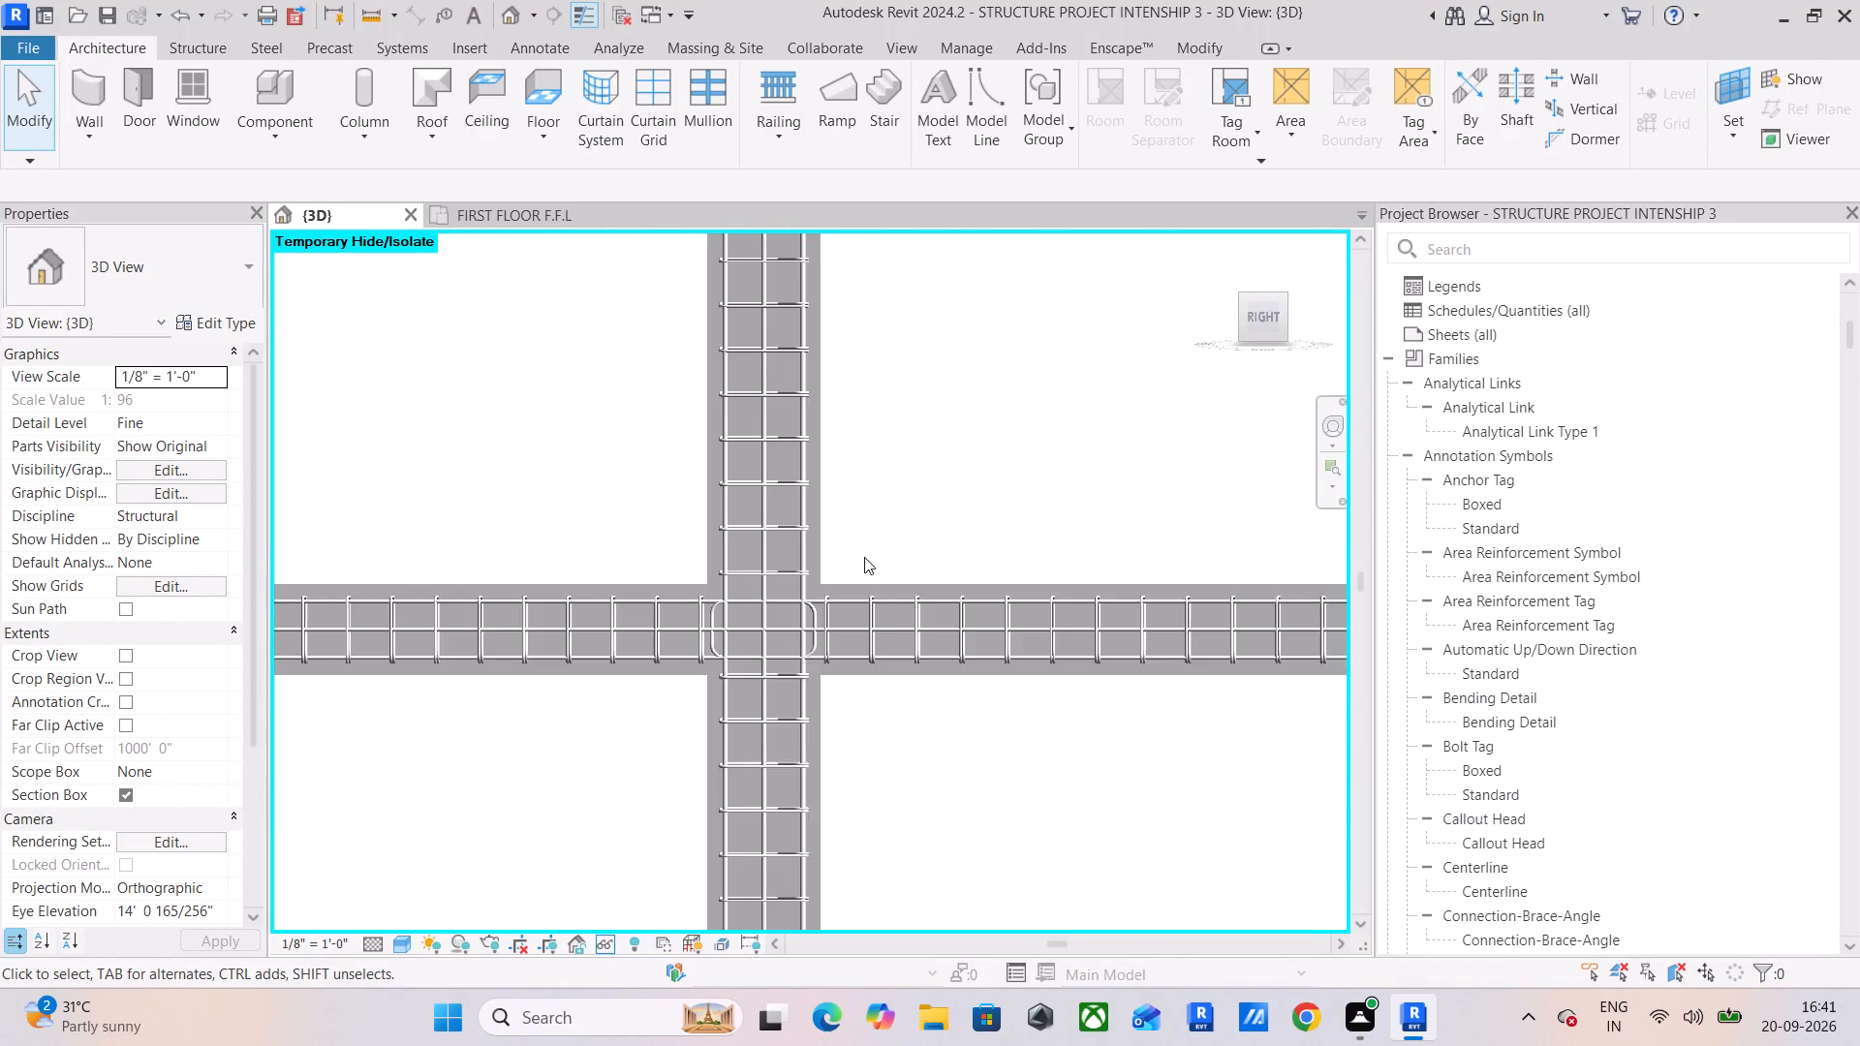
scroll(864, 557, down, 2)
middle_drag(864, 556, 701, 632)
scroll(702, 632, down, 5)
middle_drag(894, 629, 678, 719)
scroll(771, 760, up, 5)
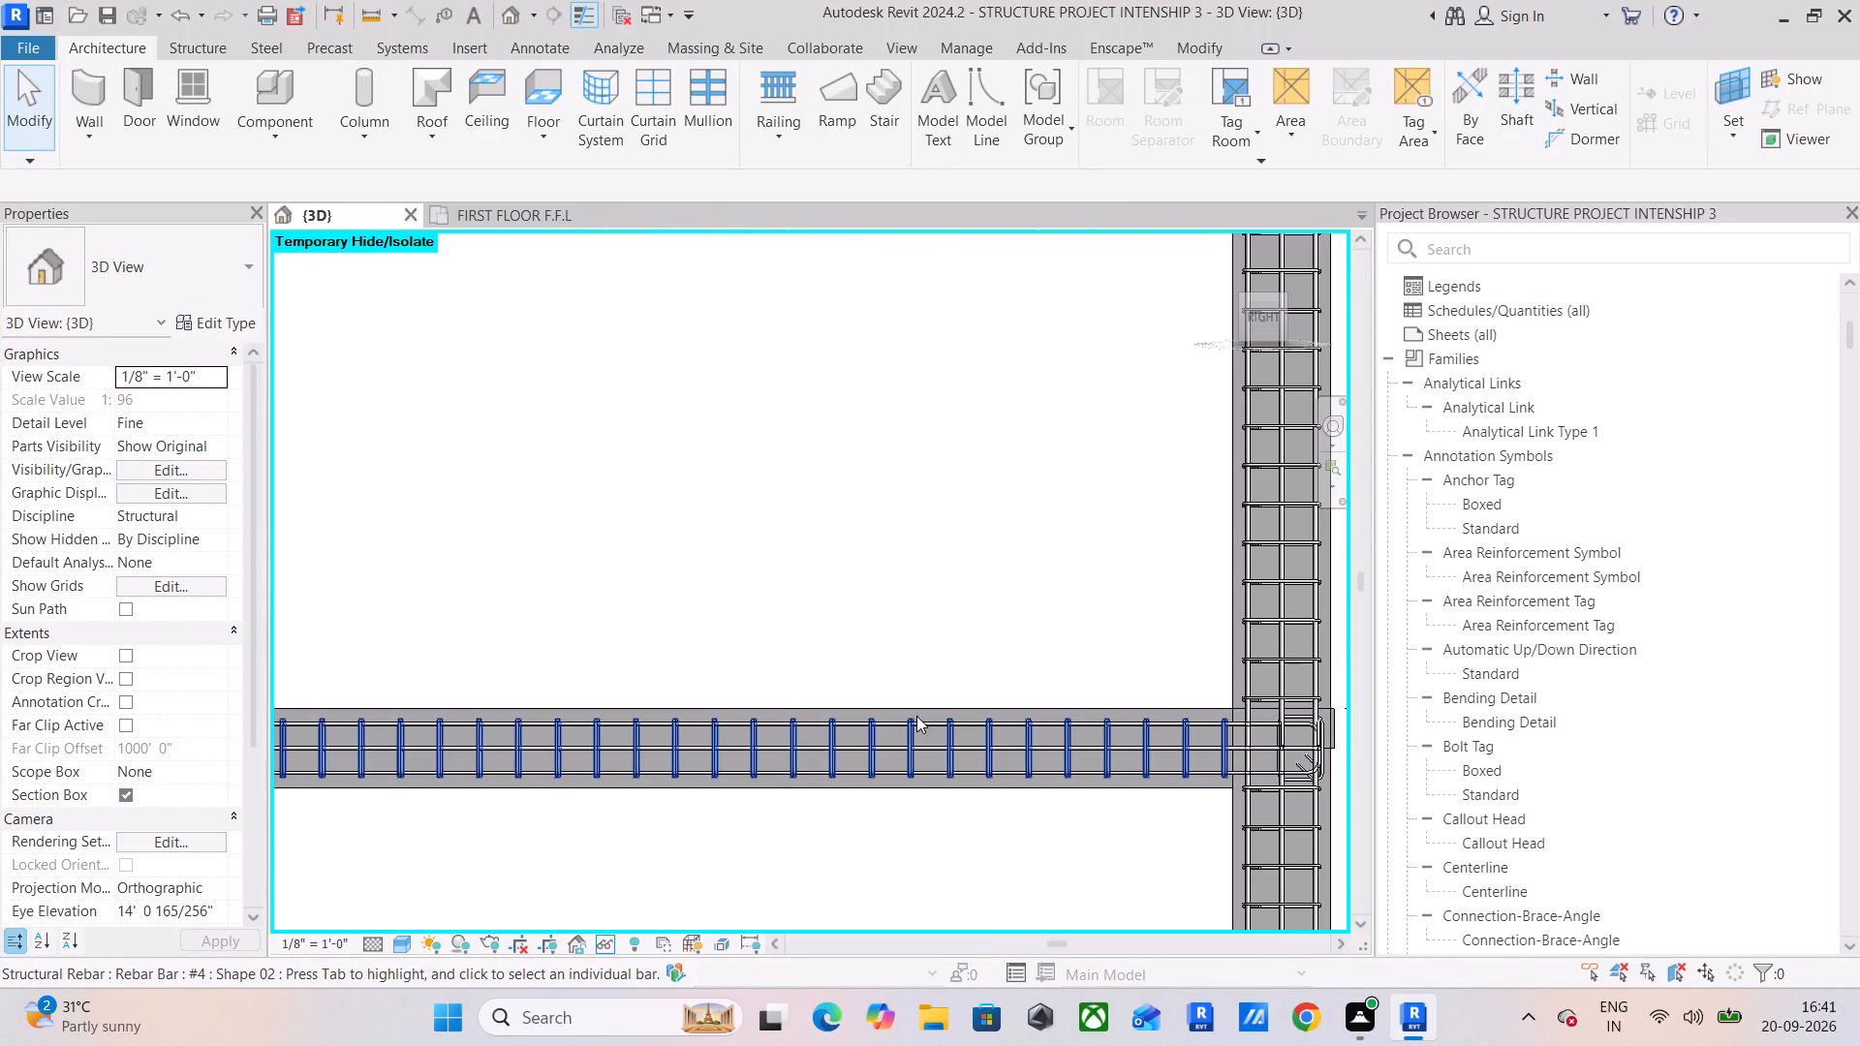
middle_drag(1132, 777, 621, 722)
scroll(813, 679, up, 5)
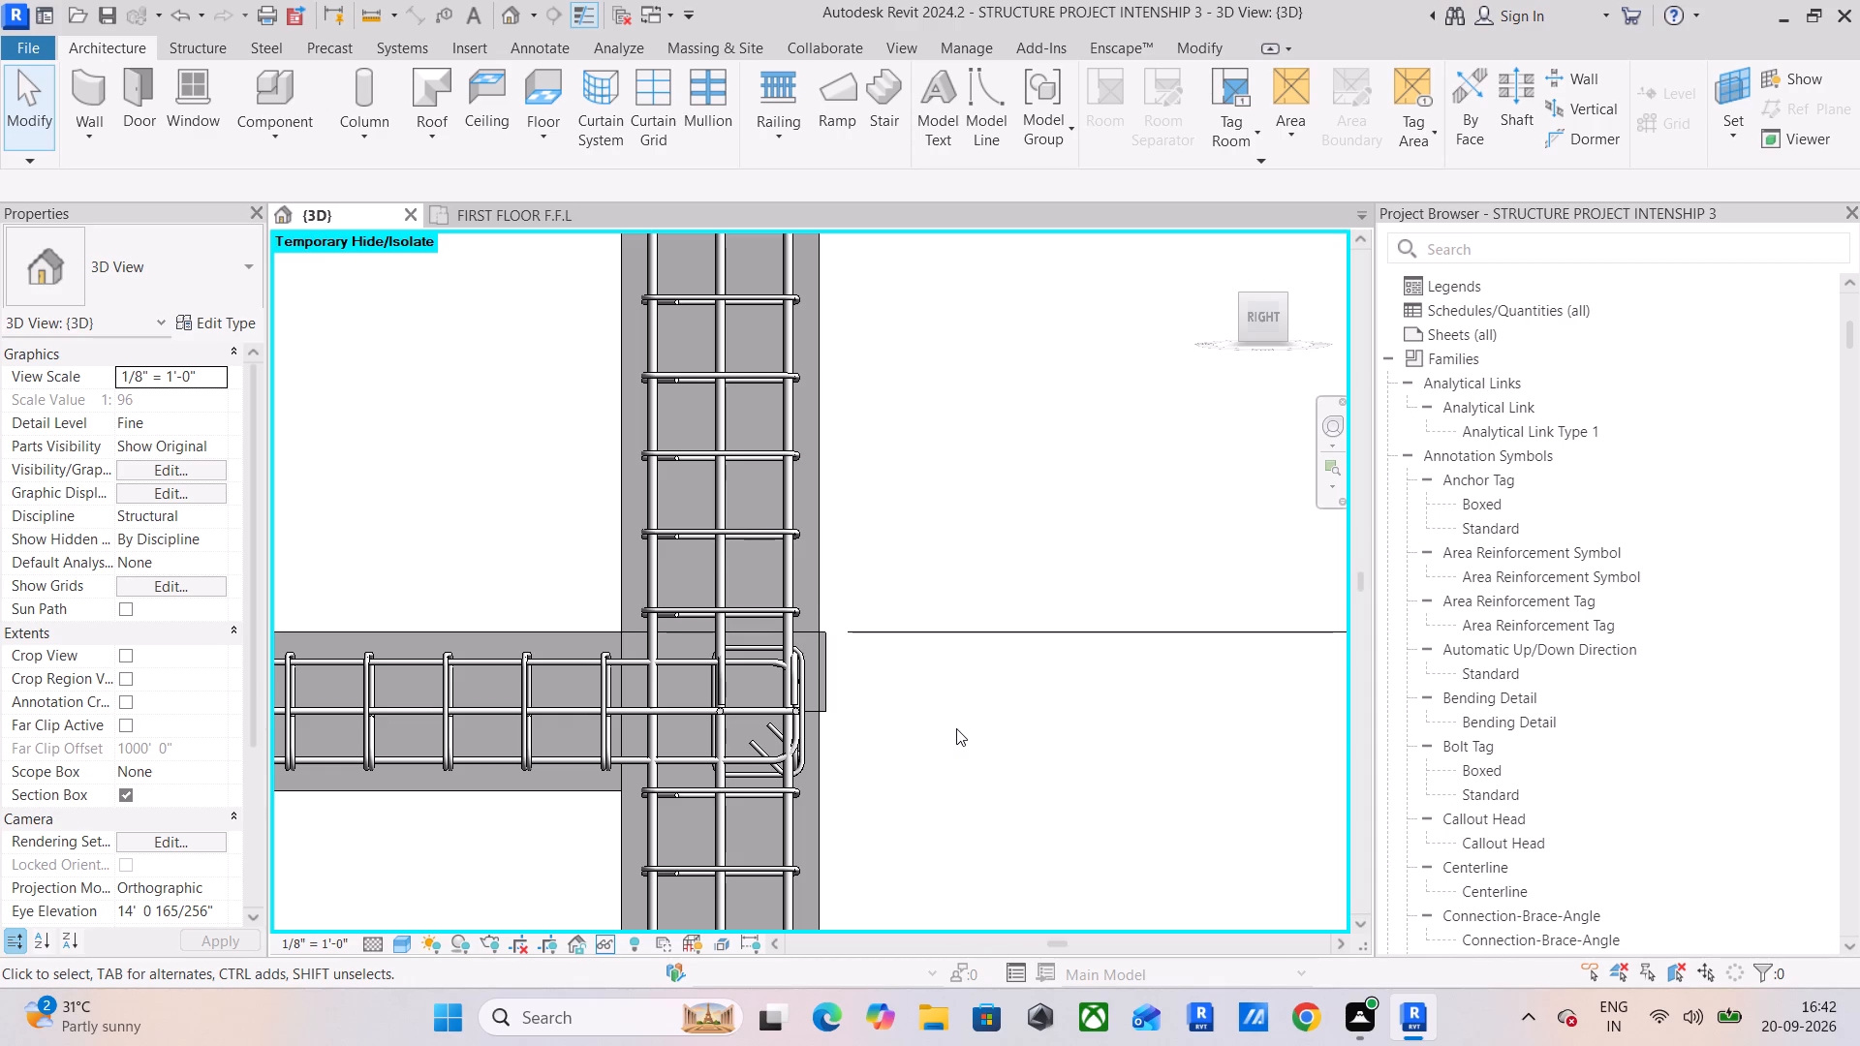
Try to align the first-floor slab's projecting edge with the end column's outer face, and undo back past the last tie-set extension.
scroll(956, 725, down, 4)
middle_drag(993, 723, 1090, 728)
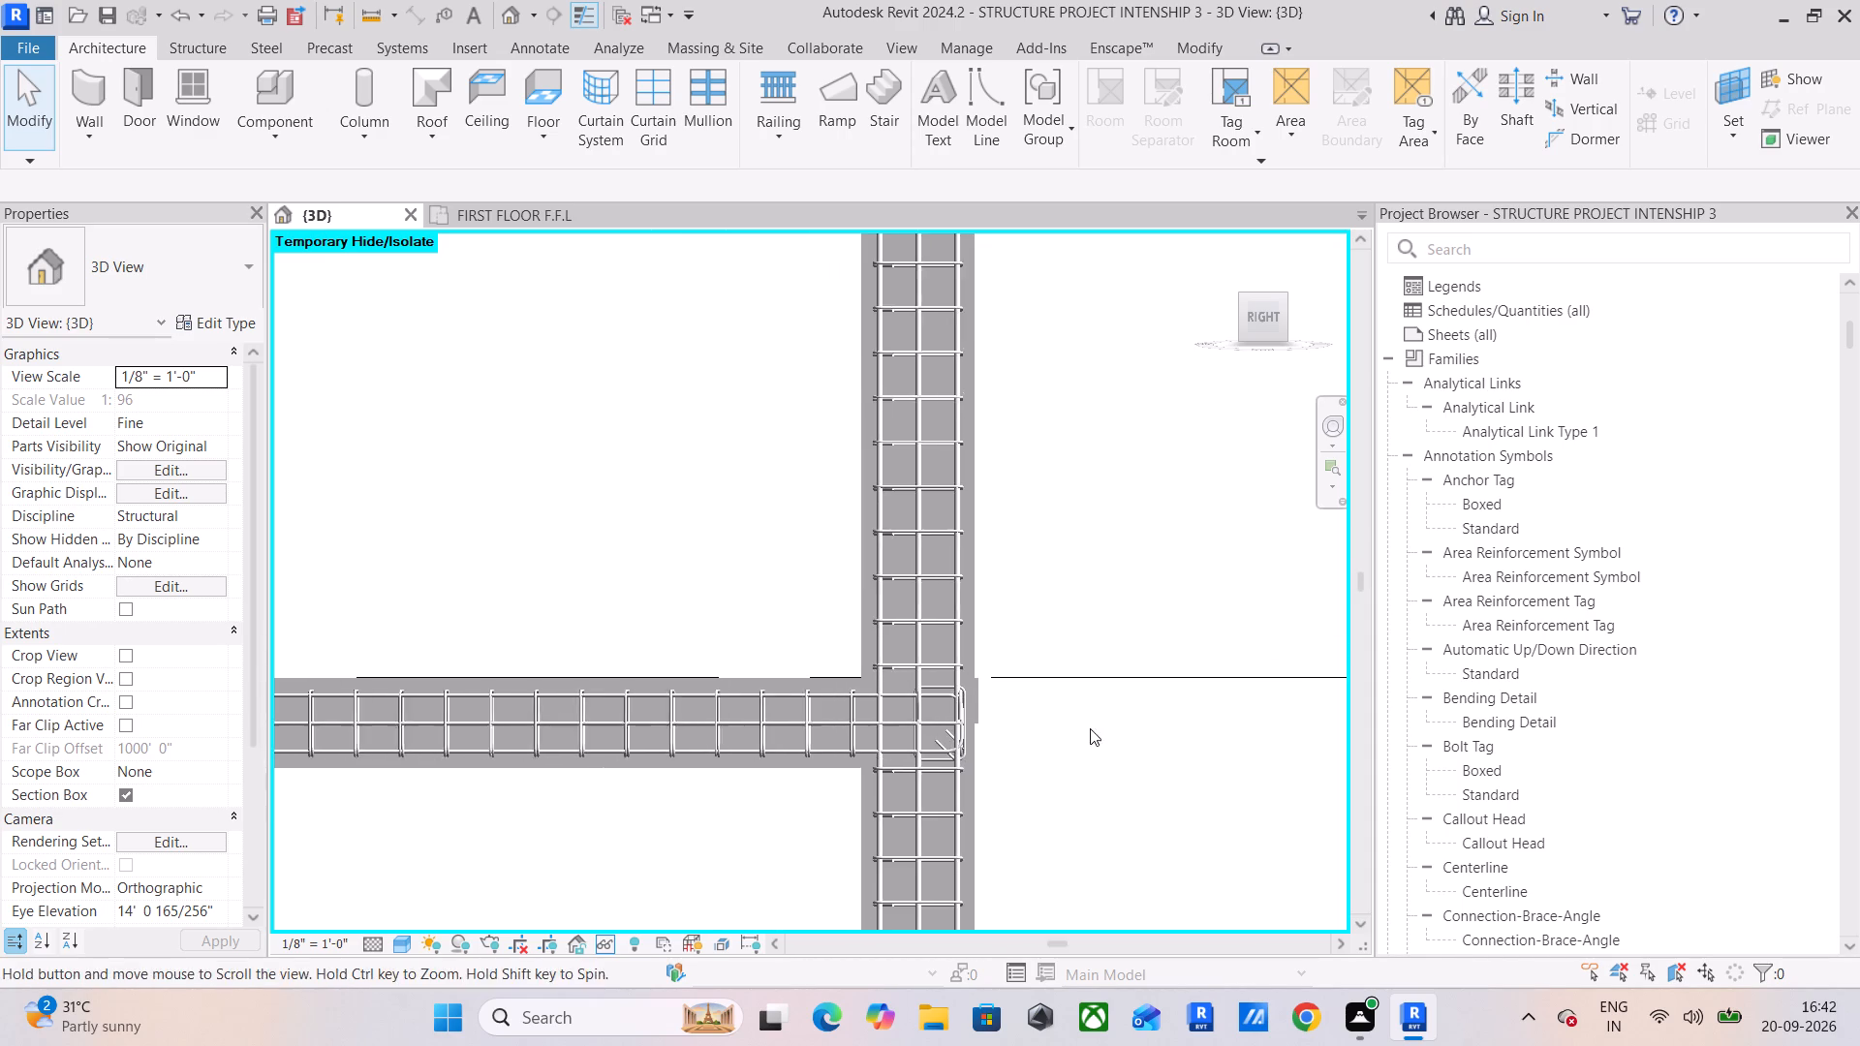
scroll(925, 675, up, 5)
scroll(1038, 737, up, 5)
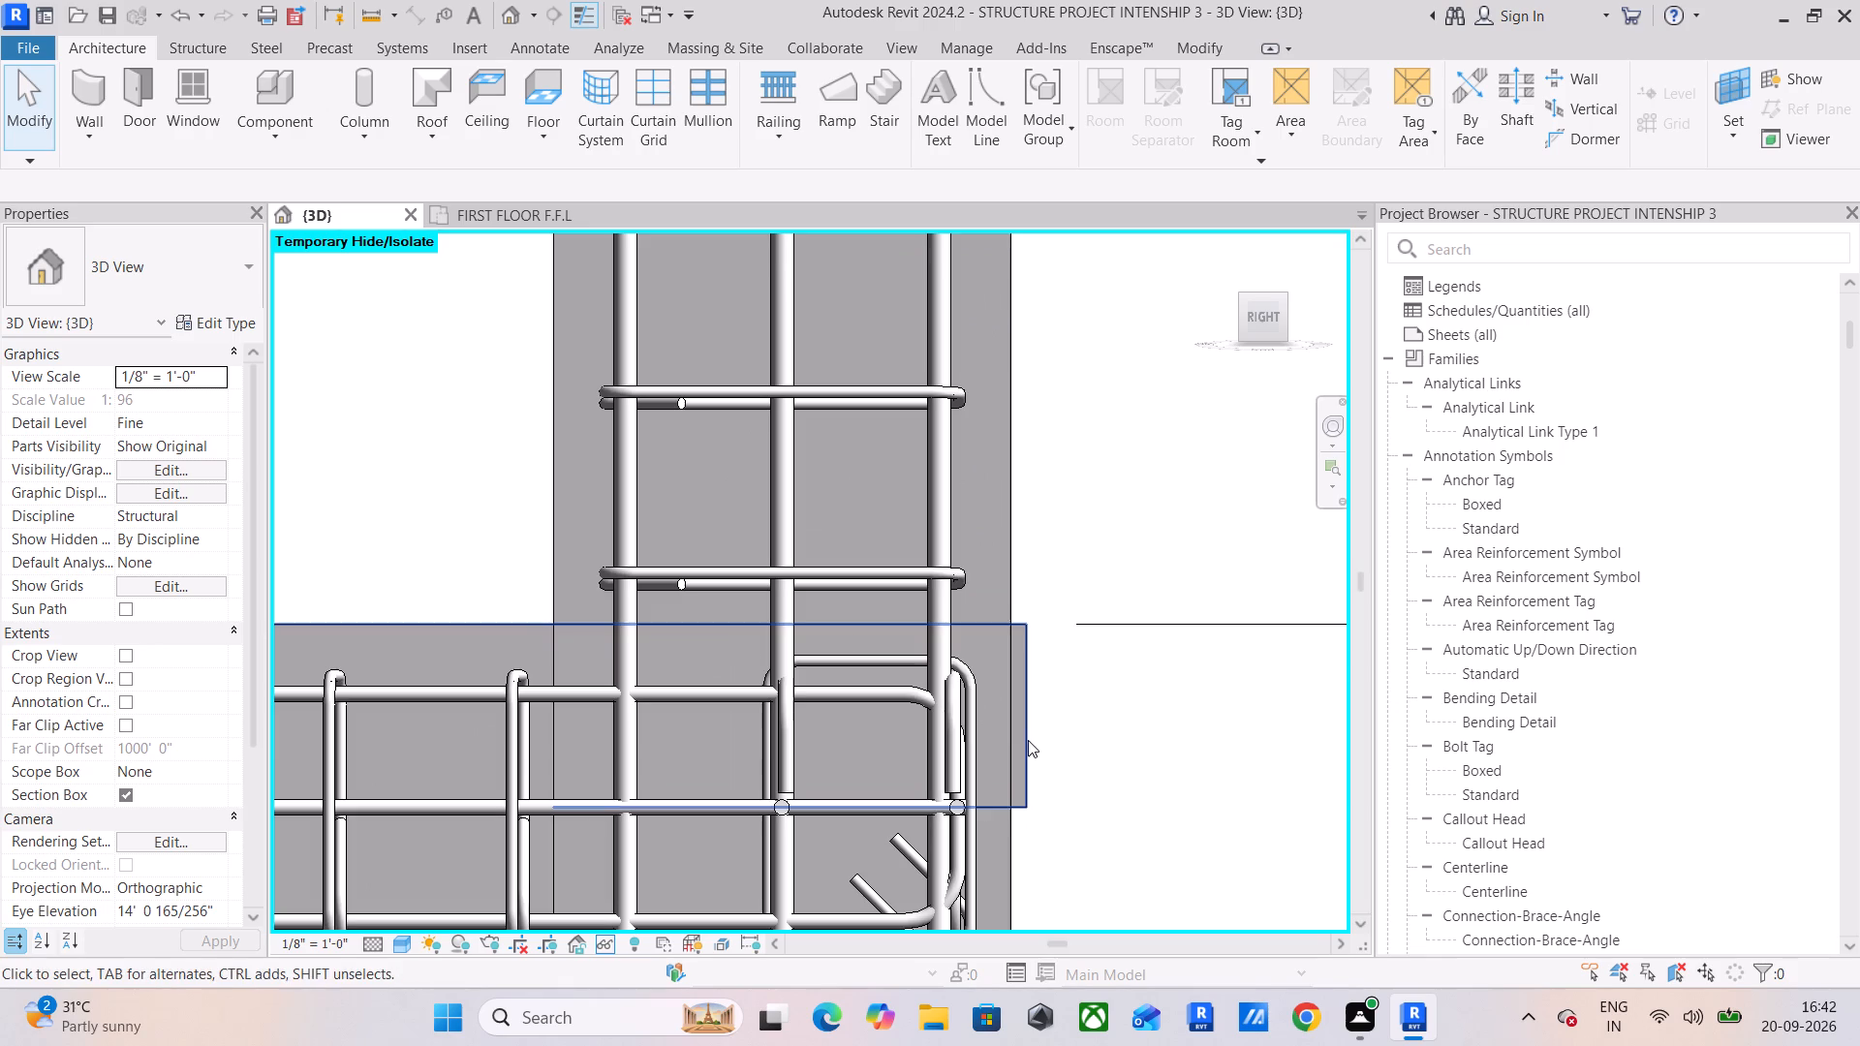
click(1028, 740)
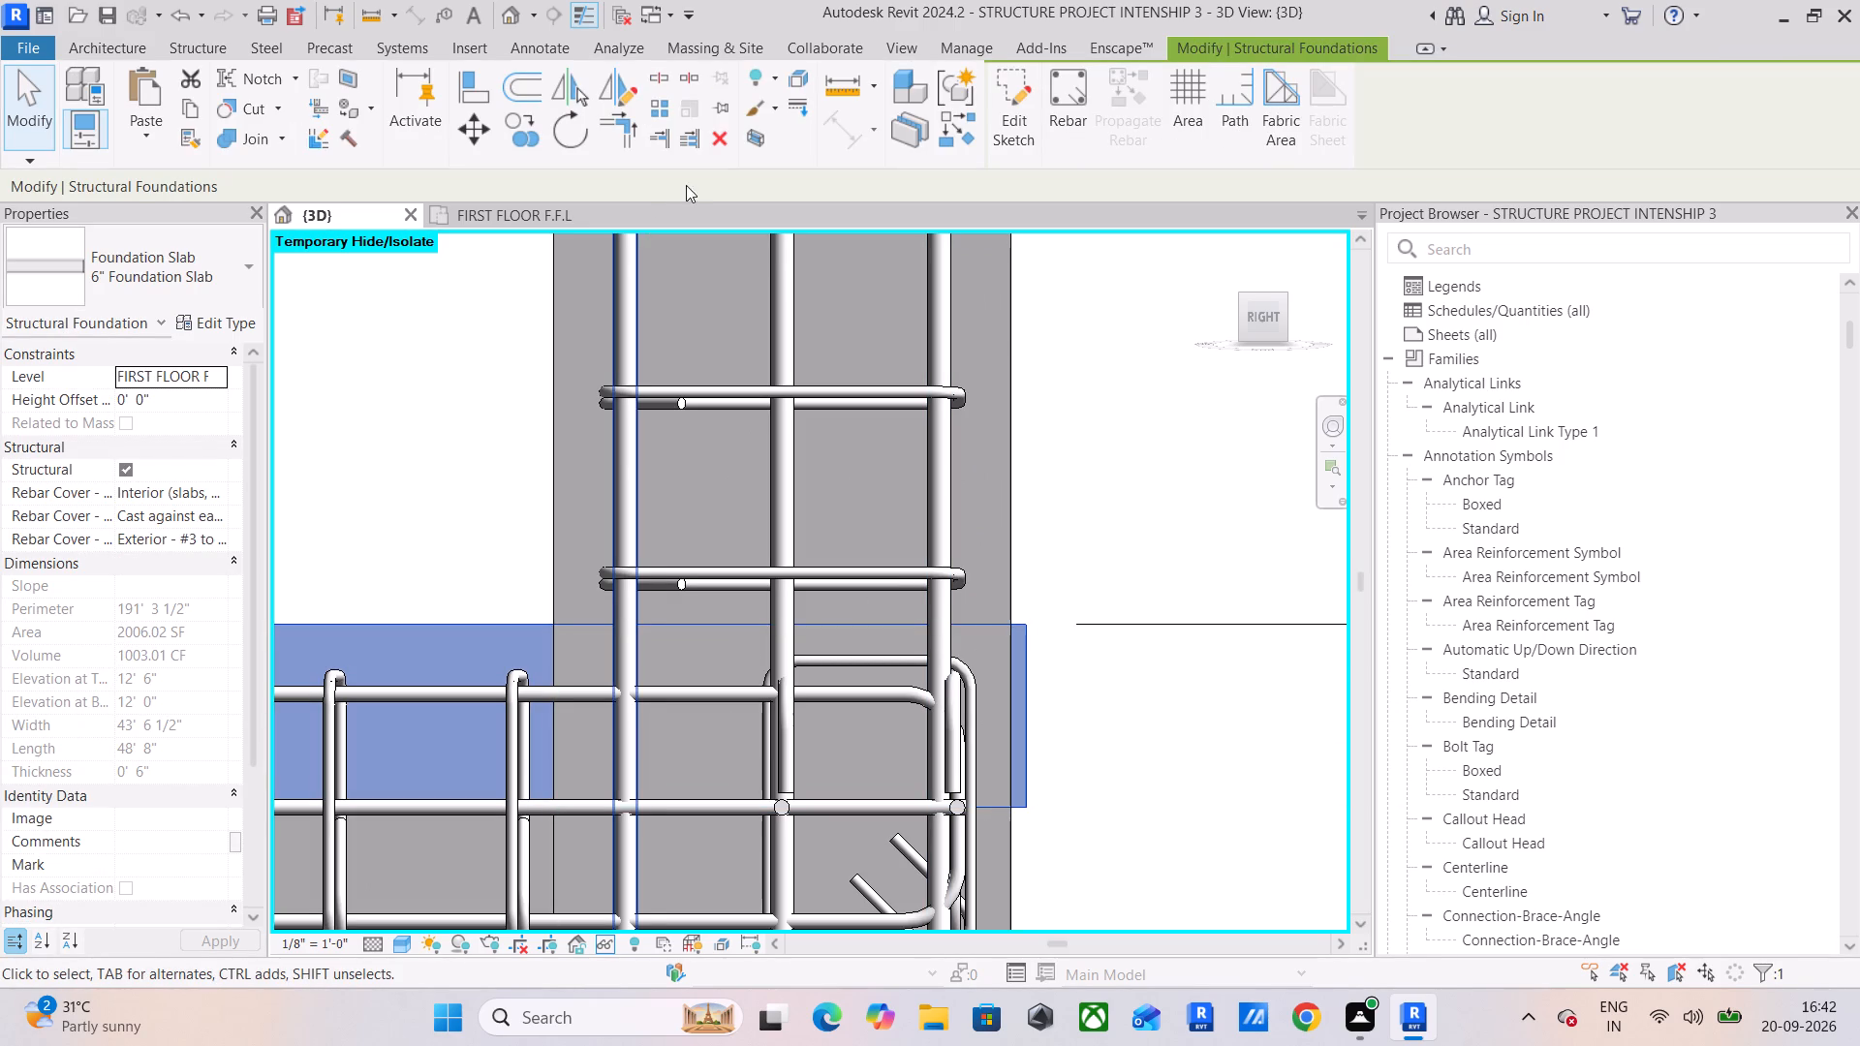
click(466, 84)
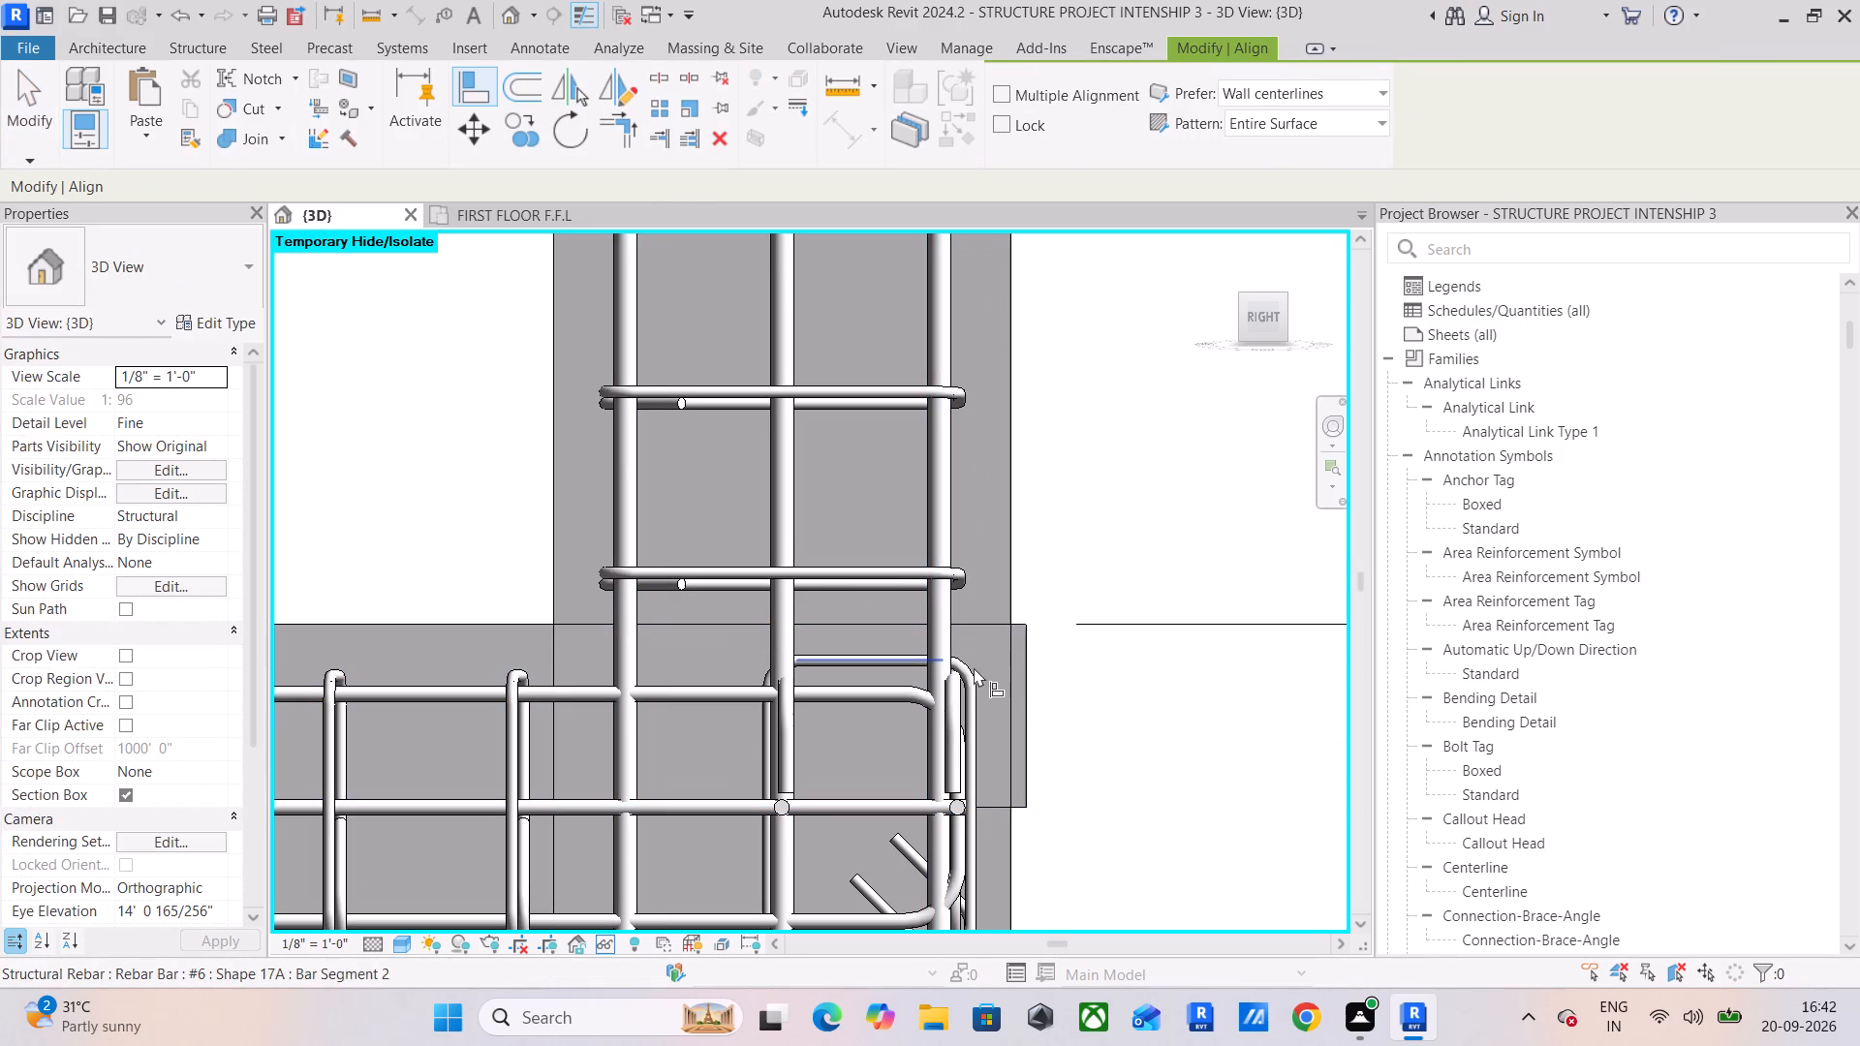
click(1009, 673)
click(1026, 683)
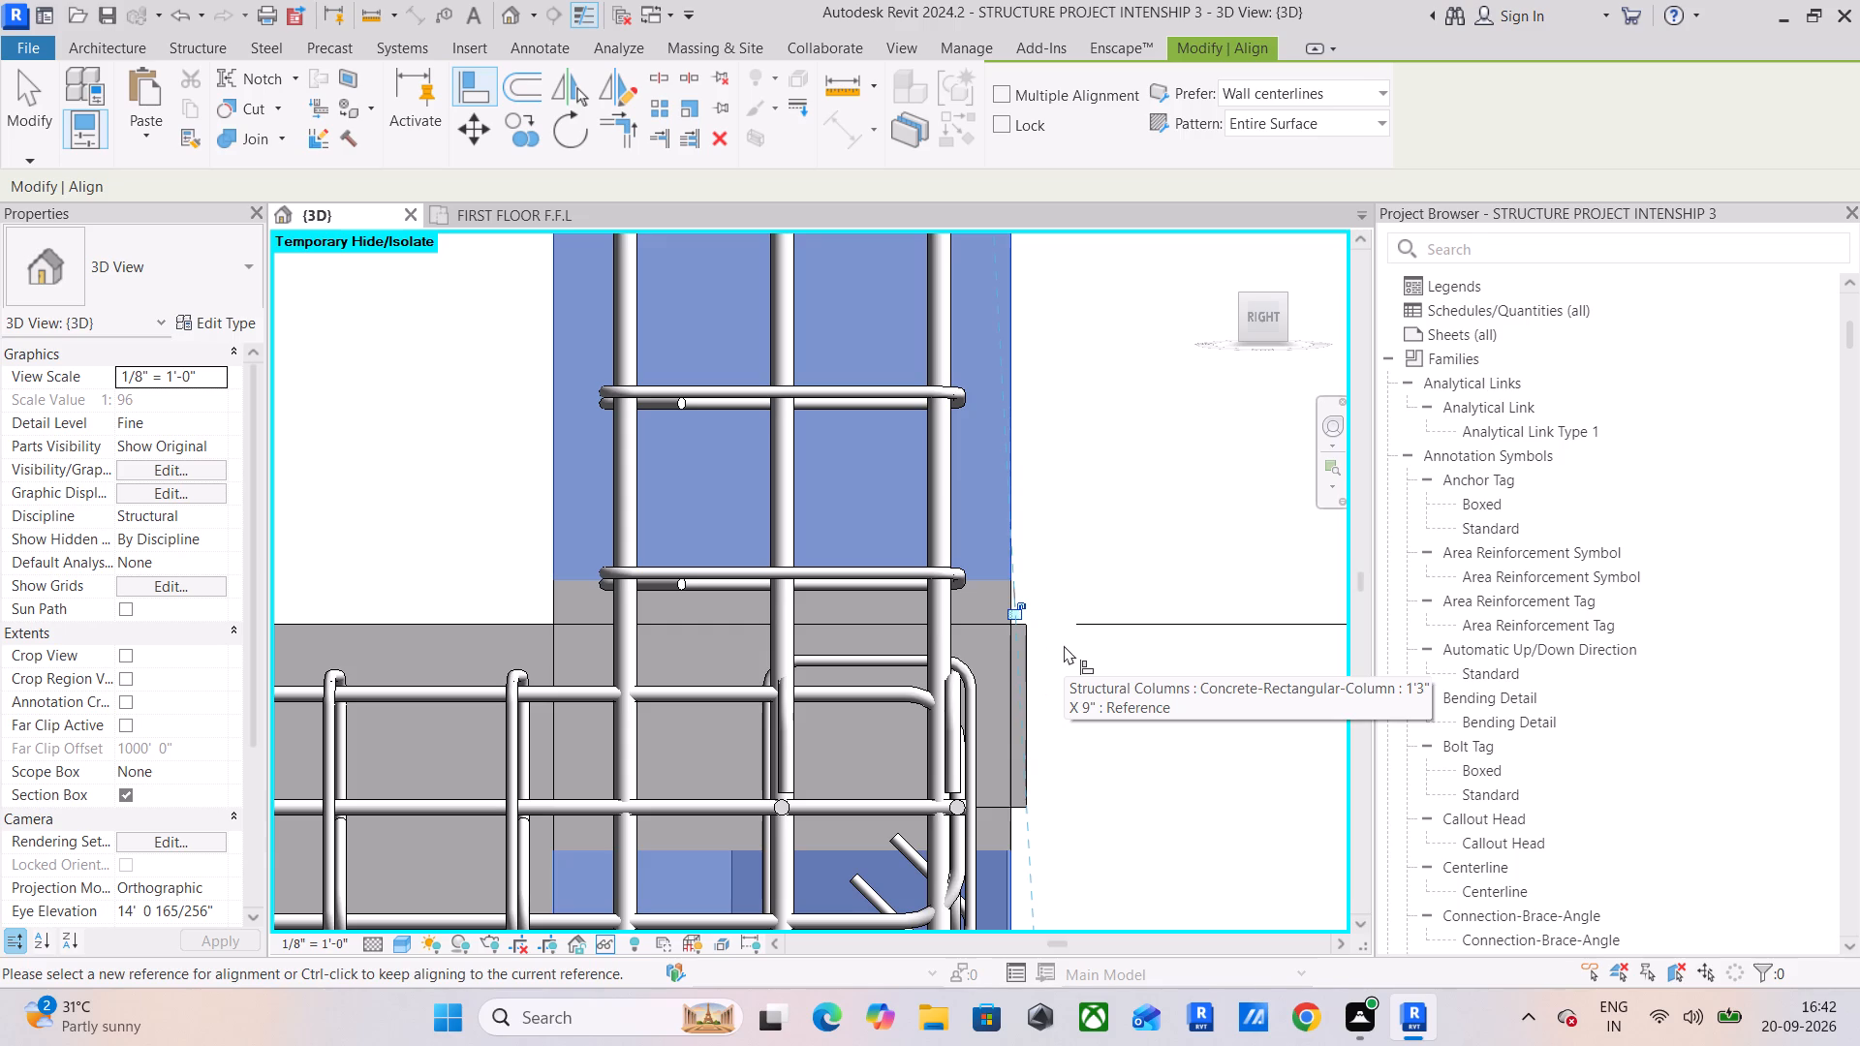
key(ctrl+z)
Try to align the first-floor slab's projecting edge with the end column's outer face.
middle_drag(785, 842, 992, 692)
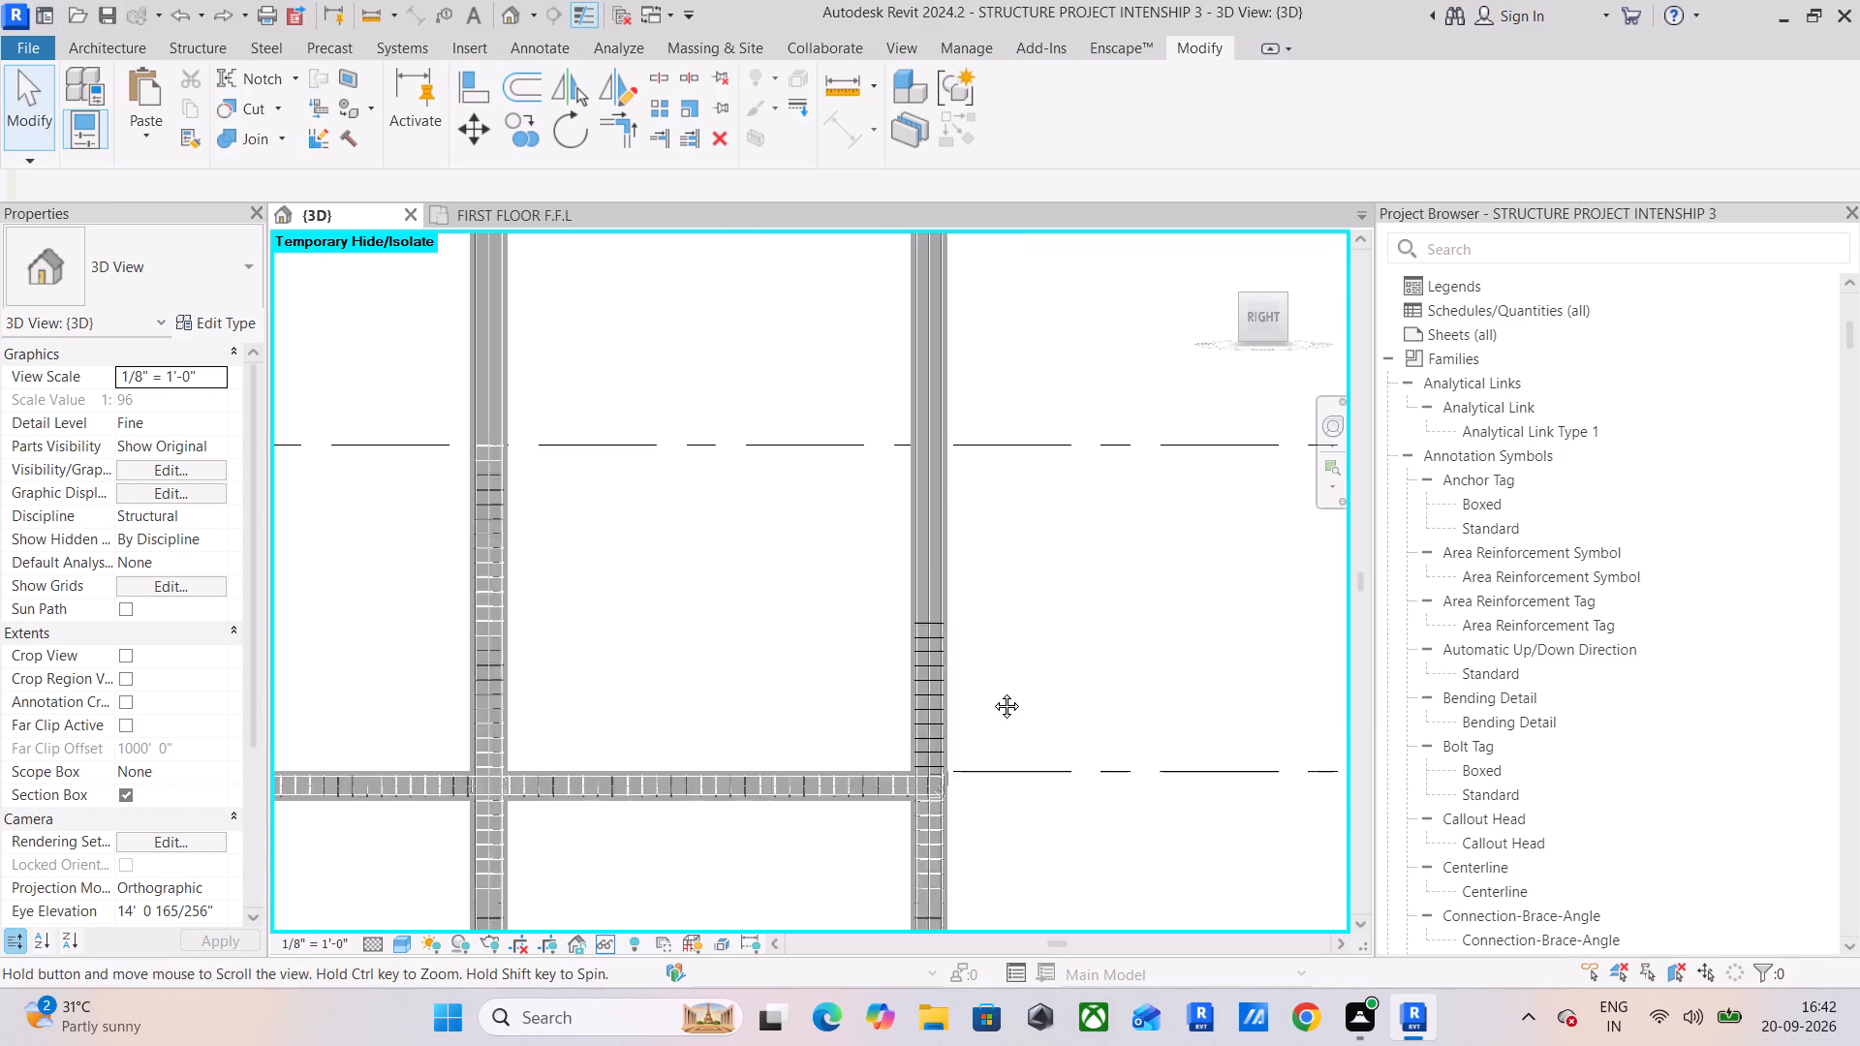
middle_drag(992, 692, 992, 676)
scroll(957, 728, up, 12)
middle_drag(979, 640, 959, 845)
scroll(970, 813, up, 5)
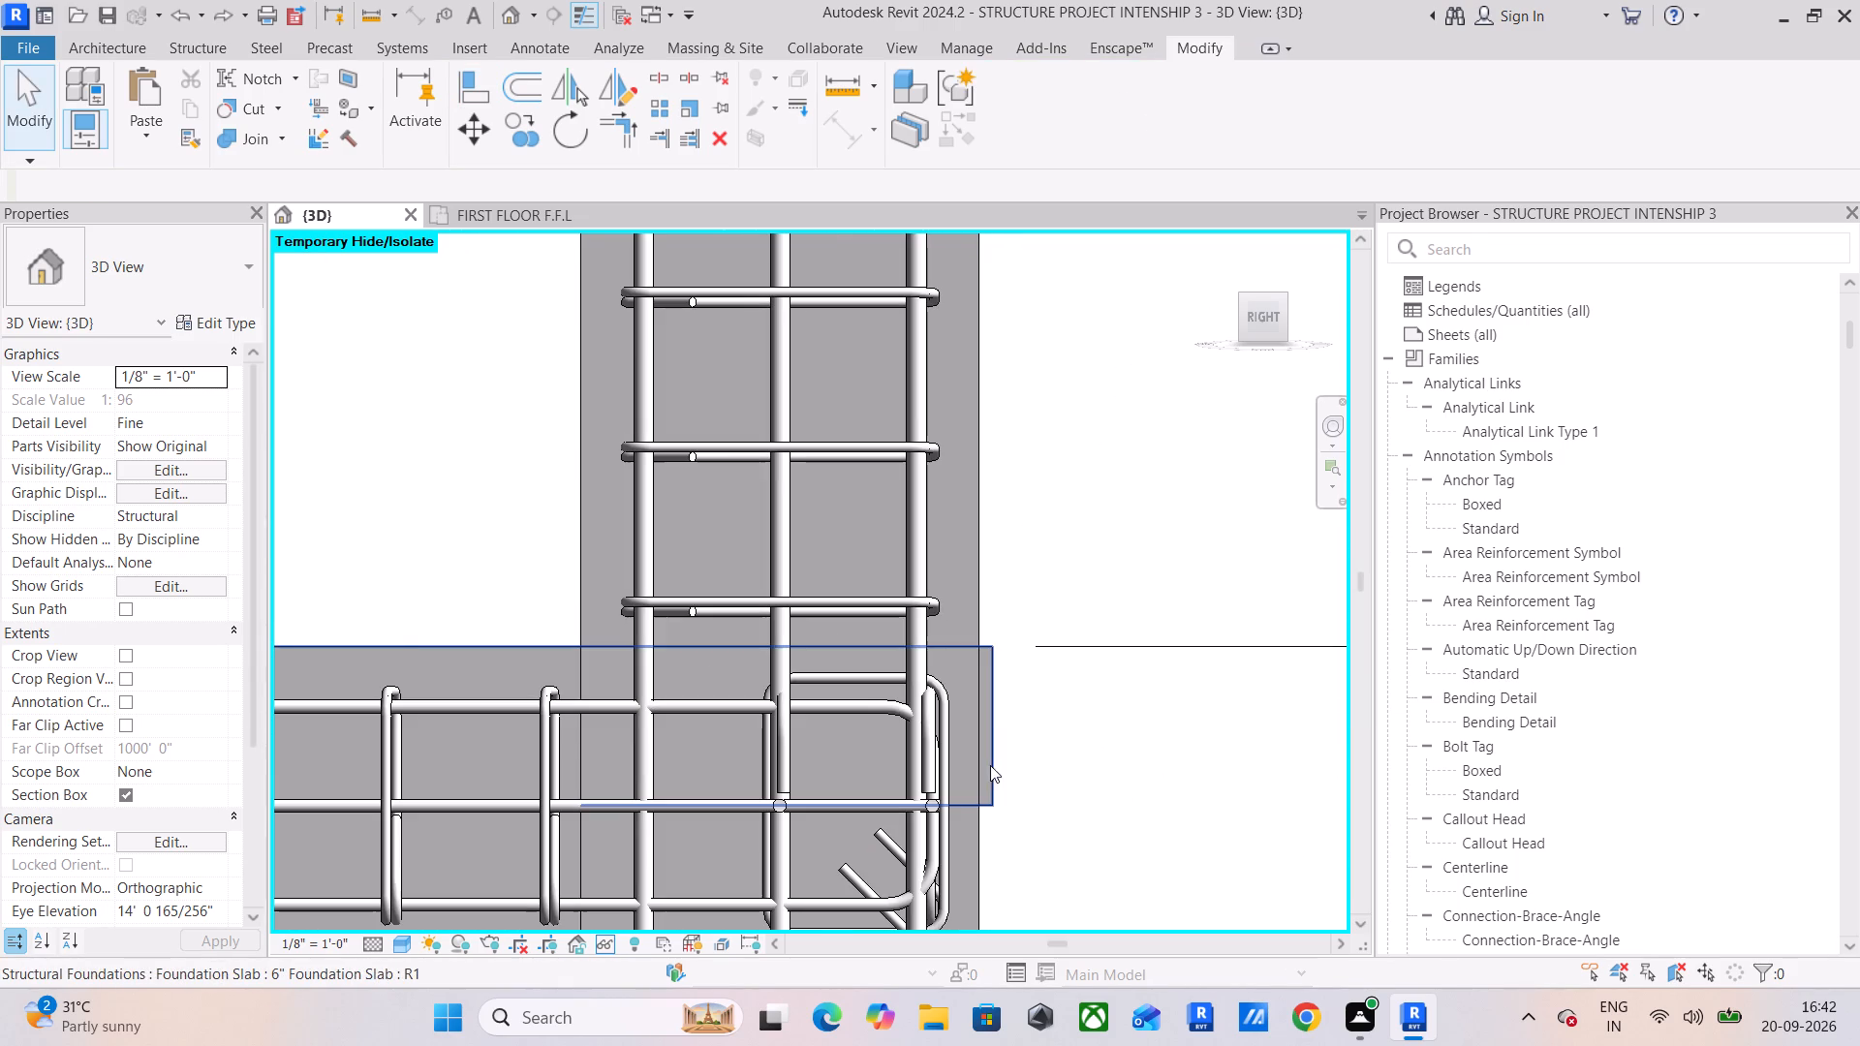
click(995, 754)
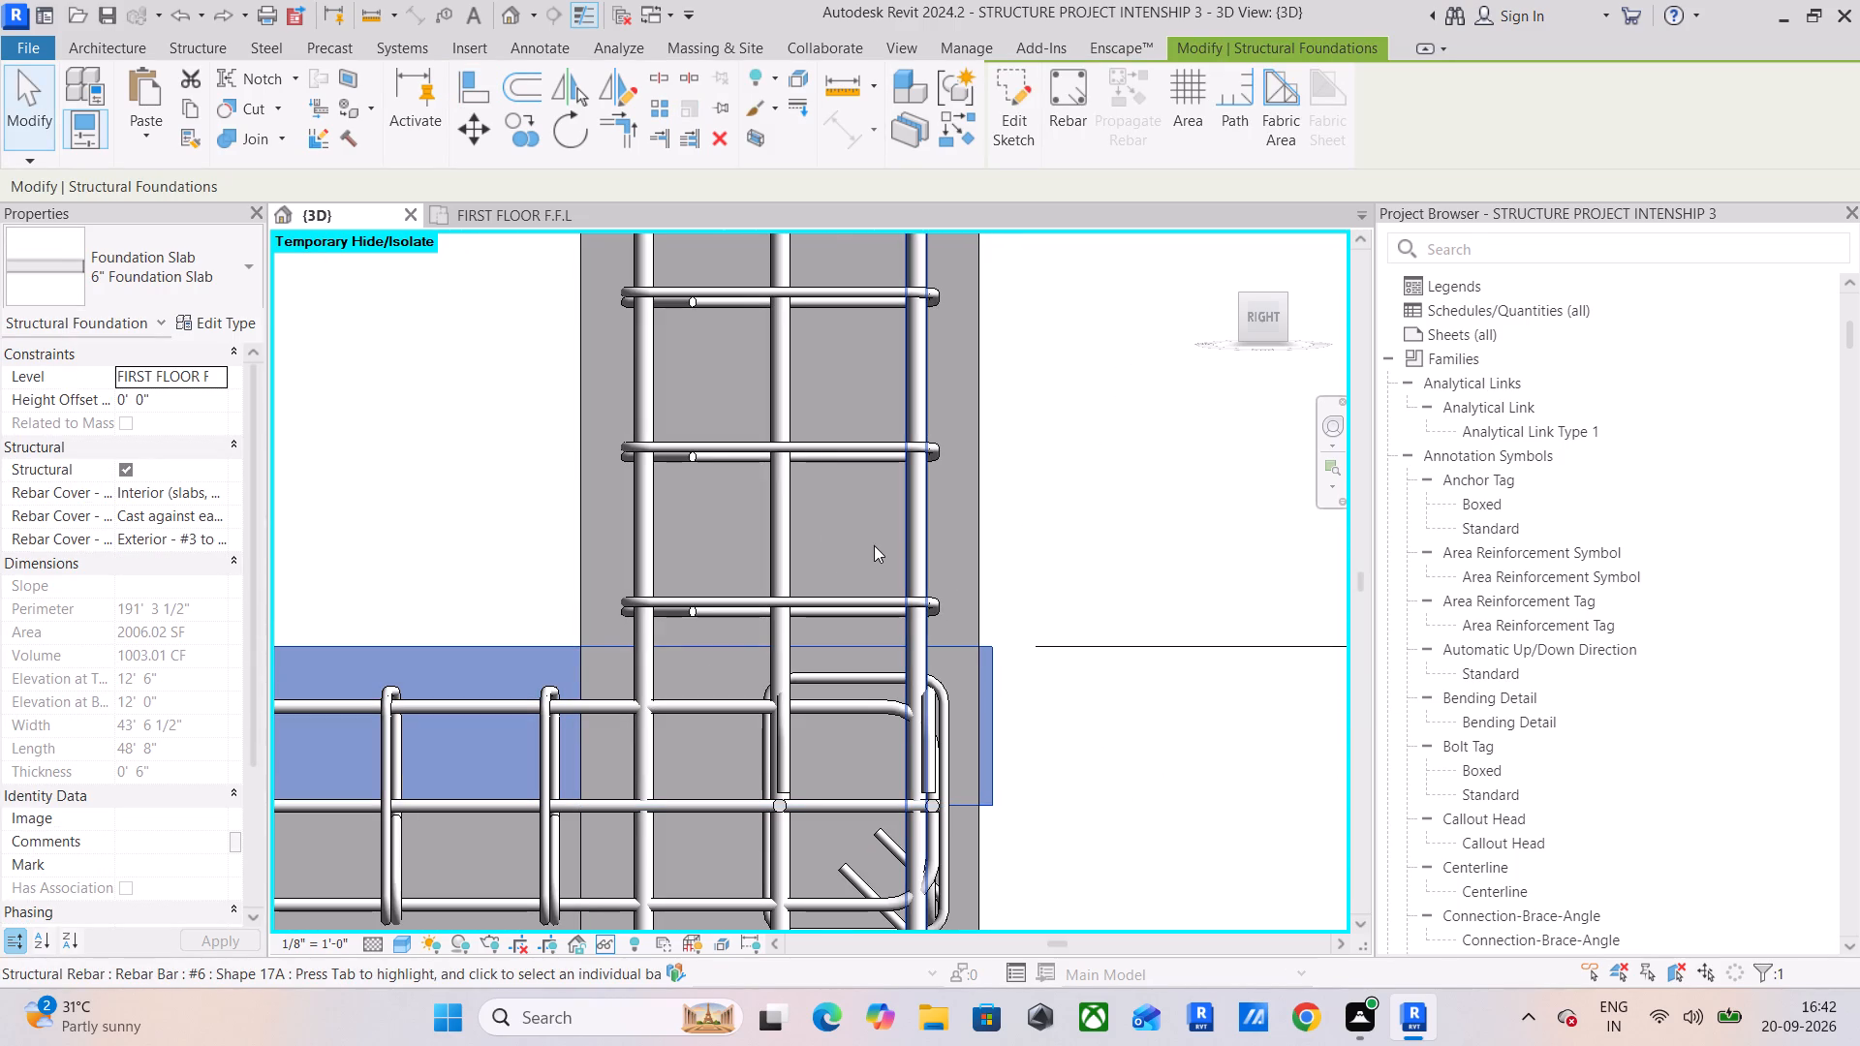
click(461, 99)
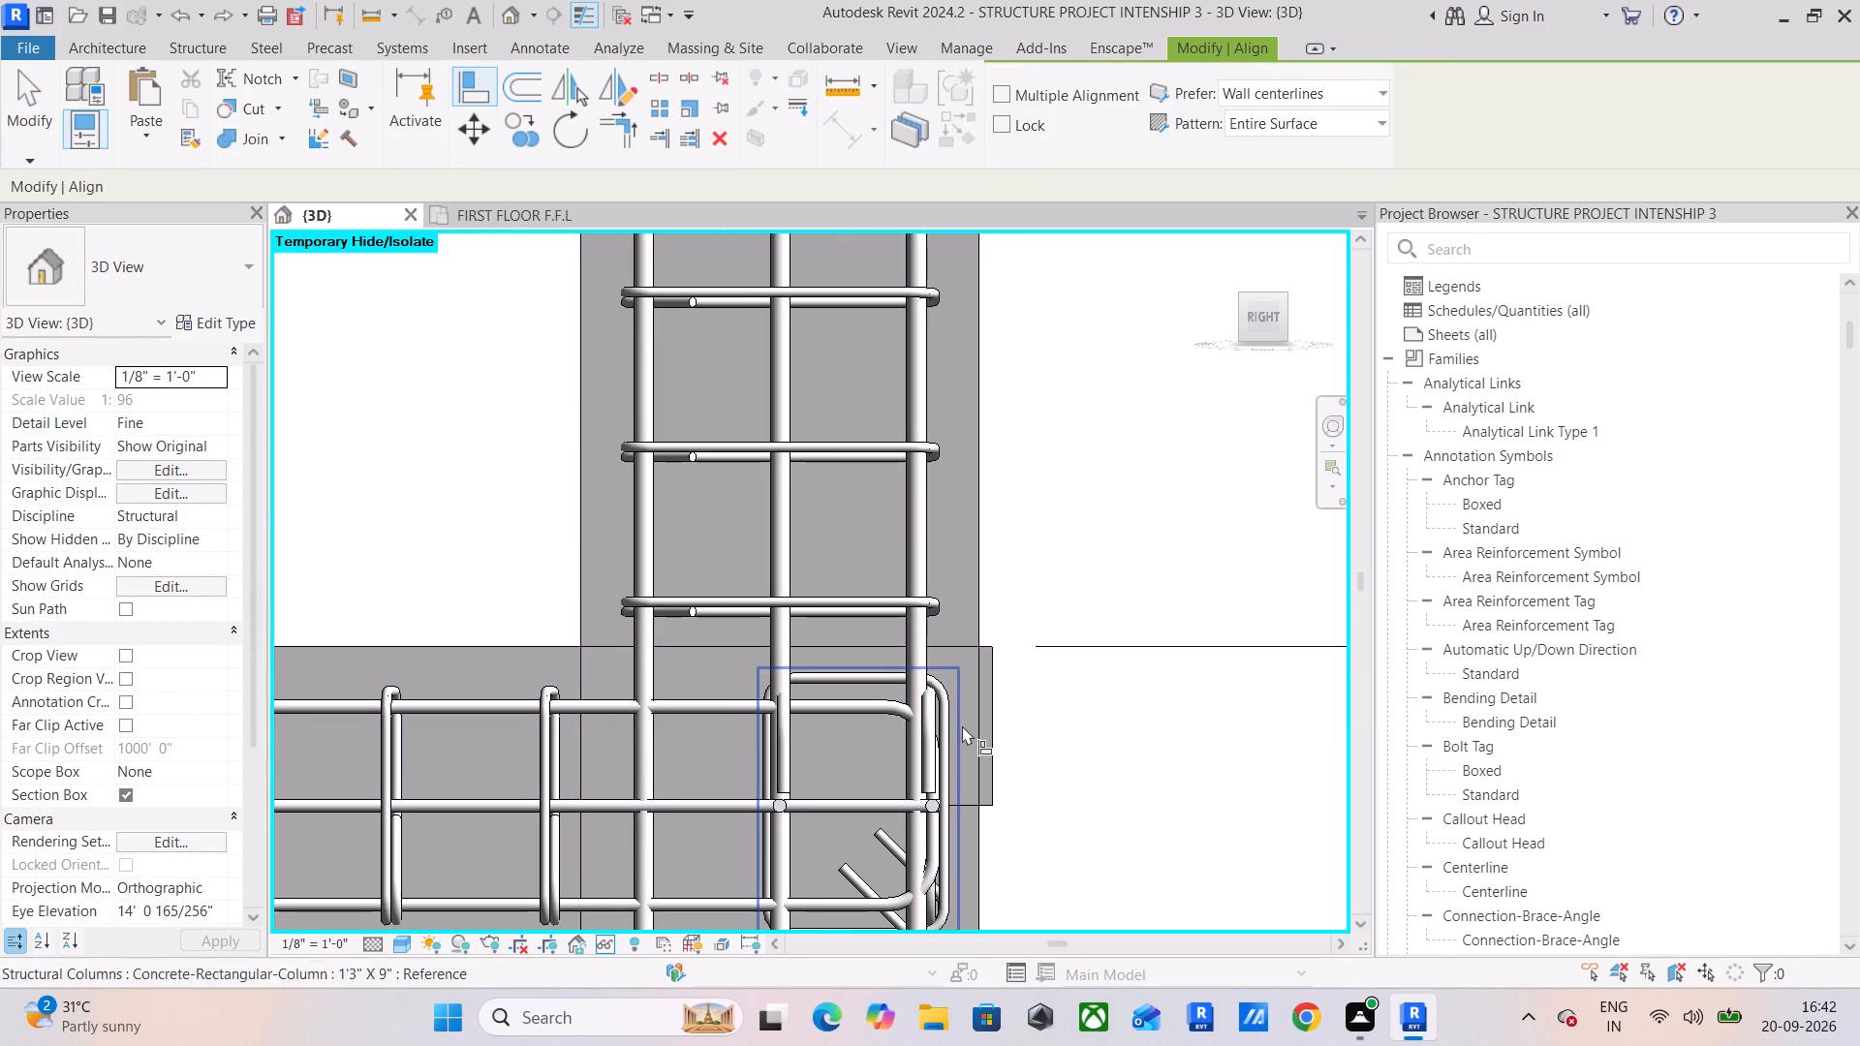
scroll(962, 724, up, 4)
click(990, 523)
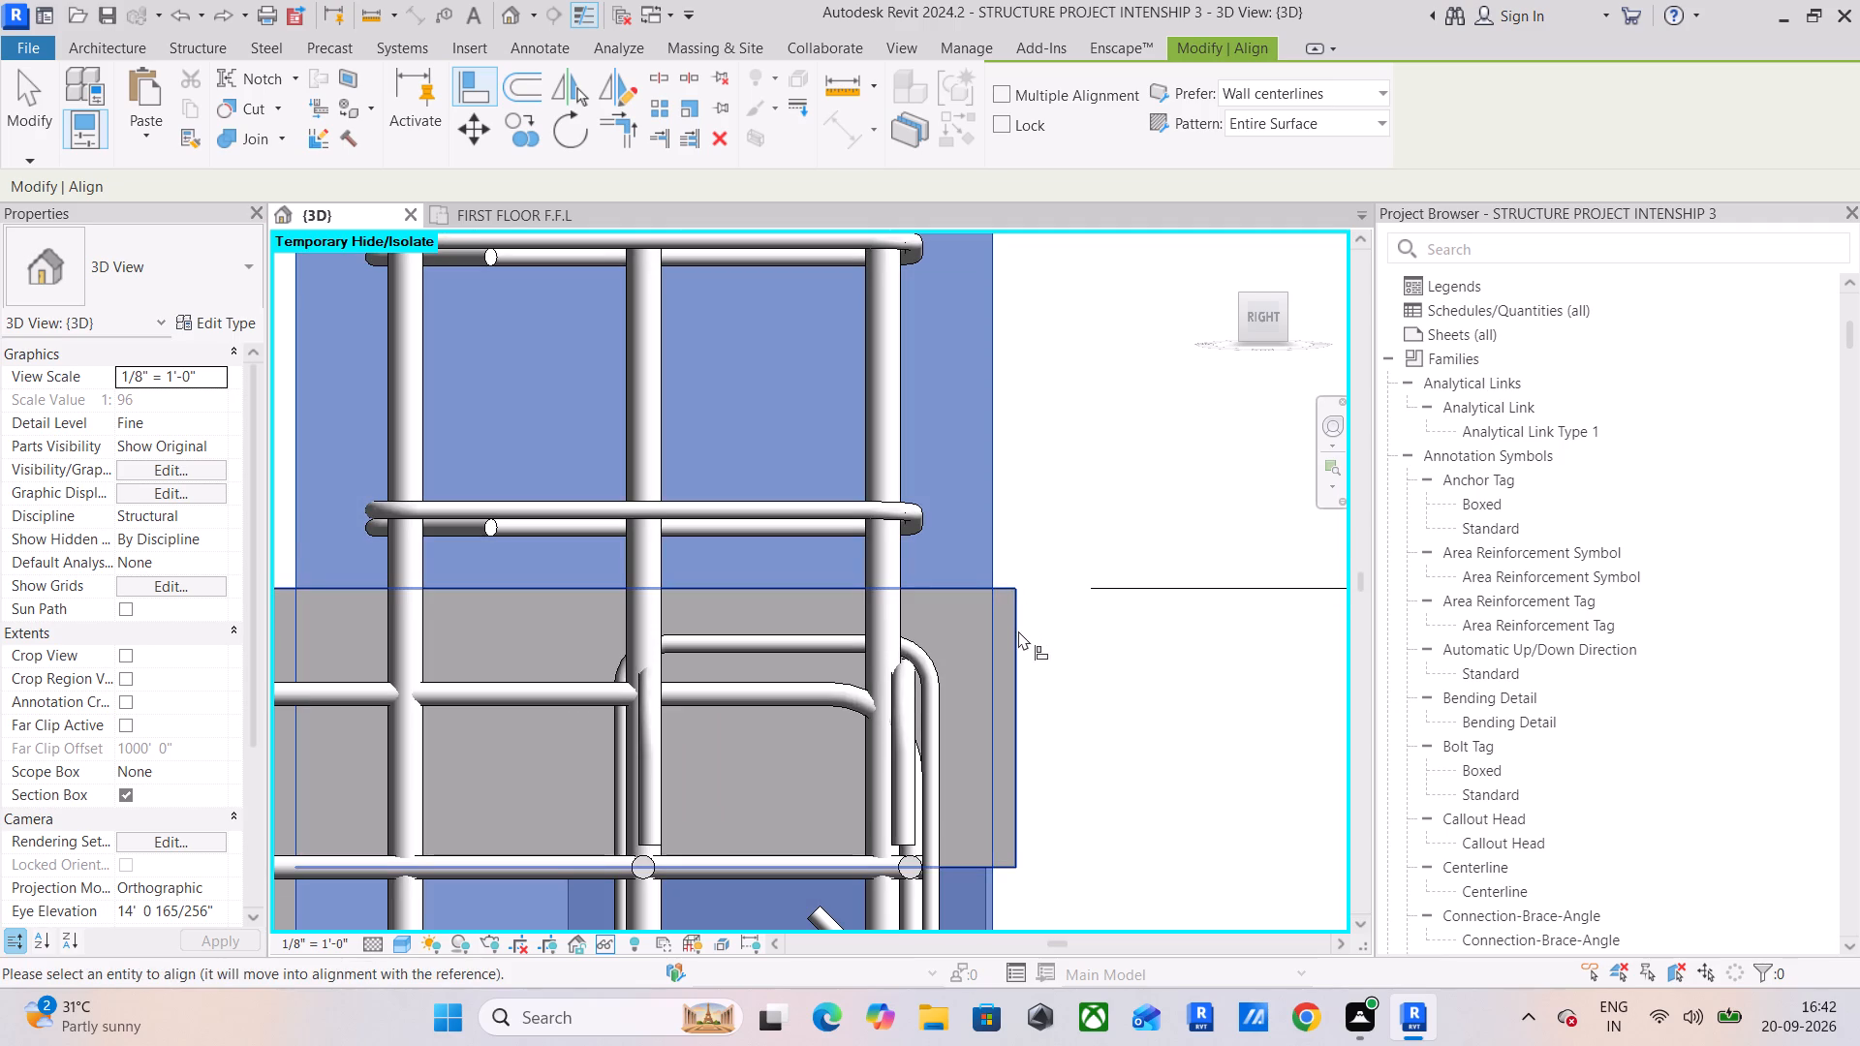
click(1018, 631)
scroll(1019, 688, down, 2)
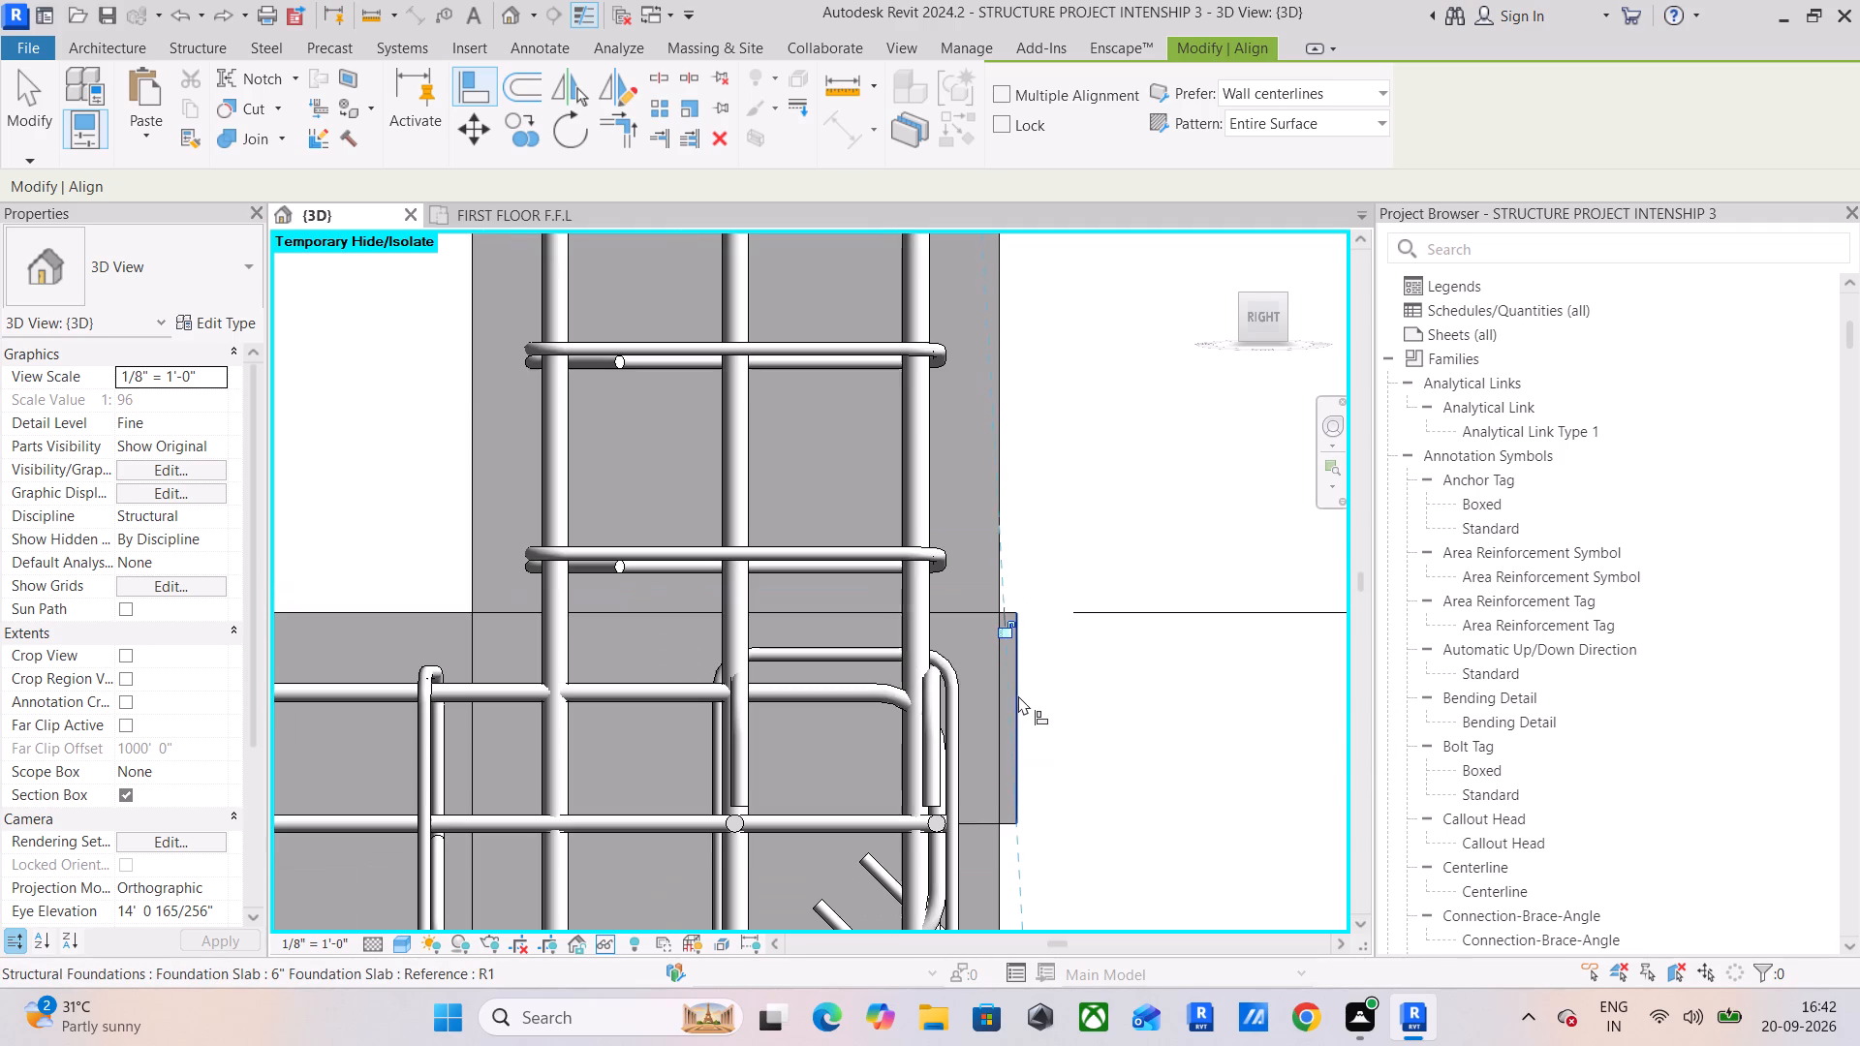
Examine the end column's ties and beam joints from the first-floor beam down to the footing.
middle_drag(1033, 877, 1131, 584)
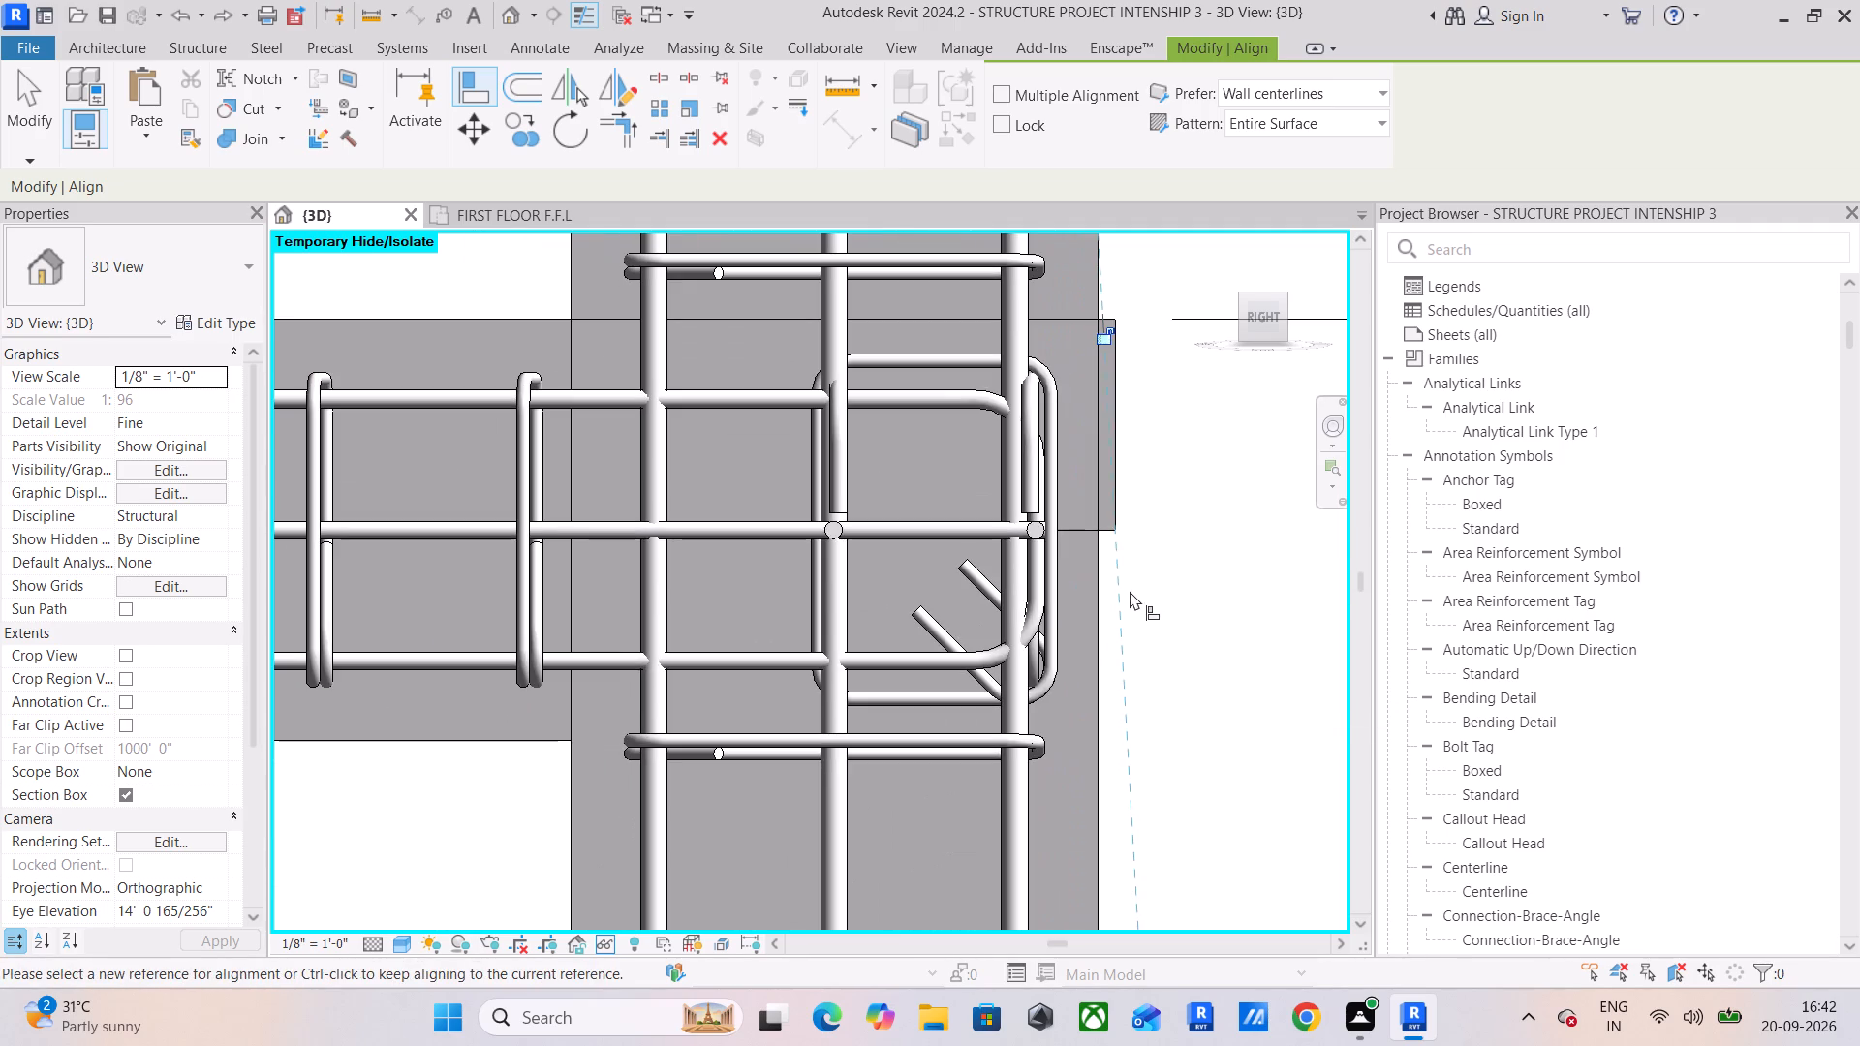
middle_drag(1121, 564, 1122, 601)
scroll(1122, 601, down, 15)
middle_drag(1128, 680, 1128, 644)
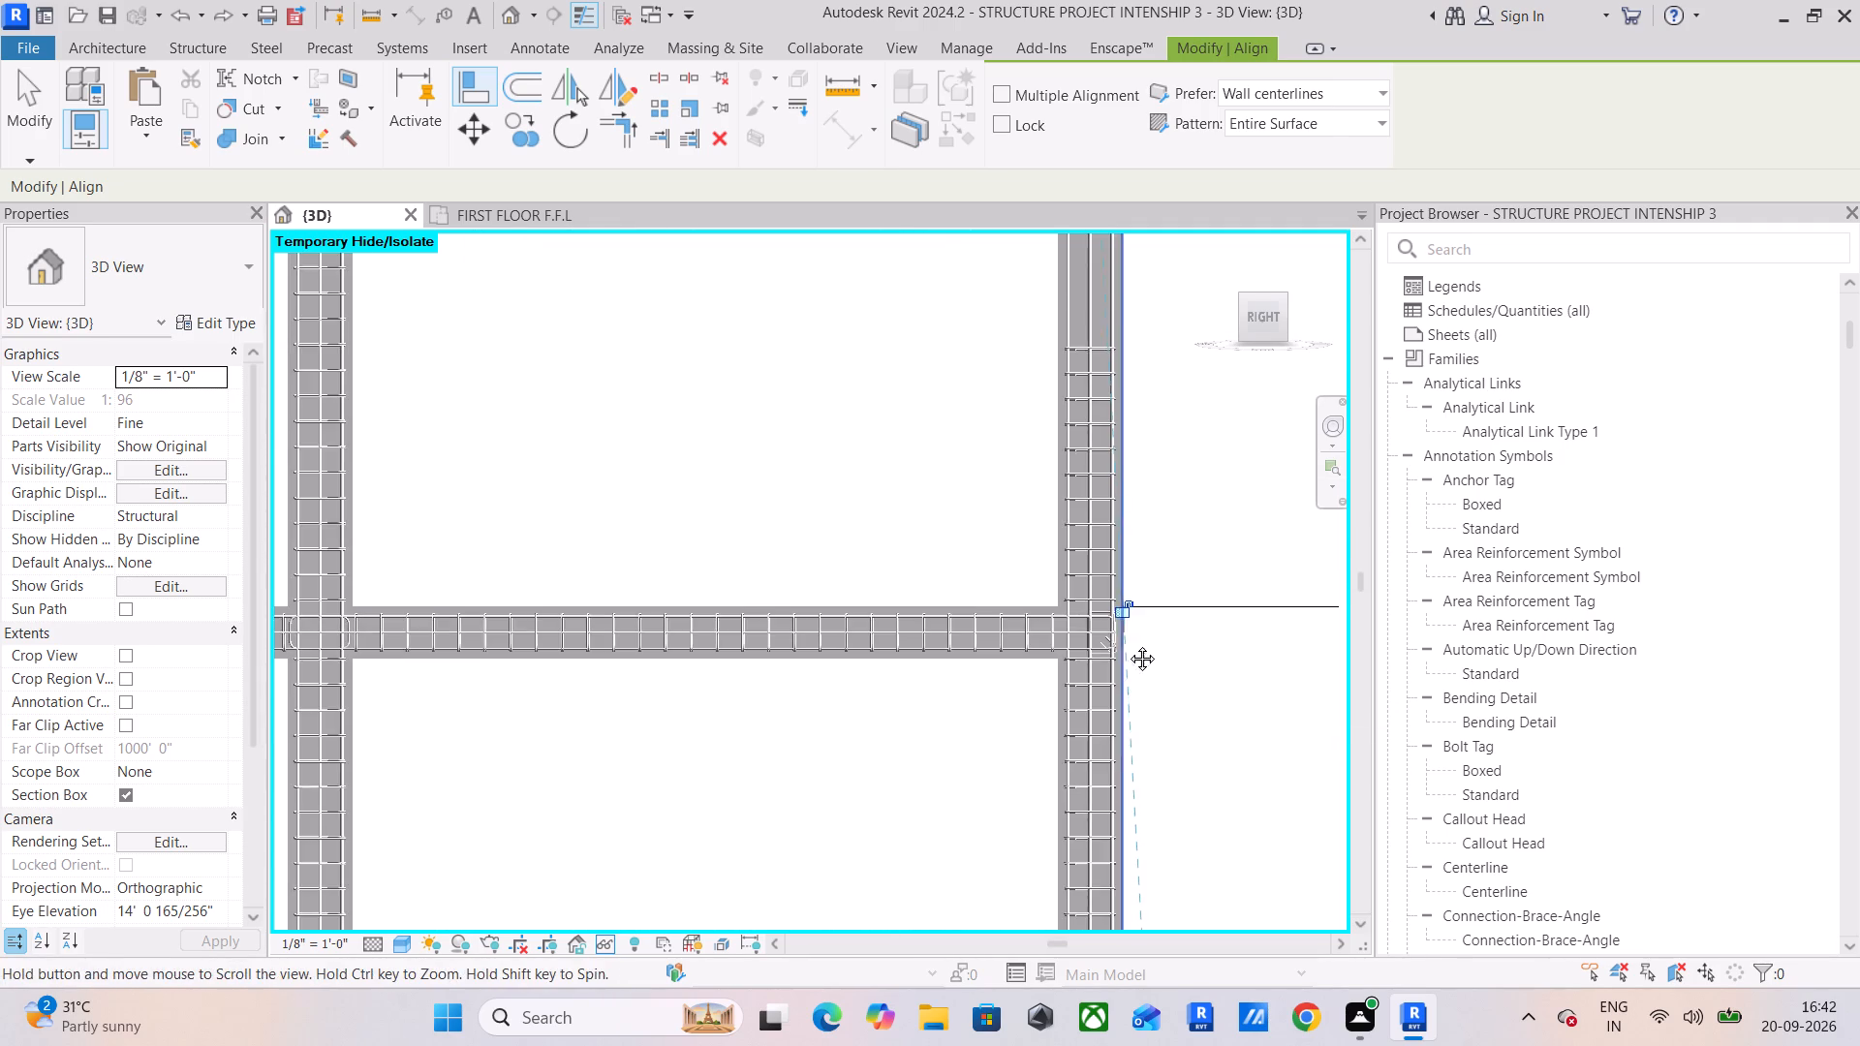
middle_drag(1128, 644, 1121, 417)
scroll(1130, 677, down, 5)
middle_drag(1155, 768, 1188, 468)
scroll(1195, 596, up, 6)
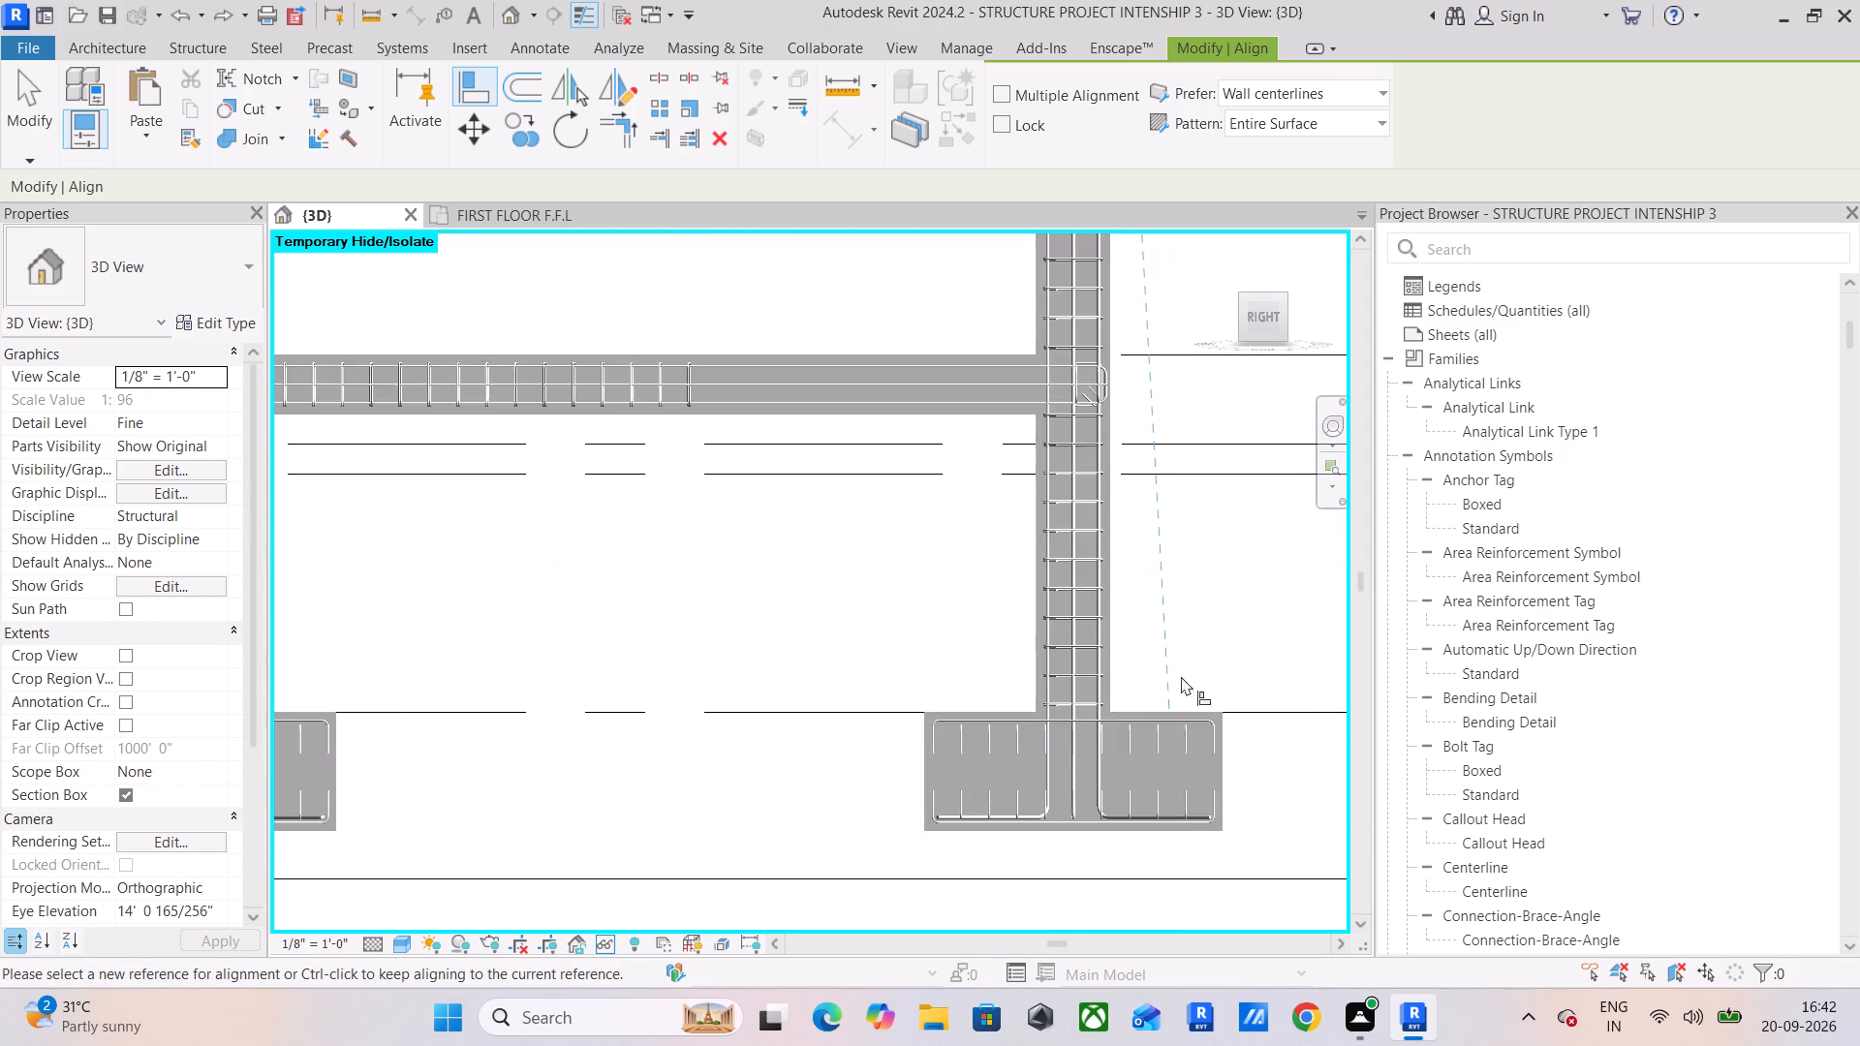
middle_drag(1169, 557, 1183, 968)
middle_drag(1194, 551, 1155, 914)
scroll(1155, 907, down, 1)
middle_drag(1157, 585, 1156, 667)
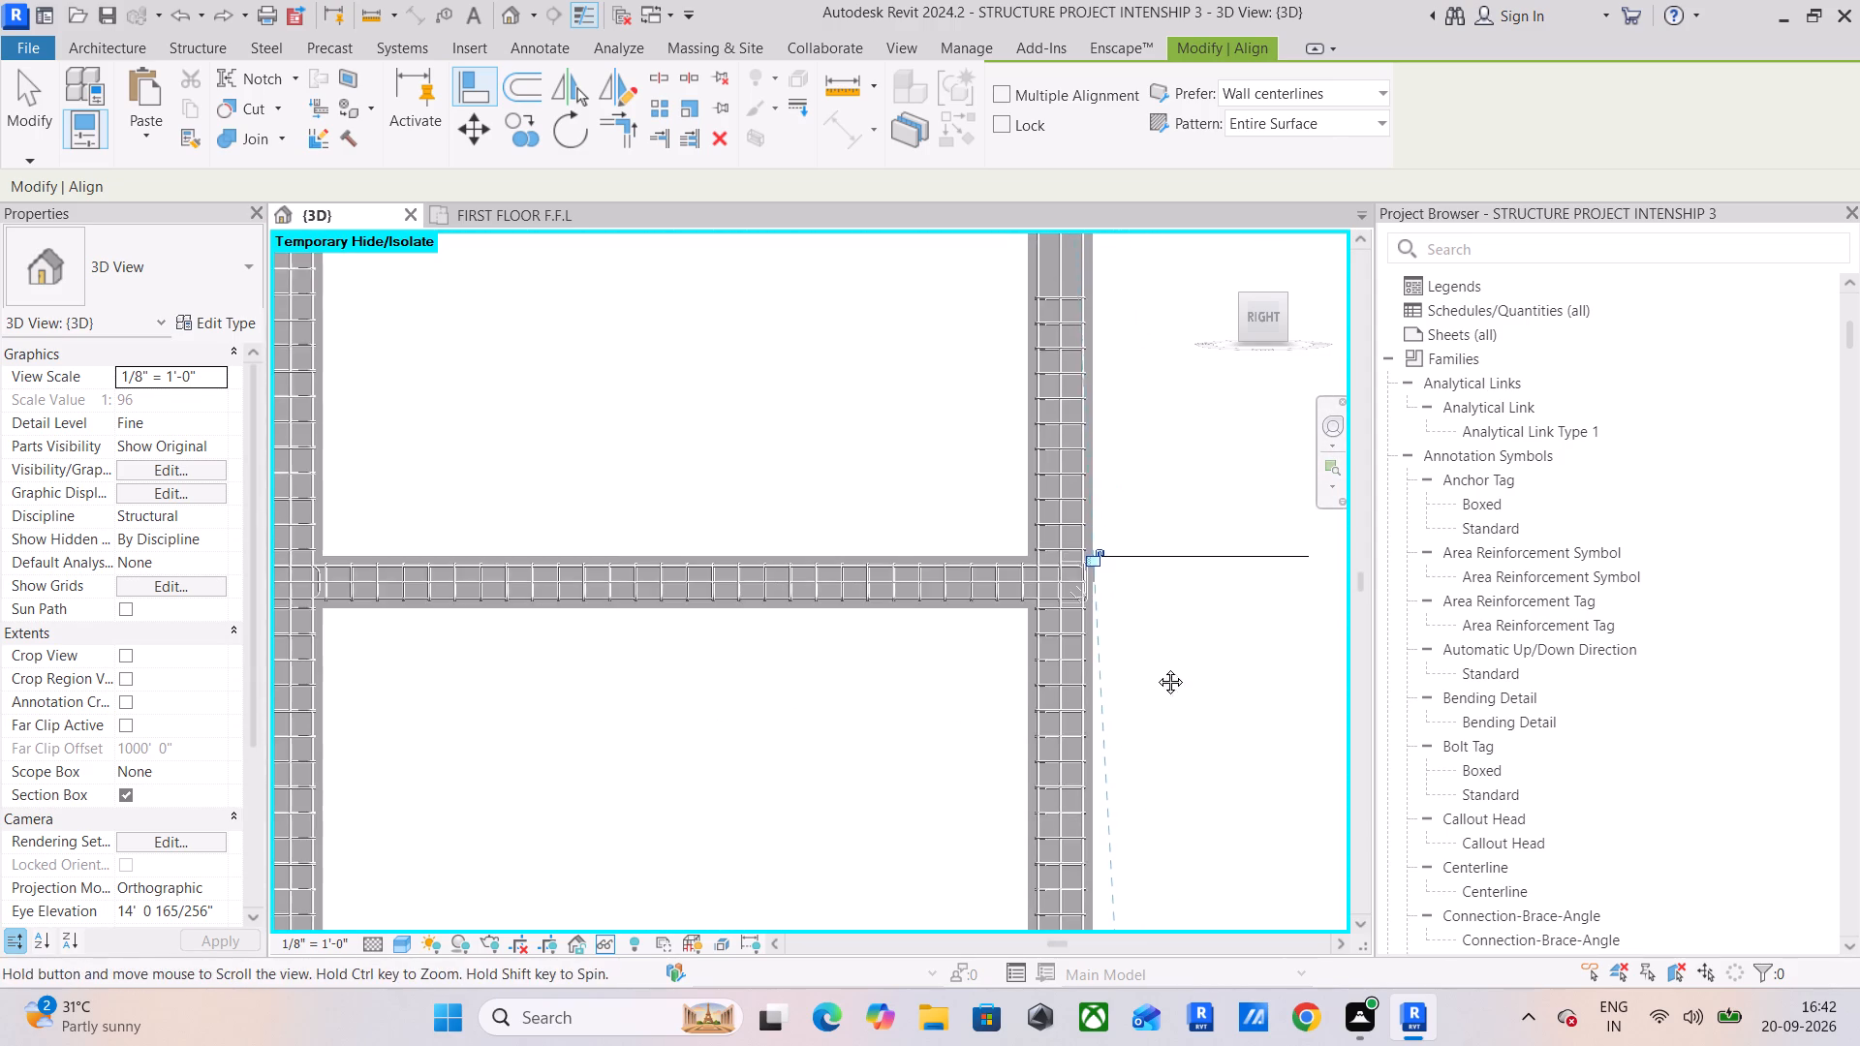
middle_drag(1156, 667, 1142, 746)
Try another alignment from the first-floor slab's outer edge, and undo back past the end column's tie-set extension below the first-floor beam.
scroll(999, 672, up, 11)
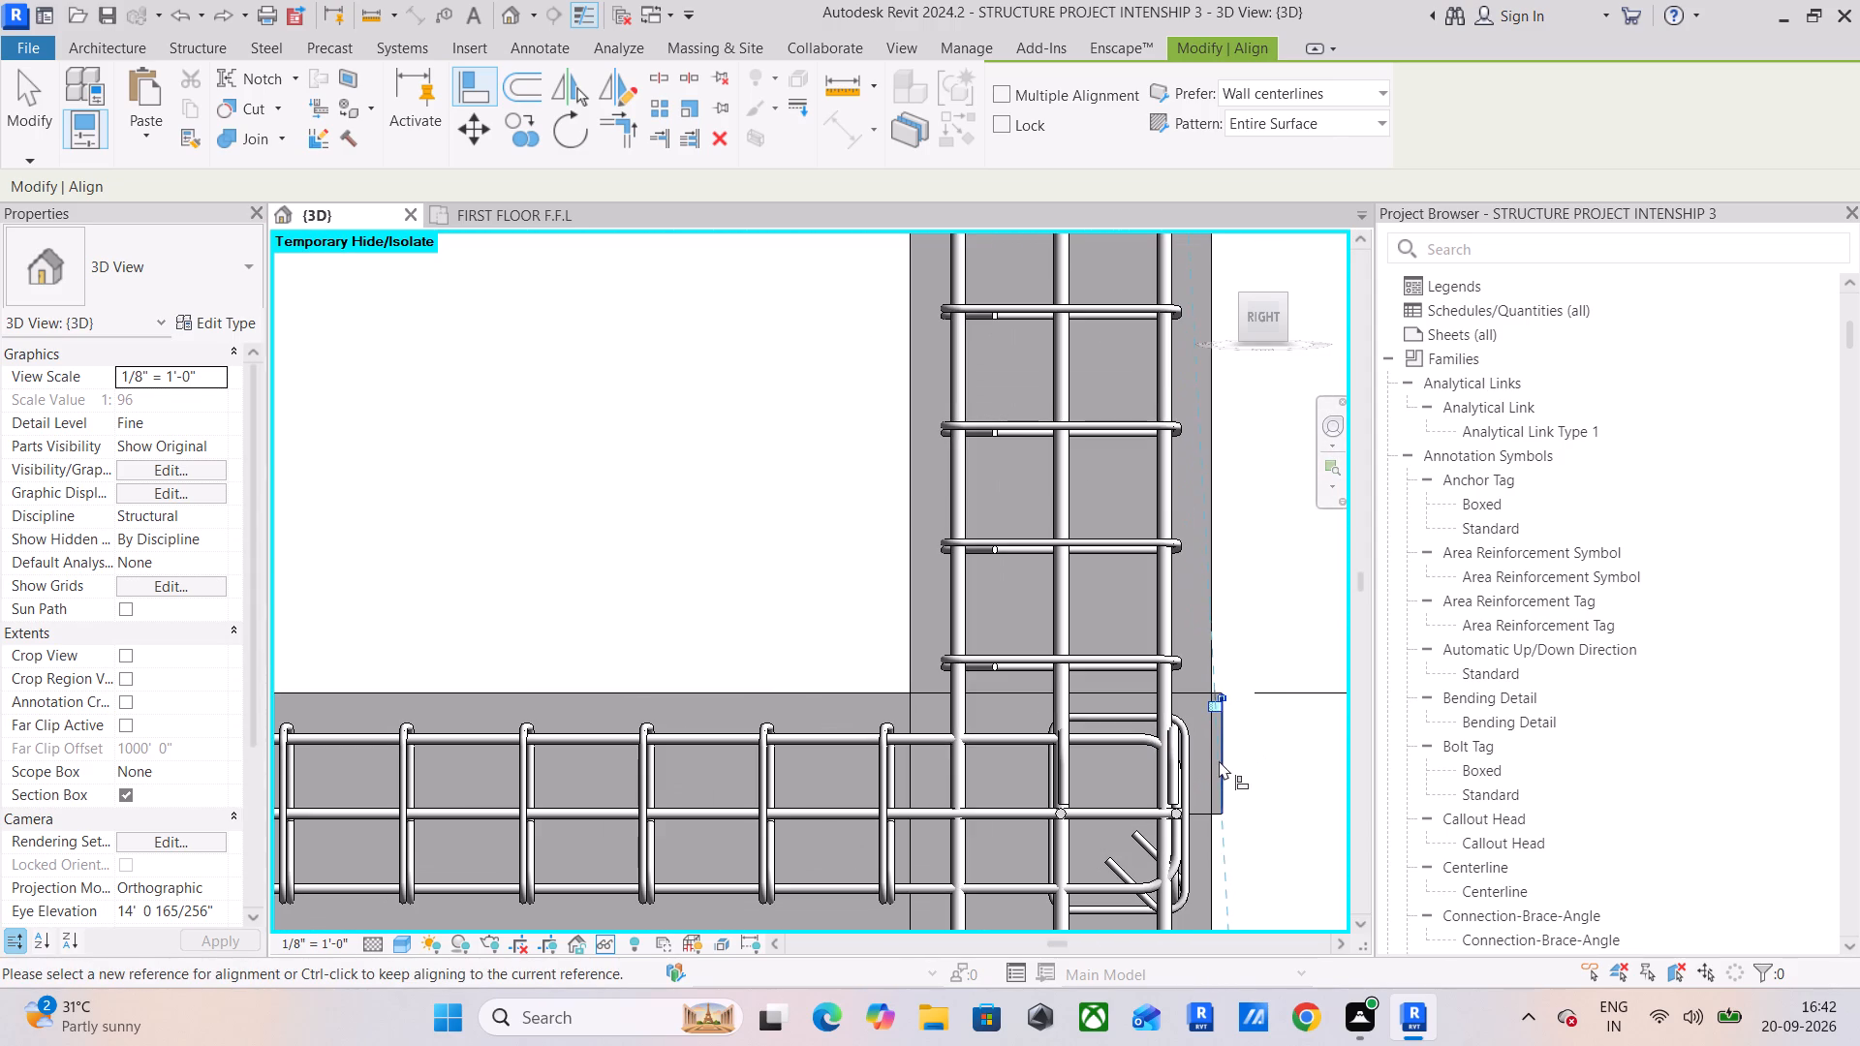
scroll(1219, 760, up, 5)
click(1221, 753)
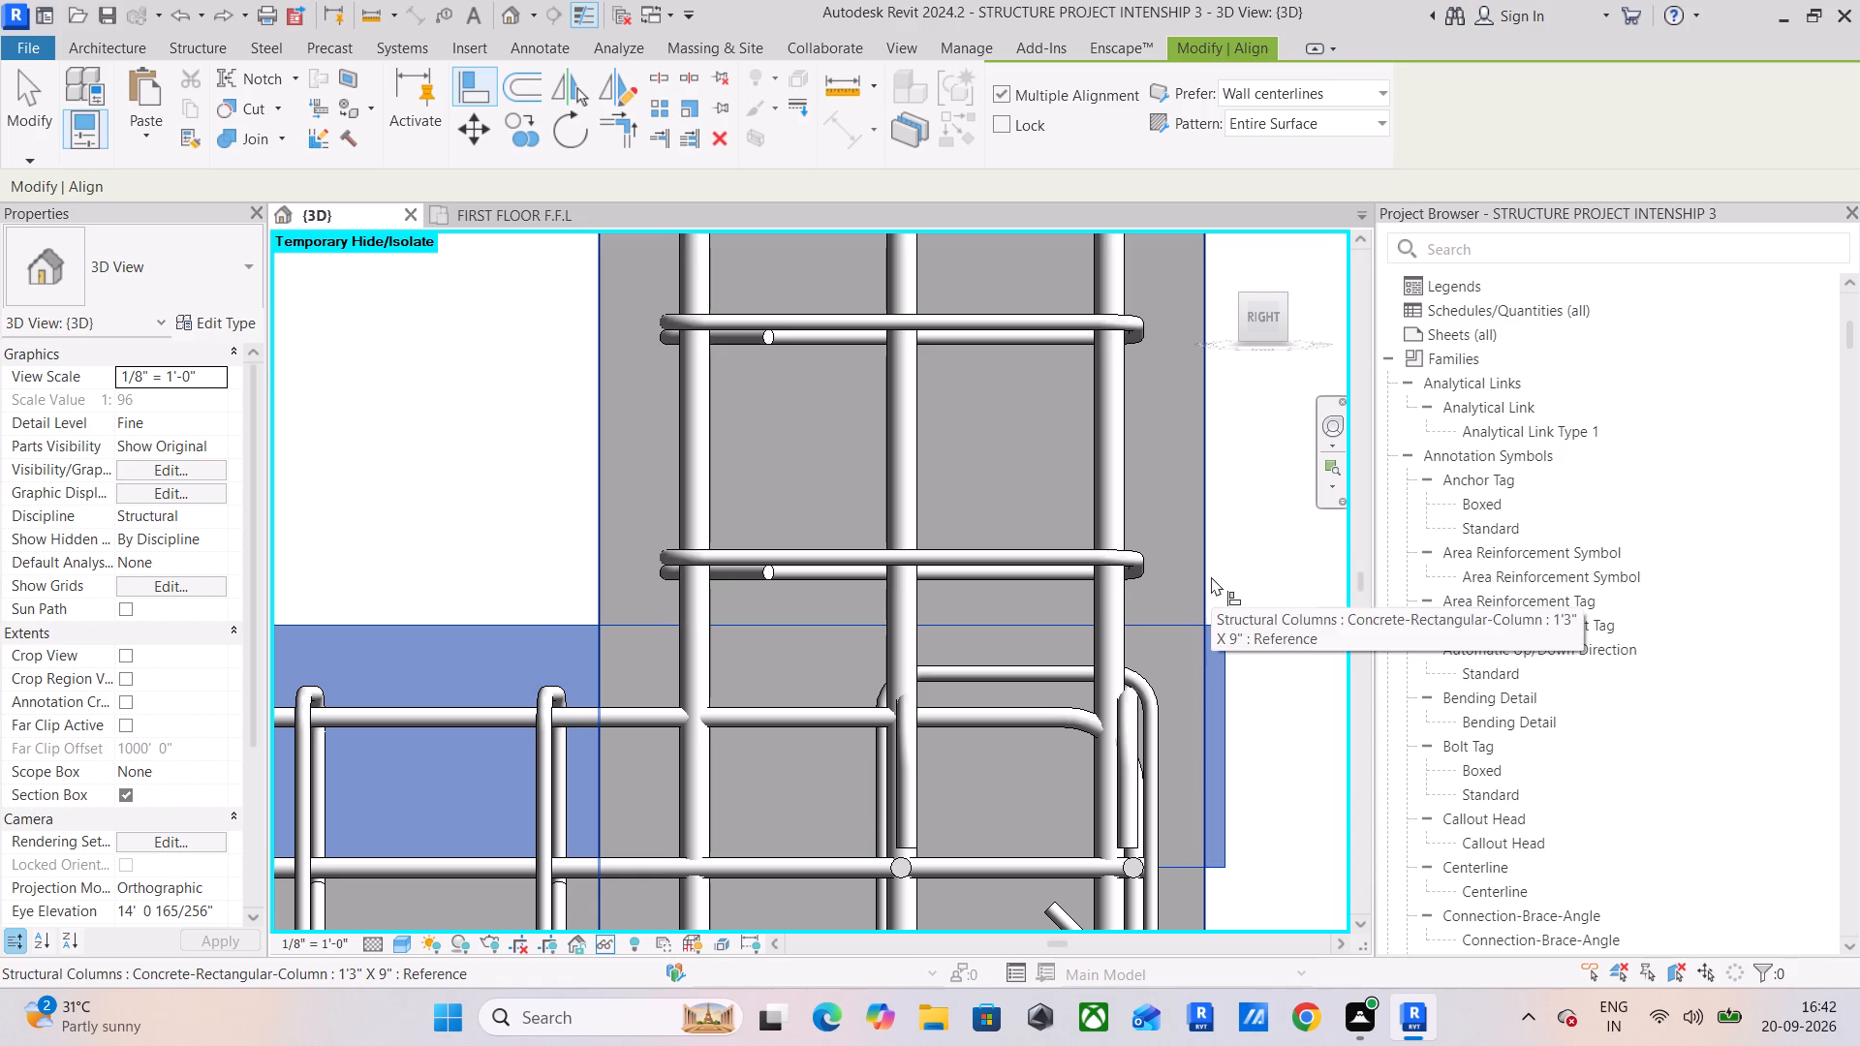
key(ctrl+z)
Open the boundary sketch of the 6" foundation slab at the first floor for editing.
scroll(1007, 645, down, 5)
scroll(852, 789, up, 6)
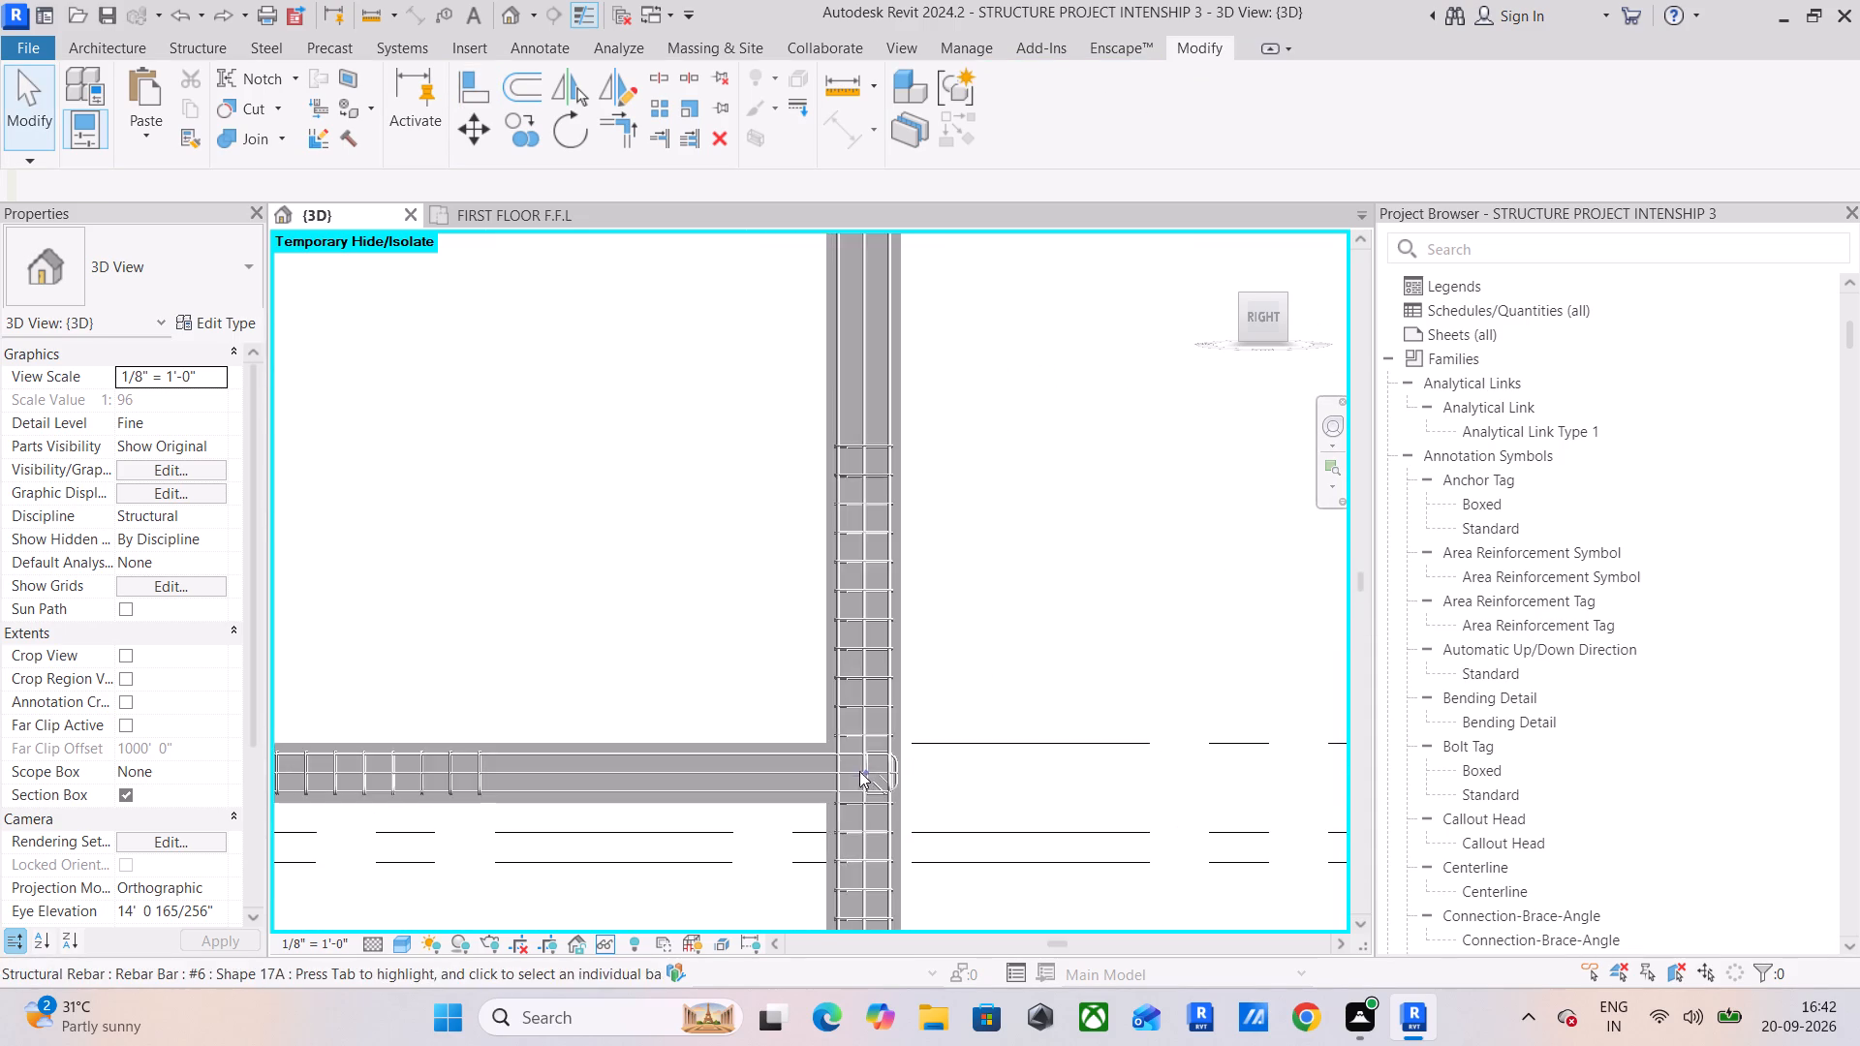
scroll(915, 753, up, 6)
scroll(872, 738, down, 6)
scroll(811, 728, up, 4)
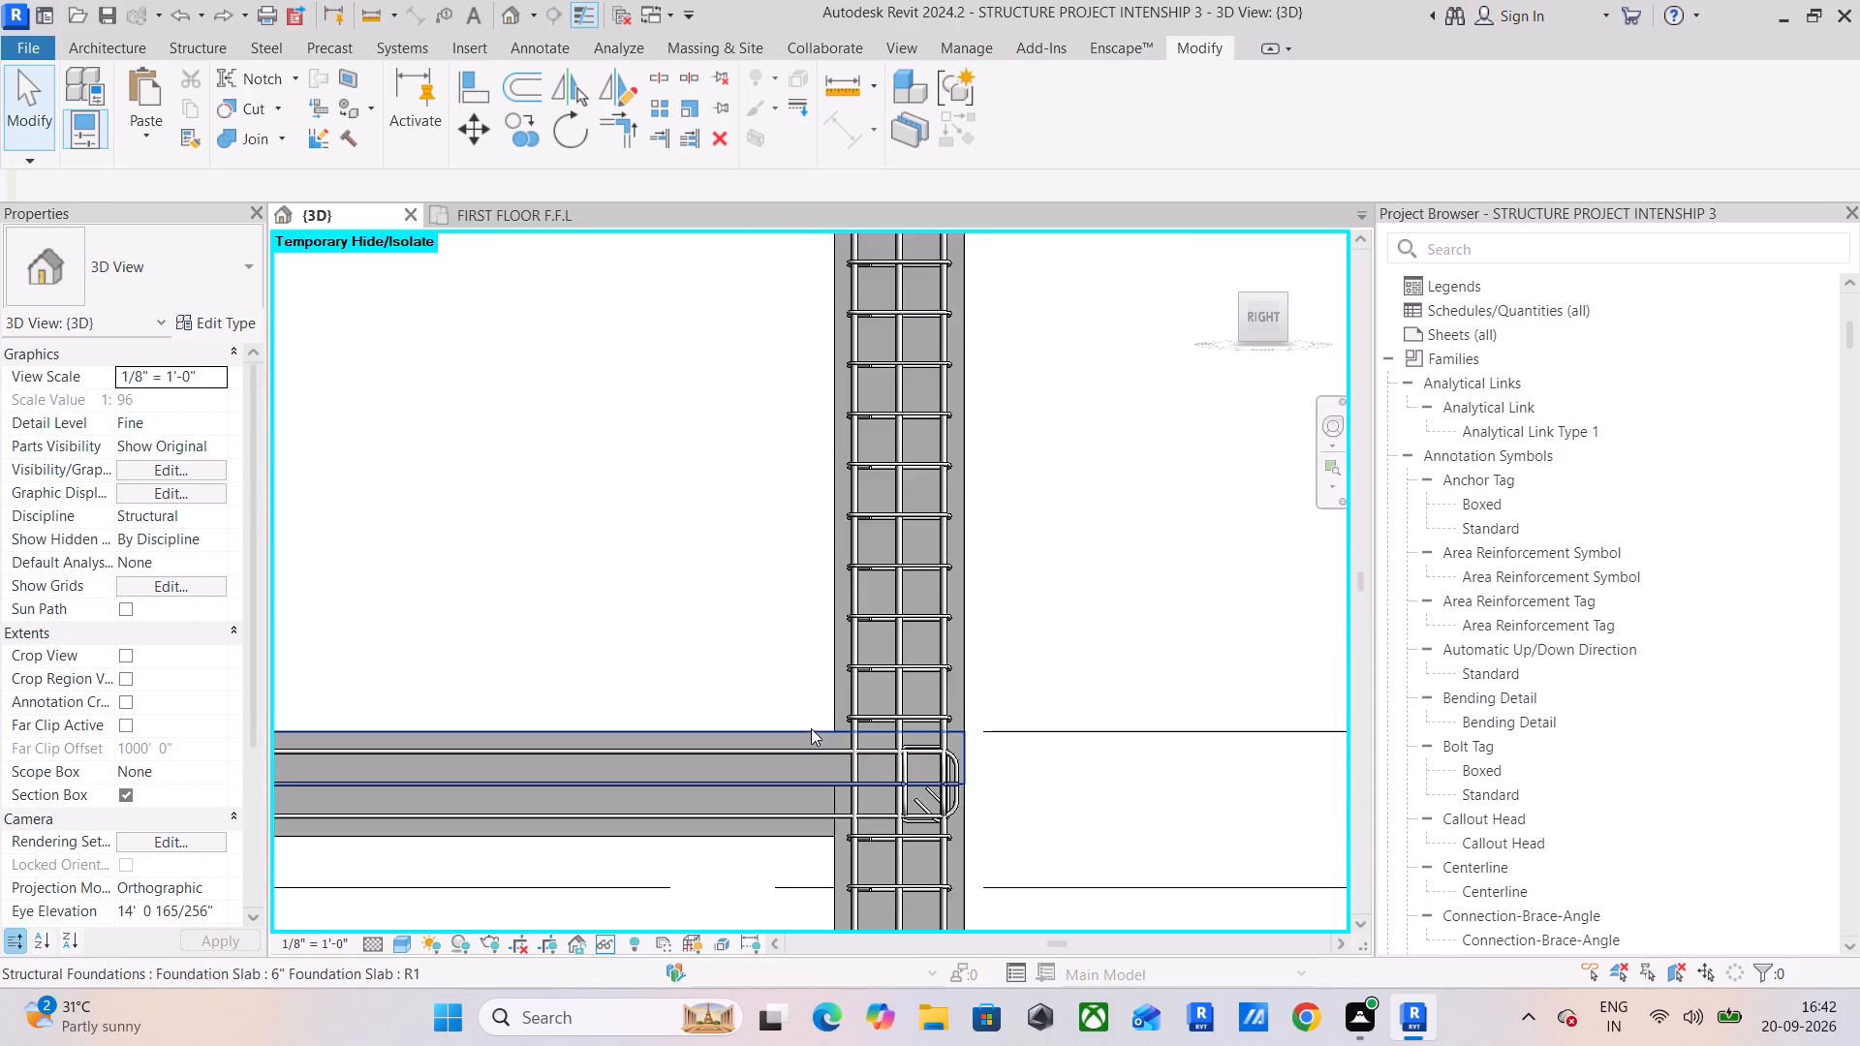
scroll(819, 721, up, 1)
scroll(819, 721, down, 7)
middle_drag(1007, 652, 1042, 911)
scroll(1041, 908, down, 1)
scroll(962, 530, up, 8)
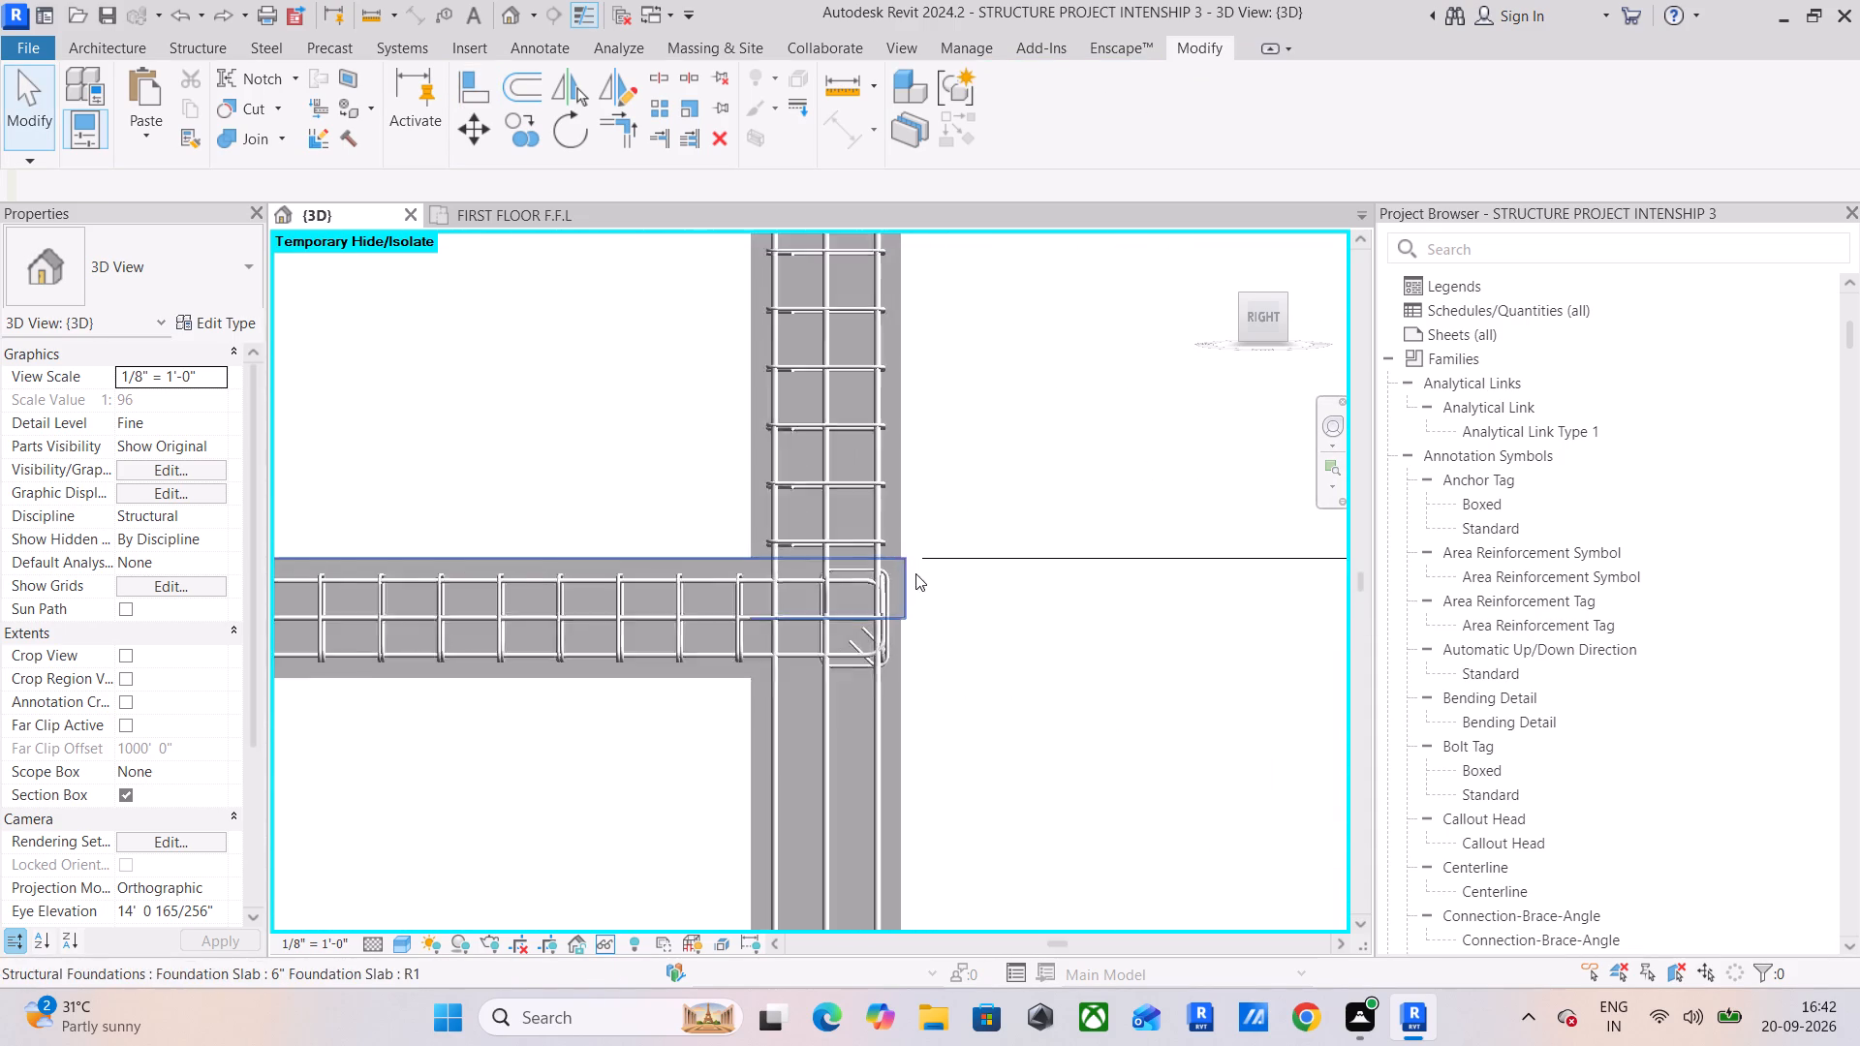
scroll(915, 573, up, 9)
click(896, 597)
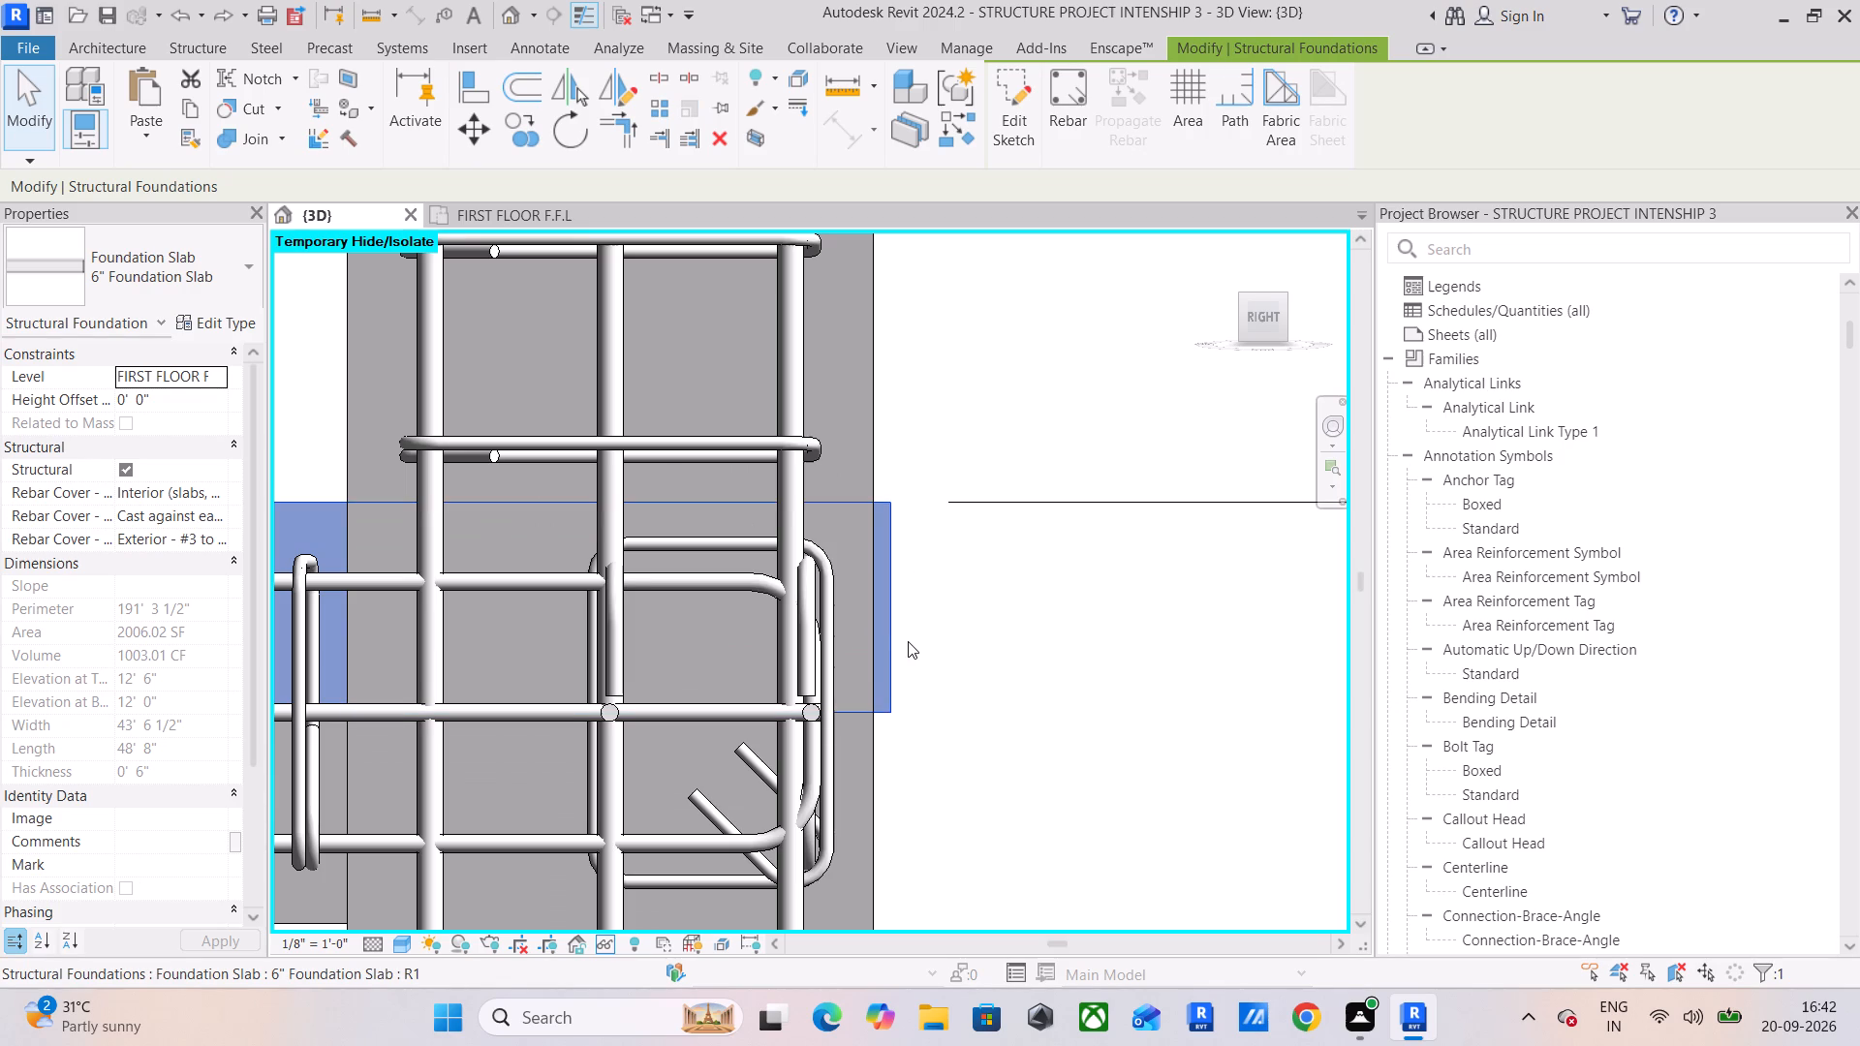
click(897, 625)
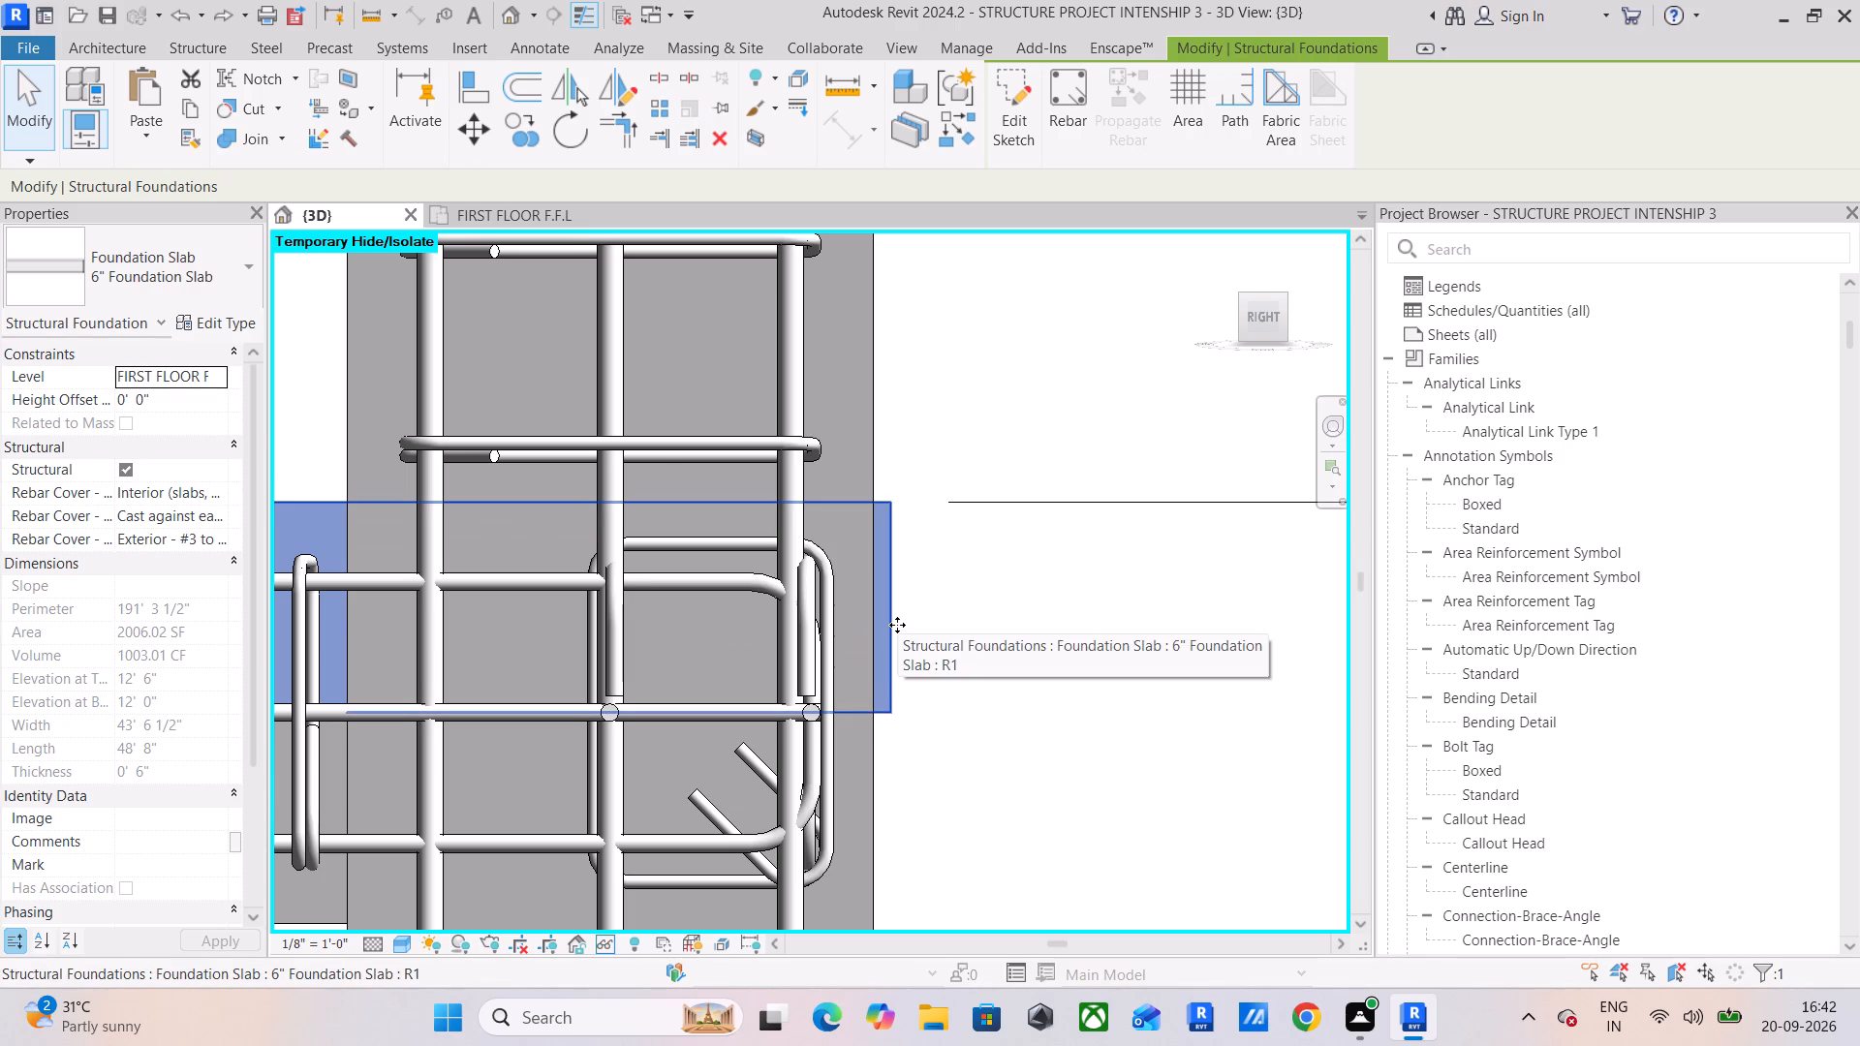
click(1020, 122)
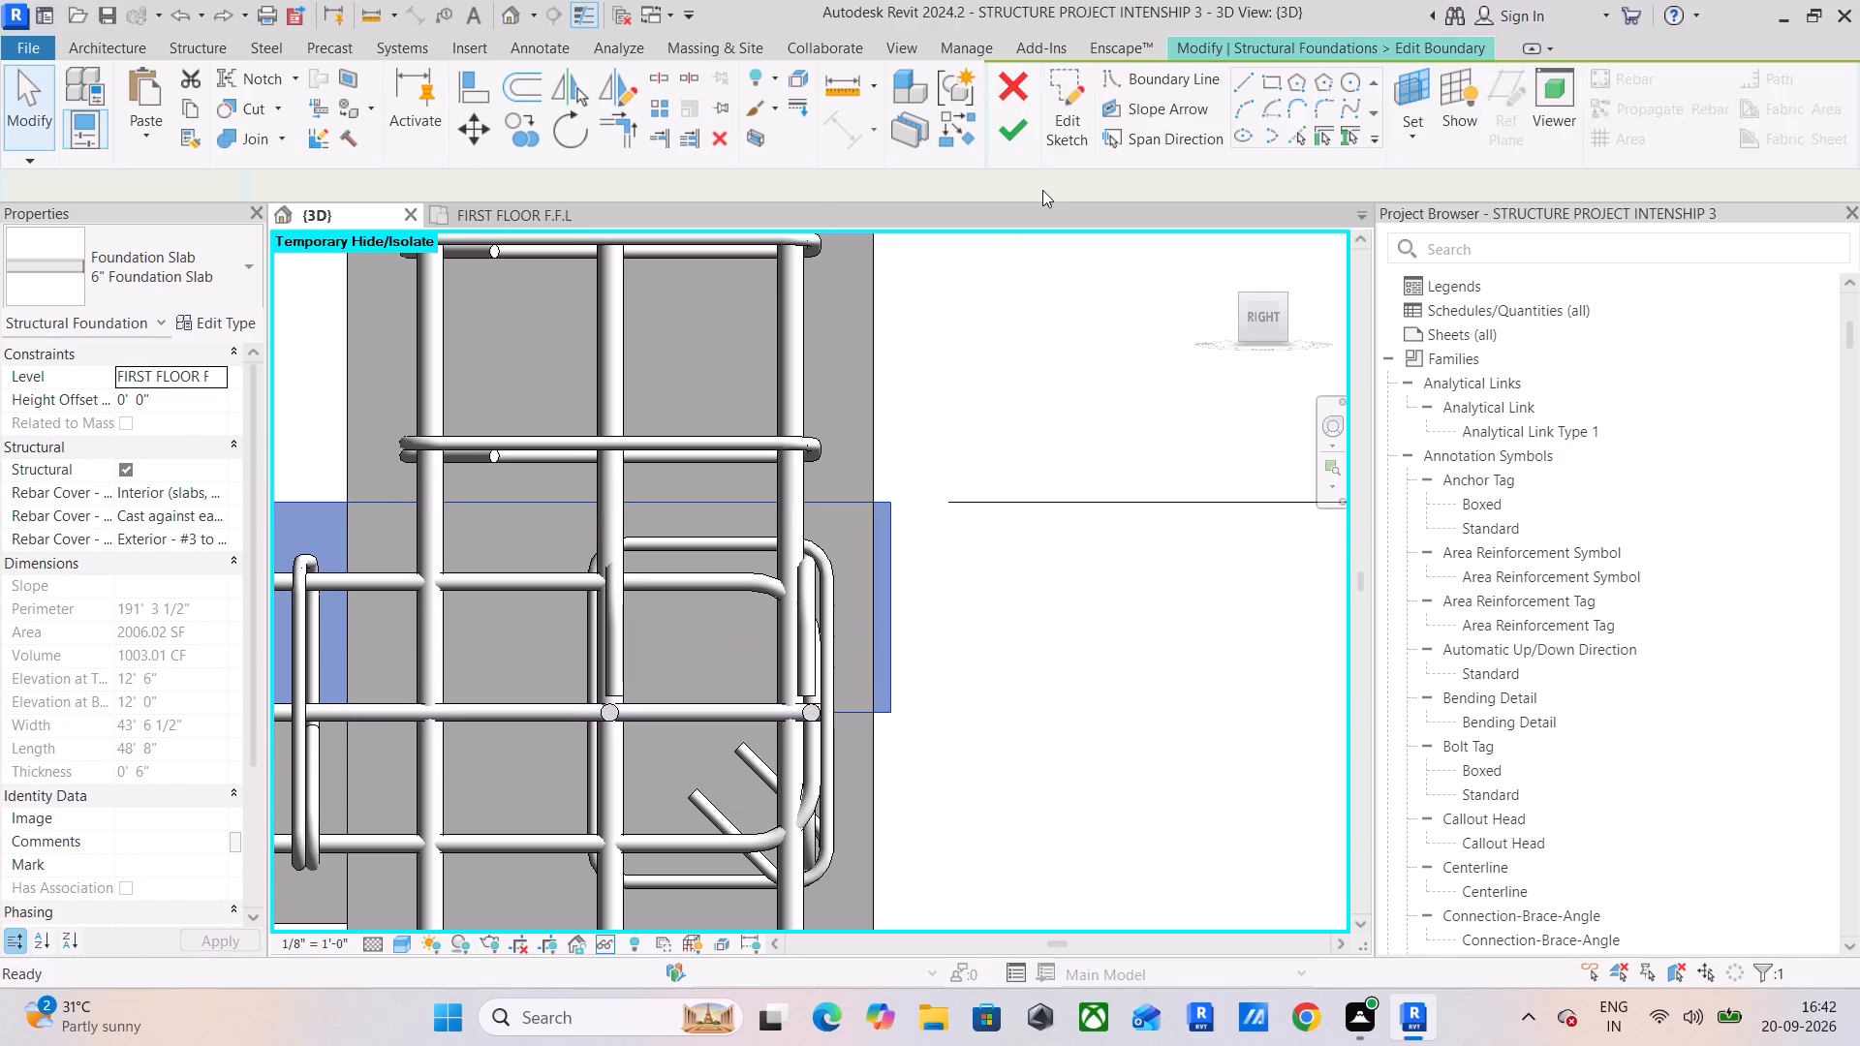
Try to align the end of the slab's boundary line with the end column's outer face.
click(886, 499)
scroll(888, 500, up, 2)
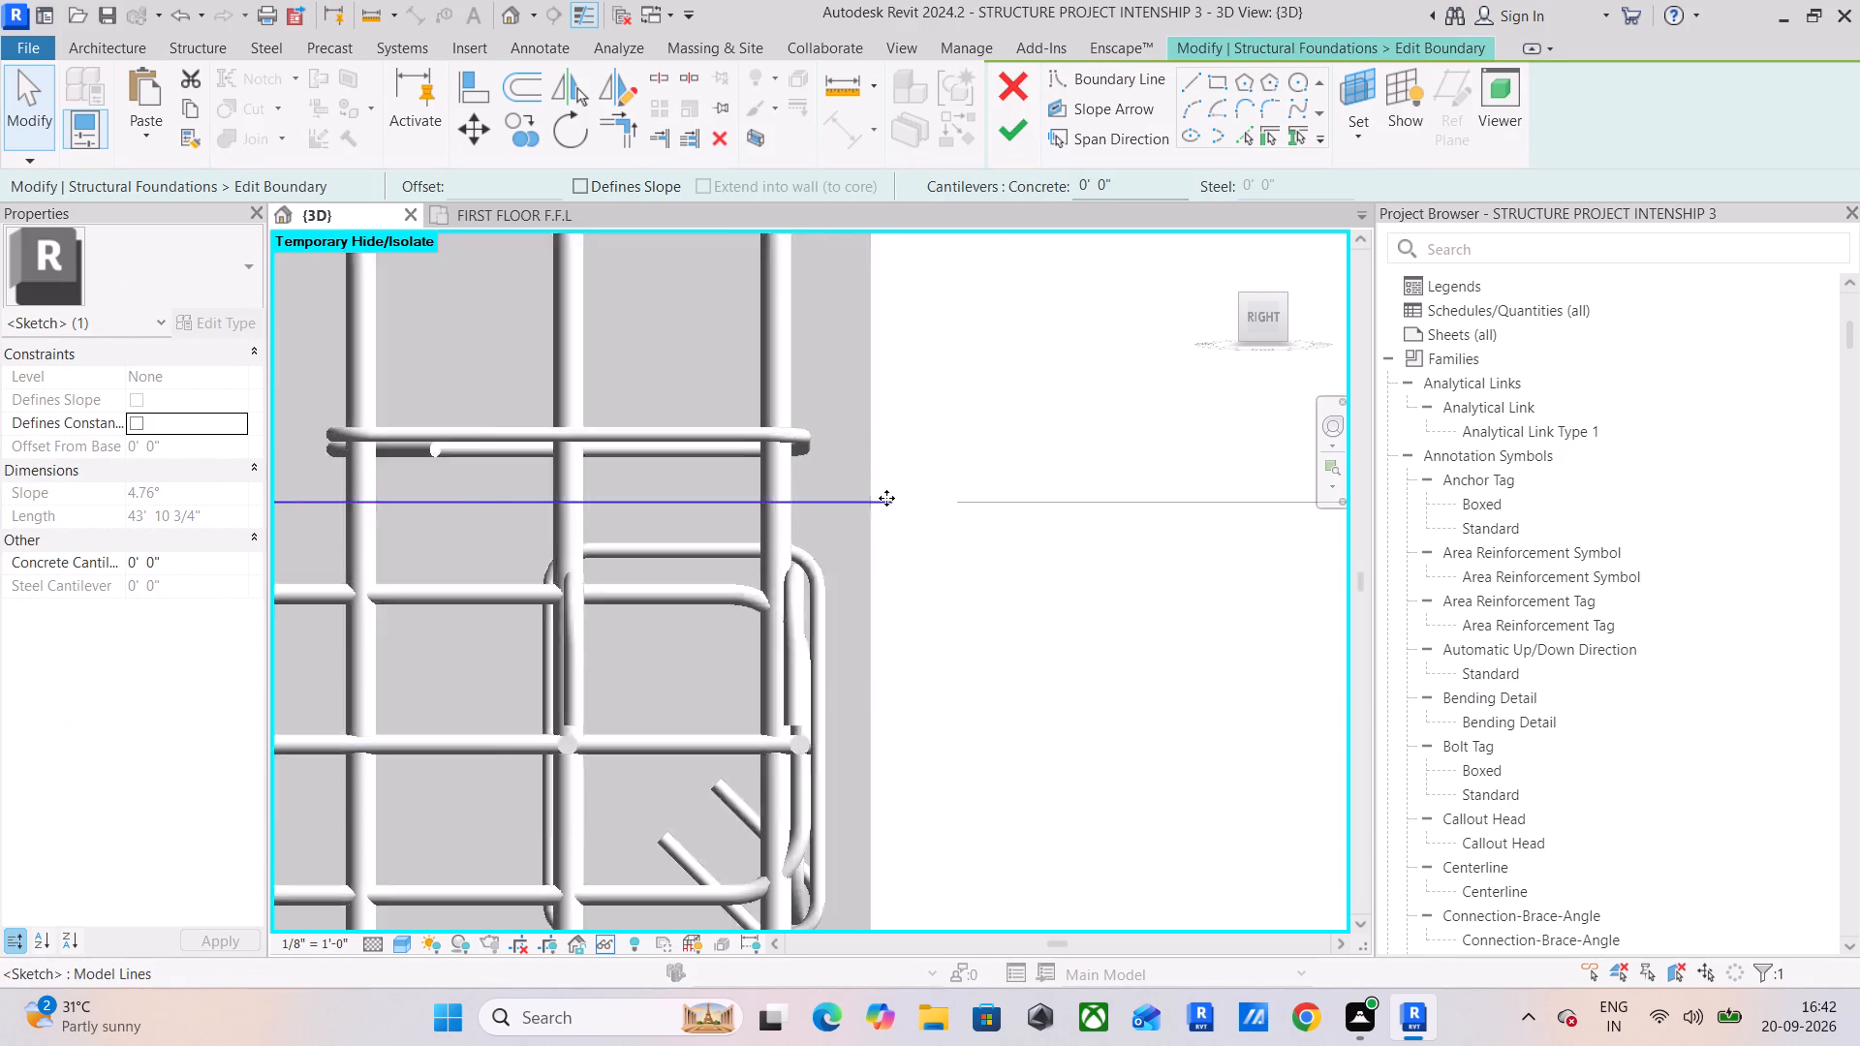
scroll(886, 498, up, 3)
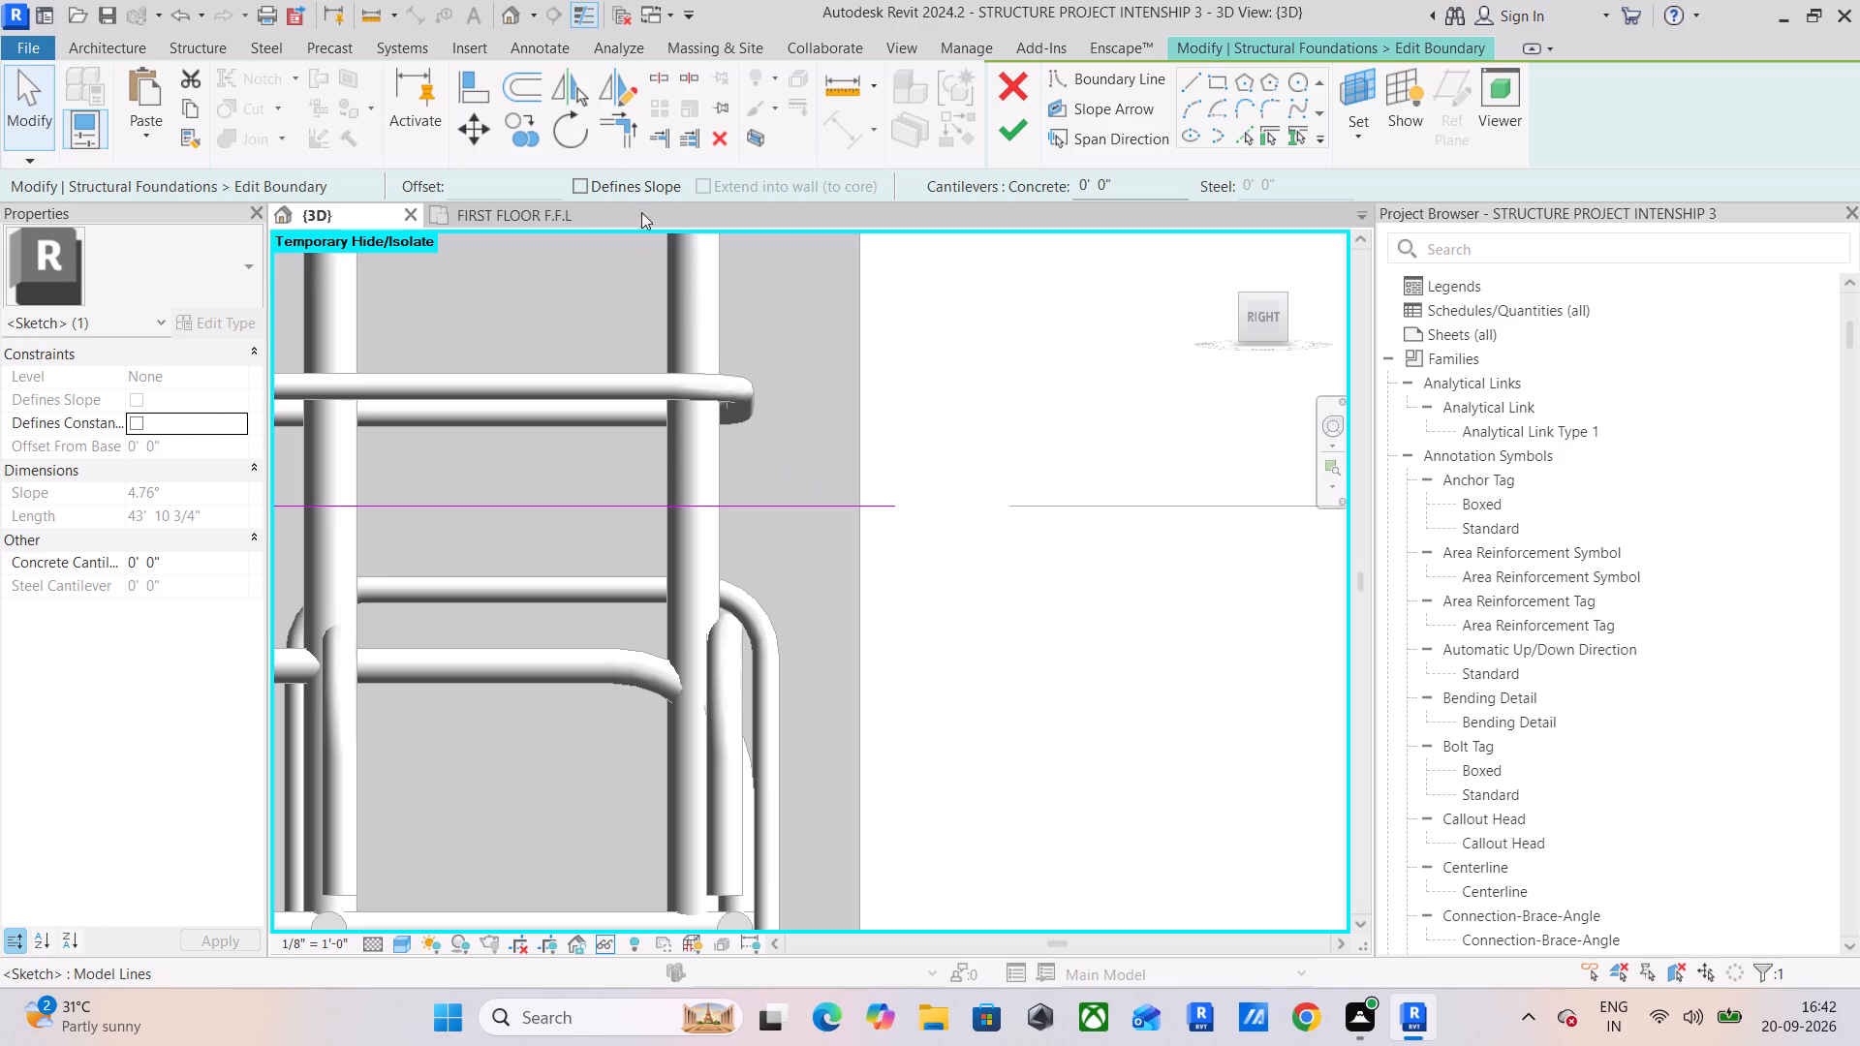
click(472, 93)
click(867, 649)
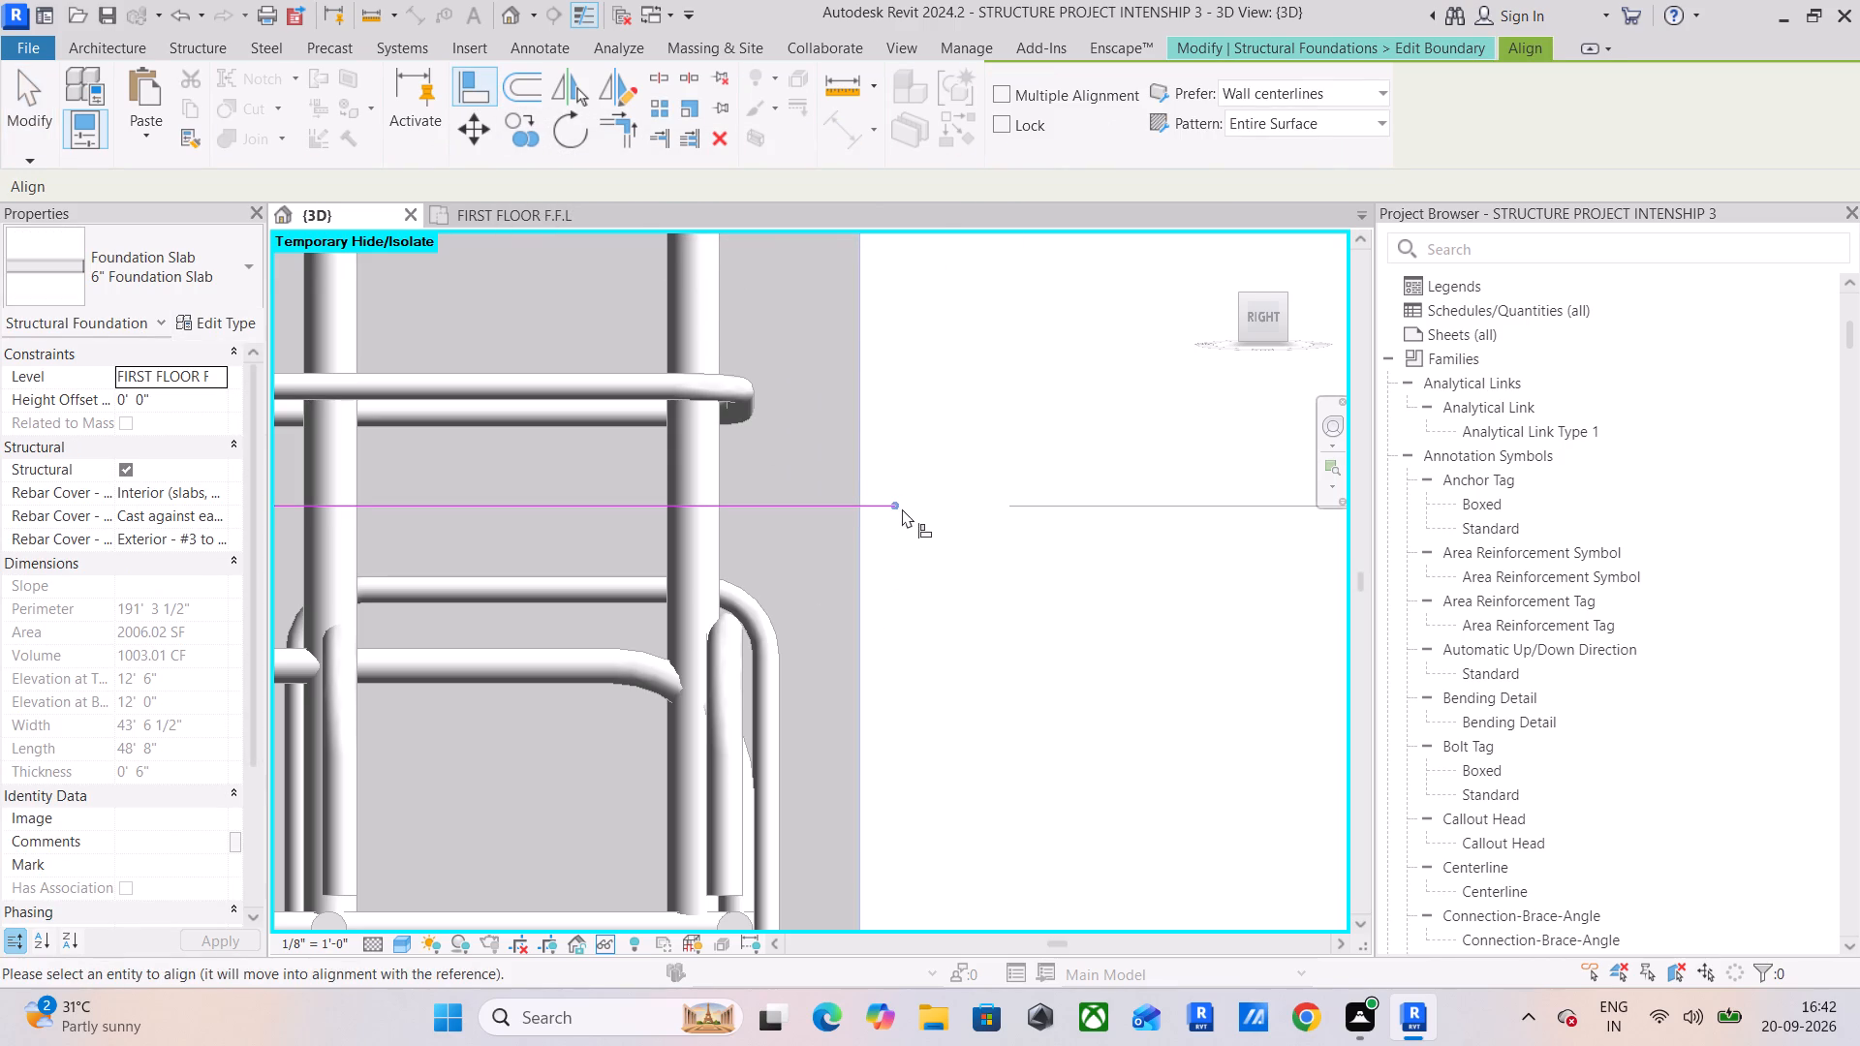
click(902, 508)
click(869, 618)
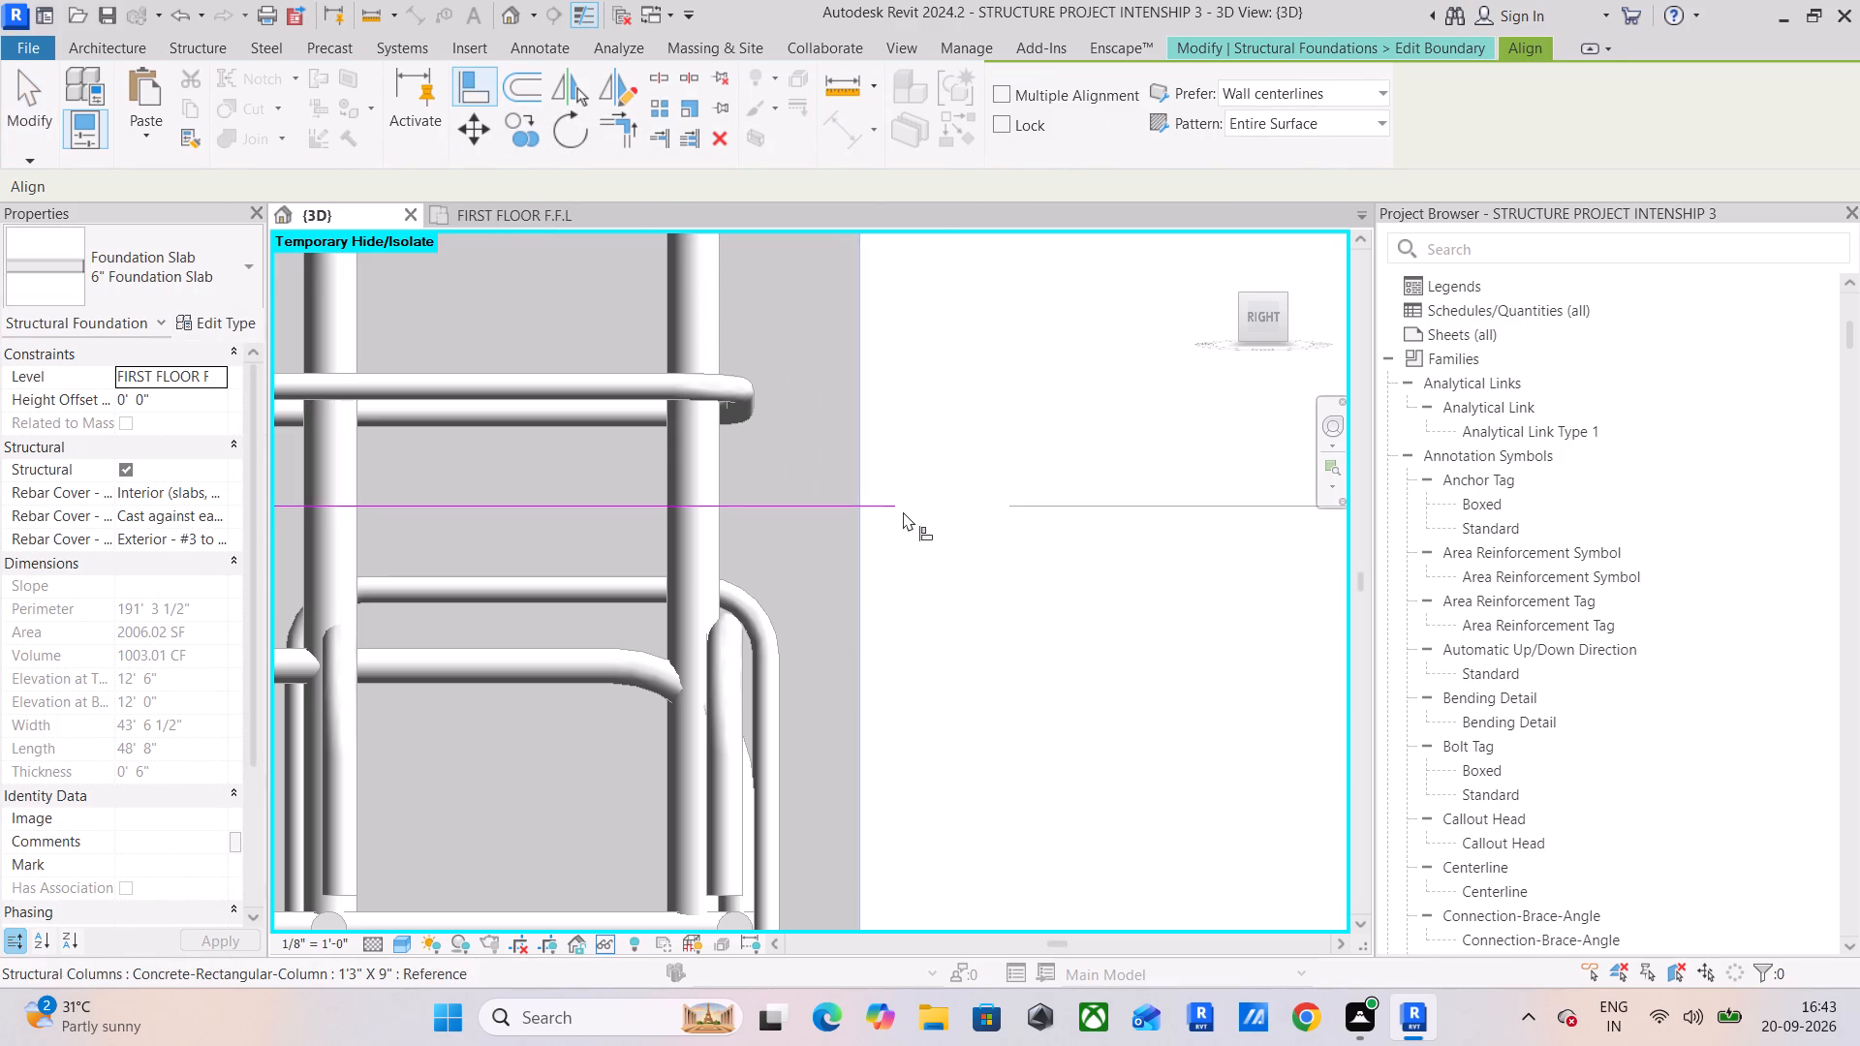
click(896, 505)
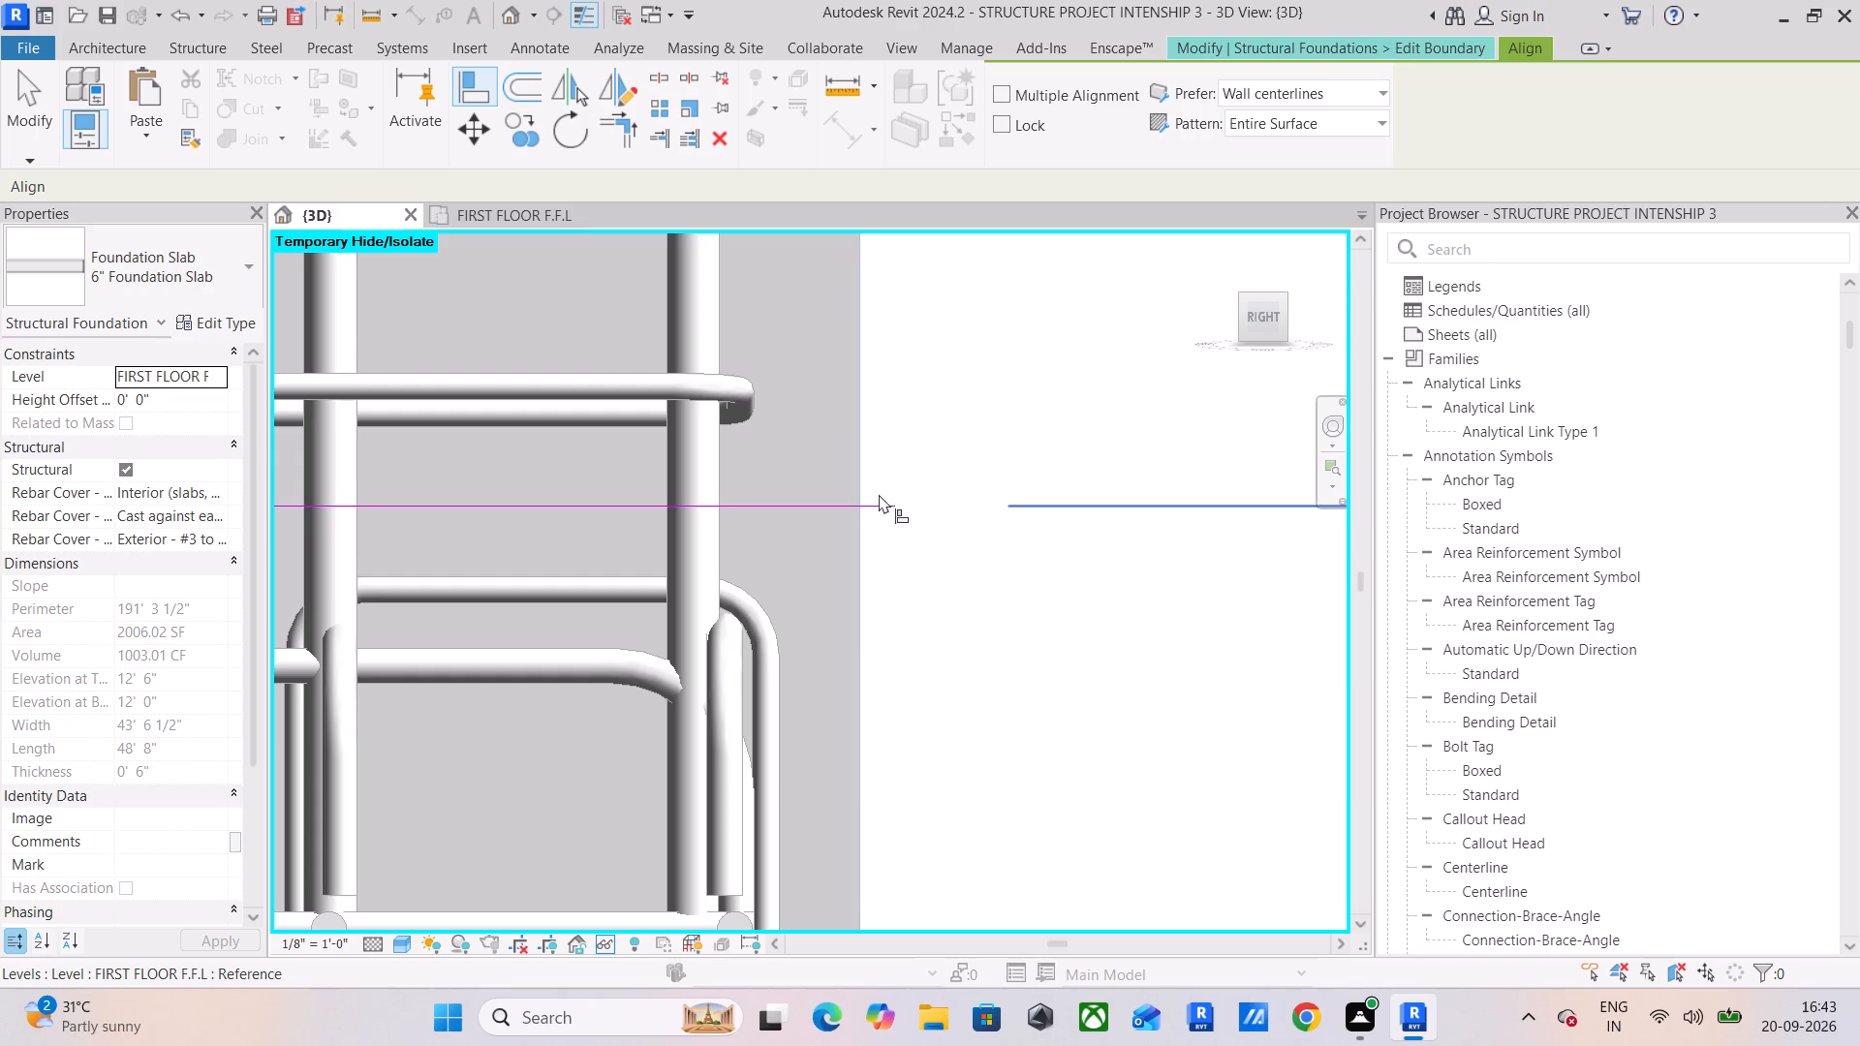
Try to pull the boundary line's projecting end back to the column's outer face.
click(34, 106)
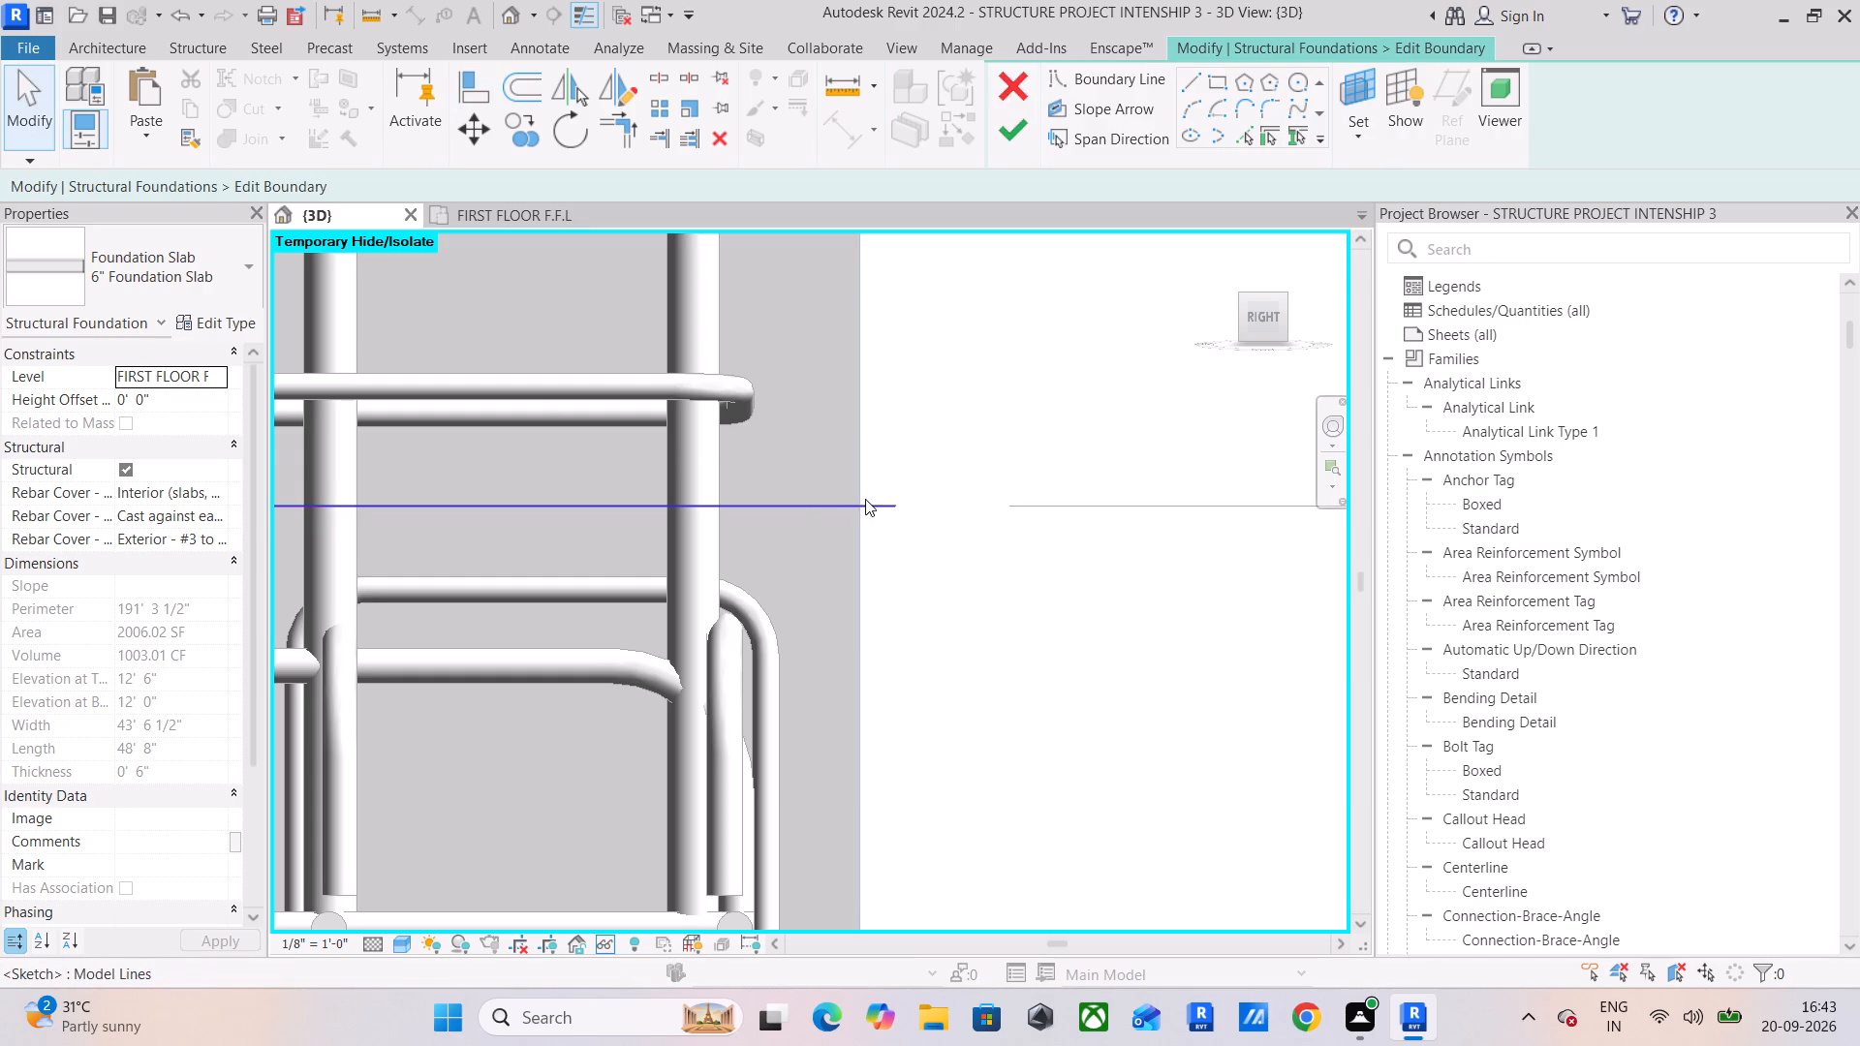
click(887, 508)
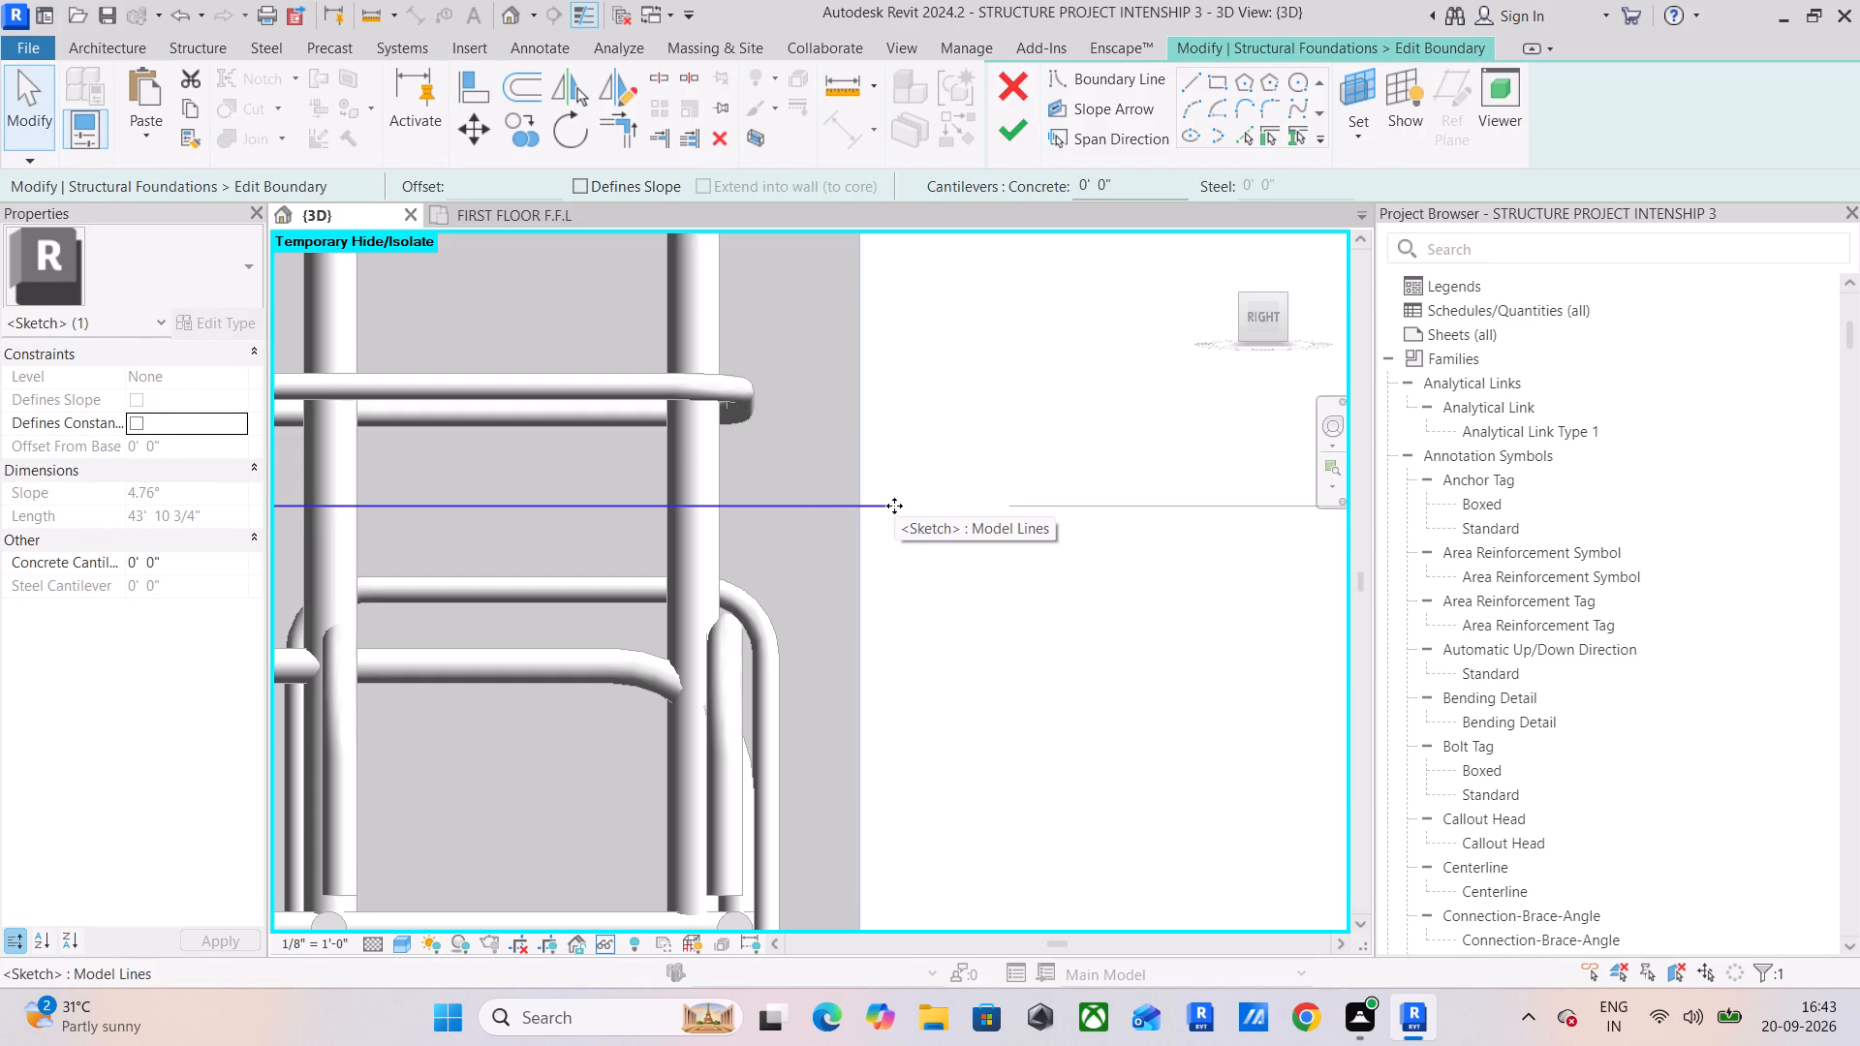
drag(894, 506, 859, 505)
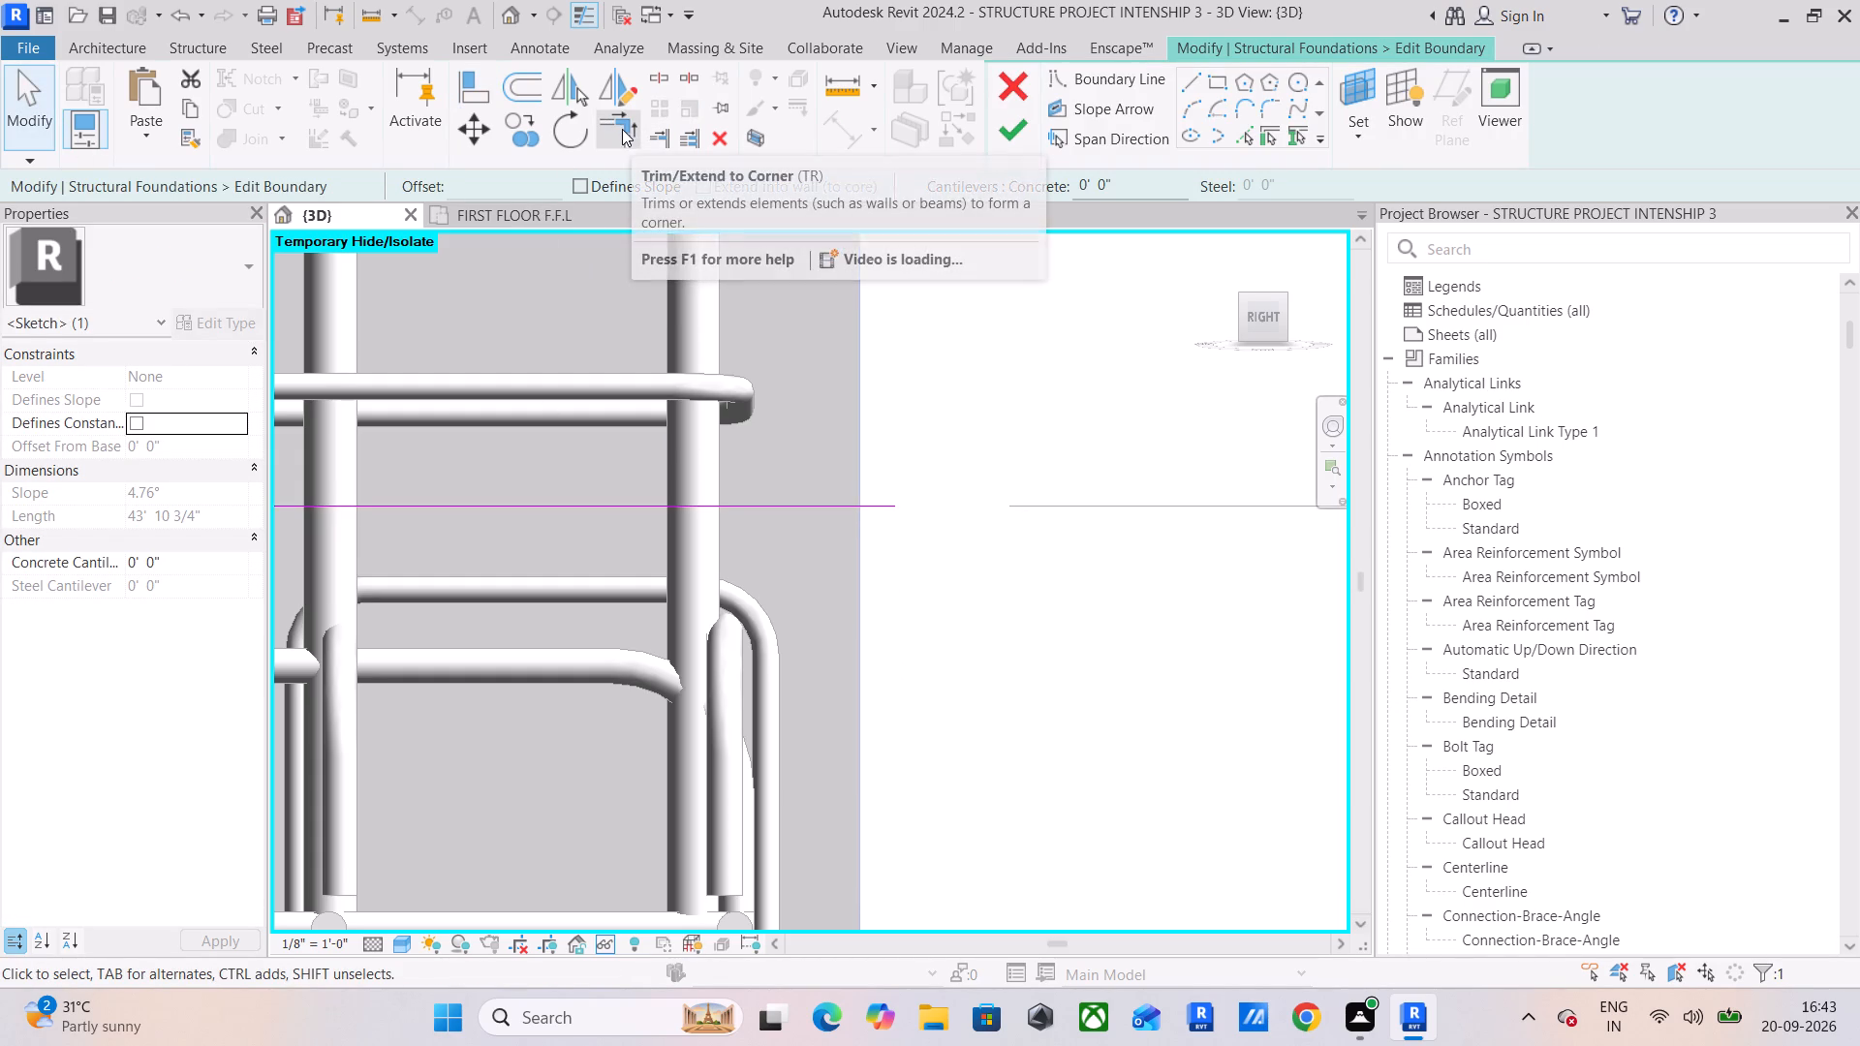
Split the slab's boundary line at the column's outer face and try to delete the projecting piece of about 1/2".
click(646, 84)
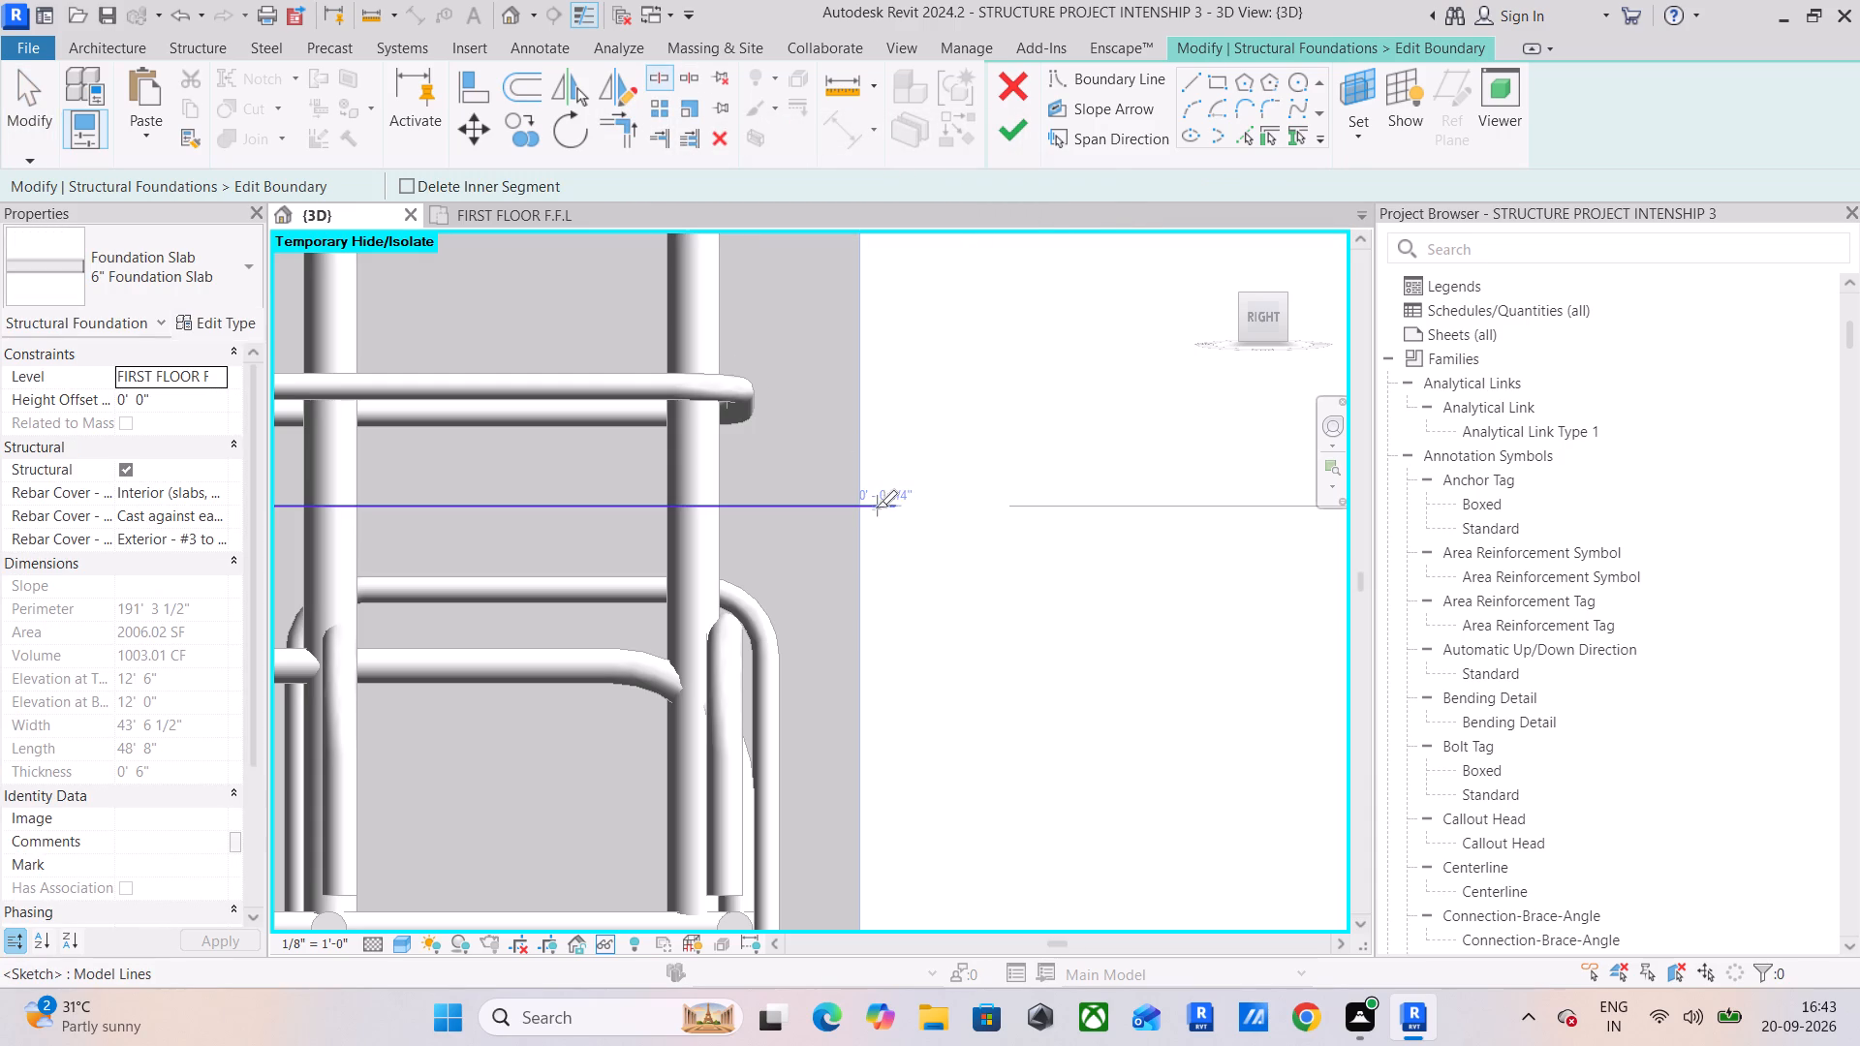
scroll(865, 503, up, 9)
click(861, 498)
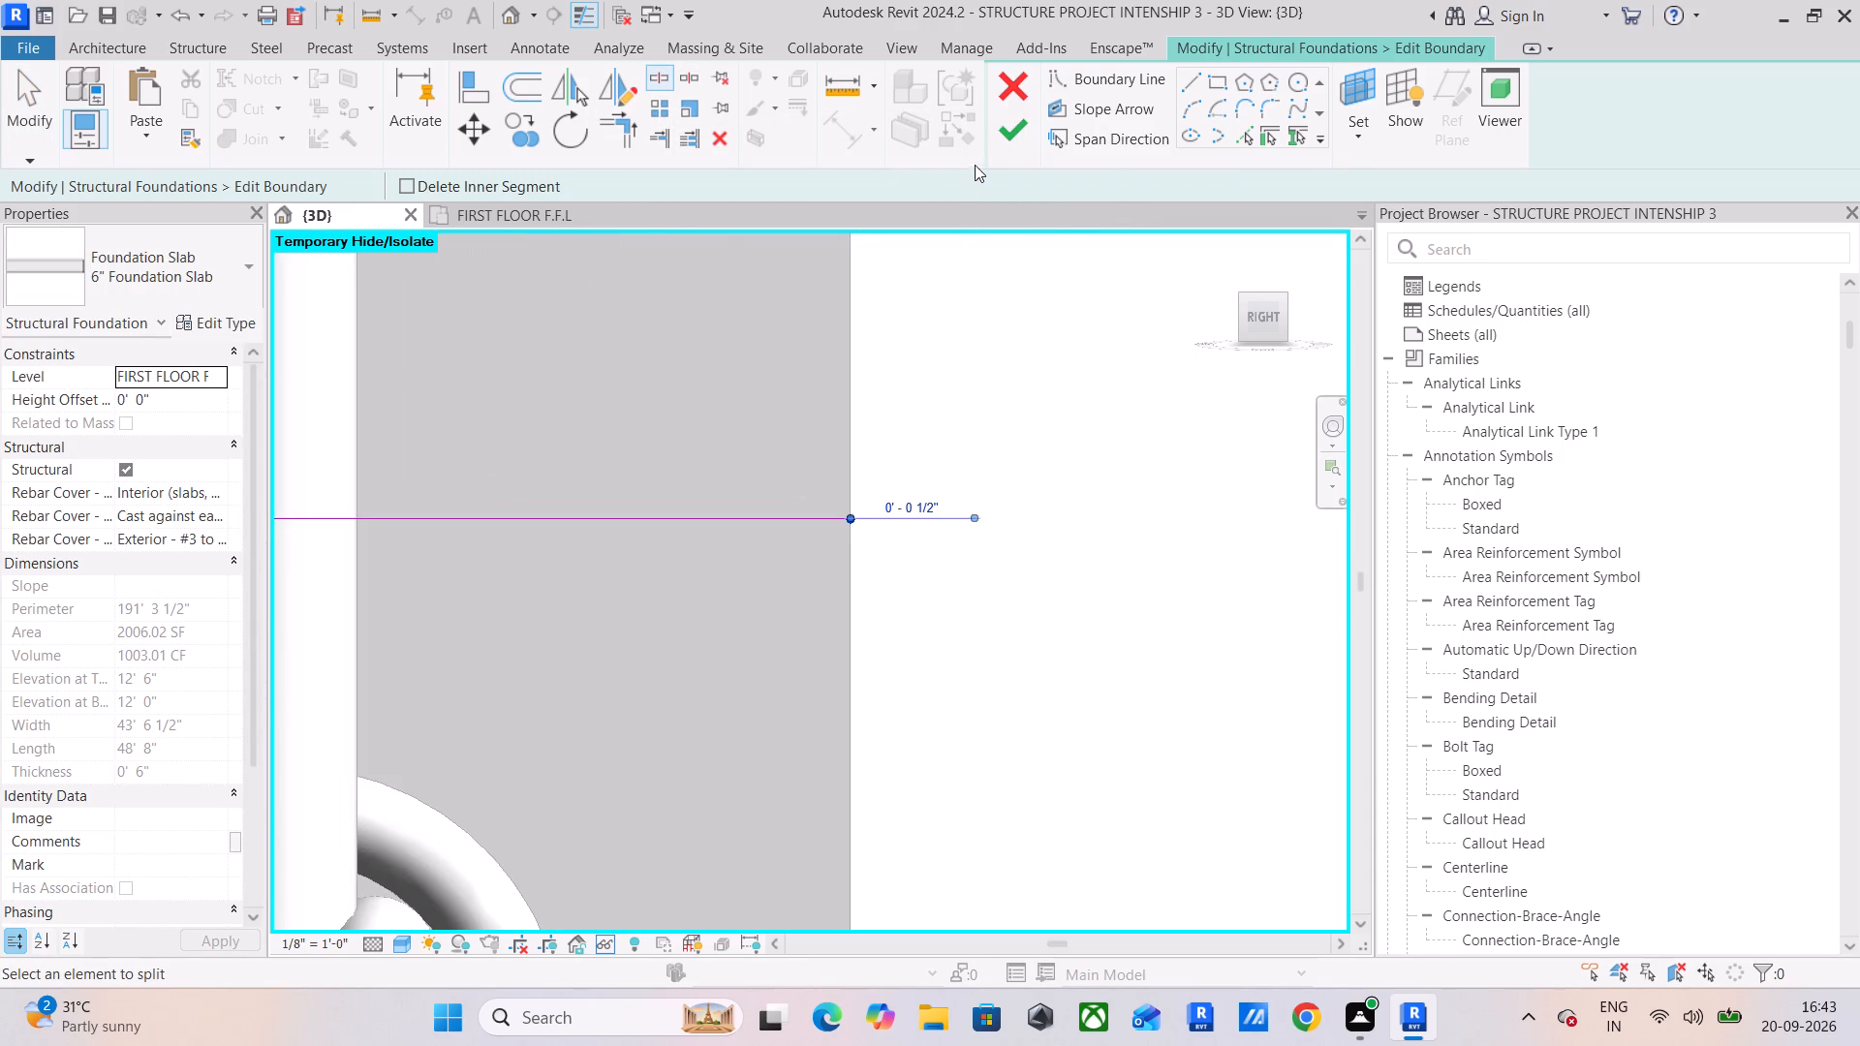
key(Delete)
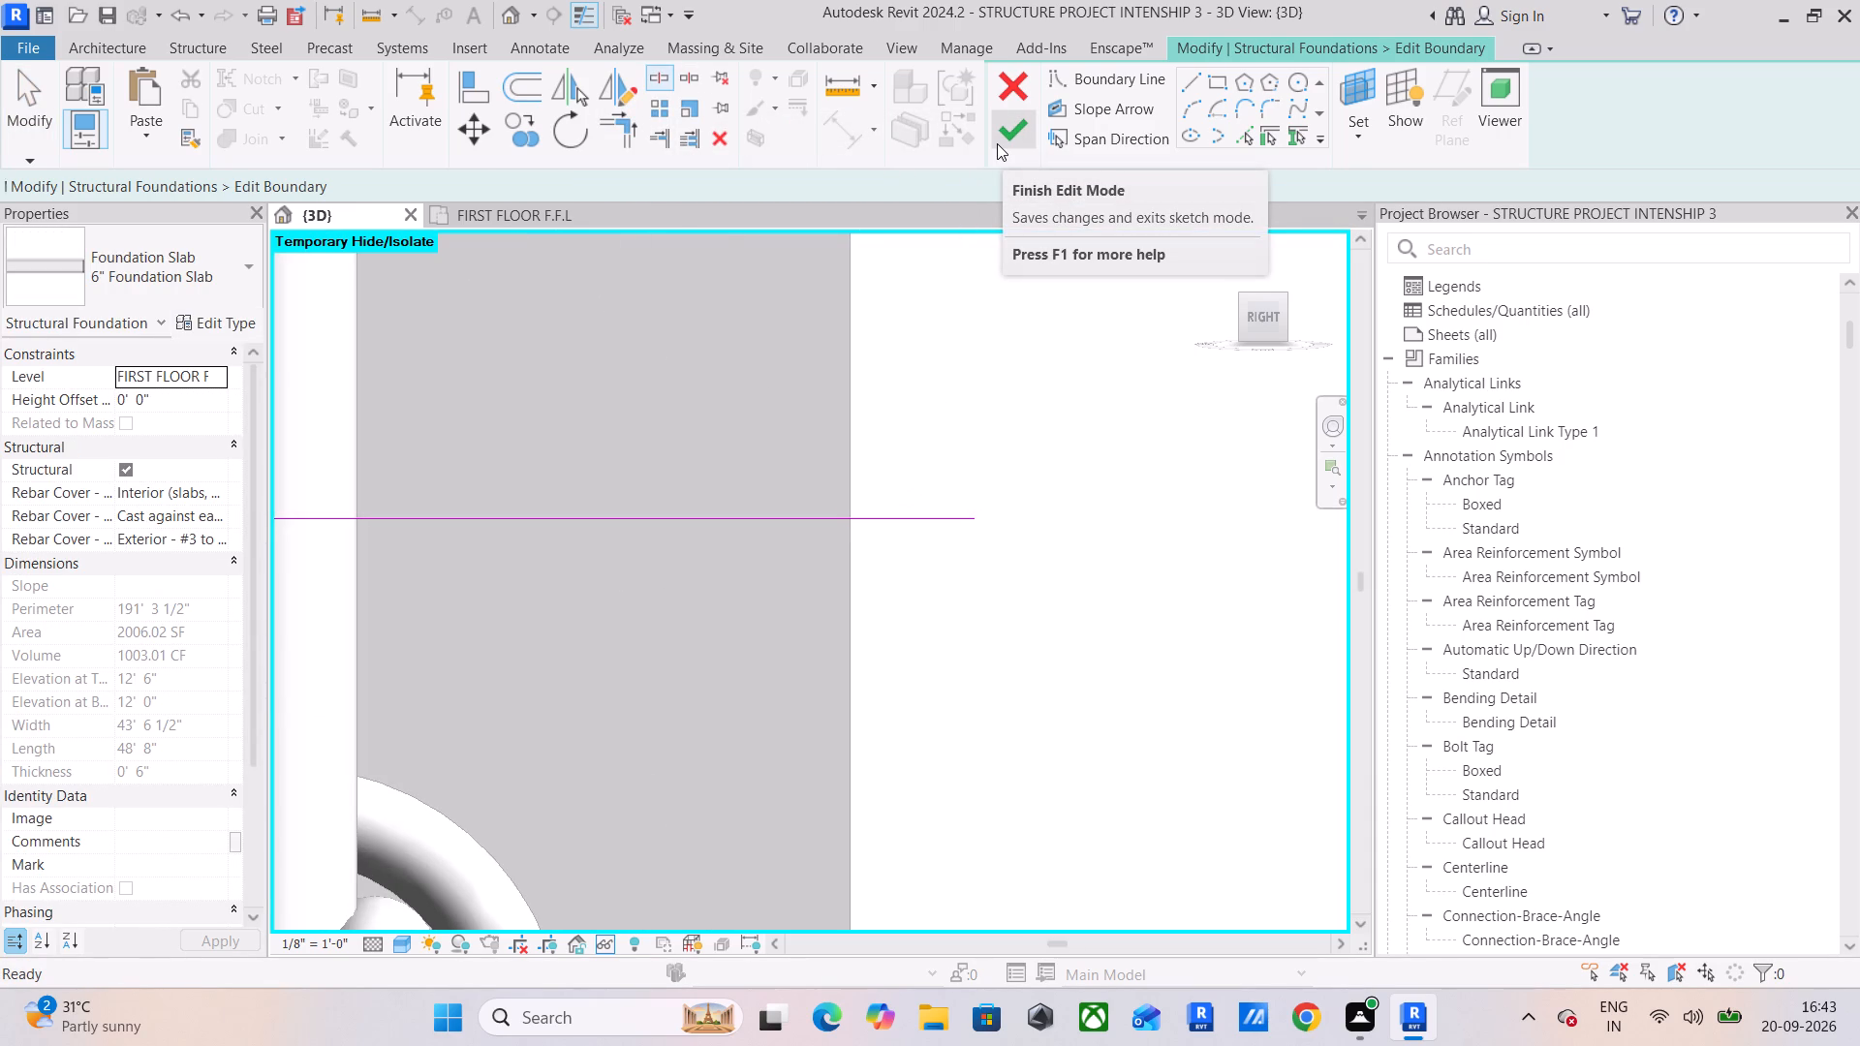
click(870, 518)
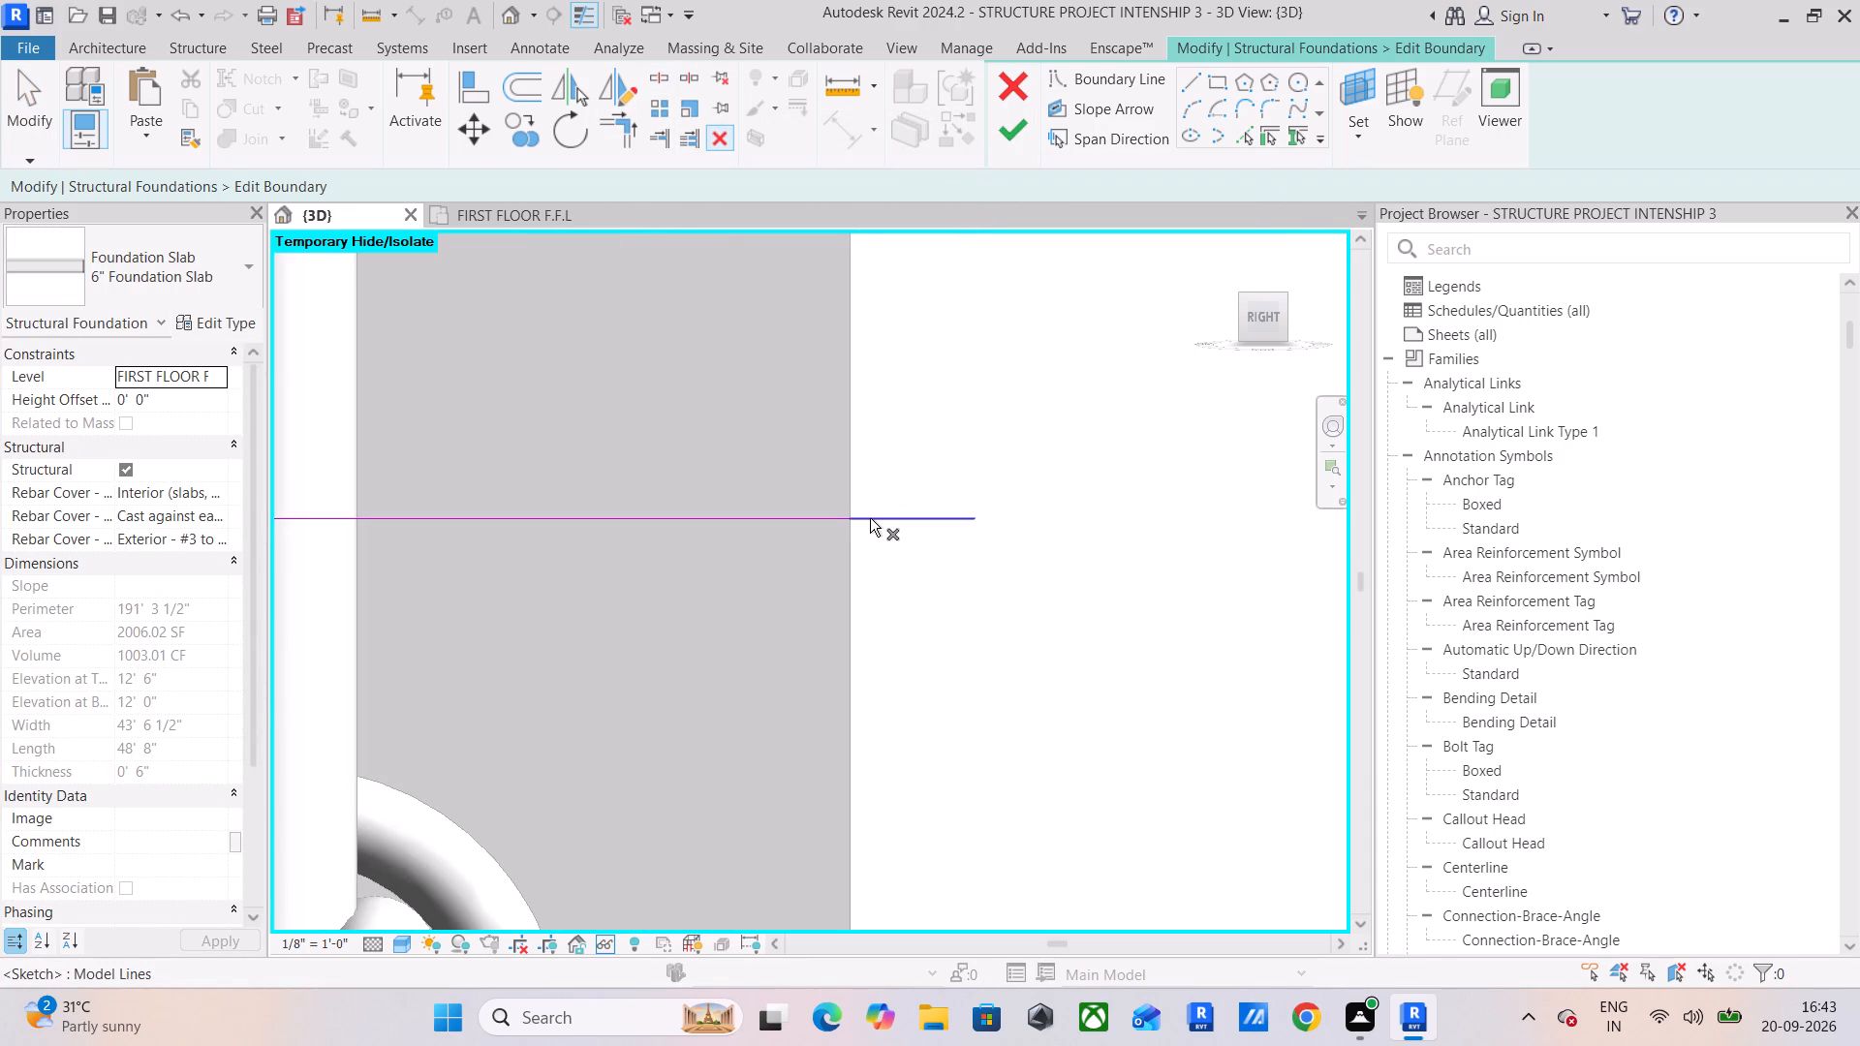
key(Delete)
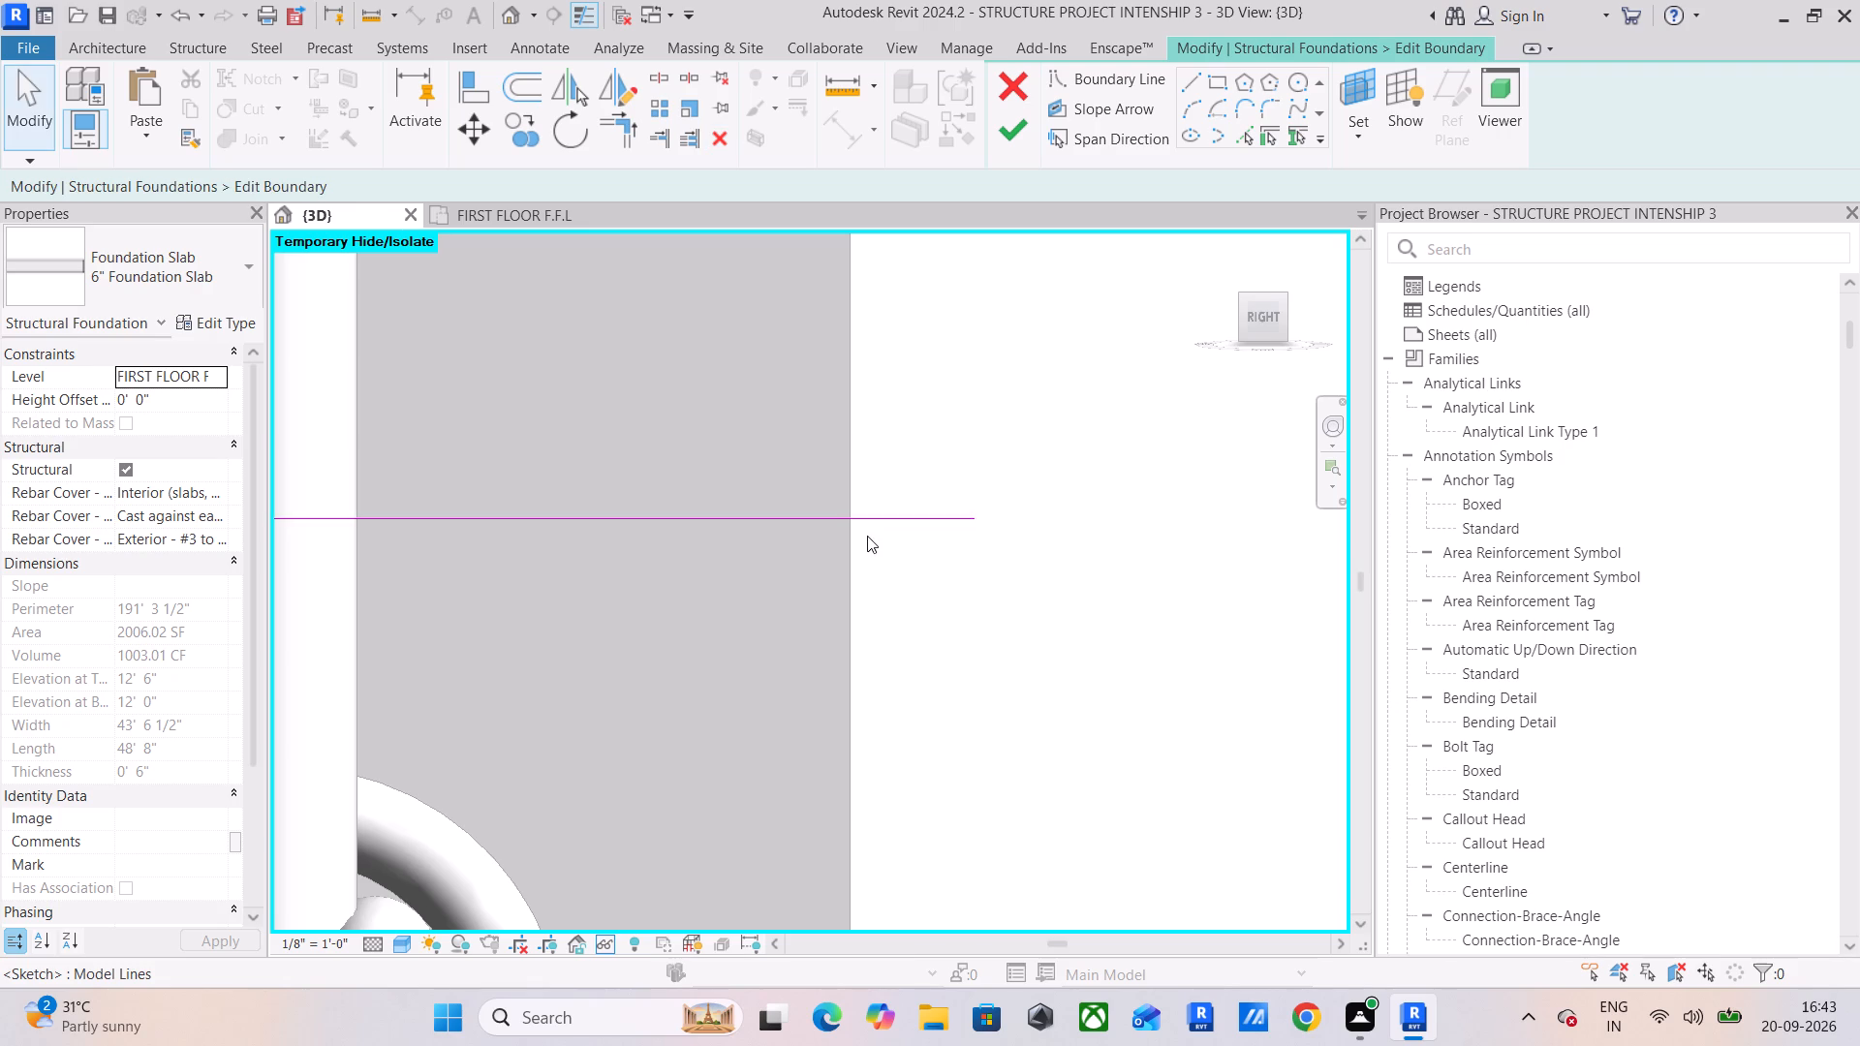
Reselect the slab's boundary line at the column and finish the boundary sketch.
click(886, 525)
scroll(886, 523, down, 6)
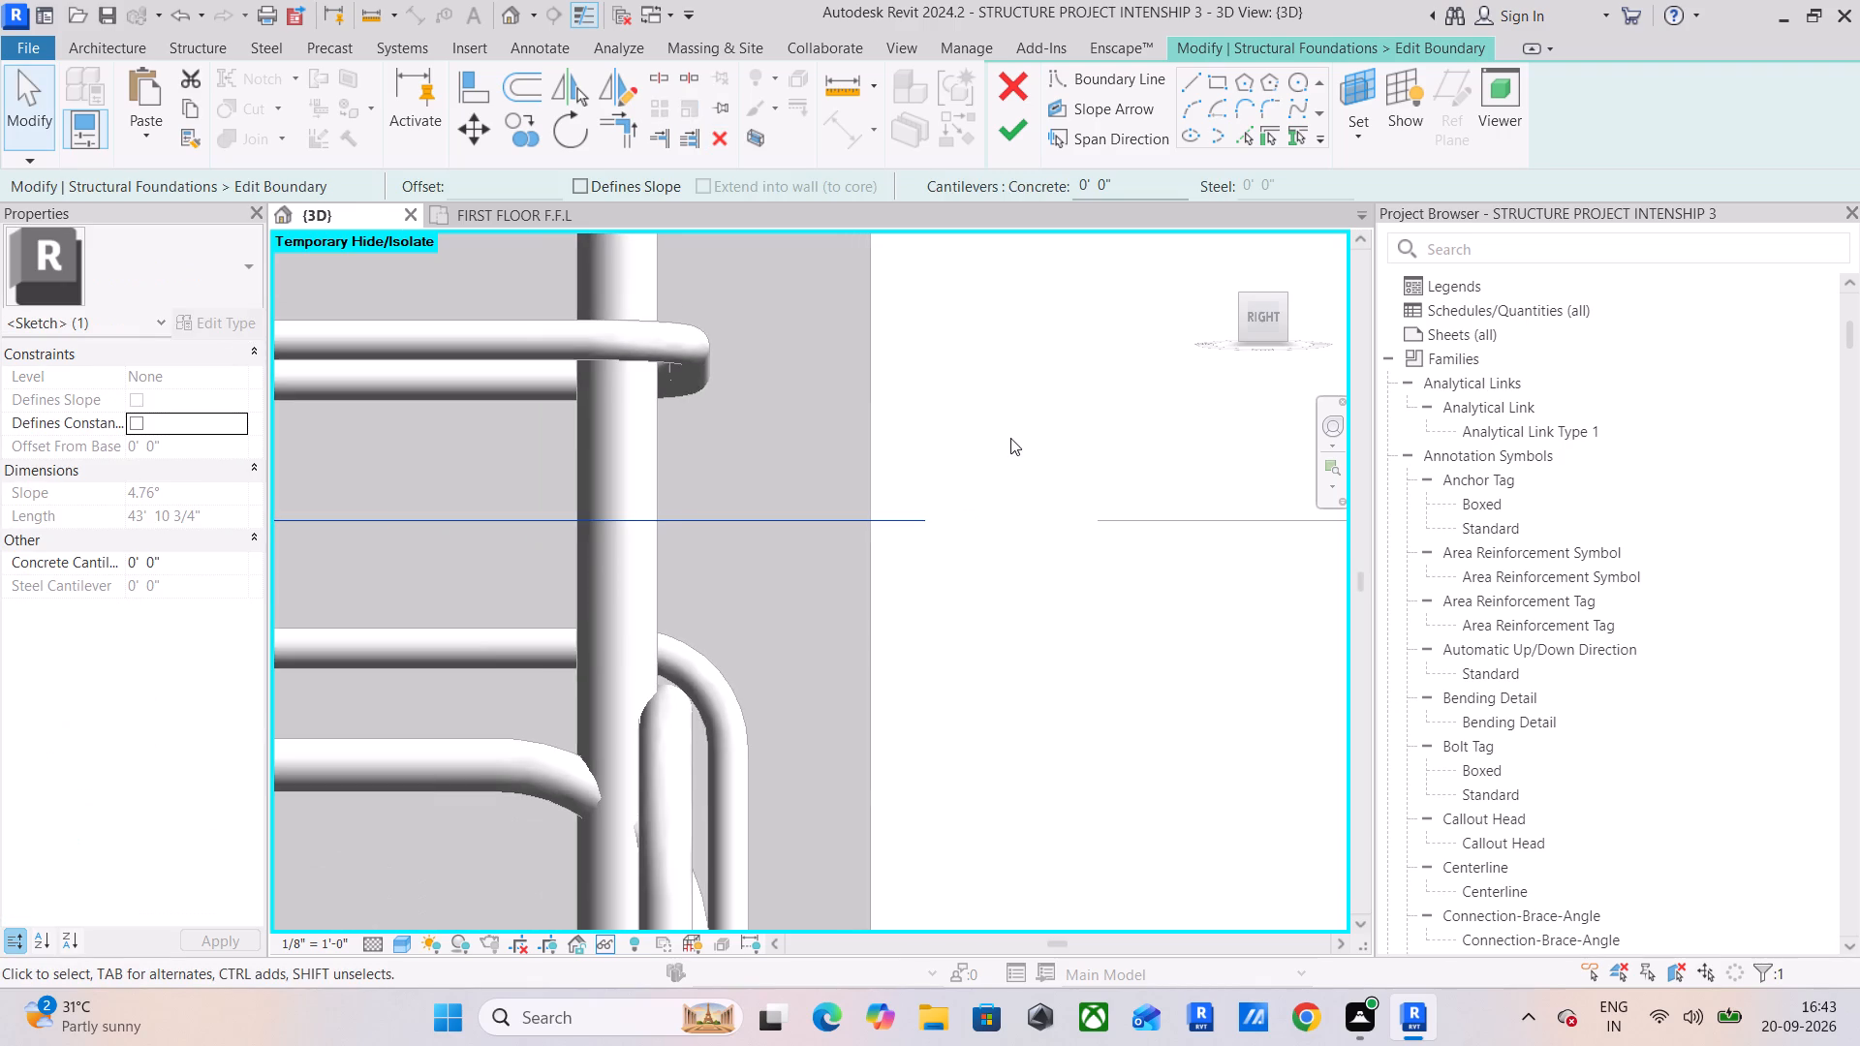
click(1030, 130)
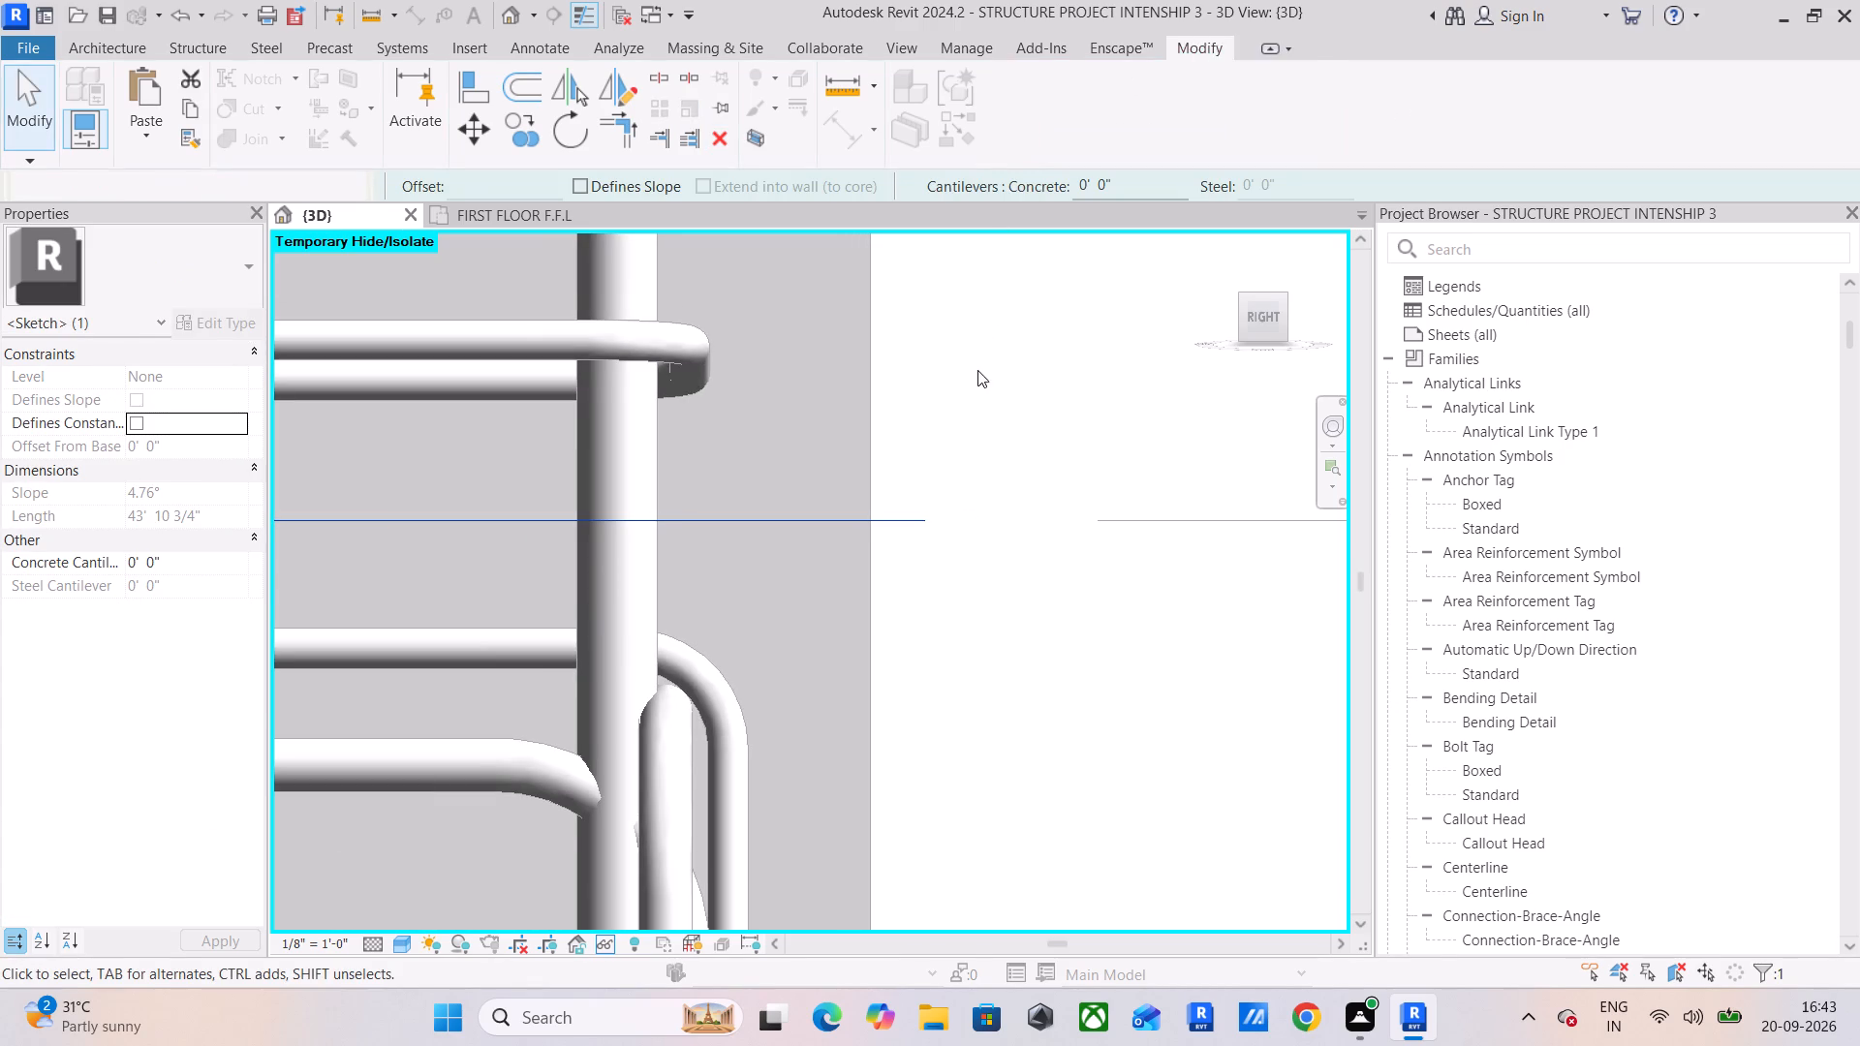
Examine the first-floor slab's edge at the end column and its fit along the beams and columns of the frame.
scroll(882, 593, down, 5)
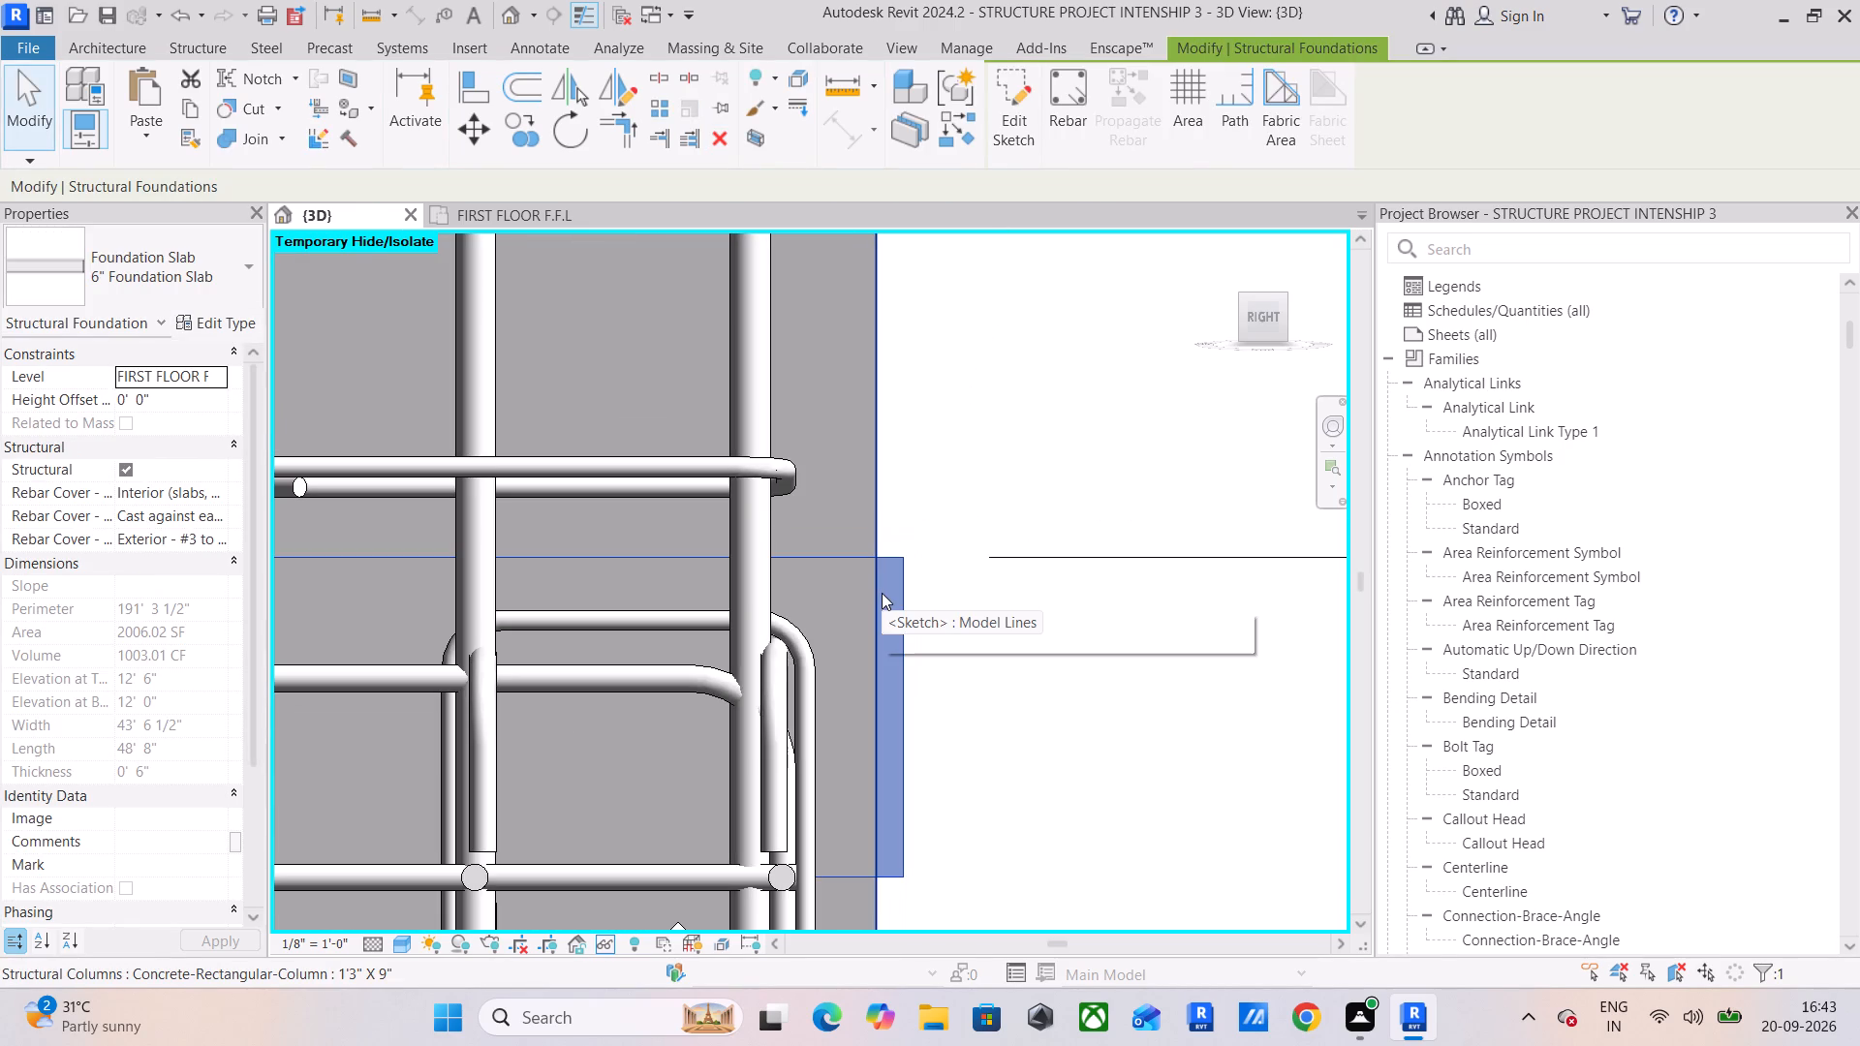
shift+middle_drag(920, 572, 866, 633)
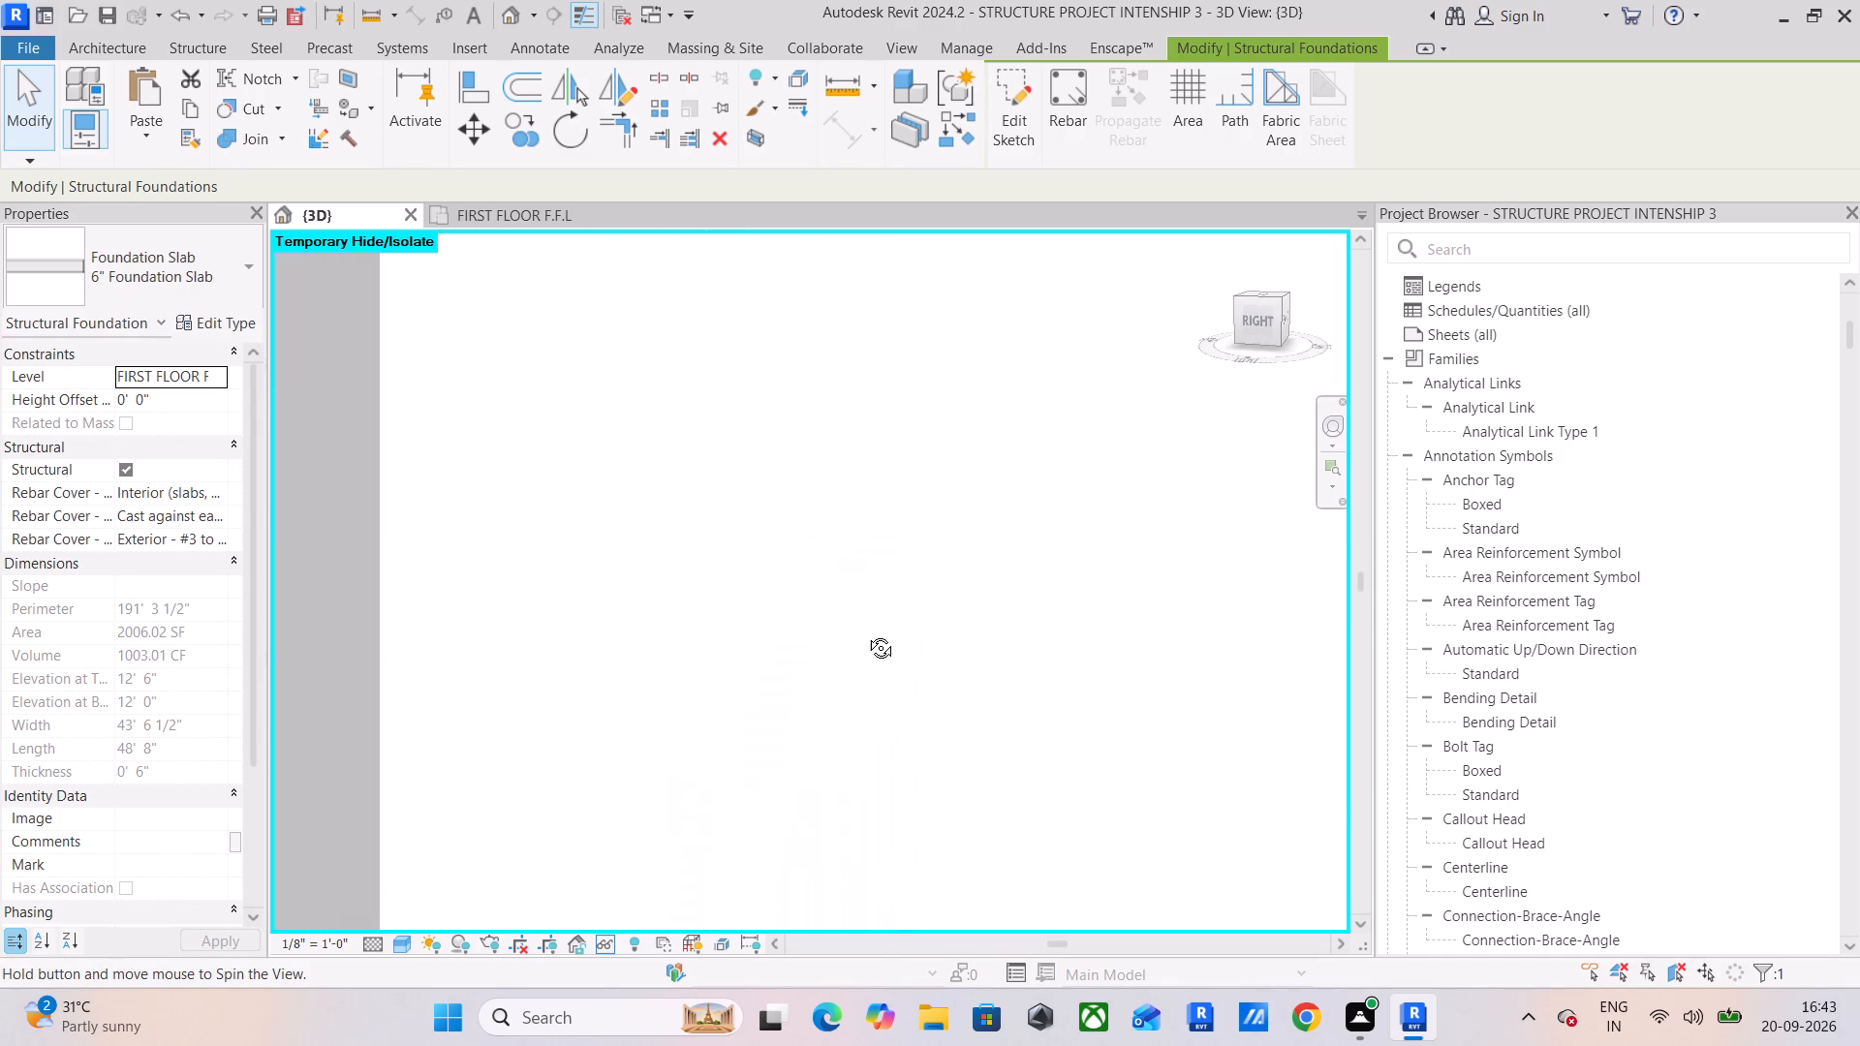
shift+middle_drag(866, 633, 865, 634)
scroll(847, 631, down, 5)
middle_drag(828, 639, 1060, 334)
shift+scroll(928, 568, down, 3)
scroll(816, 680, down, 4)
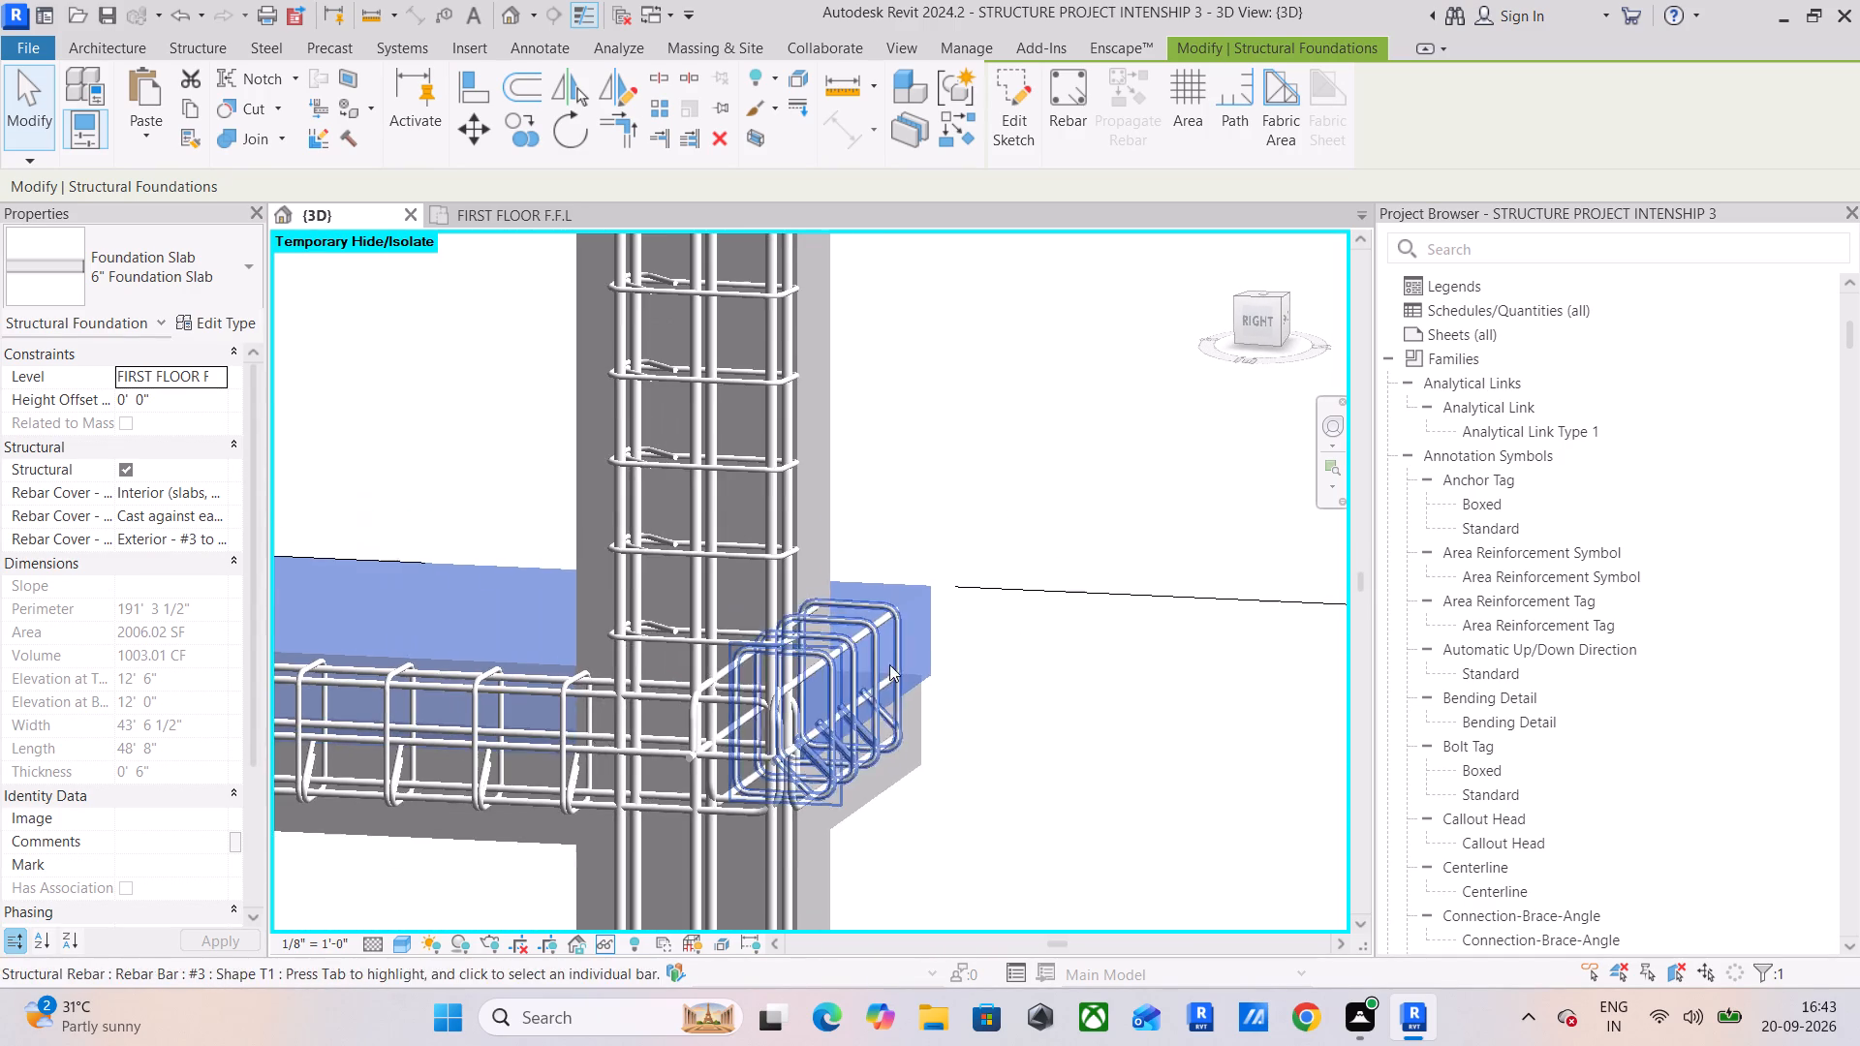
shift+middle_drag(972, 636, 974, 719)
middle_drag(847, 716, 1205, 342)
scroll(861, 645, down, 5)
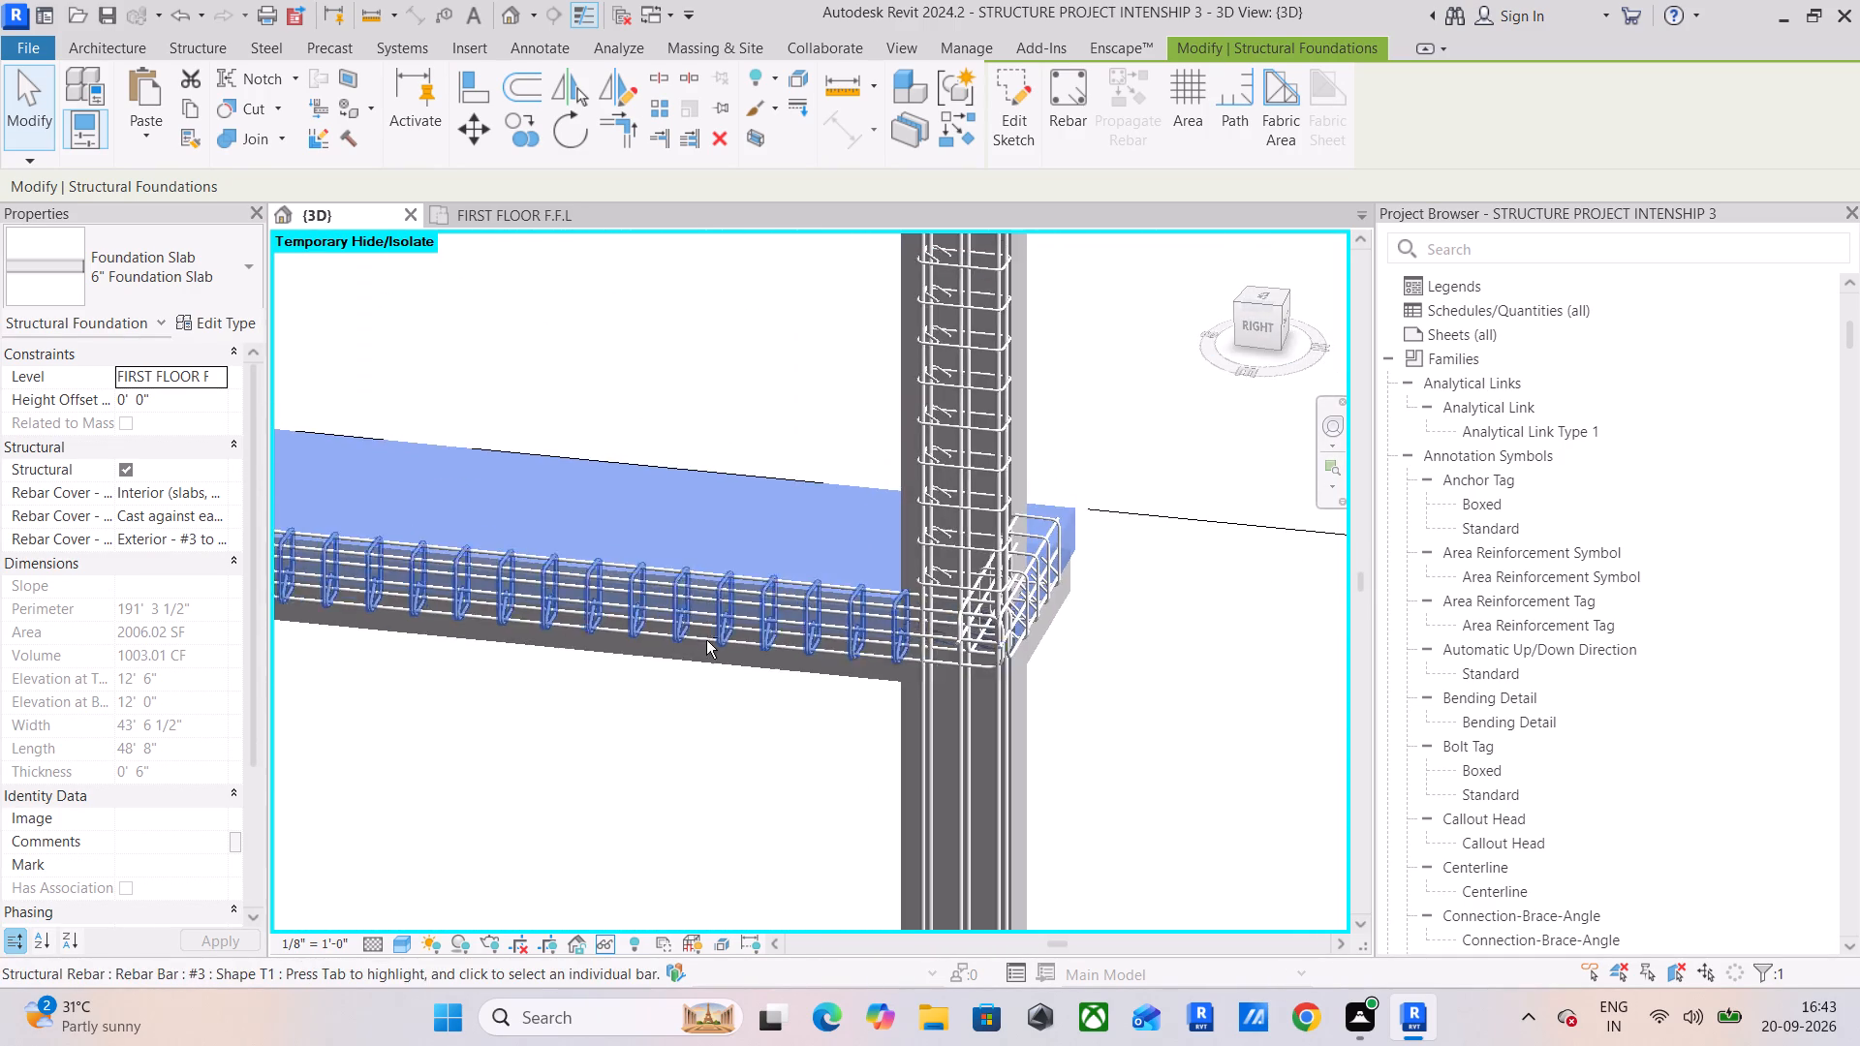
shift+middle_drag(705, 639, 915, 566)
scroll(634, 466, down, 5)
middle_drag(591, 559, 958, 756)
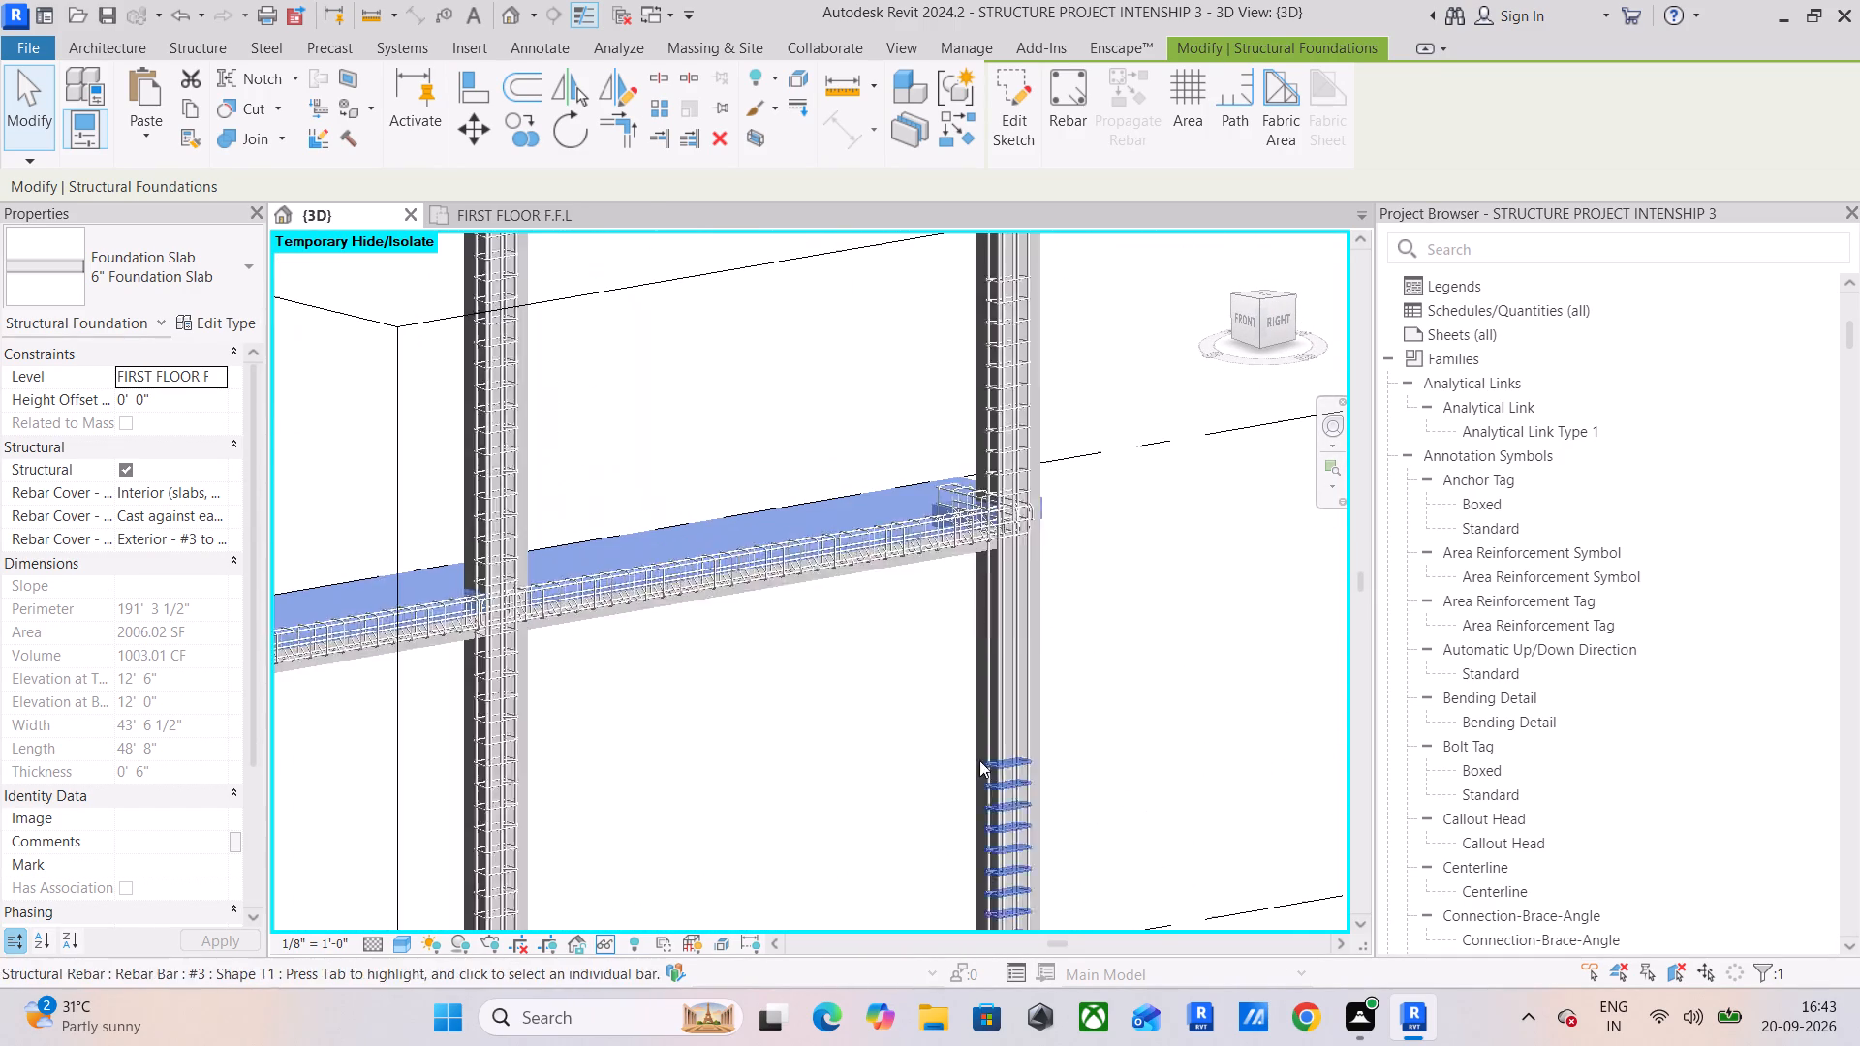
middle_drag(547, 647, 1190, 415)
scroll(666, 520, down, 5)
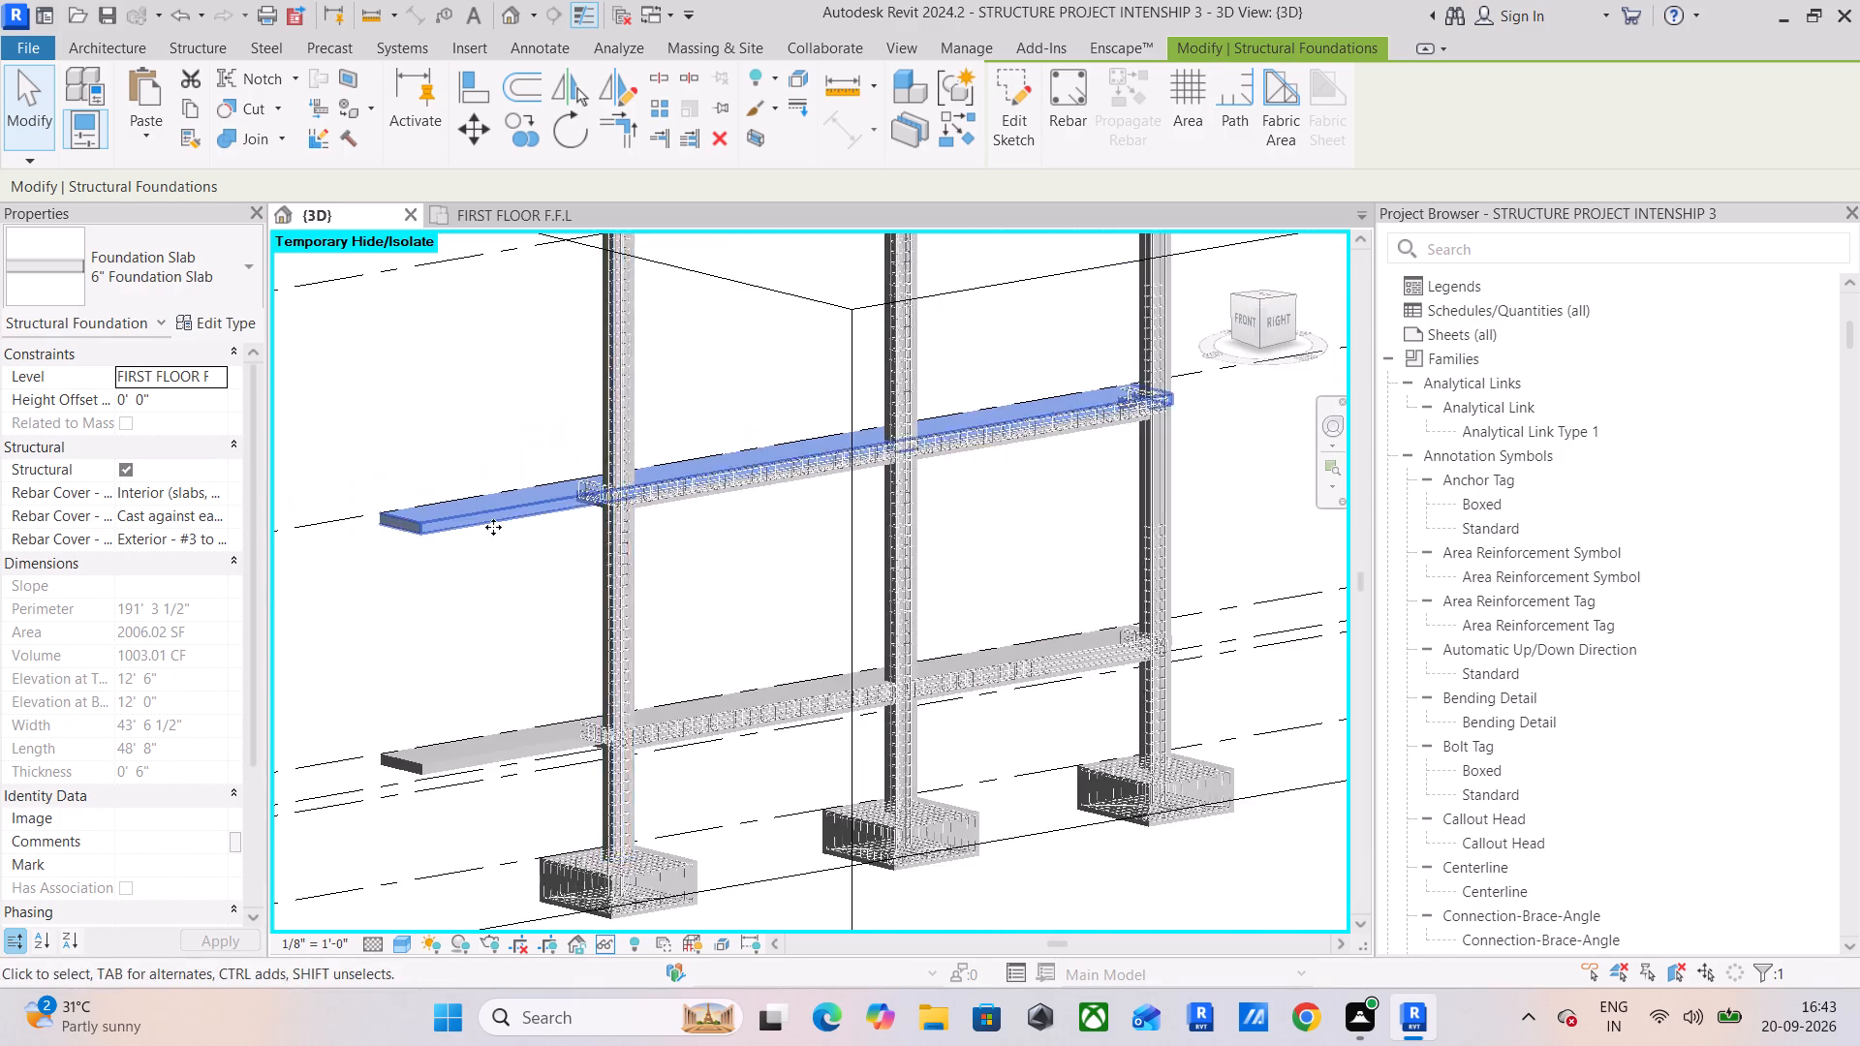
scroll(443, 497, up, 5)
scroll(645, 547, up, 5)
shift+middle_drag(809, 563, 699, 546)
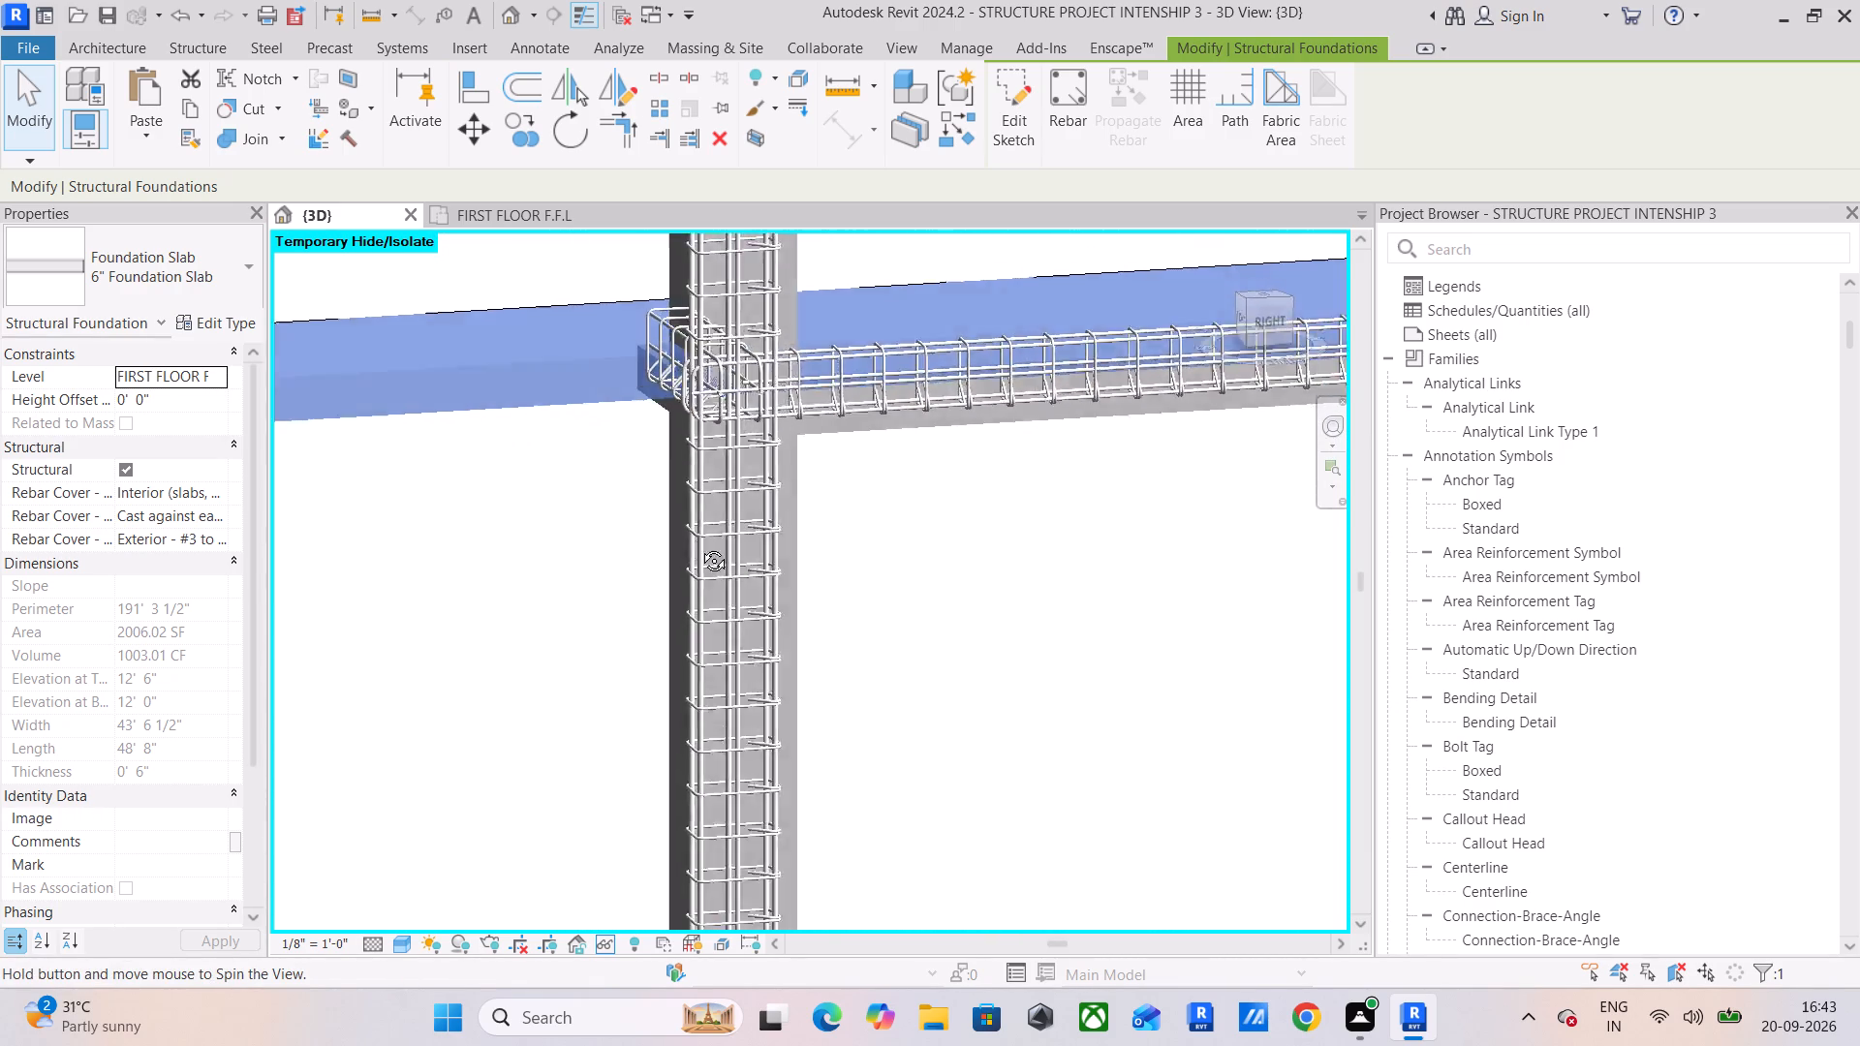
shift+middle_drag(699, 546, 692, 540)
scroll(695, 524, down, 6)
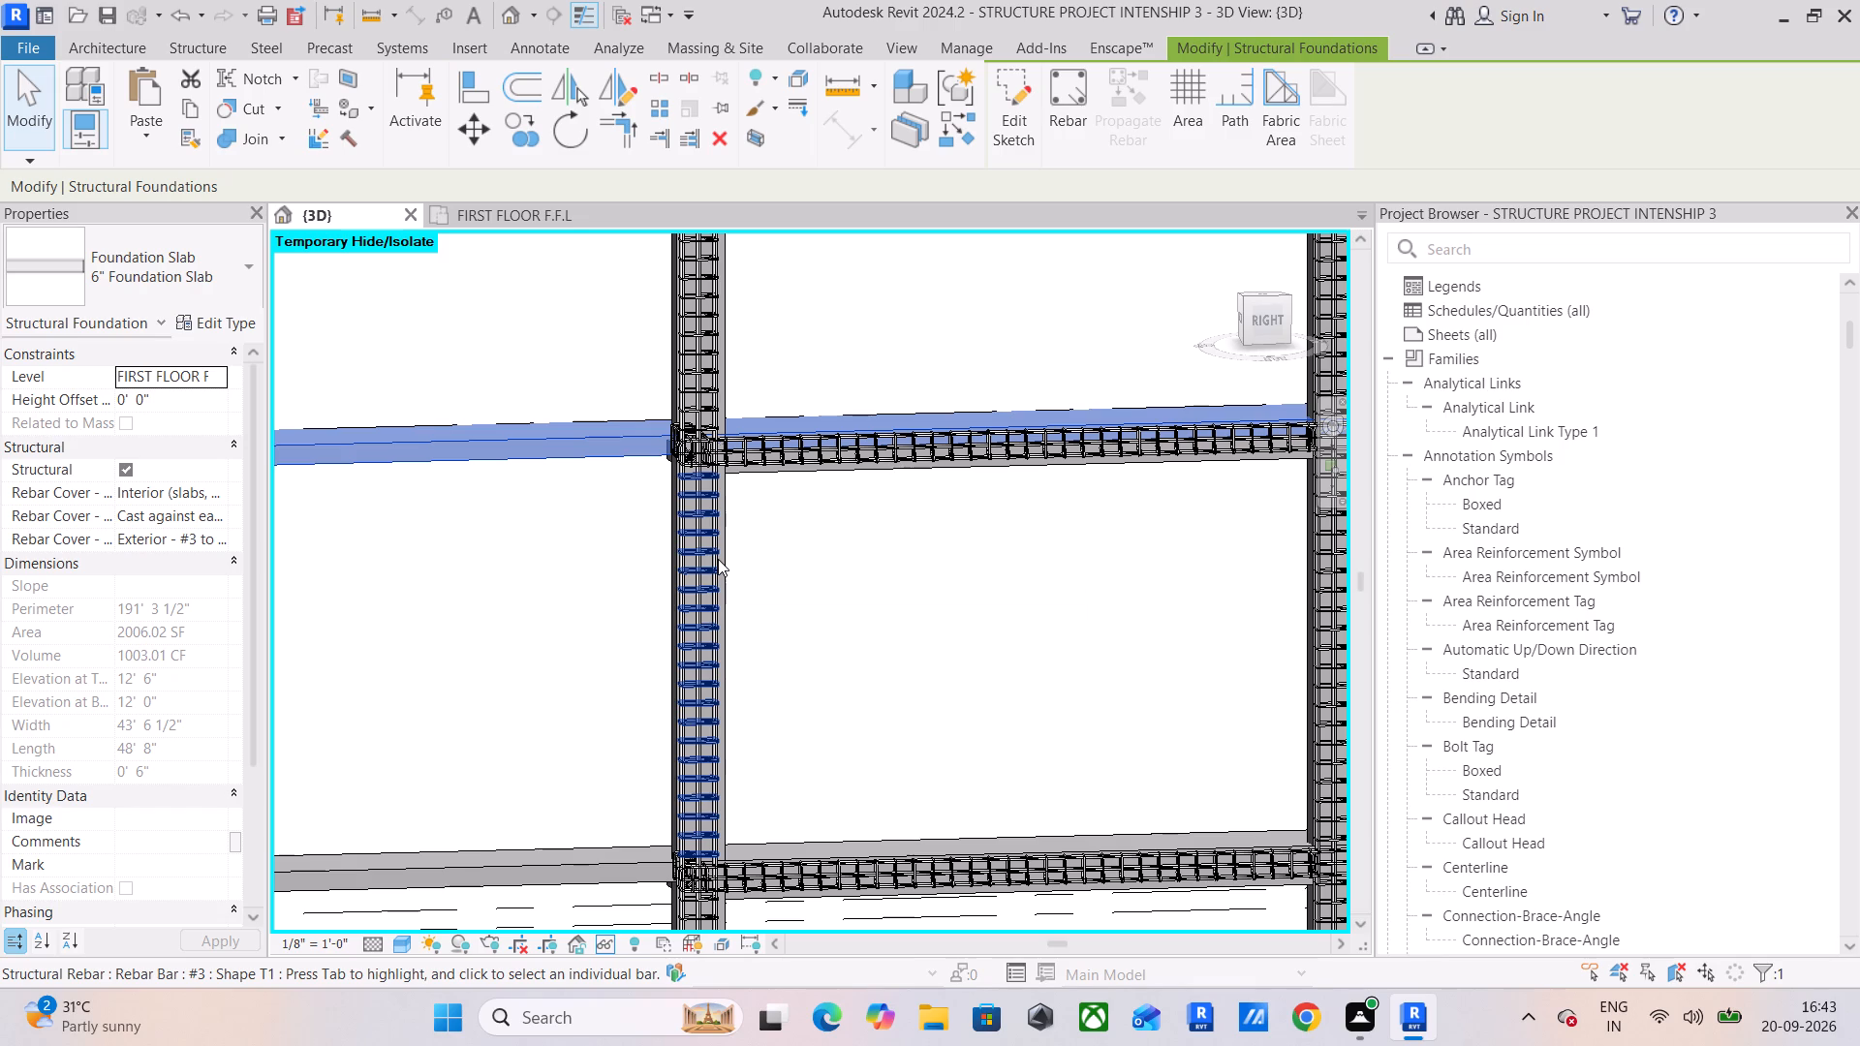
scroll(756, 612, down, 4)
middle_drag(798, 608, 798, 607)
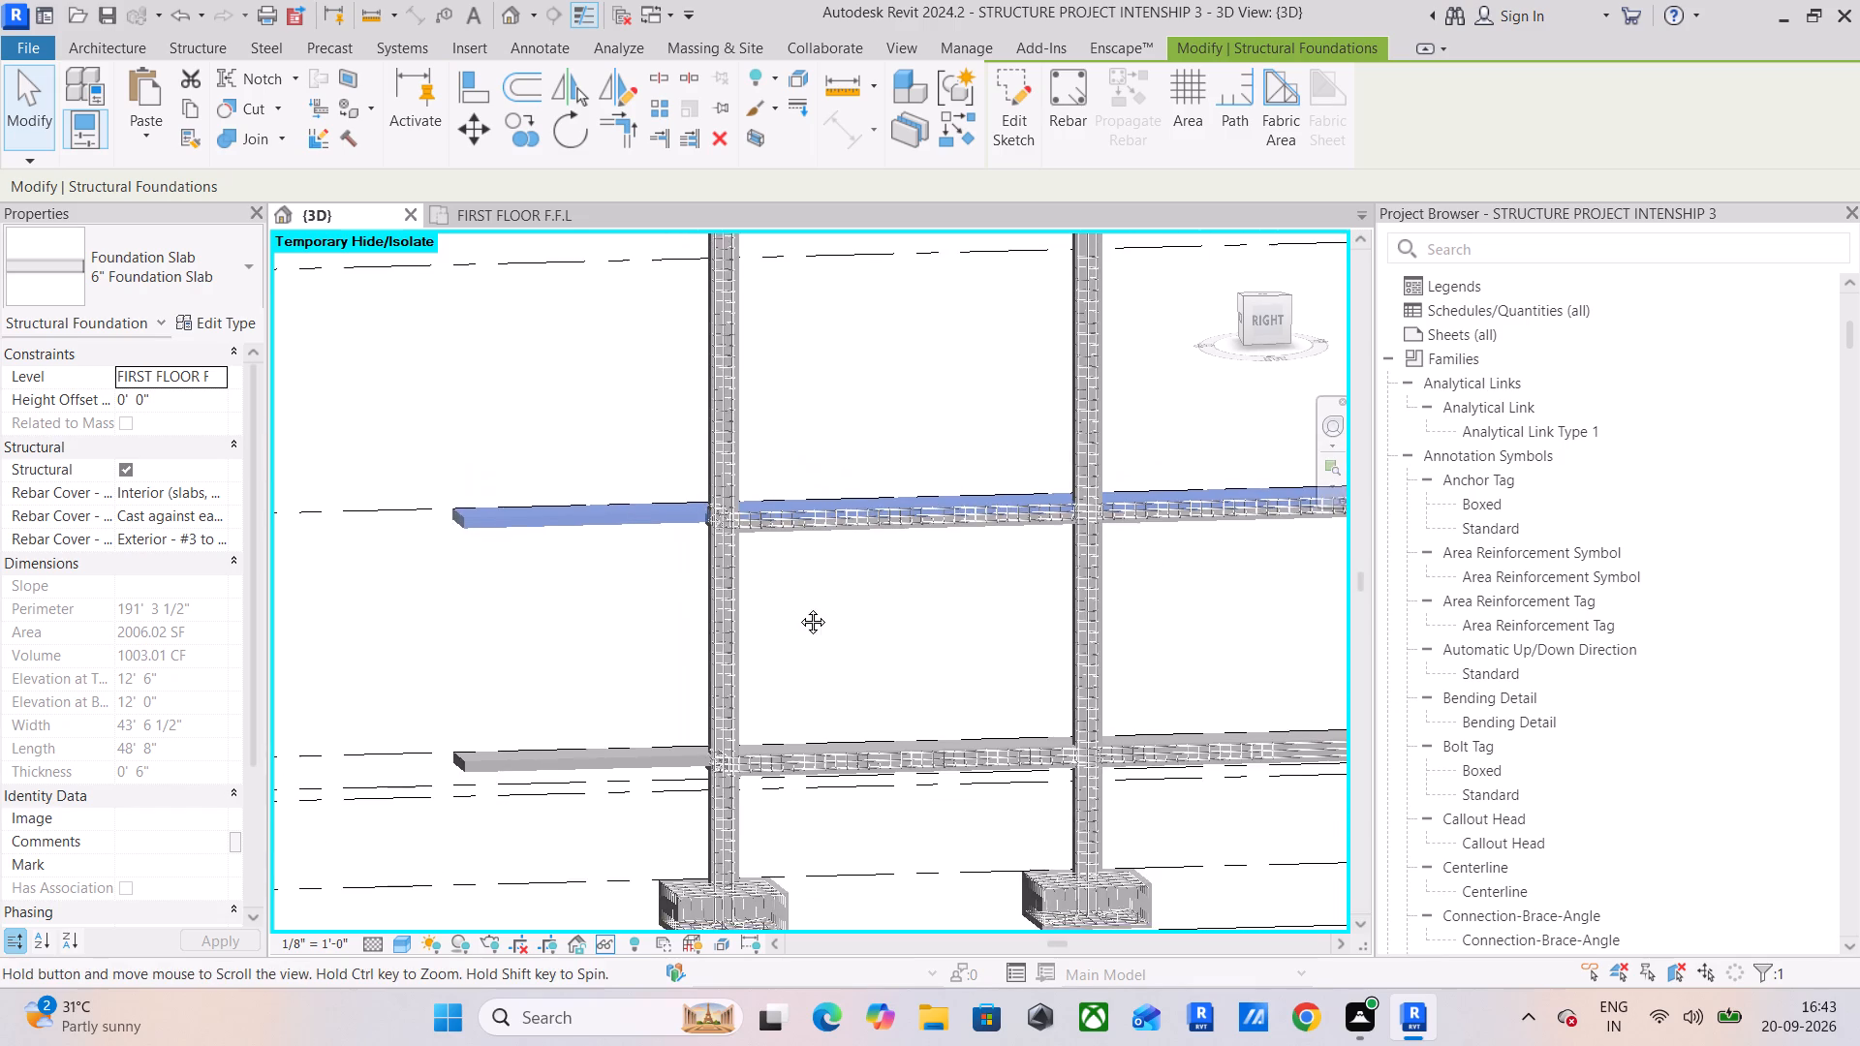
middle_drag(798, 607, 662, 638)
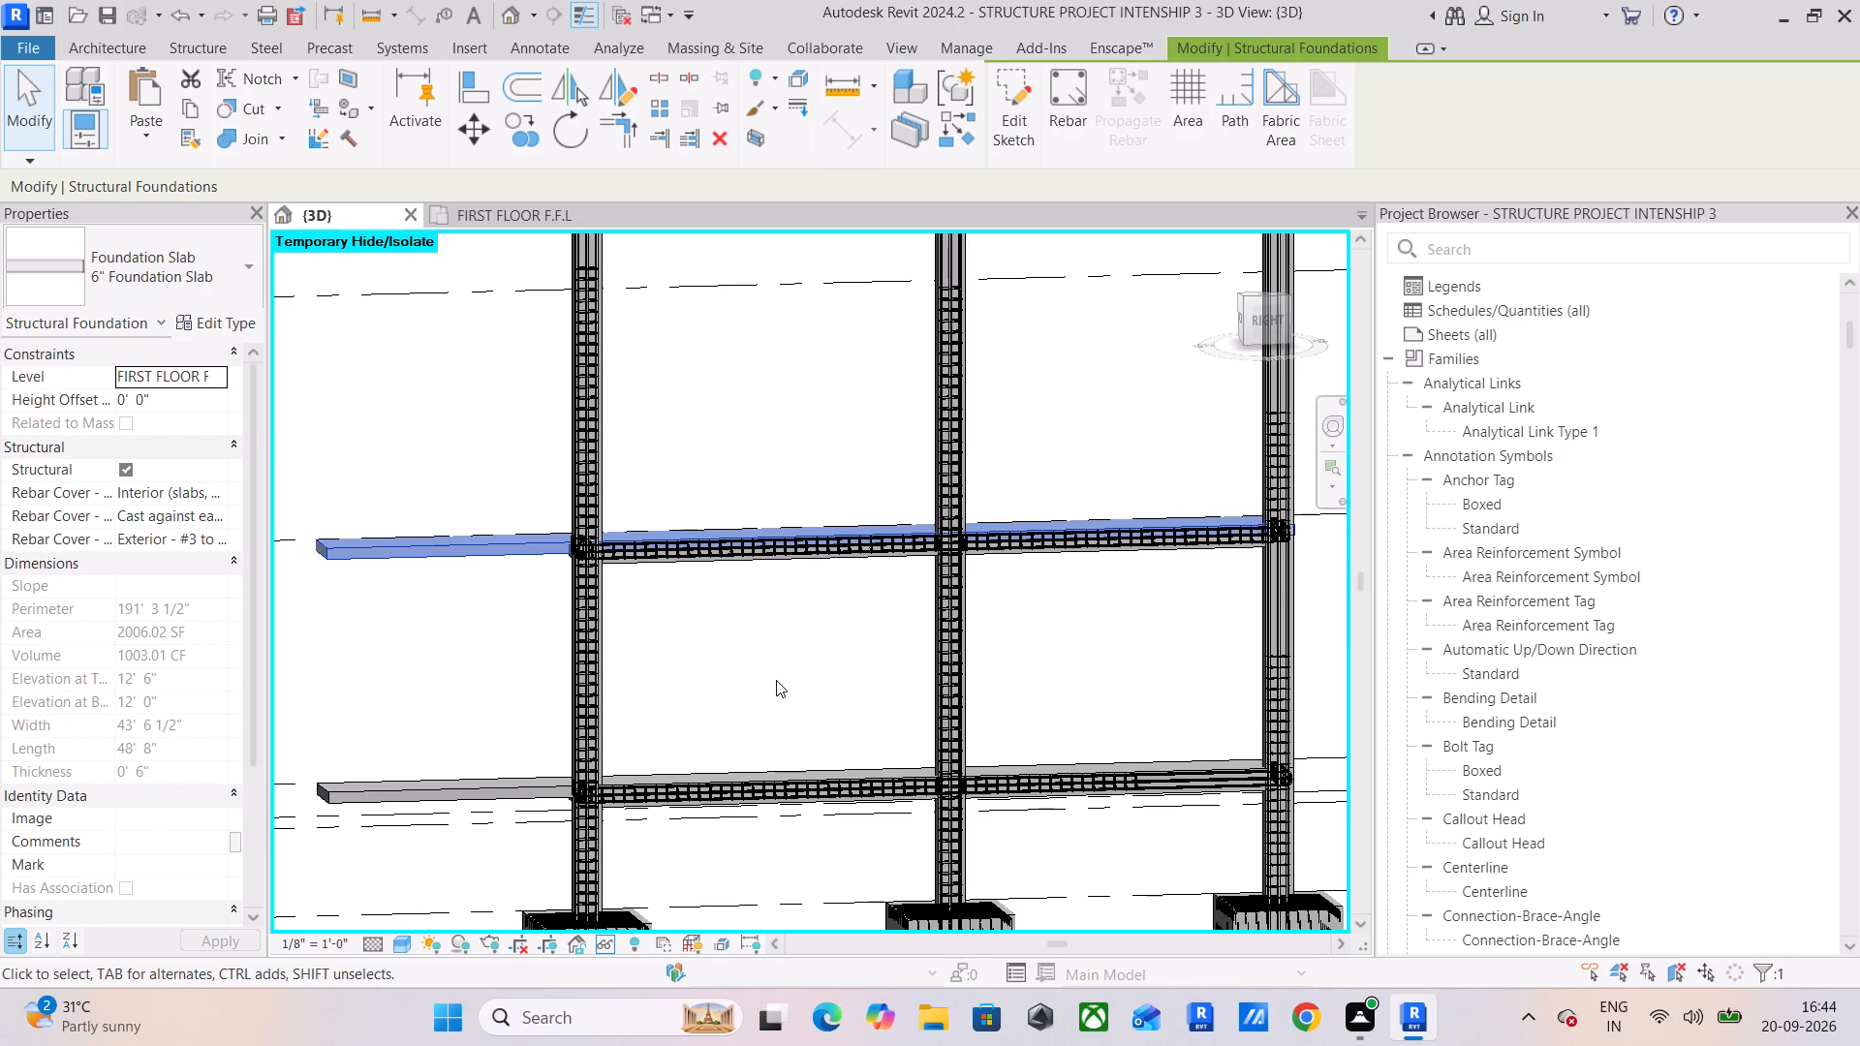
Extend the lower beam's #3 stirrup set in the end bay up to the end column's inner face.
click(1270, 325)
scroll(964, 803, up, 7)
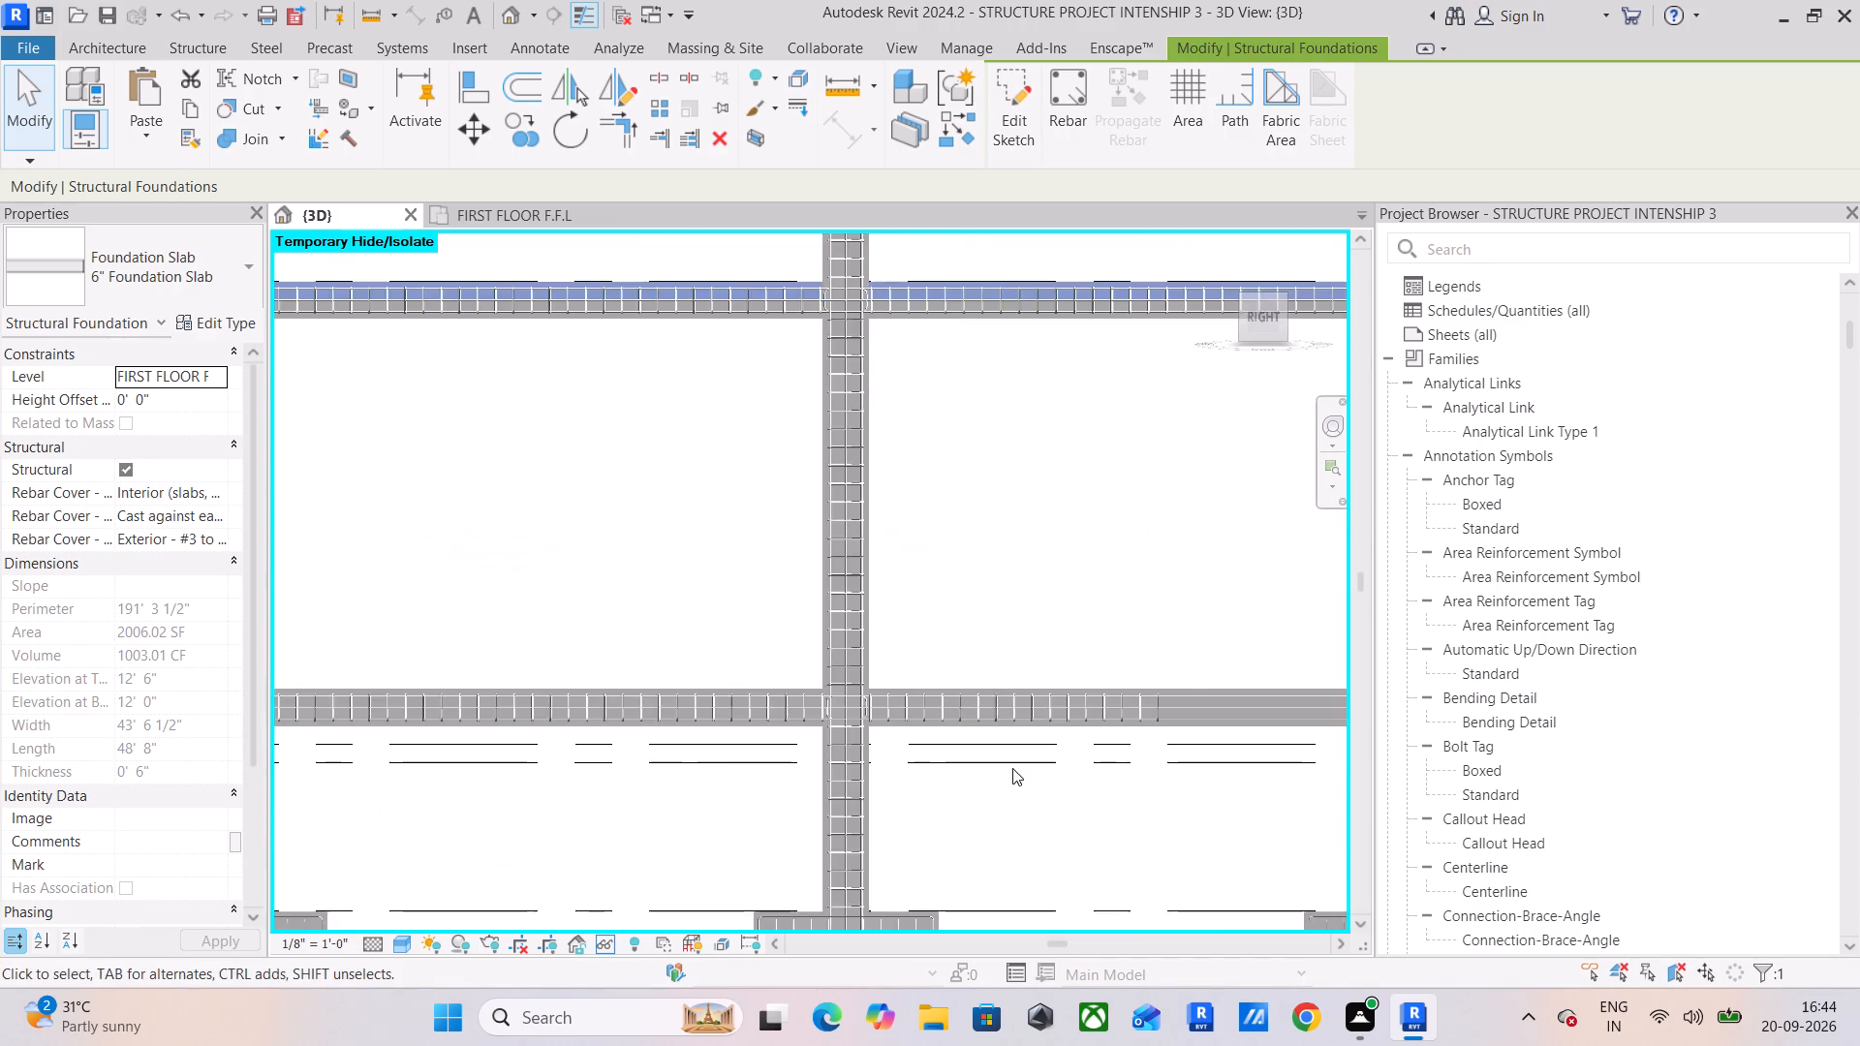
click(1188, 697)
middle_drag(1184, 702, 1141, 710)
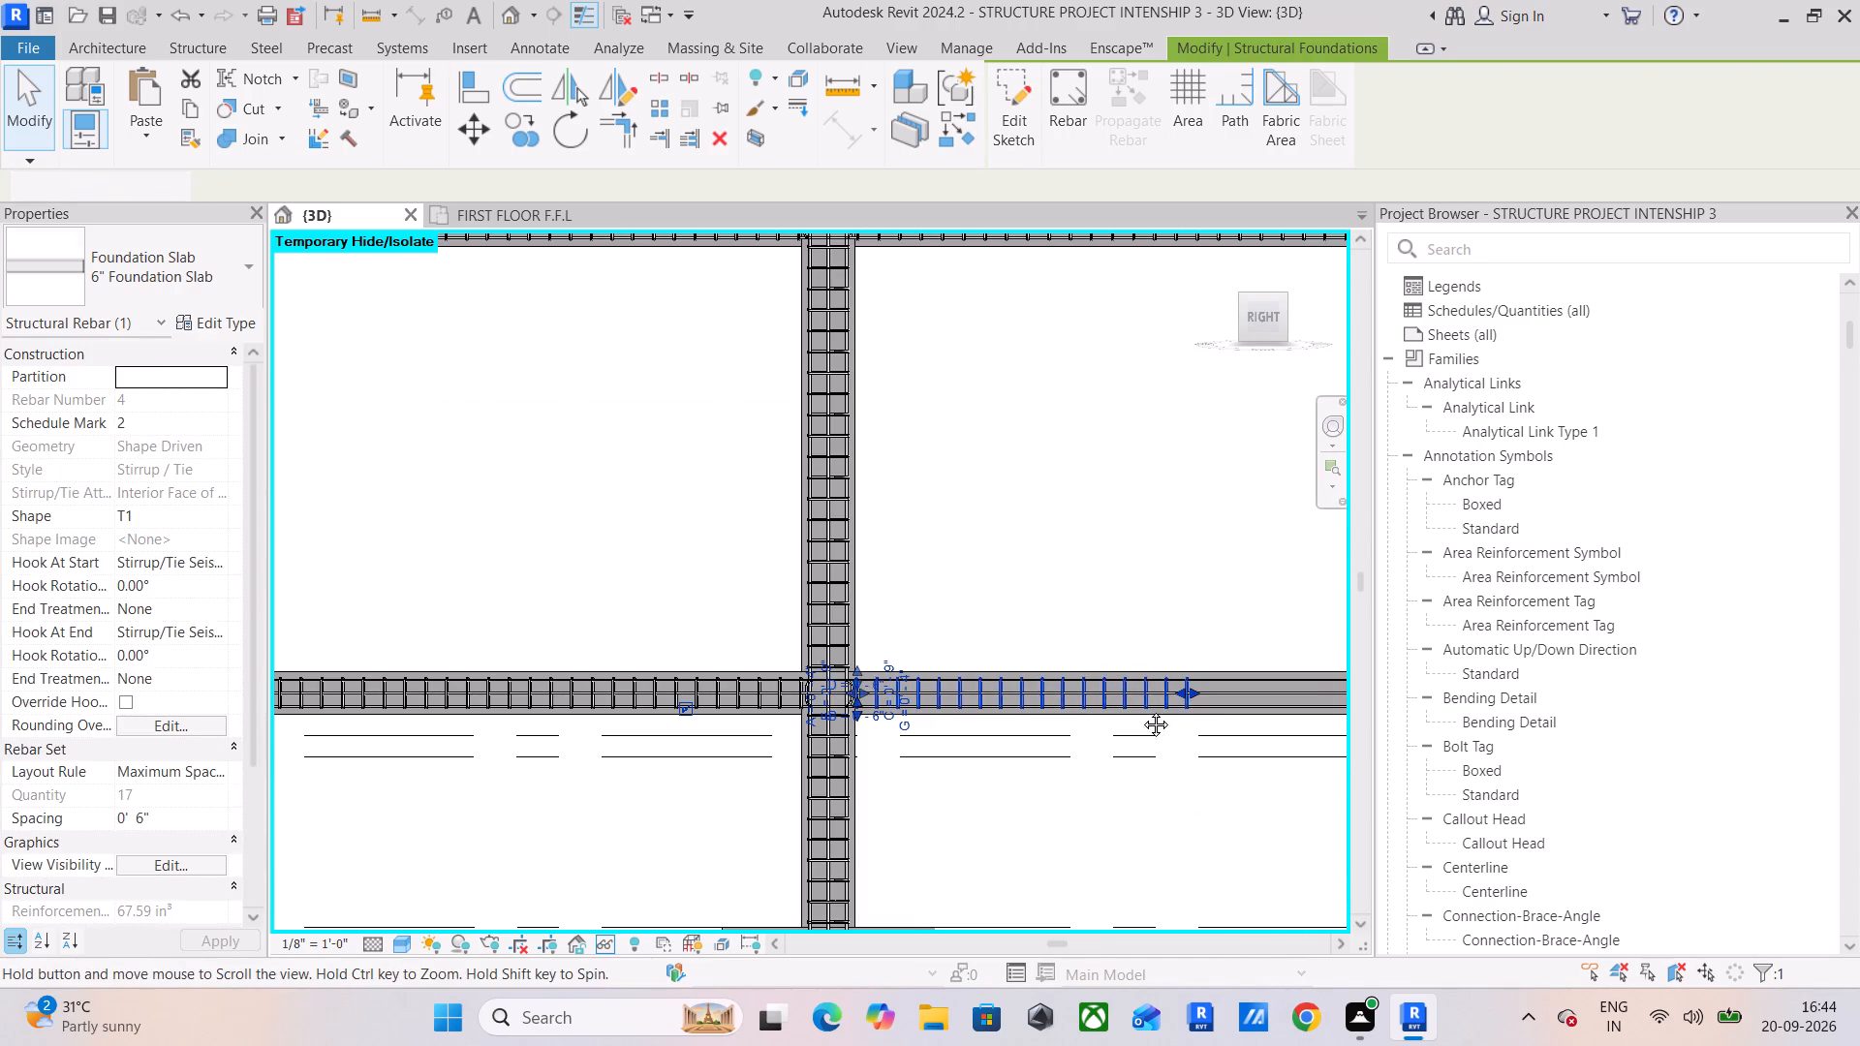
middle_drag(1141, 710, 779, 689)
drag(789, 678, 1017, 689)
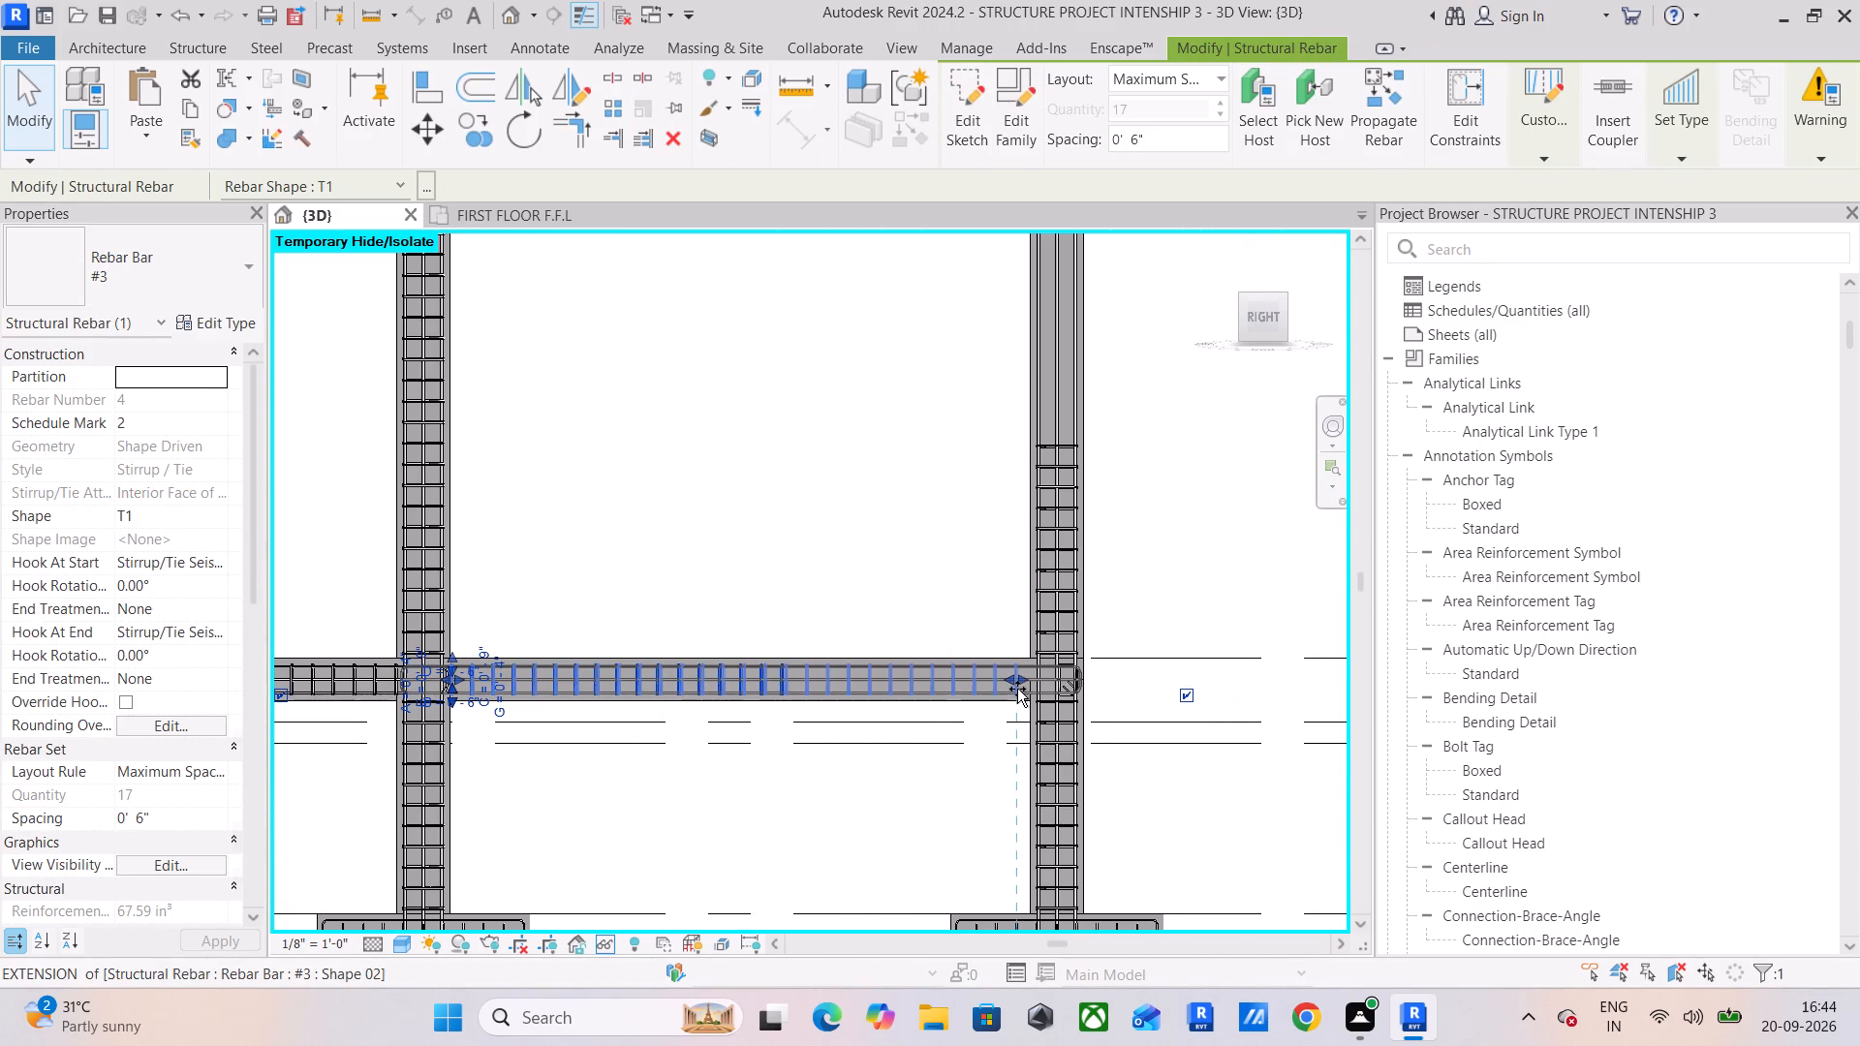
drag(1017, 689, 1029, 689)
scroll(1030, 688, up, 10)
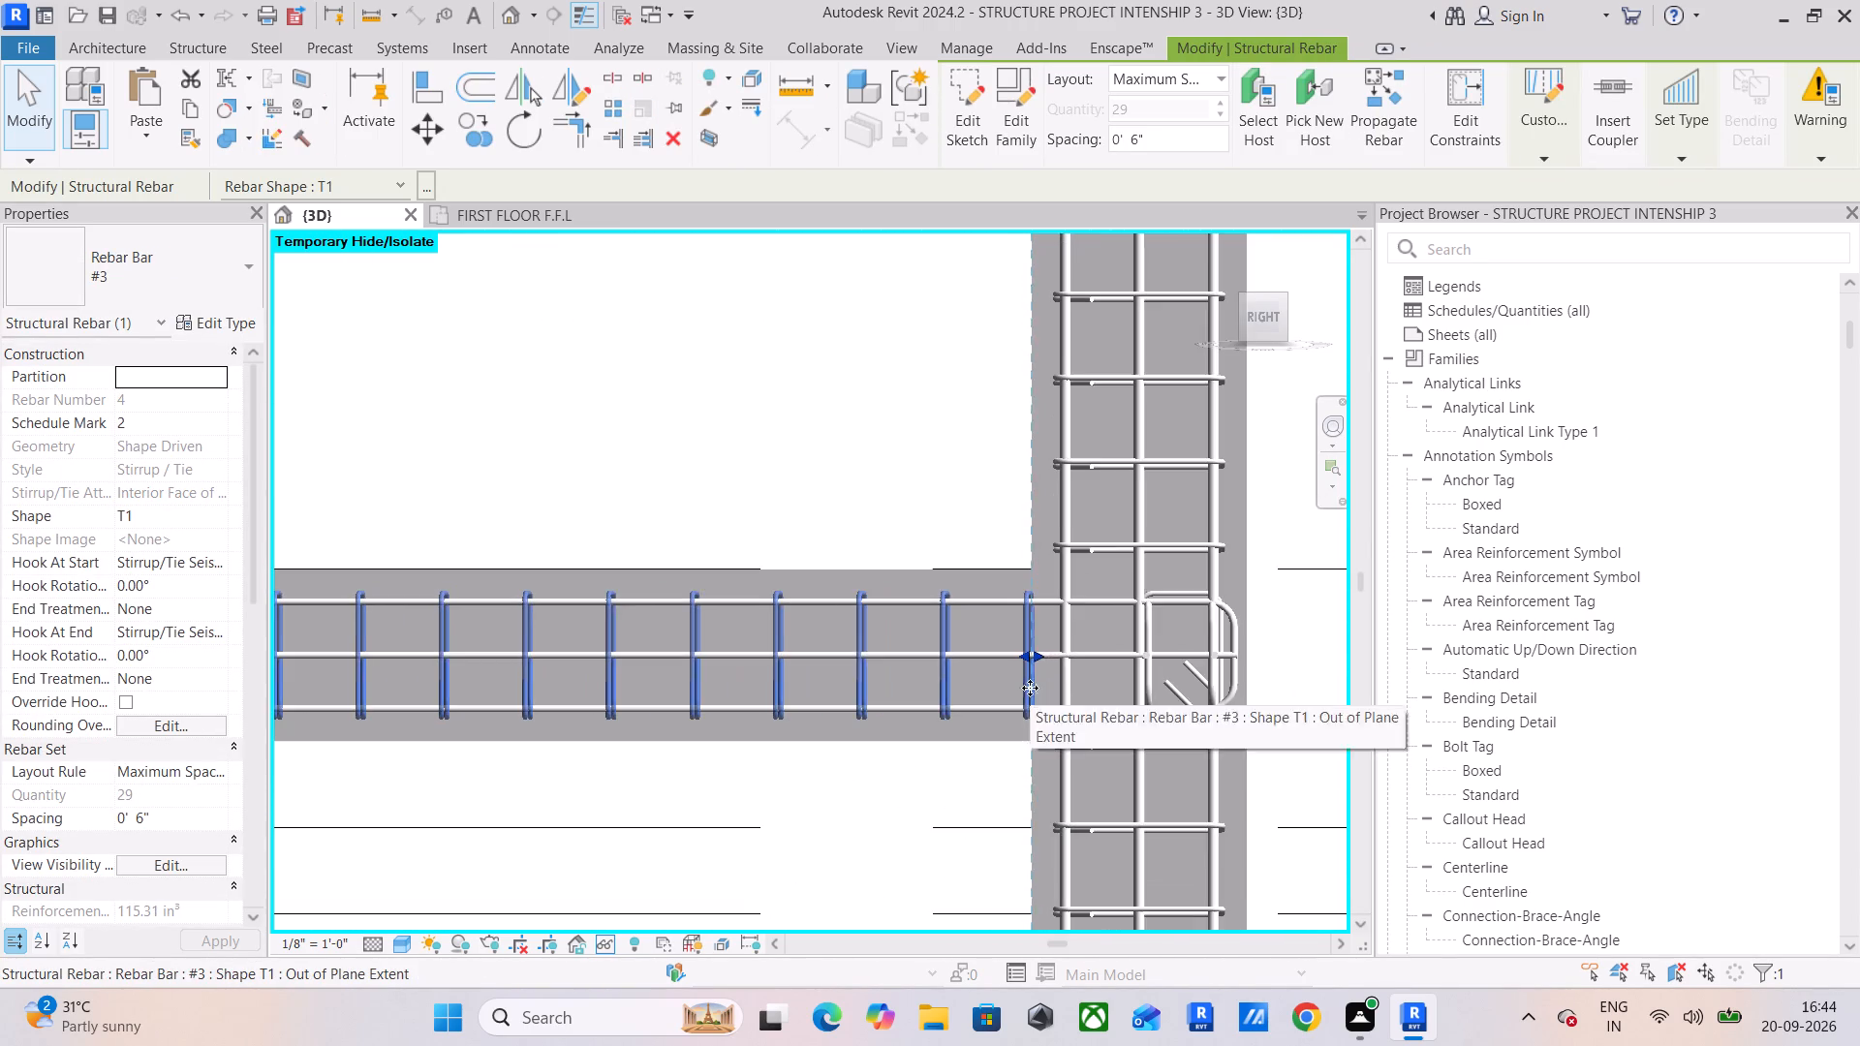
click(895, 783)
Inspect the lower beam's stirrup sets at the middle column and at the opposite end column.
scroll(890, 782, down, 5)
middle_drag(769, 746, 1103, 711)
middle_drag(810, 728, 1208, 685)
scroll(1208, 685, up, 1)
middle_drag(400, 619, 522, 621)
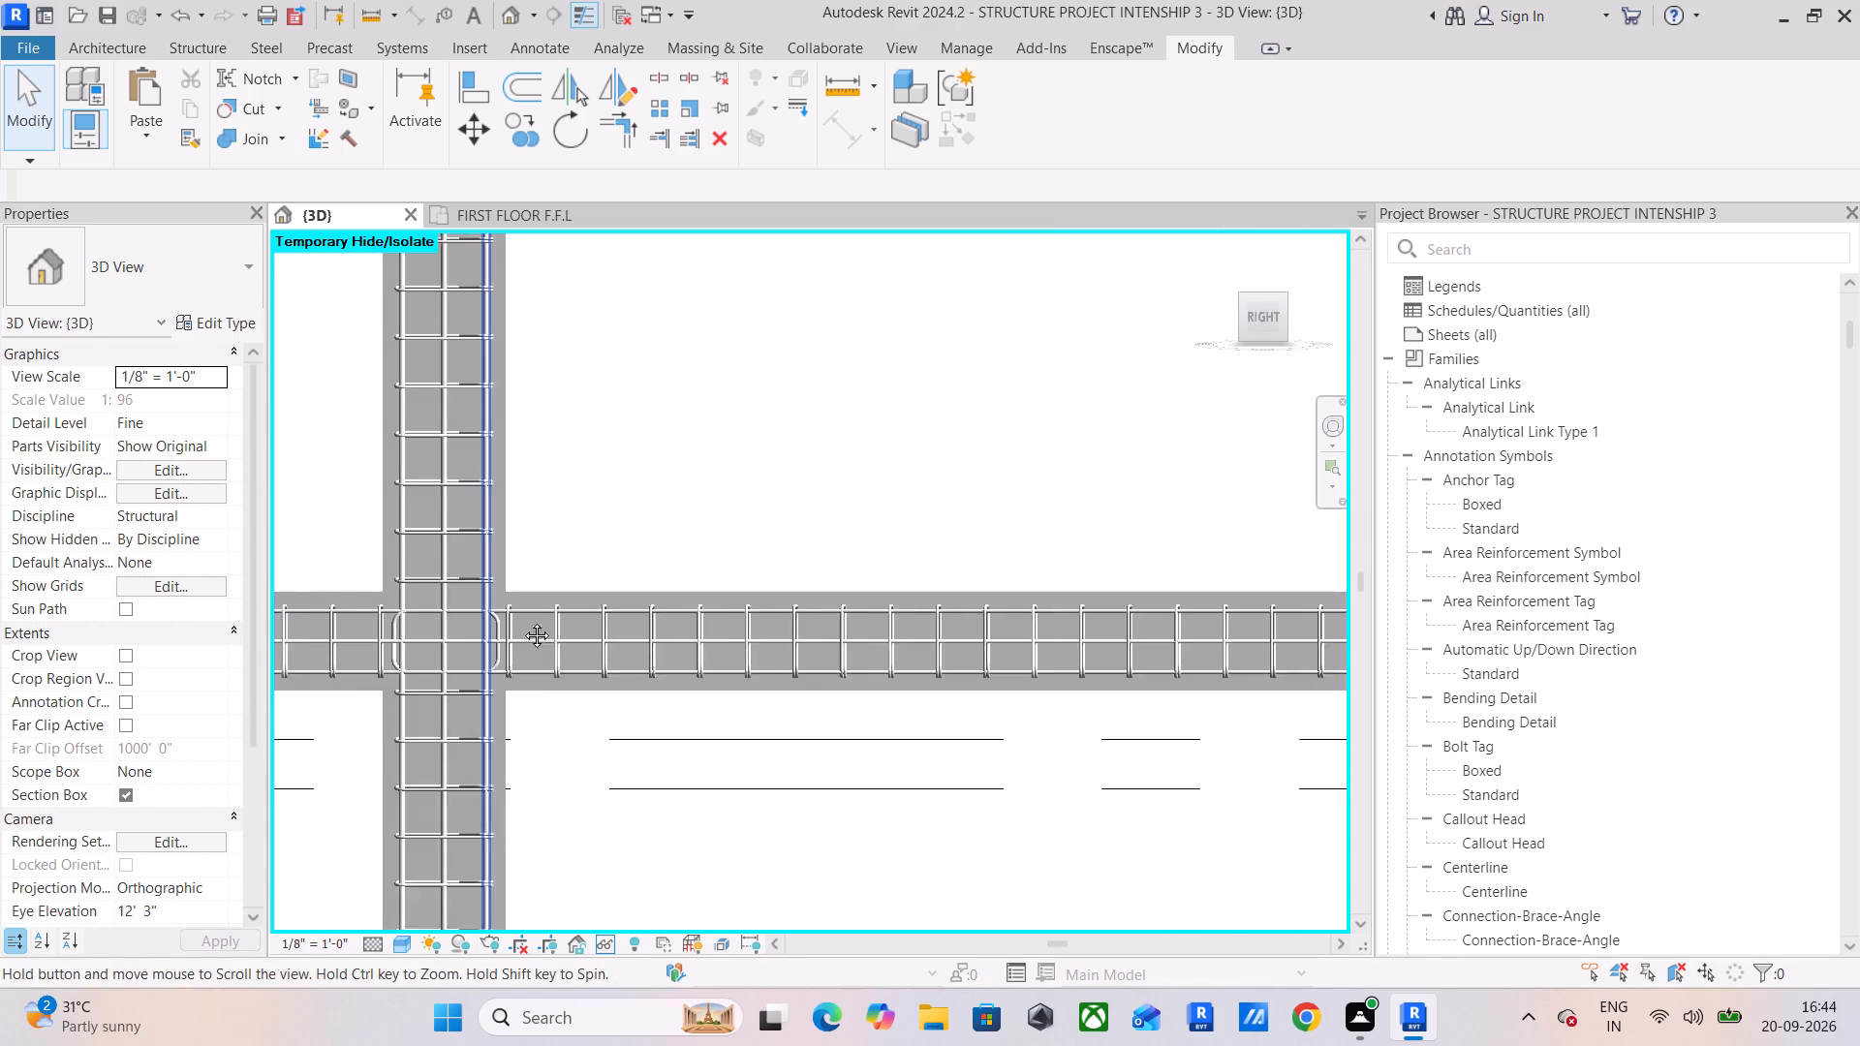
middle_drag(522, 621, 626, 577)
scroll(630, 609, up, 5)
scroll(426, 640, down, 4)
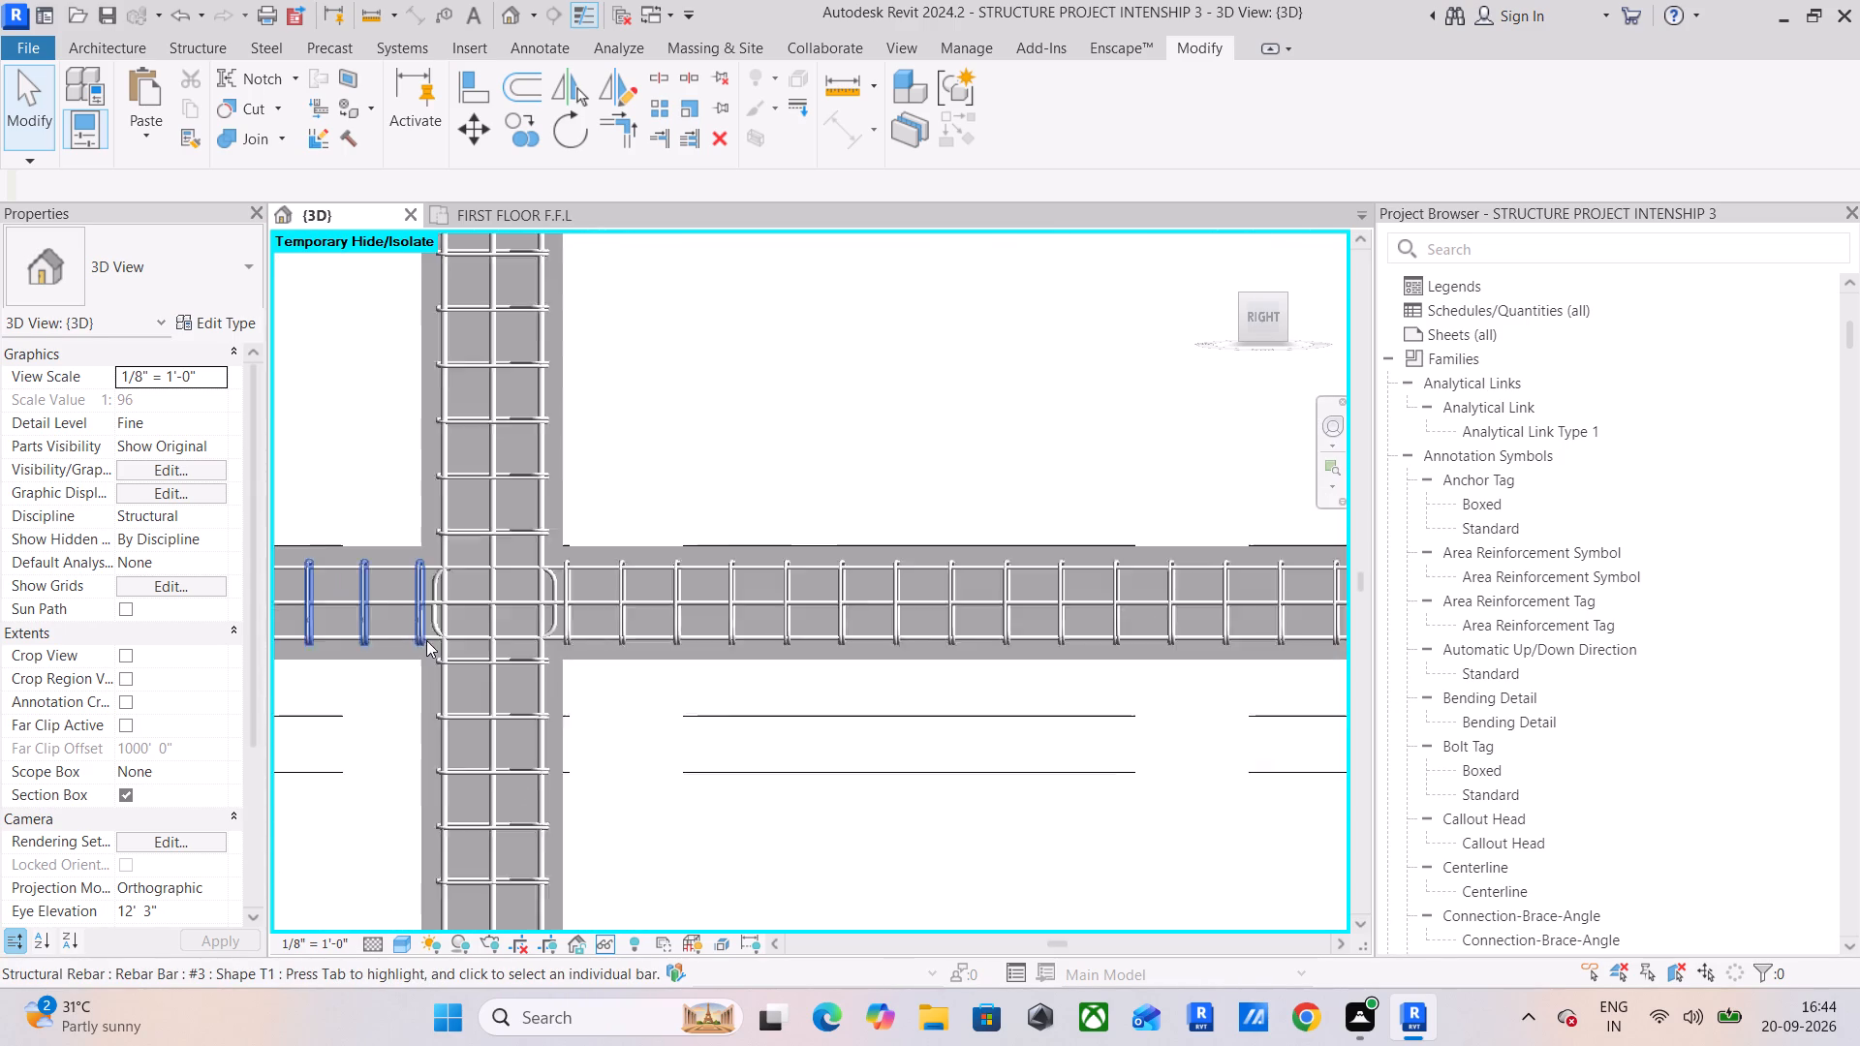
scroll(426, 640, down, 1)
middle_drag(403, 653, 791, 631)
scroll(791, 631, down, 11)
middle_drag(658, 664, 817, 670)
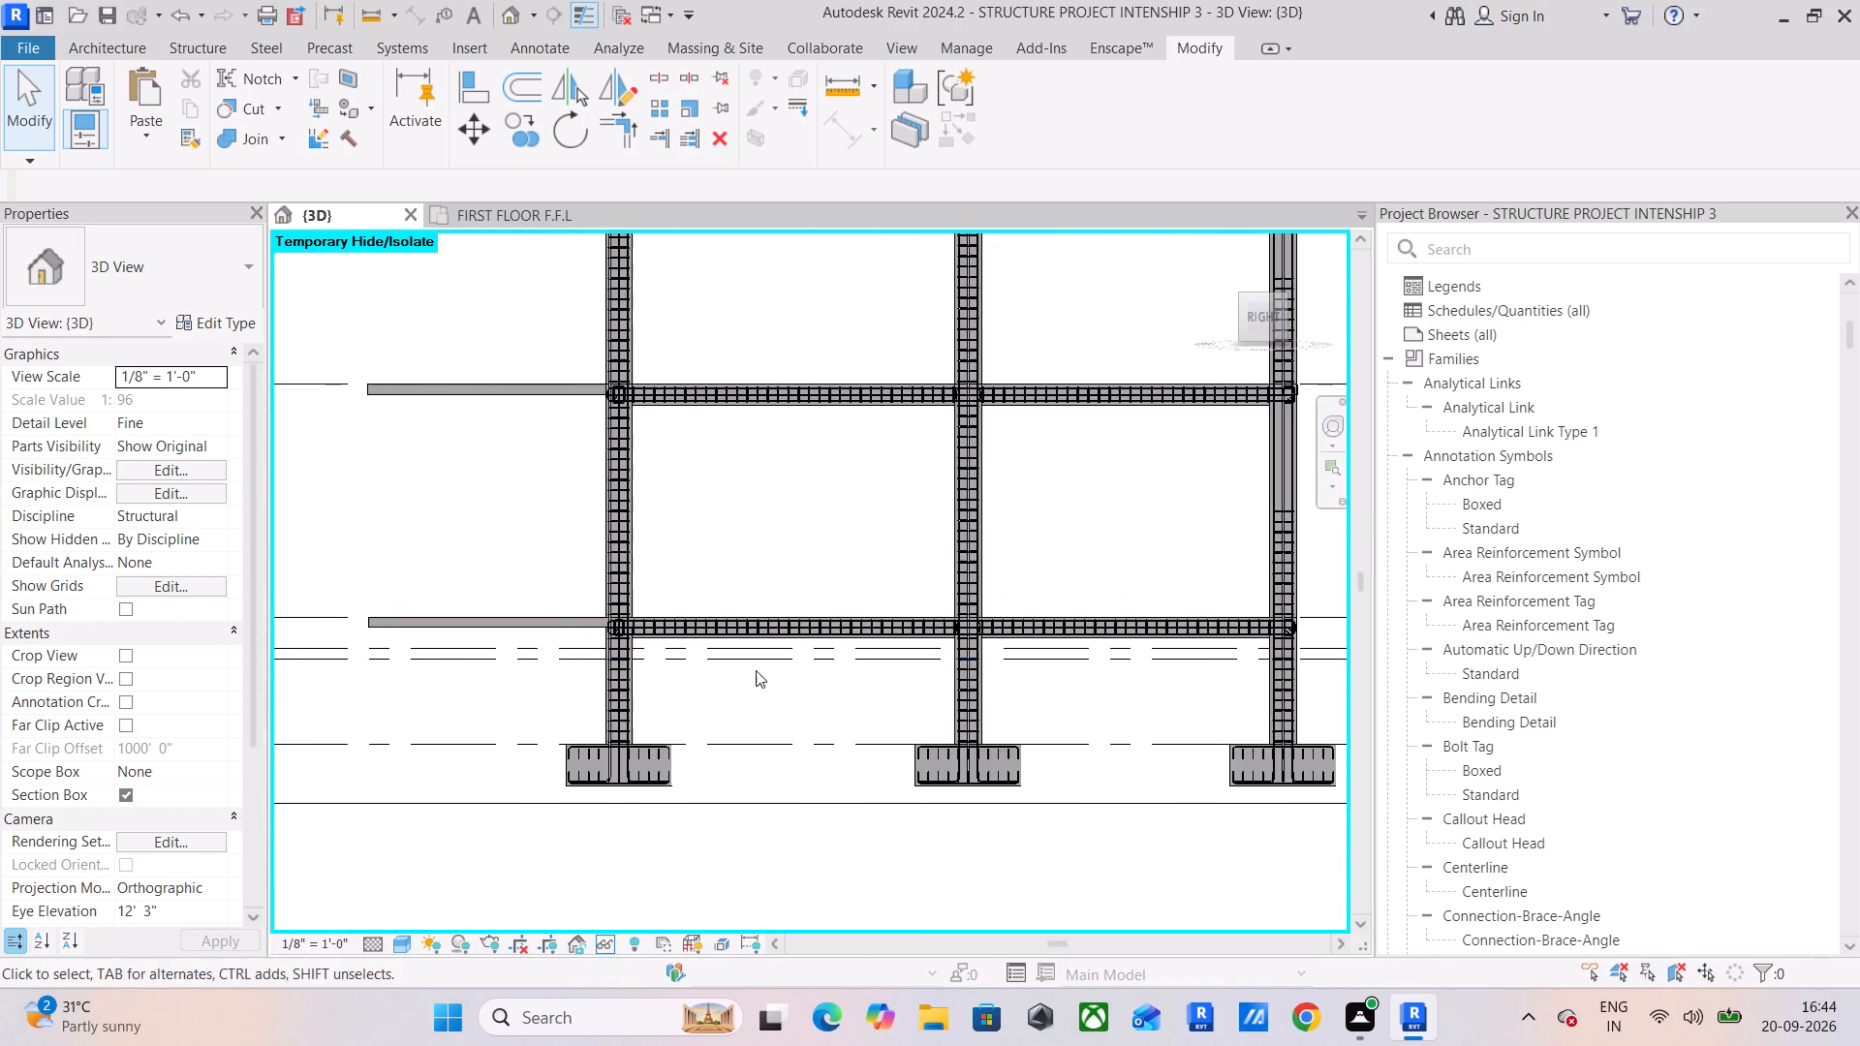
scroll(539, 618, up, 5)
scroll(687, 657, up, 11)
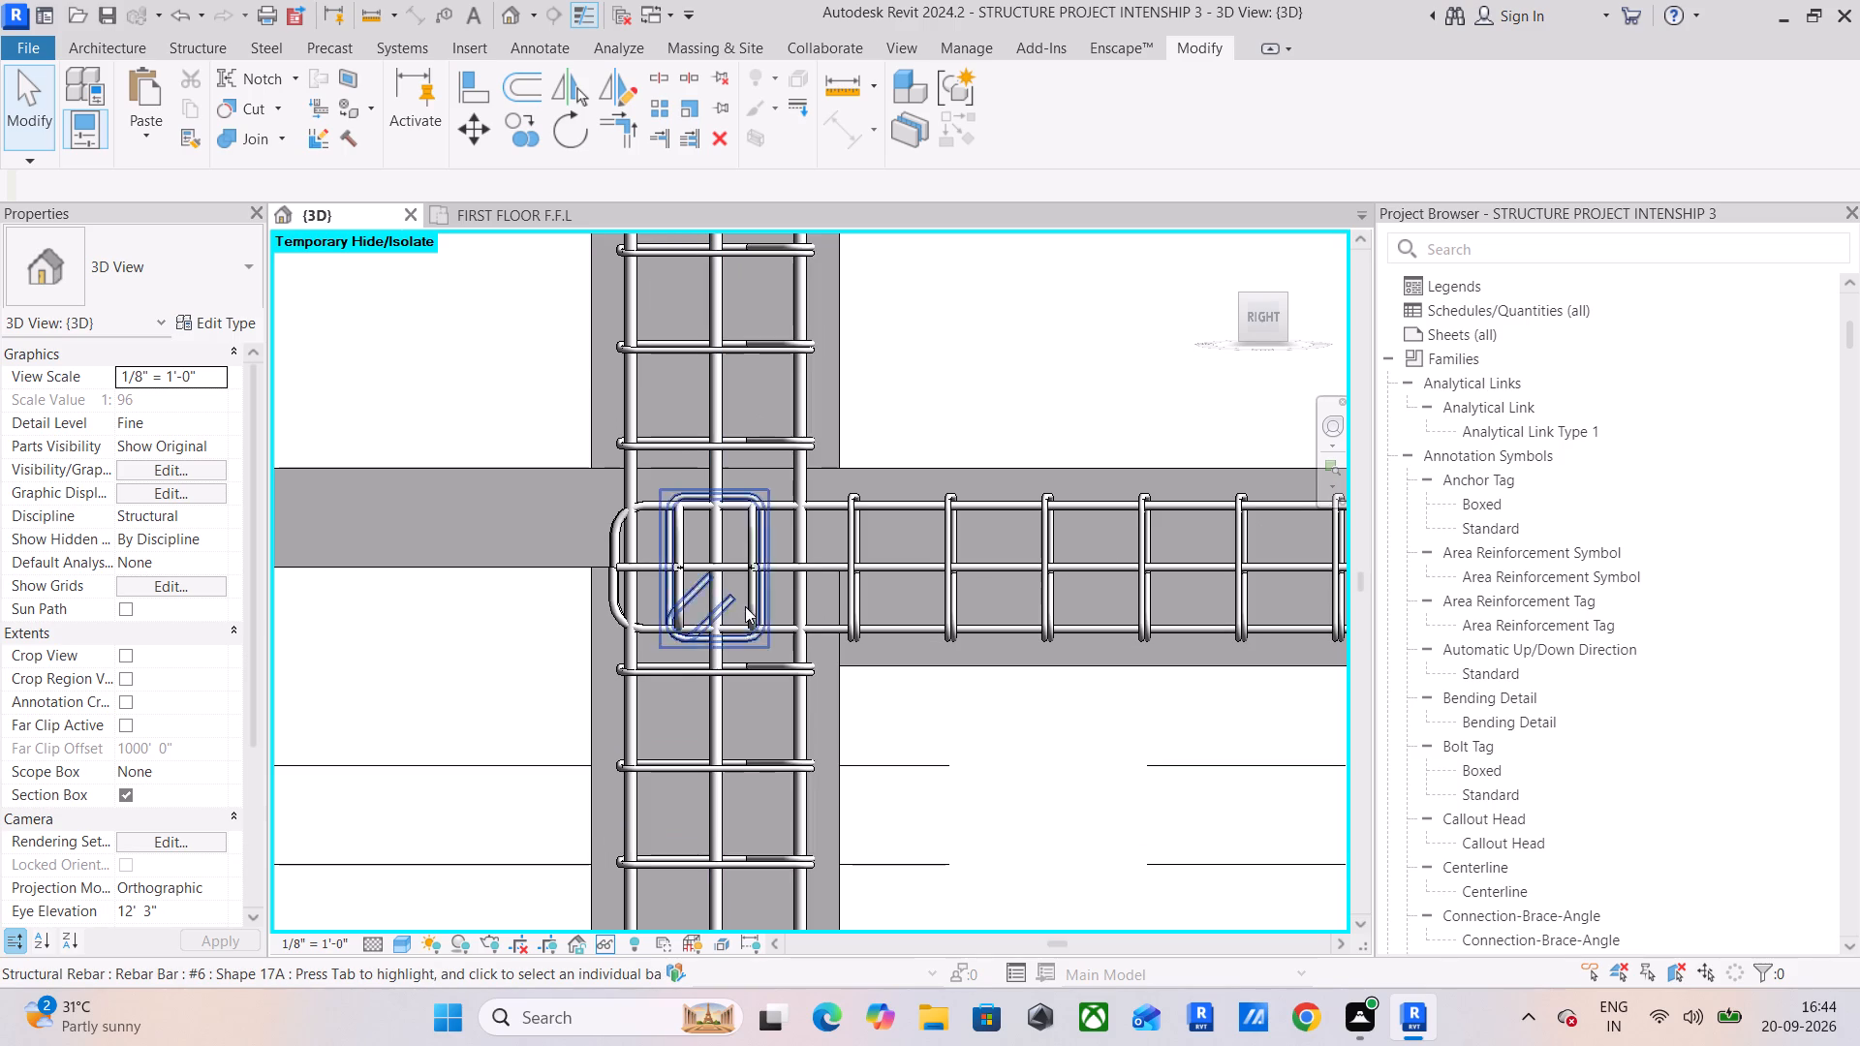
click(860, 598)
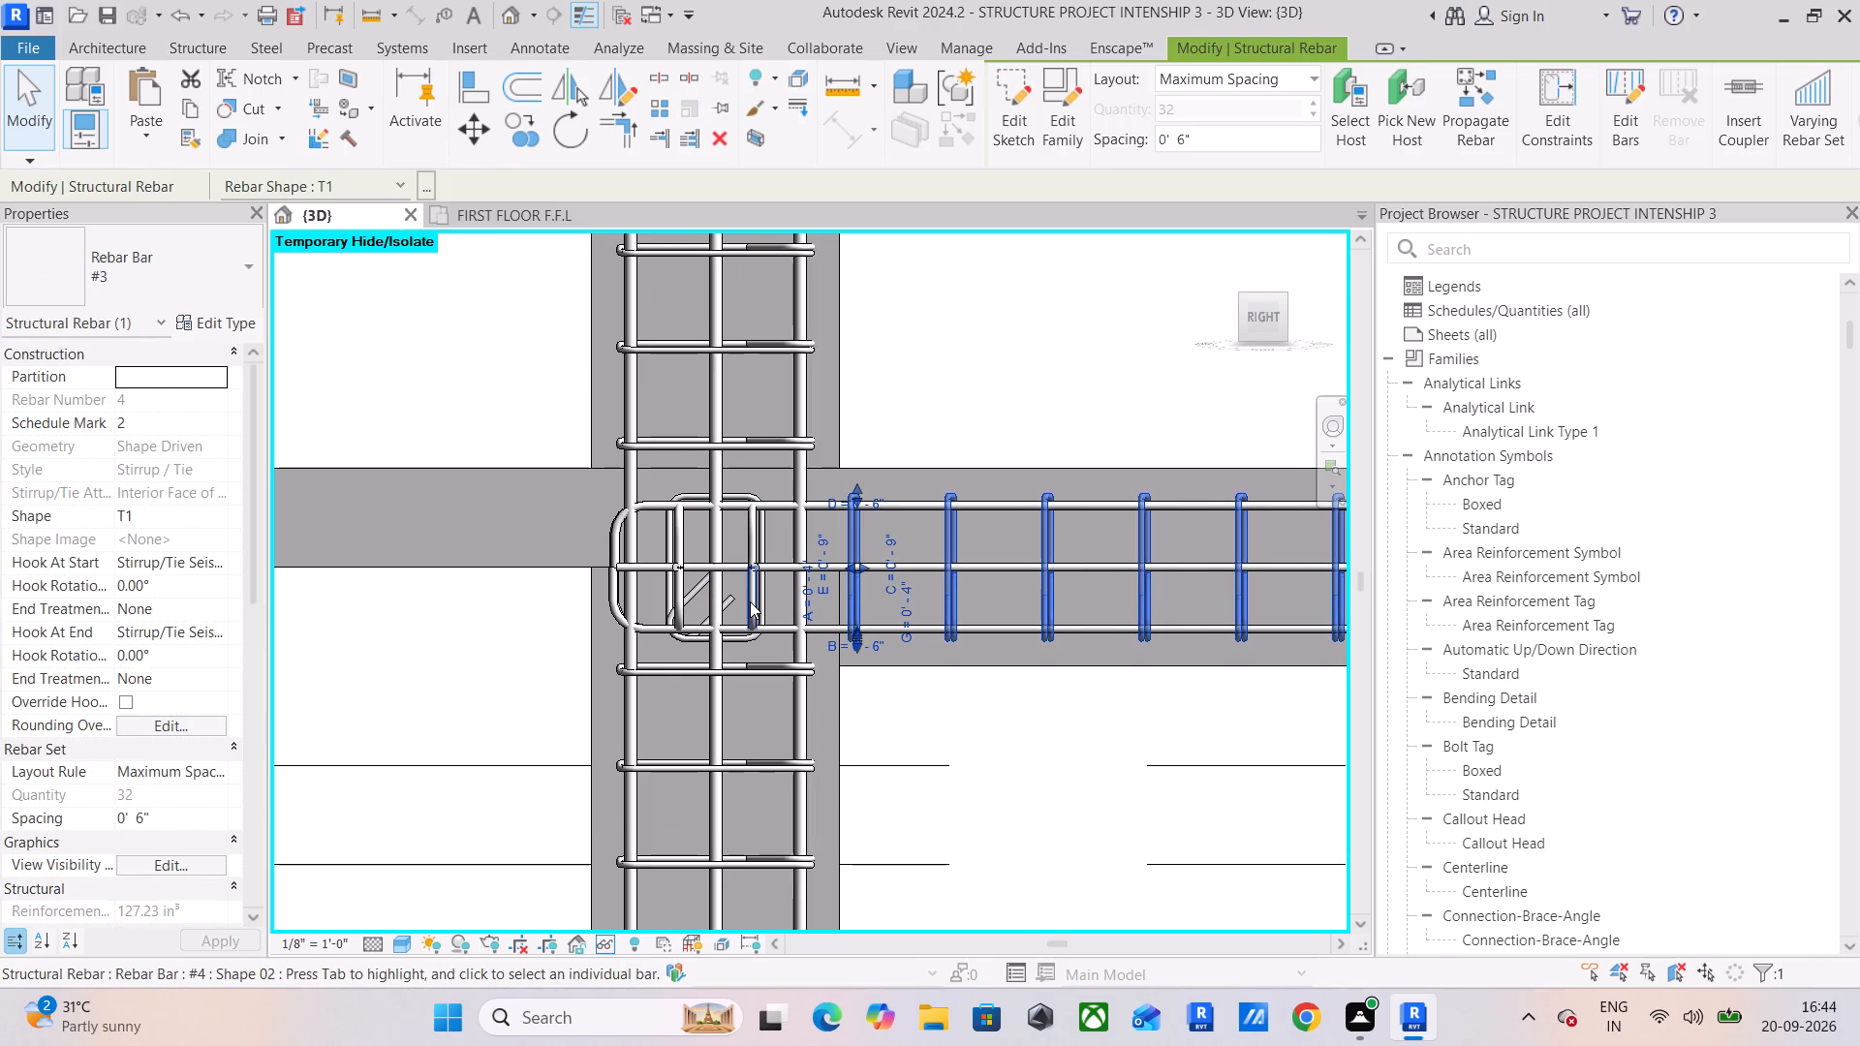
click(894, 716)
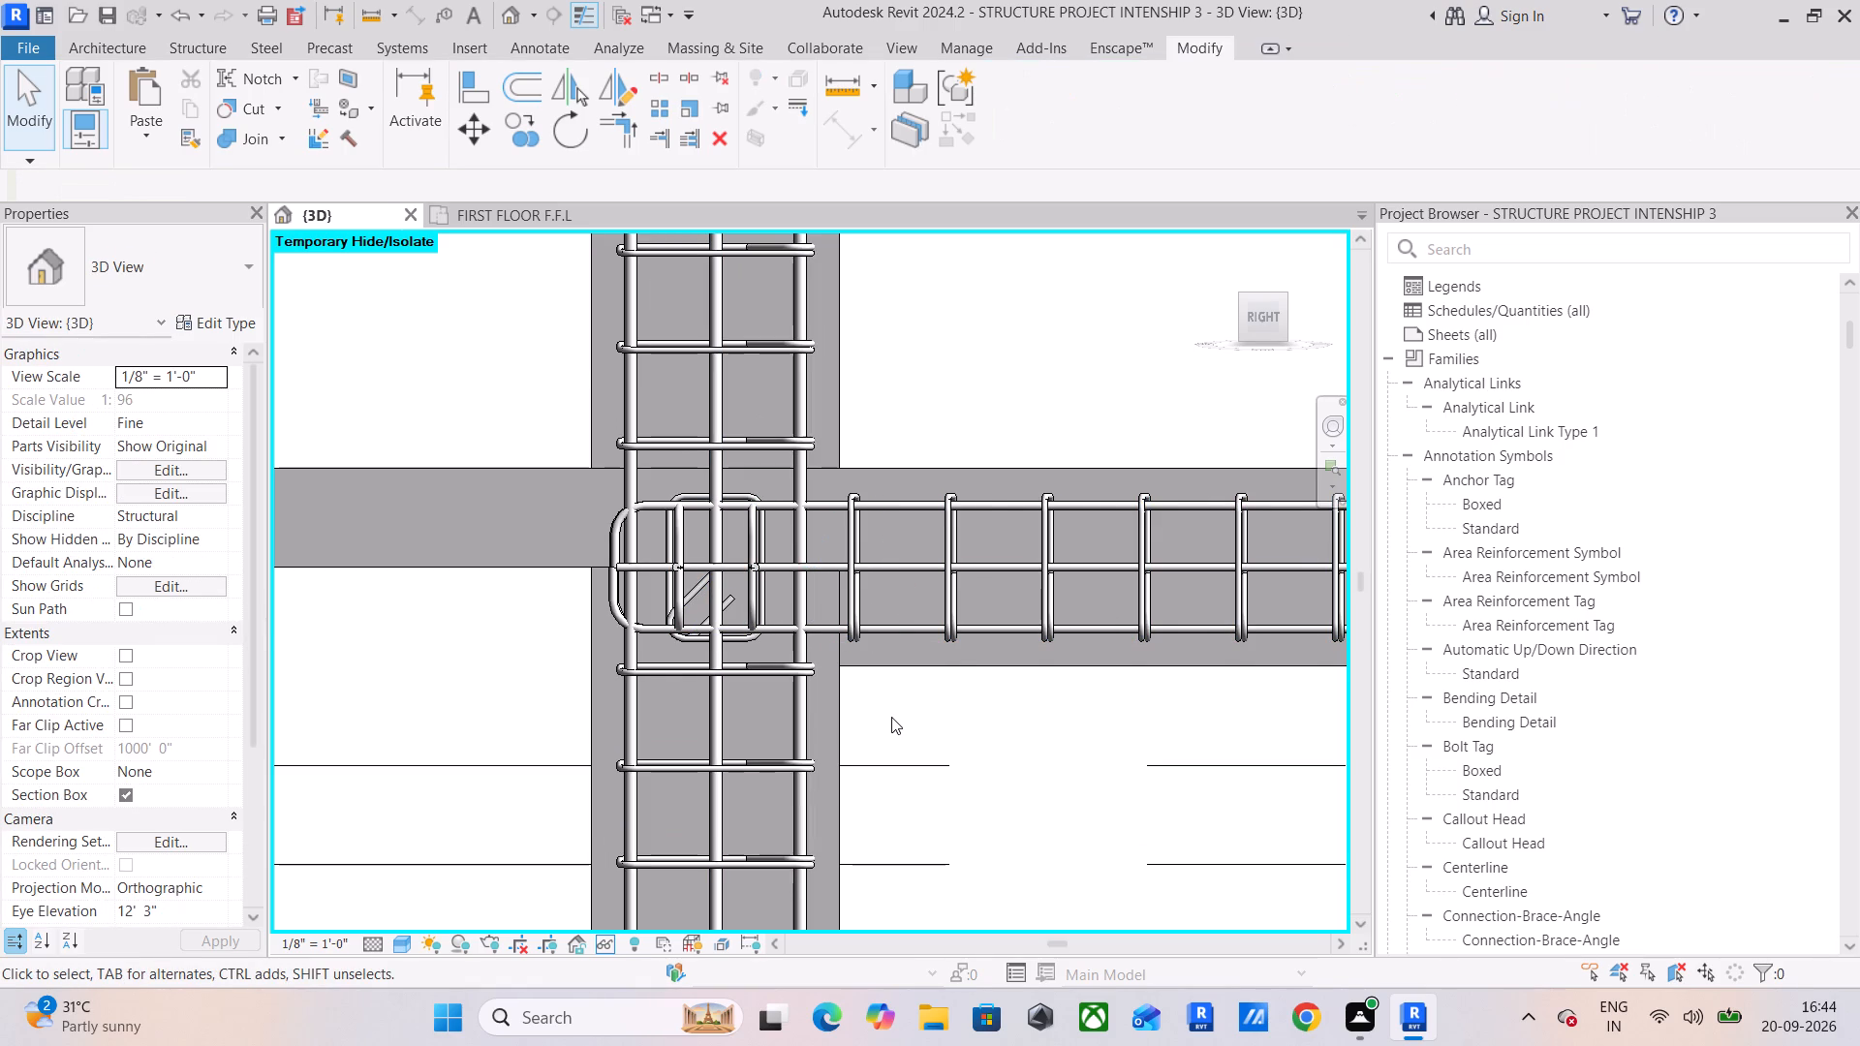
Inspect the first-floor beam's stirrups and the column ties at the end joint and along the adjoining bays.
scroll(958, 635, down, 6)
middle_drag(970, 633, 947, 647)
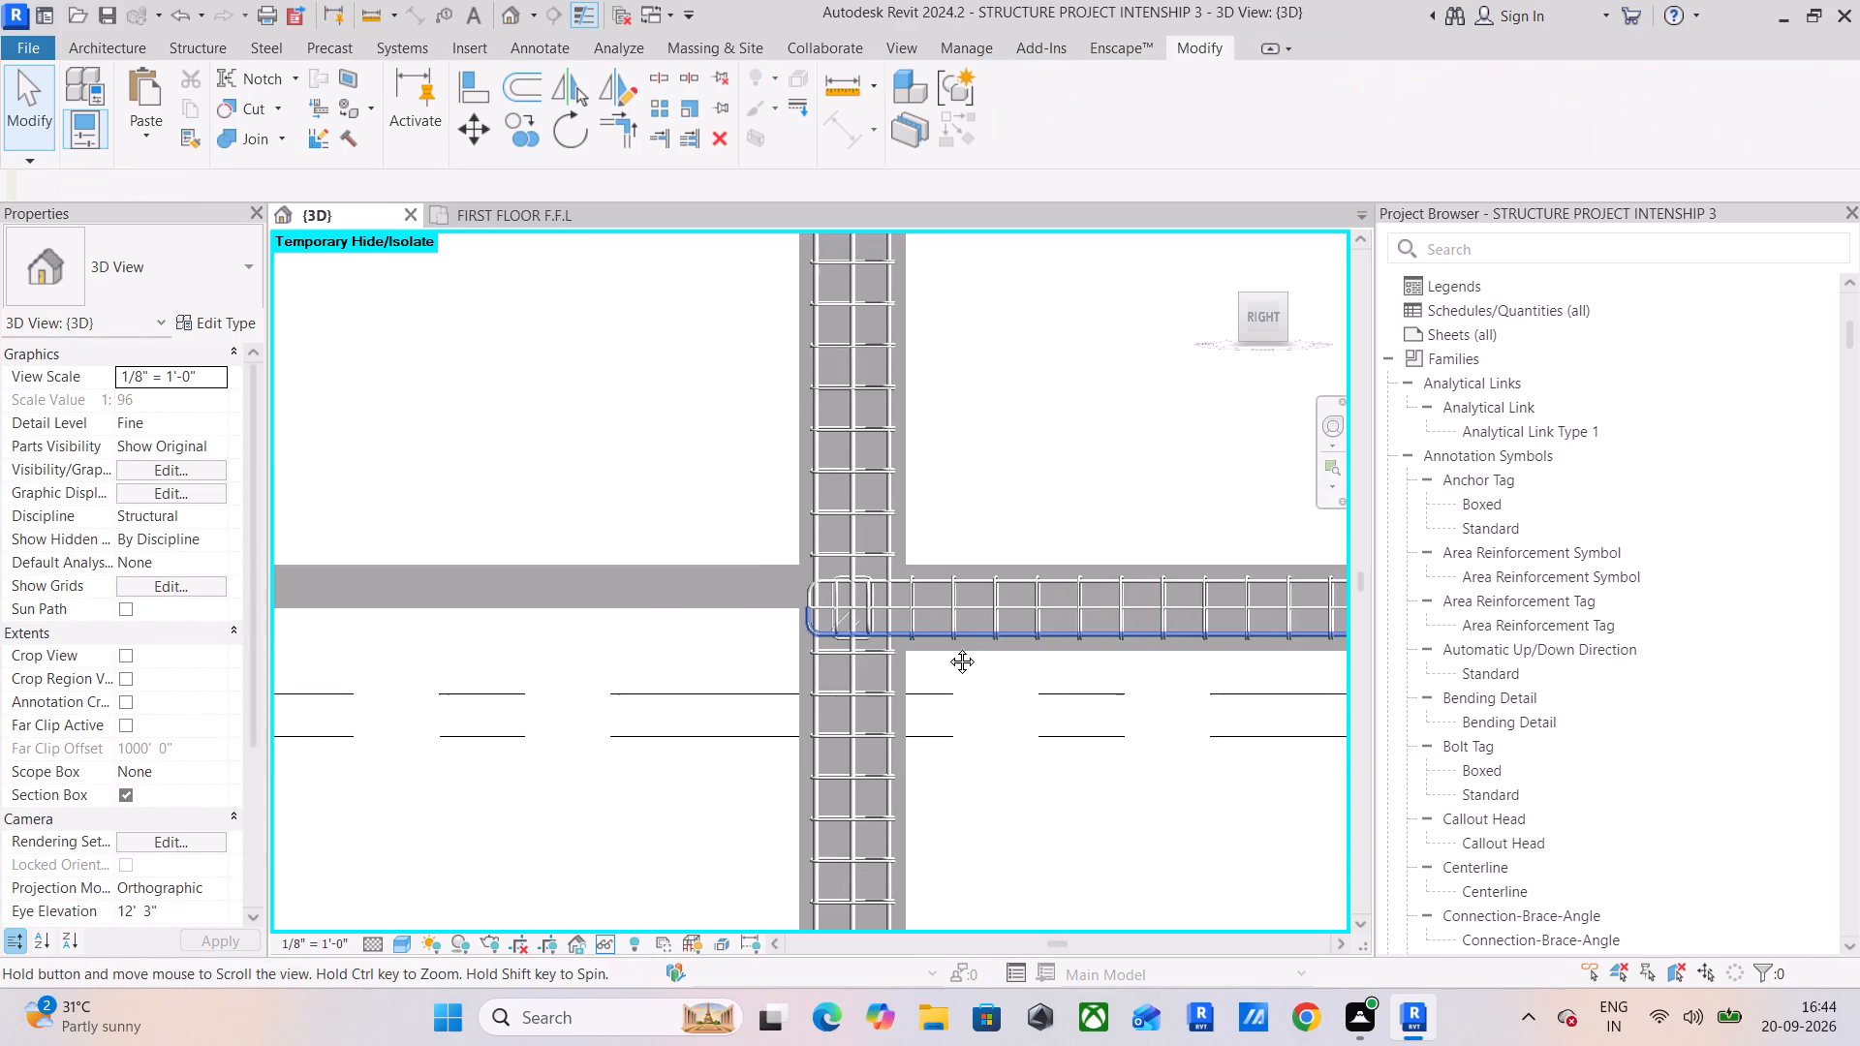
middle_drag(947, 647, 802, 654)
click(852, 439)
scroll(833, 461, down, 10)
middle_drag(887, 473, 868, 515)
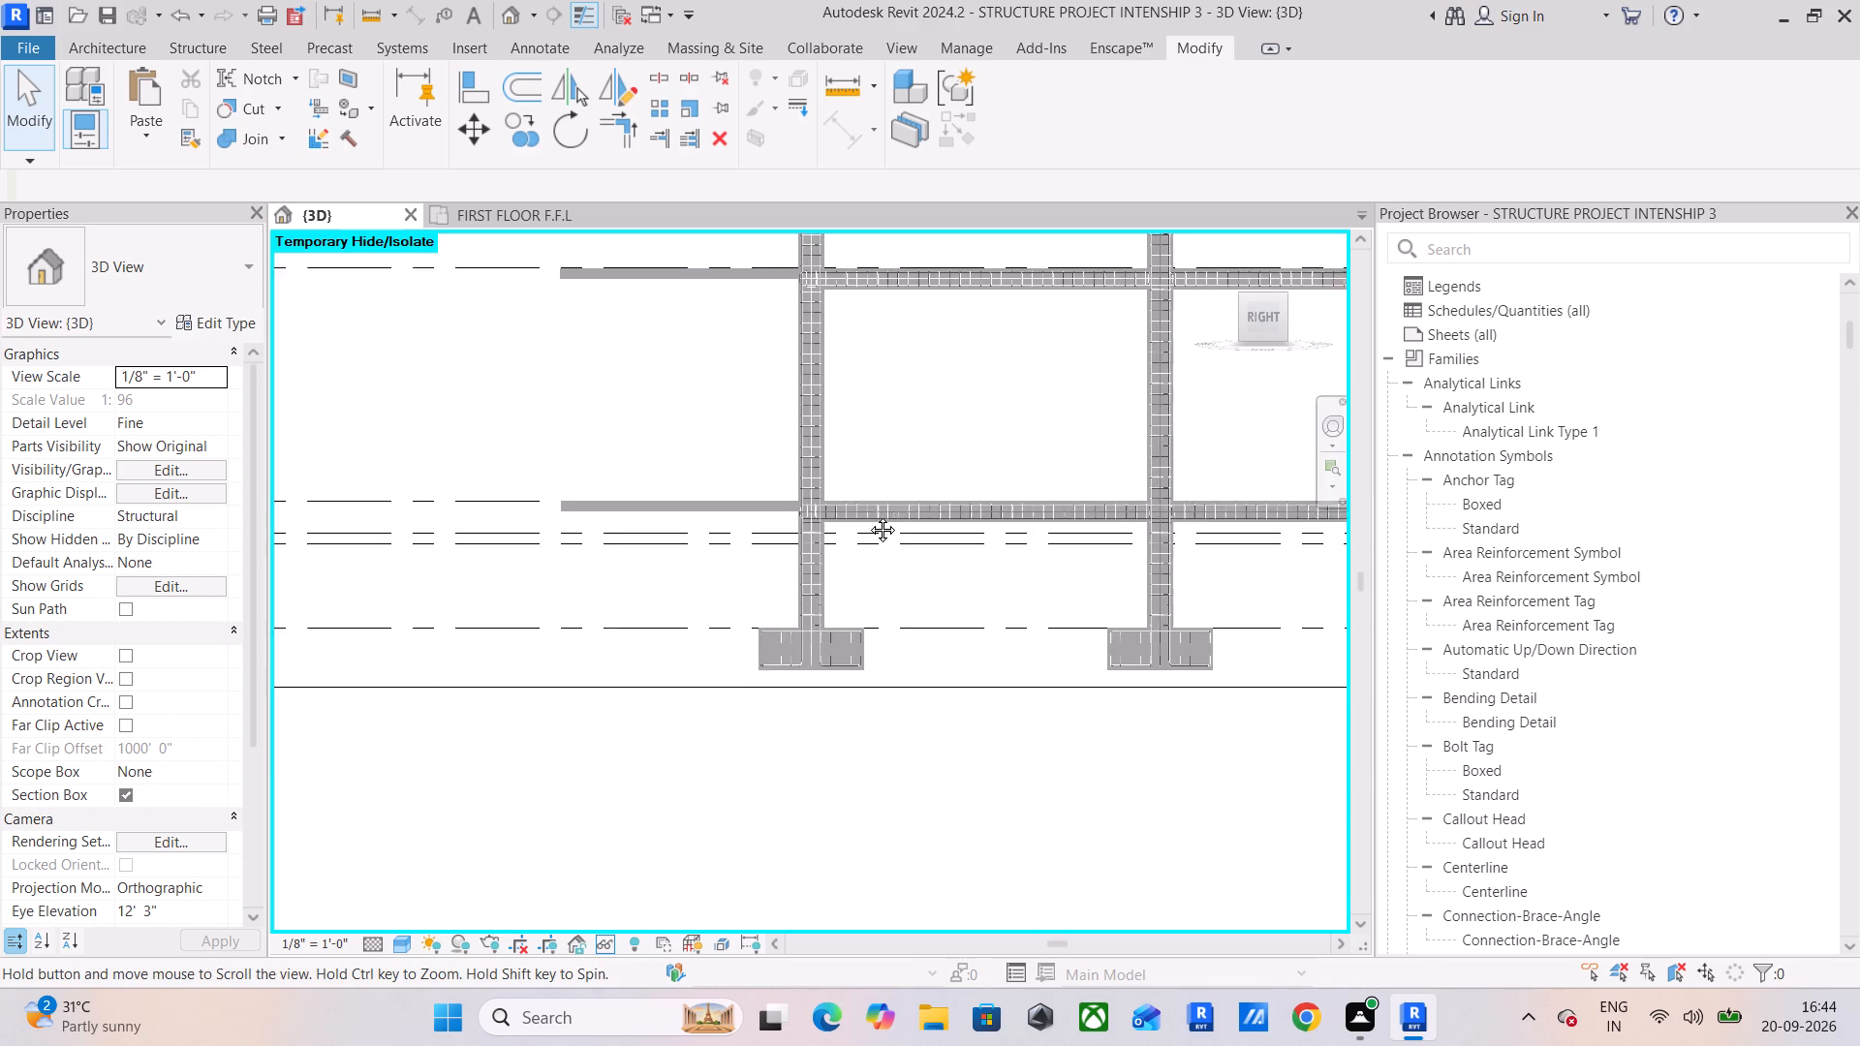
middle_drag(868, 515, 782, 625)
scroll(689, 376, up, 5)
scroll(797, 464, up, 6)
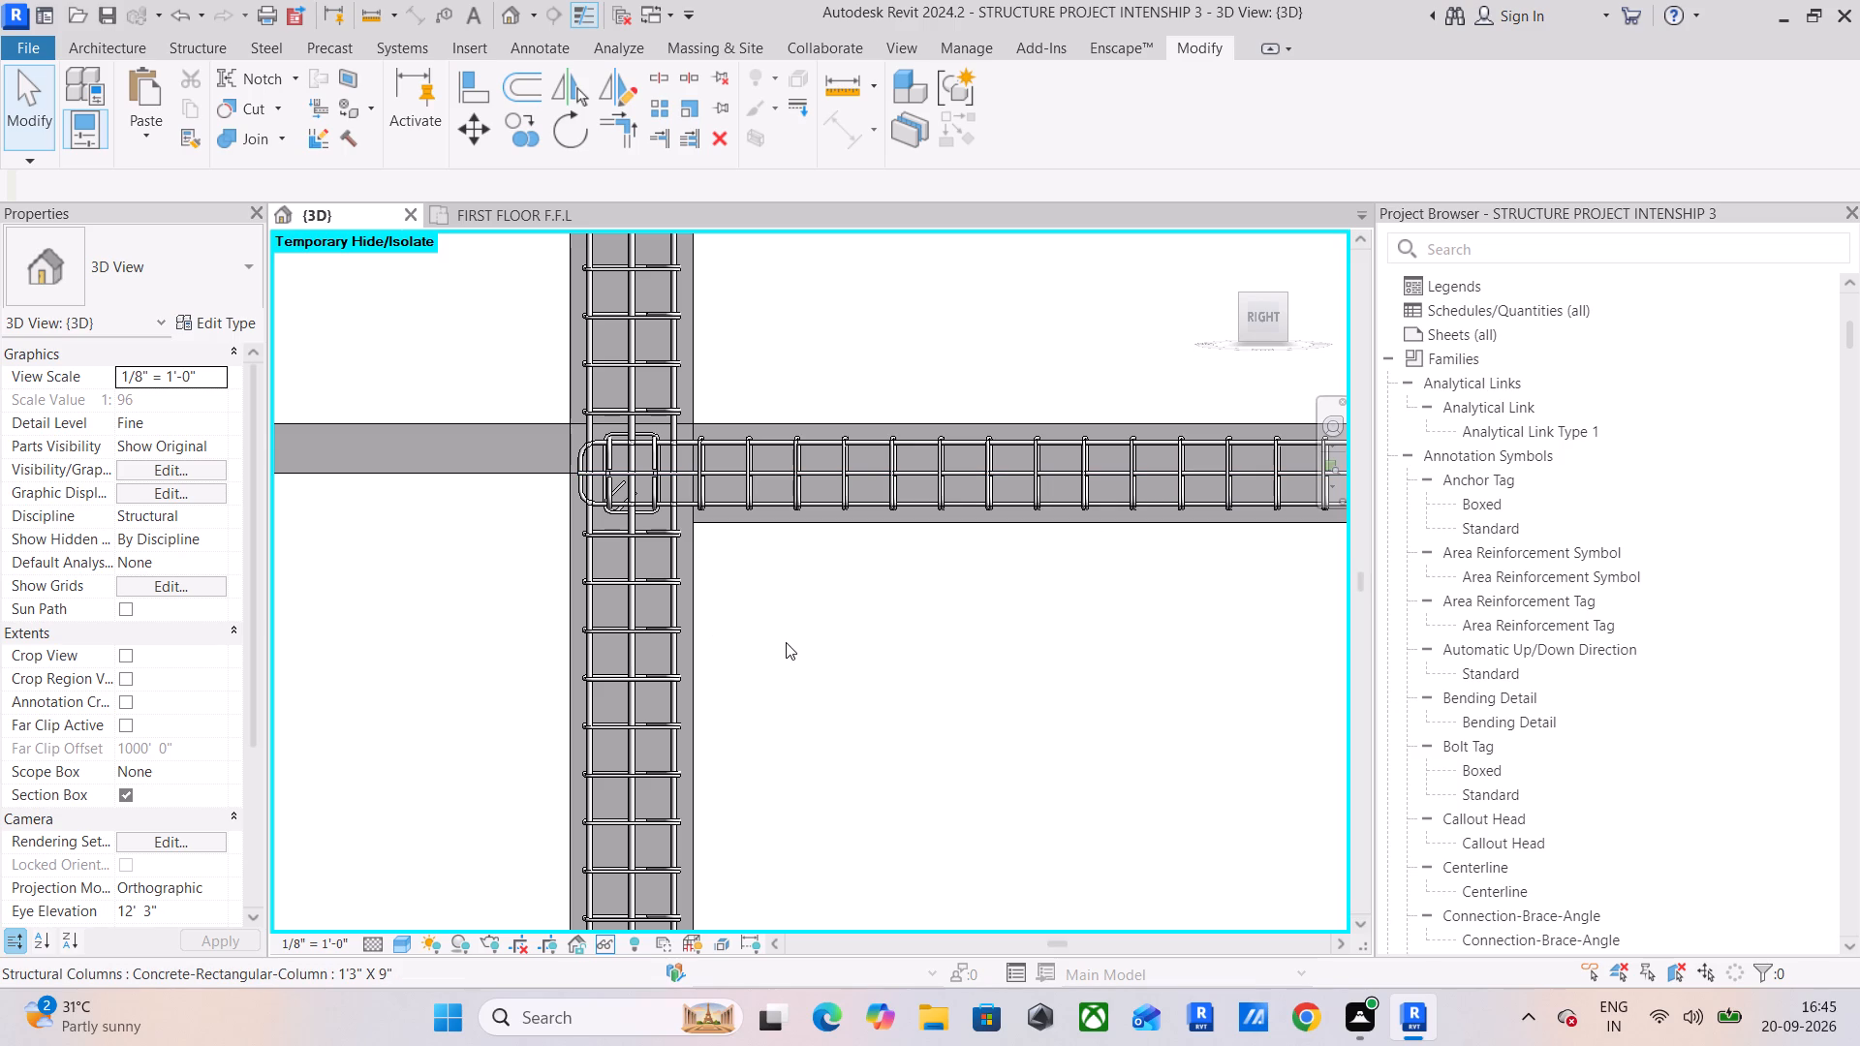
click(858, 668)
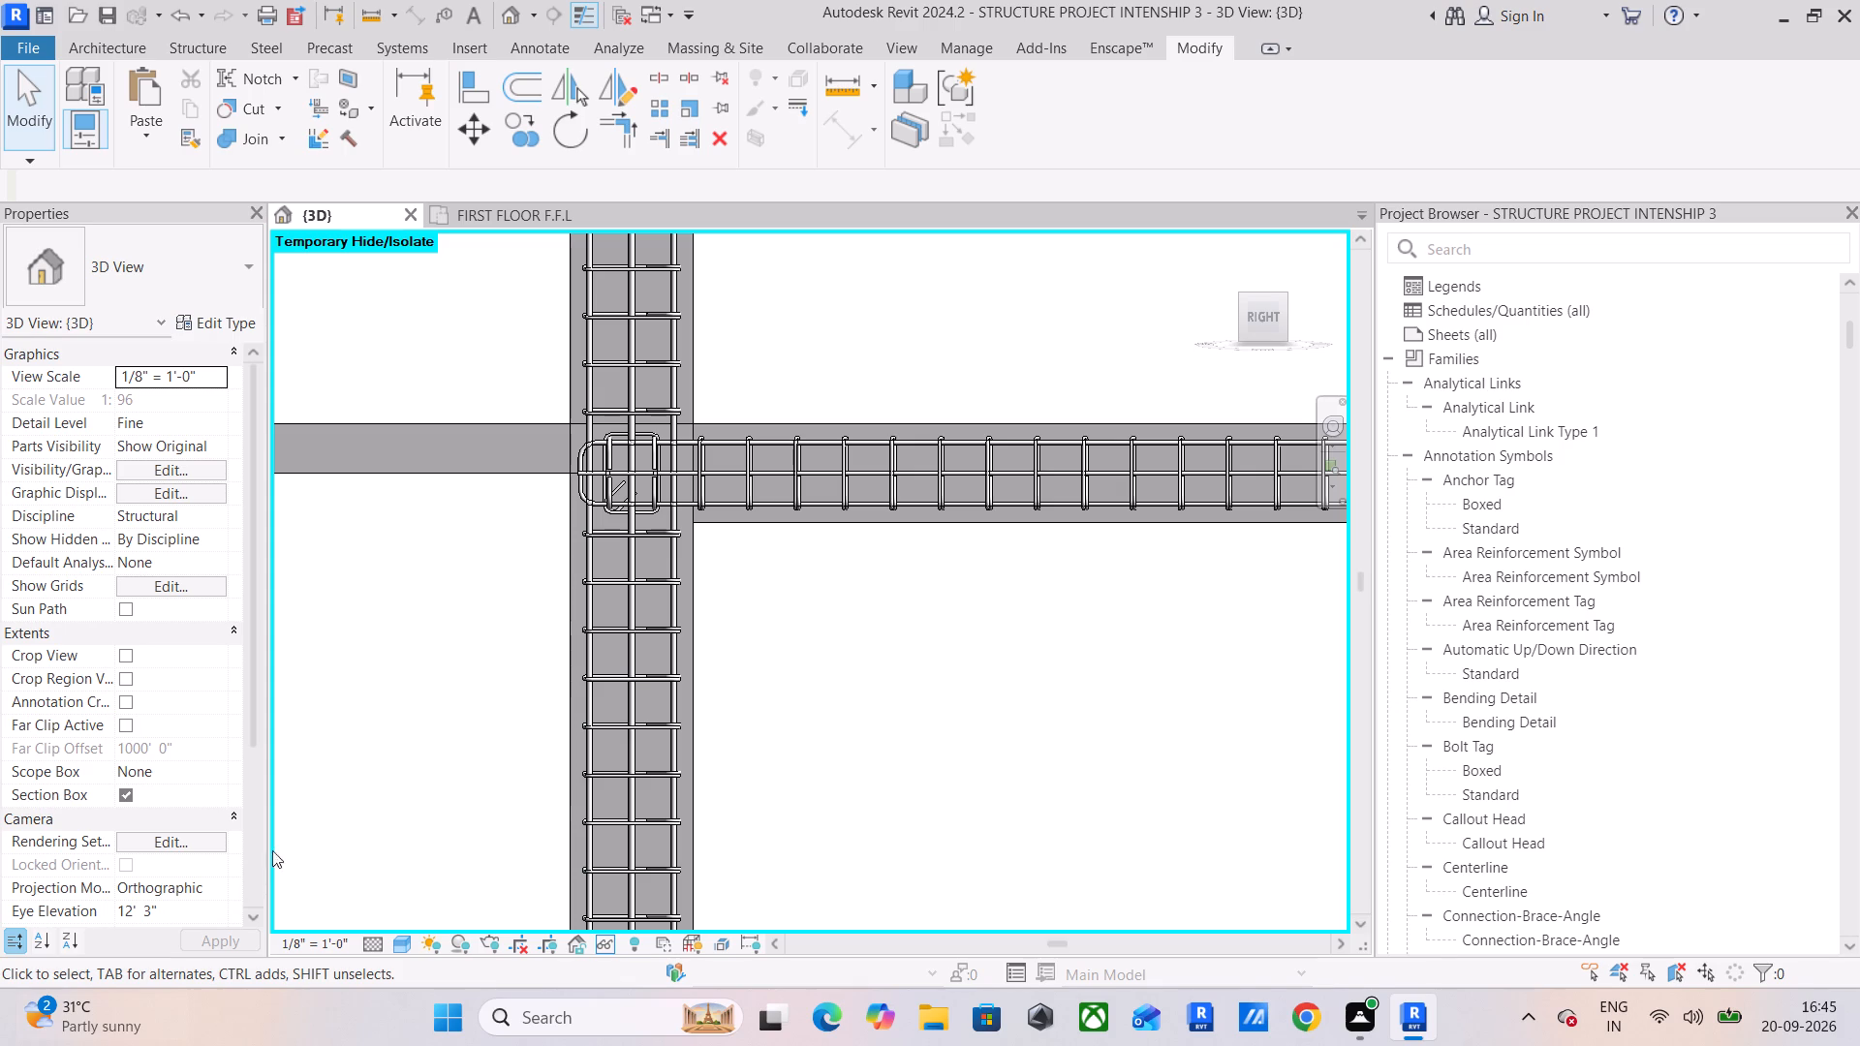
click(759, 528)
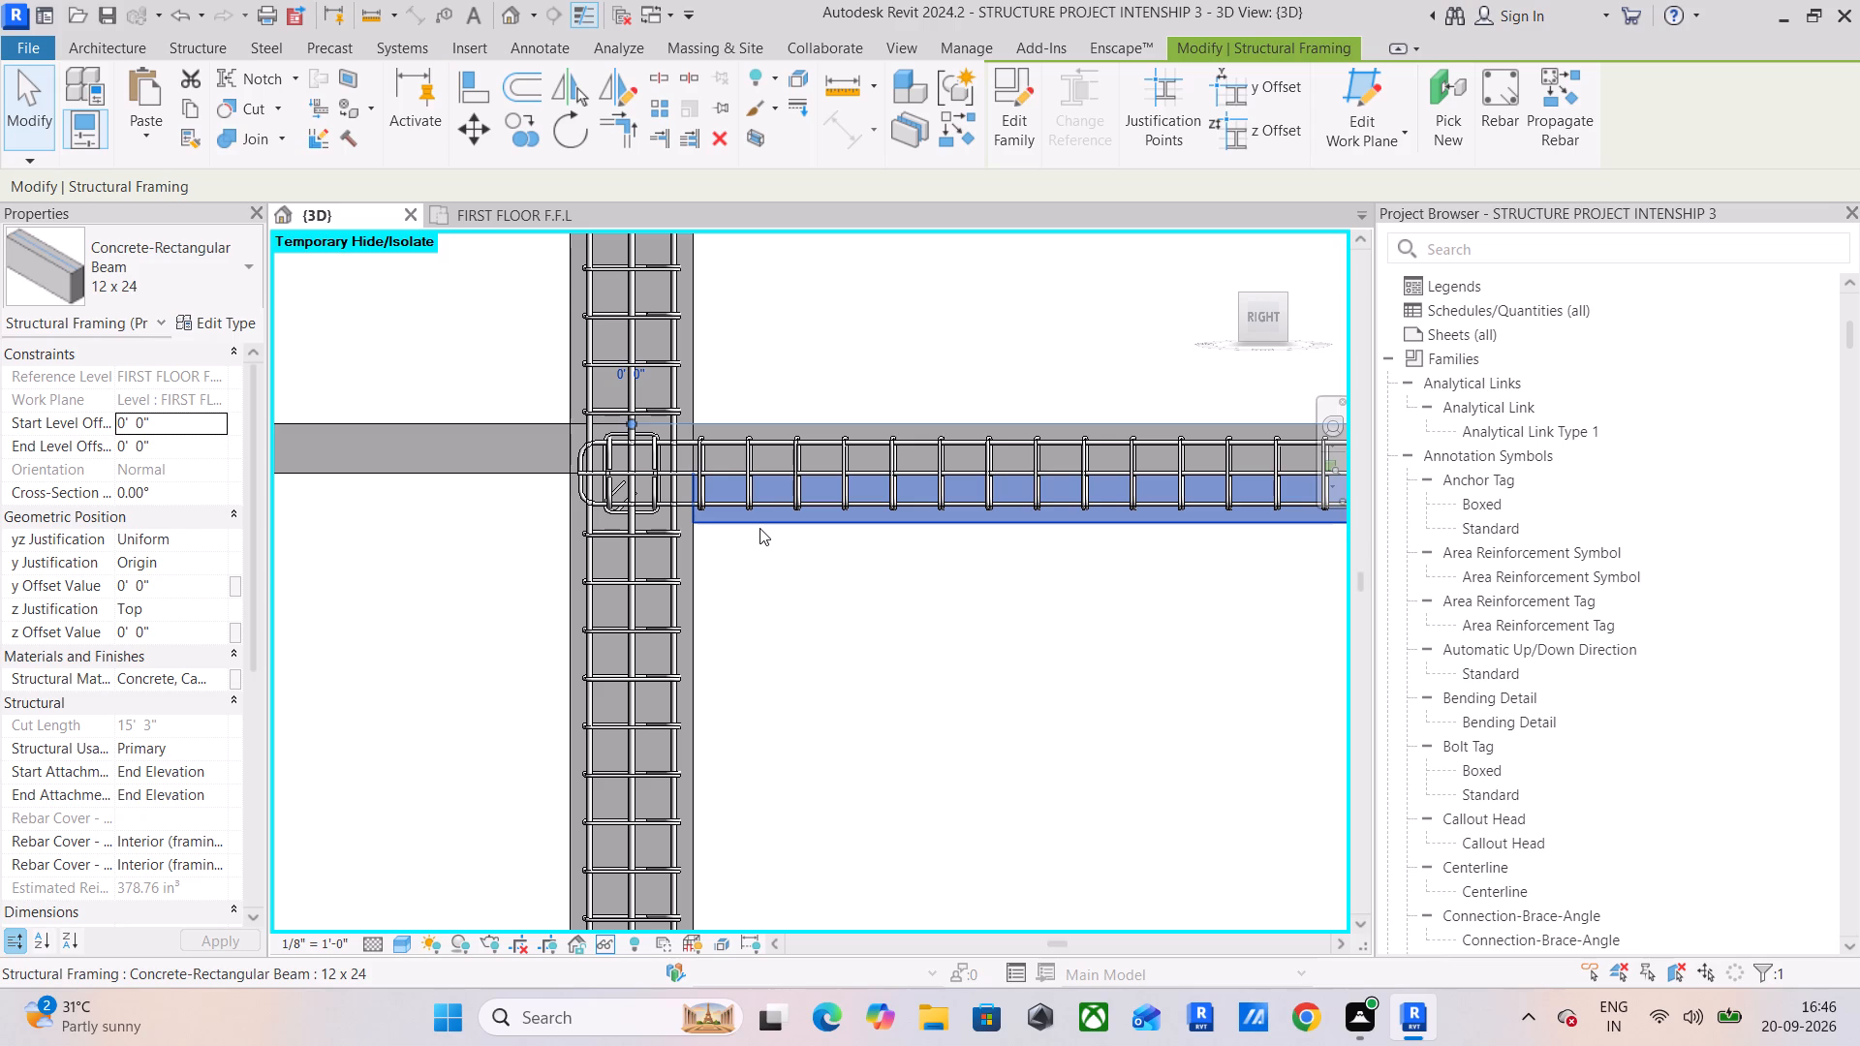
scroll(760, 527, down, 3)
click(1171, 779)
scroll(1157, 585, down, 5)
middle_drag(1152, 614, 589, 636)
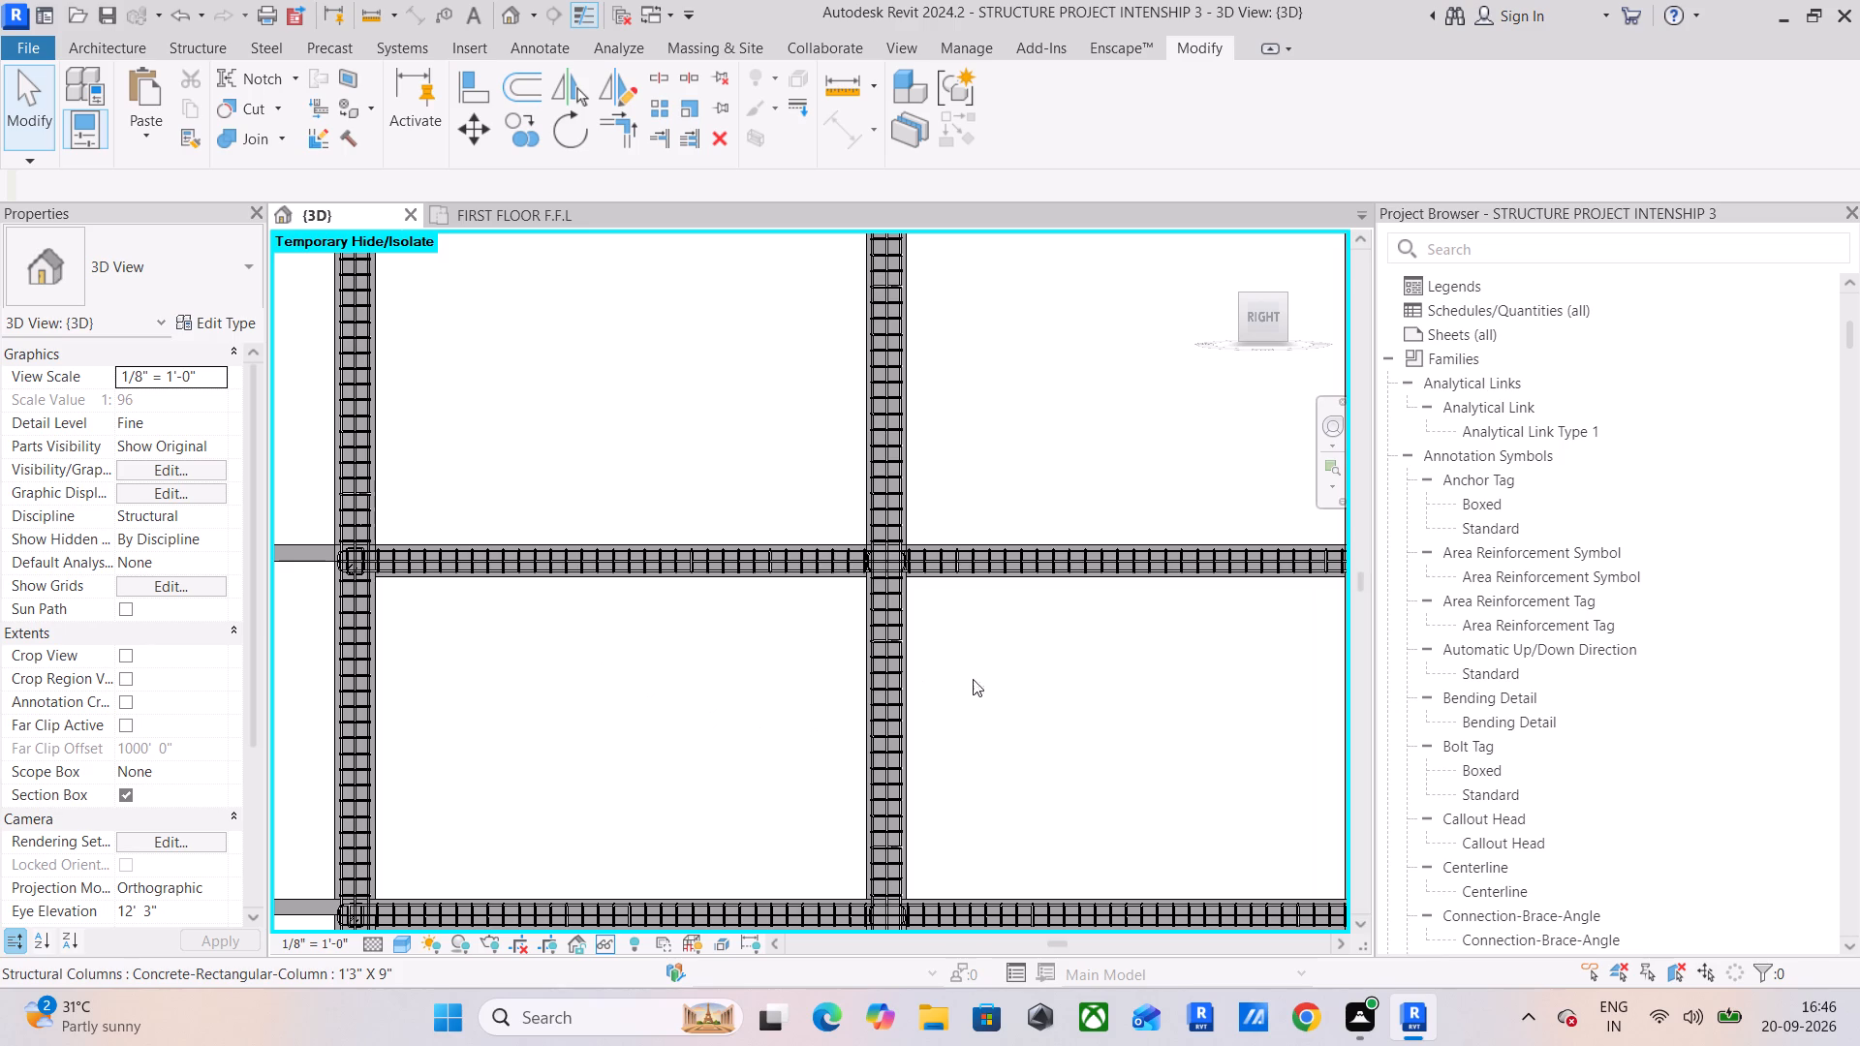
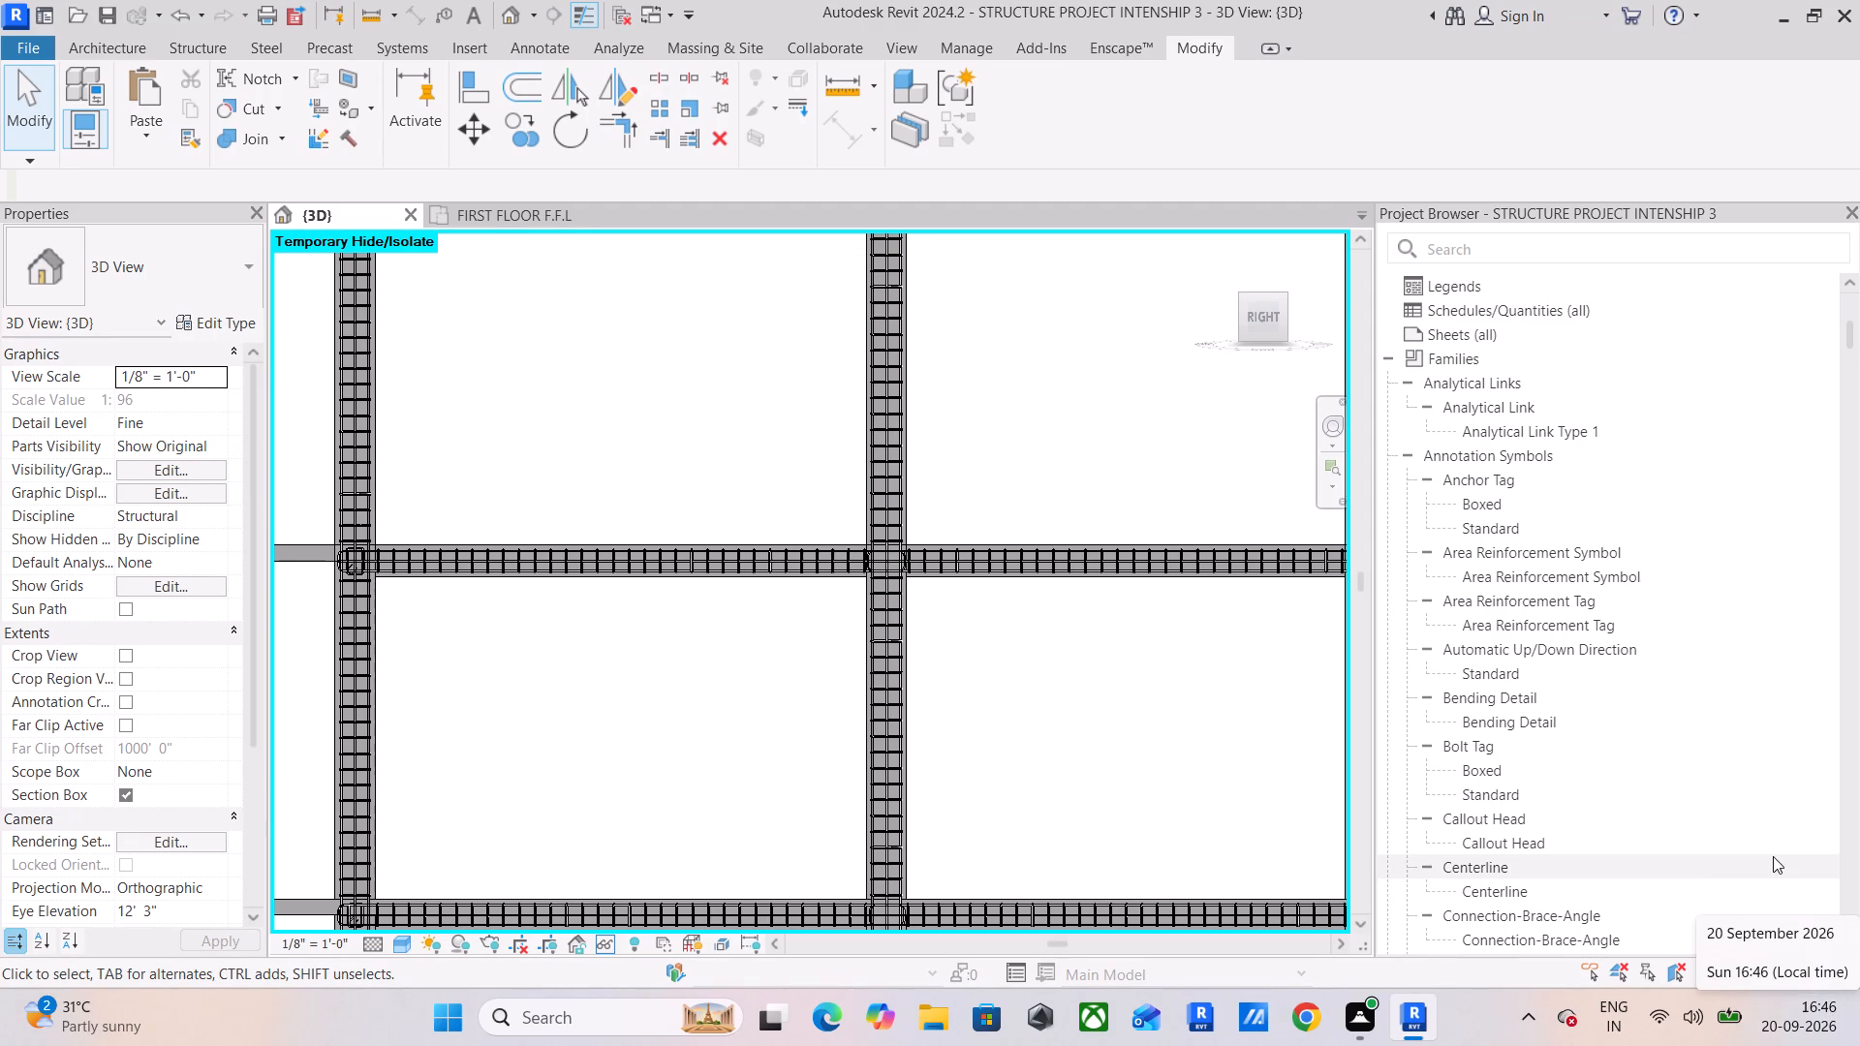
Extend the end column's #3 tie set in the storey below the first-floor beam up to the beam's underside.
scroll(1523, 747, down, 4)
scroll(1269, 634, down, 3)
middle_drag(1343, 728, 1207, 959)
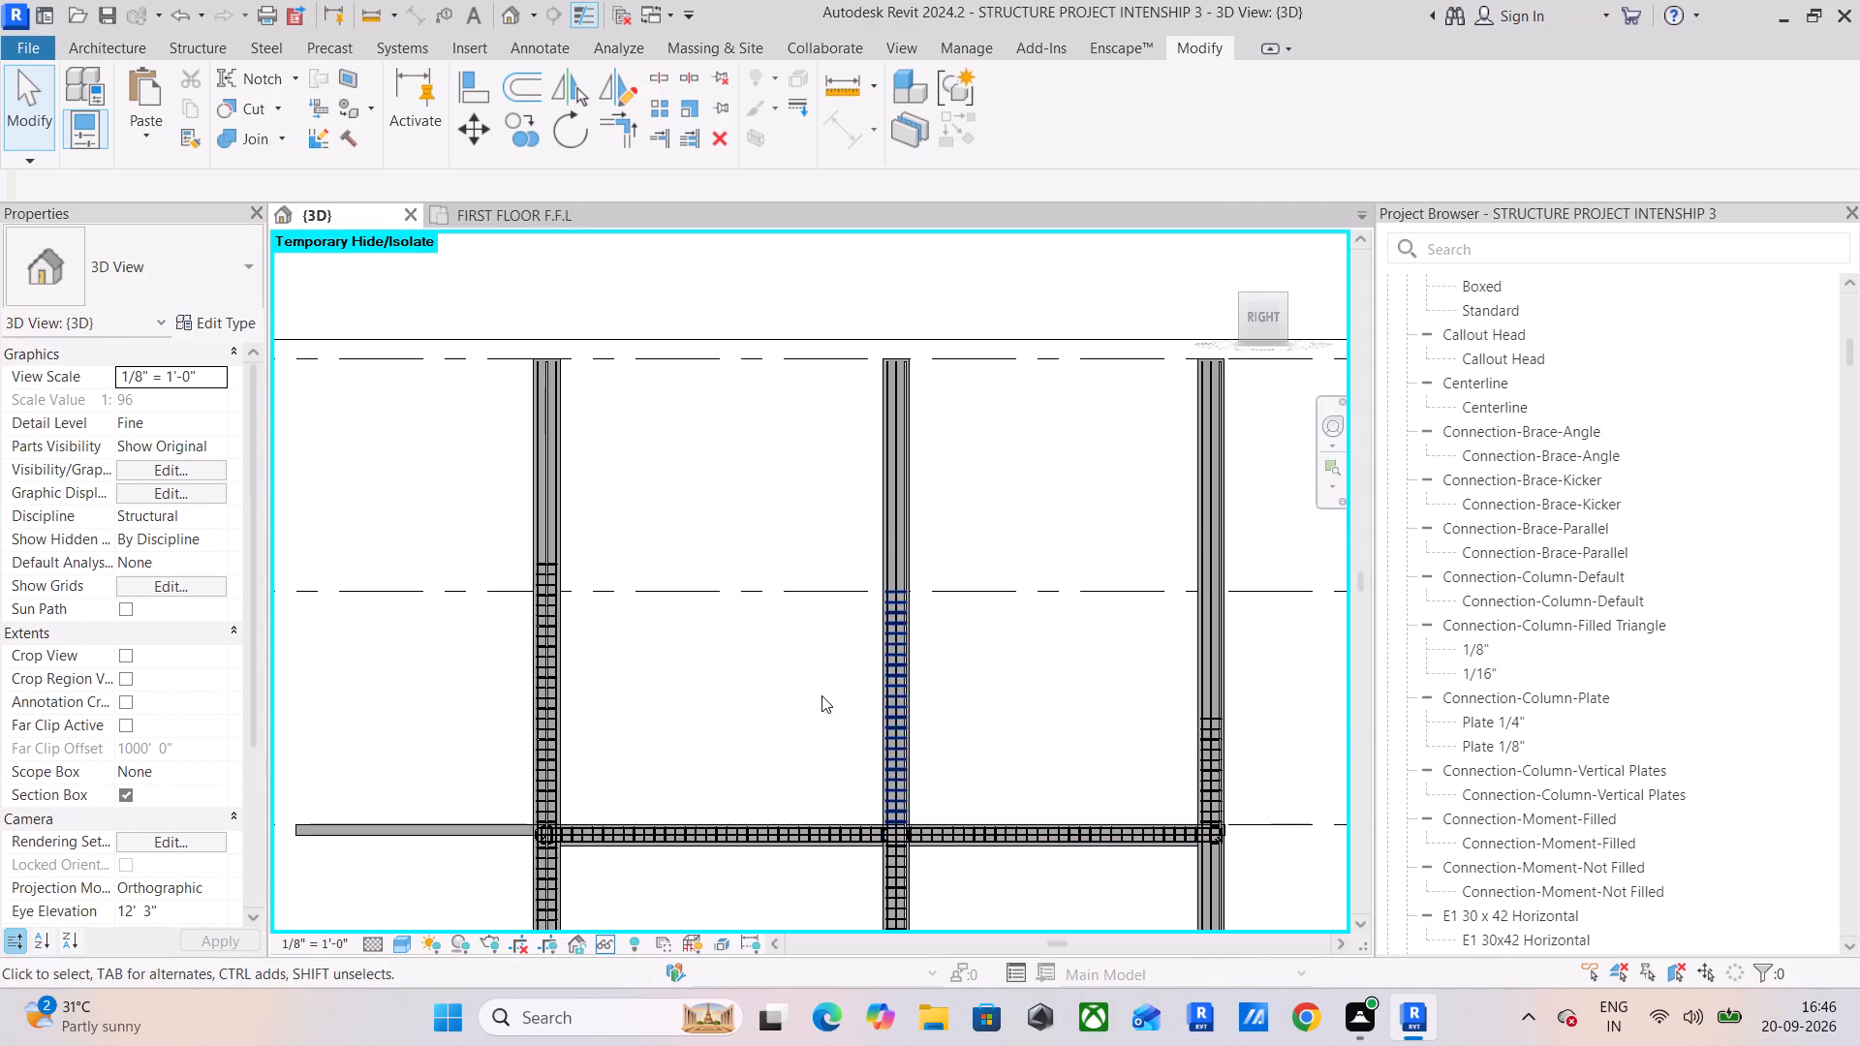
scroll(874, 692, up, 4)
scroll(1069, 723, down, 2)
middle_drag(1069, 723, 973, 555)
scroll(1067, 742, up, 4)
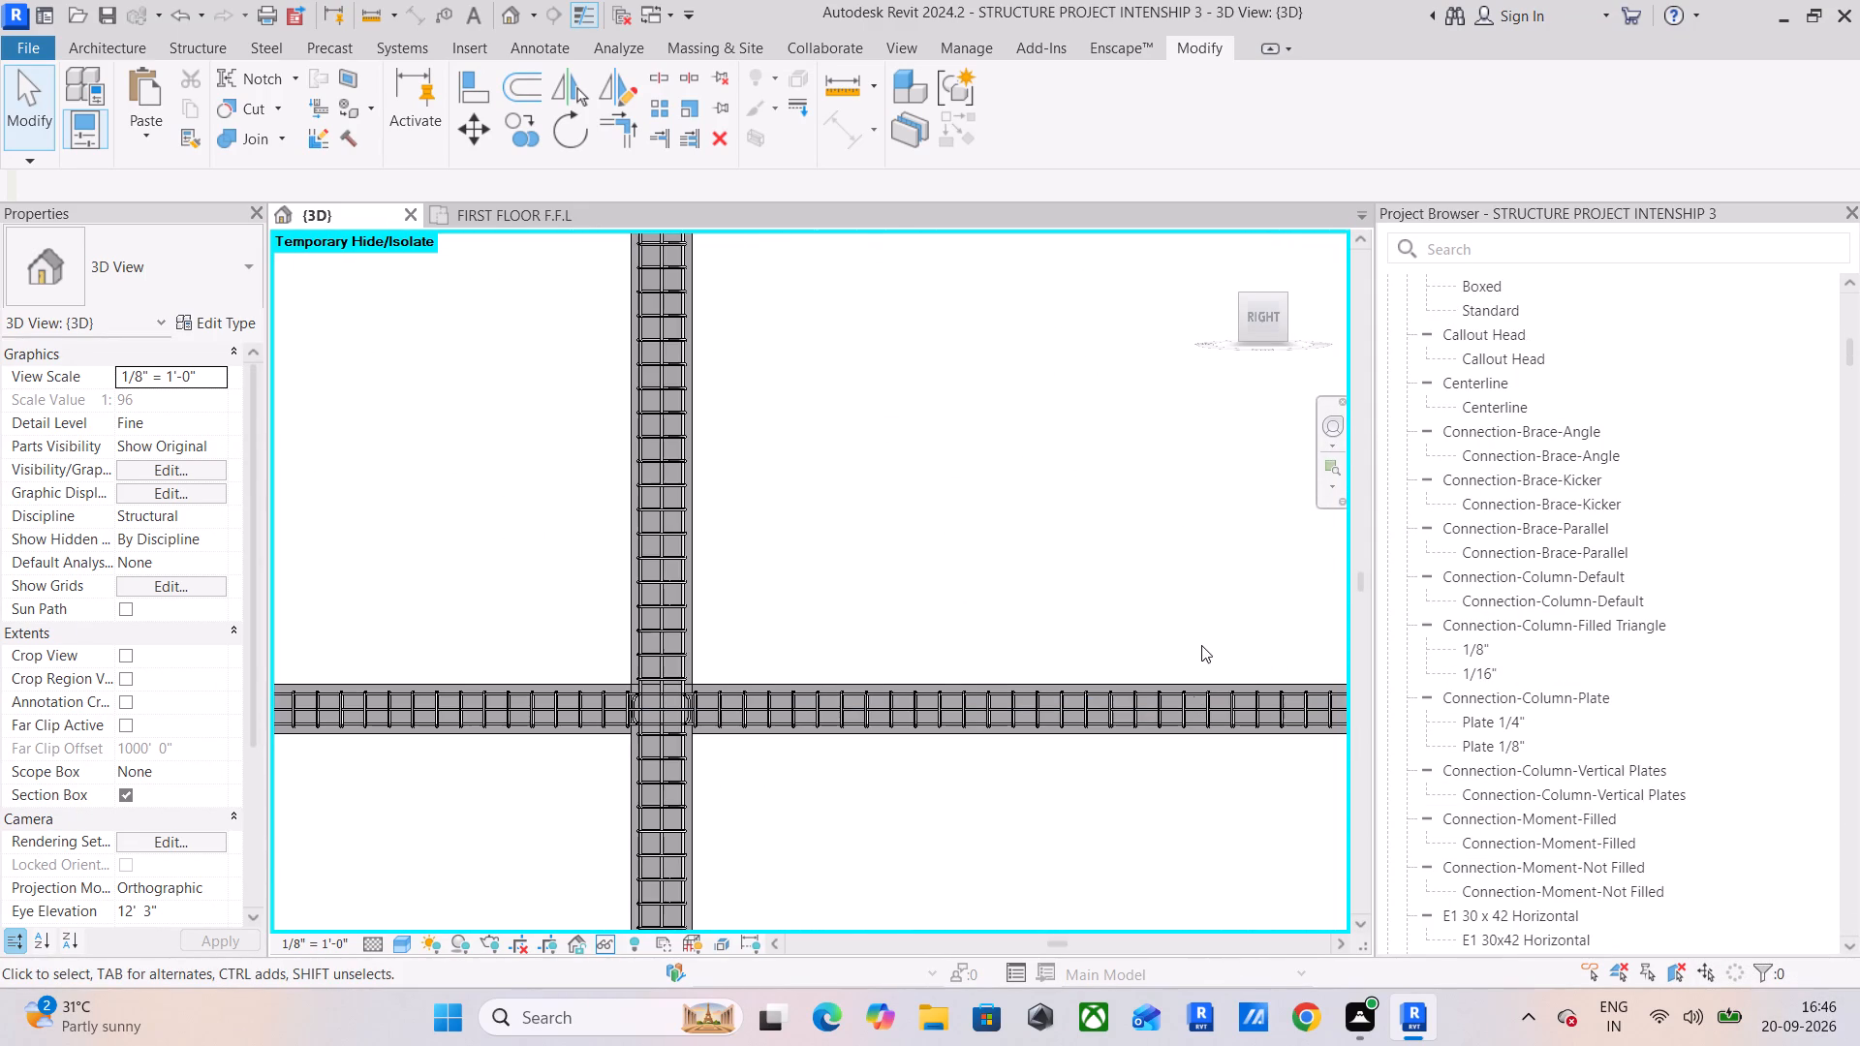
scroll(1153, 426, down, 2)
middle_drag(1038, 442, 931, 511)
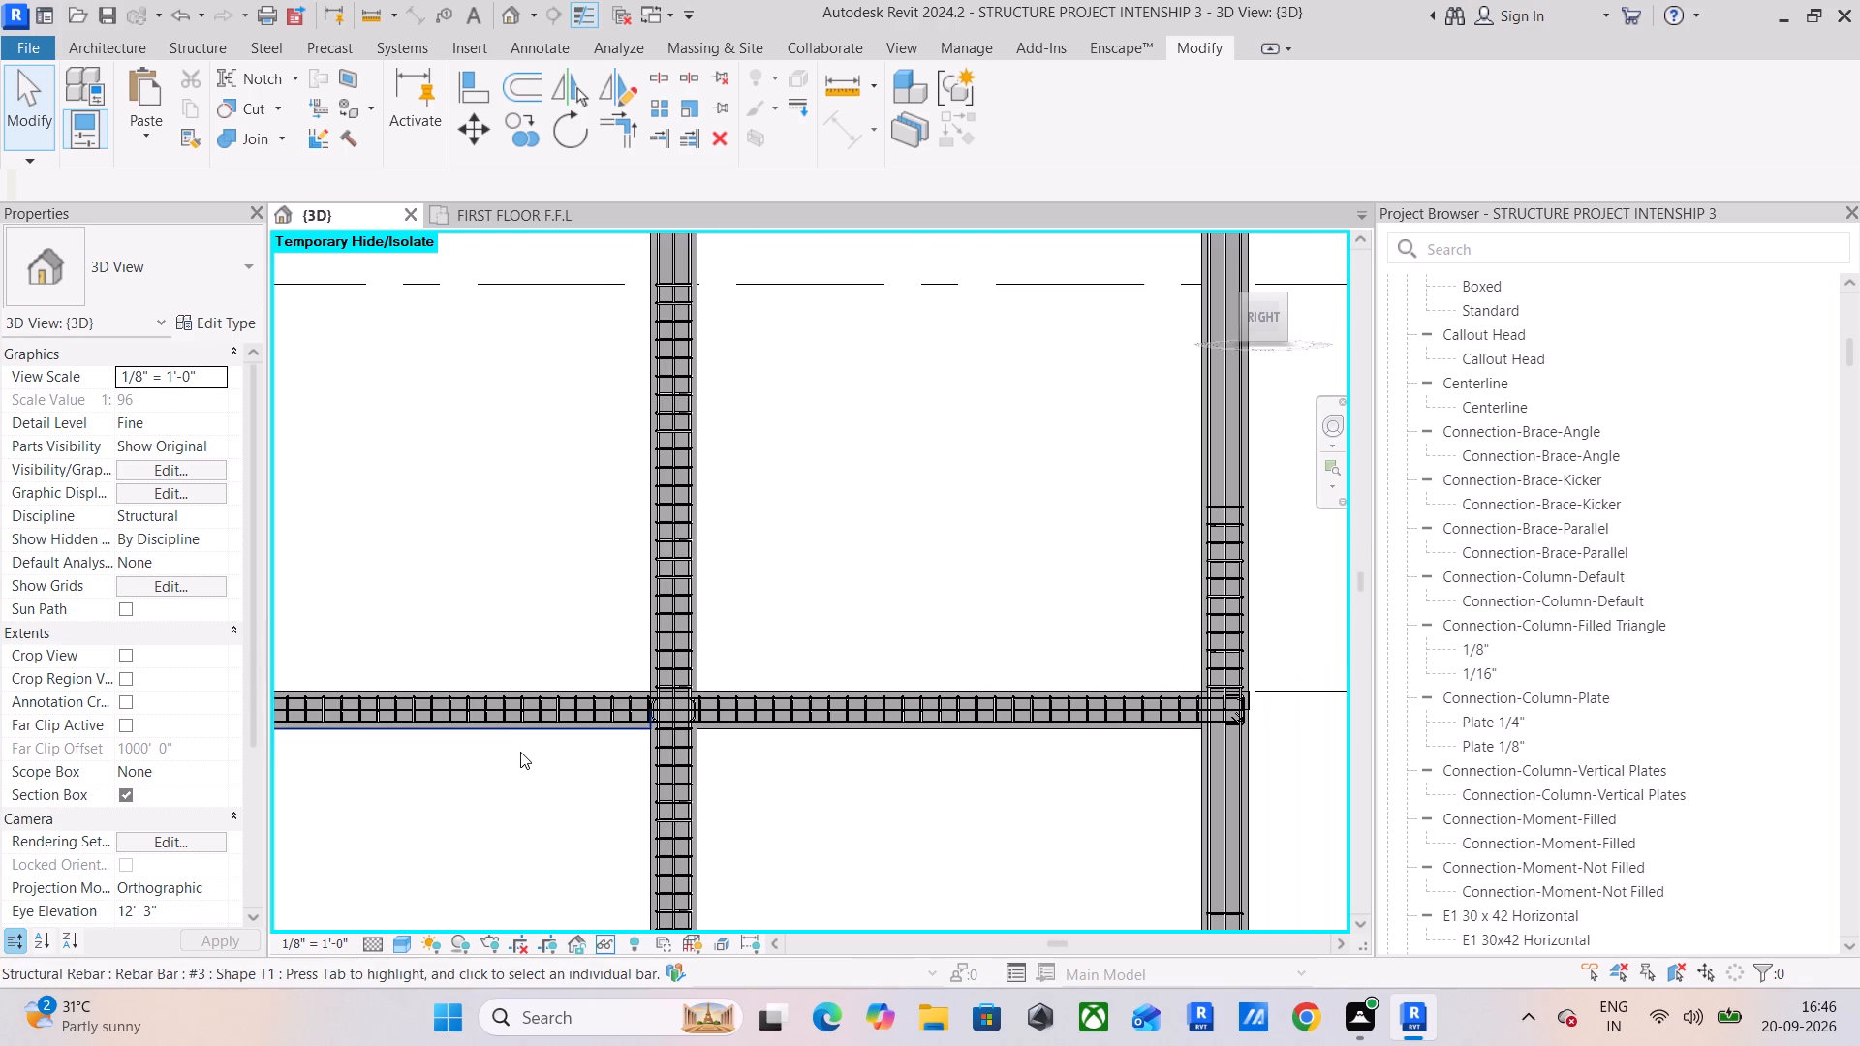
middle_drag(1144, 850, 1079, 596)
click(1154, 656)
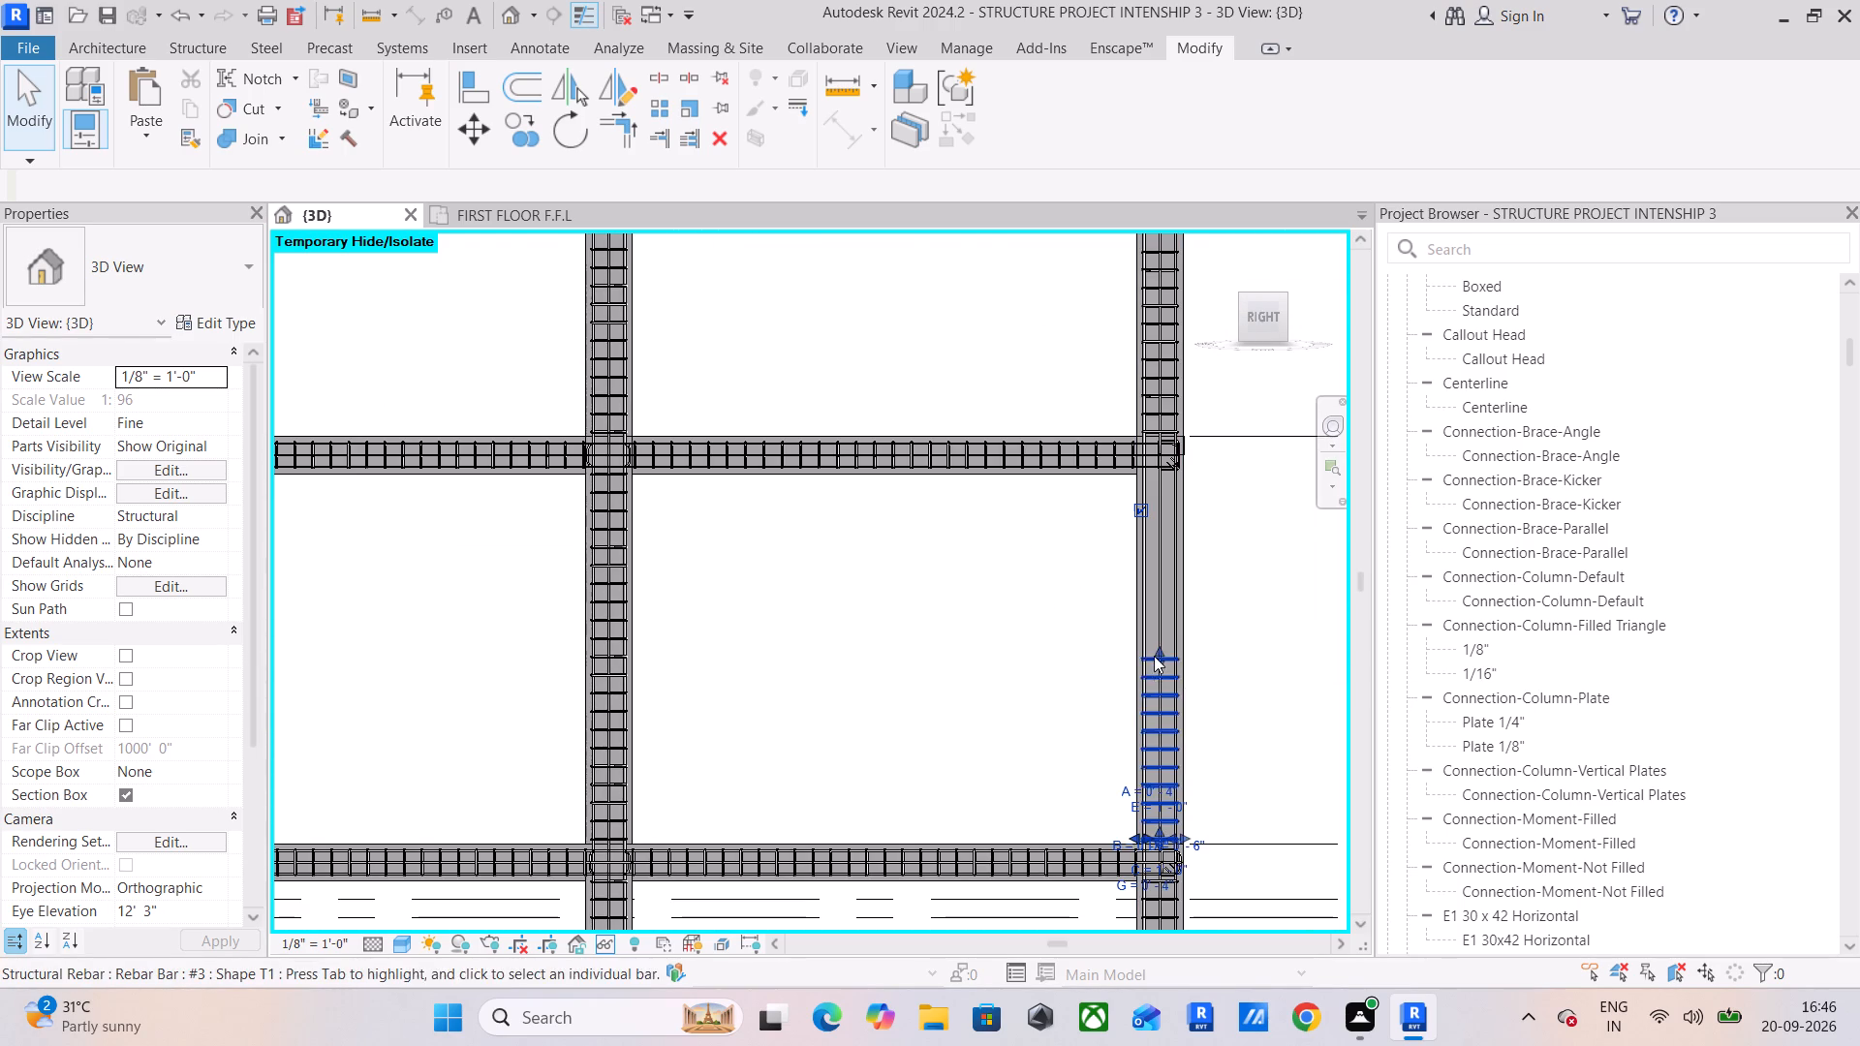
drag(1162, 647, 1153, 487)
click(1153, 487)
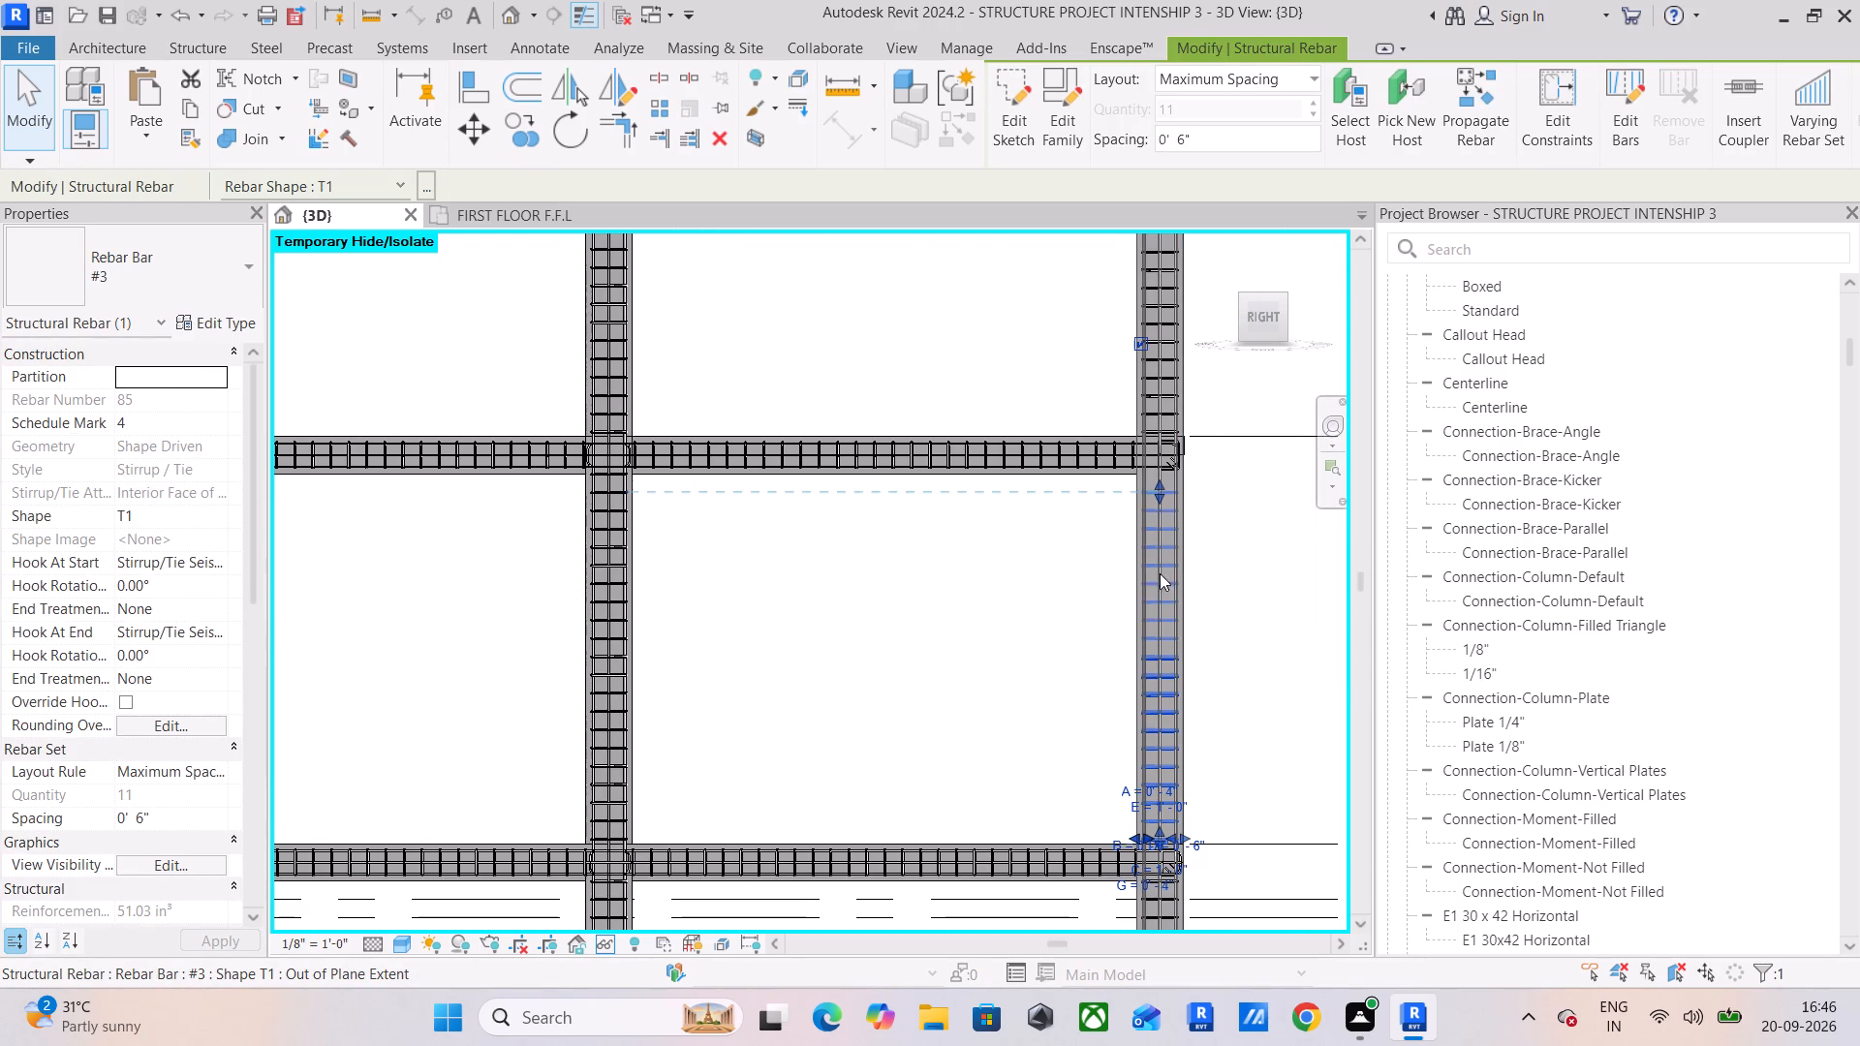
scroll(1160, 485, up, 7)
middle_drag(1164, 491, 1170, 639)
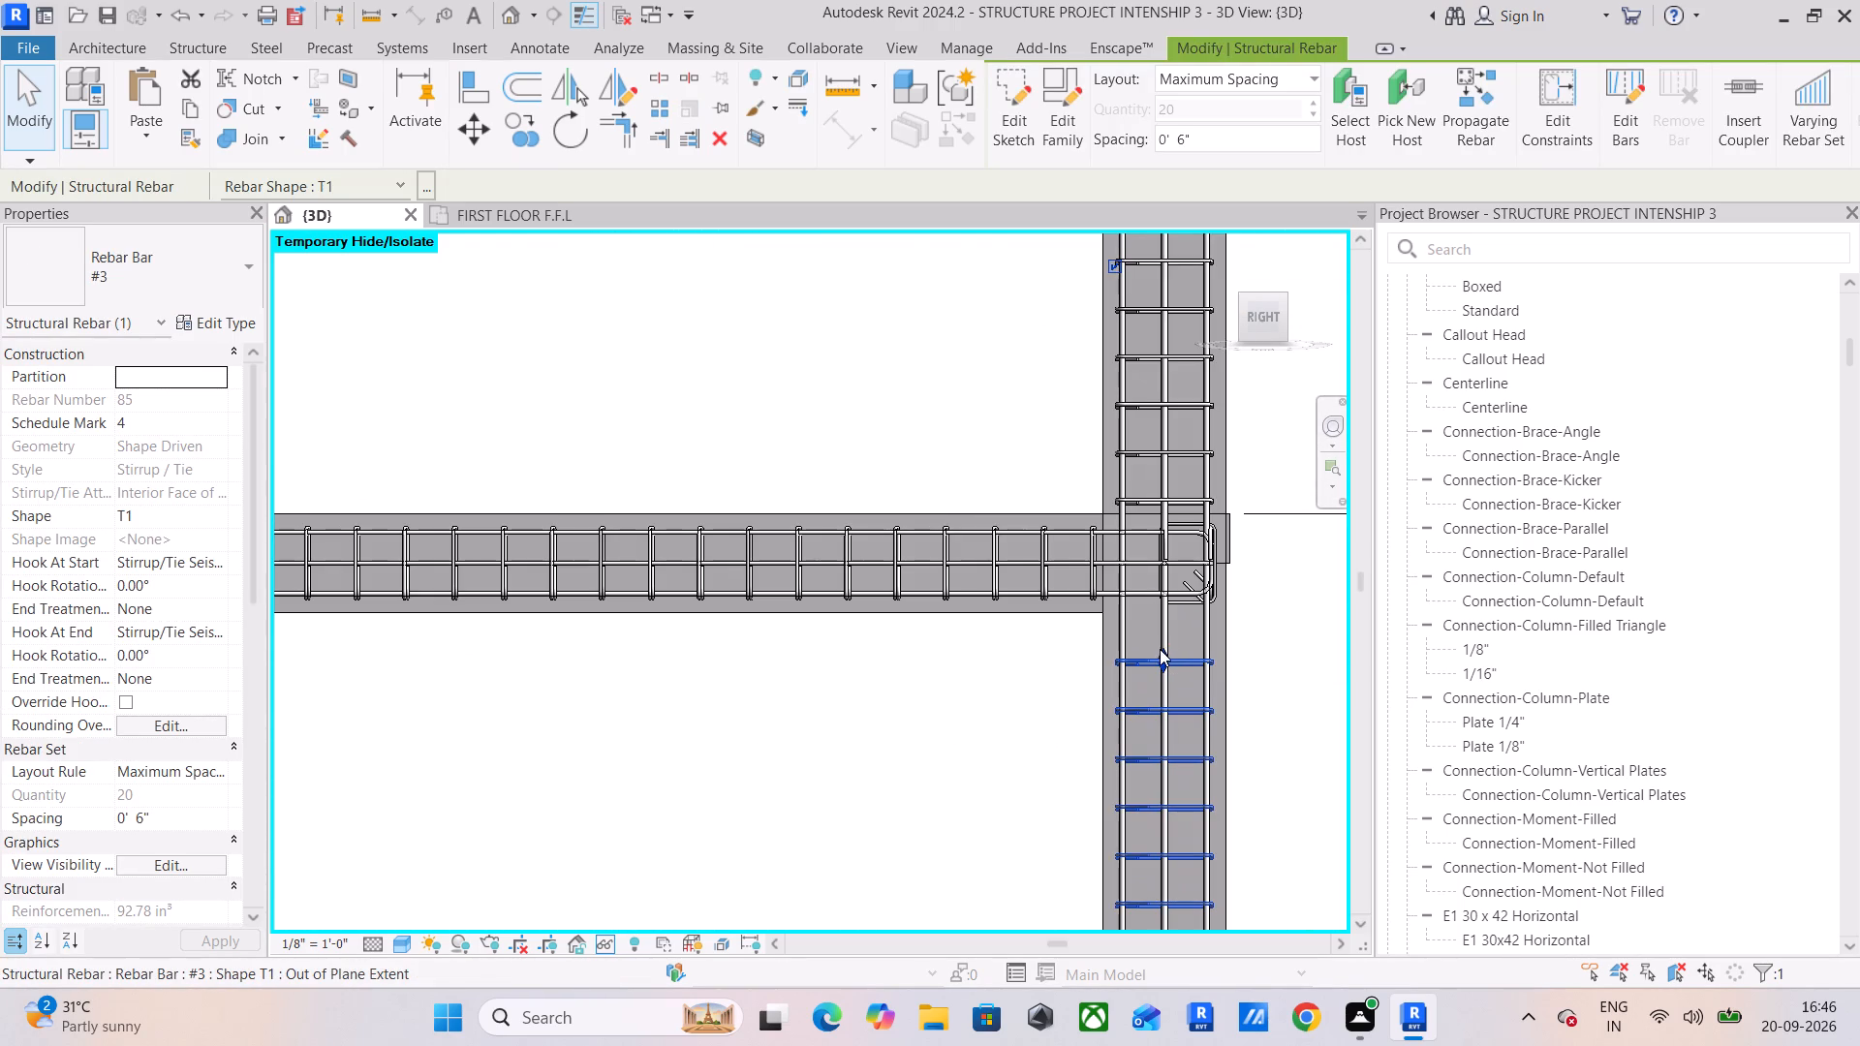
drag(1158, 649, 1162, 607)
Extend the end column's #3 tie set above the first-floor beam up to the next level line, matching the middle column.
middle_drag(1173, 548, 1160, 943)
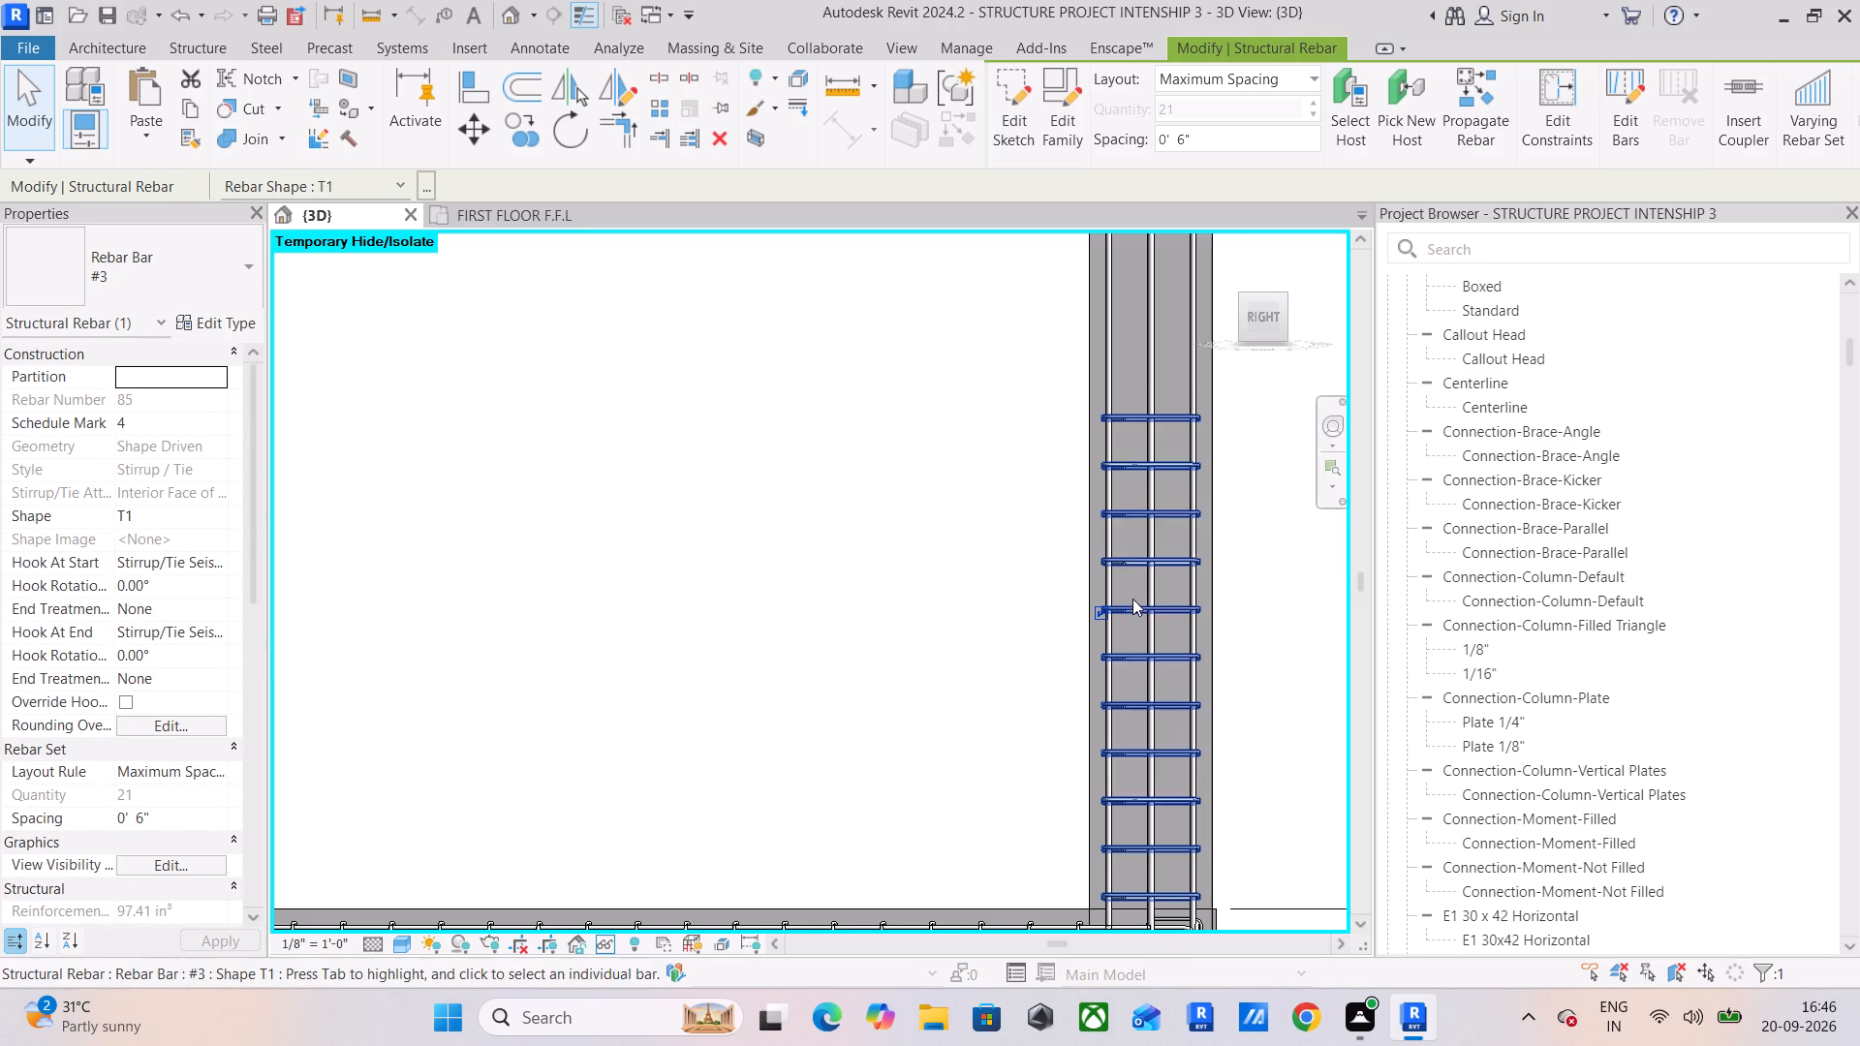
click(1123, 412)
scroll(1124, 411, down, 6)
middle_drag(1145, 479, 1140, 697)
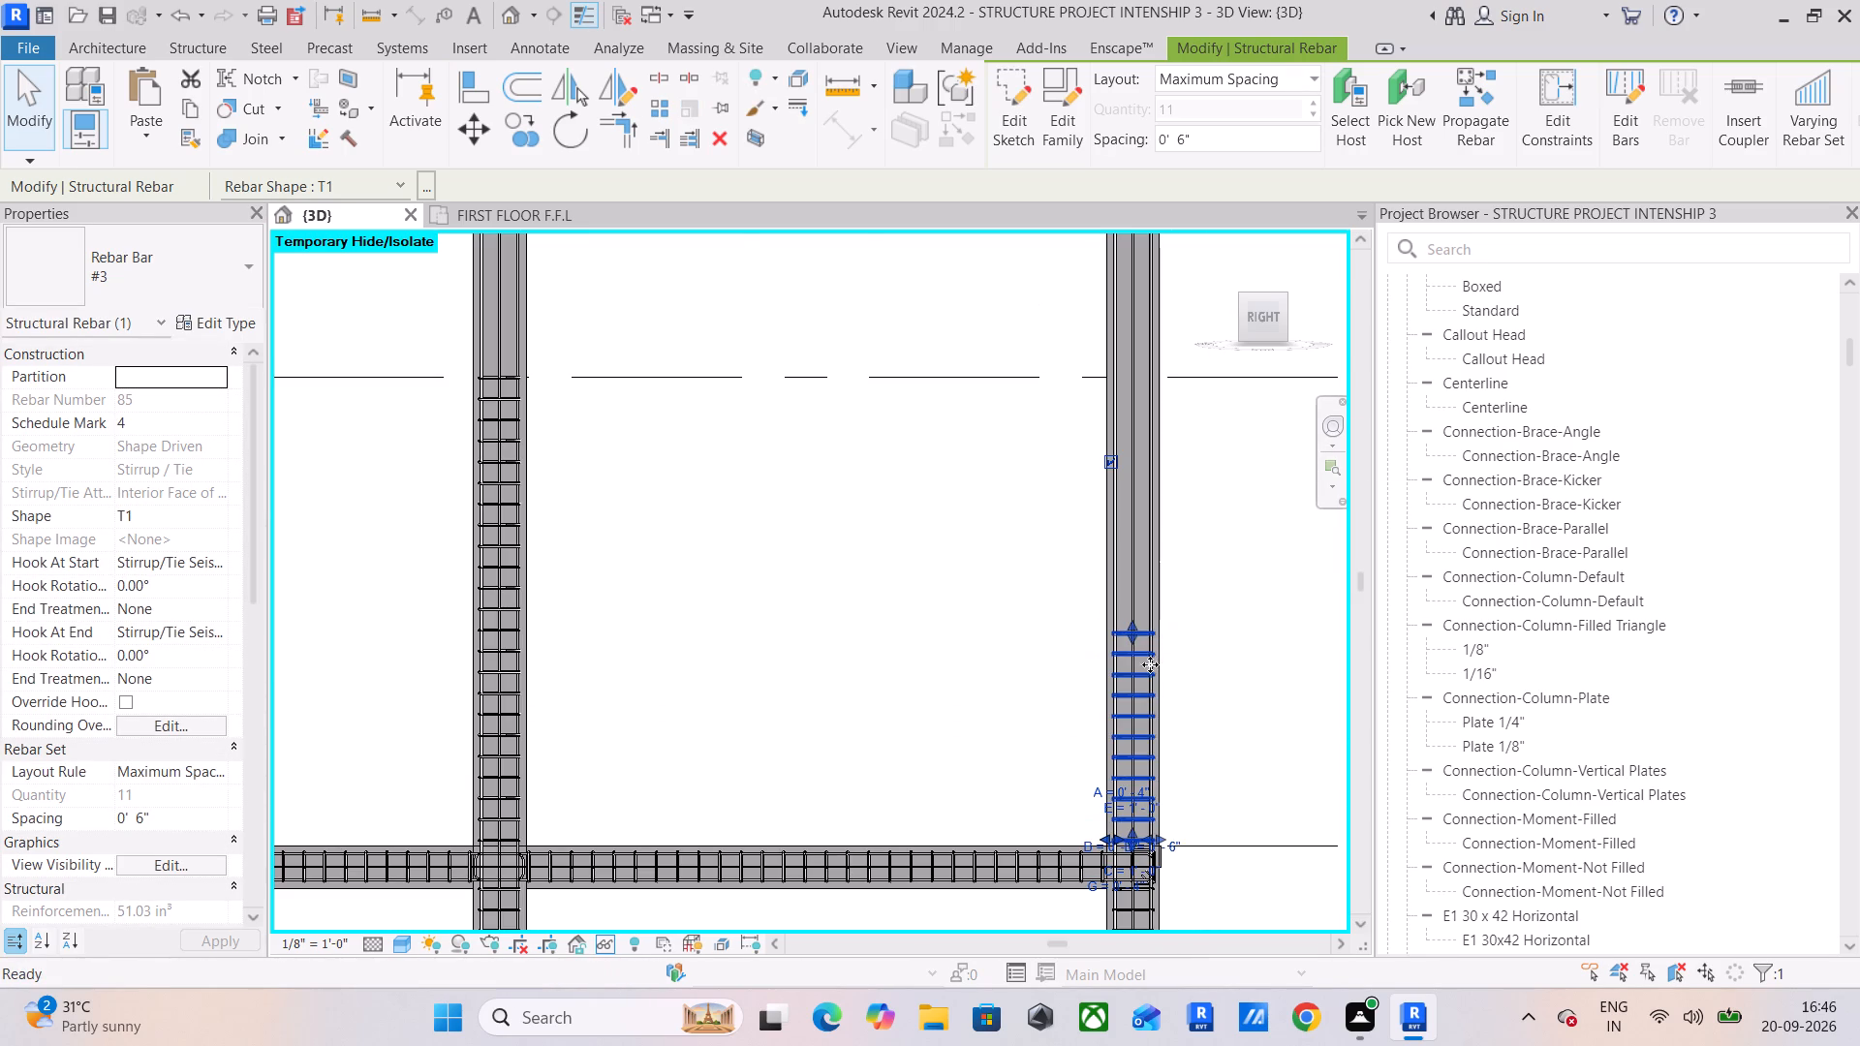
drag(1131, 622, 1150, 385)
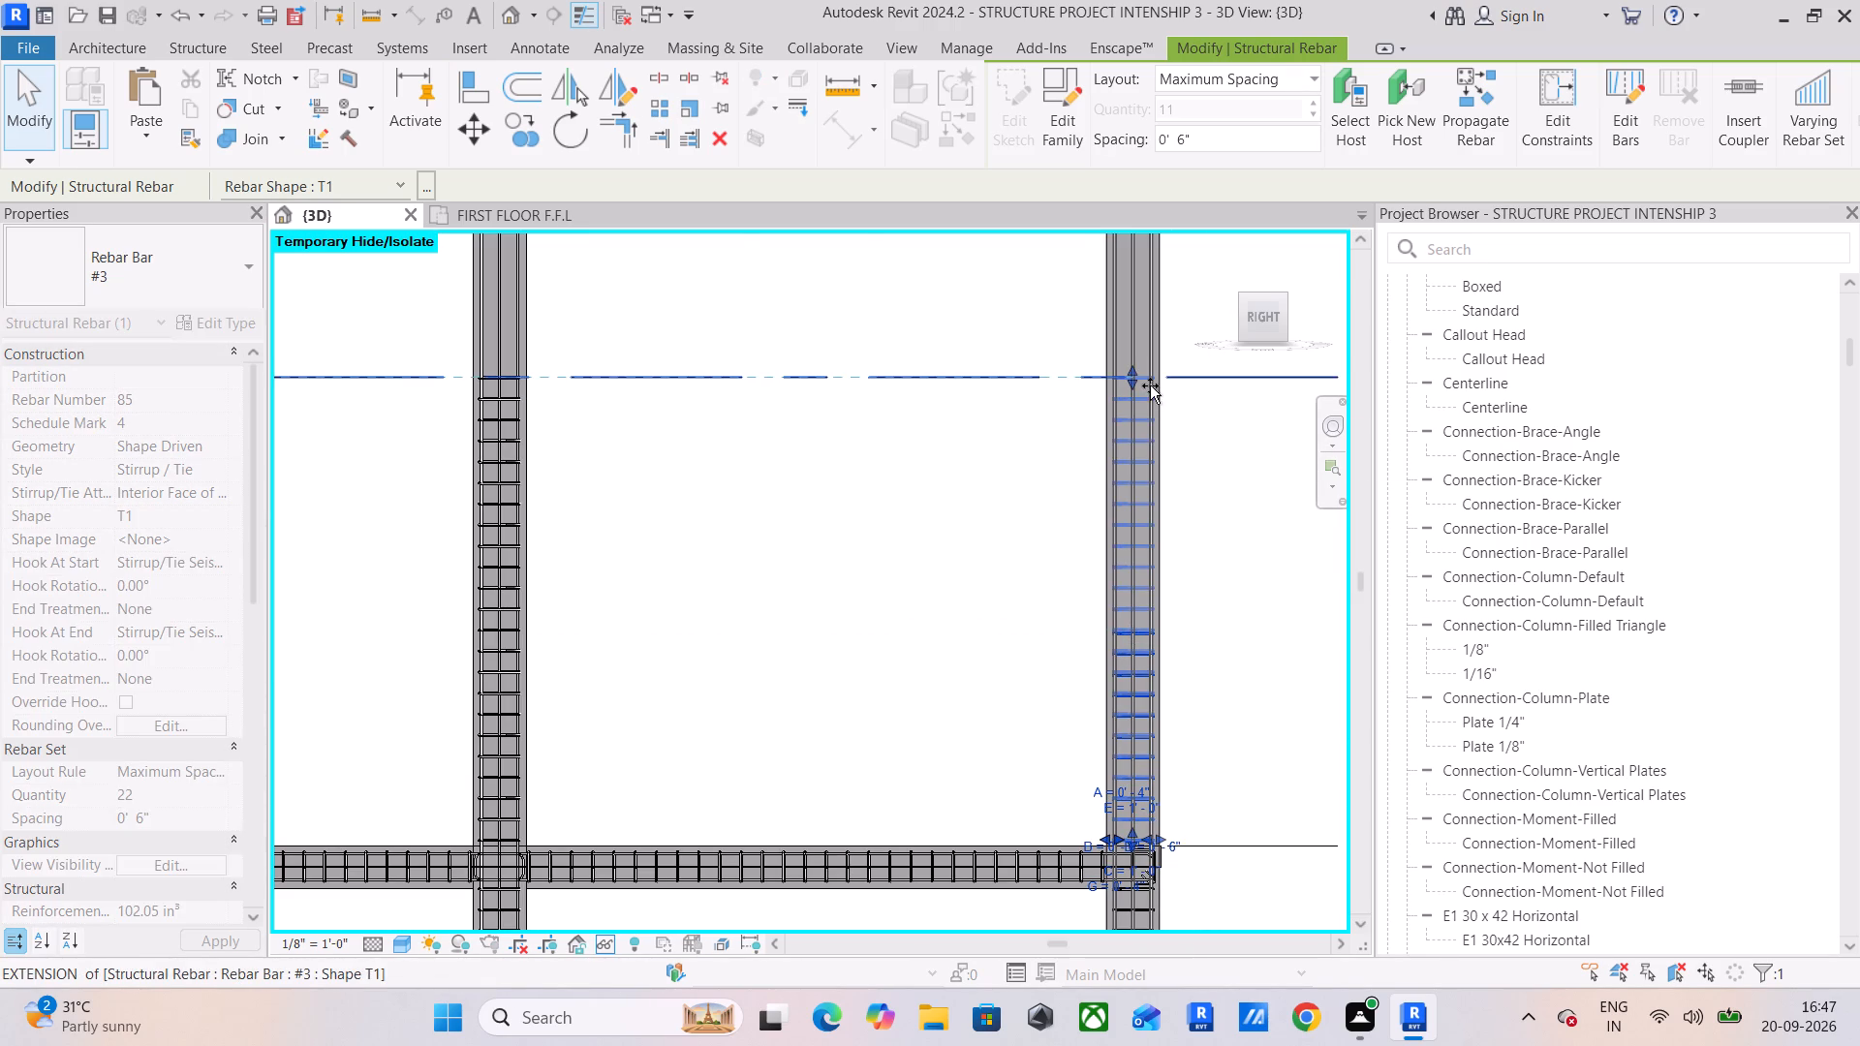
drag(1150, 385, 1150, 383)
click(1295, 543)
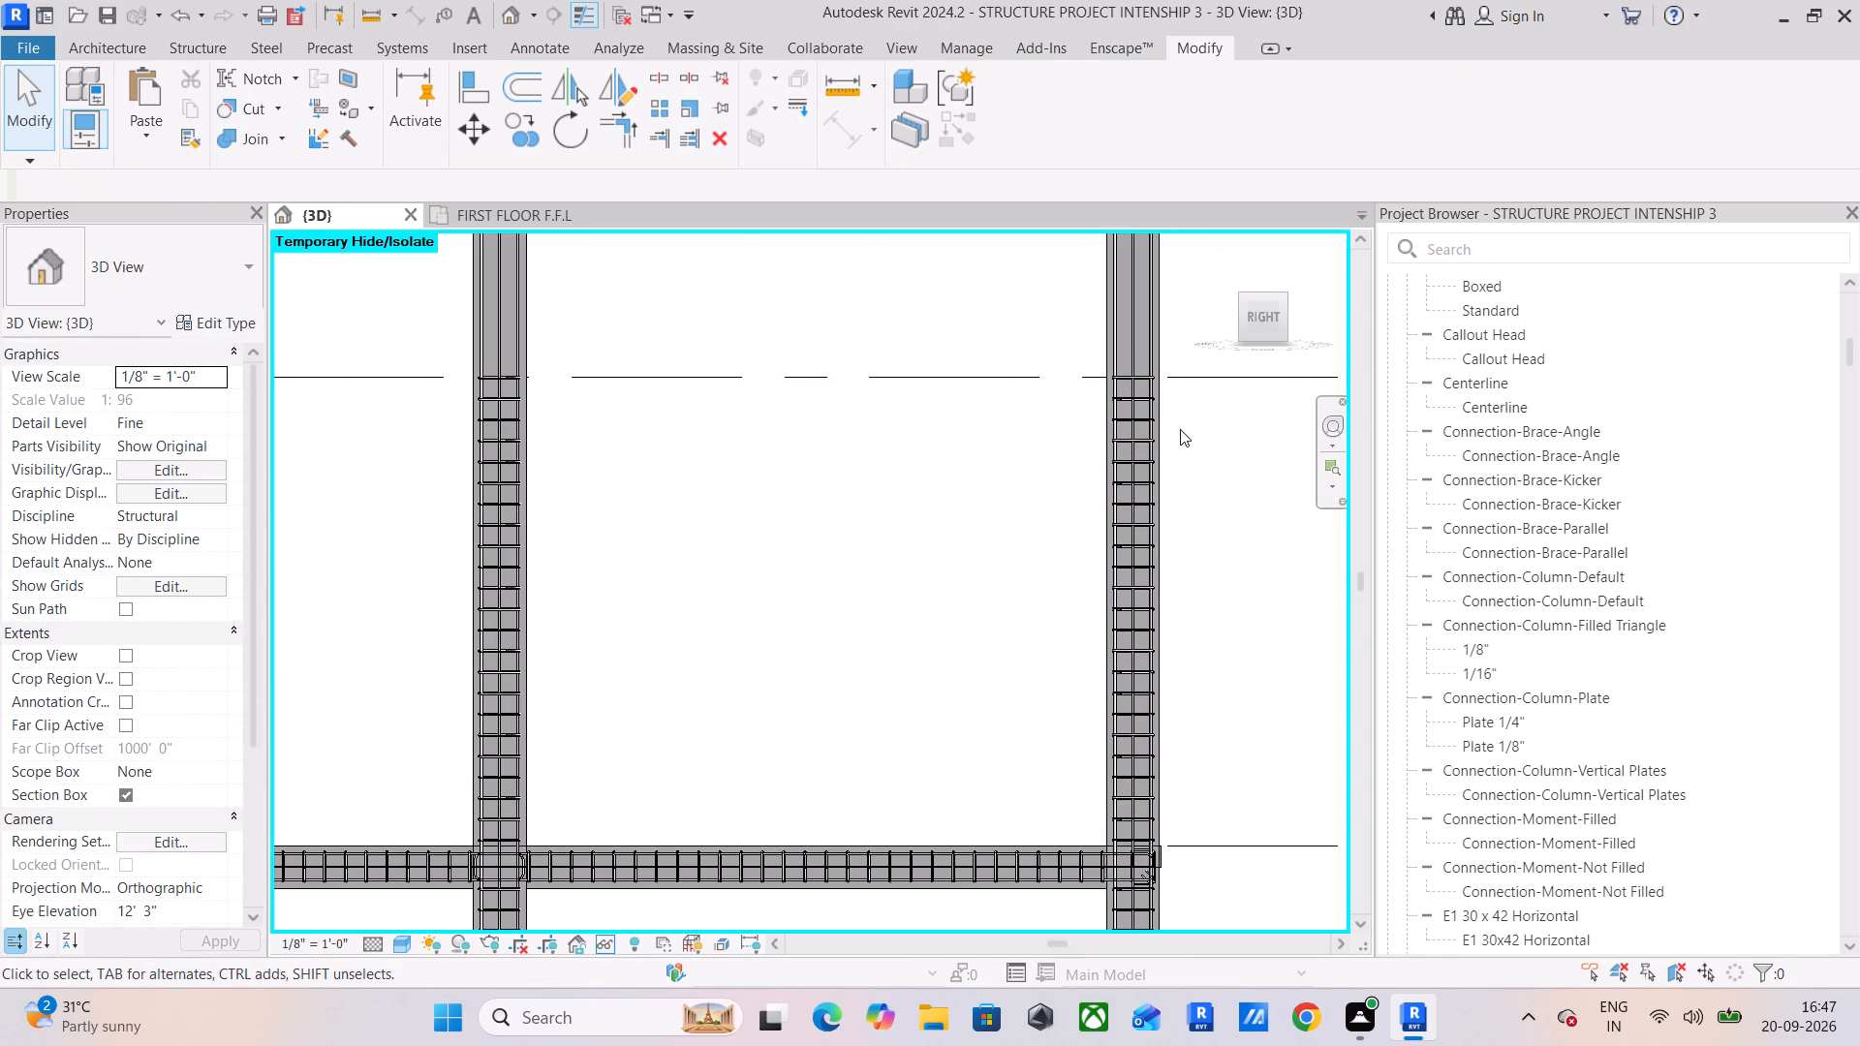
Examine the first-floor beam run, its stirrups and the column joints across the whole frame.
middle_drag(1185, 765, 1242, 517)
click(1008, 650)
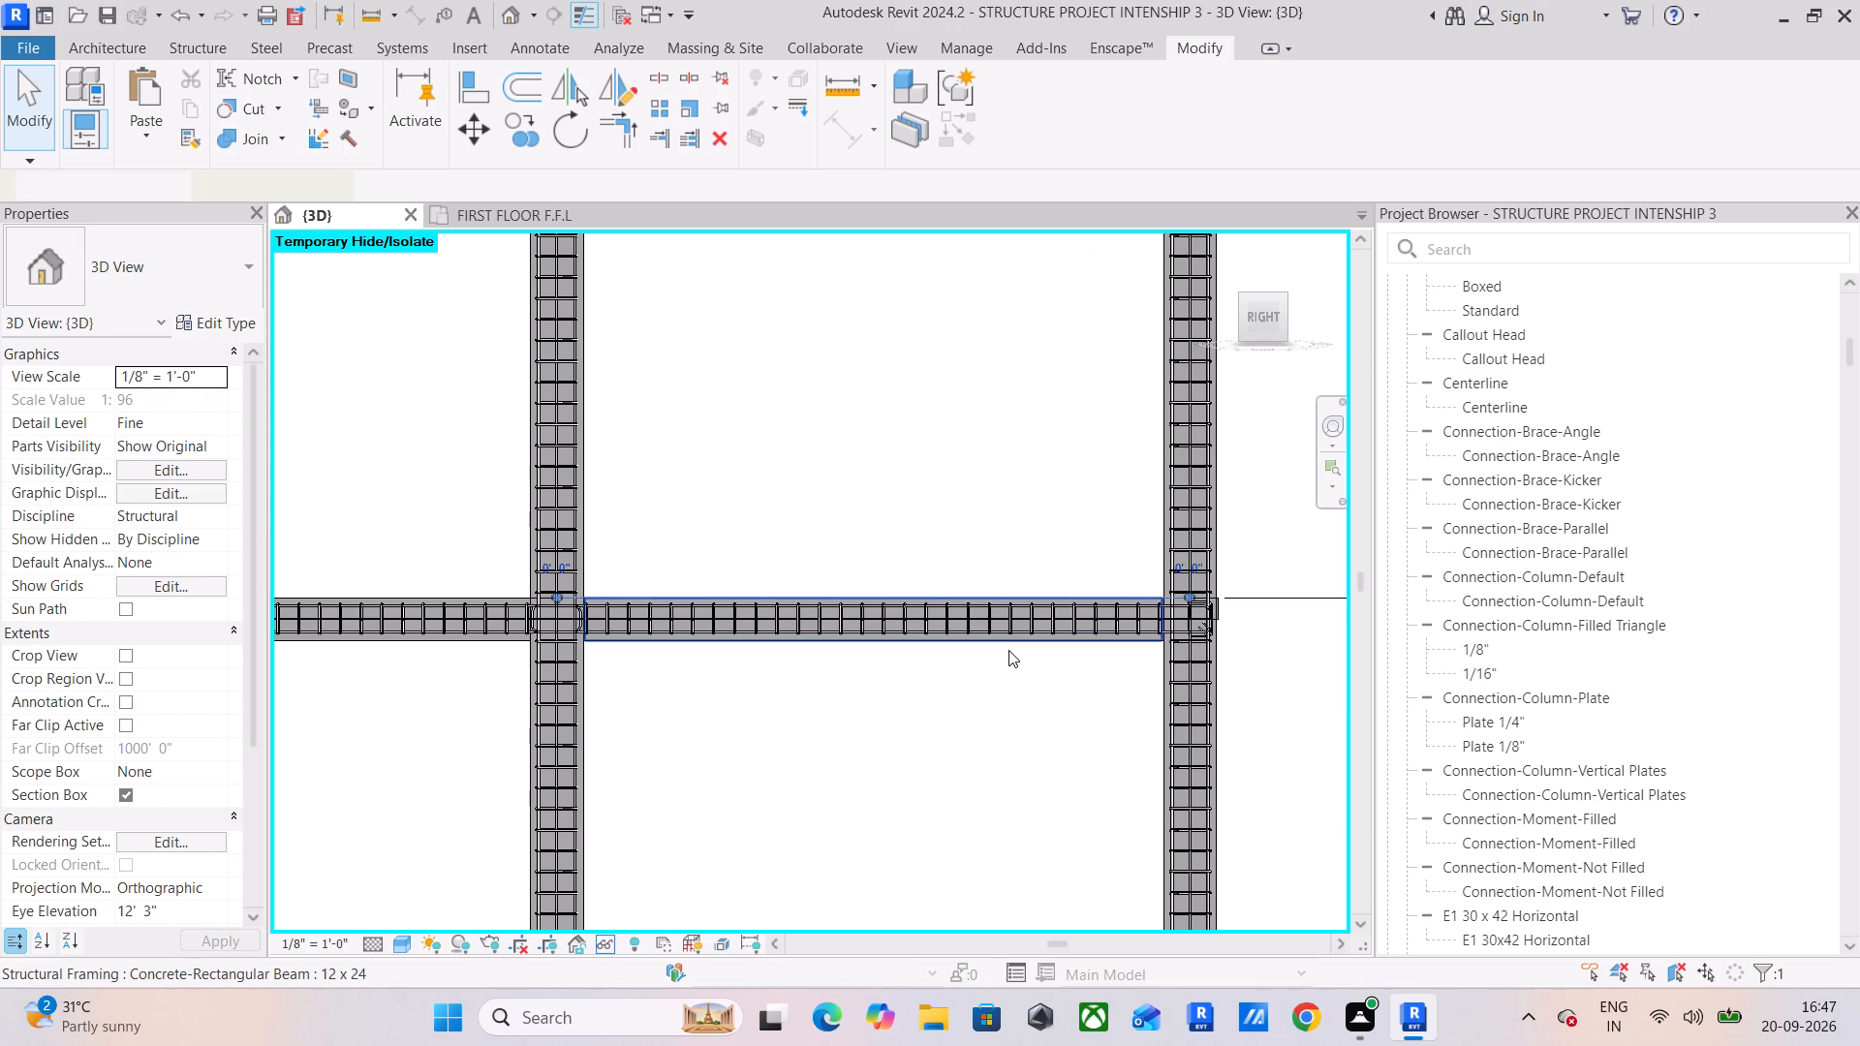
middle_drag(963, 649, 1162, 608)
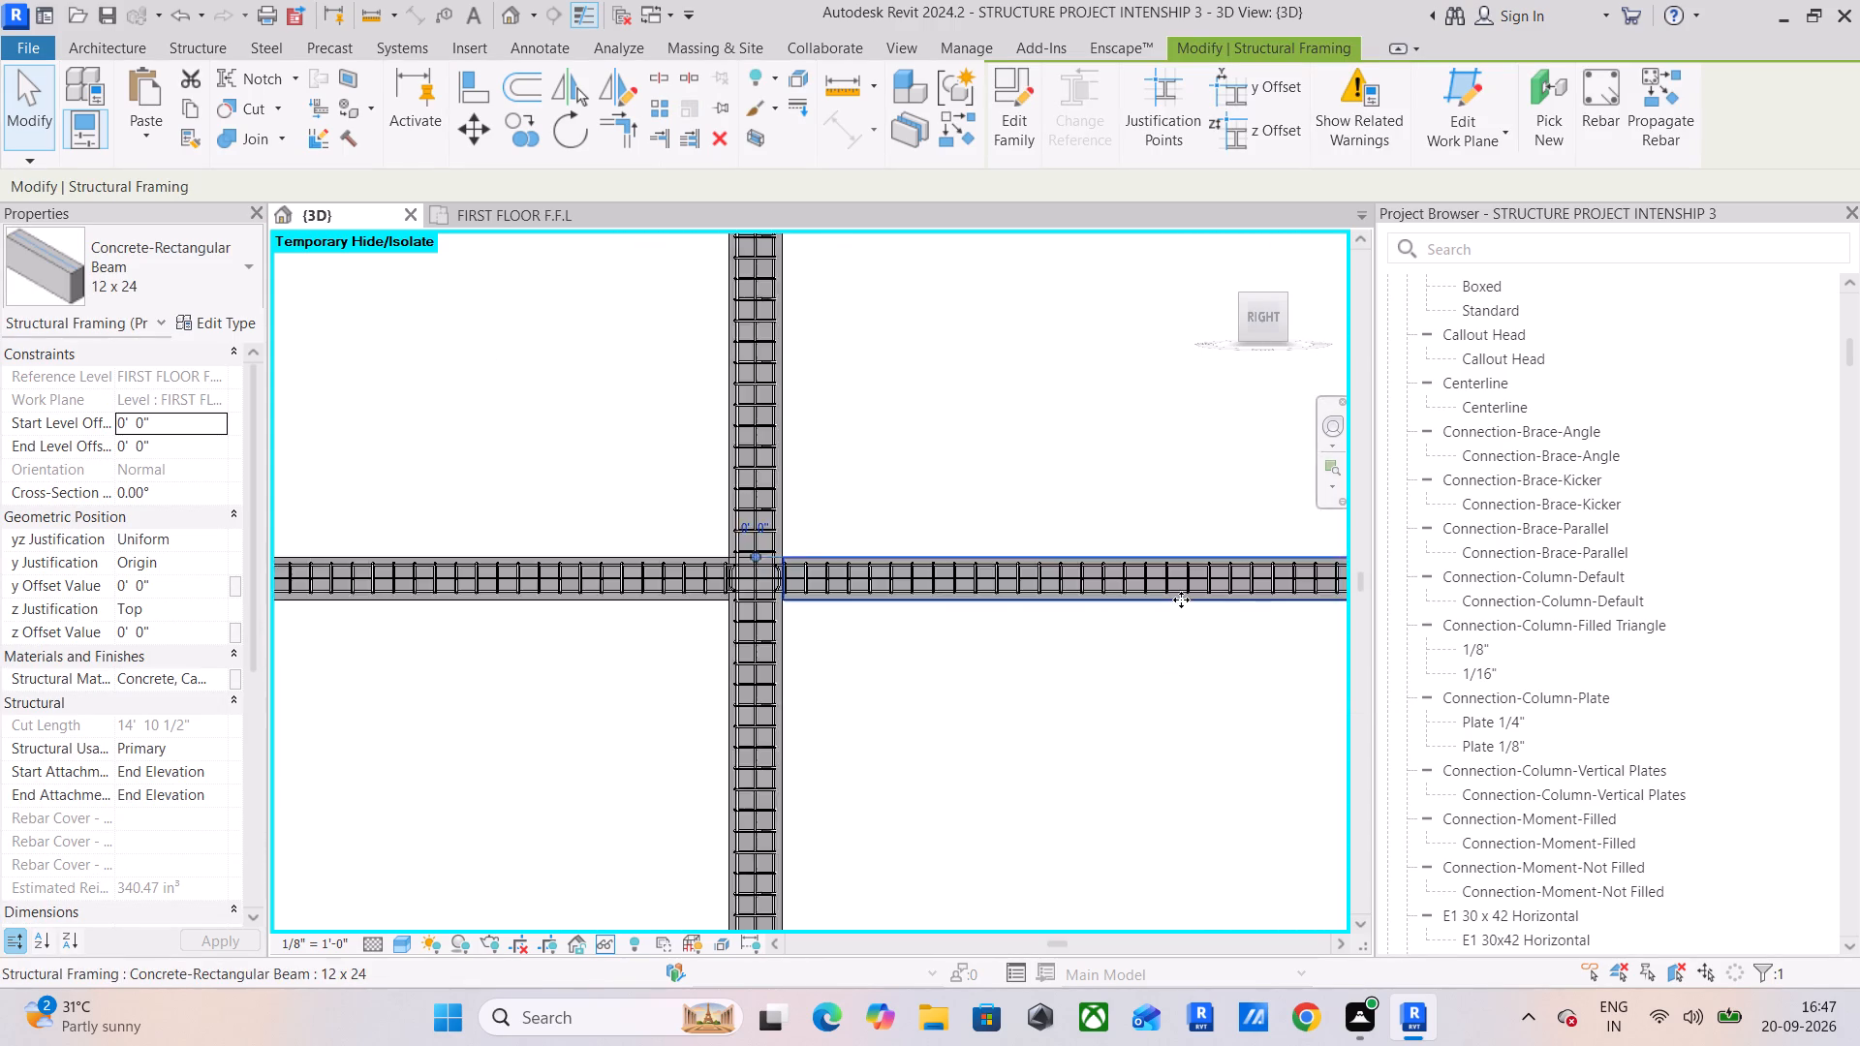
scroll(1181, 600, down, 6)
scroll(1101, 631, down, 1)
scroll(700, 573, up, 4)
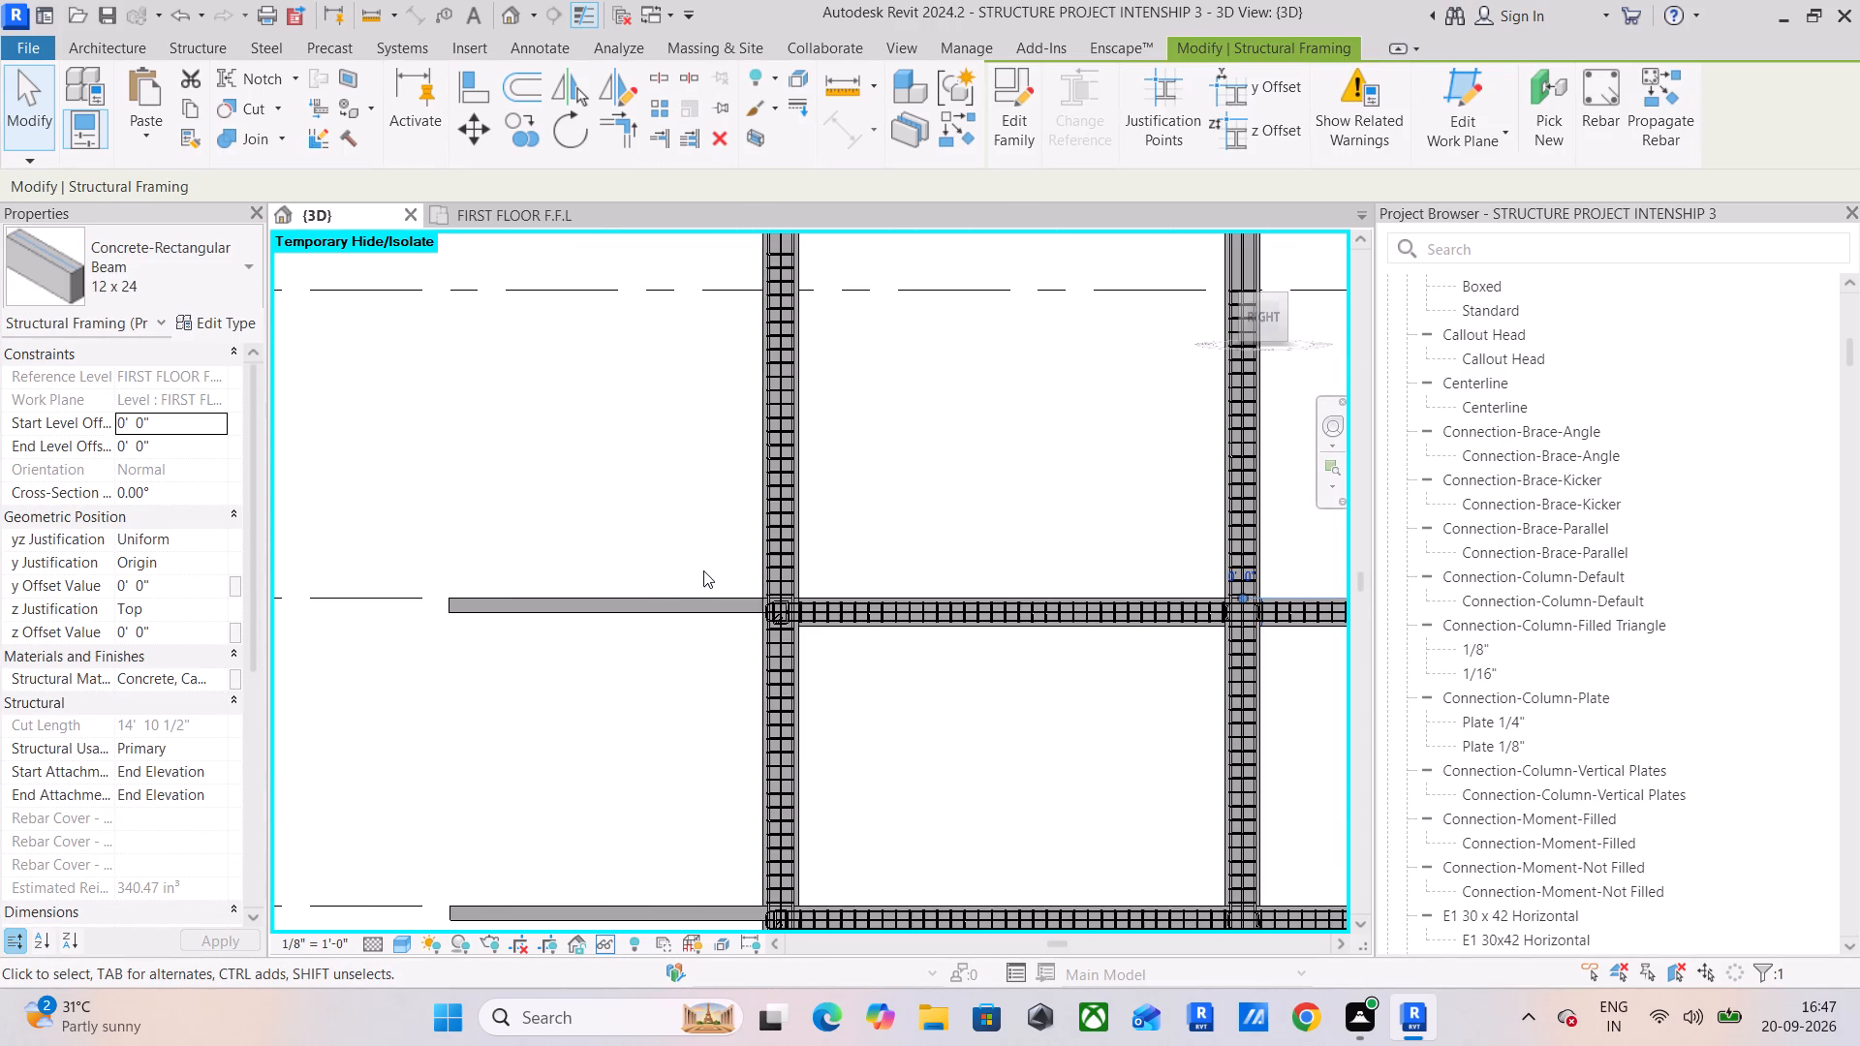
ctrl+drag(715, 533, 713, 537)
ctrl+drag(713, 537, 1148, 693)
ctrl+scroll(1148, 693, down, 1)
ctrl+middle_drag(1148, 693, 941, 654)
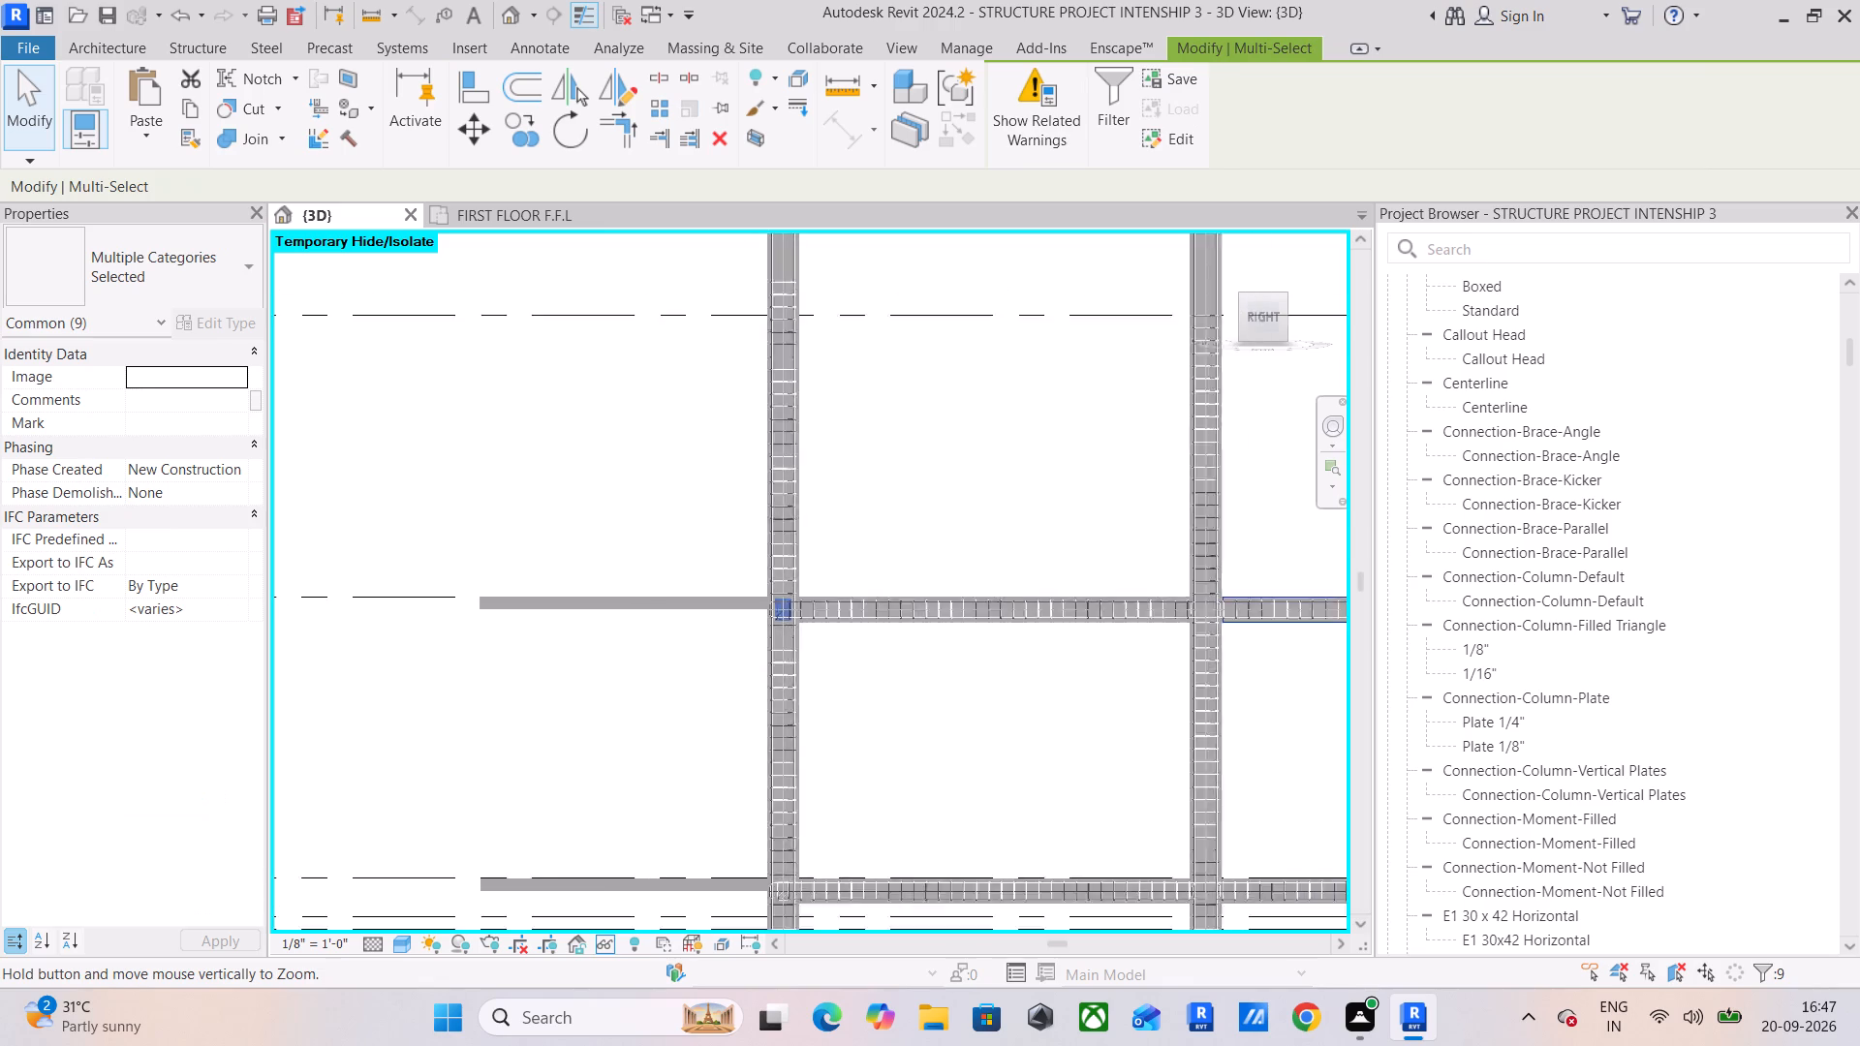
ctrl+middle_drag(941, 654, 727, 622)
middle_drag(1189, 713, 837, 604)
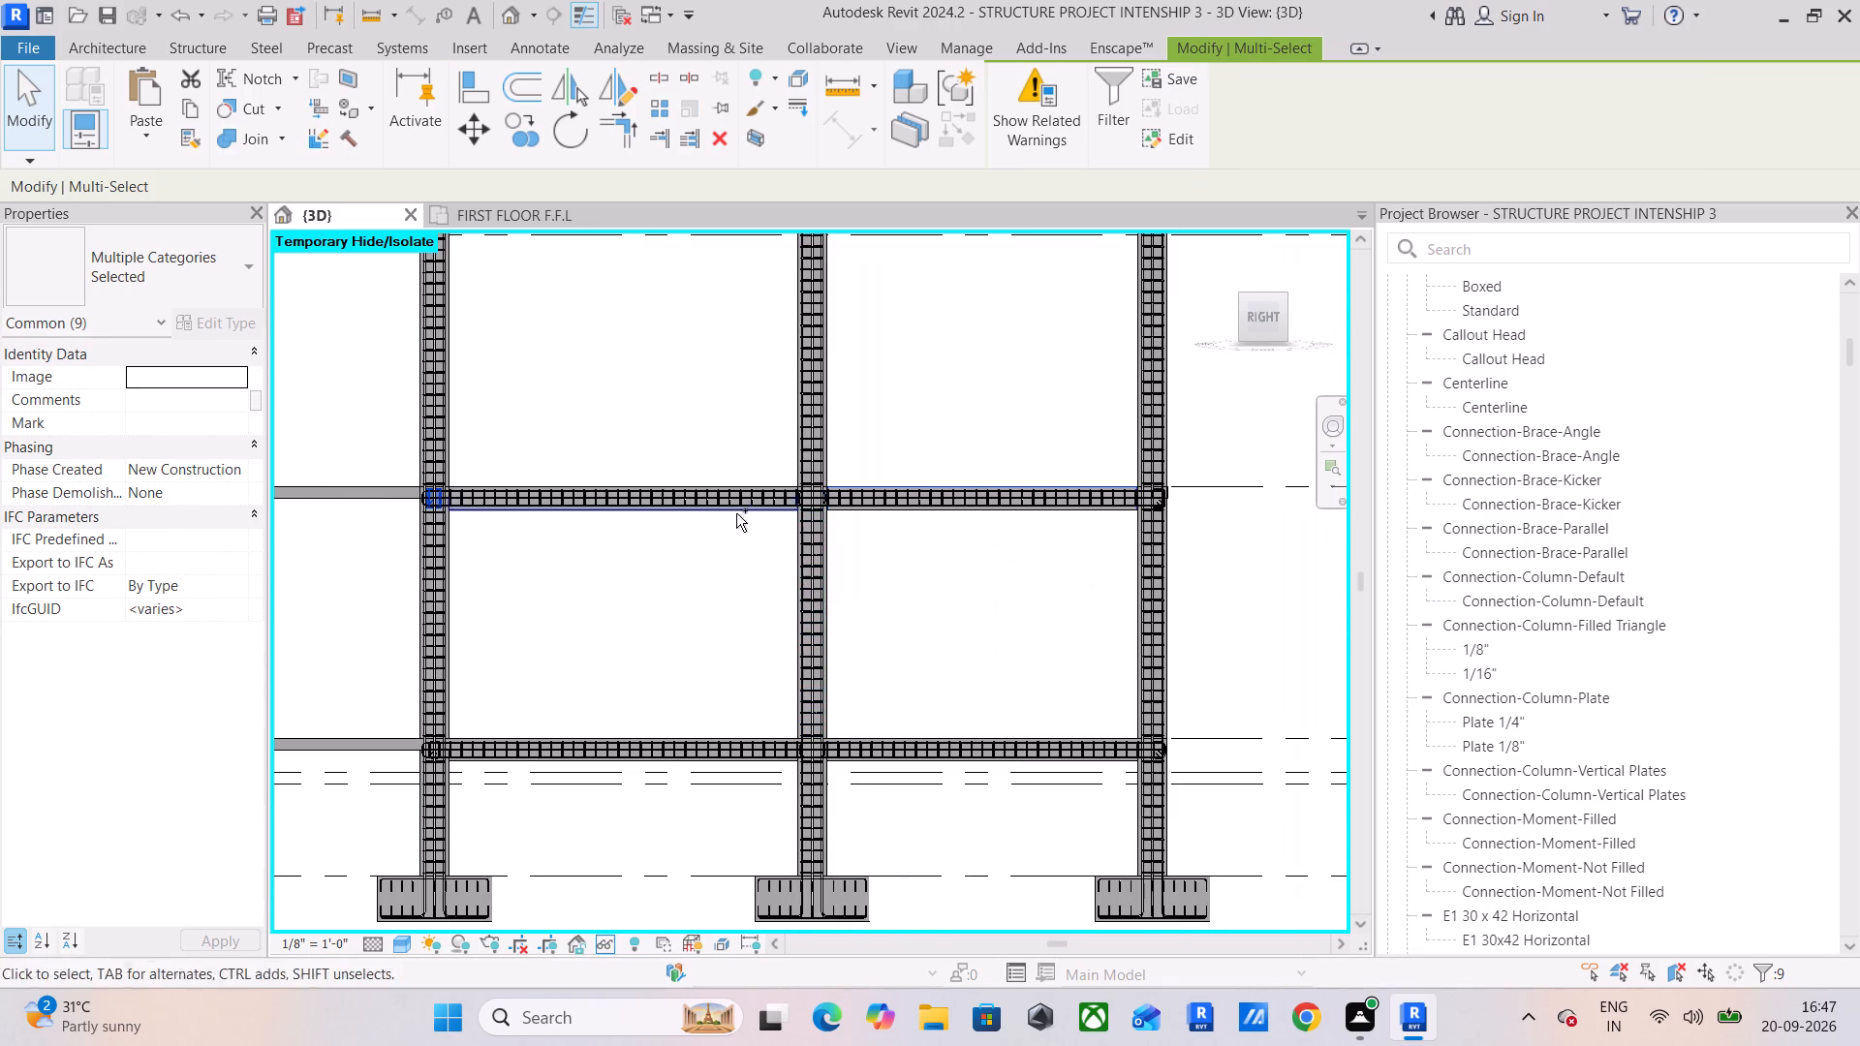
ctrl+drag(352, 426, 1197, 572)
shift+middle_drag(1090, 550, 959, 753)
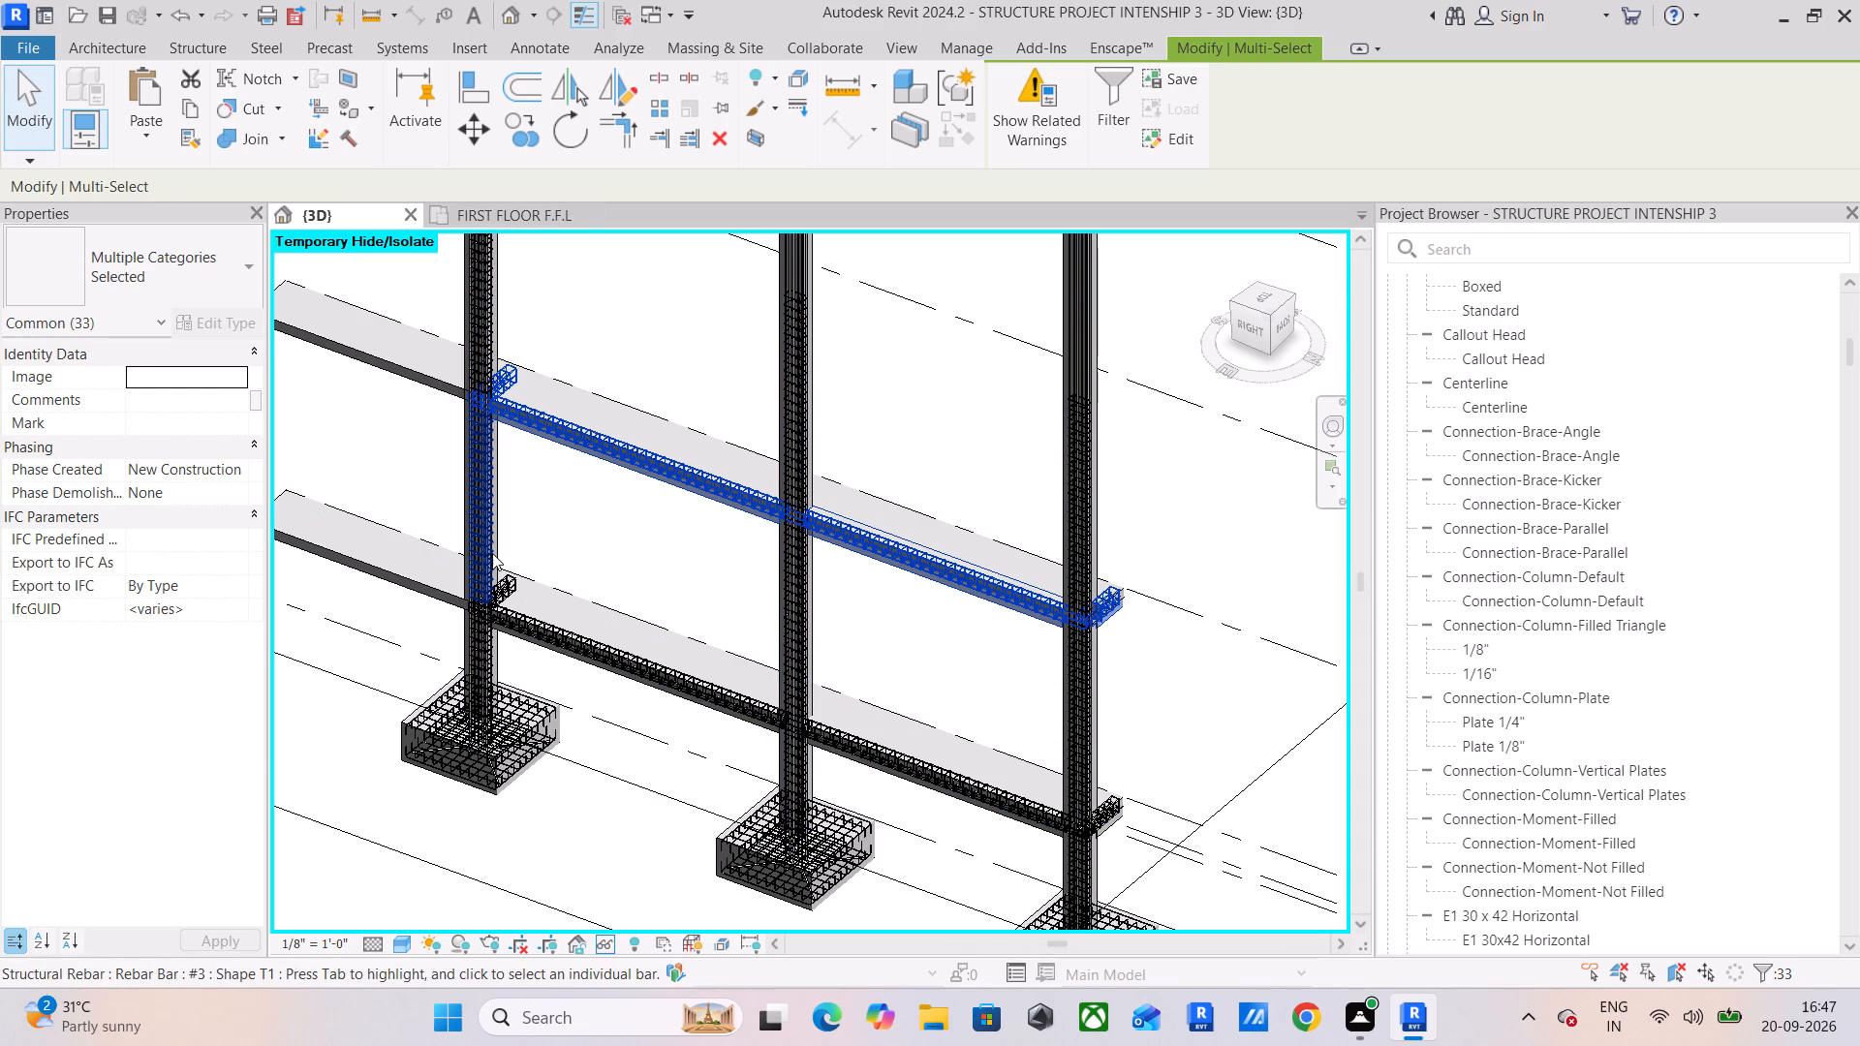
key(Escape)
key(Escape)
key(Escape)
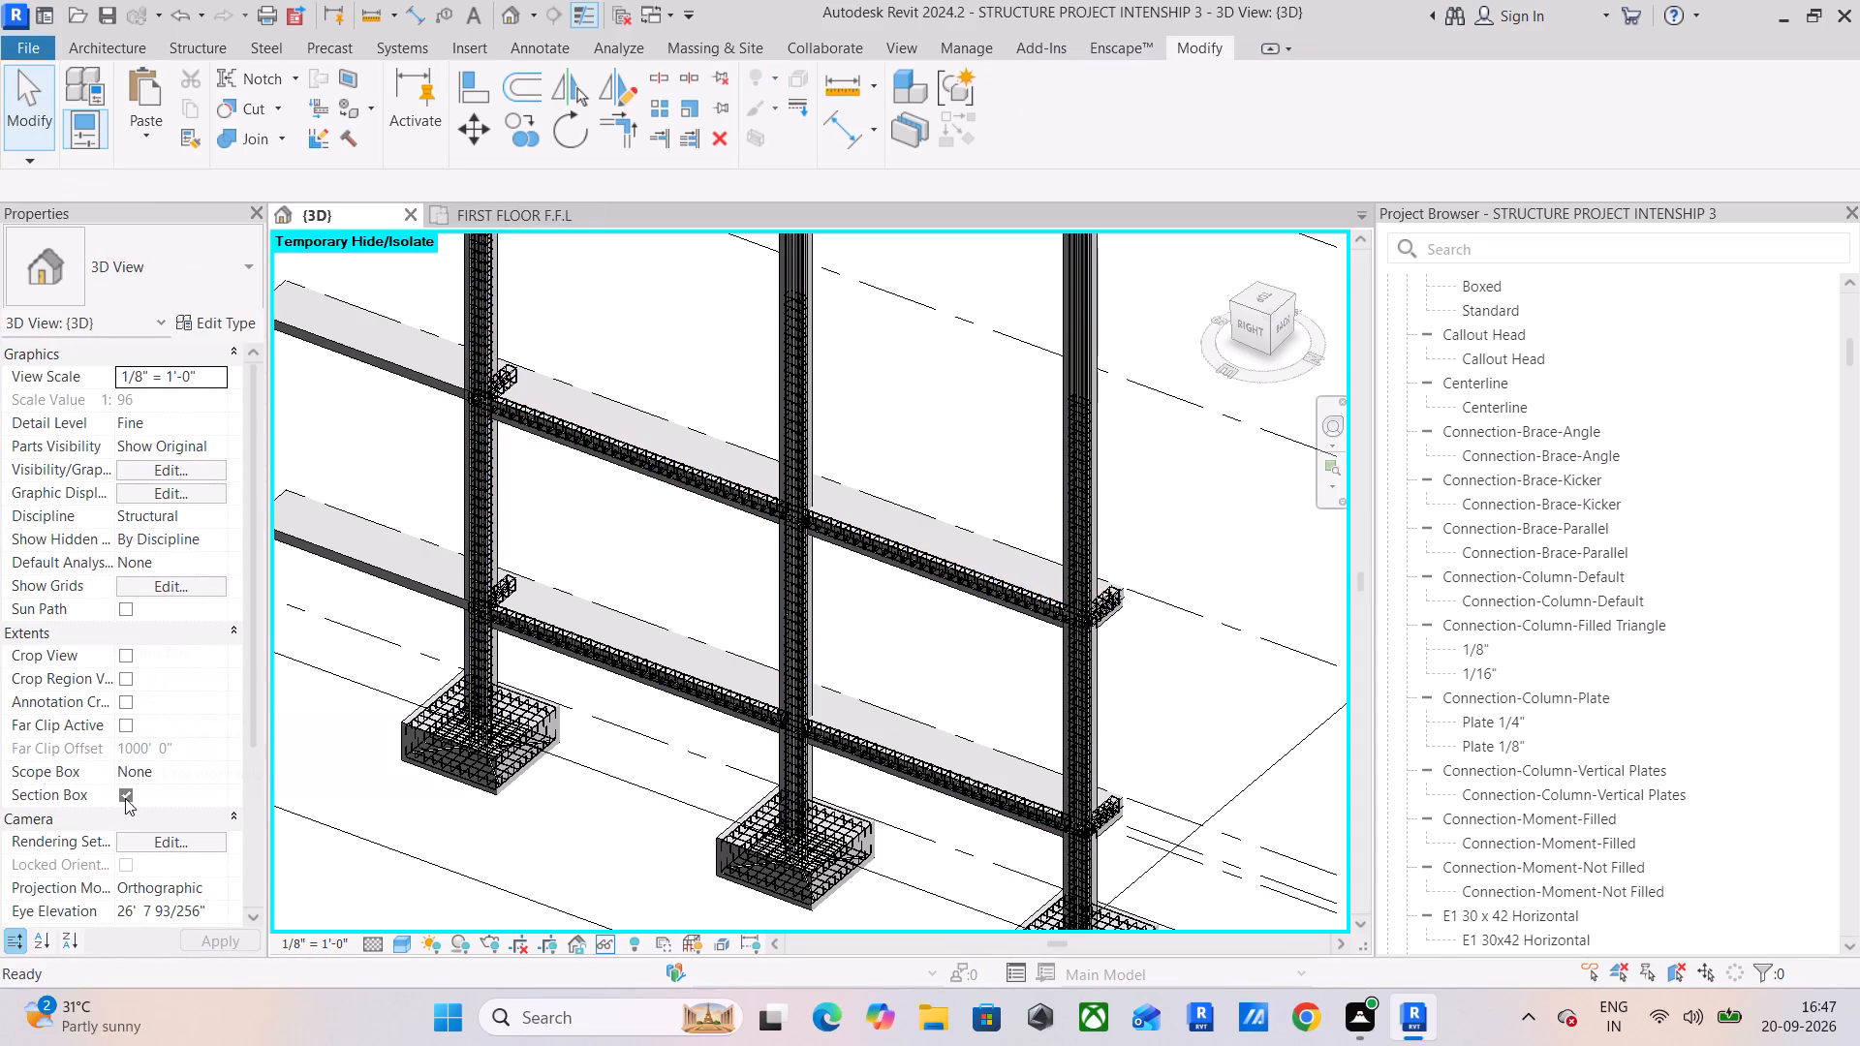
Turn off the section box and isolate an inner first-floor beam's #3 stirrup set with a selection box, viewed from the right side.
click(127, 789)
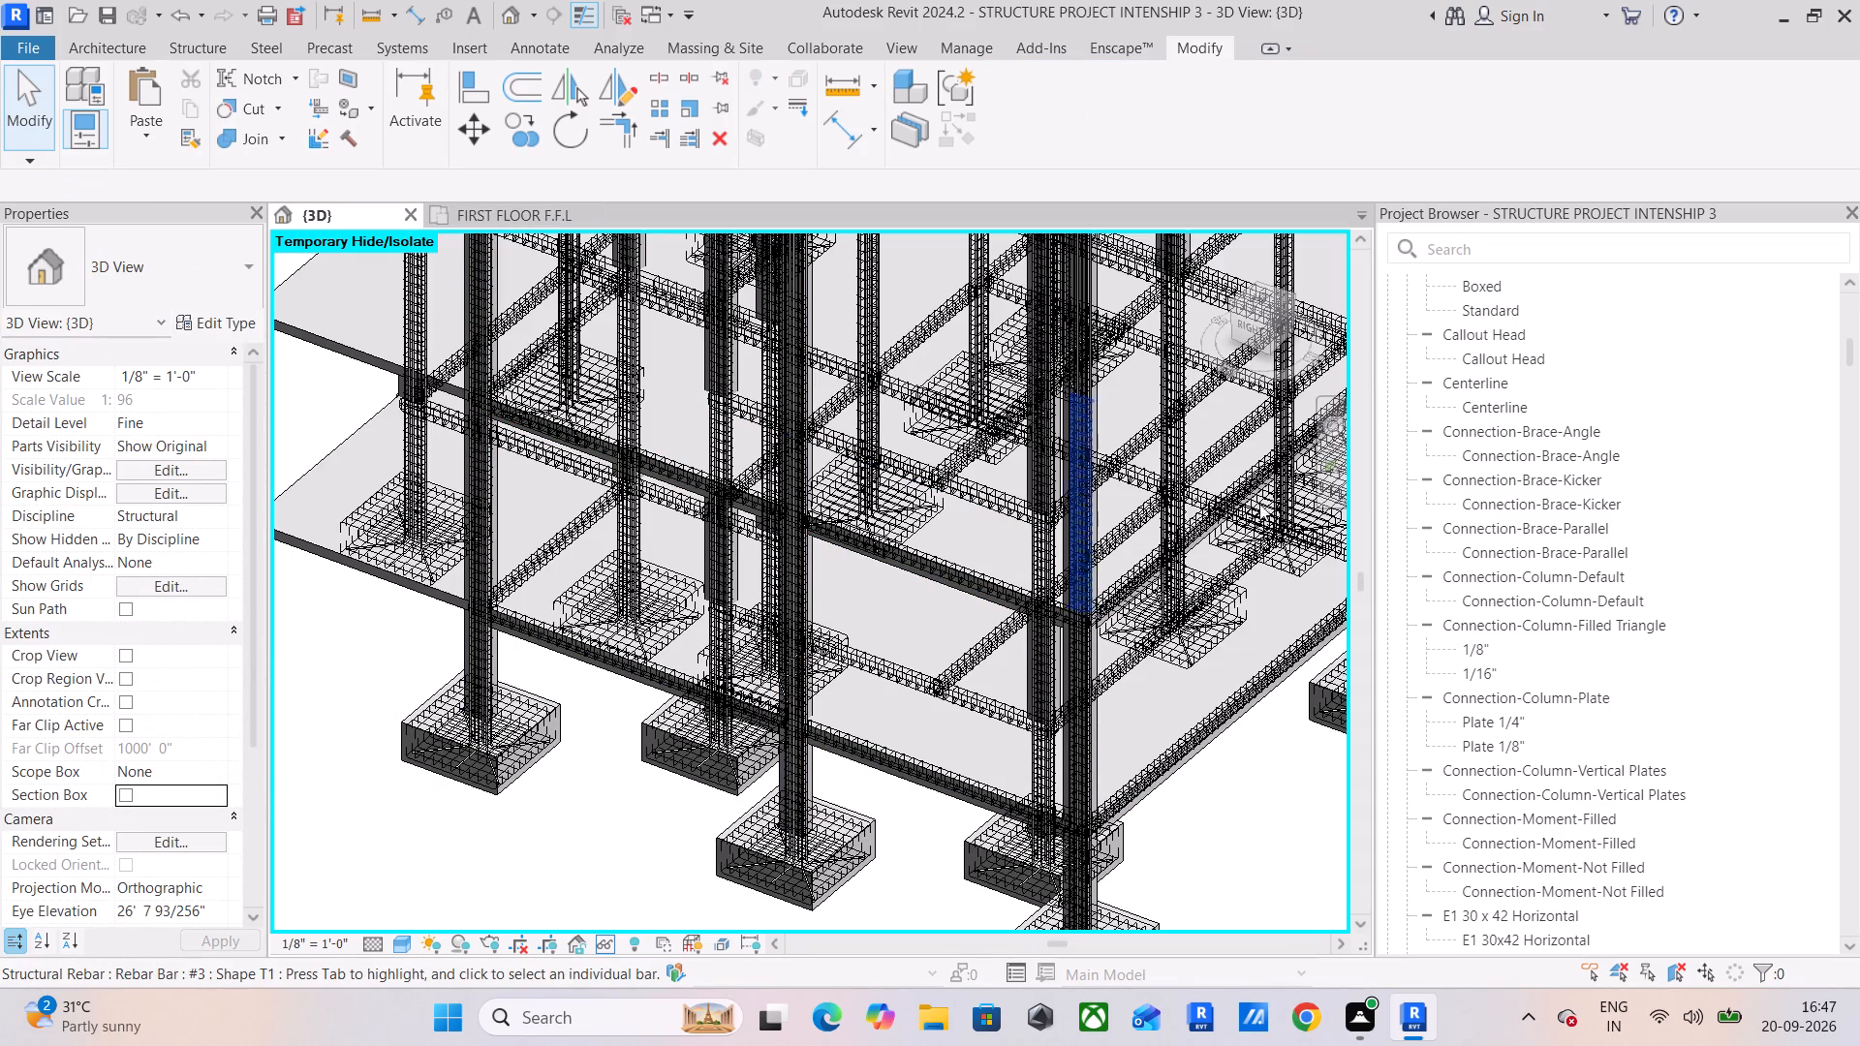
click(945, 489)
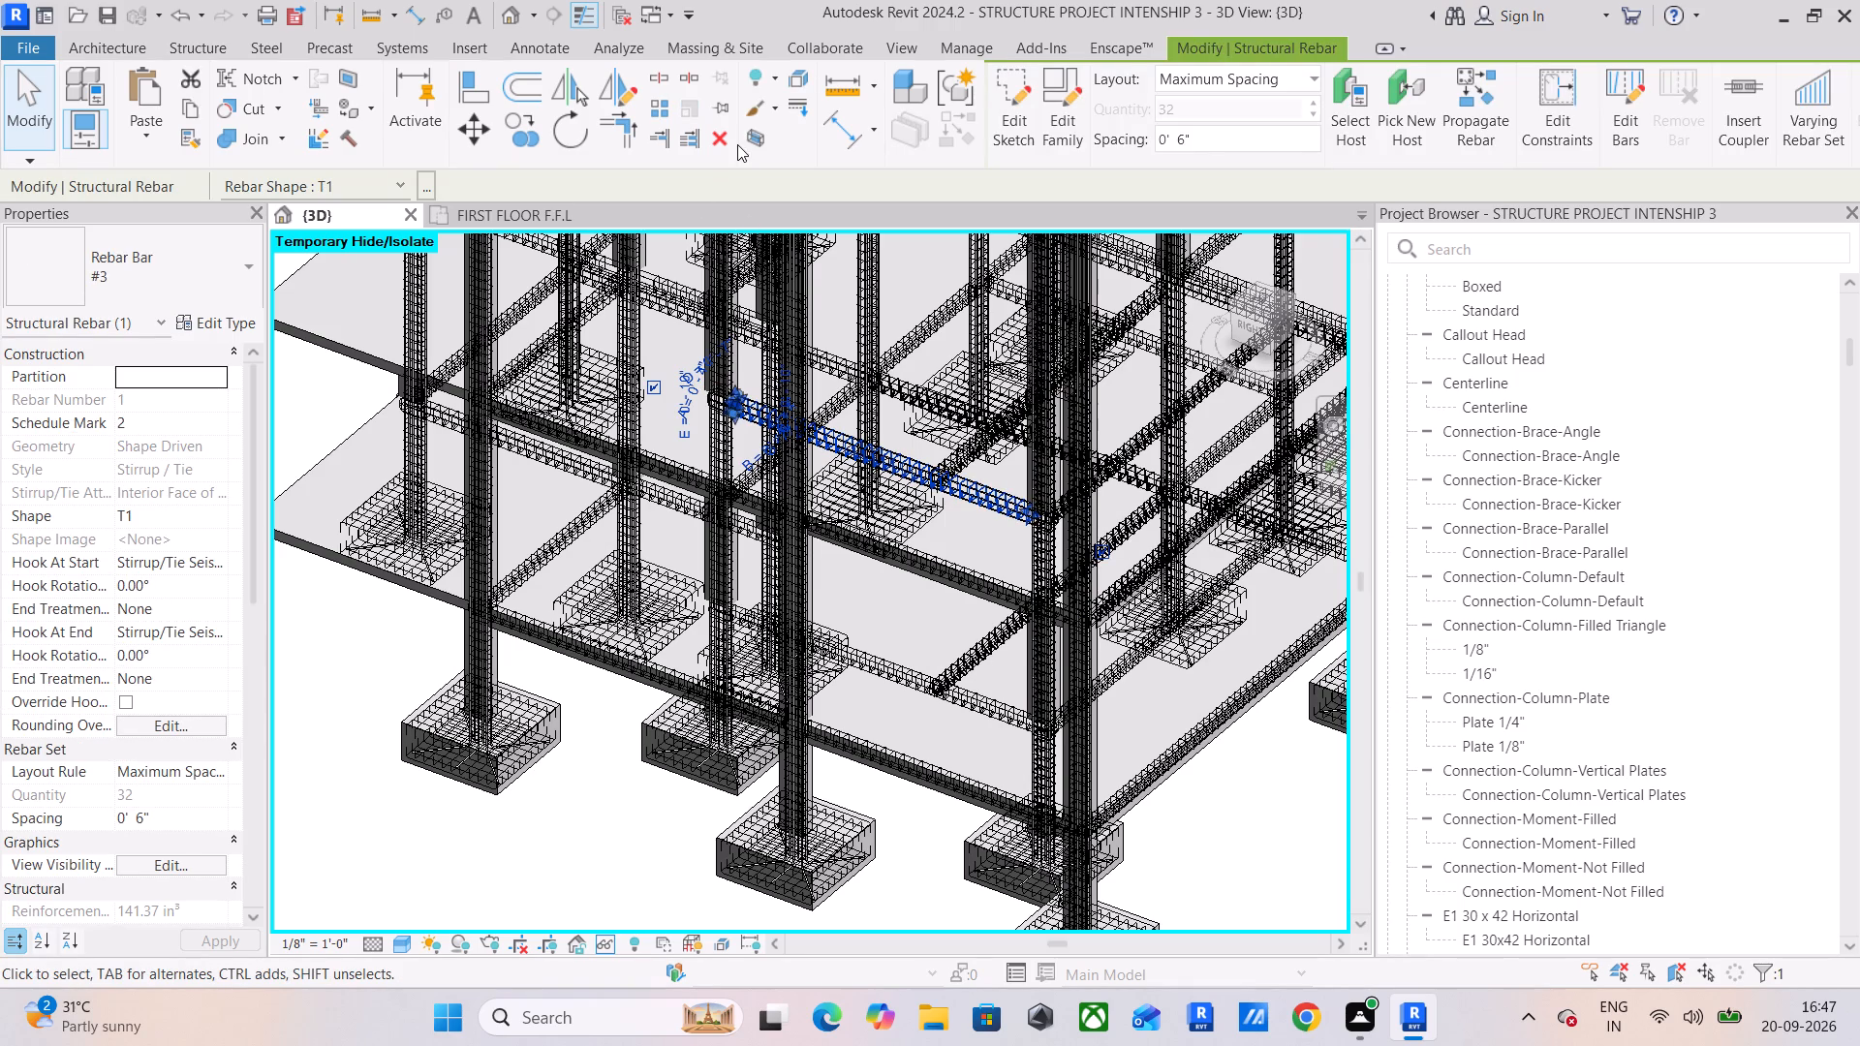
click(755, 137)
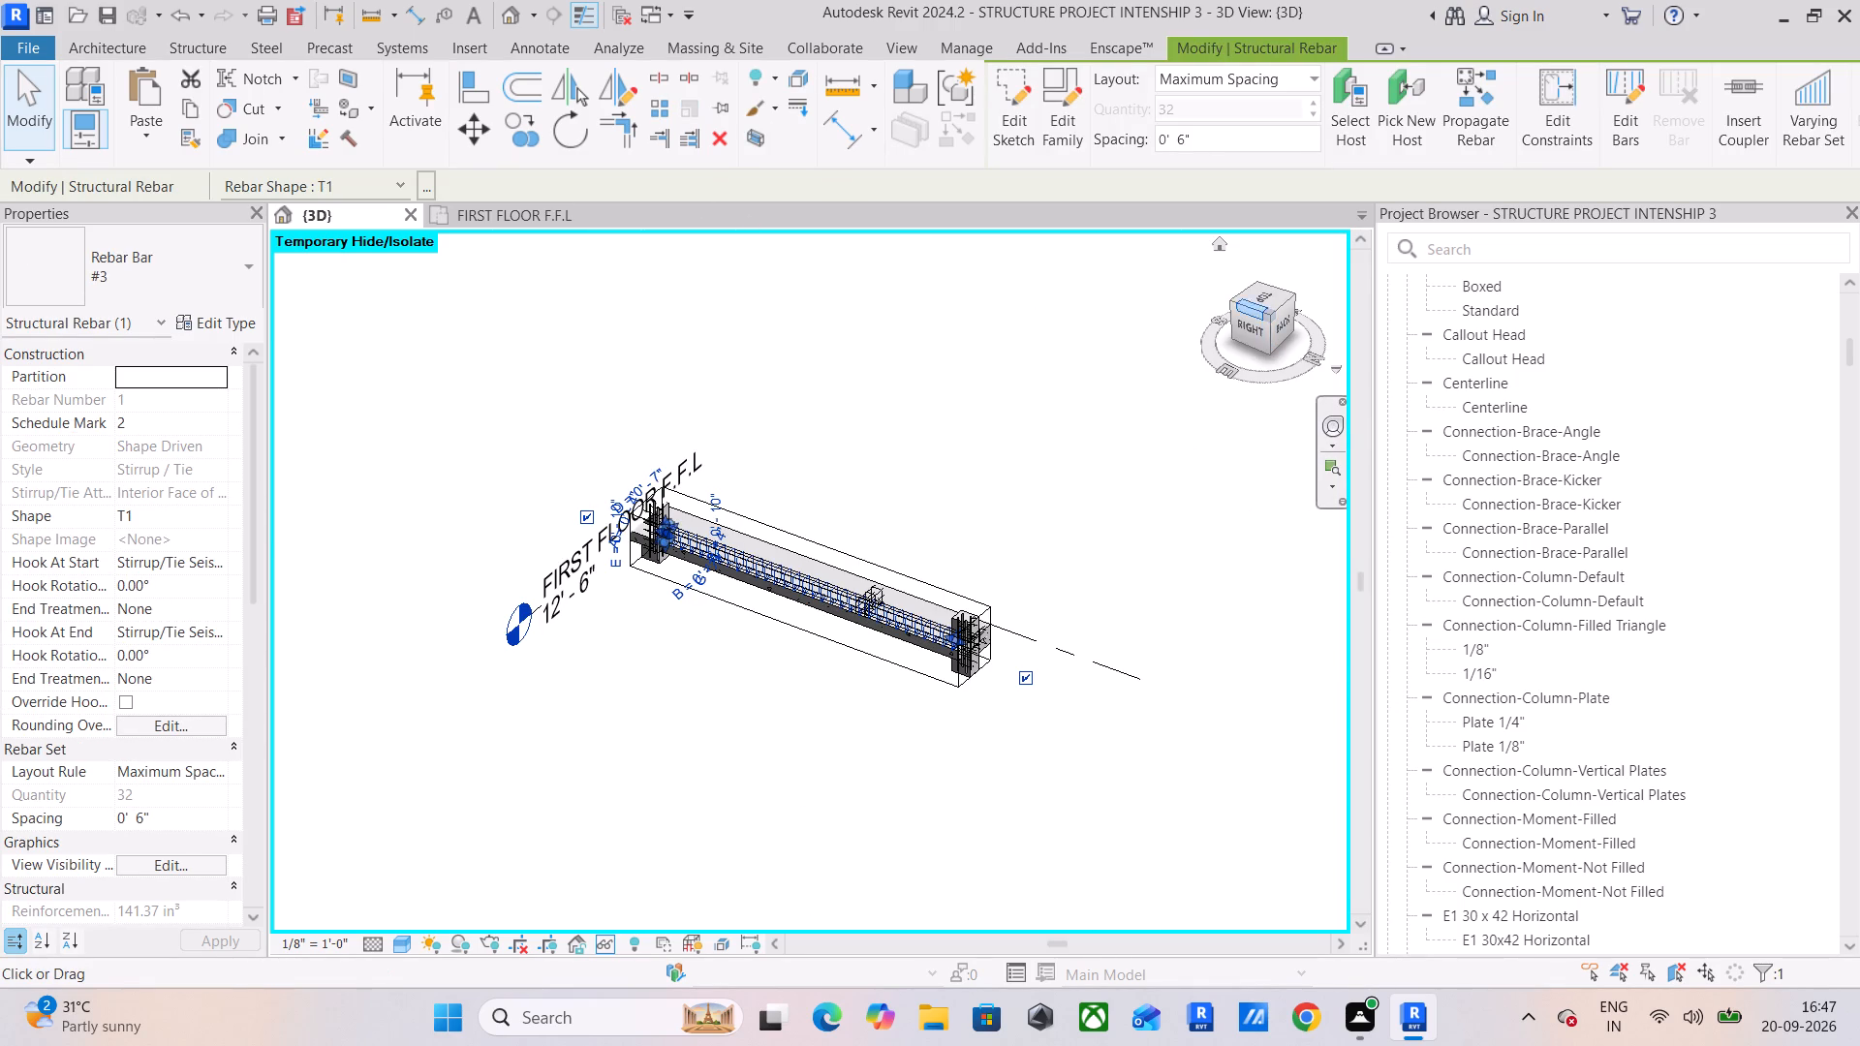
click(1242, 326)
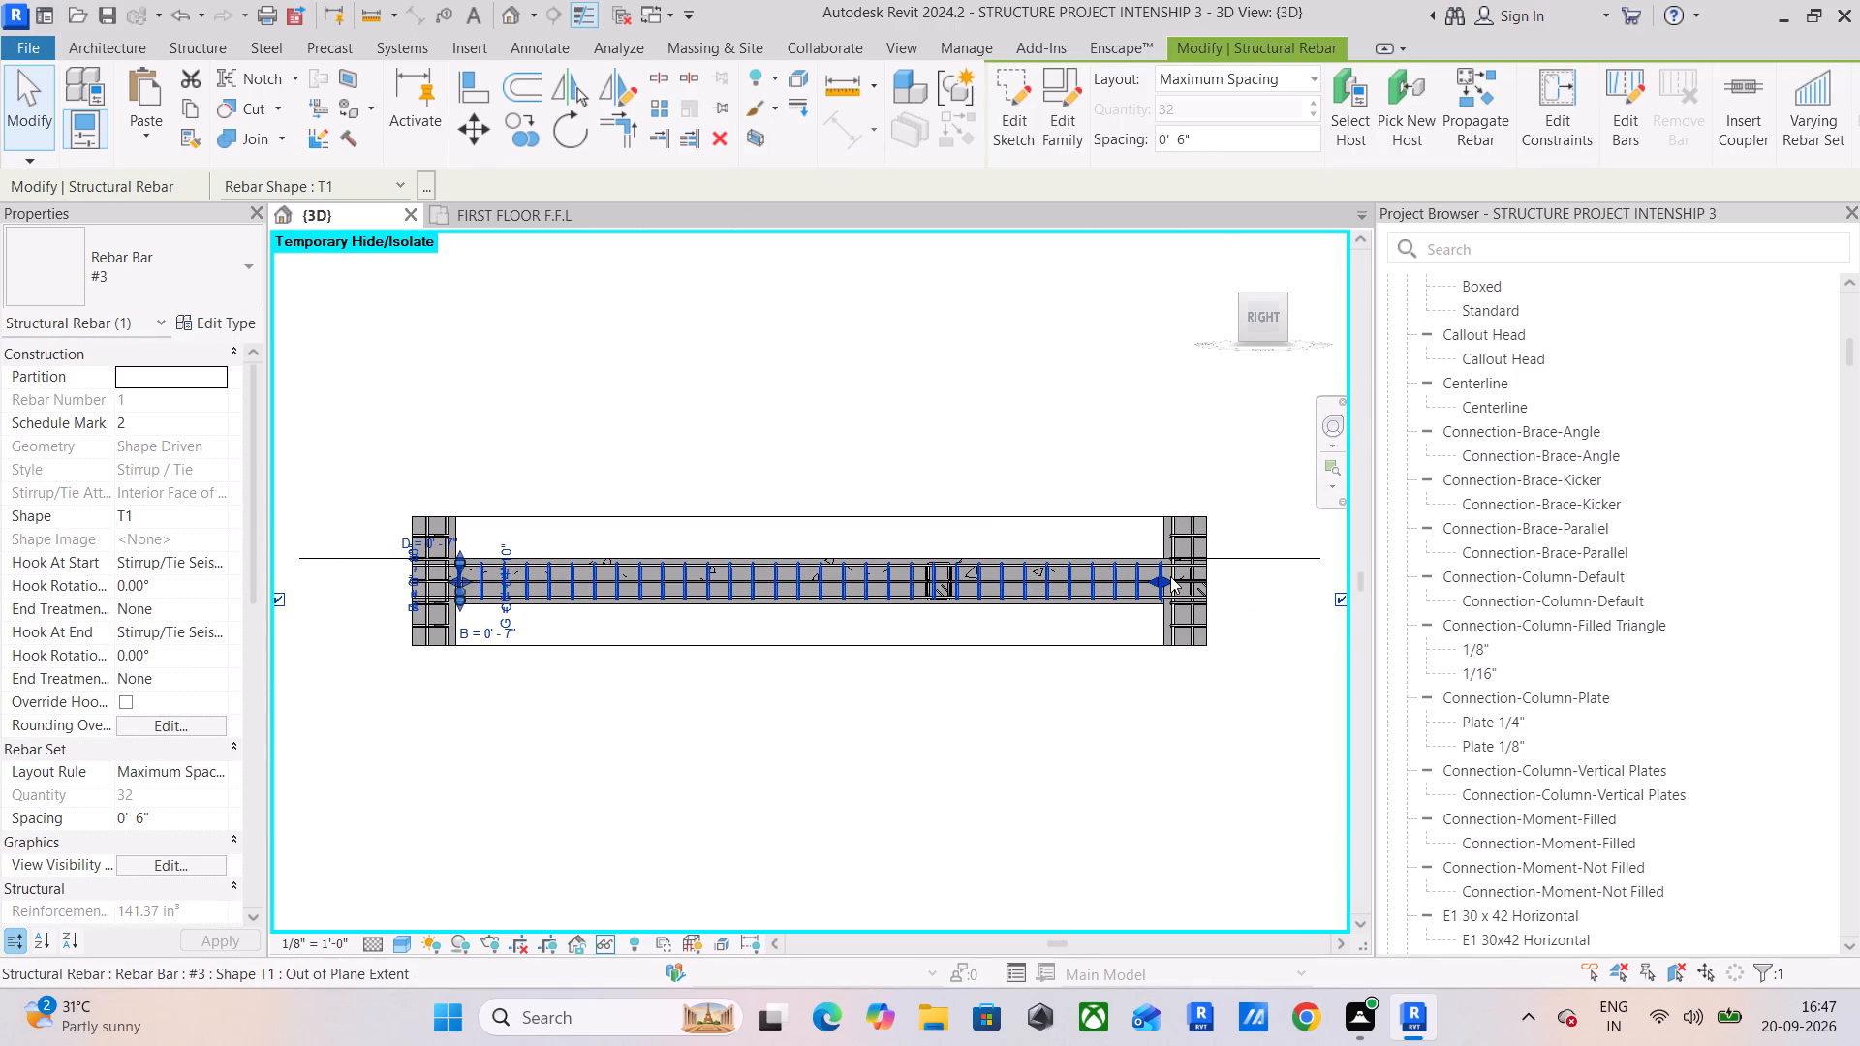
scroll(425, 579, up, 6)
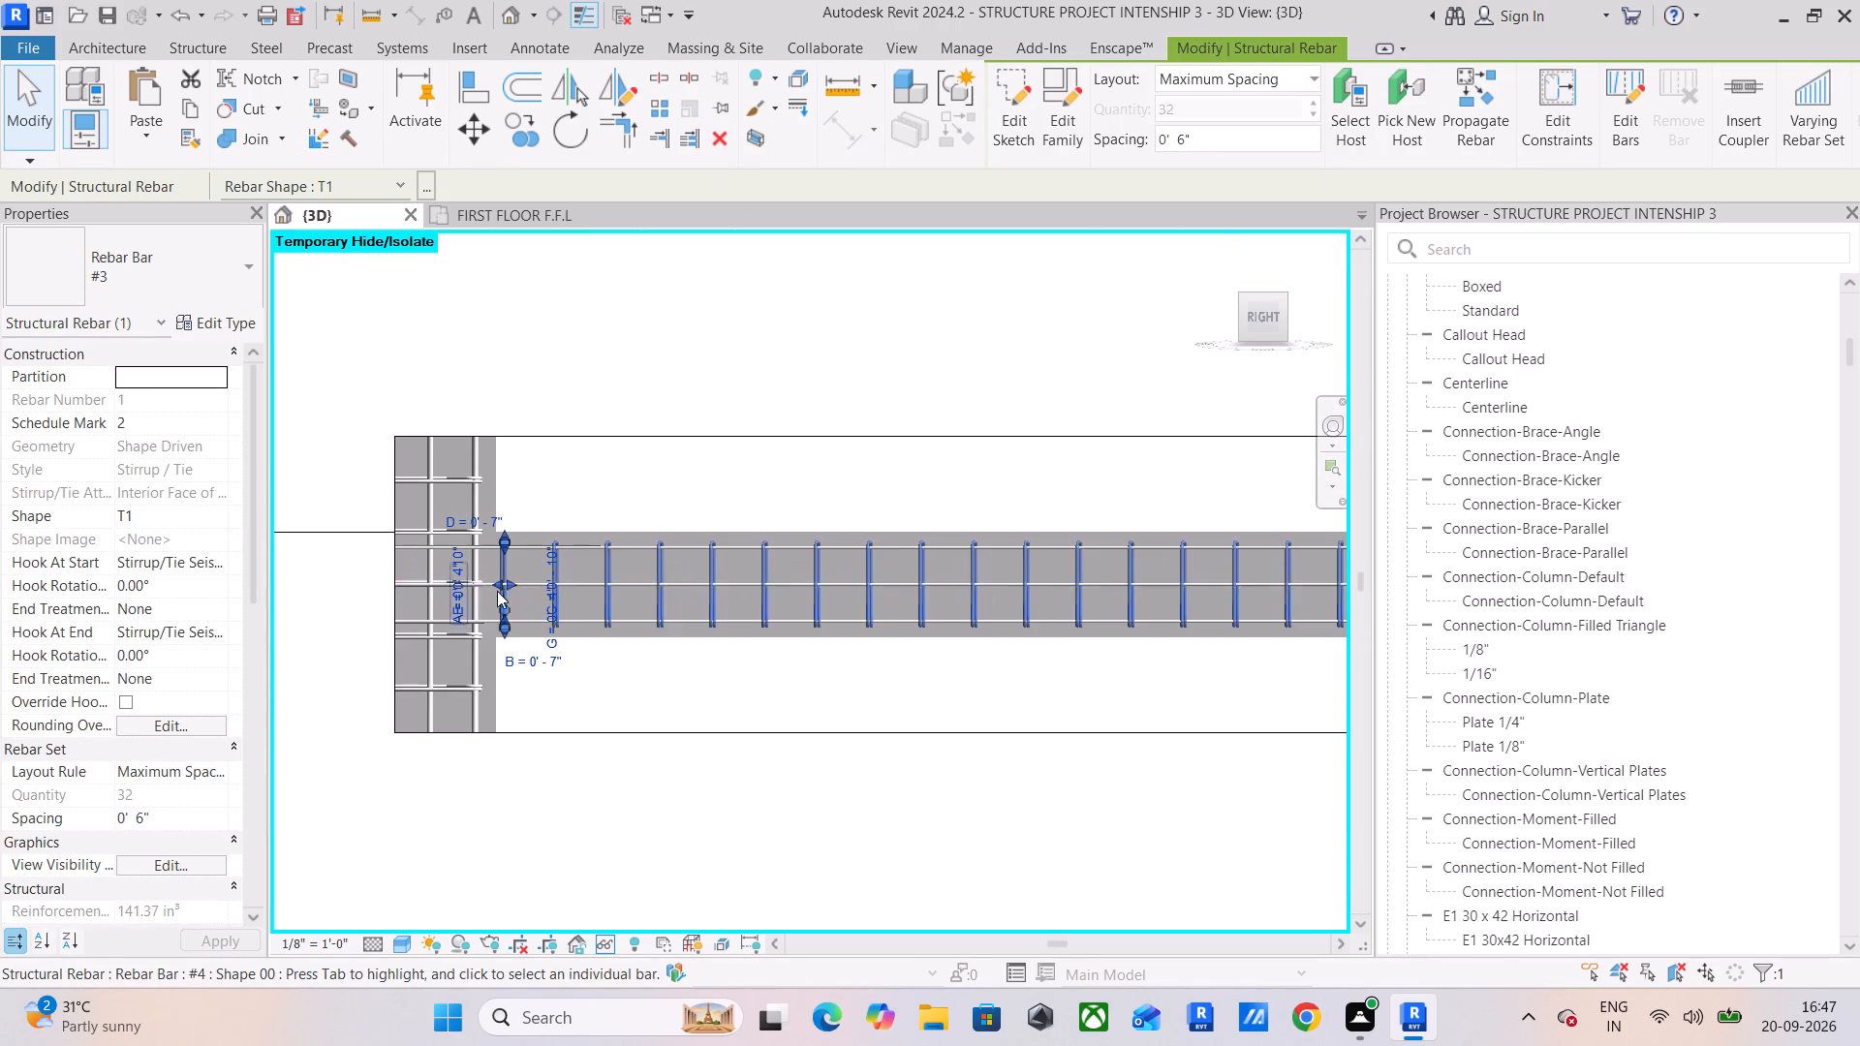
scroll(802, 618, down, 7)
scroll(923, 587, down, 5)
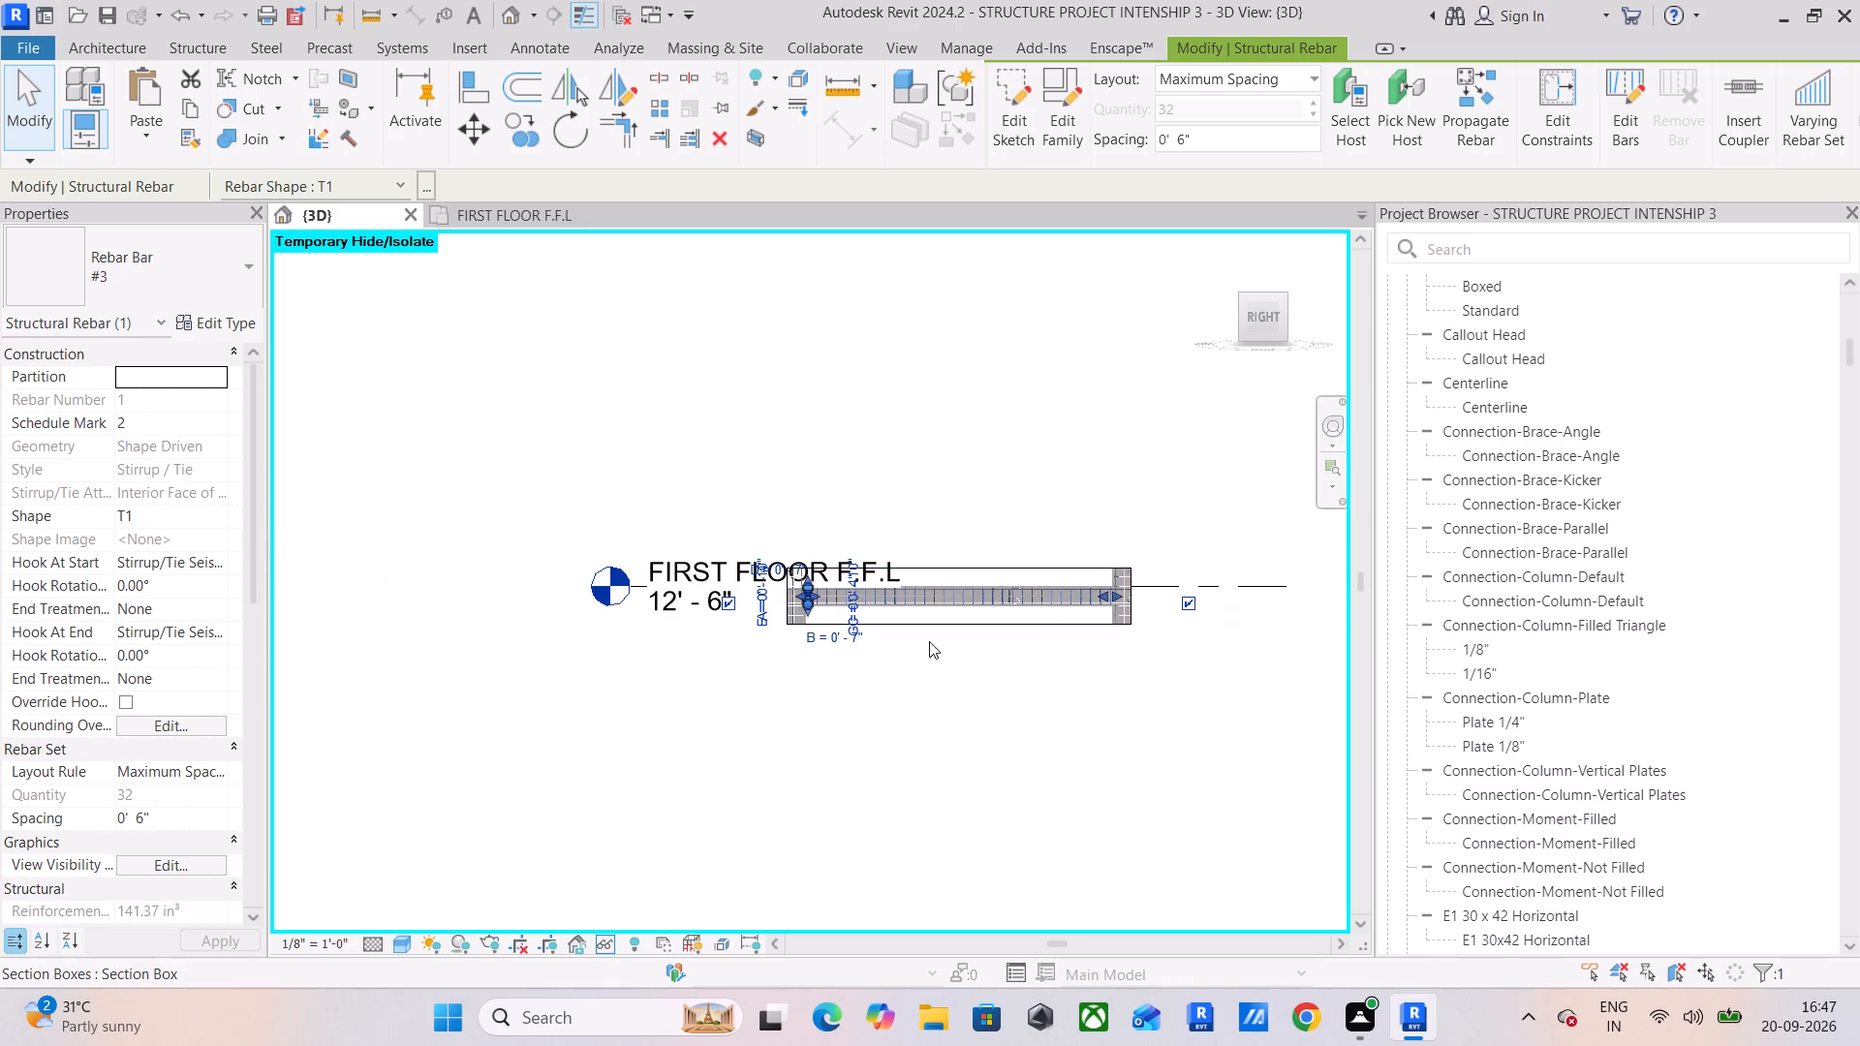
Stretch the section box at both ends past the beam's columns to take in the adjoining bays.
click(940, 630)
drag(778, 592, 460, 574)
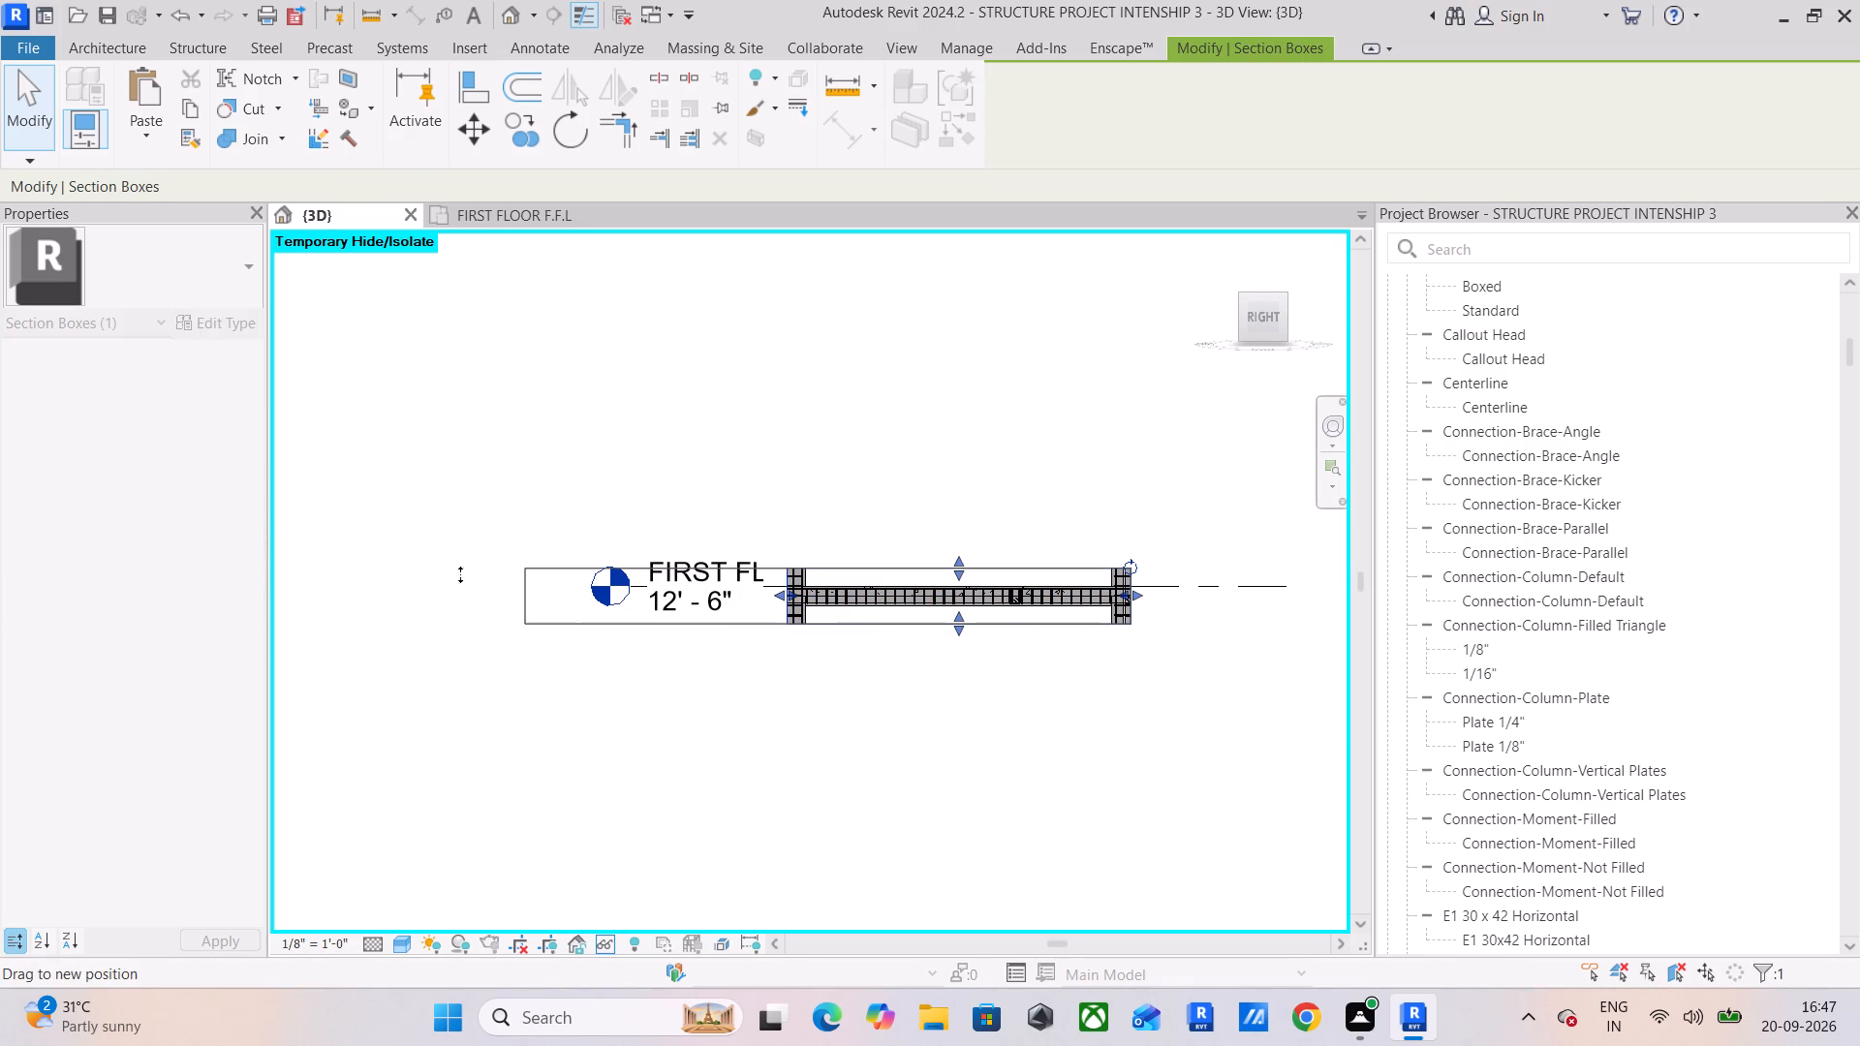
drag(460, 574, 280, 582)
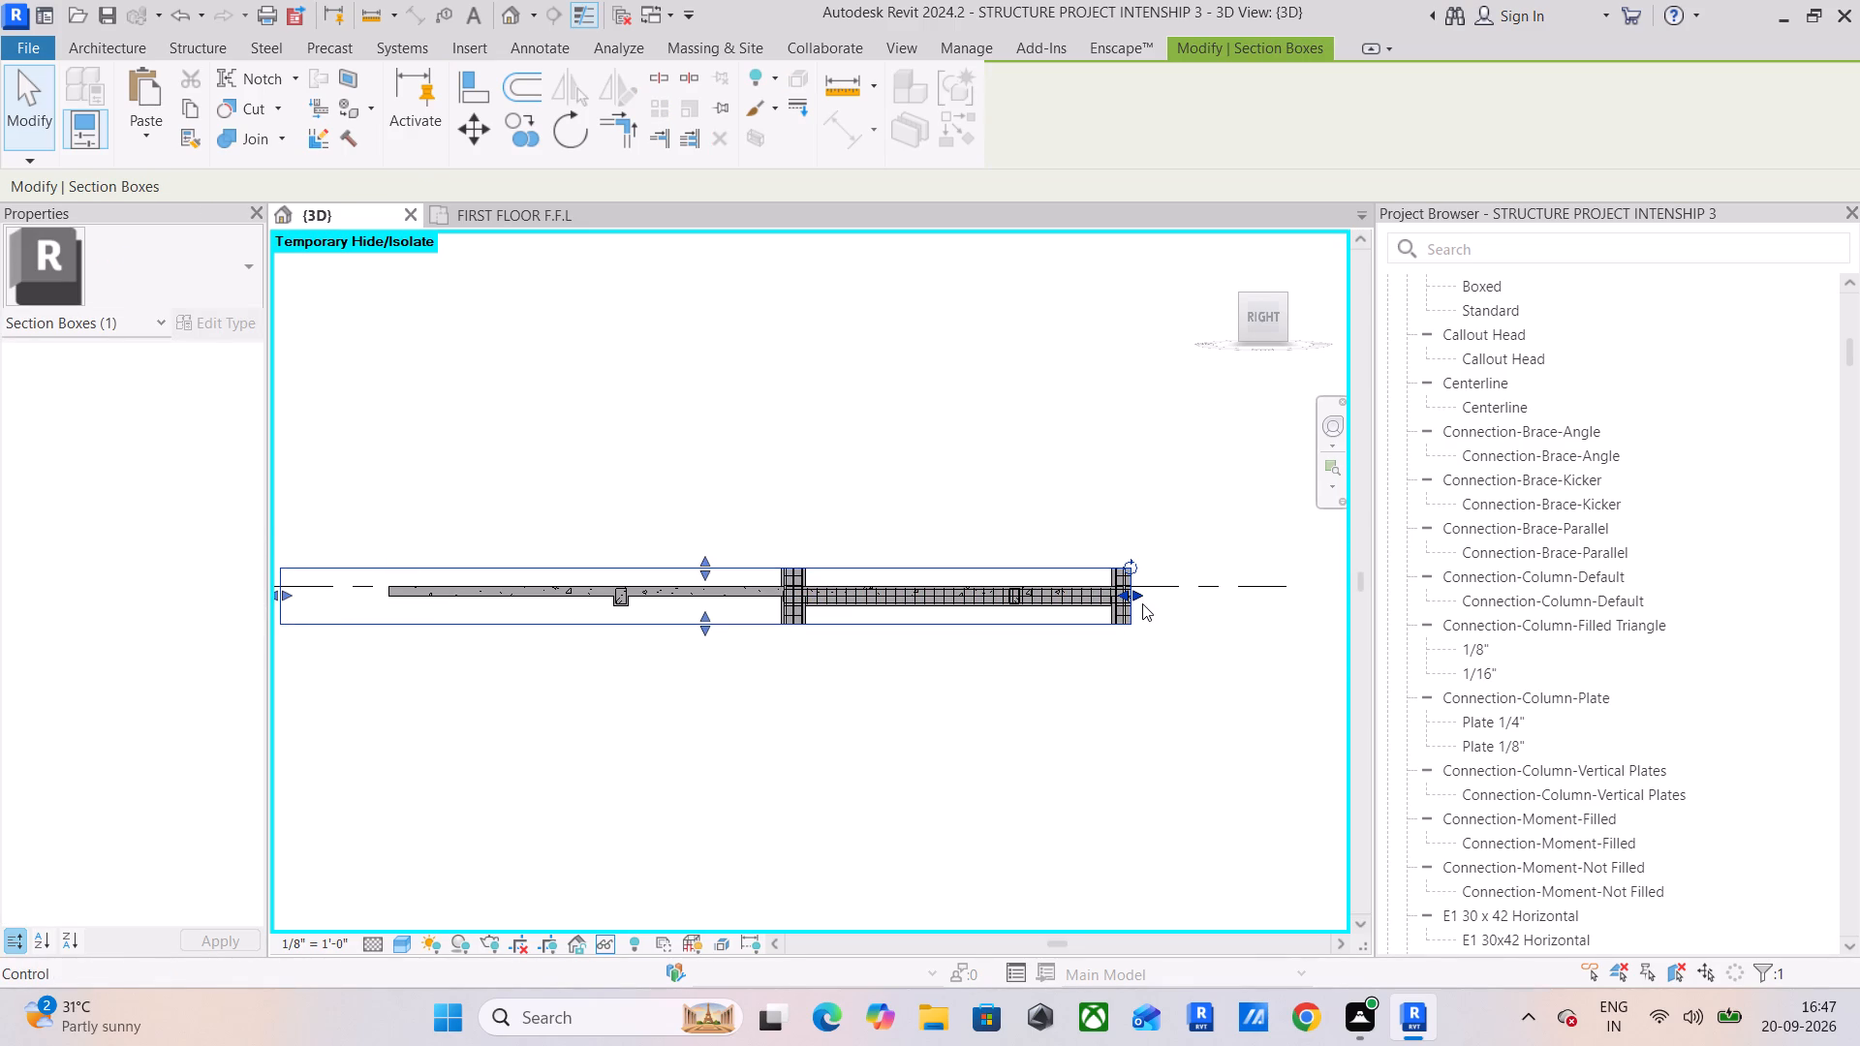
drag(1136, 593, 1413, 589)
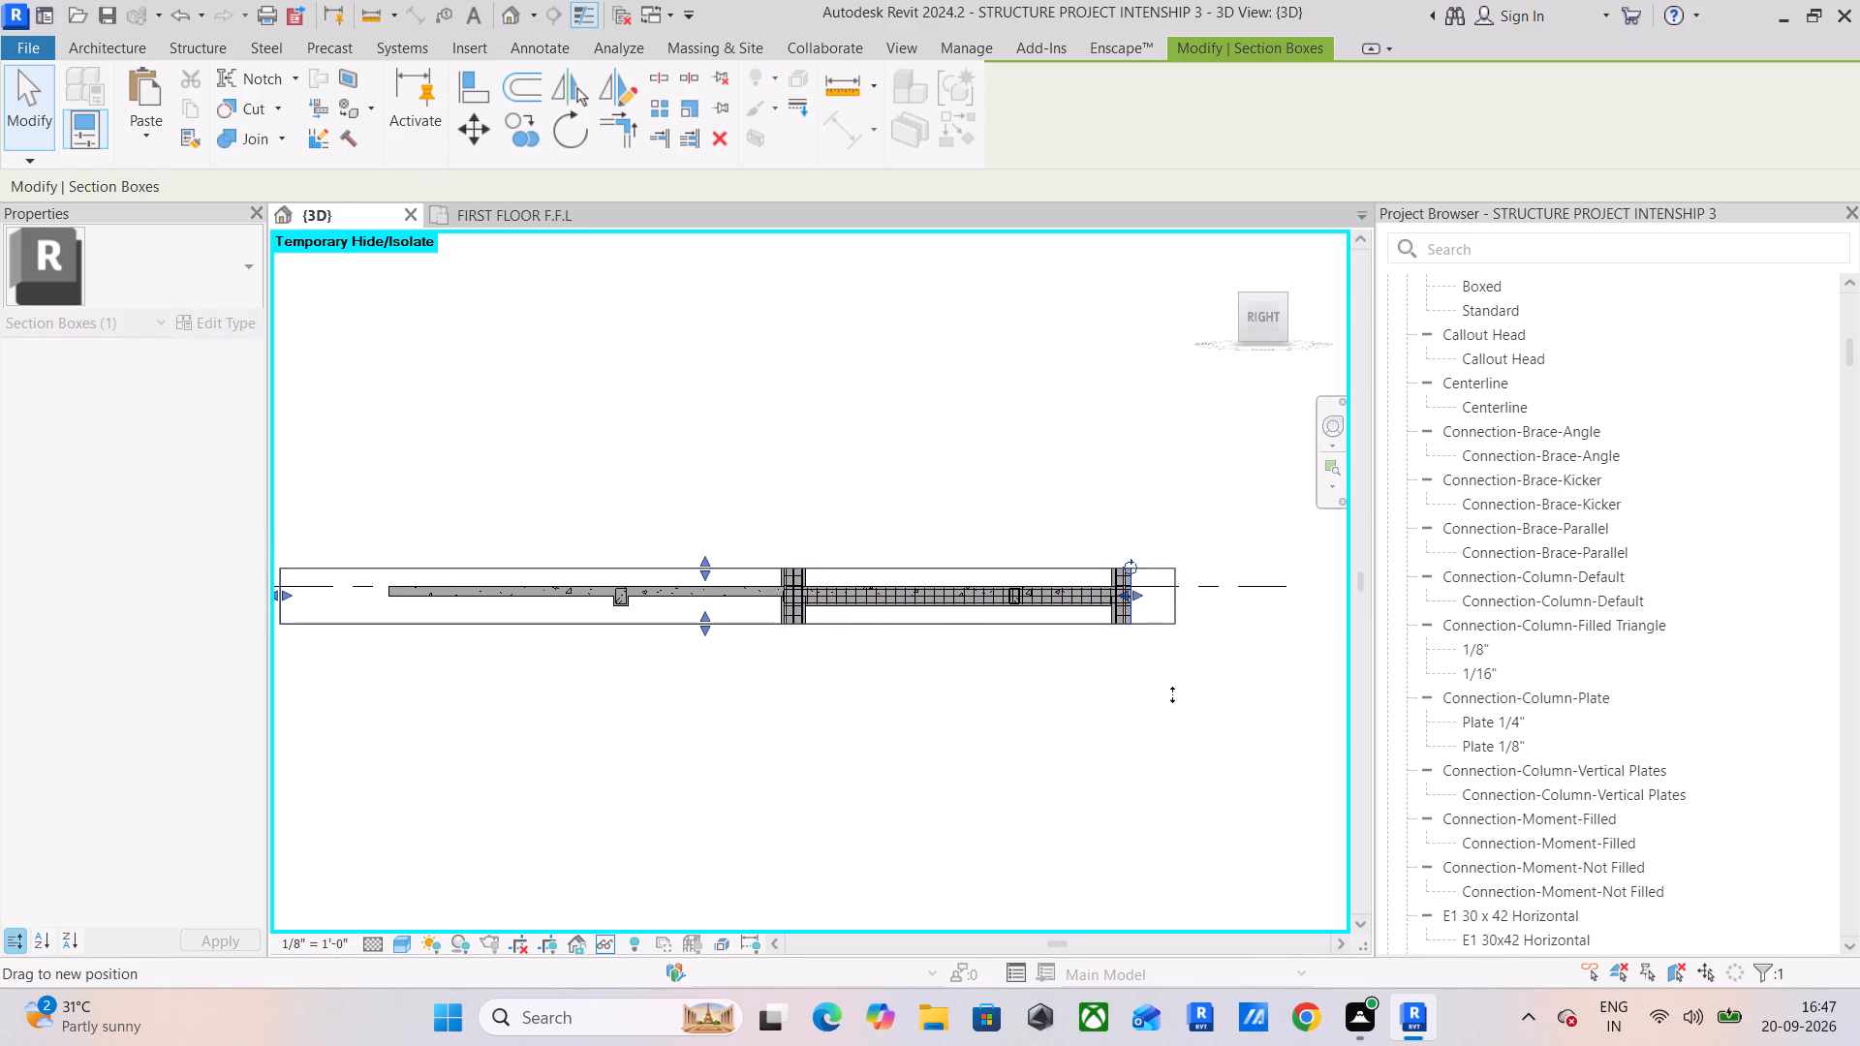
click(1280, 620)
middle_drag(1278, 632, 938, 626)
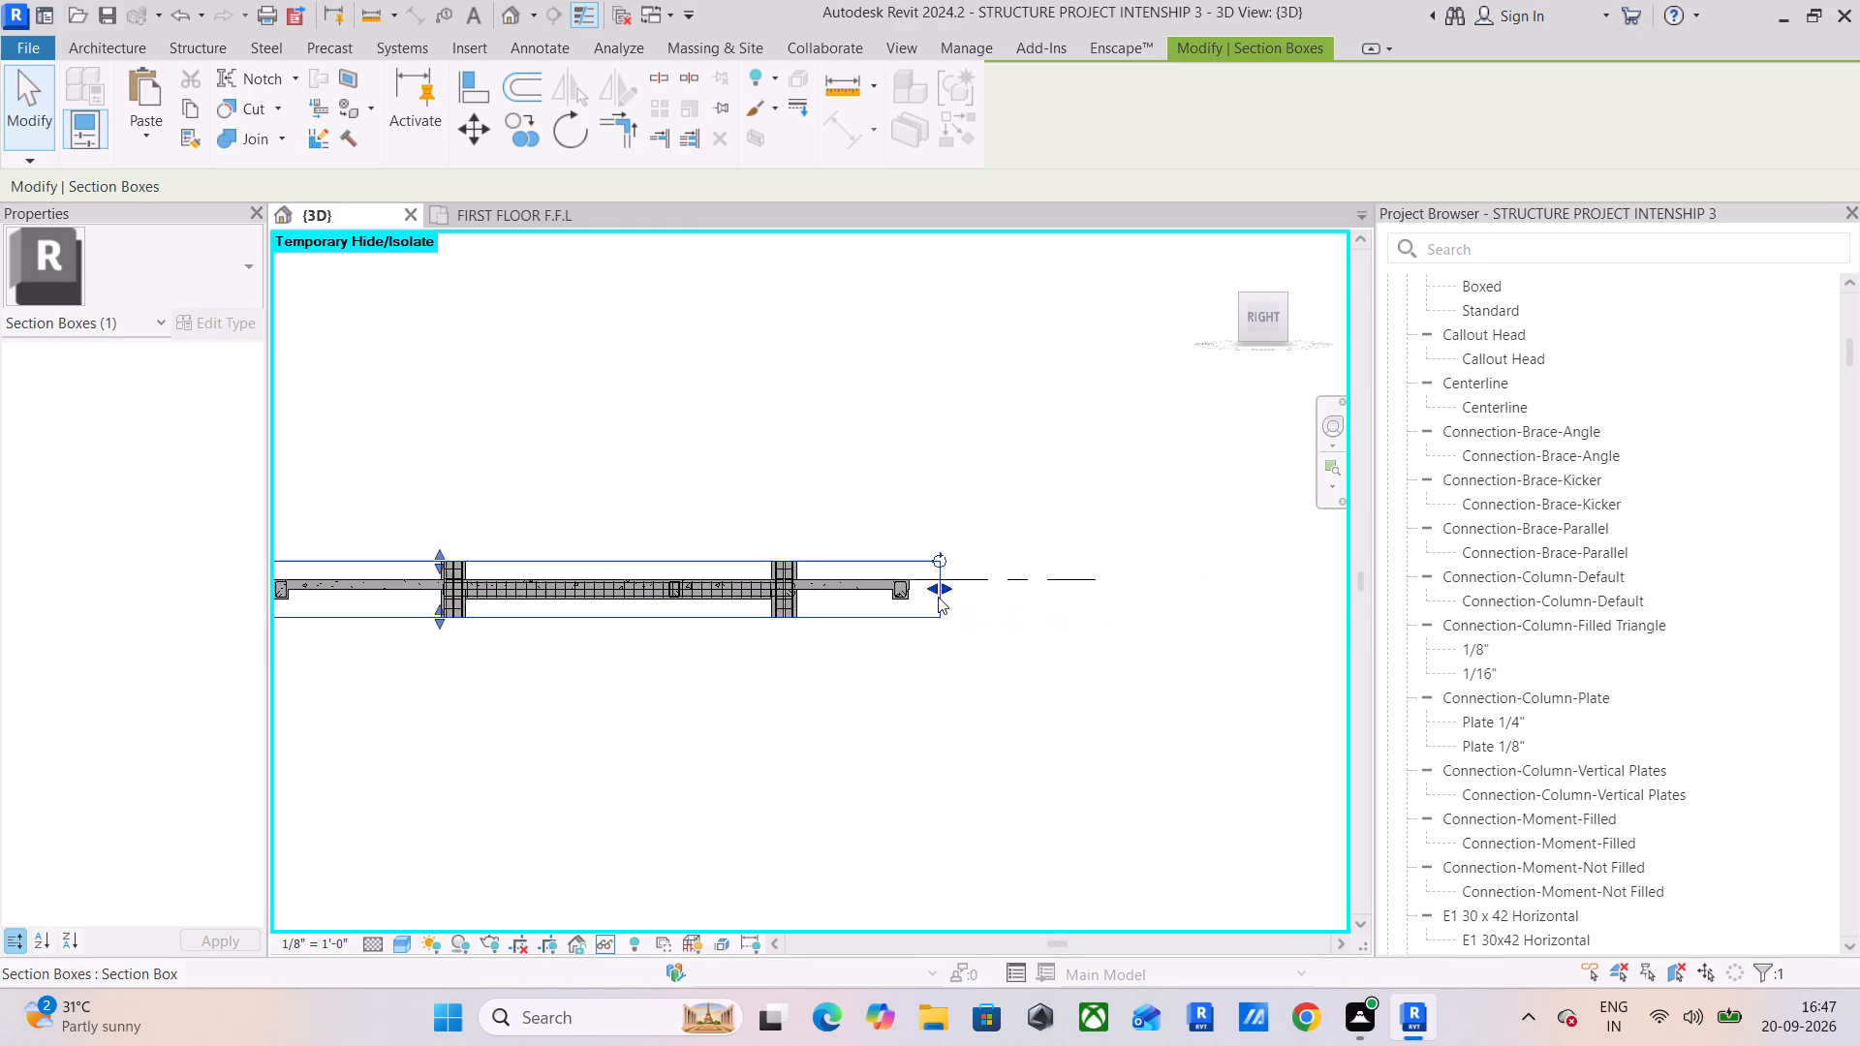
drag(941, 590, 1188, 589)
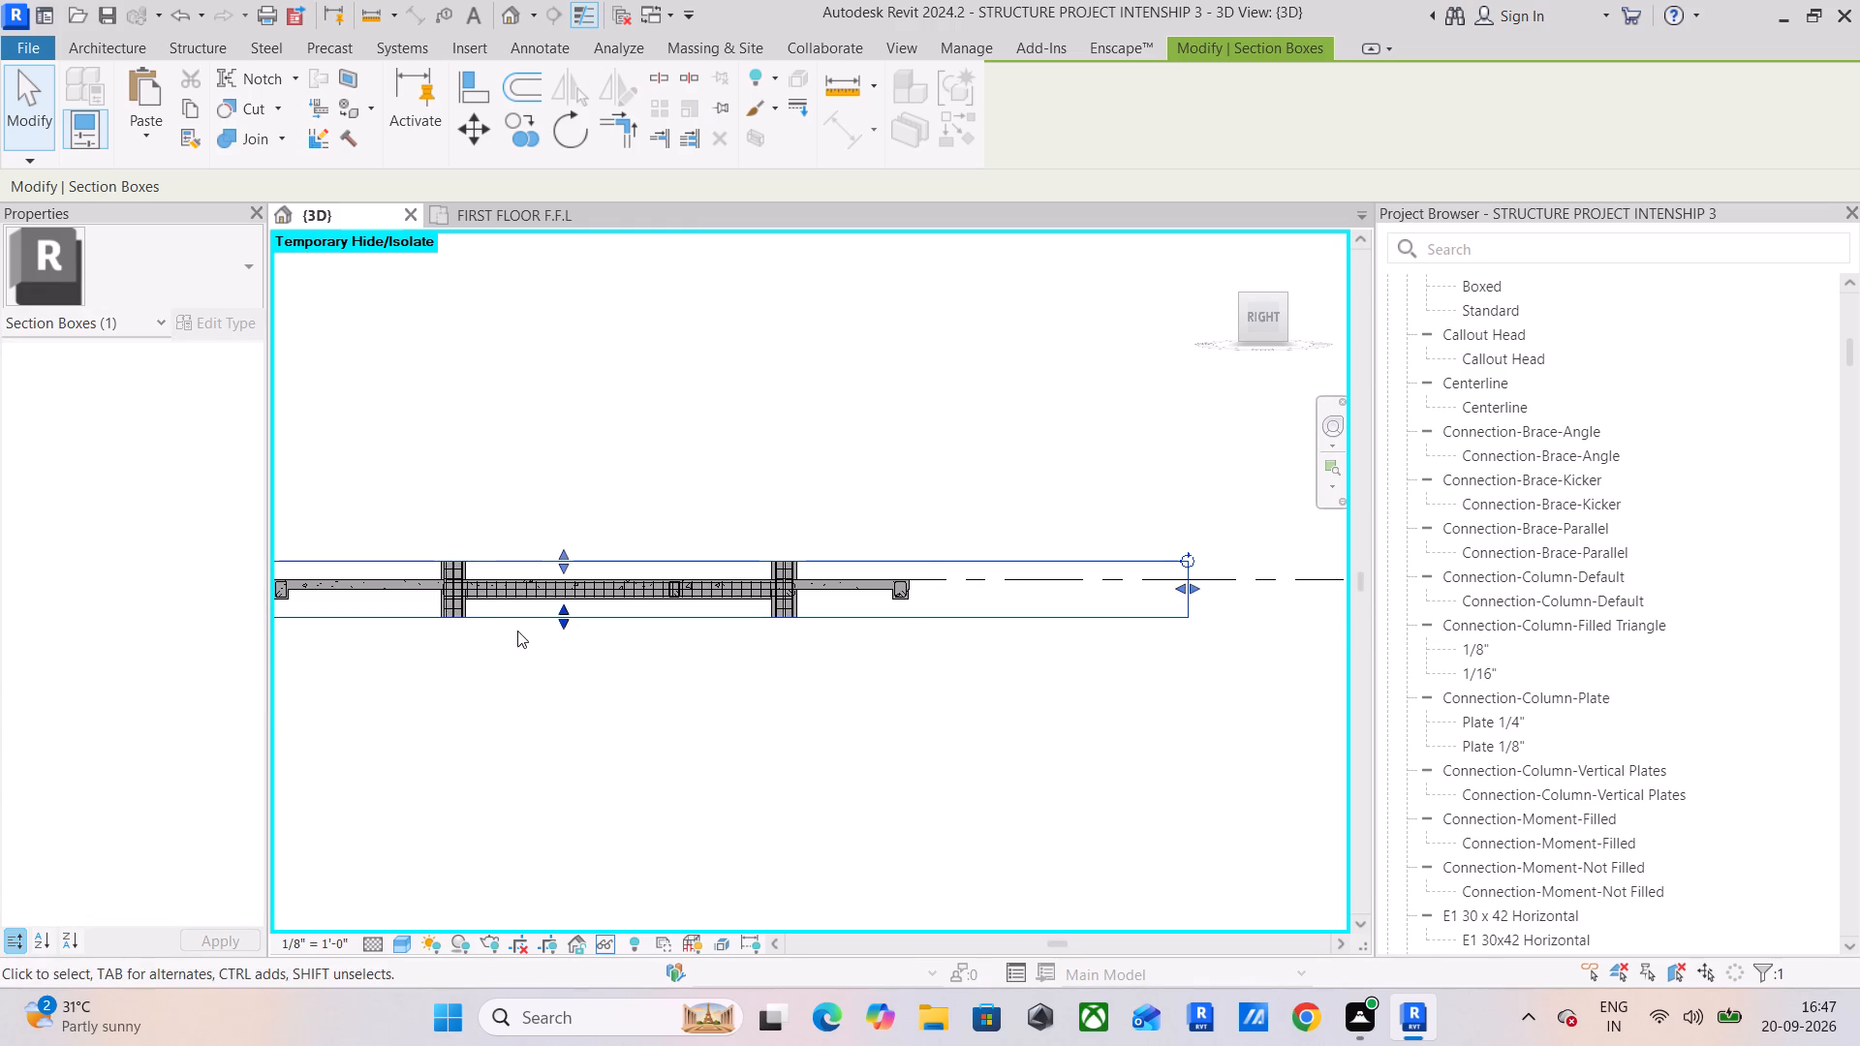
middle_drag(517, 631, 787, 631)
click(778, 672)
Inspect the inner first-floor beam's stirrups and longitudinal bar ends at the columns on both sides.
scroll(842, 579, up, 6)
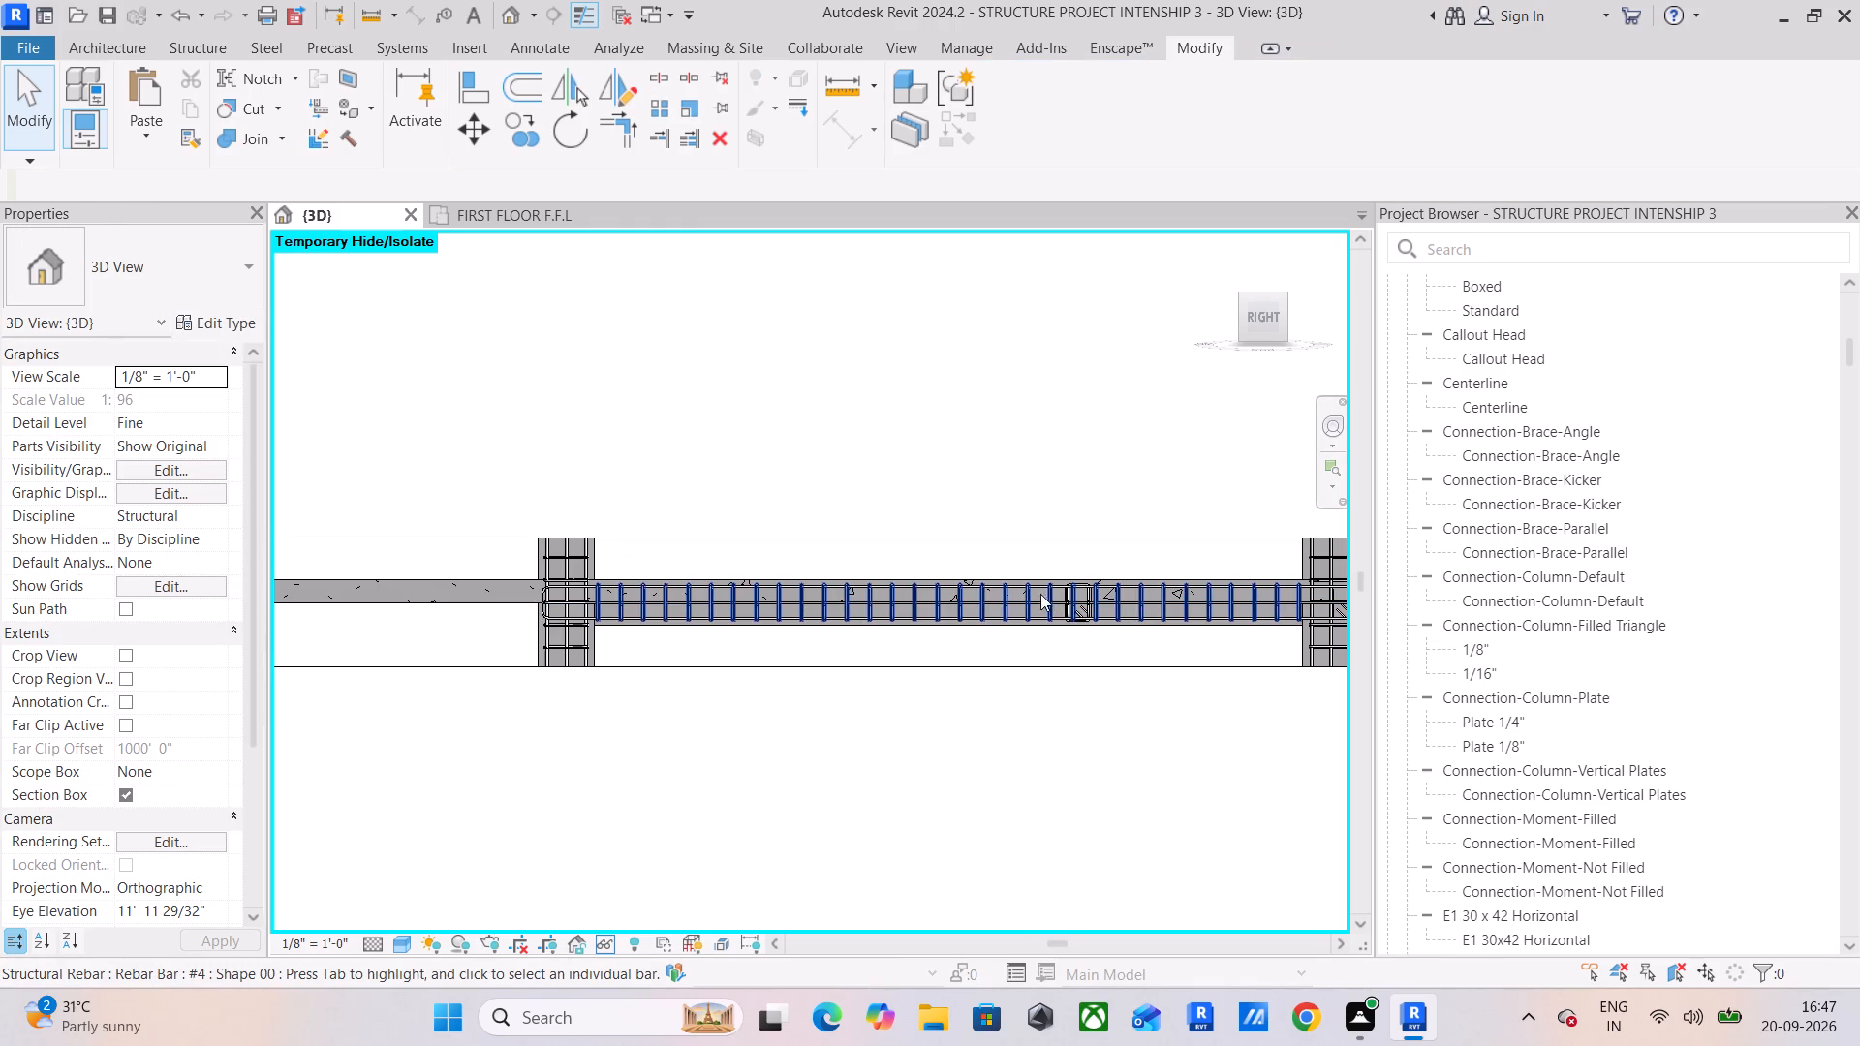
scroll(390, 612, up, 5)
scroll(725, 583, up, 5)
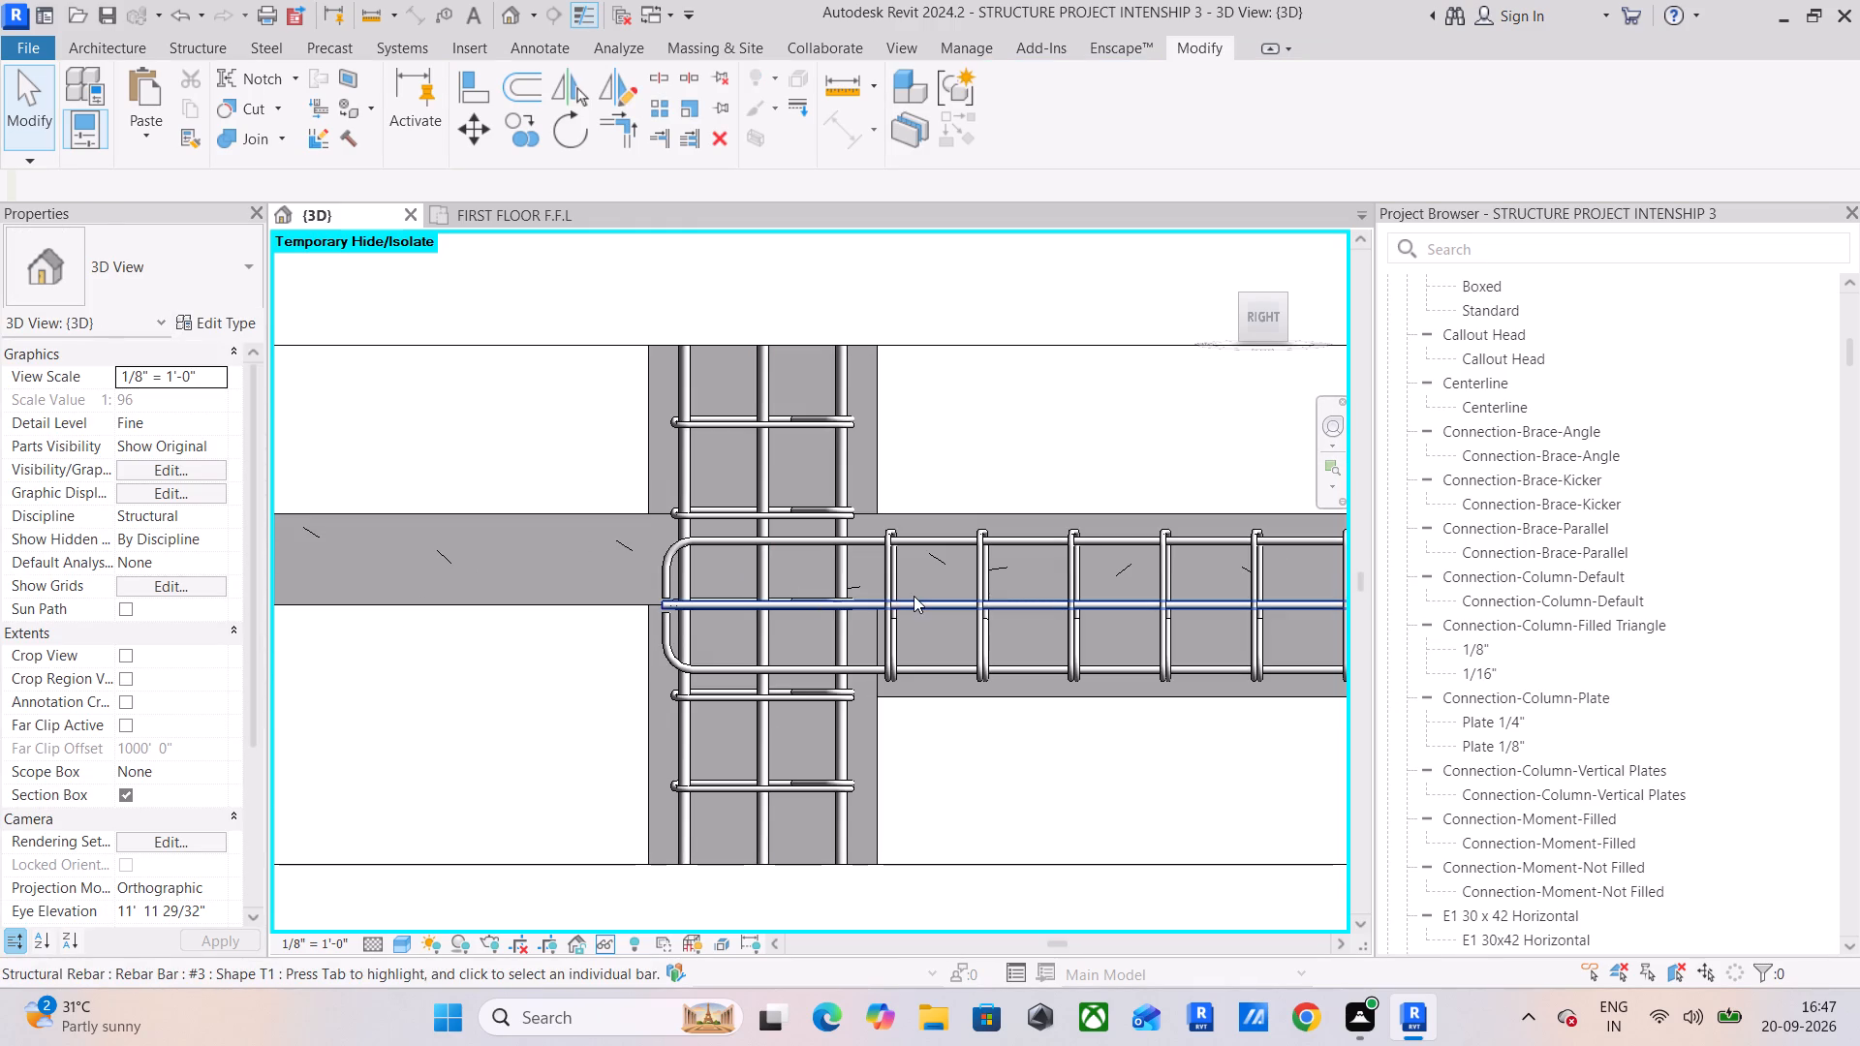
scroll(949, 558, down, 1)
middle_drag(937, 565, 573, 572)
scroll(571, 572, up, 1)
scroll(646, 617, down, 5)
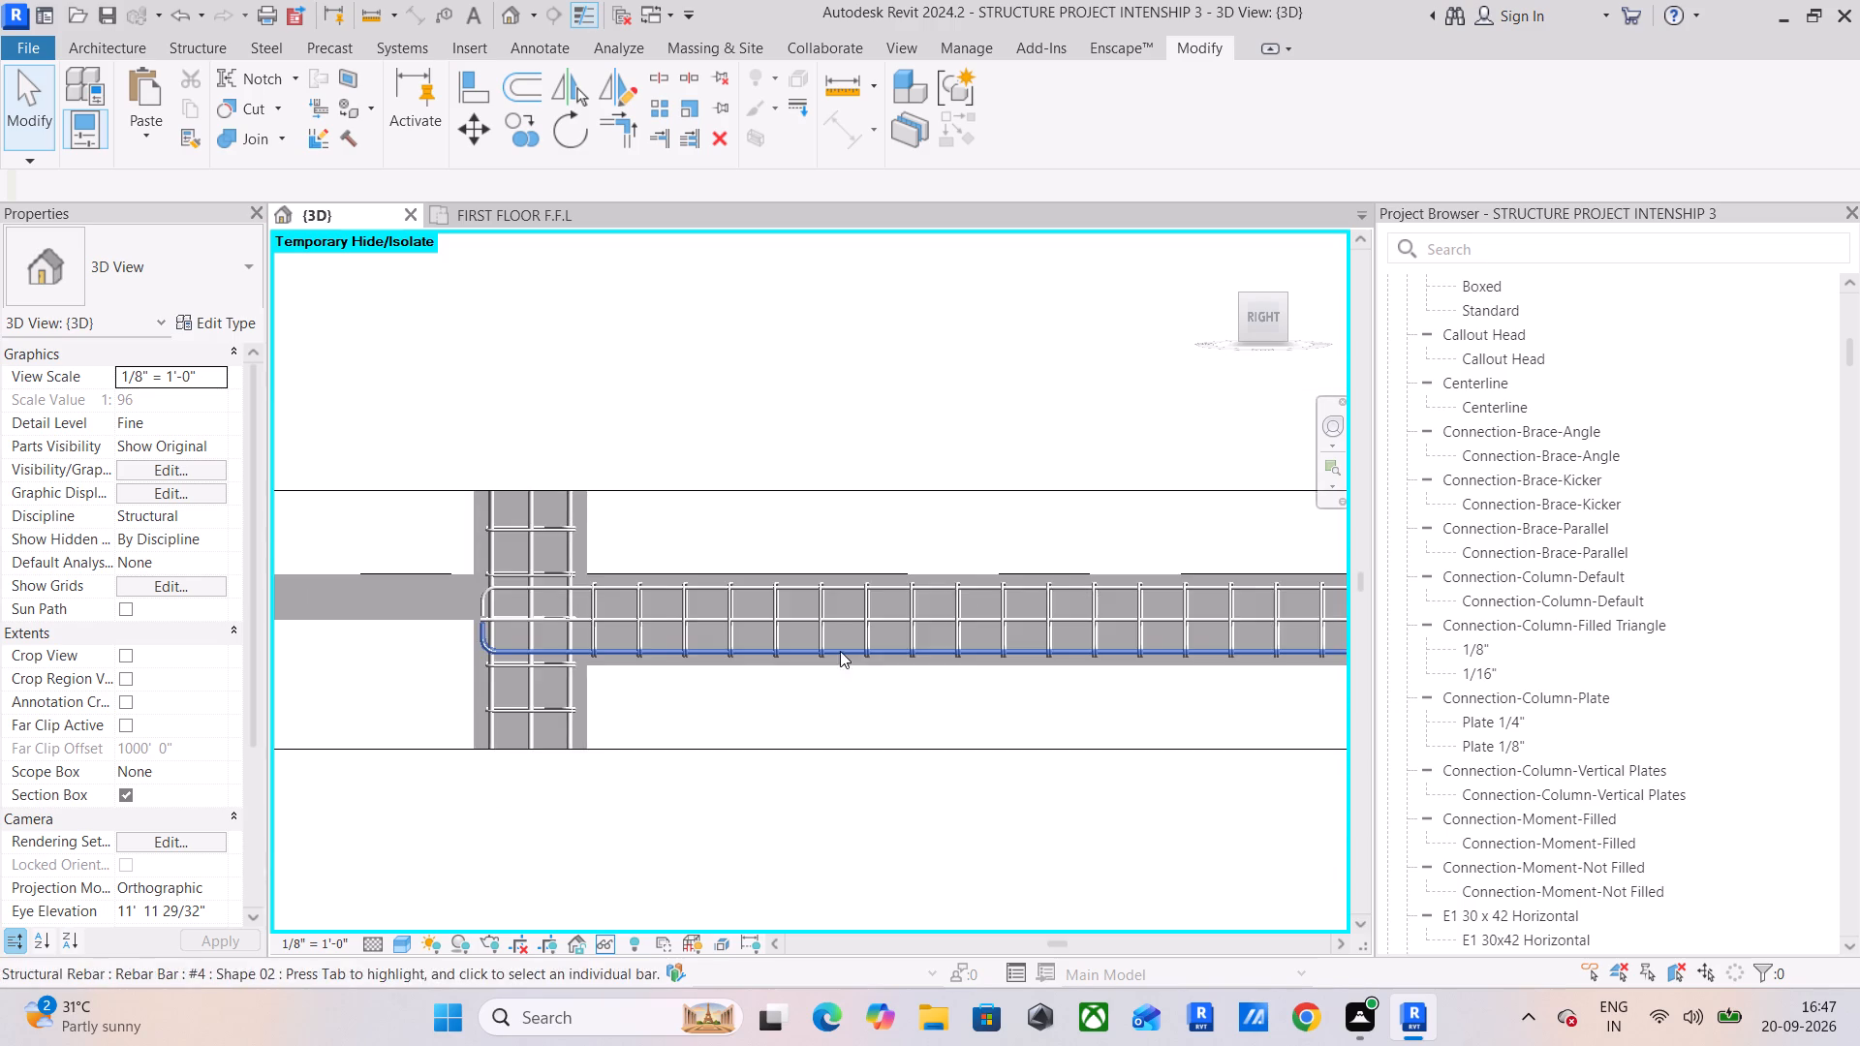
middle_drag(886, 642, 422, 599)
scroll(790, 635, down, 4)
middle_drag(883, 636, 596, 651)
scroll(979, 575, up, 5)
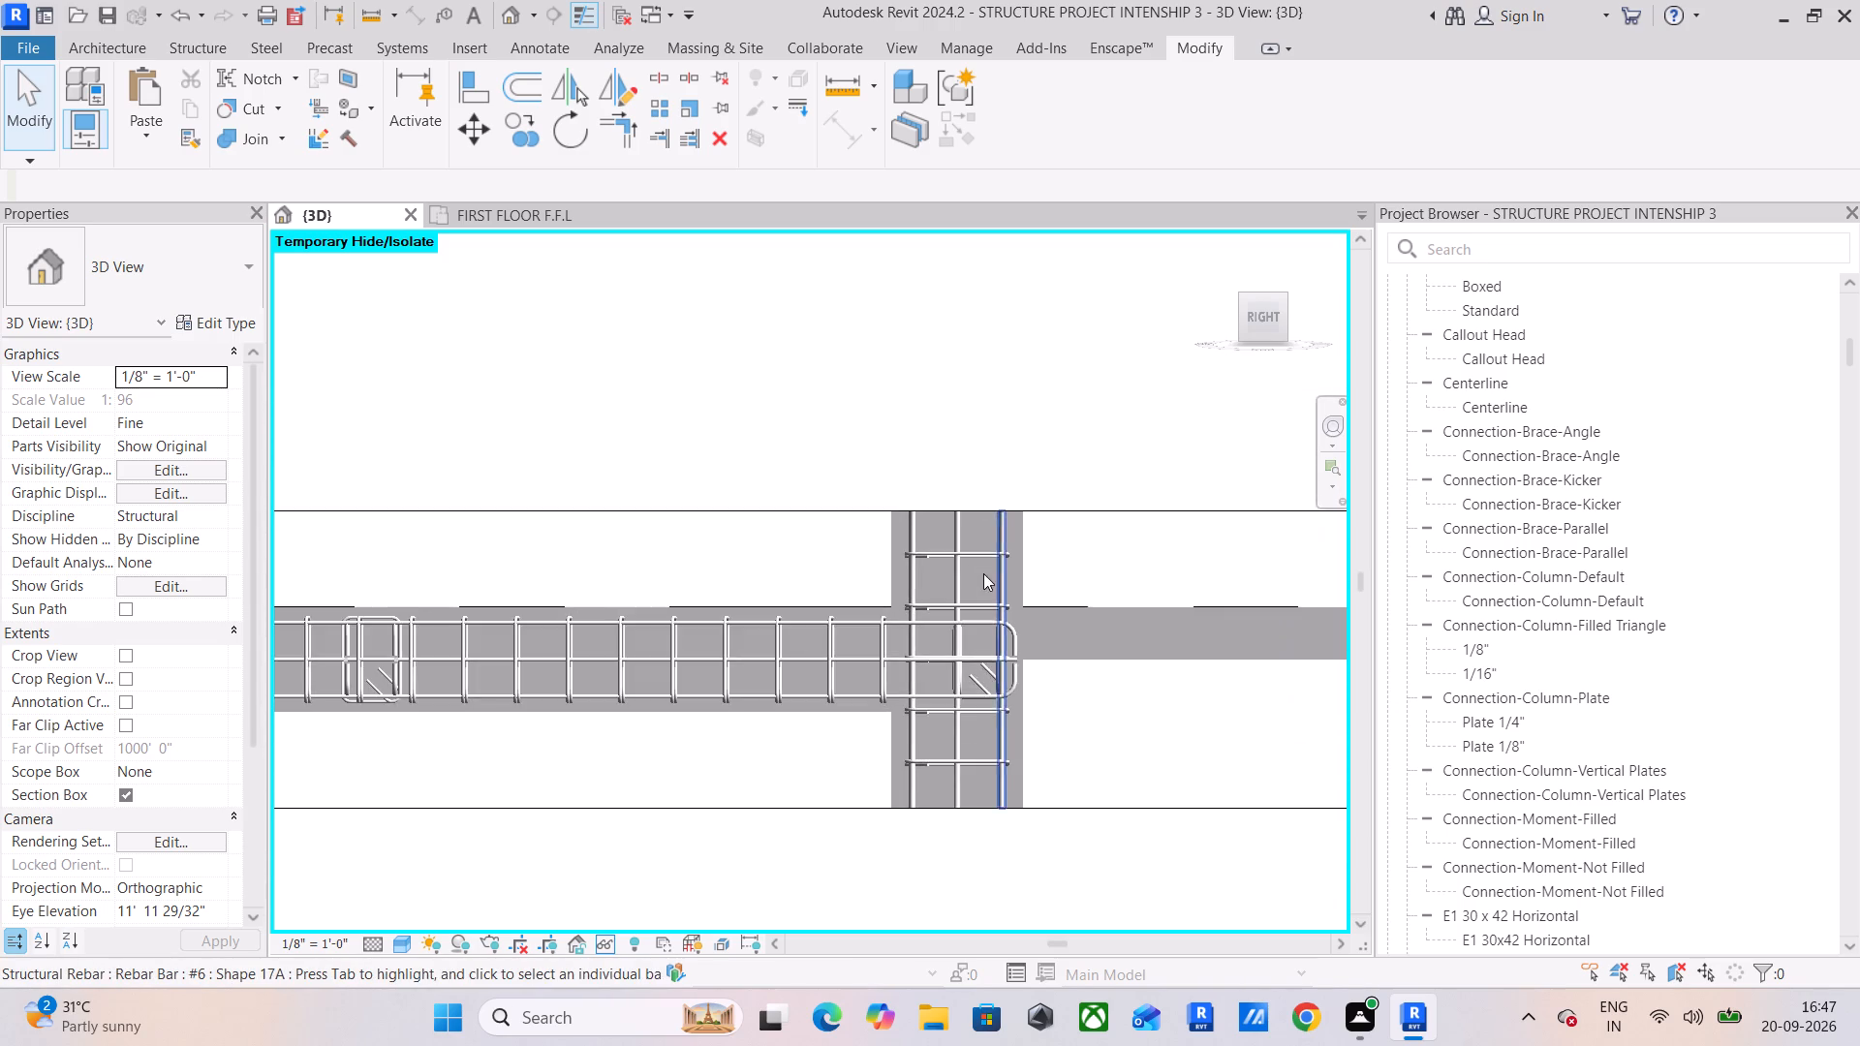
scroll(982, 664, up, 5)
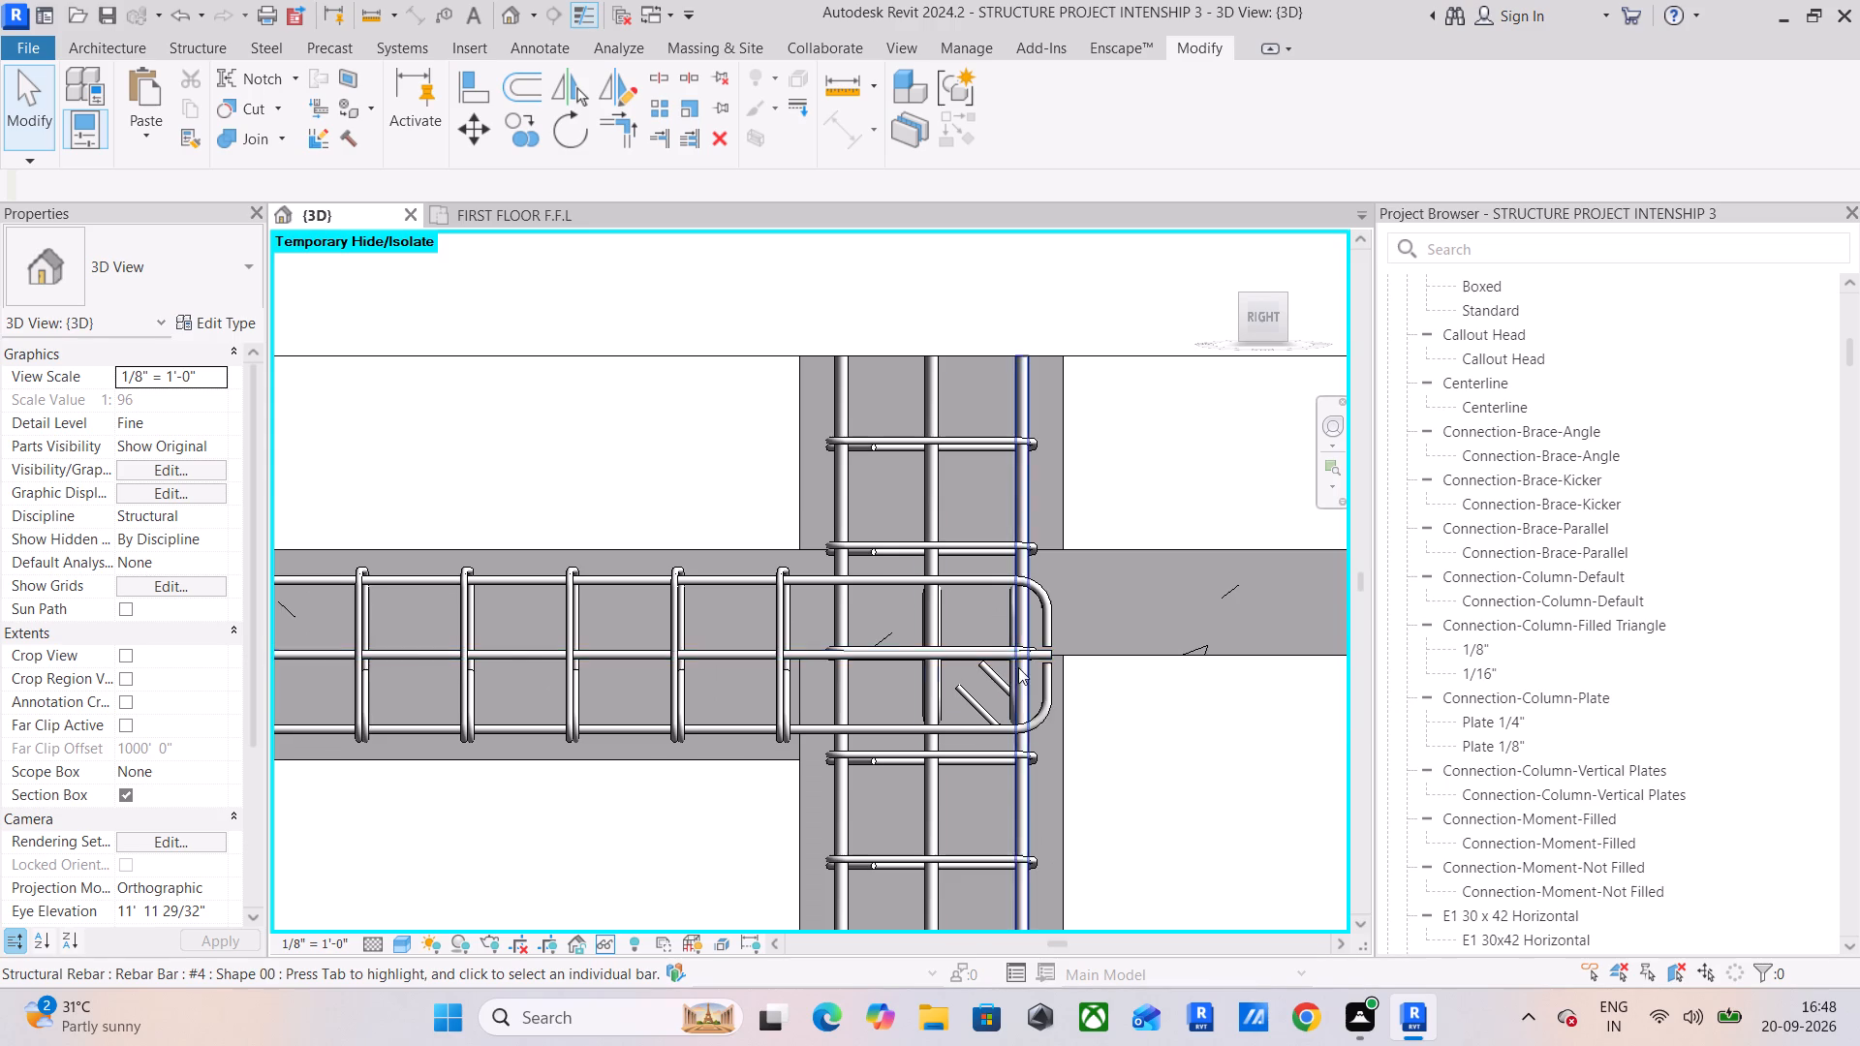
scroll(877, 601, down, 5)
middle_drag(877, 601, 1298, 531)
scroll(1329, 519, up, 1)
scroll(1334, 516, down, 10)
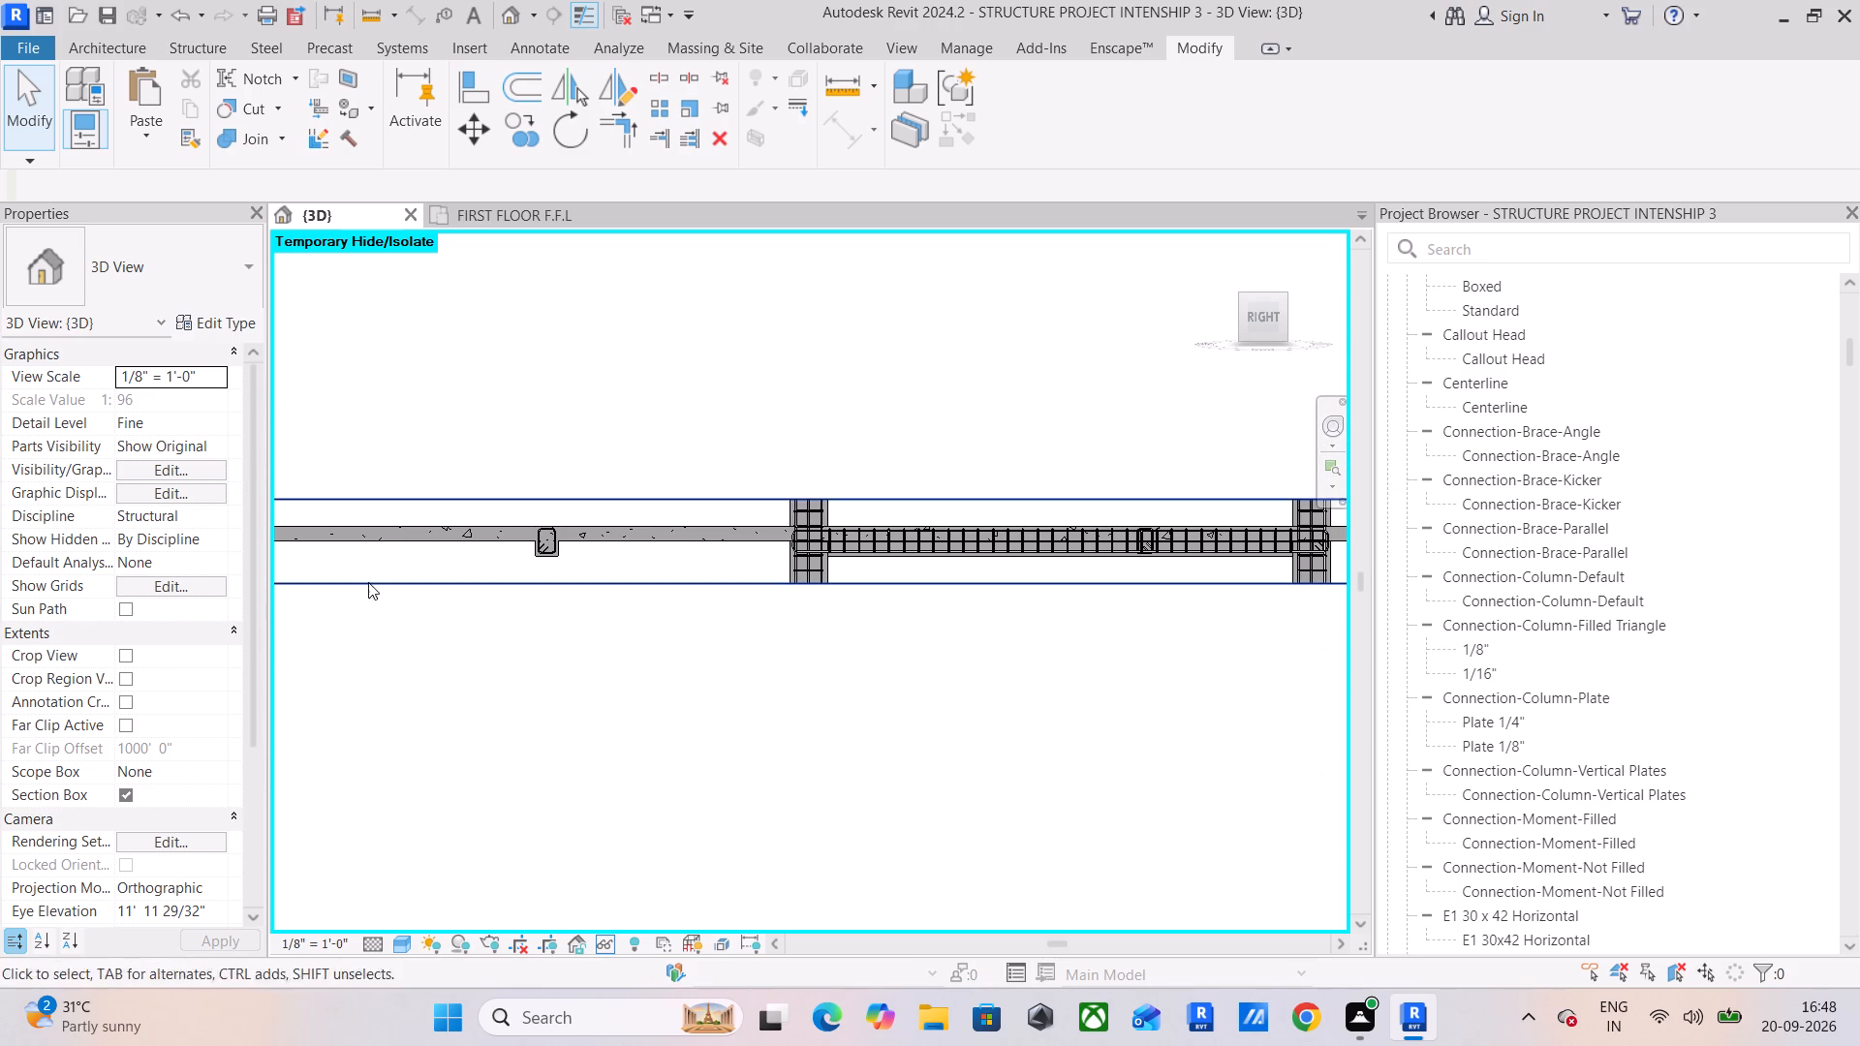
Turn off the section box and isolate a short inner first-floor beam with a selection box around its #4 top bar.
click(123, 793)
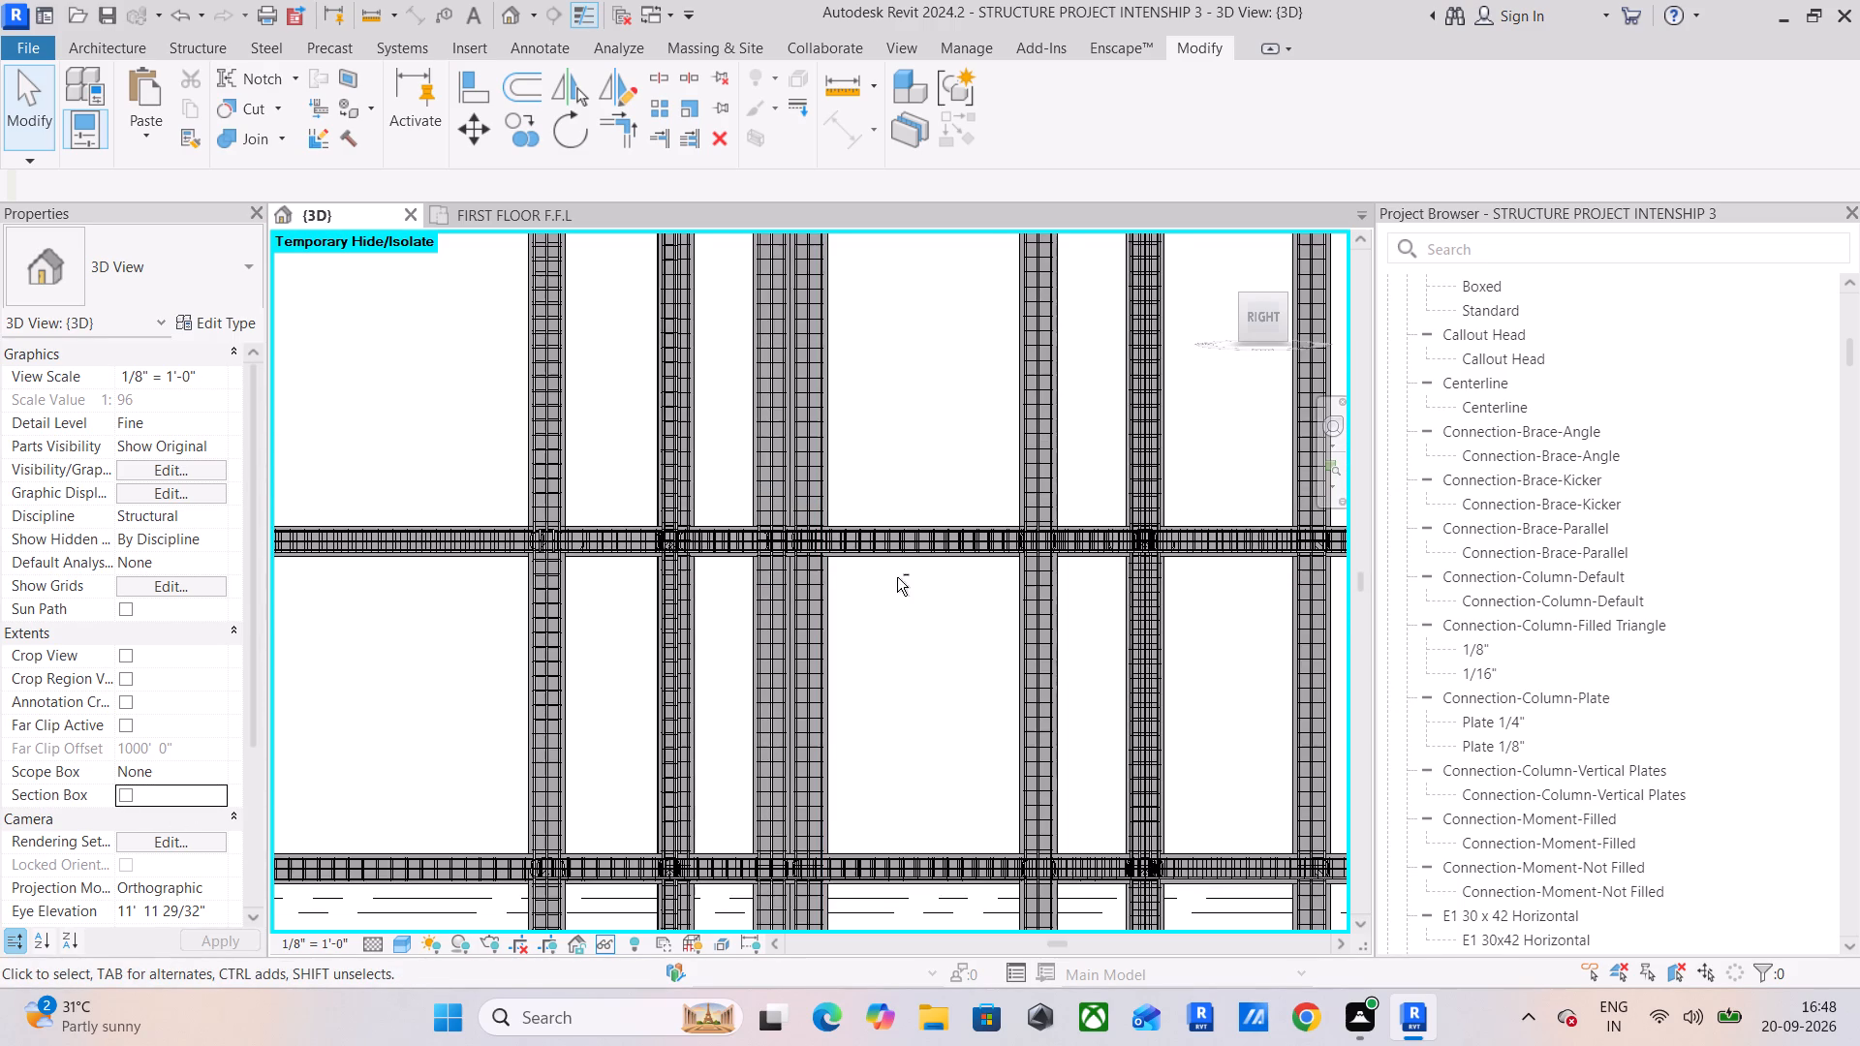
shift+middle_drag(897, 577, 856, 672)
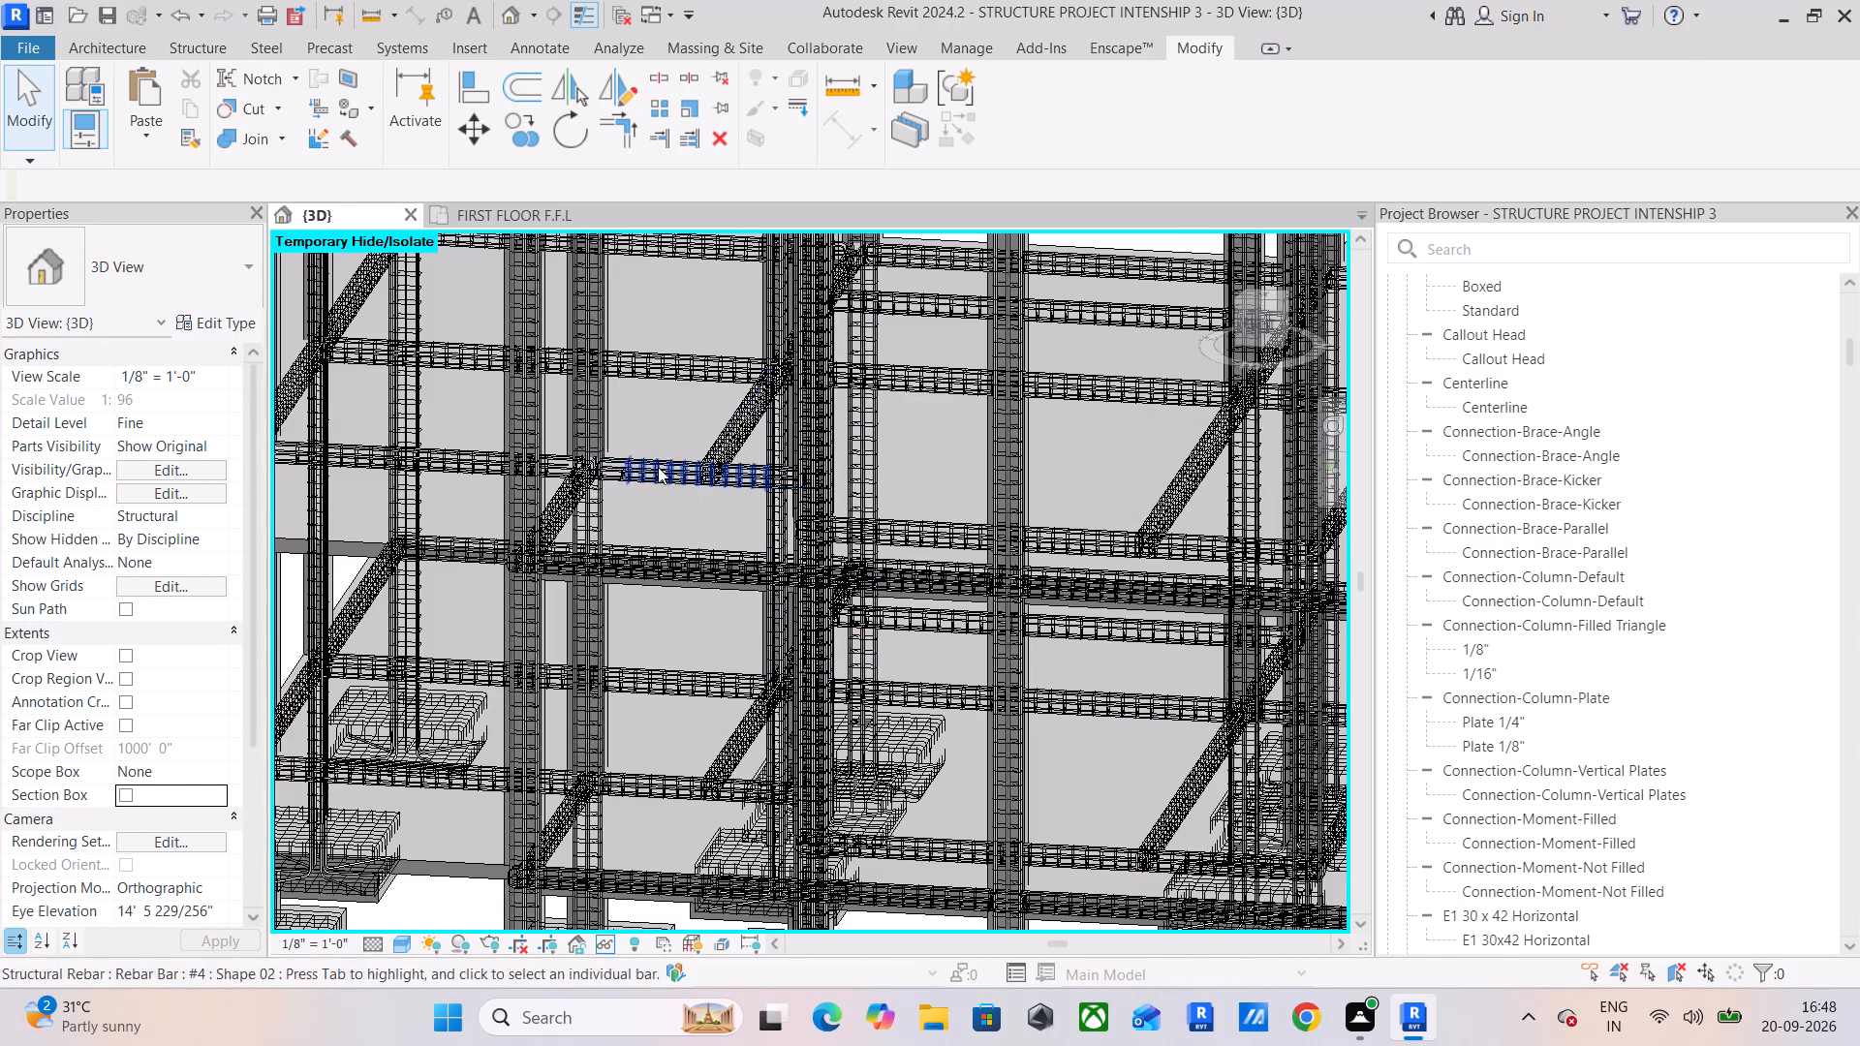
click(658, 466)
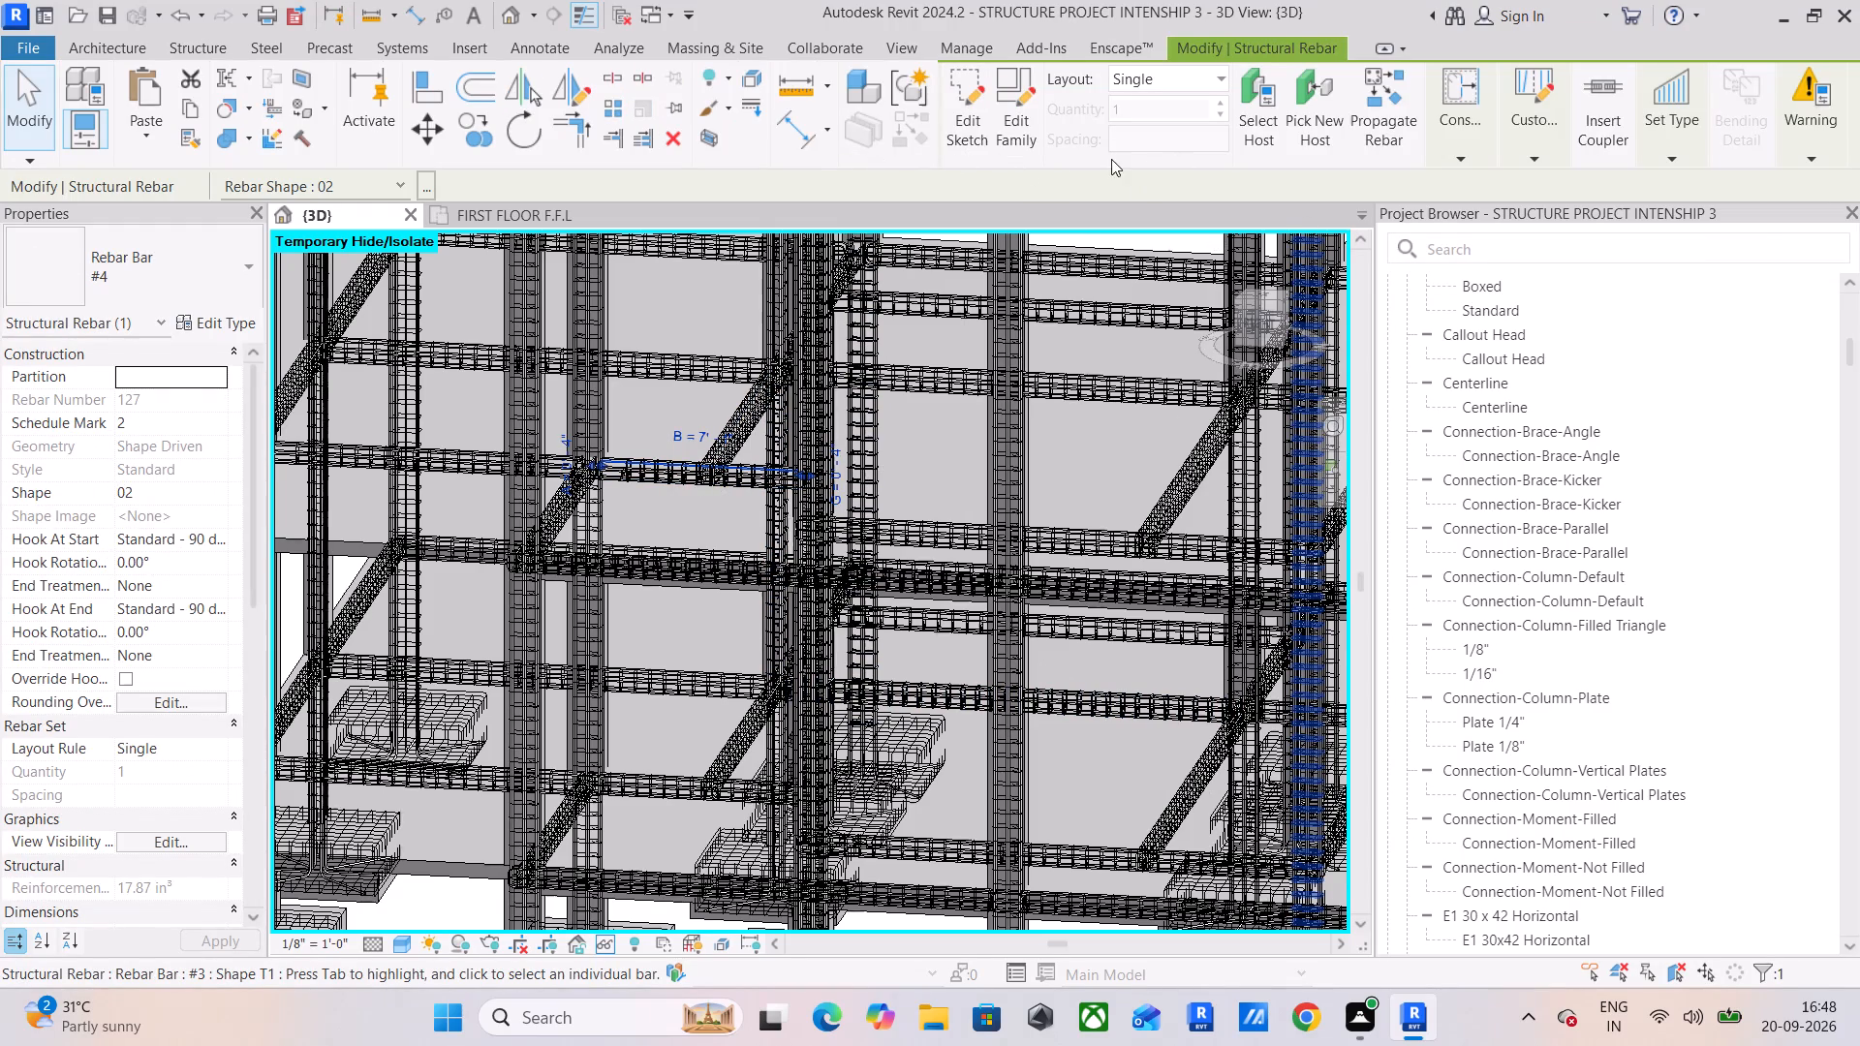
click(716, 136)
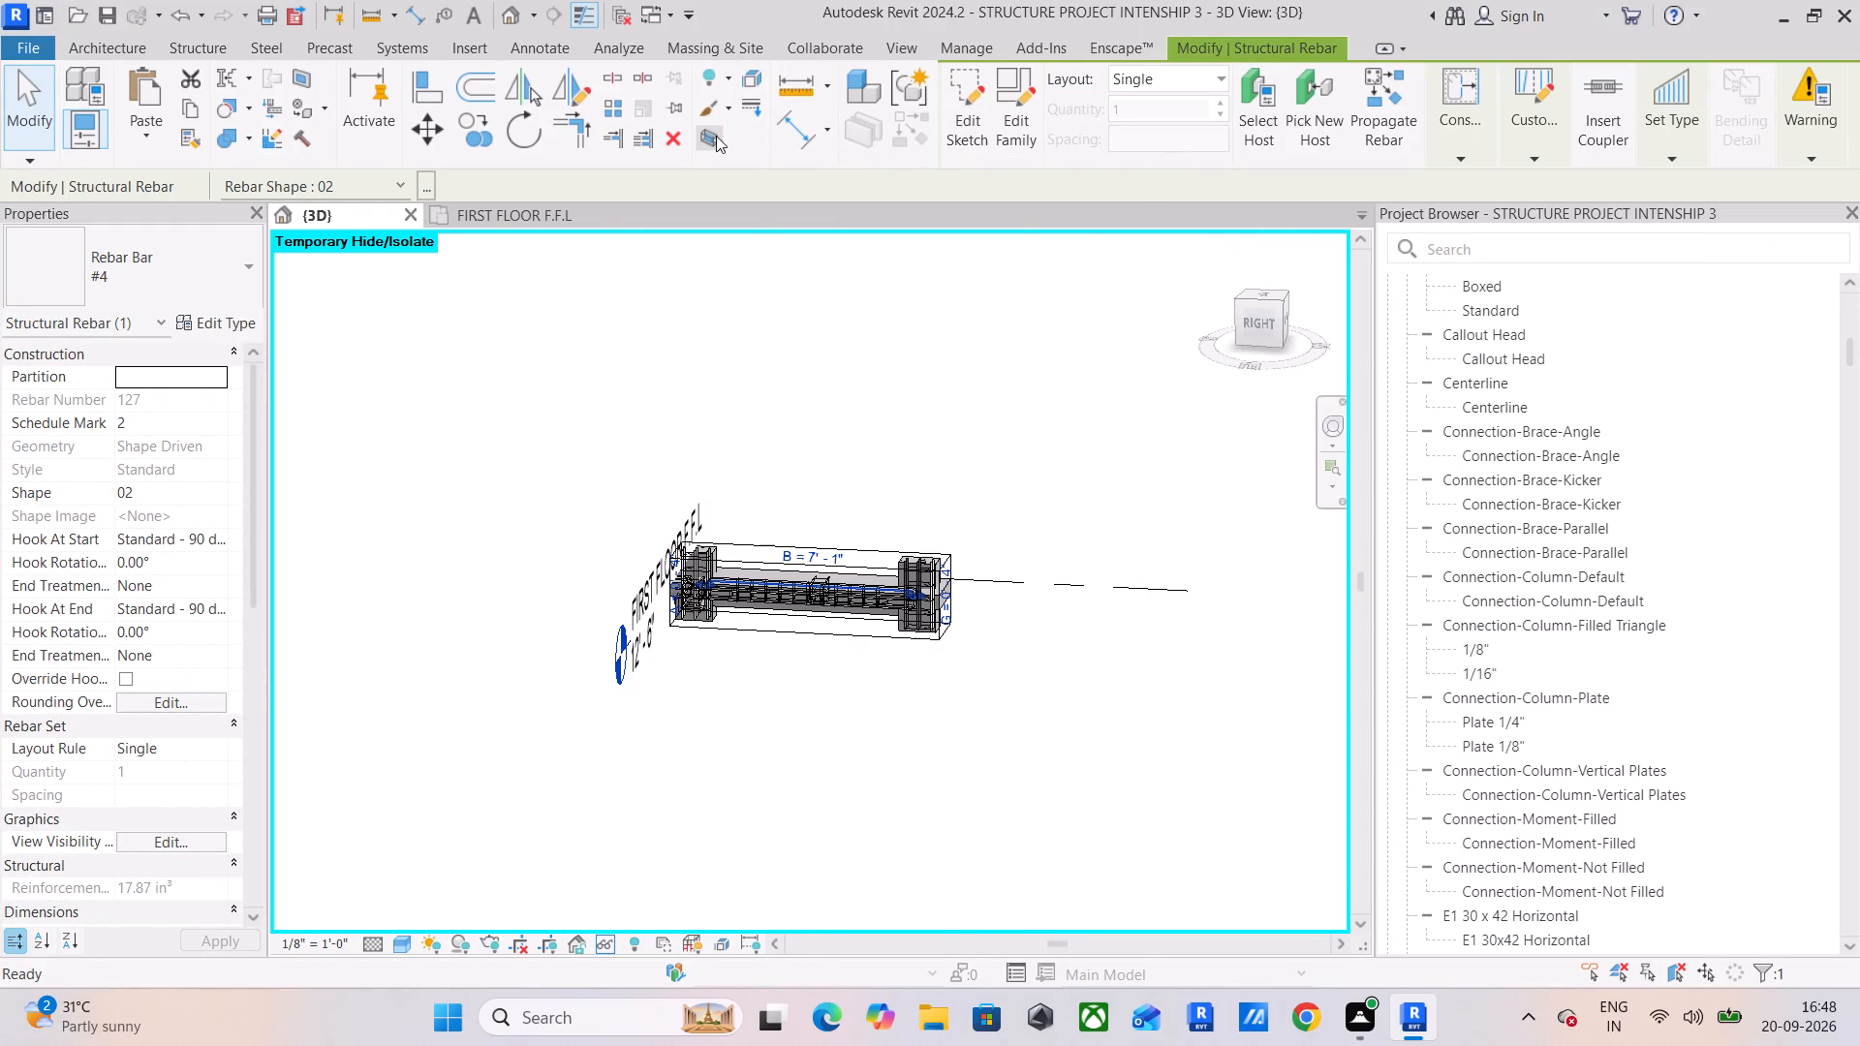
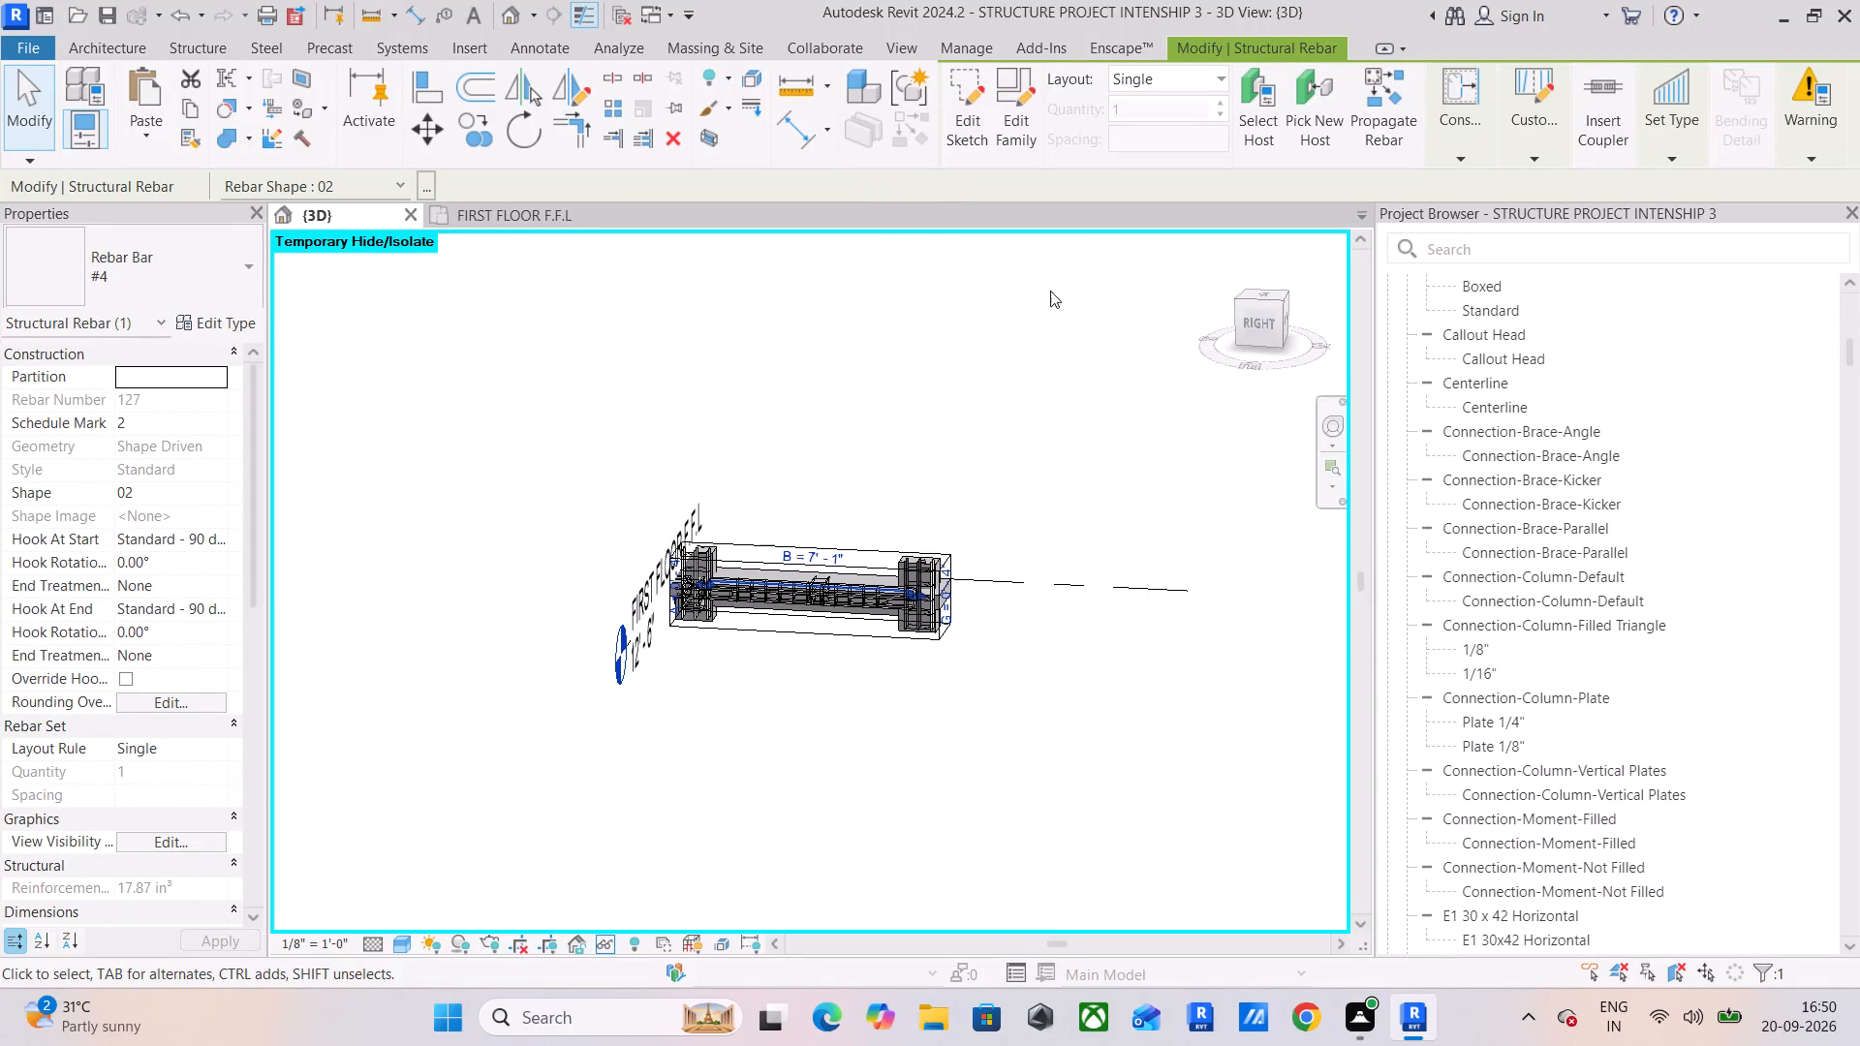
Turn the isolated short first-floor beam to a straight right-side view.
click(1279, 328)
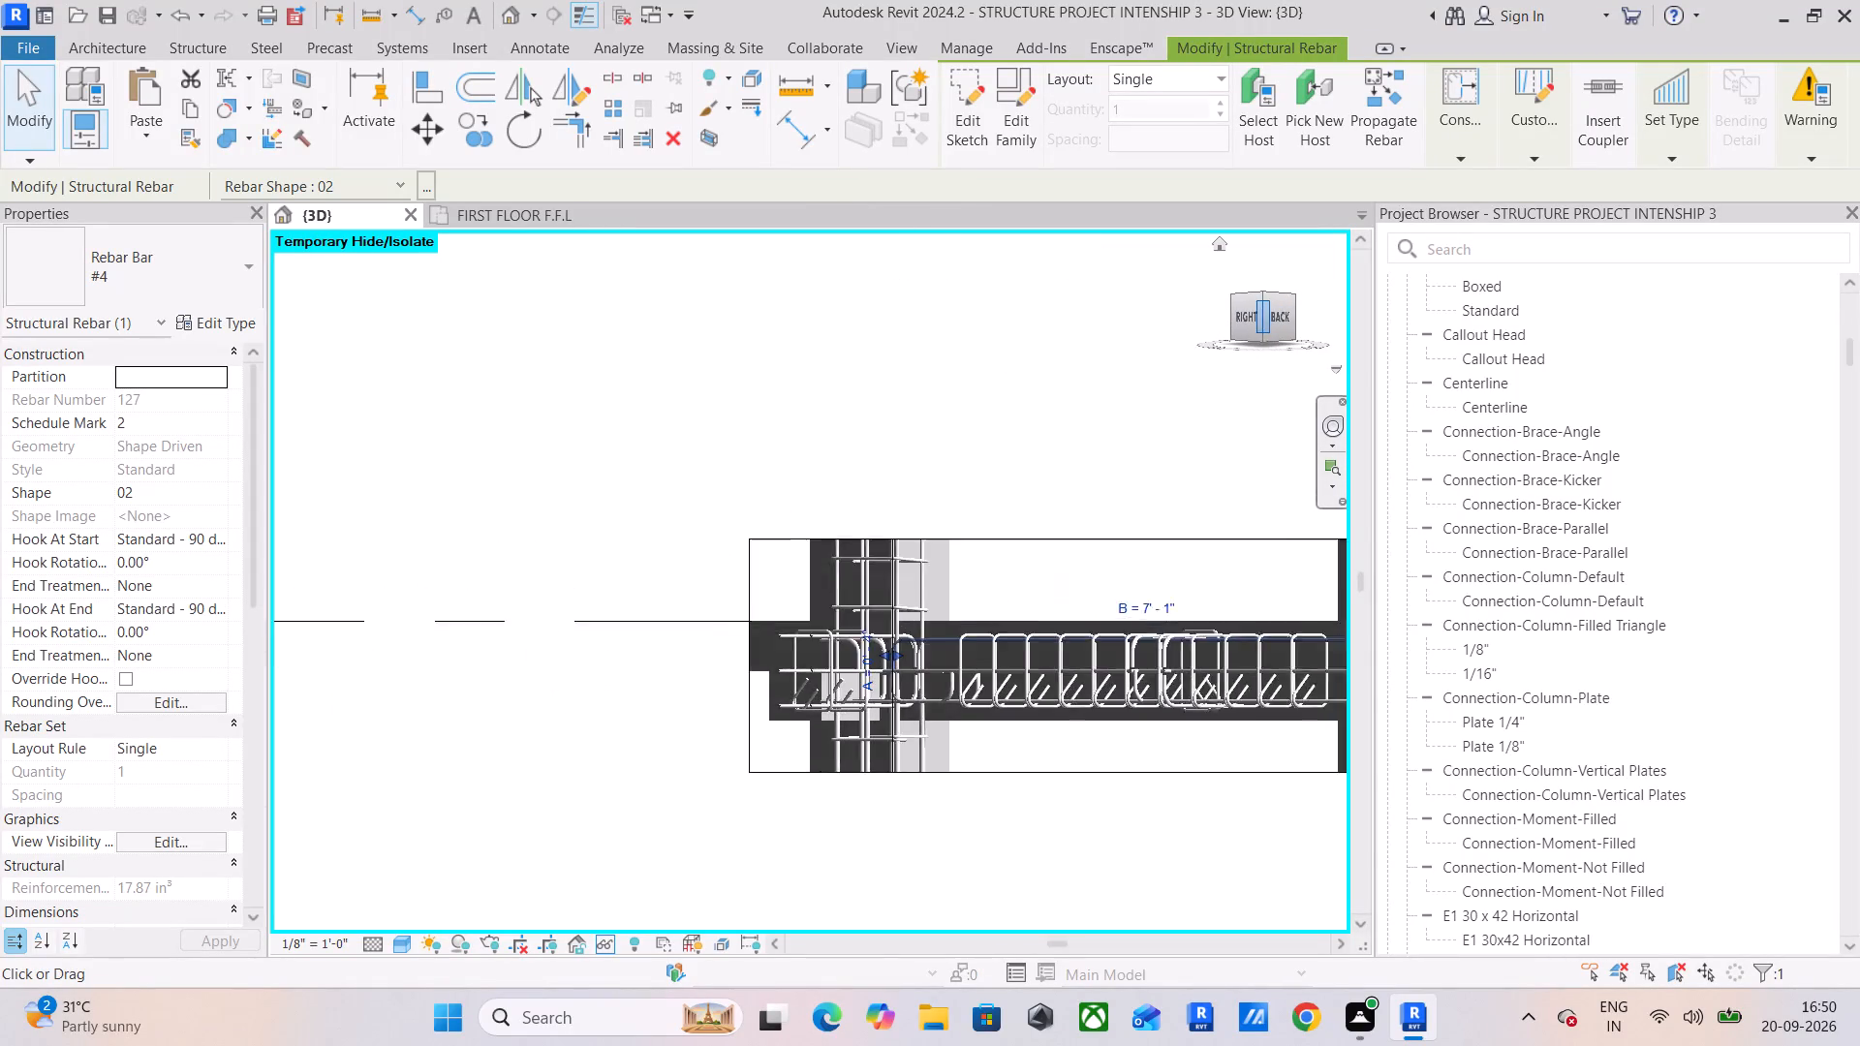
click(1241, 317)
scroll(994, 434, down, 7)
middle_drag(997, 447, 950, 465)
scroll(950, 465, up, 1)
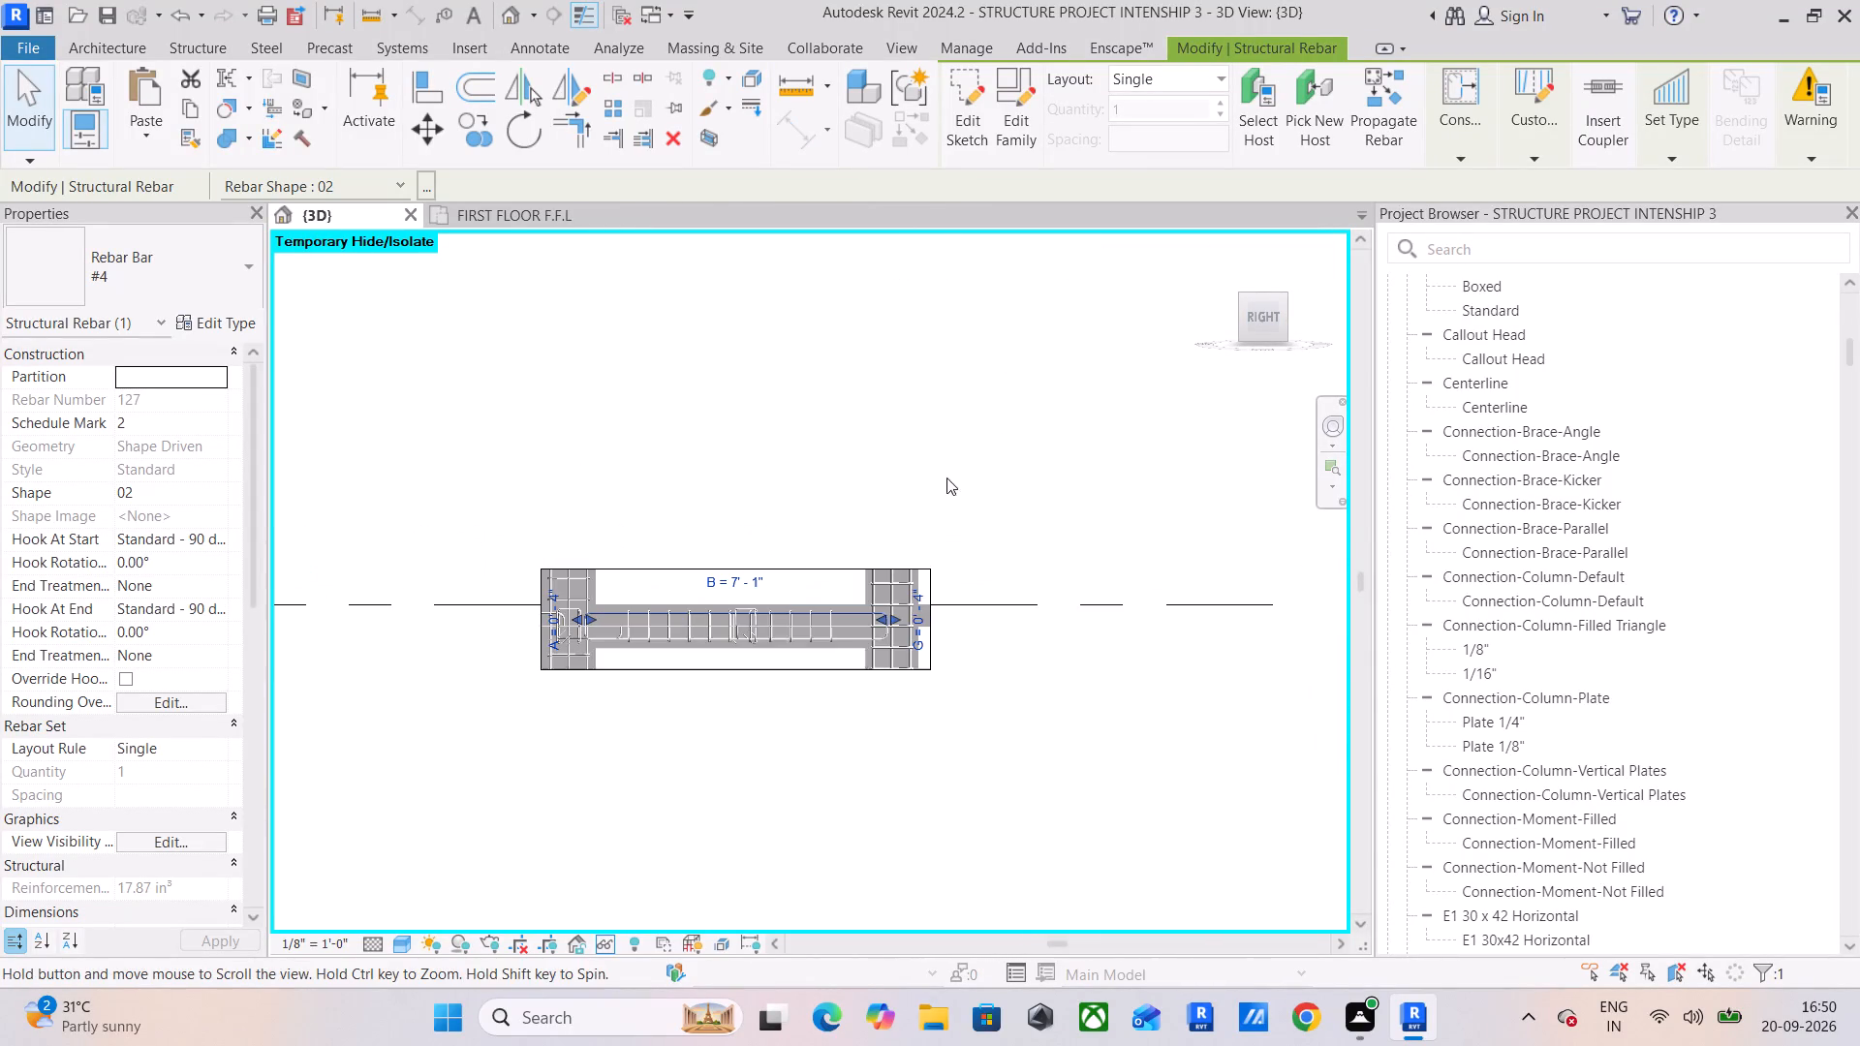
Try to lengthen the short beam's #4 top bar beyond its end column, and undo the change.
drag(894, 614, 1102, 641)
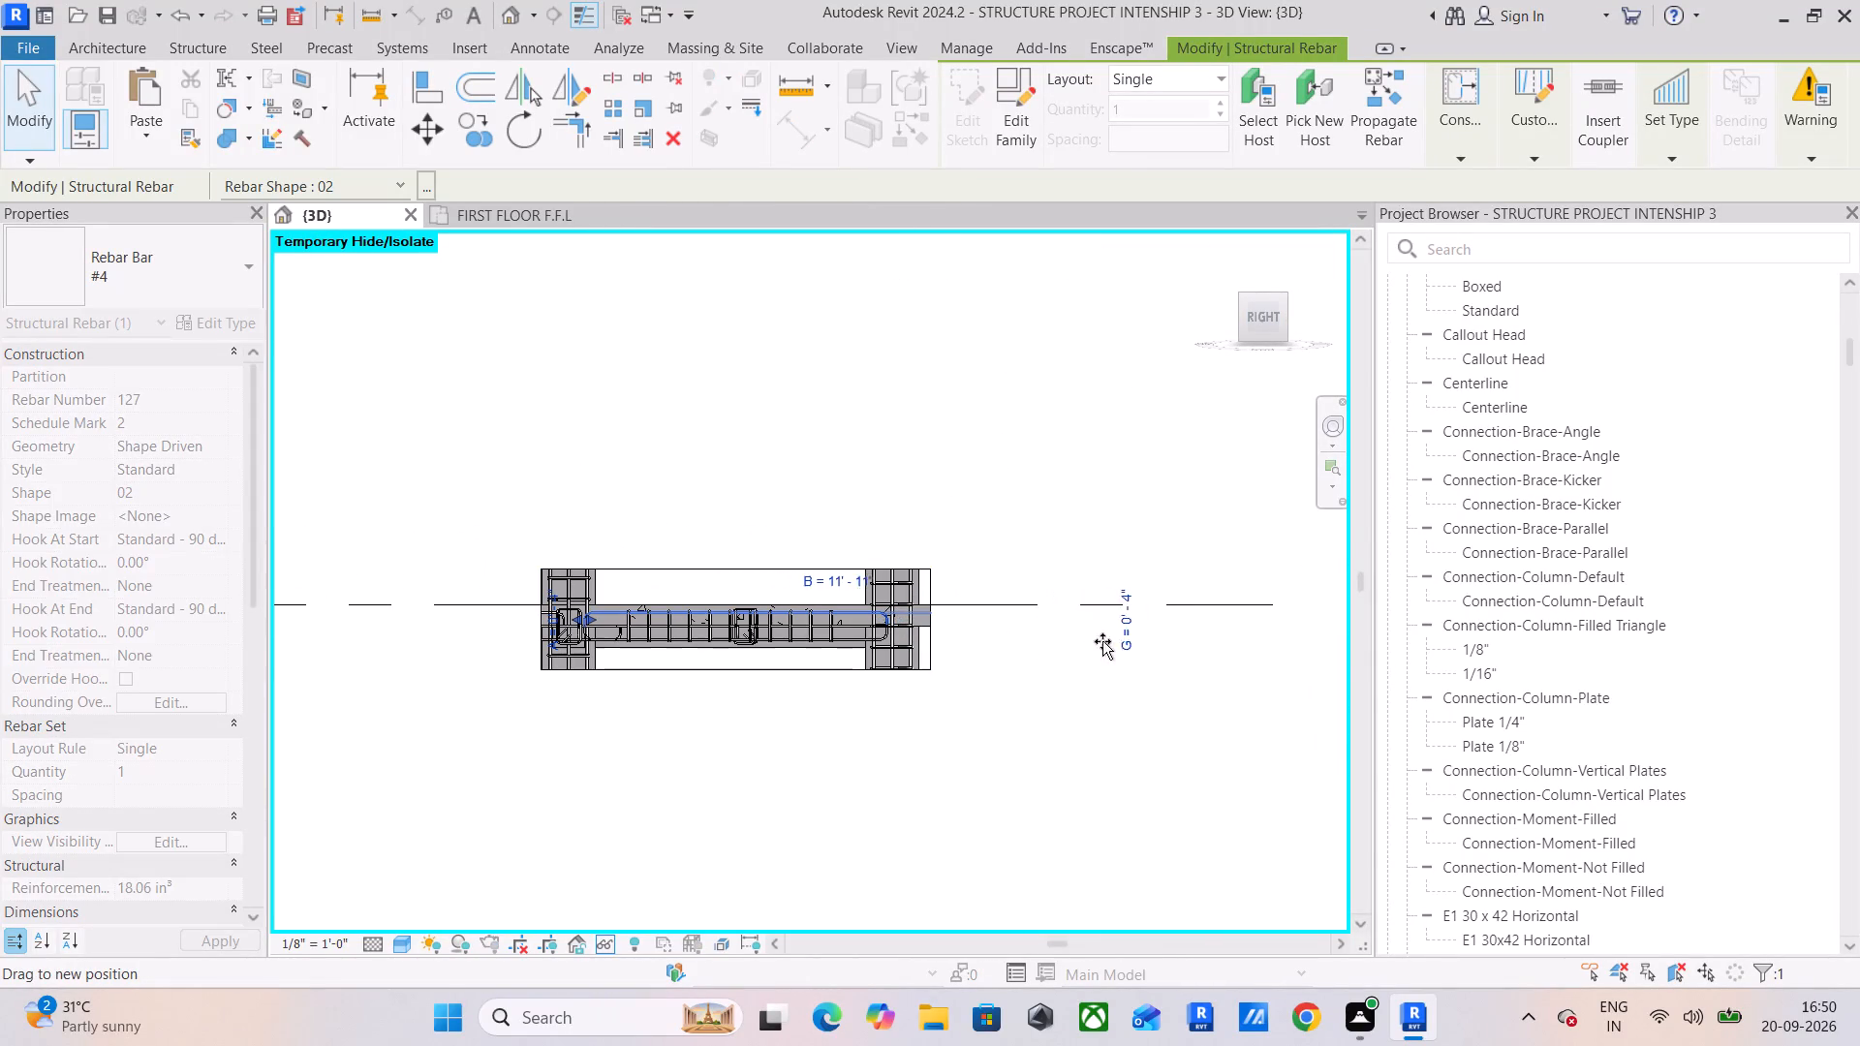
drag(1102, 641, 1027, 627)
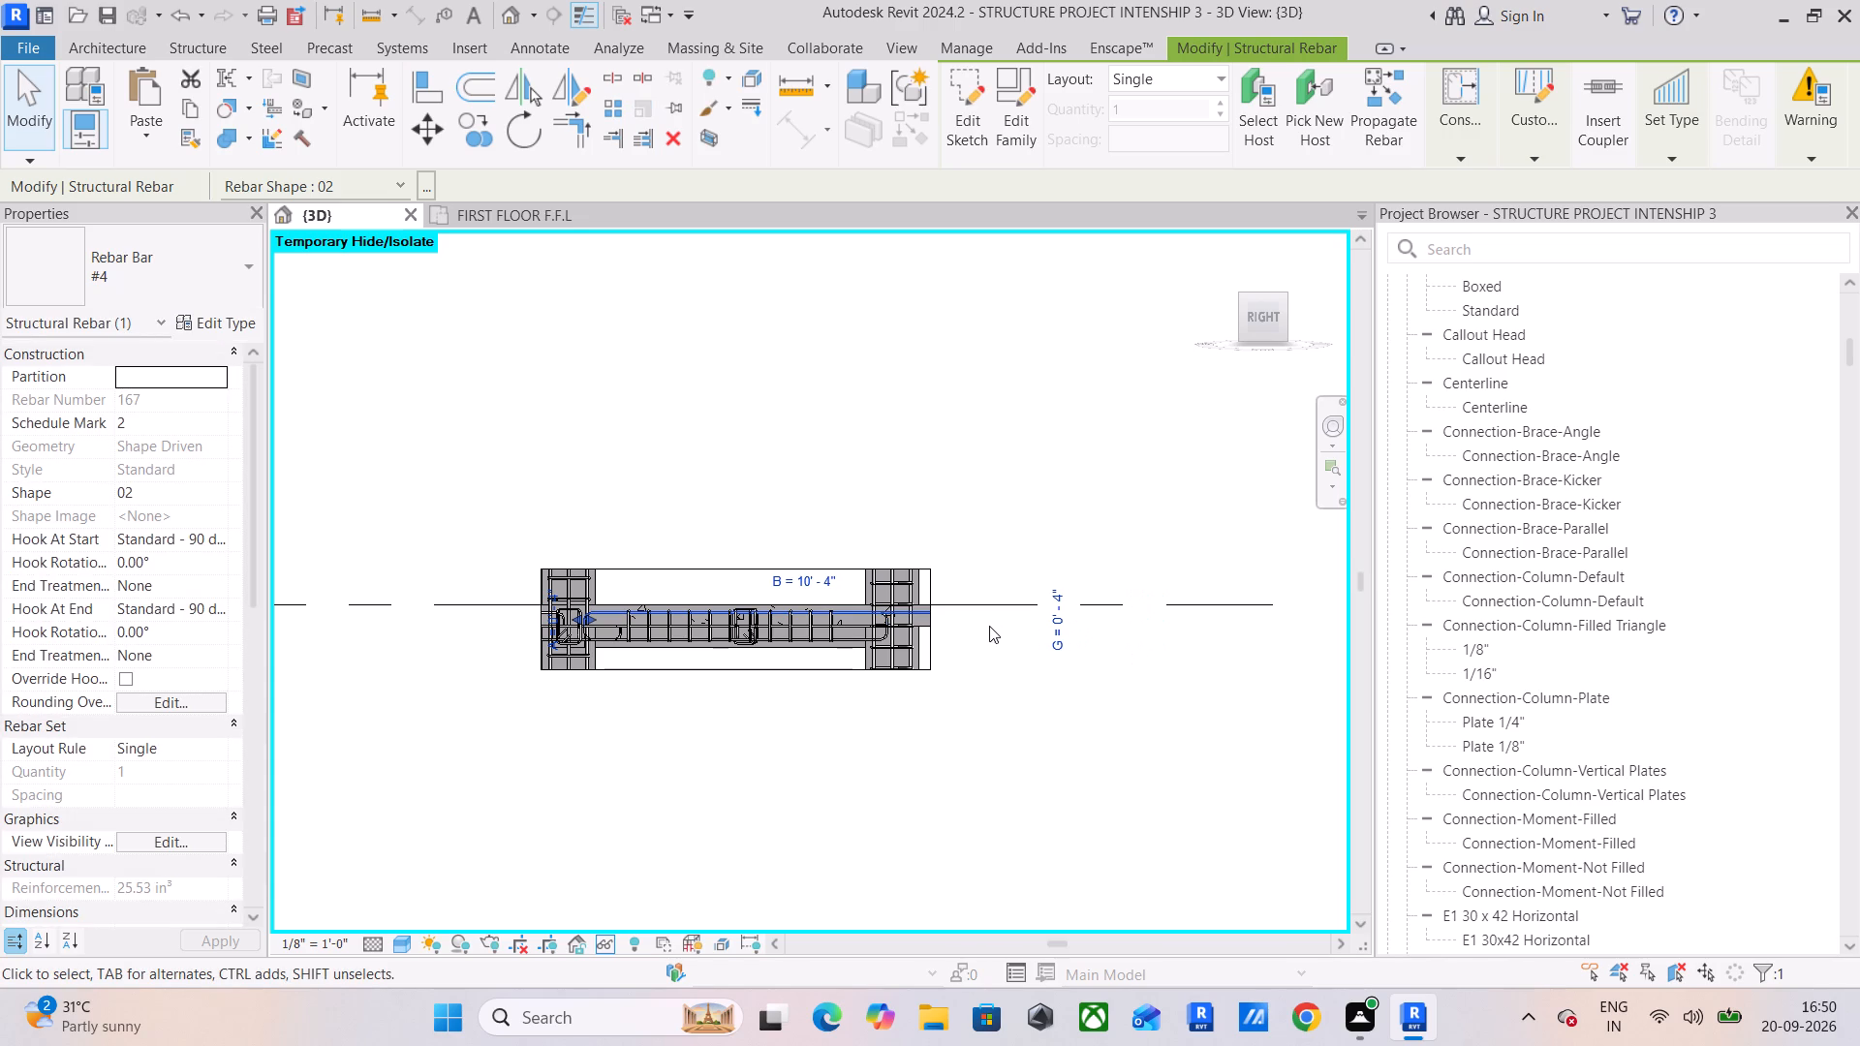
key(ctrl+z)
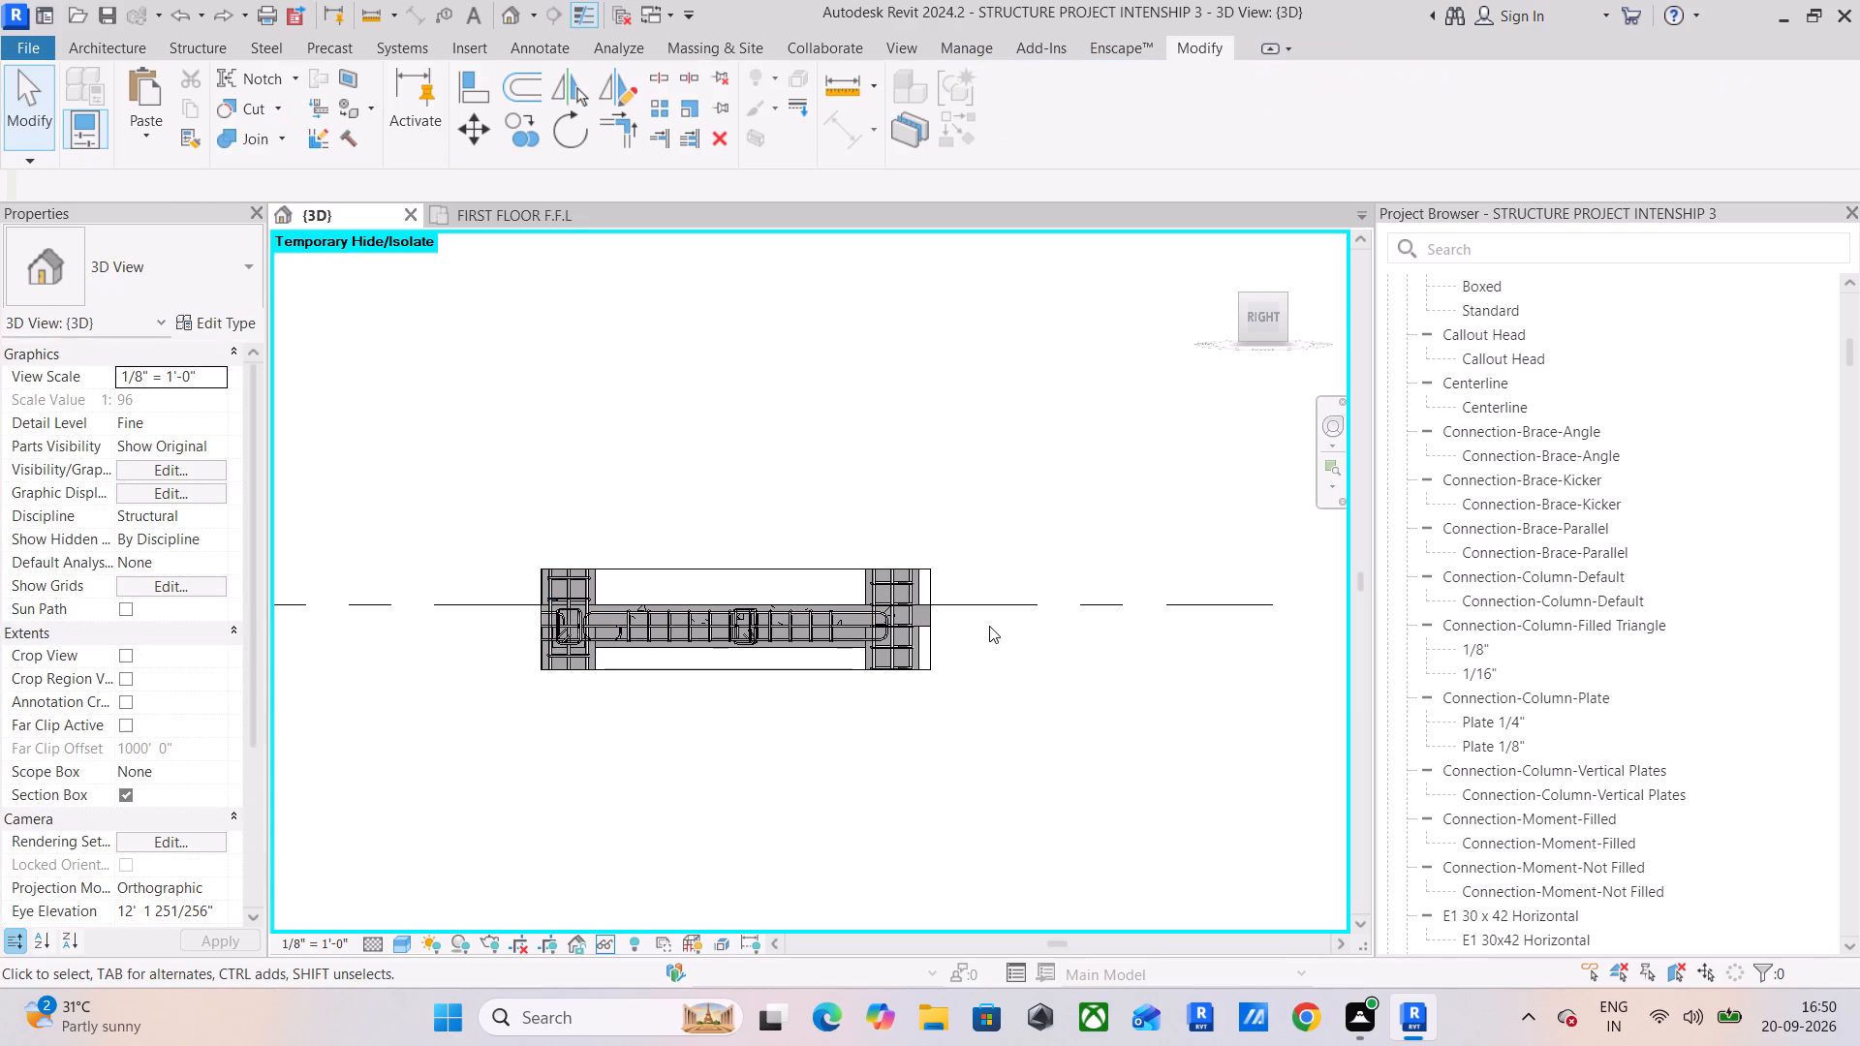
Stretch the section box well beyond both end columns of the short beam to take in the adjoining bays.
click(826, 677)
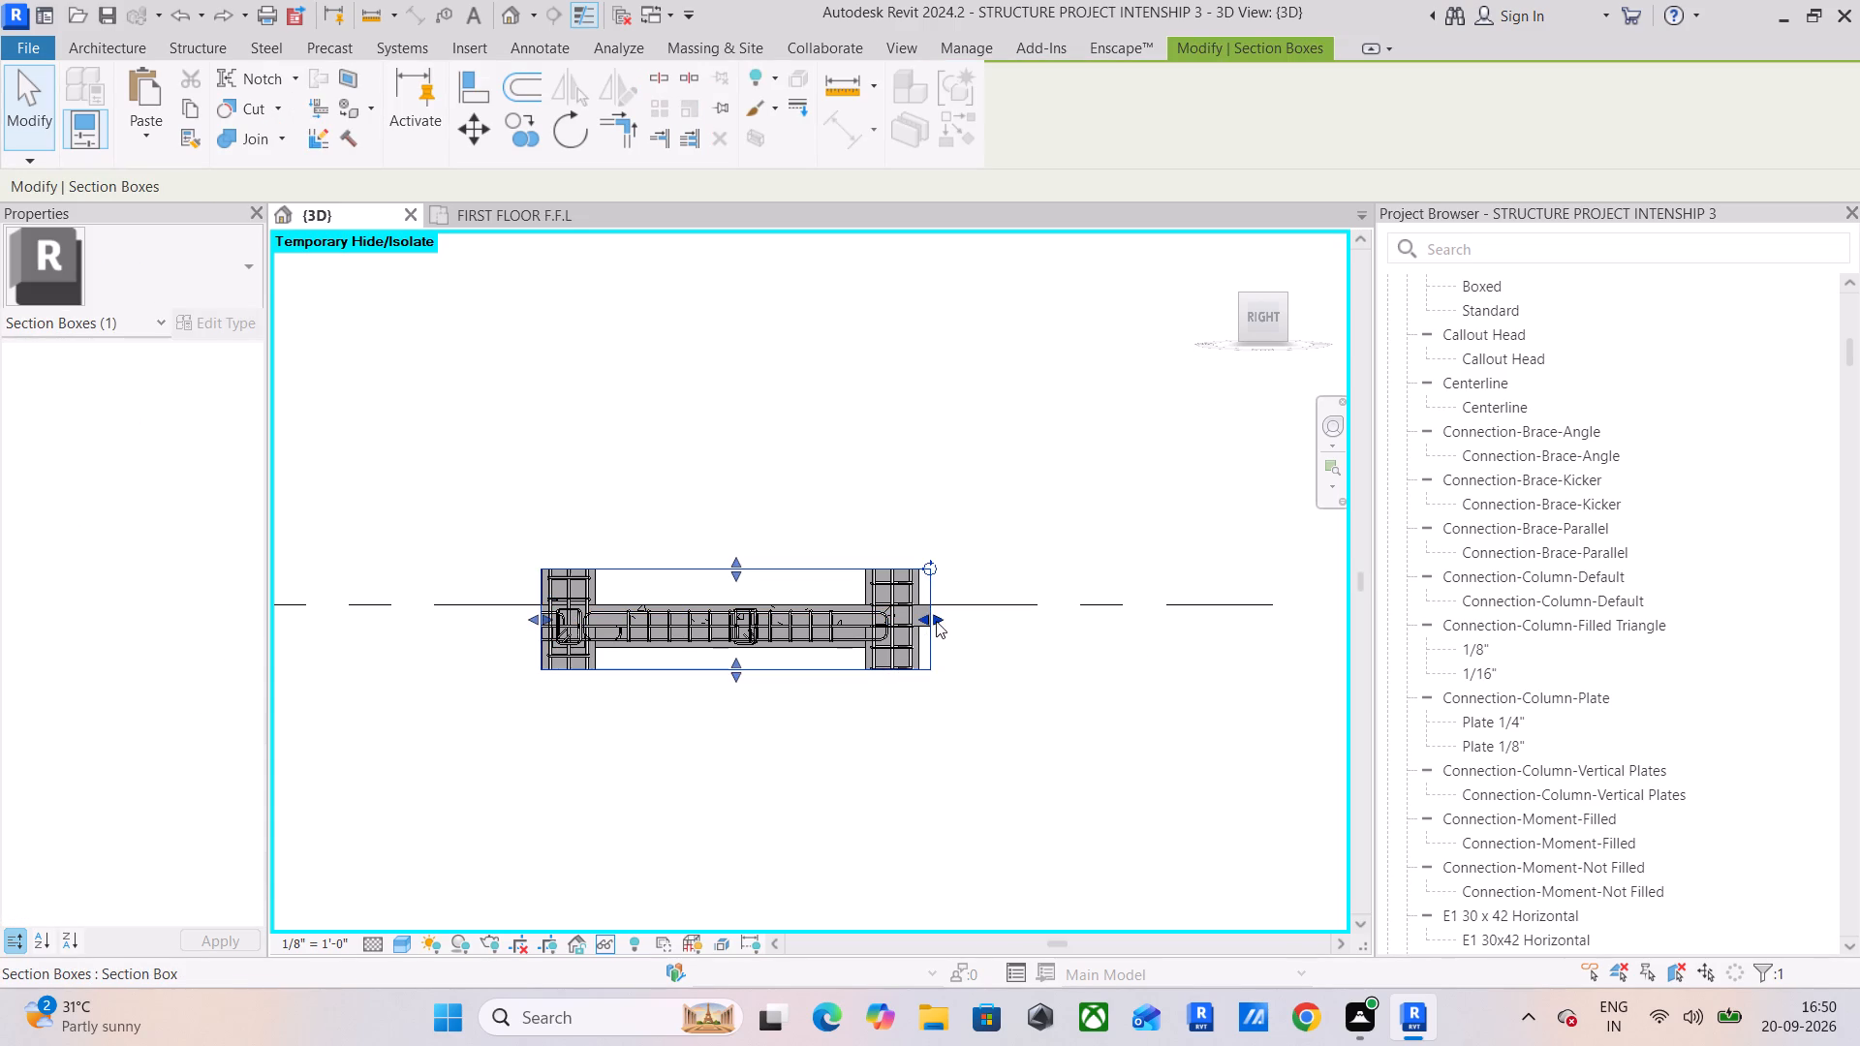
drag(936, 620, 1323, 614)
scroll(1134, 734, down, 5)
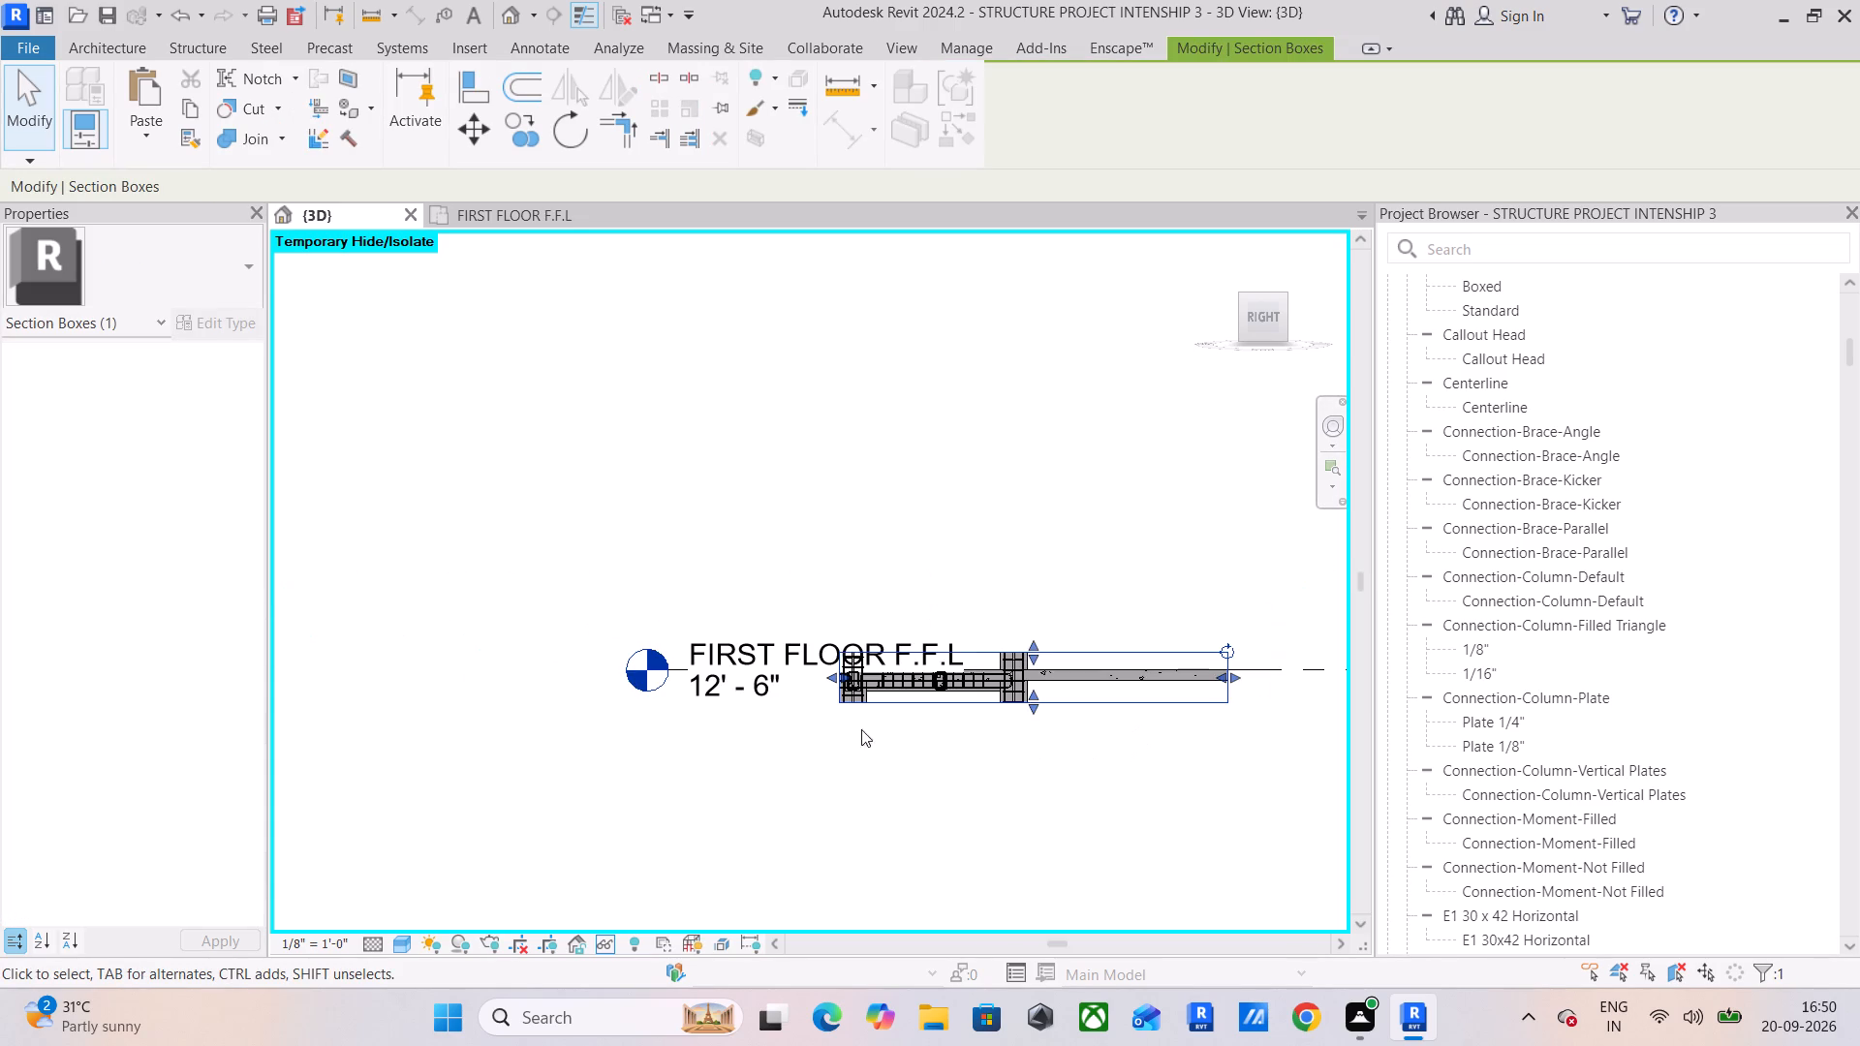
drag(836, 680, 372, 691)
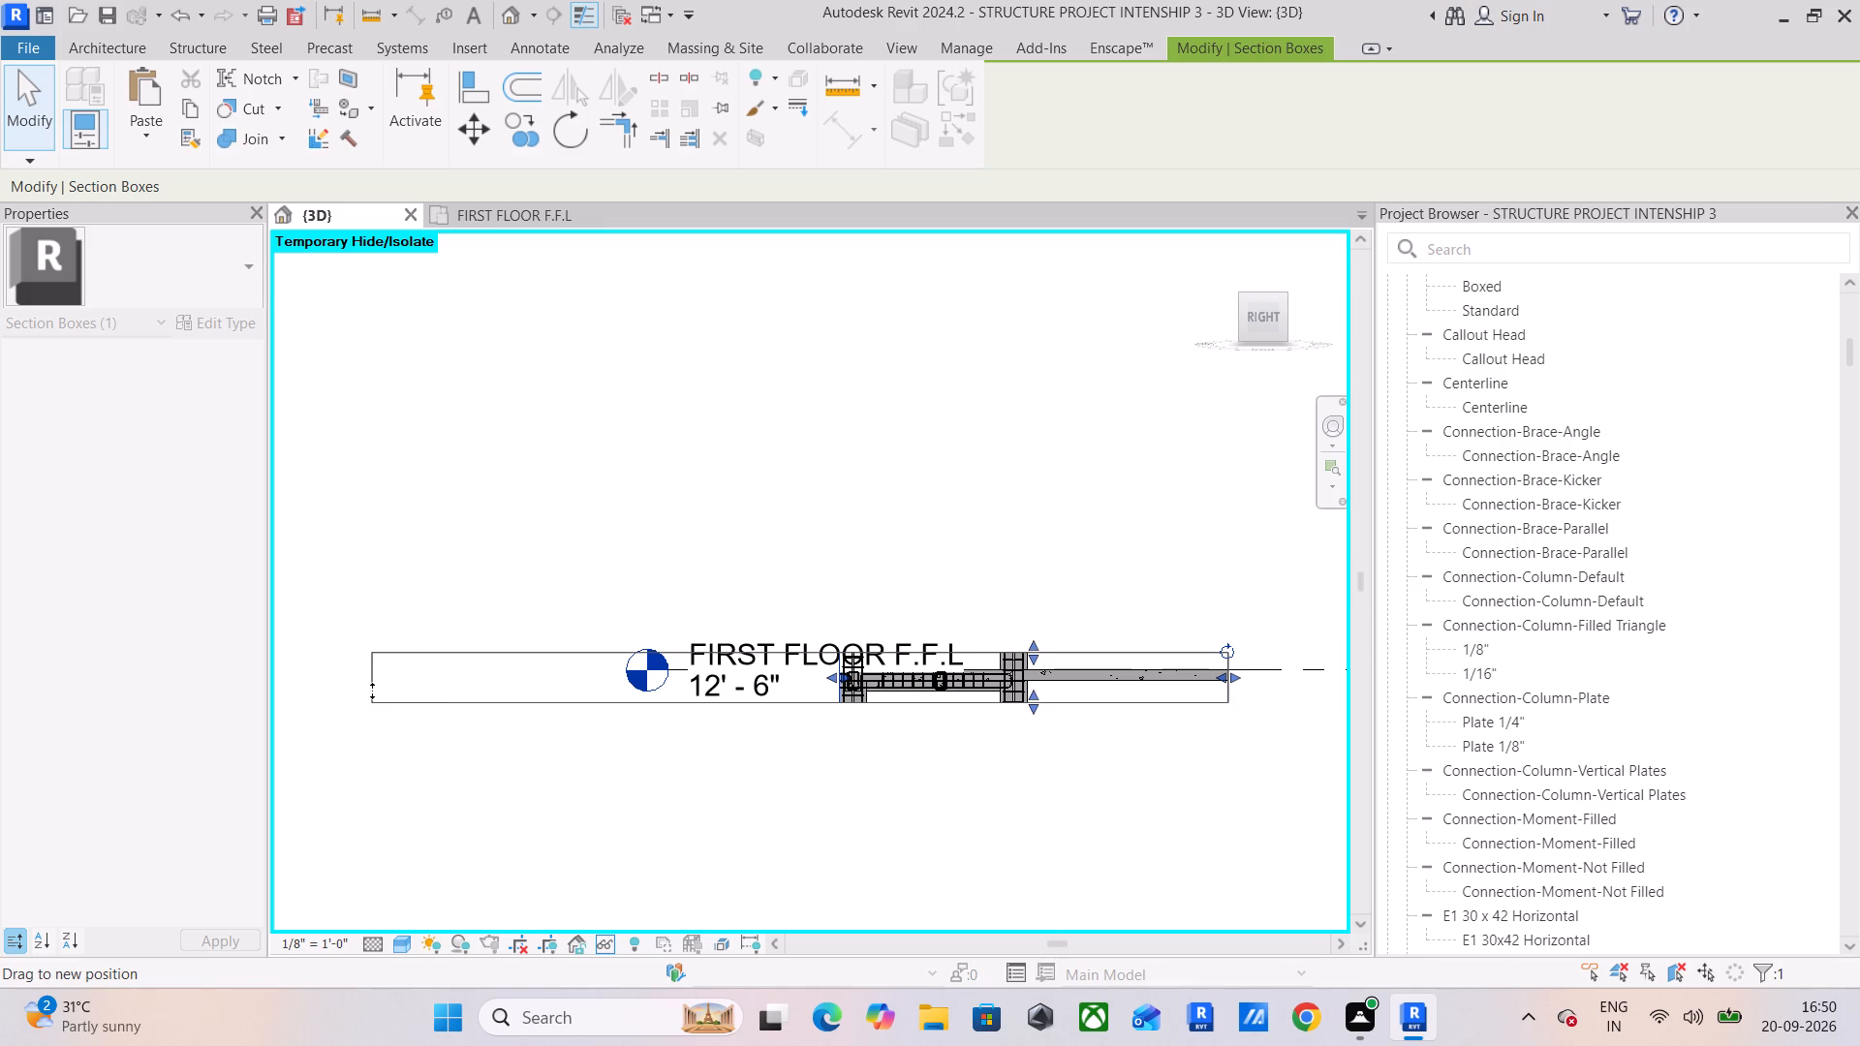
drag(372, 691, 372, 692)
Pull the longer beam's hooked #4 bottom bar back from the short bay so its end stops inside the shared column.
middle_drag(666, 743, 894, 720)
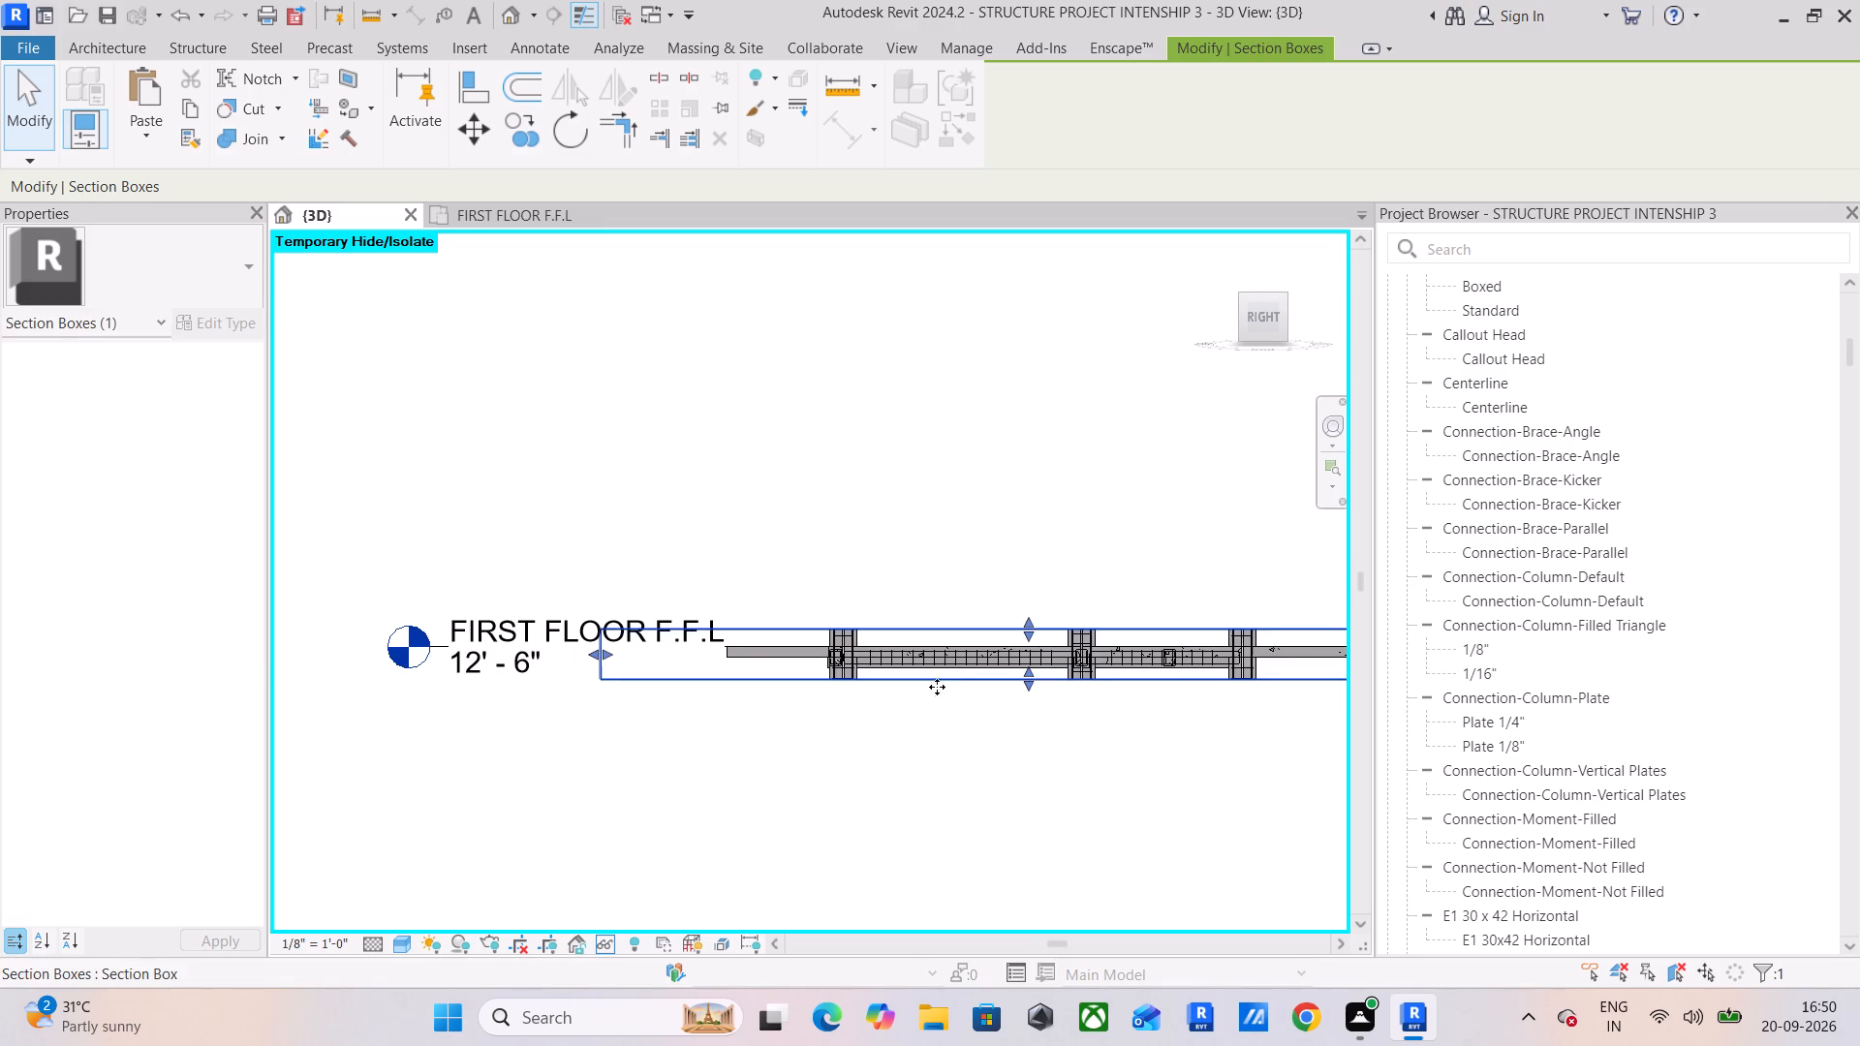
scroll(967, 667, up, 8)
middle_drag(1044, 666, 839, 661)
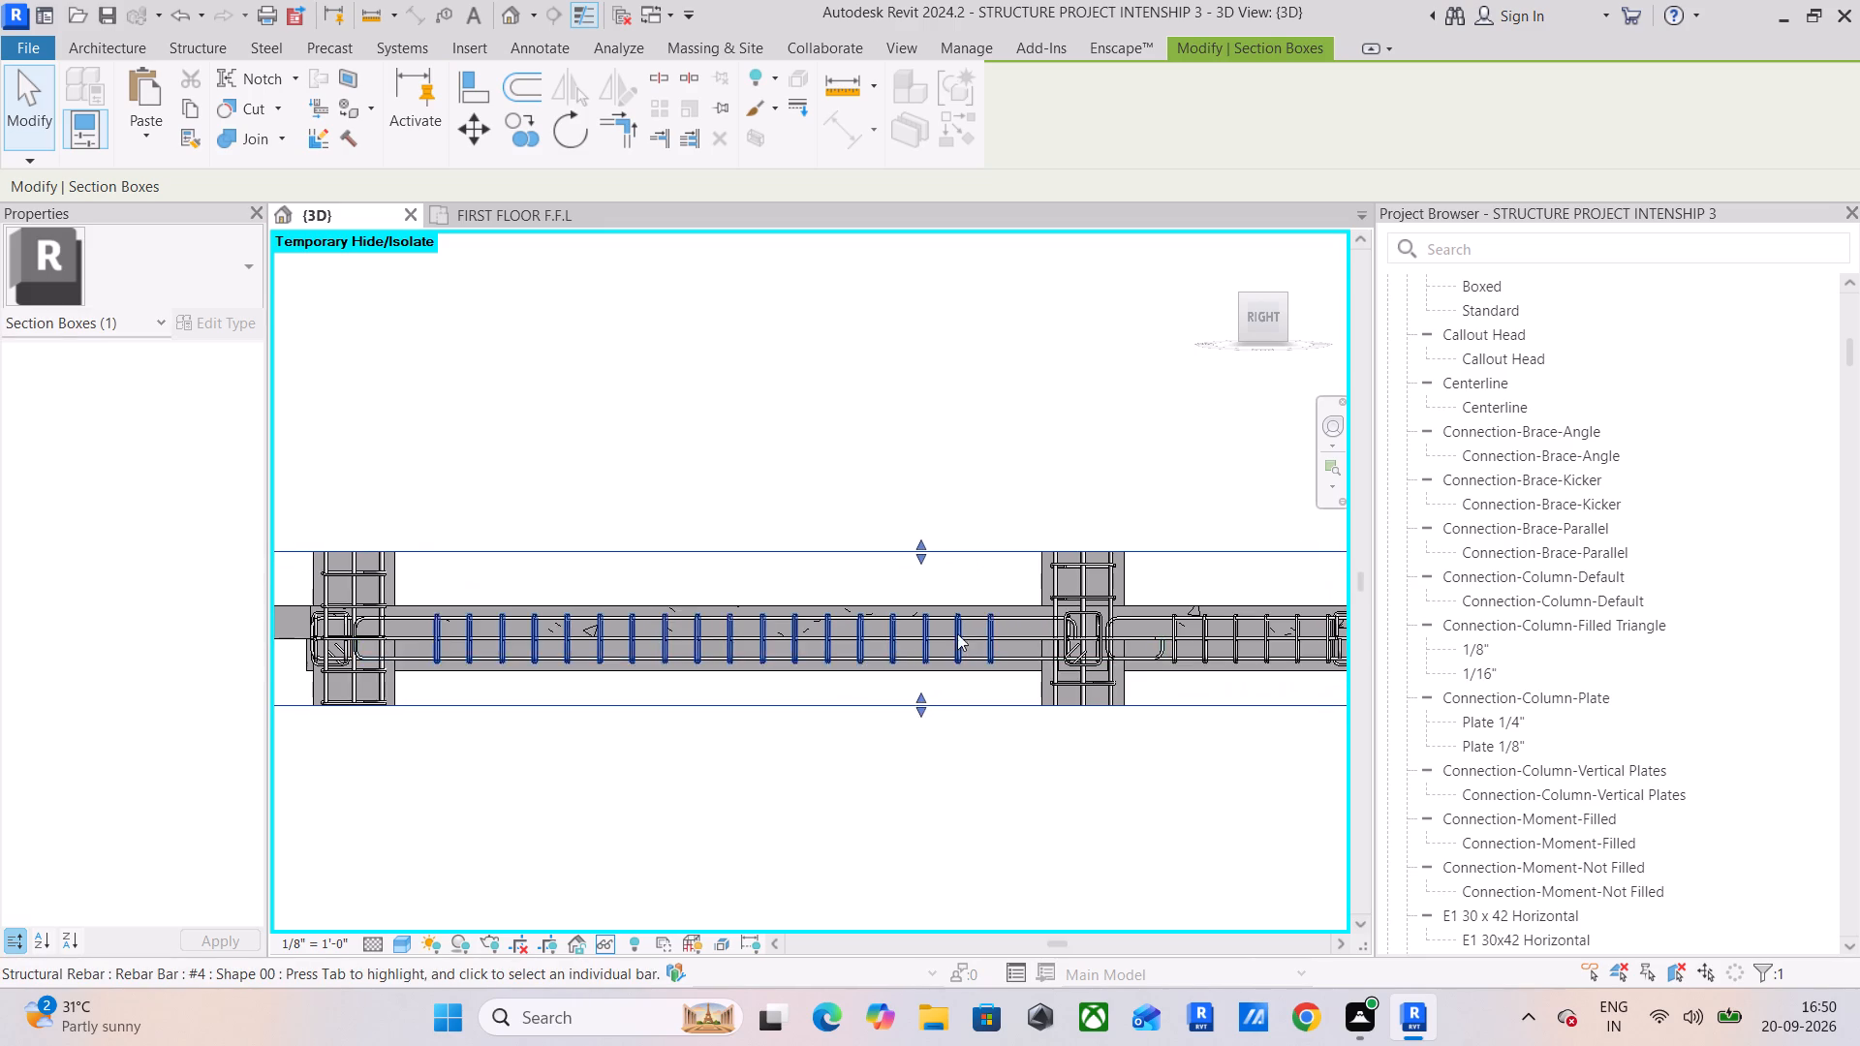
scroll(965, 629, up, 4)
middle_drag(1142, 634, 1001, 627)
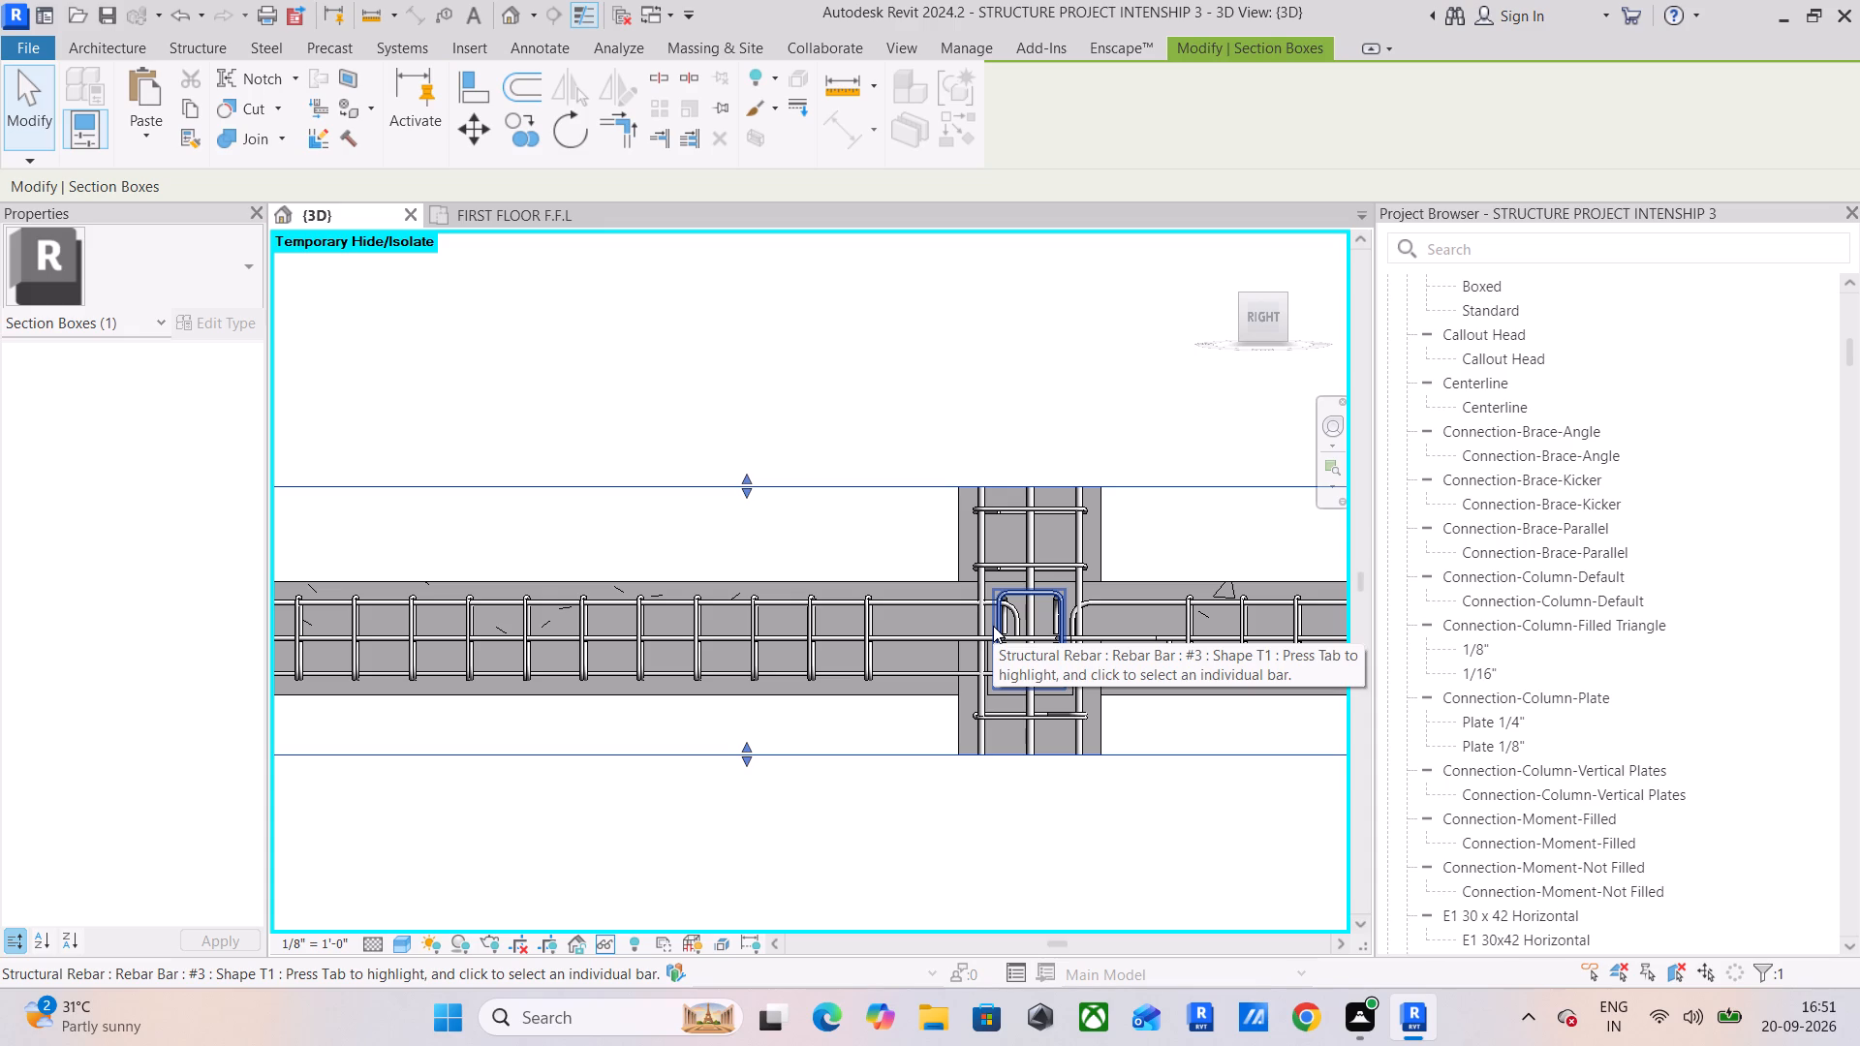
scroll(985, 626, up, 9)
click(796, 789)
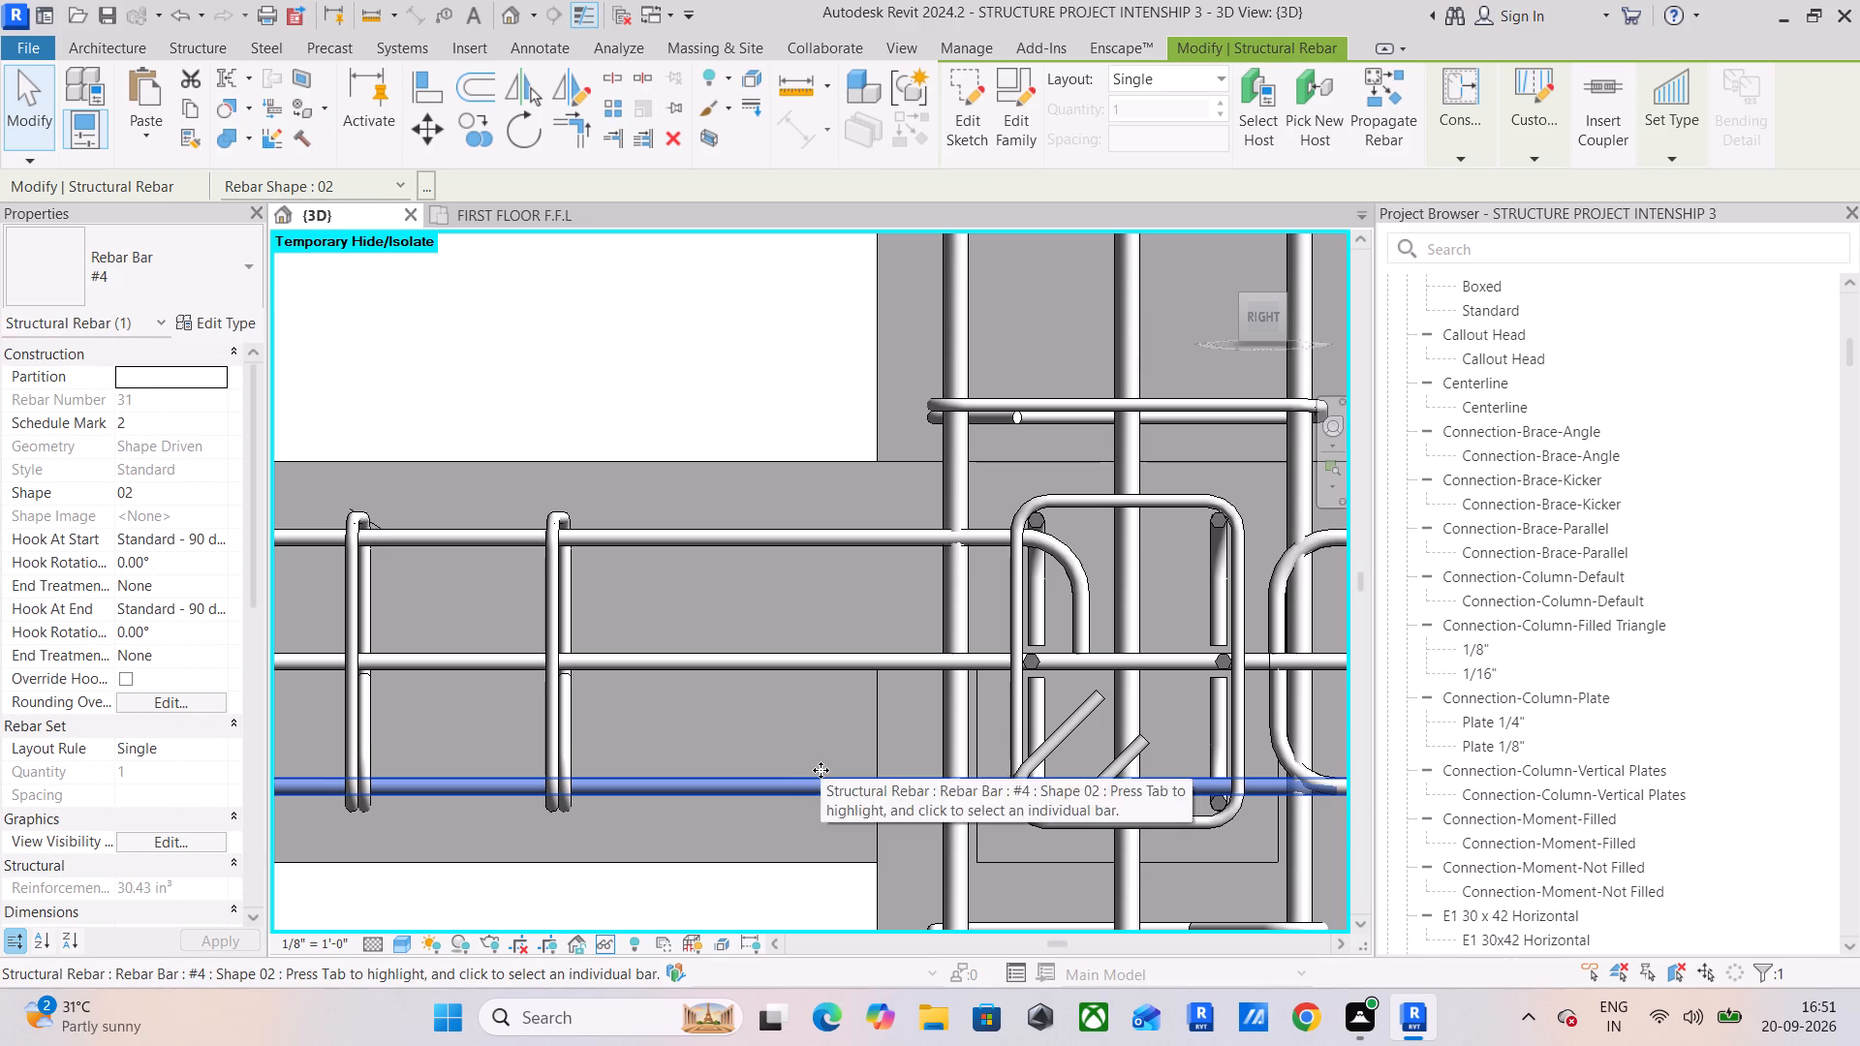
middle_drag(894, 728, 441, 645)
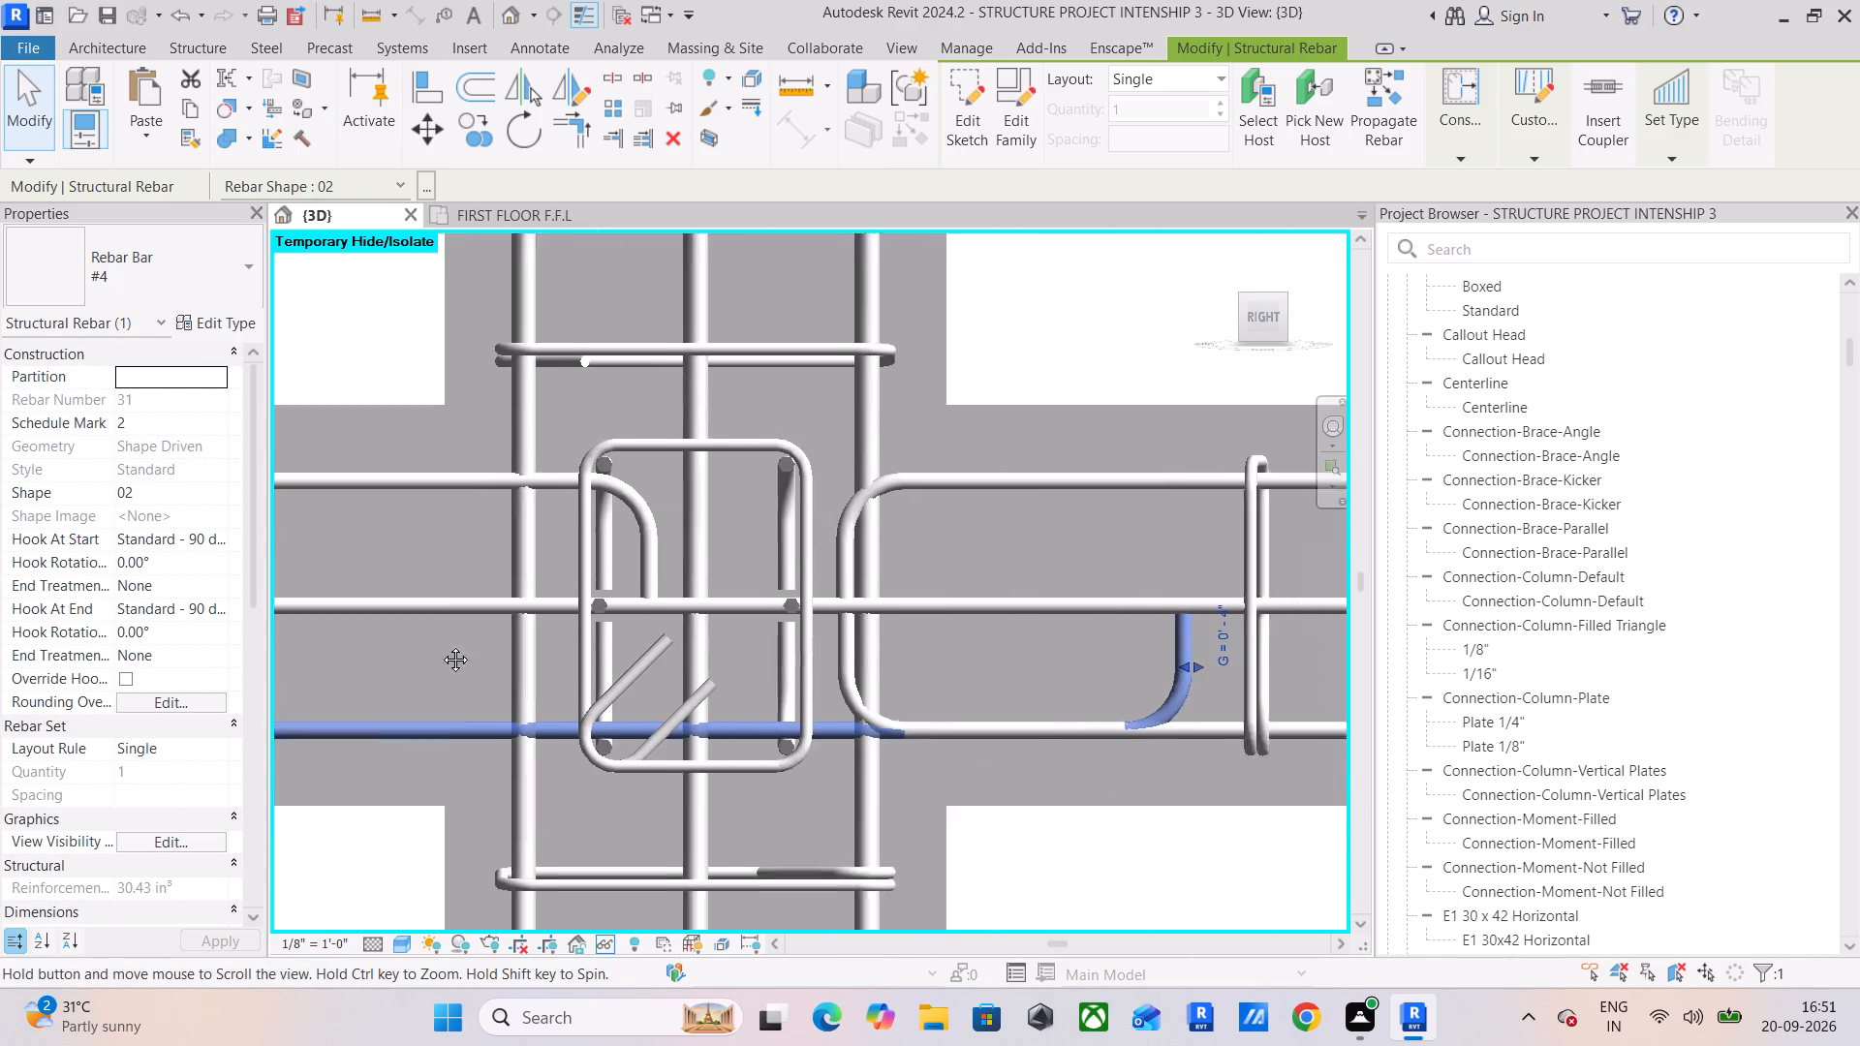
middle_drag(441, 645, 439, 640)
scroll(554, 666, down, 3)
middle_drag(947, 648, 1020, 638)
scroll(1020, 638, up, 3)
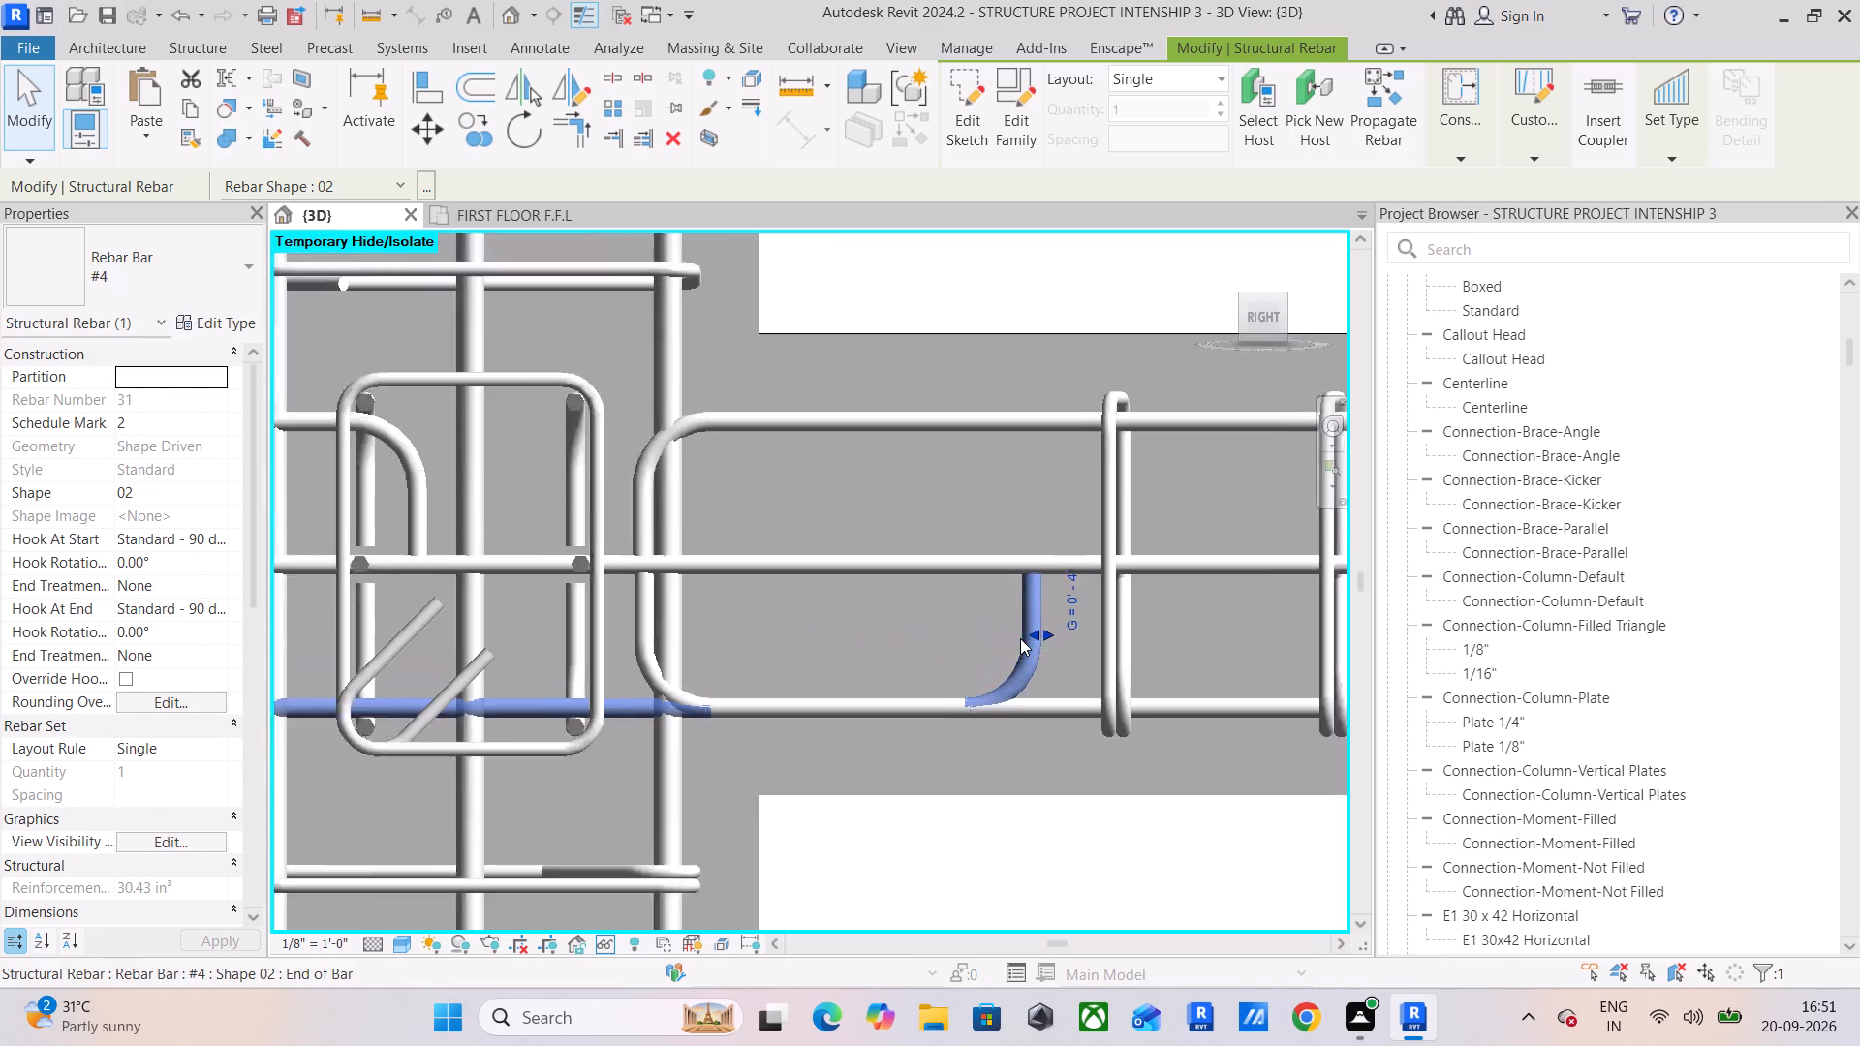
scroll(1020, 638, up, 2)
scroll(1036, 641, down, 1)
middle_drag(1037, 641, 1097, 626)
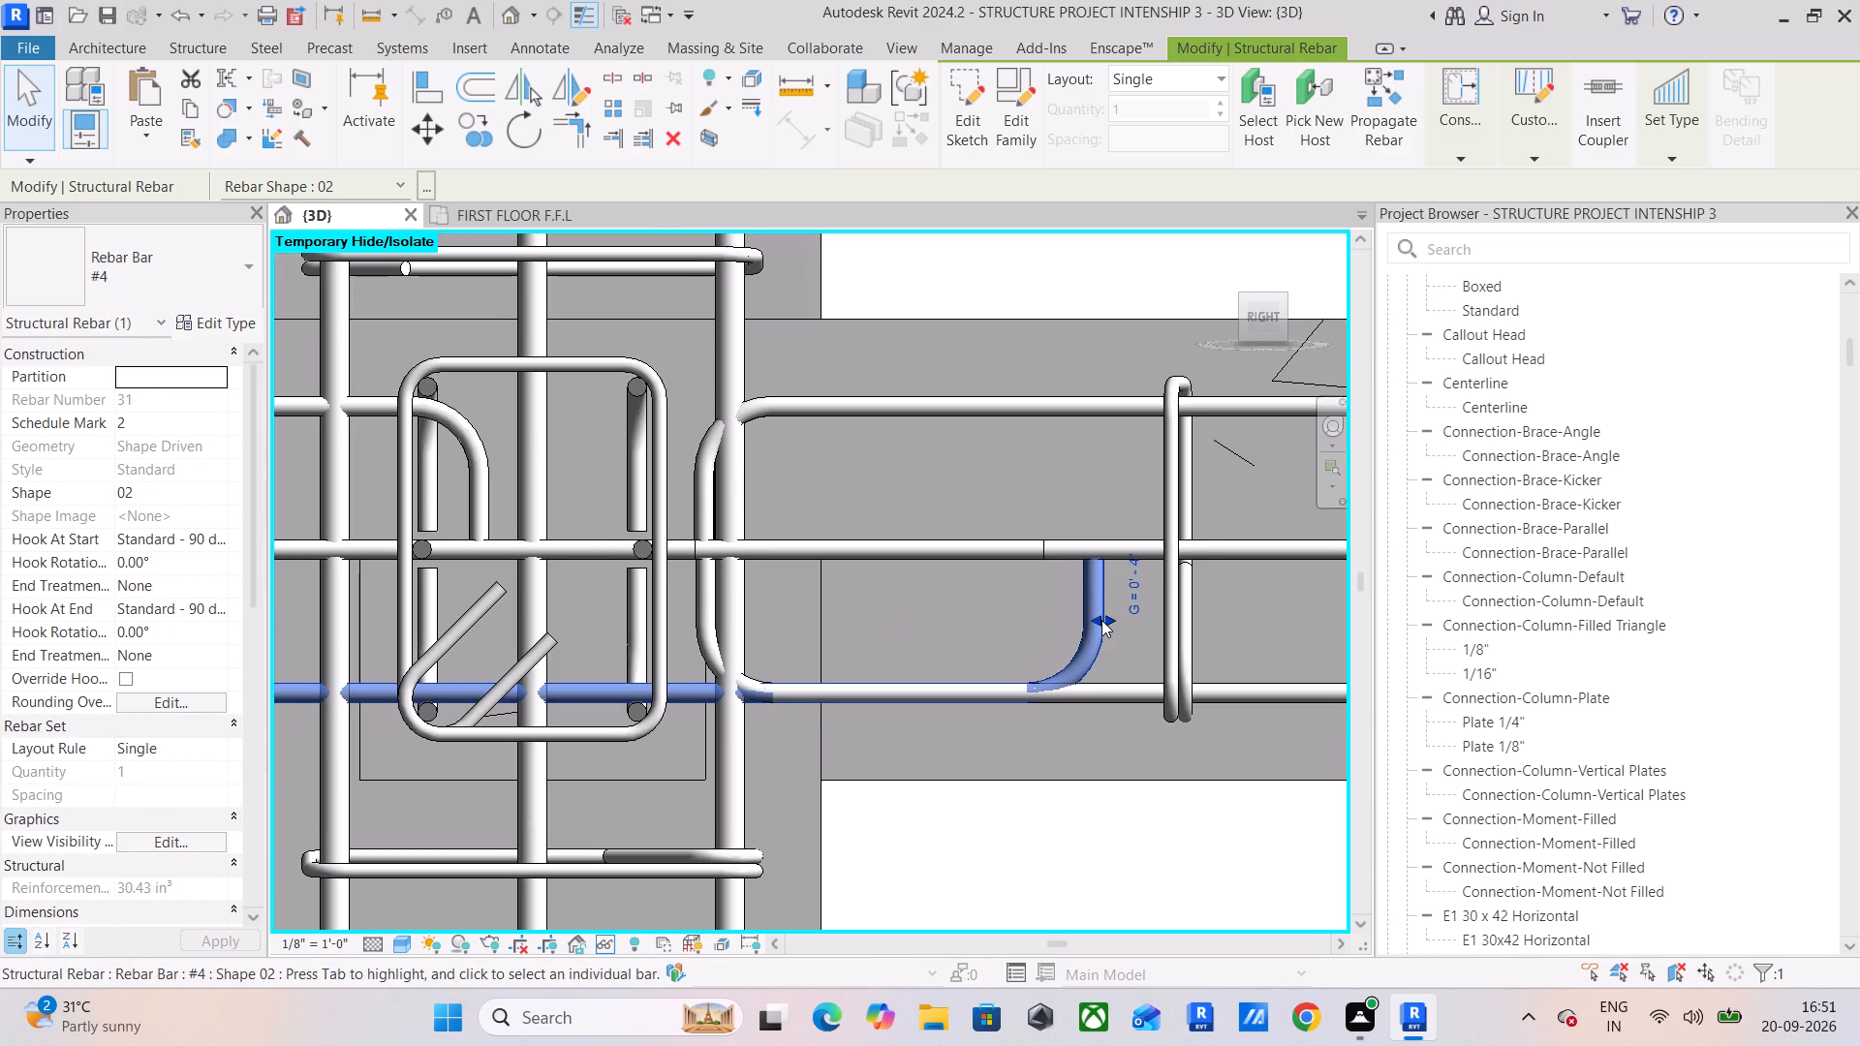
drag(1096, 620, 714, 665)
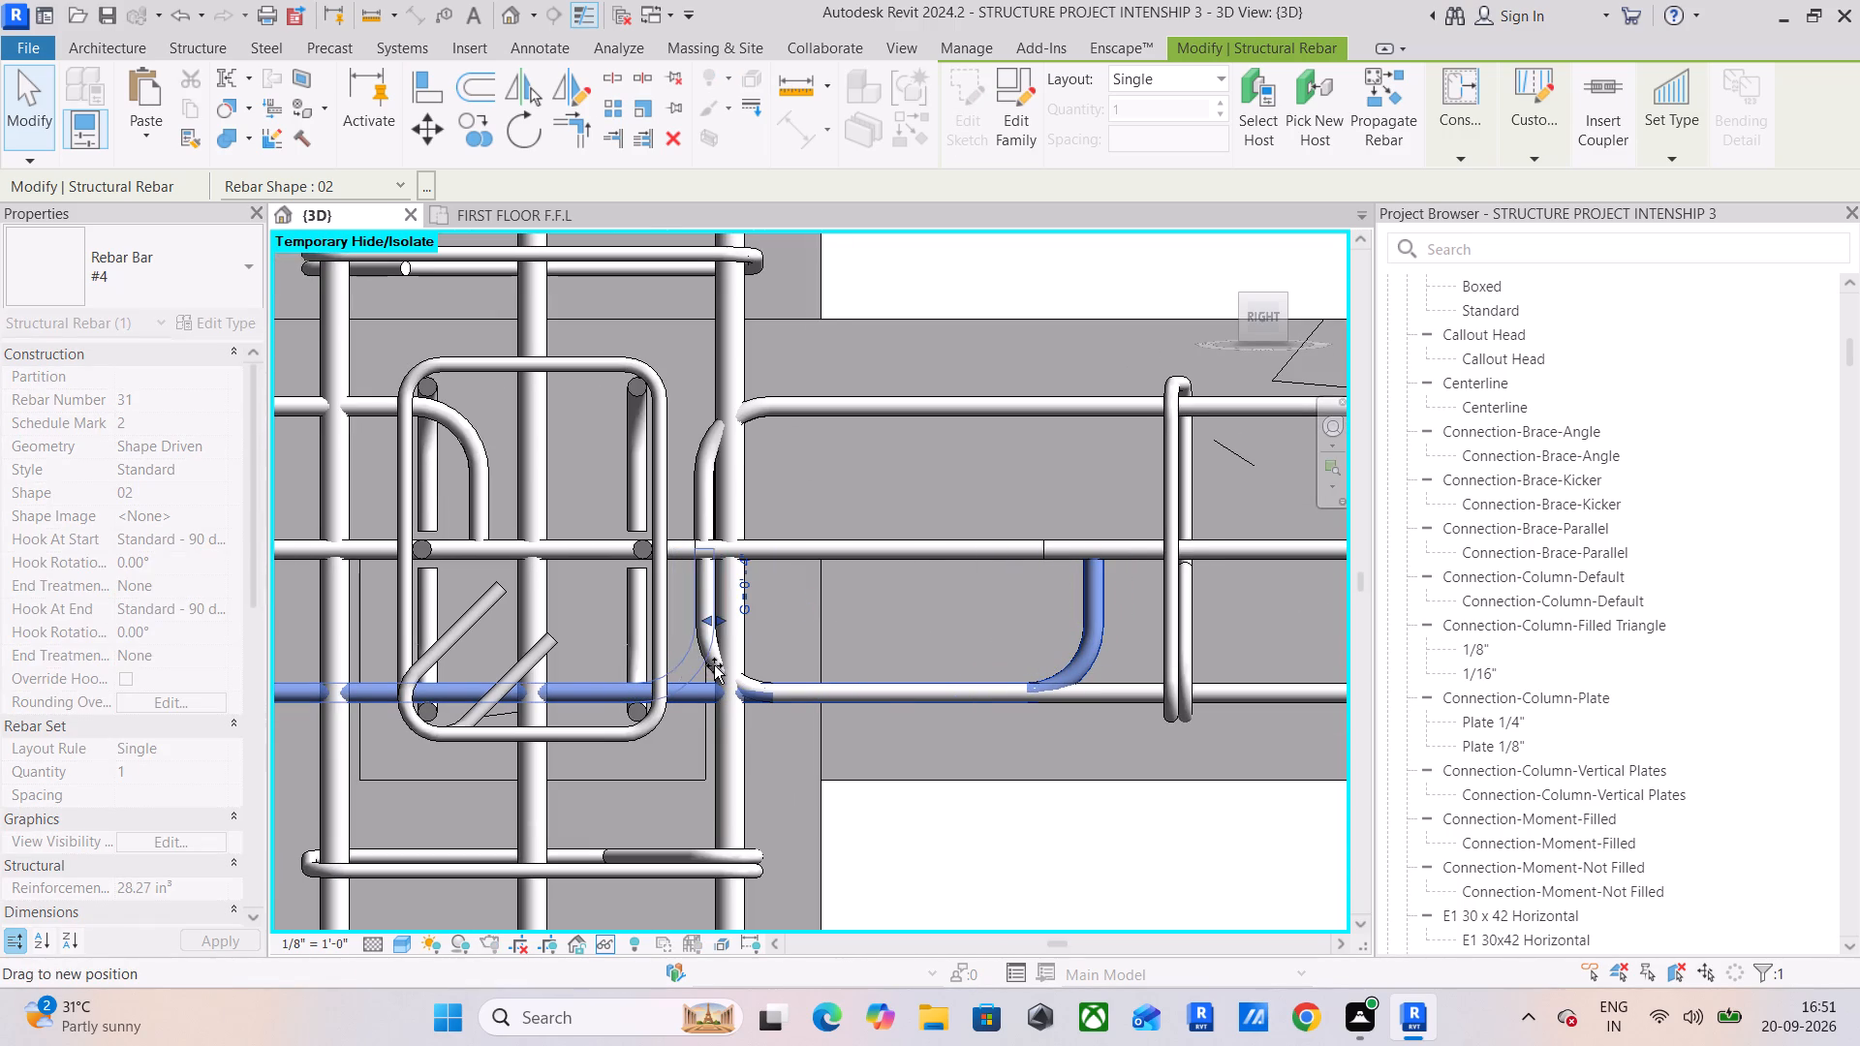
drag(714, 665, 711, 669)
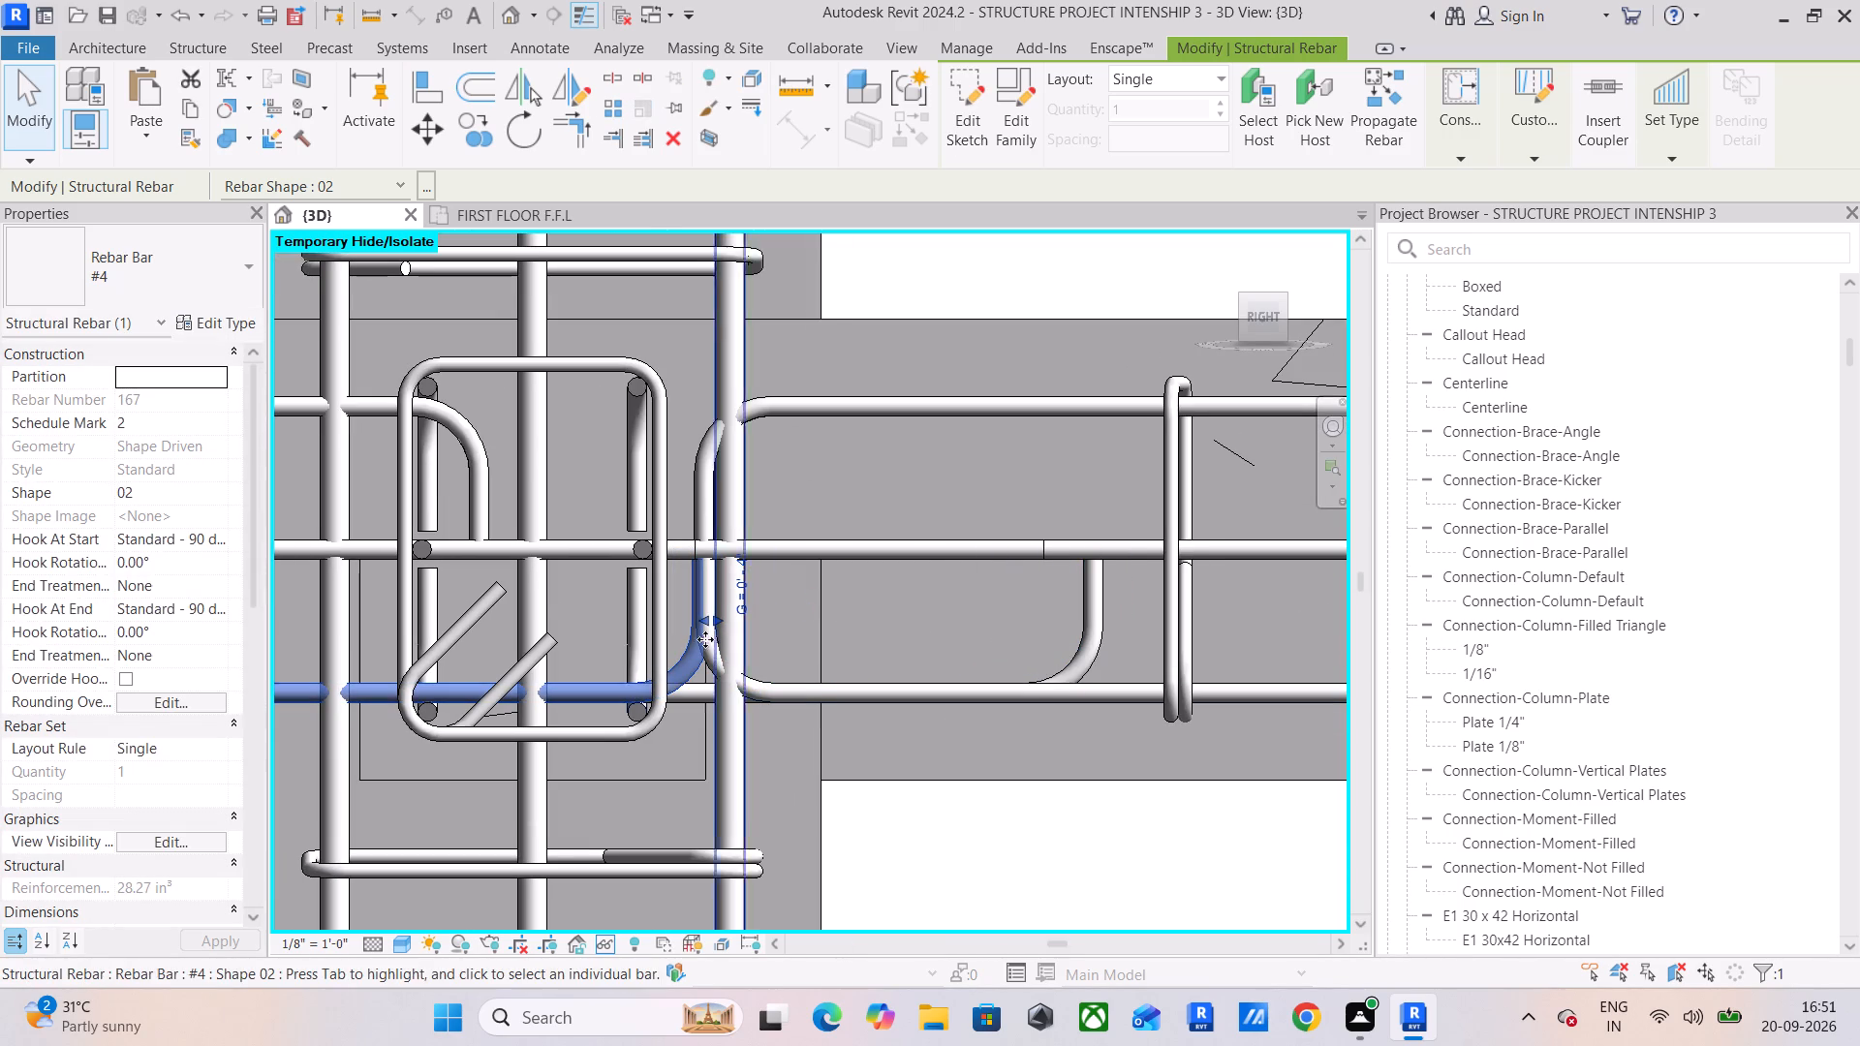
Shorten the longer beam's second hooked #4 bottom bar to the same end position inside the shared column.
click(1100, 616)
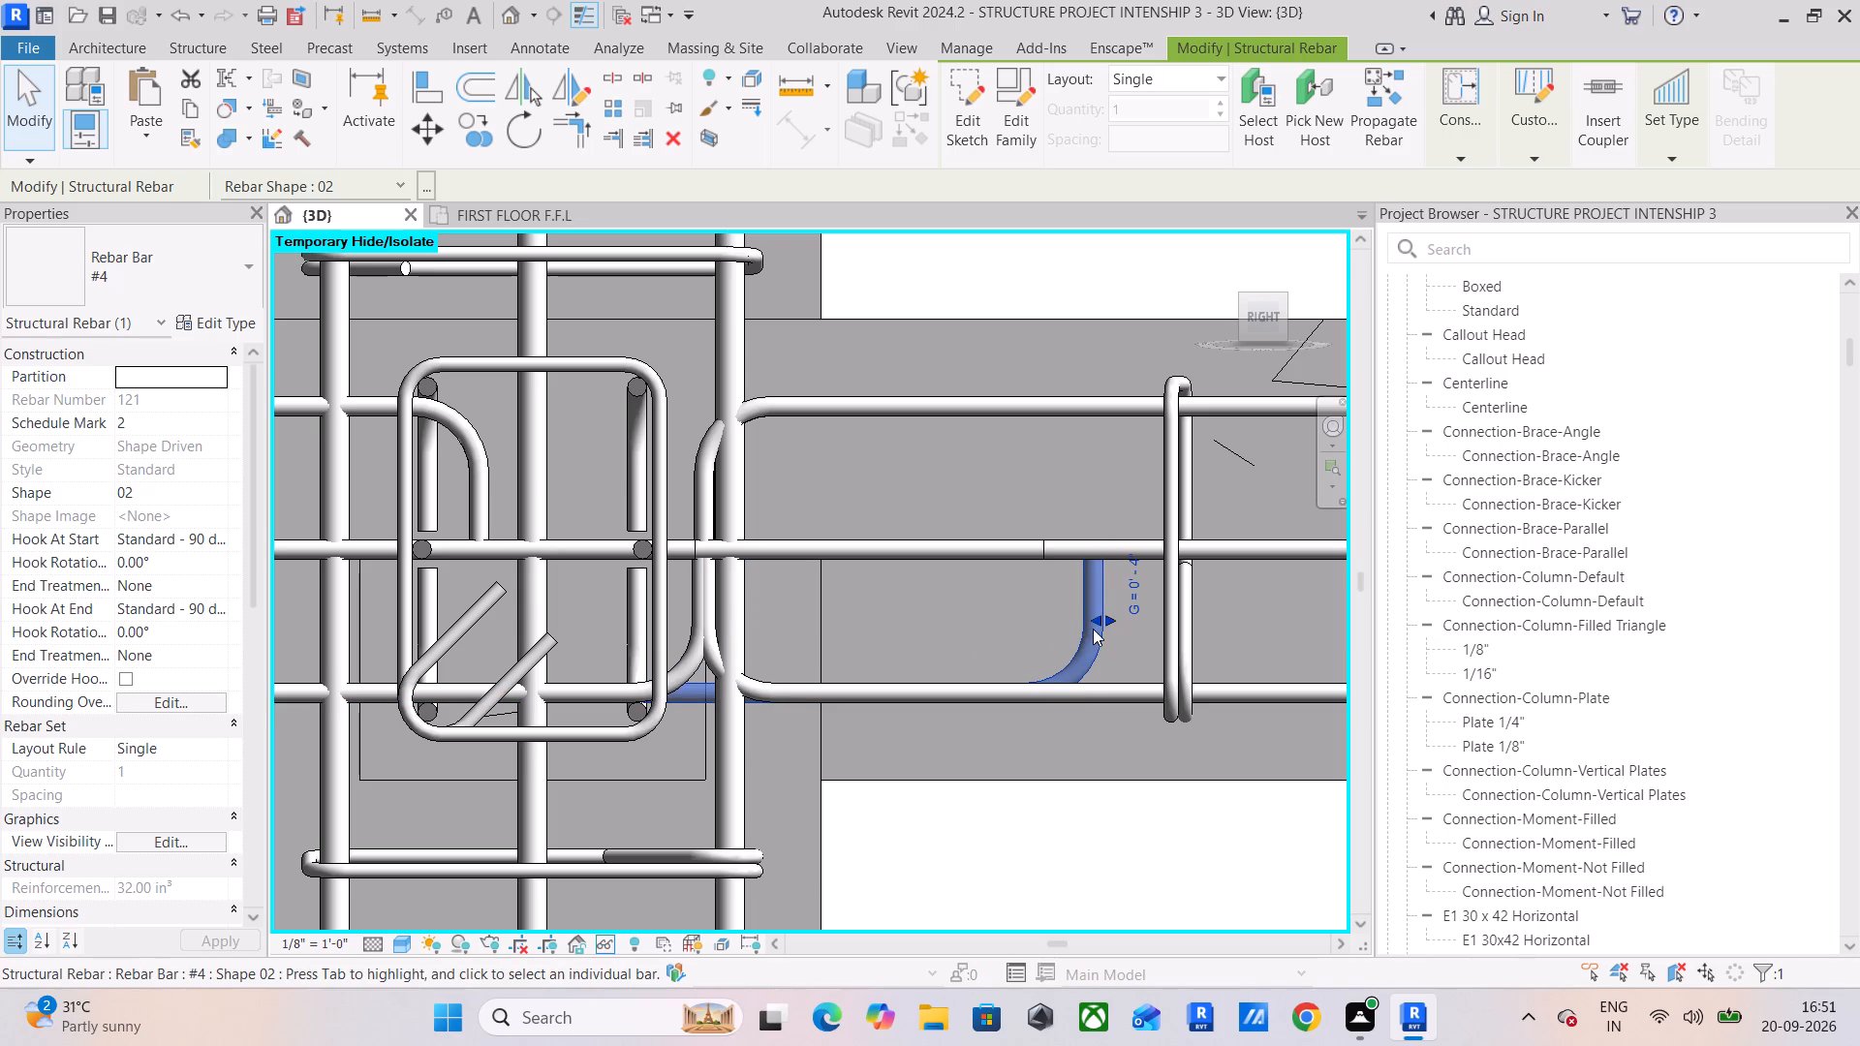
drag(1099, 622, 707, 667)
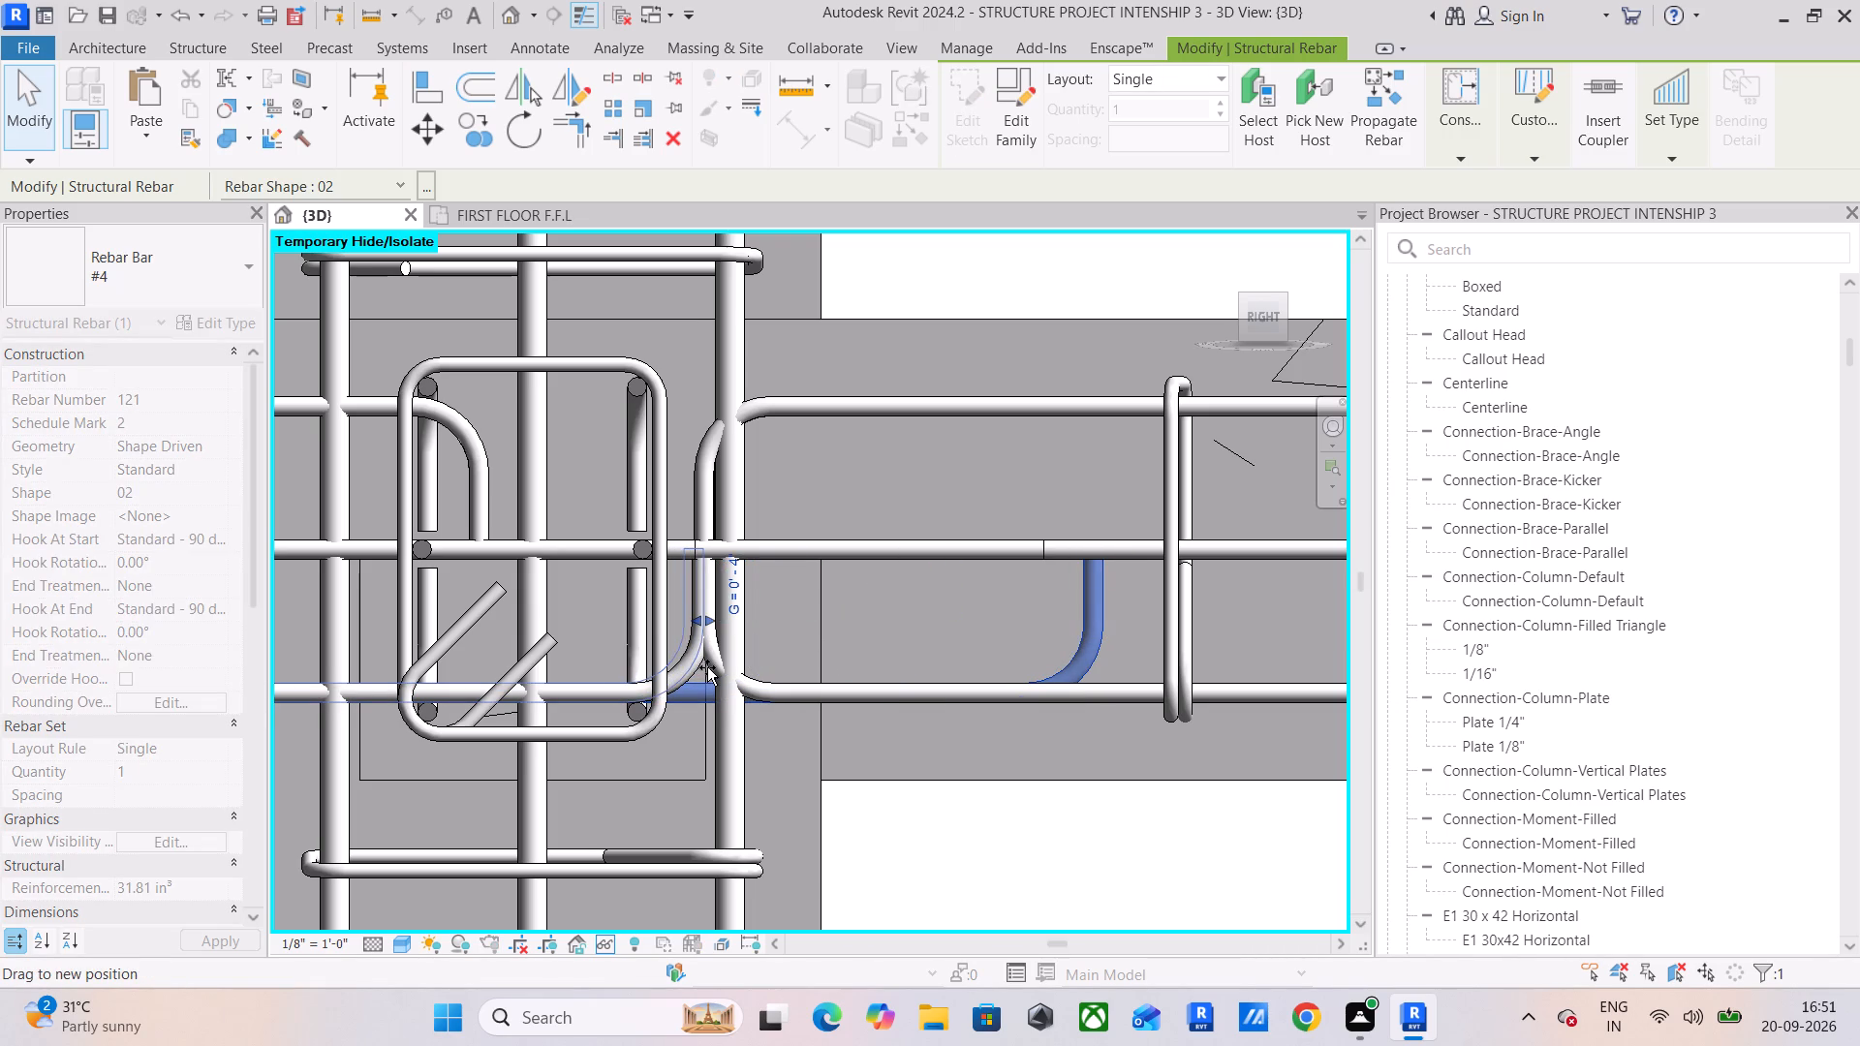
drag(707, 667, 712, 668)
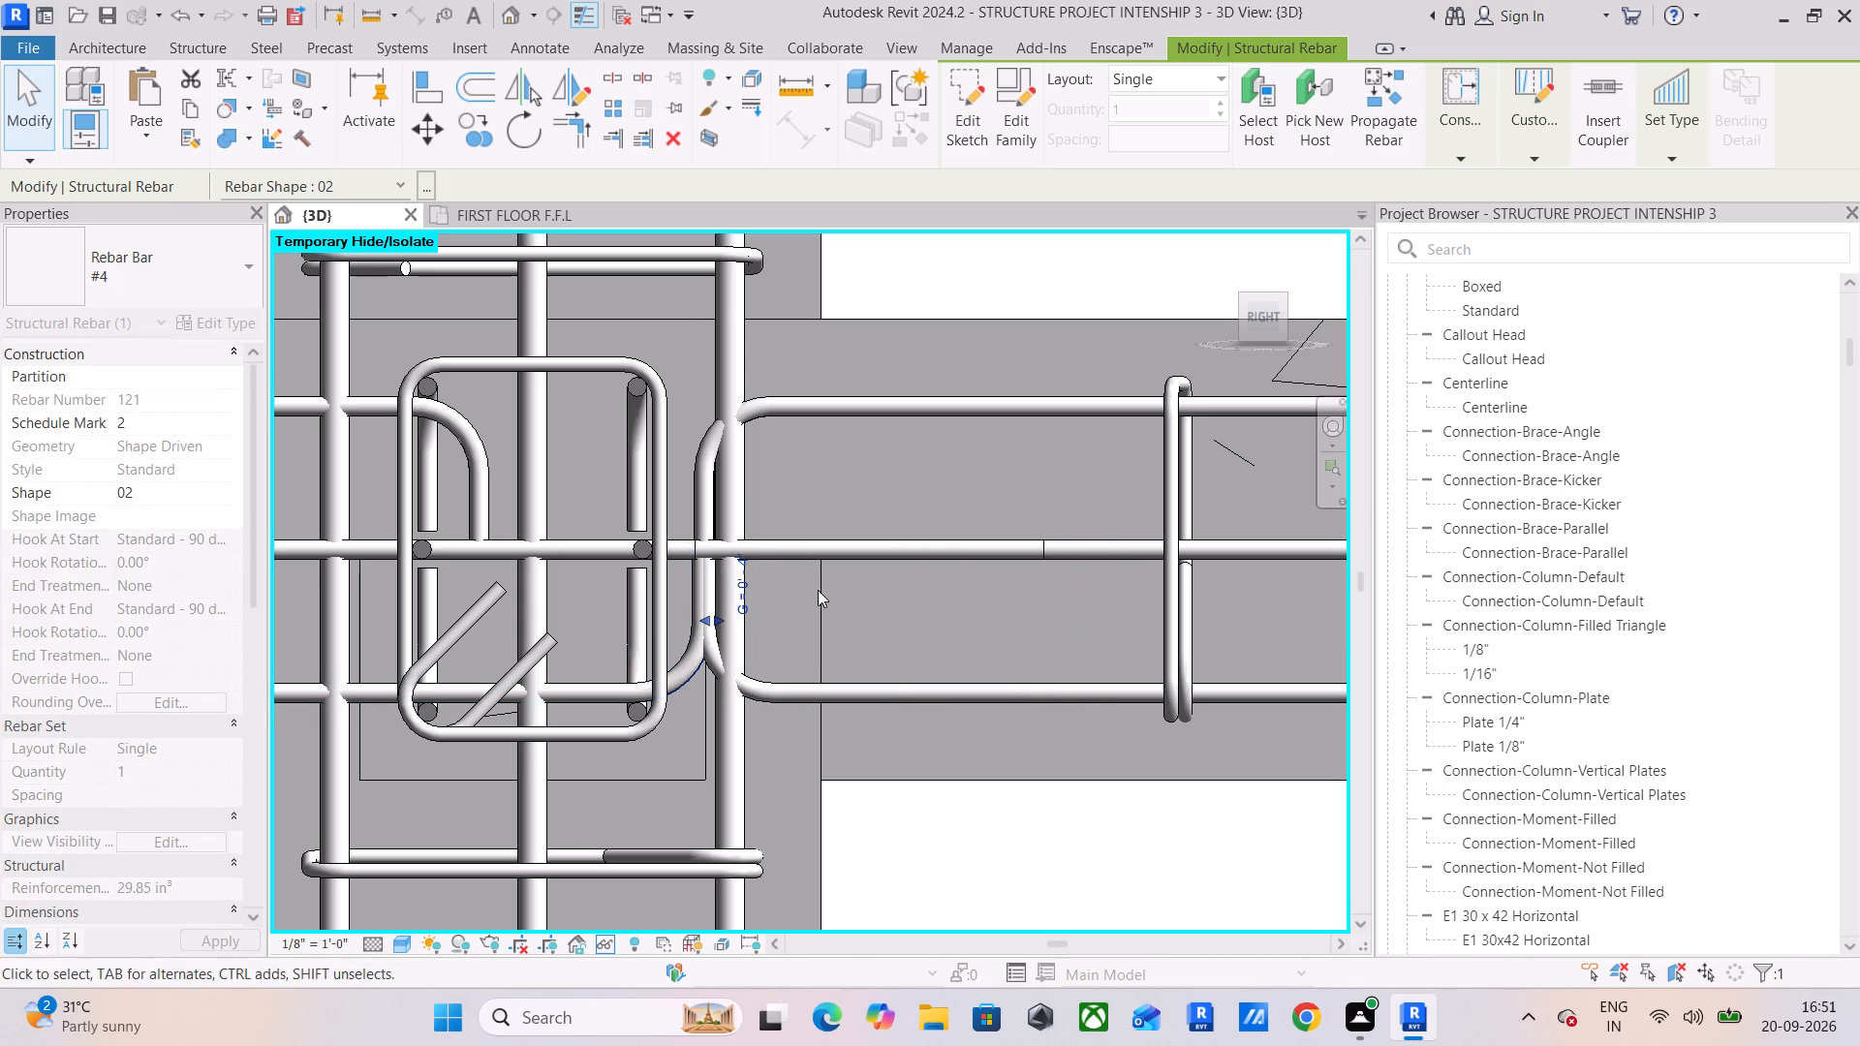
Extend the short beam's straight #4 middle bar through the shared column to the far leg of the crossing beam's stirrup.
click(802, 550)
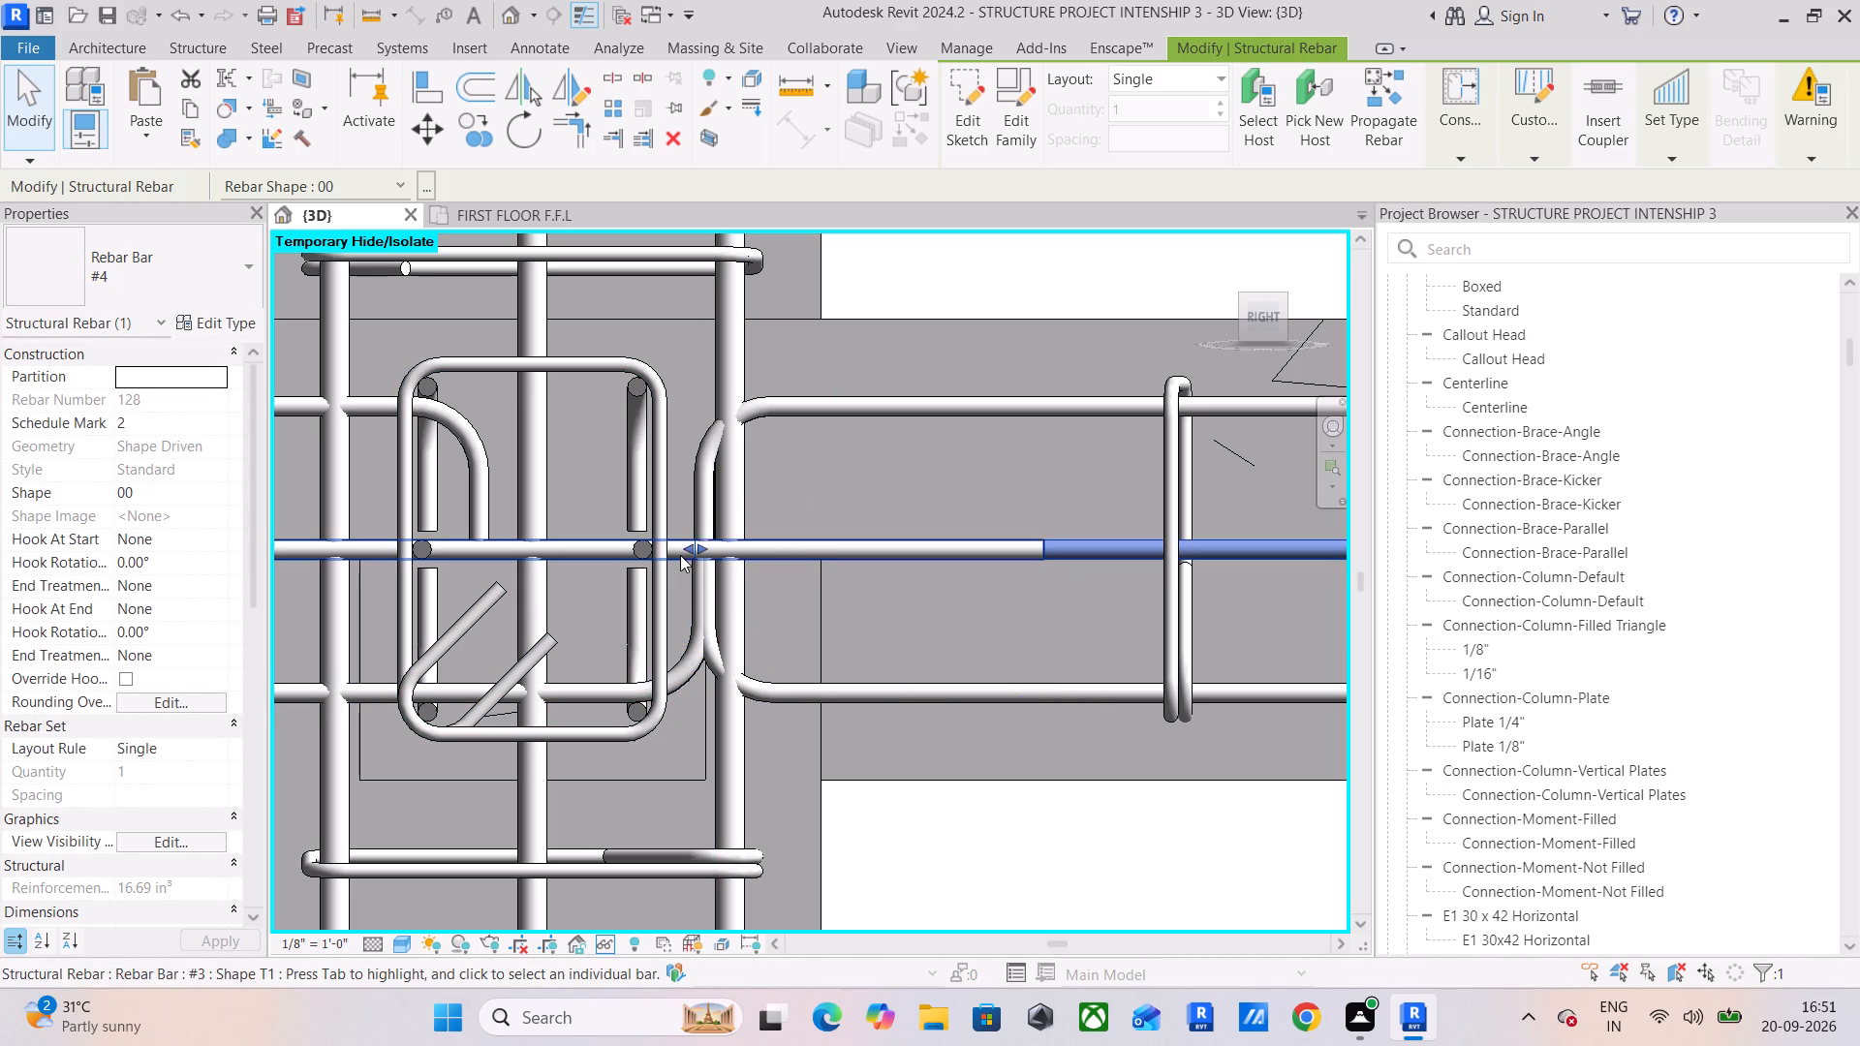
drag(685, 546, 550, 552)
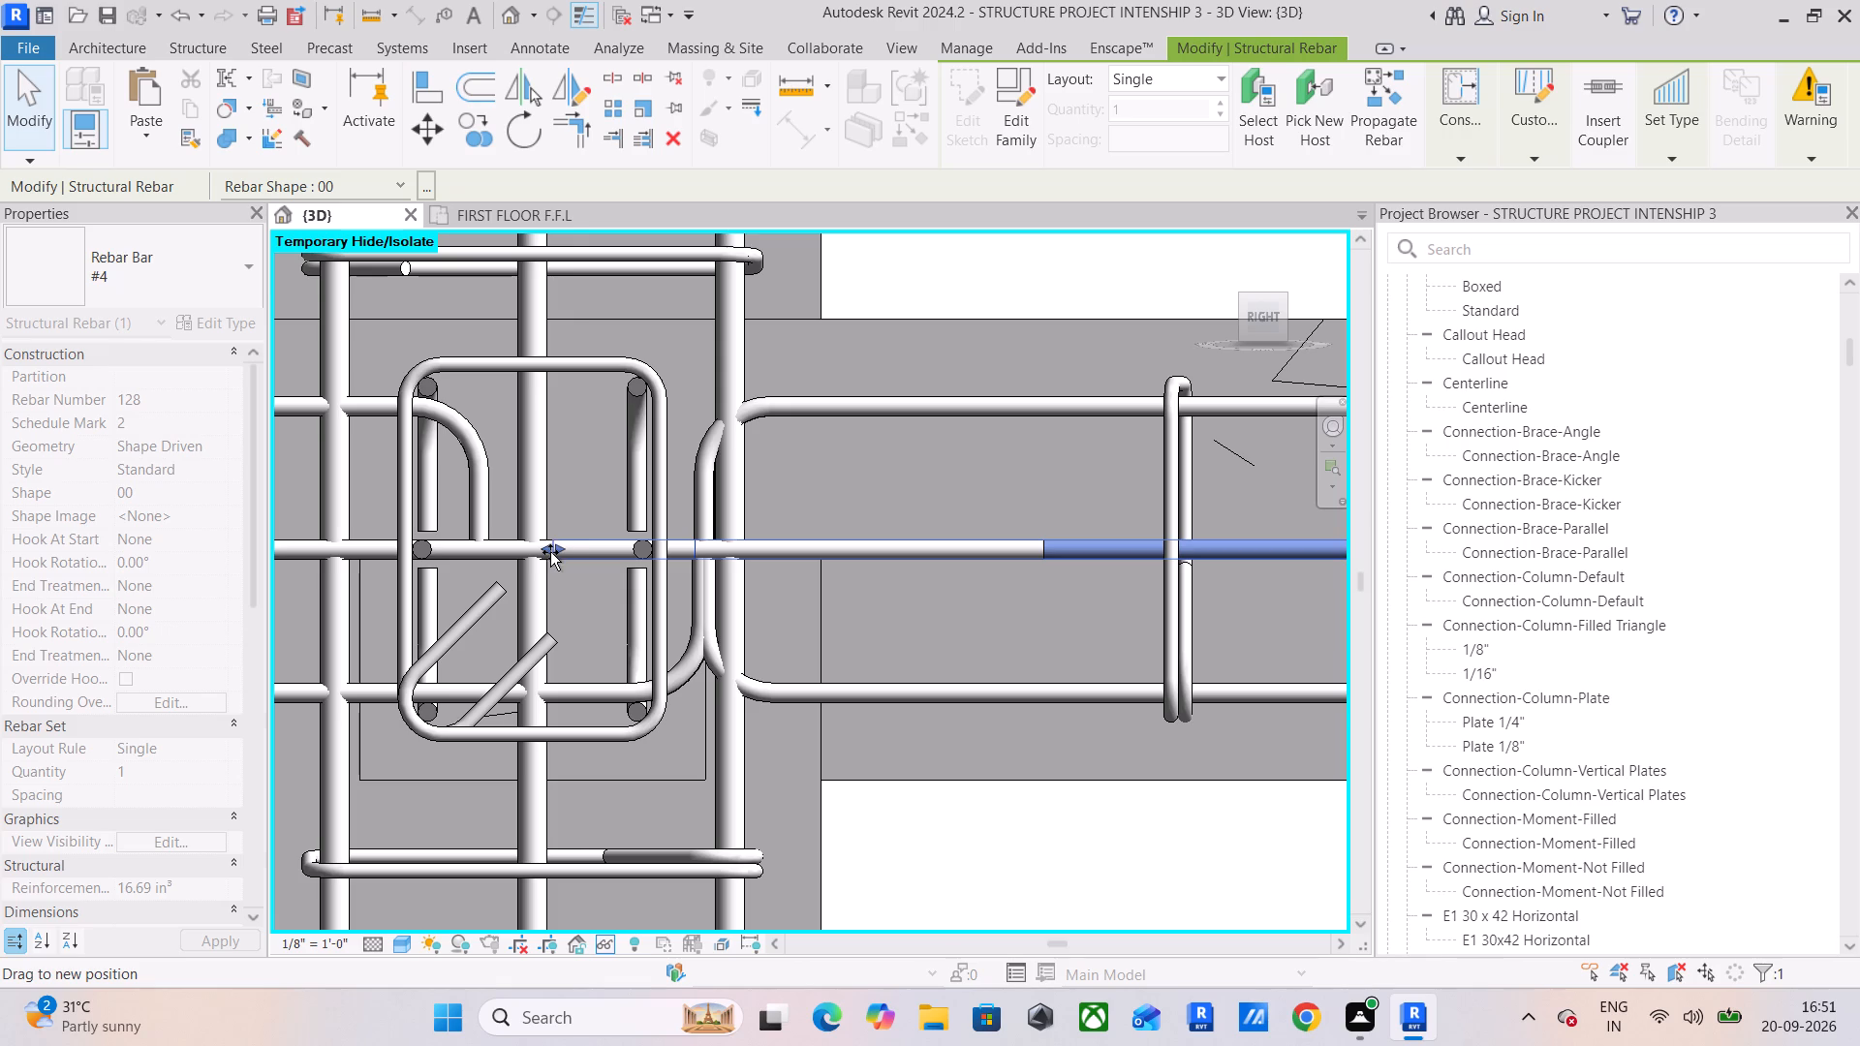
drag(550, 552, 432, 557)
drag(432, 557, 425, 562)
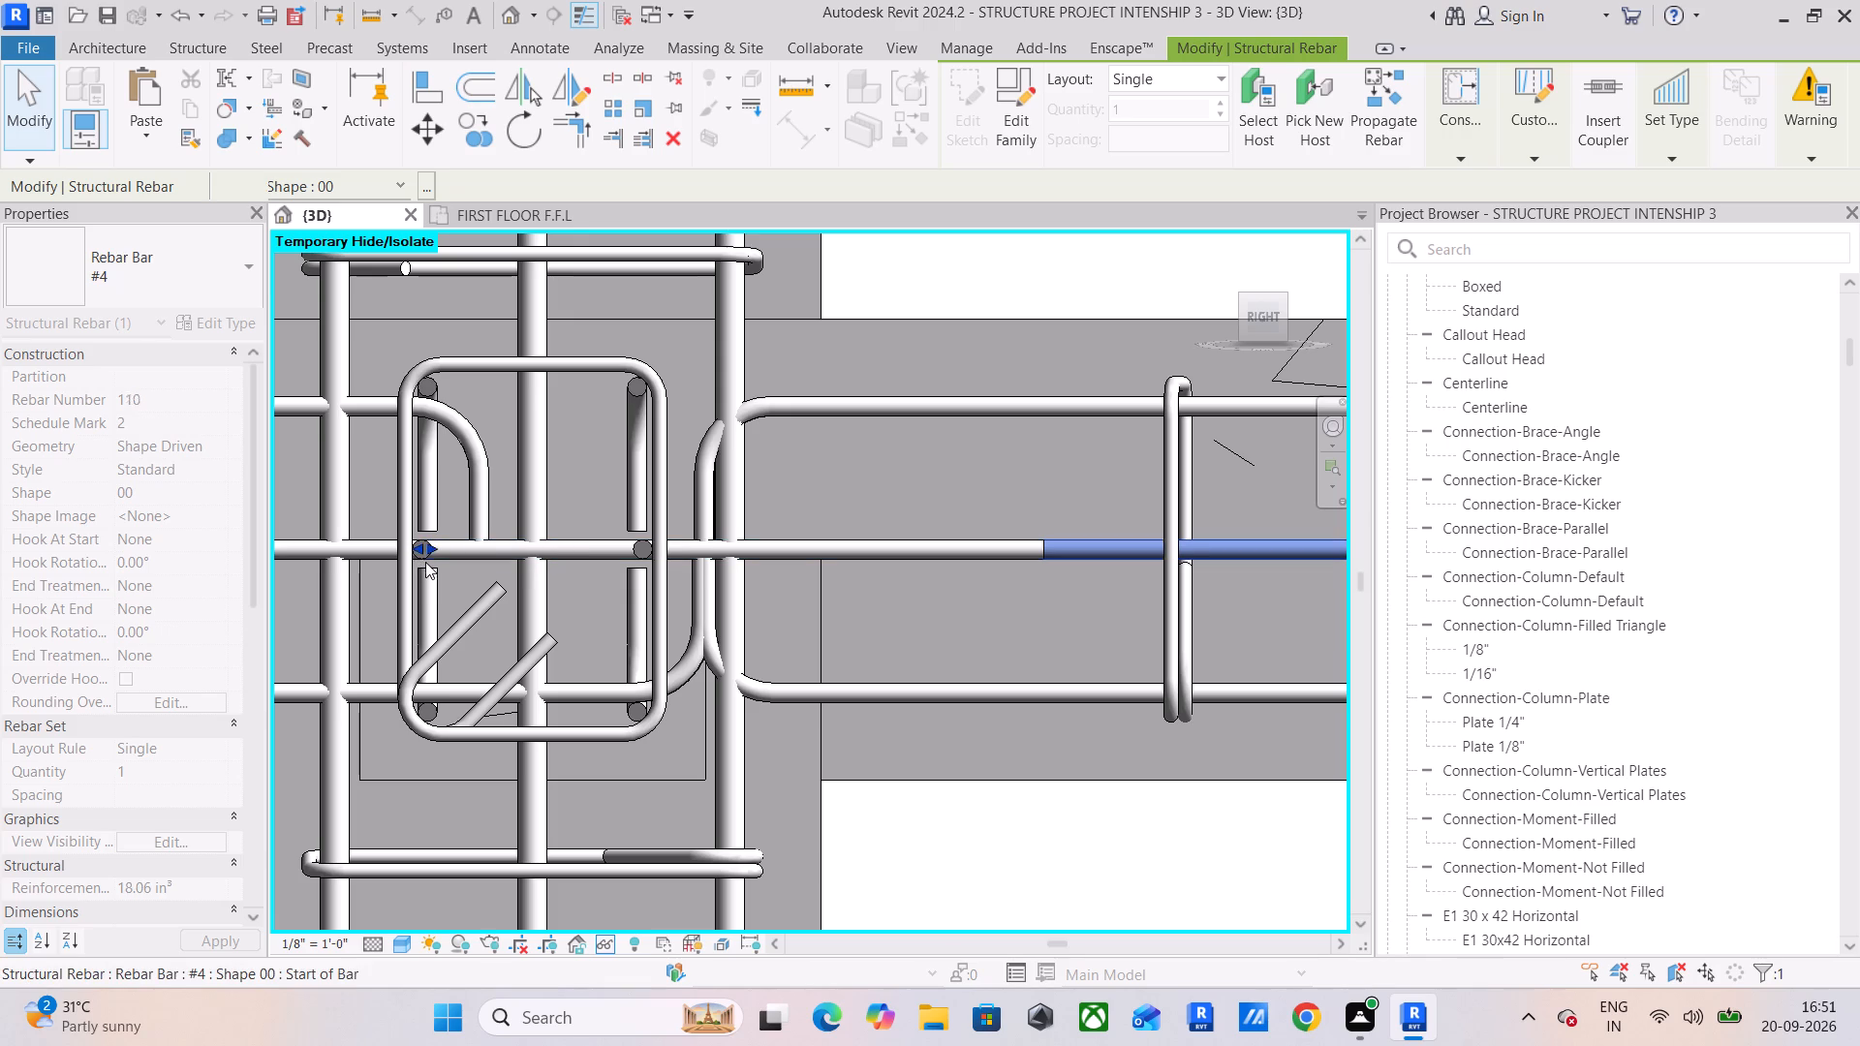
Shorten the longer beam's straight #4 middle bar to end inside the shared column, in line with its bottom bar hooks.
middle_drag(306, 556, 623, 606)
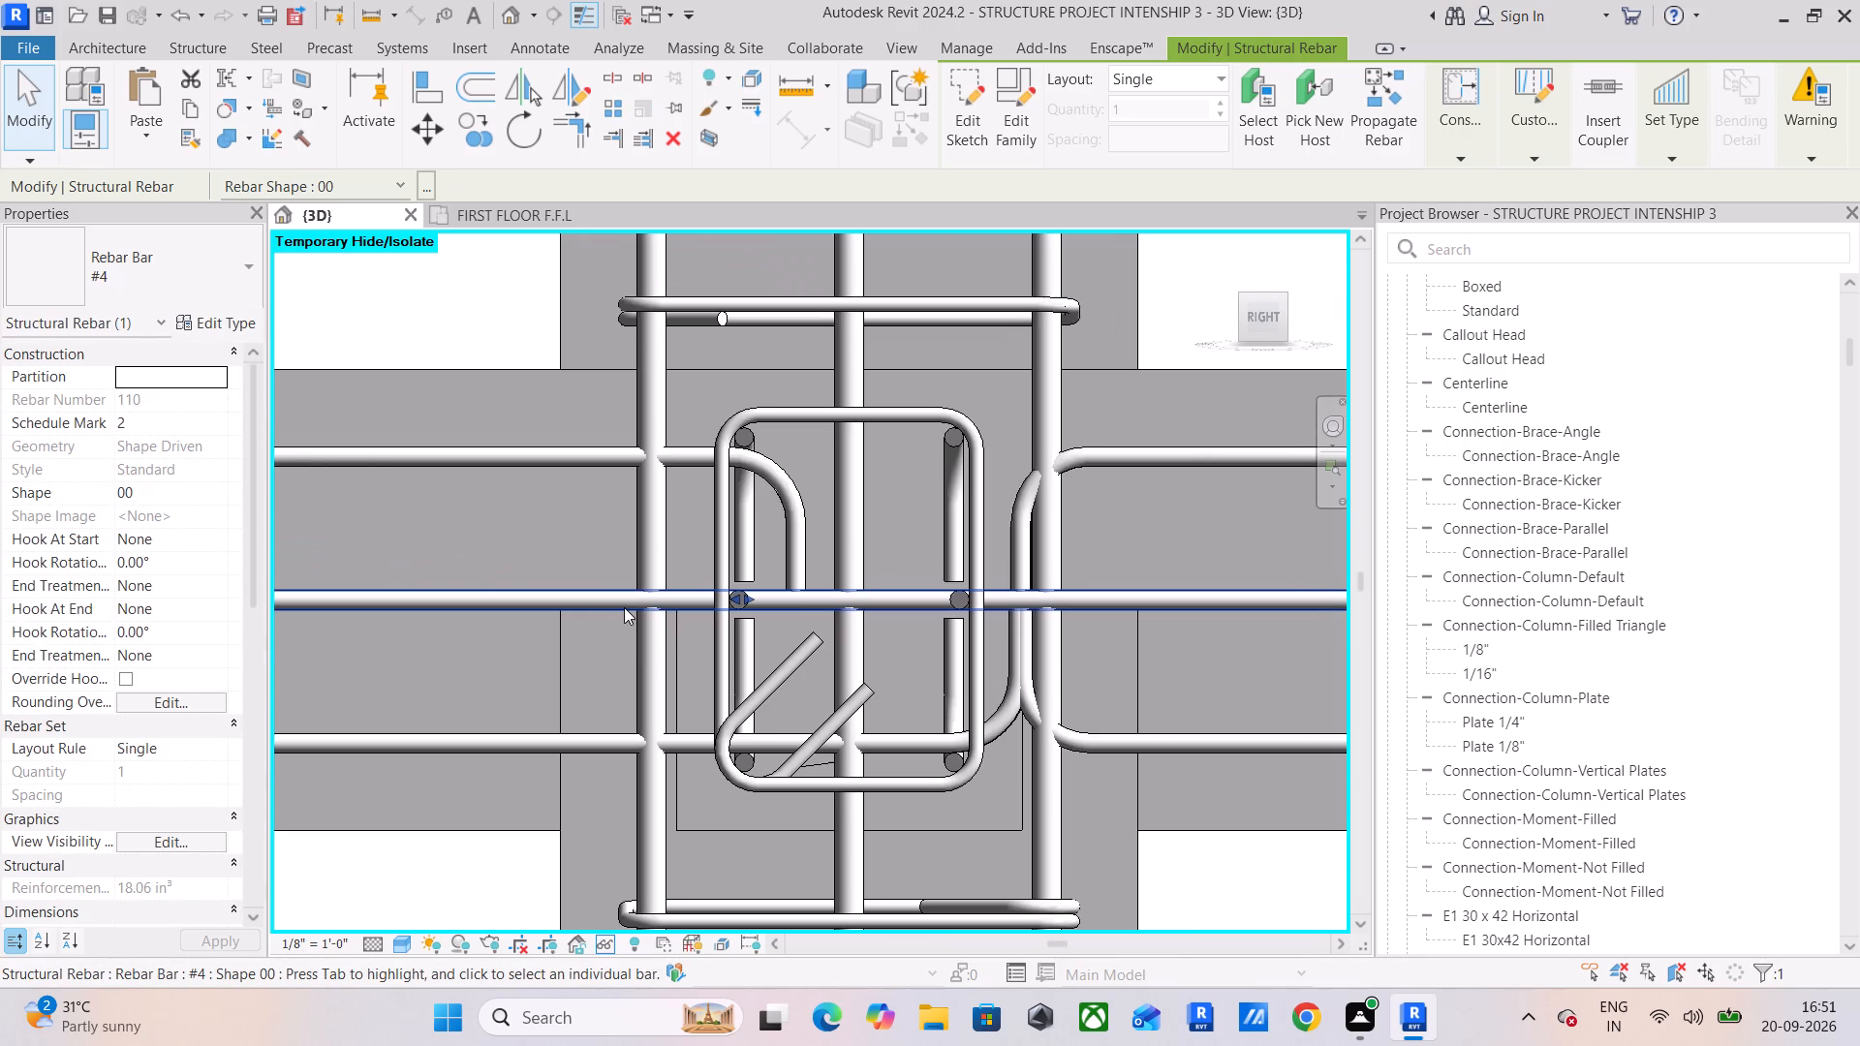
click(589, 602)
scroll(742, 602, down, 4)
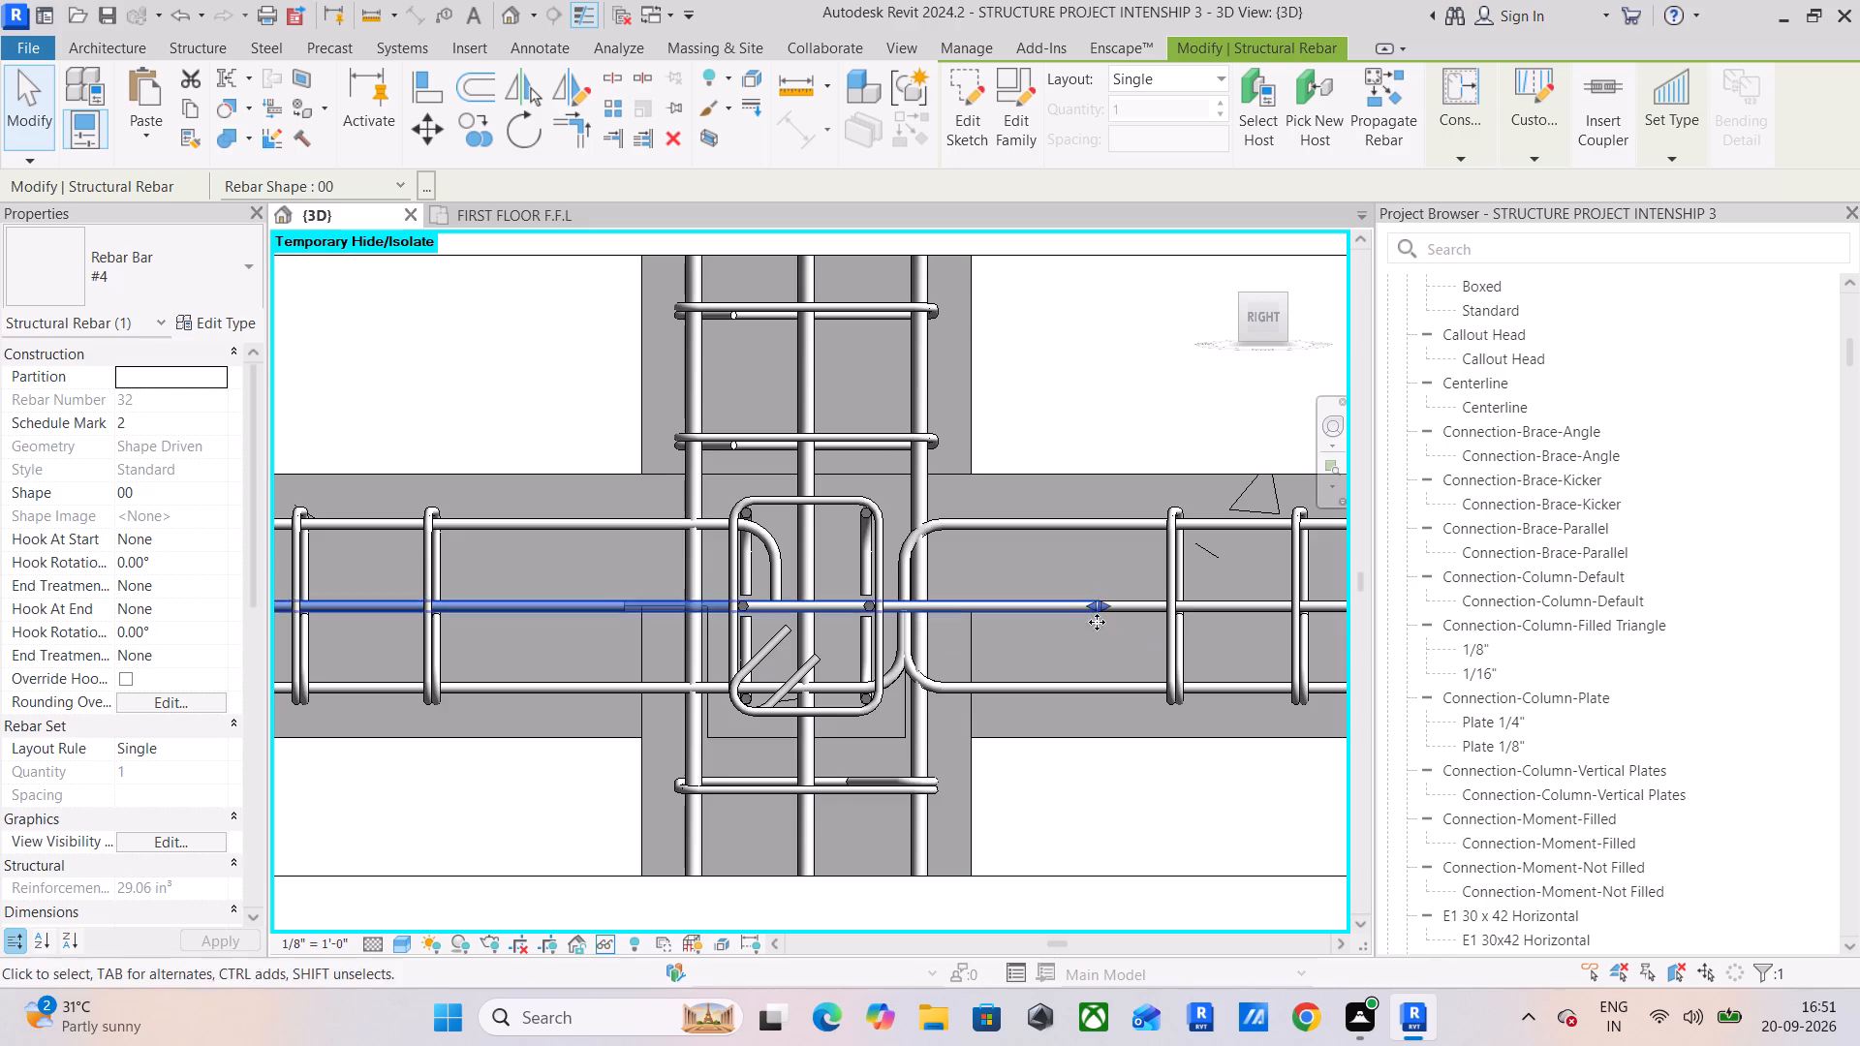
scroll(1103, 618, up, 4)
drag(1086, 598, 759, 613)
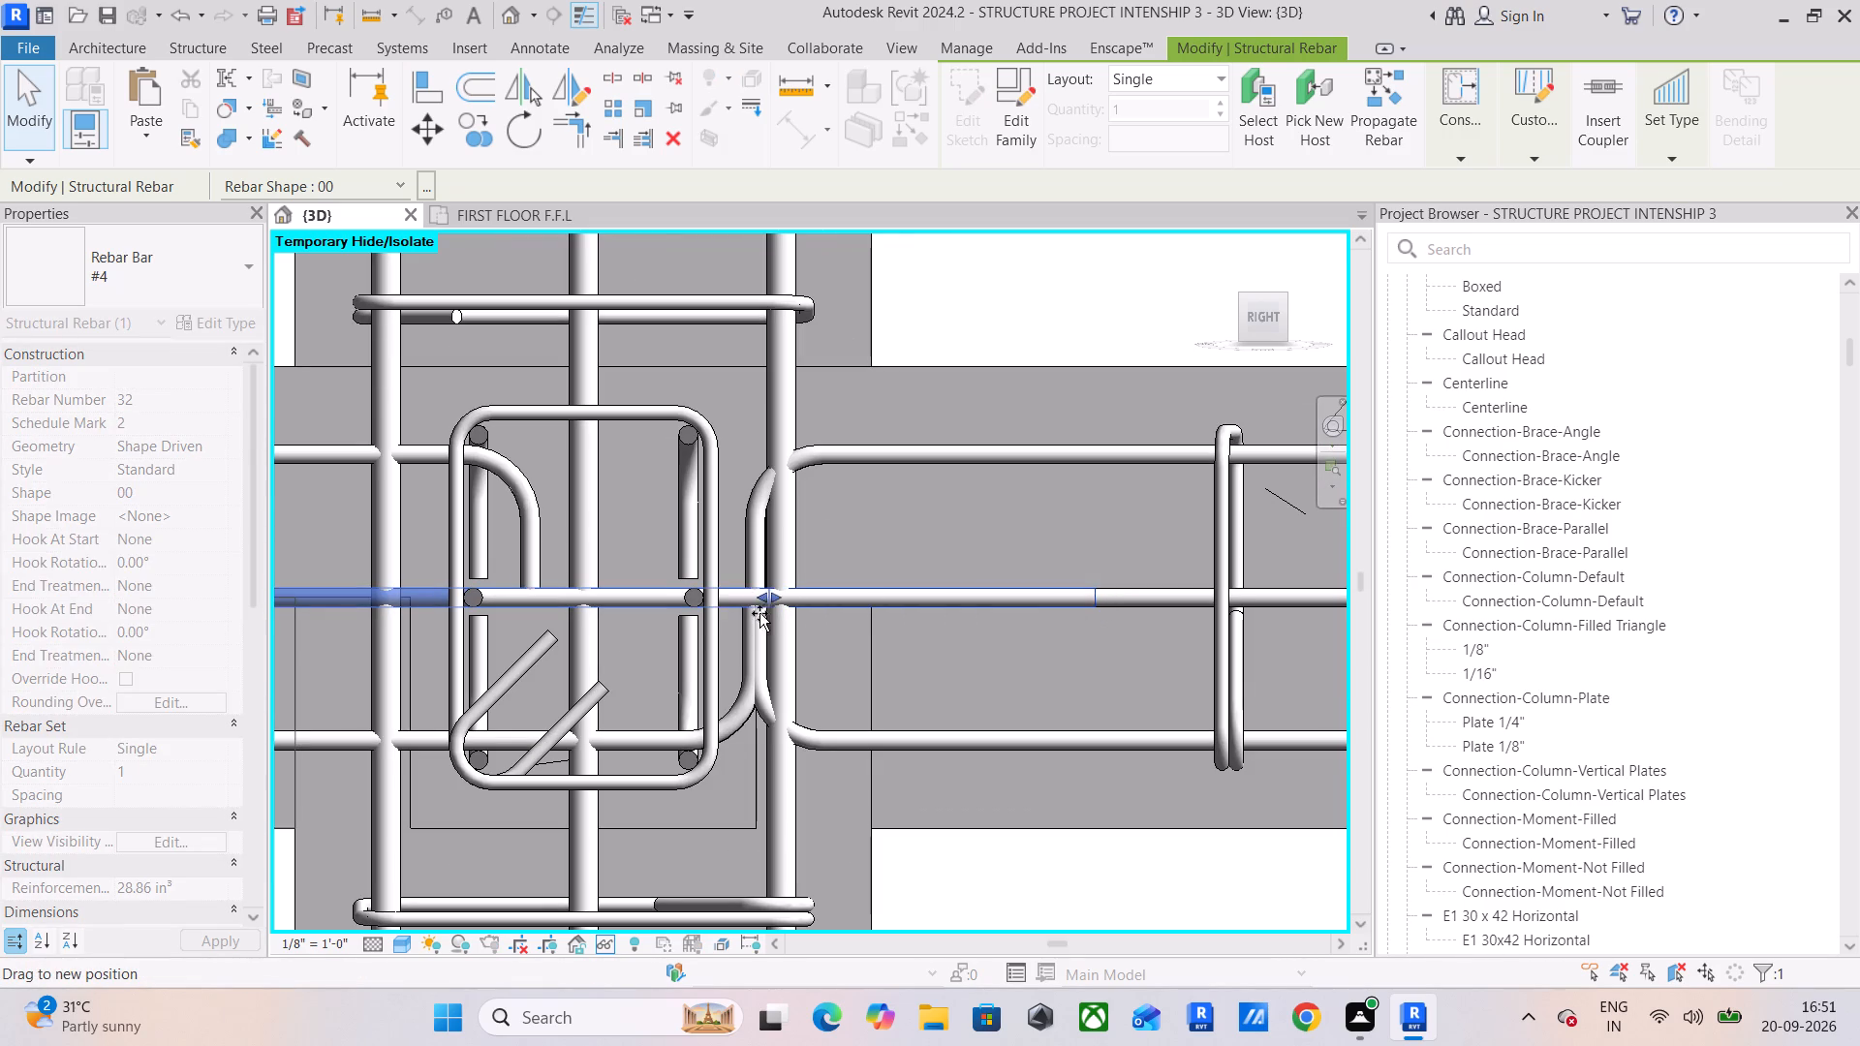
drag(759, 613, 759, 631)
drag(759, 631, 758, 633)
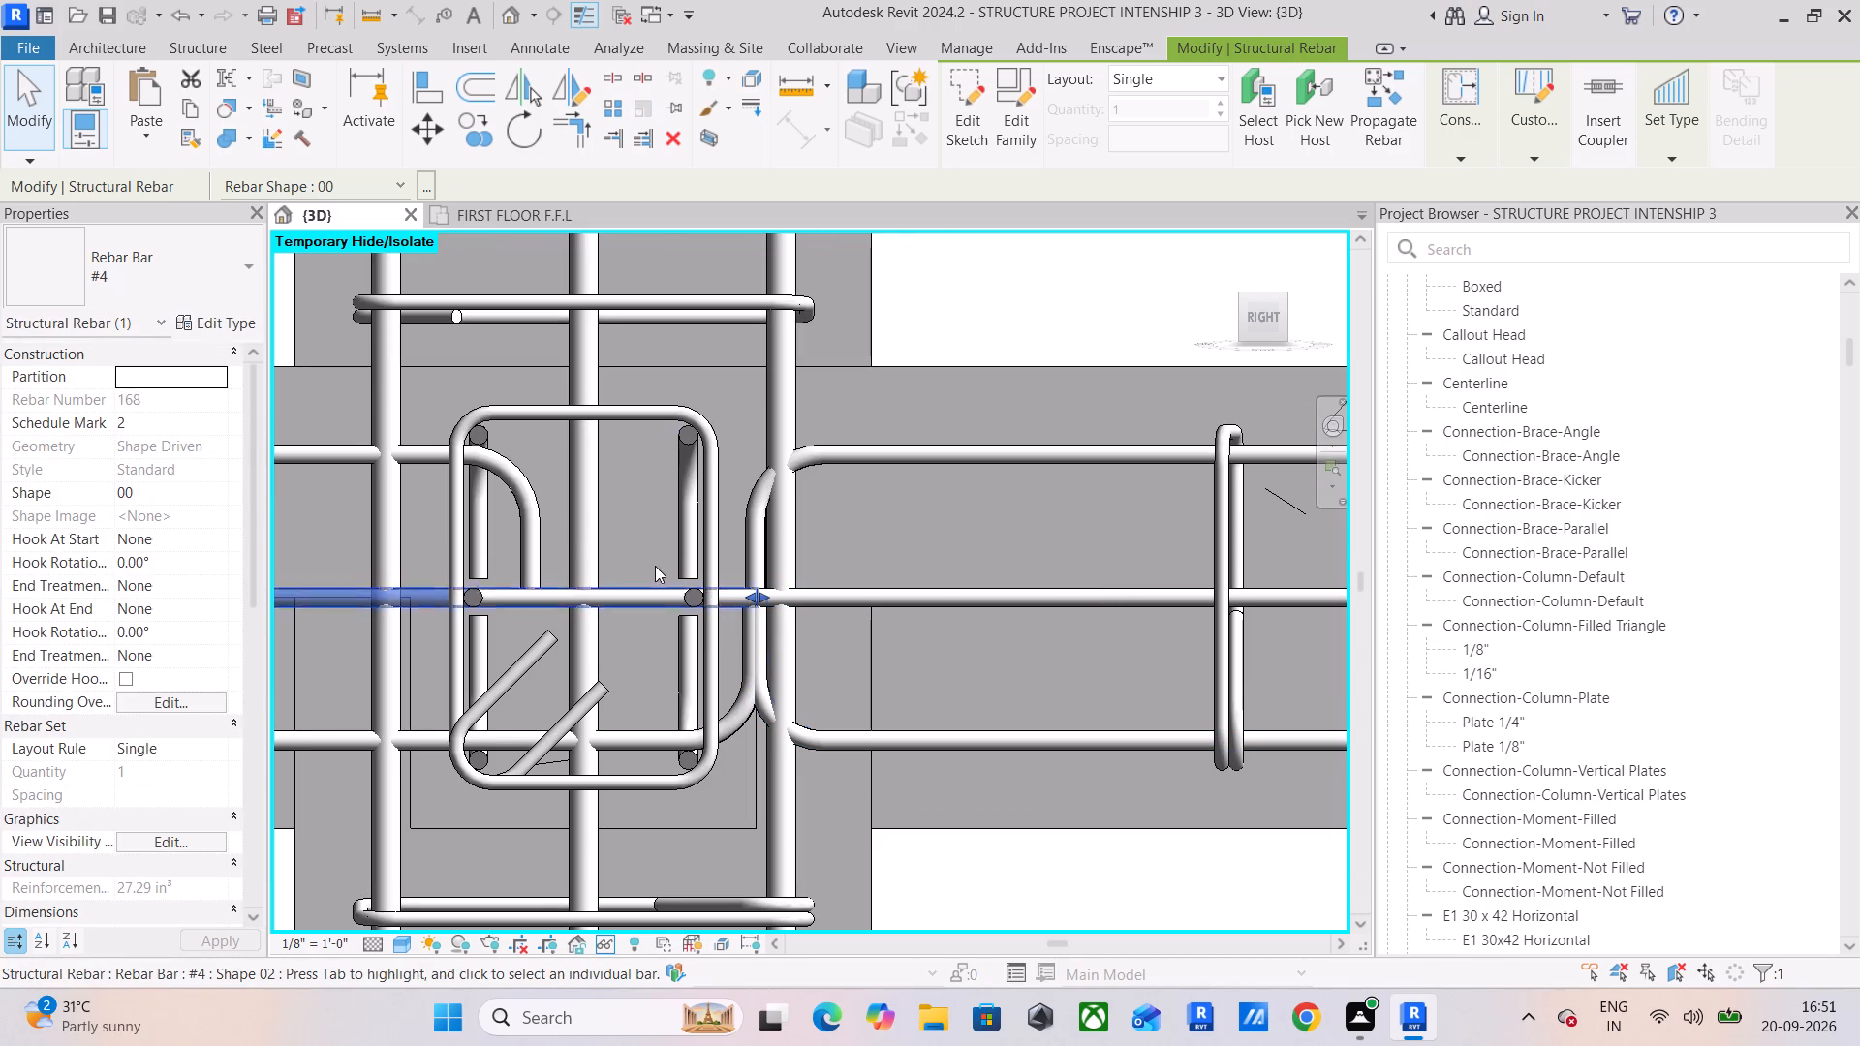
Extend the longer beam's hooked #4 top bar across the shared column to line up with its bottom bar hooks.
click(518, 538)
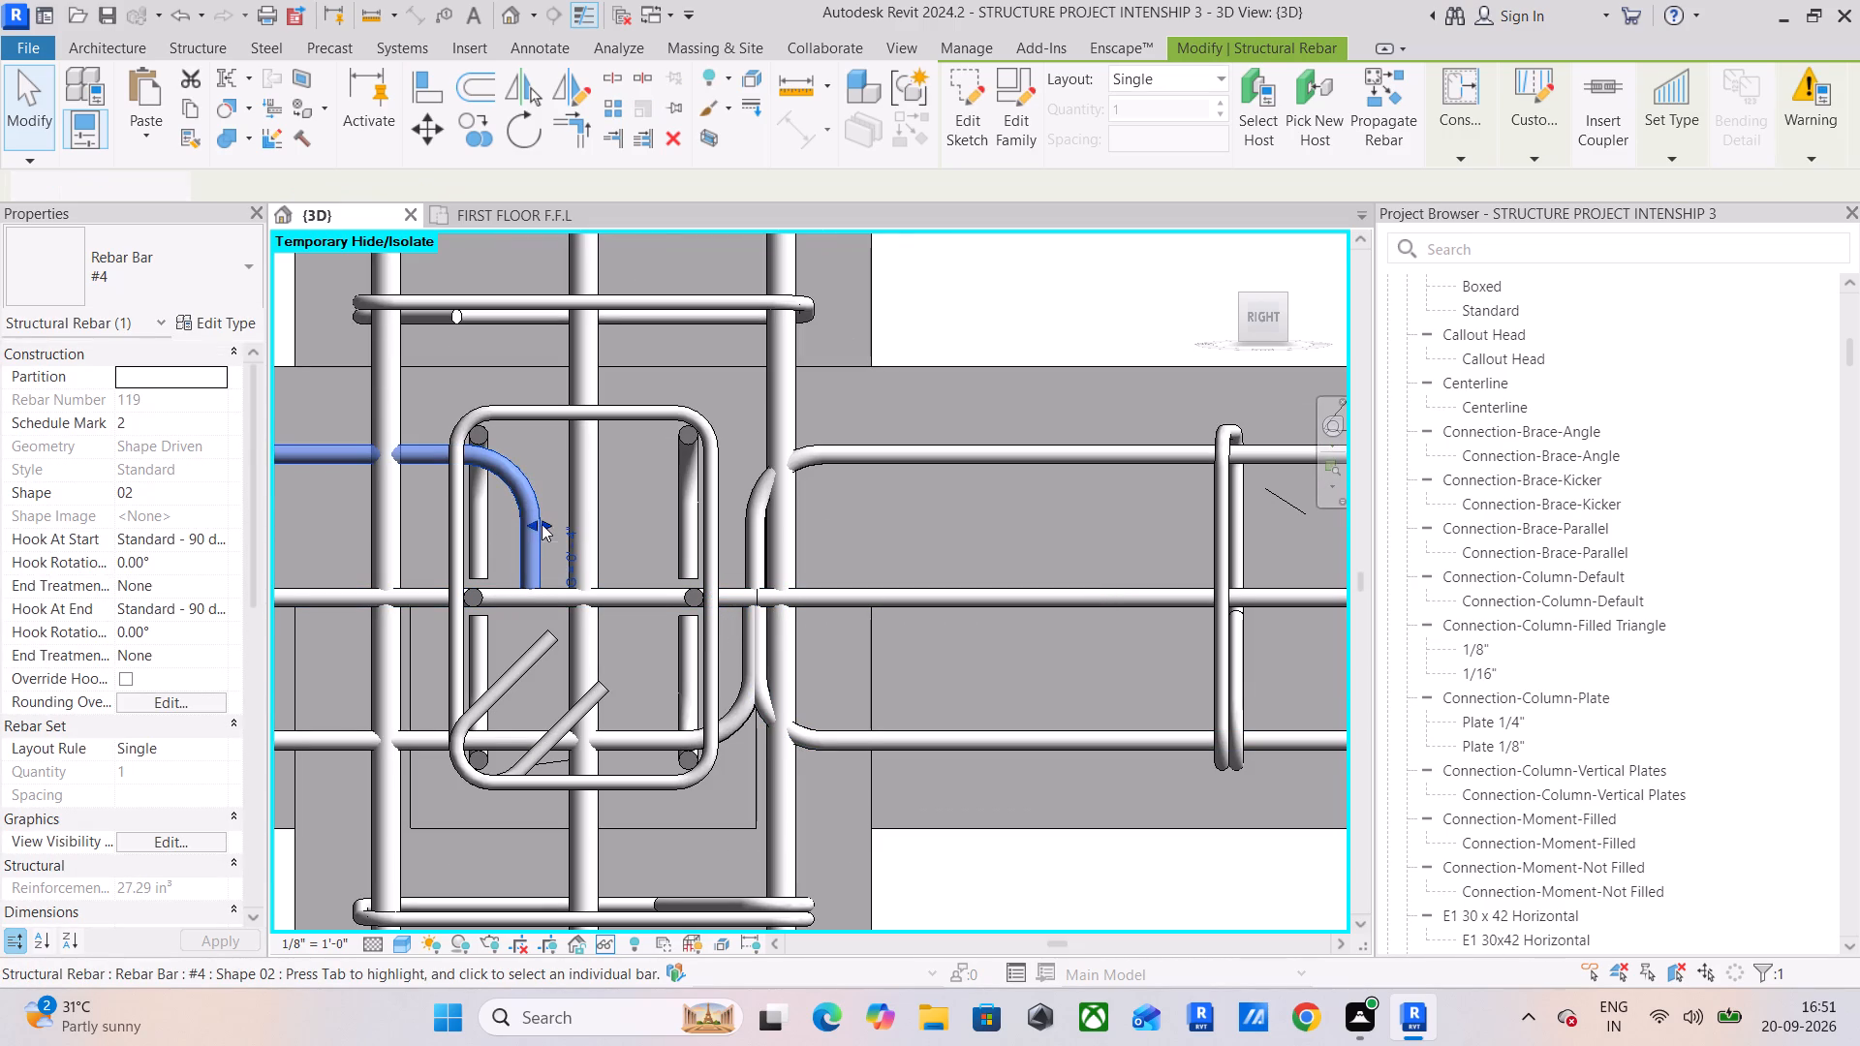
drag(542, 524, 760, 537)
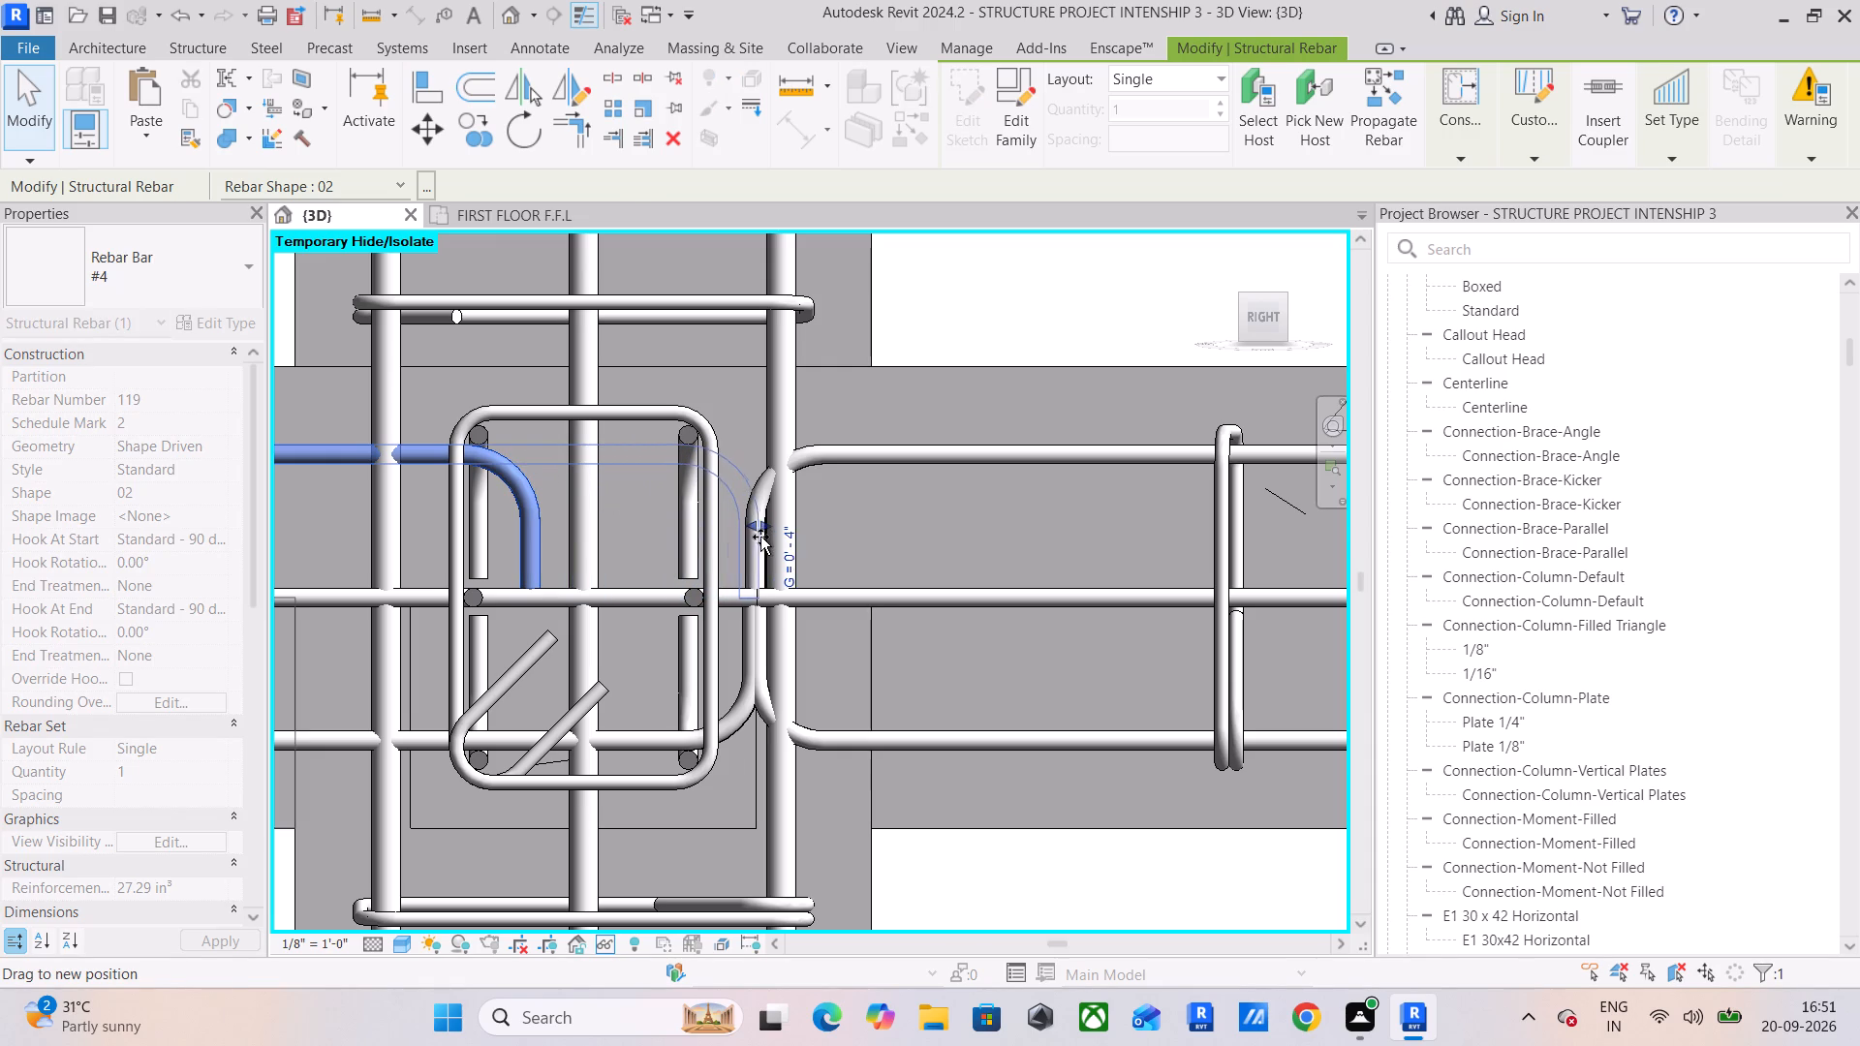
drag(760, 537, 762, 537)
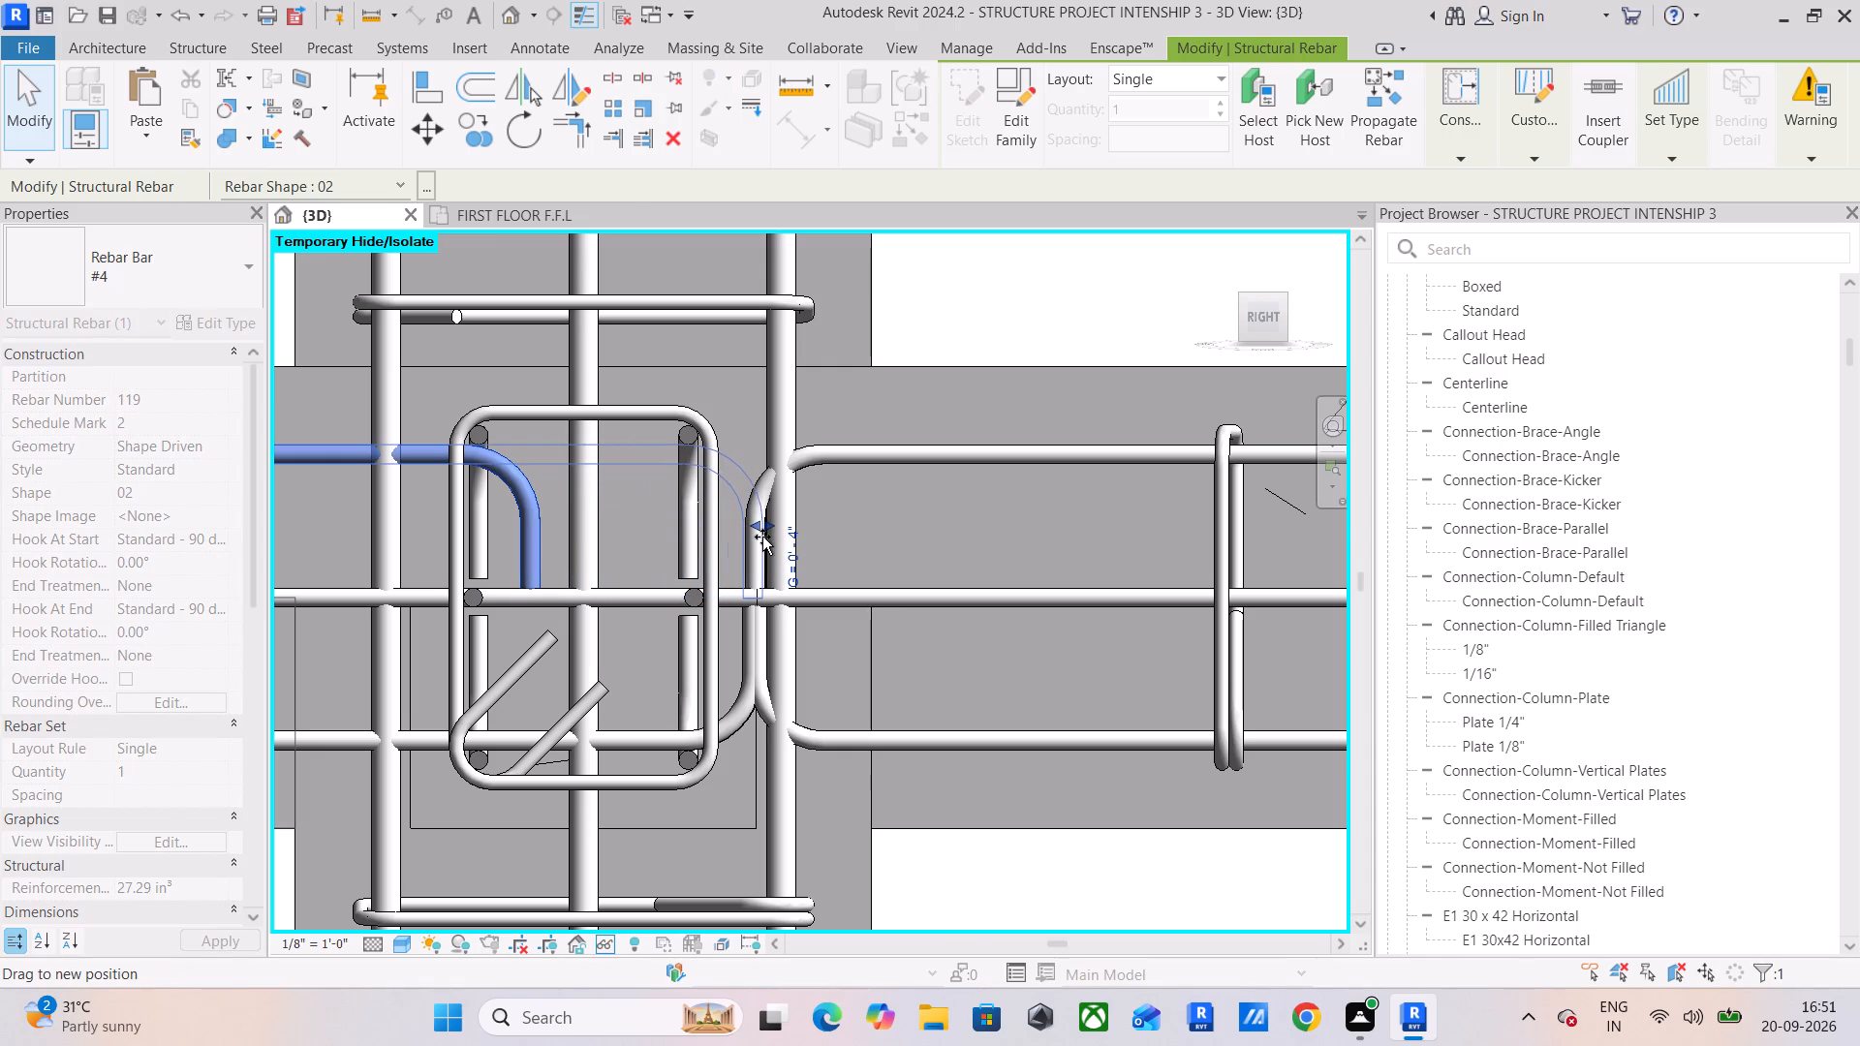
drag(762, 537, 761, 542)
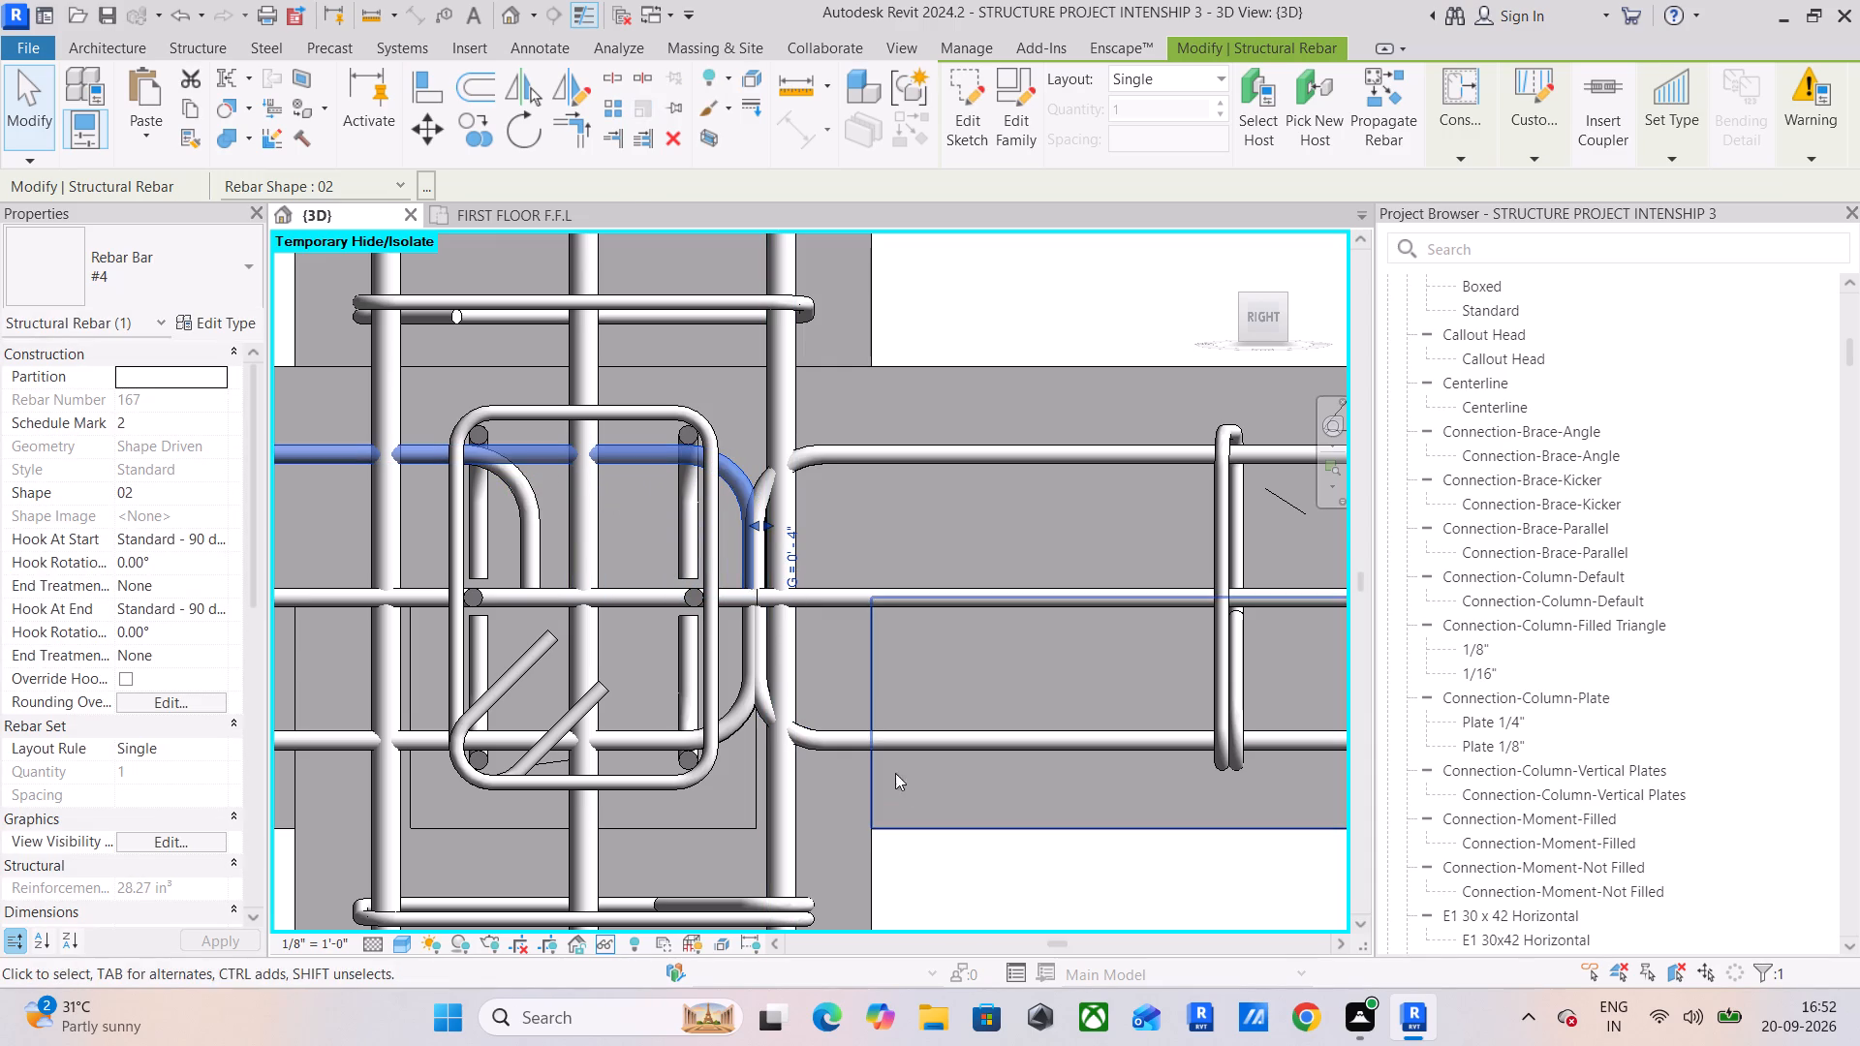
Extend the short beam's hooked #4 bottom bar across the shared column to just beyond the far leg of the crossing beam's stirrup.
click(910, 747)
drag(739, 675, 662, 675)
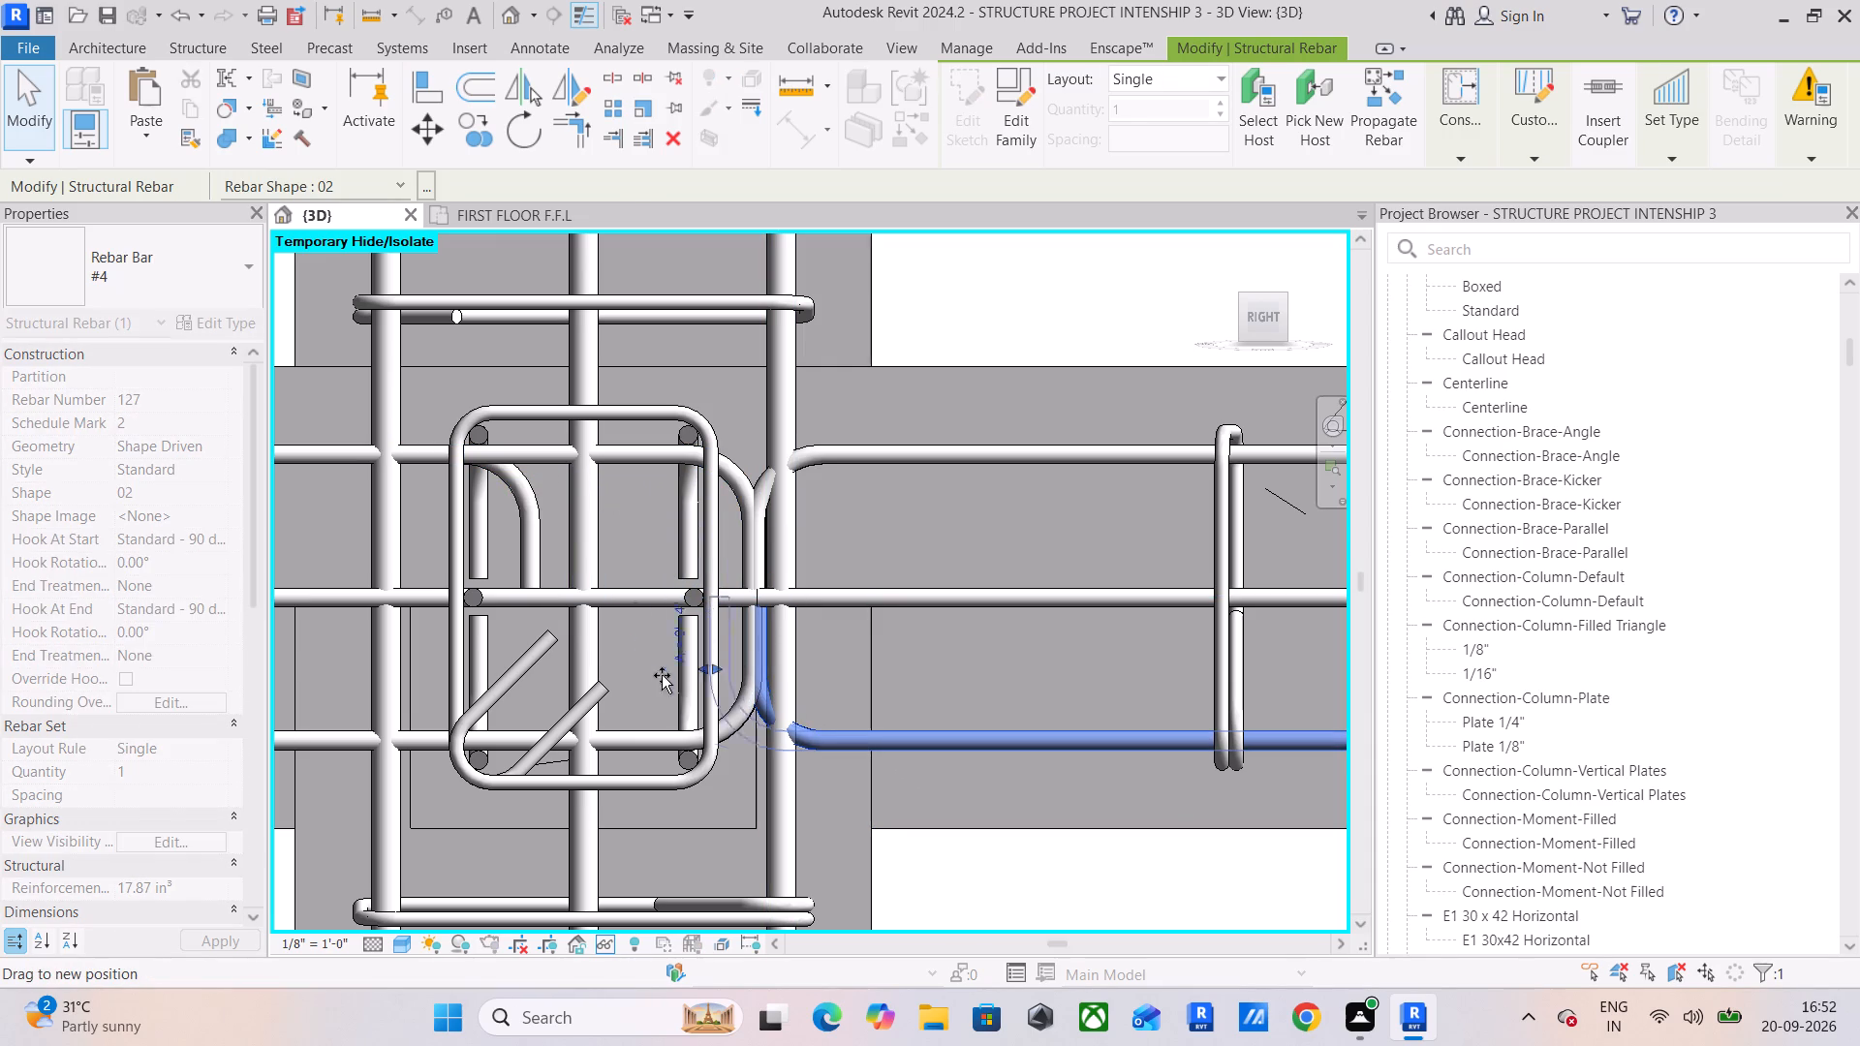
drag(662, 675, 476, 703)
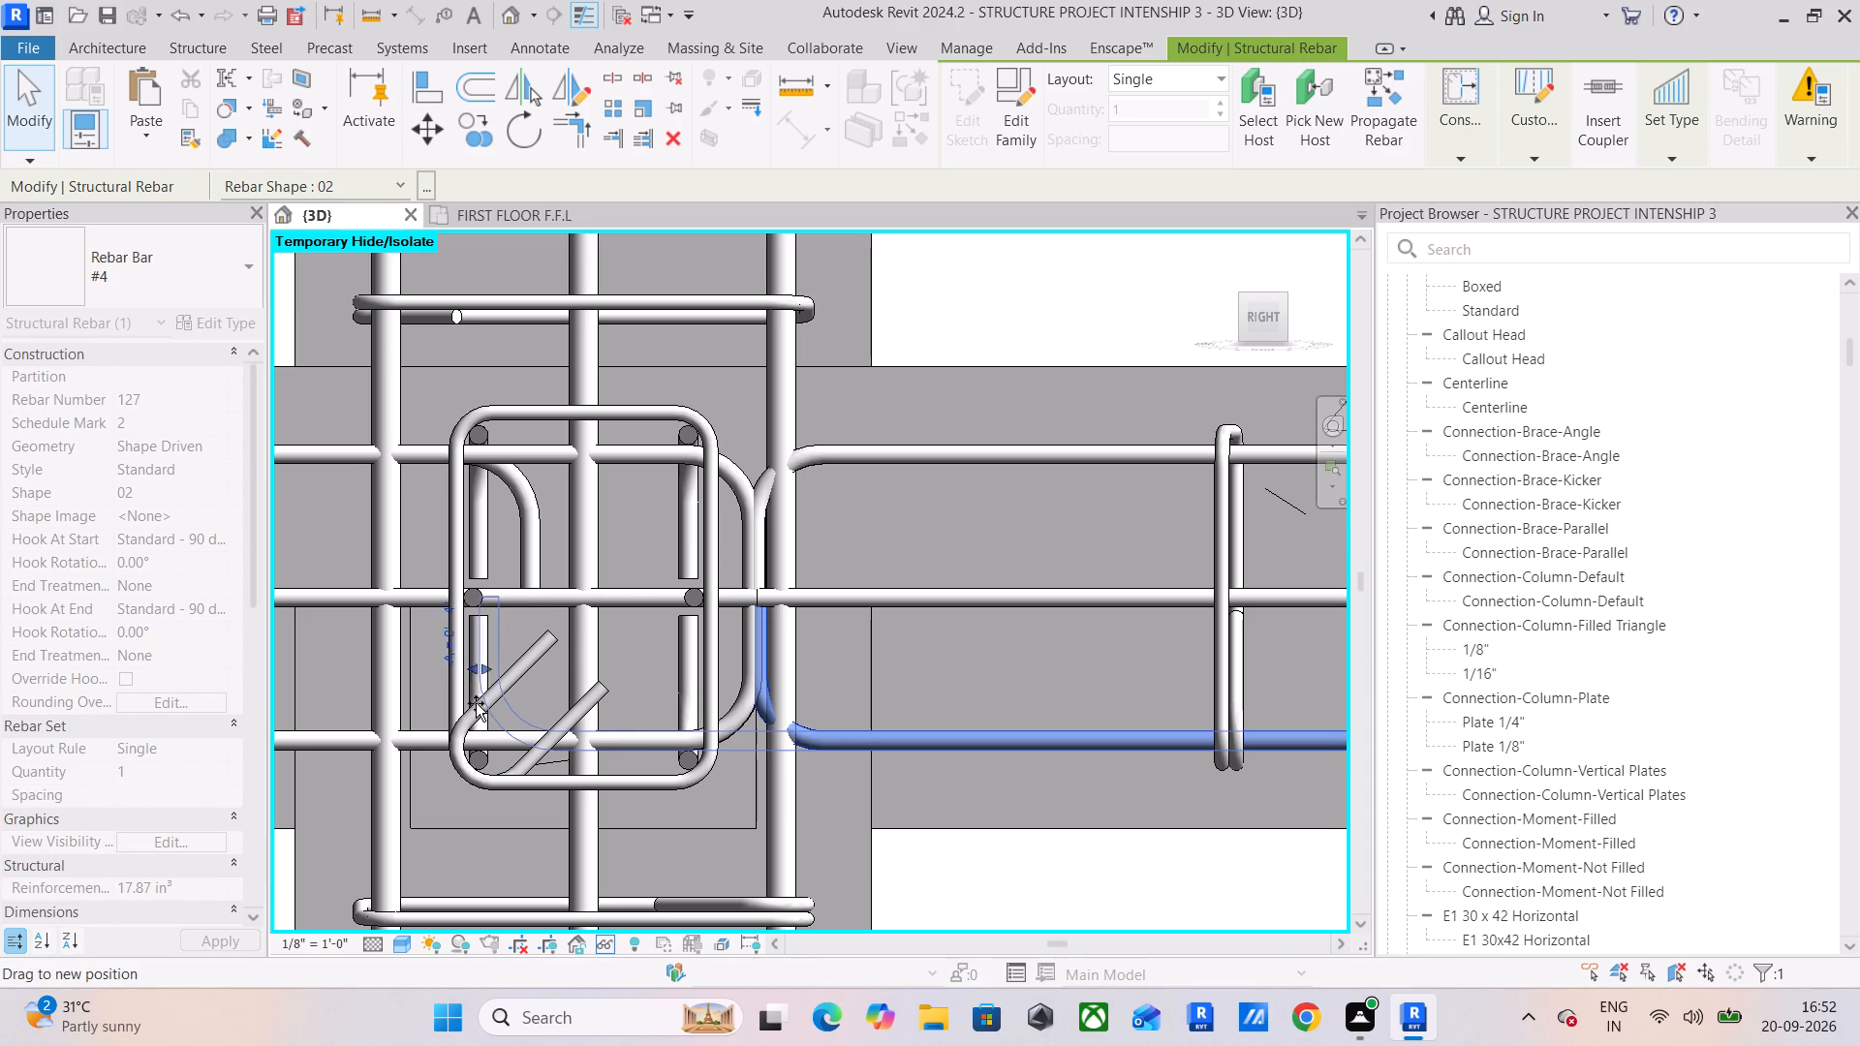
drag(476, 703, 411, 721)
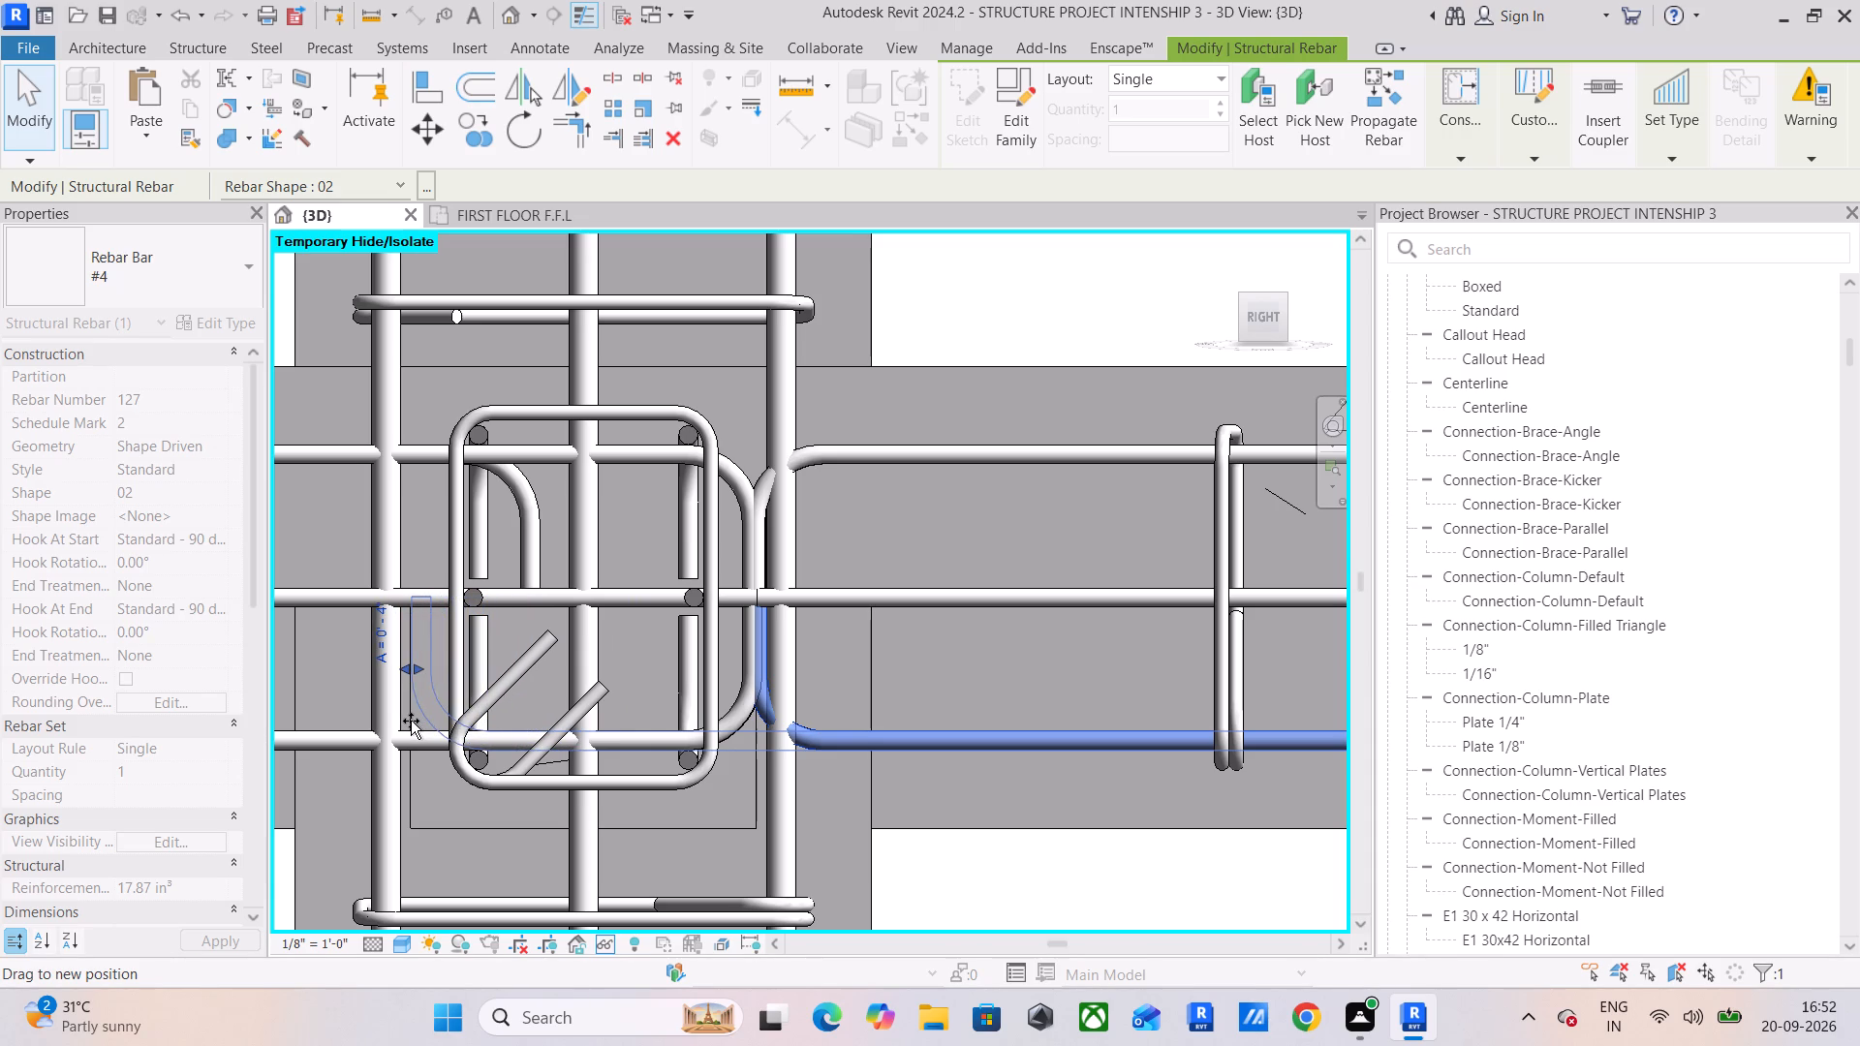
drag(411, 721, 408, 723)
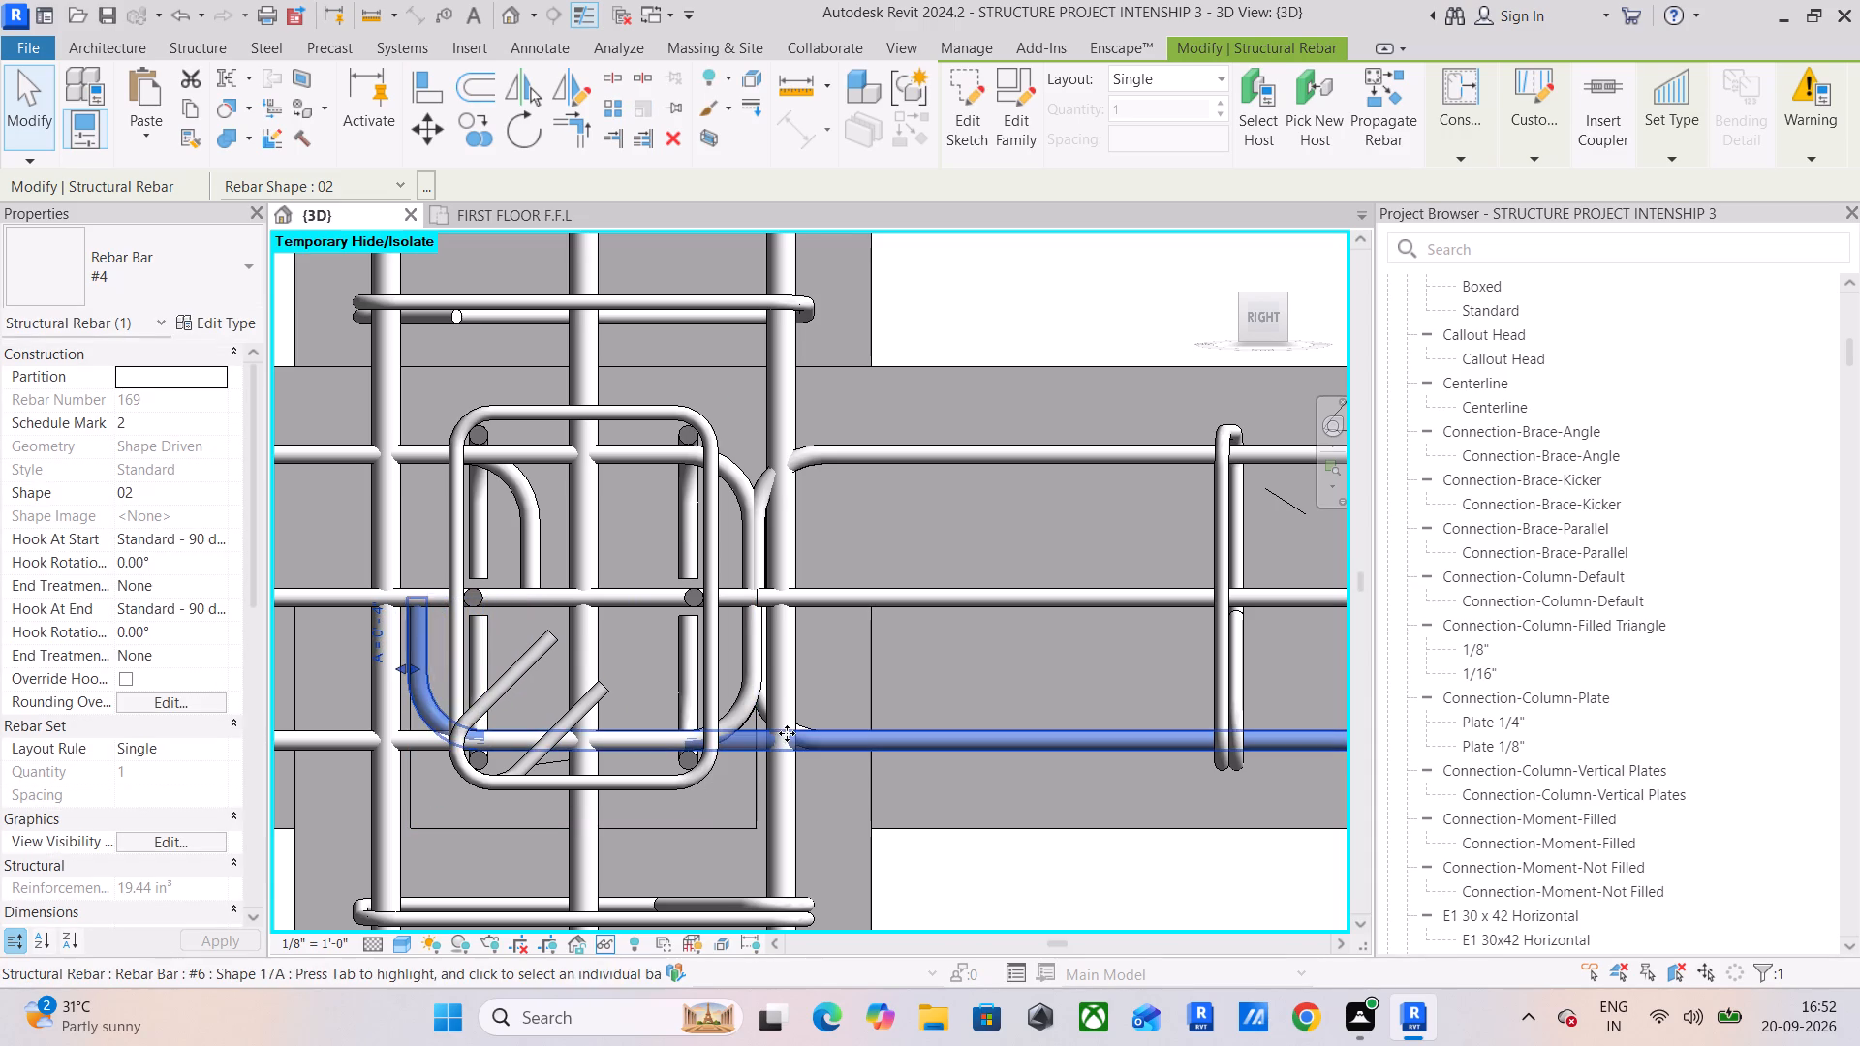
Extend the short beam's second hooked #4 bottom bar across the shared column, aligning its hook with the first bottom bar's hook.
scroll(763, 712, up, 5)
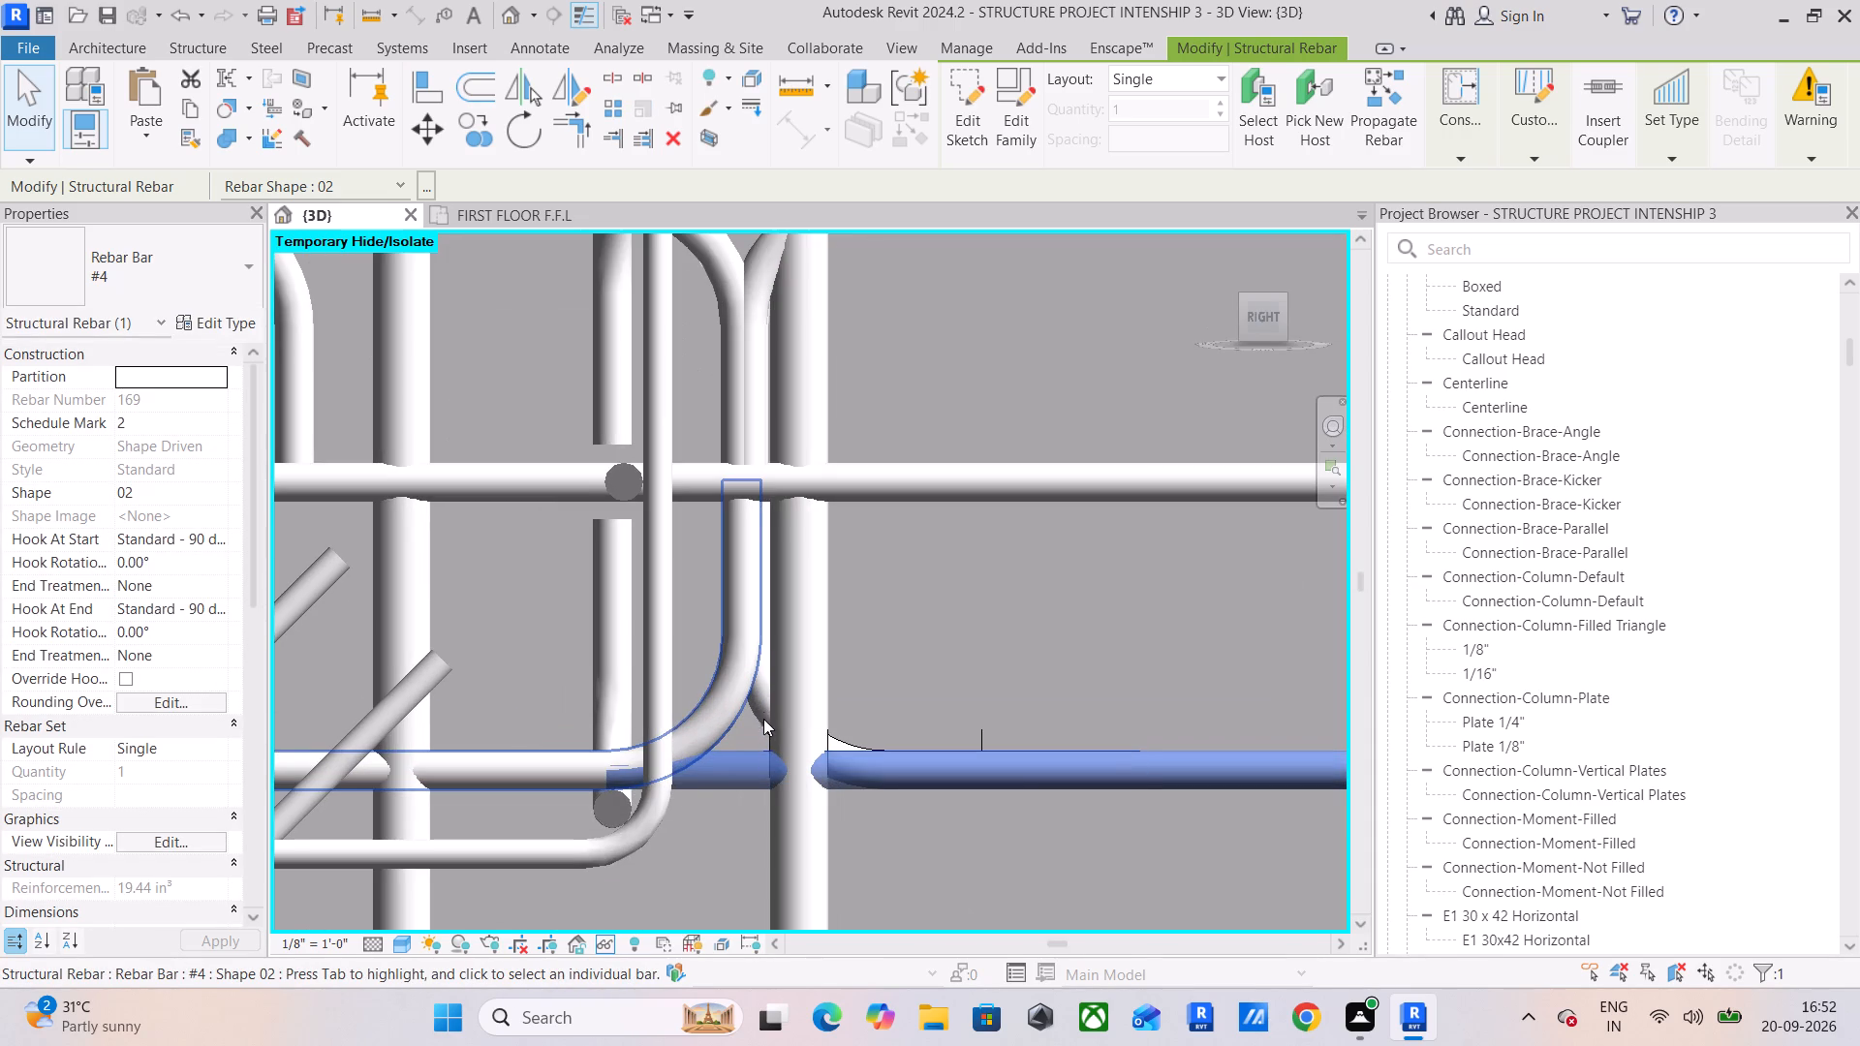
click(851, 734)
scroll(847, 731, down, 7)
middle_drag(848, 737, 939, 733)
scroll(893, 712, up, 2)
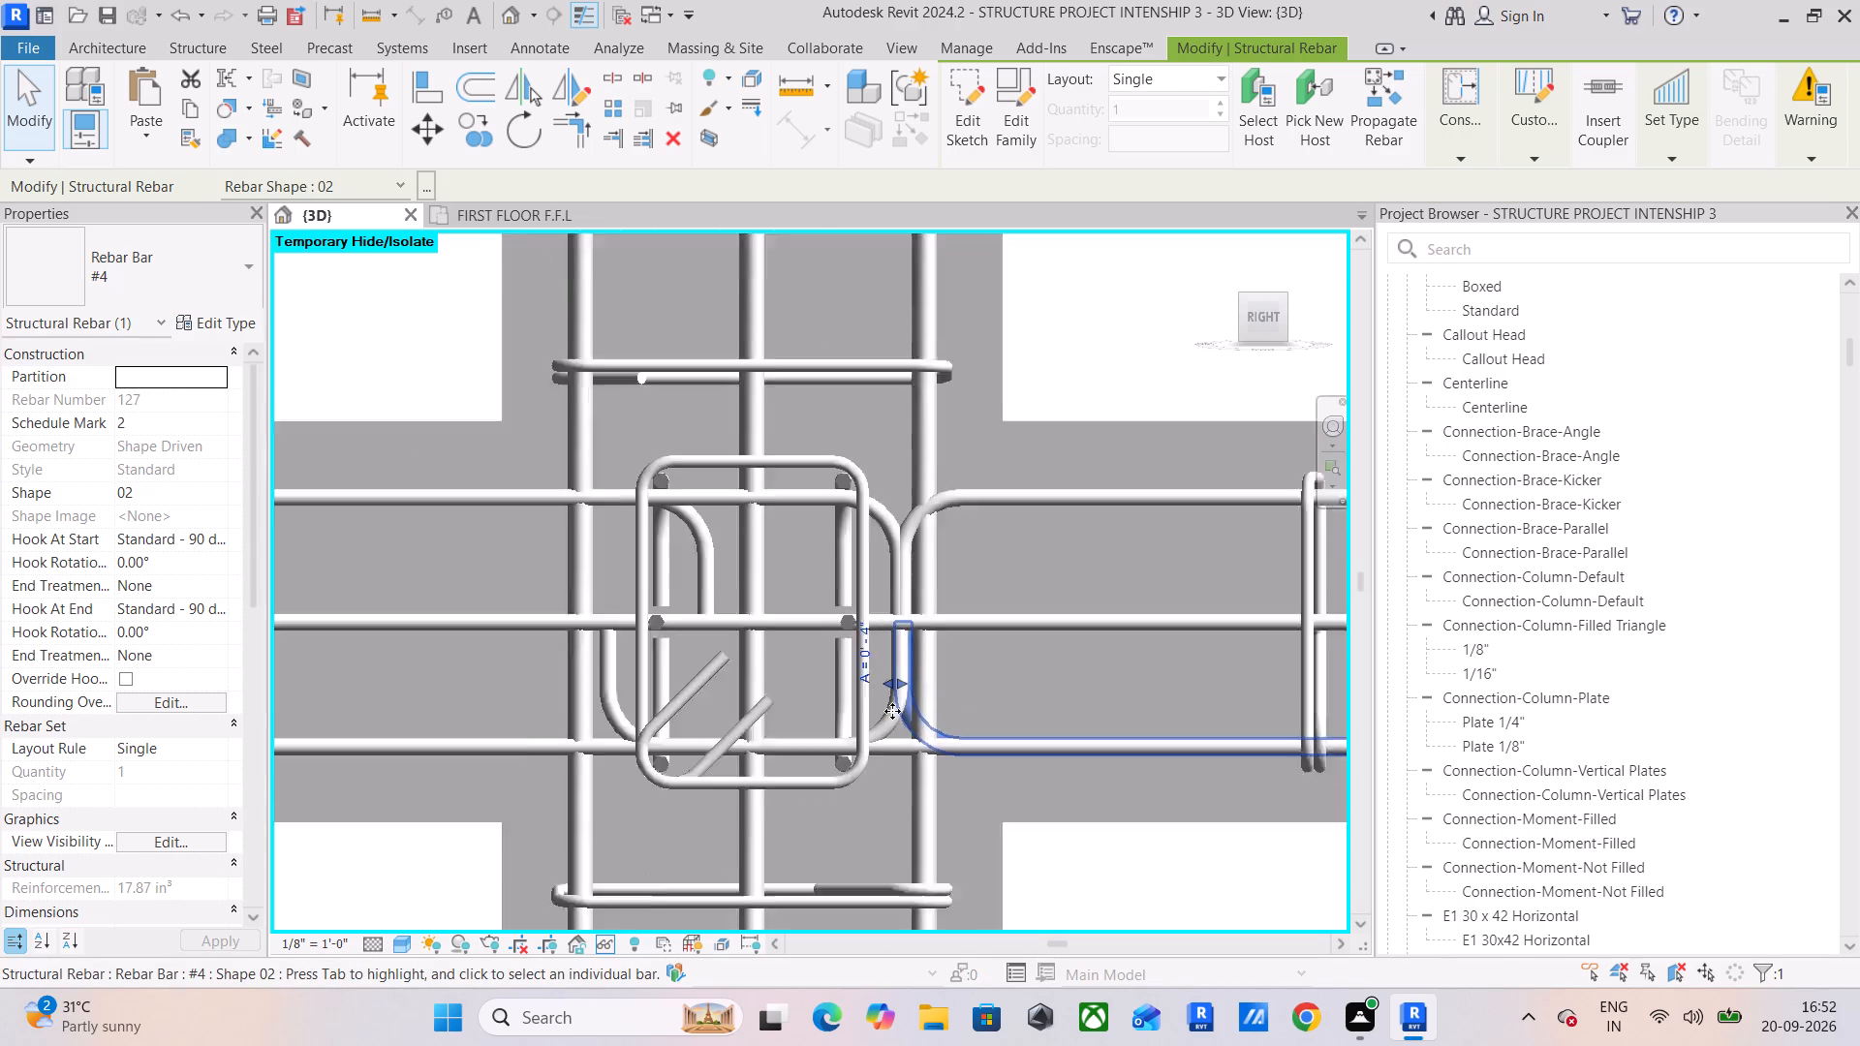
scroll(892, 711, up, 2)
drag(890, 674, 537, 690)
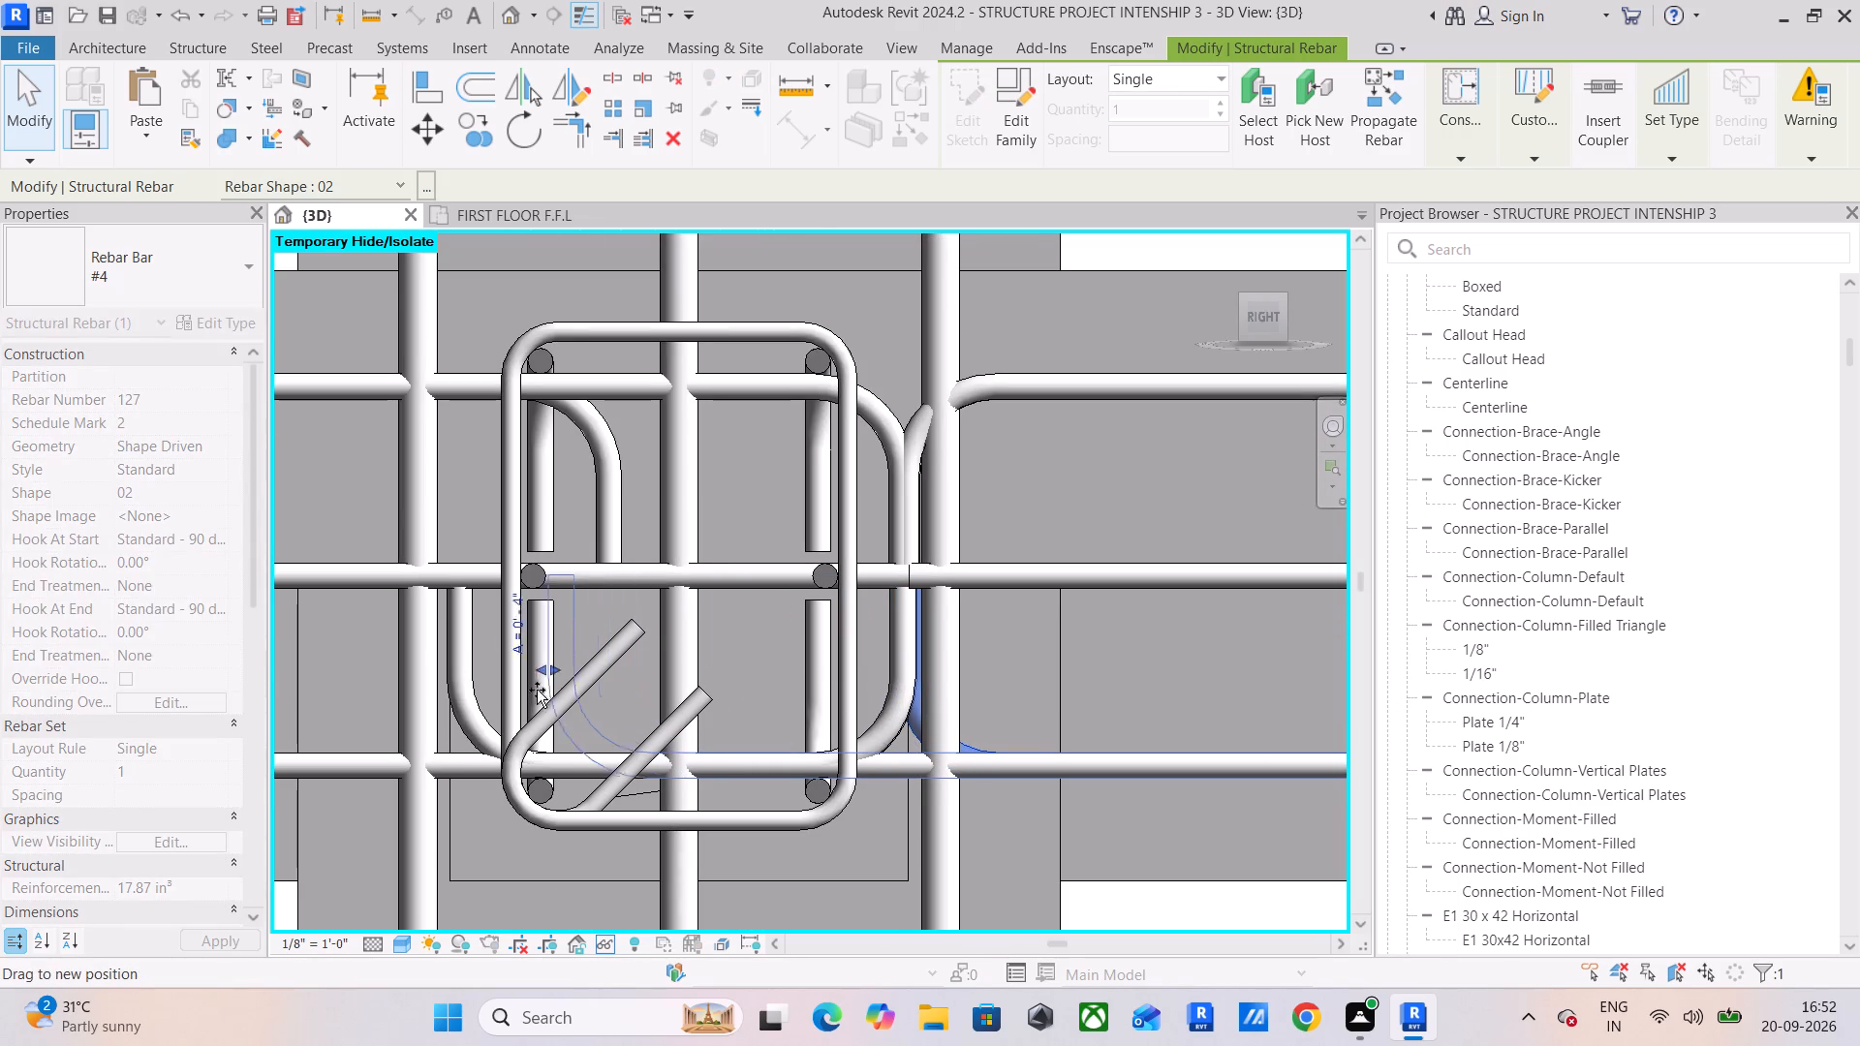
drag(537, 690, 445, 715)
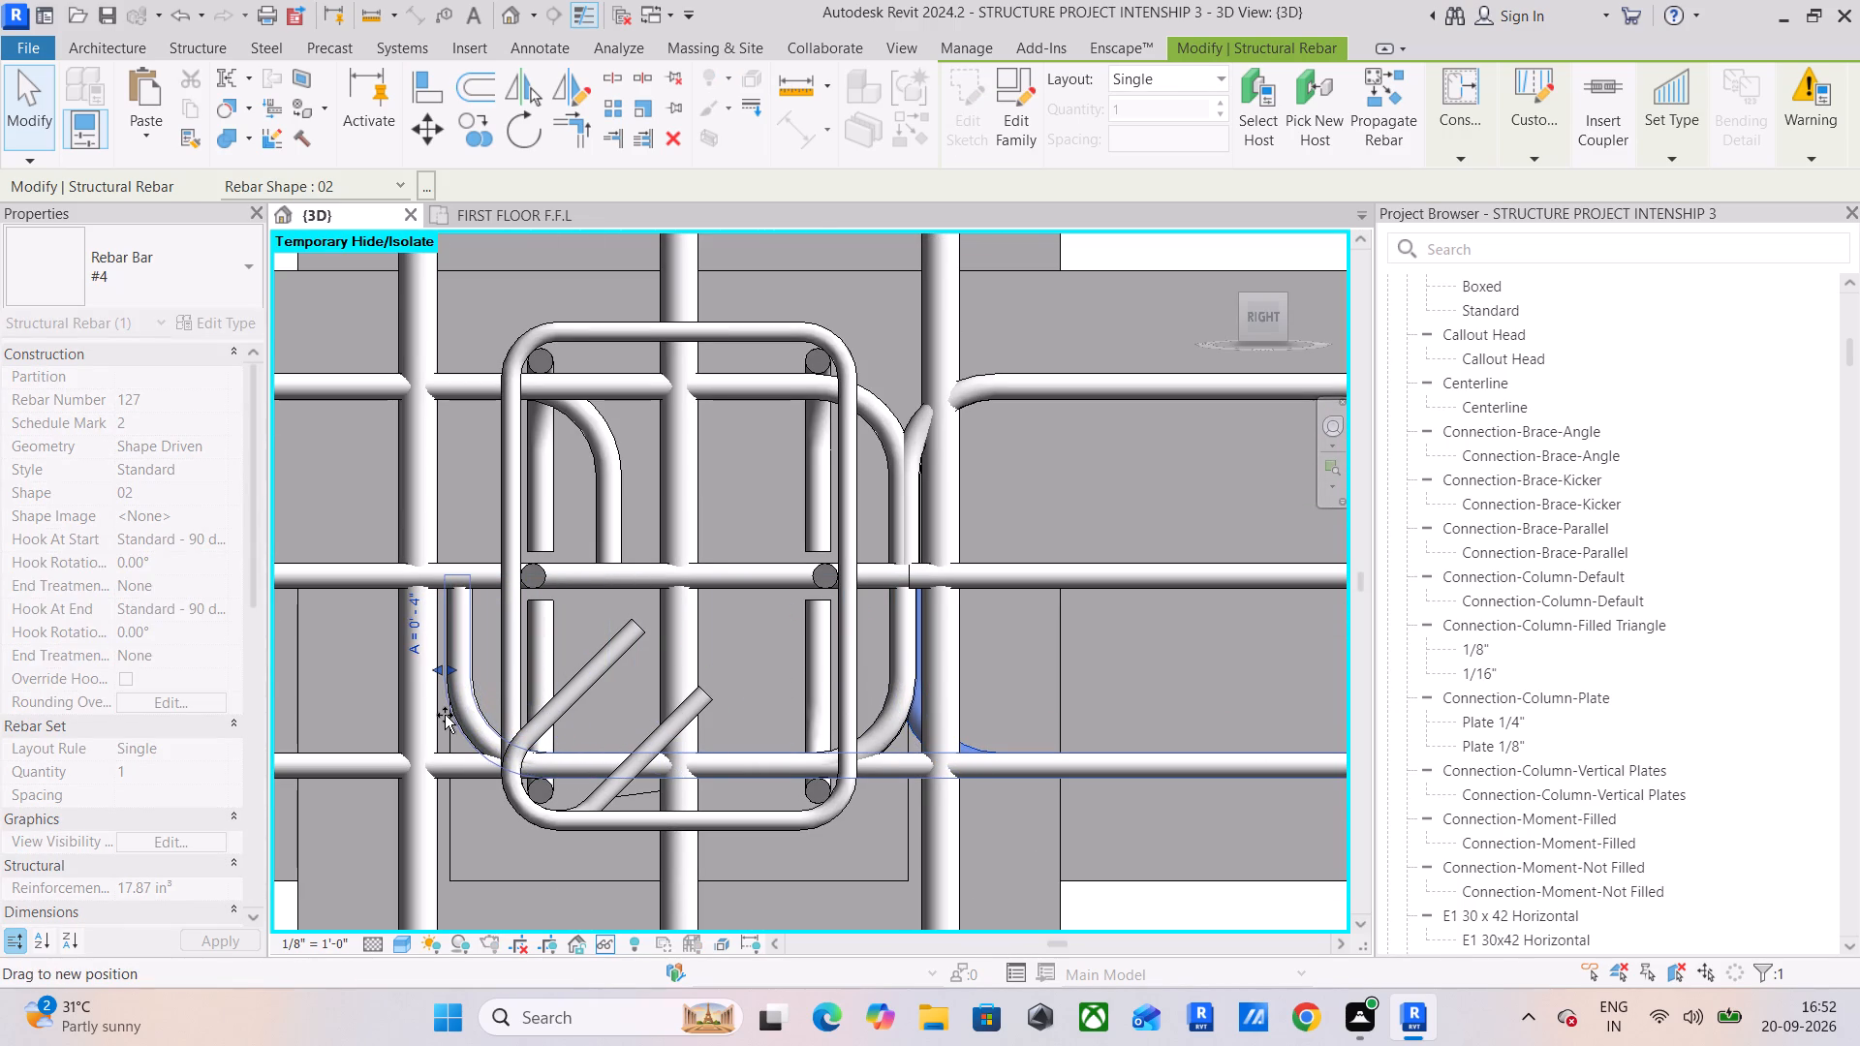
drag(445, 715, 449, 715)
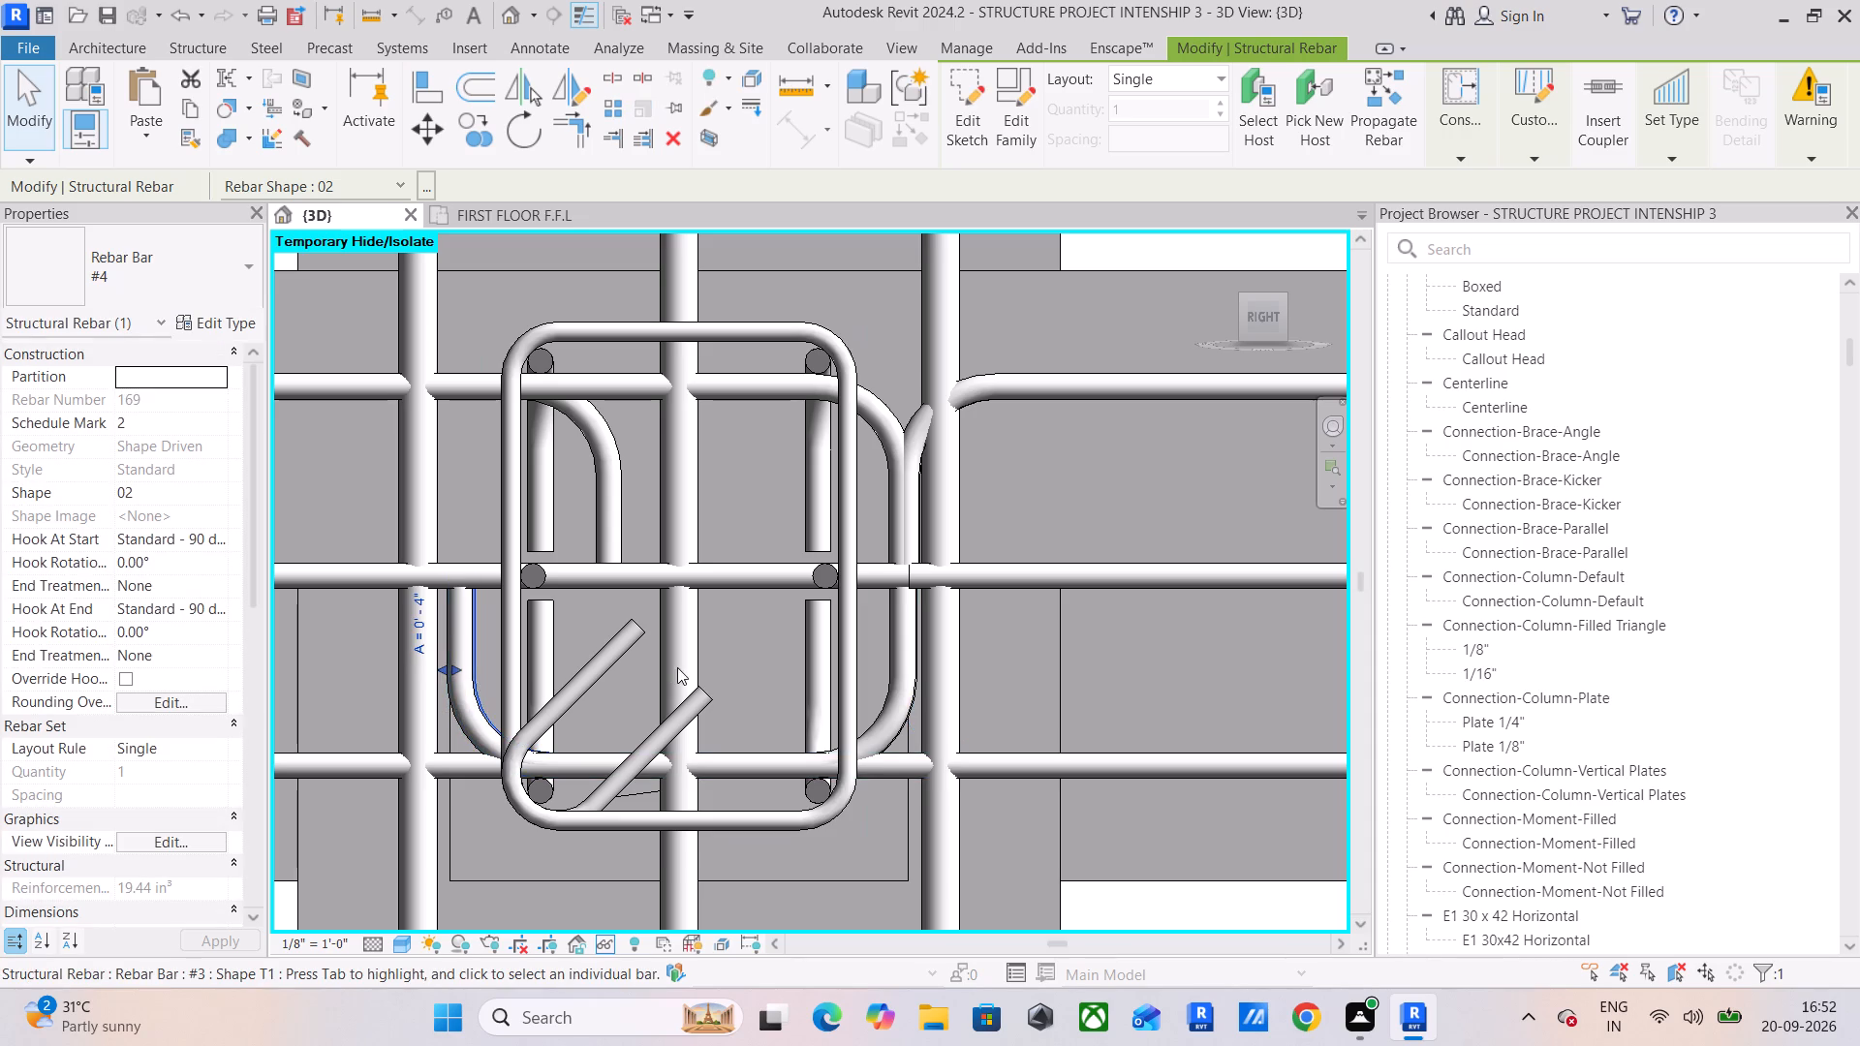
scroll(402, 626, up, 9)
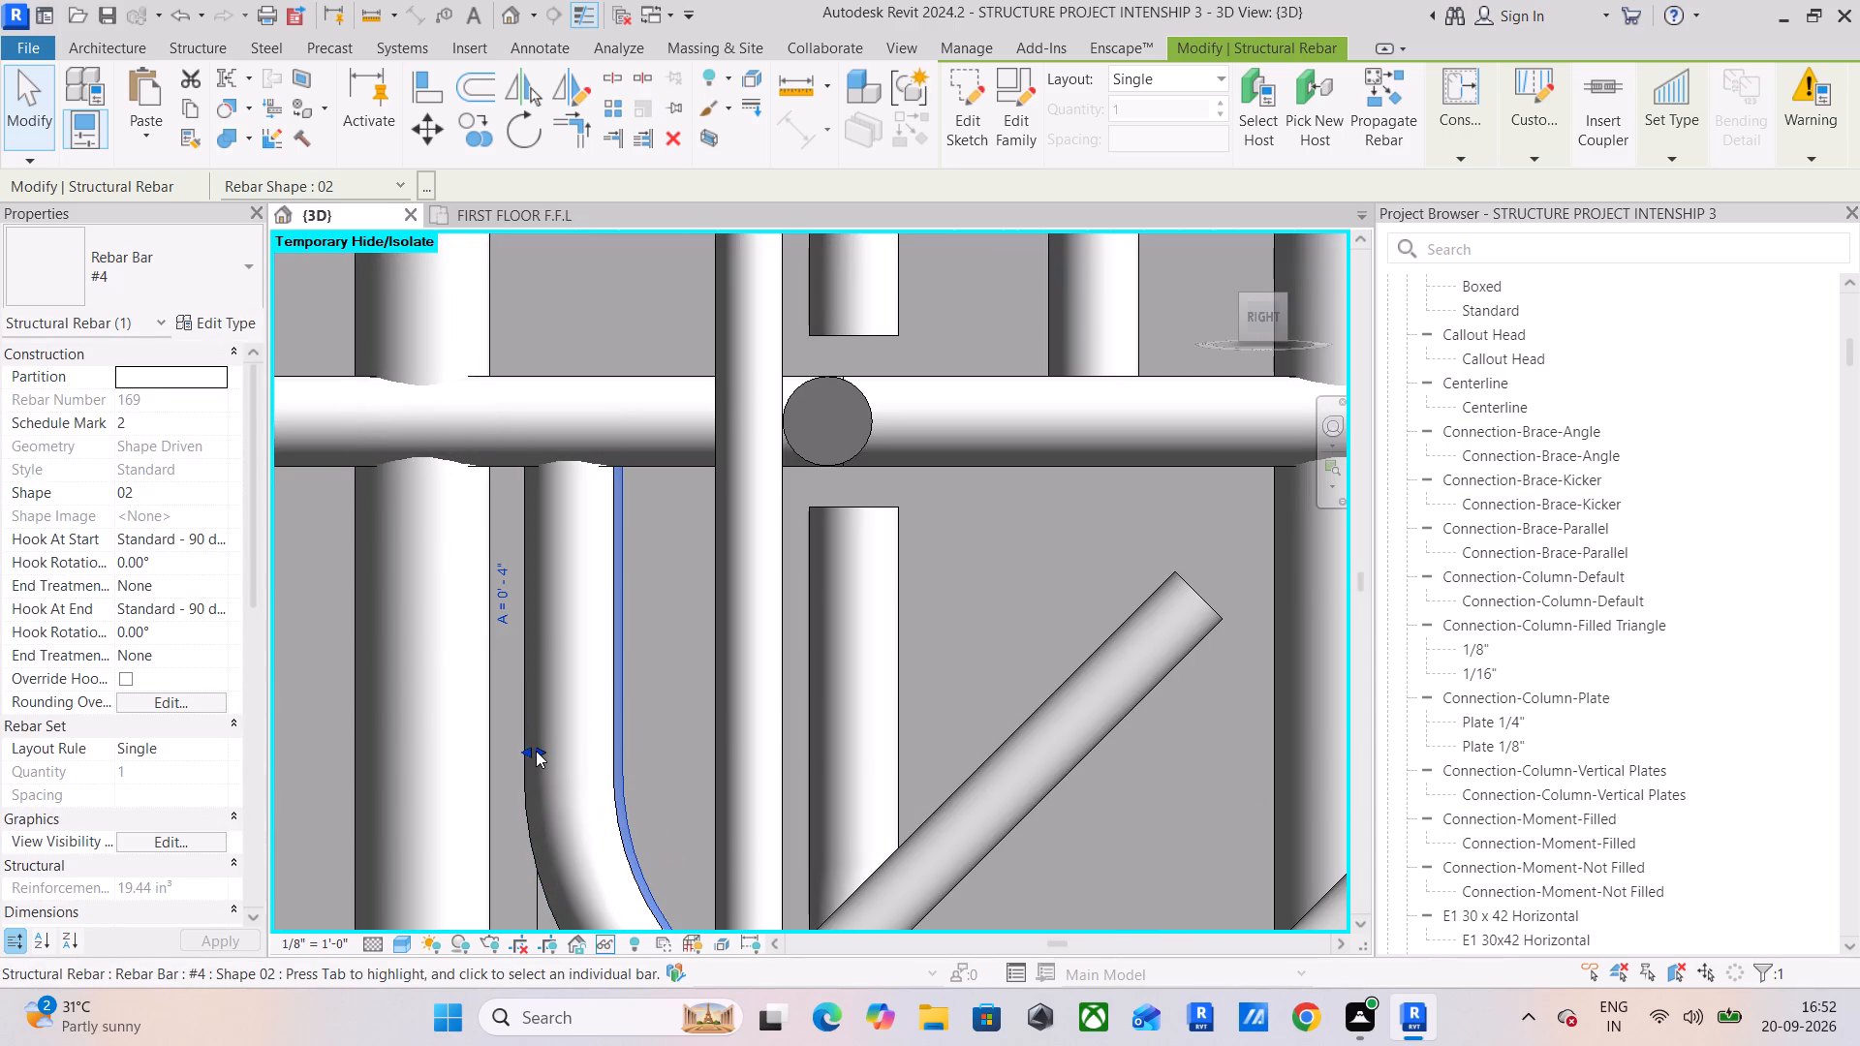
drag(537, 751, 528, 753)
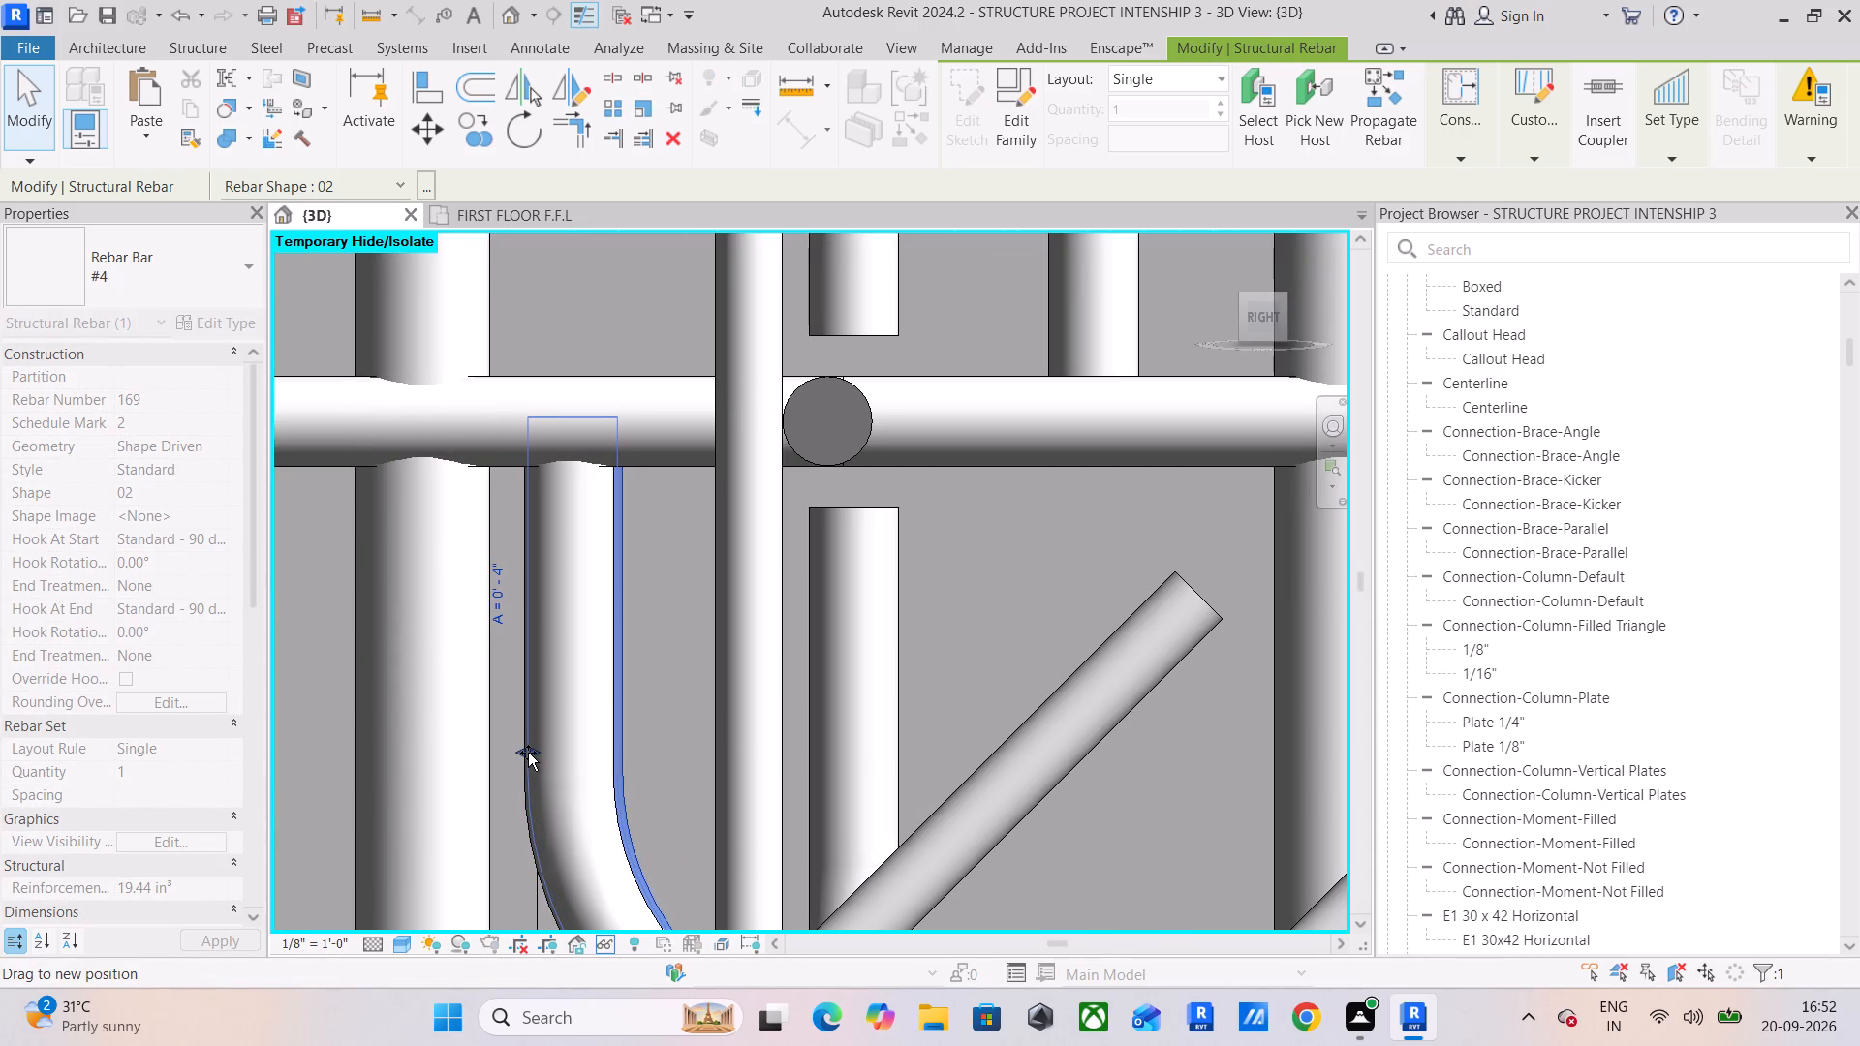
drag(528, 753, 527, 754)
Extend the short beam's hooked #4 top bar across the shared column, in line with its extended bottom bar hooks.
scroll(536, 750, down, 6)
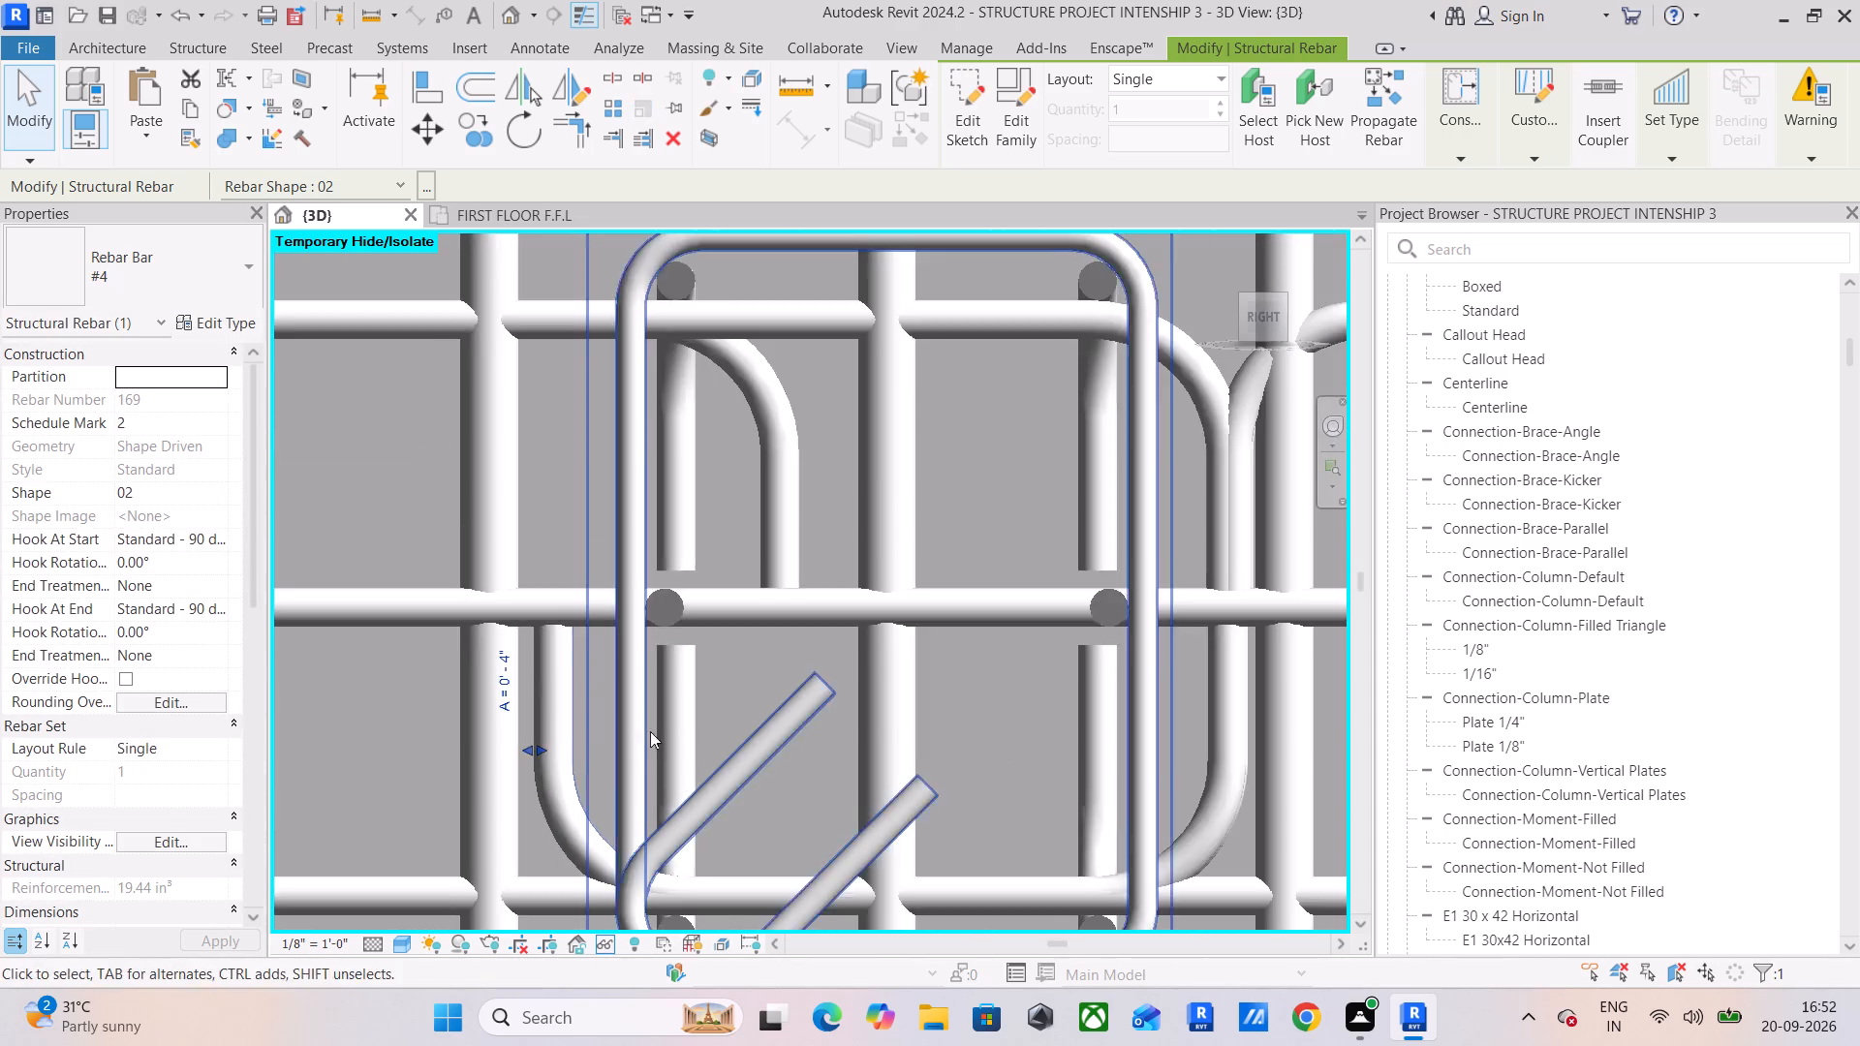
scroll(659, 726, down, 5)
middle_drag(735, 723, 586, 776)
click(887, 575)
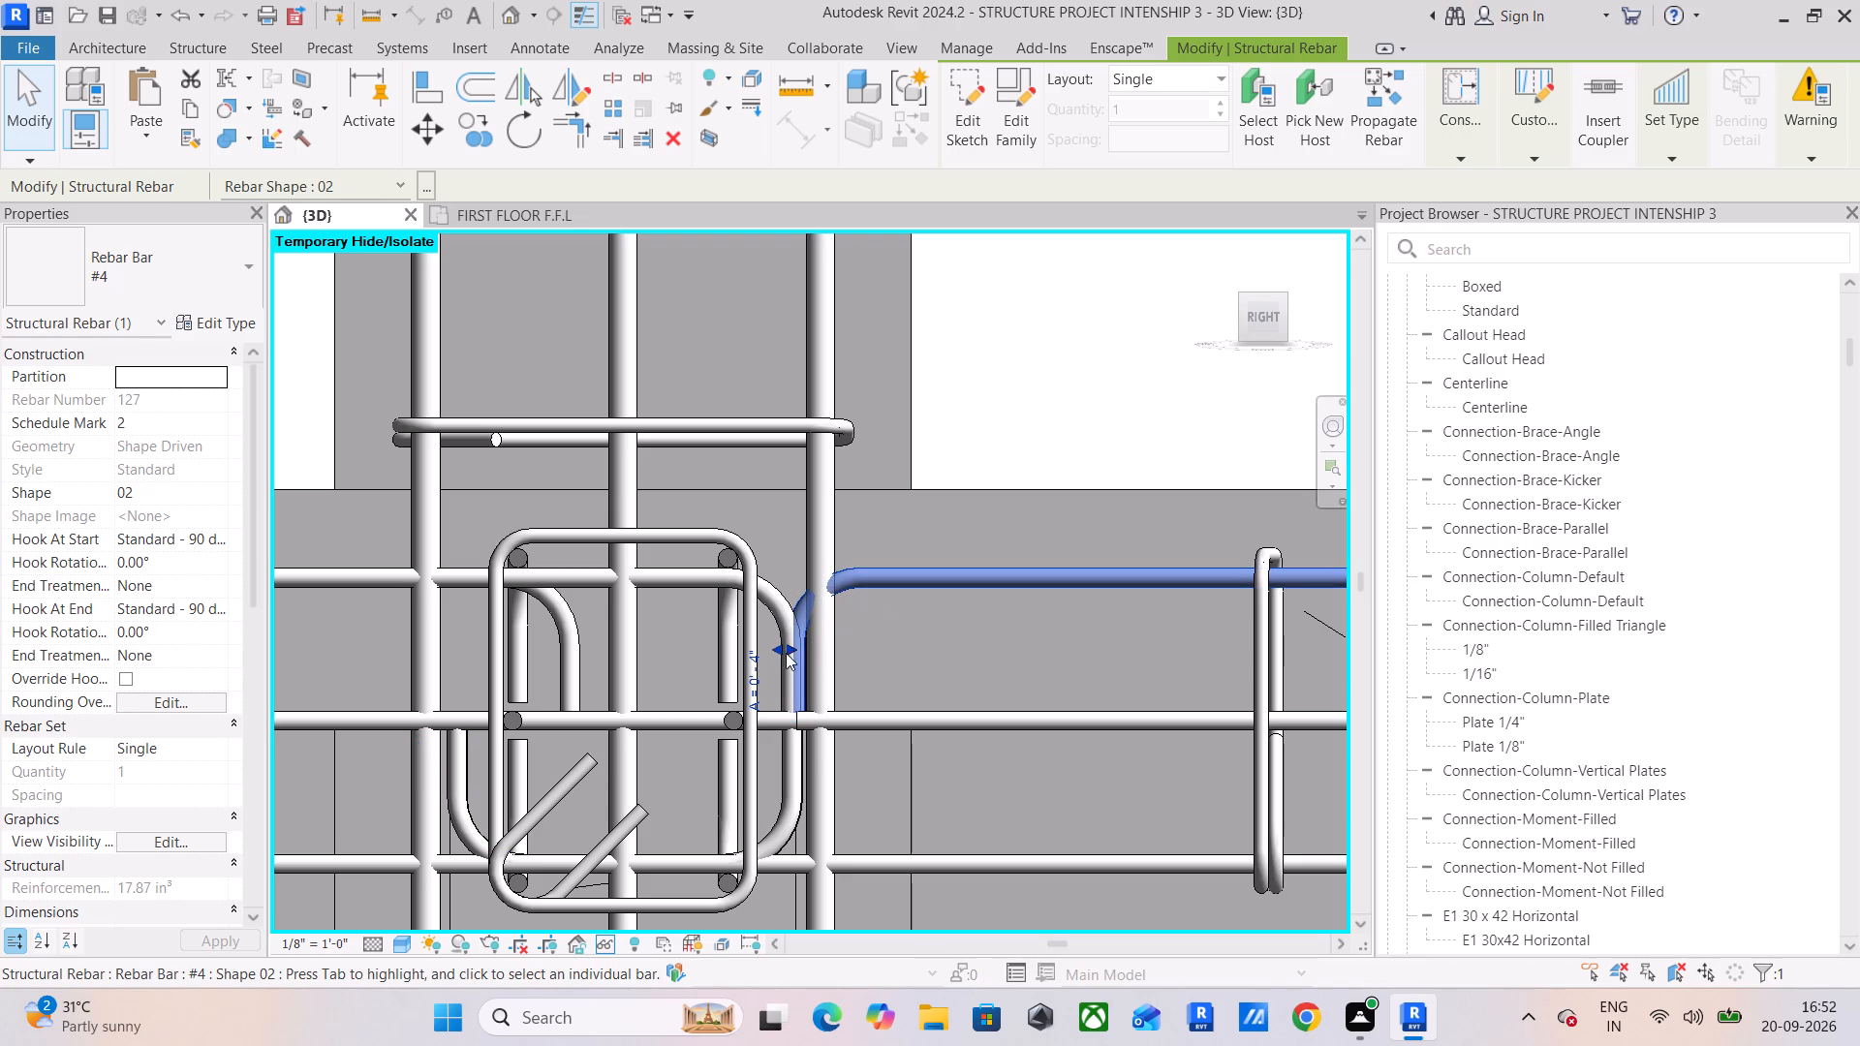
drag(779, 649, 457, 658)
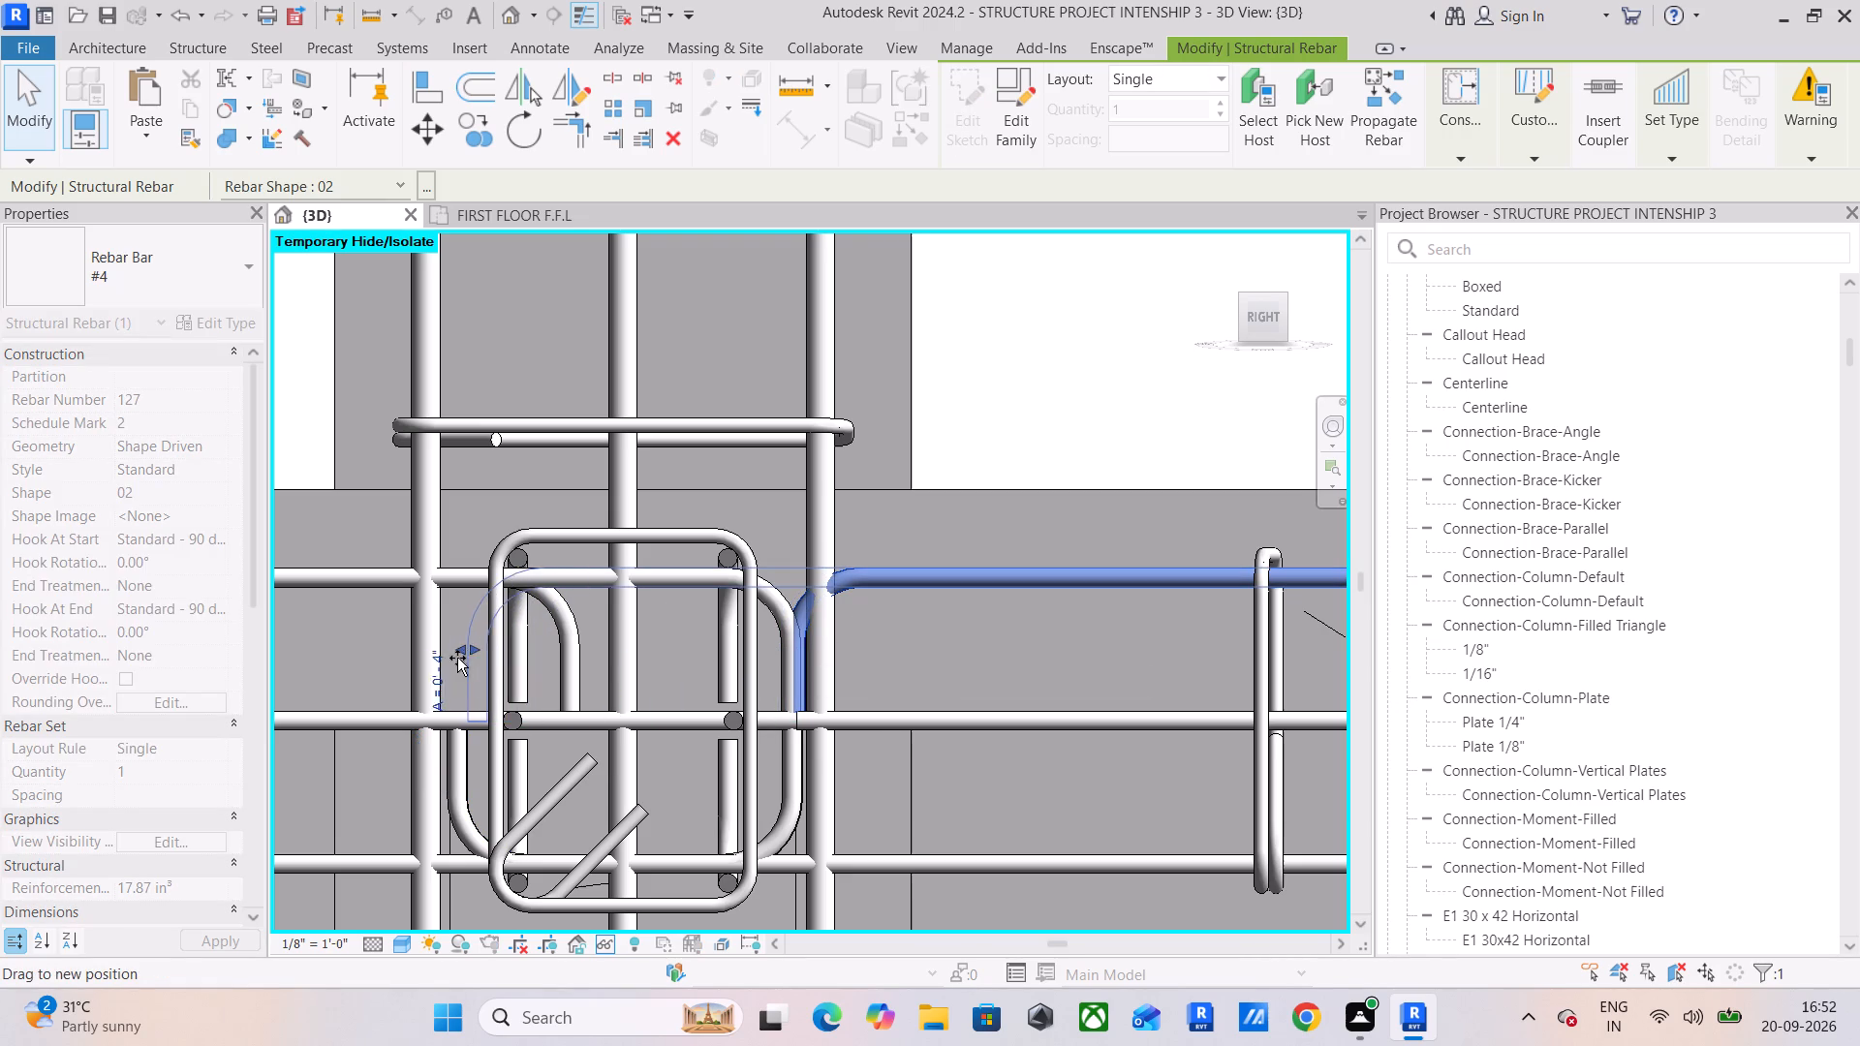
drag(457, 658, 447, 662)
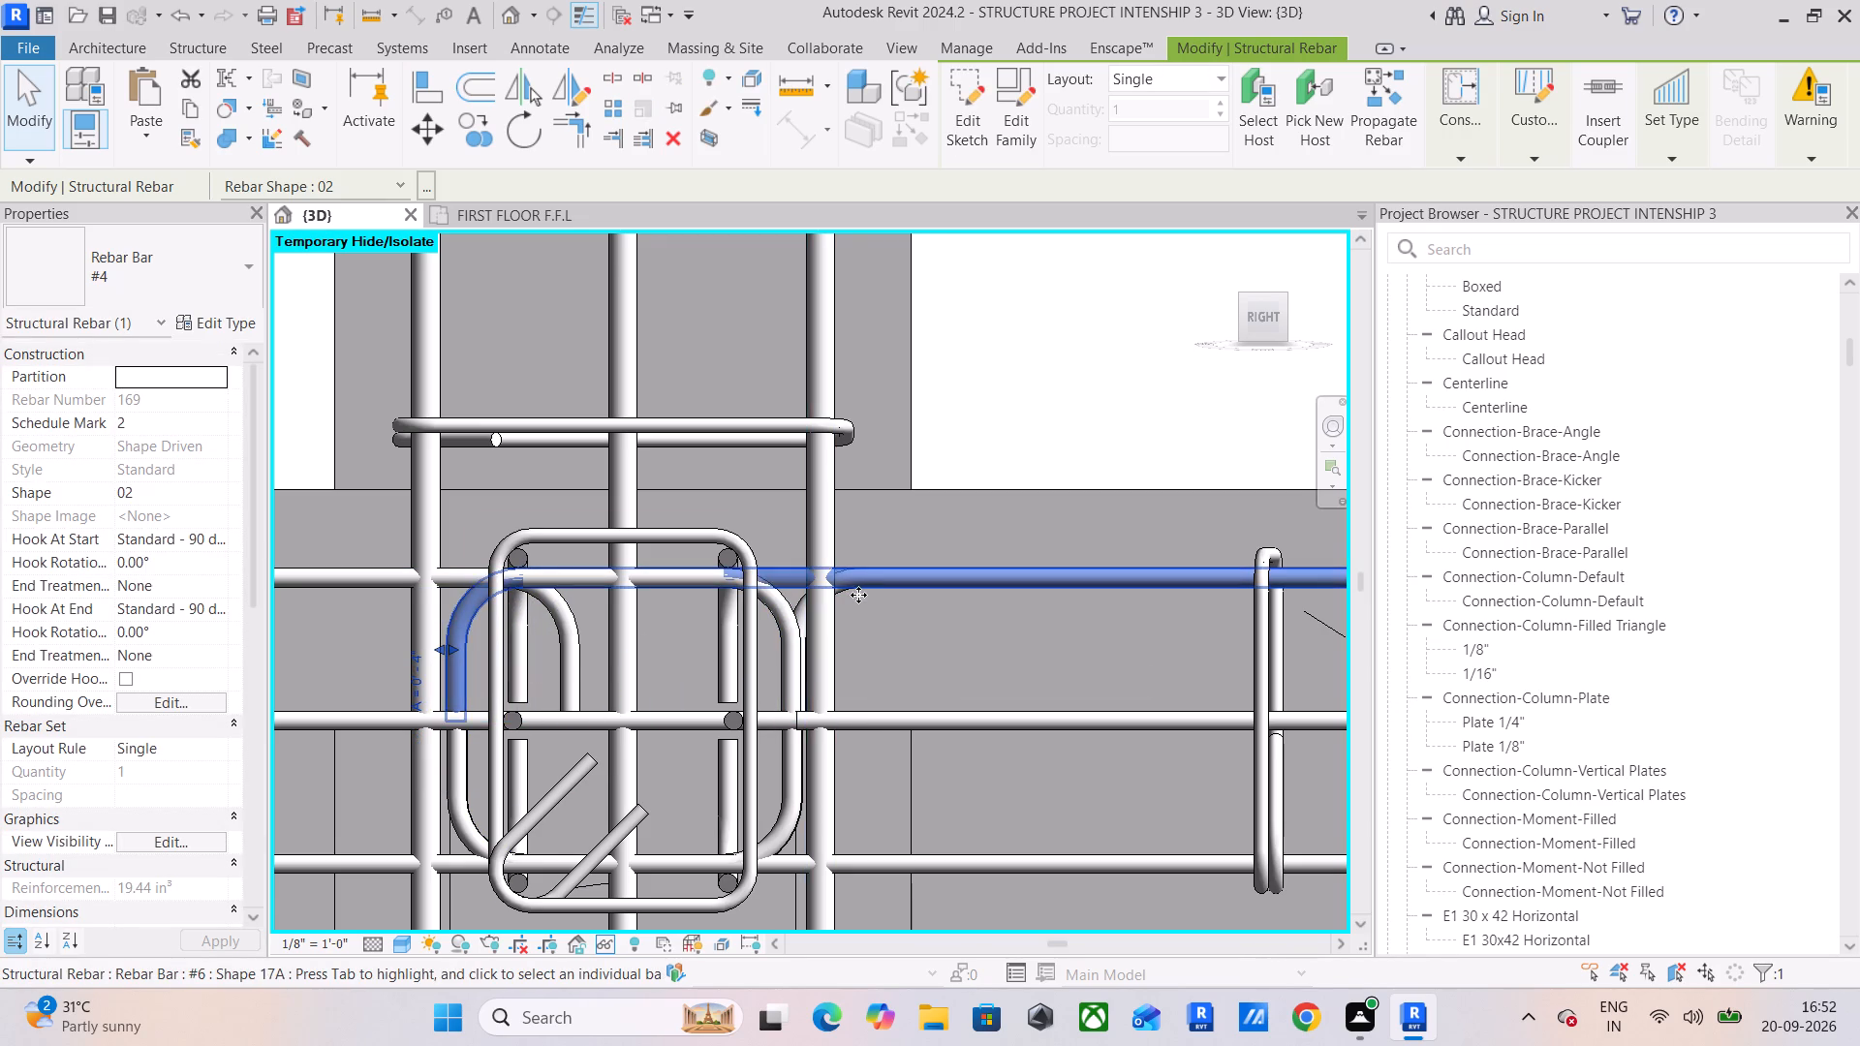
Extend the short beam's second hooked #4 top bar across the shared column to match its first top bar's hook.
scroll(783, 632, up, 9)
click(832, 545)
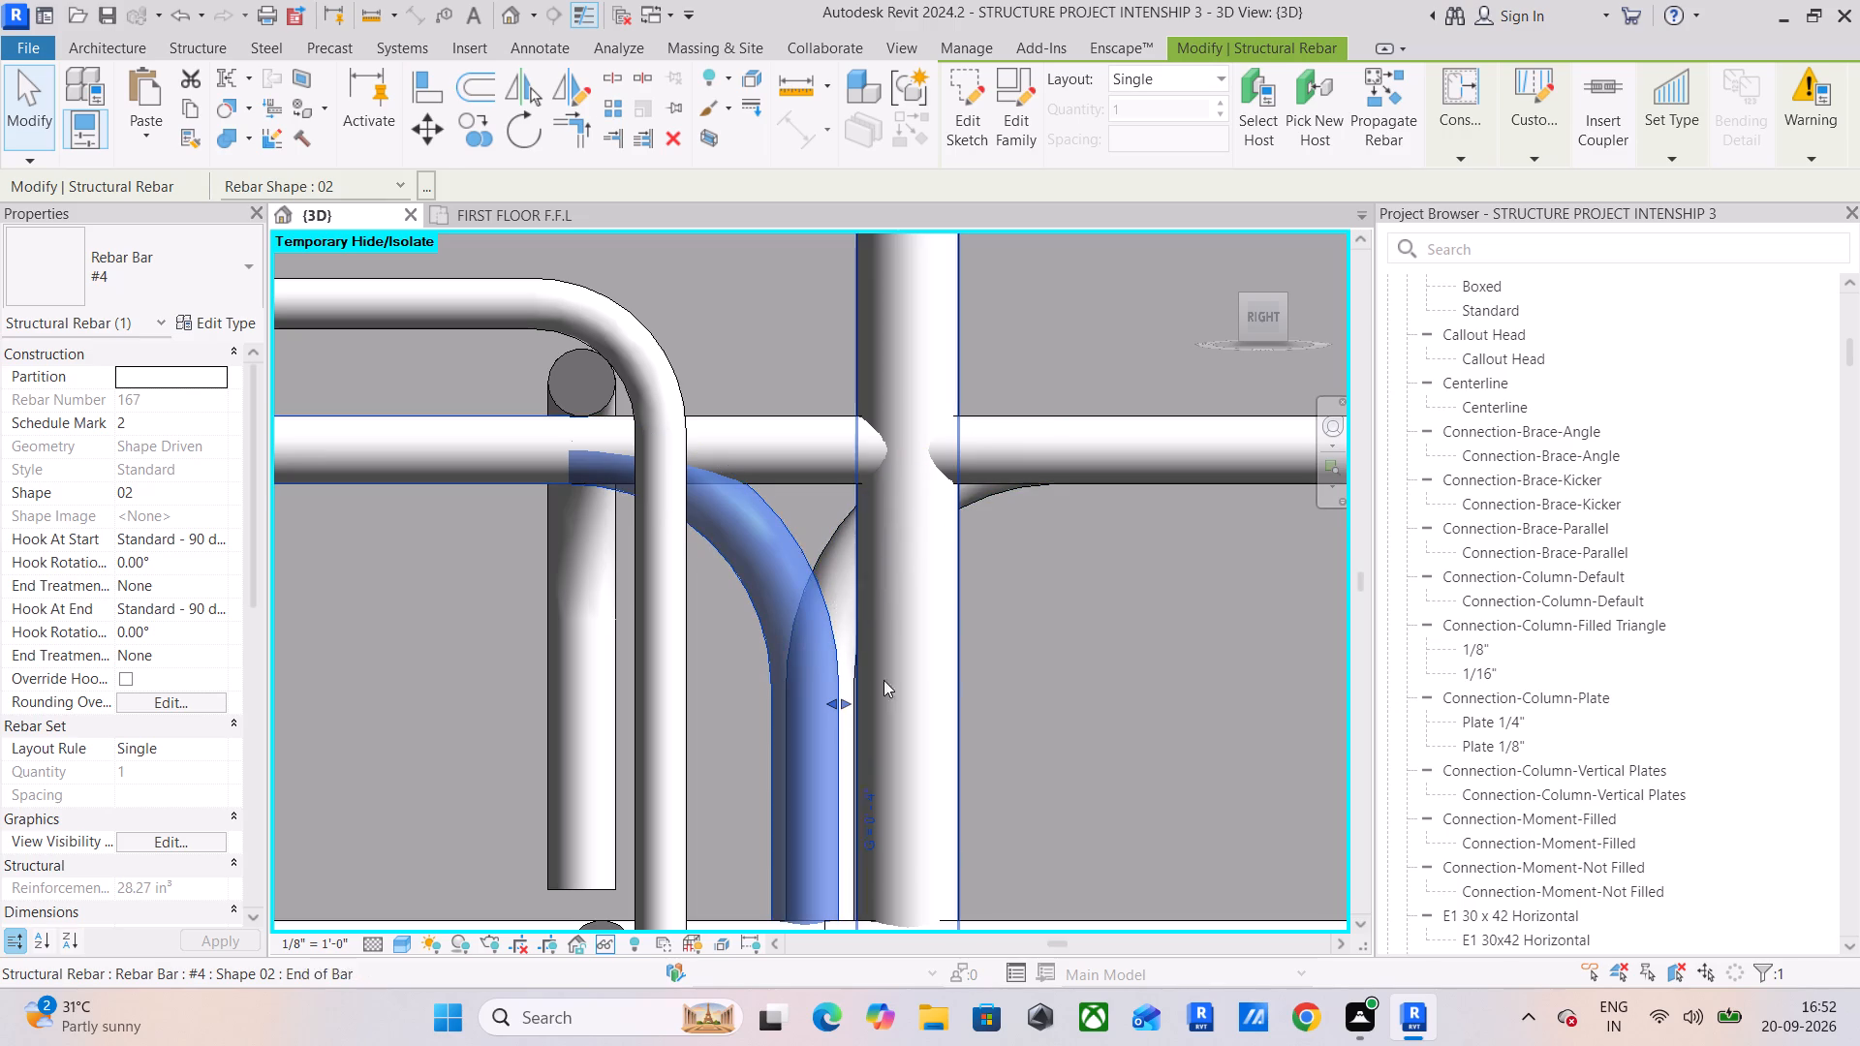
click(1082, 660)
click(854, 555)
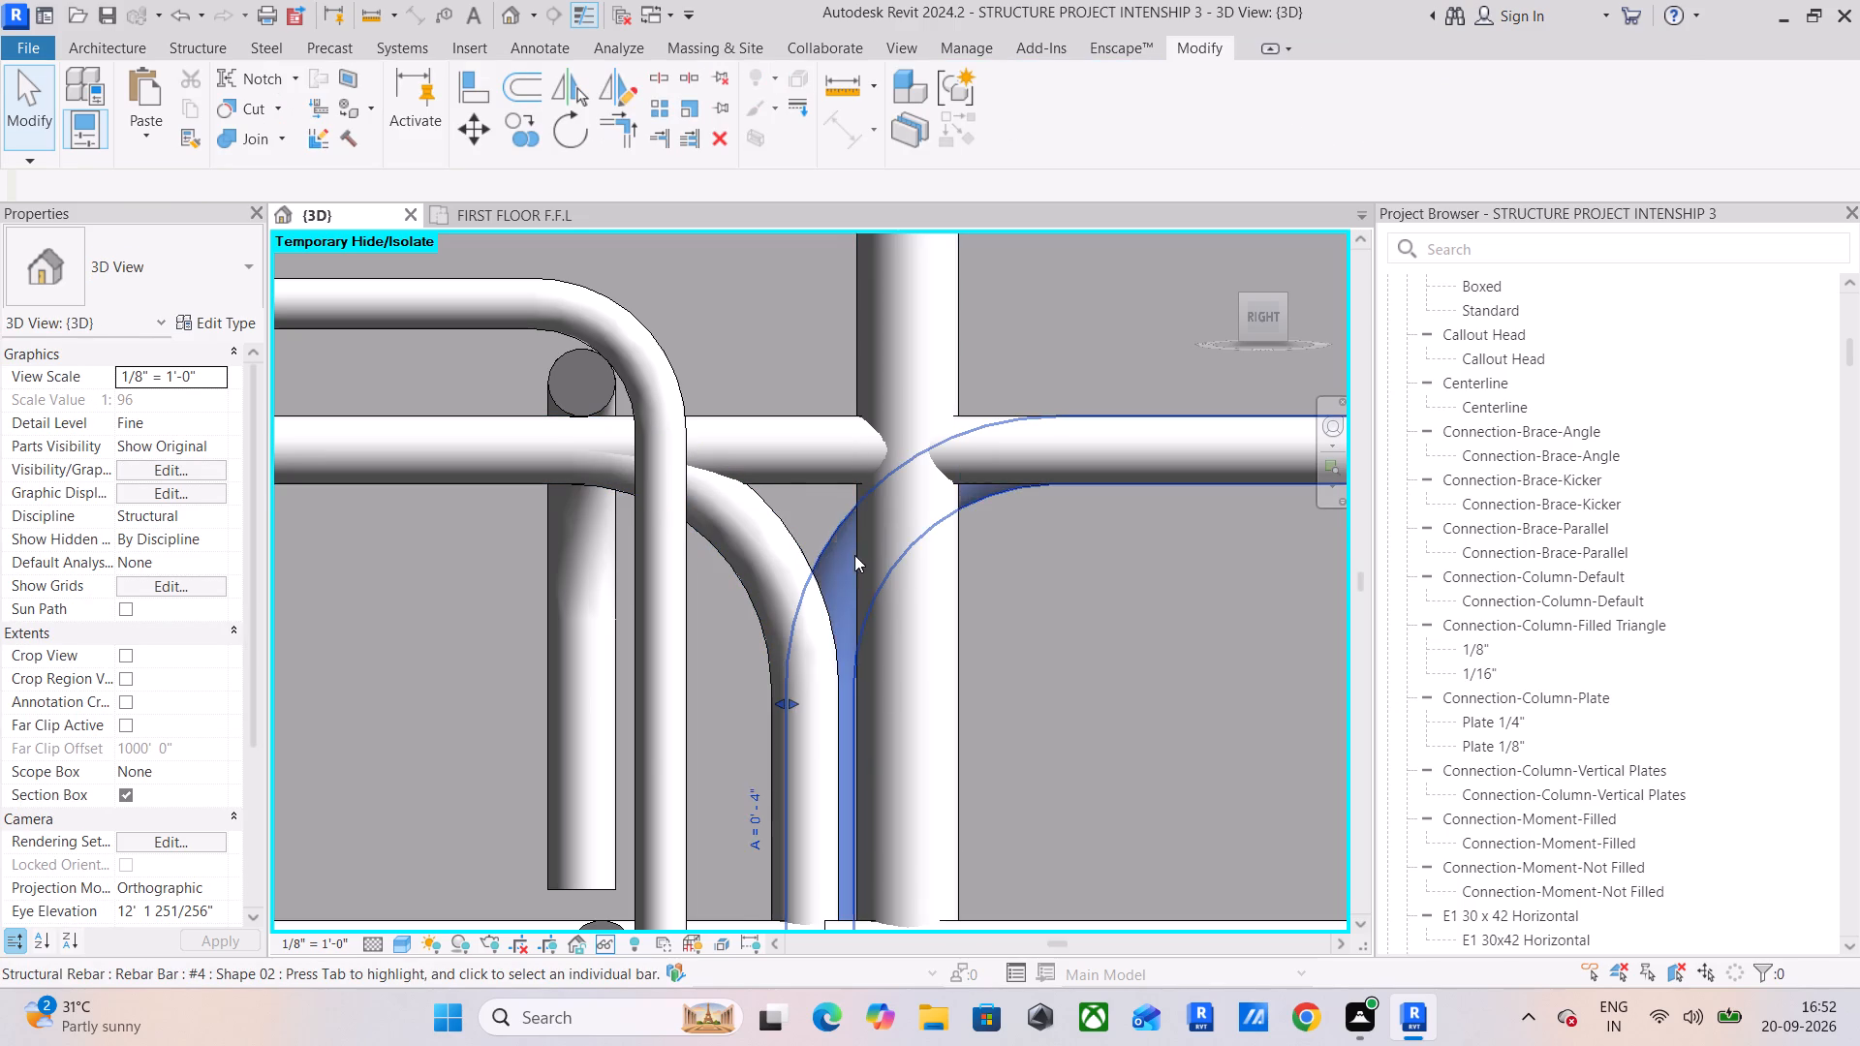
scroll(760, 510, down, 10)
middle_drag(813, 577, 988, 566)
scroll(903, 590, up, 2)
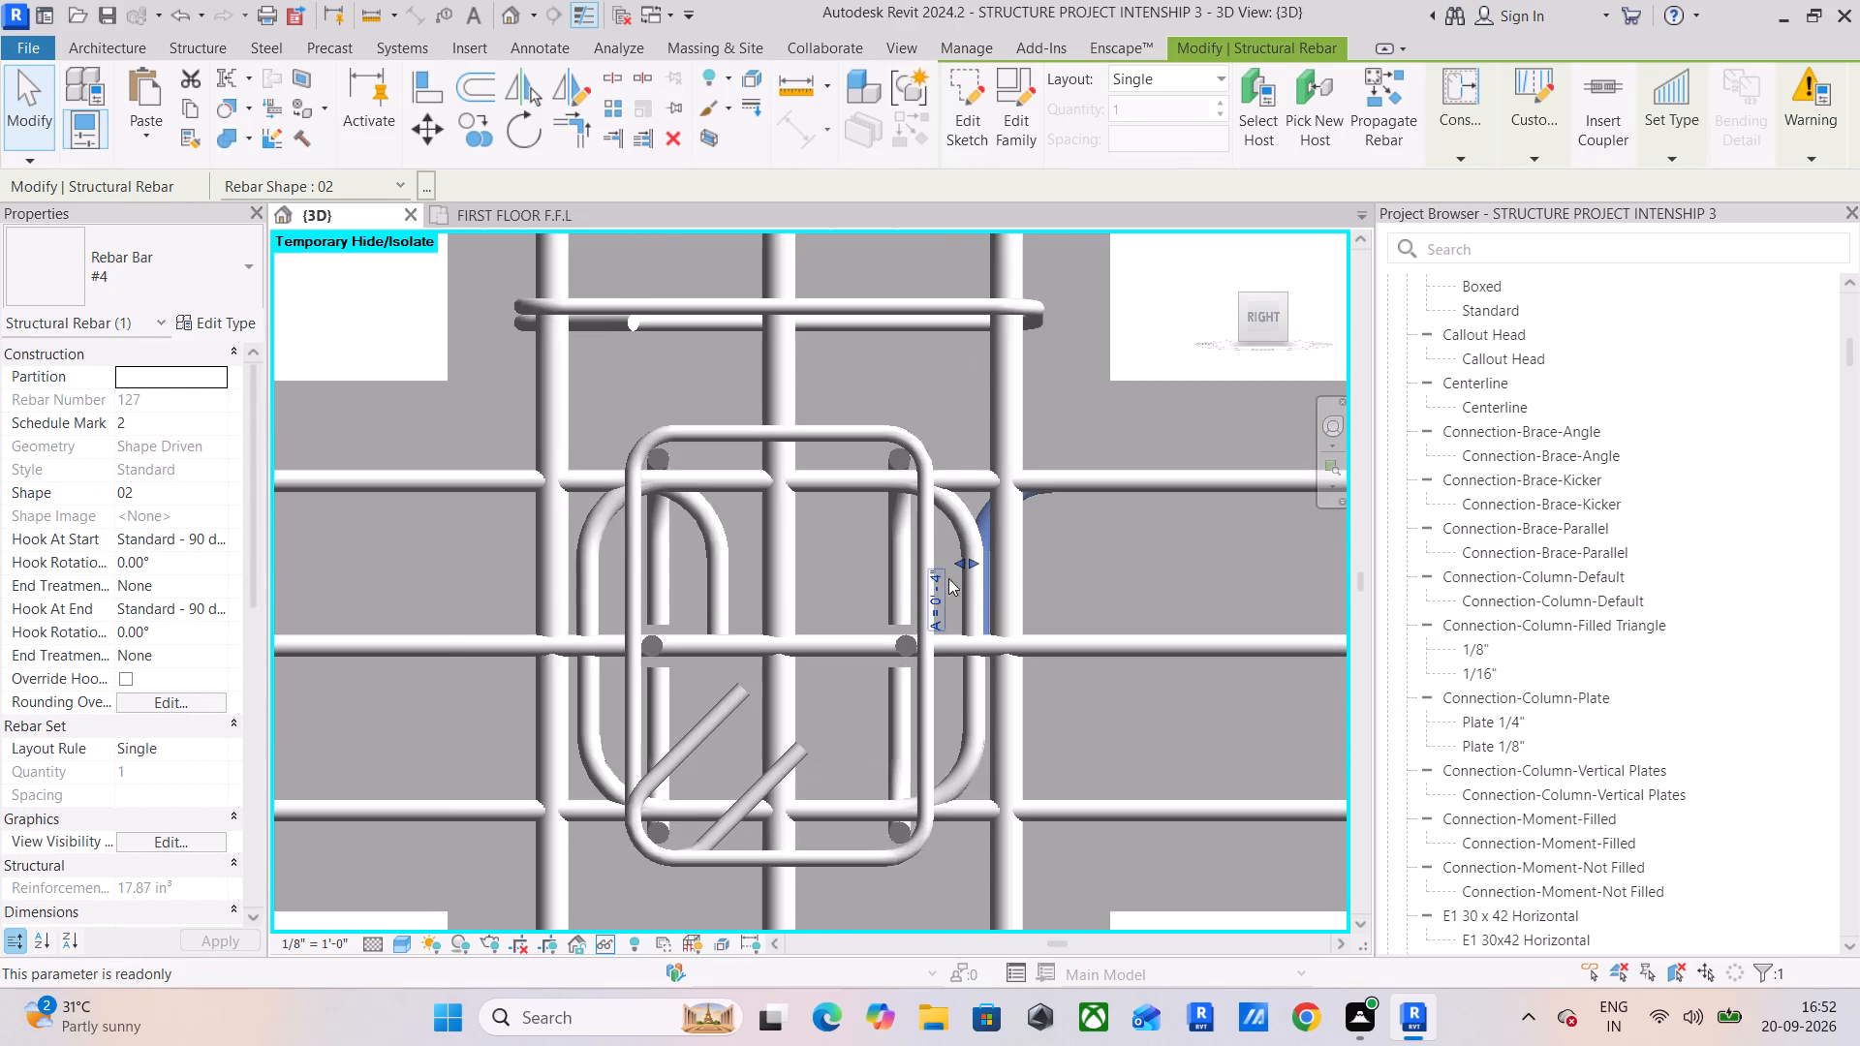
drag(963, 561, 592, 646)
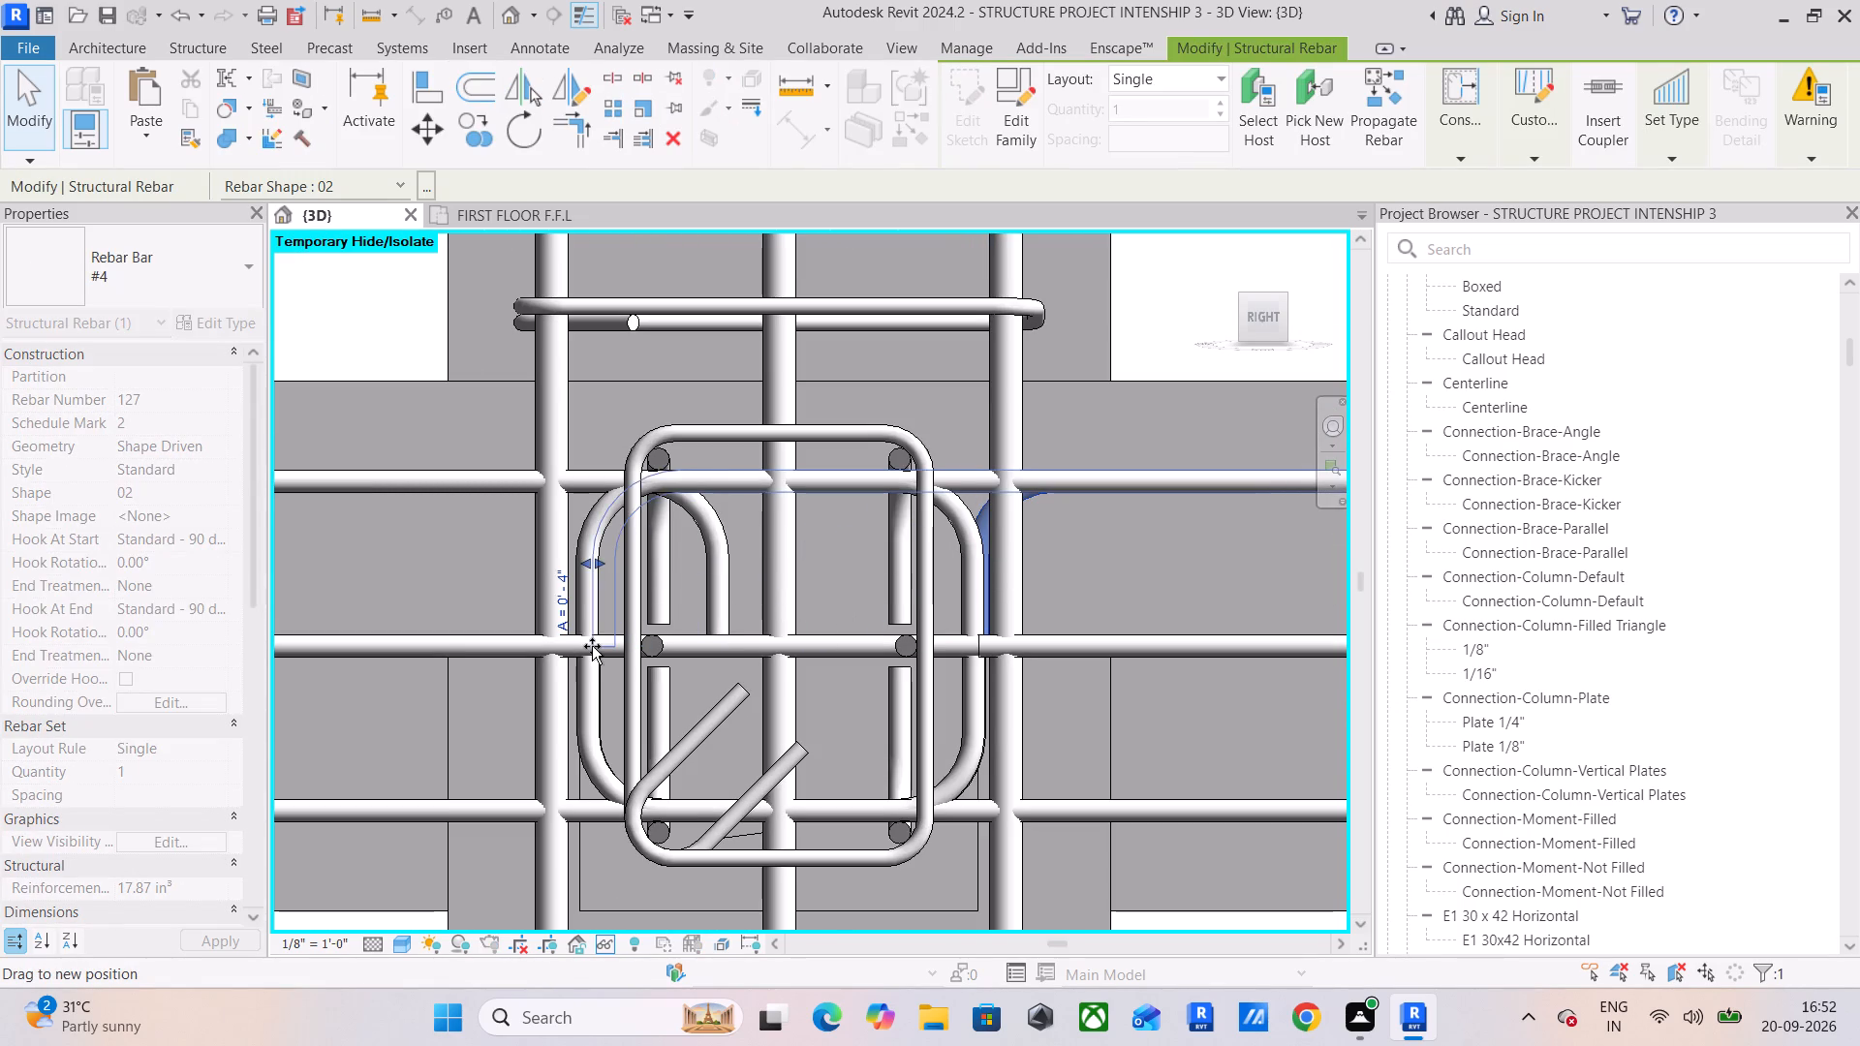
drag(592, 646, 575, 646)
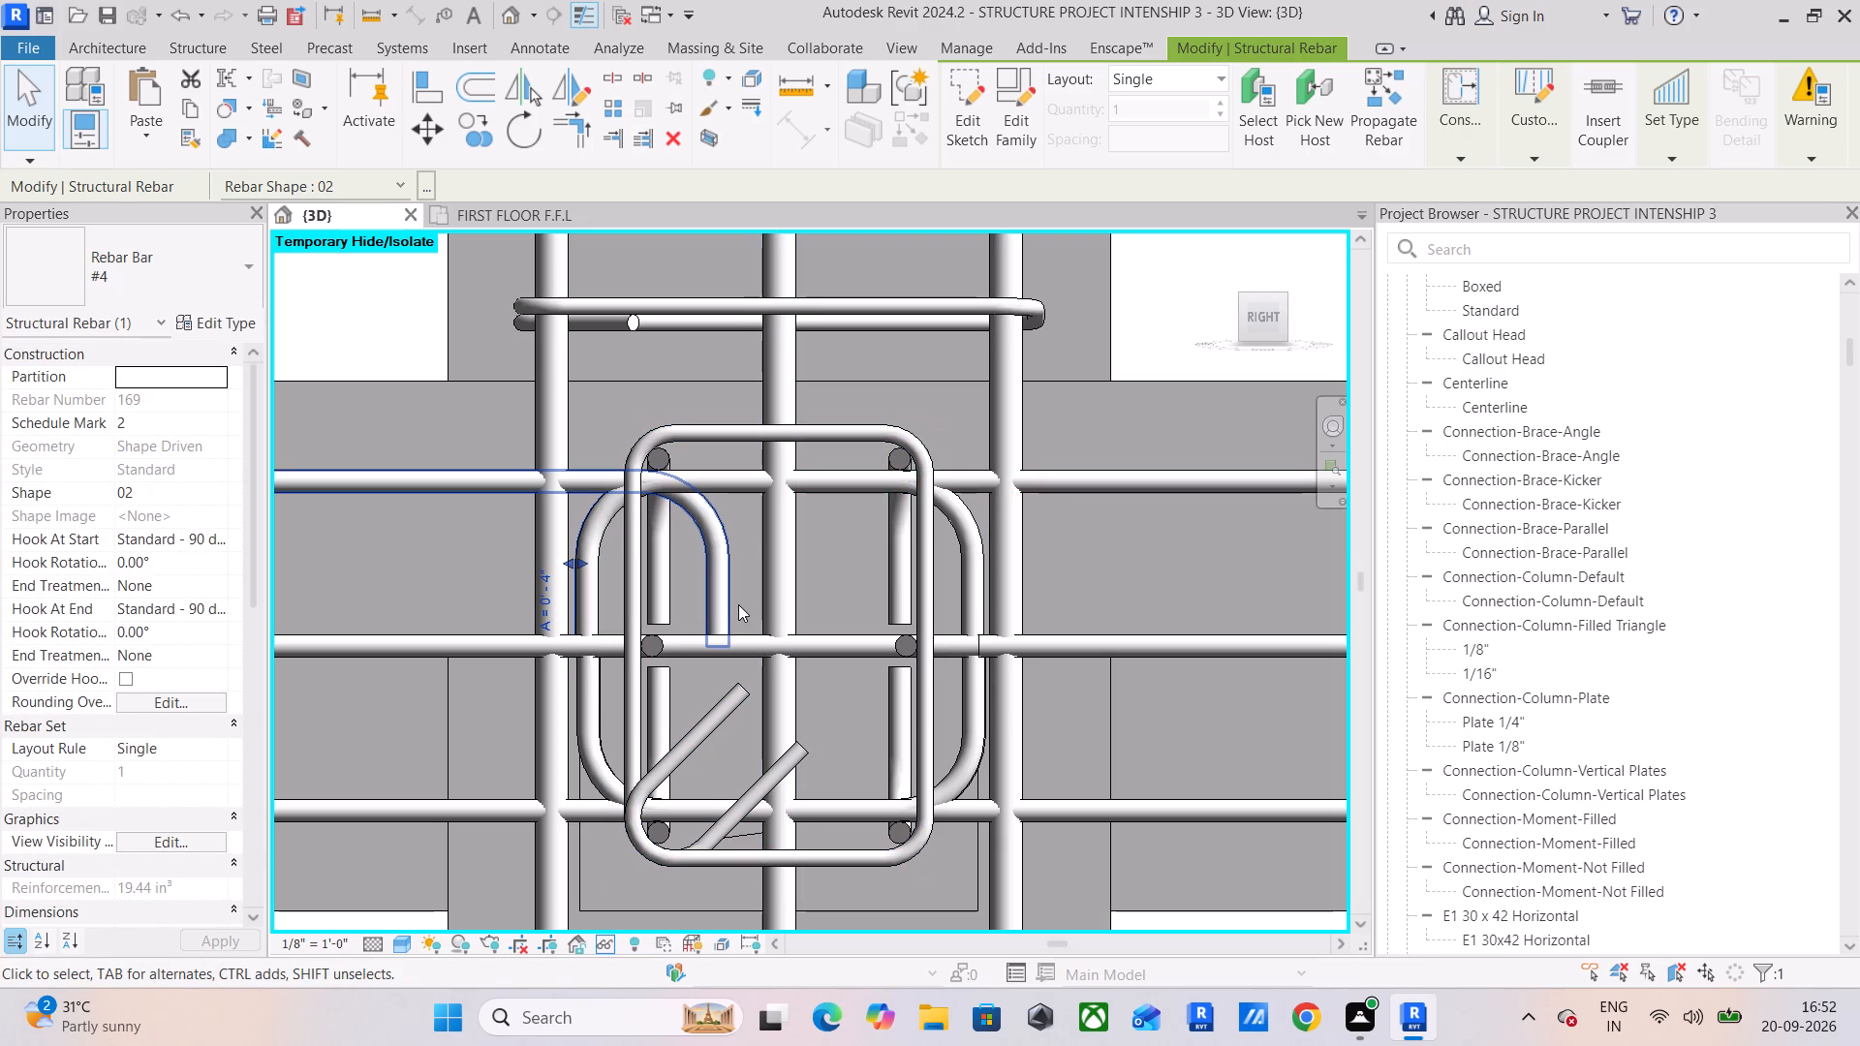
Extend the longer beam's remaining hooked #4 top bar across the shared column to line up with its other hooks.
click(714, 575)
drag(729, 564, 787, 567)
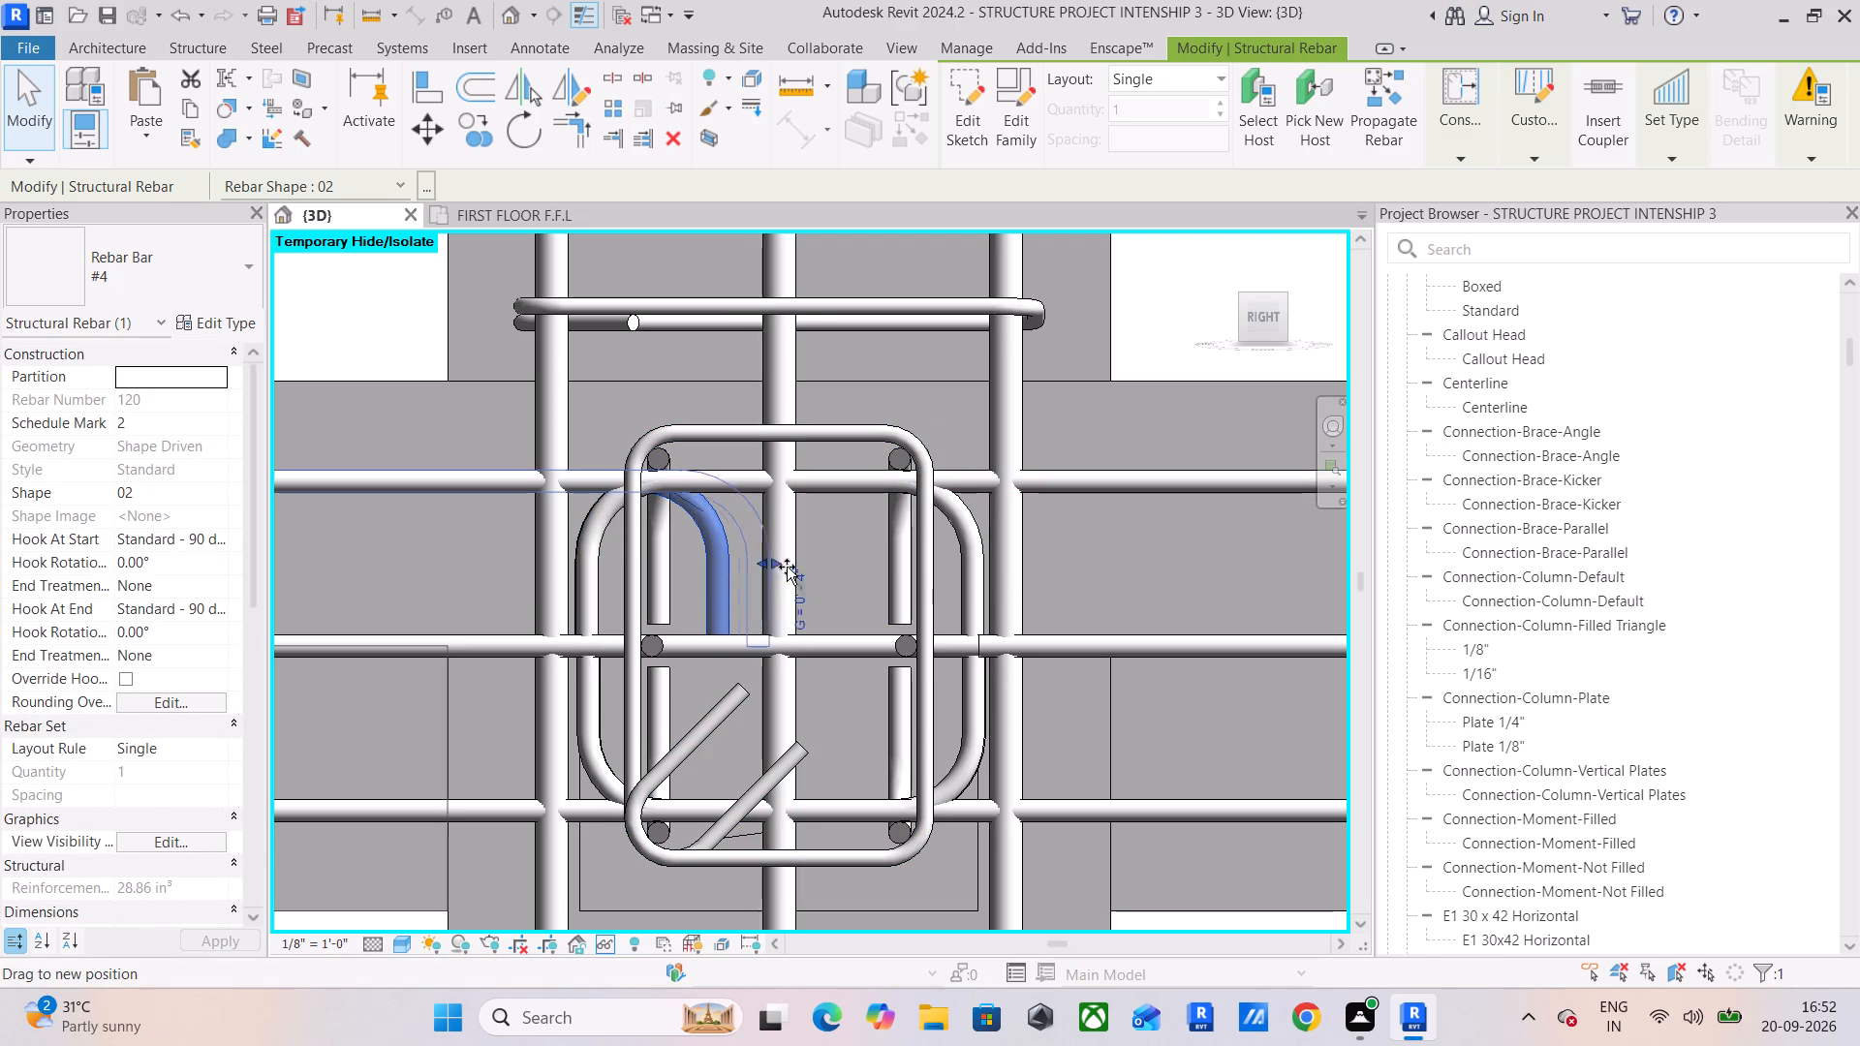
drag(787, 567, 983, 578)
click(1073, 559)
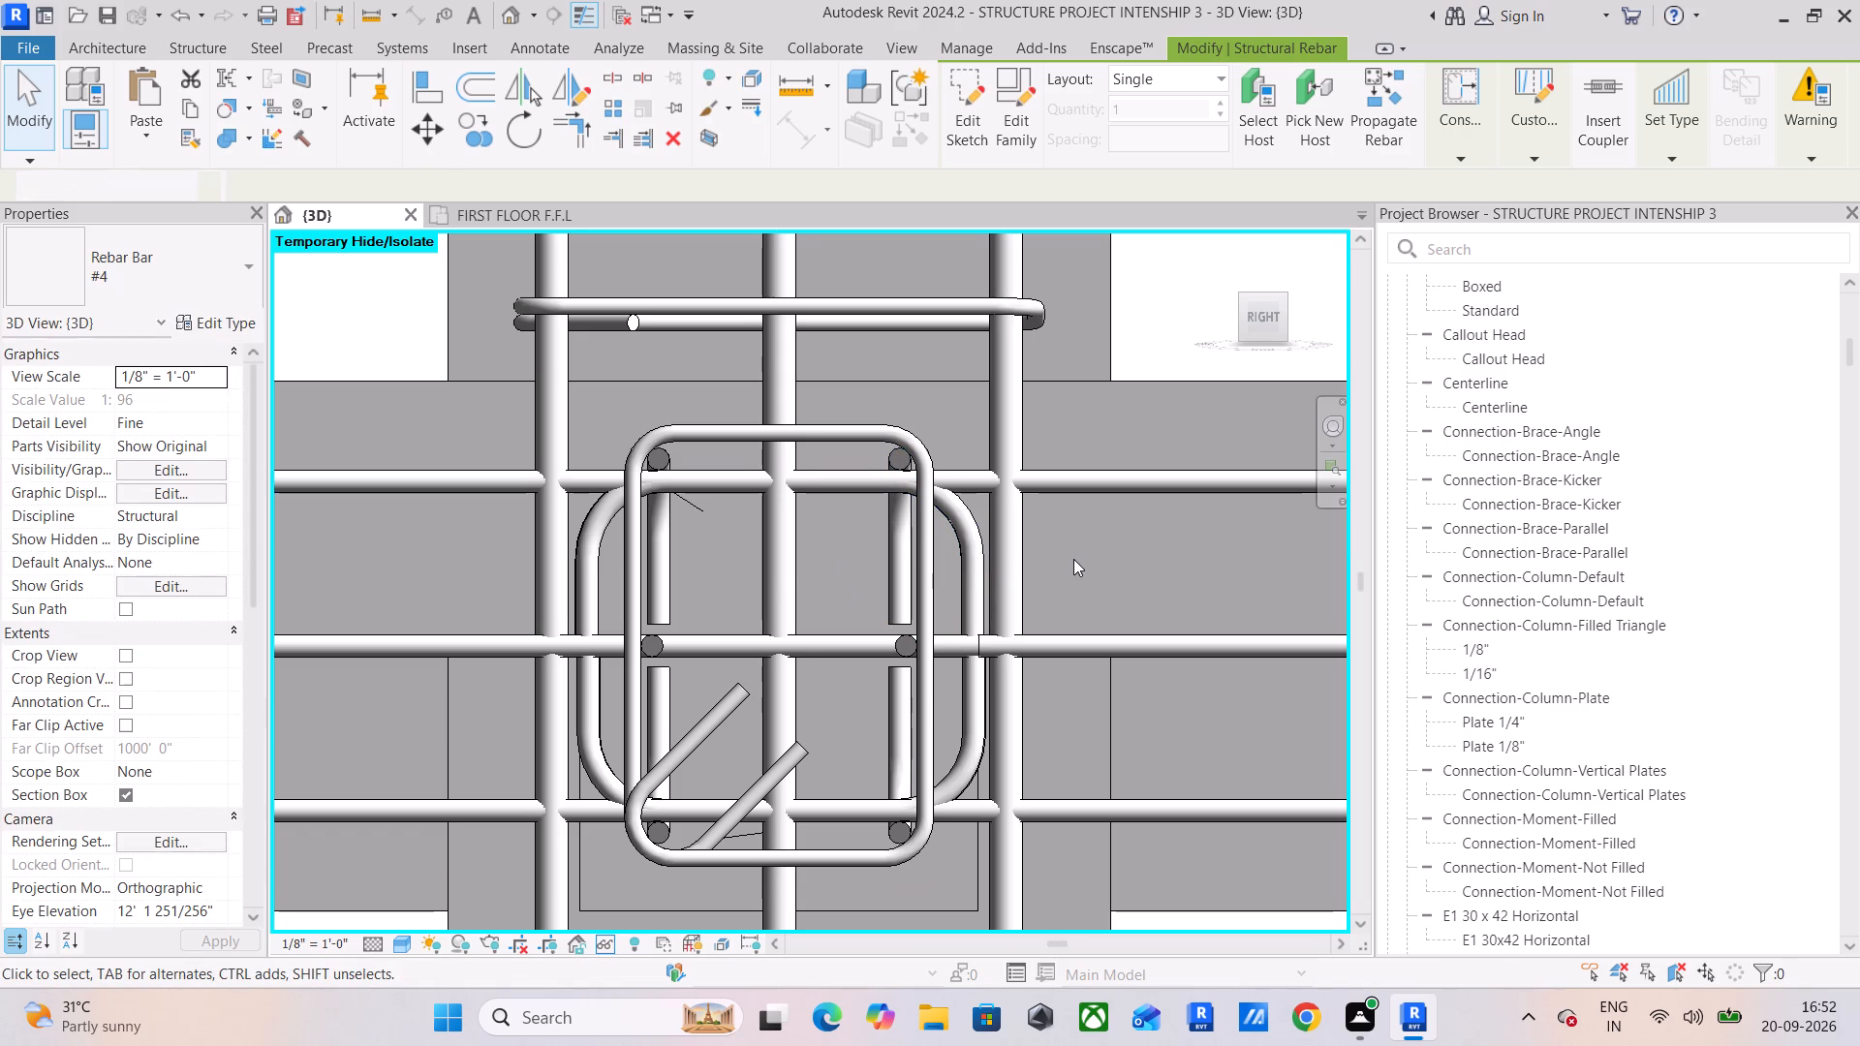
Extend the longer beam's #3 stirrup set up to the near face of the shared column.
scroll(1090, 642, down, 7)
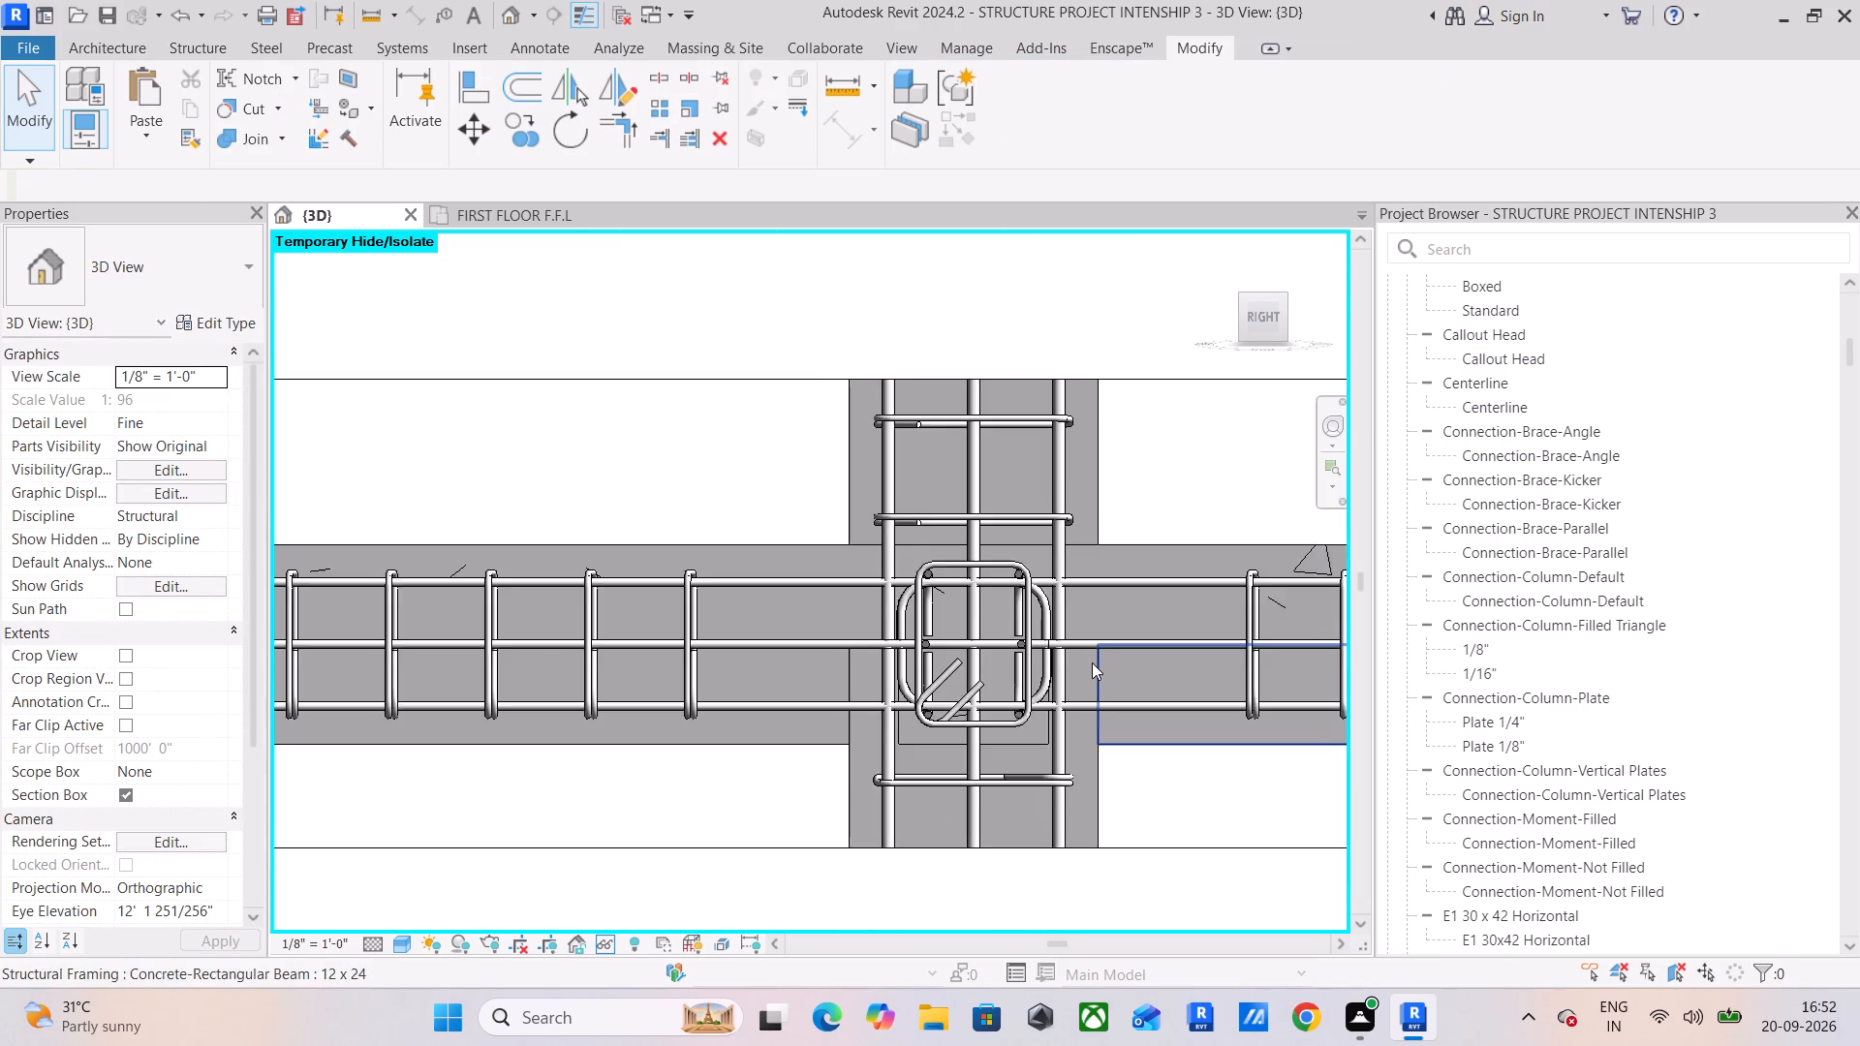
middle_drag(1090, 663, 974, 617)
click(571, 622)
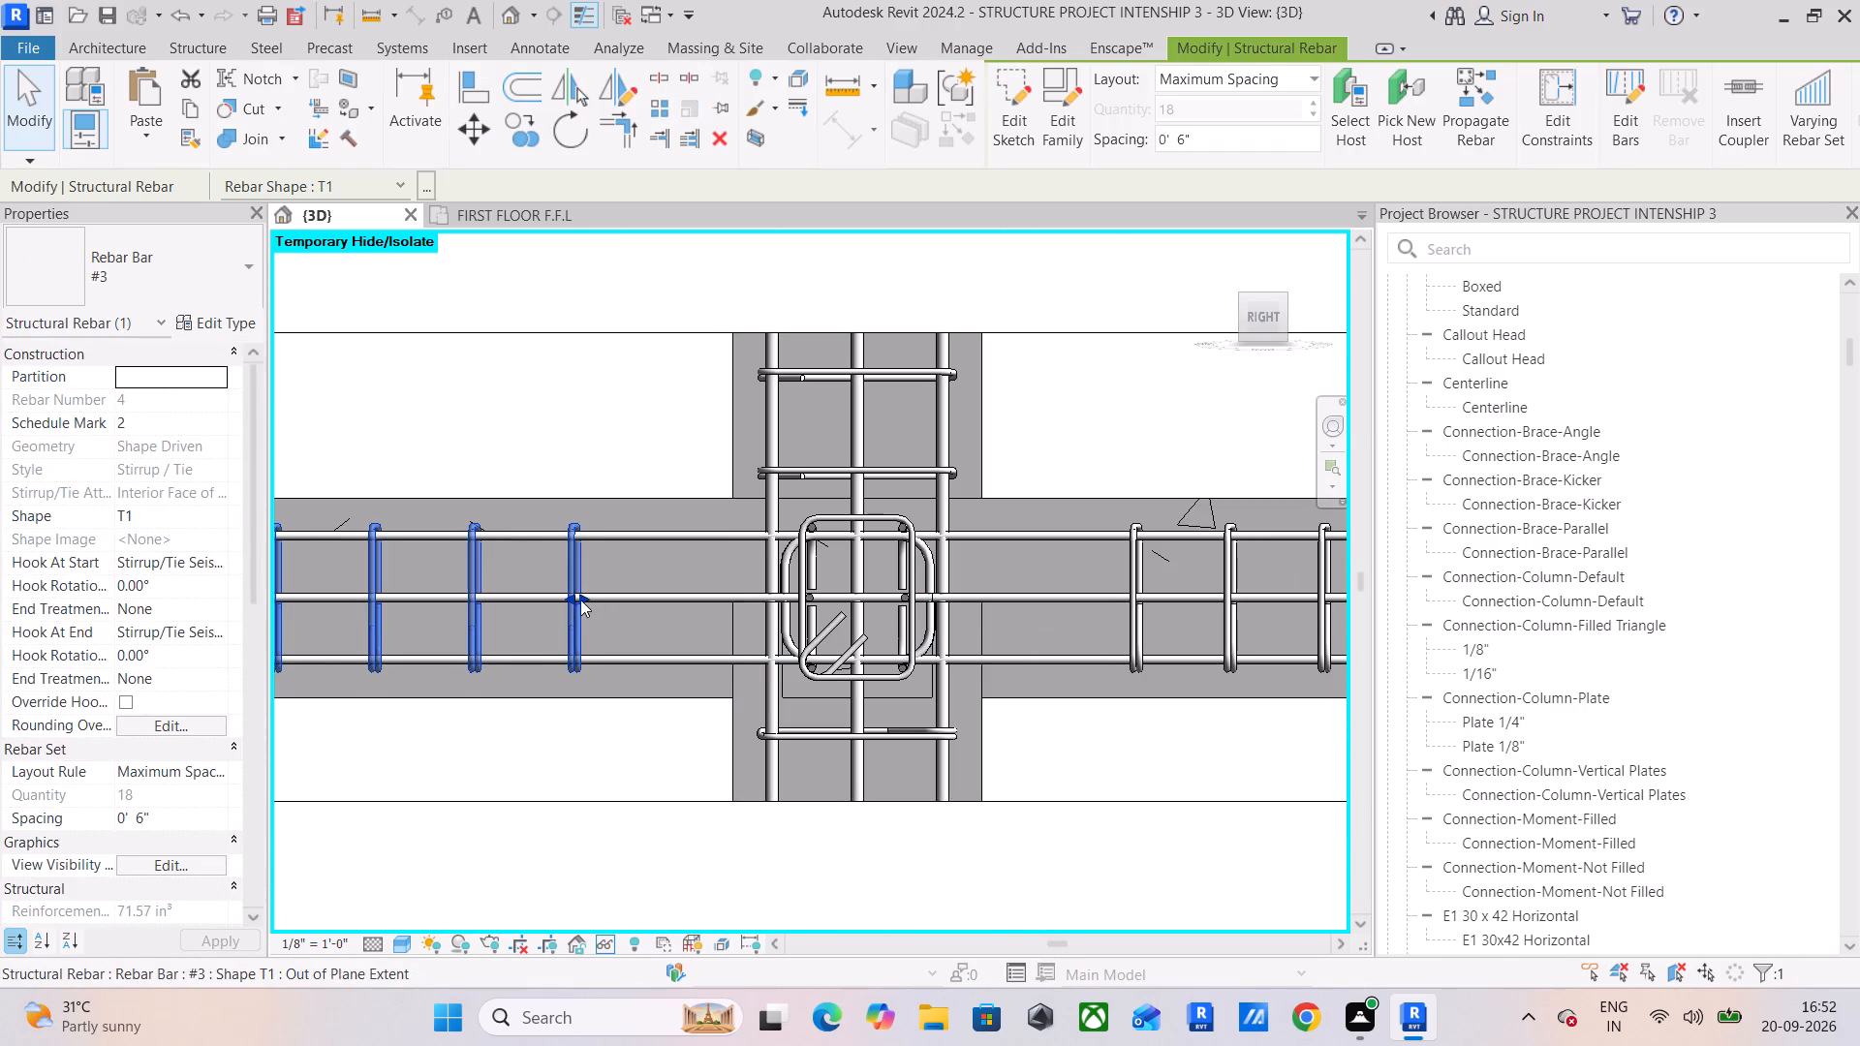
drag(584, 591, 725, 609)
Extend the short beam's #3 stirrup set to the adjacent face of the shared column.
click(1135, 628)
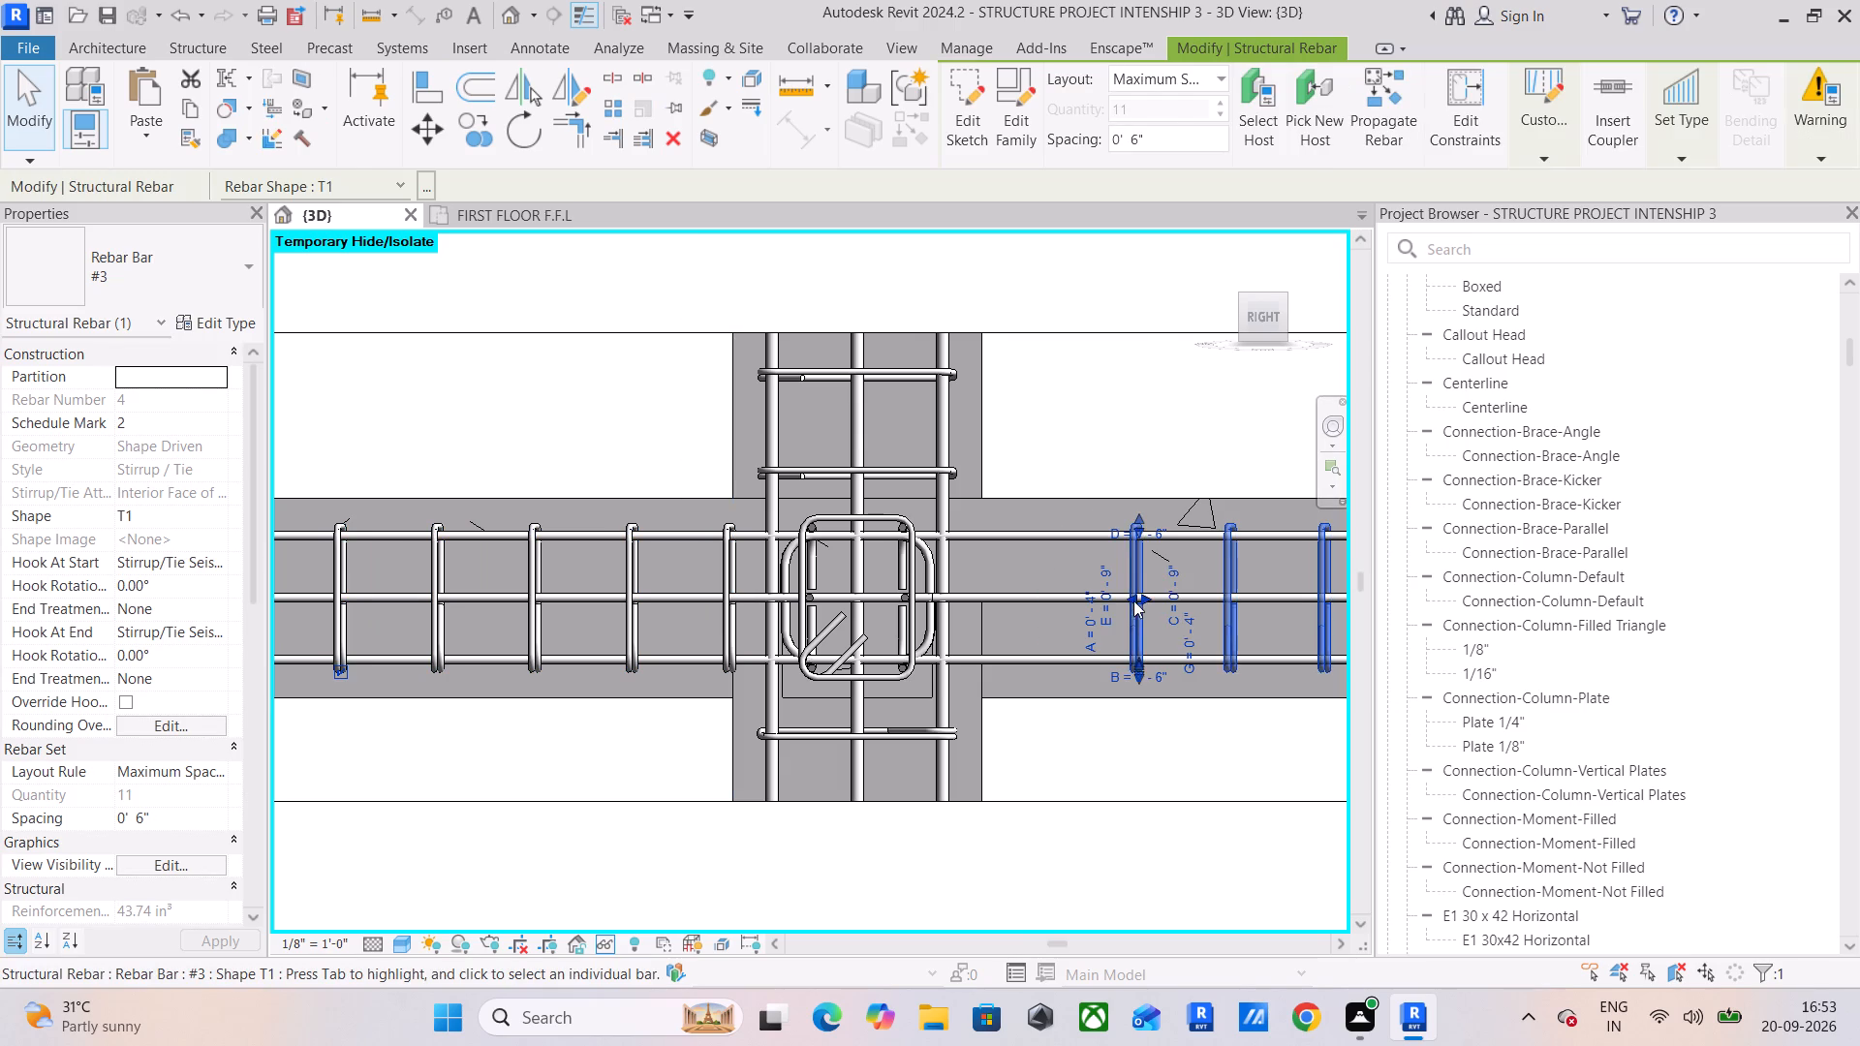
drag(1131, 598, 989, 626)
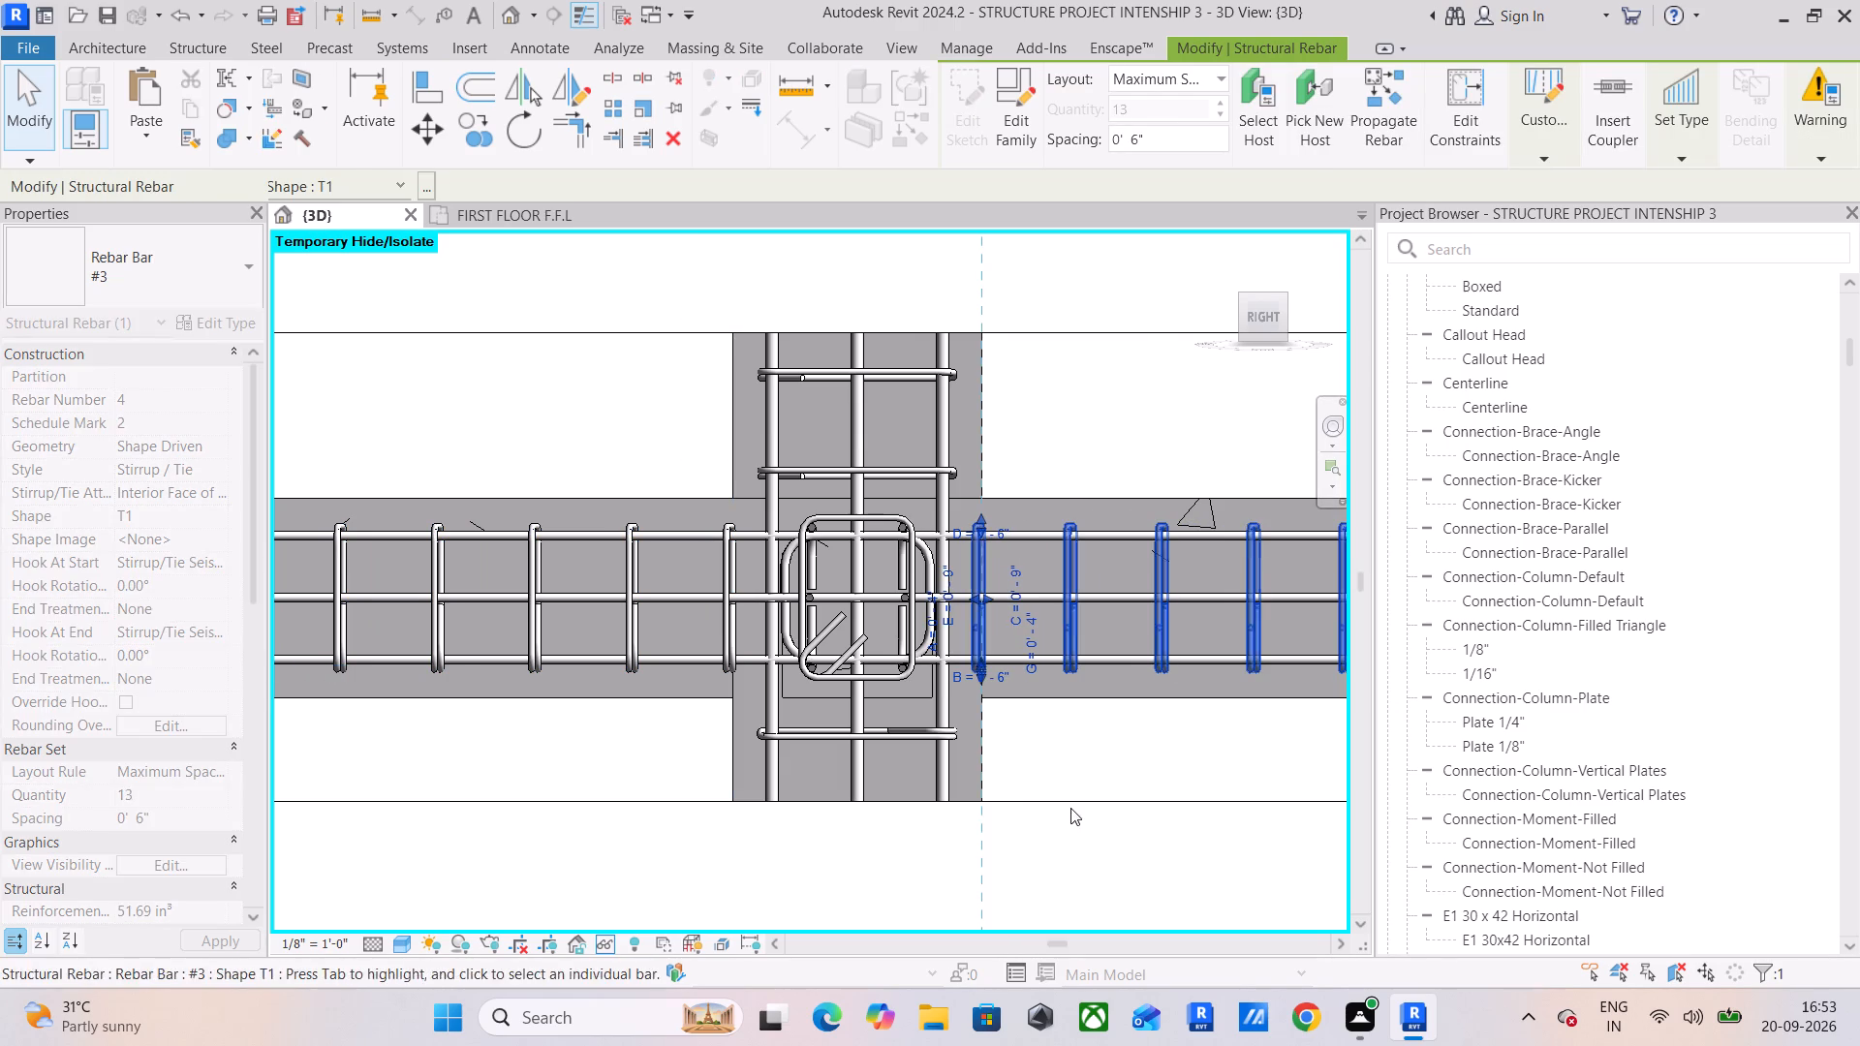
click(1073, 748)
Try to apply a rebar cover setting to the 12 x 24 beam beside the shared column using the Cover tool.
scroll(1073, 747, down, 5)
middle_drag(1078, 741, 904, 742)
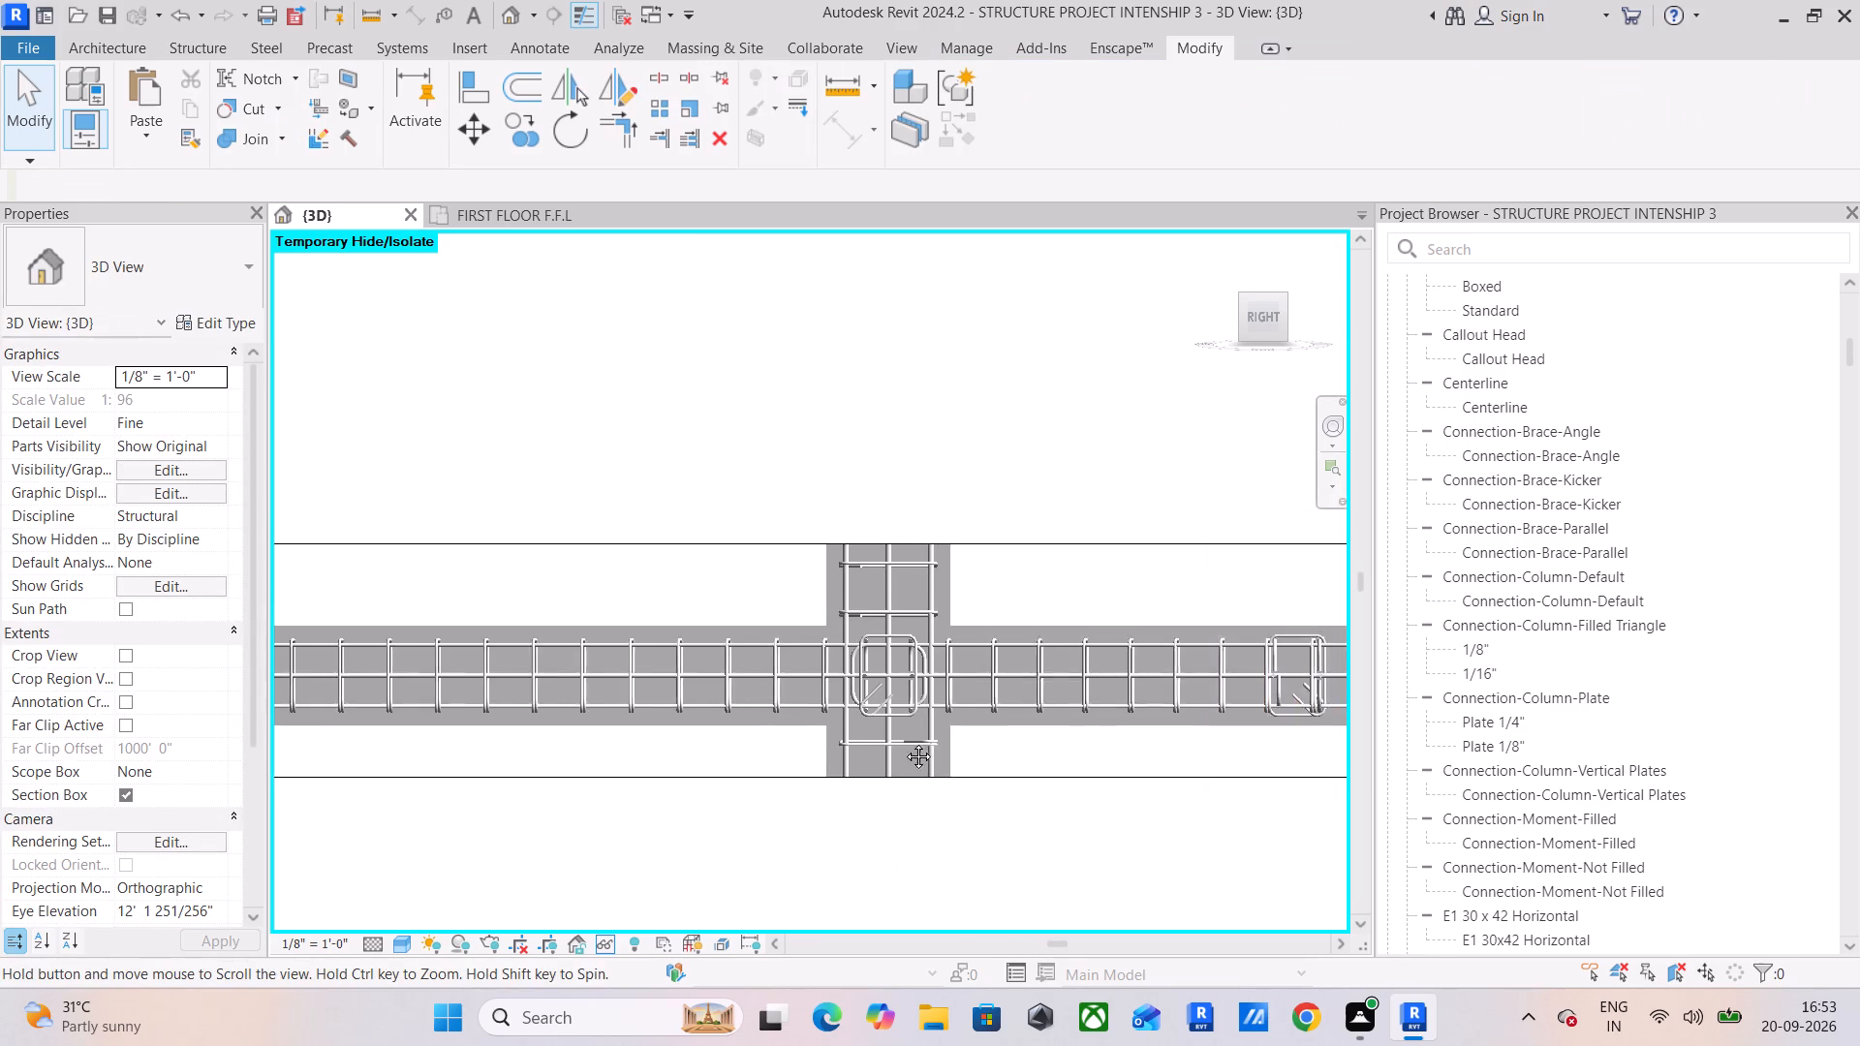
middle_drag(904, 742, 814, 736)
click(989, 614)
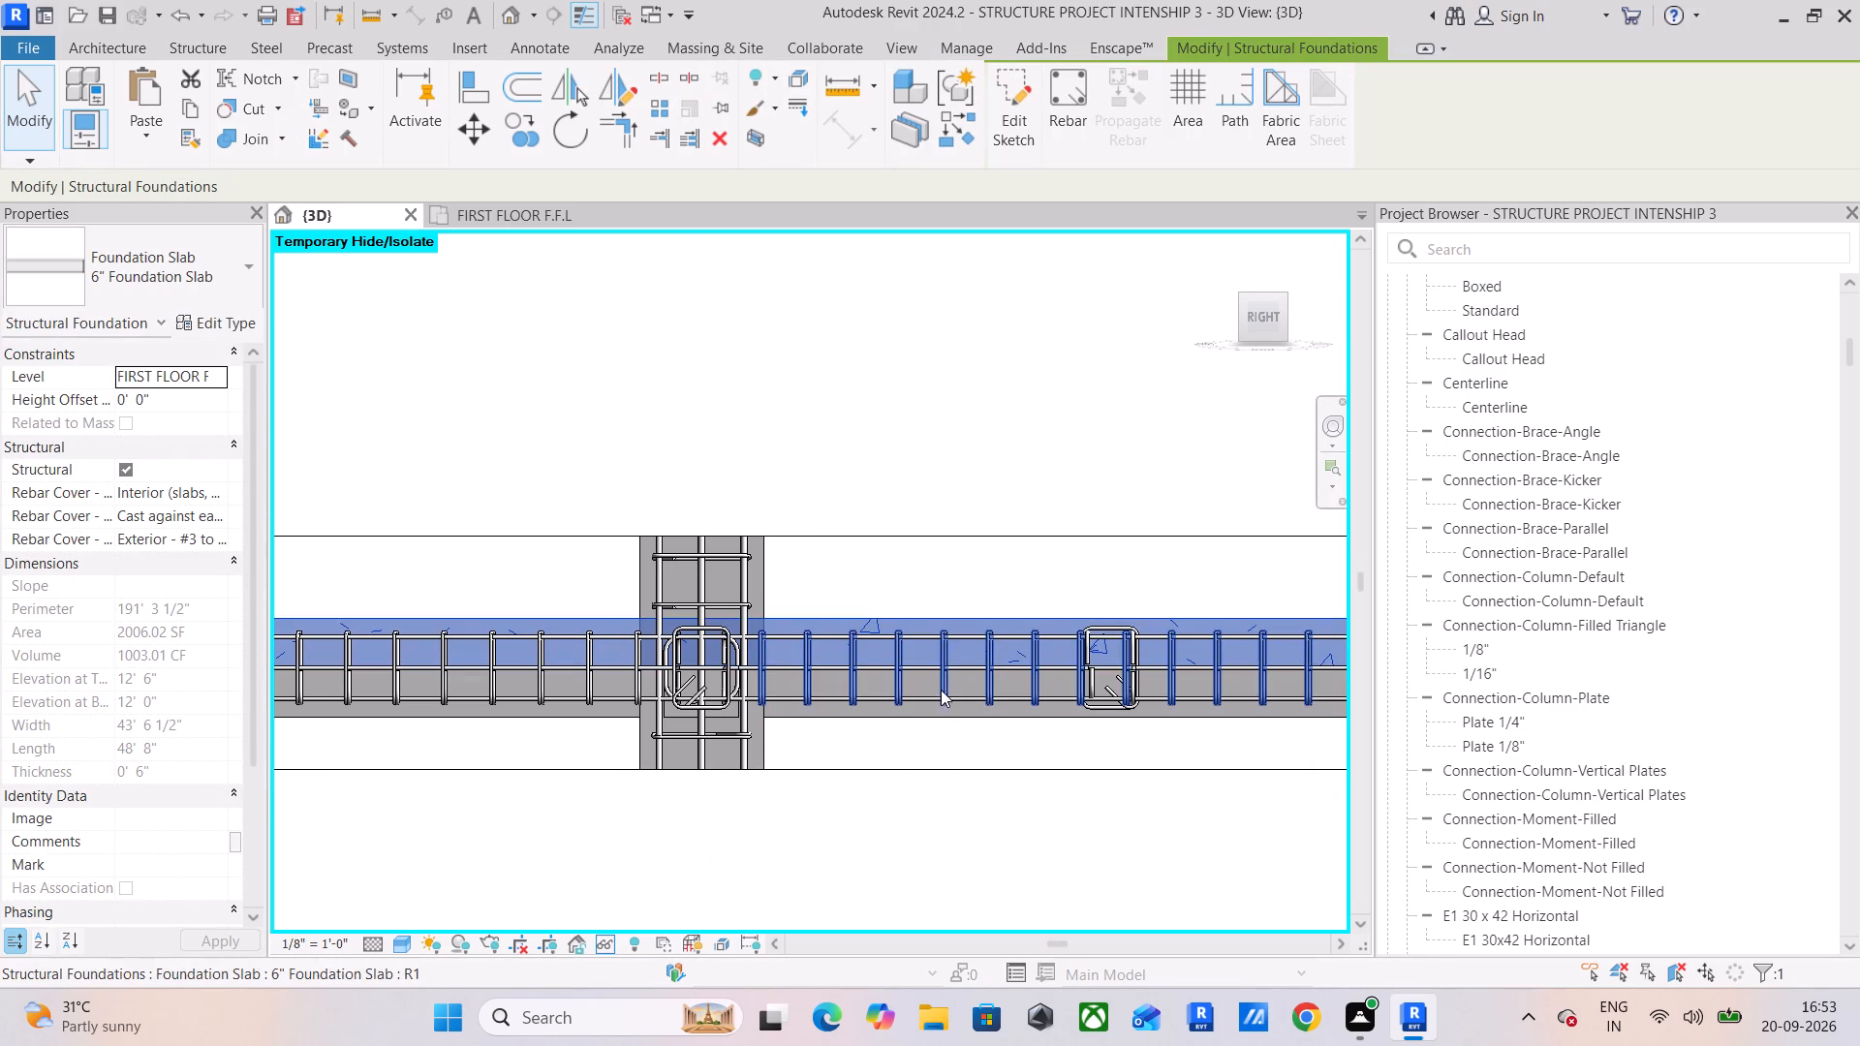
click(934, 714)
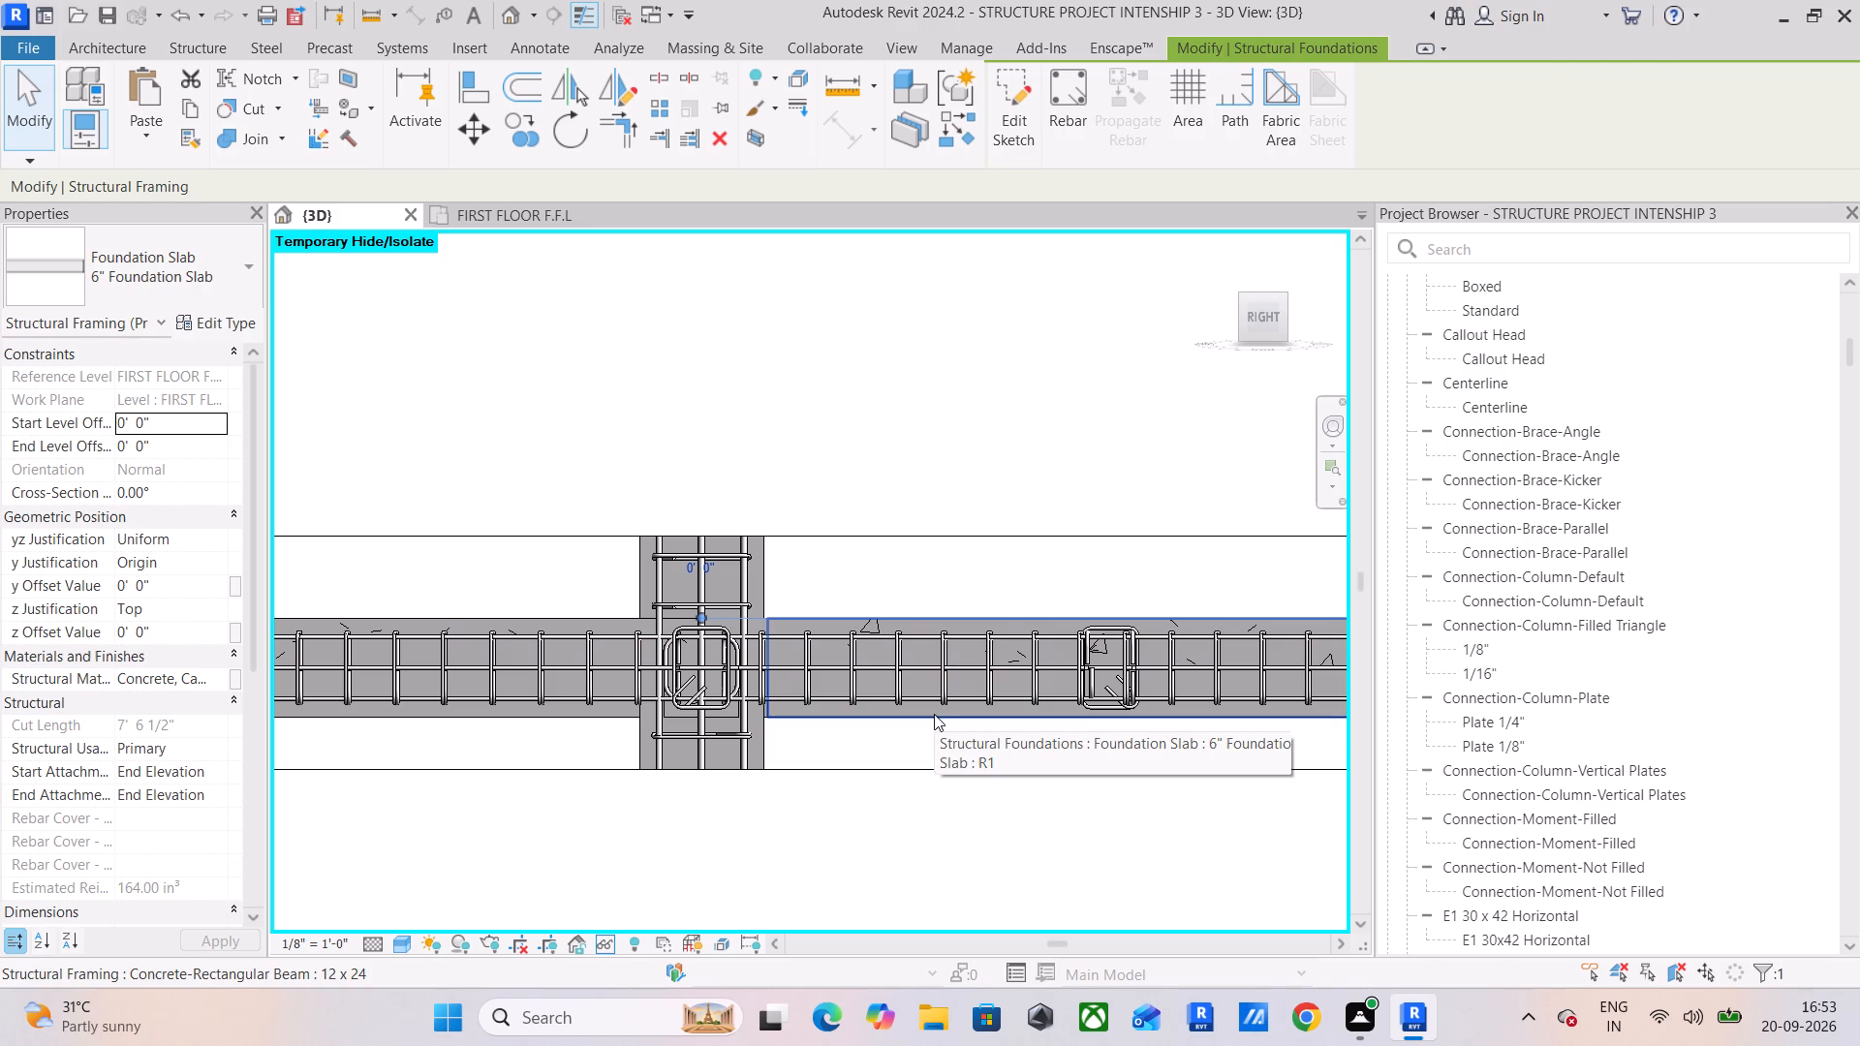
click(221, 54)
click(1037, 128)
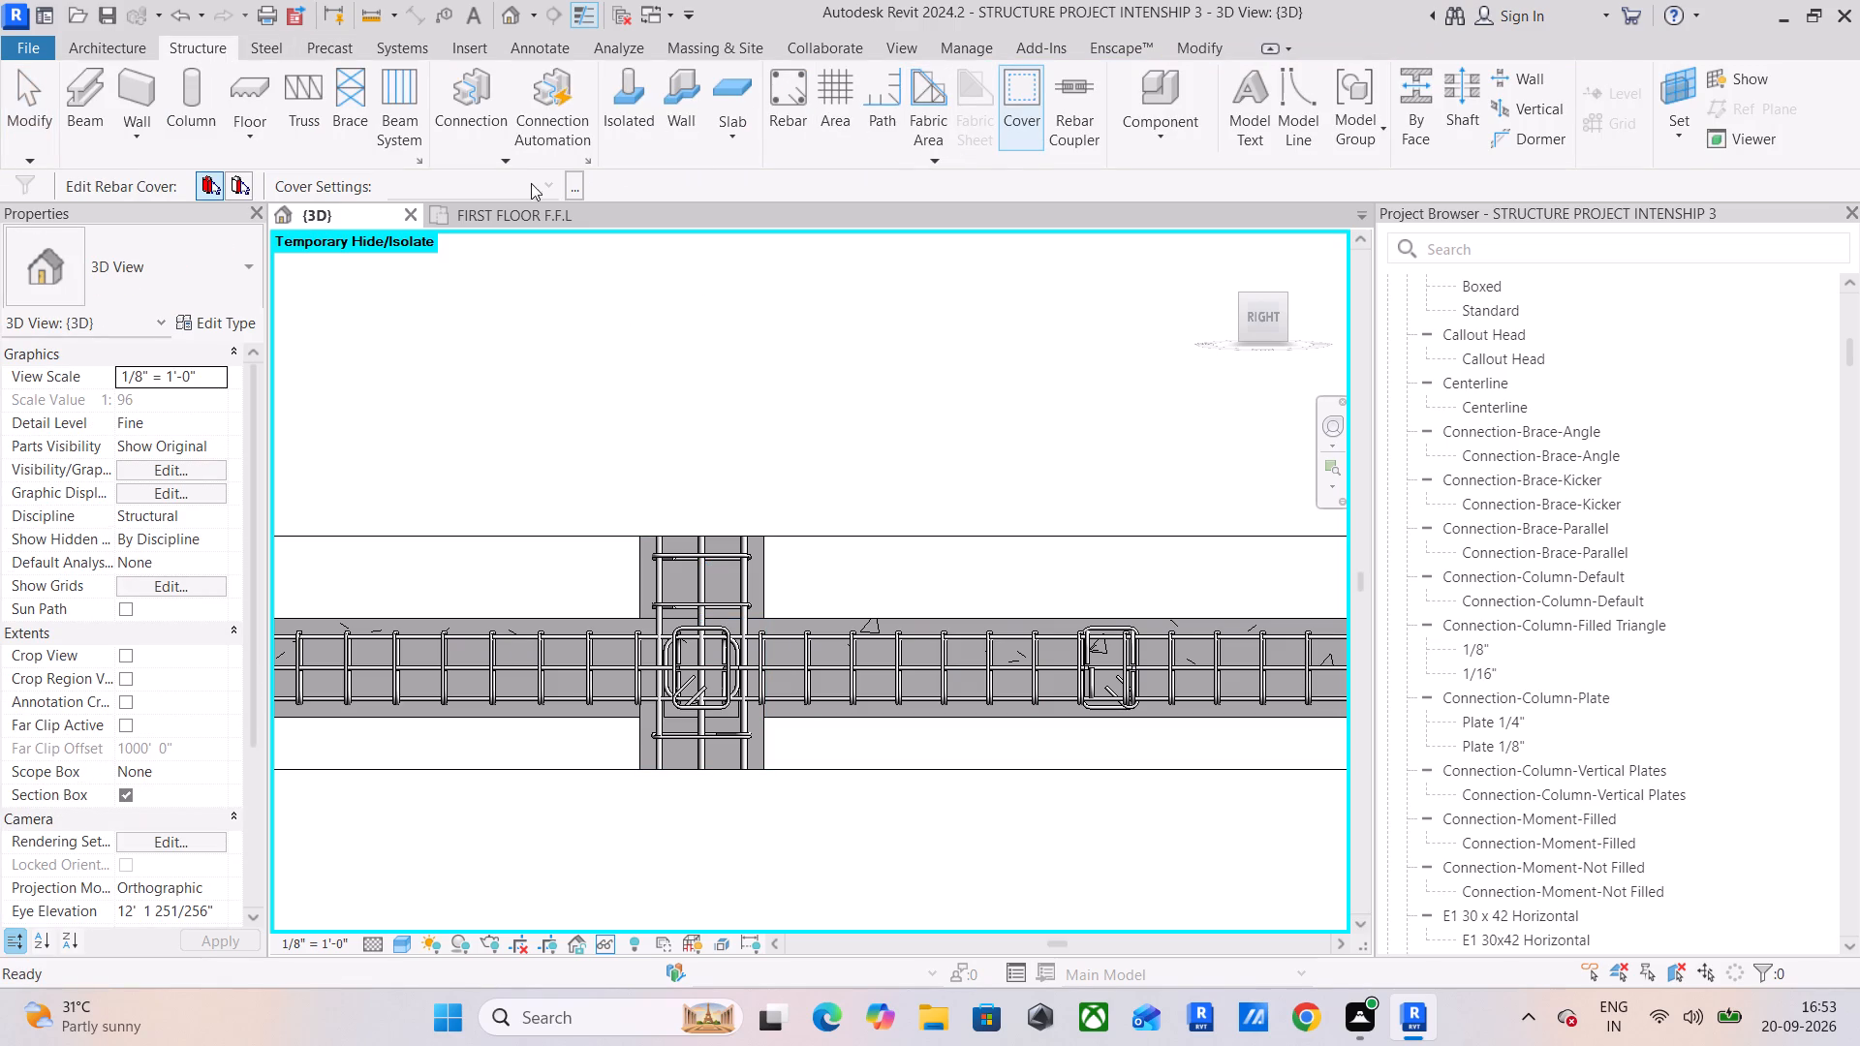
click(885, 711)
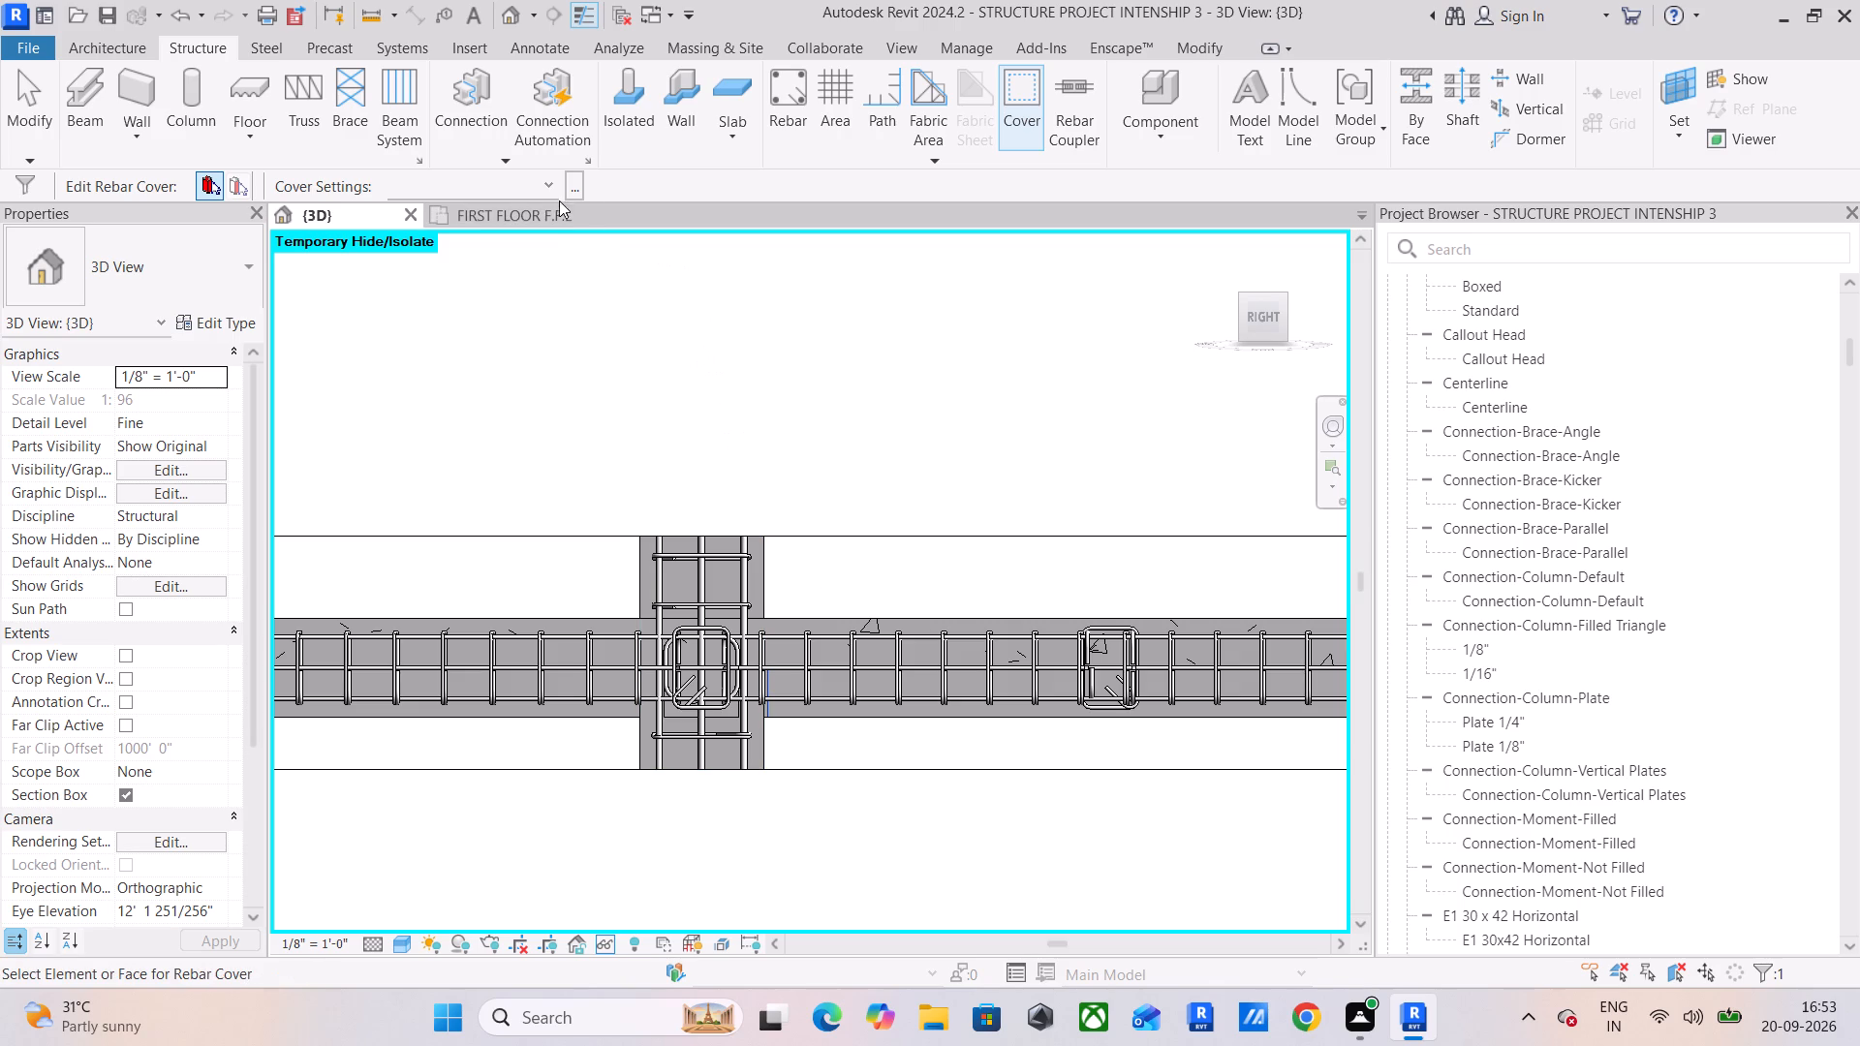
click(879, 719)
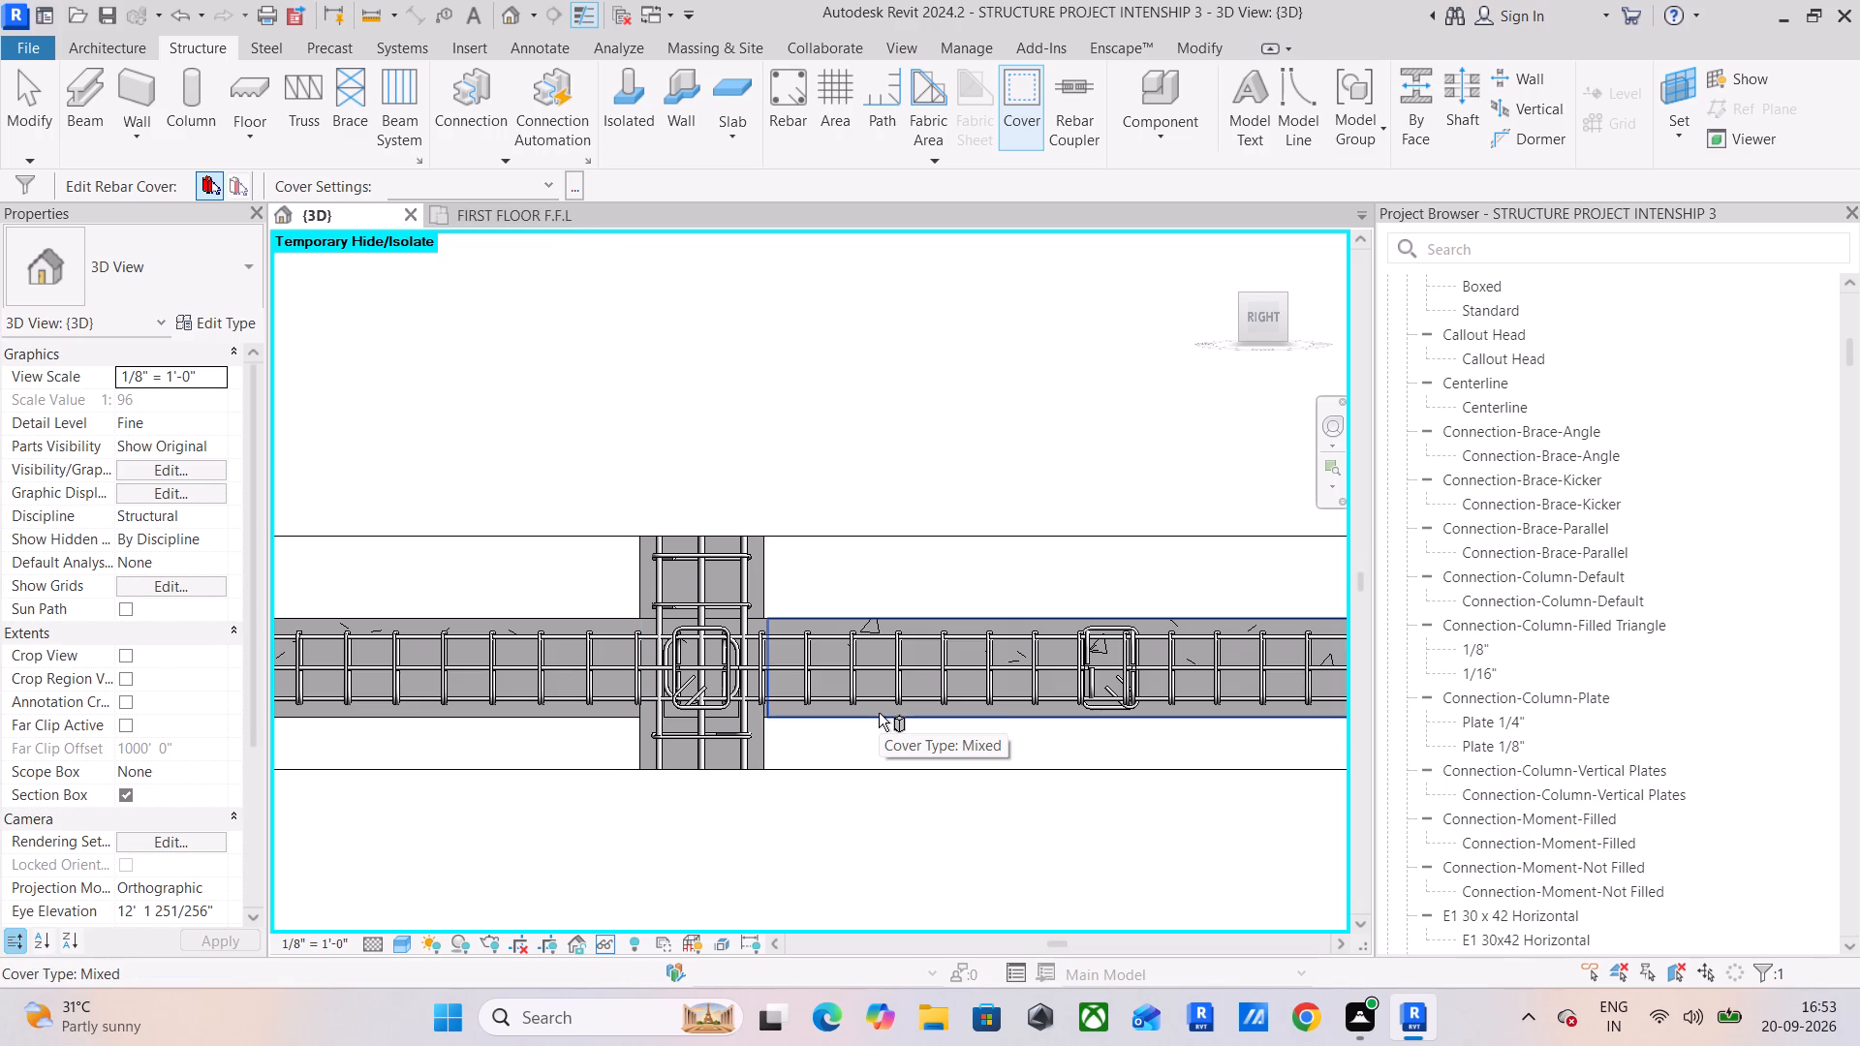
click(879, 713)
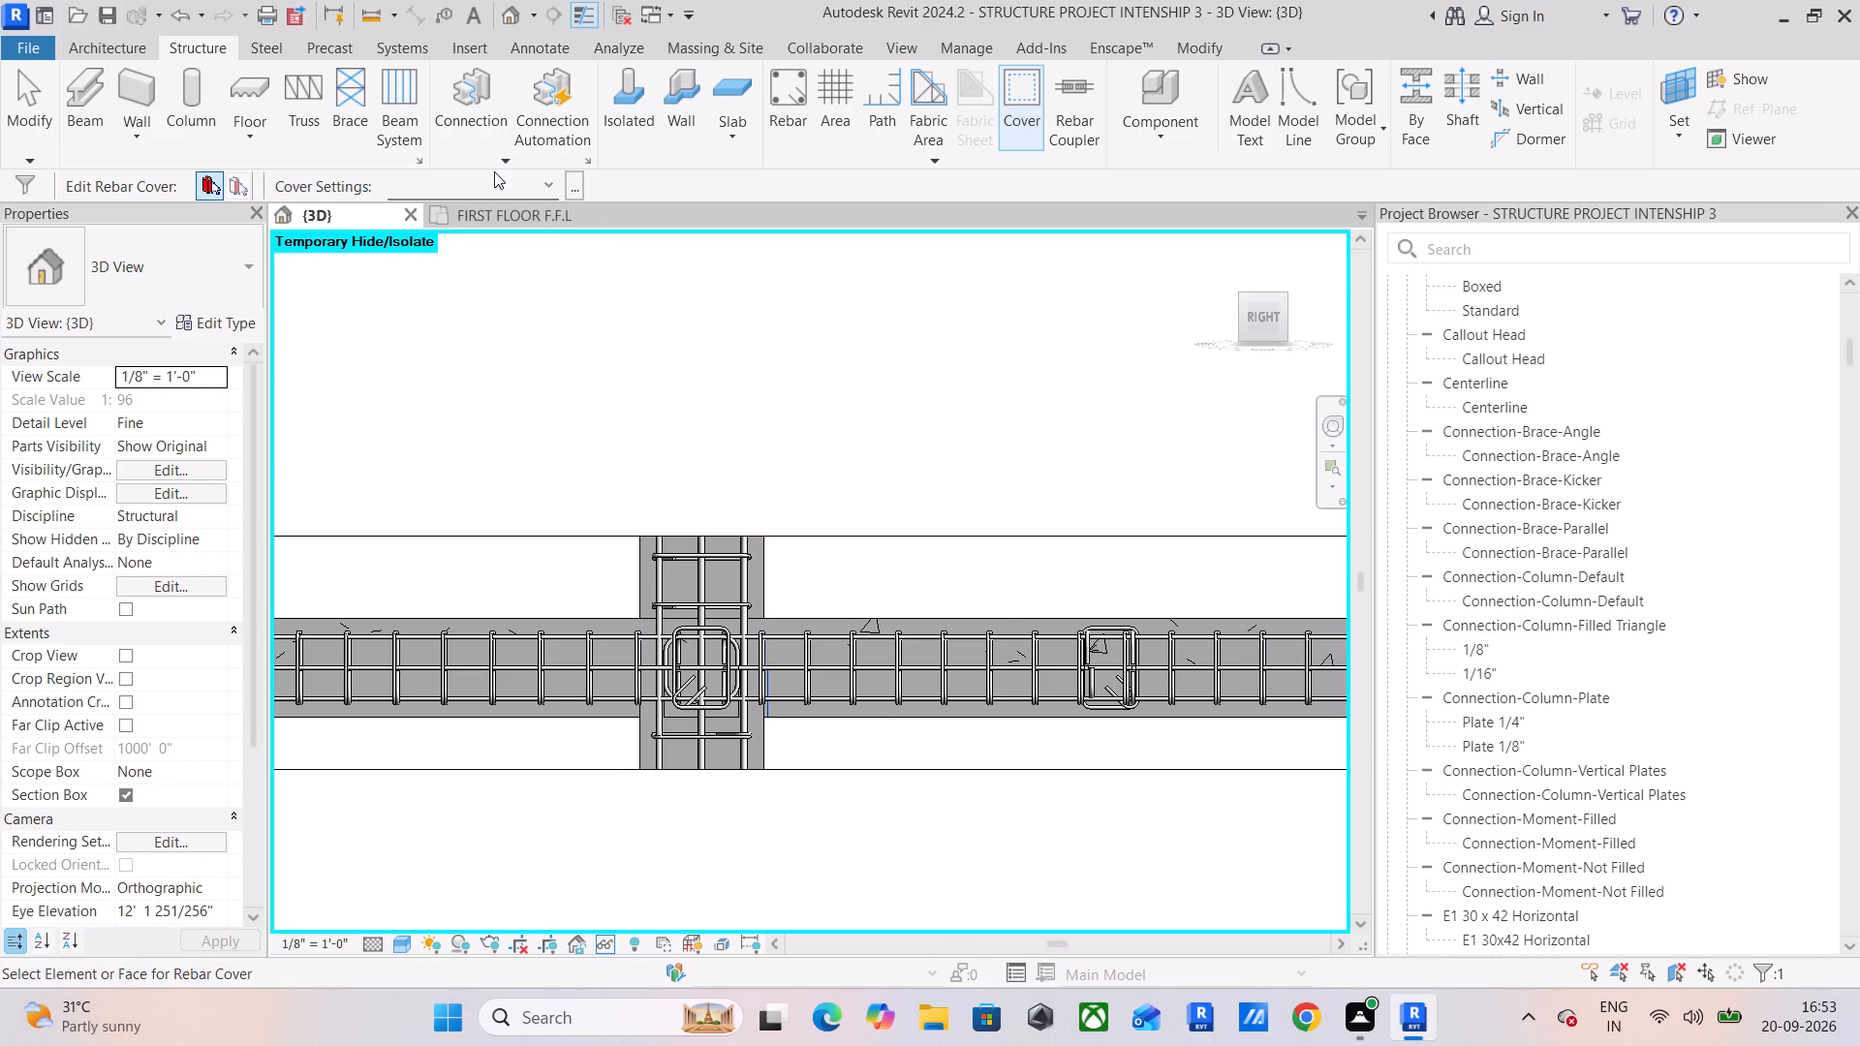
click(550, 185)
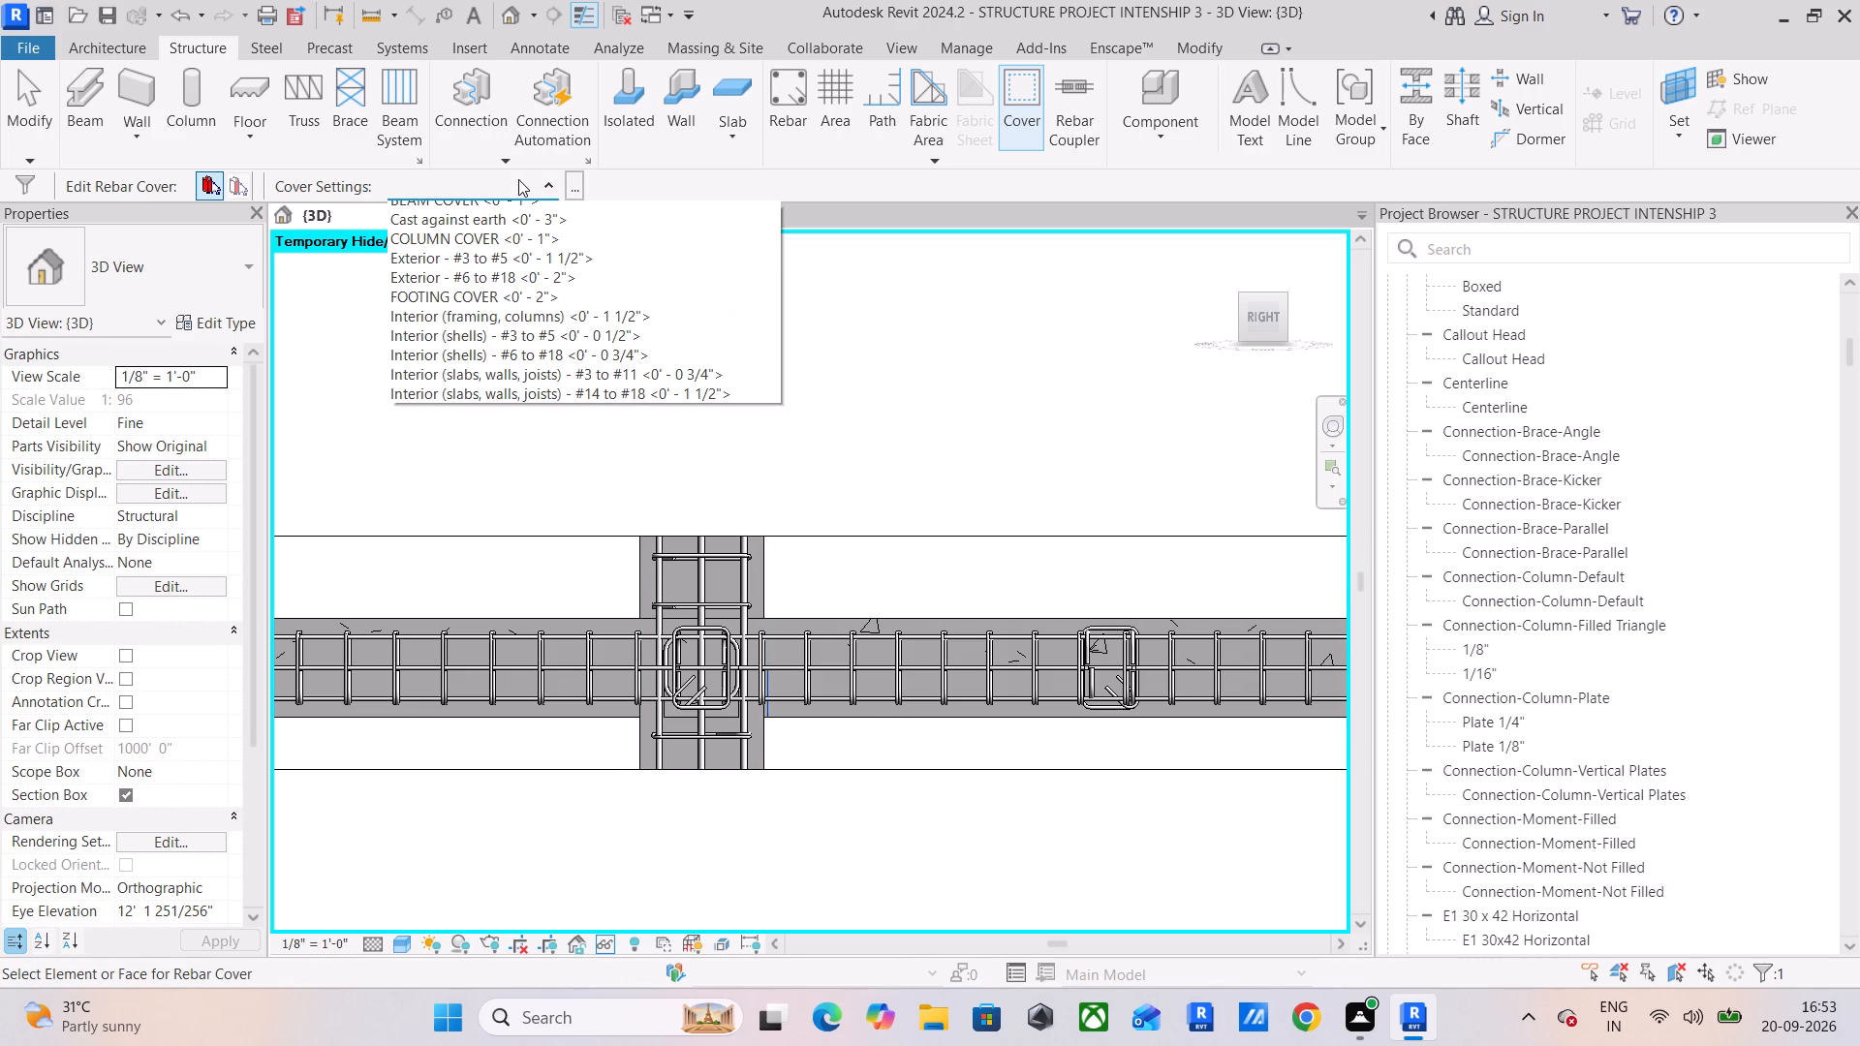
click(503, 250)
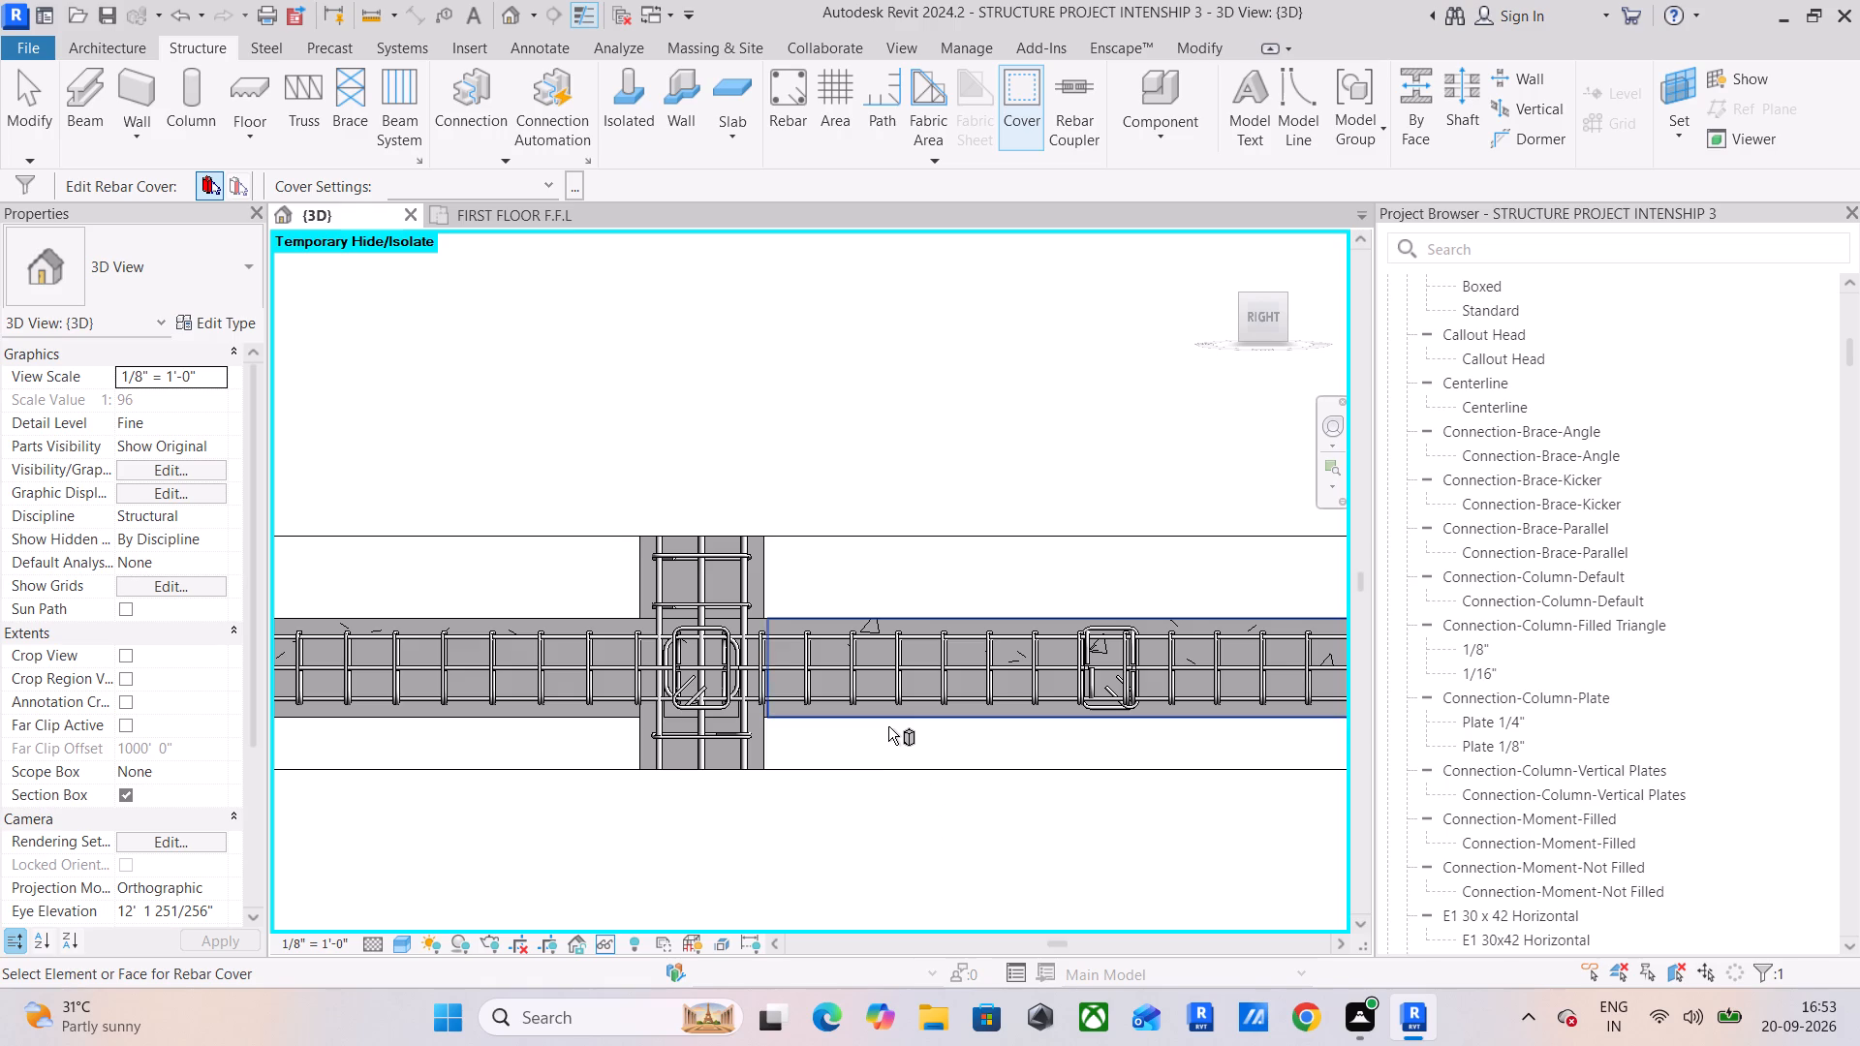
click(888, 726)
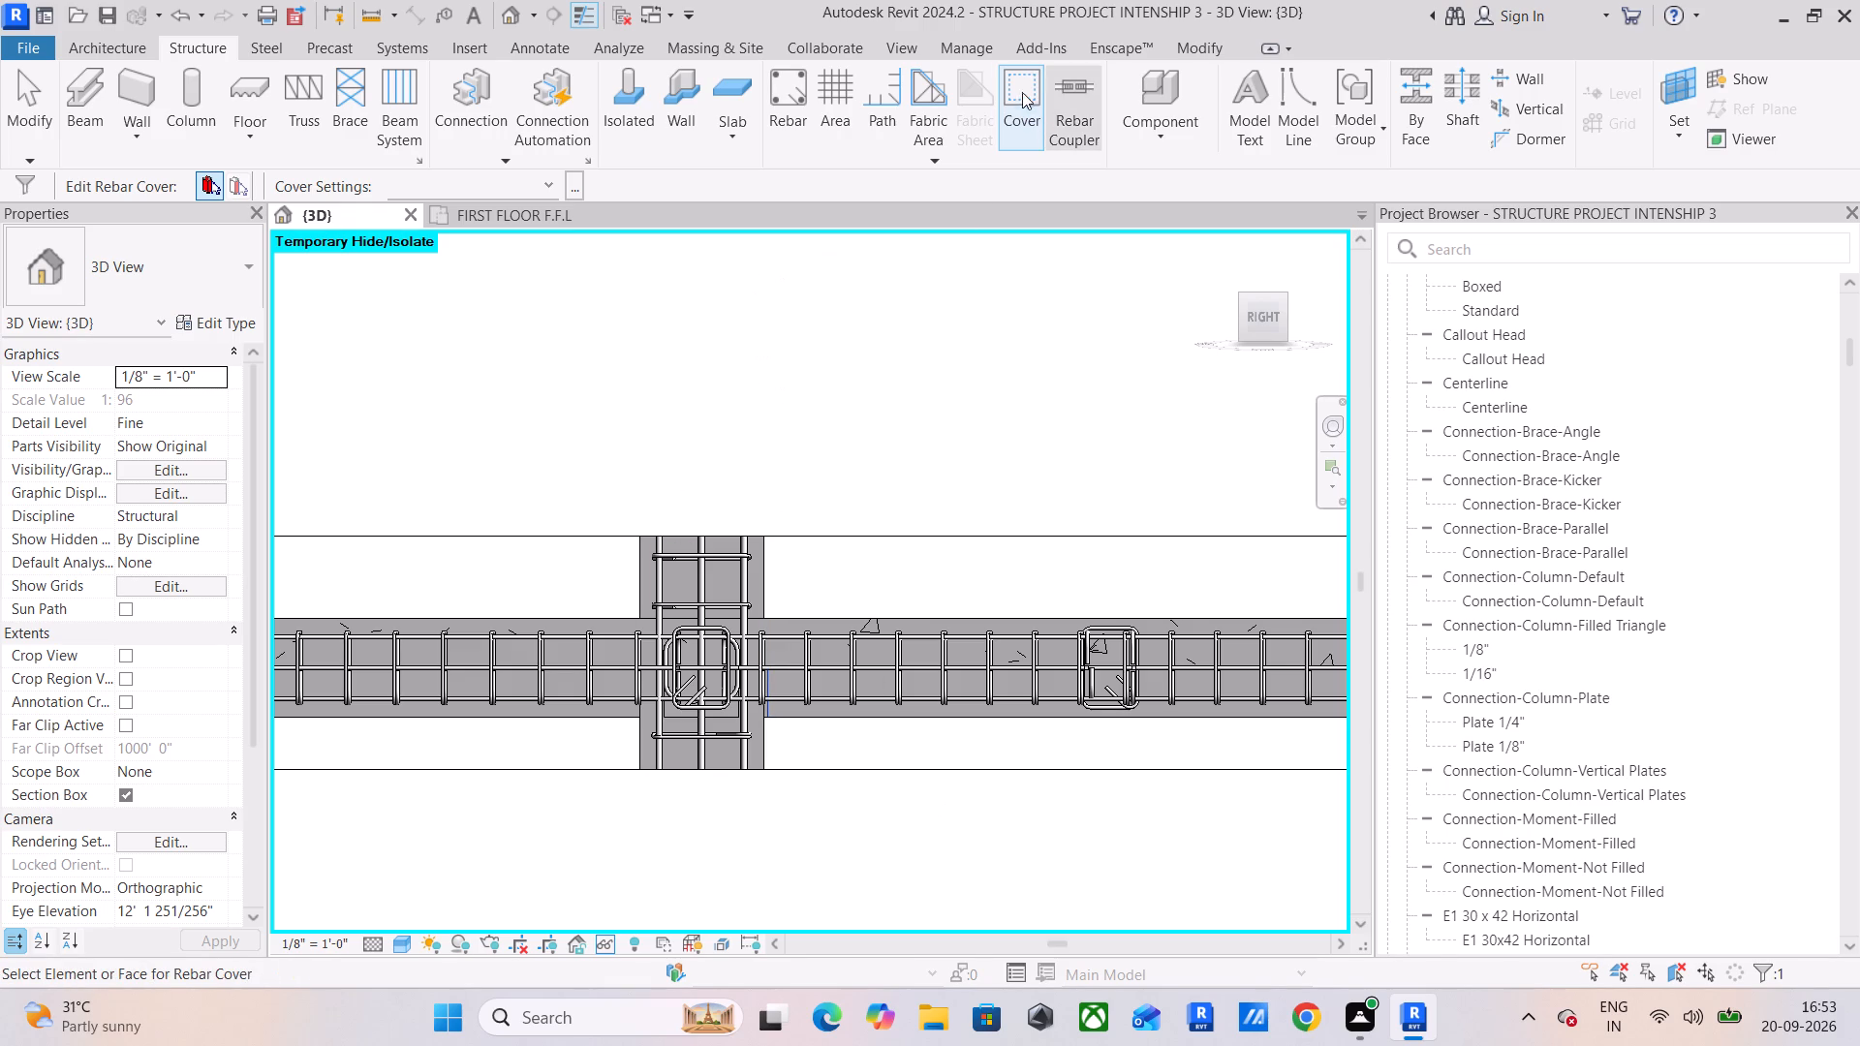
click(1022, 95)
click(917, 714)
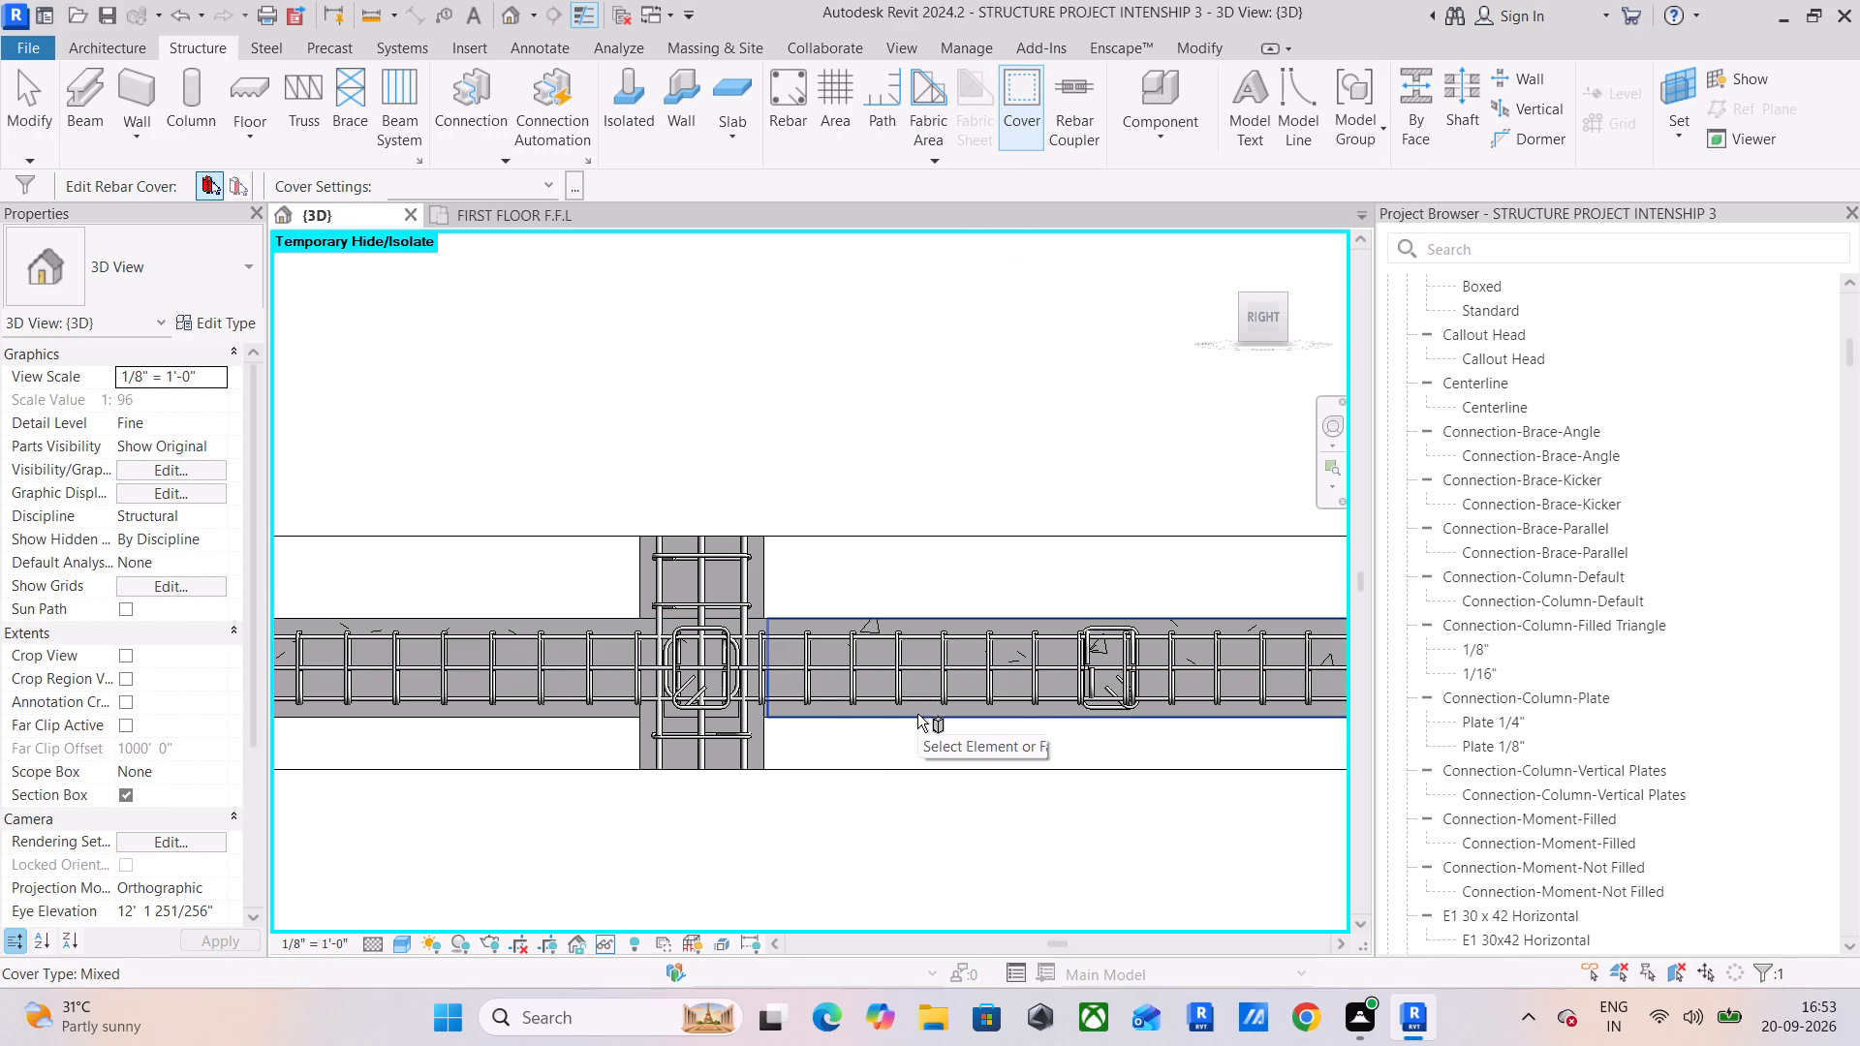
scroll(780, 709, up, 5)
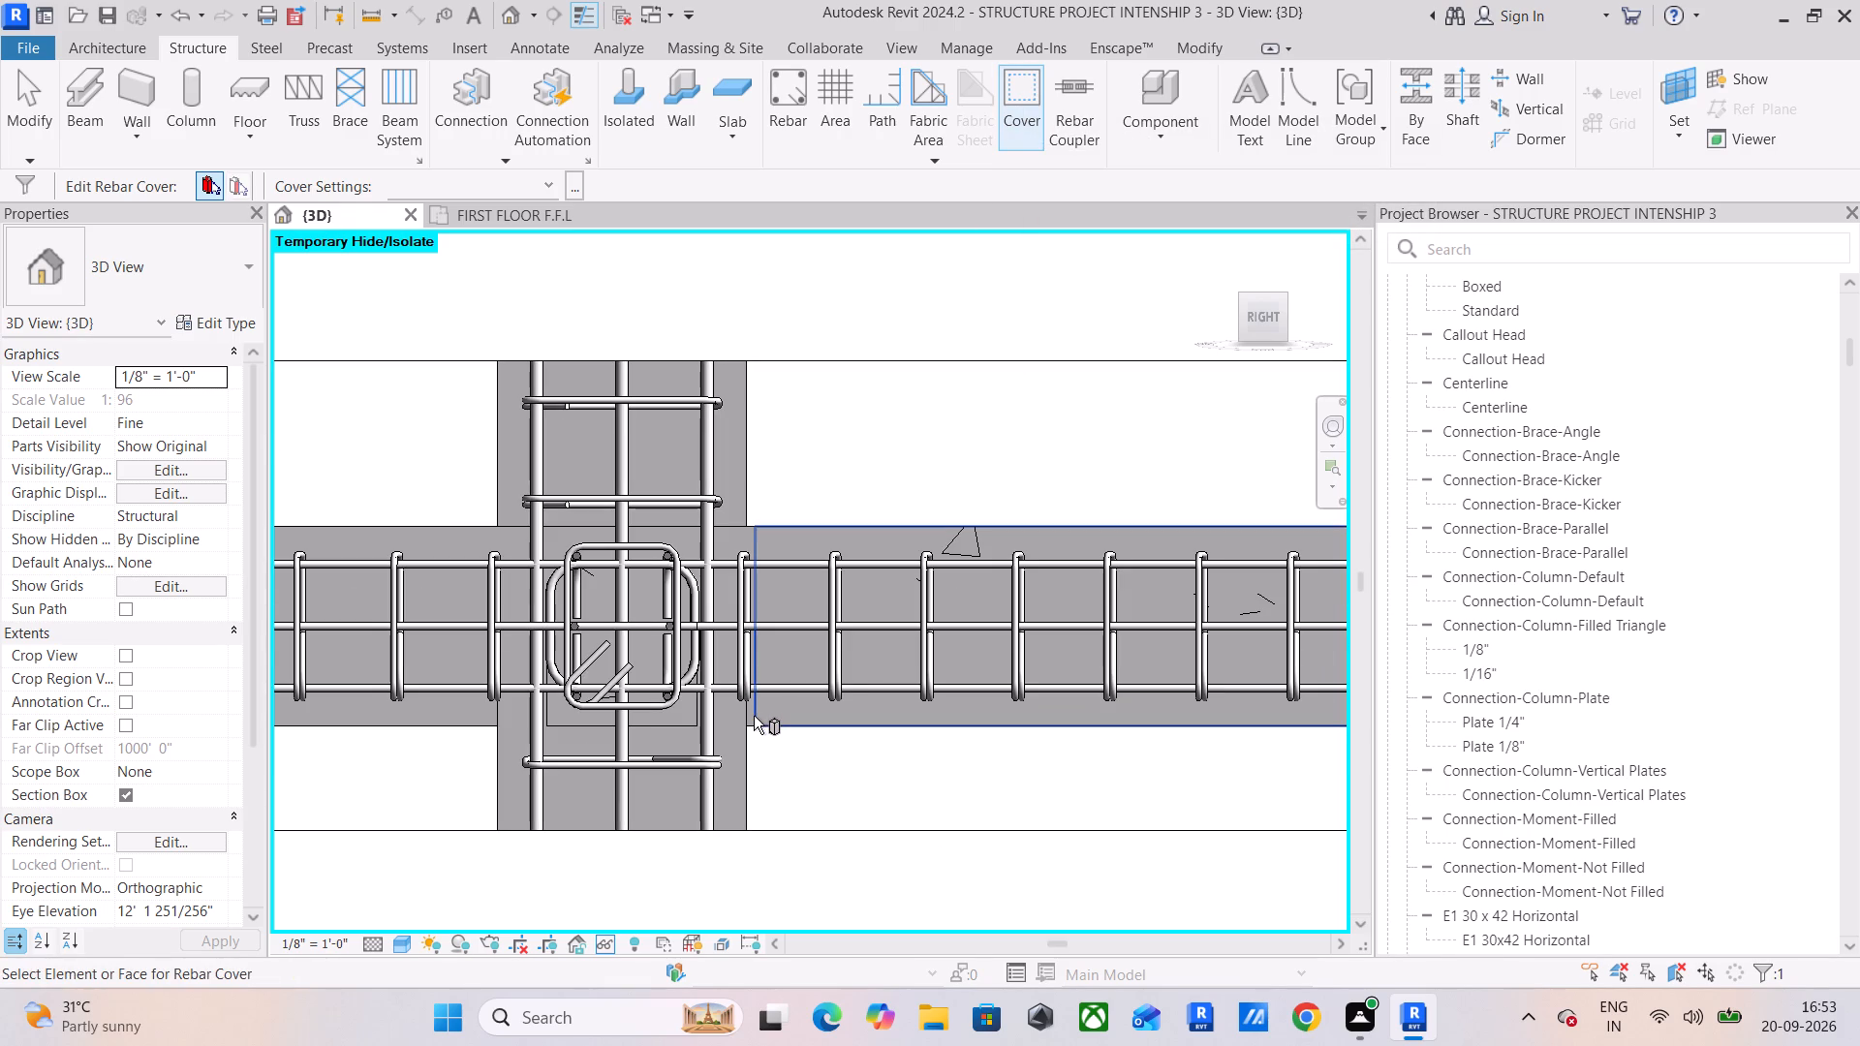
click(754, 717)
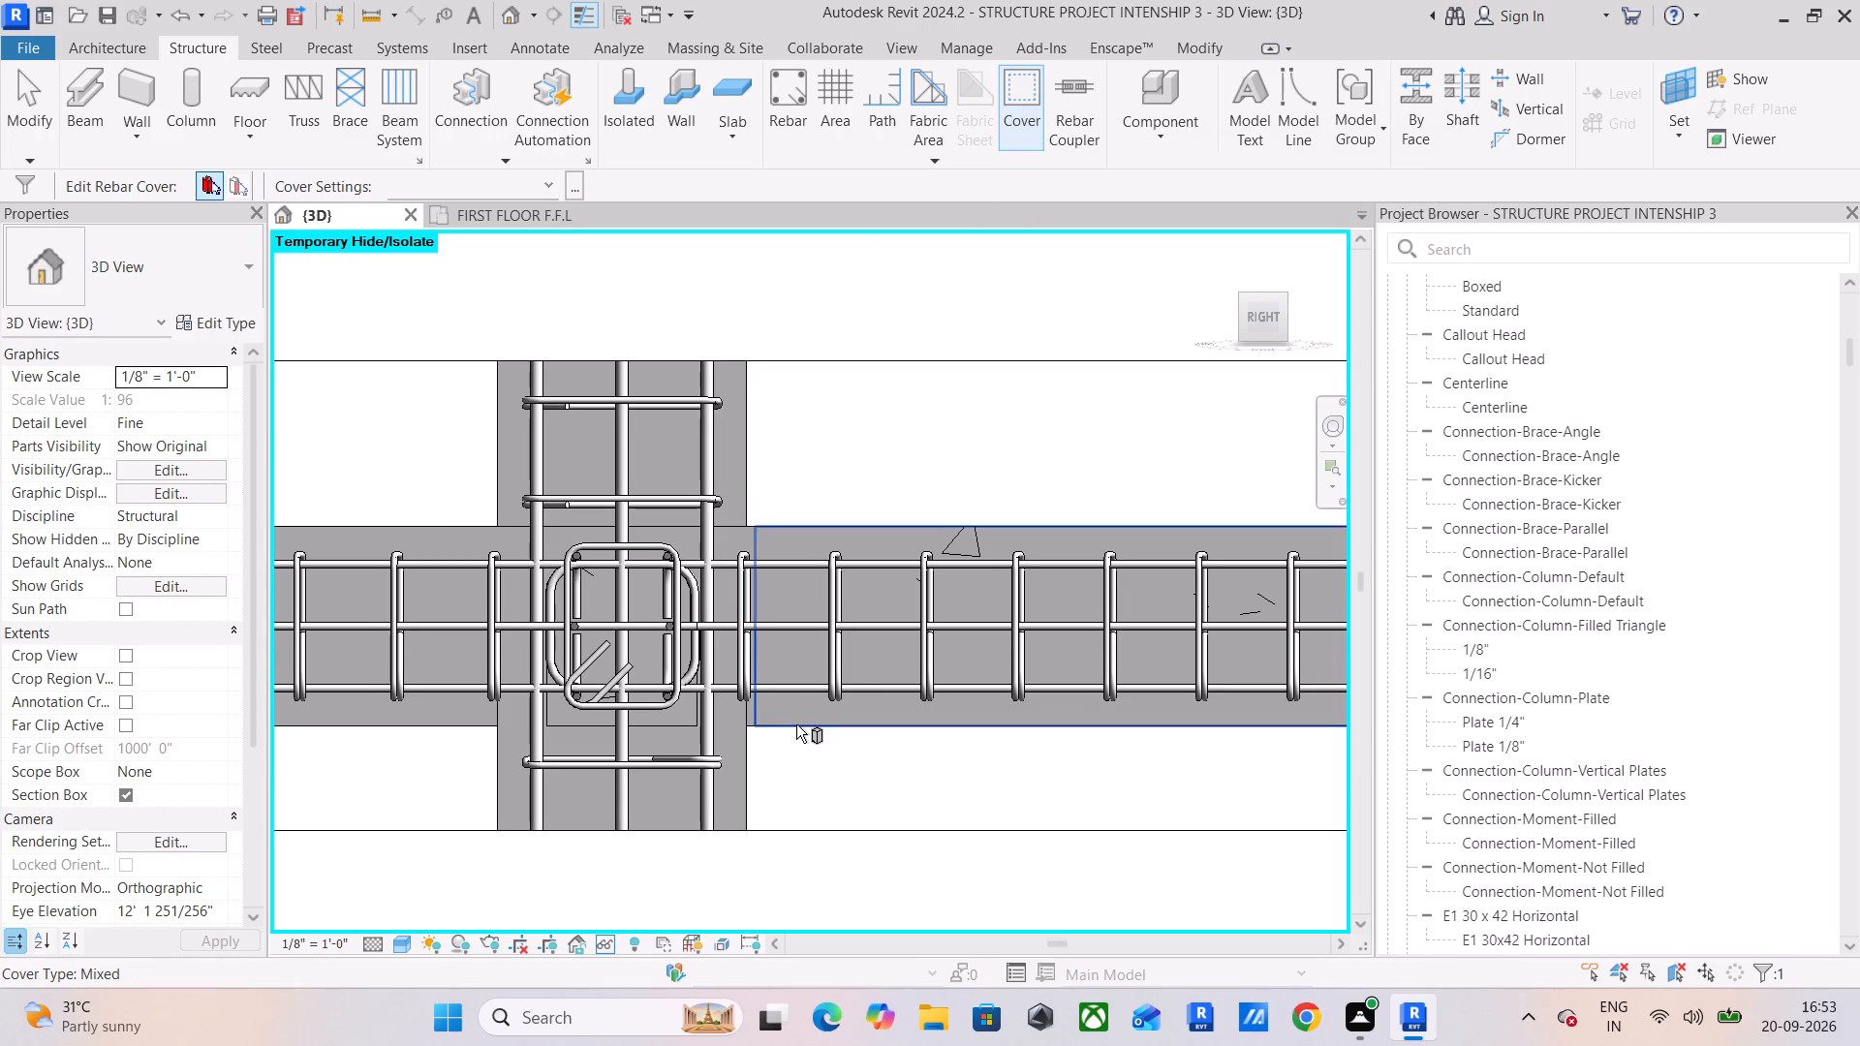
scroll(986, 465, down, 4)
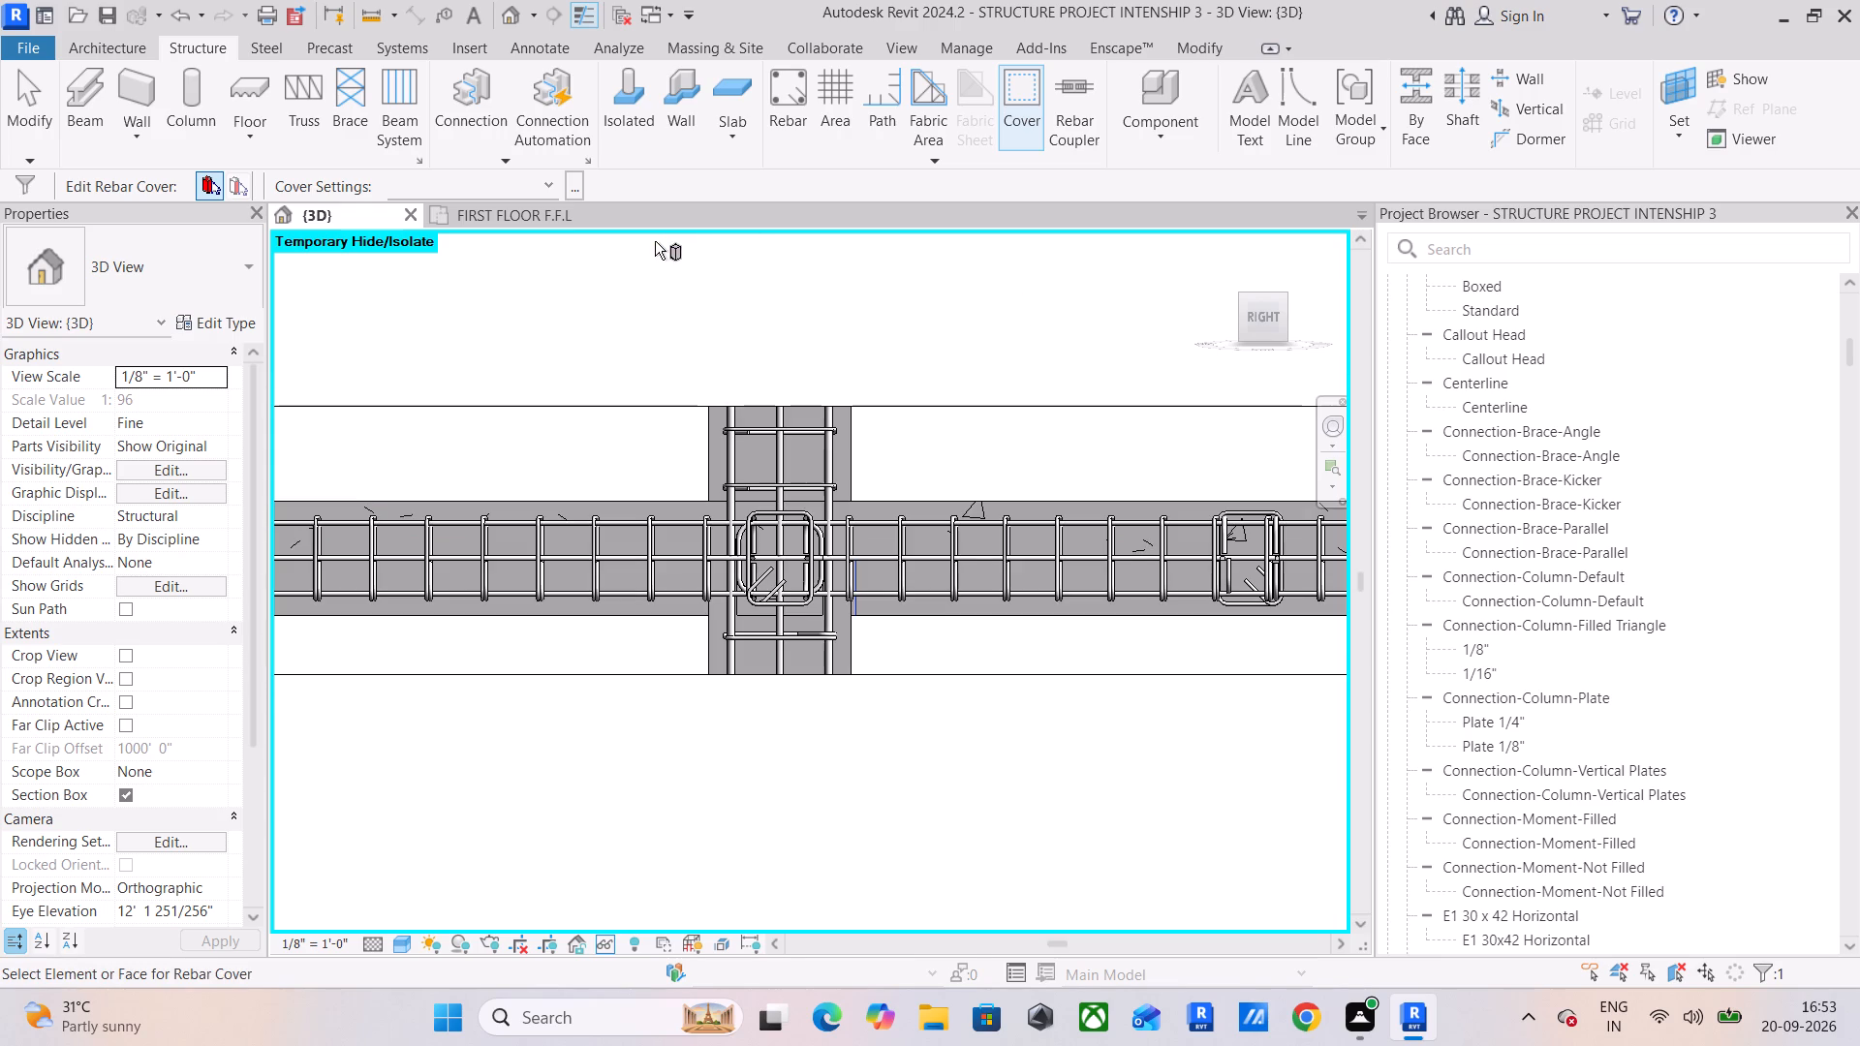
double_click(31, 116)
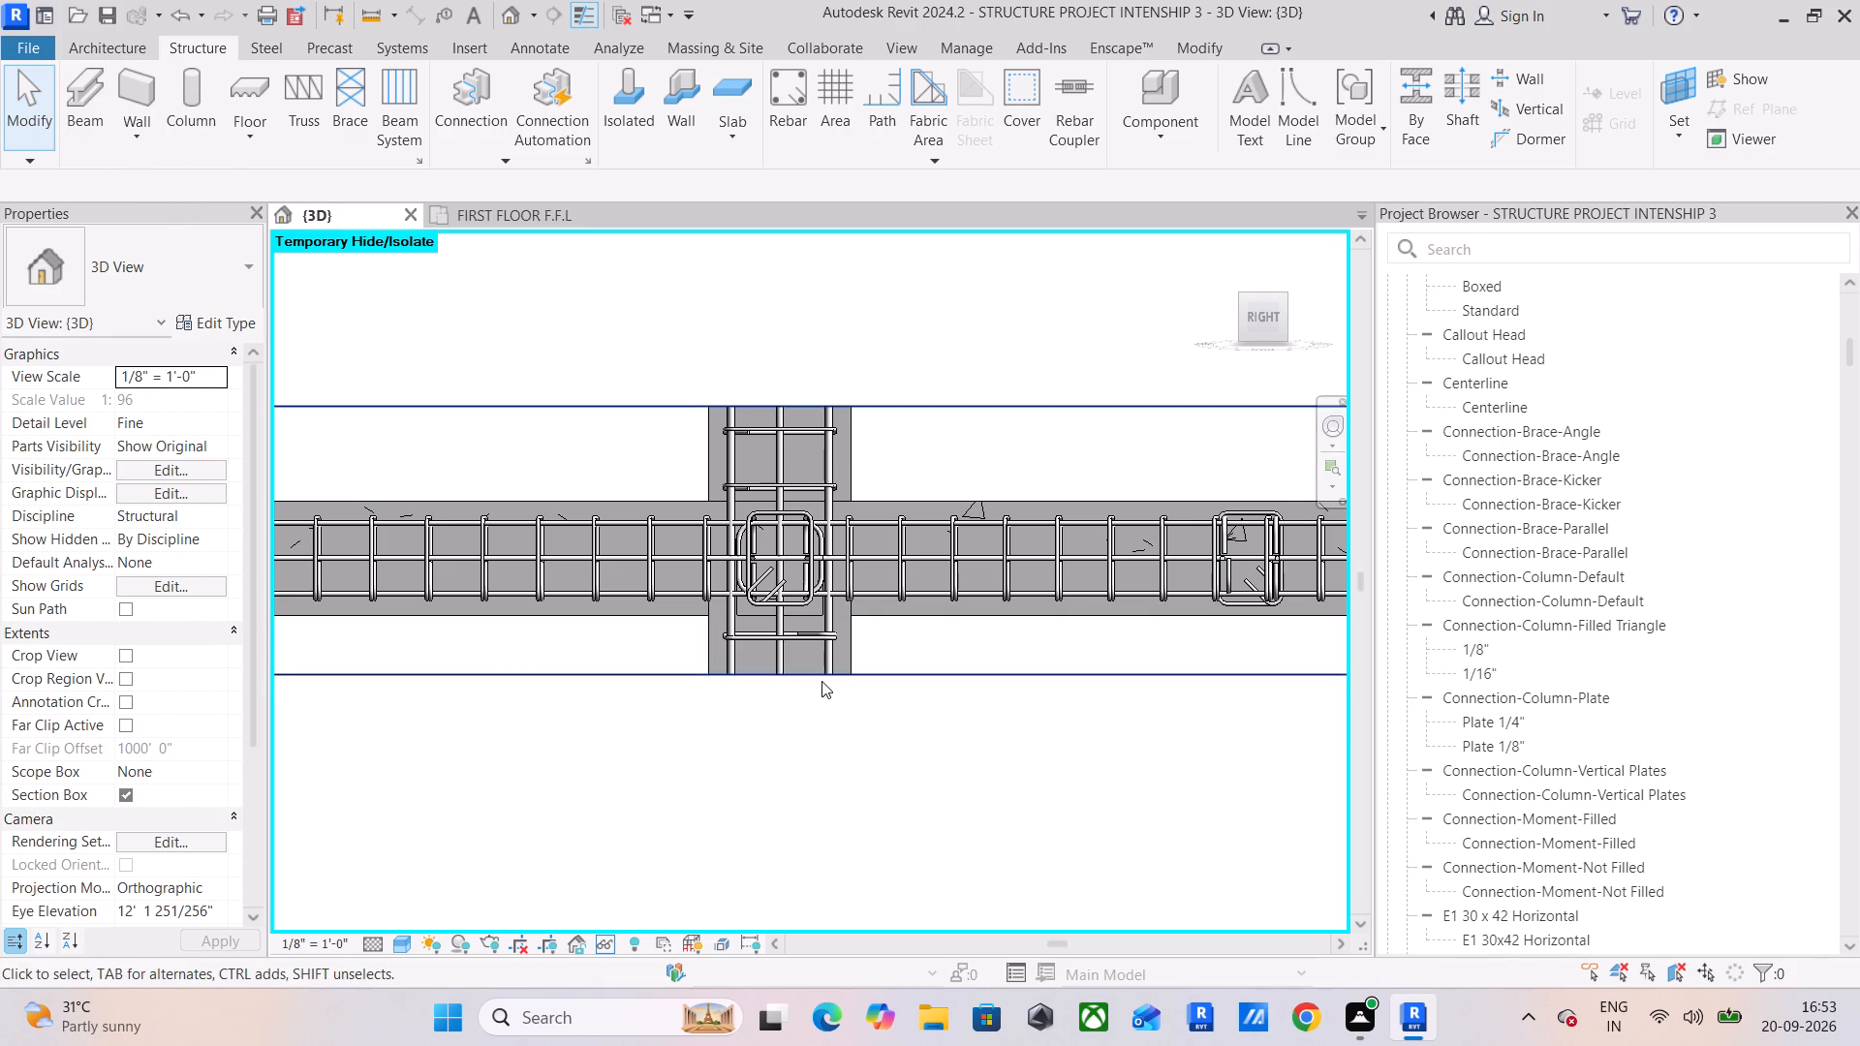
At the crossing beam, shift the bottom hooked #4 bar nearer the shared column sideways into line with the hooked bar above it.
scroll(819, 704, down, 1)
middle_drag(819, 705, 780, 722)
scroll(792, 728, down, 3)
middle_drag(844, 740, 643, 741)
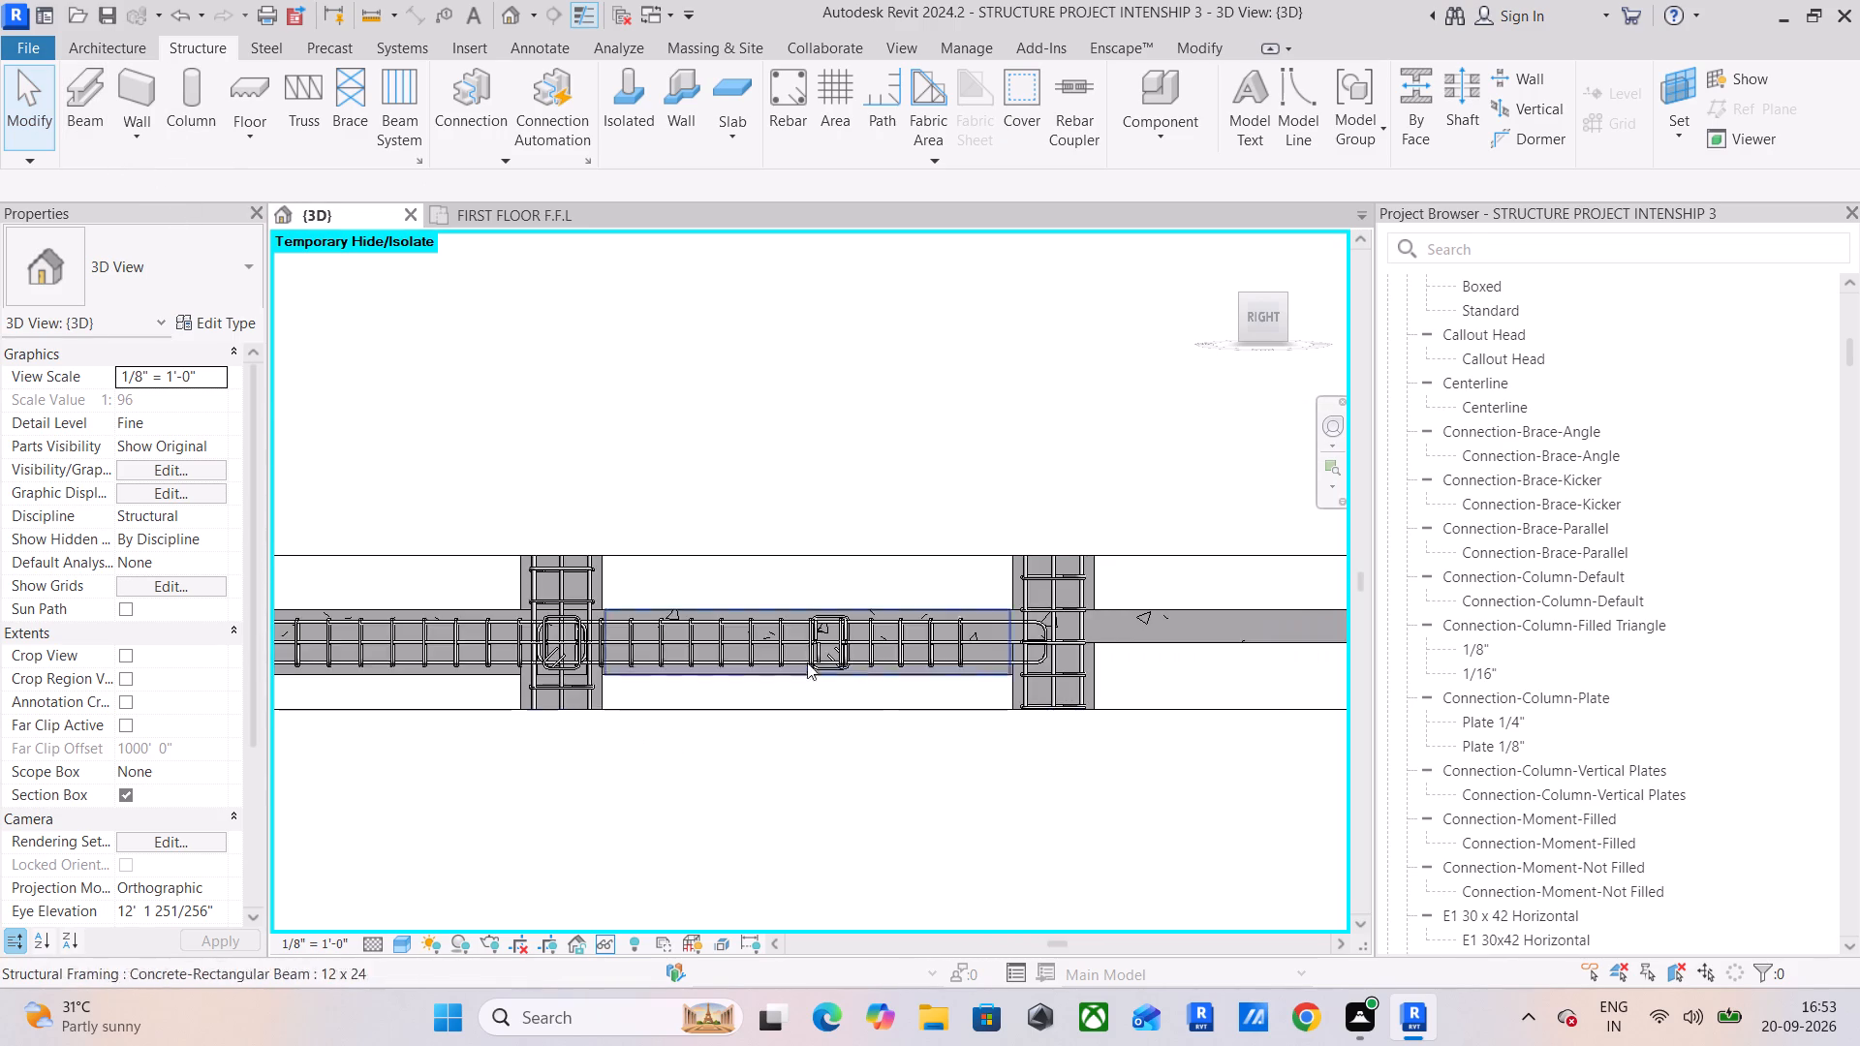
scroll(809, 658, up, 10)
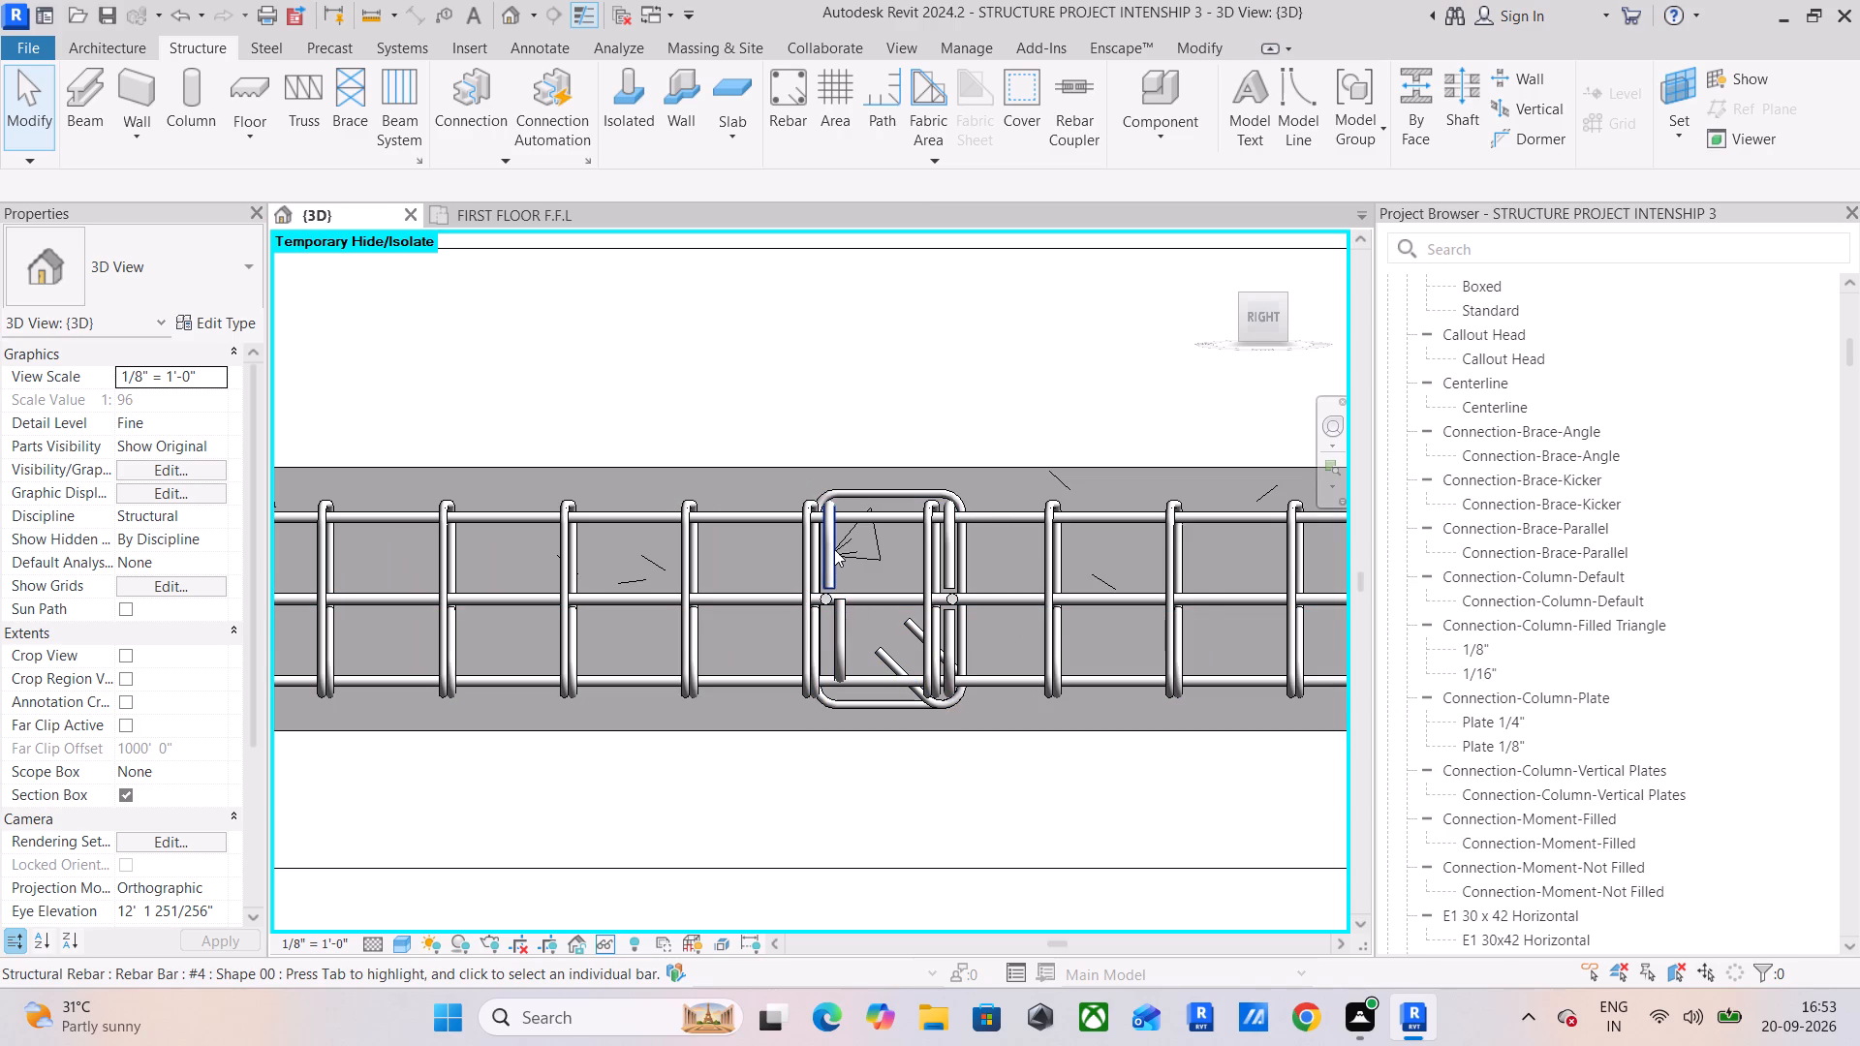
click(834, 549)
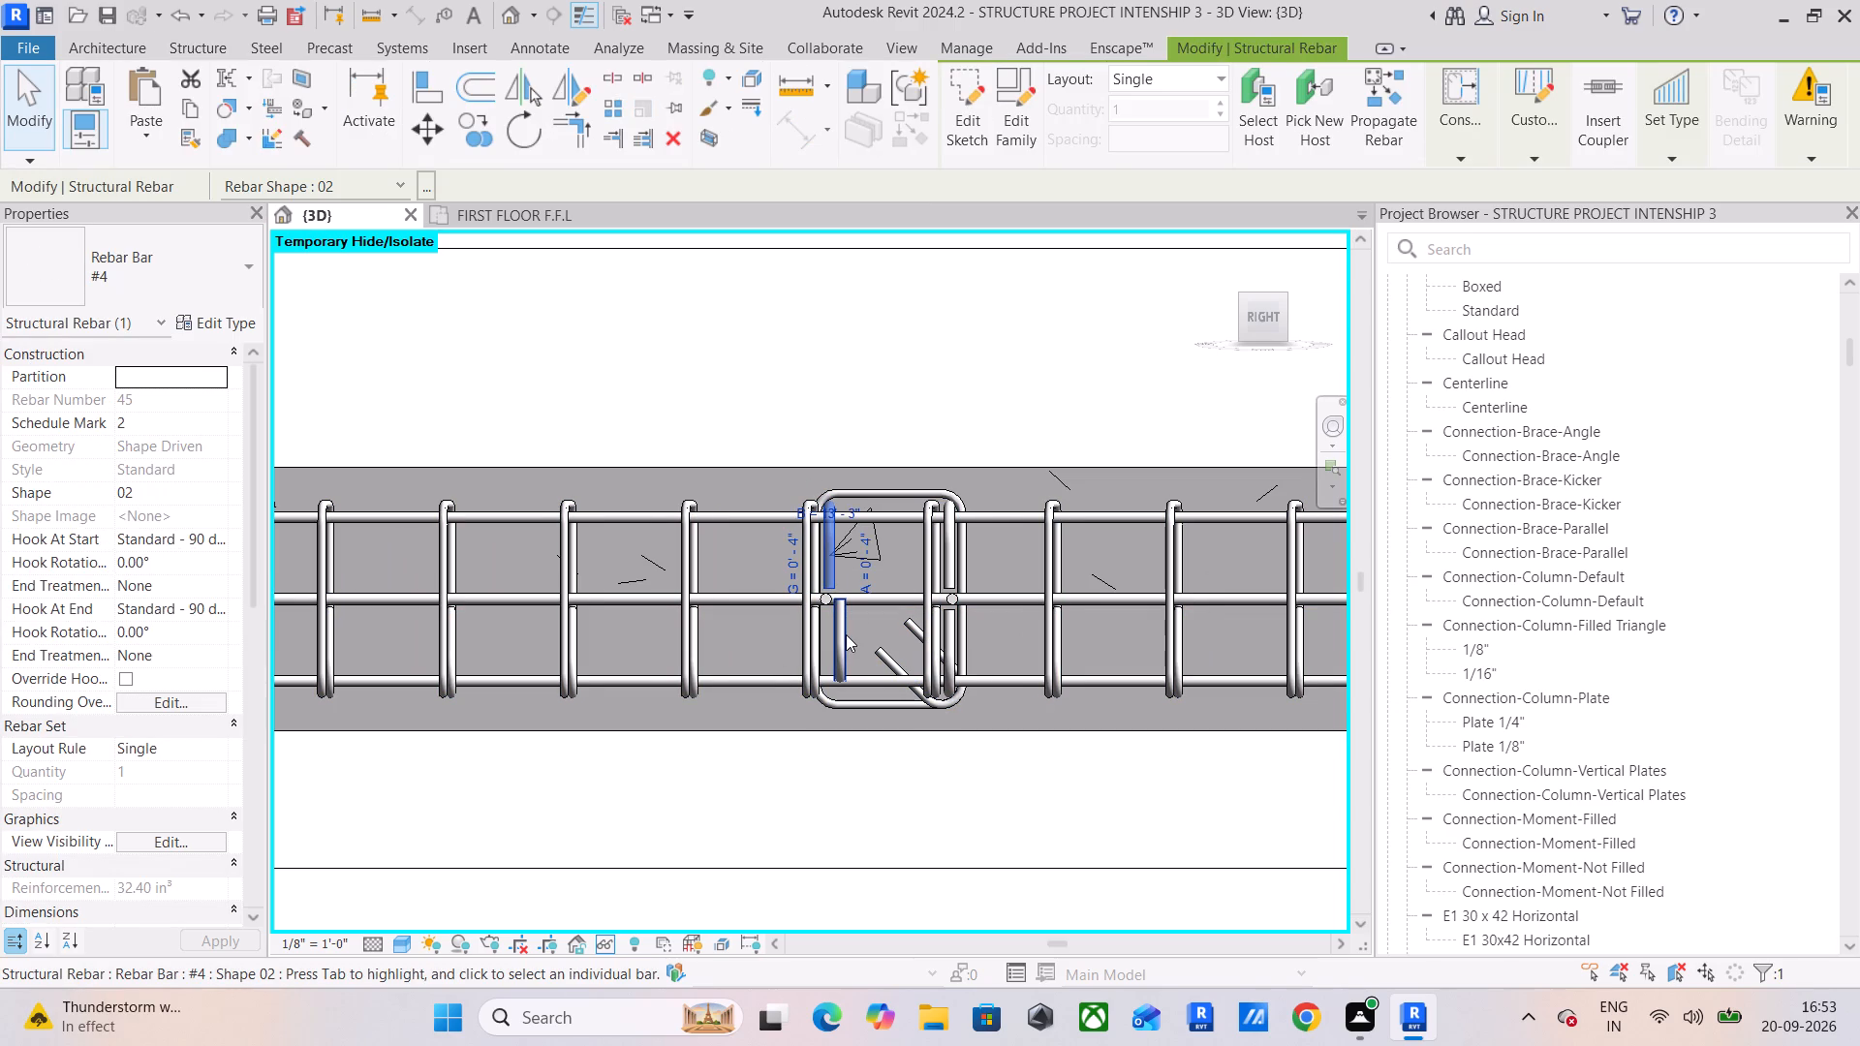
click(842, 634)
scroll(842, 634, up, 5)
drag(842, 657, 816, 663)
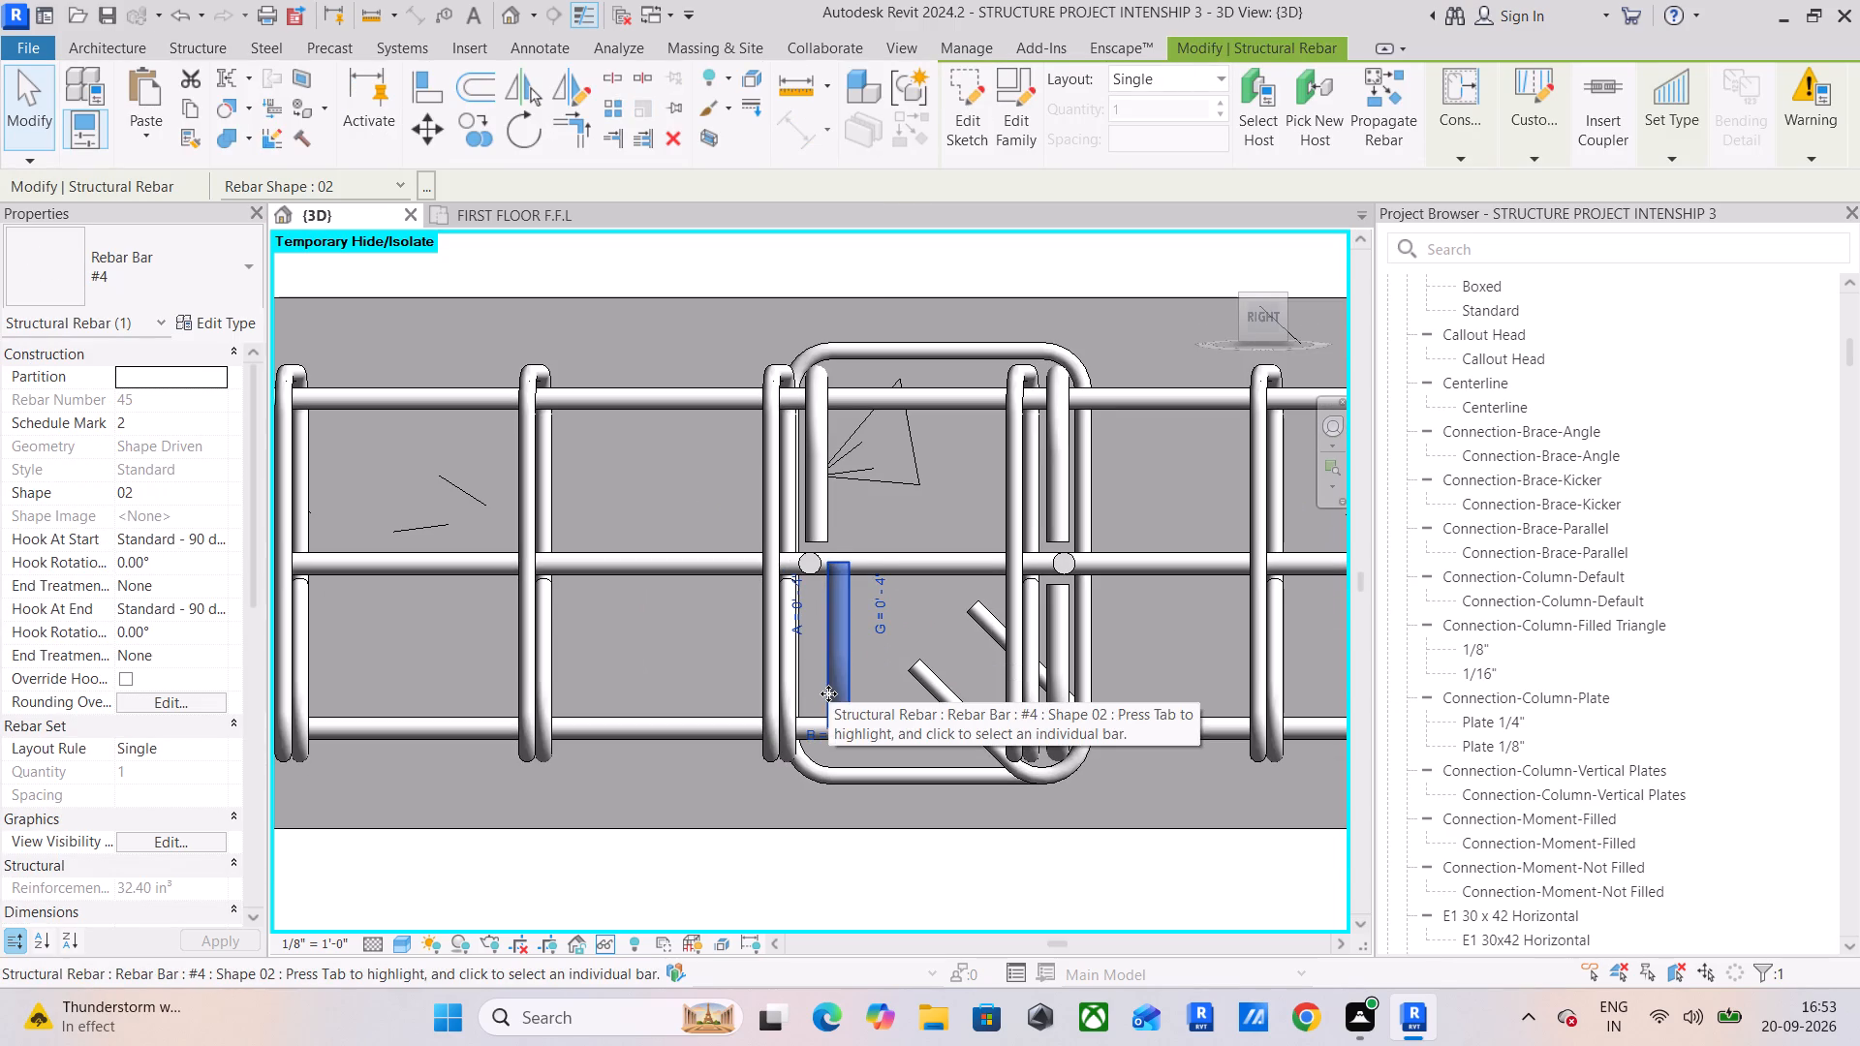
key(Left)
key(Left)
key(Left)
key(Left)
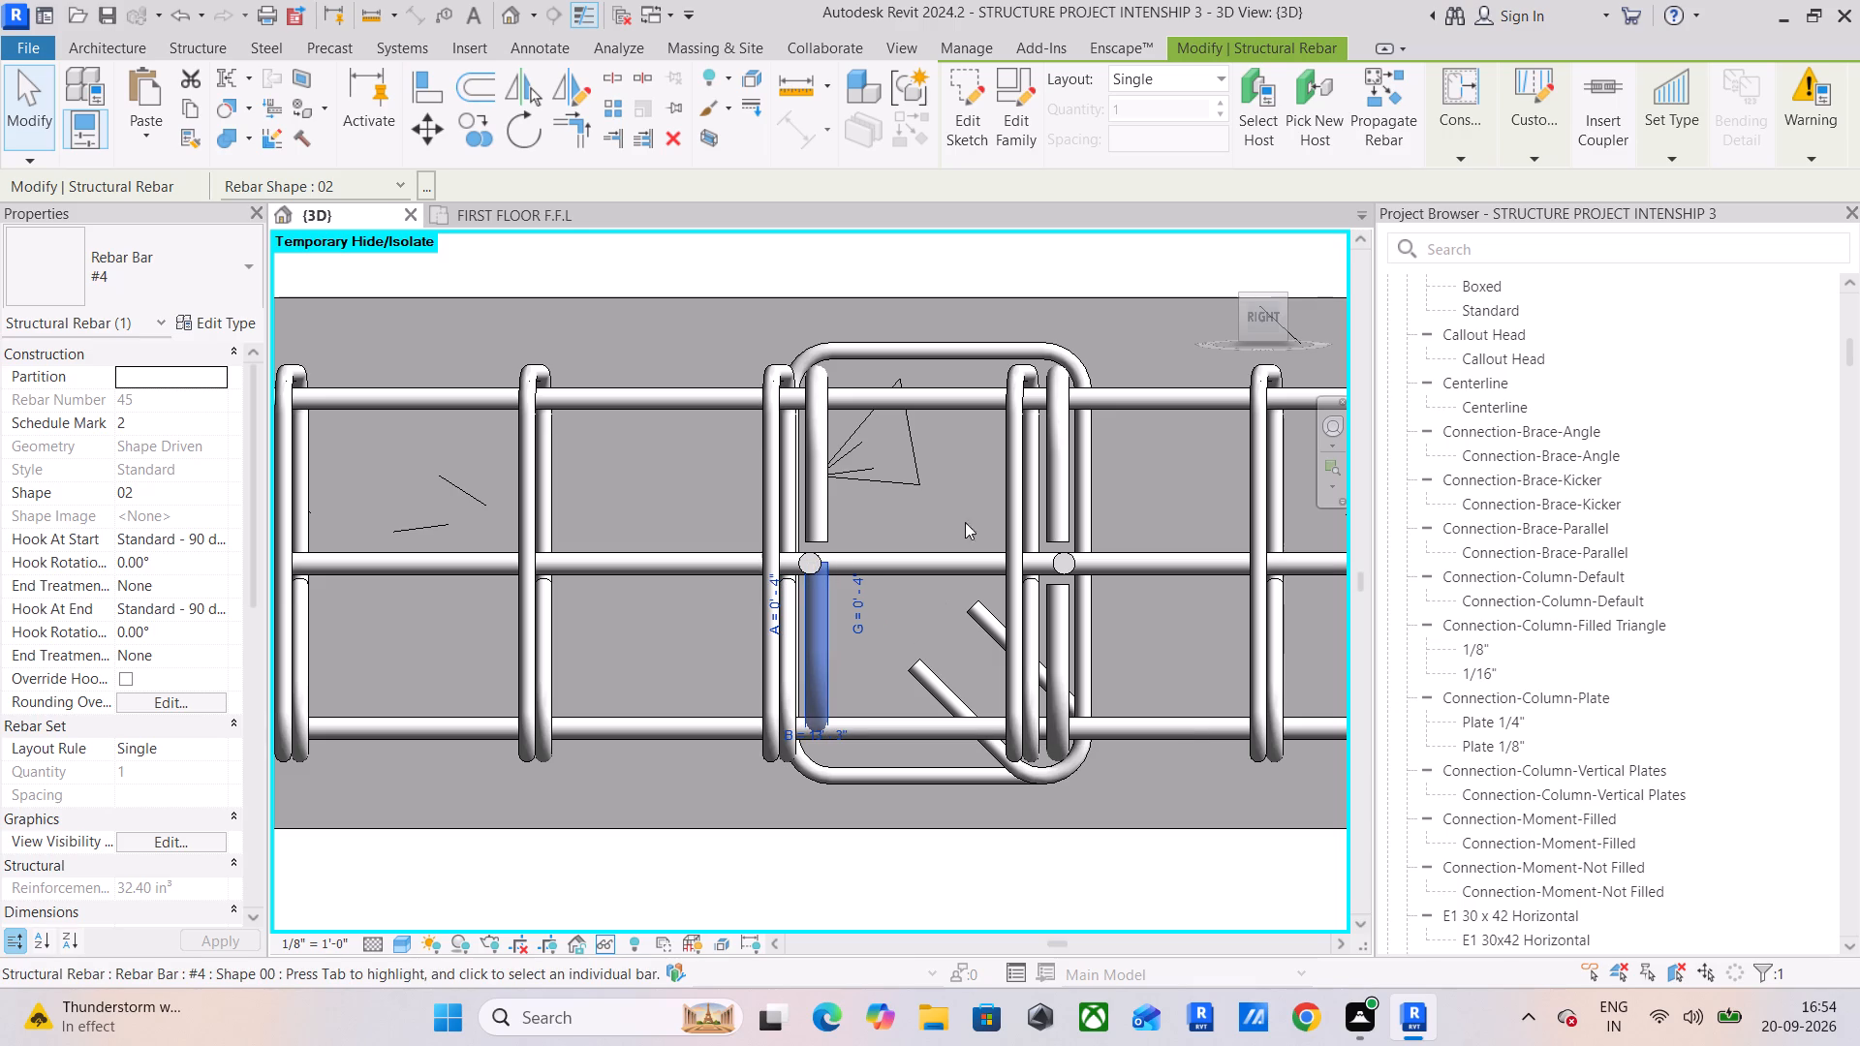
click(964, 498)
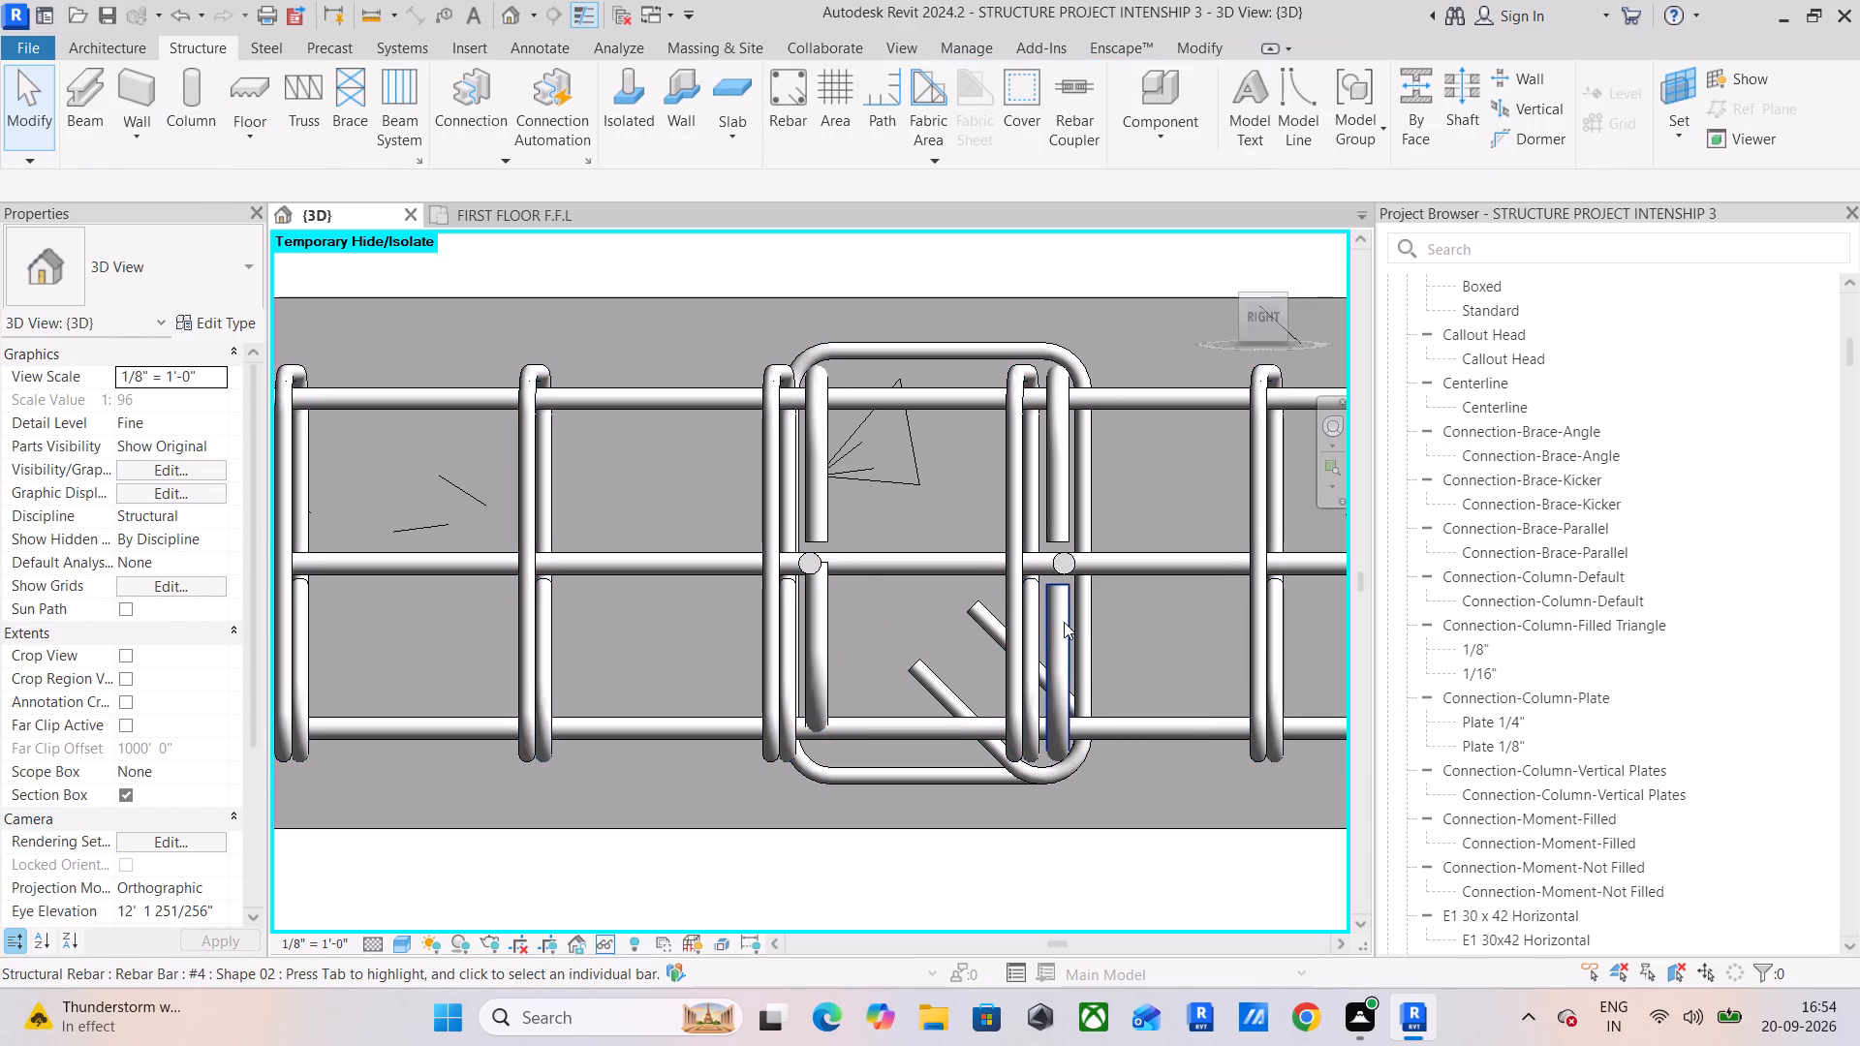
Nudge the crossing beam's straight #4 mid-depth bar farther from the shared column to centre it between the hooked bars above and below.
click(1069, 571)
scroll(1069, 565, up, 6)
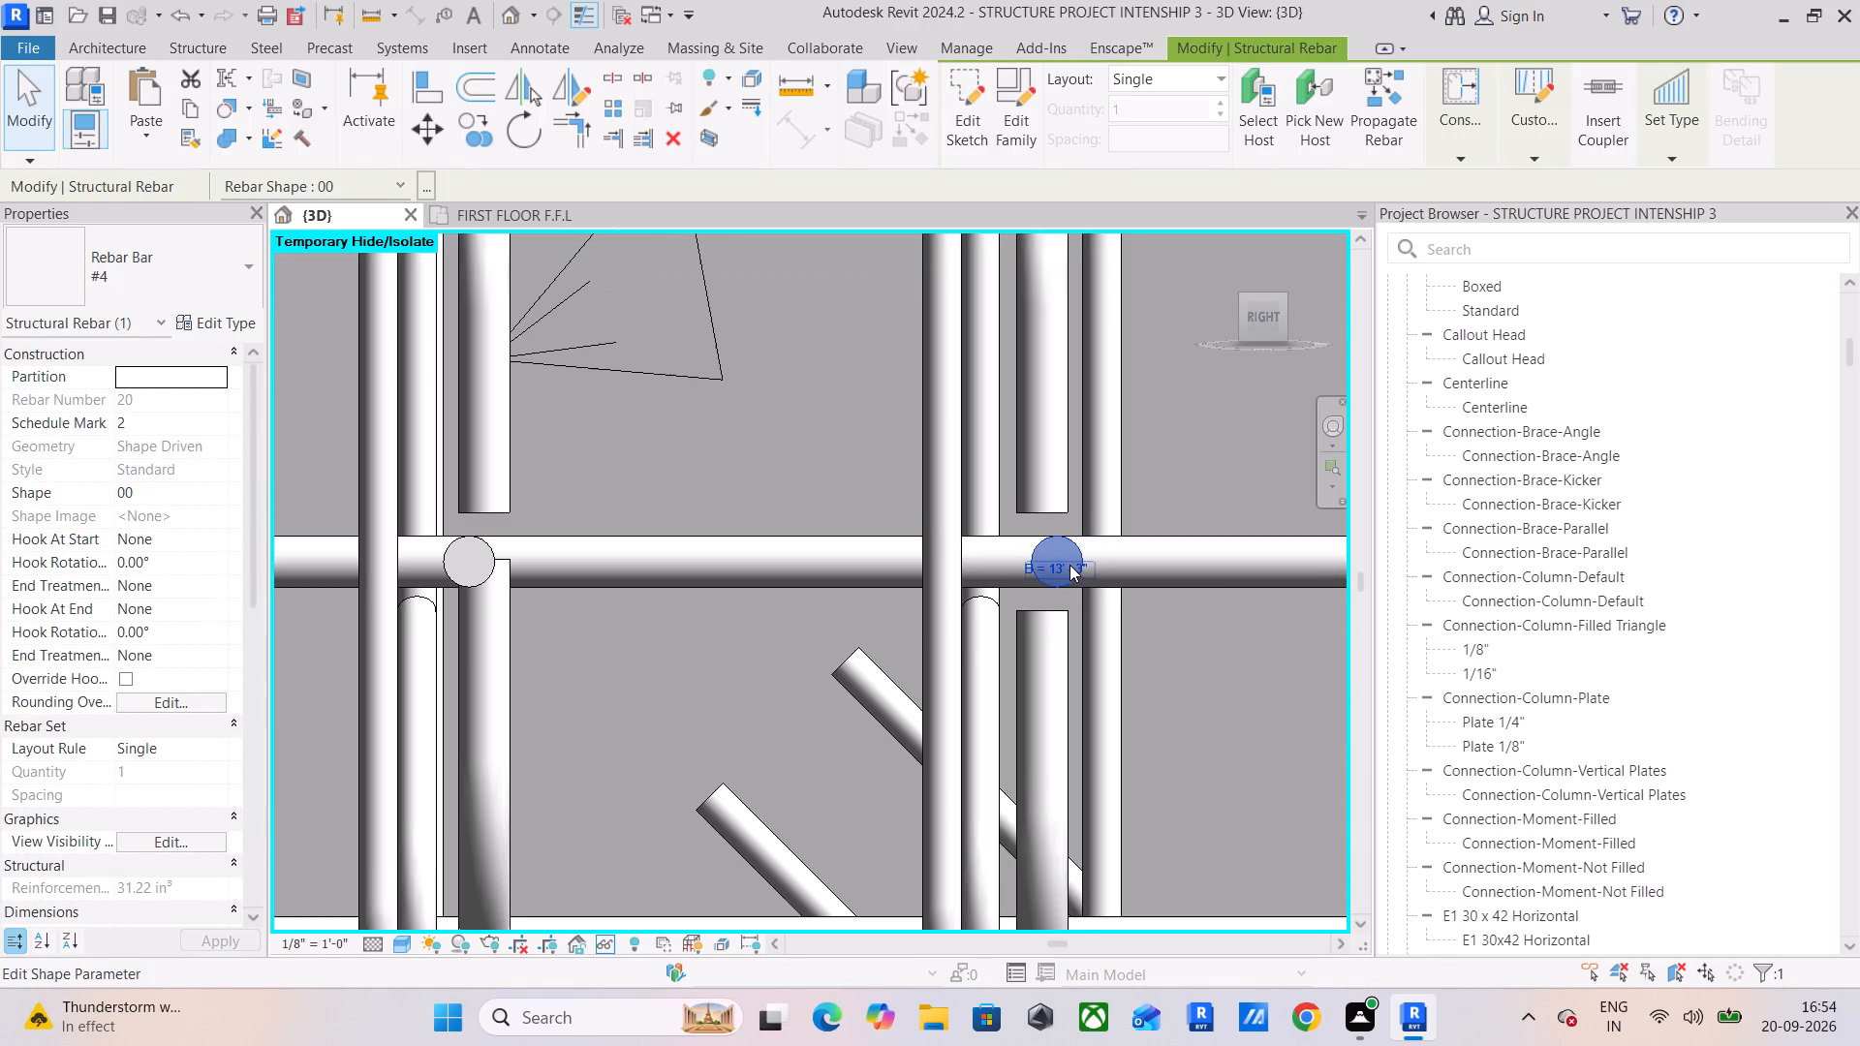
key(Left)
key(Left)
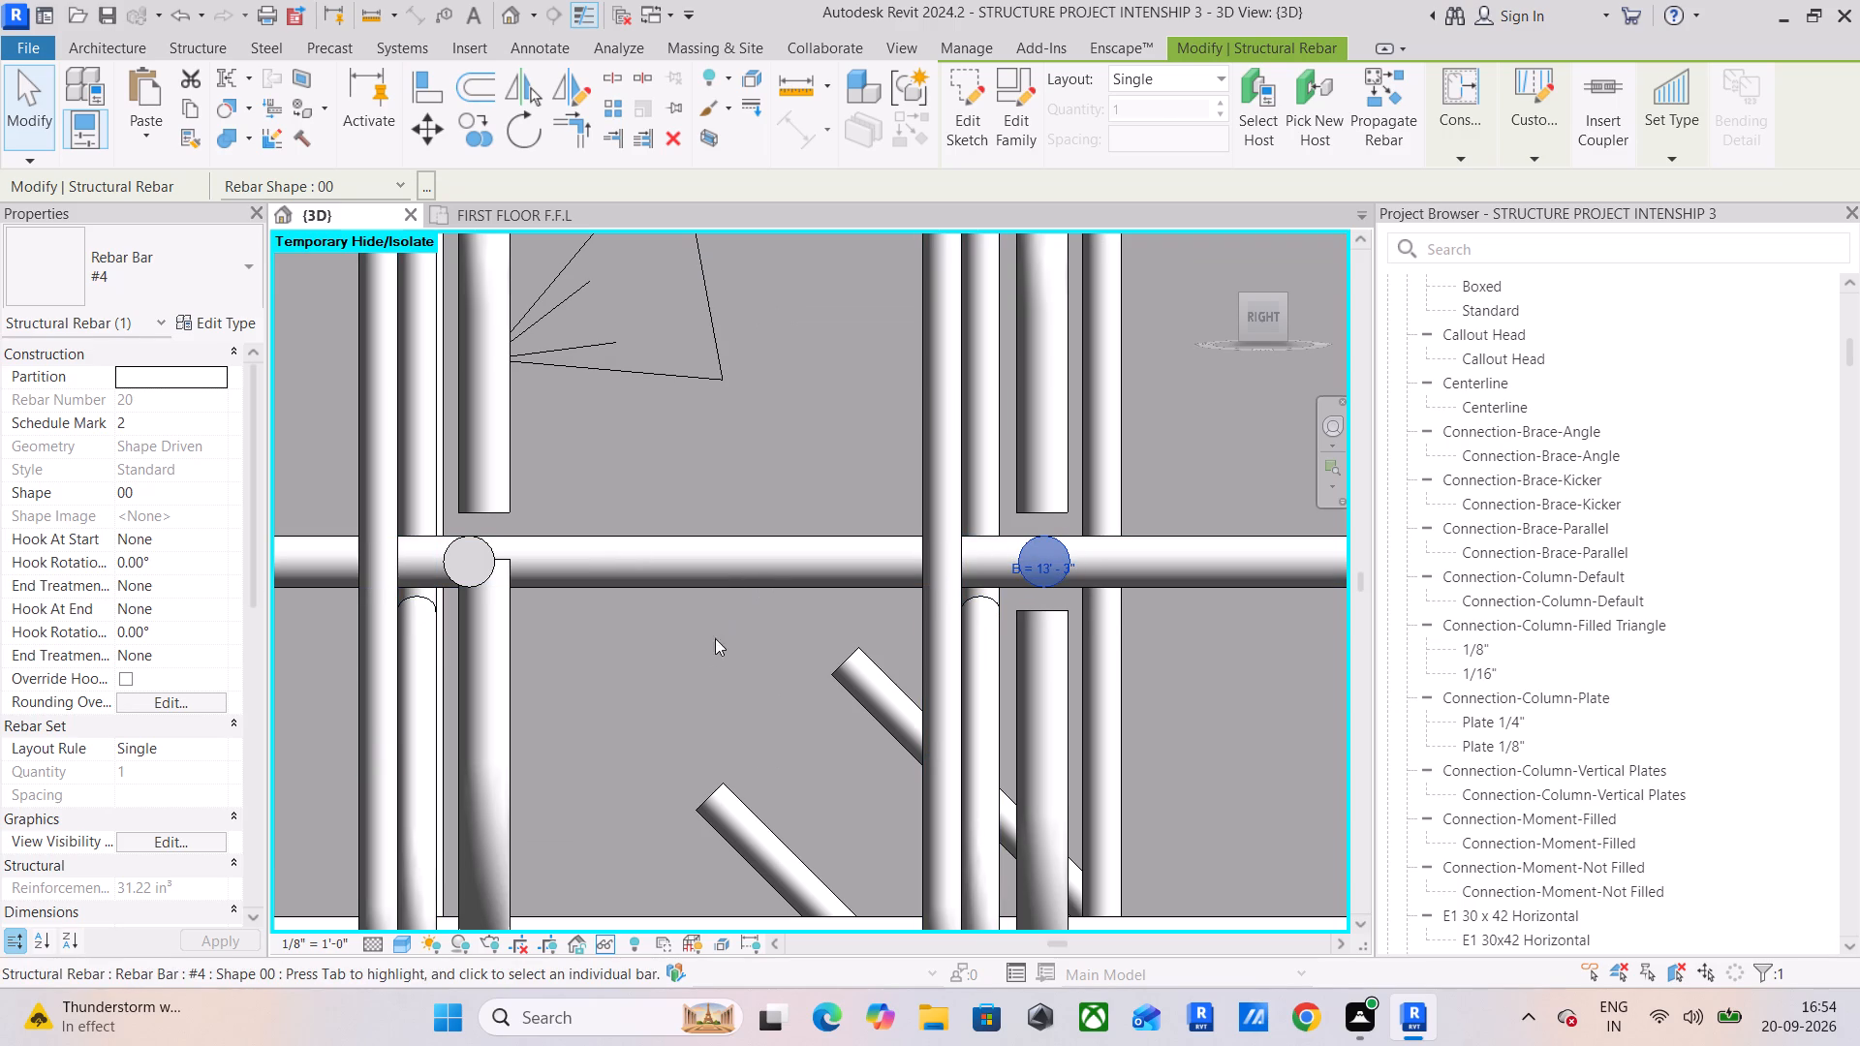
click(699, 661)
Nudge the crossing beam's other straight #4 mid-depth bar, nearer the shared column, into line with the hooked bars on its side.
click(463, 559)
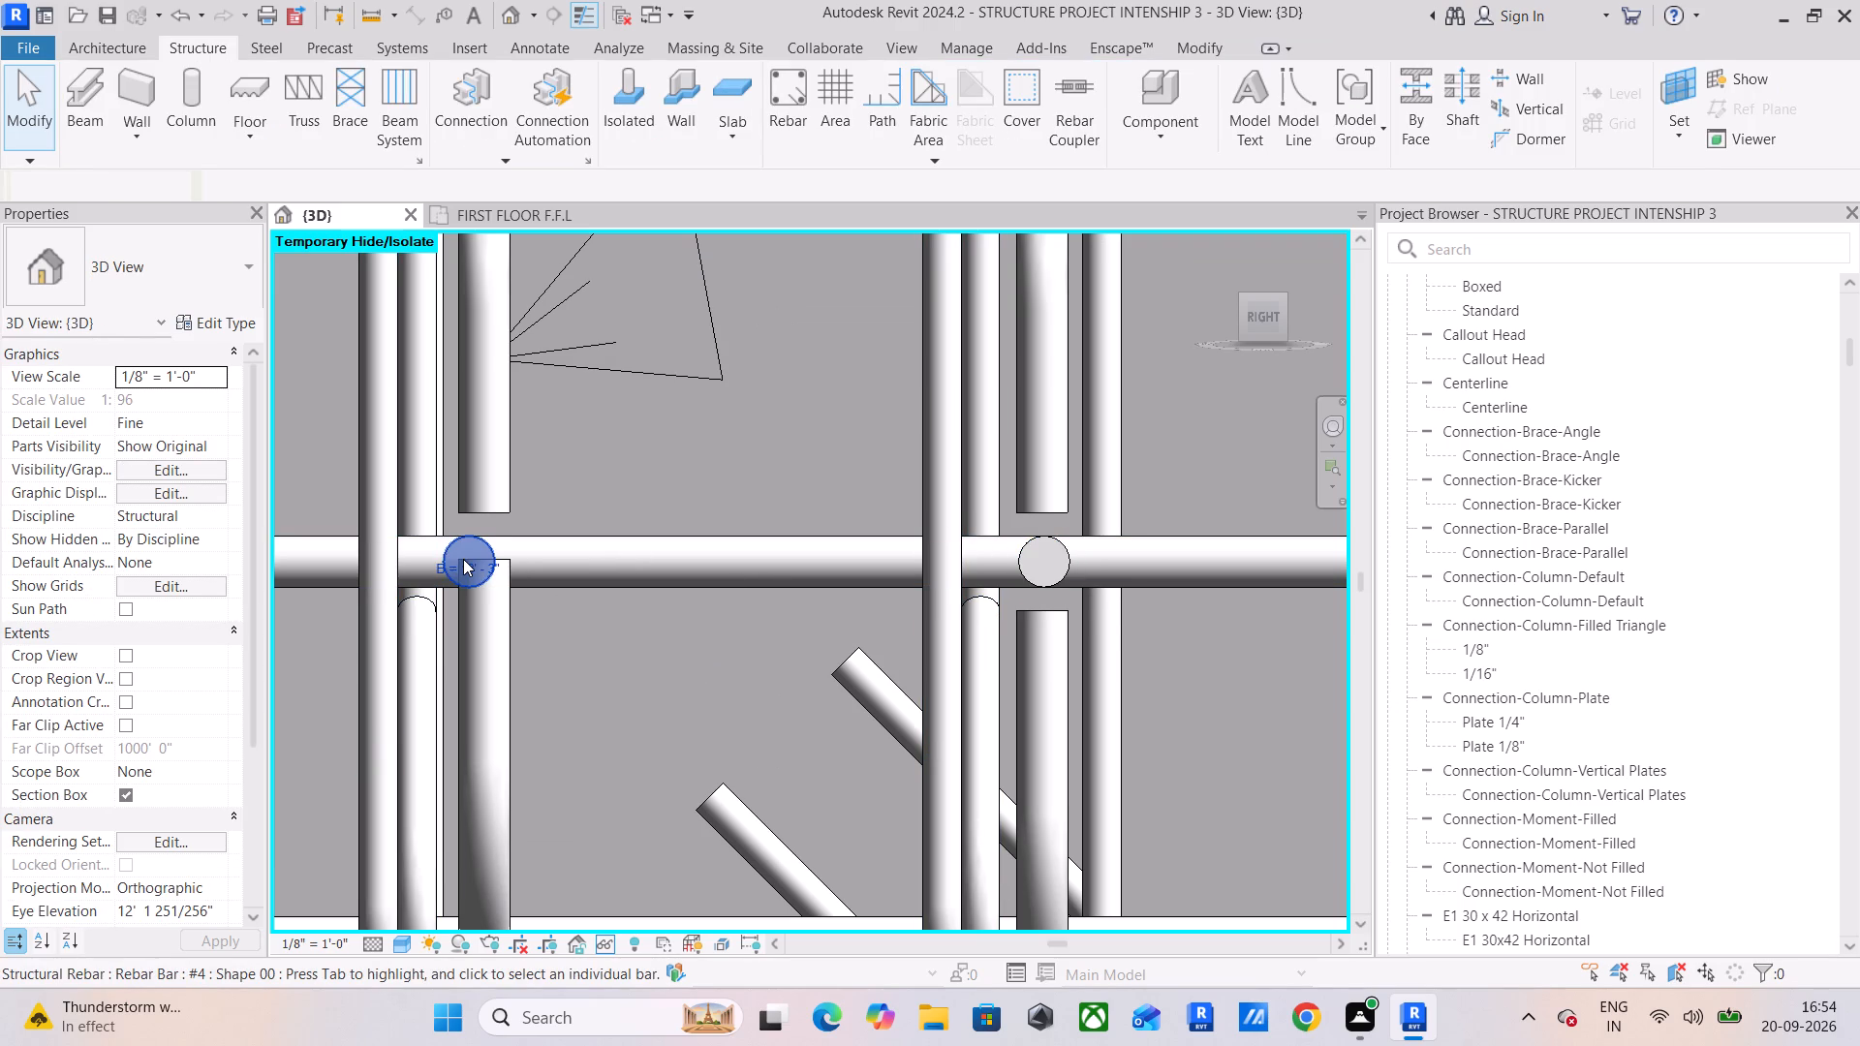
key(Right)
key(Right)
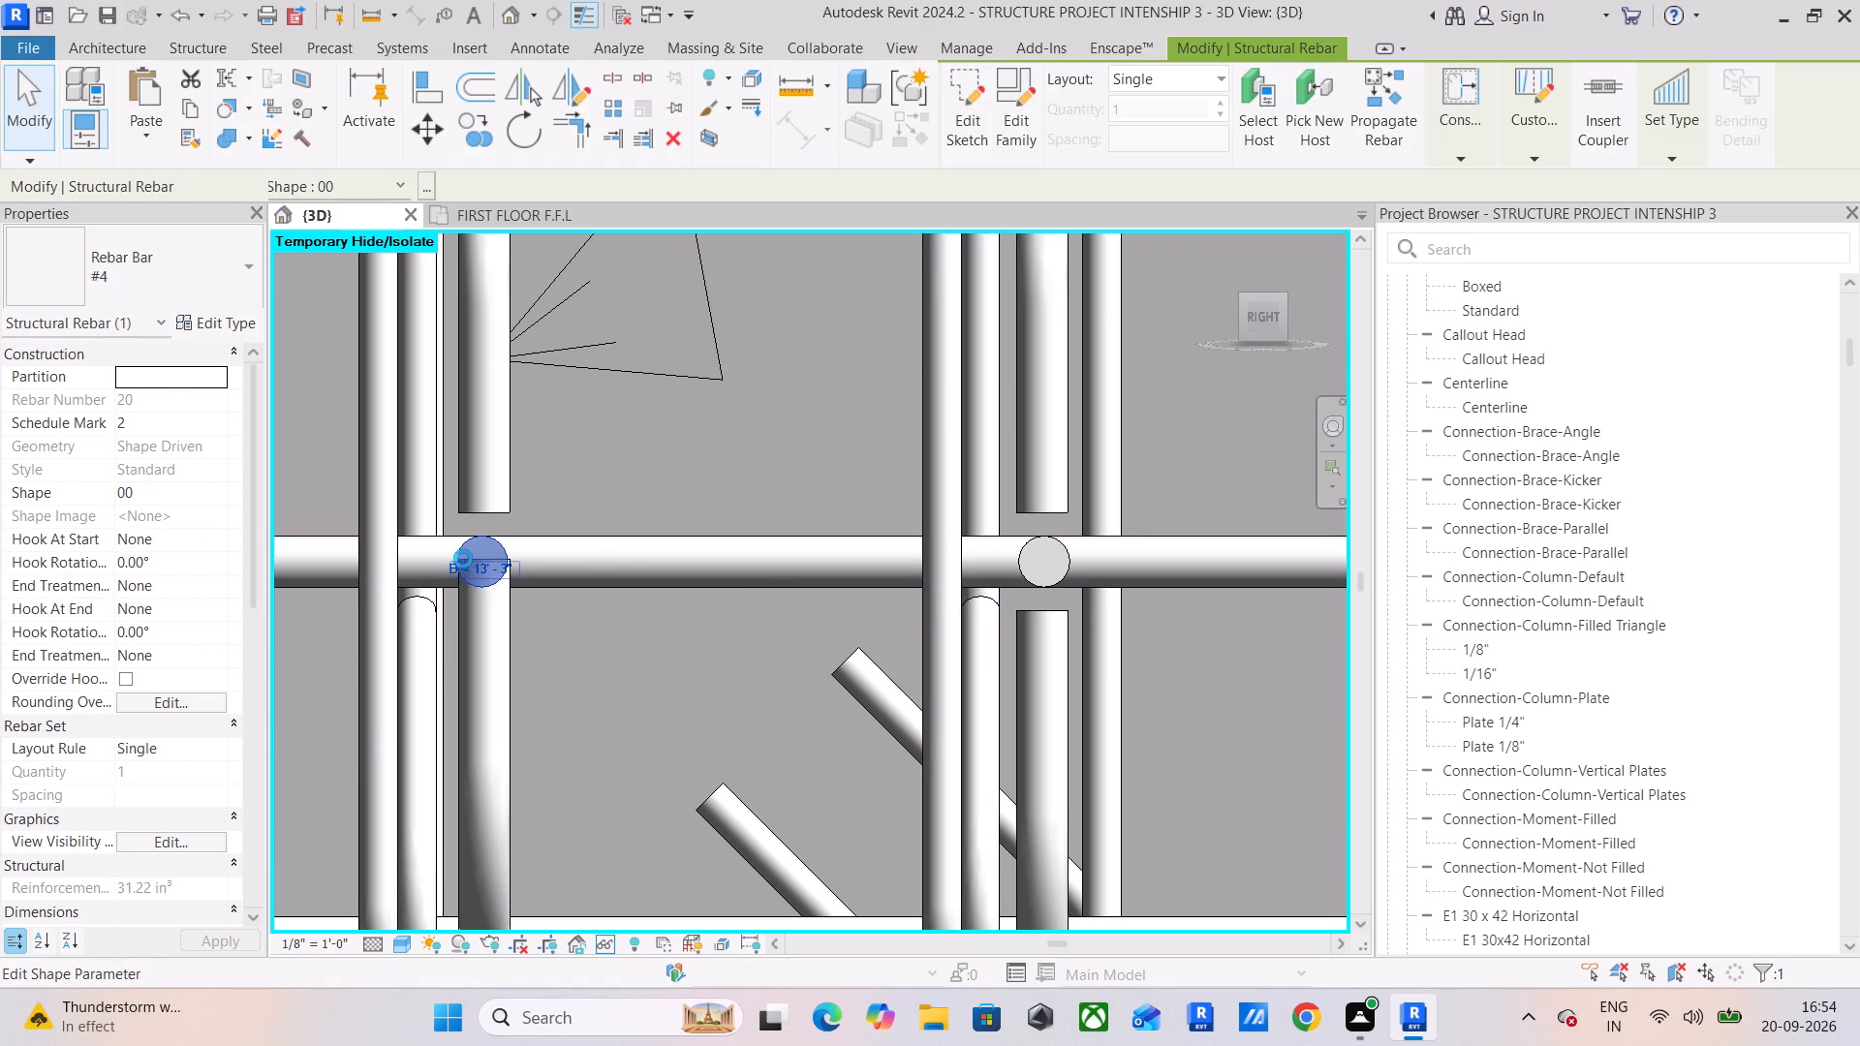
key(Right)
key(Left)
key(Right)
click(679, 685)
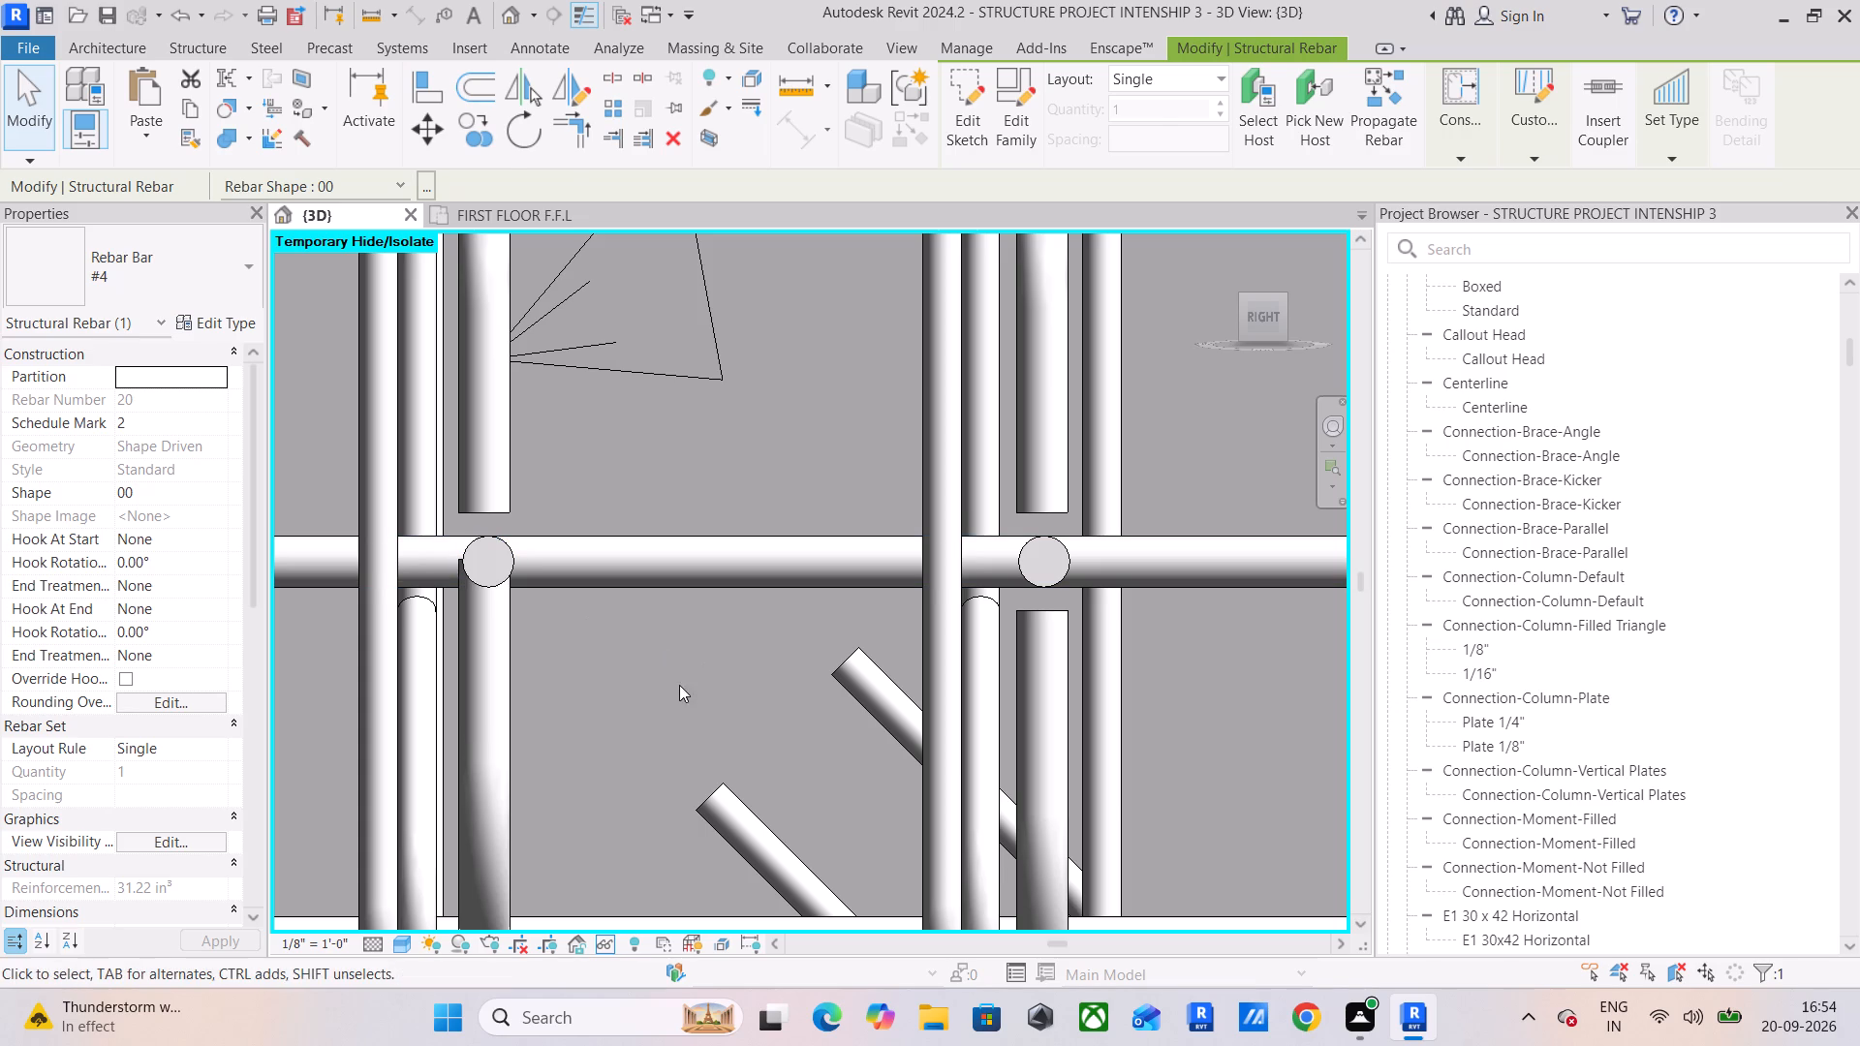
Lower the crossing beam's bottom hooked #4 bar nearer the shared column to the opposite bottom bar's level, centring it under the mid-depth bar.
click(479, 692)
scroll(528, 714, down, 2)
middle_drag(547, 719, 636, 526)
scroll(547, 719, up, 1)
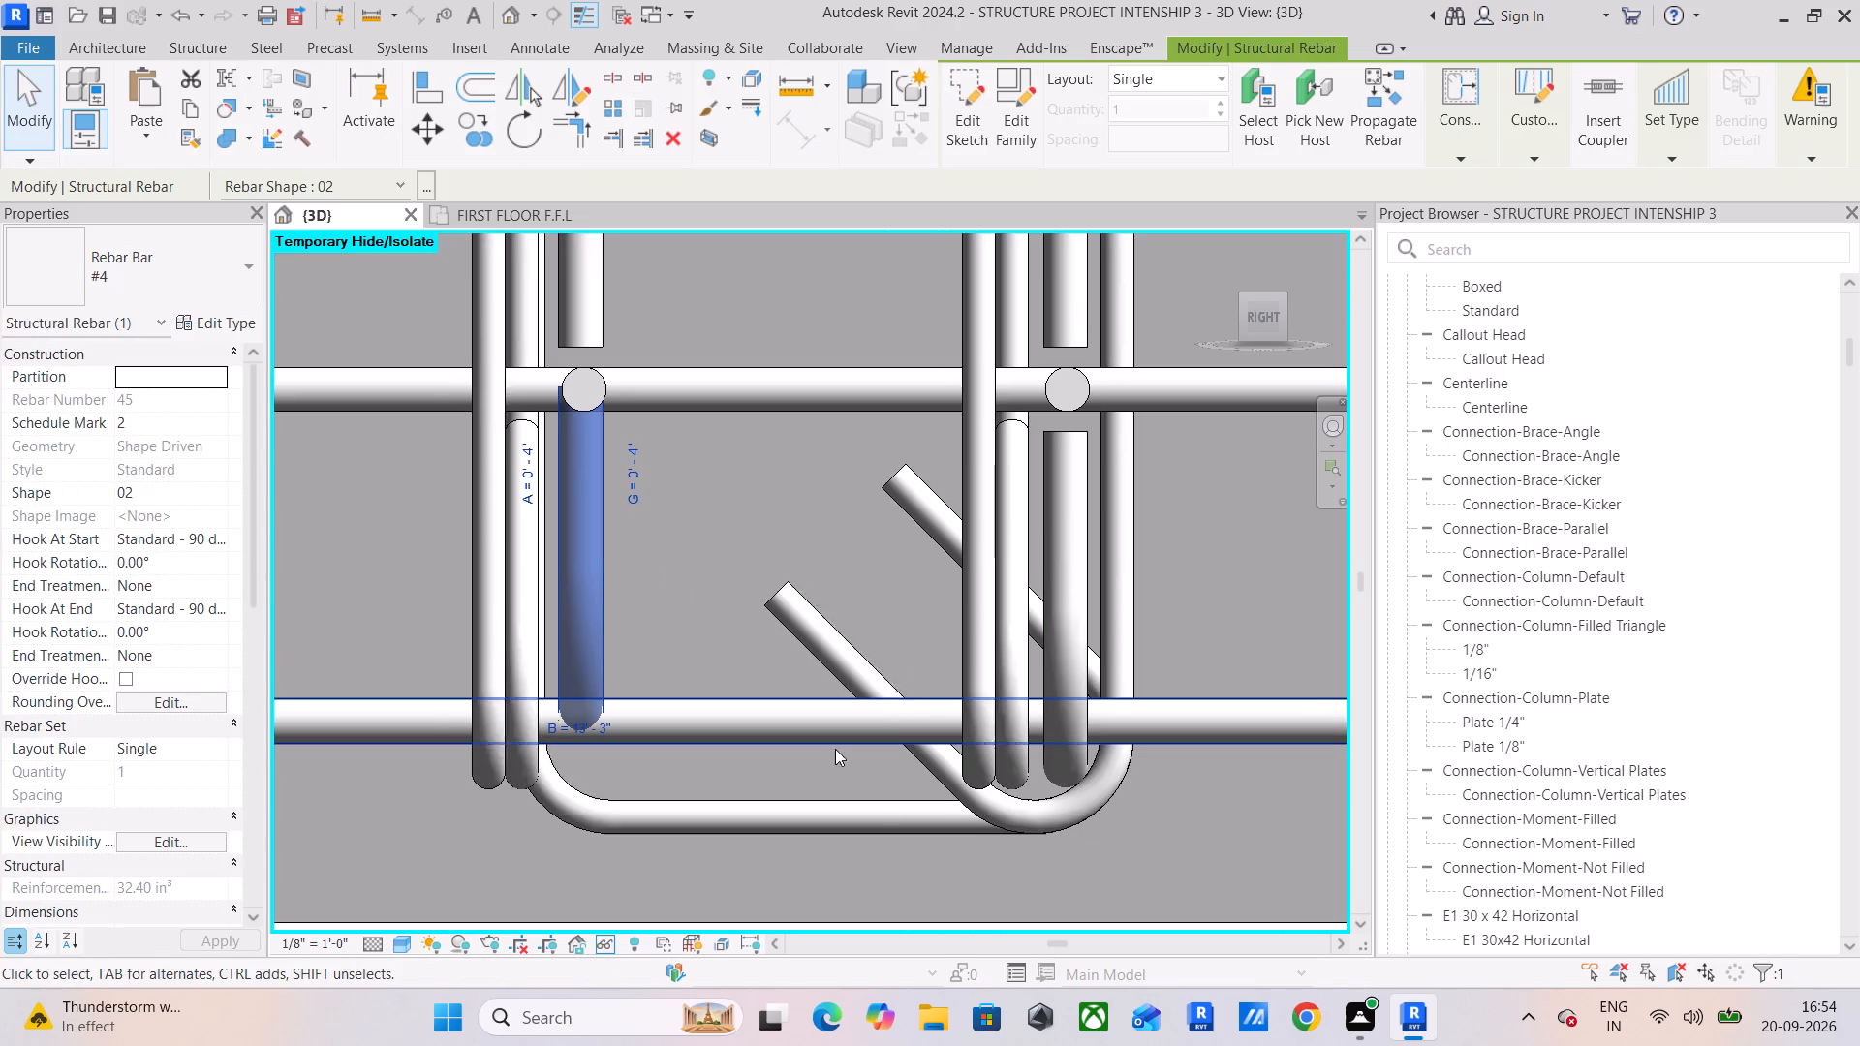
key(Down)
key(Down)
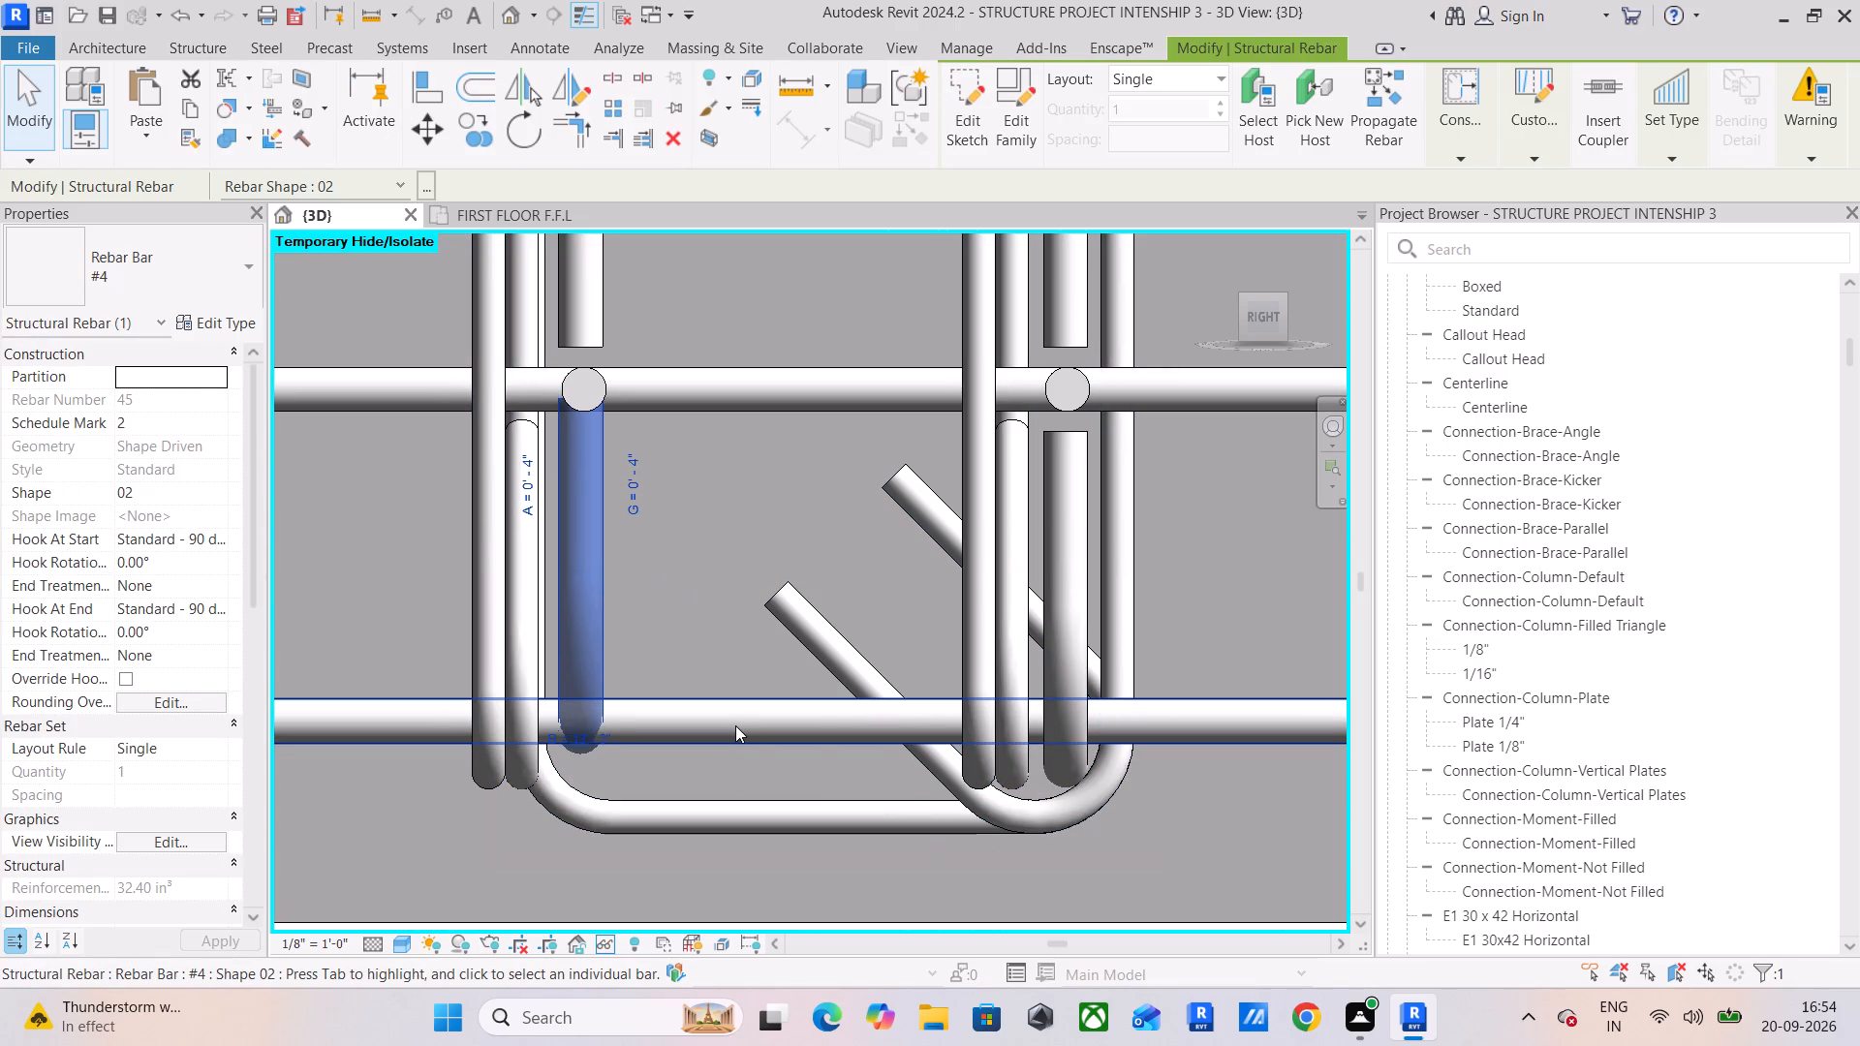
key(Down)
key(Down)
key(Down)
key(Down)
key(Down)
key(Down)
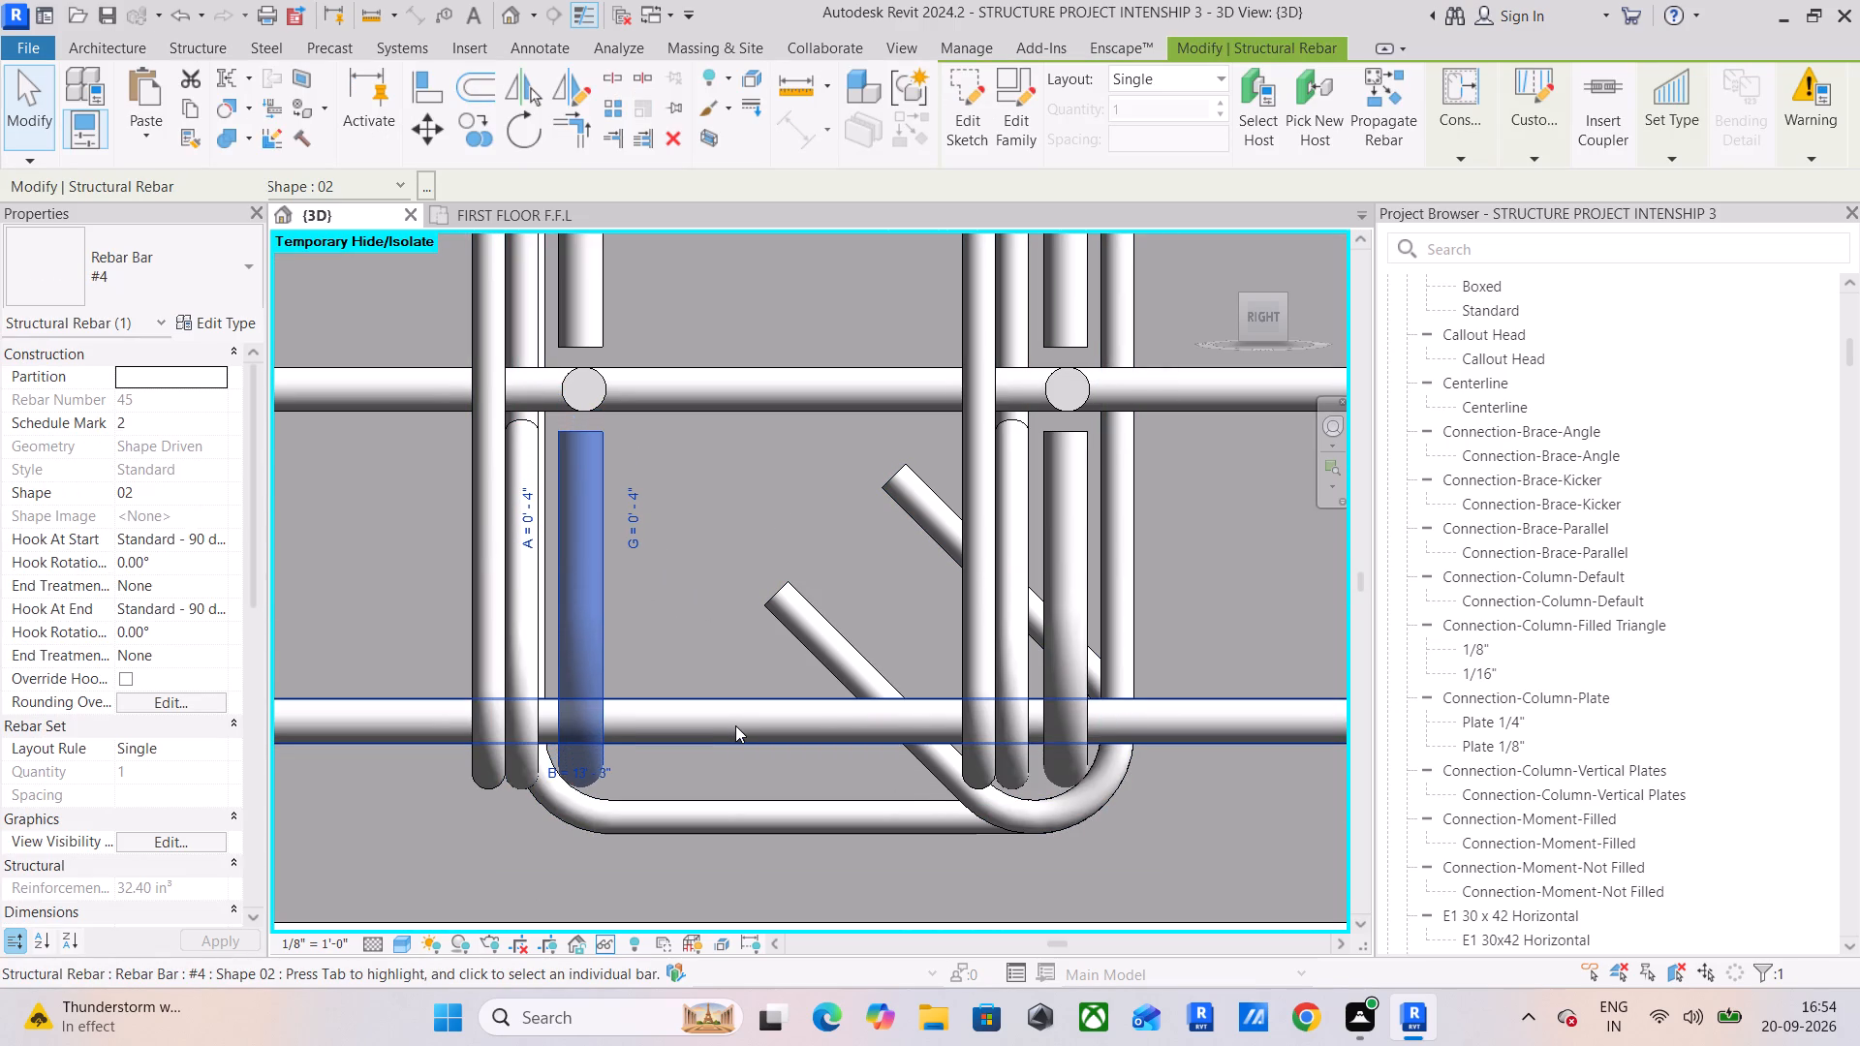
key(Down)
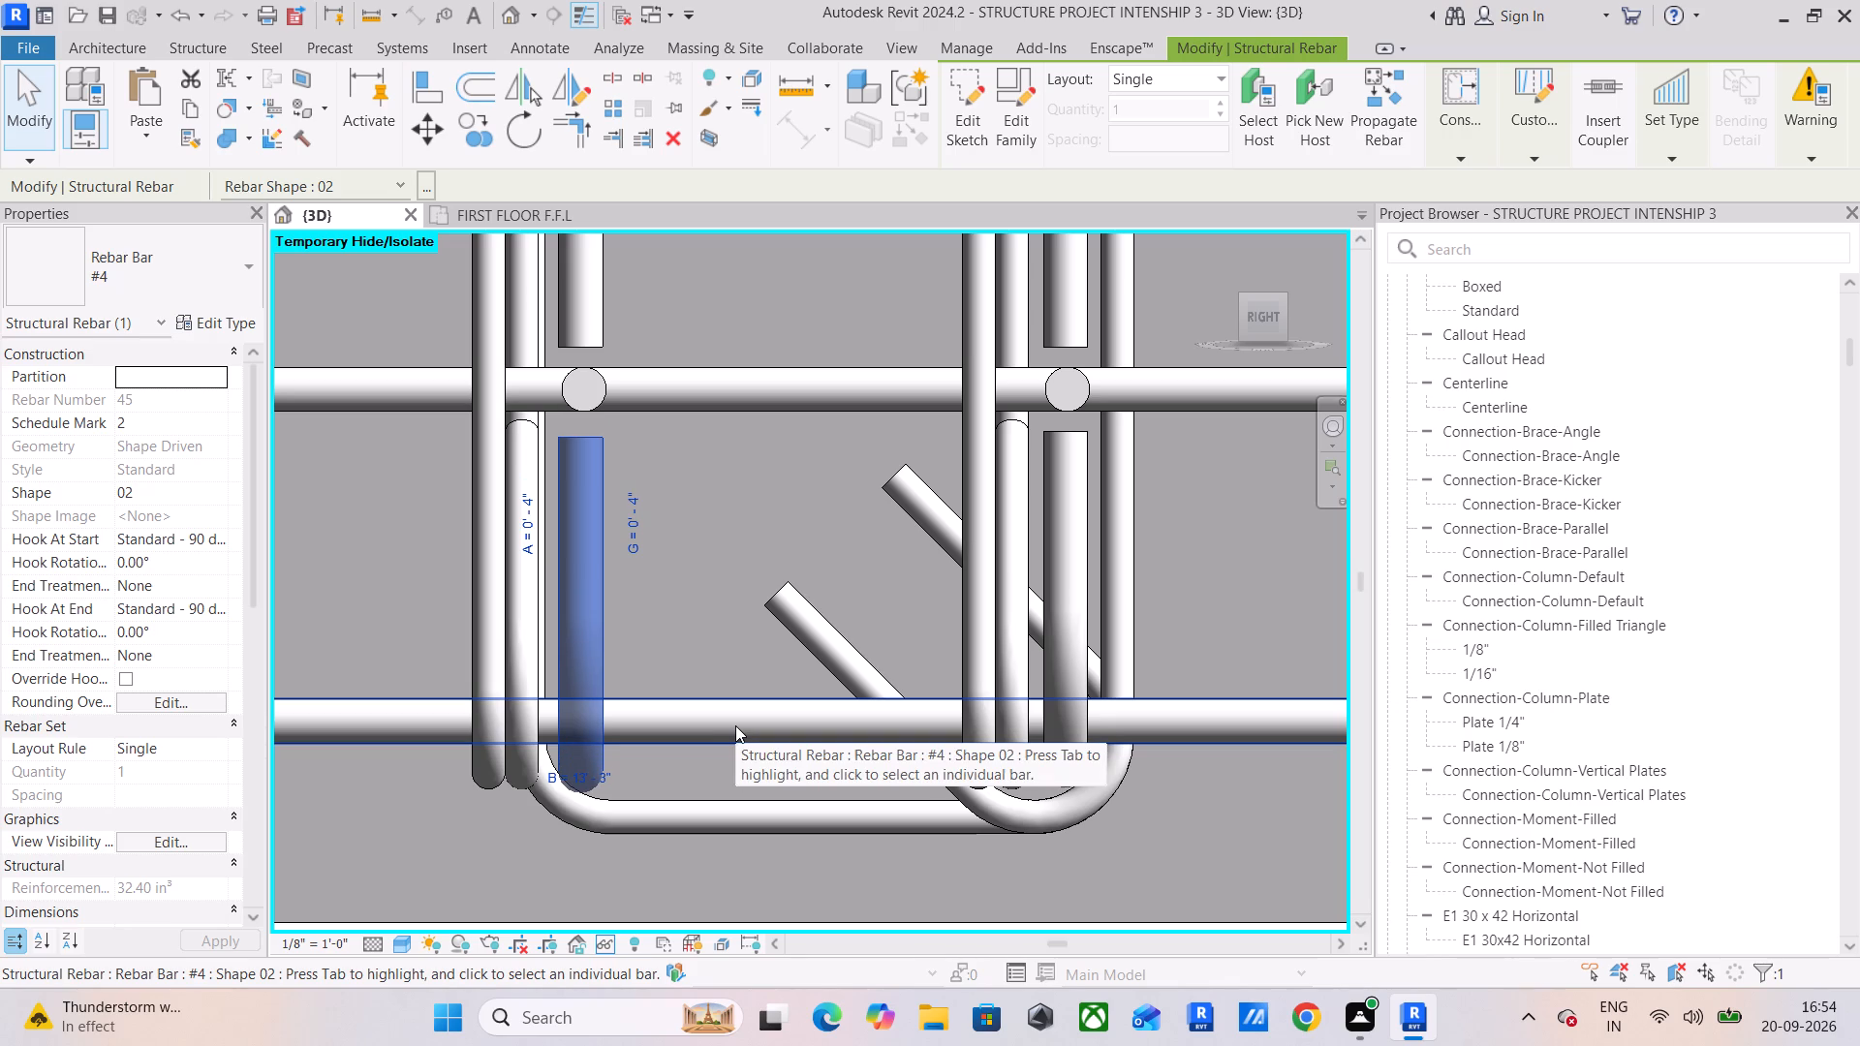
key(Right)
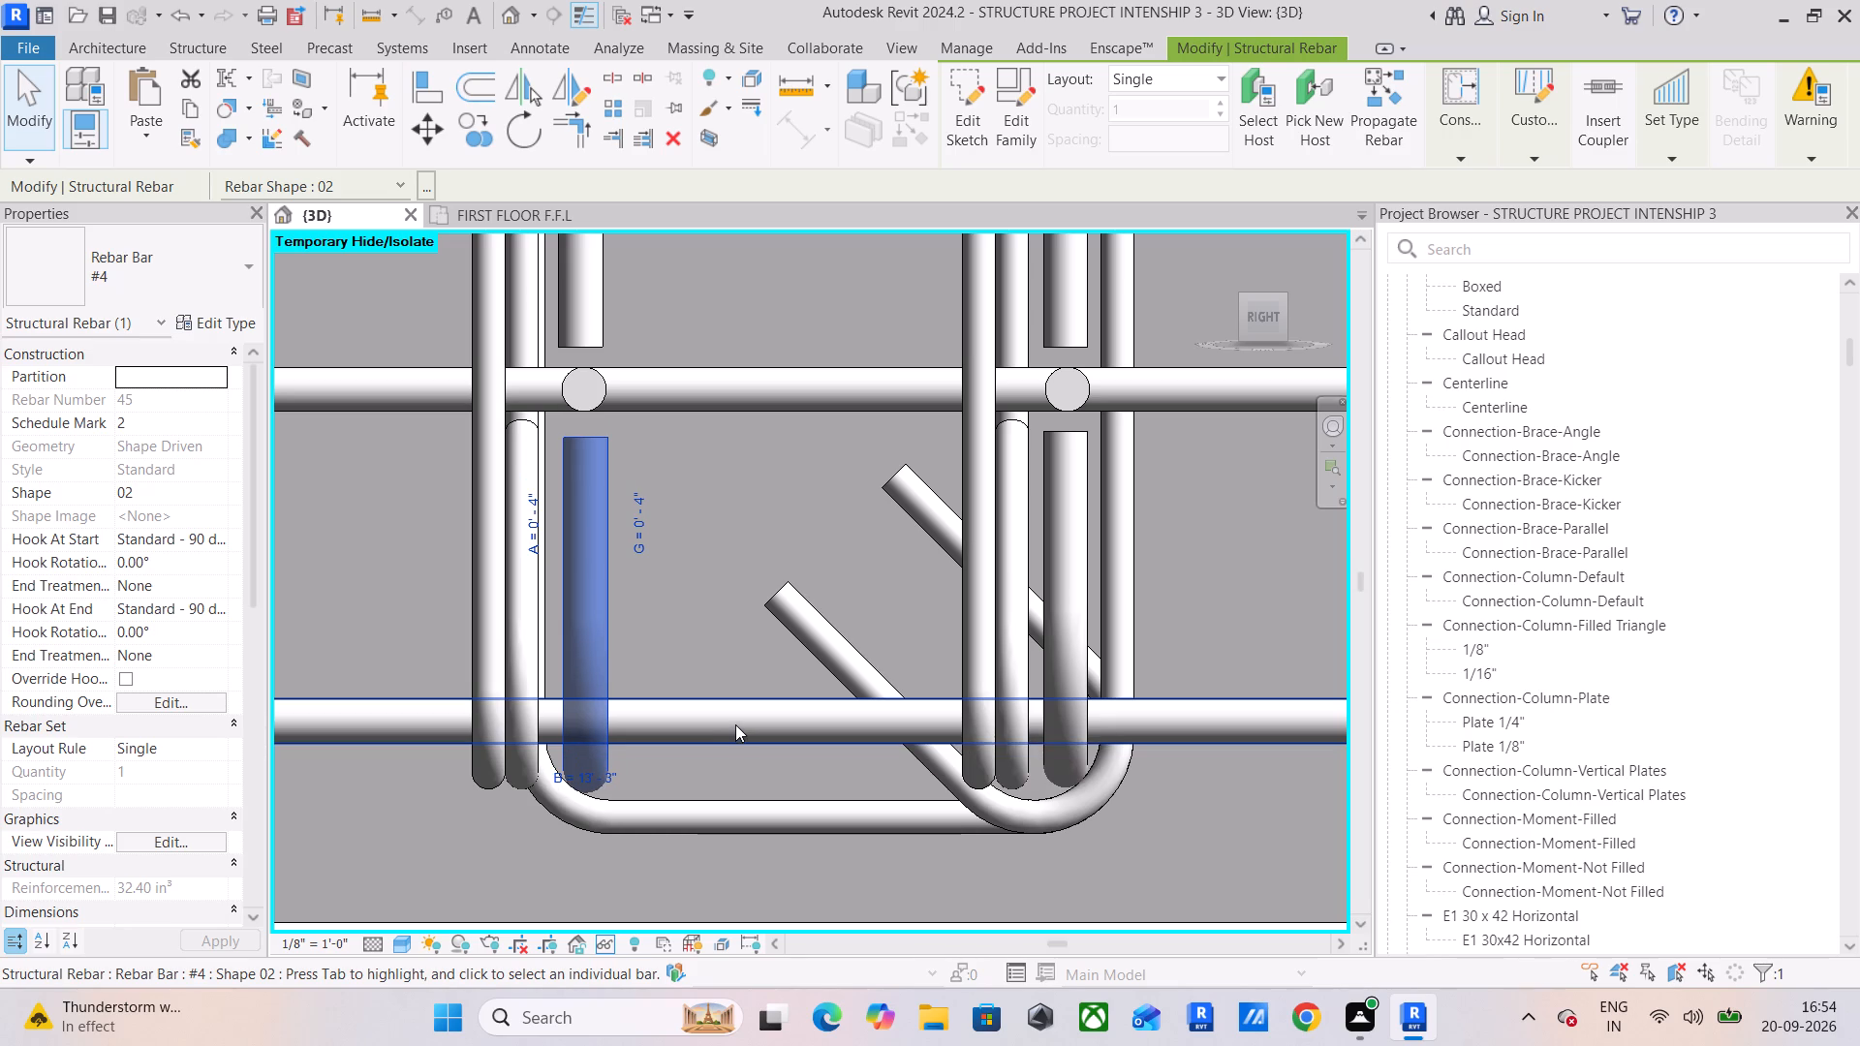
Align the lowered #4 bar's hook end with the hook end of the opposite bottom bar.
click(435, 88)
click(1049, 431)
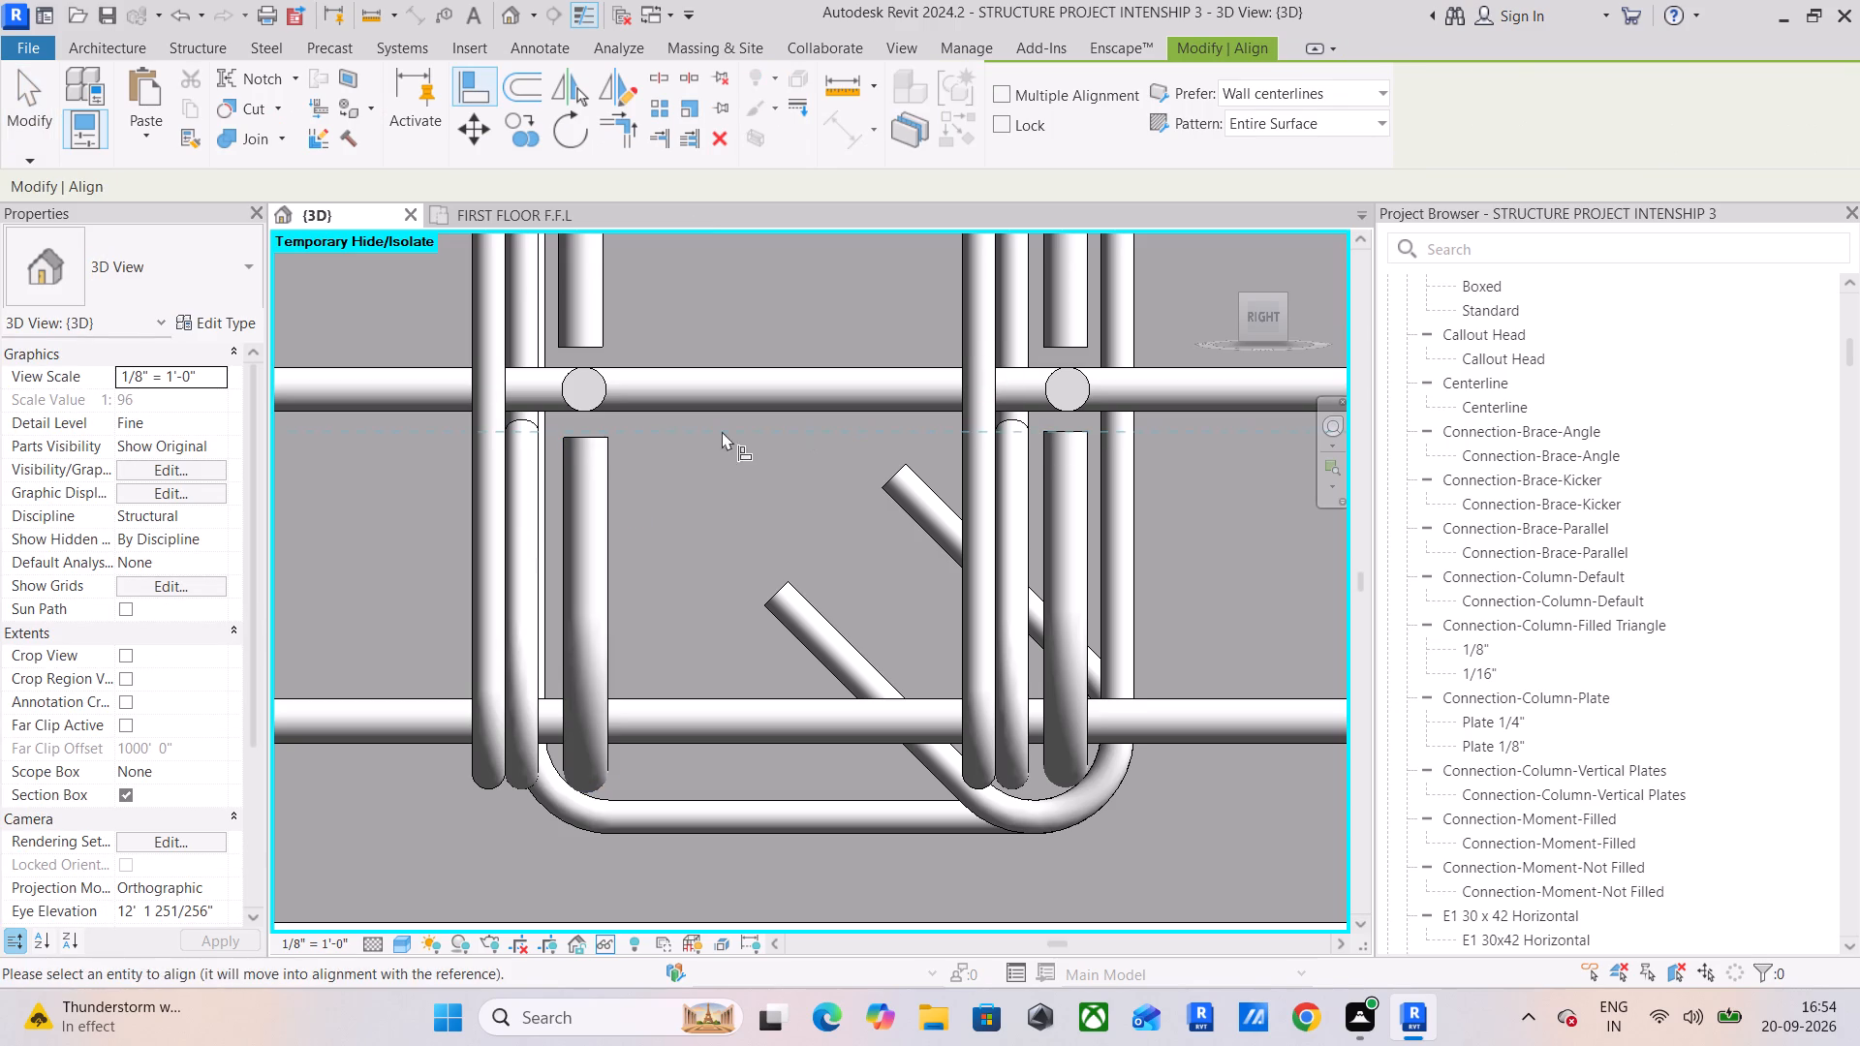
click(590, 434)
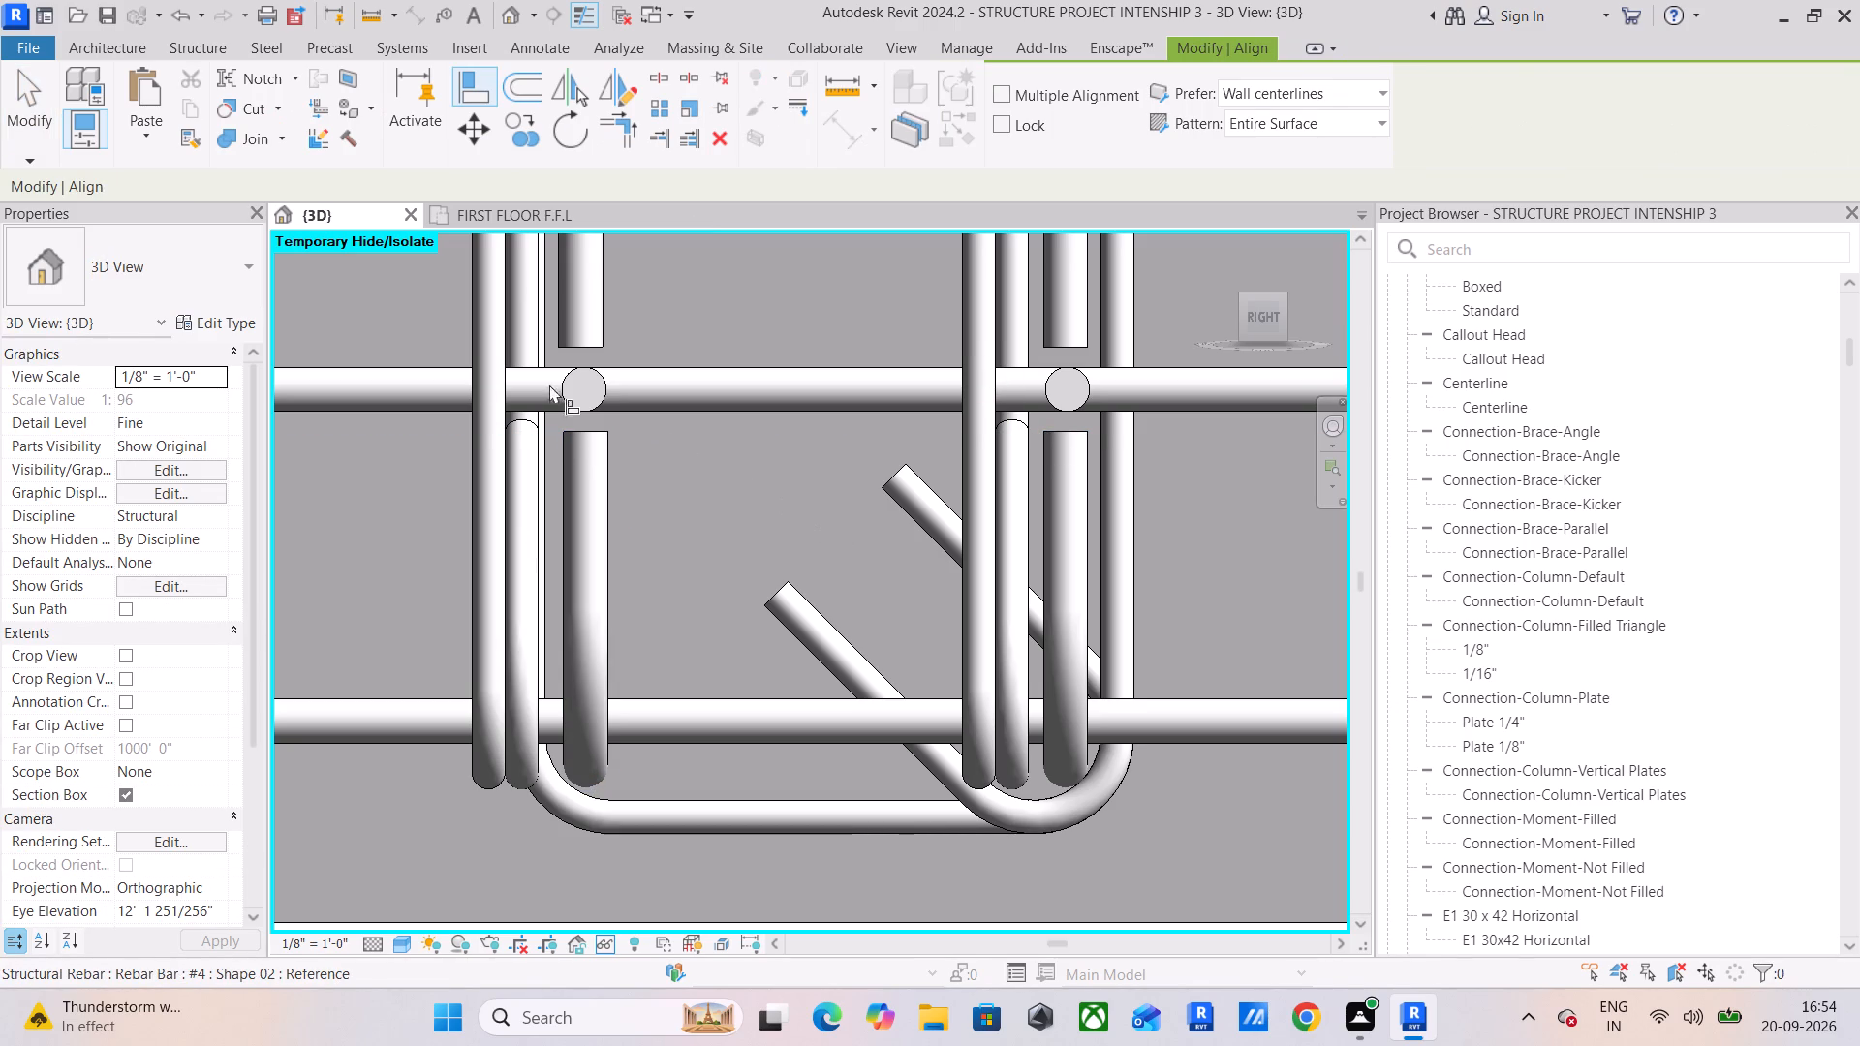
click(31, 107)
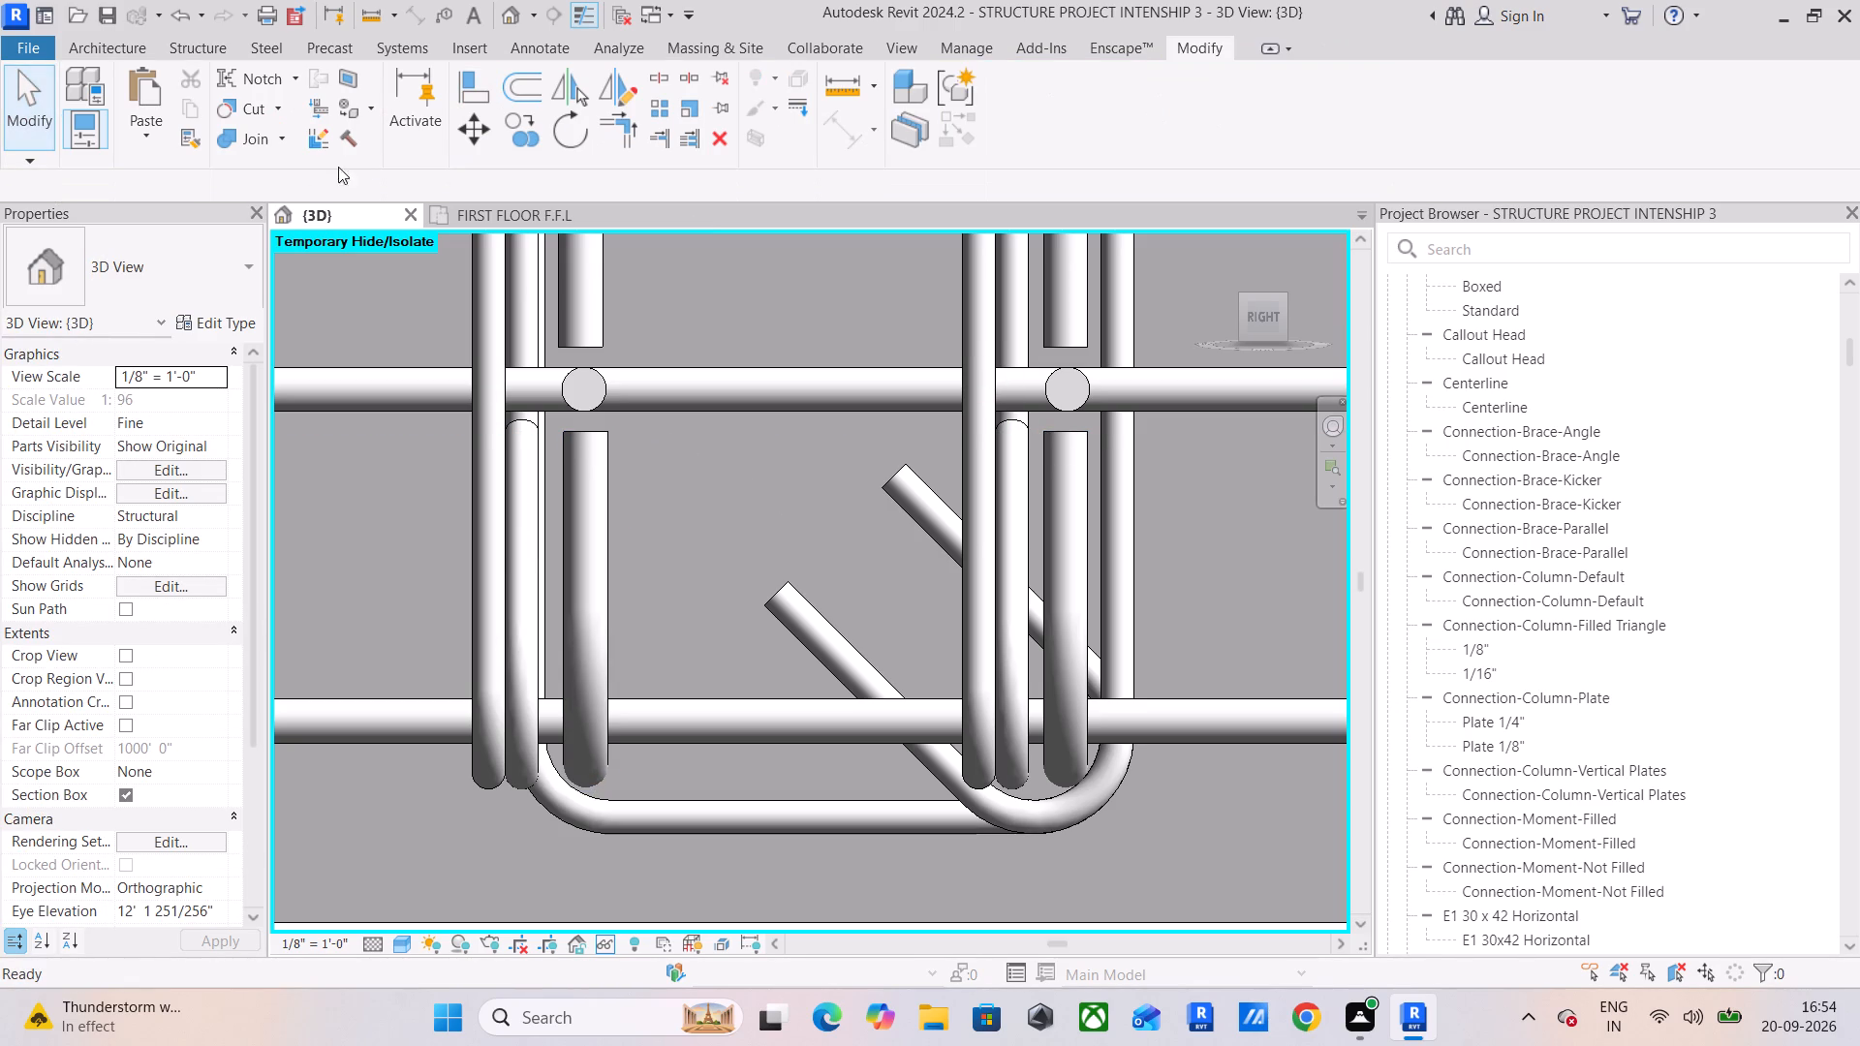
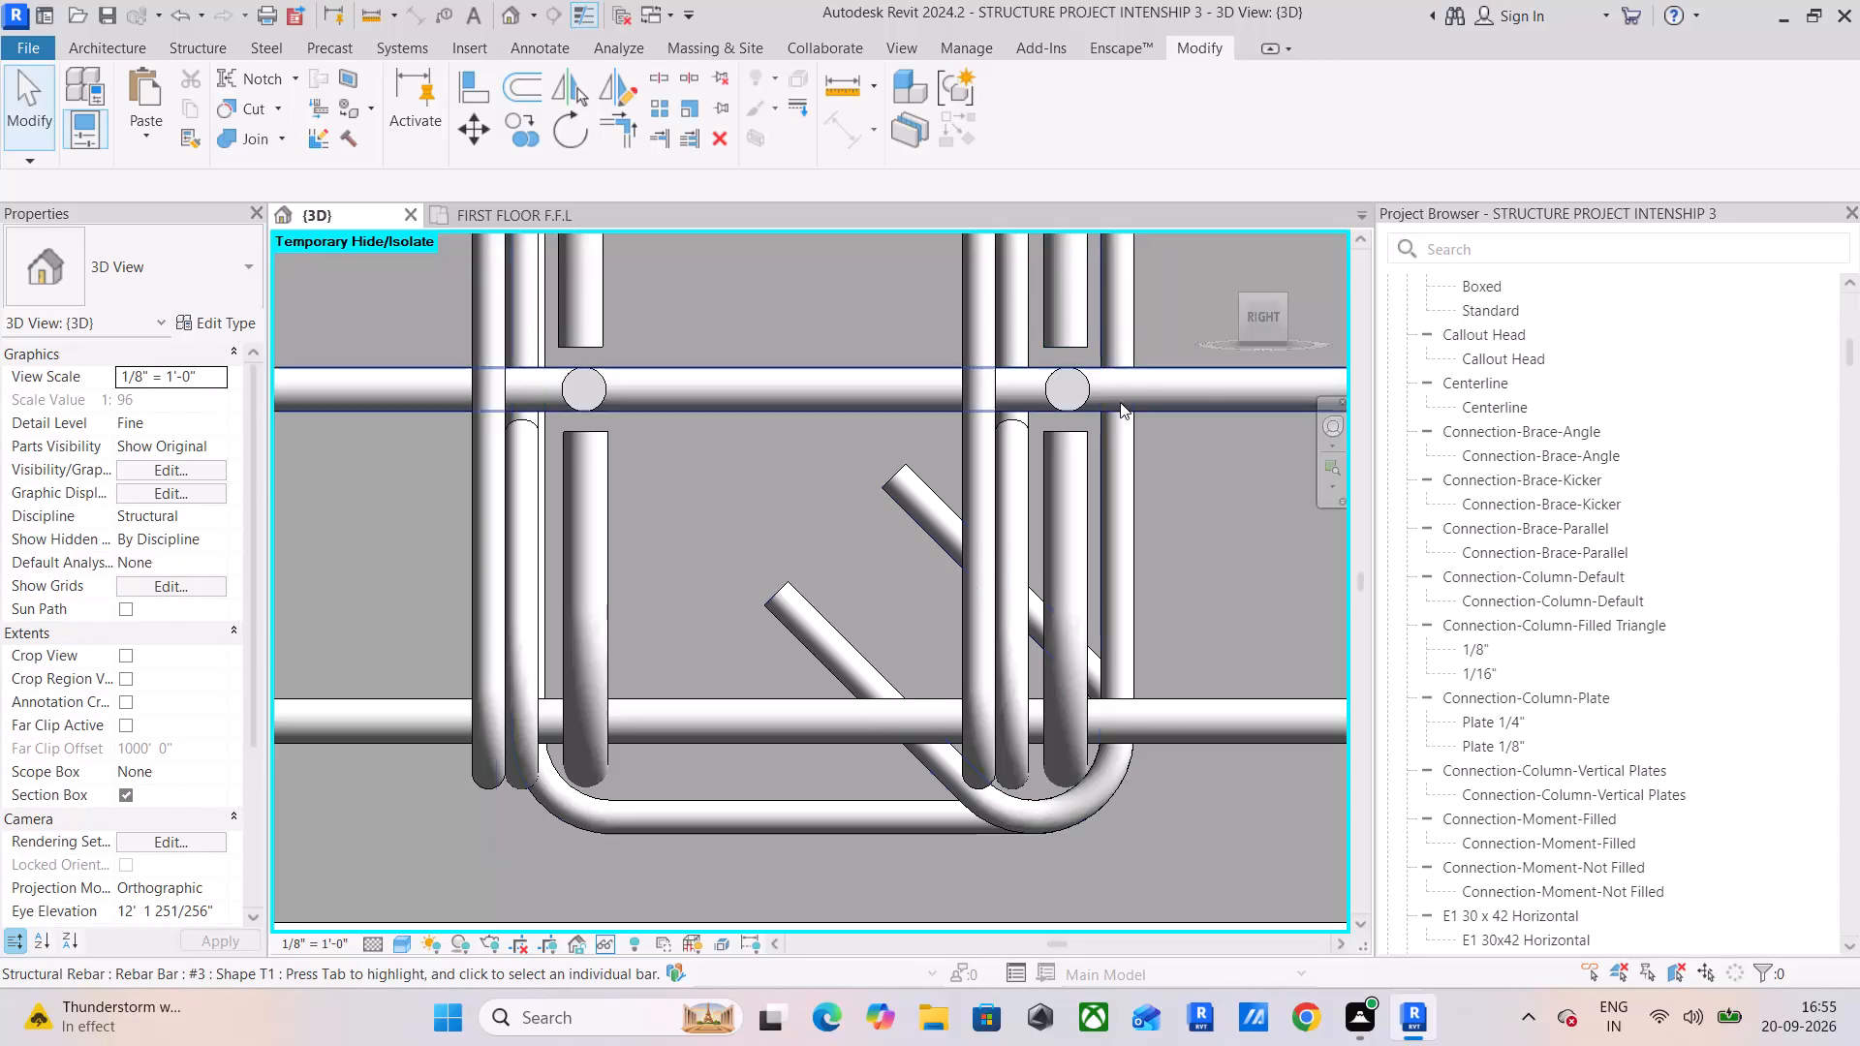
Extend both bottom hooked #4 bars of the beam seen in elevation through the column beyond the crossing beam, near its far face.
middle_drag(1138, 459, 1093, 440)
scroll(1091, 437, down, 6)
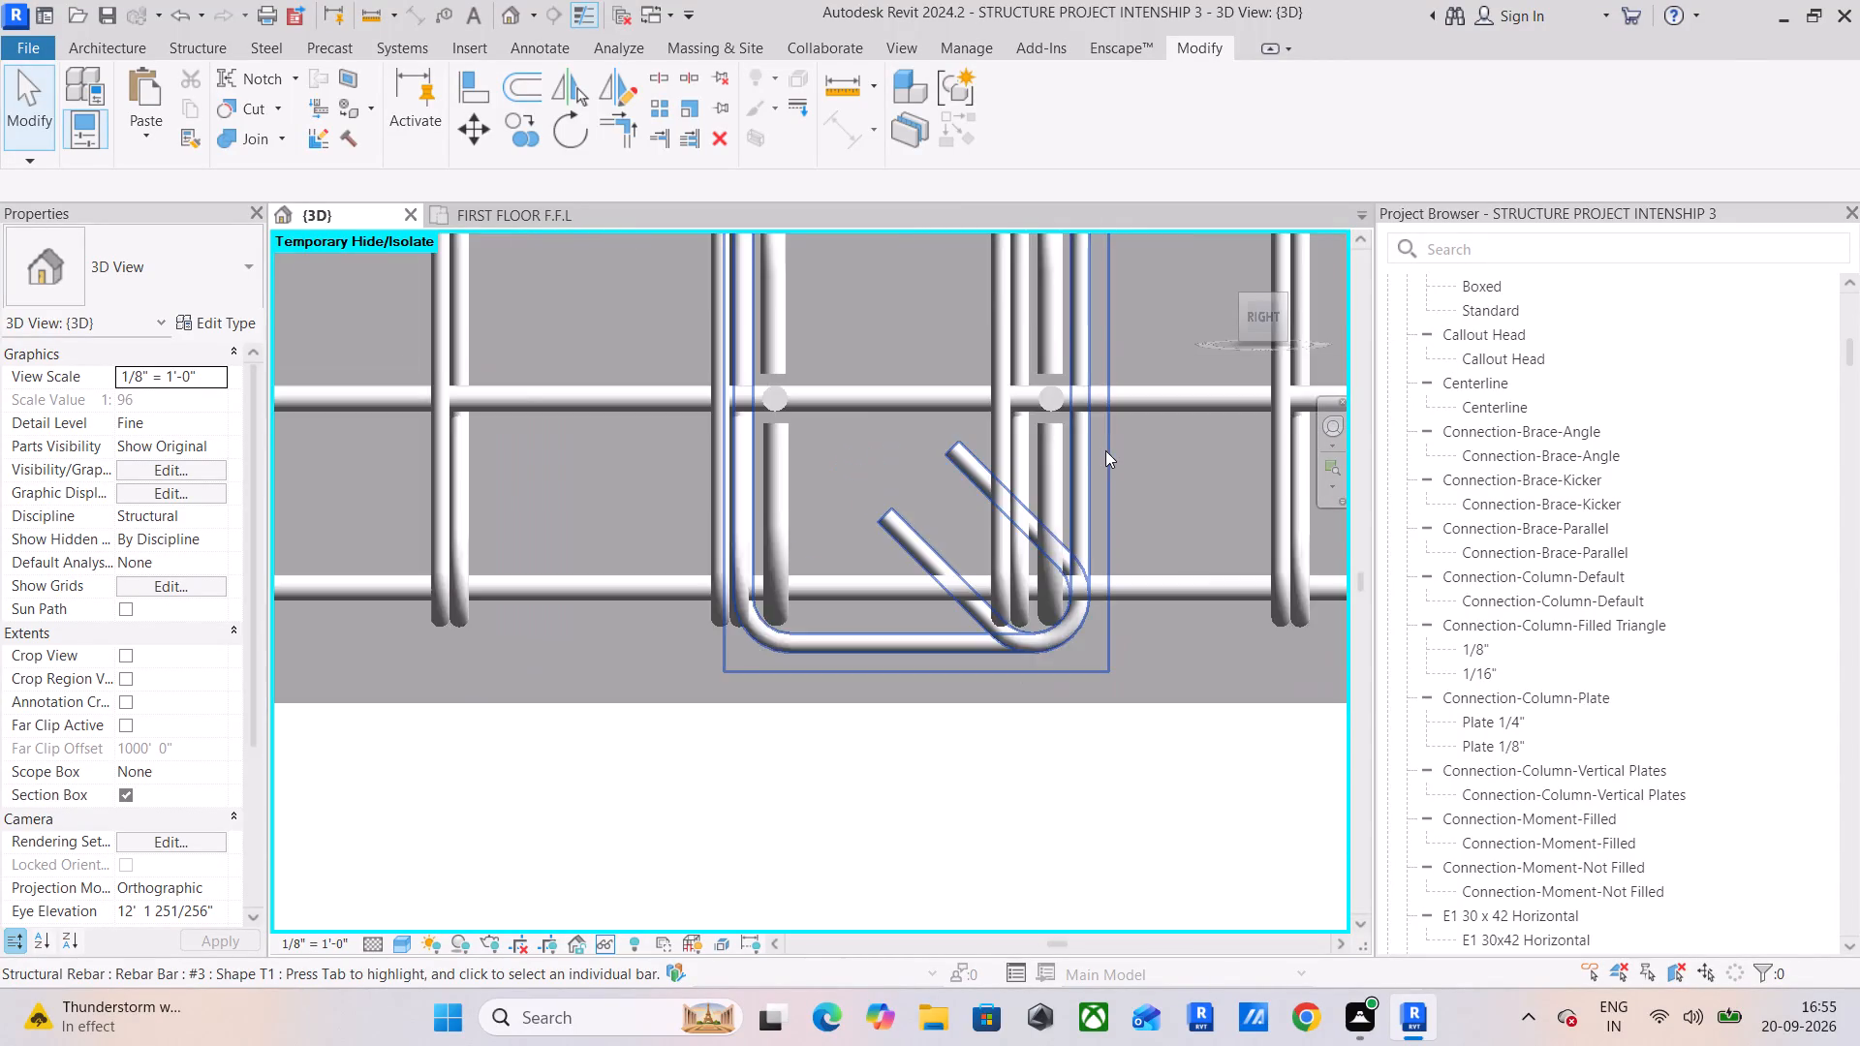
scroll(1105, 450, down, 4)
middle_drag(1126, 466, 1018, 509)
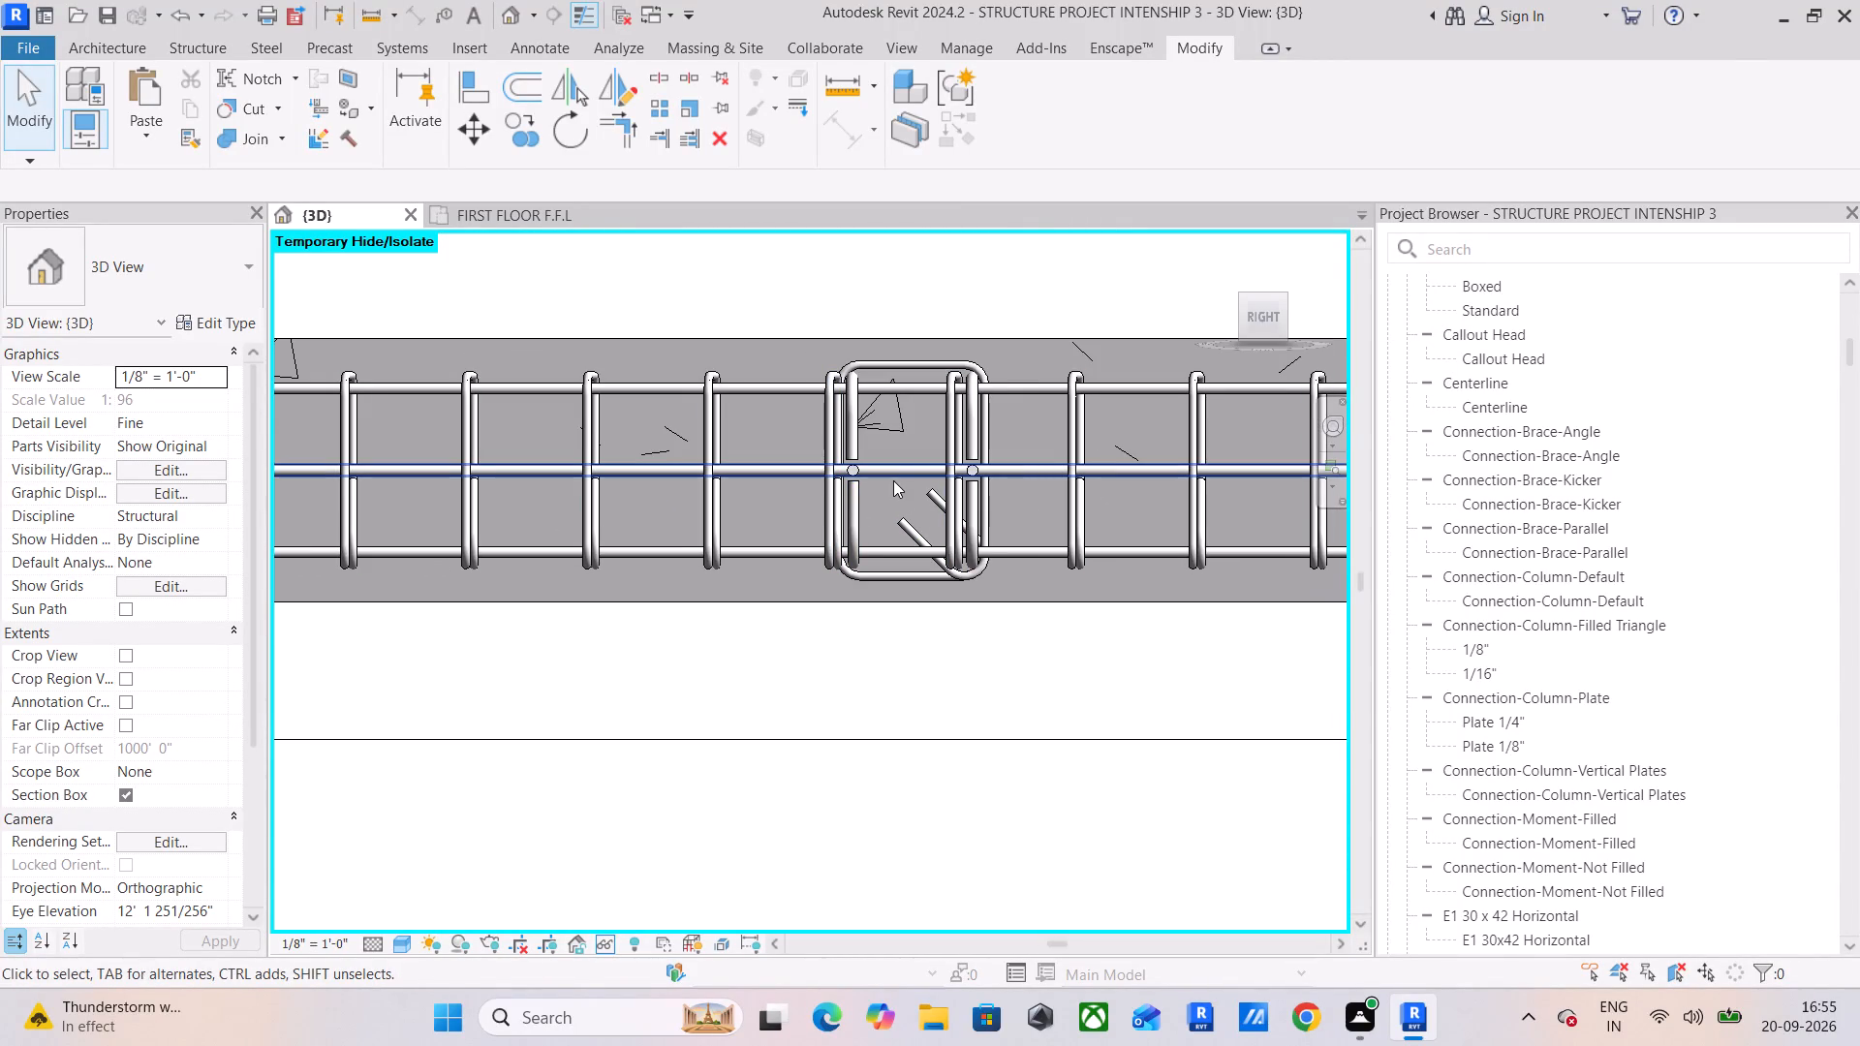
click(895, 477)
scroll(895, 477, down, 7)
middle_drag(895, 476, 798, 472)
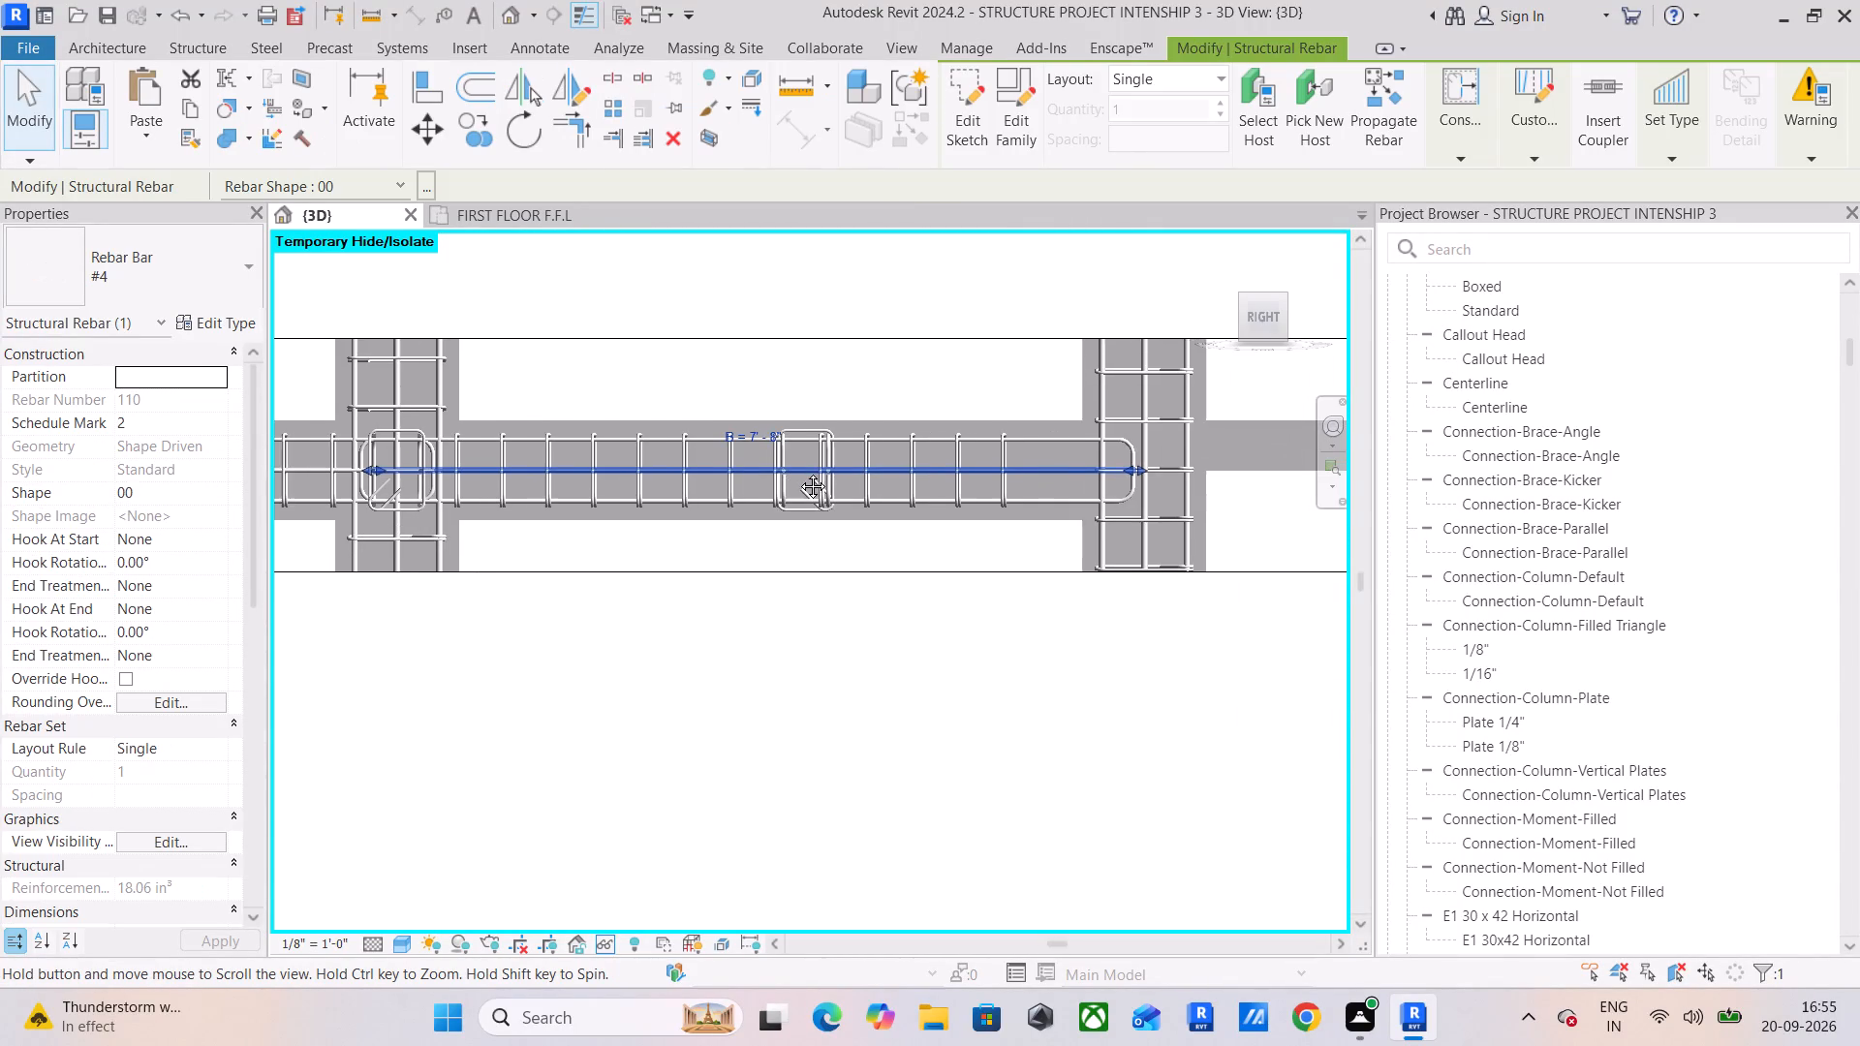
middle_drag(798, 472, 873, 486)
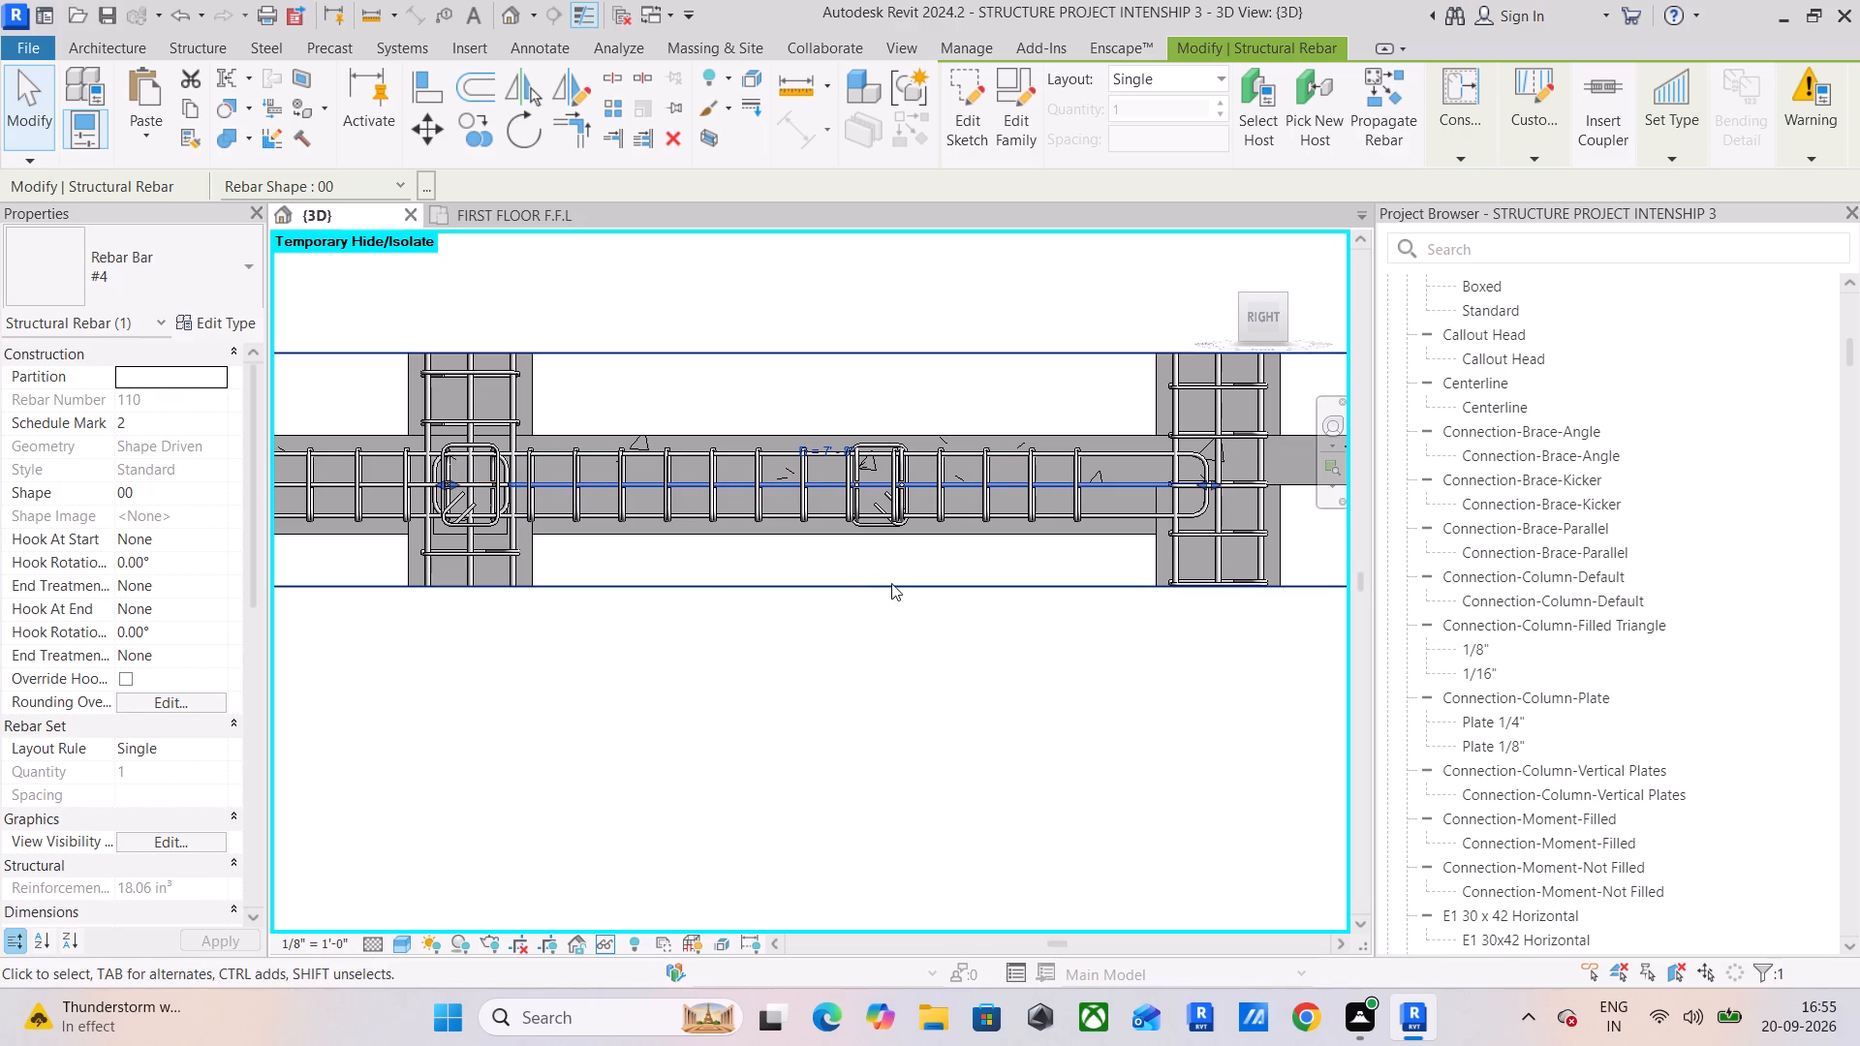
click(609, 510)
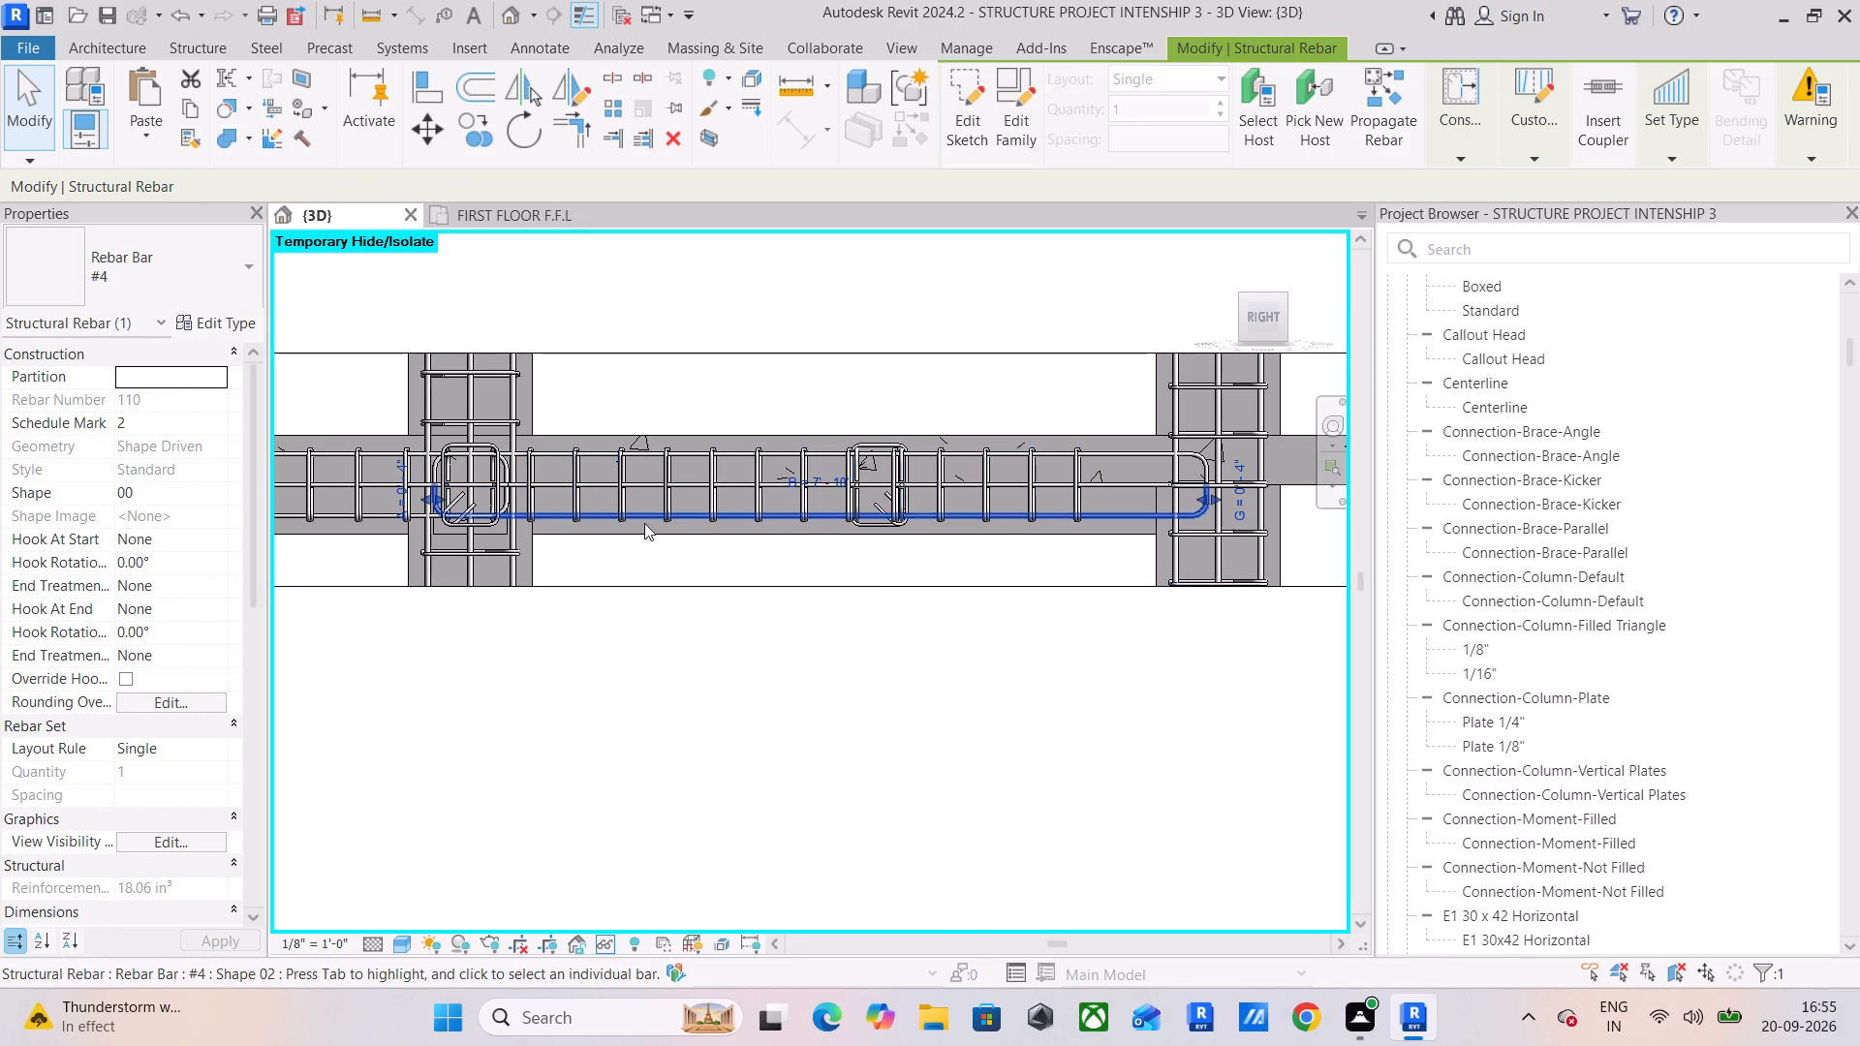
middle_drag(1219, 494, 999, 523)
scroll(993, 524, up, 10)
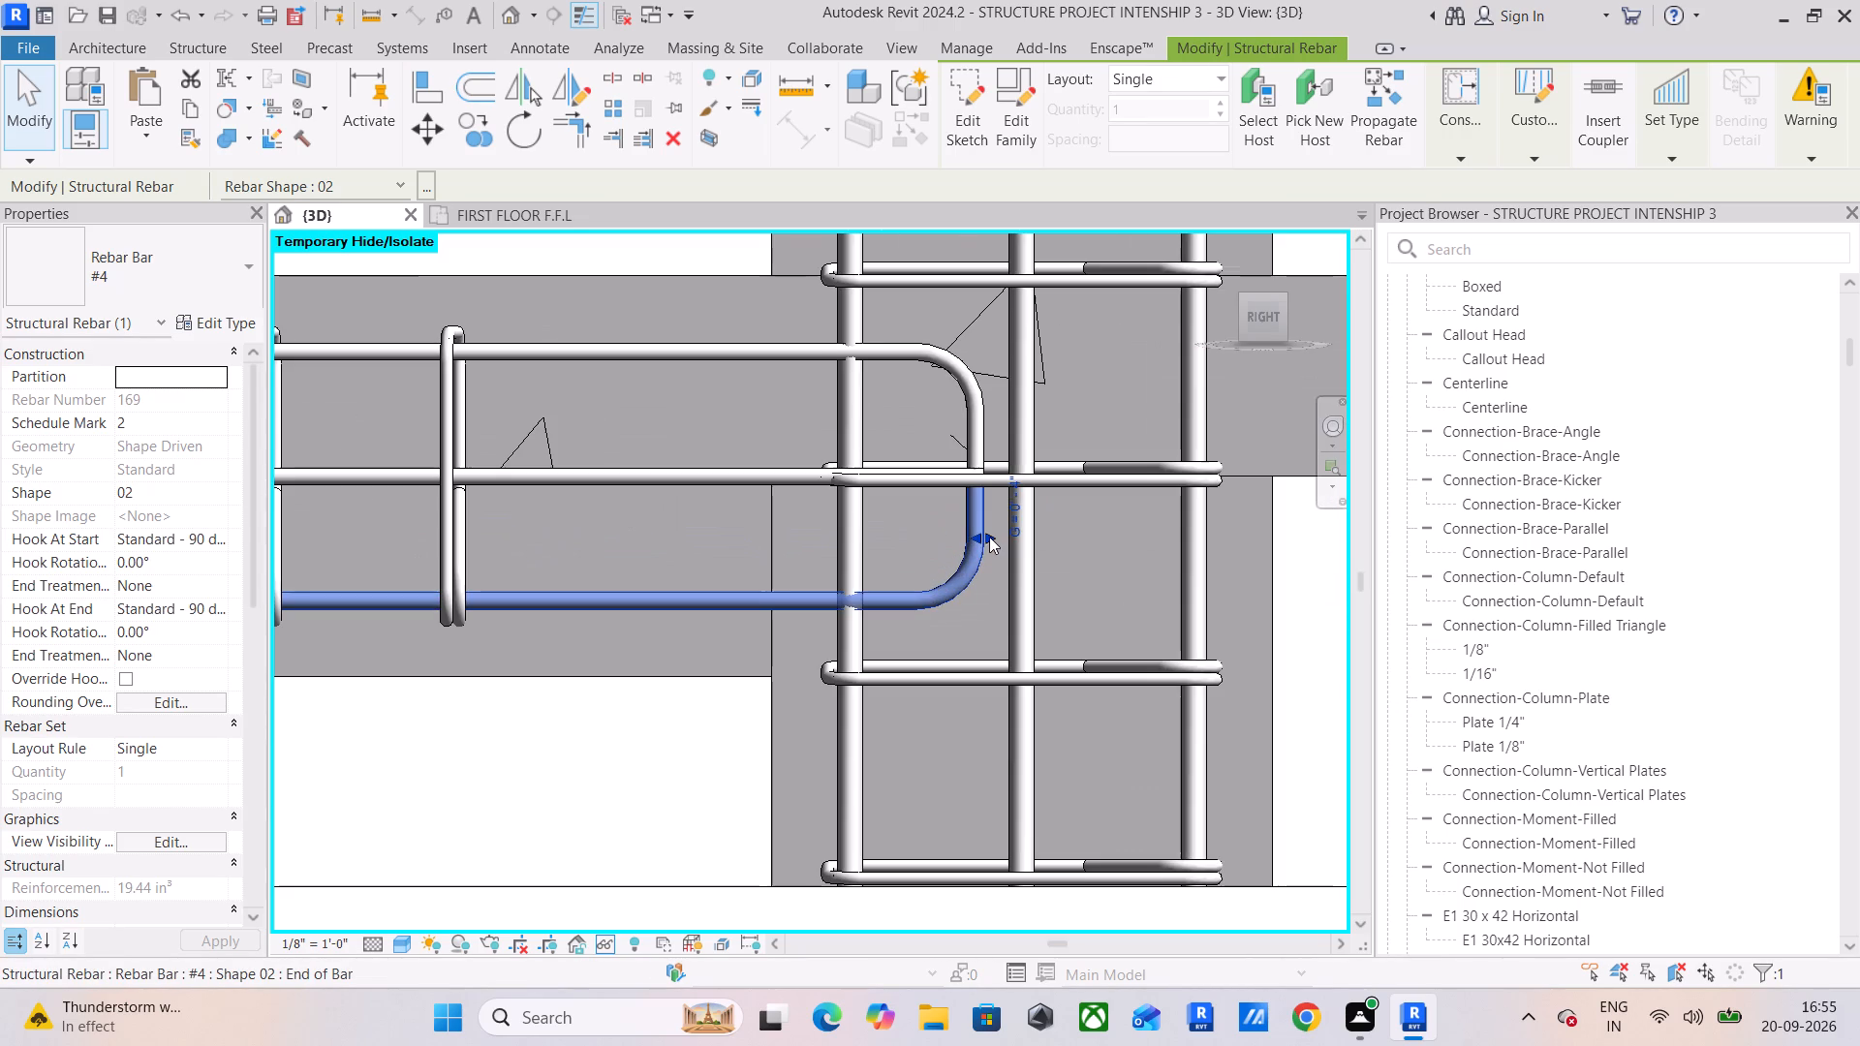
drag(990, 539, 1176, 561)
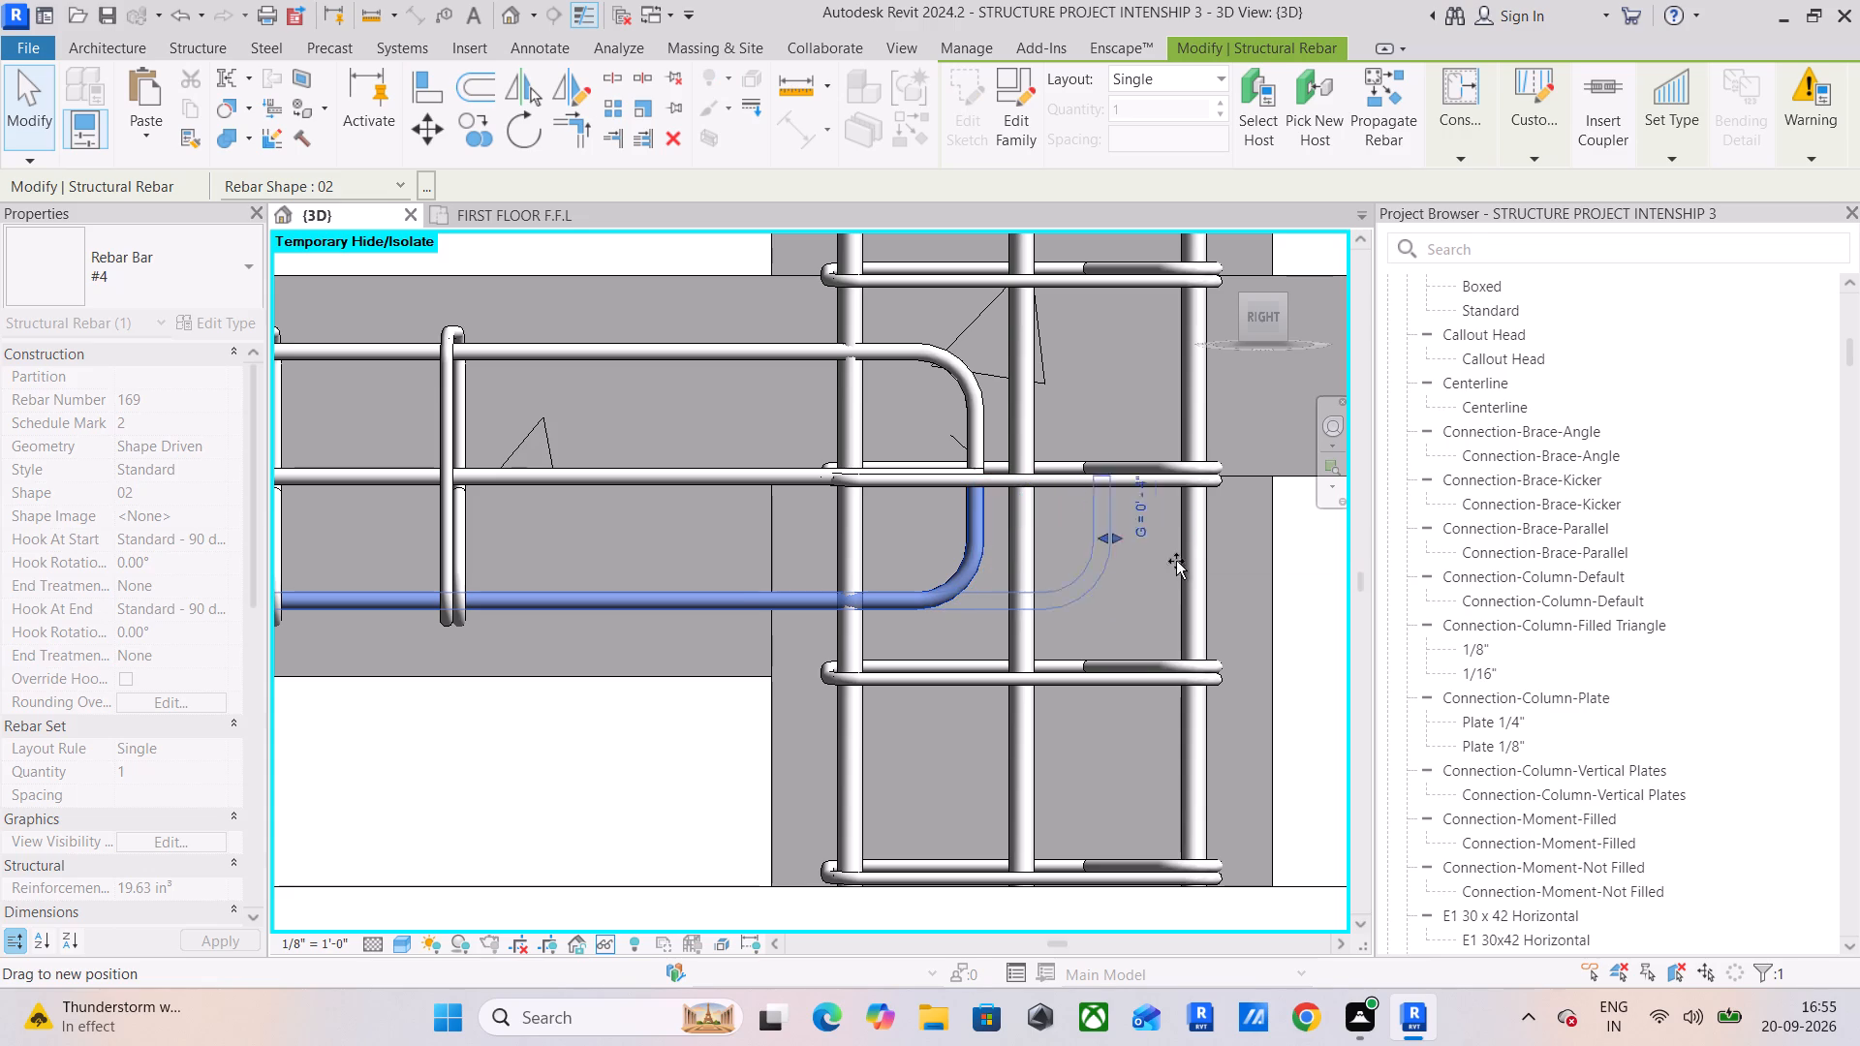
drag(1176, 561, 1257, 585)
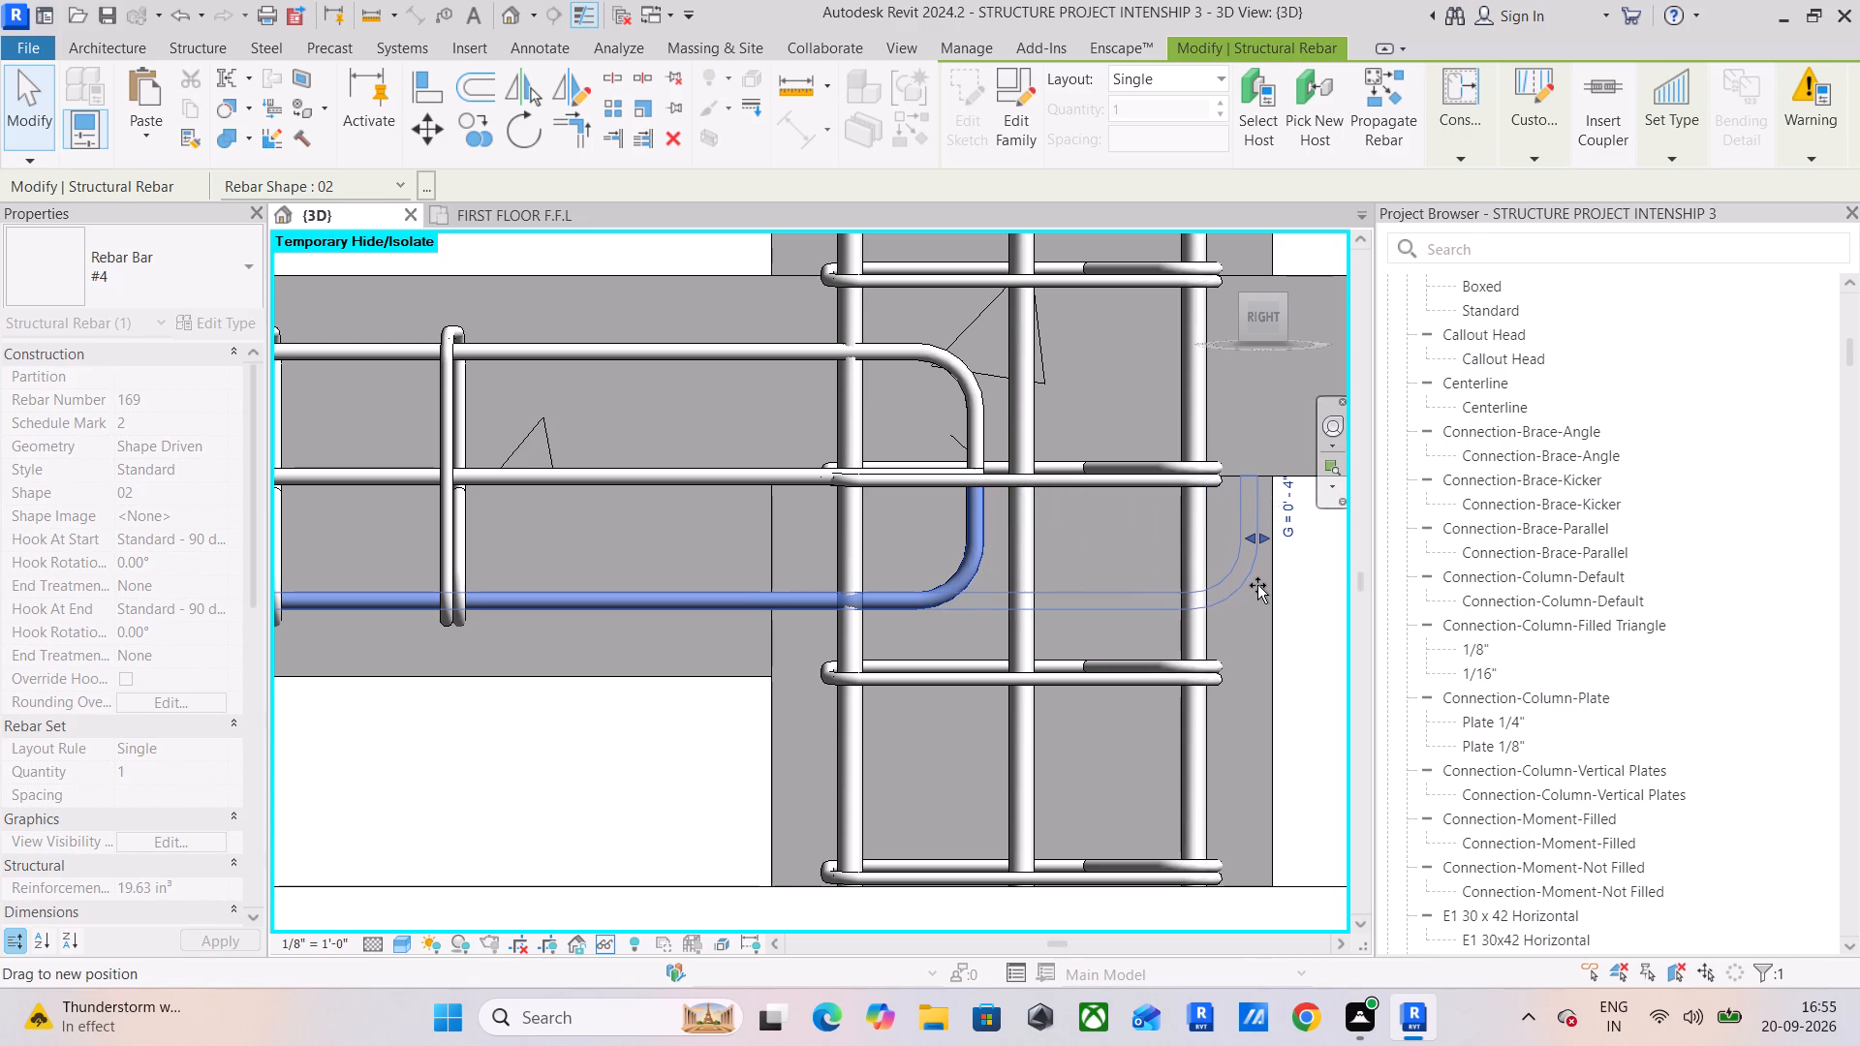
drag(1257, 585, 1253, 589)
click(962, 541)
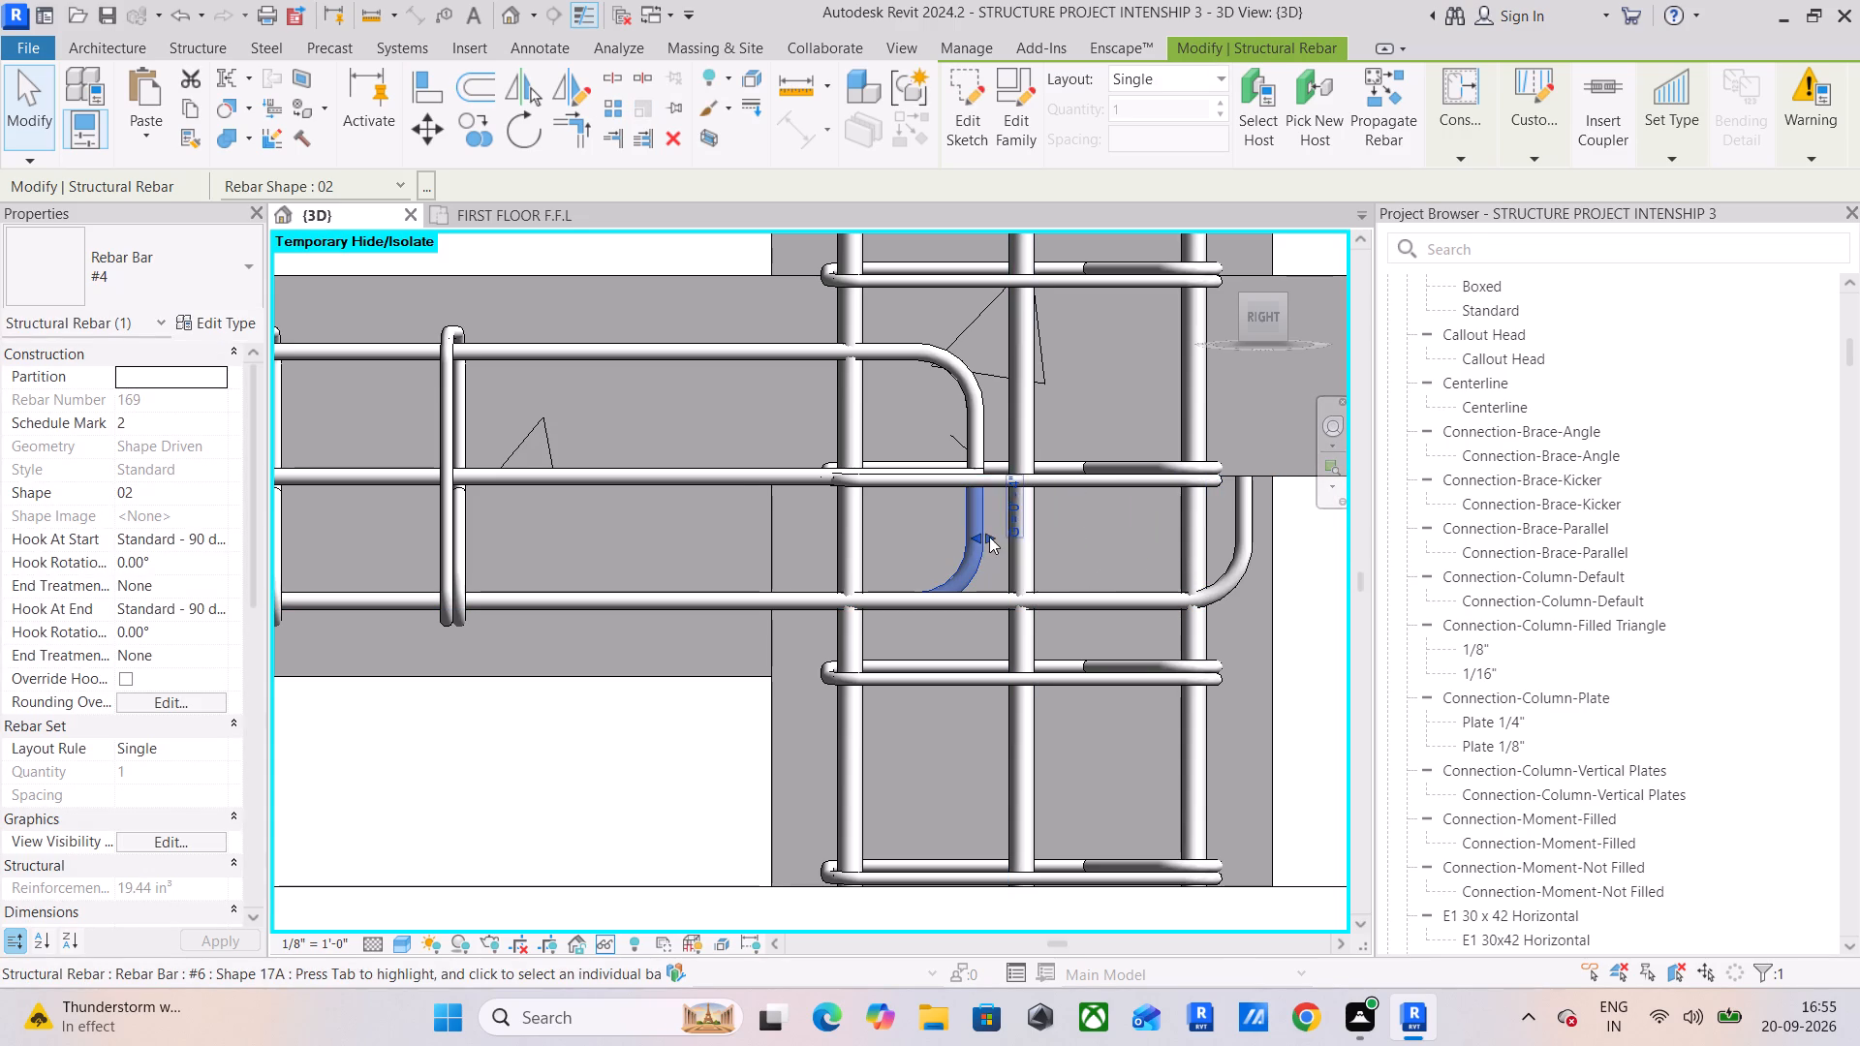
drag(989, 537, 1246, 578)
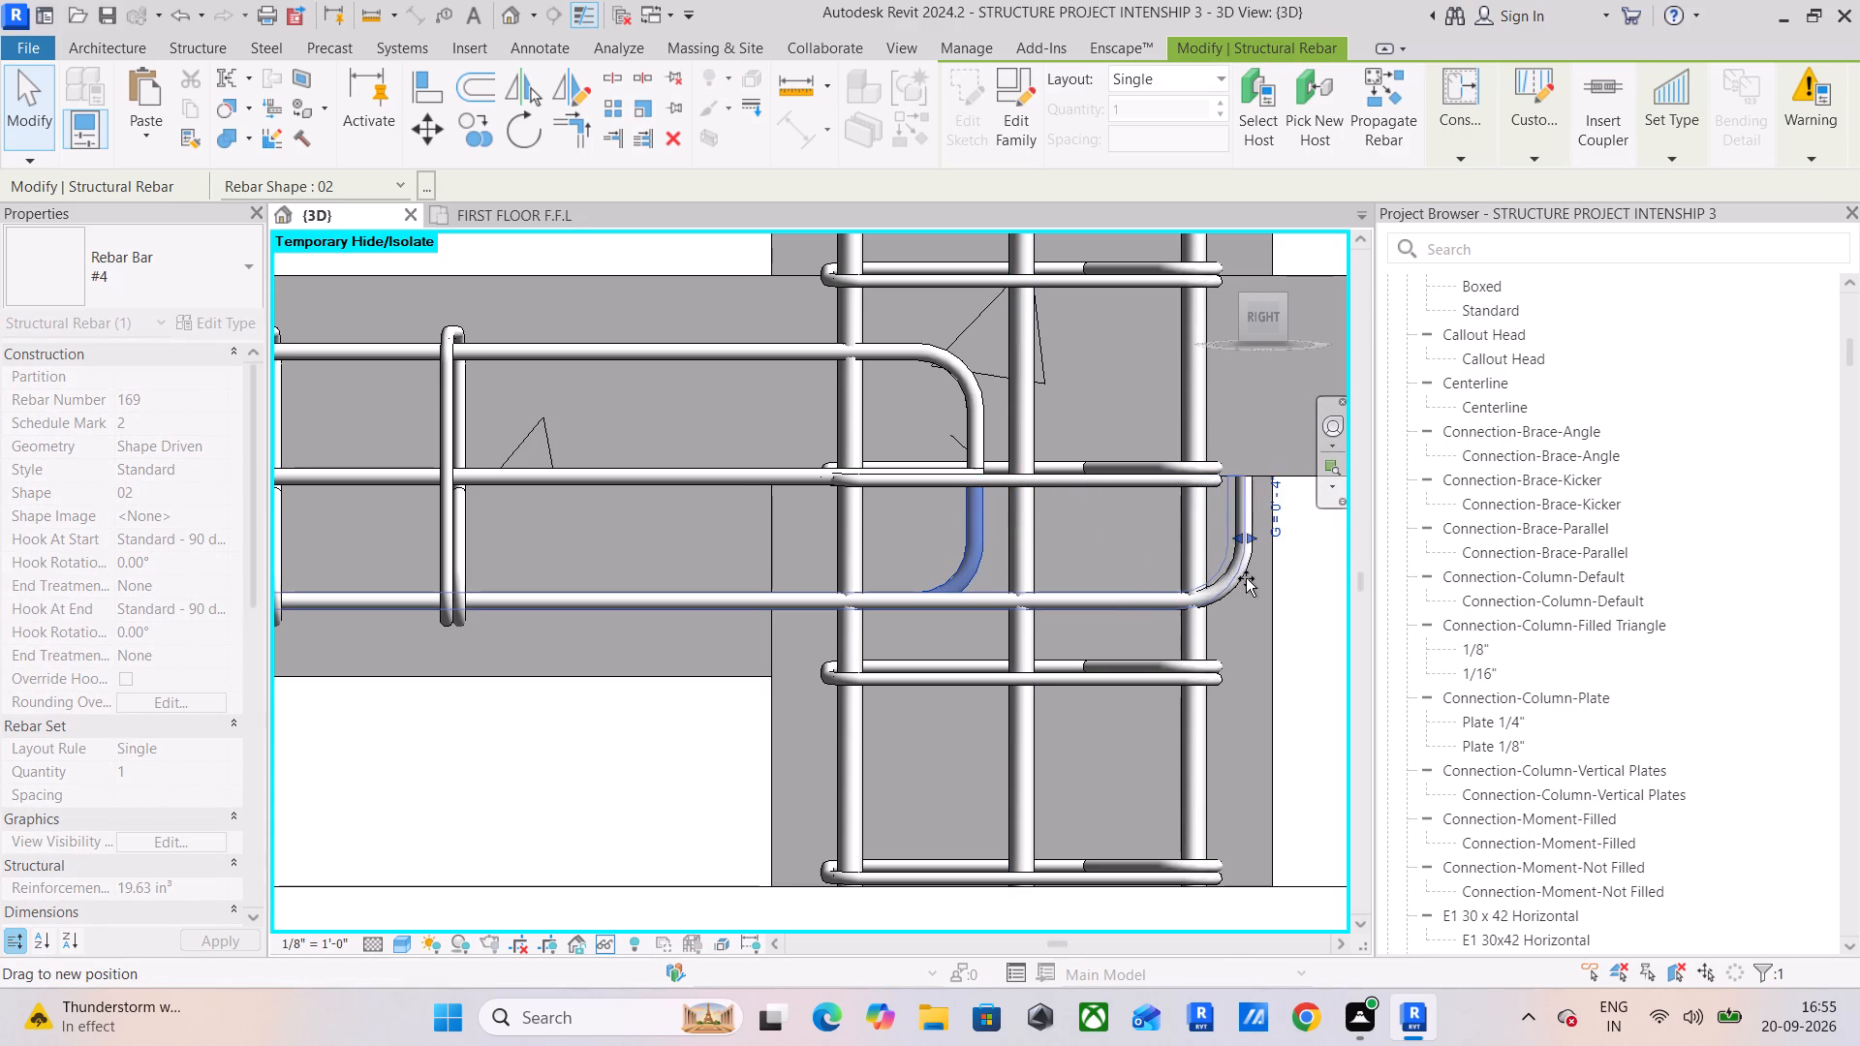
drag(1246, 578, 1252, 581)
Extend both top hooked #4 bars through the same end column so their hooks line up with the bottom bars' hooks.
click(976, 390)
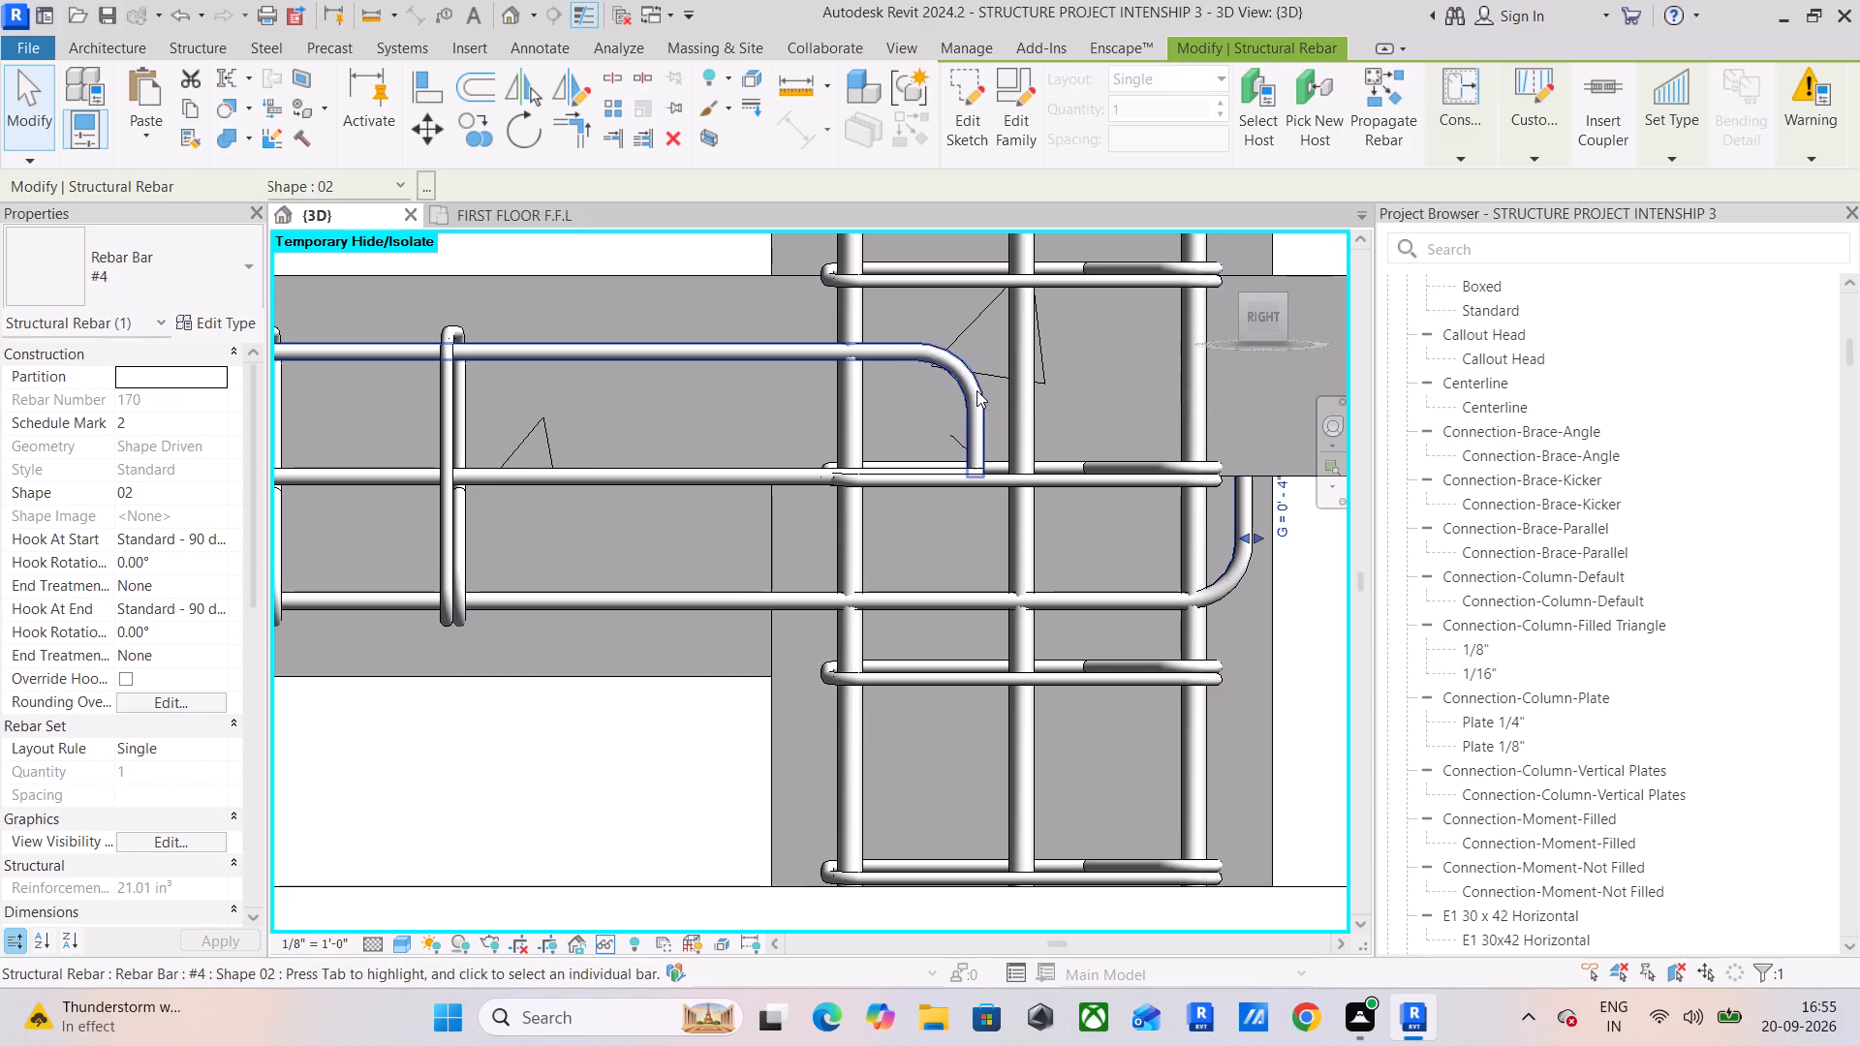
drag(992, 414, 1235, 458)
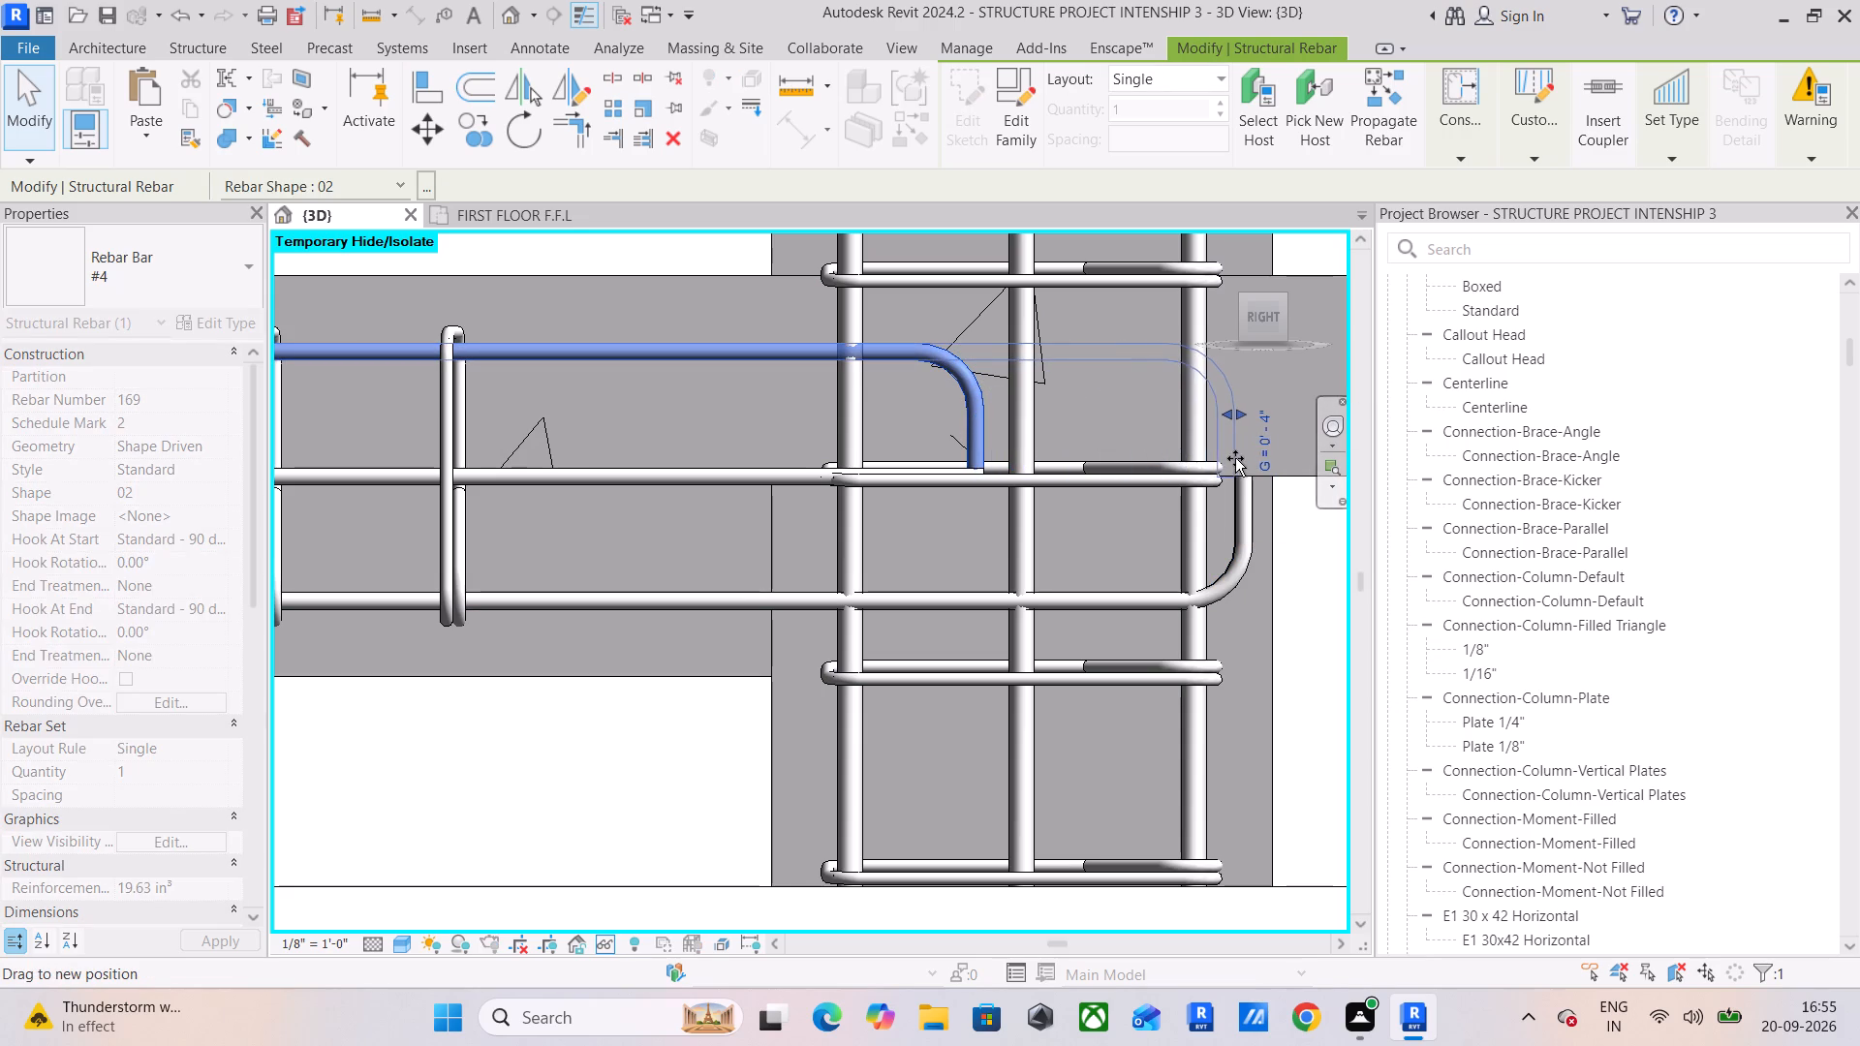
drag(1235, 458, 1252, 468)
scroll(1252, 469, up, 9)
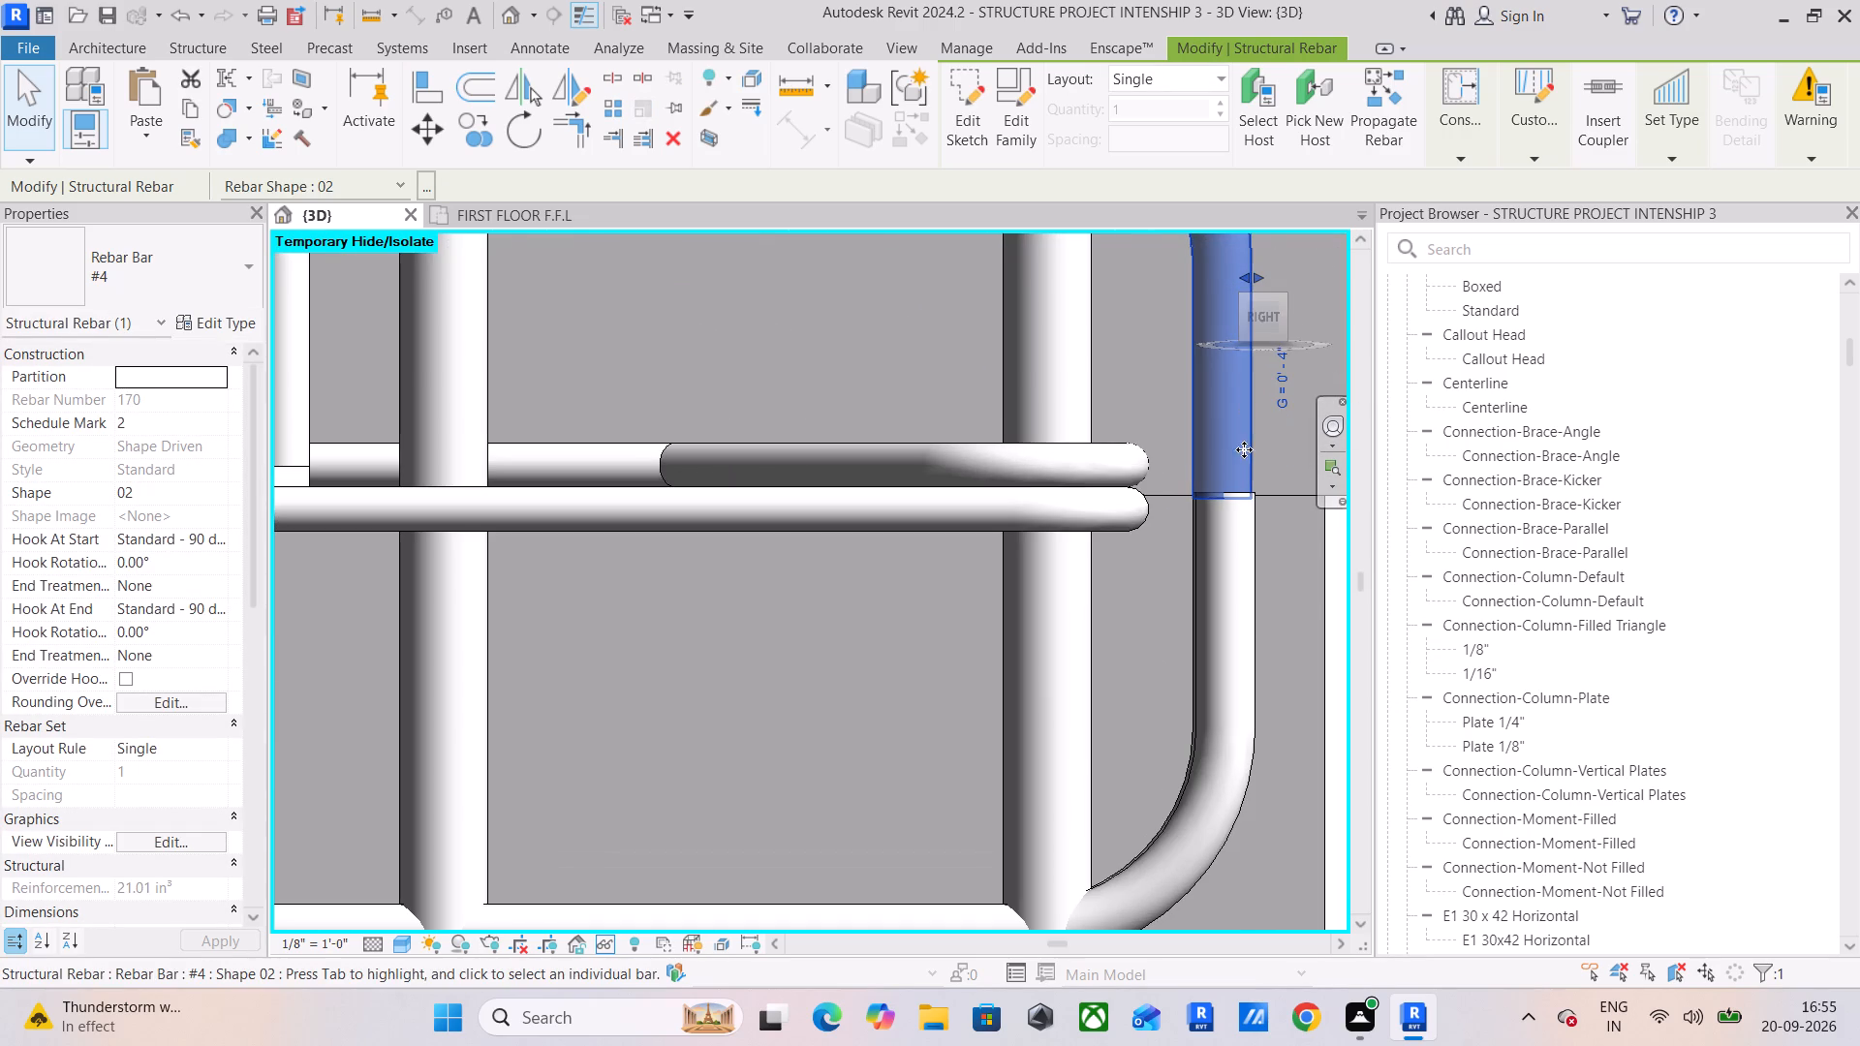
scroll(1250, 459, down, 4)
middle_drag(1252, 460, 1254, 492)
click(693, 404)
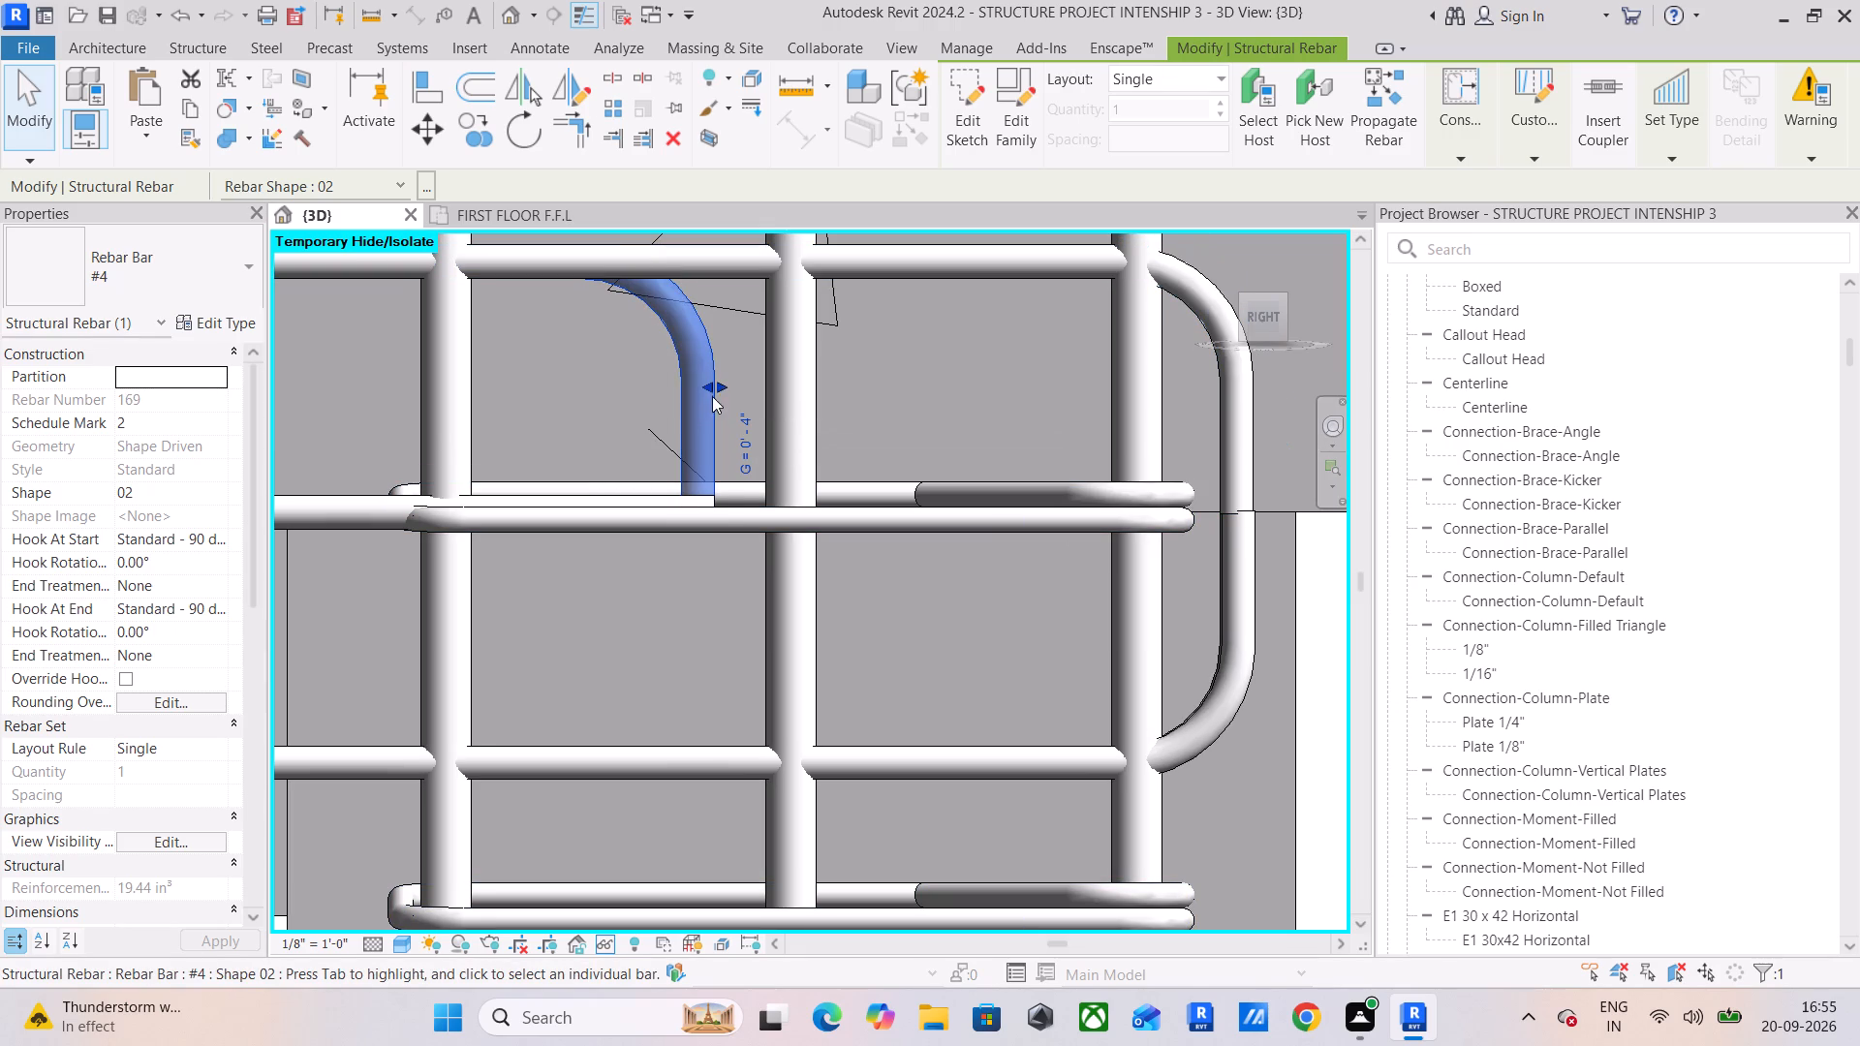
middle_drag(728, 383, 639, 428)
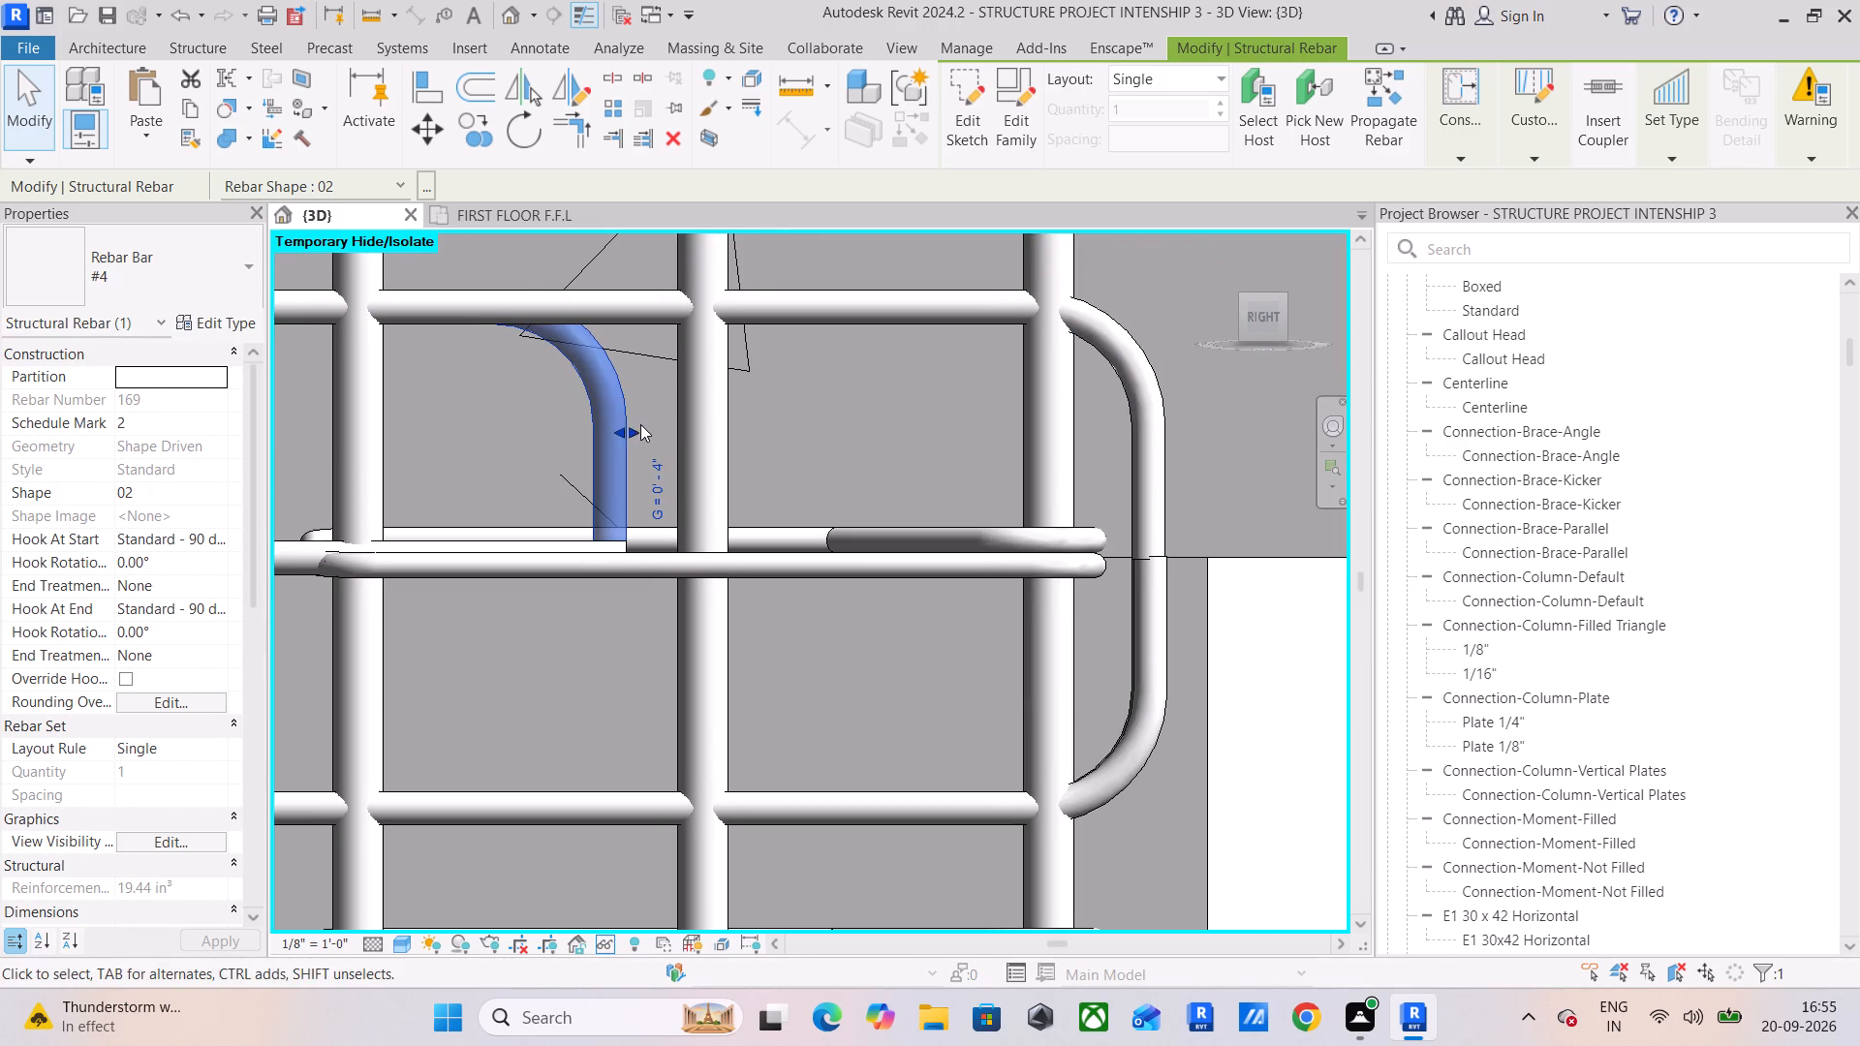
drag(632, 426, 1142, 497)
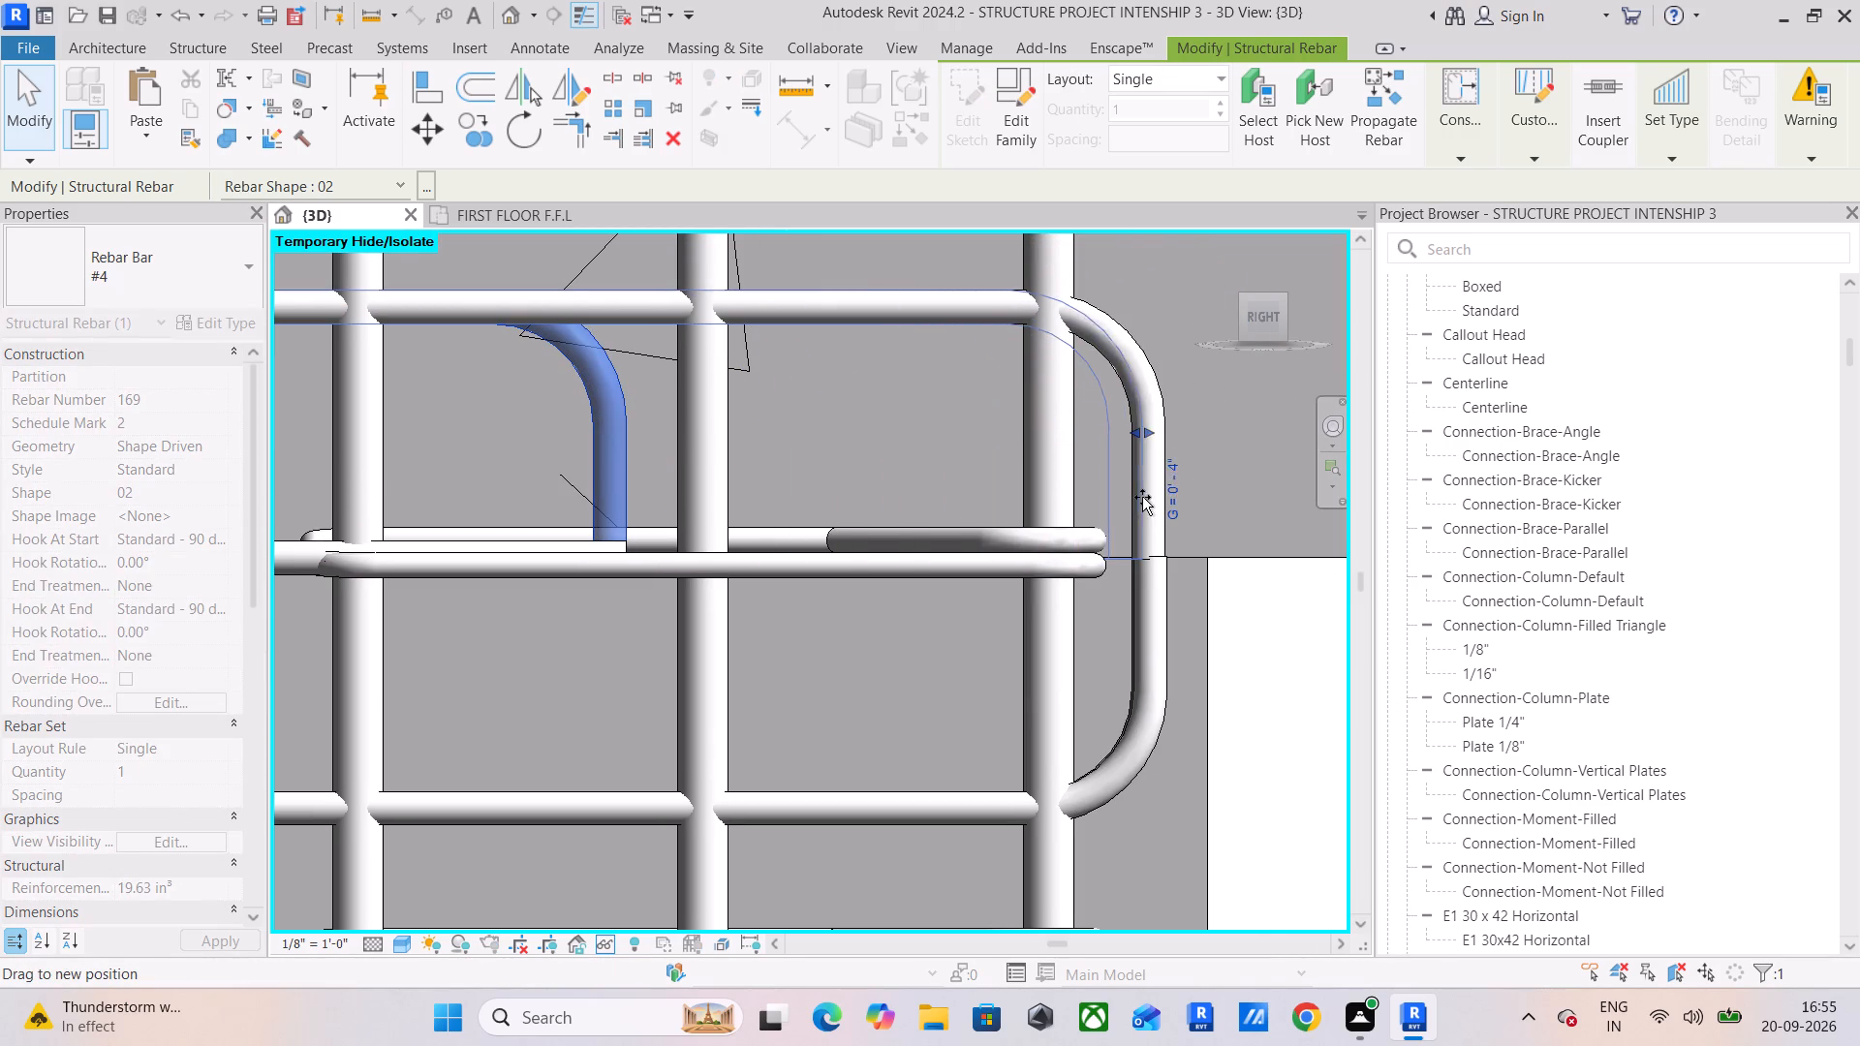
drag(1142, 497, 1167, 501)
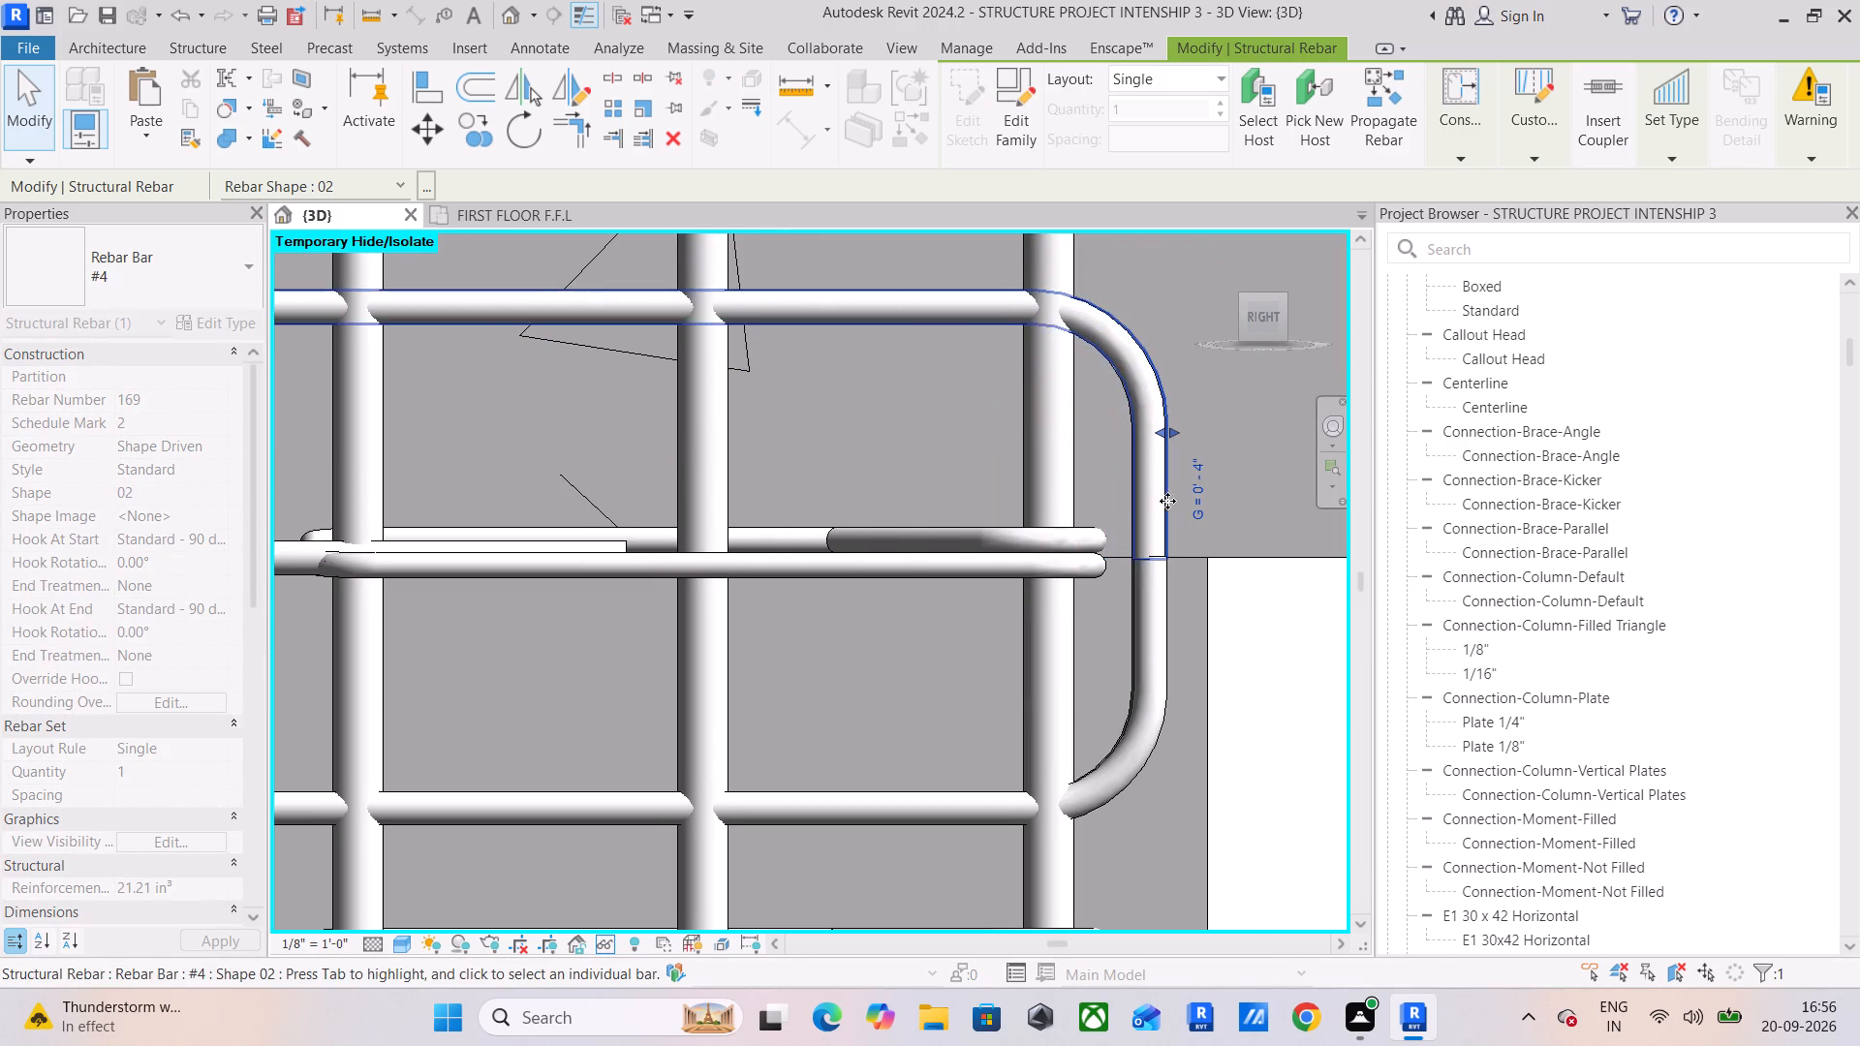
Nudge the hook end of the first extended top #4 bar into line with the other top bar's hook.
scroll(1163, 508, up, 5)
click(1110, 509)
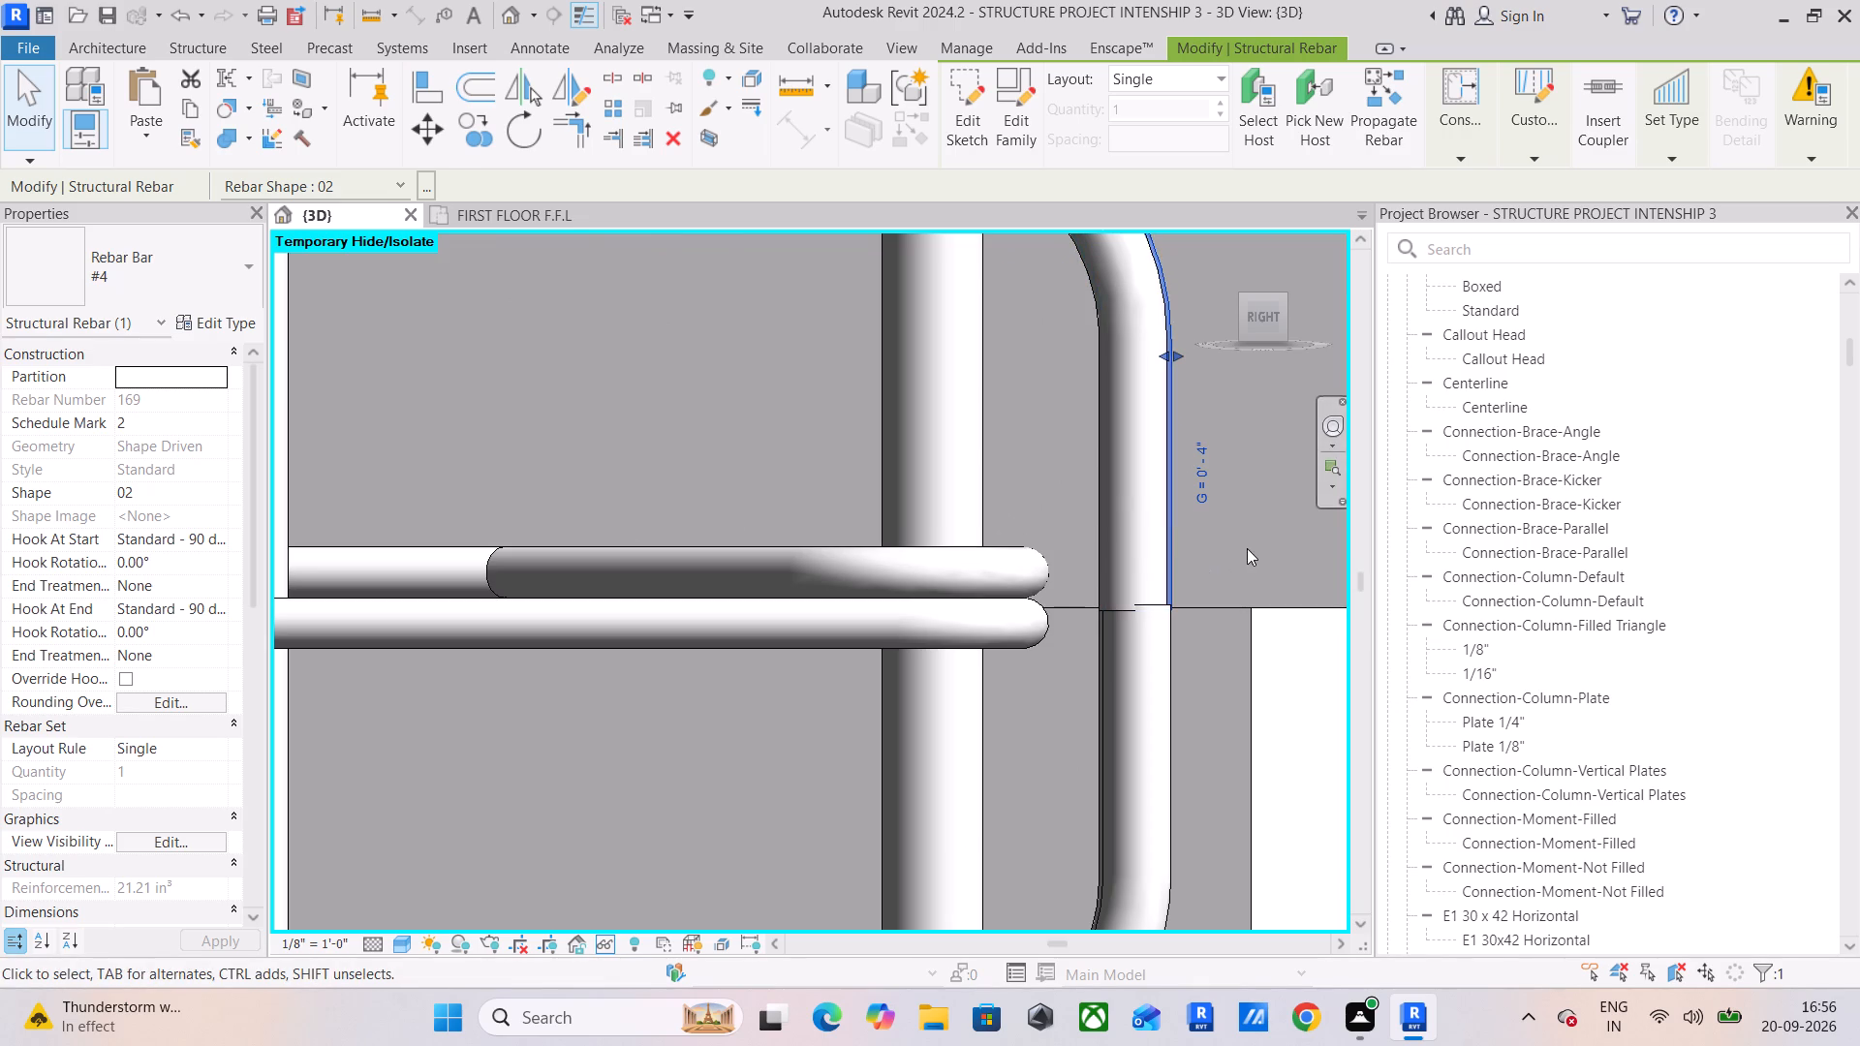
click(1248, 543)
click(1099, 545)
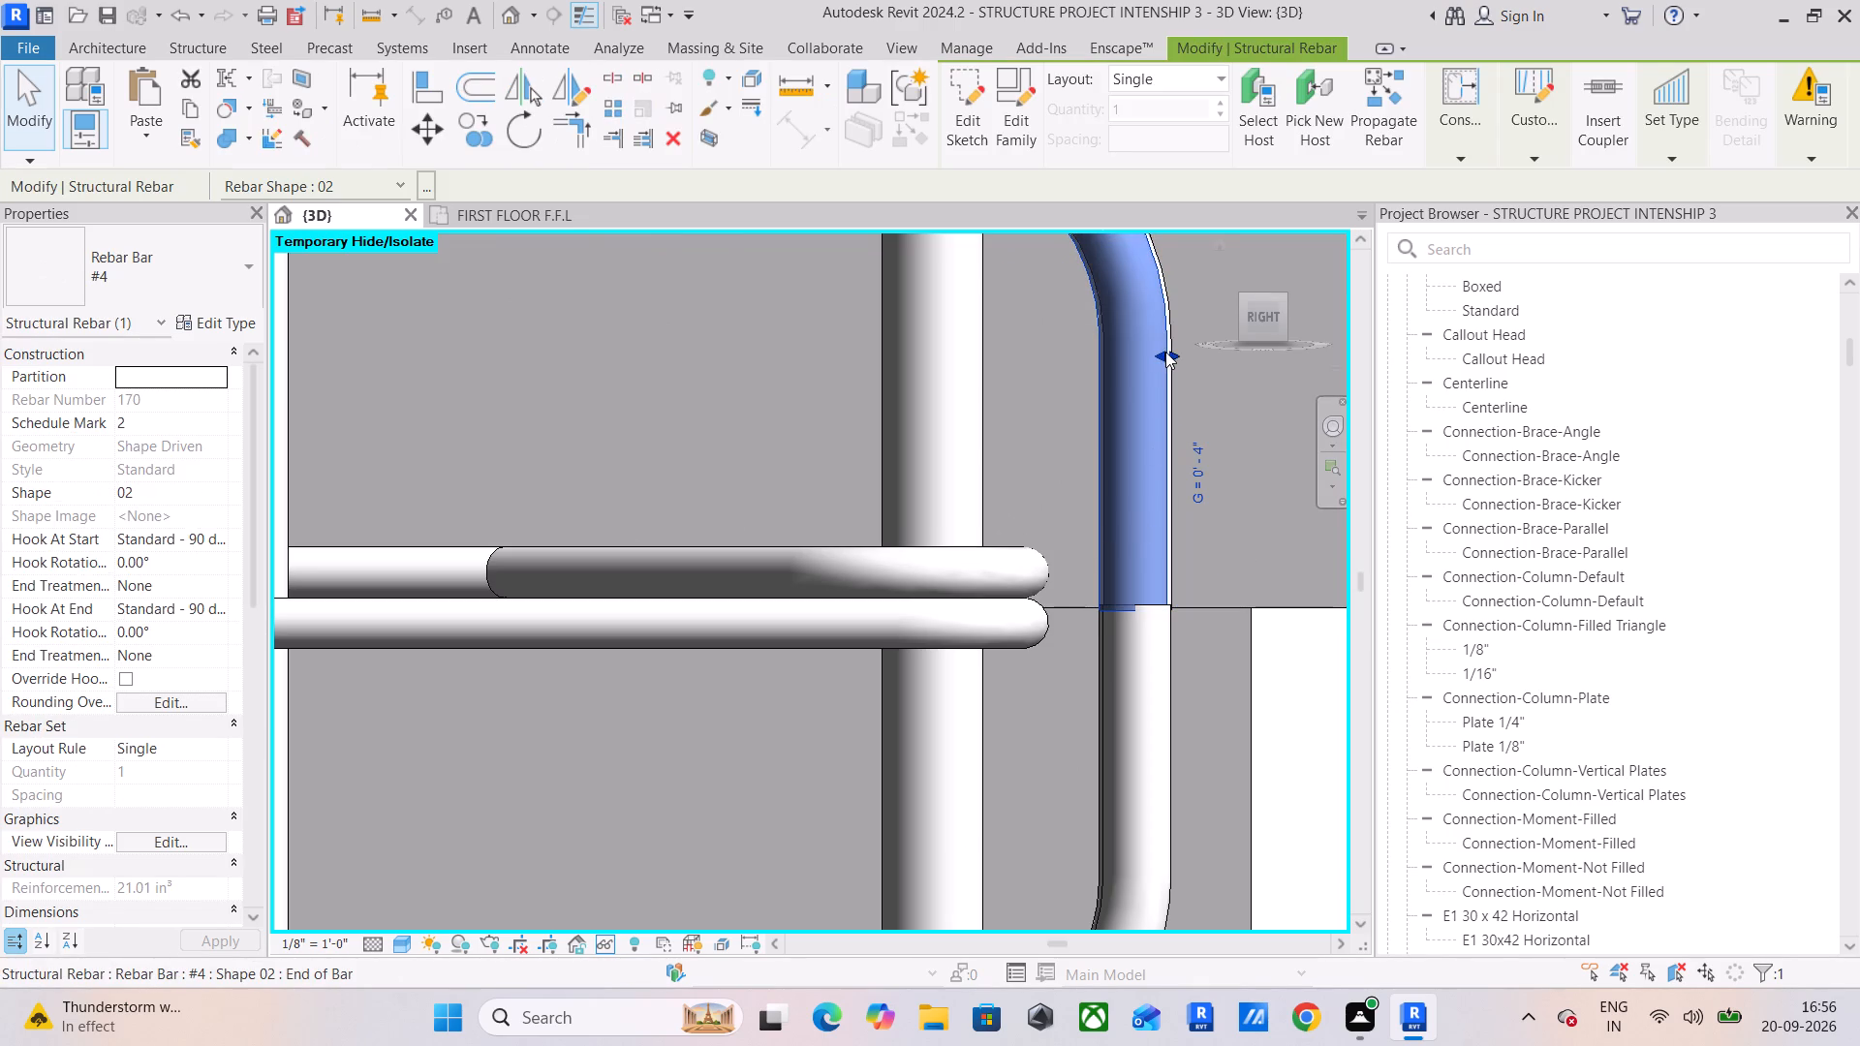
click(1174, 352)
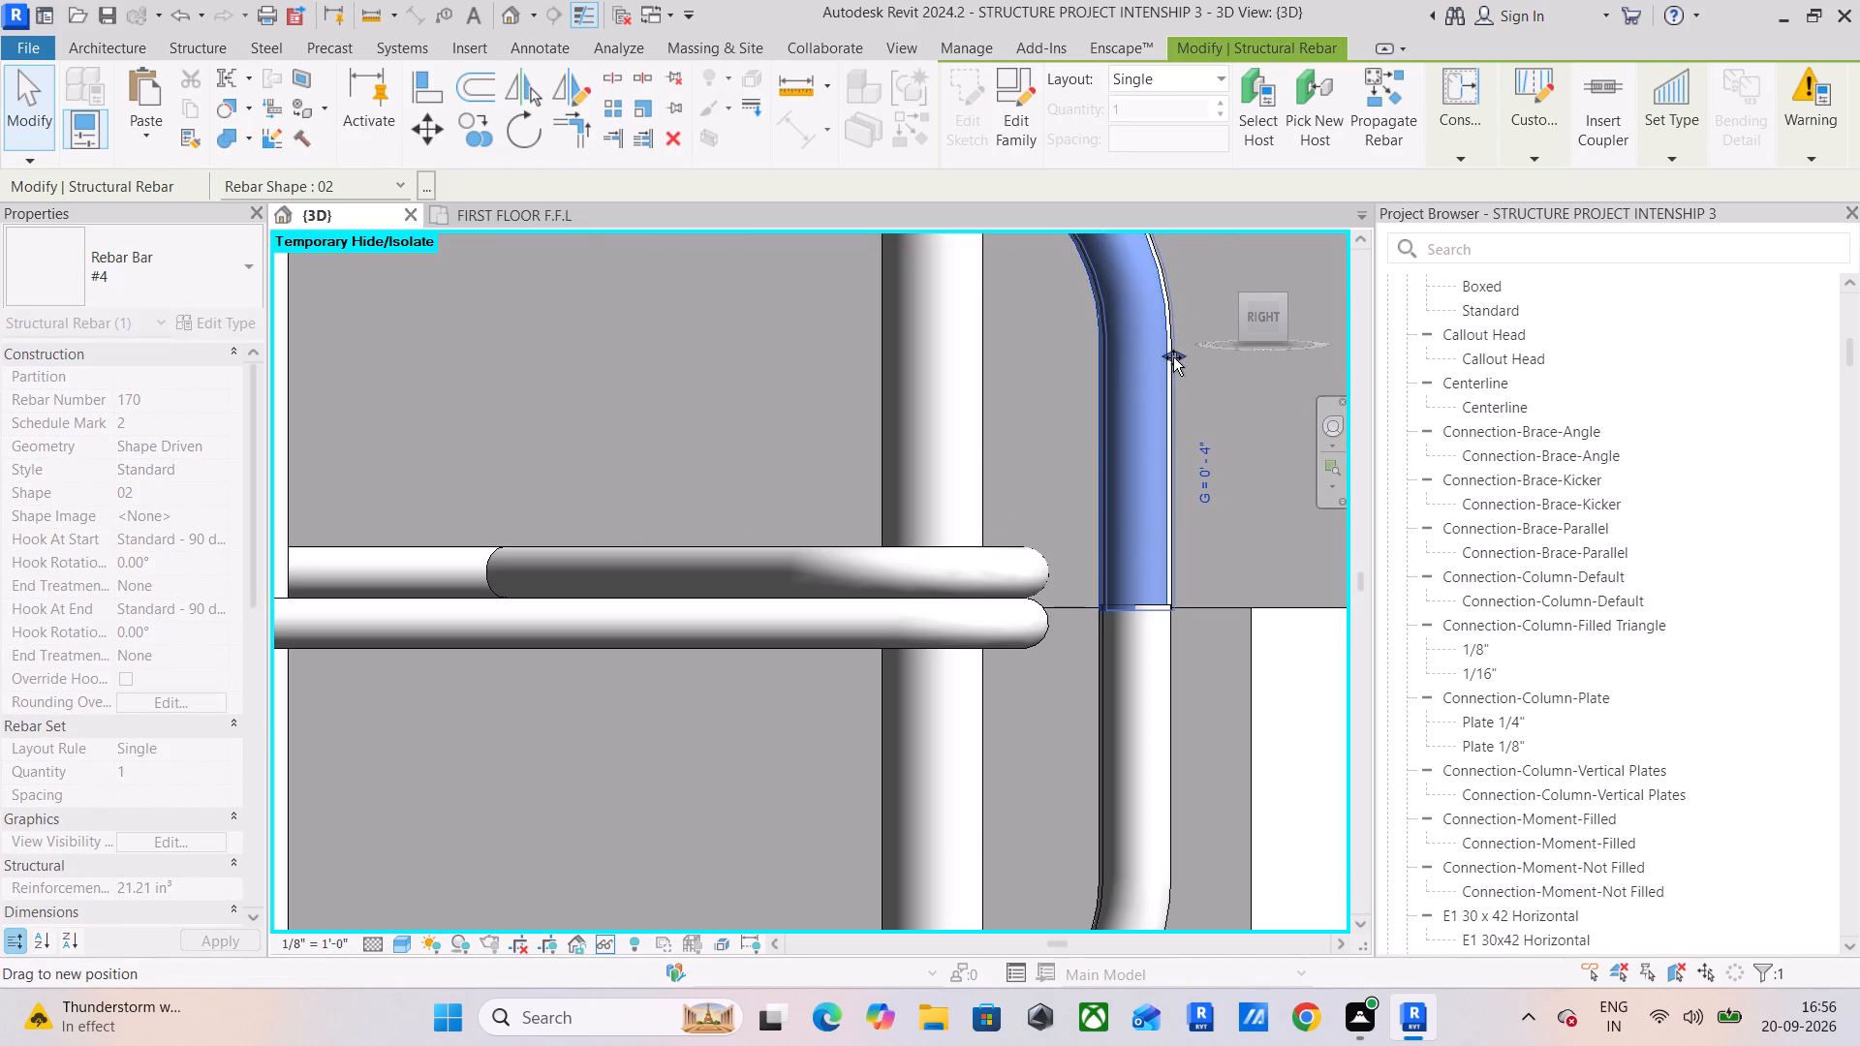
click(1212, 515)
Align the hook end of the slightly offset bottom #4 bar with the top bars' hooks in the end column.
scroll(1212, 513, down, 7)
scroll(1172, 570, up, 6)
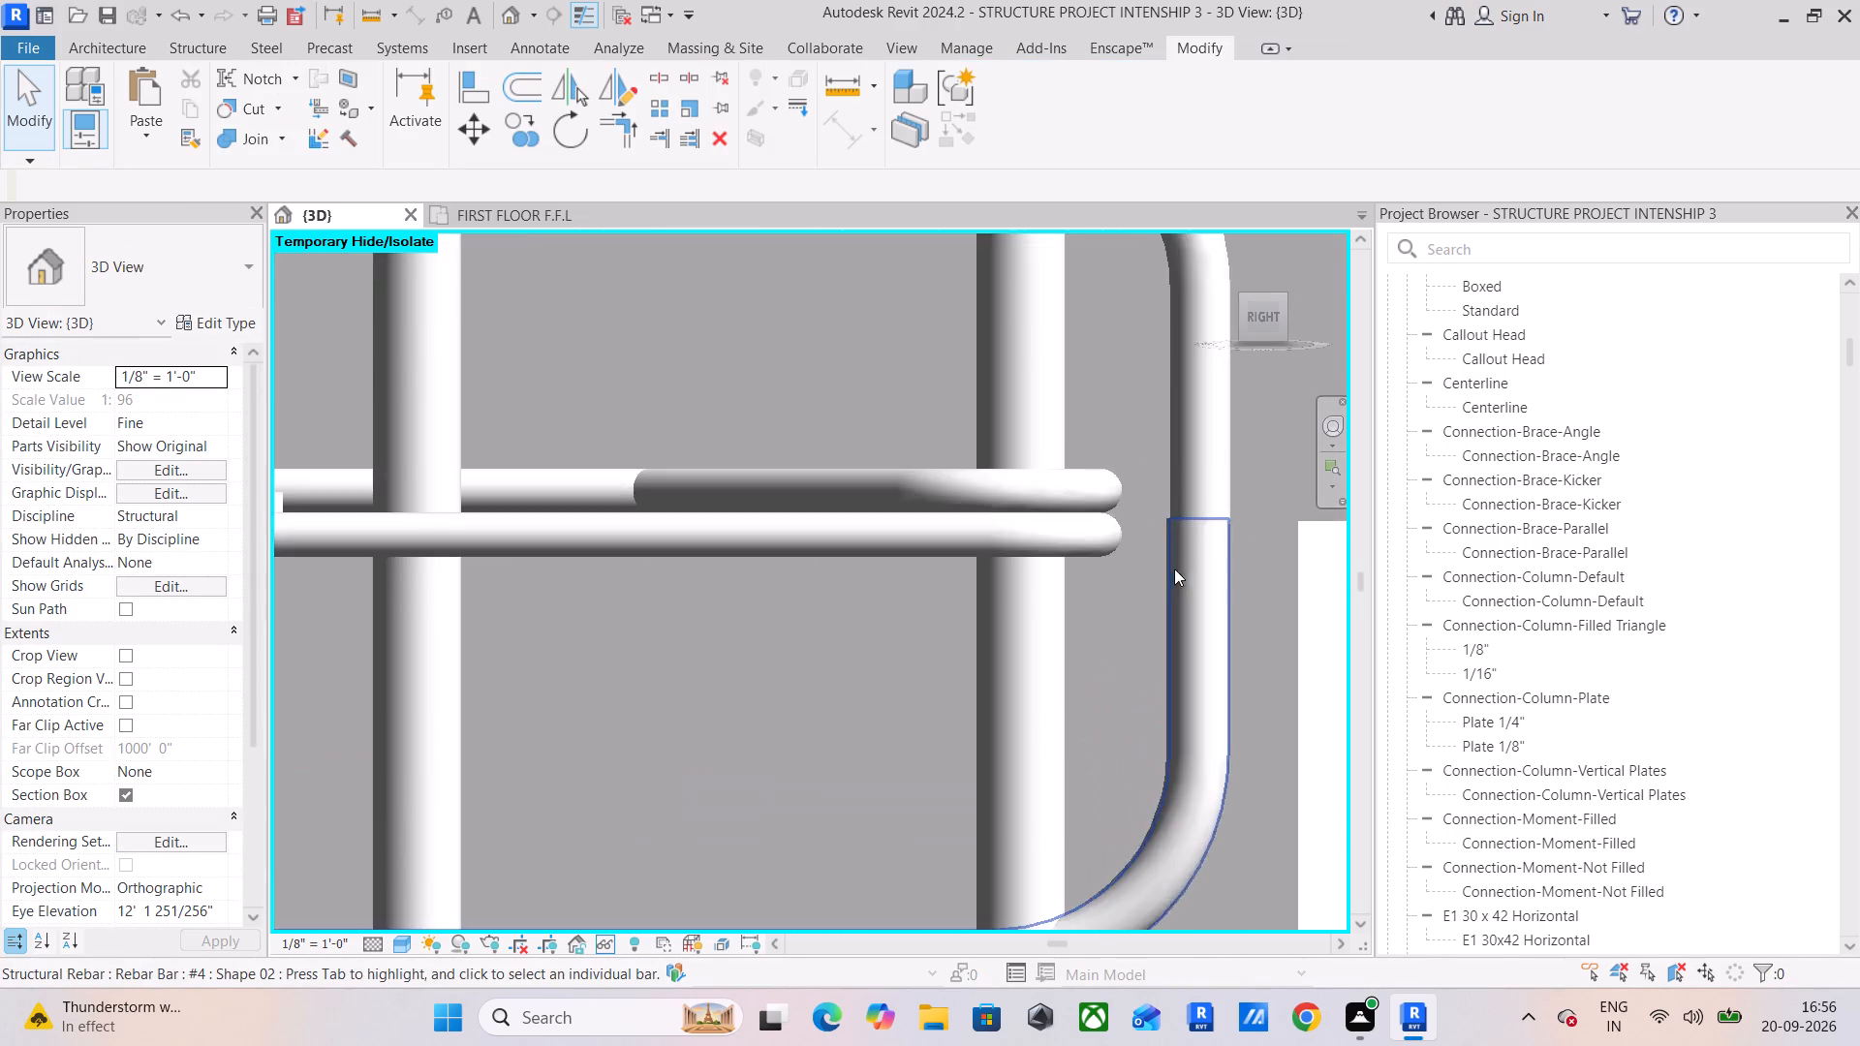
scroll(1174, 569, up, 5)
middle_drag(1158, 513, 1148, 638)
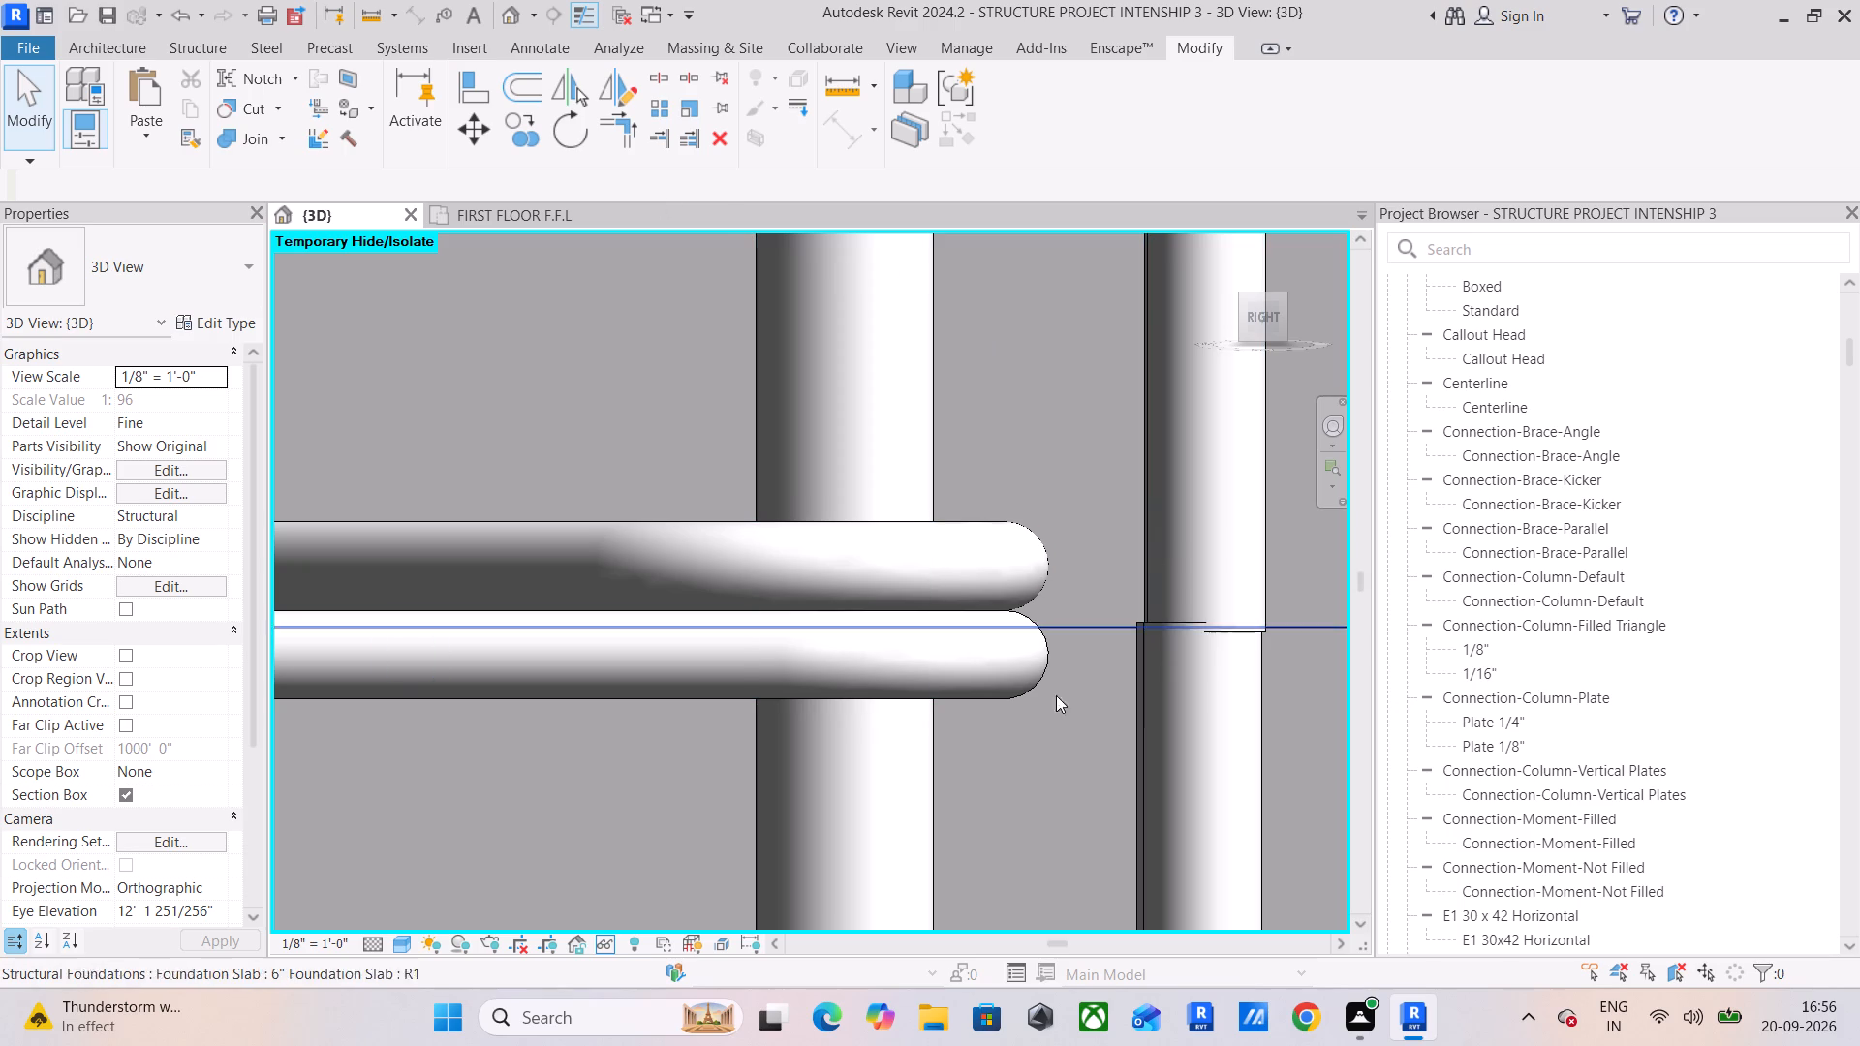
click(1129, 651)
middle_drag(1189, 670, 994, 547)
scroll(1037, 639, down, 2)
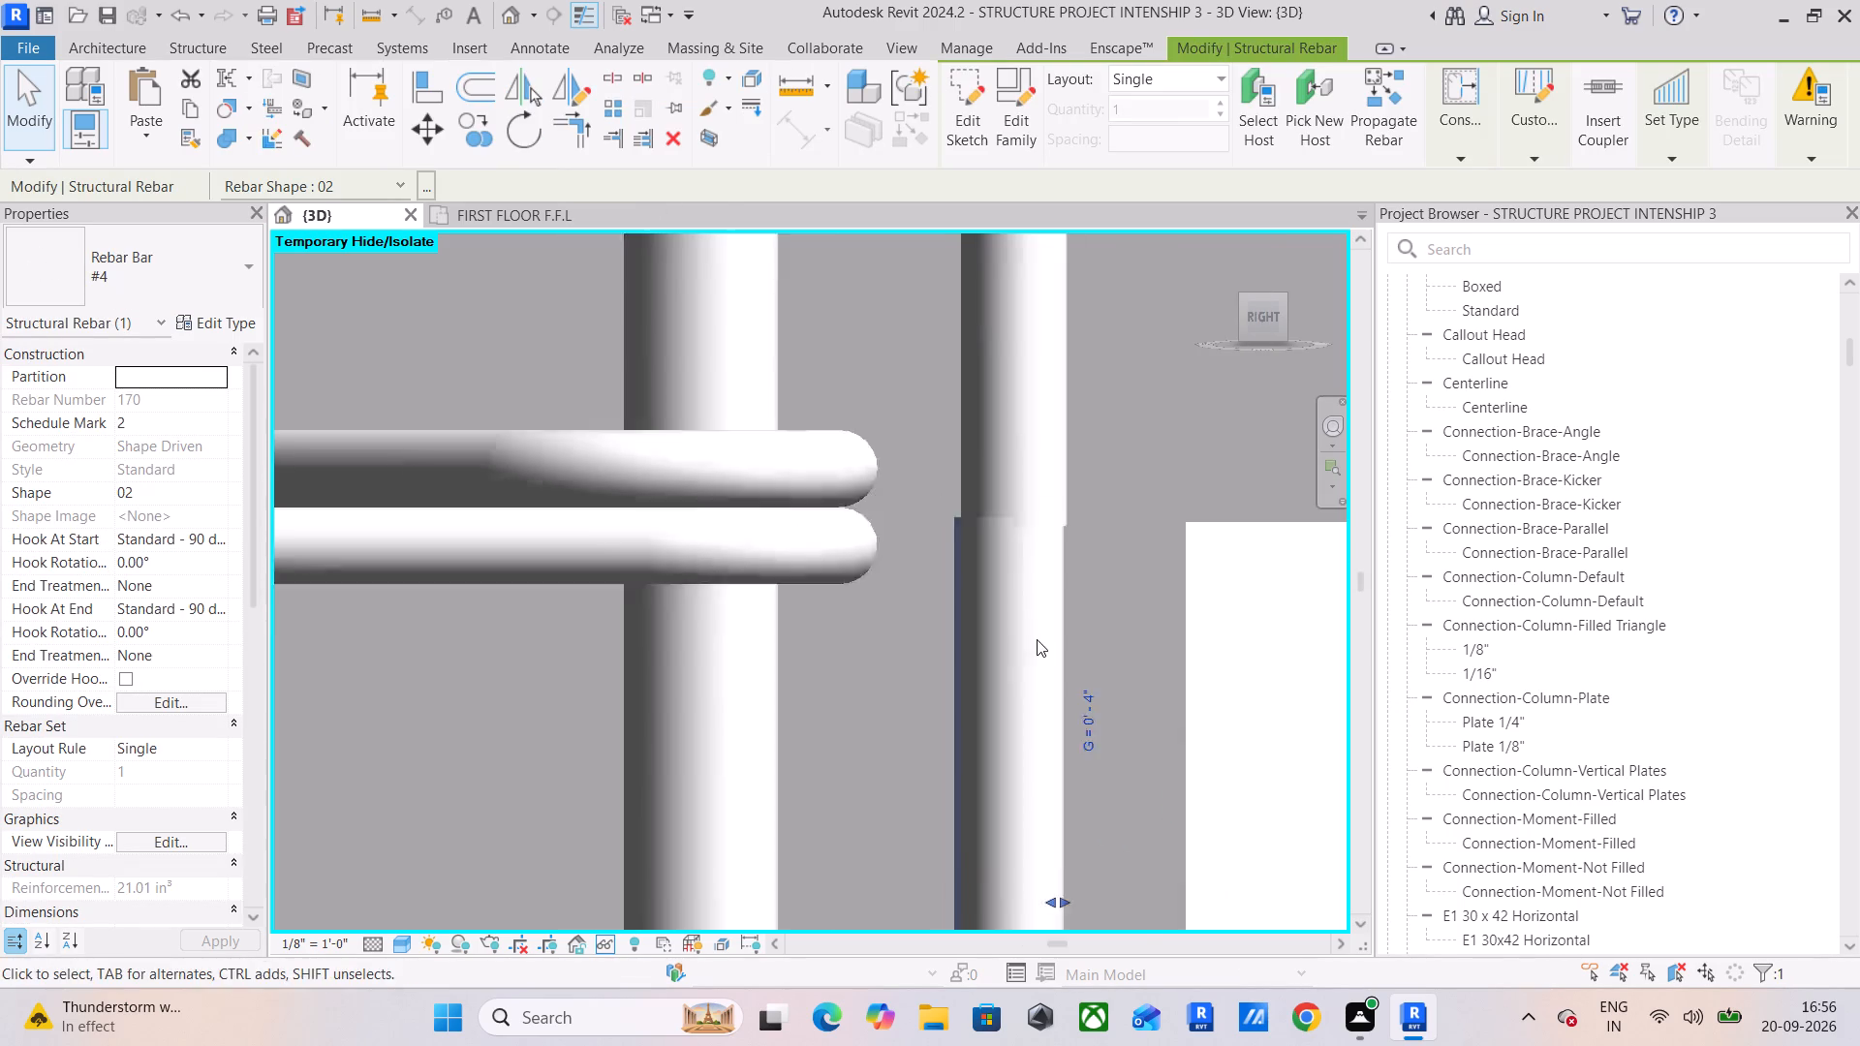
scroll(1037, 639, down, 2)
middle_drag(1037, 640, 1049, 492)
click(1069, 658)
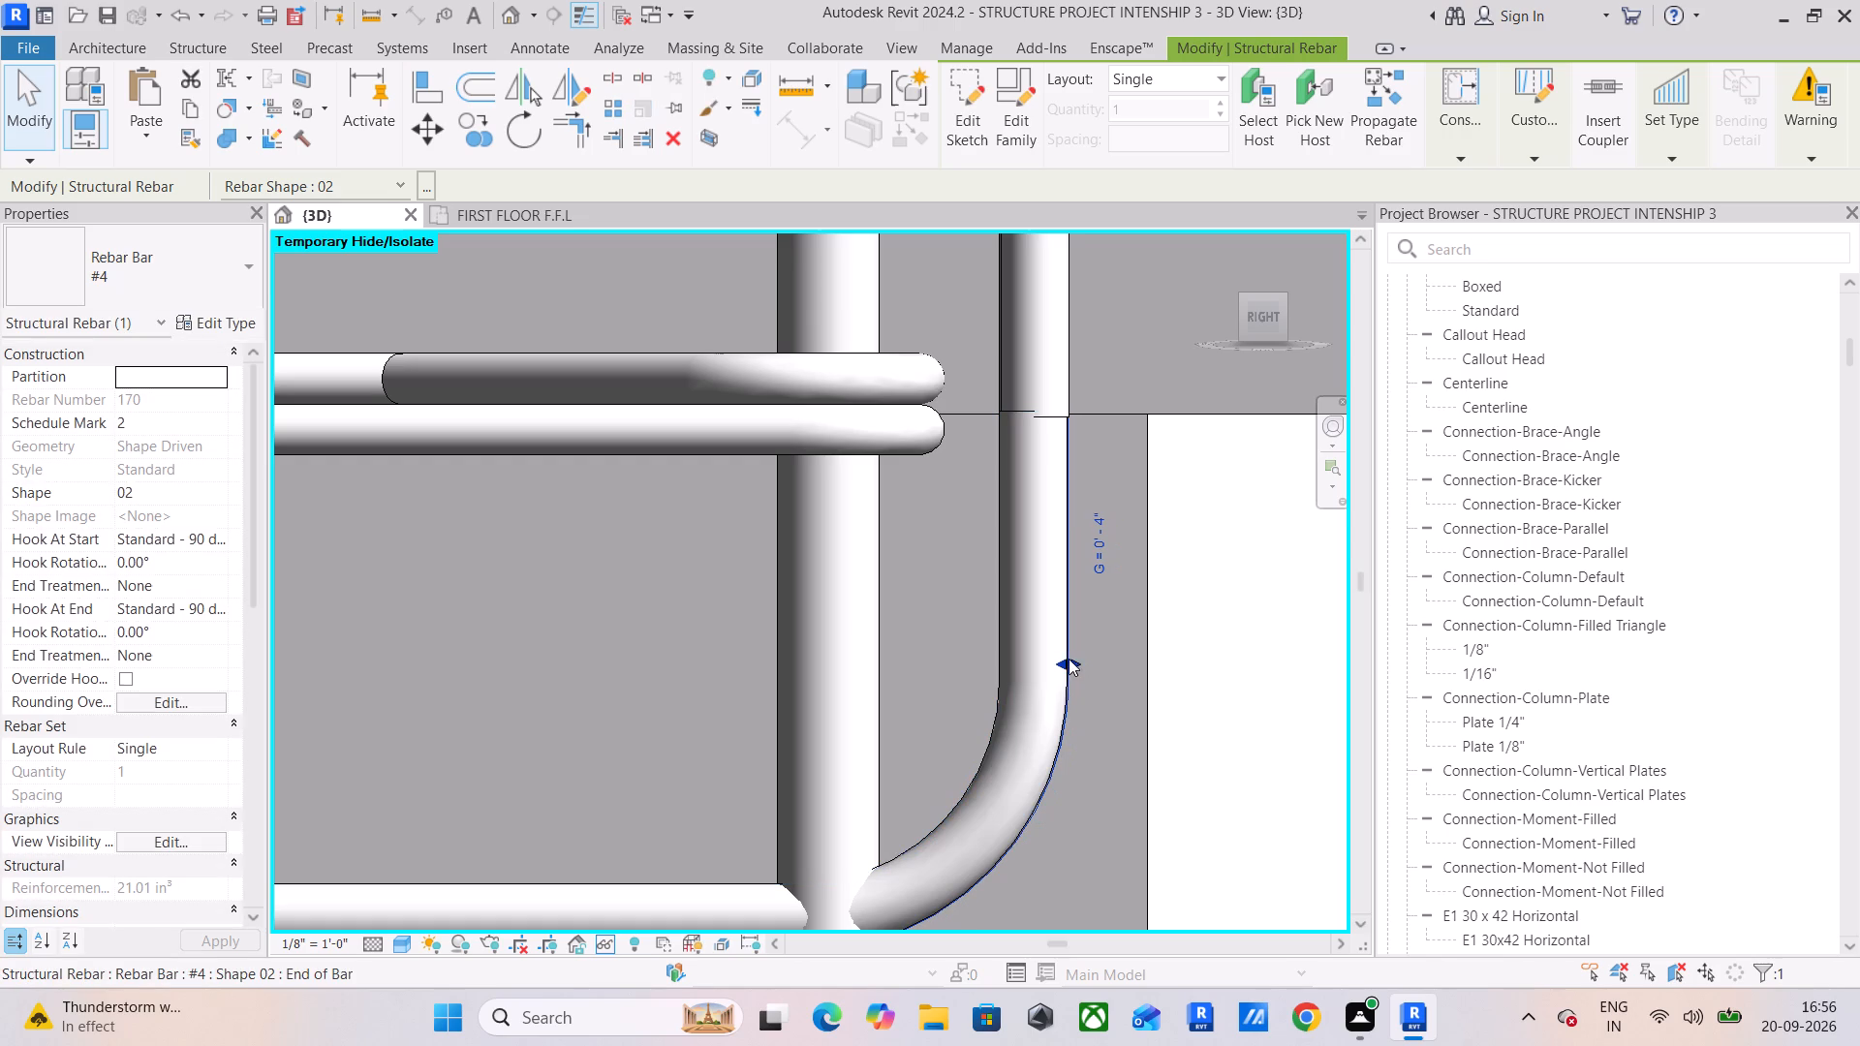
middle_drag(1101, 445, 1085, 572)
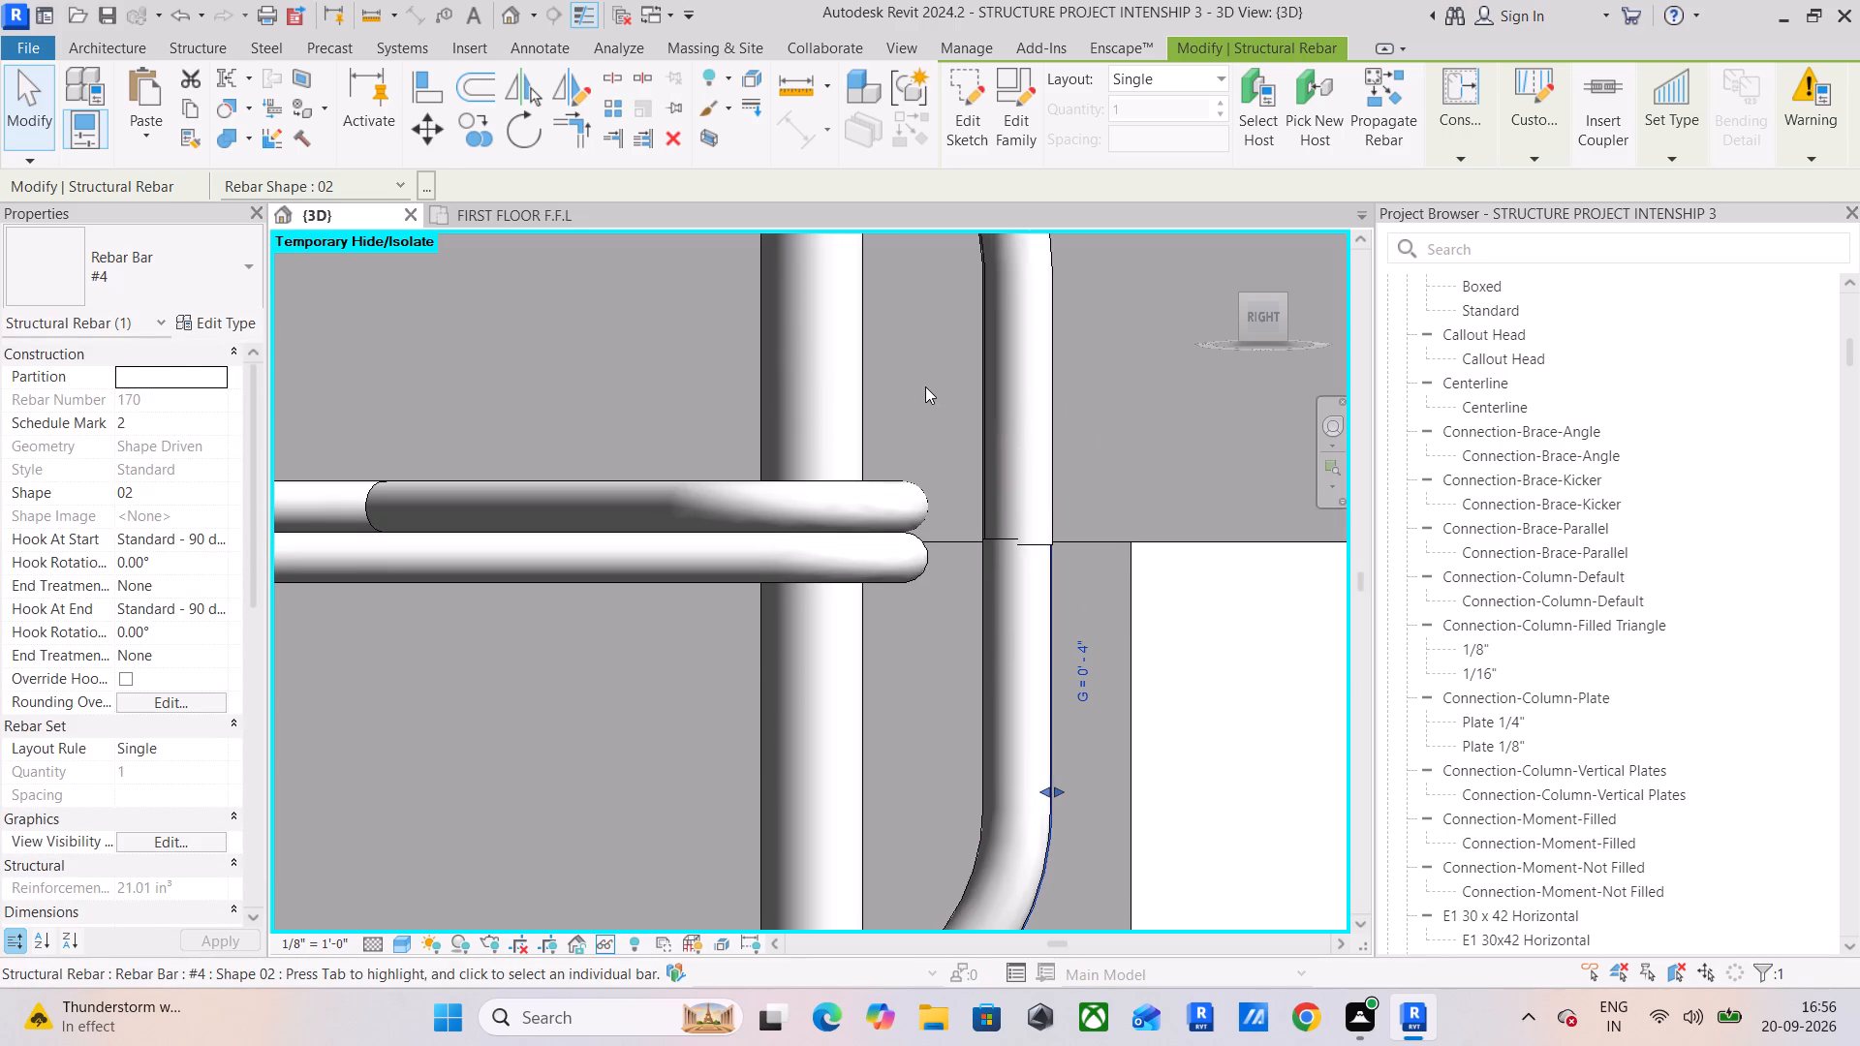
click(933, 382)
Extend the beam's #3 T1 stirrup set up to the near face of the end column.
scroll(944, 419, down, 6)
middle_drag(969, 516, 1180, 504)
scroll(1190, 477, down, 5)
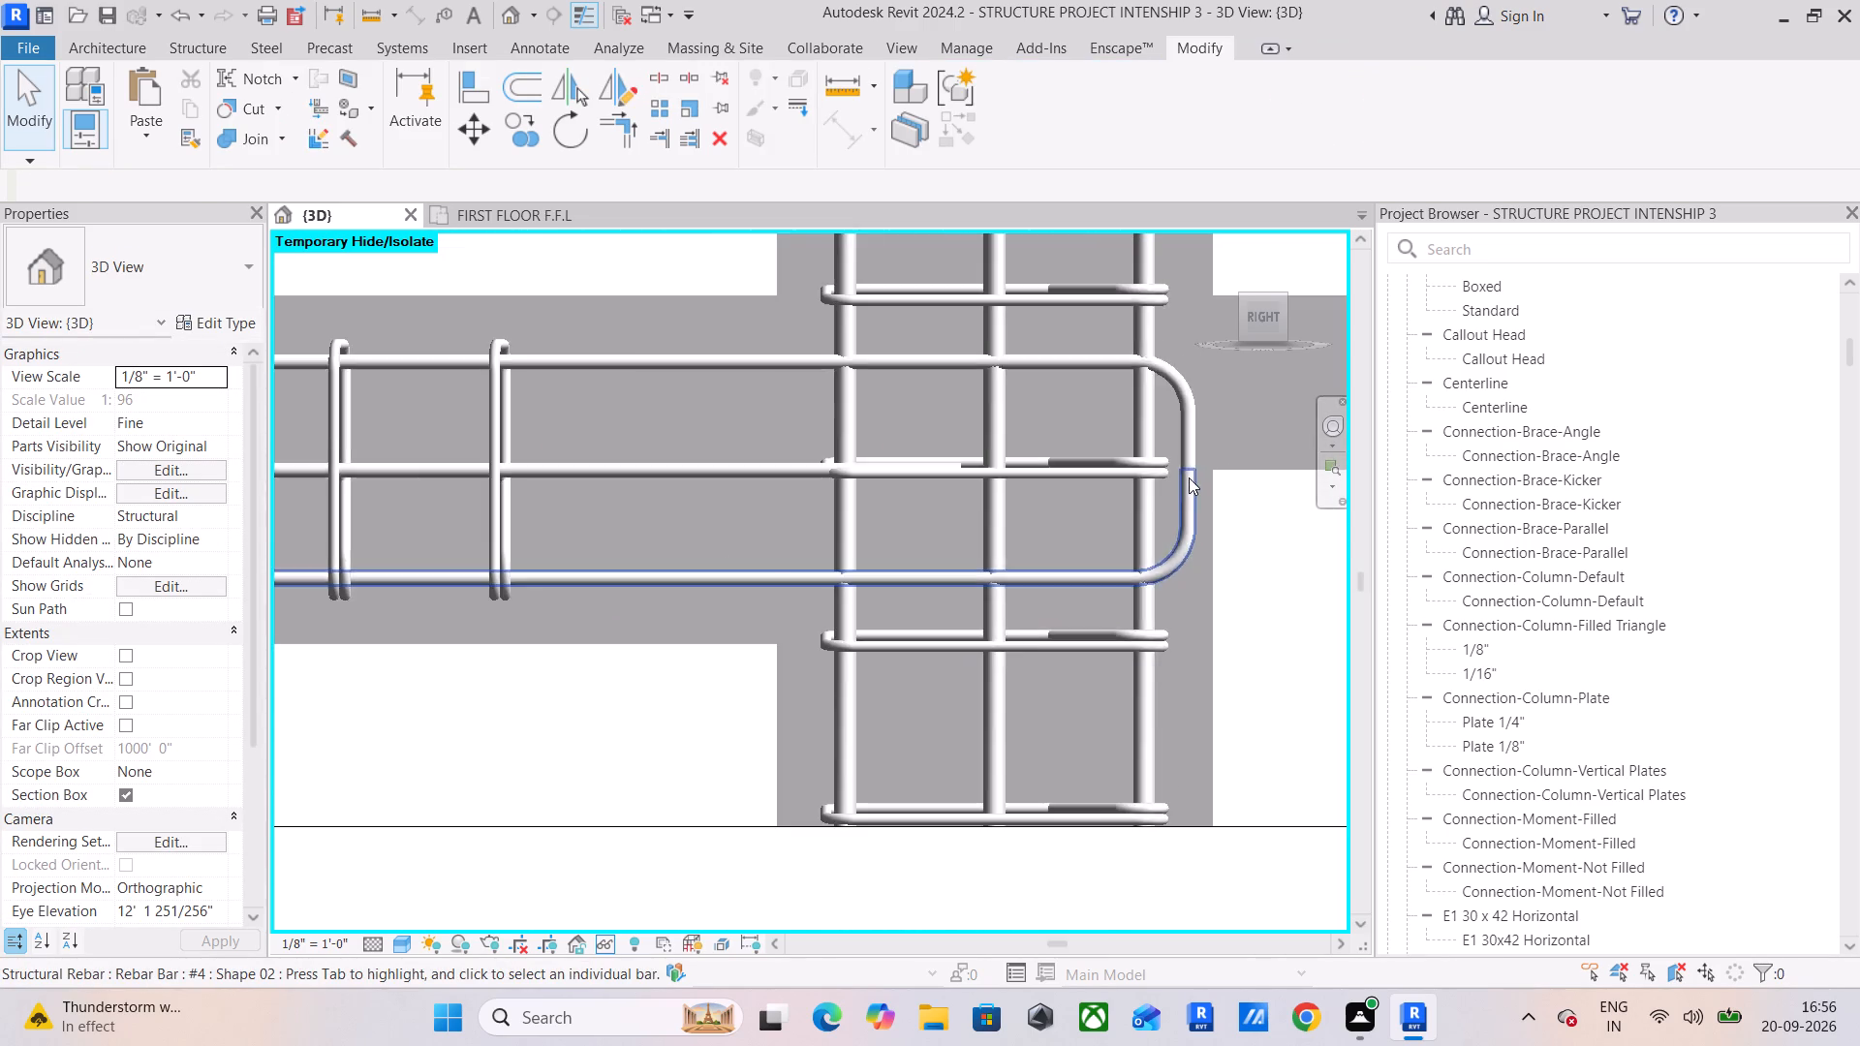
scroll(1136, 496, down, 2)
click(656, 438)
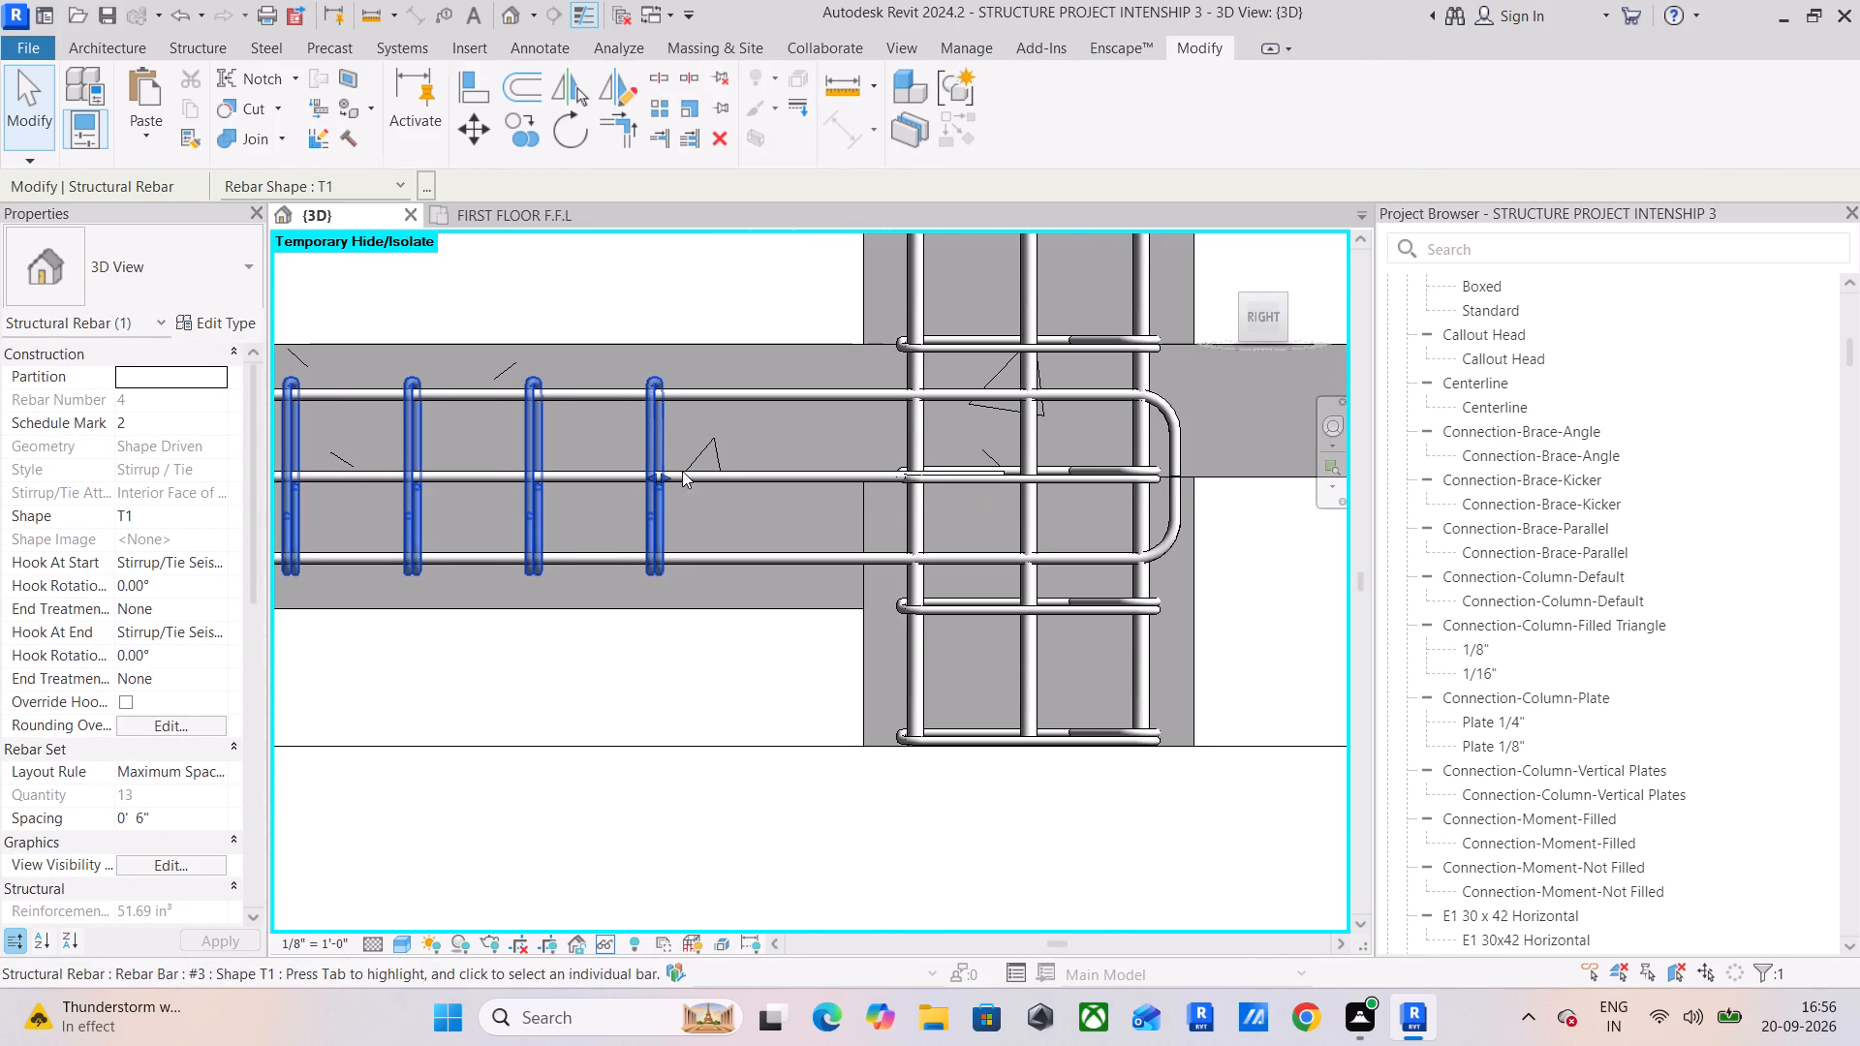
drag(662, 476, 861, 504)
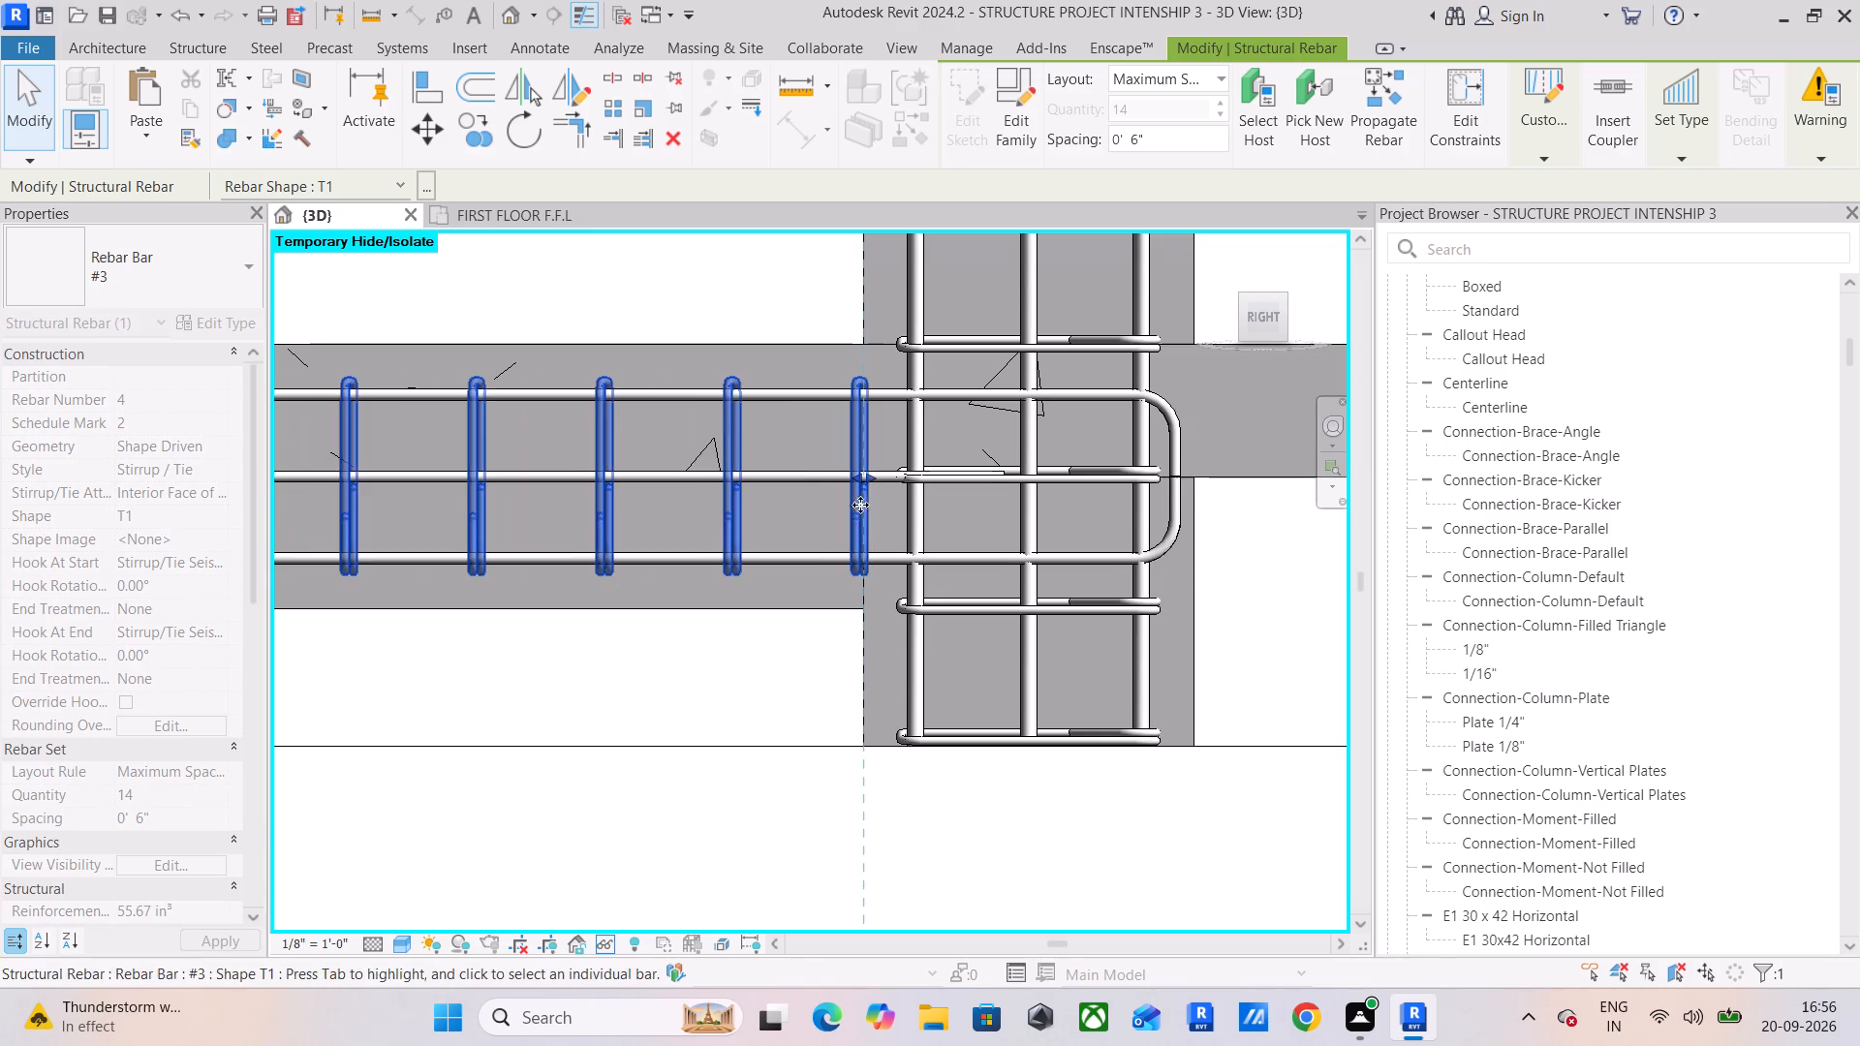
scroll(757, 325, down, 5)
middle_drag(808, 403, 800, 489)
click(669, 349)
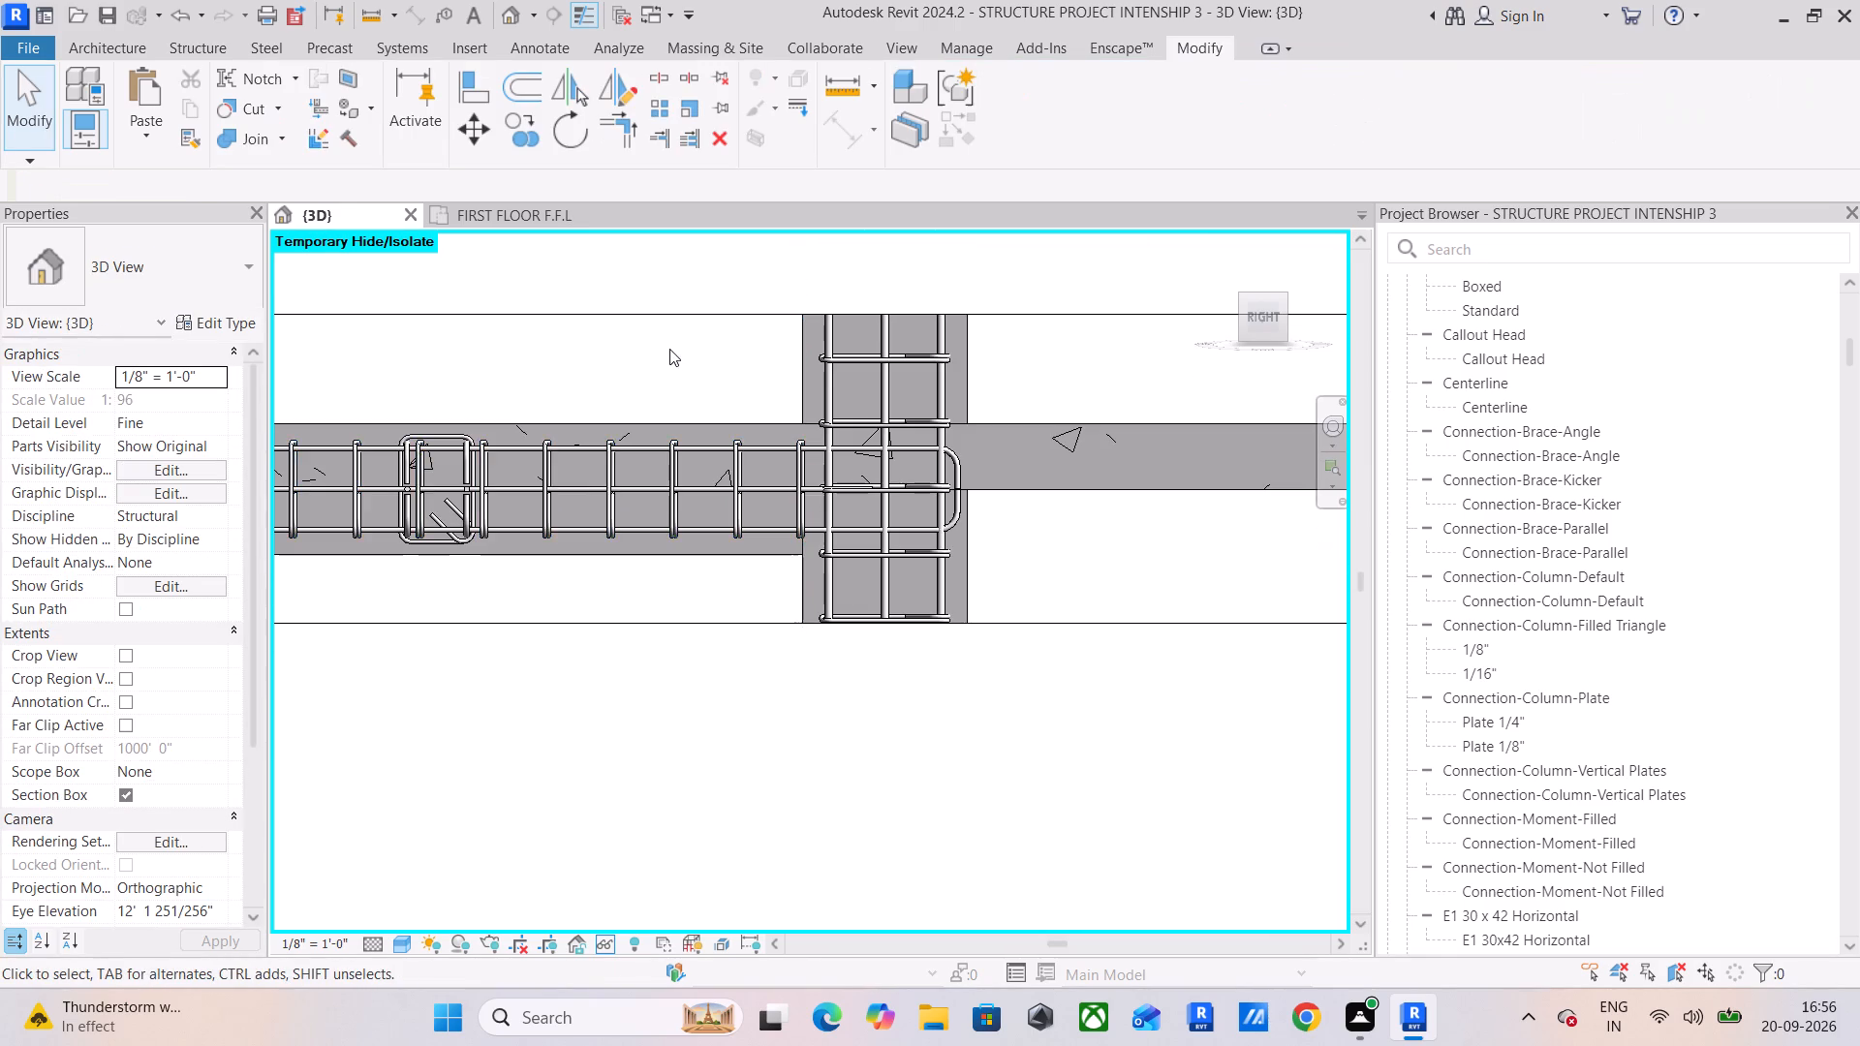
Pull the #3 T1 stirrup set back to end just before the crossing beam's cage, on the shared-column side.
scroll(669, 347, down, 6)
middle_drag(681, 383, 800, 420)
scroll(675, 457, up, 6)
scroll(754, 437, up, 5)
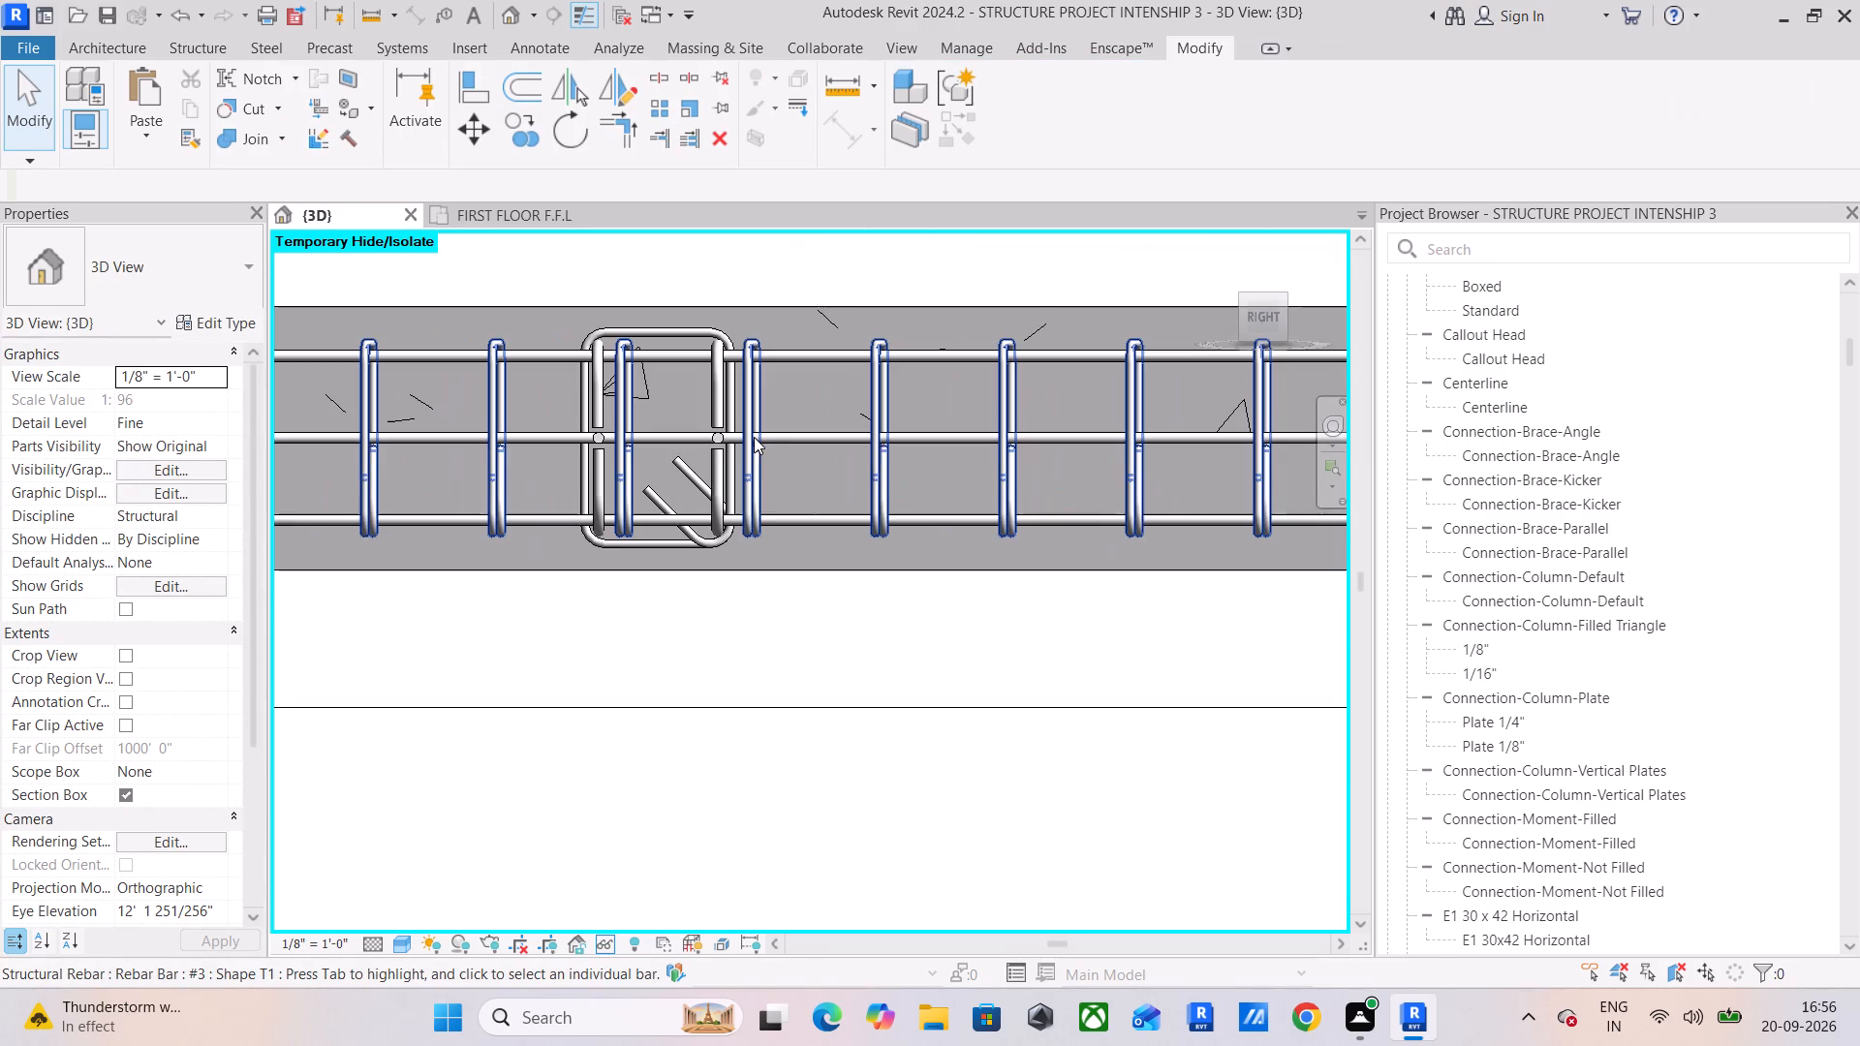
click(611, 413)
click(623, 400)
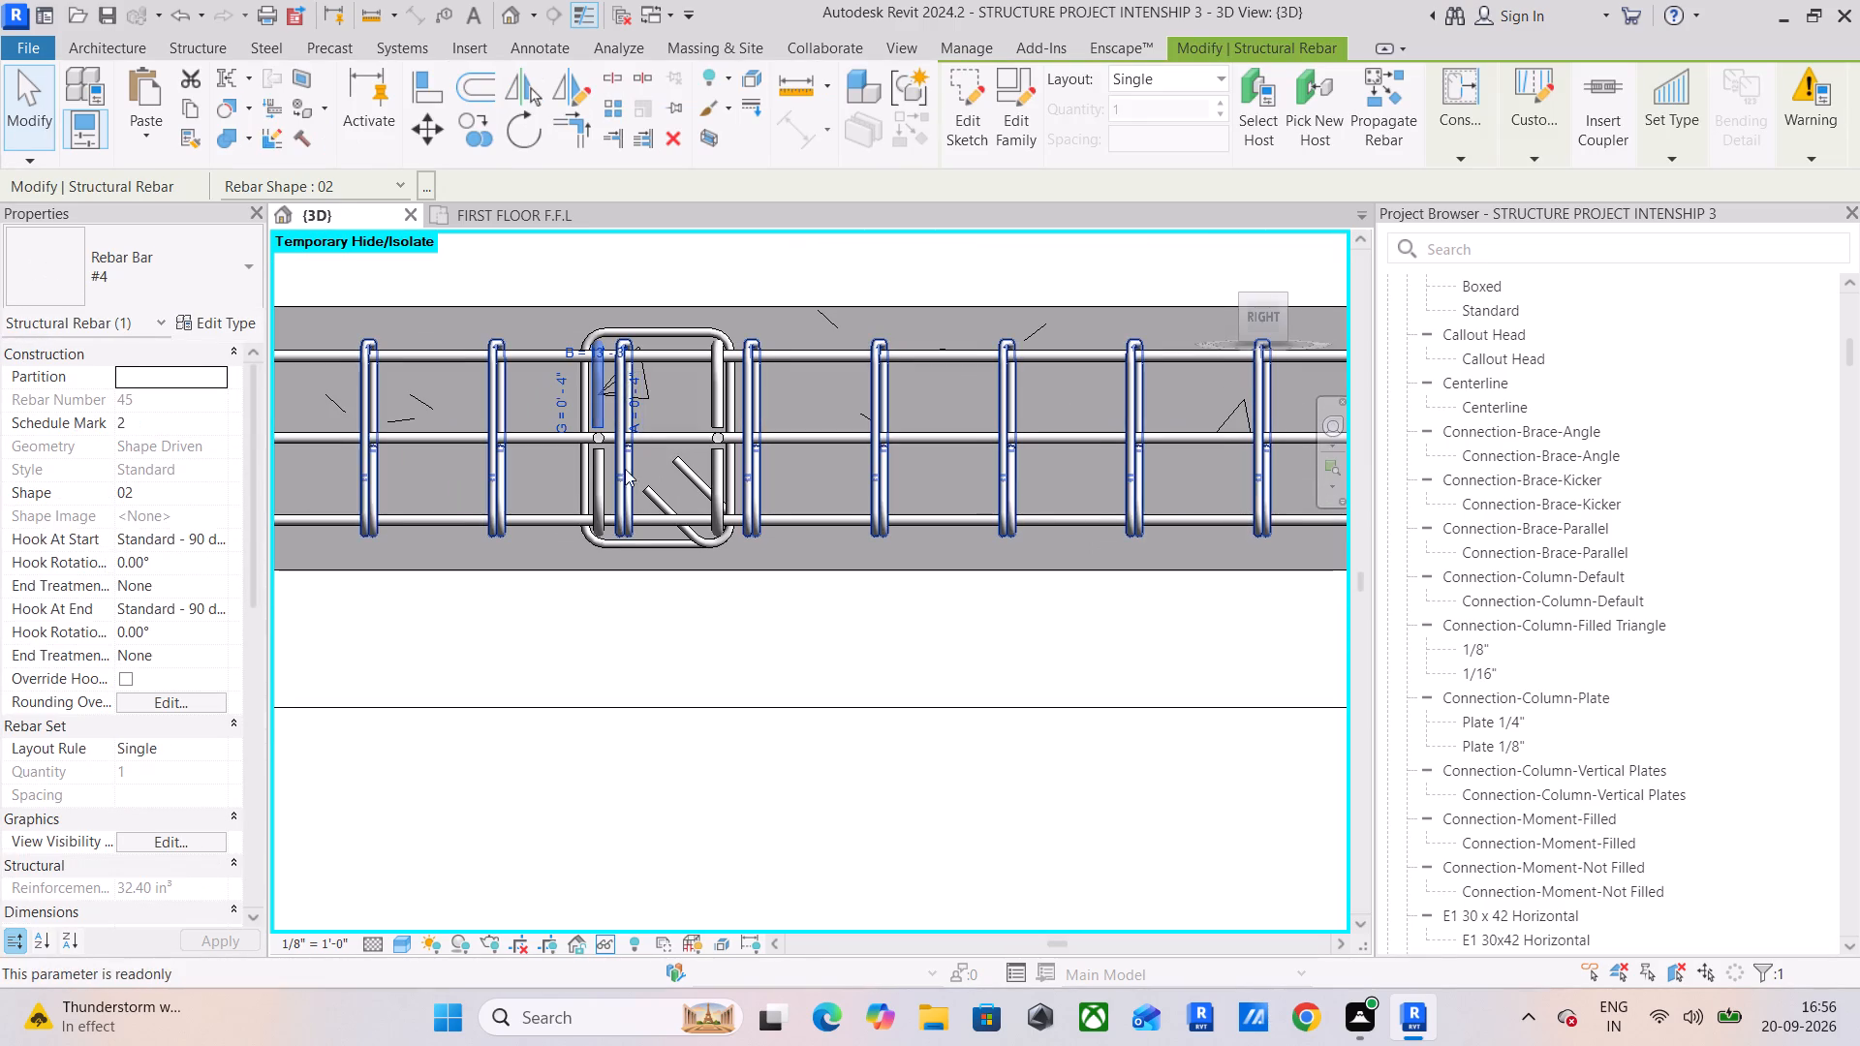
click(607, 600)
click(626, 484)
scroll(630, 481, down, 5)
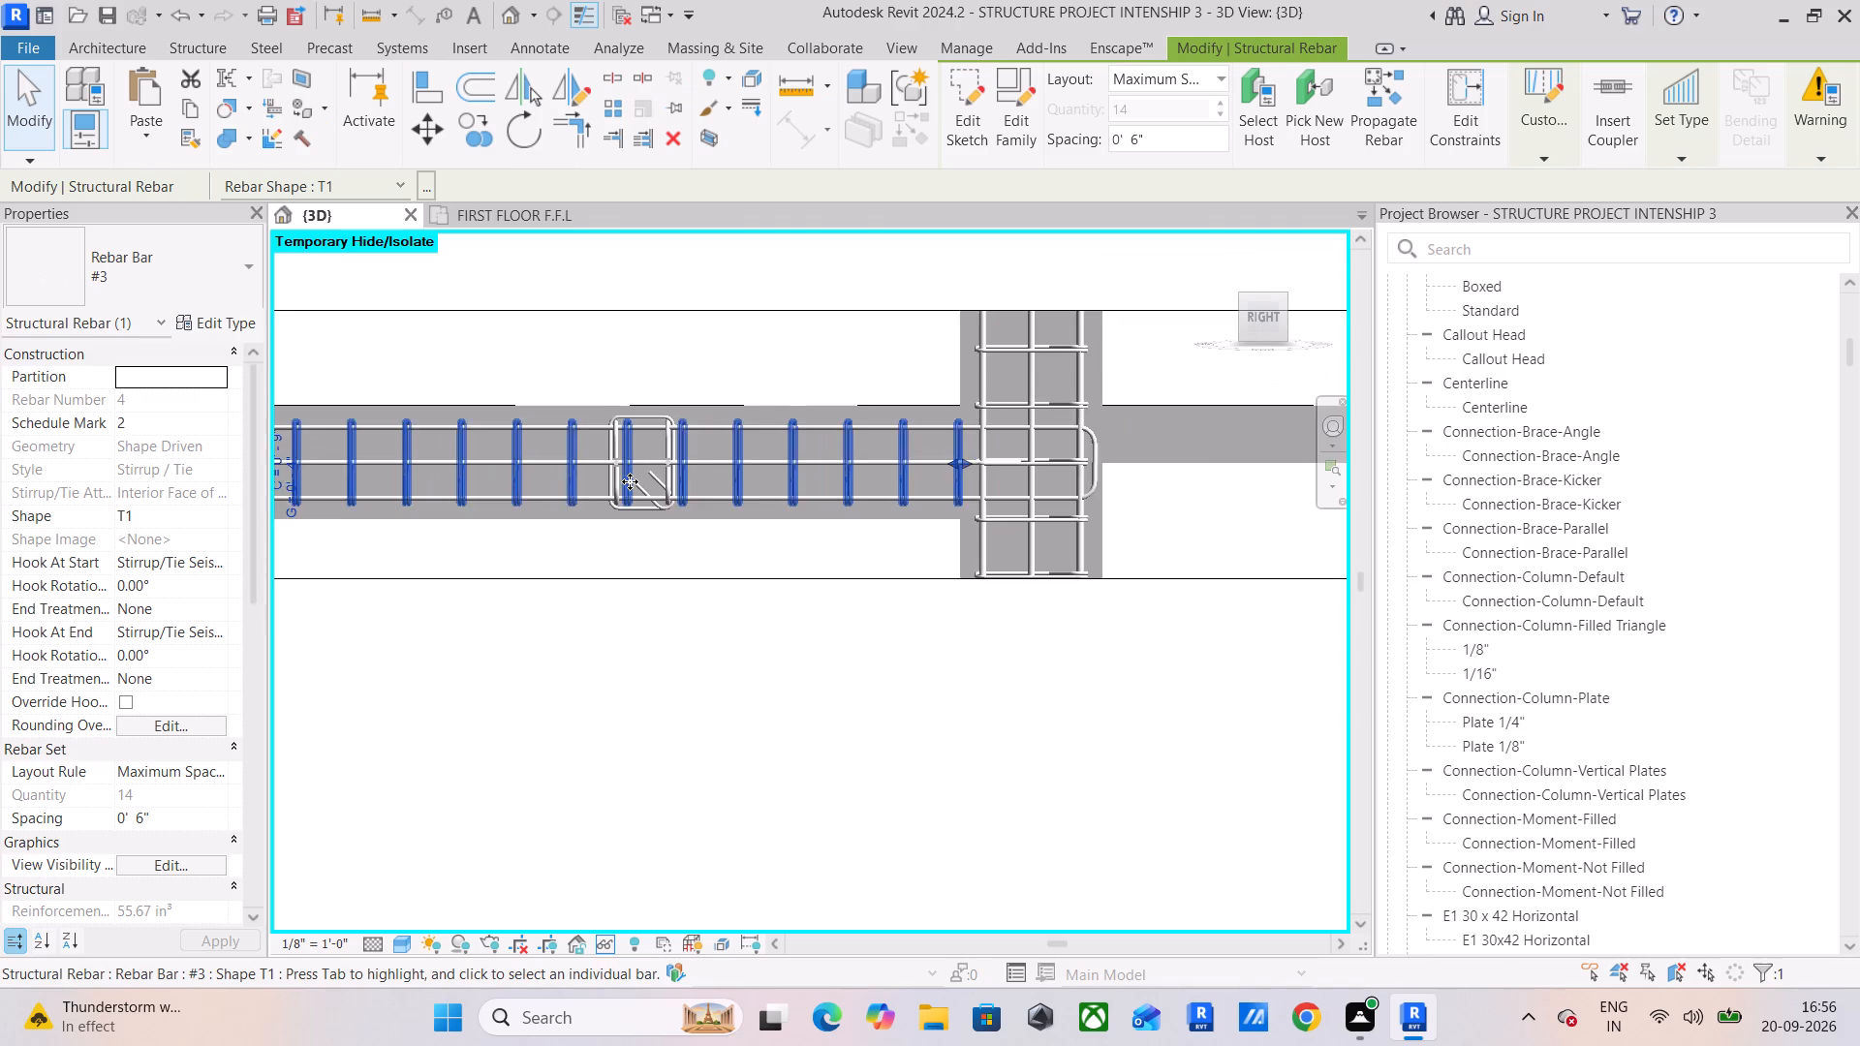
scroll(630, 481, down, 2)
drag(907, 469, 645, 481)
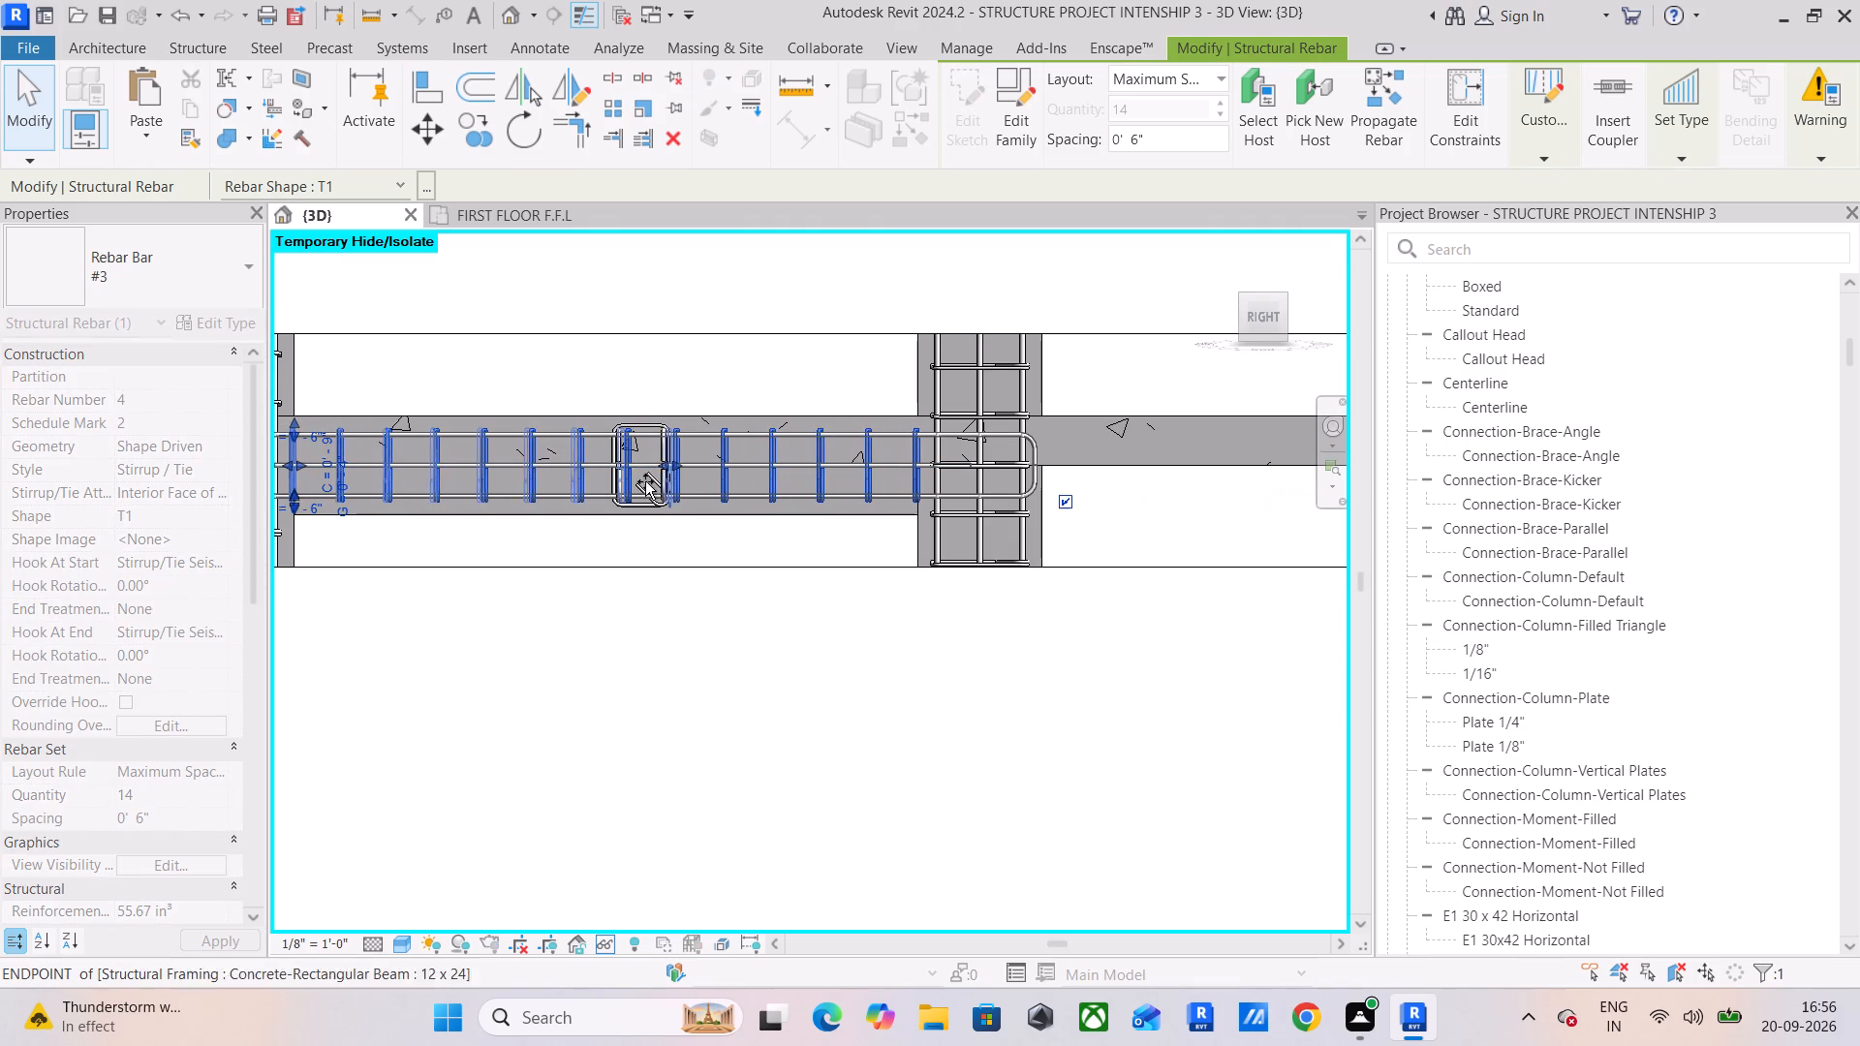
drag(645, 481, 600, 483)
scroll(620, 472, up, 3)
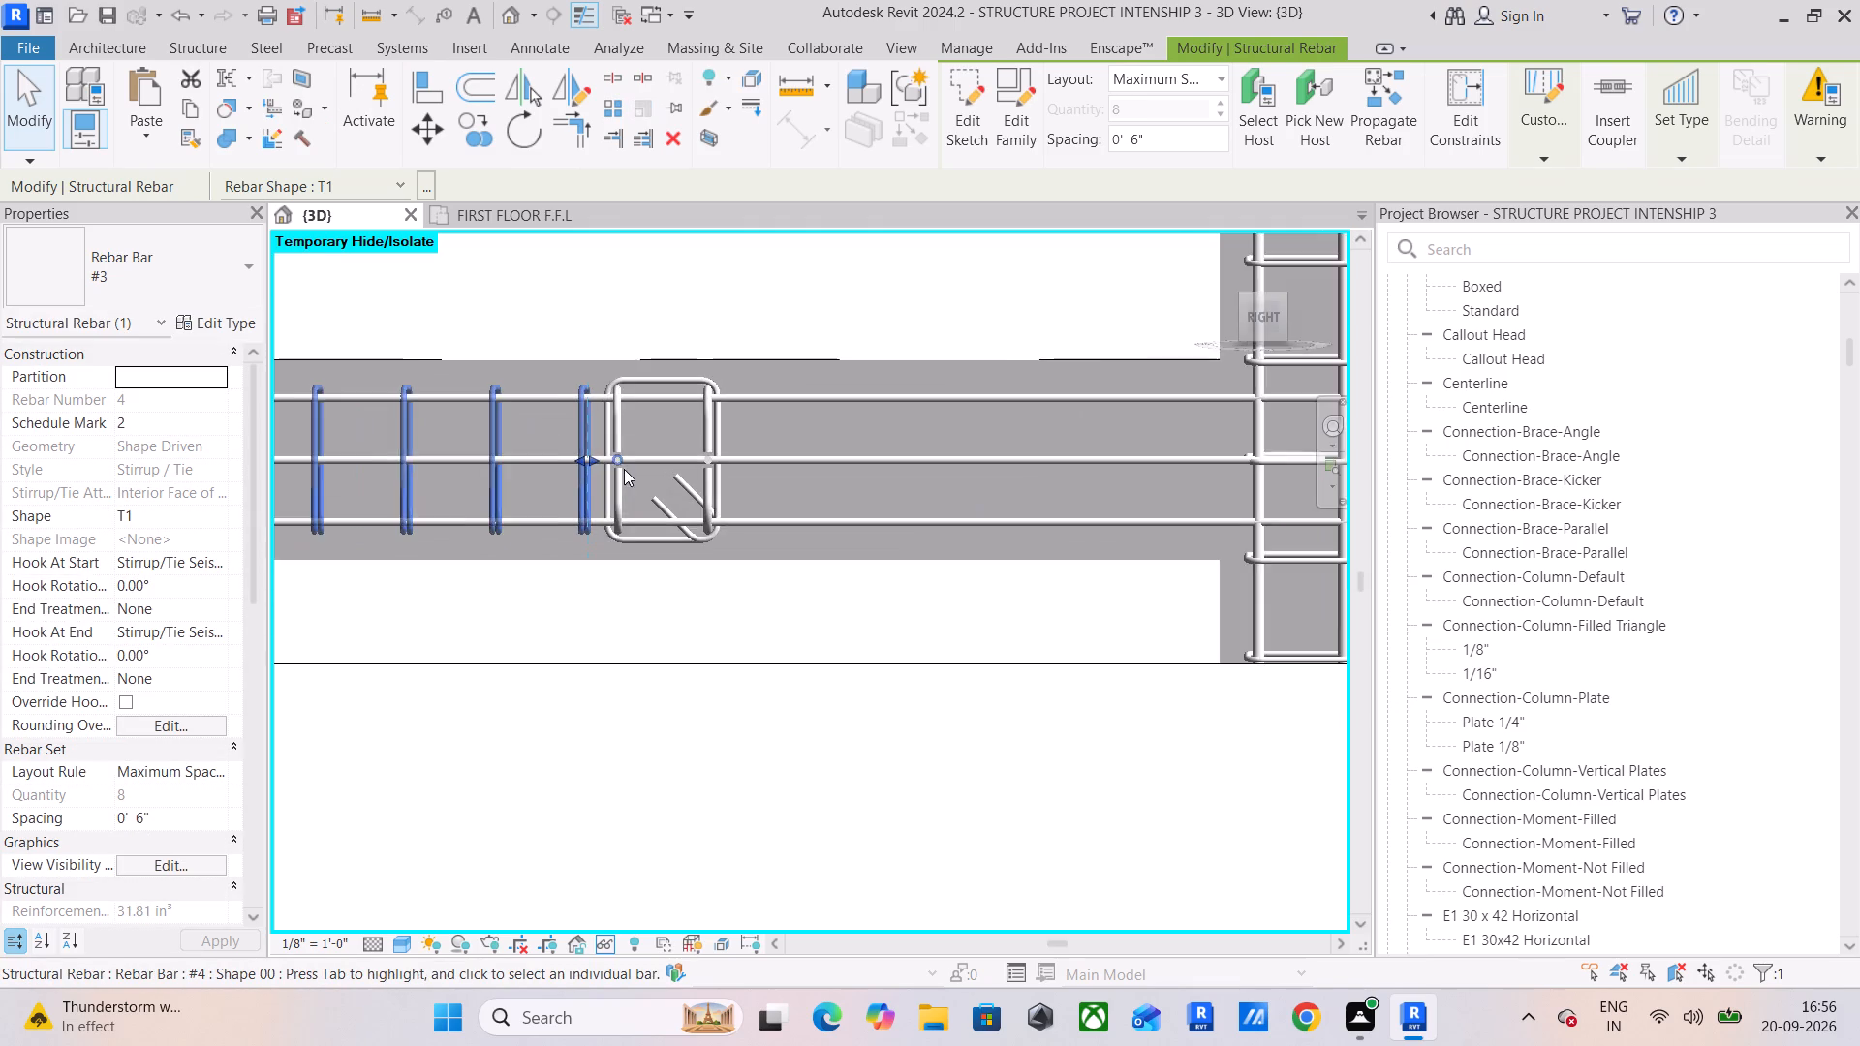
scroll(624, 469, up, 3)
scroll(630, 466, down, 5)
middle_drag(630, 464, 829, 467)
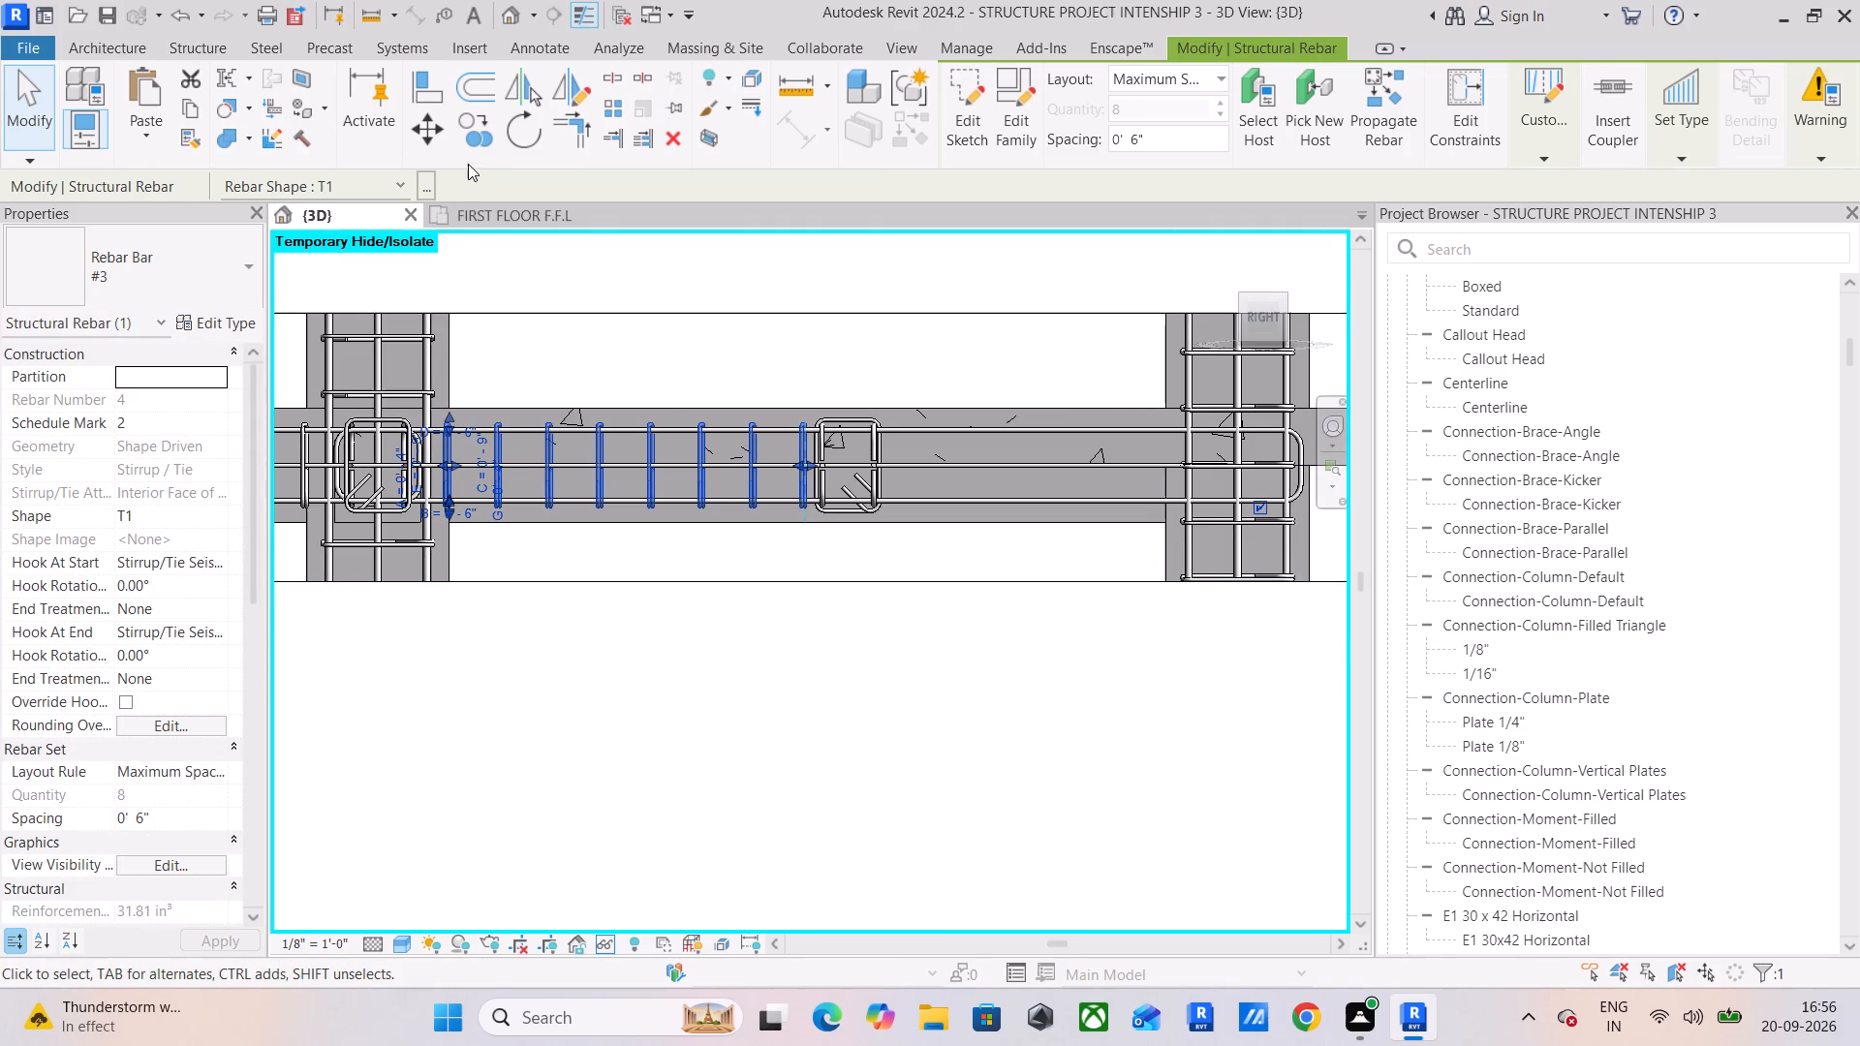
Copy the #3 T1 stirrup set from the shared column's face to the far side of the crossing beam's cage.
click(475, 139)
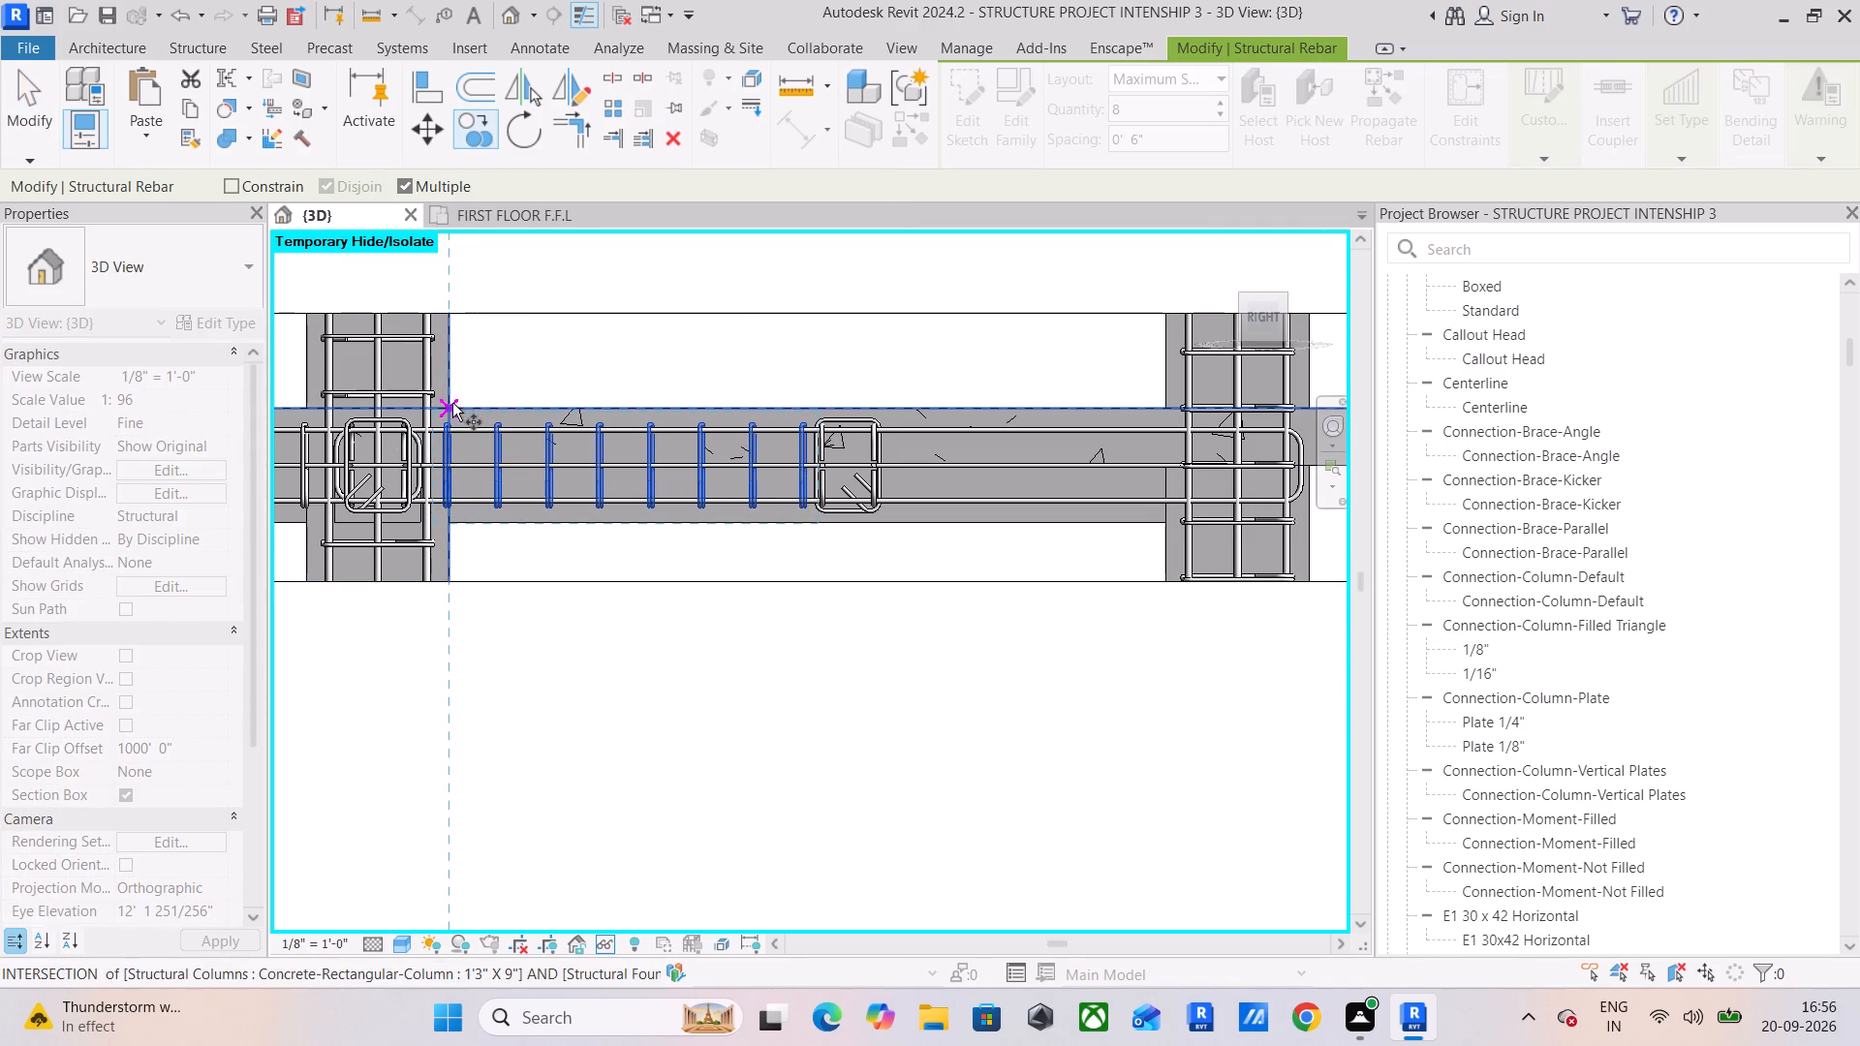
click(452, 404)
click(886, 417)
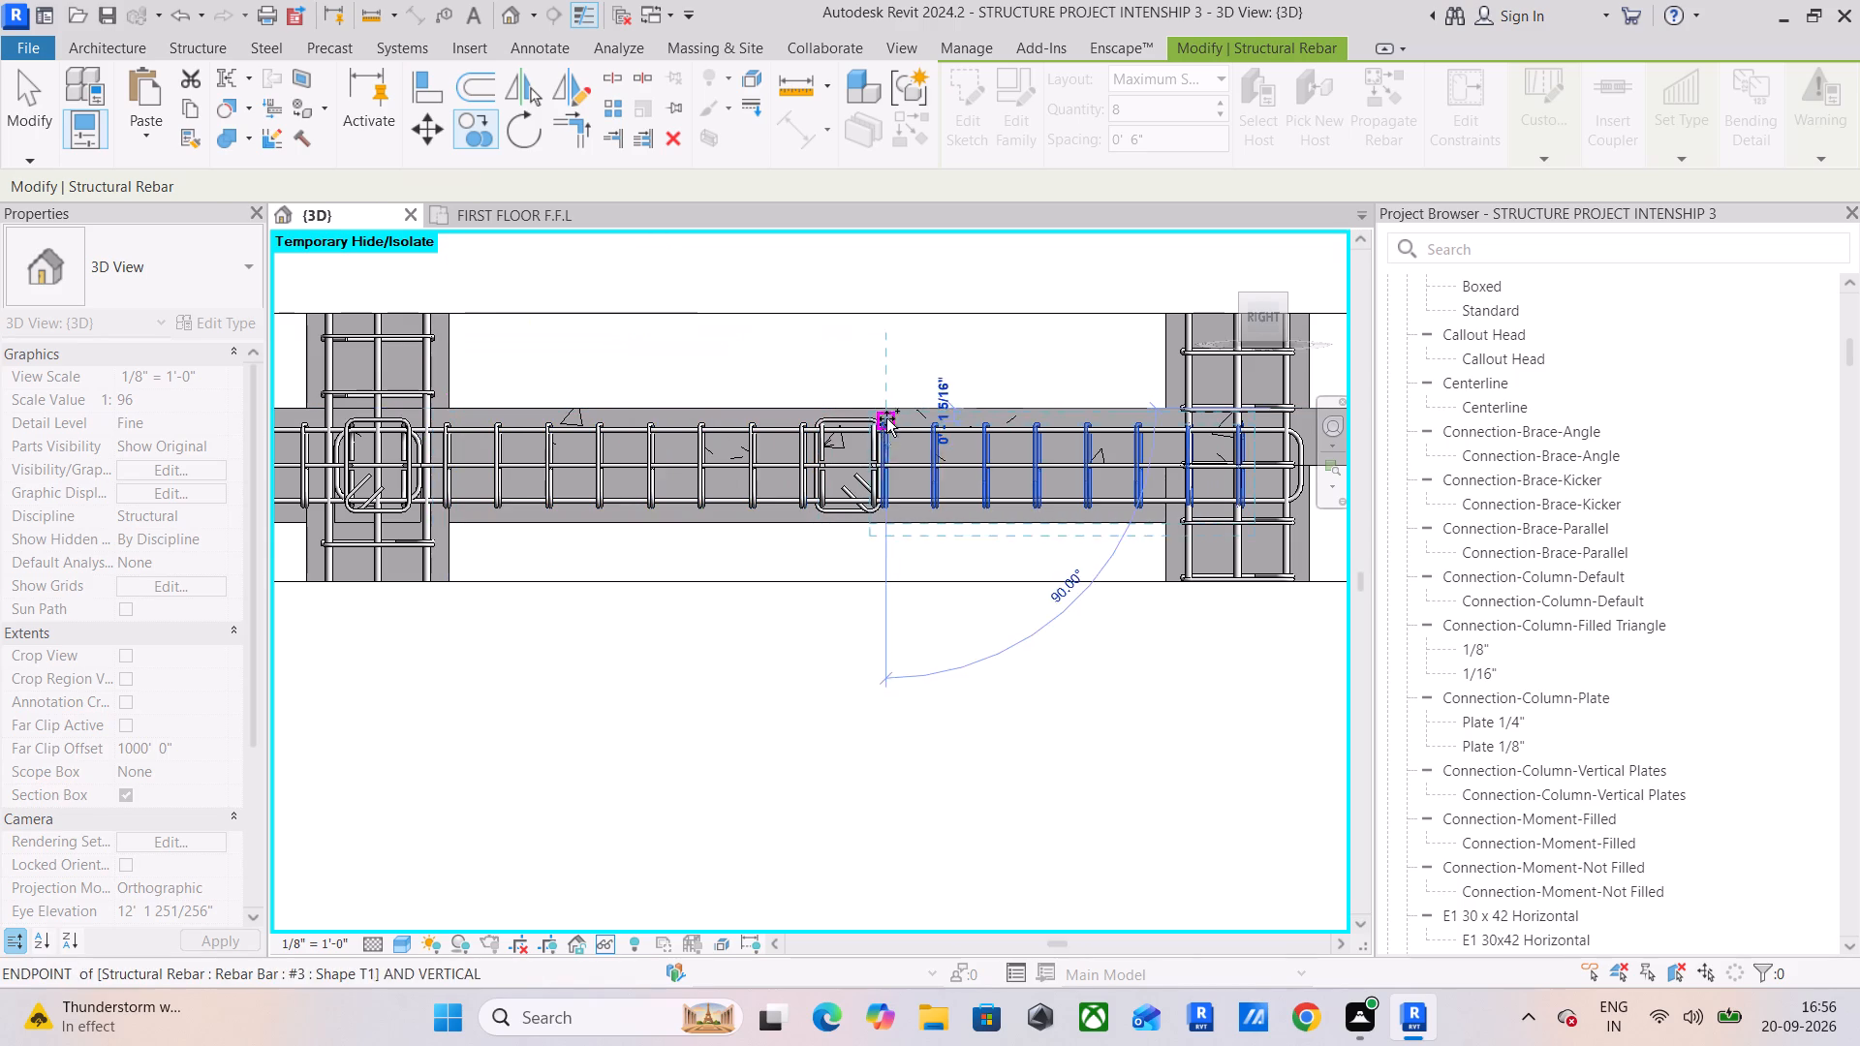
click(13, 92)
Shorten the copied #3 T1 stirrup set to stop at the near face of the end column.
click(1241, 450)
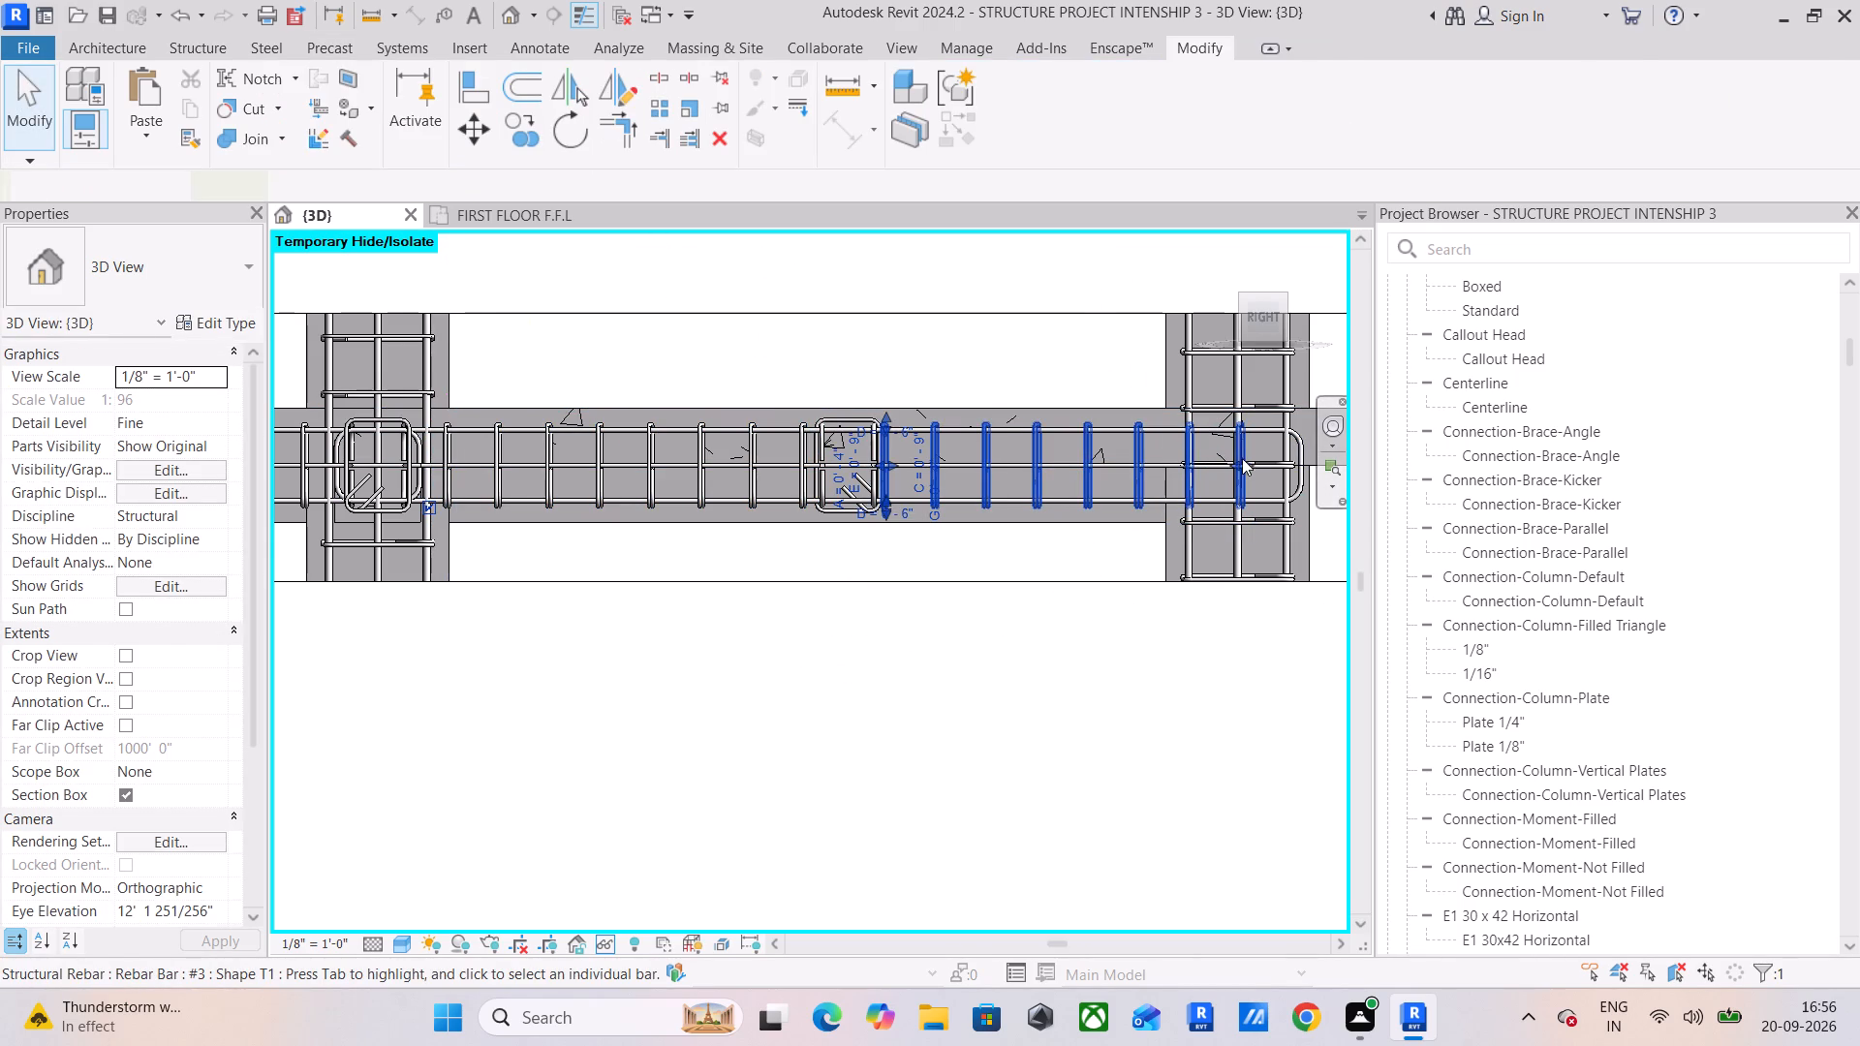
drag(1247, 465, 1163, 472)
click(1033, 677)
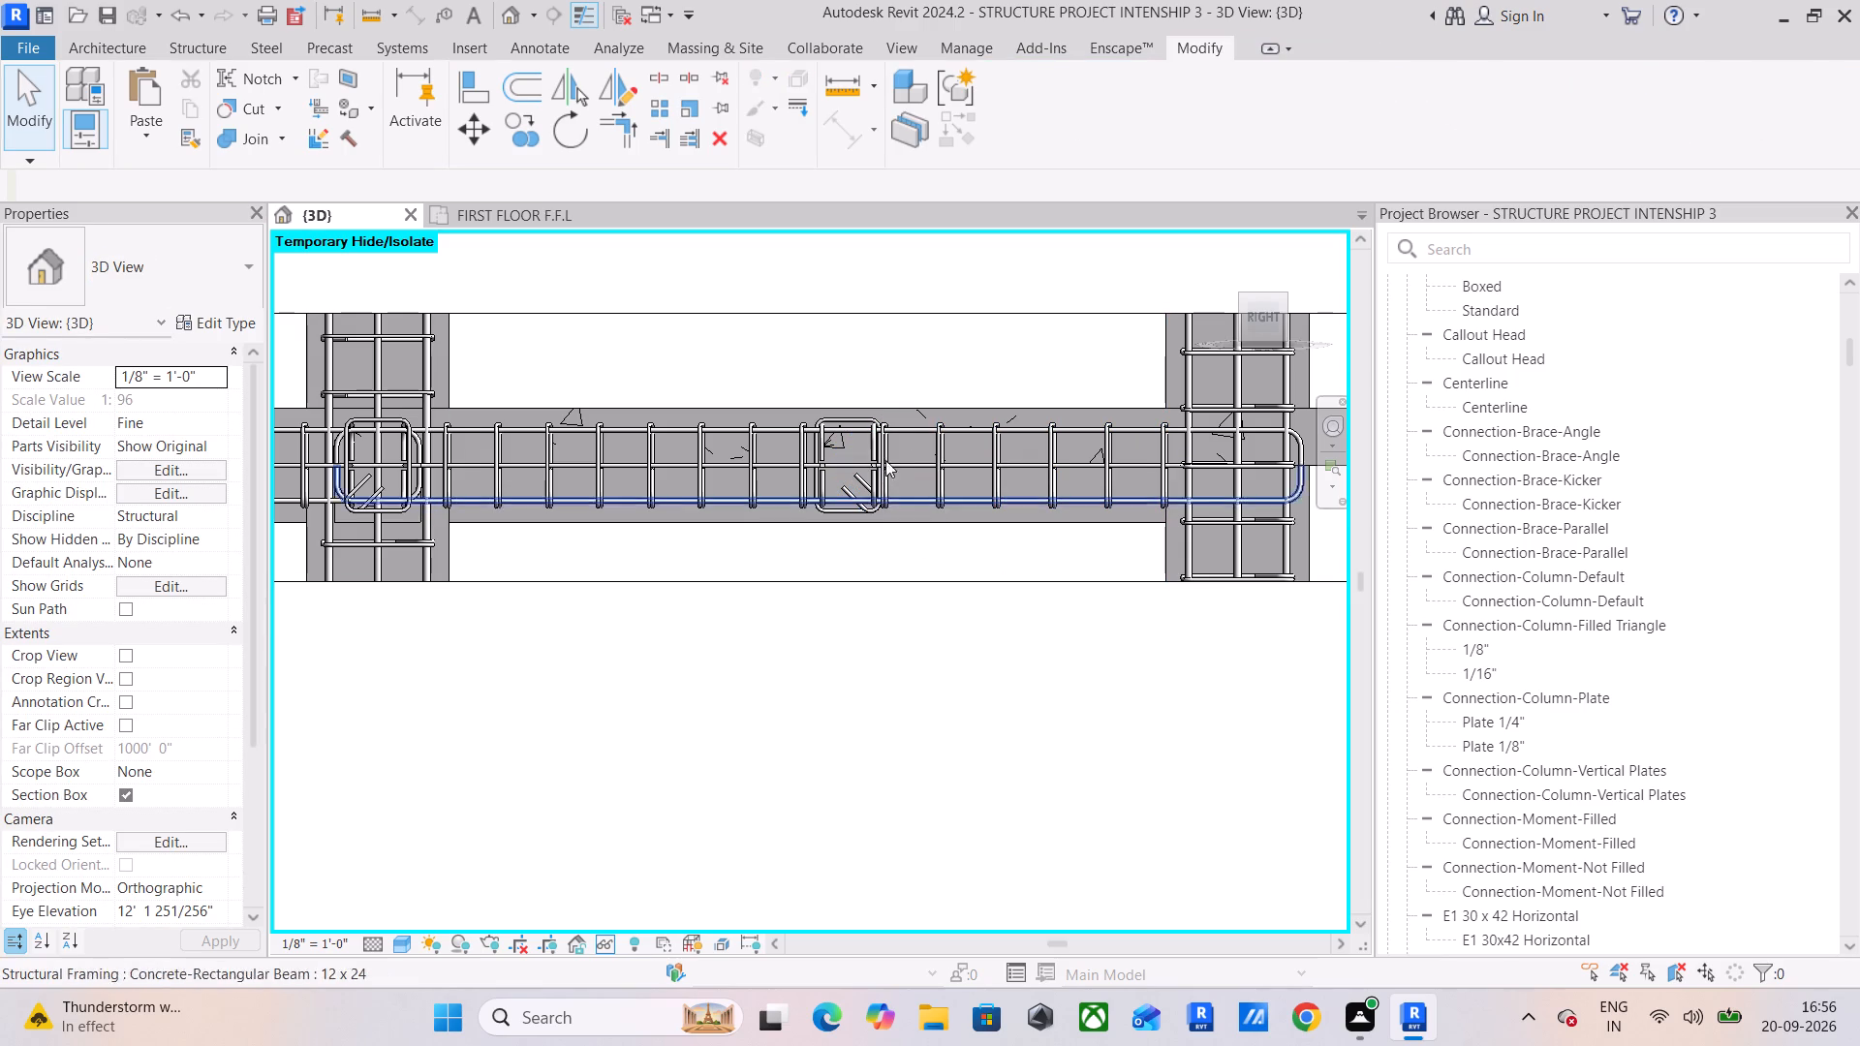
Shift the start of the copied #3 stirrup set slightly clear of the crossing beam's cage.
scroll(897, 441, up, 5)
click(872, 461)
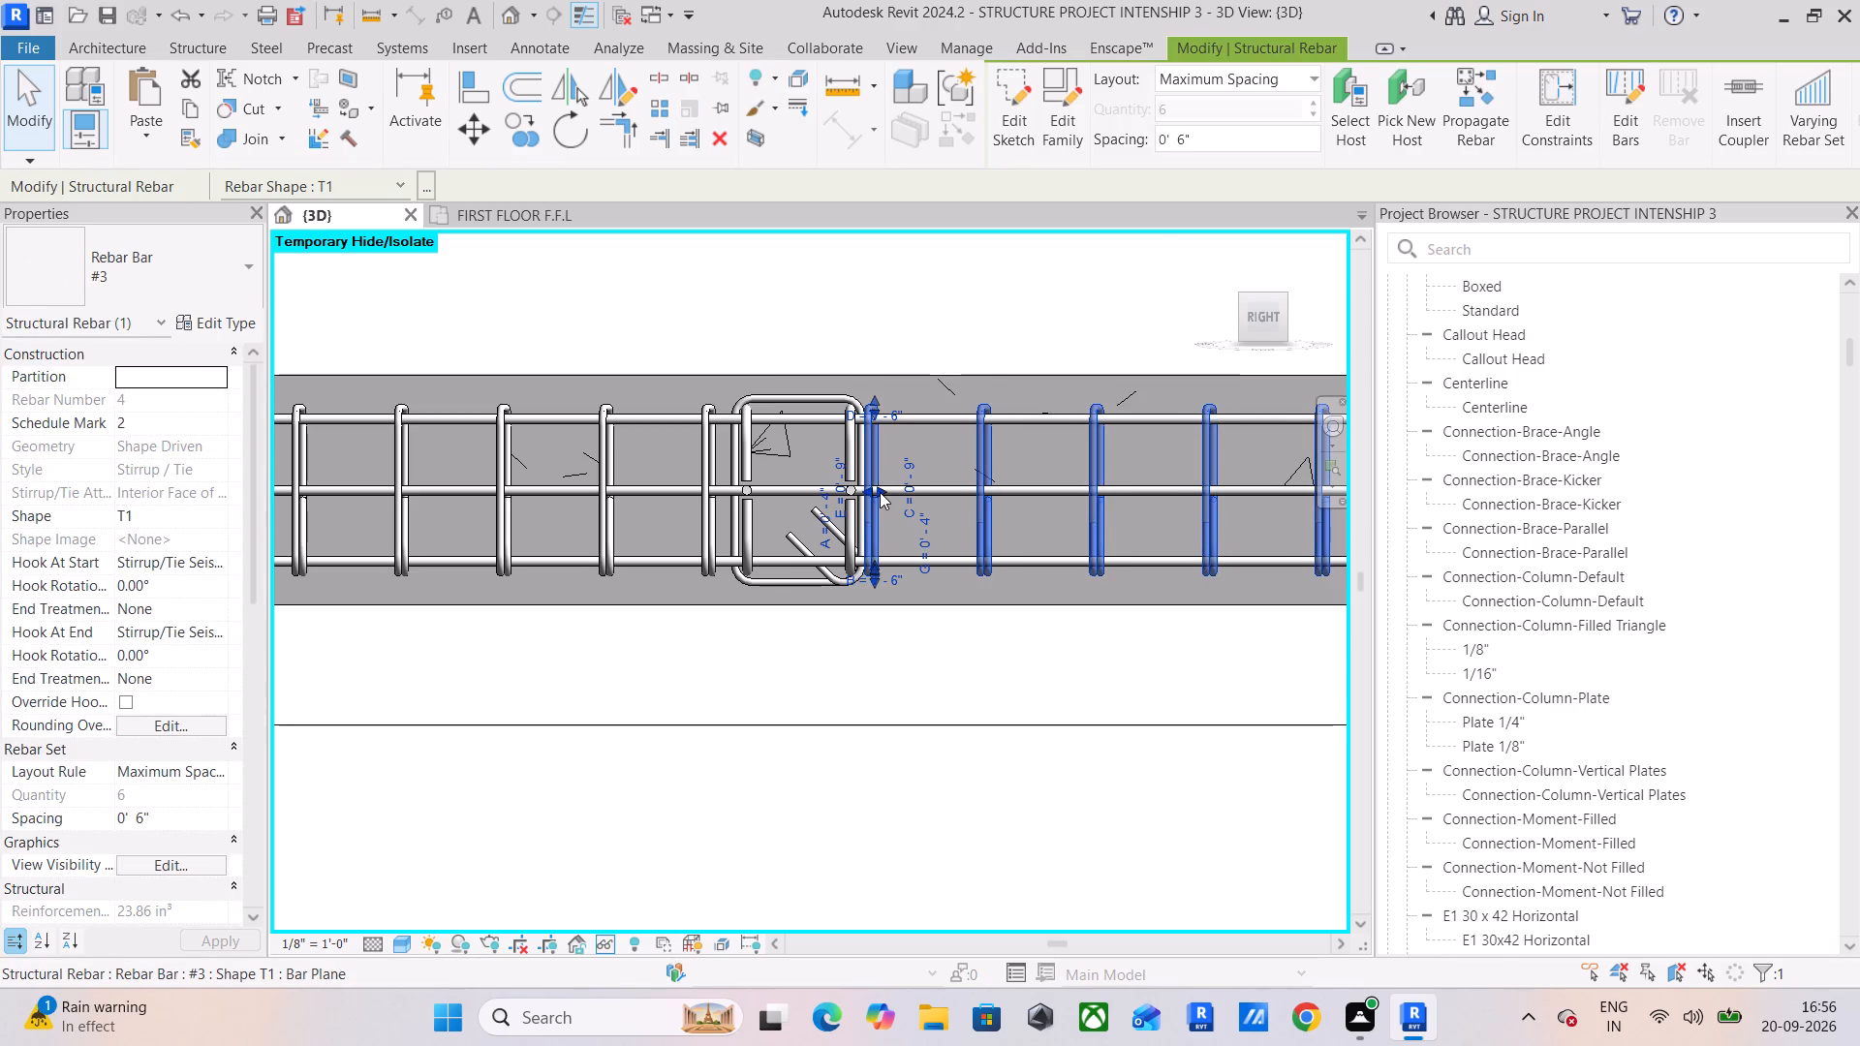
drag(880, 492, 901, 500)
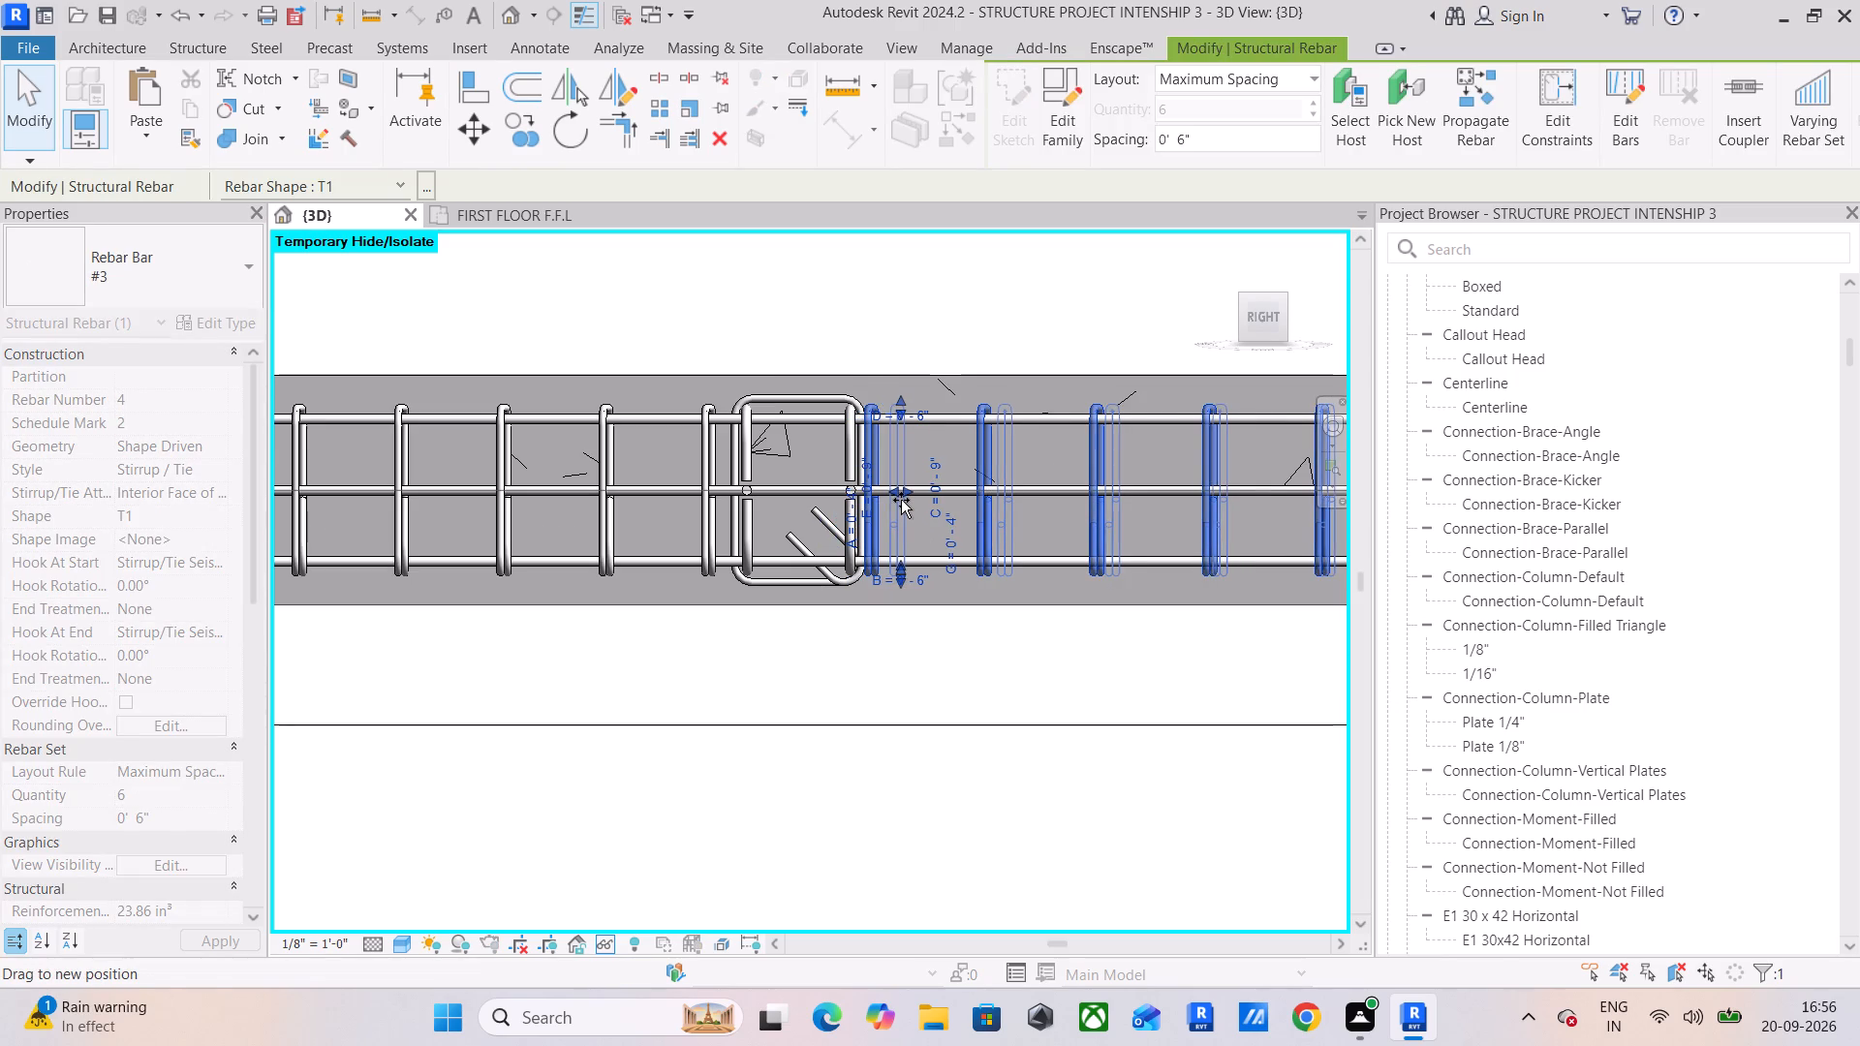
drag(901, 500, 898, 504)
click(841, 753)
Extend the adjoining long span's #3 T1 stirrup set to the inner face of the column at its far end.
scroll(865, 660, down, 6)
scroll(880, 652, up, 1)
middle_drag(881, 651, 816, 583)
scroll(815, 580, down, 4)
middle_drag(815, 579, 1197, 648)
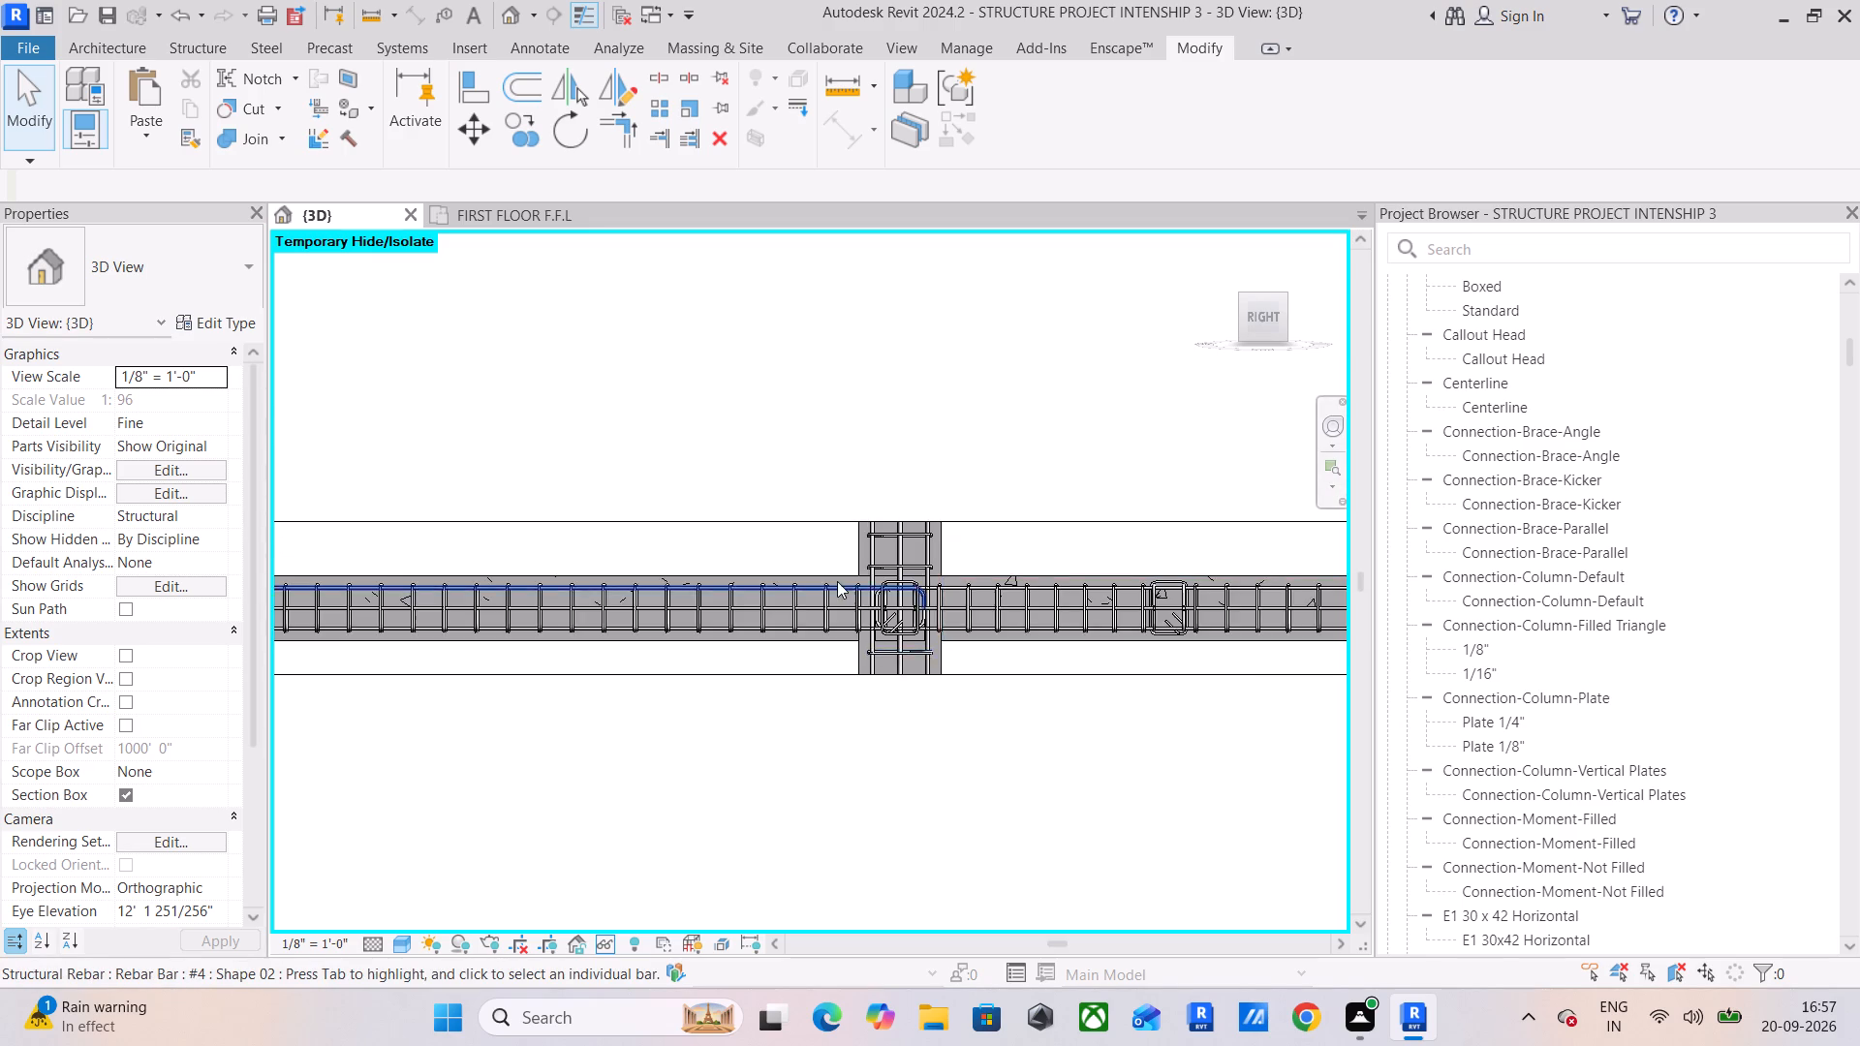
scroll(837, 580, up, 5)
click(882, 660)
scroll(831, 622, down, 6)
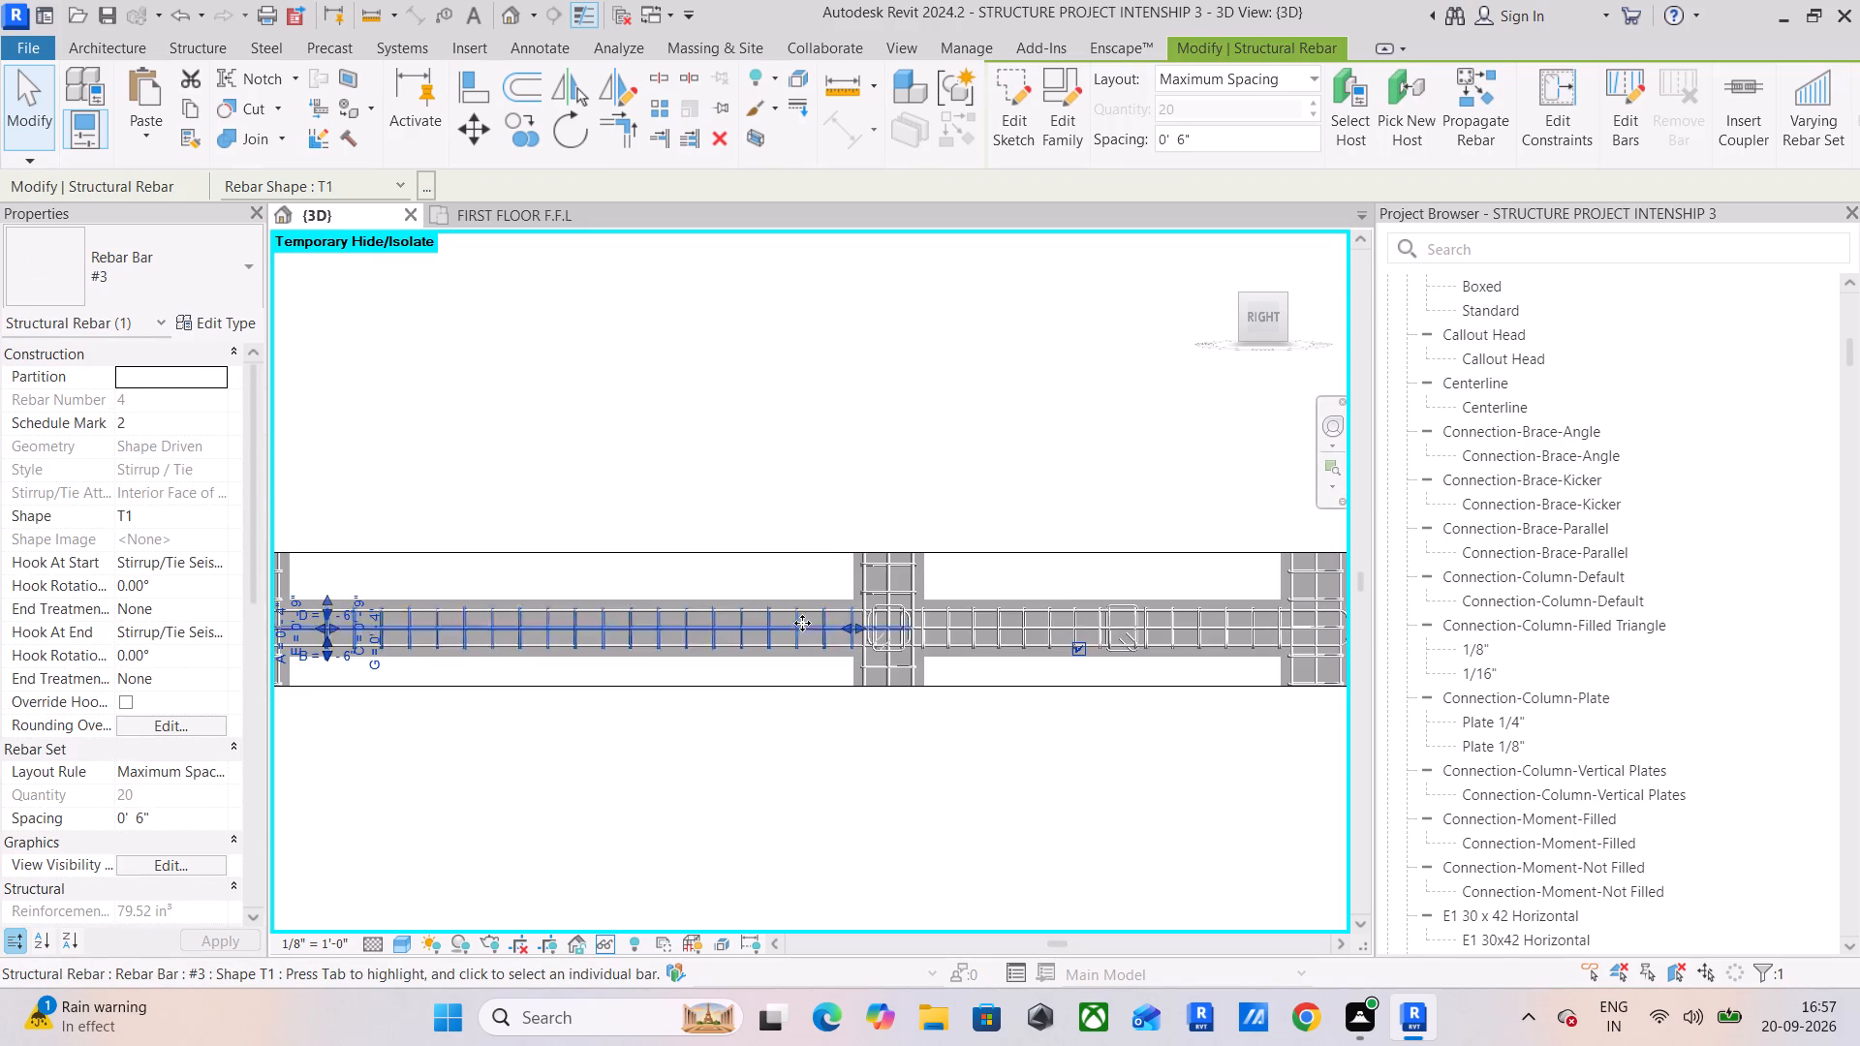
middle_drag(802, 622, 1034, 543)
scroll(544, 550, up, 5)
middle_drag(568, 562, 740, 514)
scroll(736, 514, up, 6)
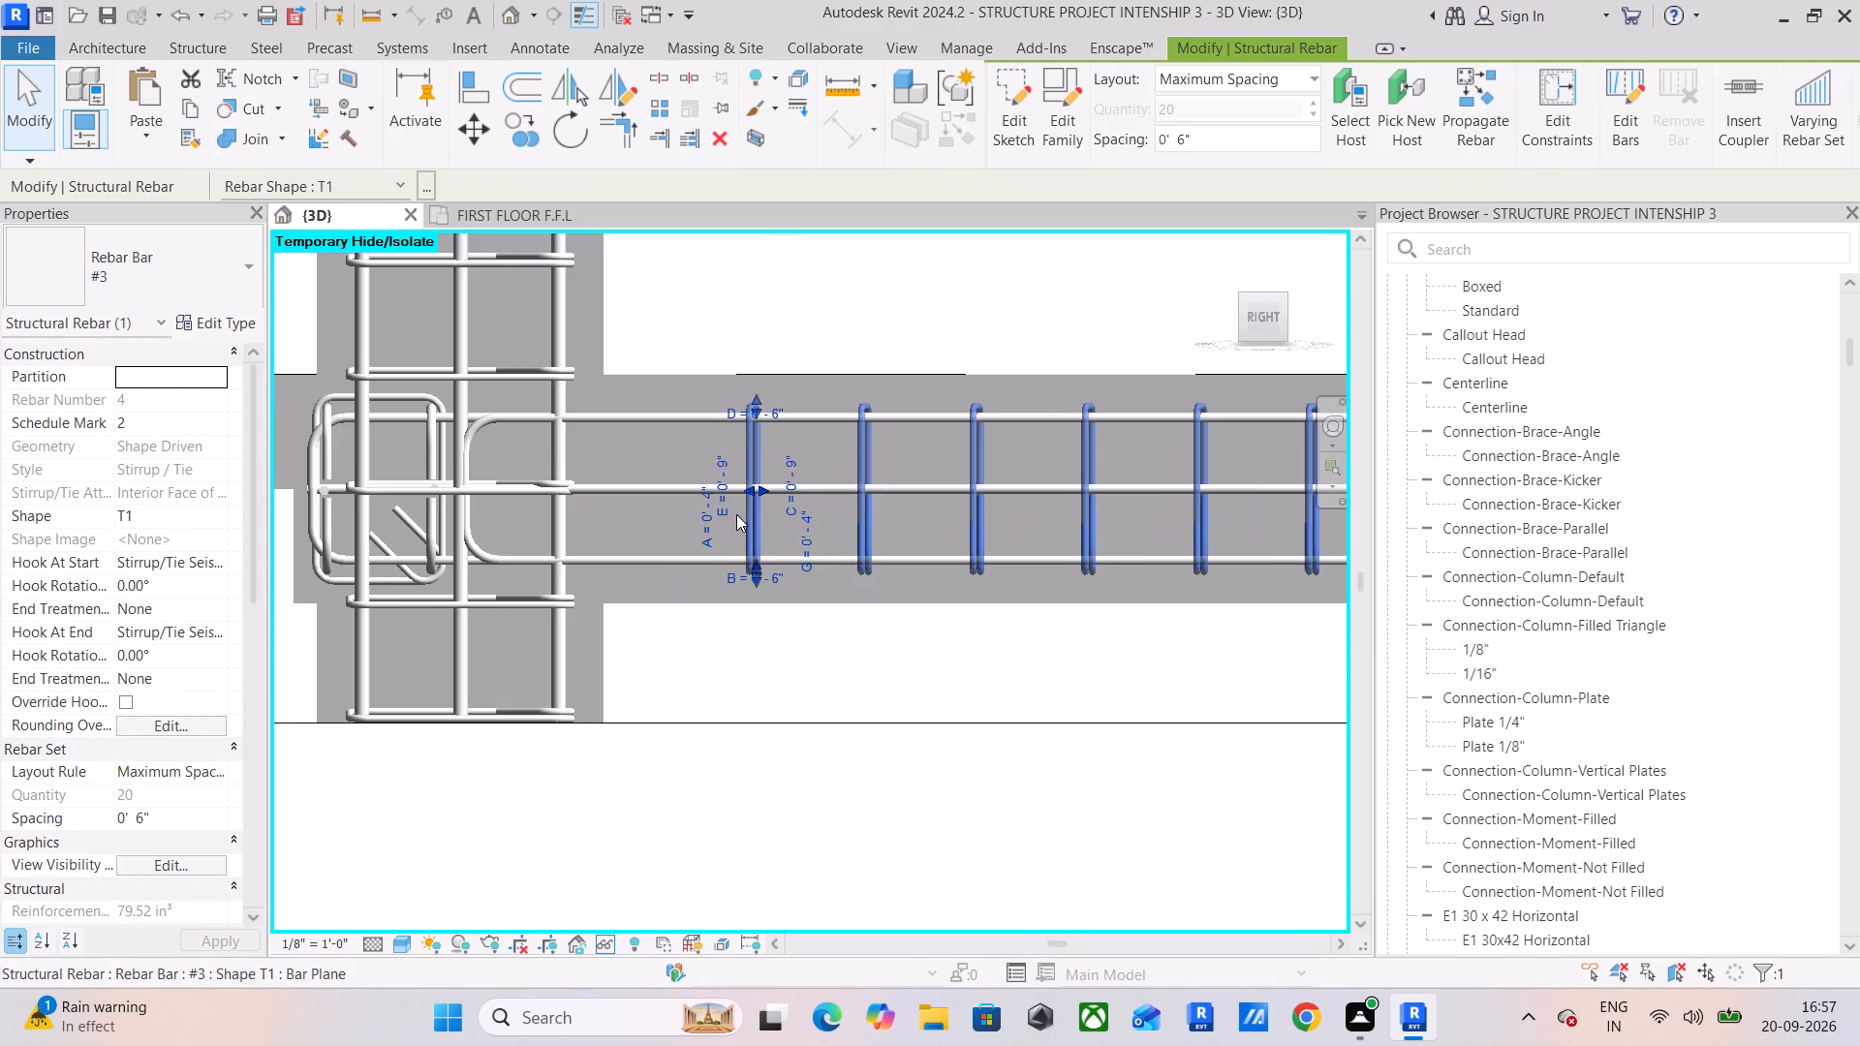
drag(753, 491, 601, 535)
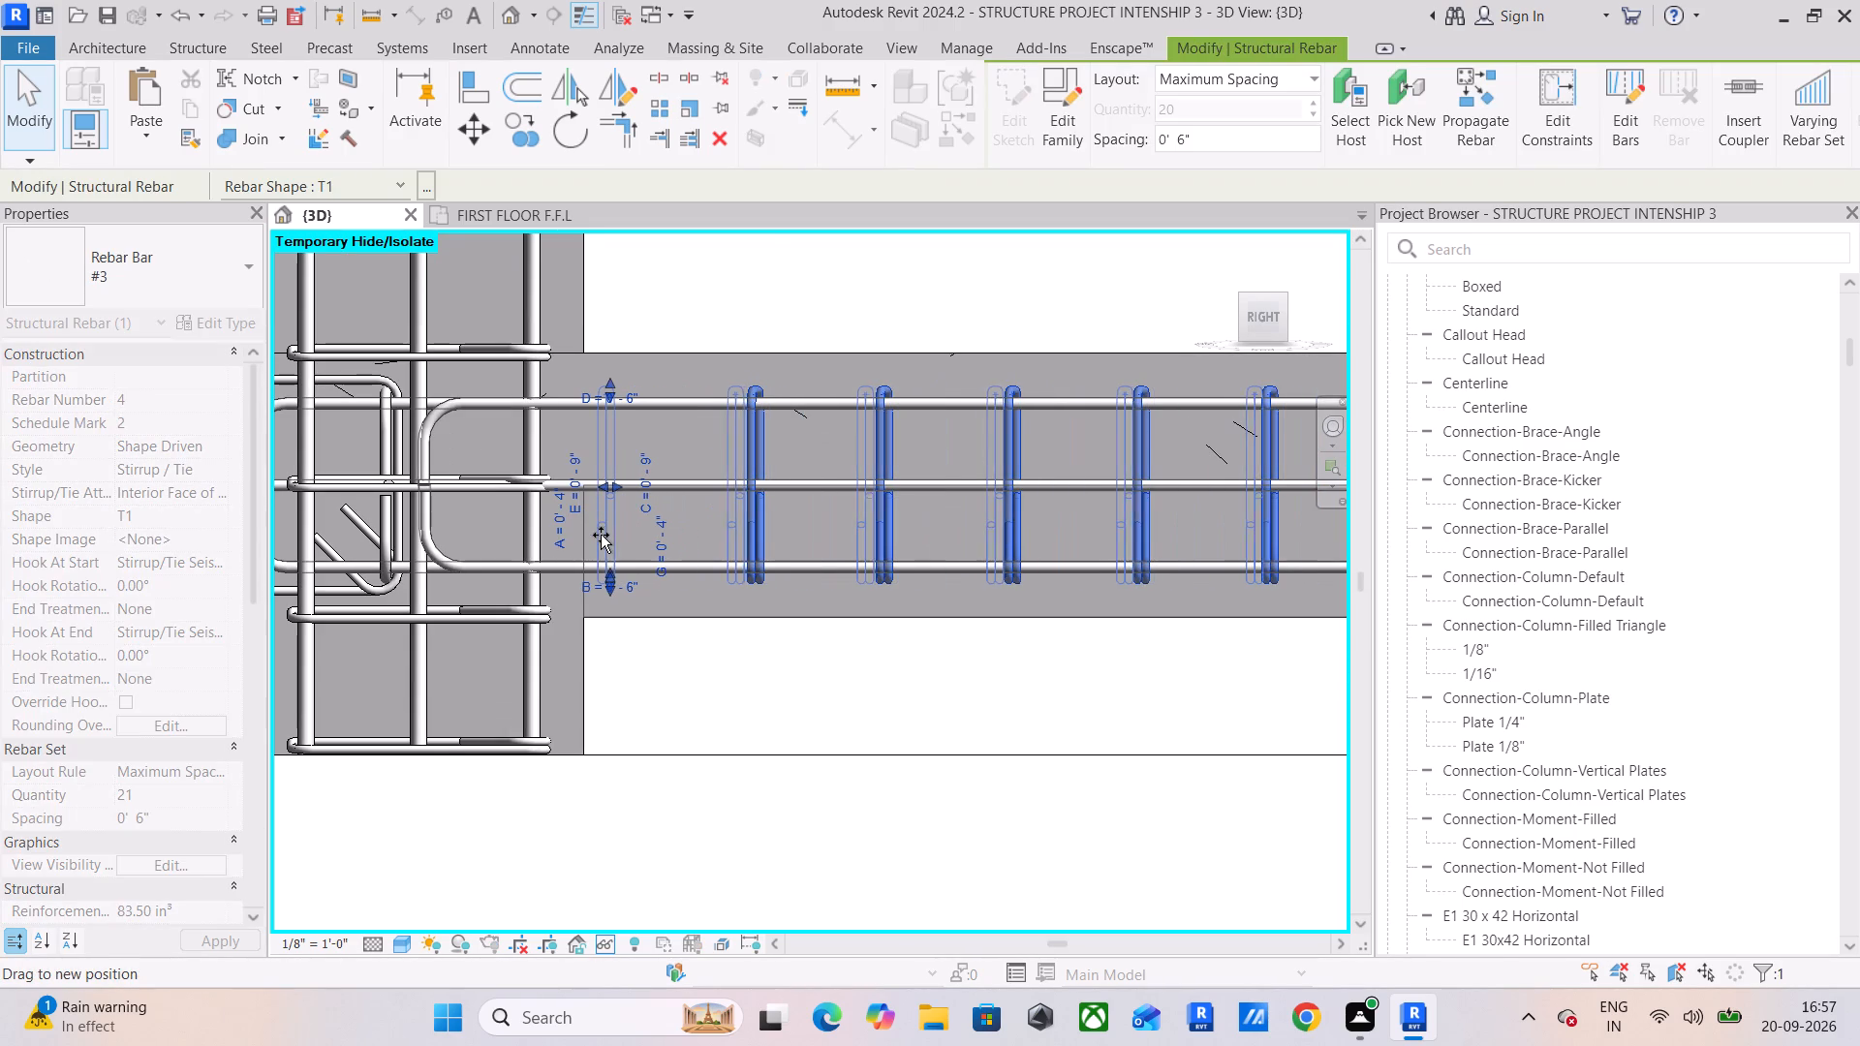
drag(601, 535, 591, 548)
click(670, 694)
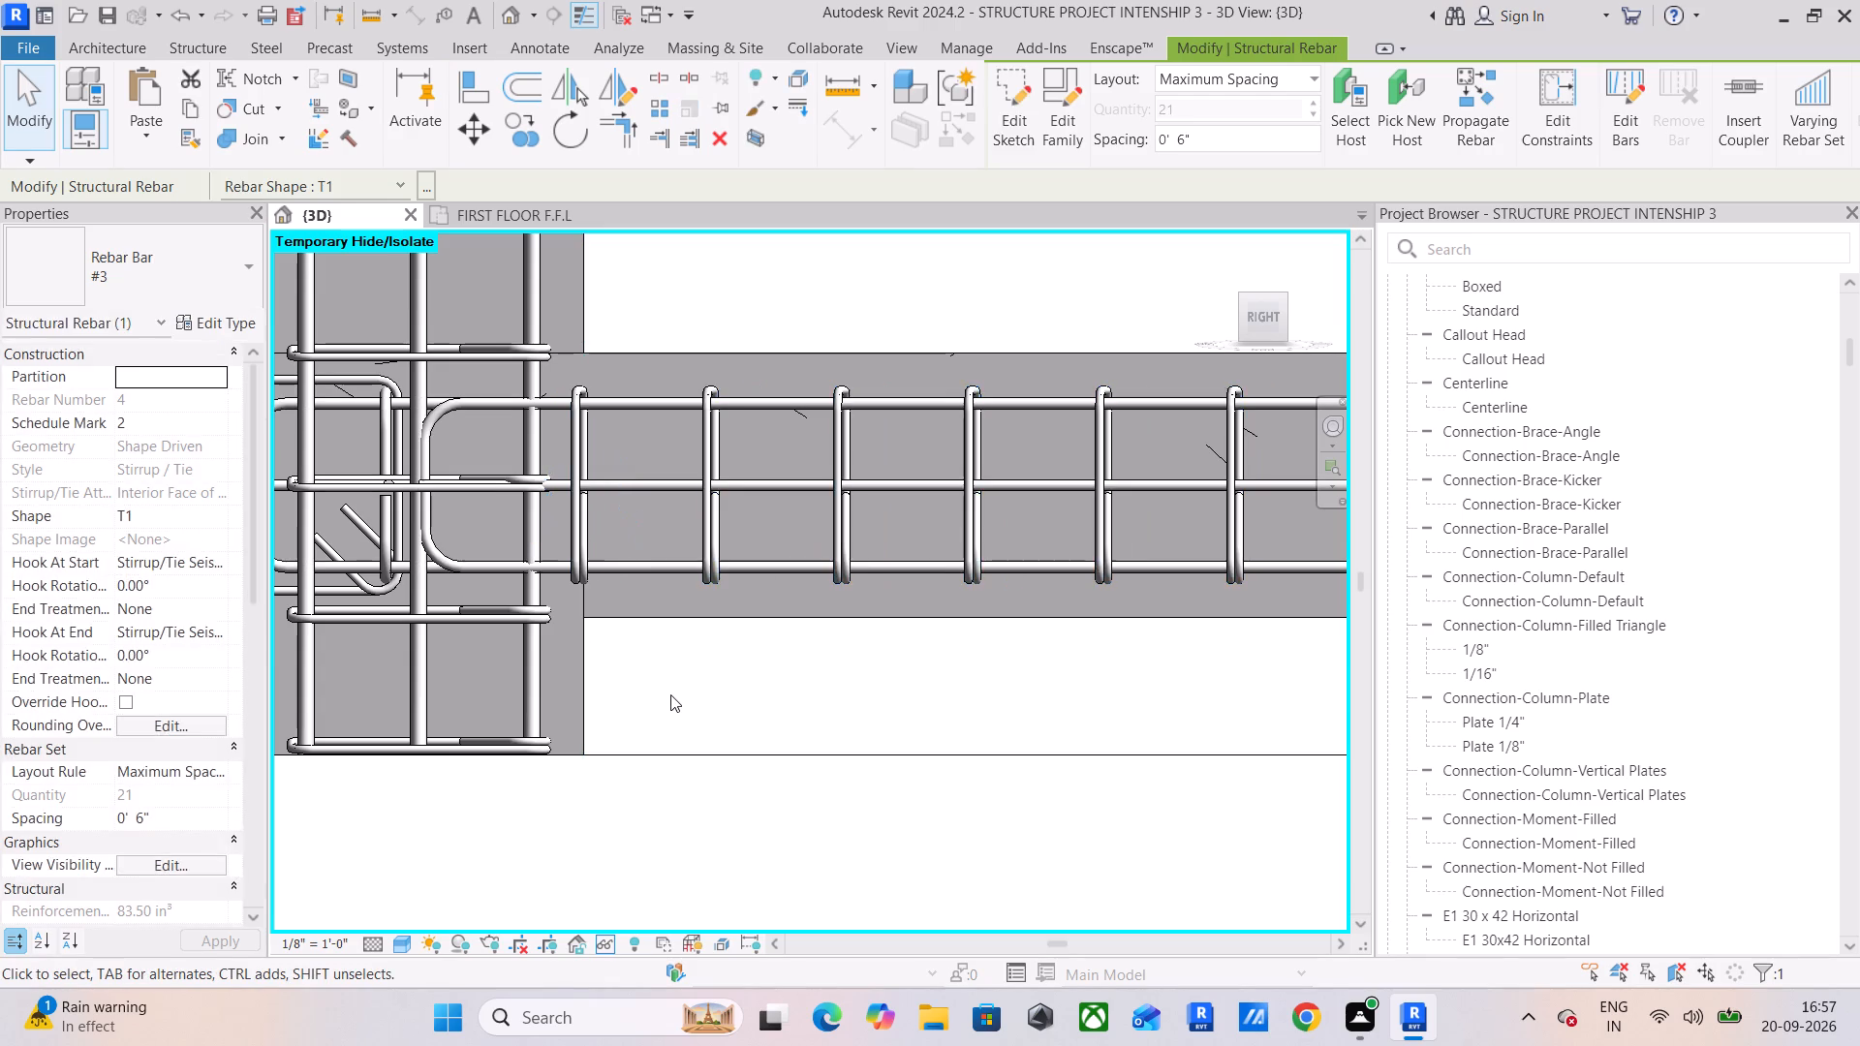
Extend the short bottom #4 bar's hooked end across the long span's far column, in line with the outer bottom hook.
scroll(670, 693, down, 4)
middle_drag(670, 692, 682, 690)
middle_drag(506, 597, 815, 505)
scroll(799, 540, up, 5)
click(908, 489)
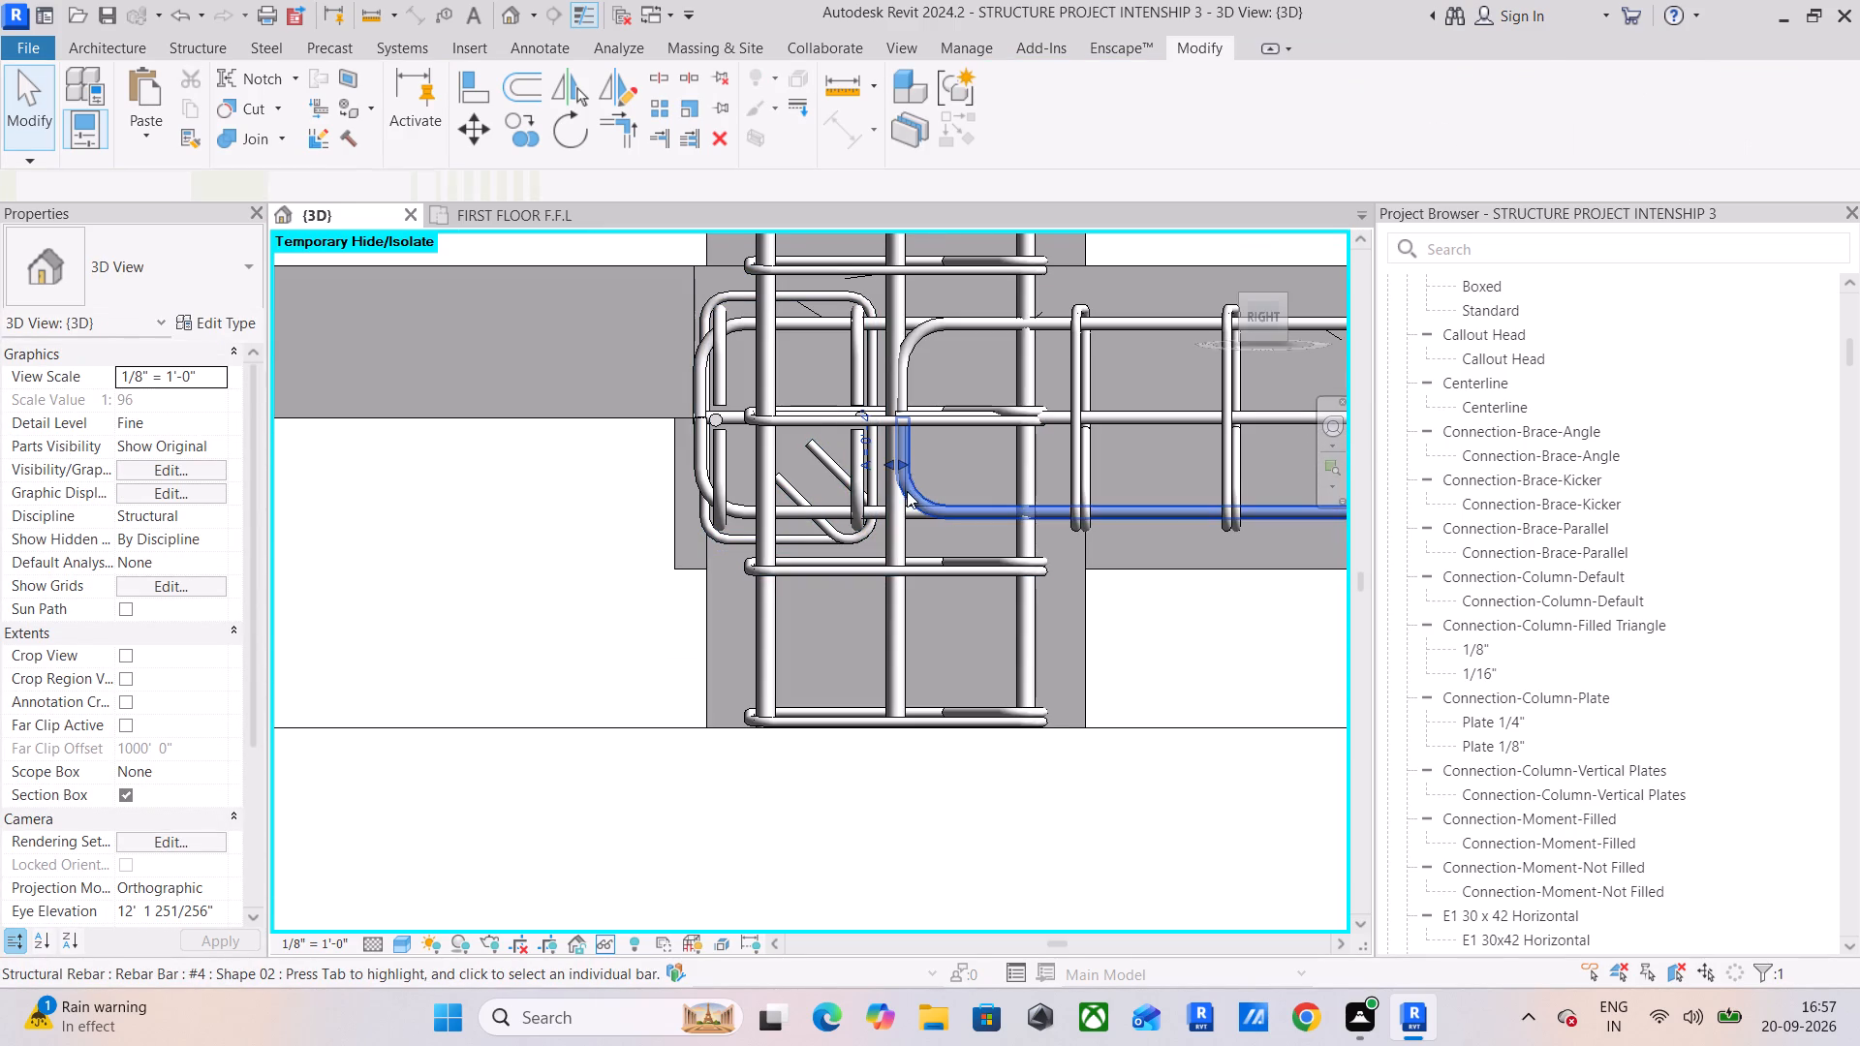
drag(887, 467, 700, 476)
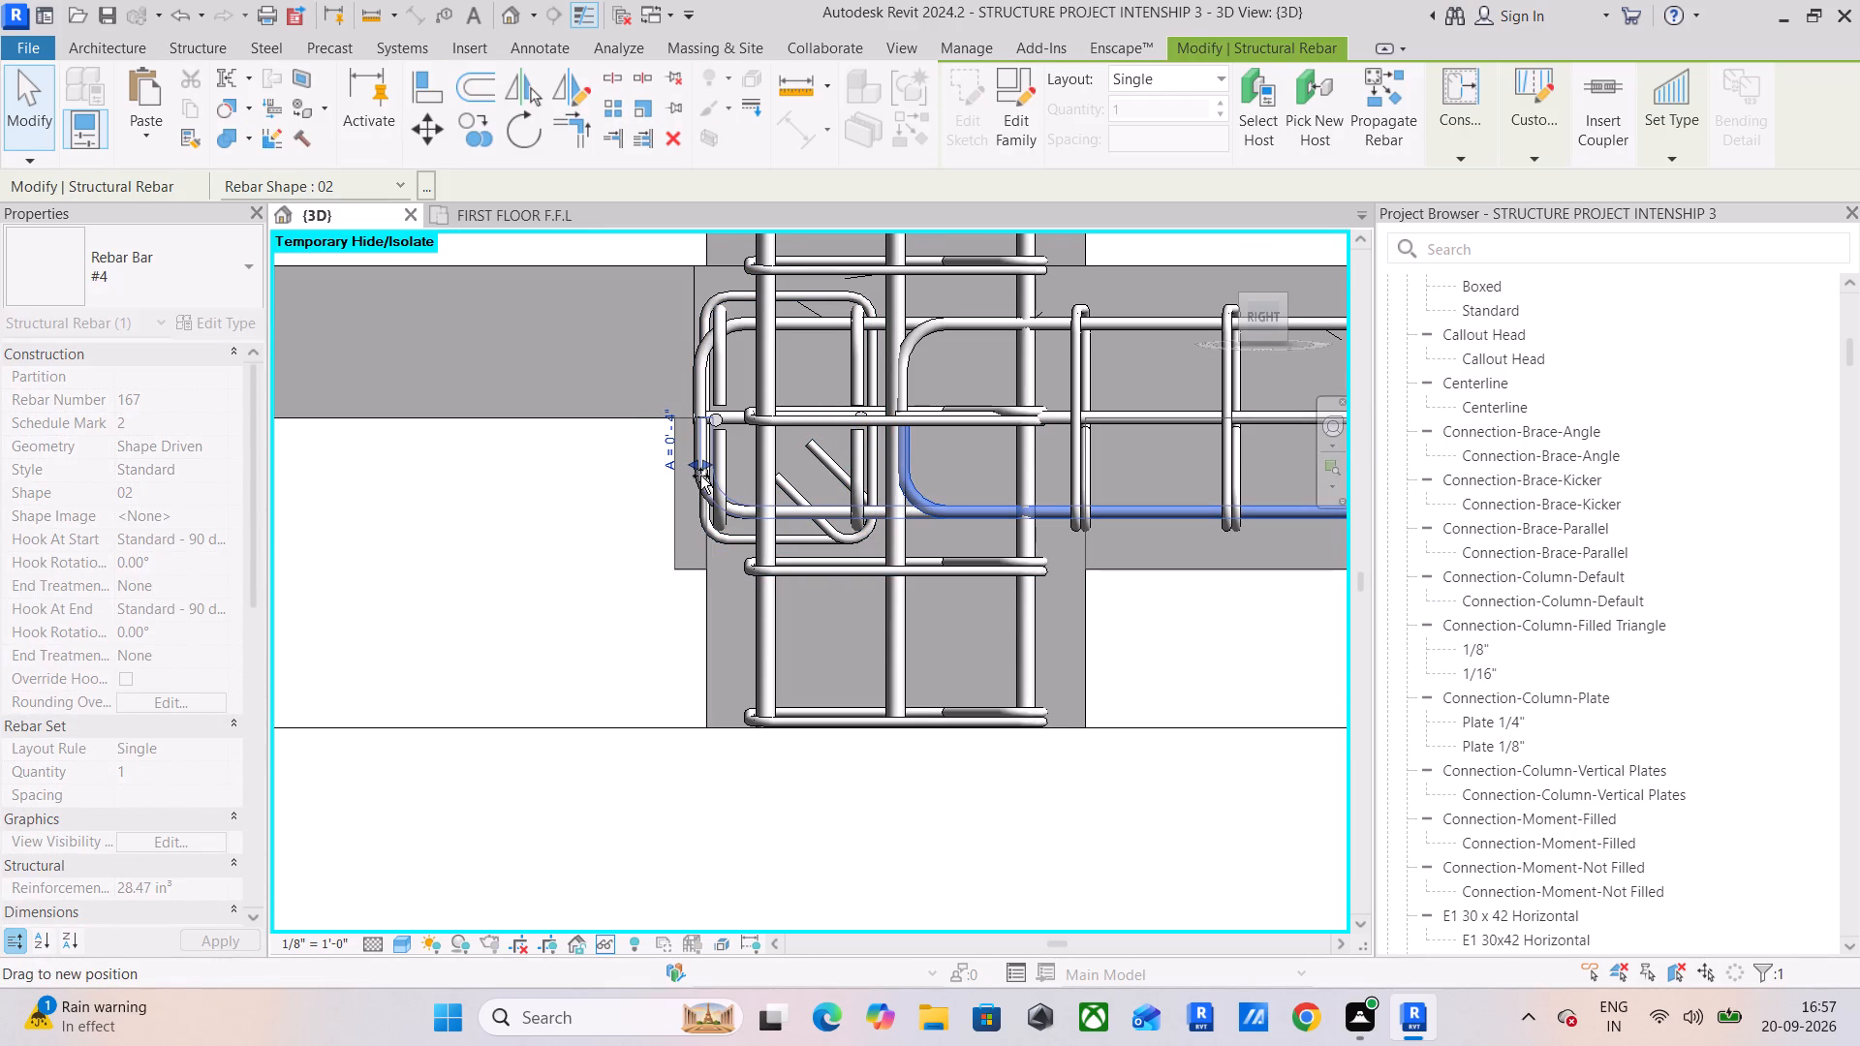
drag(700, 476, 697, 477)
scroll(697, 477, up, 5)
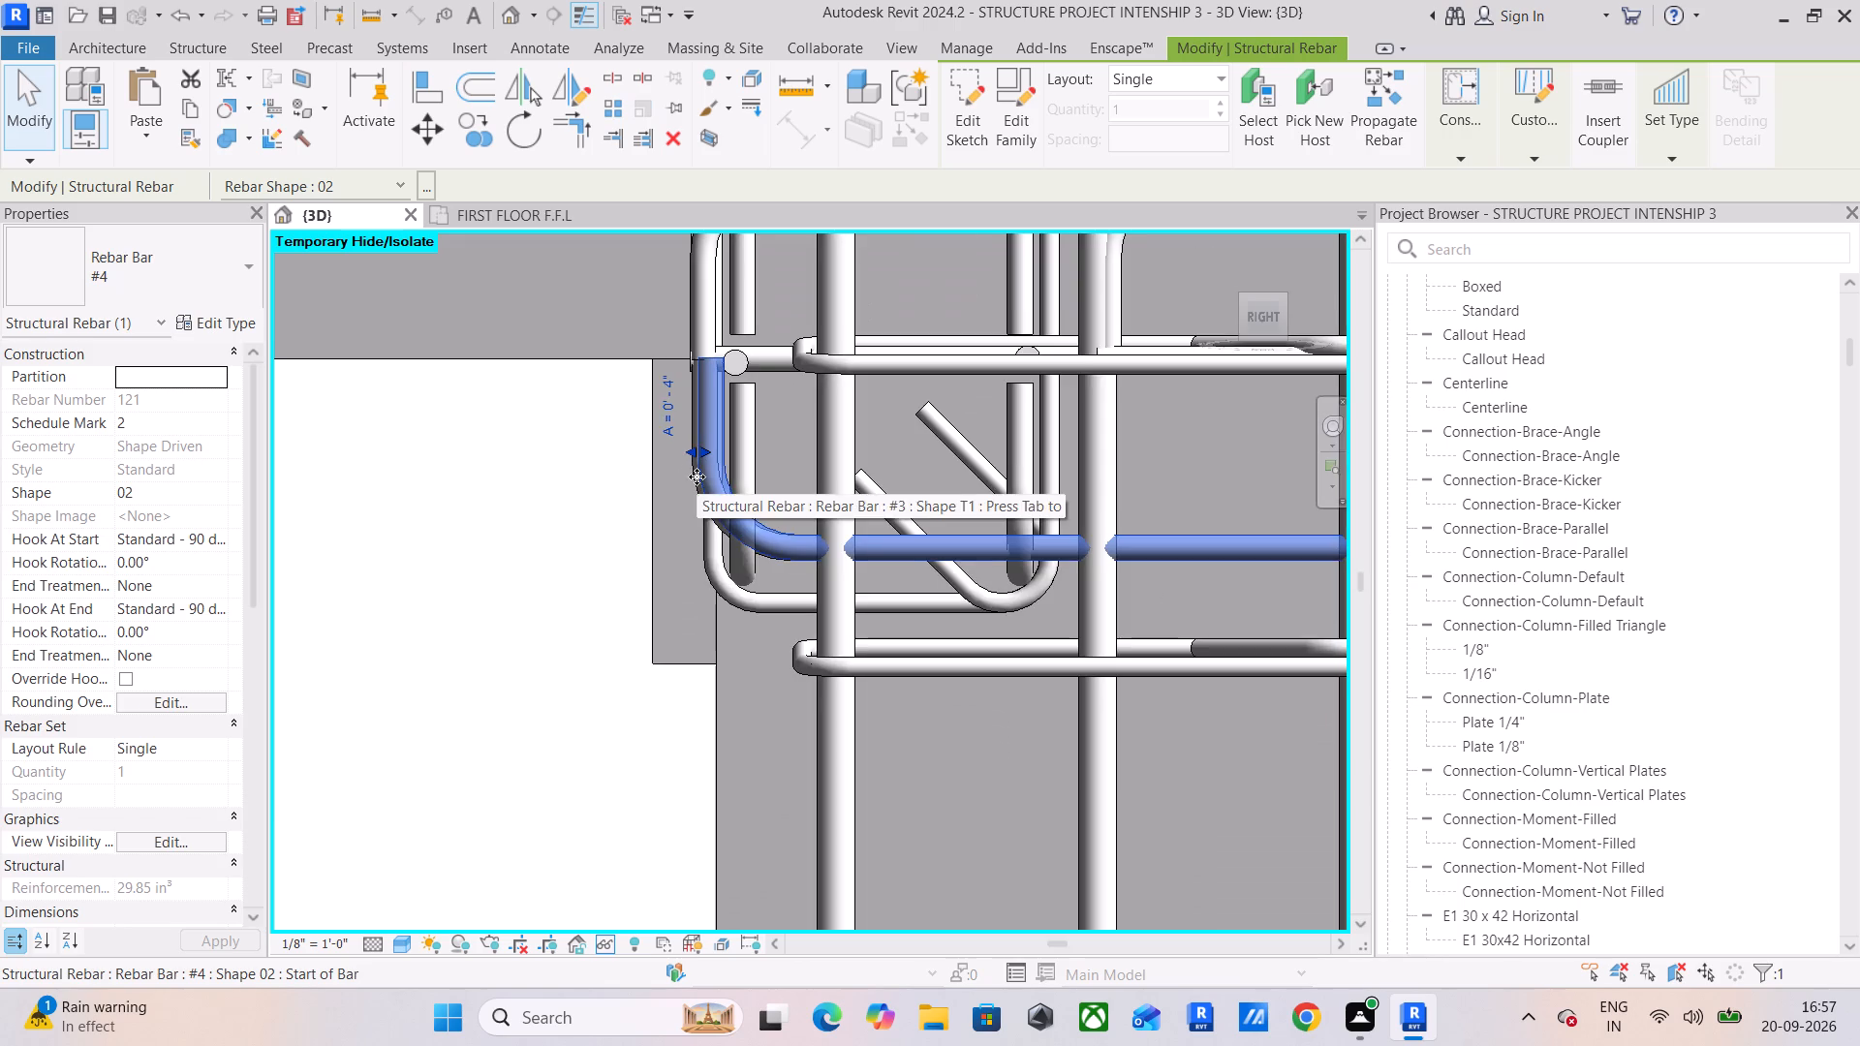
middle_drag(697, 477, 697, 598)
scroll(697, 598, up, 6)
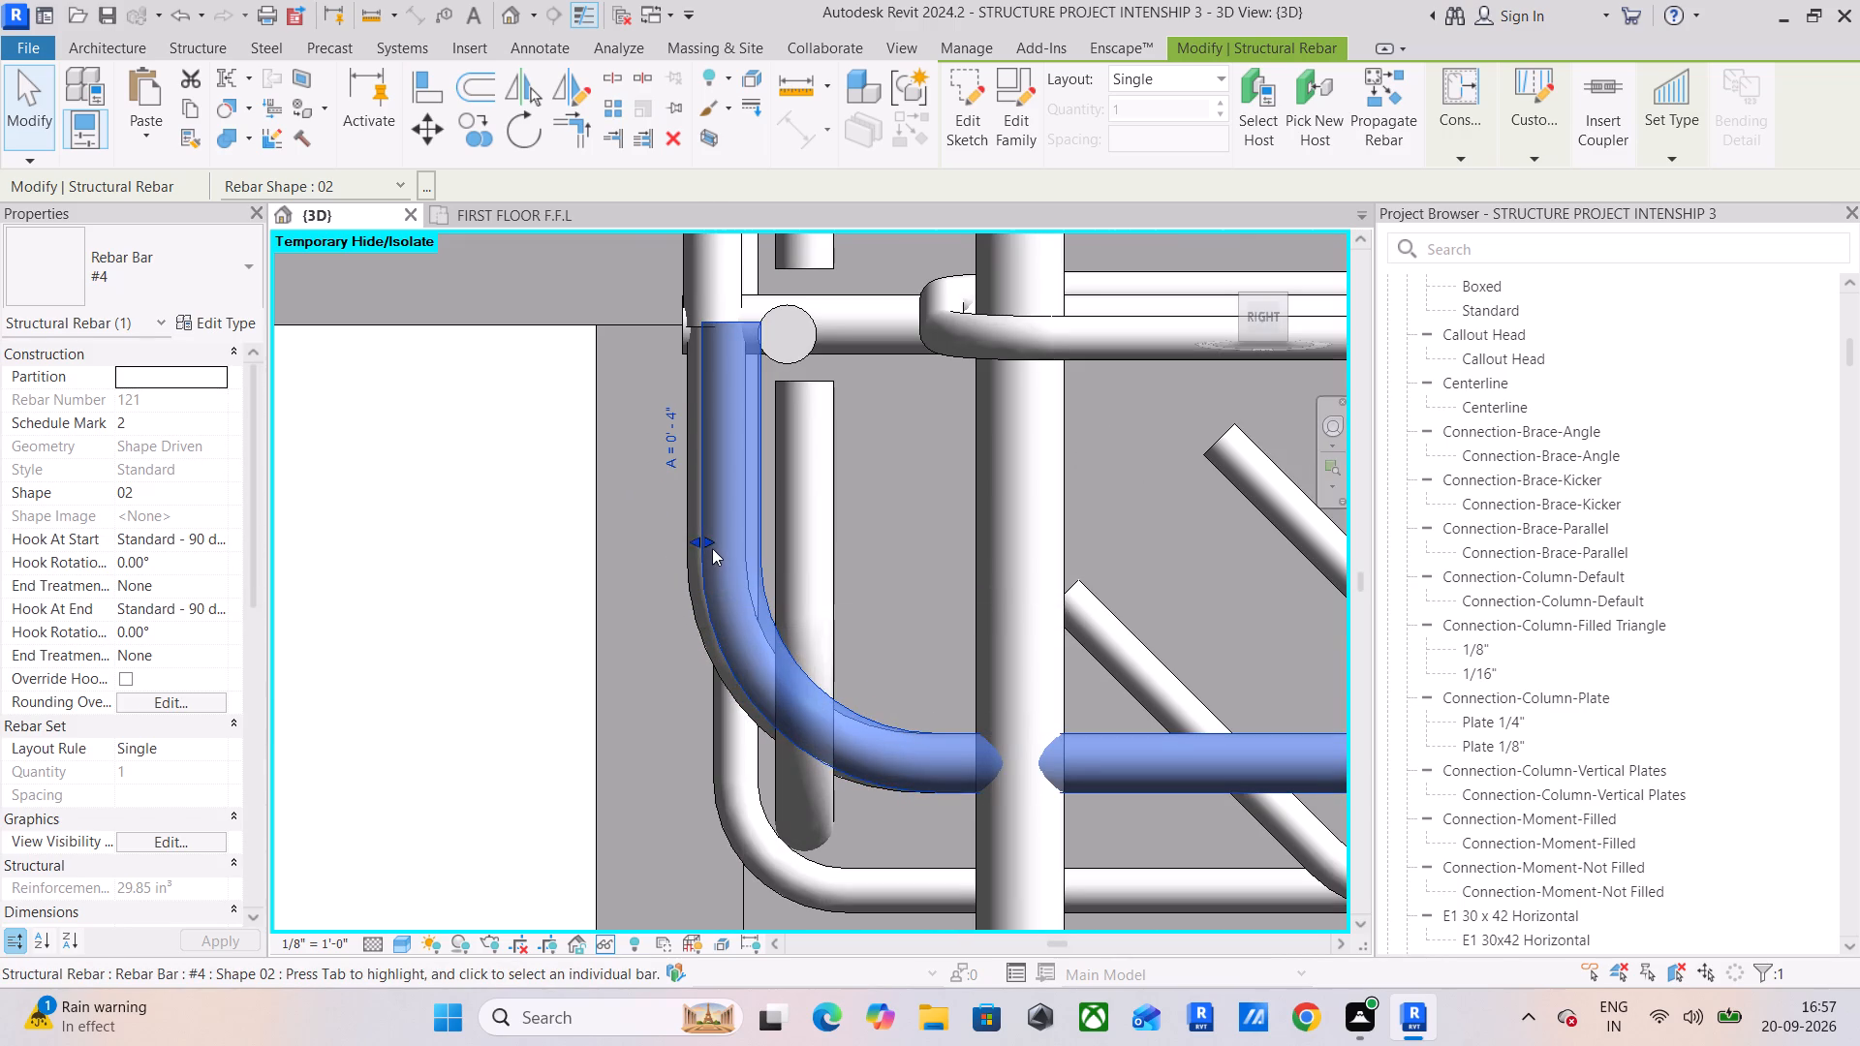
drag(712, 548, 691, 560)
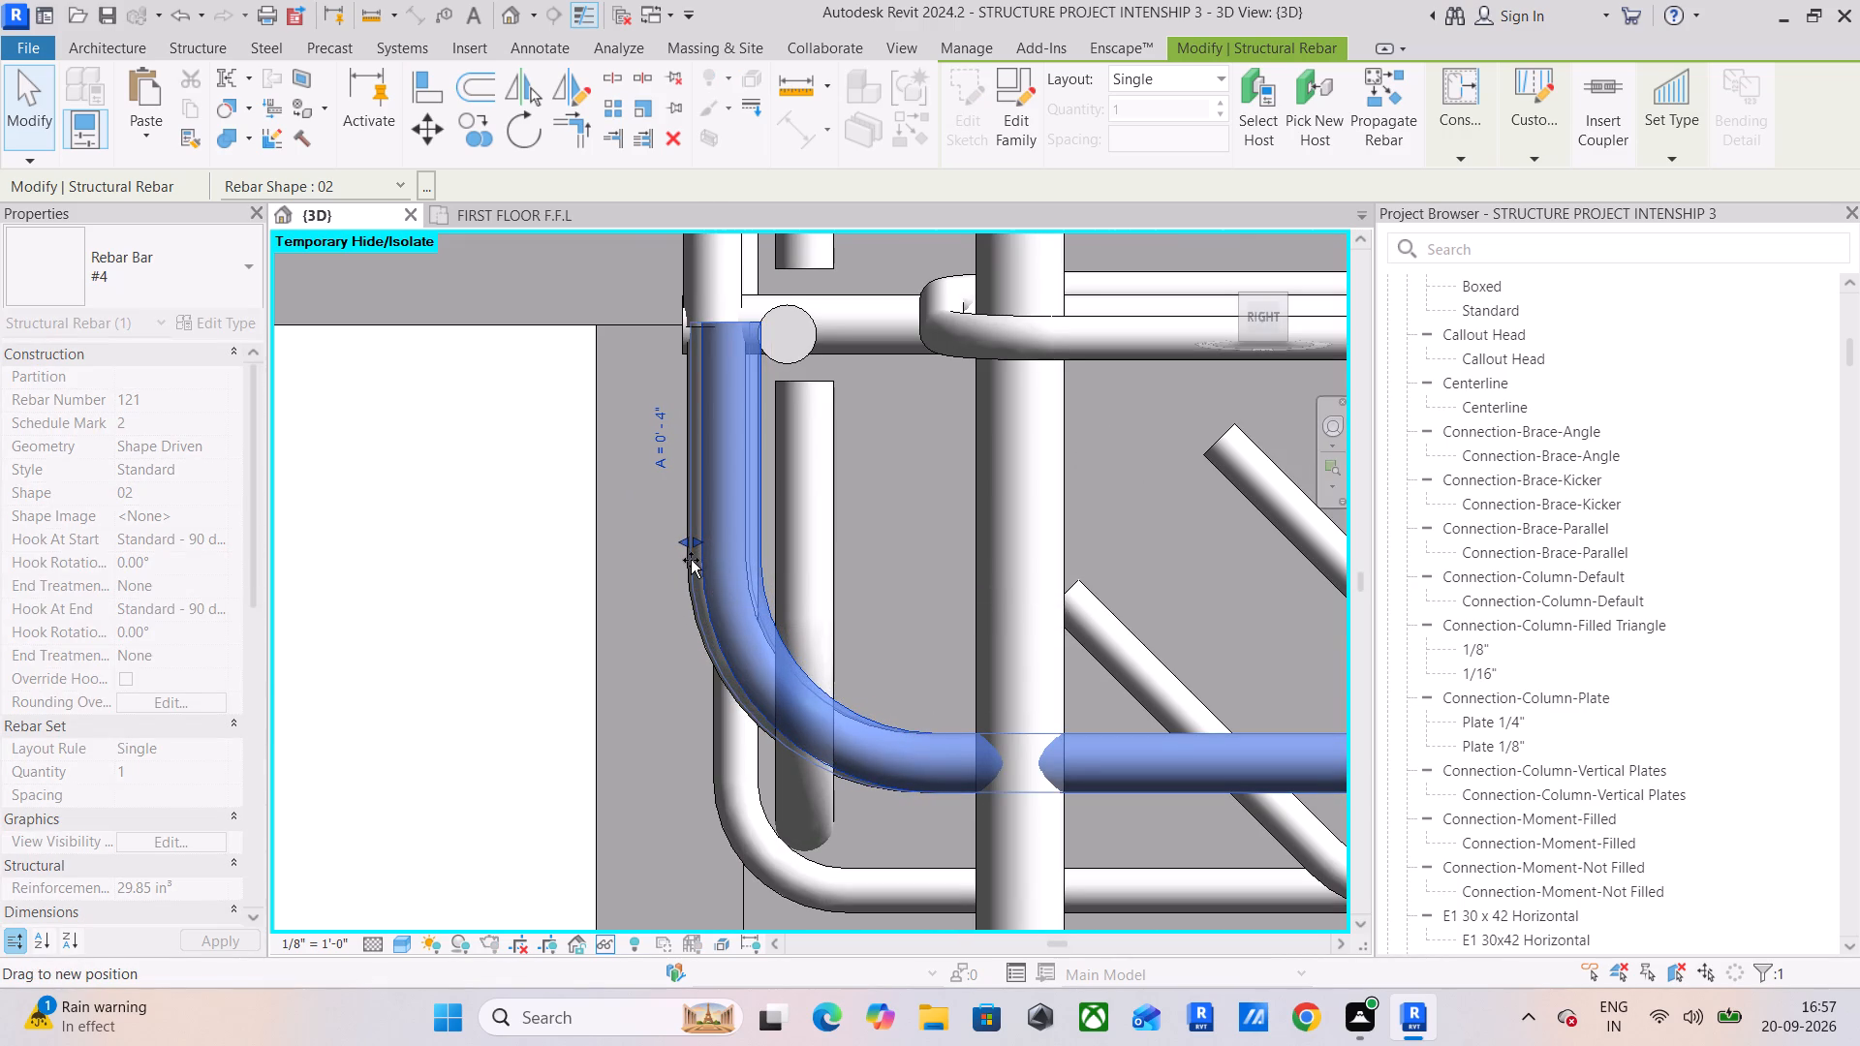
drag(691, 560, 690, 562)
Extend the short top #4 bar's hooked end across the same column to the outer top hook.
scroll(690, 562, down, 3)
middle_drag(782, 548, 704, 745)
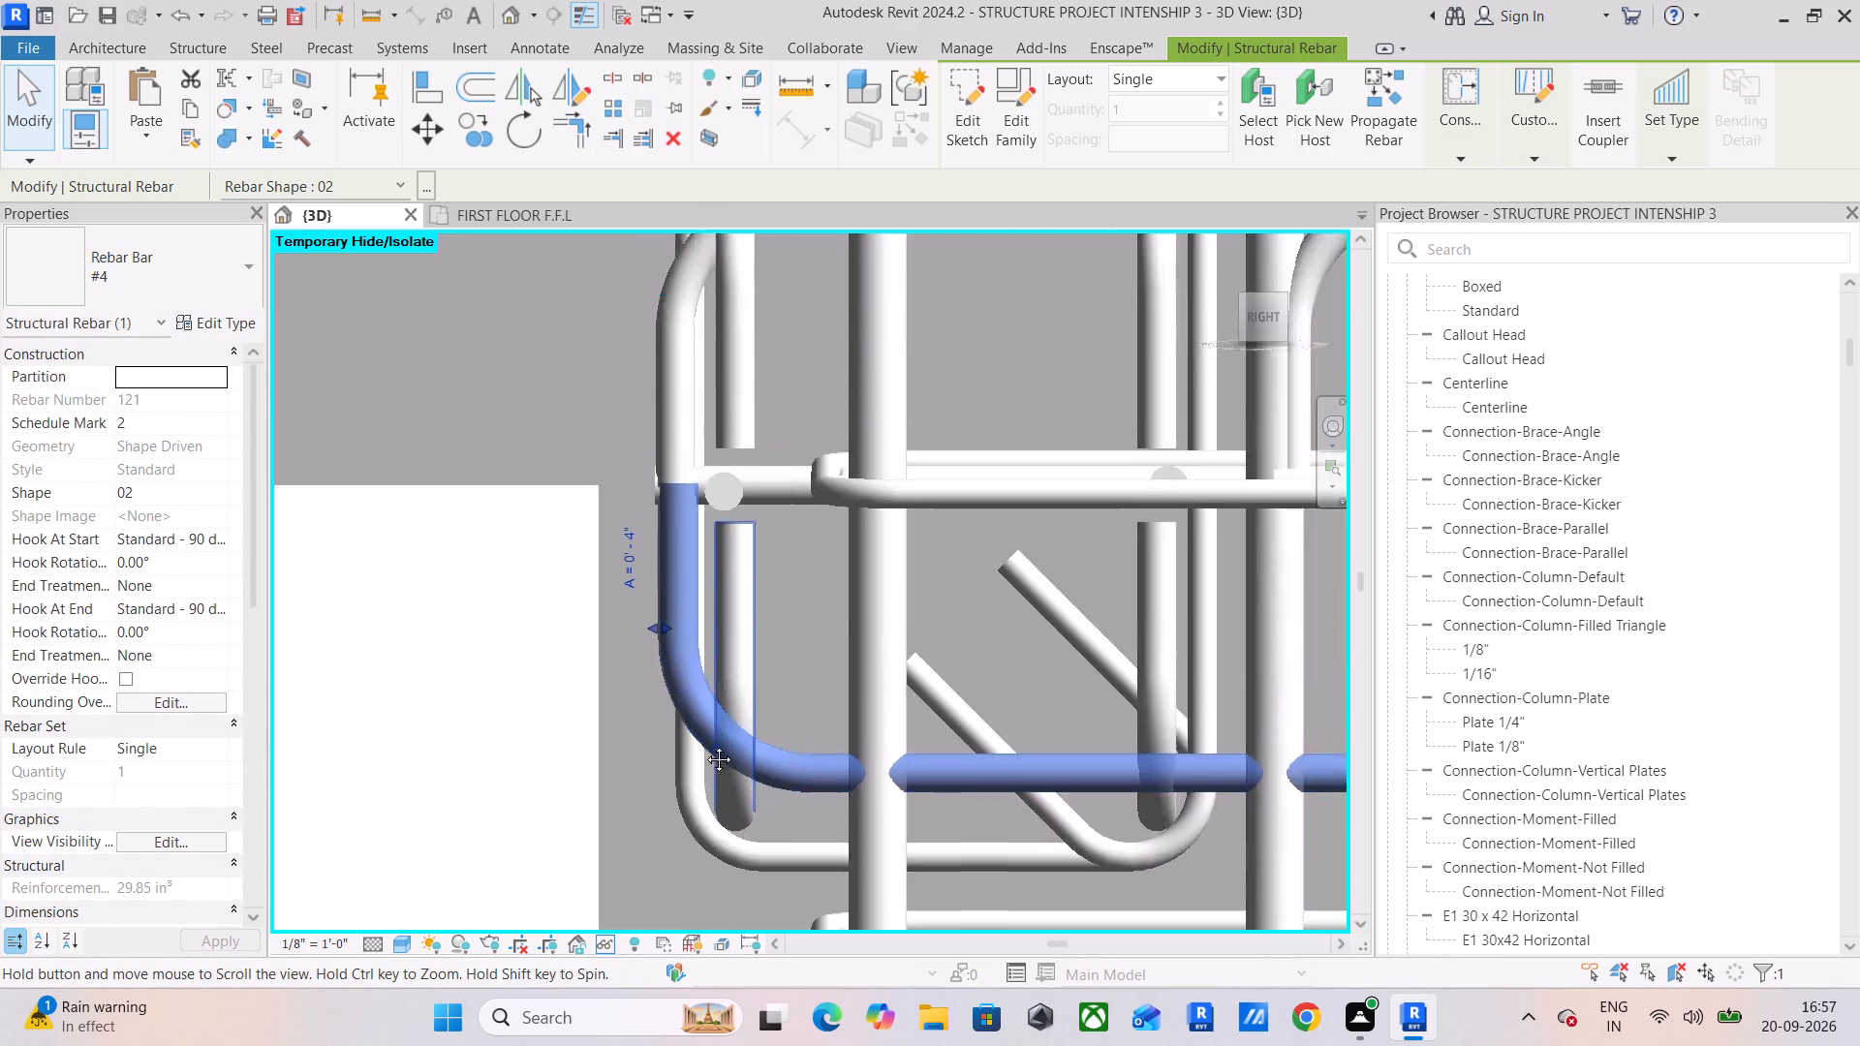
middle_drag(704, 745, 694, 787)
scroll(910, 614, down, 4)
click(1135, 490)
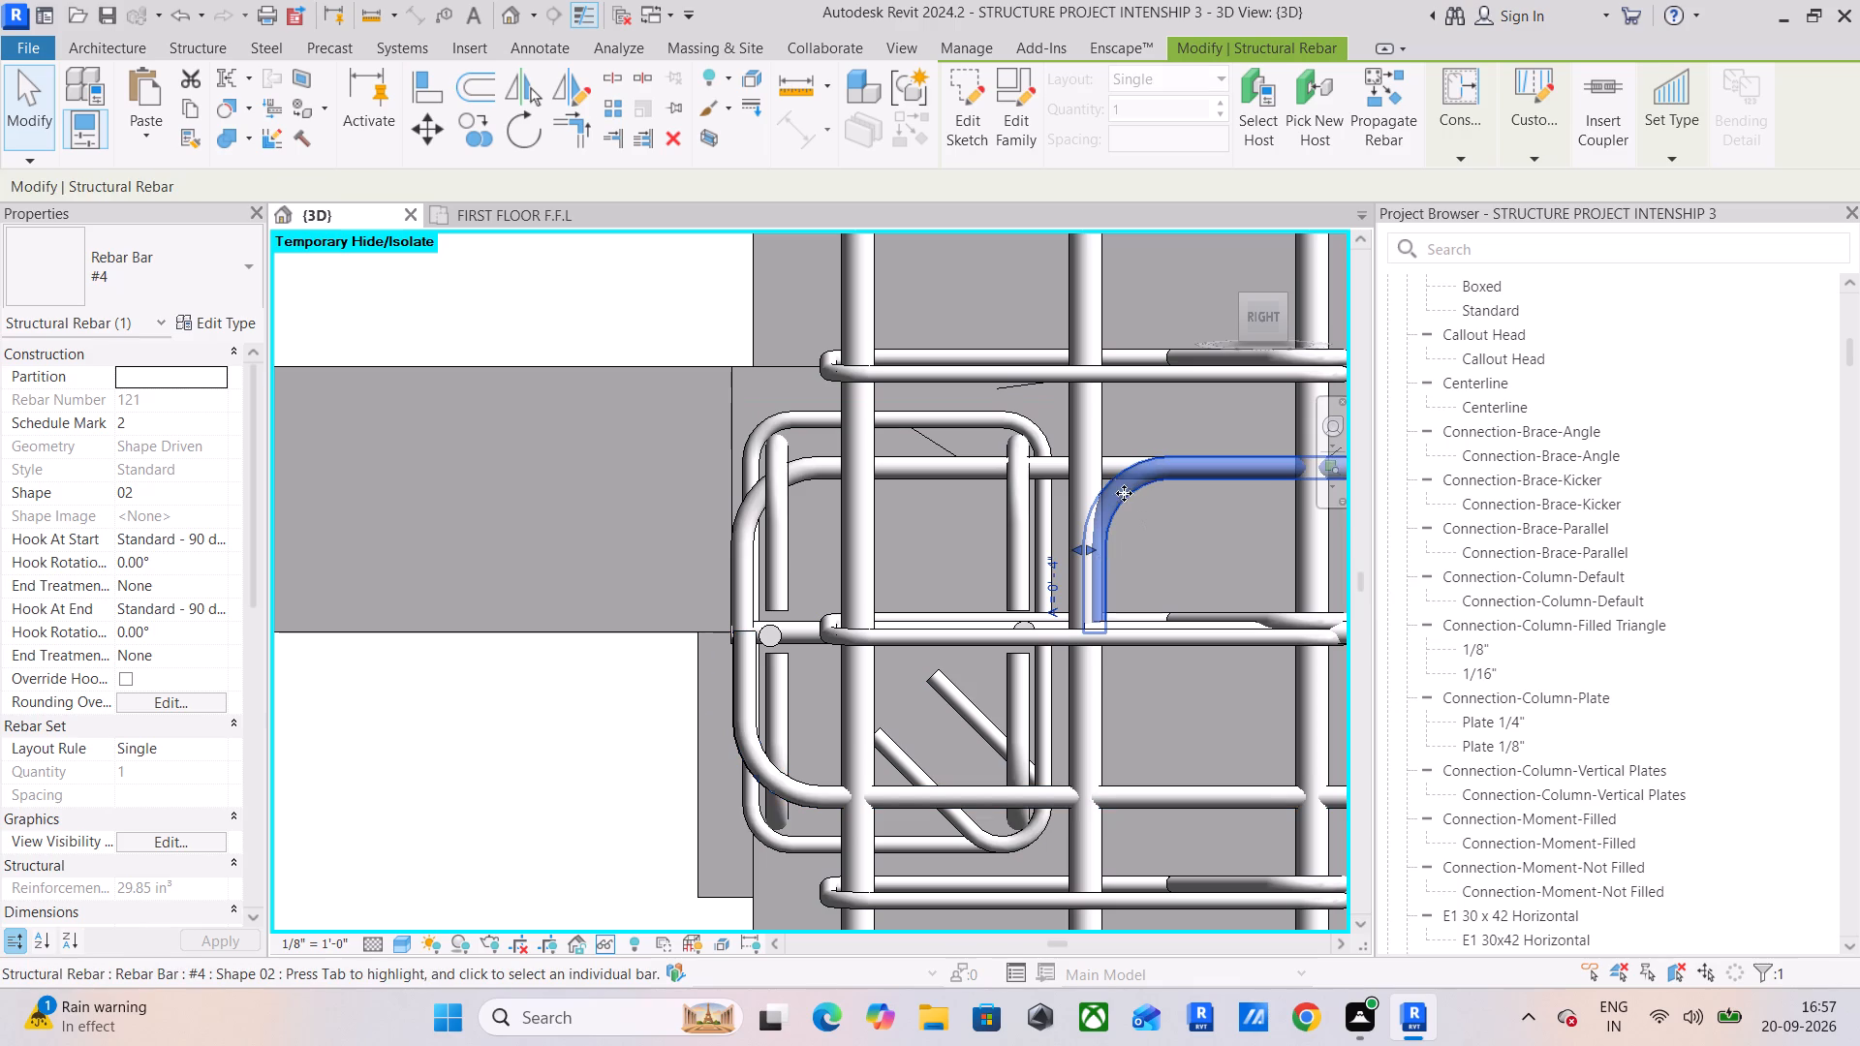
drag(1087, 547, 986, 554)
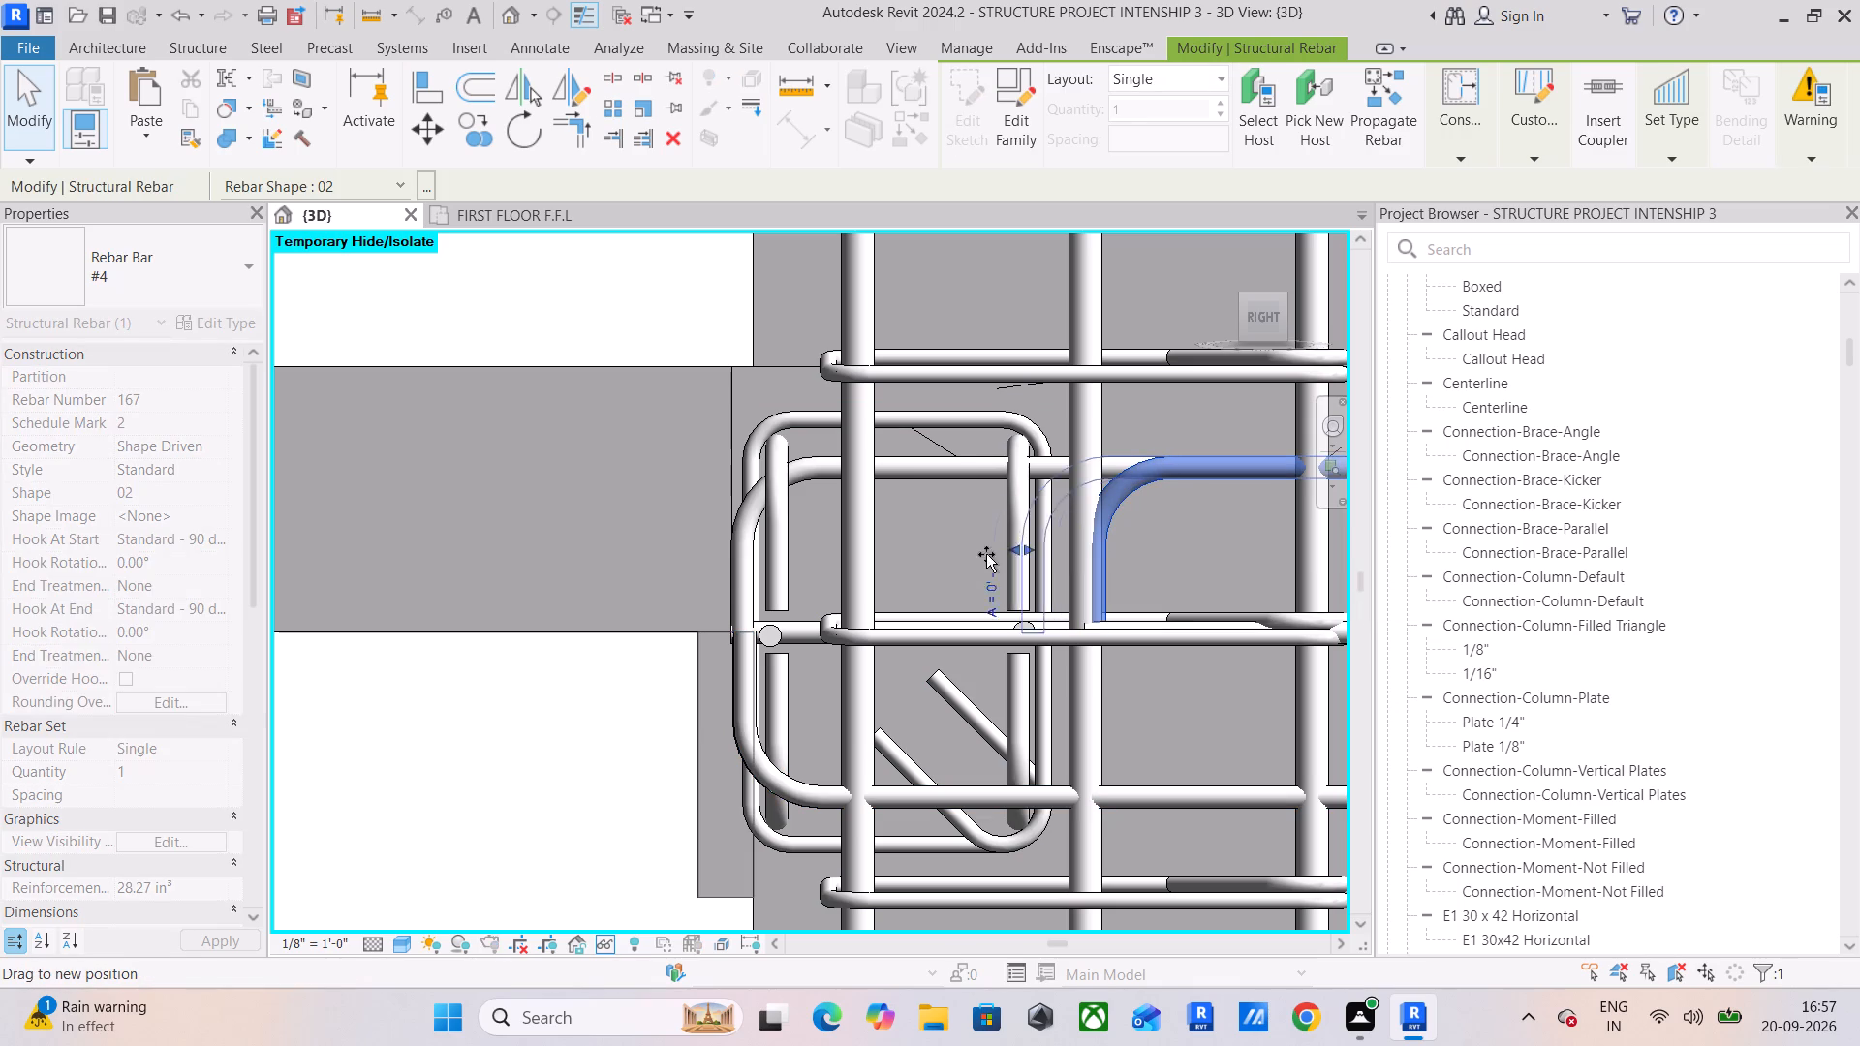
drag(986, 554, 738, 567)
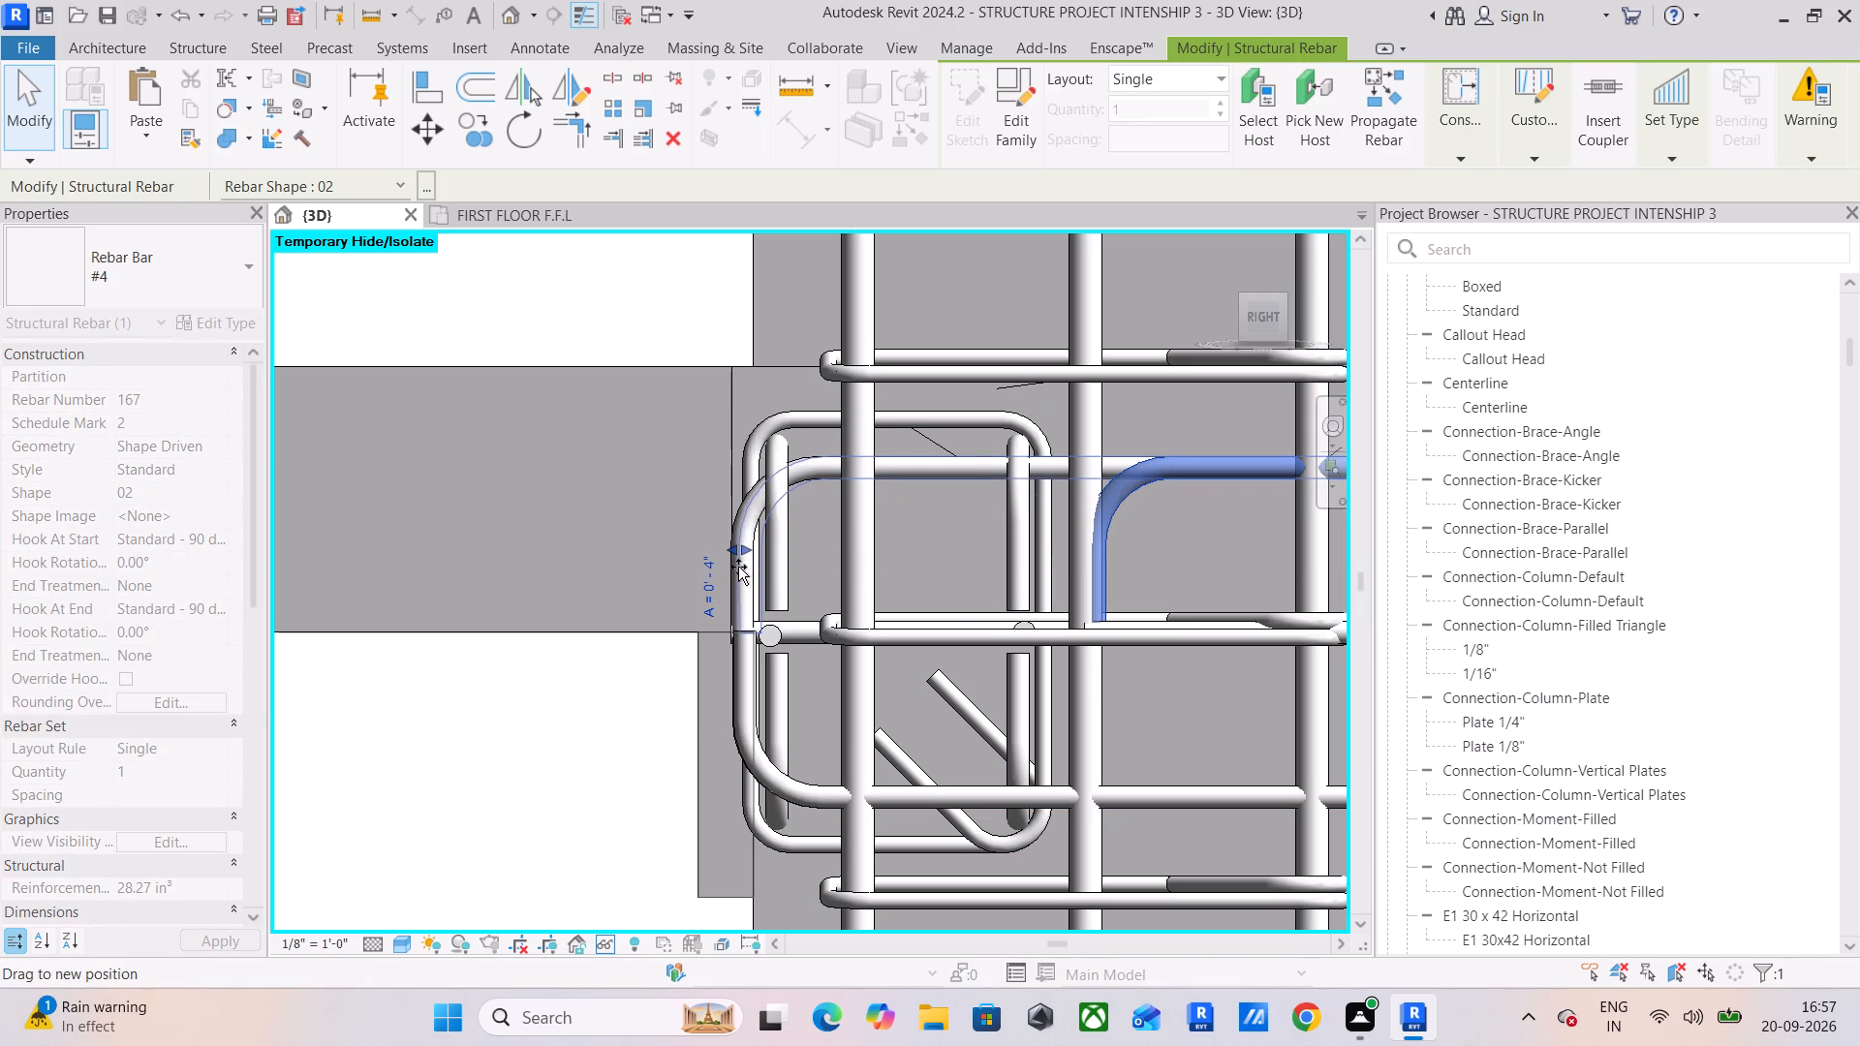
drag(738, 567, 734, 569)
Fine-tune the extended top #4 bar's hook end until it lines up with the adjacent top bar's hook.
scroll(734, 569, up, 9)
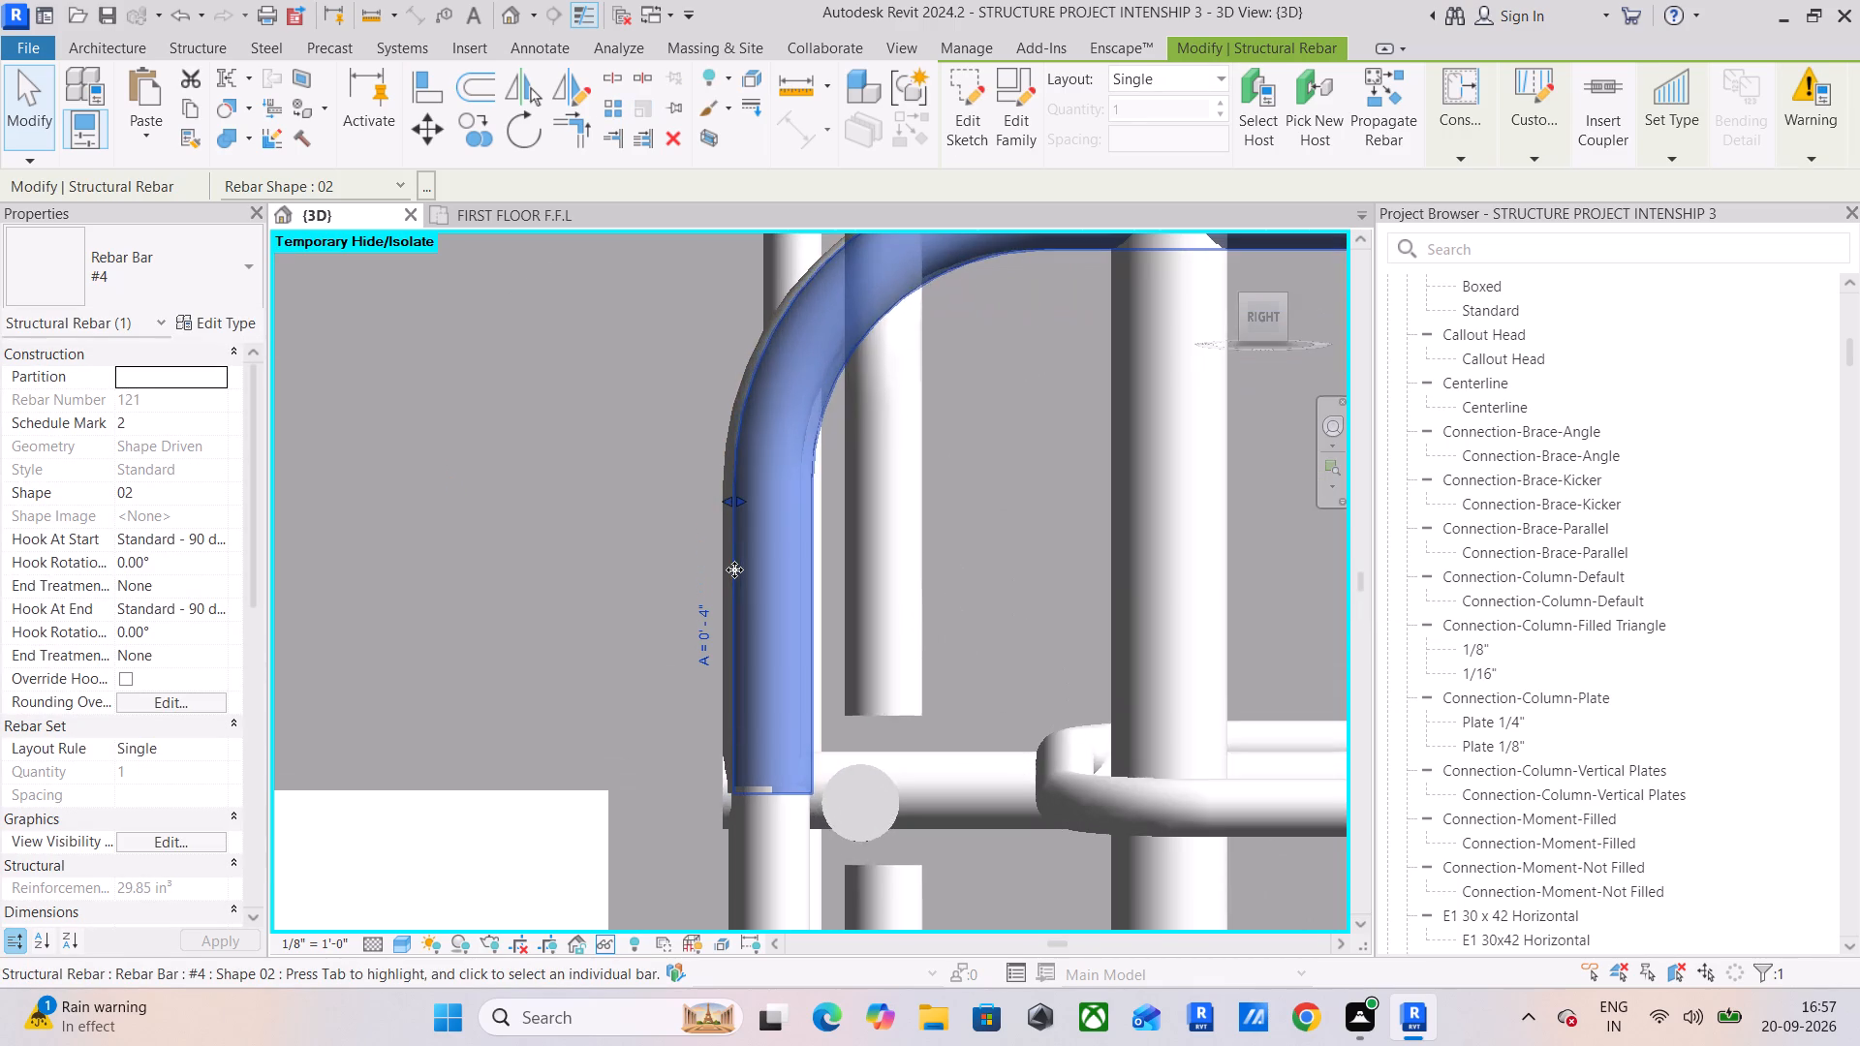
drag(739, 508, 753, 513)
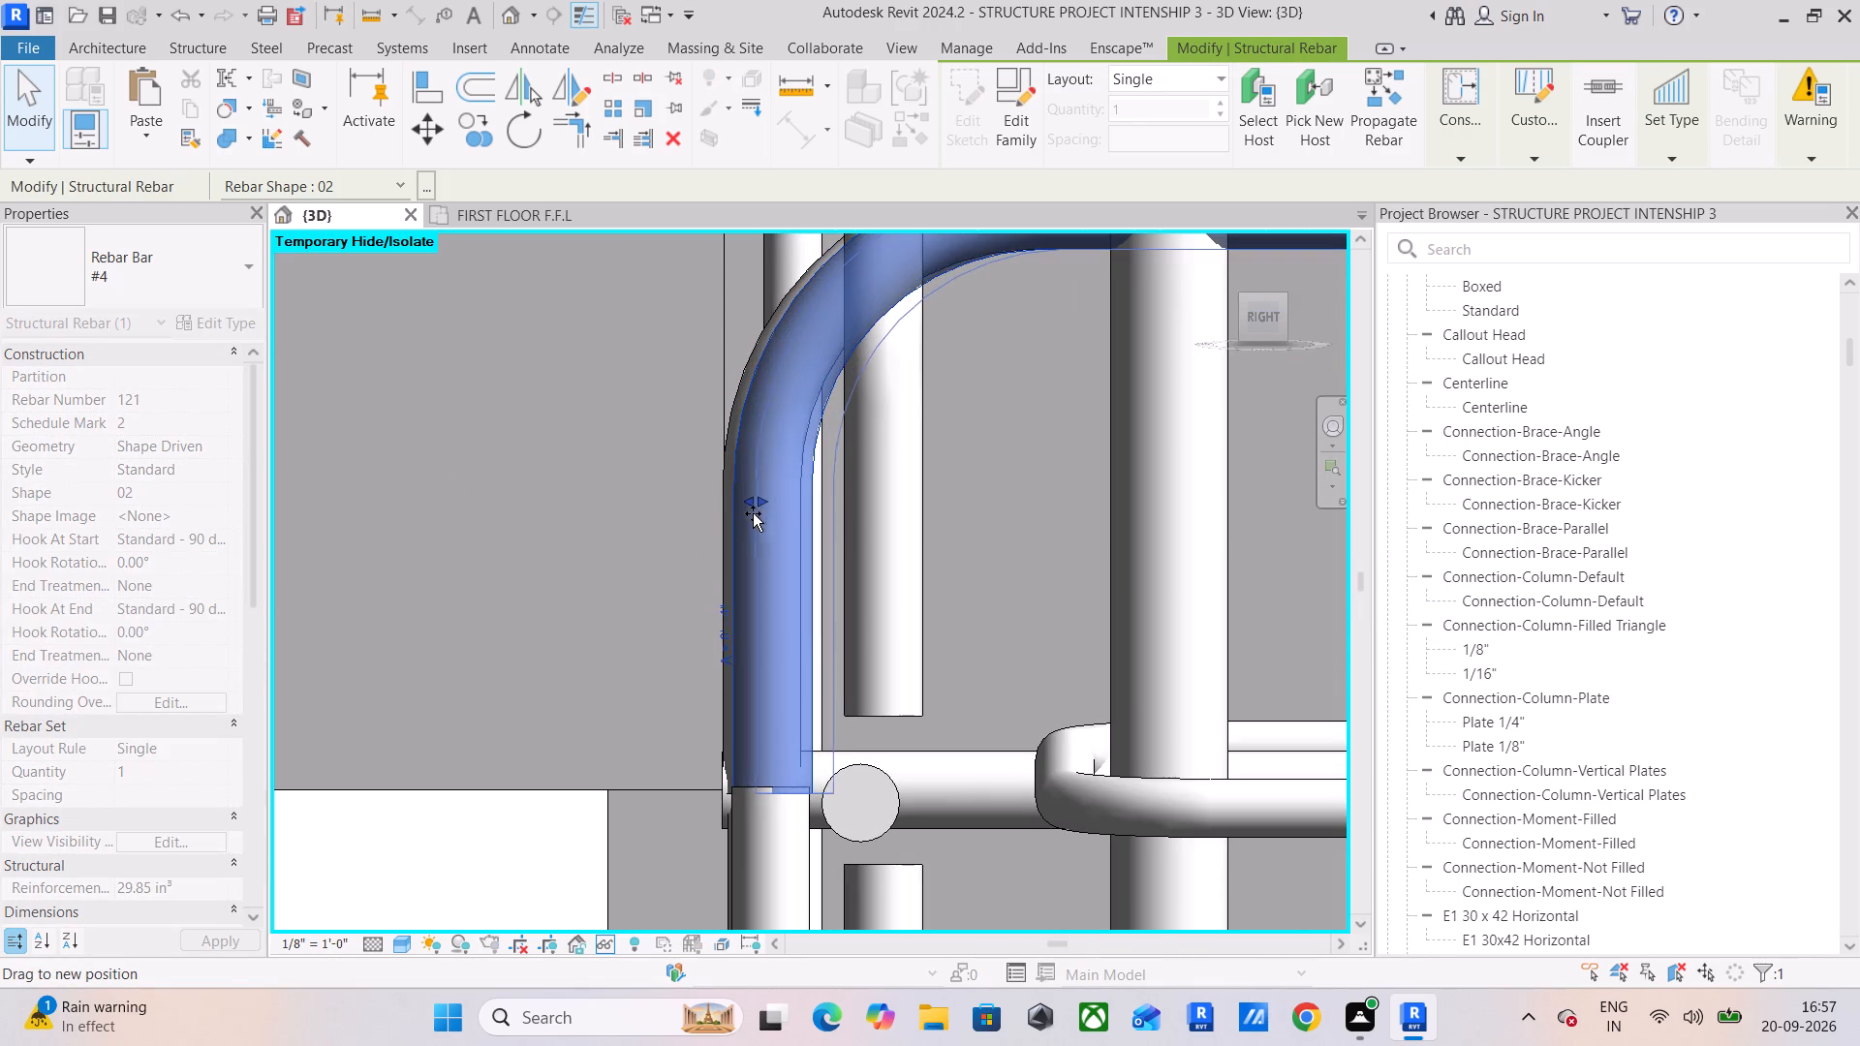
drag(753, 513, 727, 522)
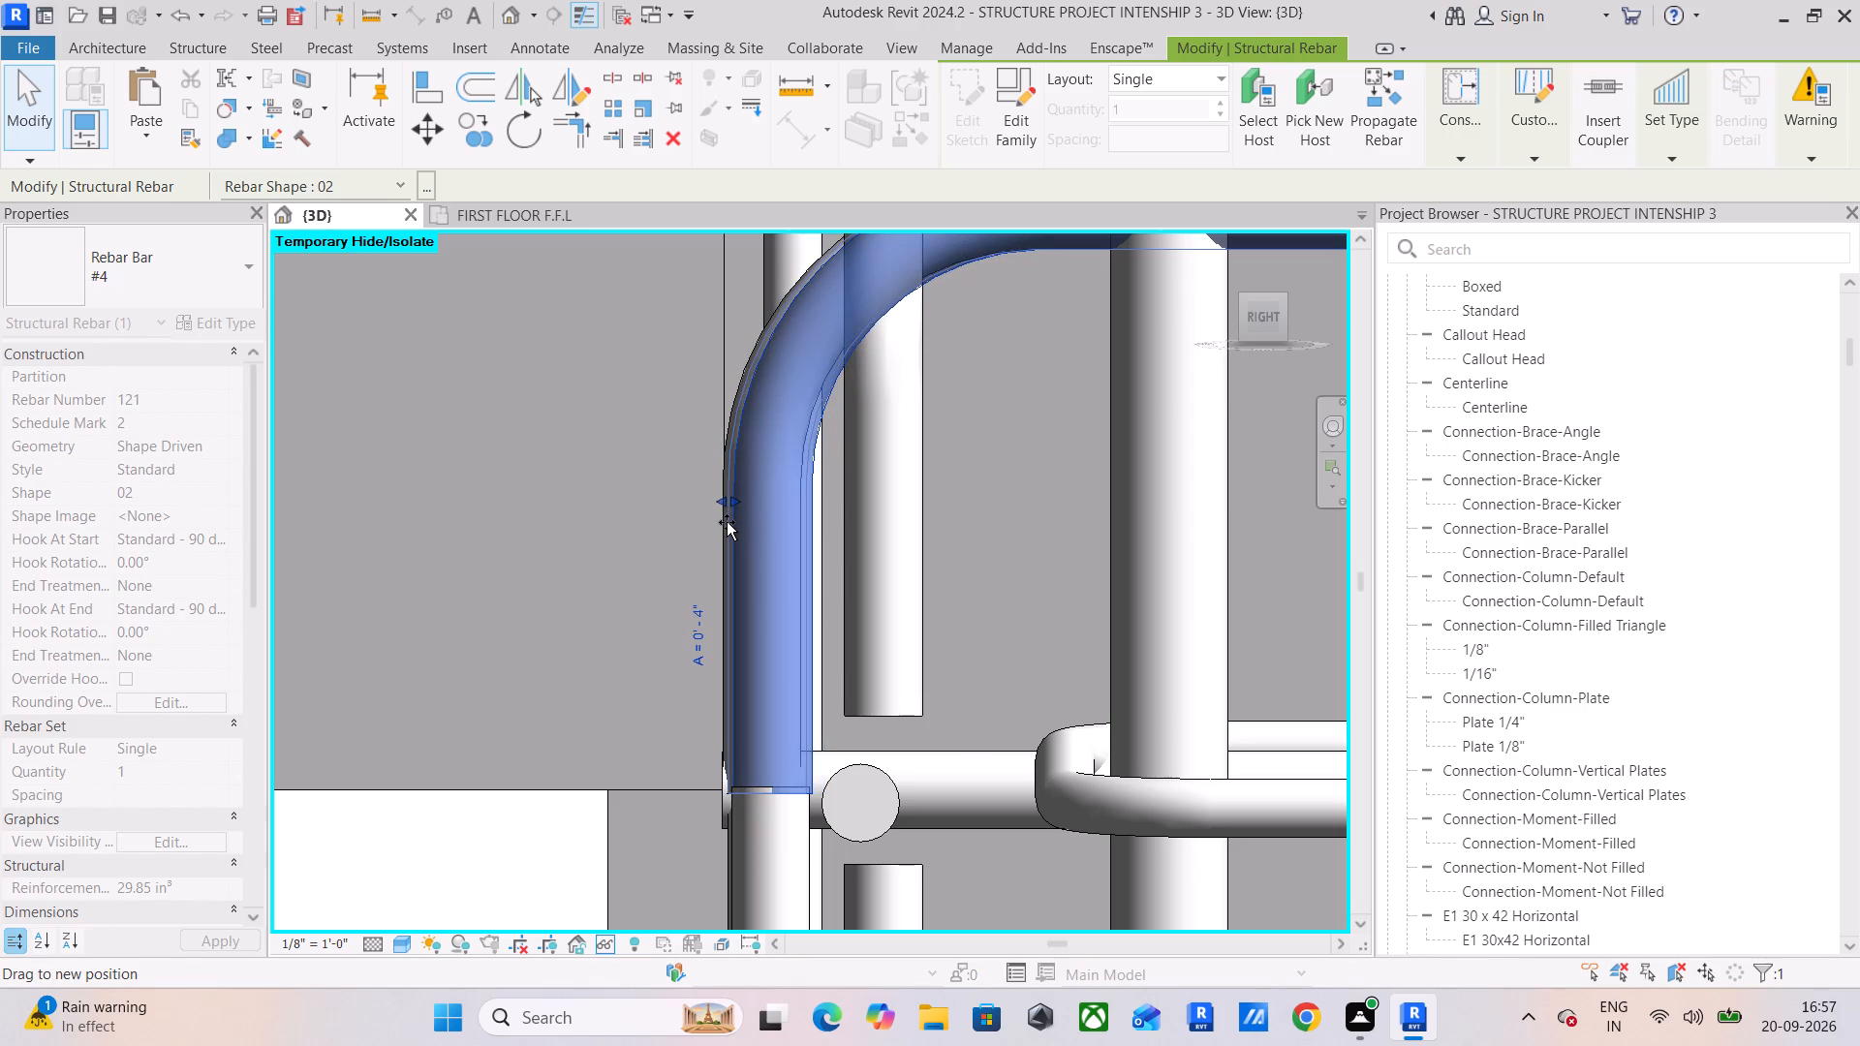
drag(727, 522, 721, 525)
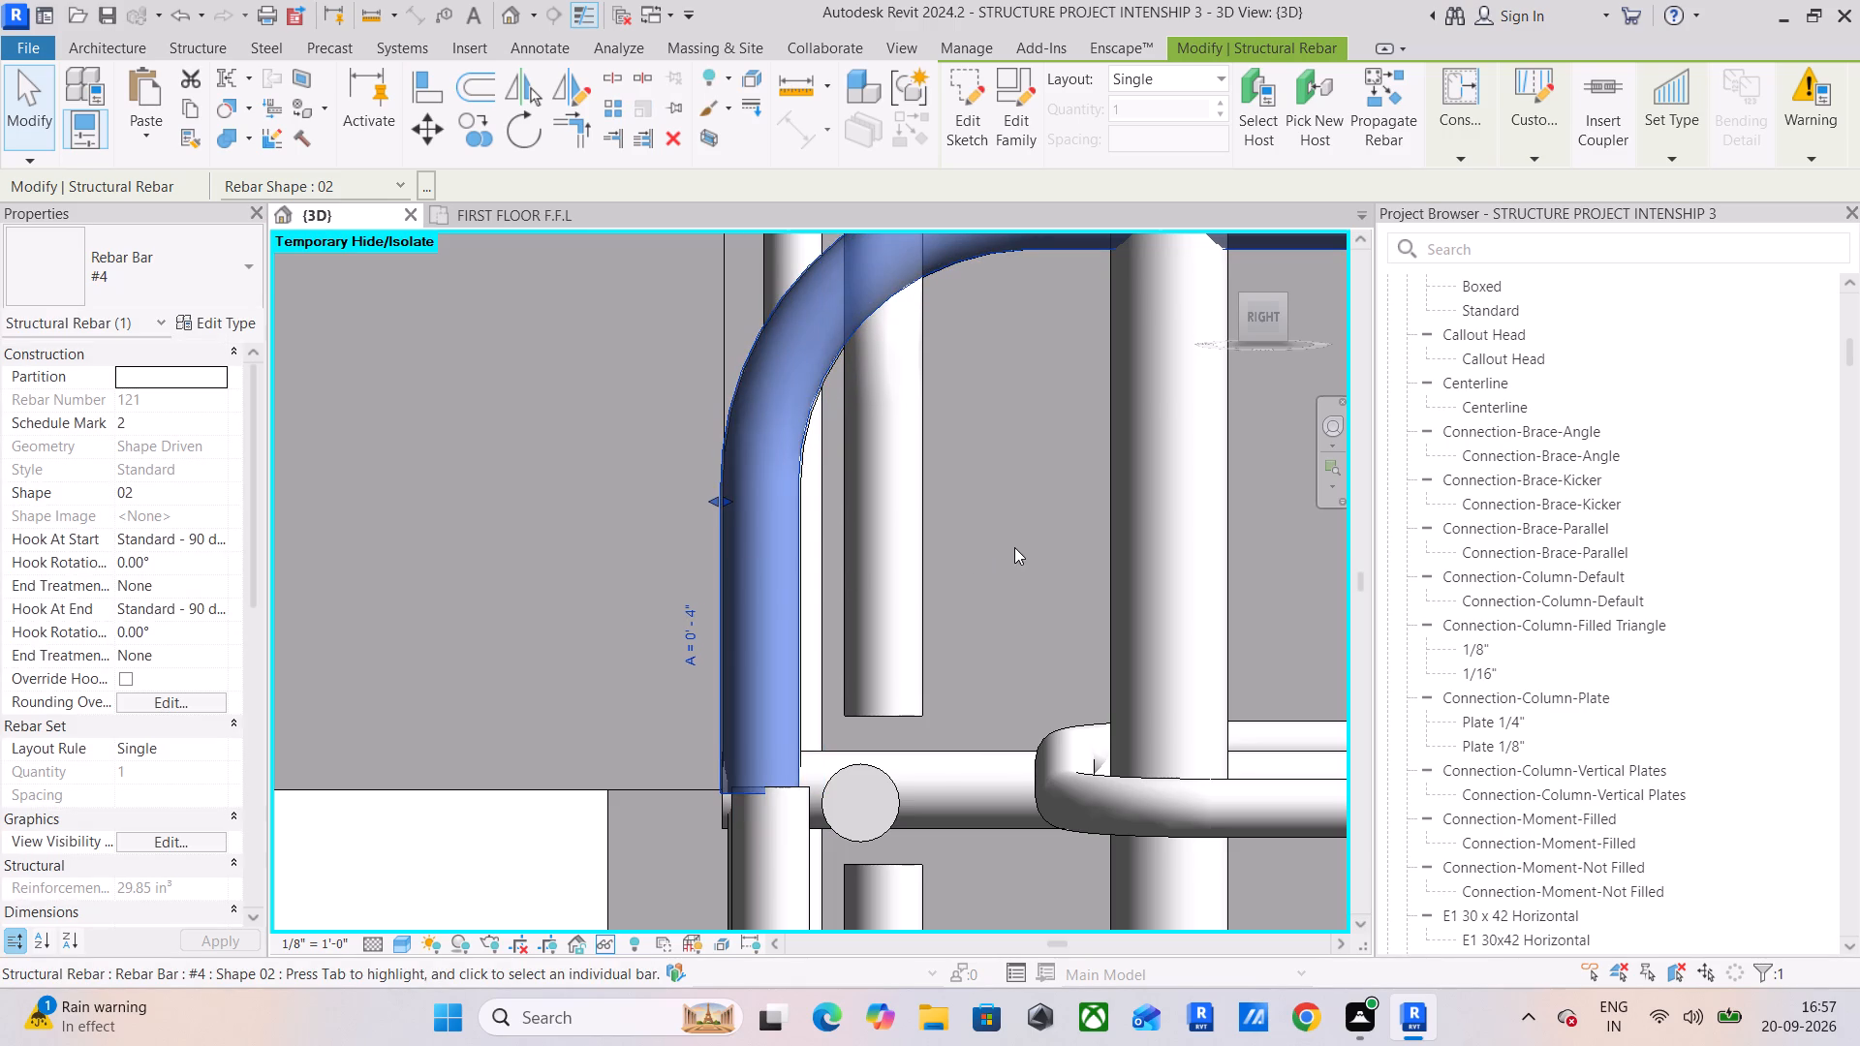
click(1016, 545)
click(789, 654)
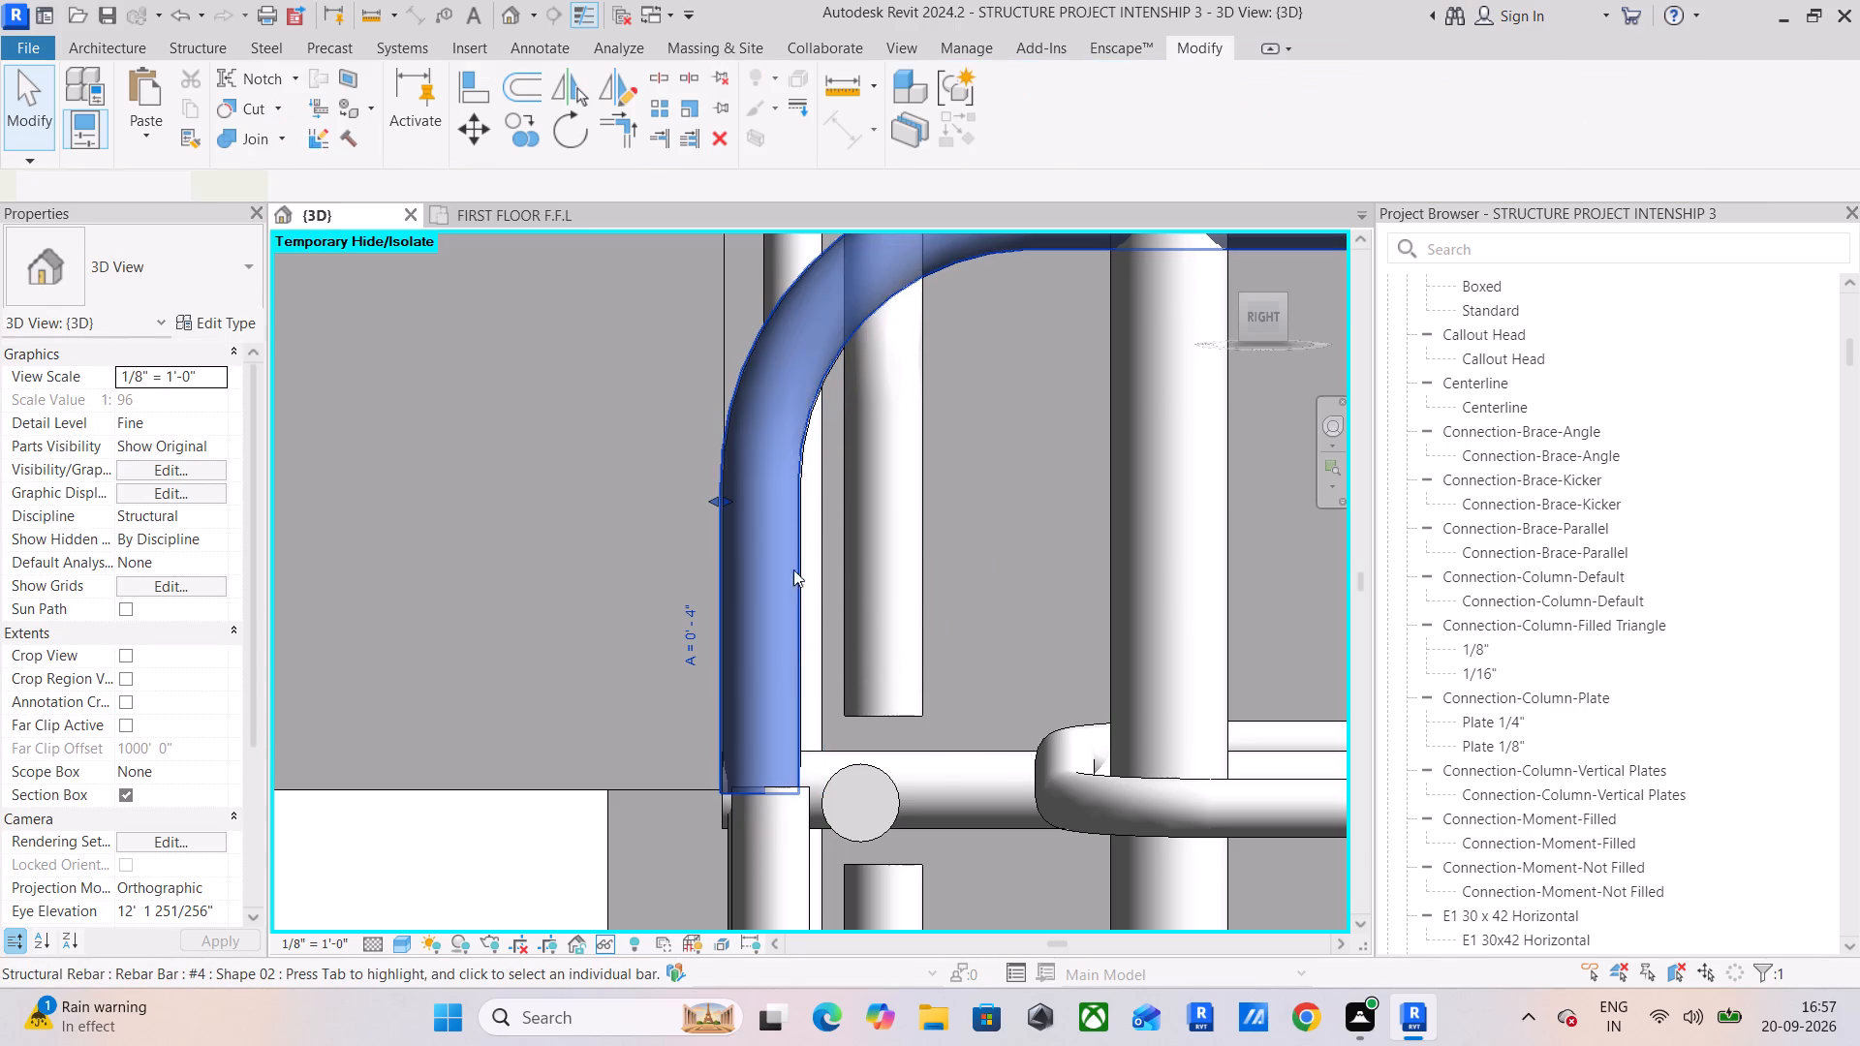
click(725, 500)
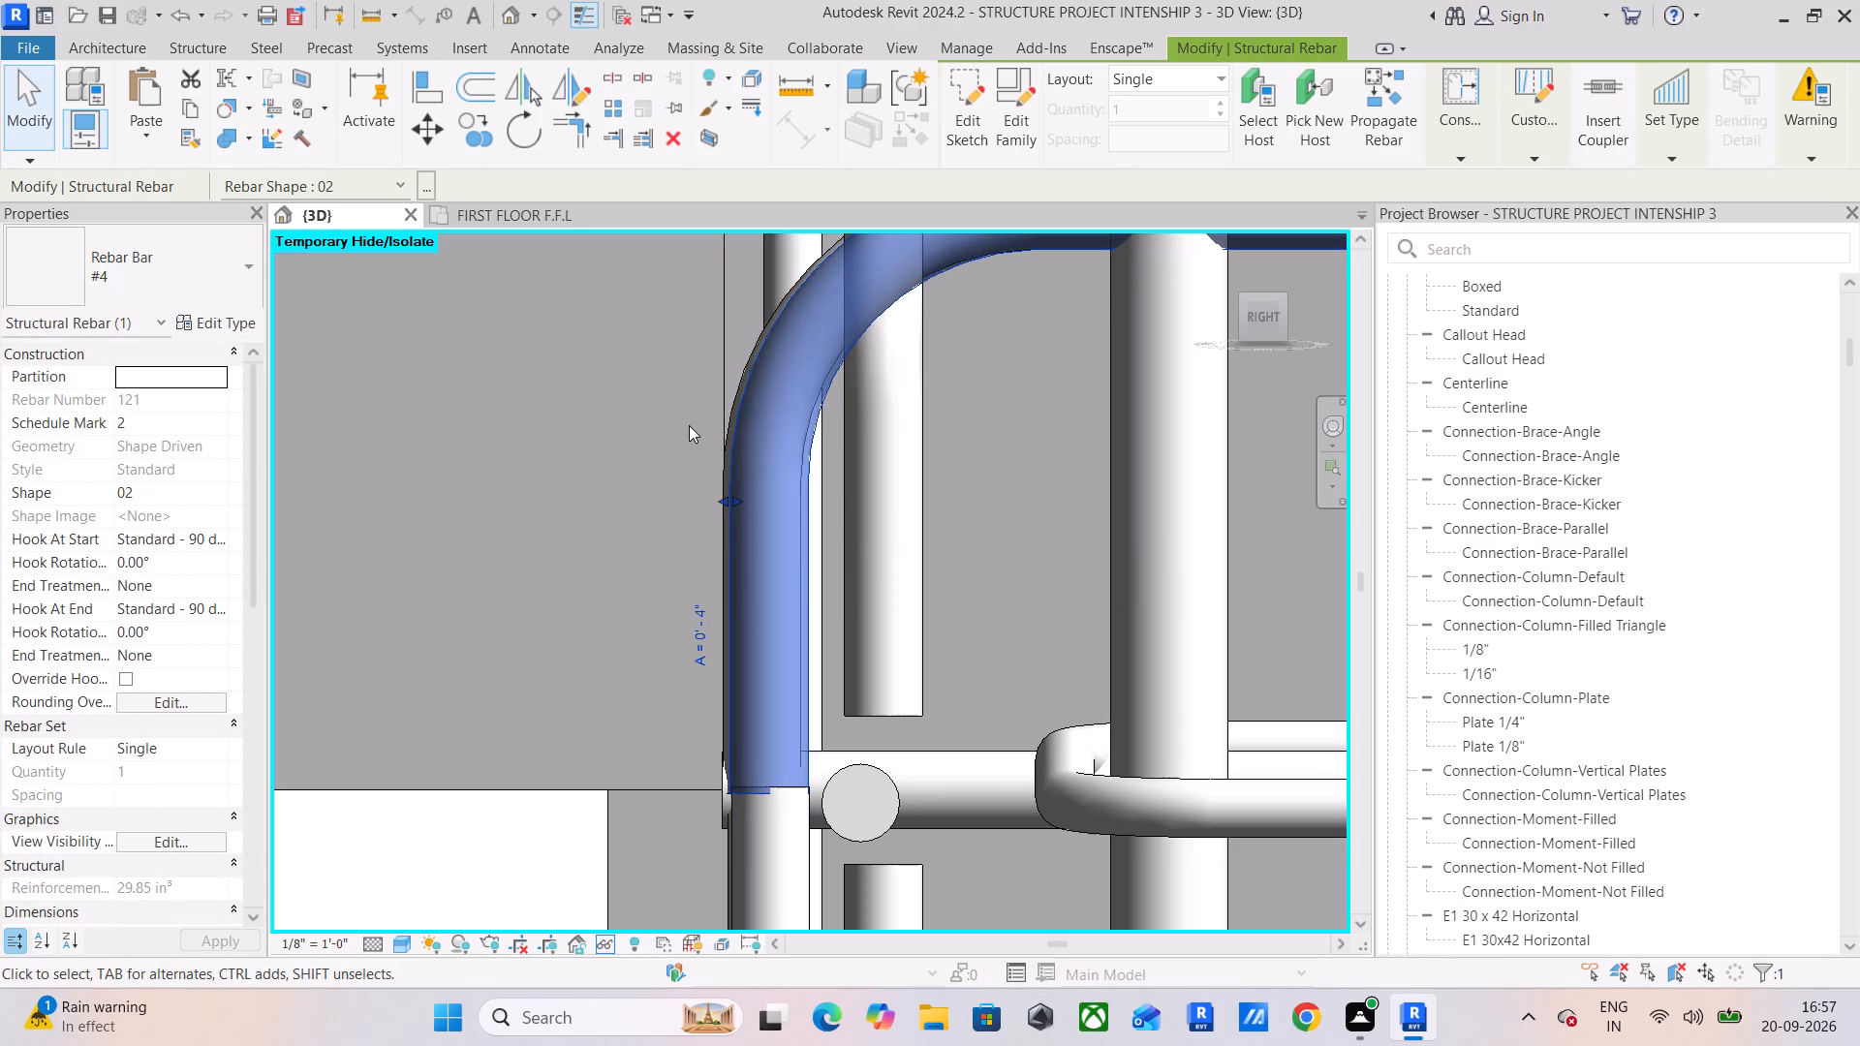
scroll(767, 396, up, 4)
click(735, 325)
scroll(769, 484, down, 5)
middle_drag(769, 487, 770, 454)
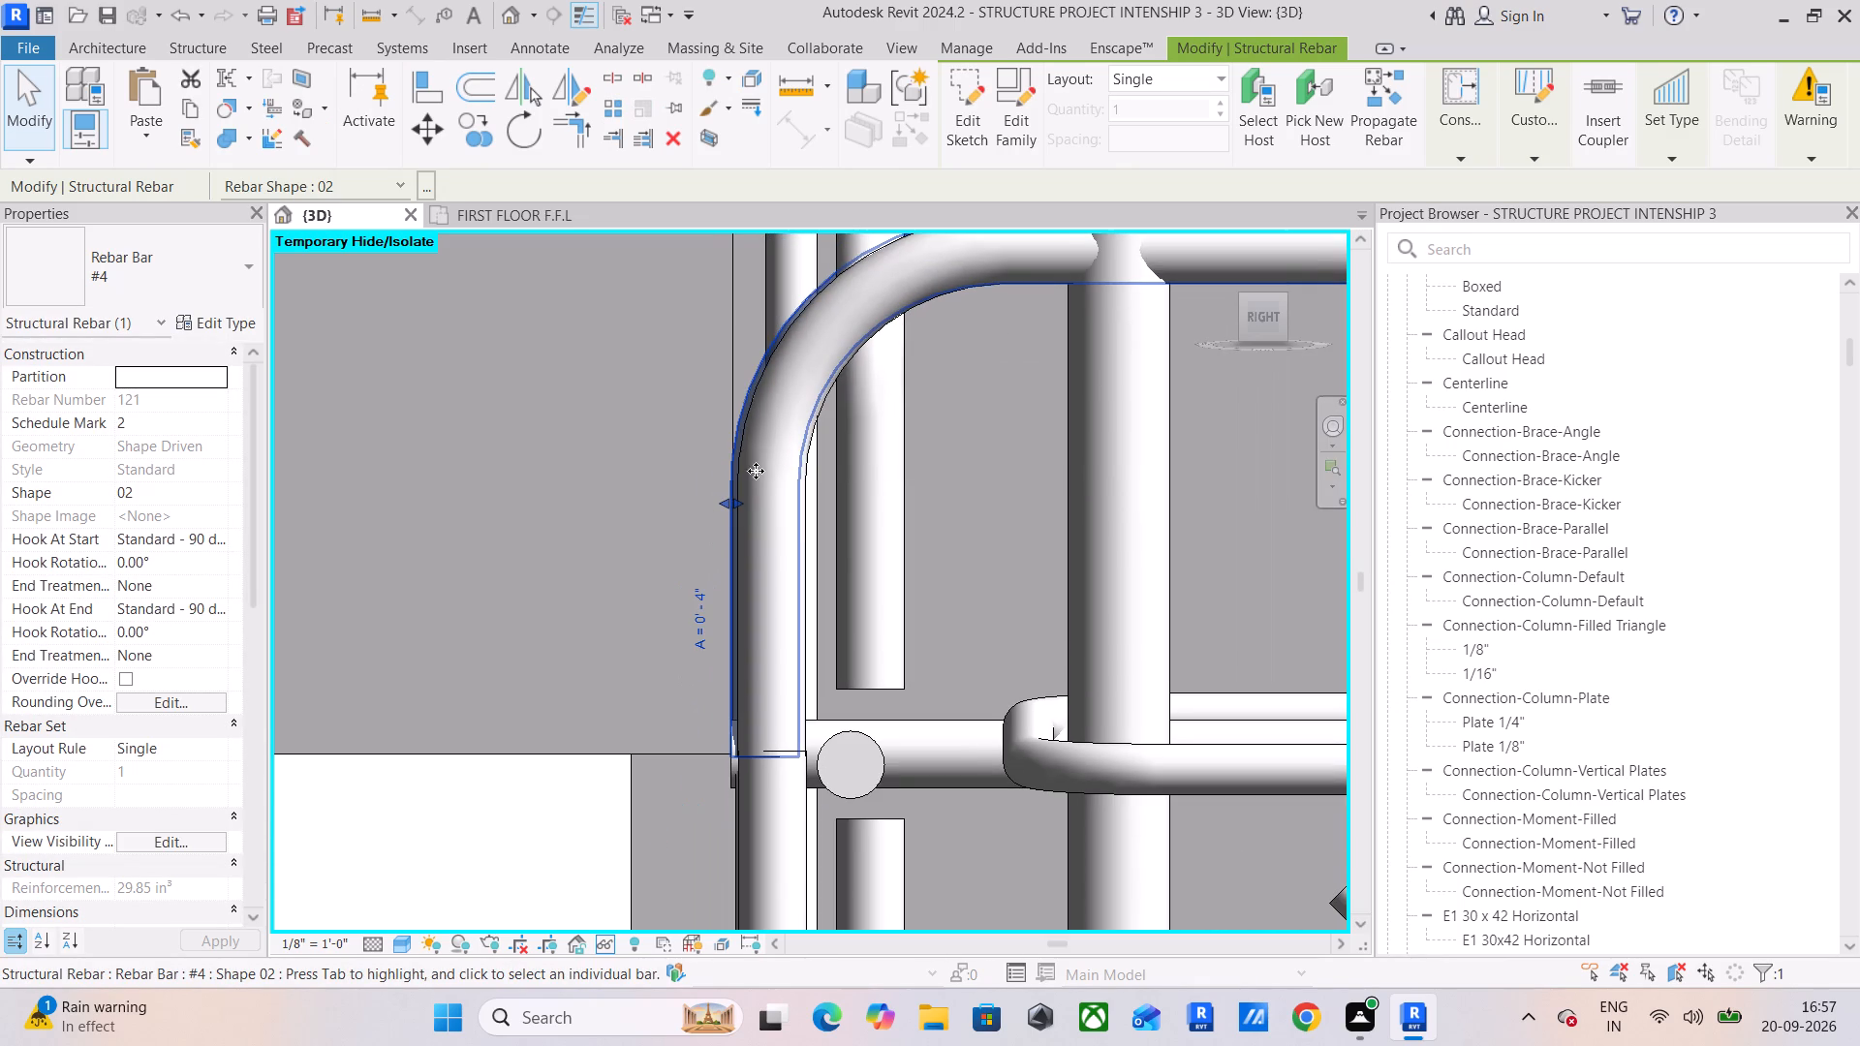
scroll(743, 508, up, 5)
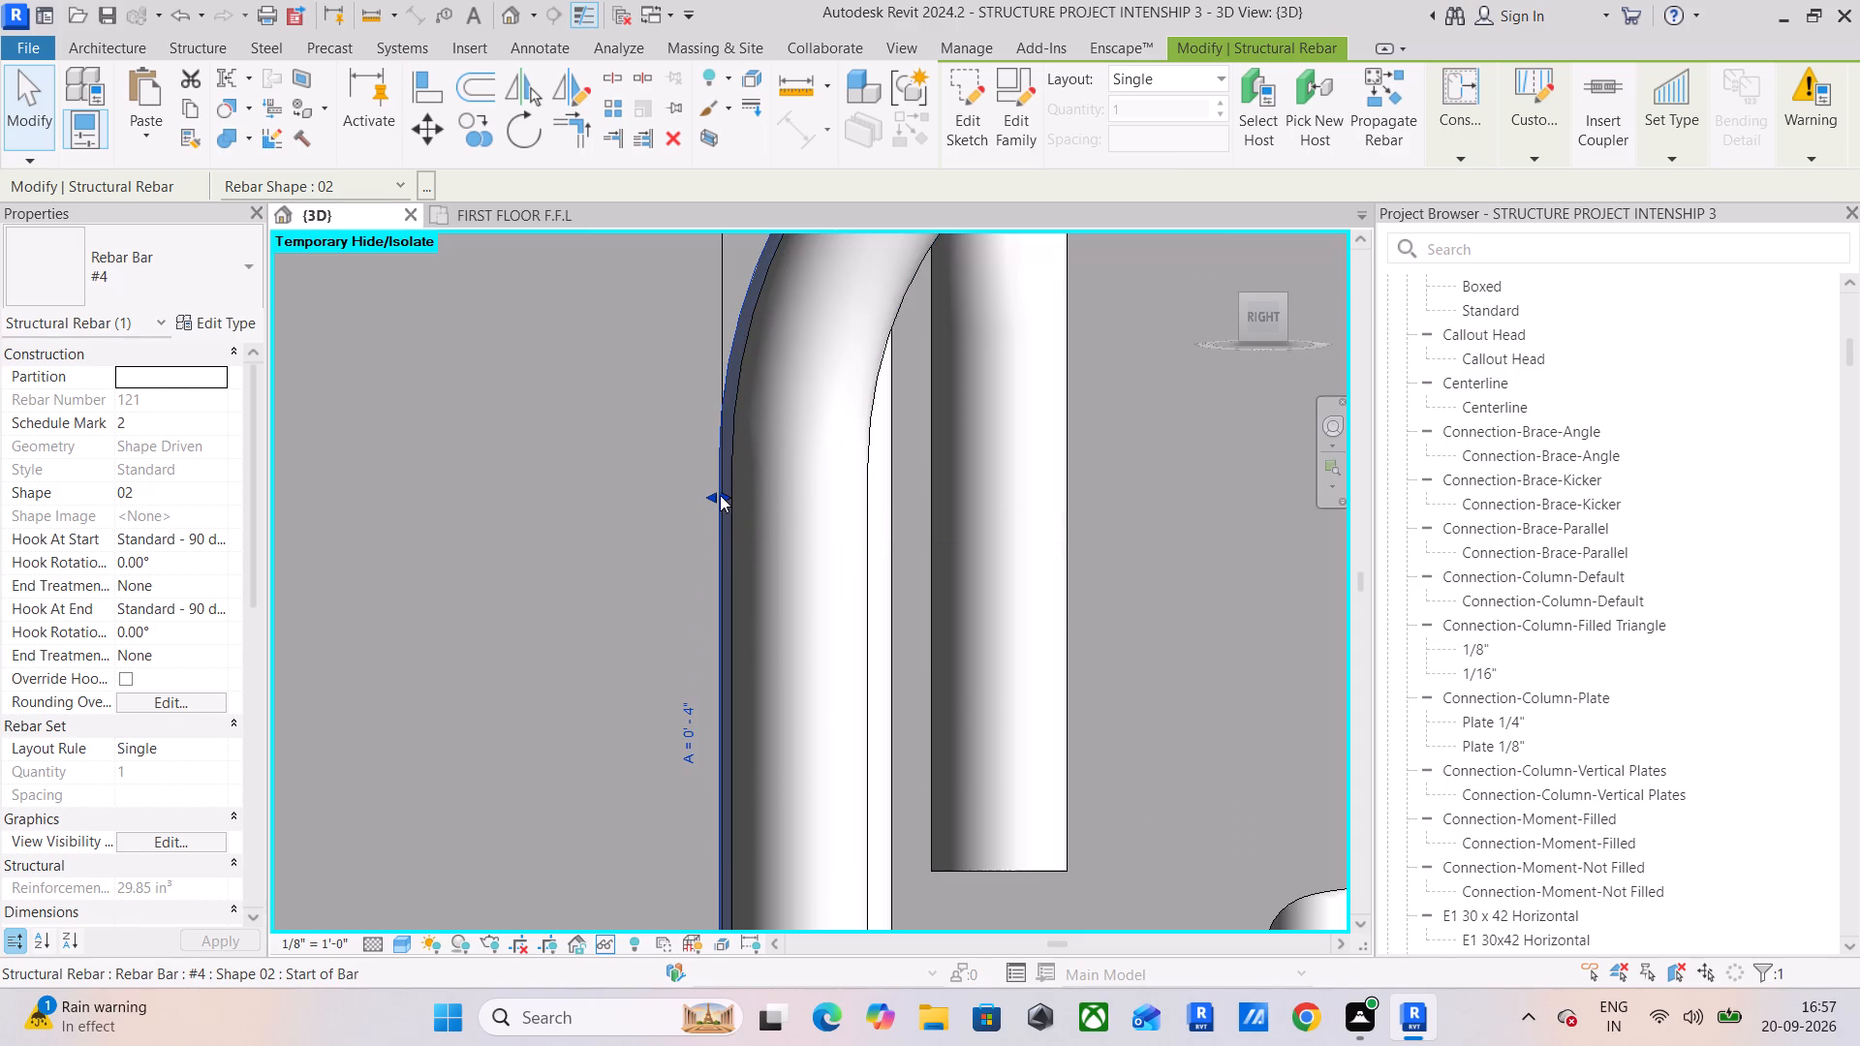
drag(721, 495, 722, 501)
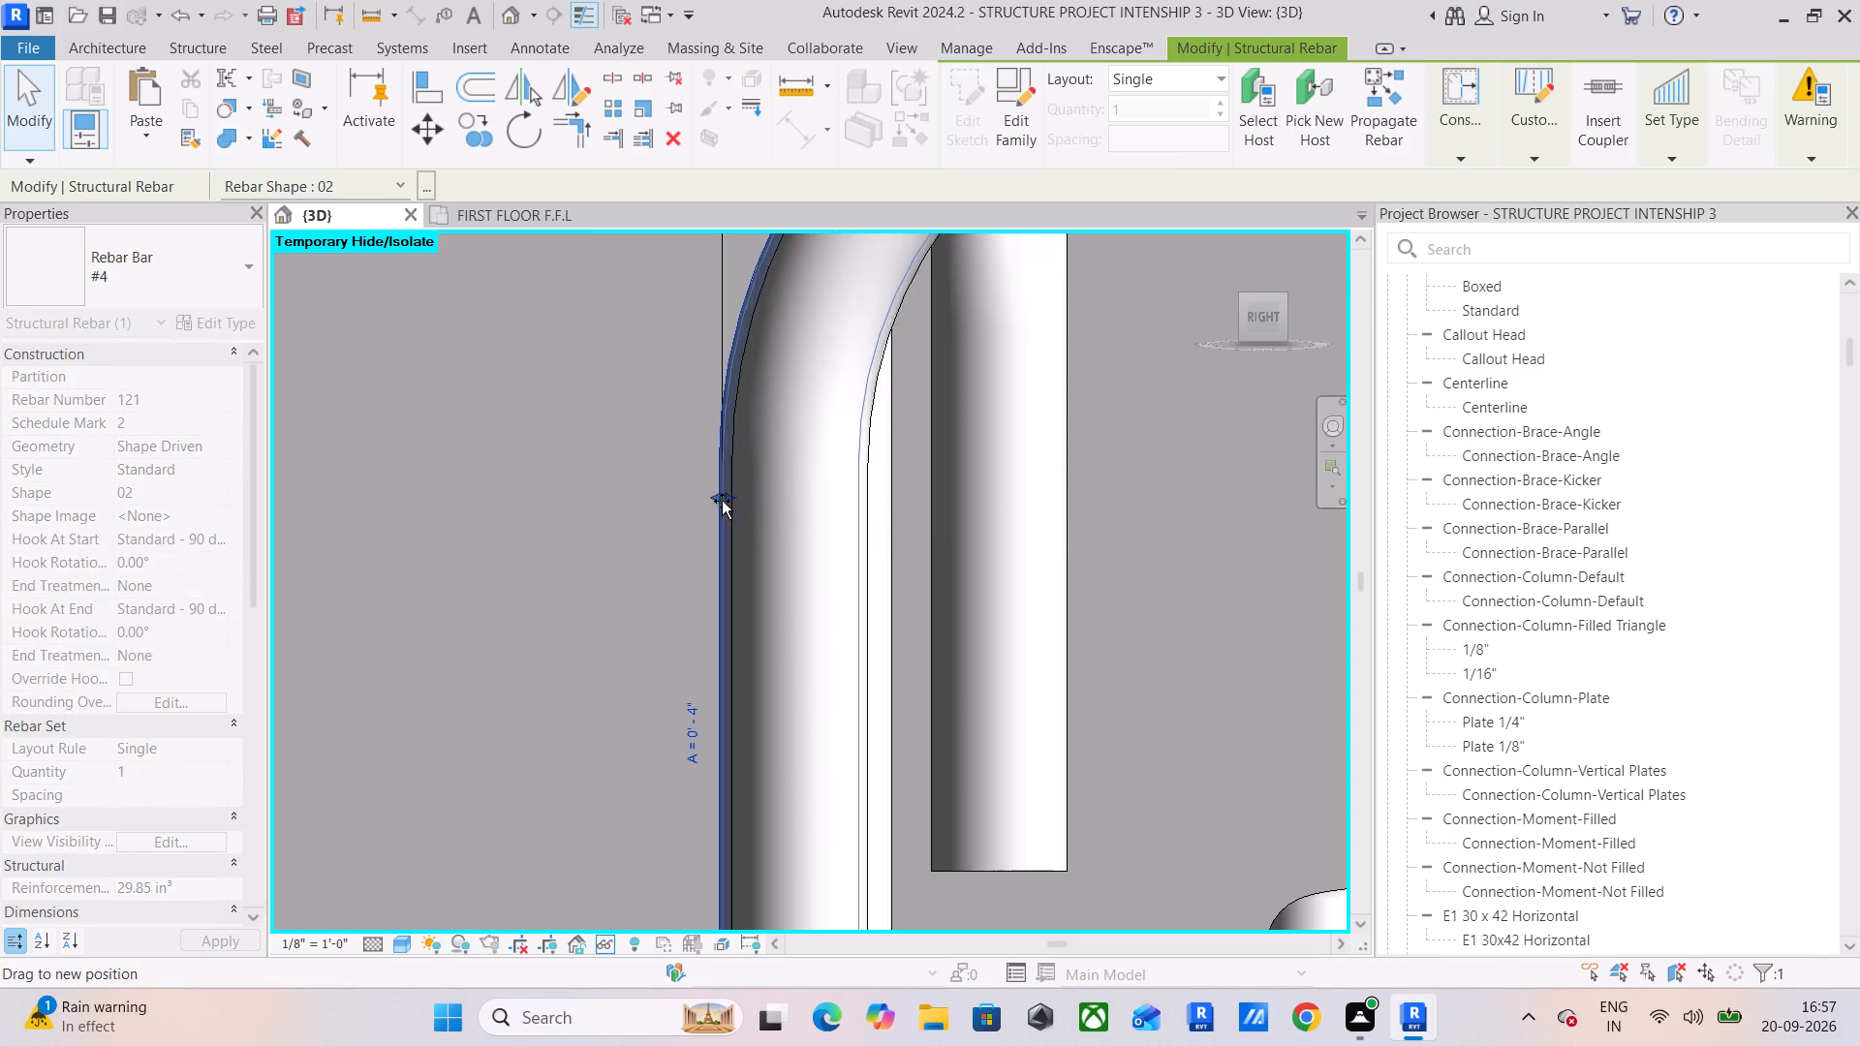
drag(722, 501, 732, 502)
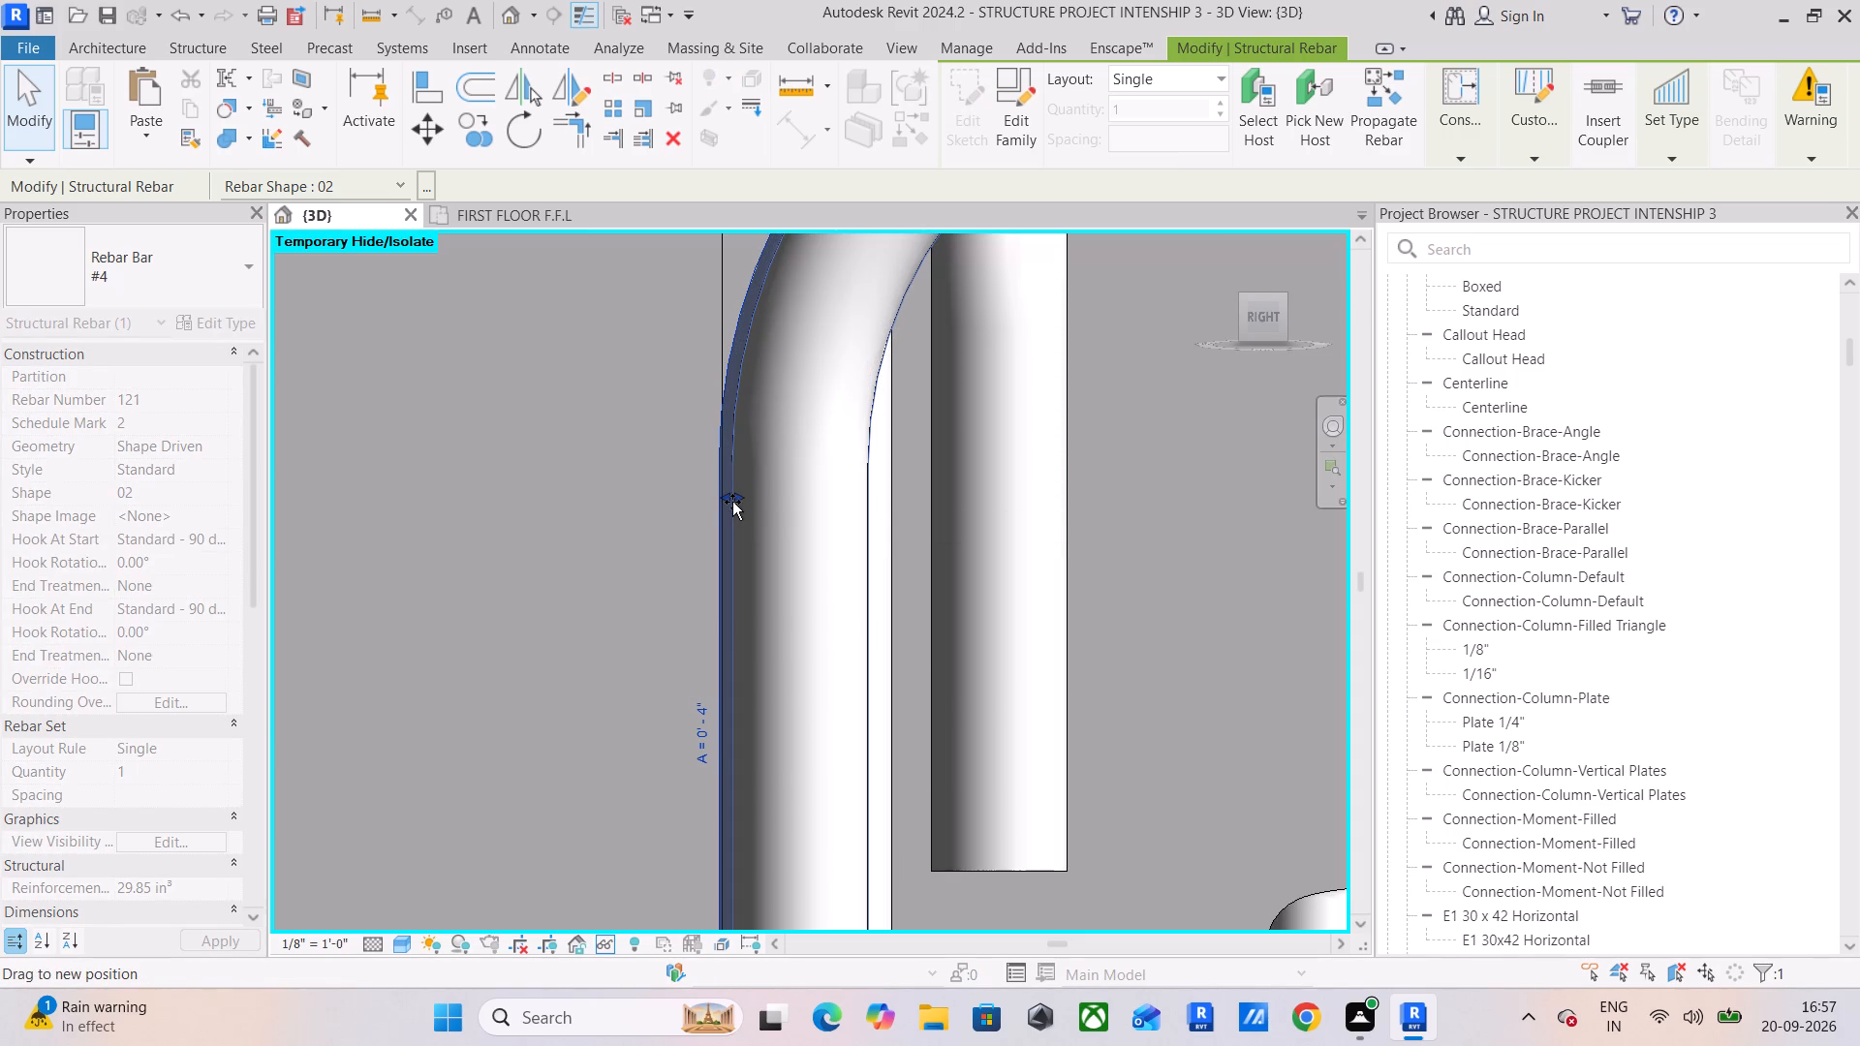
drag(732, 502, 730, 504)
scroll(730, 504, down, 6)
scroll(847, 585, down, 1)
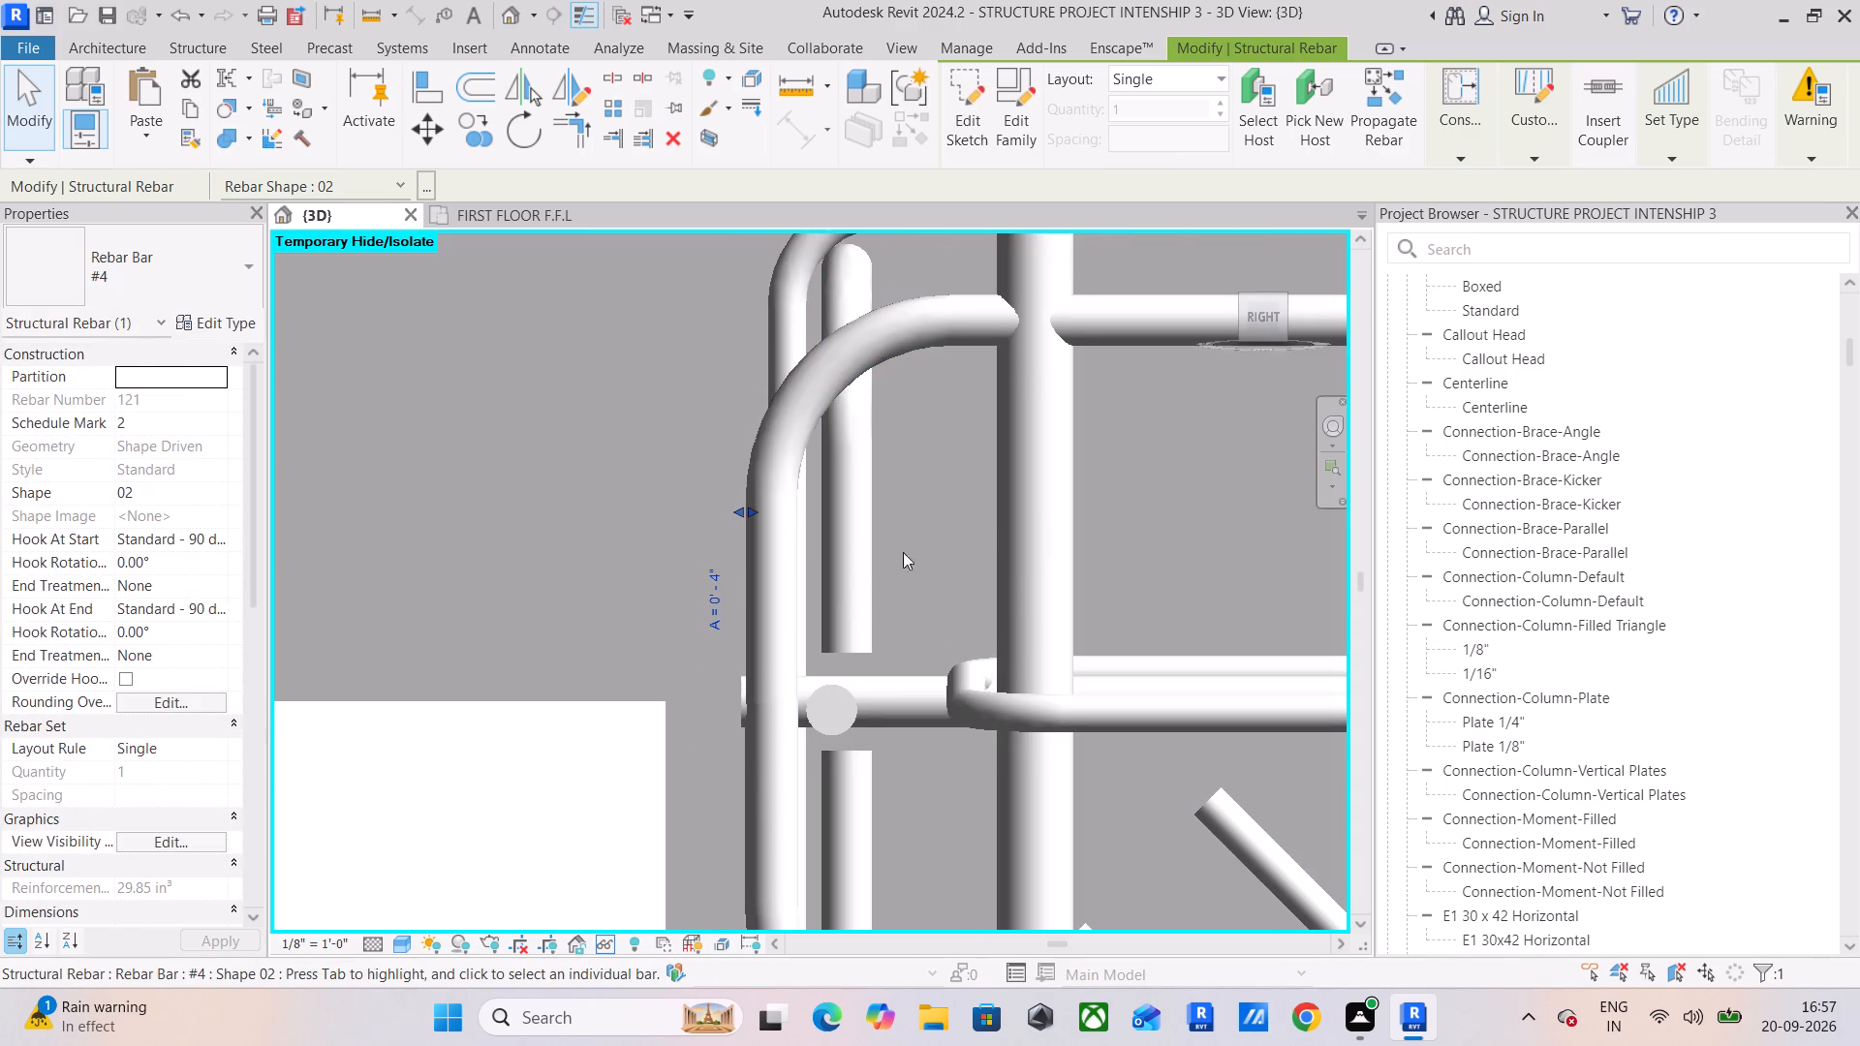
click(924, 532)
Inspect the bar hooks and stirrup spacing along the long span, from the far column to the shared column.
scroll(924, 532, down, 5)
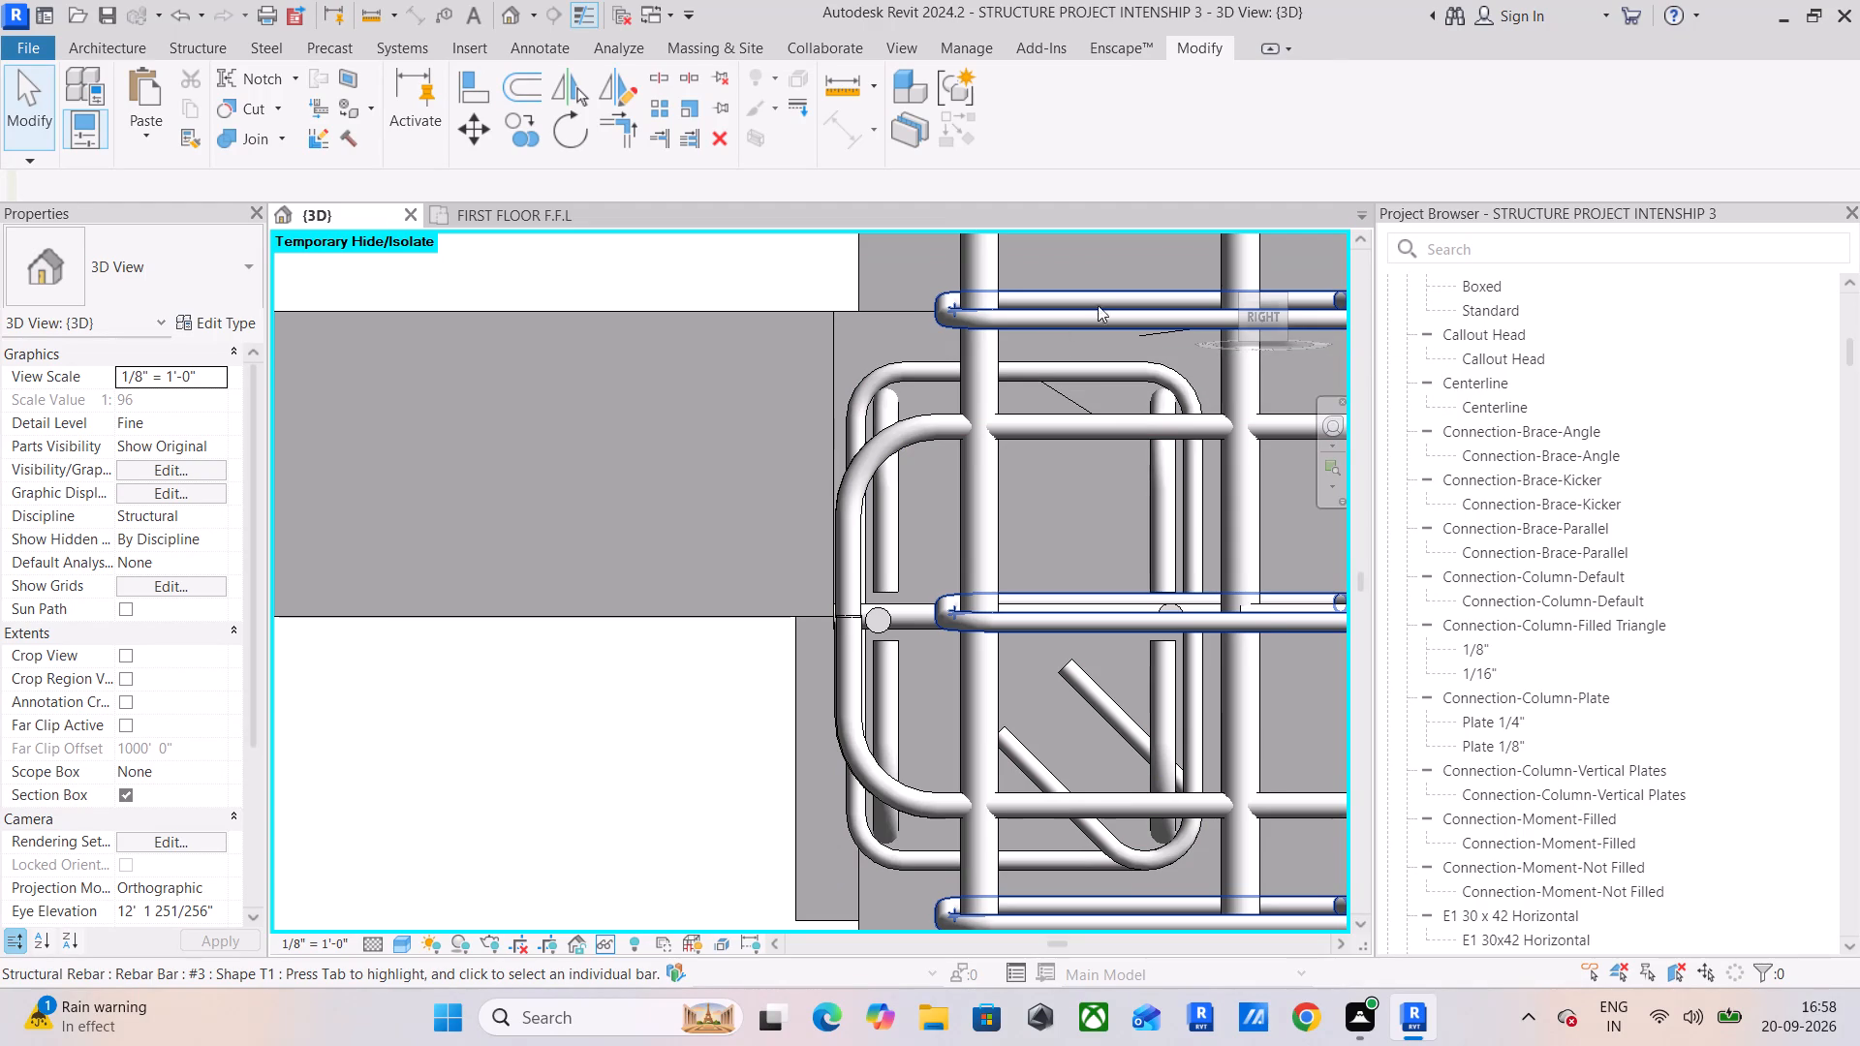
scroll(718, 319, down, 1)
middle_drag(770, 325, 437, 451)
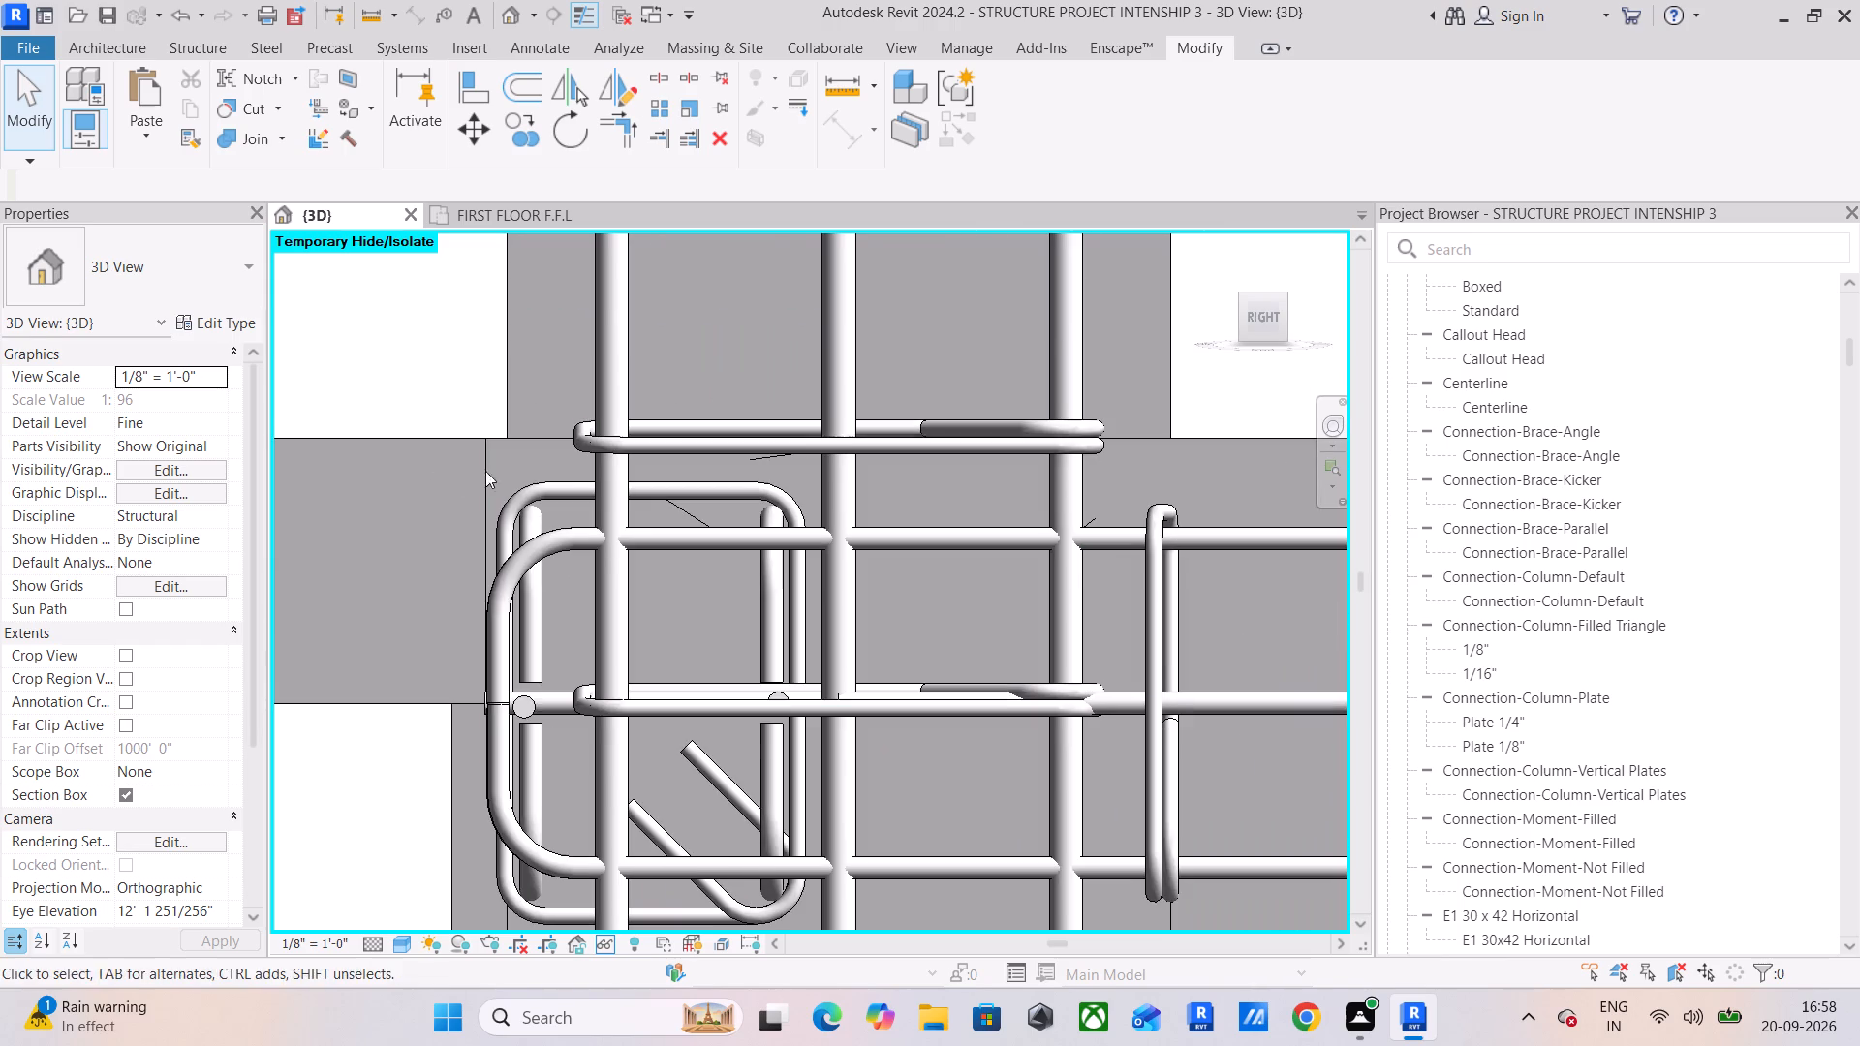
middle_drag(740, 509, 594, 466)
middle_drag(953, 475, 824, 487)
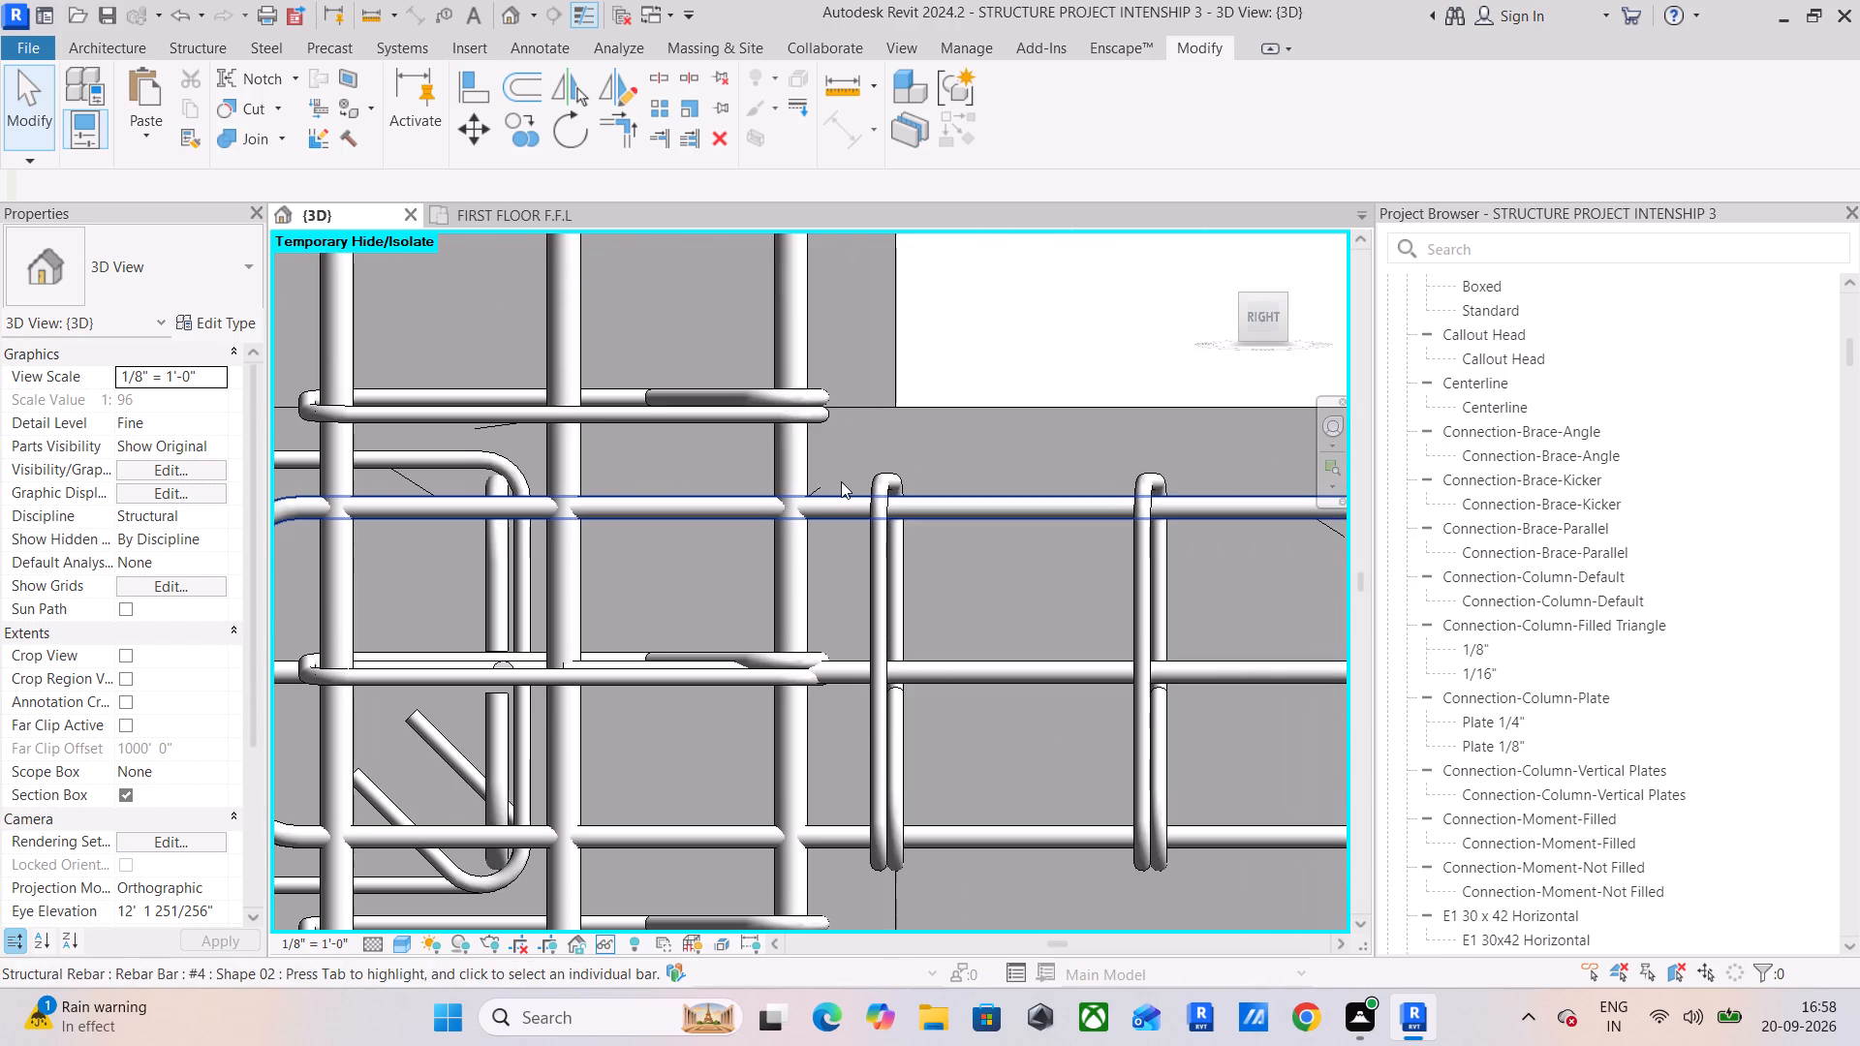
scroll(932, 436, down, 3)
middle_drag(932, 436, 1005, 391)
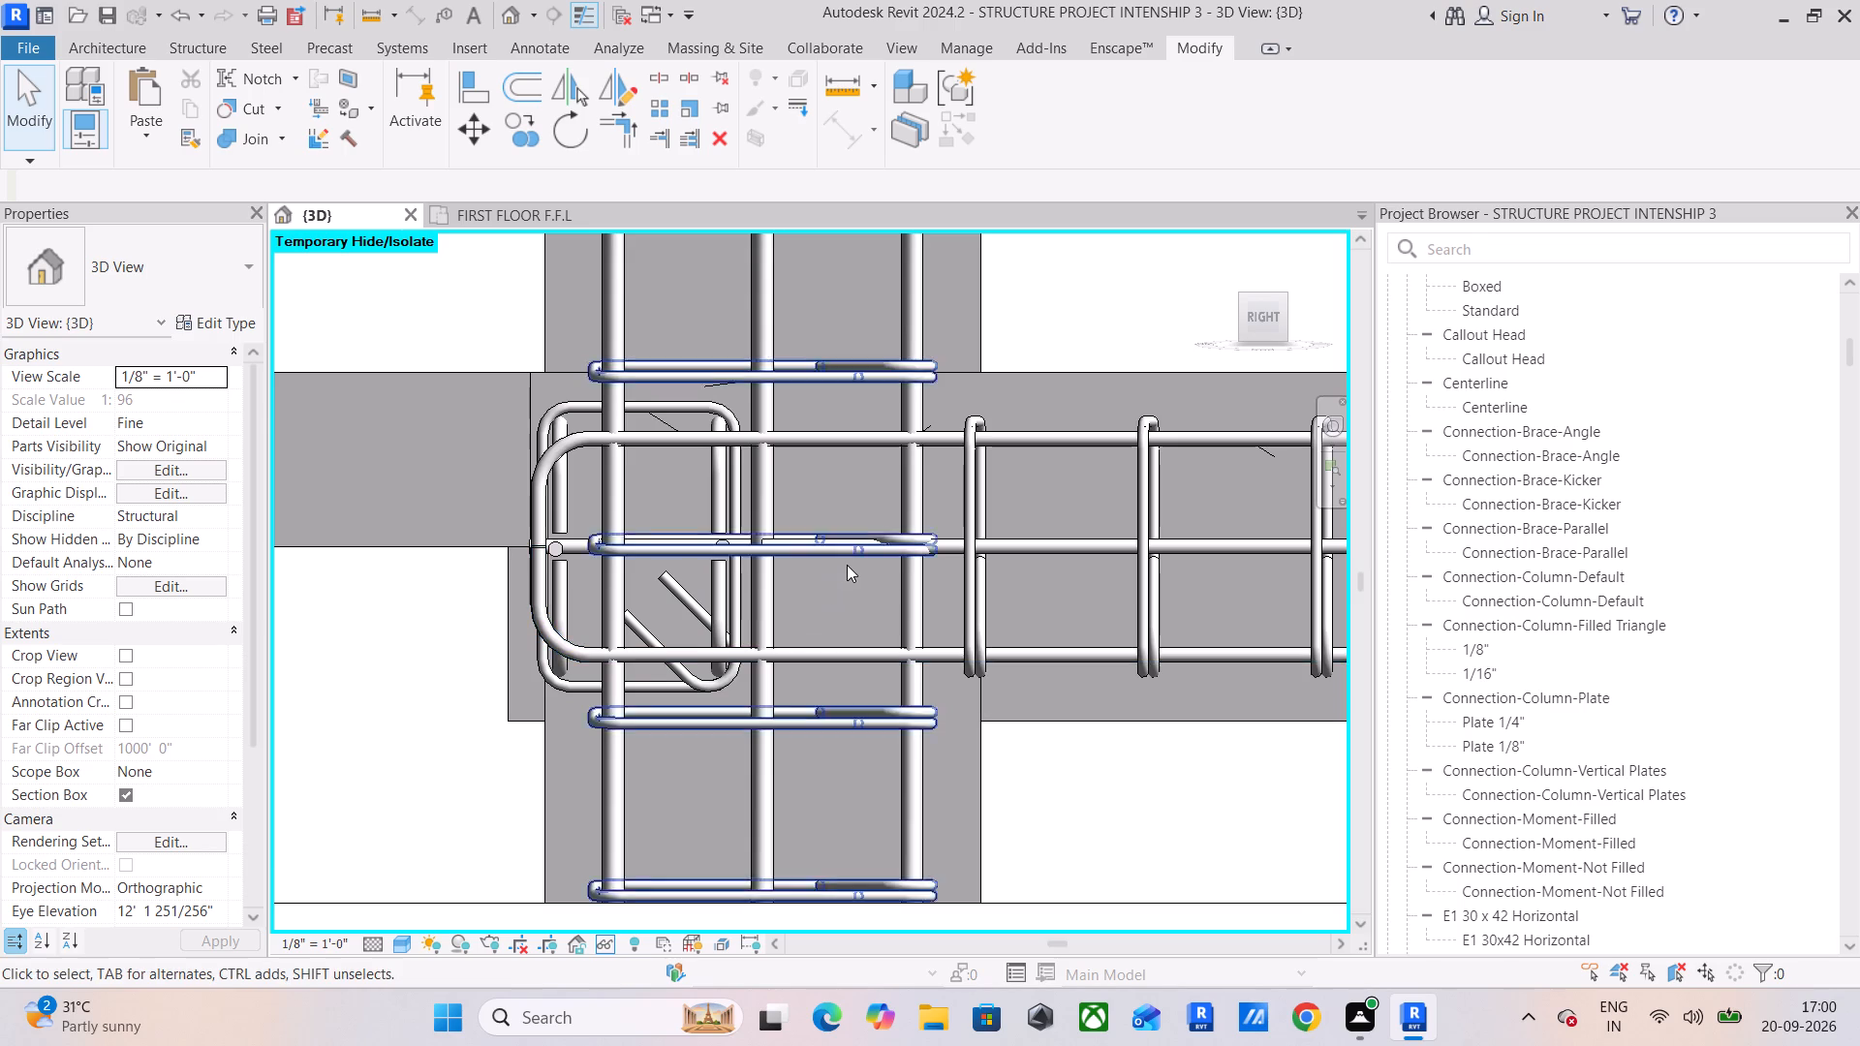
scroll(850, 569, down, 4)
middle_drag(860, 571, 532, 579)
scroll(742, 578, down, 2)
middle_drag(772, 576, 464, 650)
scroll(635, 649, down, 2)
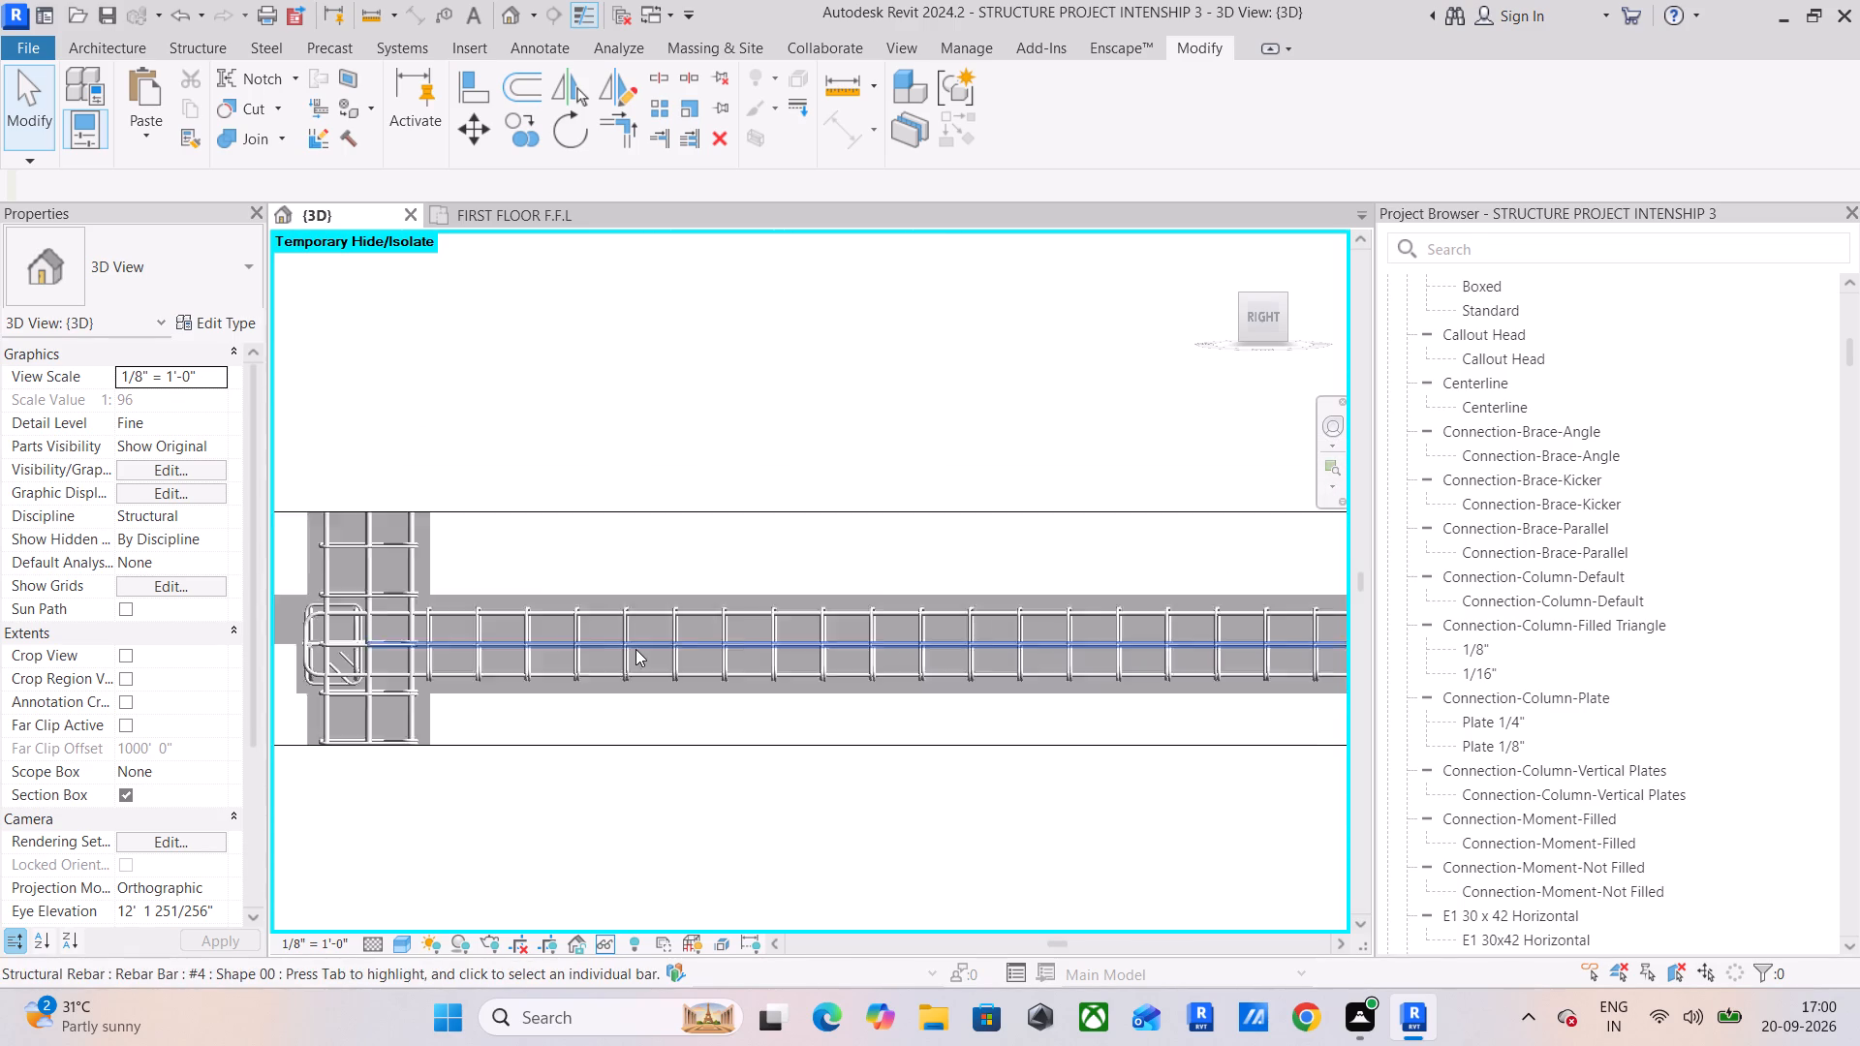
scroll(635, 649, down, 2)
middle_drag(728, 648, 345, 650)
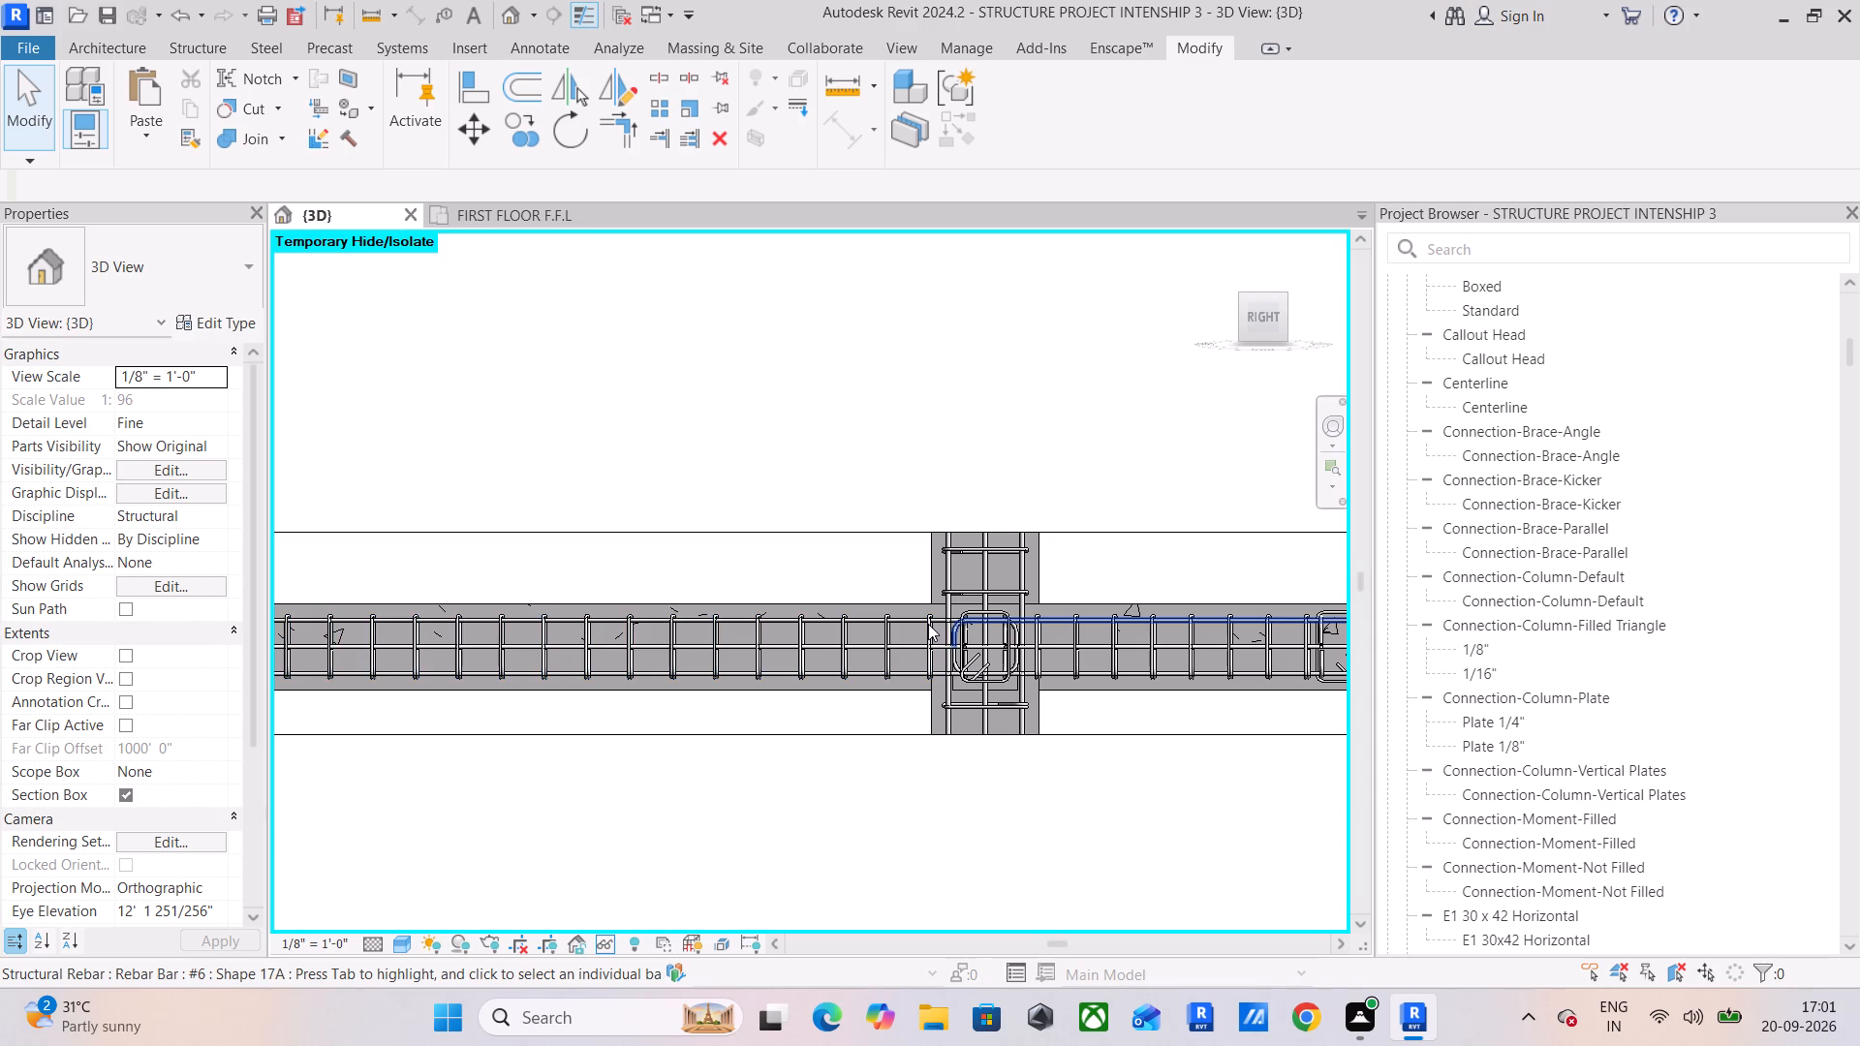
click(726, 415)
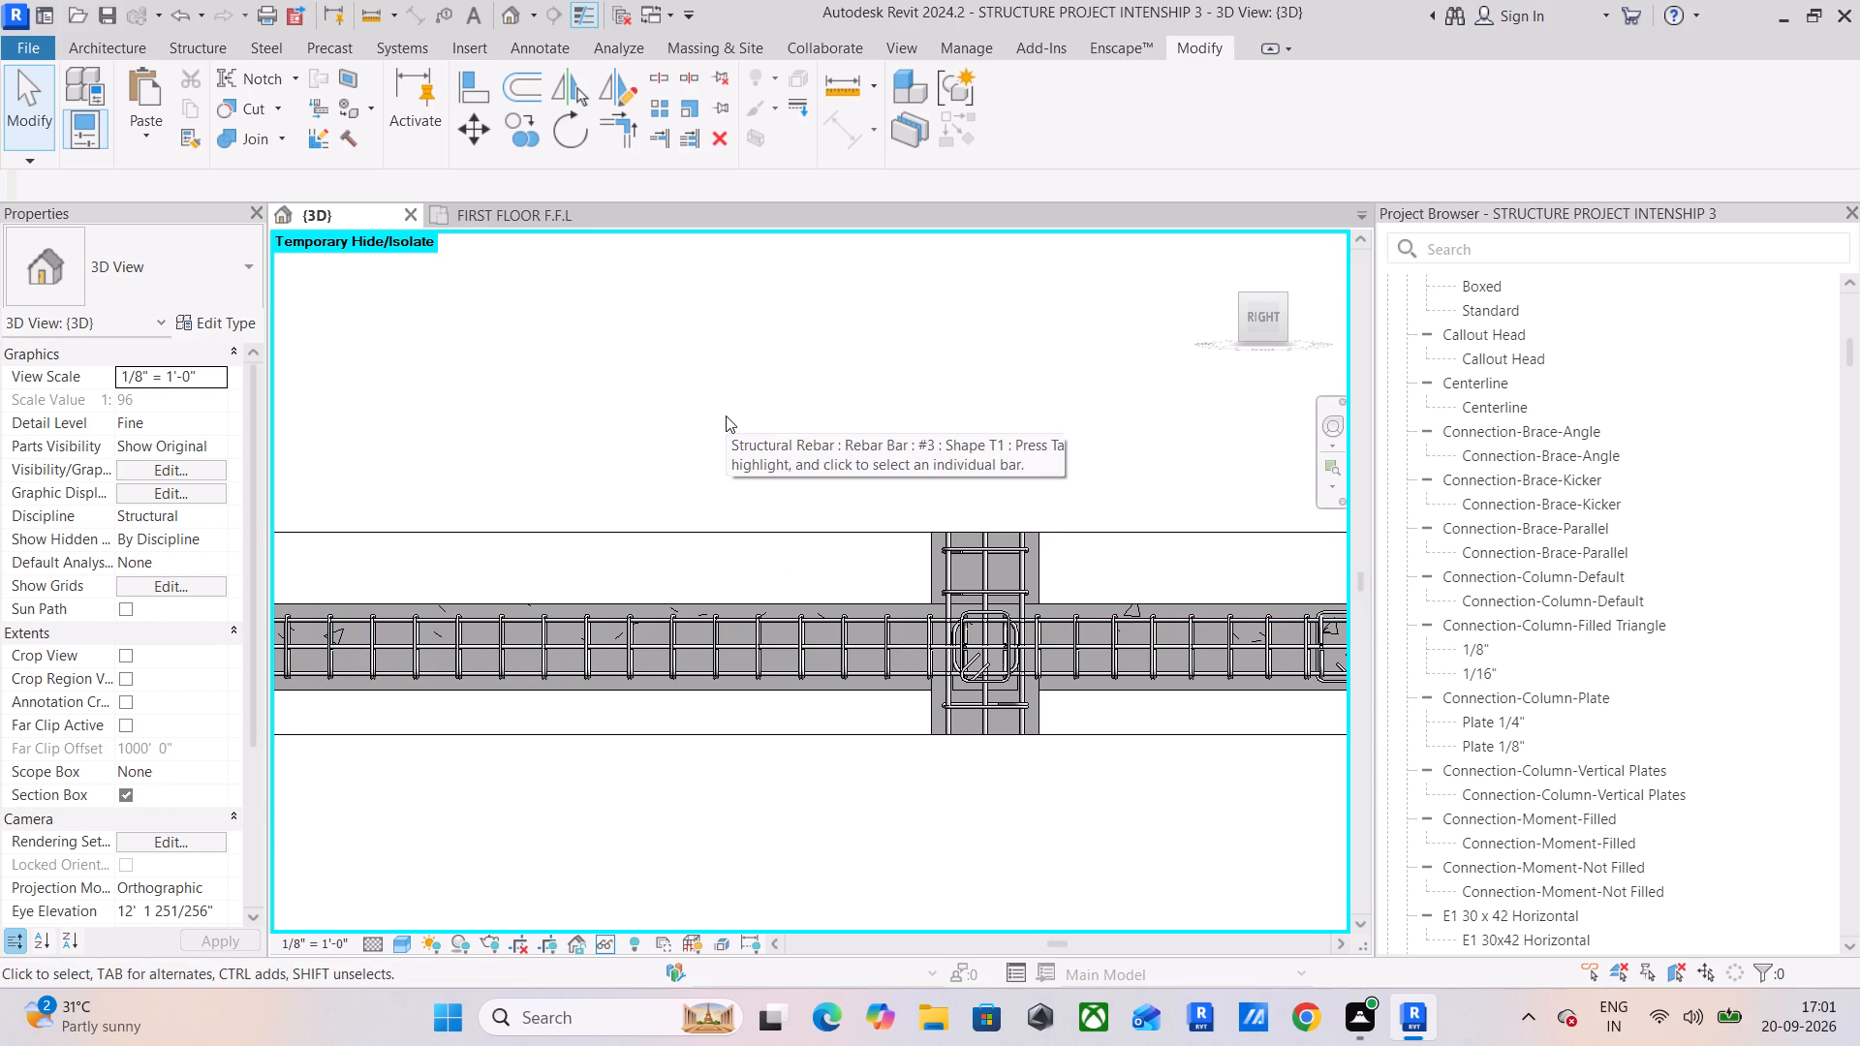
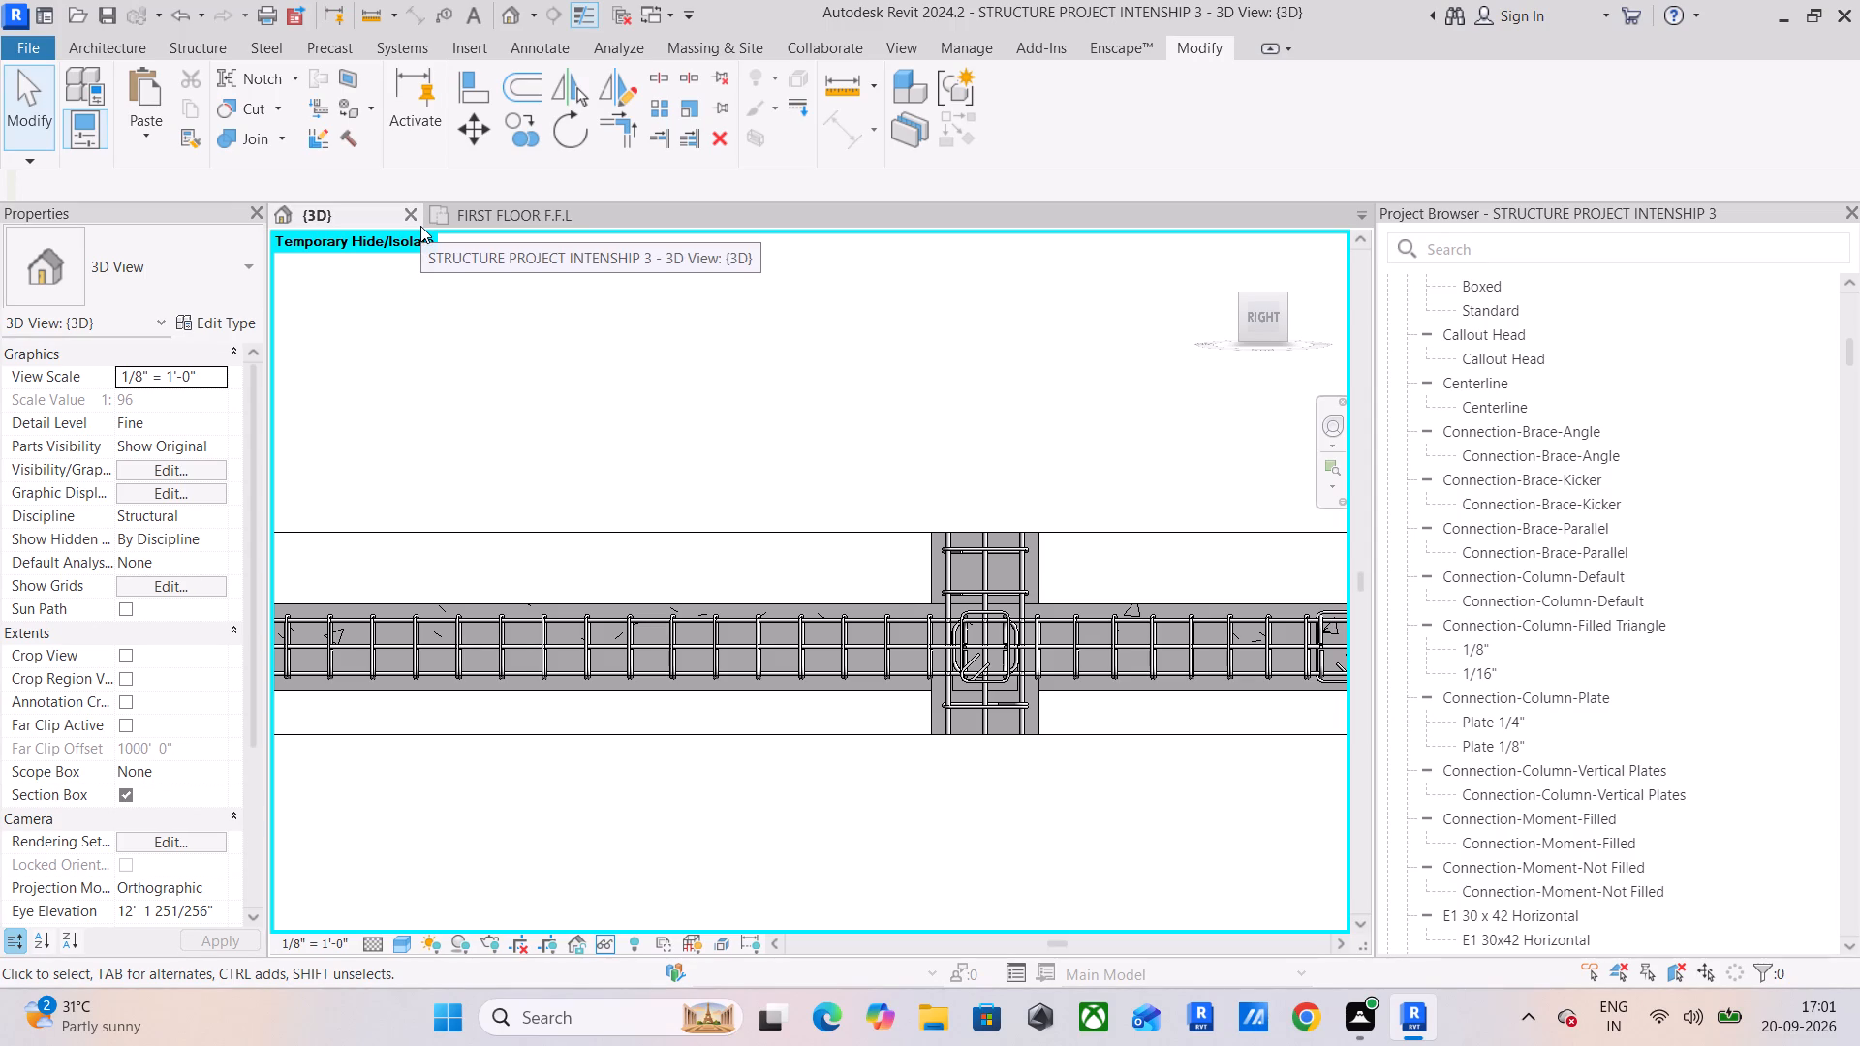
Turn off the 3D view's section box to bring back the whole reinforced frame.
scroll(437, 177, down, 2)
scroll(706, 454, down, 4)
middle_drag(846, 421, 833, 435)
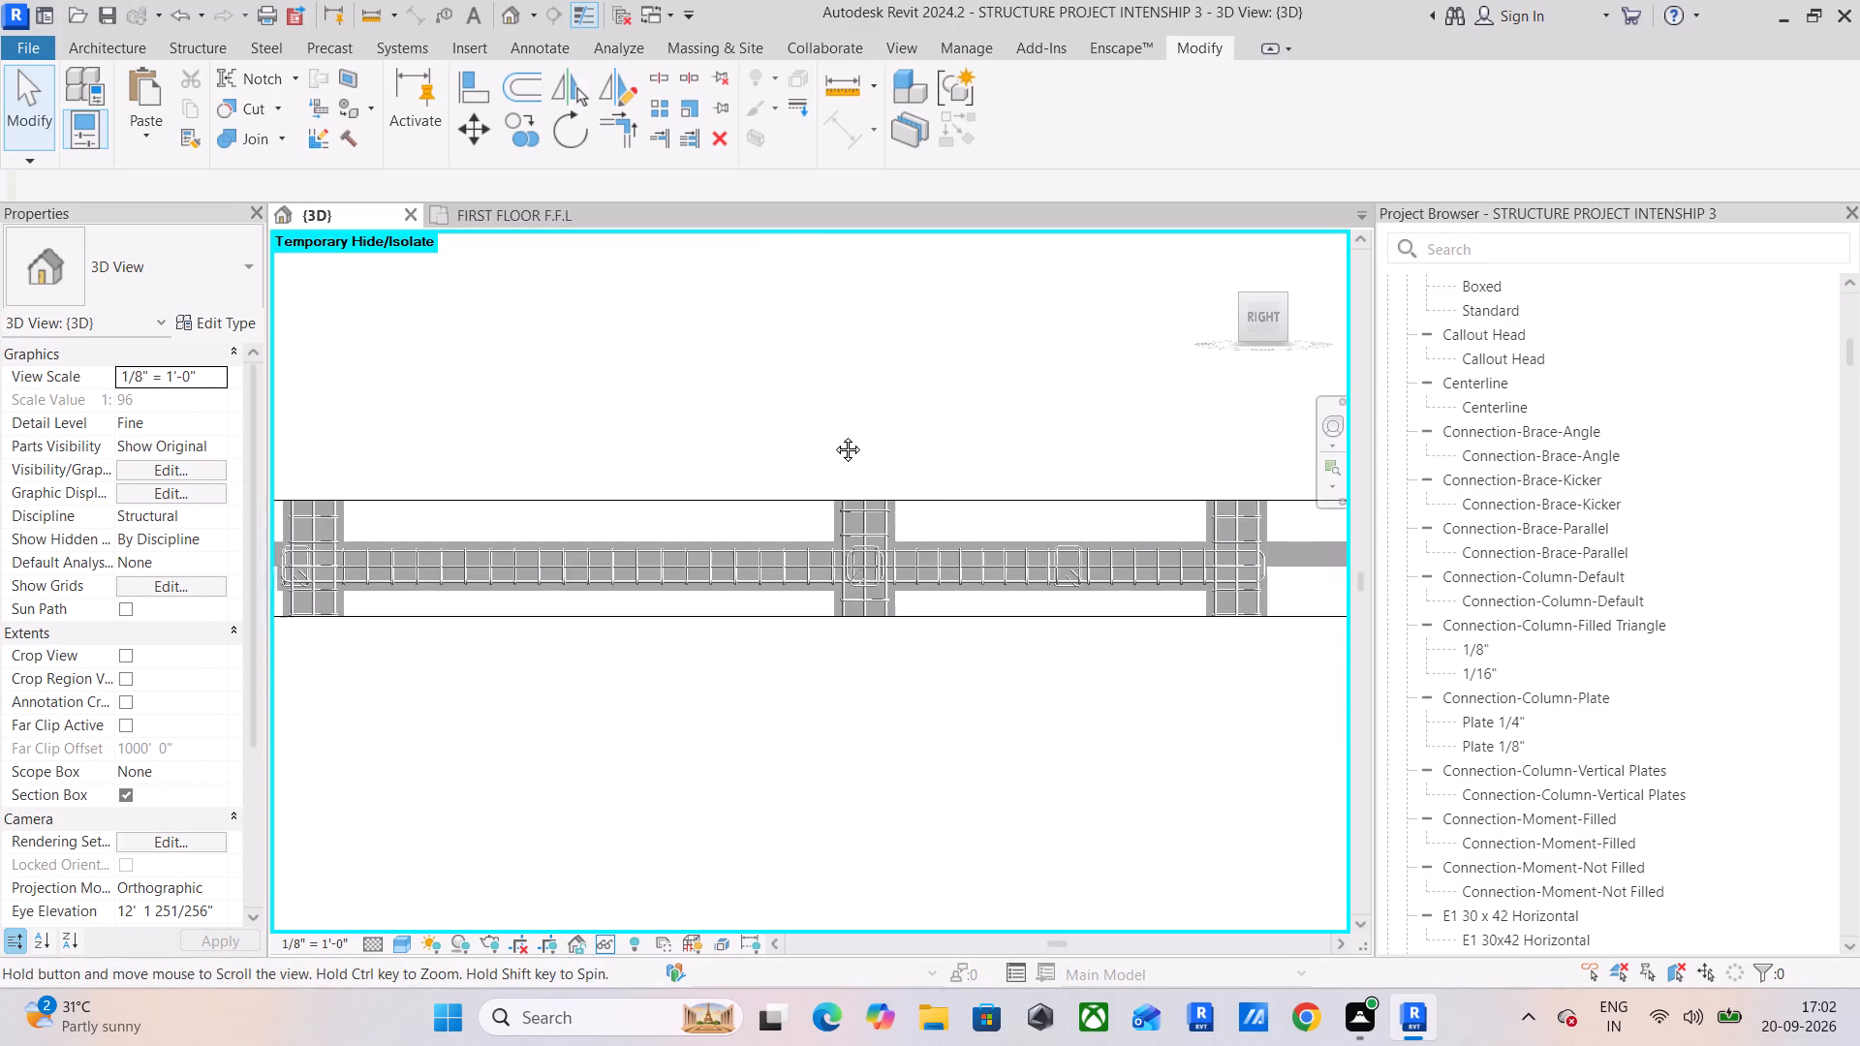
middle_drag(833, 435, 662, 509)
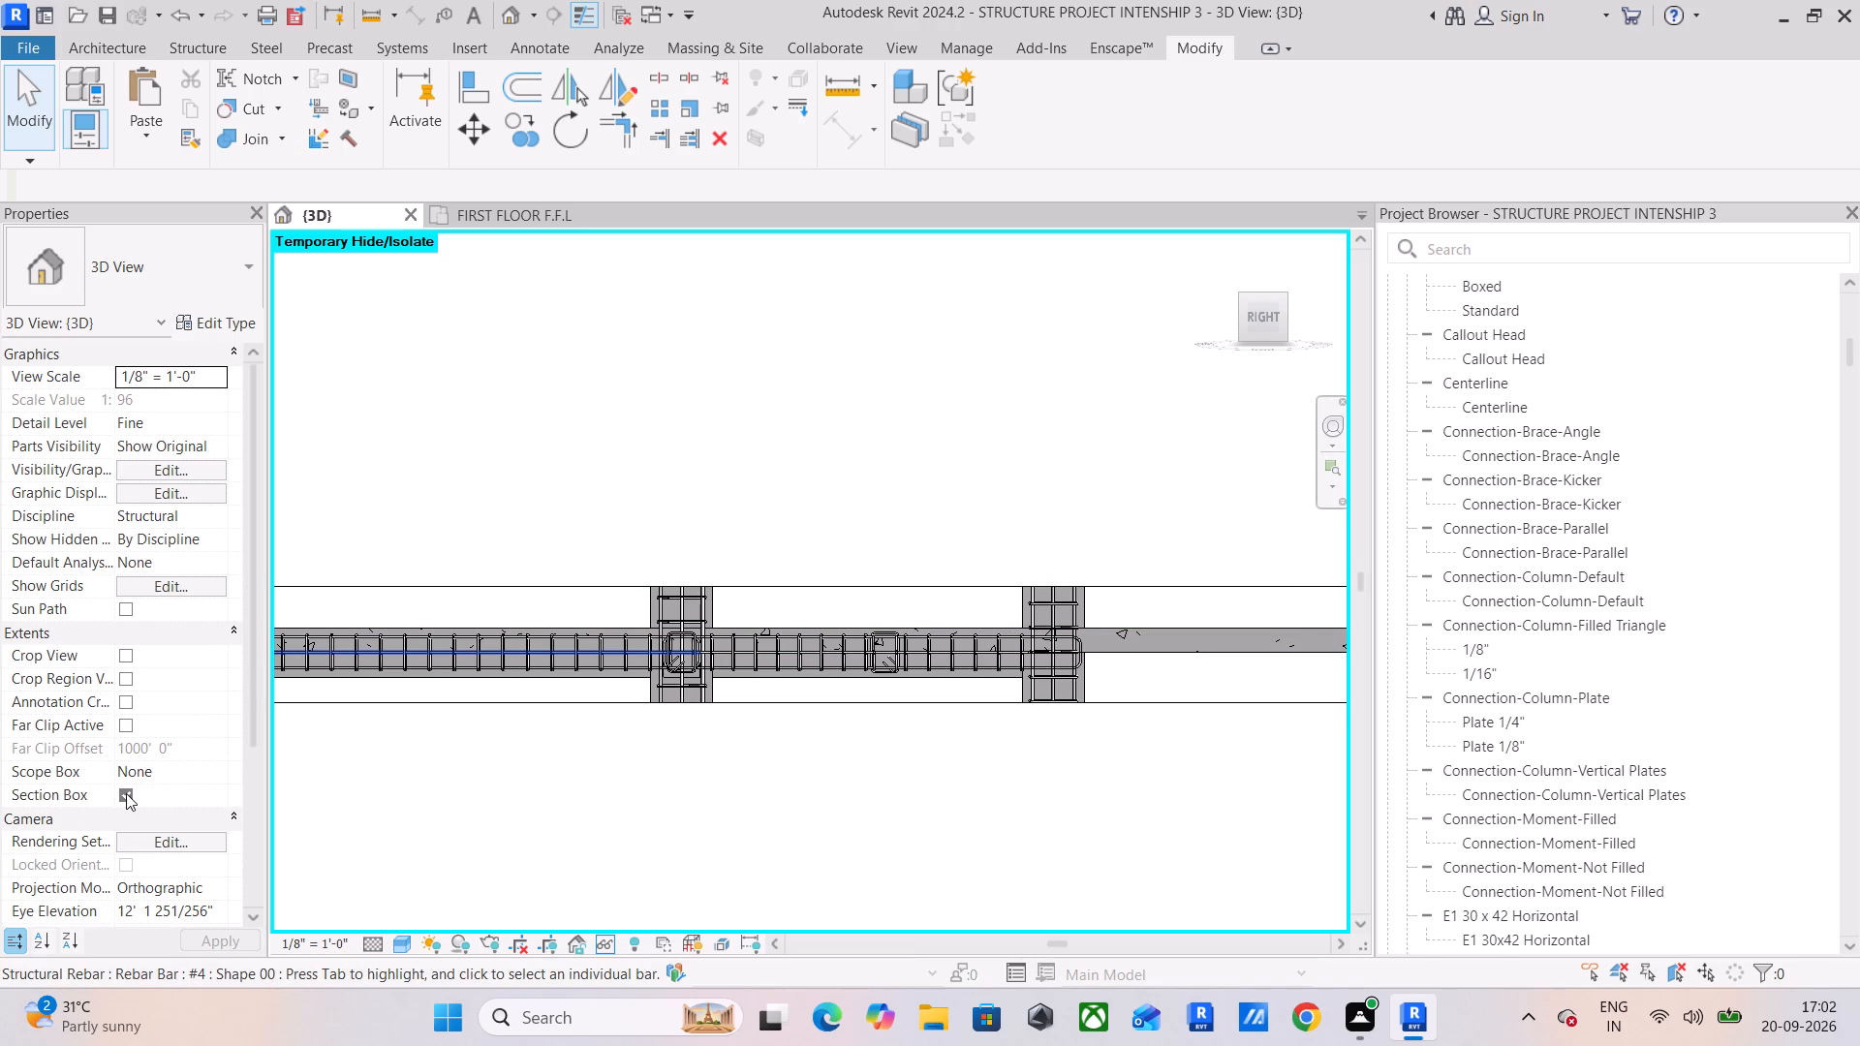
click(126, 793)
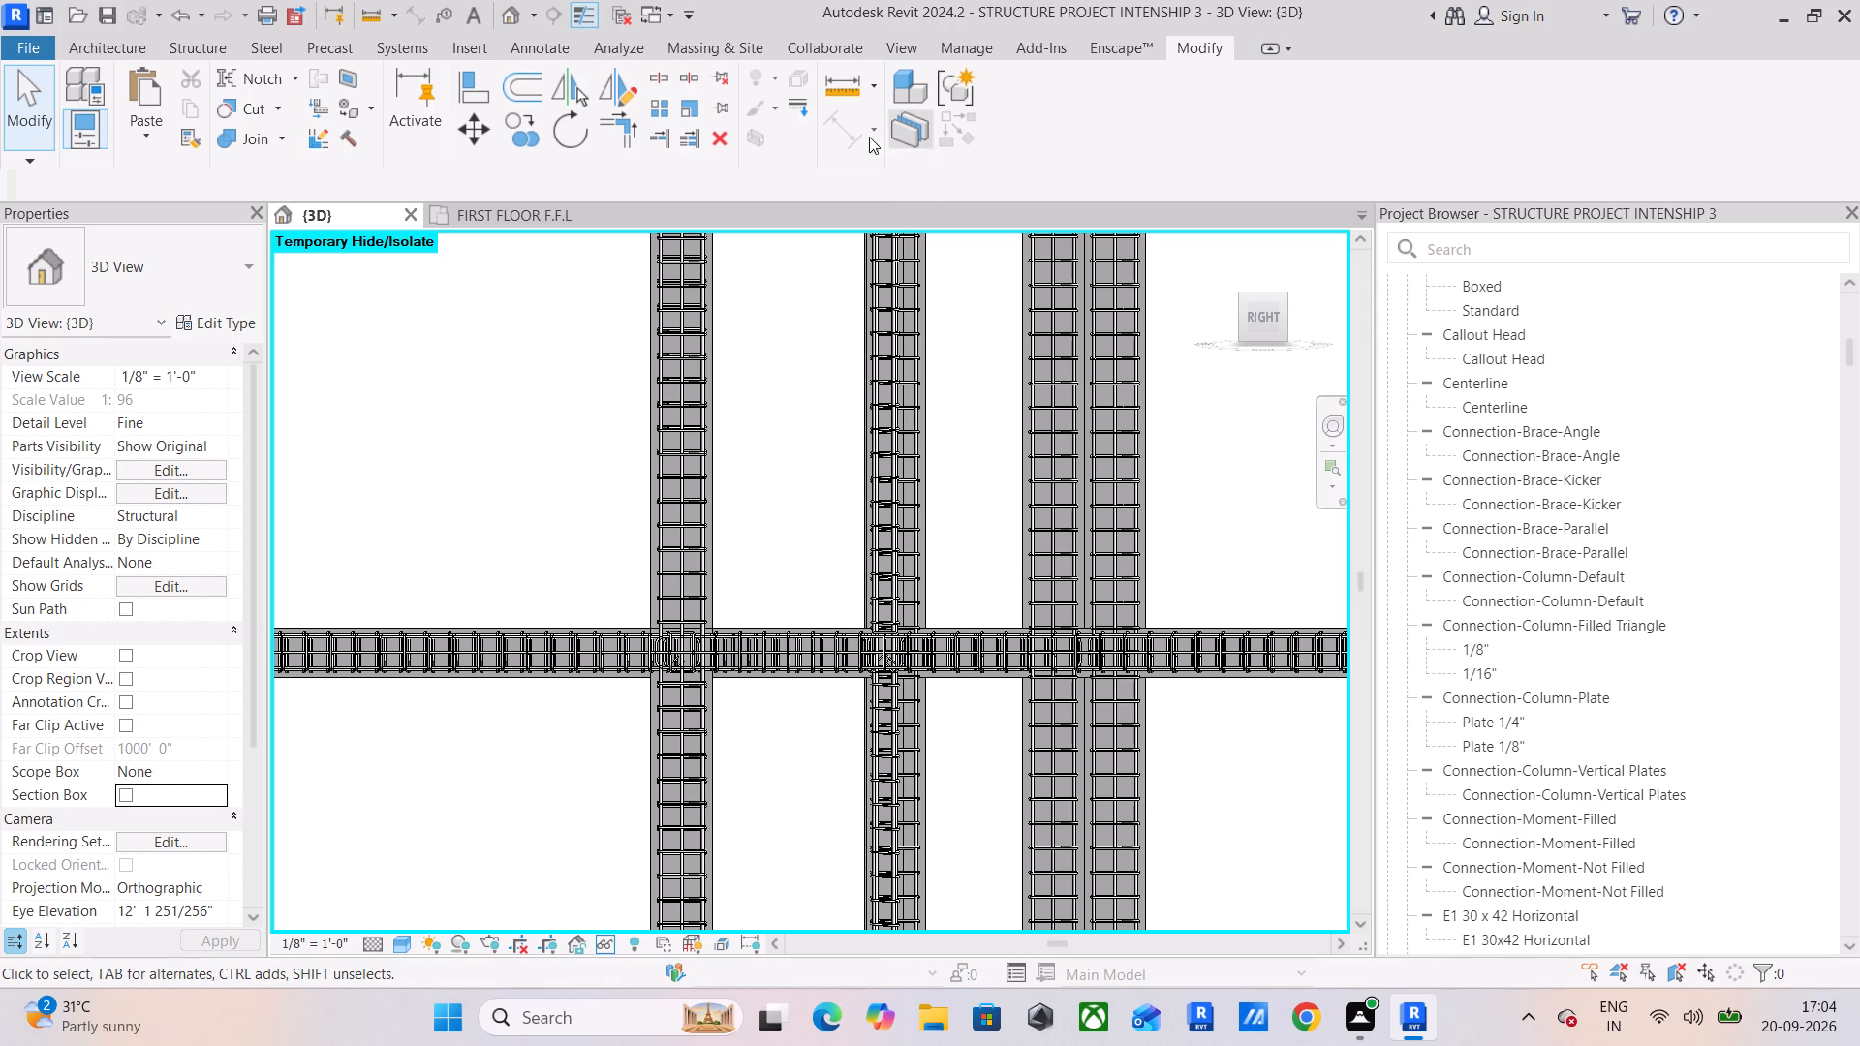
Isolate the short 12 x 24 first-floor beam crossed at midspan by another beam inside a selection box.
scroll(770, 15, down, 2)
scroll(792, 476, down, 4)
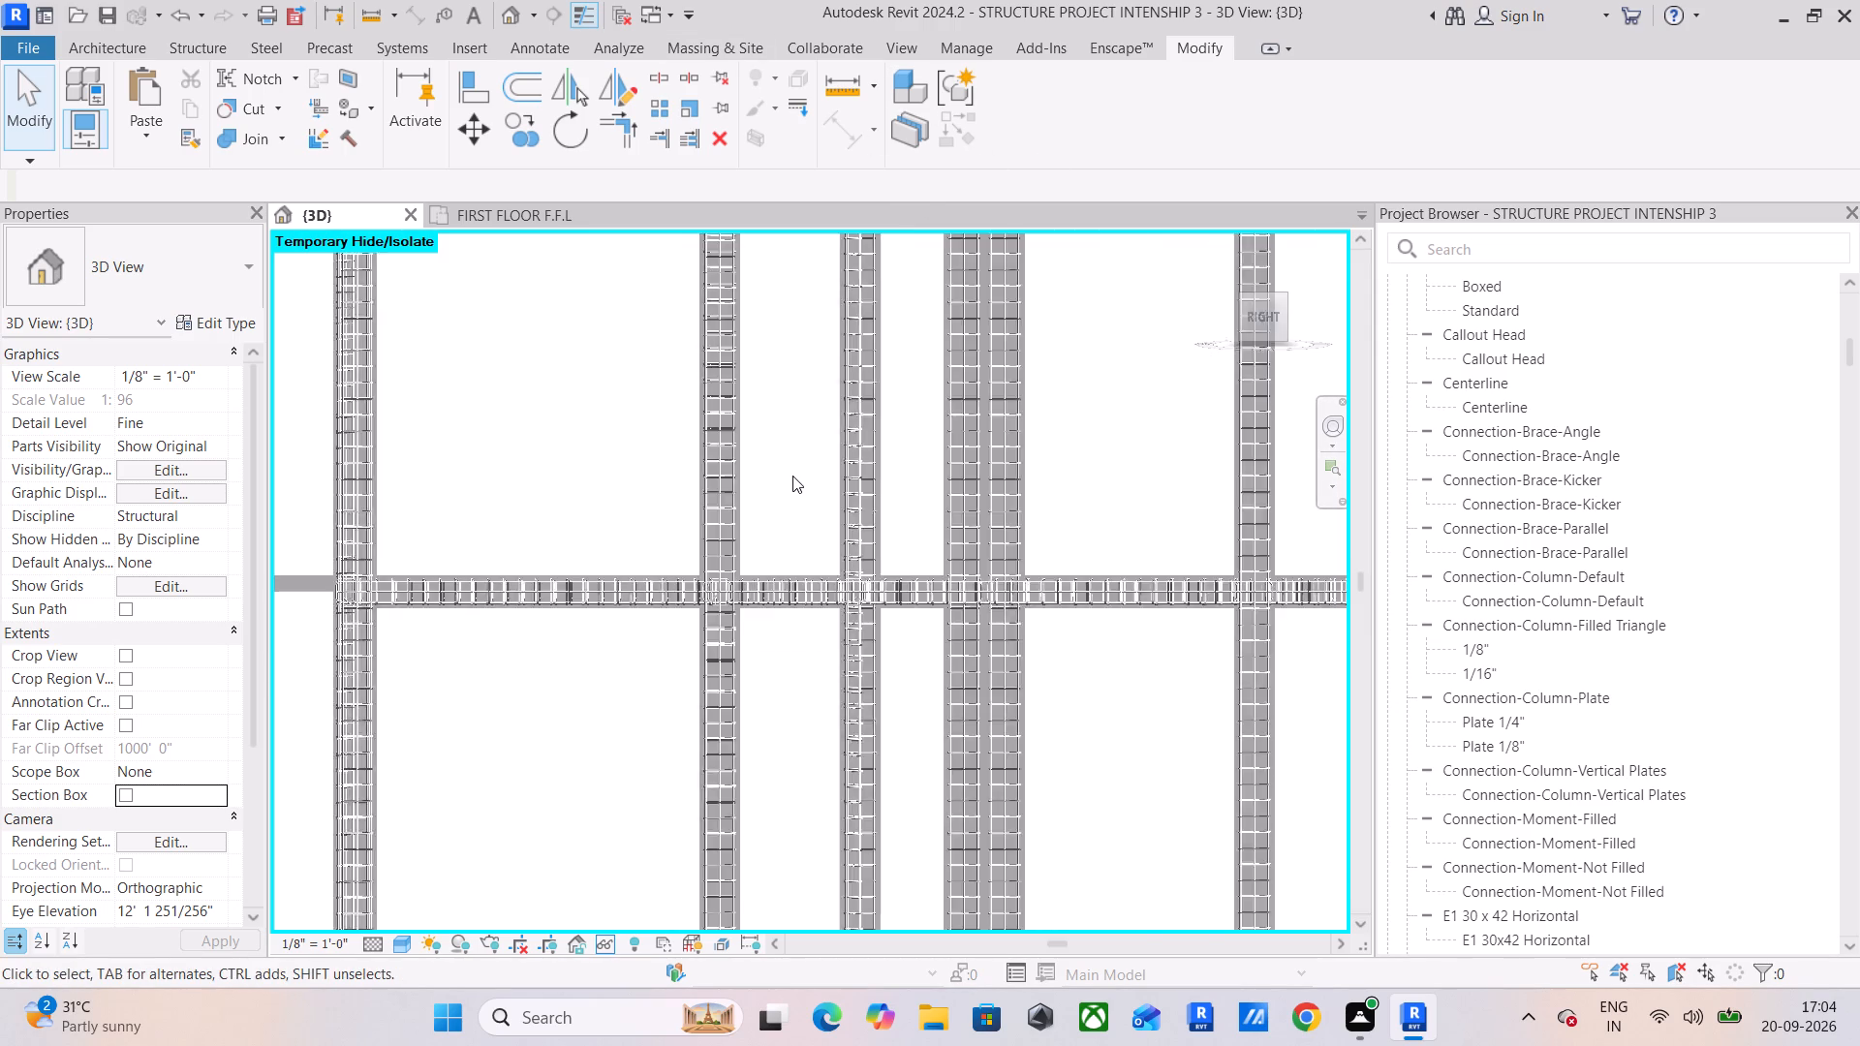
drag(1266, 319, 1229, 371)
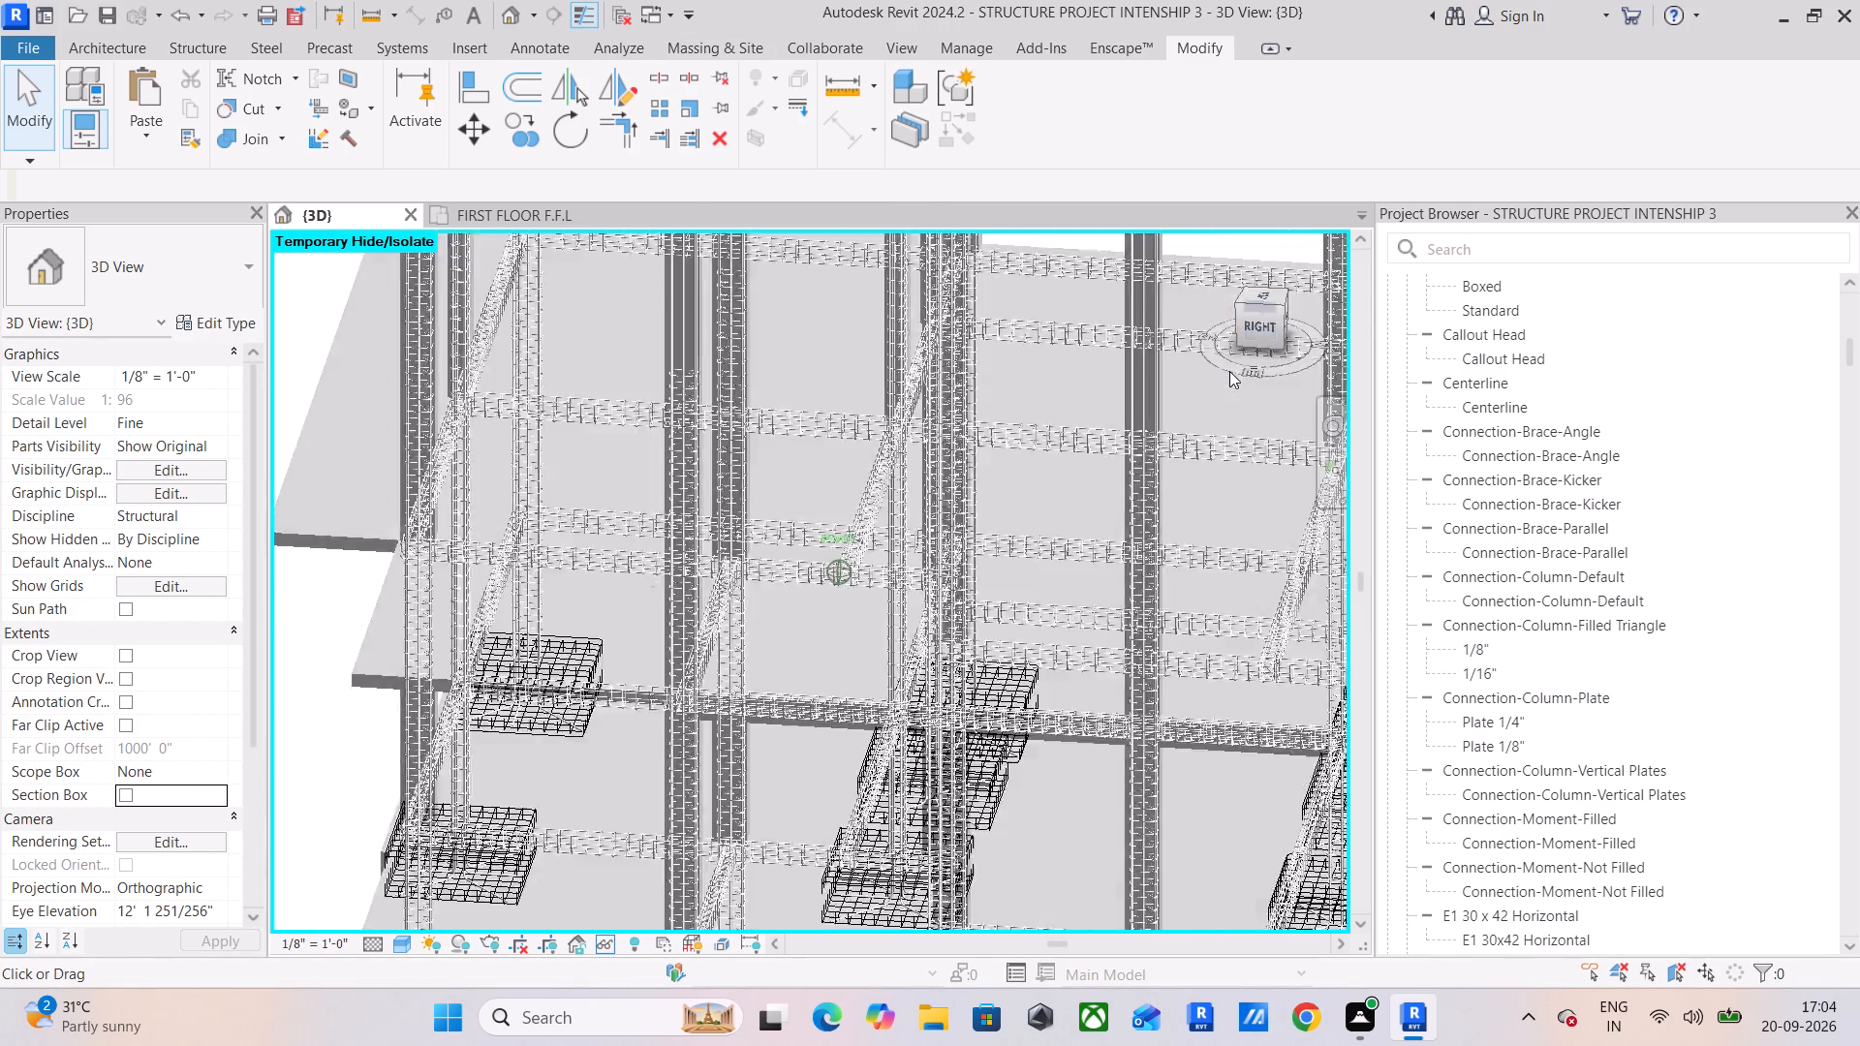
drag(1229, 371, 1177, 366)
scroll(784, 561, up, 7)
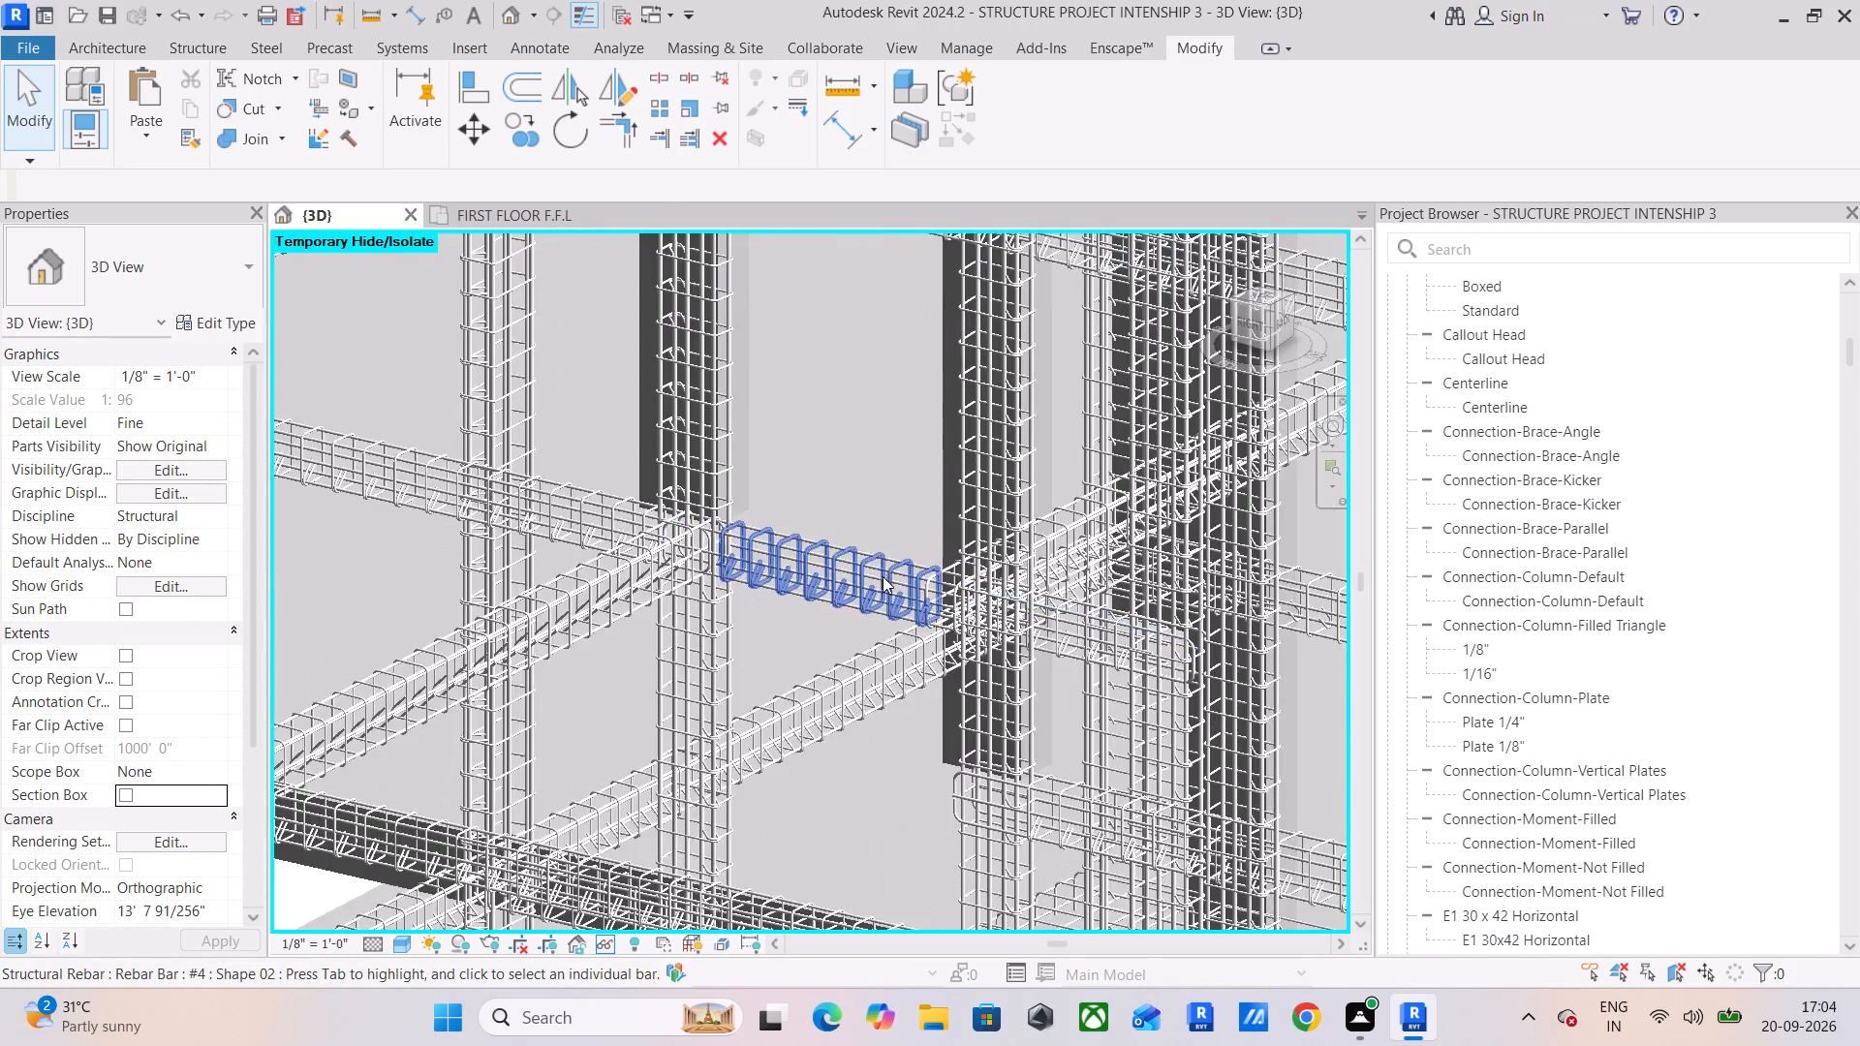
scroll(883, 576, up, 6)
click(922, 493)
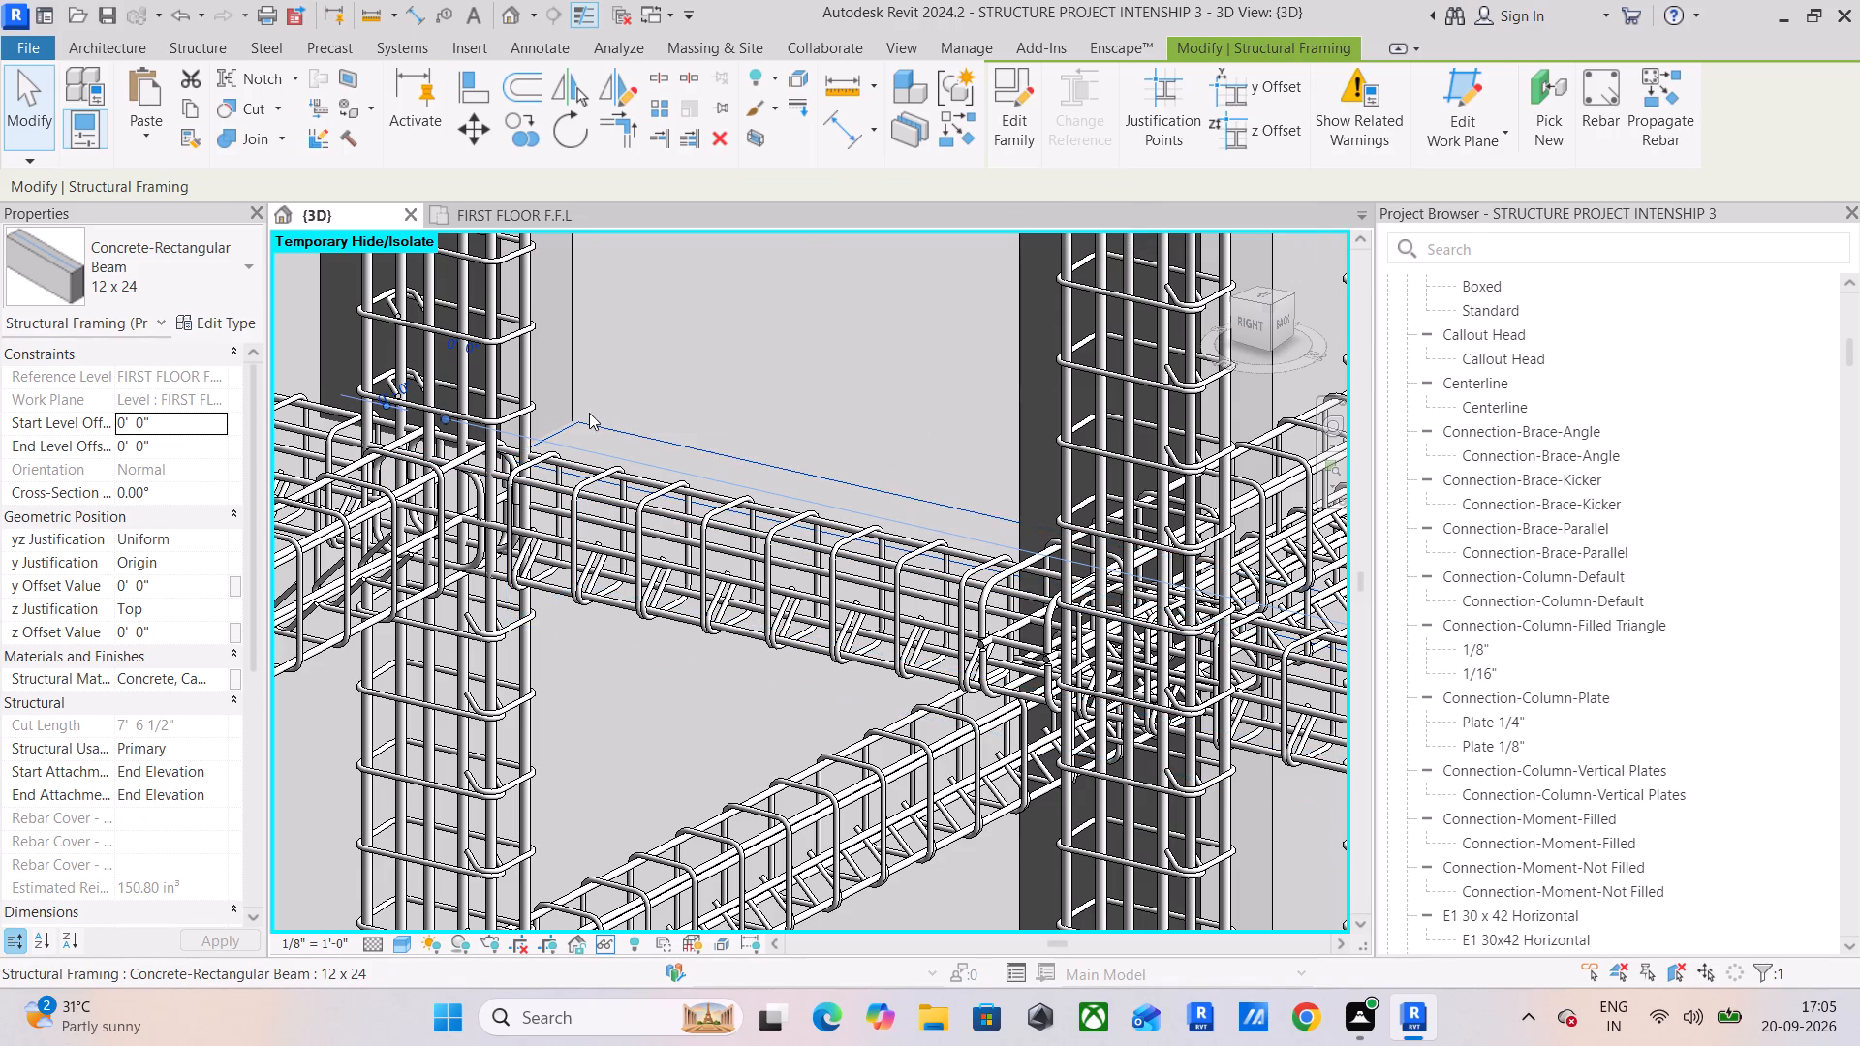
scroll(943, 462, down, 3)
middle_drag(941, 462, 728, 466)
scroll(728, 464, down, 3)
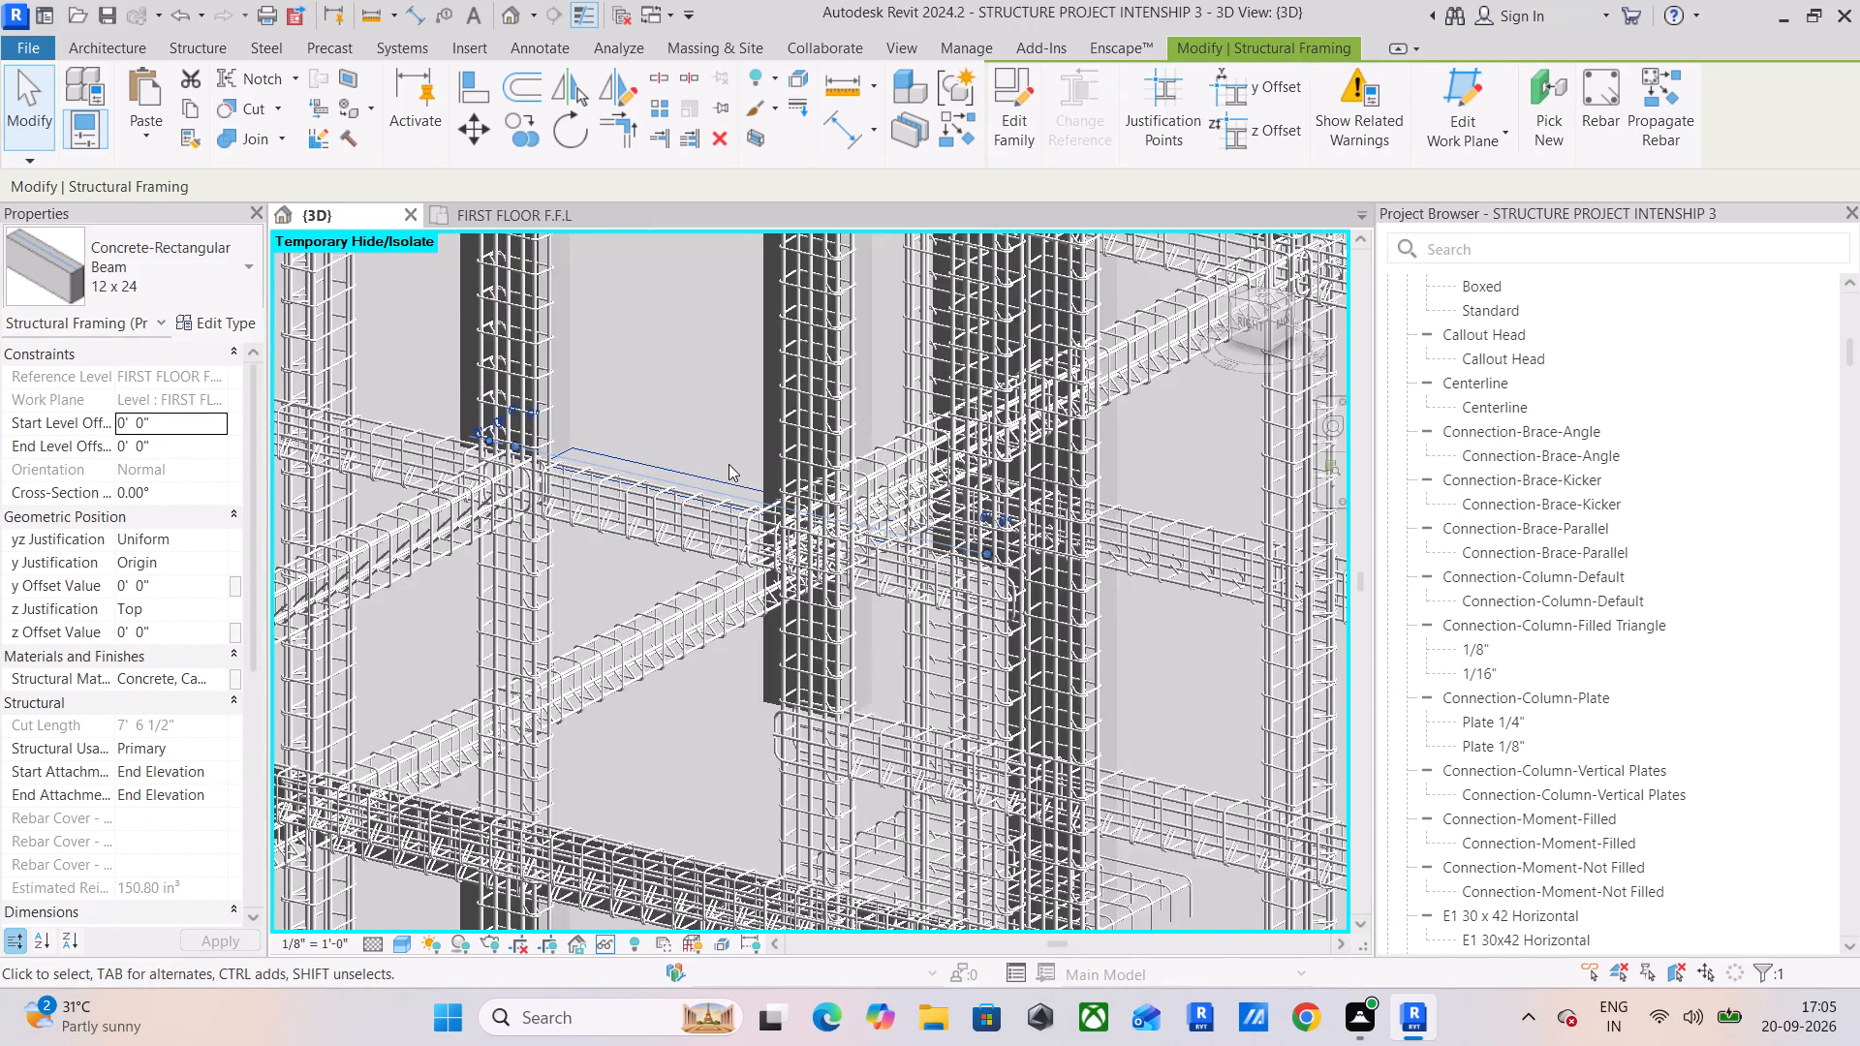
shift+middle_drag(687, 467, 768, 478)
scroll(660, 467, up, 5)
shift+middle_drag(660, 465, 620, 522)
click(746, 495)
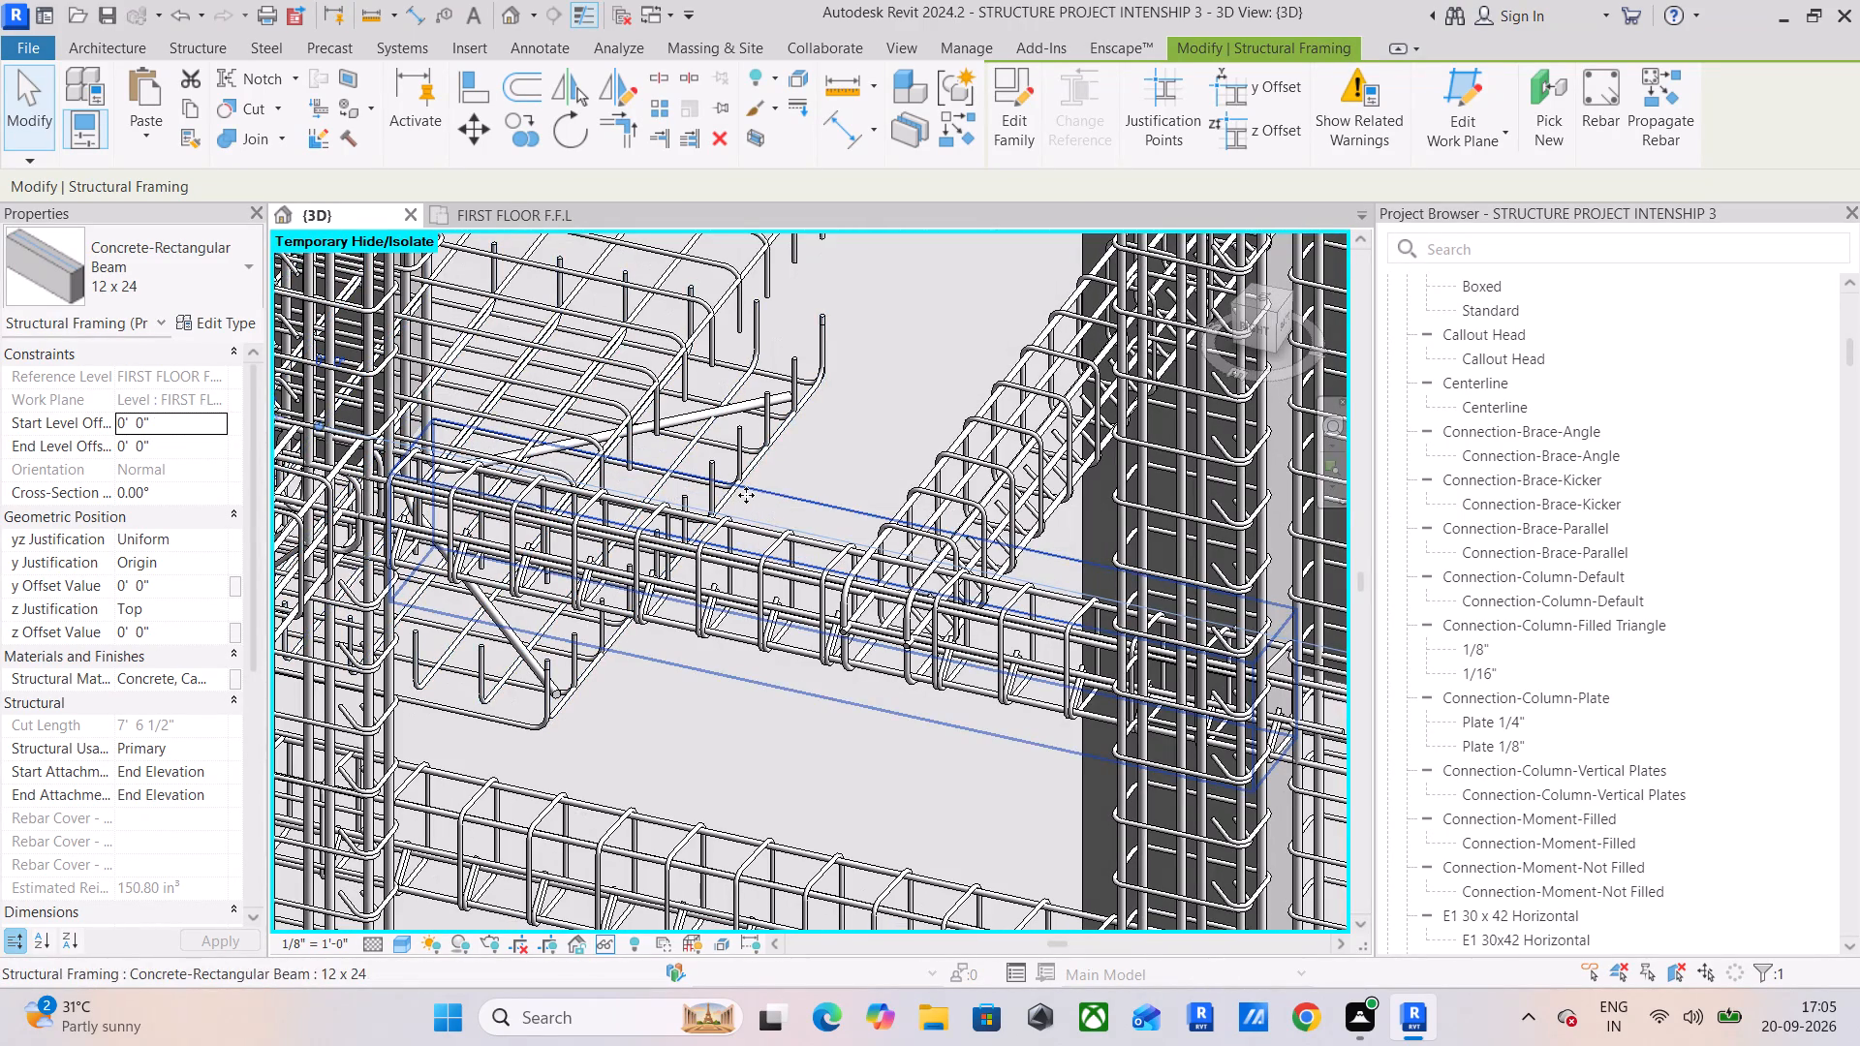
click(768, 144)
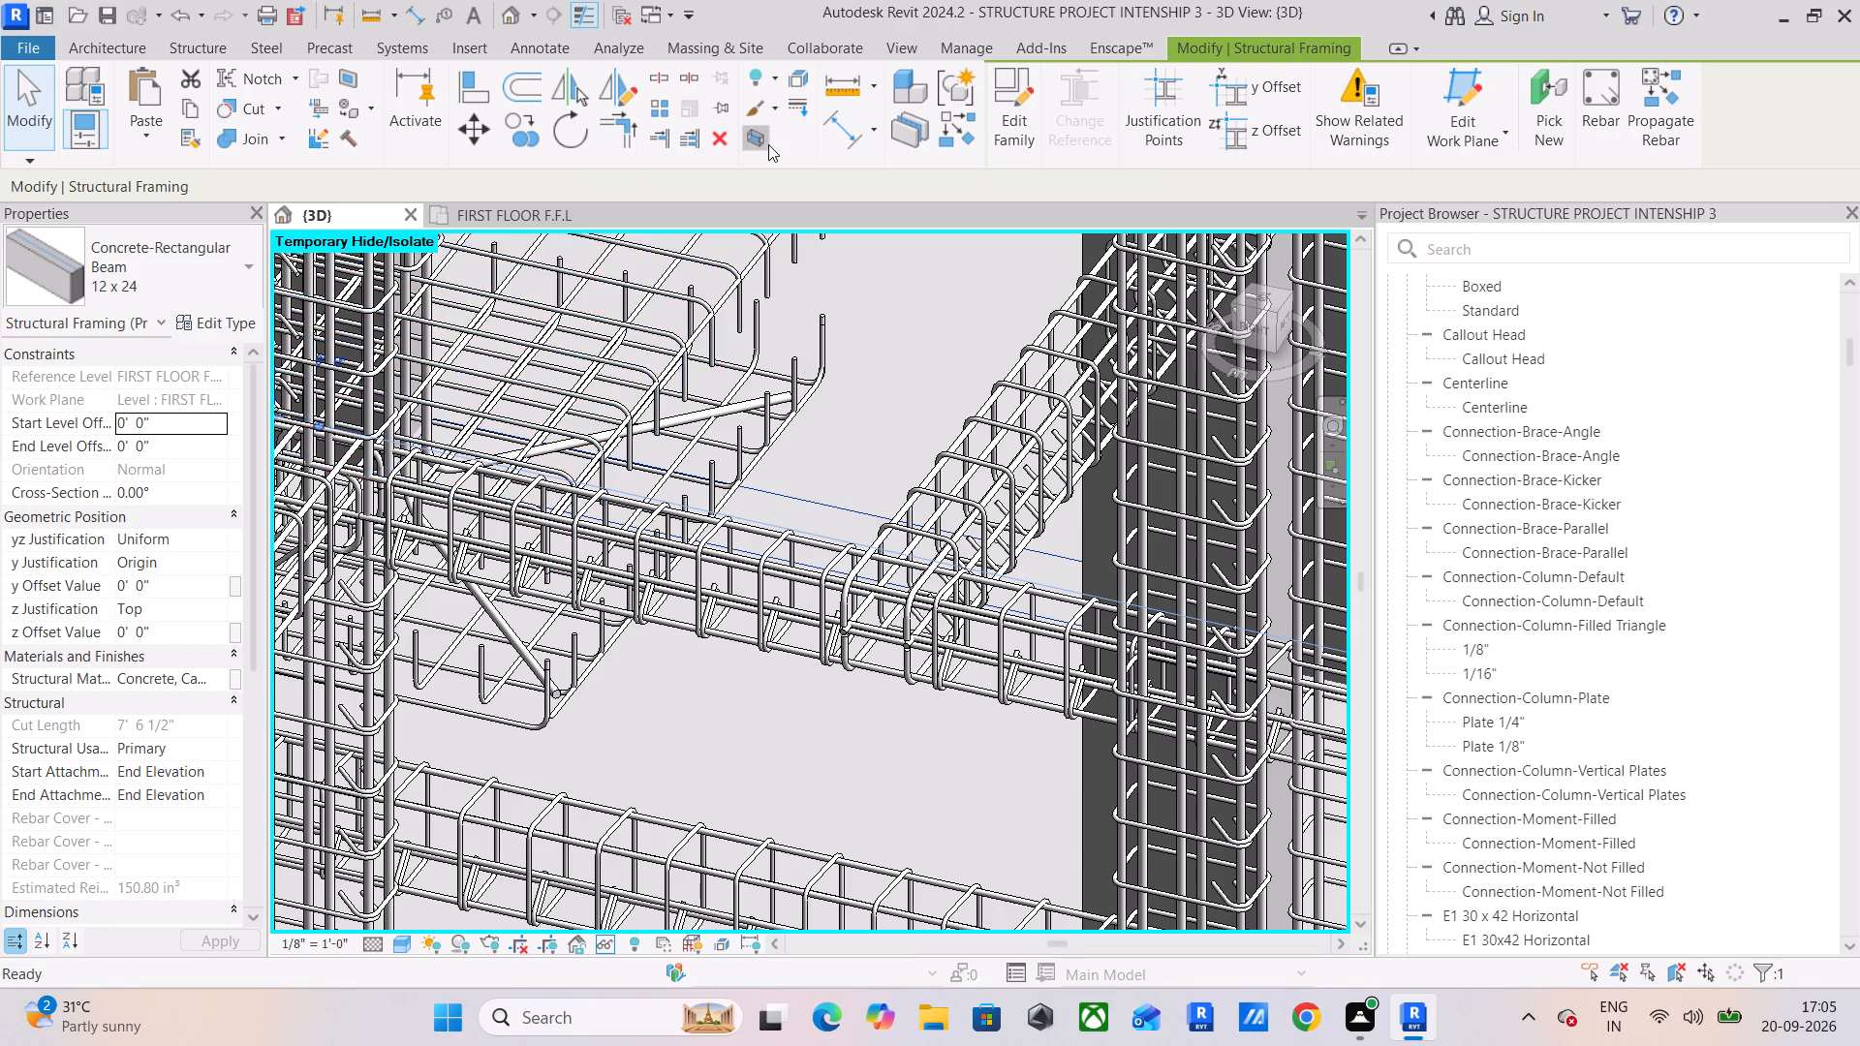
Examine the isolated beam's stirrup spacing and bar ends in side elevation, around the column and the crossing beam.
click(1254, 332)
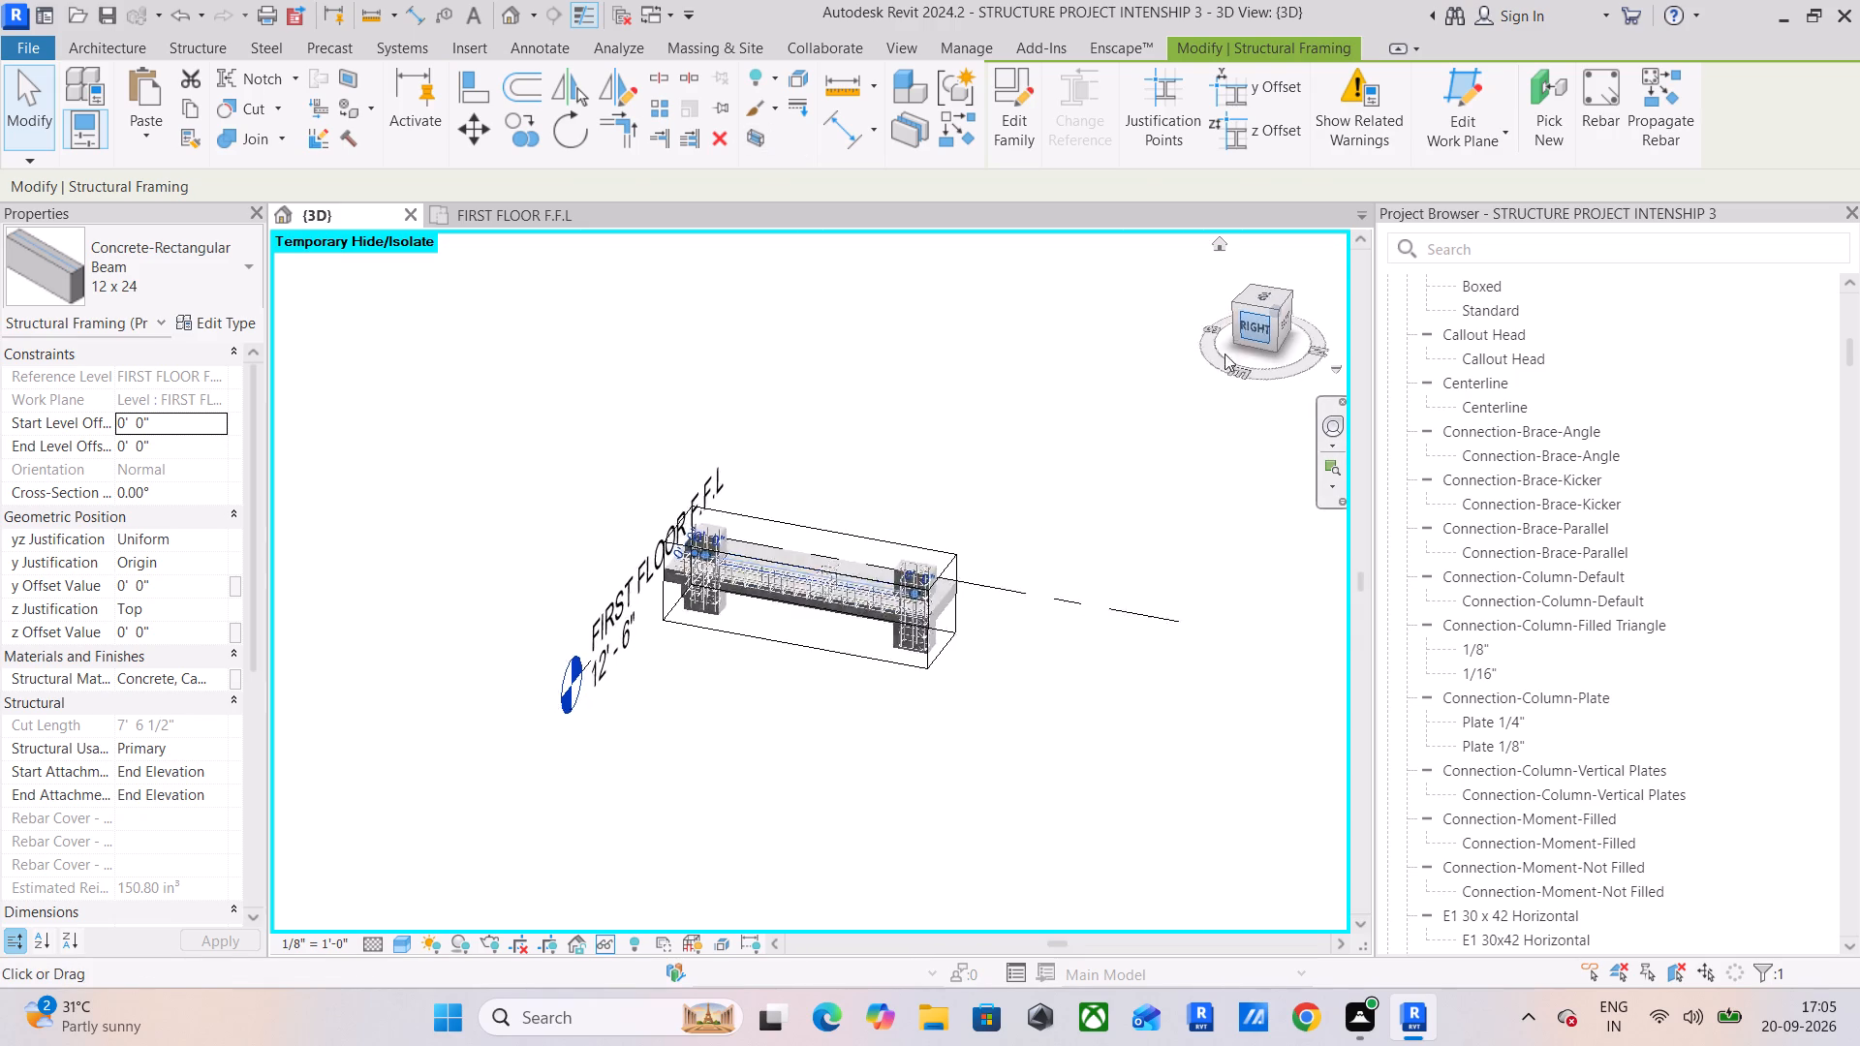
scroll(802, 598, up, 6)
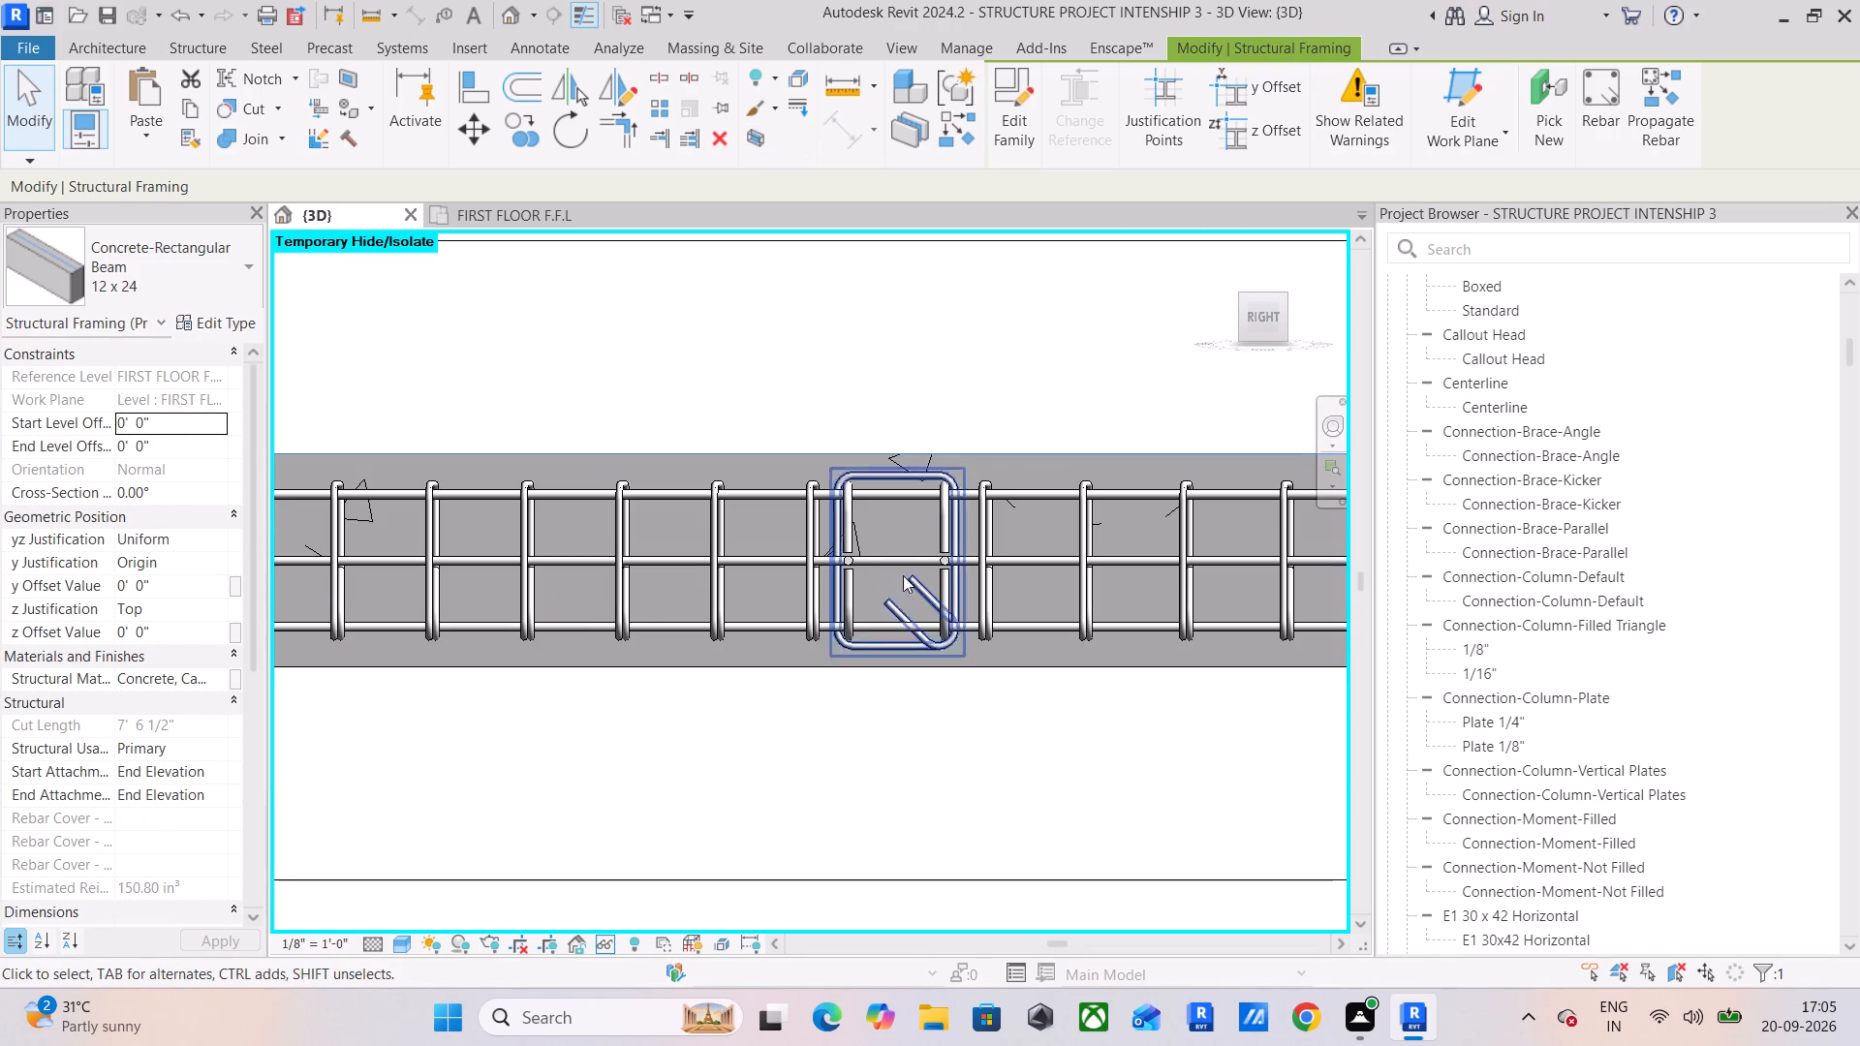
scroll(863, 553, down, 5)
middle_drag(862, 552, 1173, 492)
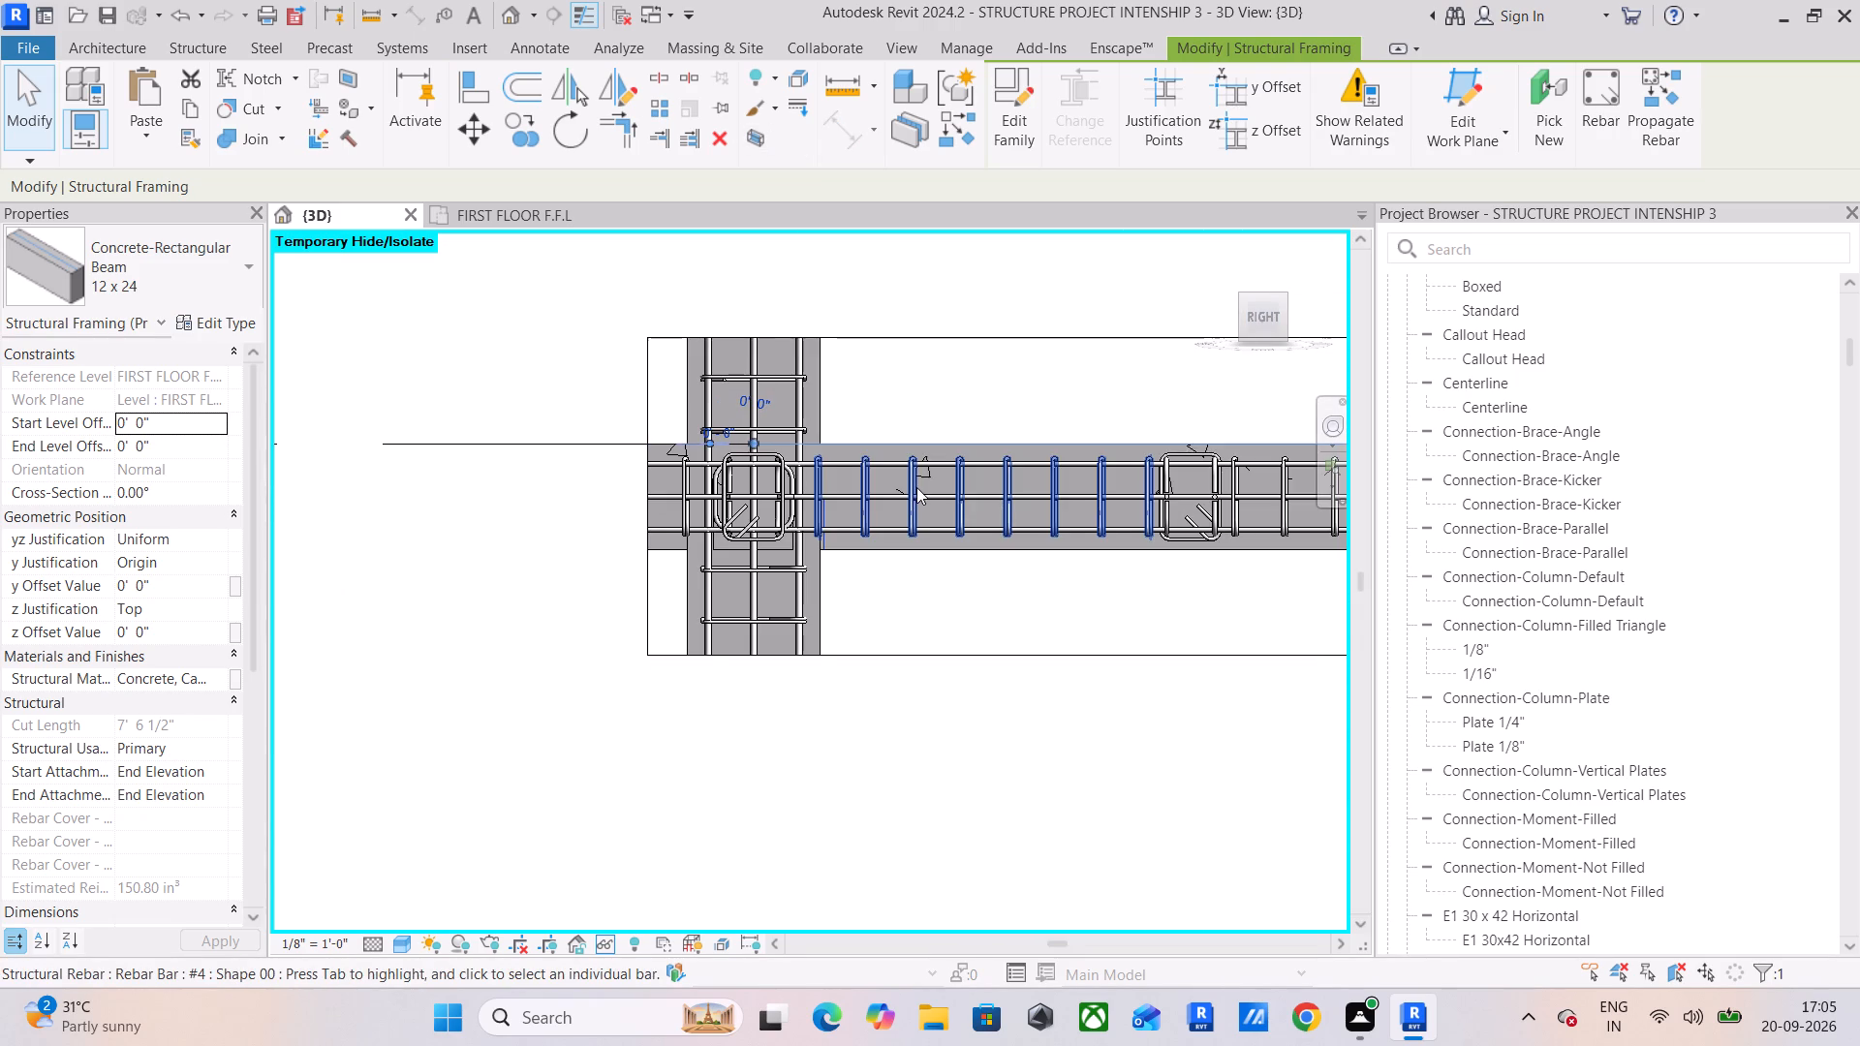
scroll(726, 446, up, 5)
scroll(862, 497, down, 6)
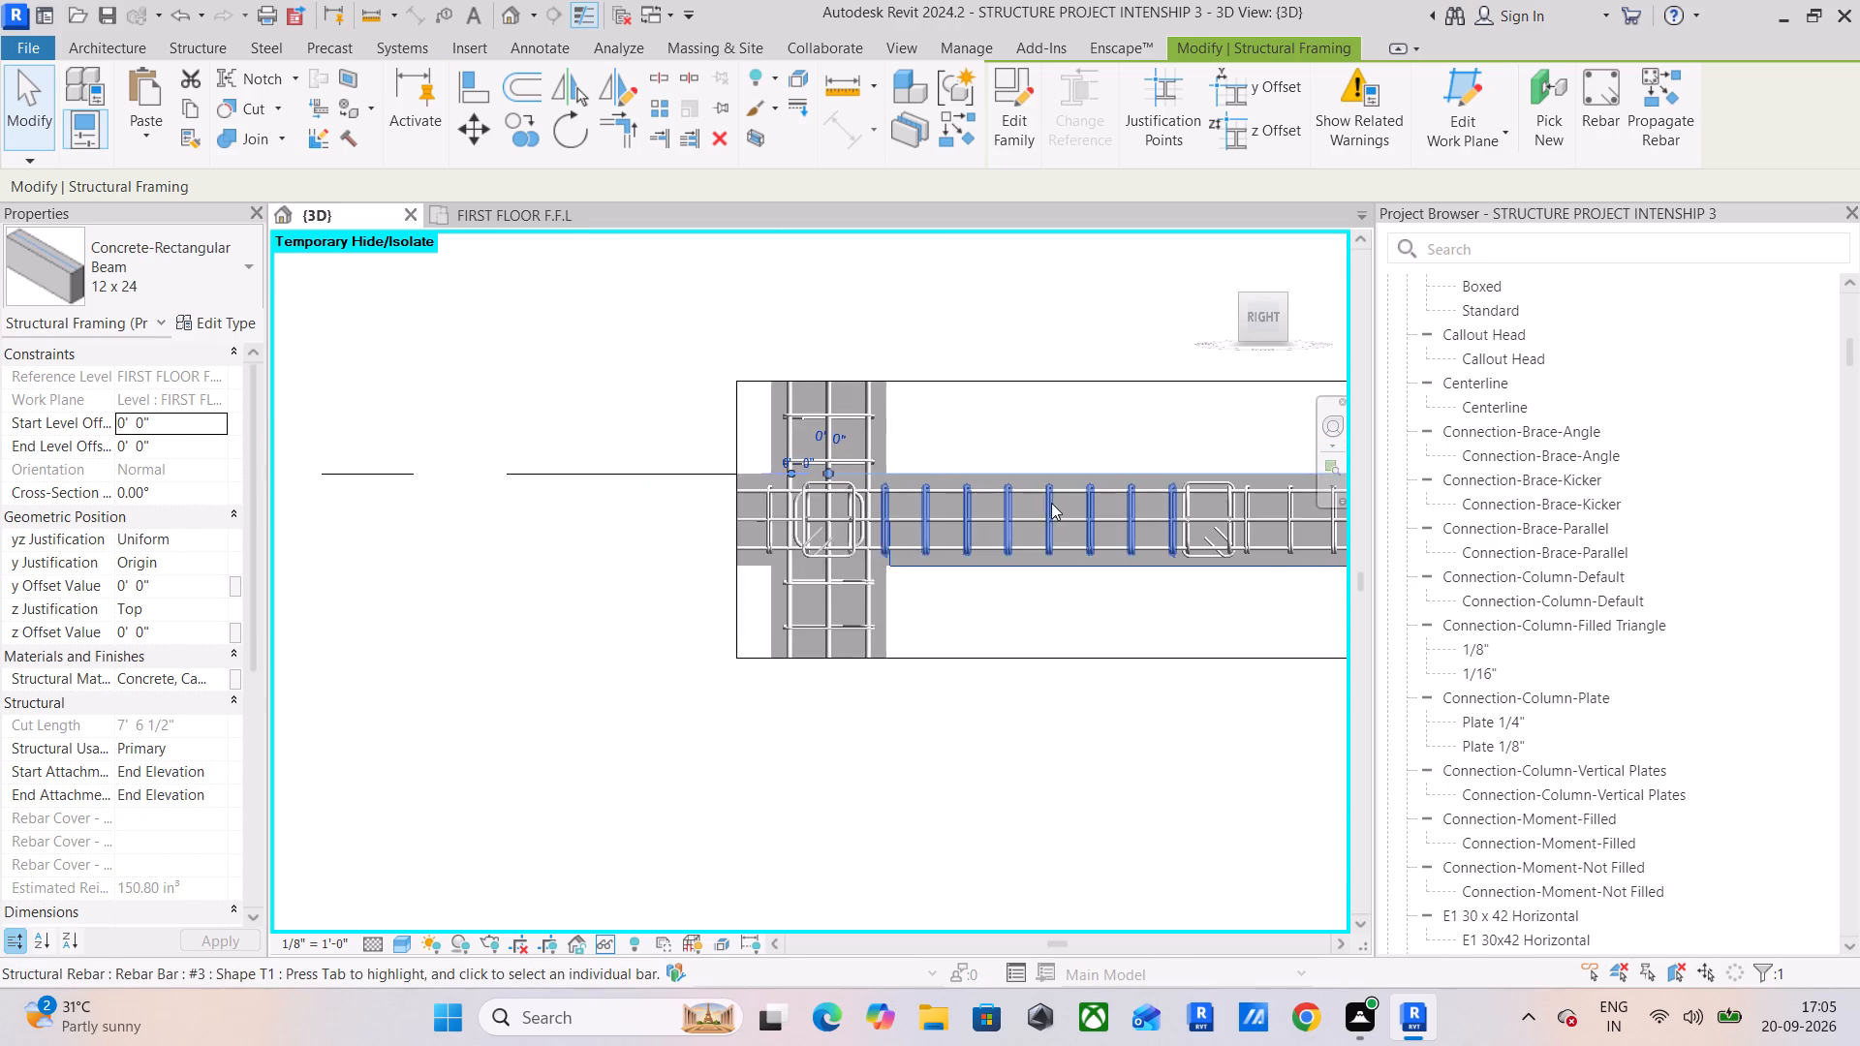
middle_drag(1057, 503, 897, 549)
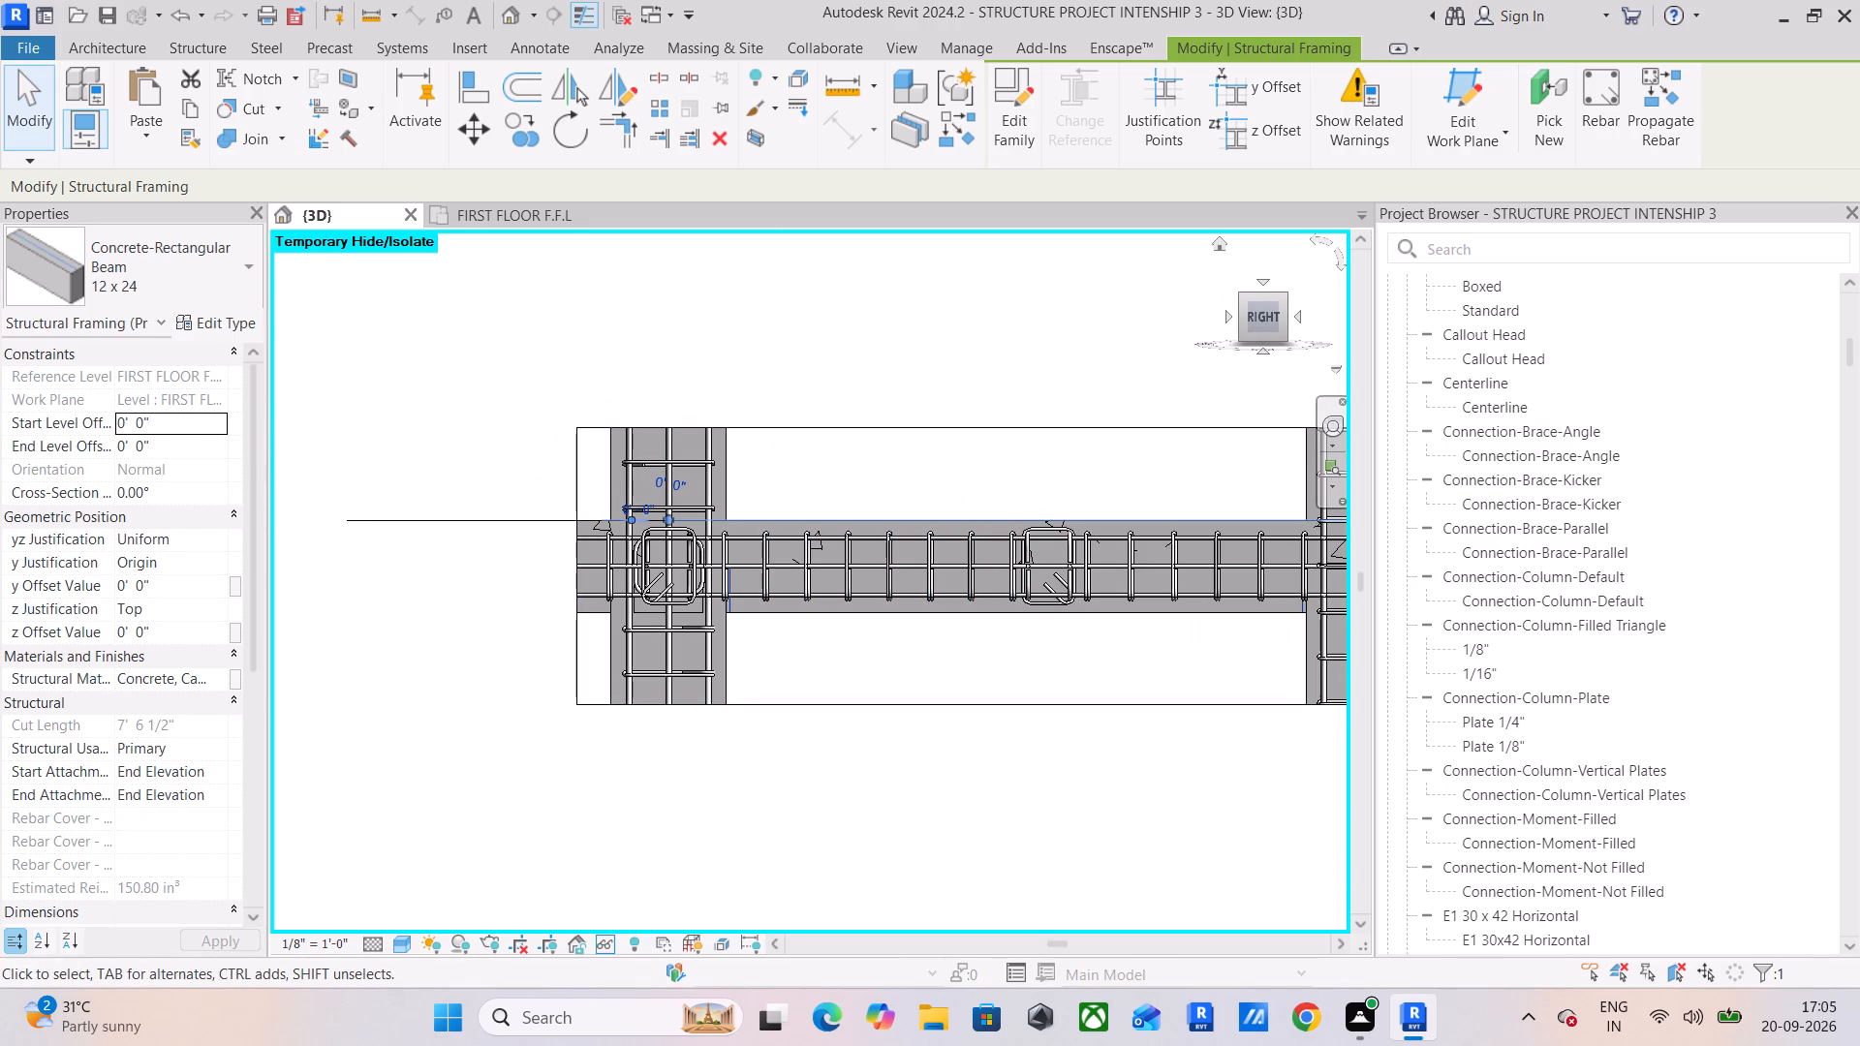
drag(1253, 321, 1162, 396)
Close the FIRST FLOOR F.F.L plan view.
click(526, 226)
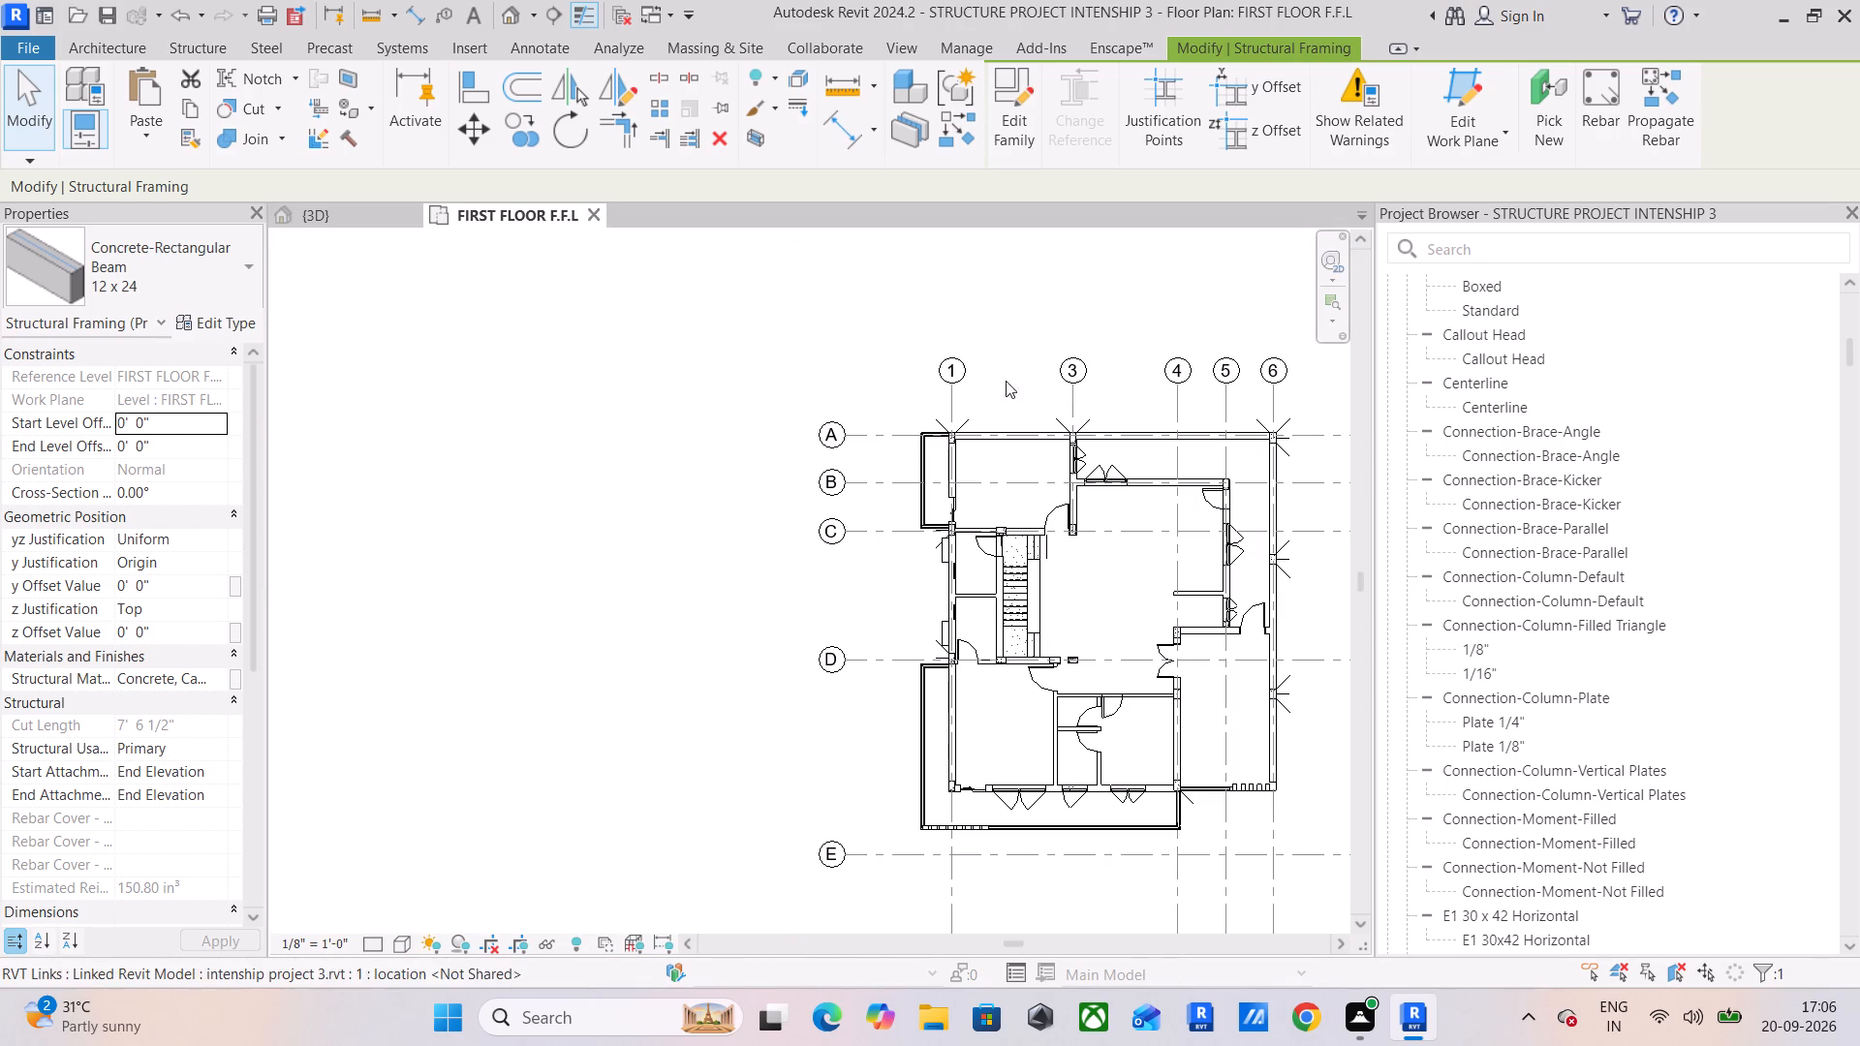
click(586, 212)
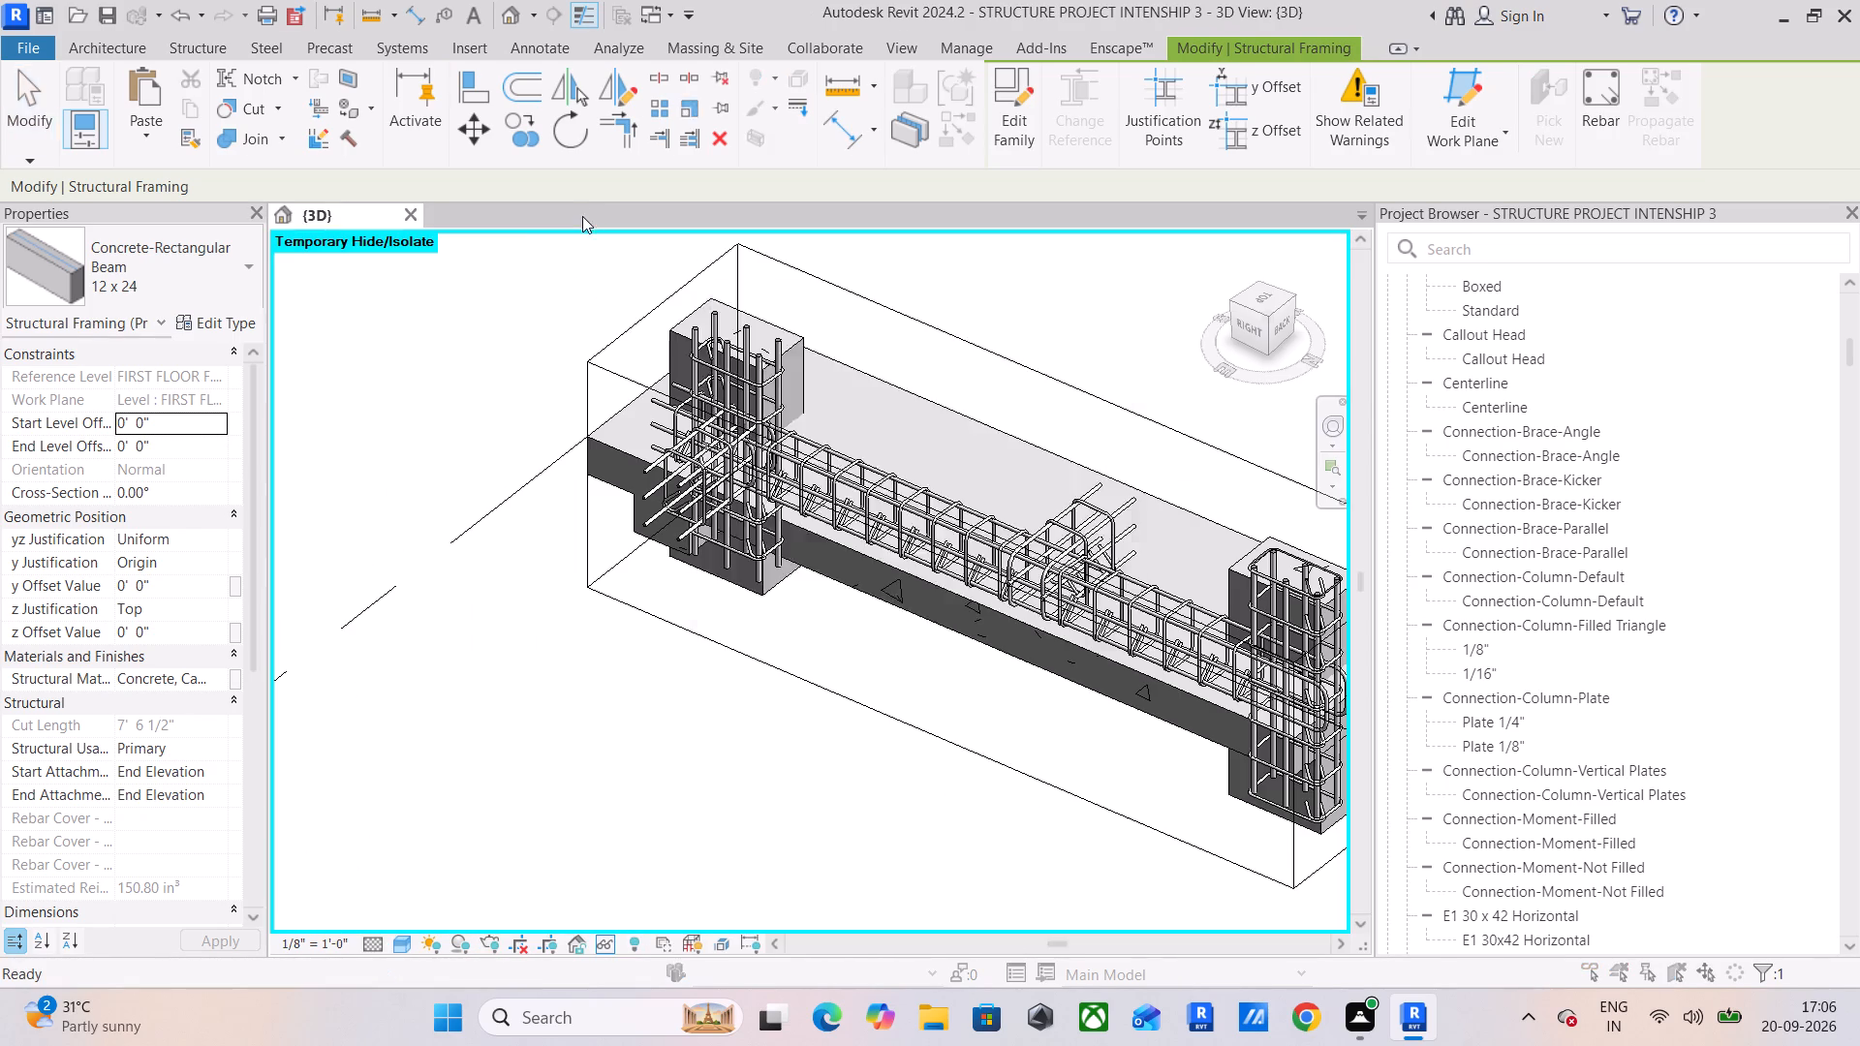
Clear the beam selection and turn off the section box around it.
click(826, 450)
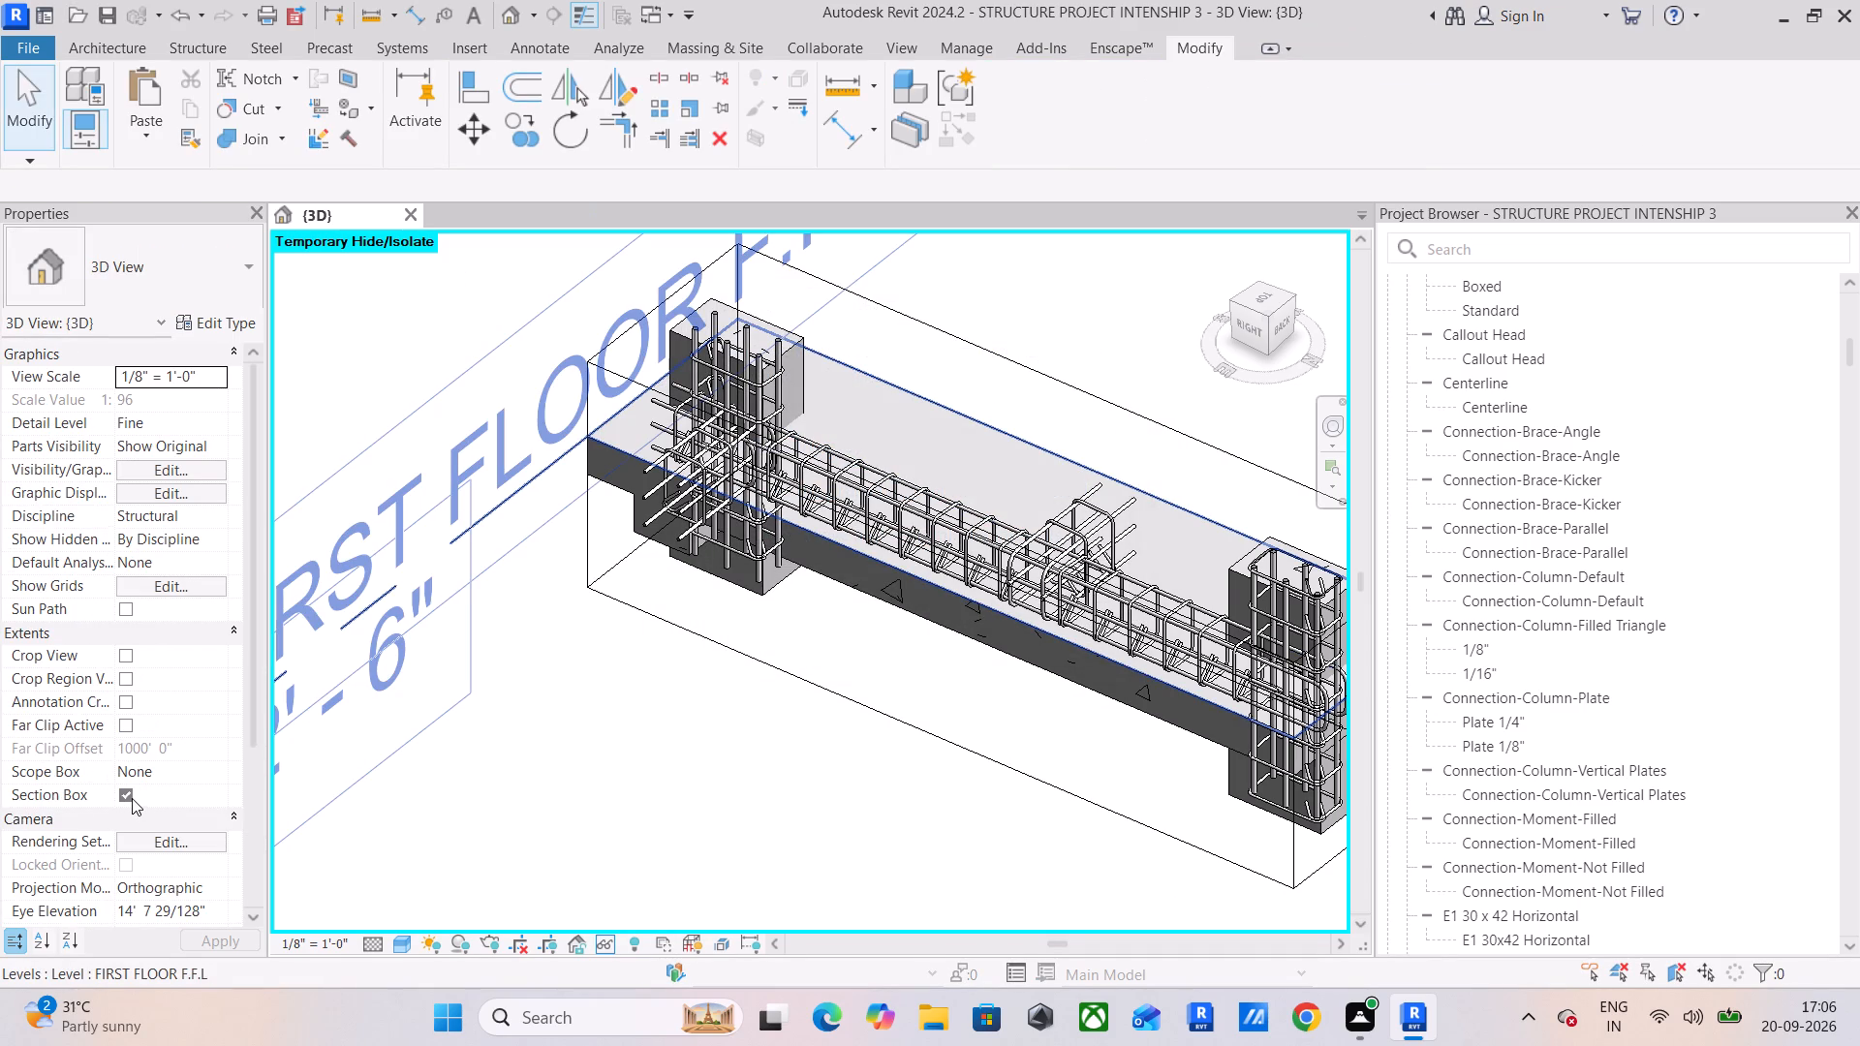
click(132, 798)
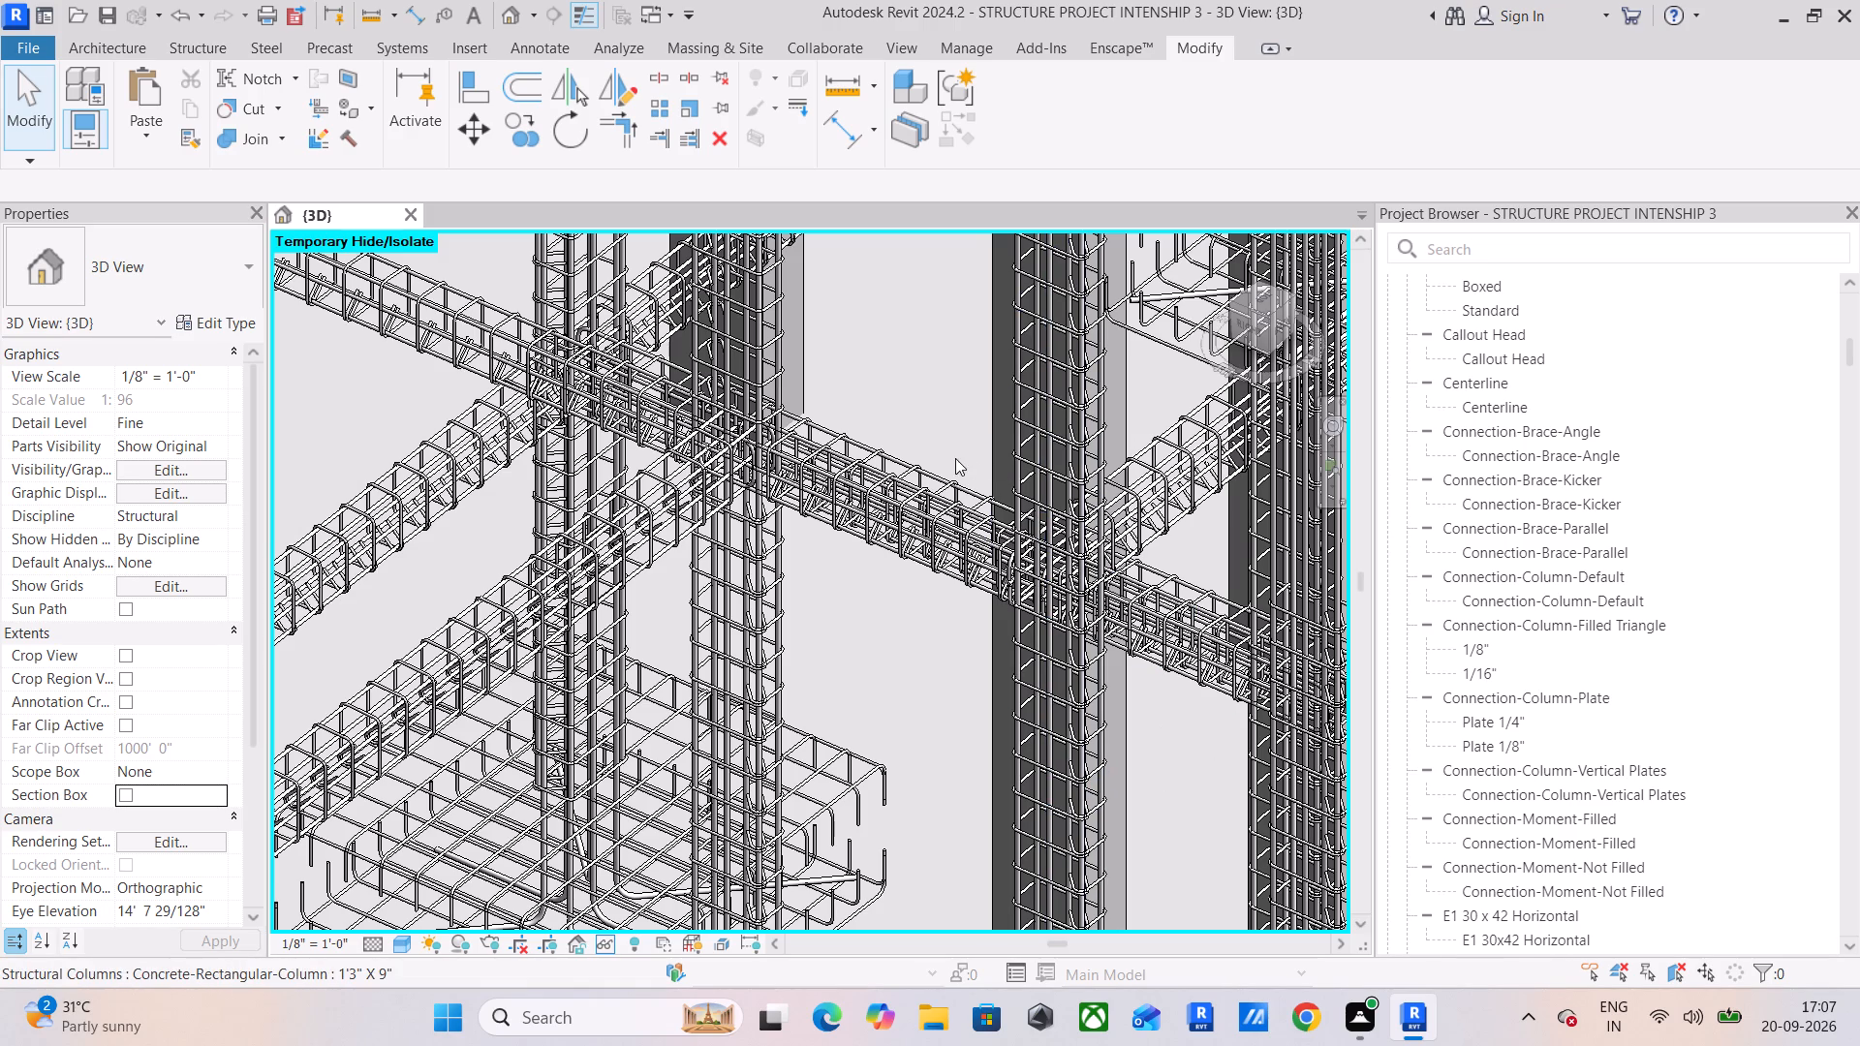
Isolate the #3 T1 stirrup set of another first-floor beam, spanning column to column, inside a selection box.
scroll(677, 459, down, 3)
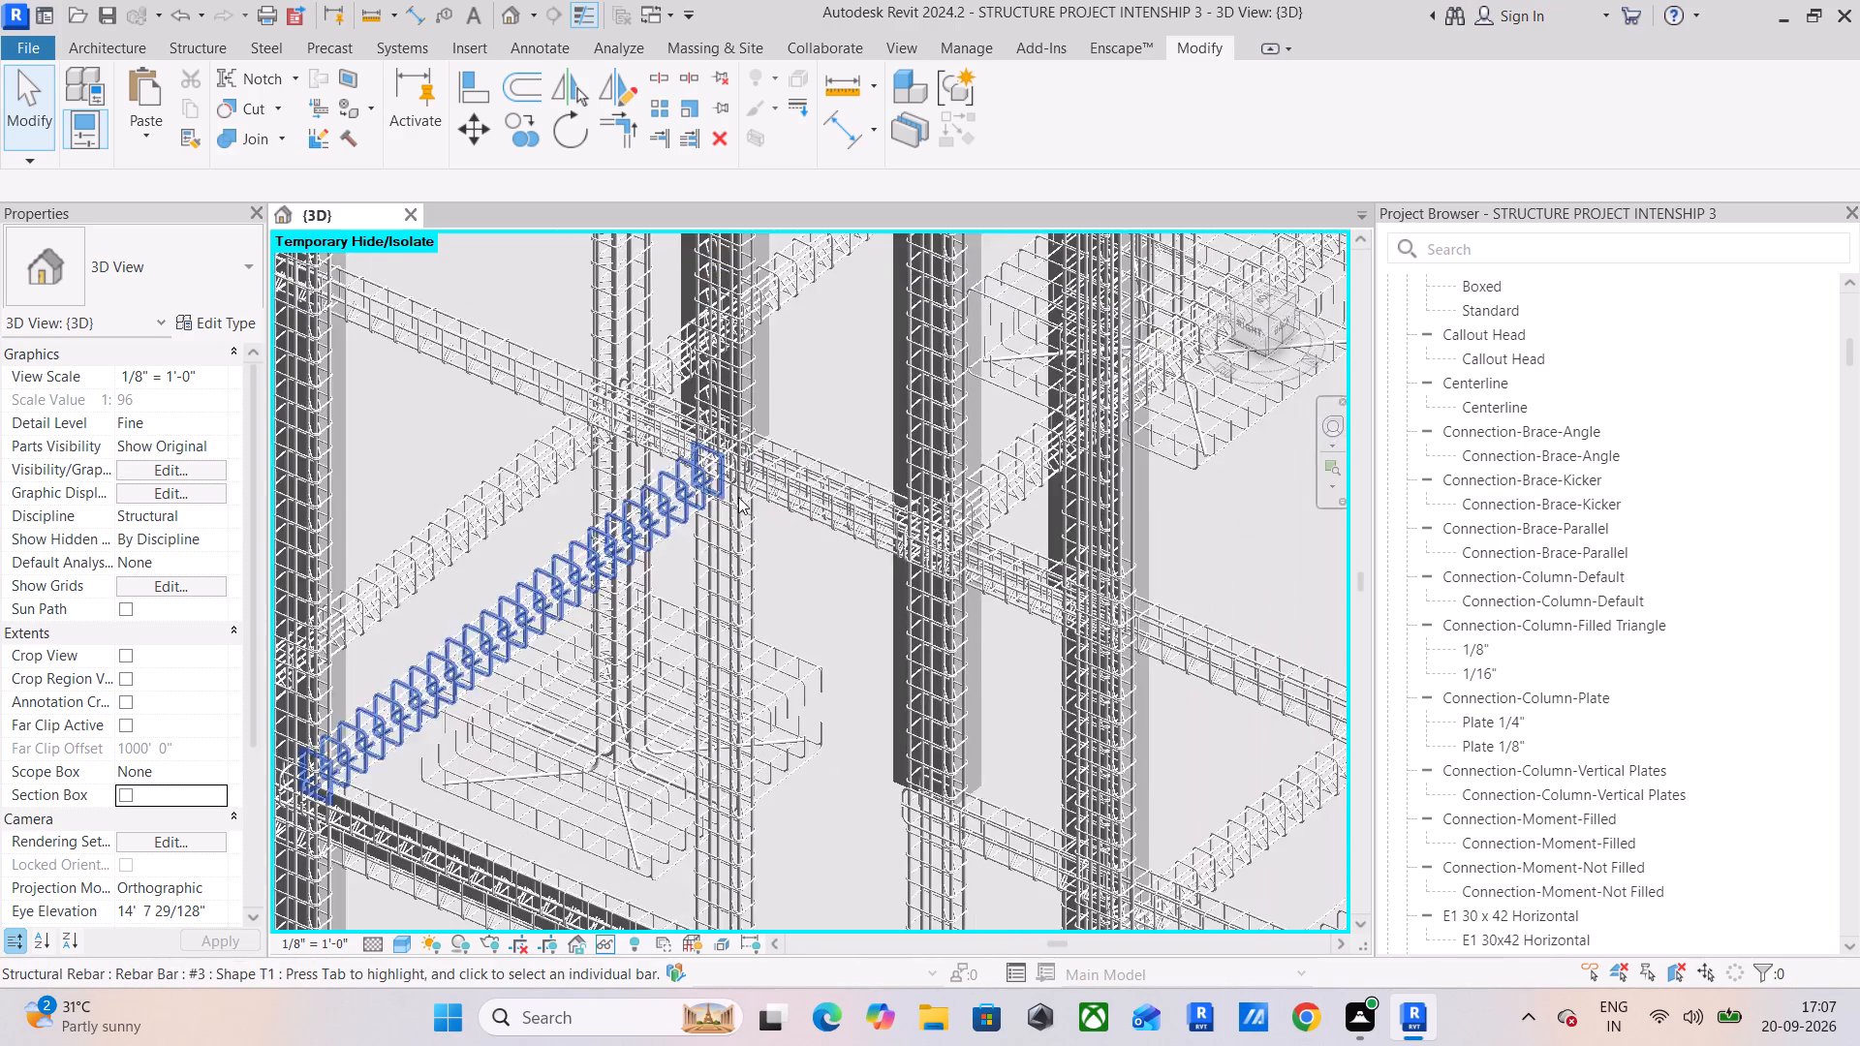
middle_drag(739, 497, 981, 672)
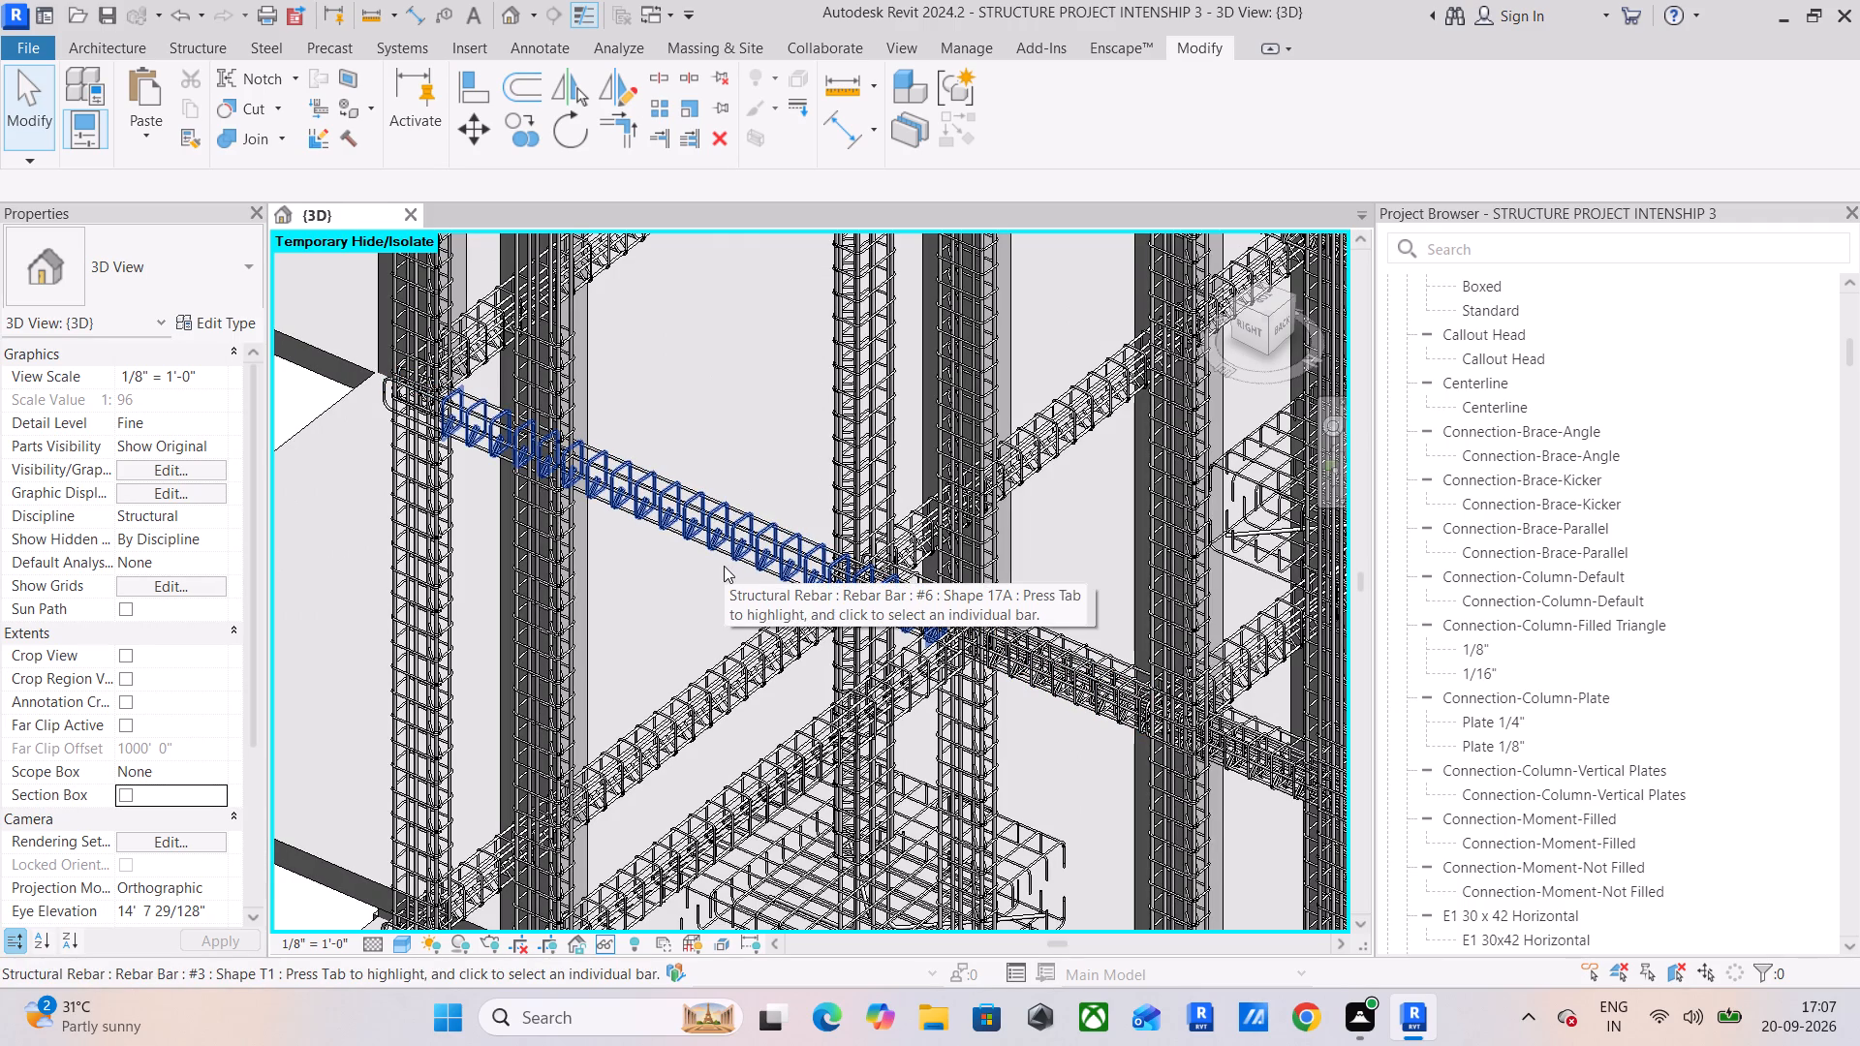
drag(1244, 328, 1293, 309)
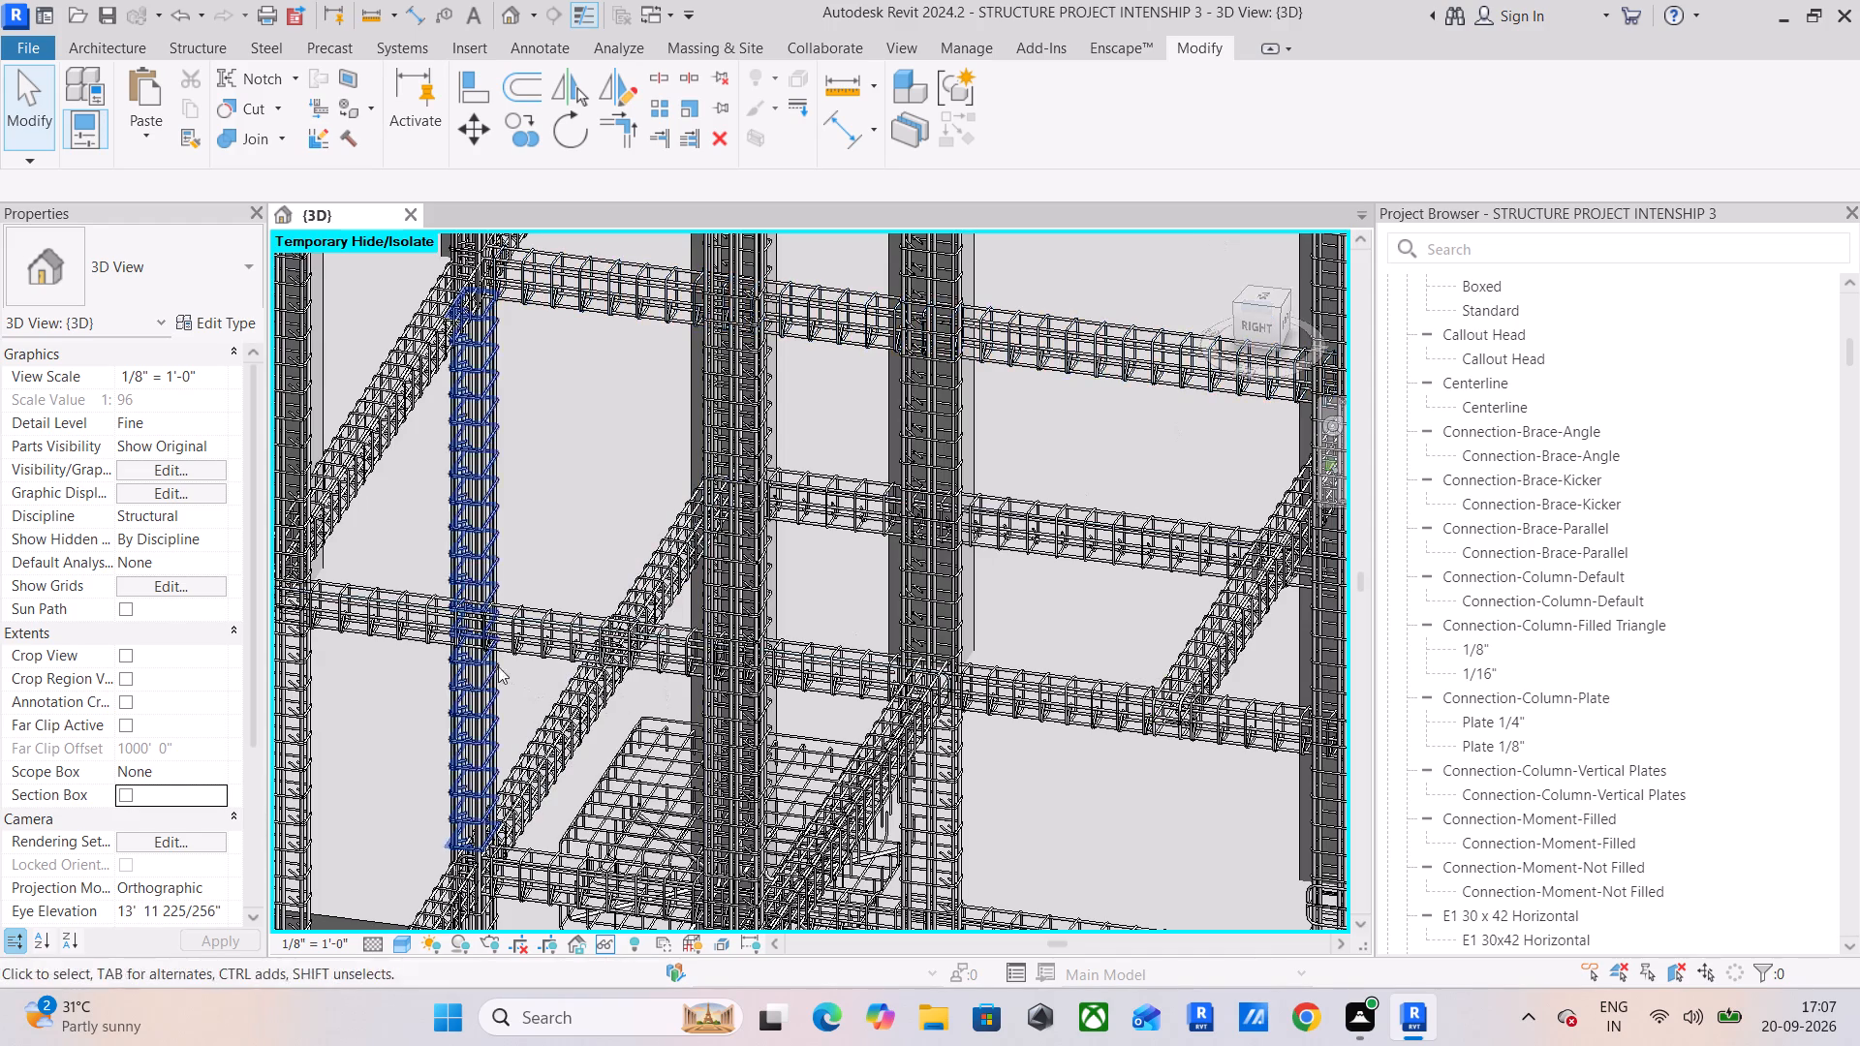
click(535, 653)
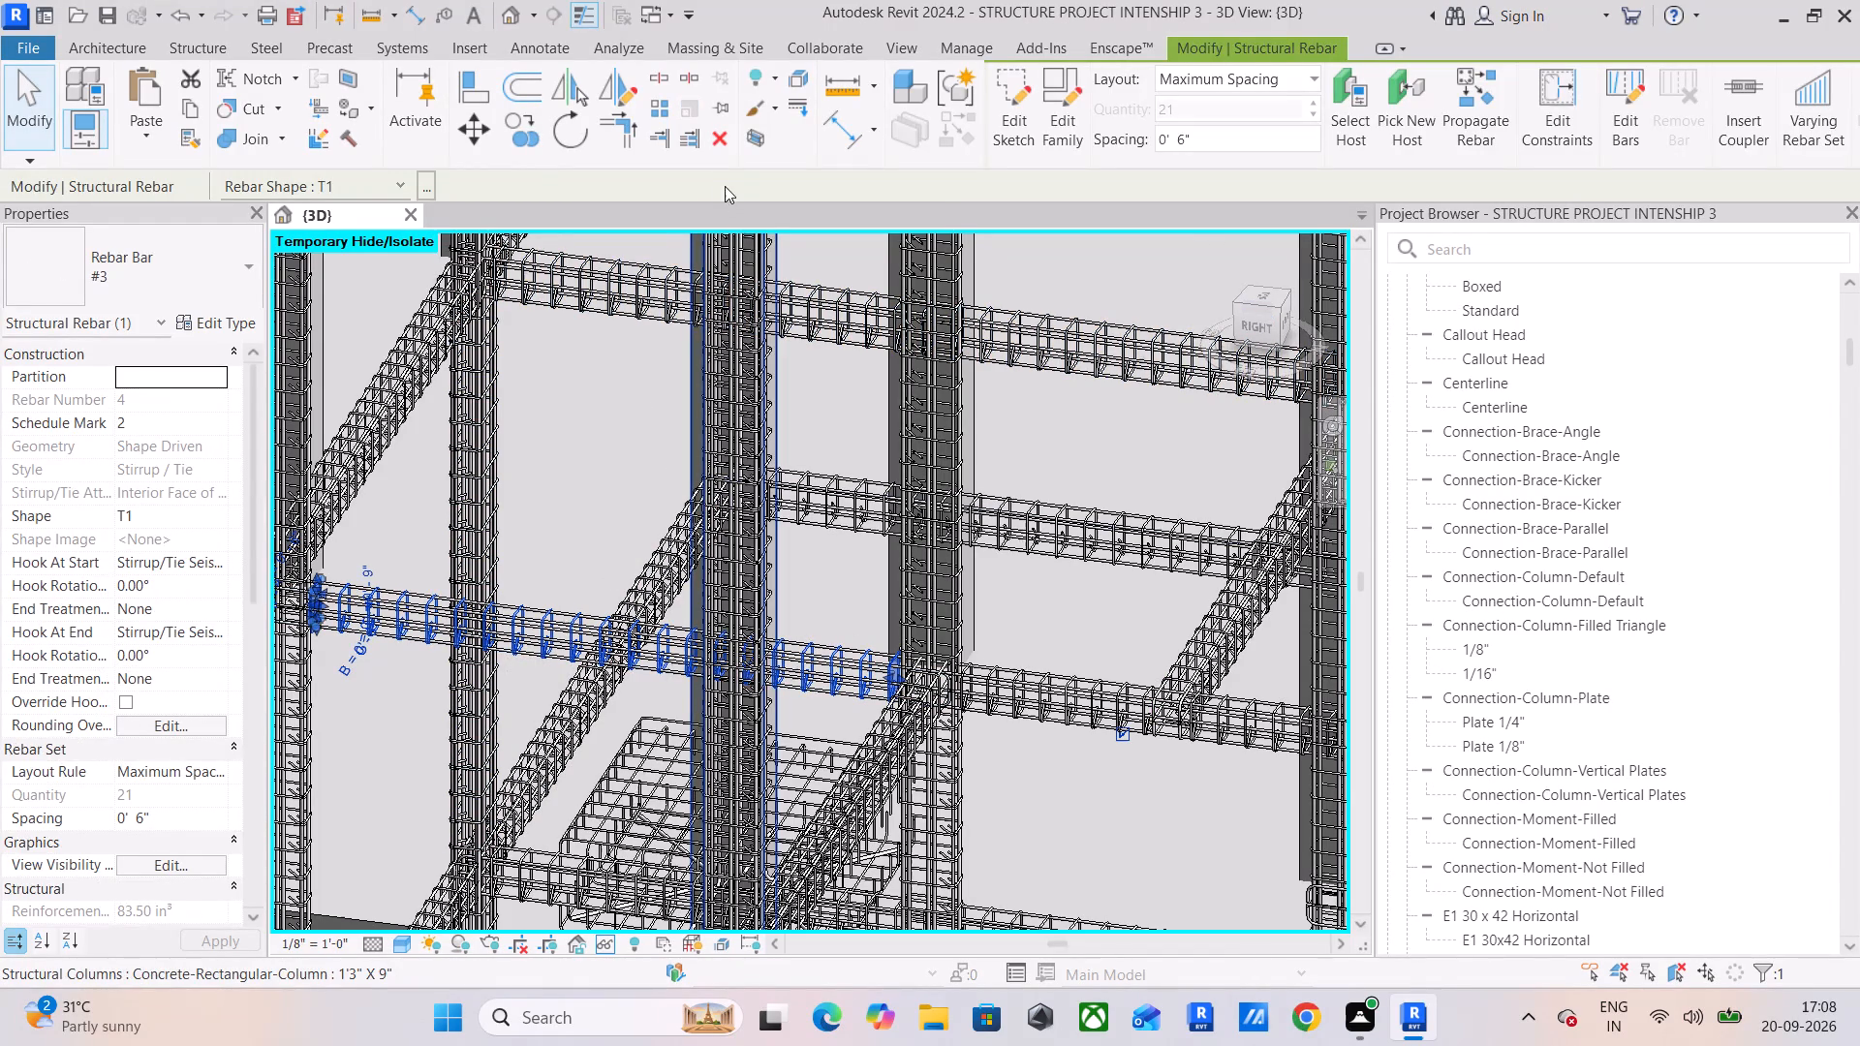
click(758, 139)
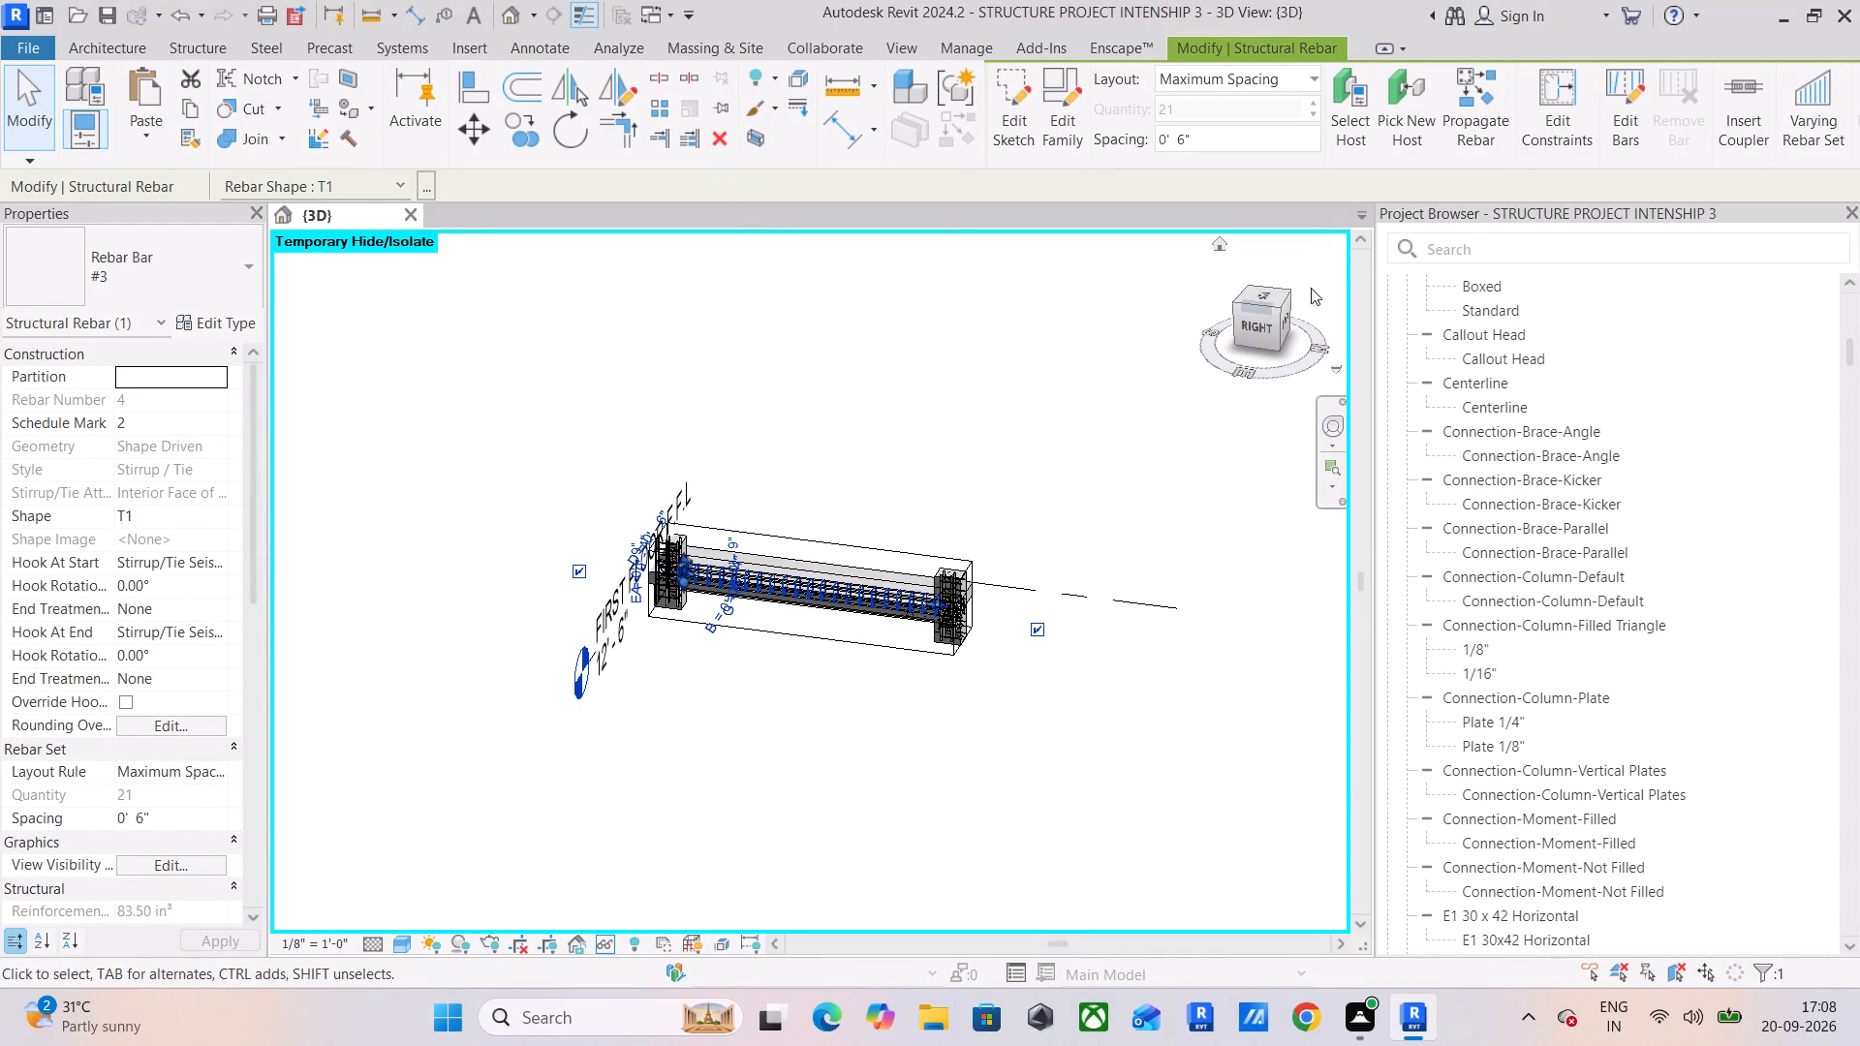
Examine this beam's stirrups and longitudinal bars in side elevation, checking the set's start and end at both column faces.
click(1255, 326)
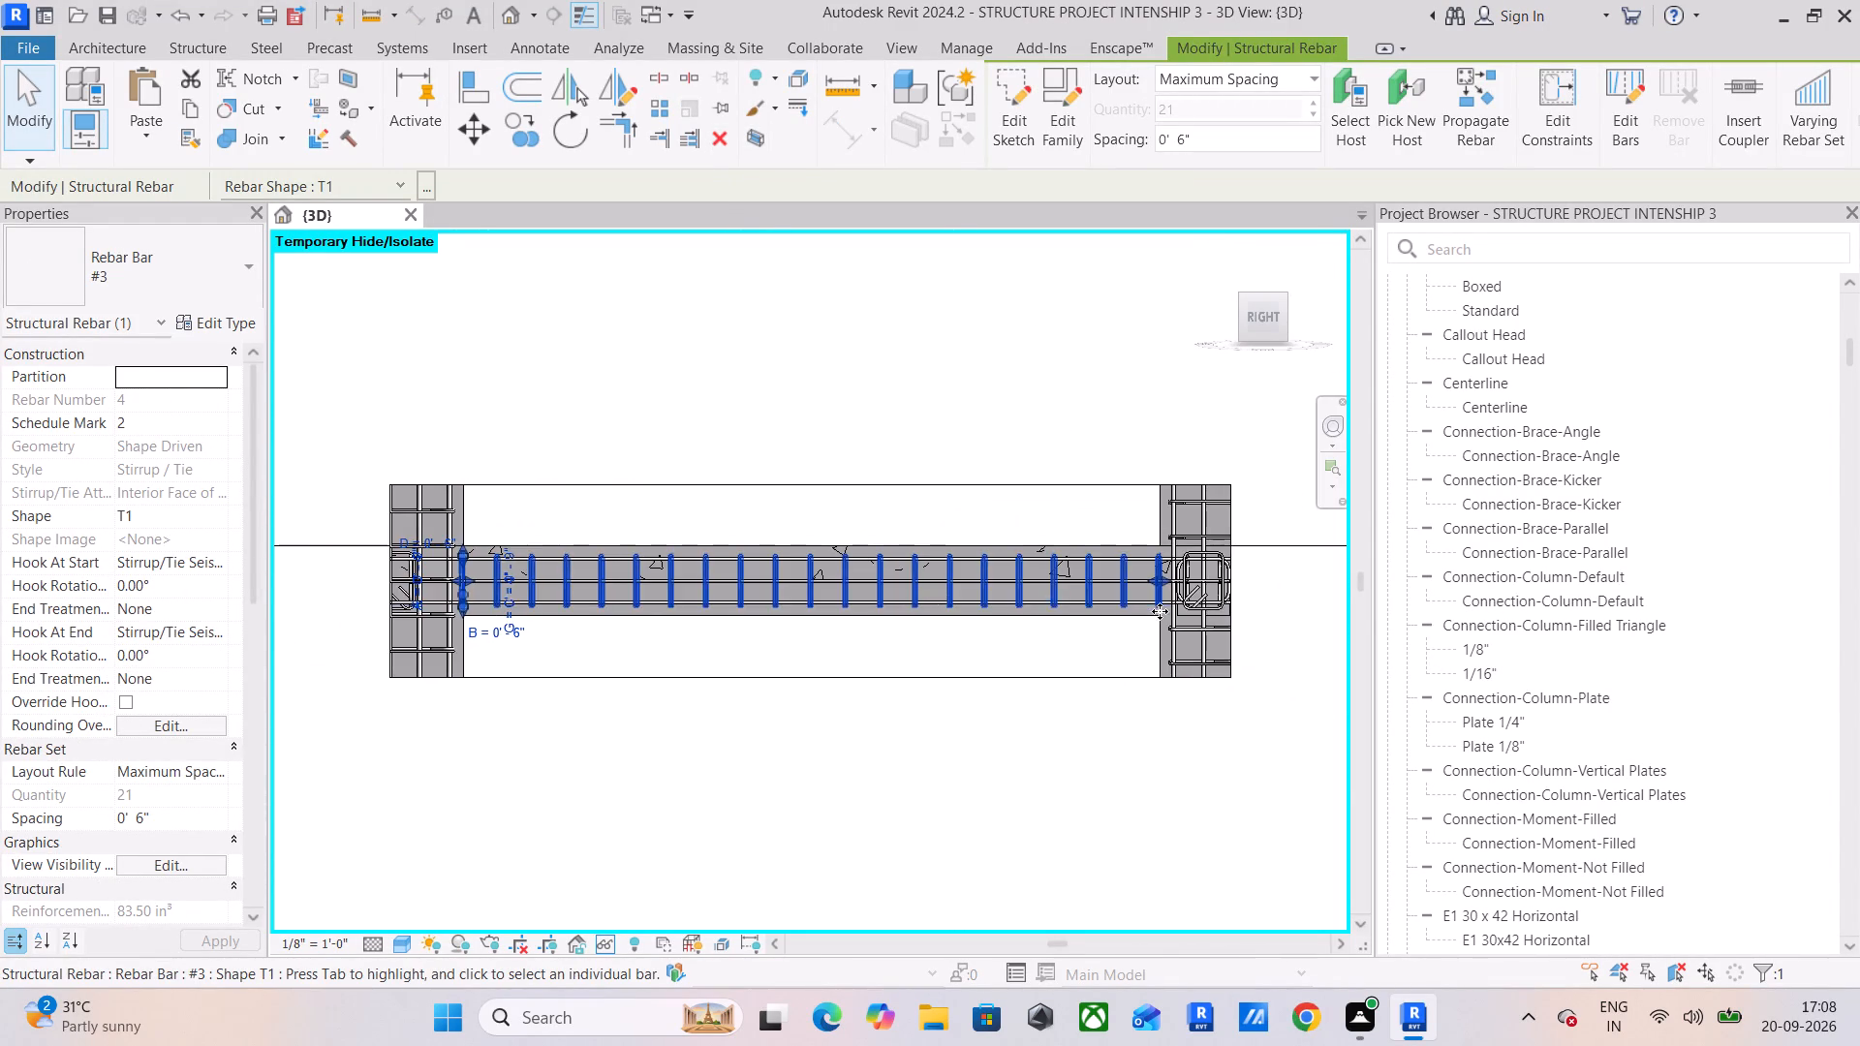
scroll(1199, 588, up, 5)
click(969, 387)
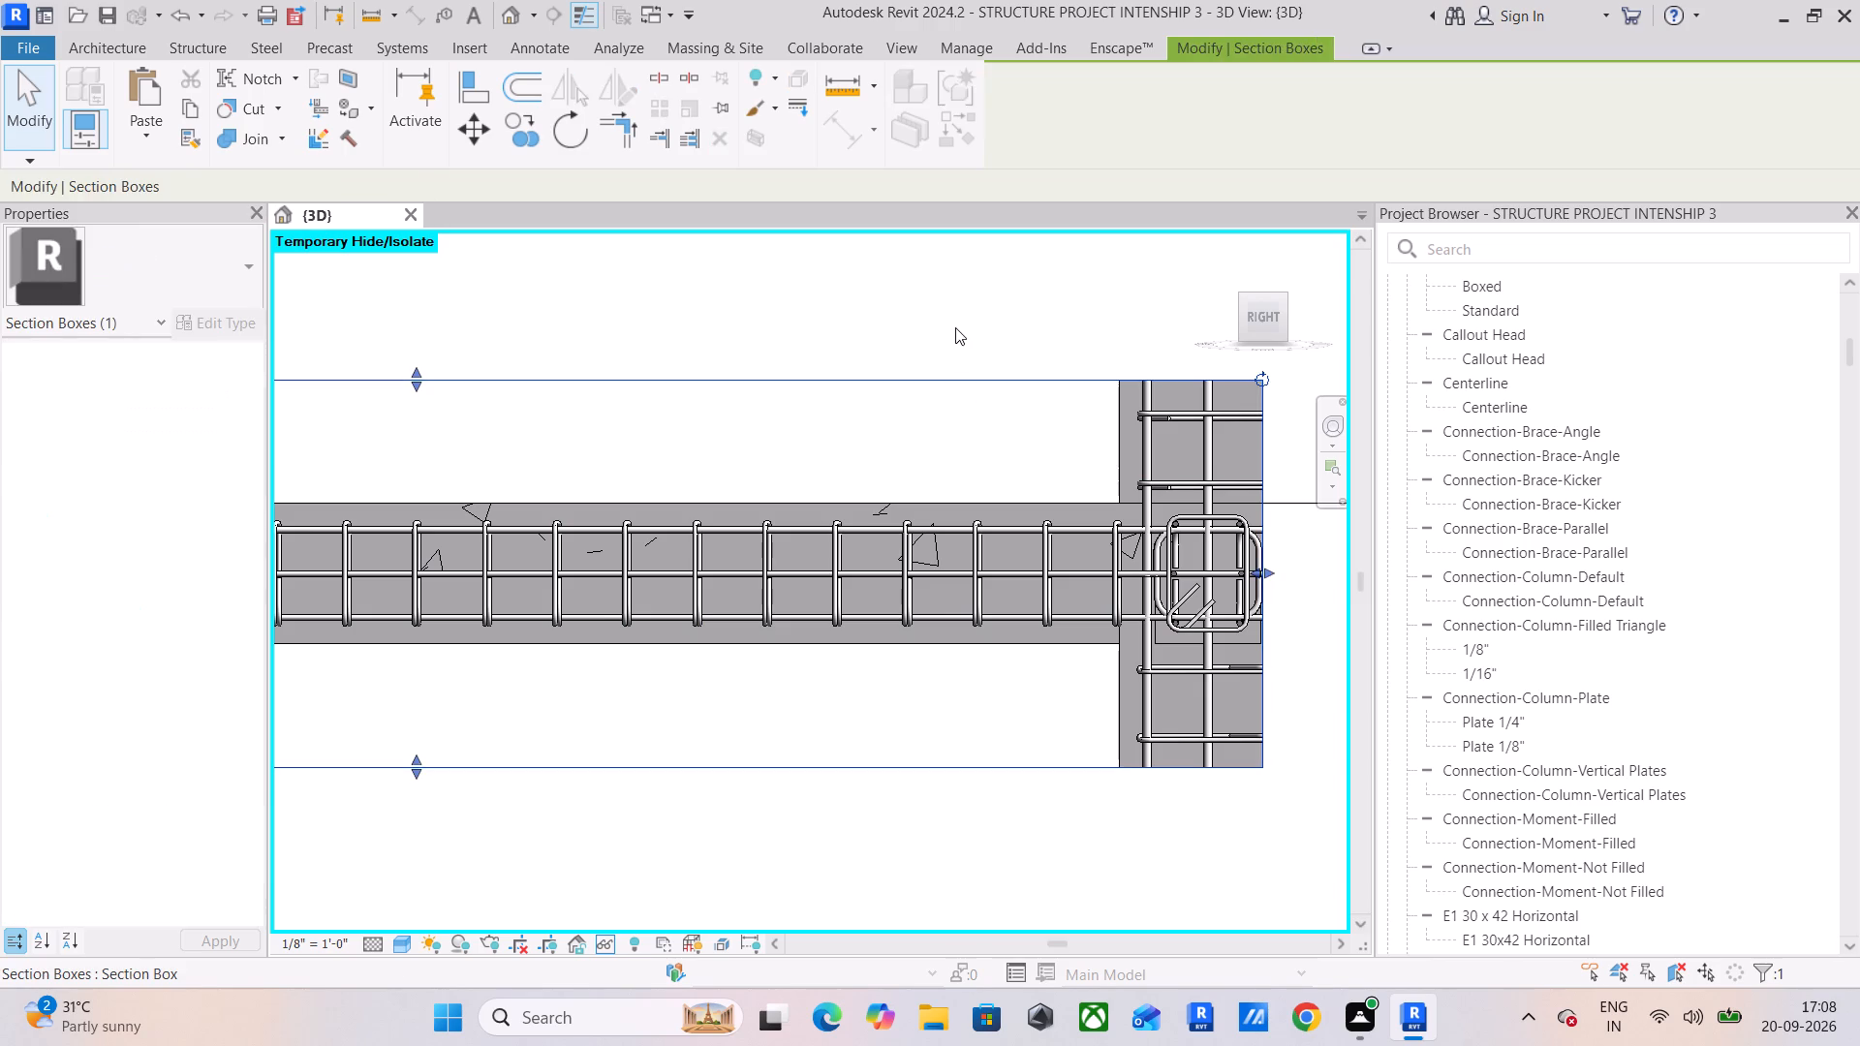
click(955, 320)
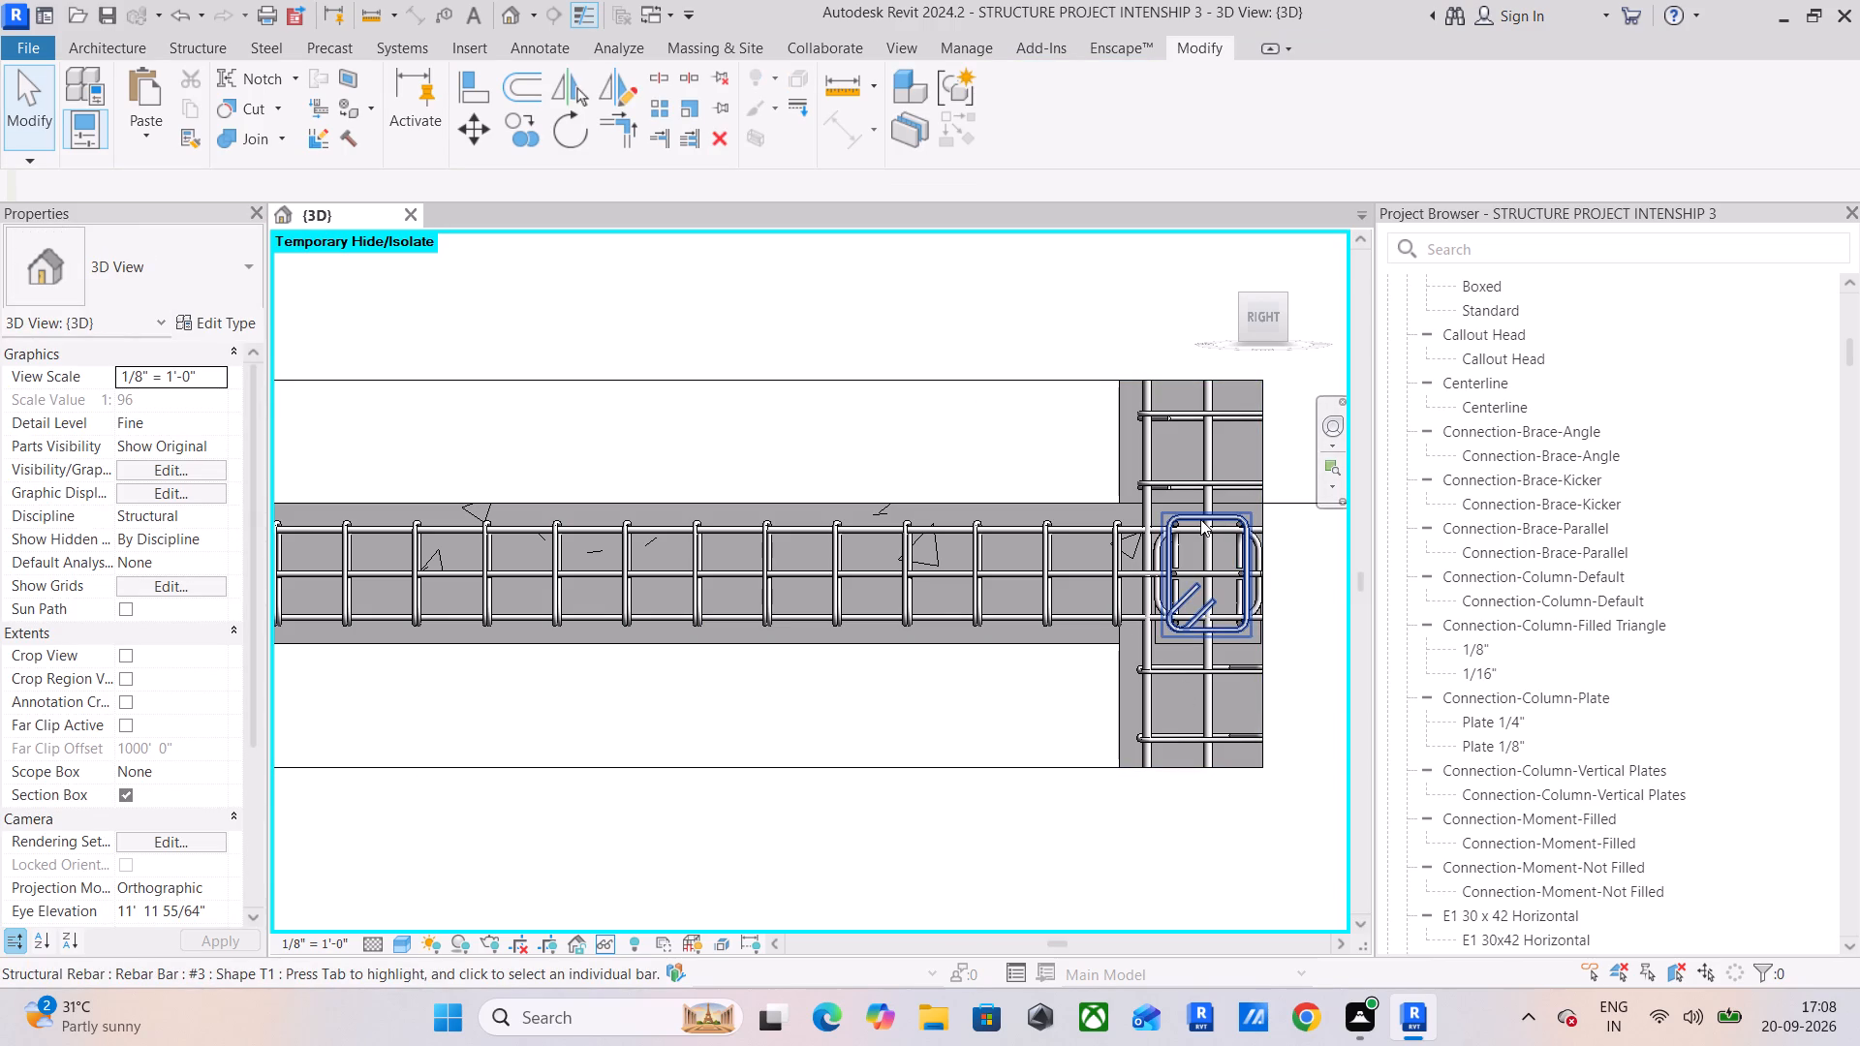
scroll(1084, 514, down, 3)
middle_drag(1058, 519, 1299, 483)
scroll(1167, 518, down, 2)
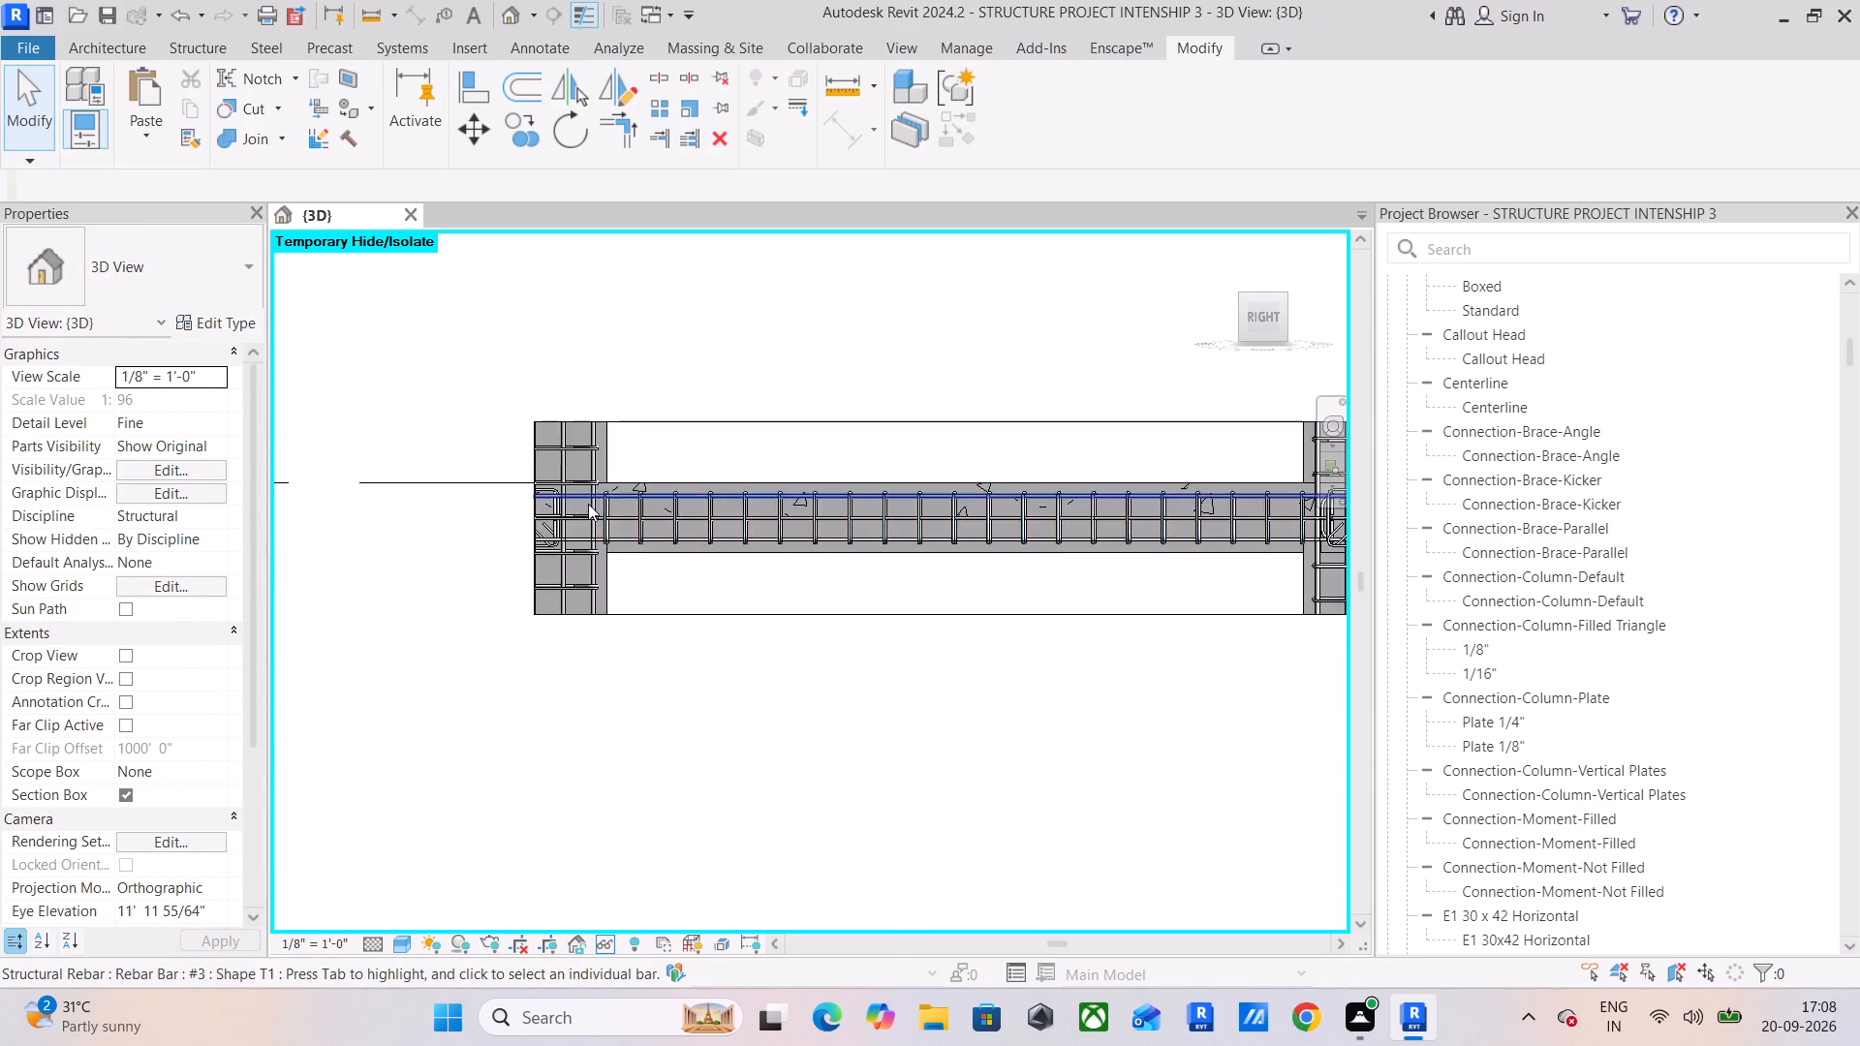
scroll(588, 504, up, 5)
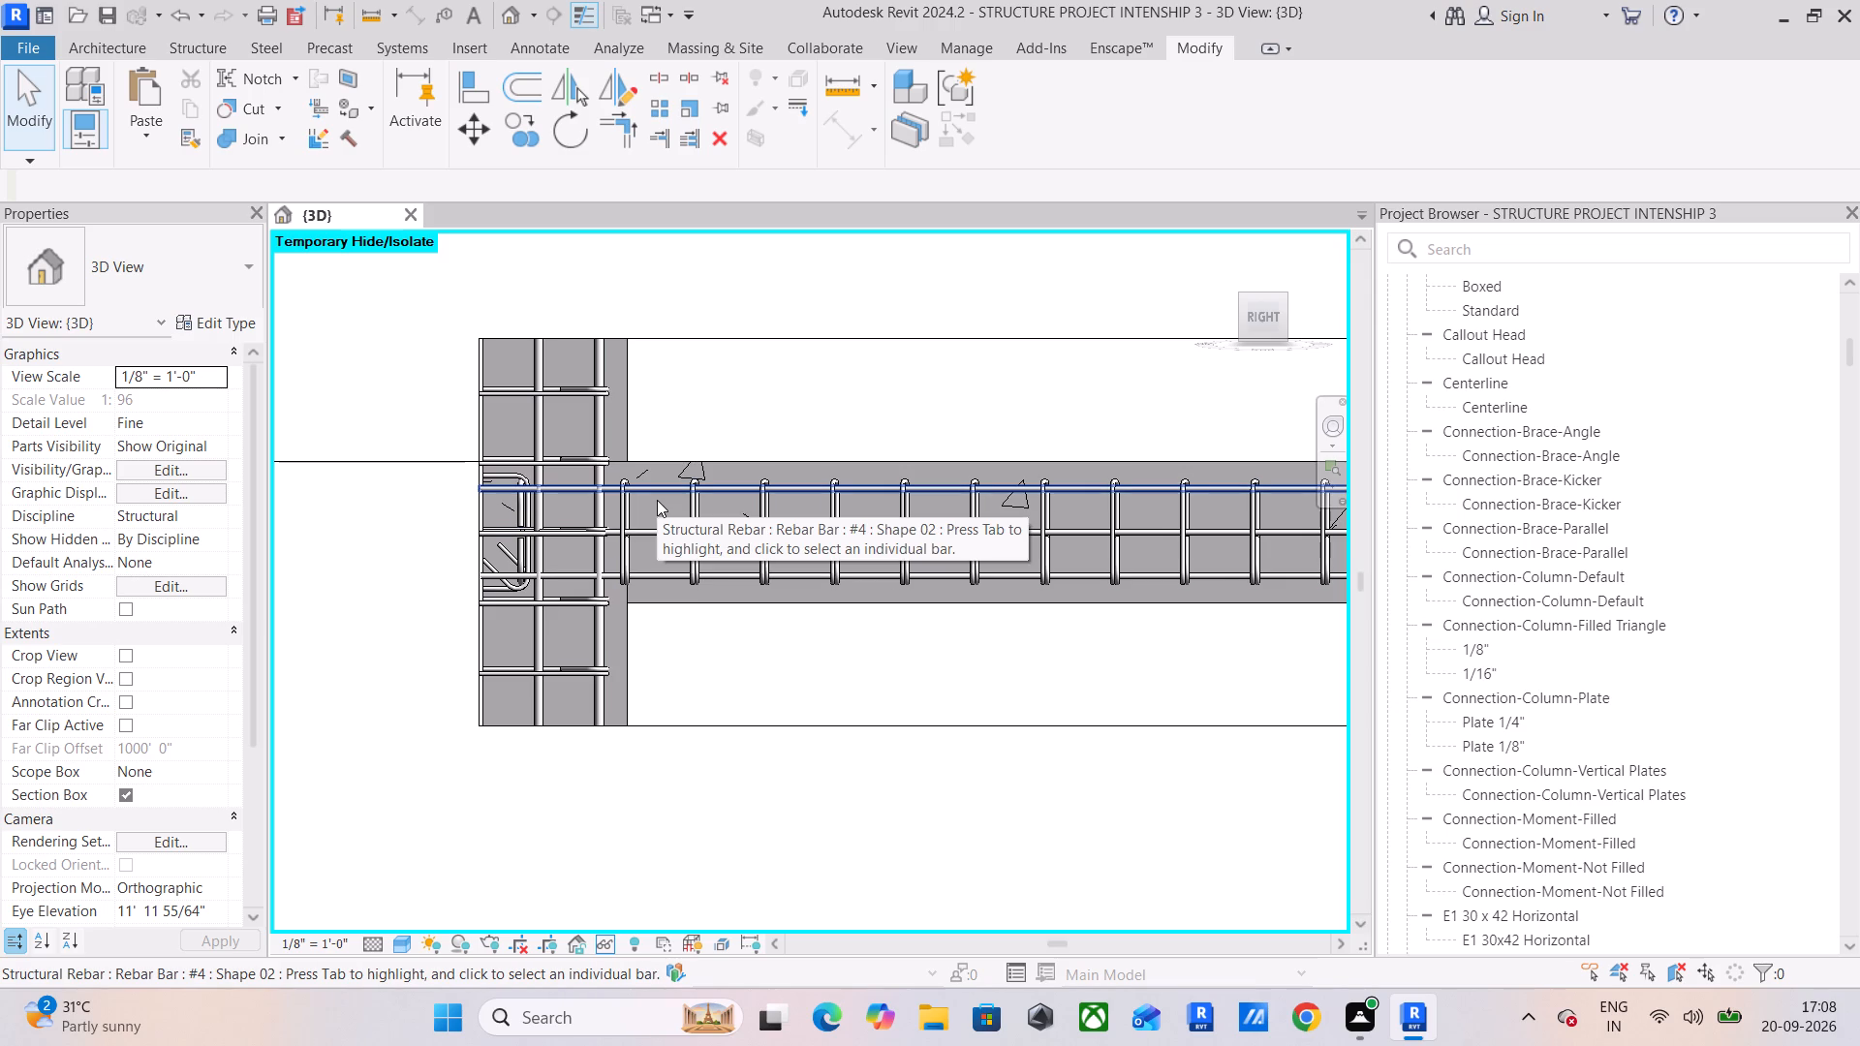
scroll(658, 499, up, 4)
click(601, 520)
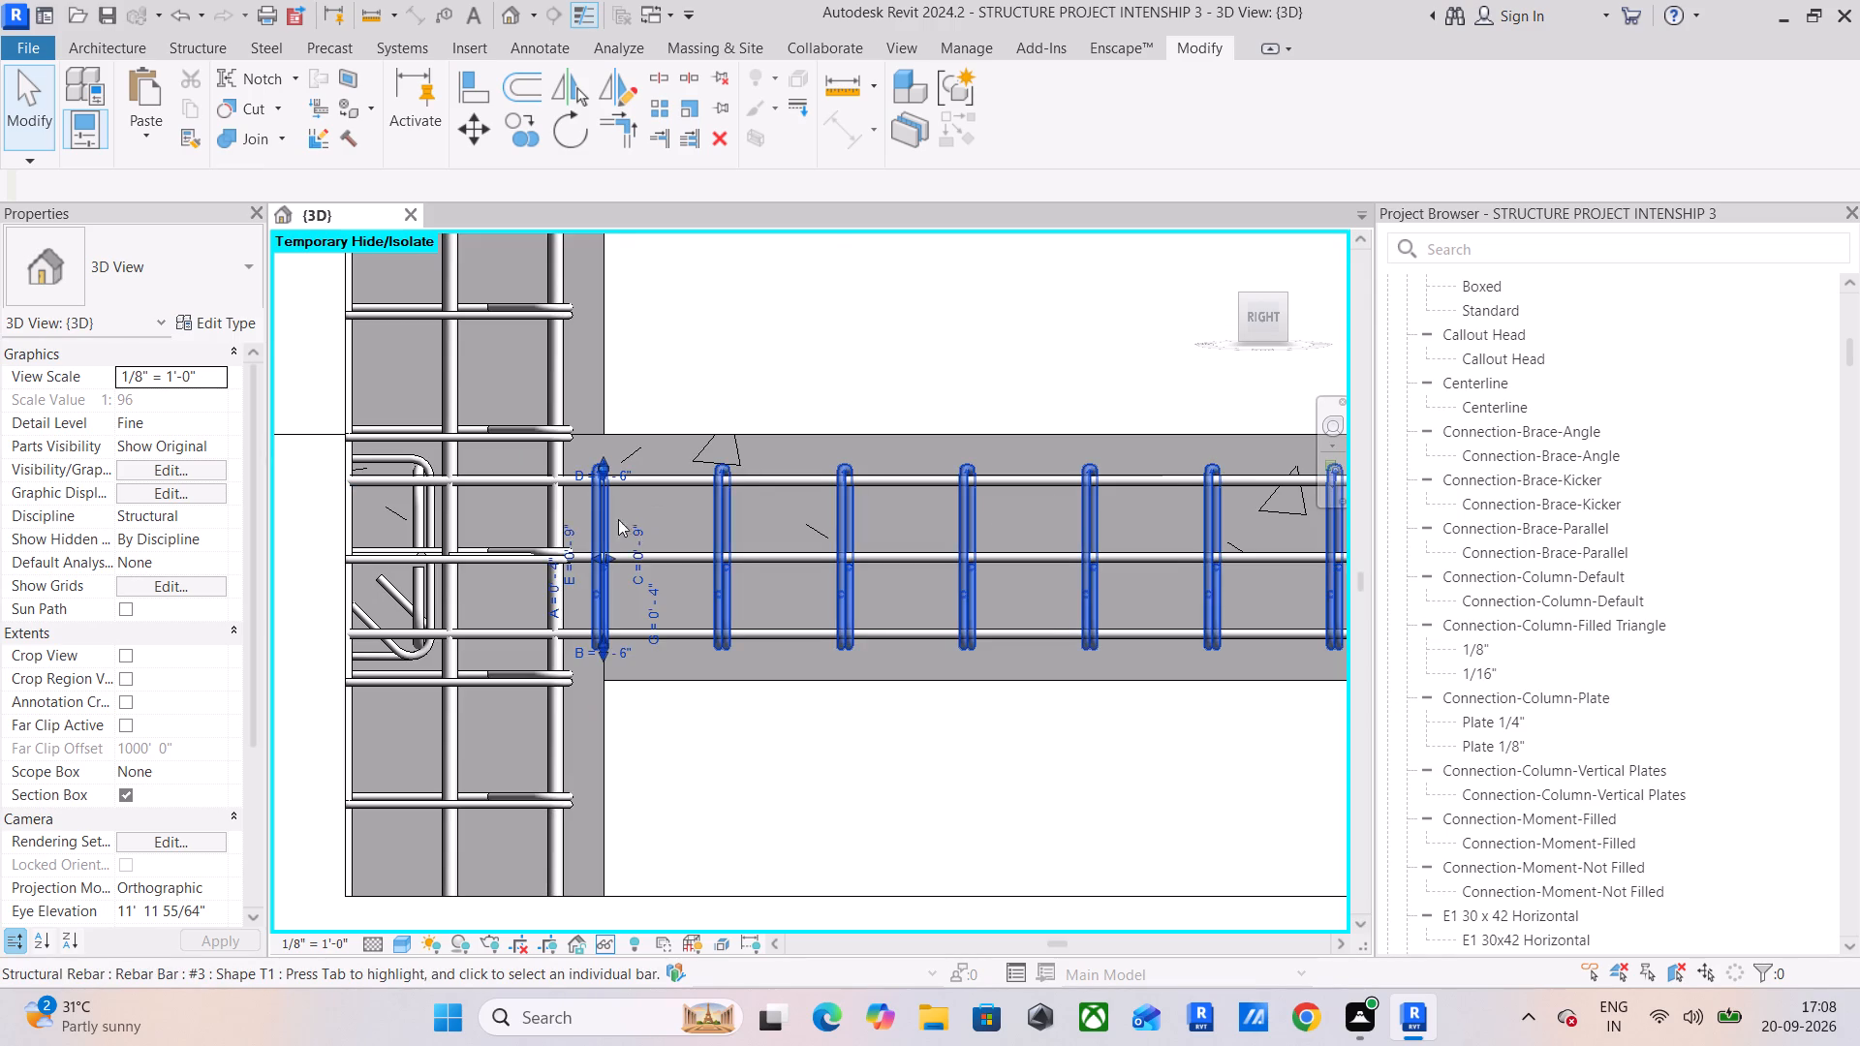
click(819, 387)
scroll(821, 407, down, 6)
click(842, 745)
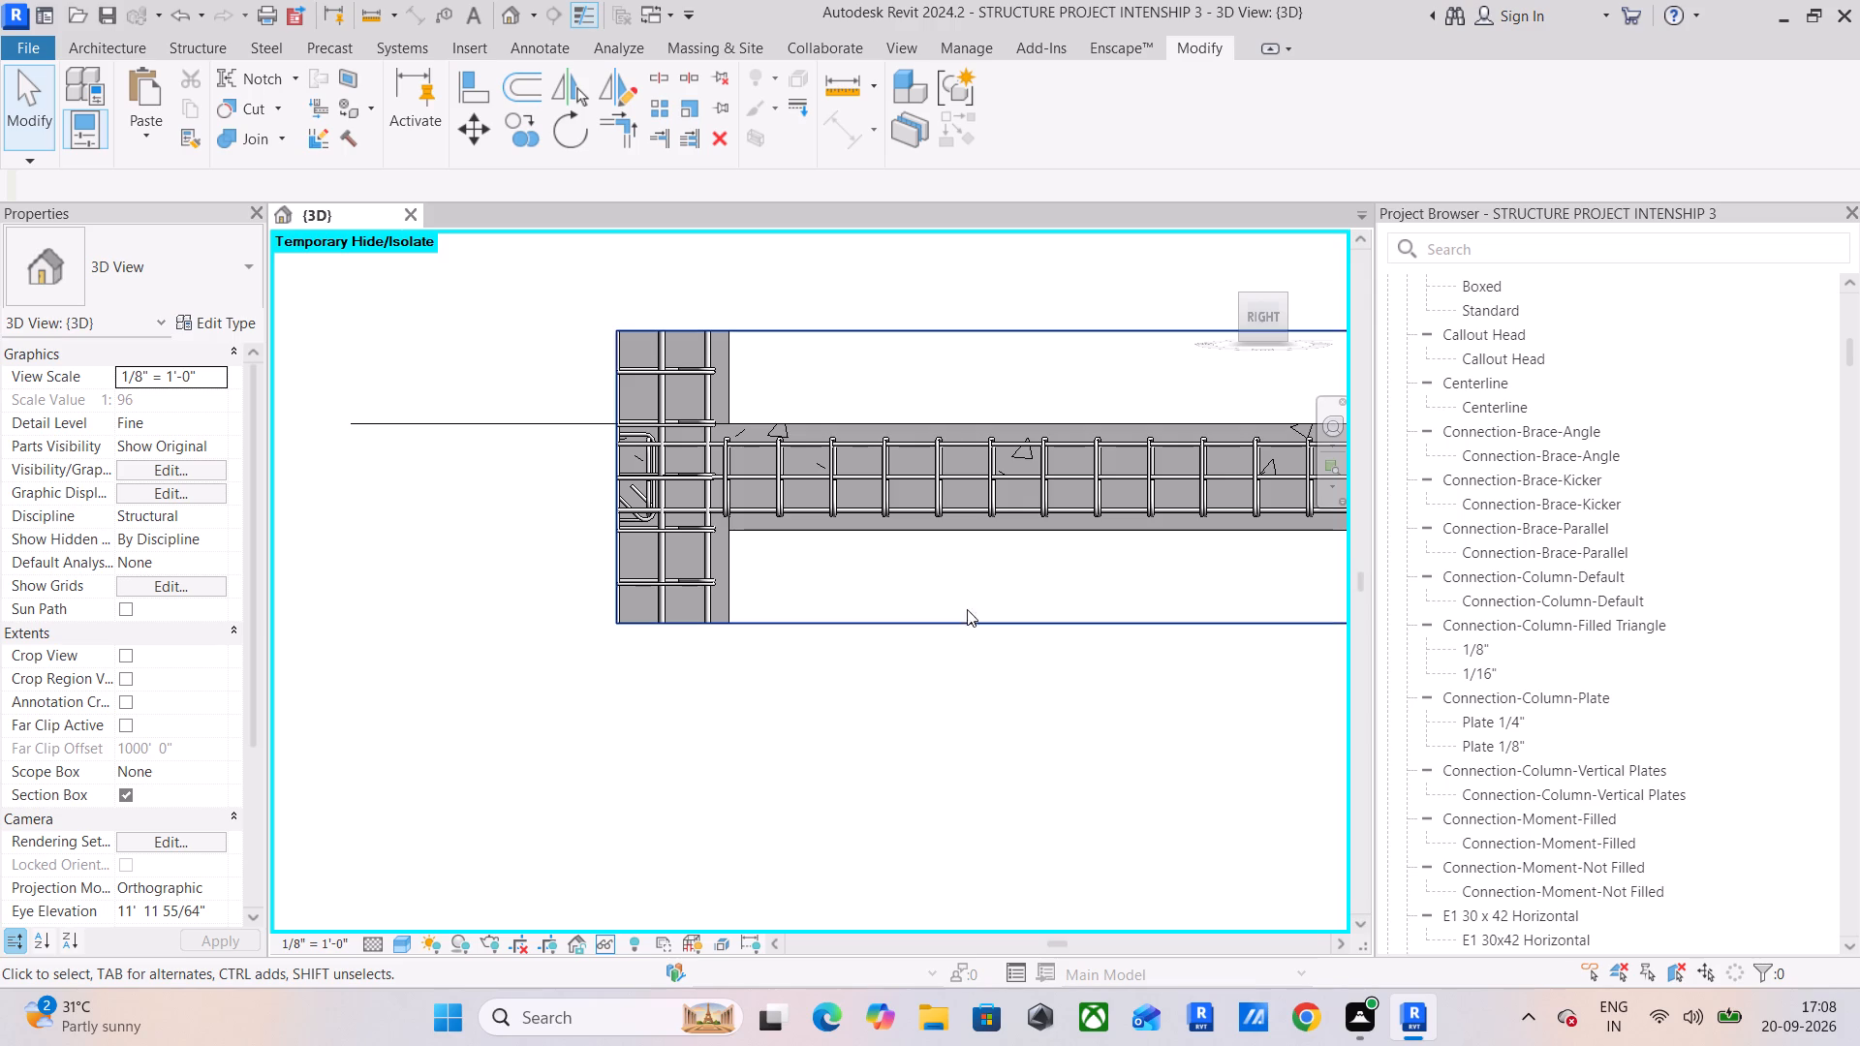
Examine the beam's bar anchorage in the end column and the adjoining stirrups from an angled 3D view.
drag(1264, 308, 1247, 323)
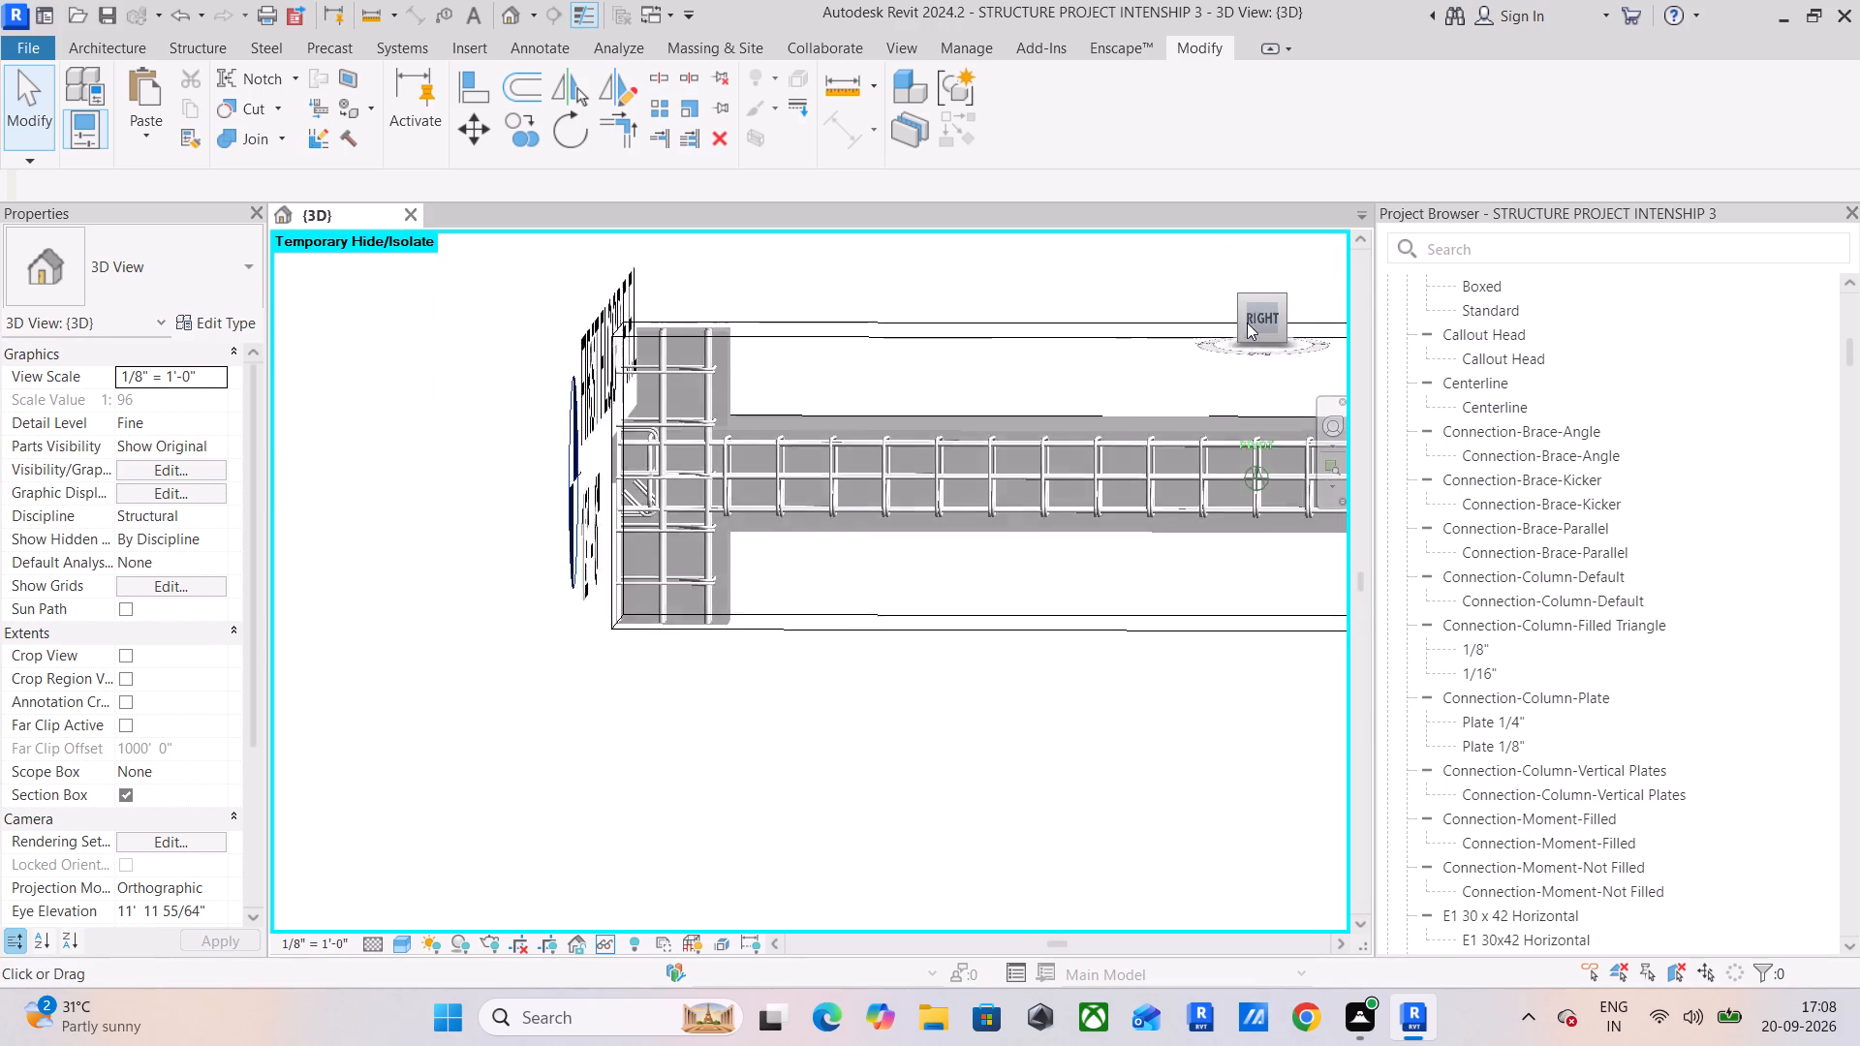
drag(1247, 323, 1198, 342)
middle_drag(753, 661, 716, 701)
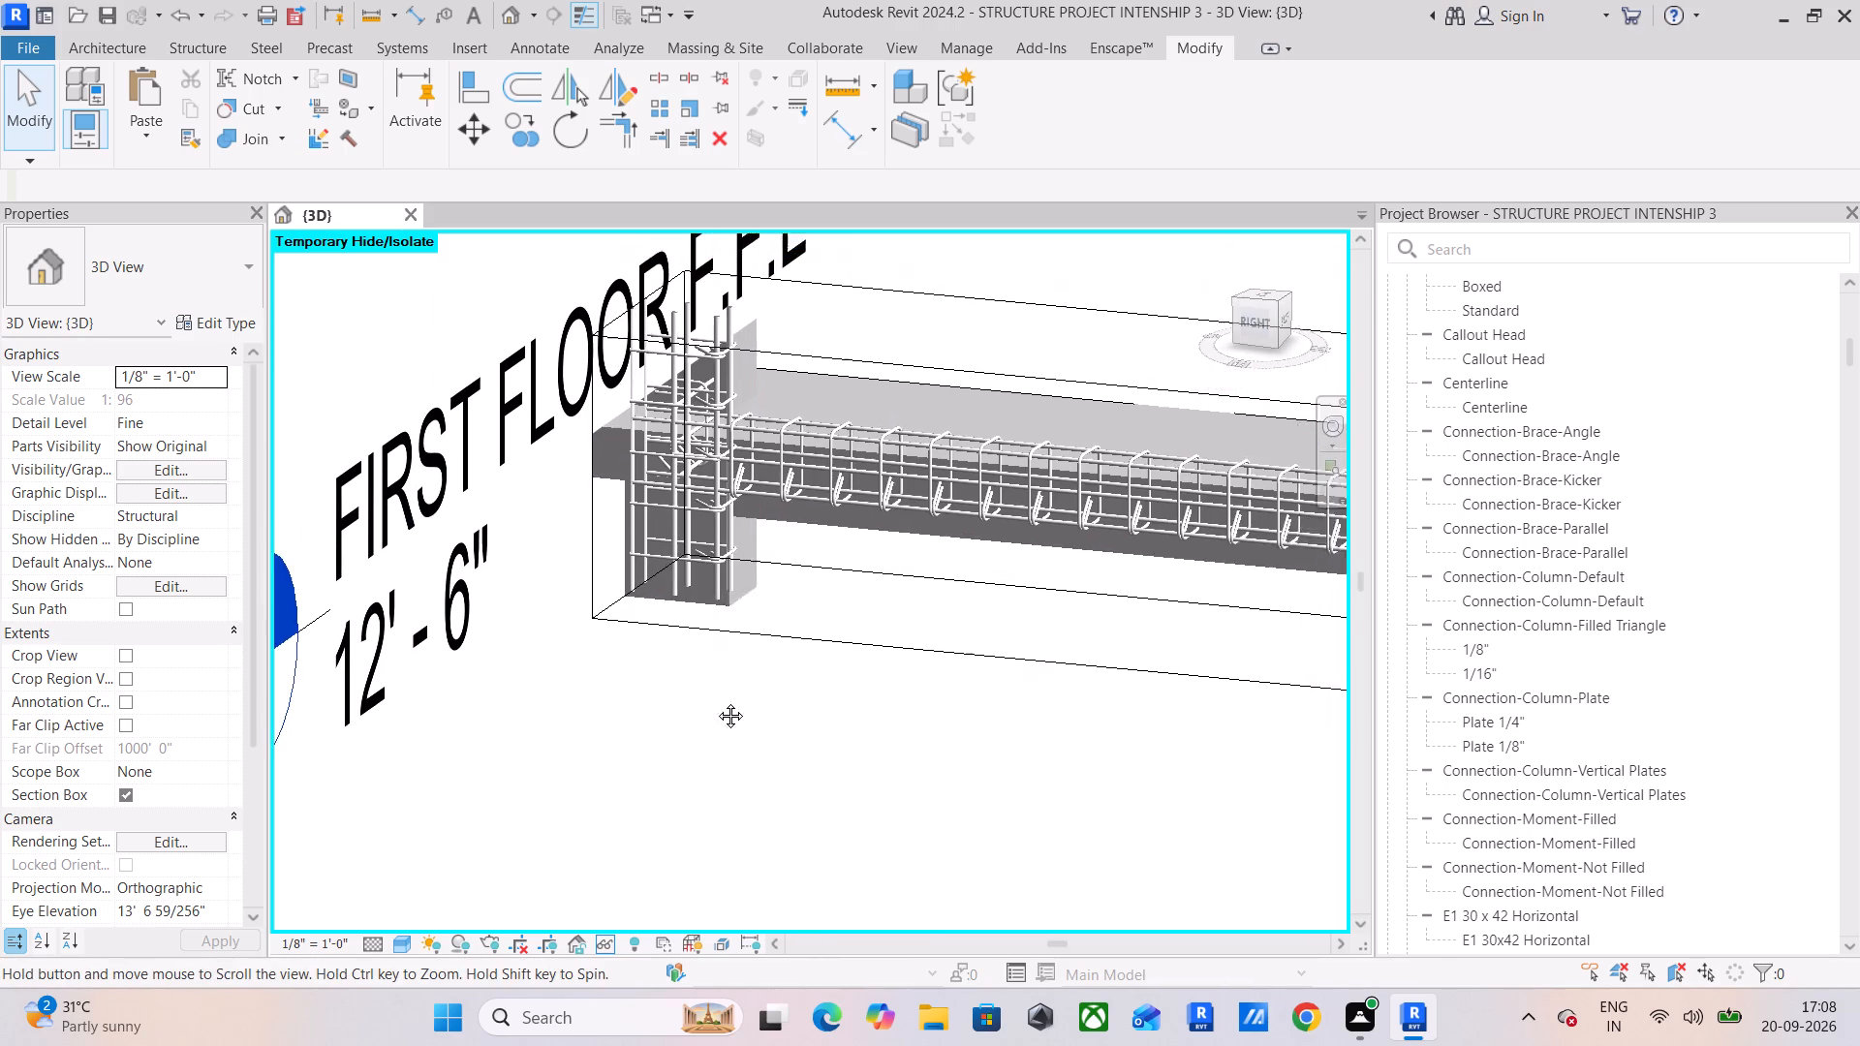
middle_drag(716, 701, 679, 727)
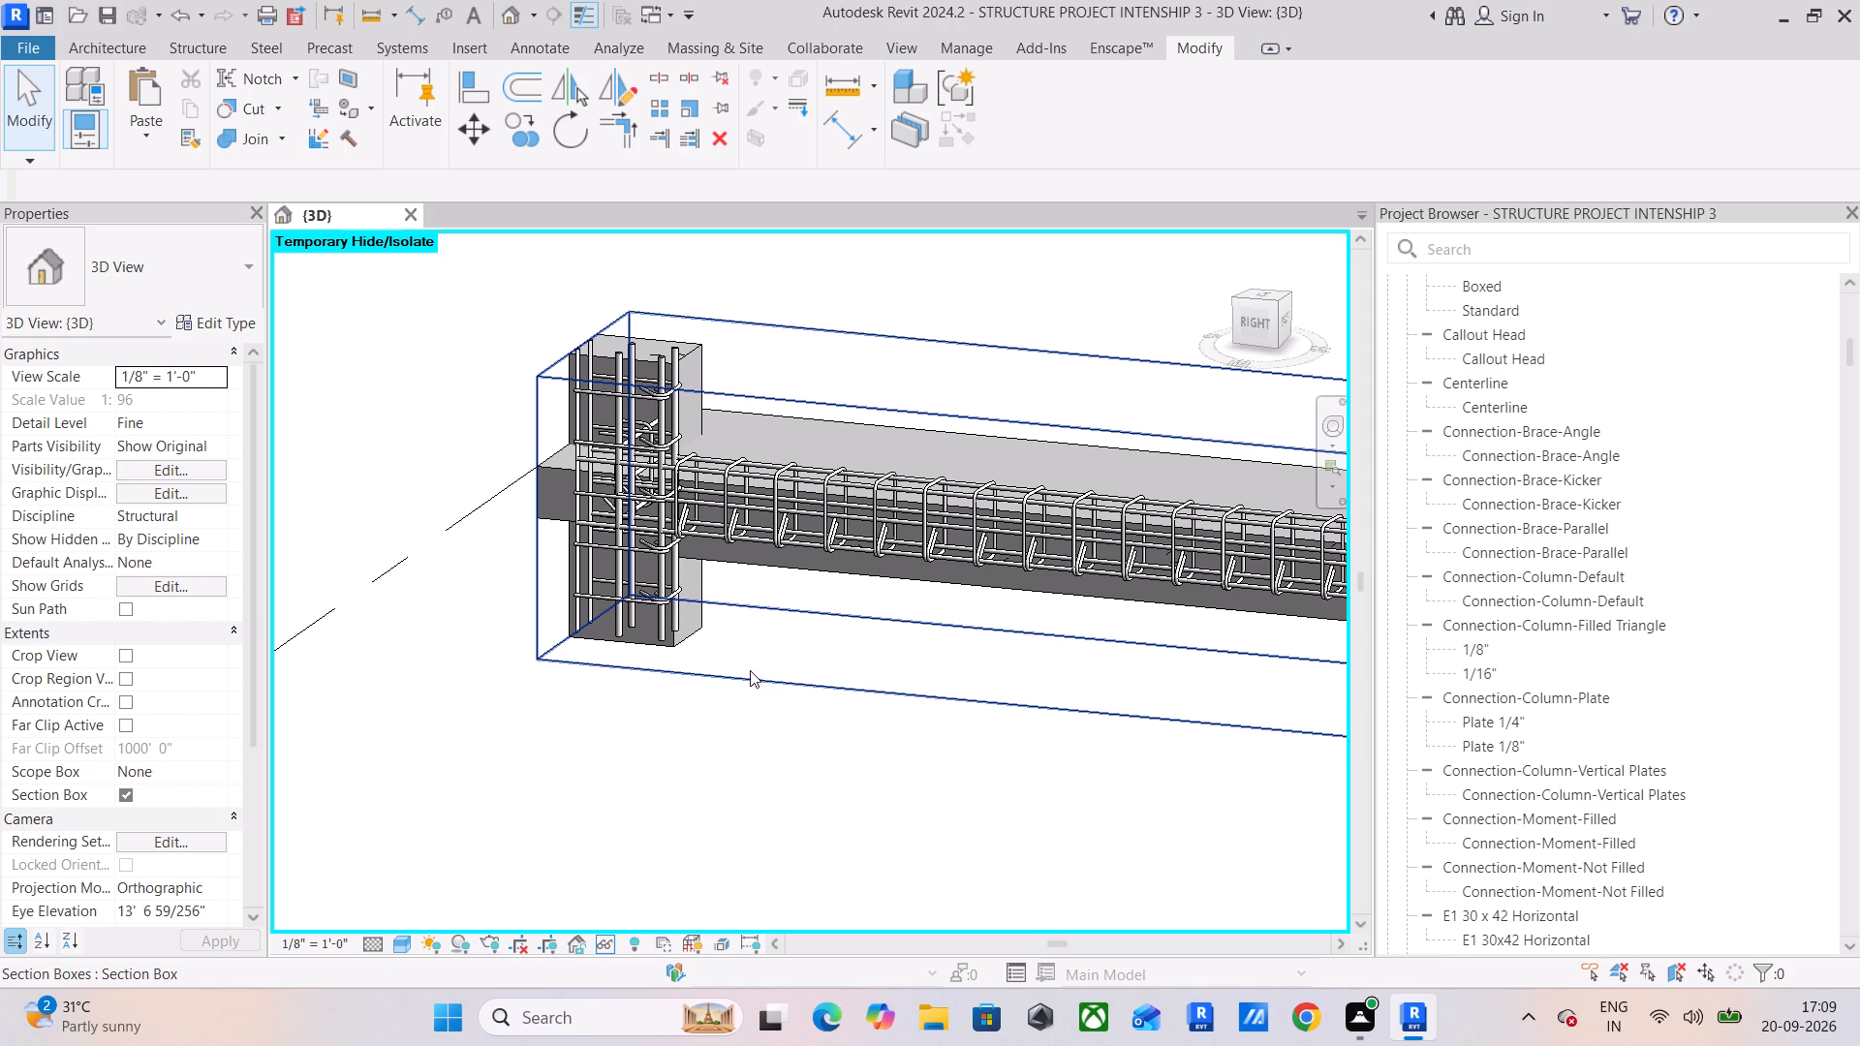
middle_drag(920, 710, 673, 692)
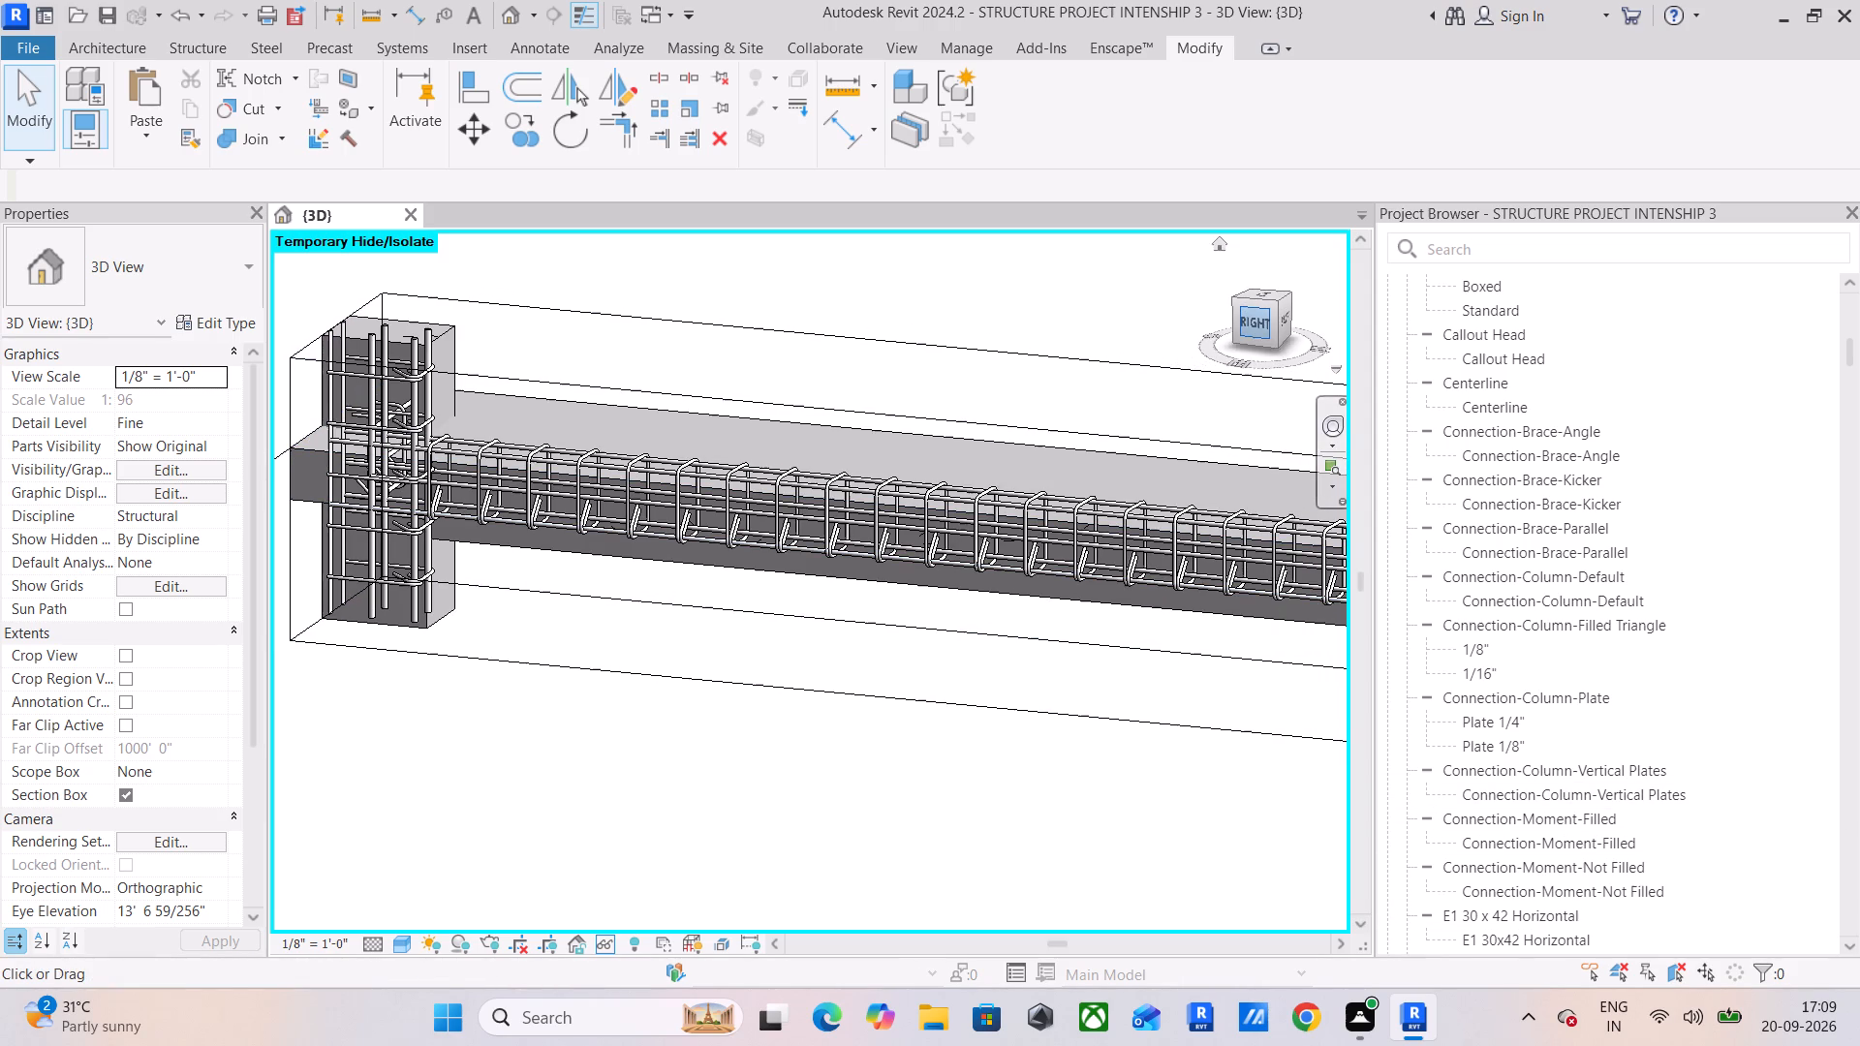
Examine the beam in right-side elevation, checking its stirrups and the anchorage of its #4 longitudinal bars in both end columns.
click(1268, 321)
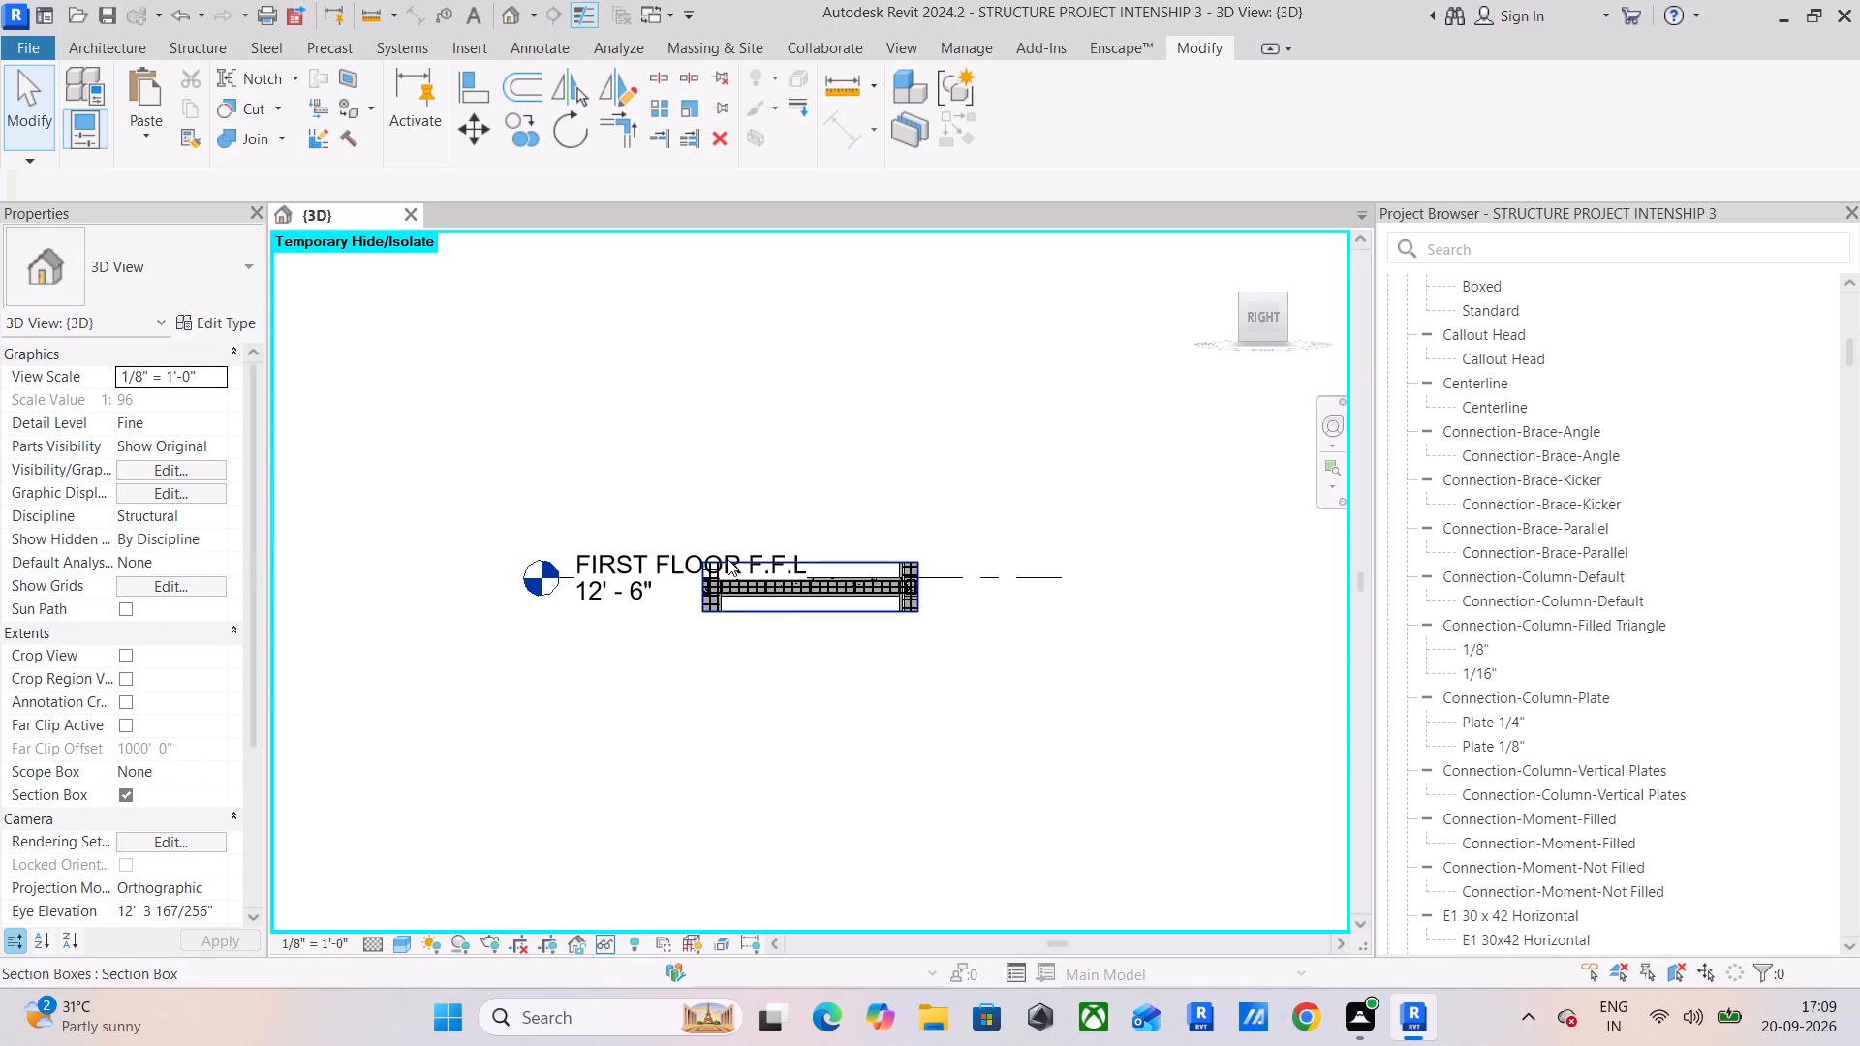
scroll(727, 559, up, 5)
scroll(772, 672, up, 4)
middle_drag(787, 677, 794, 812)
scroll(585, 652, up, 5)
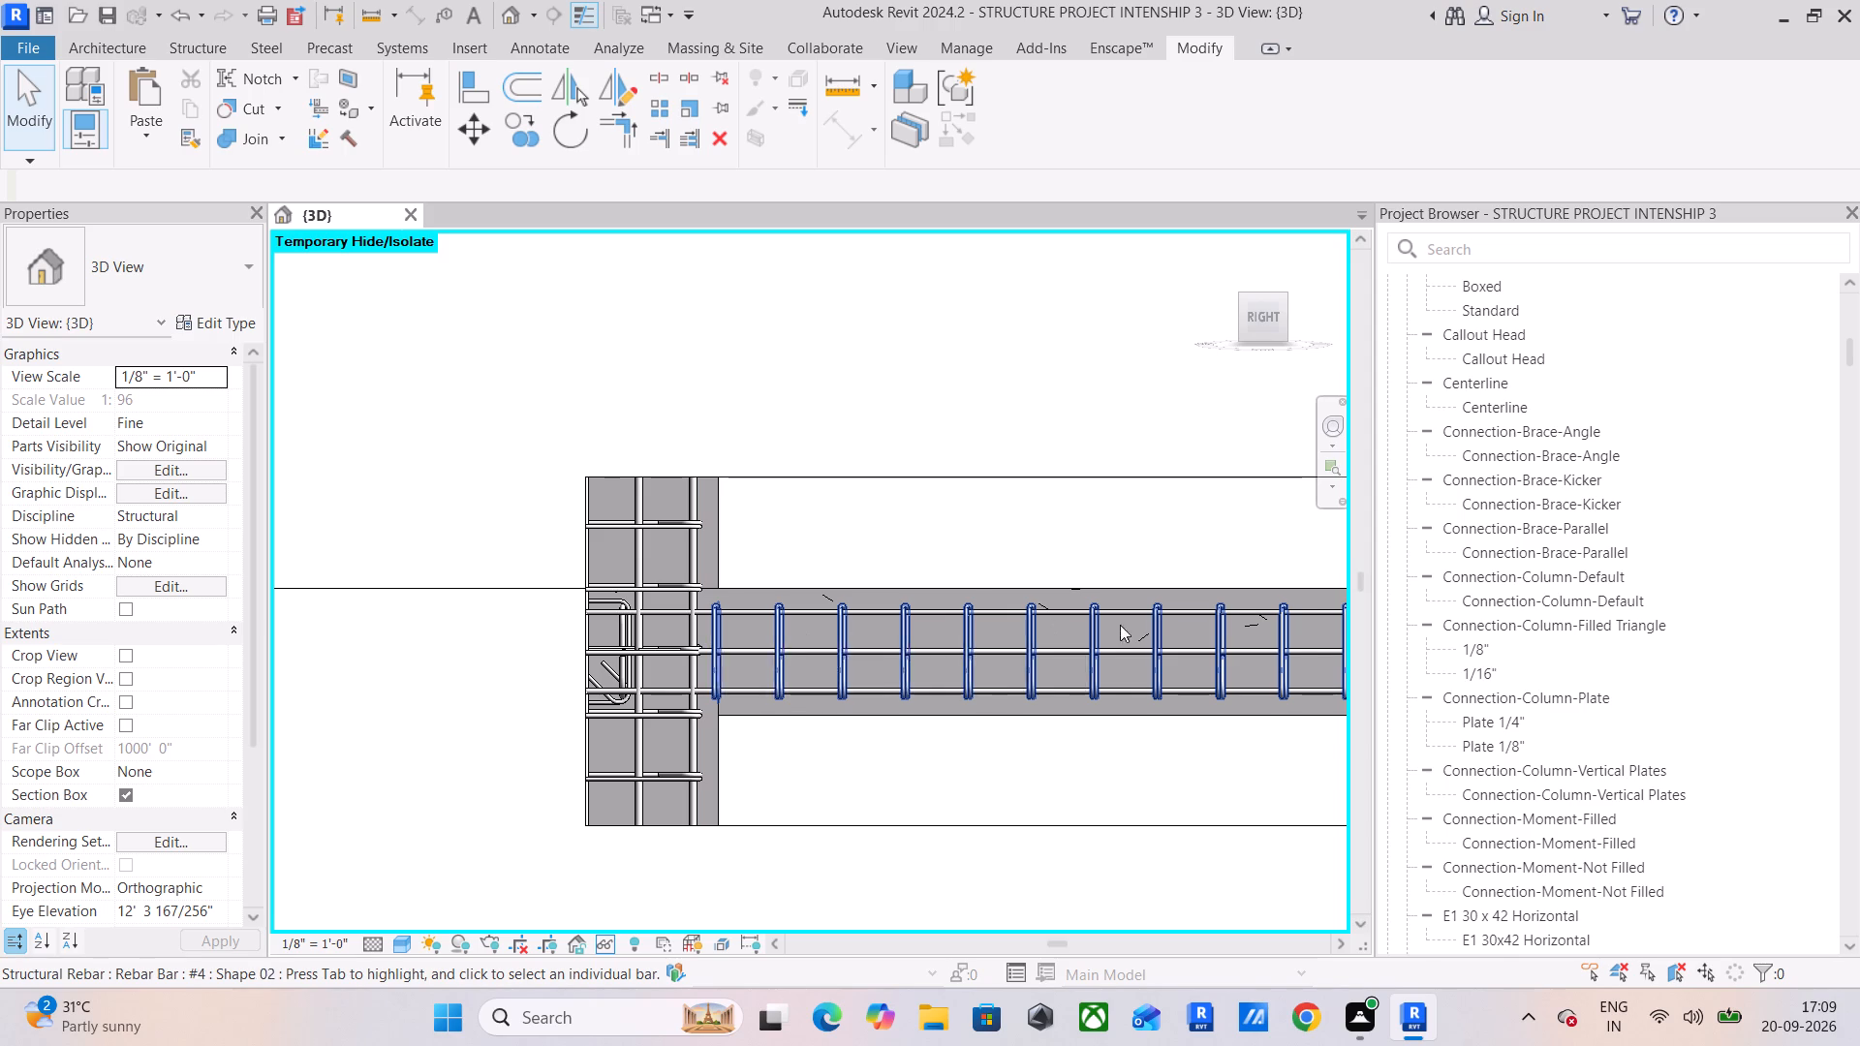
middle_drag(1151, 630, 719, 645)
scroll(878, 651, down, 3)
middle_drag(1018, 685, 704, 741)
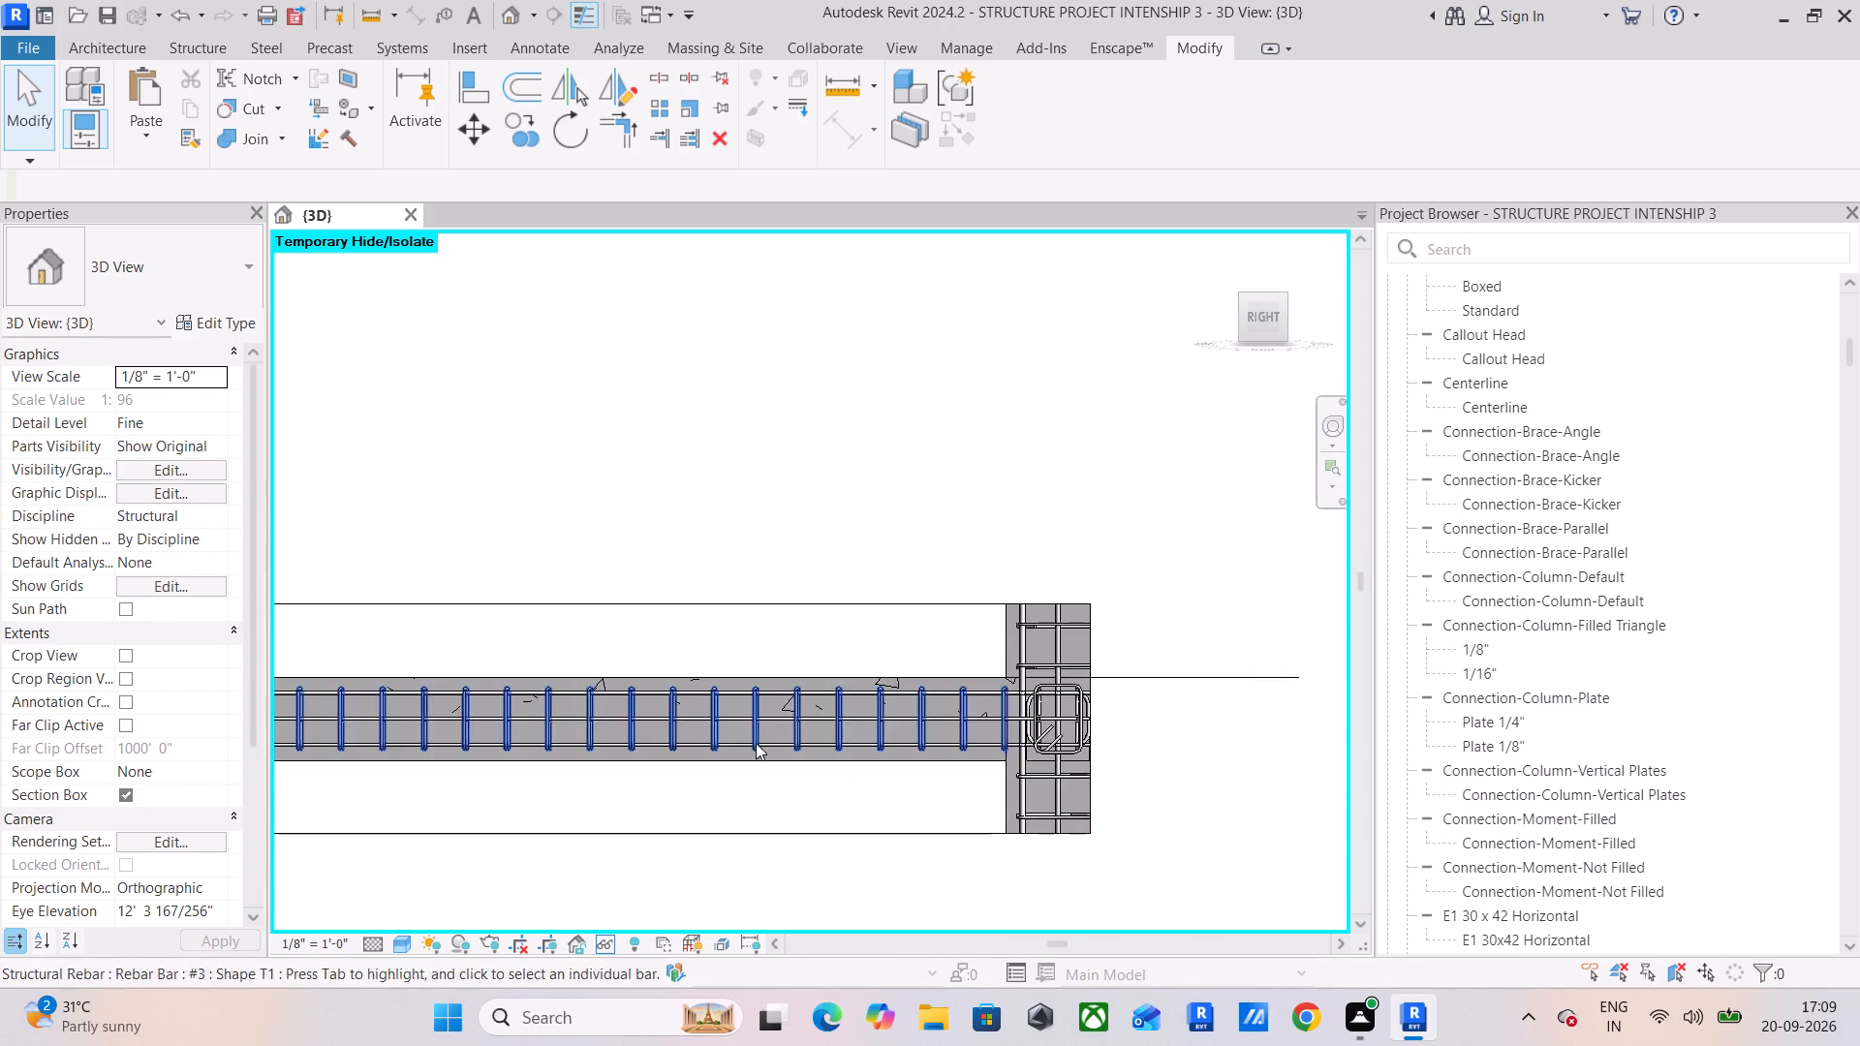
scroll(1074, 729, up, 9)
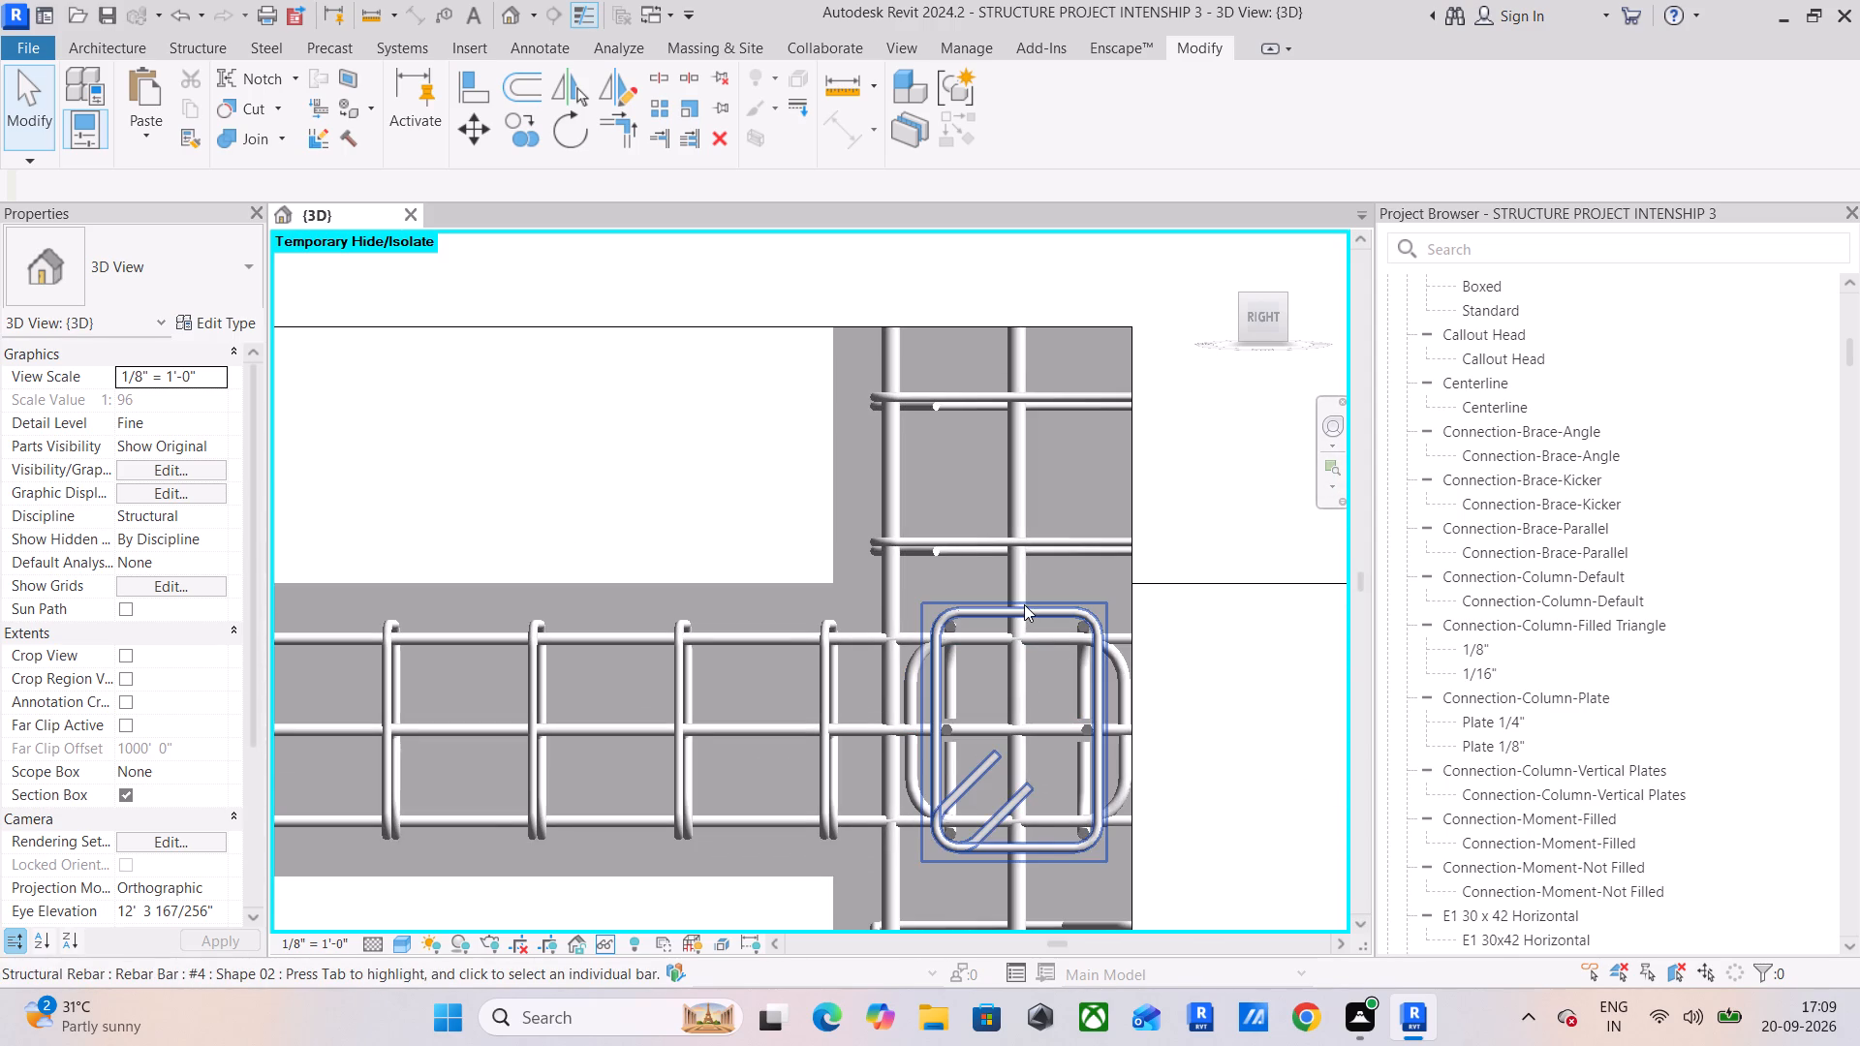
click(867, 638)
scroll(867, 638, down, 2)
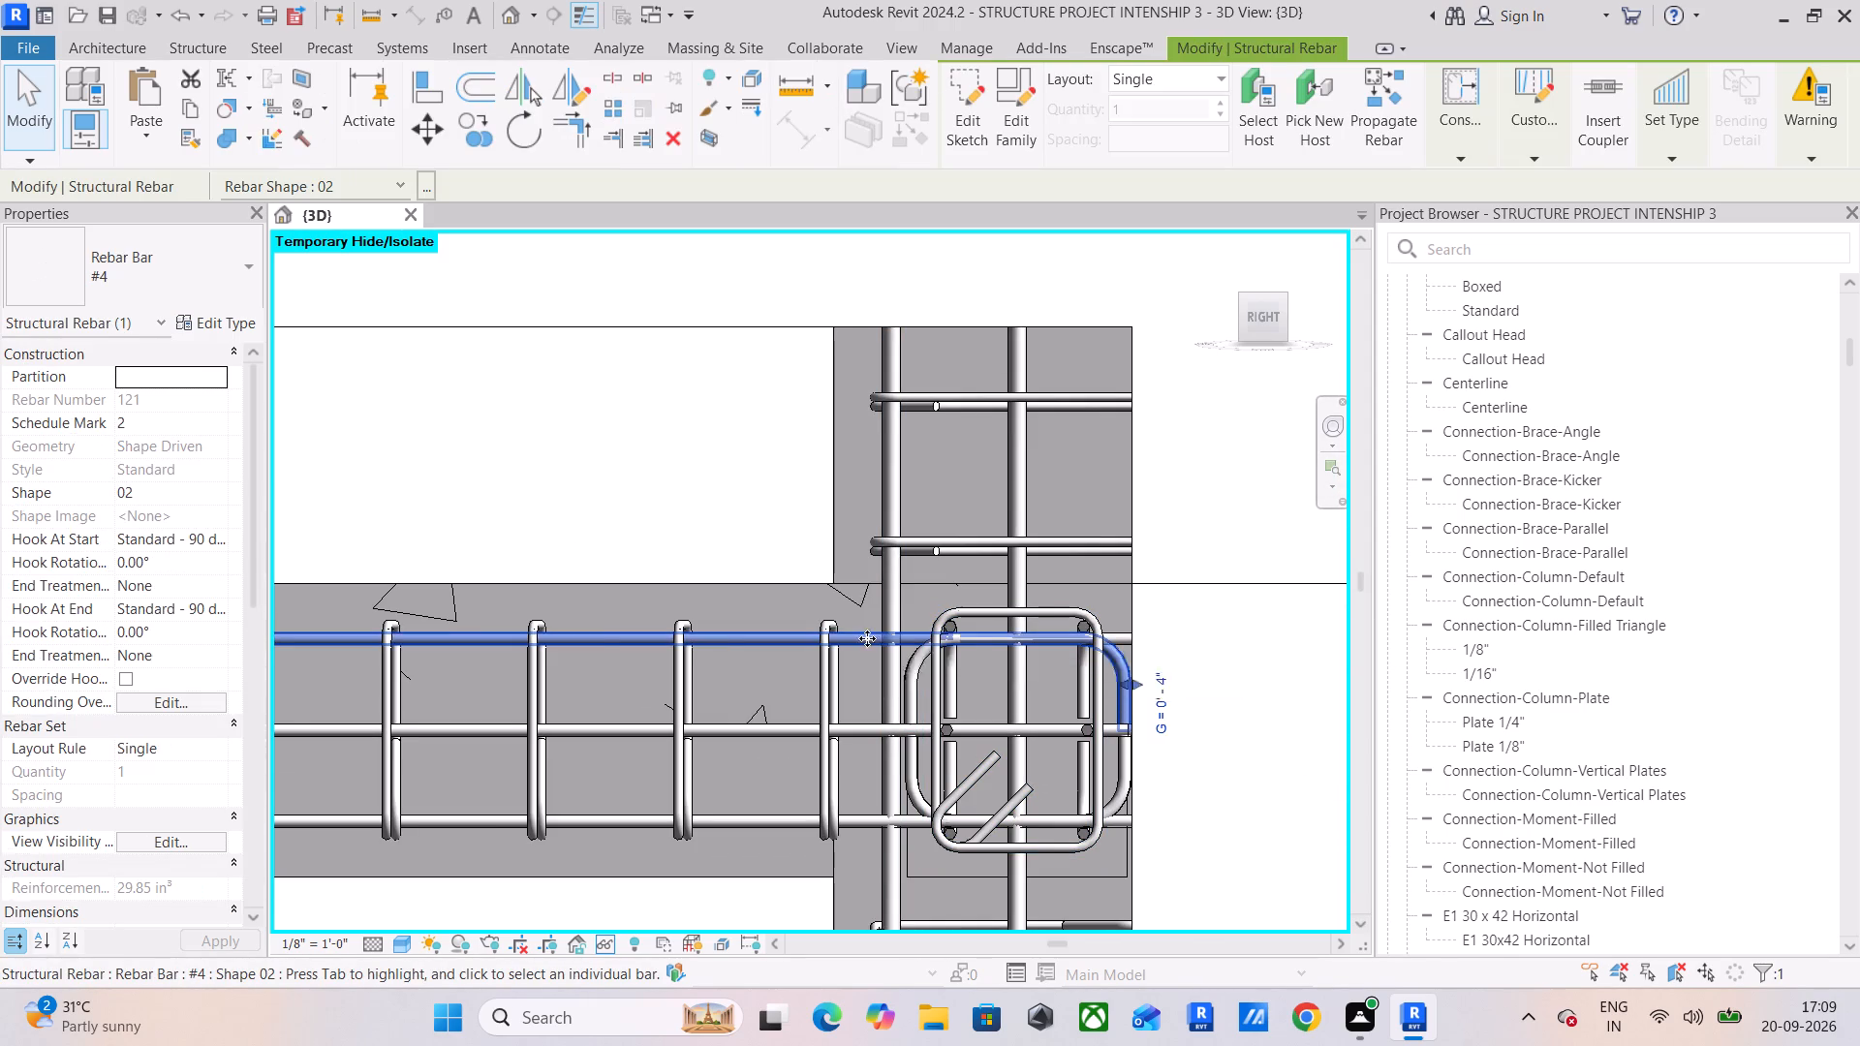
scroll(867, 638, down, 9)
Extend the section box lengthwise in both directions to take in the neighbouring beam spans and columns along this line.
click(760, 571)
scroll(1044, 694, down, 5)
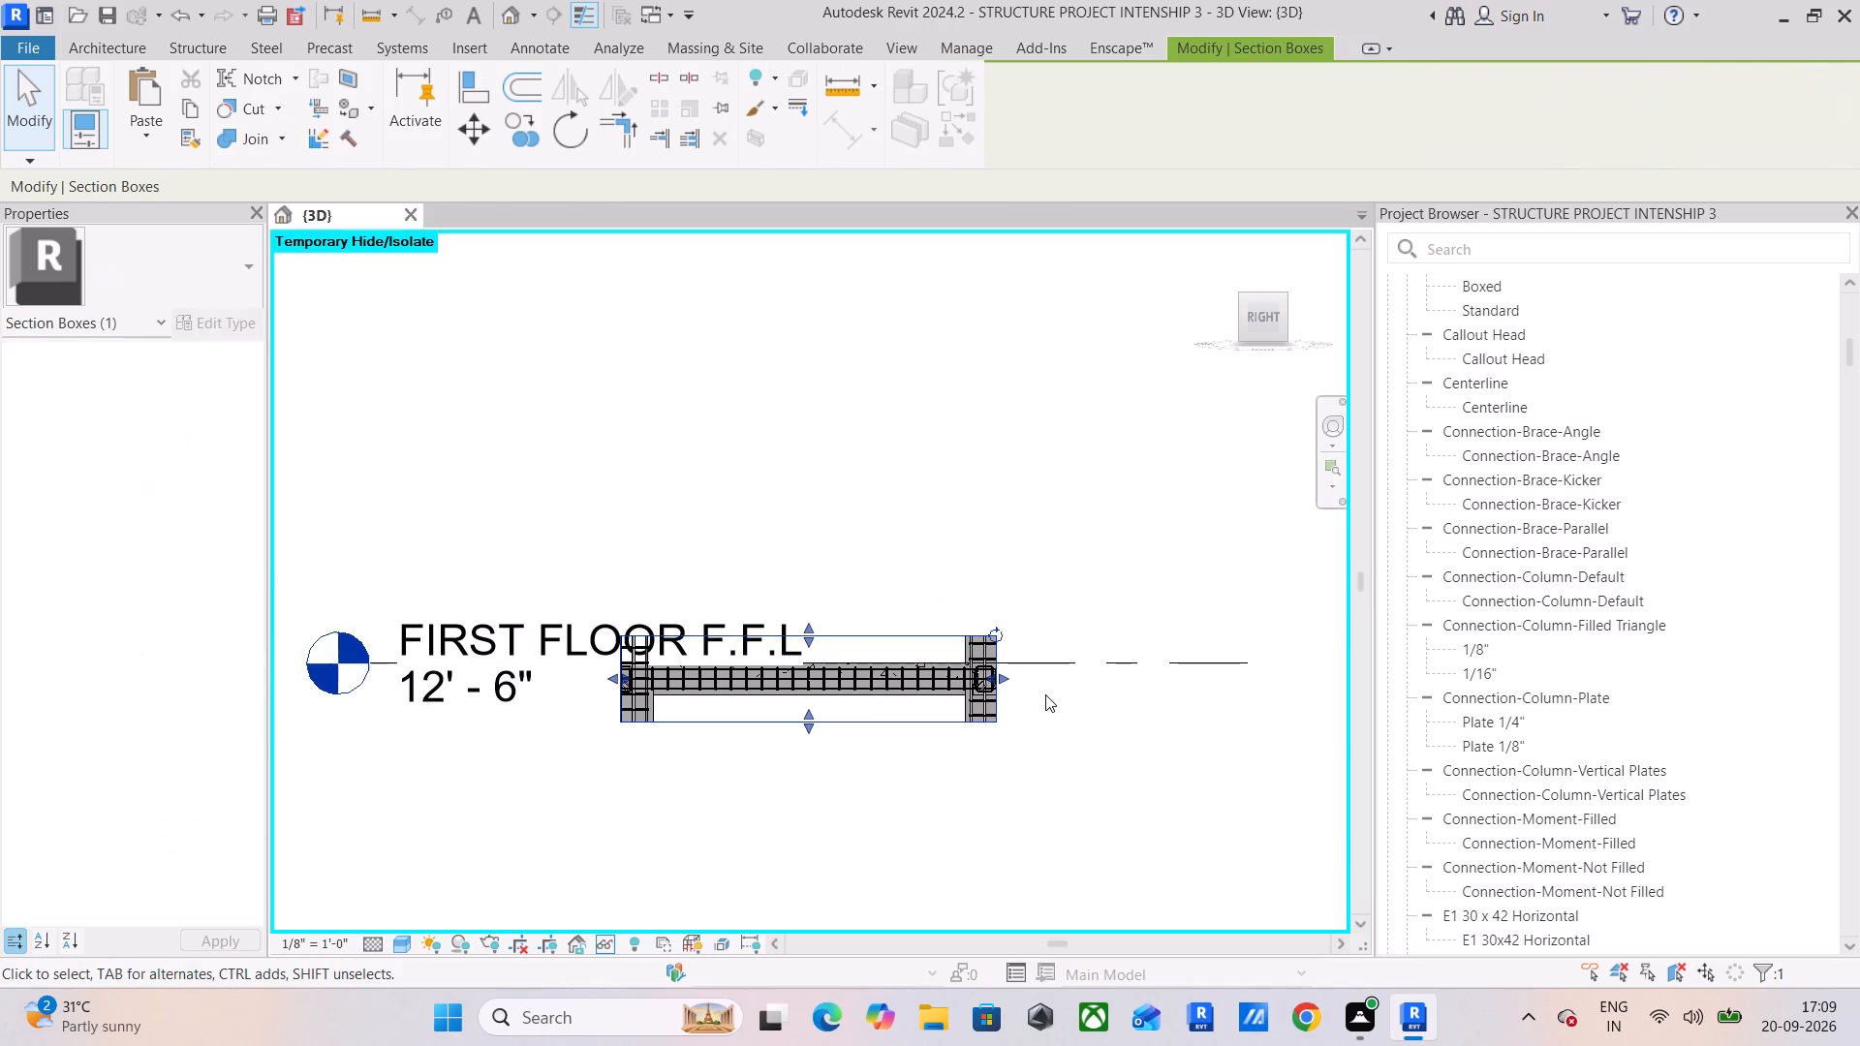
drag(1005, 681, 1272, 671)
scroll(1270, 684, down, 3)
middle_drag(1252, 692, 918, 715)
drag(941, 700, 1170, 695)
scroll(851, 693, up, 9)
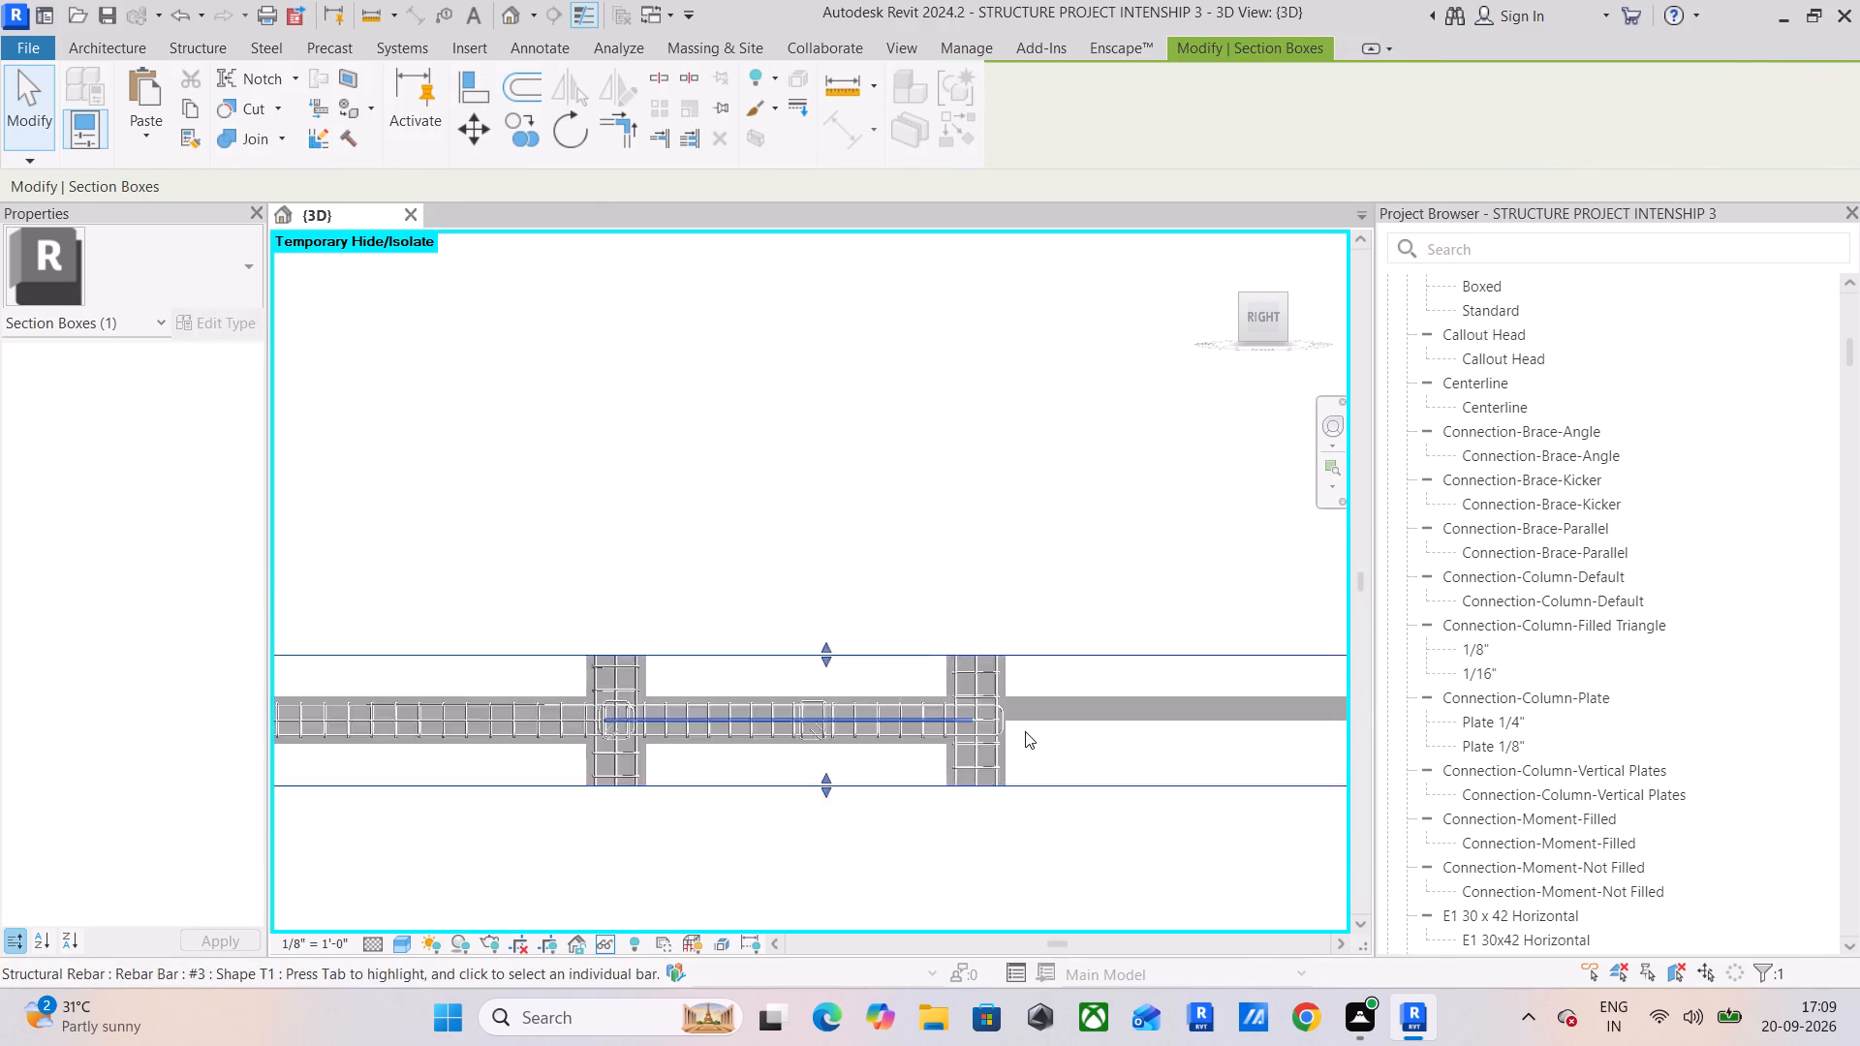
scroll(1025, 731, up, 3)
scroll(921, 708, down, 11)
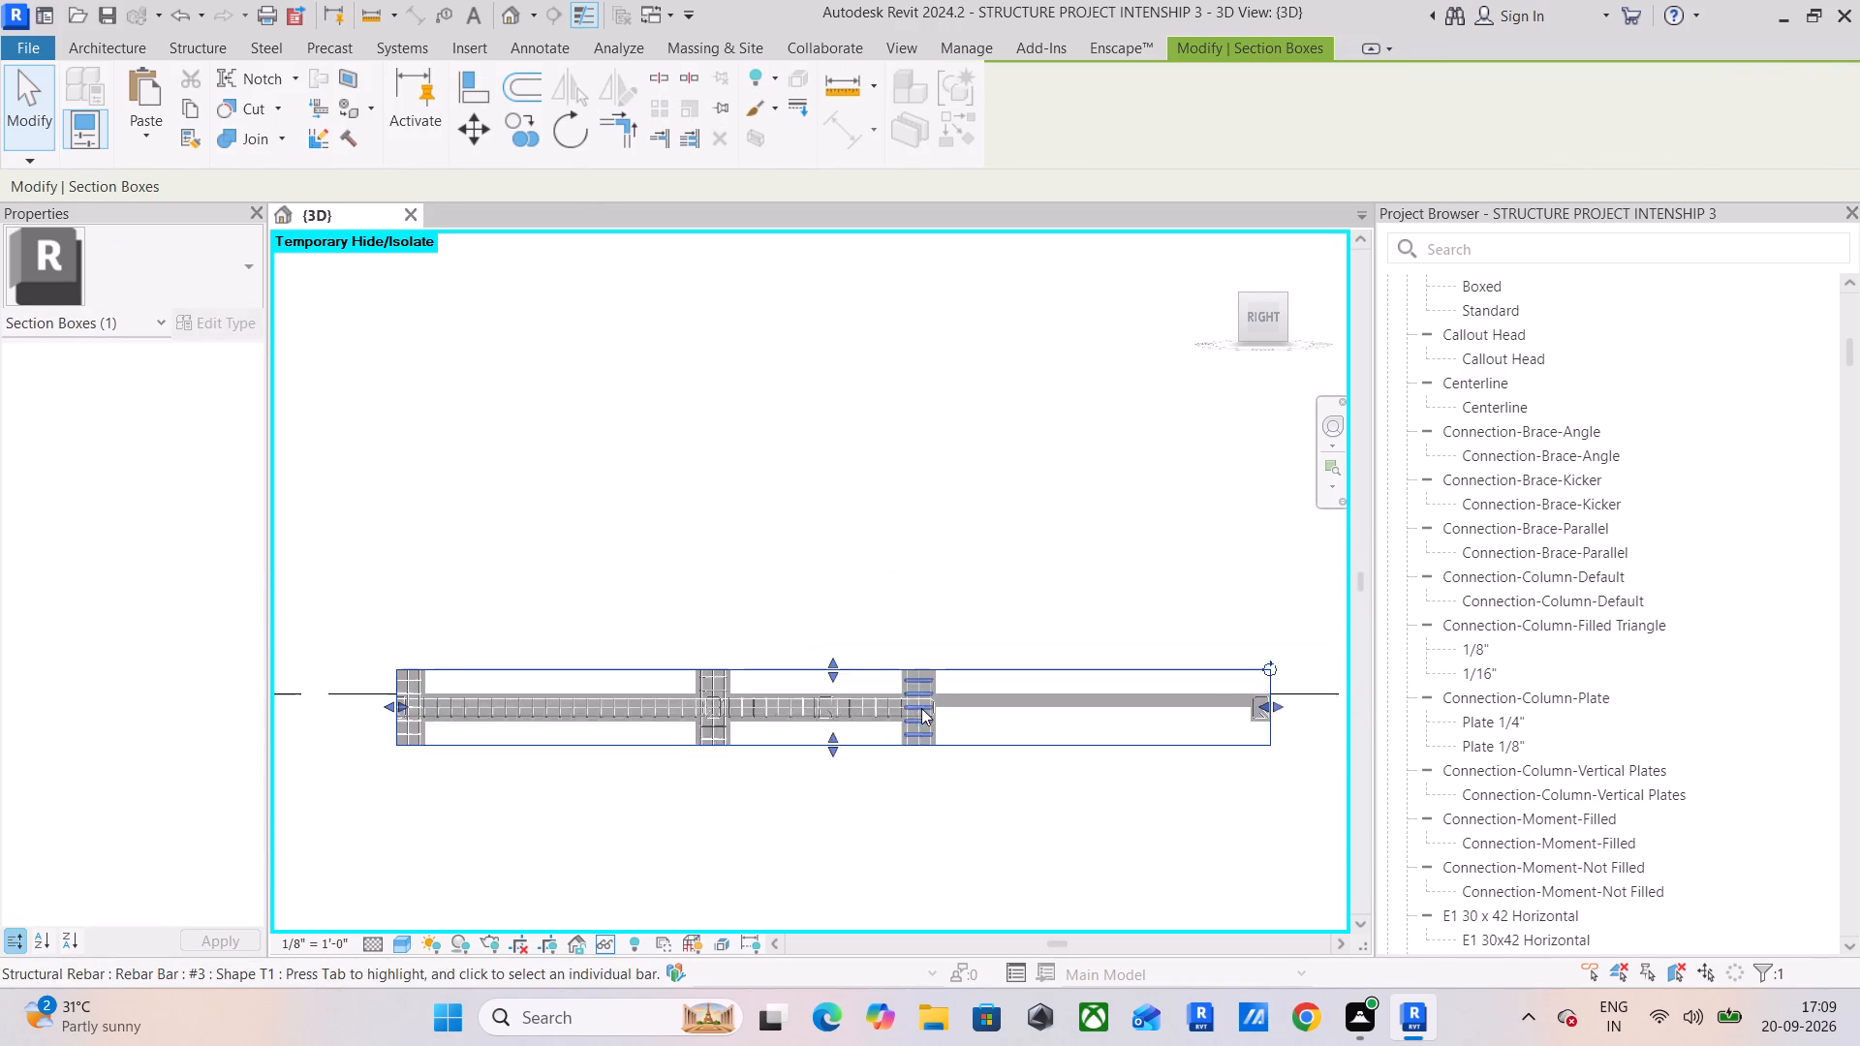
middle_drag(909, 713, 1247, 660)
scroll(1247, 660, down, 1)
drag(859, 660, 624, 660)
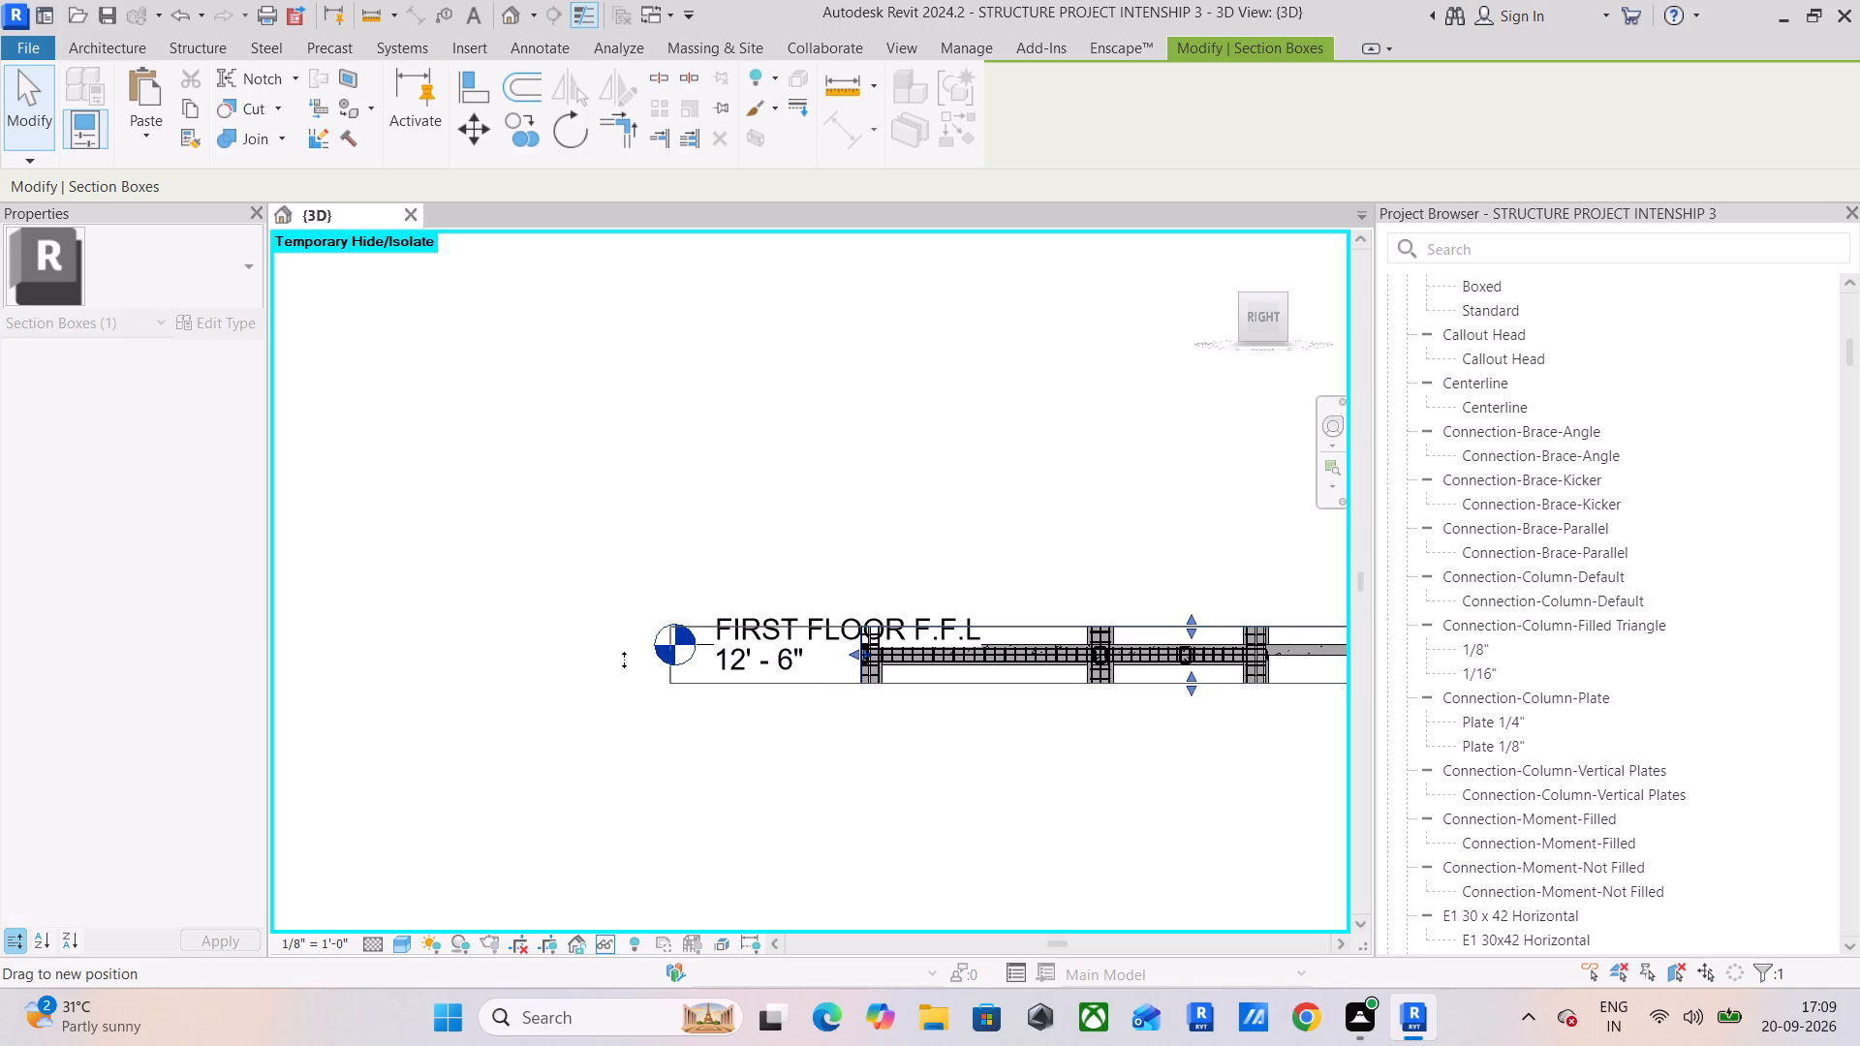
drag(624, 660, 408, 661)
Examine the end column's beam joint, checking the hooked bars and column ties, and look along the whole beam line.
scroll(792, 648, up, 11)
scroll(920, 573, up, 9)
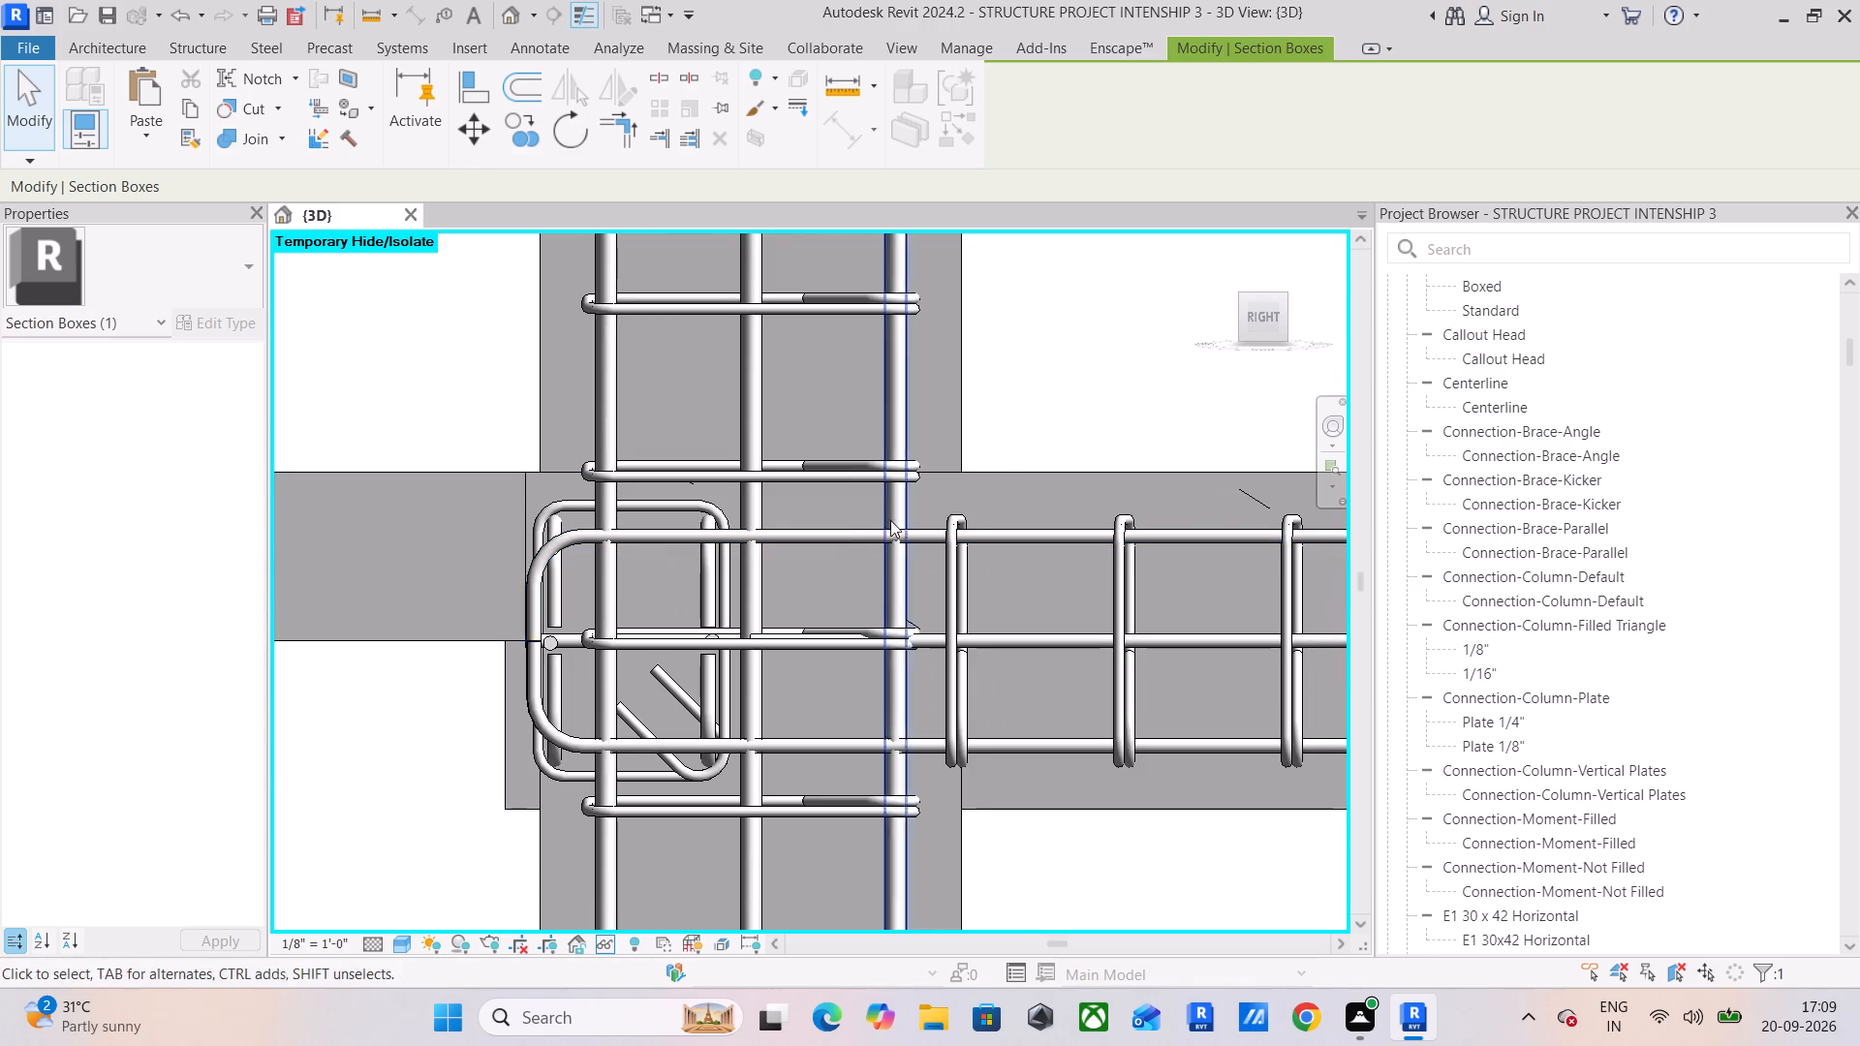
click(1014, 355)
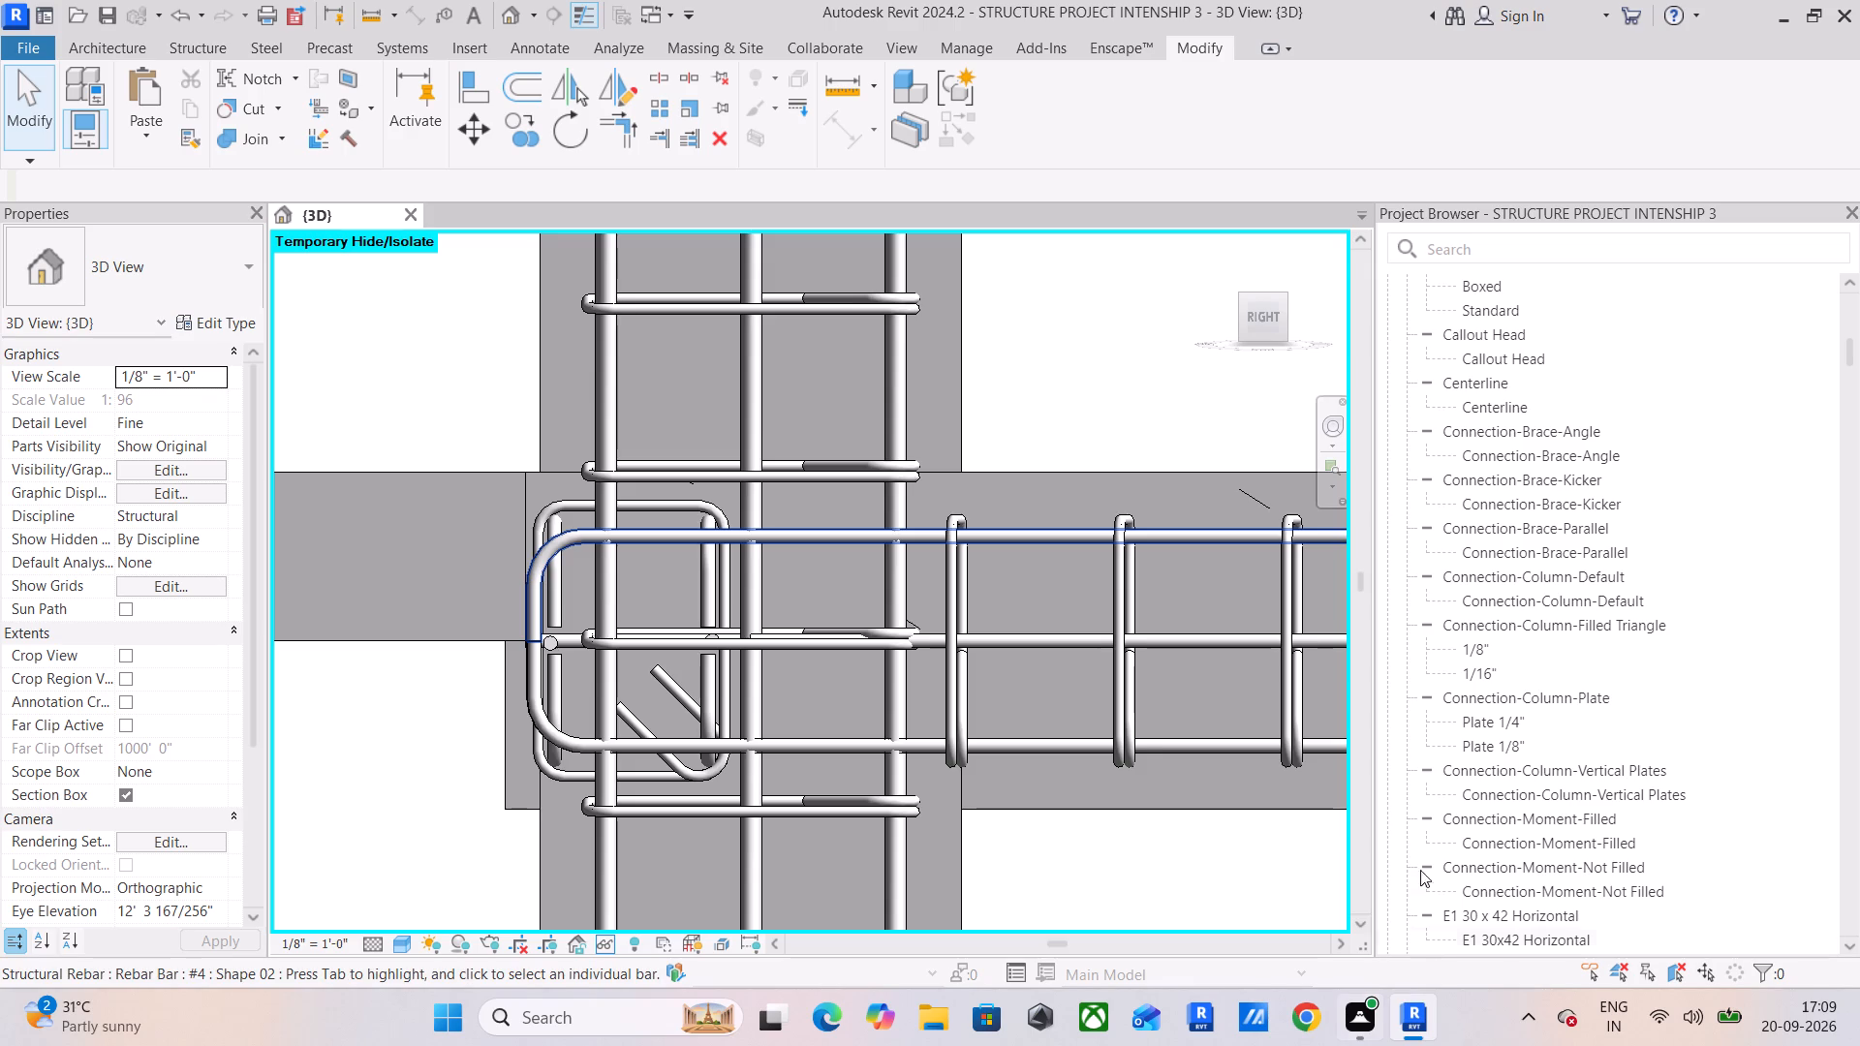
scroll(1021, 603, down, 3)
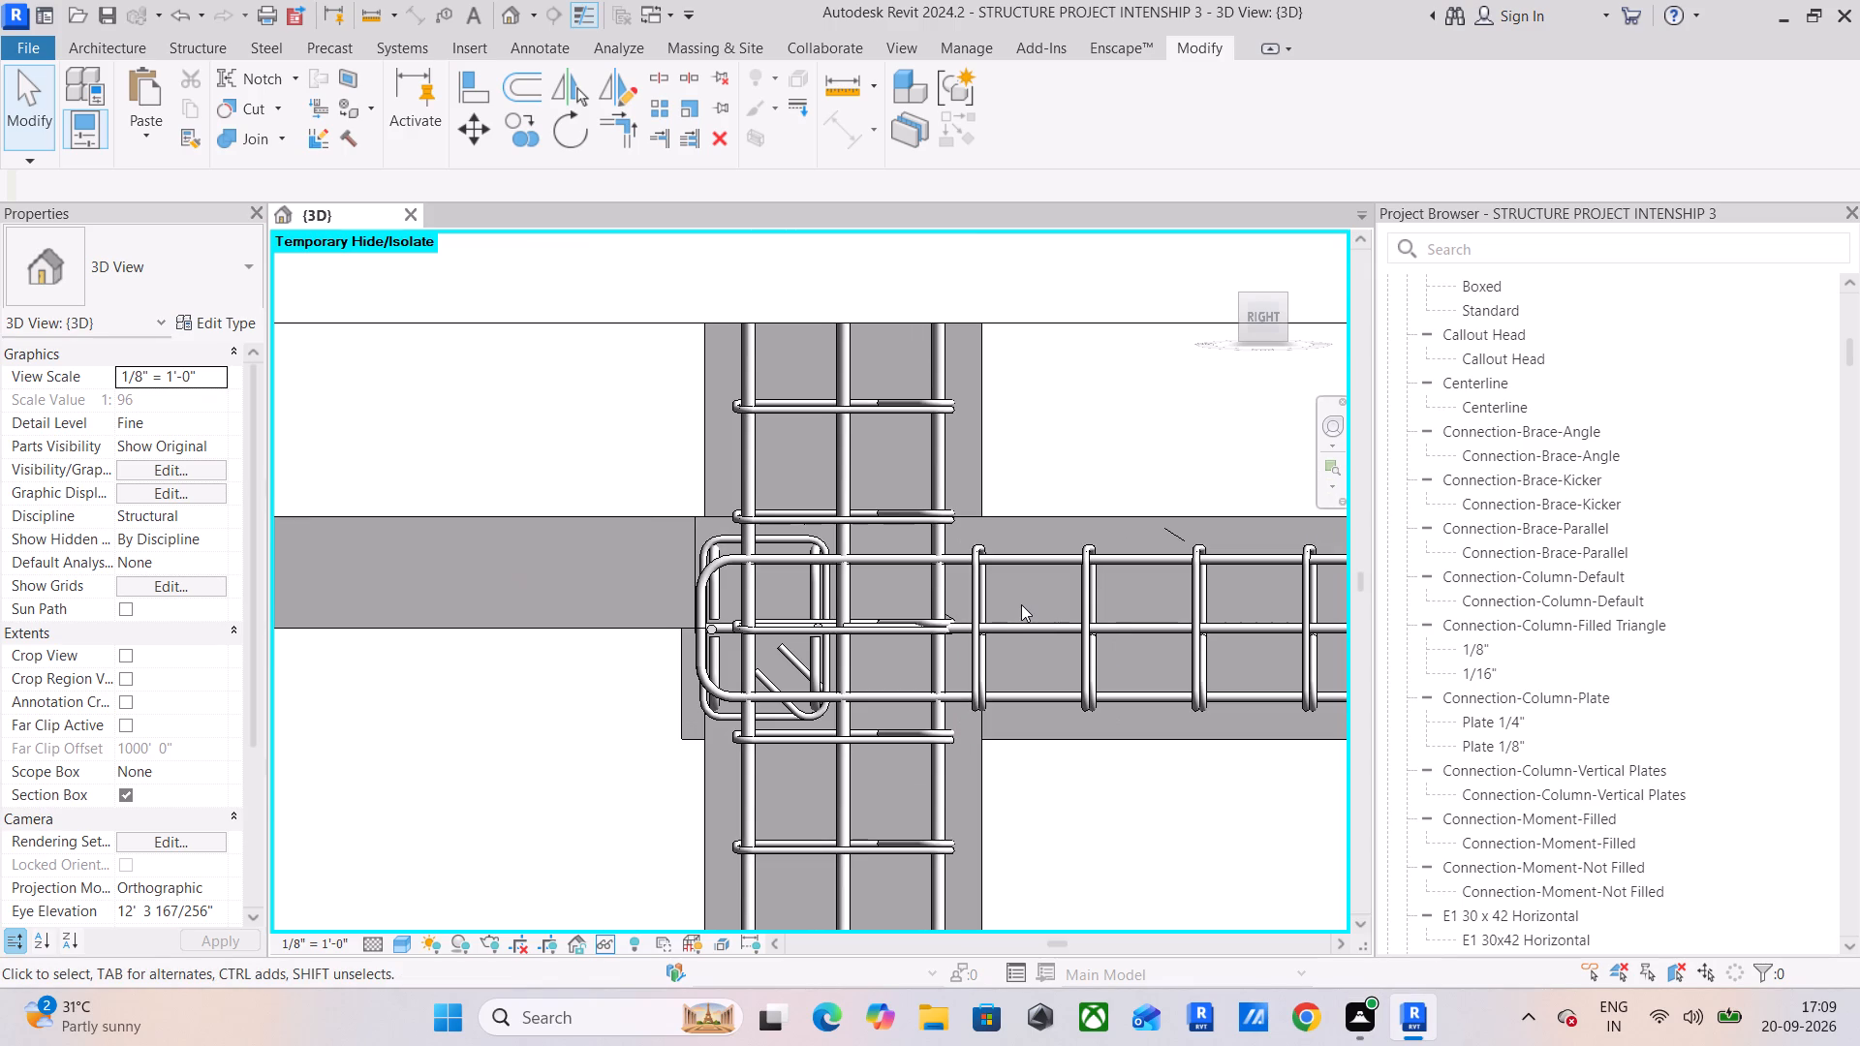
scroll(1021, 604, down, 5)
middle_drag(916, 629, 718, 668)
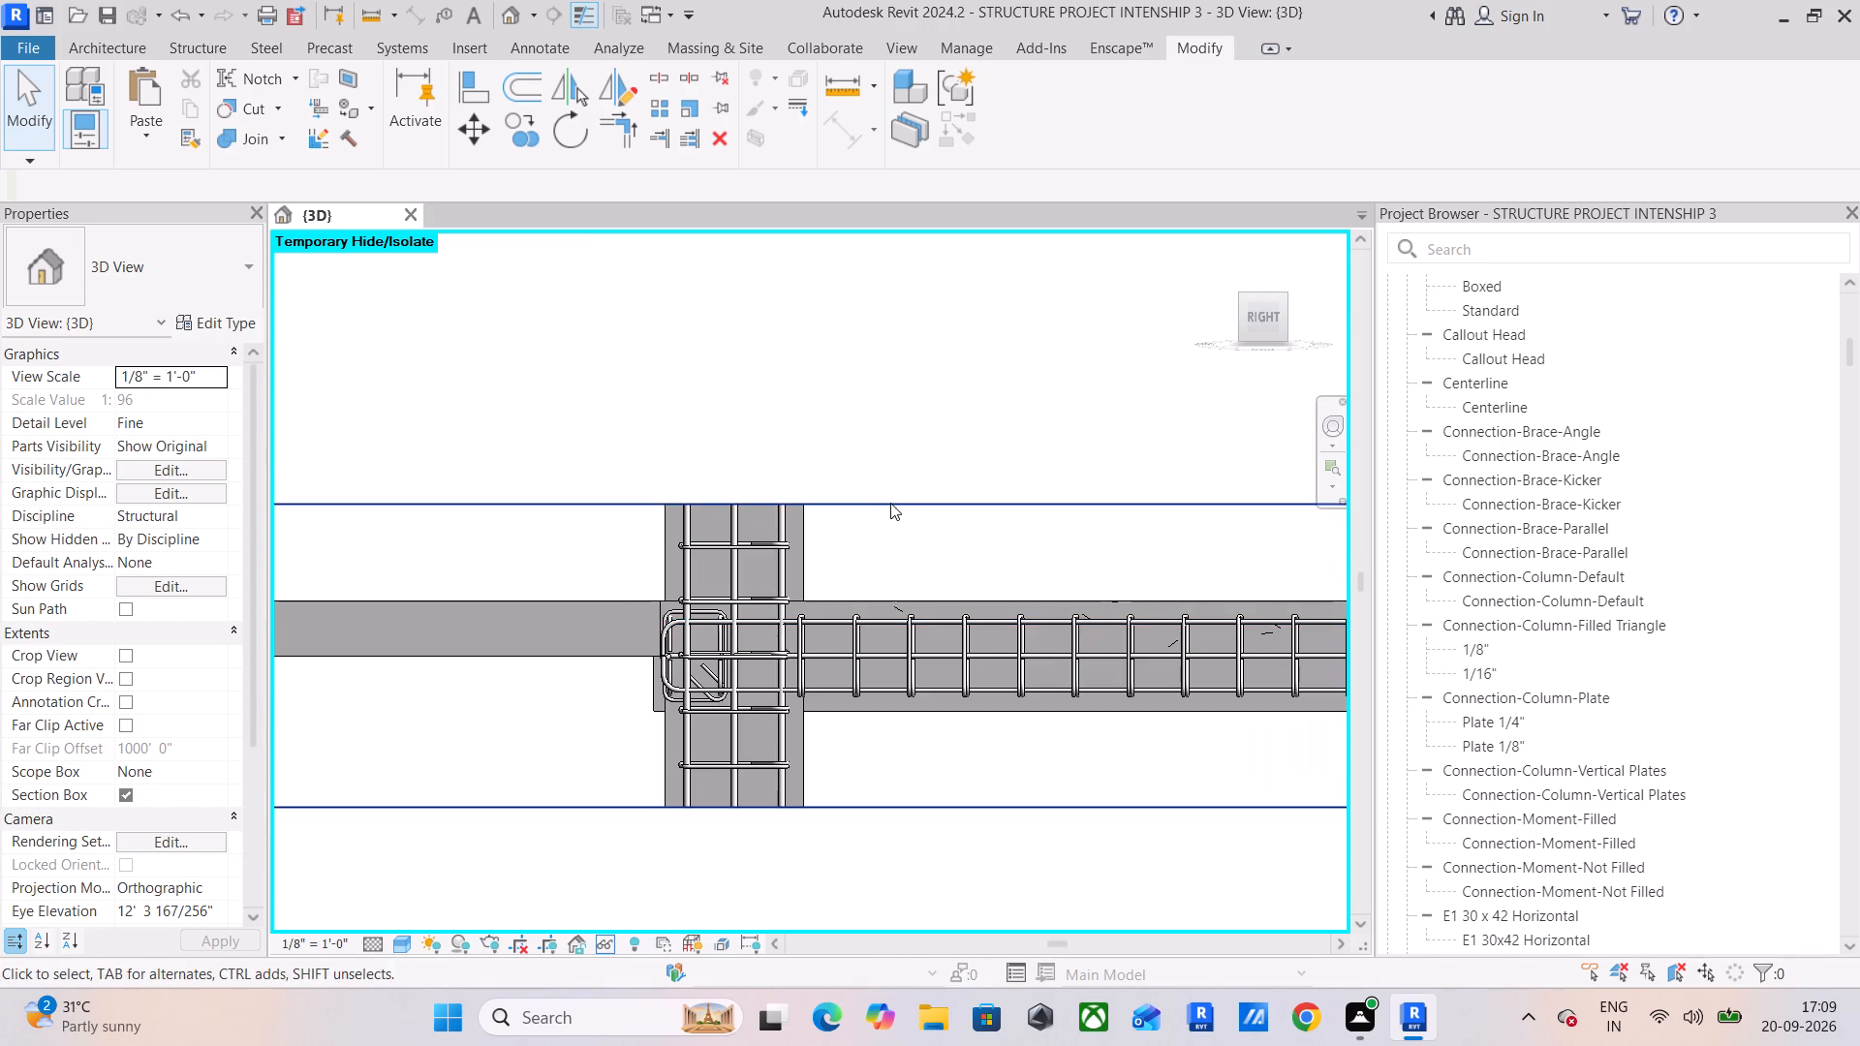
scroll(891, 503, down, 9)
middle_drag(942, 605, 453, 769)
scroll(632, 730, down, 4)
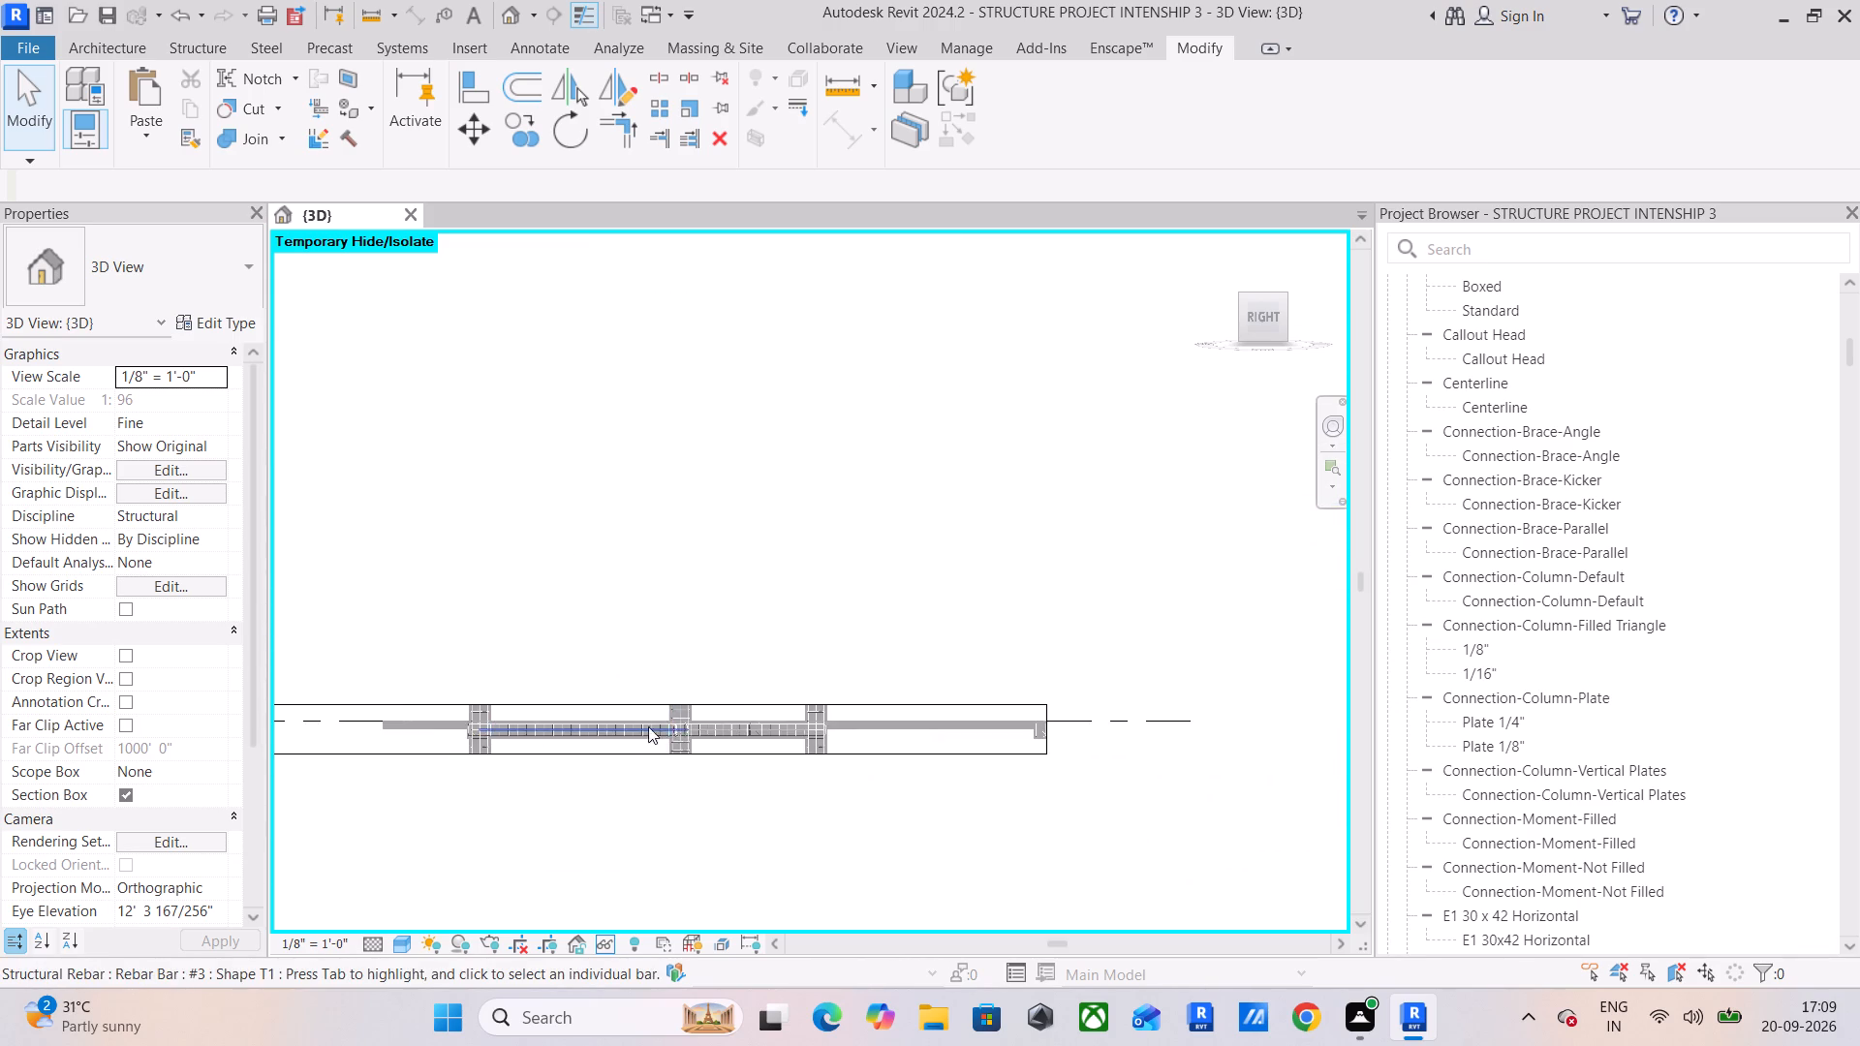
middle_drag(651, 725, 772, 662)
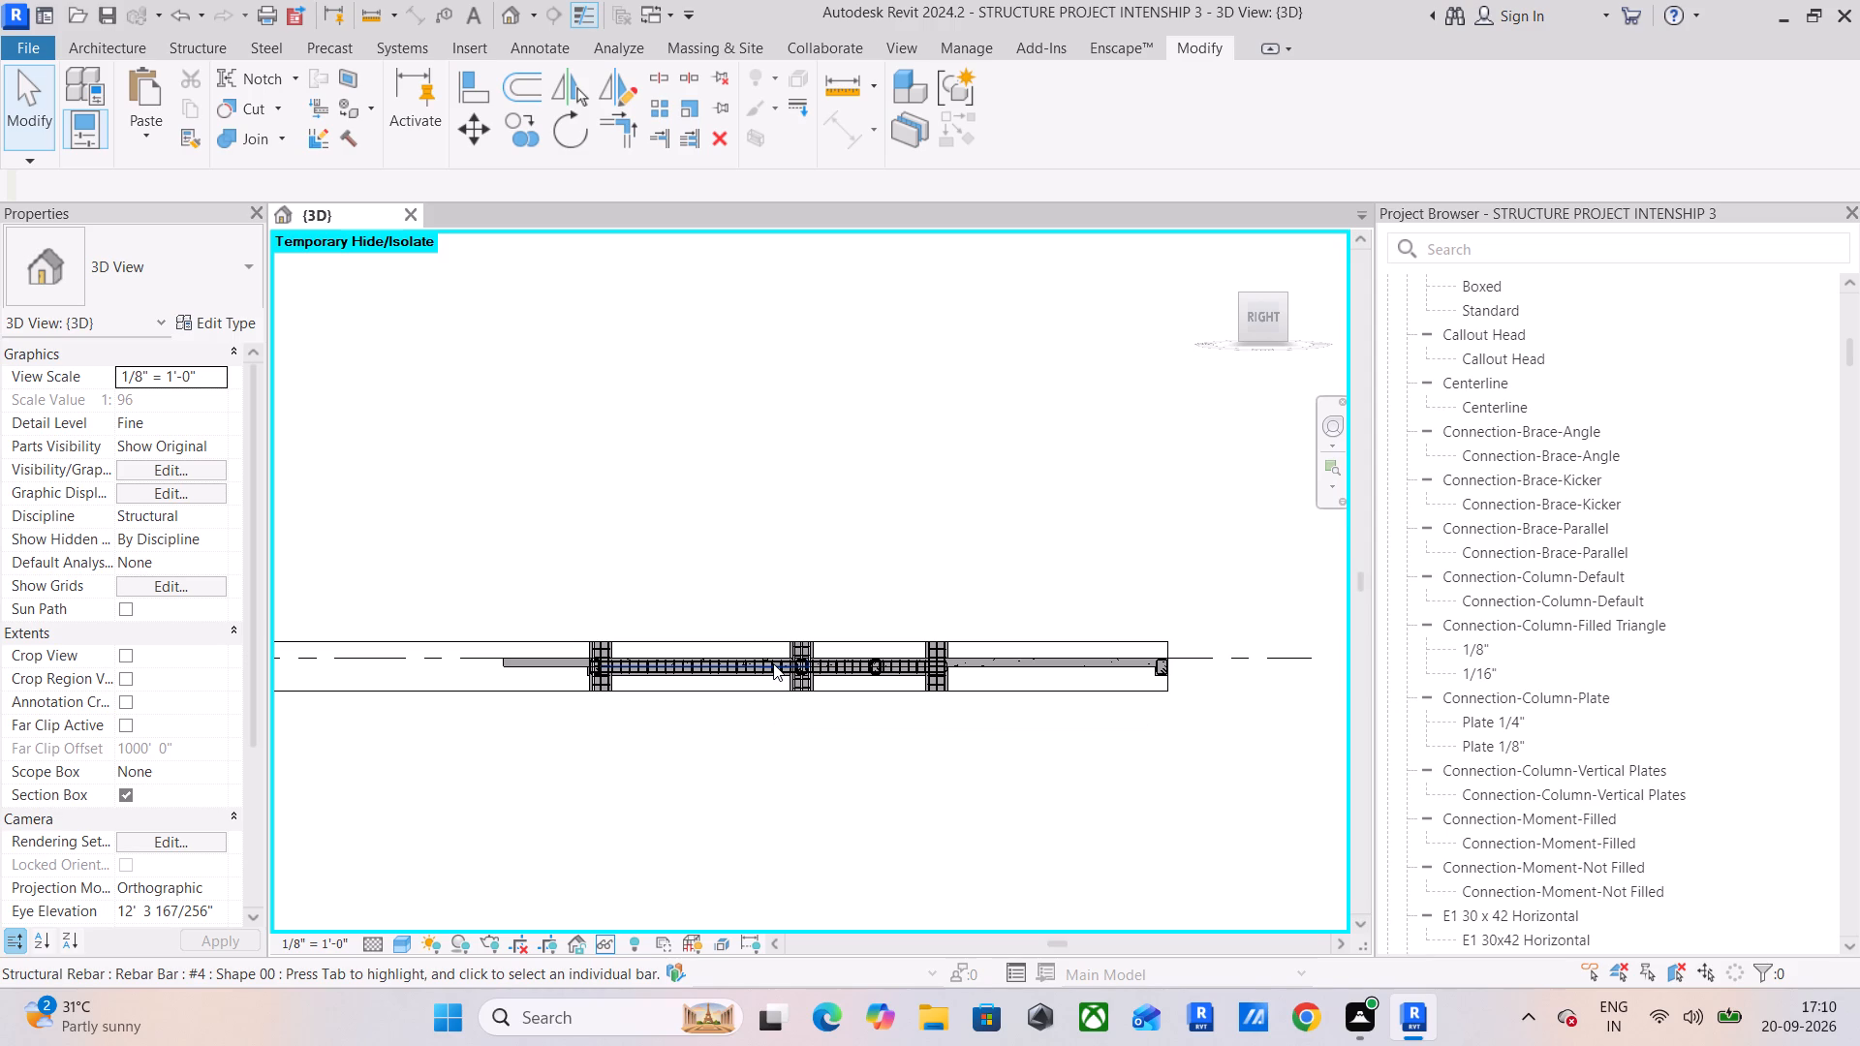
Extend the section box vertically from above the roof level to below the footings, taking in the columns' full height.
click(870, 639)
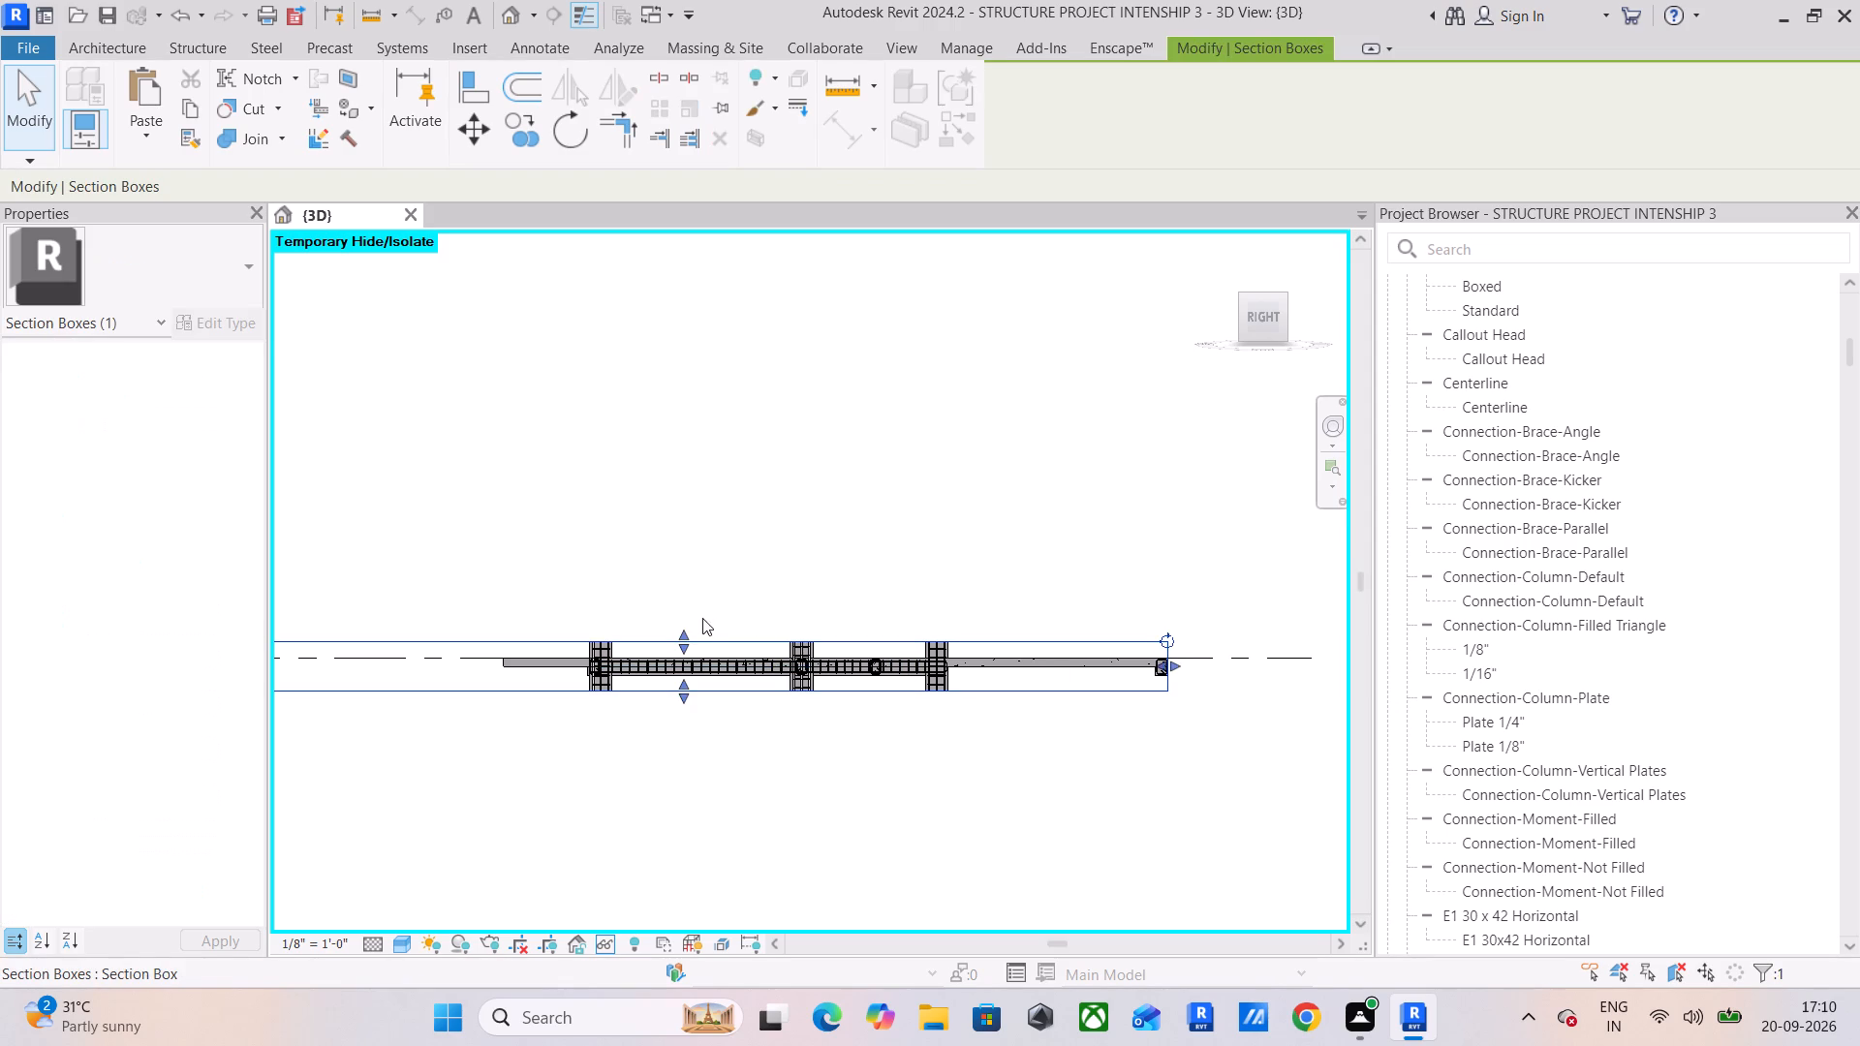
drag(678, 633, 710, 408)
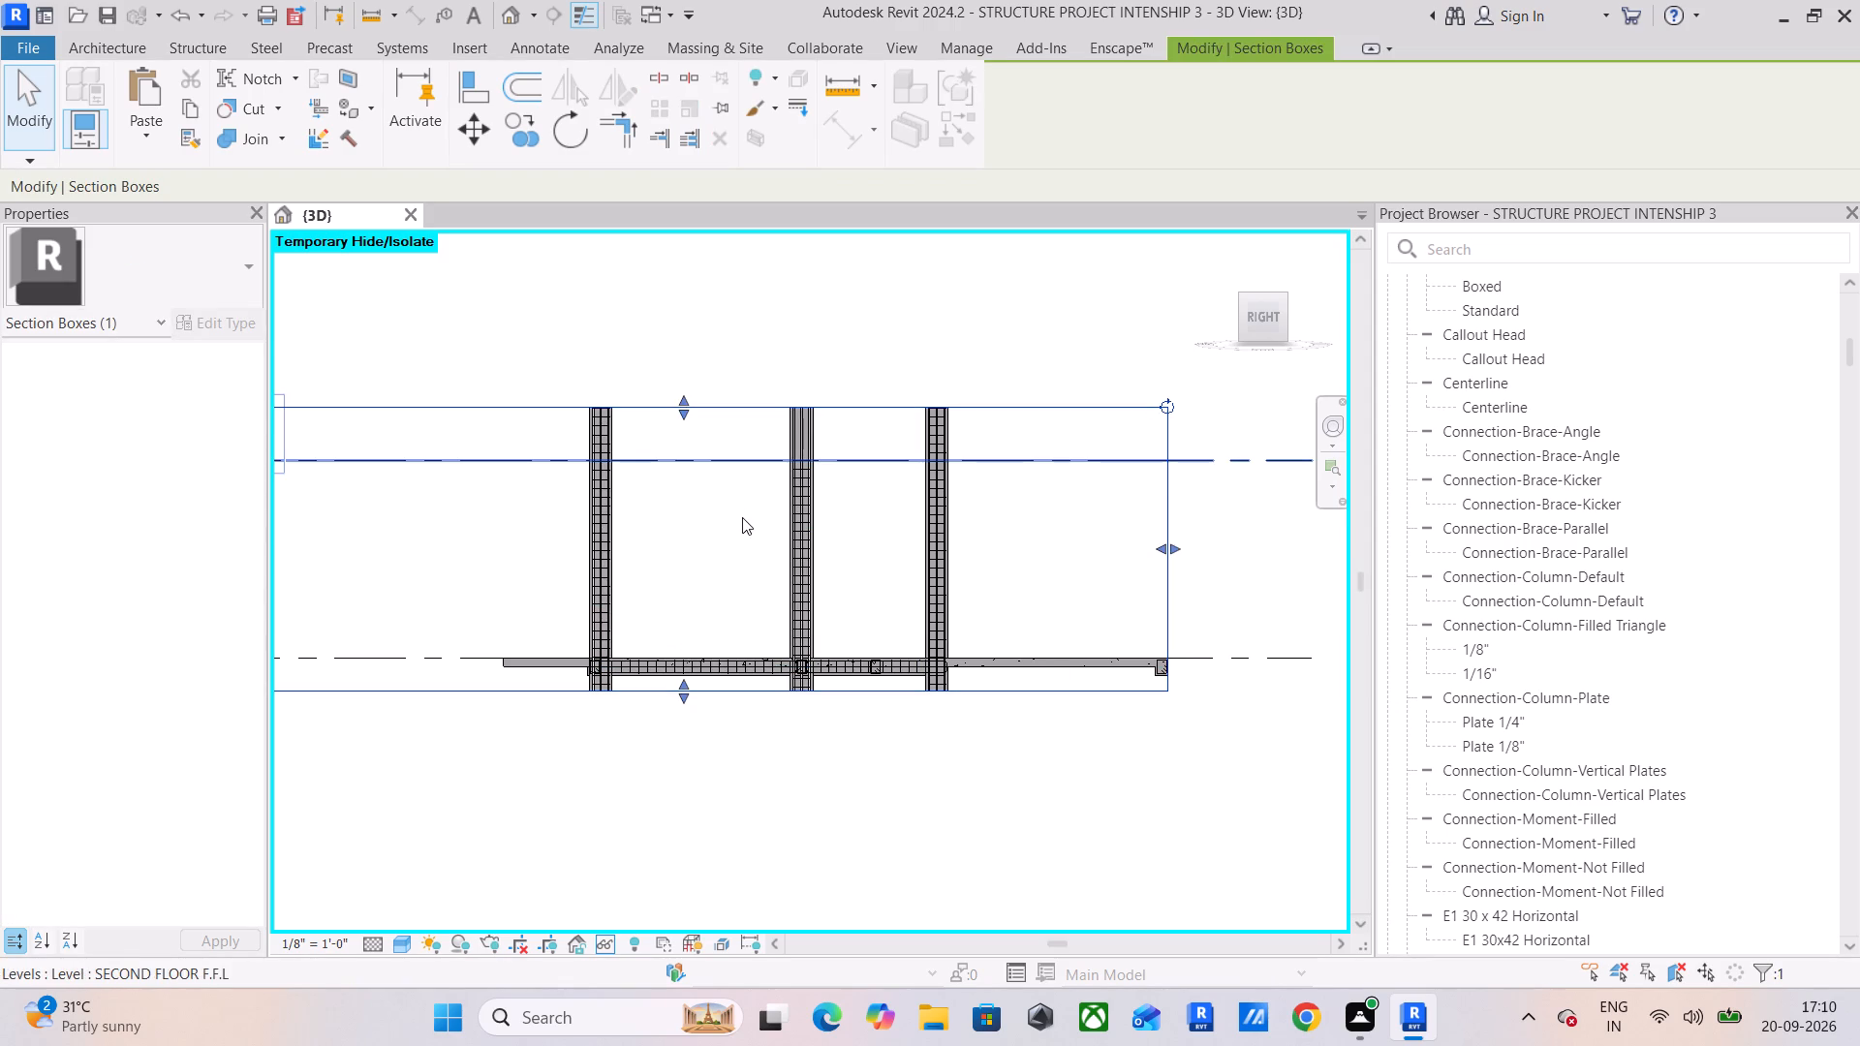
drag(680, 401, 678, 267)
middle_drag(739, 397, 912, 615)
drag(853, 489, 852, 450)
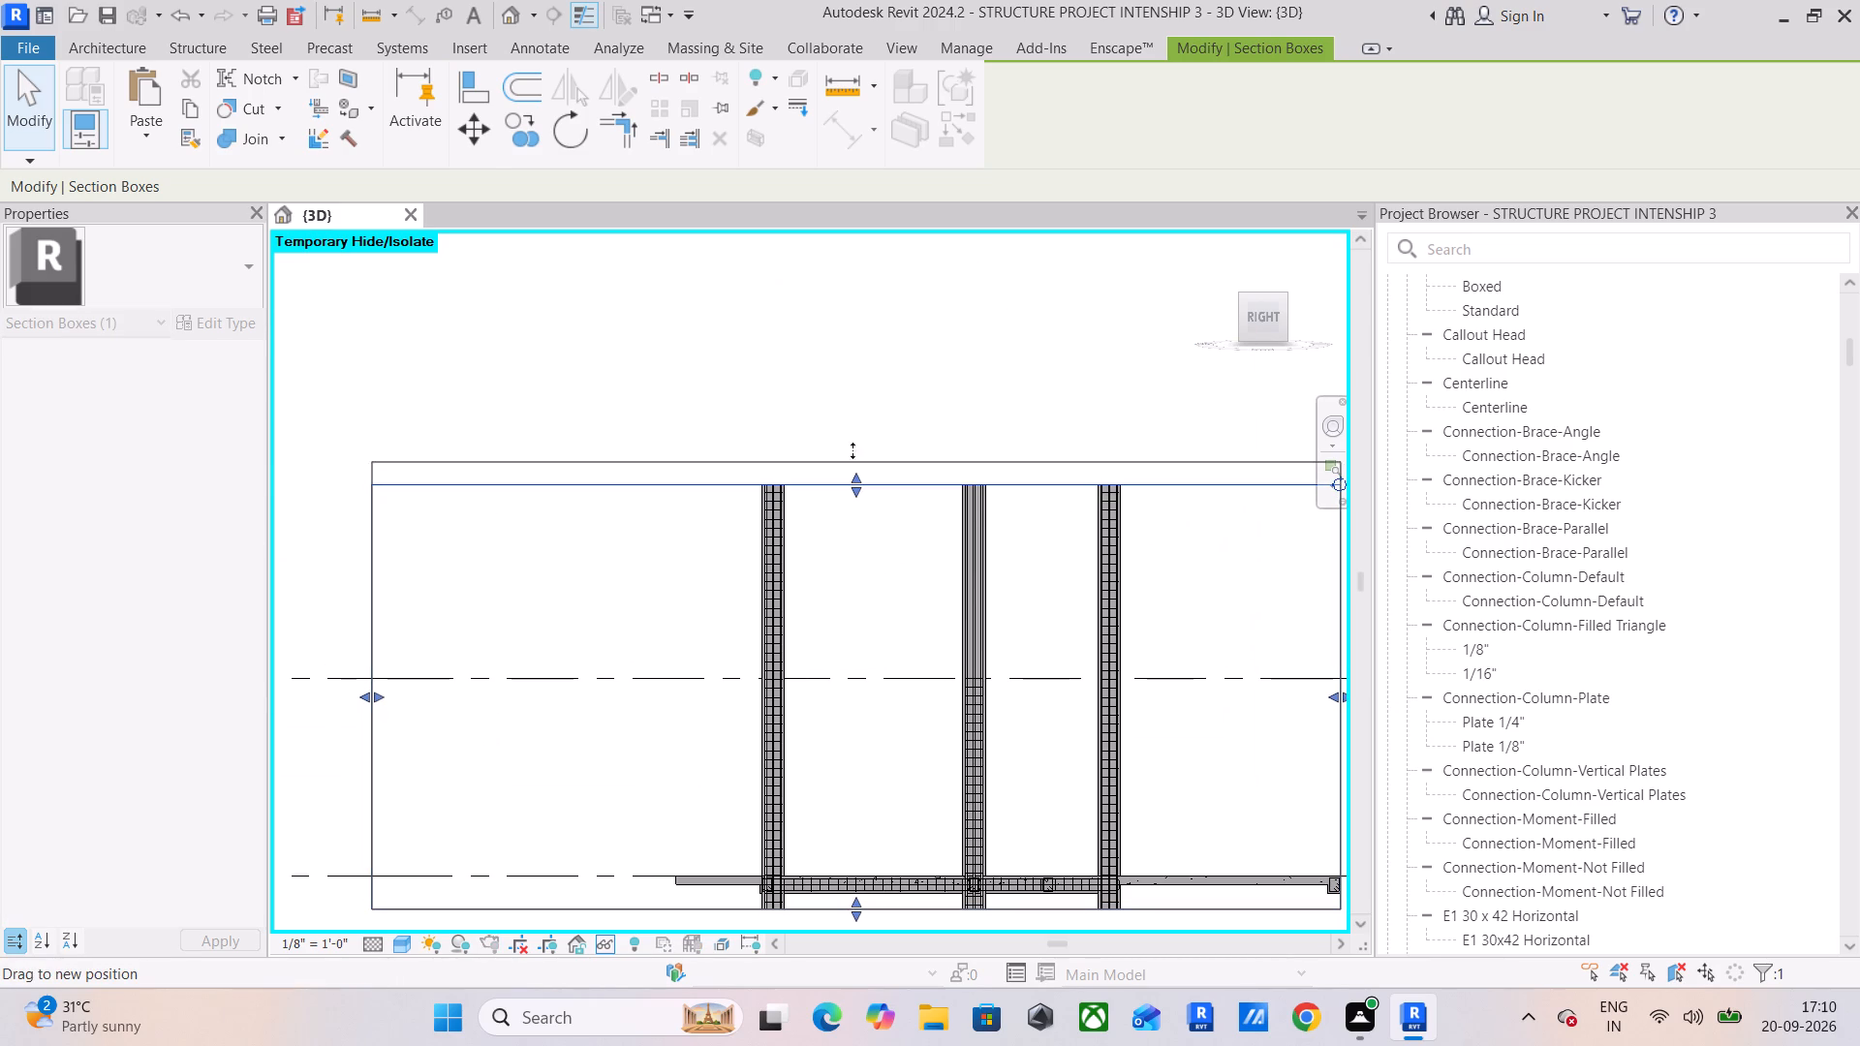
drag(852, 450, 883, 286)
scroll(817, 484, down, 3)
middle_drag(806, 623, 728, 467)
scroll(731, 522, up, 6)
drag(810, 736, 833, 925)
scroll(814, 723, down, 5)
middle_drag(814, 718, 837, 462)
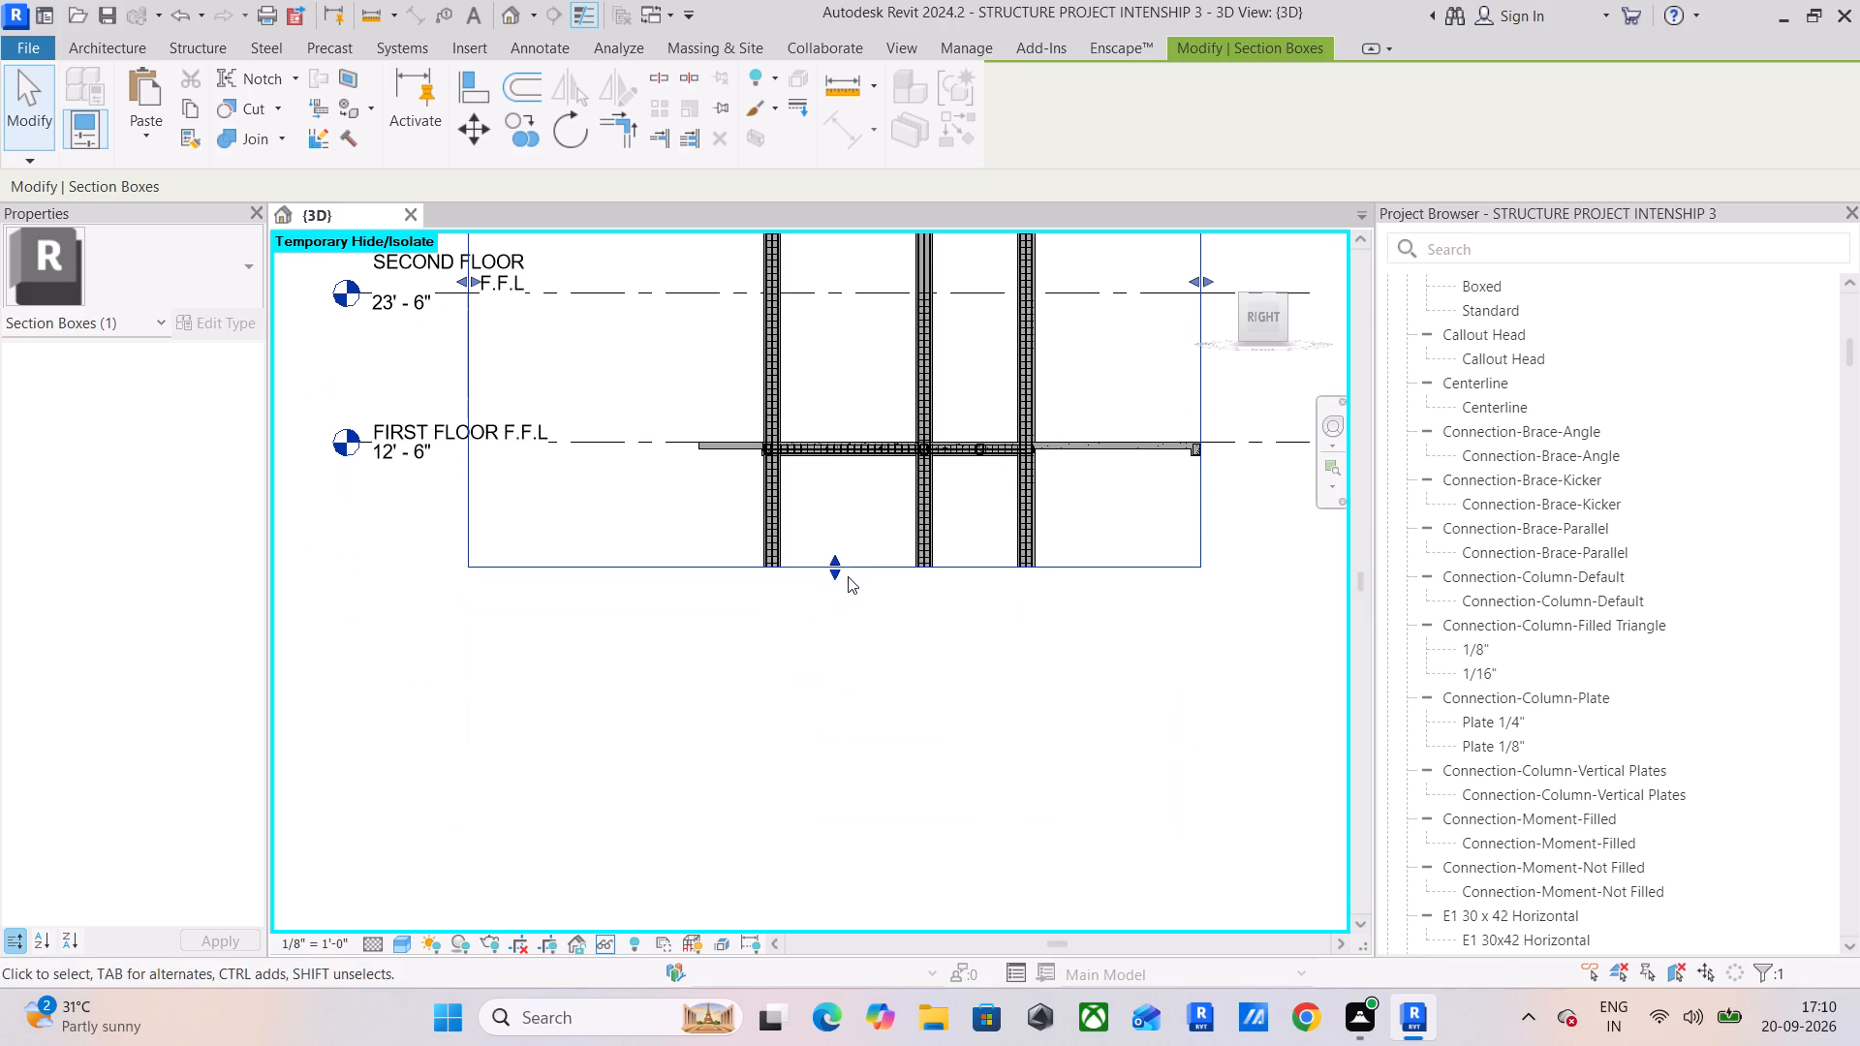
drag(836, 570, 851, 809)
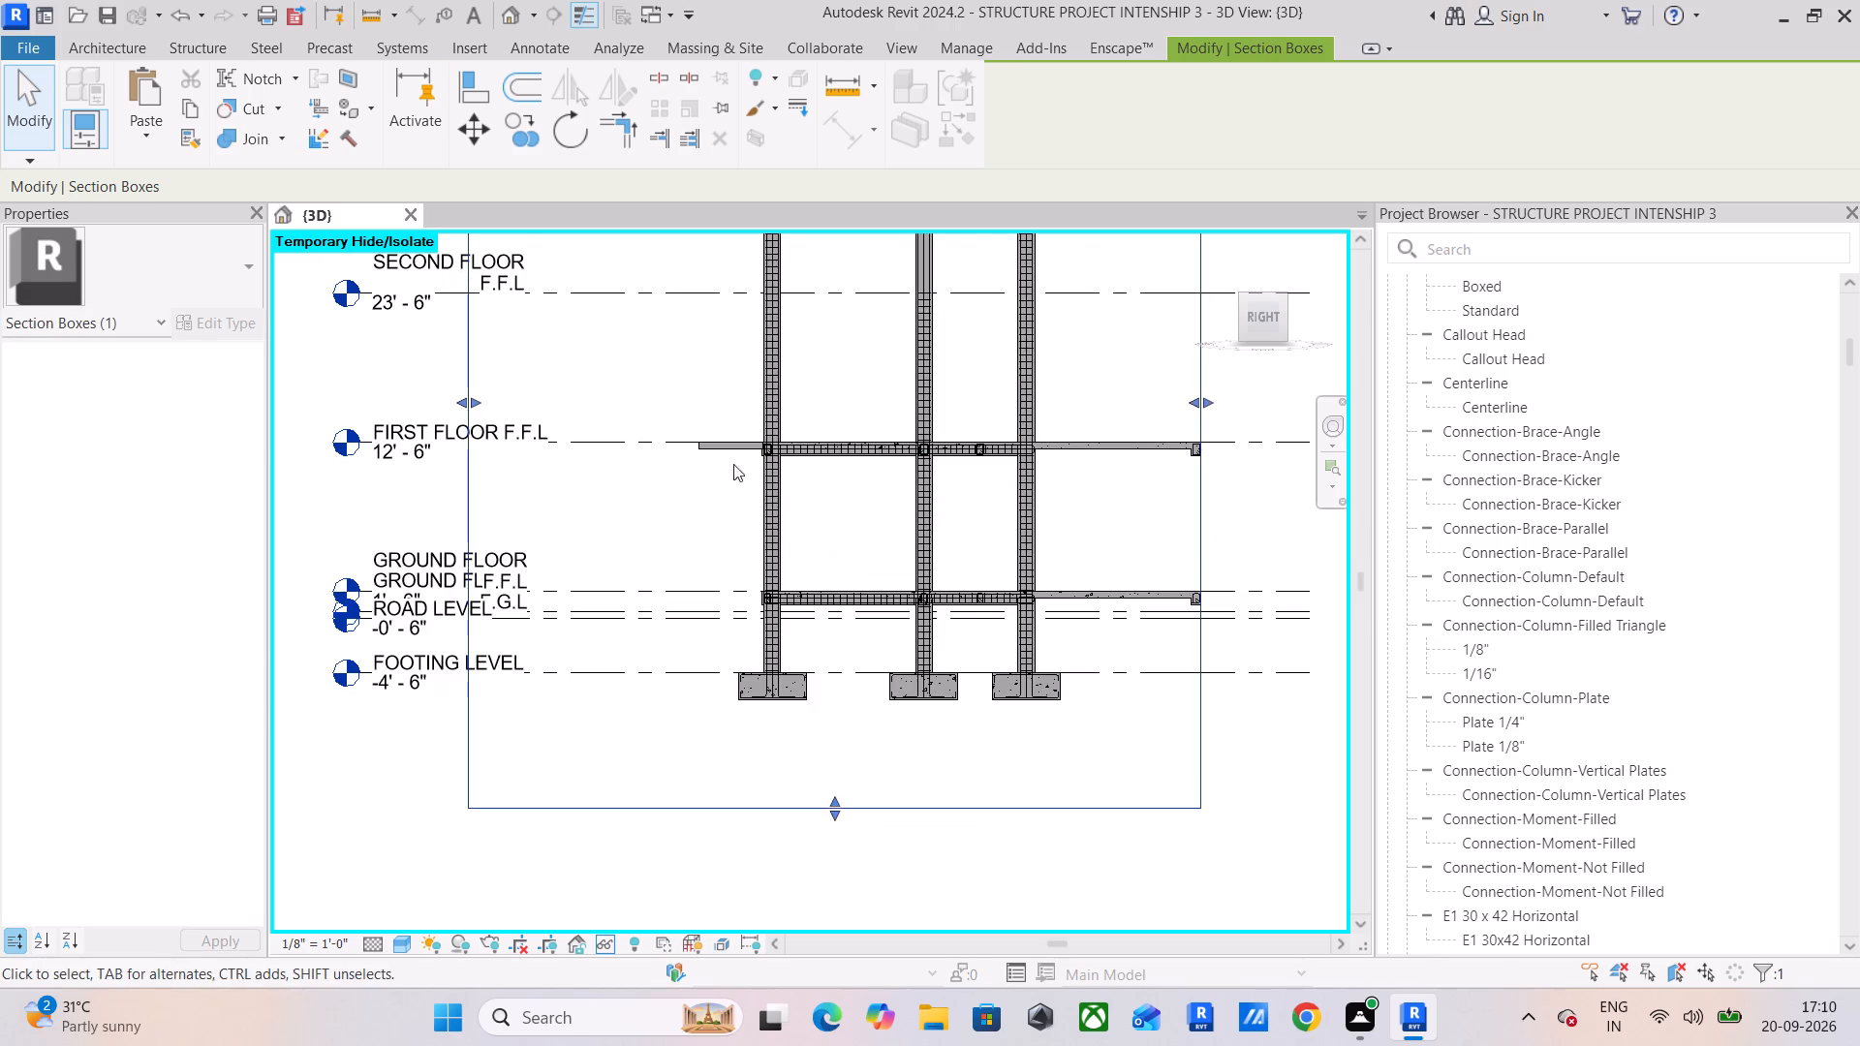
Shorten the #3 T1 stirrup set of the end column beside the slab overhang so it stops just under the ground-floor beam.
scroll(728, 441, up, 8)
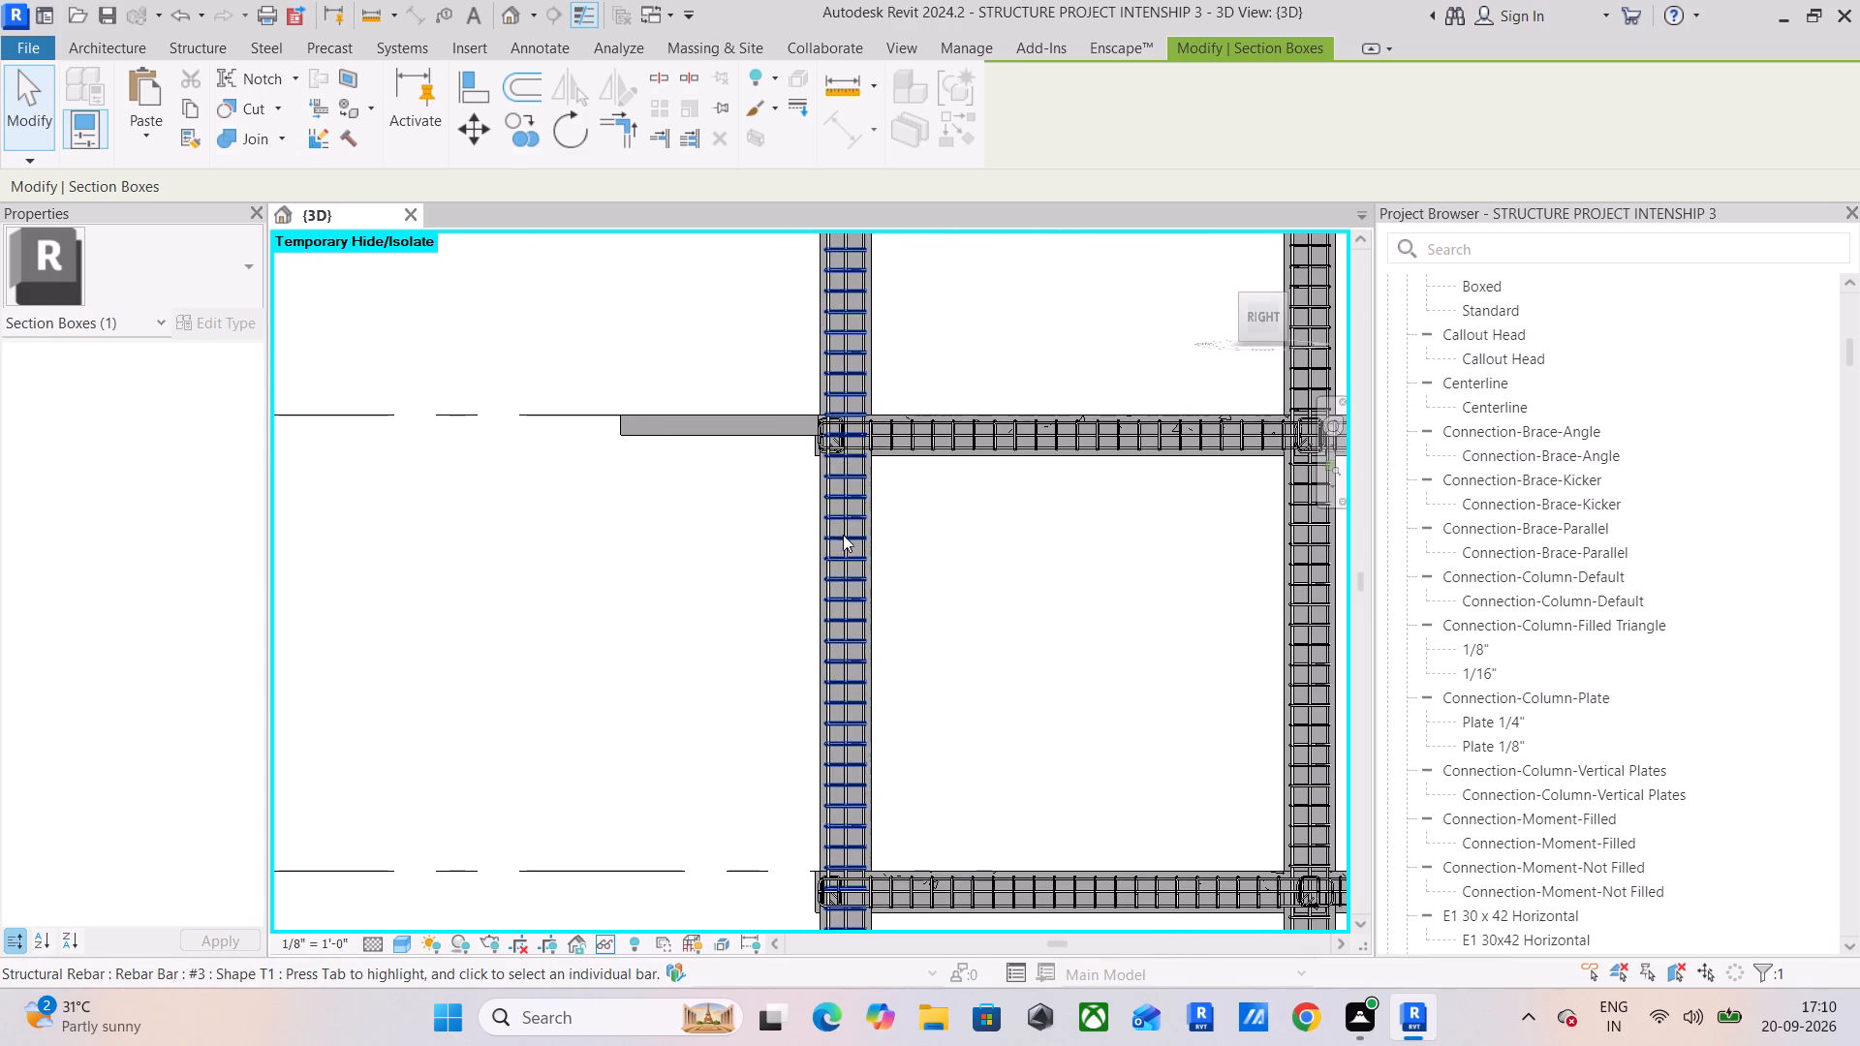
click(844, 531)
scroll(847, 465, down, 10)
middle_drag(861, 537, 825, 745)
drag(821, 458, 826, 763)
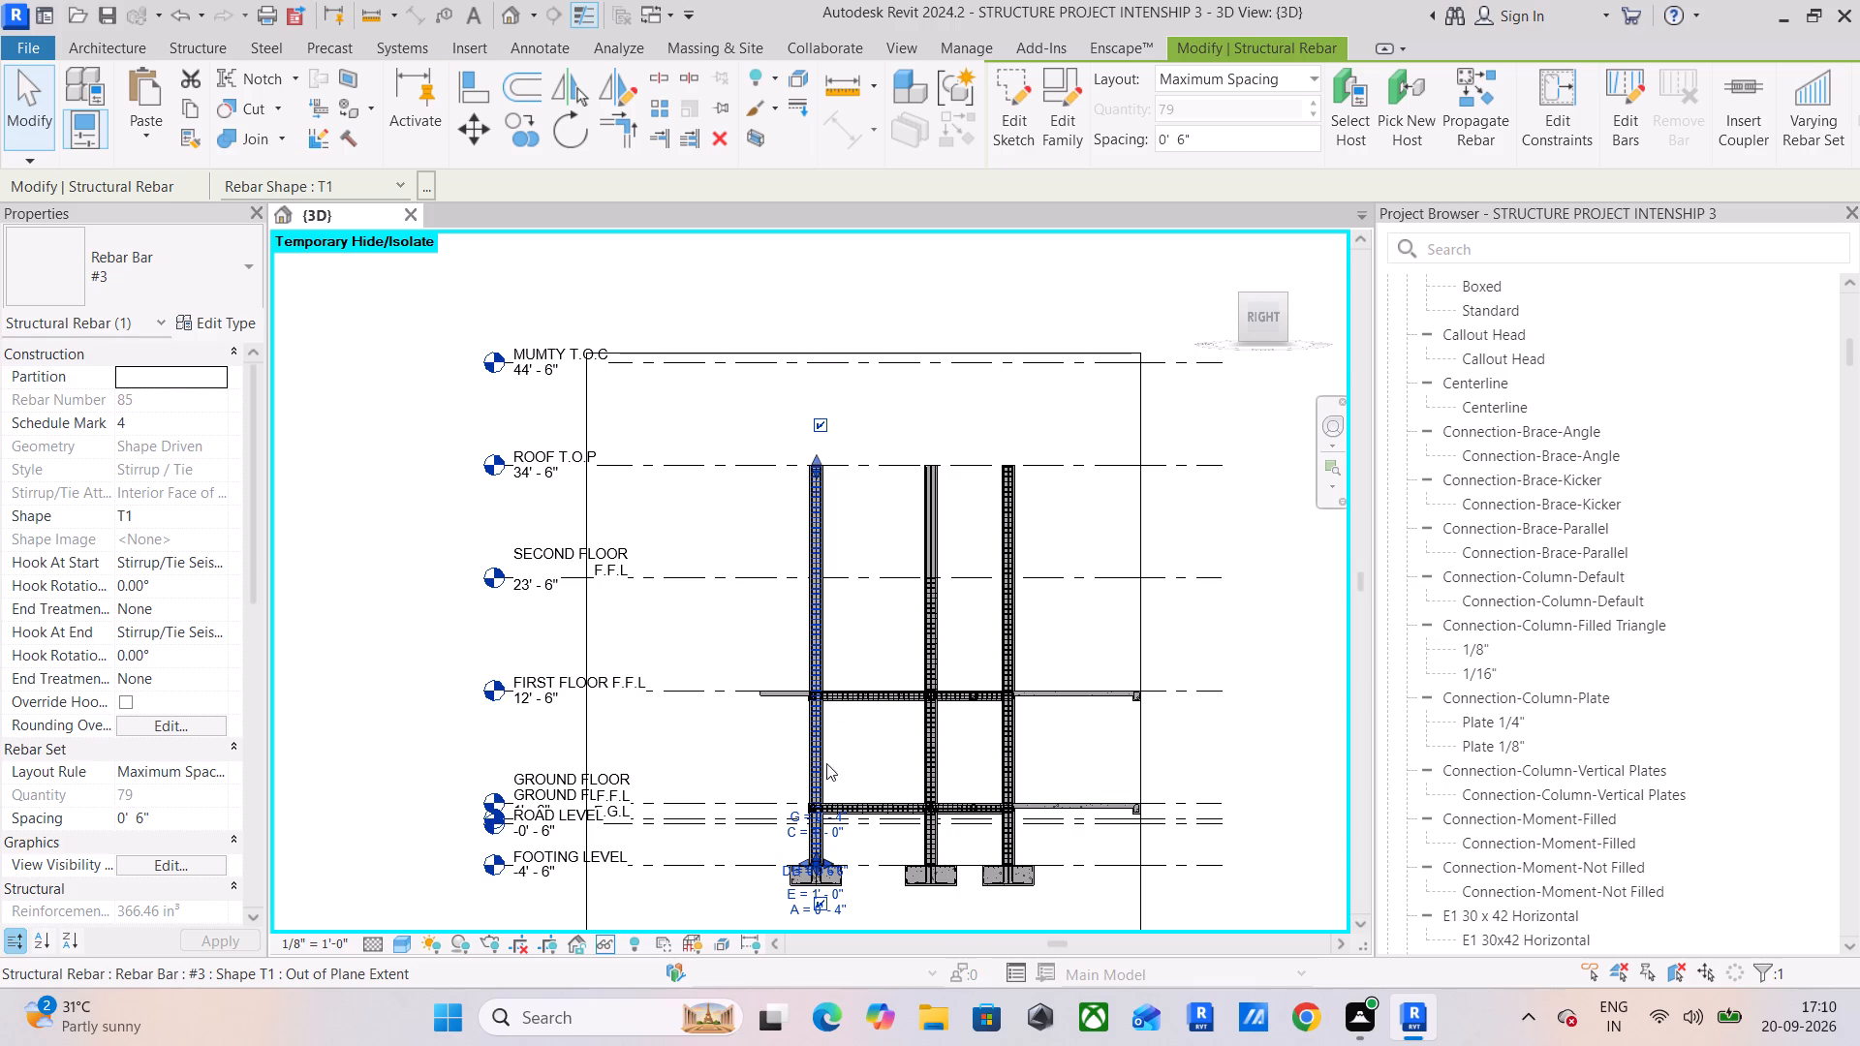
drag(826, 763, 818, 804)
scroll(818, 804, up, 7)
middle_drag(818, 804, 774, 571)
scroll(818, 804, up, 1)
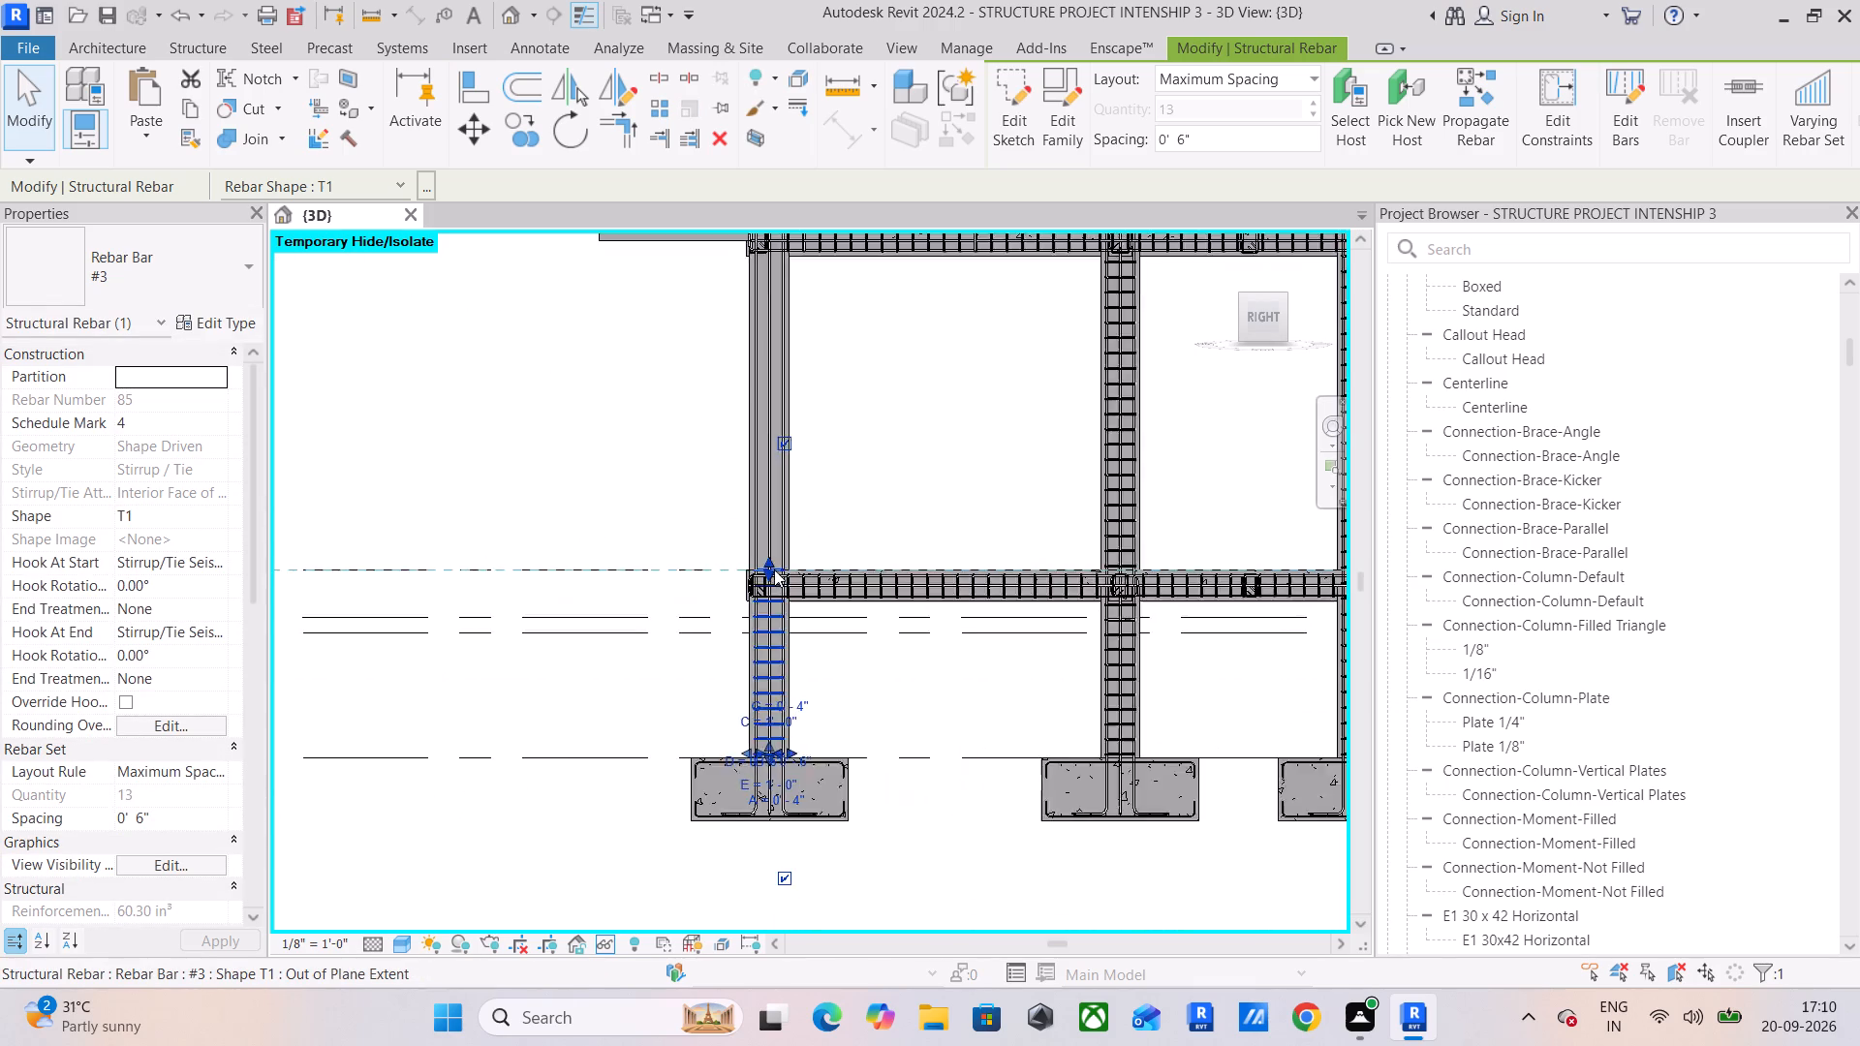
scroll(774, 569, up, 5)
drag(764, 556, 758, 655)
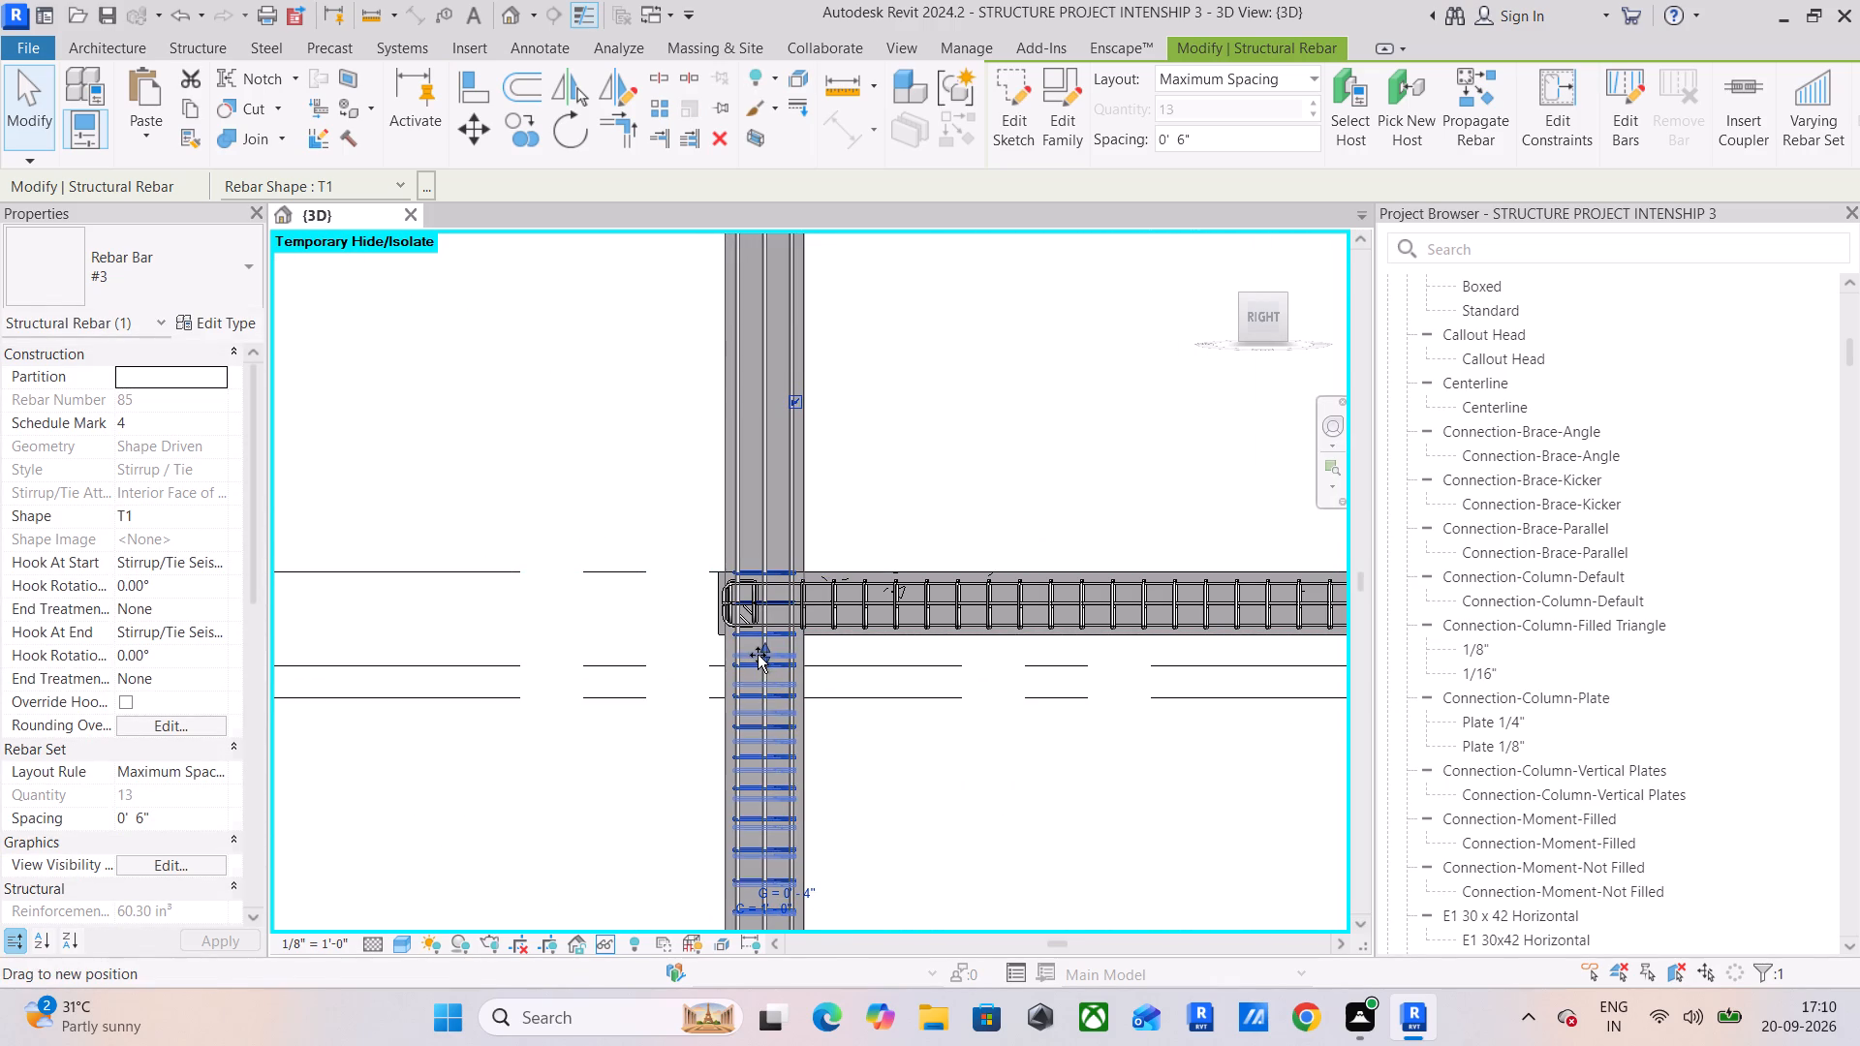
drag(758, 655, 759, 644)
Copy the shortened stirrup set, with multiple copies enabled, from the column's base at the footing top to the ground-floor beam's top.
scroll(727, 537, up, 5)
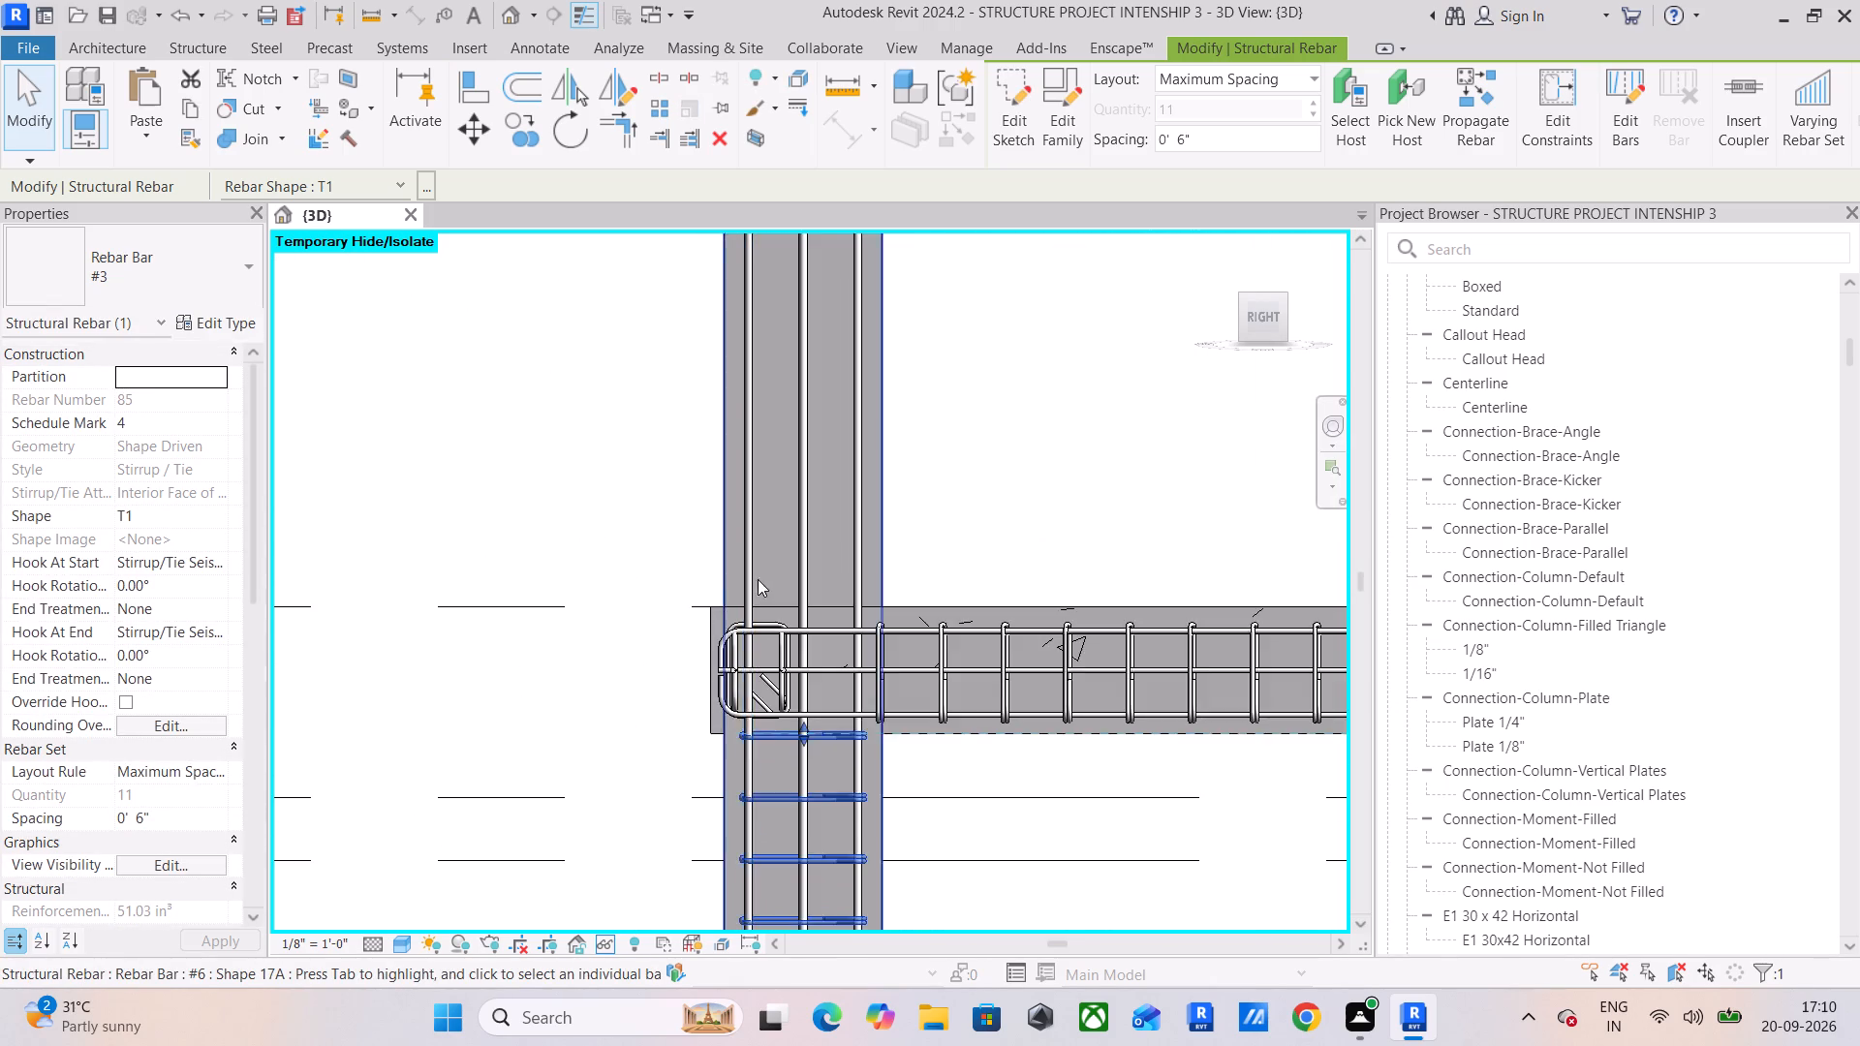
scroll(760, 580, up, 5)
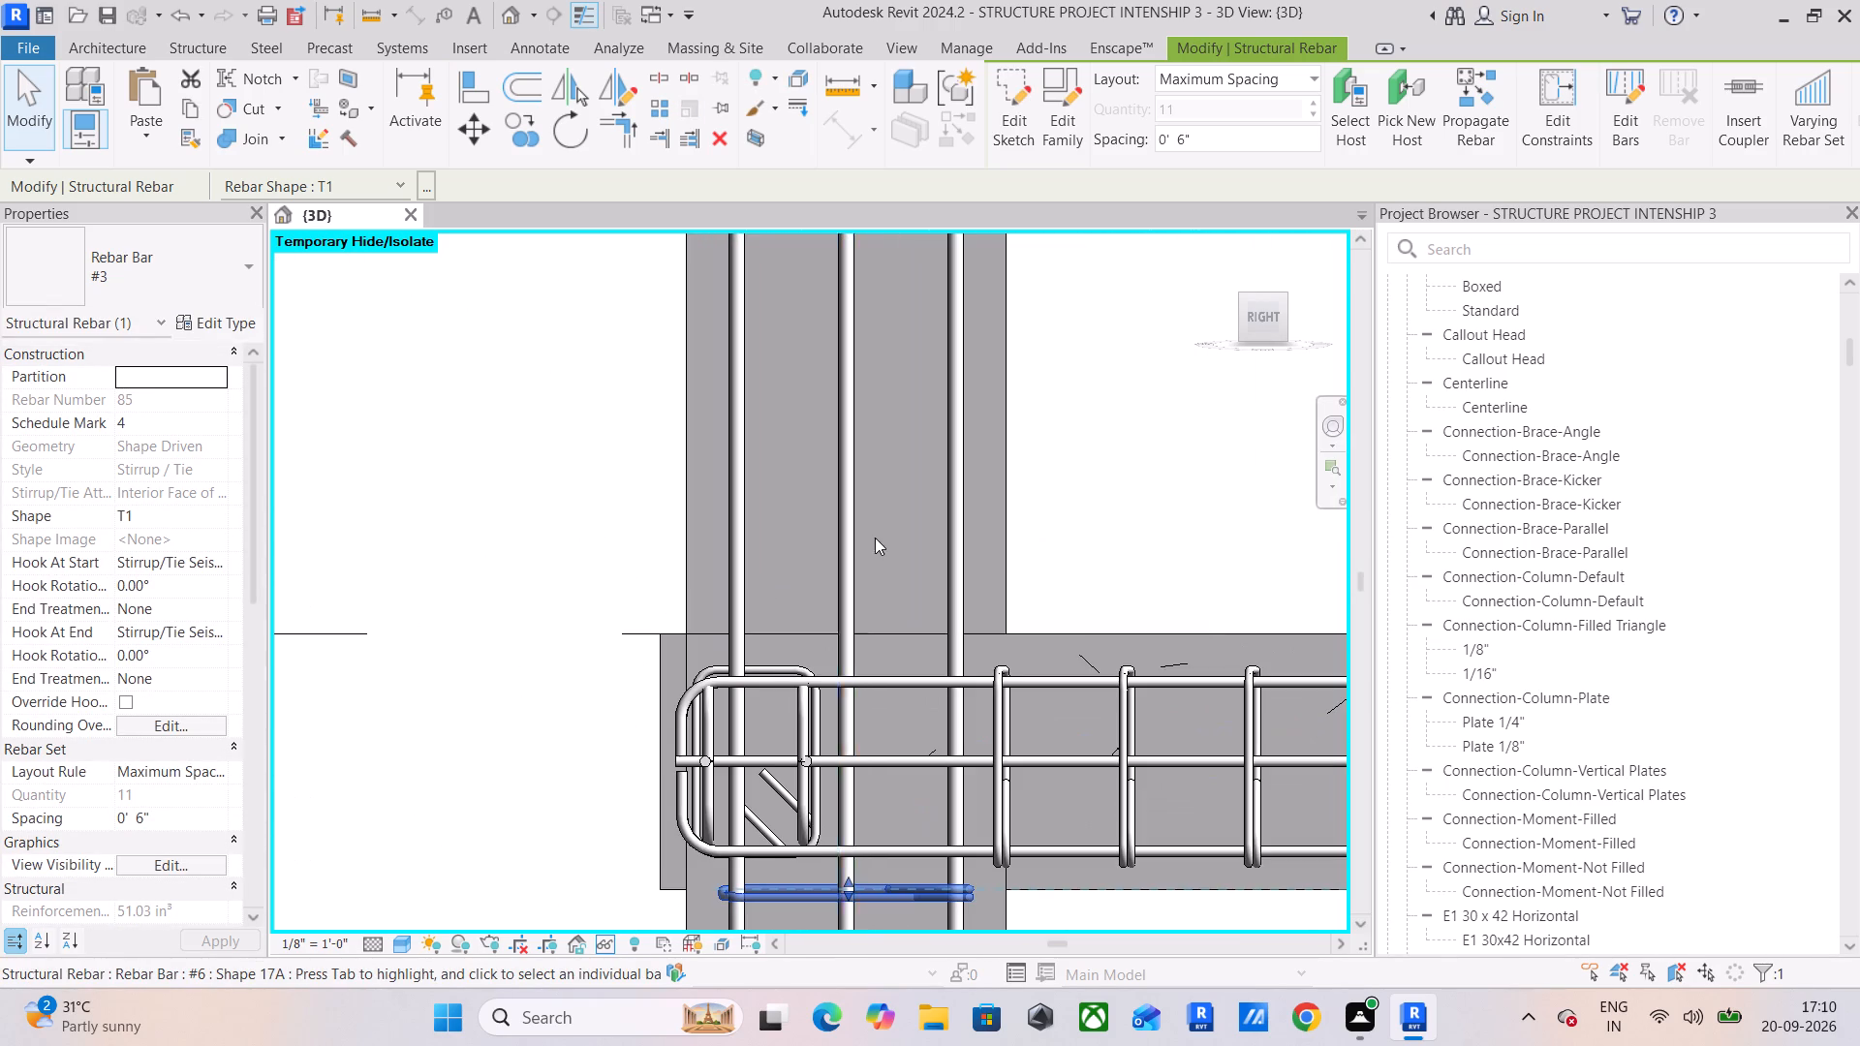
scroll(875, 538, down, 7)
click(516, 125)
scroll(825, 565, down, 6)
middle_drag(857, 578, 880, 514)
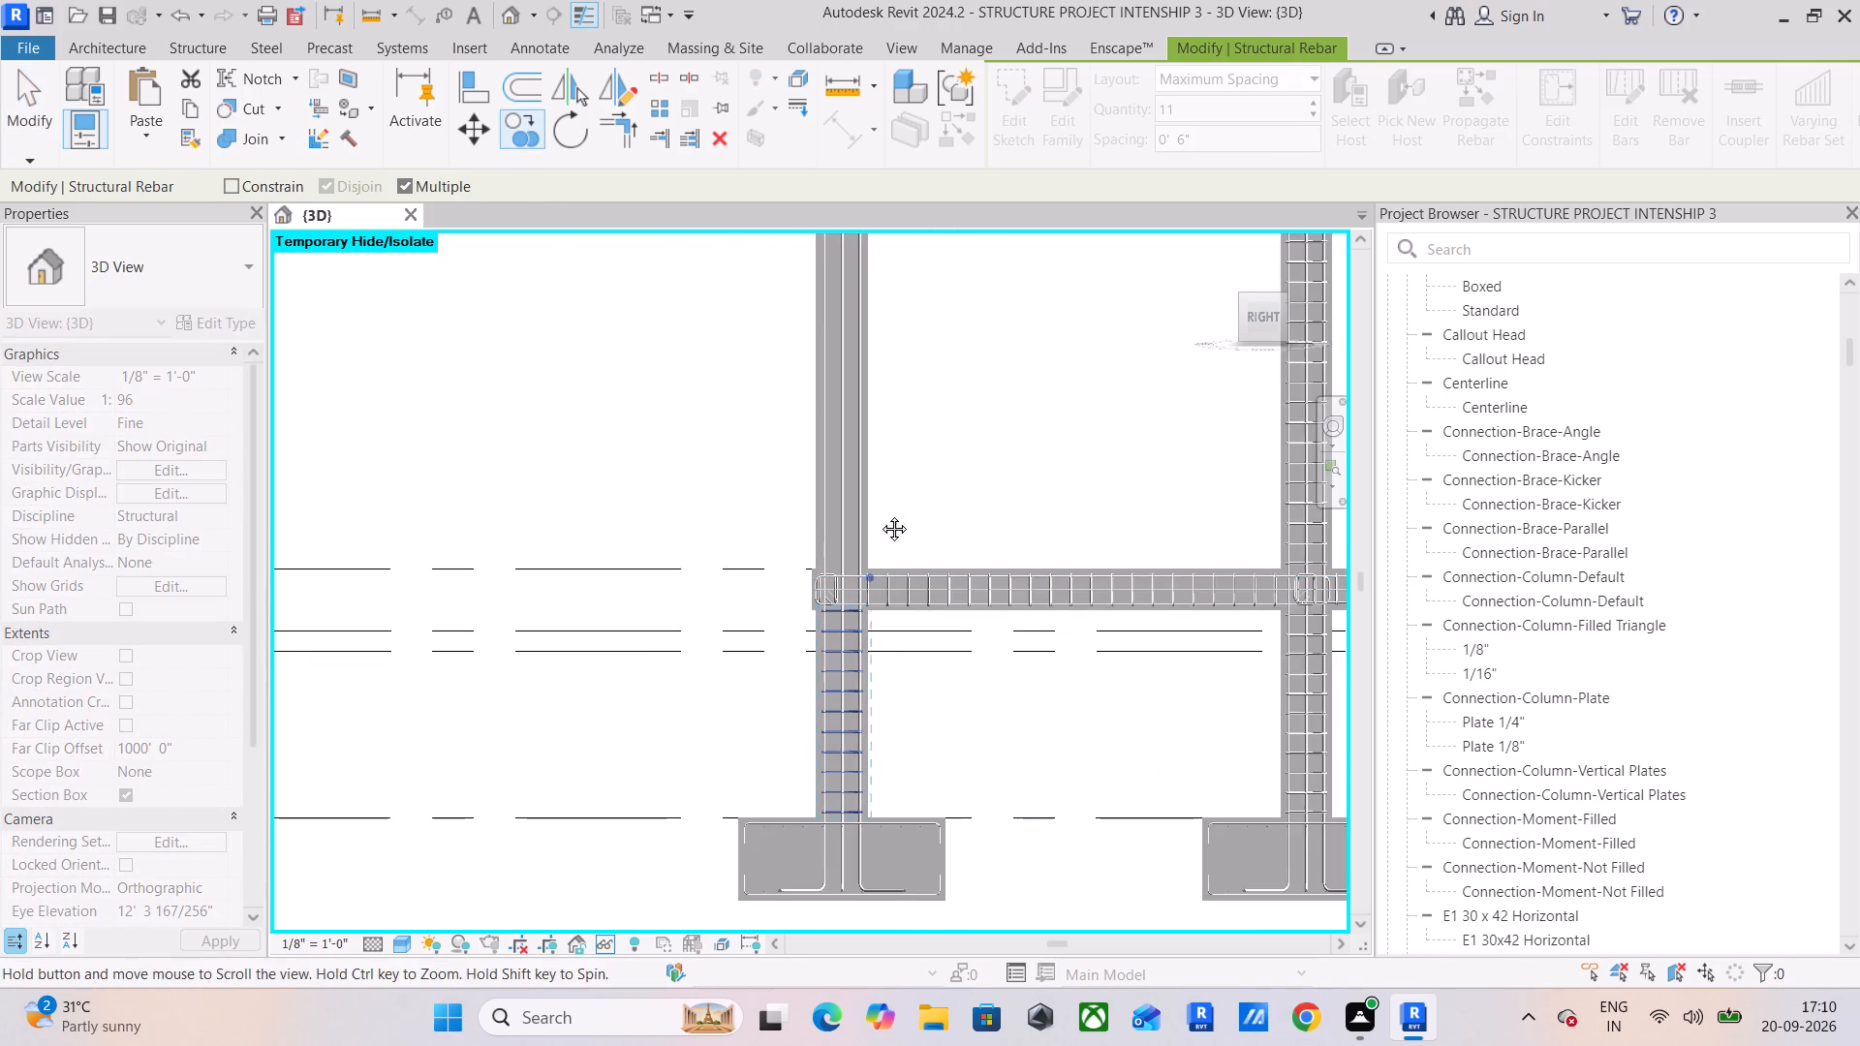
middle_drag(880, 514, 877, 420)
scroll(873, 658, up, 11)
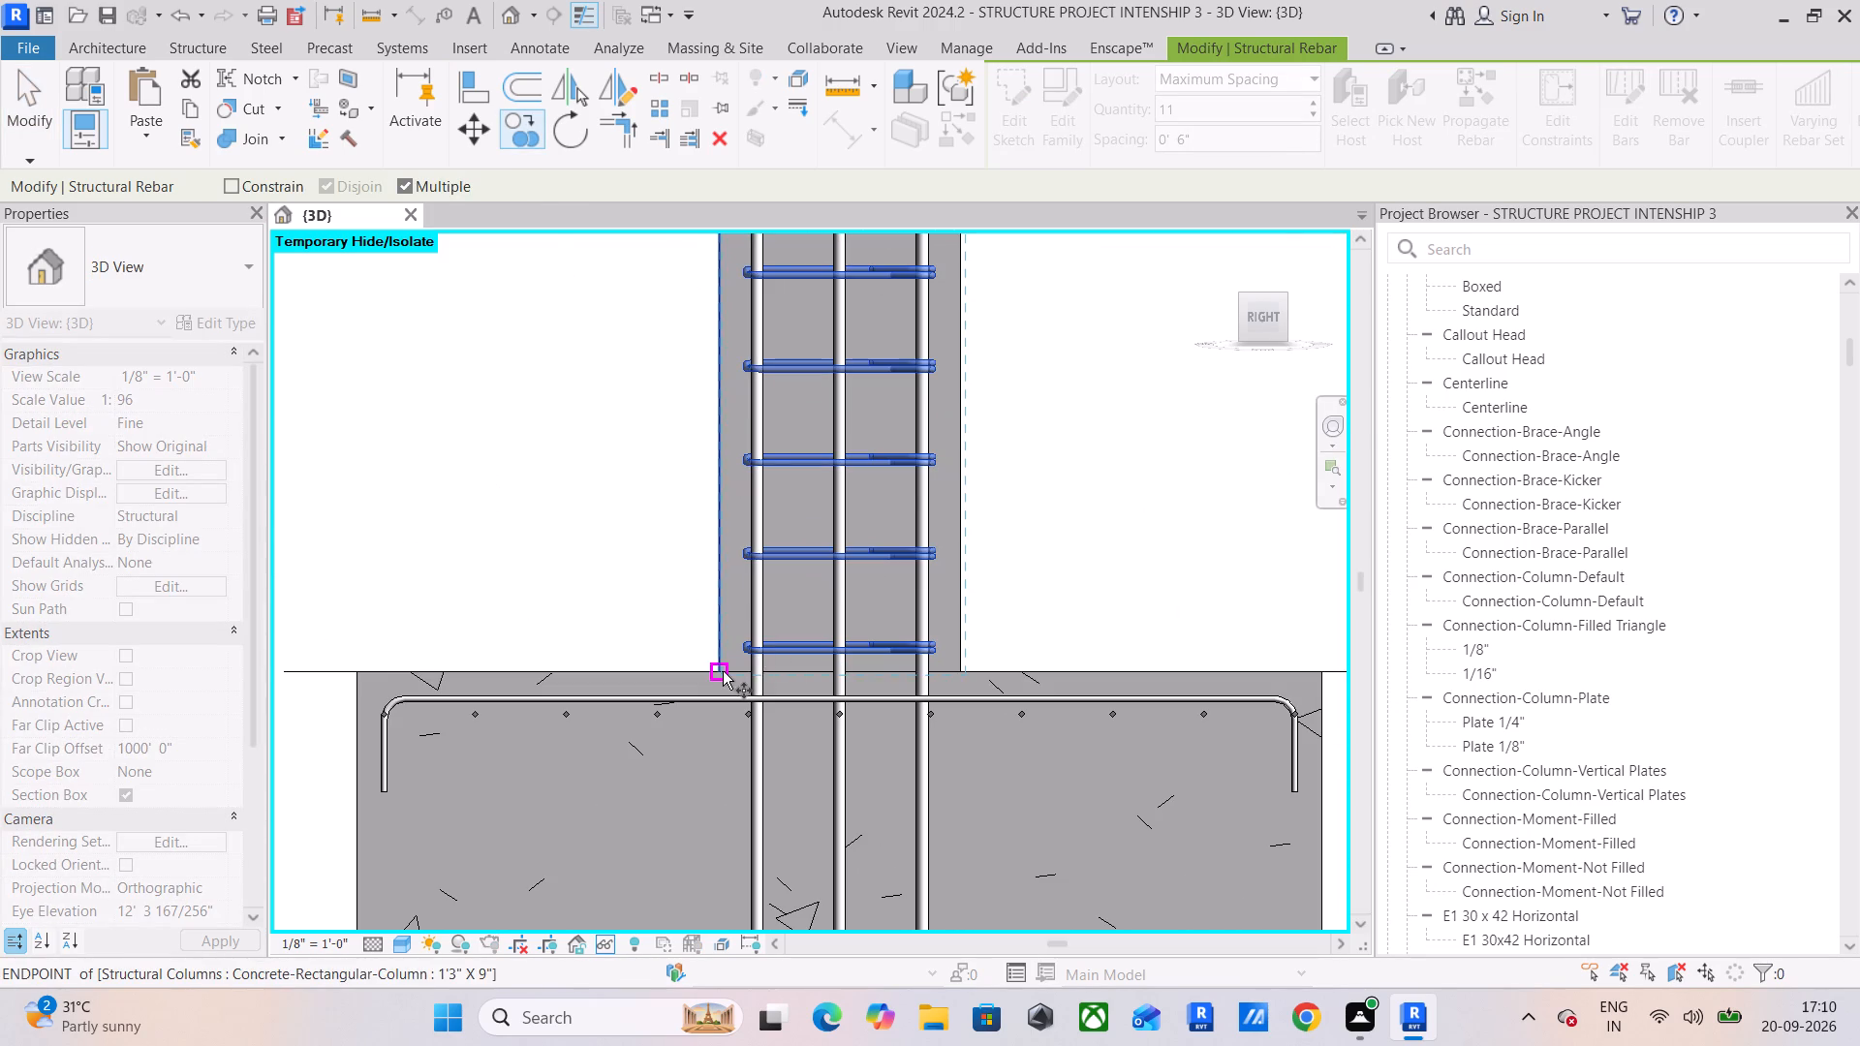
click(723, 671)
scroll(750, 574, down, 7)
middle_drag(754, 373, 725, 892)
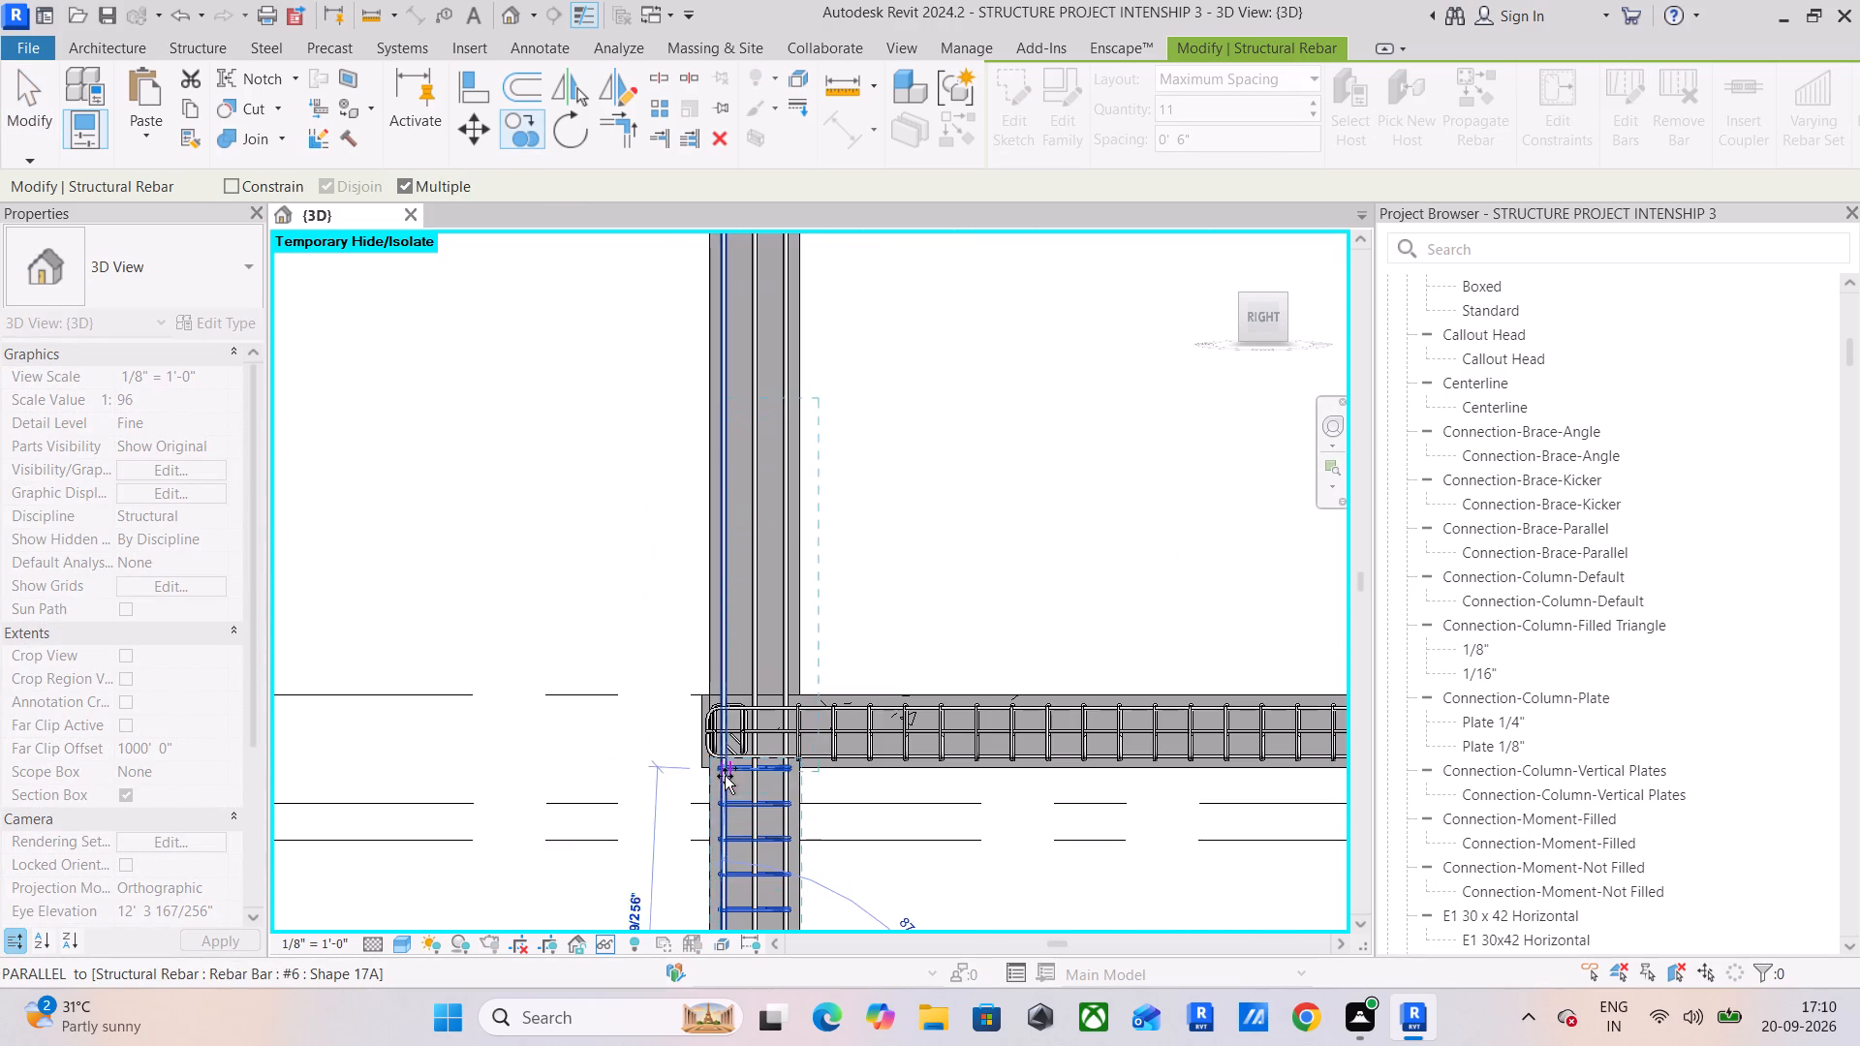
scroll(700, 677, up, 6)
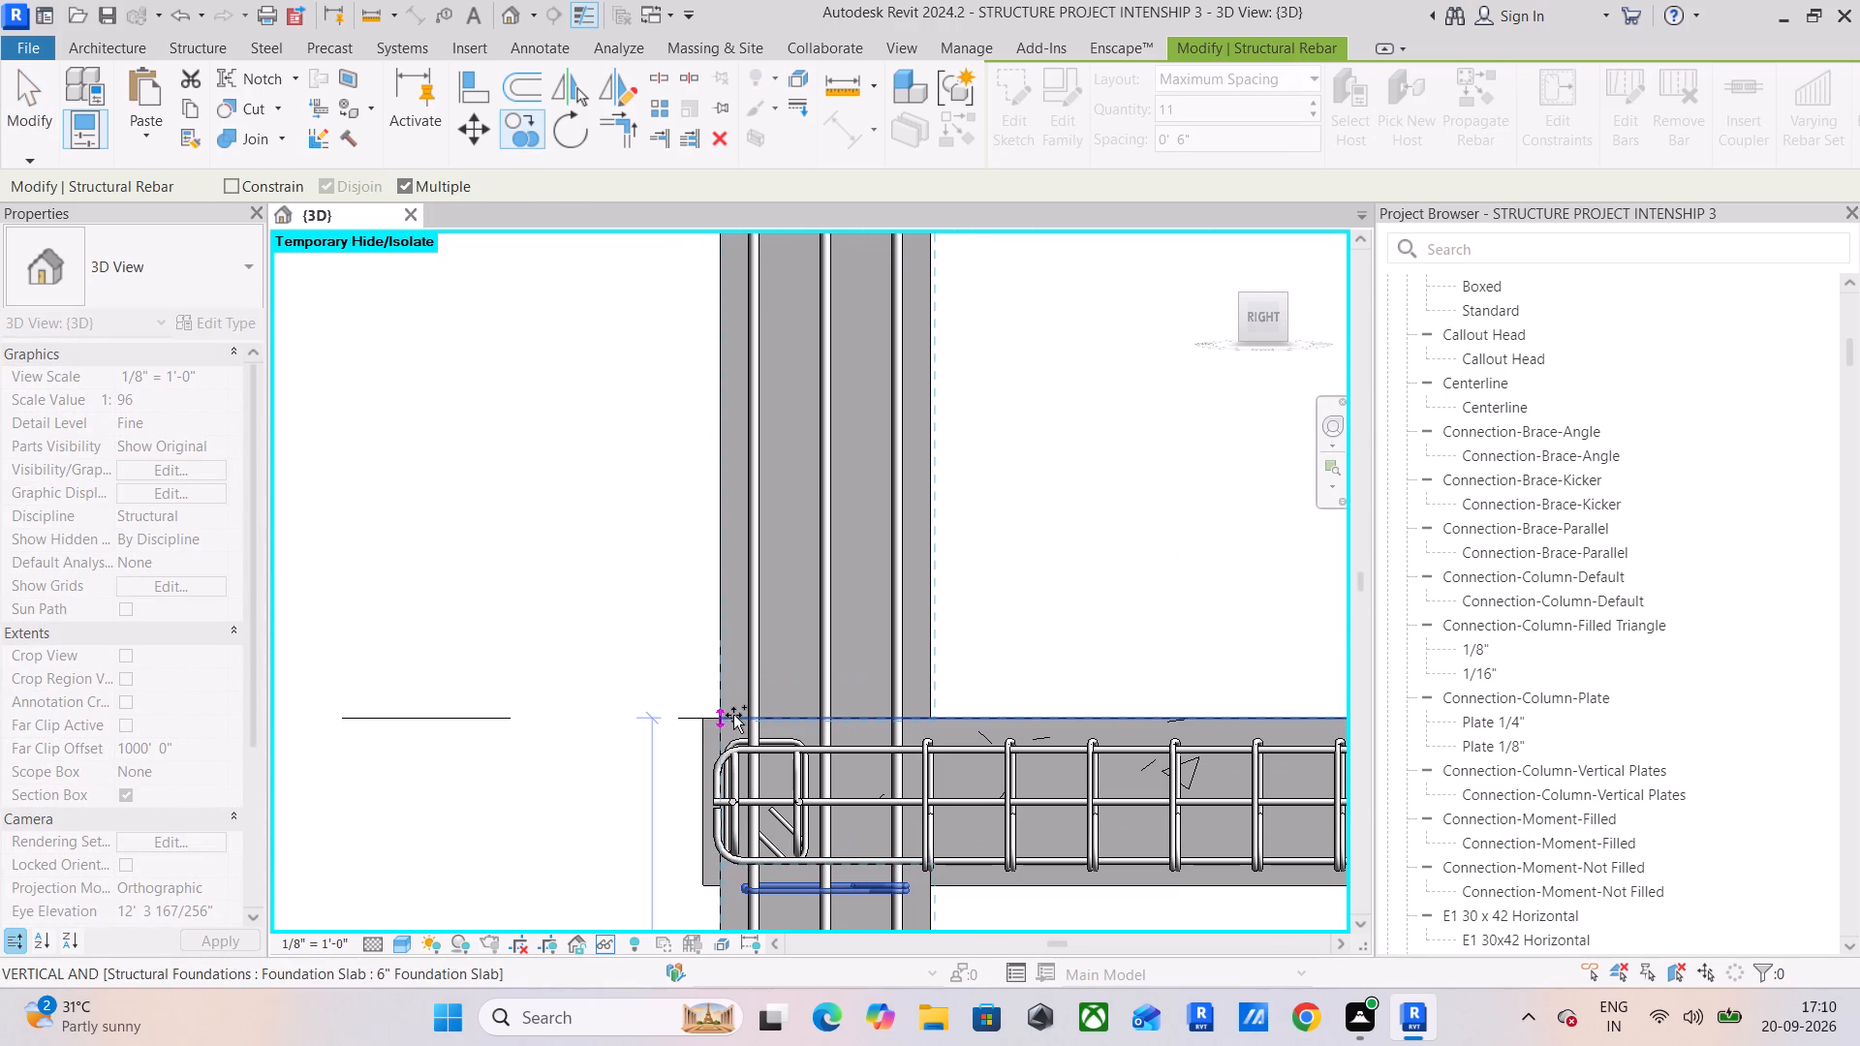
click(712, 720)
scroll(780, 642, down, 7)
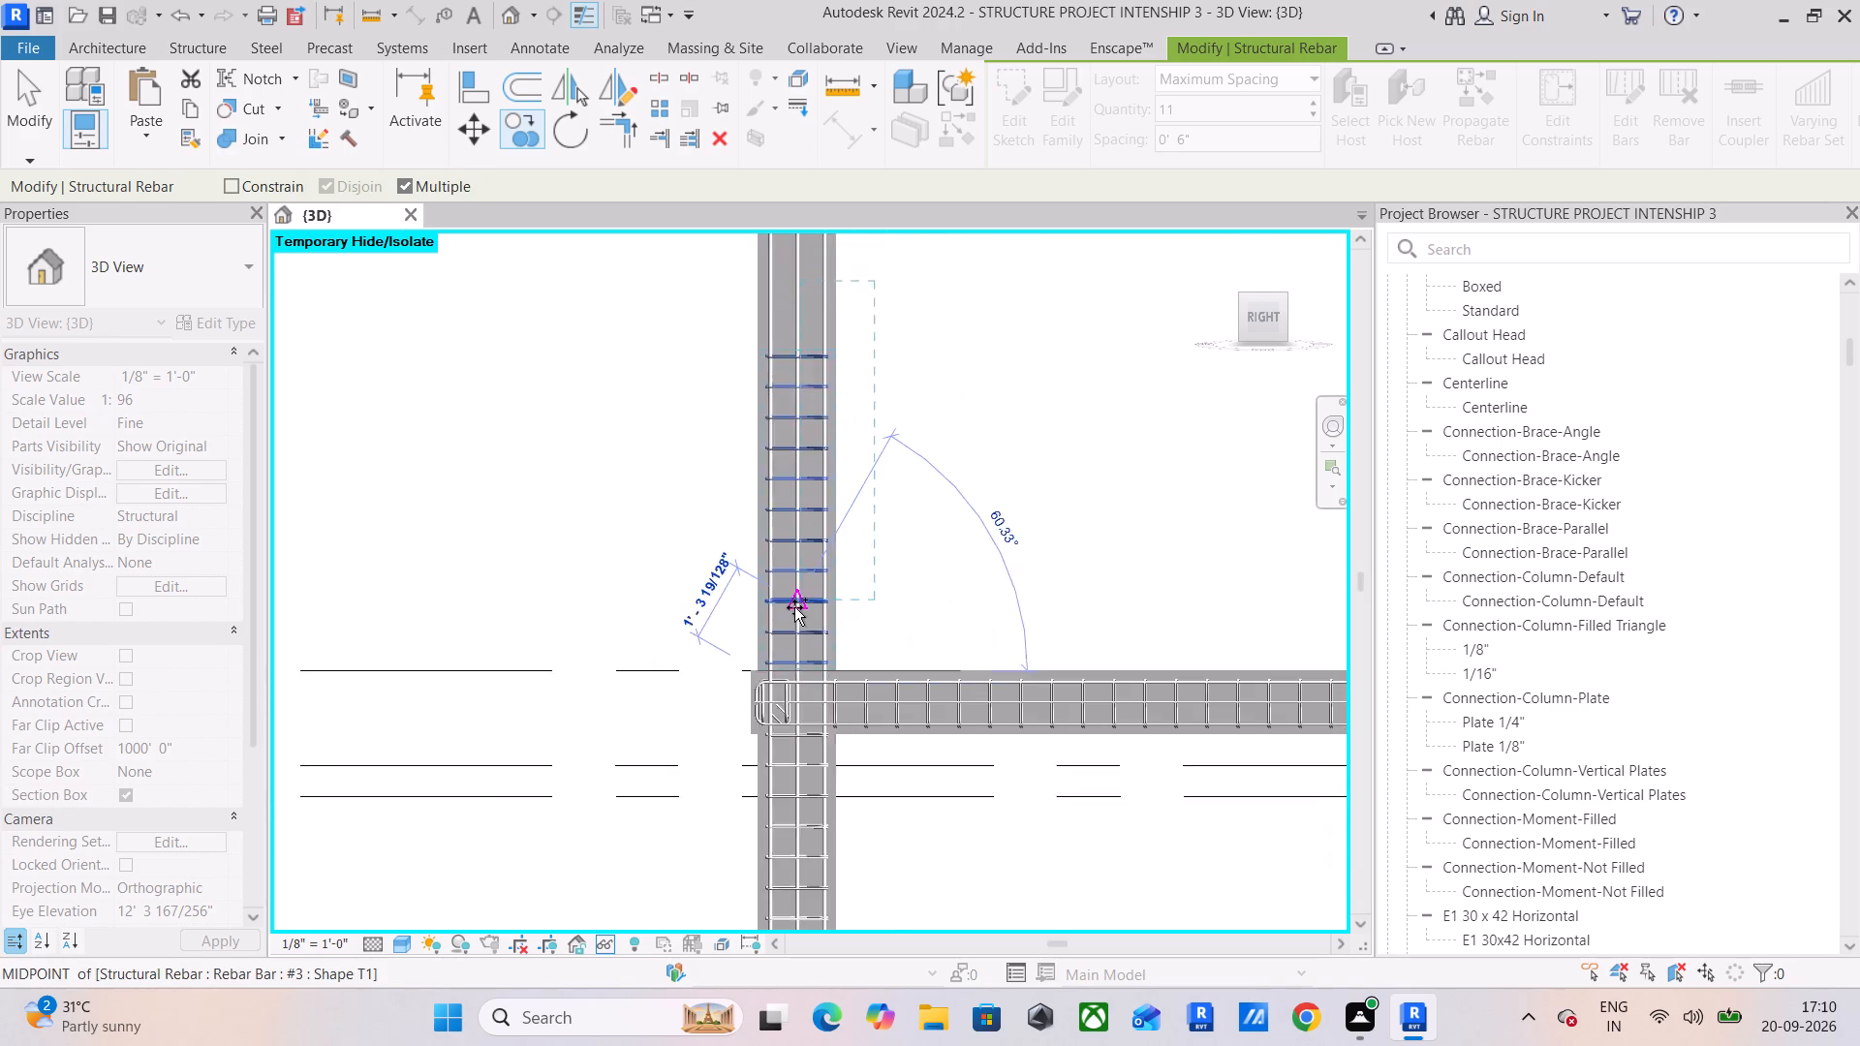
Place another copy of the stirrup set on the same column, starting at the first-floor beam's top, and end the copying.
scroll(794, 607, down, 4)
middle_drag(796, 591, 809, 1025)
scroll(772, 611, up, 10)
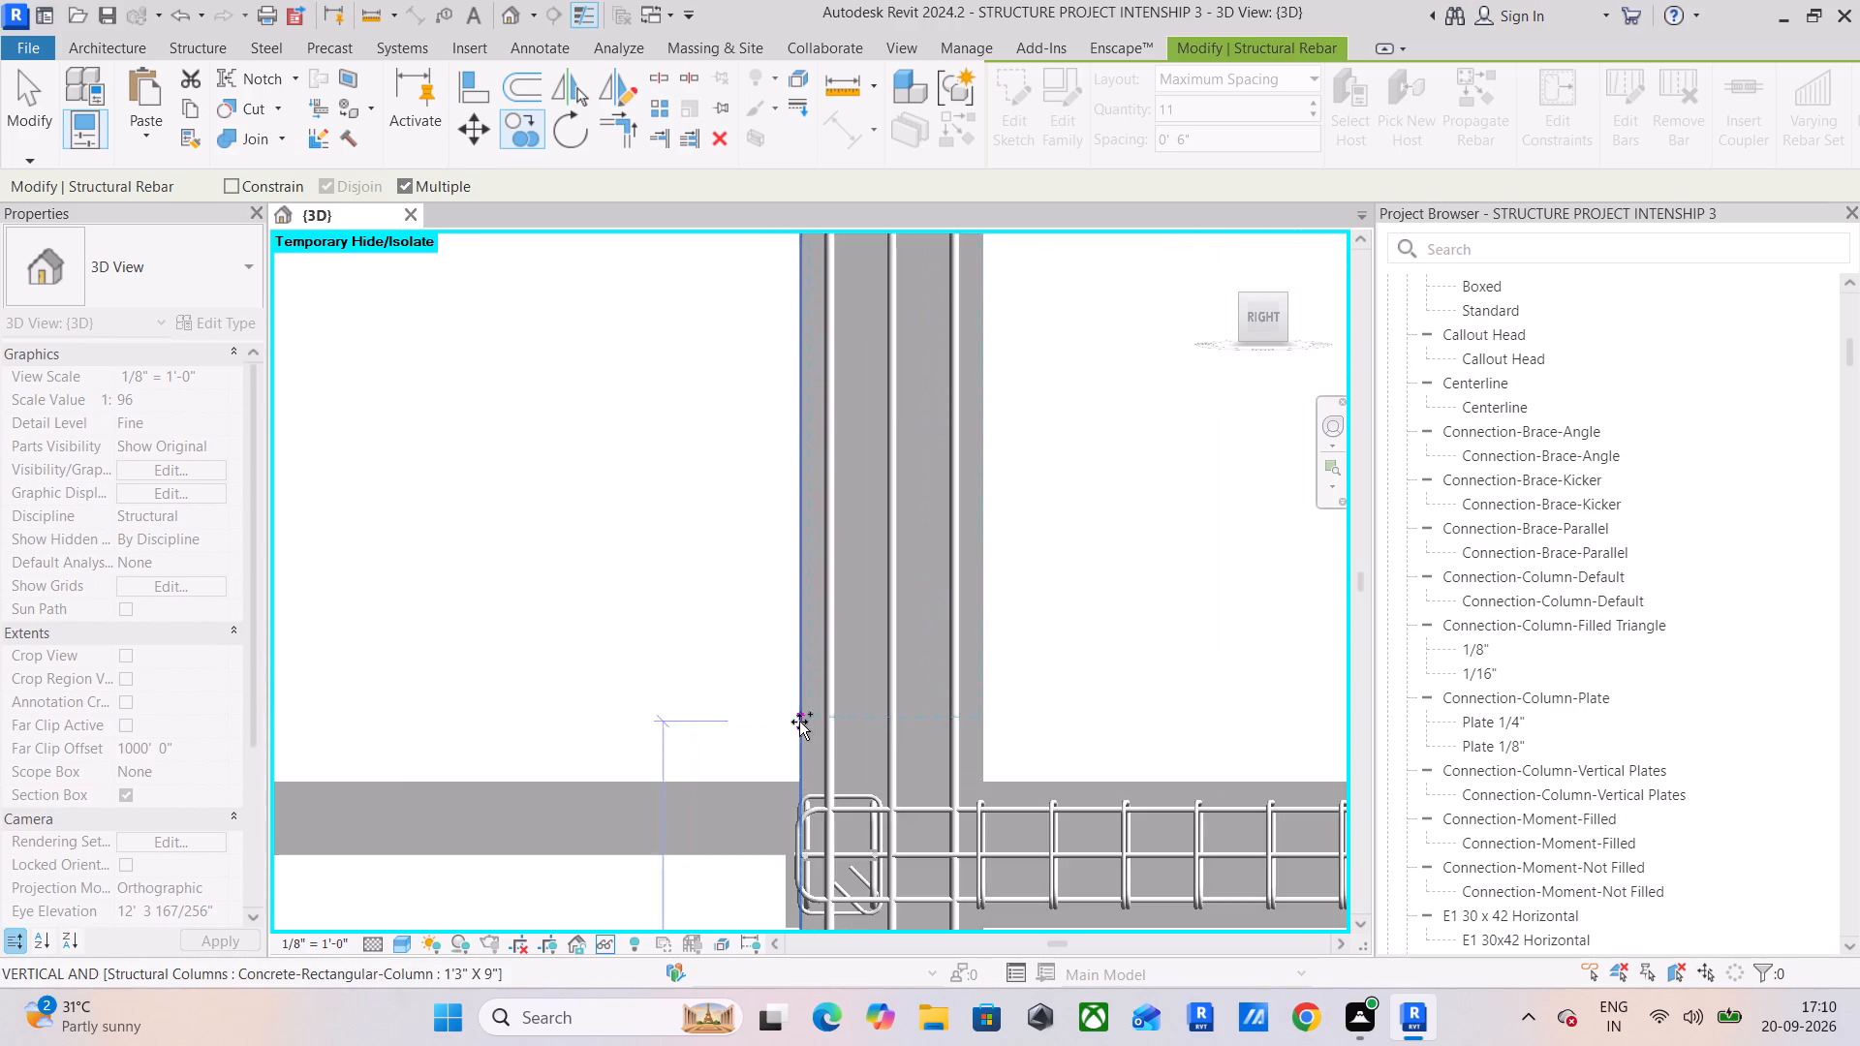
scroll(825, 747, up, 5)
click(775, 809)
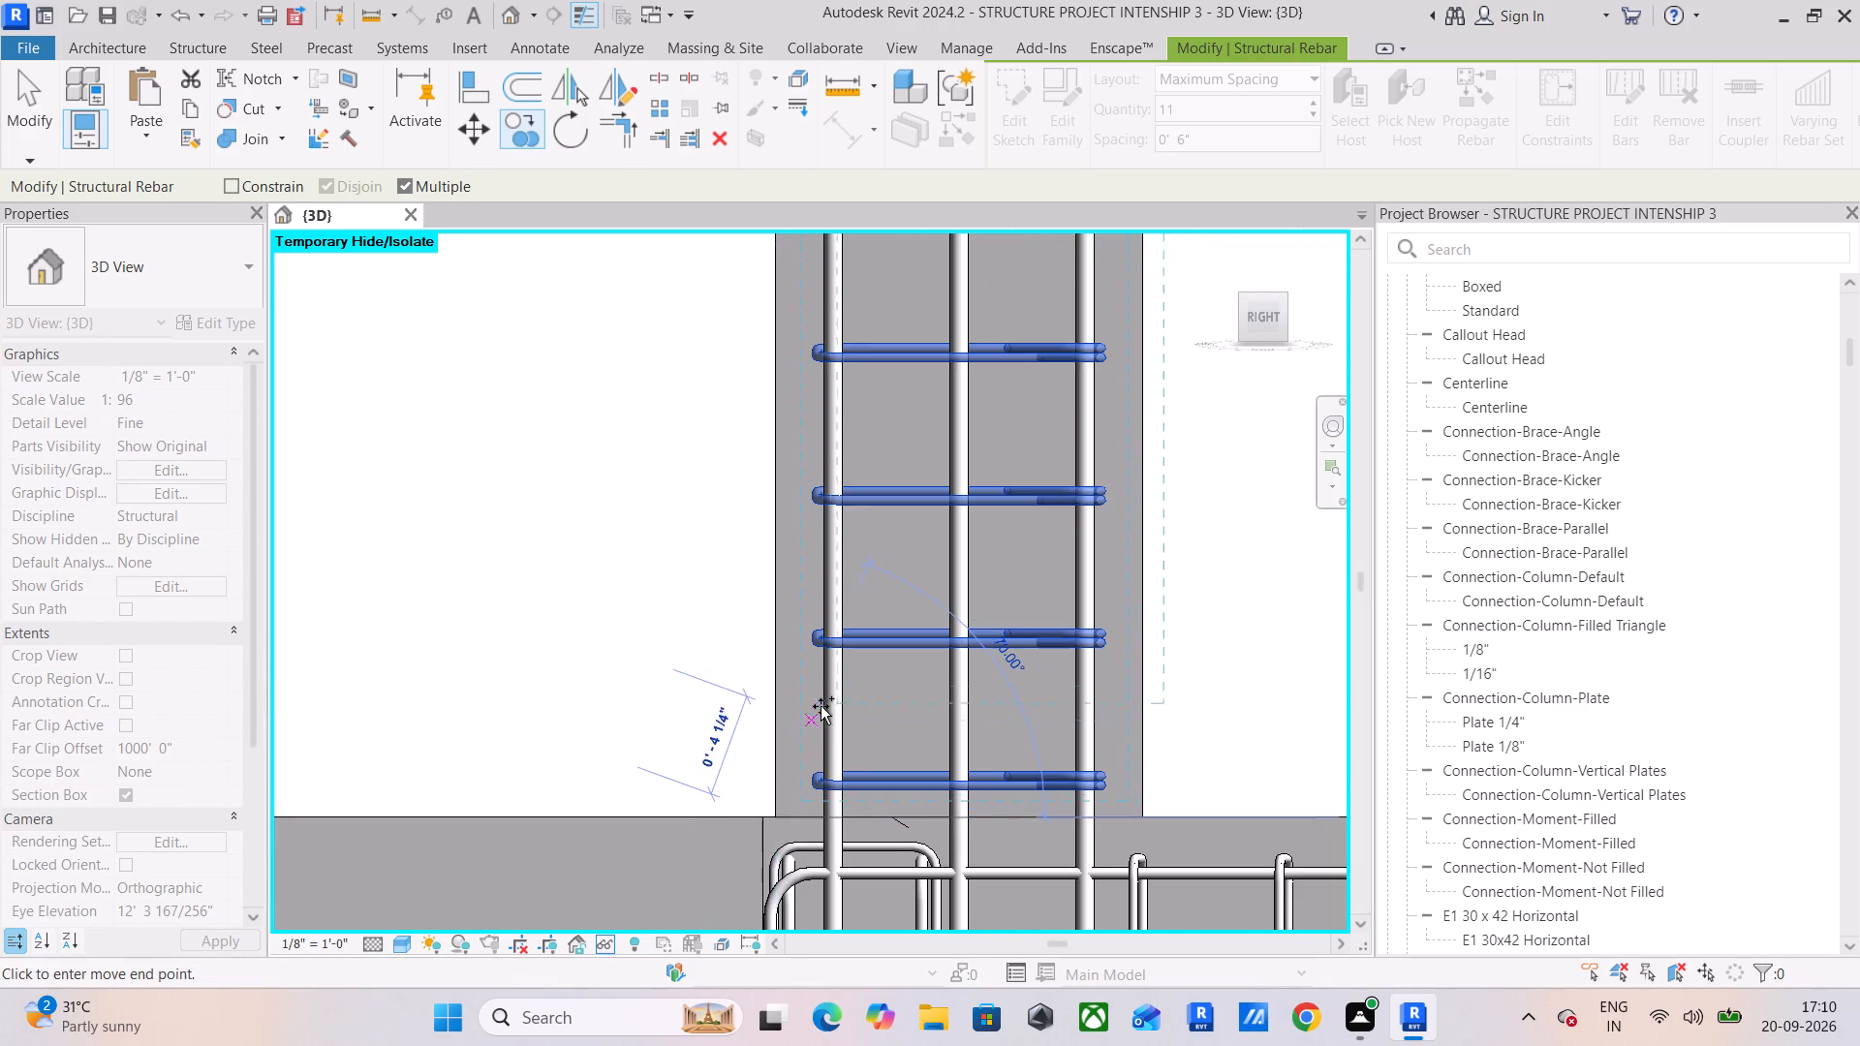
scroll(821, 706, down, 6)
scroll(864, 611, down, 6)
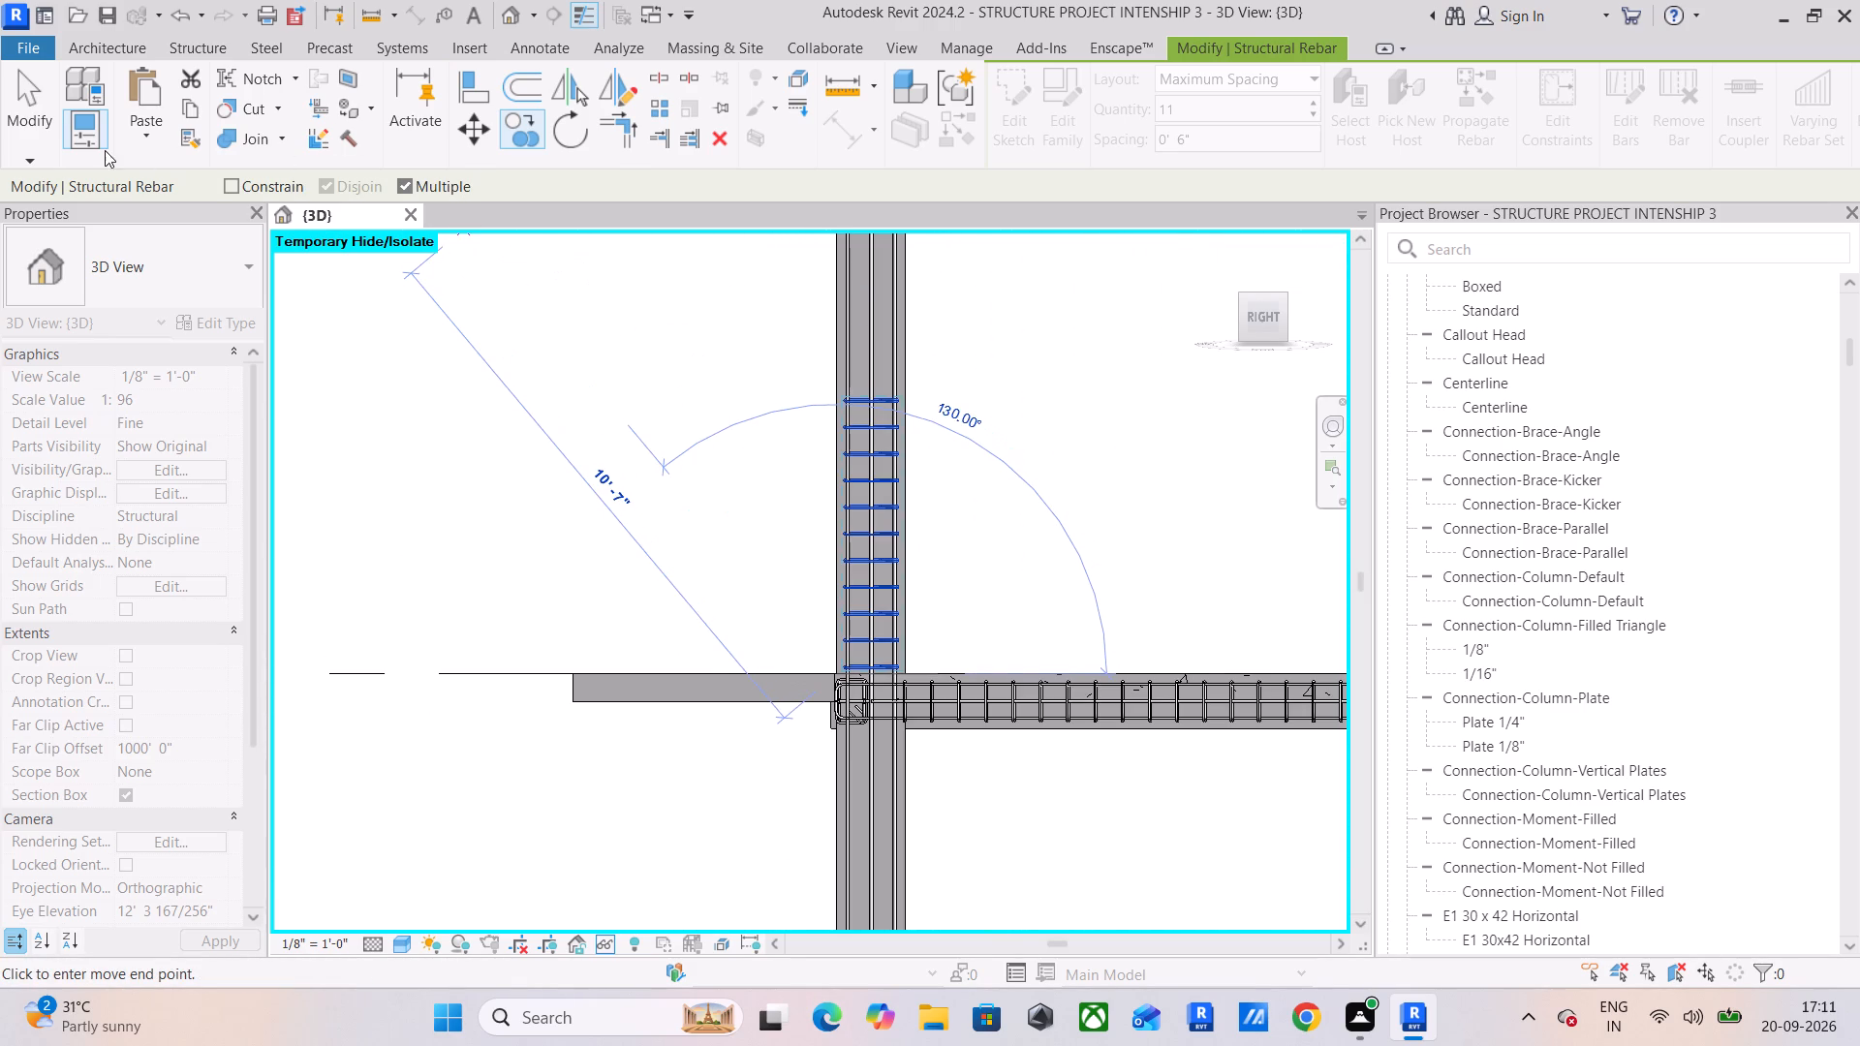
click(7, 99)
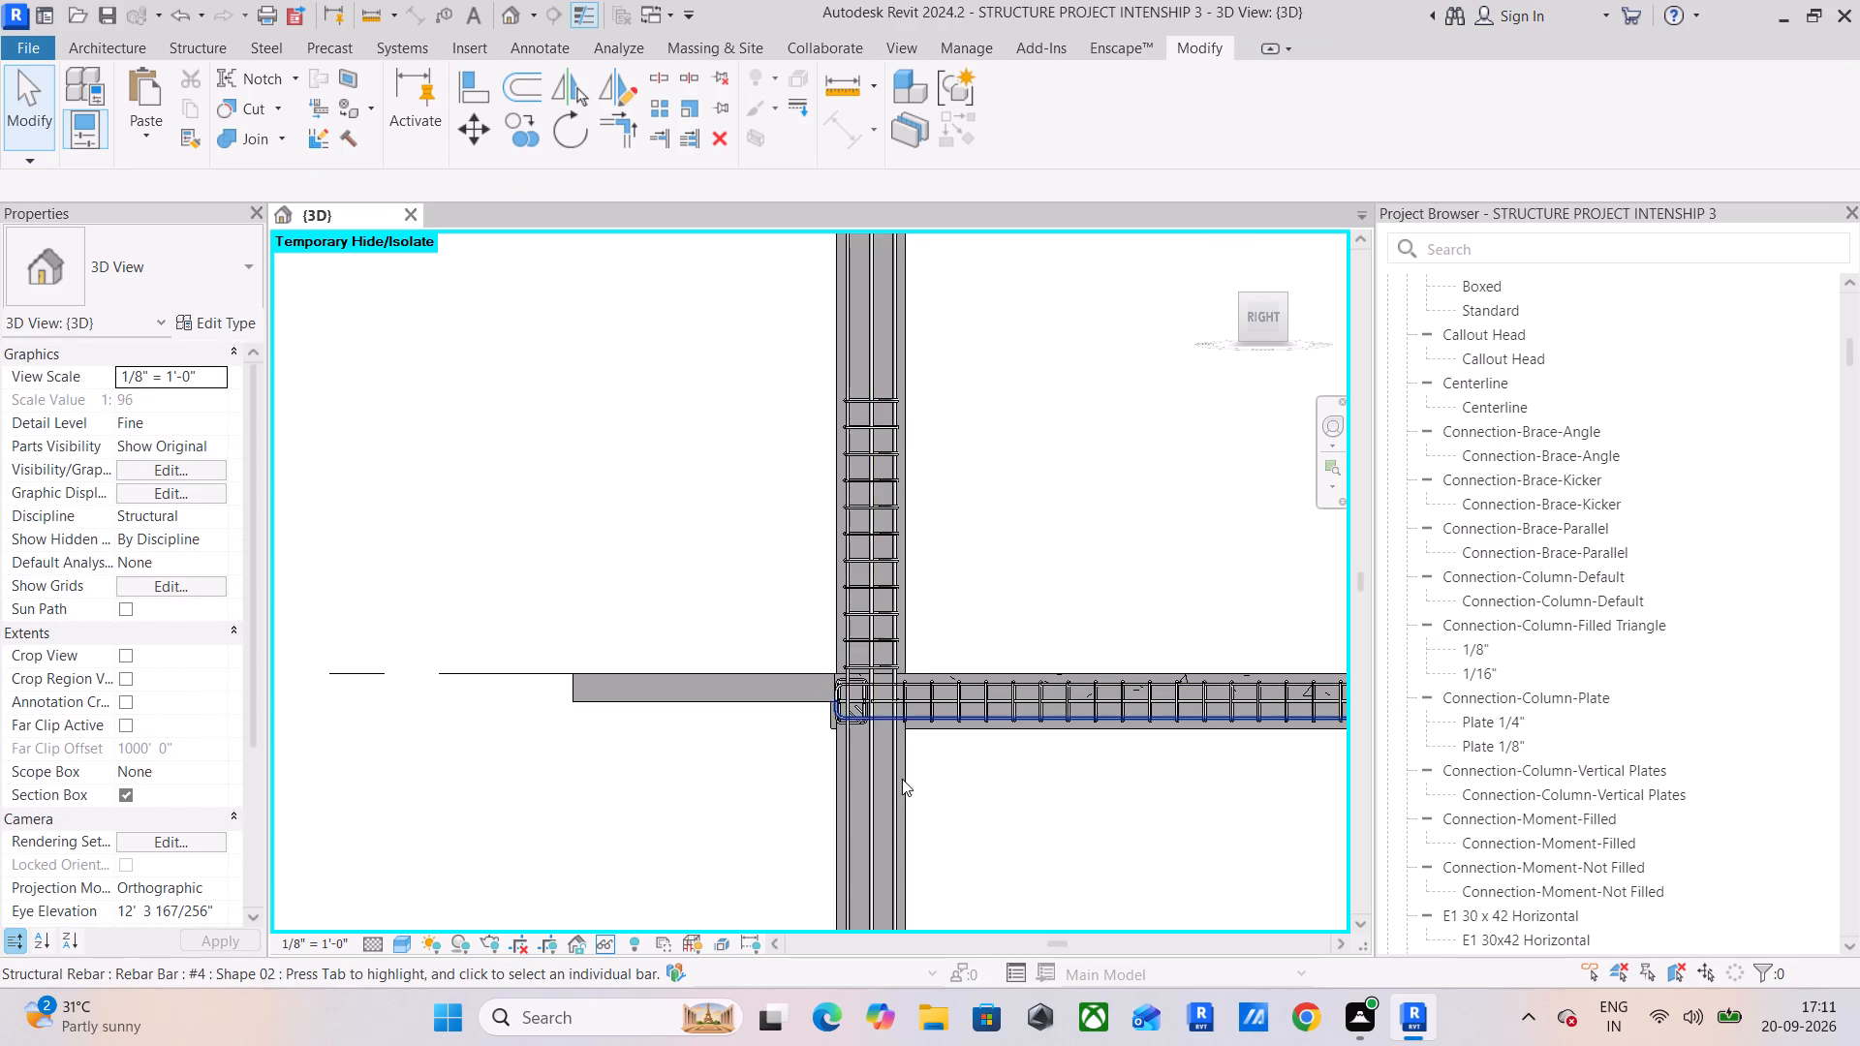
Extend the ground-storey #3 T1 stirrup set of the end column beside the short slab overhang up to just under the first-floor beam.
scroll(902, 779, down, 5)
middle_drag(902, 779, 916, 360)
click(901, 472)
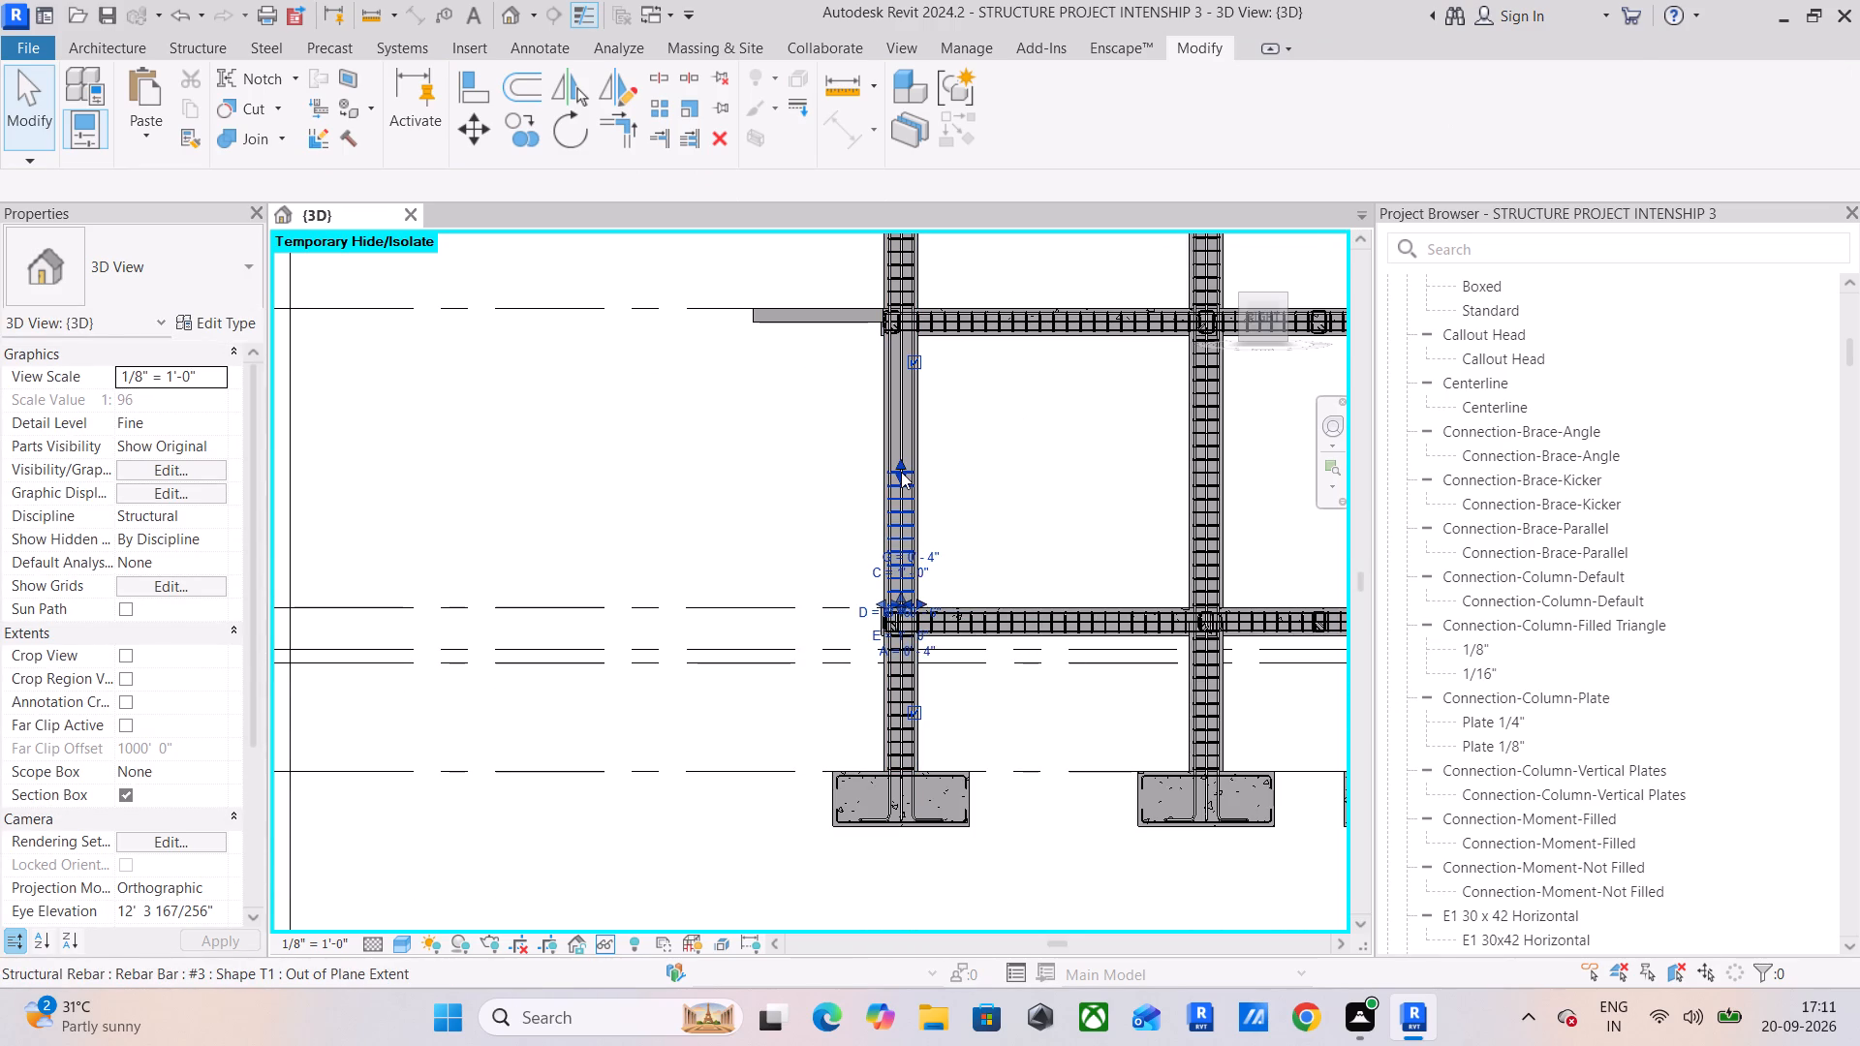
scroll(901, 470, up, 6)
drag(901, 470, 903, 342)
middle_drag(923, 481, 945, 748)
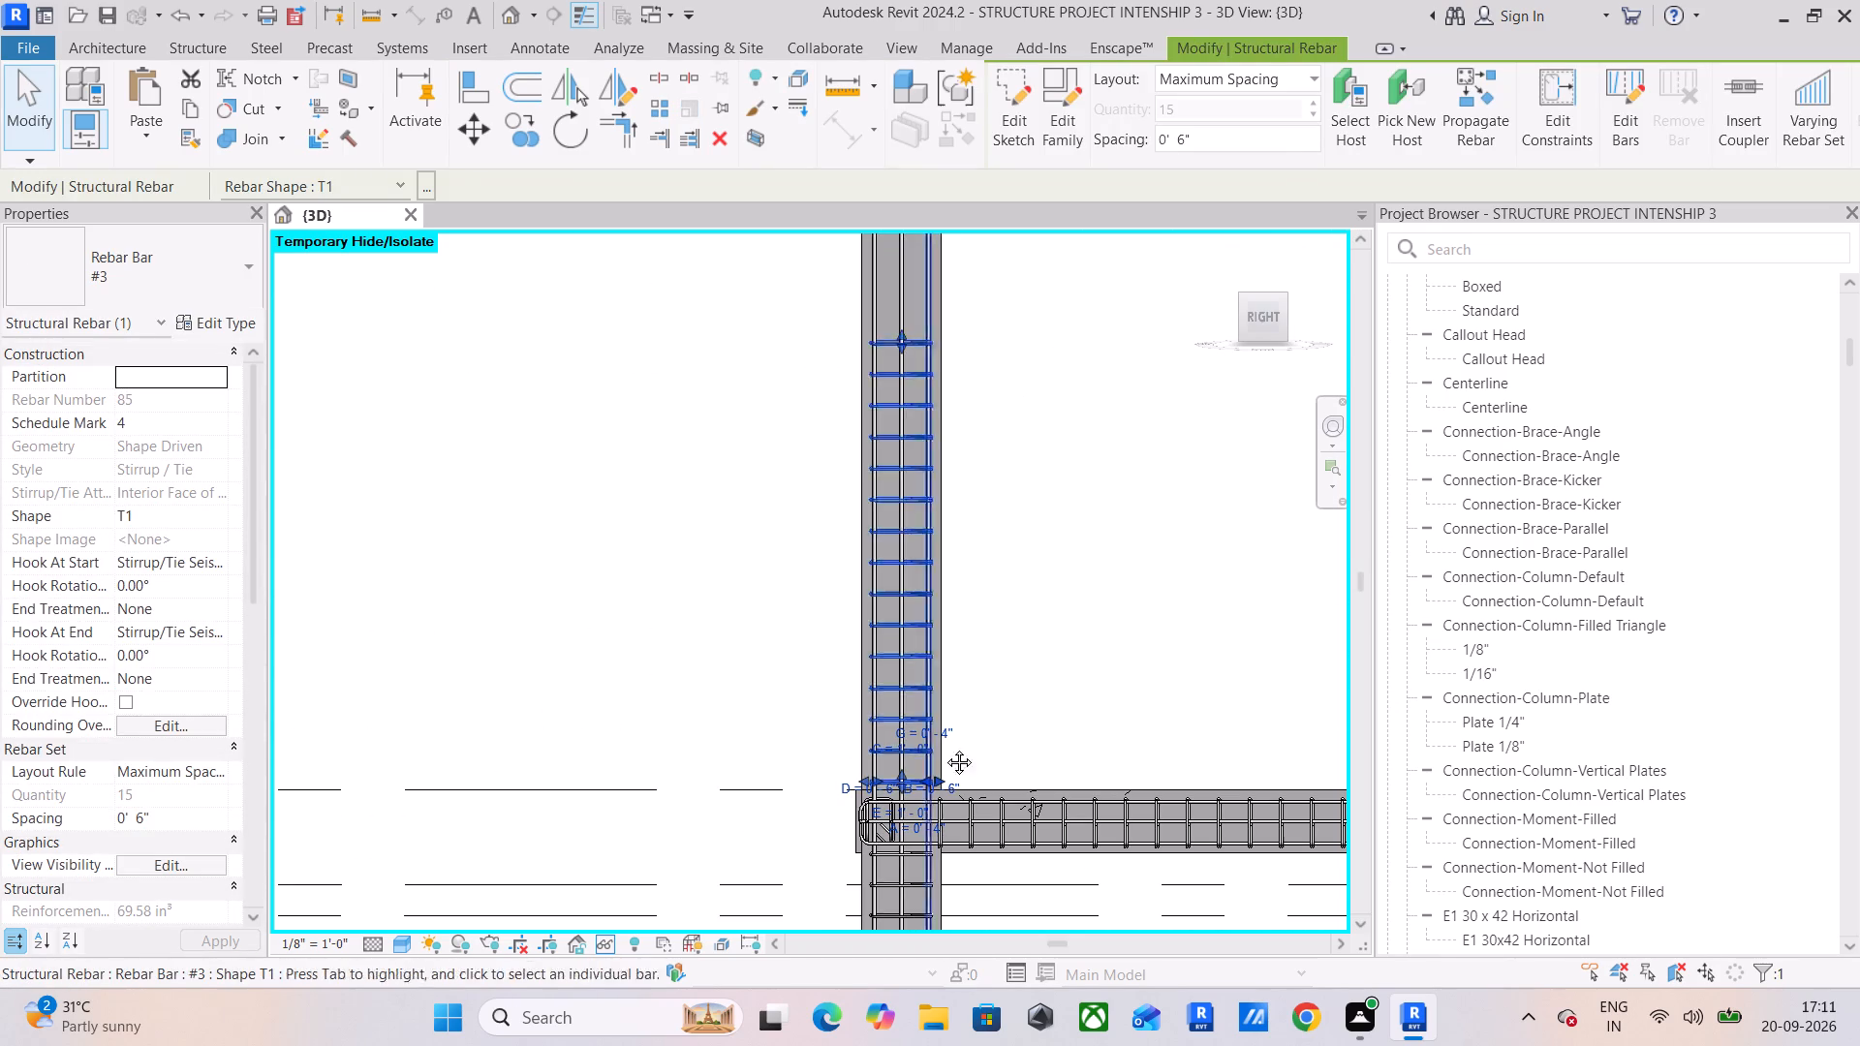
middle_drag(945, 748, 956, 829)
scroll(931, 708, up, 5)
drag(933, 662, 931, 304)
middle_drag(1153, 428, 1164, 867)
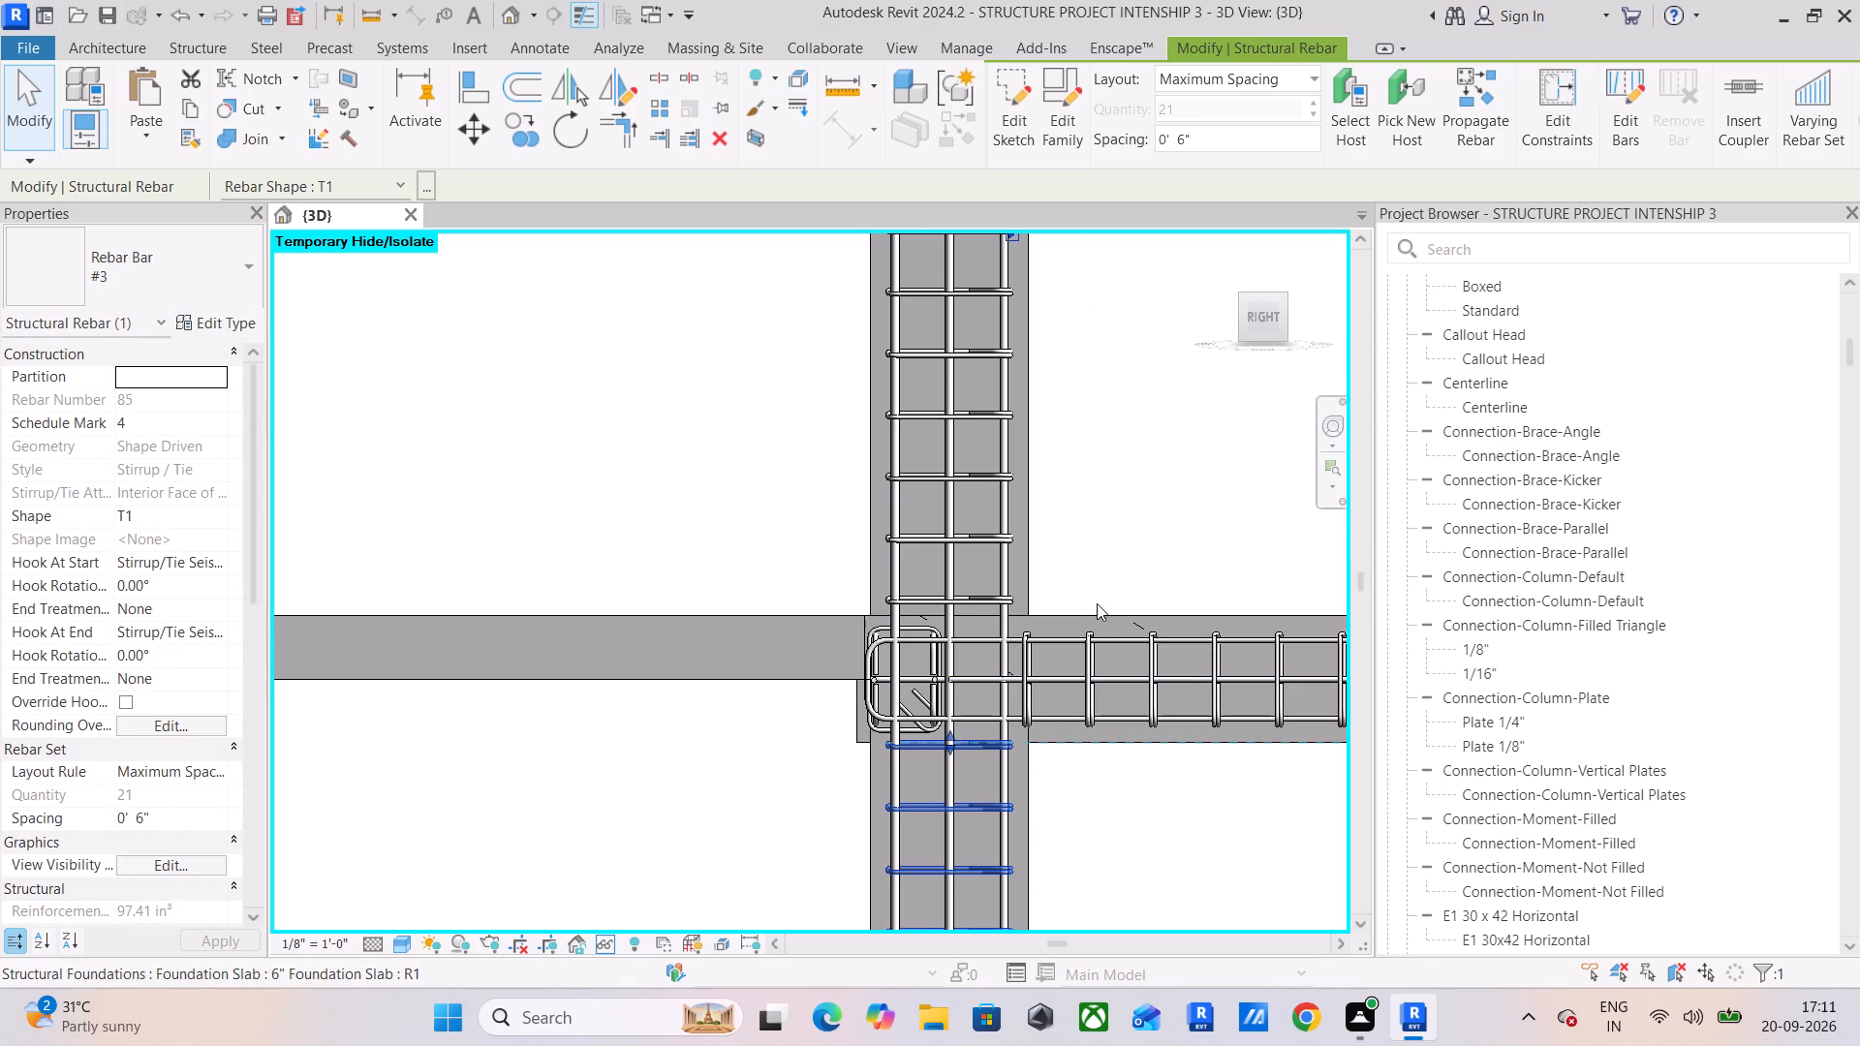
drag(948, 737, 956, 757)
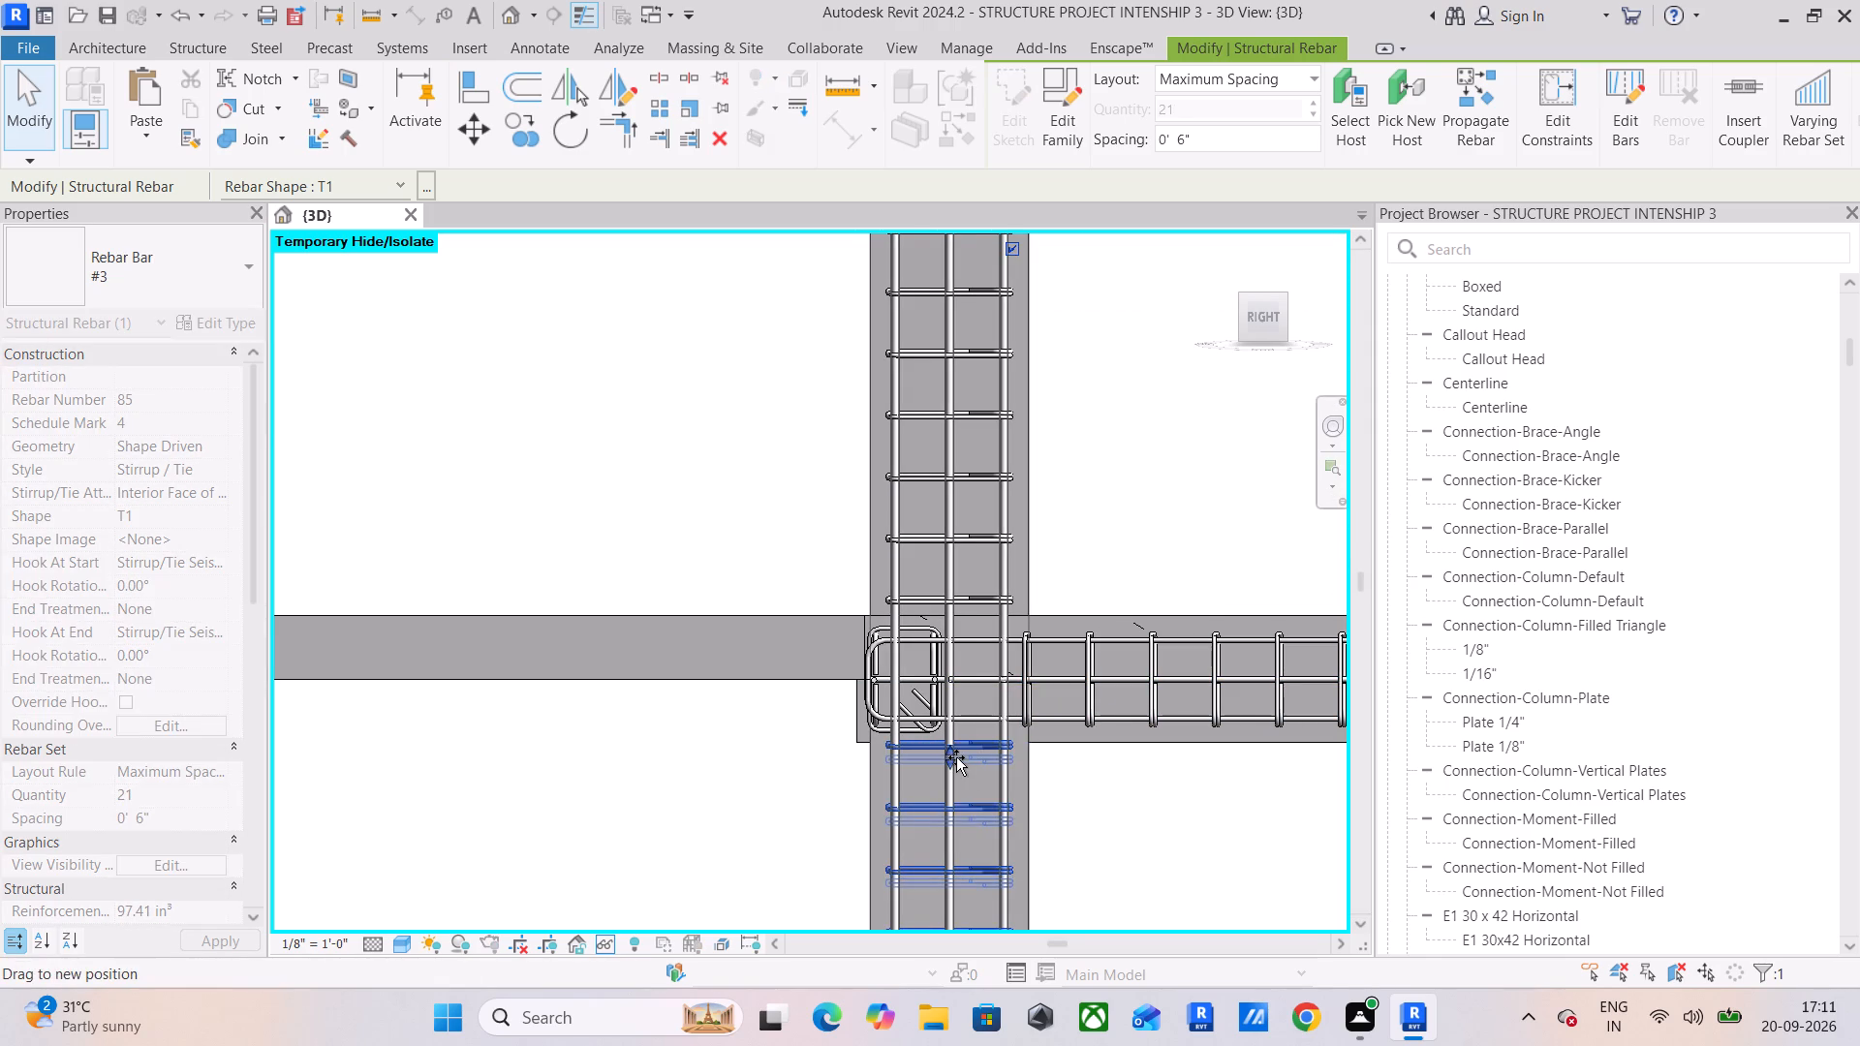
drag(956, 757, 963, 749)
Extend the same column's stirrup set above the first-floor beam up to the next level line.
scroll(978, 441, down, 5)
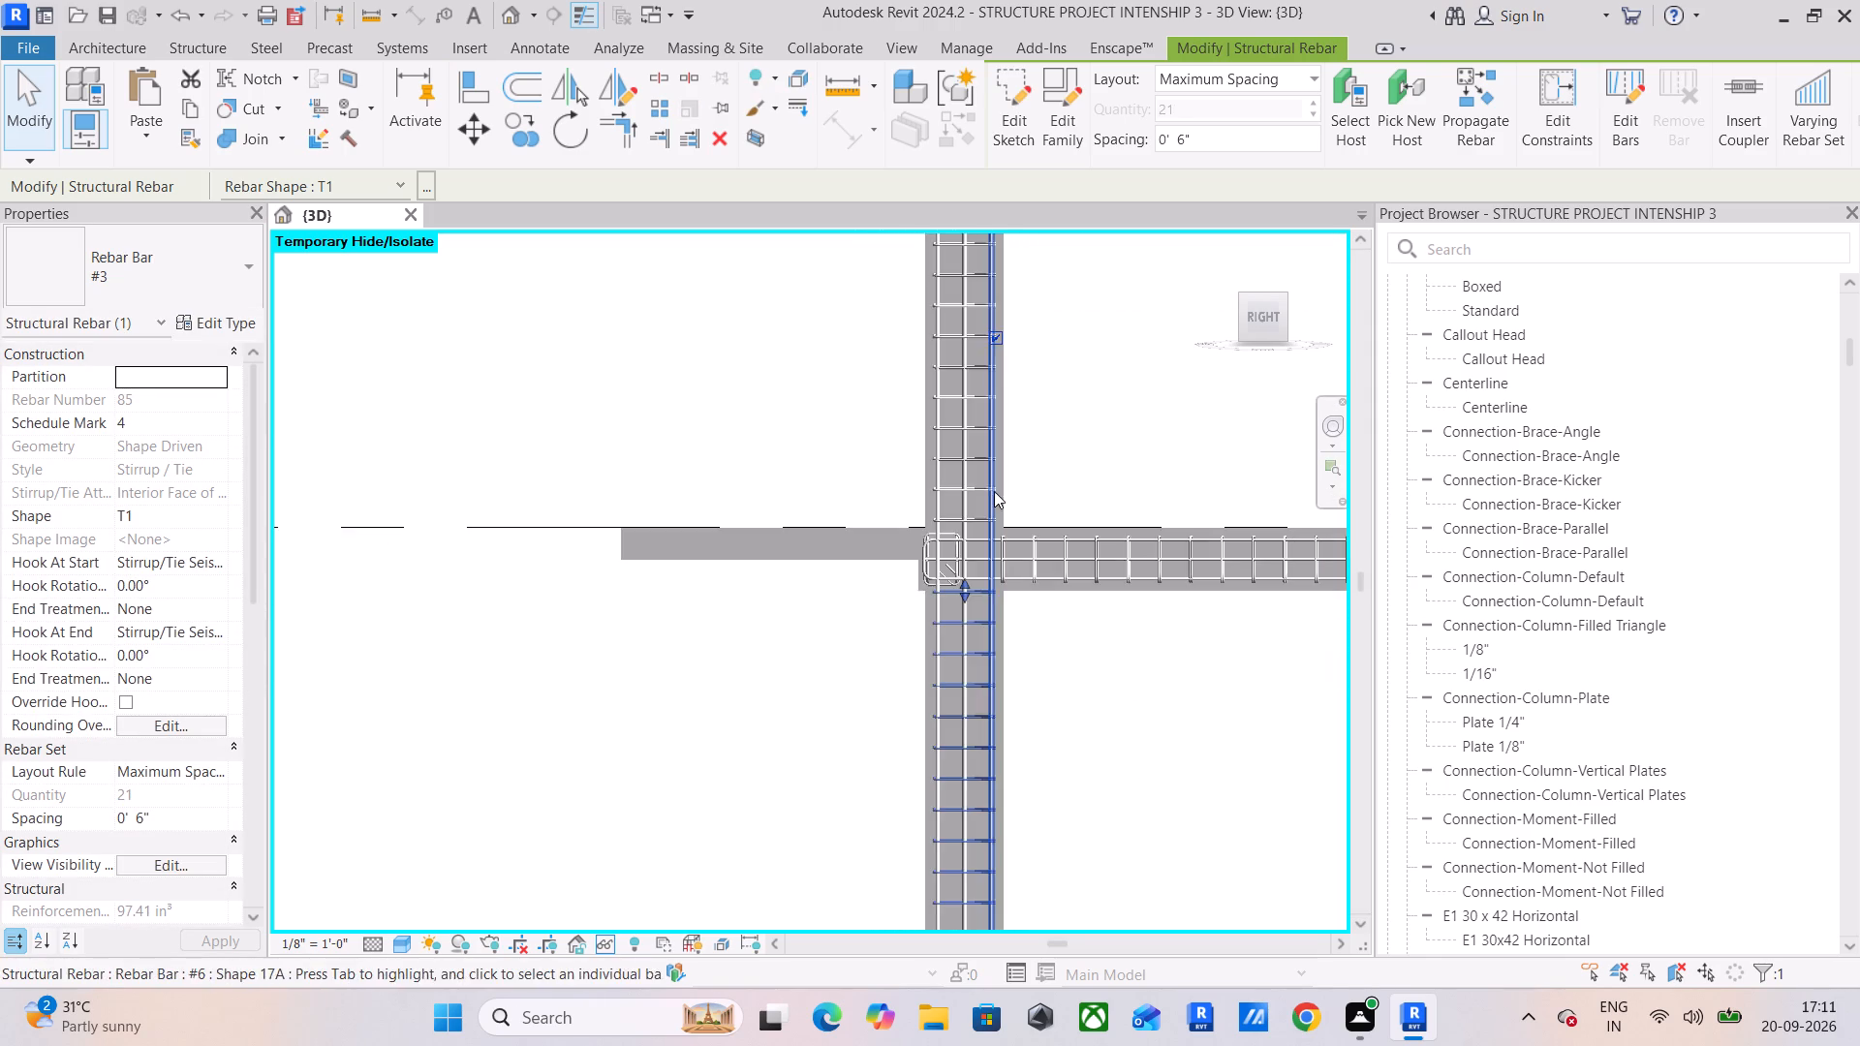
middle_drag(984, 641, 976, 797)
scroll(976, 605, down, 3)
middle_drag(976, 615, 930, 868)
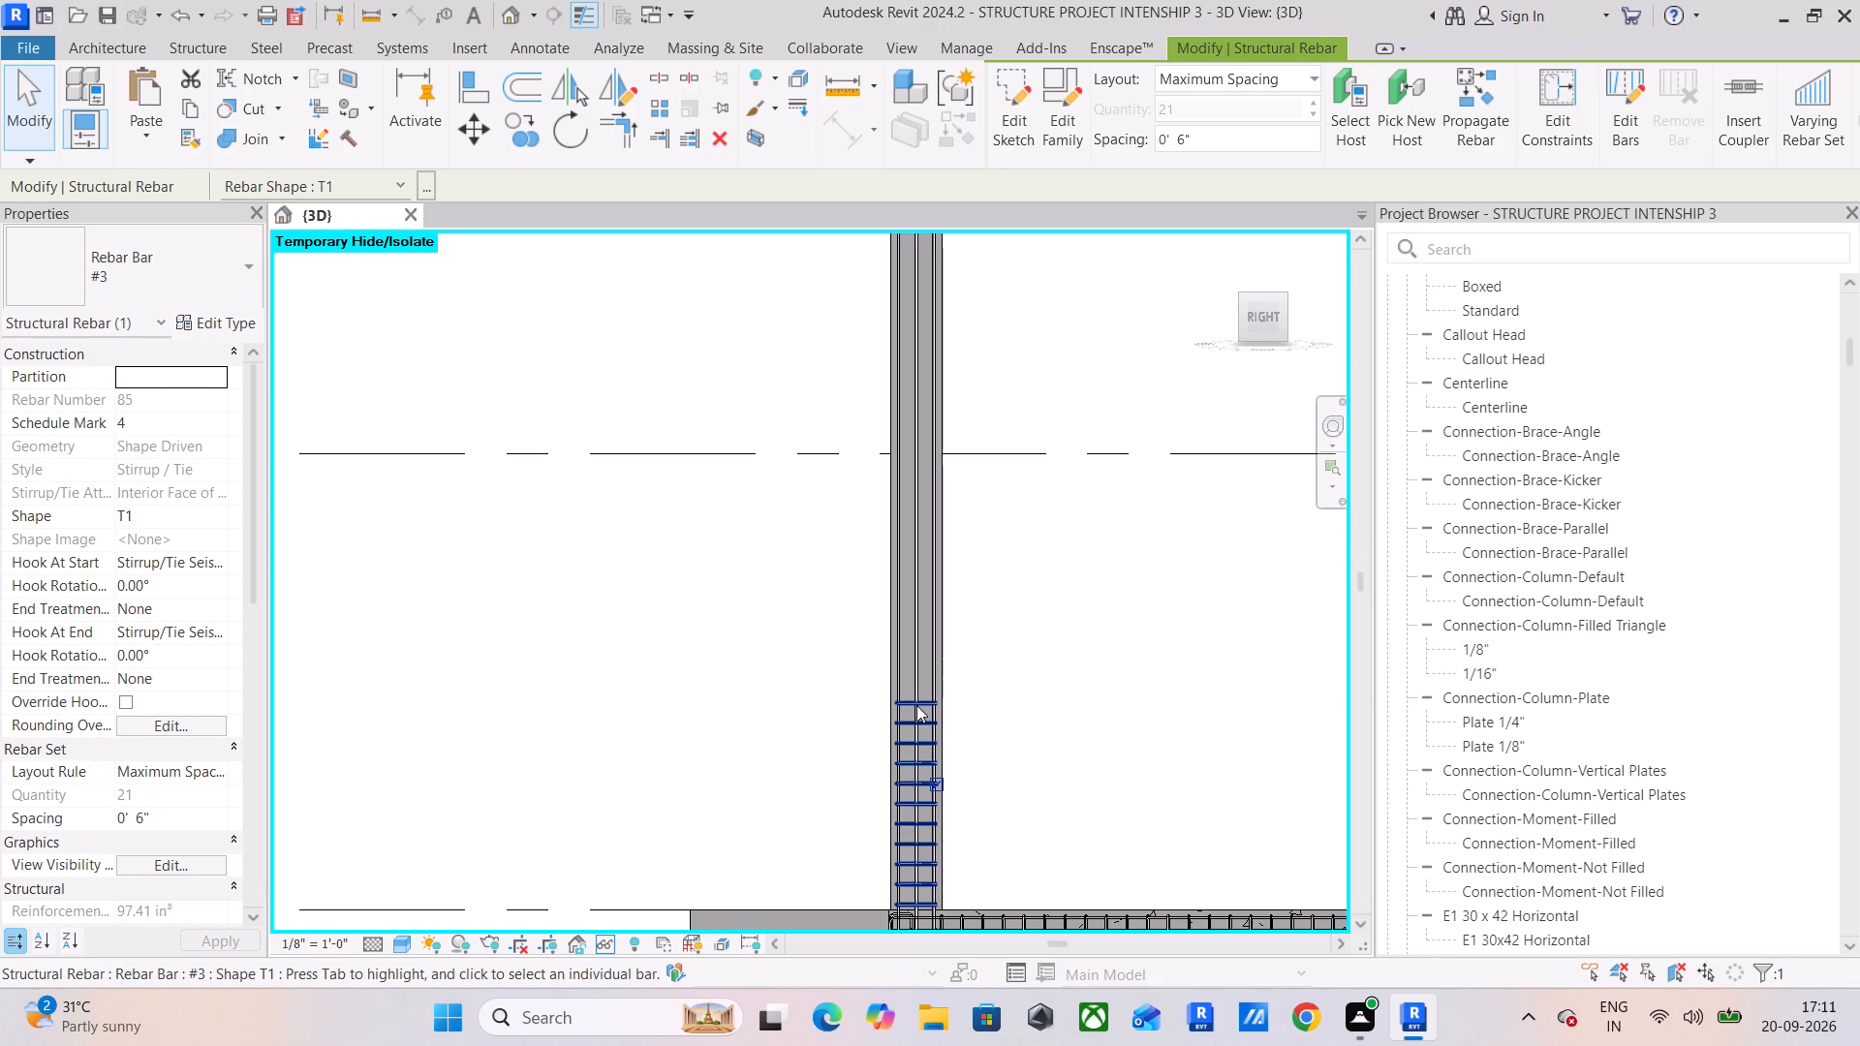
click(918, 705)
drag(917, 695, 902, 431)
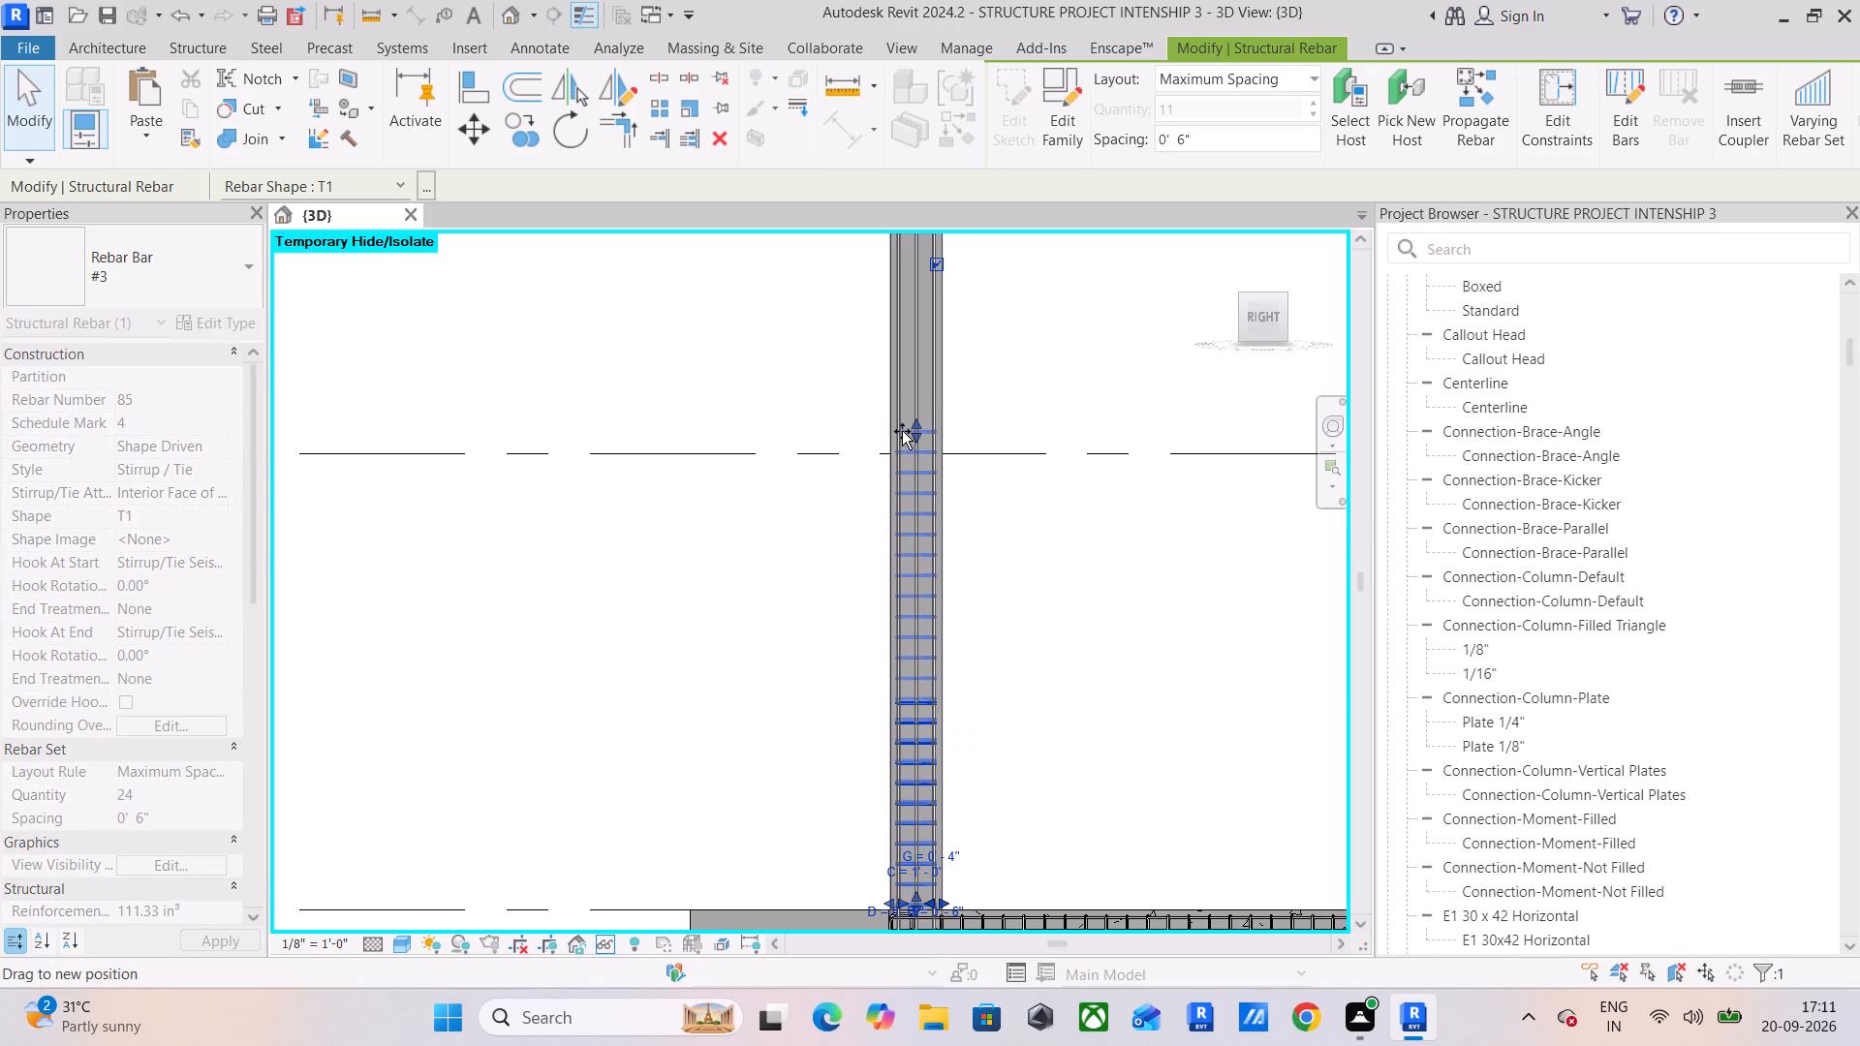
drag(902, 431, 902, 445)
click(1060, 689)
Shorten the full-height #3 T1 stirrup set of the opposite end column so it stops just under the ground-floor beam.
scroll(1060, 689, down, 4)
middle_drag(1060, 689, 806, 508)
middle_drag(970, 730, 651, 639)
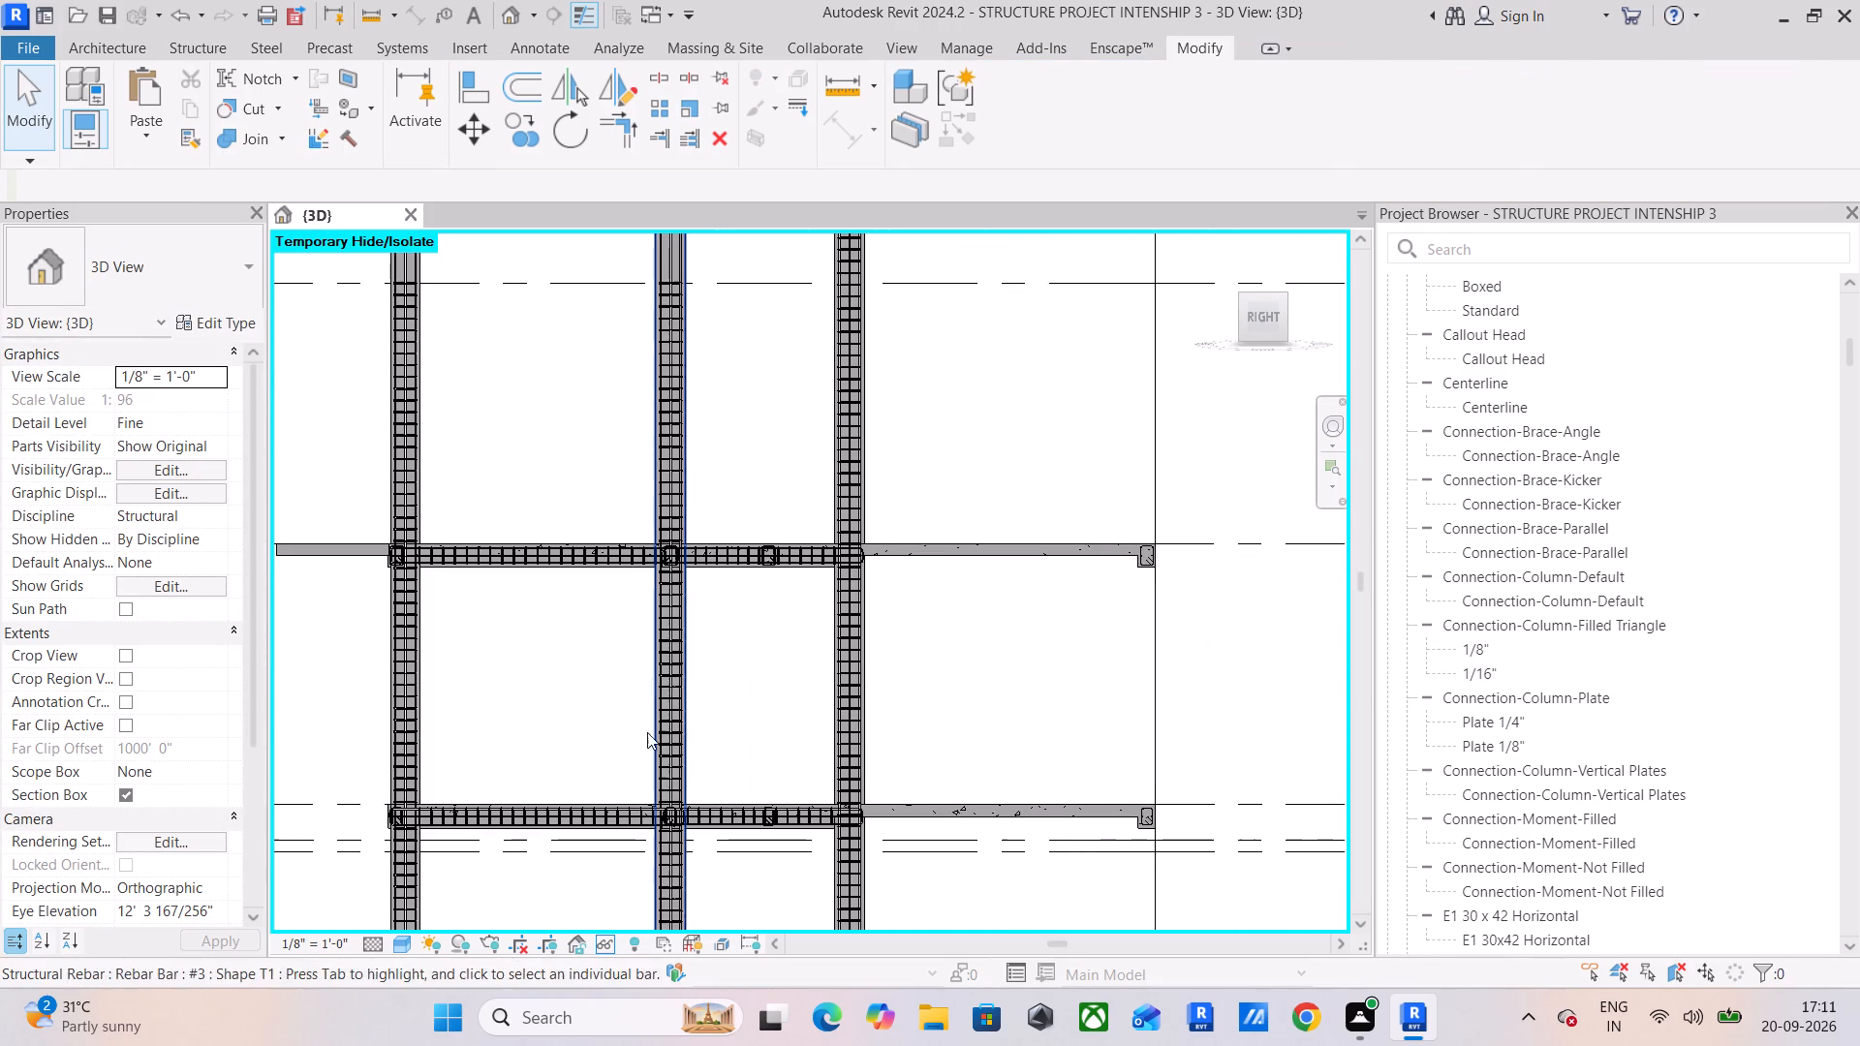
scroll(851, 644, up, 5)
click(852, 637)
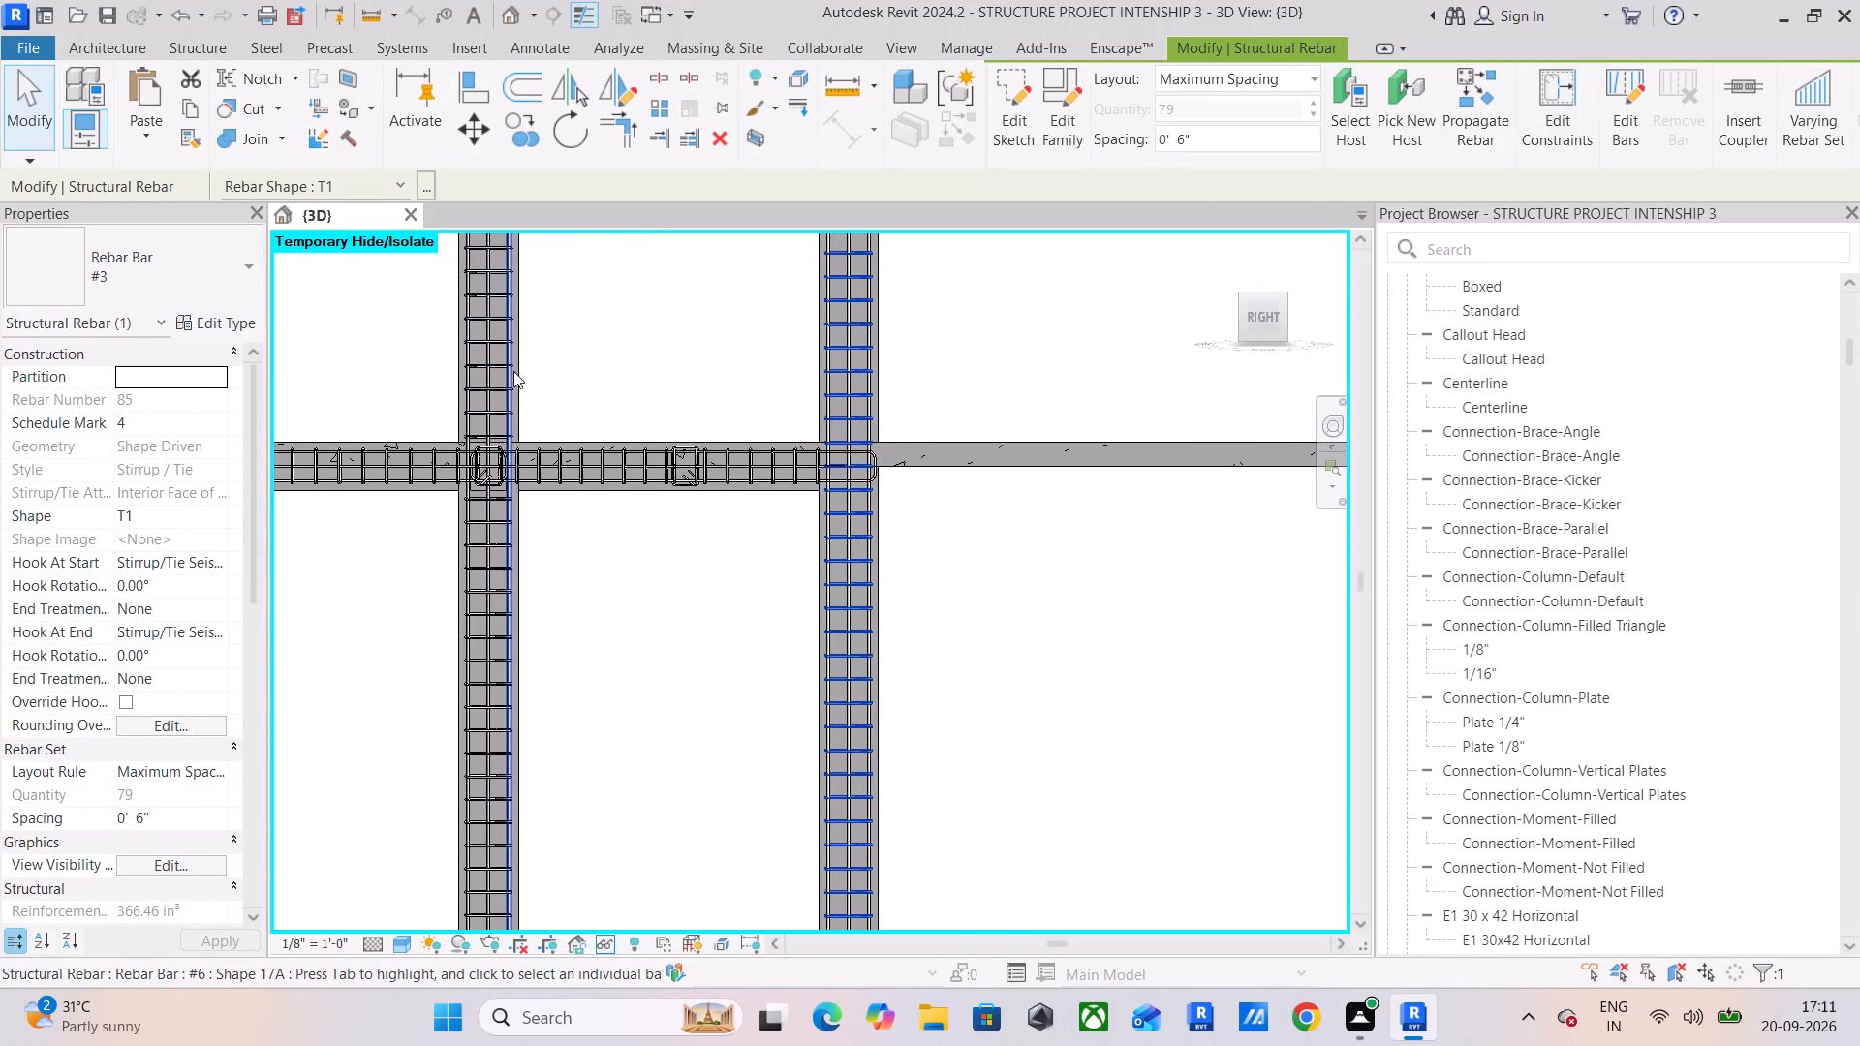
scroll(556, 385, down, 11)
middle_drag(782, 500, 793, 721)
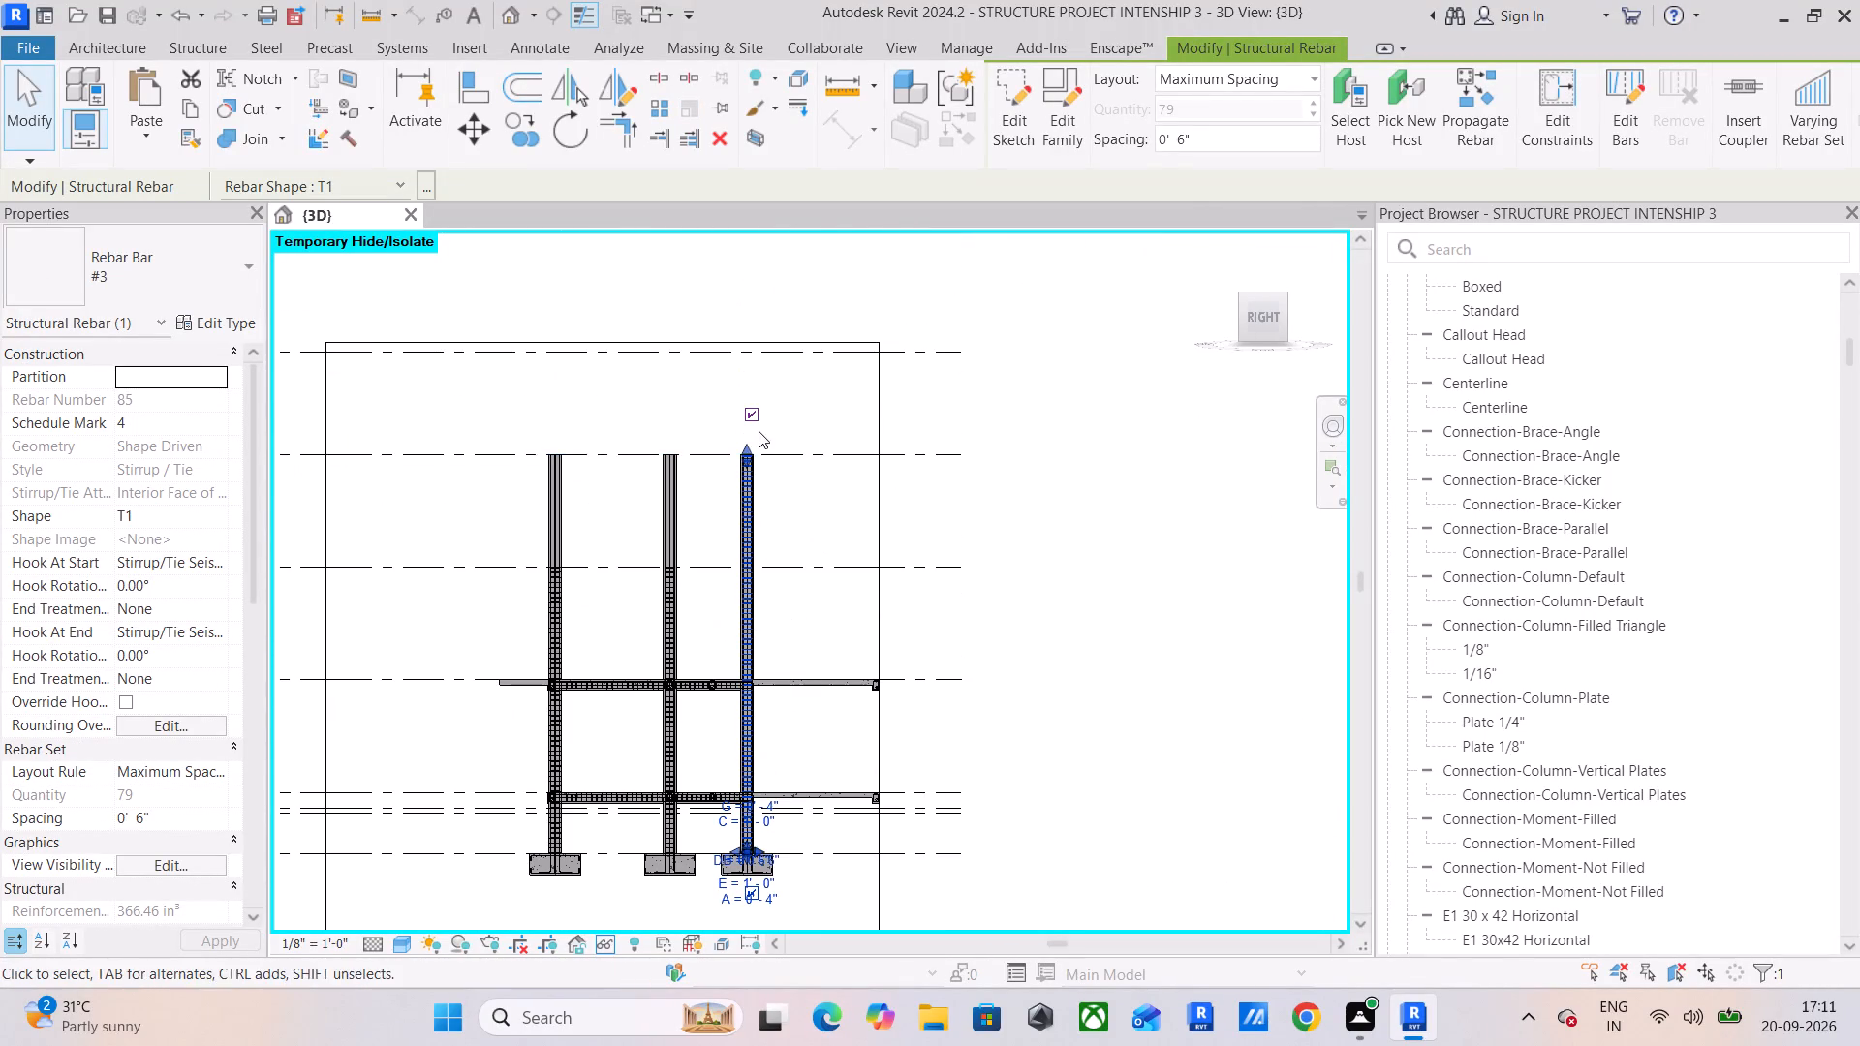
drag(744, 446, 738, 801)
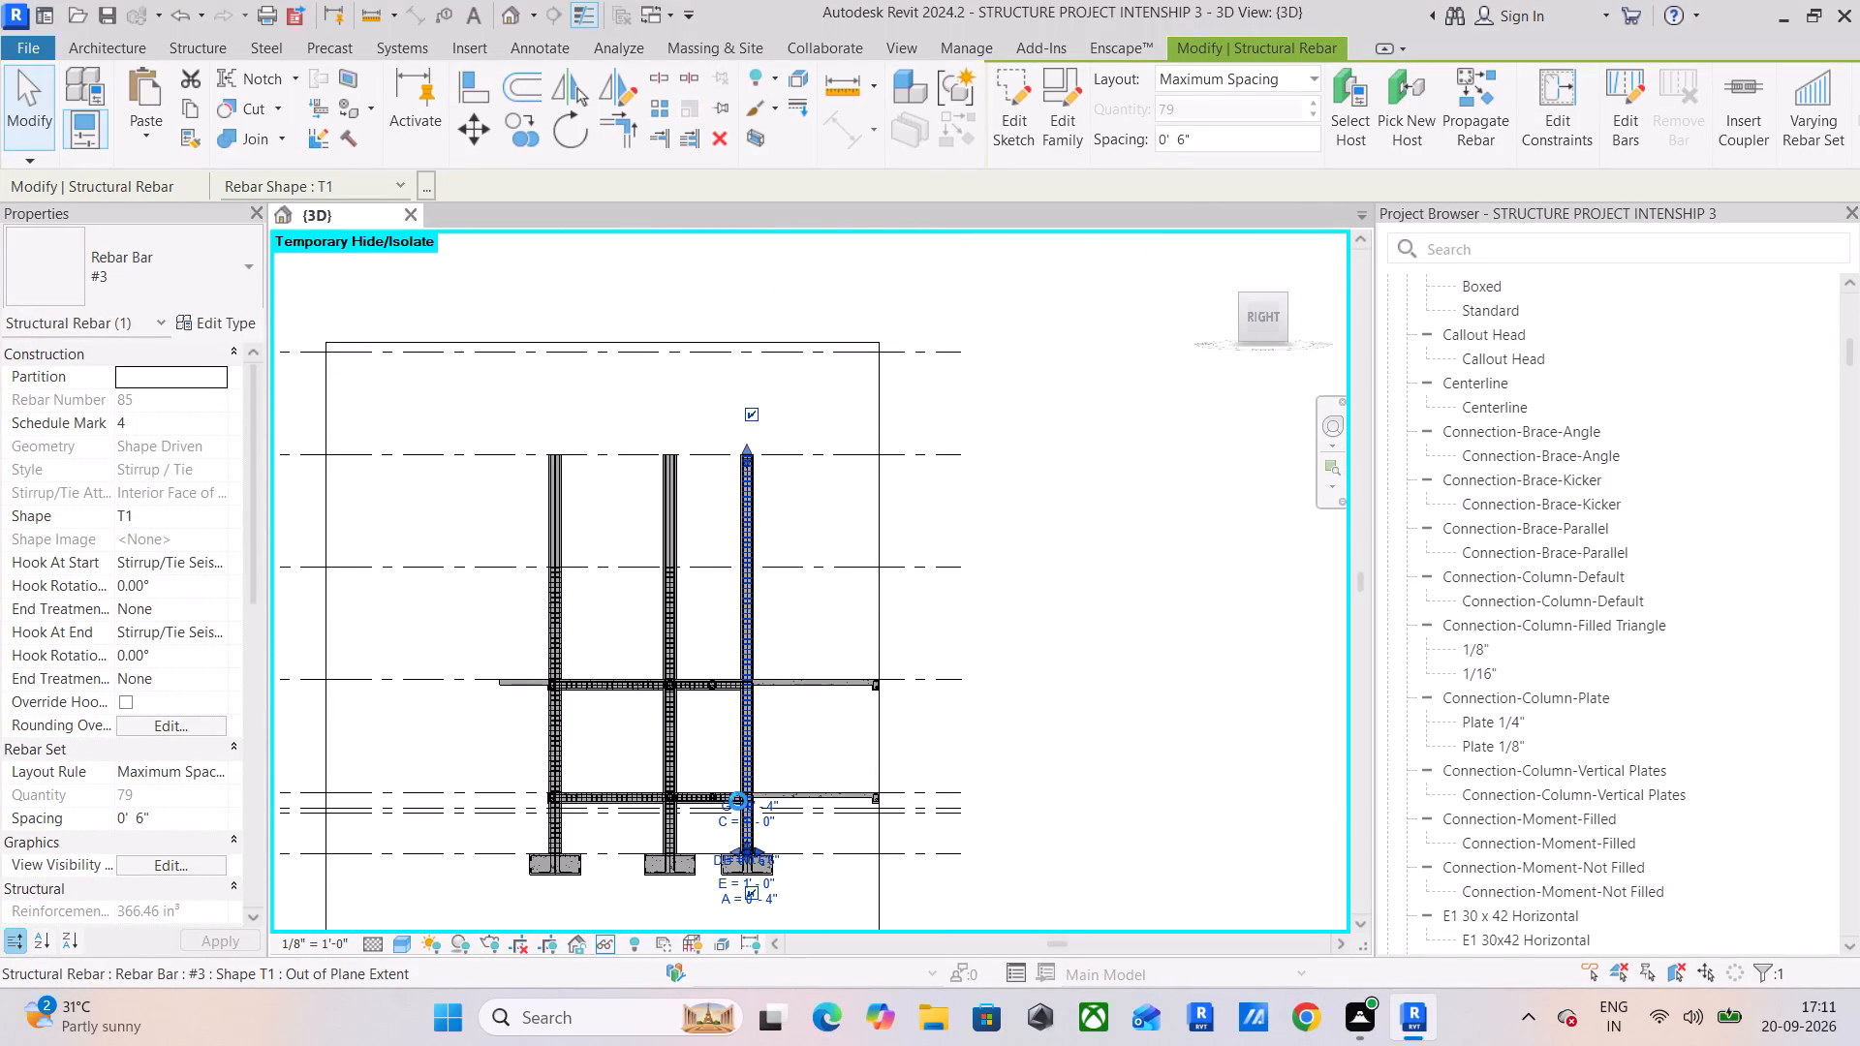
drag(738, 801, 741, 809)
scroll(752, 813, up, 13)
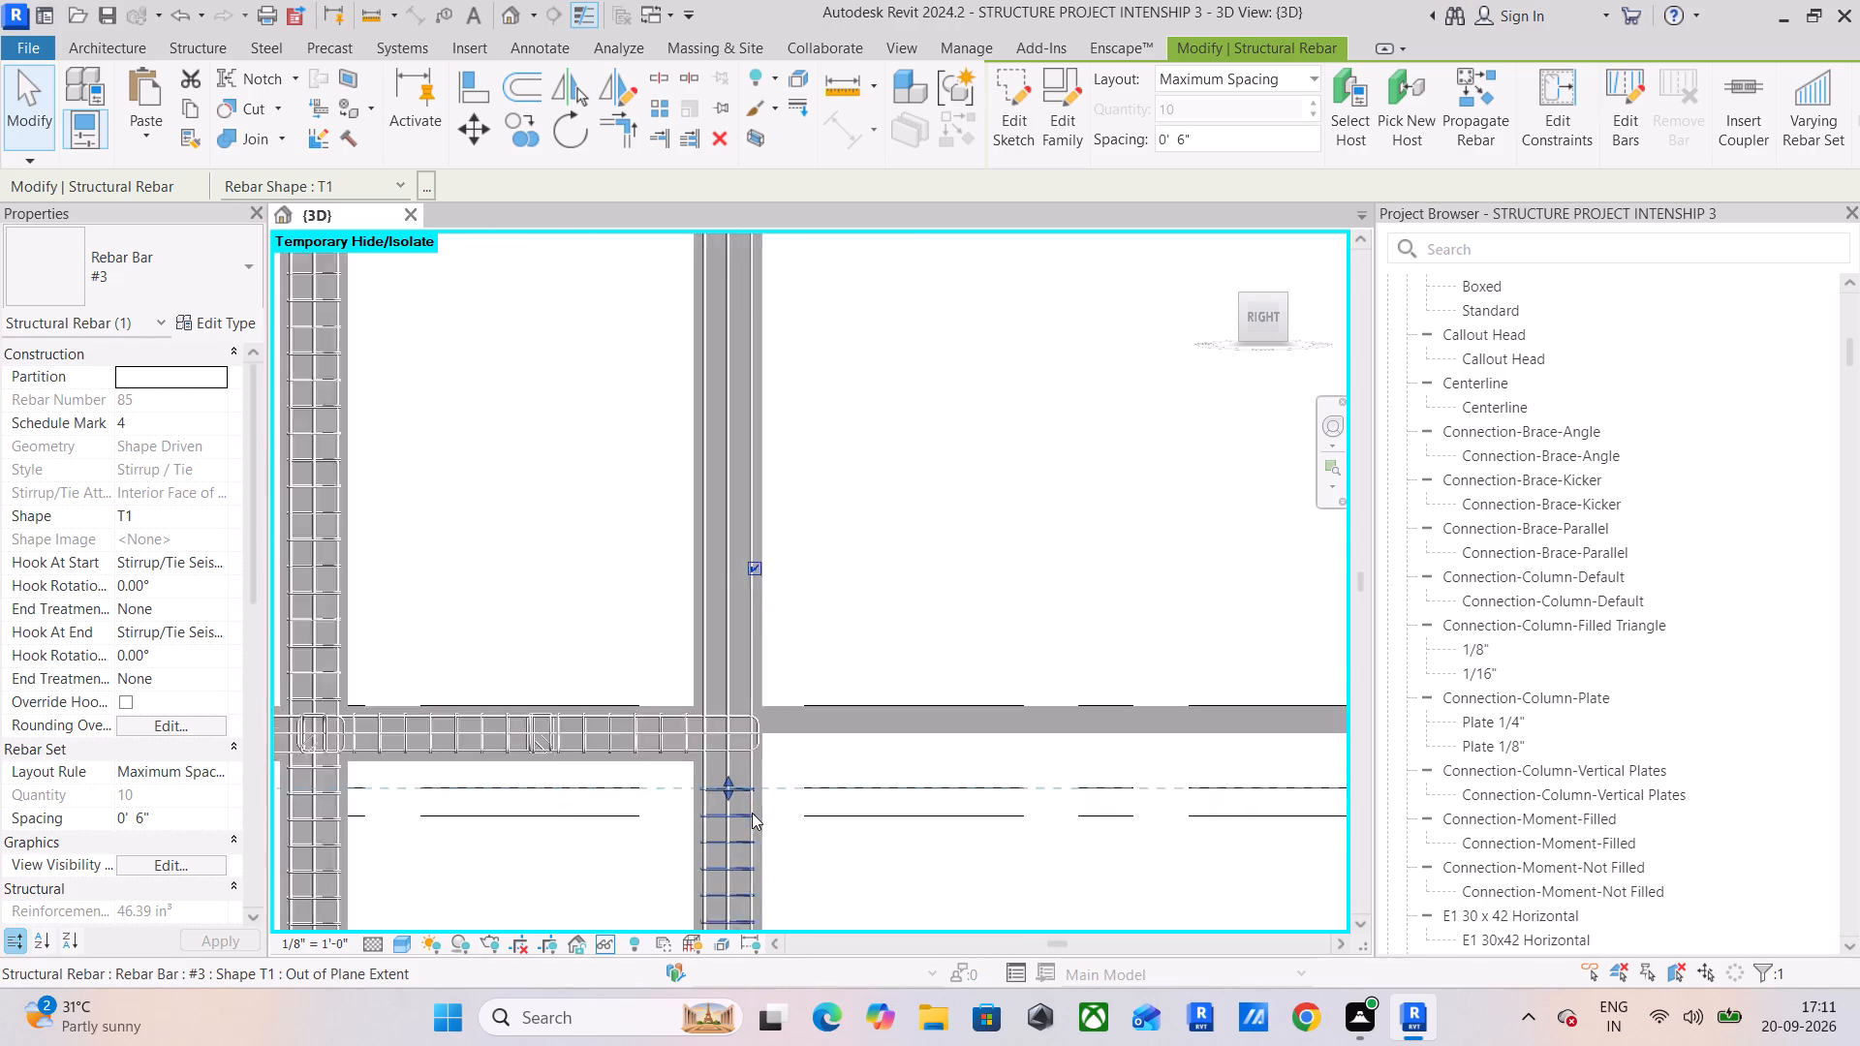
scroll(752, 813, up, 12)
middle_drag(701, 739, 893, 659)
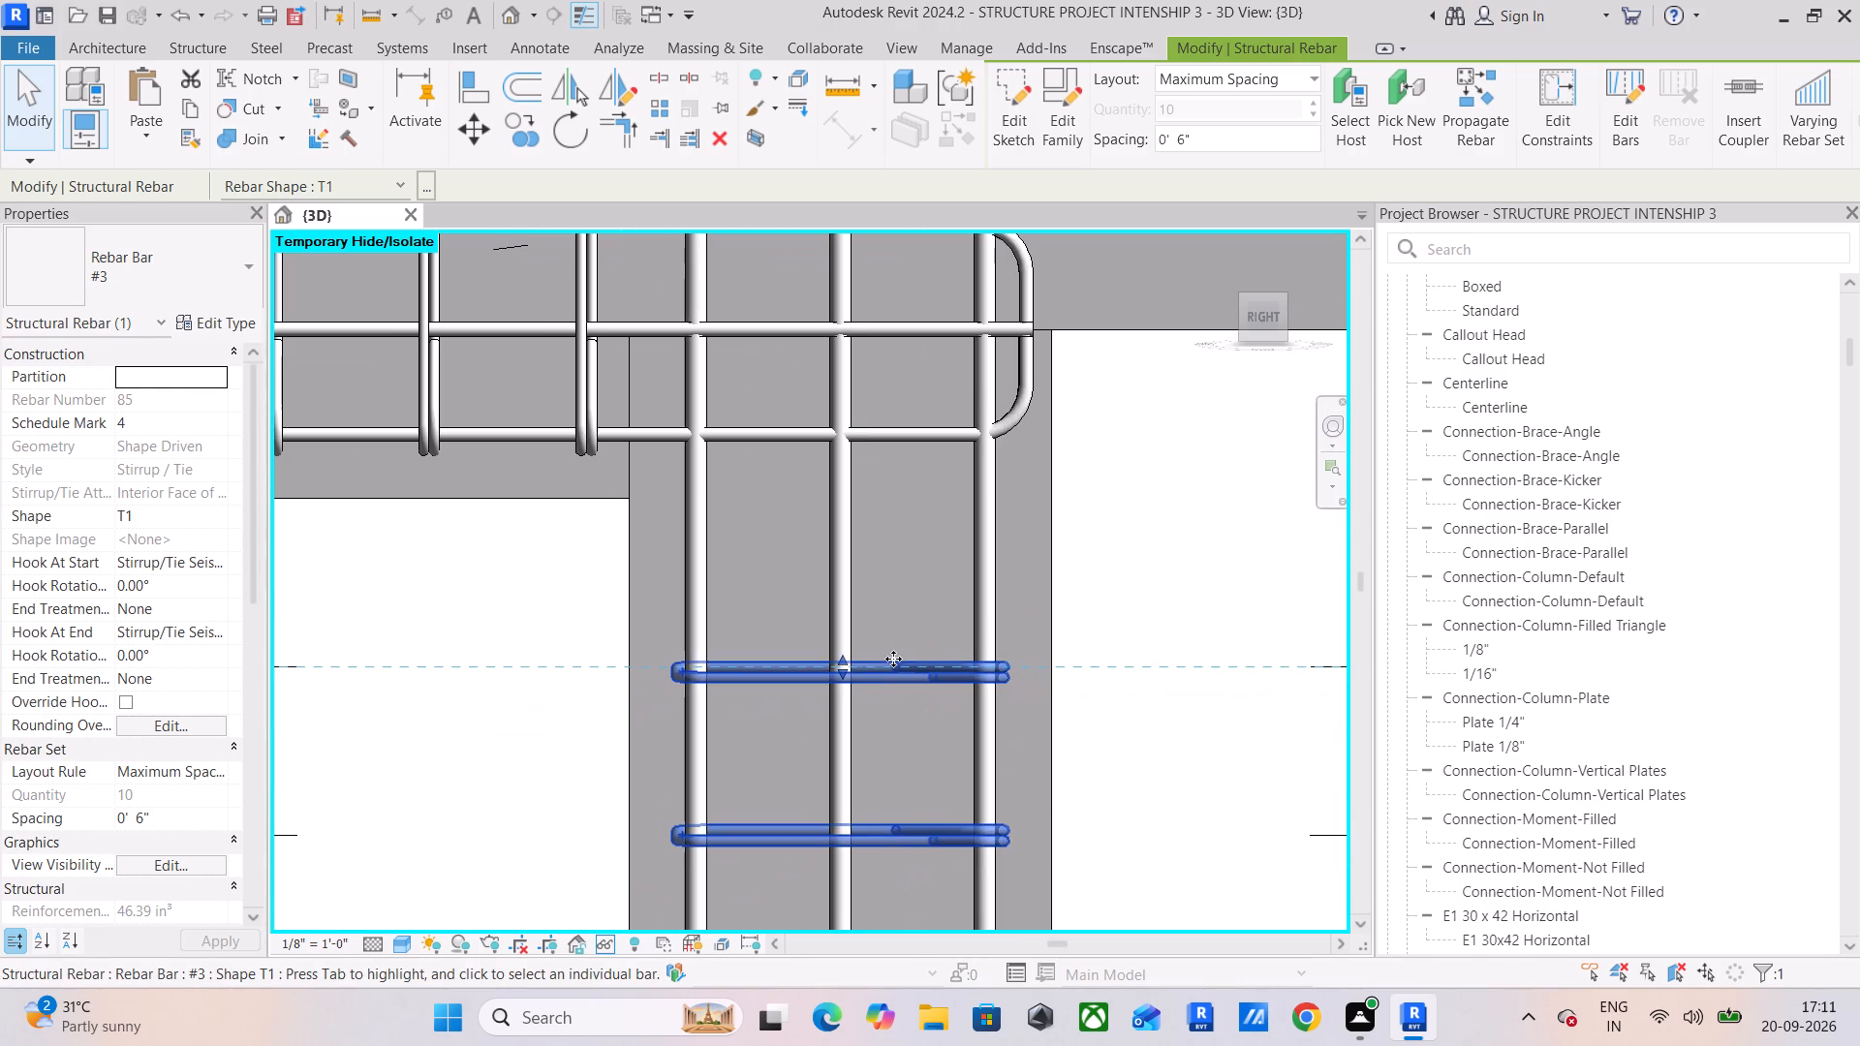
drag(841, 654, 845, 509)
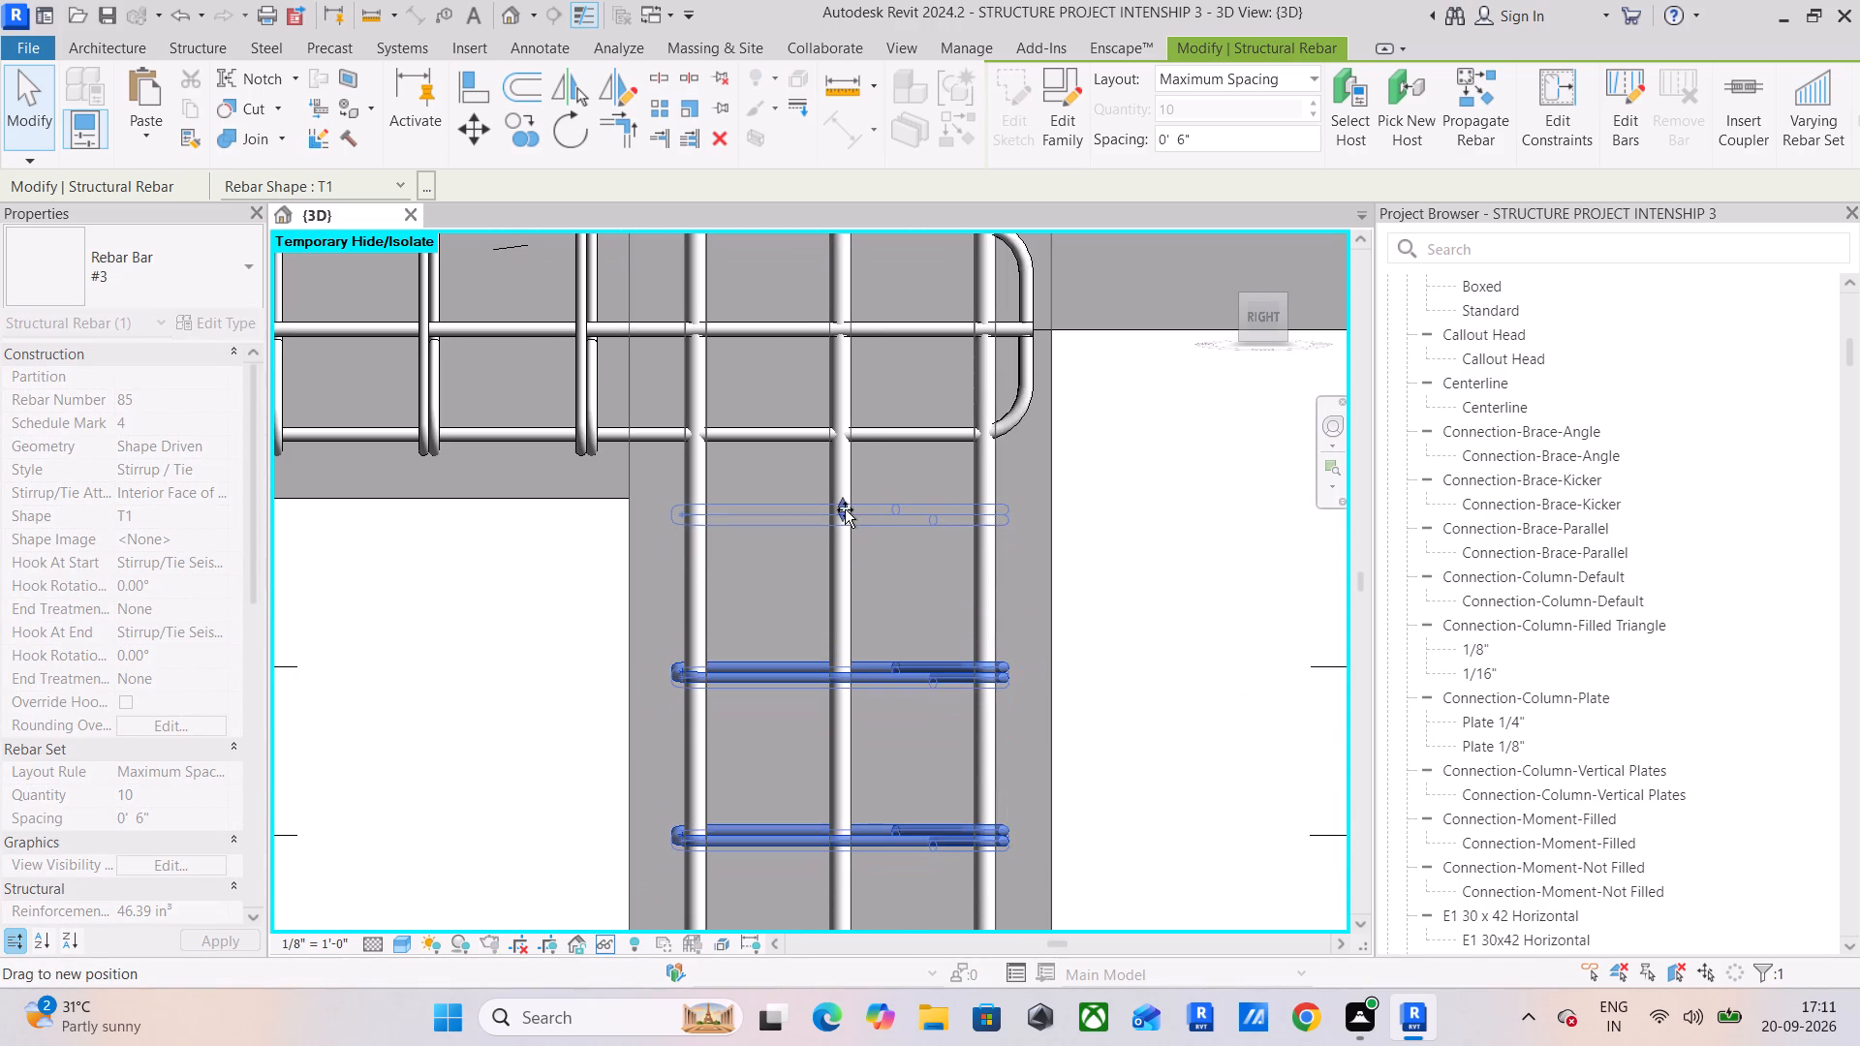
drag(845, 509, 848, 500)
Copy the shortened stirrup set, with multiple copies enabled, from that column's base at the footing top to the ground-floor beam's top.
scroll(848, 500, down, 10)
middle_drag(857, 538, 857, 565)
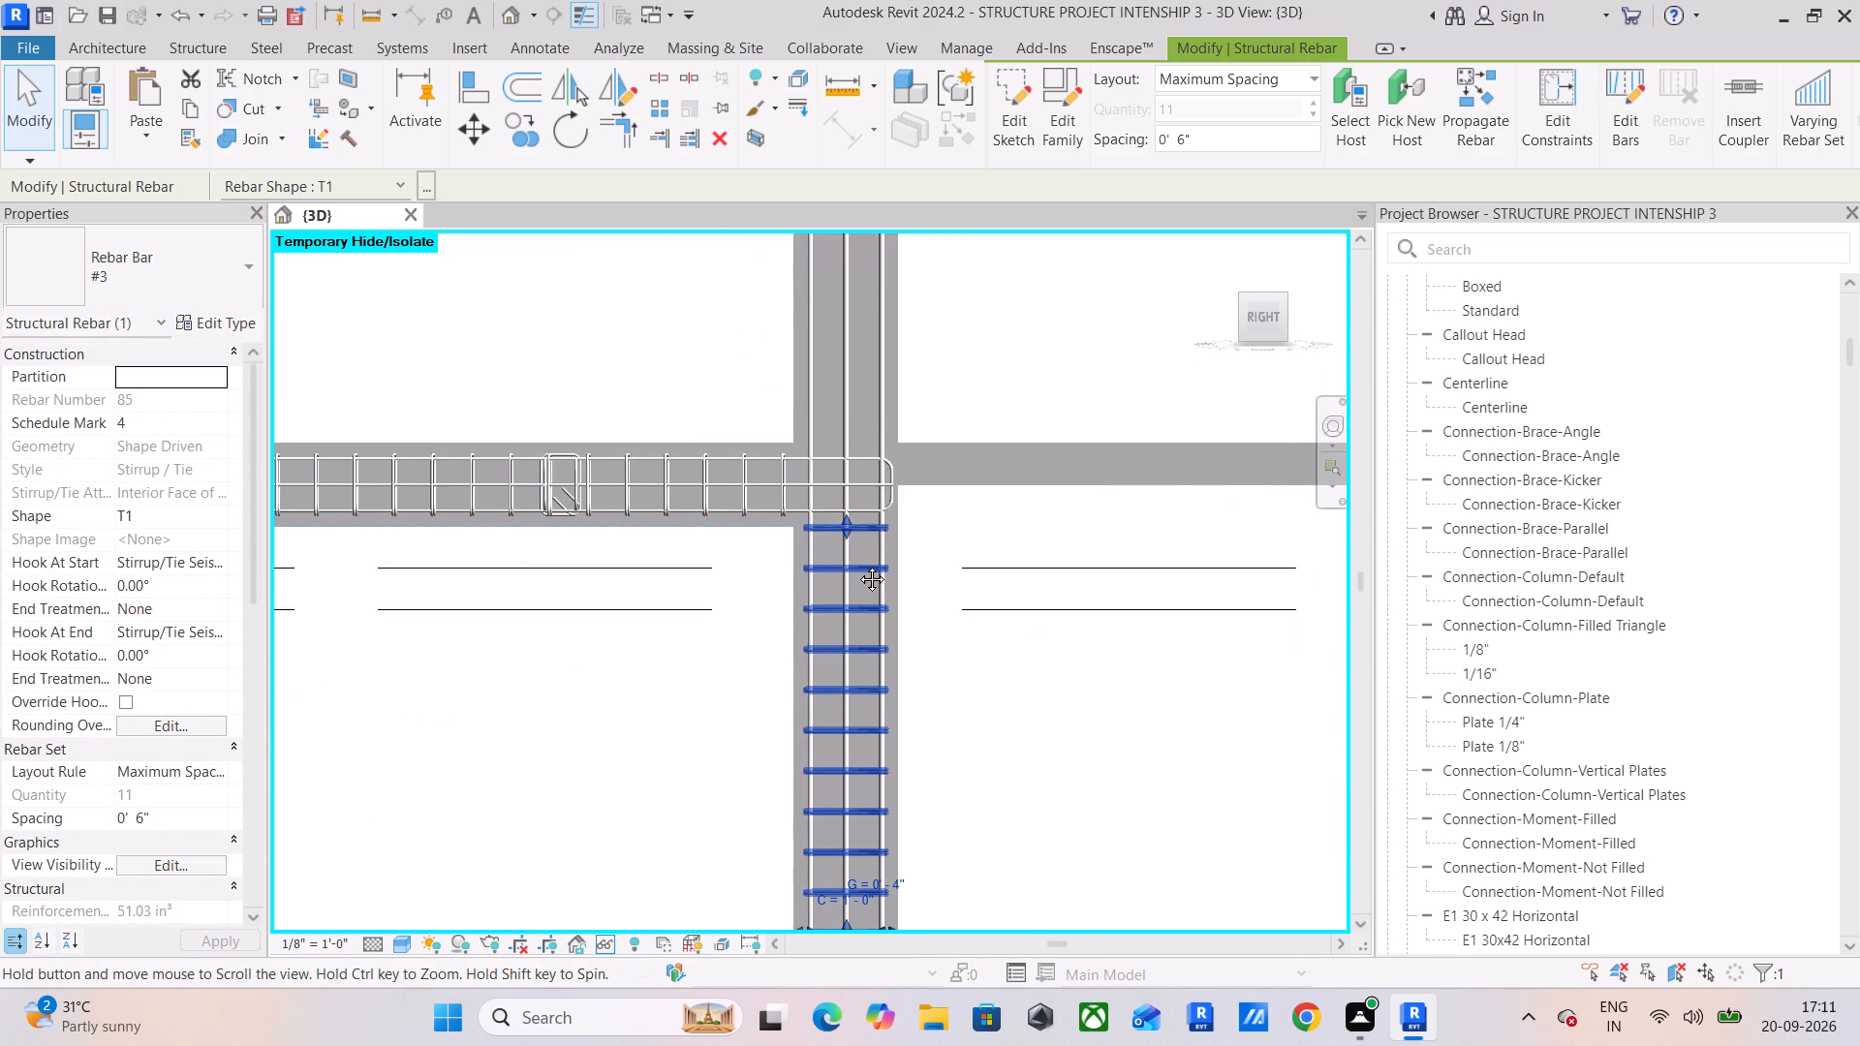
middle_drag(857, 565, 896, 381)
click(511, 130)
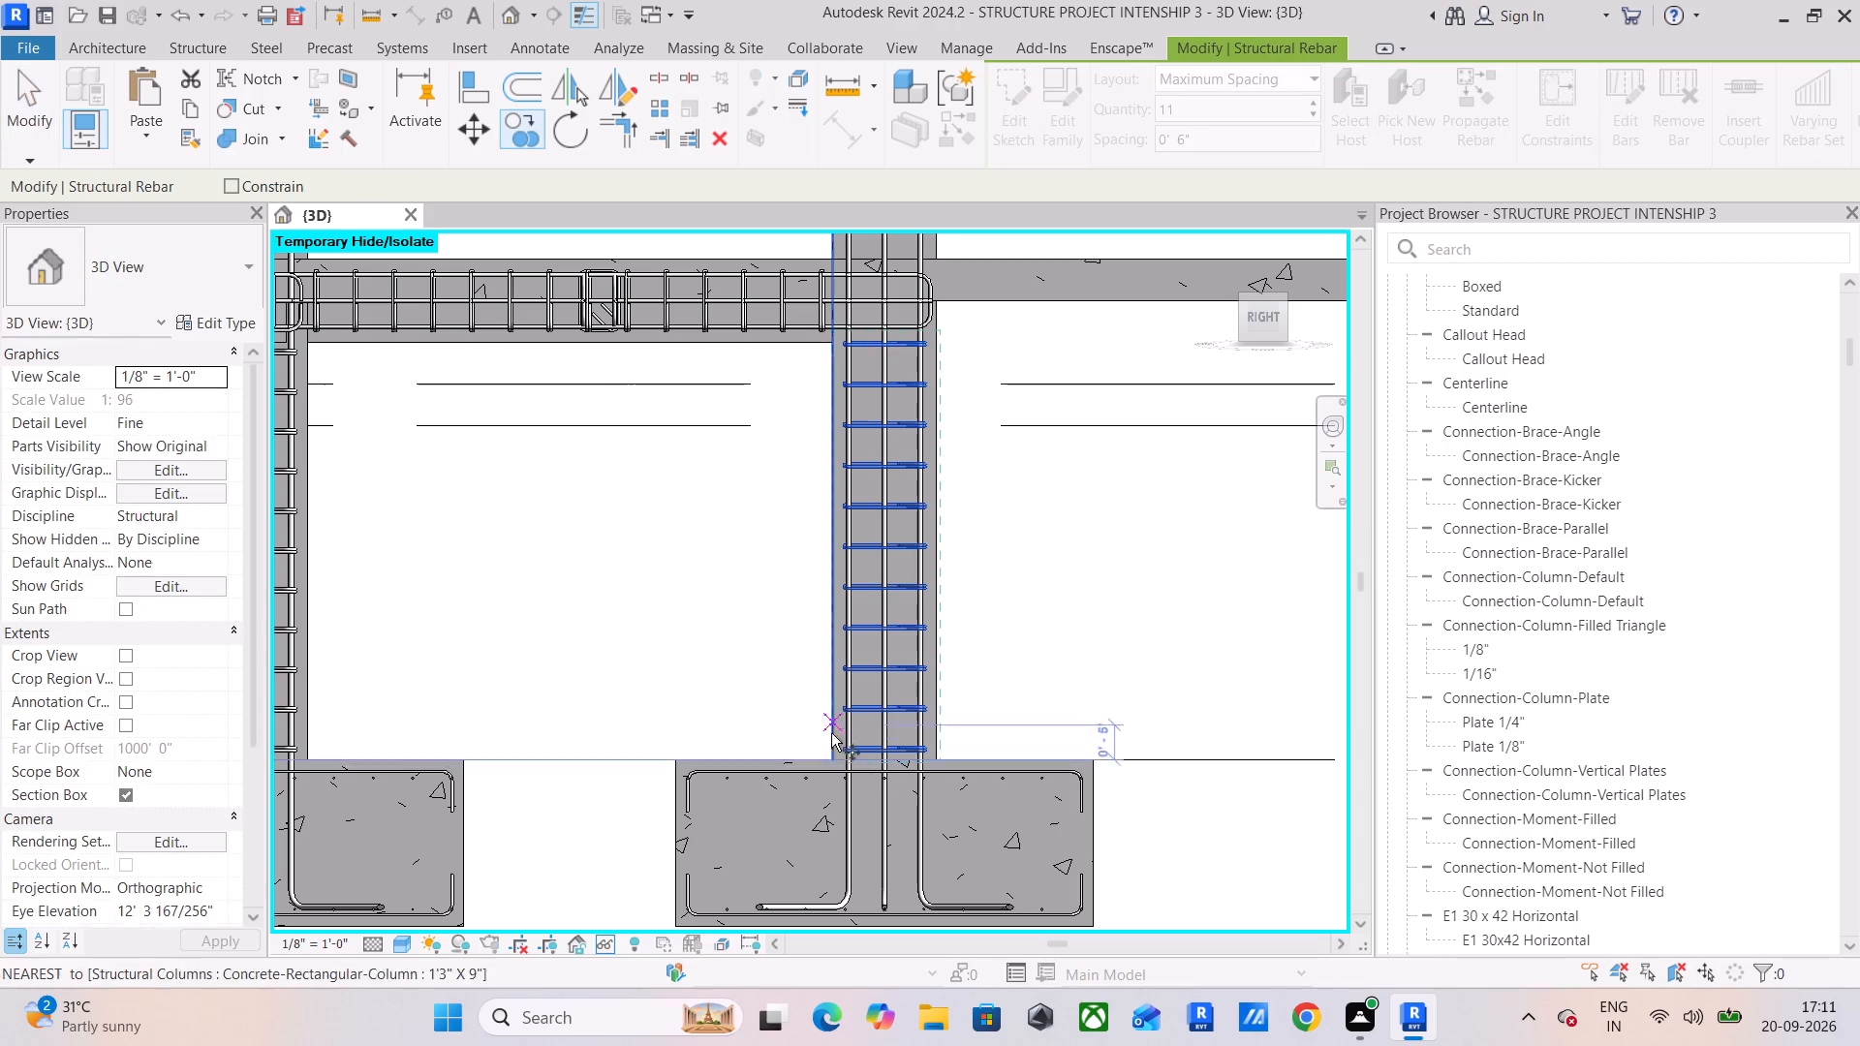
click(835, 763)
middle_drag(774, 551, 772, 962)
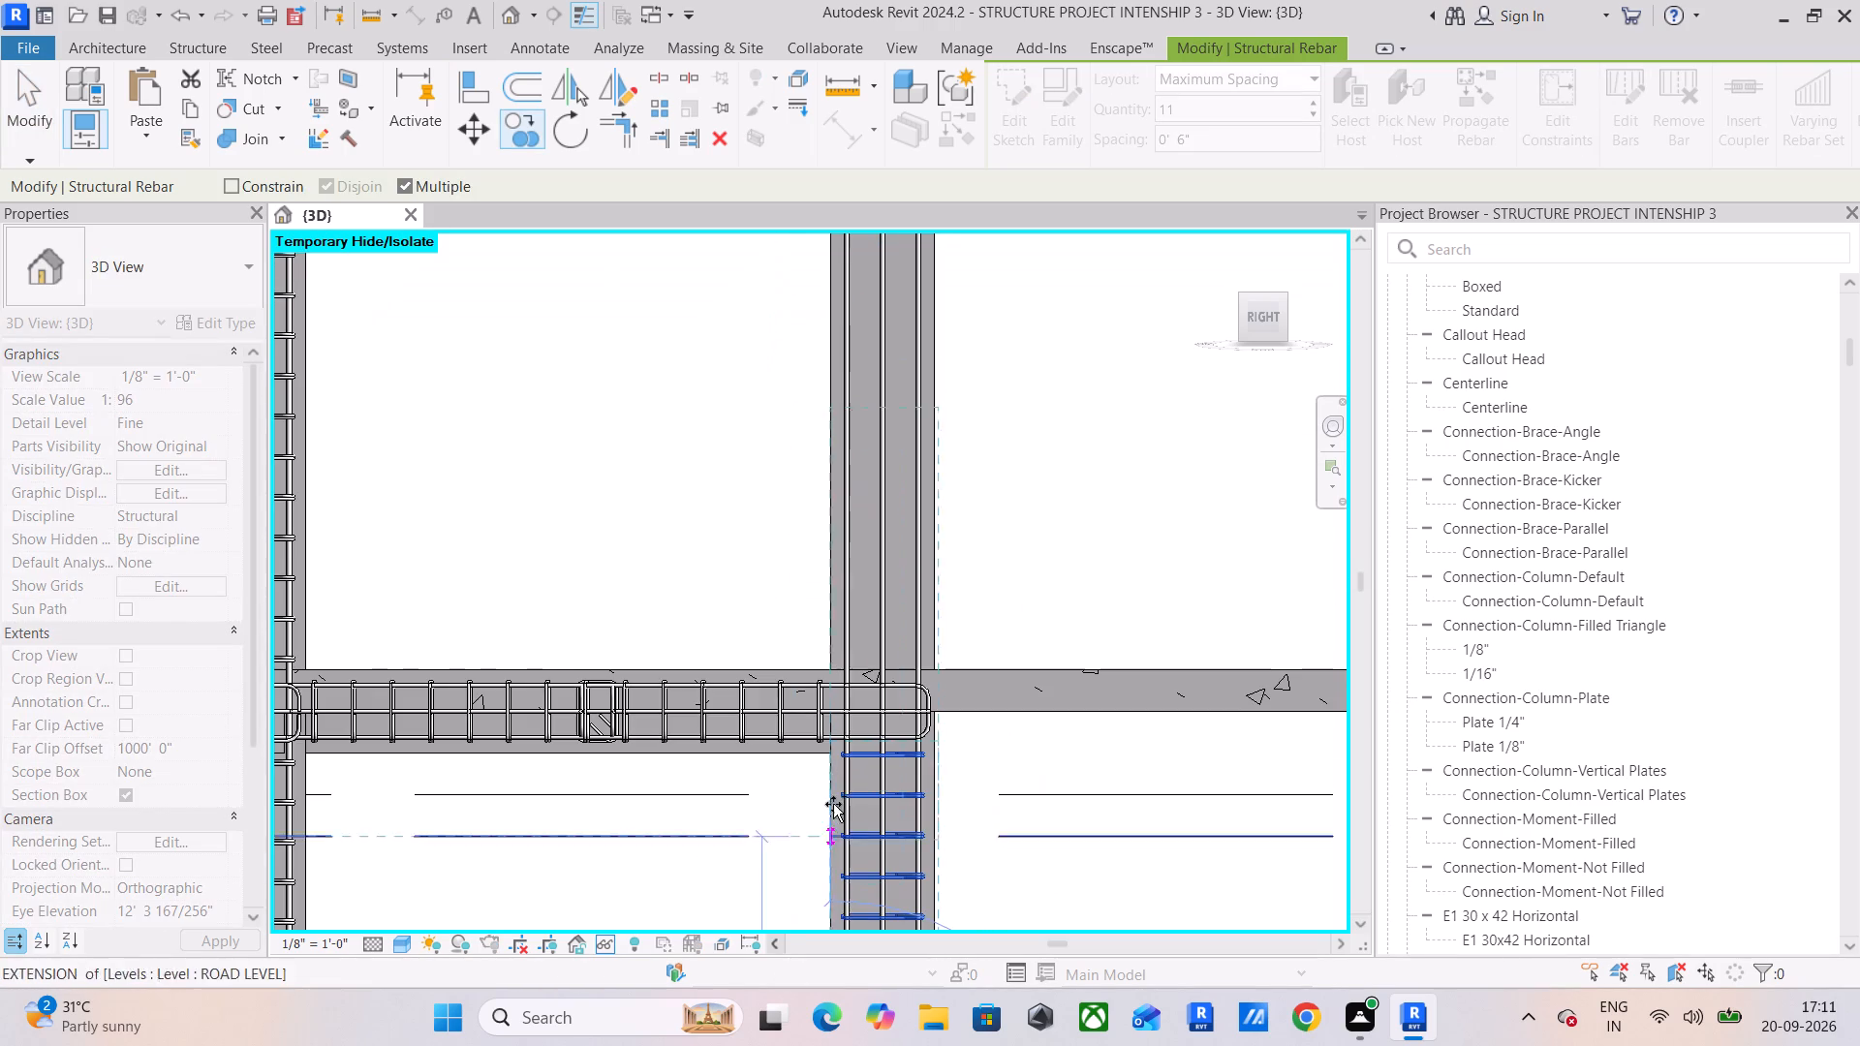
scroll(839, 666, up, 10)
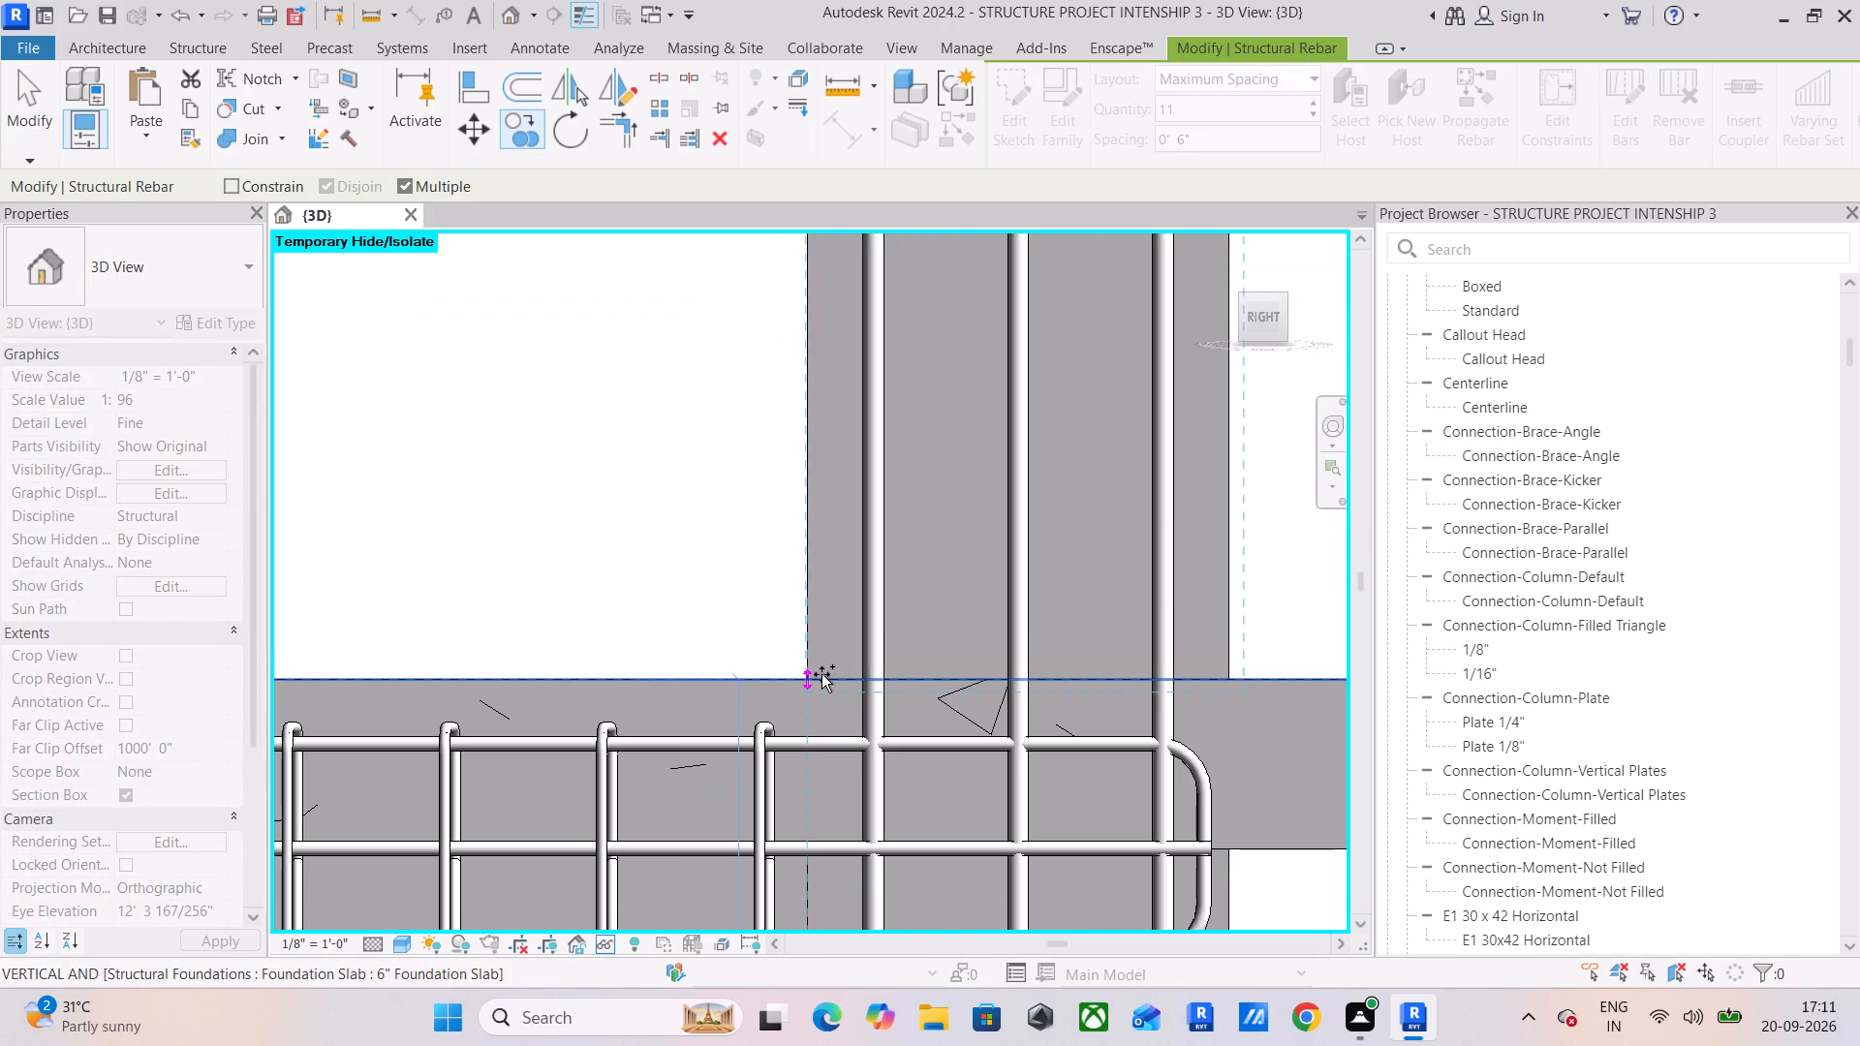
click(803, 678)
Place another copy of the stirrup set on the same column, starting at the first-floor beam's top, and end the copying.
scroll(802, 658, down, 10)
scroll(802, 842, down, 1)
middle_drag(805, 911, 810, 1003)
scroll(811, 600, down, 4)
middle_drag(810, 589, 807, 897)
scroll(799, 489, up, 5)
scroll(817, 569, up, 4)
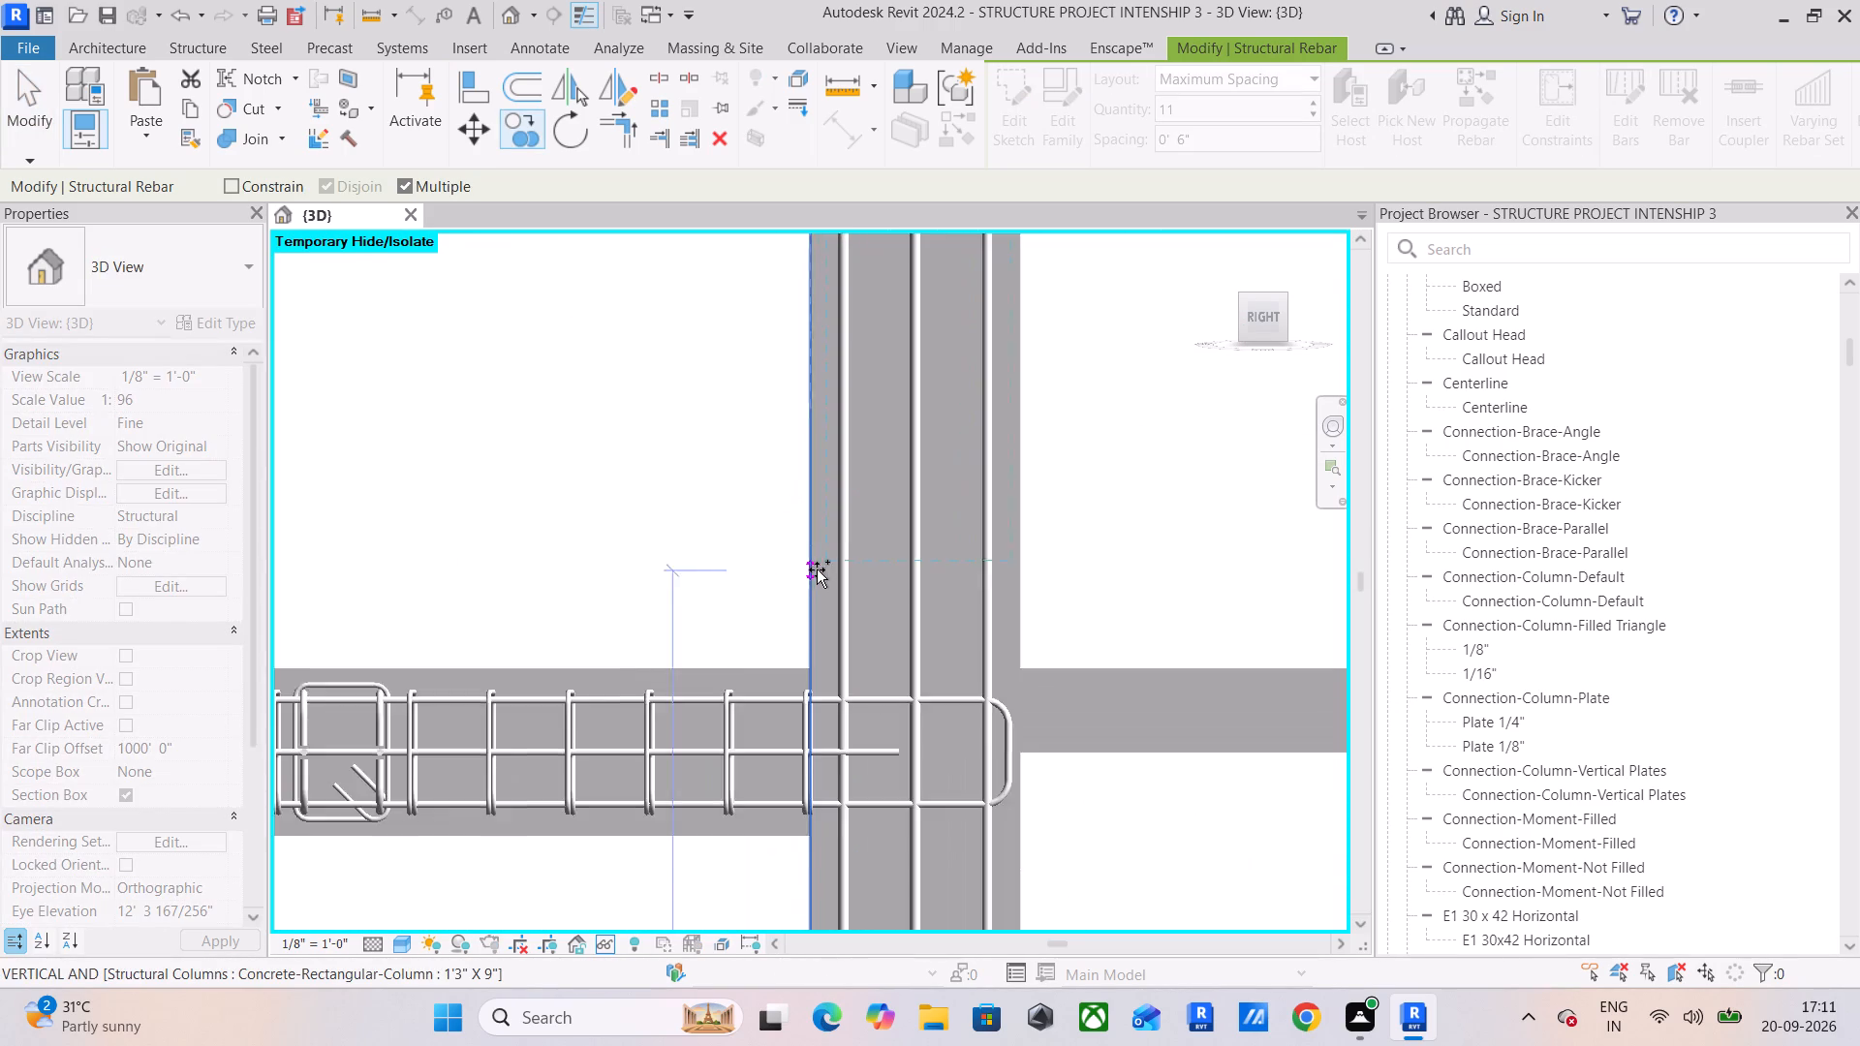
scroll(817, 569, up, 6)
click(809, 752)
scroll(801, 590, down, 10)
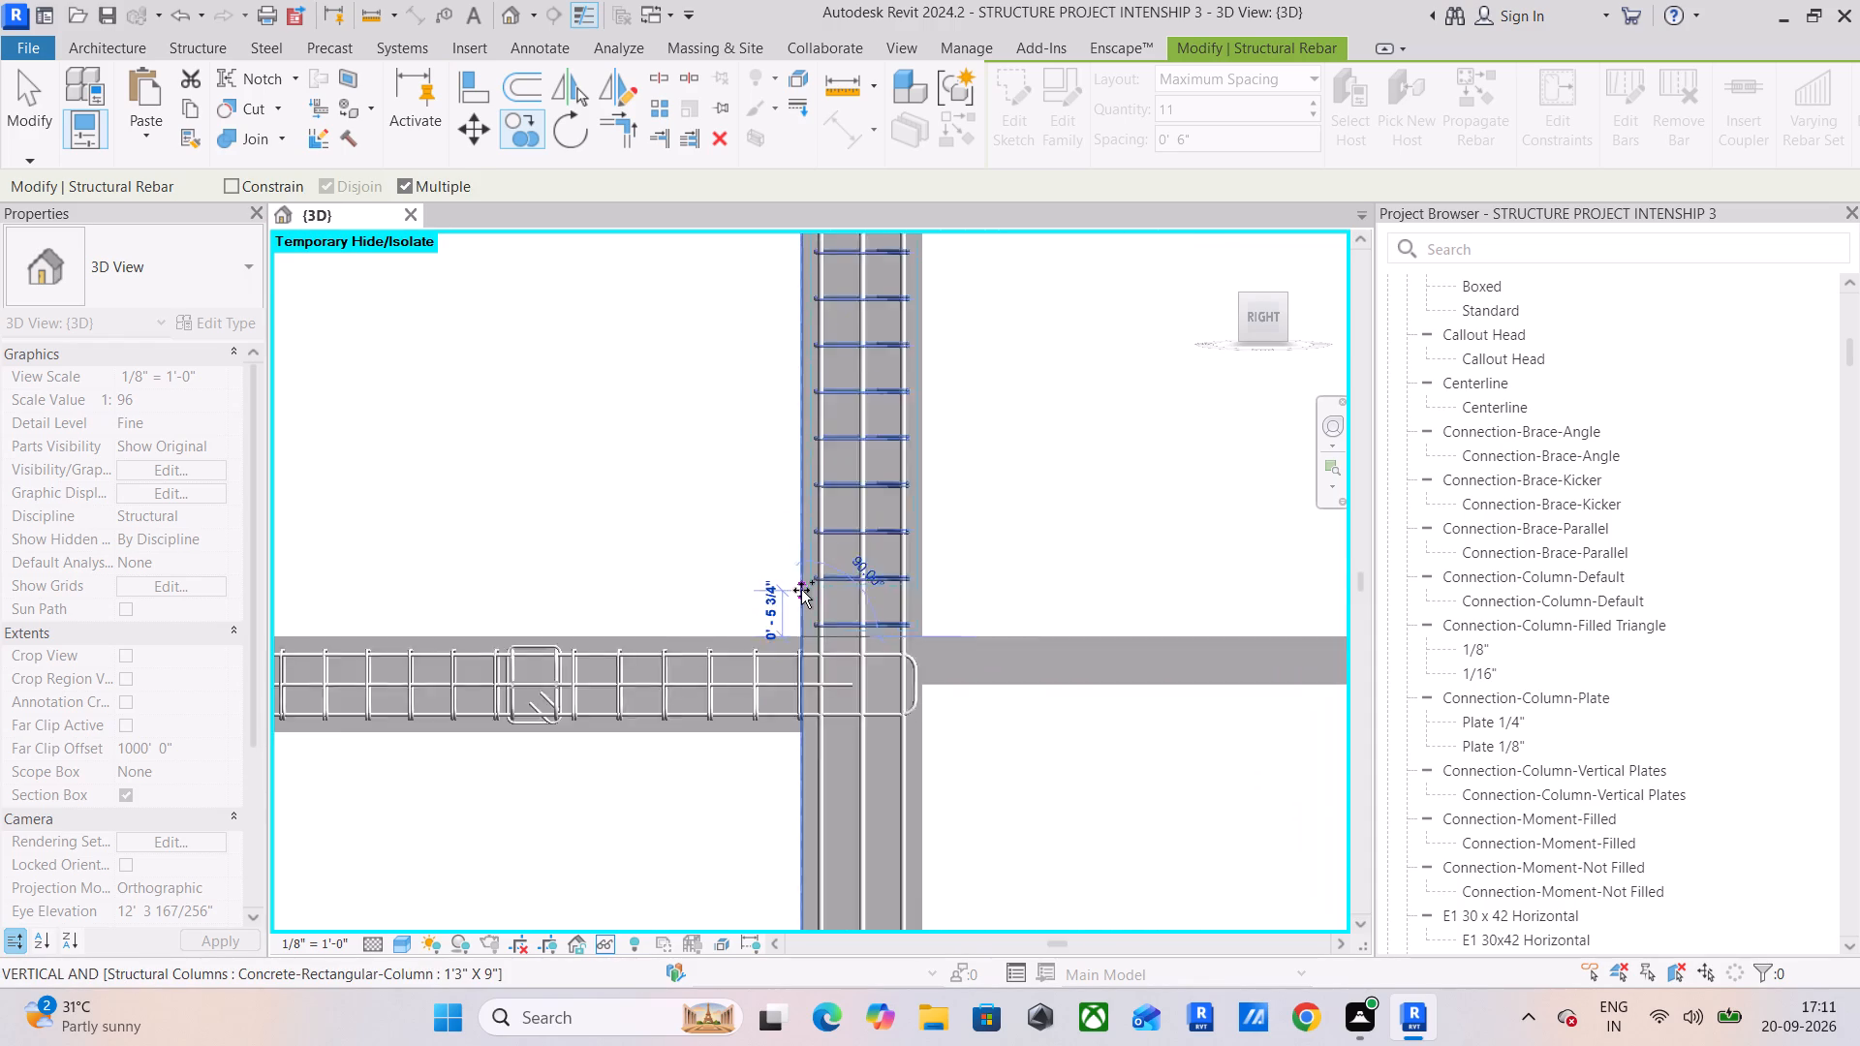
scroll(801, 590, down, 2)
click(27, 113)
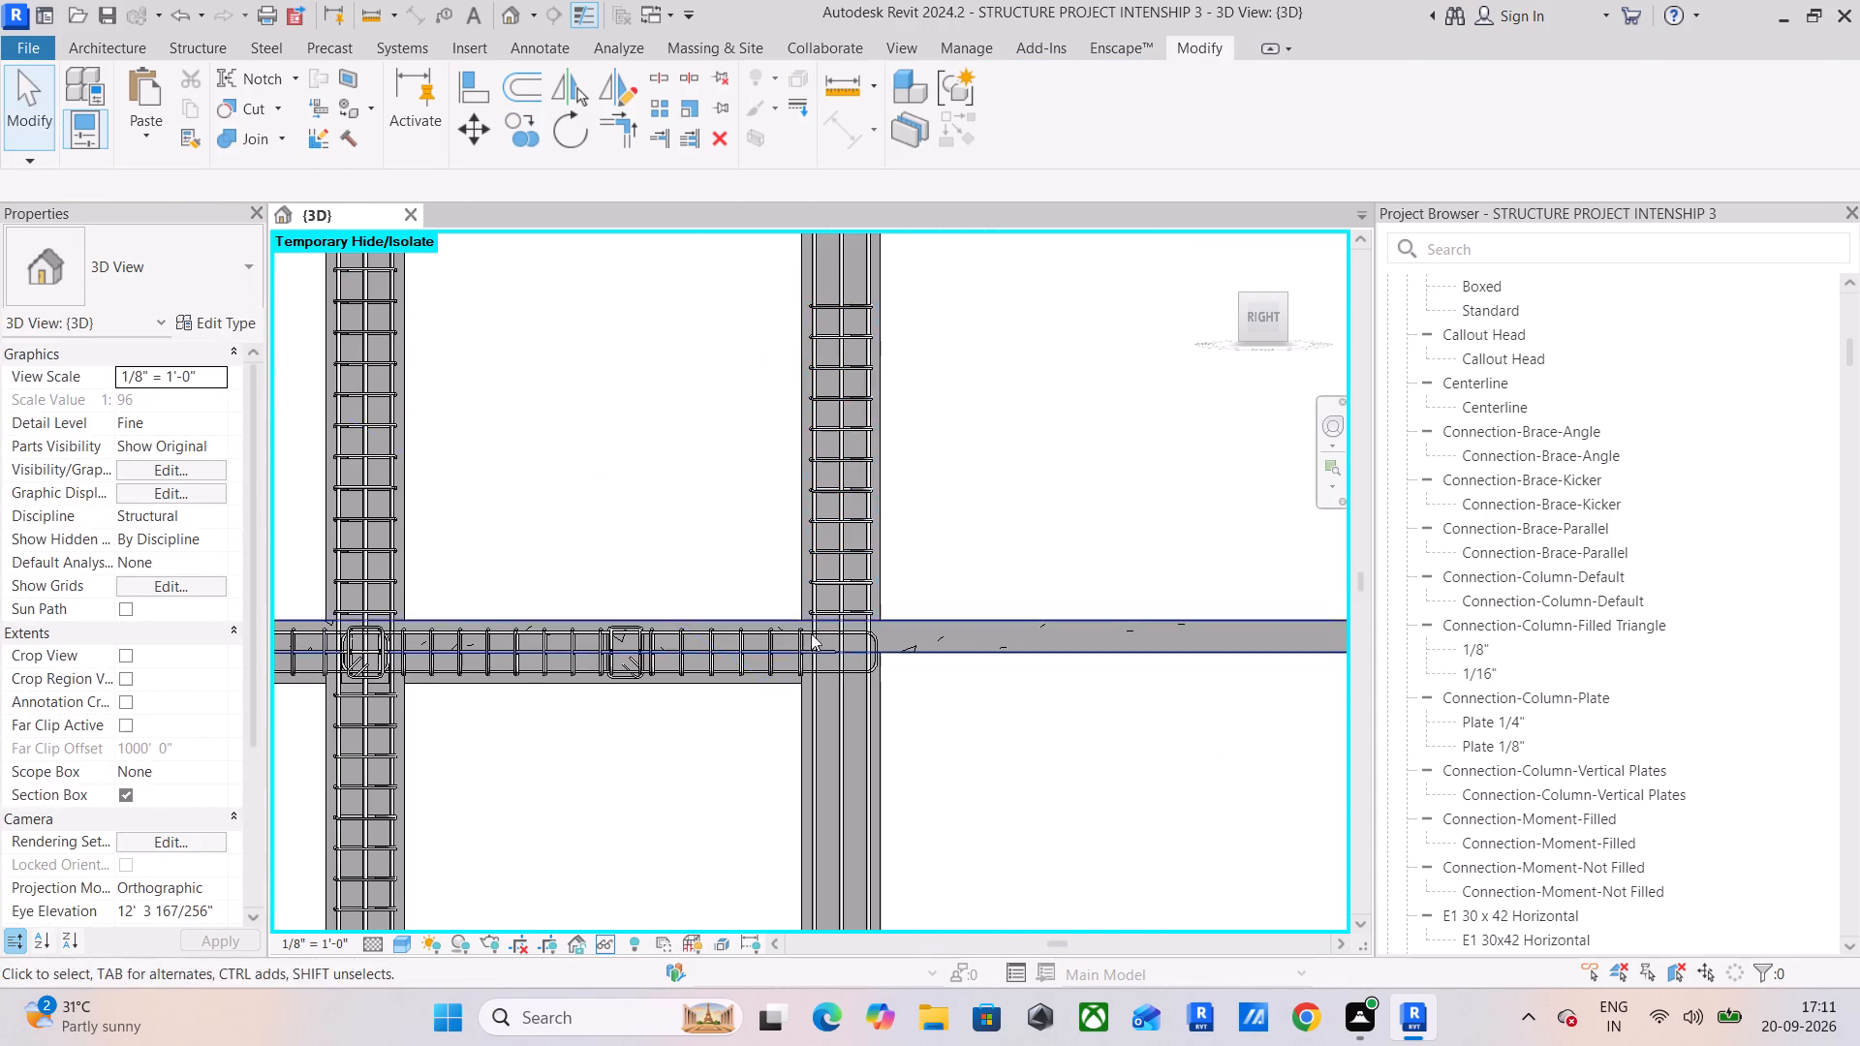
Extend this column's copied stirrup set above the ground-floor beam up to just under the first-floor beam.
scroll(814, 683, down, 4)
middle_drag(810, 692, 708, 326)
click(735, 618)
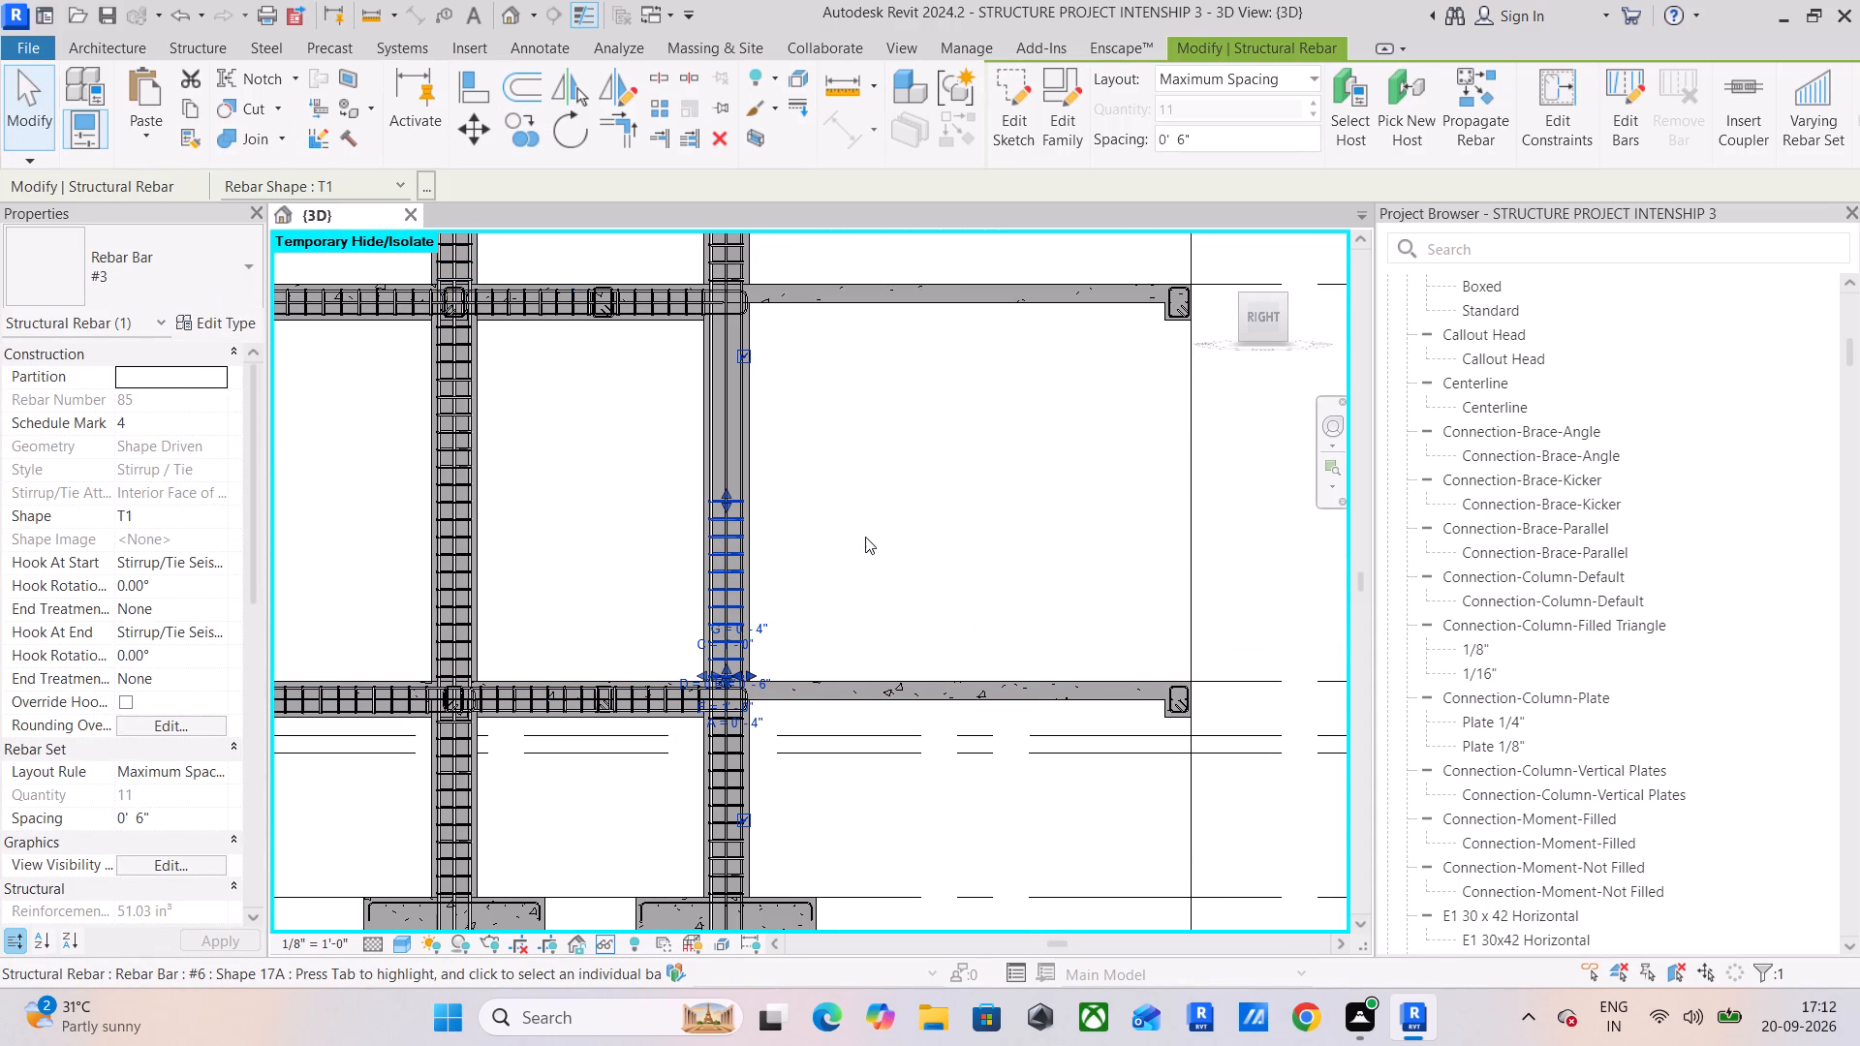
drag(727, 490, 722, 324)
scroll(745, 373, up, 1)
middle_drag(755, 401, 771, 656)
scroll(732, 545, up, 8)
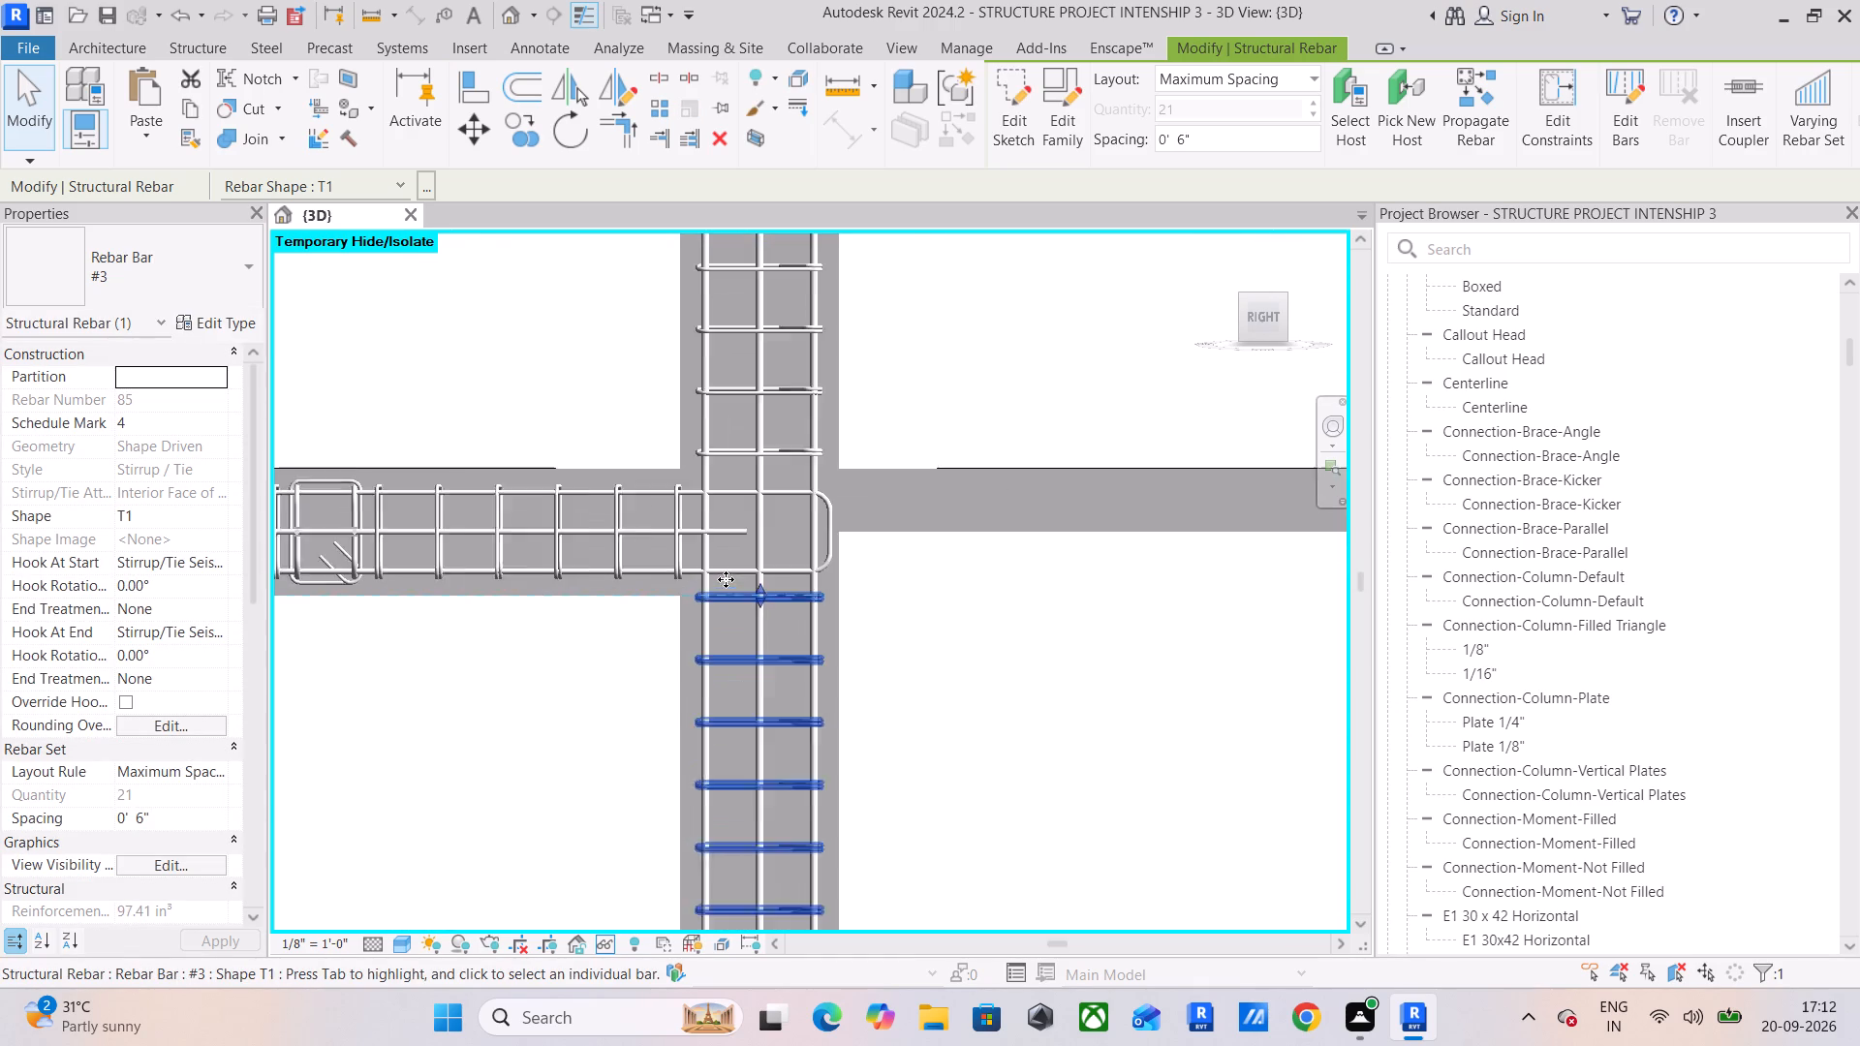
scroll(726, 579, up, 1)
drag(758, 588, 764, 612)
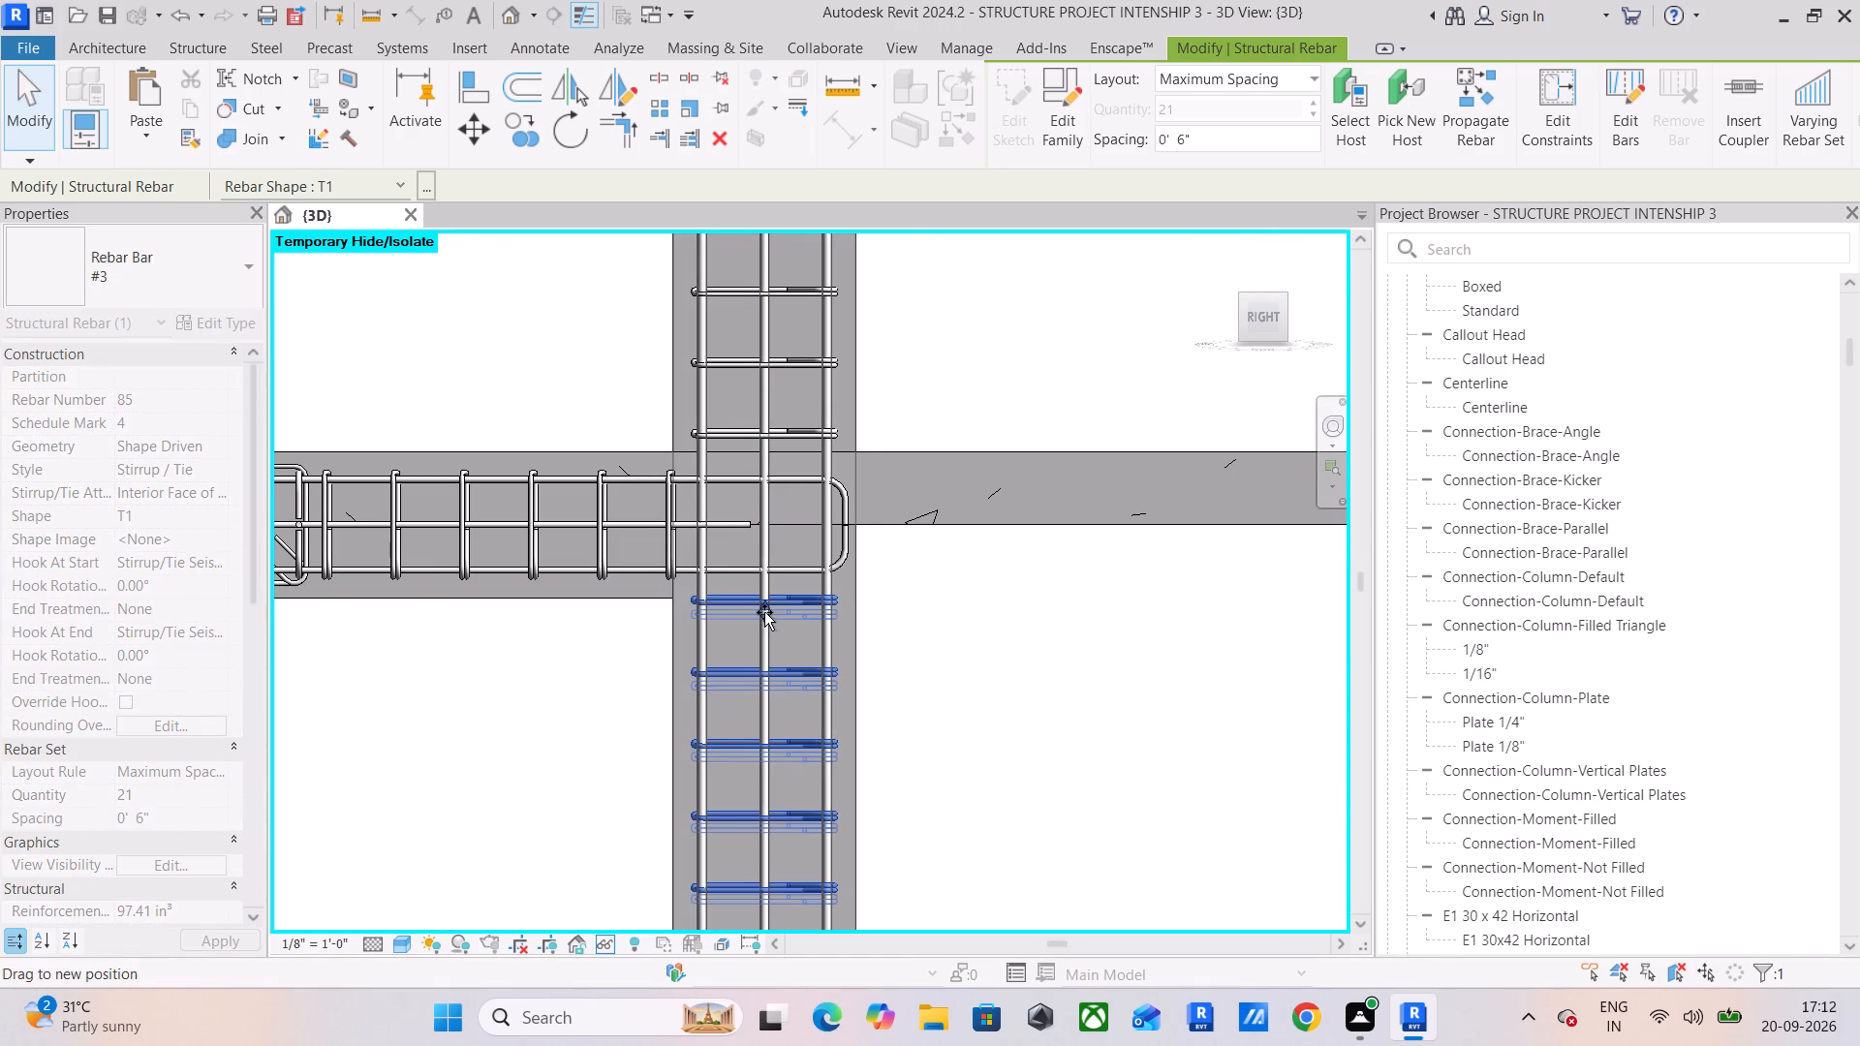
drag(764, 612, 768, 597)
Extend the column's copied stirrup set above the first-floor beam up to the next level line.
scroll(839, 604, down, 4)
middle_drag(852, 625, 870, 883)
scroll(852, 638, down, 1)
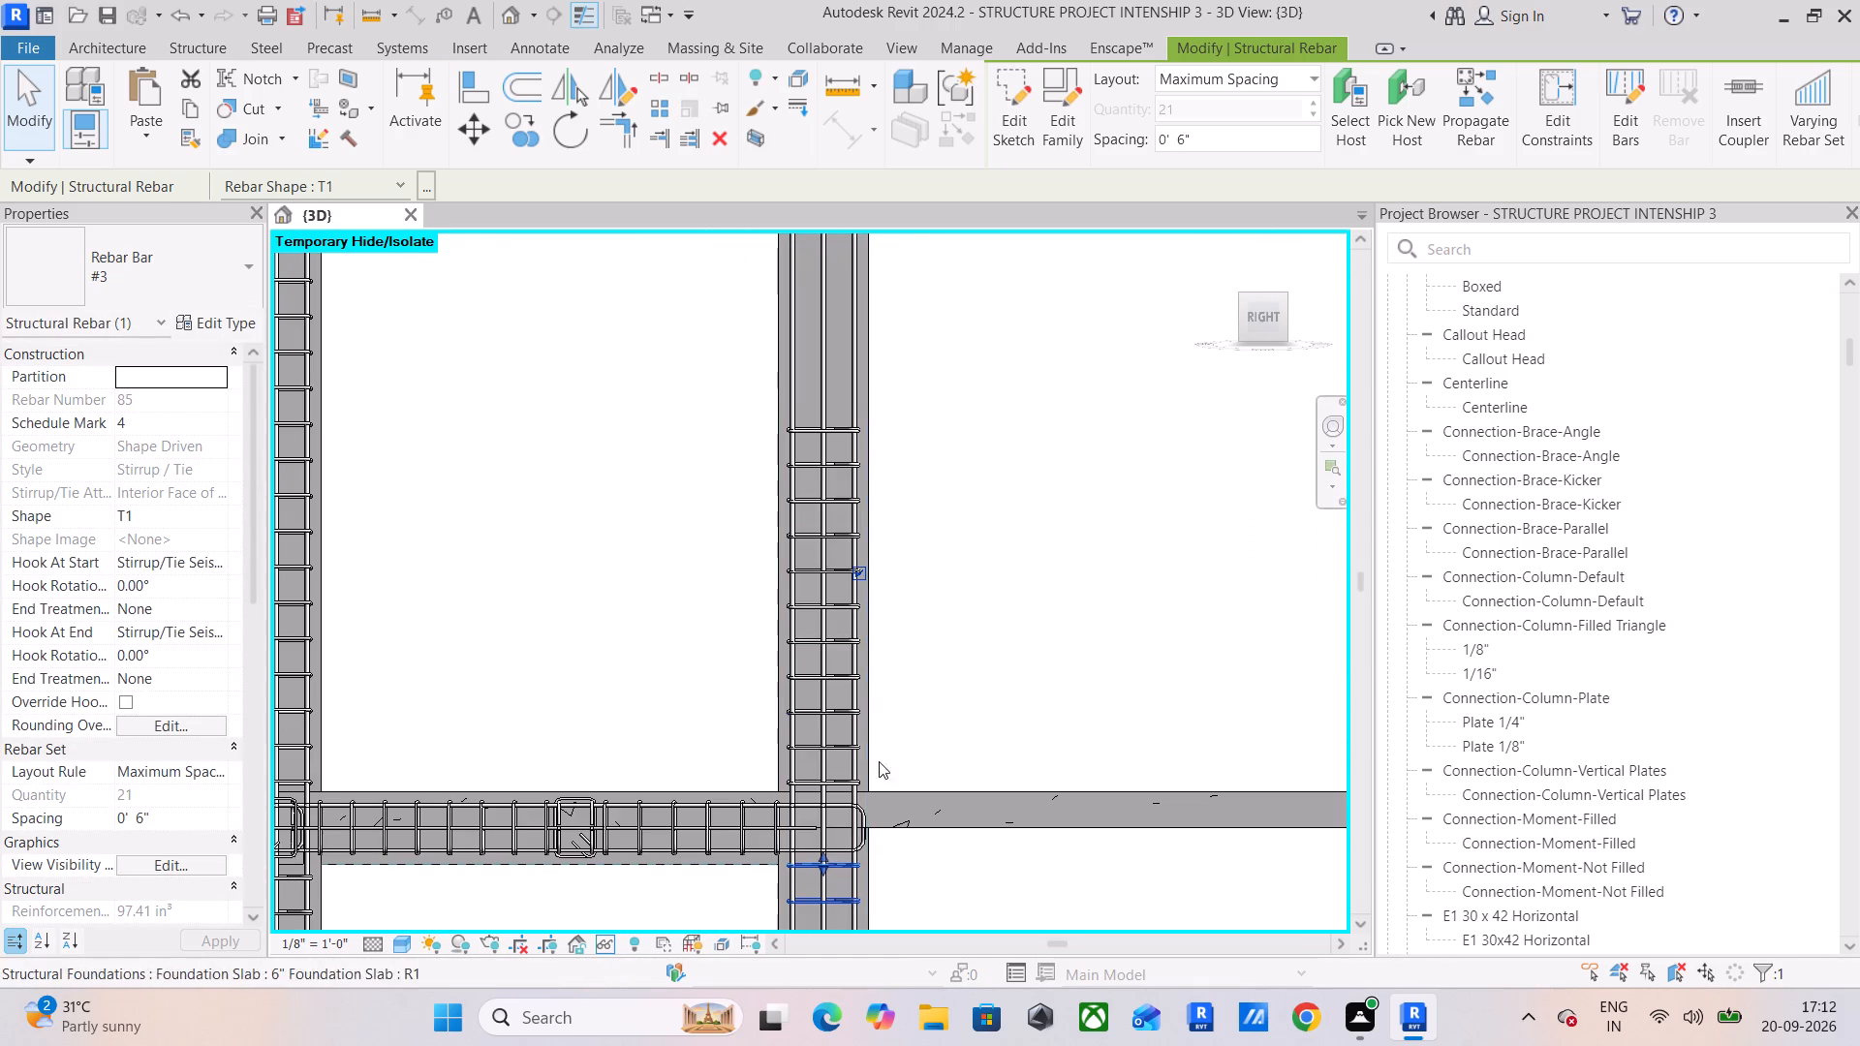
click(837, 713)
scroll(837, 712, down, 4)
middle_drag(840, 737, 857, 914)
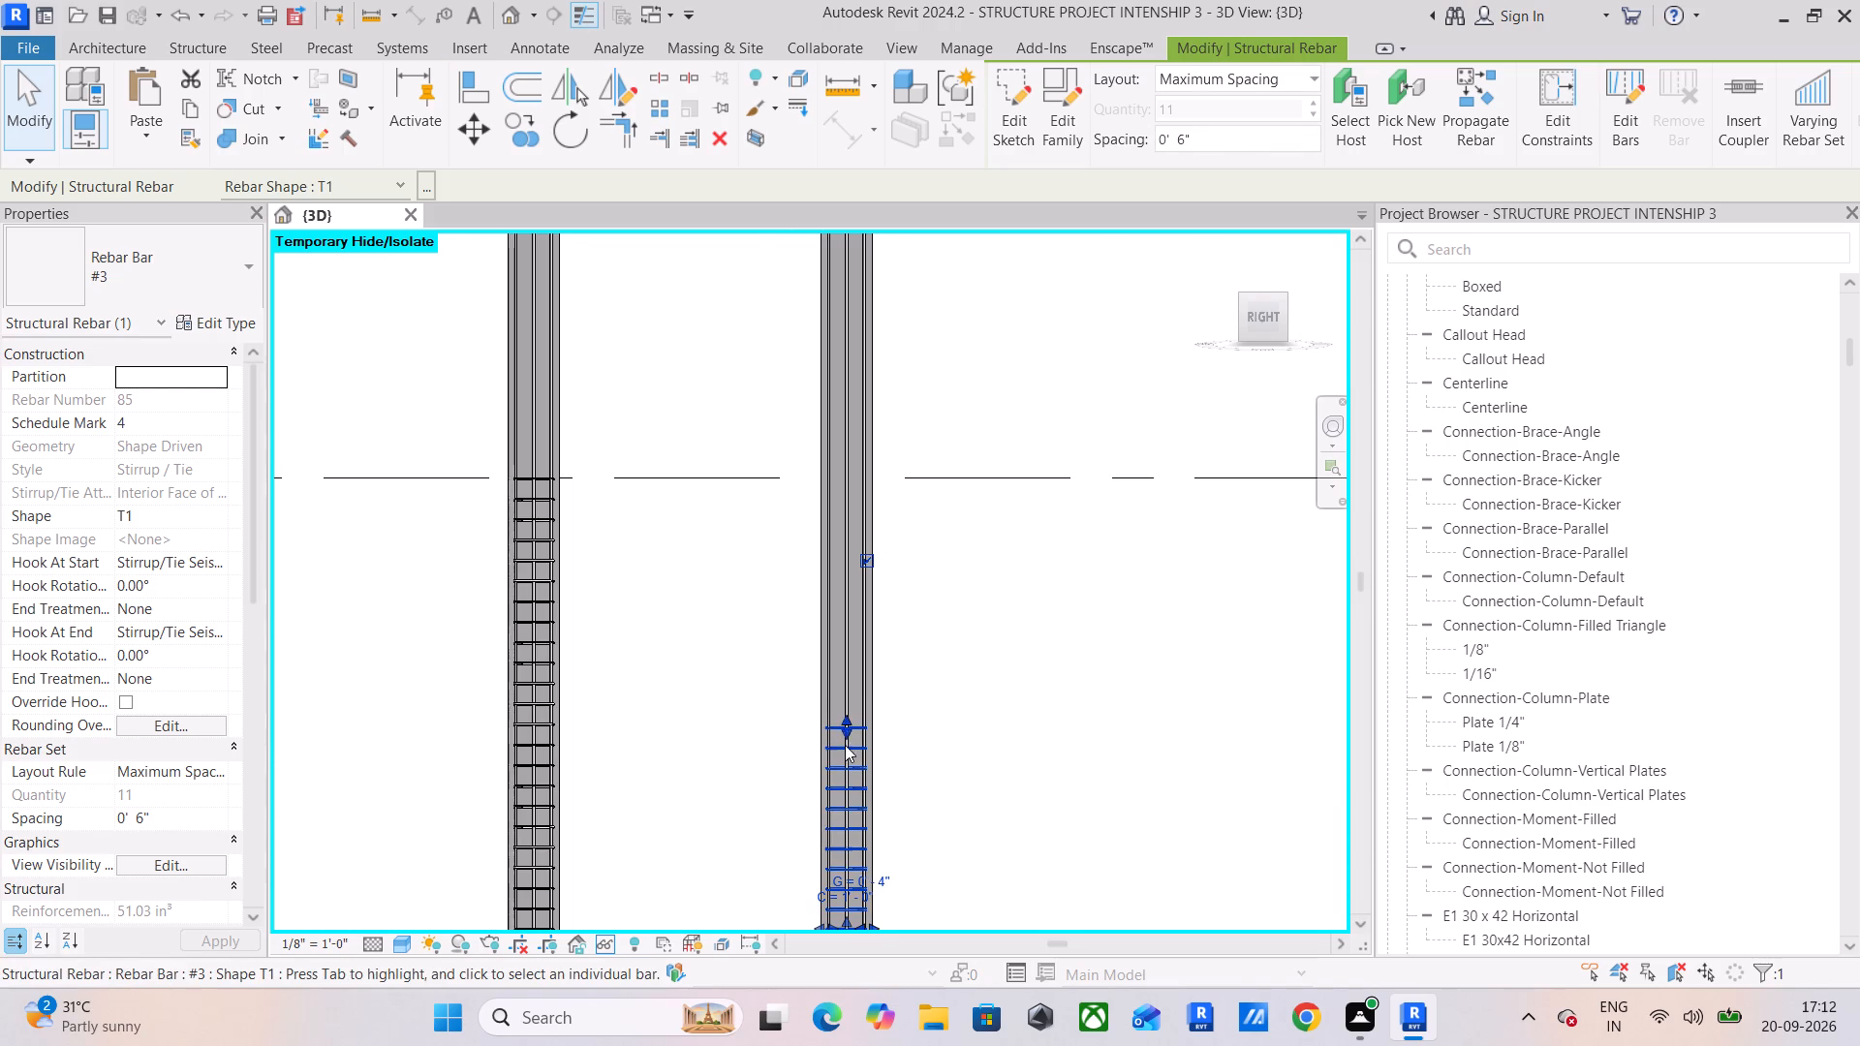
drag(845, 720, 845, 486)
click(1076, 643)
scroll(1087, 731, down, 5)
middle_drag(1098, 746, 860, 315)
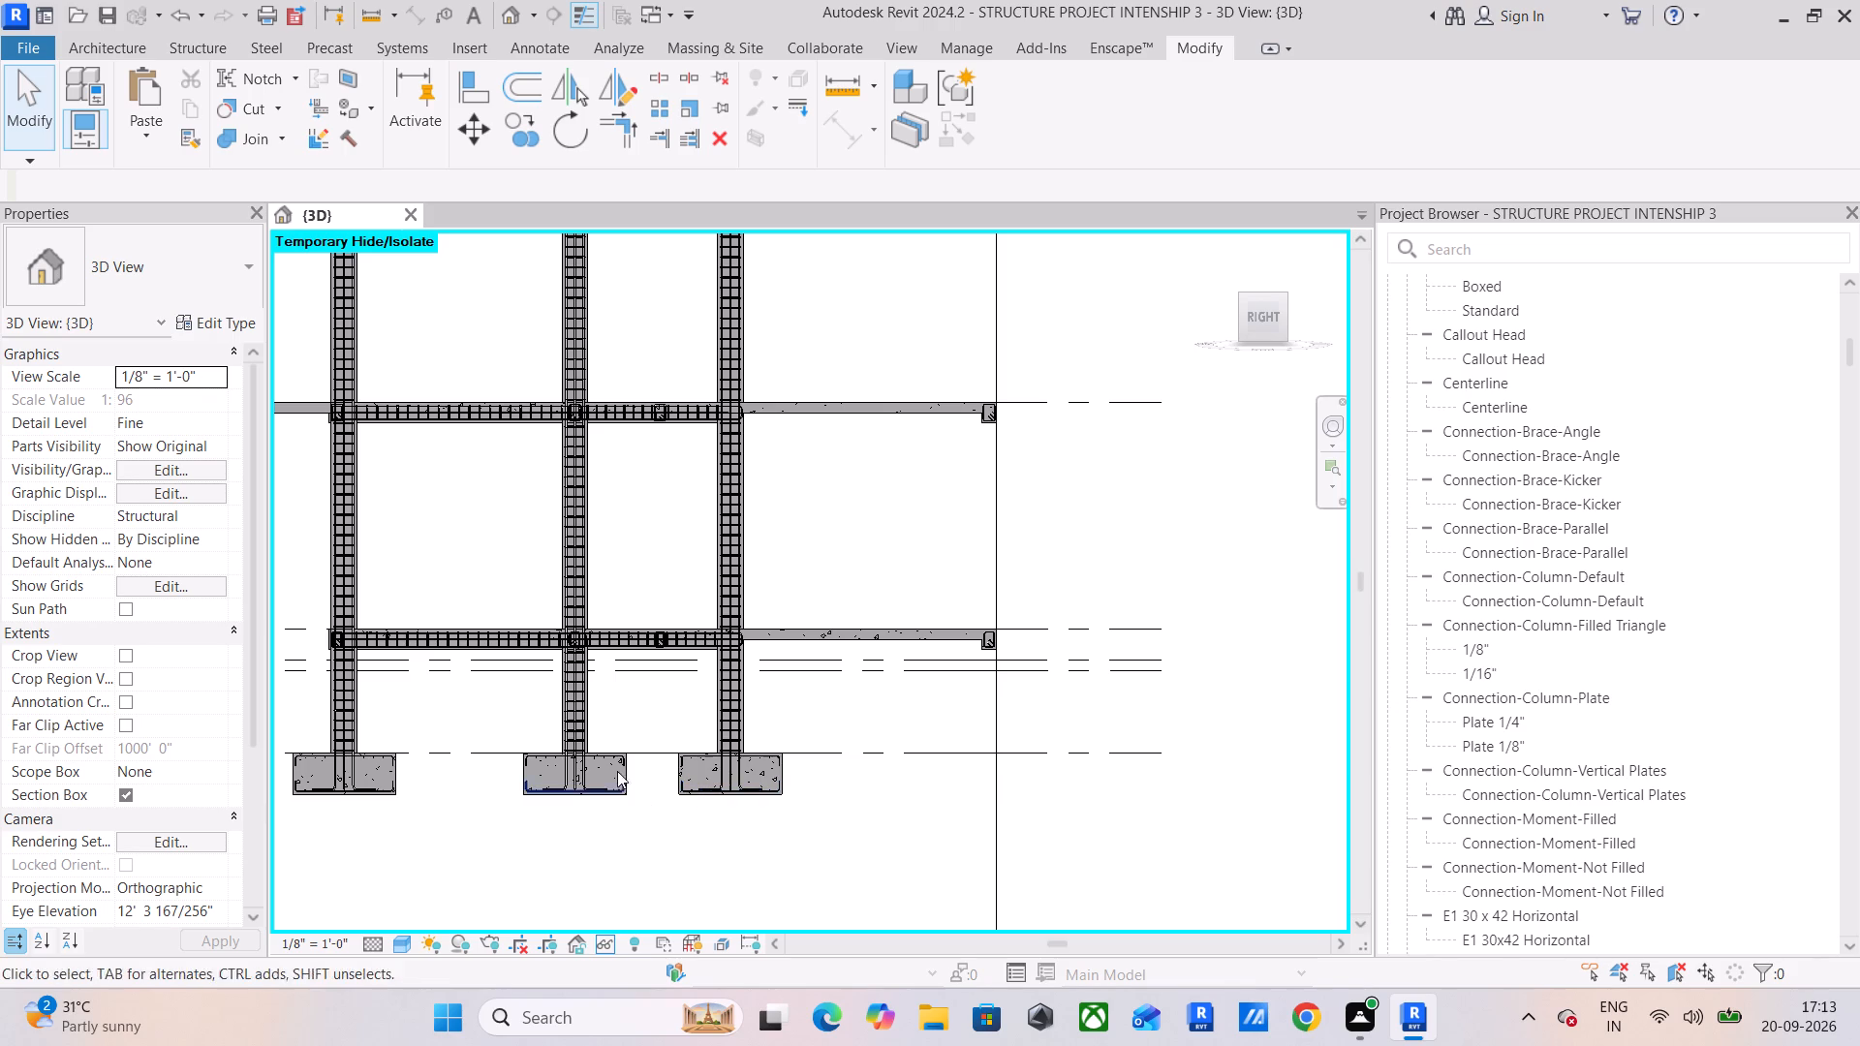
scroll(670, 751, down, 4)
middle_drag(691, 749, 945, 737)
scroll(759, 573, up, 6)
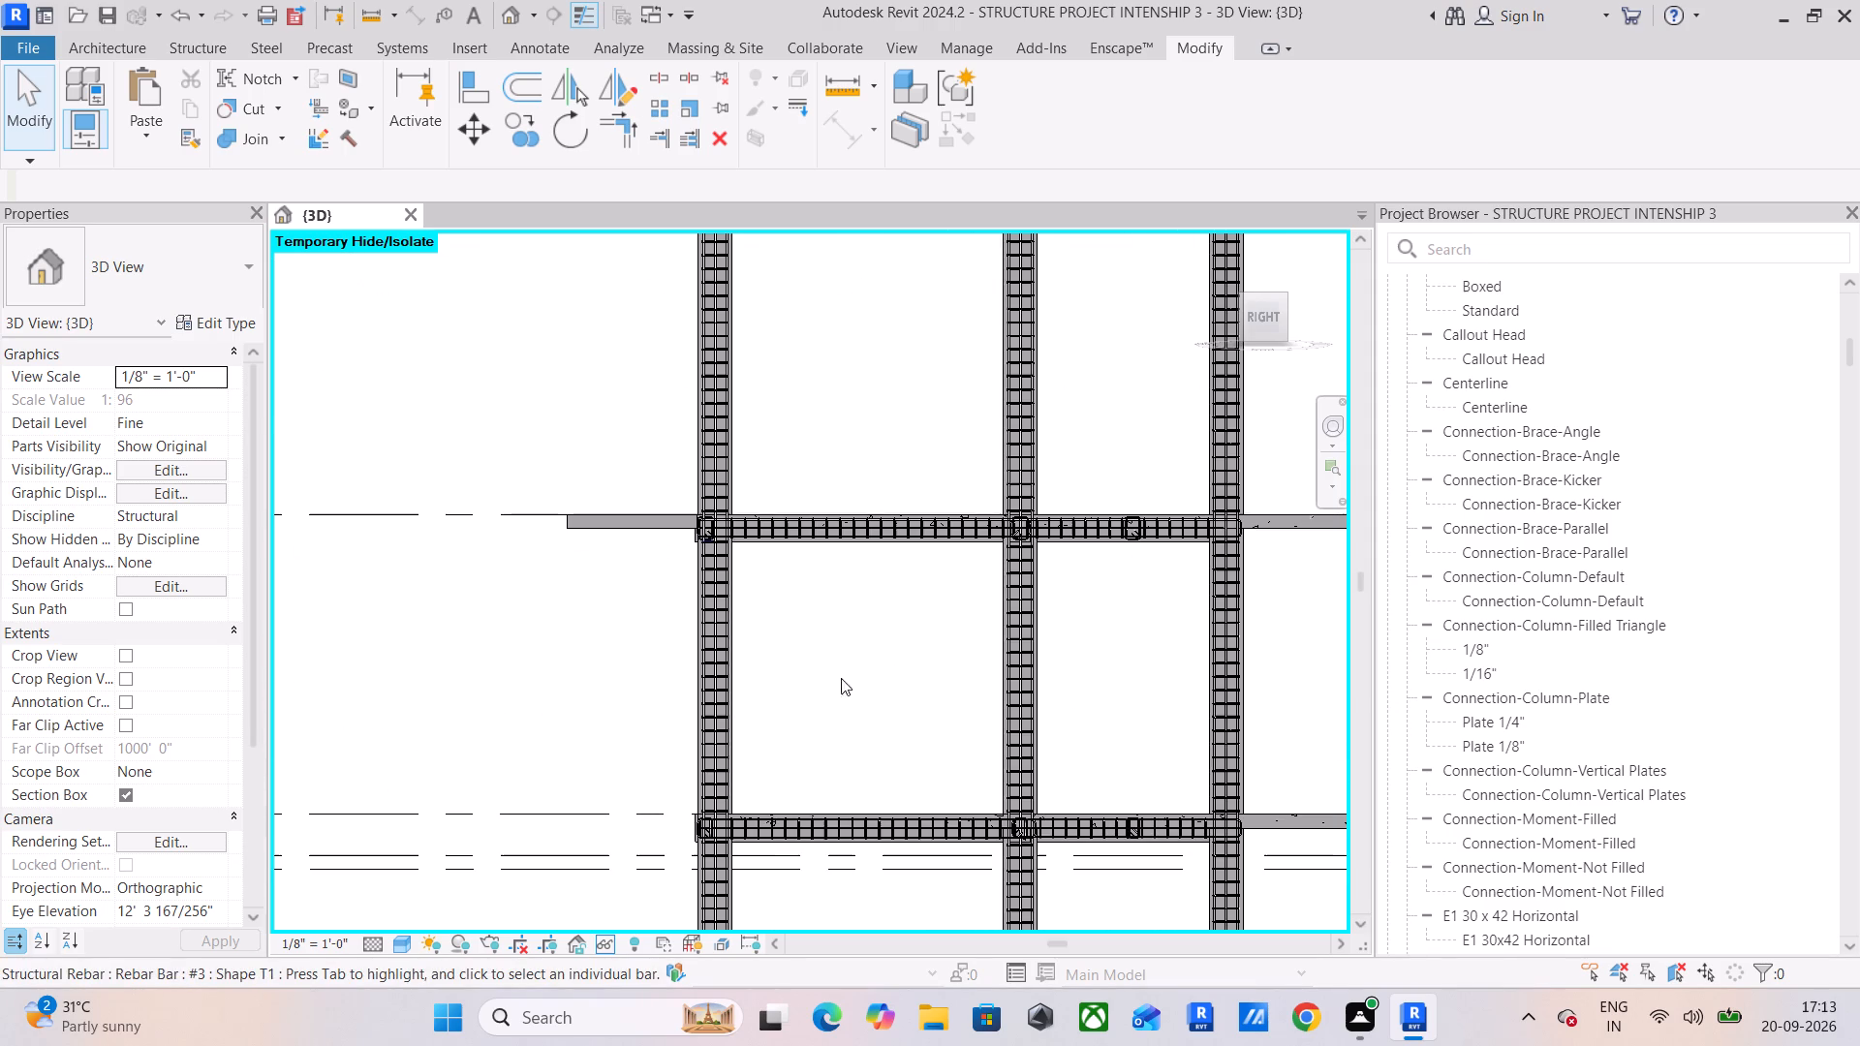
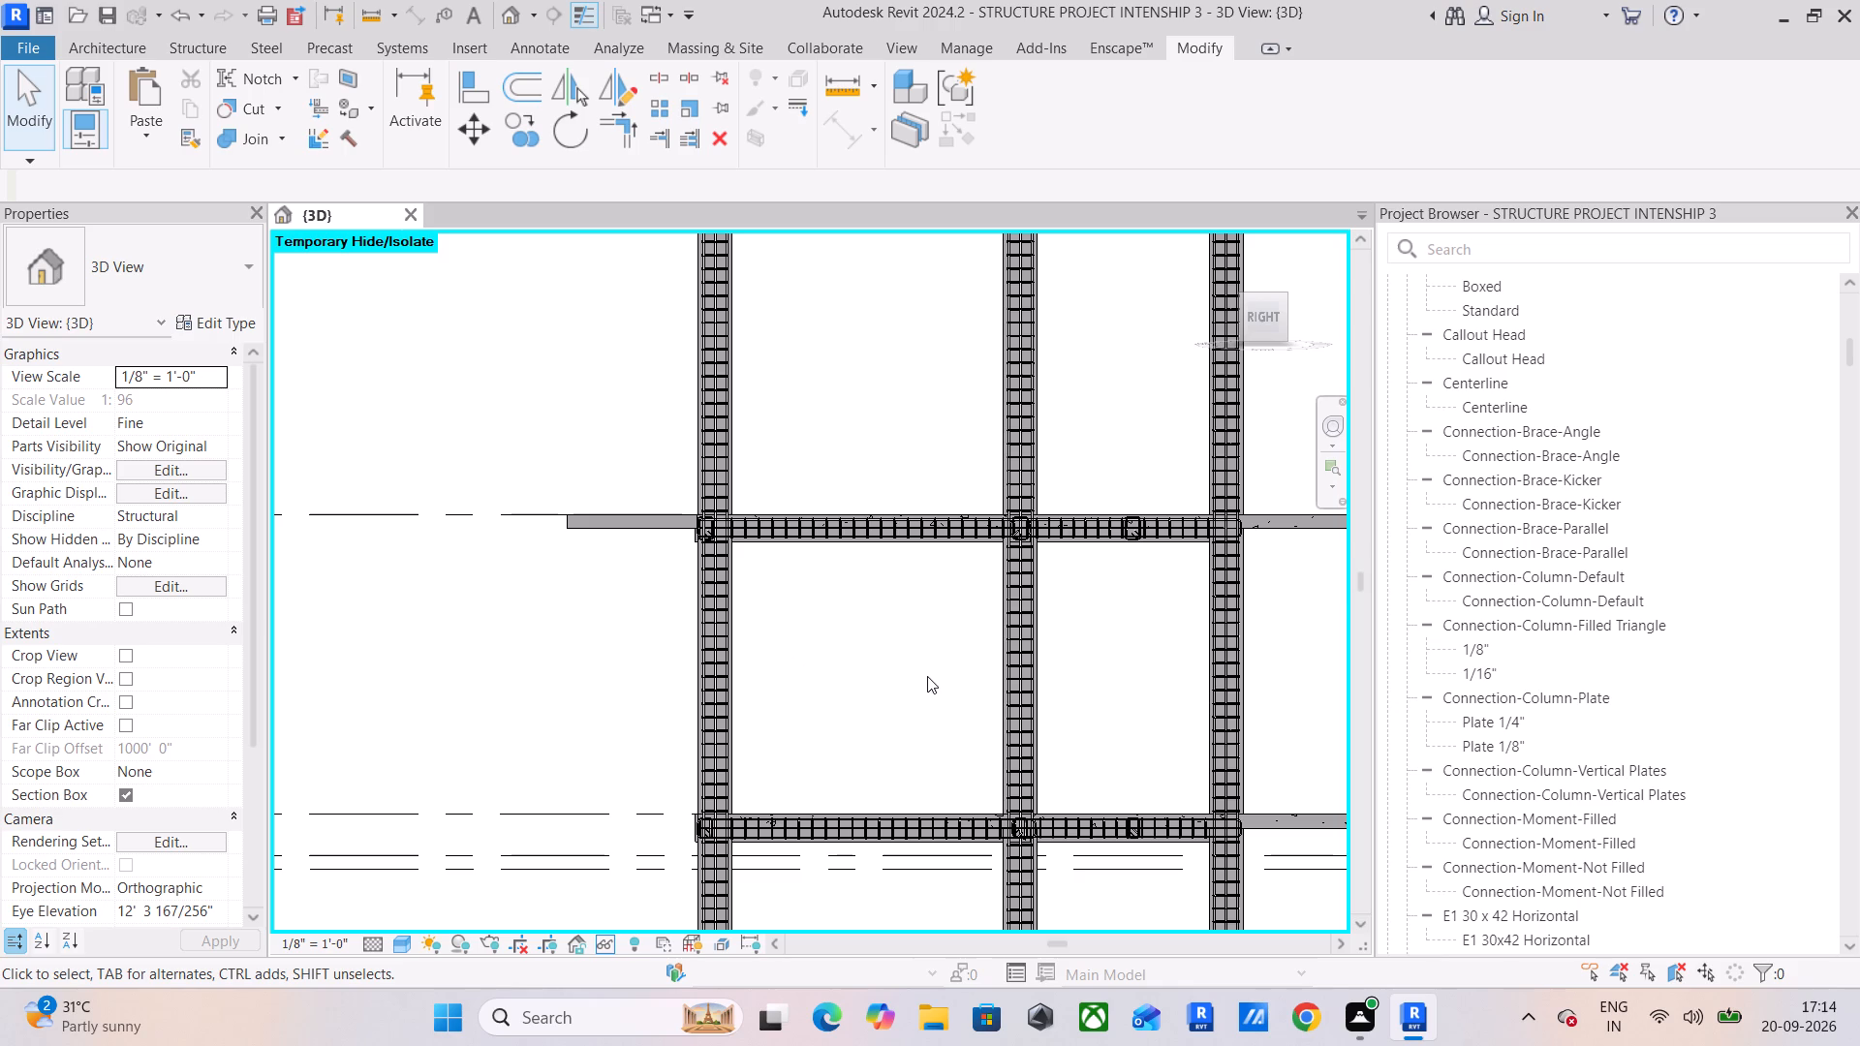
Turn off the current section box and isolate another column's full-height stirrup set with a new selection box.
scroll(921, 544, down, 4)
middle_drag(921, 542, 741, 594)
scroll(823, 544, down, 2)
middle_drag(823, 543, 1012, 477)
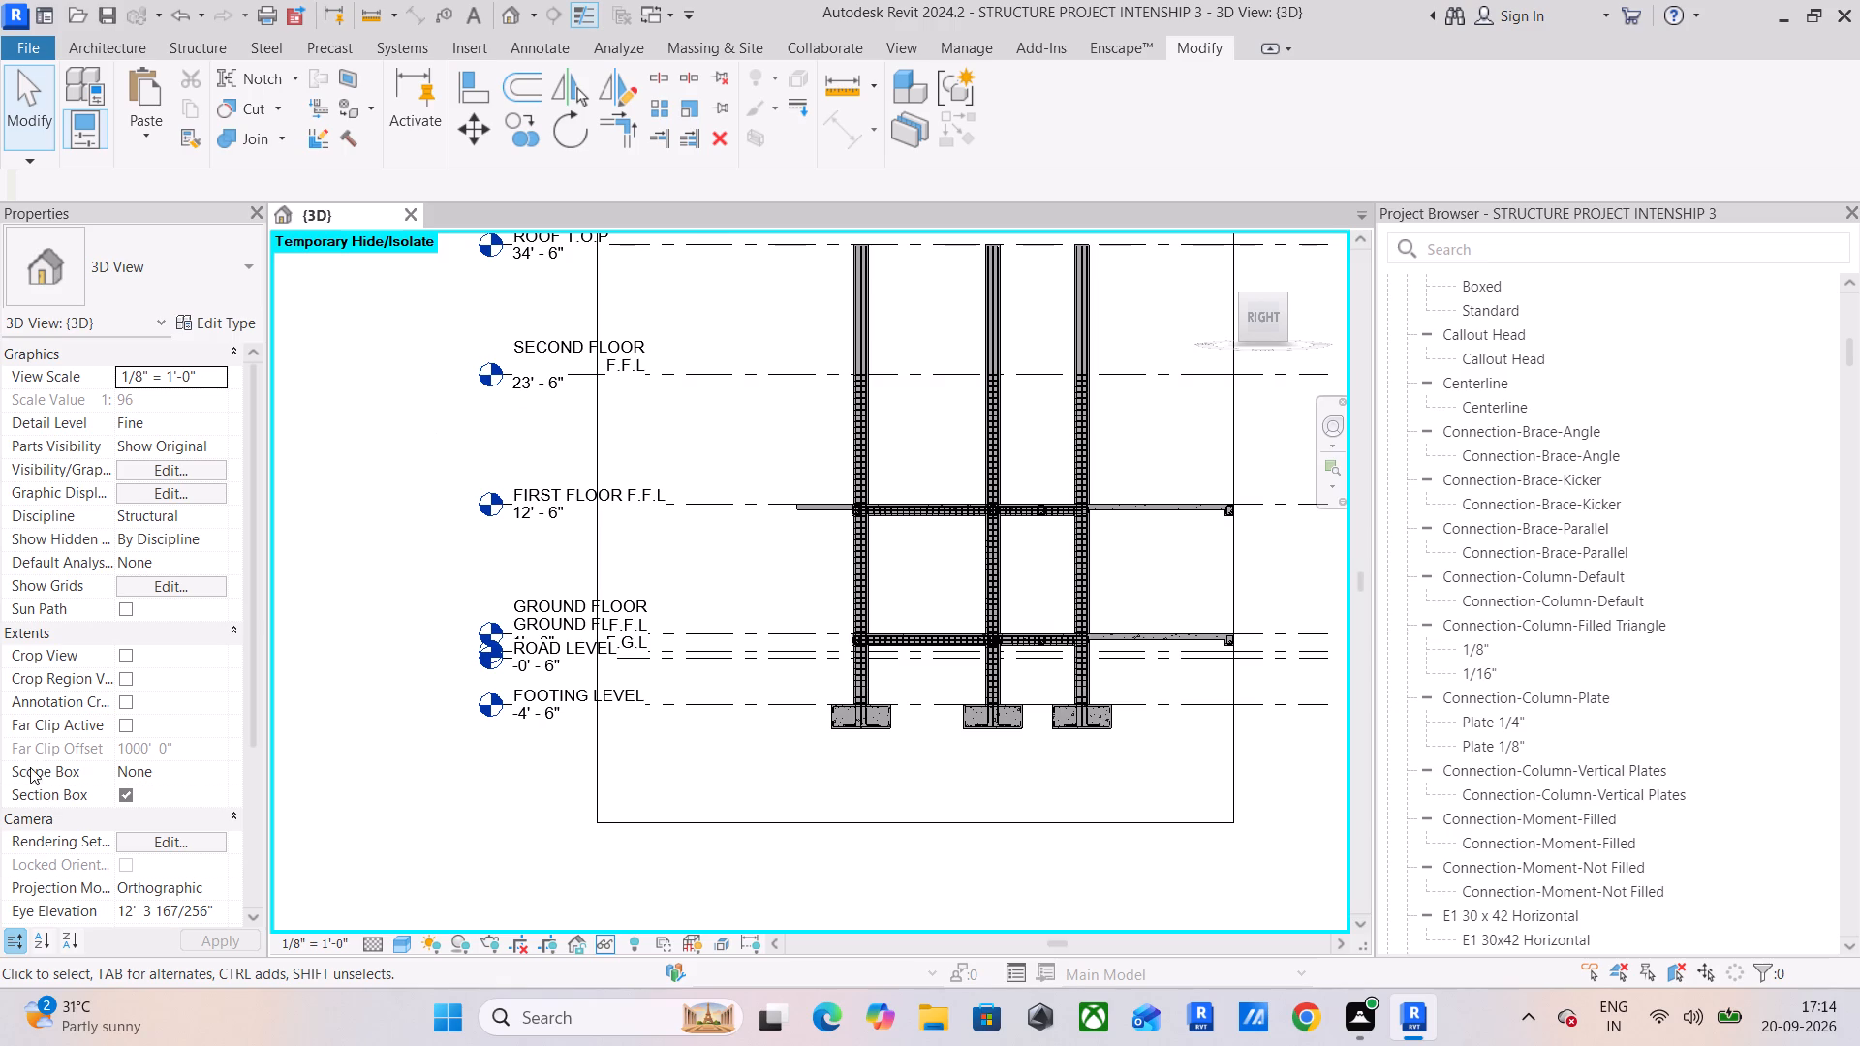
click(125, 790)
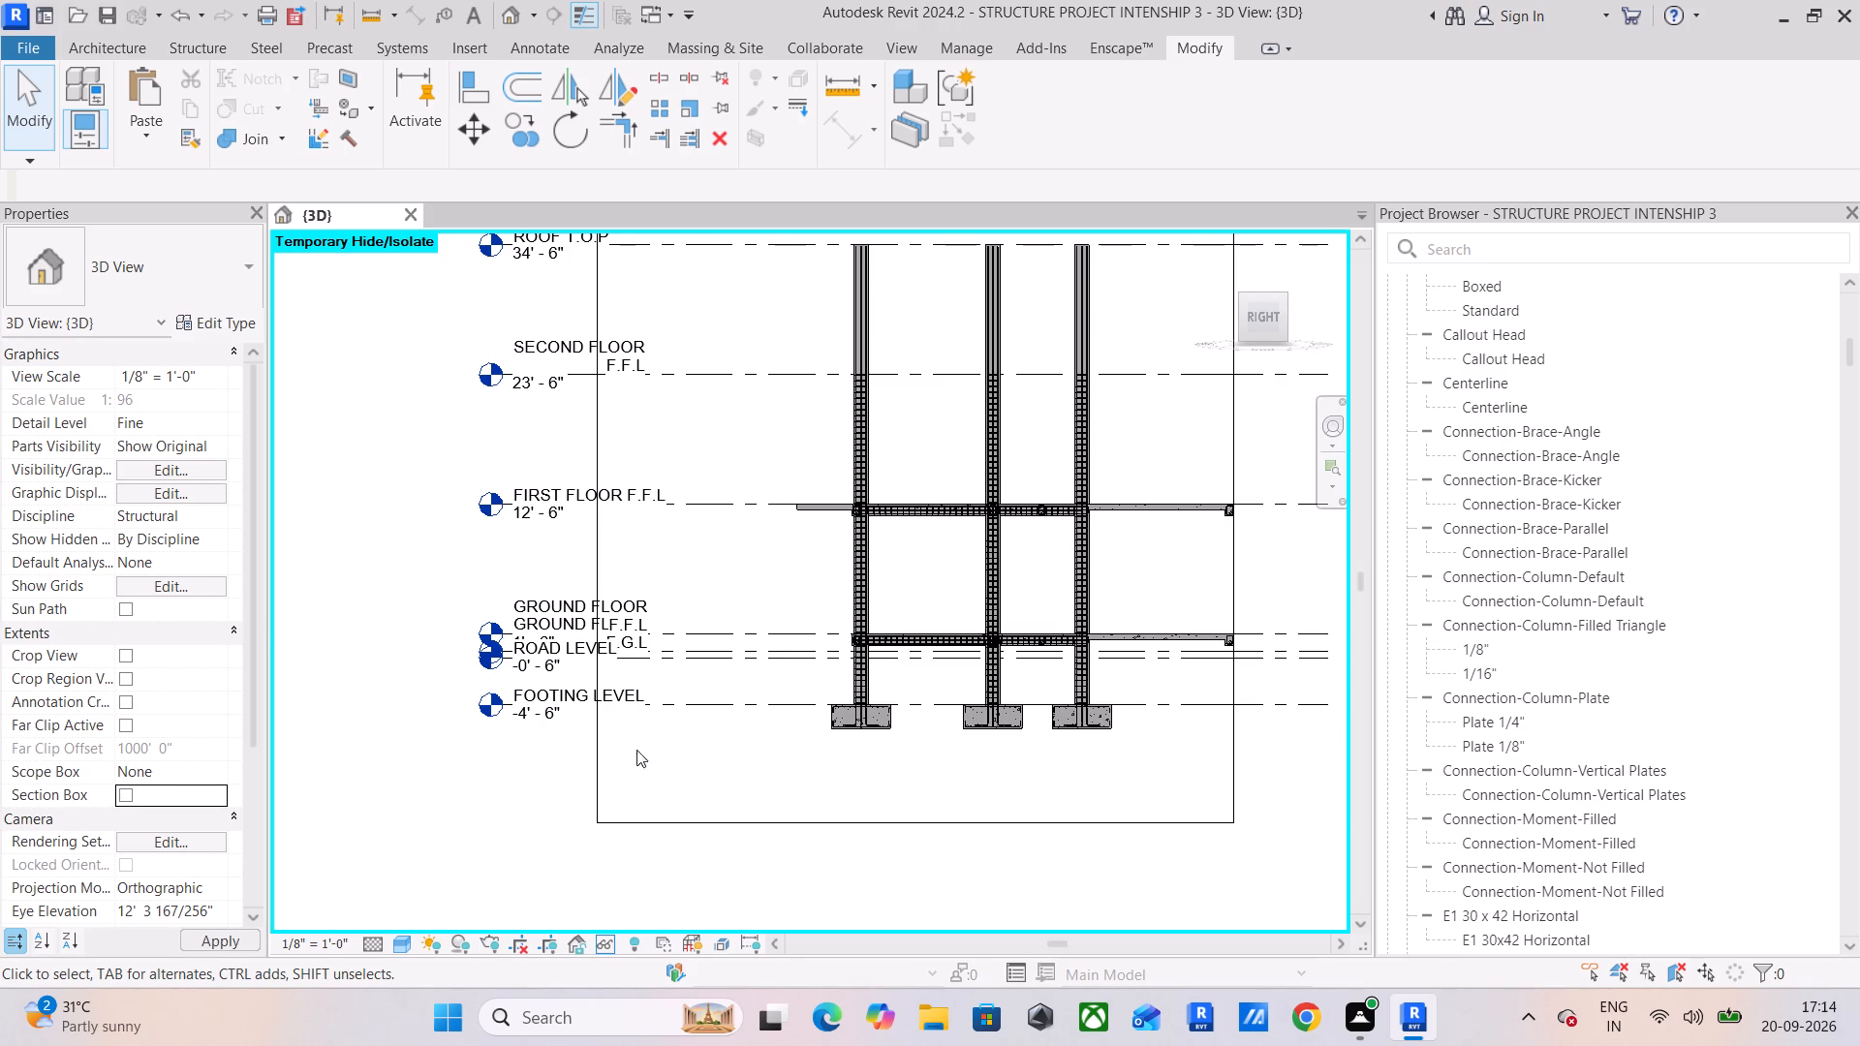
middle_drag(1040, 622, 885, 683)
scroll(911, 612, up, 3)
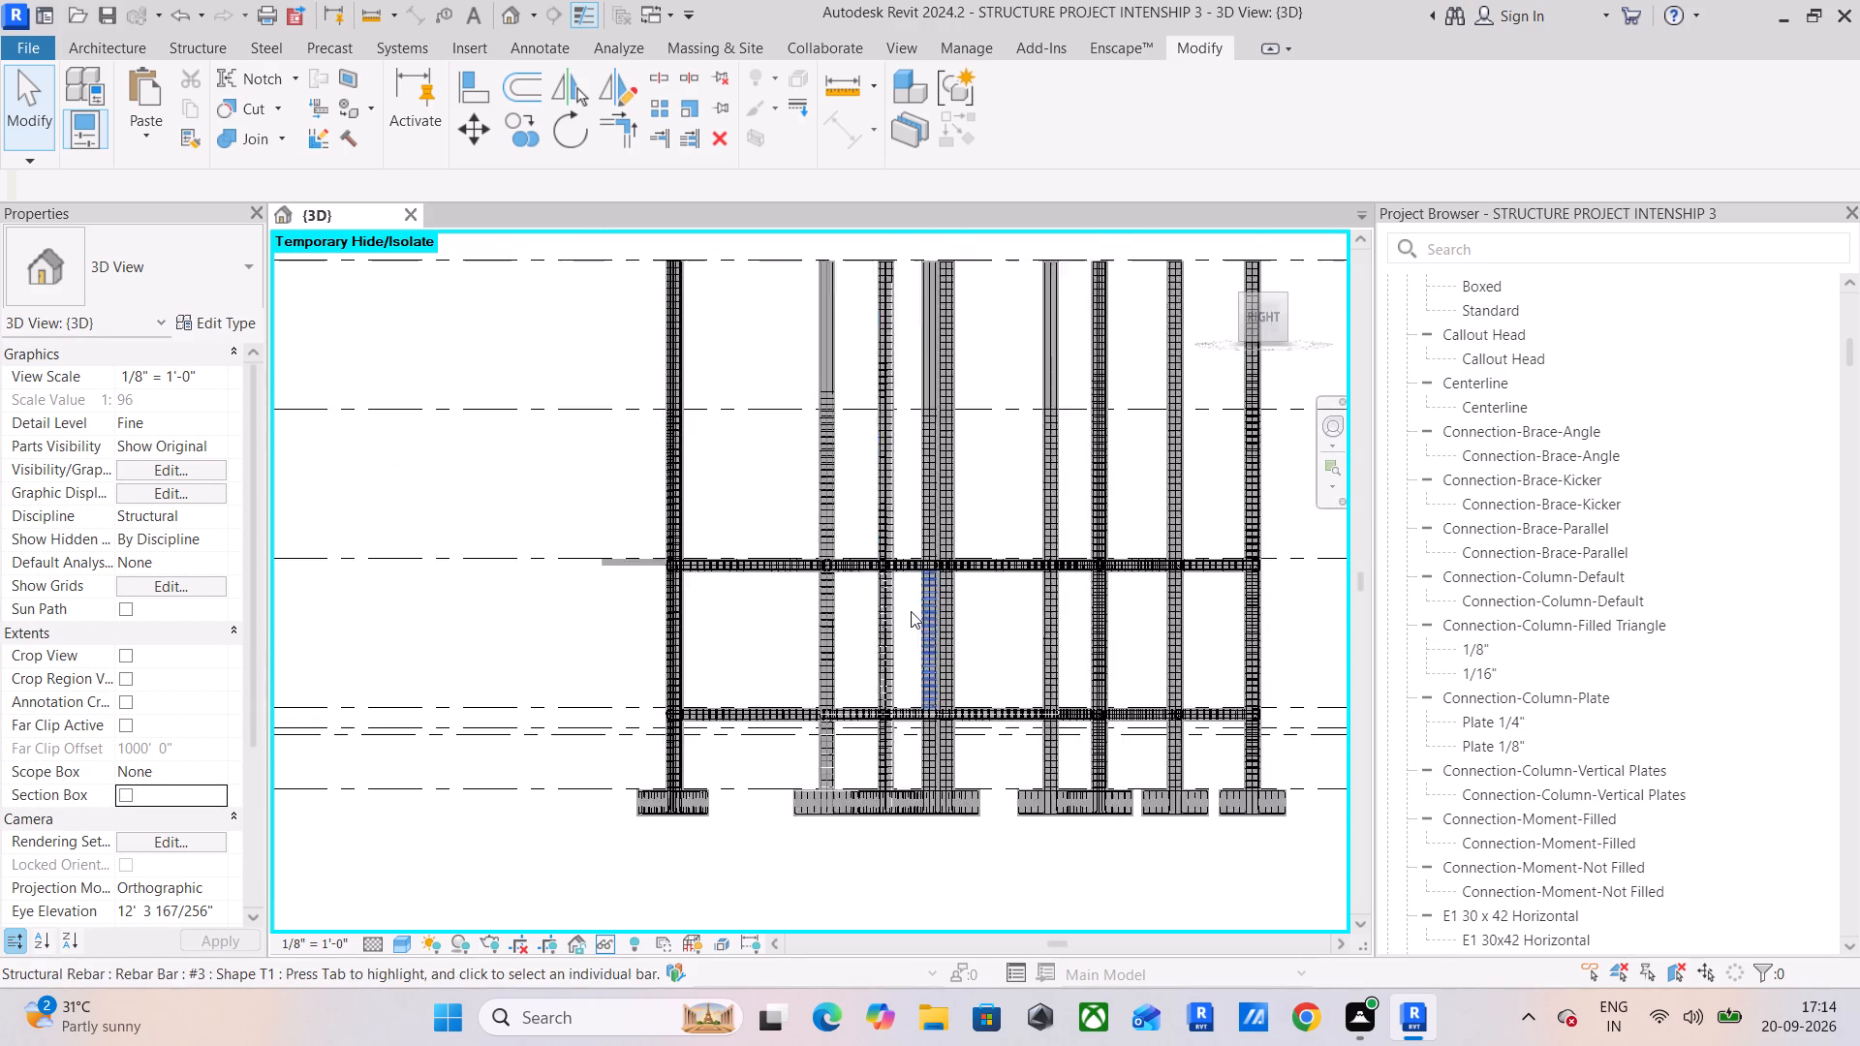
scroll(911, 611, up, 5)
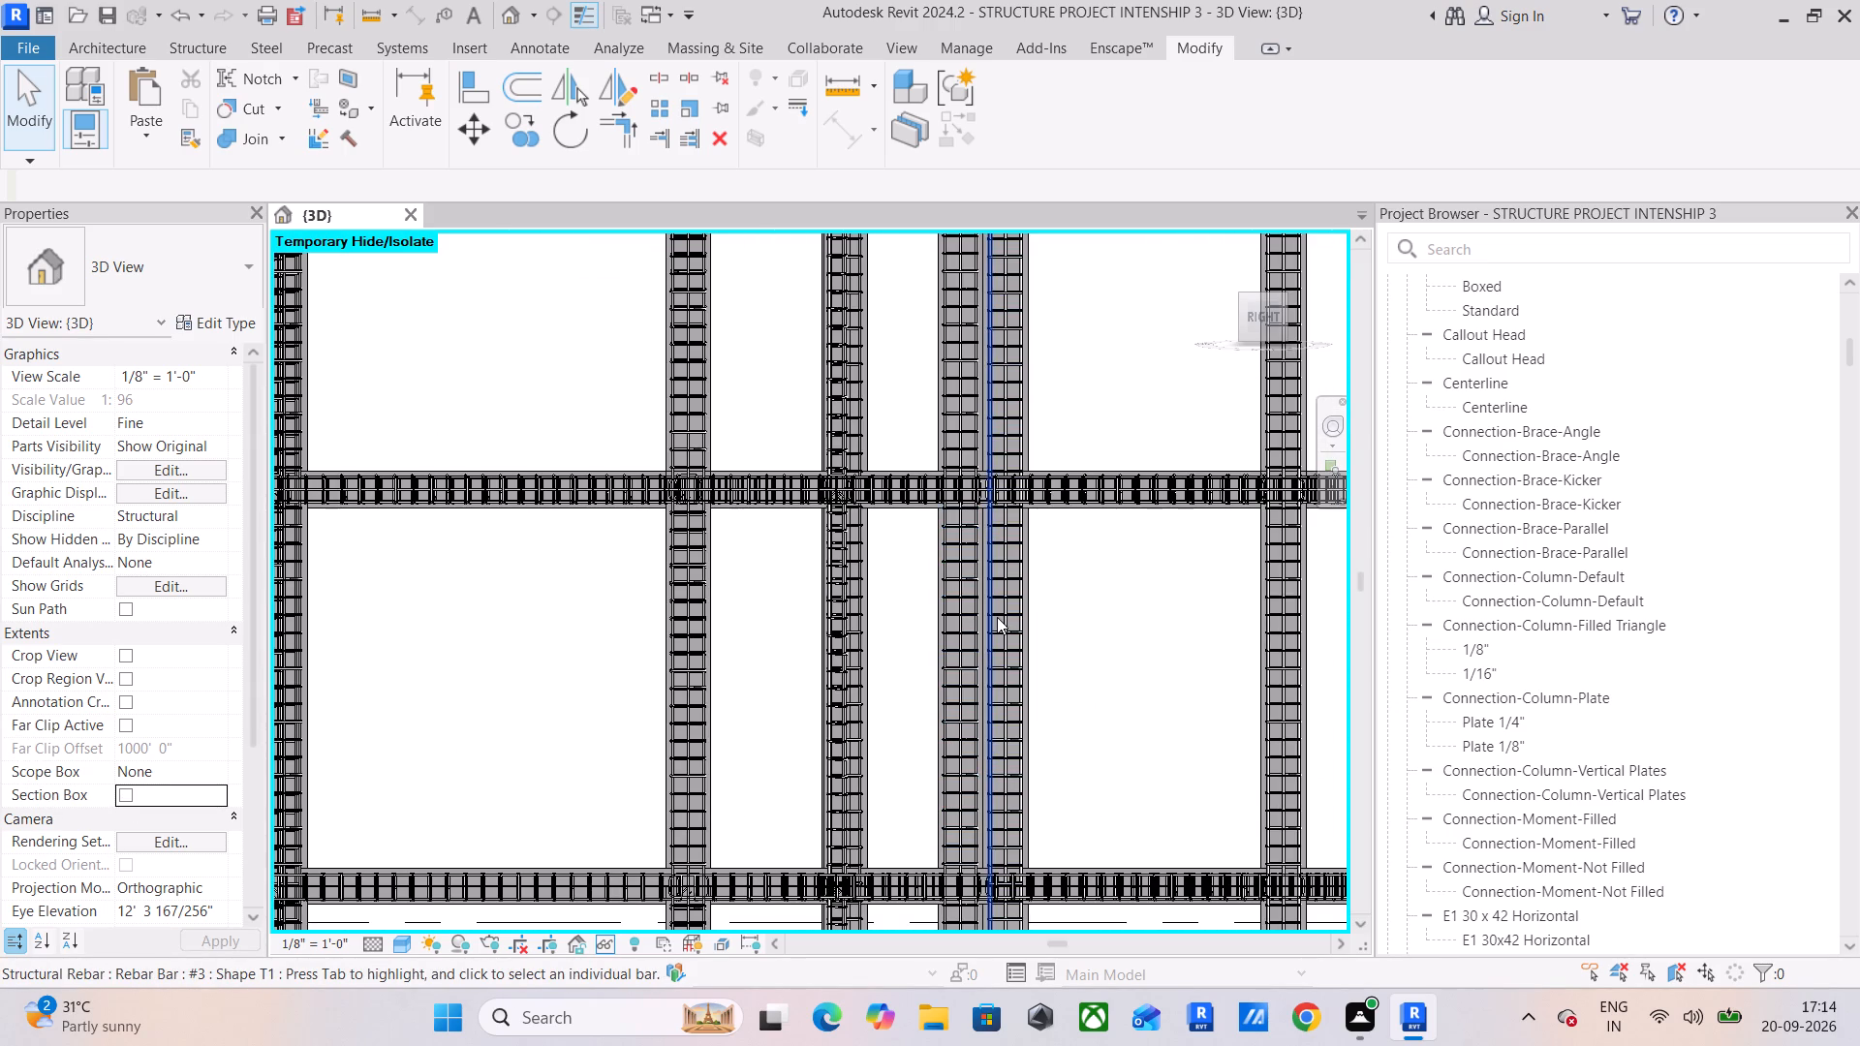
click(997, 617)
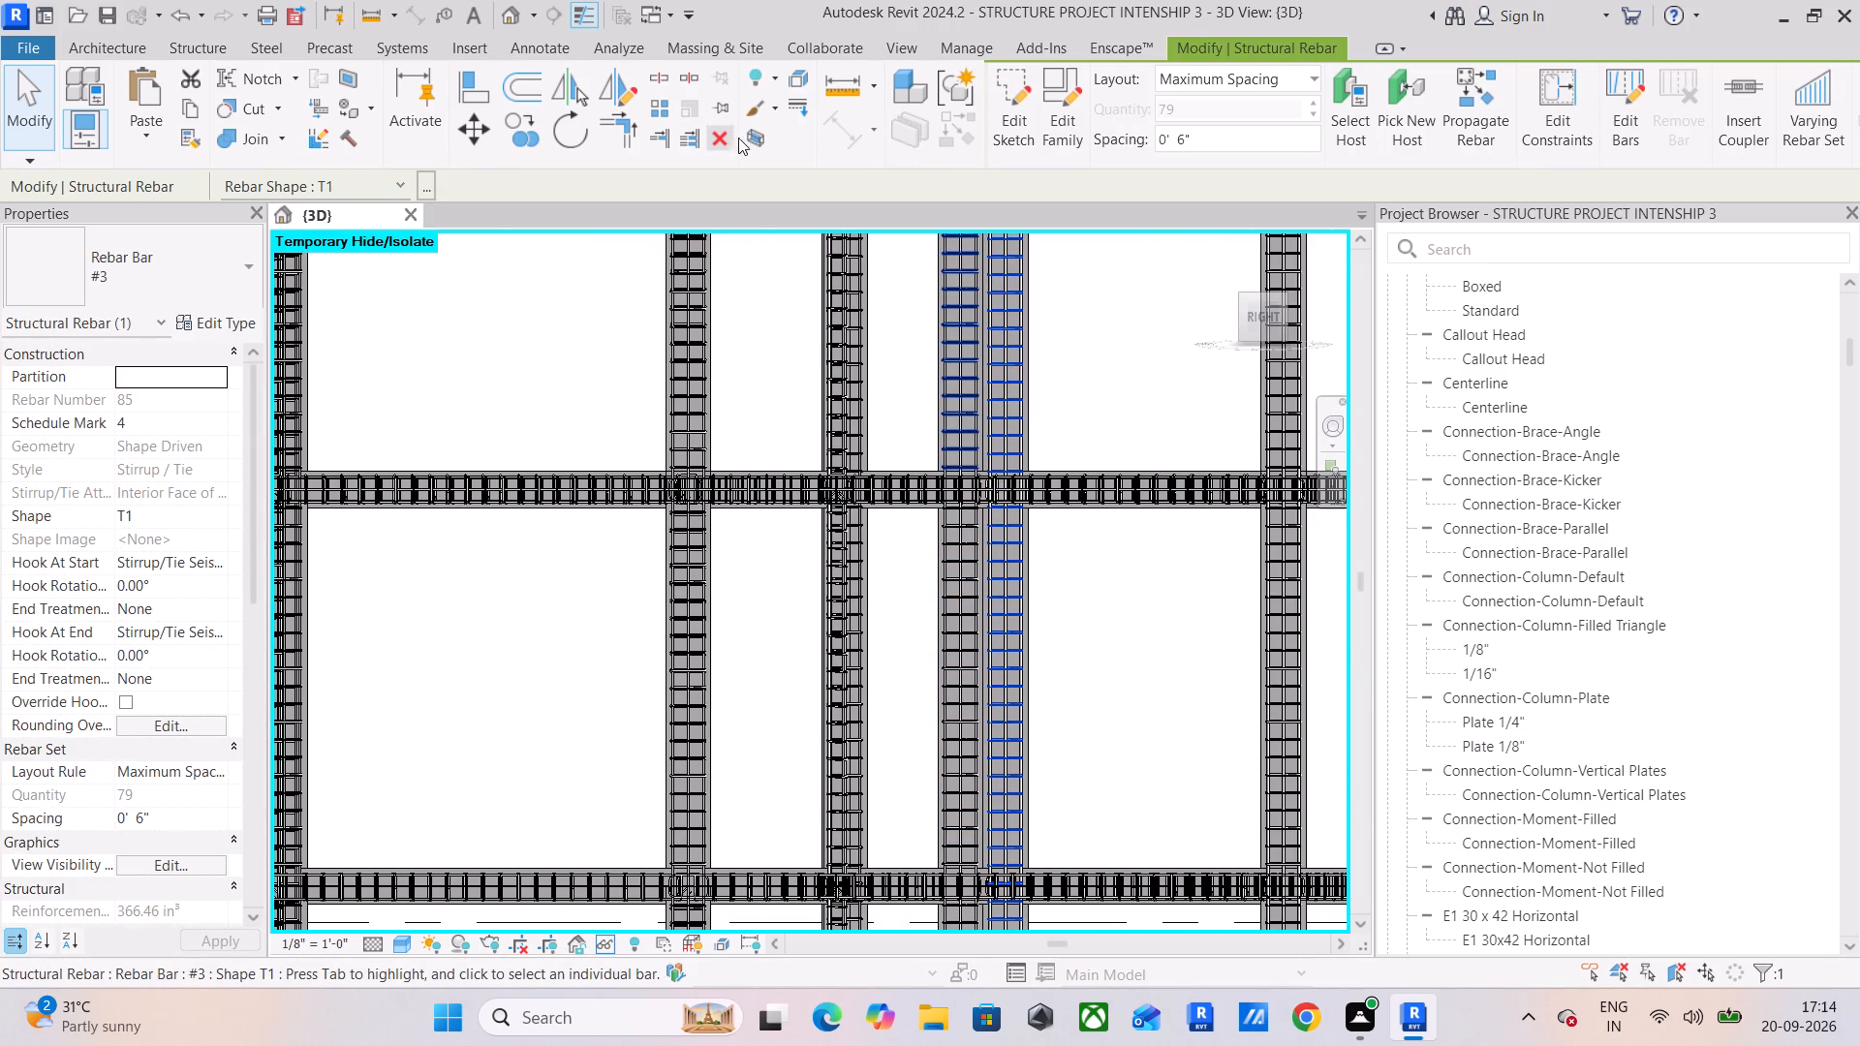
click(754, 140)
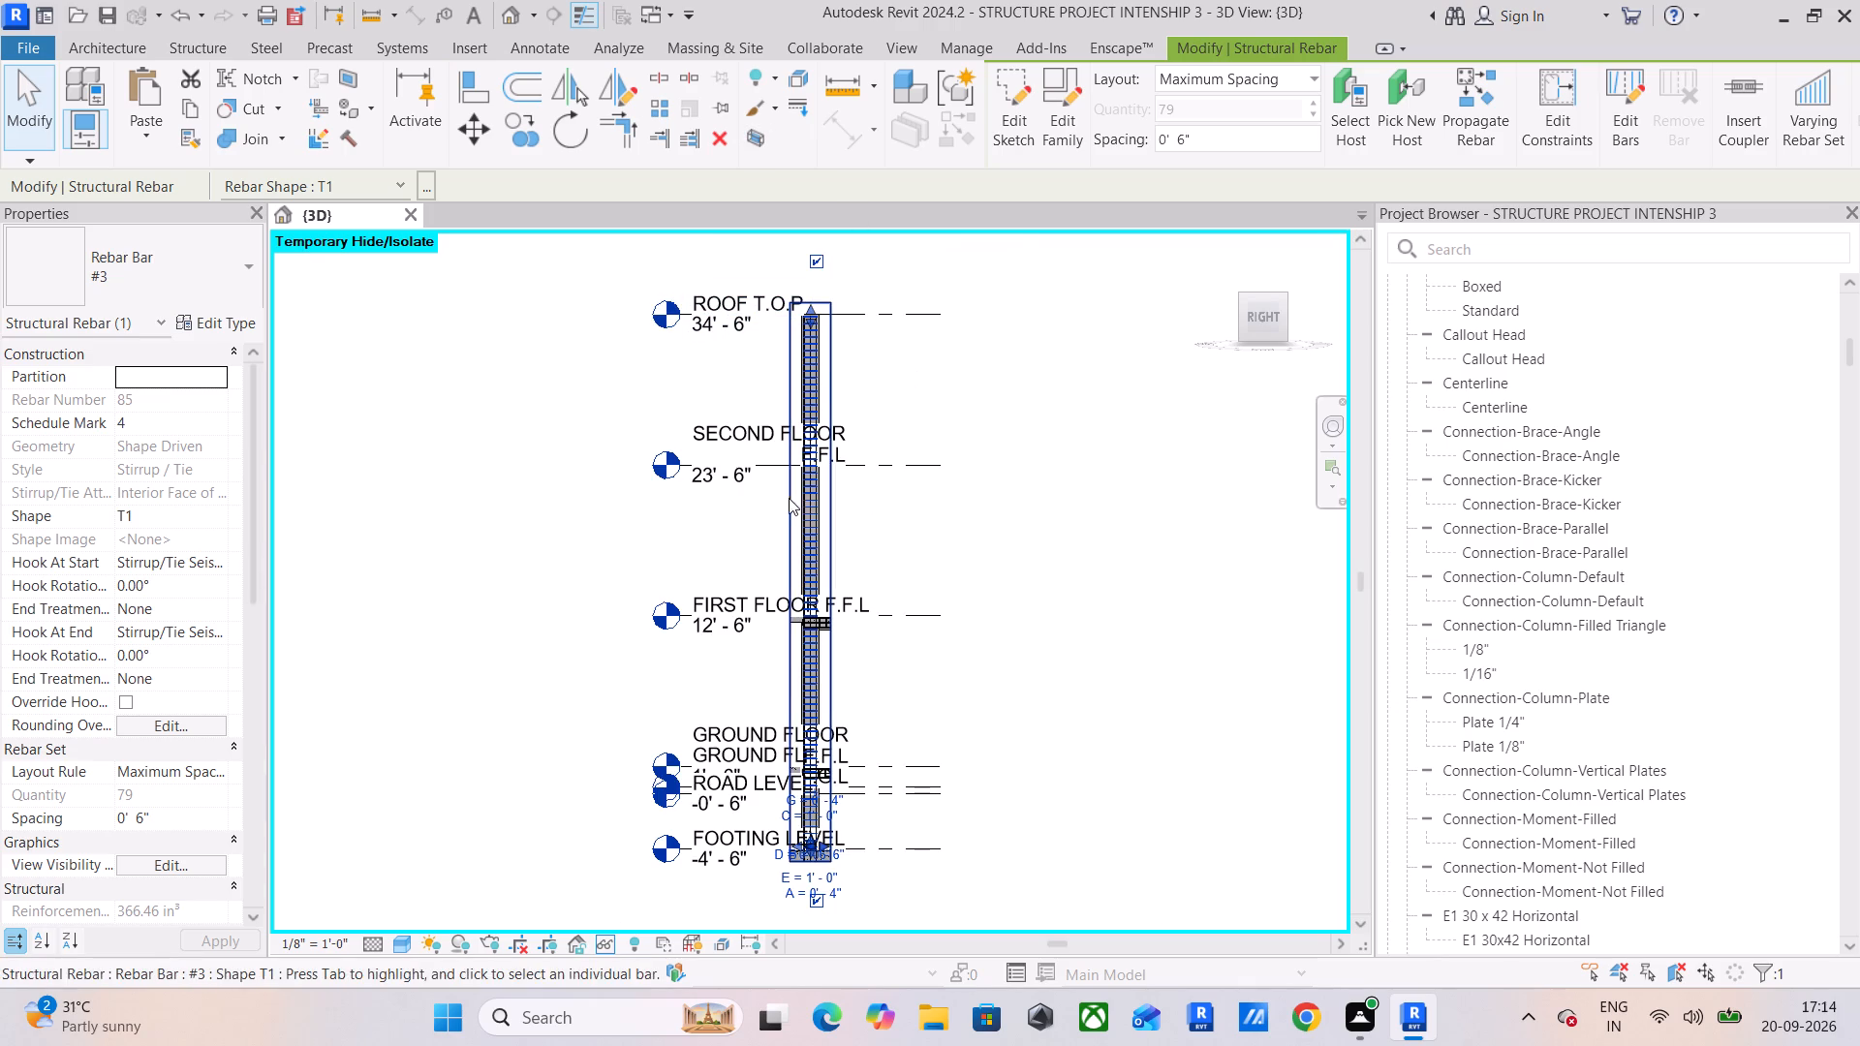
Shorten the column's full-height stirrup set from the roof level down to a short run just above the footing.
drag(816, 309, 821, 584)
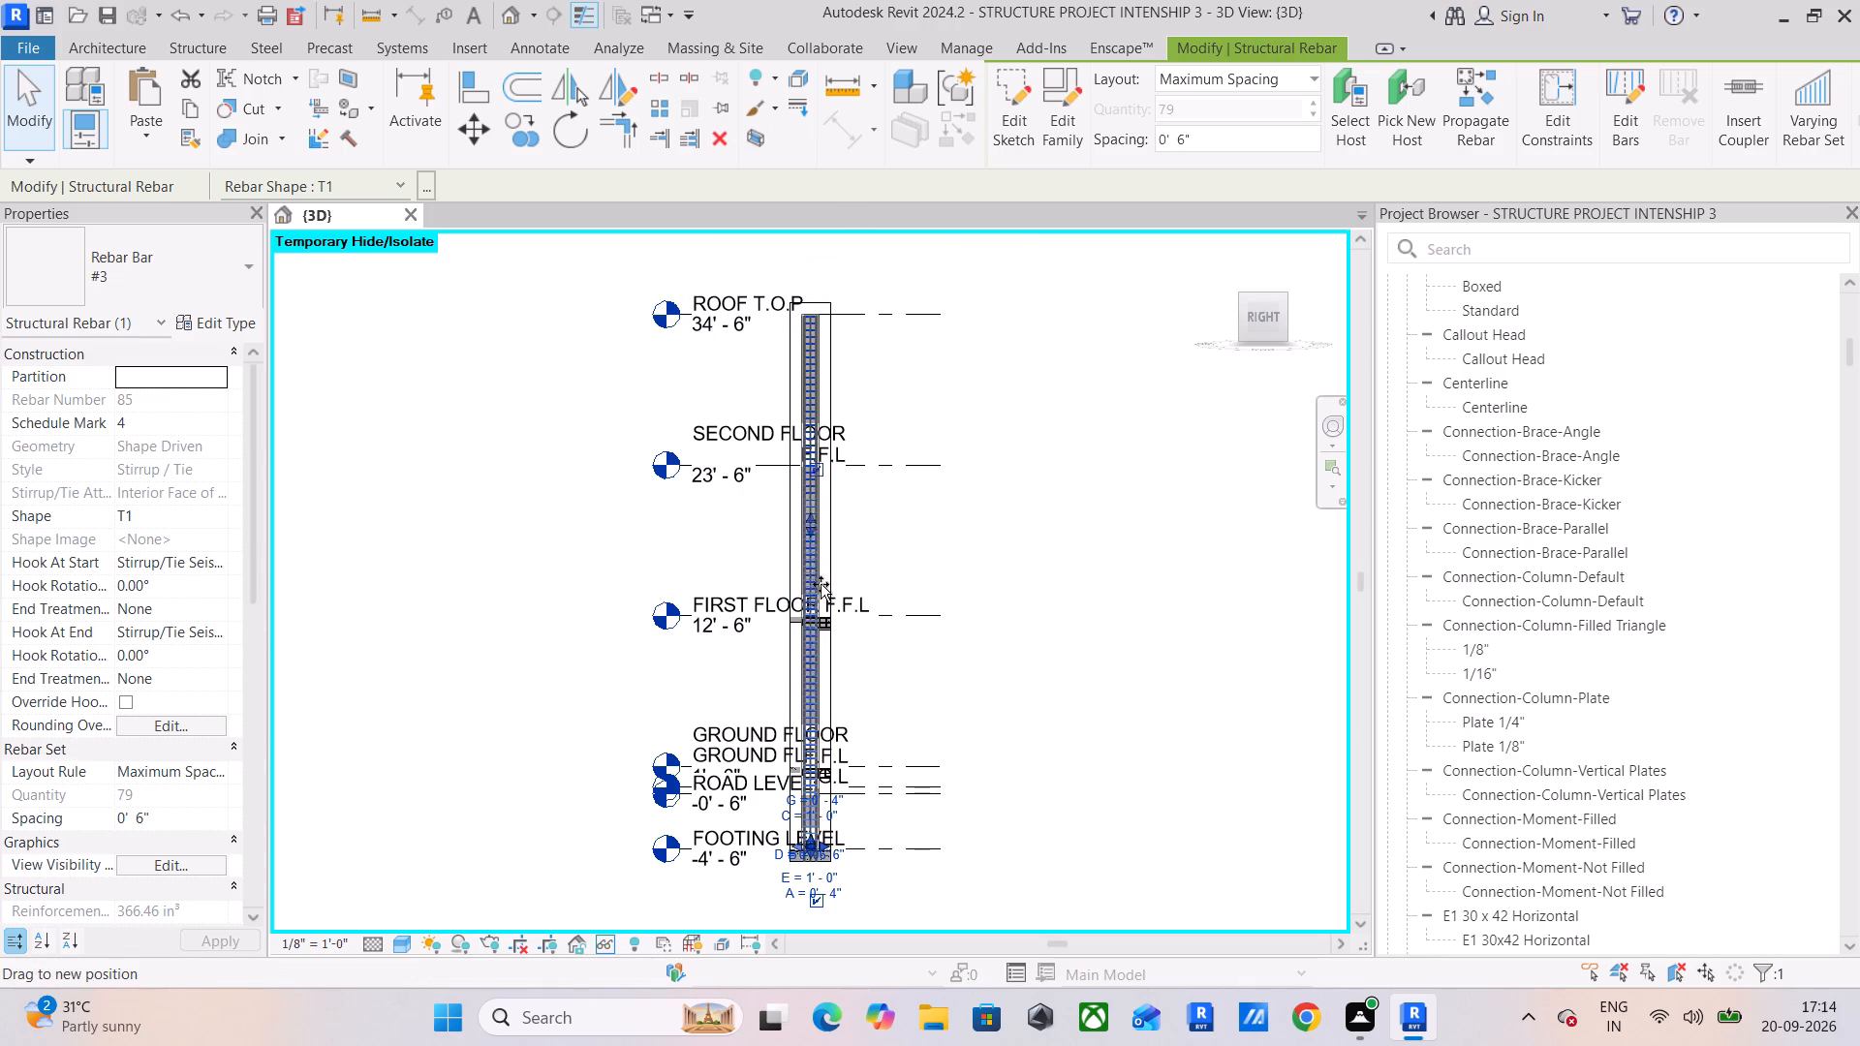
drag(821, 584, 802, 810)
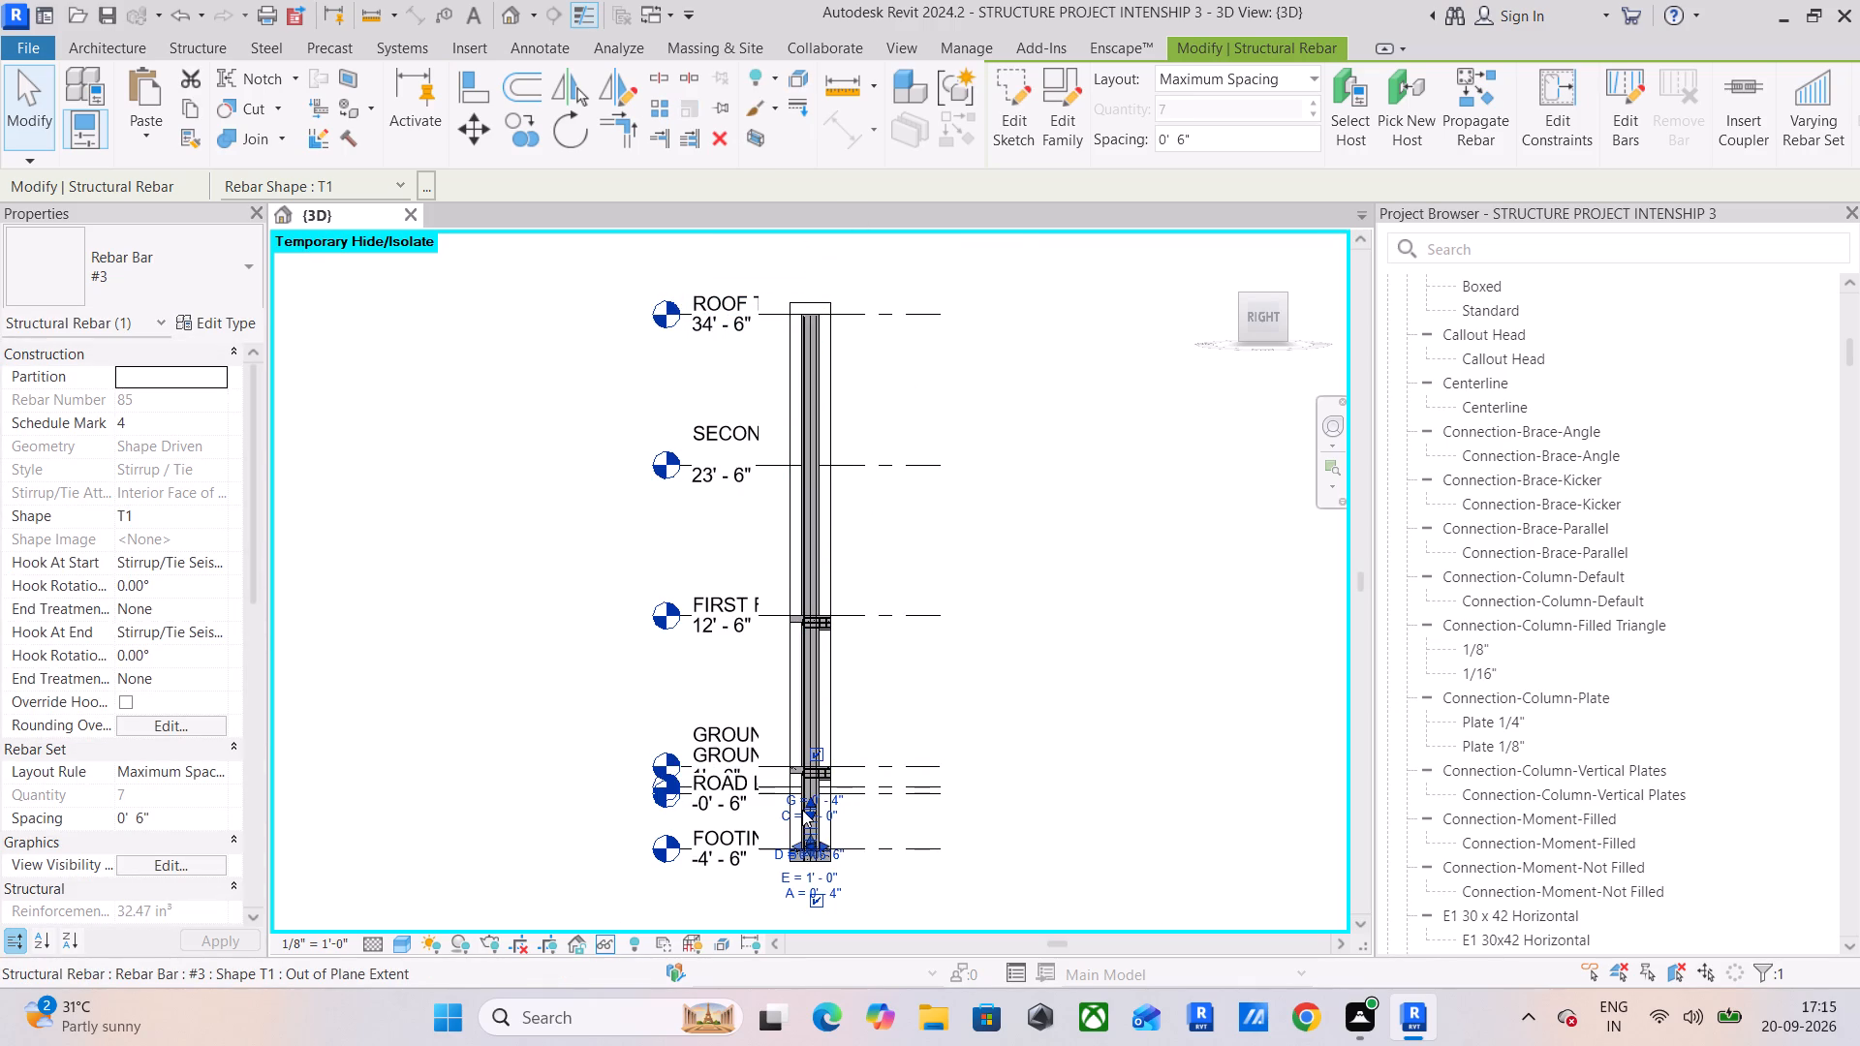
scroll(802, 810, up, 6)
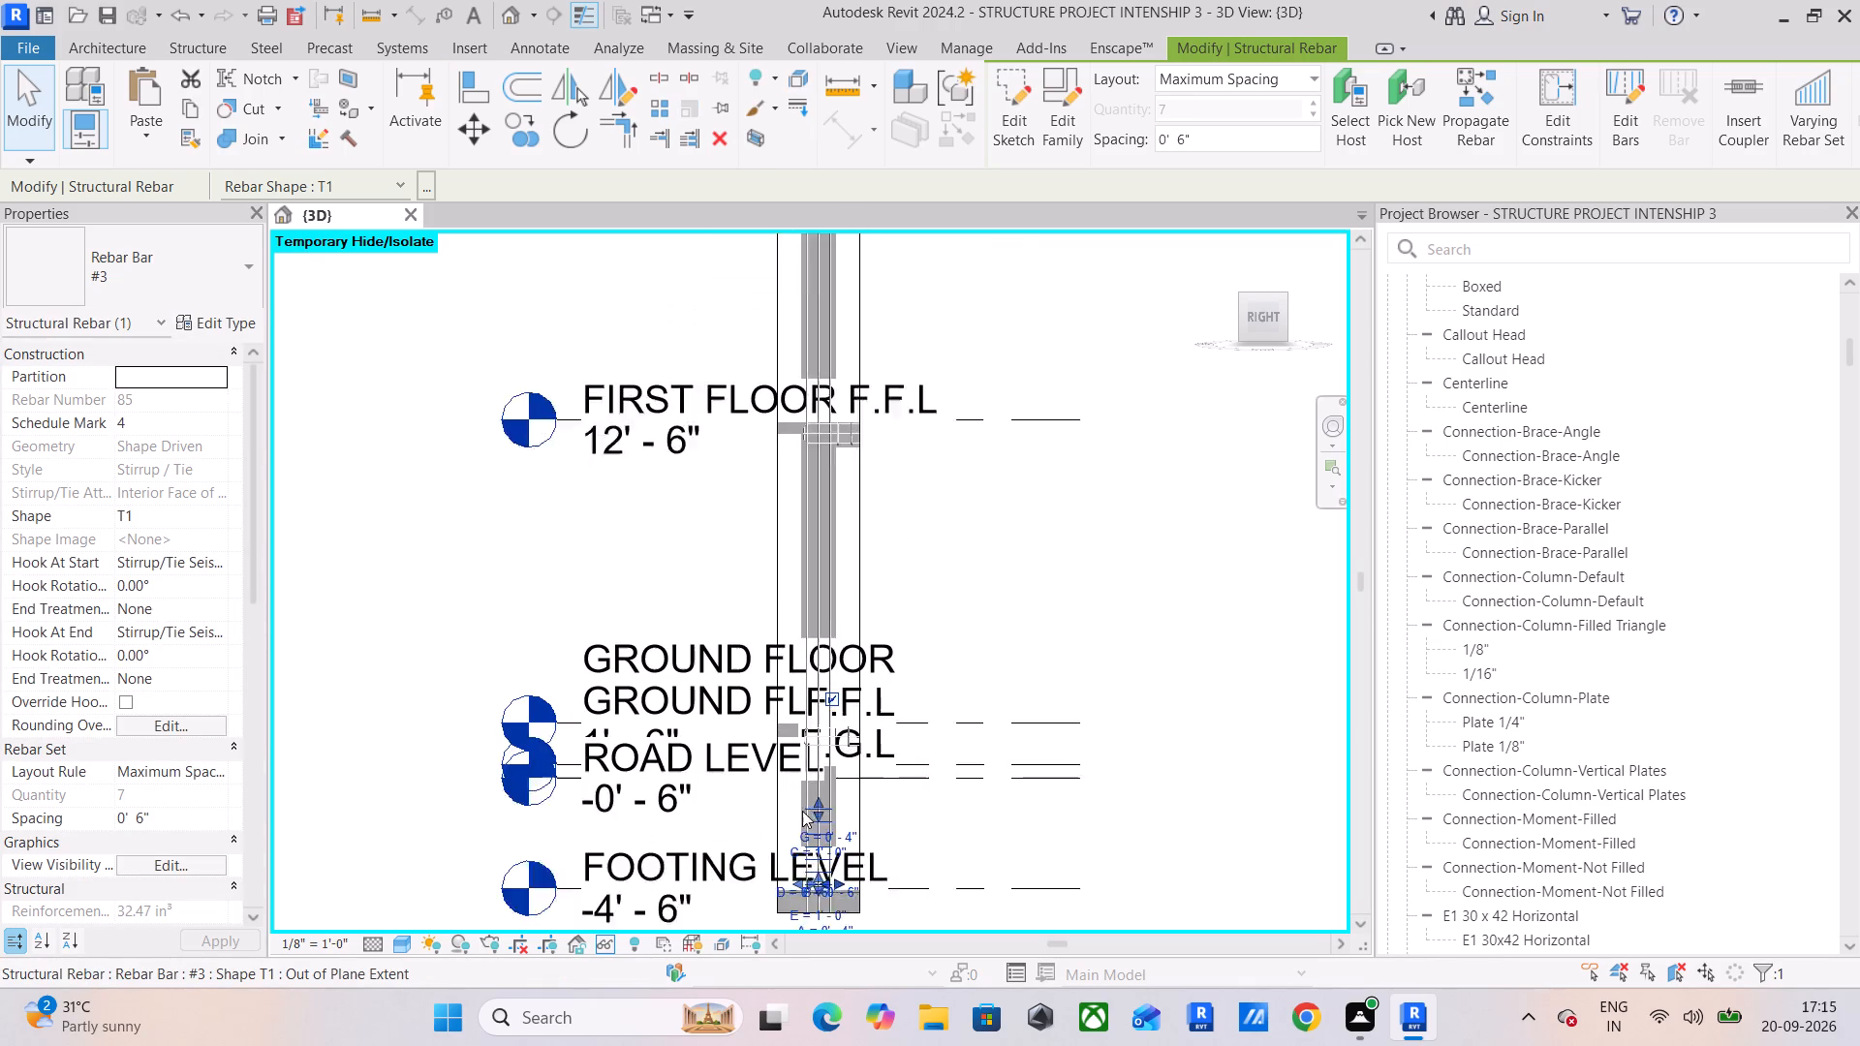
scroll(708, 712, down, 5)
middle_drag(782, 712, 847, 681)
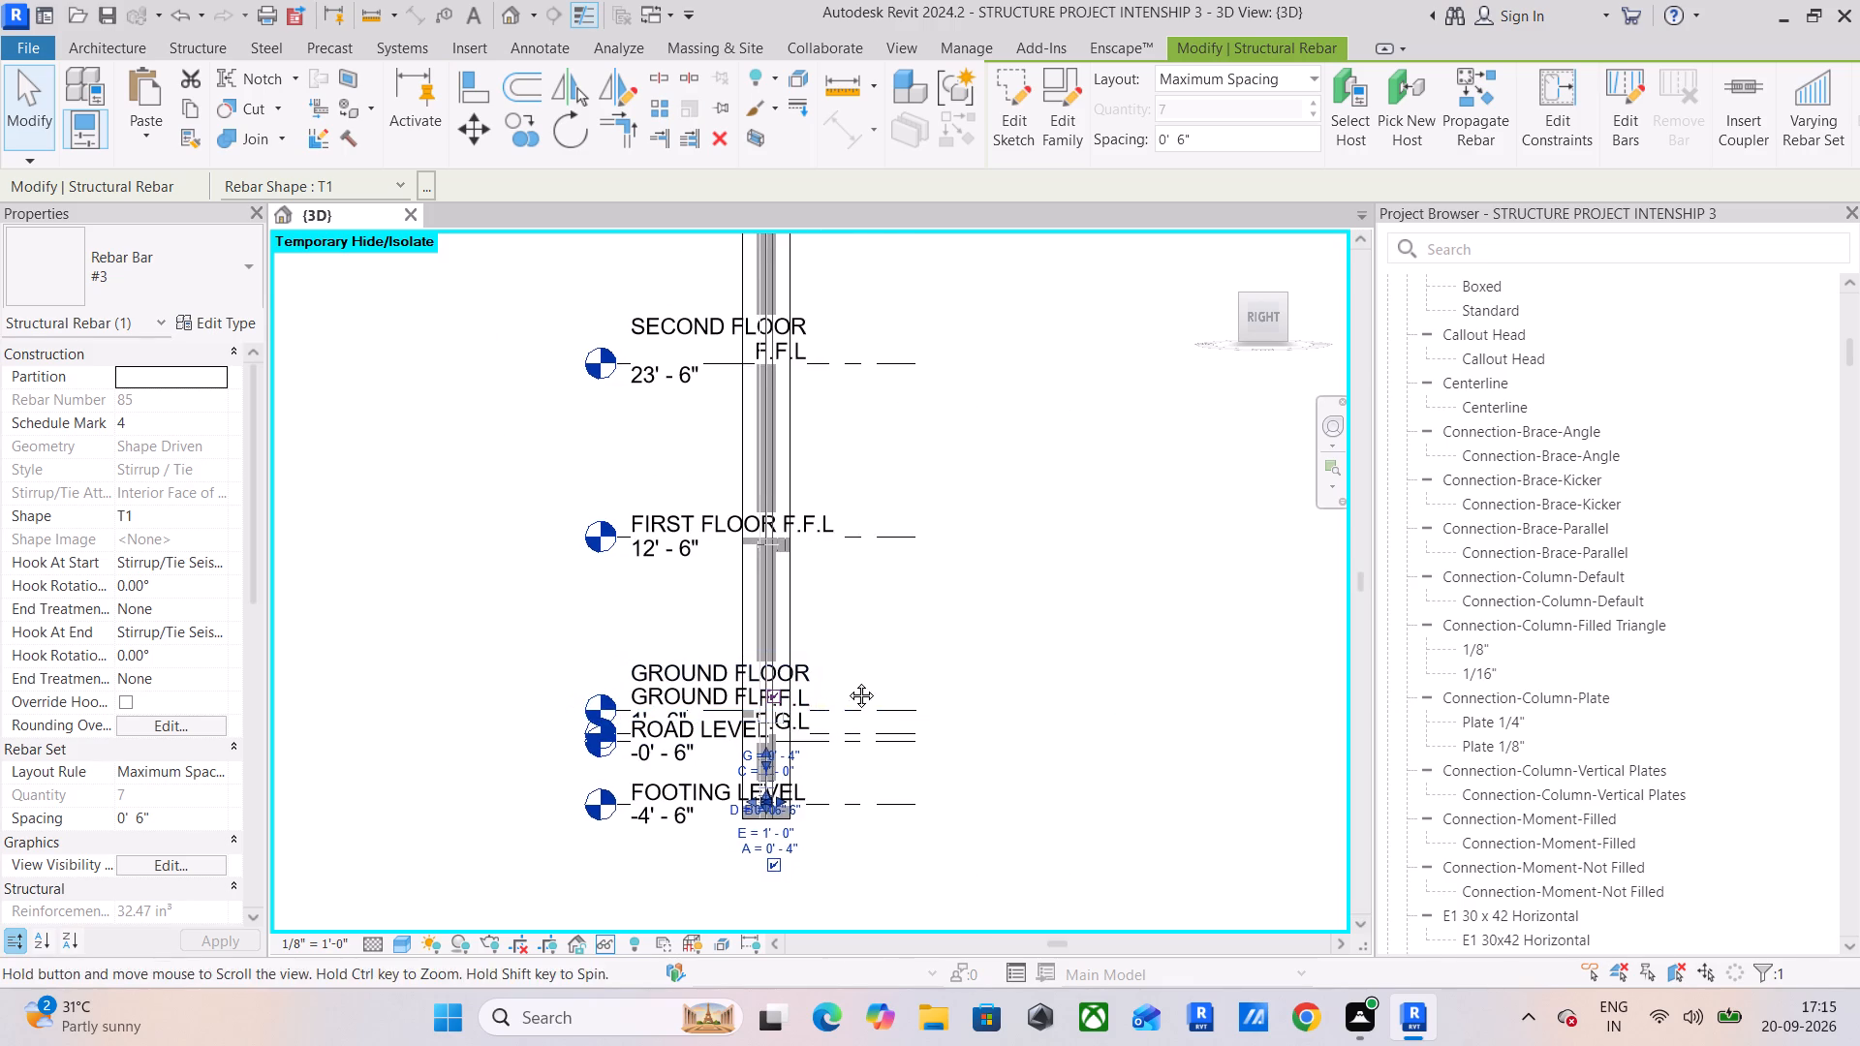
middle_drag(847, 681, 850, 680)
Widen the section box on both sides of the column to include the adjoining beams and the adjacent column.
click(808, 561)
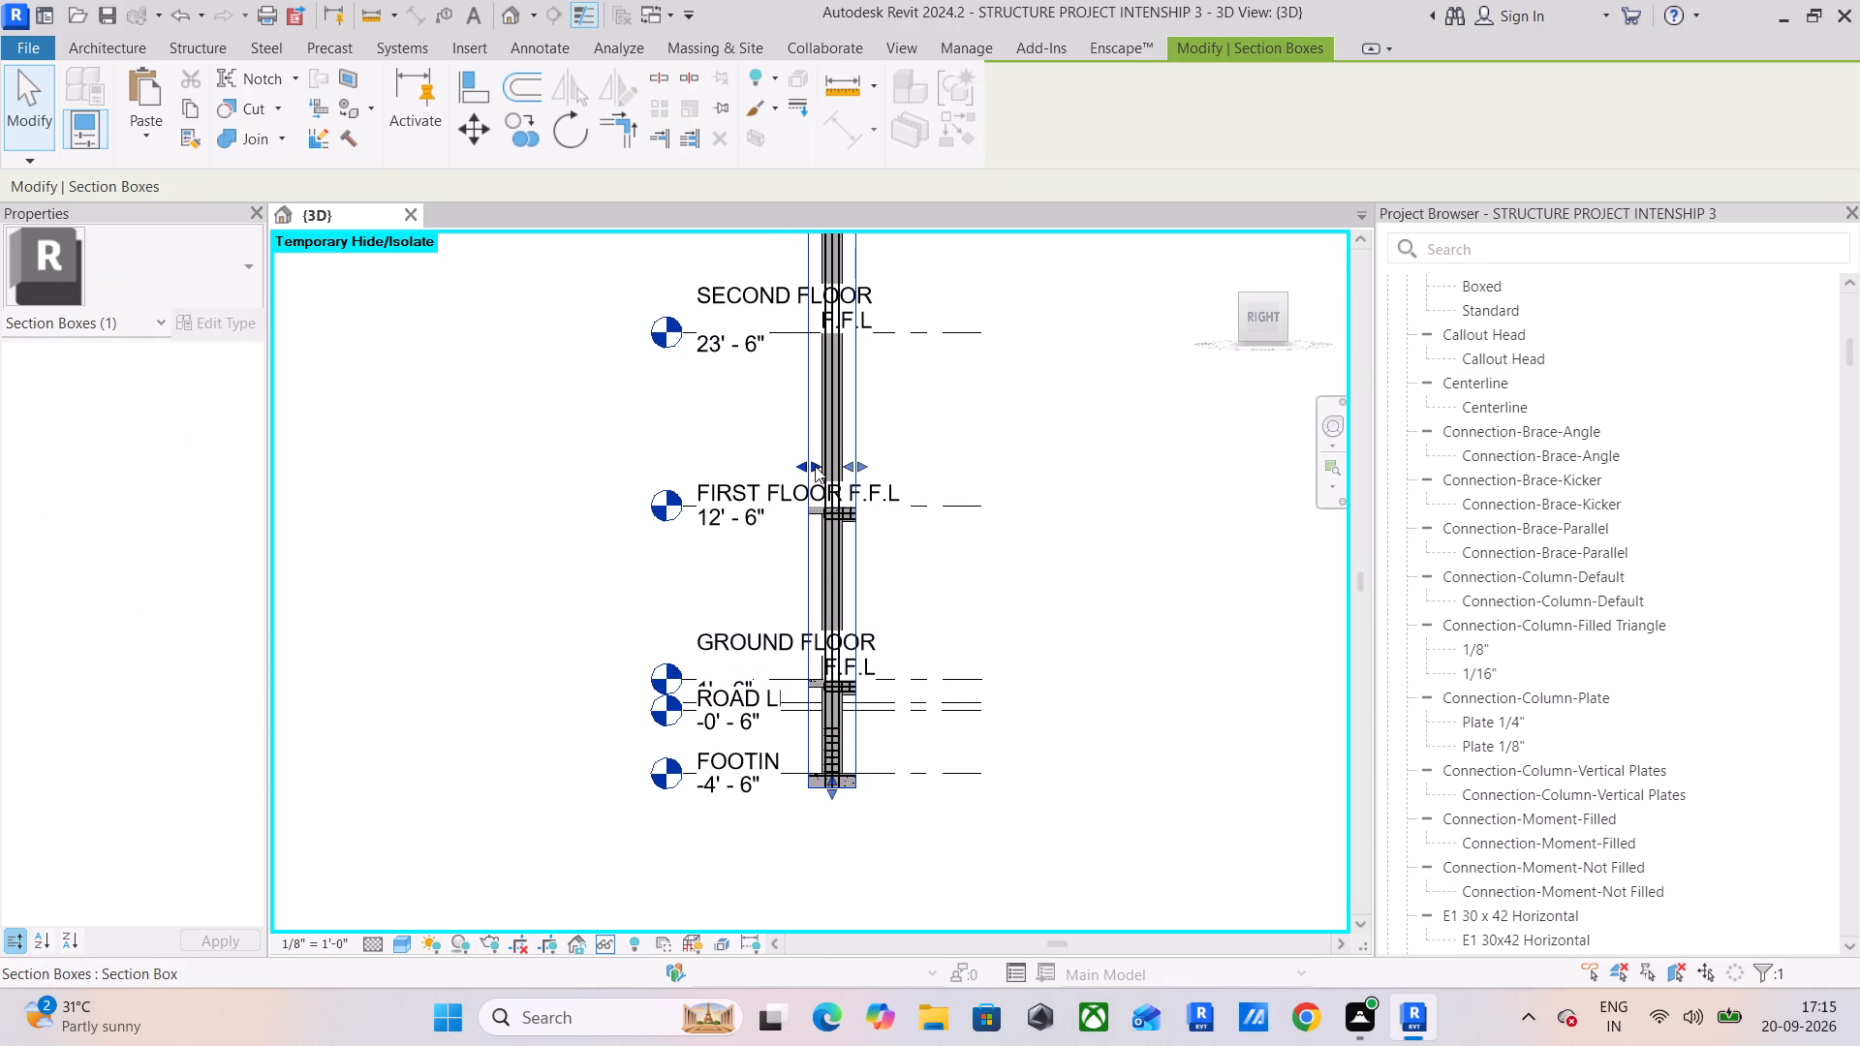
drag(793, 462, 410, 461)
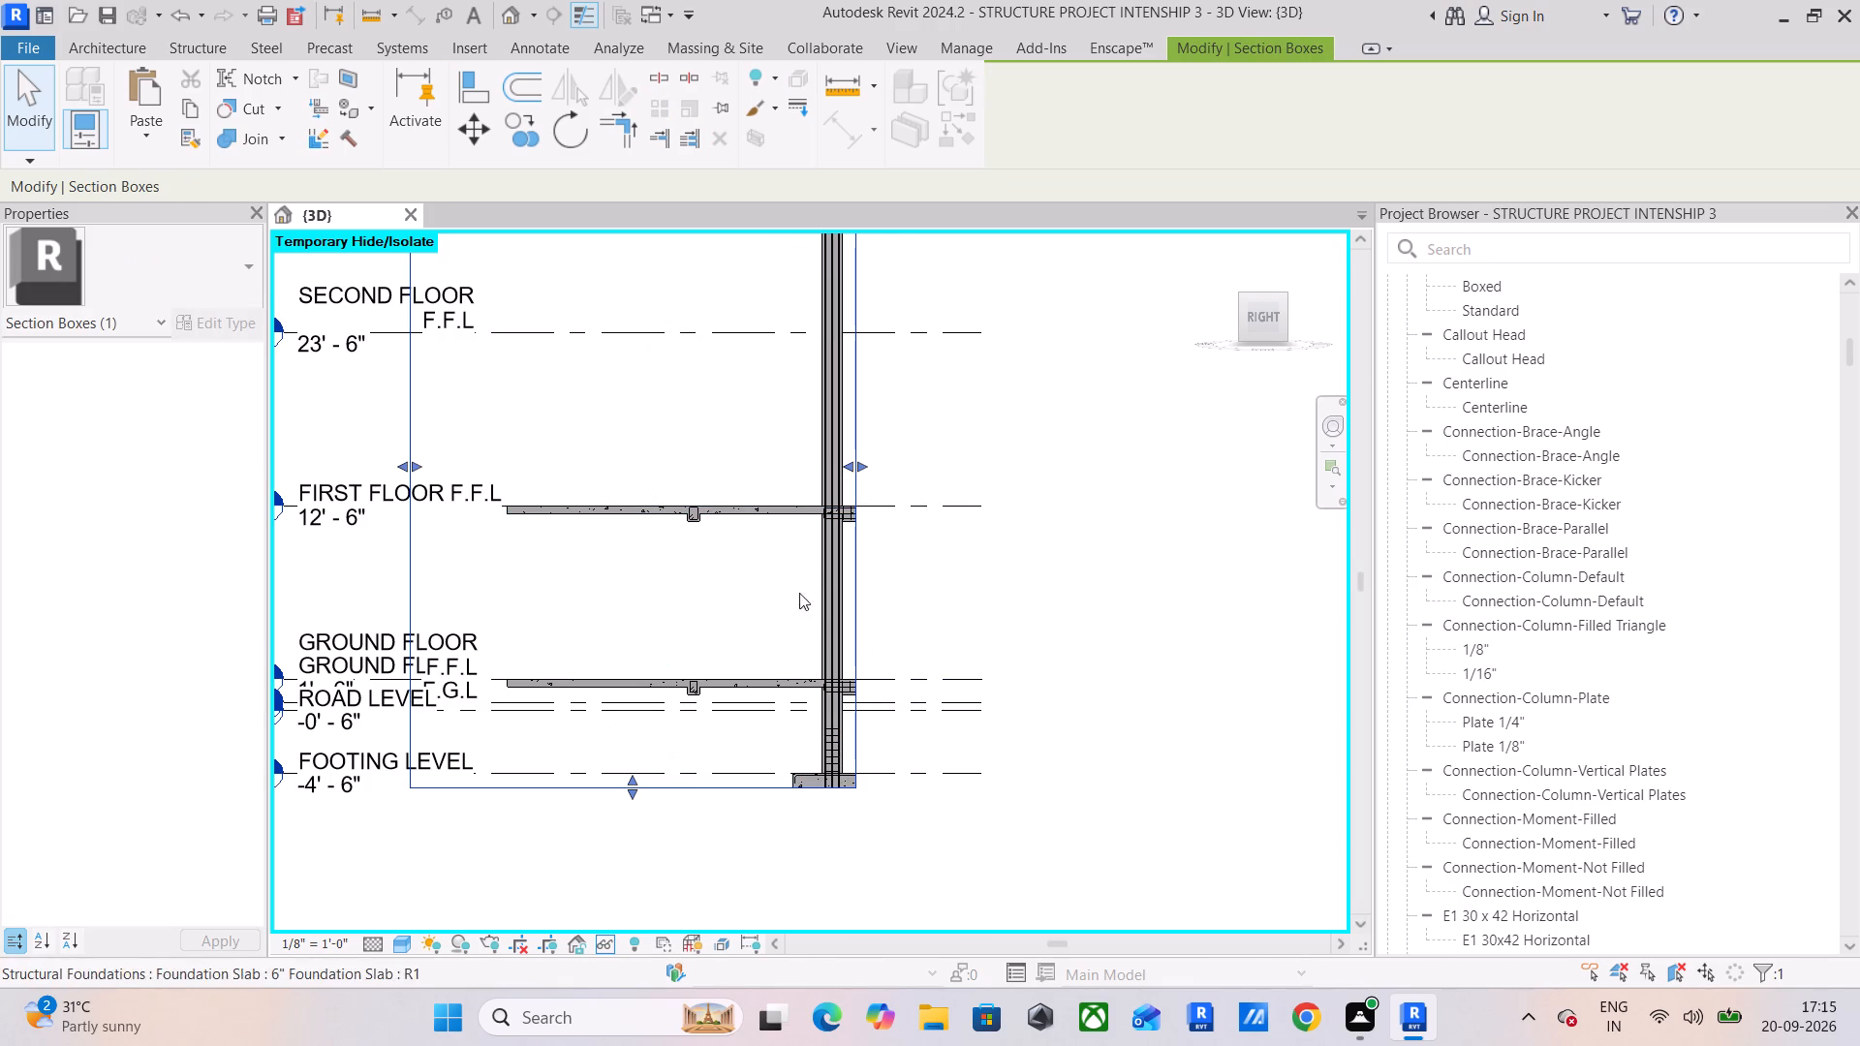
drag(864, 463, 1292, 540)
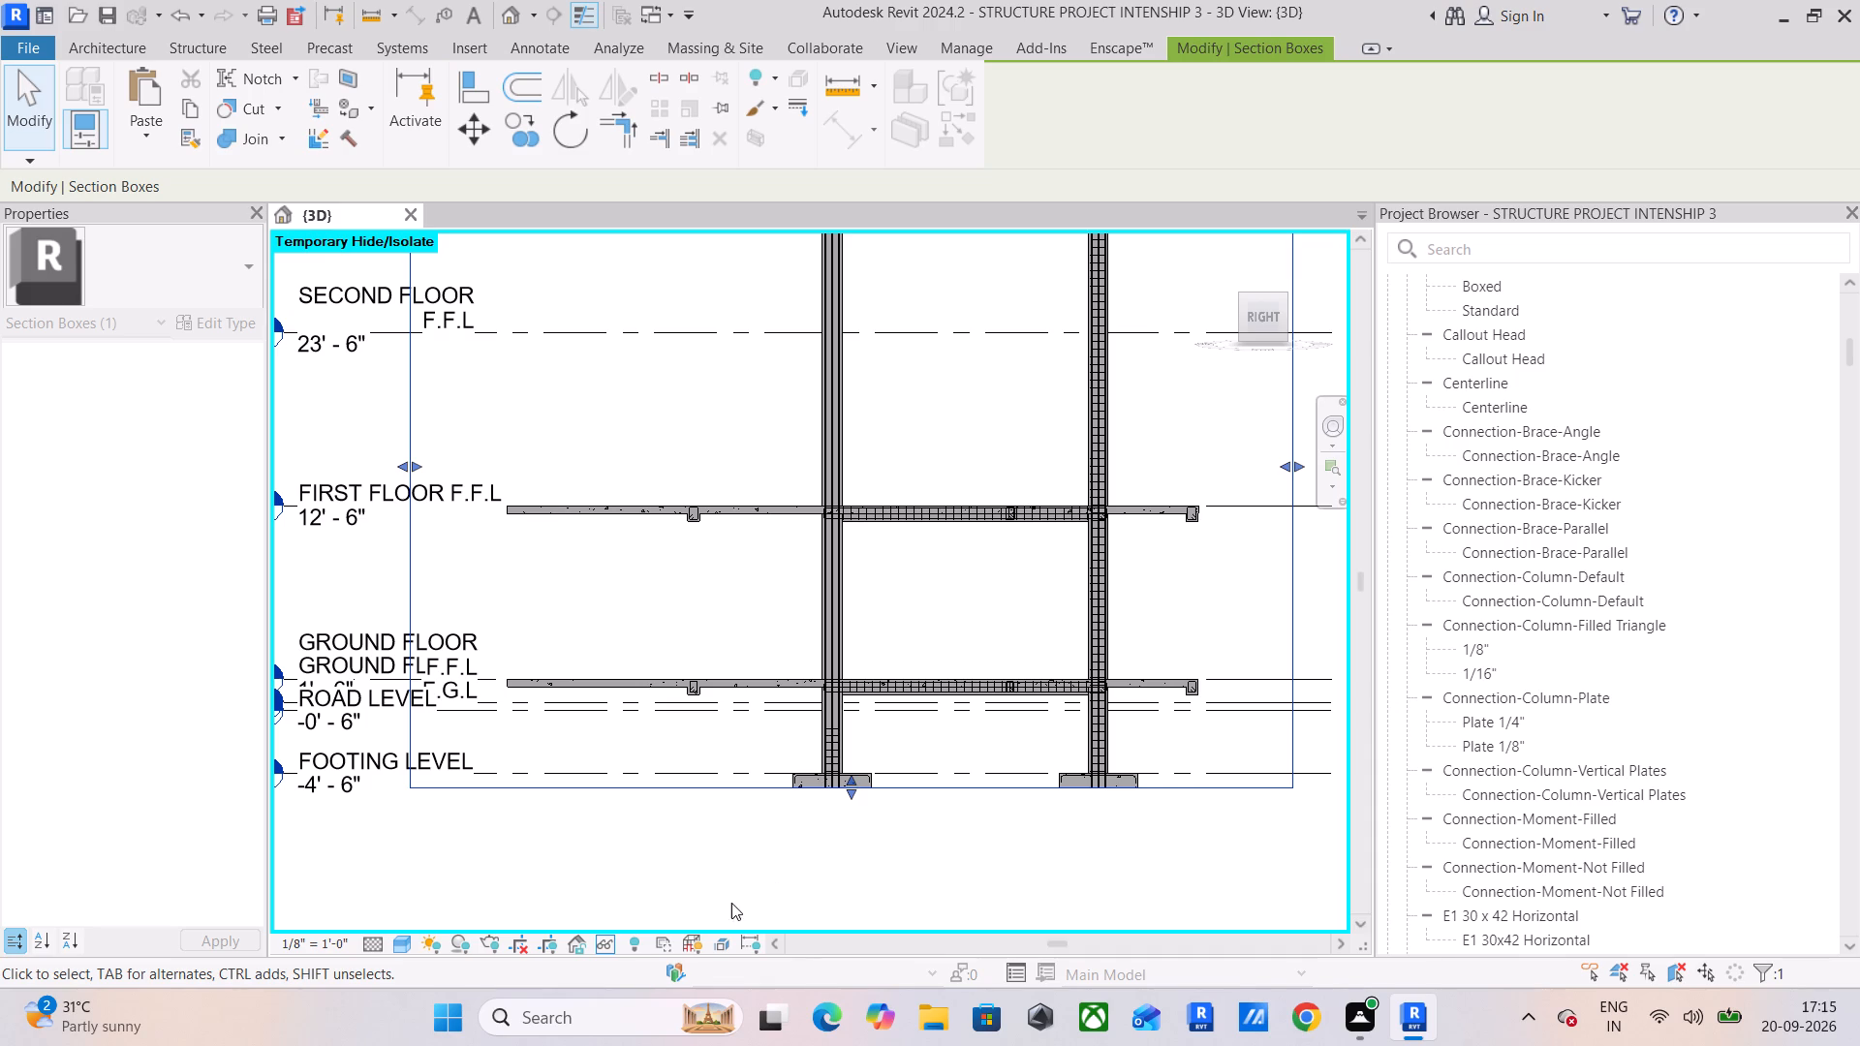
Extend the shortened stirrup set above the footing up to just under the ground-floor beam.
scroll(801, 734, up, 9)
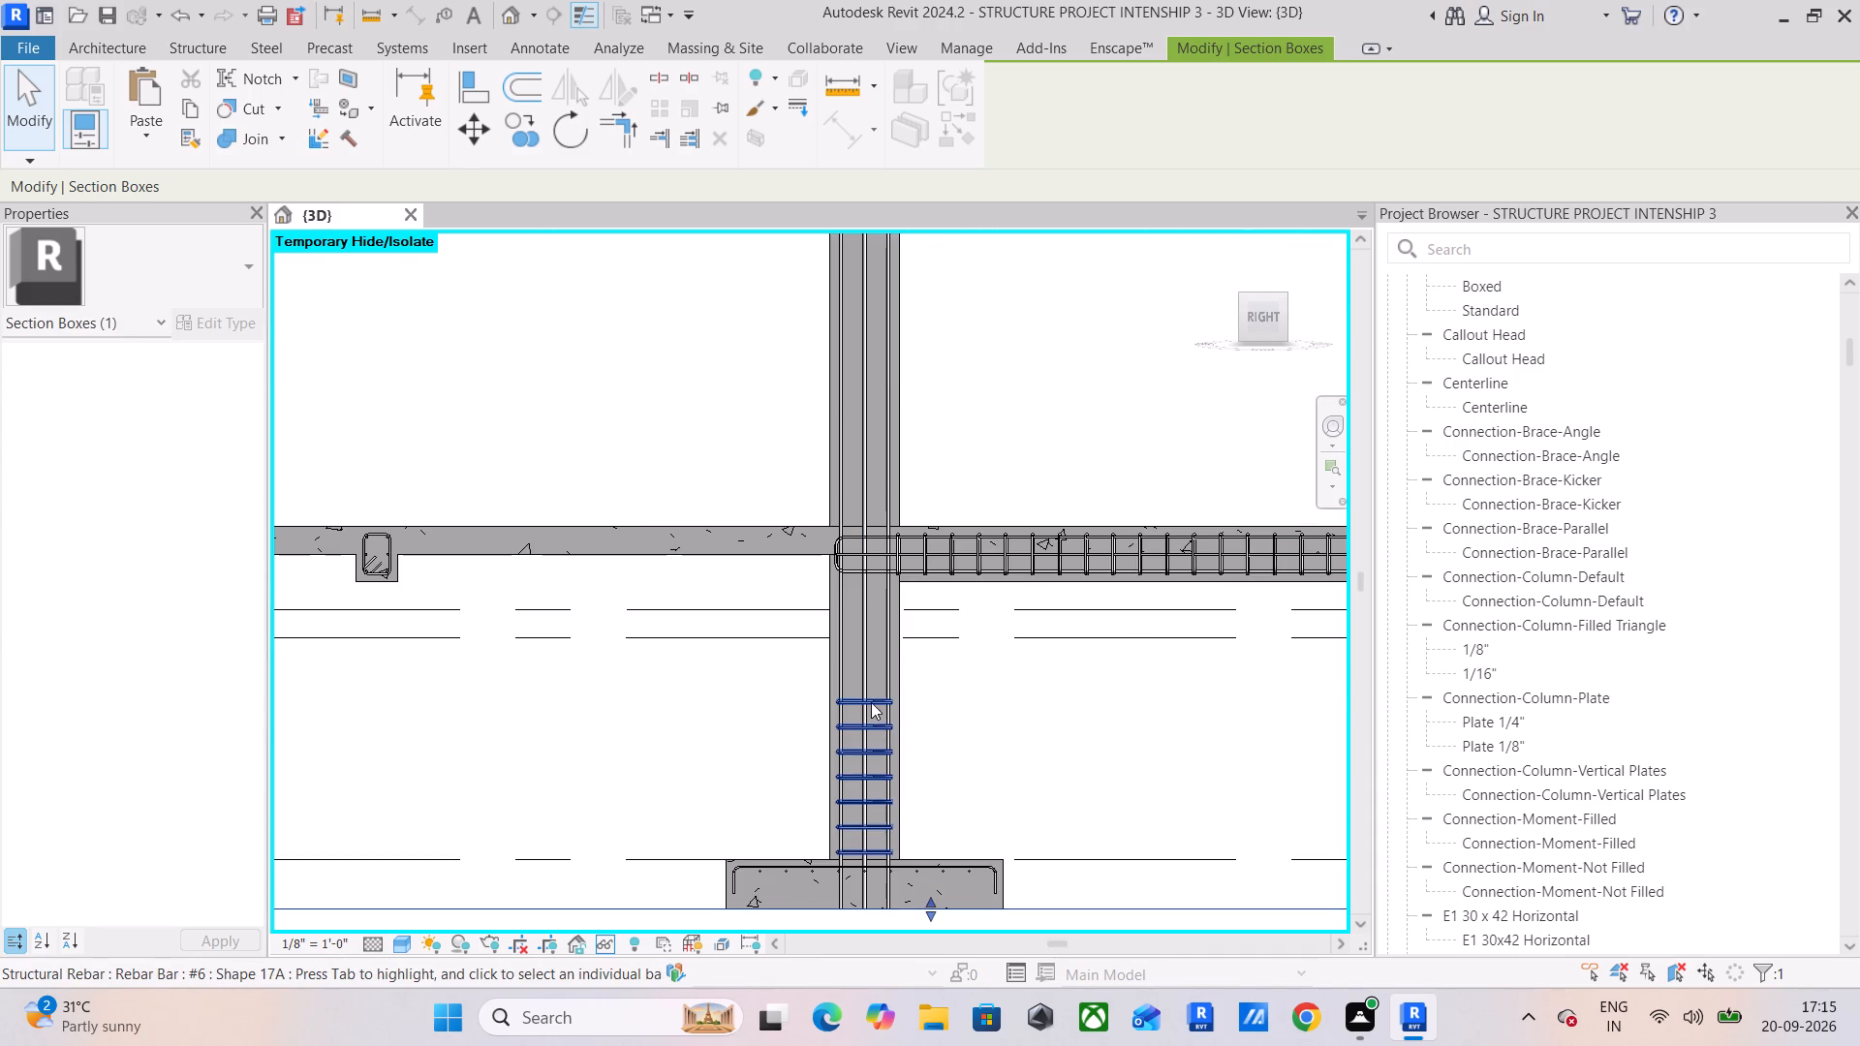
click(871, 699)
drag(863, 691, 872, 596)
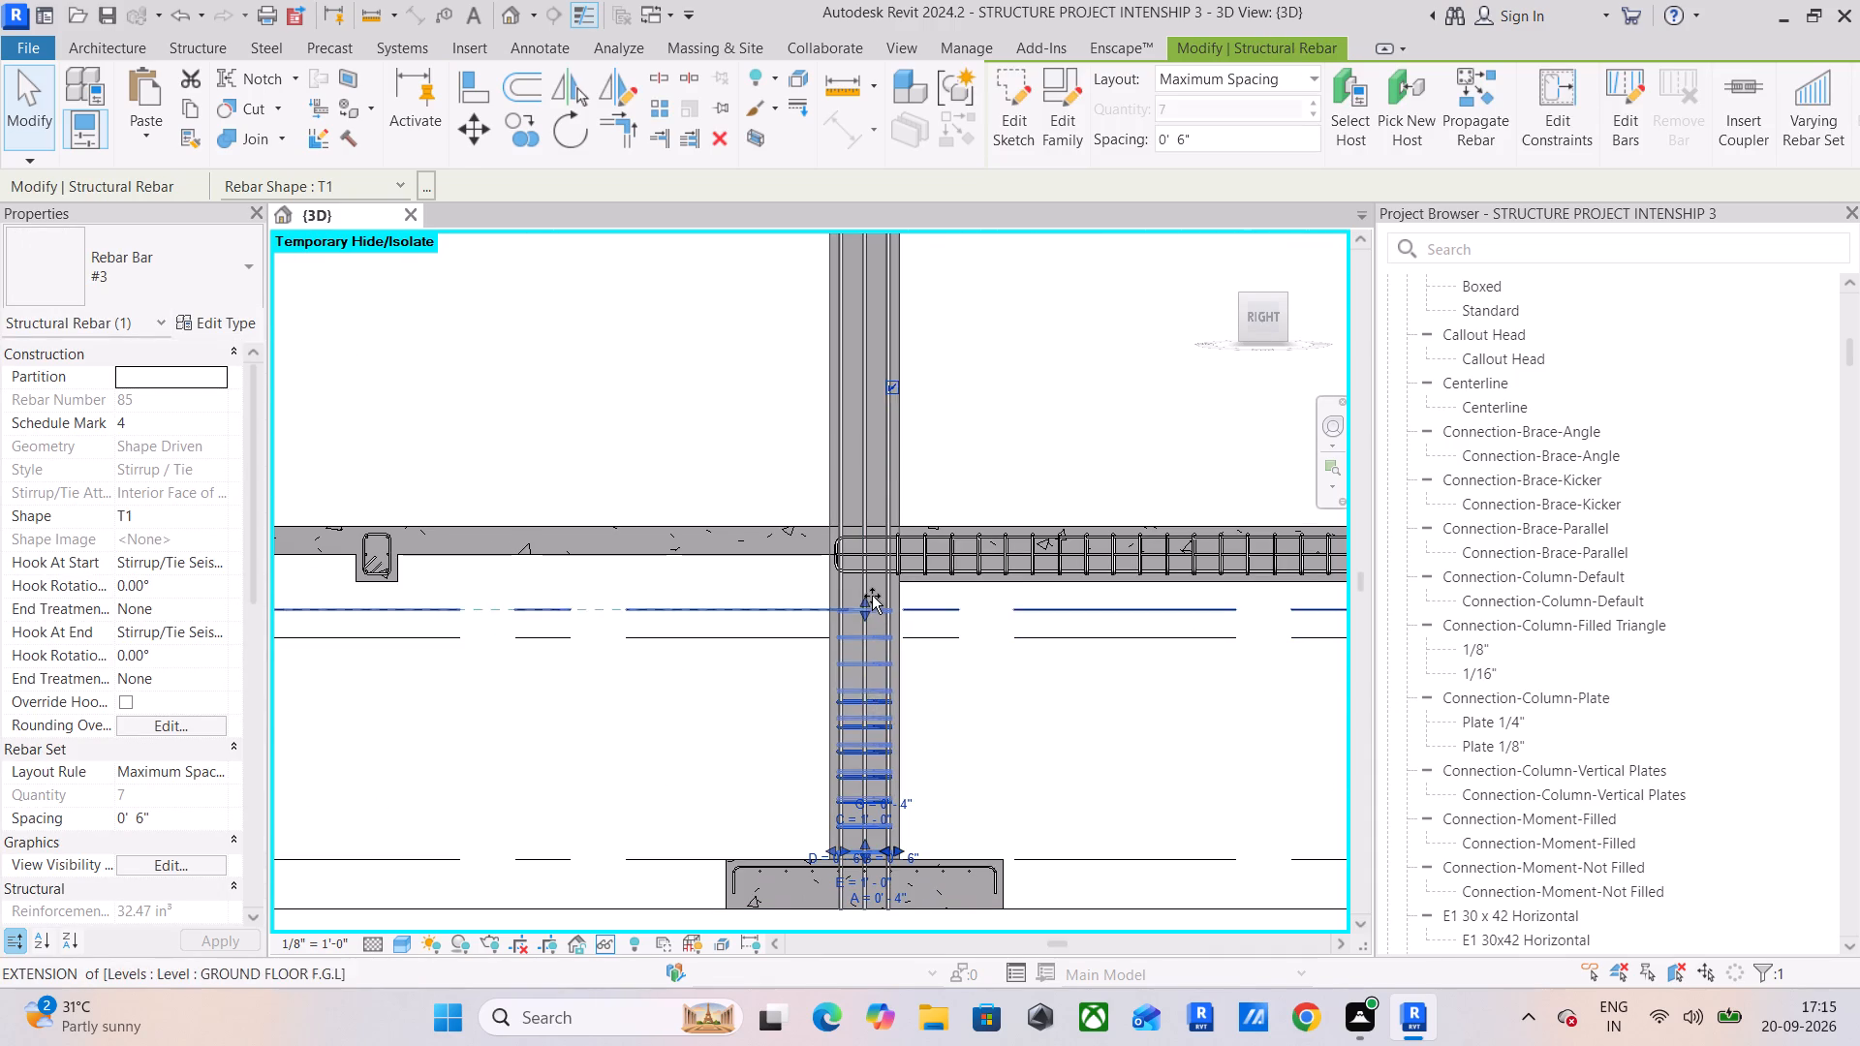
drag(872, 596, 872, 586)
Copy the stirrup set, with multiple copies enabled, from the column's base at the footing top to the ground-floor beam's top.
scroll(872, 585, up, 1)
middle_drag(872, 585, 881, 878)
scroll(885, 852, down, 4)
middle_drag(885, 851, 906, 725)
middle_drag(906, 866, 914, 829)
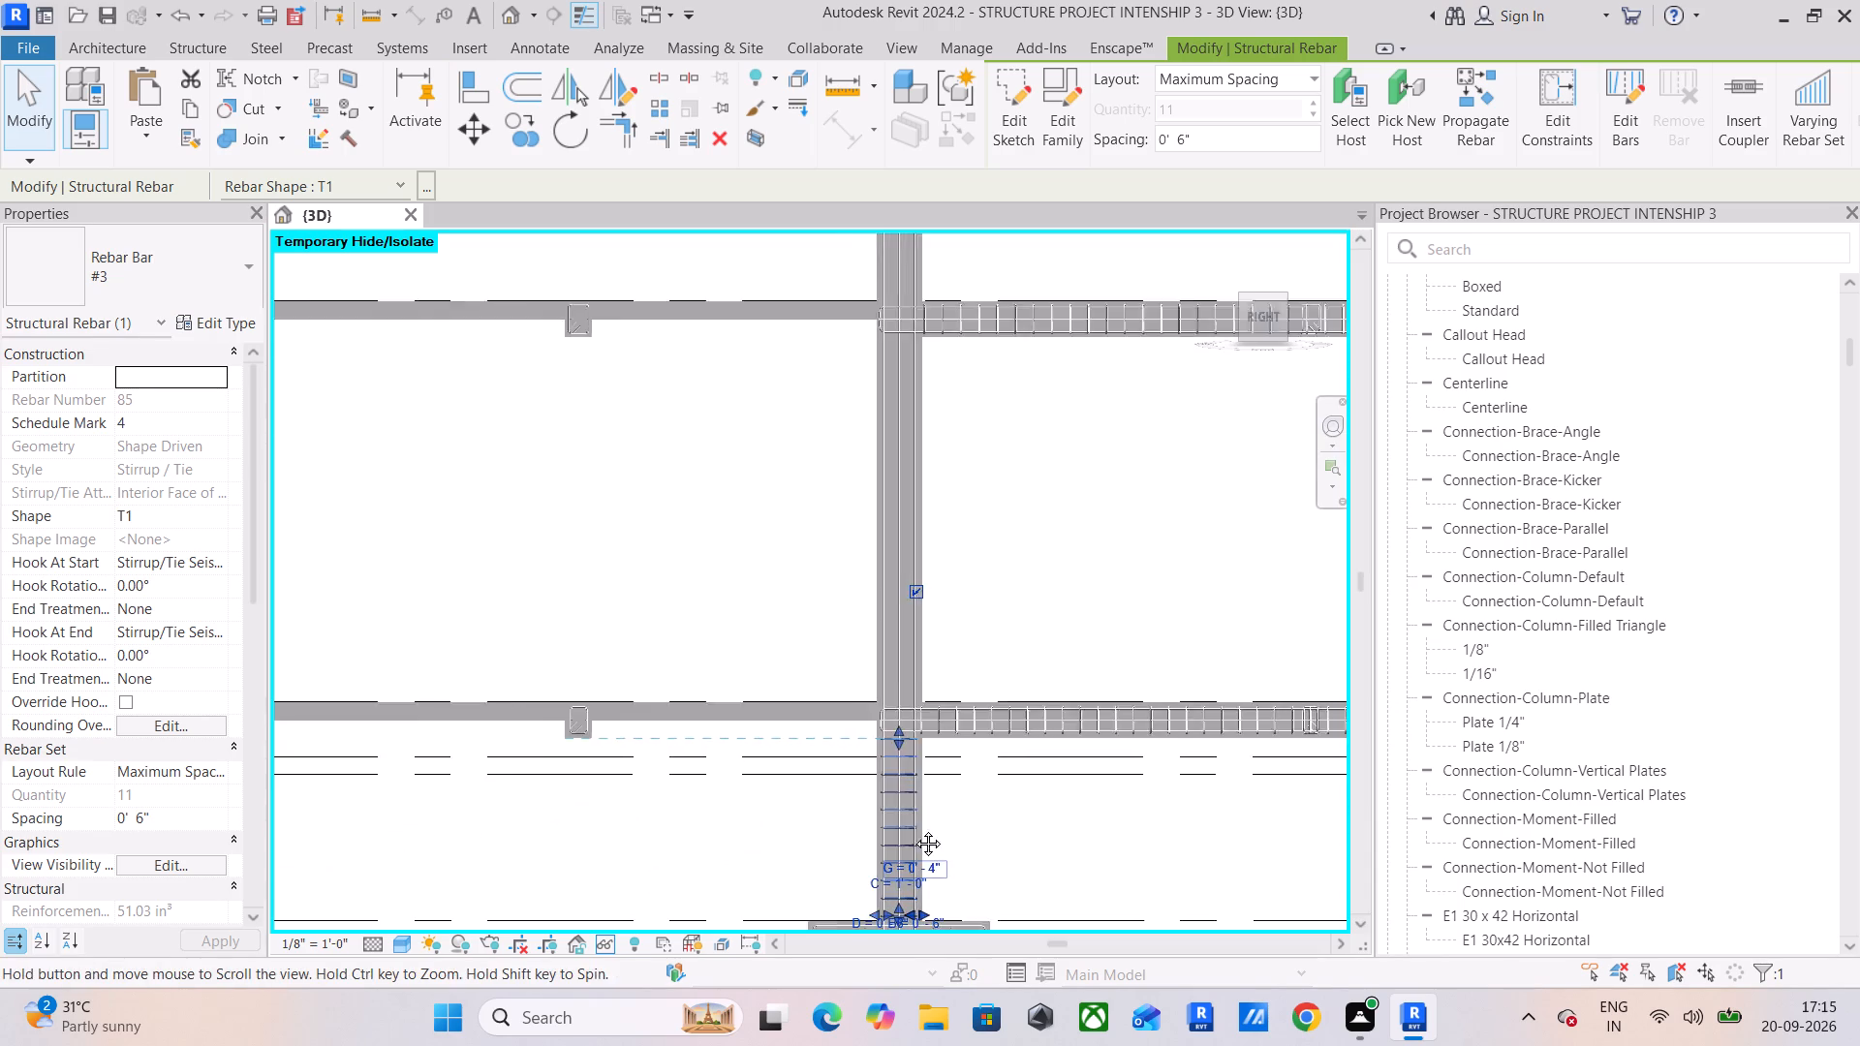
middle_drag(914, 829, 917, 756)
click(532, 135)
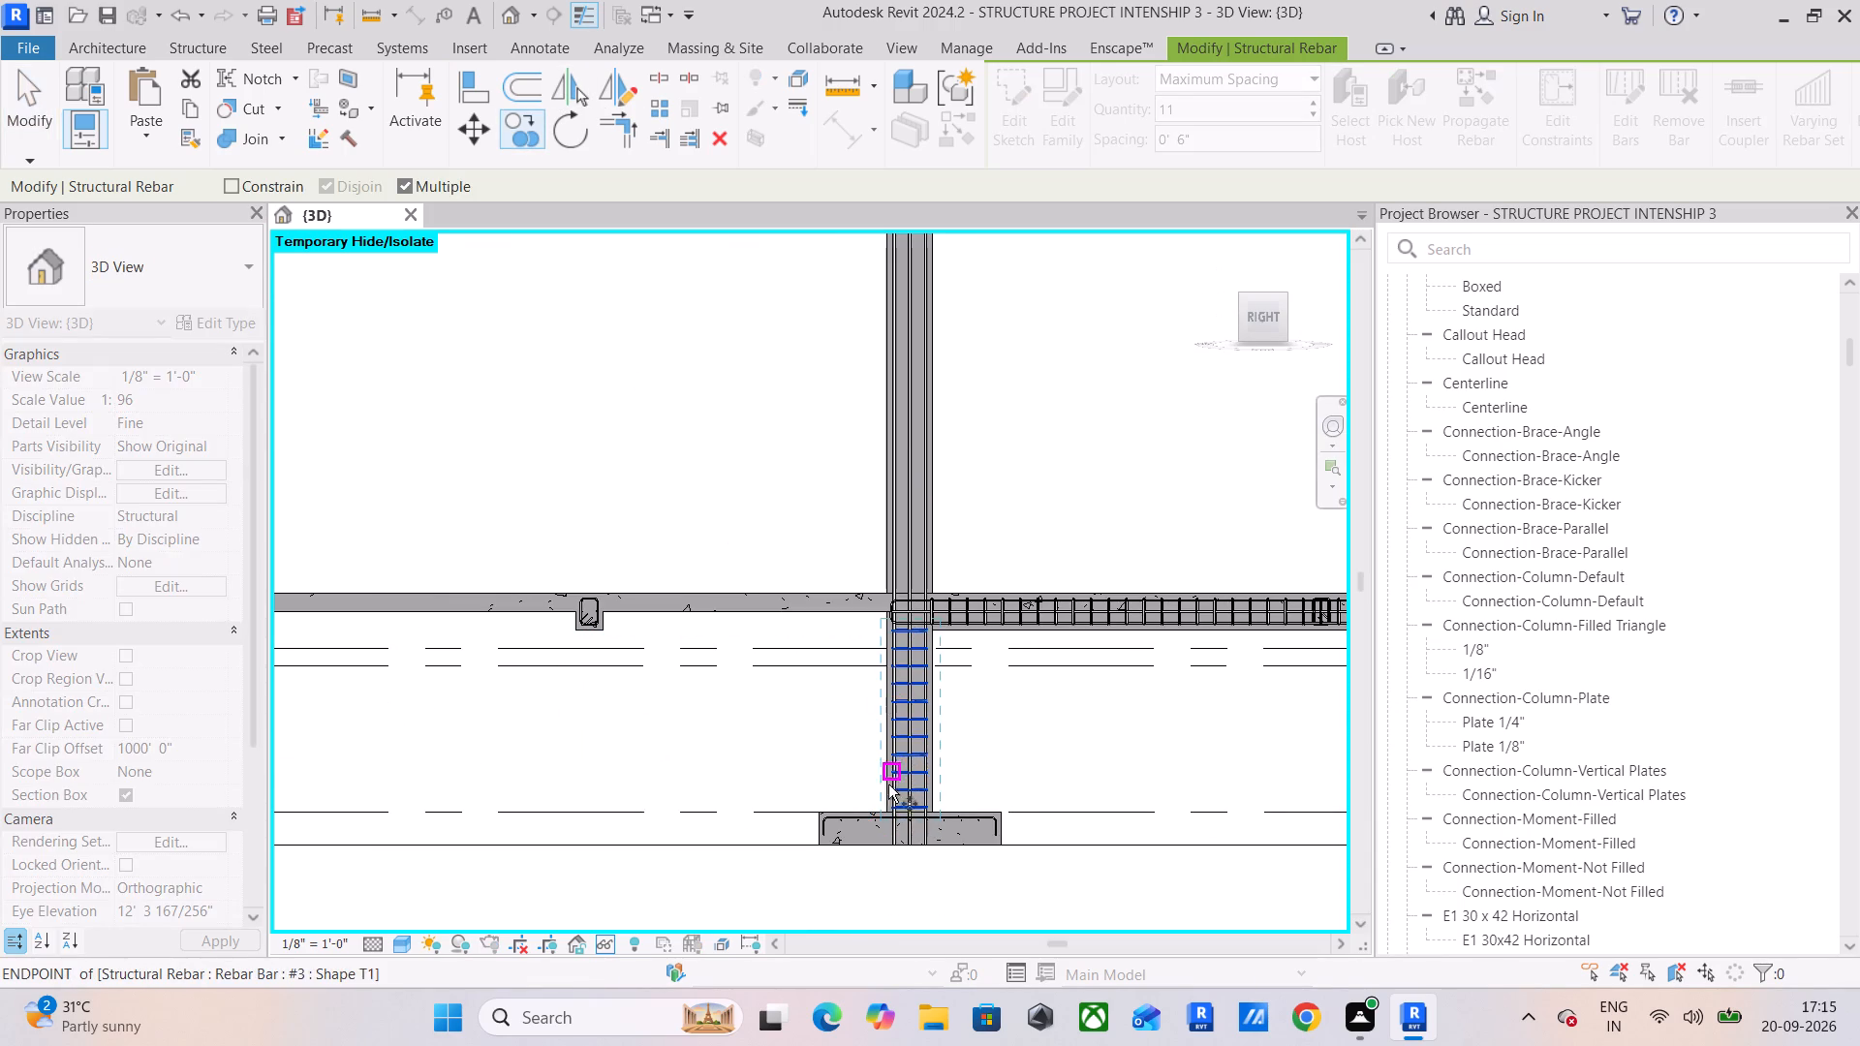
scroll(896, 816, up, 12)
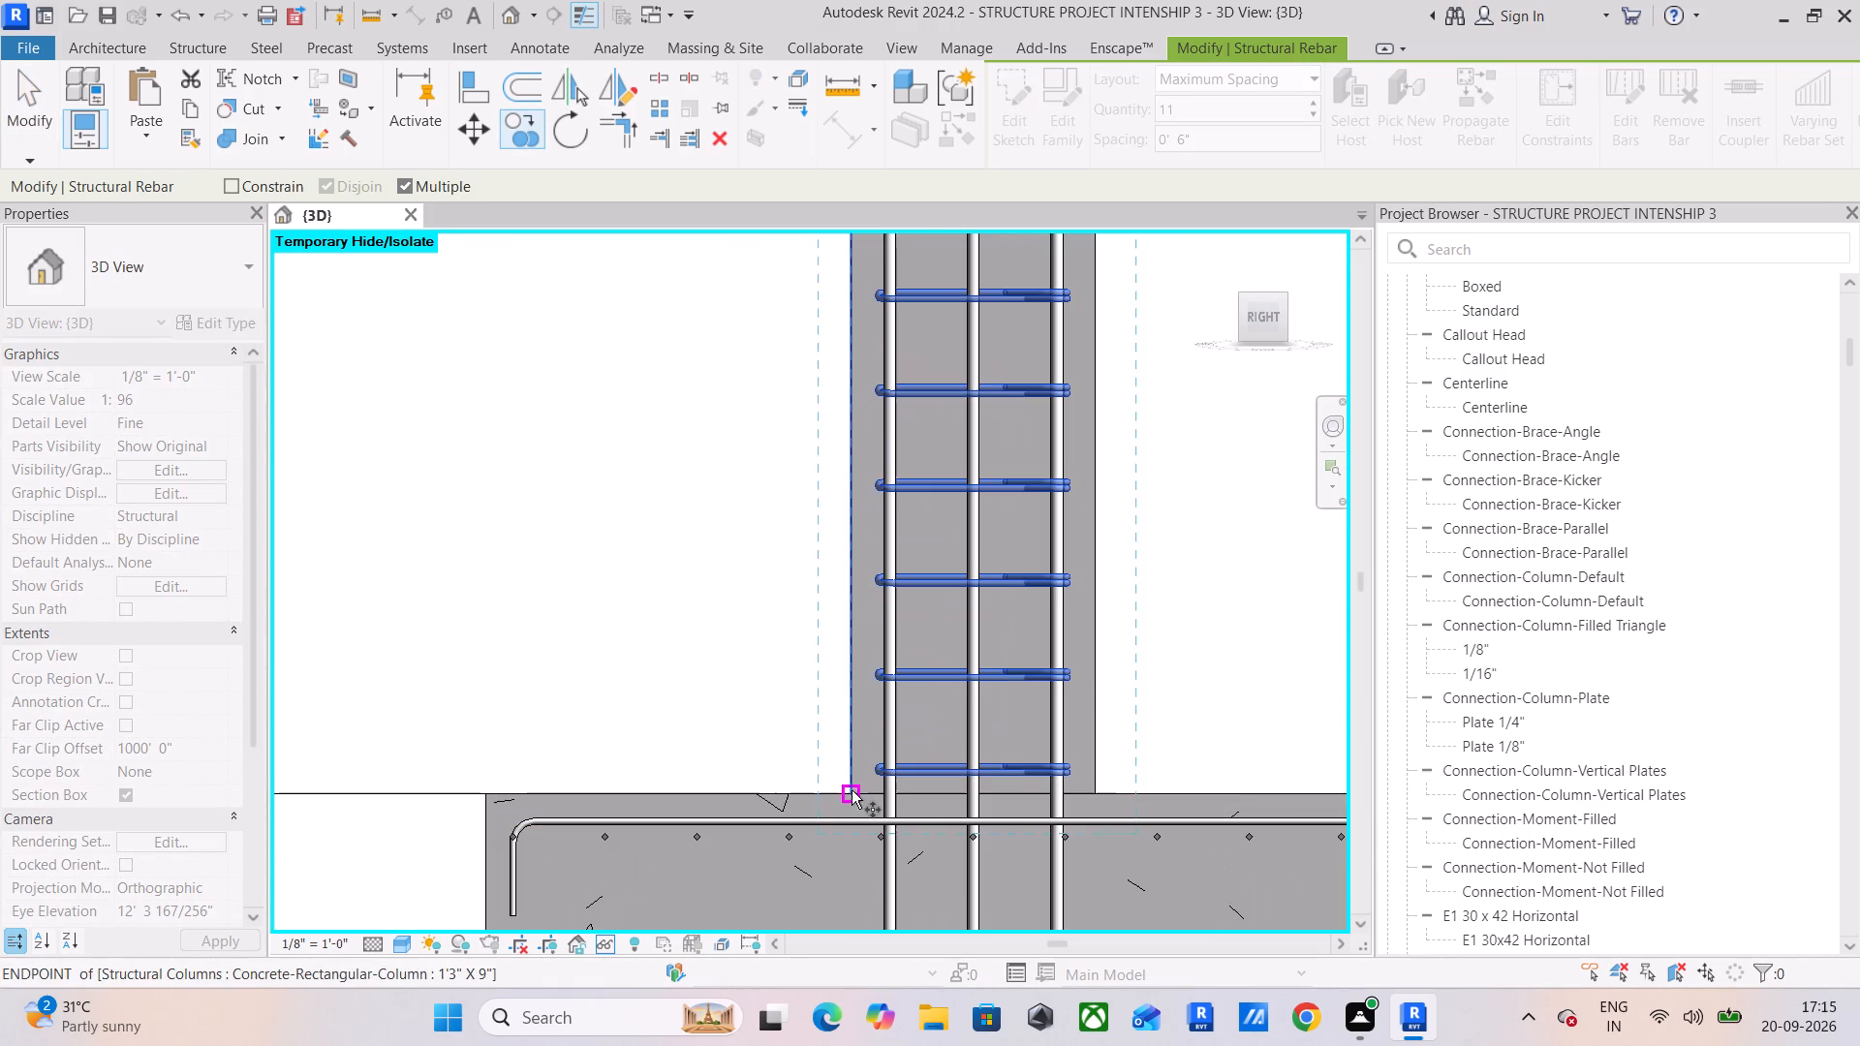
click(852, 789)
scroll(846, 580, down, 7)
middle_drag(847, 374, 845, 801)
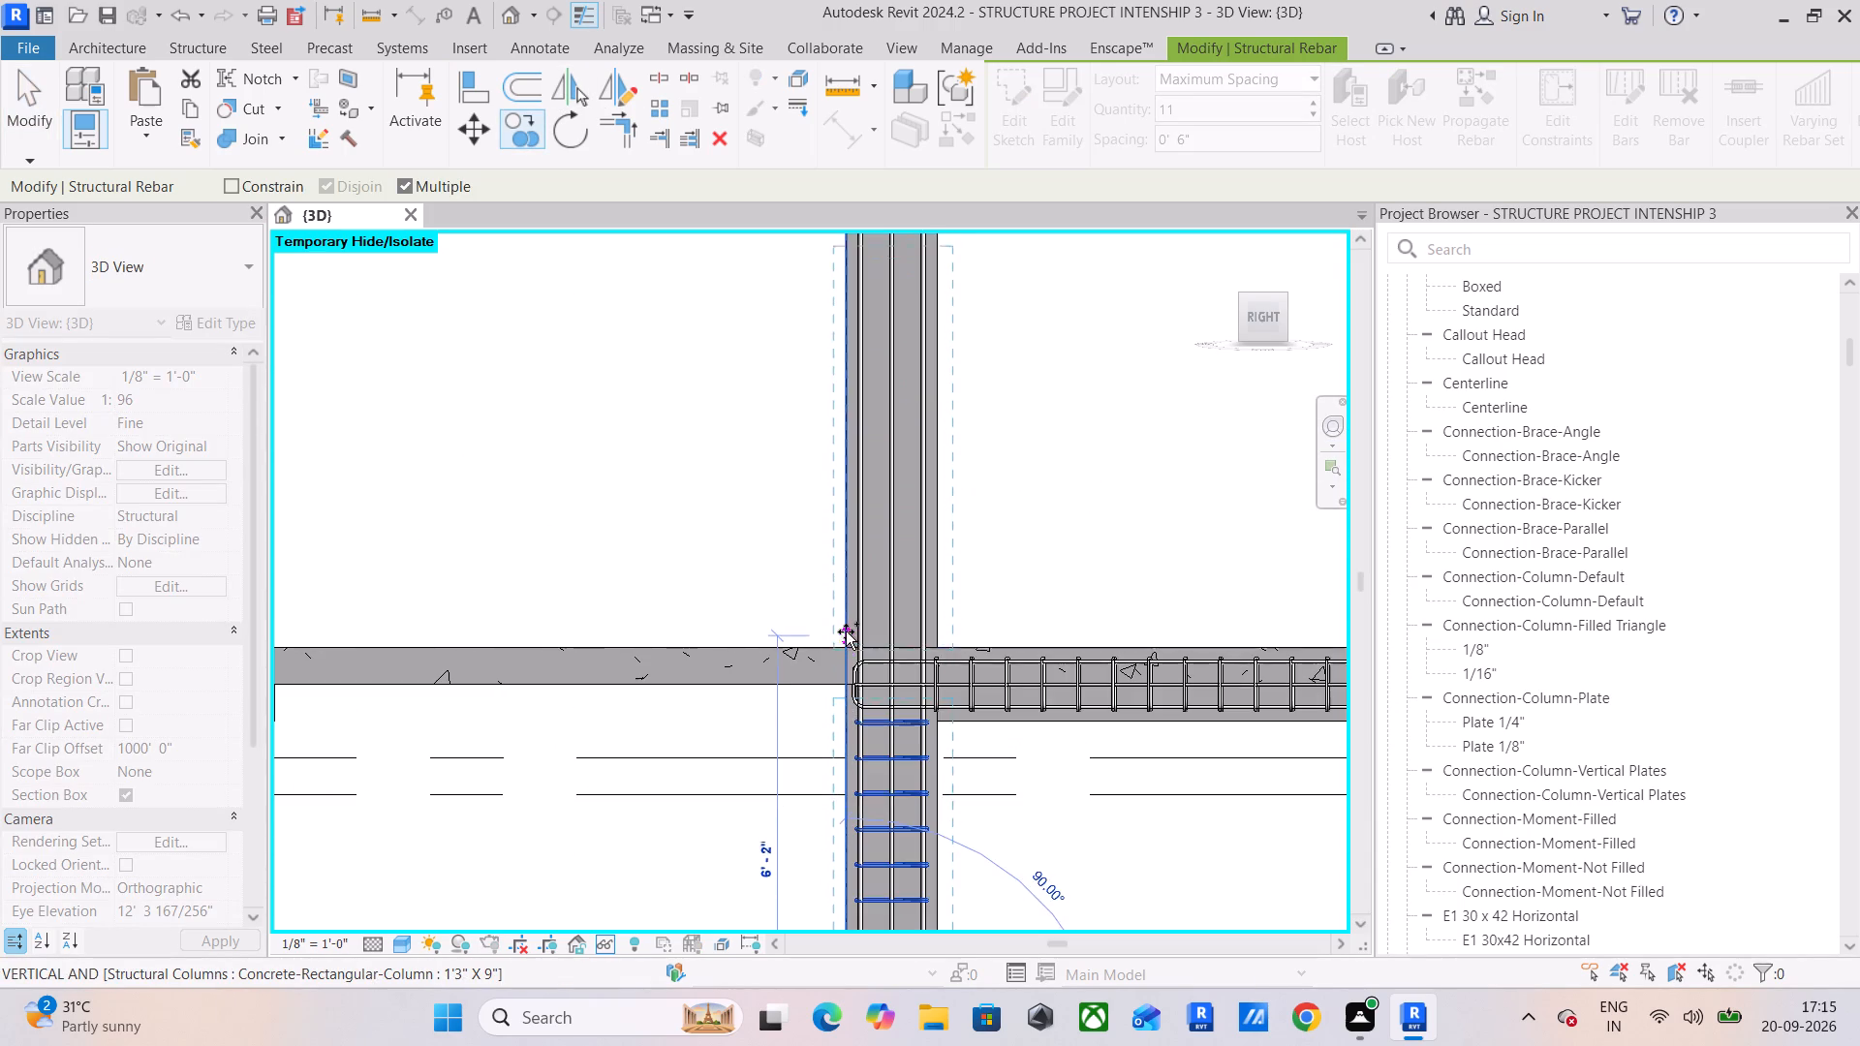
scroll(846, 631, up, 6)
click(845, 664)
Place another copy of the stirrup set on the same column, starting at the first-floor beam's top, and end the copying.
scroll(853, 610, down, 7)
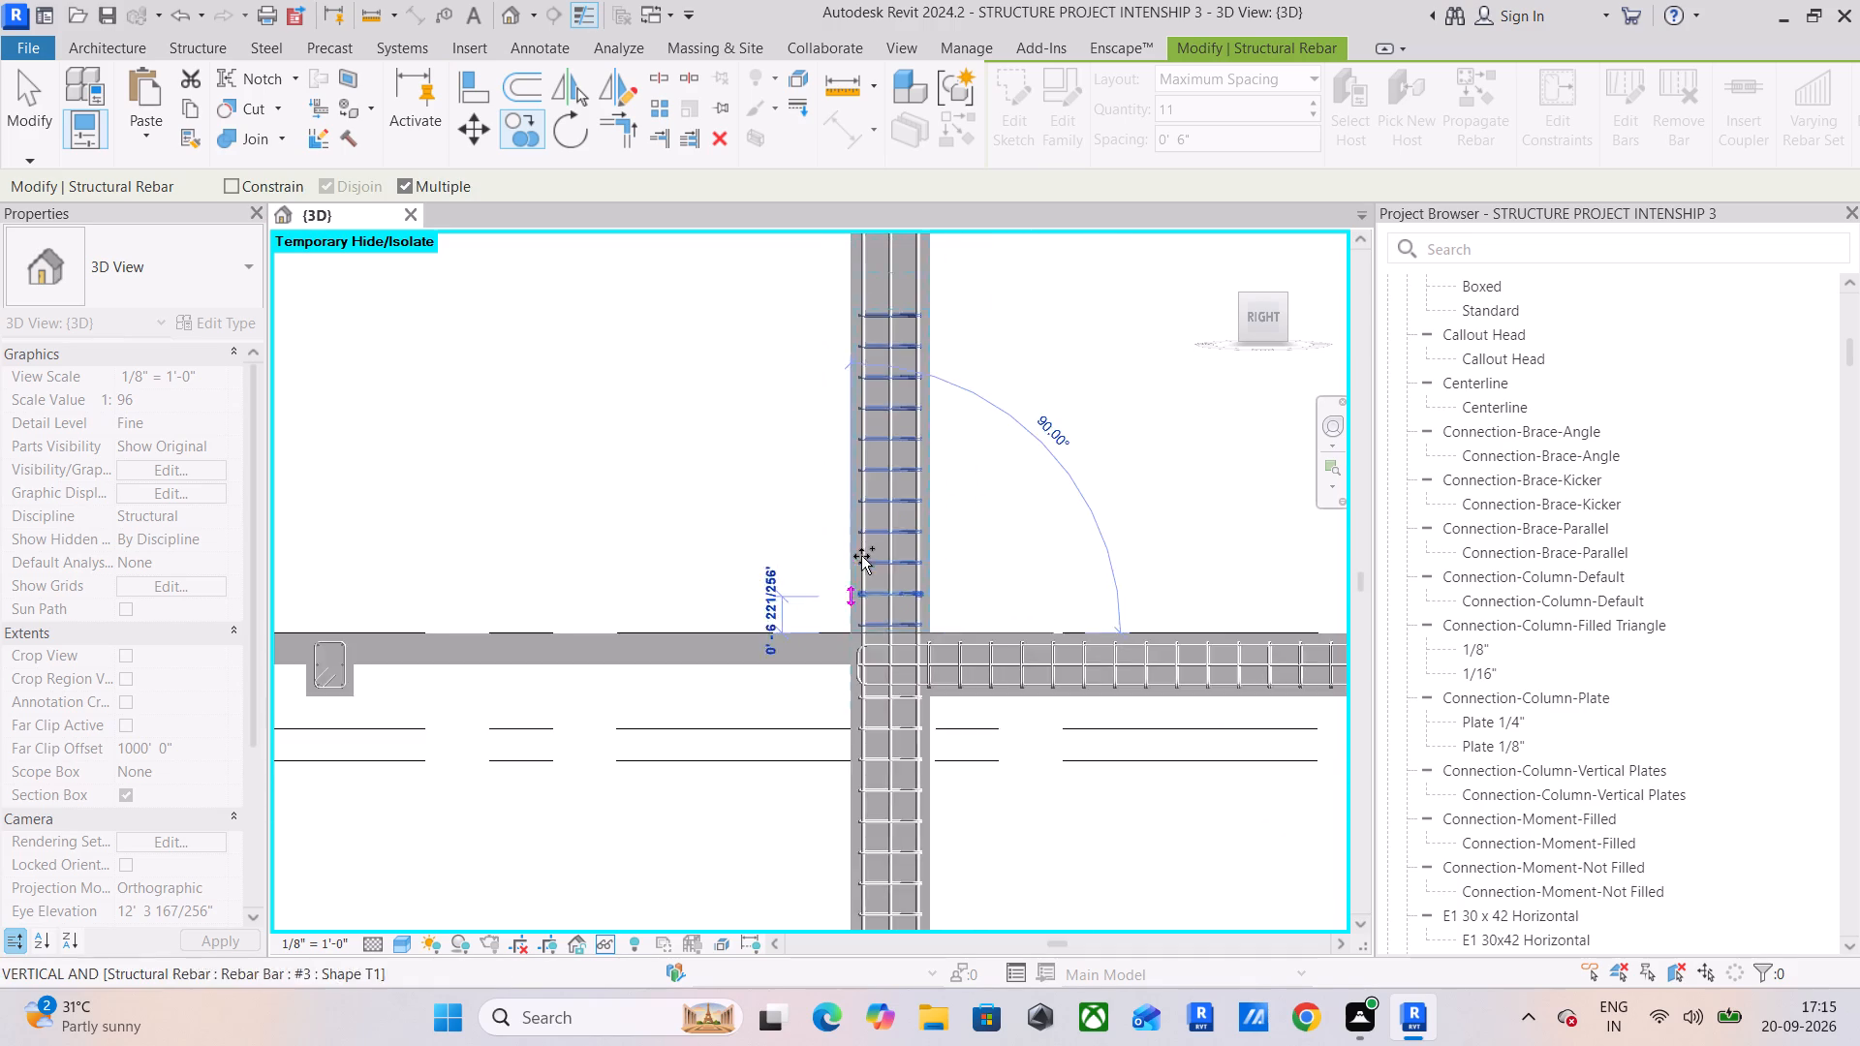
middle_drag(860, 582, 855, 878)
scroll(852, 631, down, 5)
scroll(856, 379, up, 5)
scroll(839, 461, up, 2)
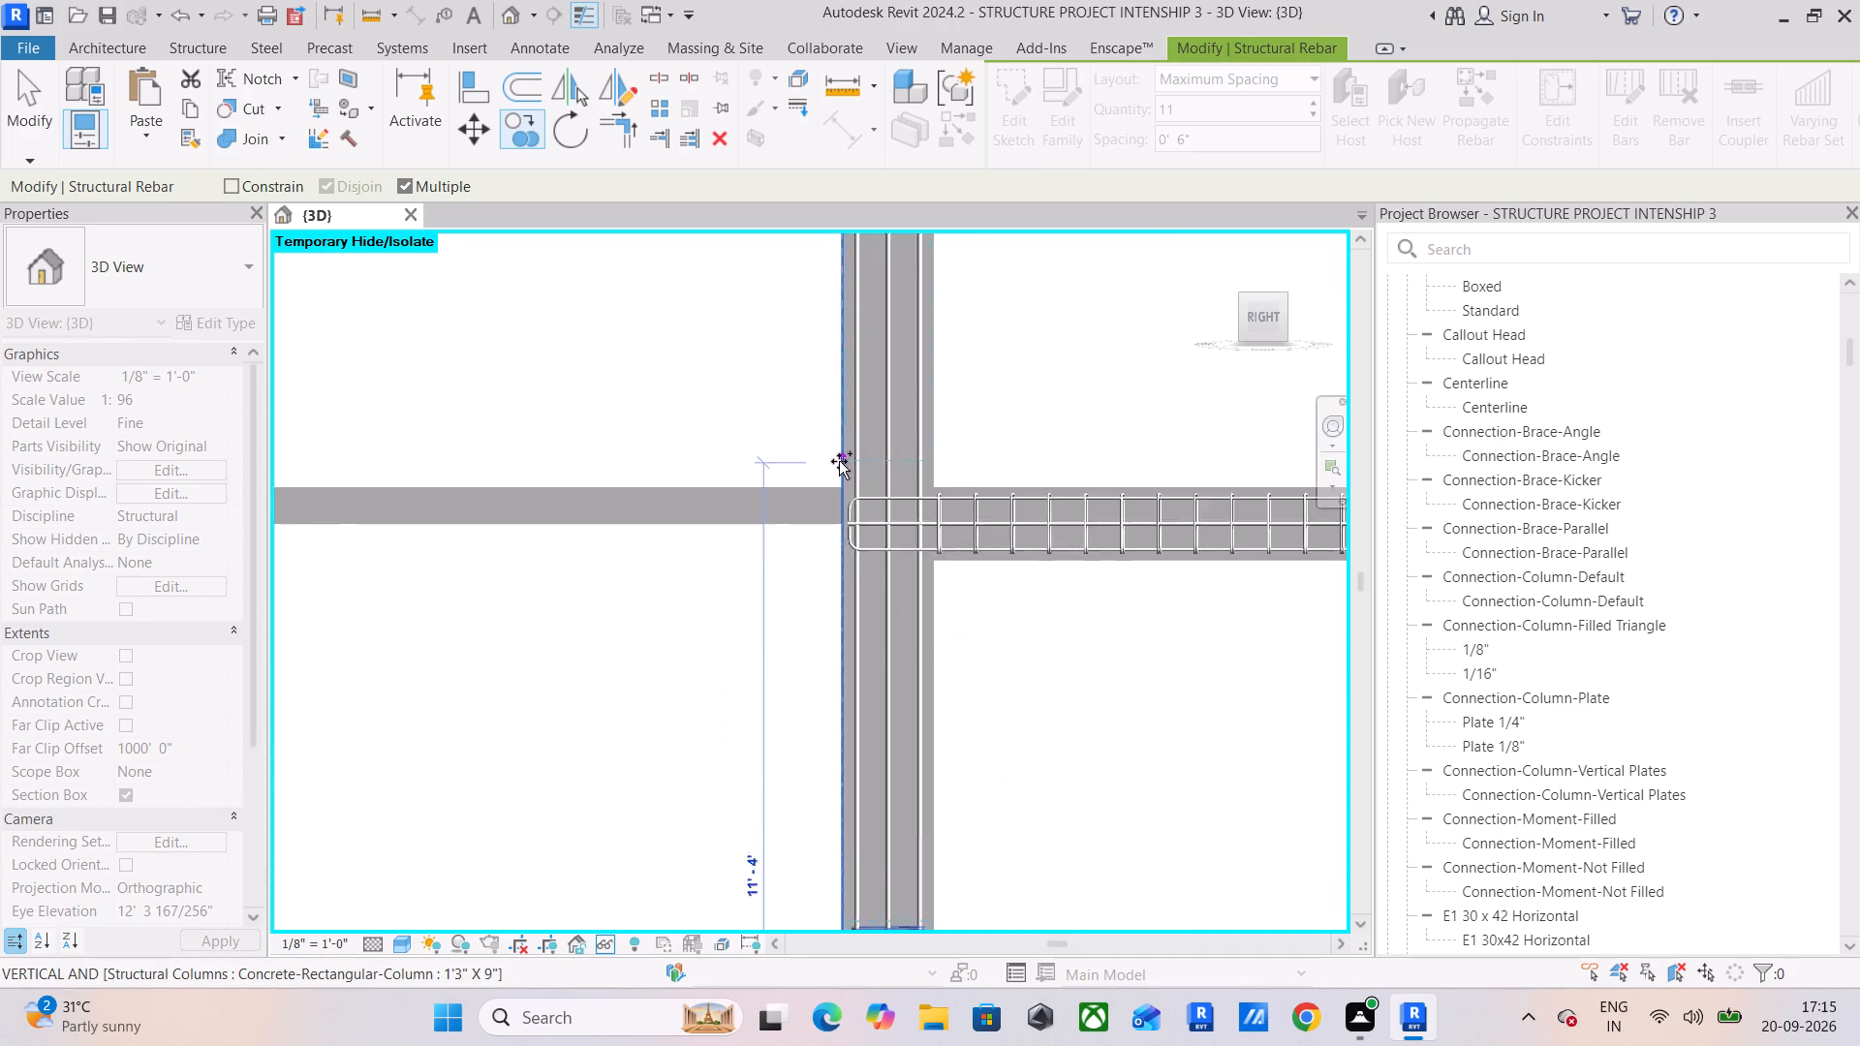
scroll(839, 461, up, 8)
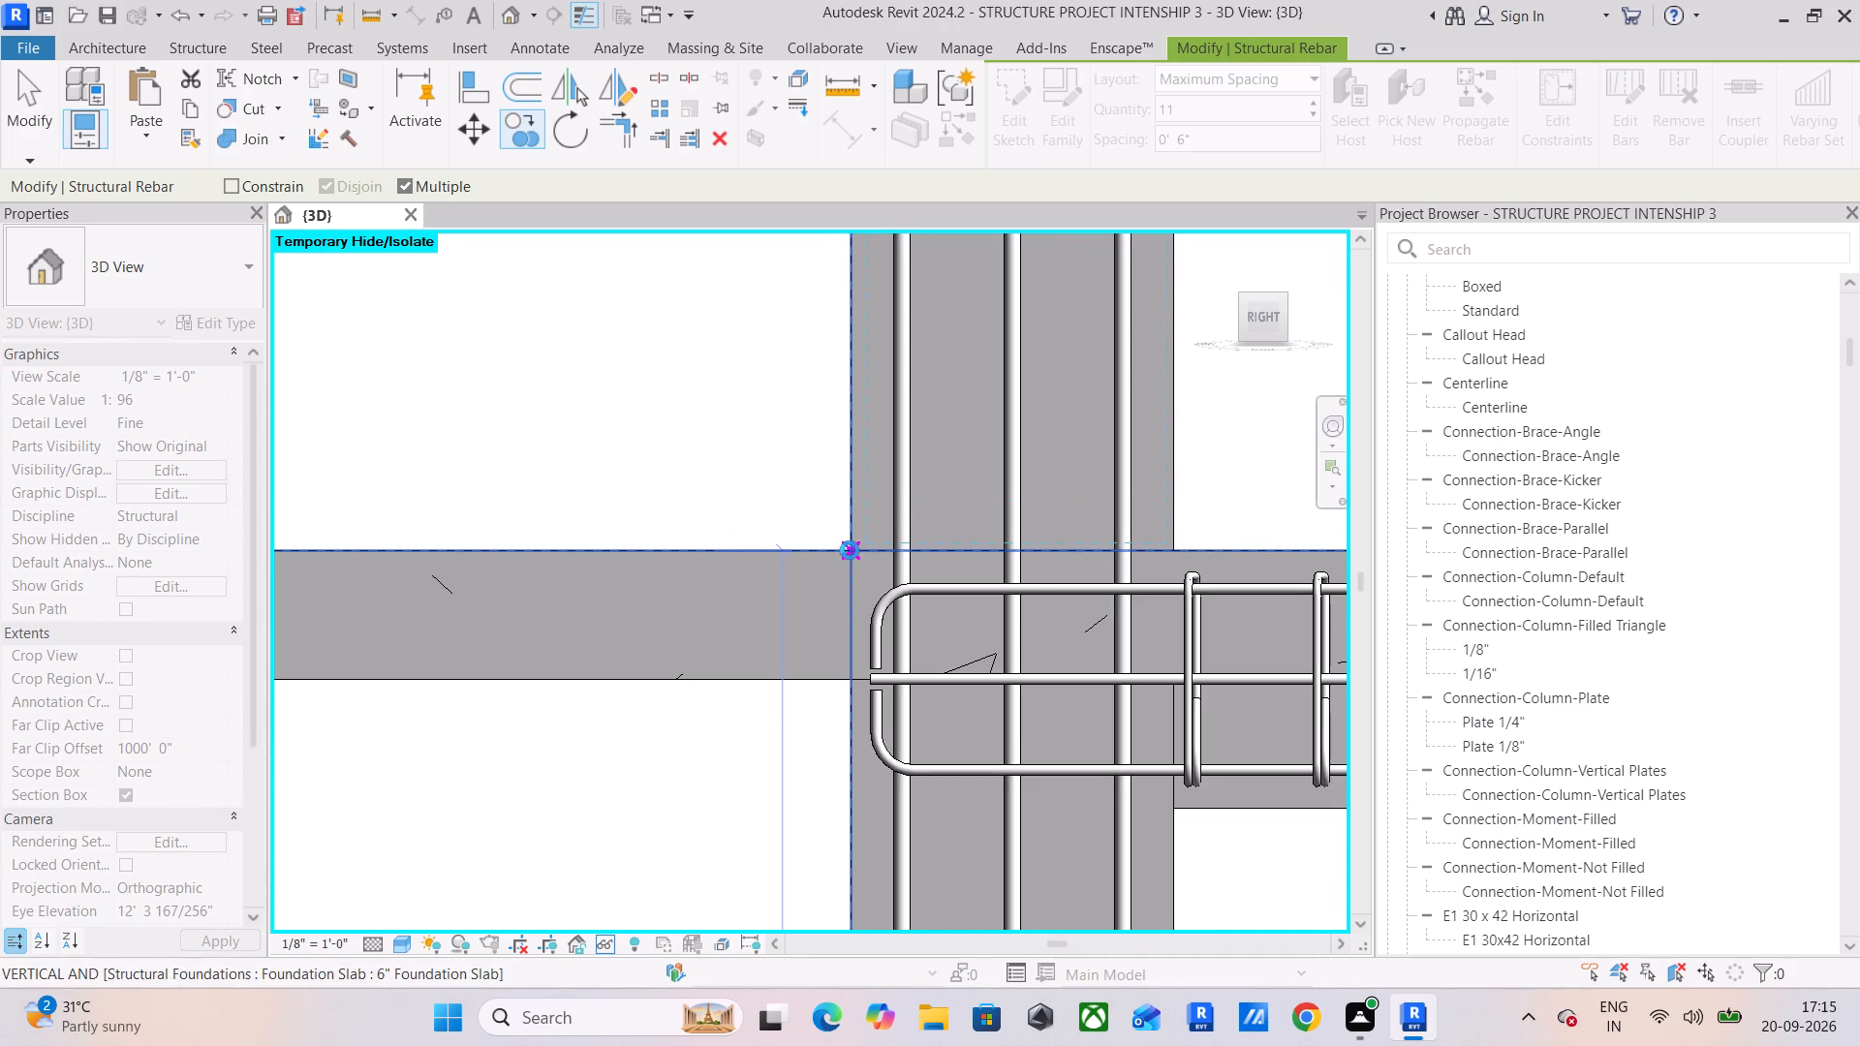
click(850, 550)
scroll(850, 550, down, 6)
middle_drag(896, 559, 896, 401)
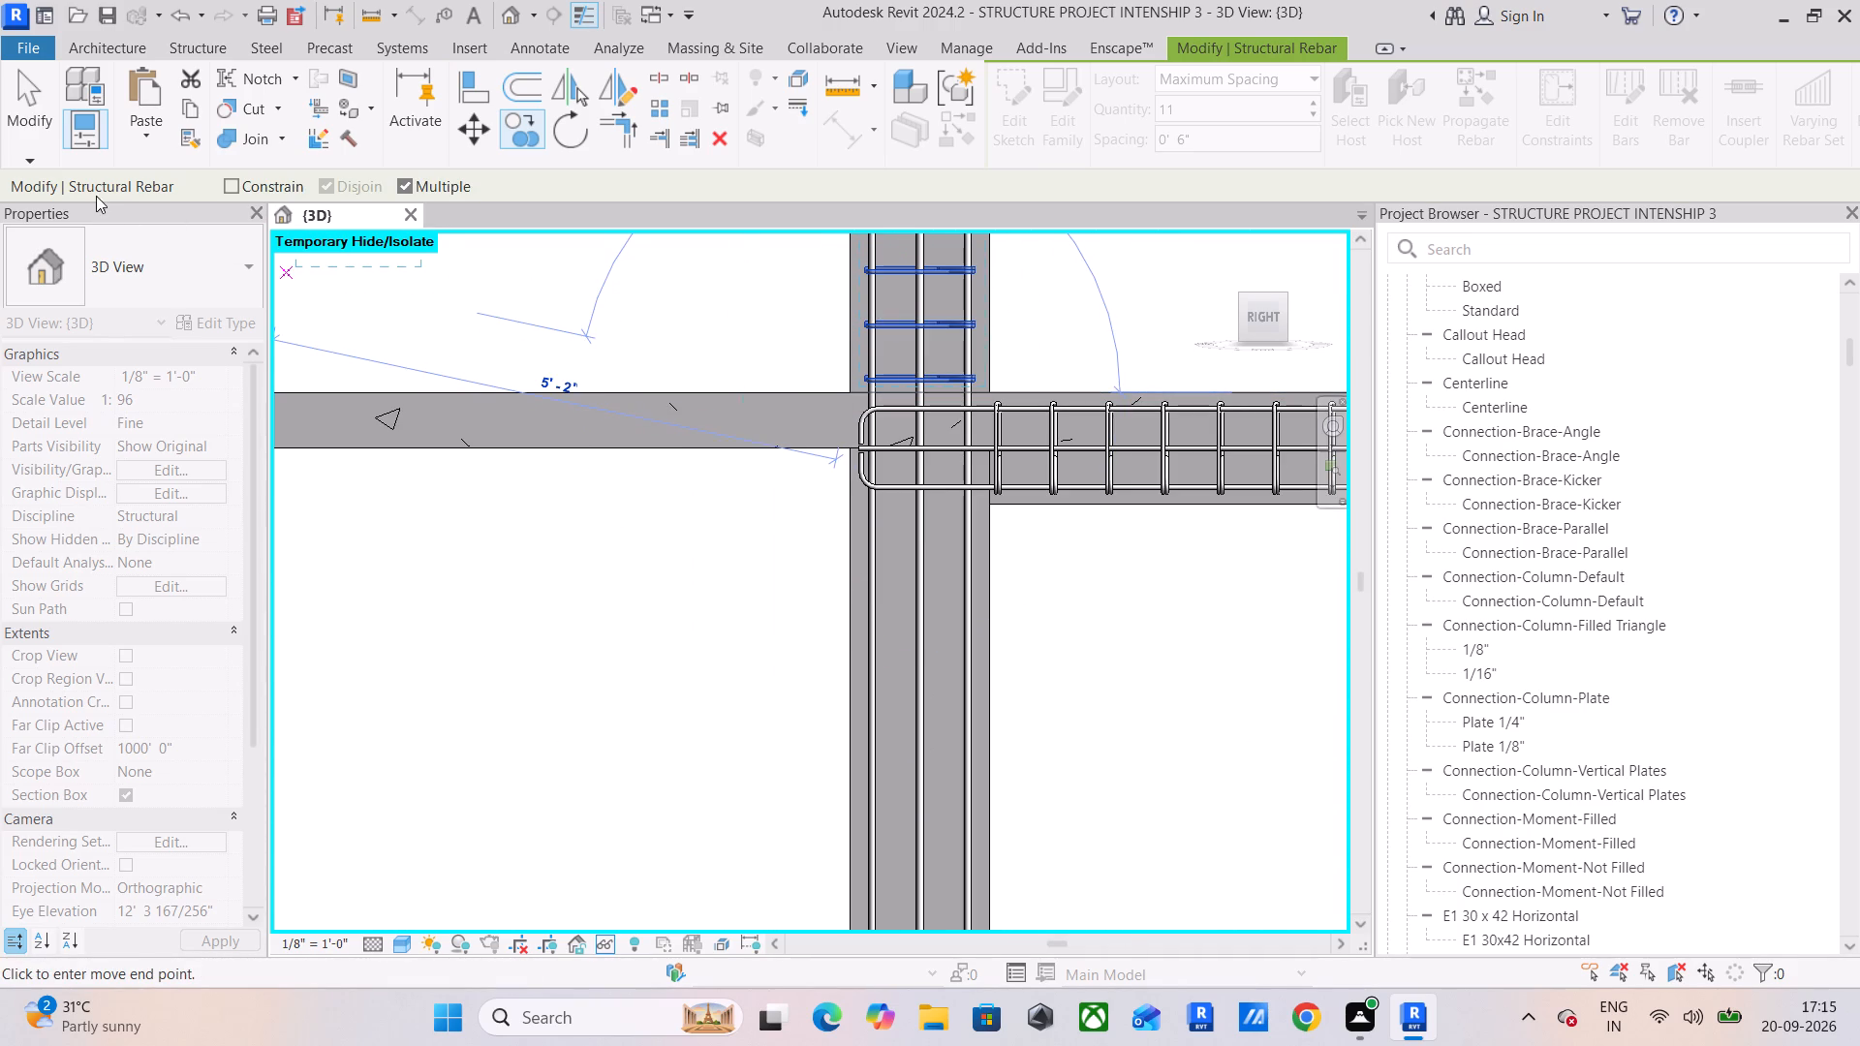
click(35, 110)
Extend the copied stirrup set above the ground-floor beam up to just under the first-floor beam.
middle_drag(827, 555, 832, 303)
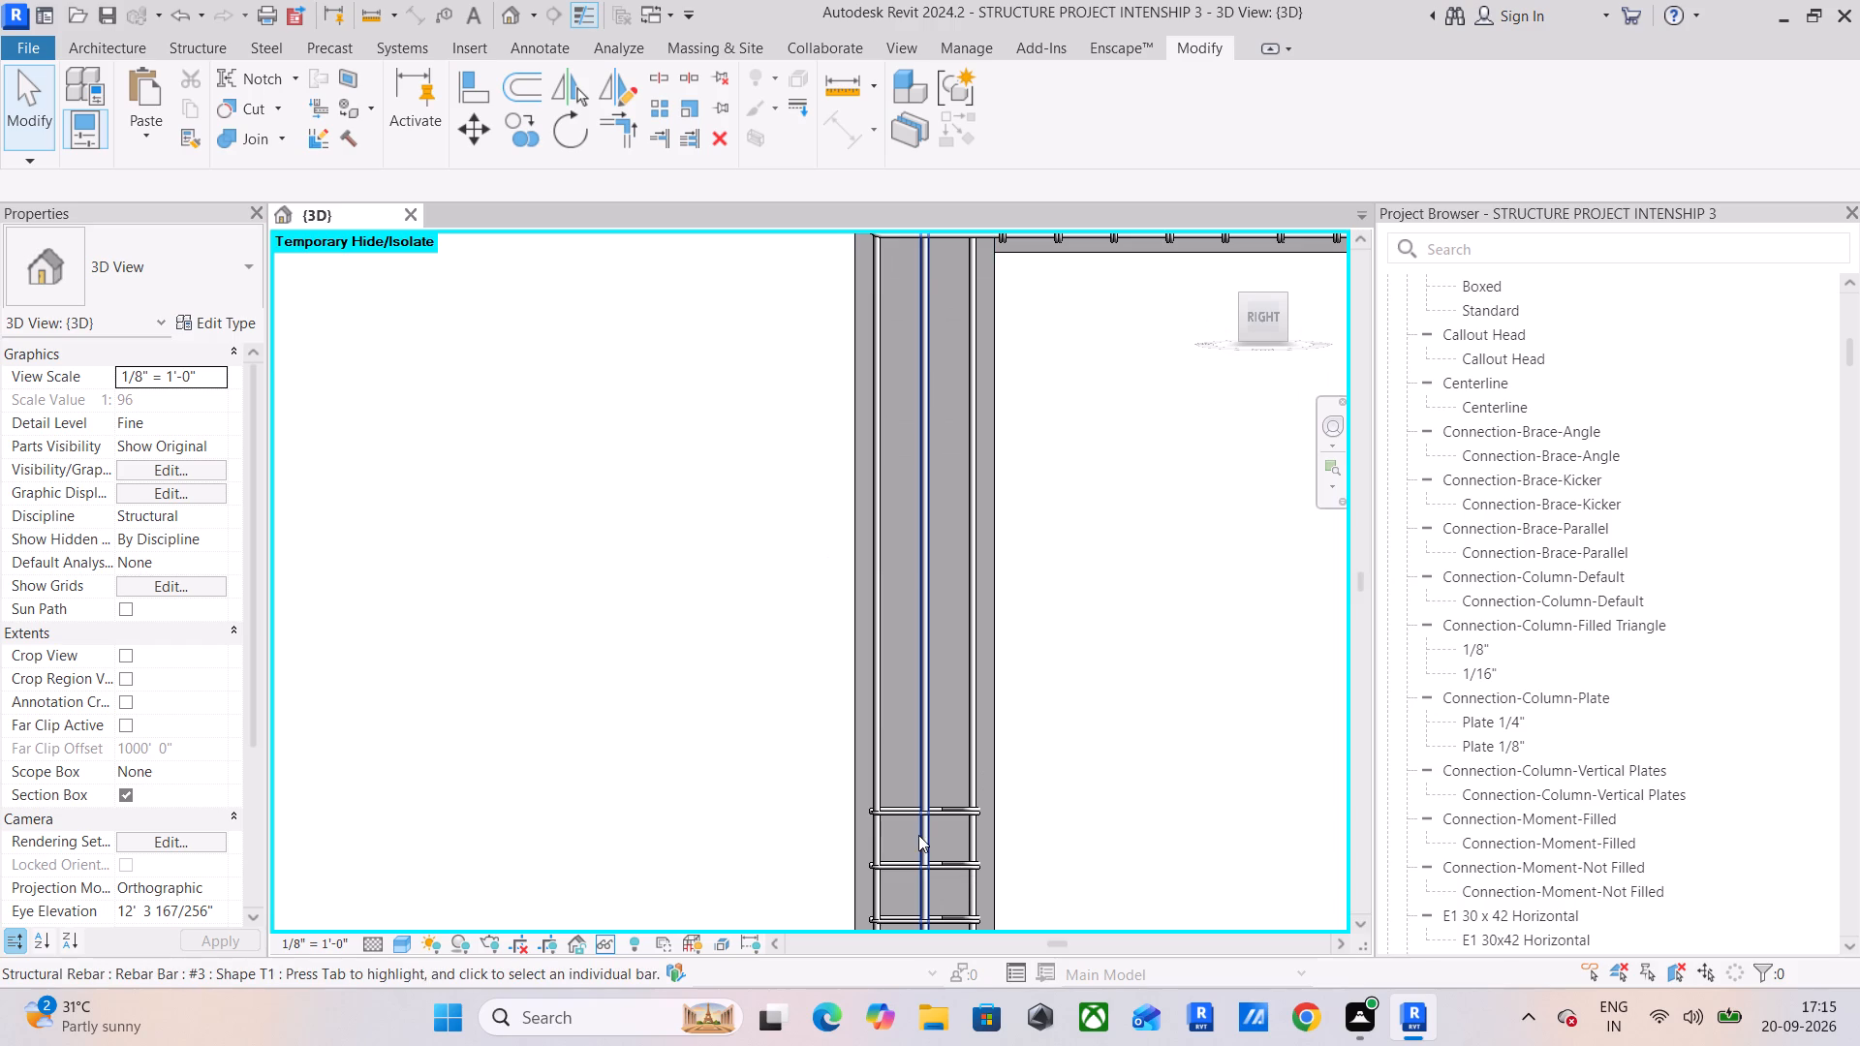
click(914, 820)
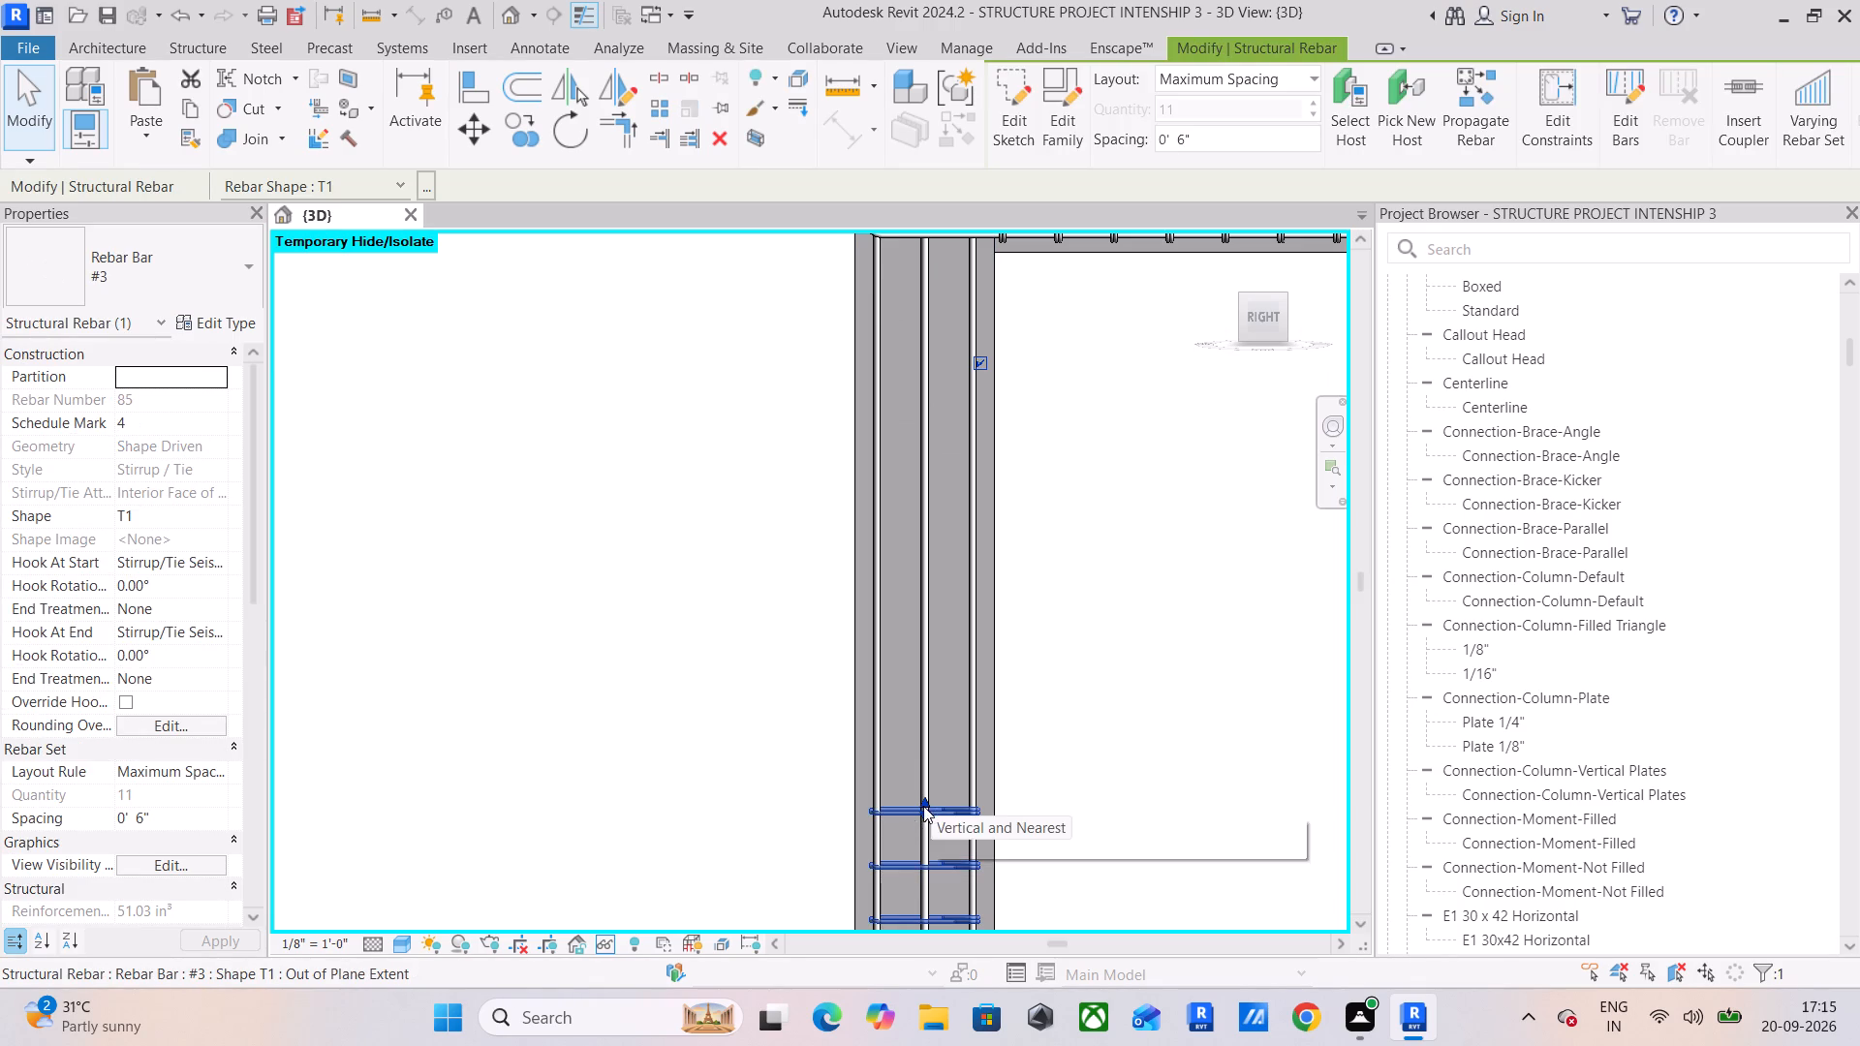
drag(923, 806, 921, 453)
middle_drag(929, 488, 928, 858)
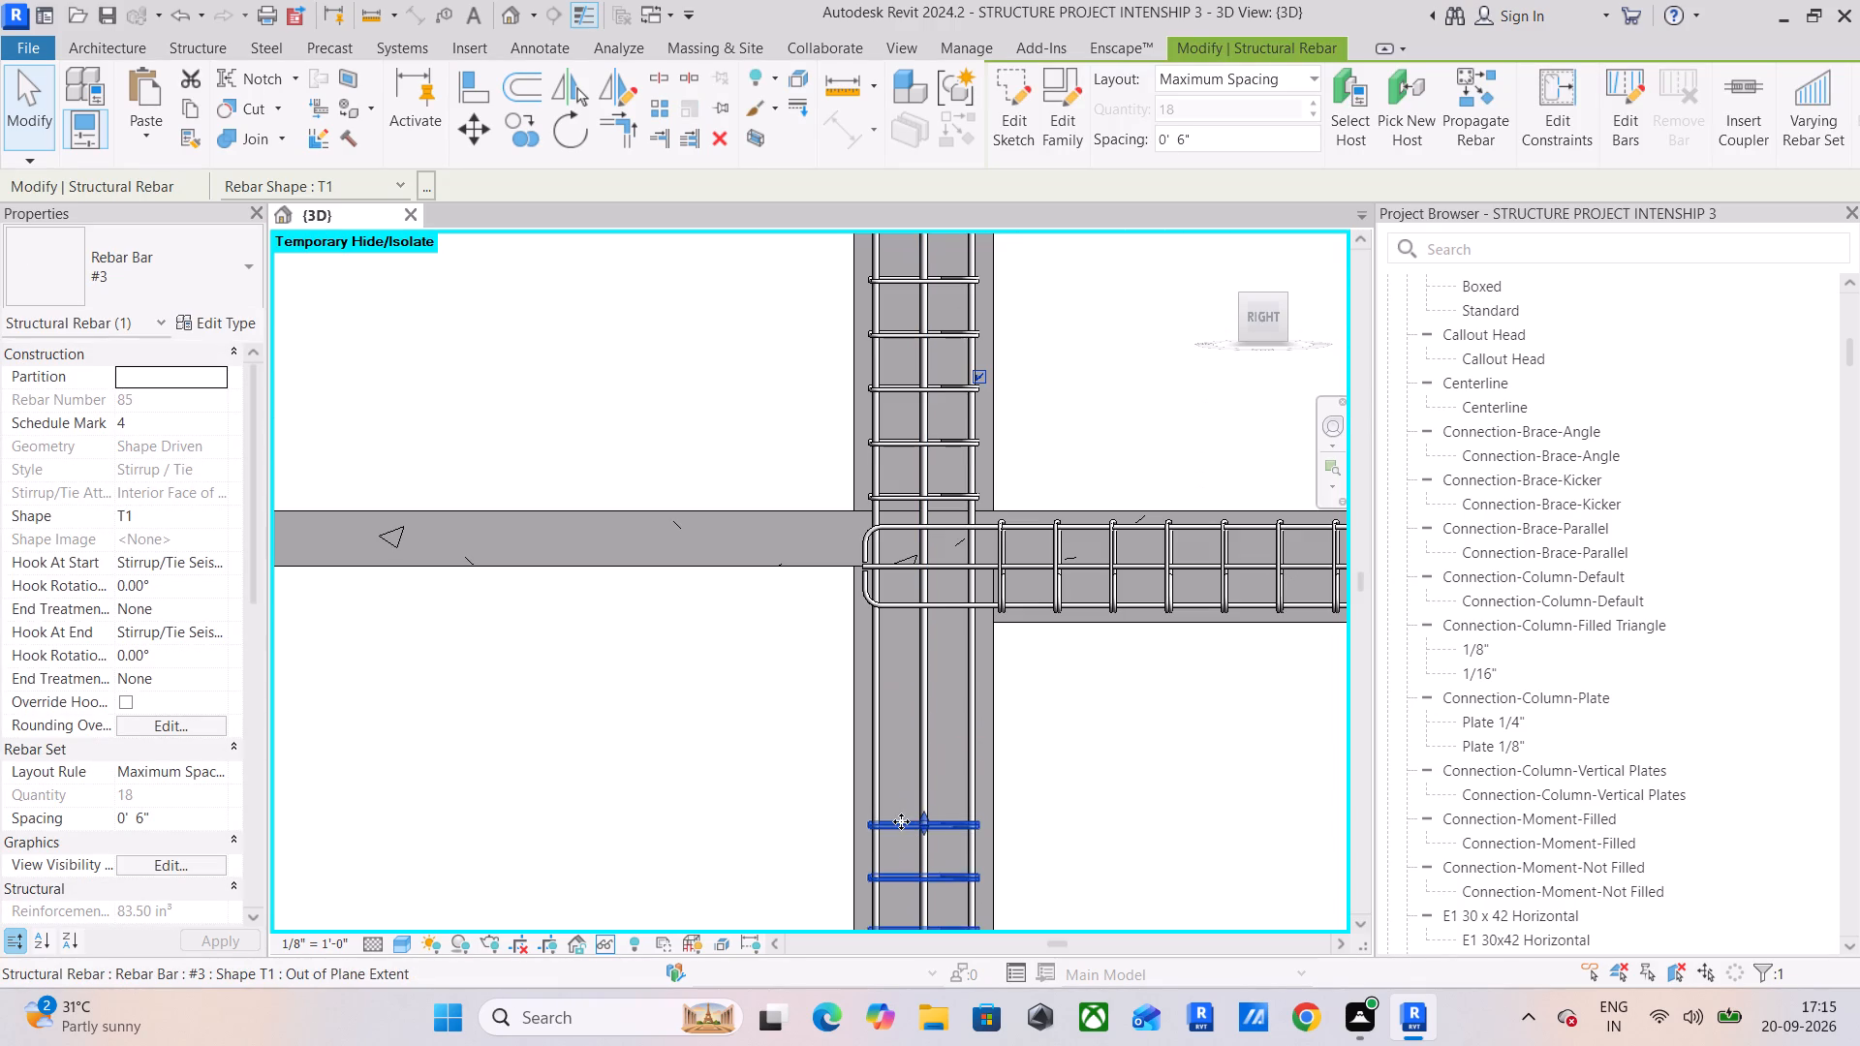
drag(925, 813, 944, 634)
middle_drag(944, 633, 967, 815)
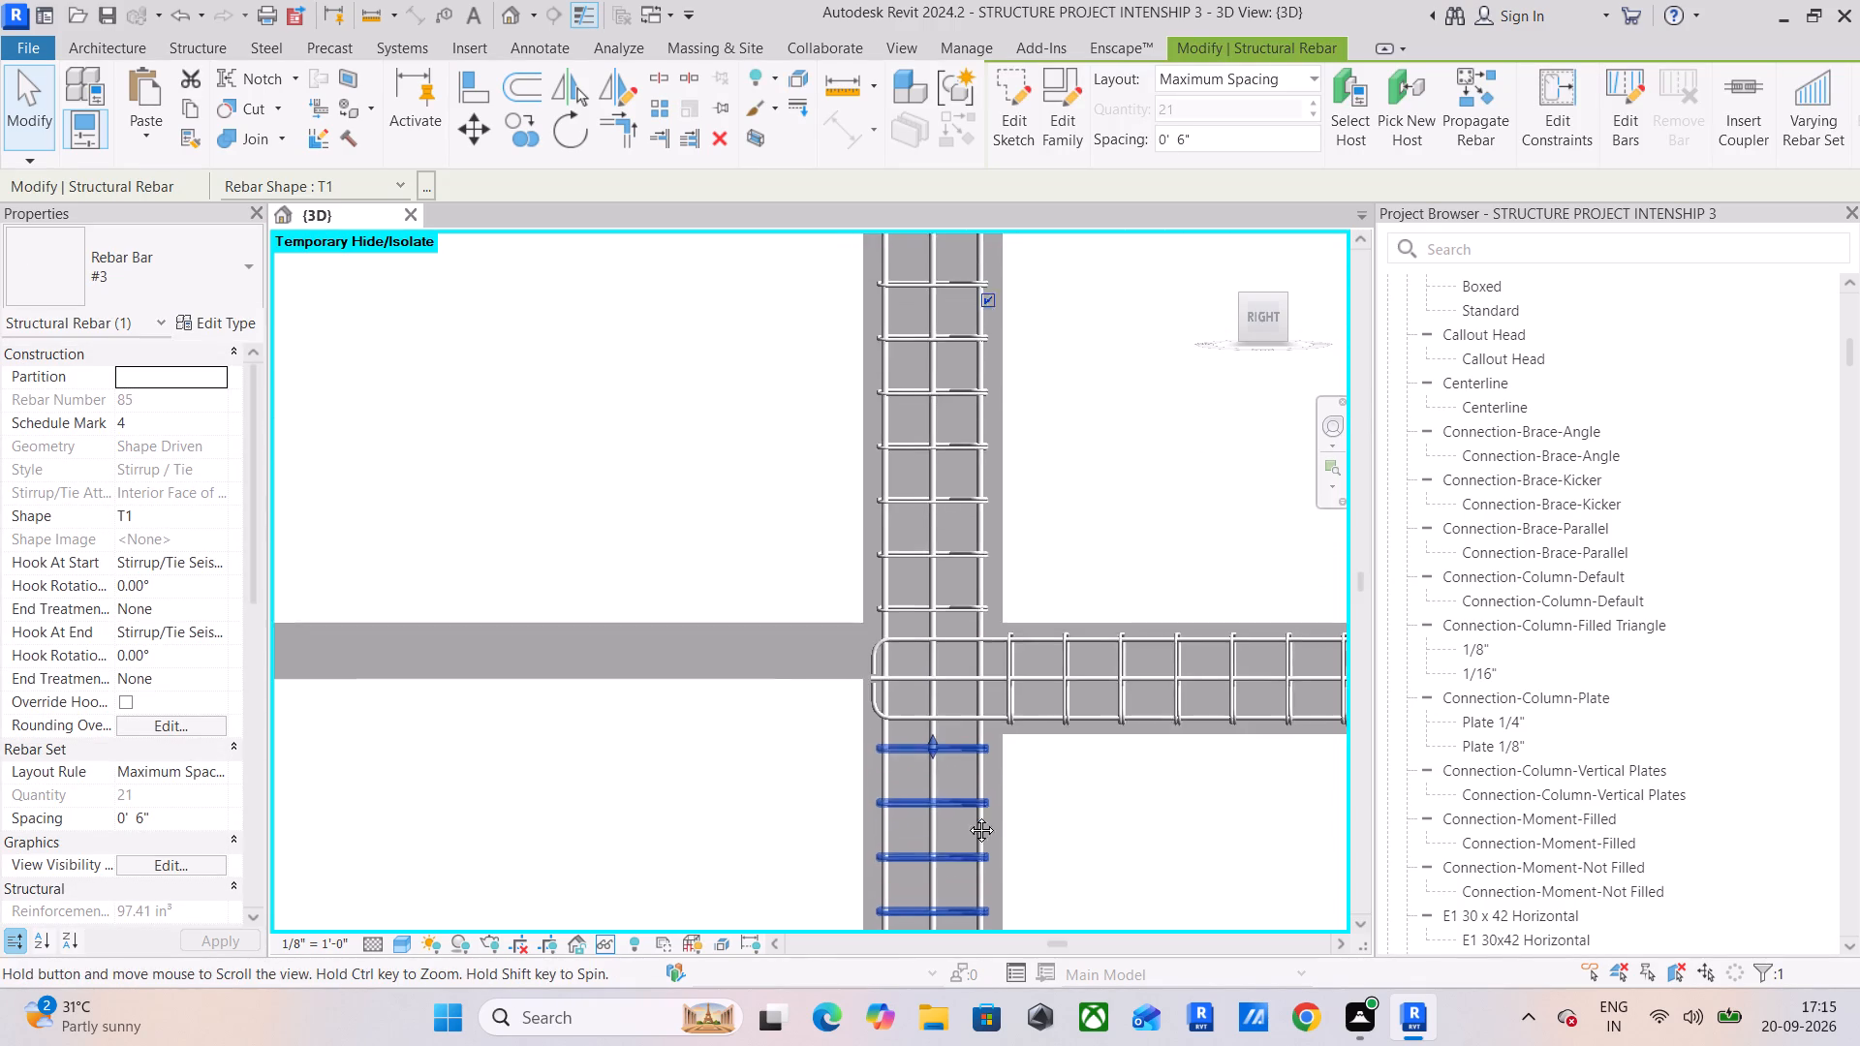
middle_drag(967, 815, 967, 838)
Extend the copied stirrup set above the first-floor beam up to the next level line and deselect it.
click(966, 647)
scroll(979, 593, down, 5)
middle_drag(980, 592, 993, 845)
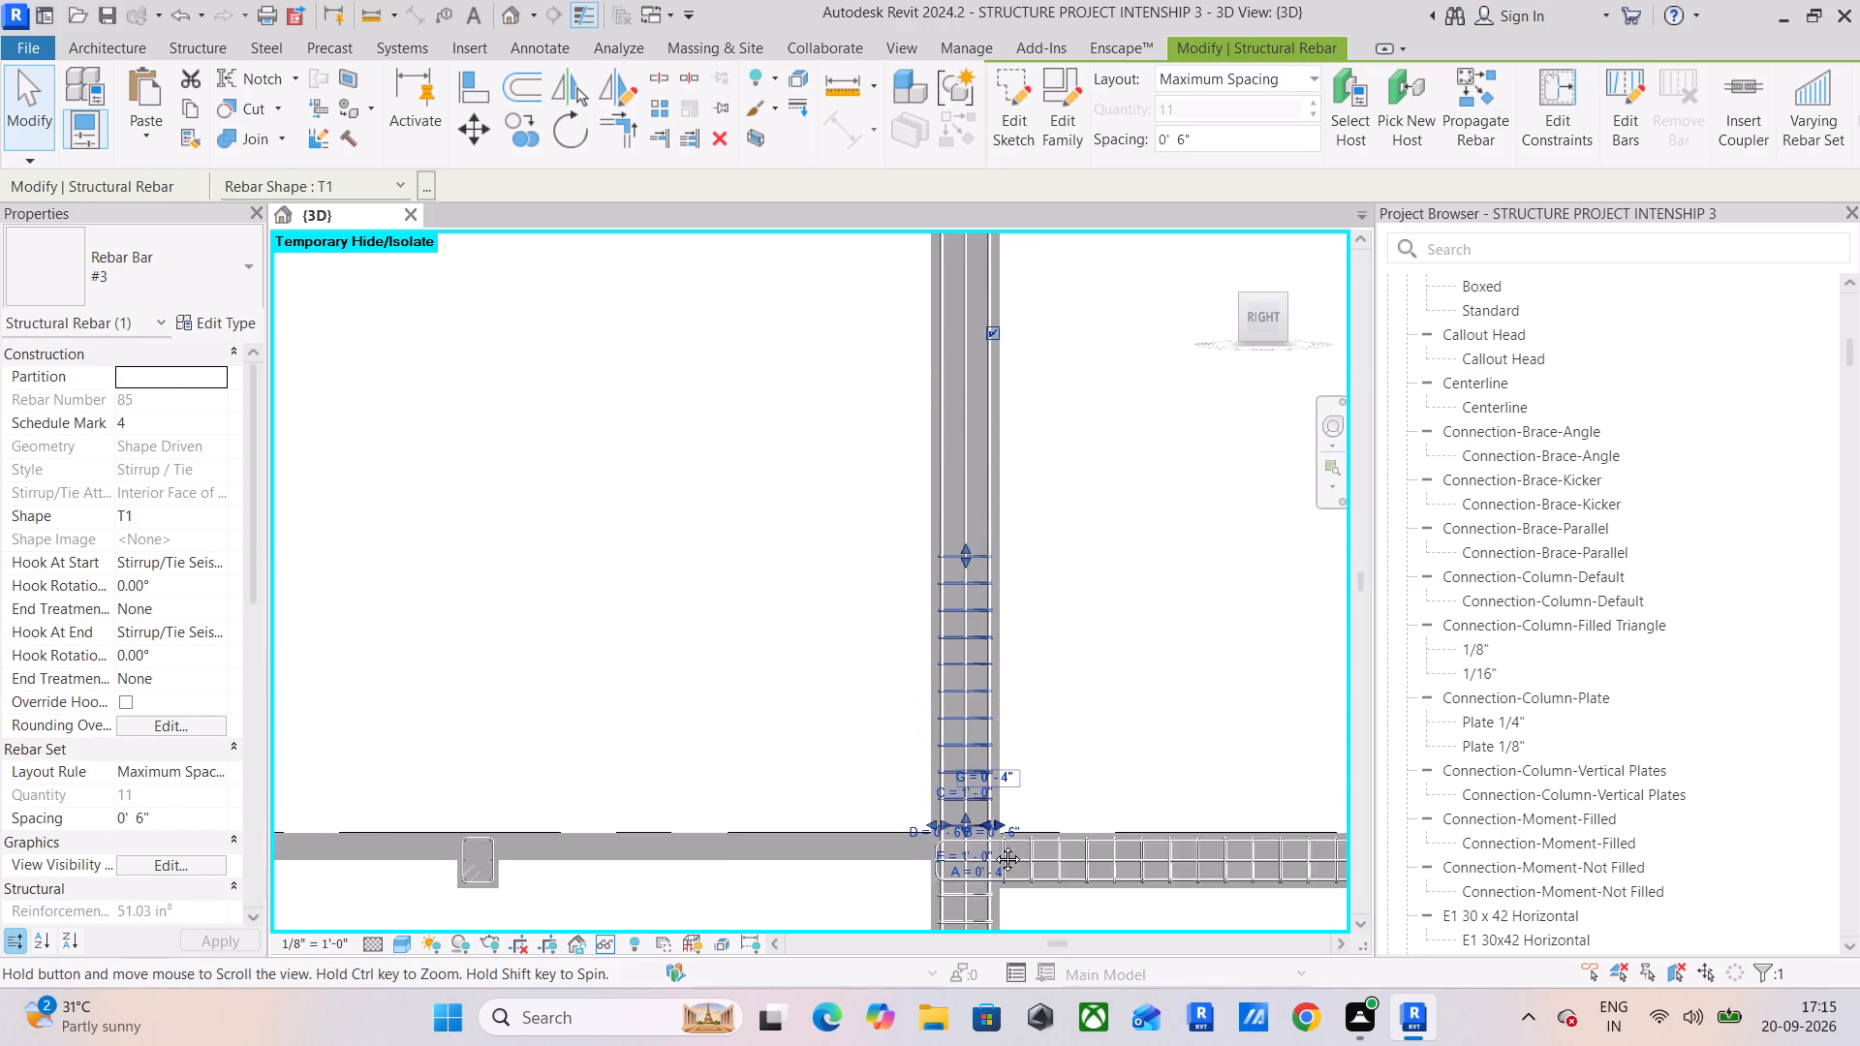
middle_drag(993, 845, 996, 854)
drag(975, 626, 1032, 313)
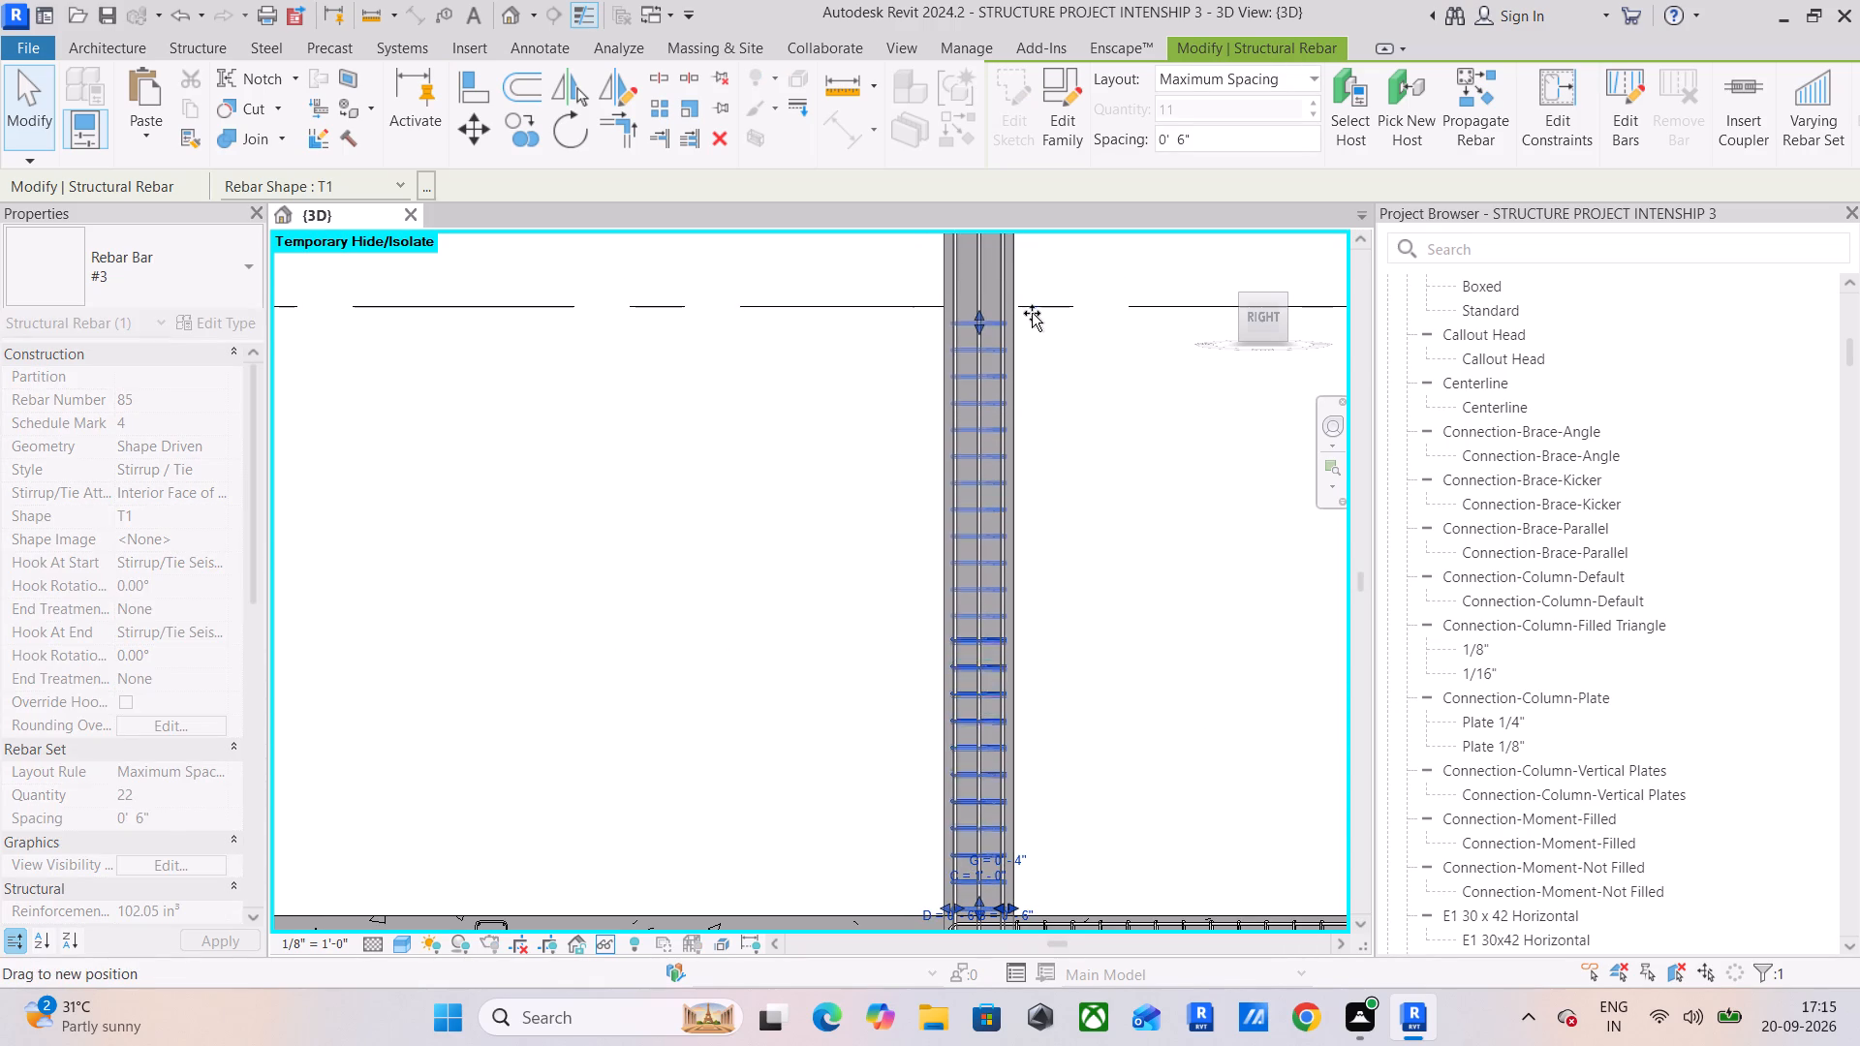
drag(1032, 313, 1033, 308)
middle_click(1139, 598)
click(1139, 607)
Shorten the adjacent column's full-height stirrup set from the roof level down to below the ground-floor beam.
middle_drag(1088, 735, 800, 612)
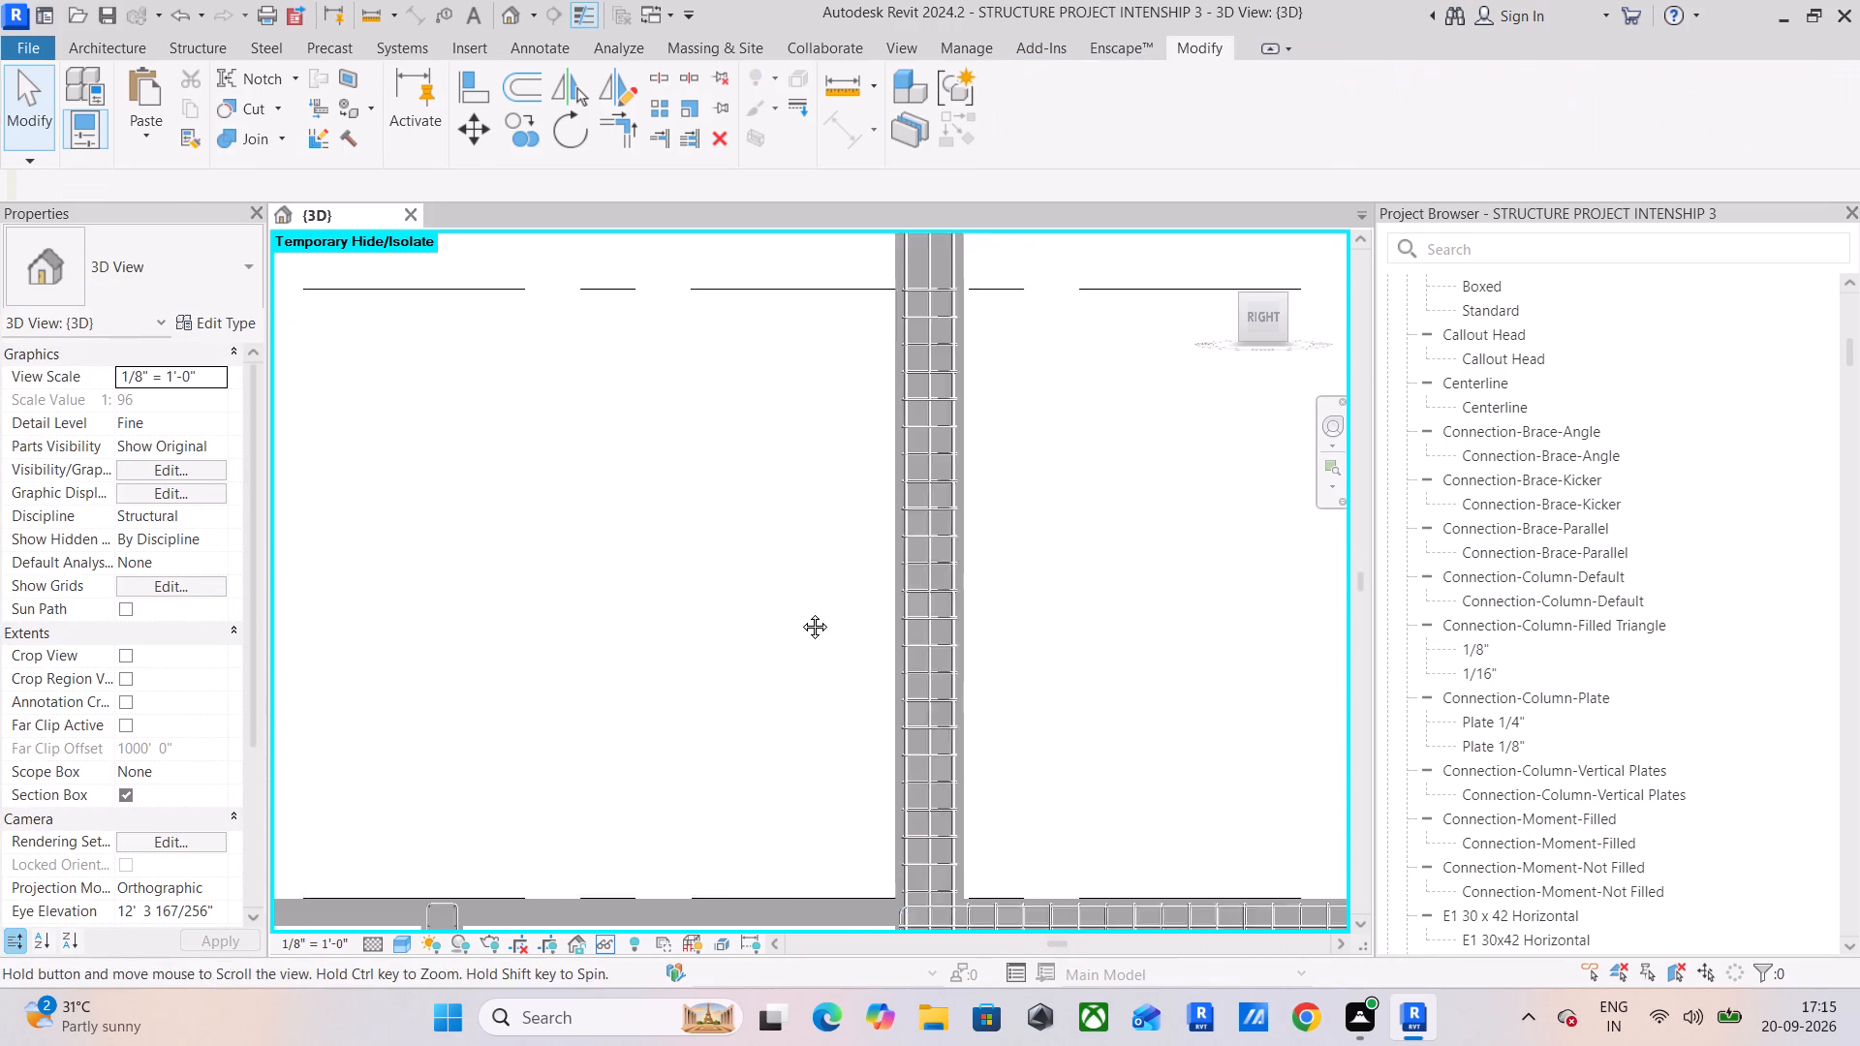
middle_drag(800, 612, 738, 568)
scroll(738, 568, down, 5)
middle_drag(960, 670, 752, 624)
click(939, 700)
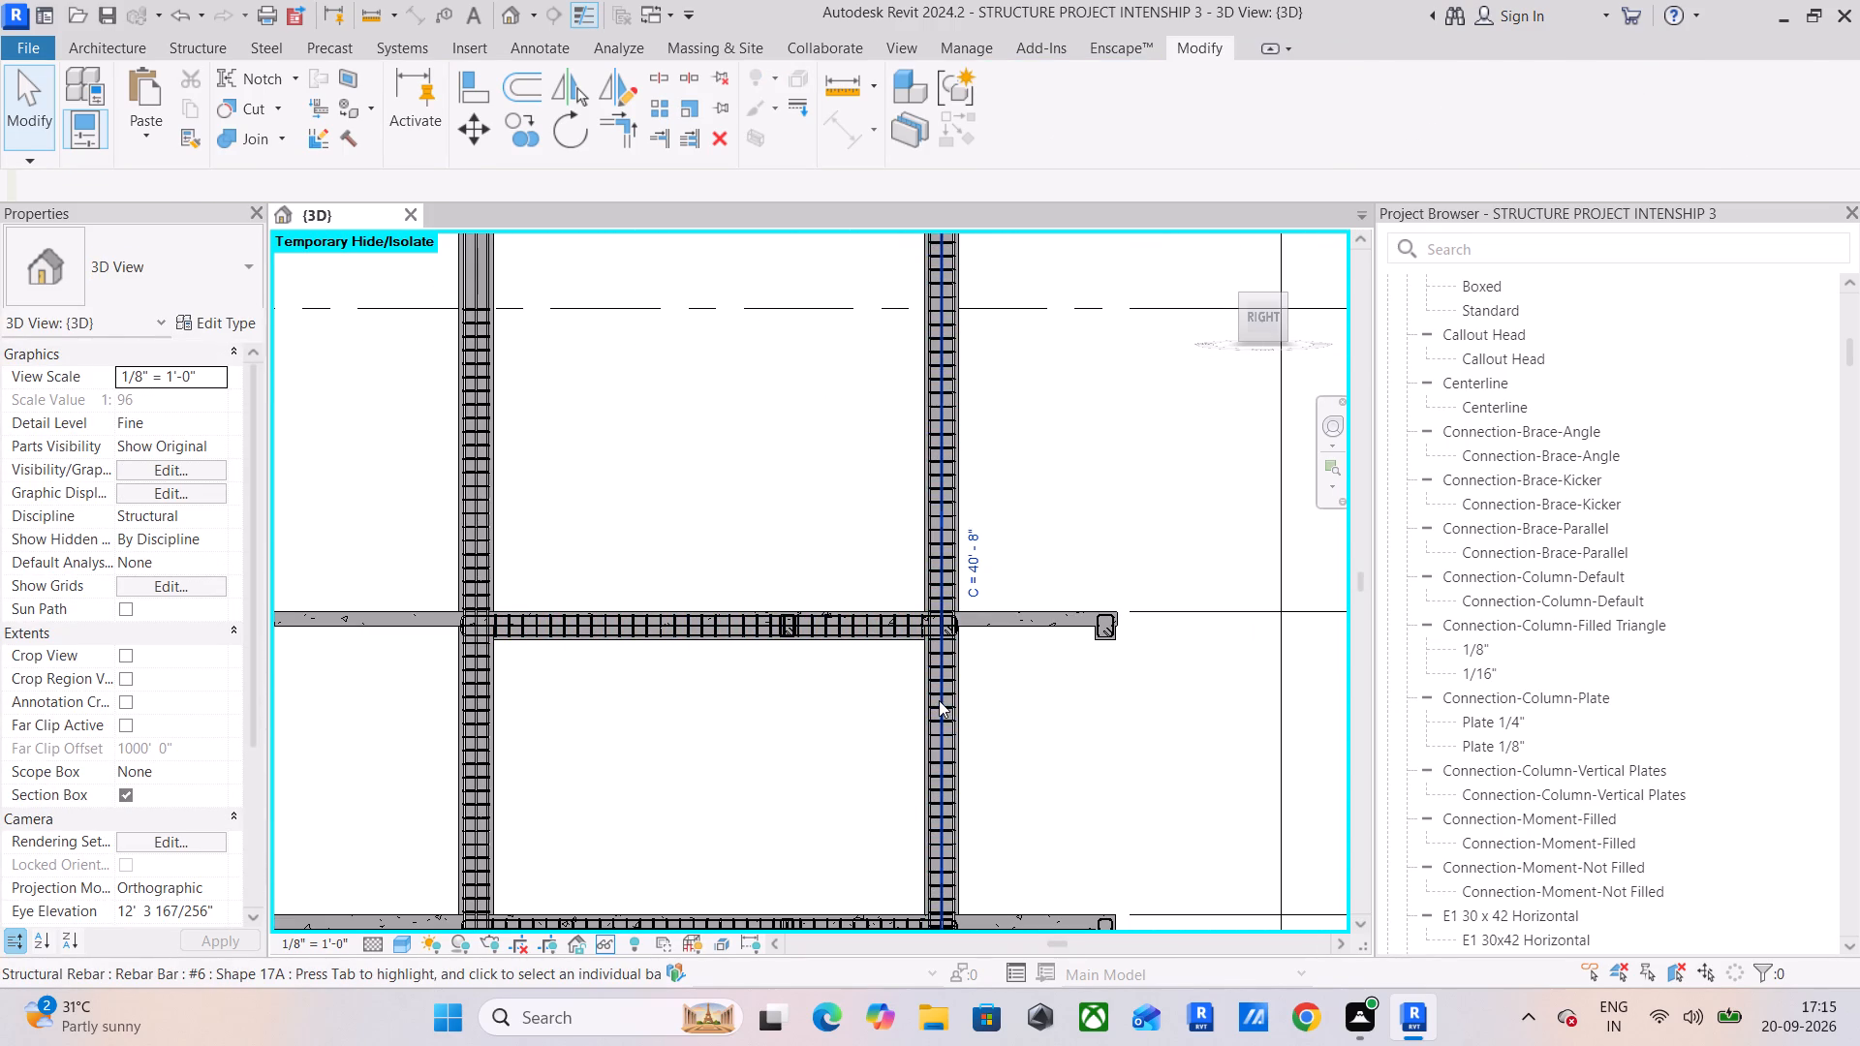
click(949, 697)
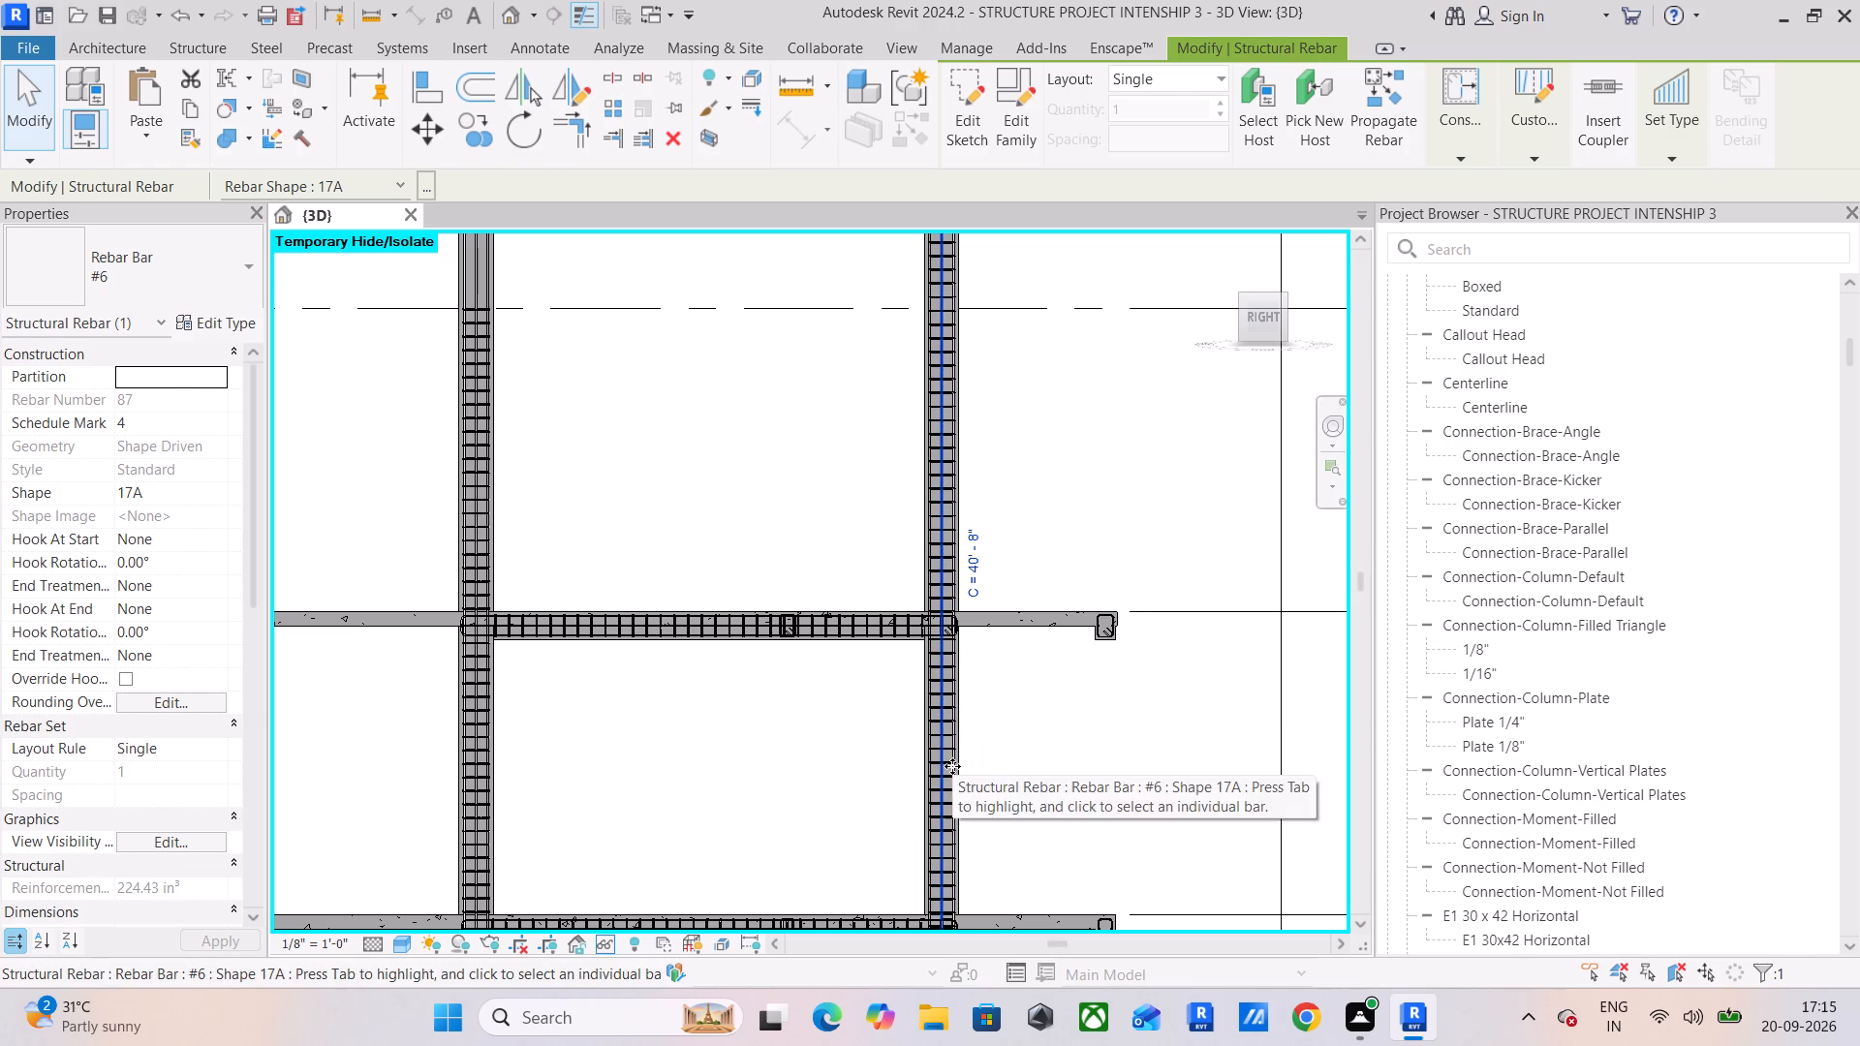
scroll(952, 766, up, 6)
click(942, 789)
scroll(957, 675, down, 11)
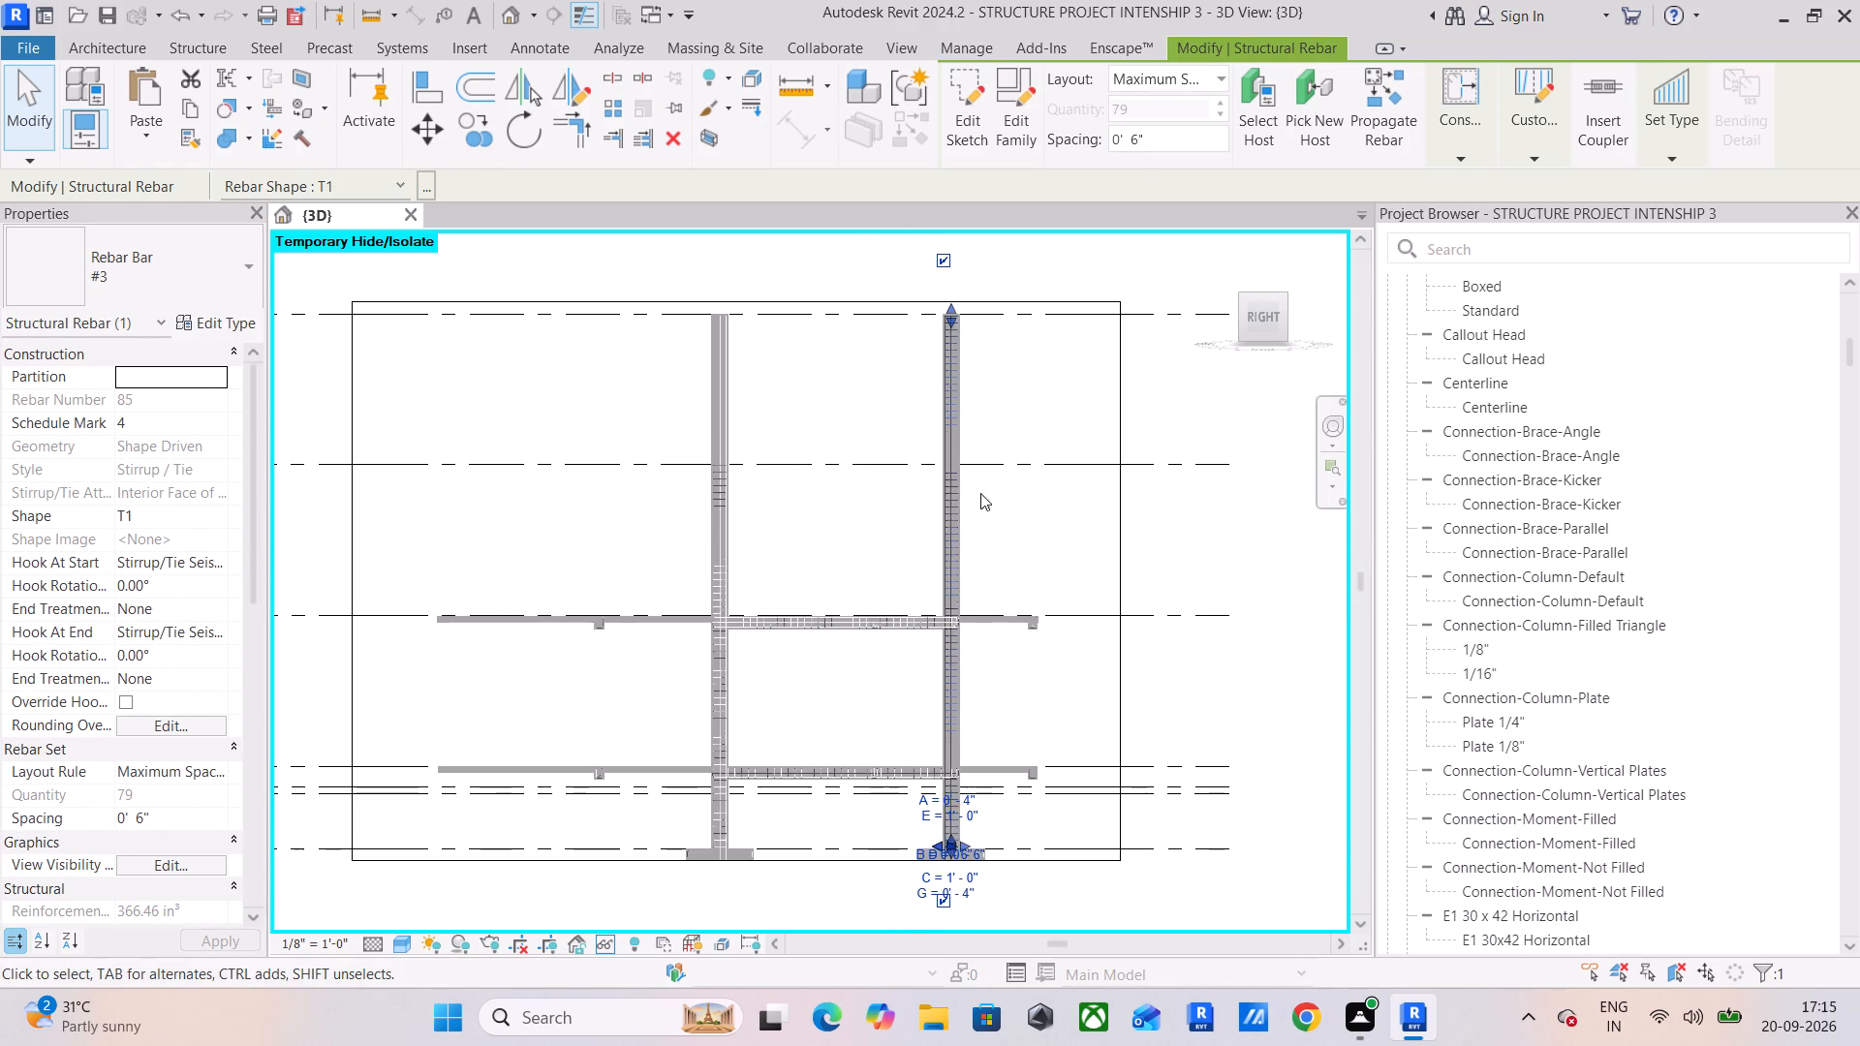
drag(951, 309, 951, 337)
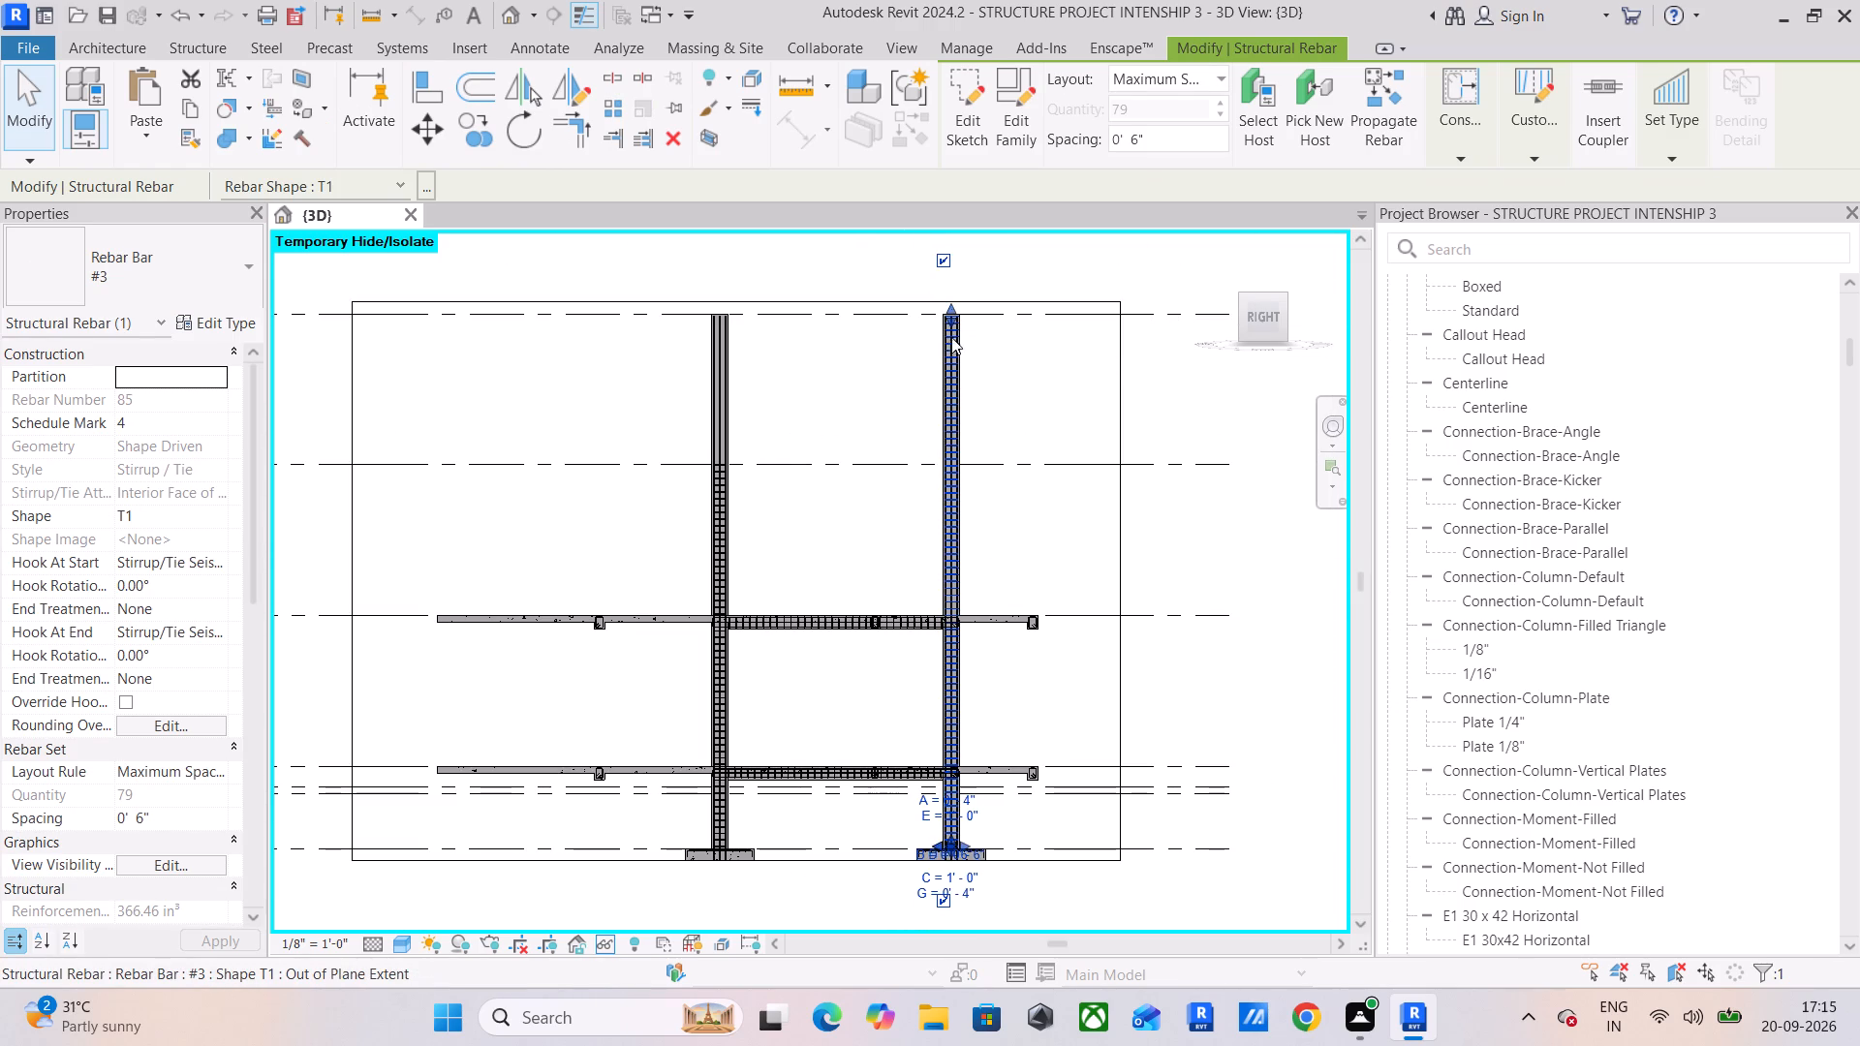
drag(951, 337, 948, 800)
scroll(948, 800, up, 12)
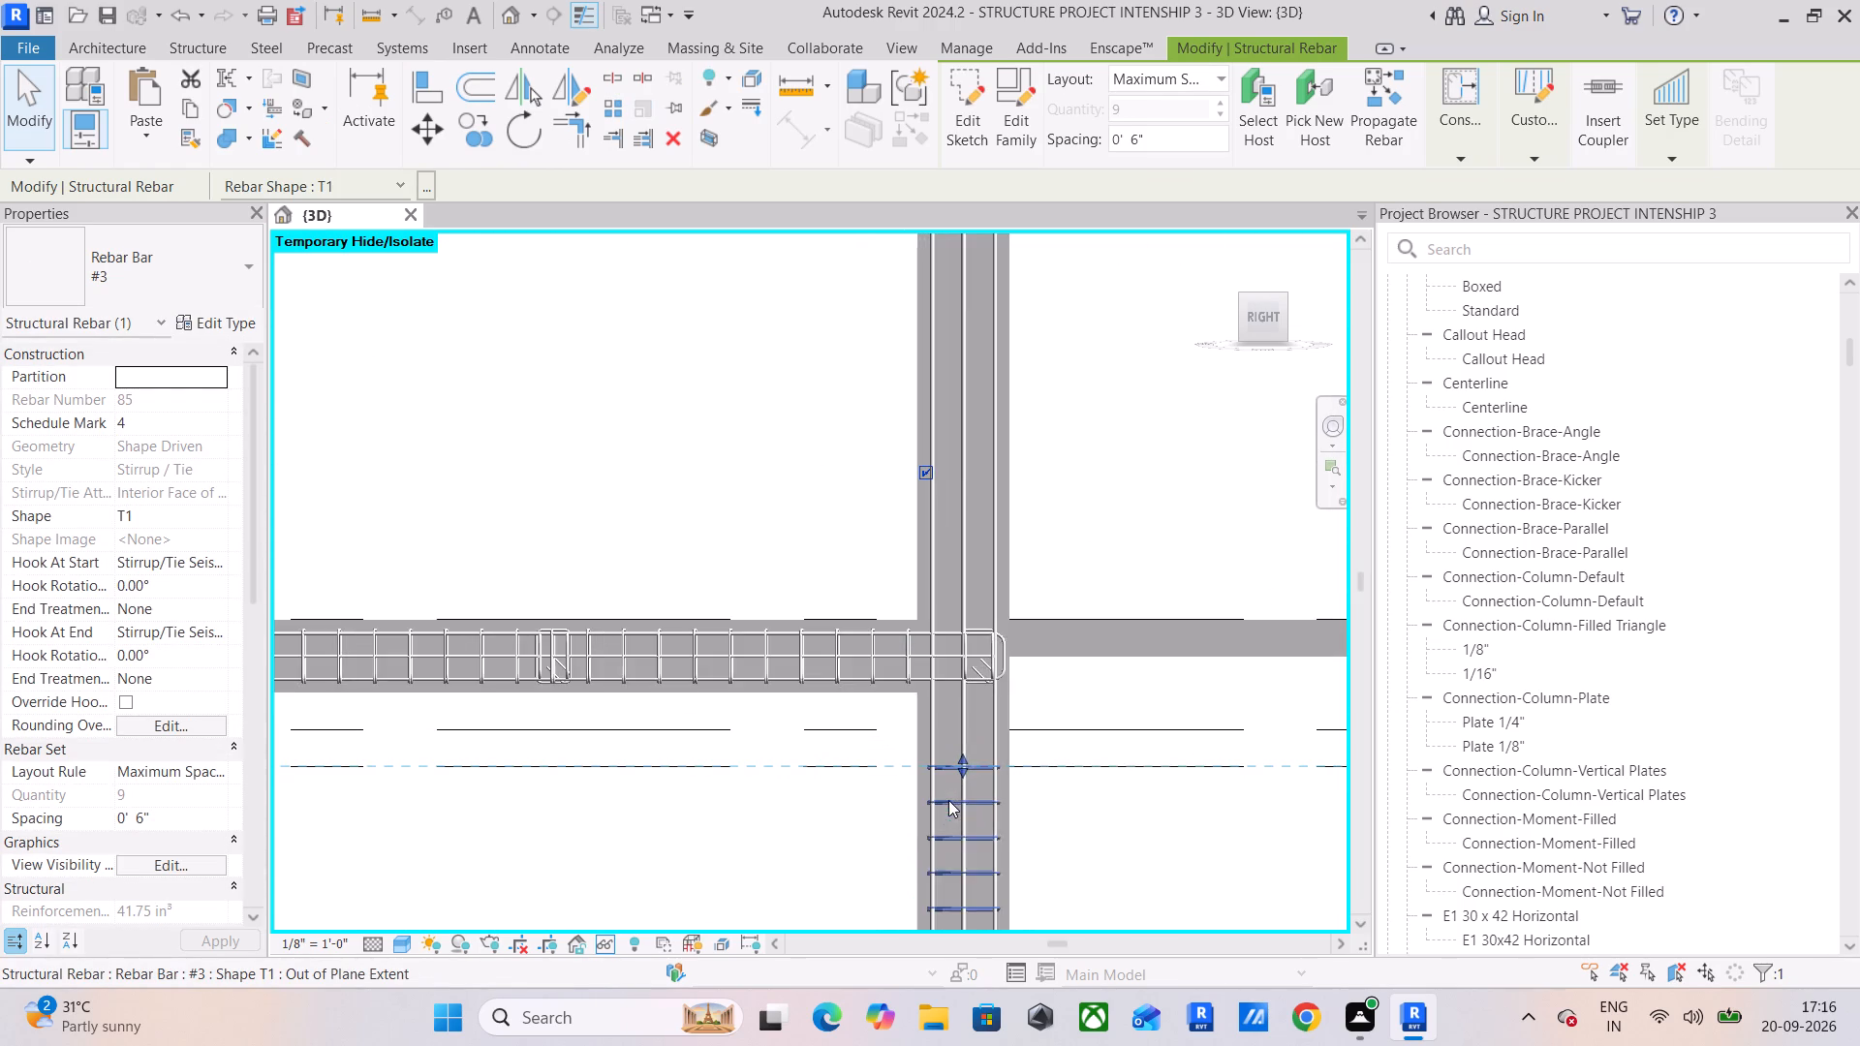
Extend the adjacent column's lowest stirrup set up to just under the ground-floor beam.
scroll(963, 755, up, 6)
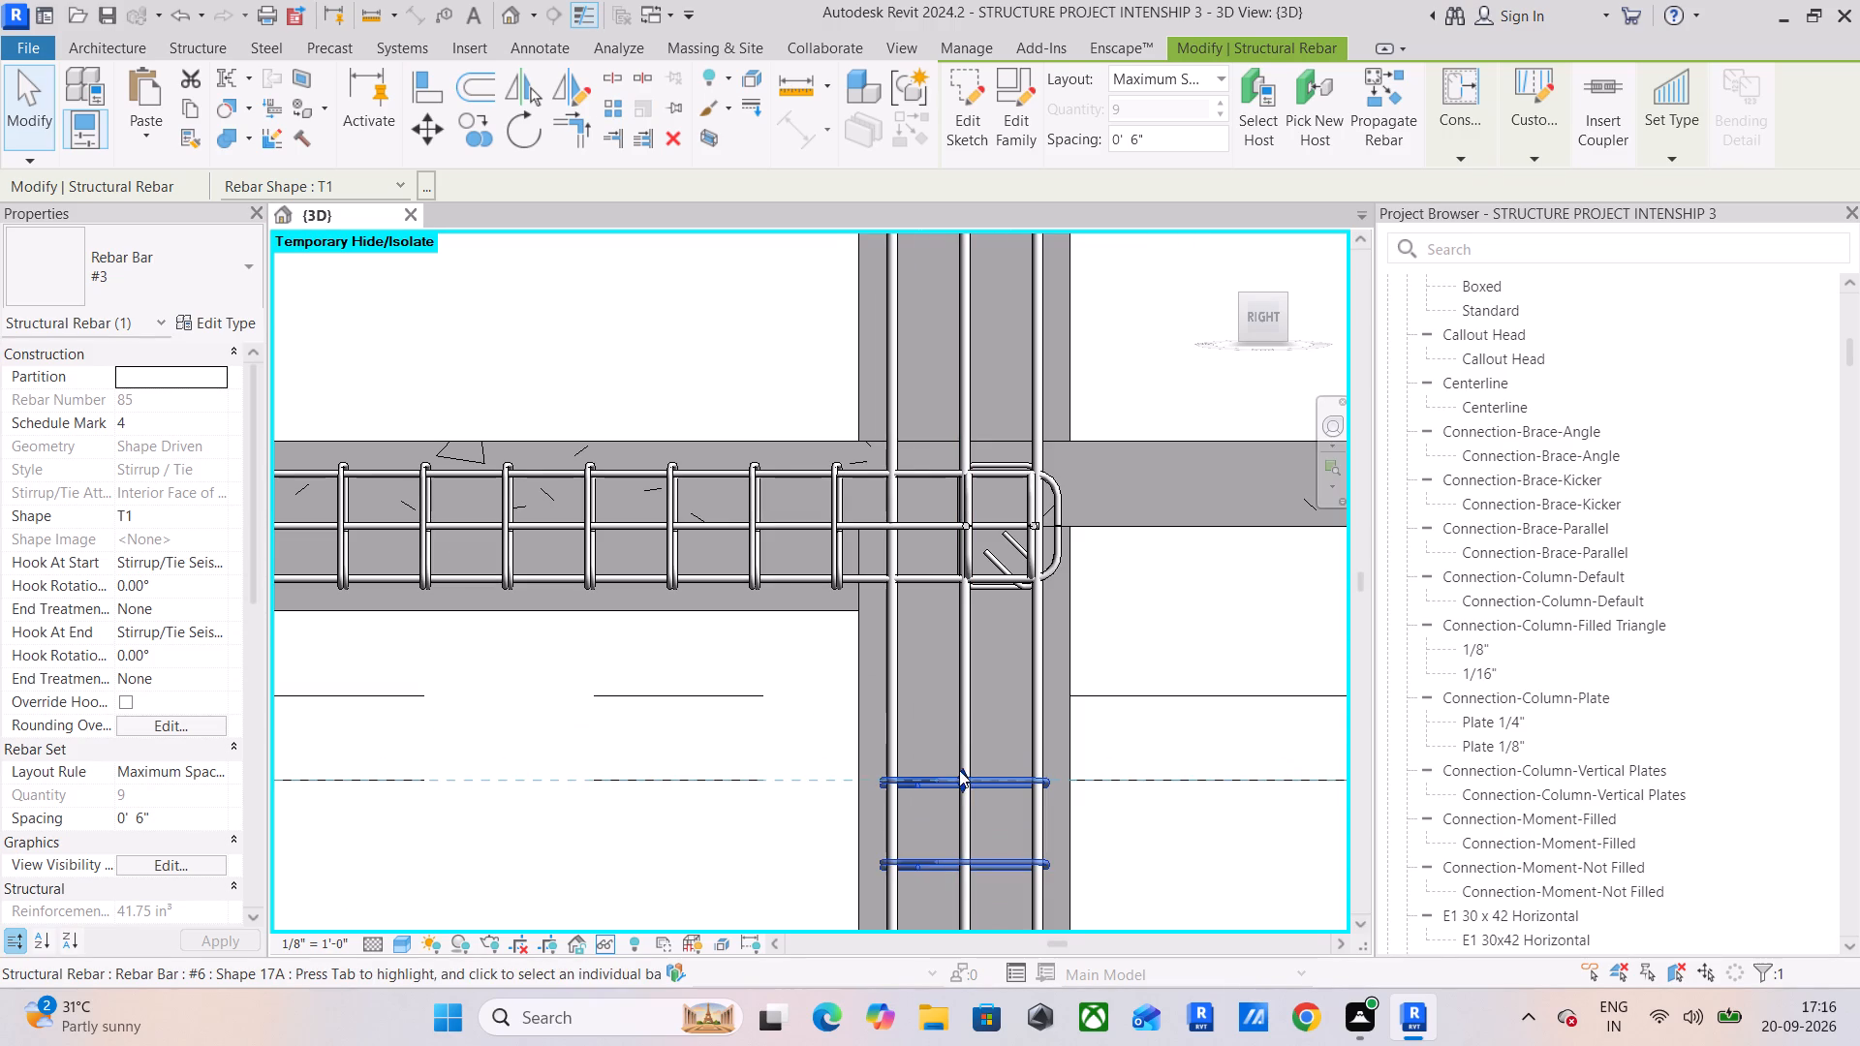
drag(959, 768, 977, 608)
Copy this stirrup set up the same column with multiple copies enabled, placing the first copy at the ground-floor beam's top.
scroll(977, 608, down, 10)
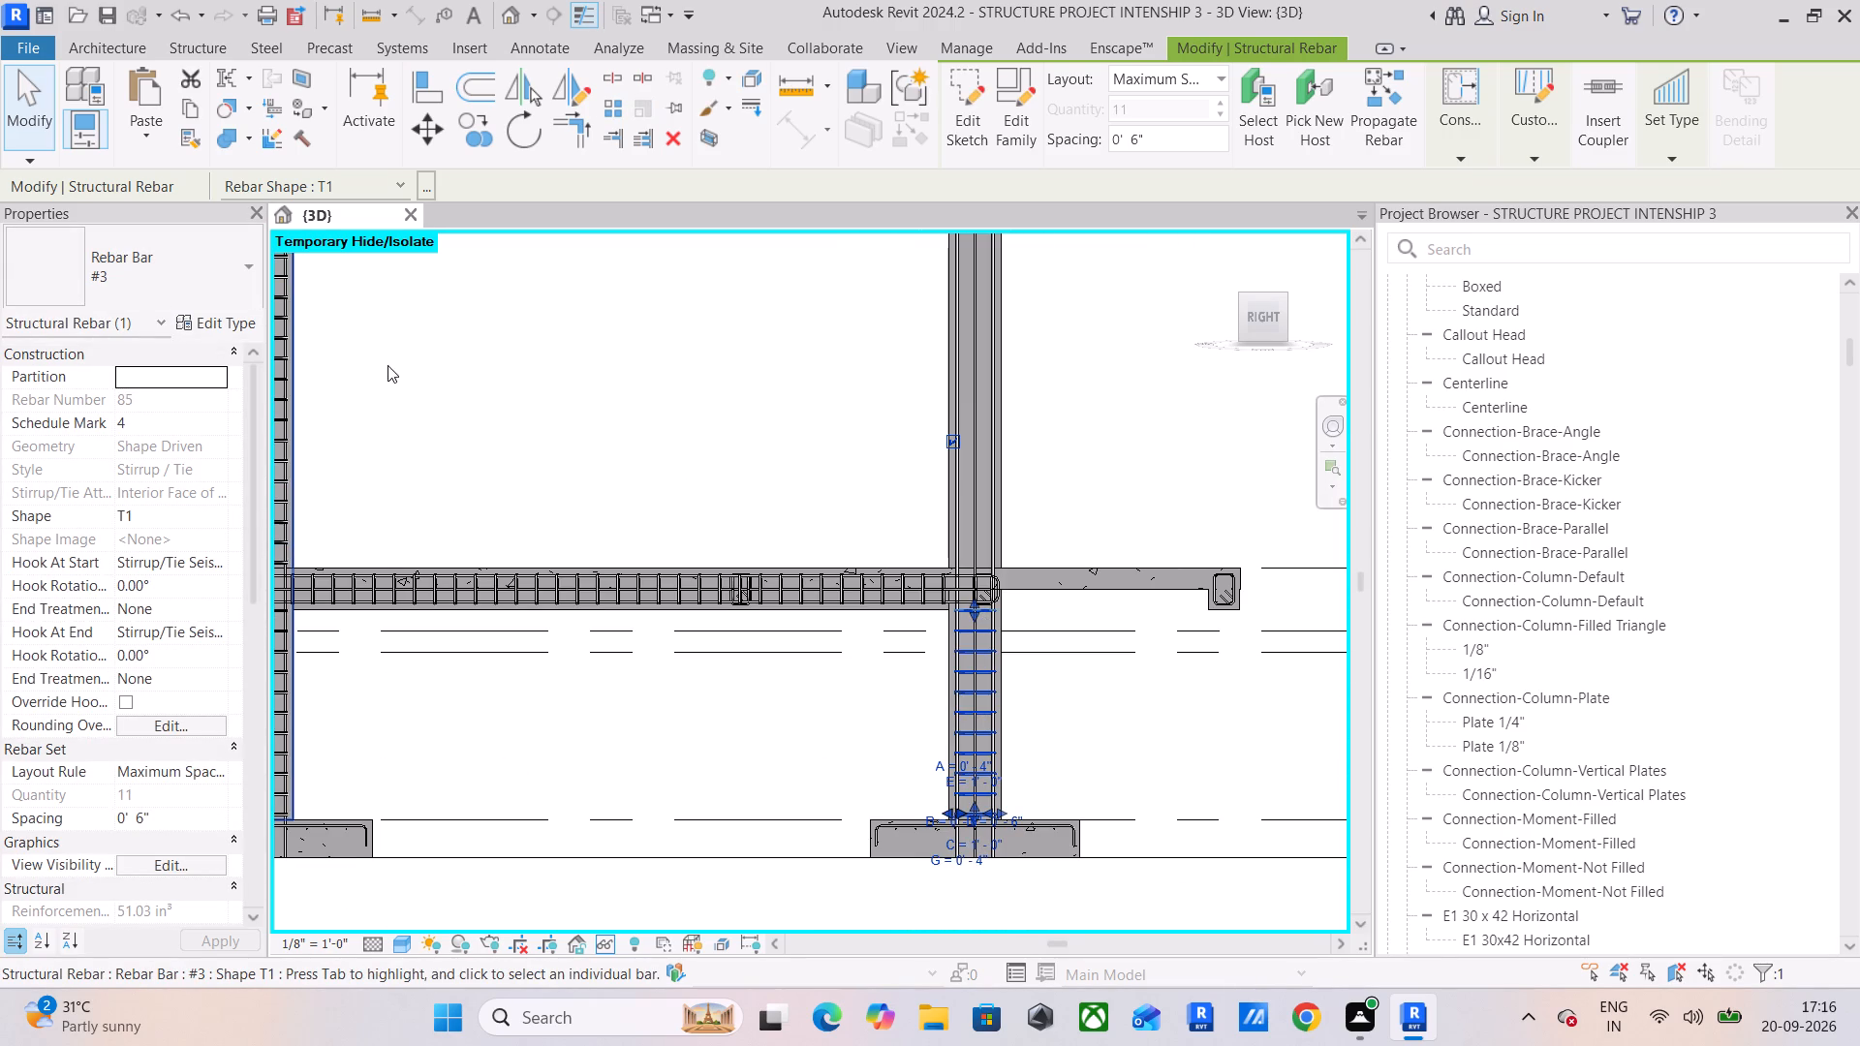
click(476, 142)
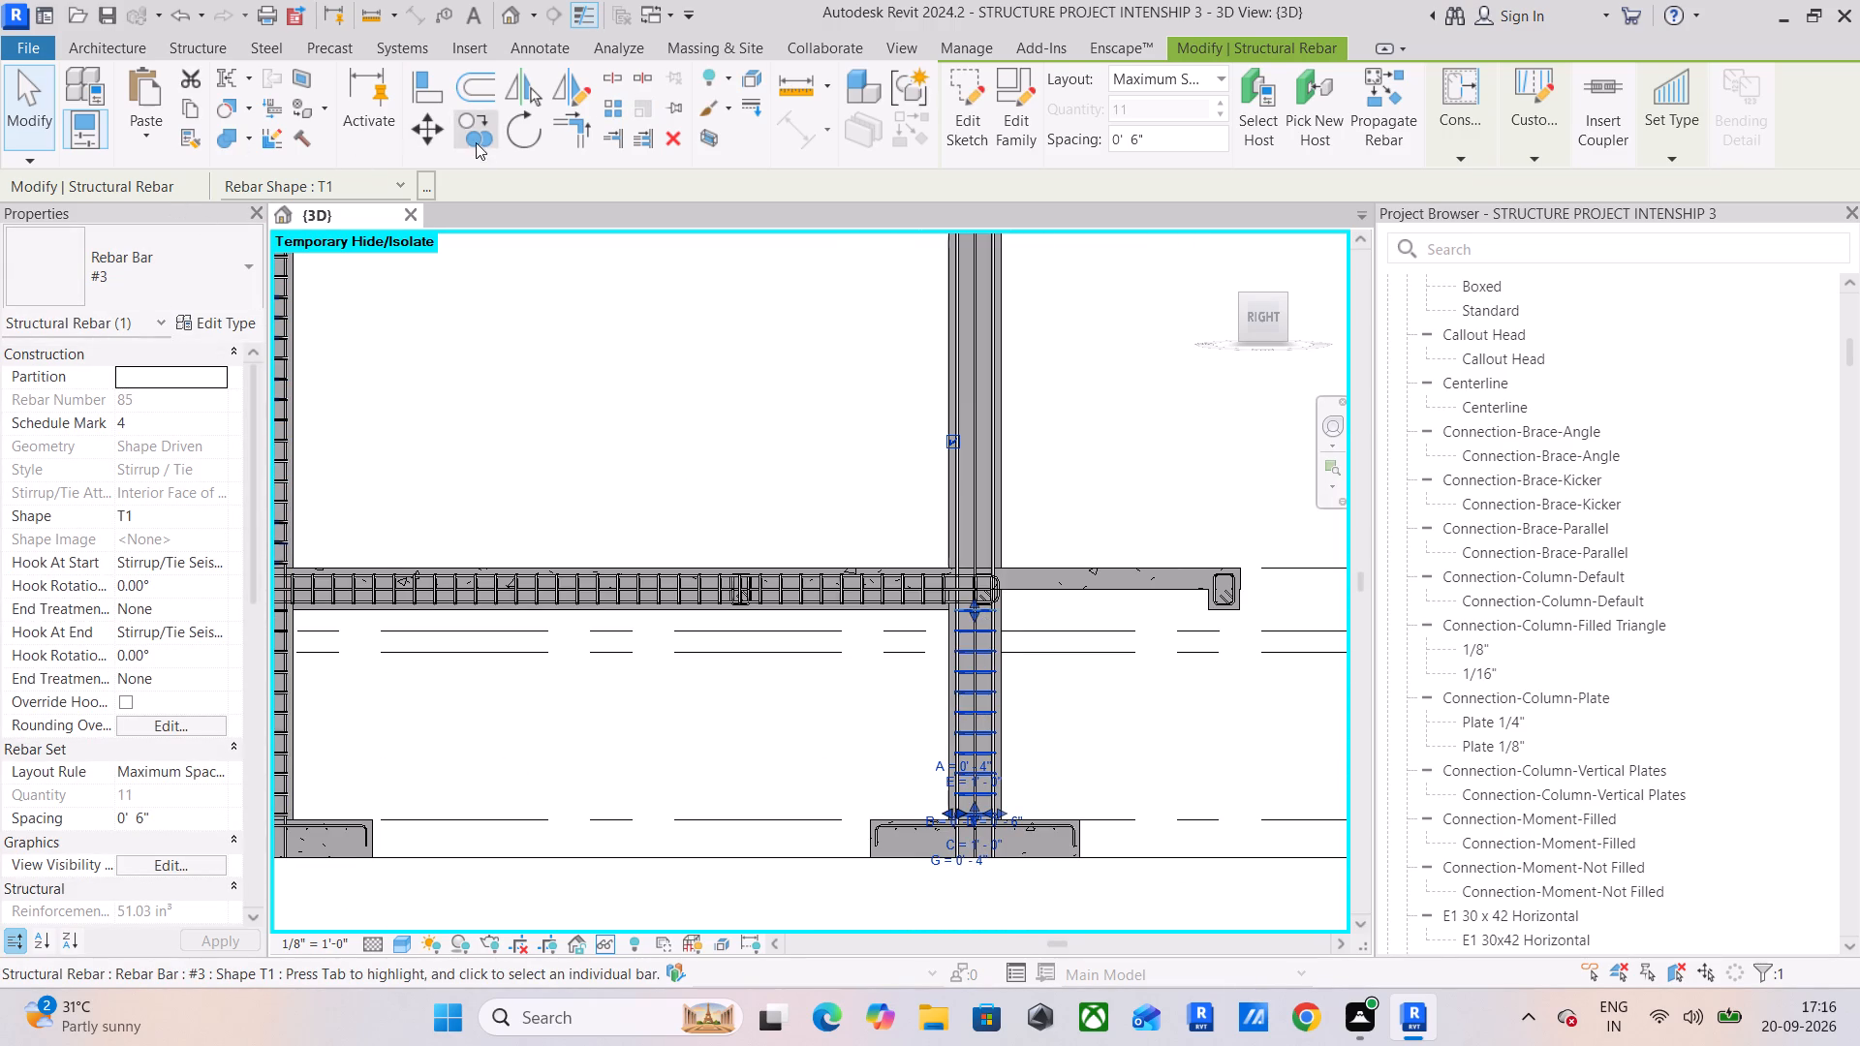
scroll(965, 828, up, 11)
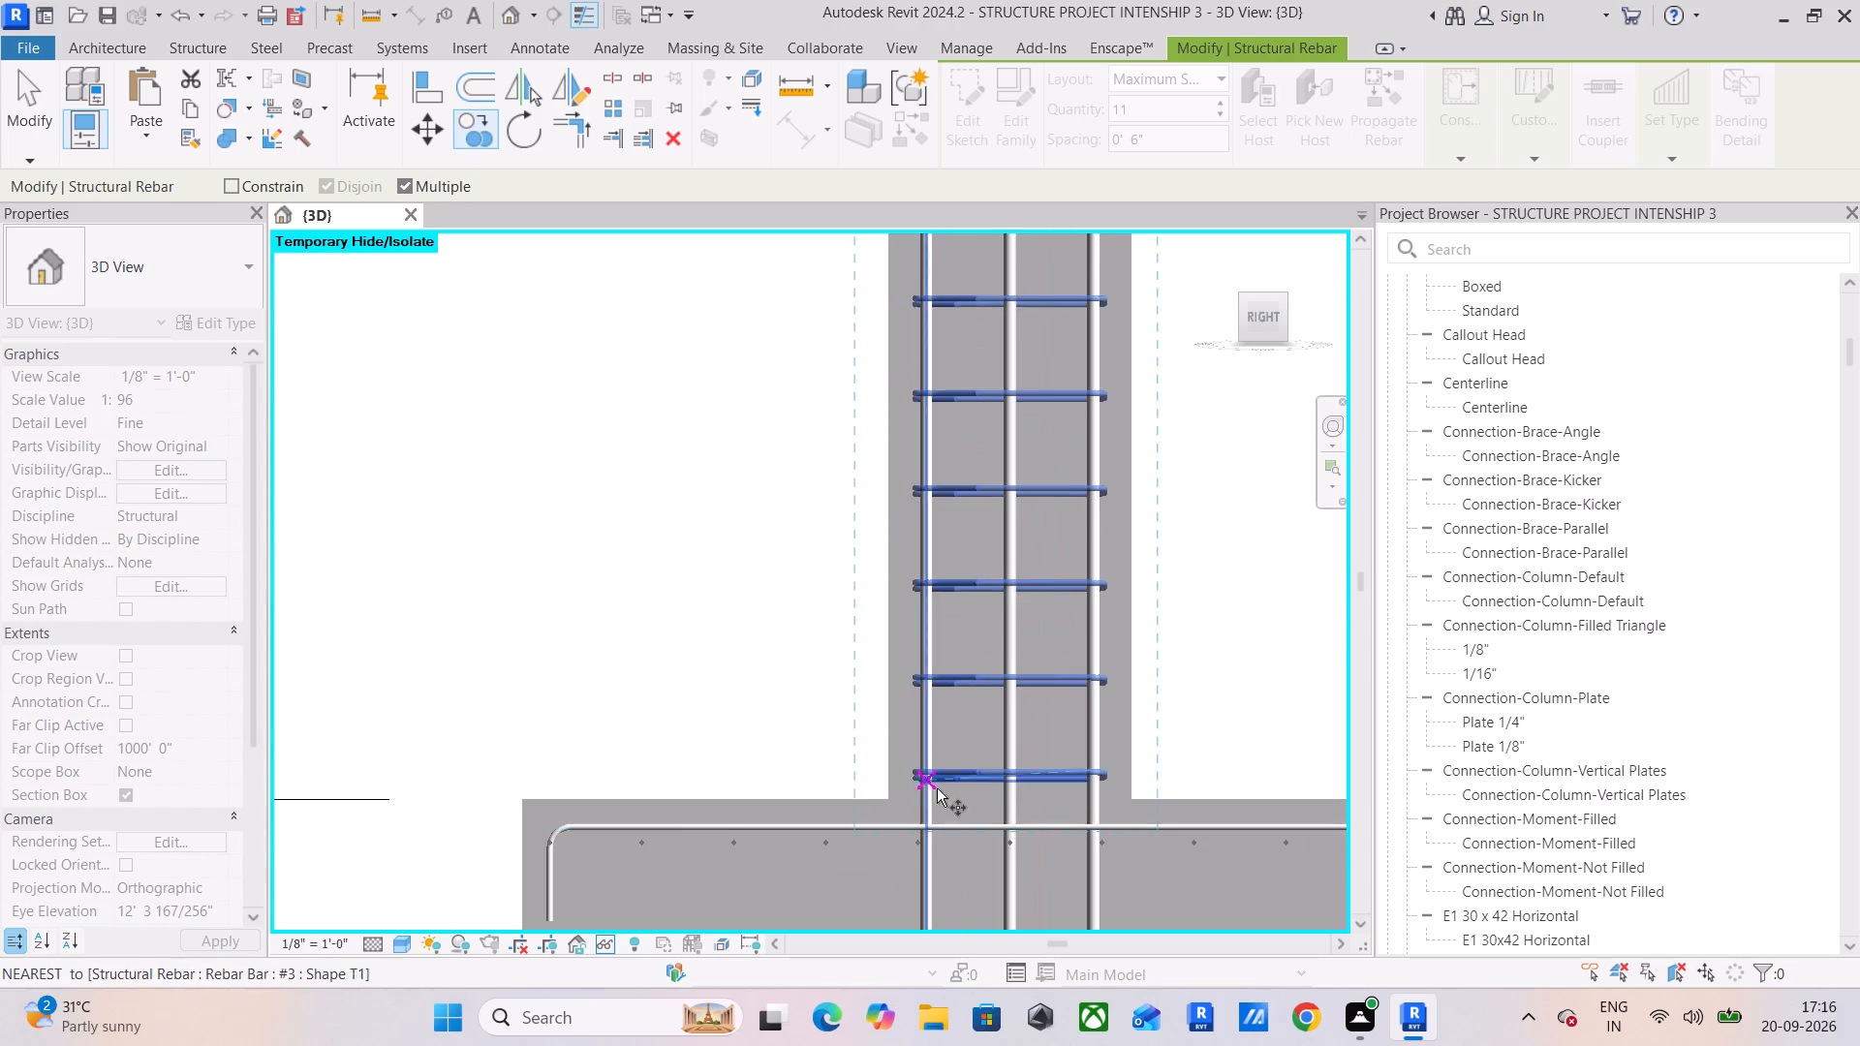
click(890, 795)
scroll(872, 611, down, 6)
middle_drag(903, 351, 803, 905)
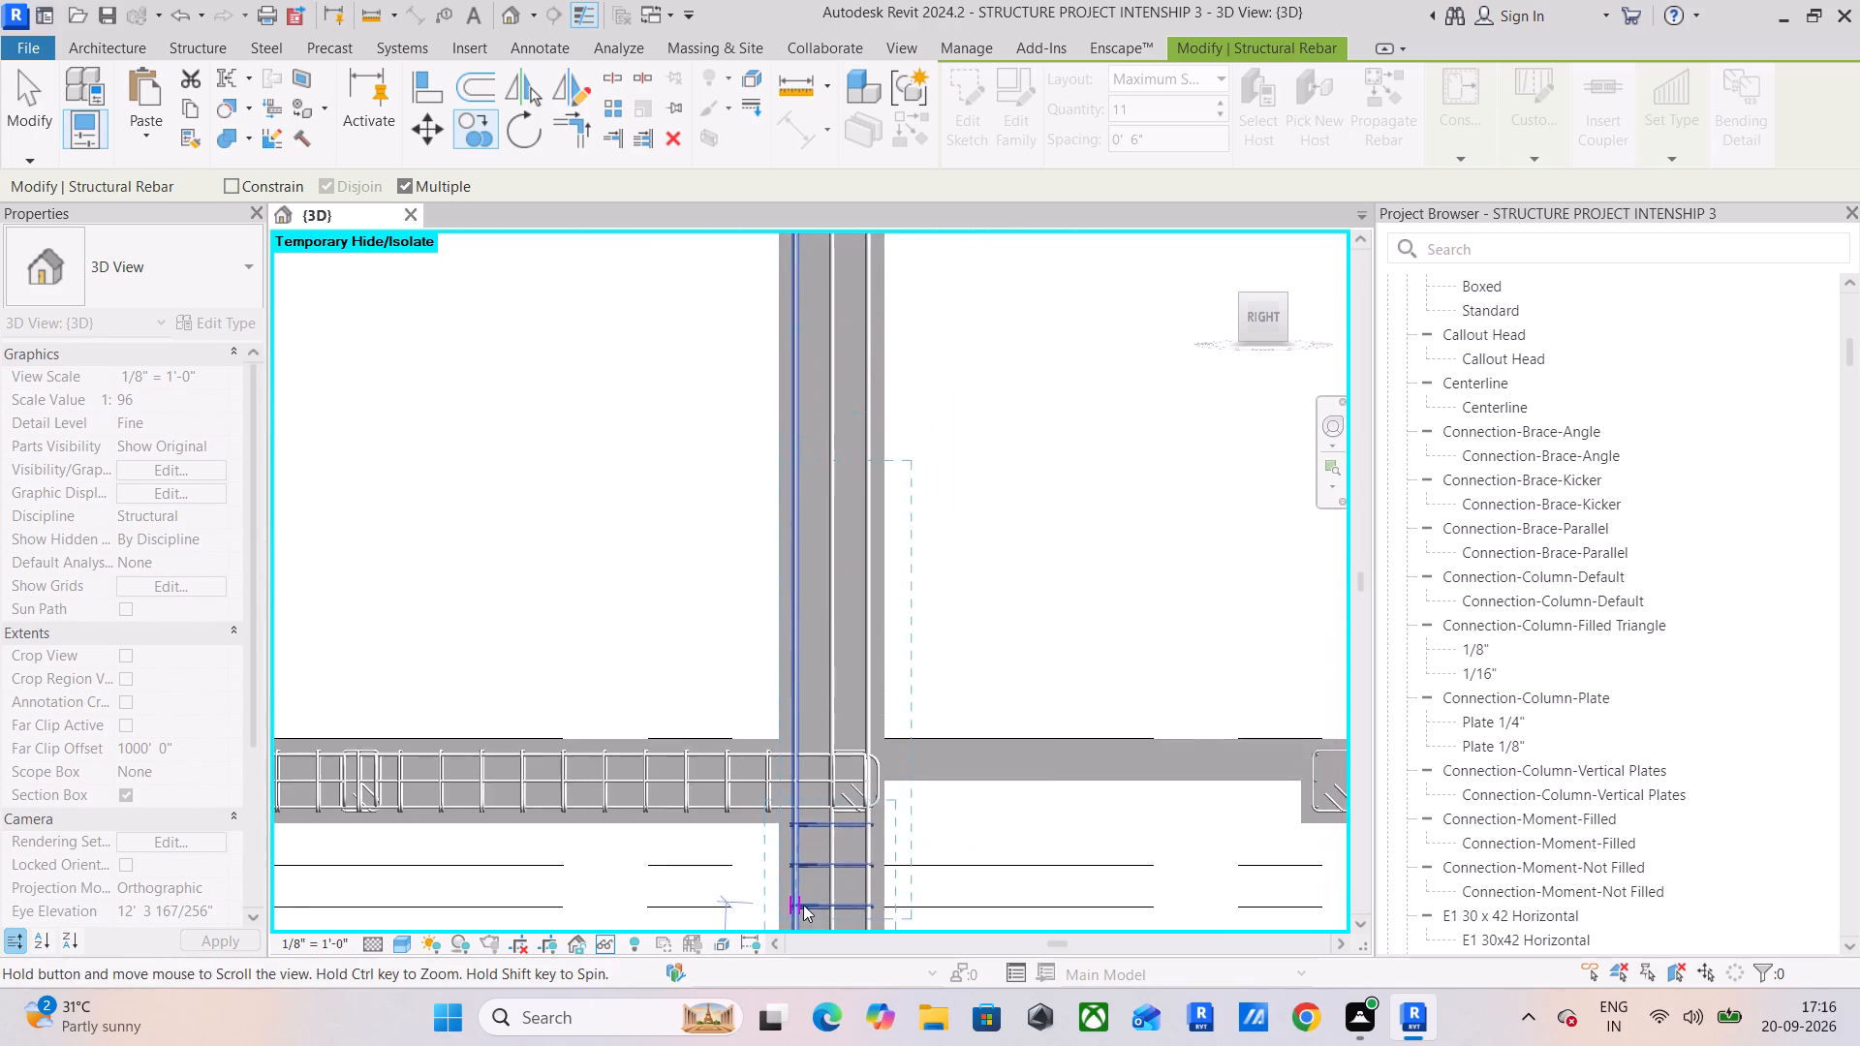
middle_drag(803, 905, 803, 904)
scroll(766, 746, up, 11)
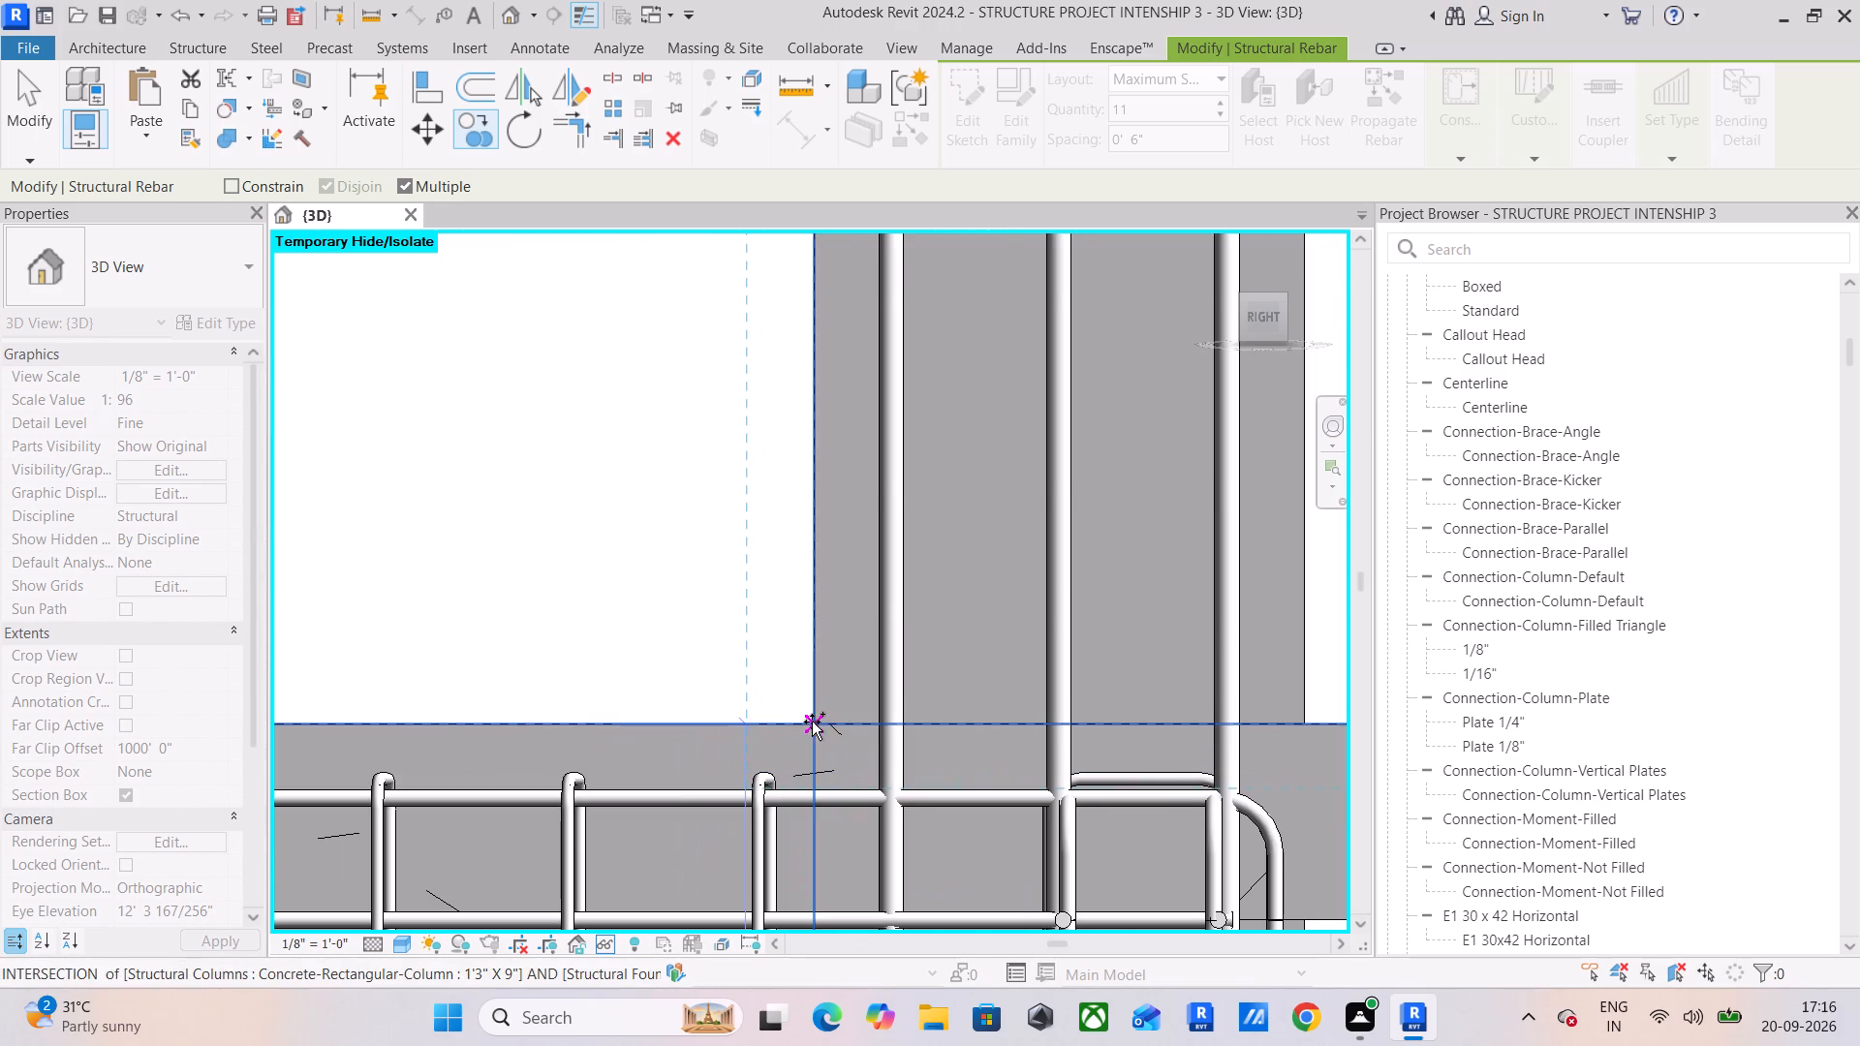
click(812, 722)
Place another copy of the stirrup set on the same column, starting at the first-floor beam's top, and end the copying.
scroll(825, 662, down, 7)
middle_drag(831, 639, 852, 918)
scroll(852, 915, down, 6)
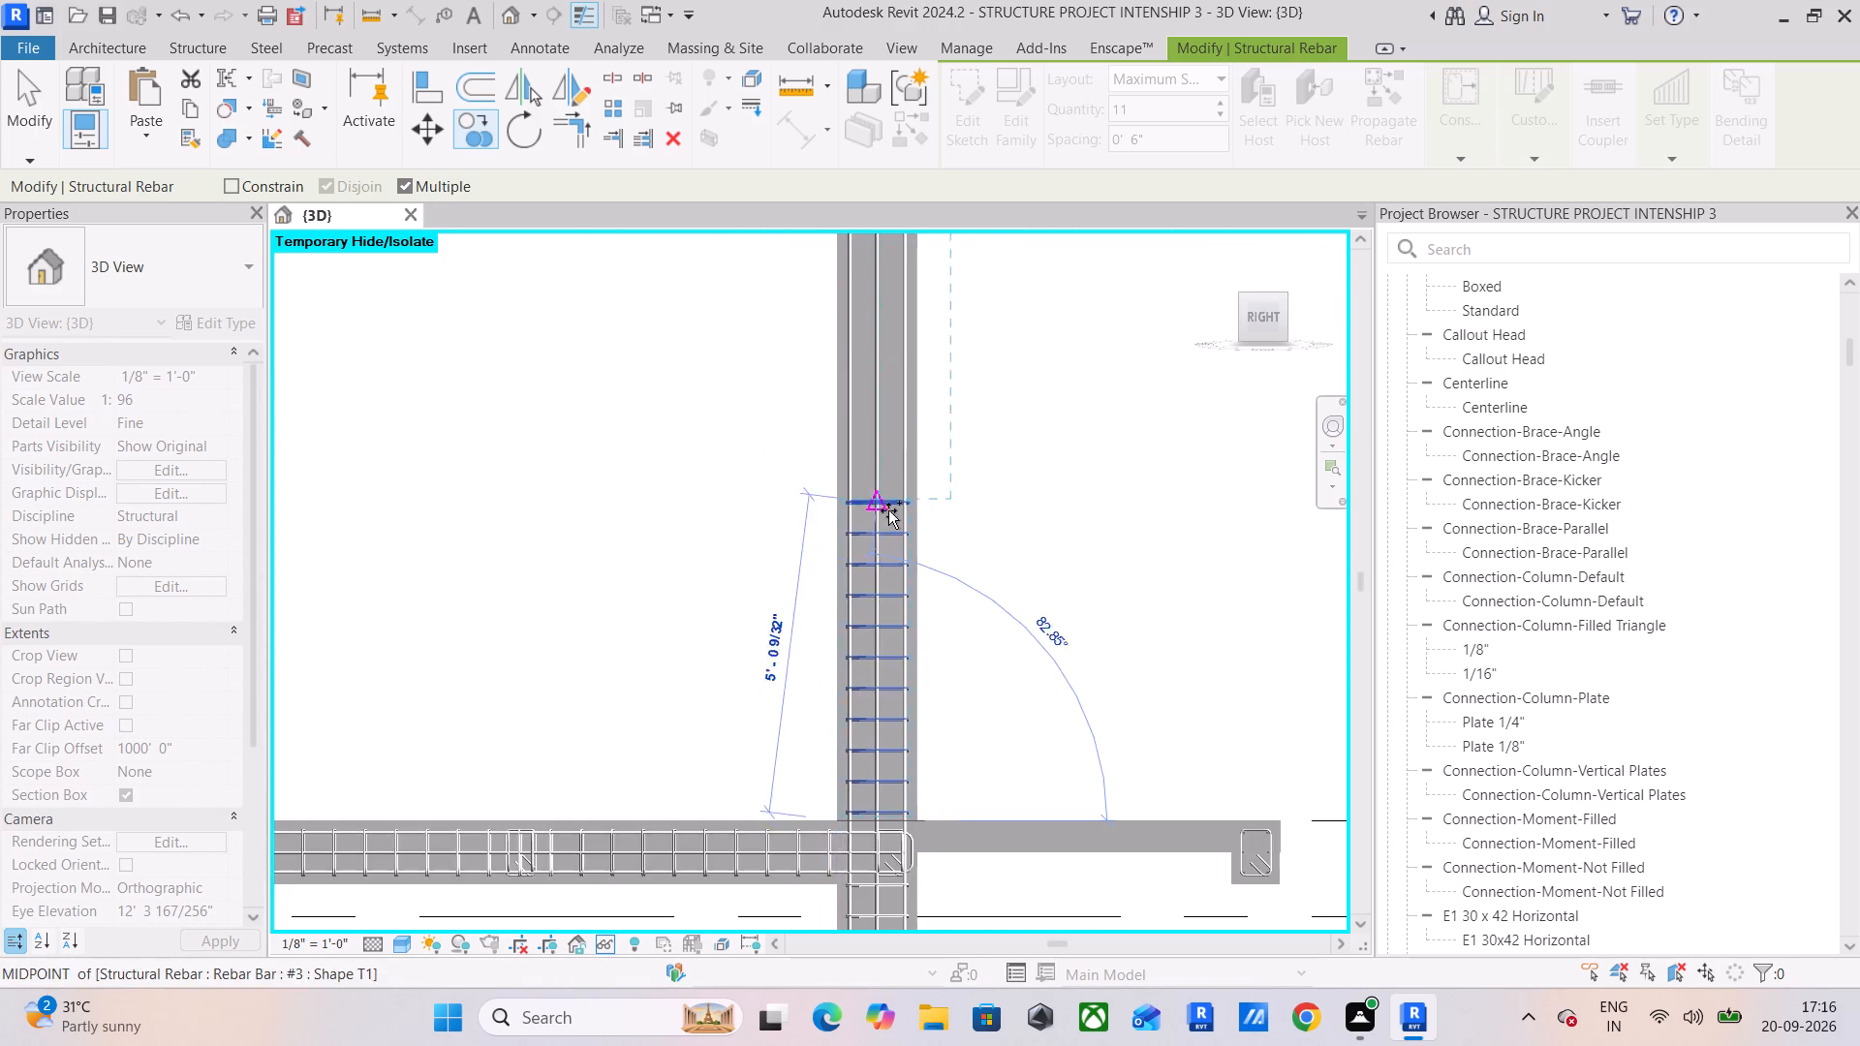
scroll(888, 510, down, 1)
middle_drag(888, 510, 847, 971)
scroll(792, 633, up, 12)
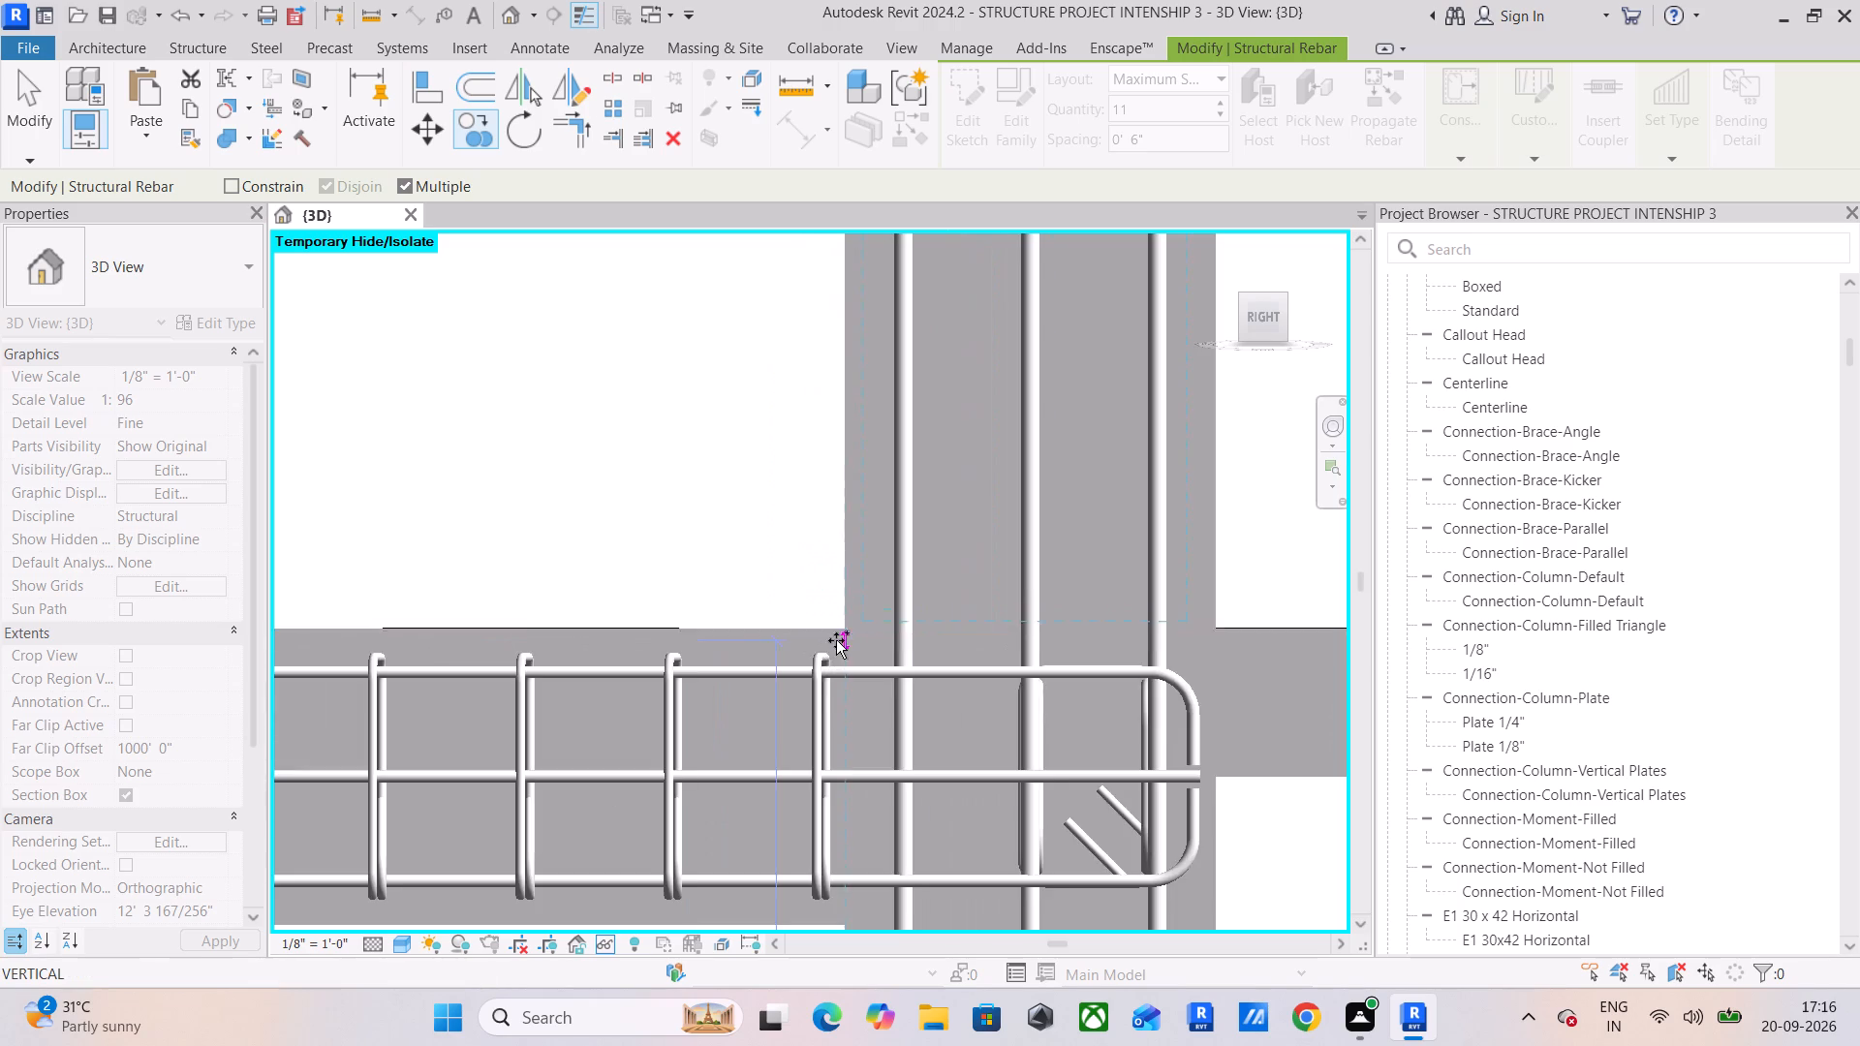
click(840, 618)
scroll(842, 617, down, 6)
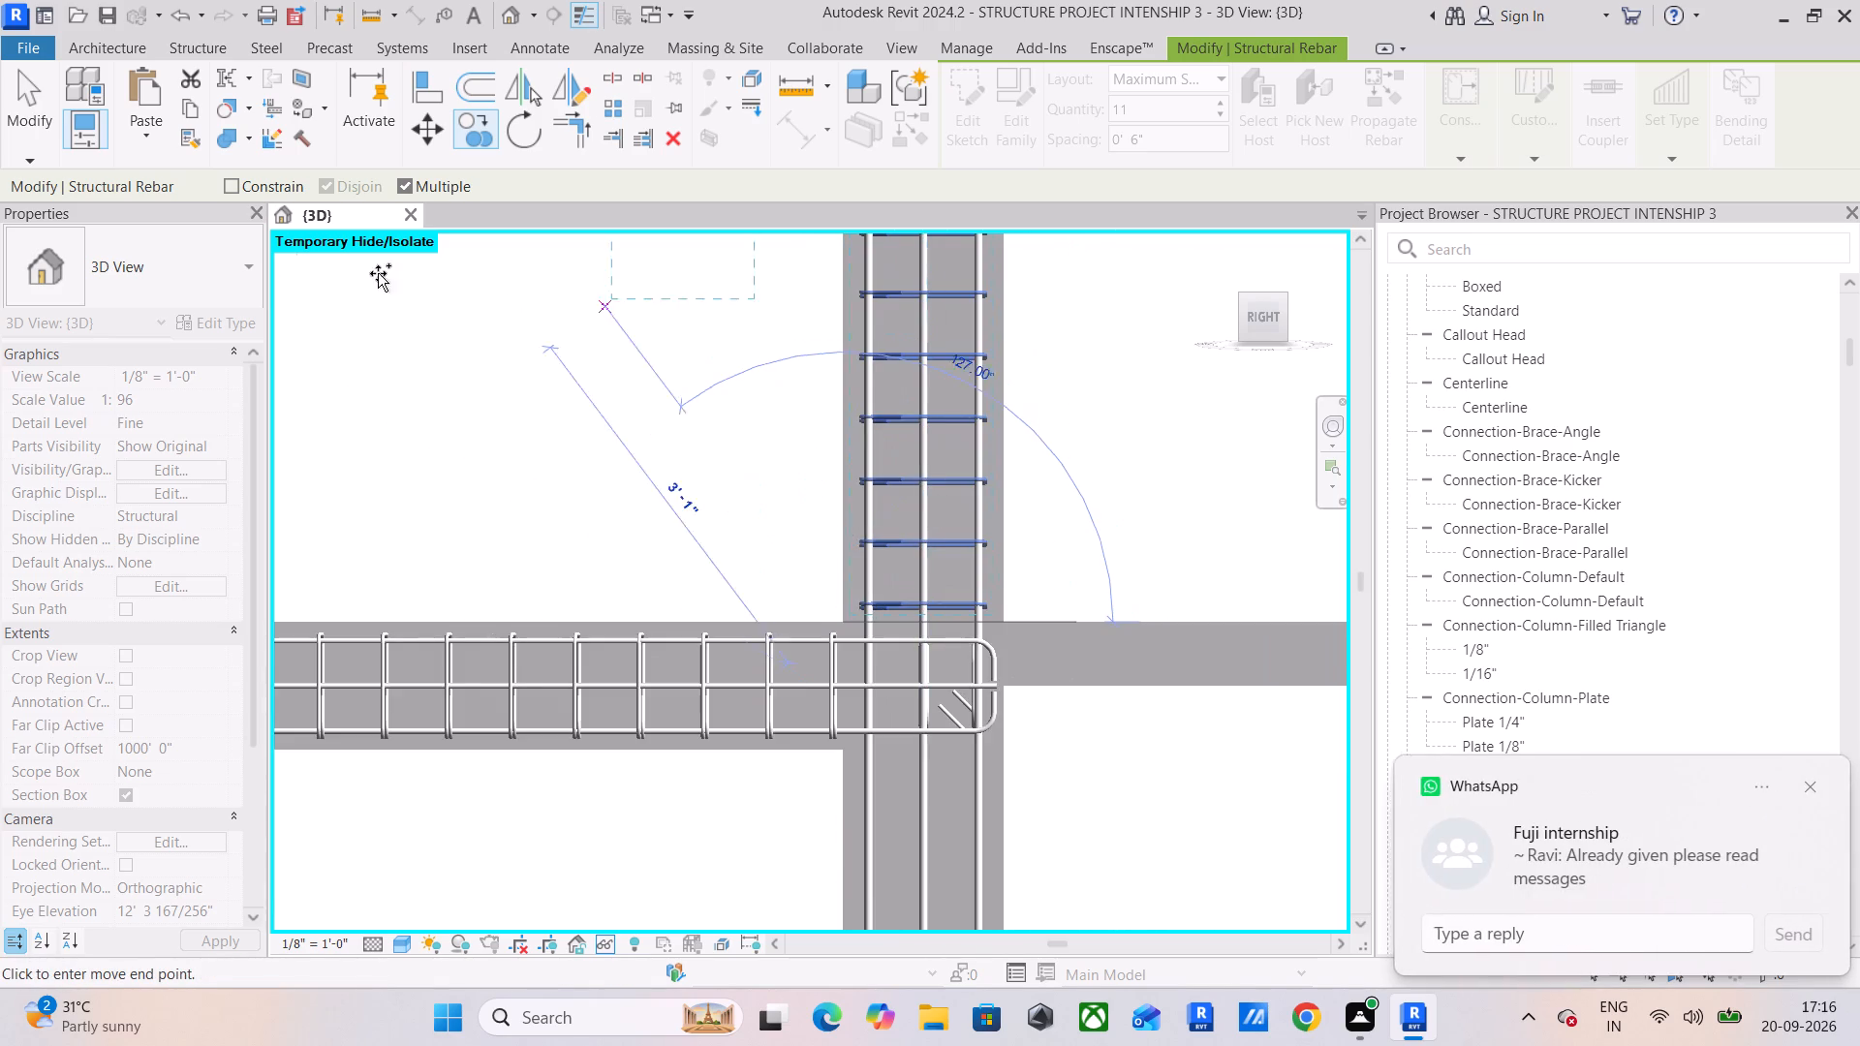
click(20, 124)
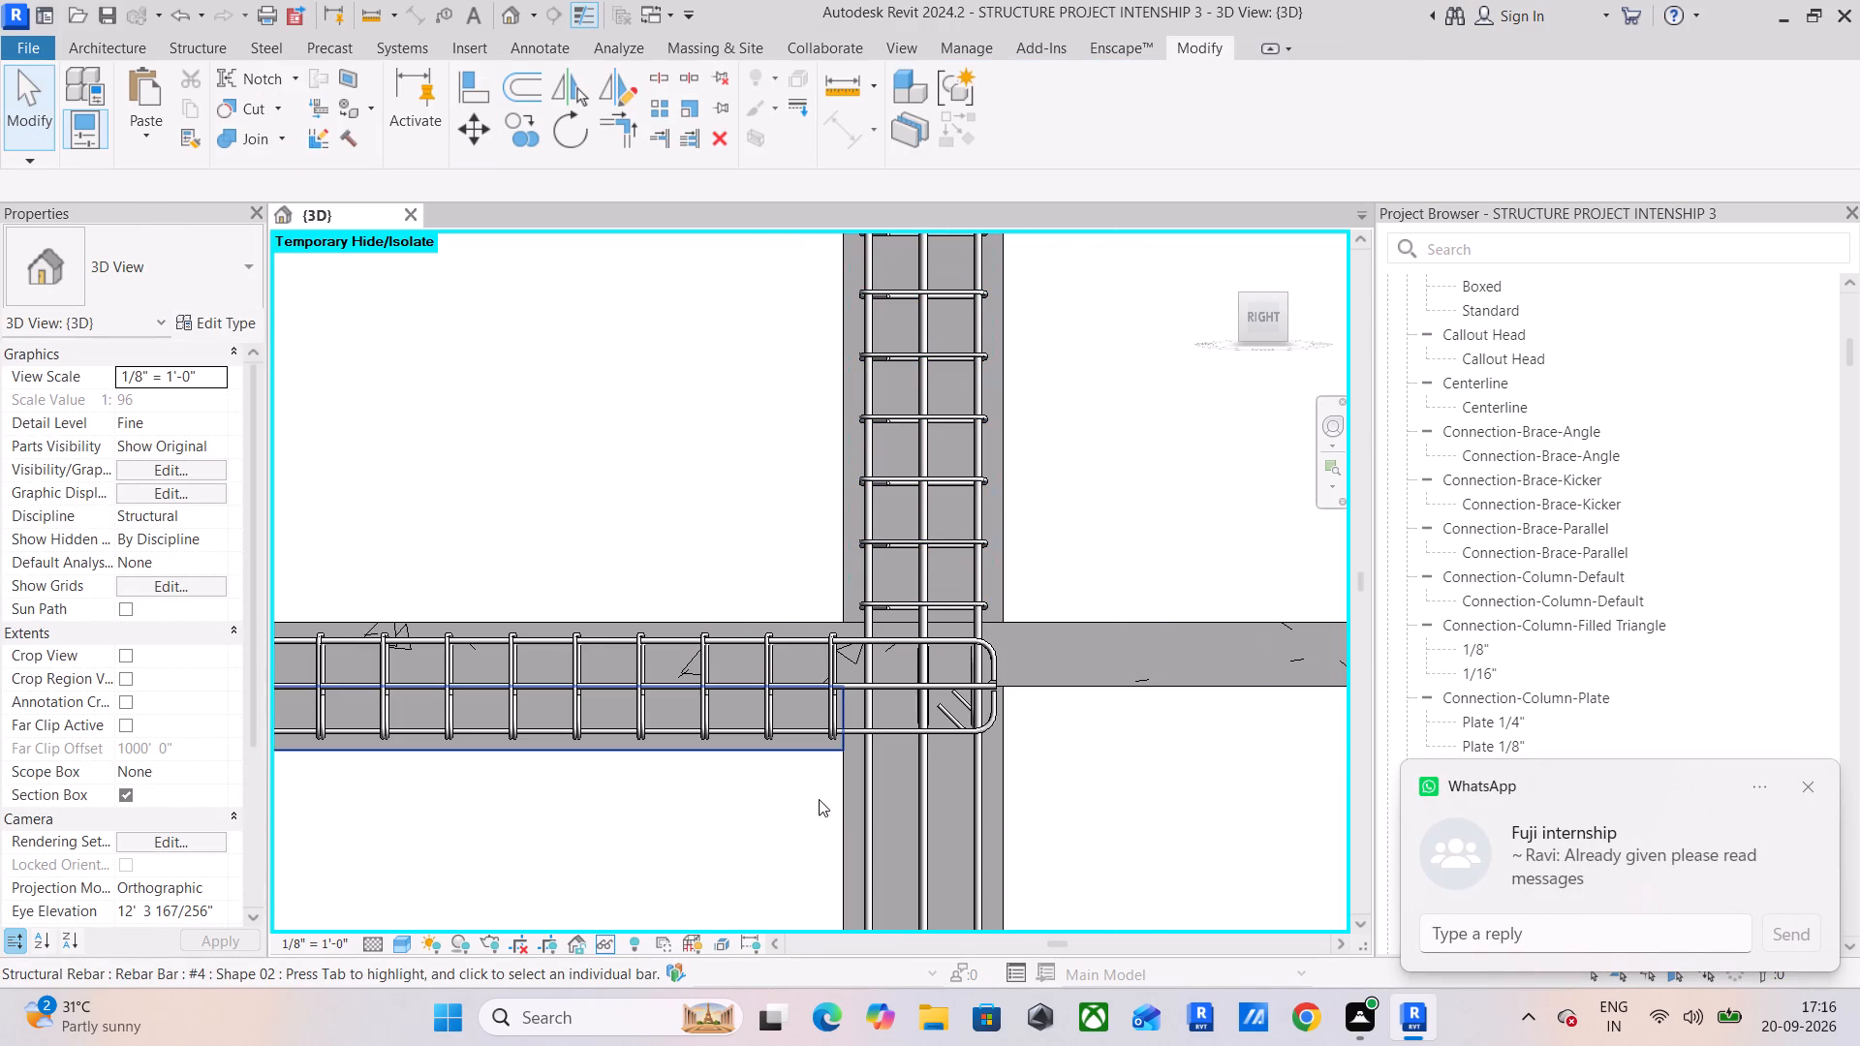
Extend the copied stirrup set above the ground-floor beam up to just under the first-floor beam.
scroll(848, 837, down, 1)
middle_drag(848, 837, 863, 580)
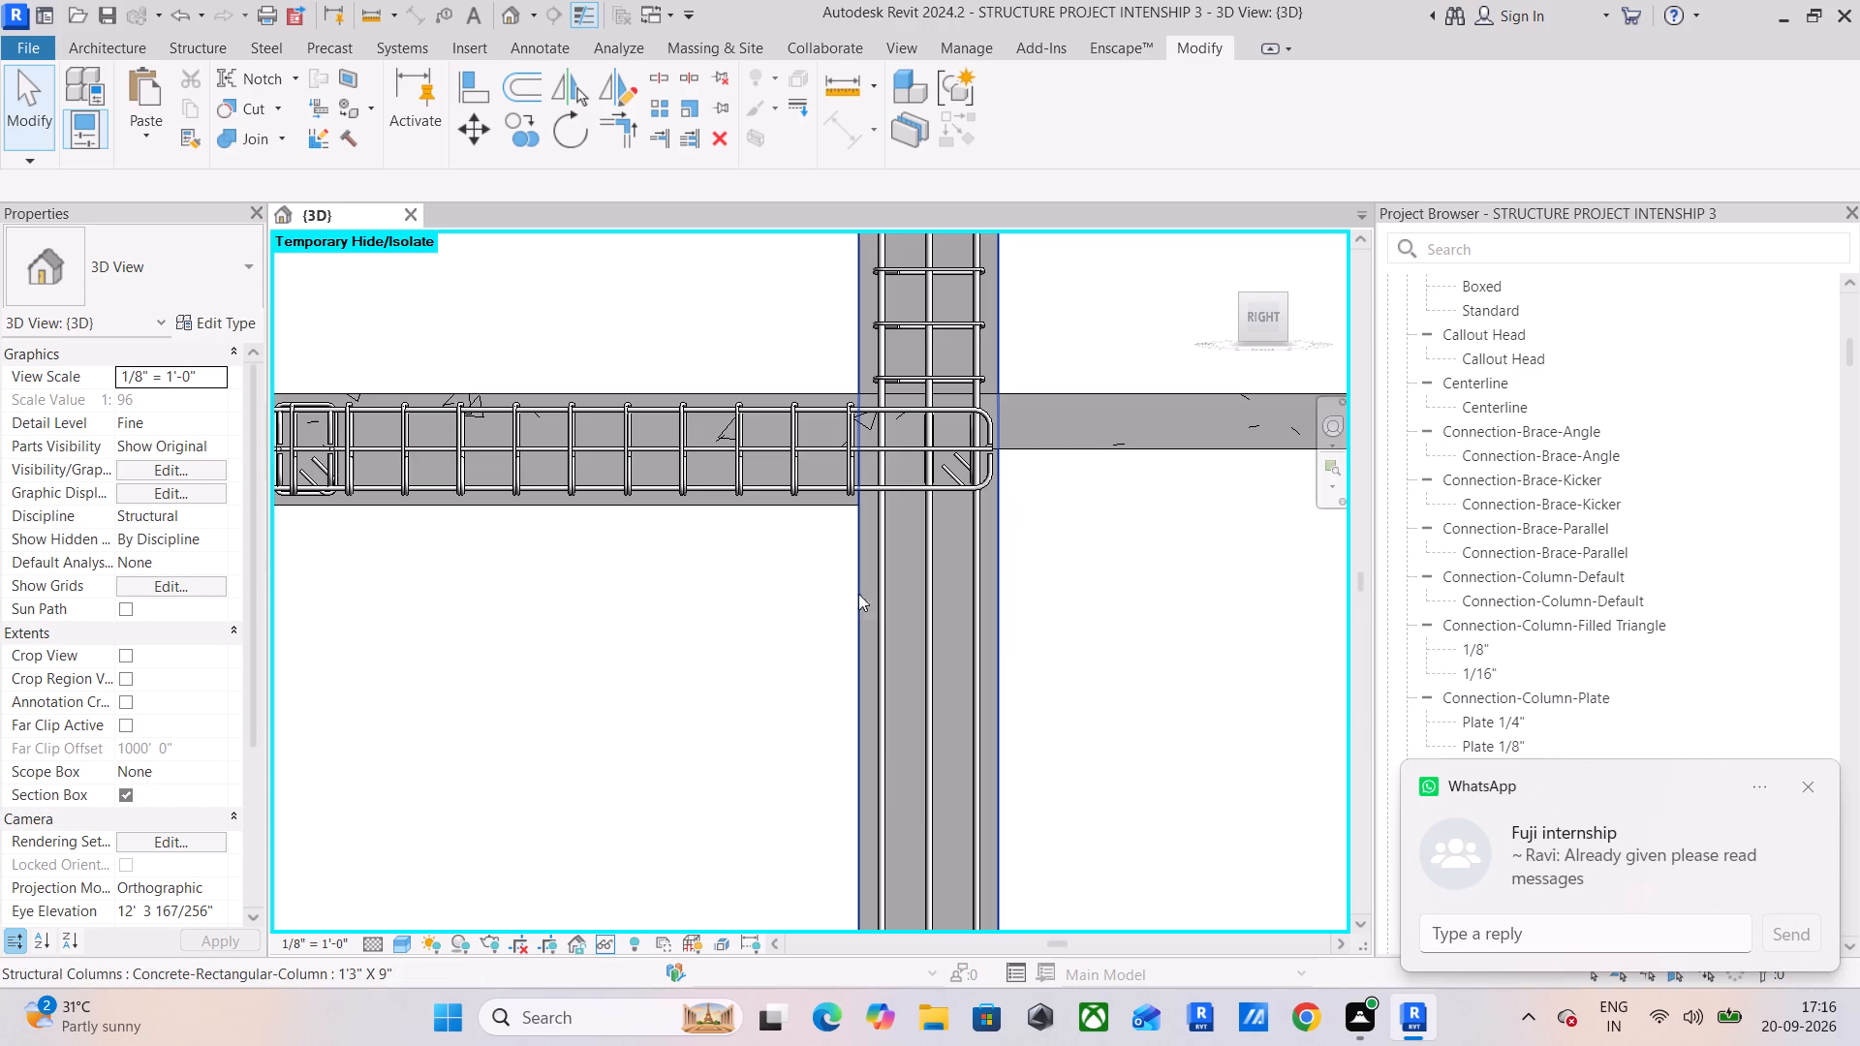
middle_drag(897, 821, 883, 478)
scroll(890, 509, down, 1)
click(890, 691)
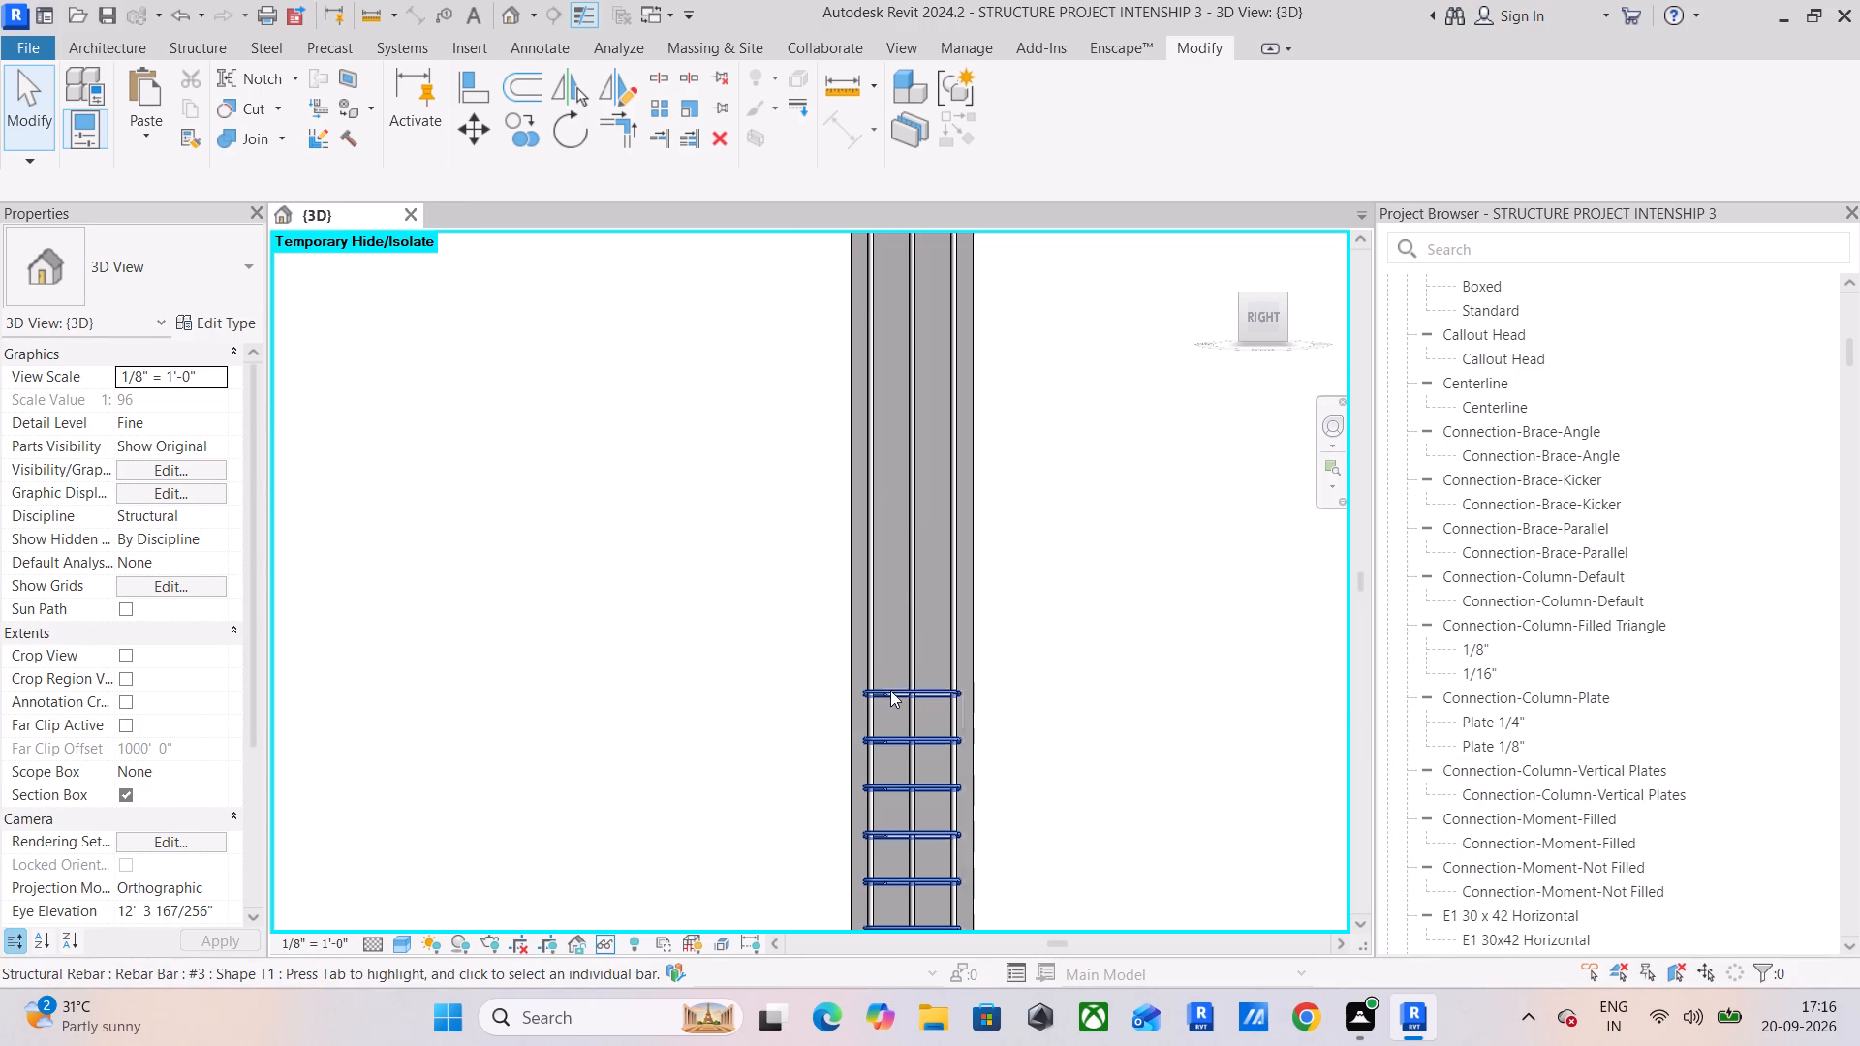
scroll(907, 683, down, 3)
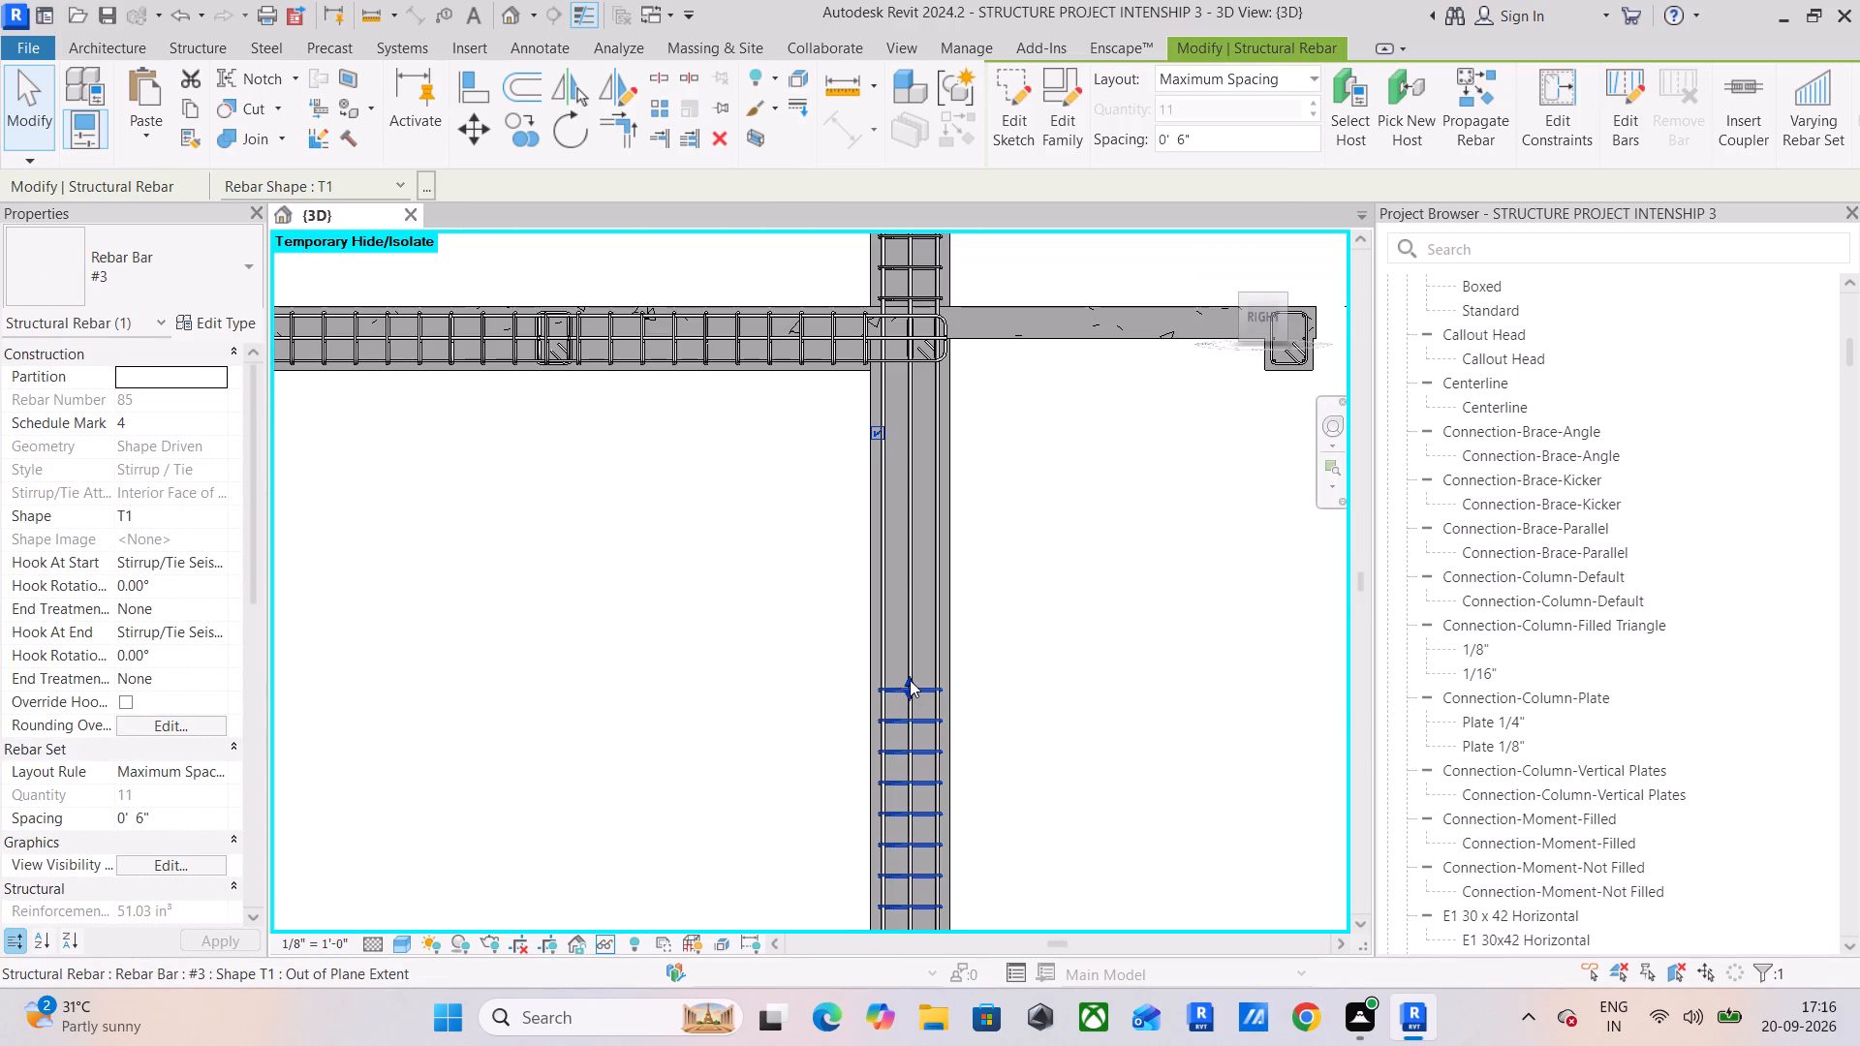
drag(910, 680, 931, 375)
Extend the copied stirrup set above the first-floor beam up to the next level line and deselect it.
middle_drag(975, 477, 973, 829)
click(918, 342)
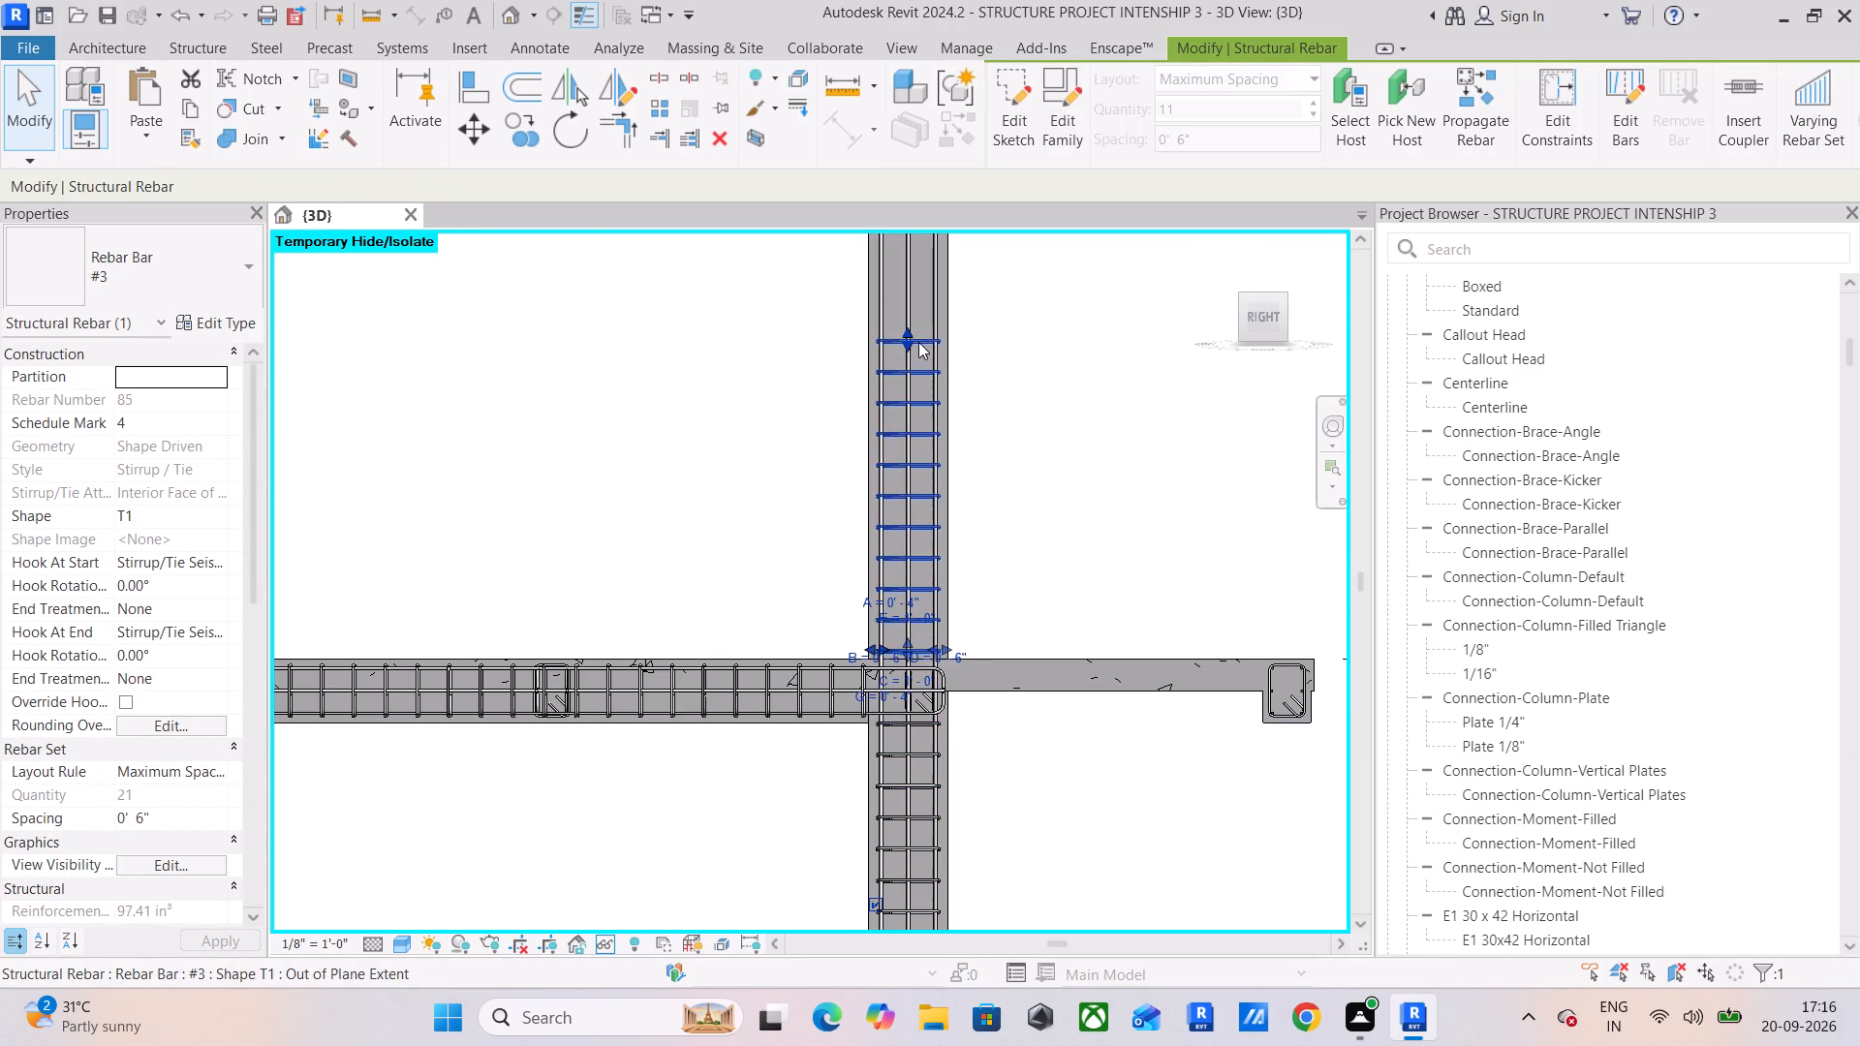
middle_drag(918, 341, 918, 747)
drag(910, 733, 952, 378)
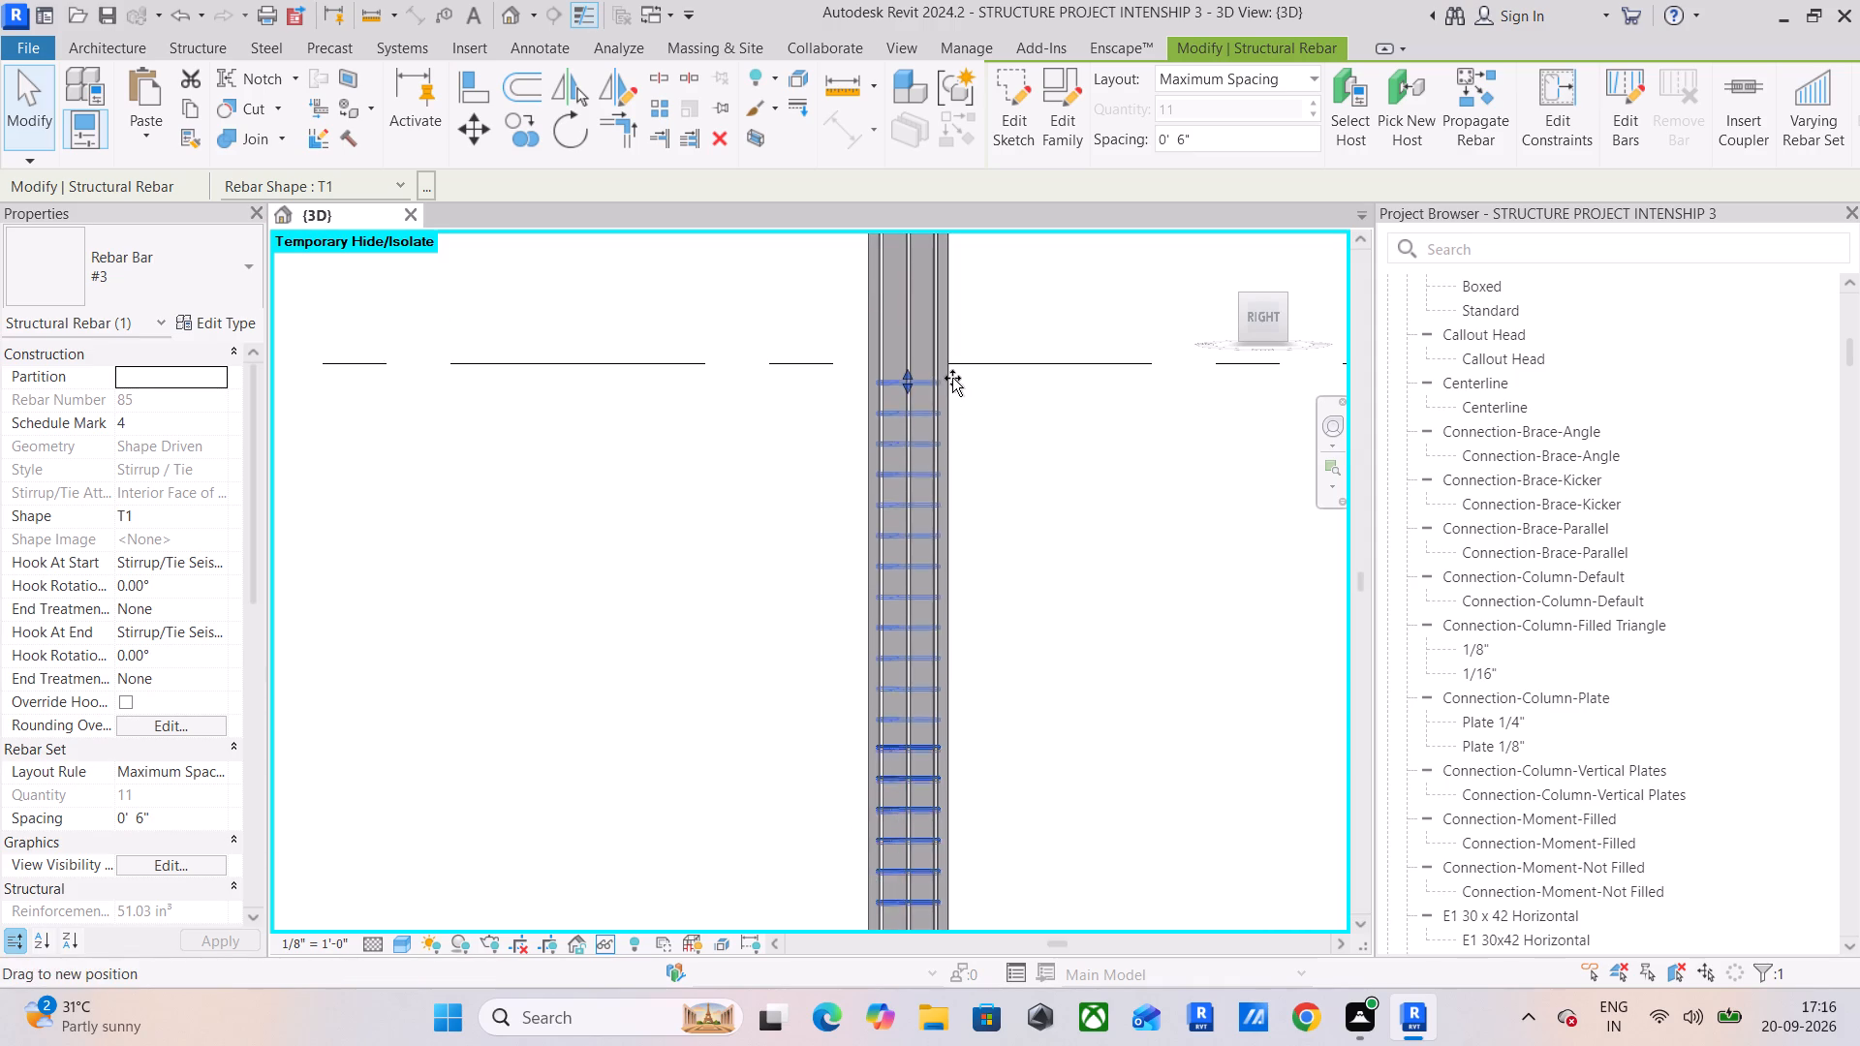
drag(952, 378, 952, 367)
click(1037, 639)
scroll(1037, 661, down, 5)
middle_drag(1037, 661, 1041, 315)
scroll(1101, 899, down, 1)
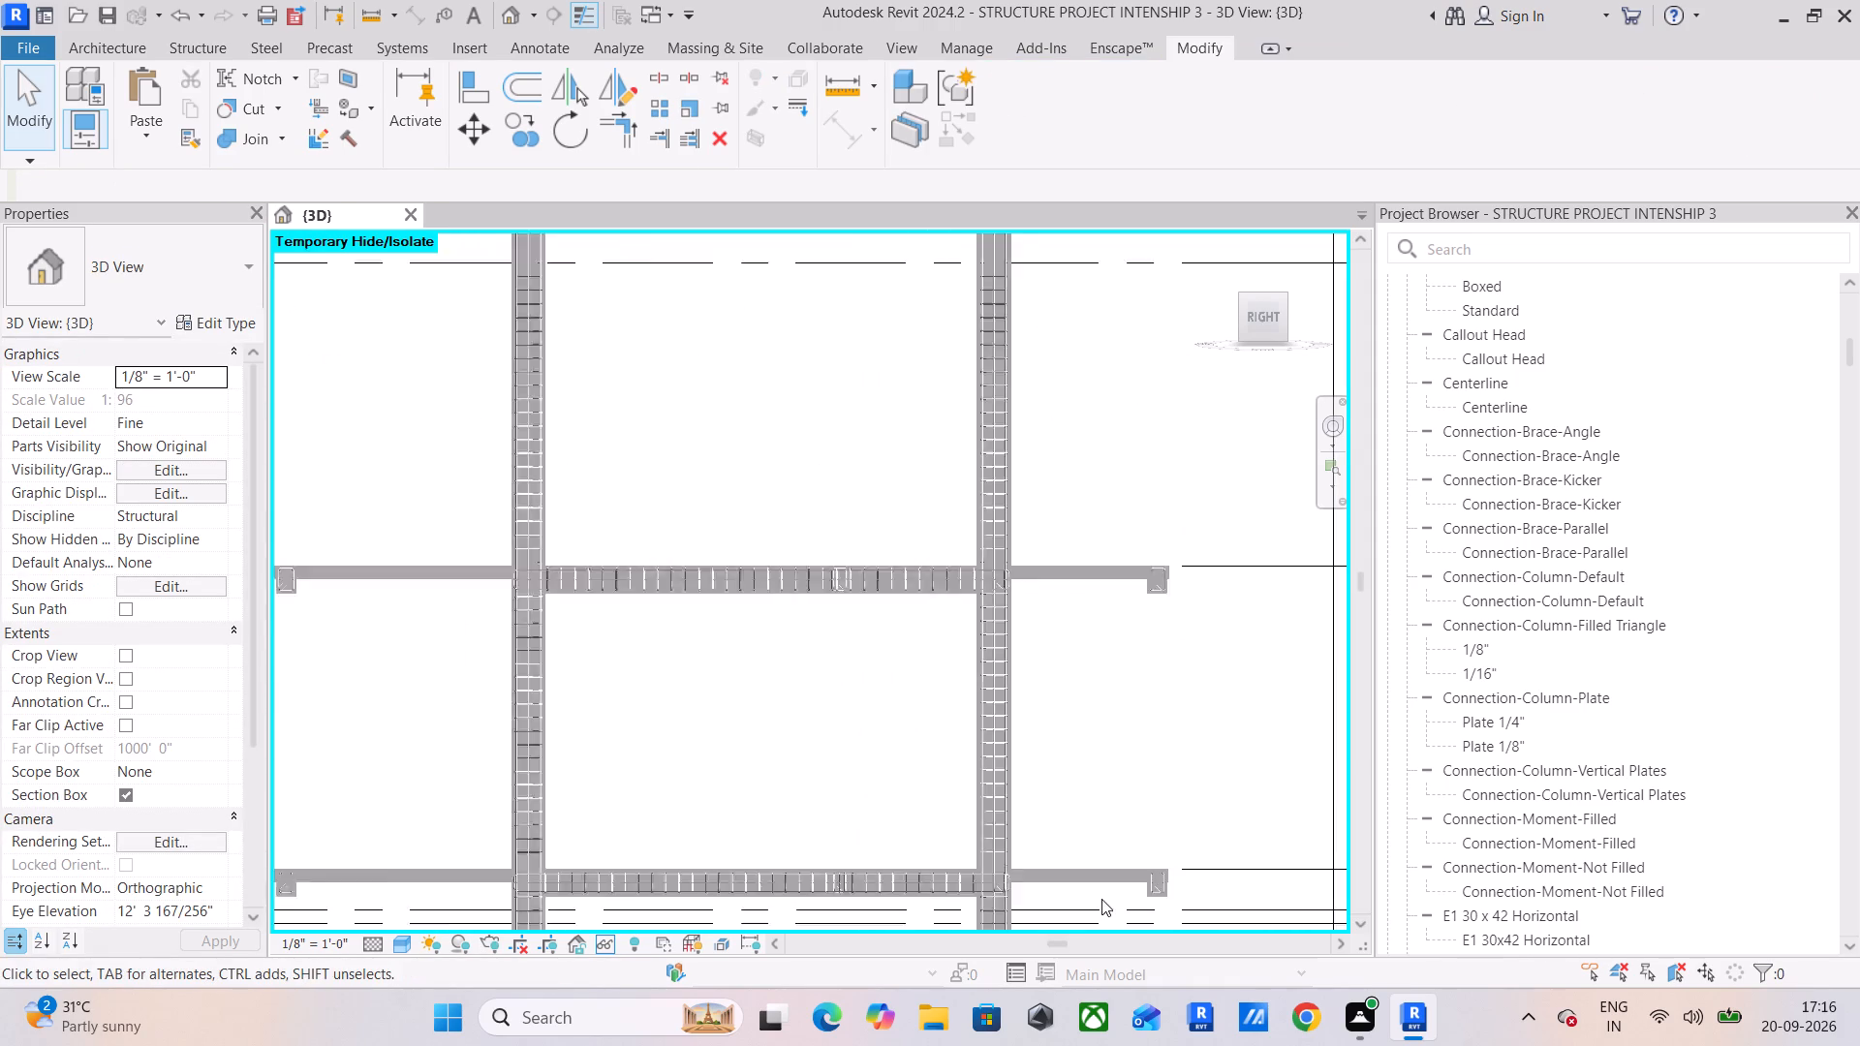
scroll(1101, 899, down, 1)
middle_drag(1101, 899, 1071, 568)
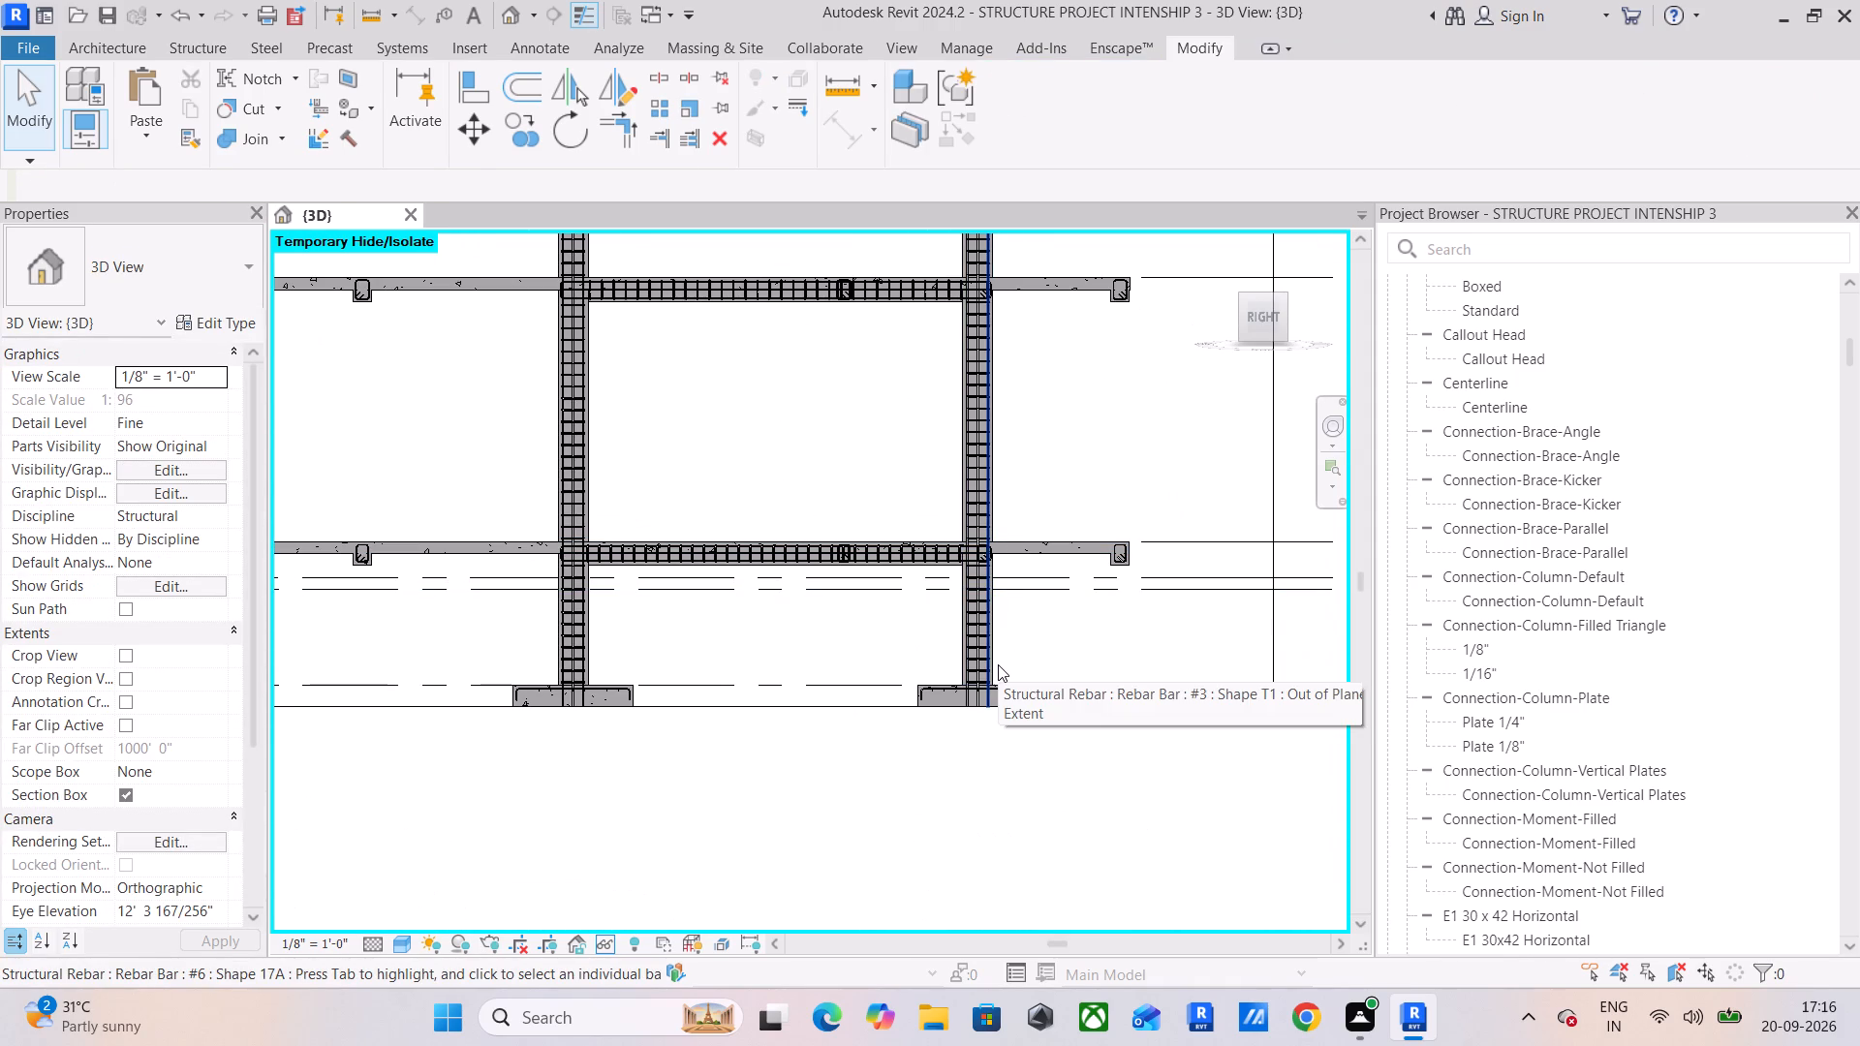
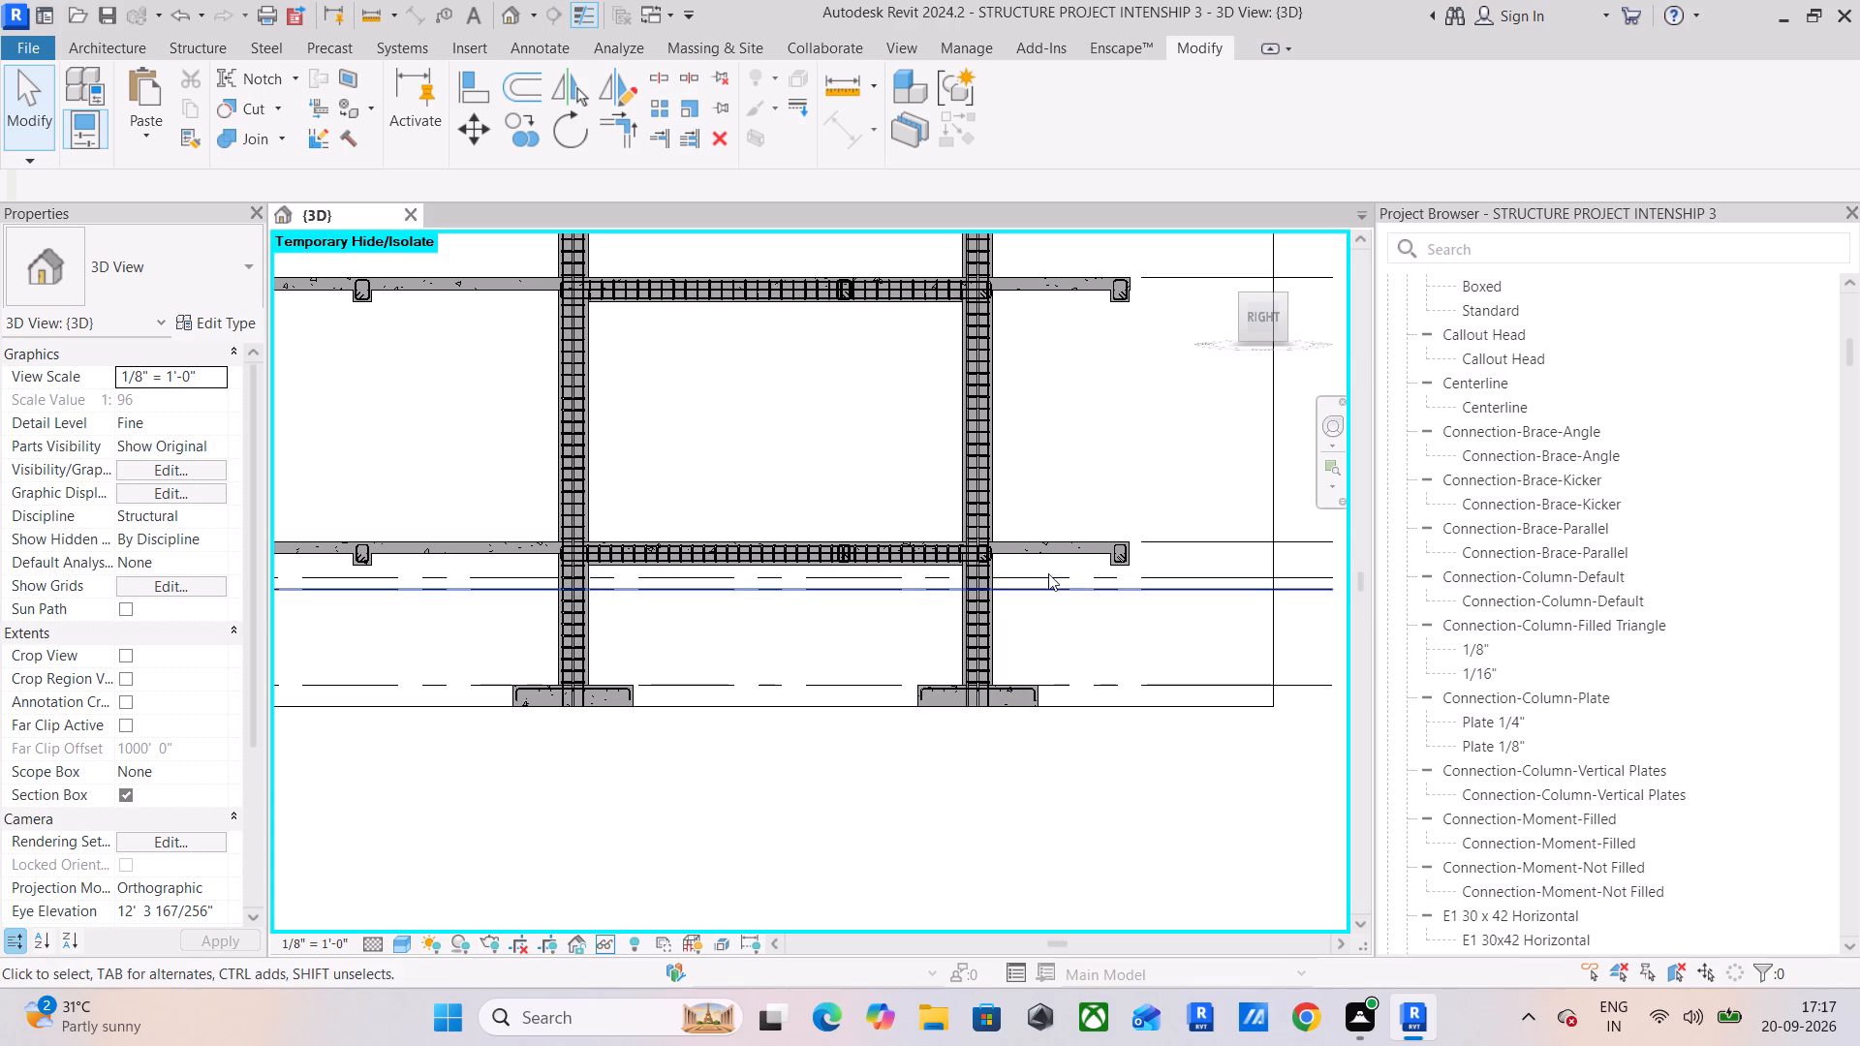
Turn off the section box in the 3D view.
middle_drag(994, 430, 978, 570)
scroll(542, 393, down, 4)
middle_drag(765, 492, 795, 528)
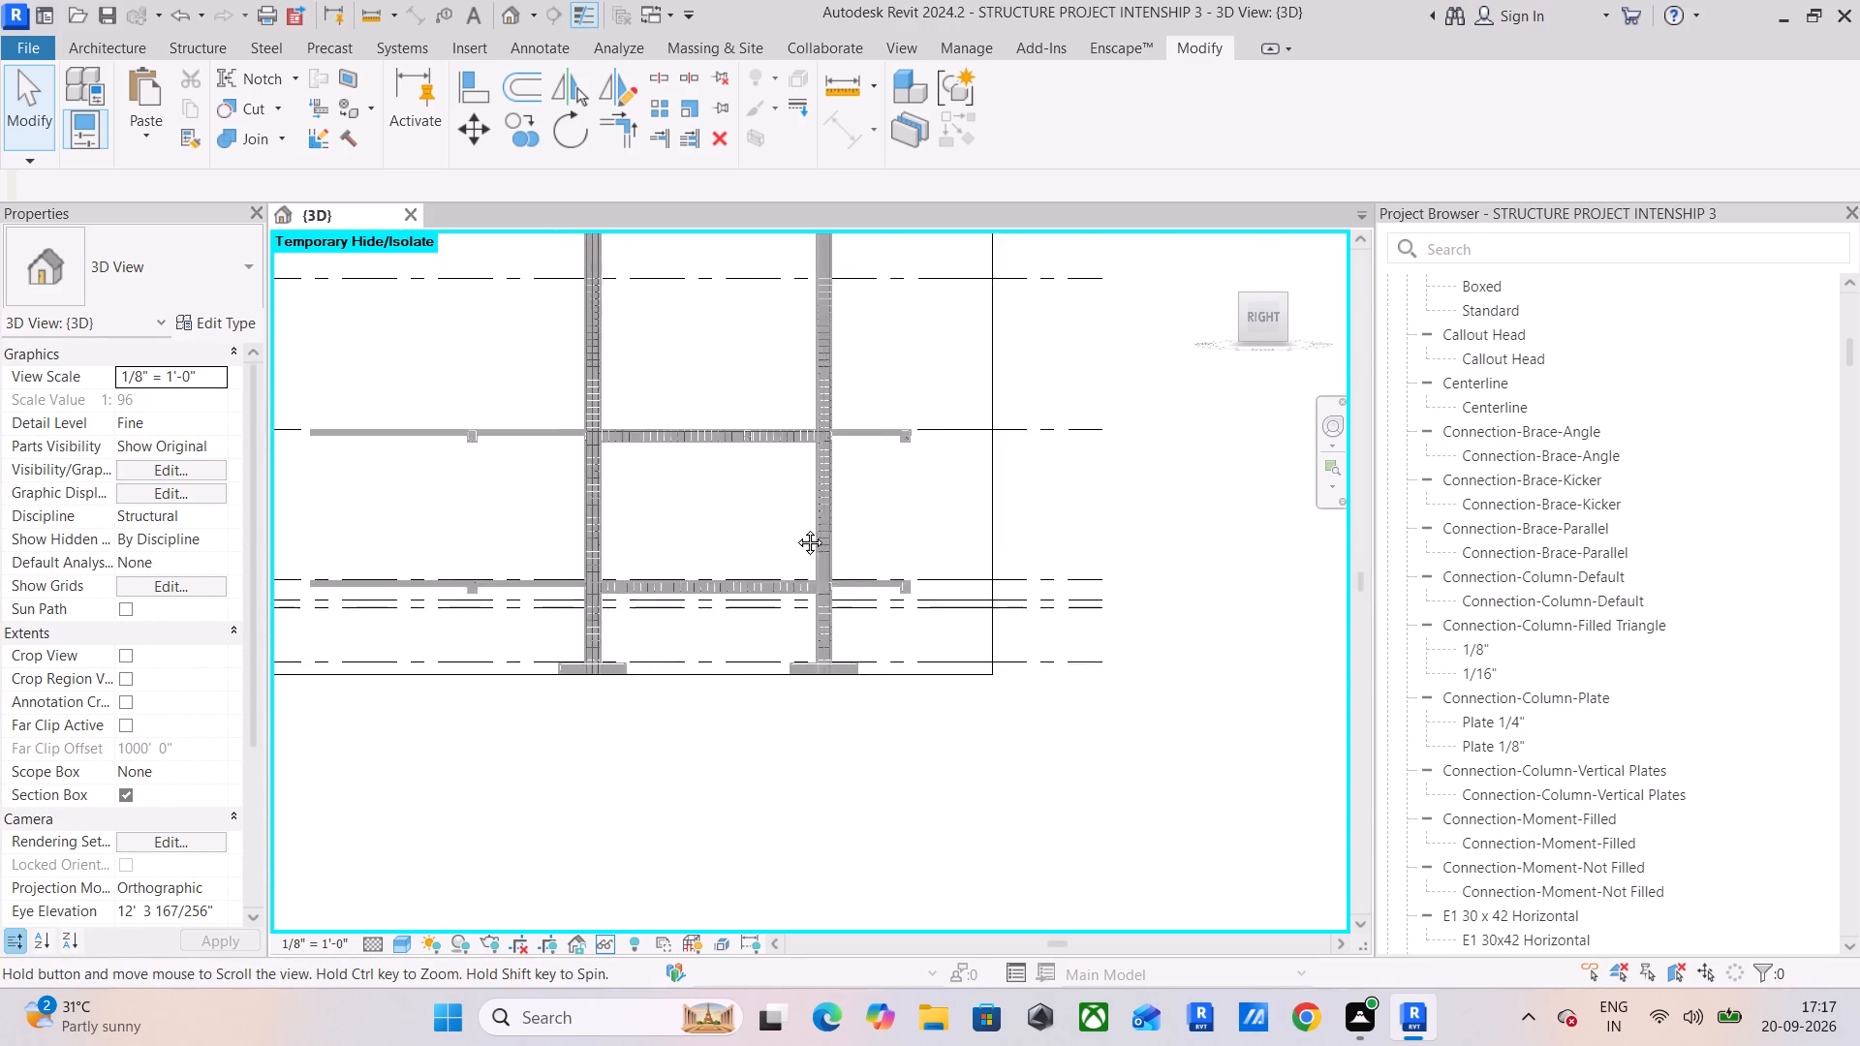
middle_drag(795, 528, 876, 653)
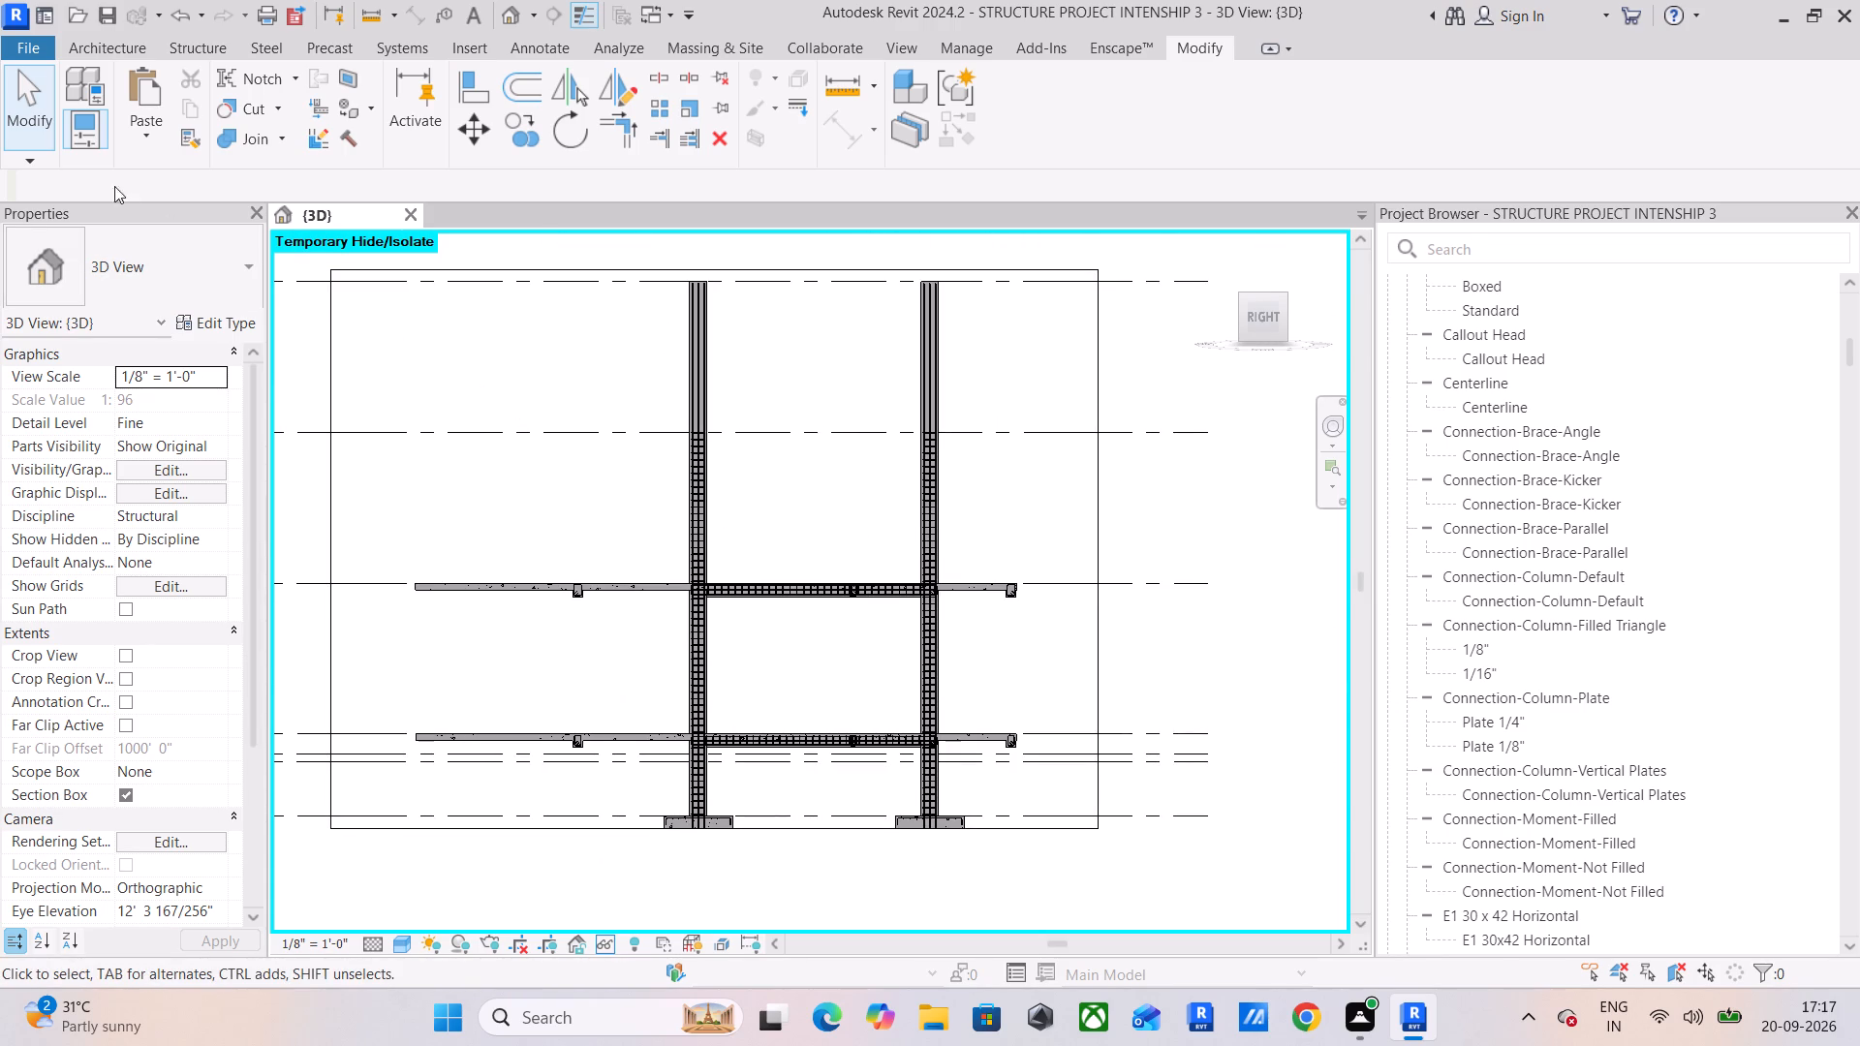
click(19, 105)
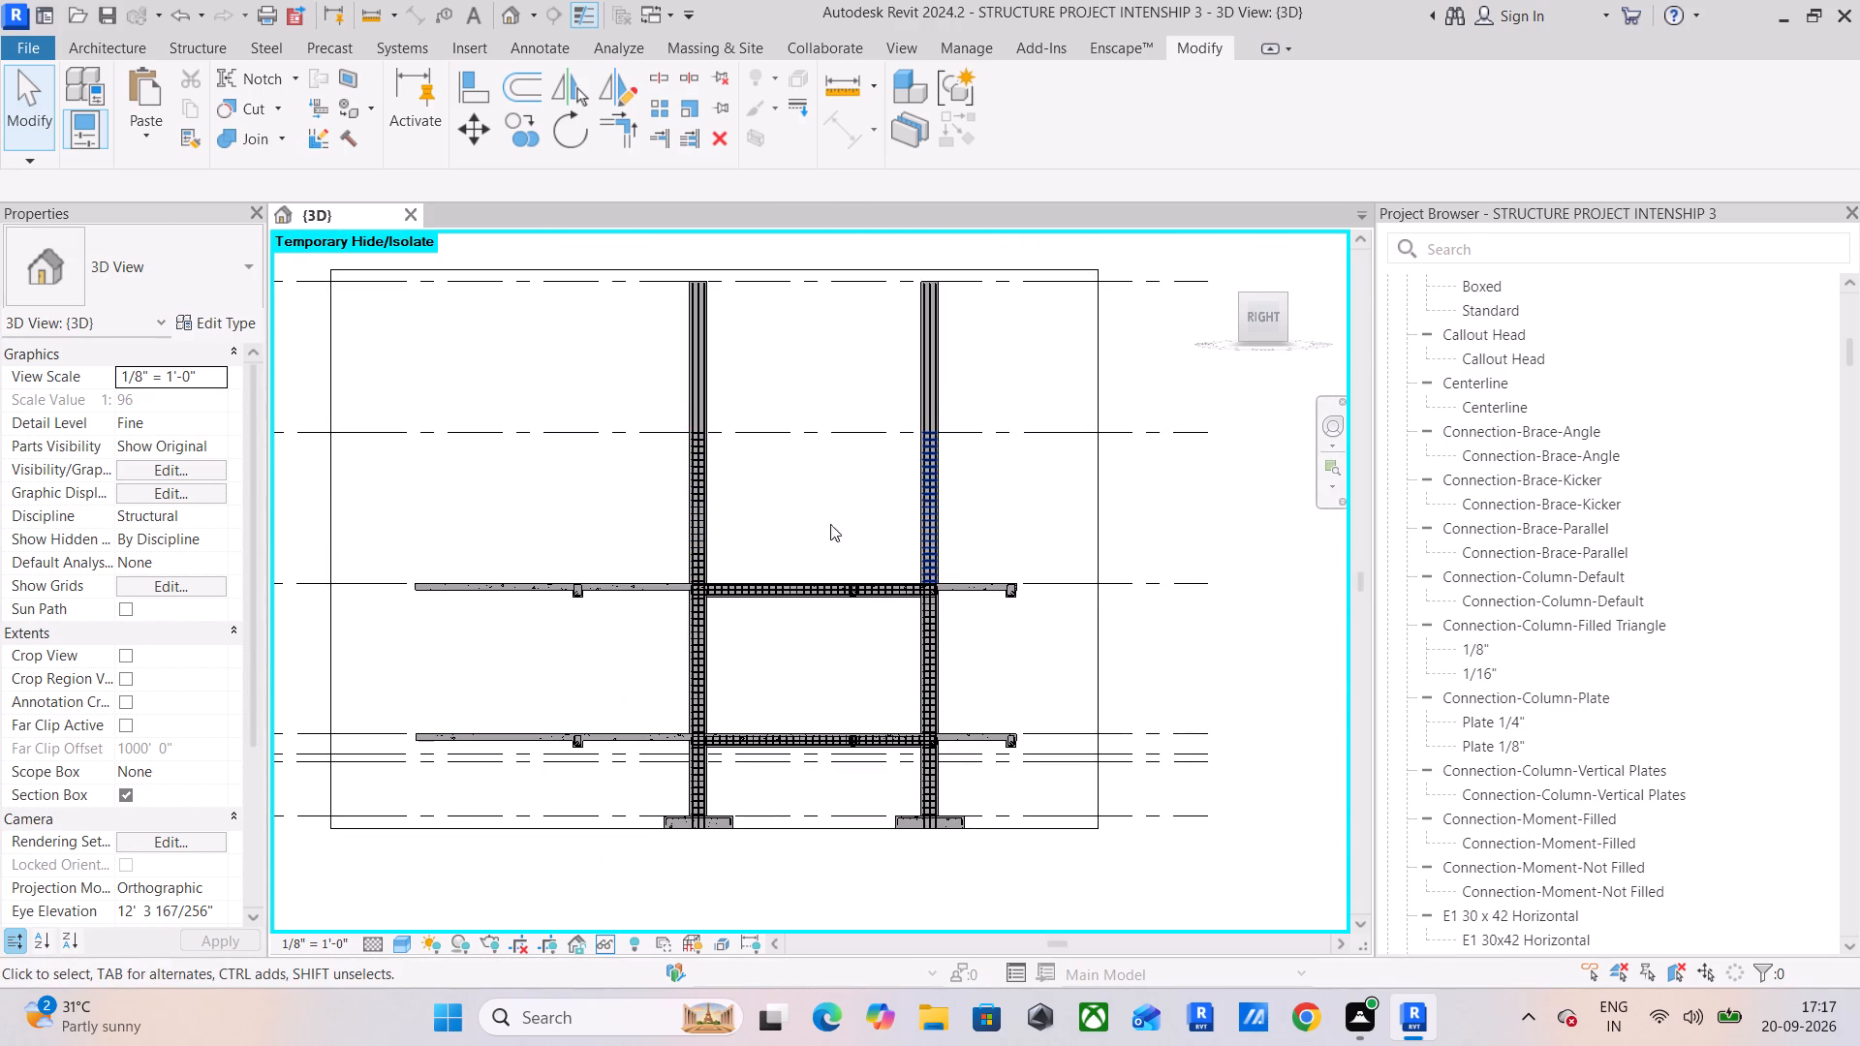
drag(1267, 319, 1297, 325)
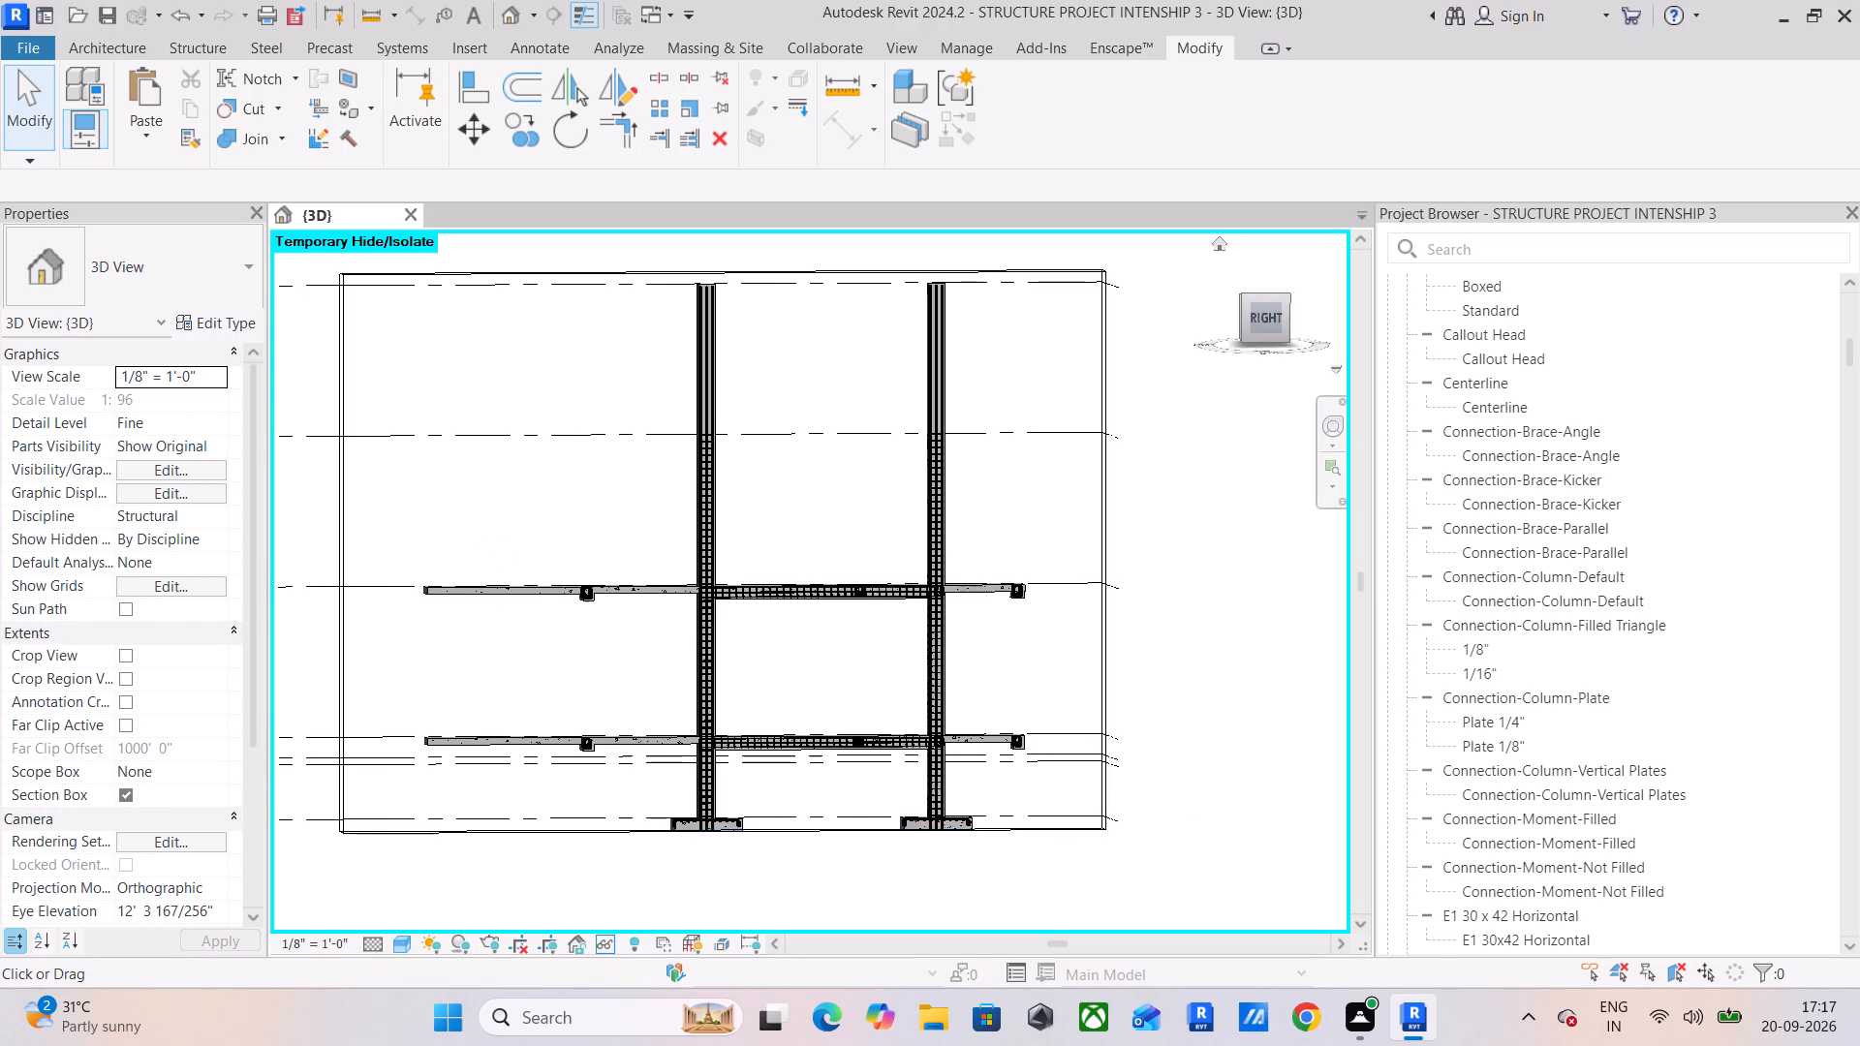
click(128, 796)
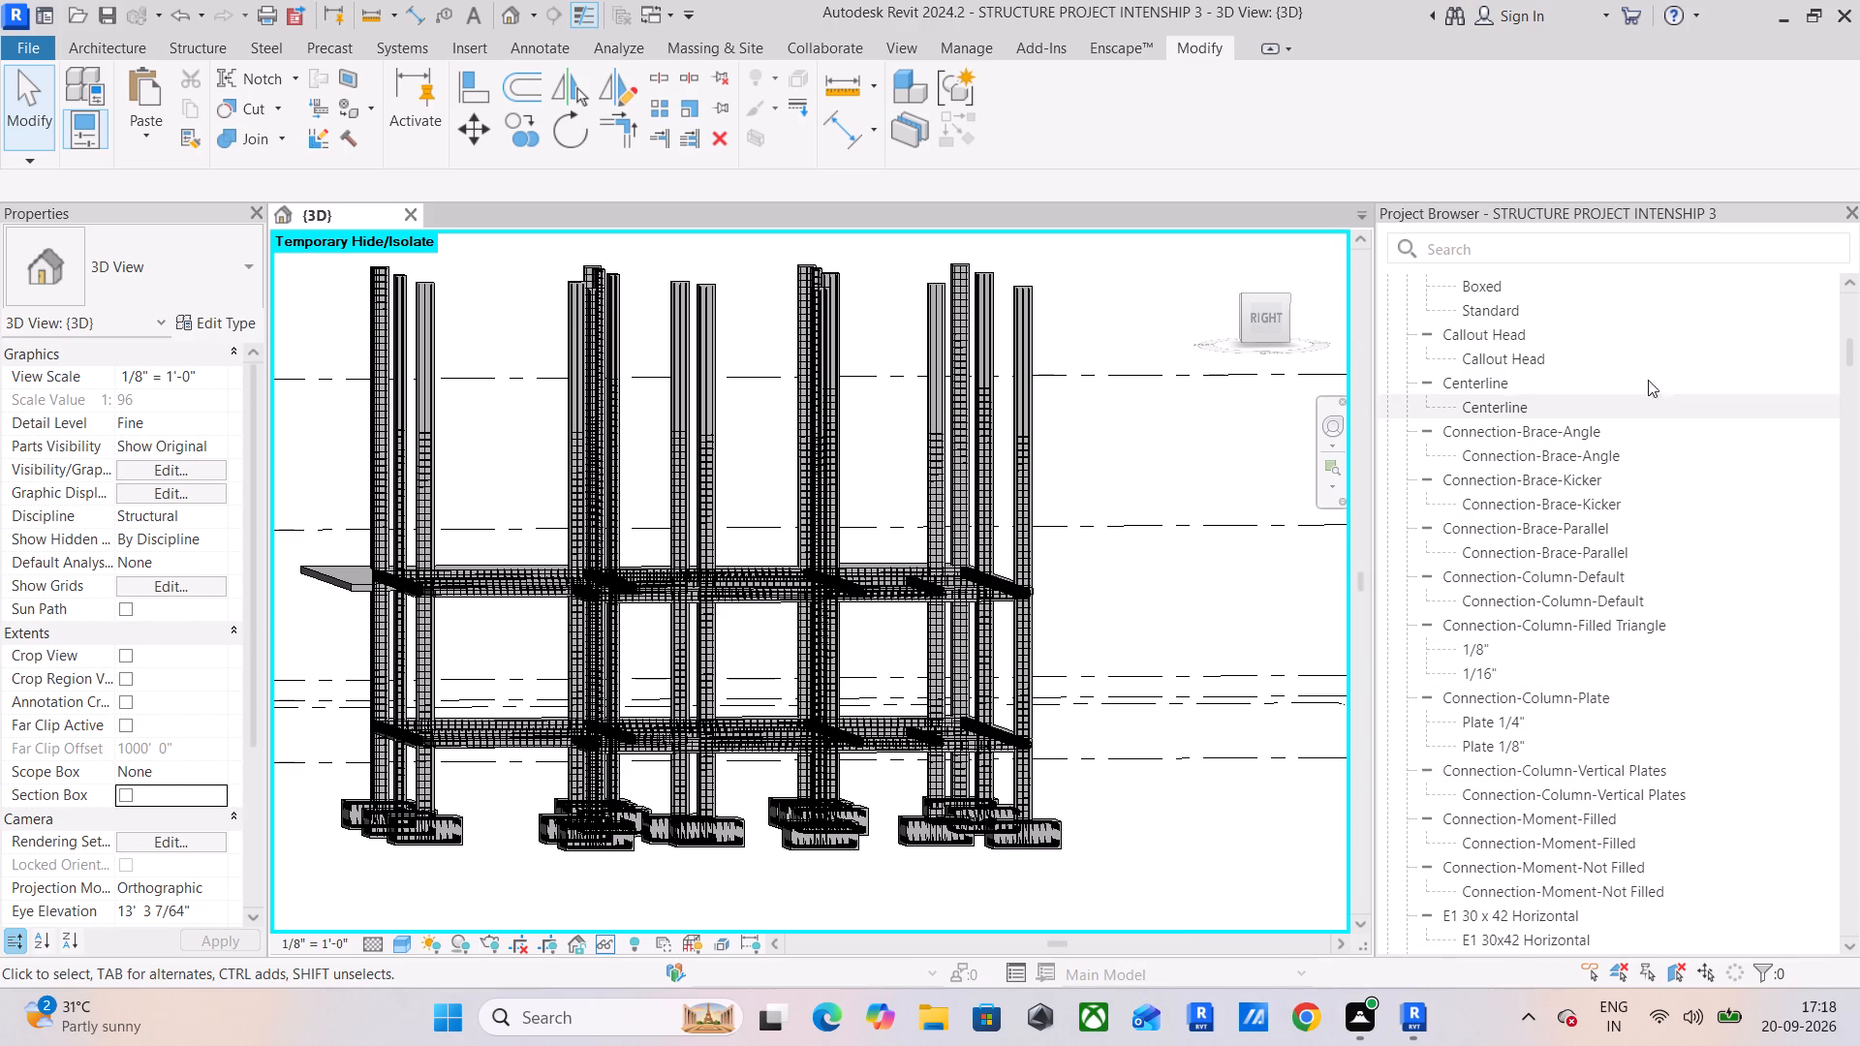
Examine the full structural frame squarely from the right side, including the first-floor beam reinforcement and projecting slab edge.
click(1261, 324)
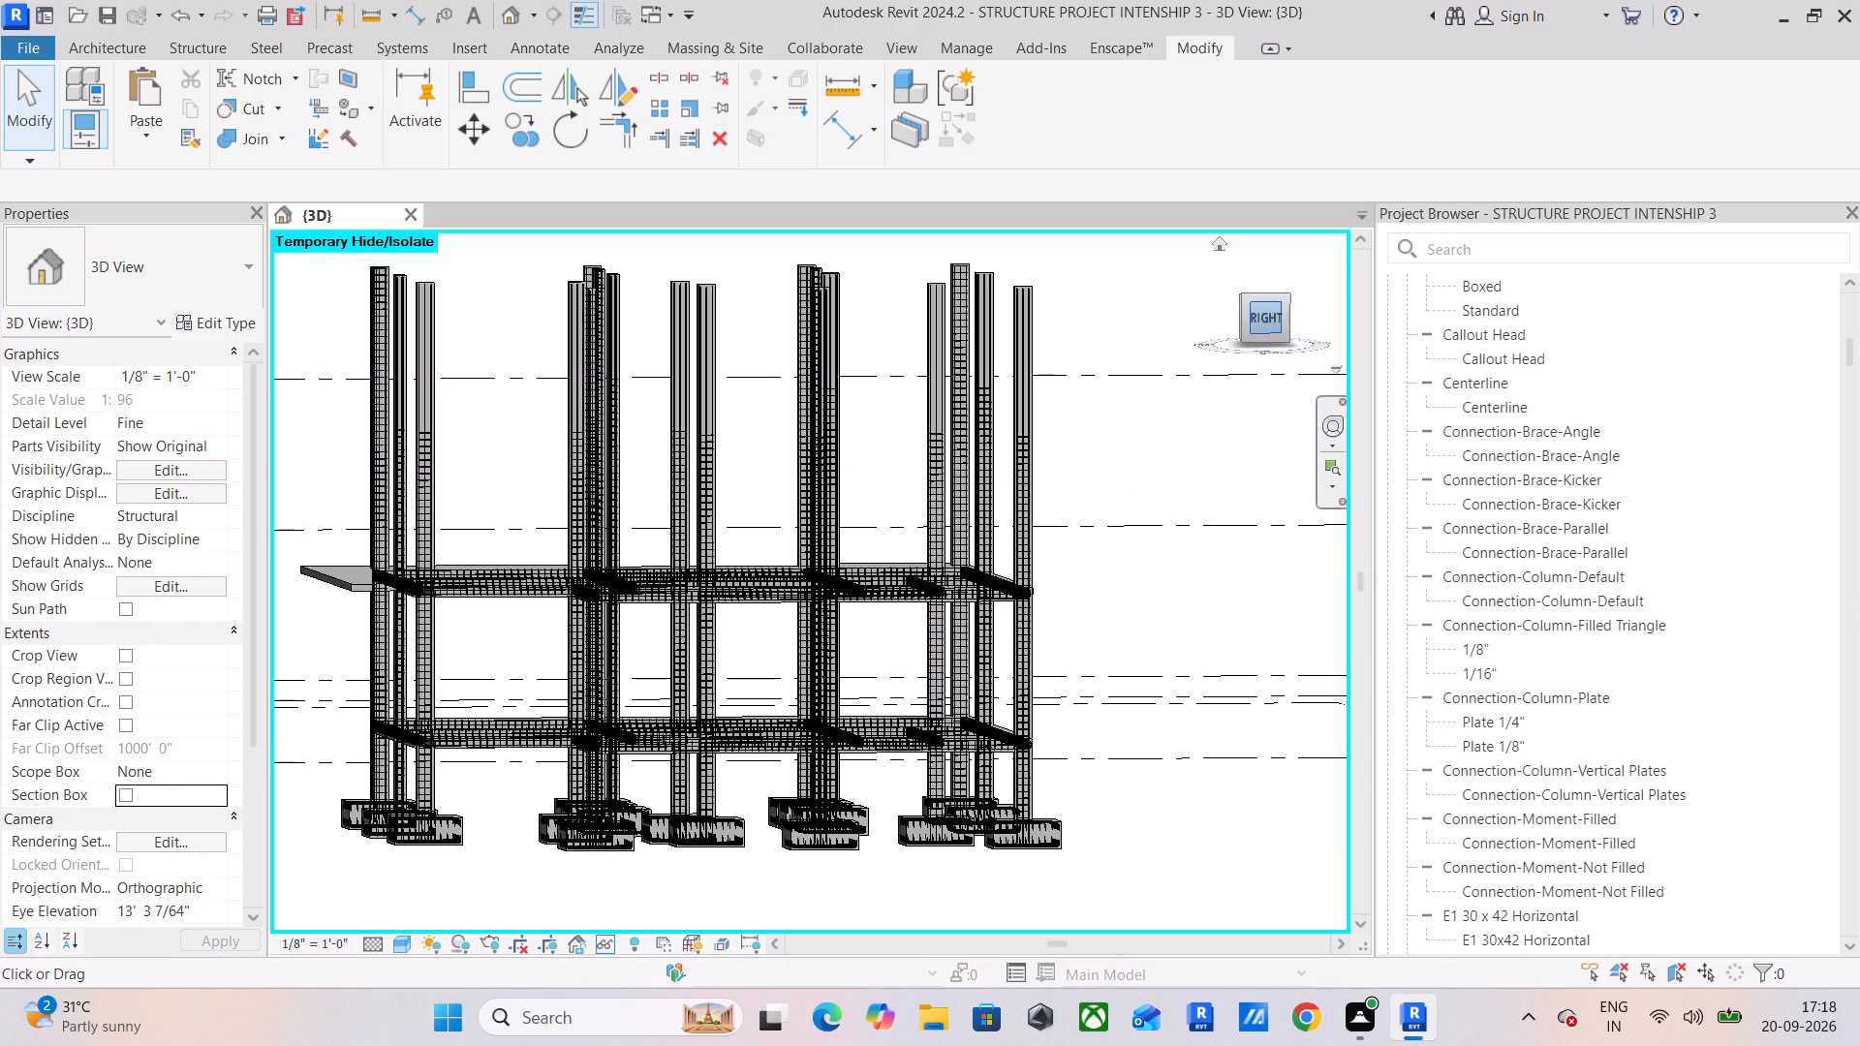
click(1257, 318)
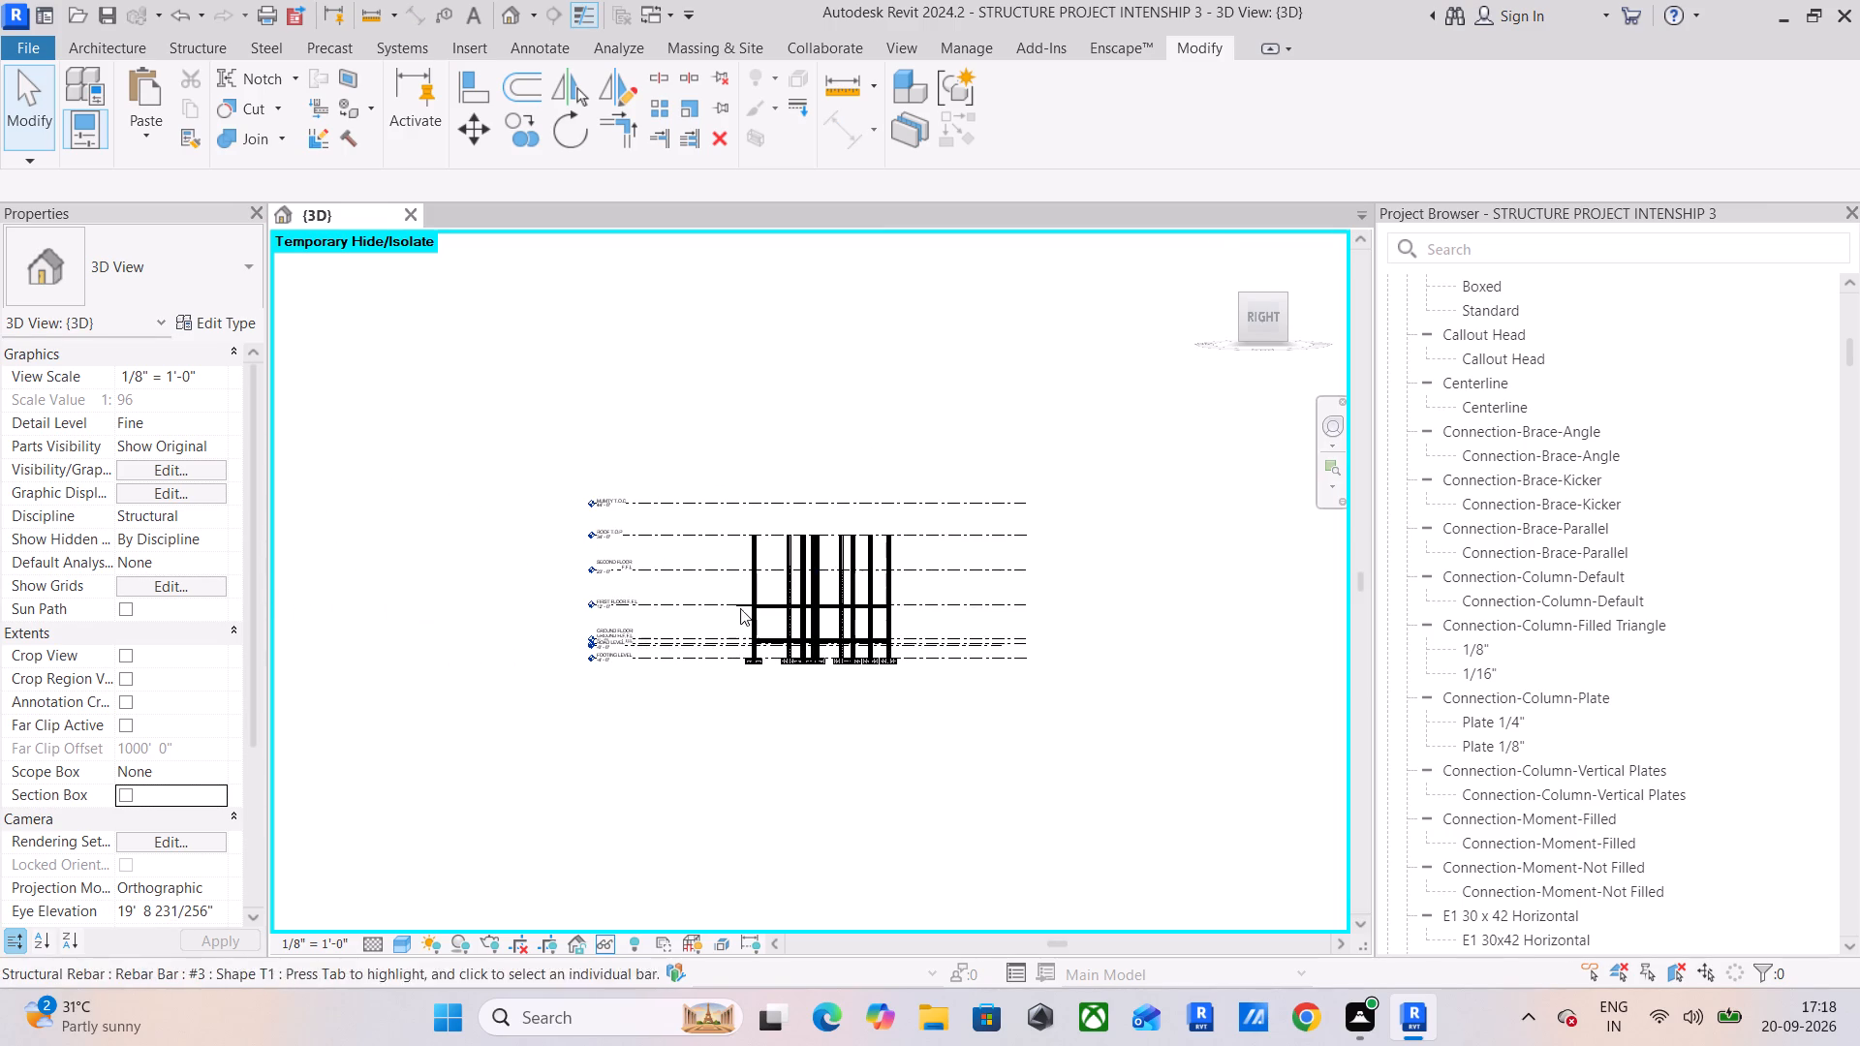
scroll(737, 624, up, 6)
scroll(850, 537, up, 5)
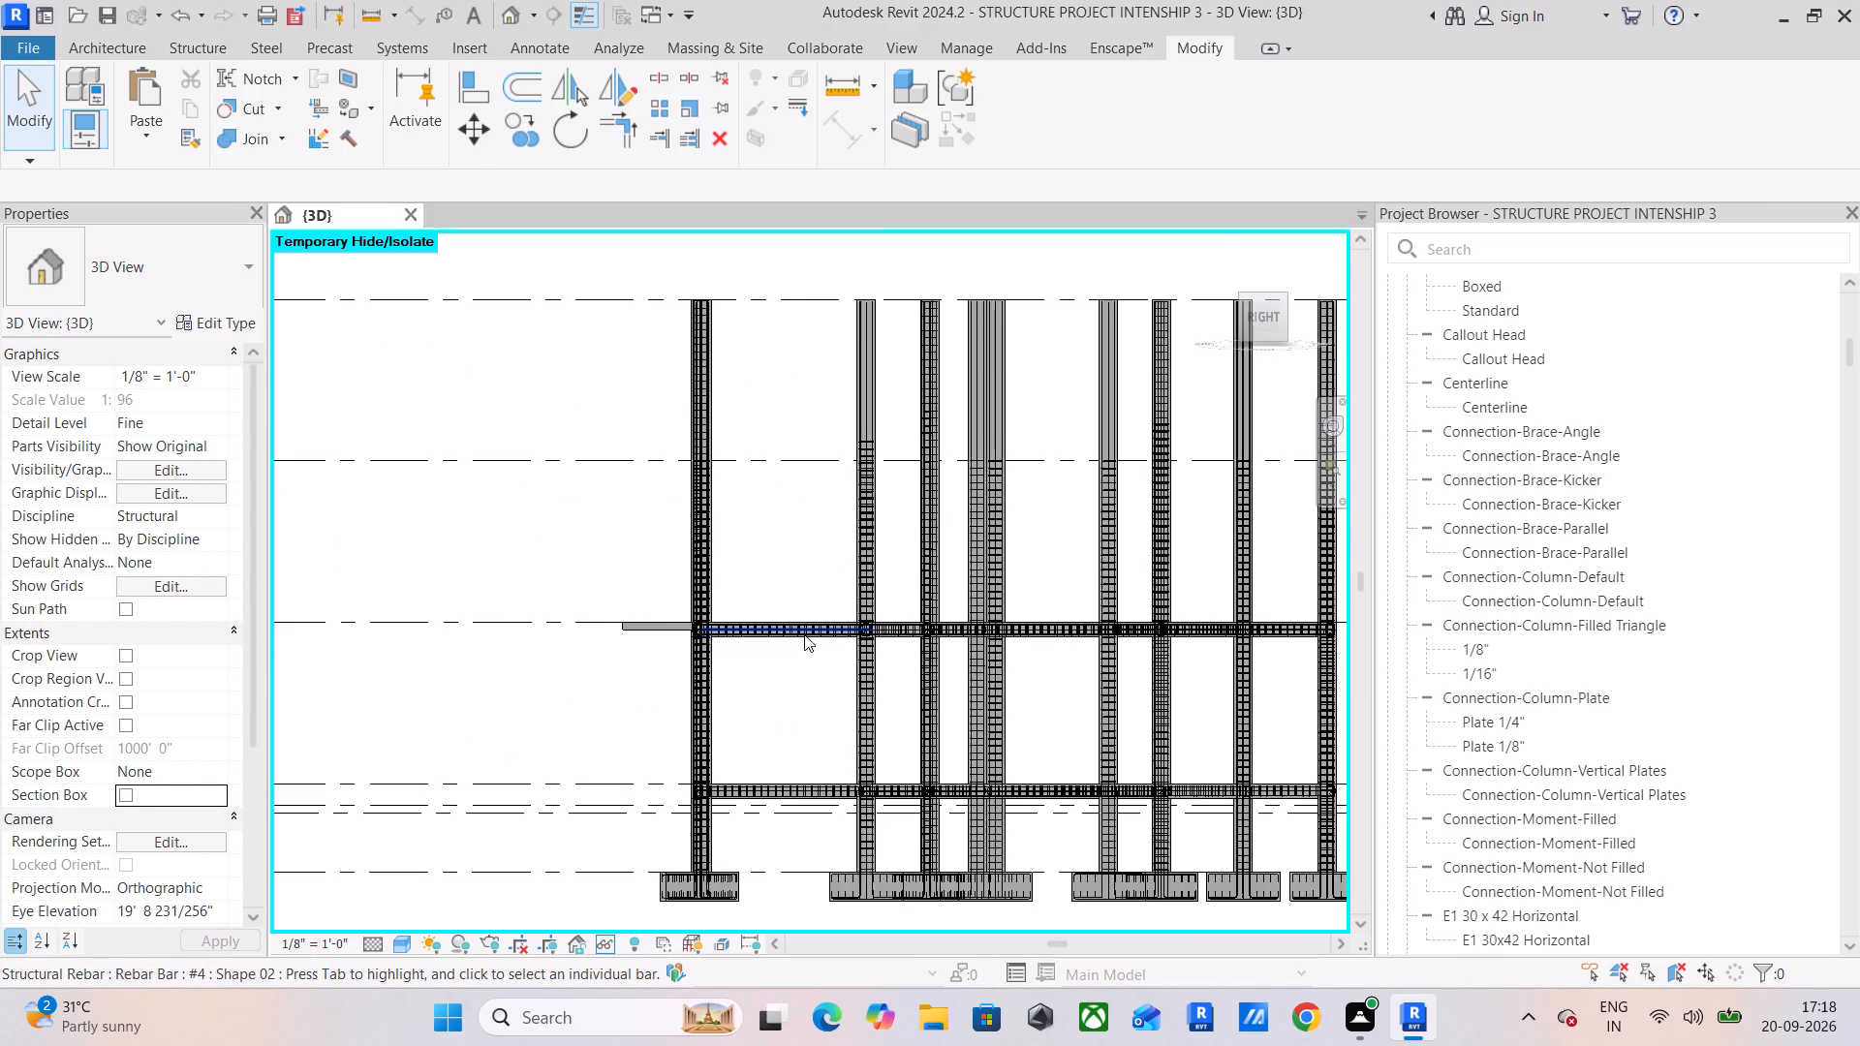
scroll(809, 627, up, 5)
scroll(620, 643, up, 5)
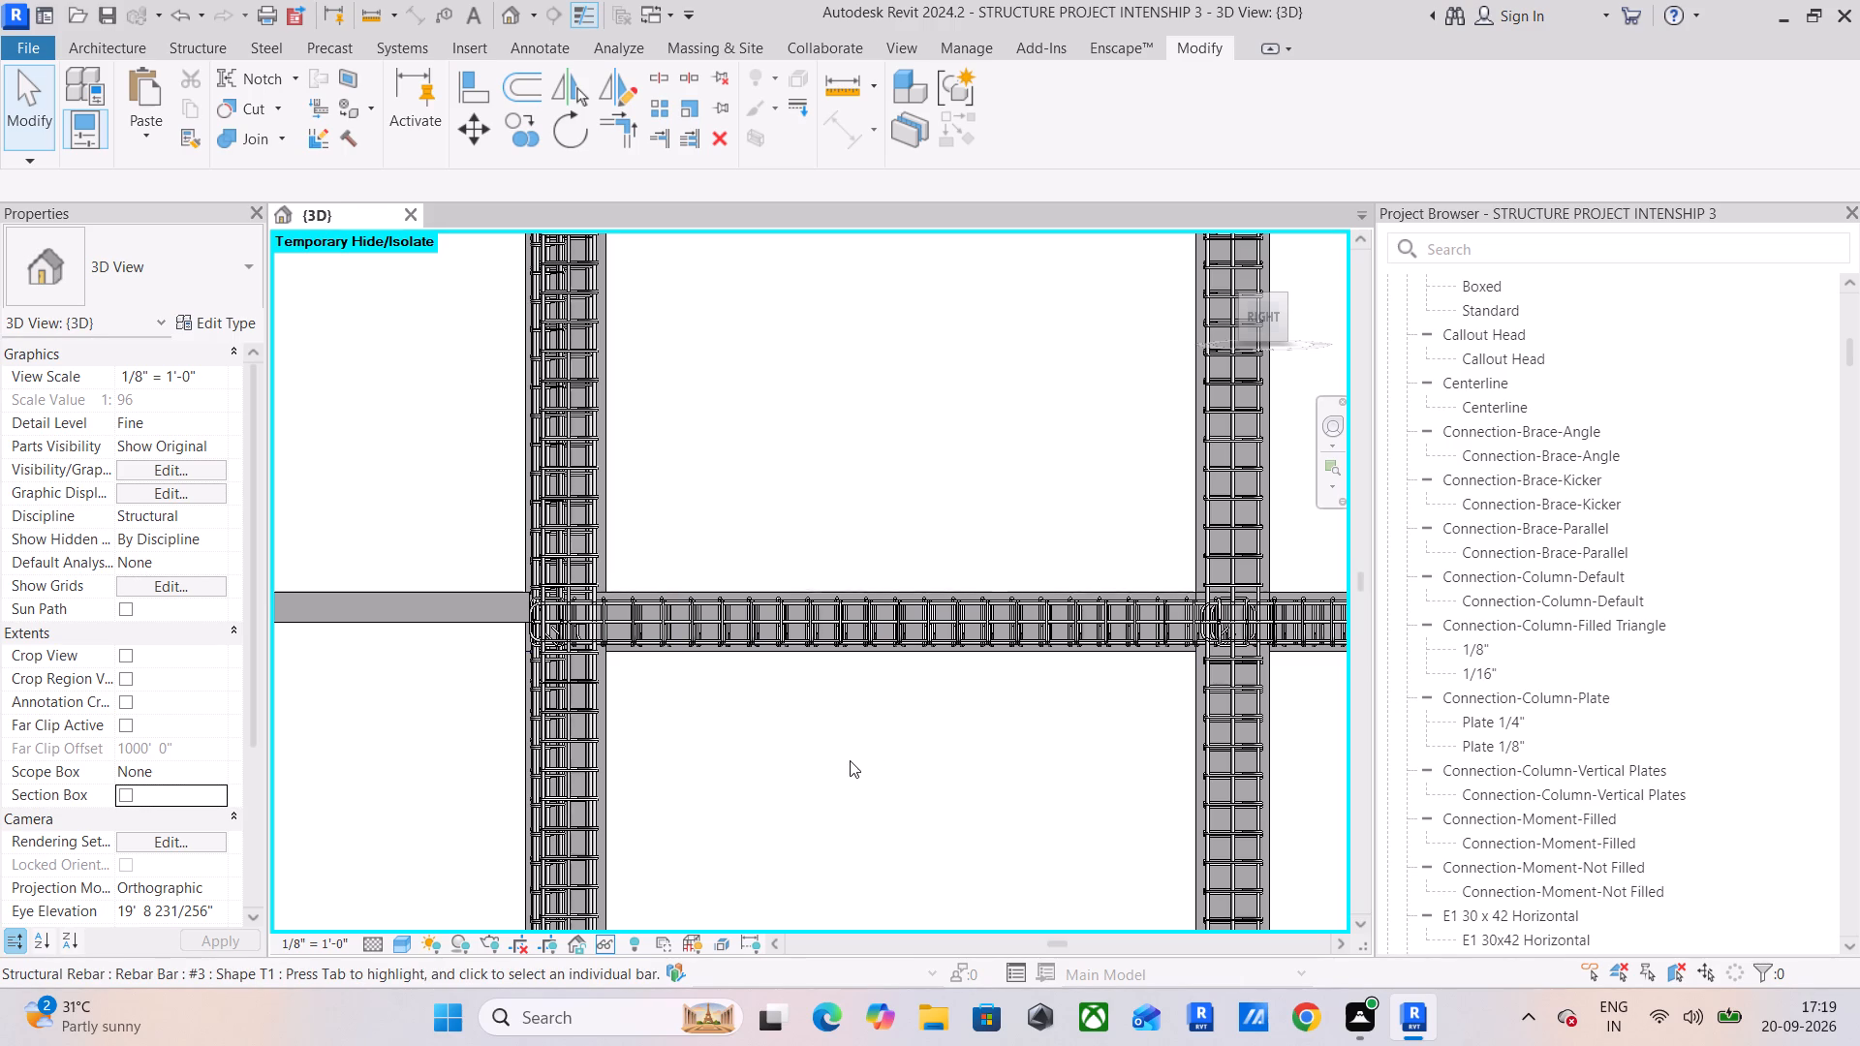
scroll(883, 735, down, 3)
scroll(862, 622, down, 6)
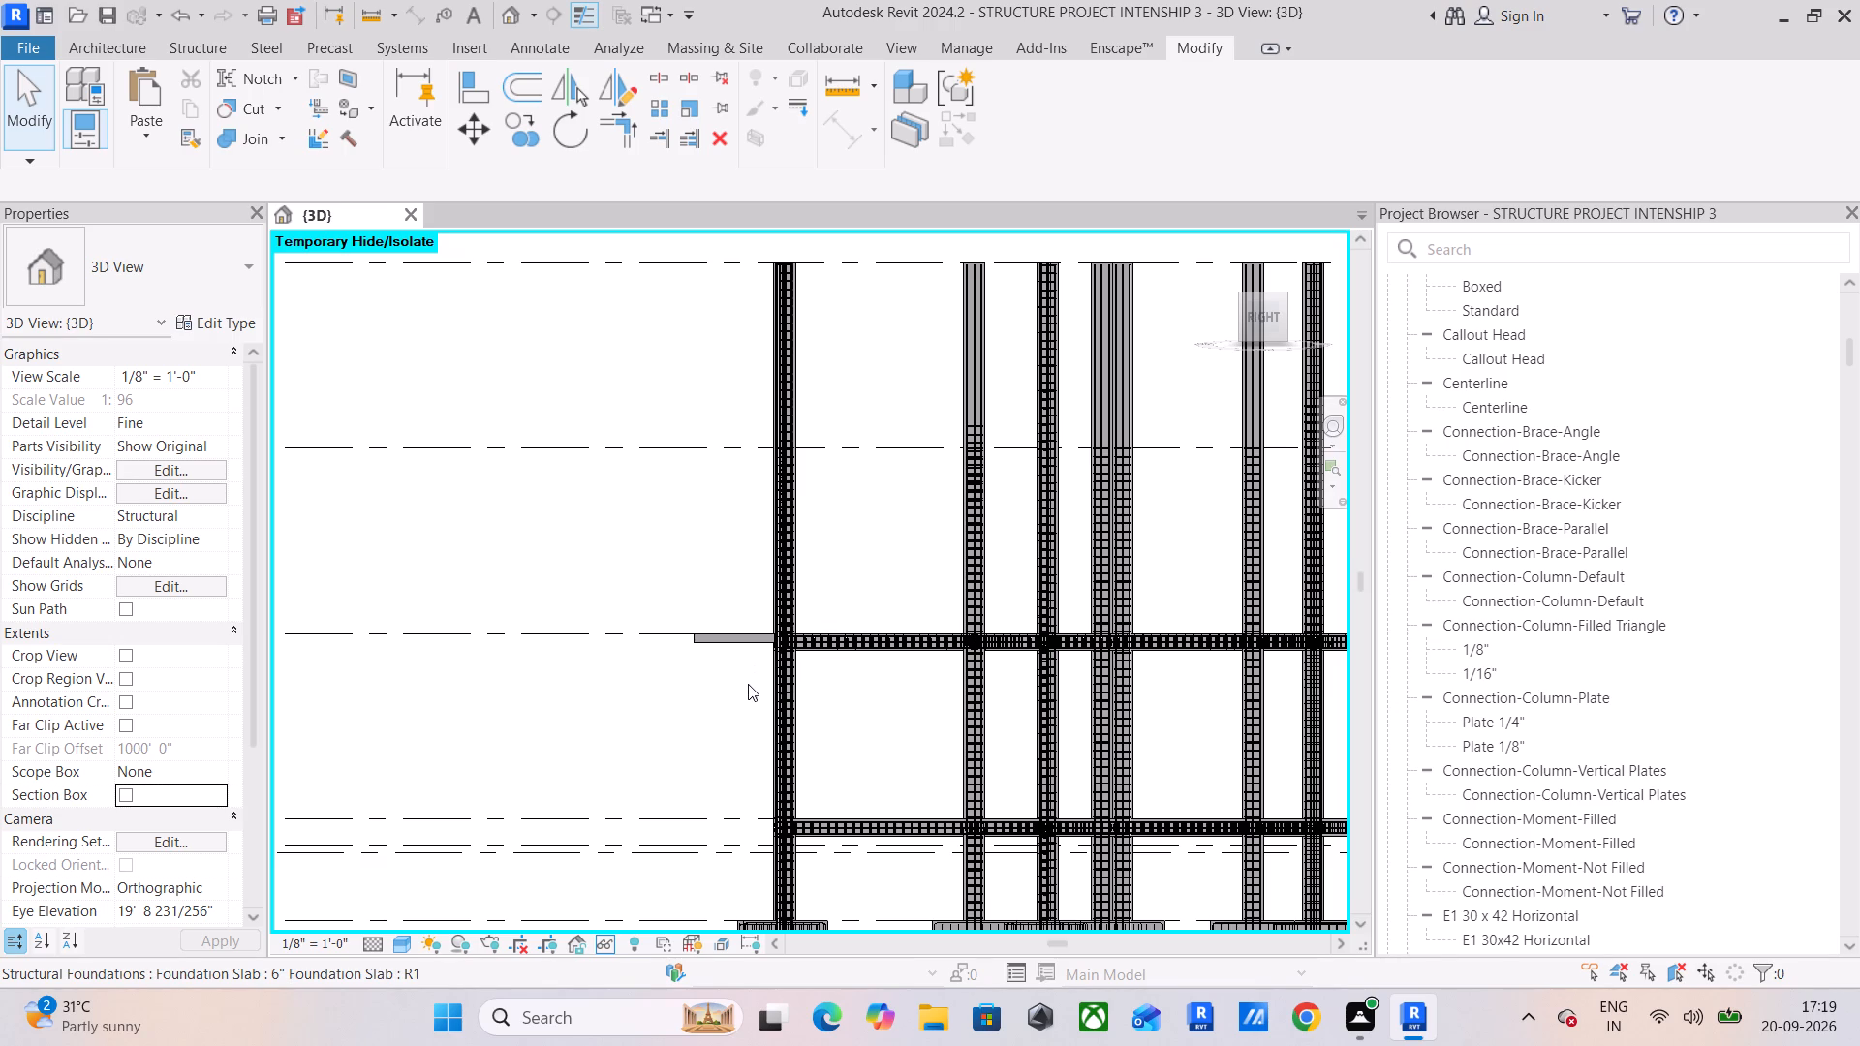
scroll(816, 644, down, 4)
middle_drag(816, 644, 579, 658)
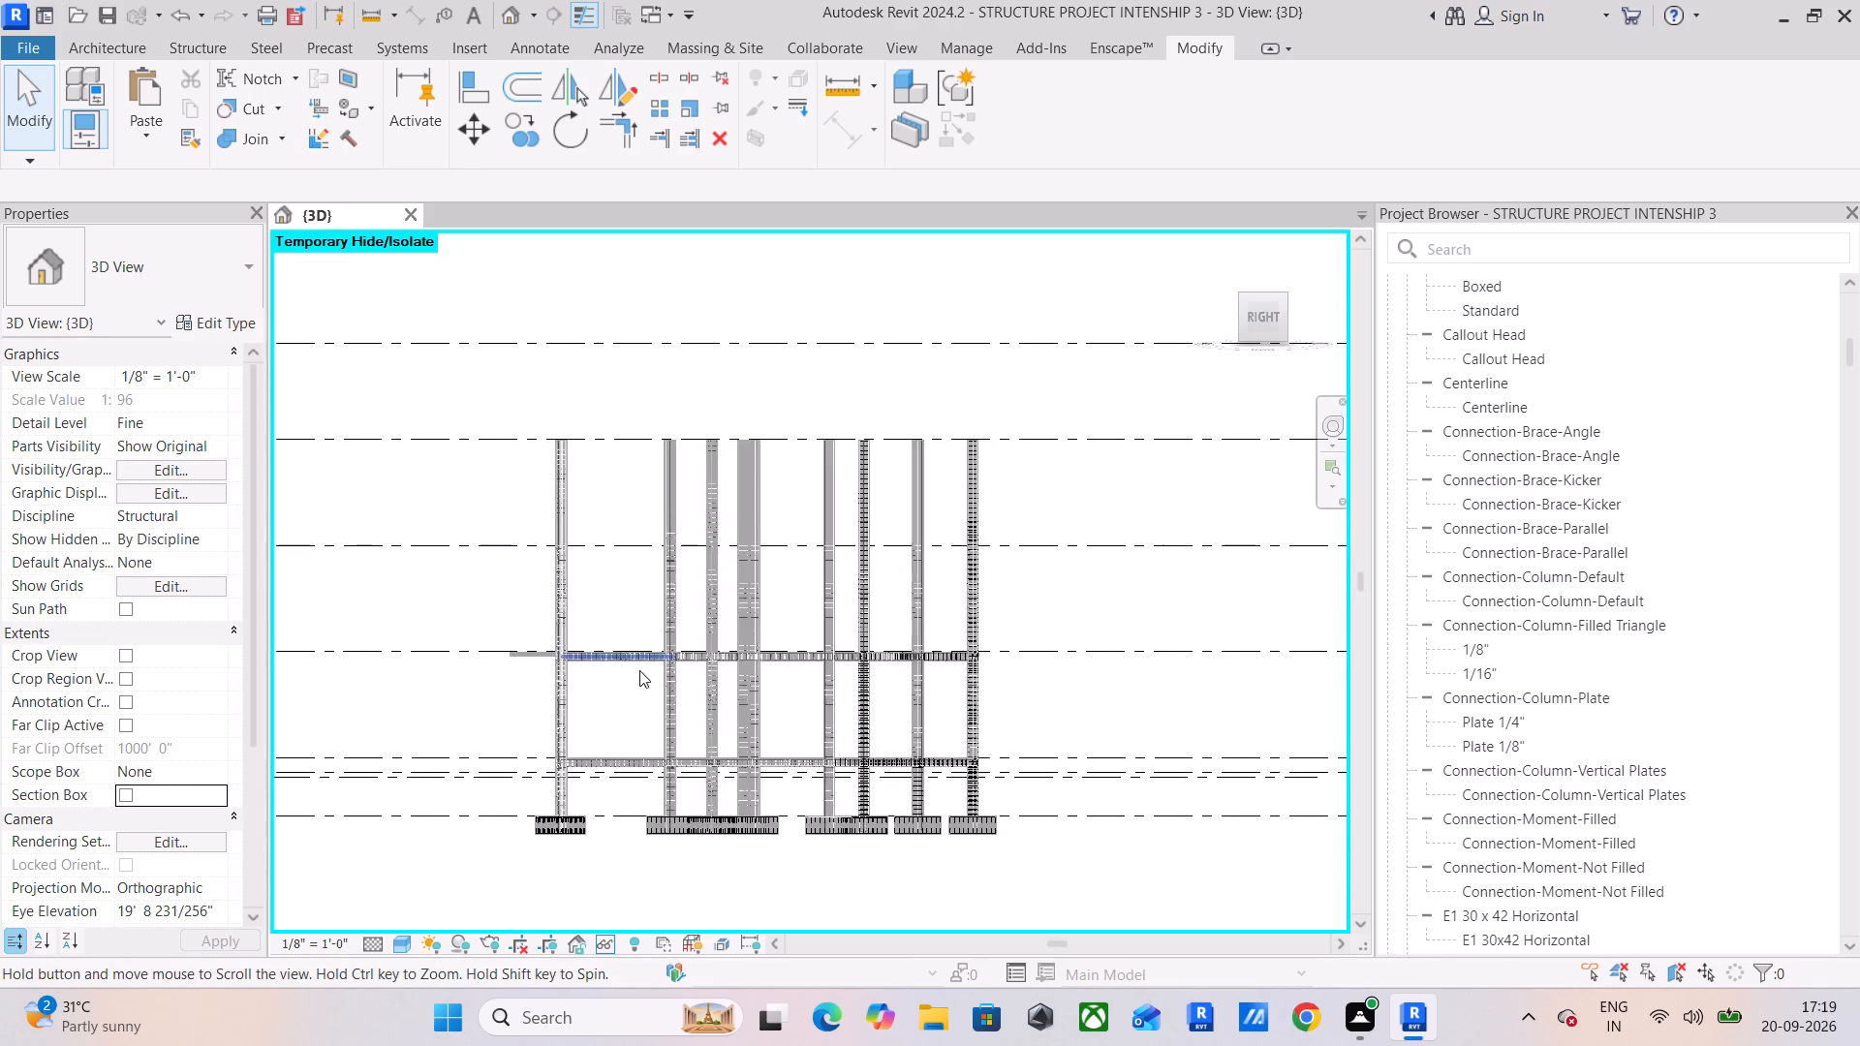
scroll(663, 678, up, 4)
Inspect the first-floor 6" Foundation Slab and its properties from an elevated angle, leaving it unselected.
drag(1257, 320, 1278, 326)
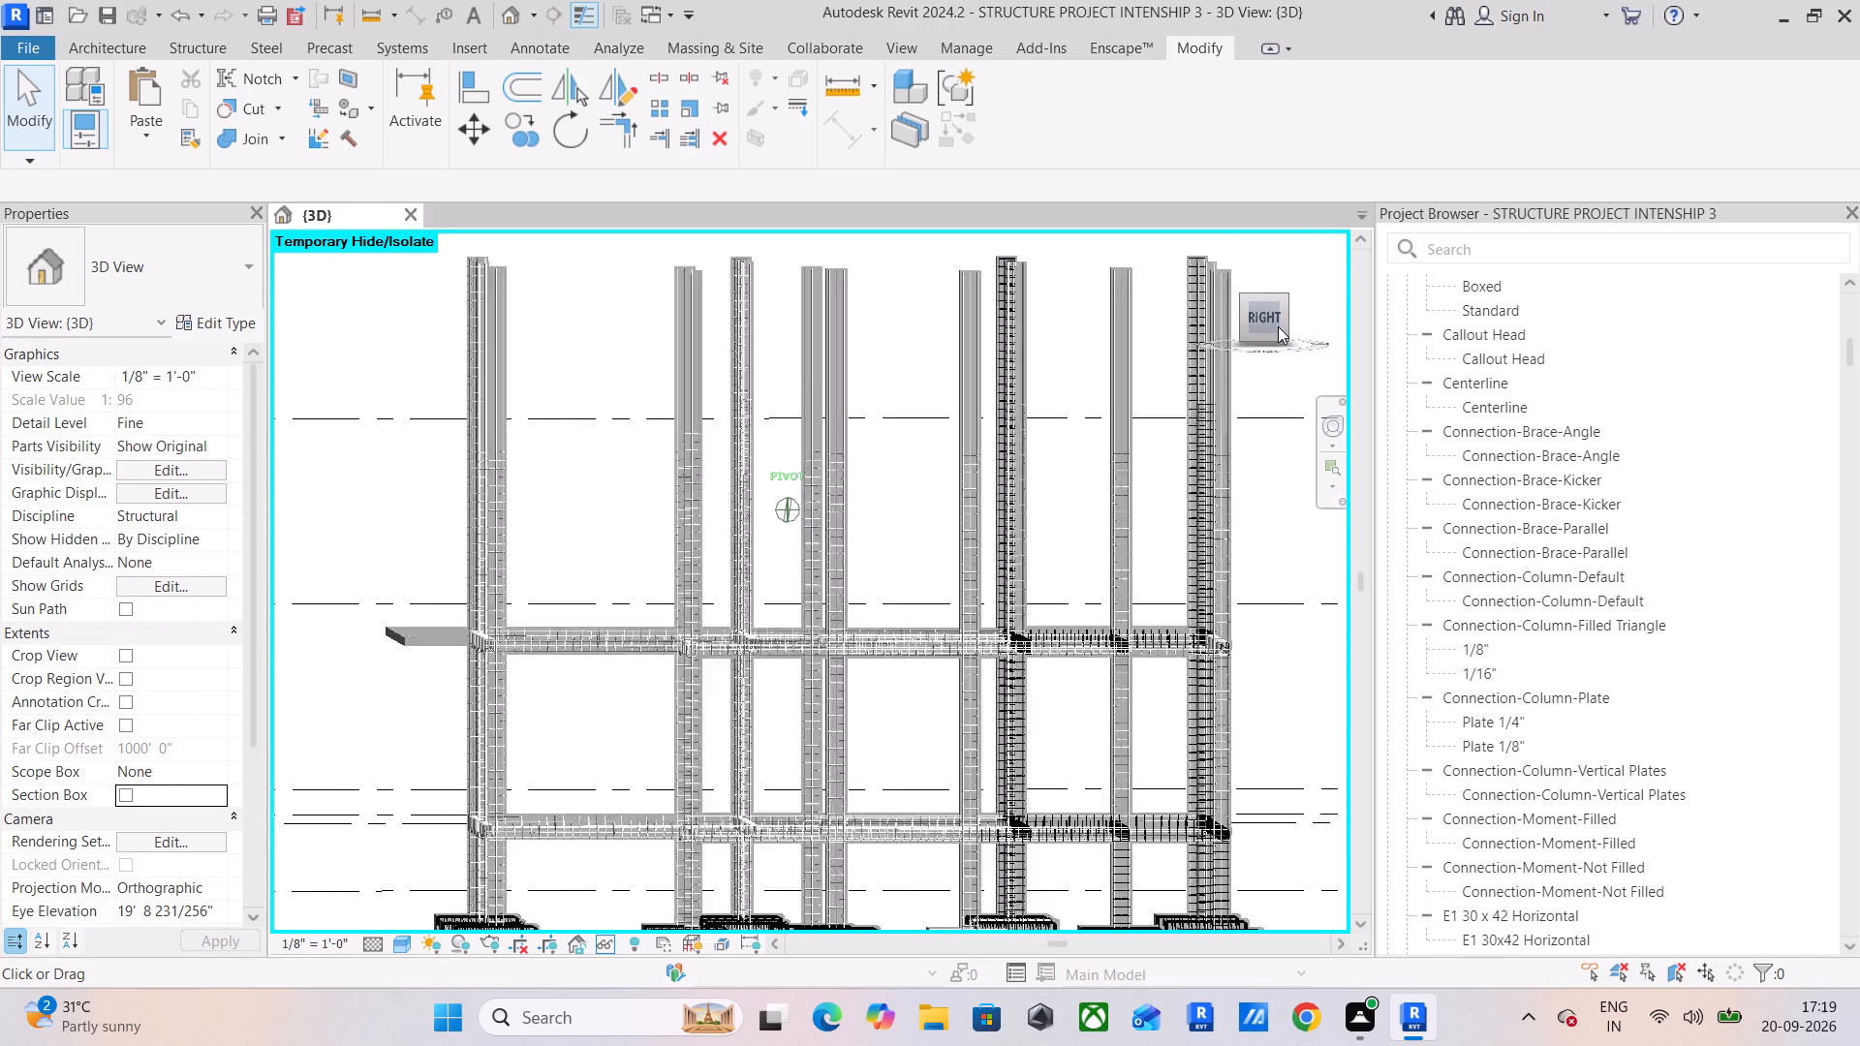
drag(1278, 326, 1291, 348)
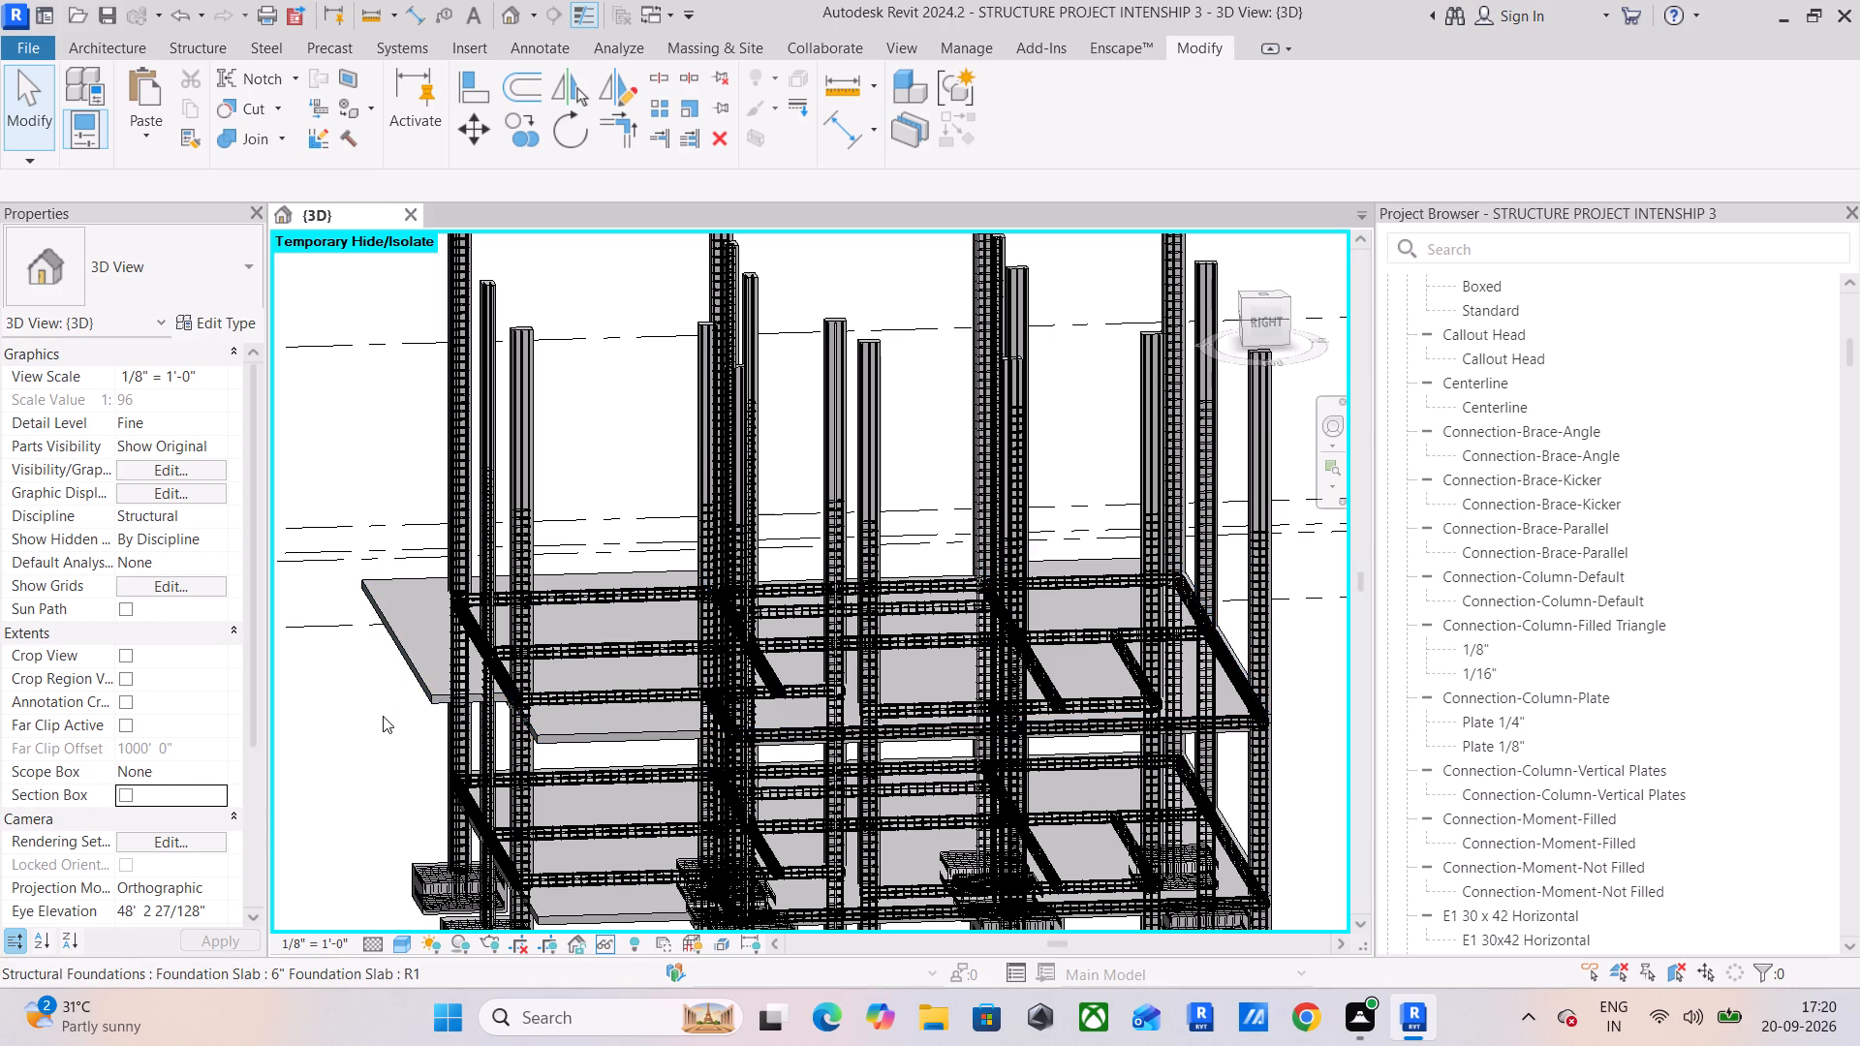
scroll(380, 698, down, 1)
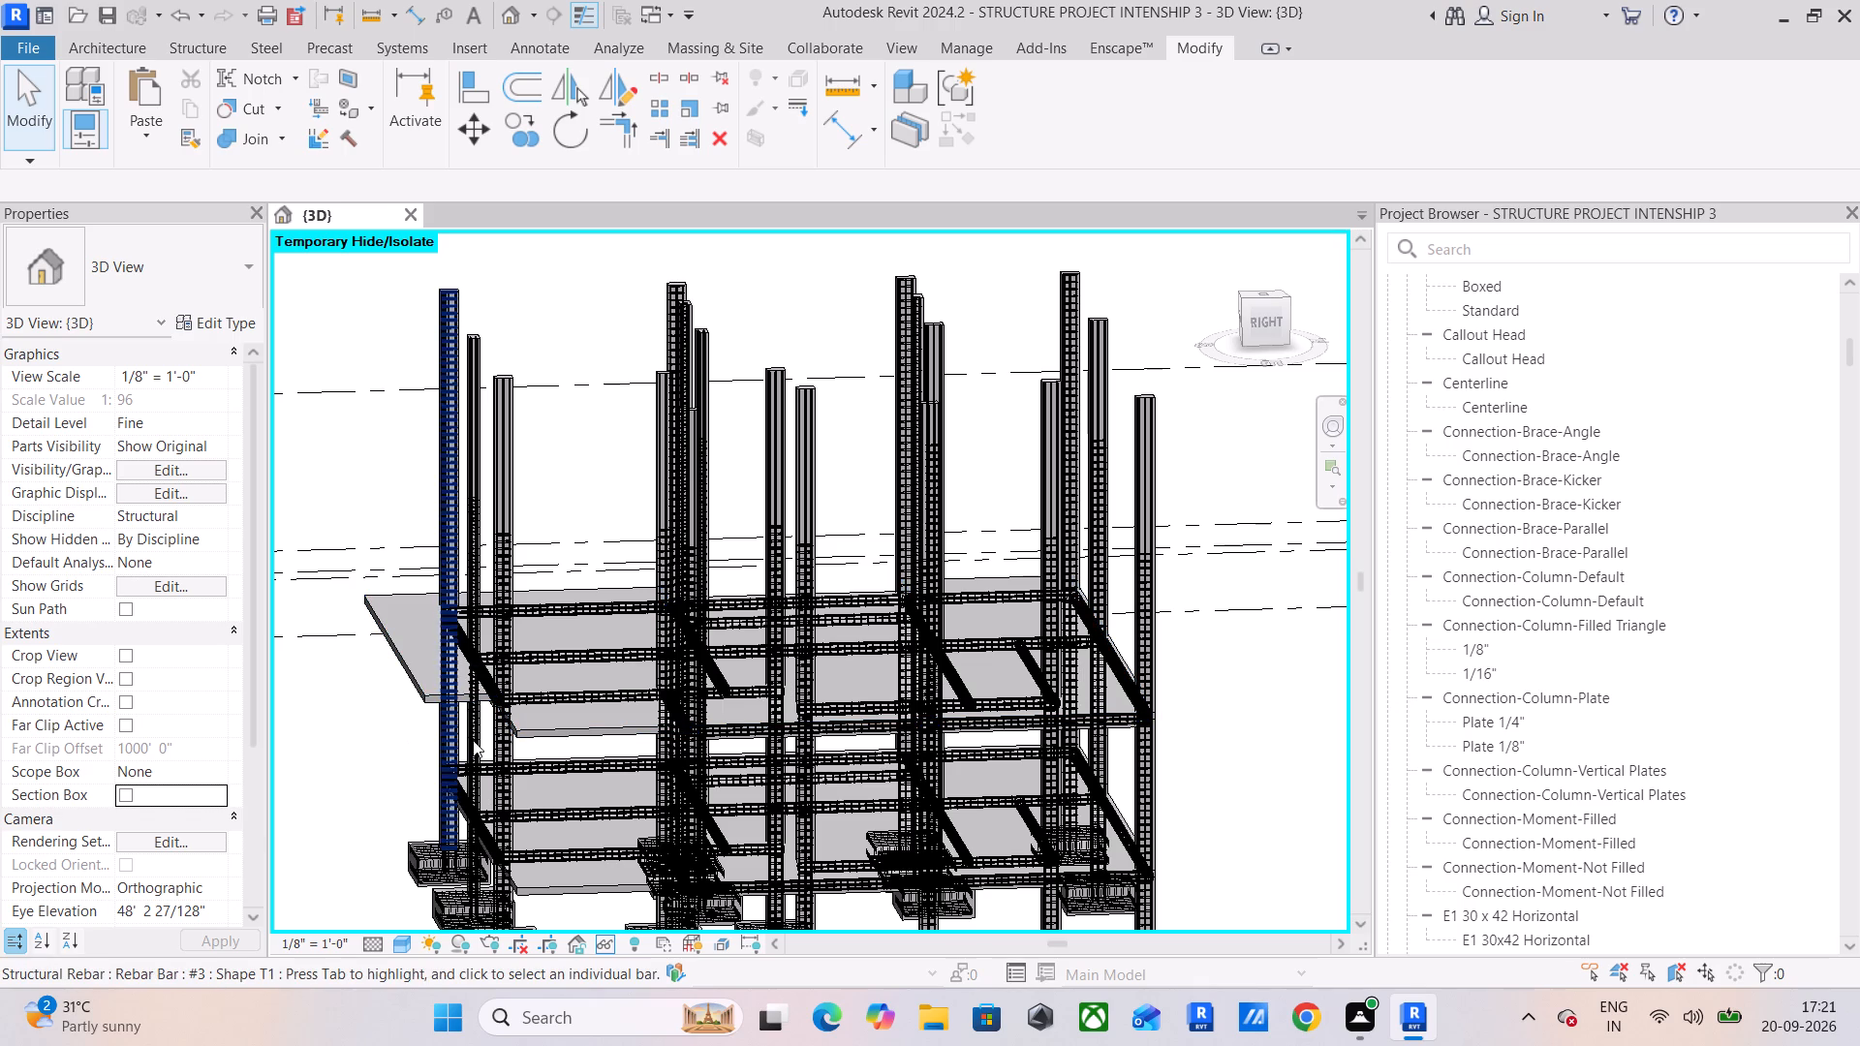
click(569, 730)
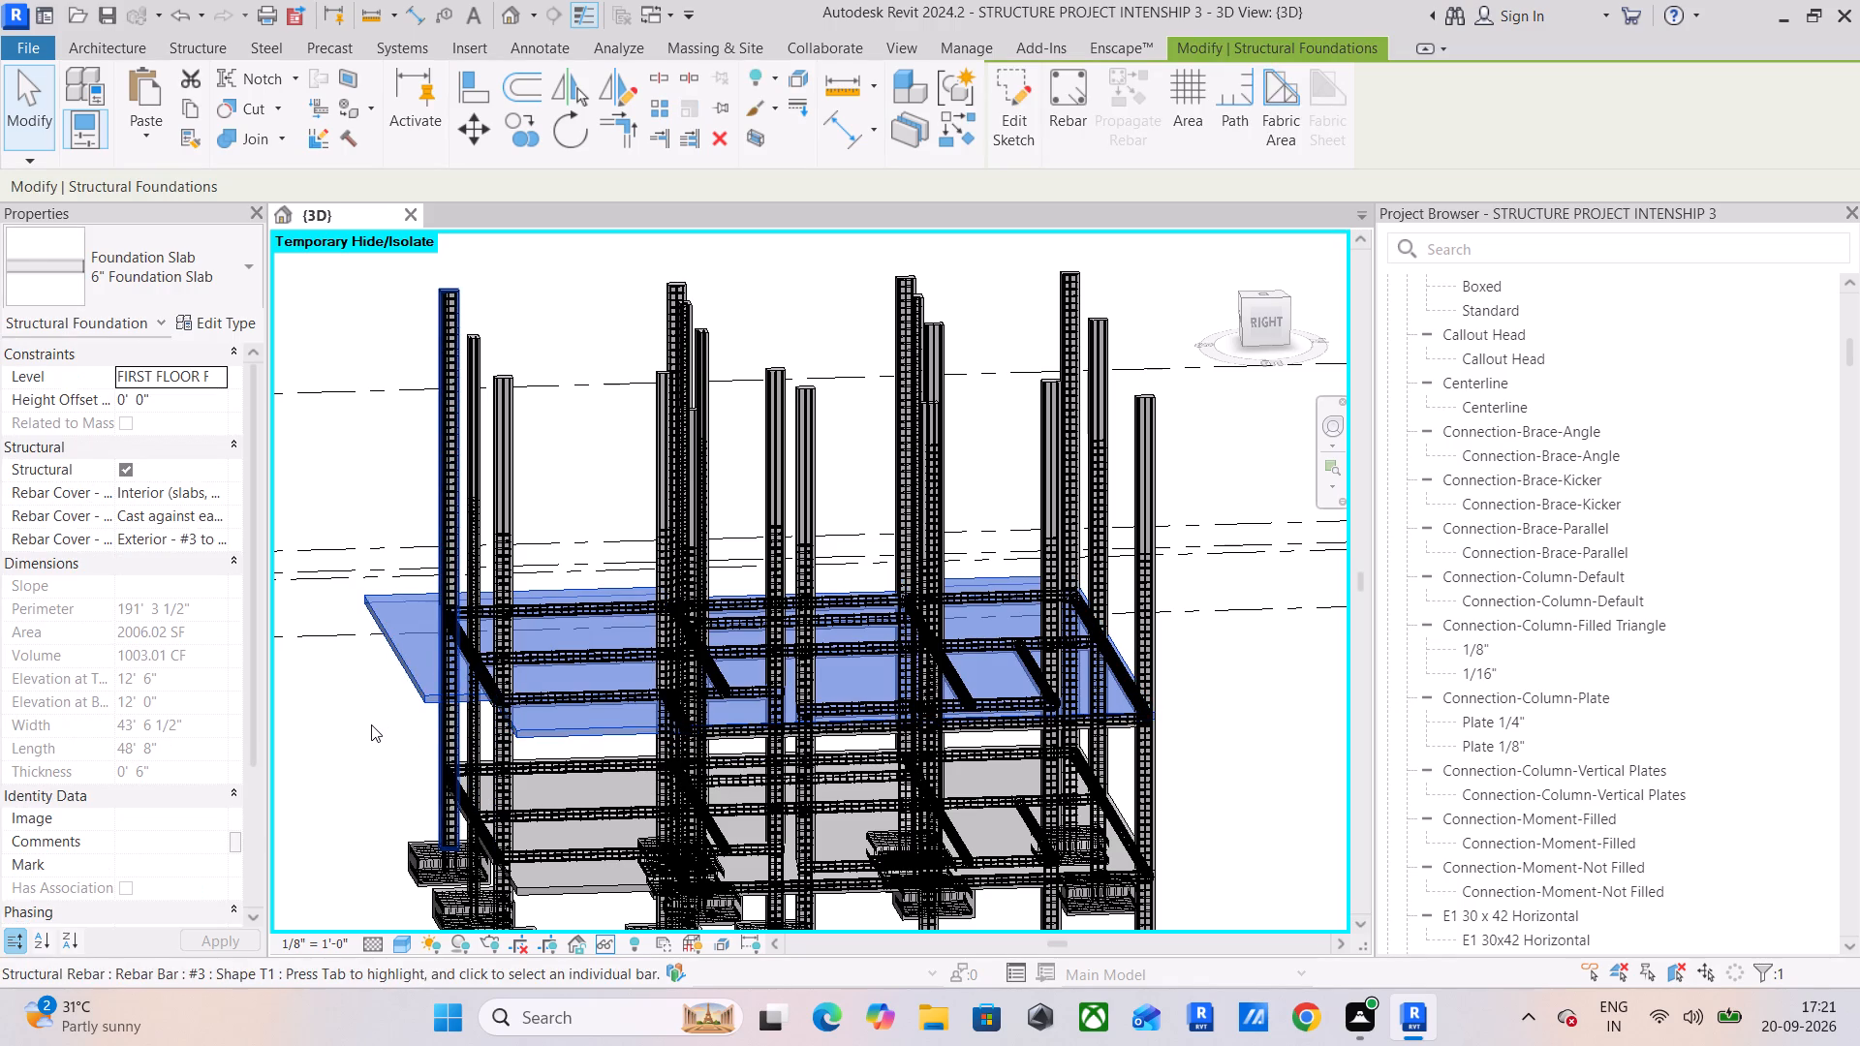
click(371, 724)
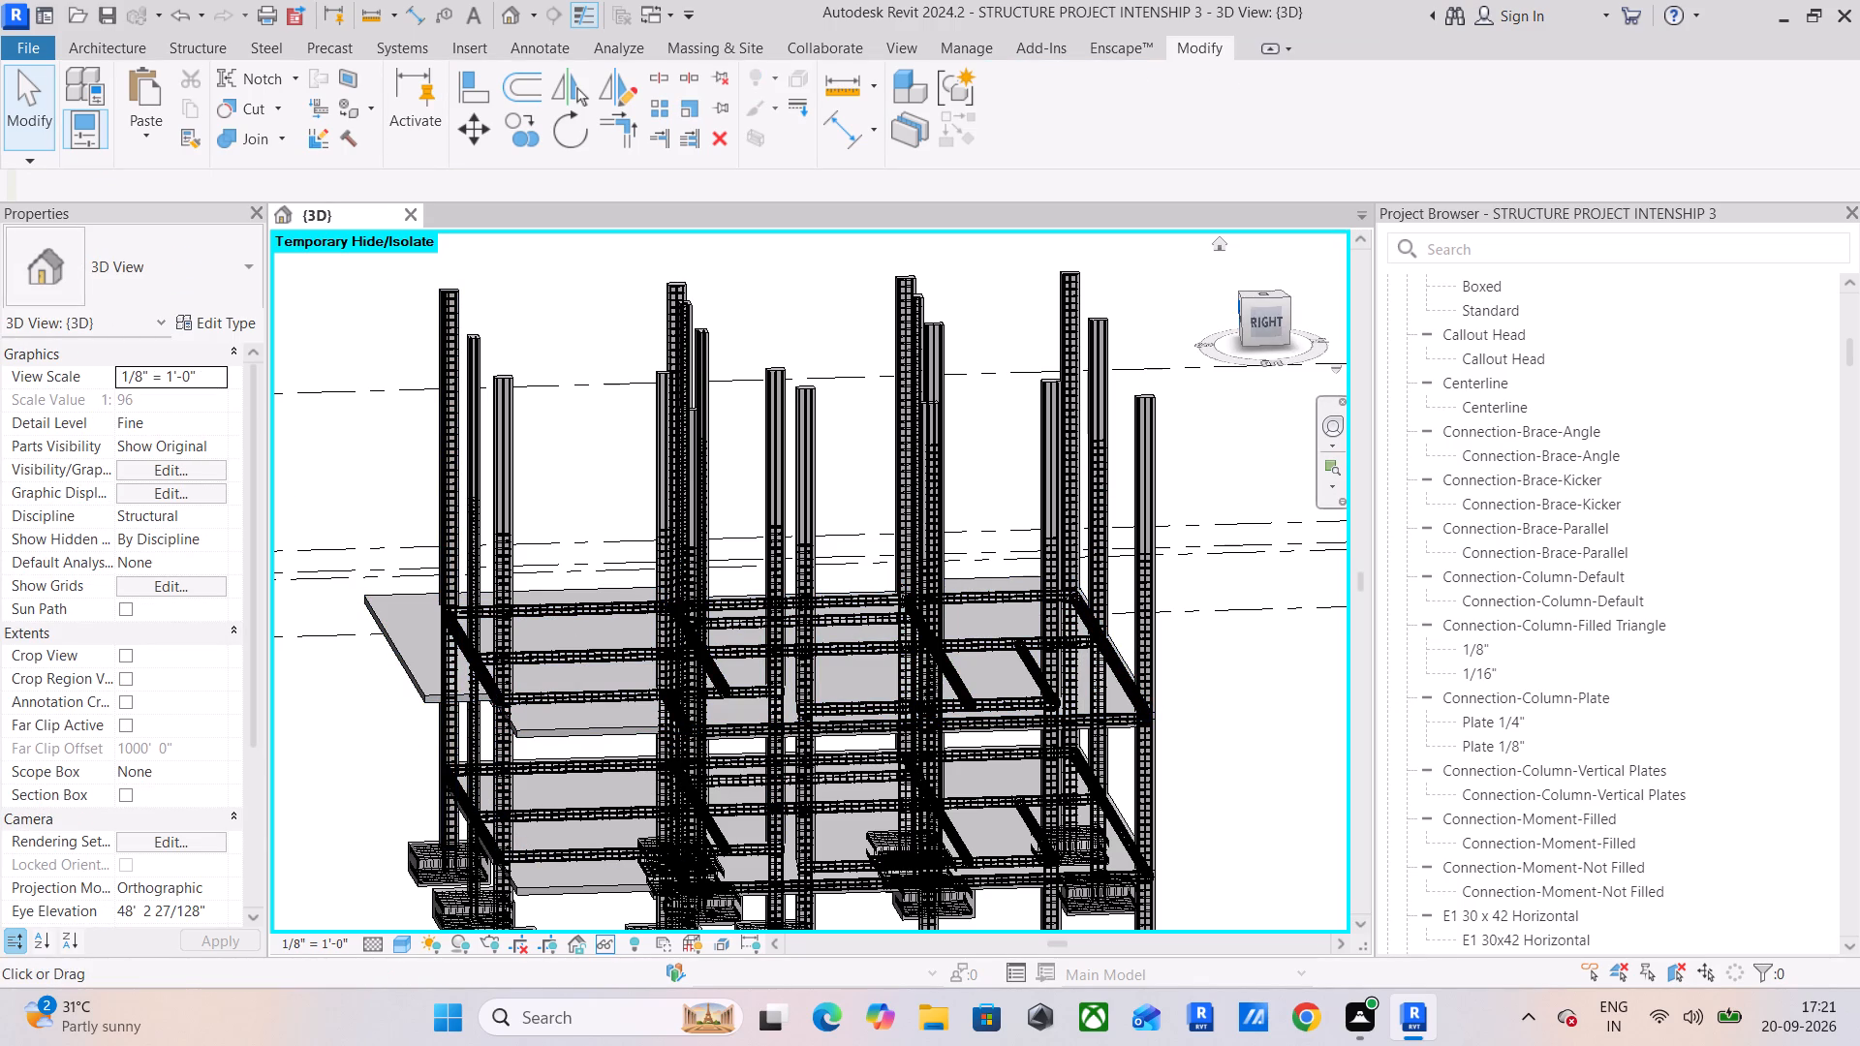
Examine the columns, beams, slabs and footings with their reinforcement, first near eye level and then from an elevated corner angle.
drag(1258, 325, 1307, 313)
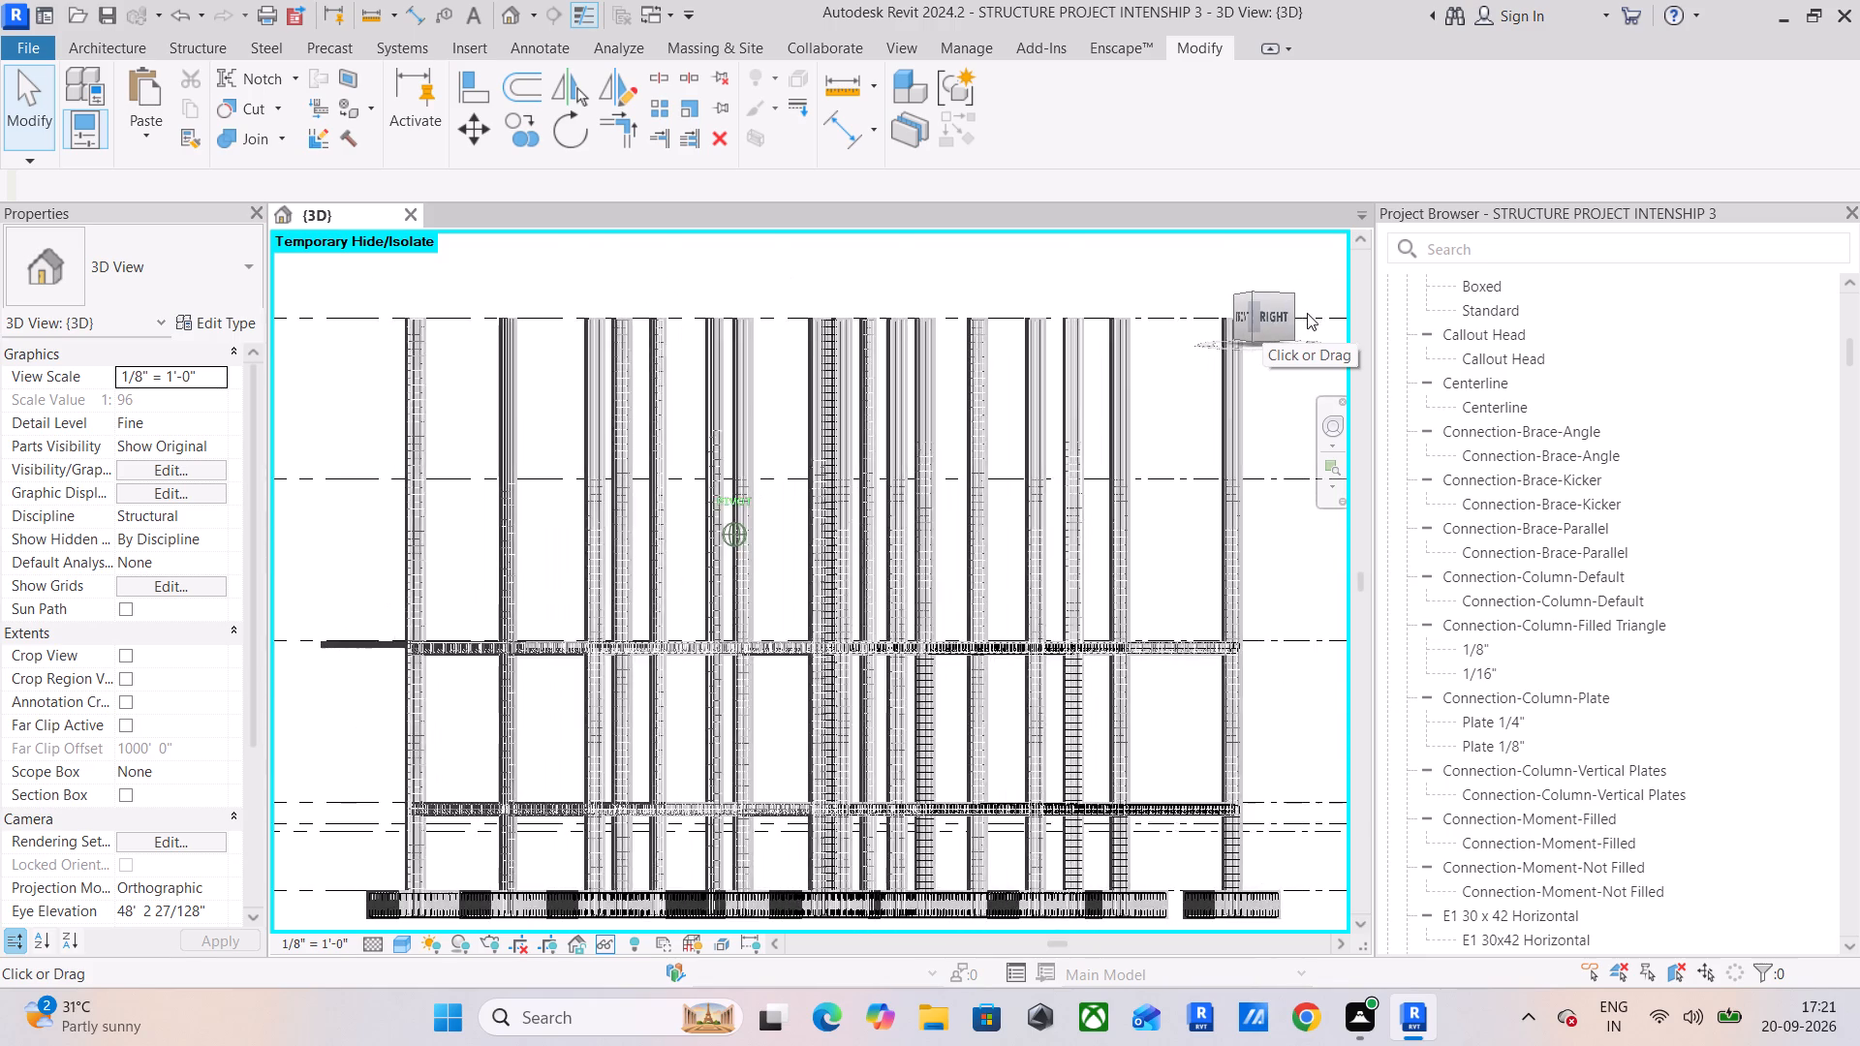
drag(1307, 313, 1311, 312)
scroll(323, 643, up, 9)
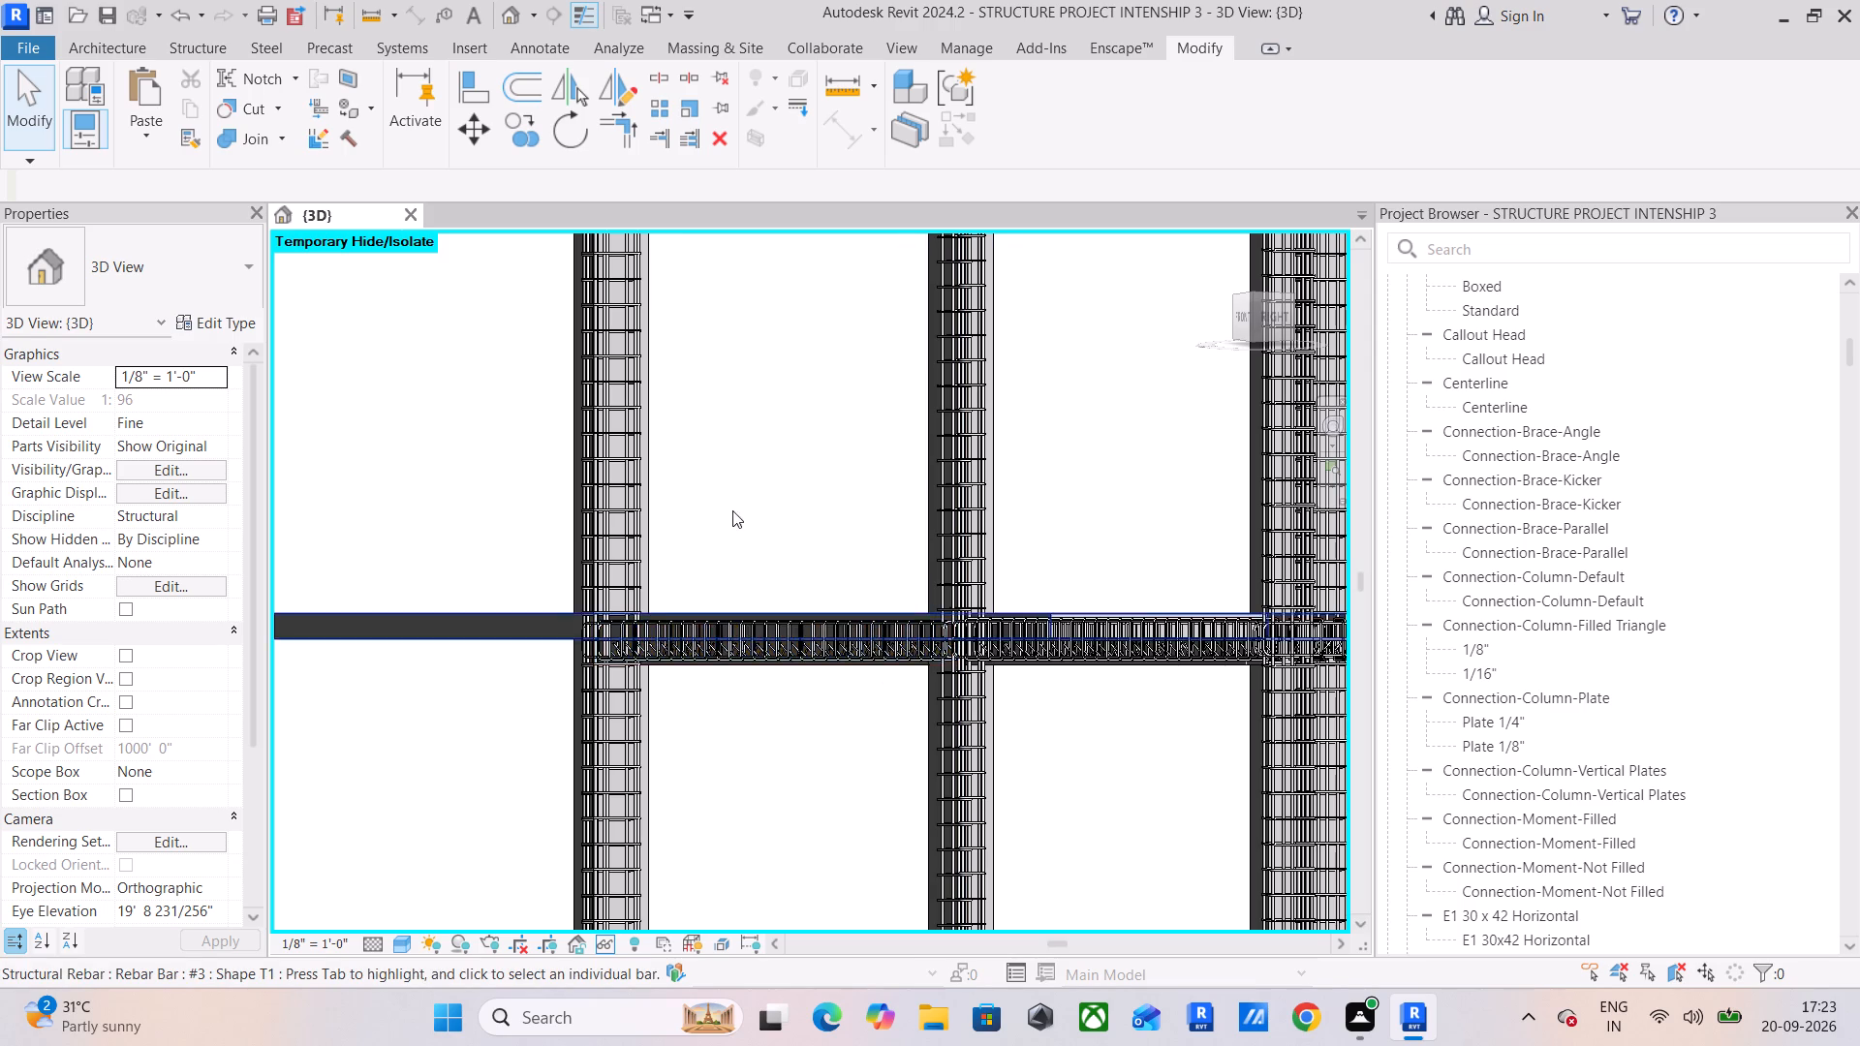
scroll(732, 510, down, 4)
middle_drag(746, 511, 791, 530)
middle_drag(828, 546, 429, 433)
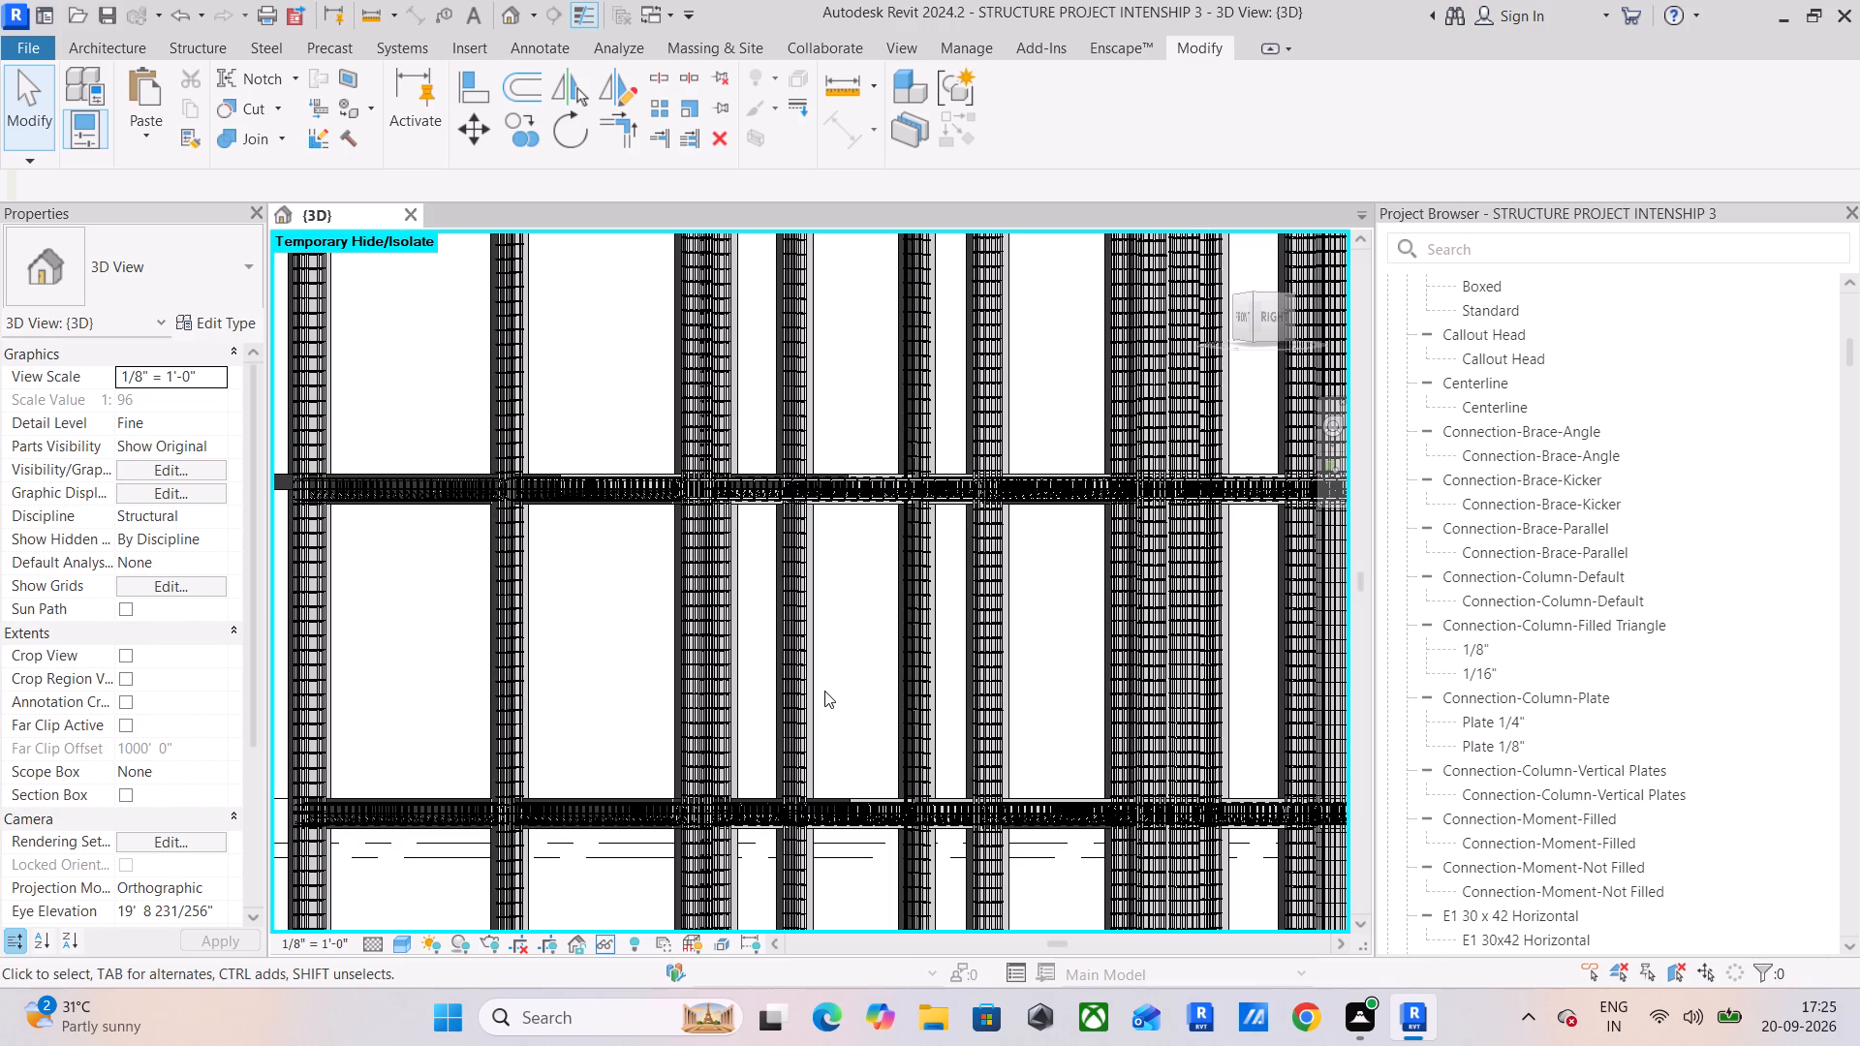
scroll(1020, 578, down, 2)
middle_drag(1034, 577, 1000, 592)
drag(1277, 307, 1263, 339)
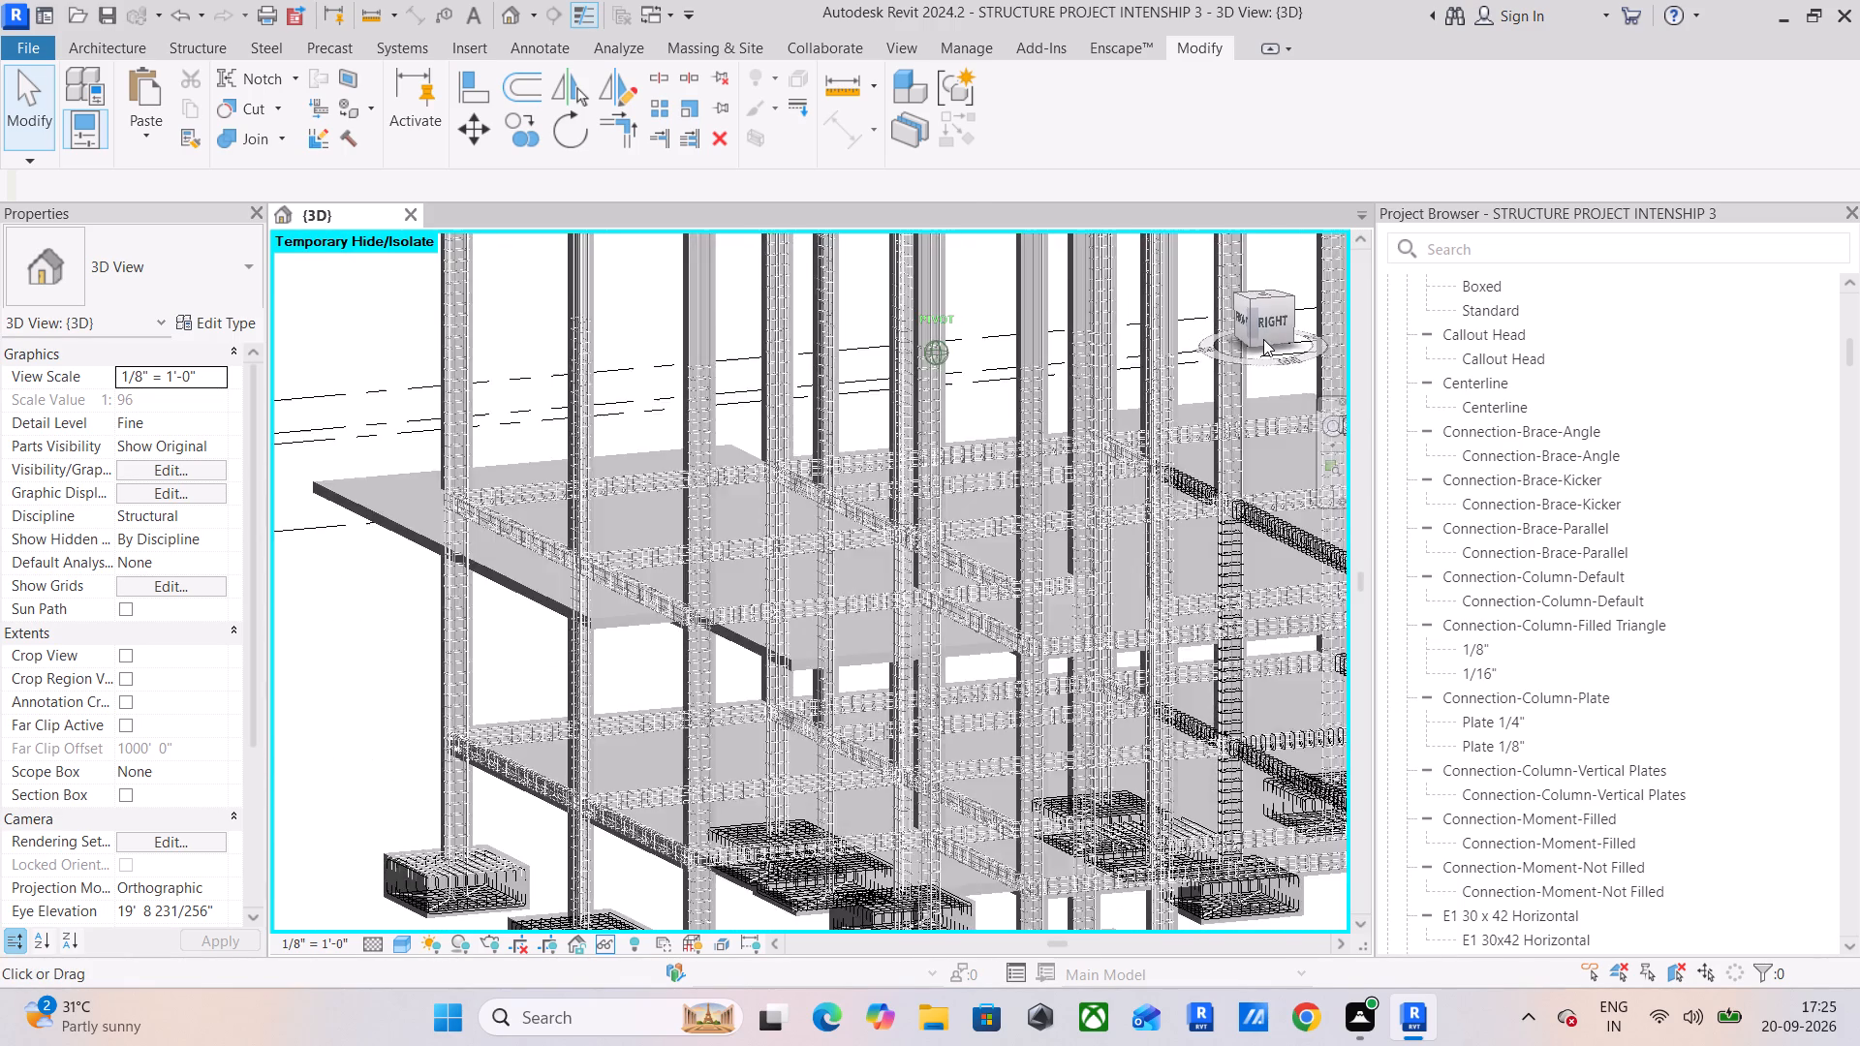
drag(1263, 339, 1262, 343)
middle_drag(1077, 545, 924, 462)
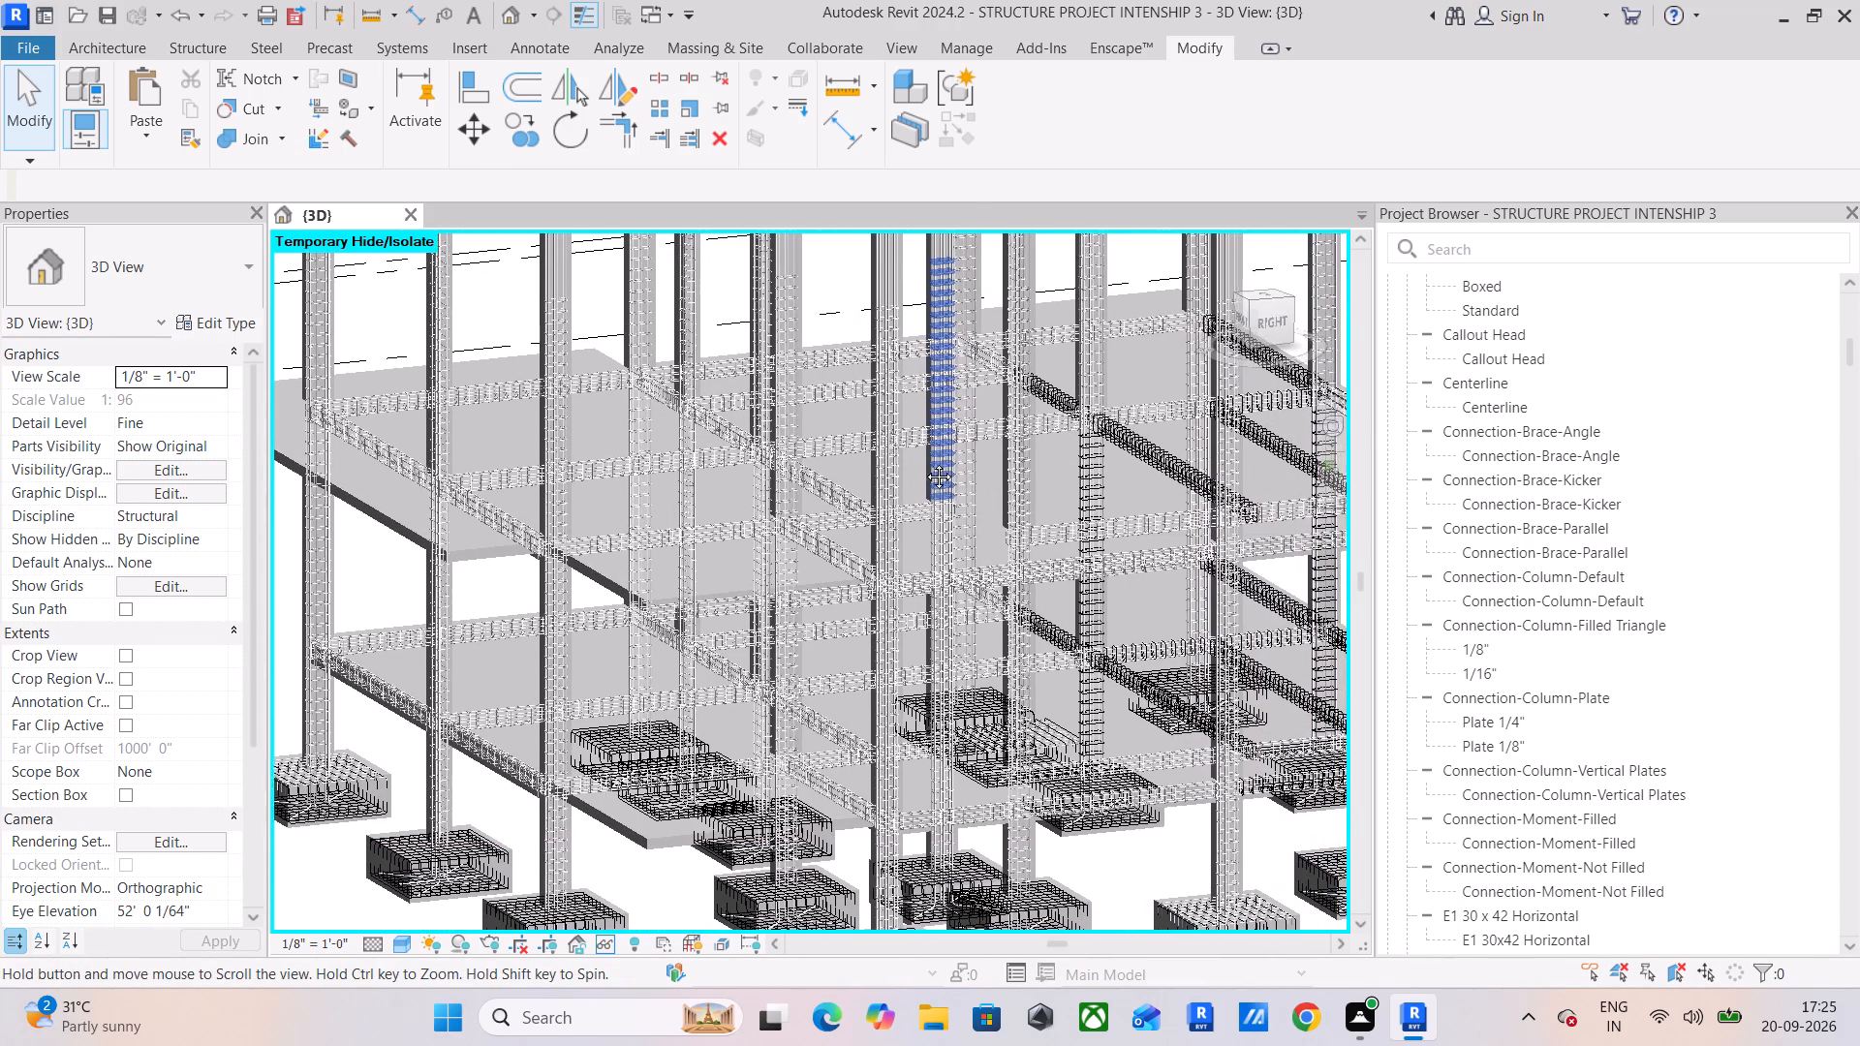
middle_drag(924, 462, 840, 462)
scroll(877, 491, down, 2)
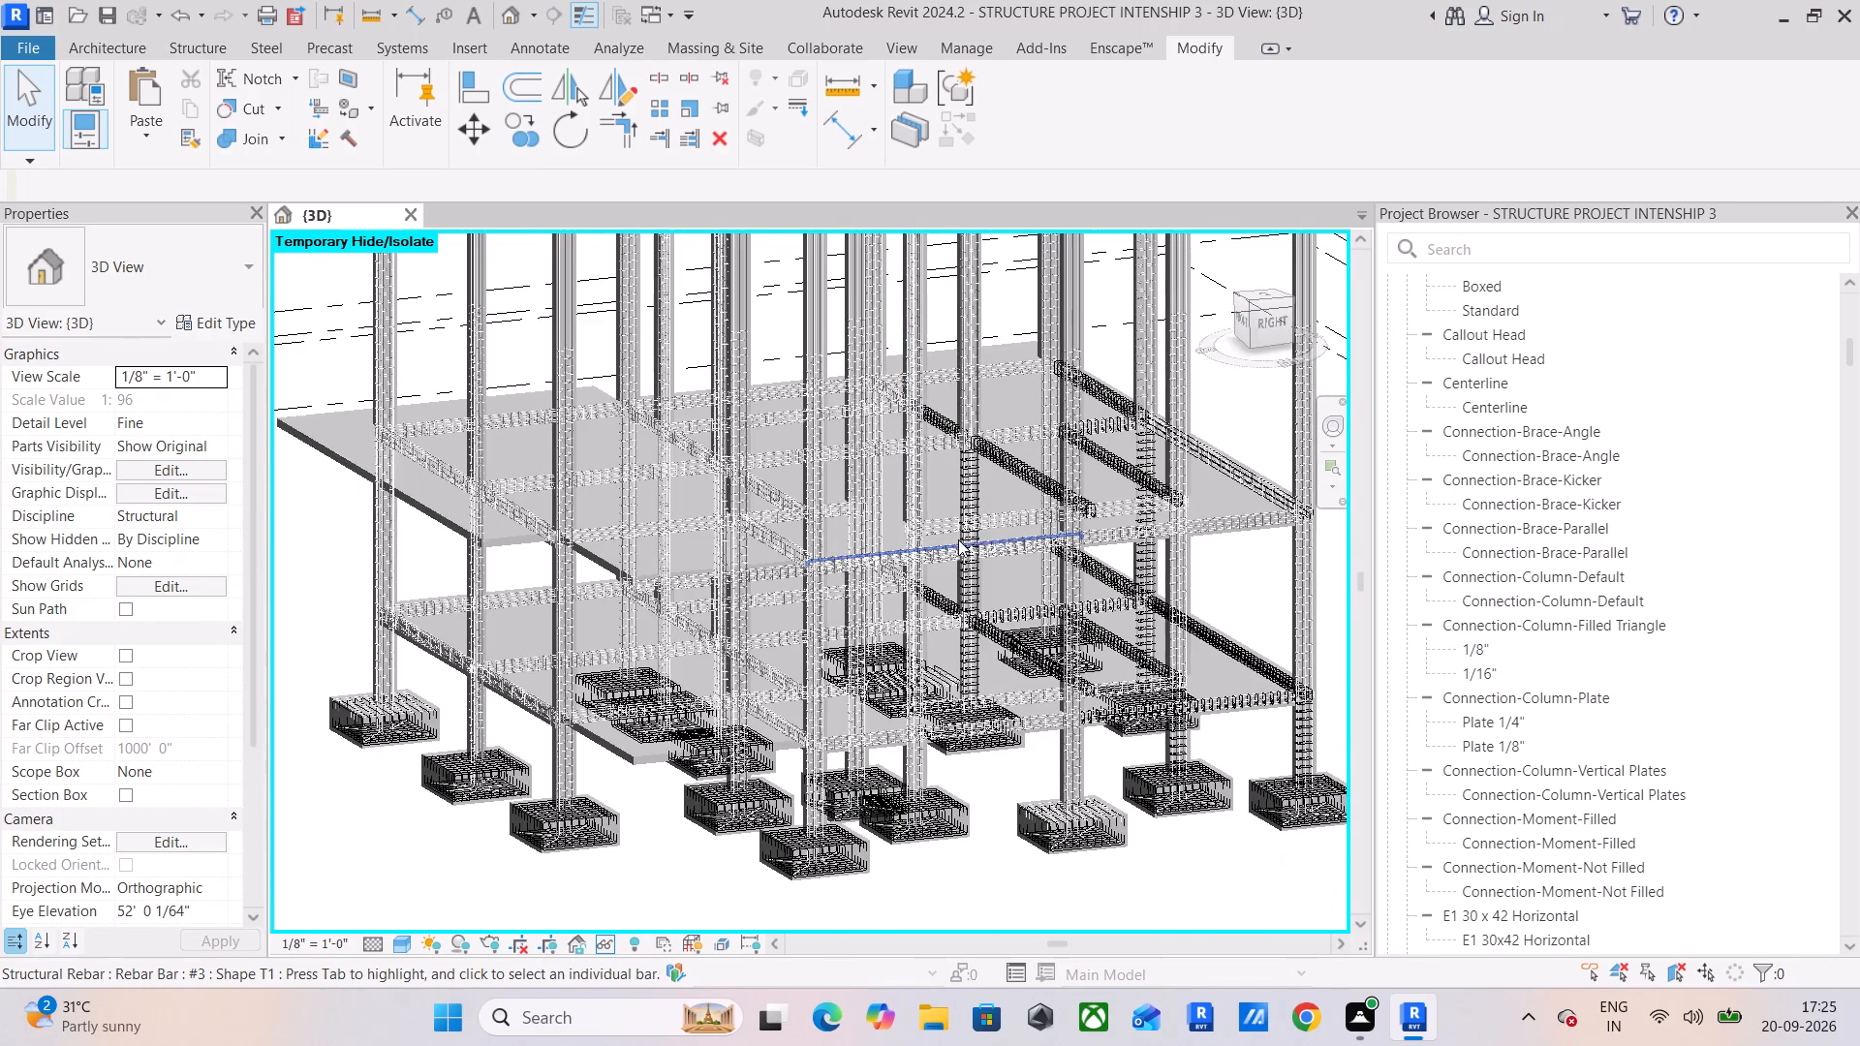
middle_drag(958, 539, 828, 574)
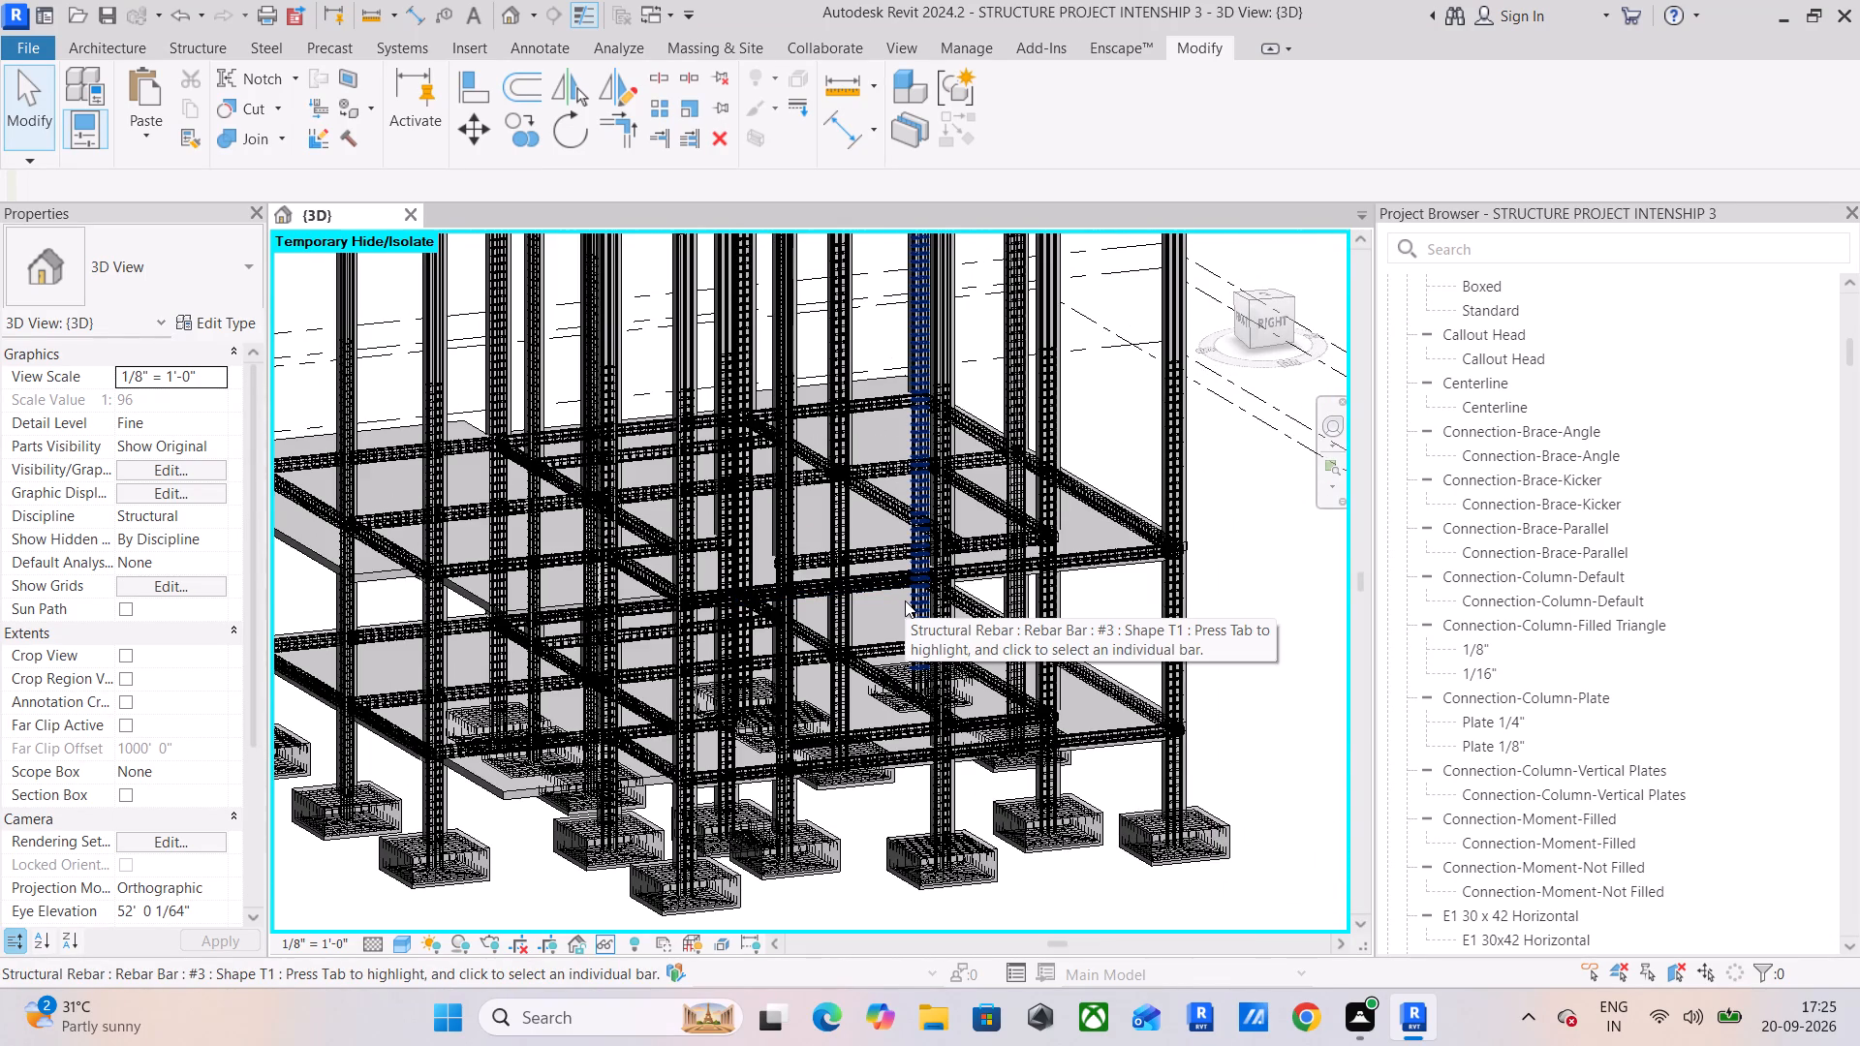
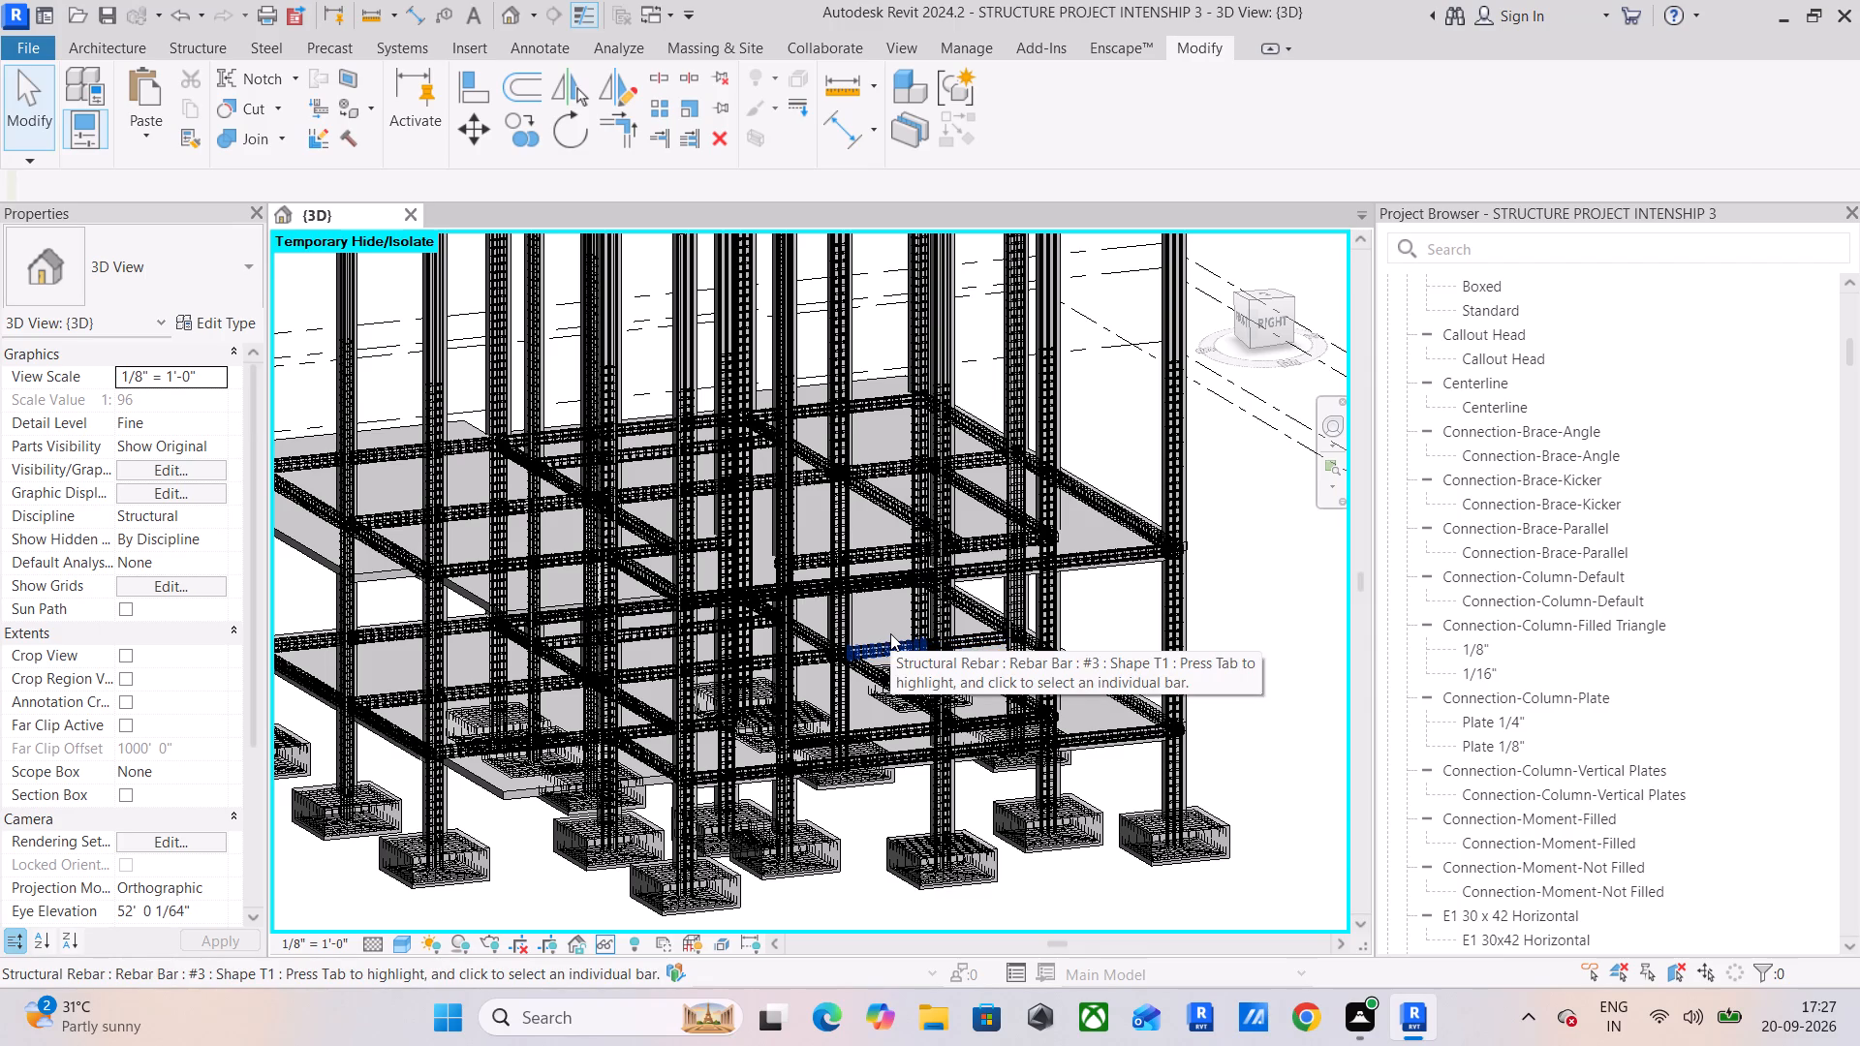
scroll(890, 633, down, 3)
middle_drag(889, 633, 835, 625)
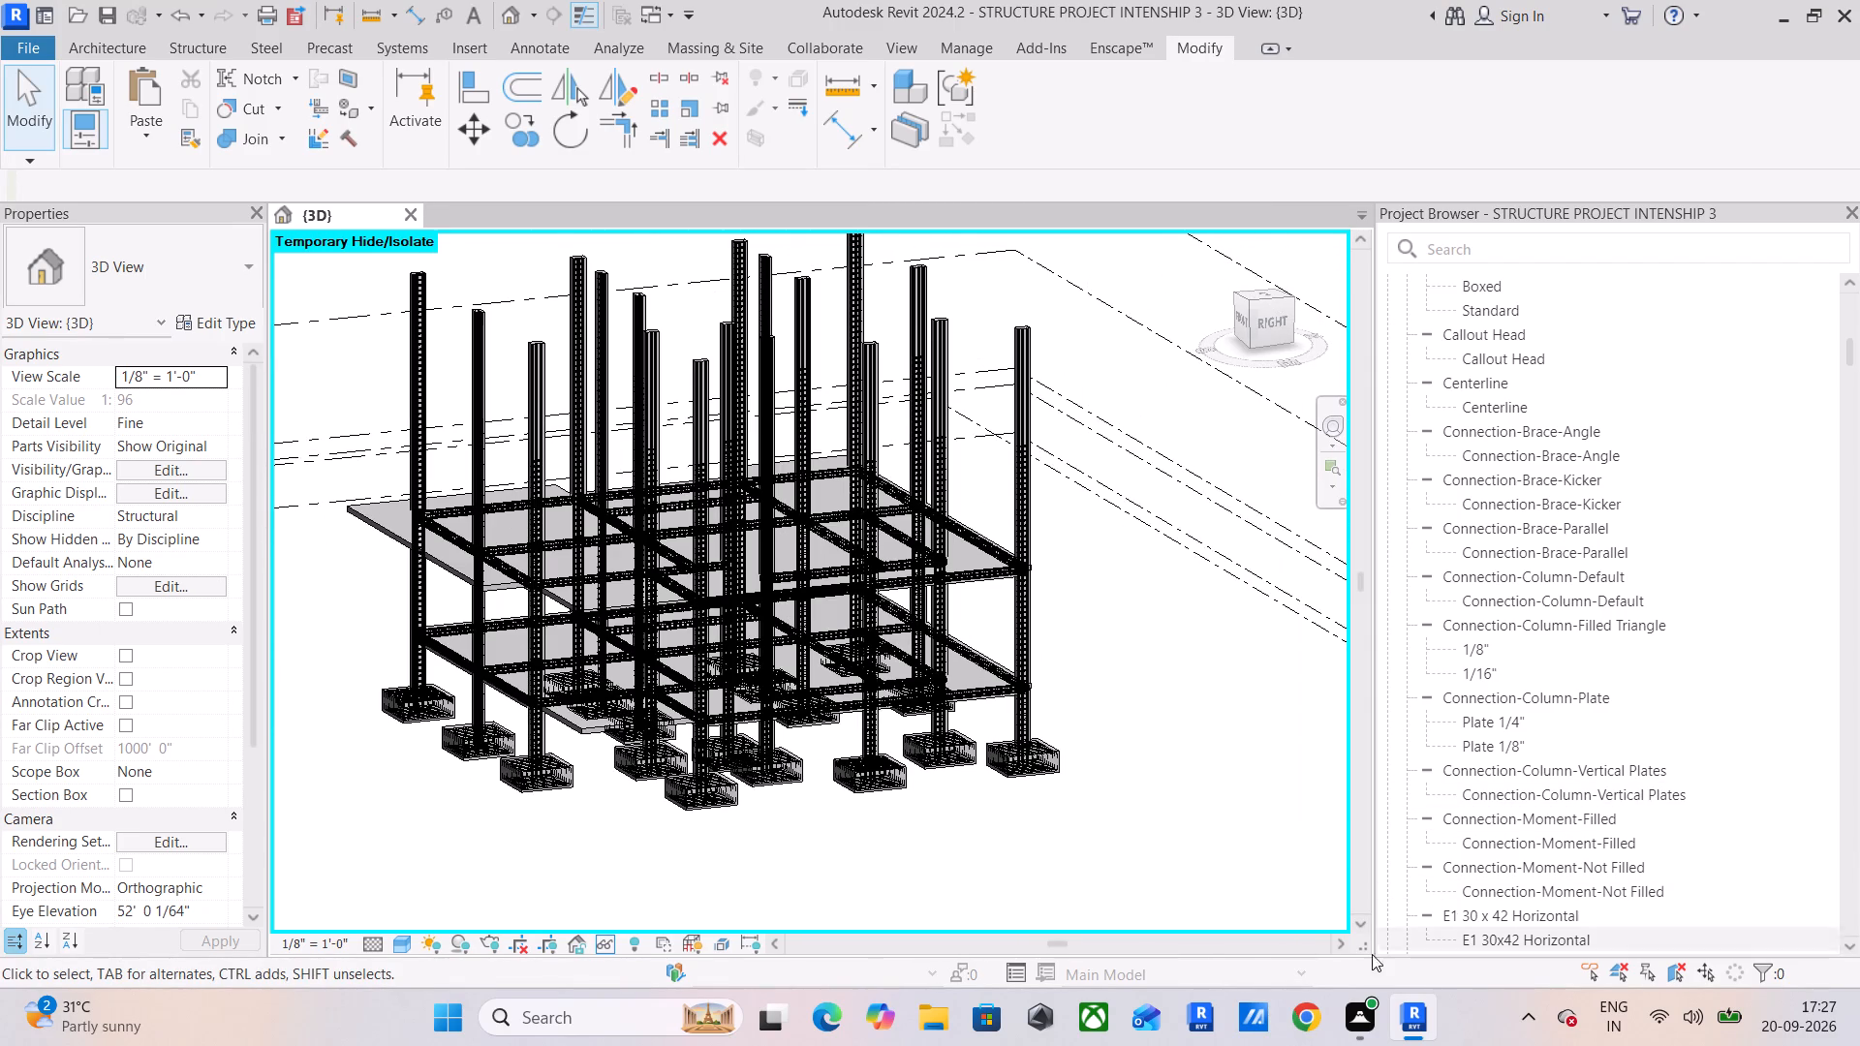
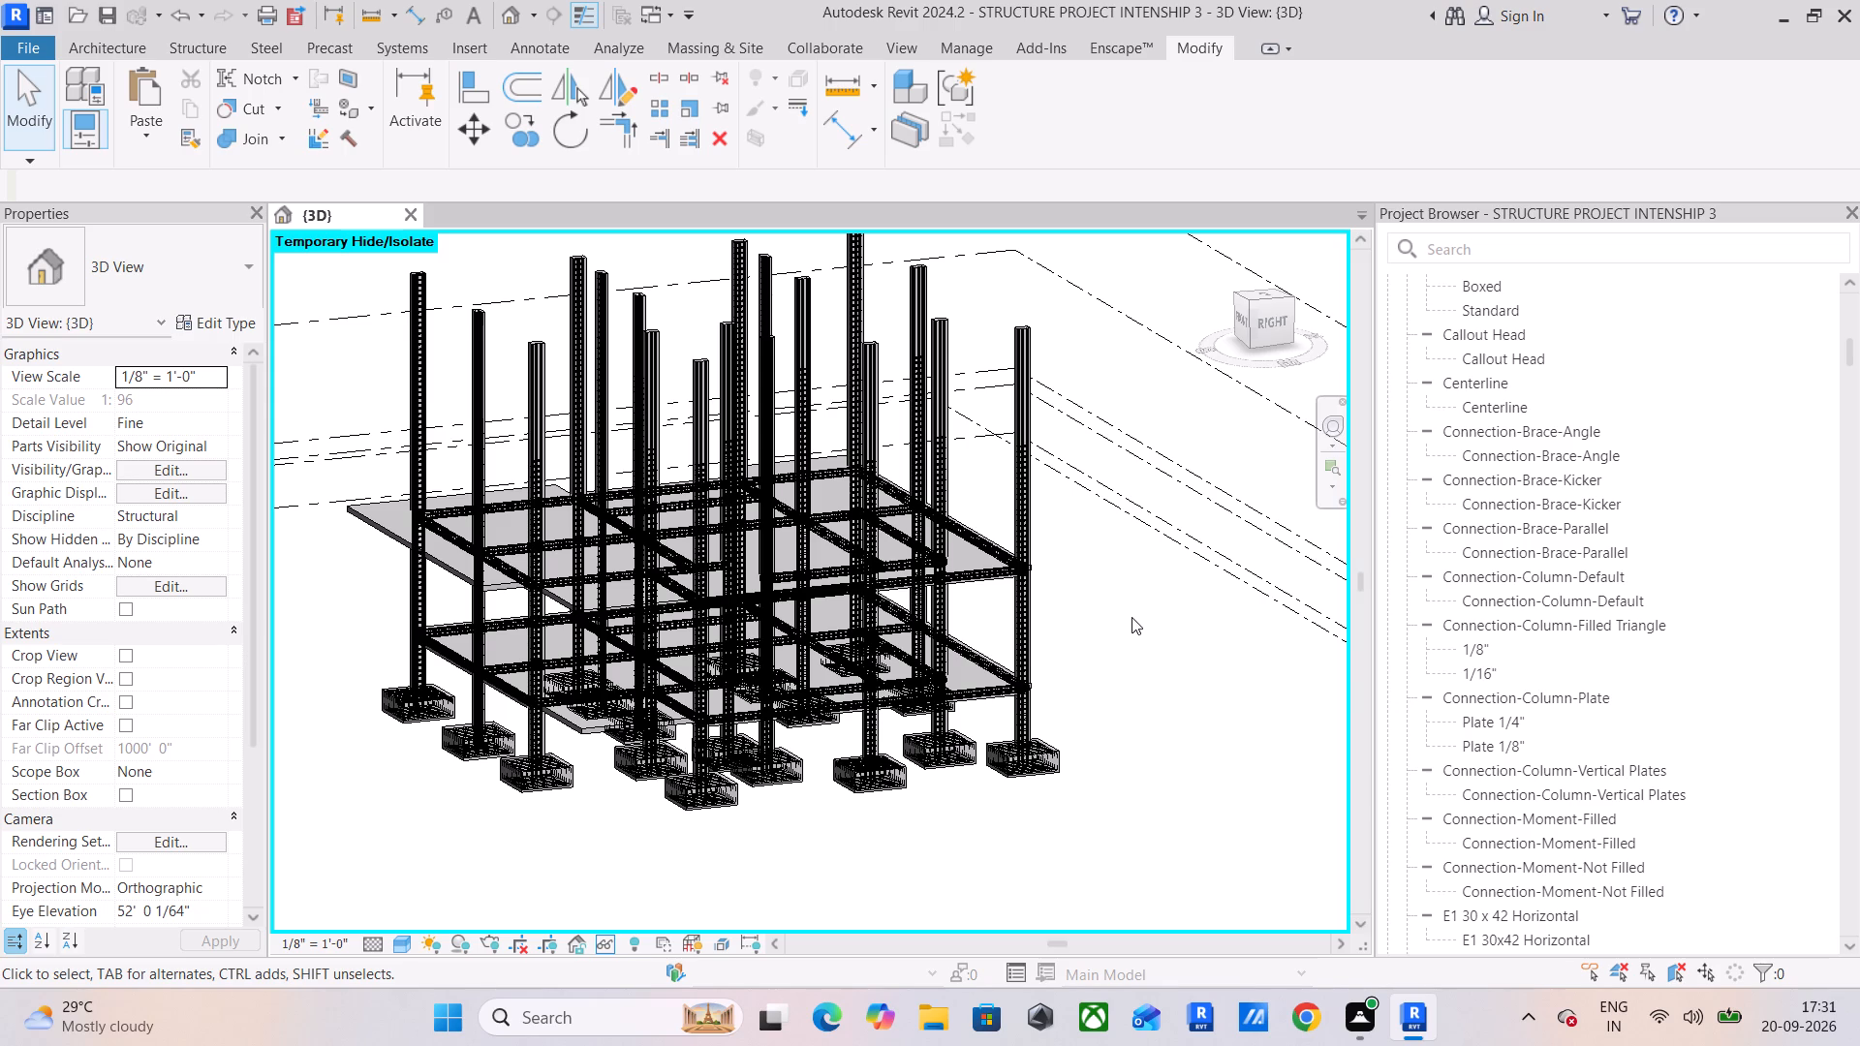
Examine the reinforced concrete frame in the 3D view, from the whole structure down to the rebar at the beam-column joints.
scroll(1134, 617, down, 2)
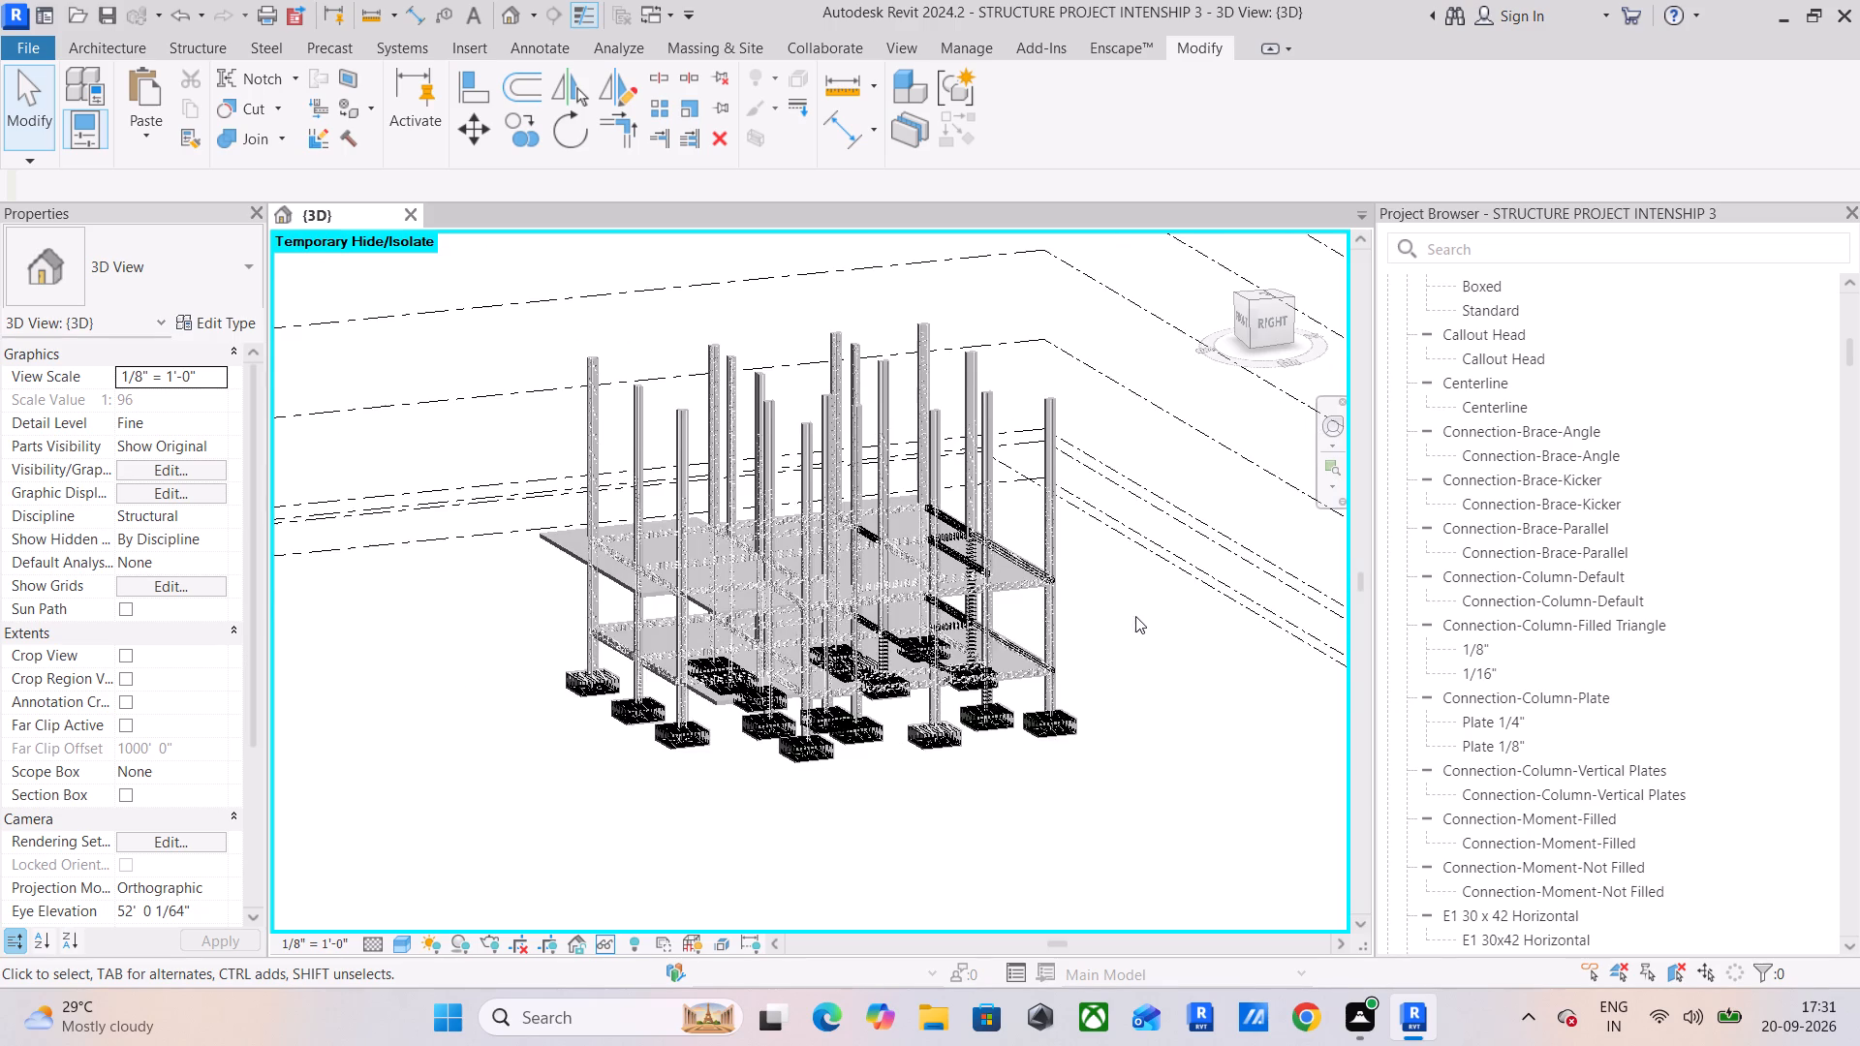
middle_drag(1135, 616, 858, 678)
middle_drag(828, 672, 890, 672)
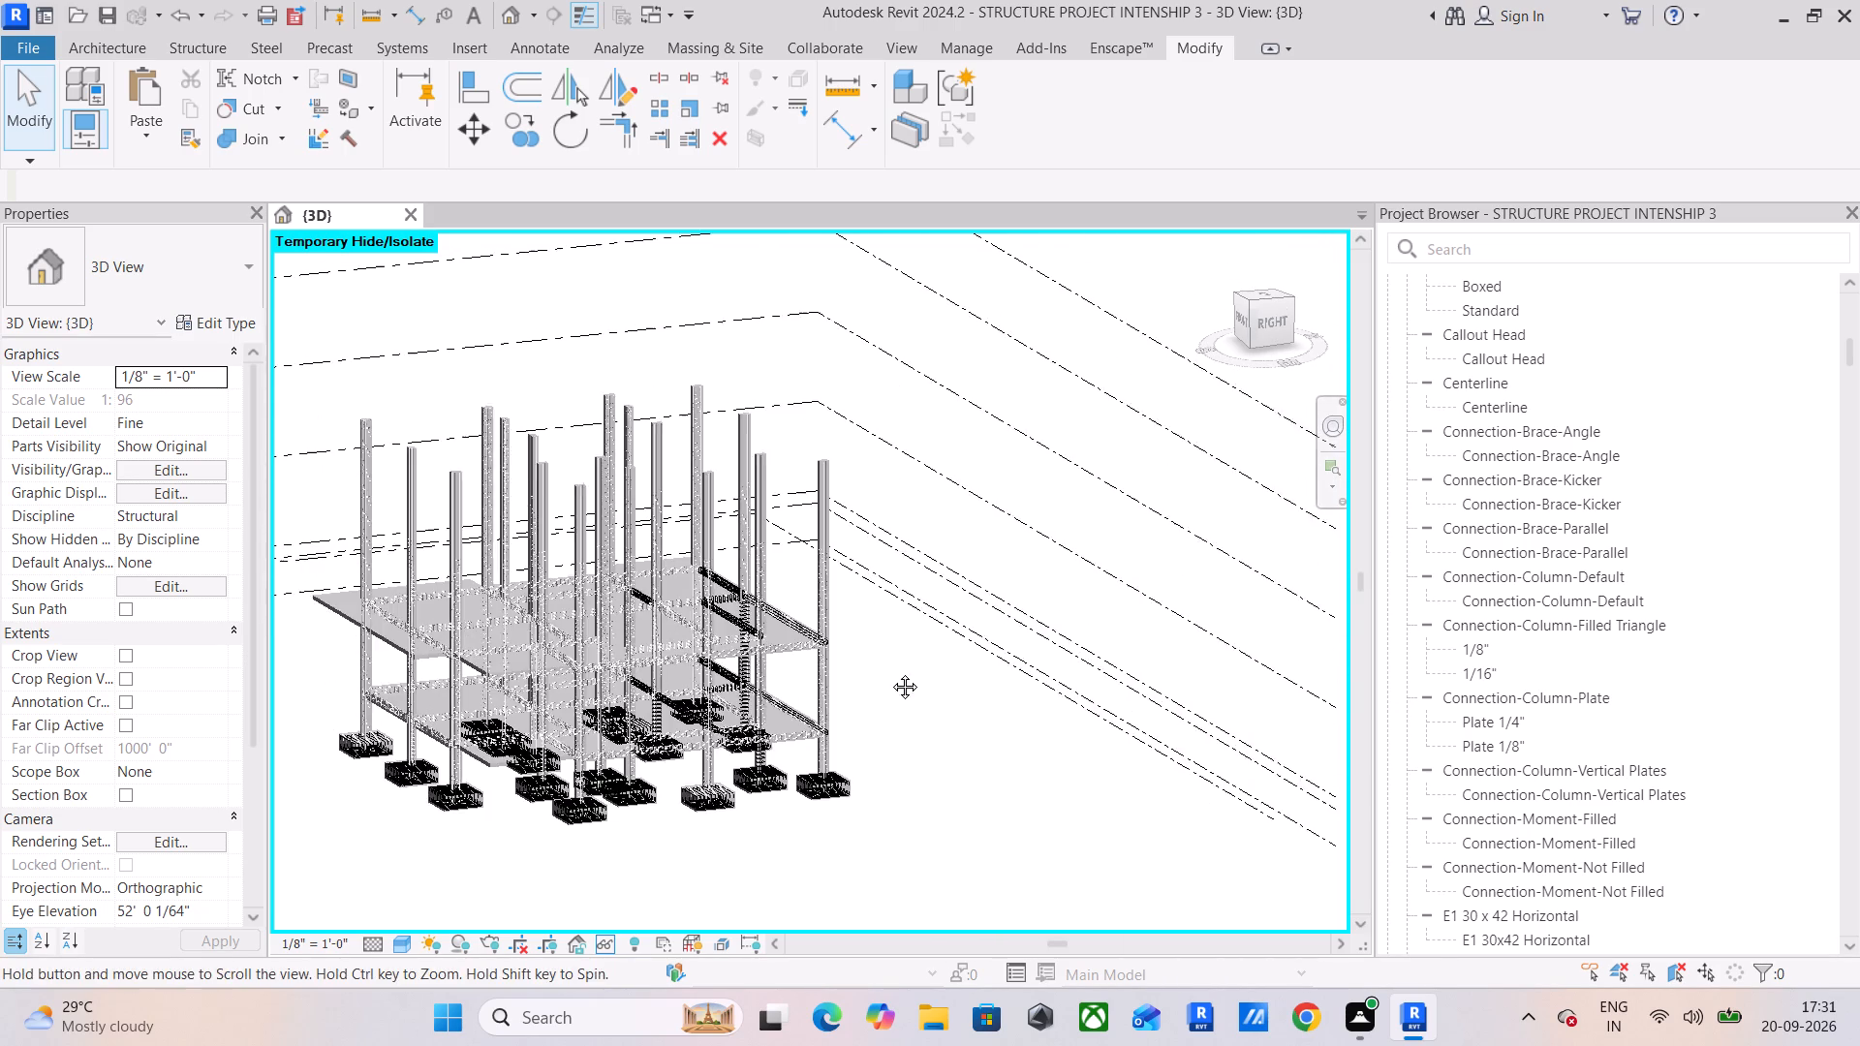
middle_drag(890, 672, 904, 664)
scroll(850, 643, up, 12)
middle_drag(850, 643, 992, 541)
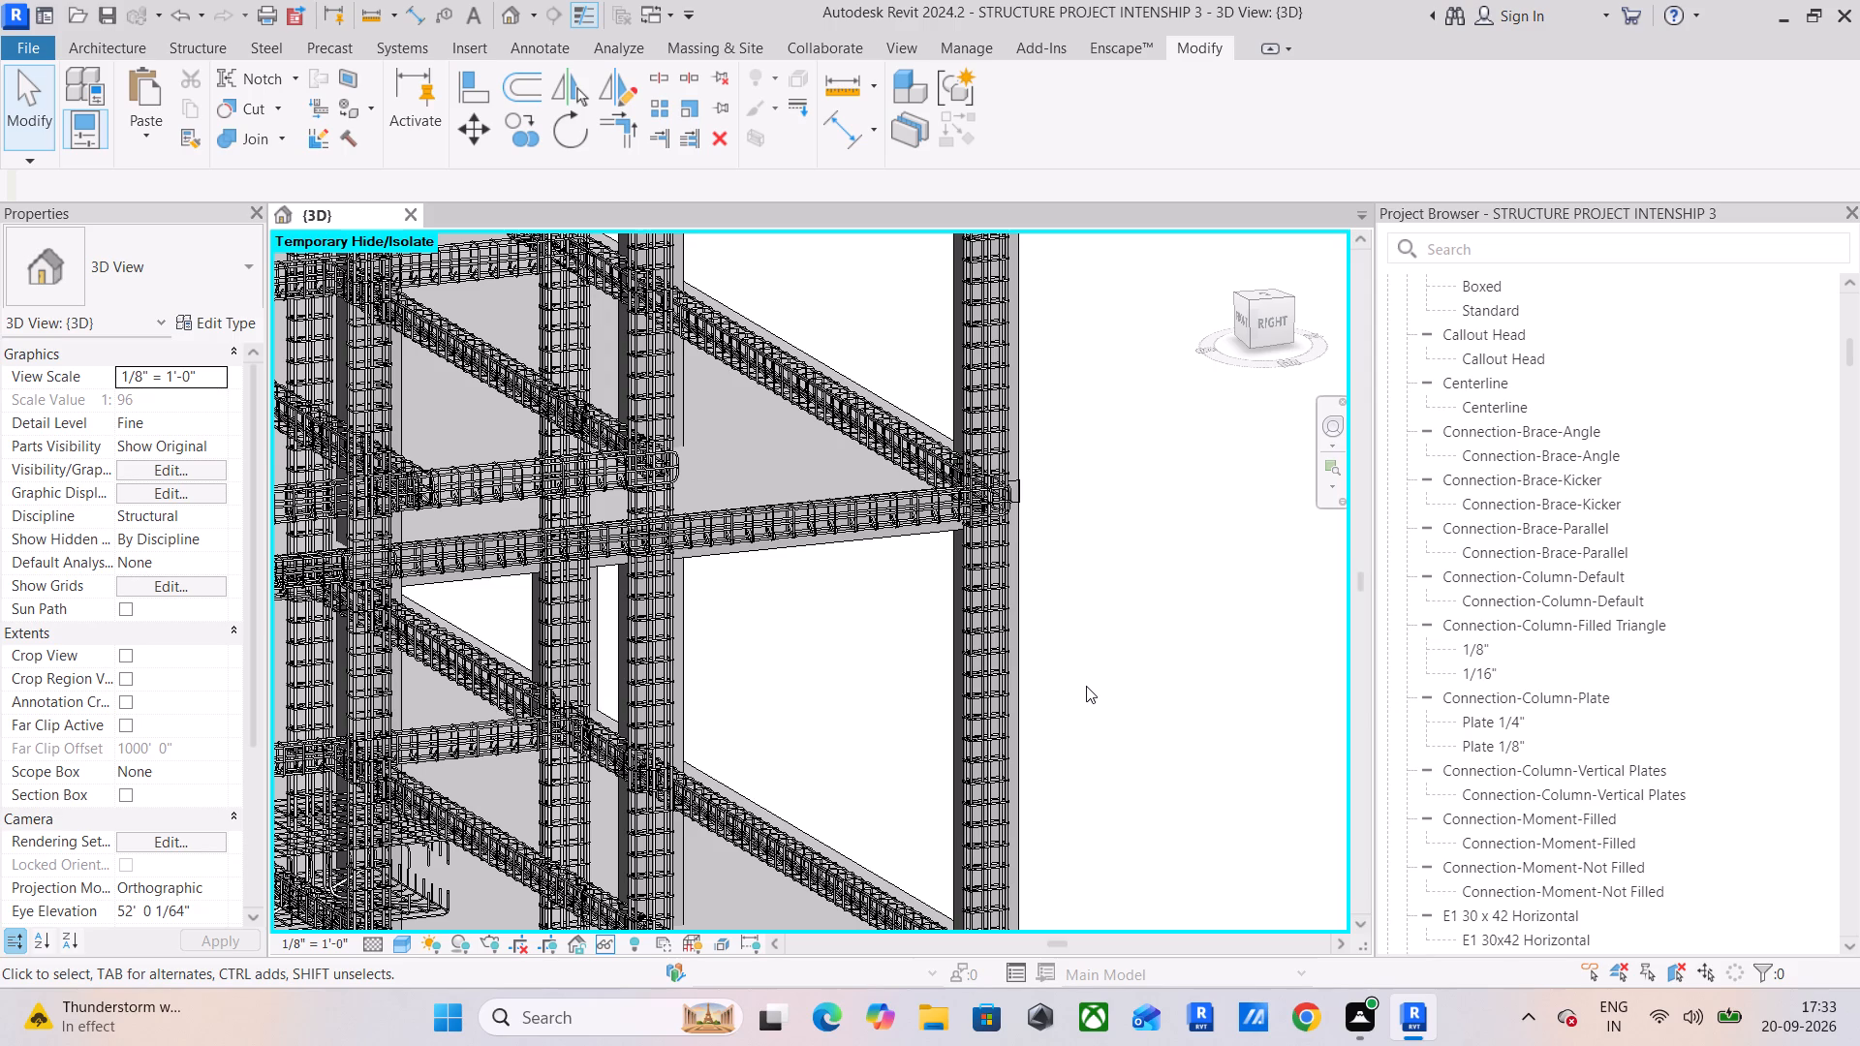
middle_drag(896, 677, 917, 671)
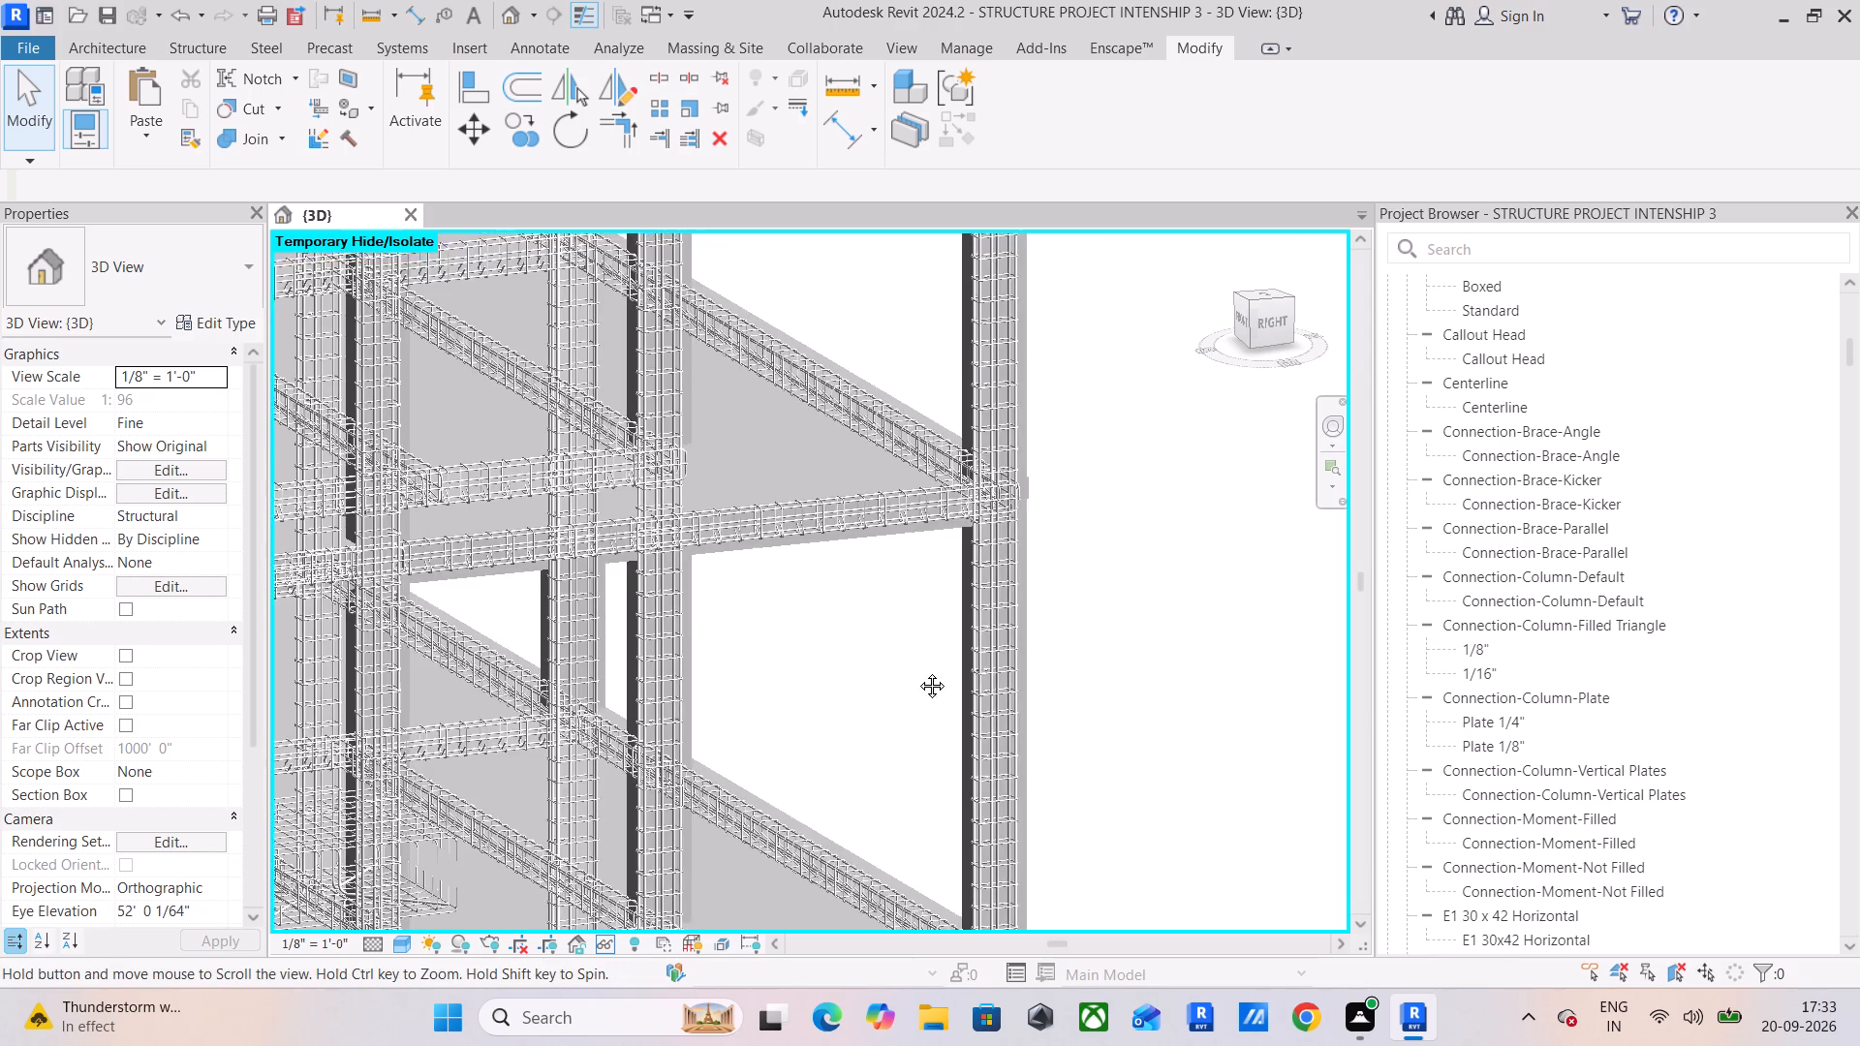
middle_drag(917, 671, 944, 665)
scroll(944, 665, down, 3)
middle_drag(944, 665, 987, 674)
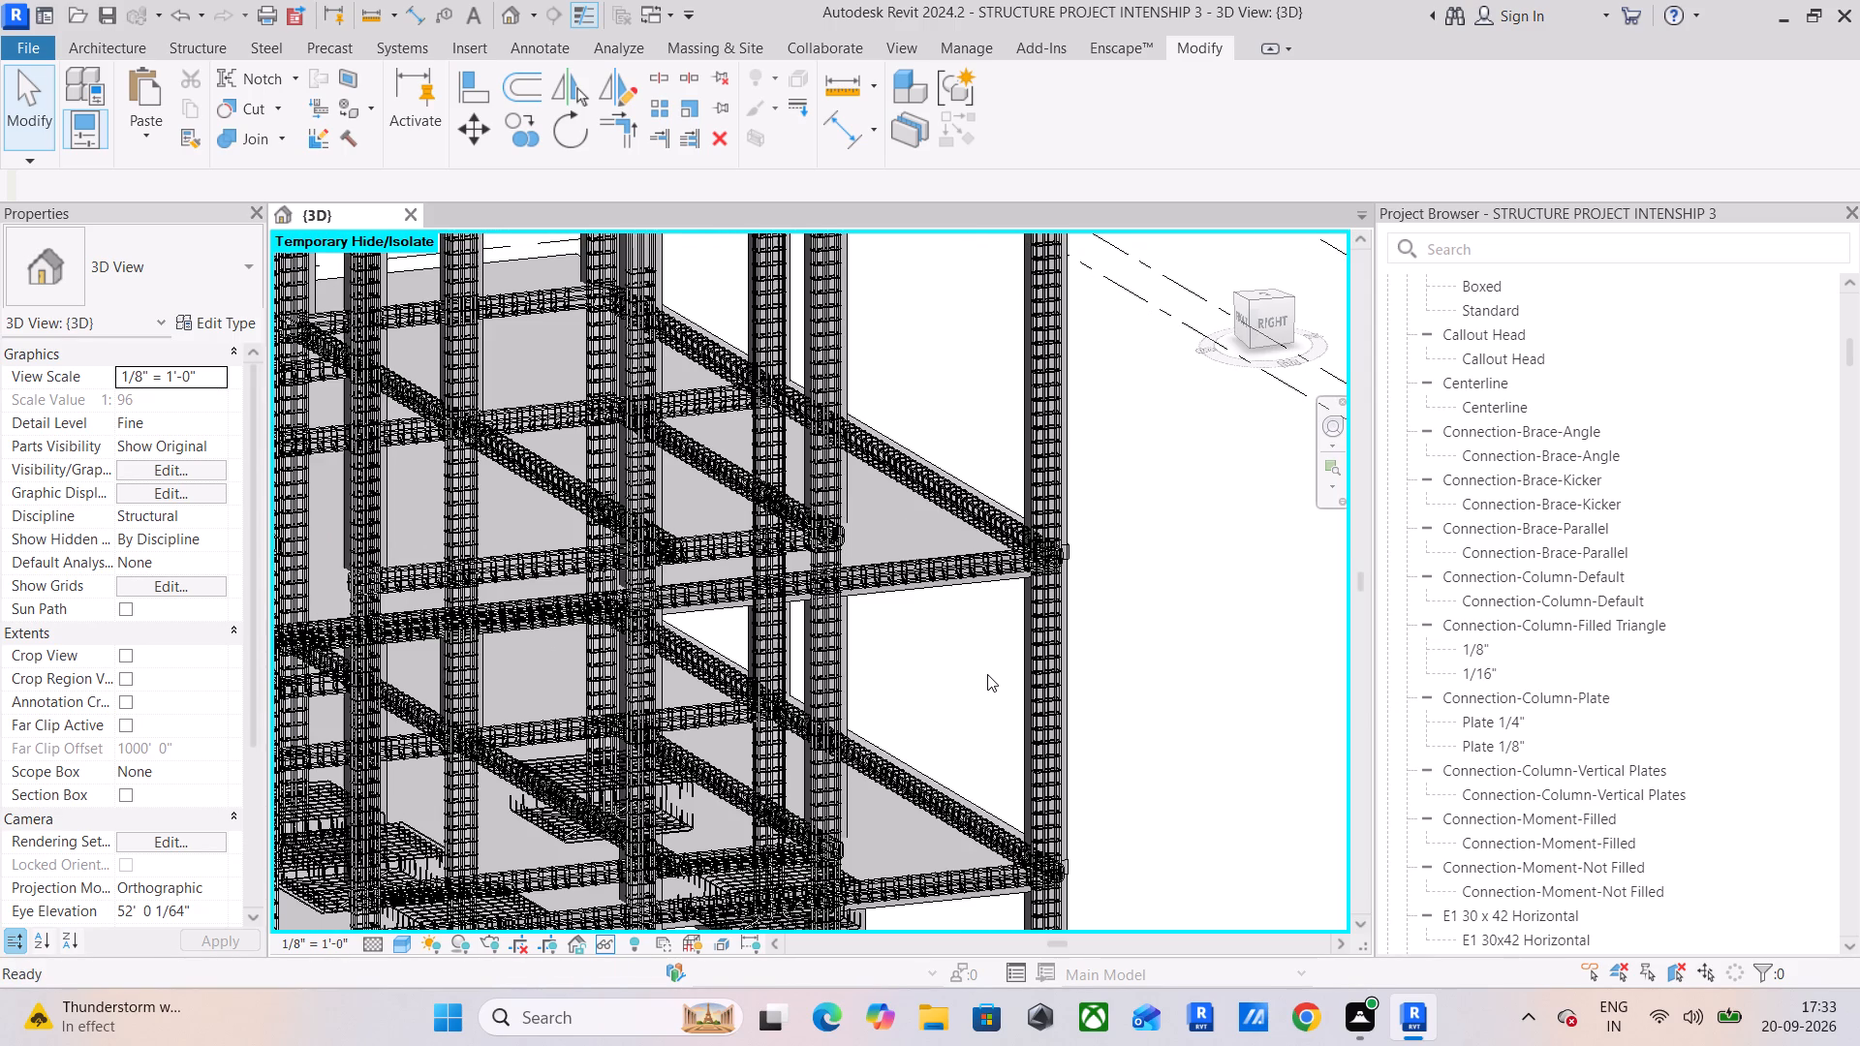
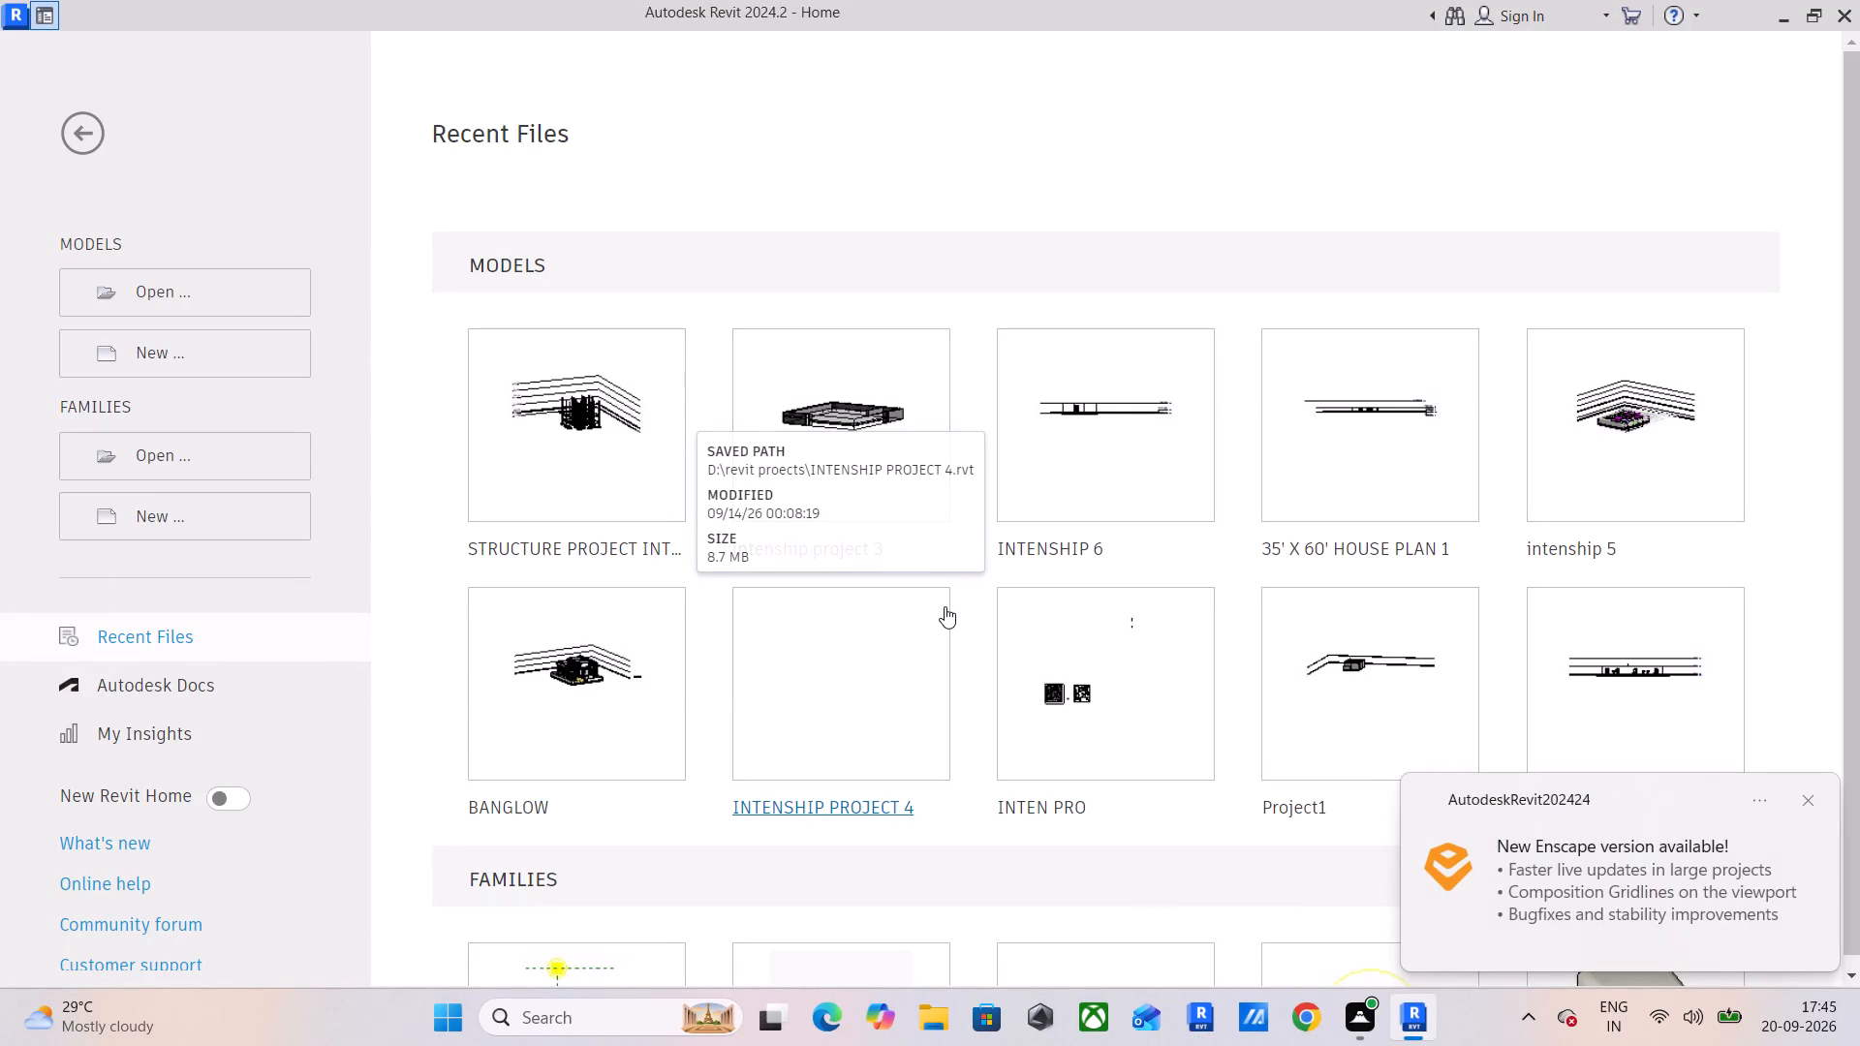
Open the recent project STRUCTURE PROJECT INTENSHIP 3.
click(606, 455)
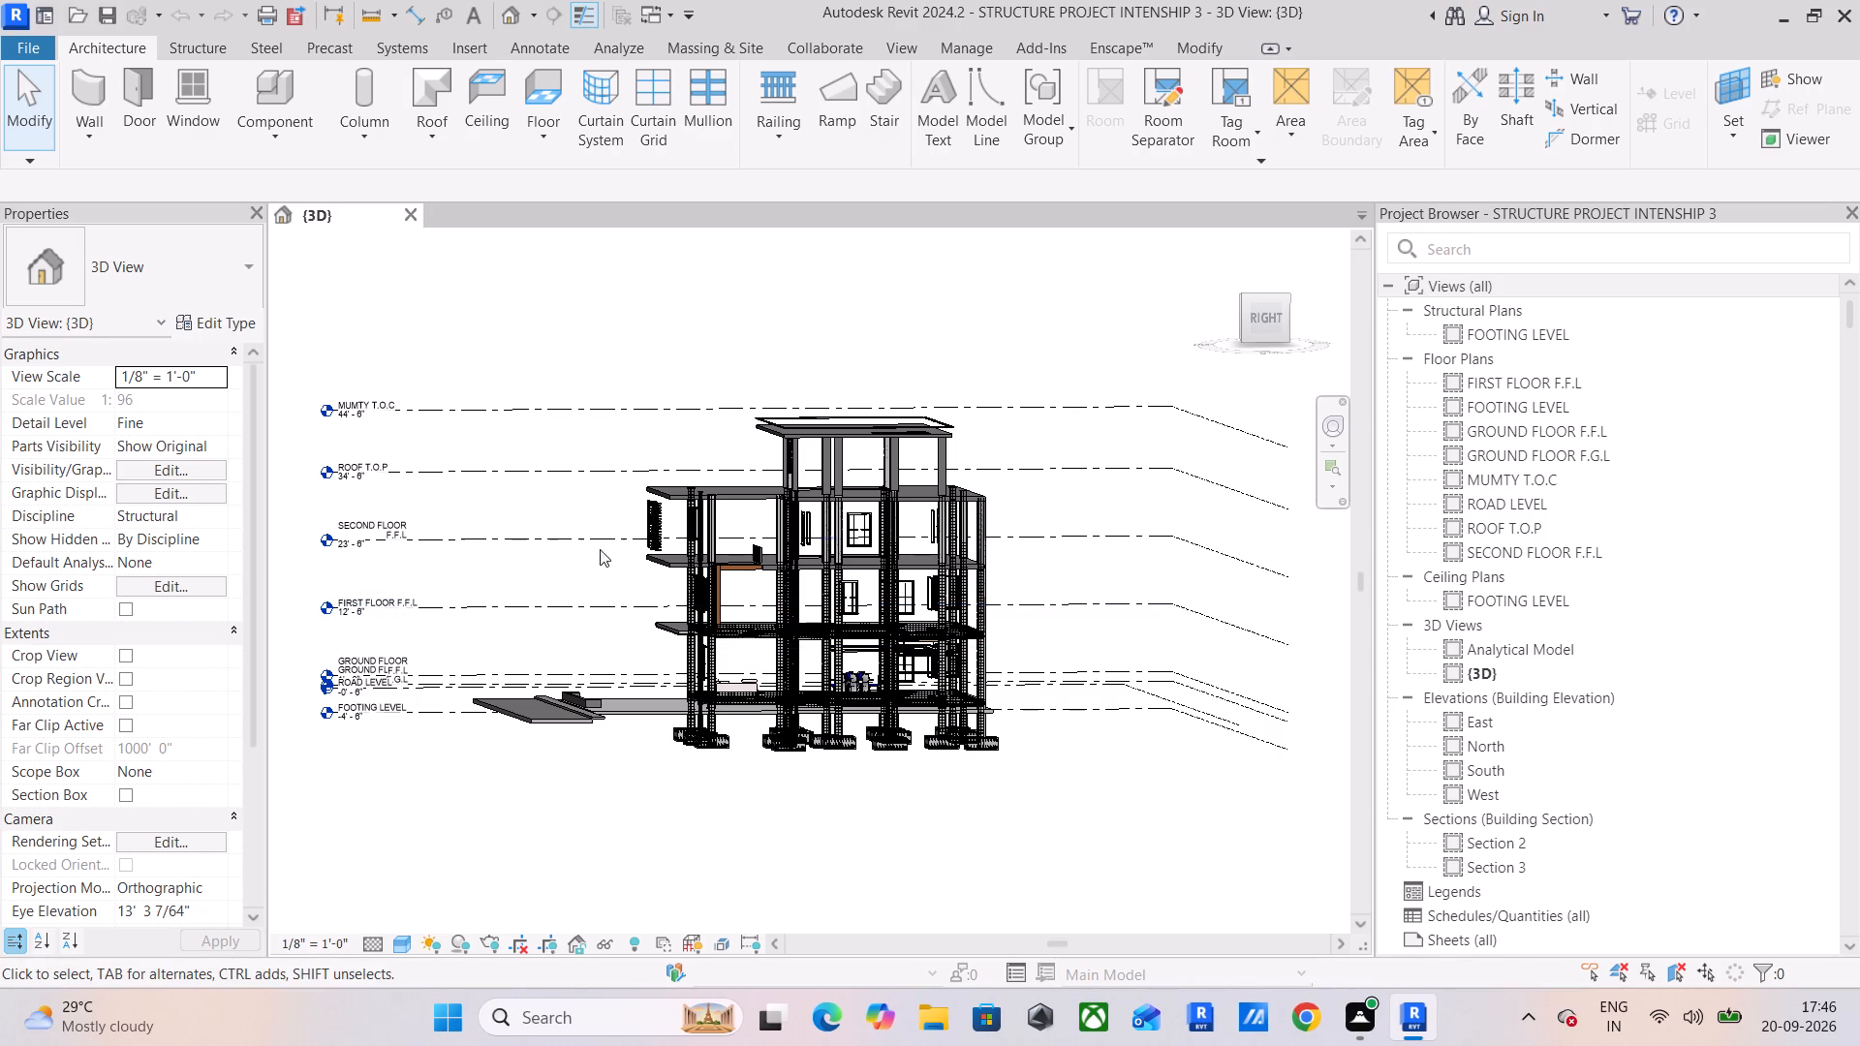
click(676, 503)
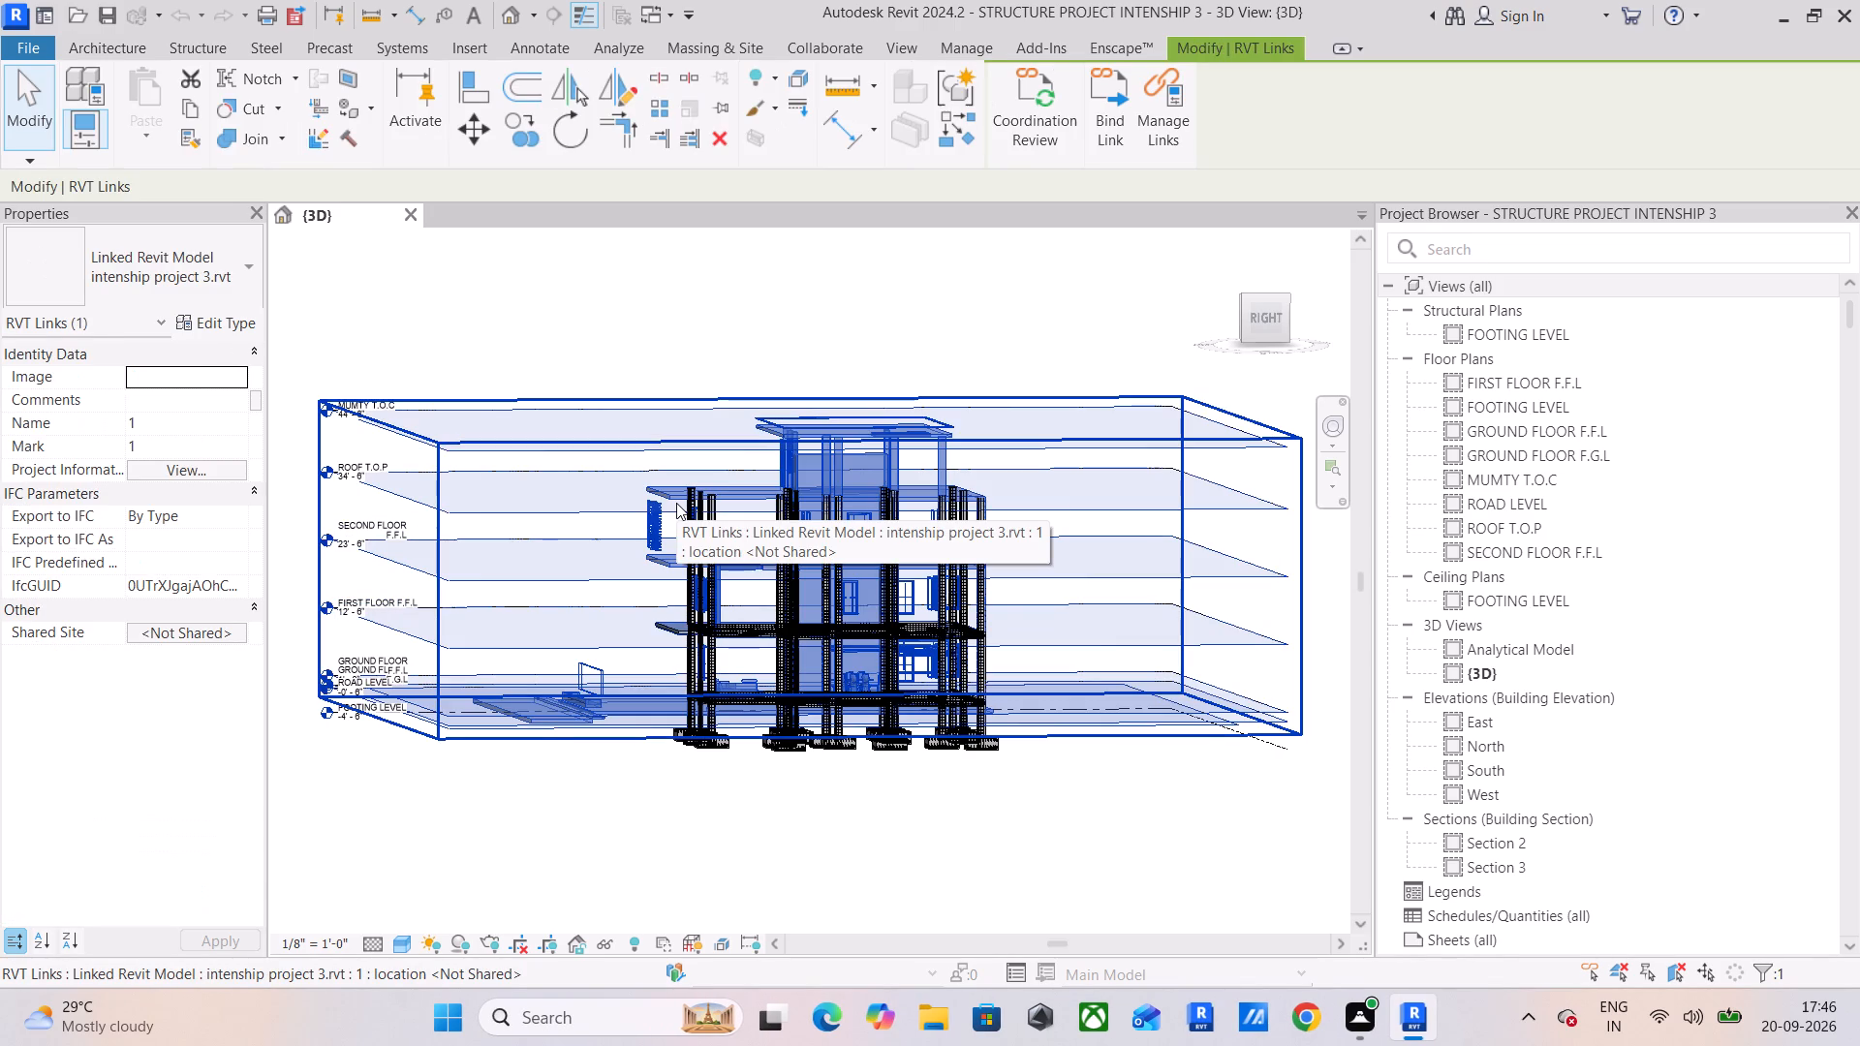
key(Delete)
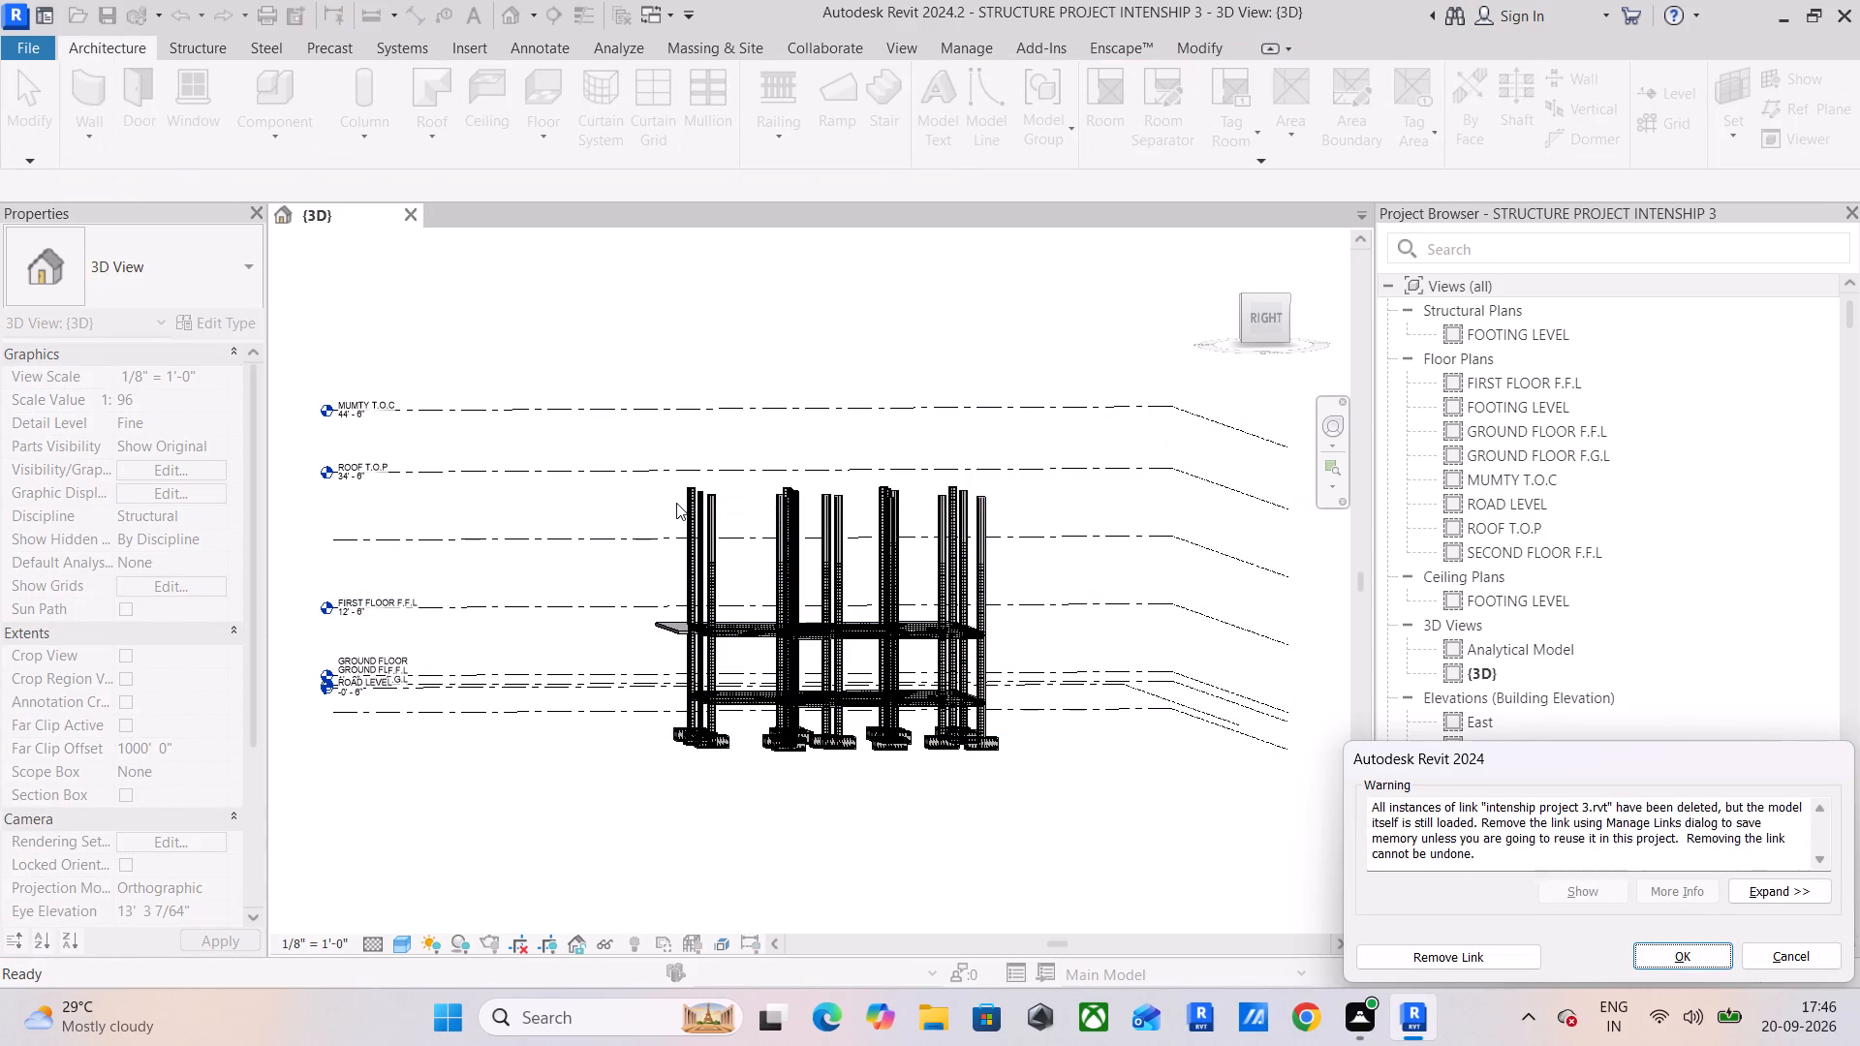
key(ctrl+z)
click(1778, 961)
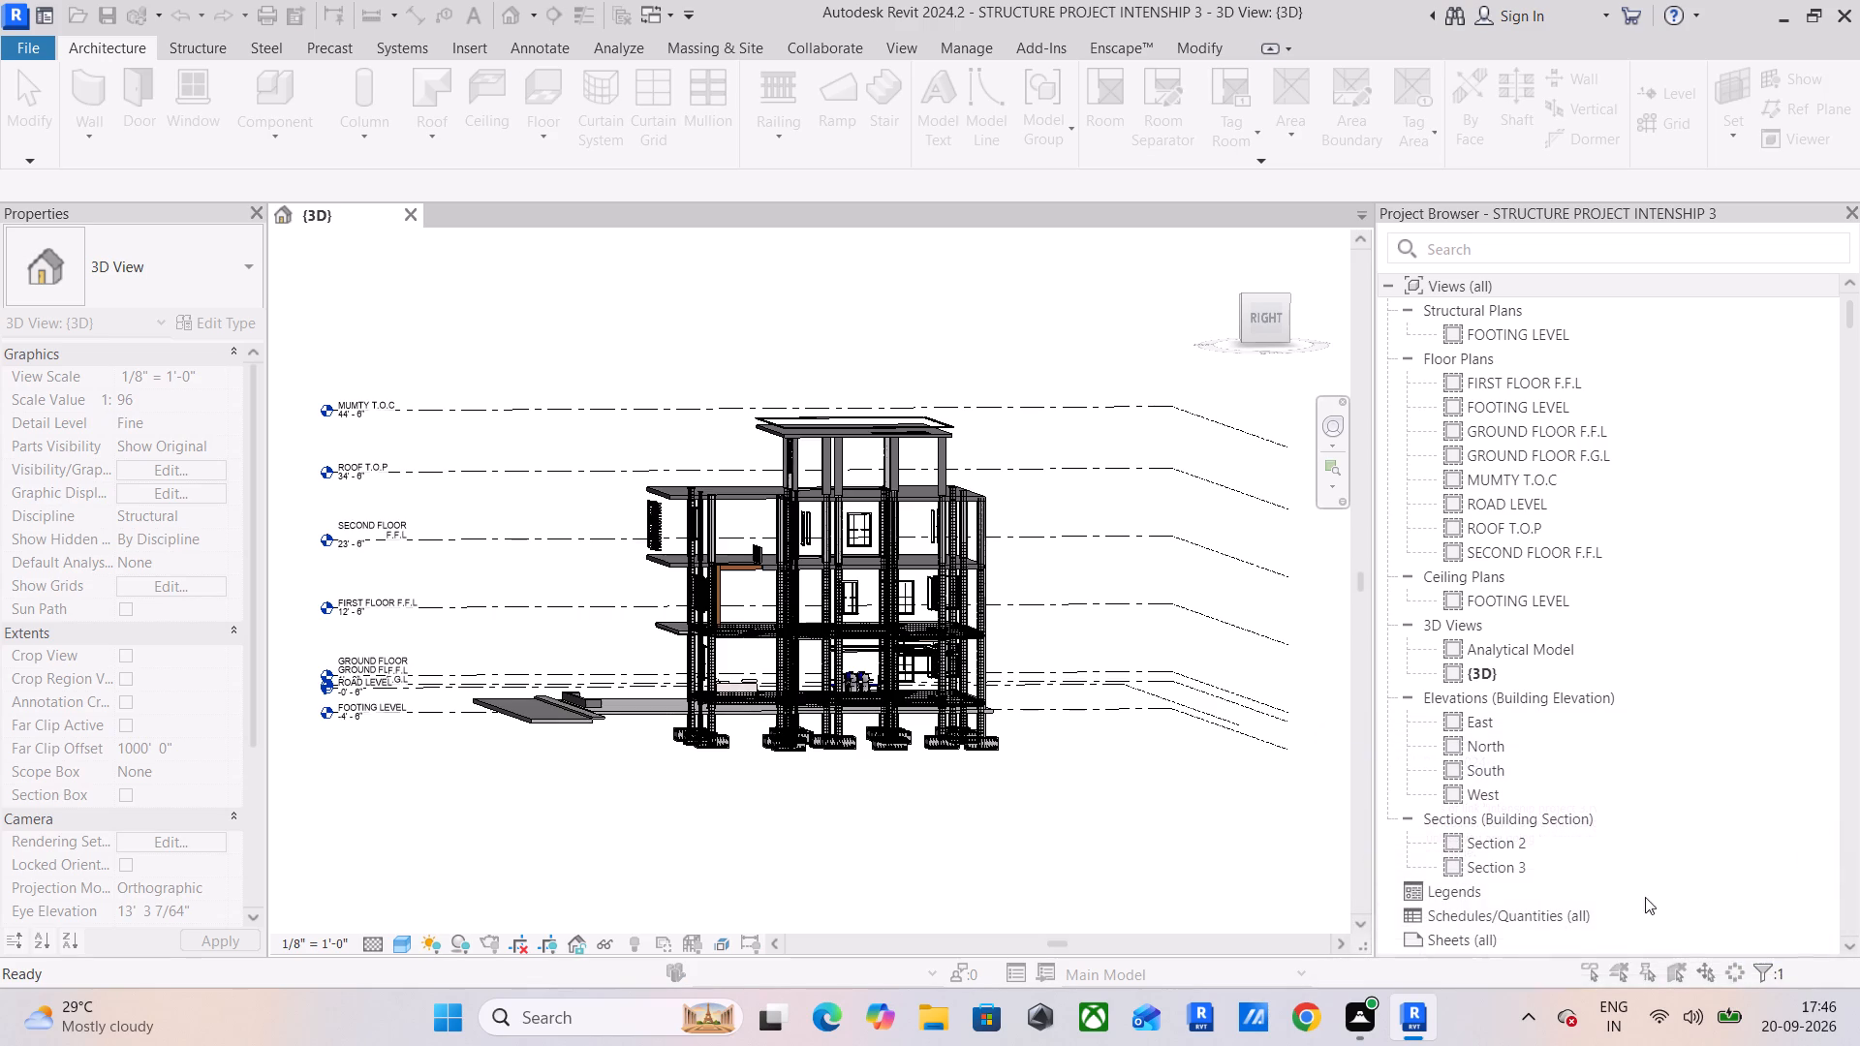
Temporarily hide the linked architectural model intenship project 3.rvt in the 3D view.
click(737, 497)
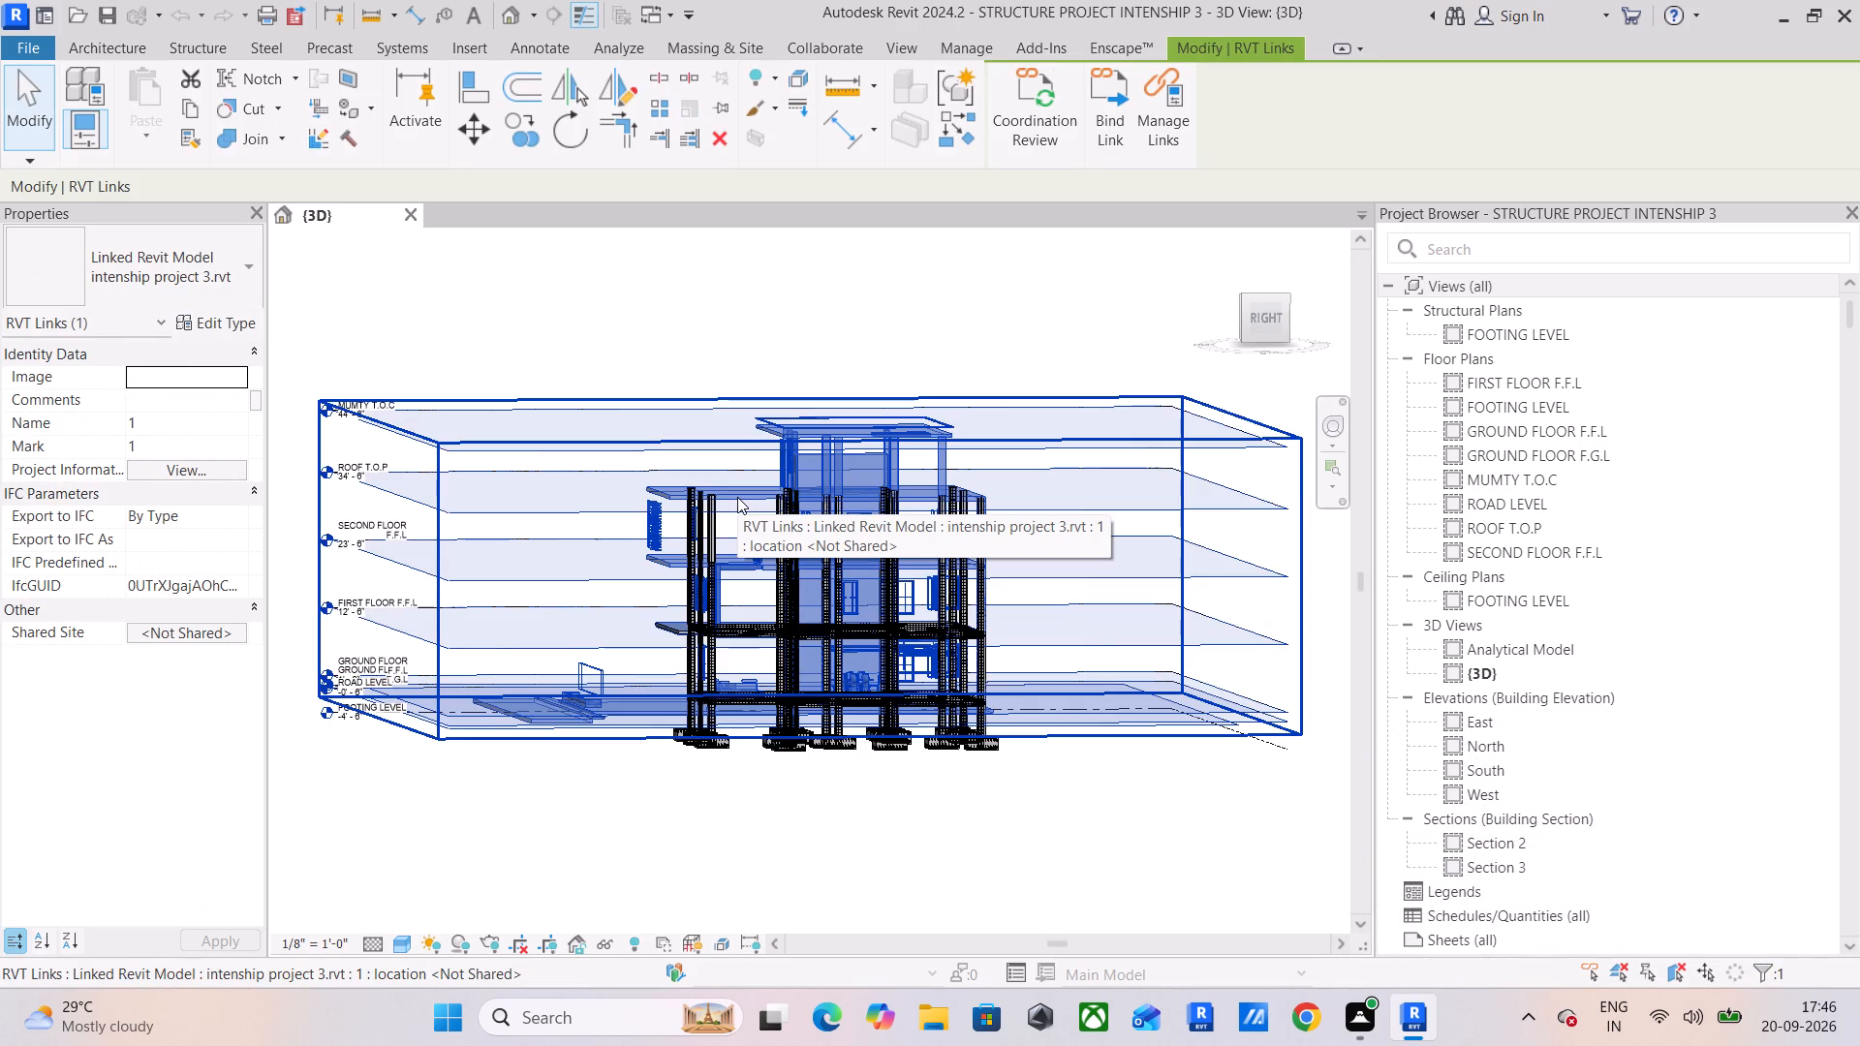
text(hh)
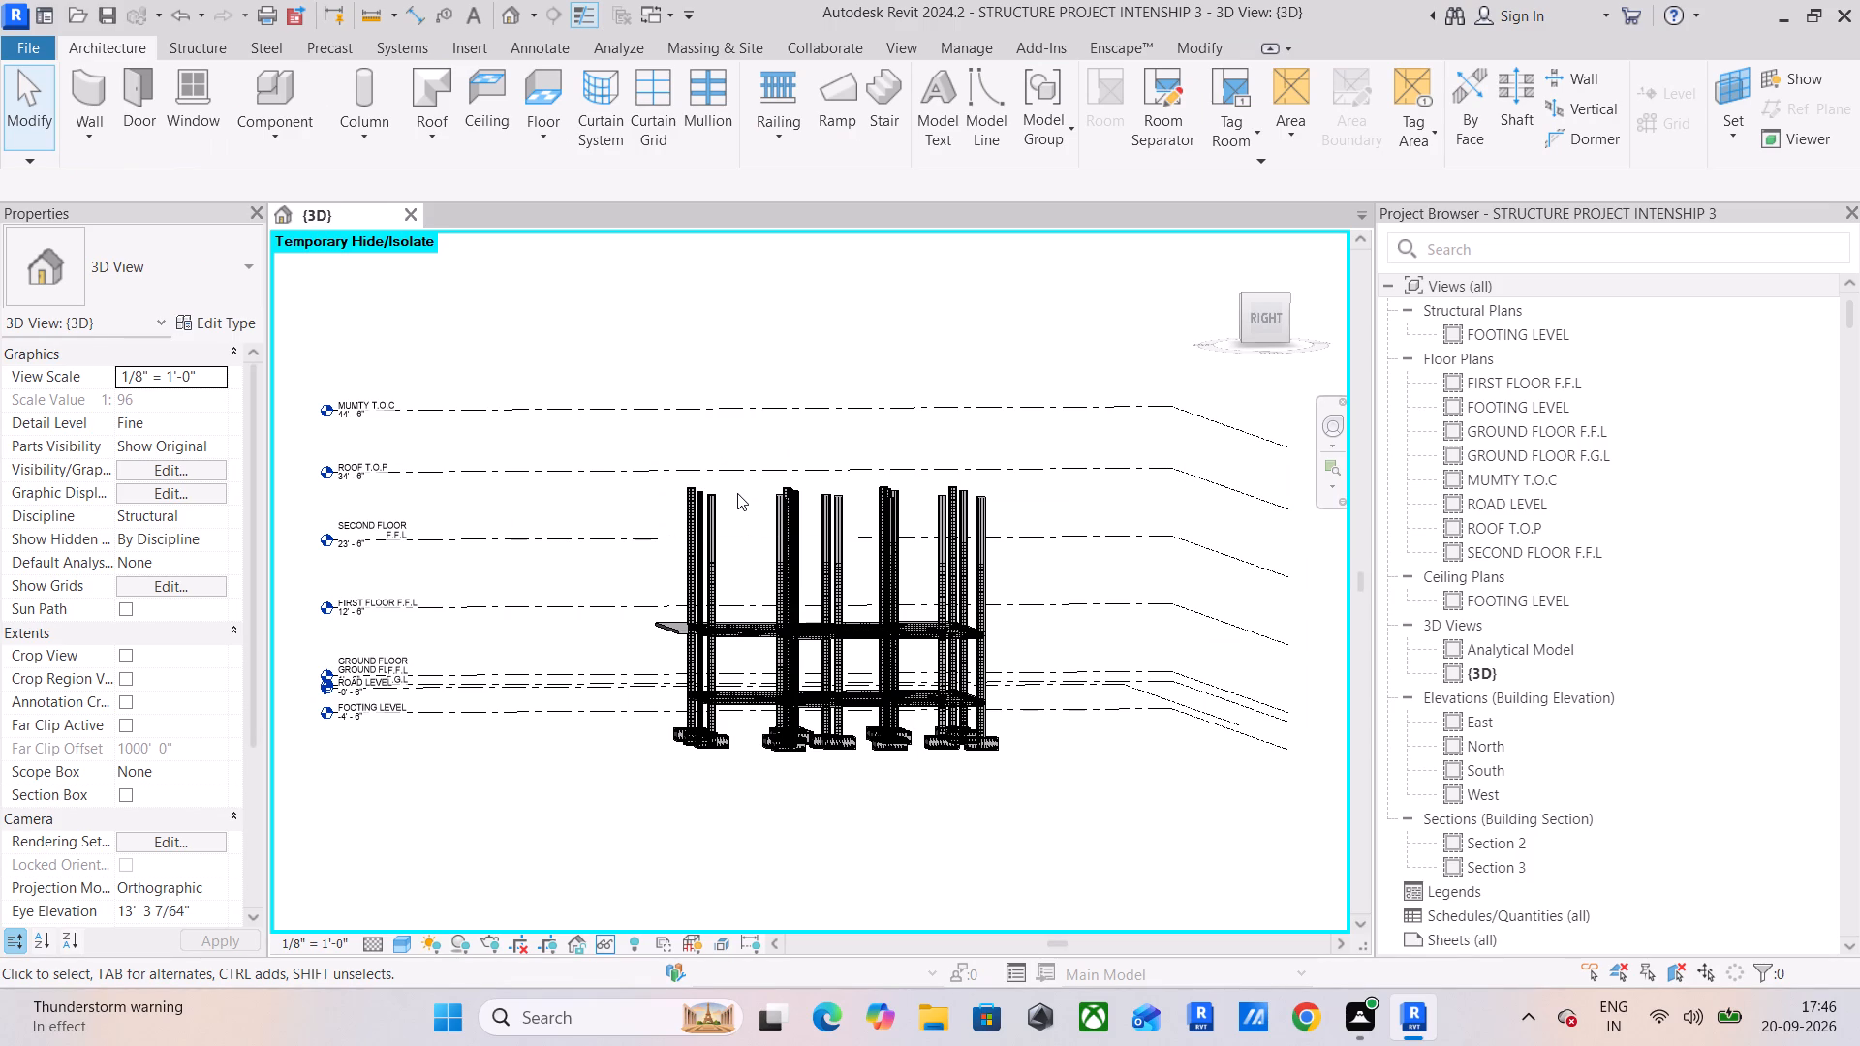
Examine the structural frame on its own in the 3D view, covering its columns, two beam levels and footings.
scroll(737, 493, down, 1)
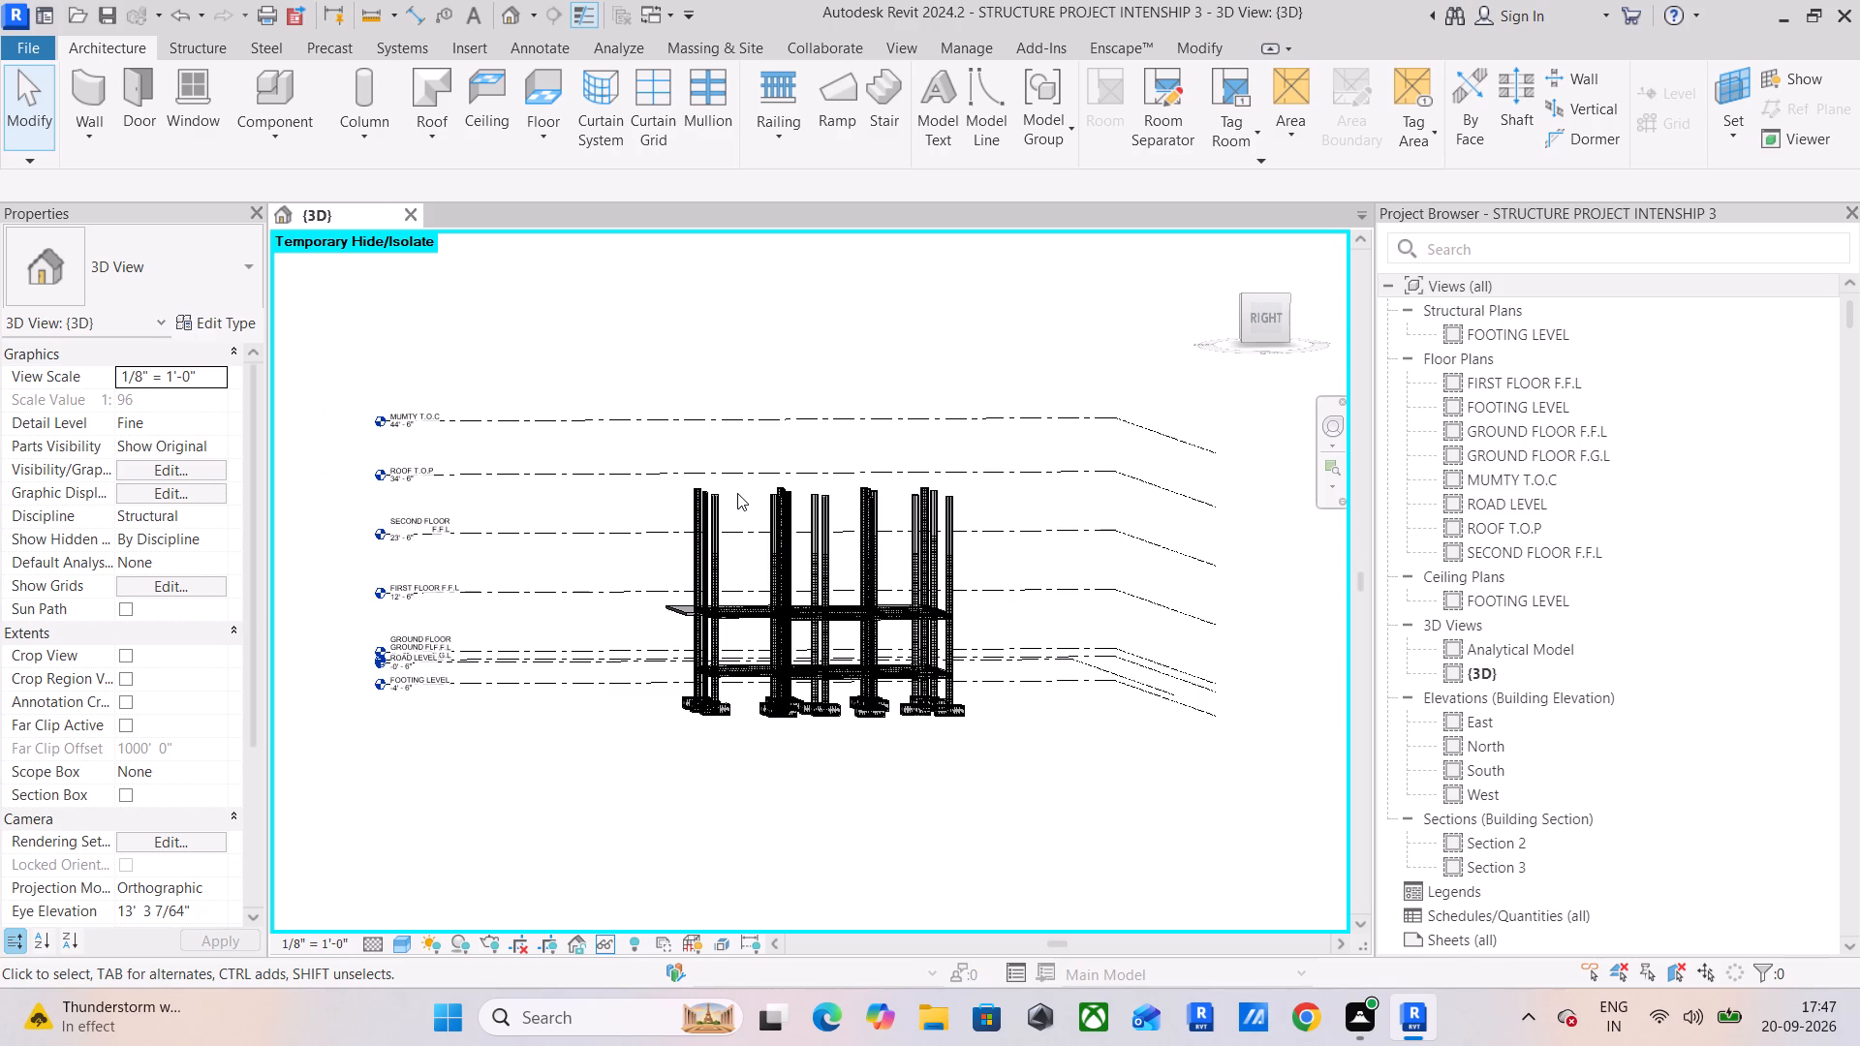
scroll(737, 493, down, 1)
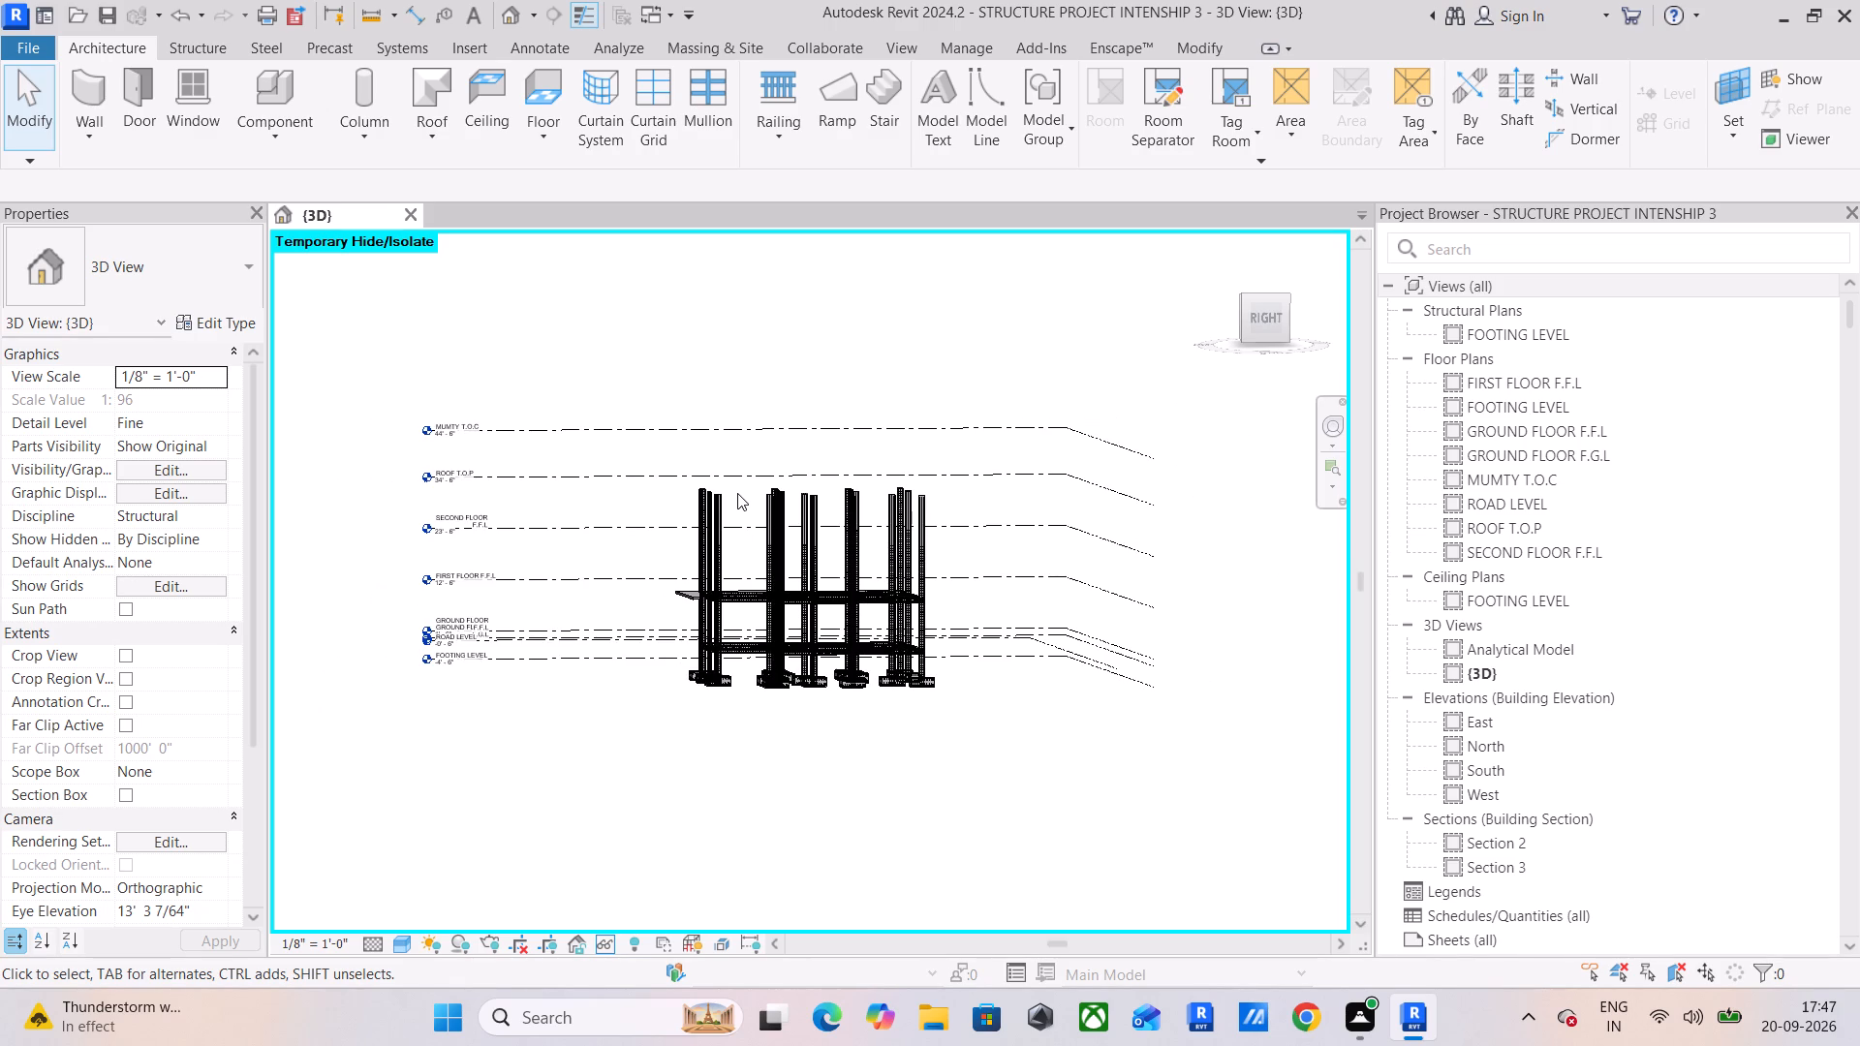
scroll(883, 605, up, 6)
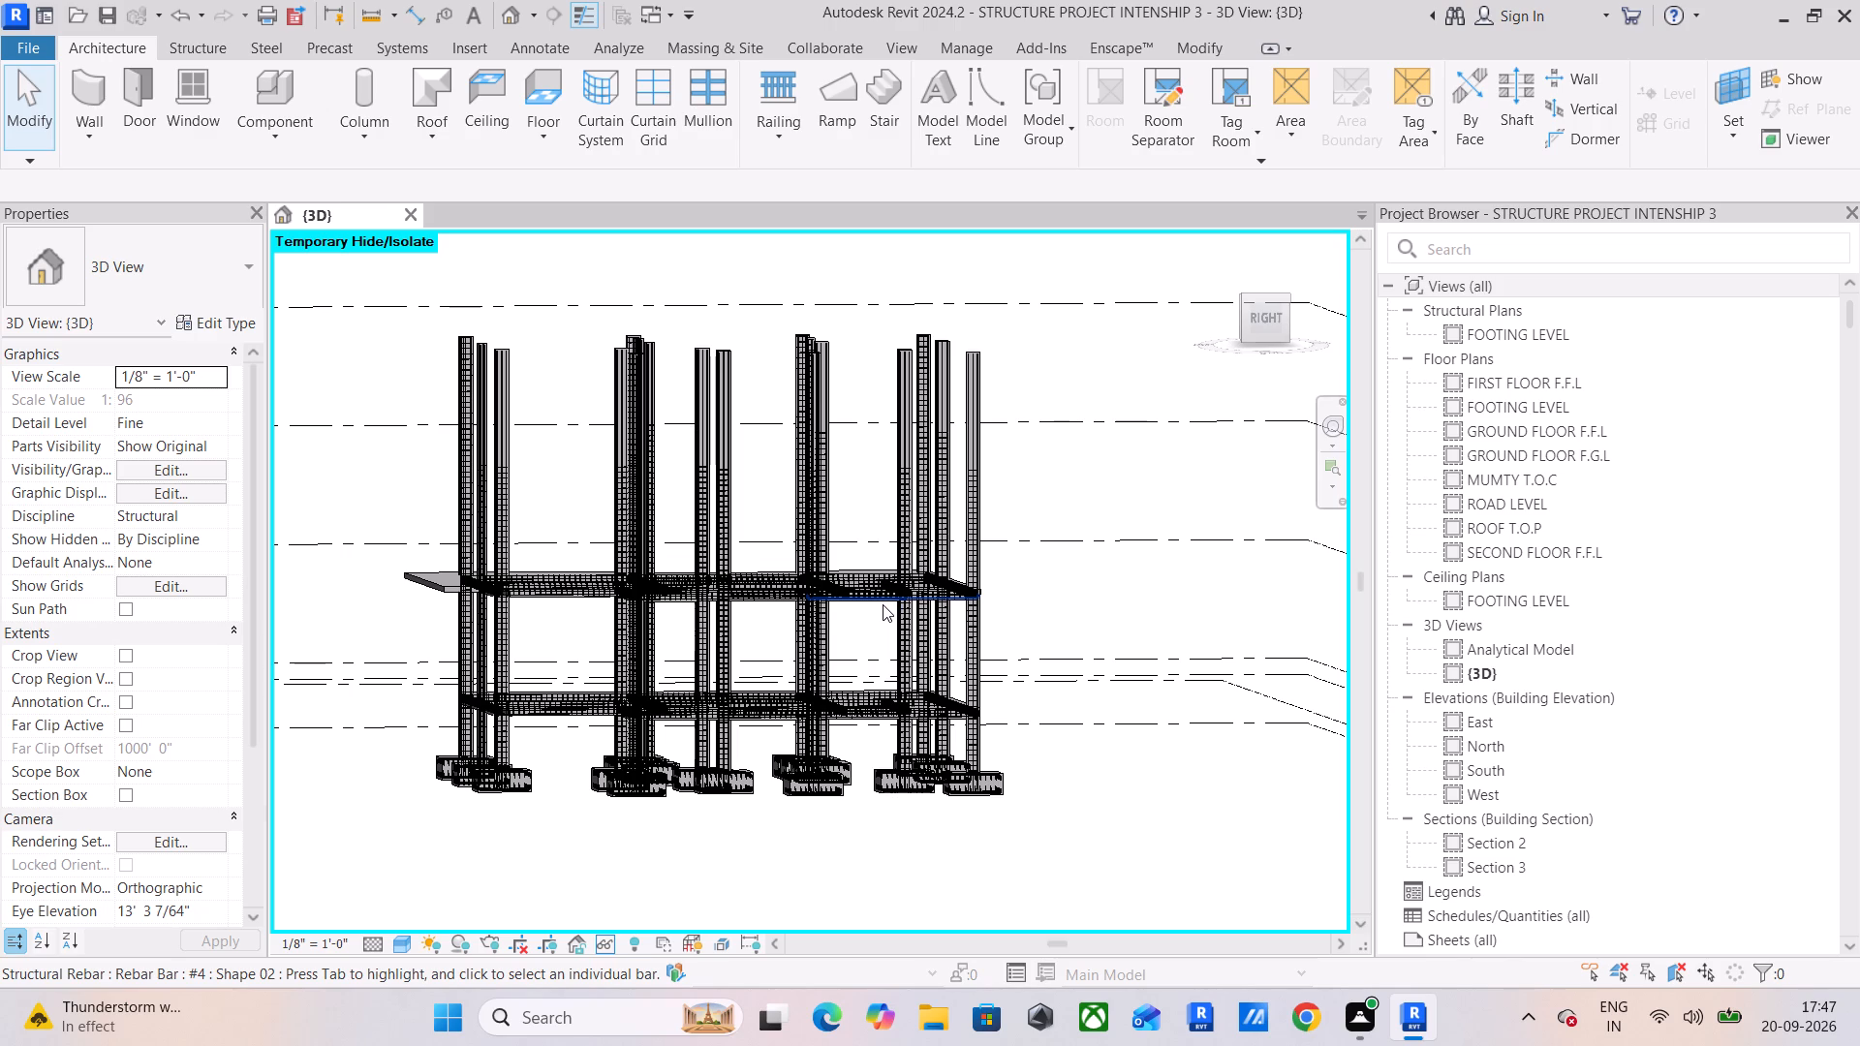
middle_drag(776, 543, 904, 473)
scroll(874, 485, up, 3)
middle_drag(873, 486, 940, 441)
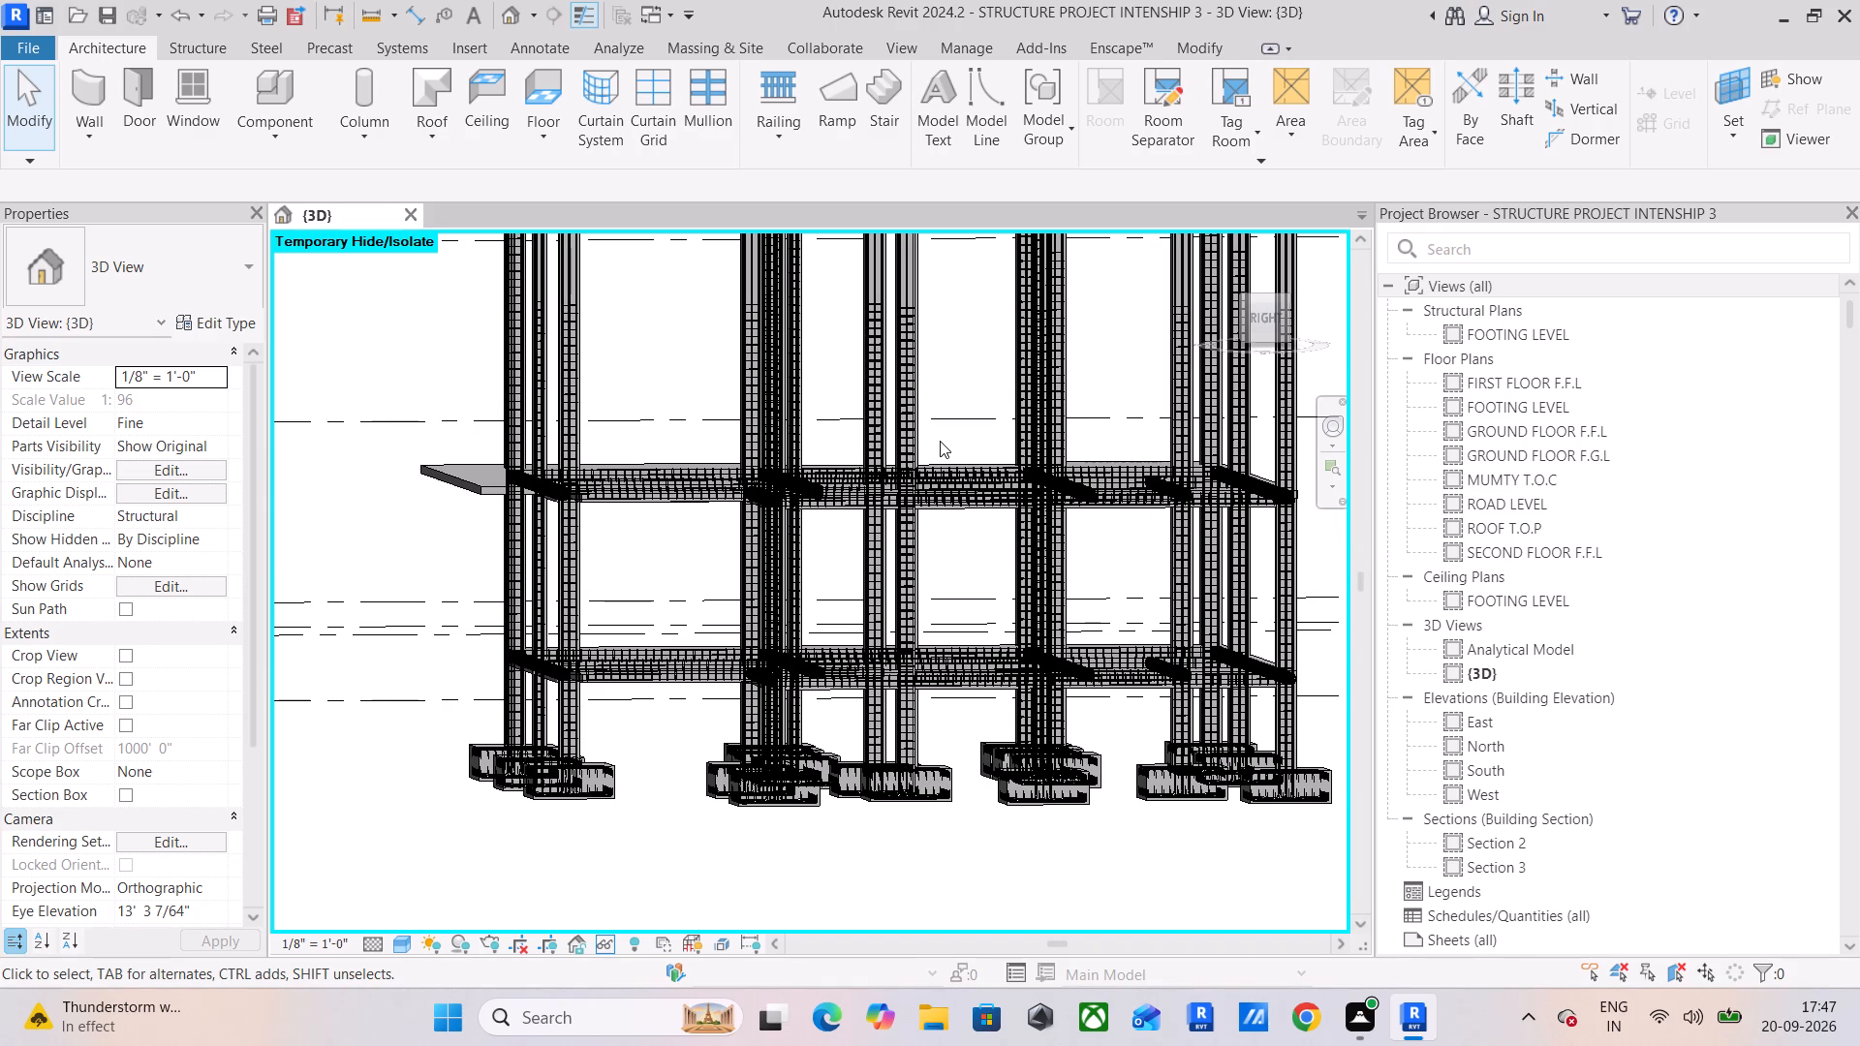
scroll(940, 441, down, 1)
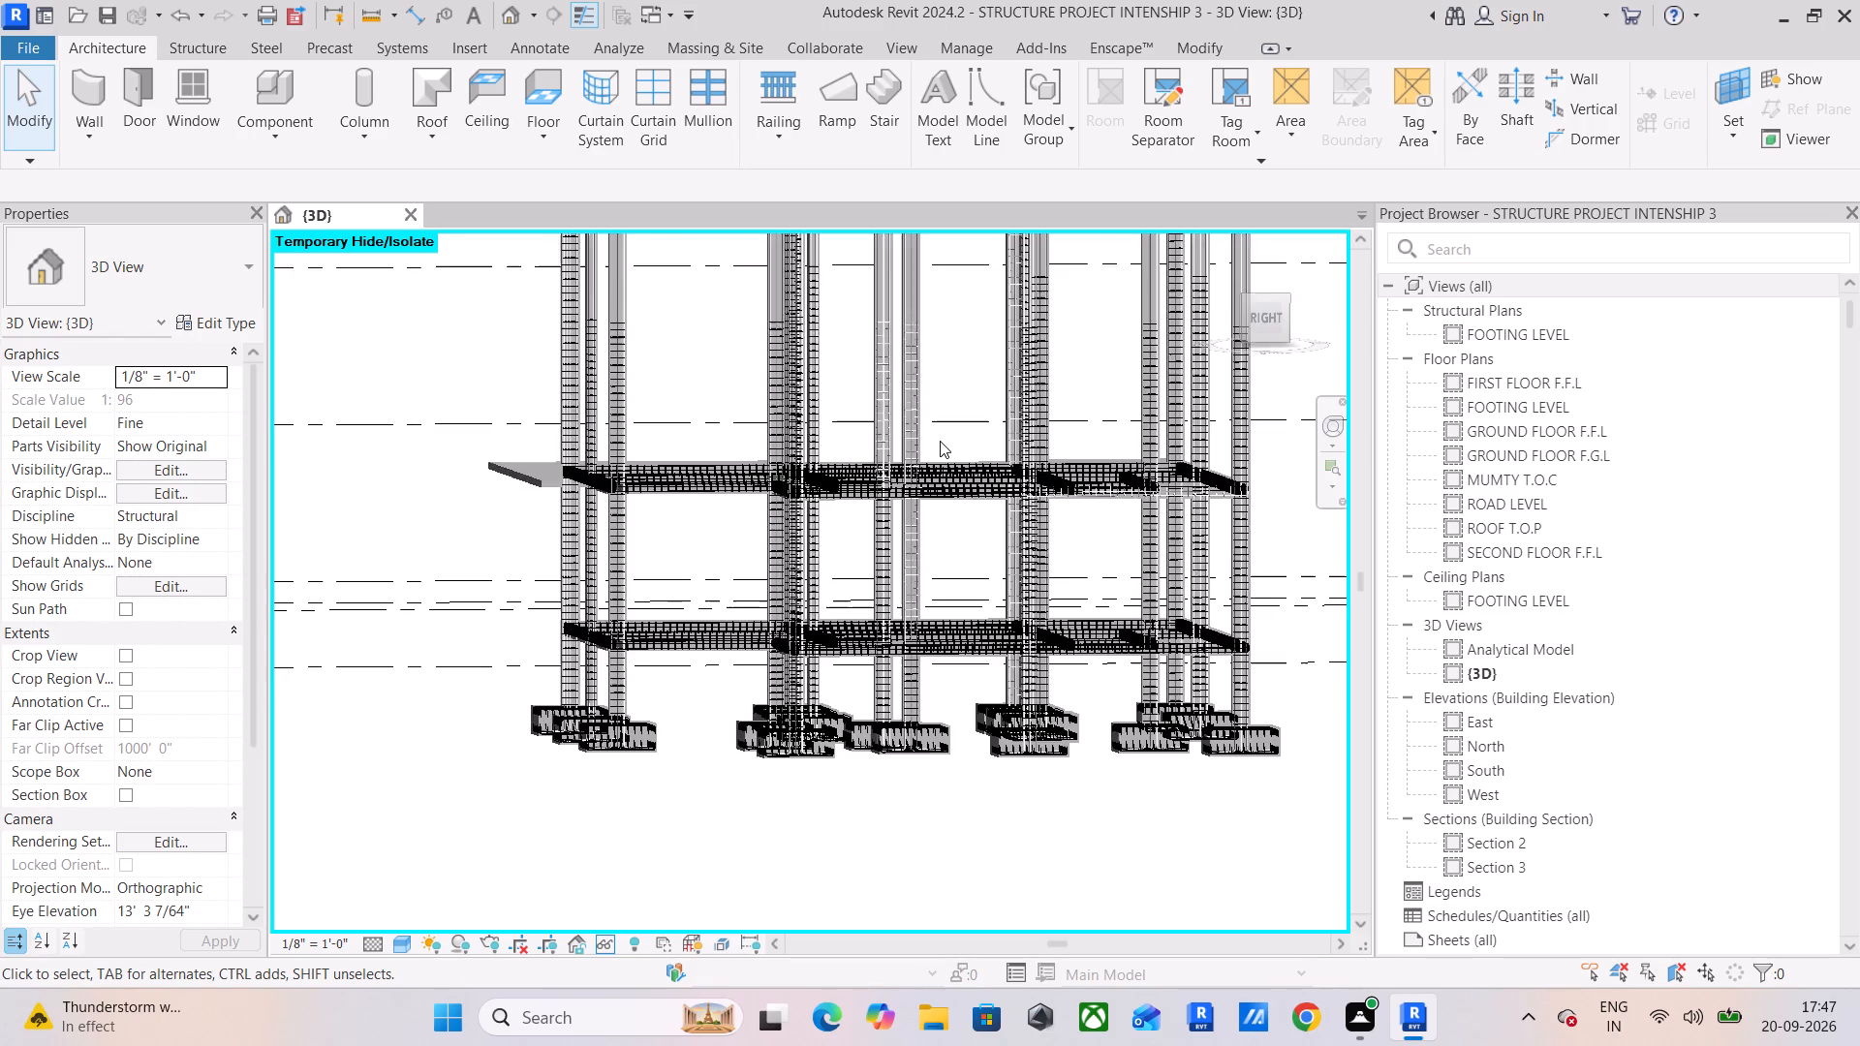
scroll(940, 441, down, 1)
middle_drag(930, 446, 879, 487)
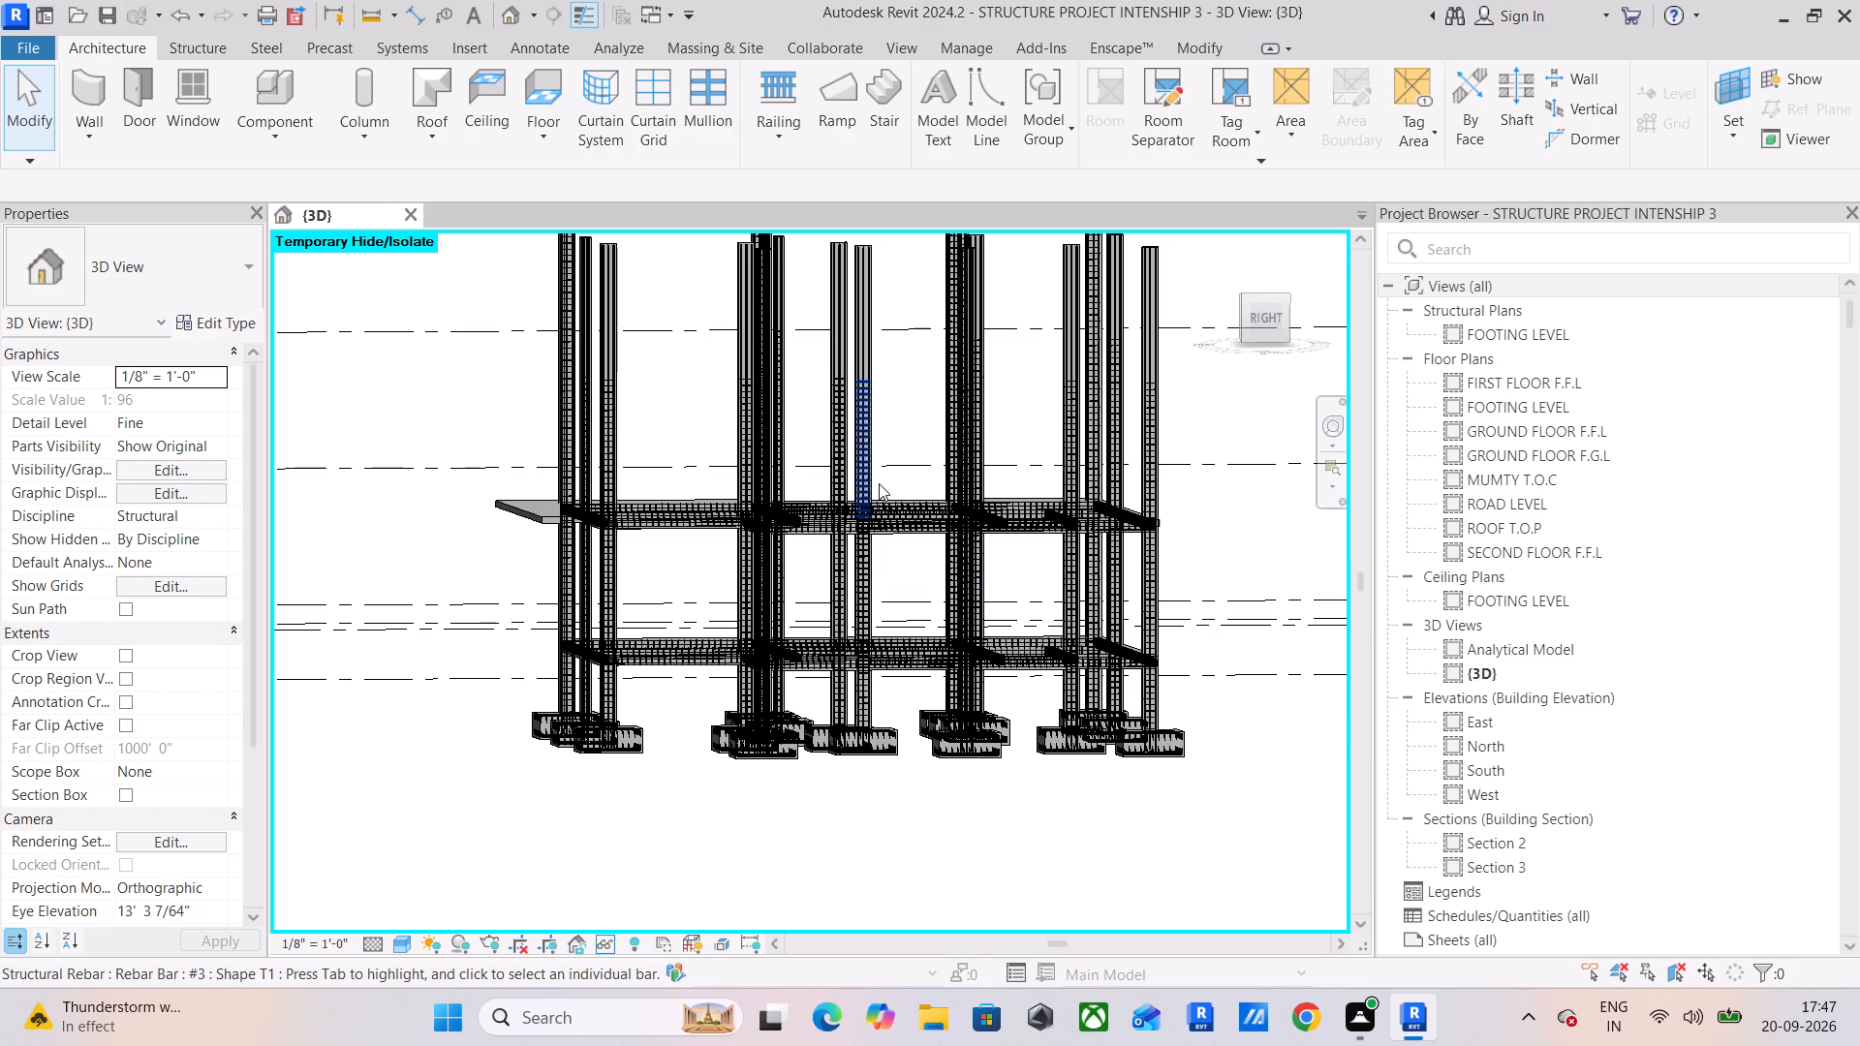
scroll(879, 483, down, 2)
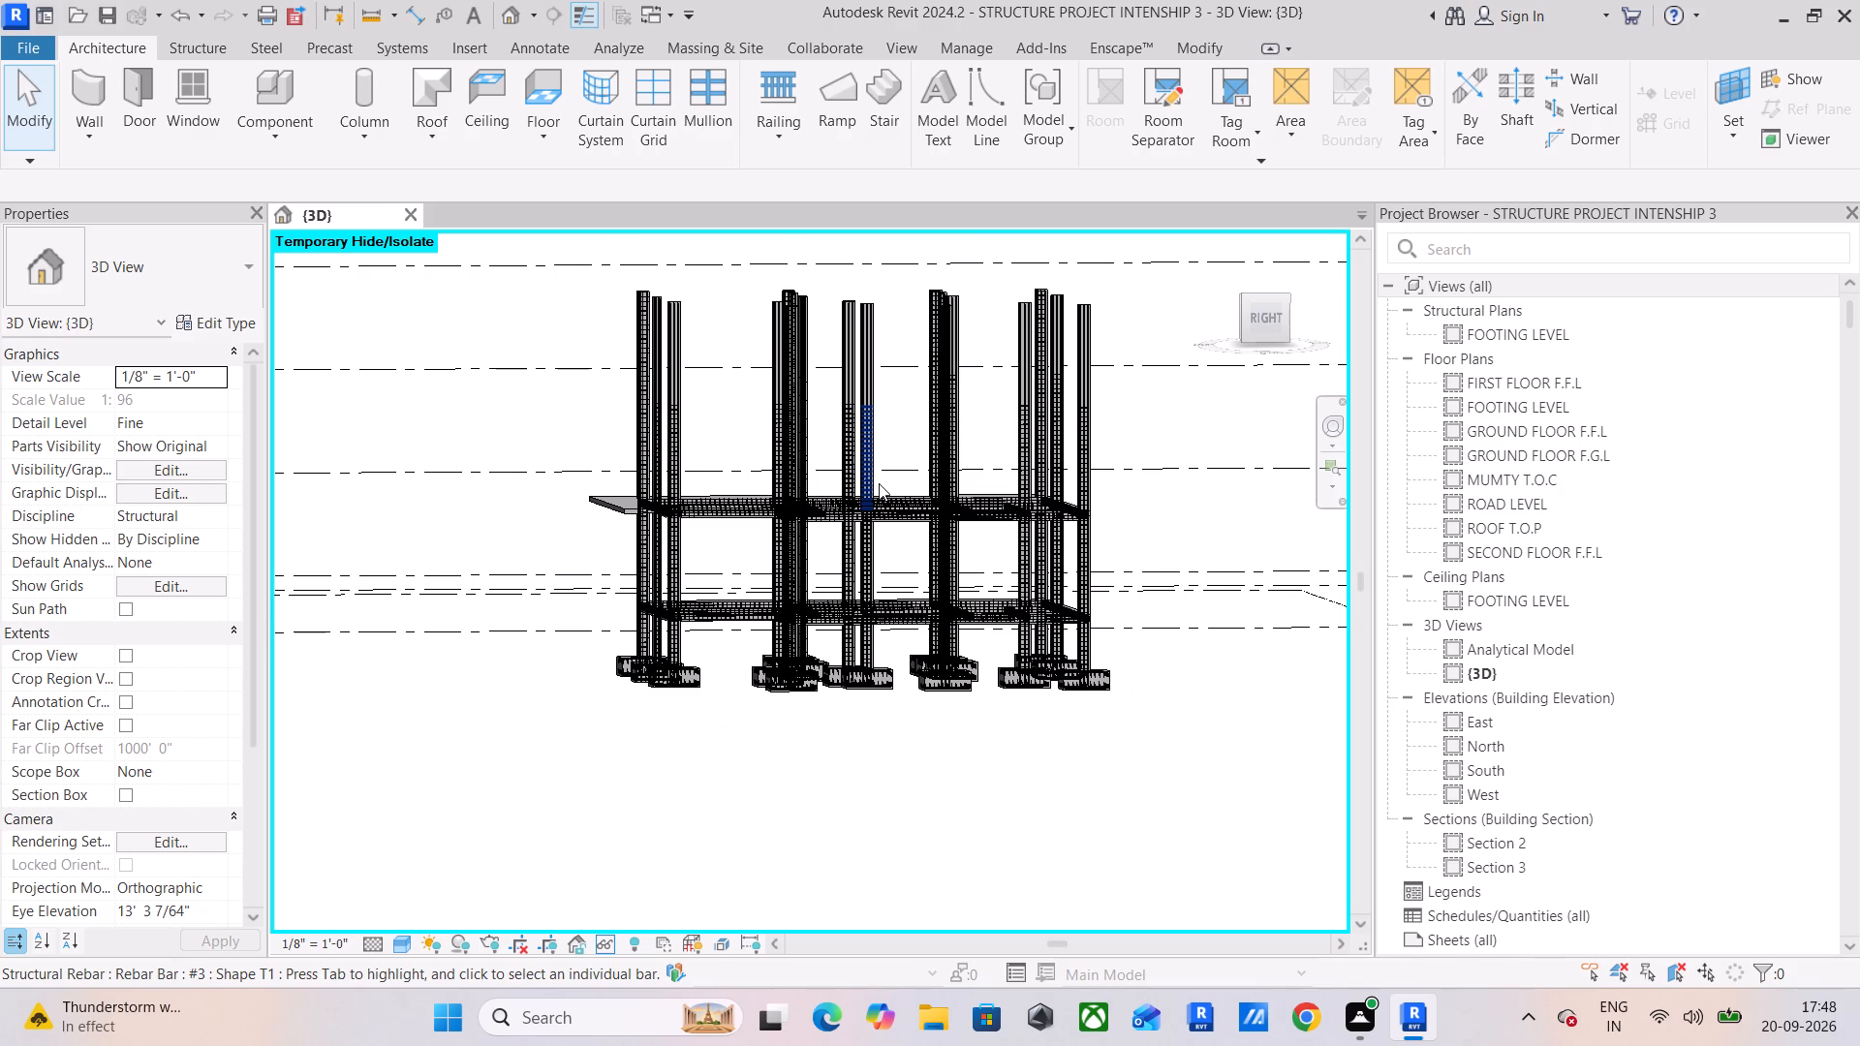
scroll(879, 483, down, 1)
scroll(840, 587, up, 6)
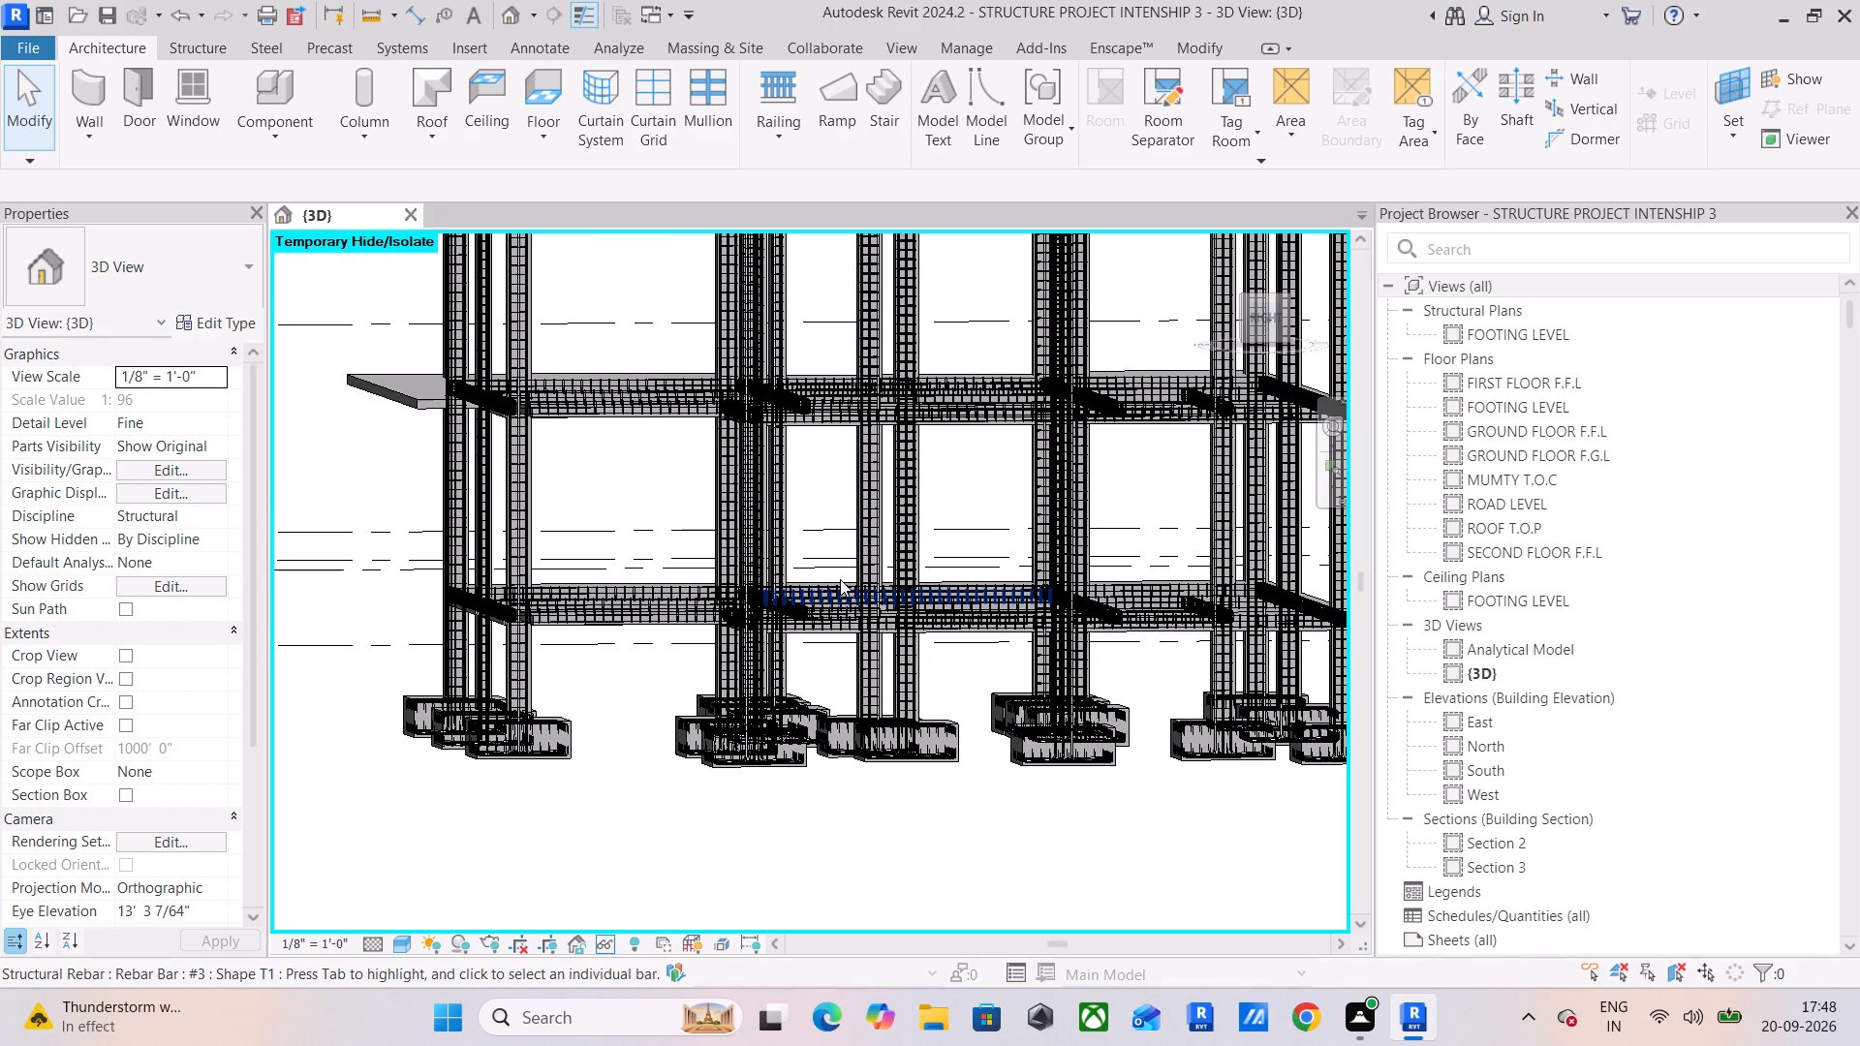
scroll(840, 579, down, 1)
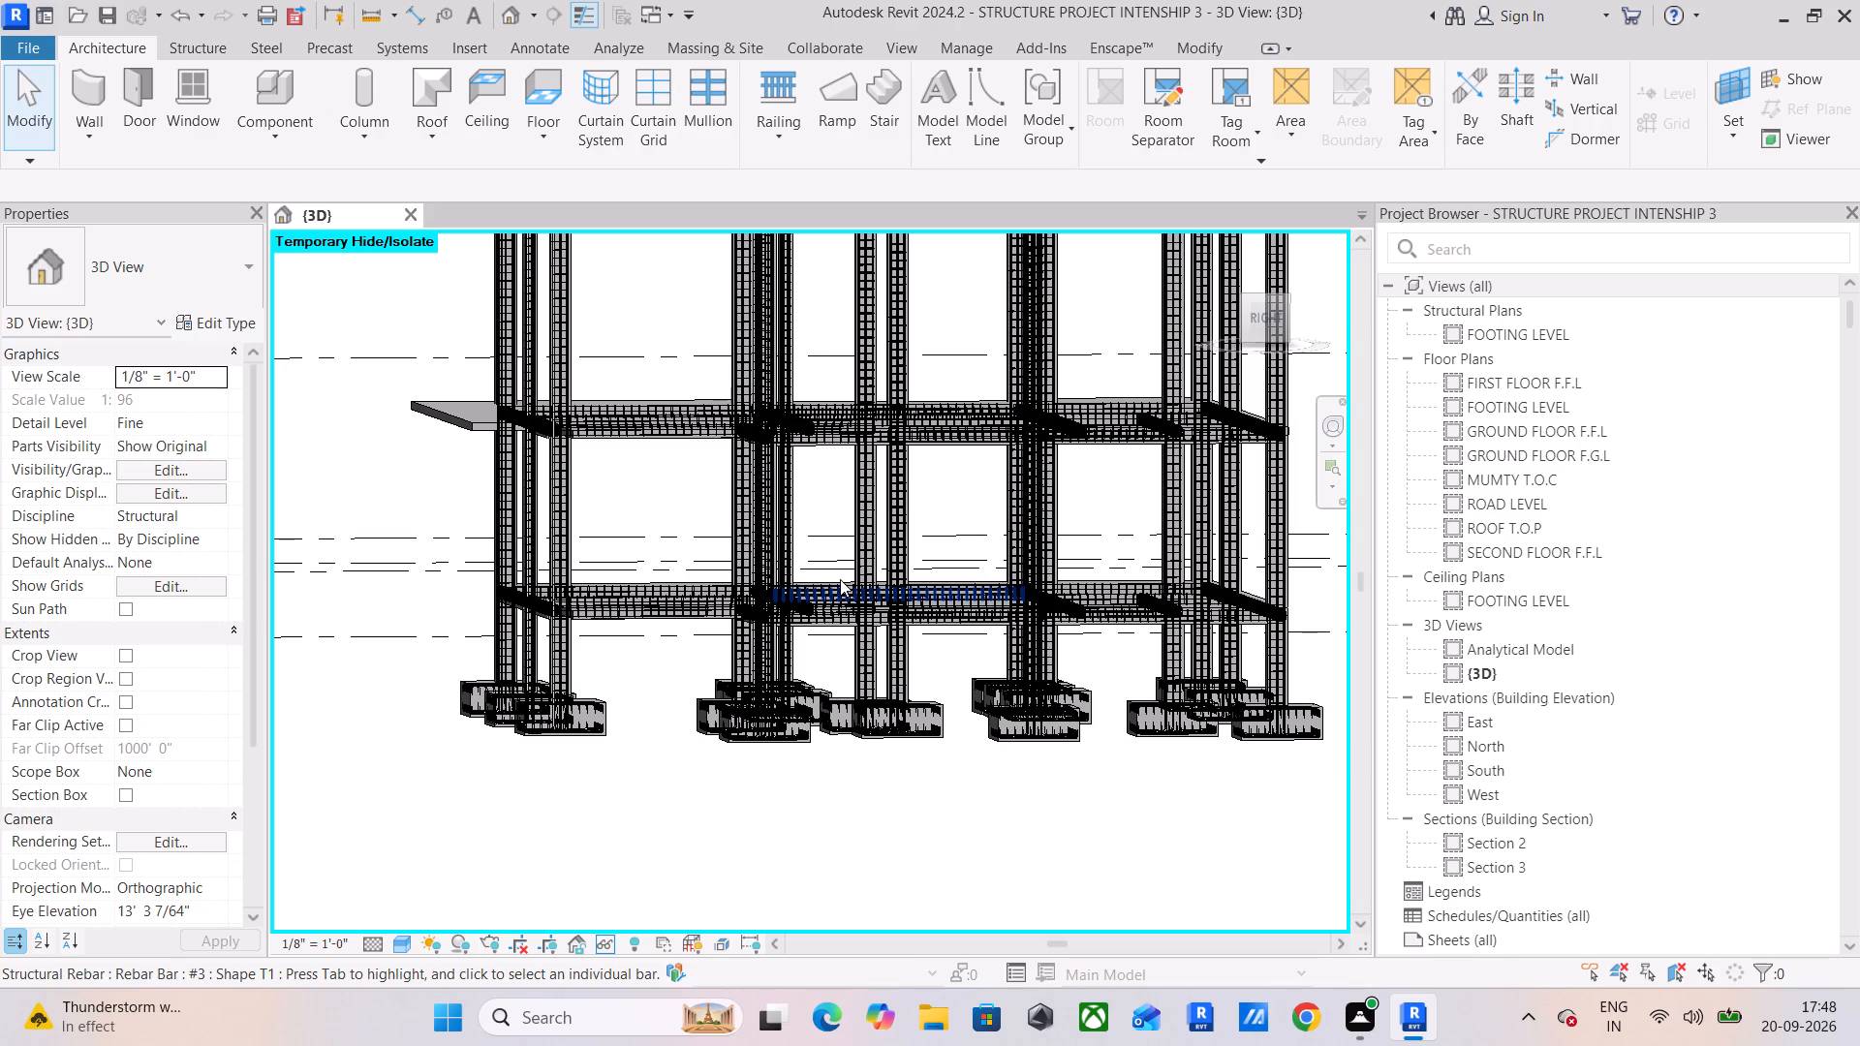
scroll(840, 579, down, 2)
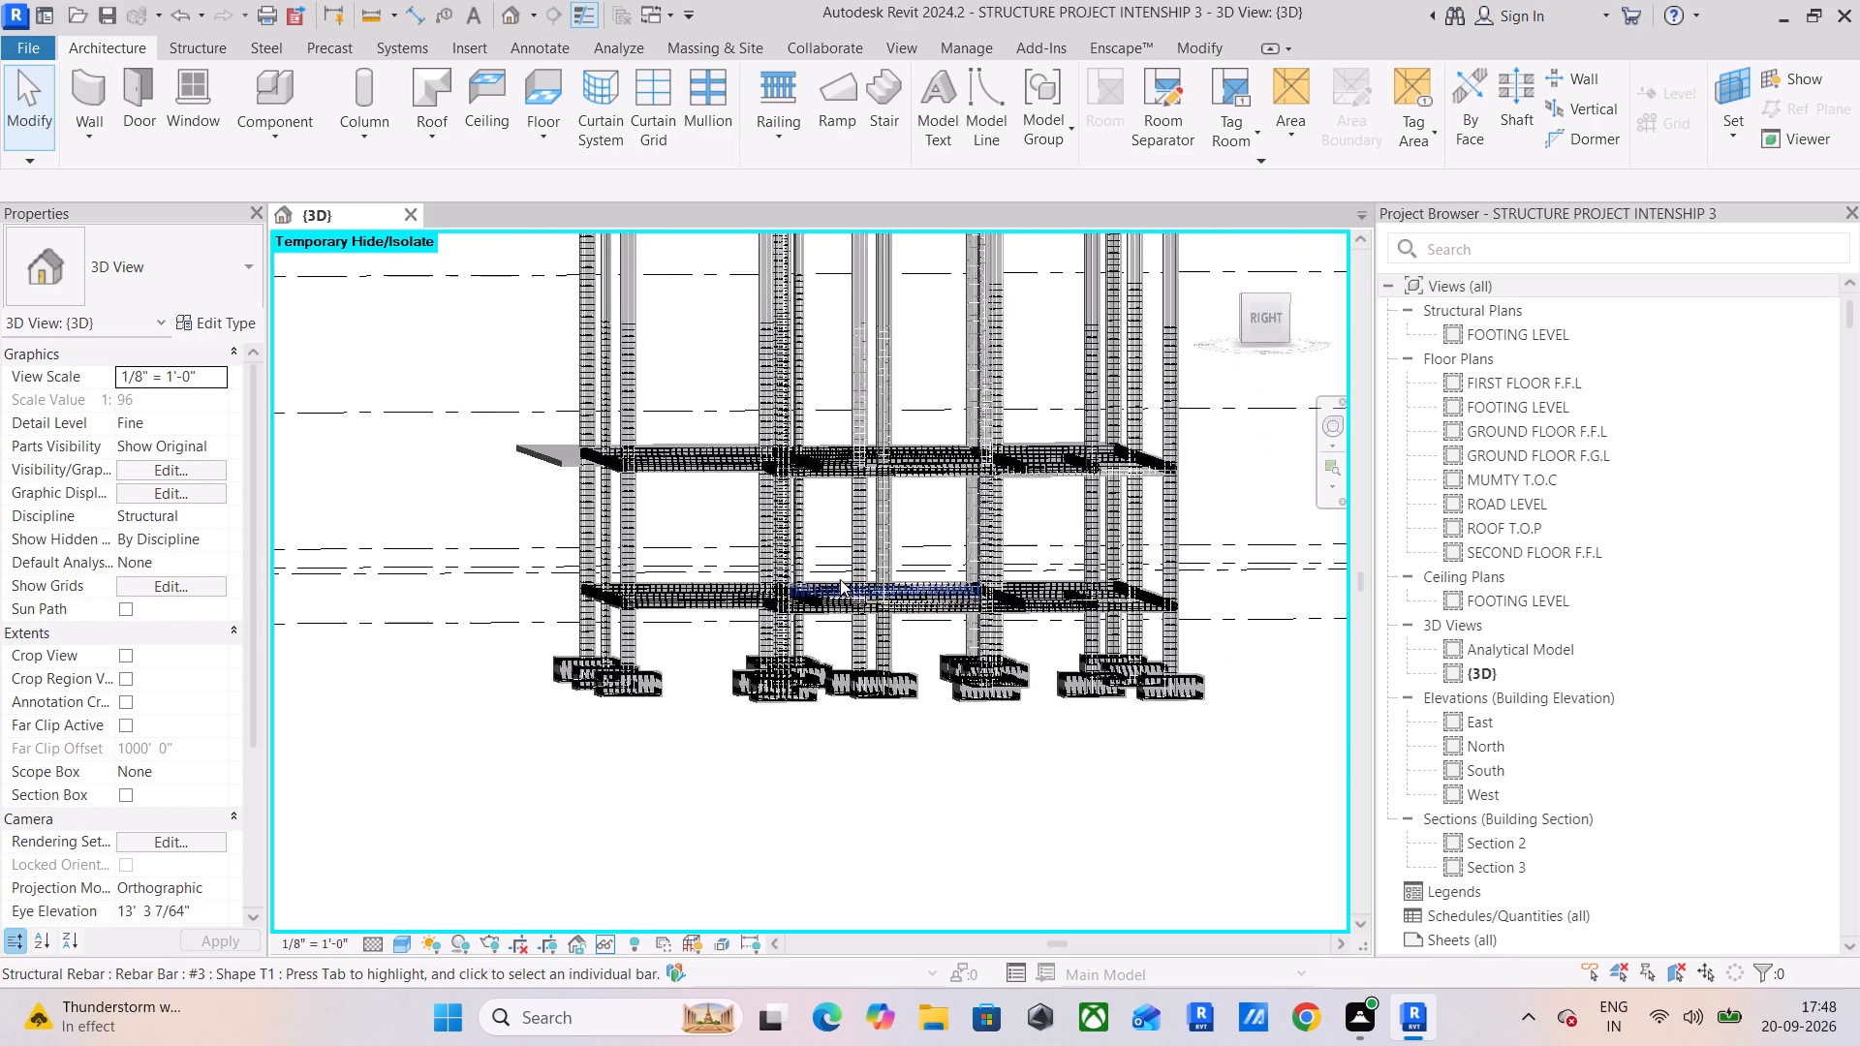
scroll(840, 579, down, 1)
Examine the rebar up close in the lower beams and columns, and in the footings beneath them.
scroll(851, 598, up, 14)
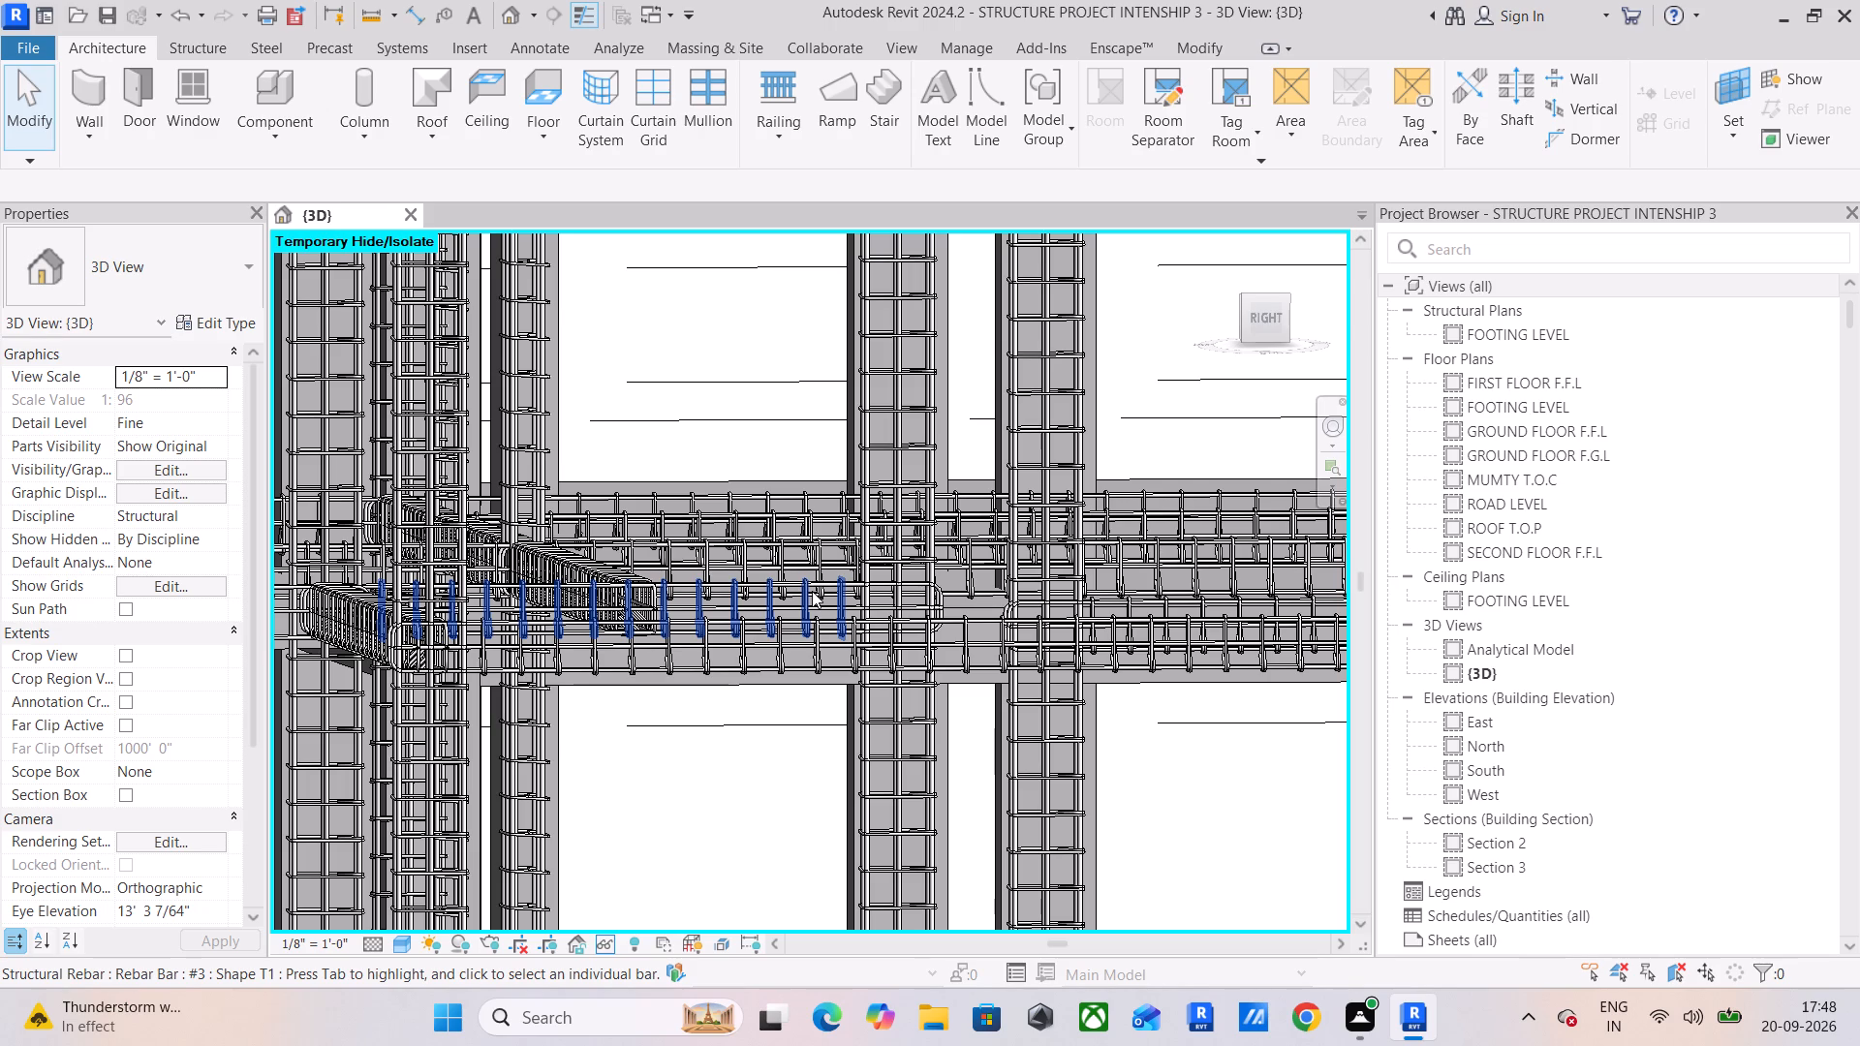
scroll(812, 591, down, 2)
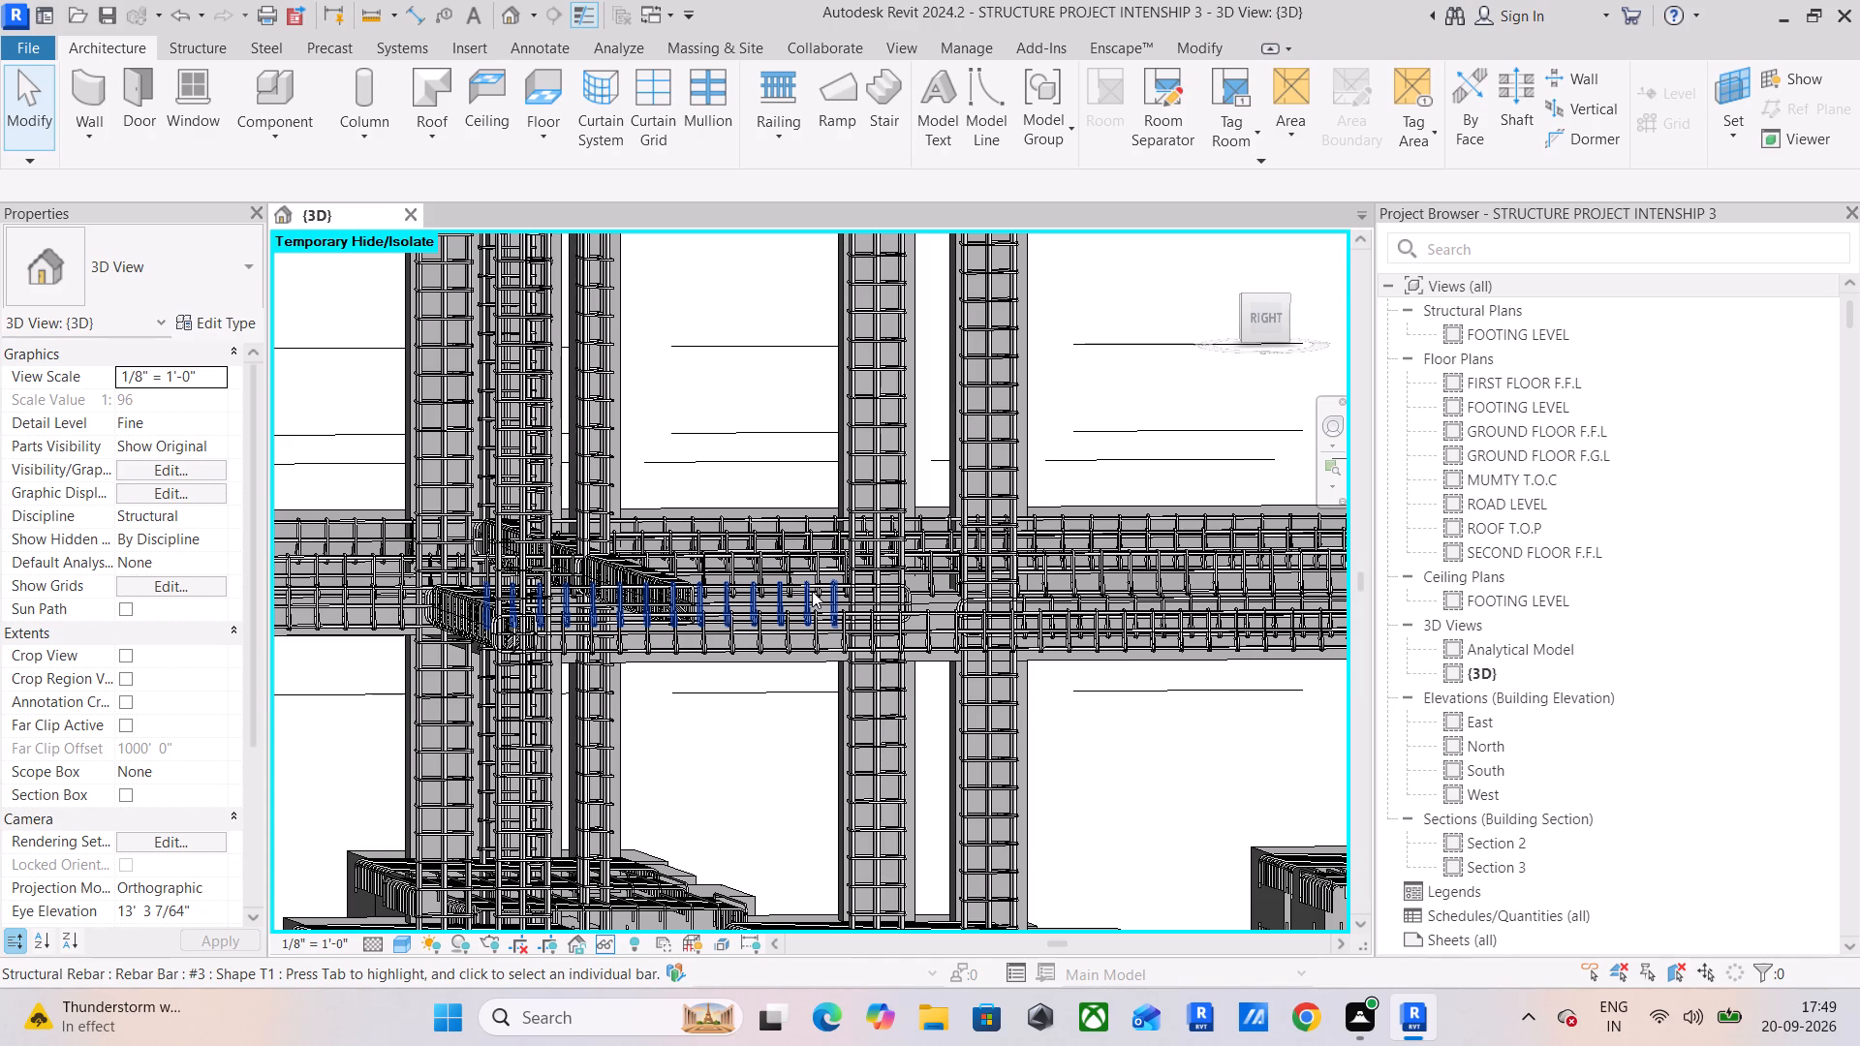
scroll(830, 612, down, 3)
middle_drag(855, 607, 868, 613)
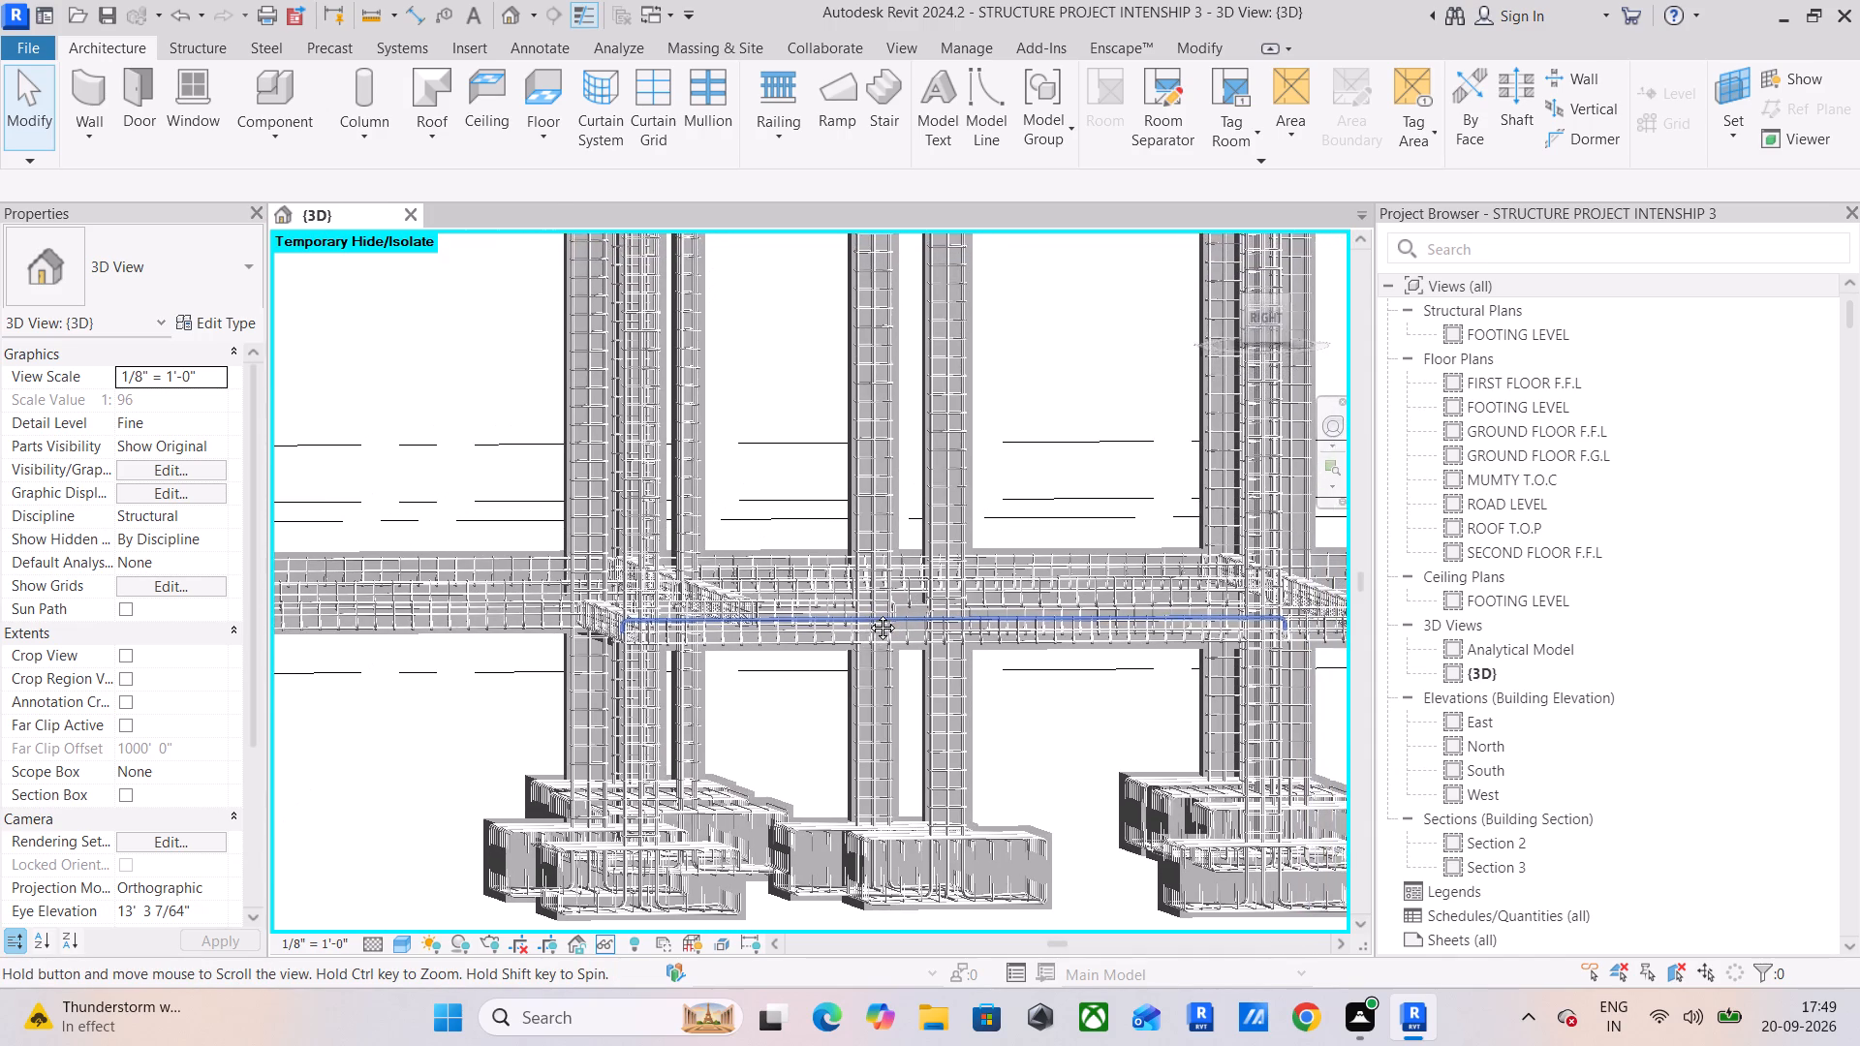
middle_drag(868, 613, 849, 624)
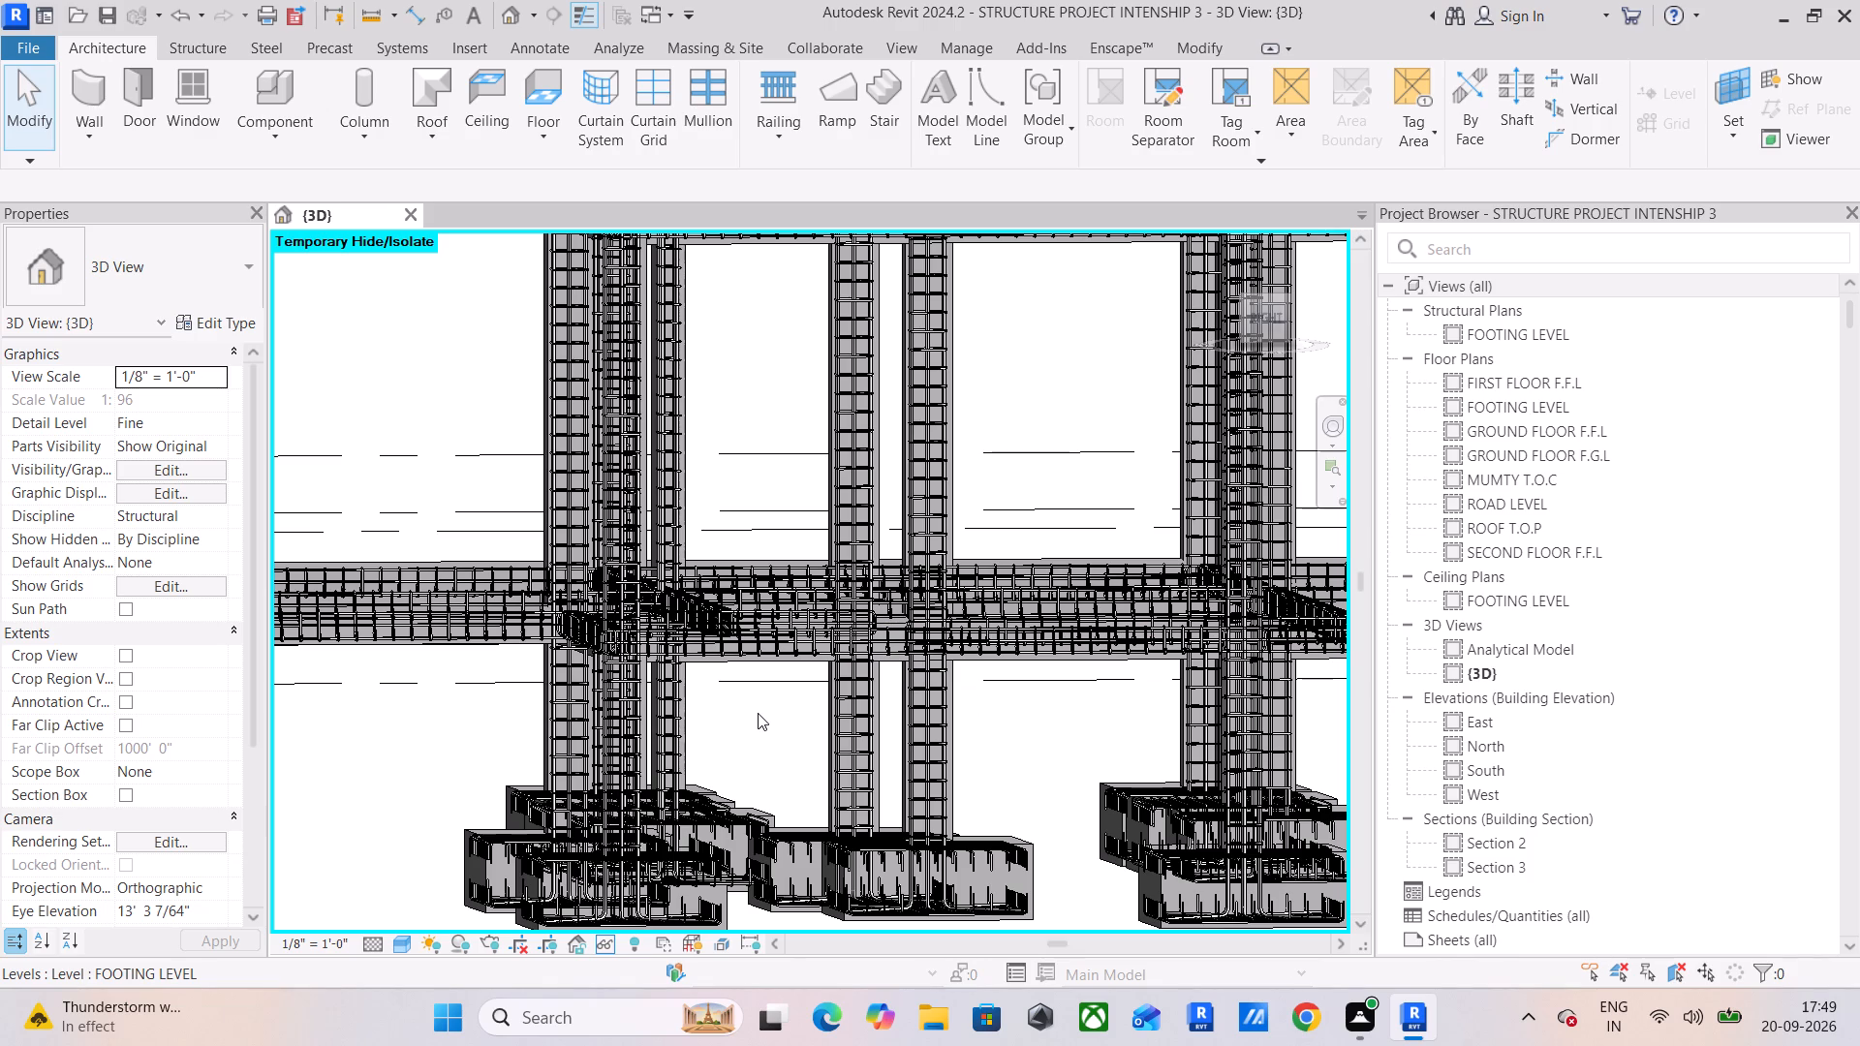
scroll(758, 713, down, 2)
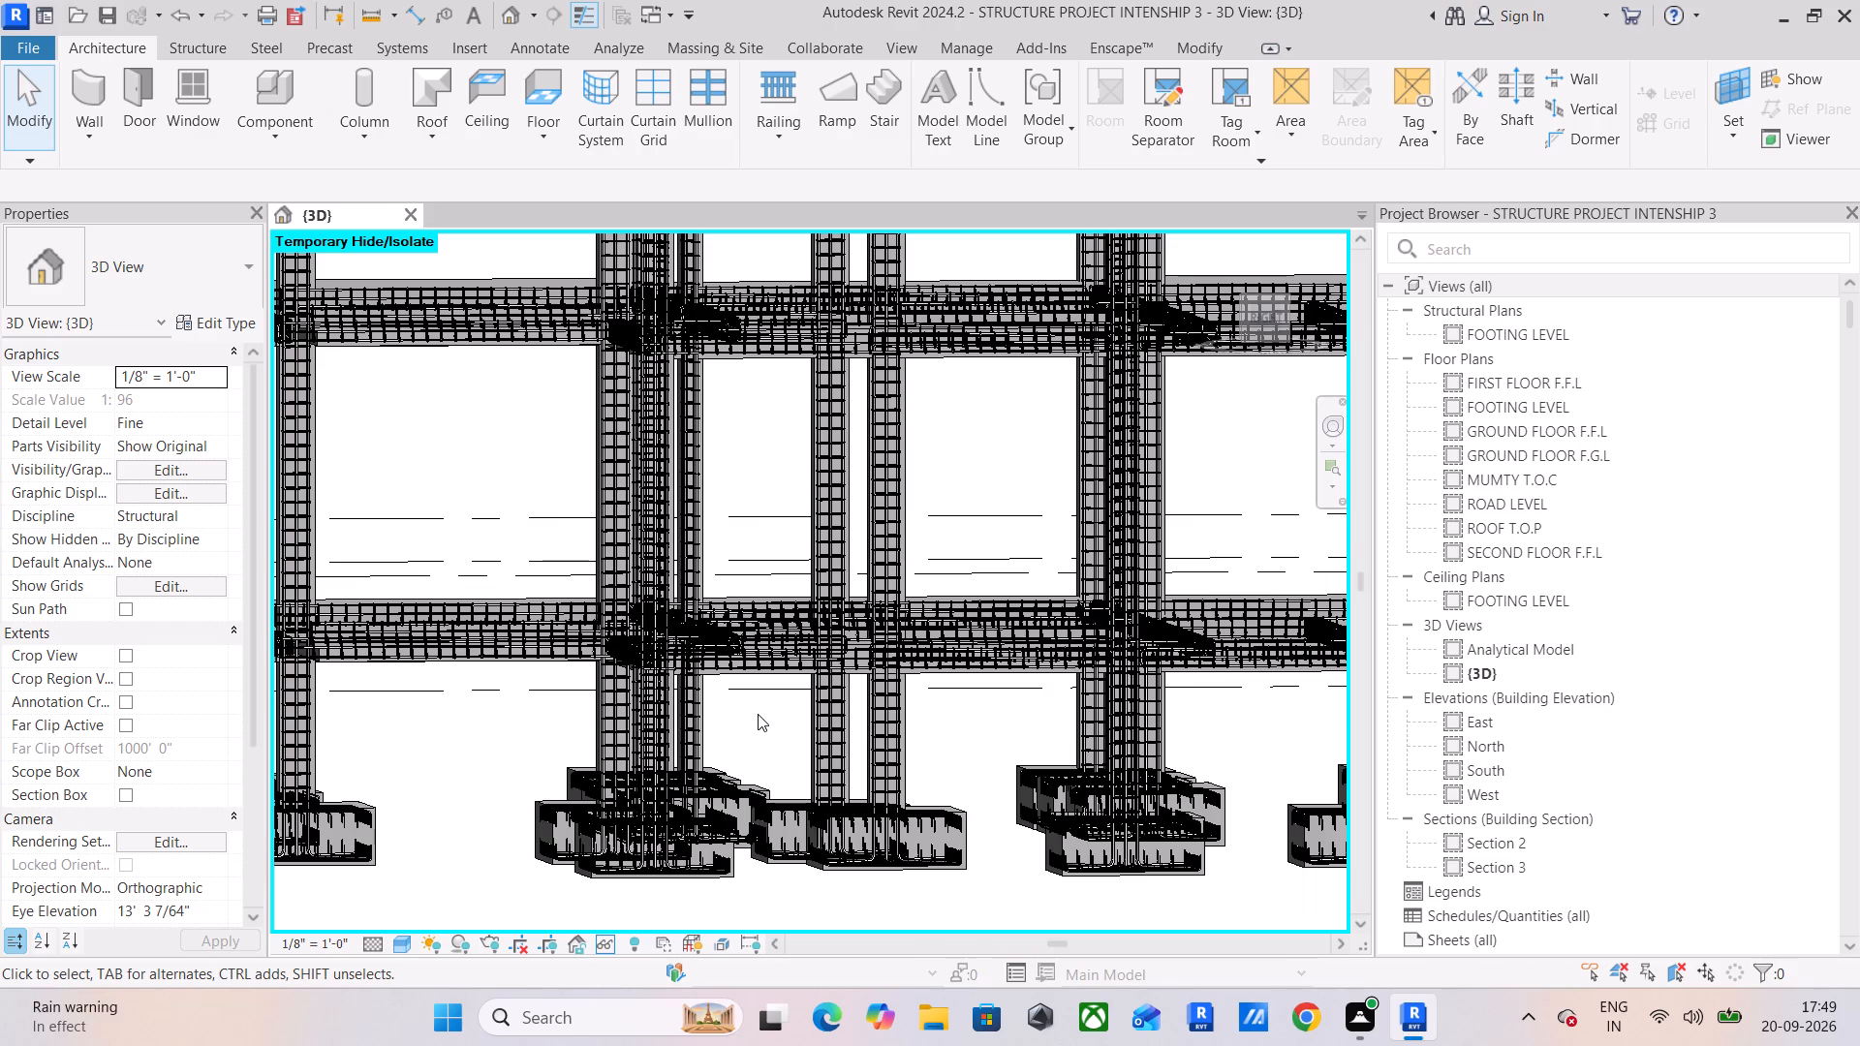
scroll(568, 651, down, 1)
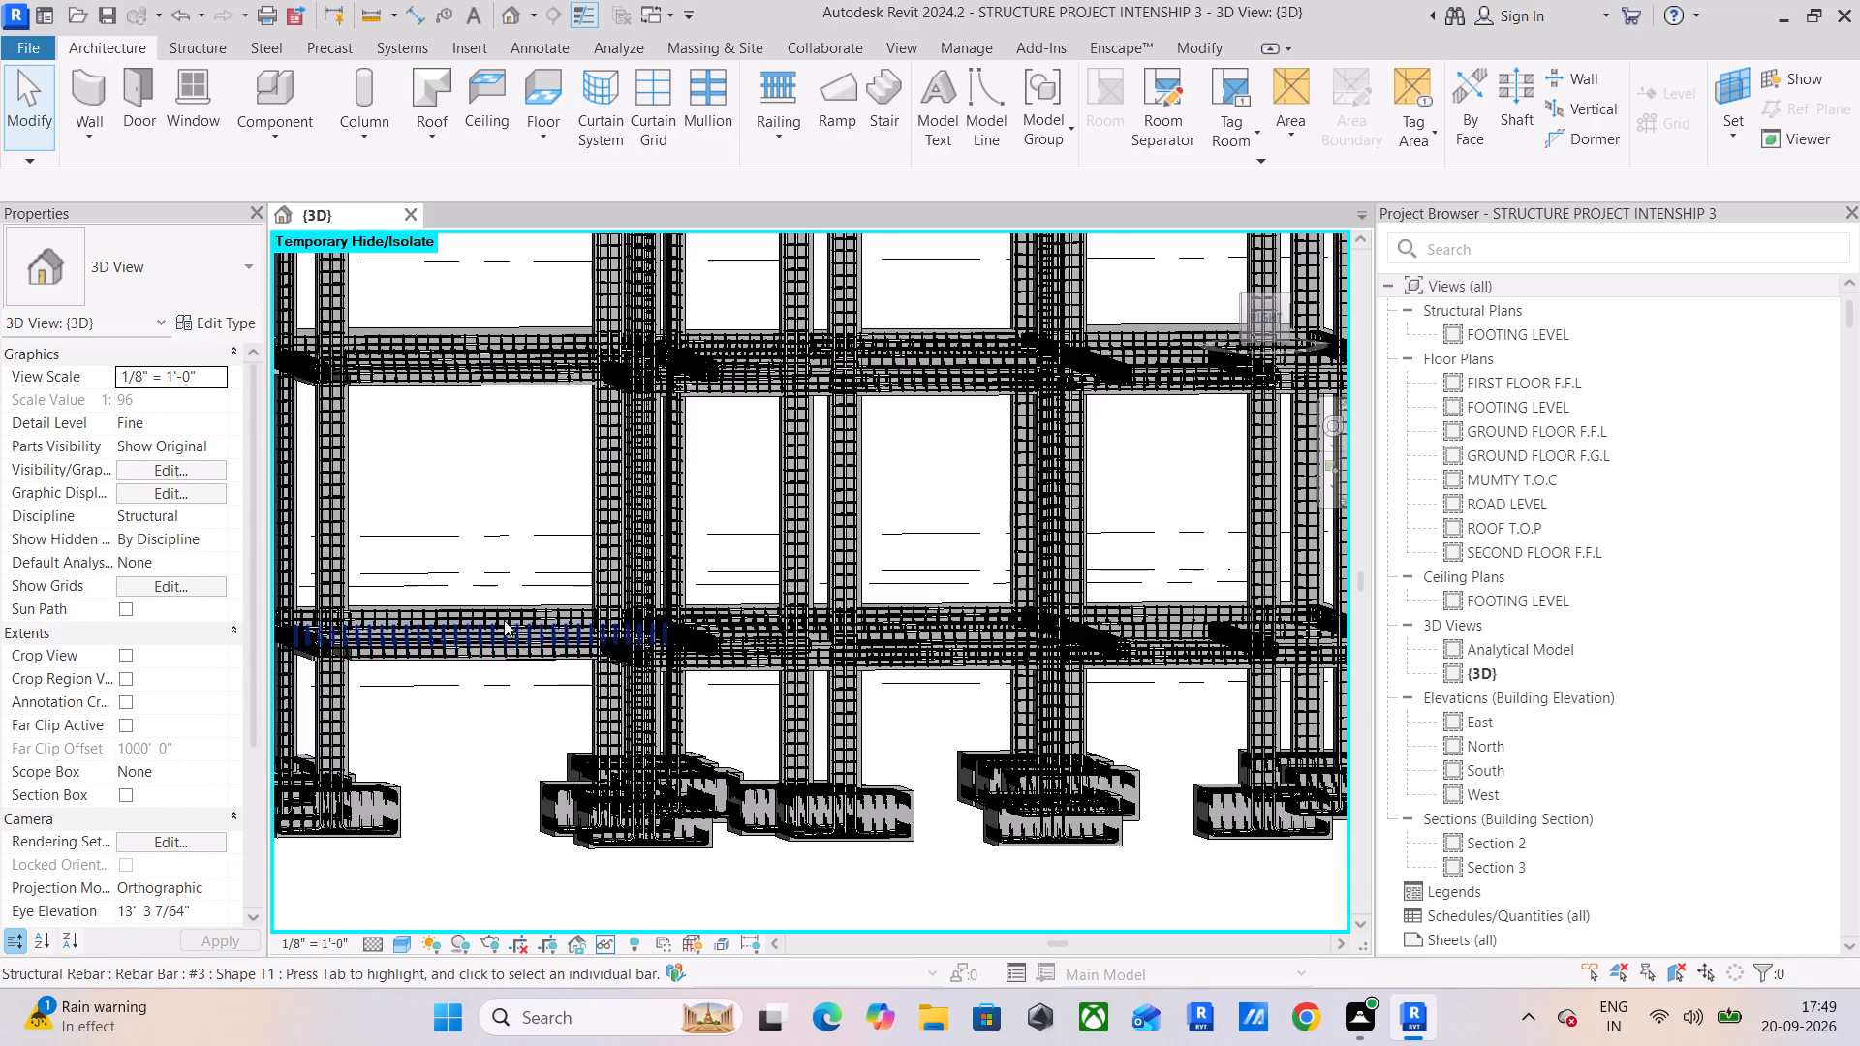
middle_drag(504, 620, 652, 622)
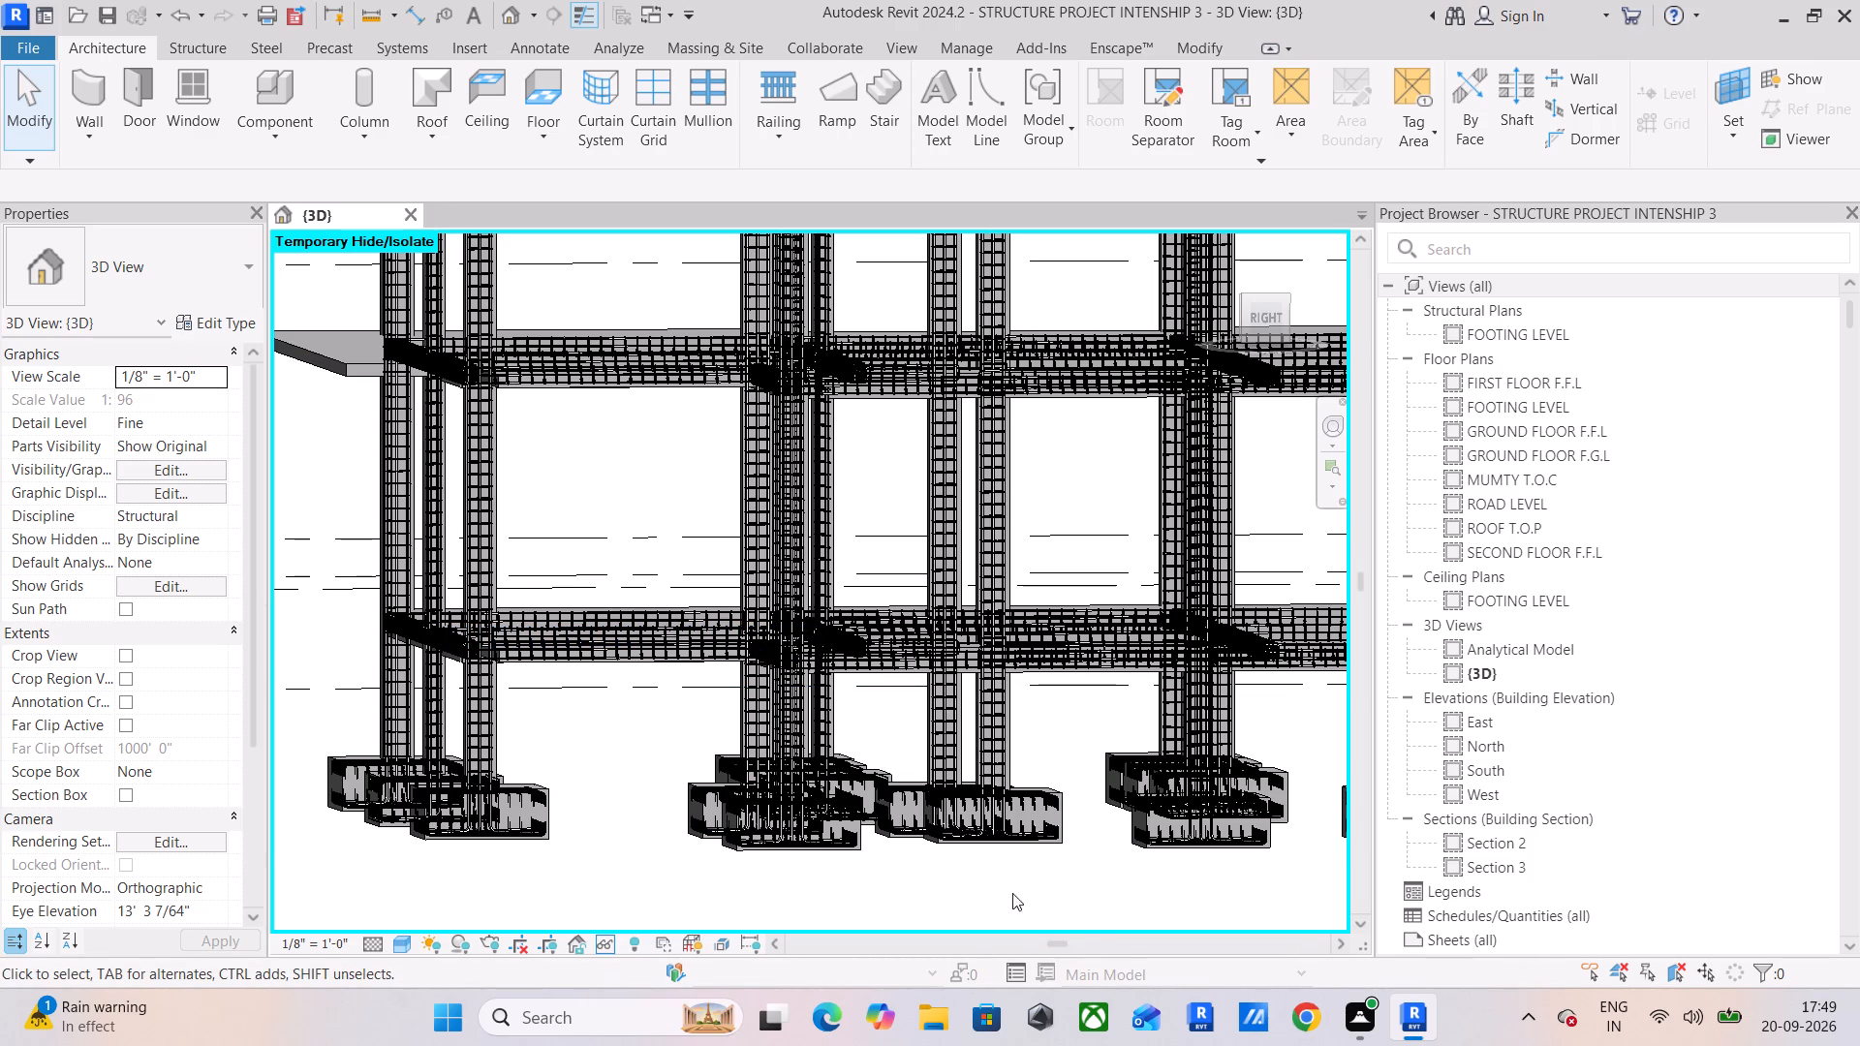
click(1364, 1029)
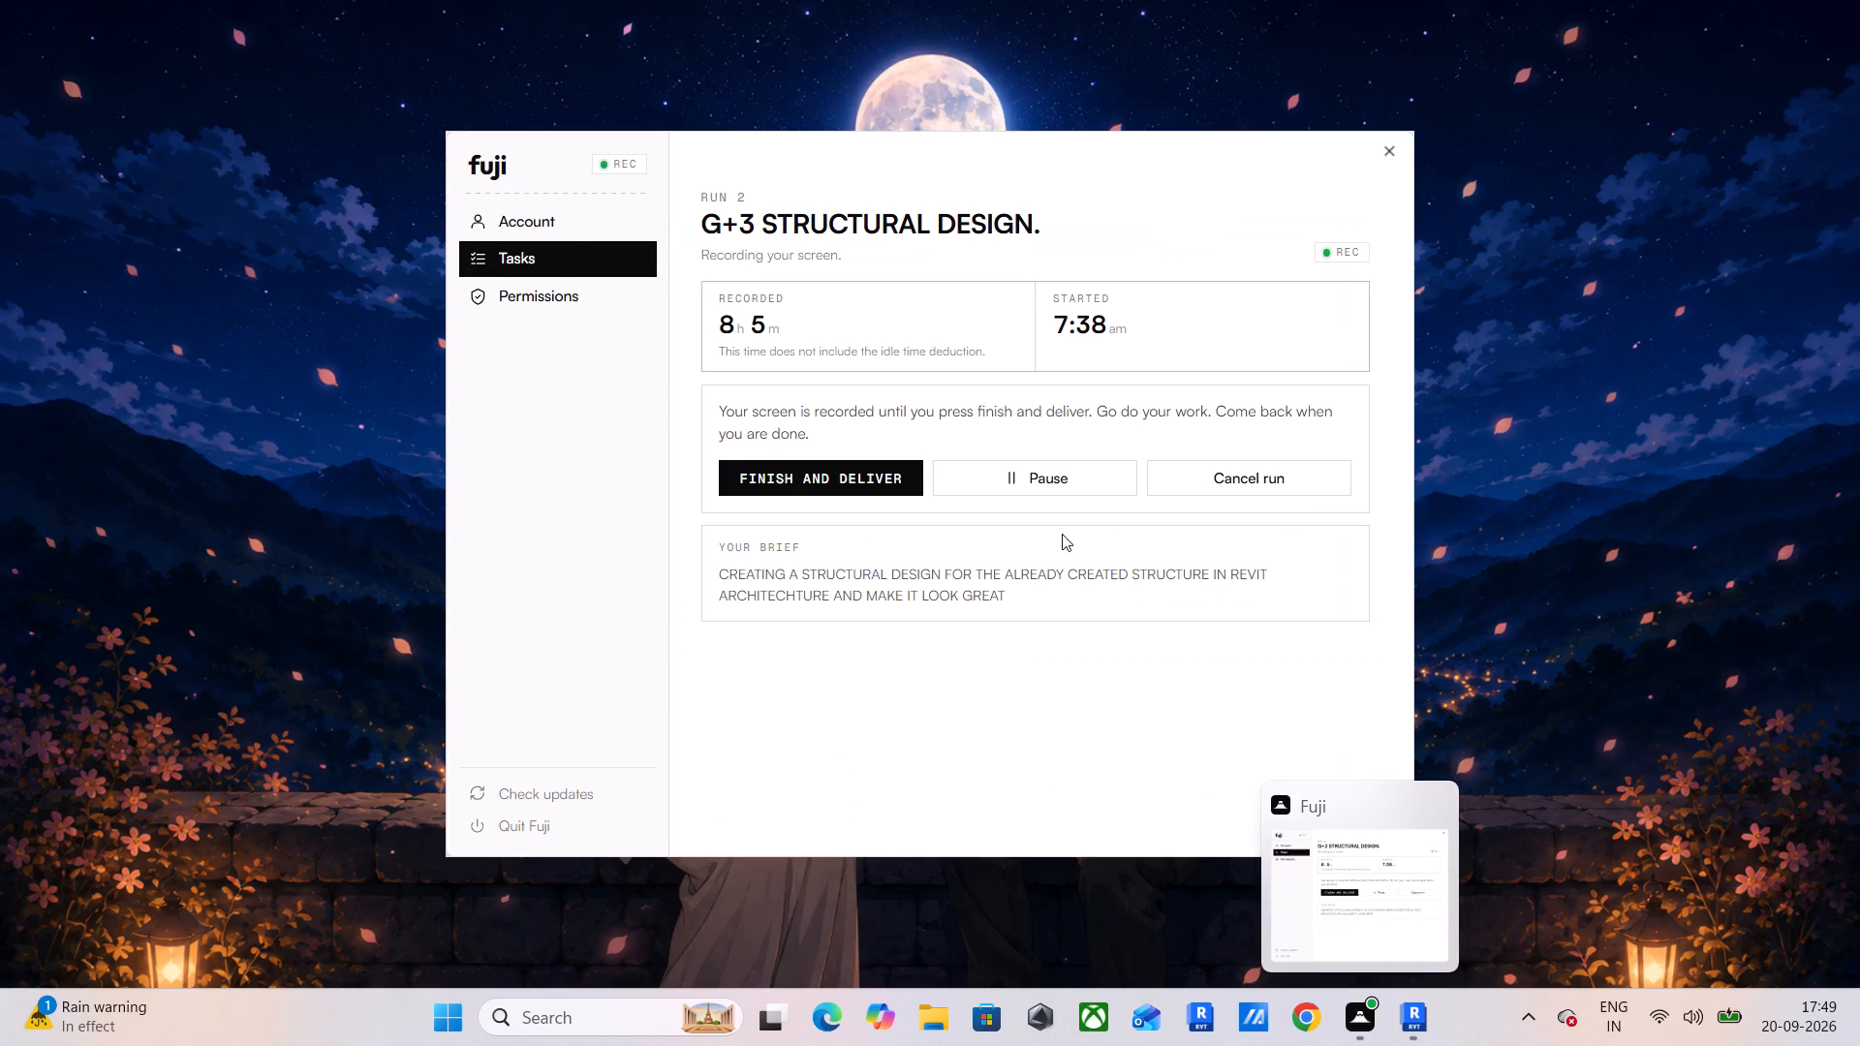
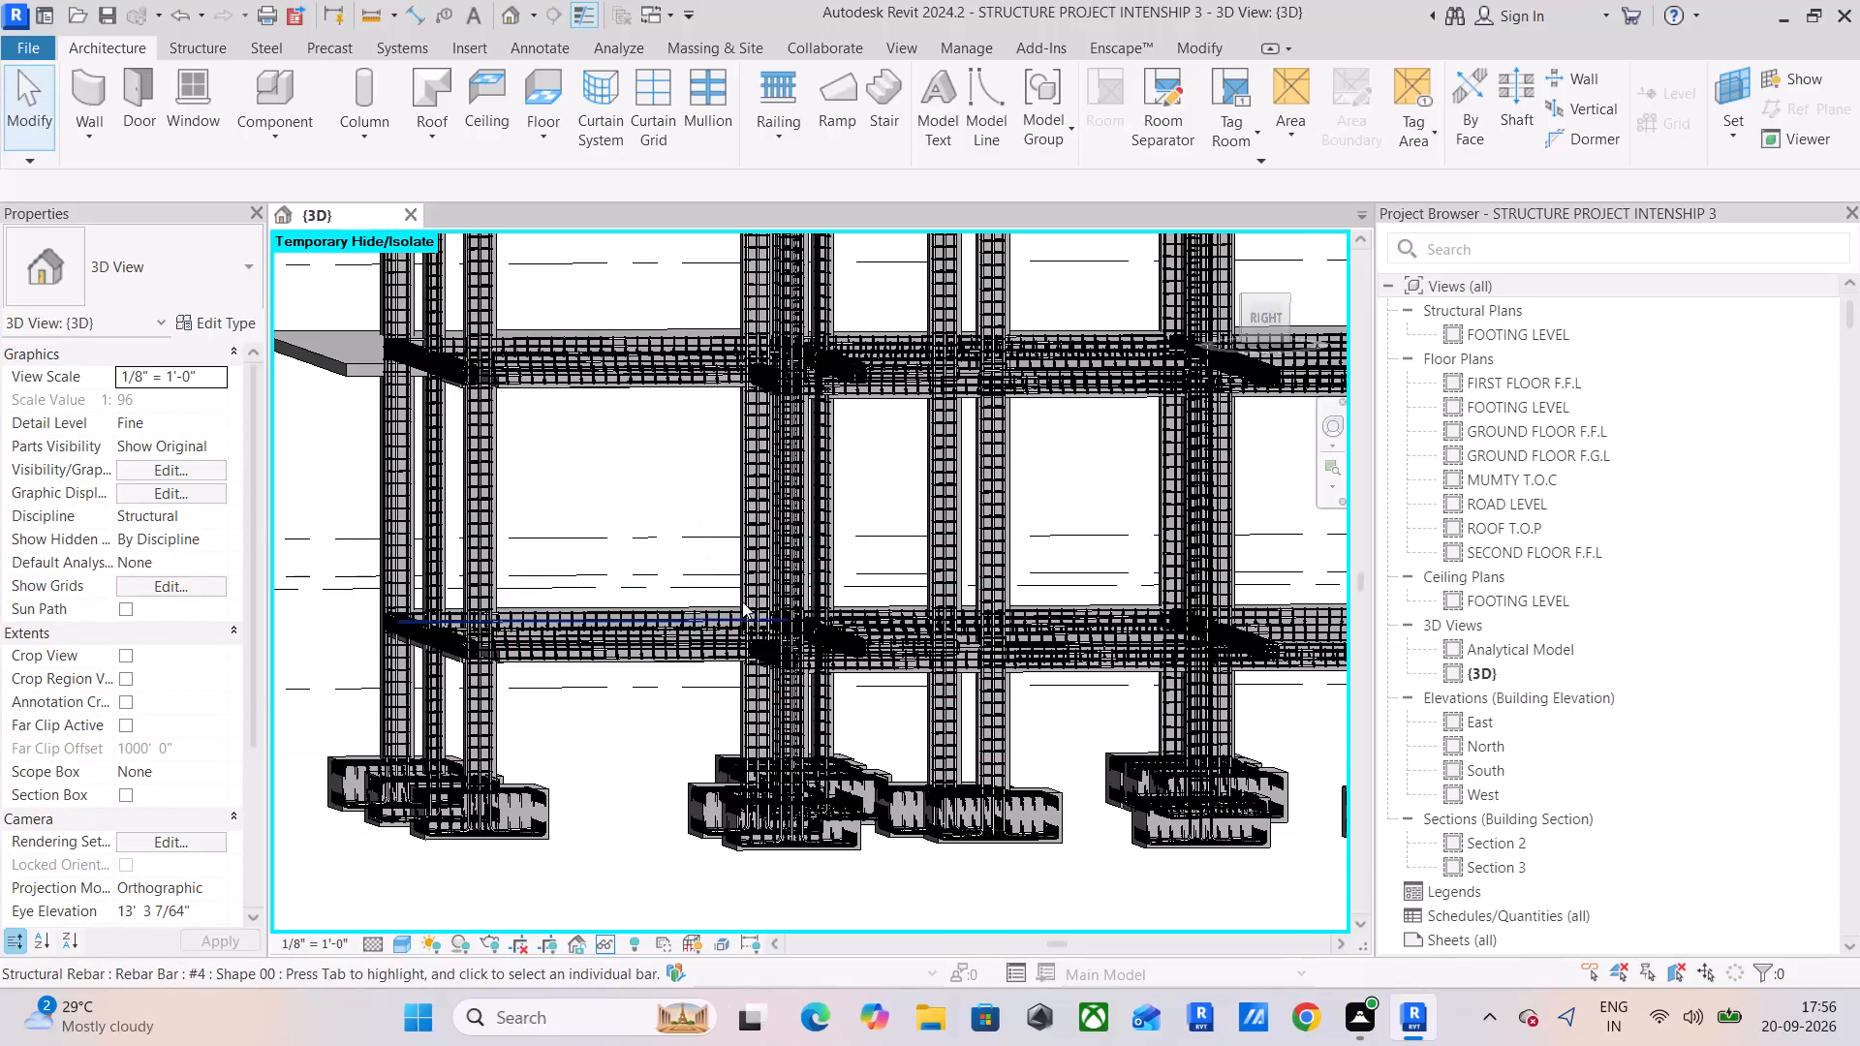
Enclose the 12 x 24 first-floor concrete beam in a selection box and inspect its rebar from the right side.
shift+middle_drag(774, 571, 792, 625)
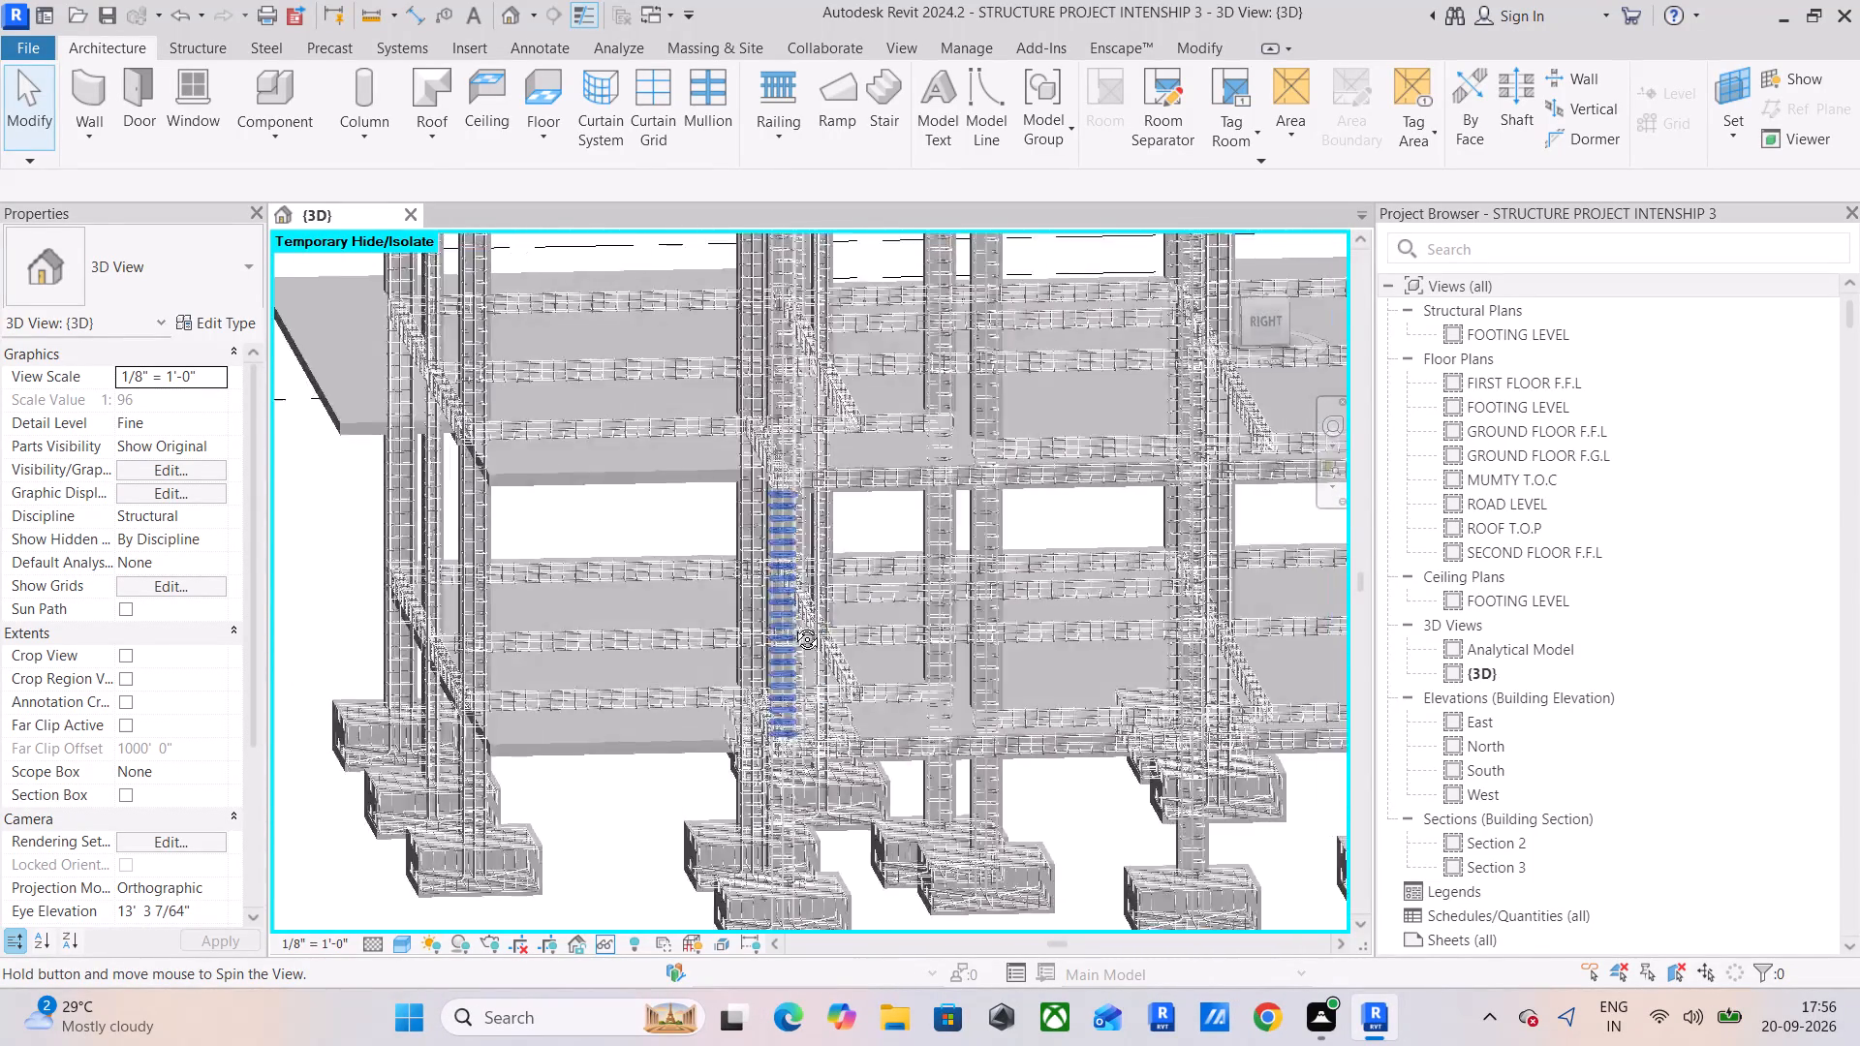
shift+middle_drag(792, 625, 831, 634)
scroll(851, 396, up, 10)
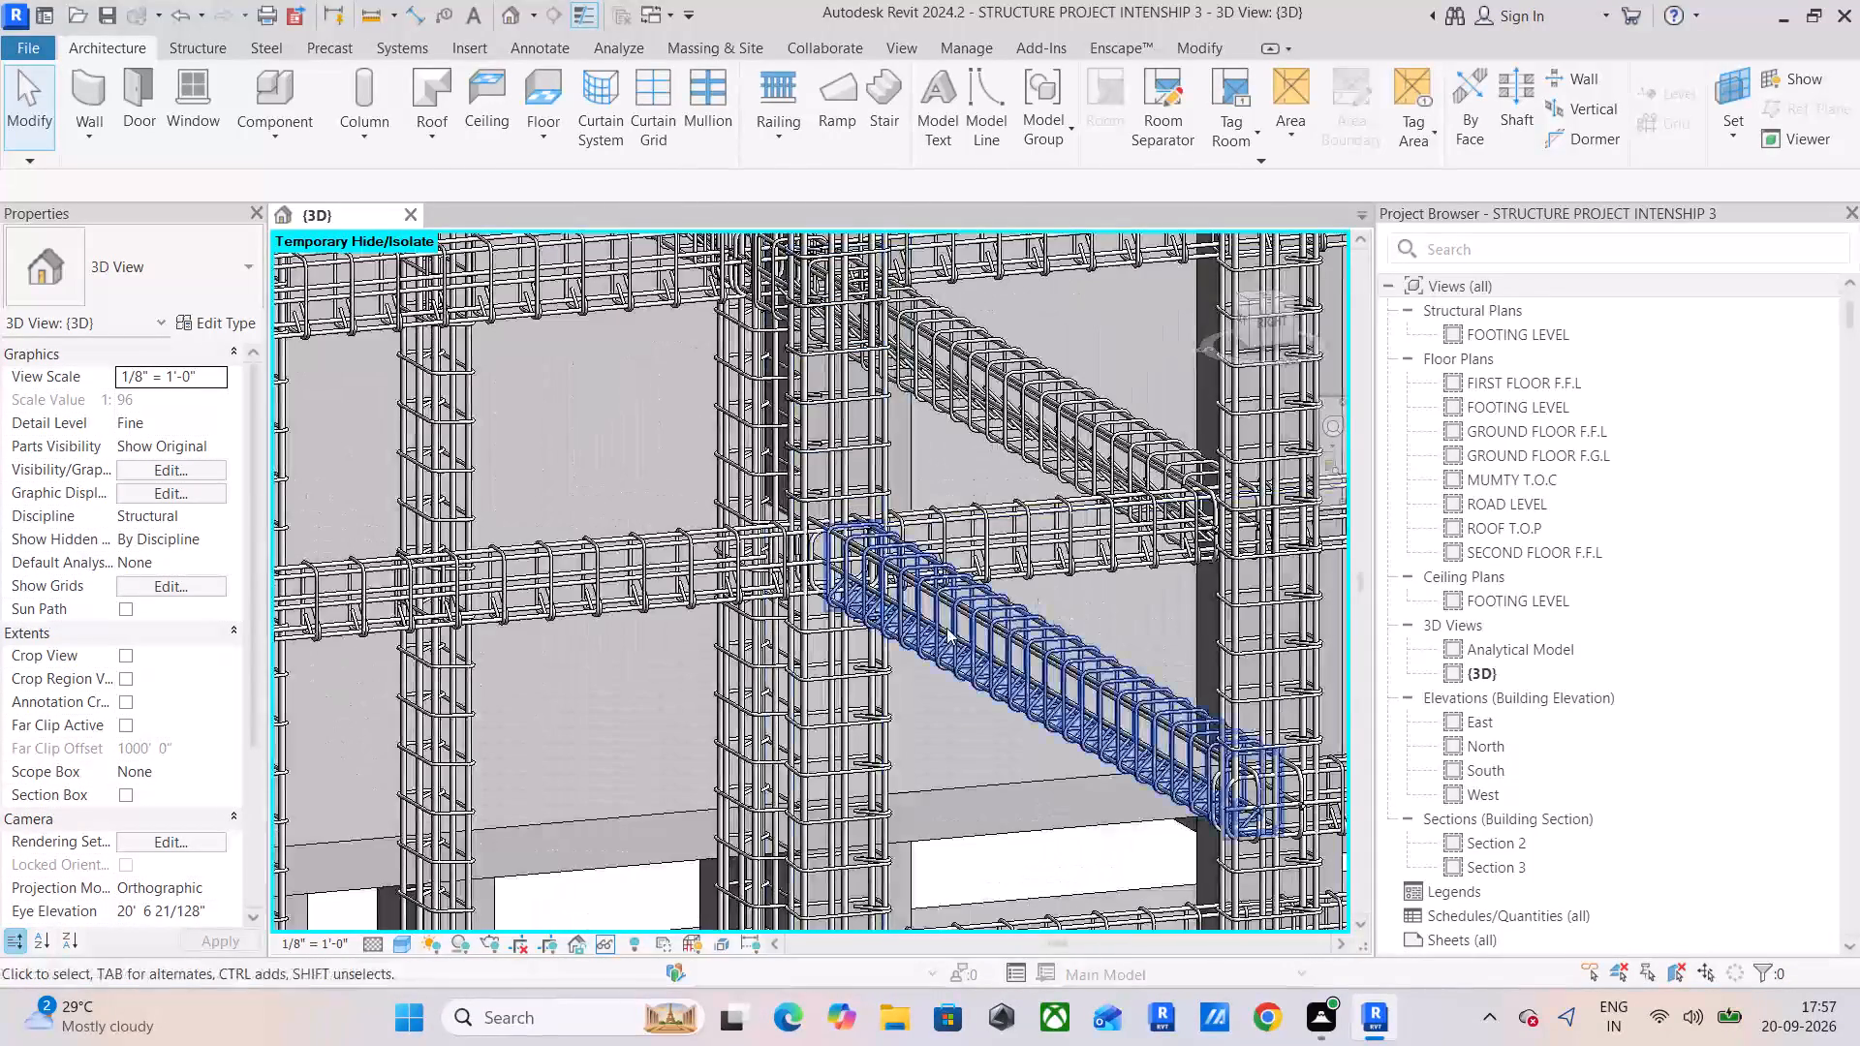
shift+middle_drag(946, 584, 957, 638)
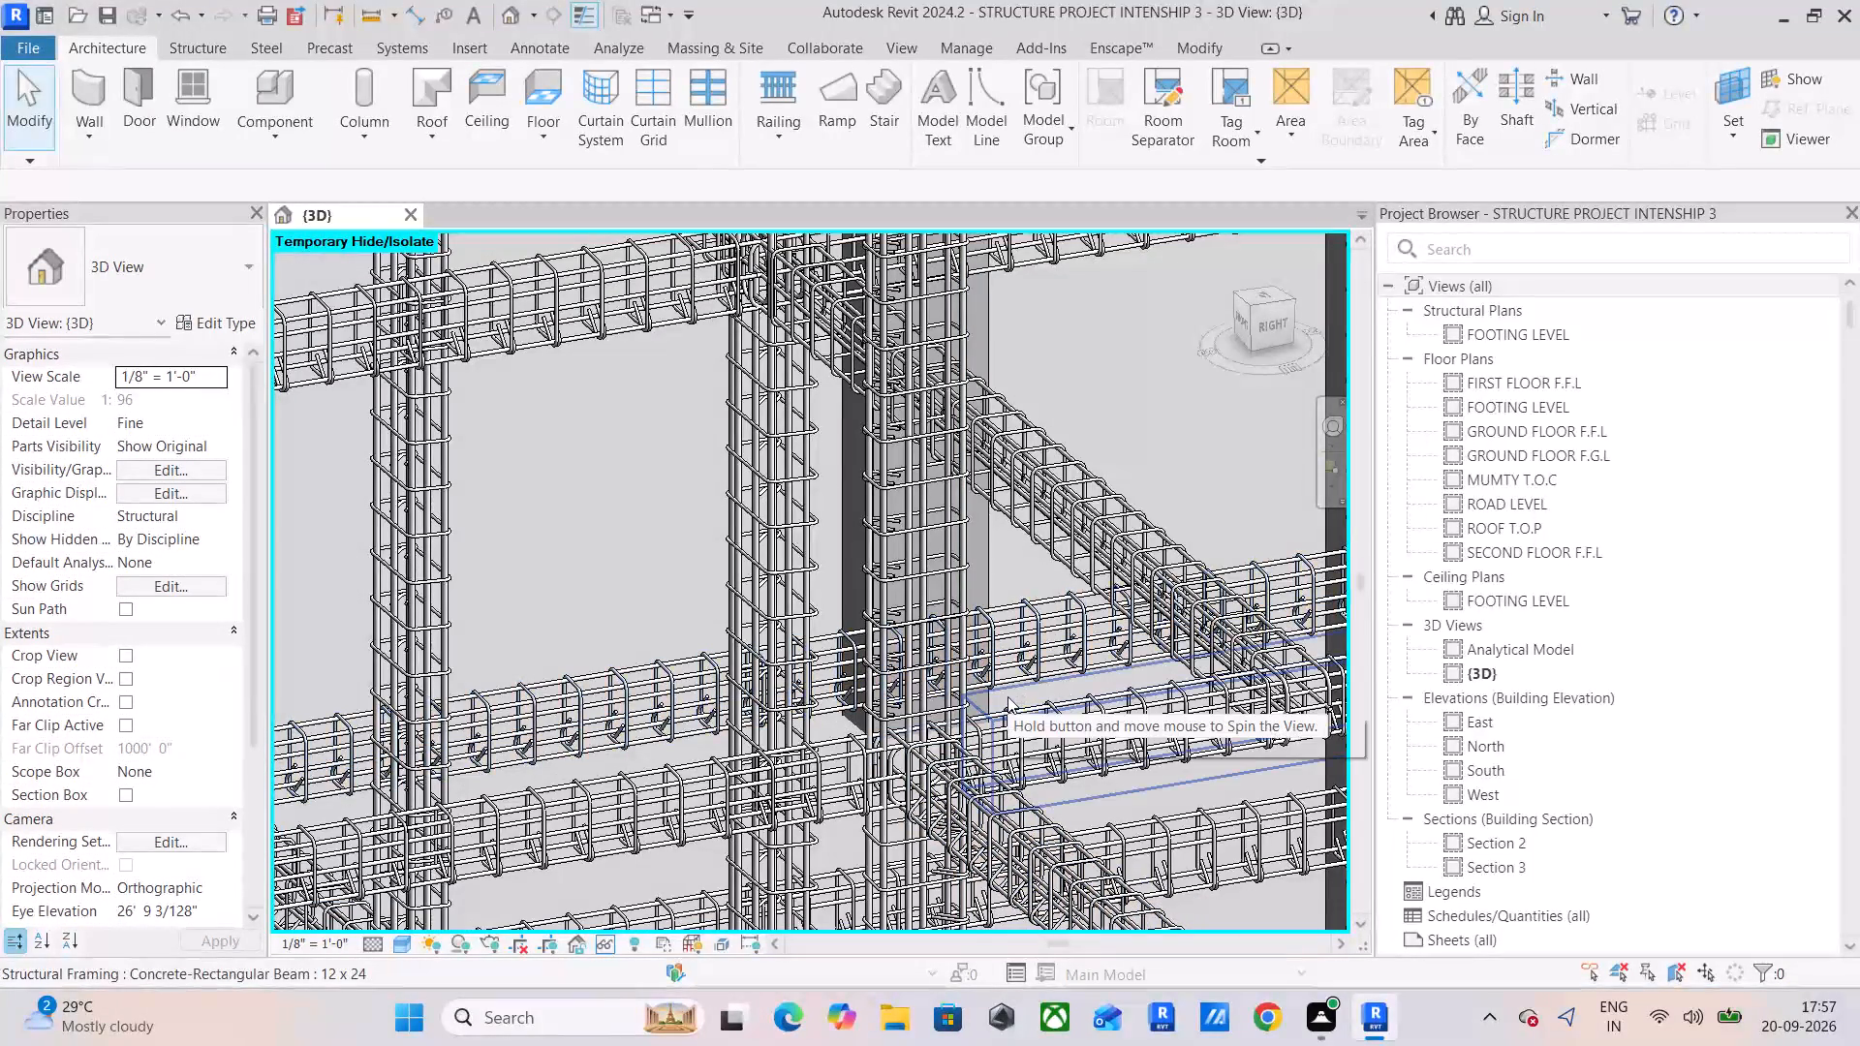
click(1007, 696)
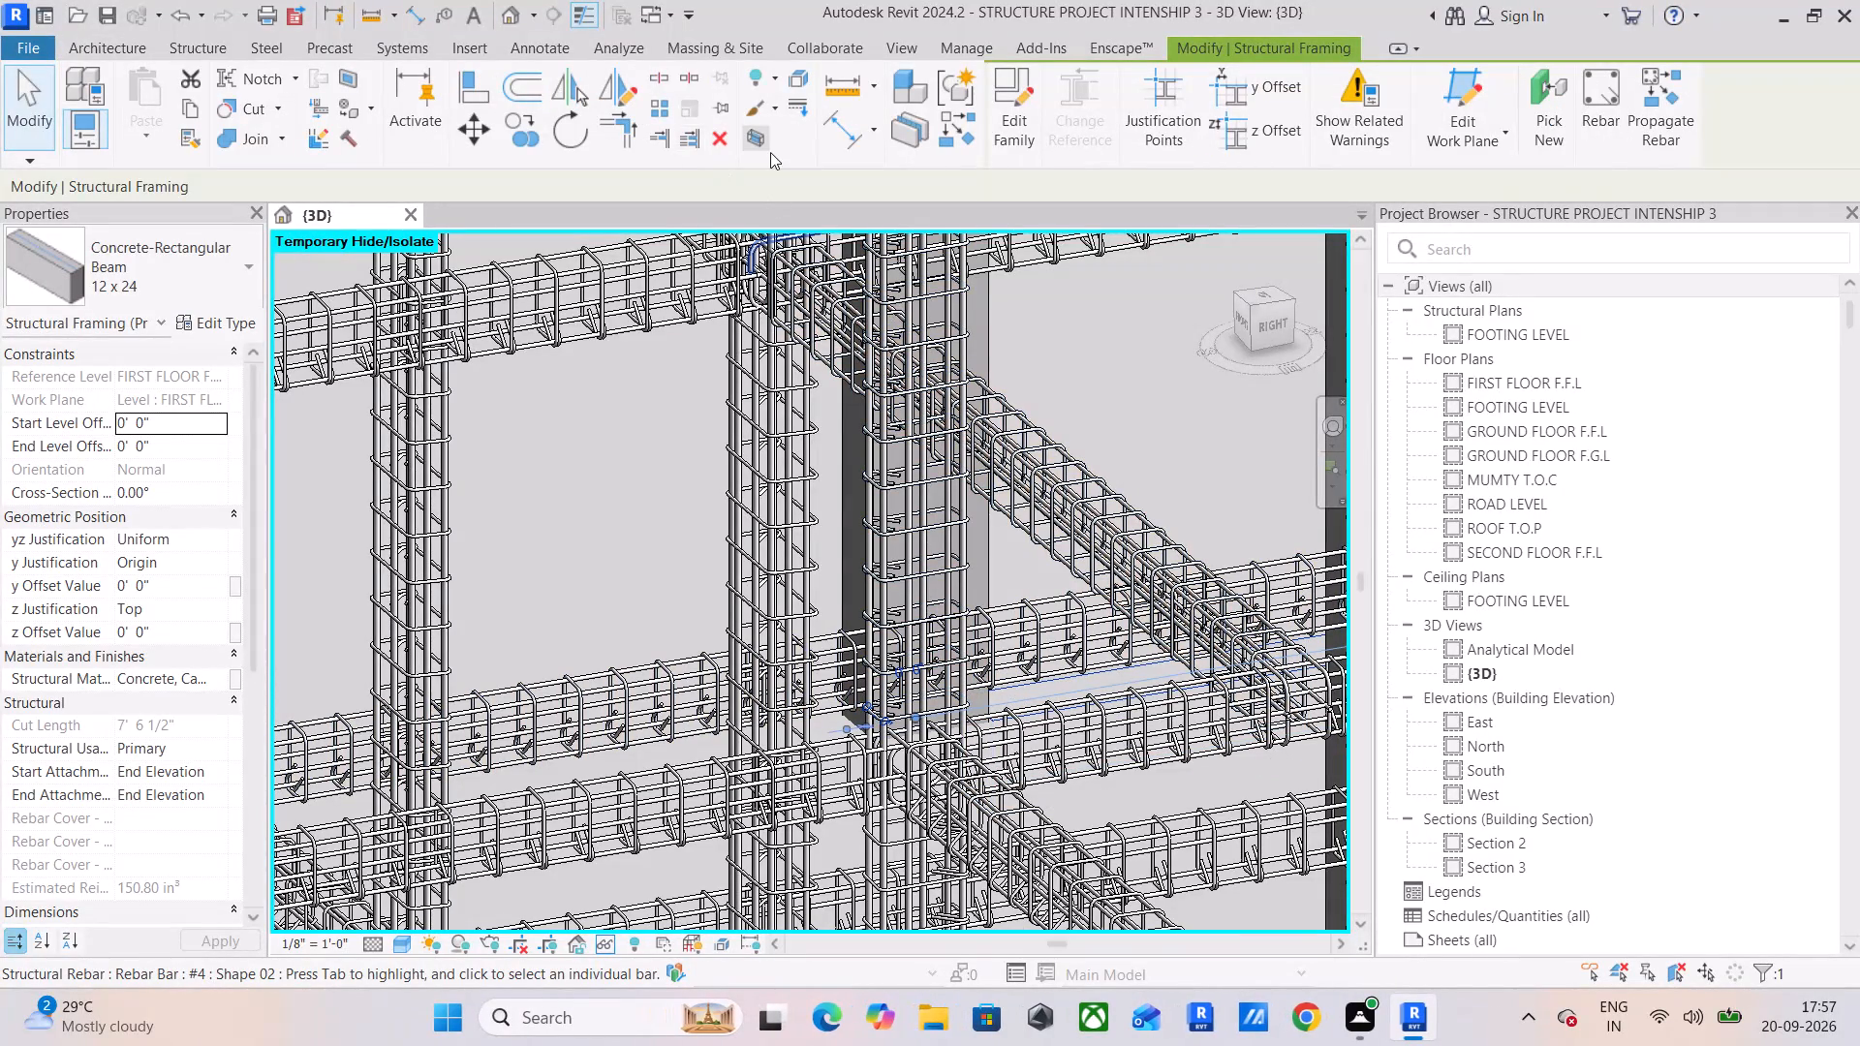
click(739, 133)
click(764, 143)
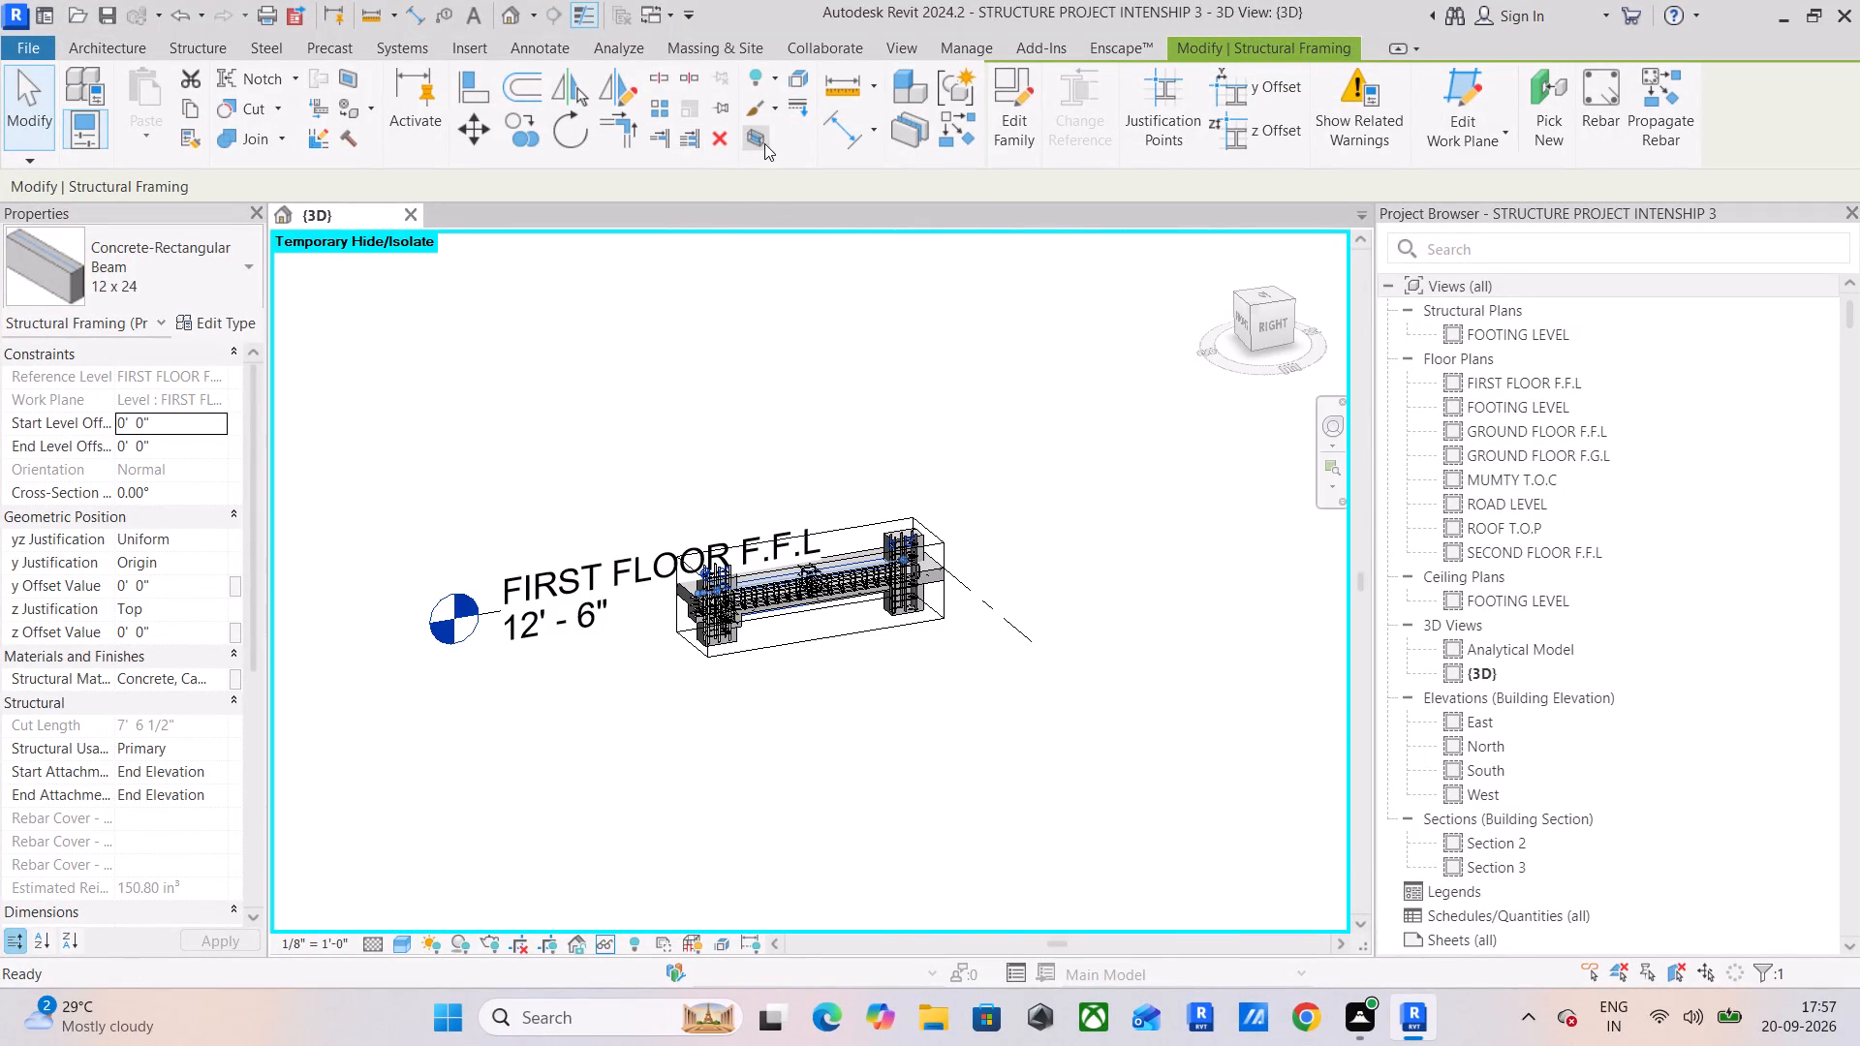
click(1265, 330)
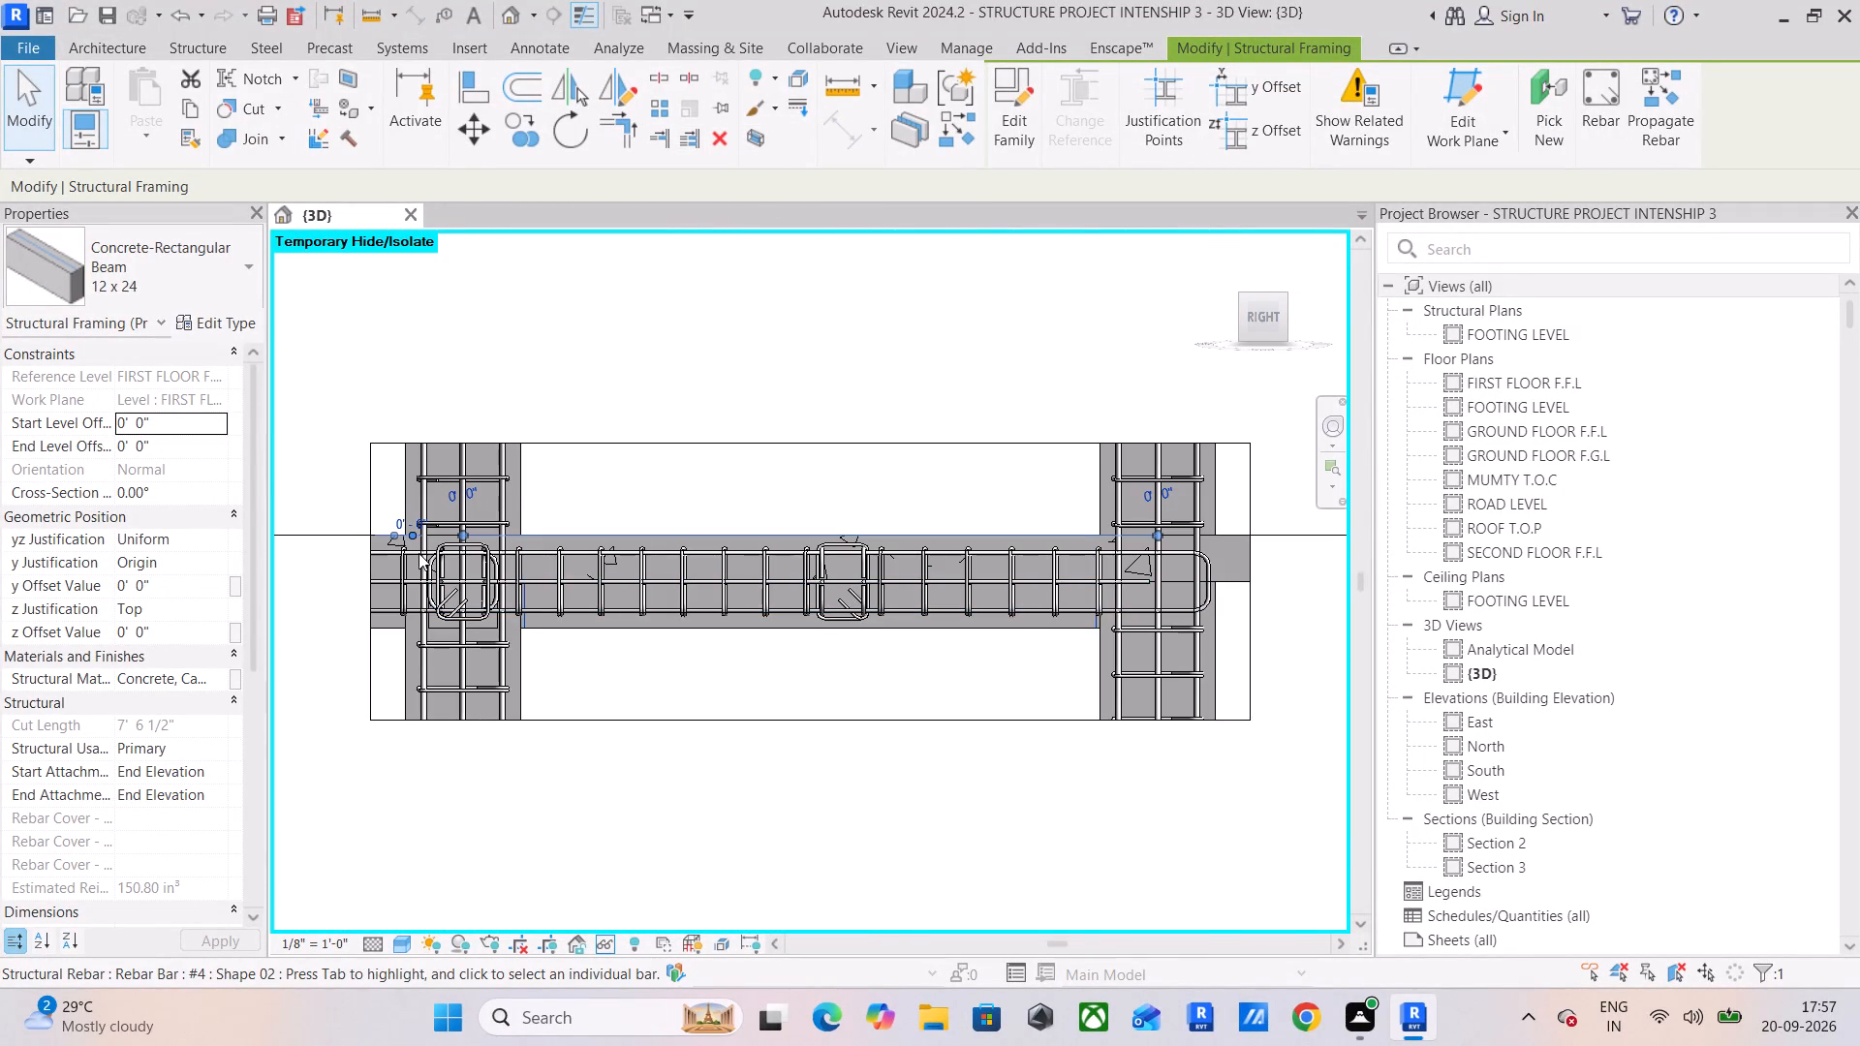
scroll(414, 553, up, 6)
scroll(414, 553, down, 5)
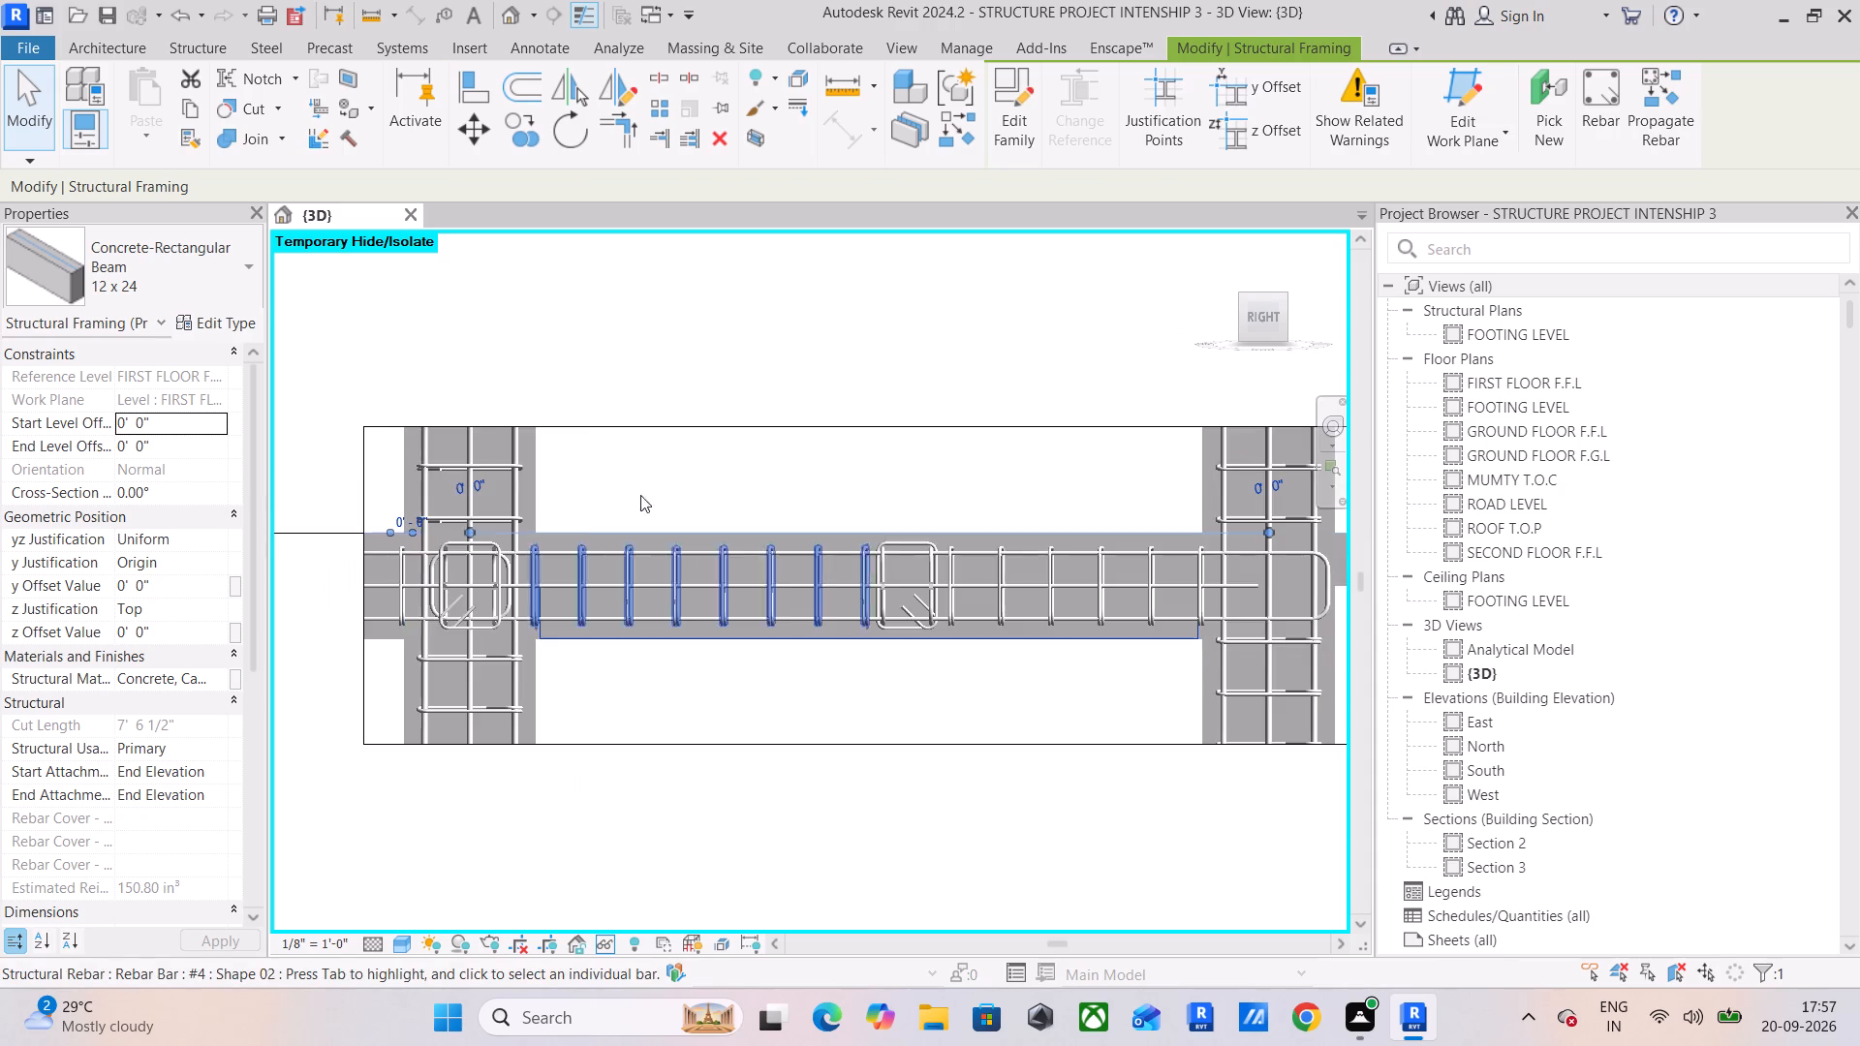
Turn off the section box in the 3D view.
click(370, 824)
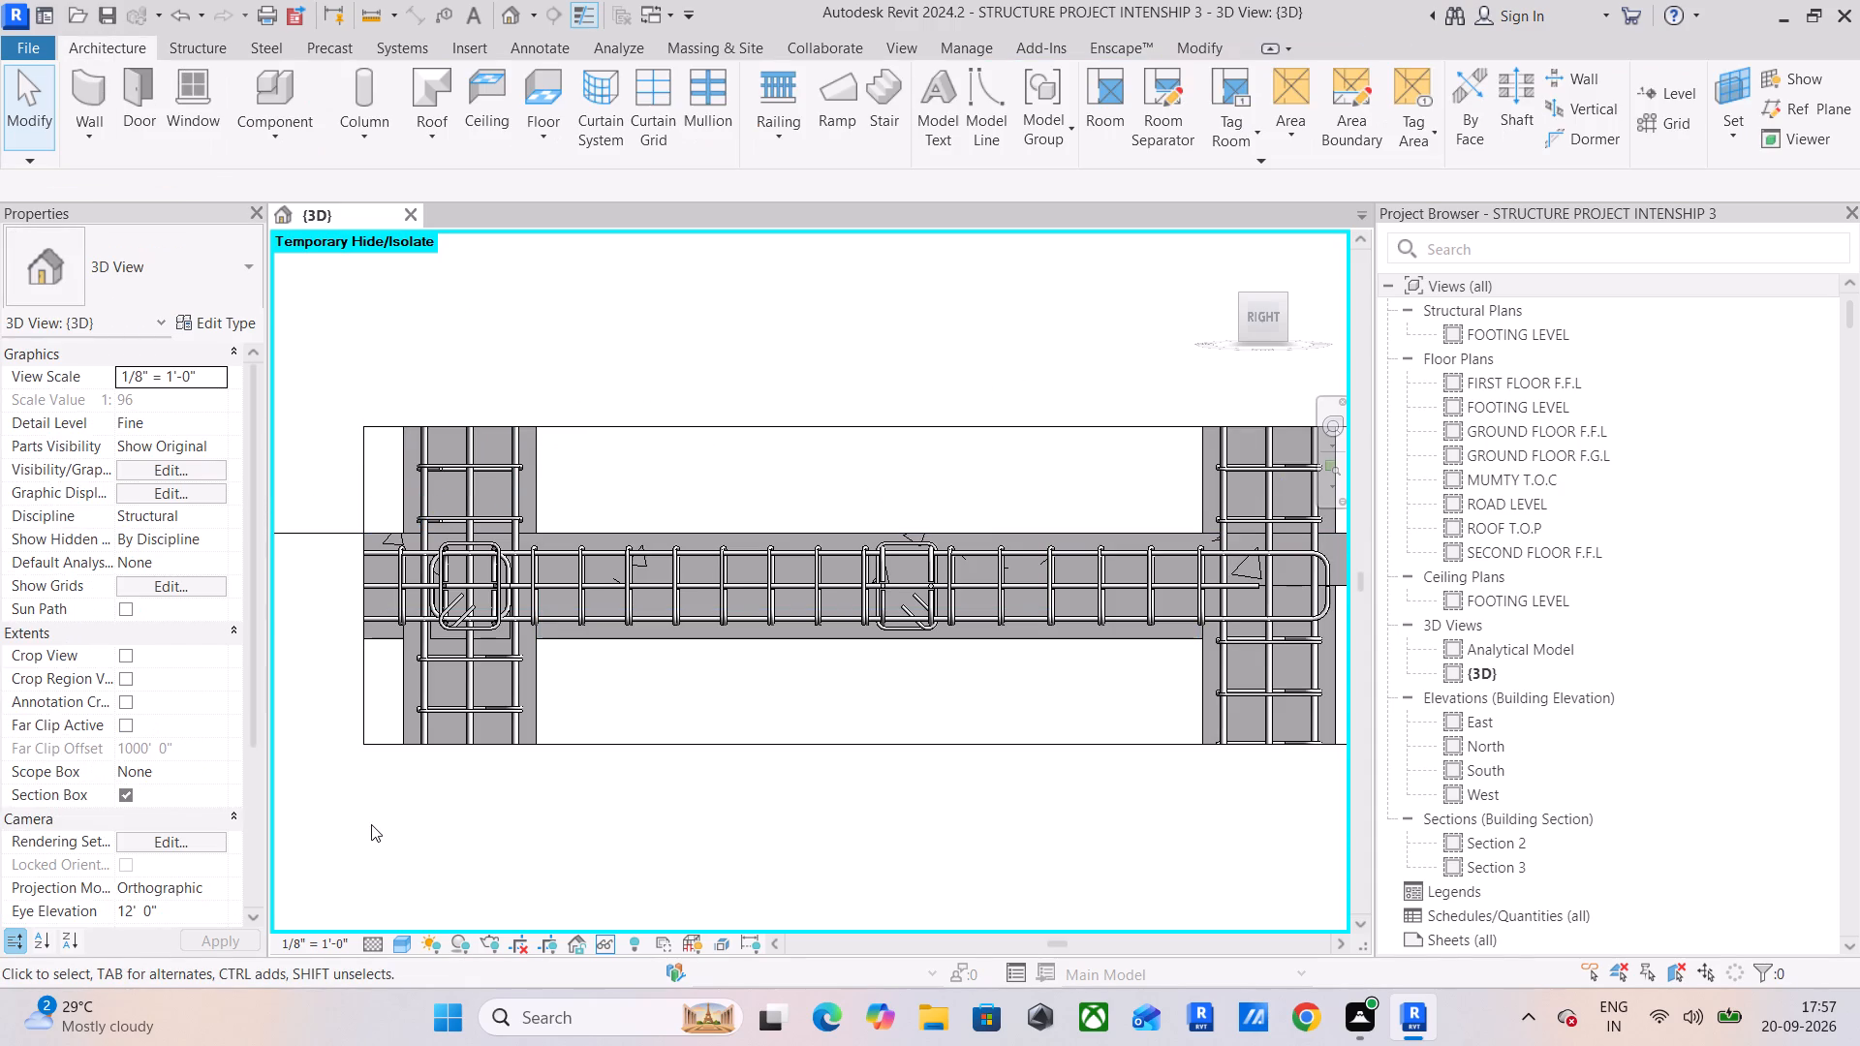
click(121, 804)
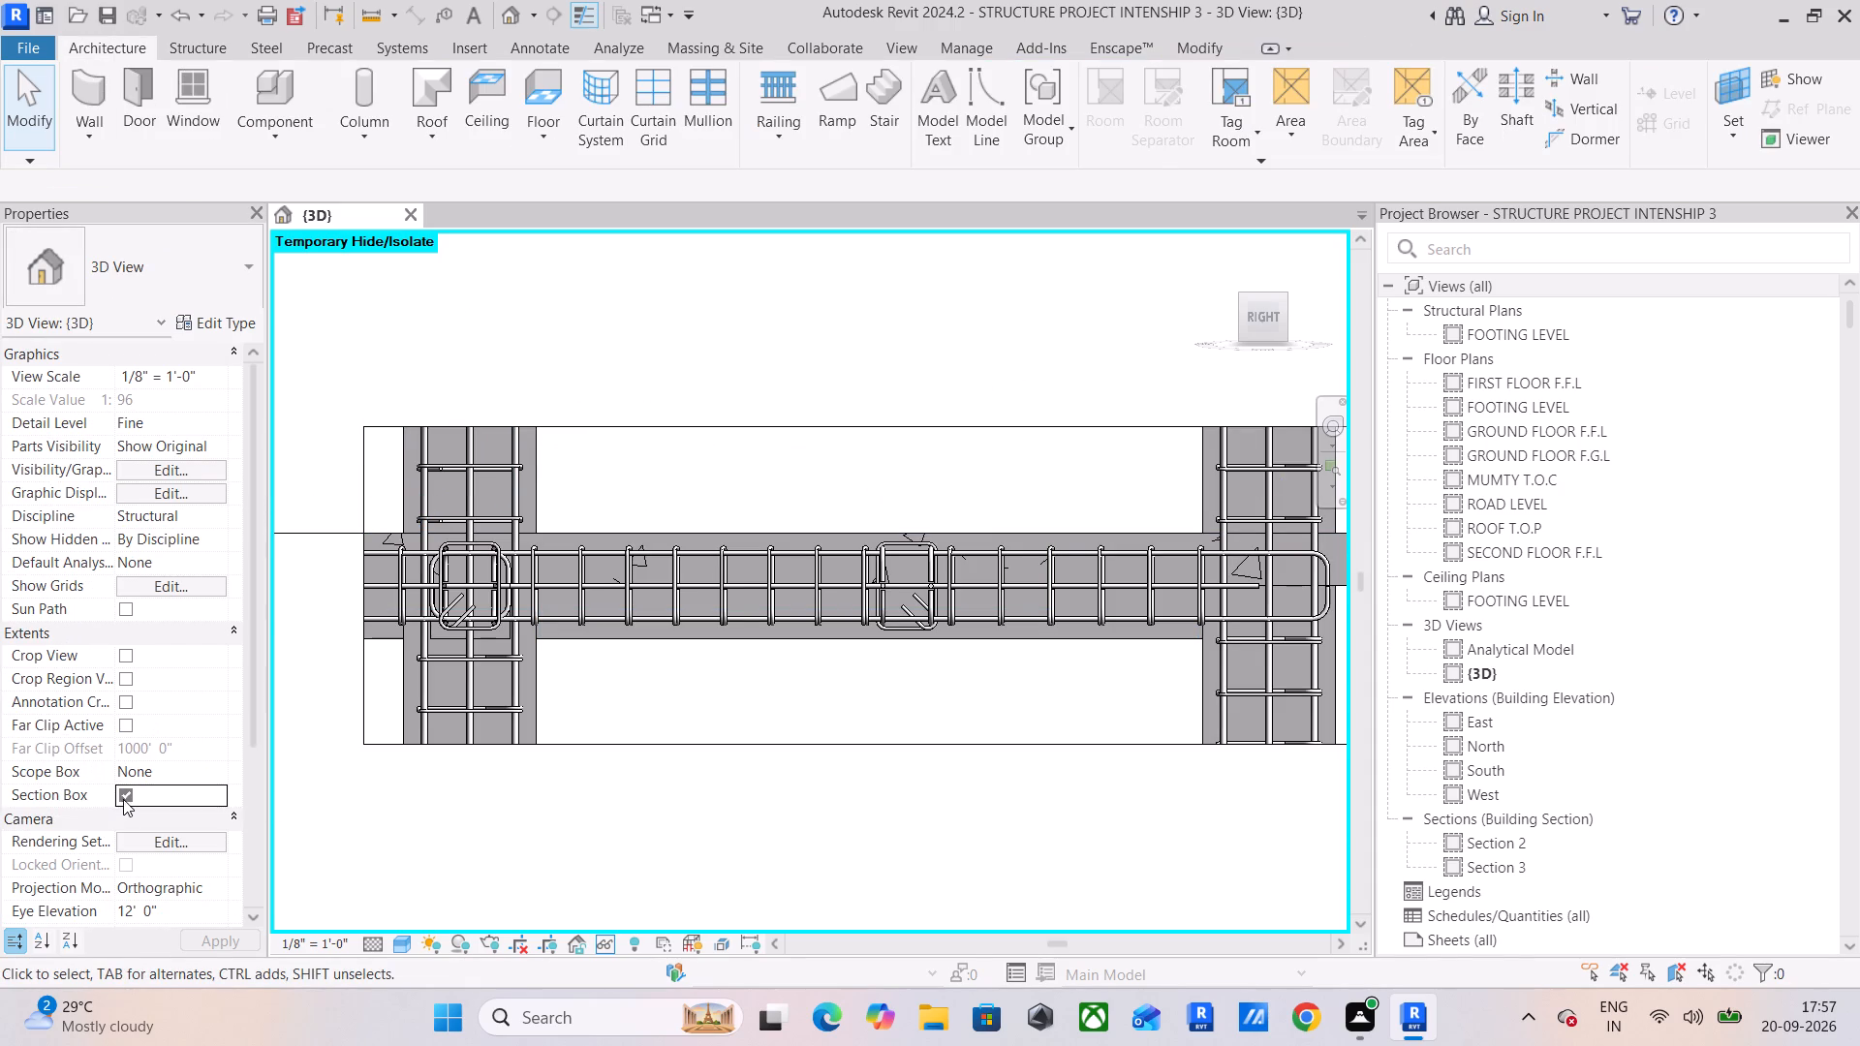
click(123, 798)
Examine the whole structural frame, slabs and footings in 3D from several angles and from directly above.
scroll(396, 711, down, 4)
scroll(707, 600, down, 4)
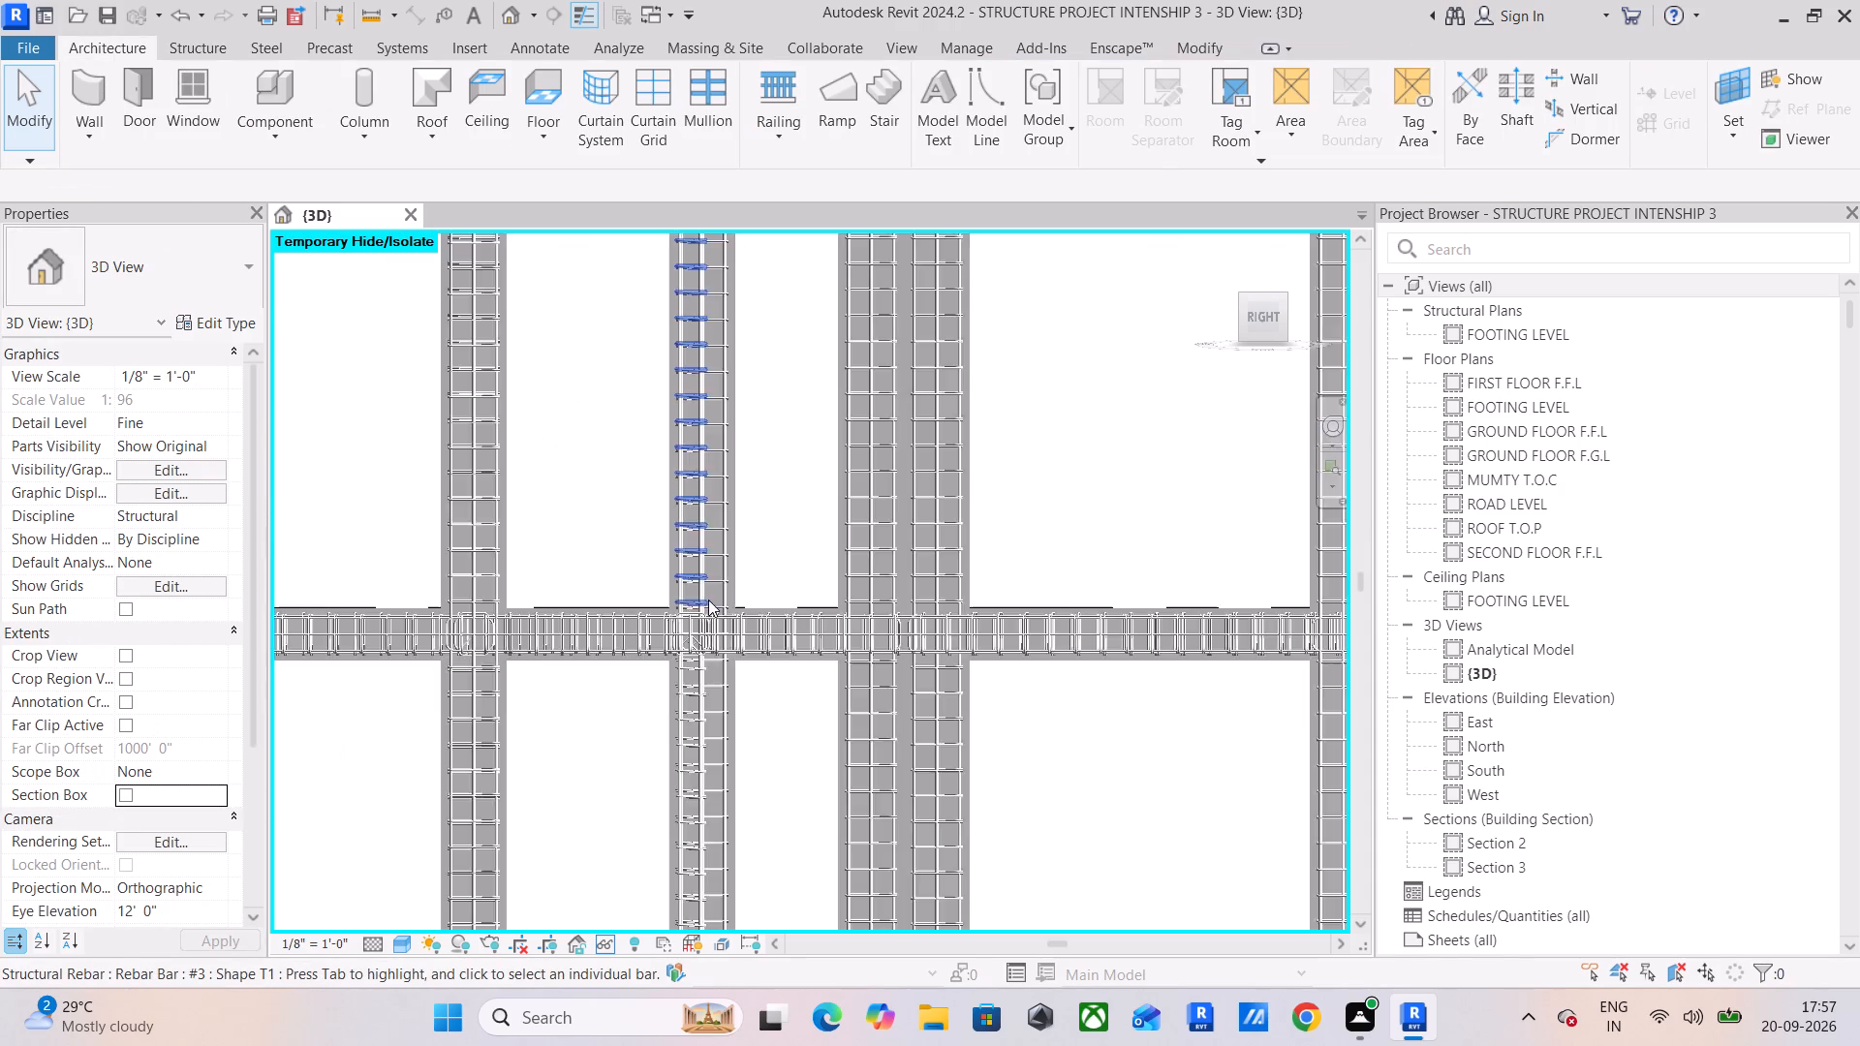
shift+middle_drag(704, 600, 815, 753)
scroll(785, 673, down, 5)
middle_drag(676, 640, 706, 655)
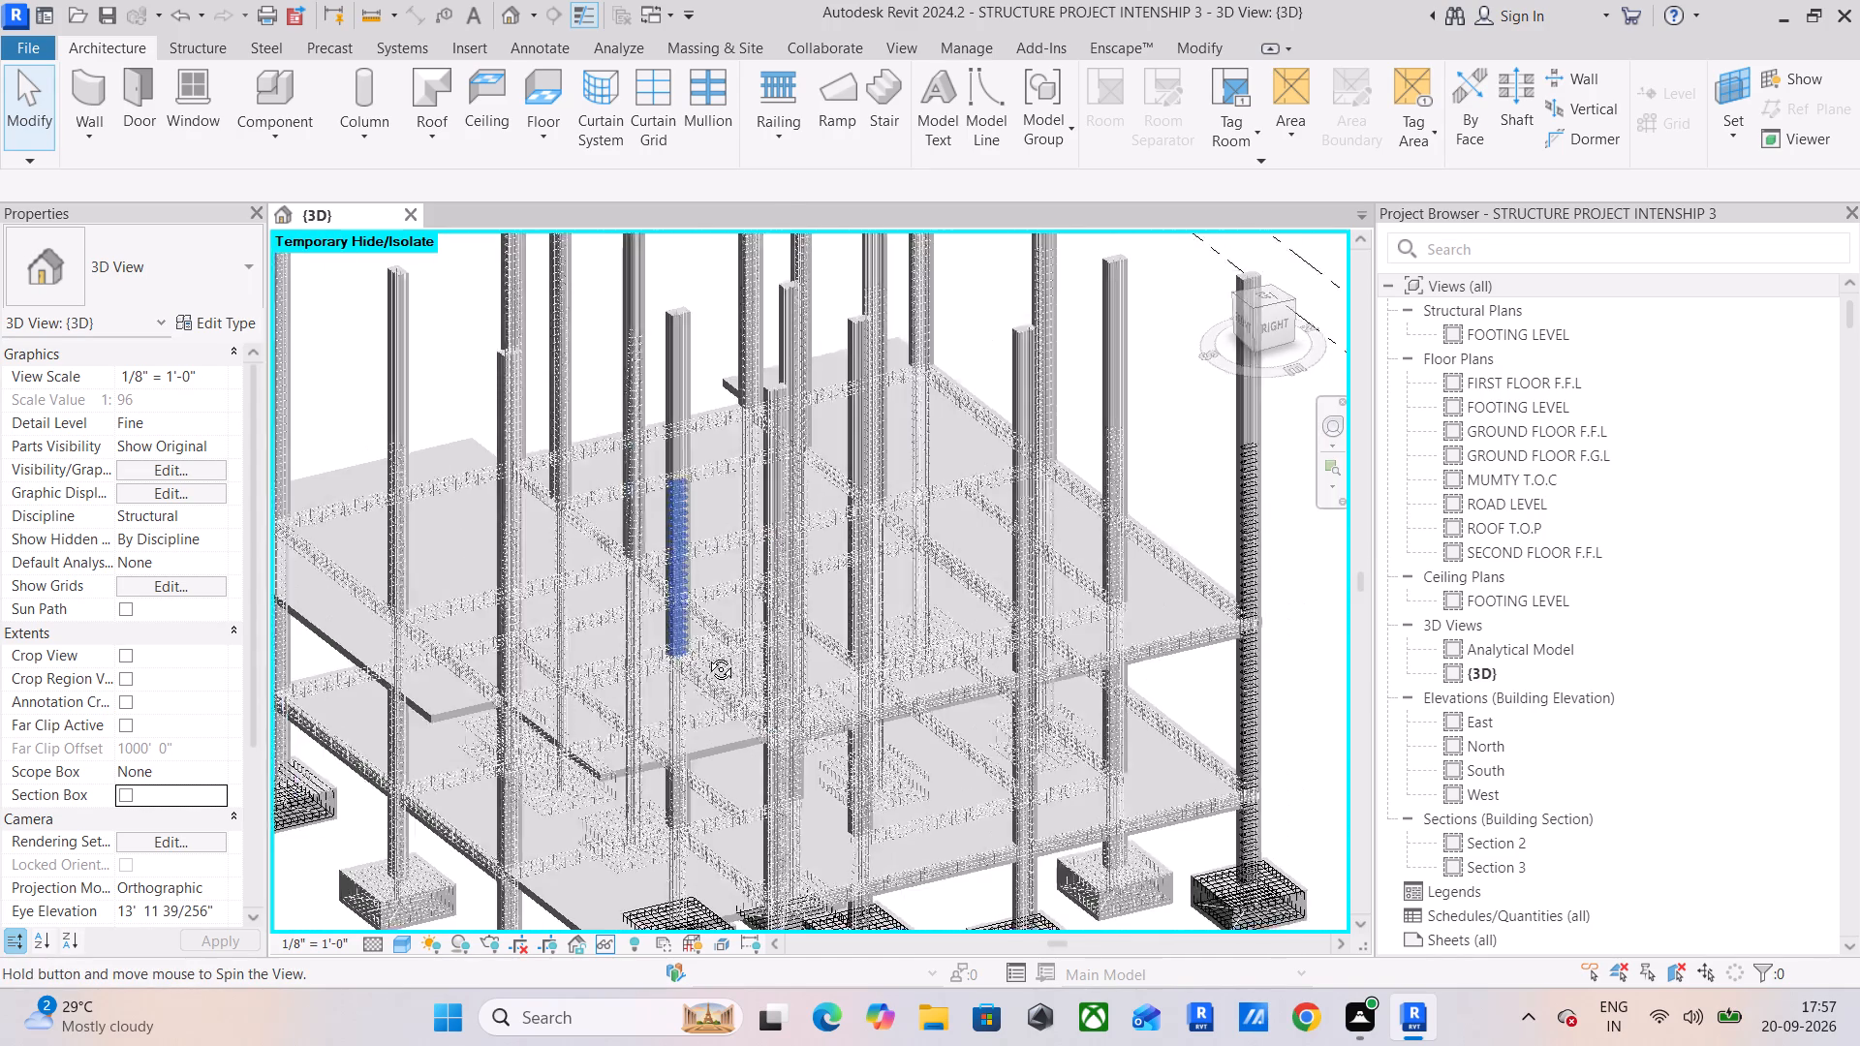
middle_drag(706, 655, 824, 639)
shift+middle_drag(537, 652, 558, 657)
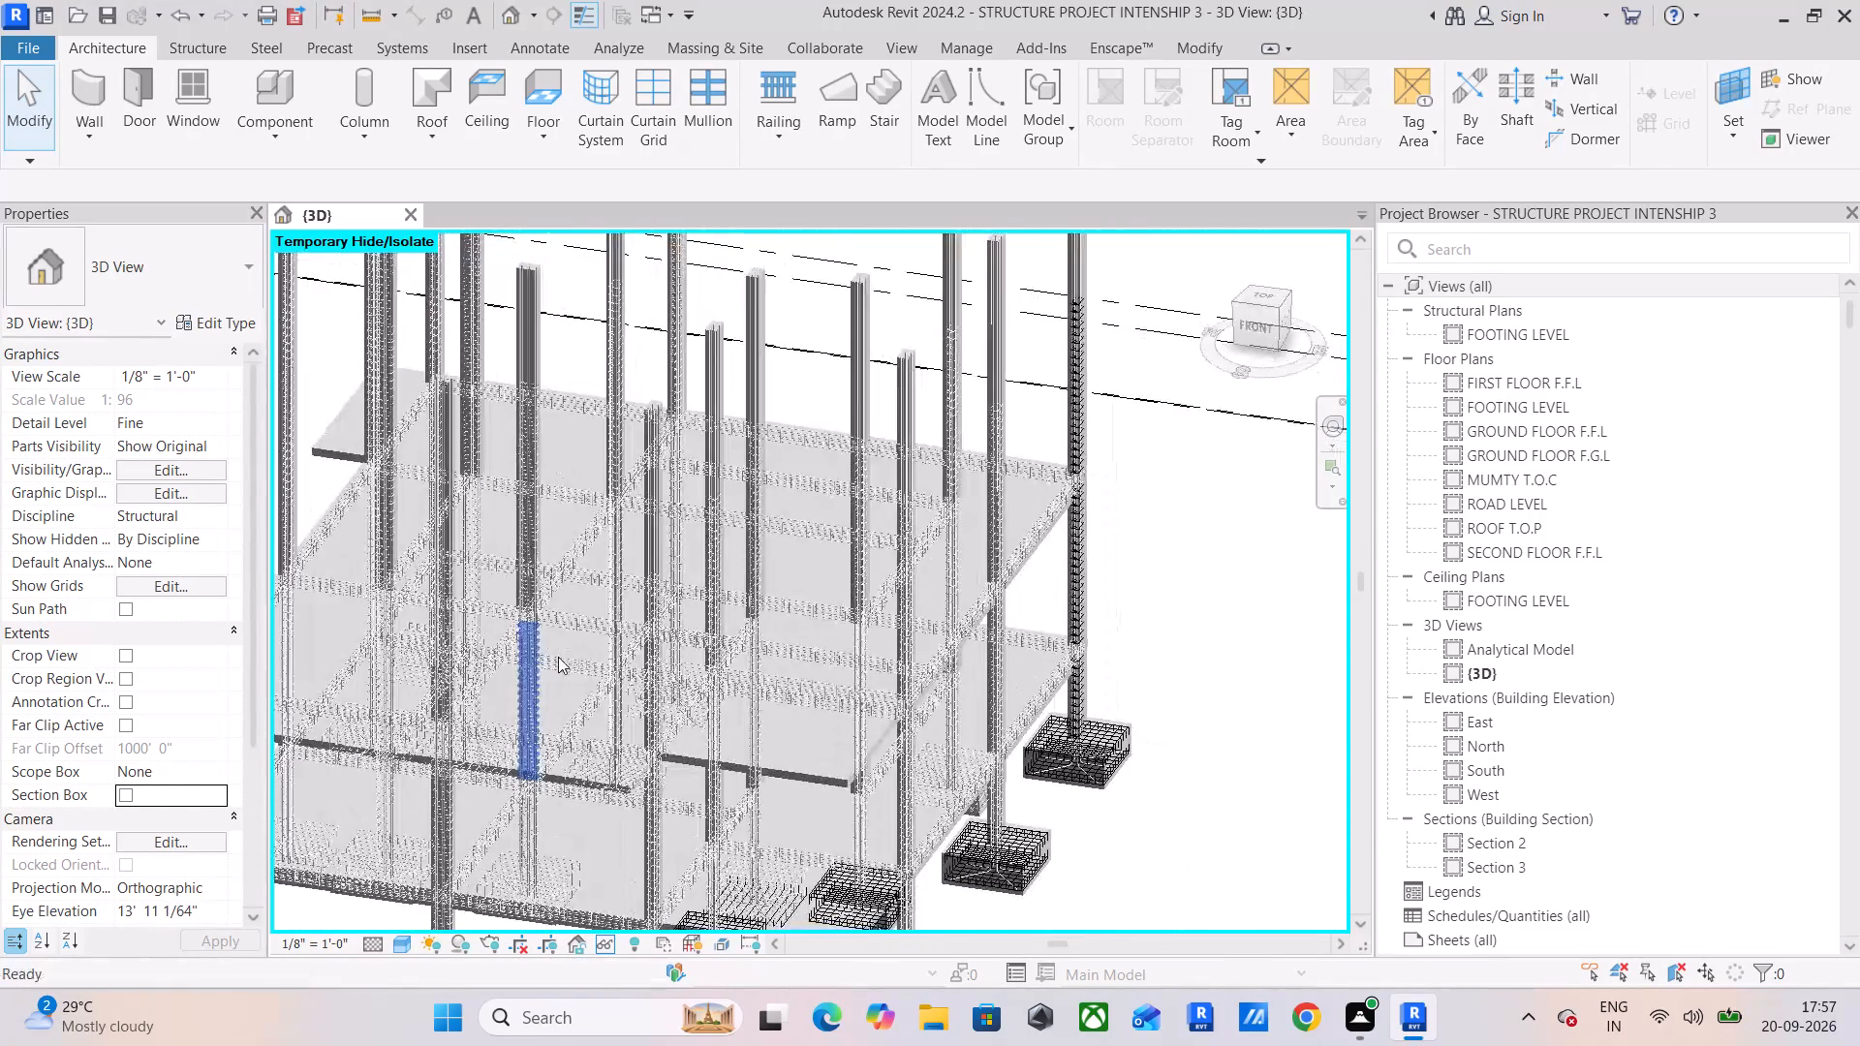
shift+middle_drag(558, 657, 558, 656)
middle_drag(558, 657, 923, 513)
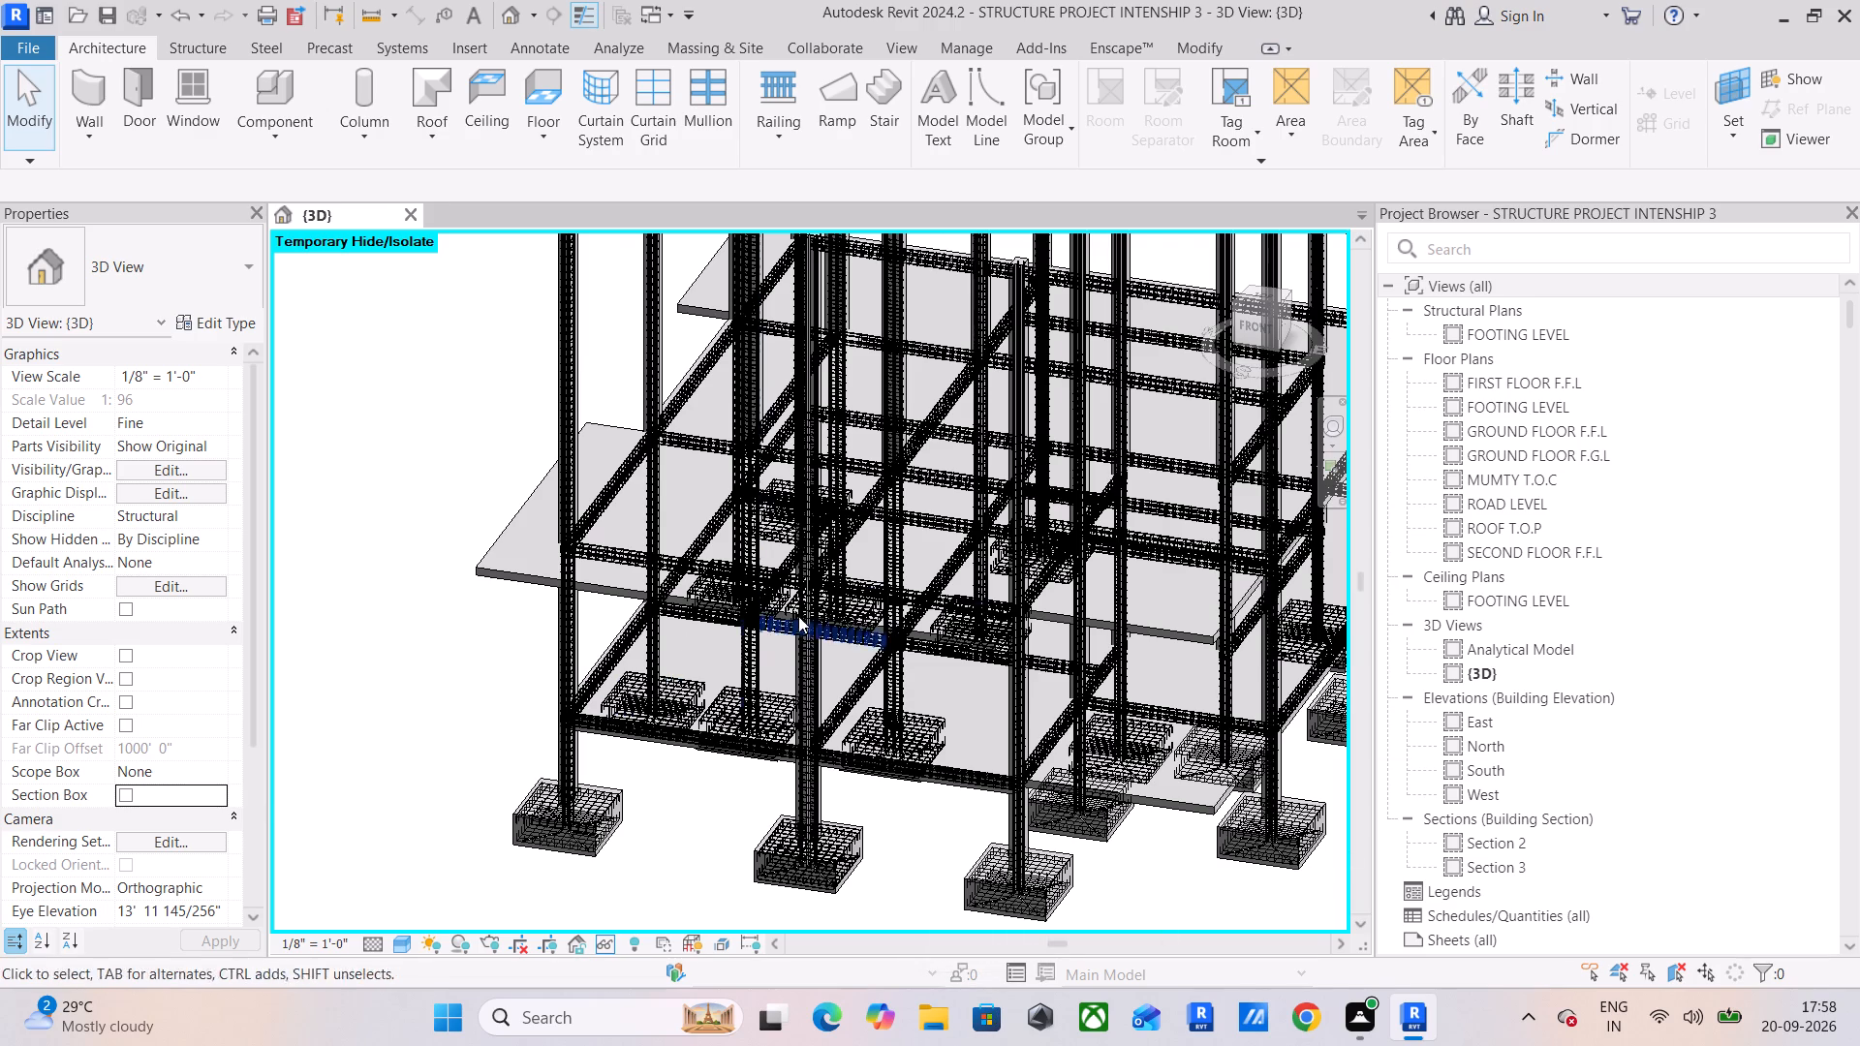
middle_drag(829, 590, 668, 669)
click(344, 657)
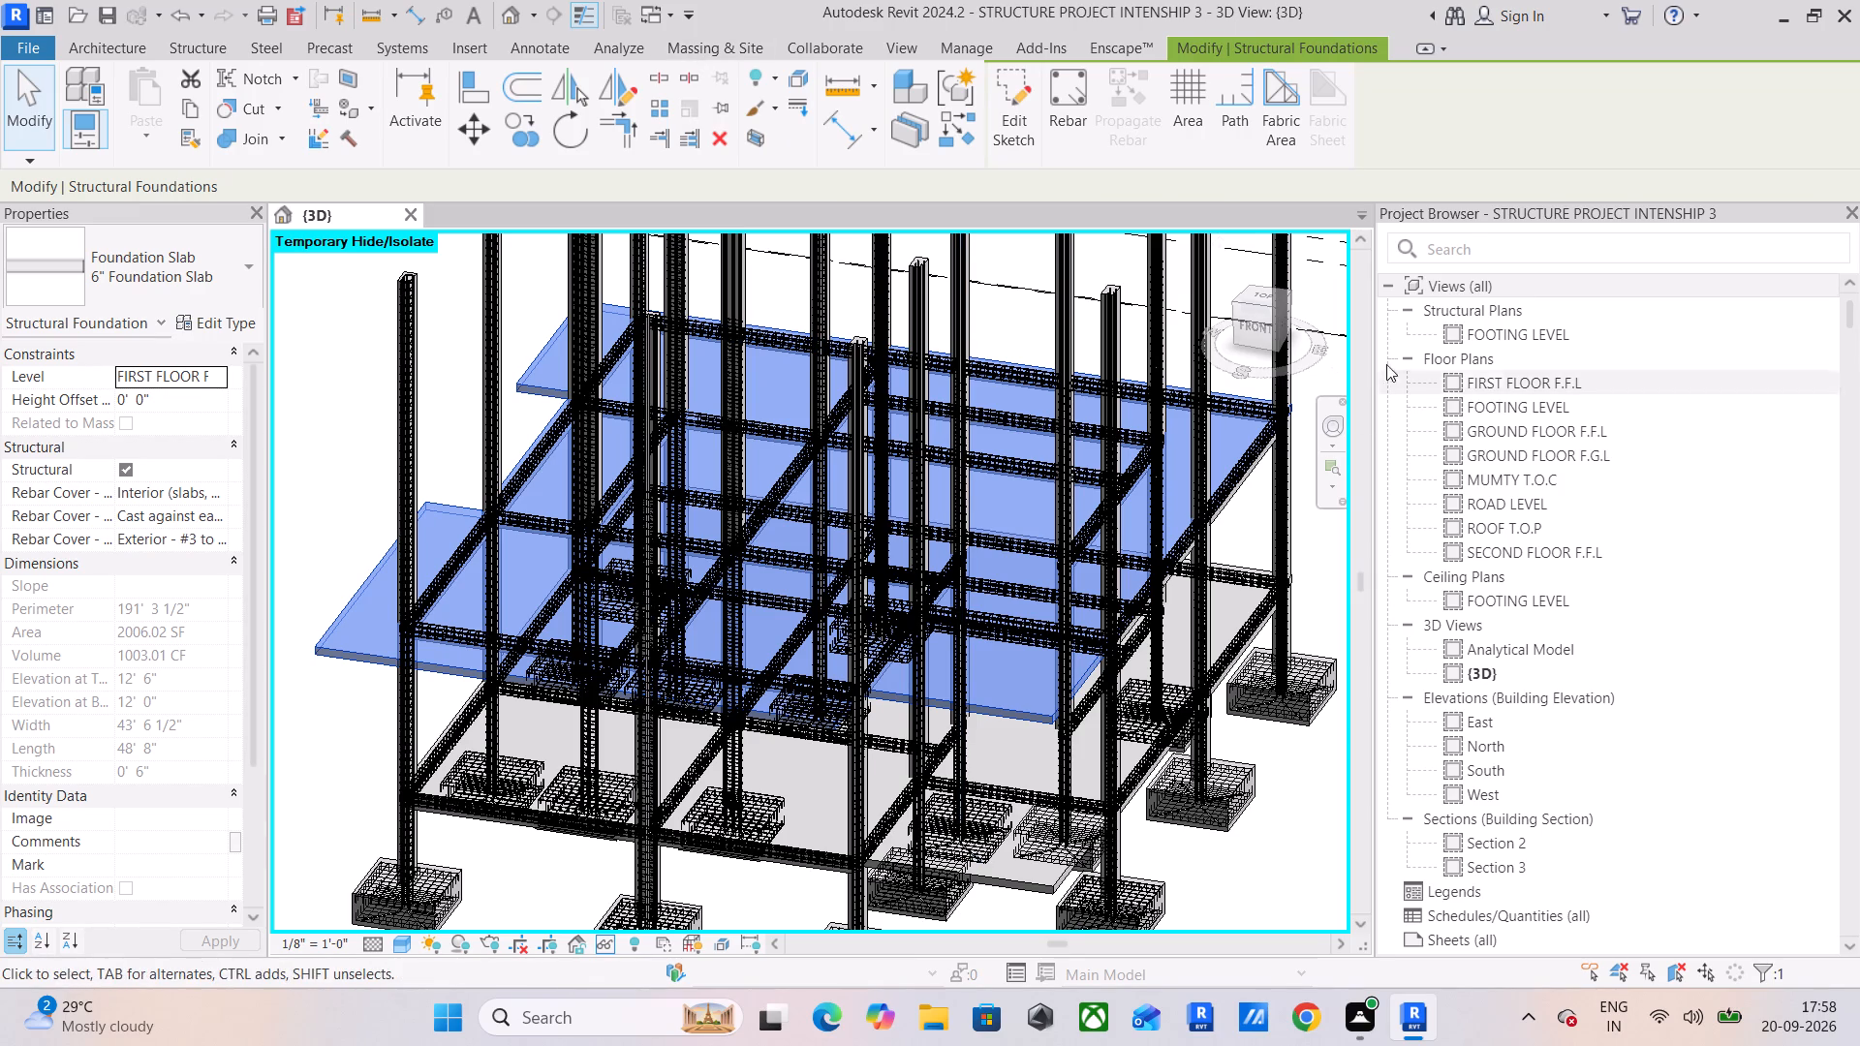
click(1264, 302)
click(1166, 626)
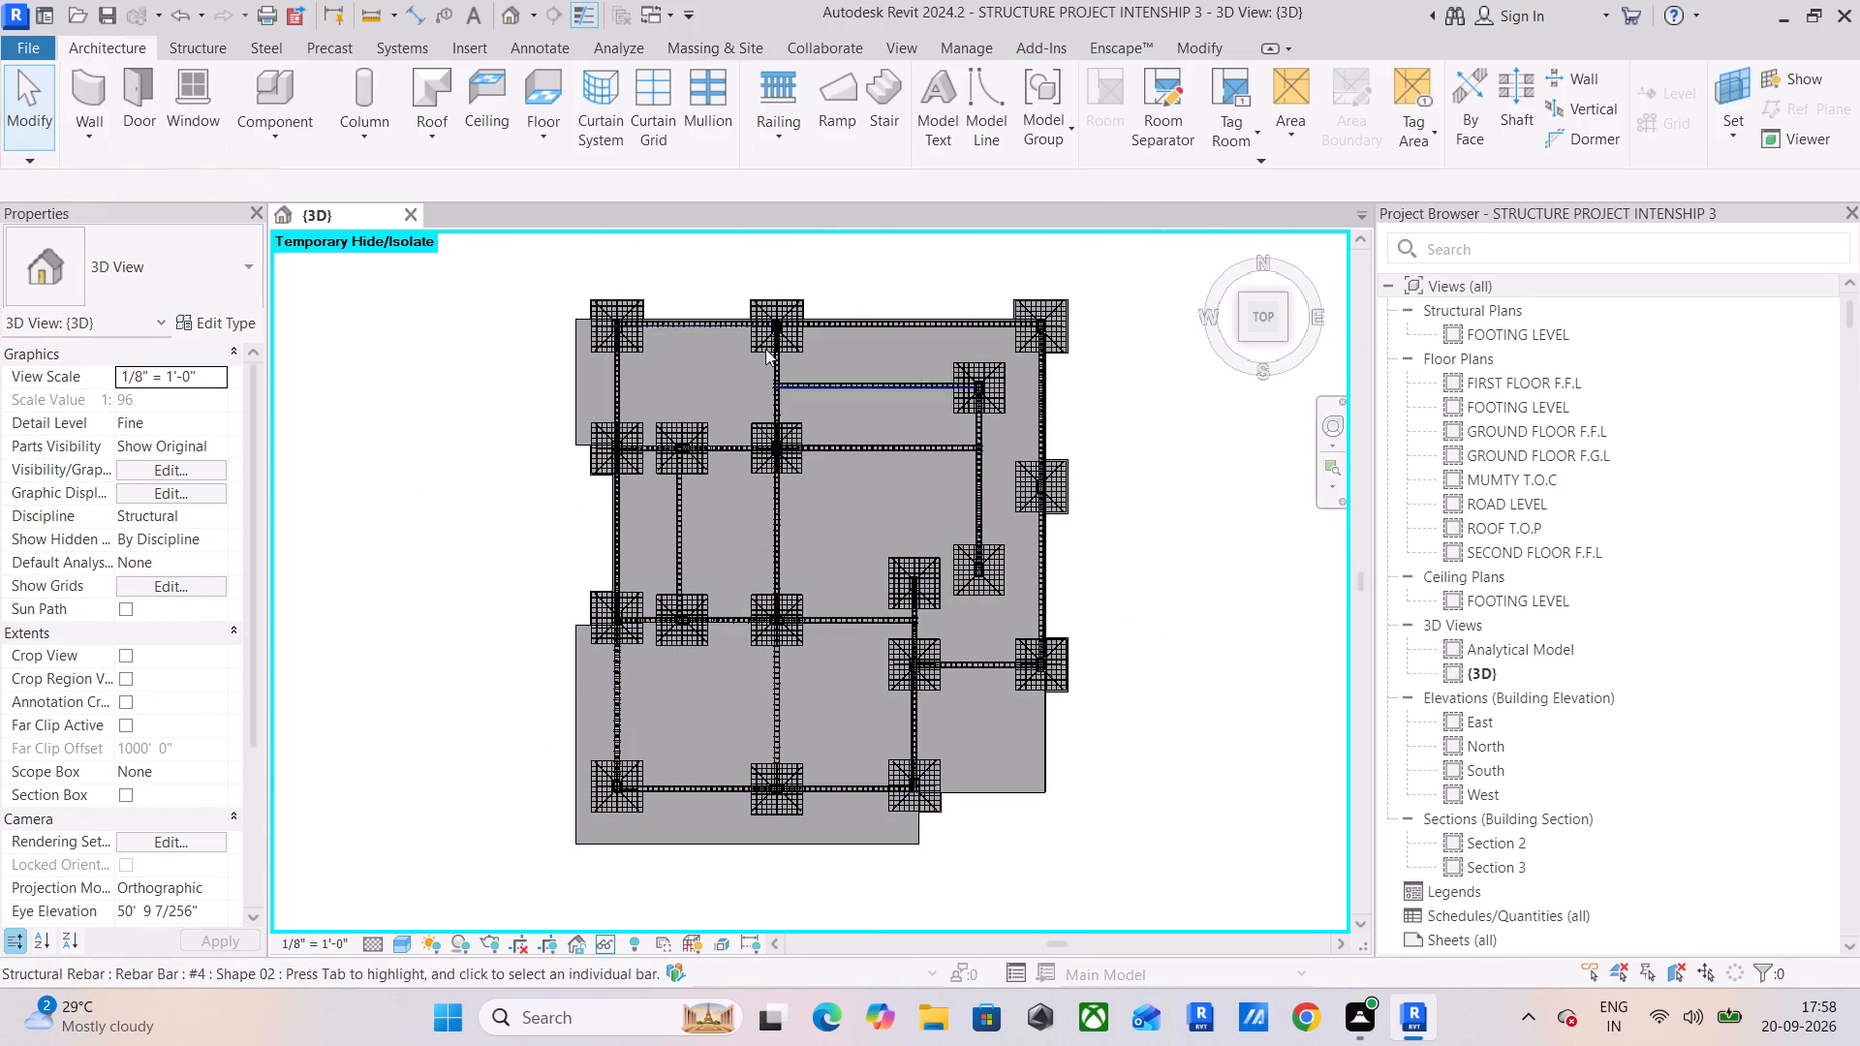
Draw a horizontal building section across the FIRST FLOOR F.F.L plan, between grids D and E.
click(533, 15)
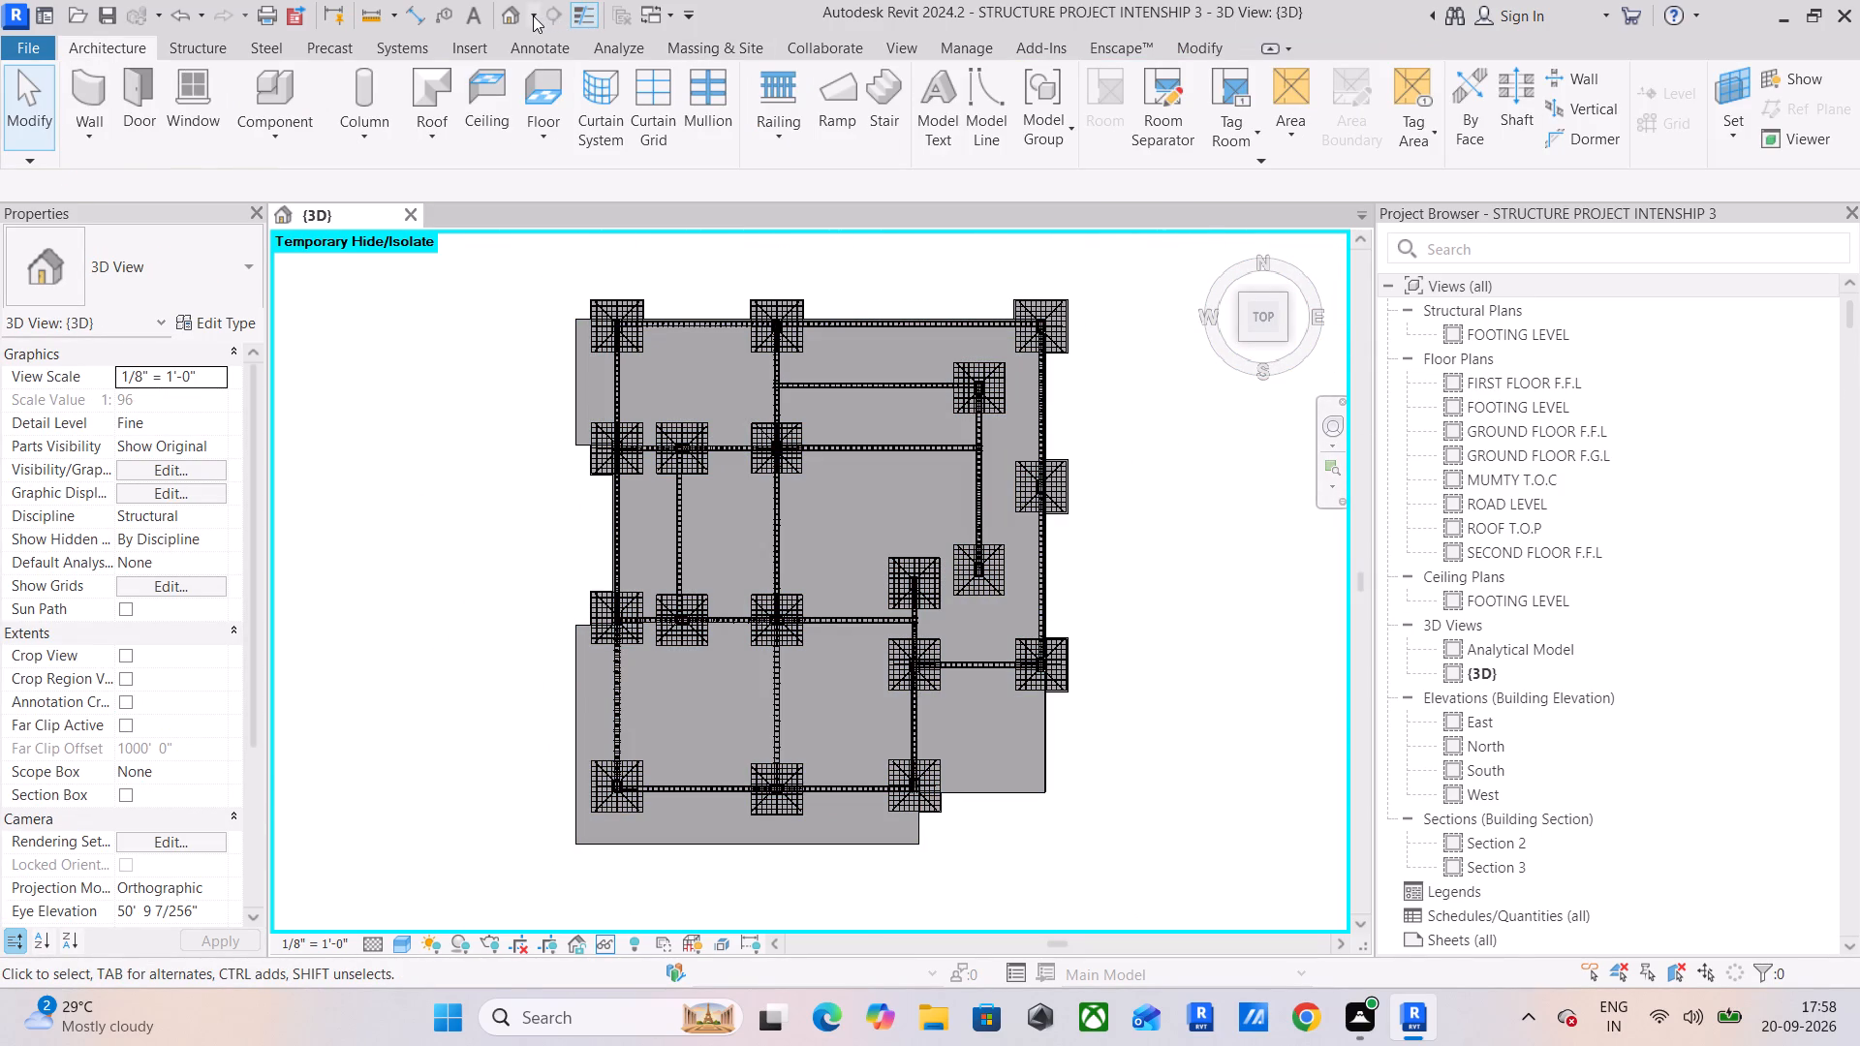
click(549, 12)
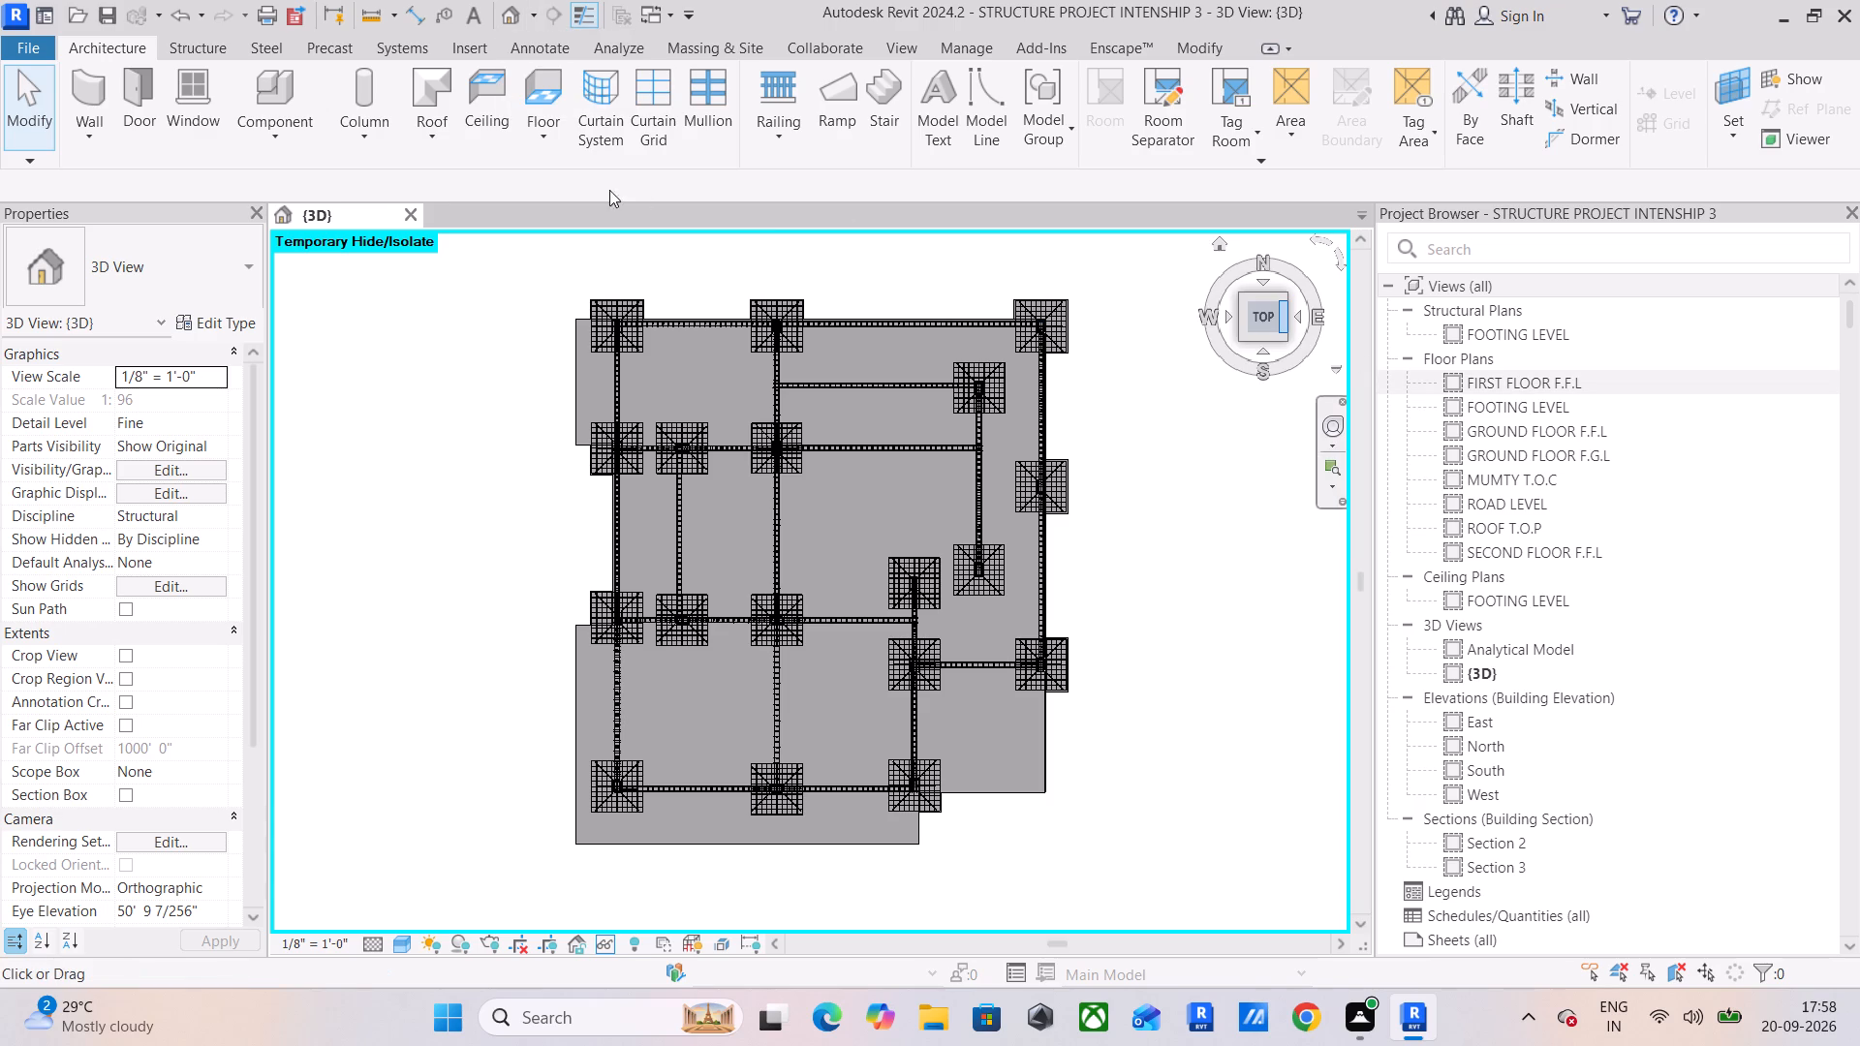
double_click(1565, 385)
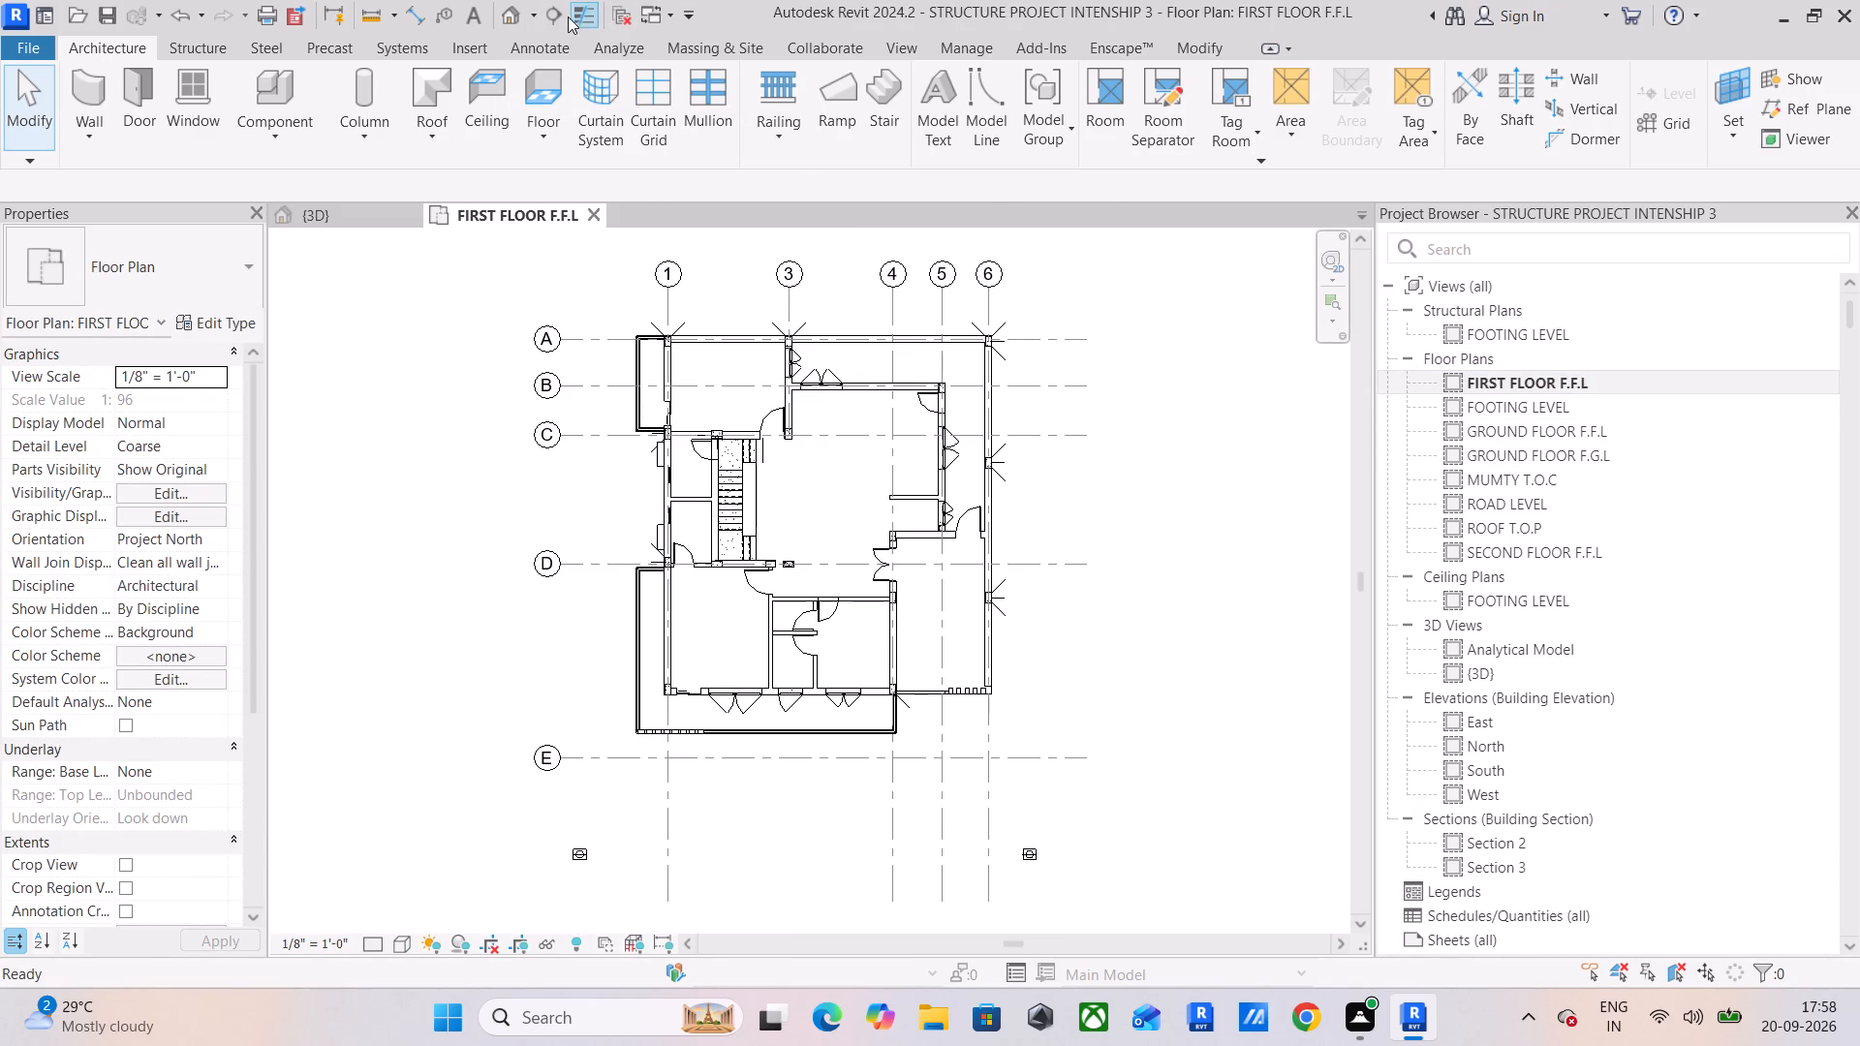
click(557, 20)
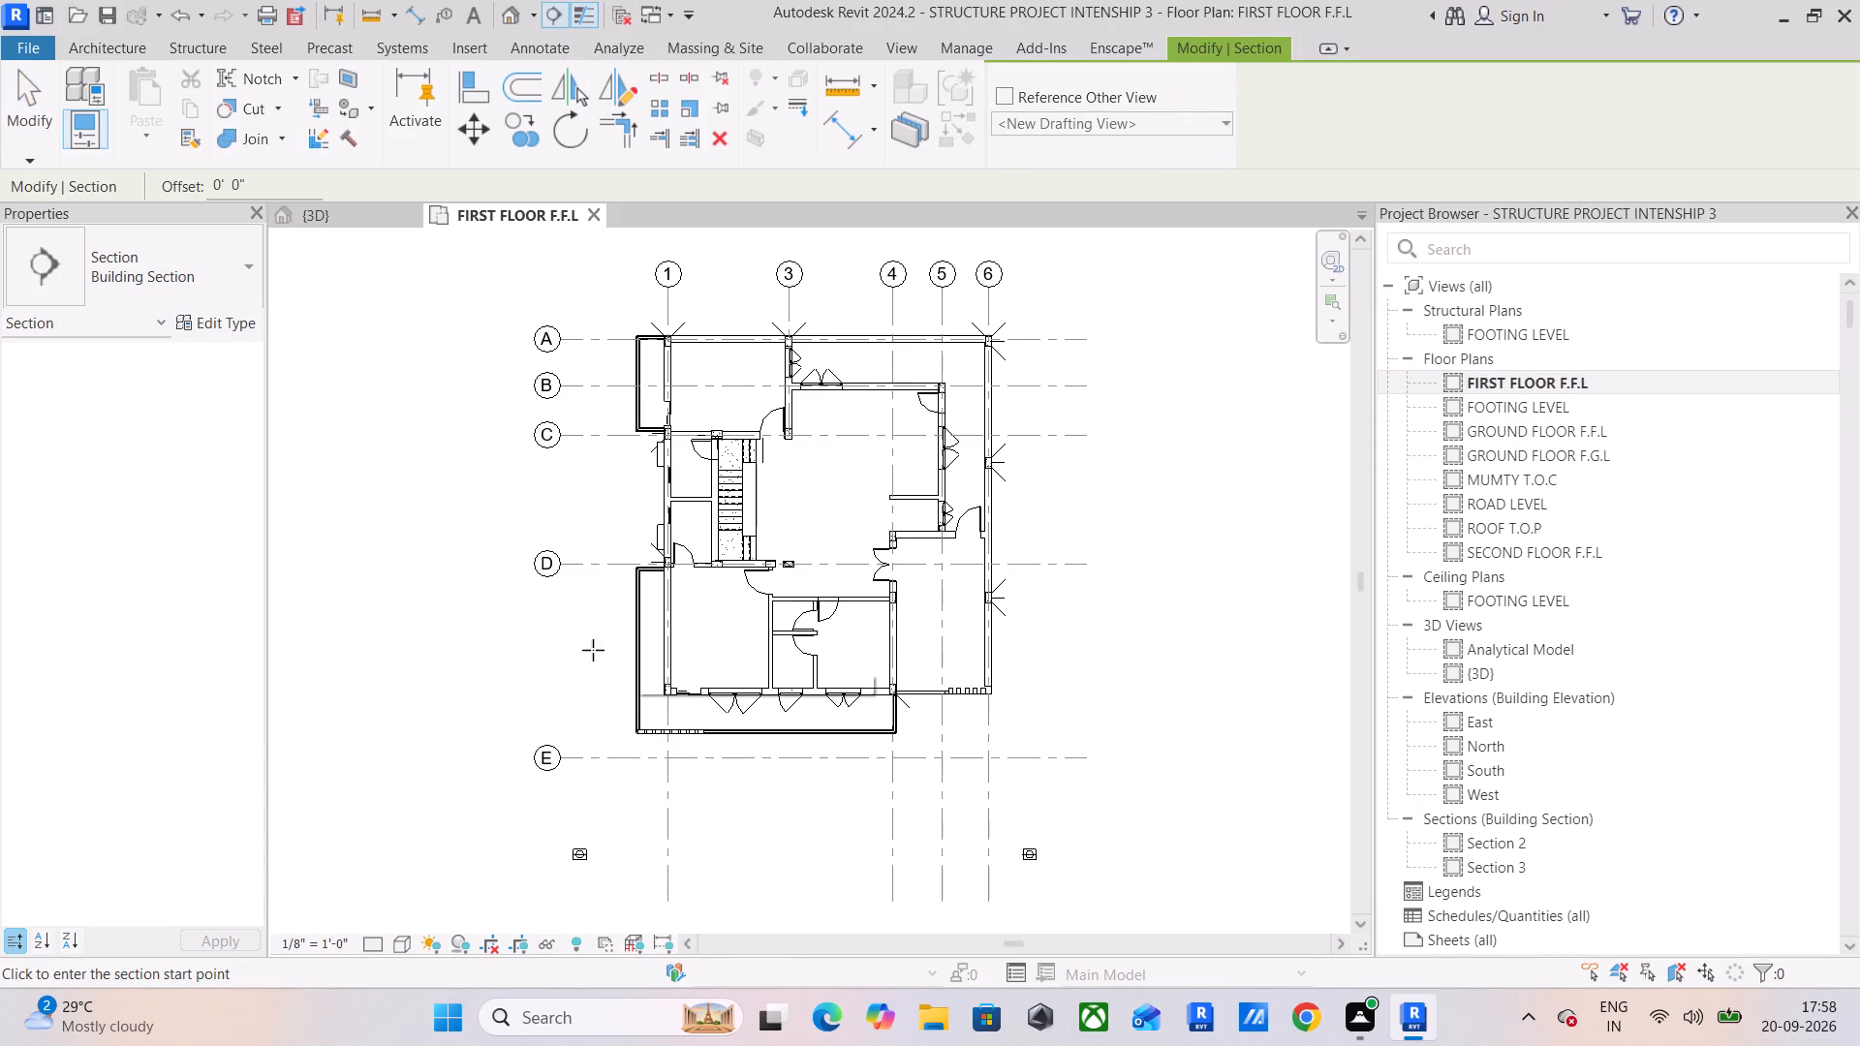
click(535, 642)
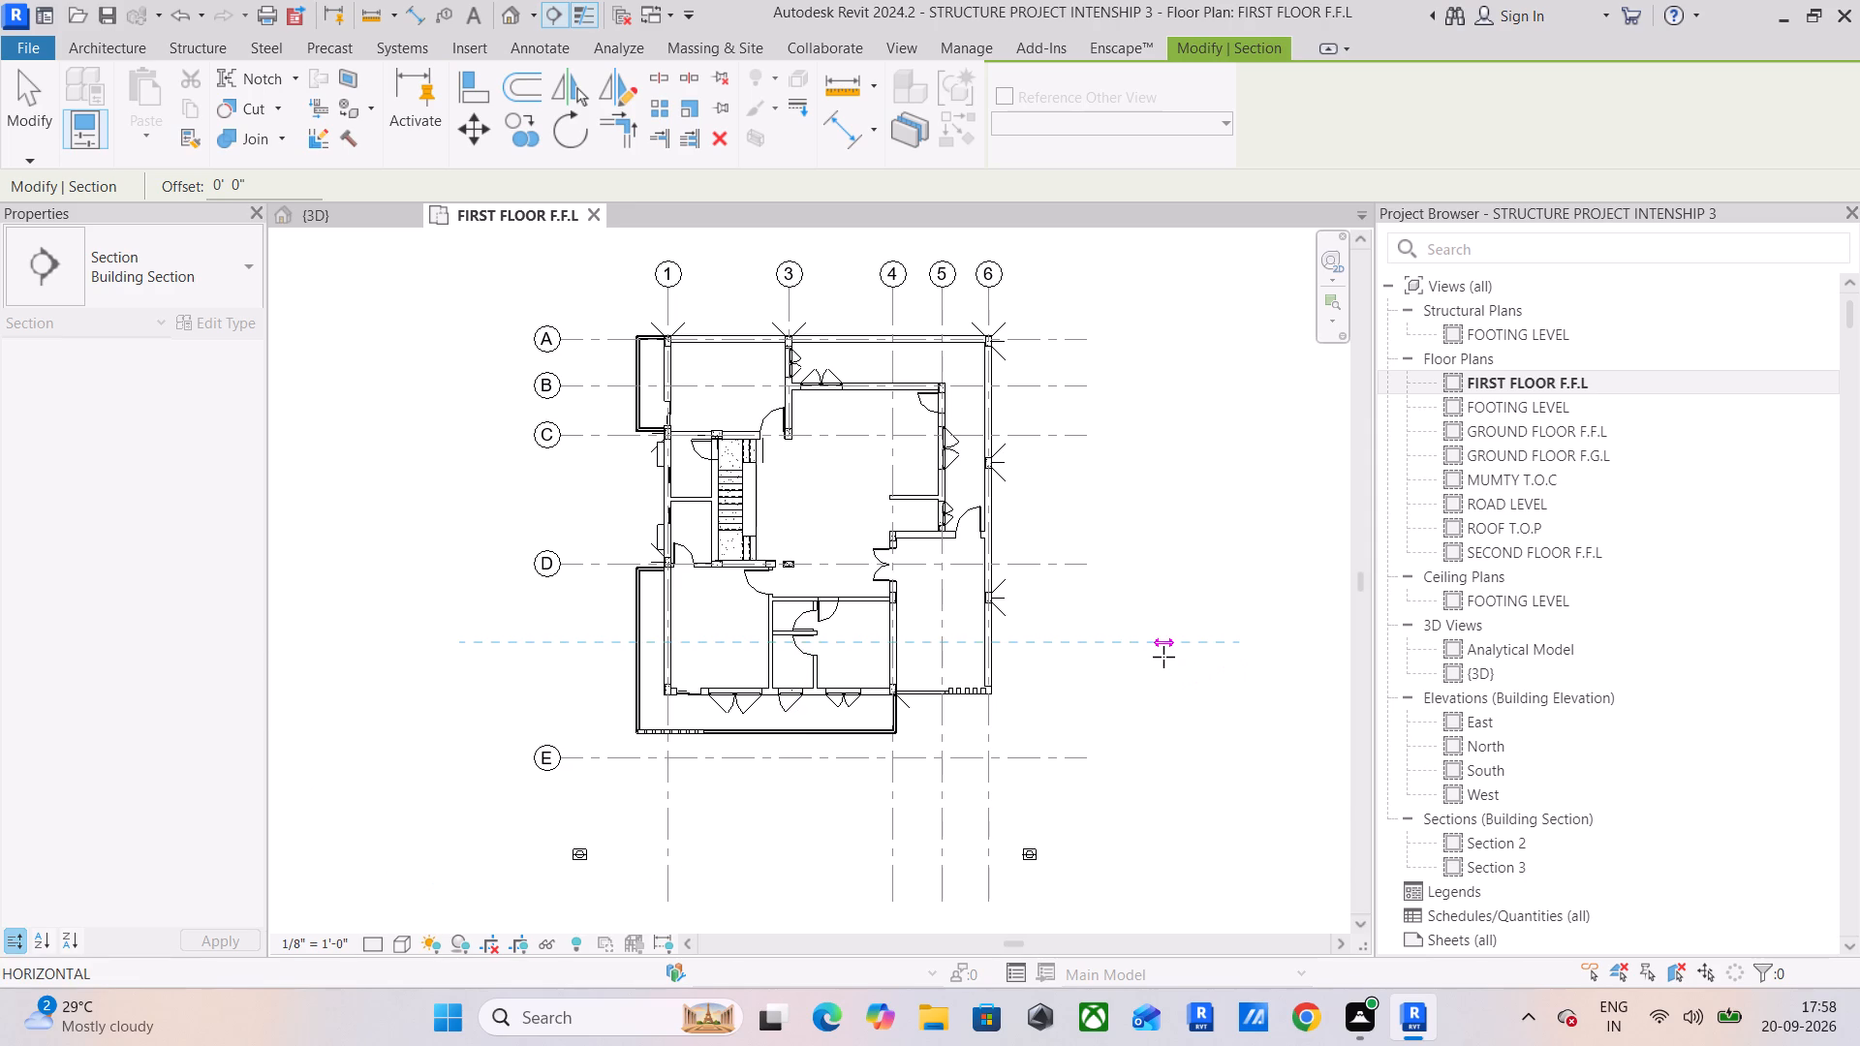
click(1162, 656)
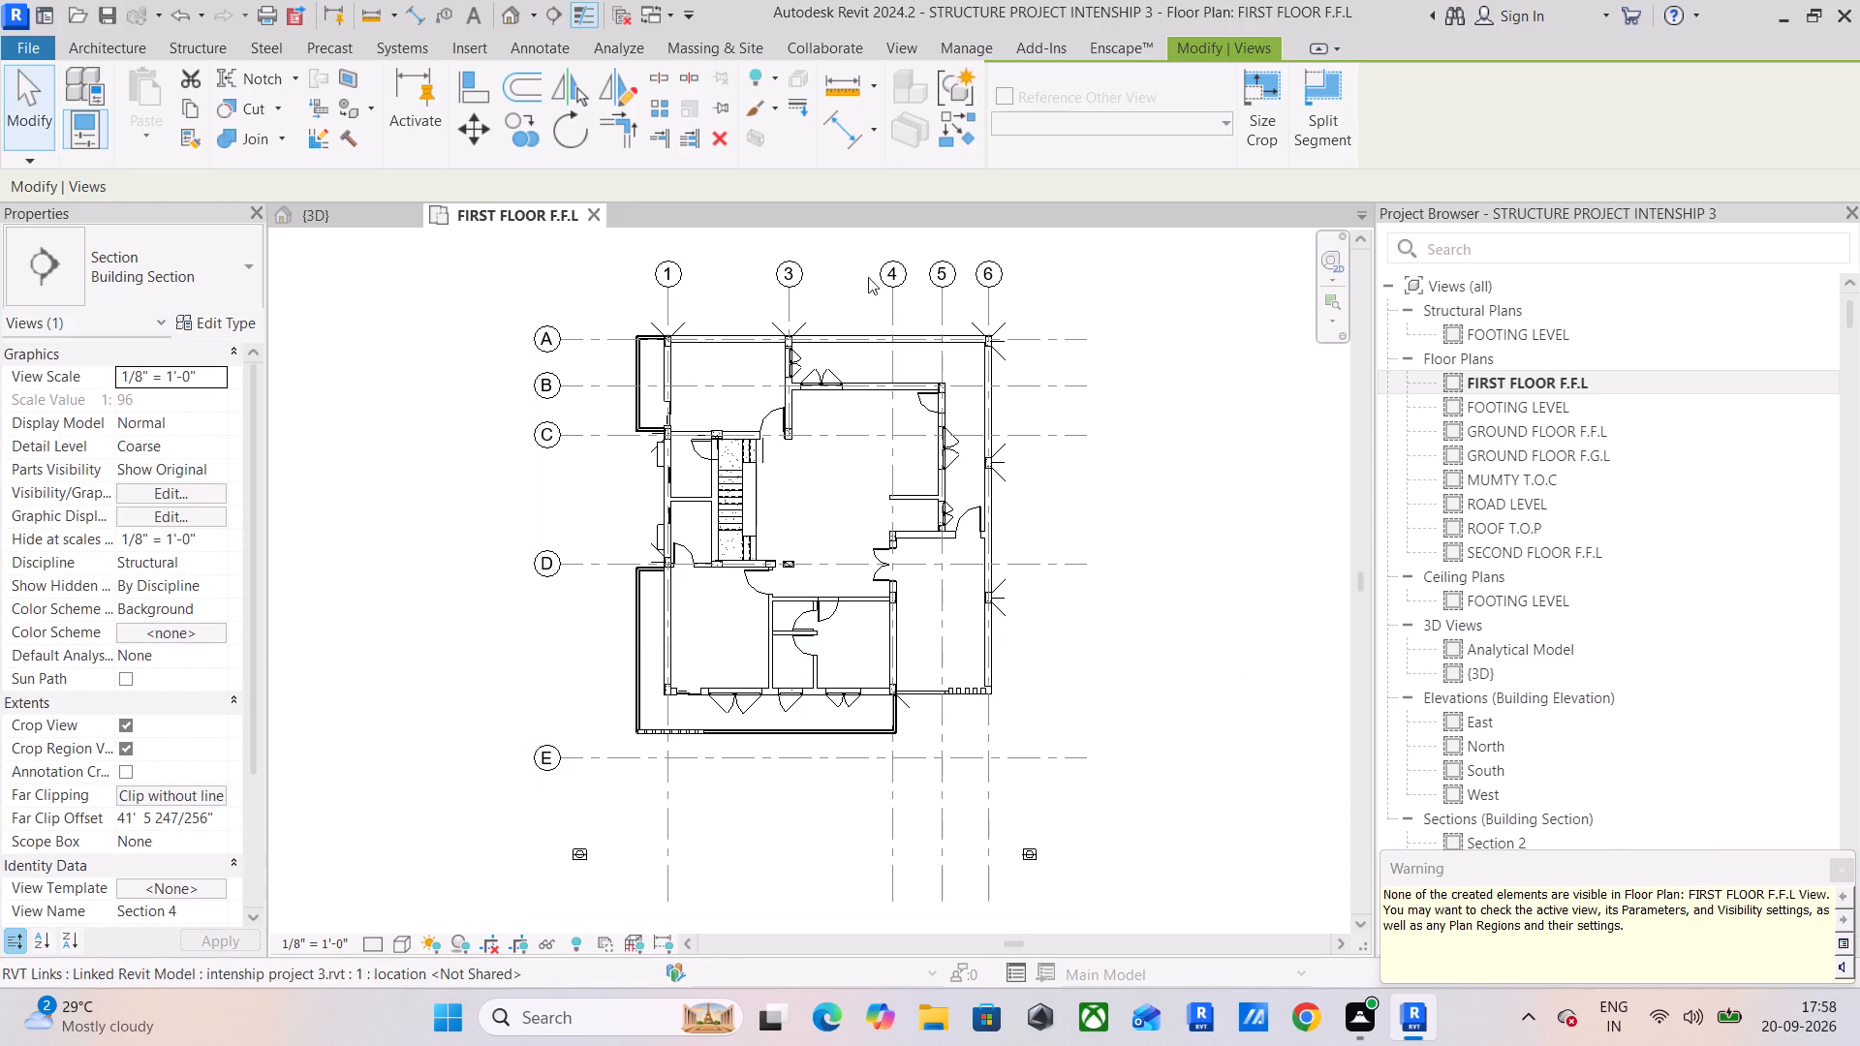
Draw a vertical building section through the first-floor plan, between grids 3 and 4.
click(550, 18)
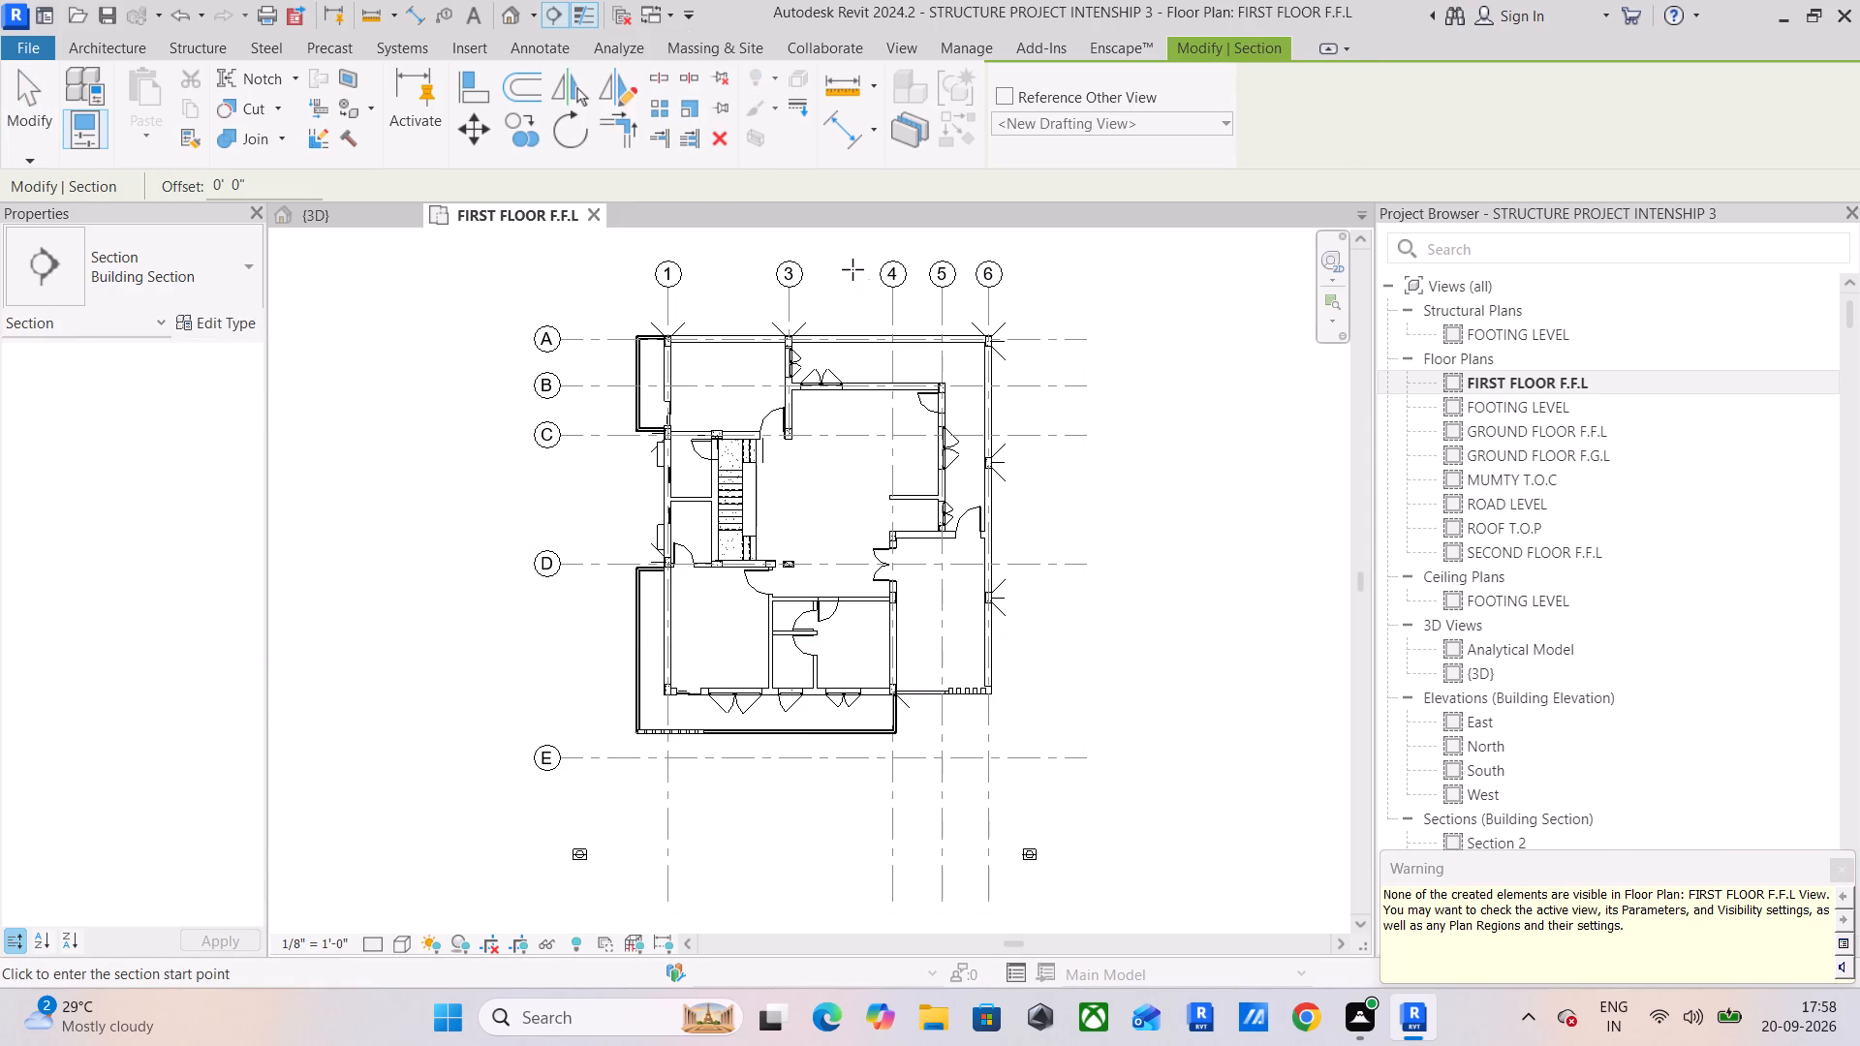
click(852, 269)
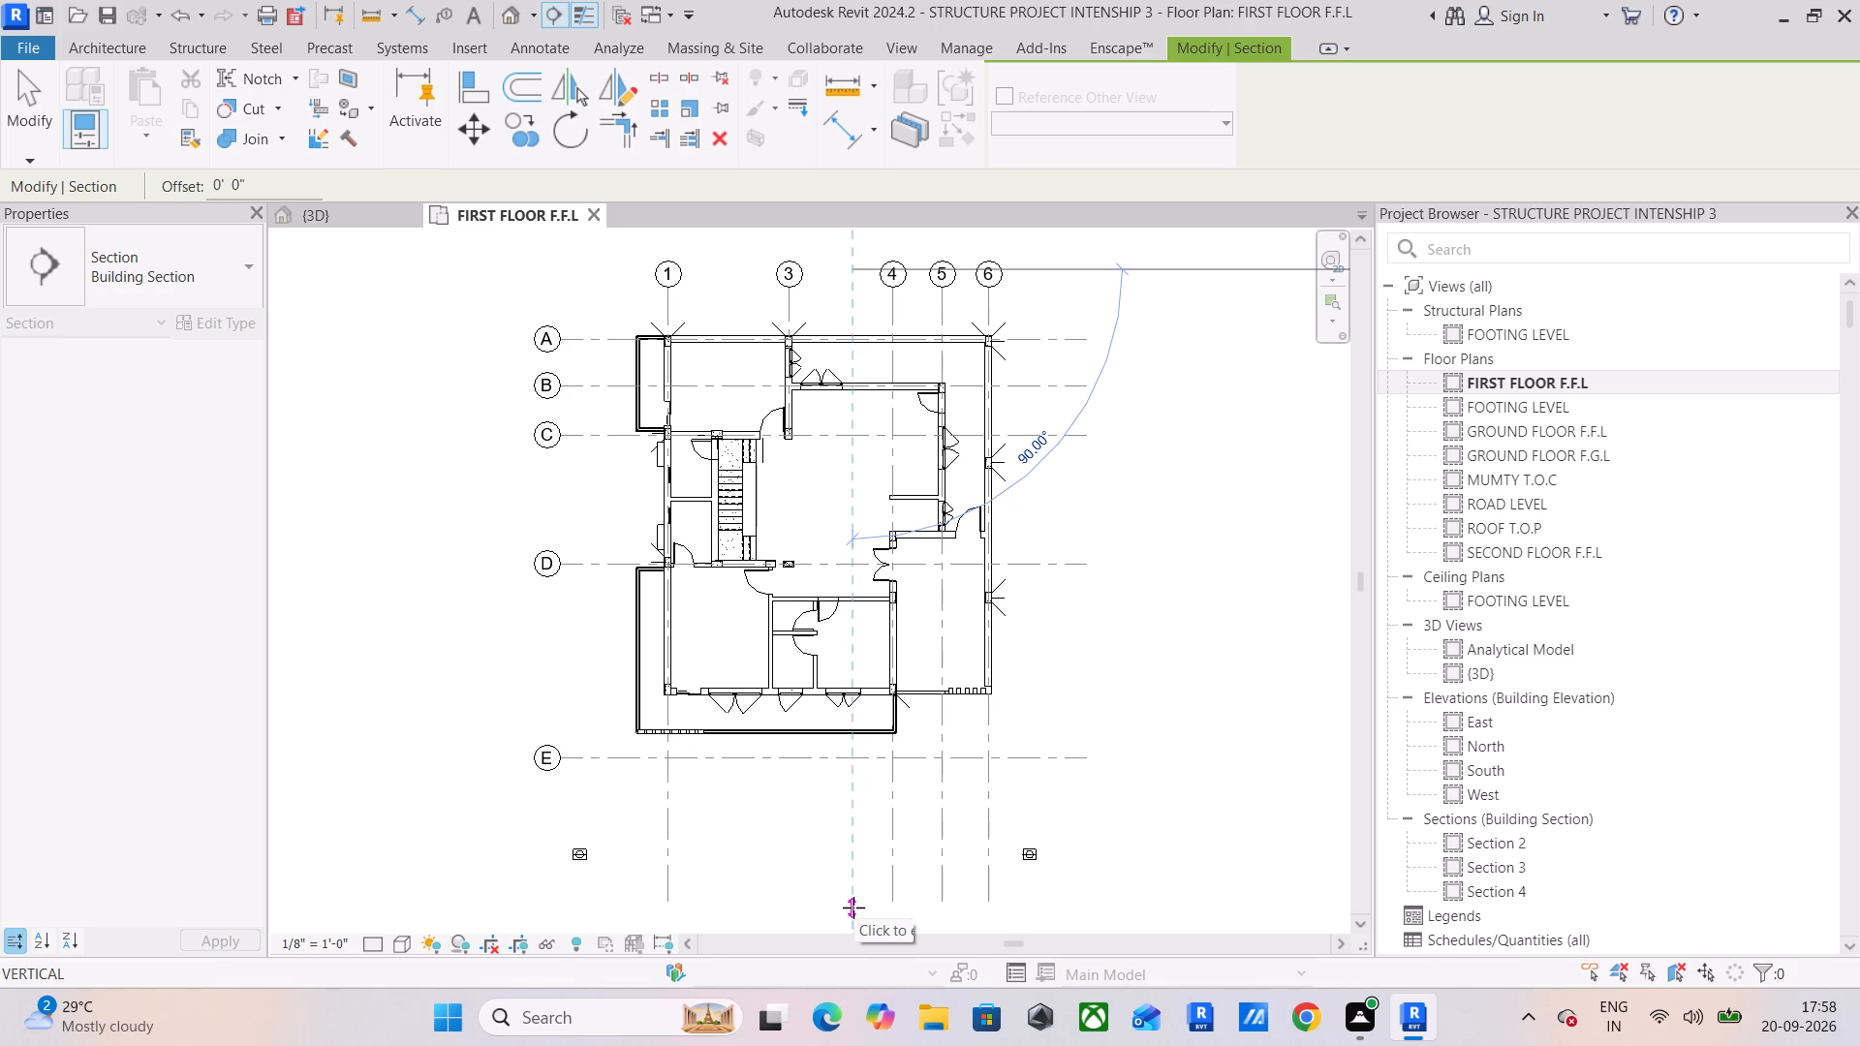
click(853, 908)
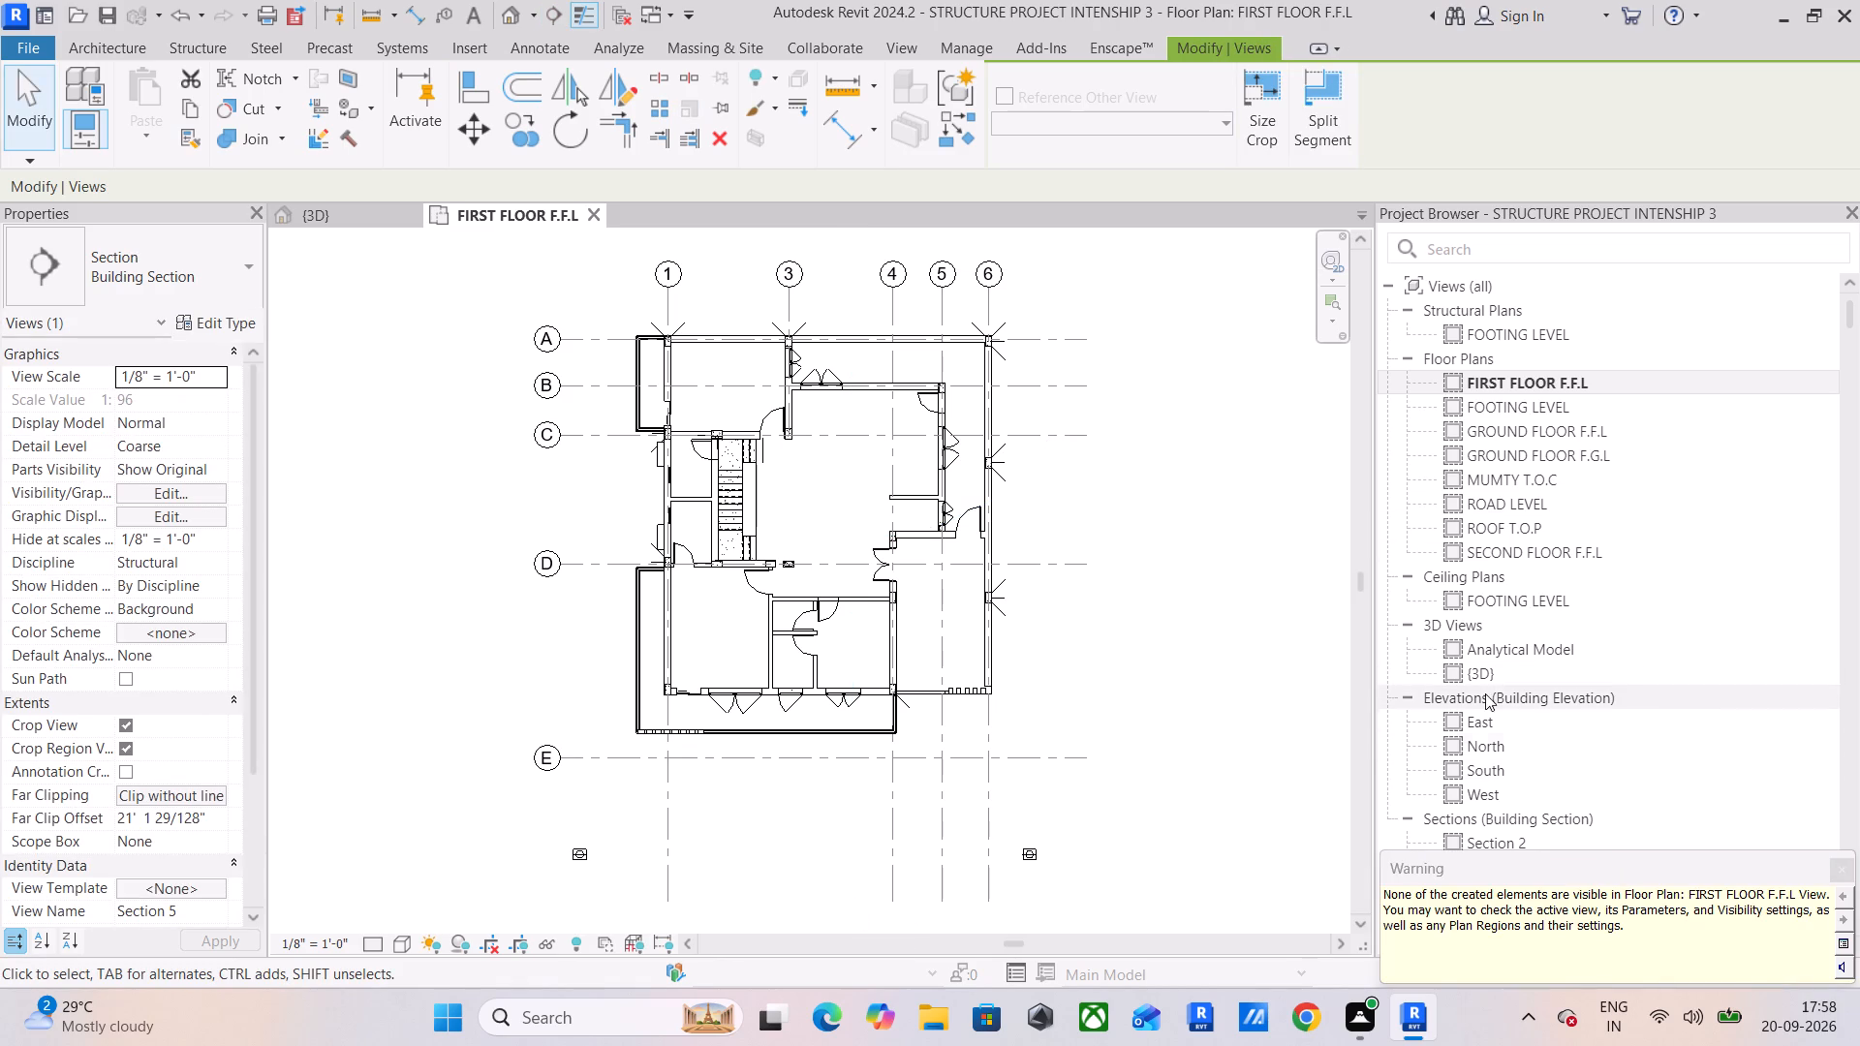
Open the Section 3 view and examine the beams, columns, slabs and footings cut by it.
scroll(1503, 768, down, 3)
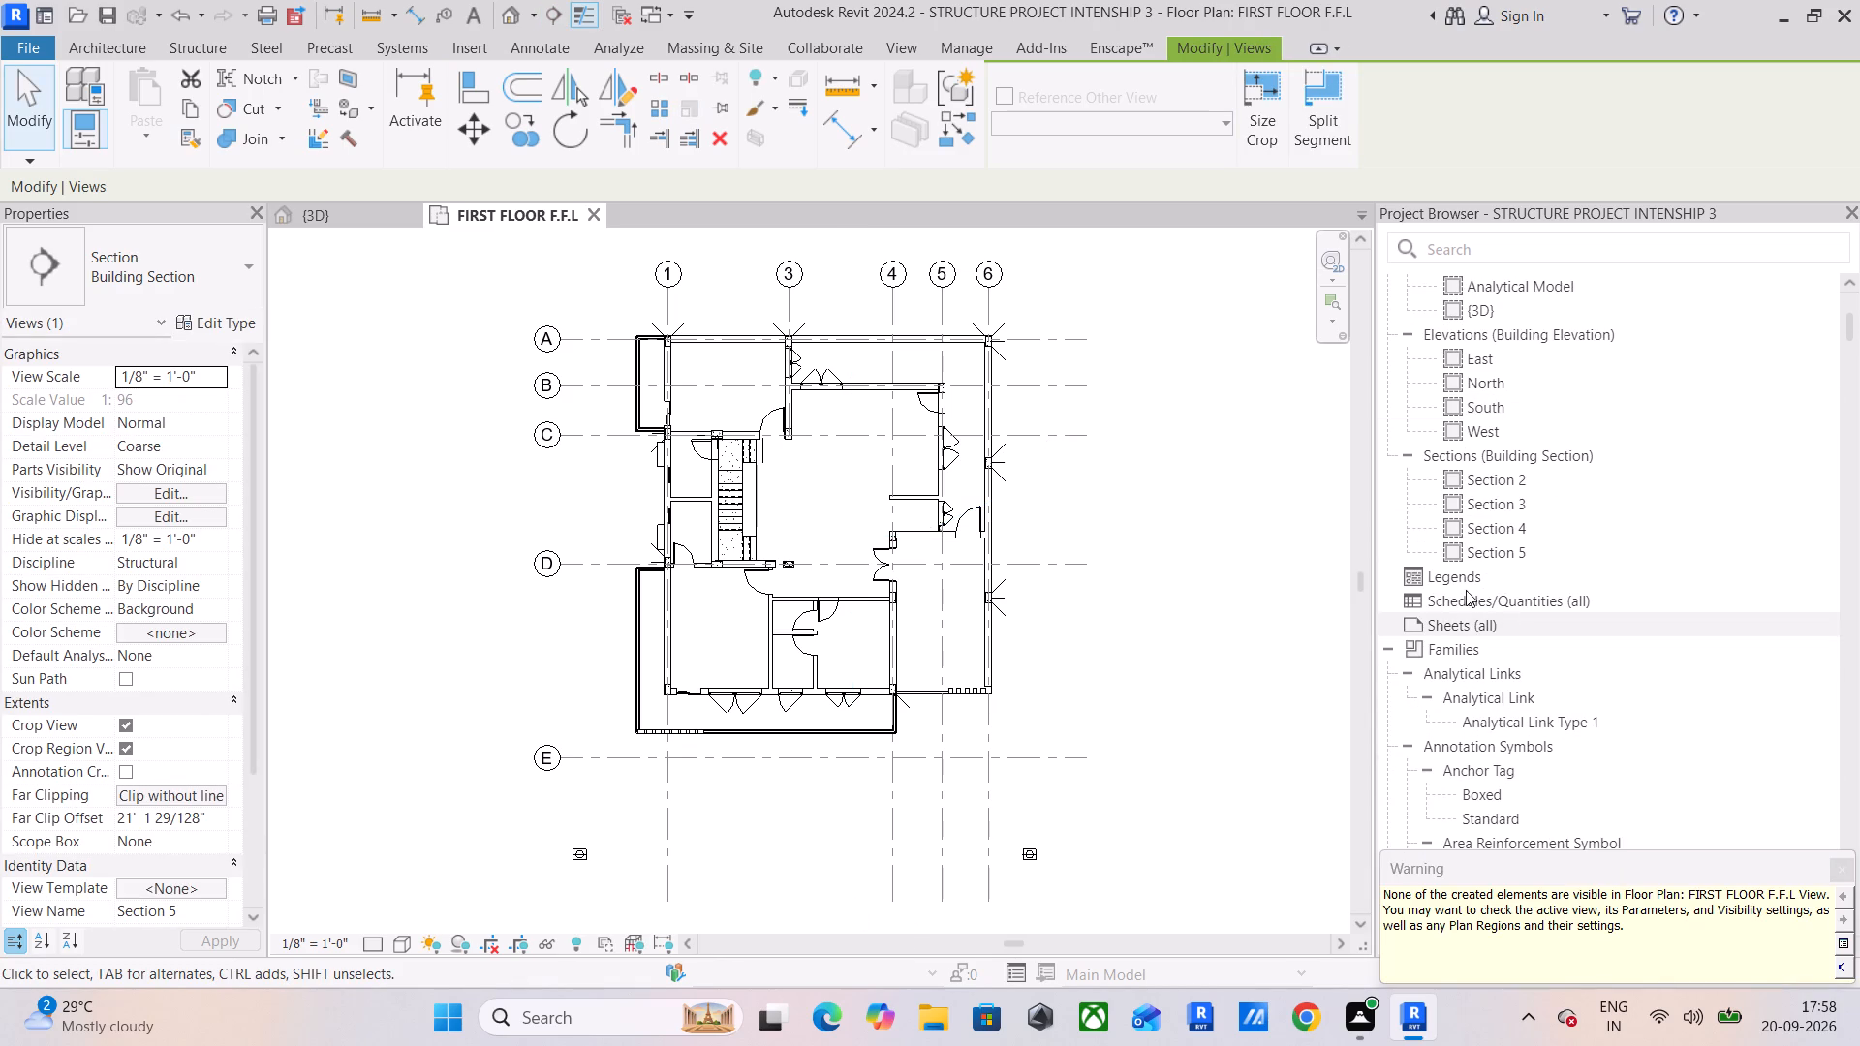
double_click(1497, 503)
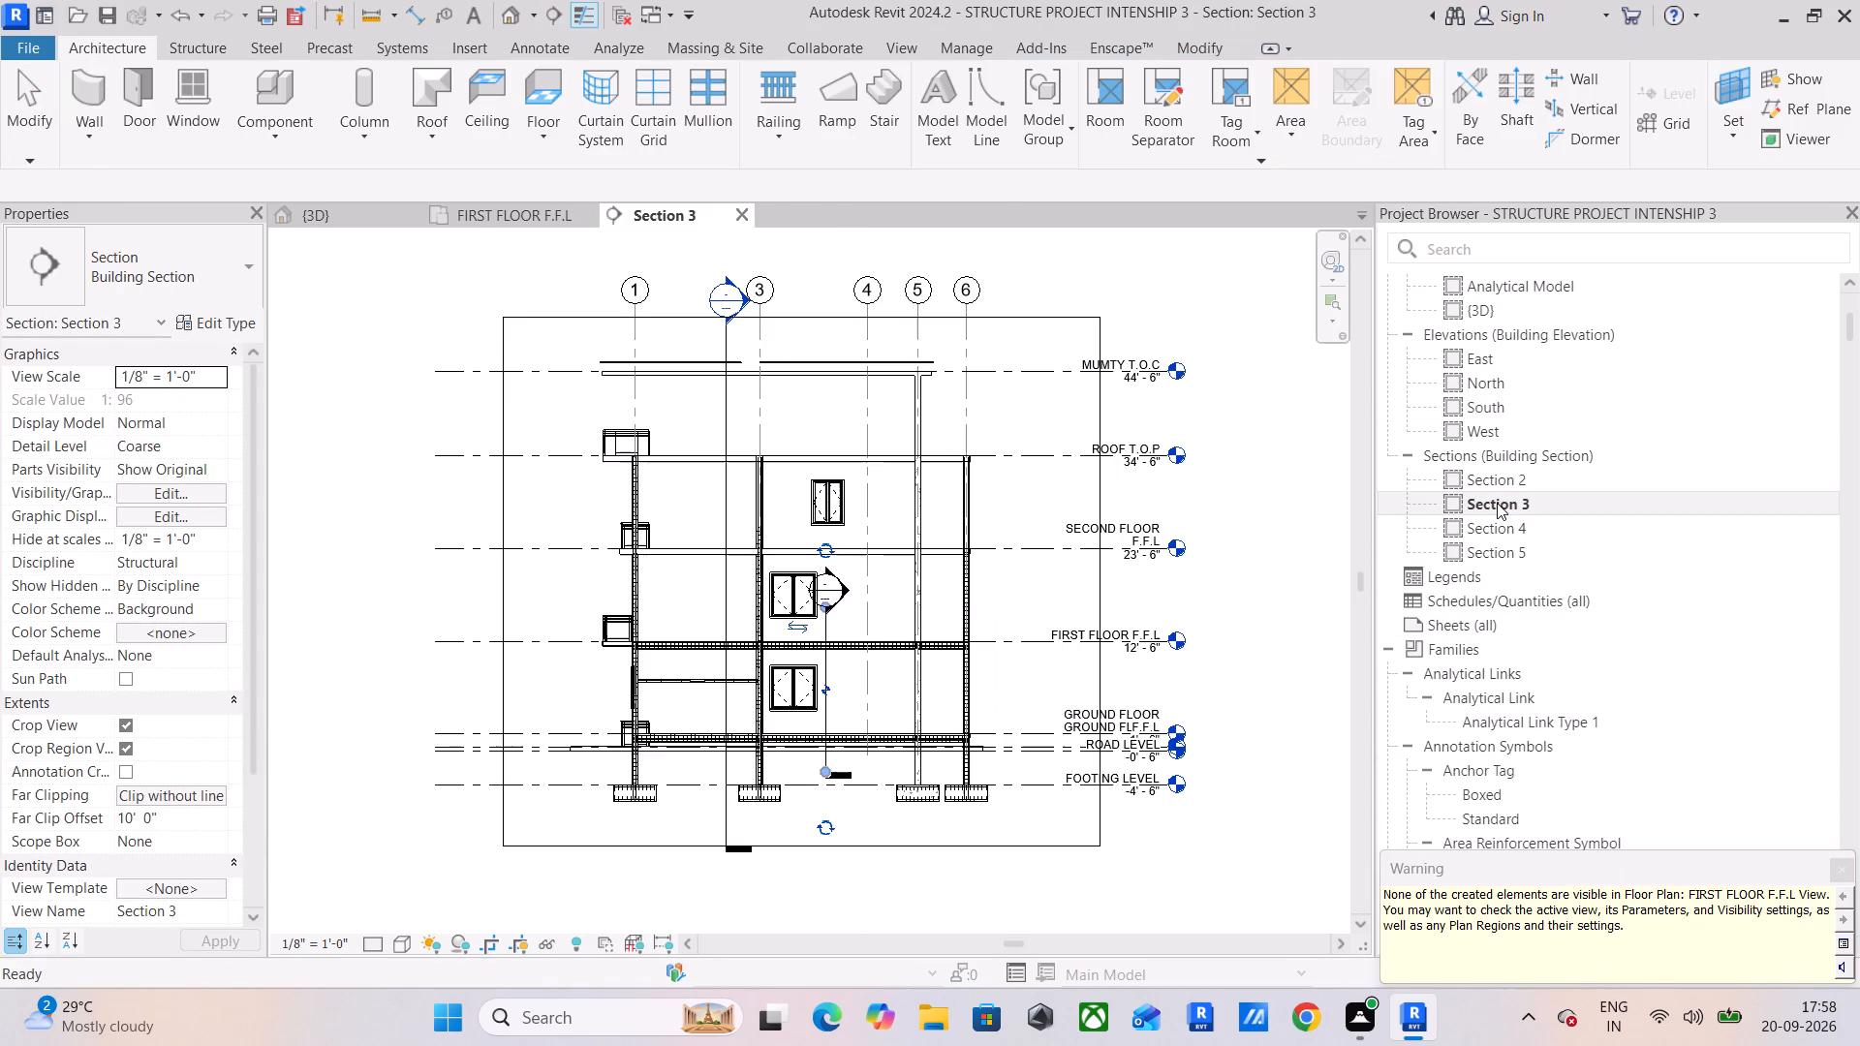
scroll(960, 612, up, 3)
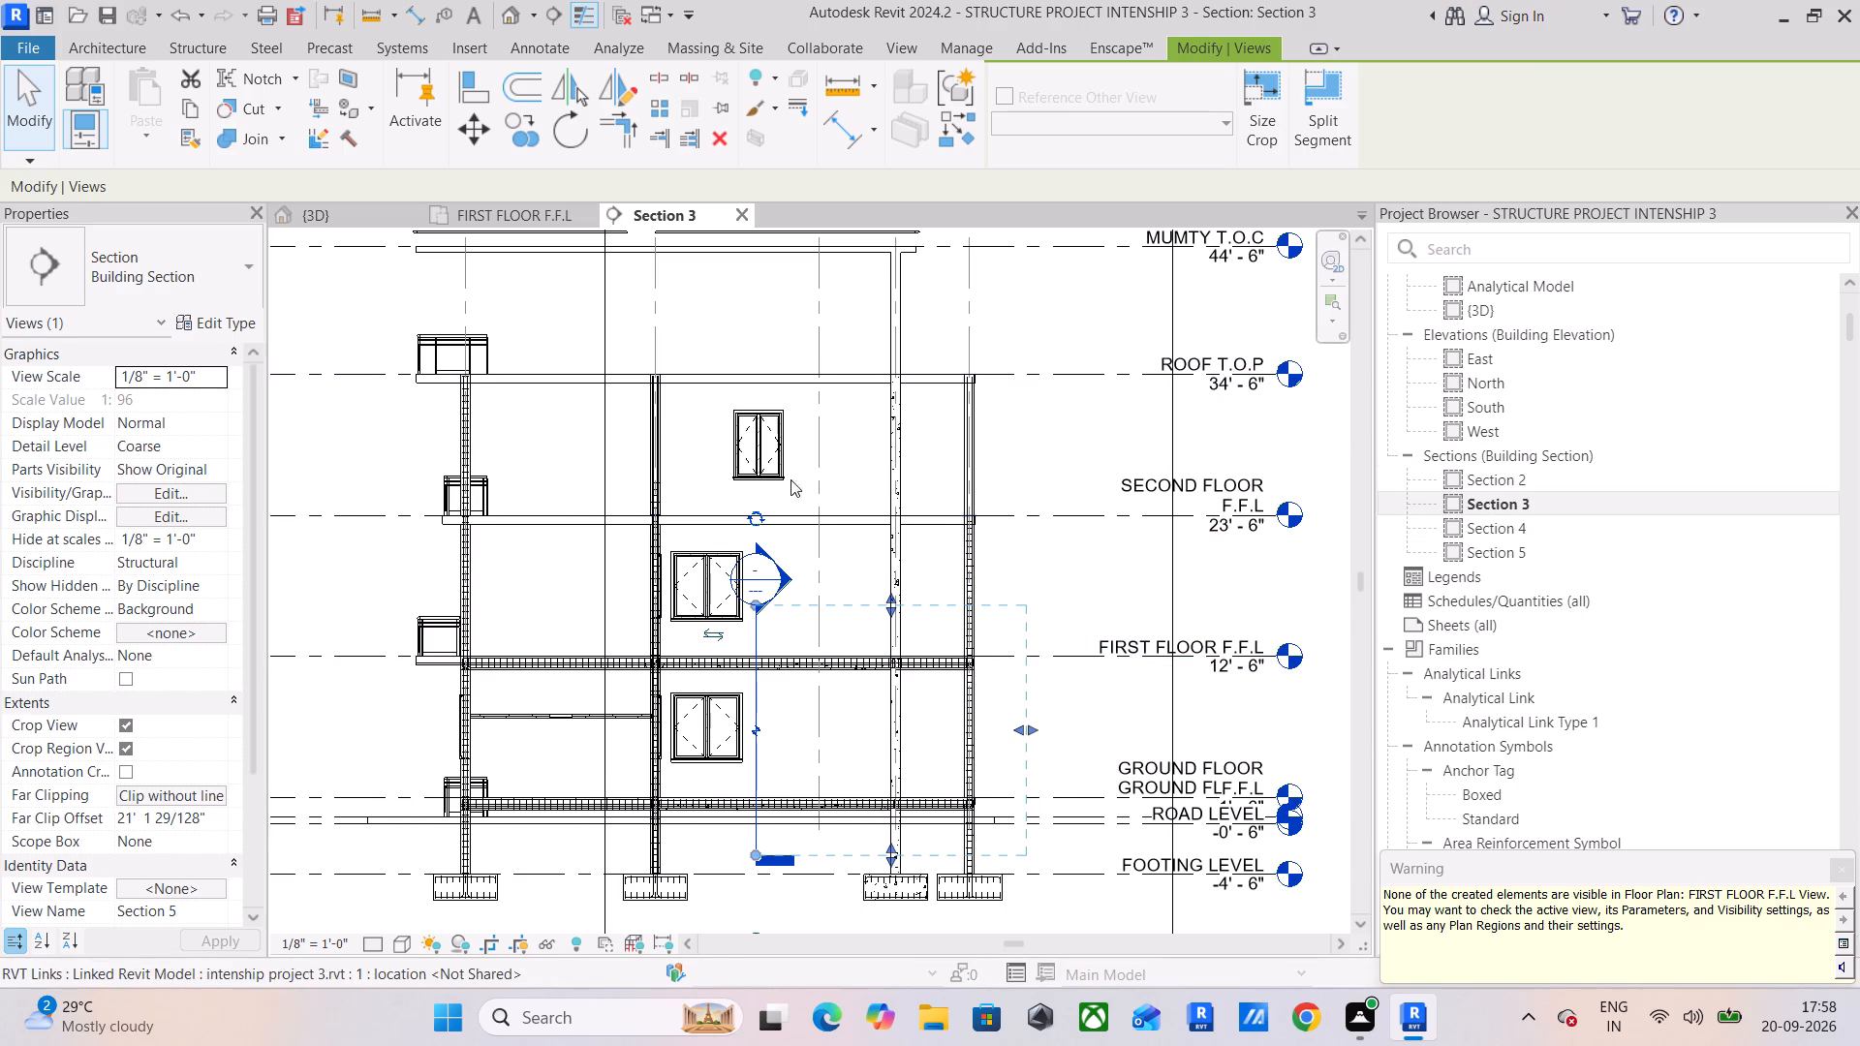
scroll(849, 734, up, 1)
middle_drag(849, 734, 1141, 666)
scroll(992, 627, up, 4)
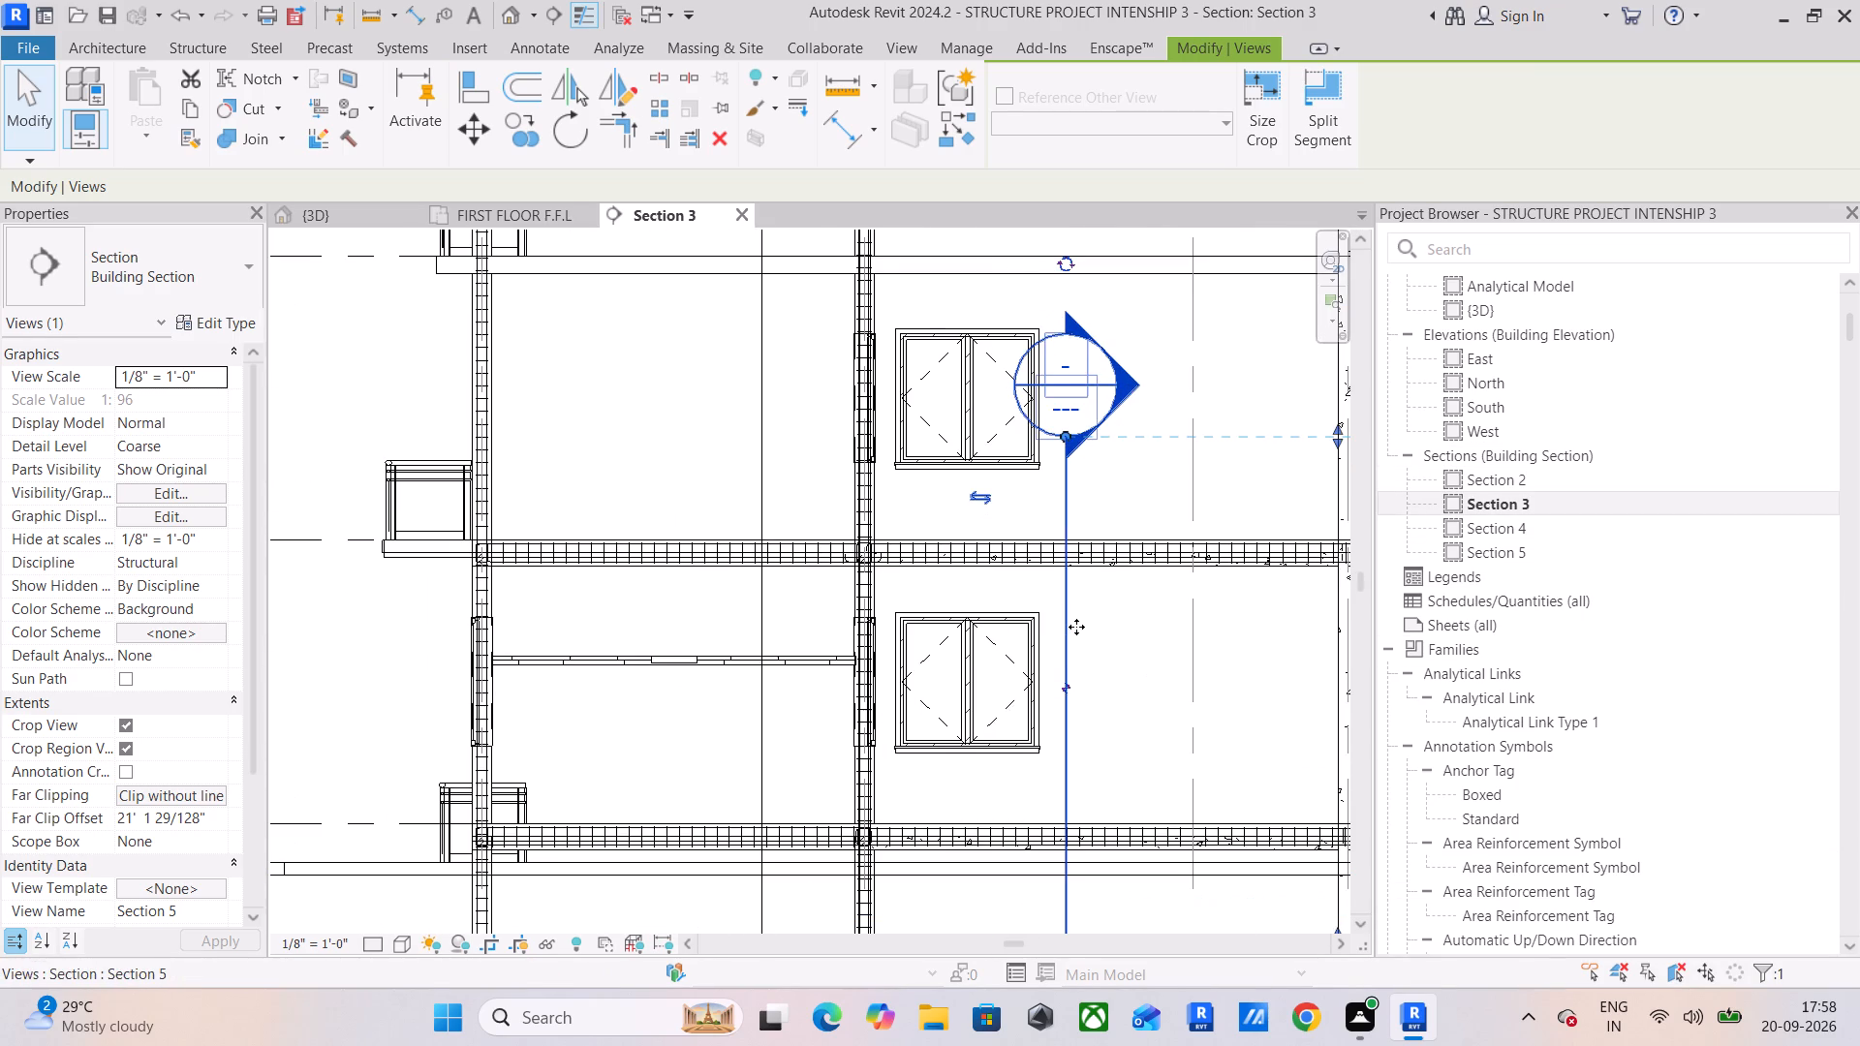
middle_drag(1076, 627, 975, 743)
middle_drag(1031, 590, 966, 662)
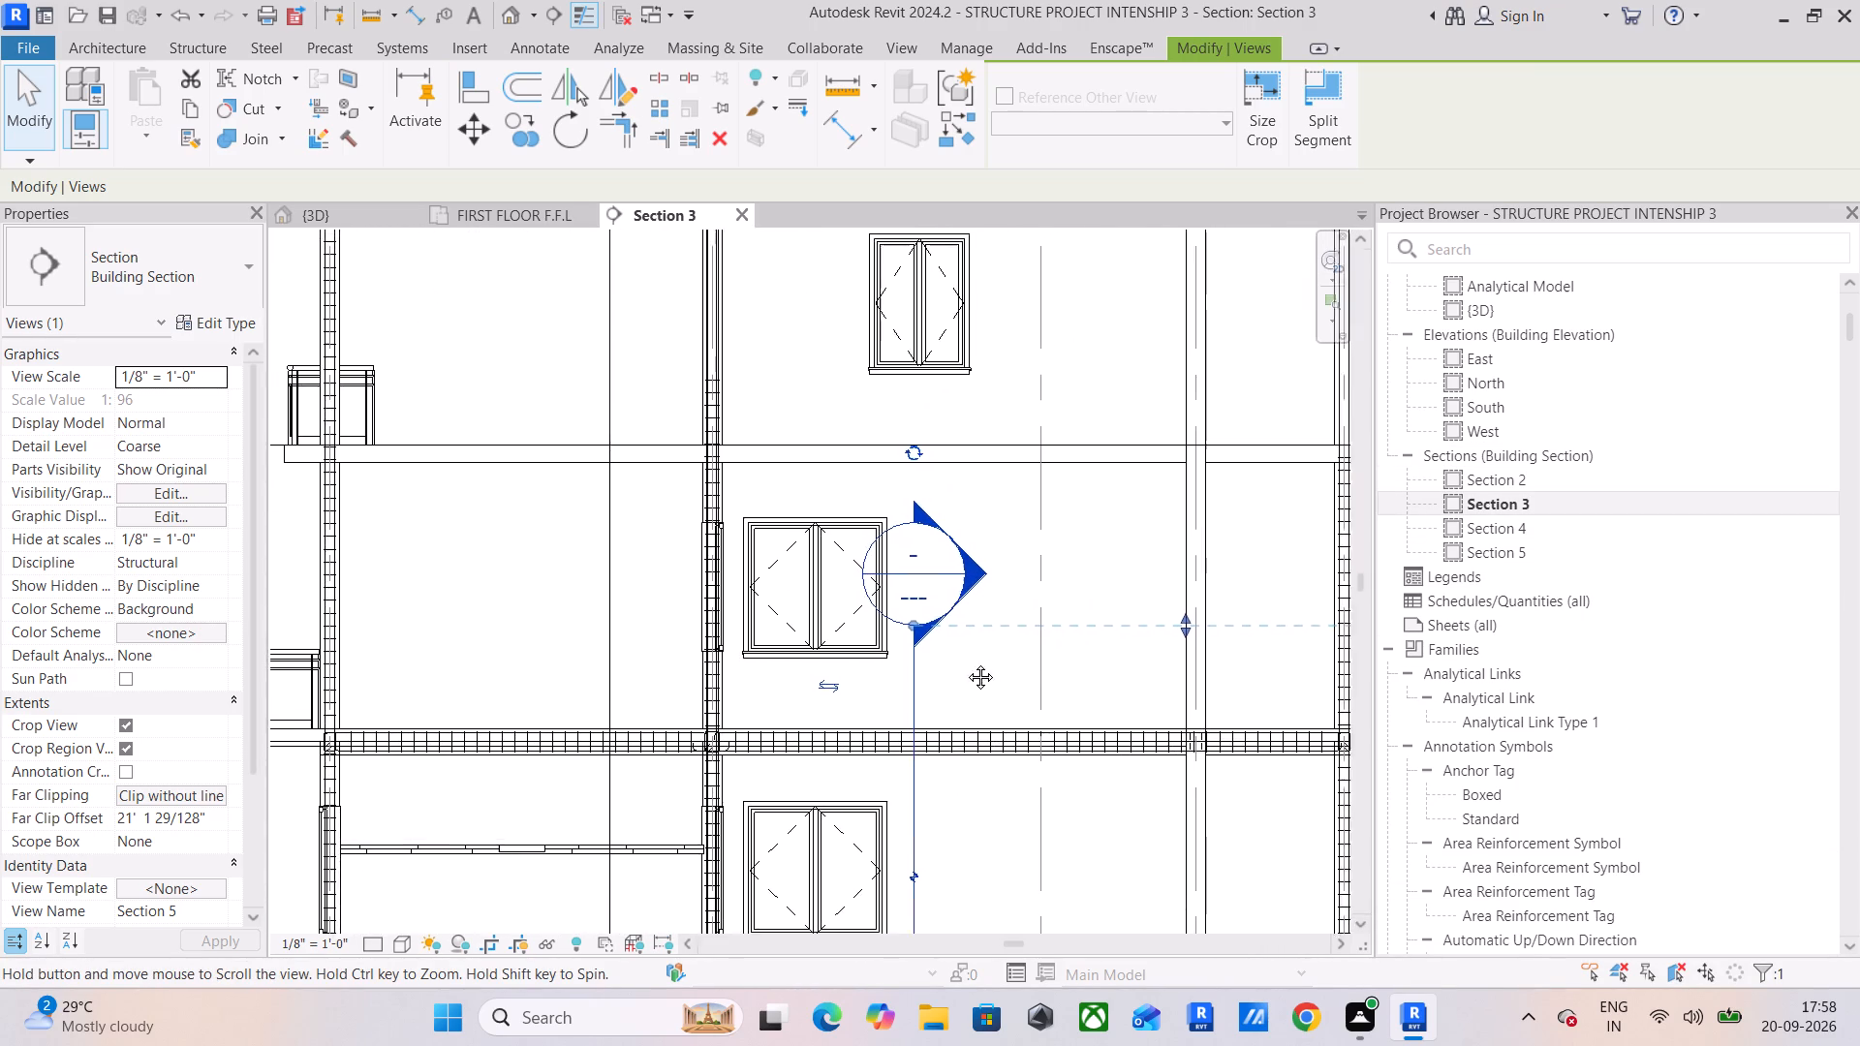
middle_drag(966, 662, 852, 642)
scroll(852, 642, down, 3)
middle_drag(945, 661, 838, 488)
click(1142, 386)
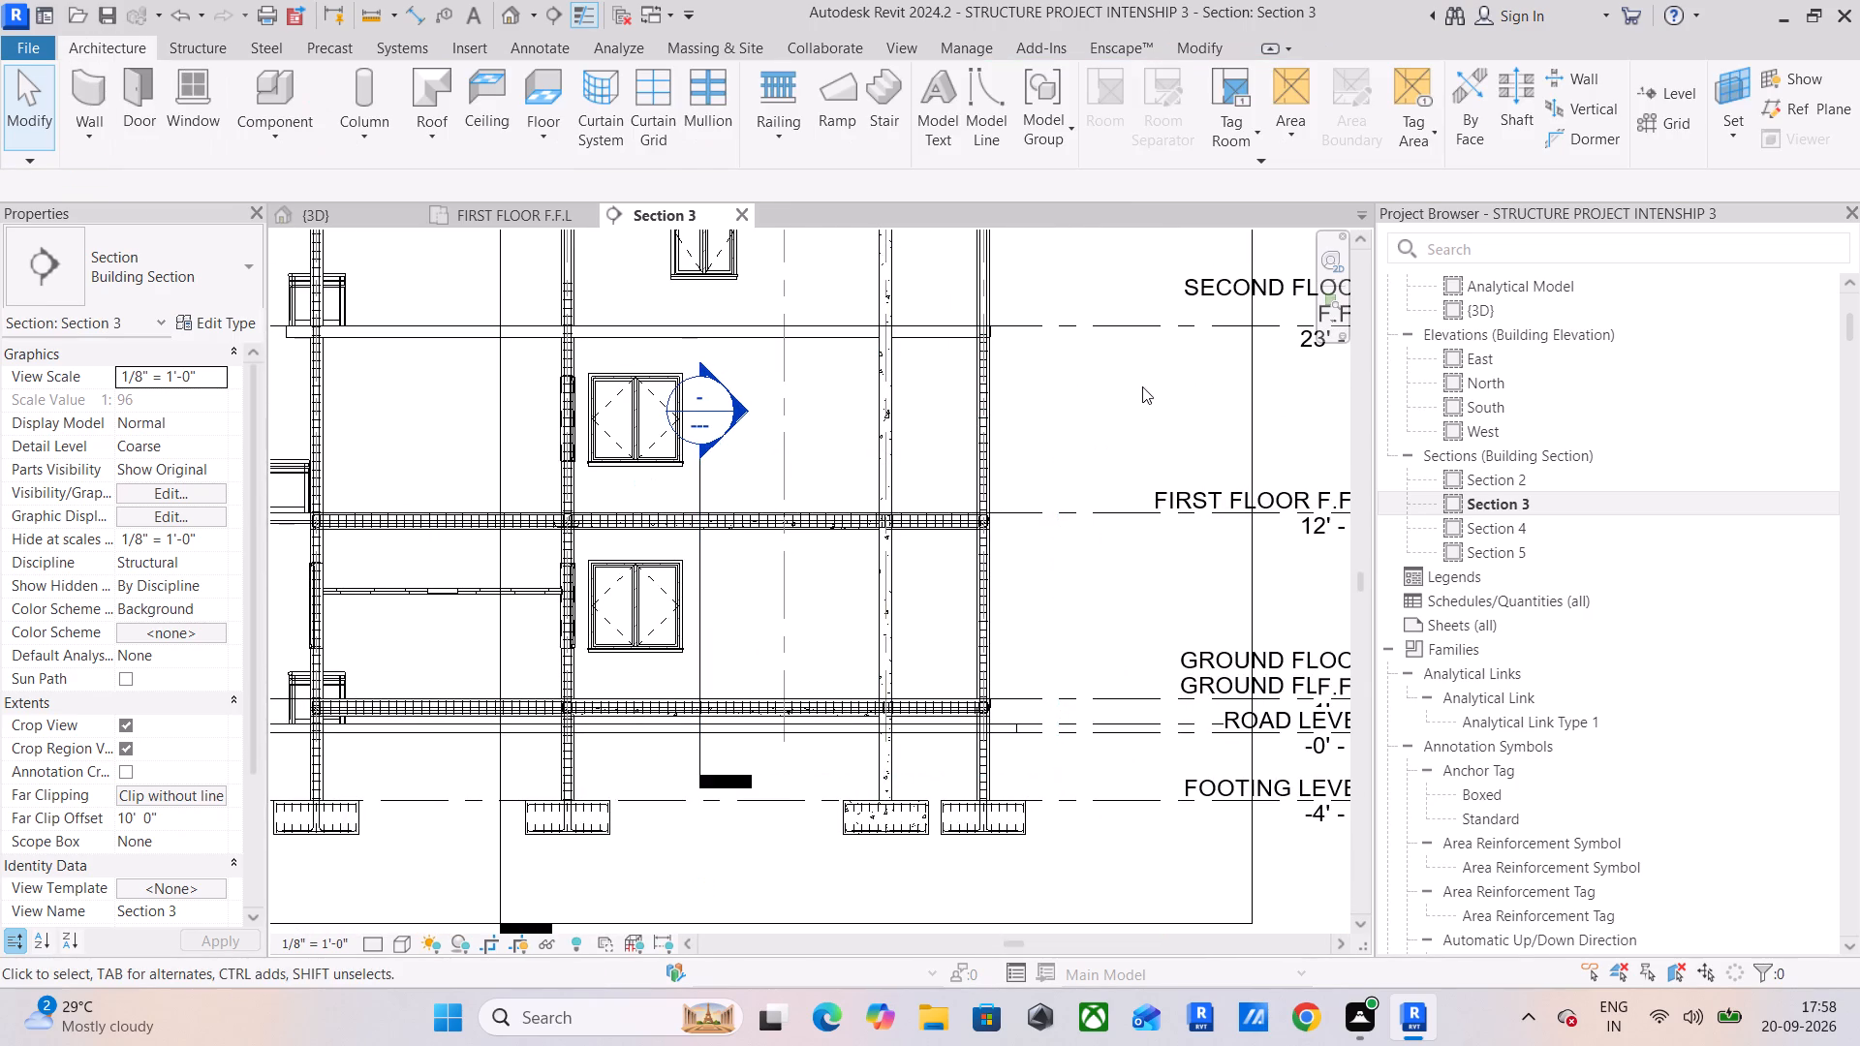
middle_drag(1092, 468, 1167, 522)
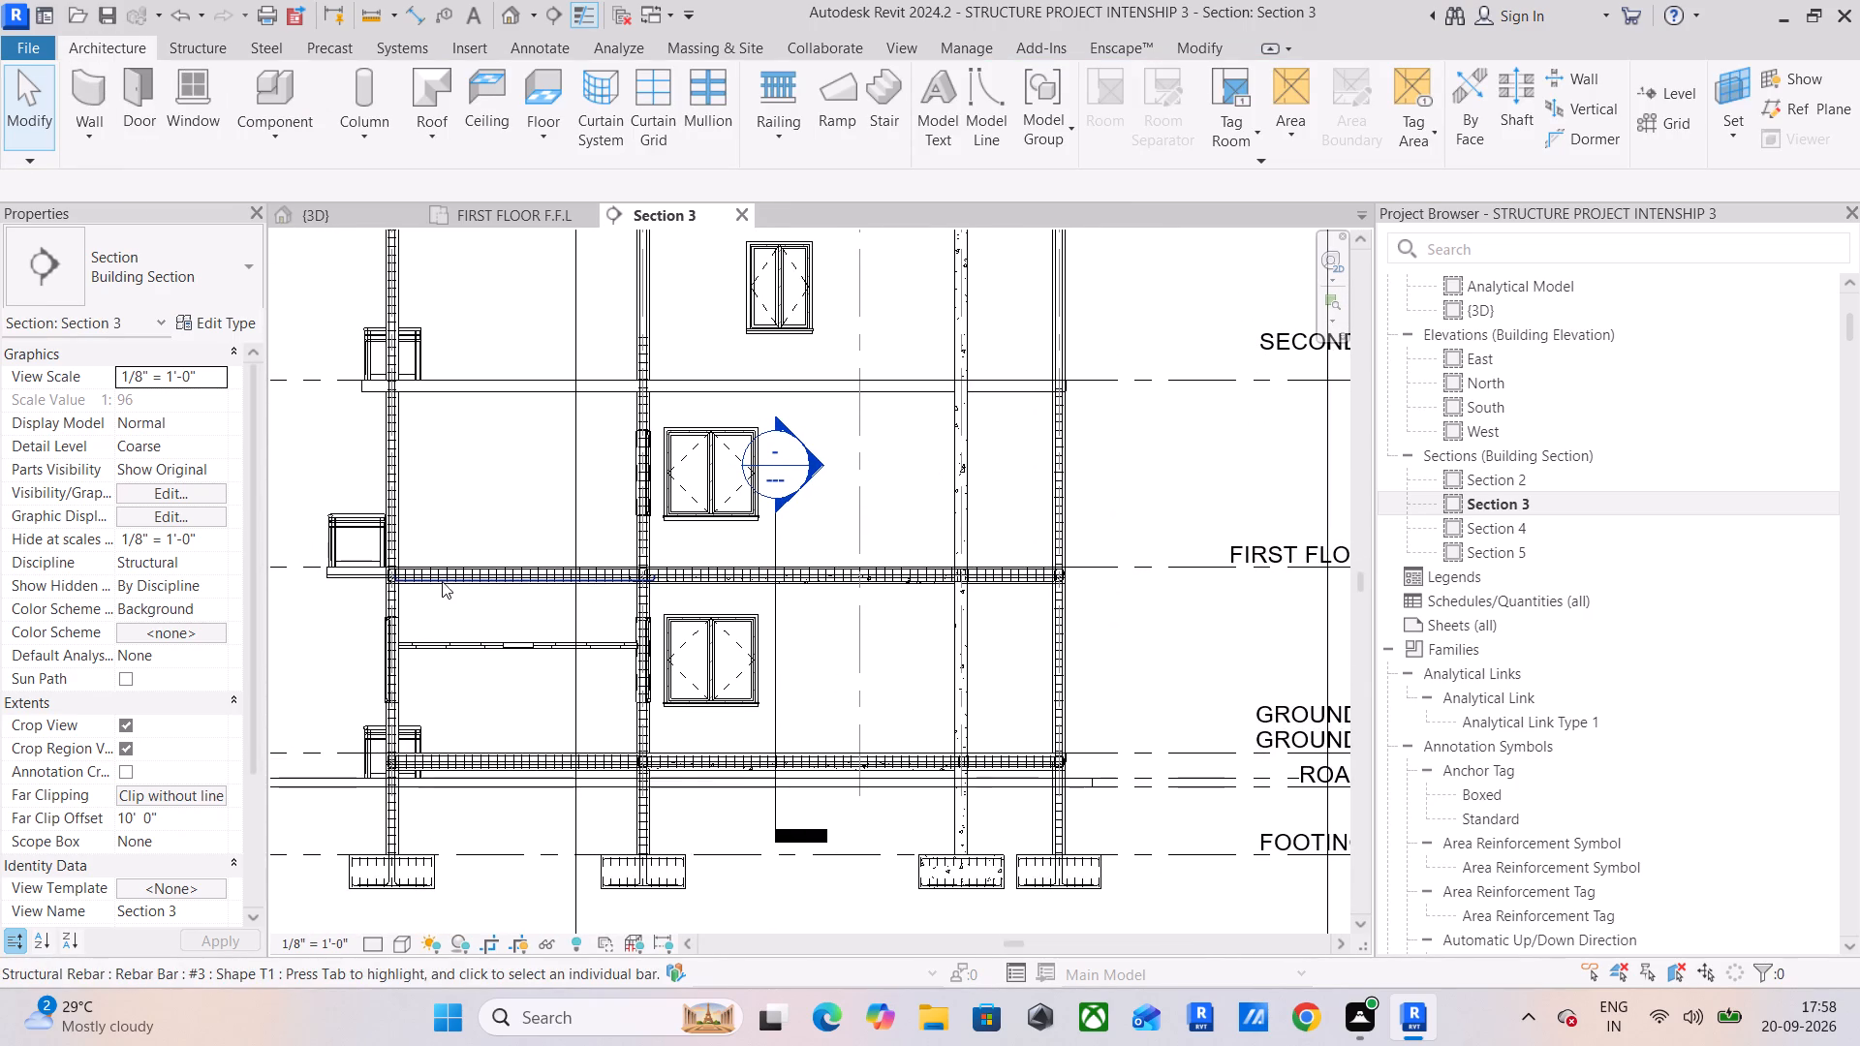
scroll(440, 581, up, 3)
middle_drag(577, 633, 798, 669)
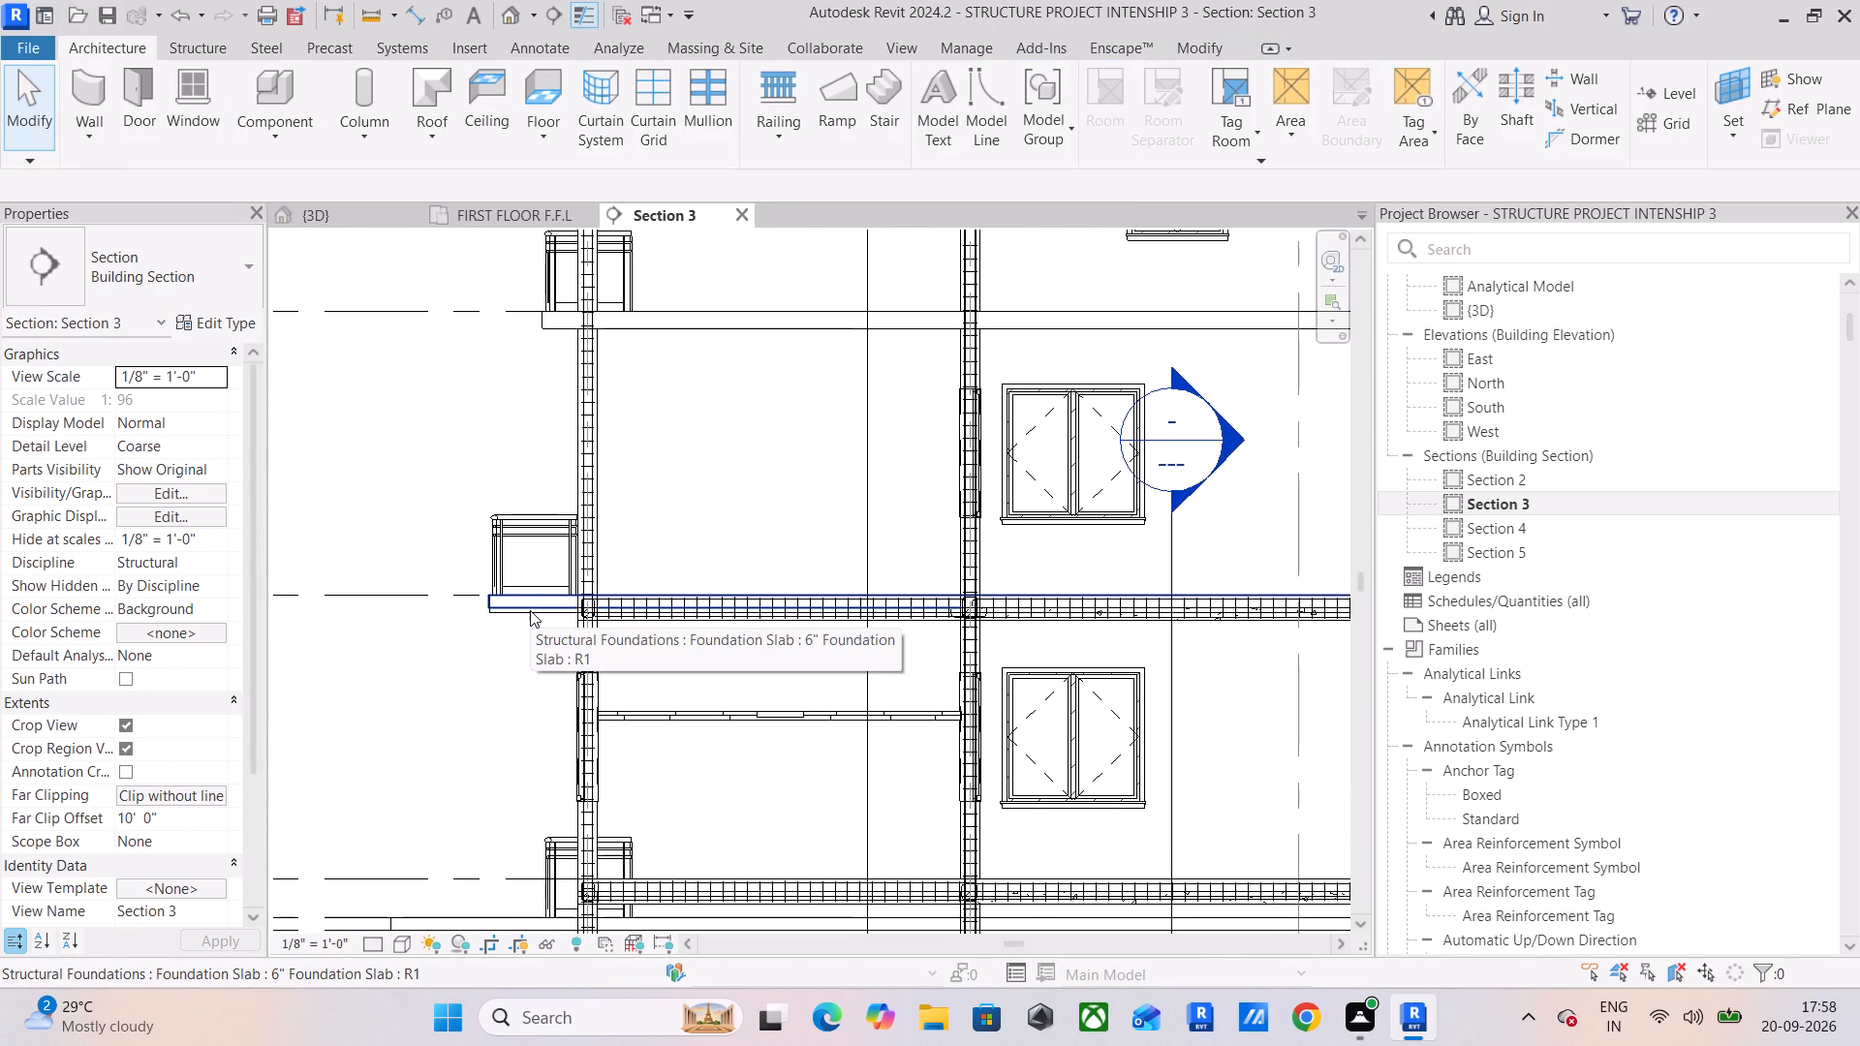
scroll(530, 610, up, 5)
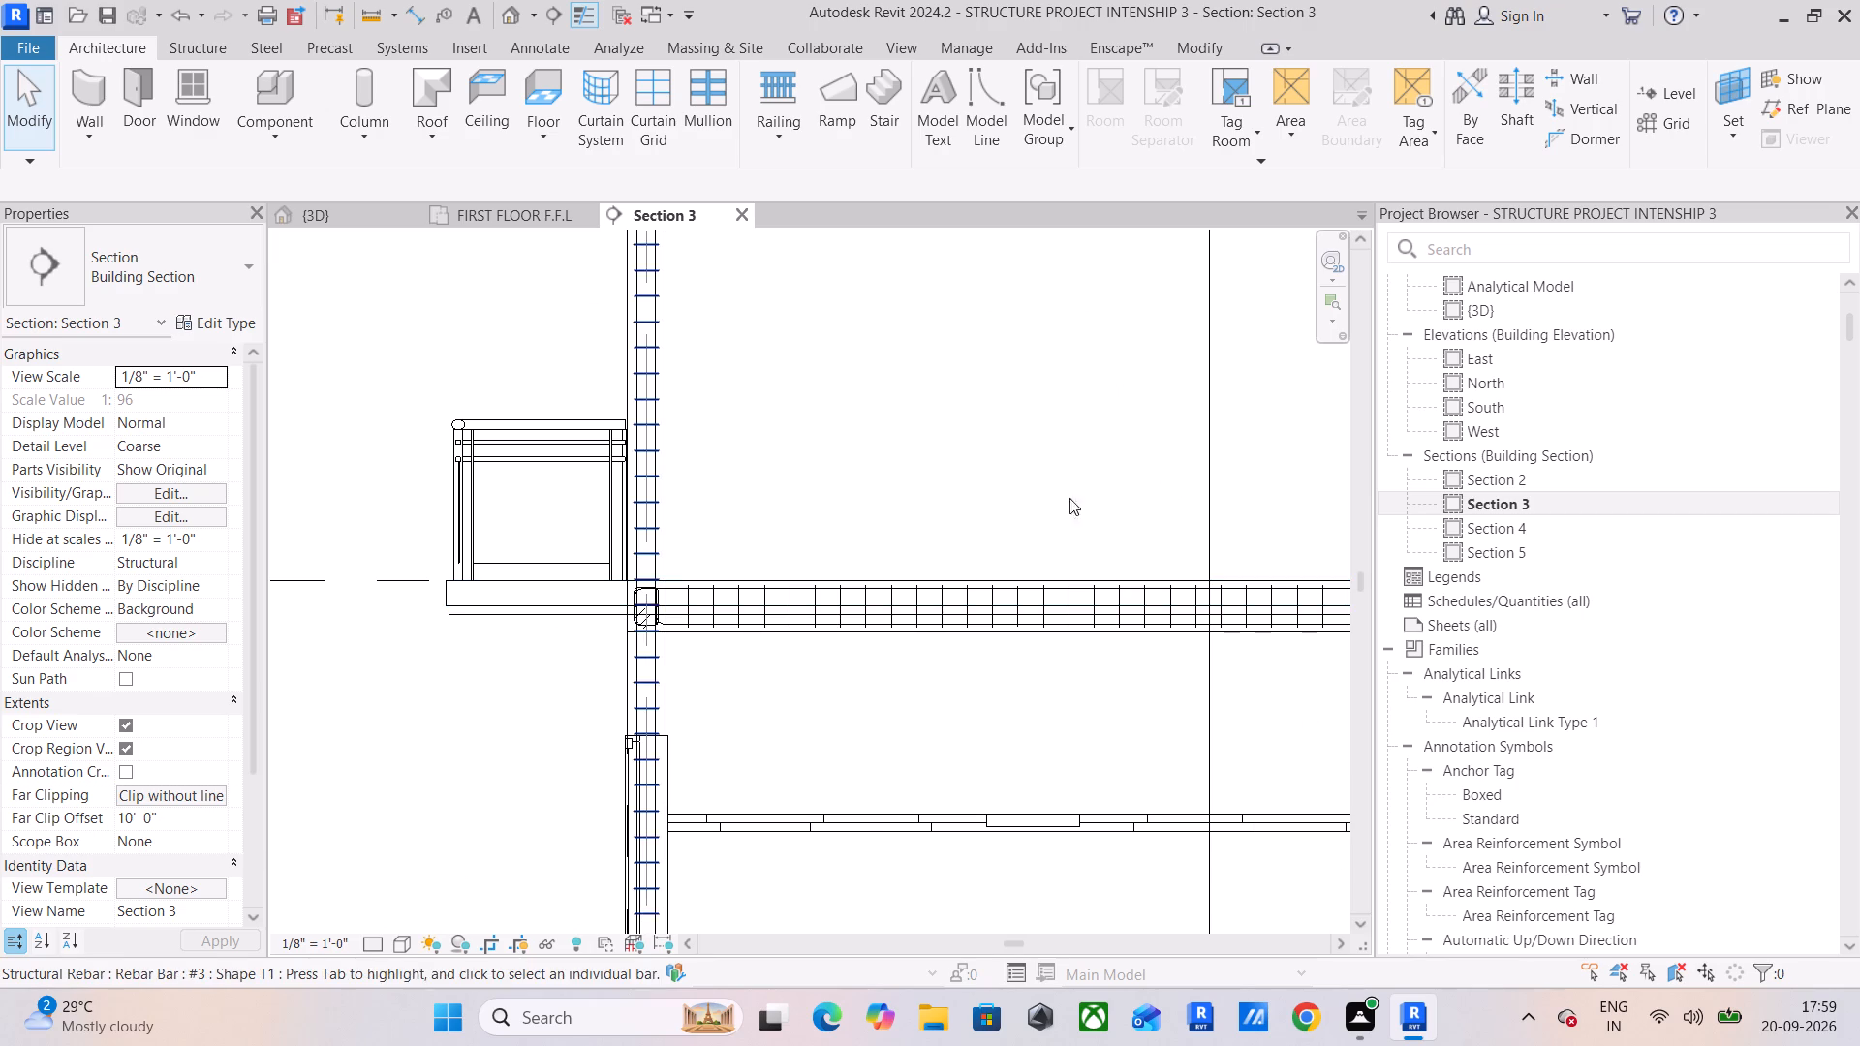
scroll(1089, 507, down, 9)
middle_drag(1146, 516, 949, 641)
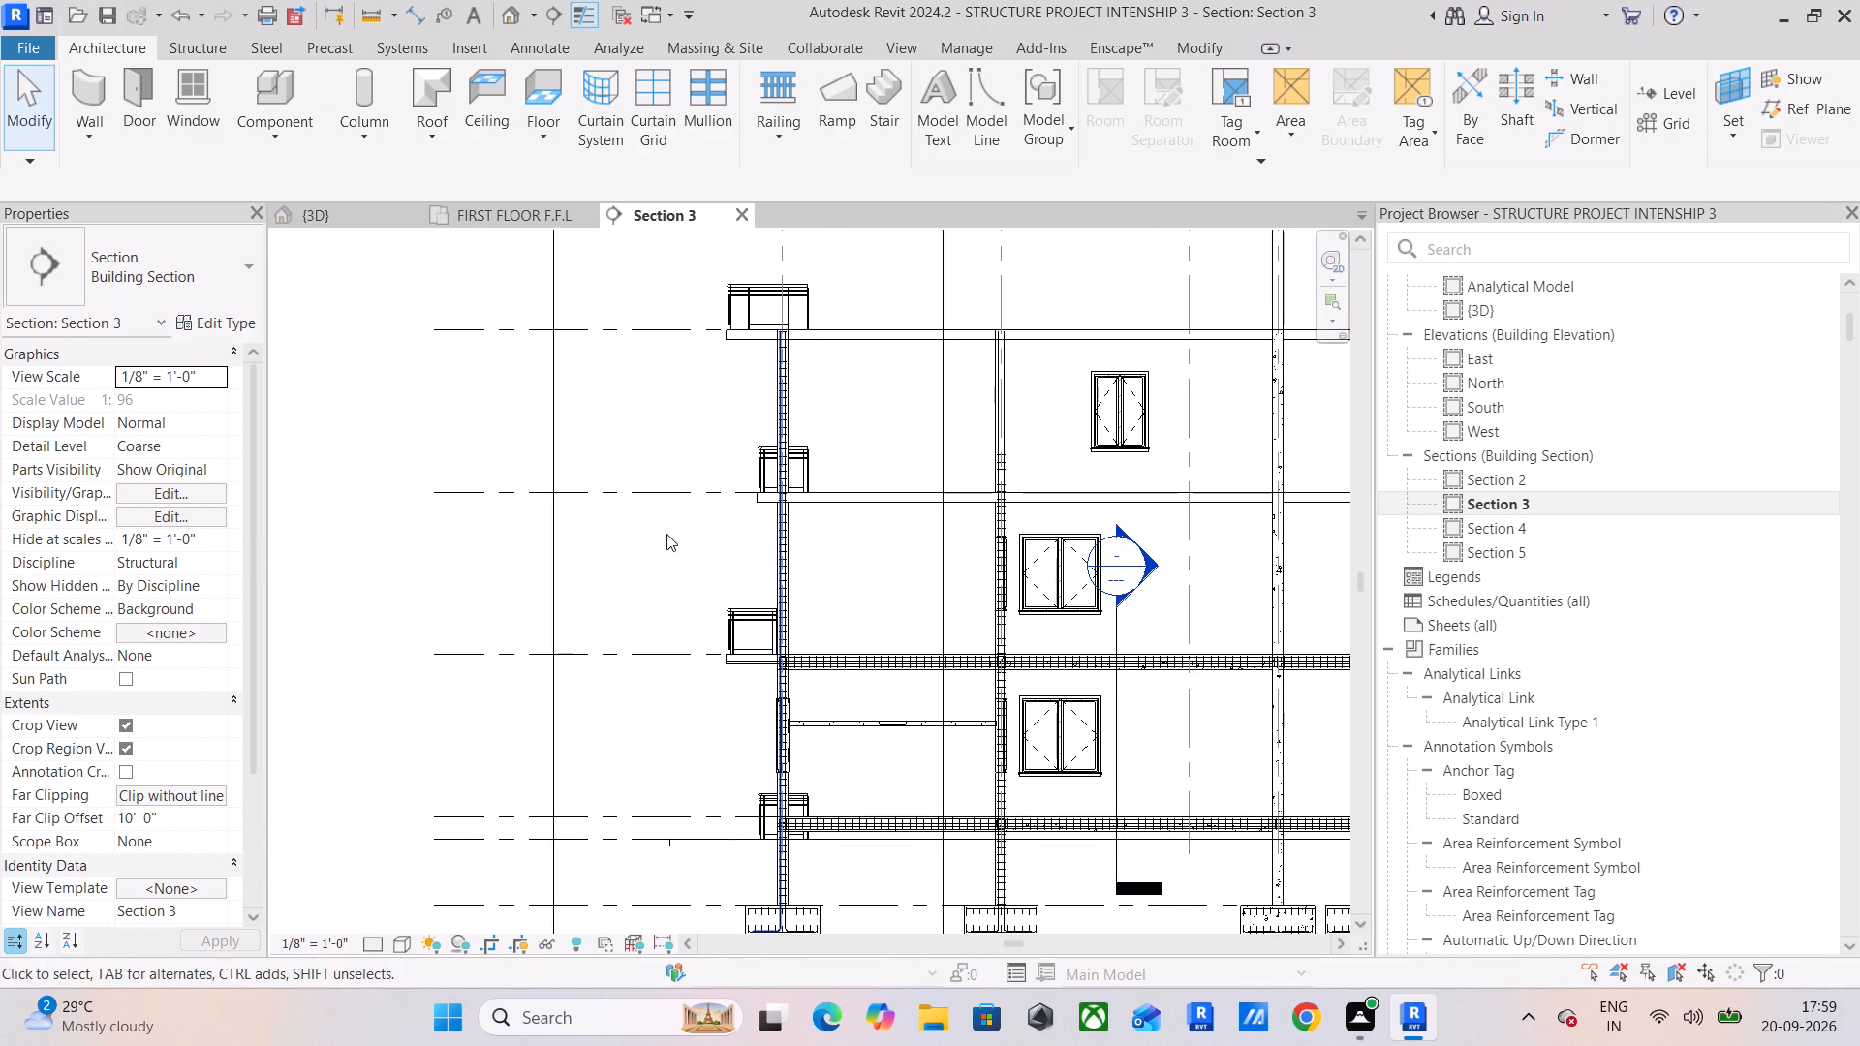
Temporarily hide the linked intenship project 3.rvt model in the Section 3 view.
click(555, 550)
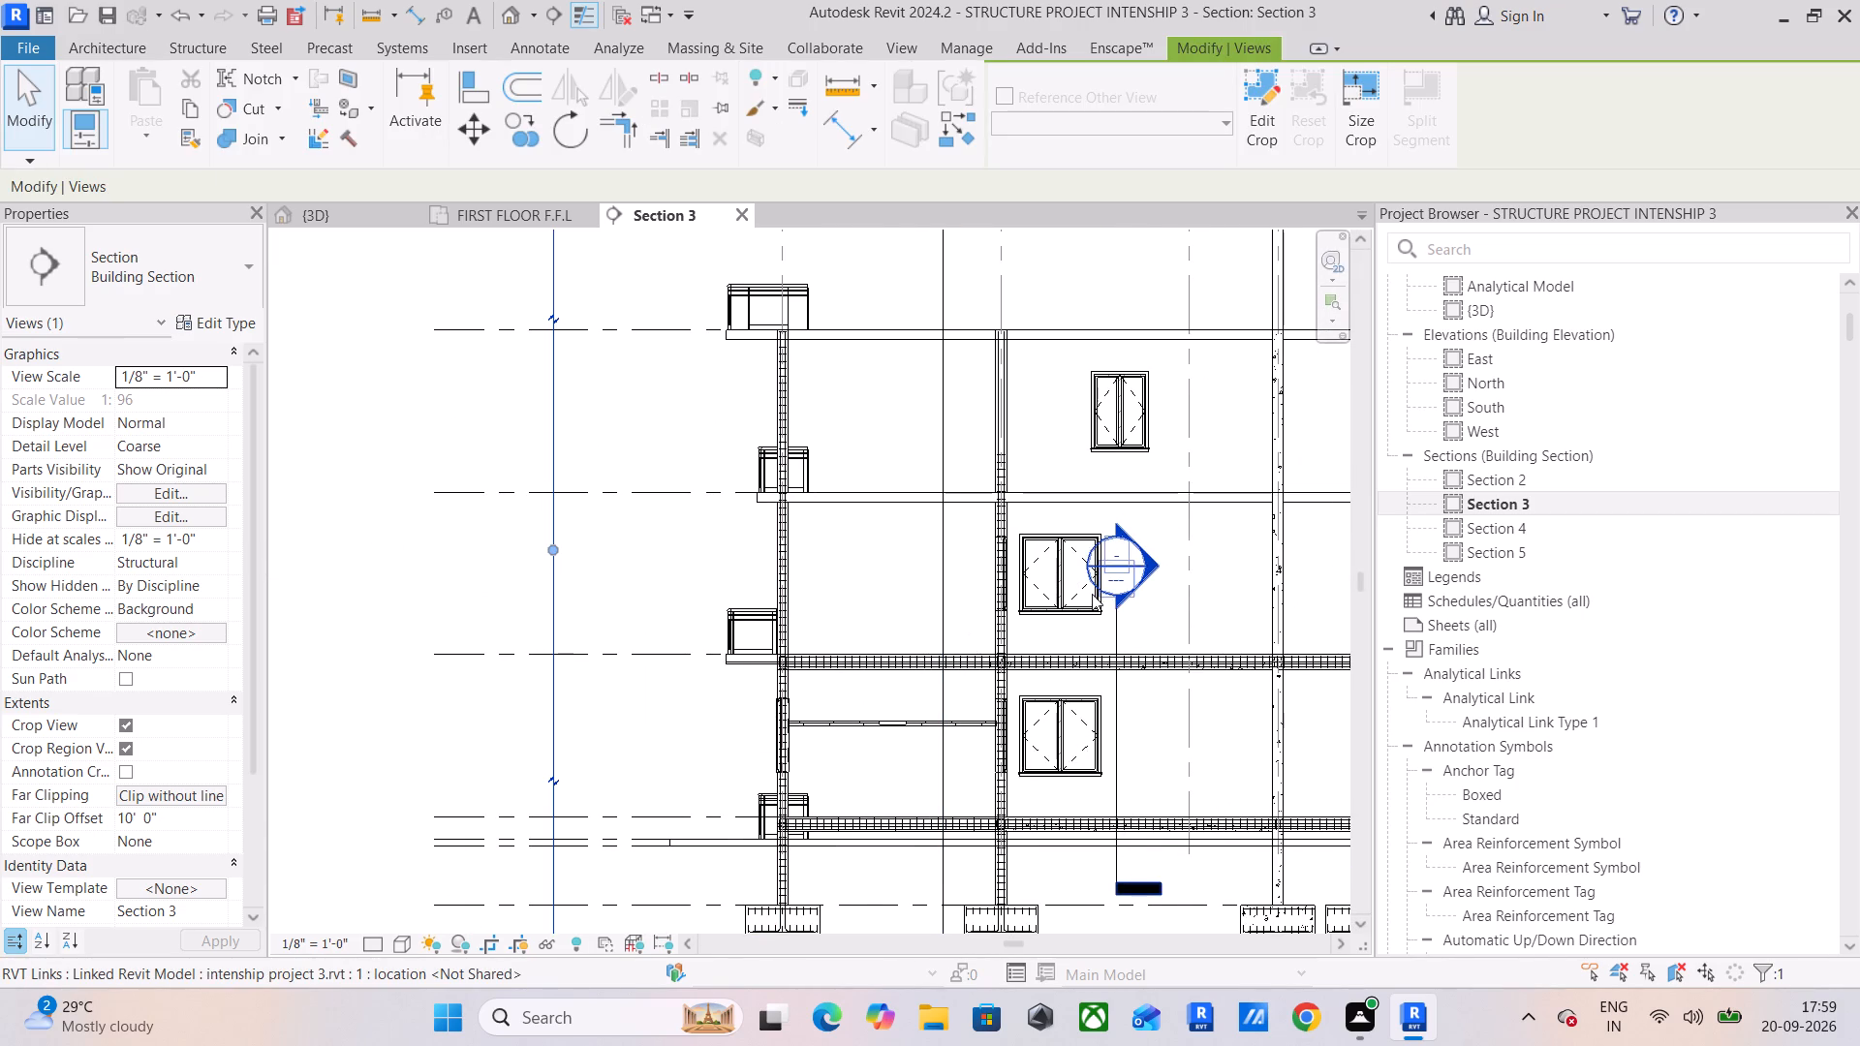
click(947, 548)
scroll(947, 548, down, 5)
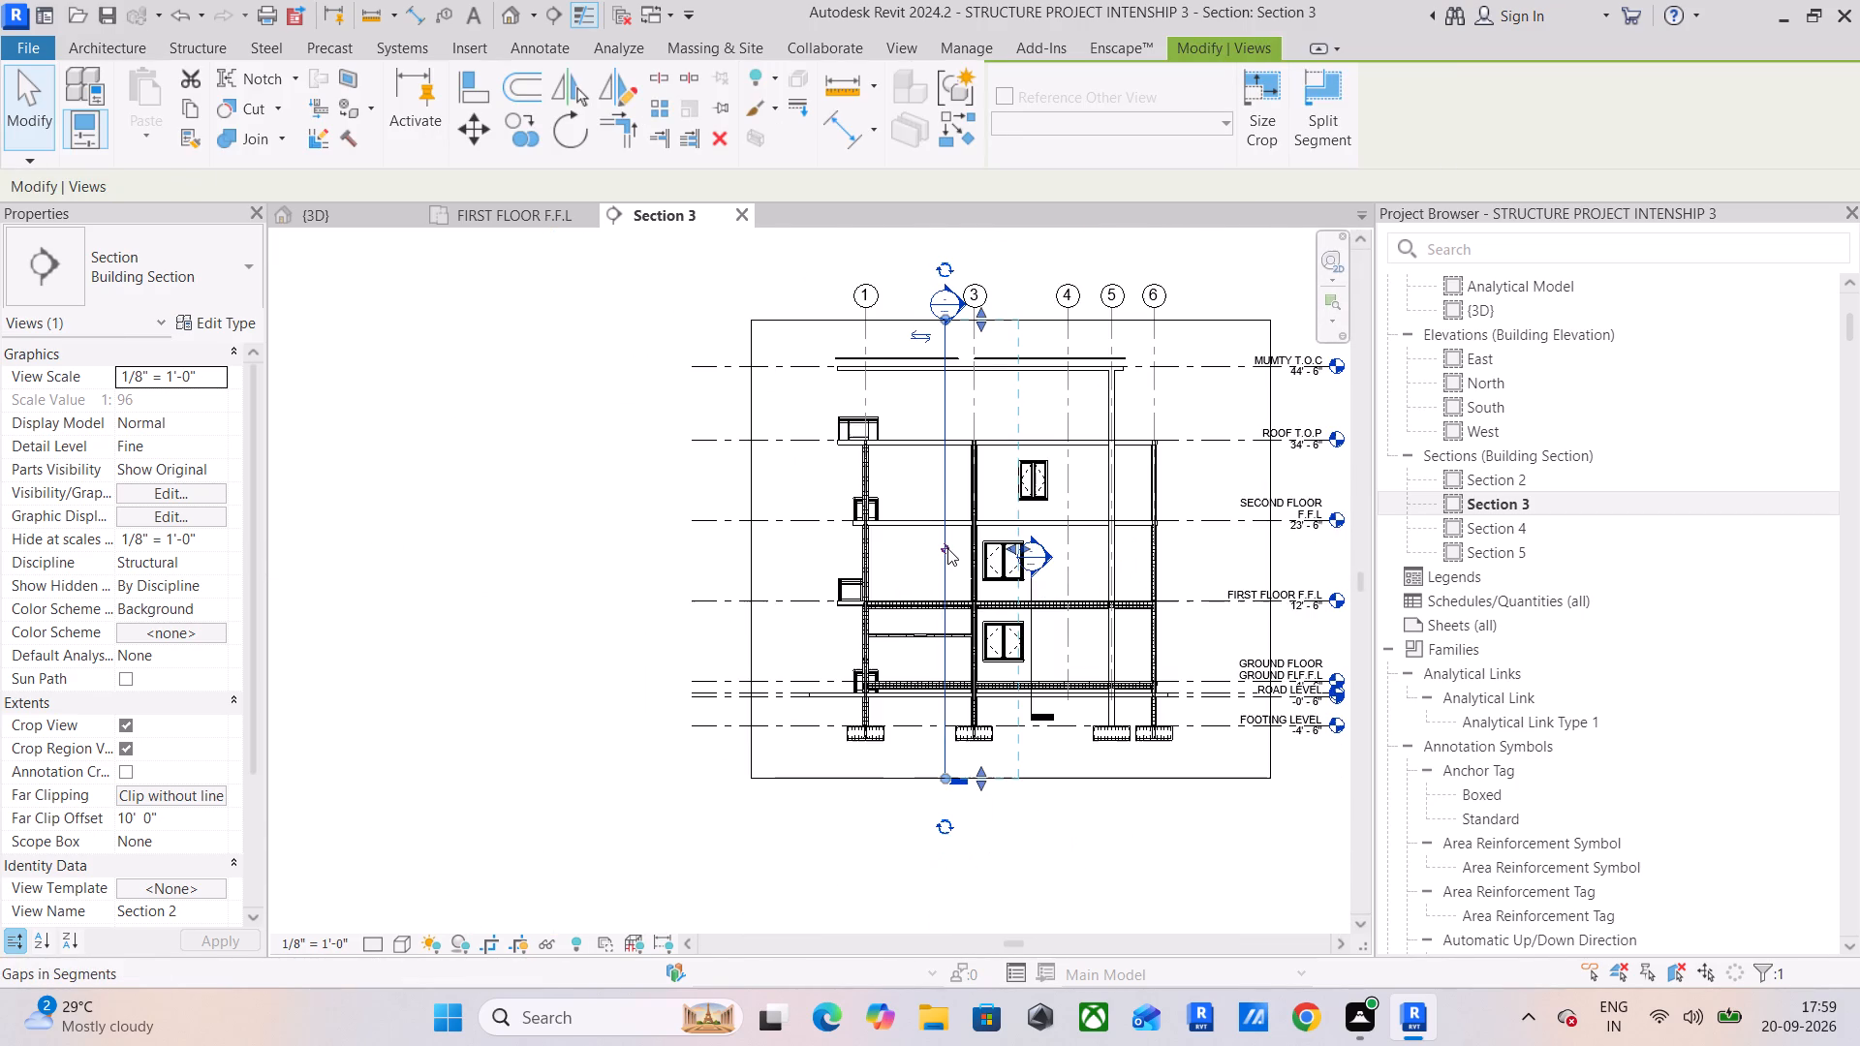
scroll(1048, 447, up, 2)
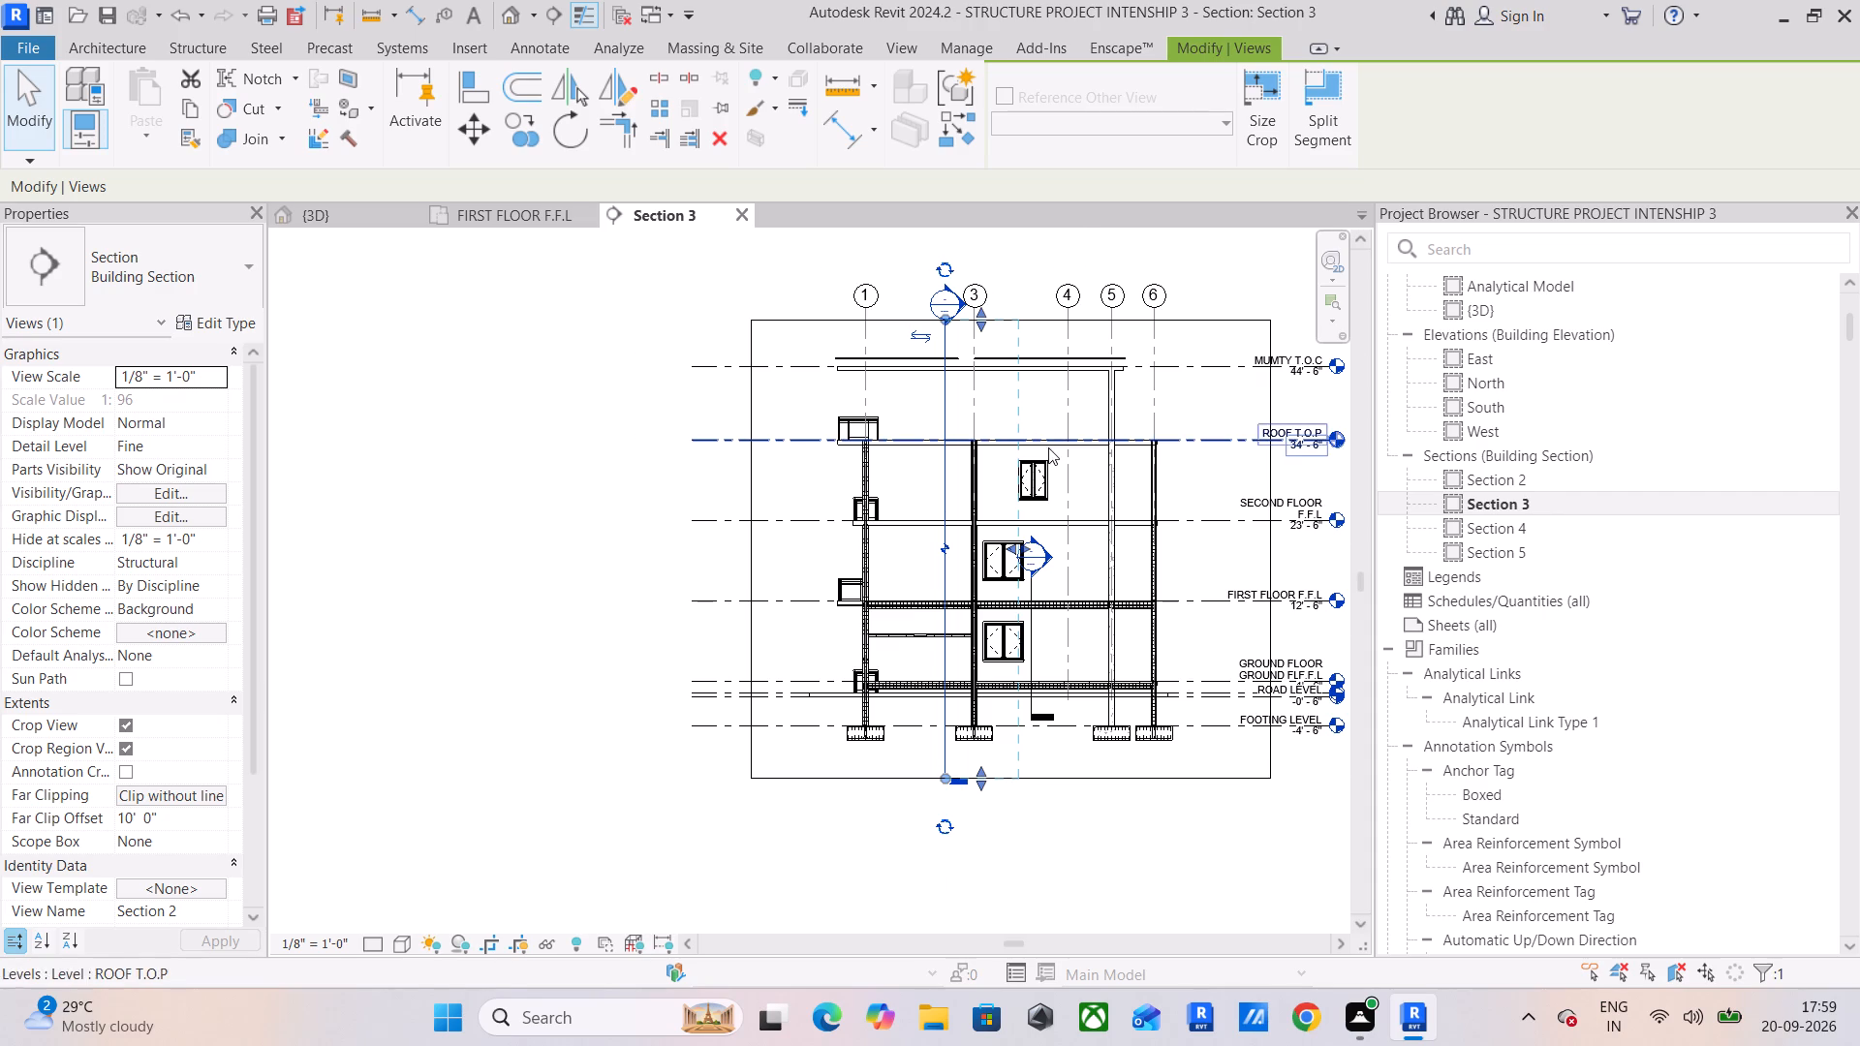
scroll(1048, 447, up, 2)
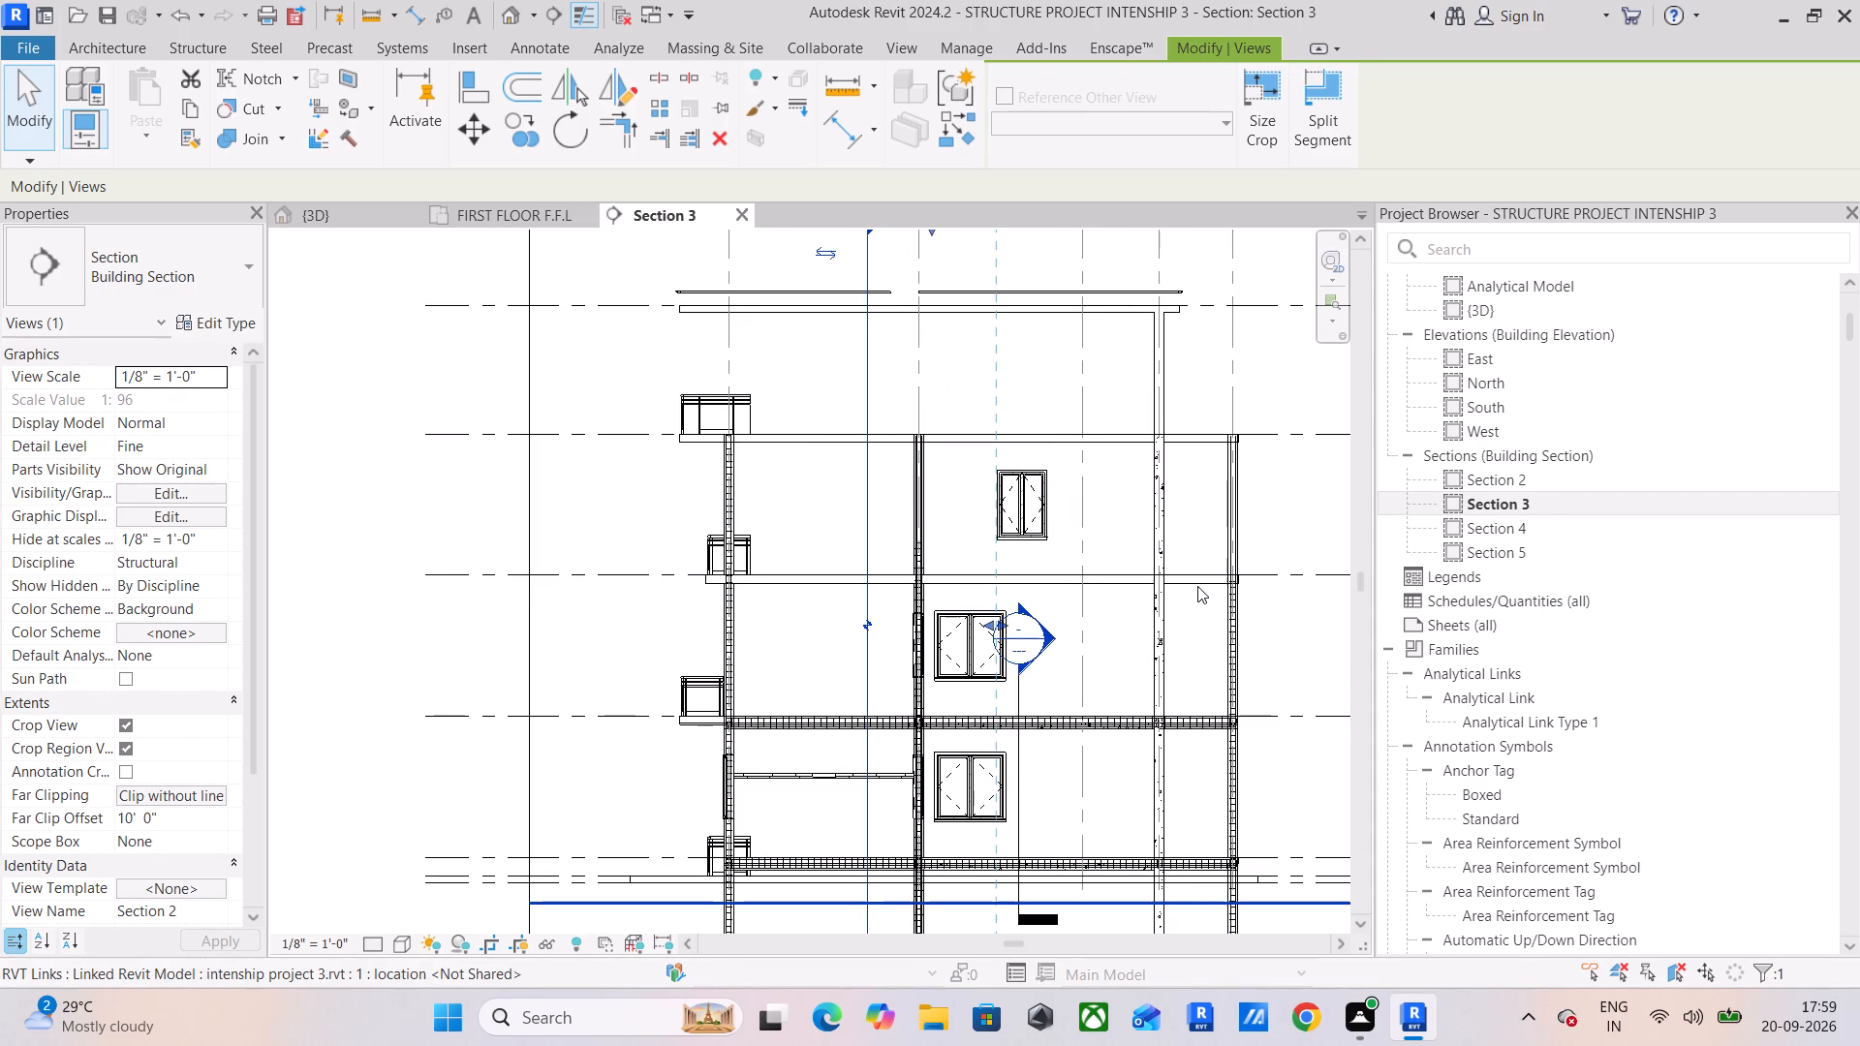
click(1197, 586)
text(hh)
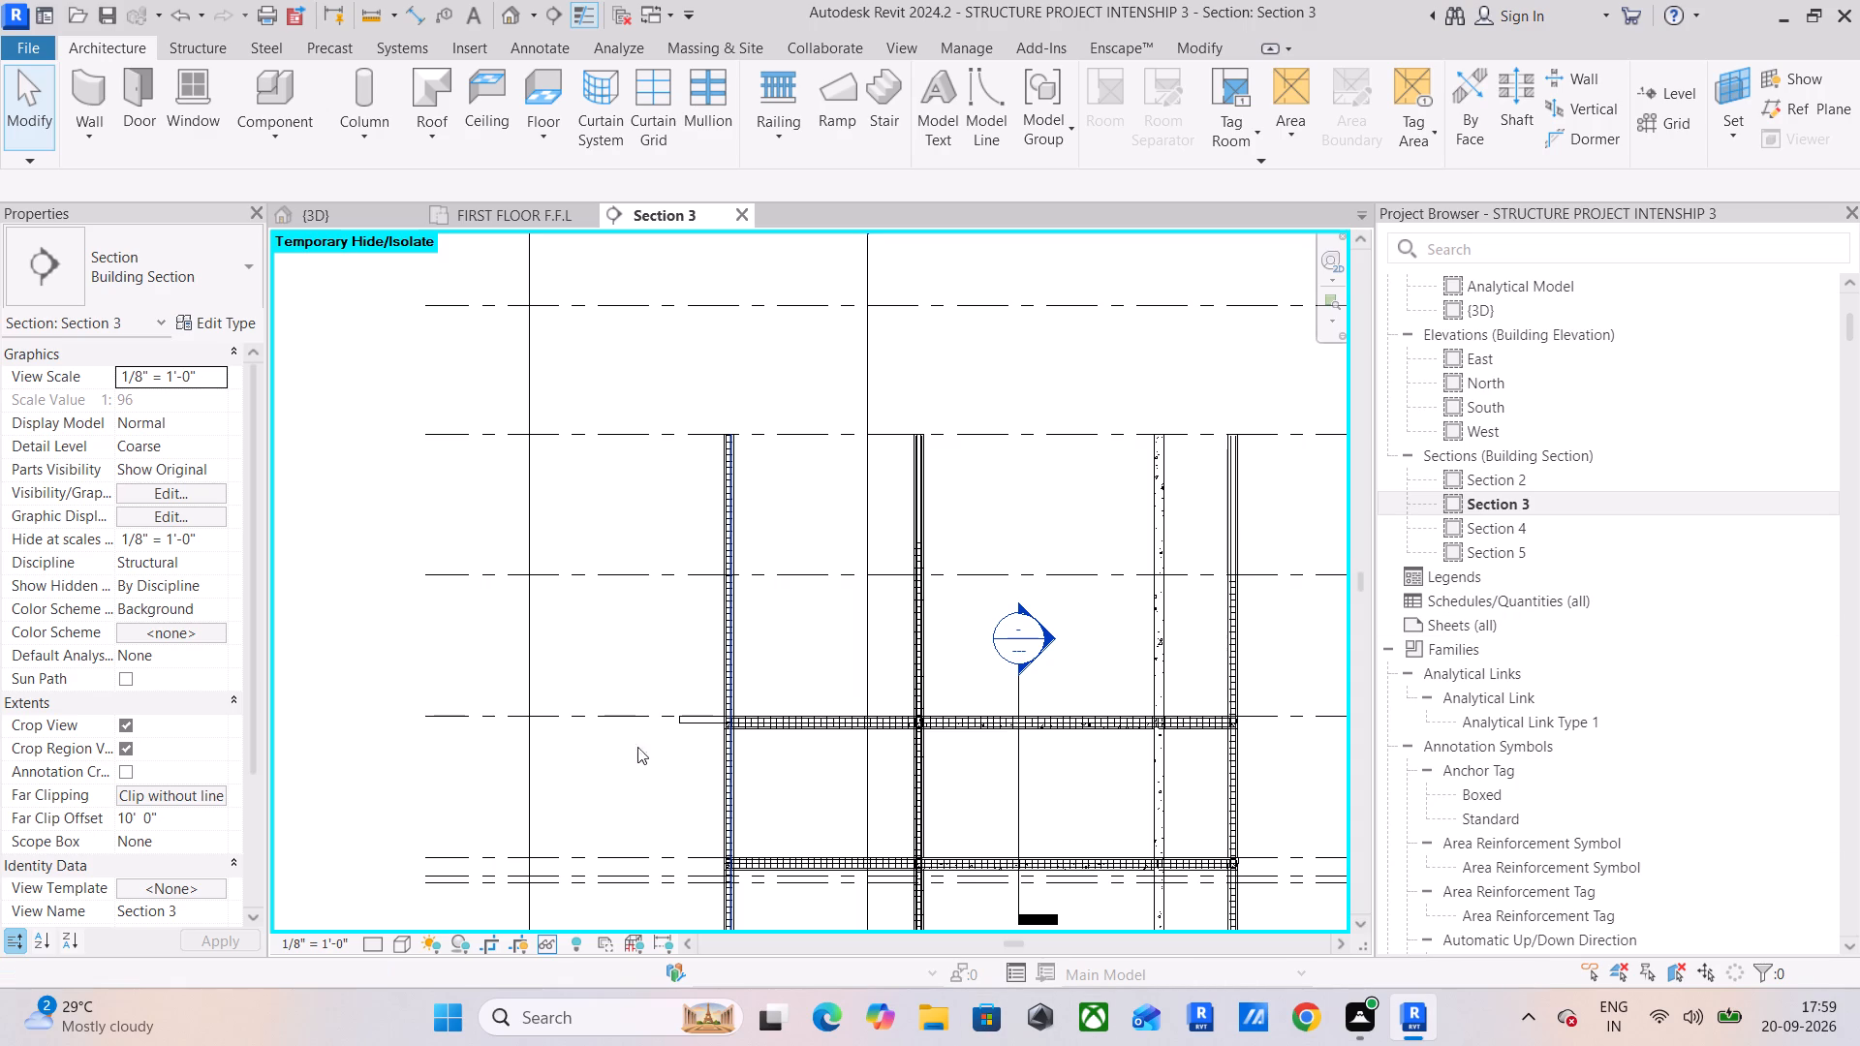
Add a new rebar cover setting and name it "slab cover".
scroll(698, 698, up, 11)
middle_drag(771, 743, 604, 751)
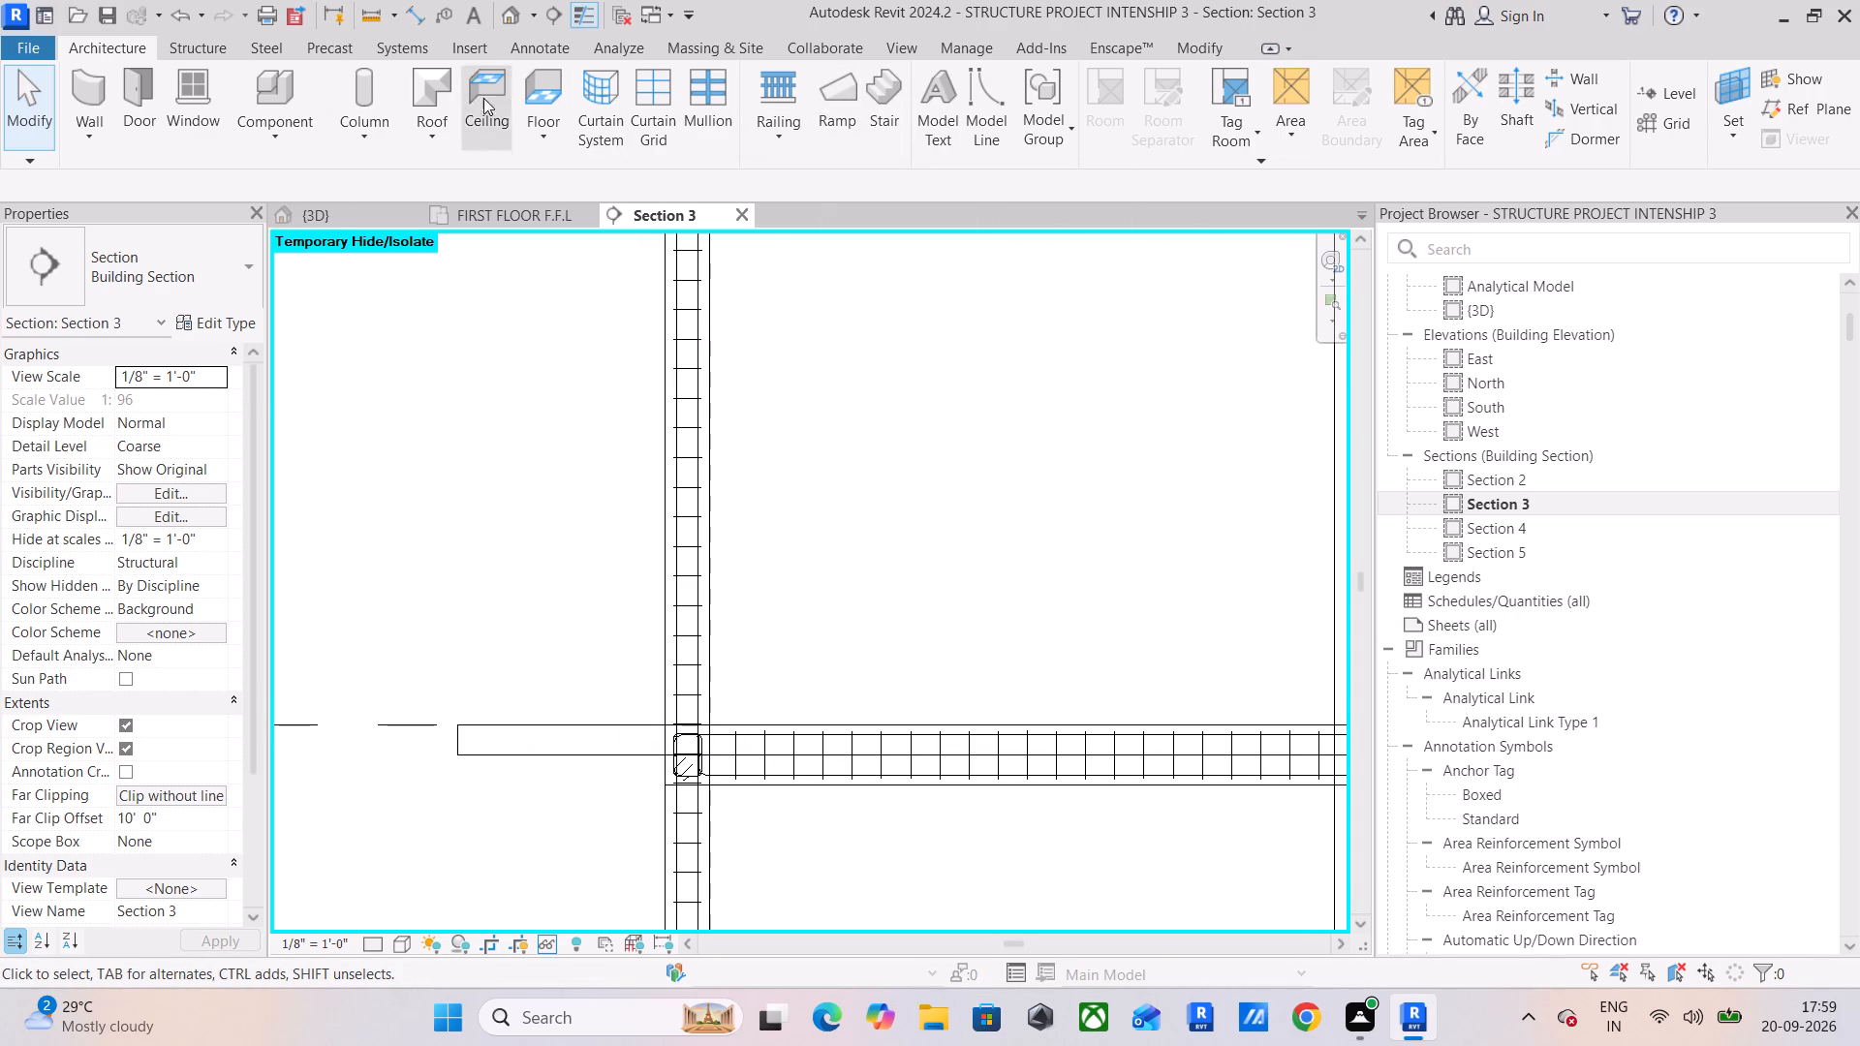
click(195, 51)
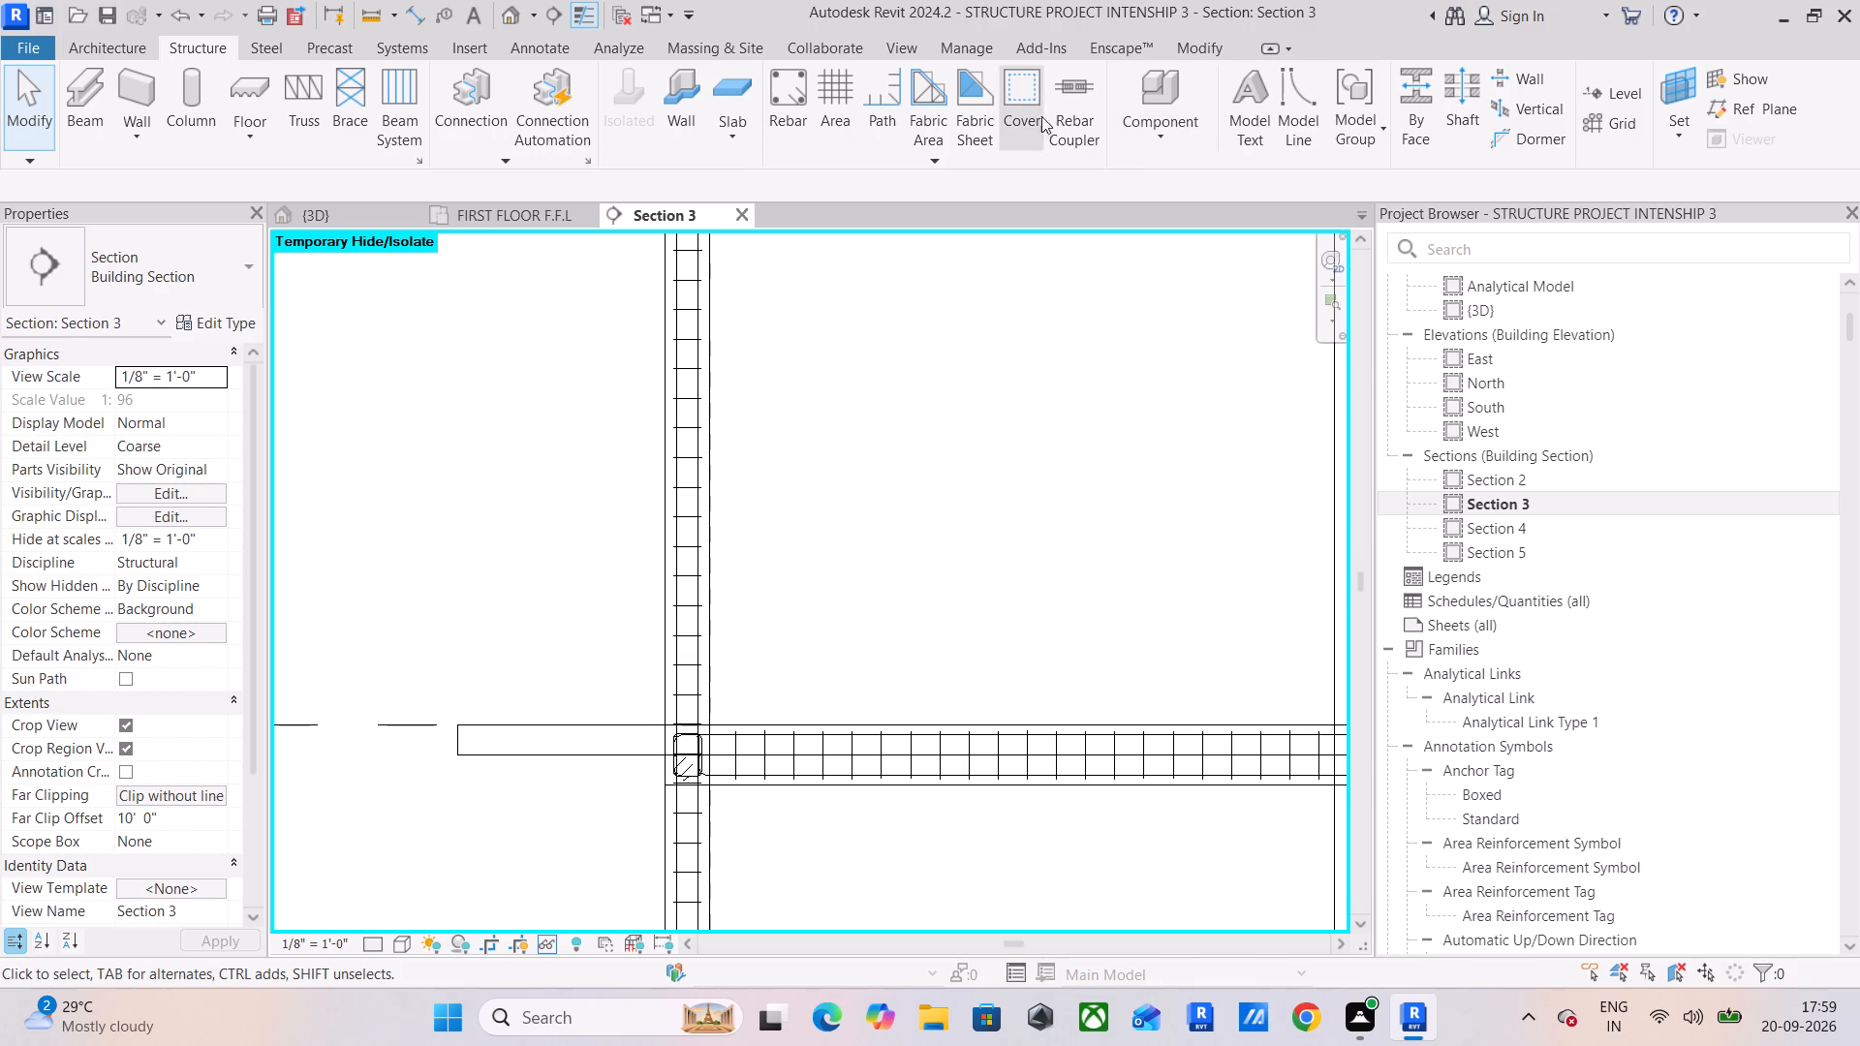
click(1033, 104)
click(572, 184)
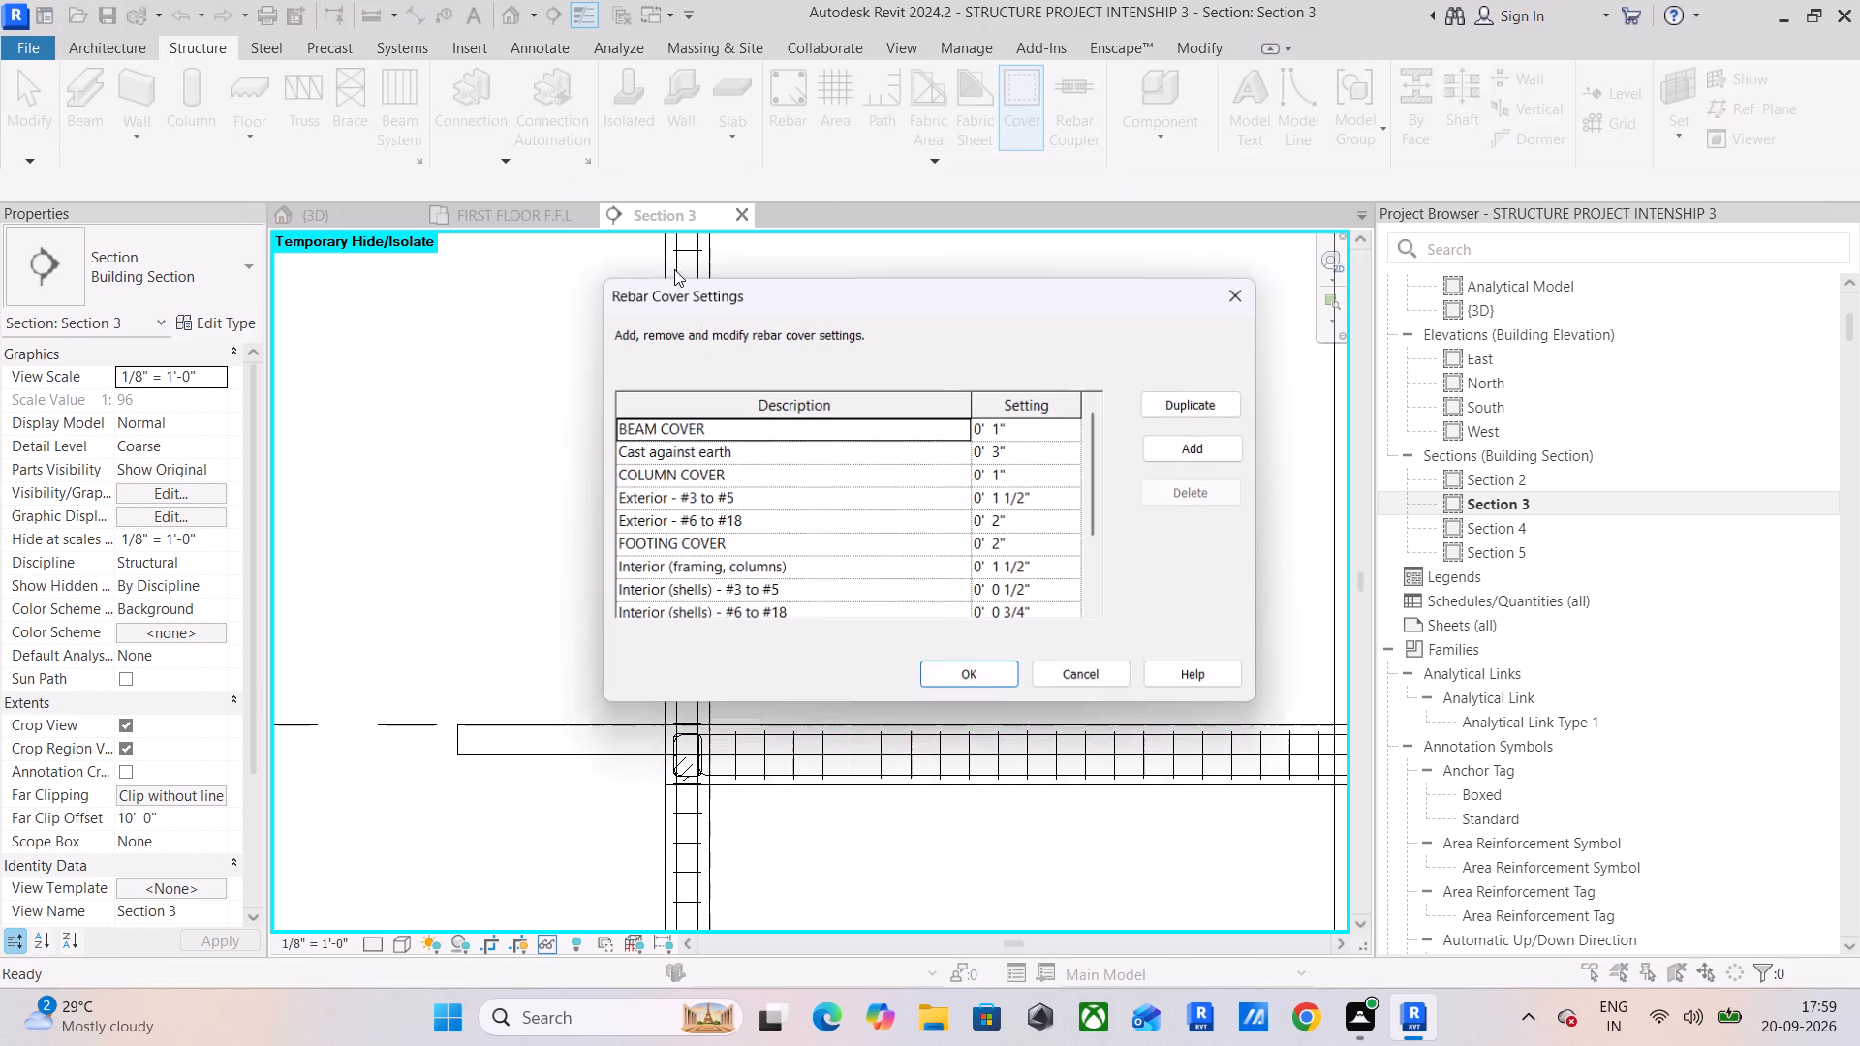
click(1182, 446)
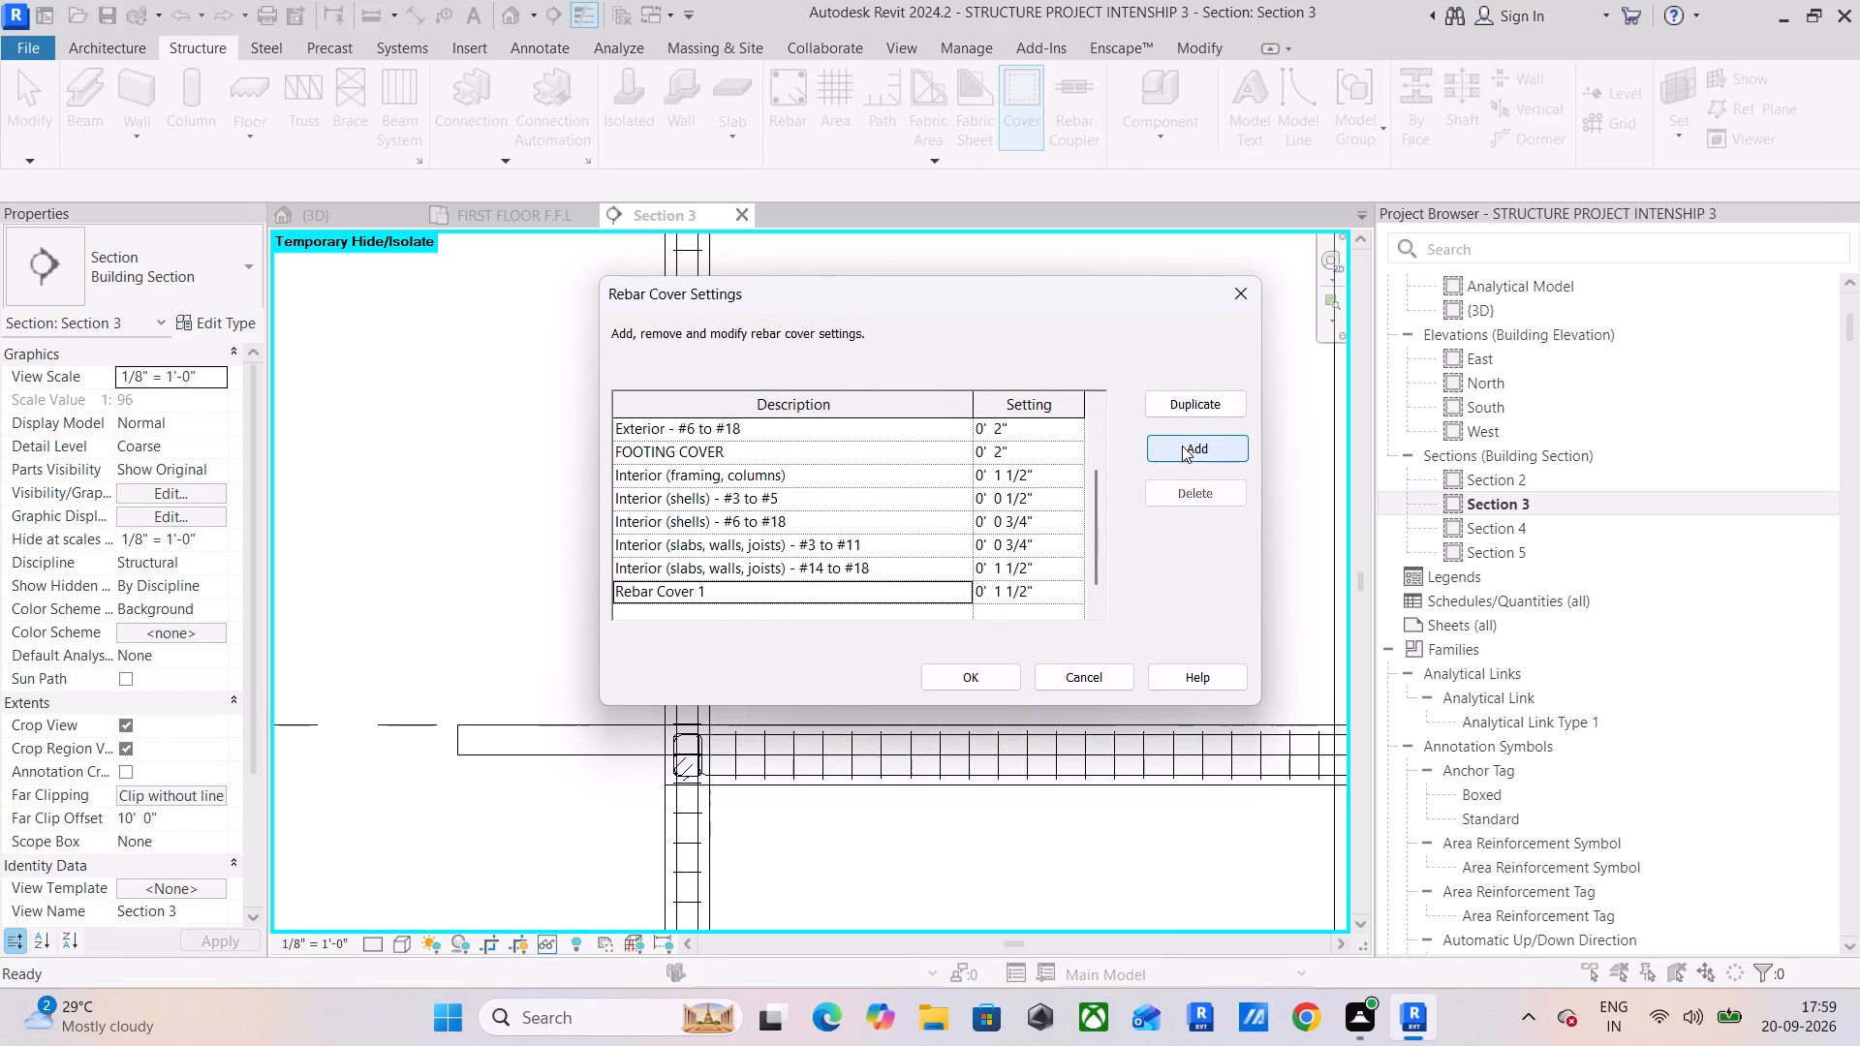
click(826, 593)
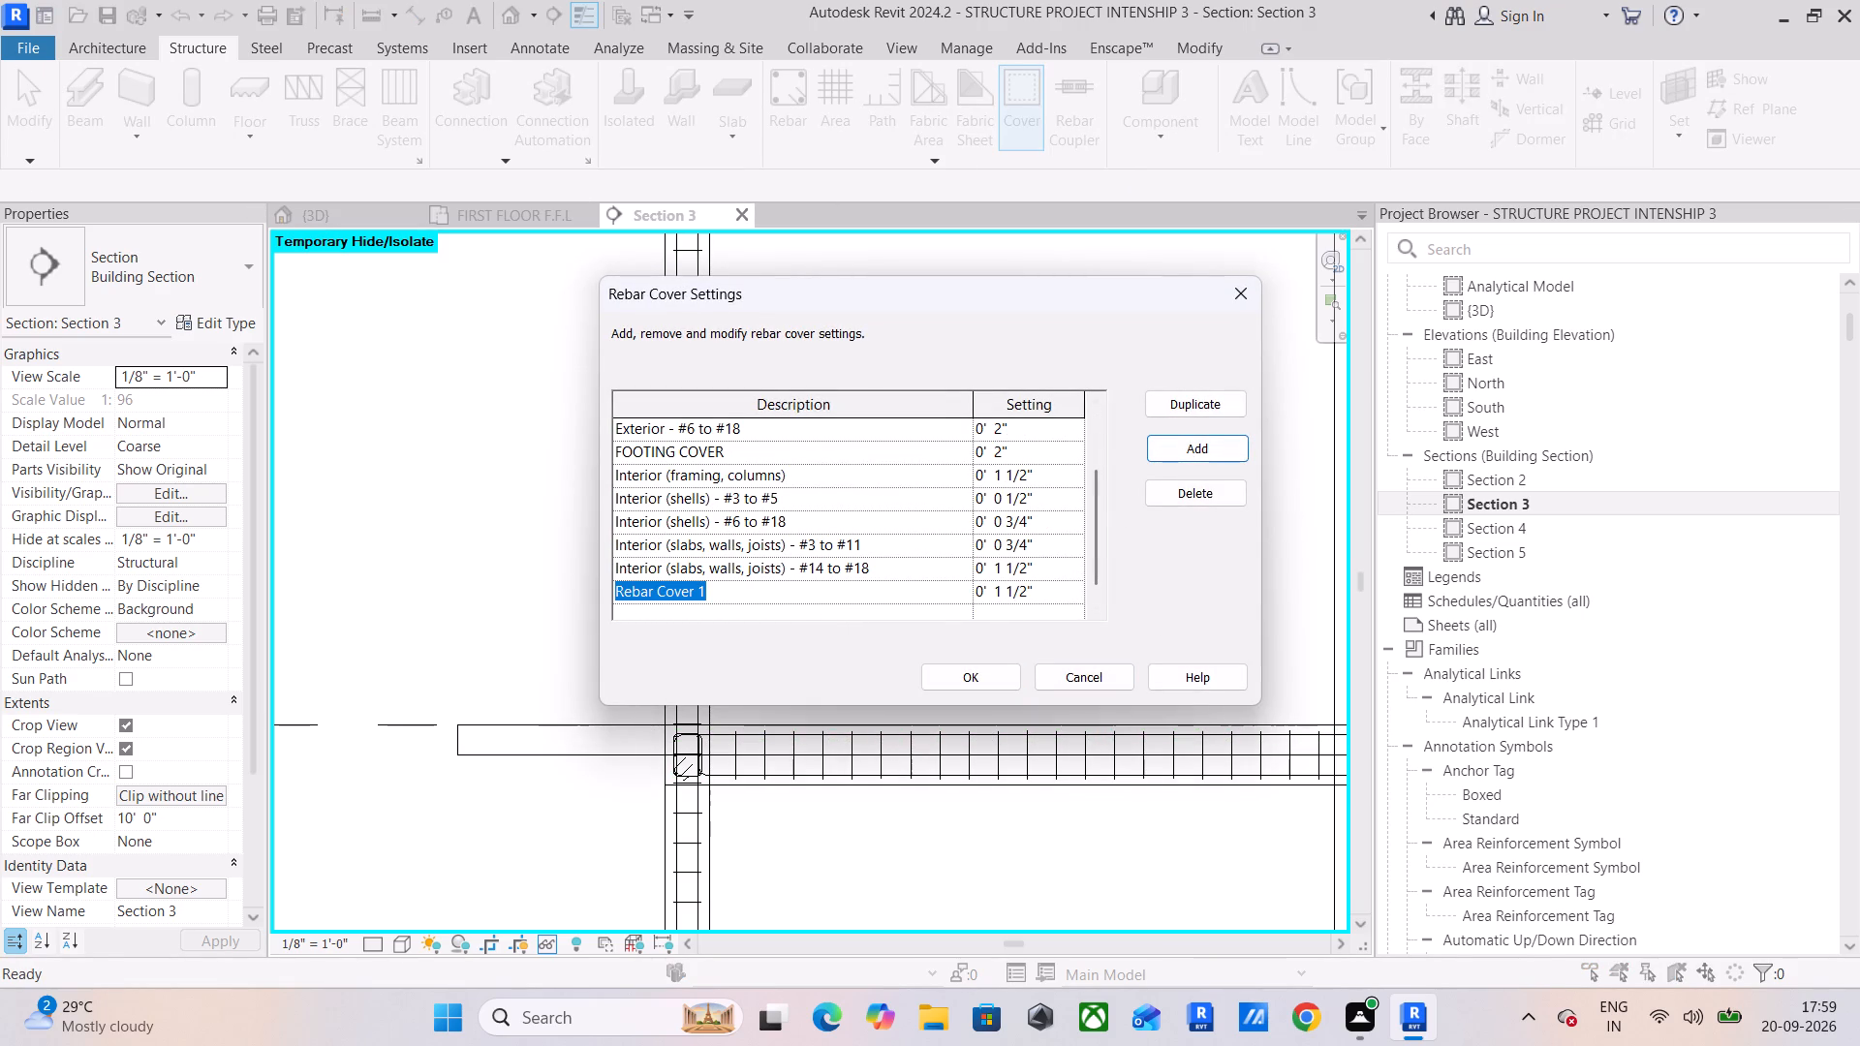
text(slab cover)
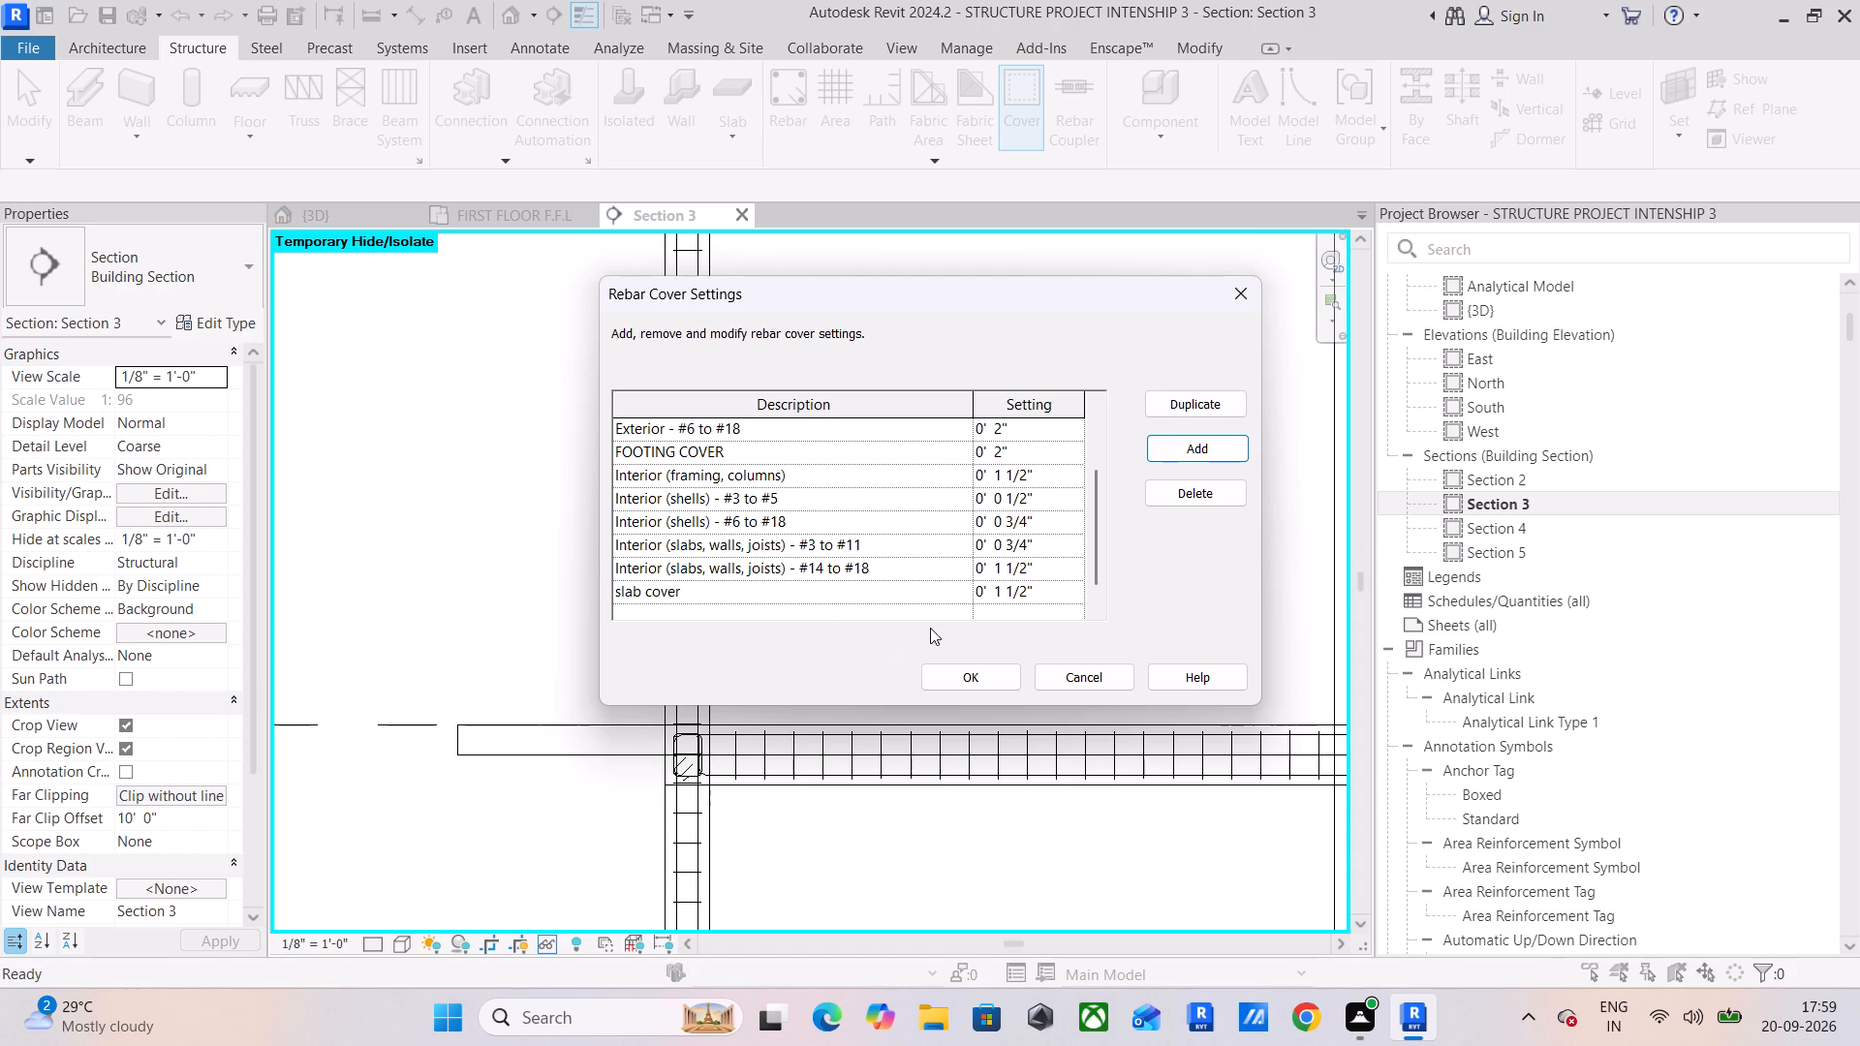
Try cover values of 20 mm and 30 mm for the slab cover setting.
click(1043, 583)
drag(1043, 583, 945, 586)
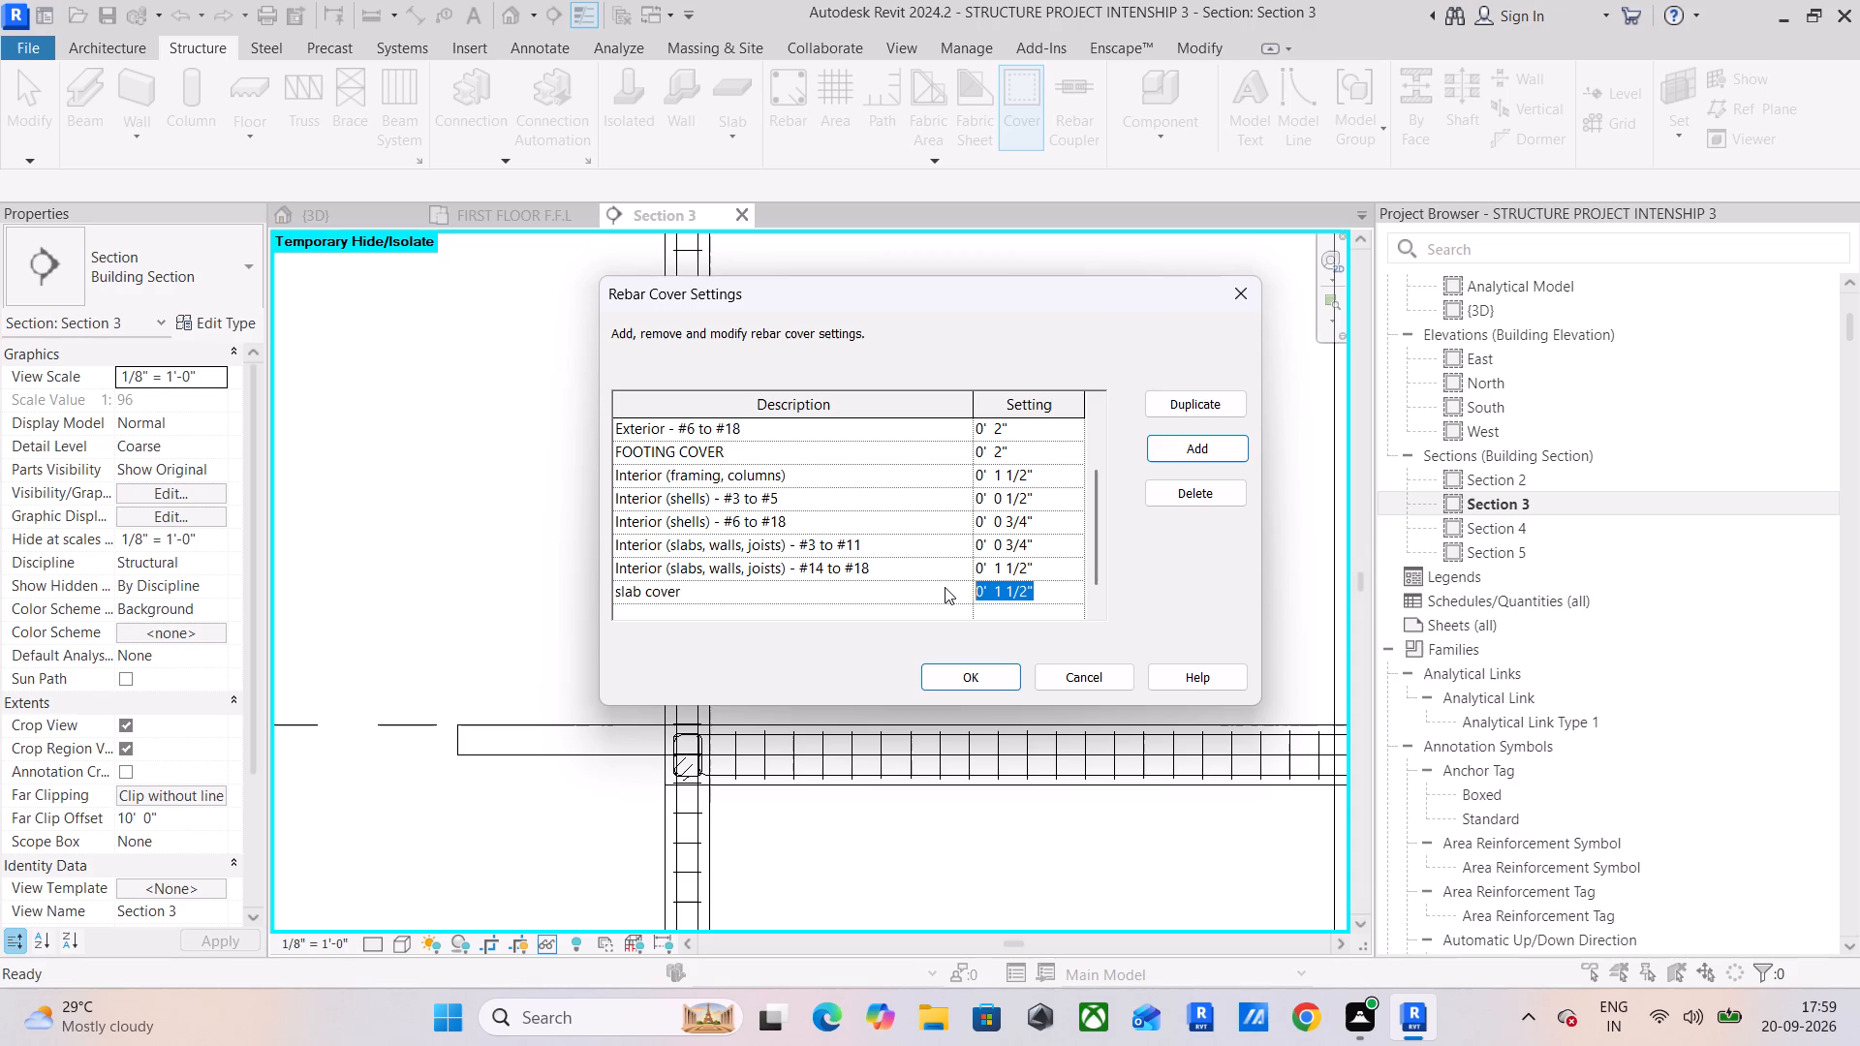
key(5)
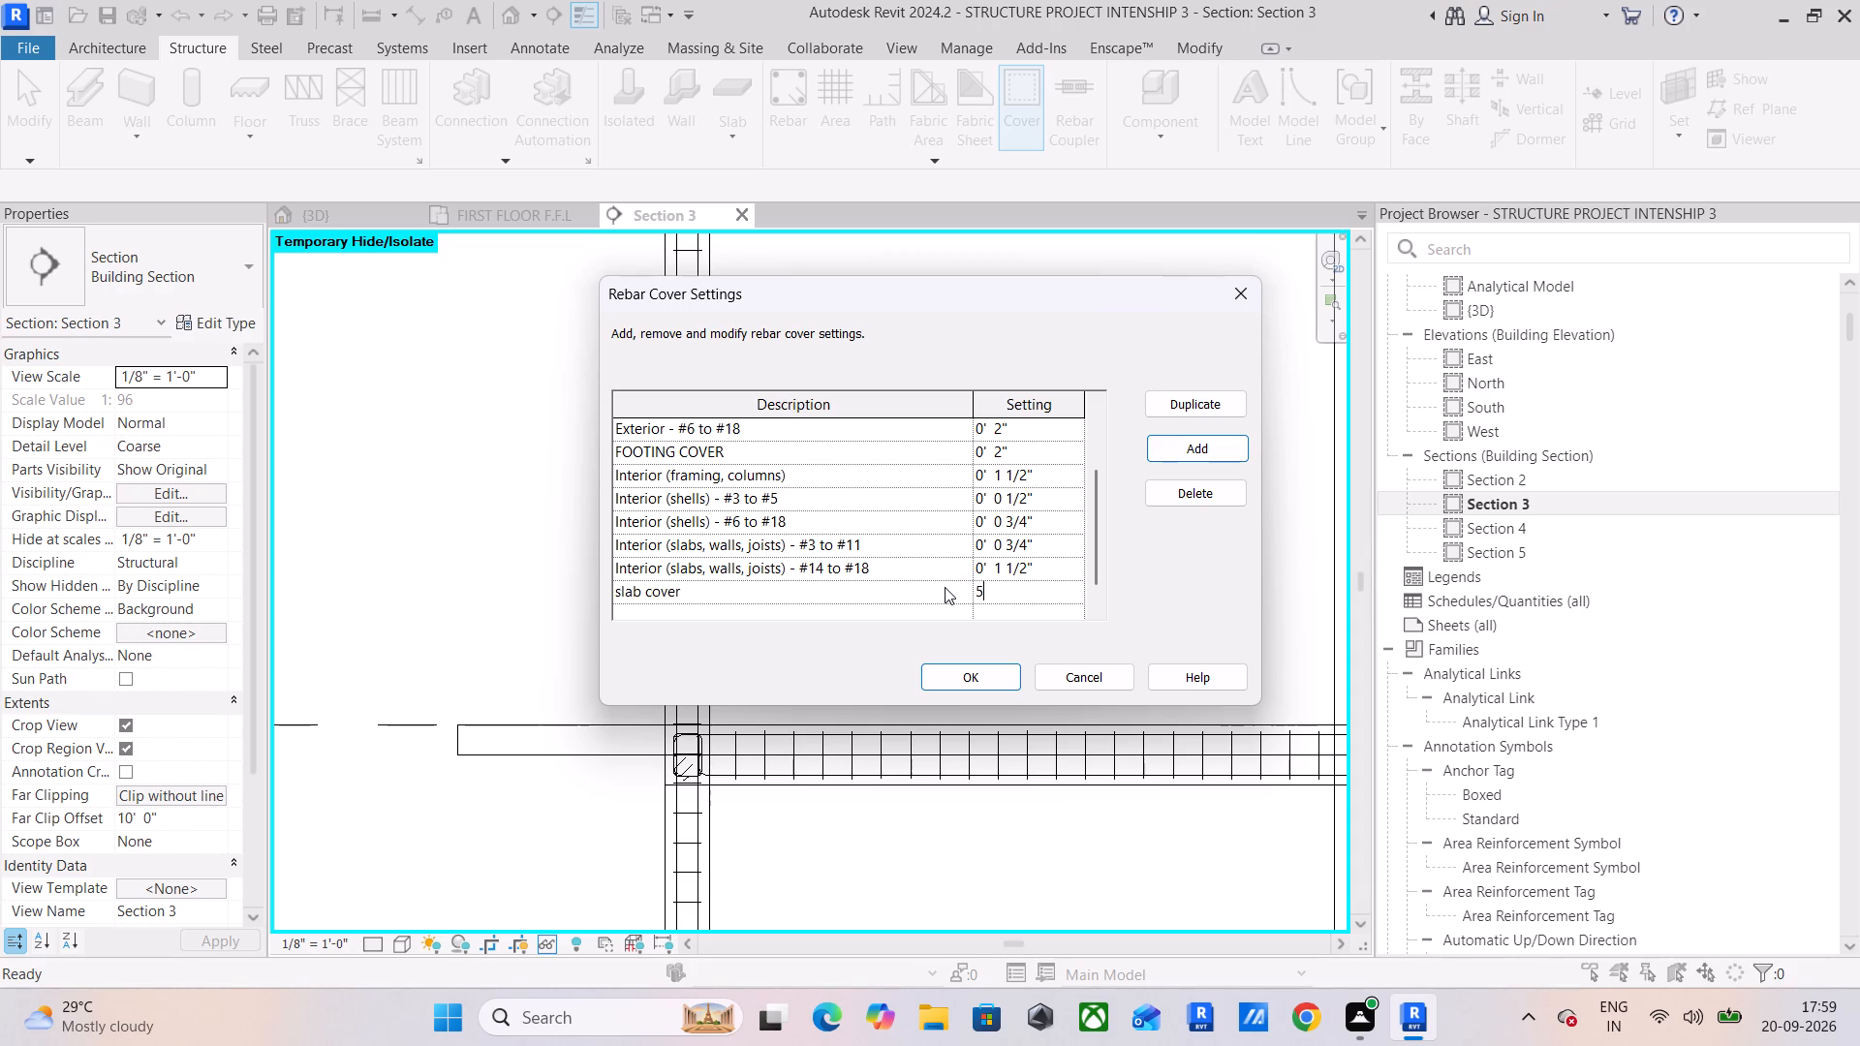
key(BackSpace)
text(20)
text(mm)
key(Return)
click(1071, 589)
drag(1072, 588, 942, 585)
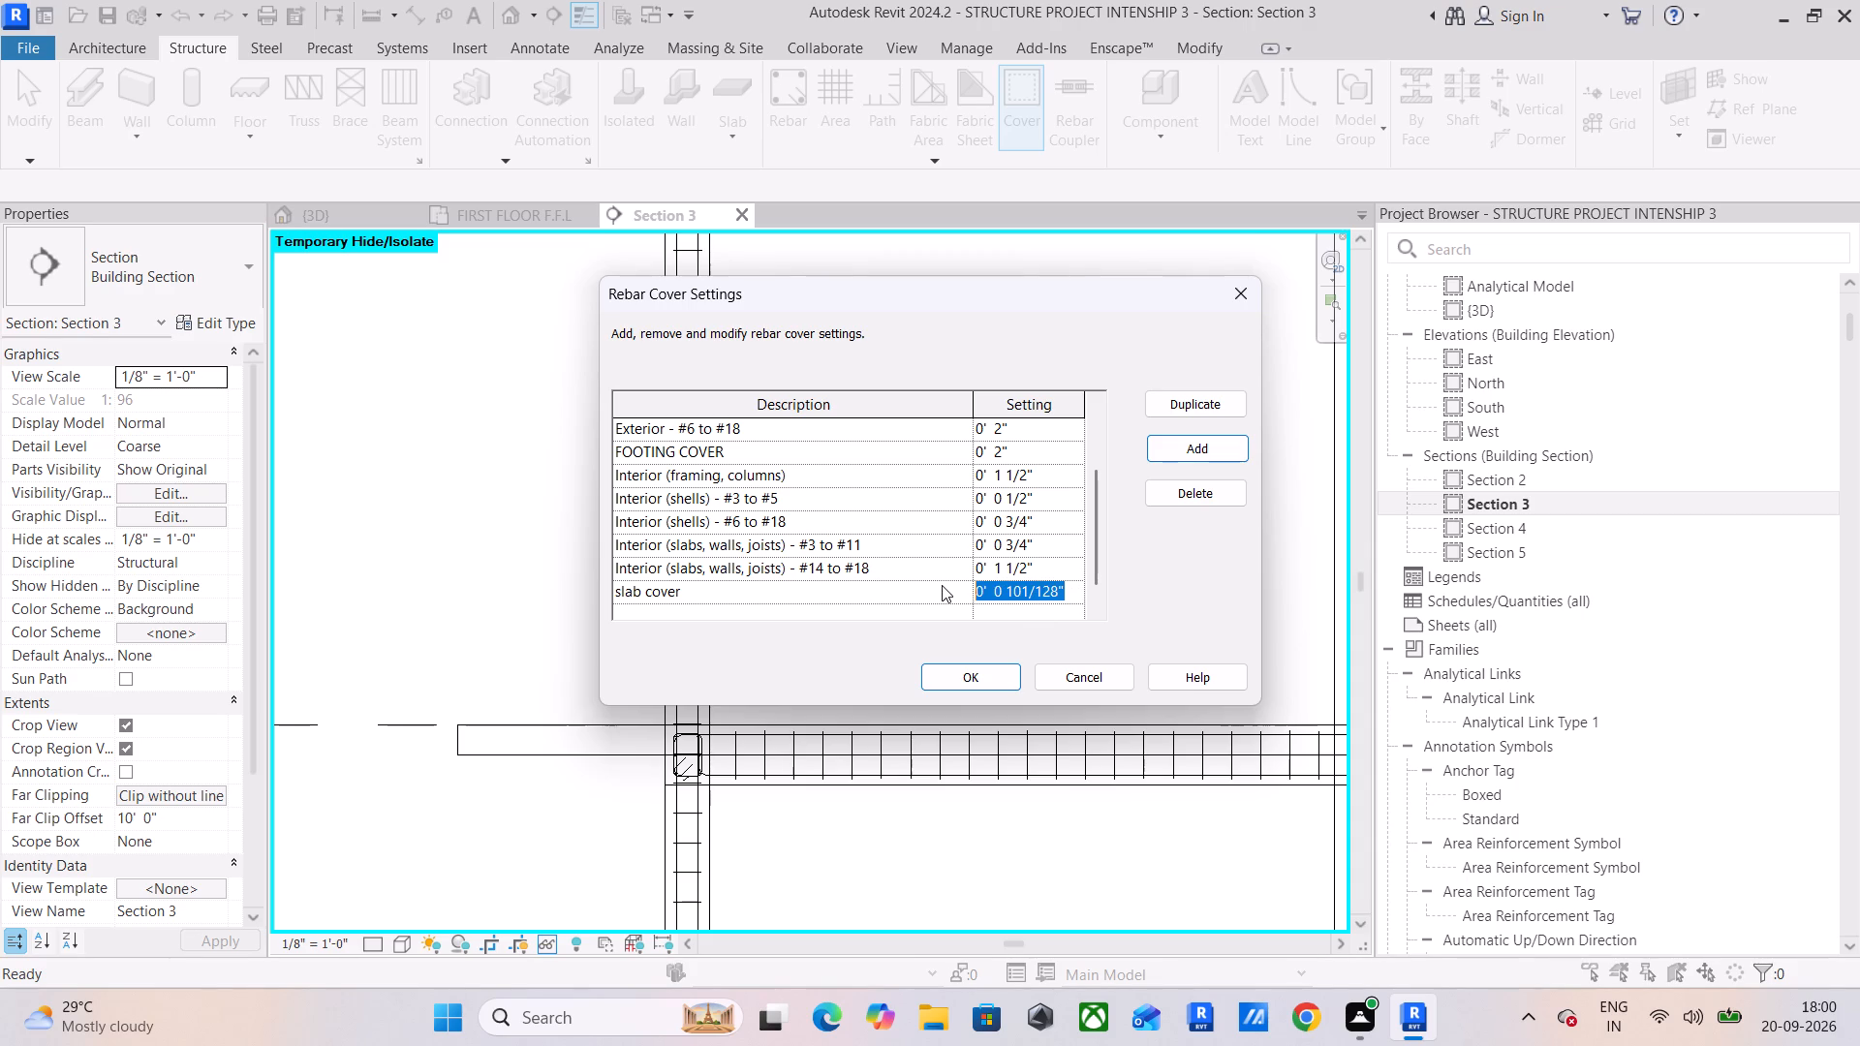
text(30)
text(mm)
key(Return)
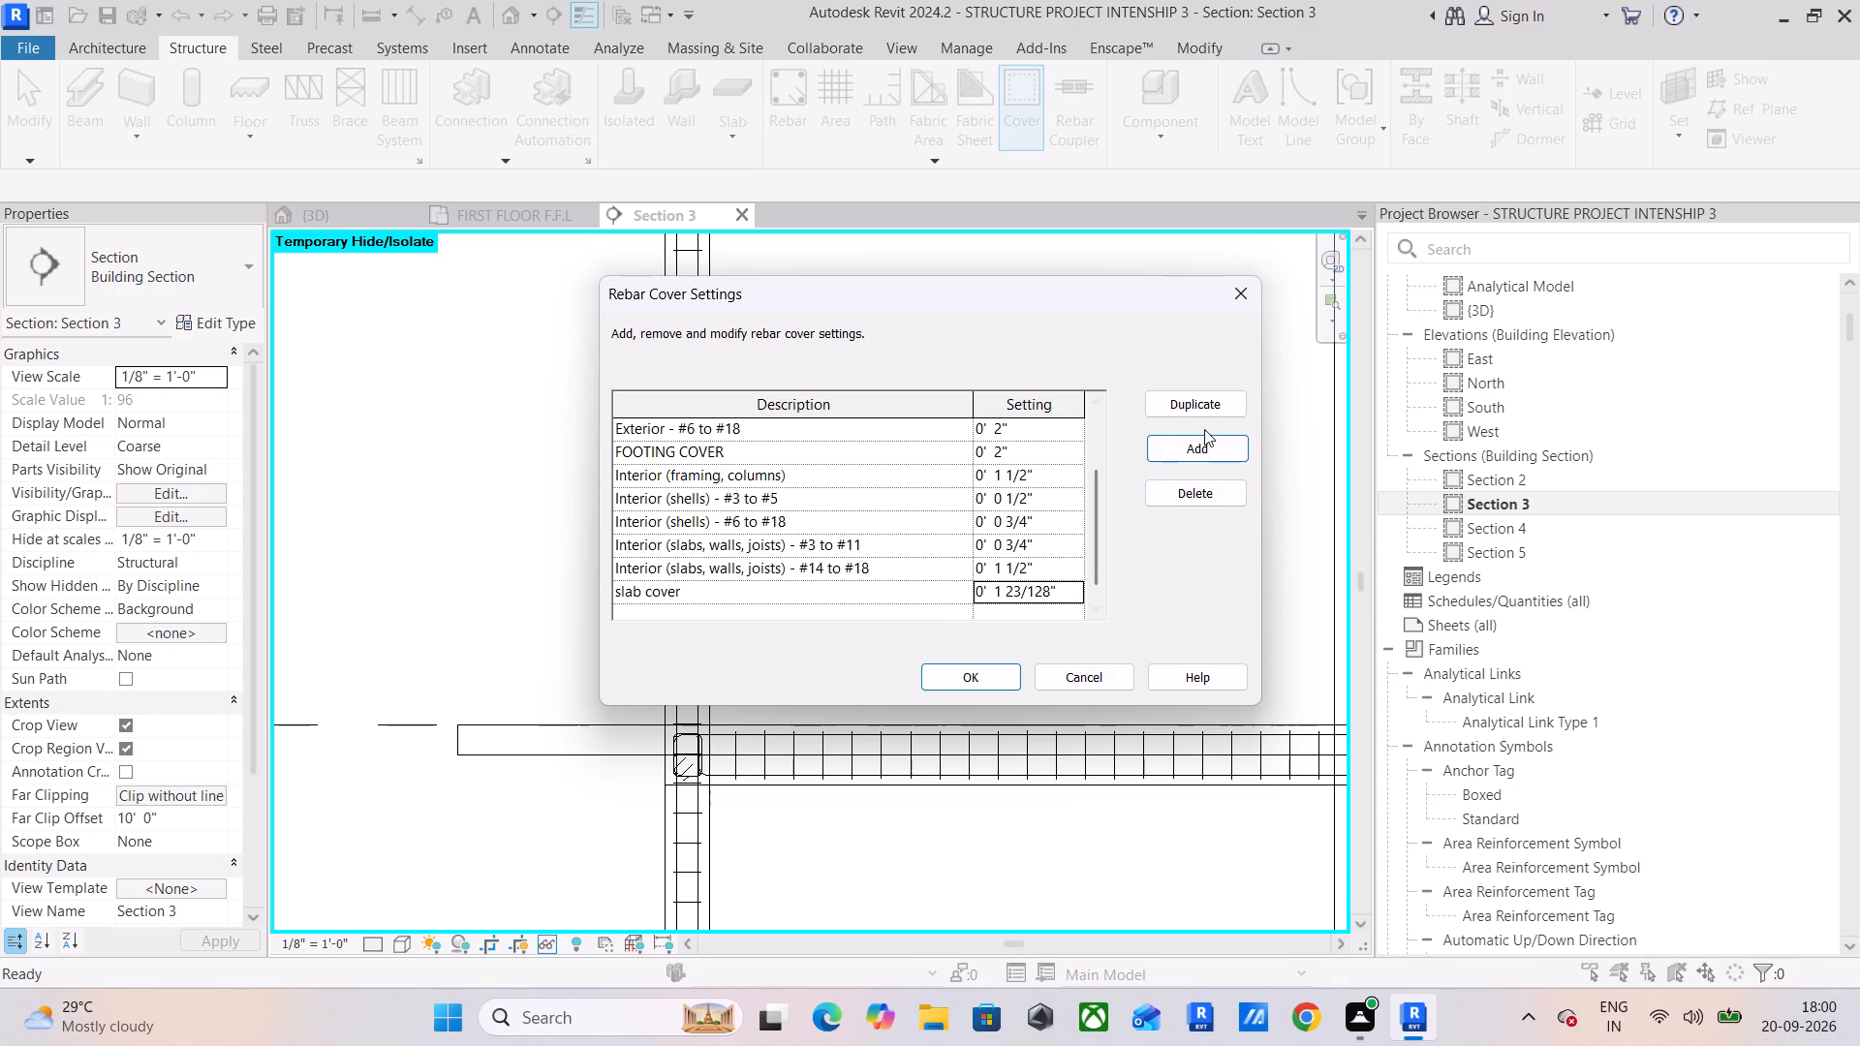
Set the slab cover value to 3/4" and accept the rebar cover settings.
click(1067, 586)
drag(1067, 587, 929, 583)
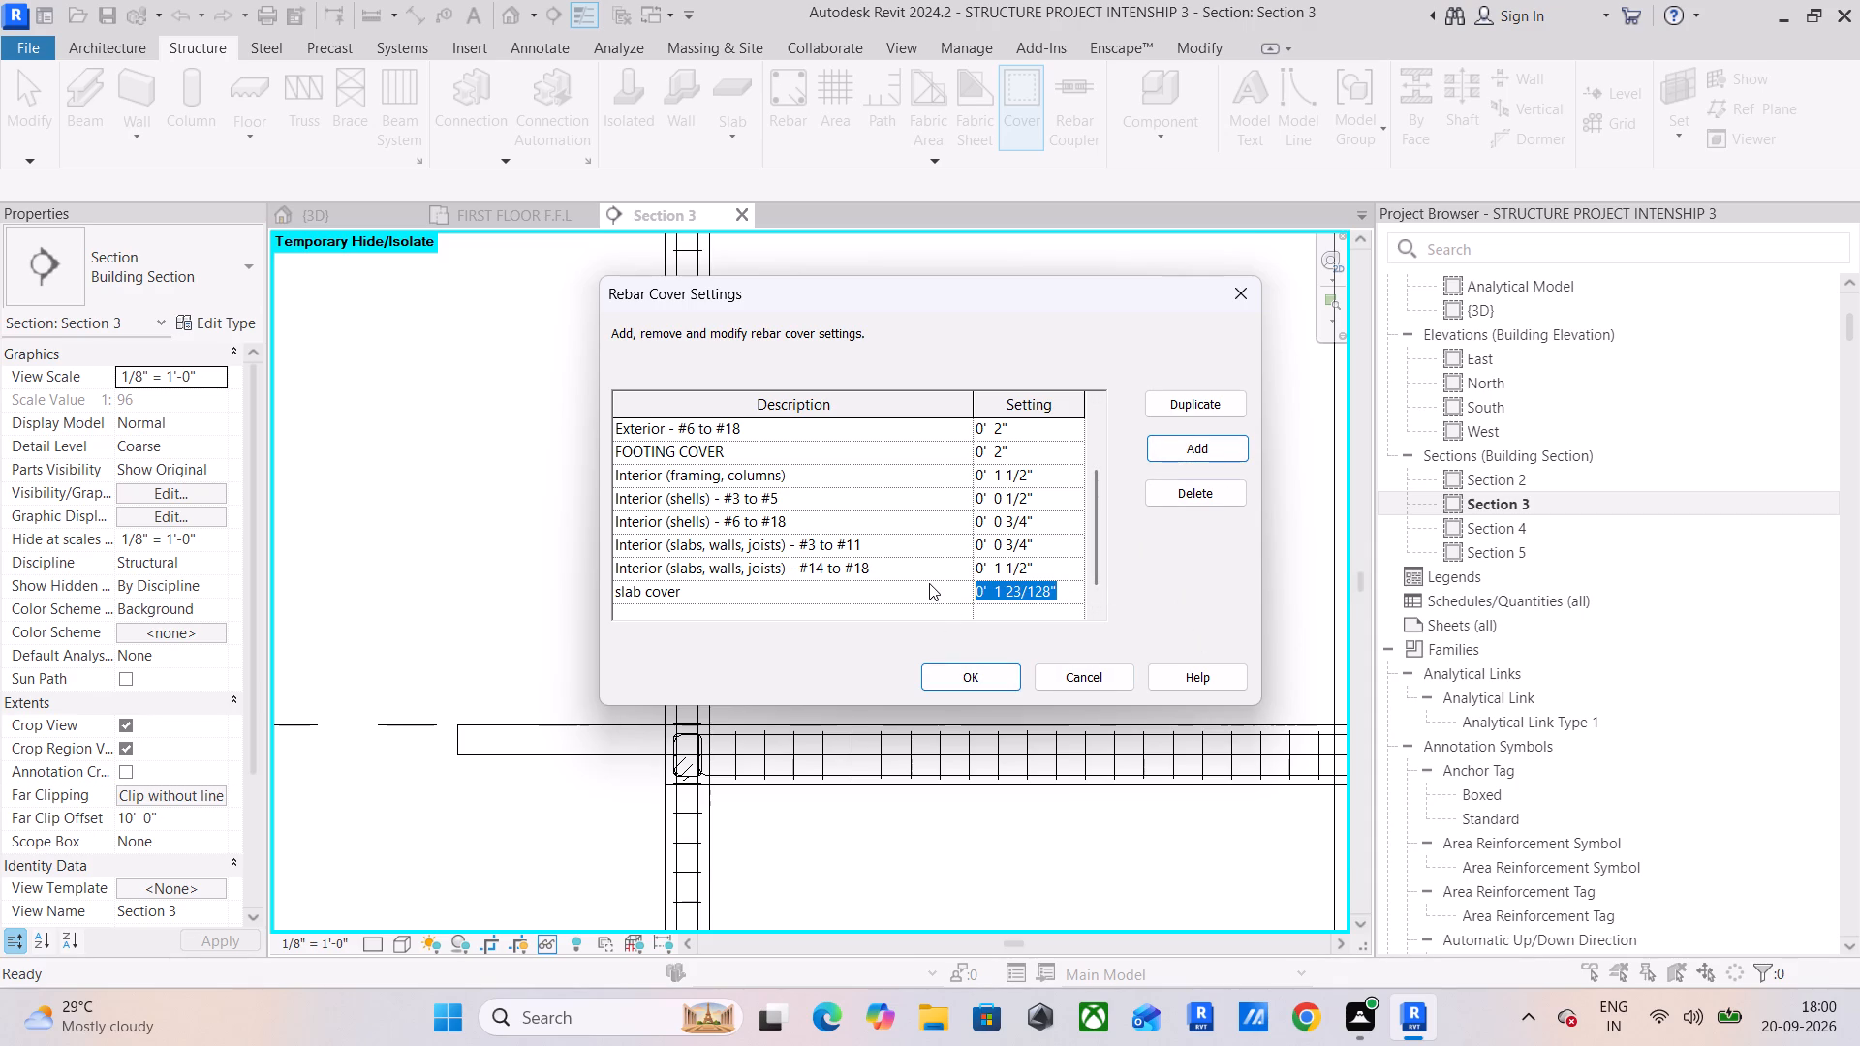
text(3/4)
key(shift+quotedbl)
key(Return)
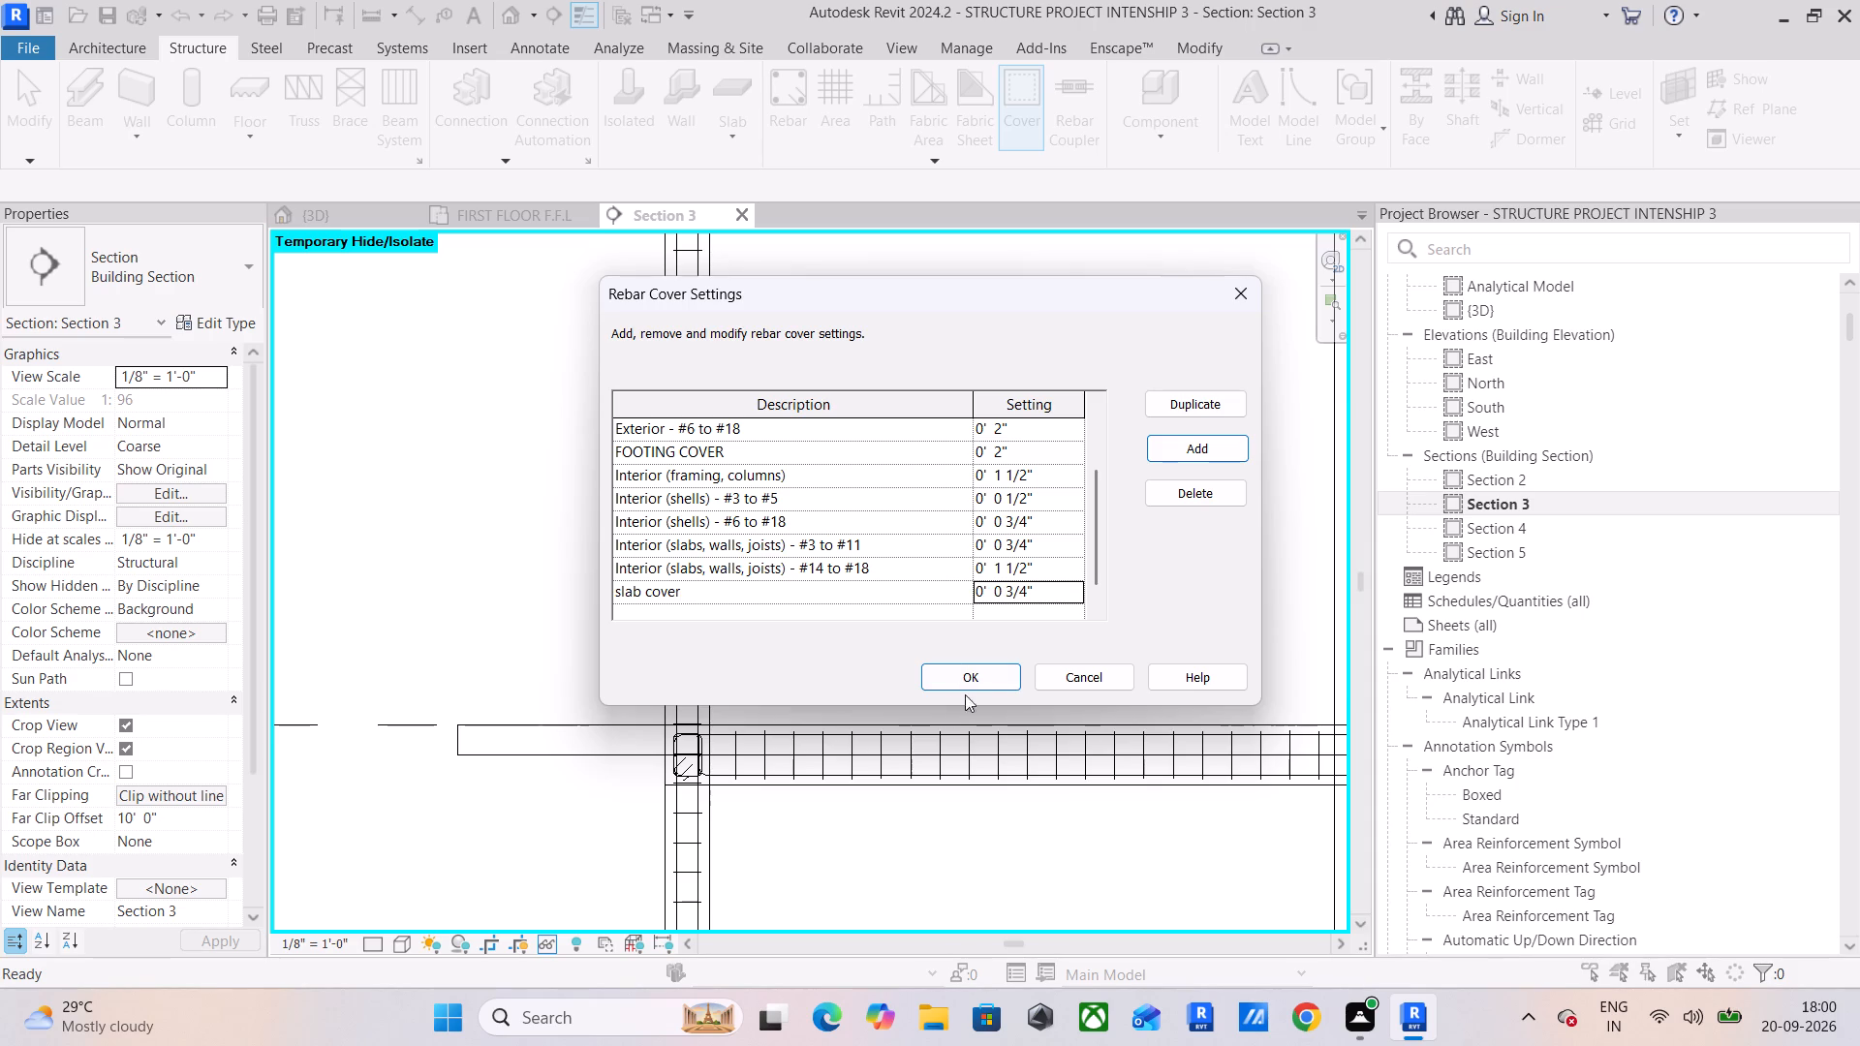
click(995, 678)
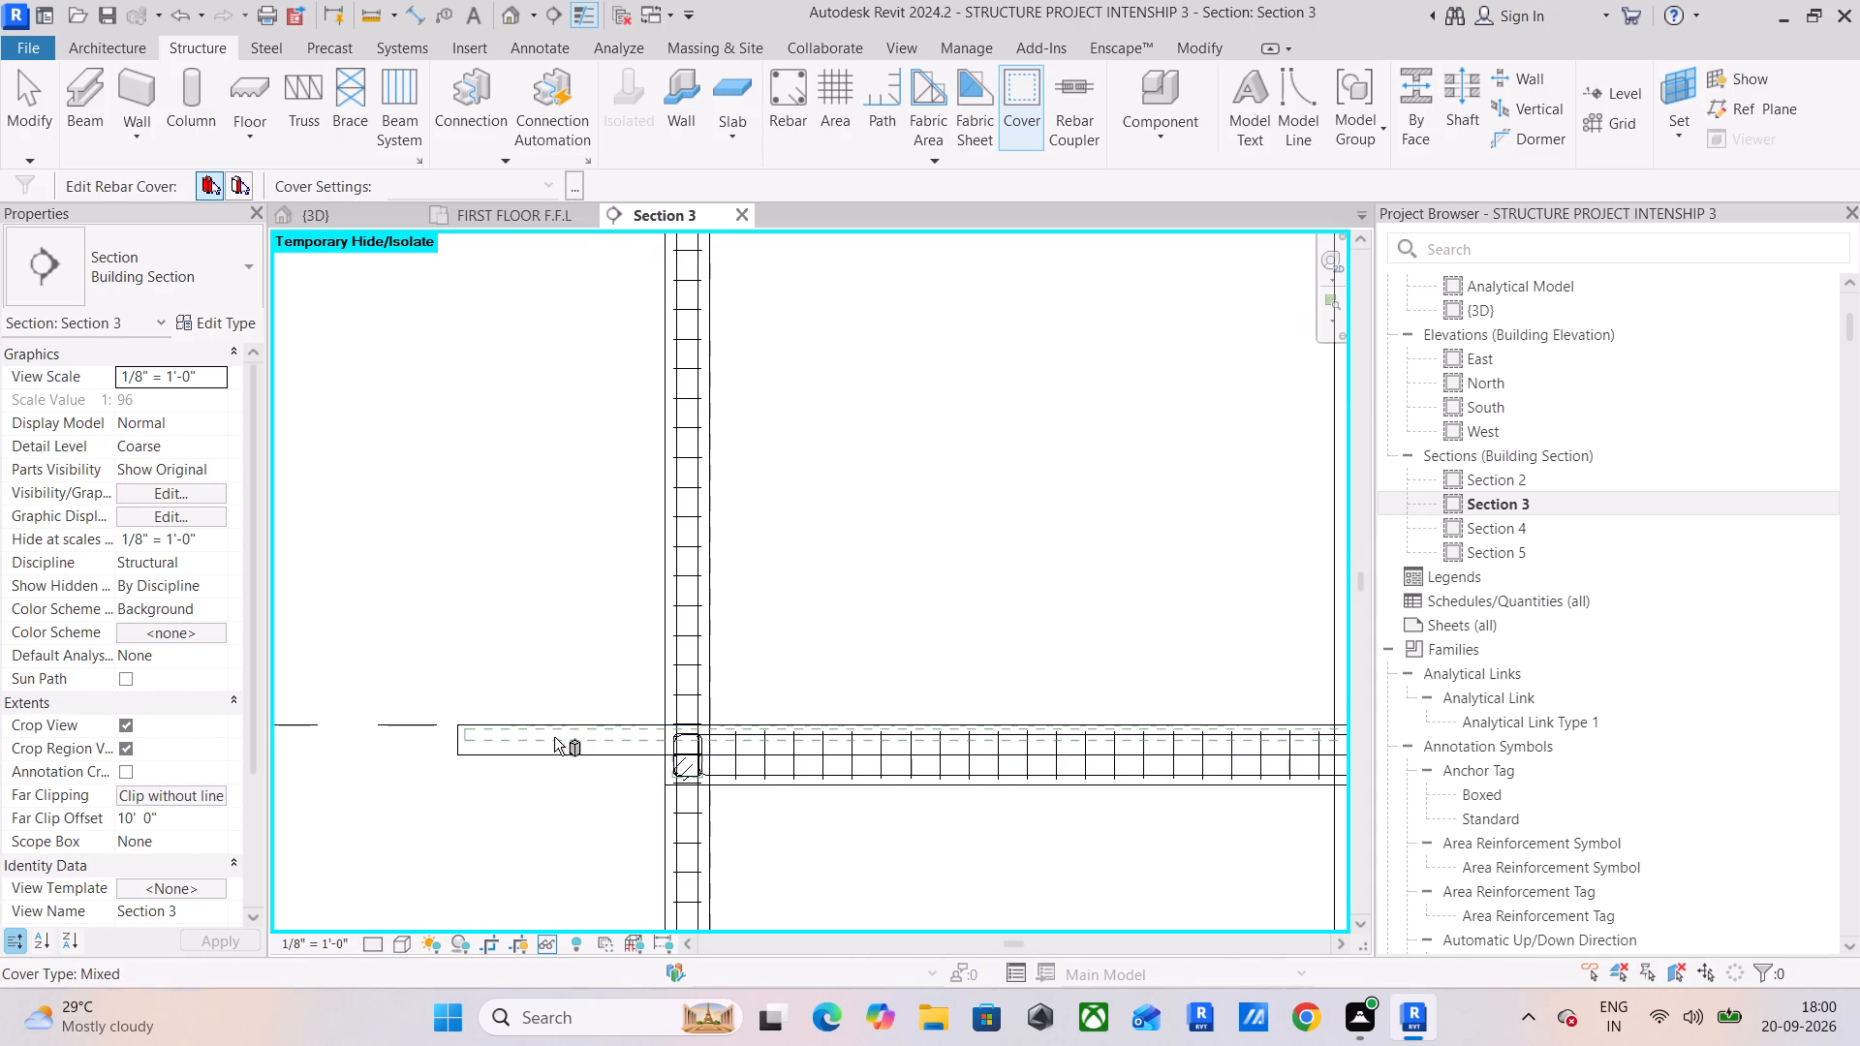
Assign the slab cover <0' - 0 3/4"> setting to the first-floor slab in the section.
scroll(517, 728, up, 5)
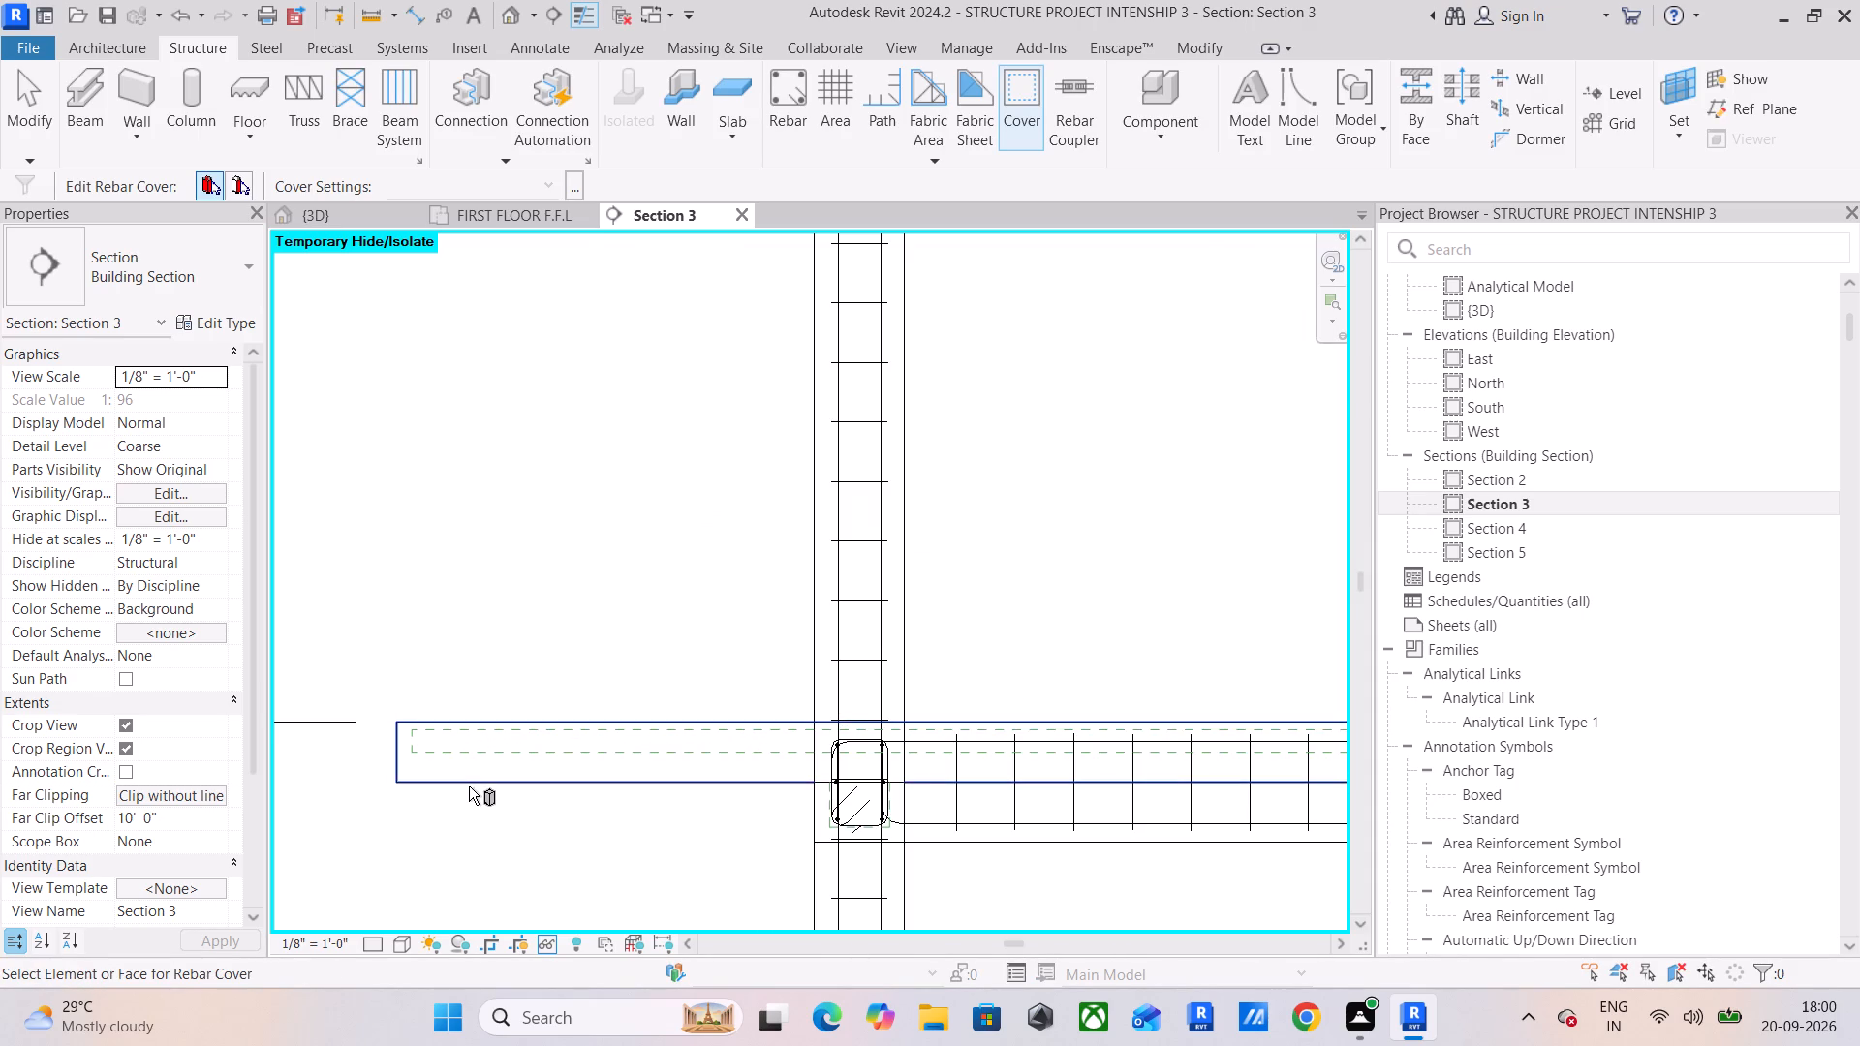
click(469, 786)
click(553, 184)
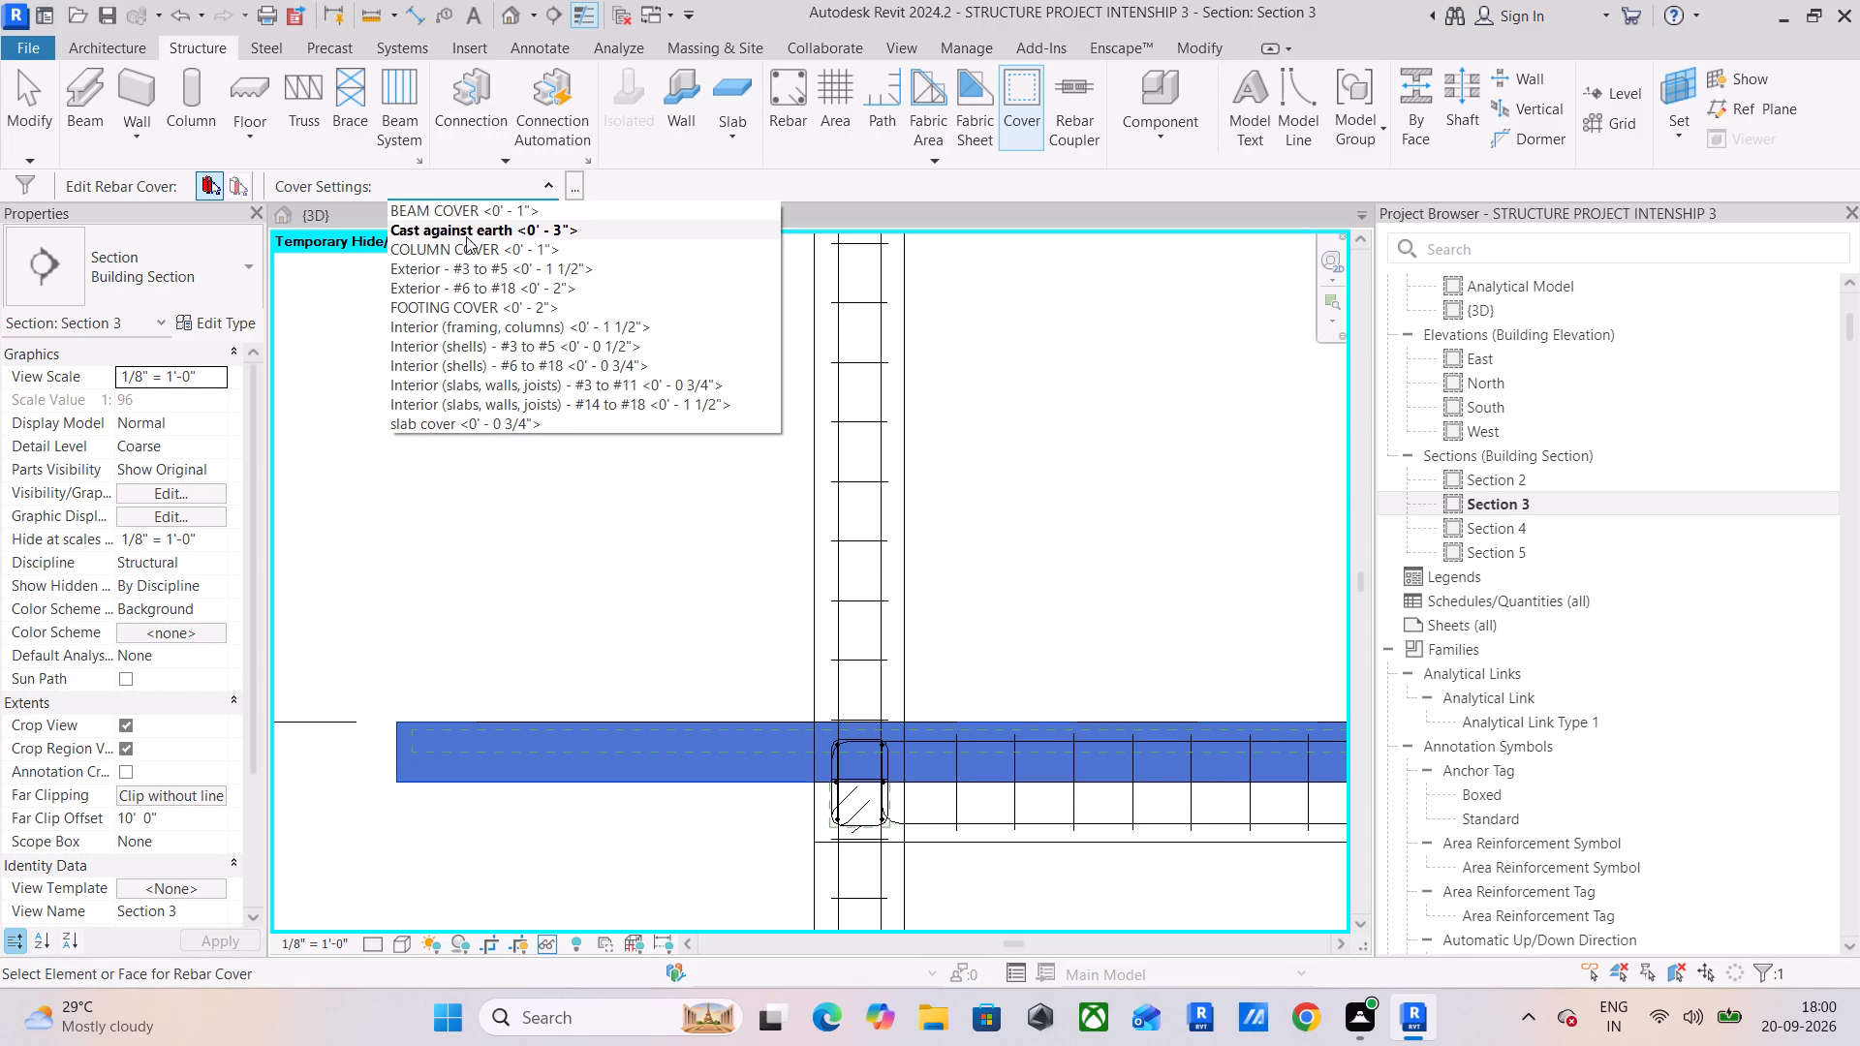
click(438, 421)
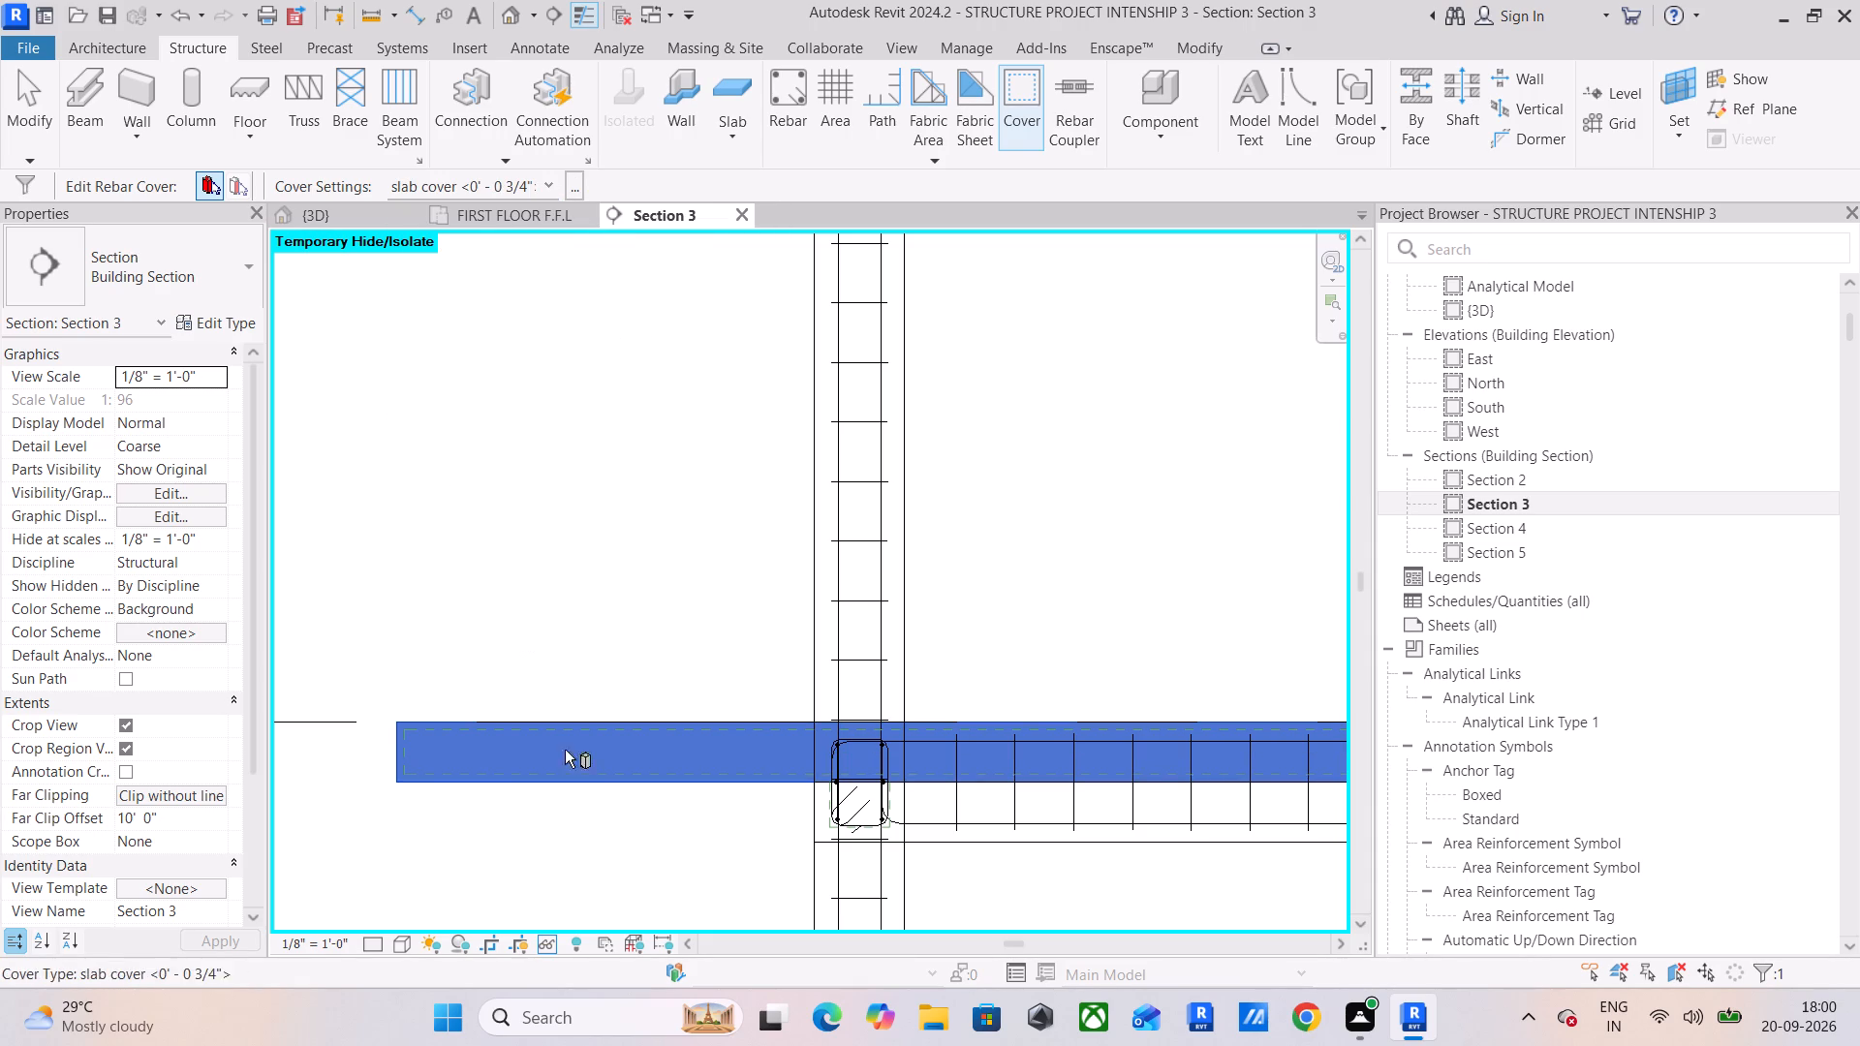
click(586, 808)
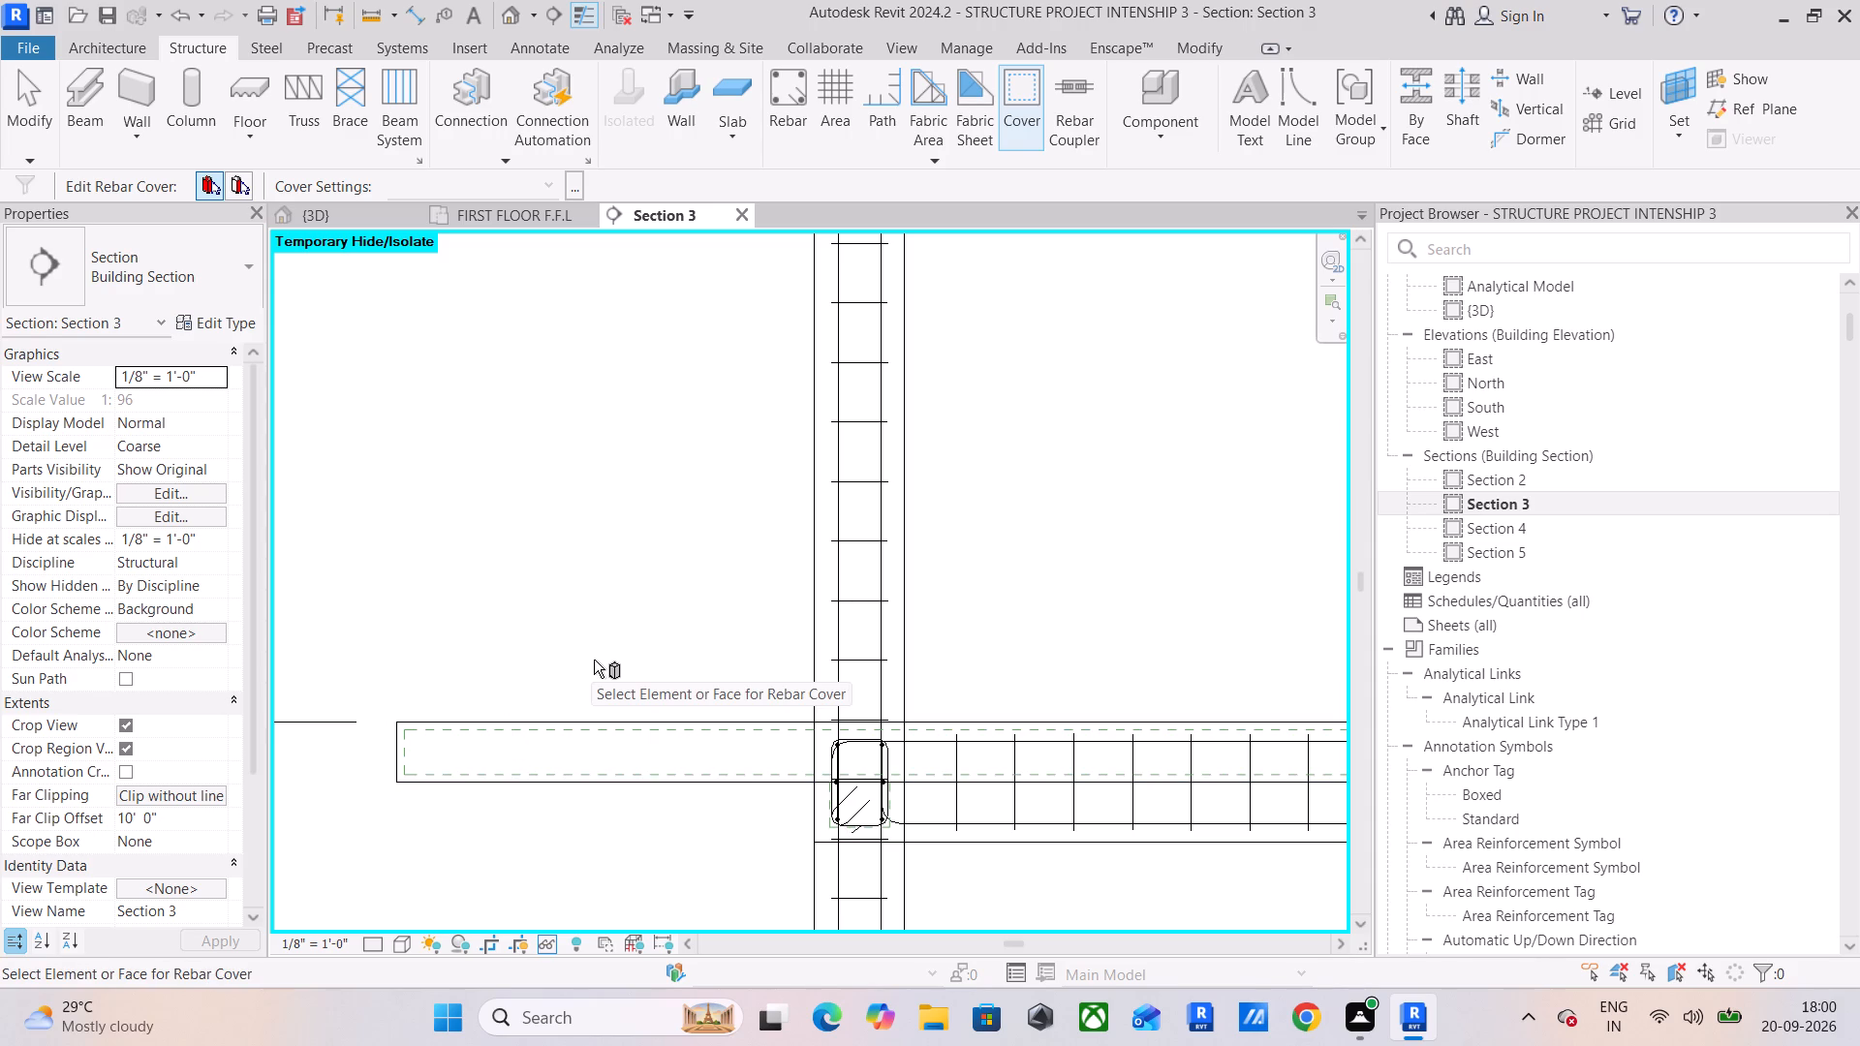
click(29, 98)
Place a straight #3 rebar, shape 00, parallel to the work plane along the bottom cover of the first-floor slab.
click(779, 87)
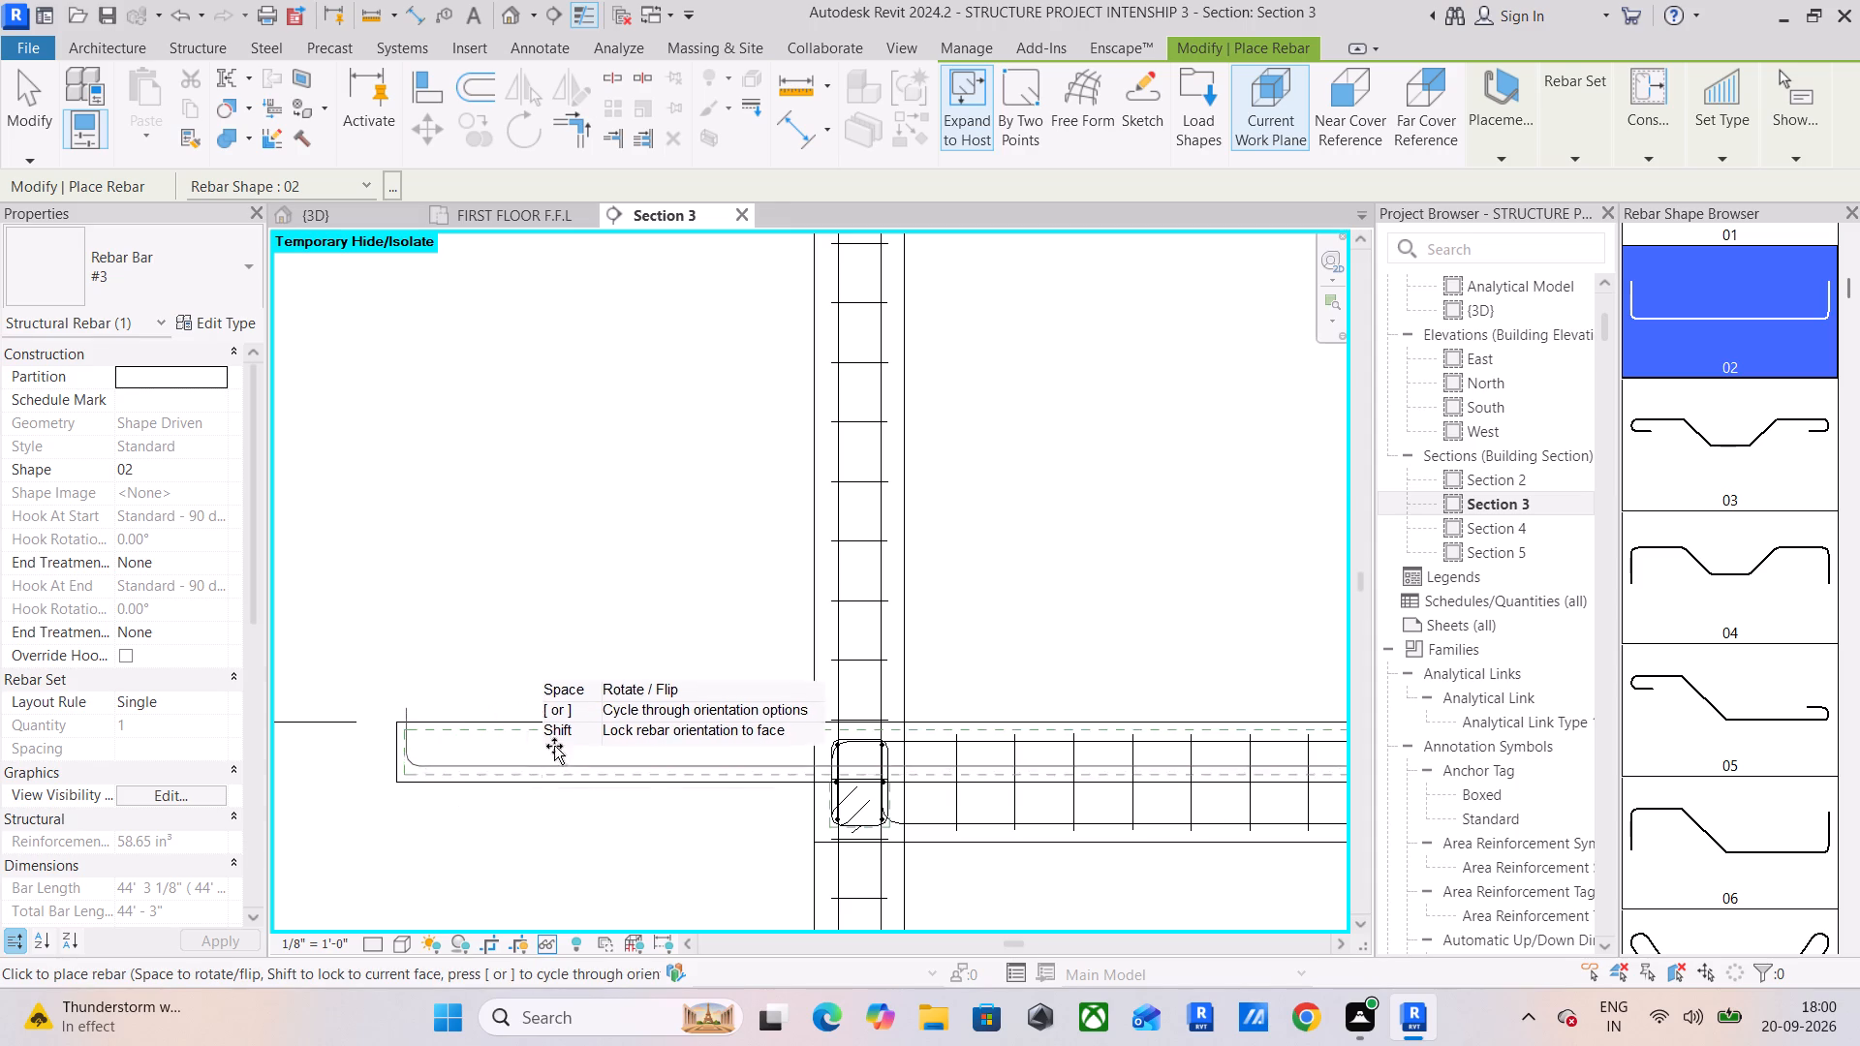
scroll(1712, 320, up, 12)
click(1732, 268)
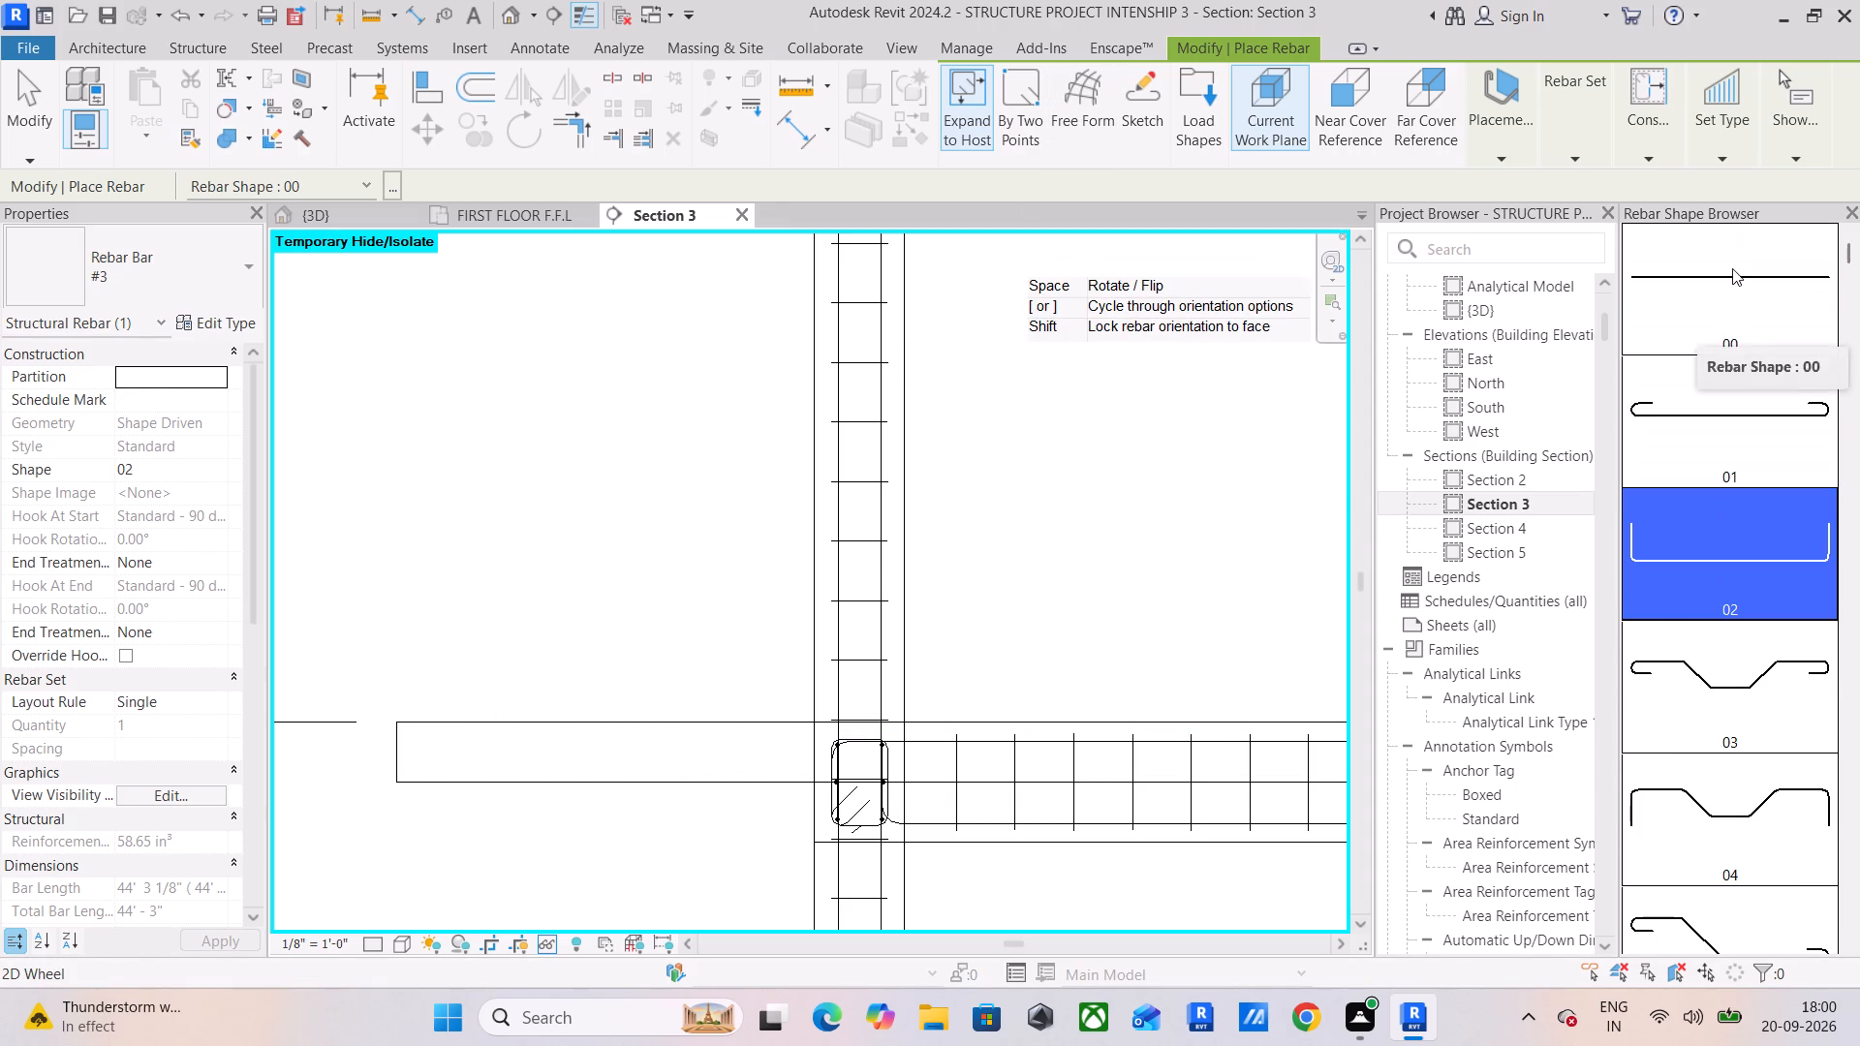
scroll(440, 752, up, 3)
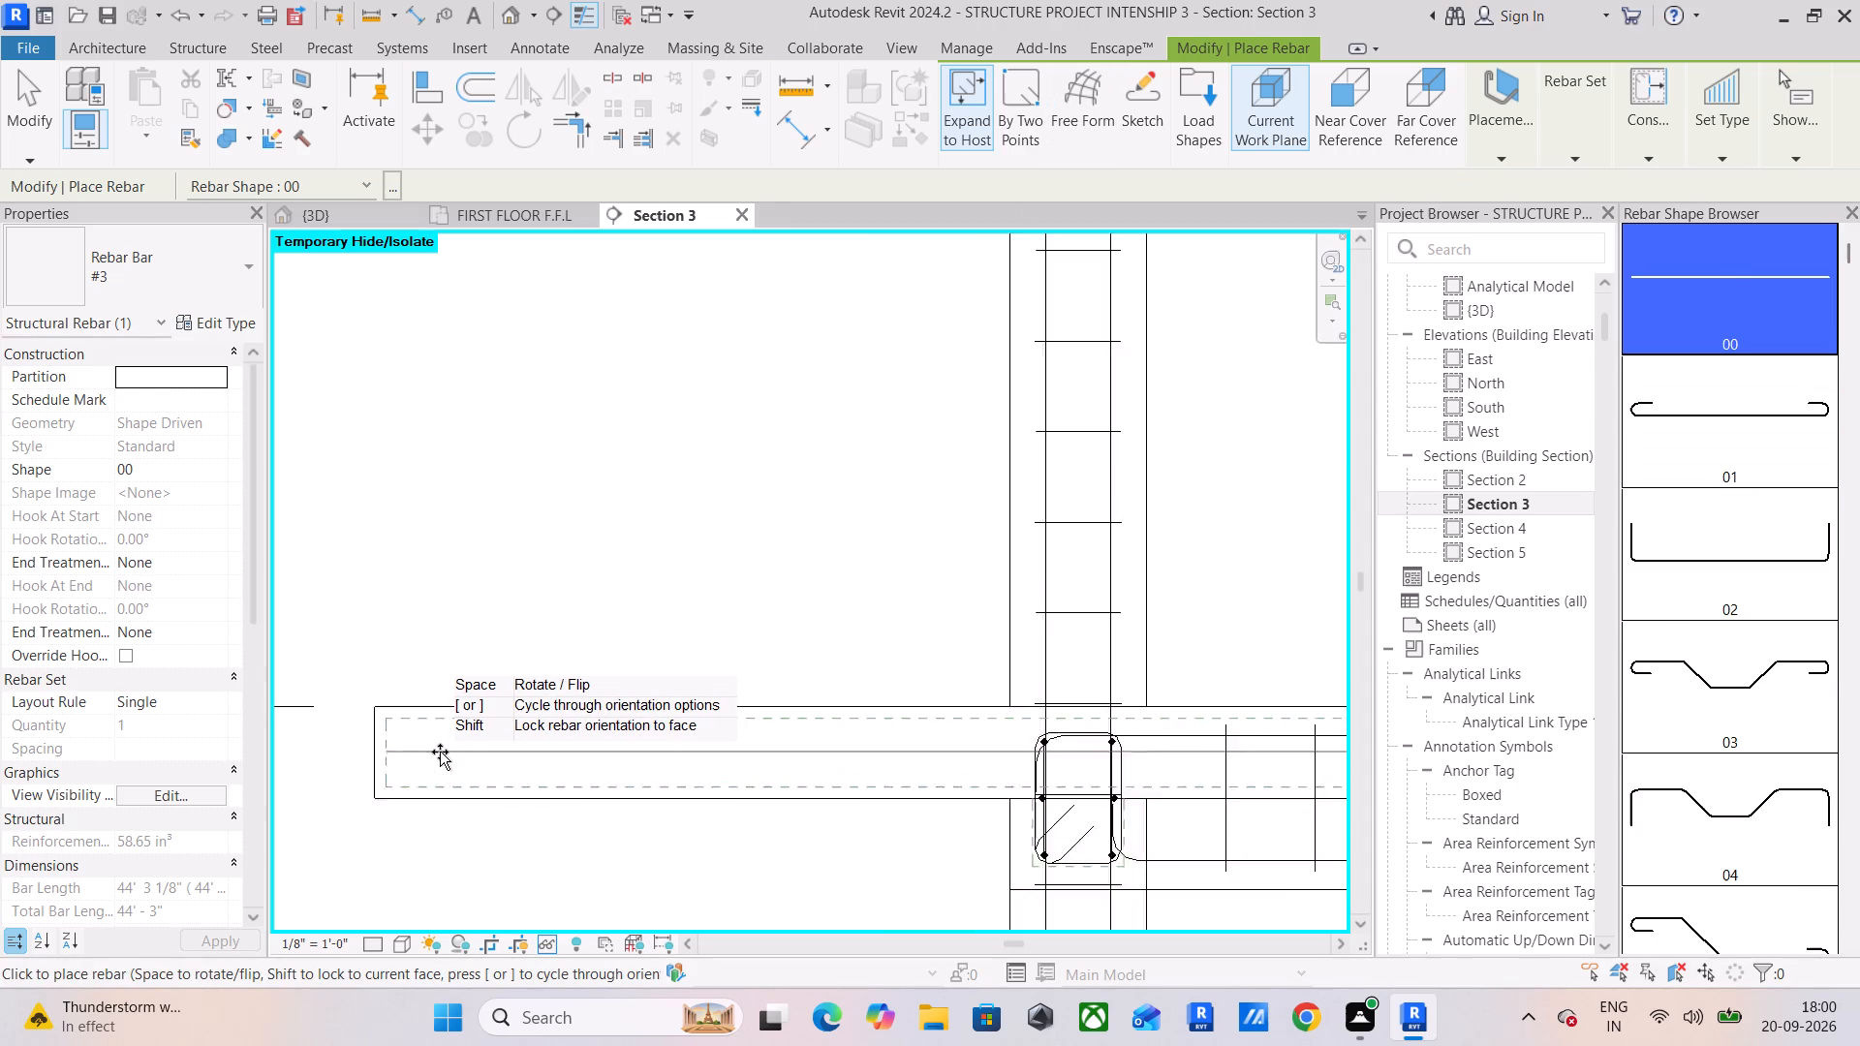
scroll(440, 752, up, 3)
middle_drag(444, 749, 480, 708)
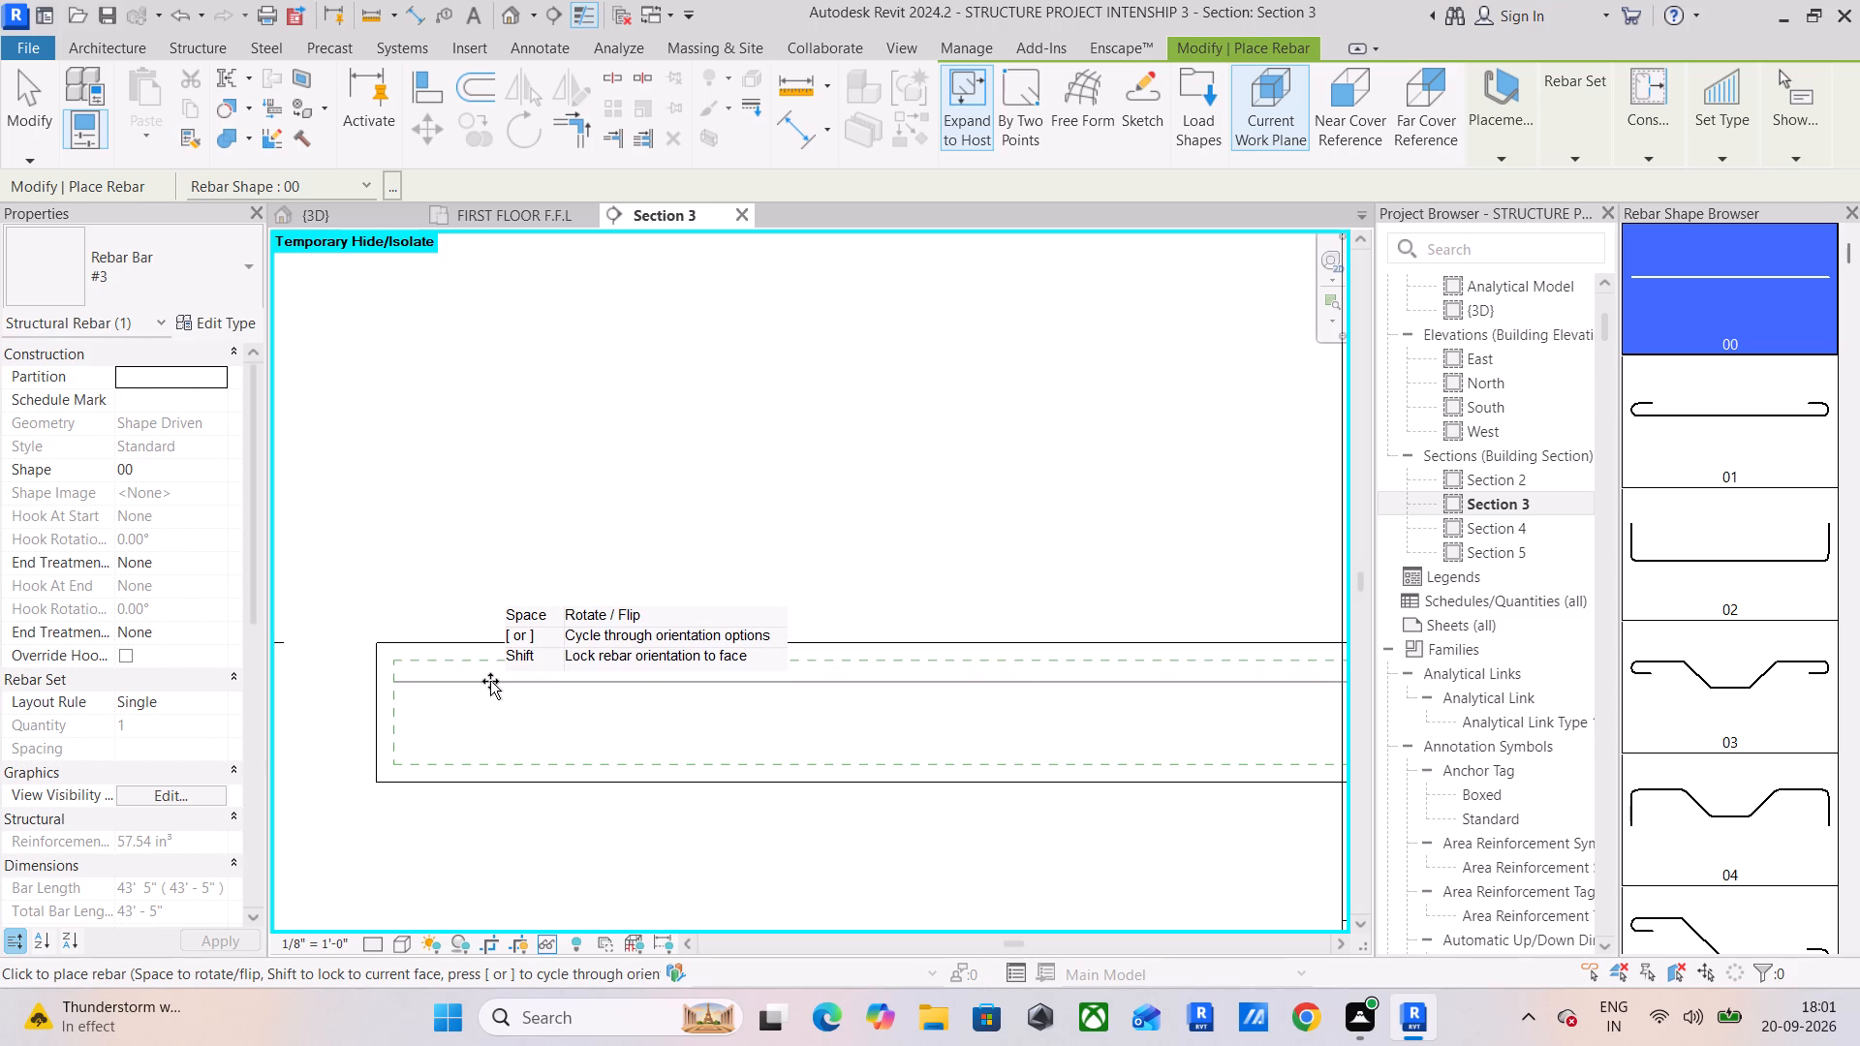
middle_drag(490, 680, 401, 705)
scroll(398, 705, down, 4)
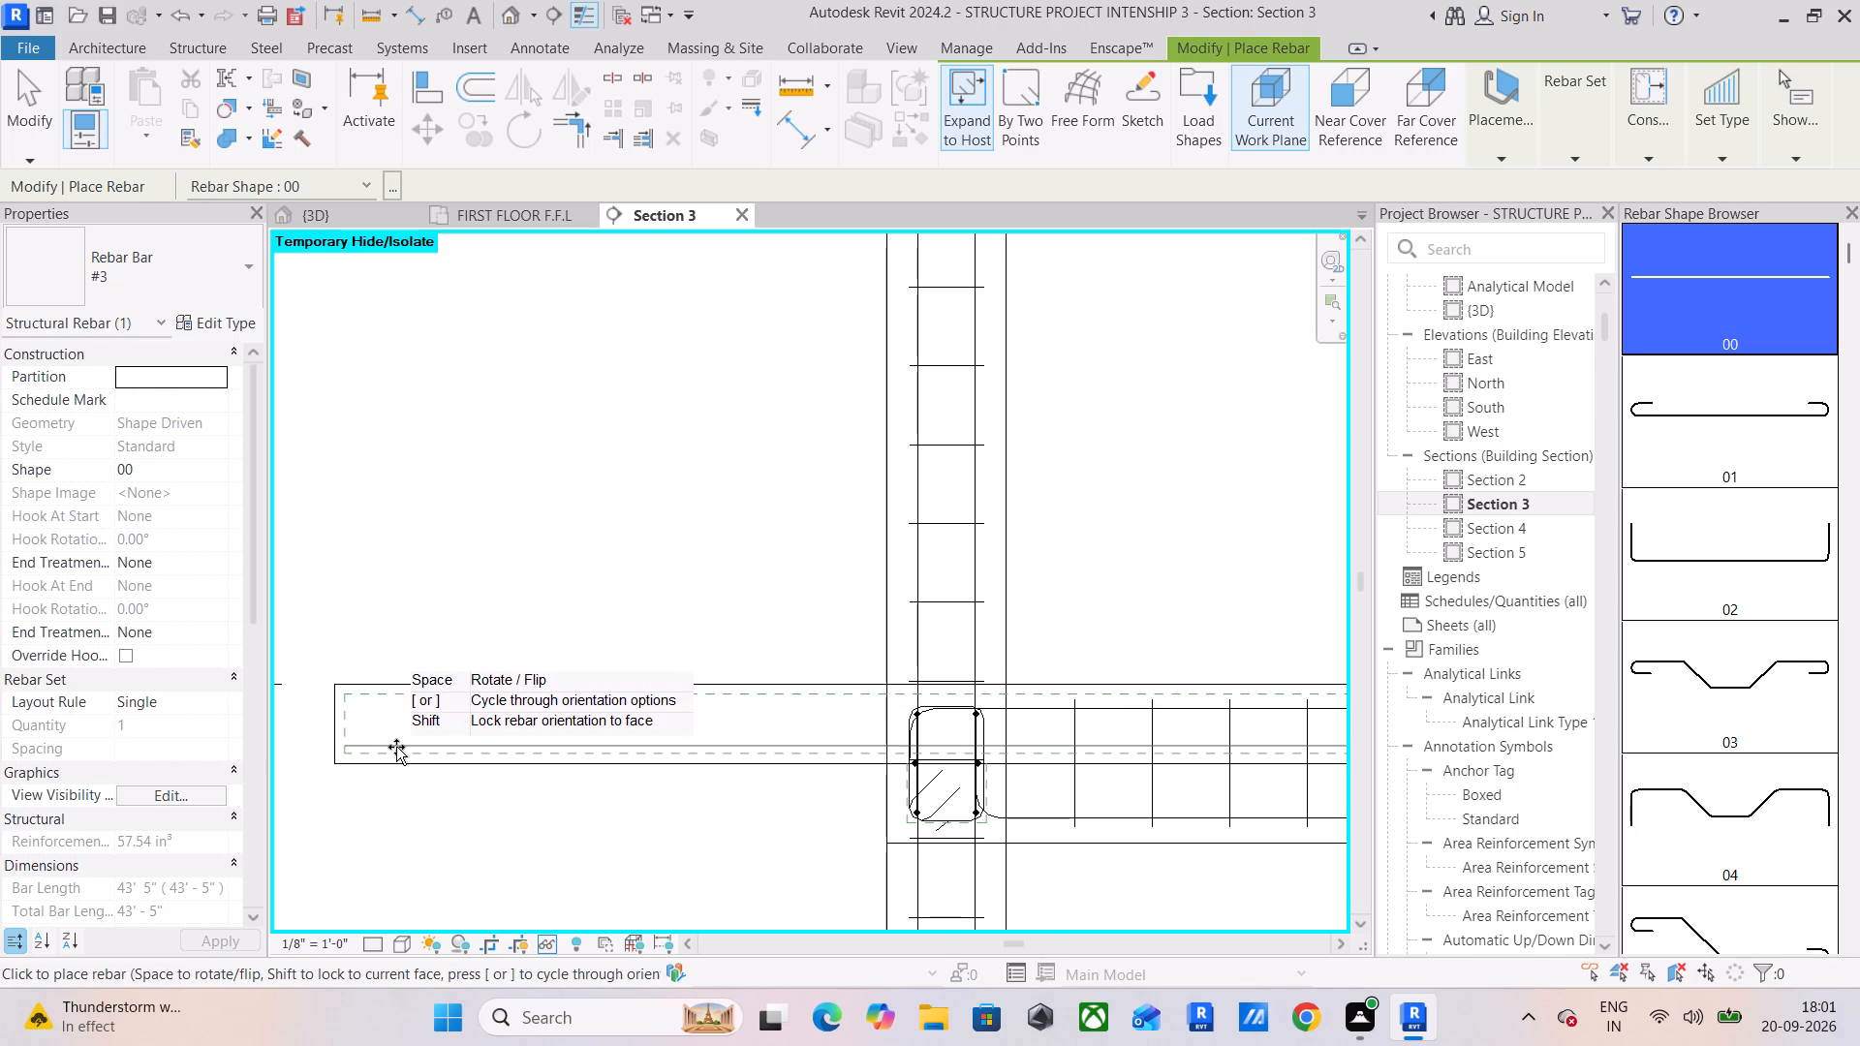
scroll(396, 747, up, 4)
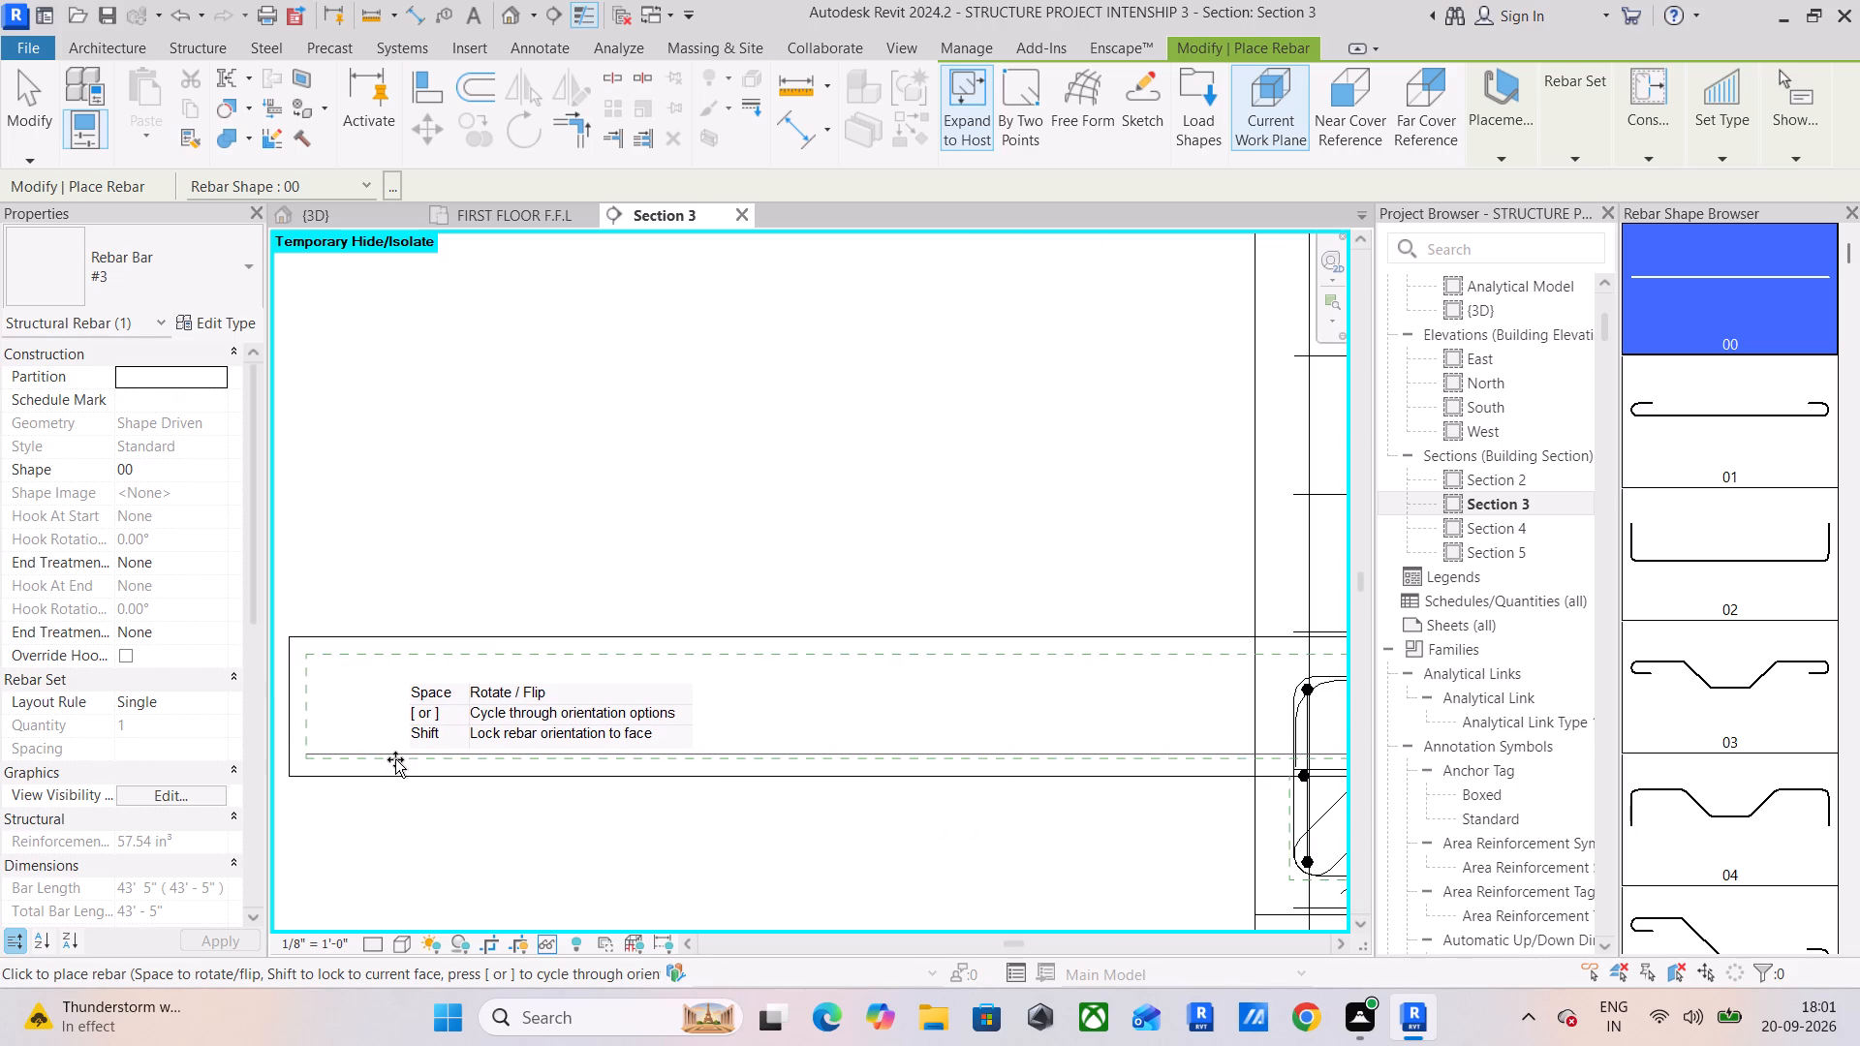
click(395, 759)
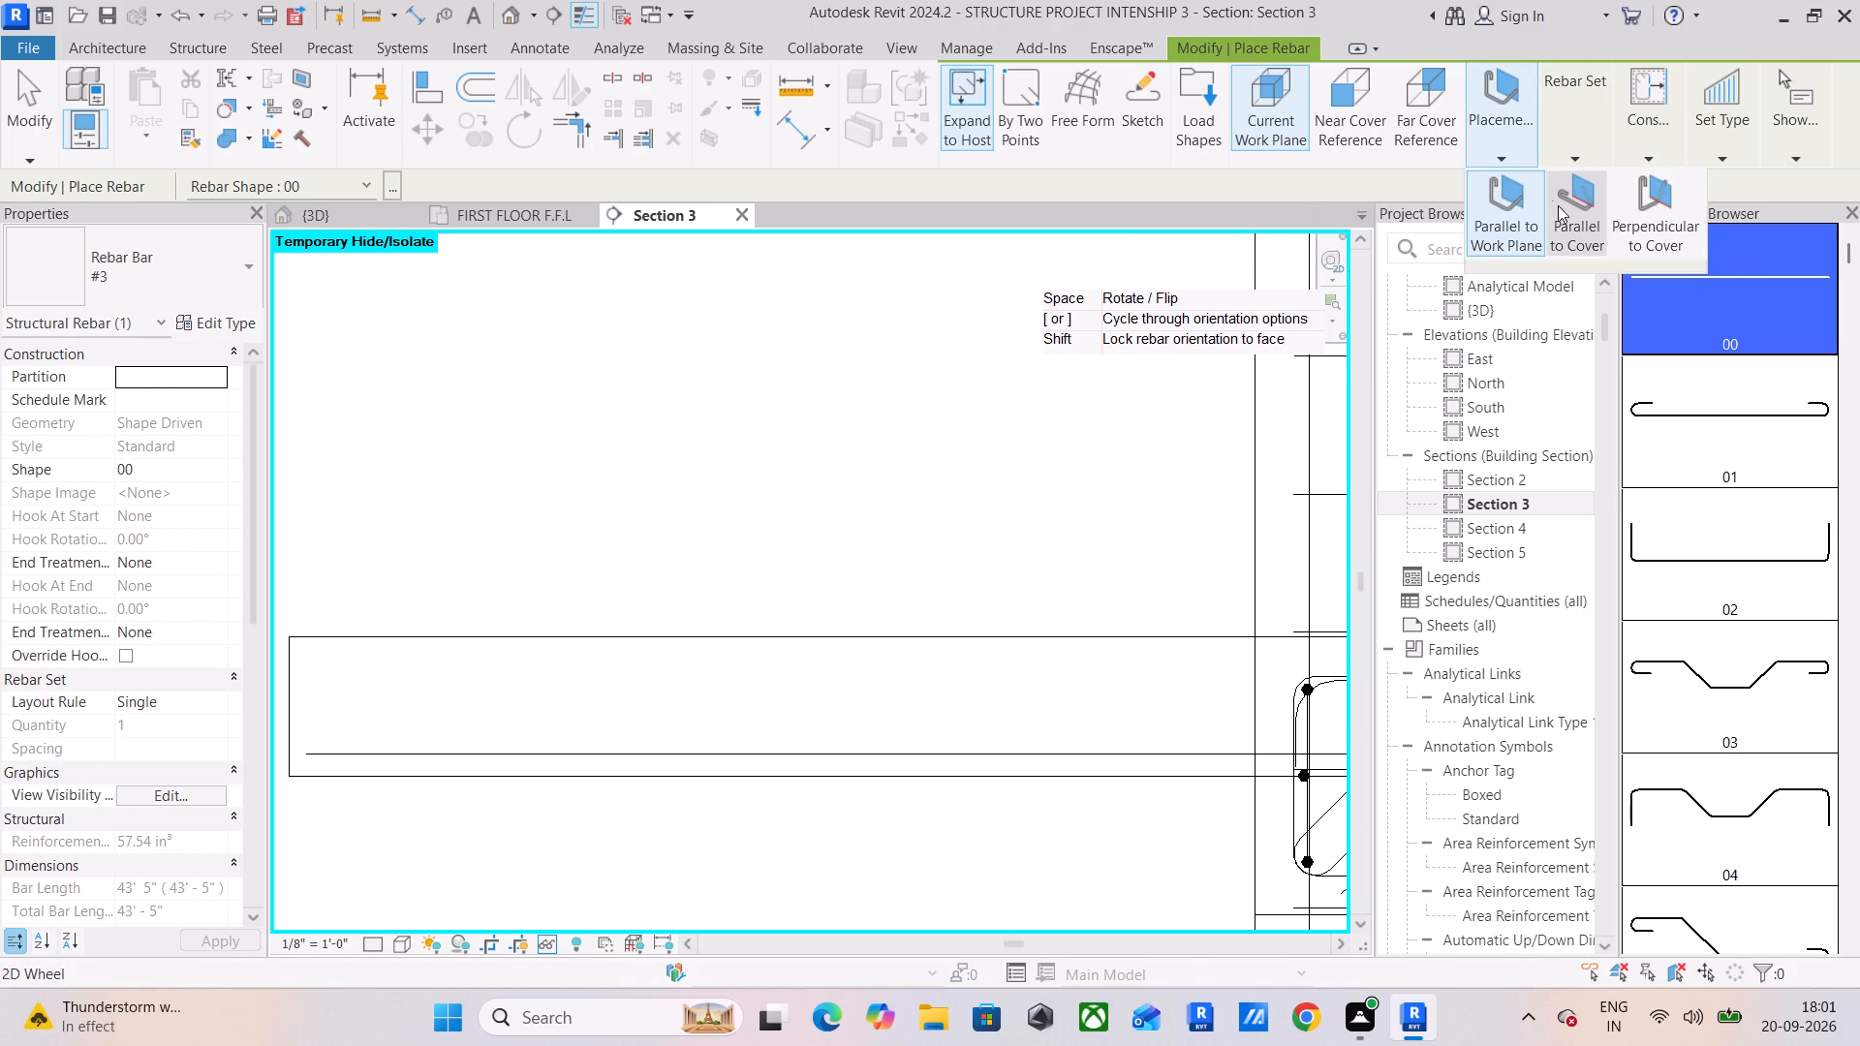
Place a straight #3 rebar, shape 00, perpendicular to cover at the bottom corner of the slab's free end.
click(1616, 217)
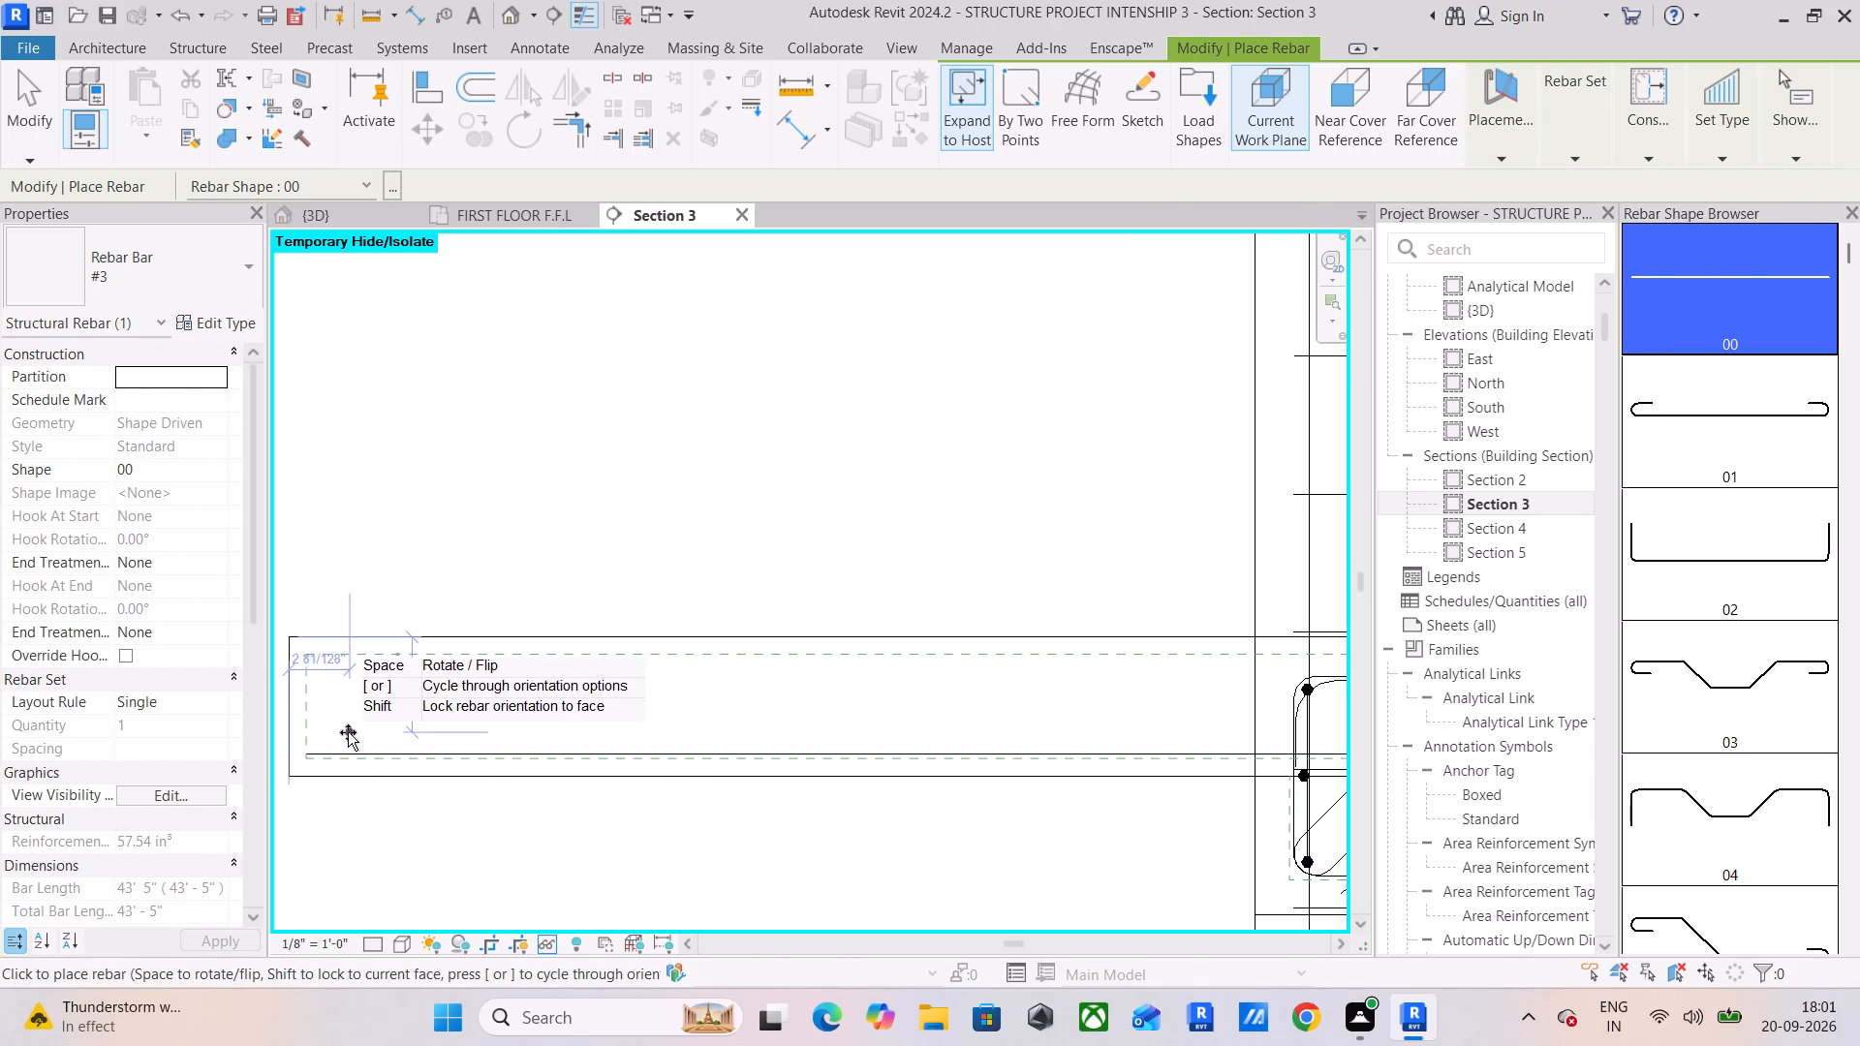
scroll(335, 742, up, 4)
middle_drag(335, 742, 695, 701)
scroll(676, 713, up, 7)
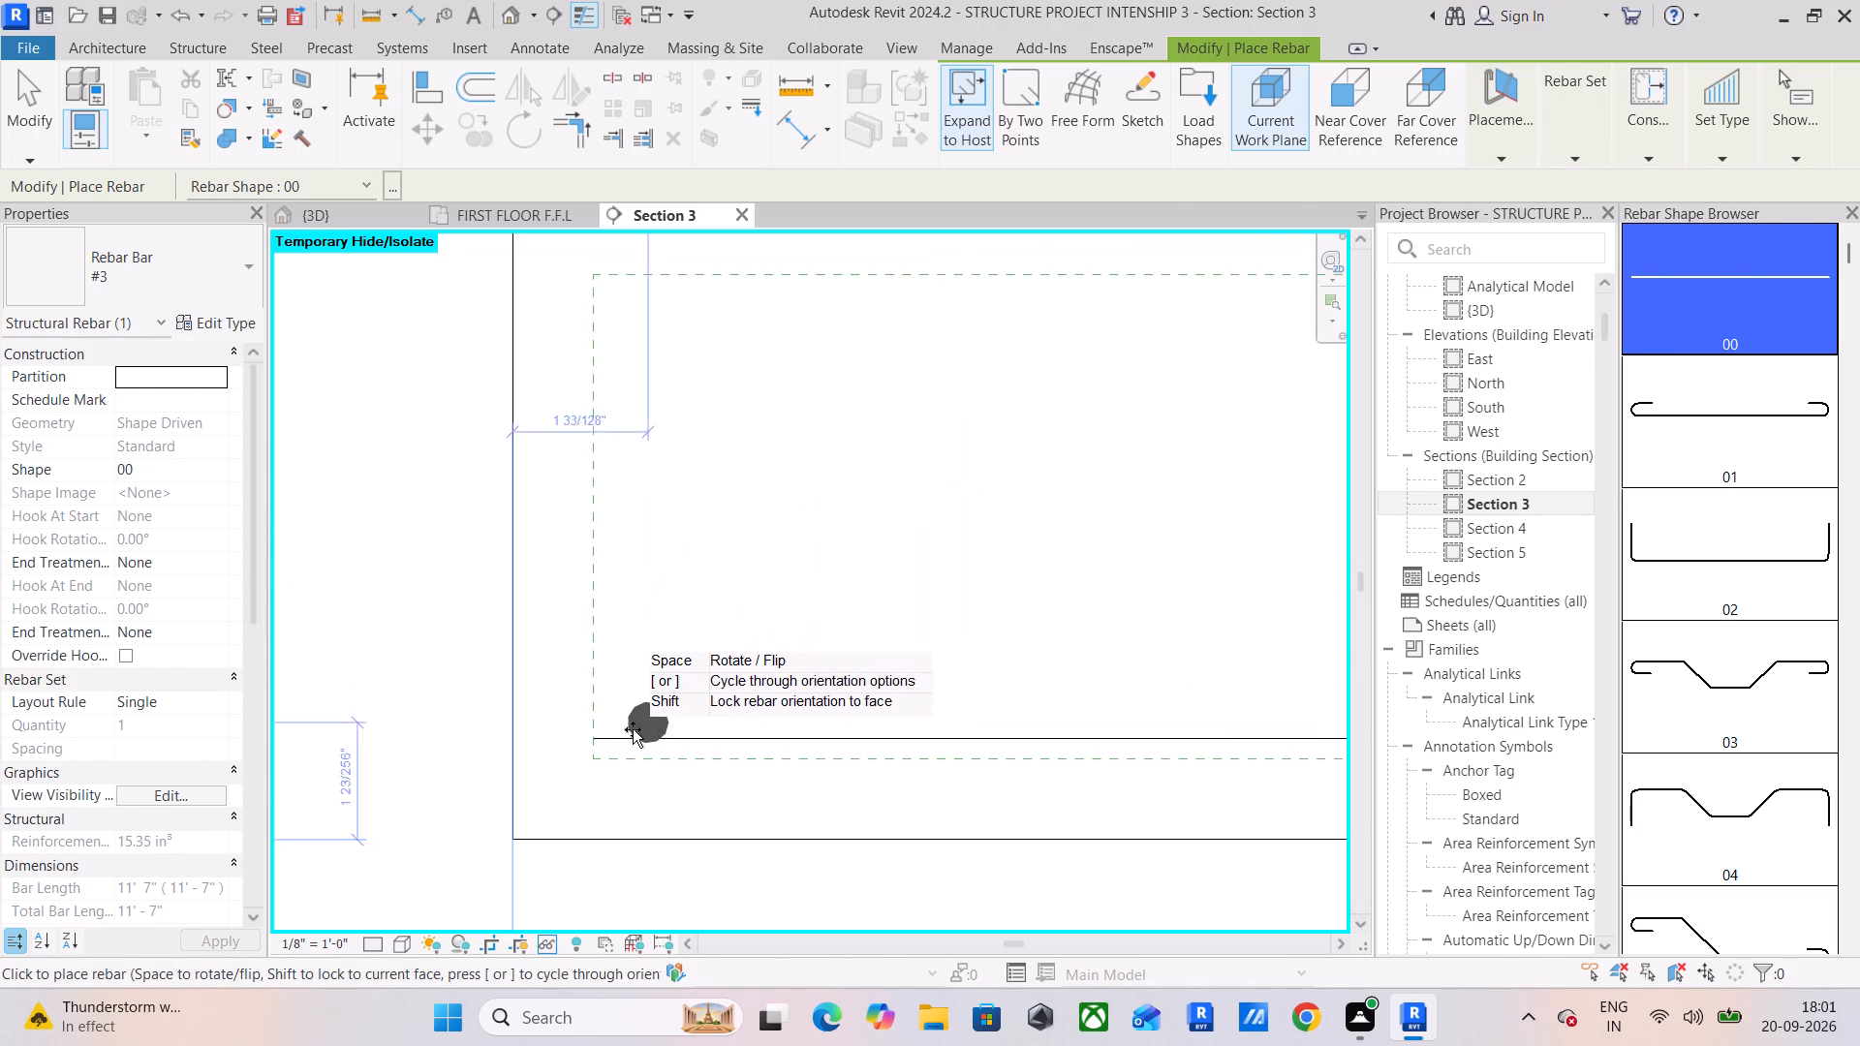
scroll(633, 729, up, 5)
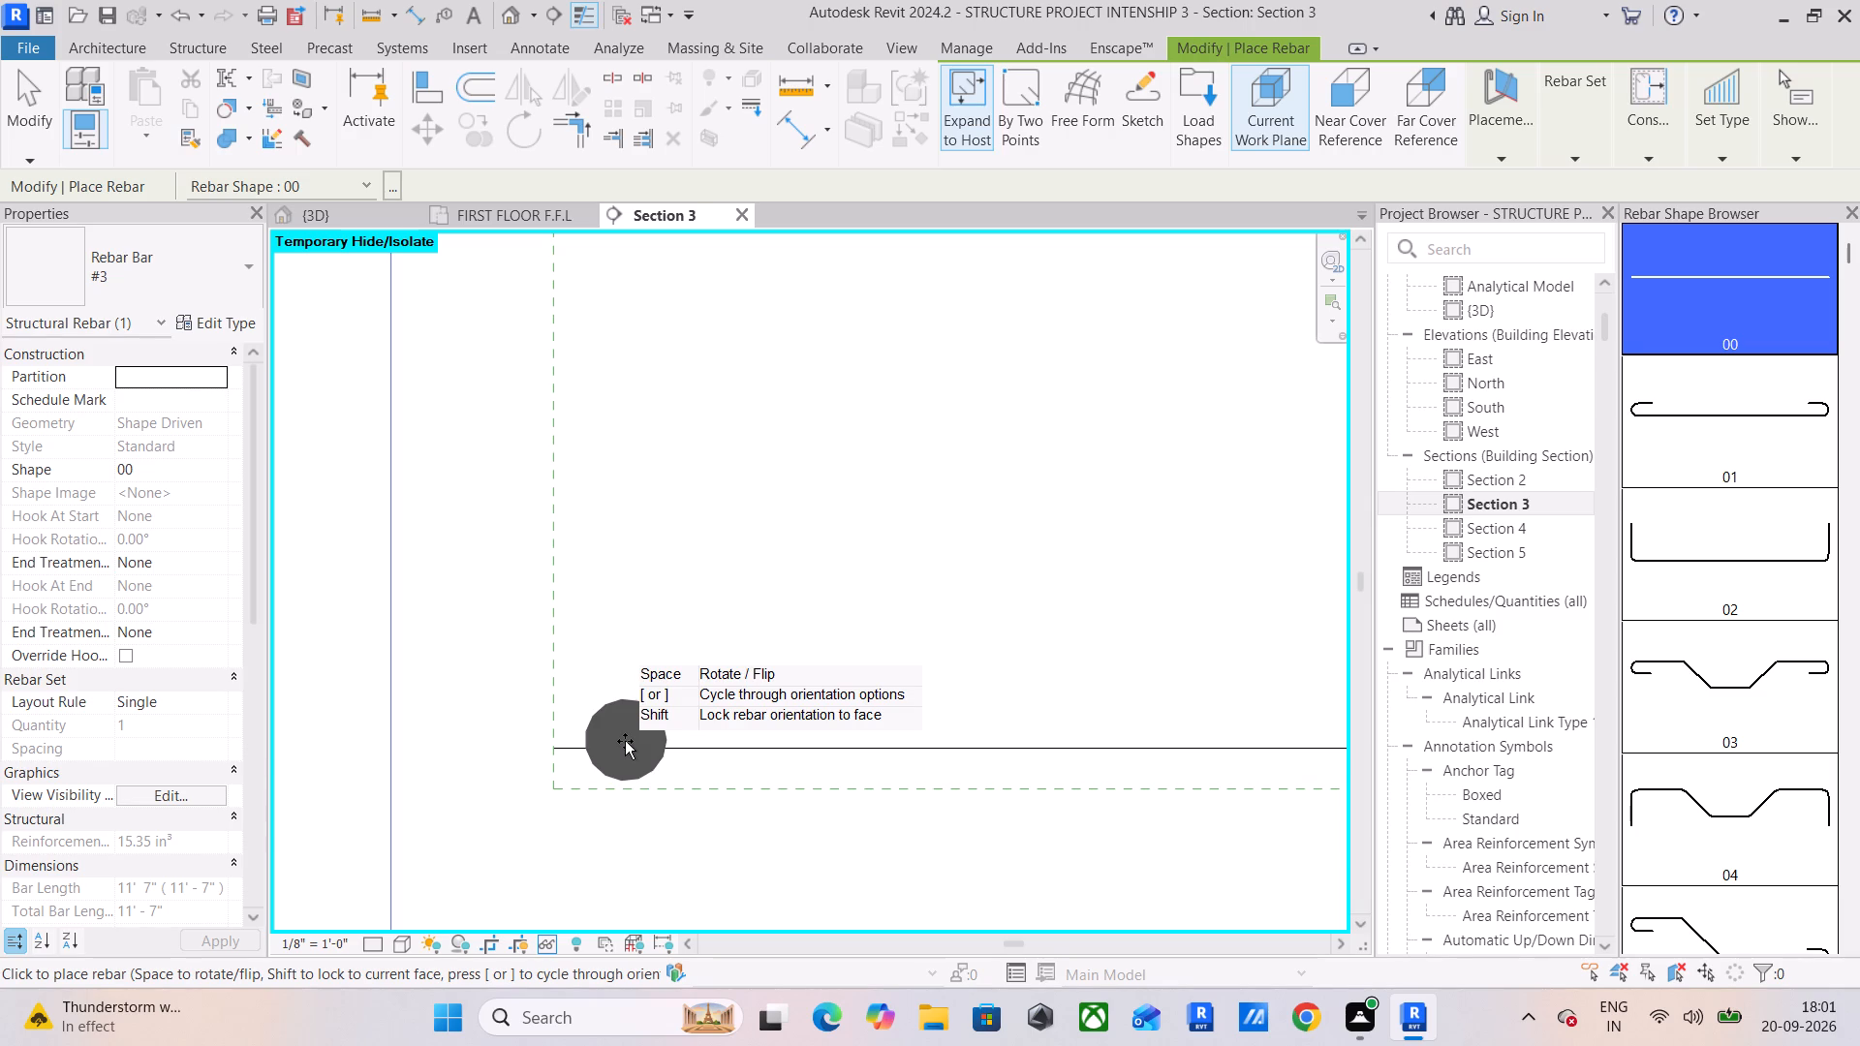
click(171, 285)
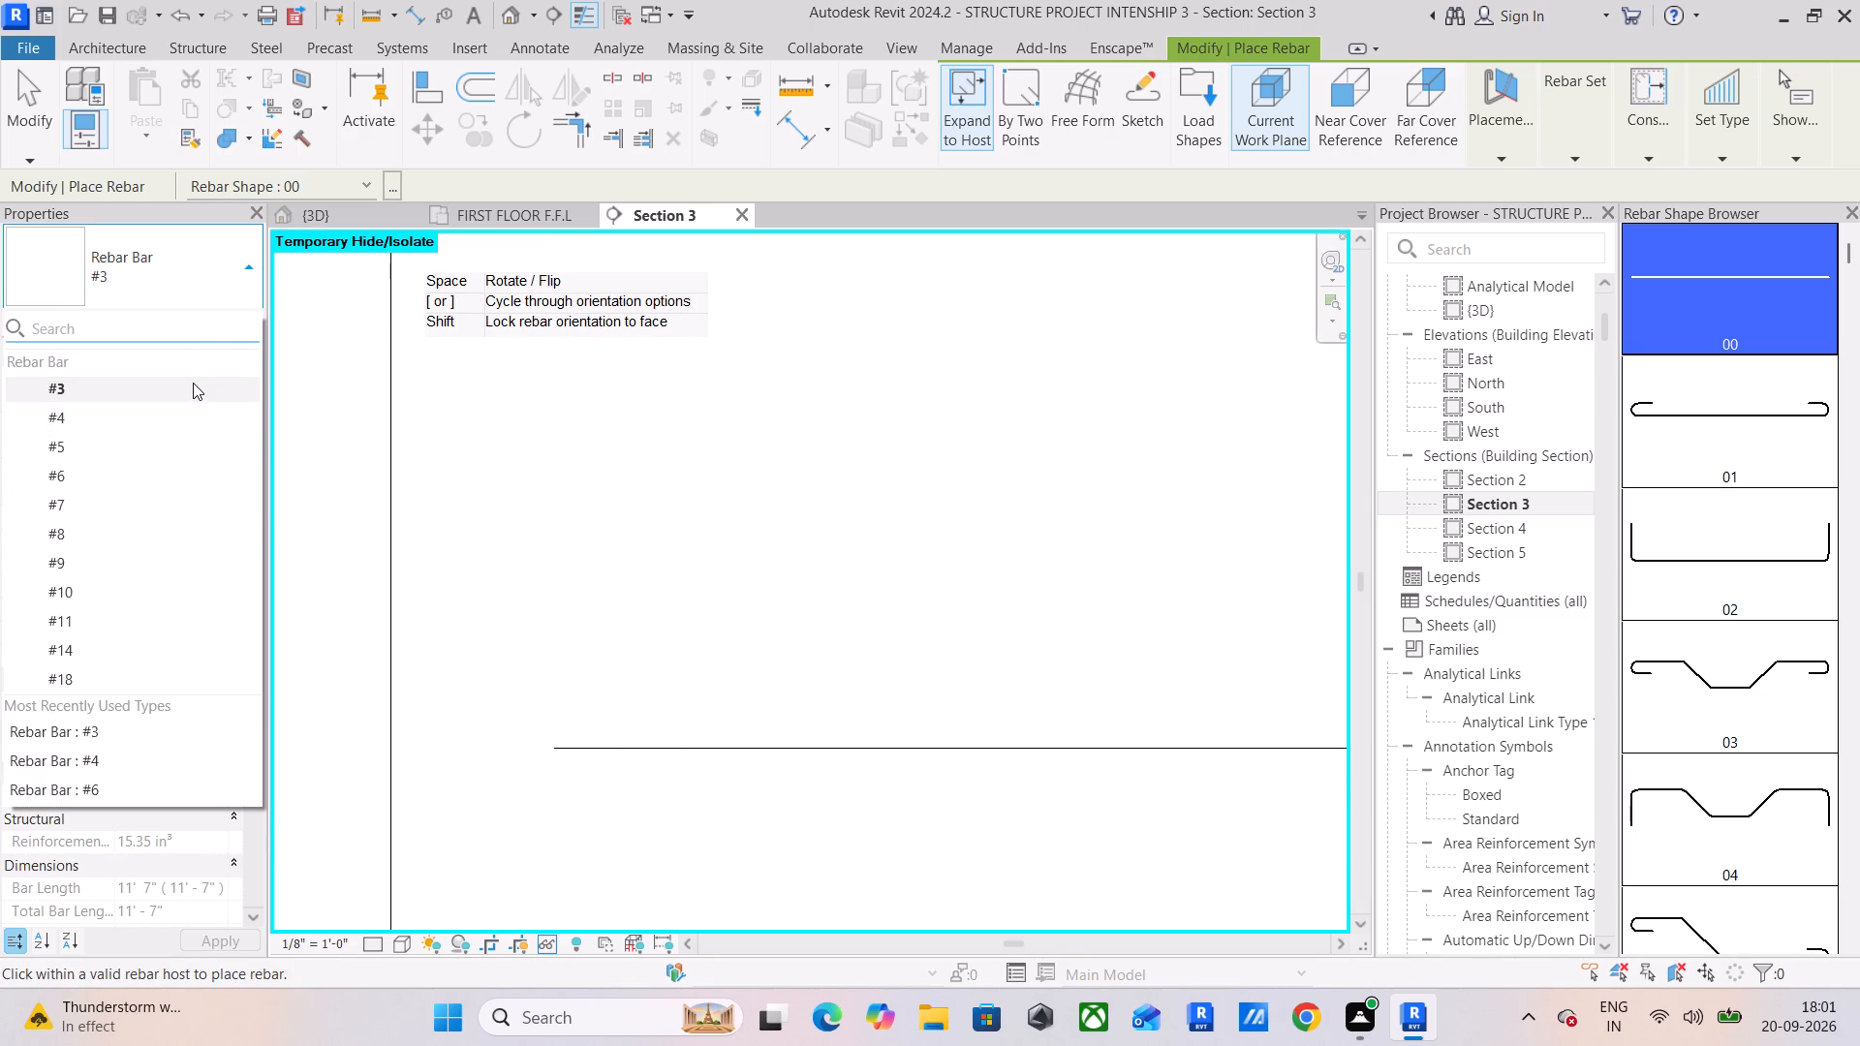
click(192, 385)
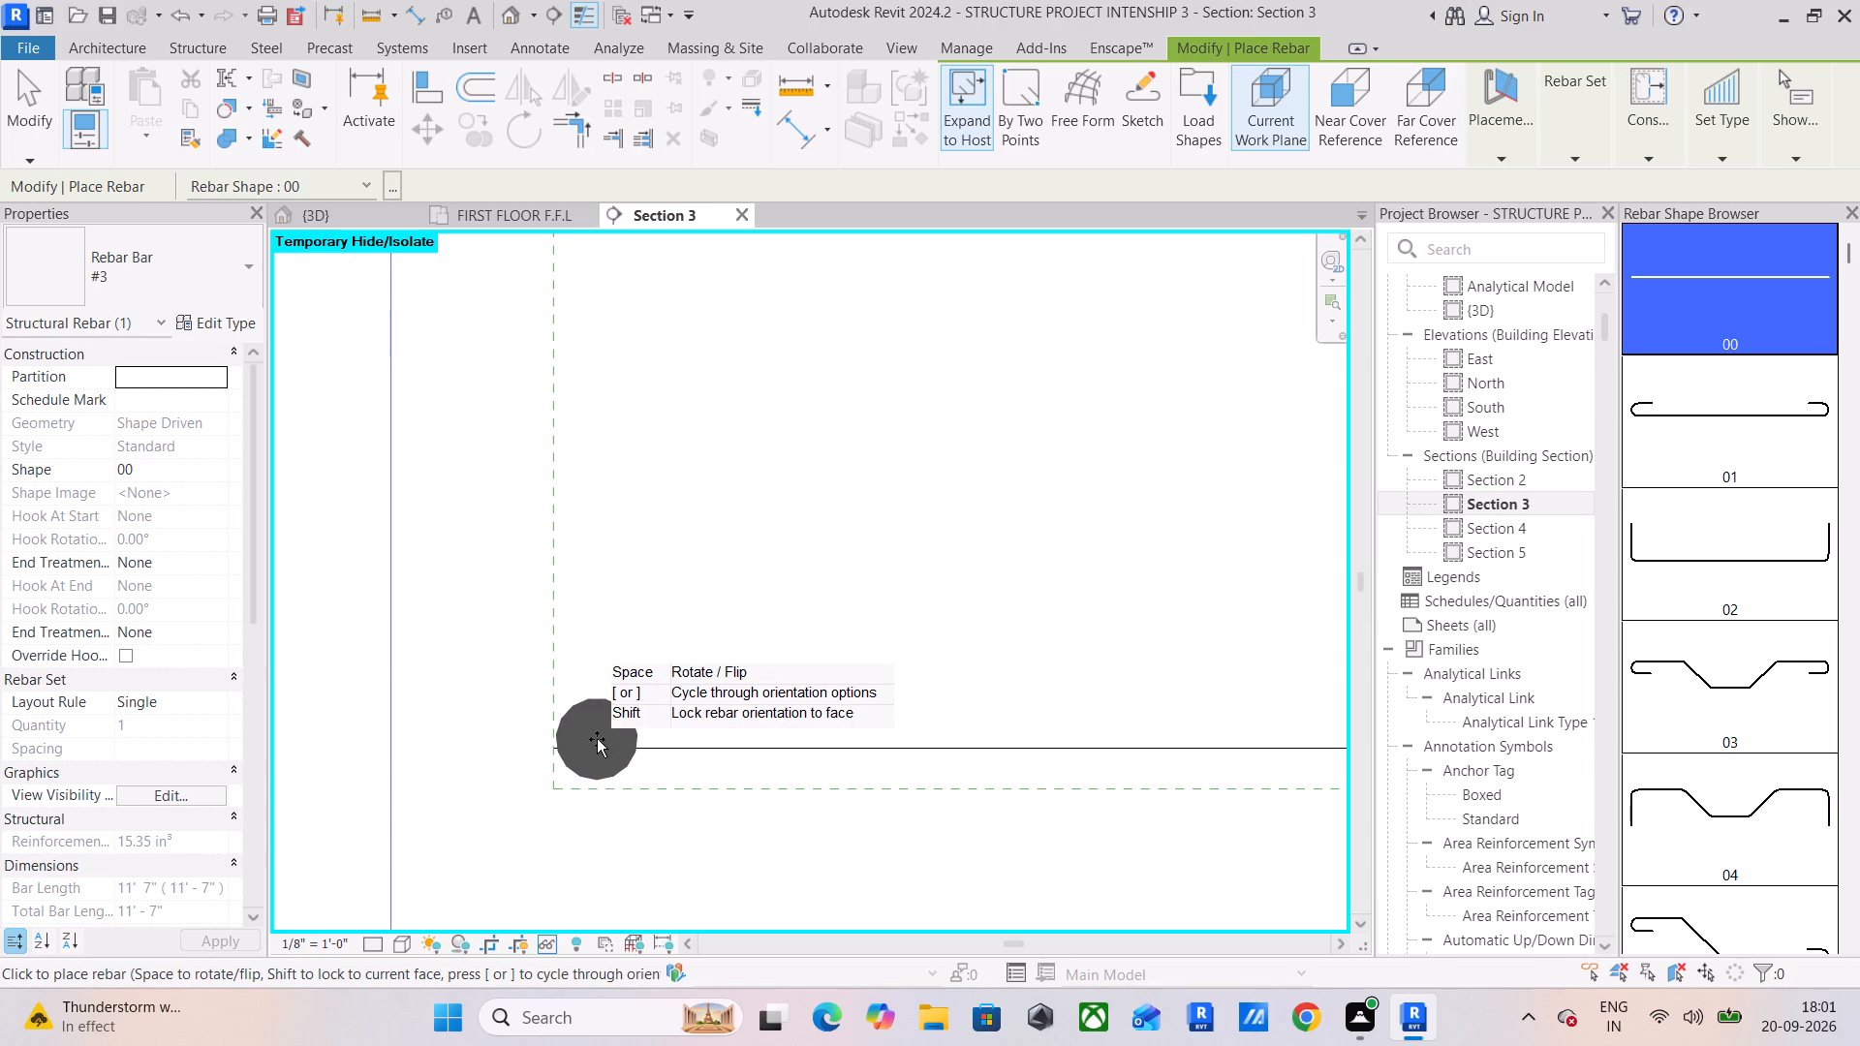
click(597, 739)
scroll(825, 635, down, 6)
scroll(892, 583, down, 4)
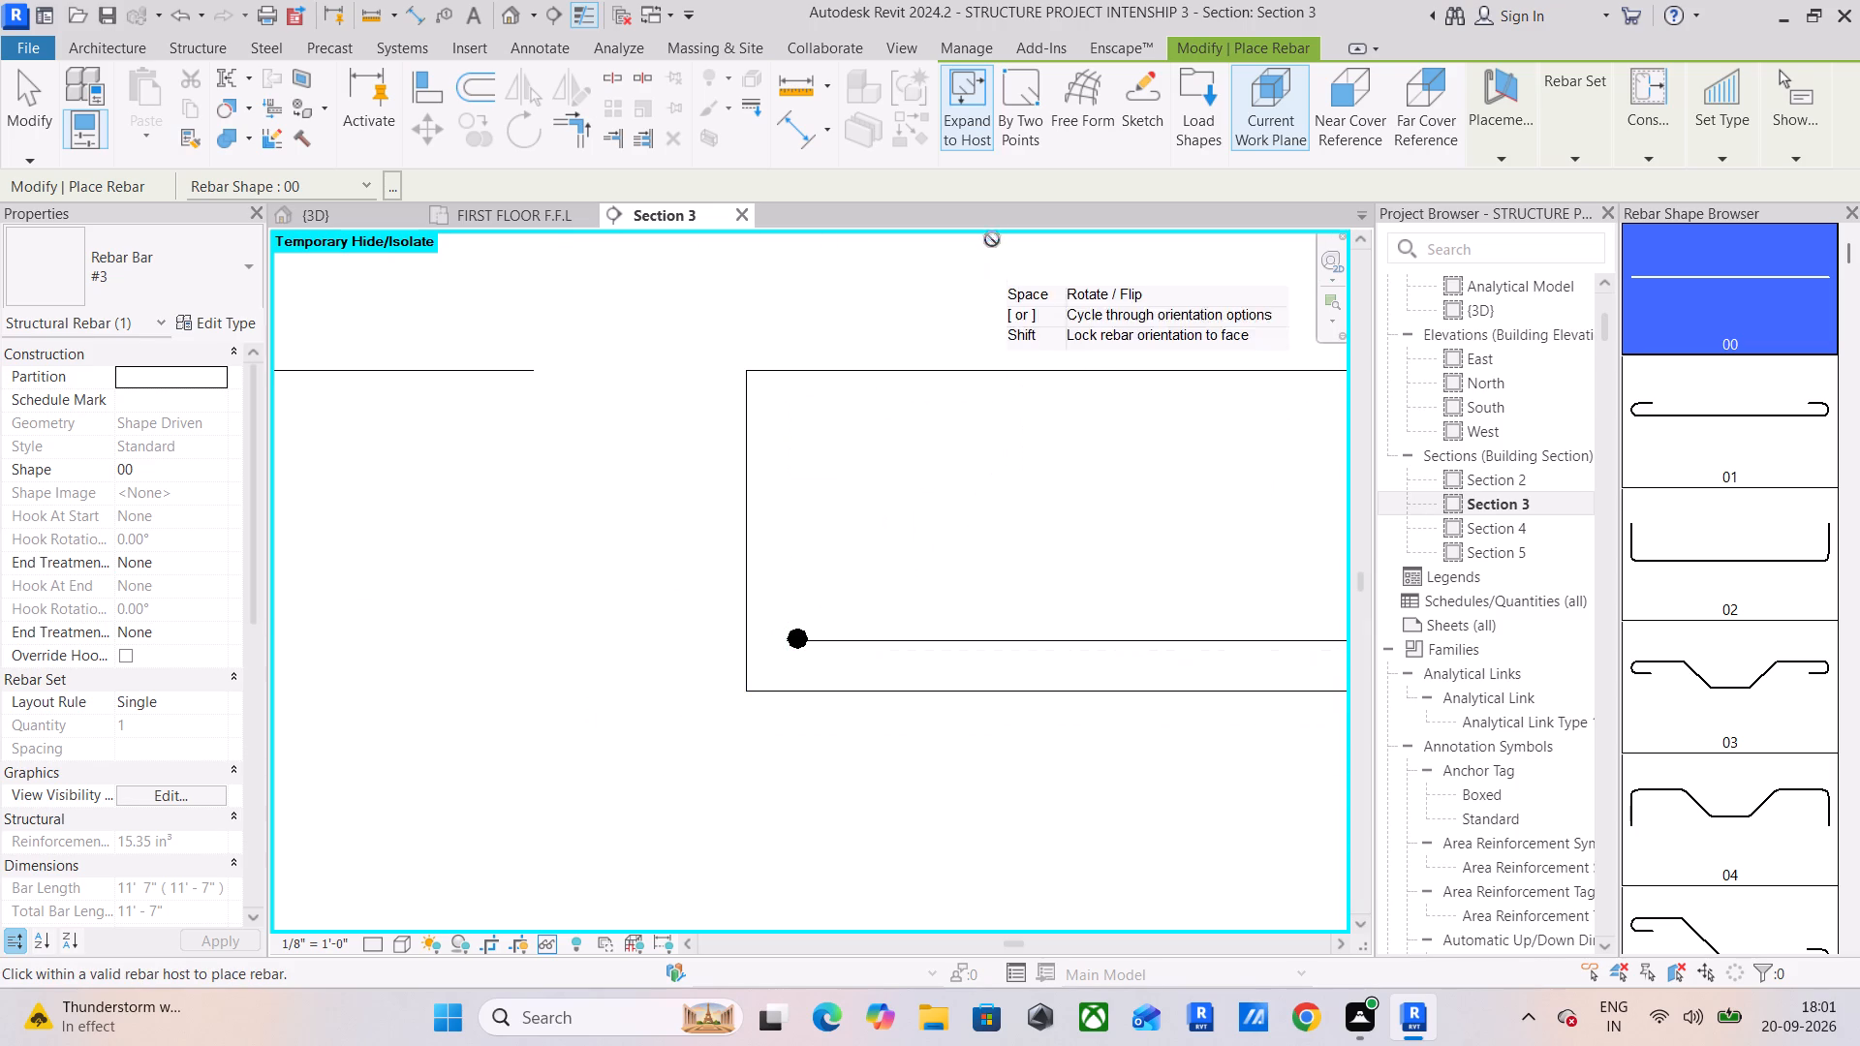
Set the section view's detail level to Fine and end rebar placement.
click(377, 942)
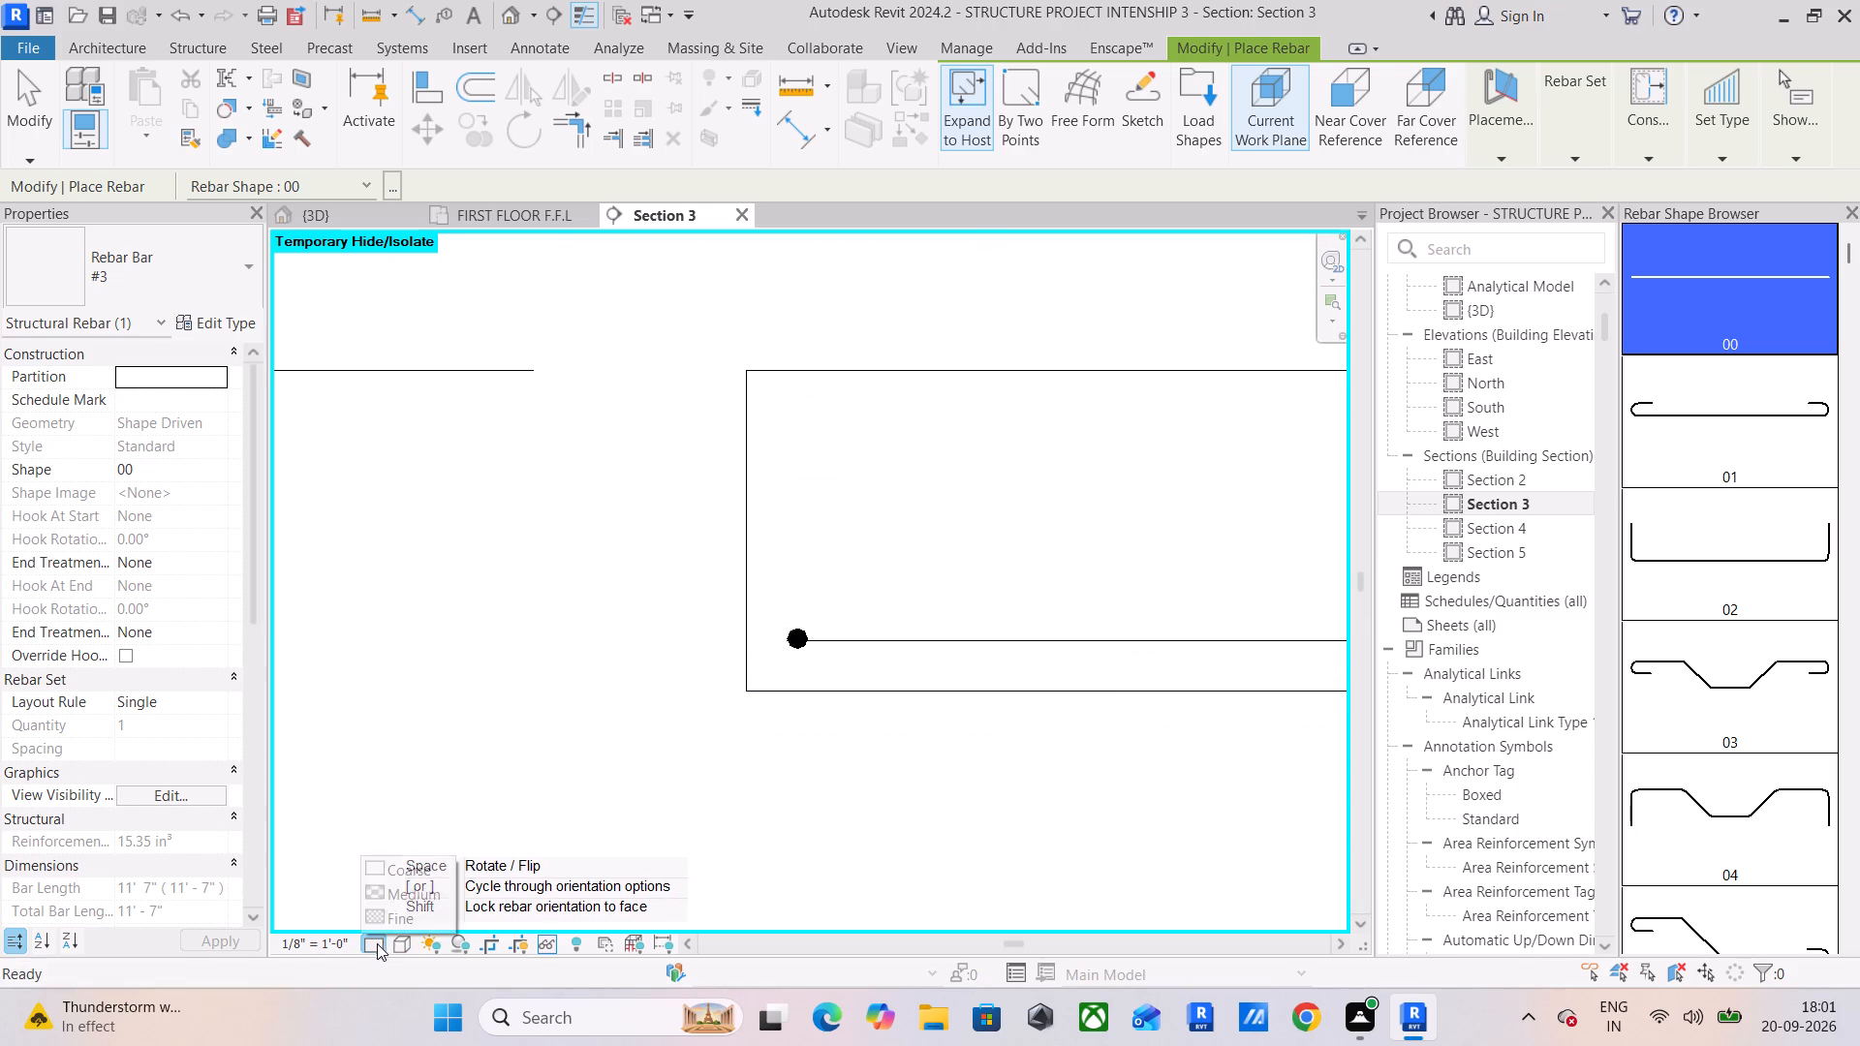
click(395, 922)
middle_drag(808, 694, 403, 744)
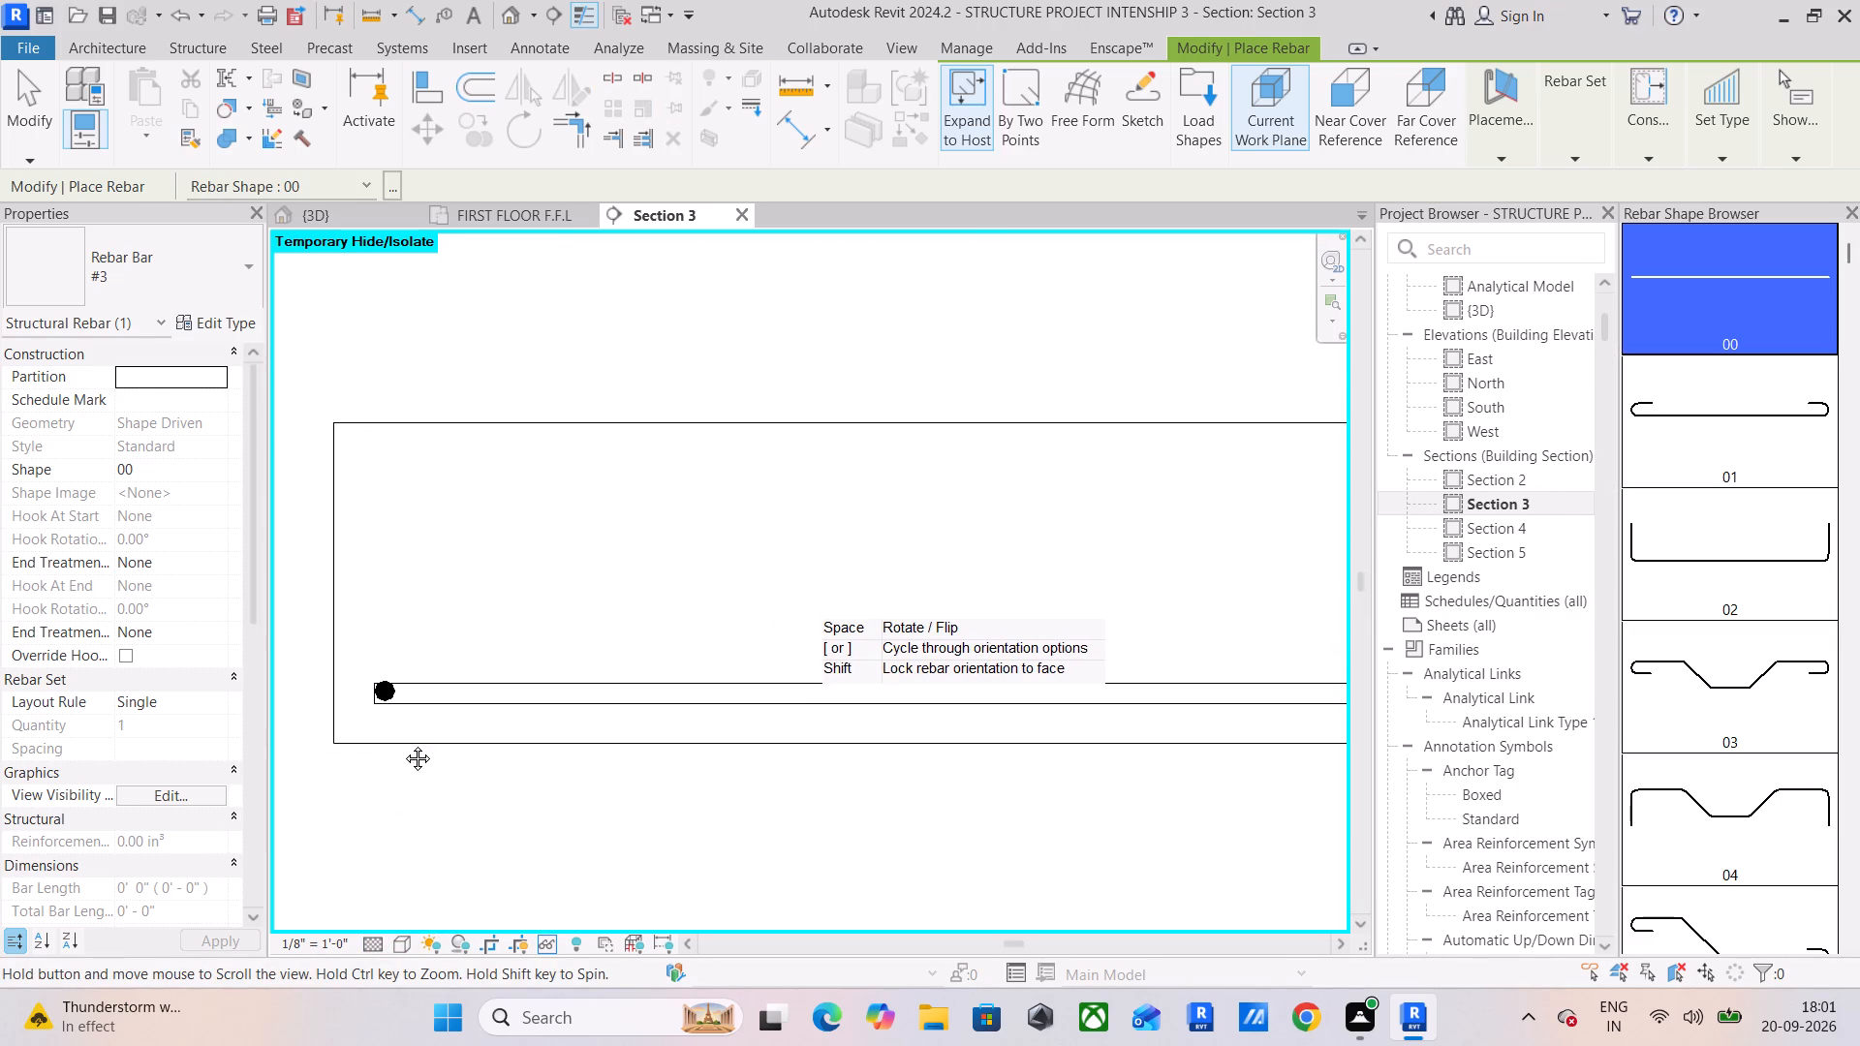
middle_drag(403, 744, 420, 737)
scroll(350, 622, up, 6)
middle_drag(392, 654, 483, 491)
scroll(629, 626, up, 2)
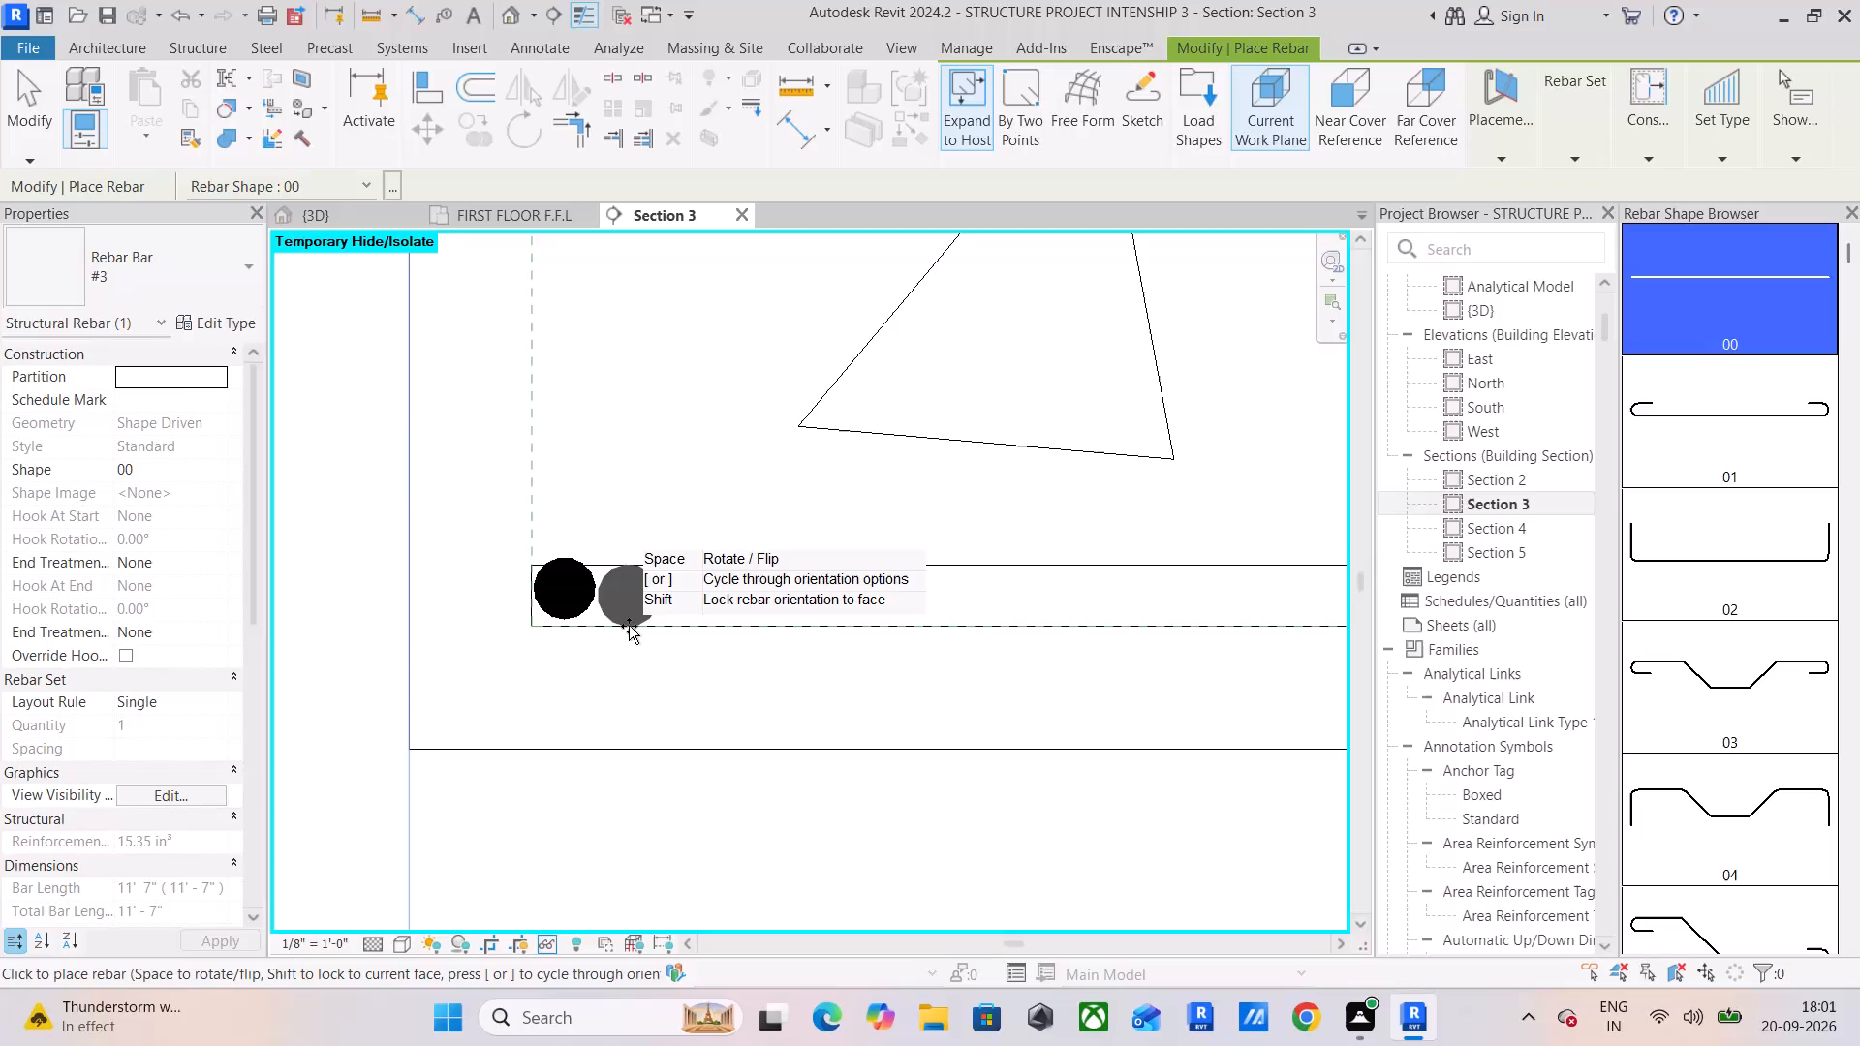
key(Escape)
key(Escape)
key(Escape)
Show the long bottom #3 bar unobscured in the {3D} view through its view visibility states.
click(611, 629)
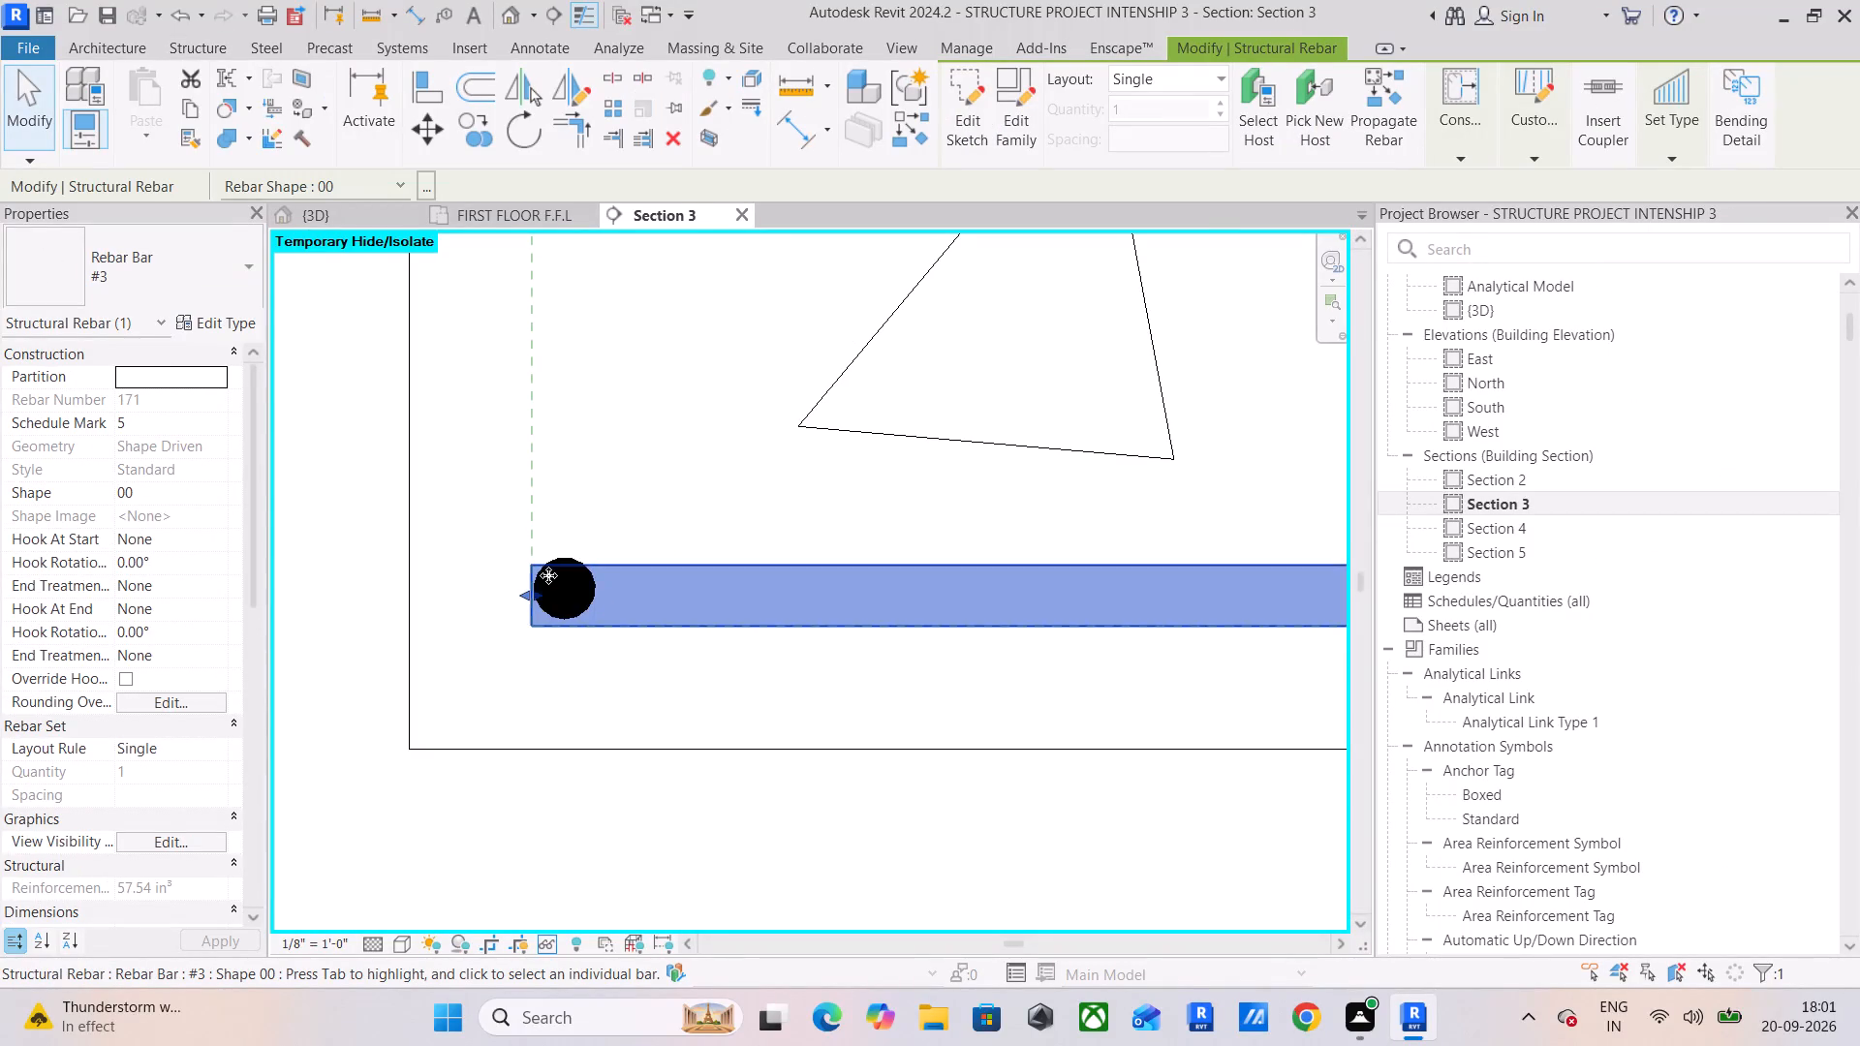
ctrl+click(591, 575)
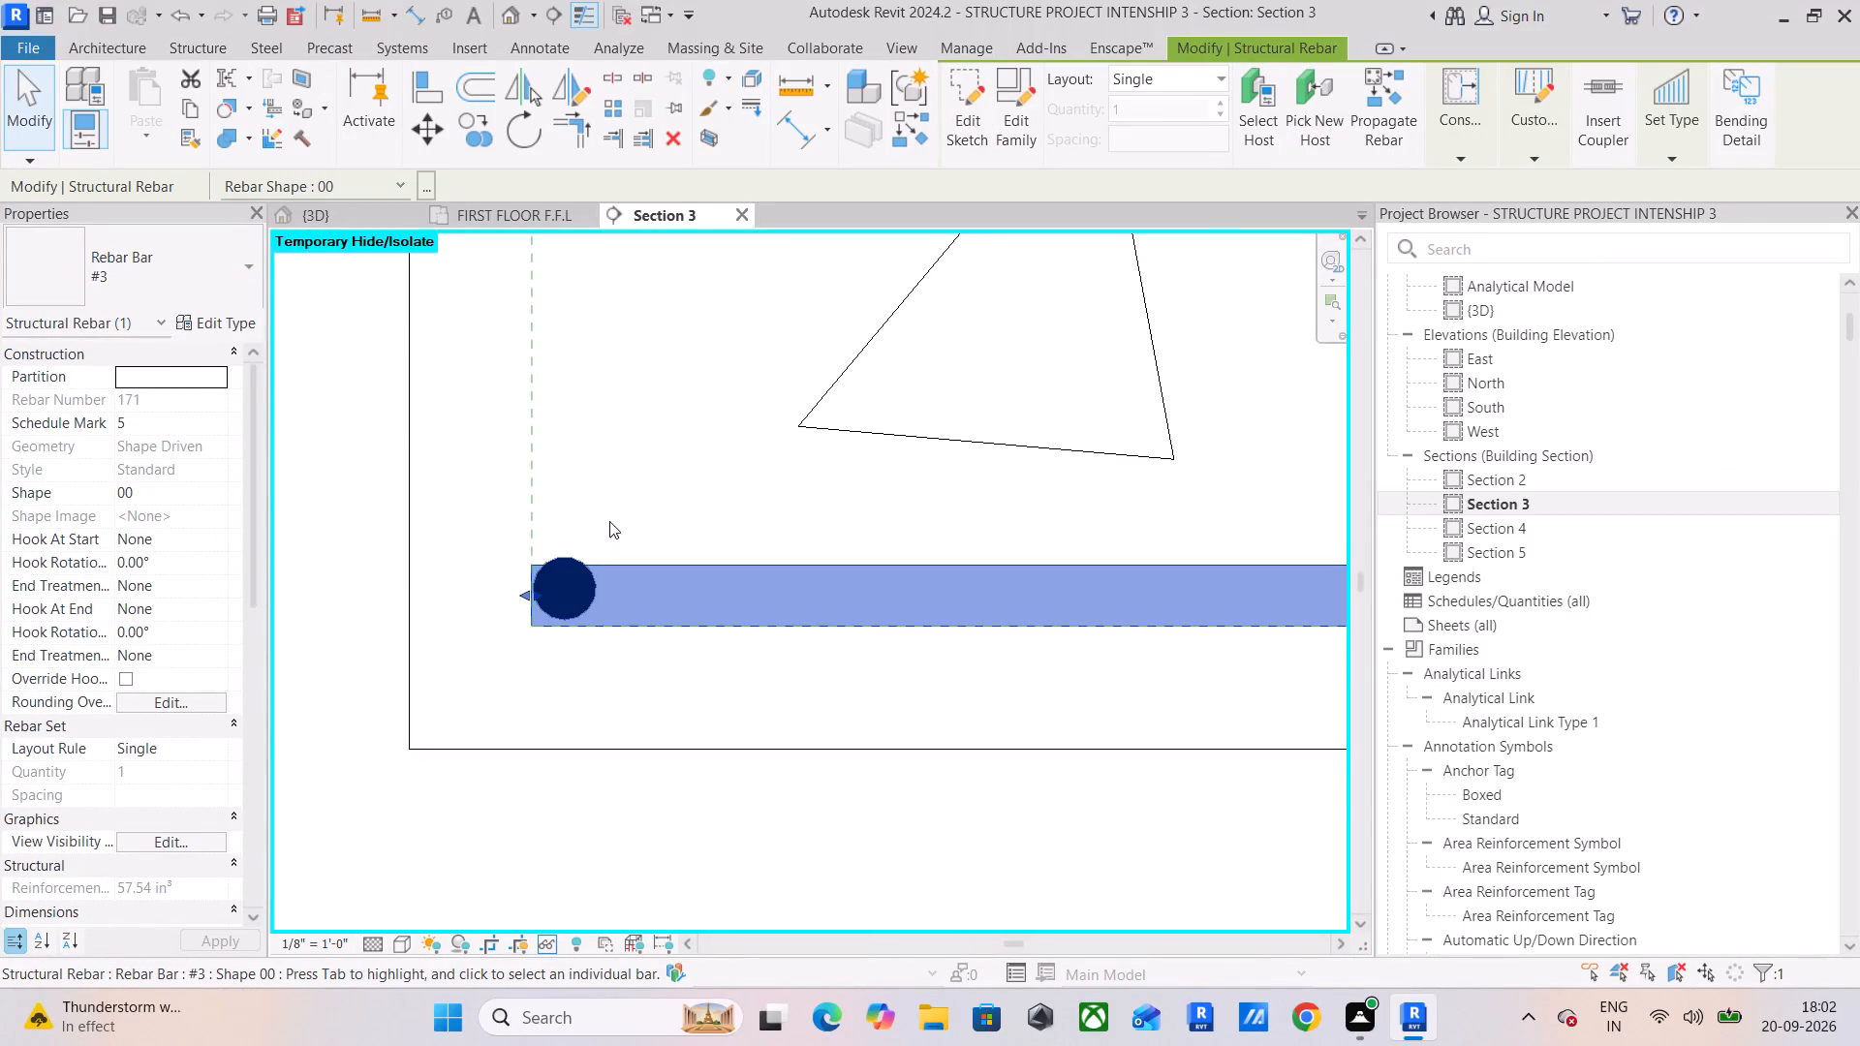
click(174, 696)
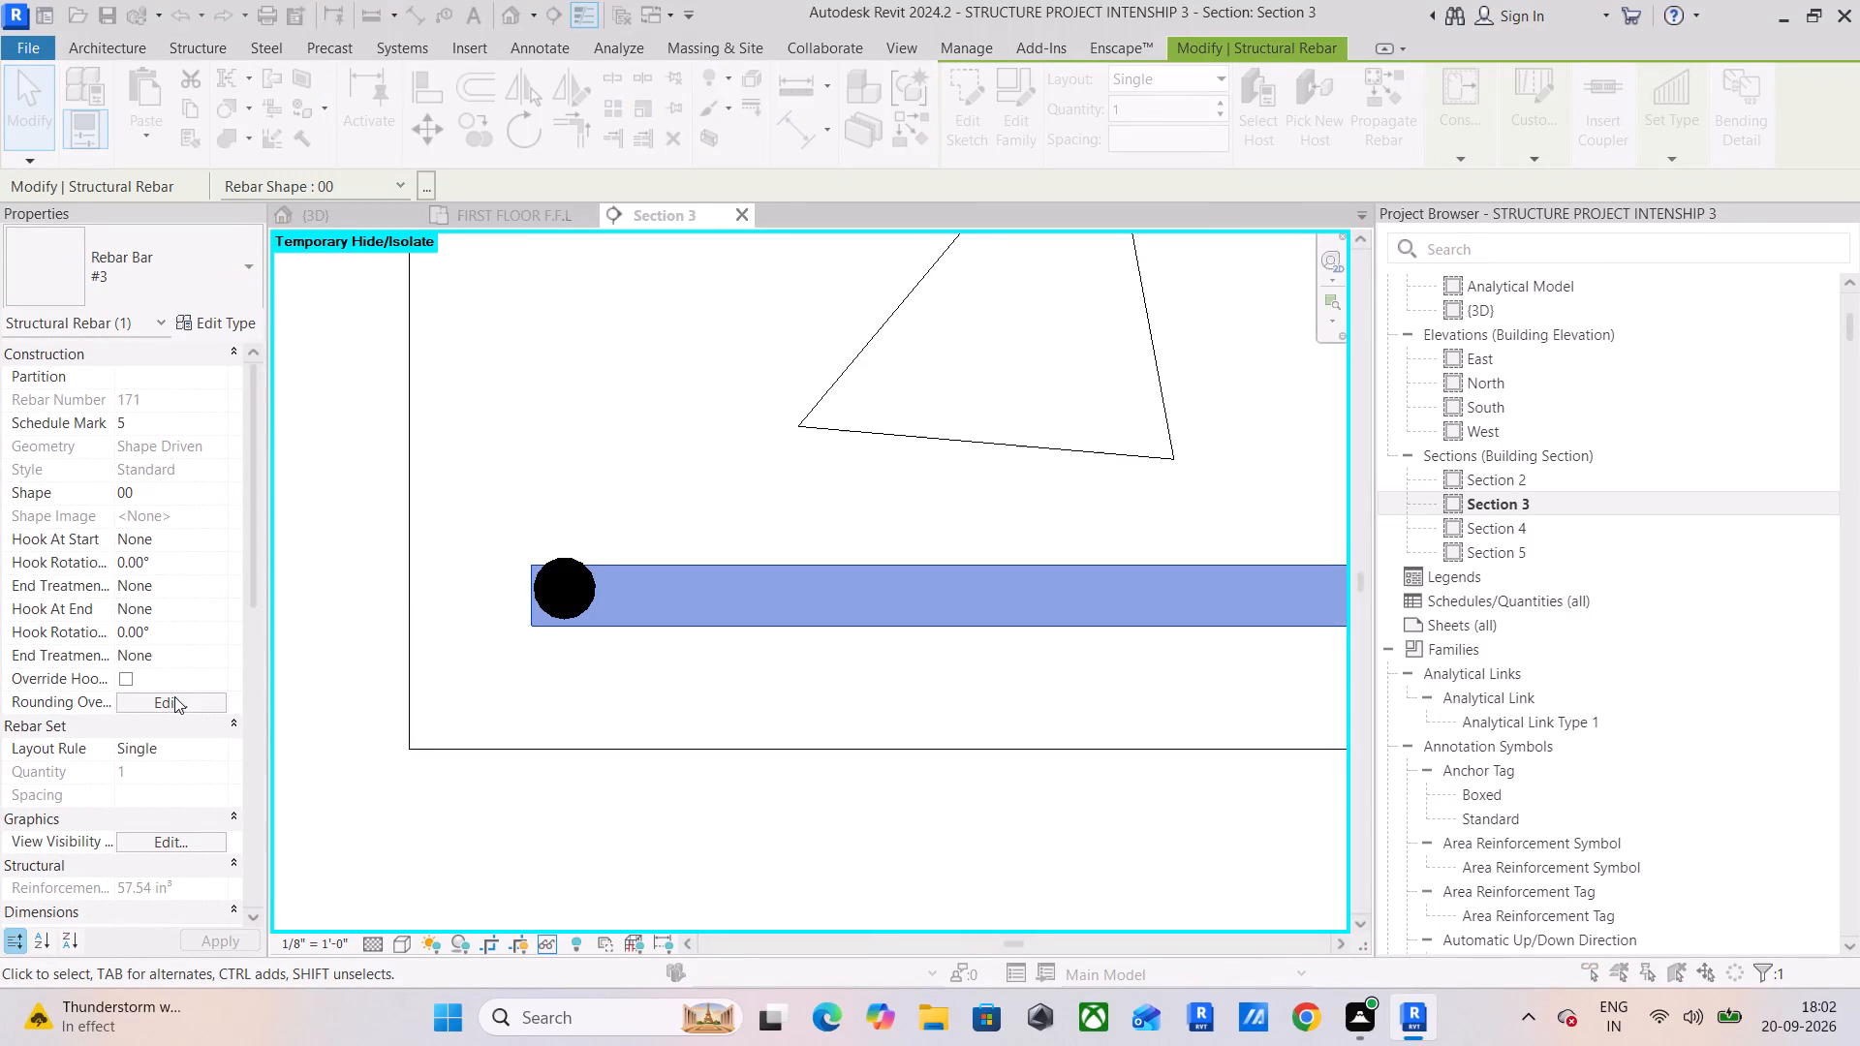
click(1117, 597)
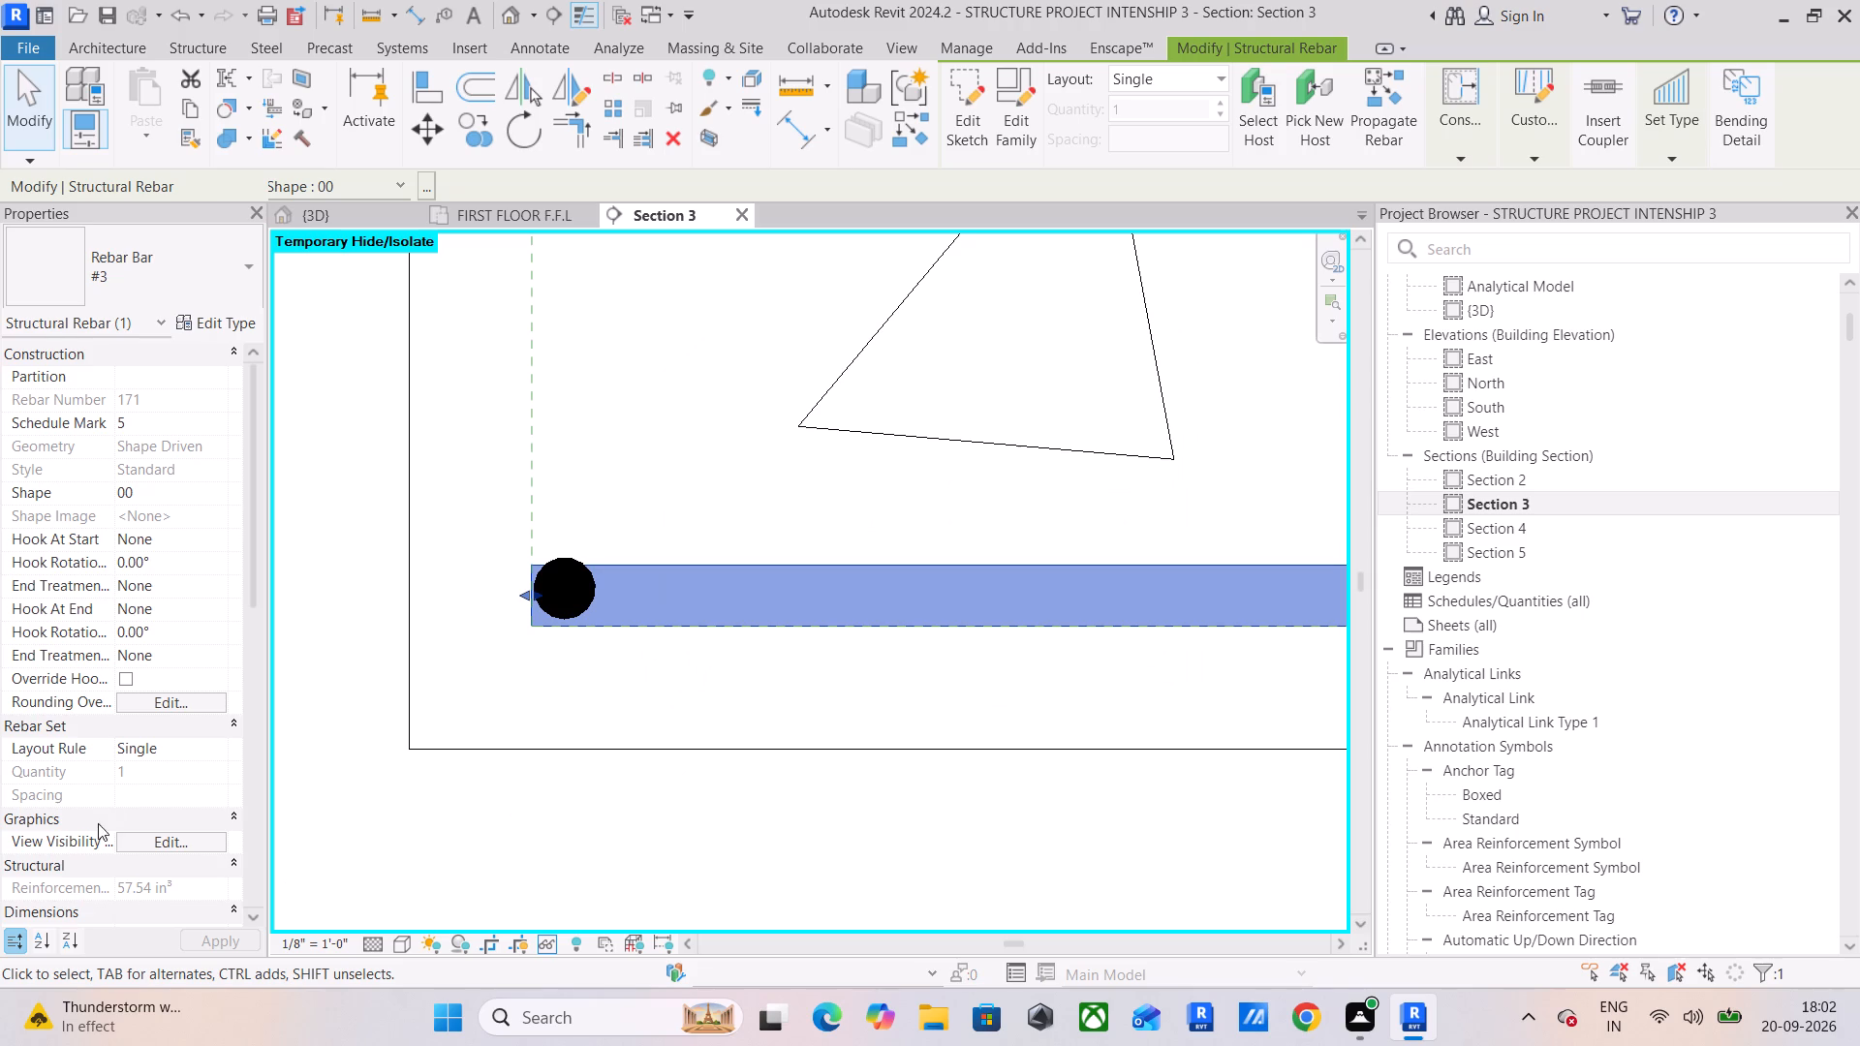
click(155, 847)
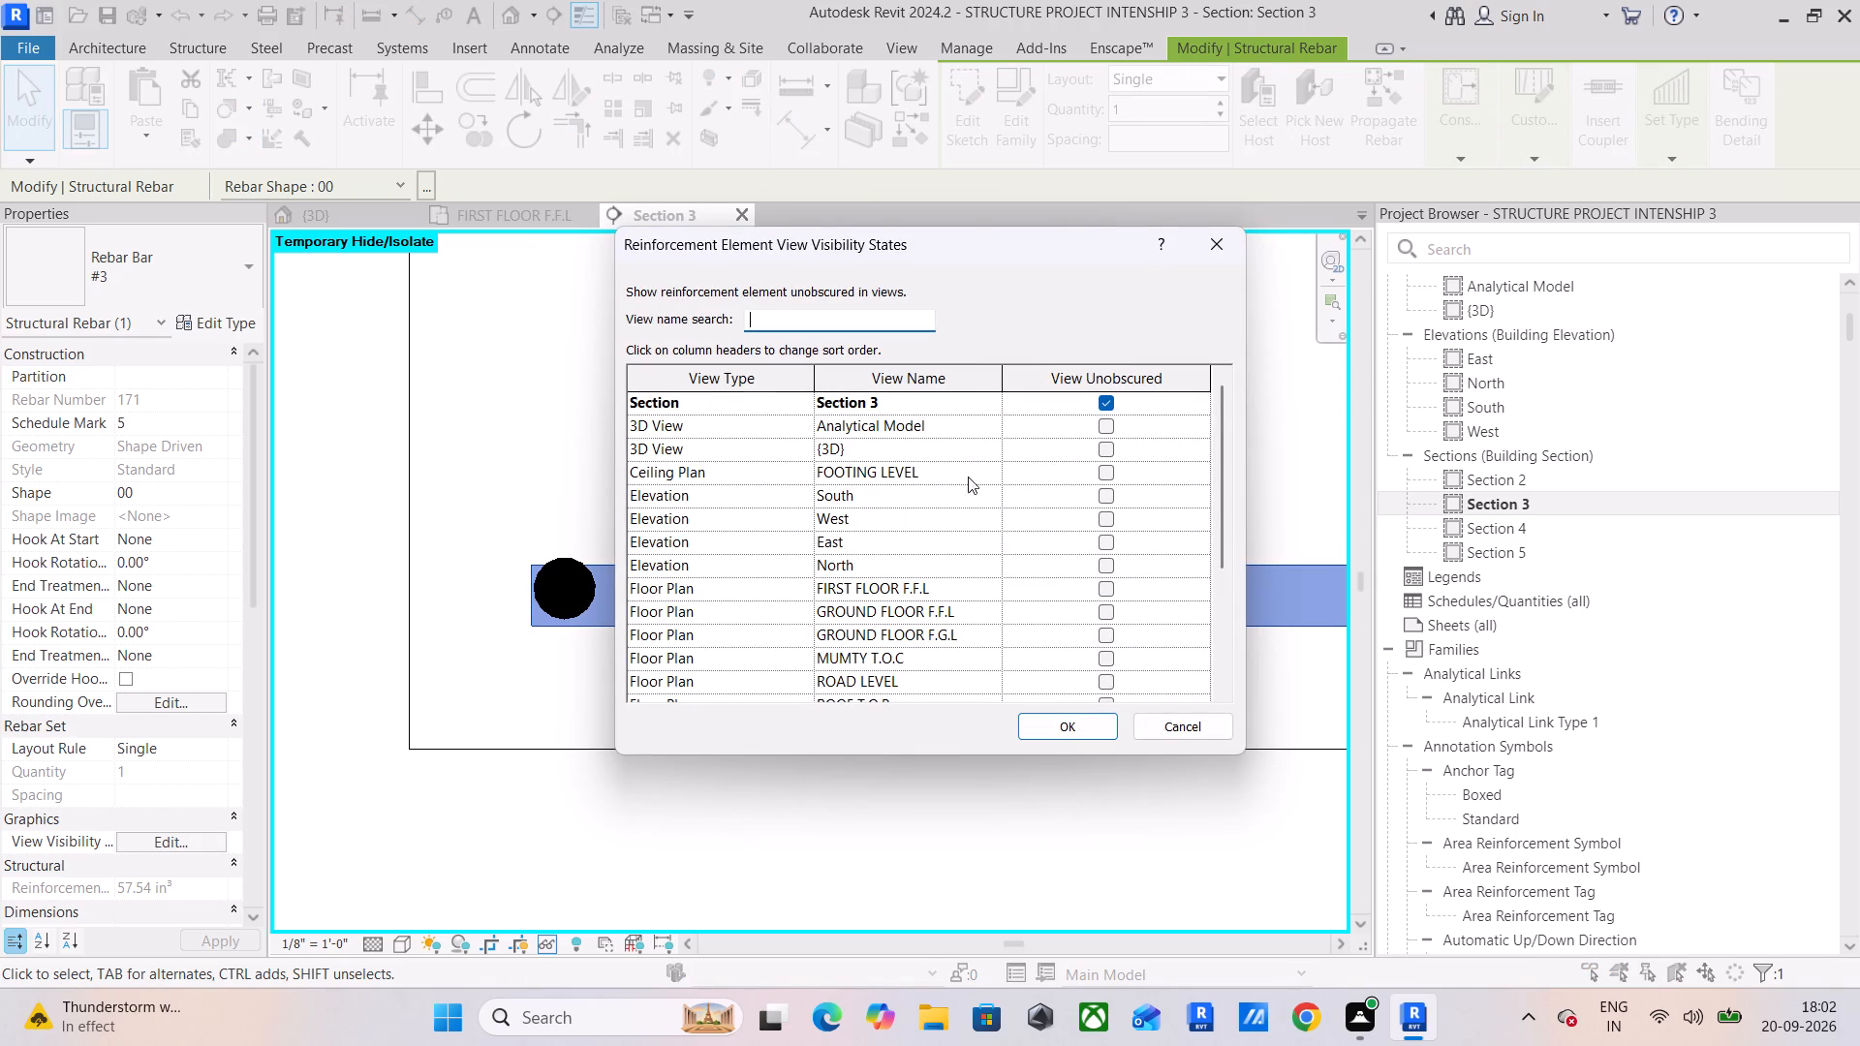
click(1101, 449)
click(1070, 726)
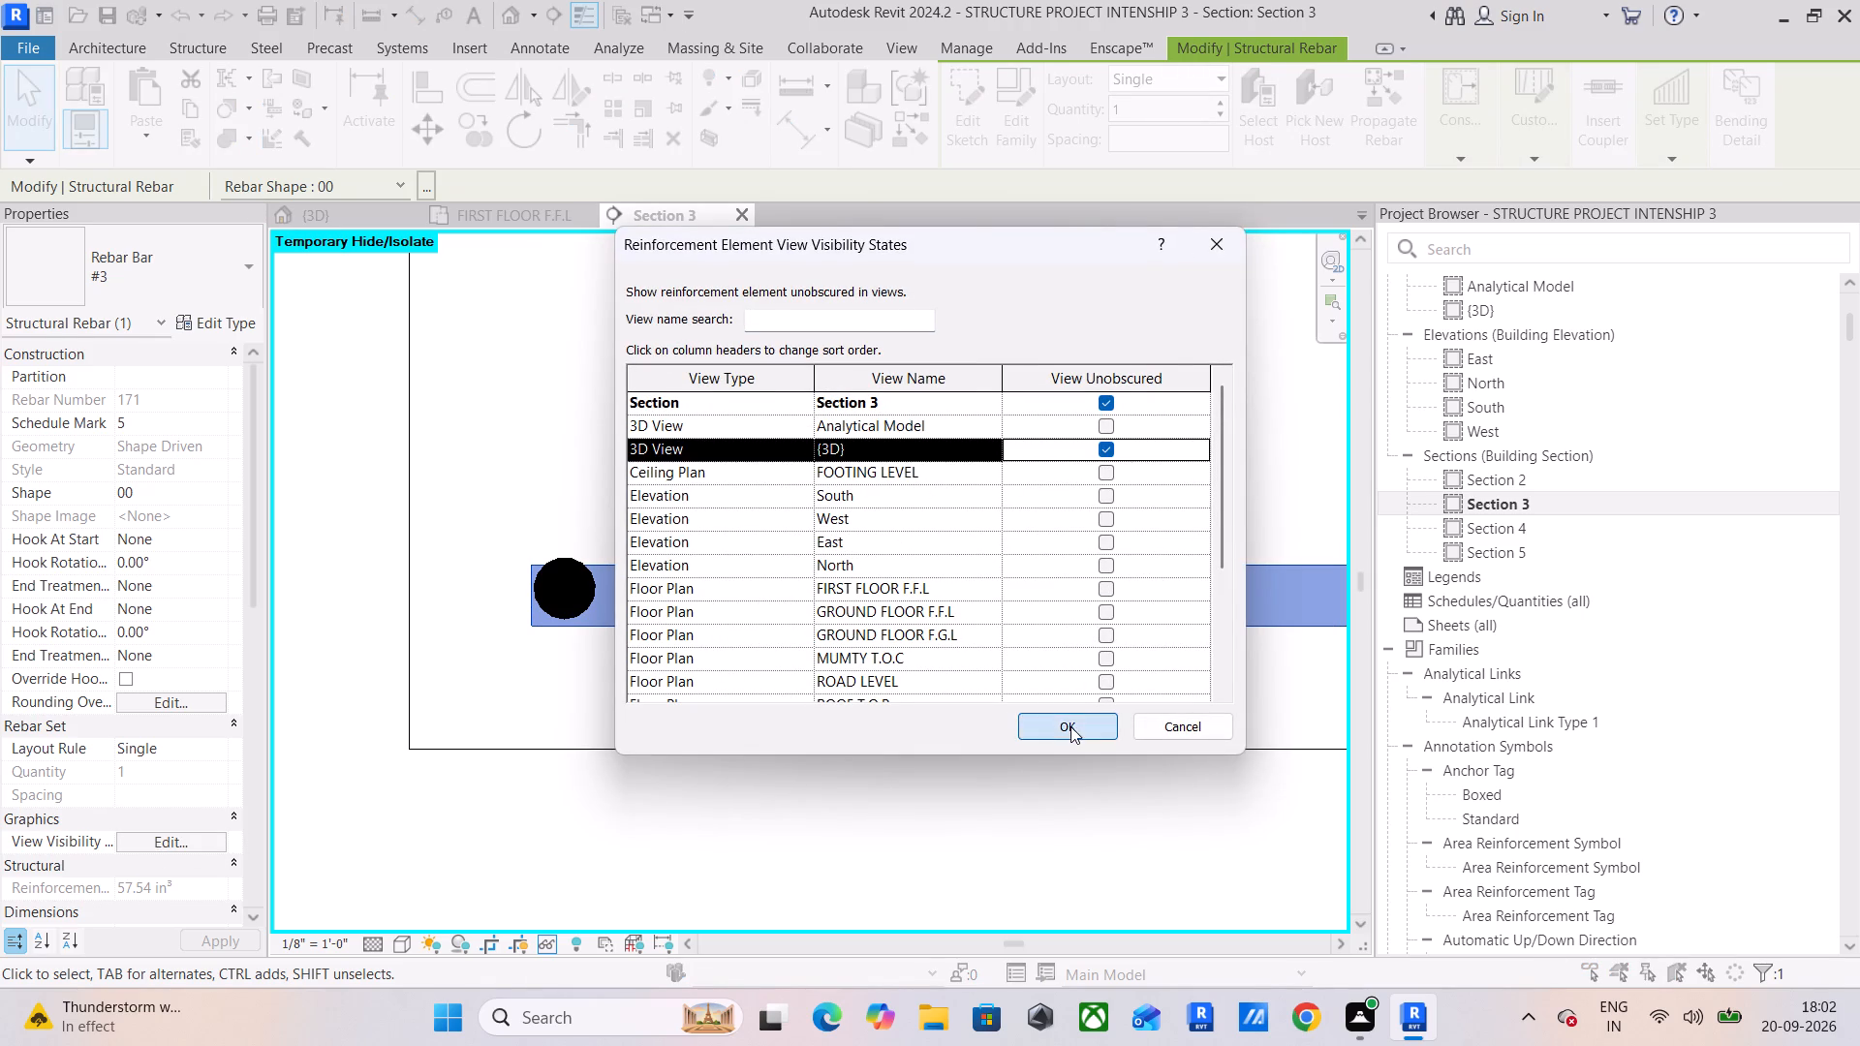
Align the centre of the perpendicular #3 bar with the centreline of the long bottom bar.
scroll(537, 551, up, 8)
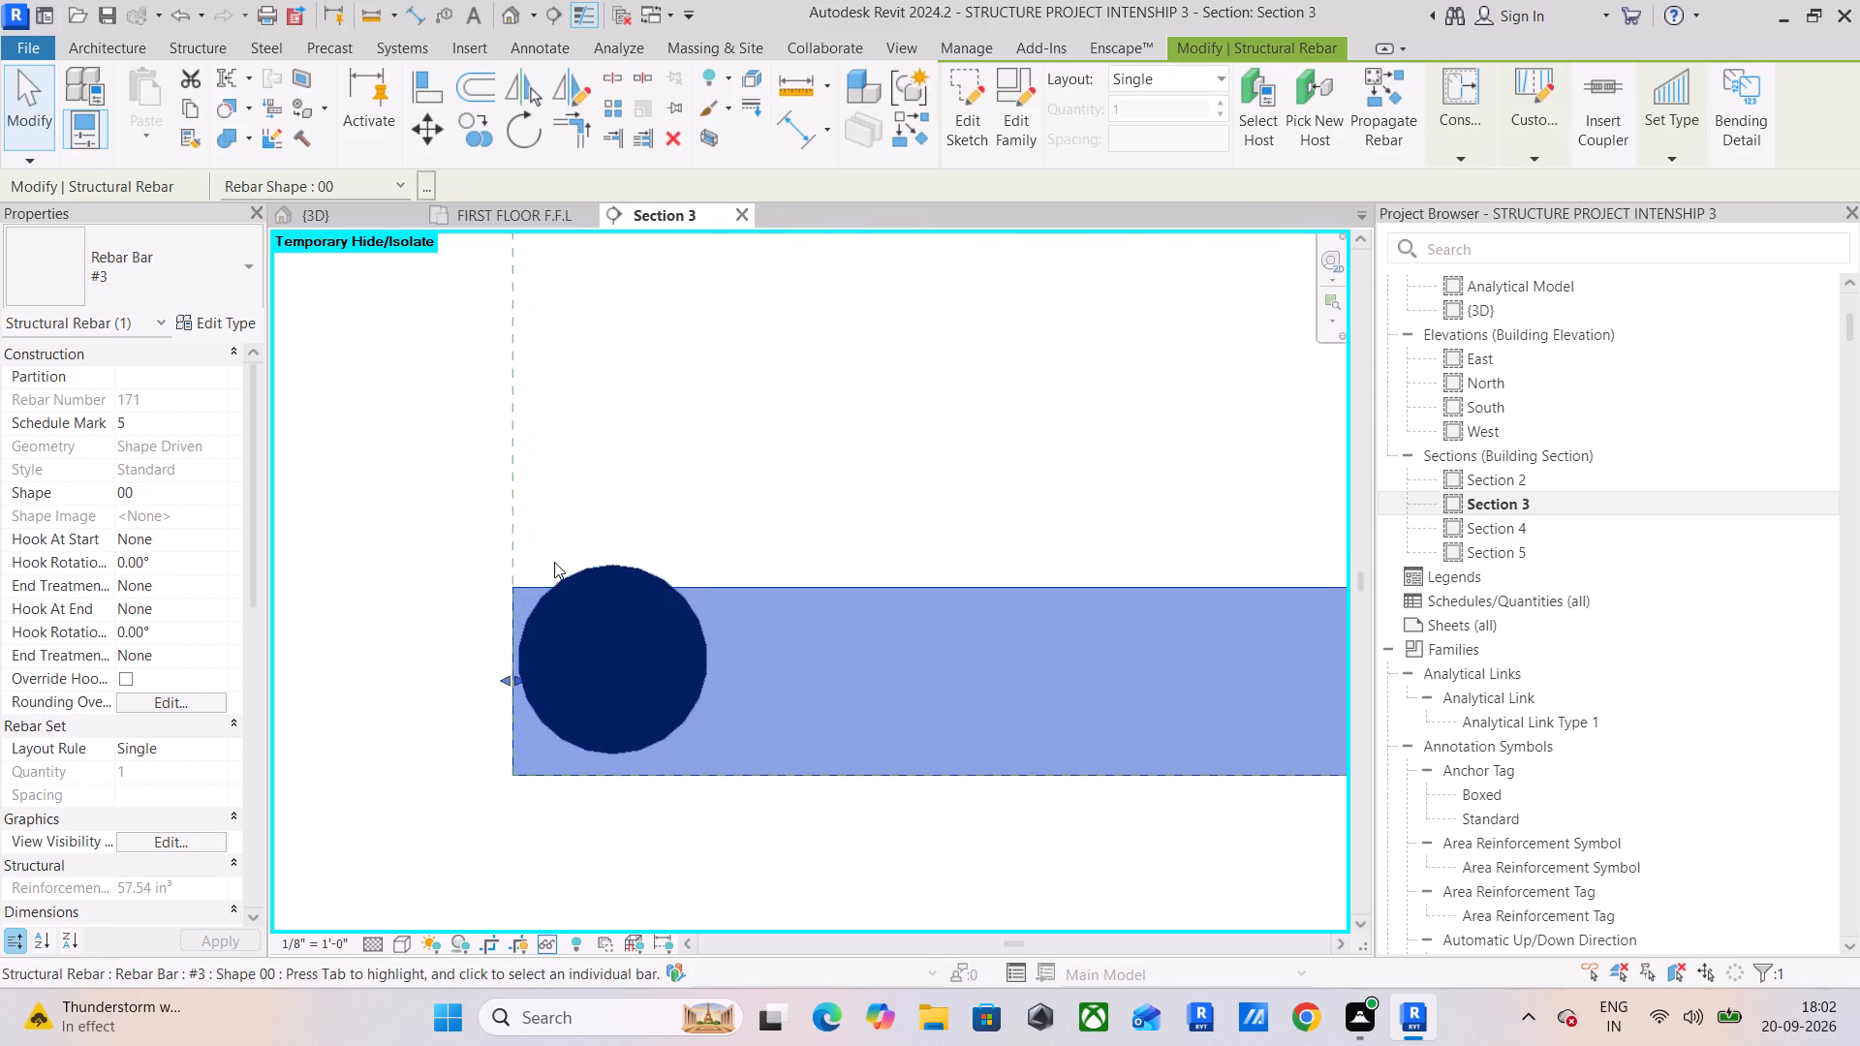
click(698, 492)
click(661, 567)
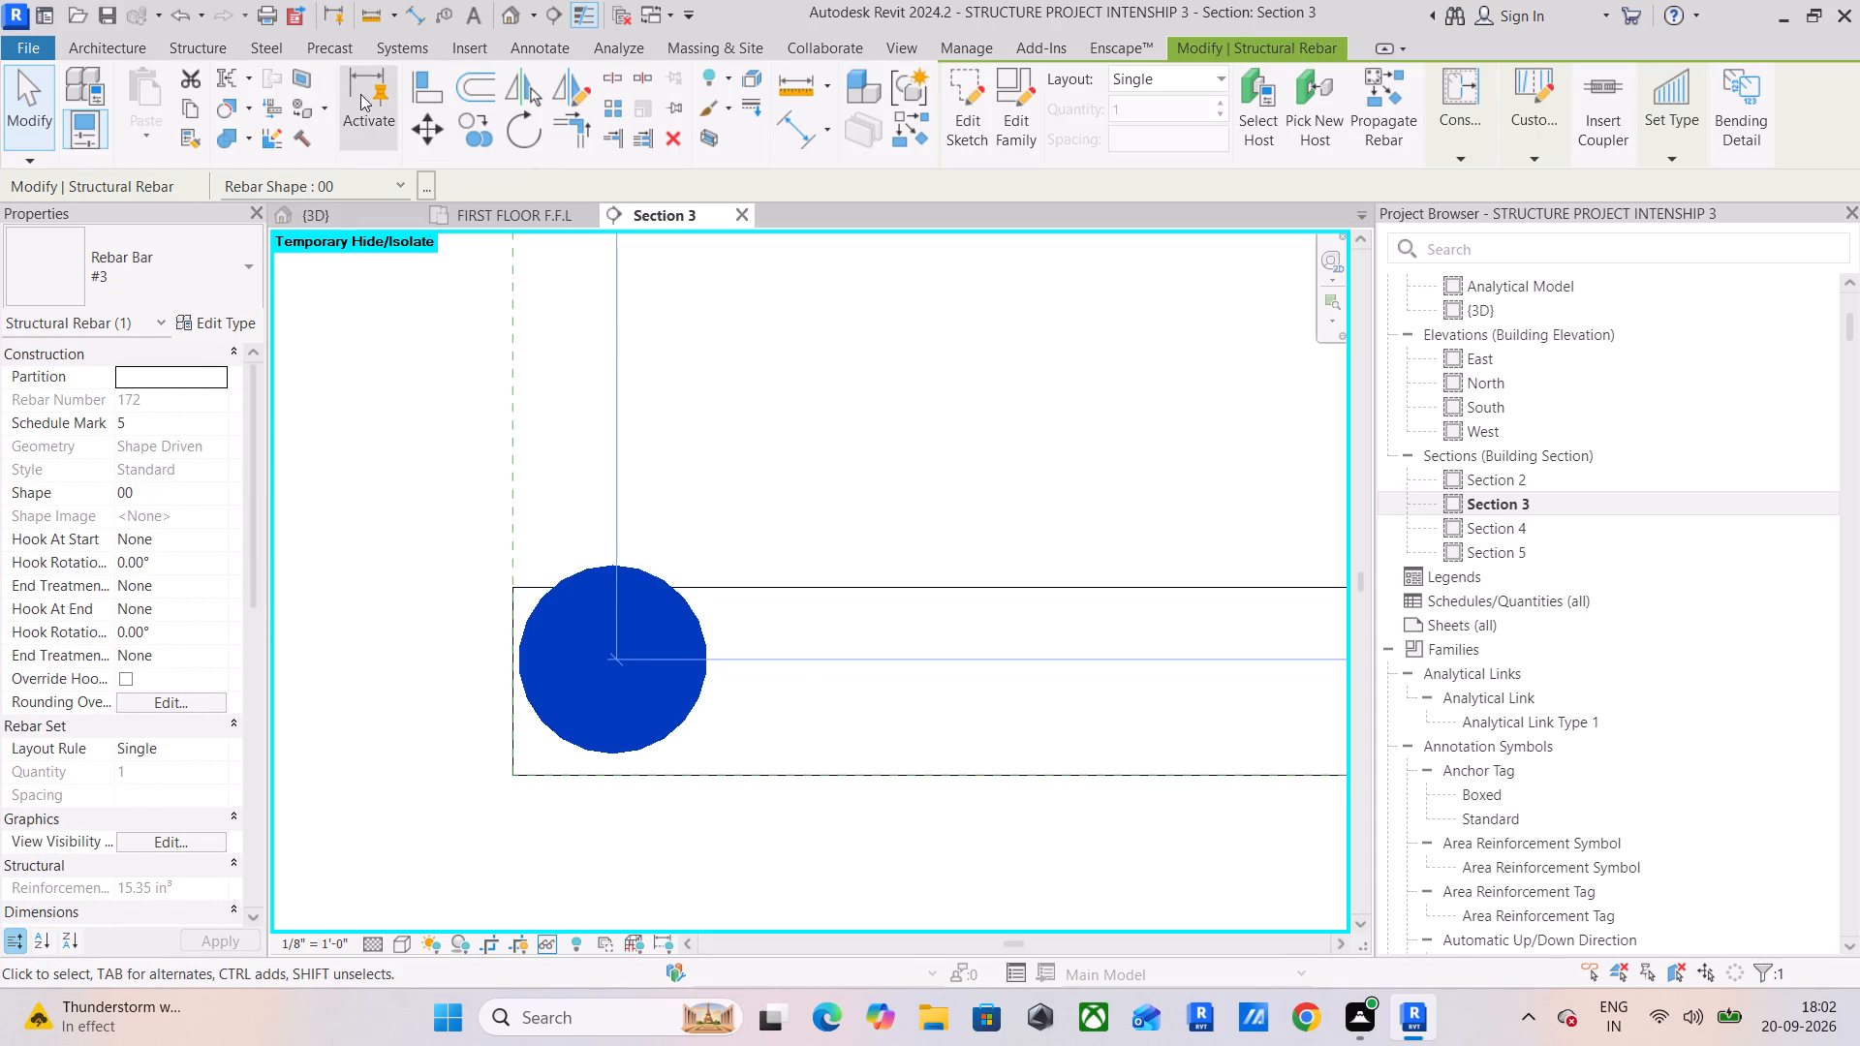
click(413, 98)
click(790, 680)
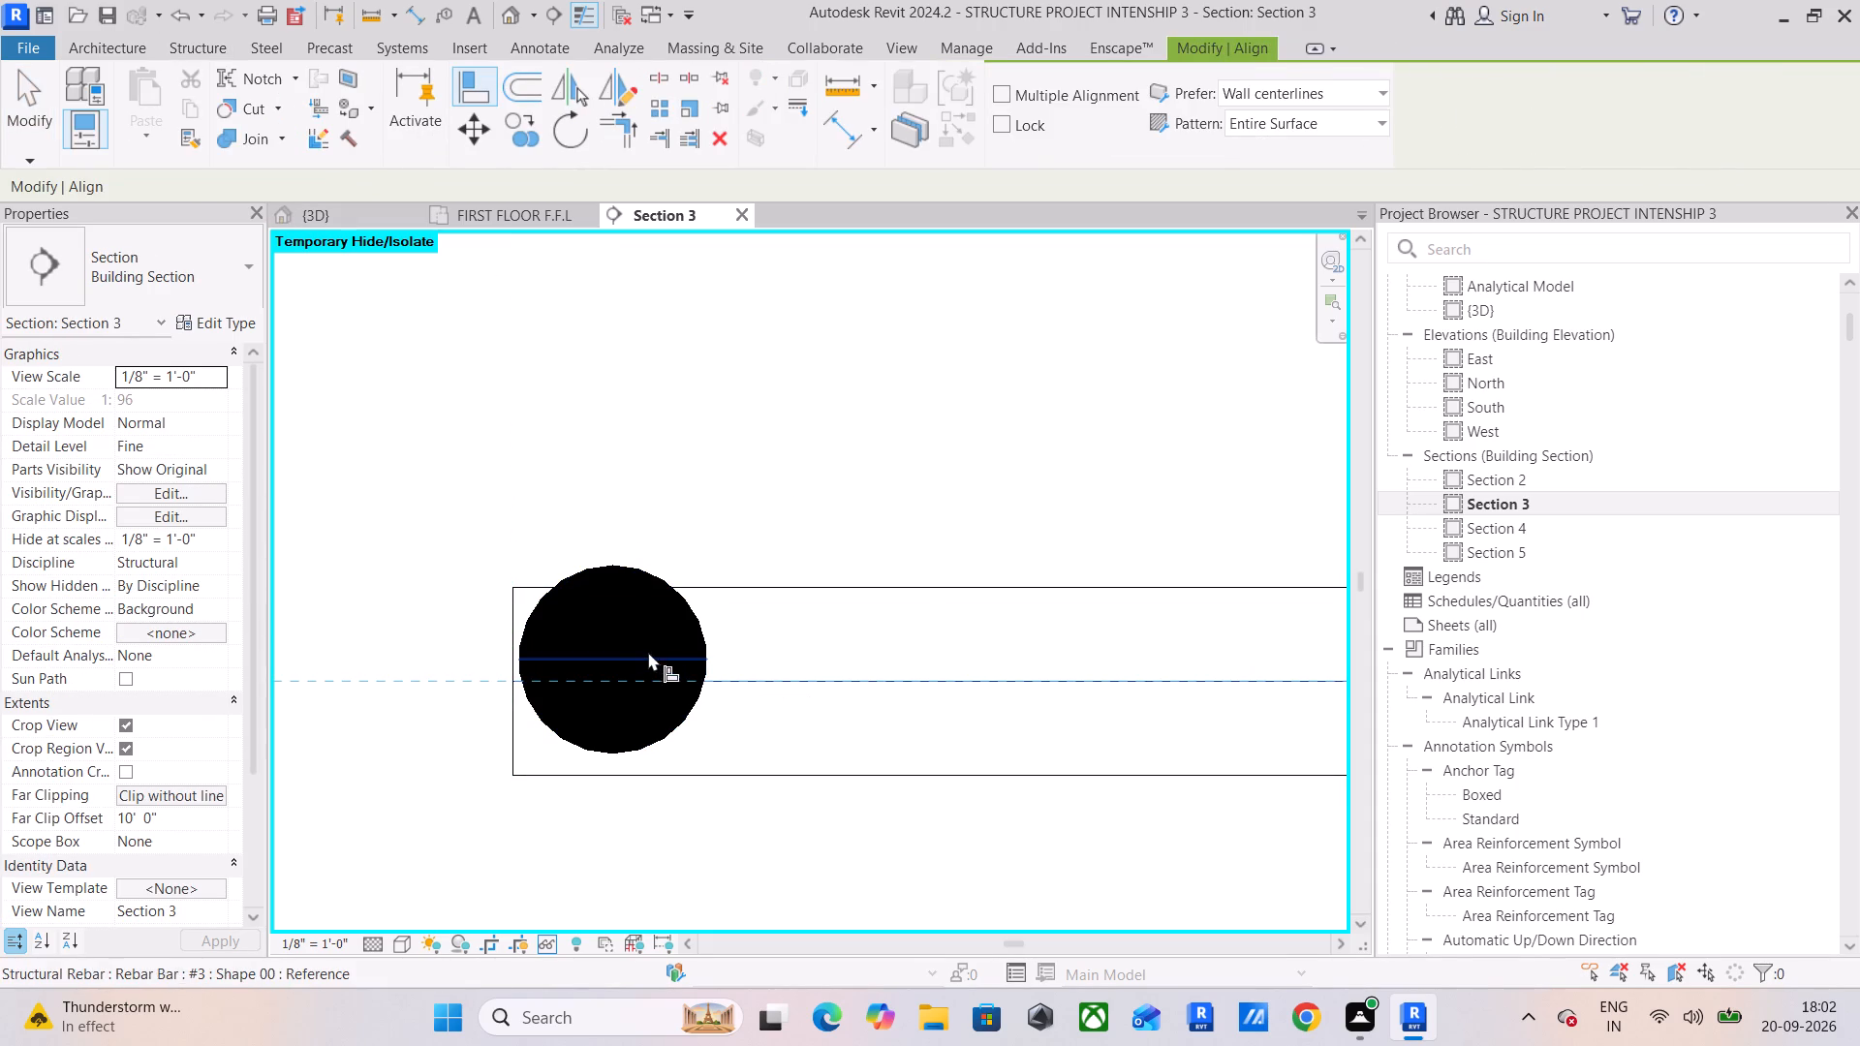
click(647, 652)
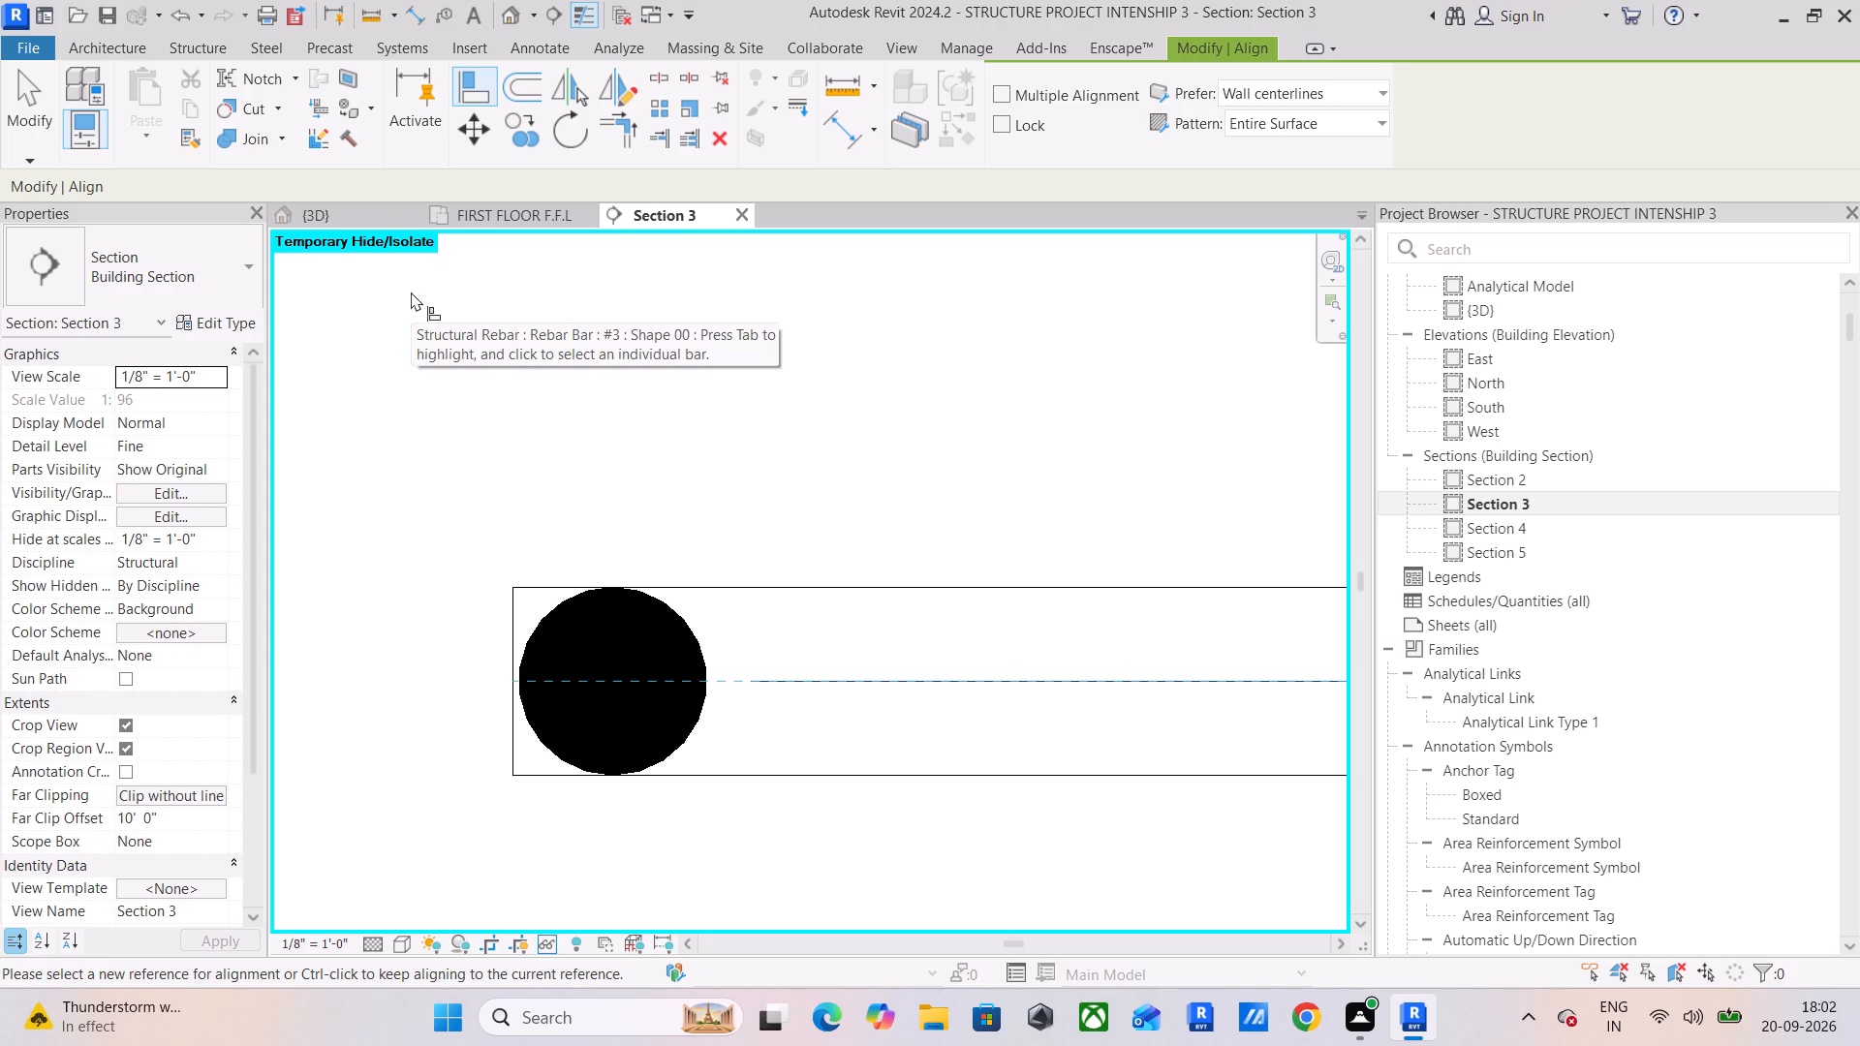
key(Escape)
key(Escape)
key(Escape)
Set the long bottom bar's layout to Maximum Spacing at 6".
scroll(588, 579, down, 9)
middle_drag(629, 626, 618, 632)
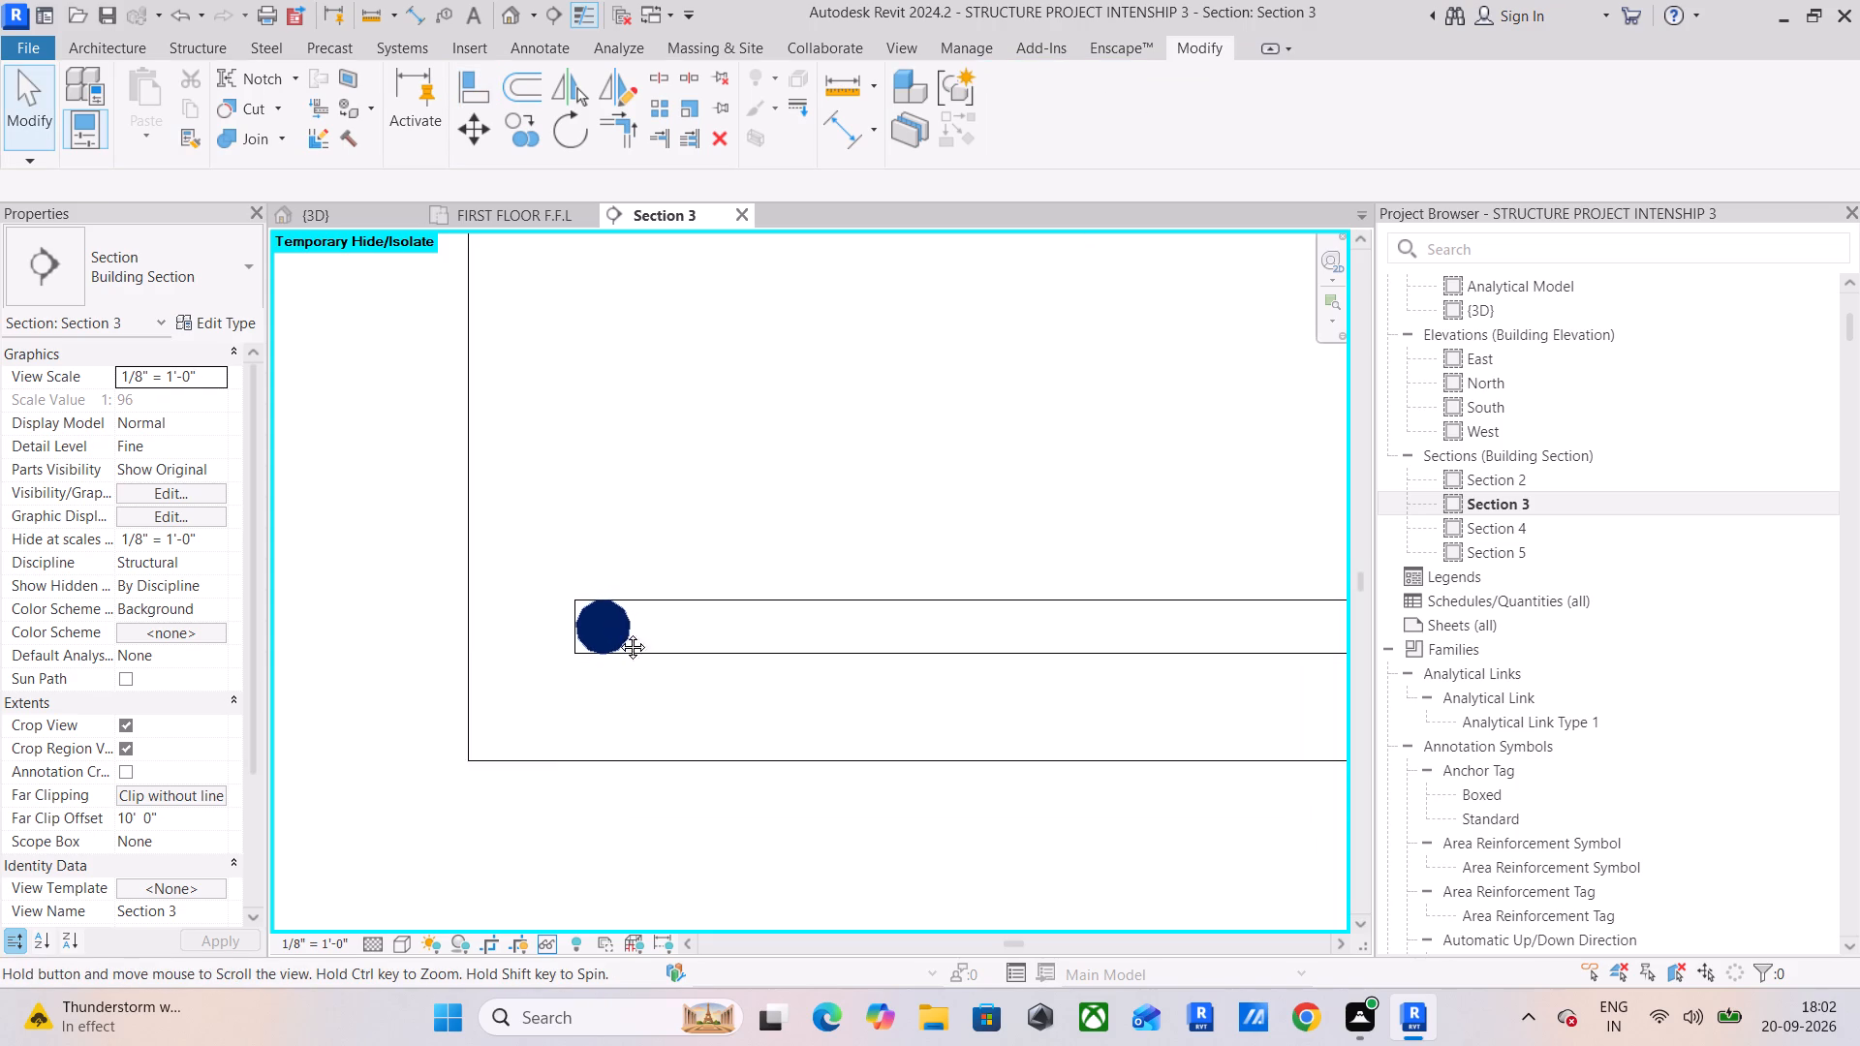
middle_drag(618, 632, 572, 651)
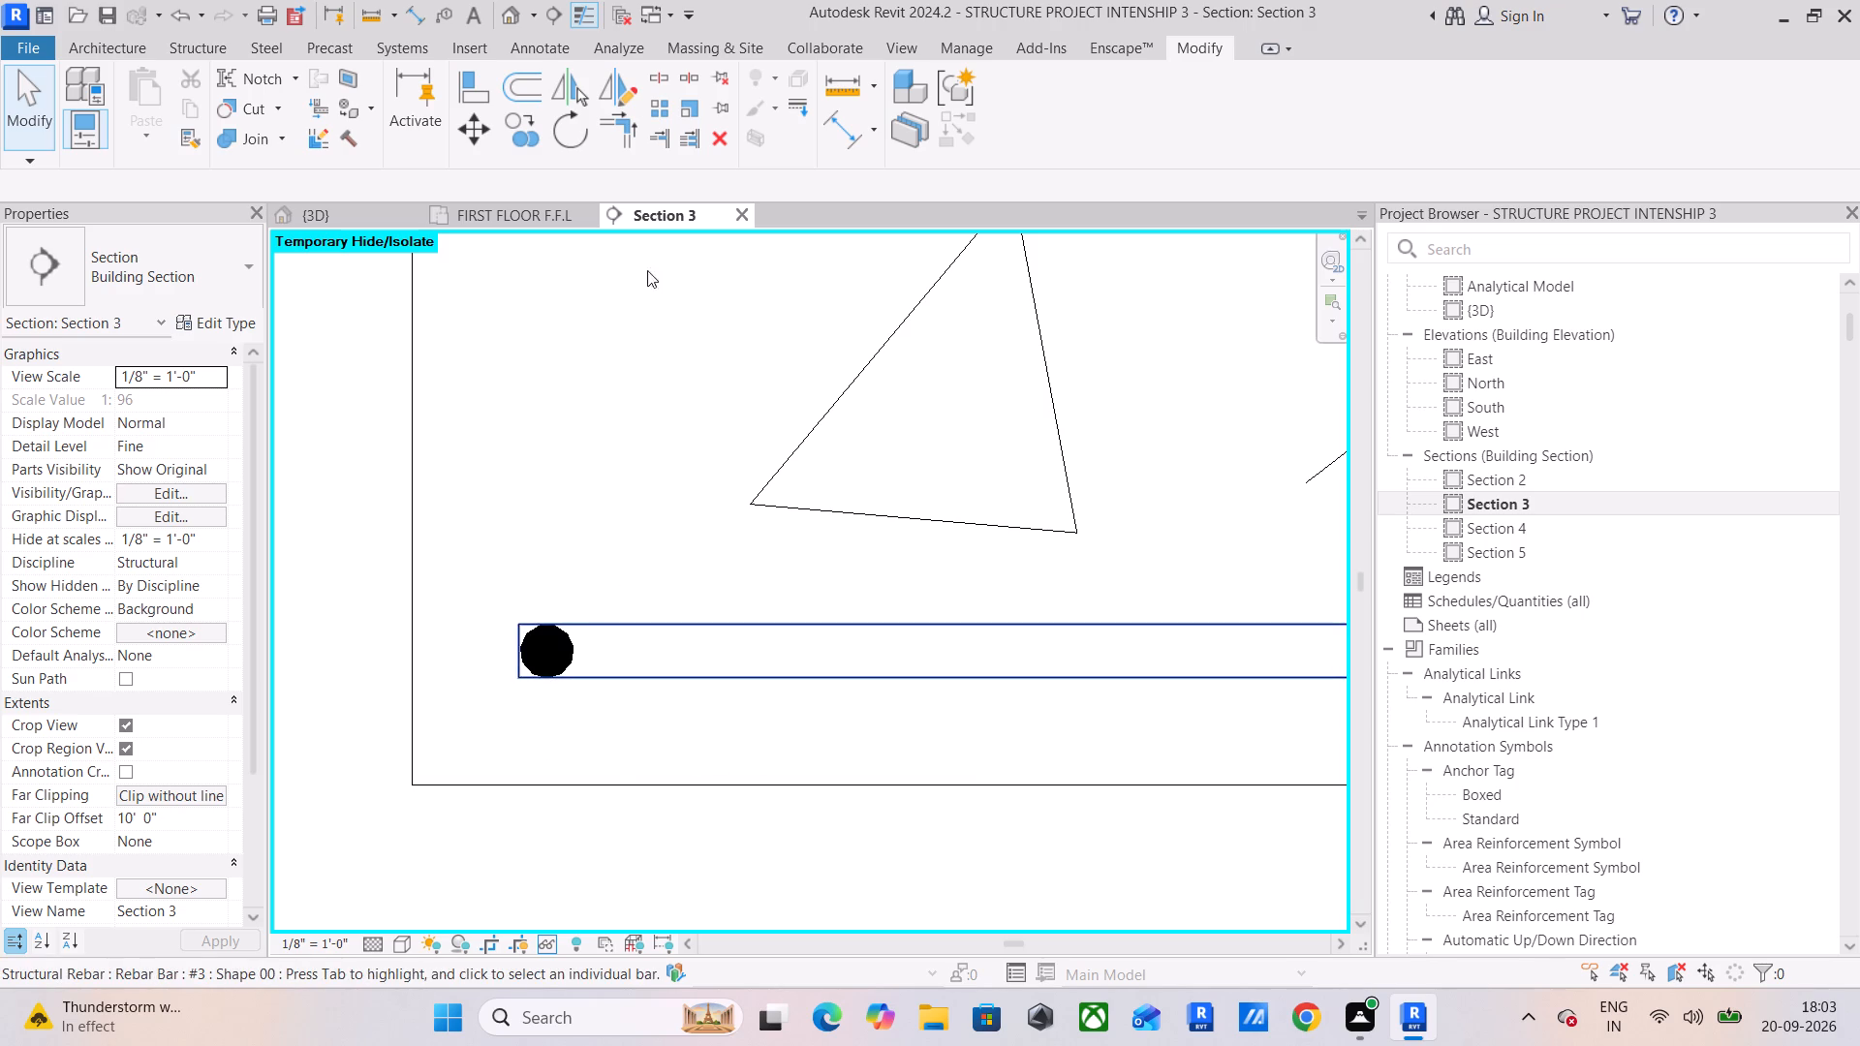
click(652, 622)
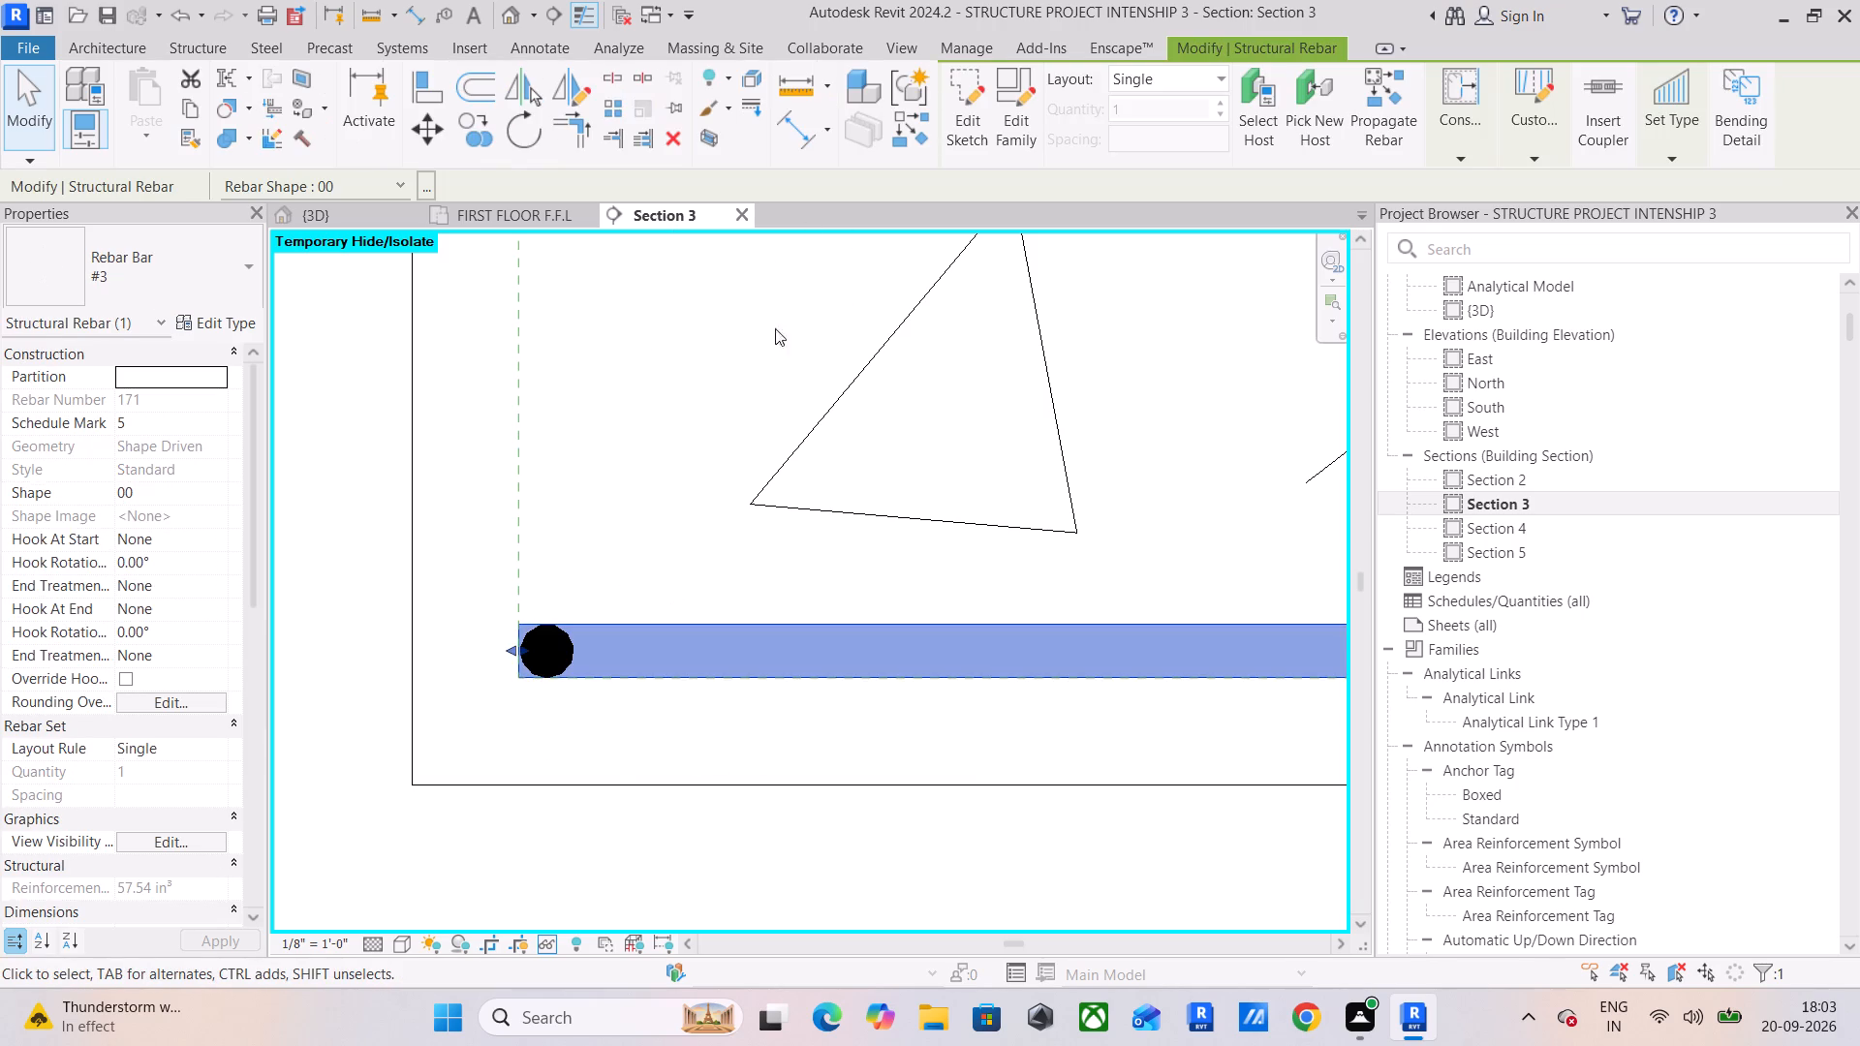
click(1206, 78)
click(1182, 162)
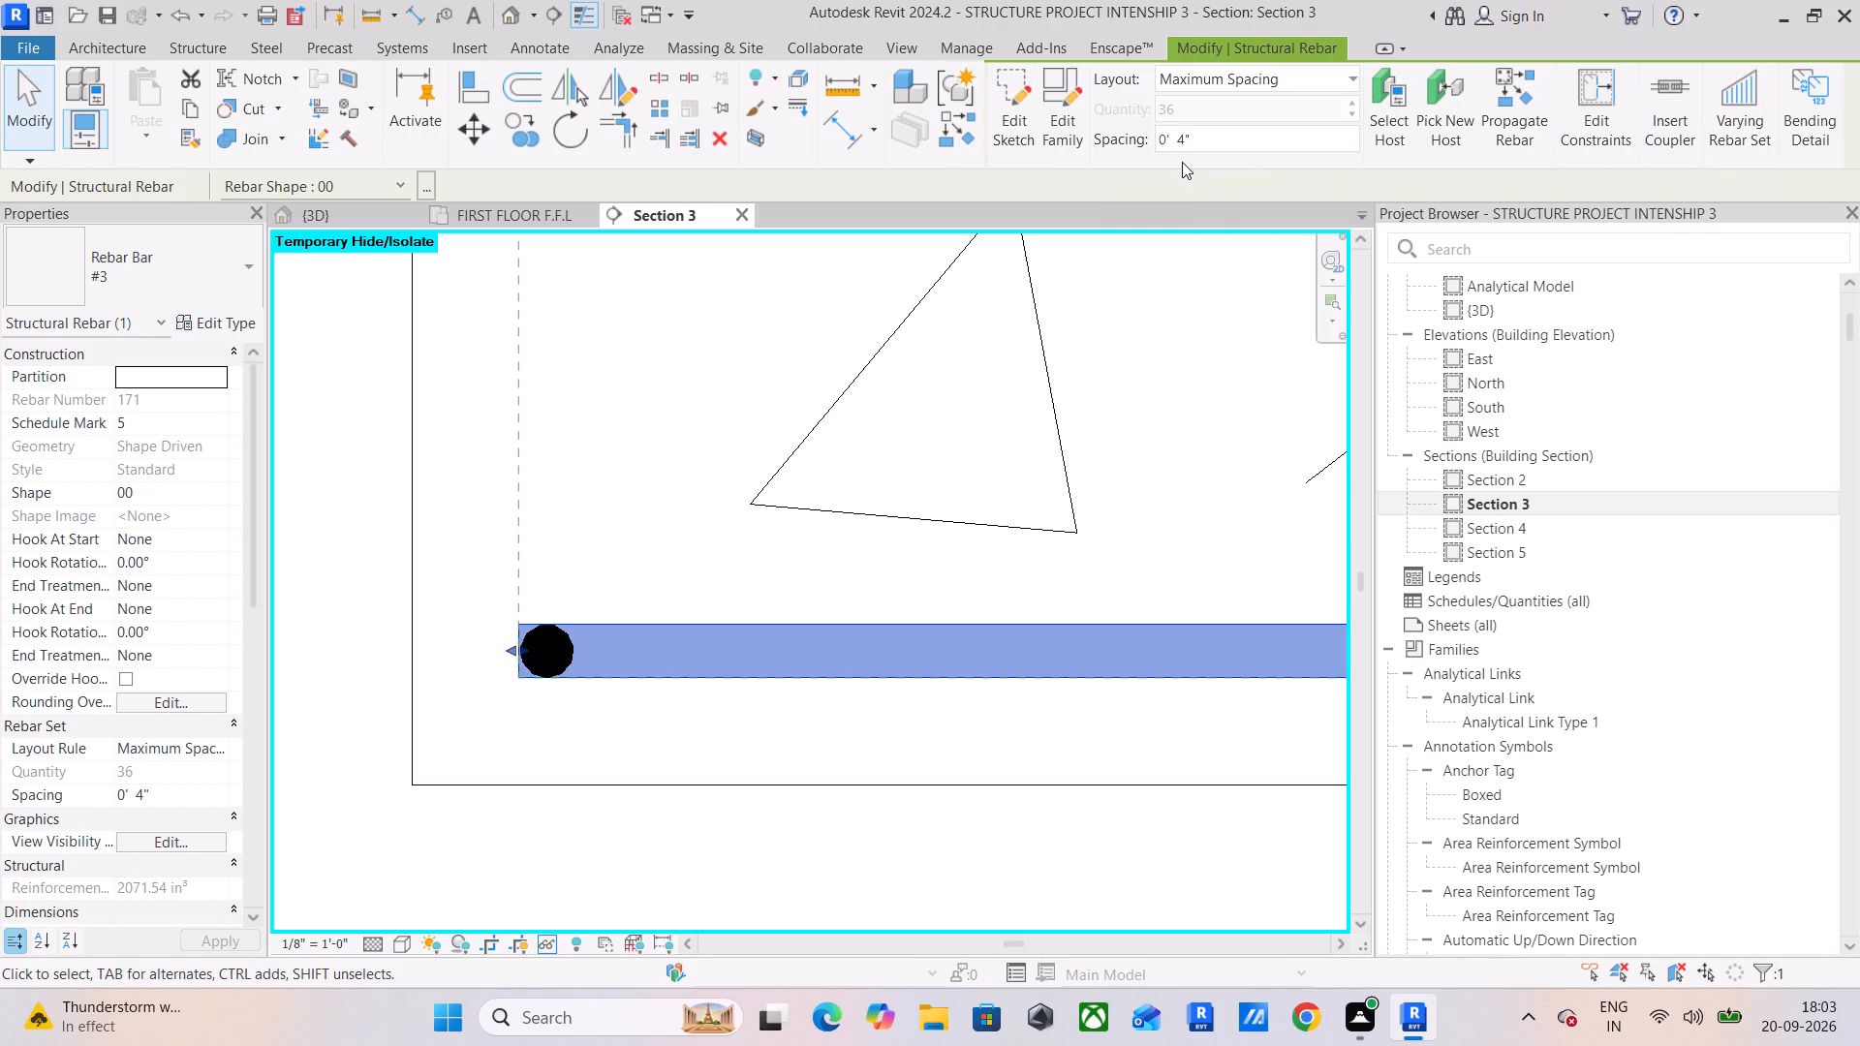
click(1220, 143)
text(6")
key(Return)
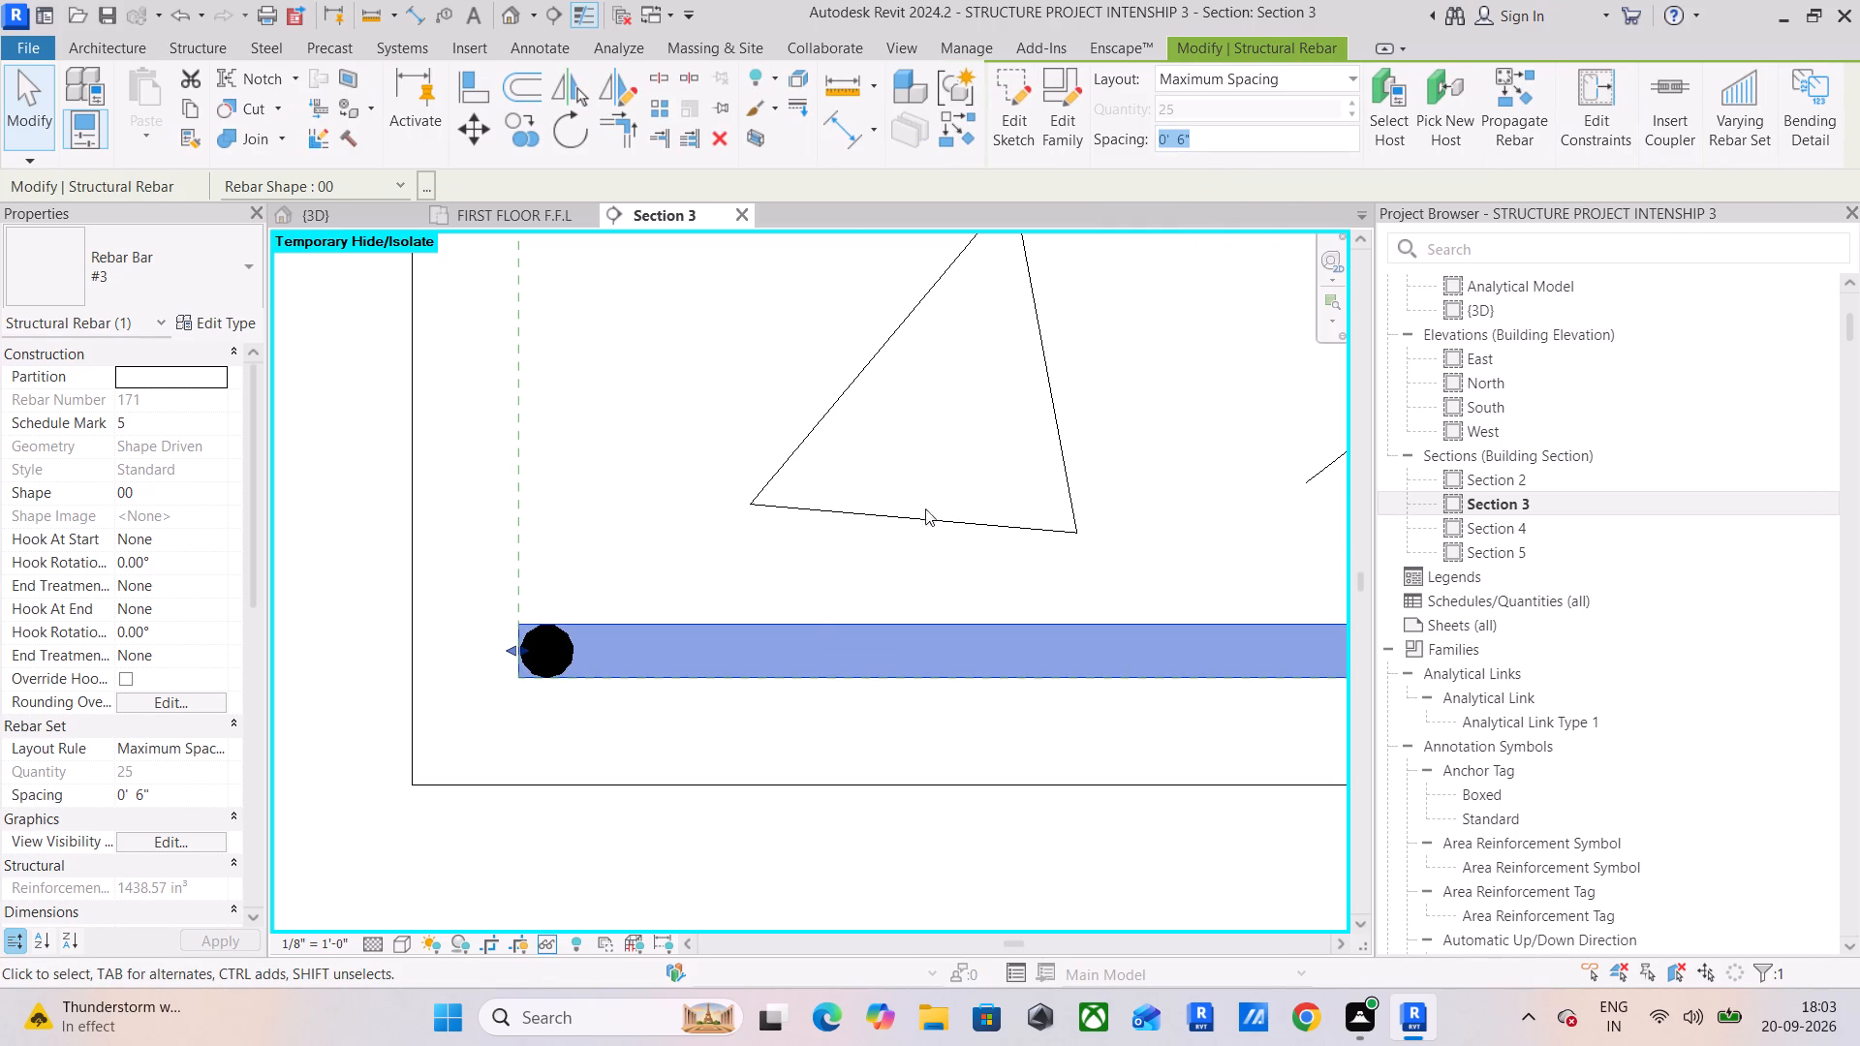
click(701, 730)
Set the perpendicular #3 bar's layout to Maximum Spacing at 6".
drag(465, 593, 604, 748)
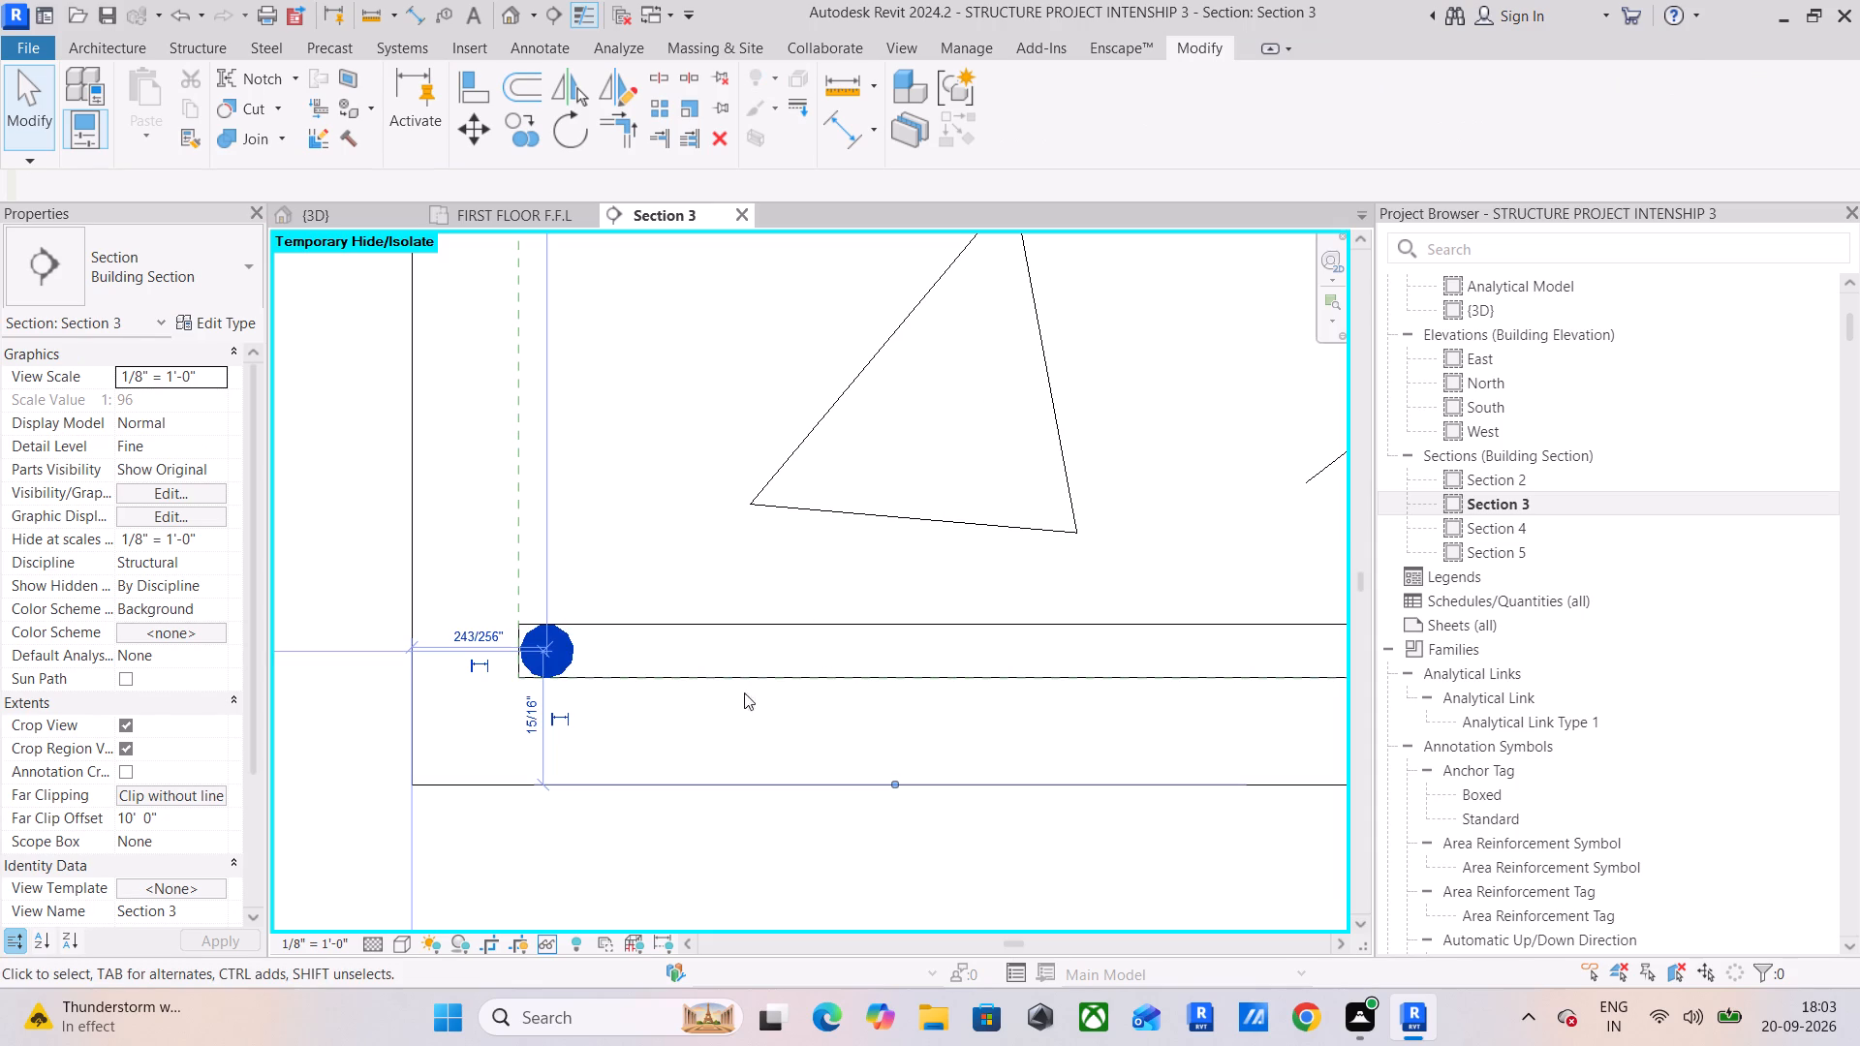
click(1167, 80)
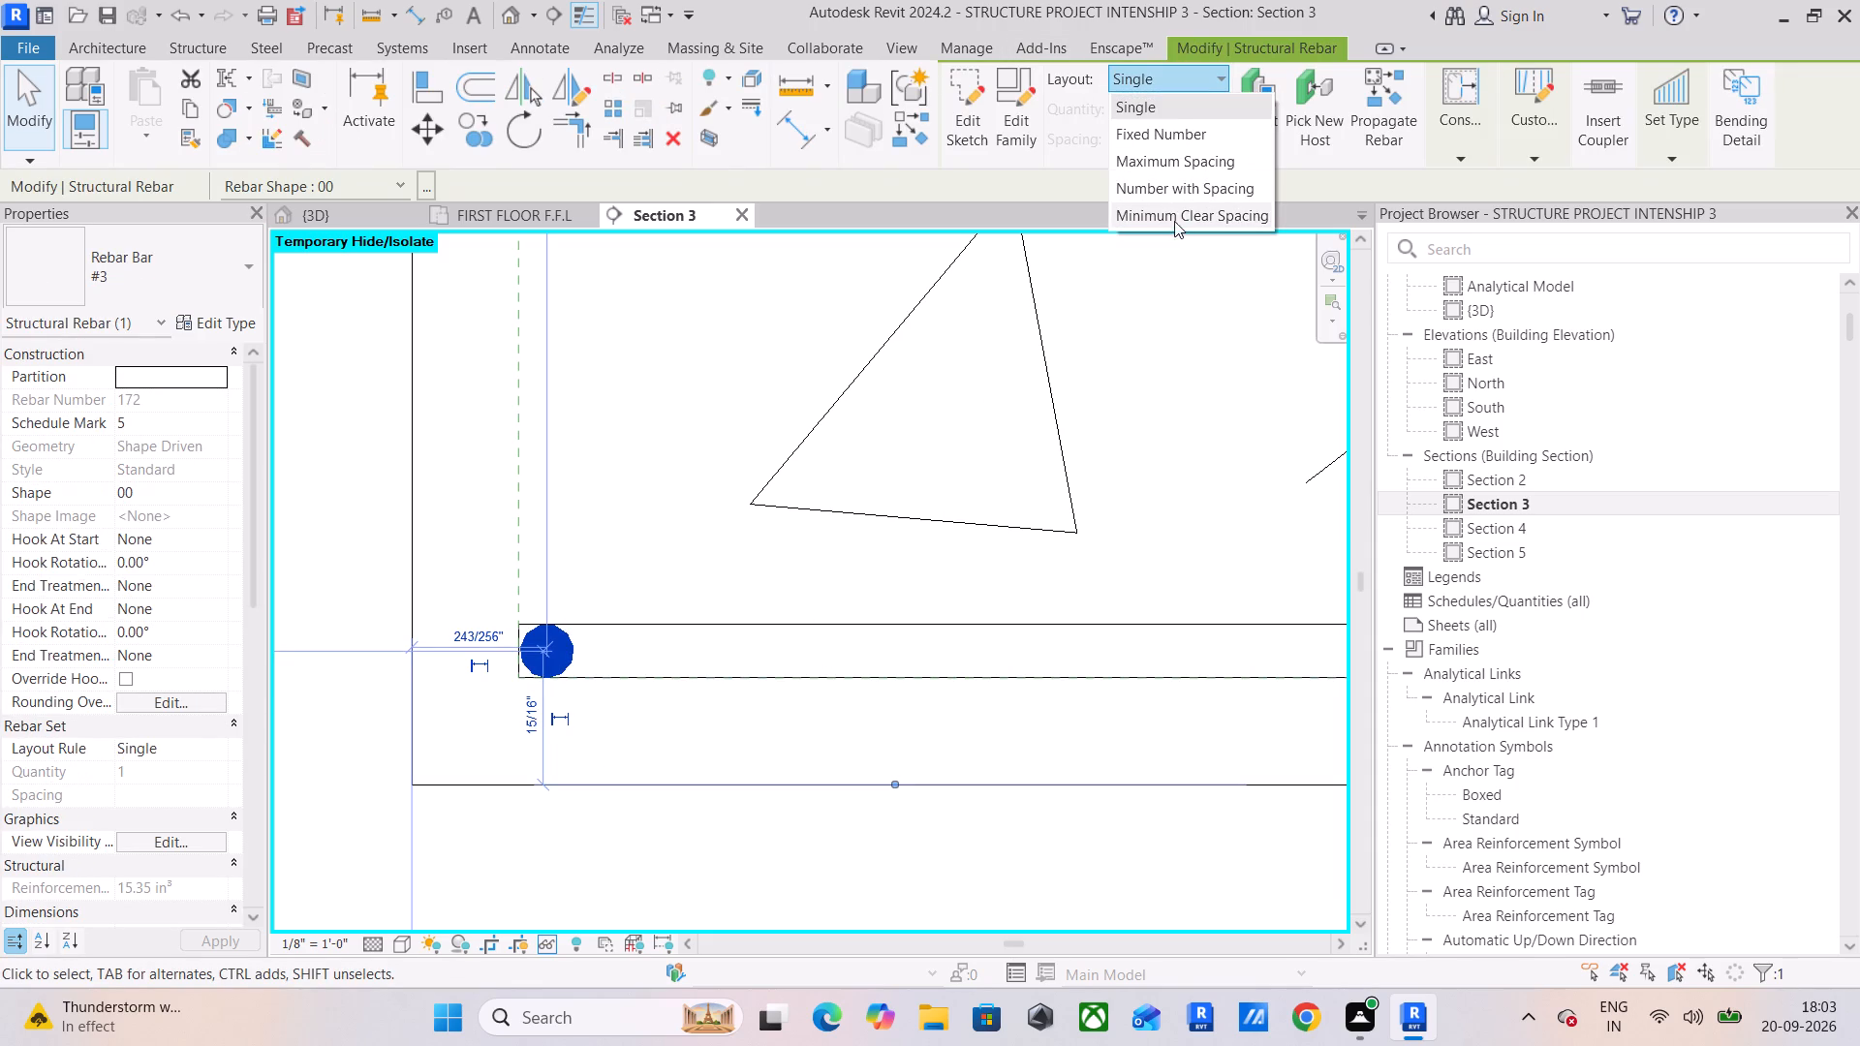
click(1188, 171)
click(1162, 129)
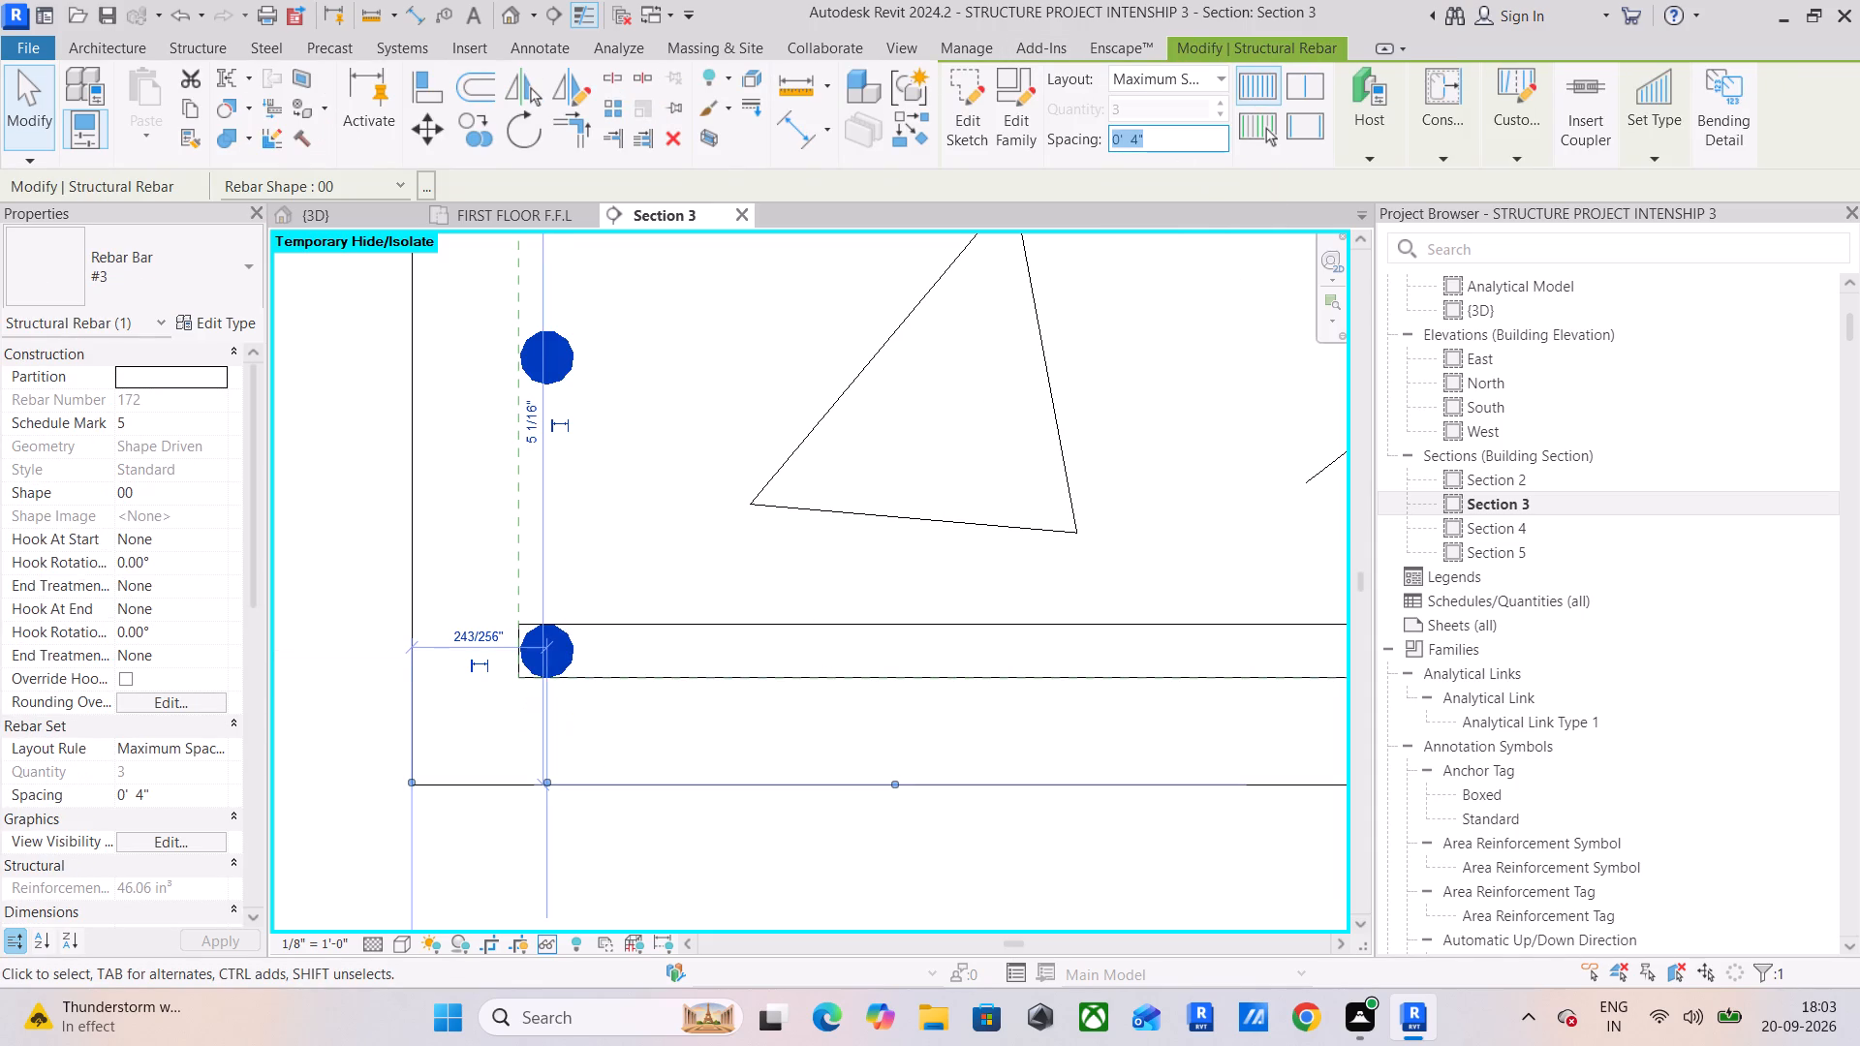
key(6)
key(shift+quotedbl)
key(Return)
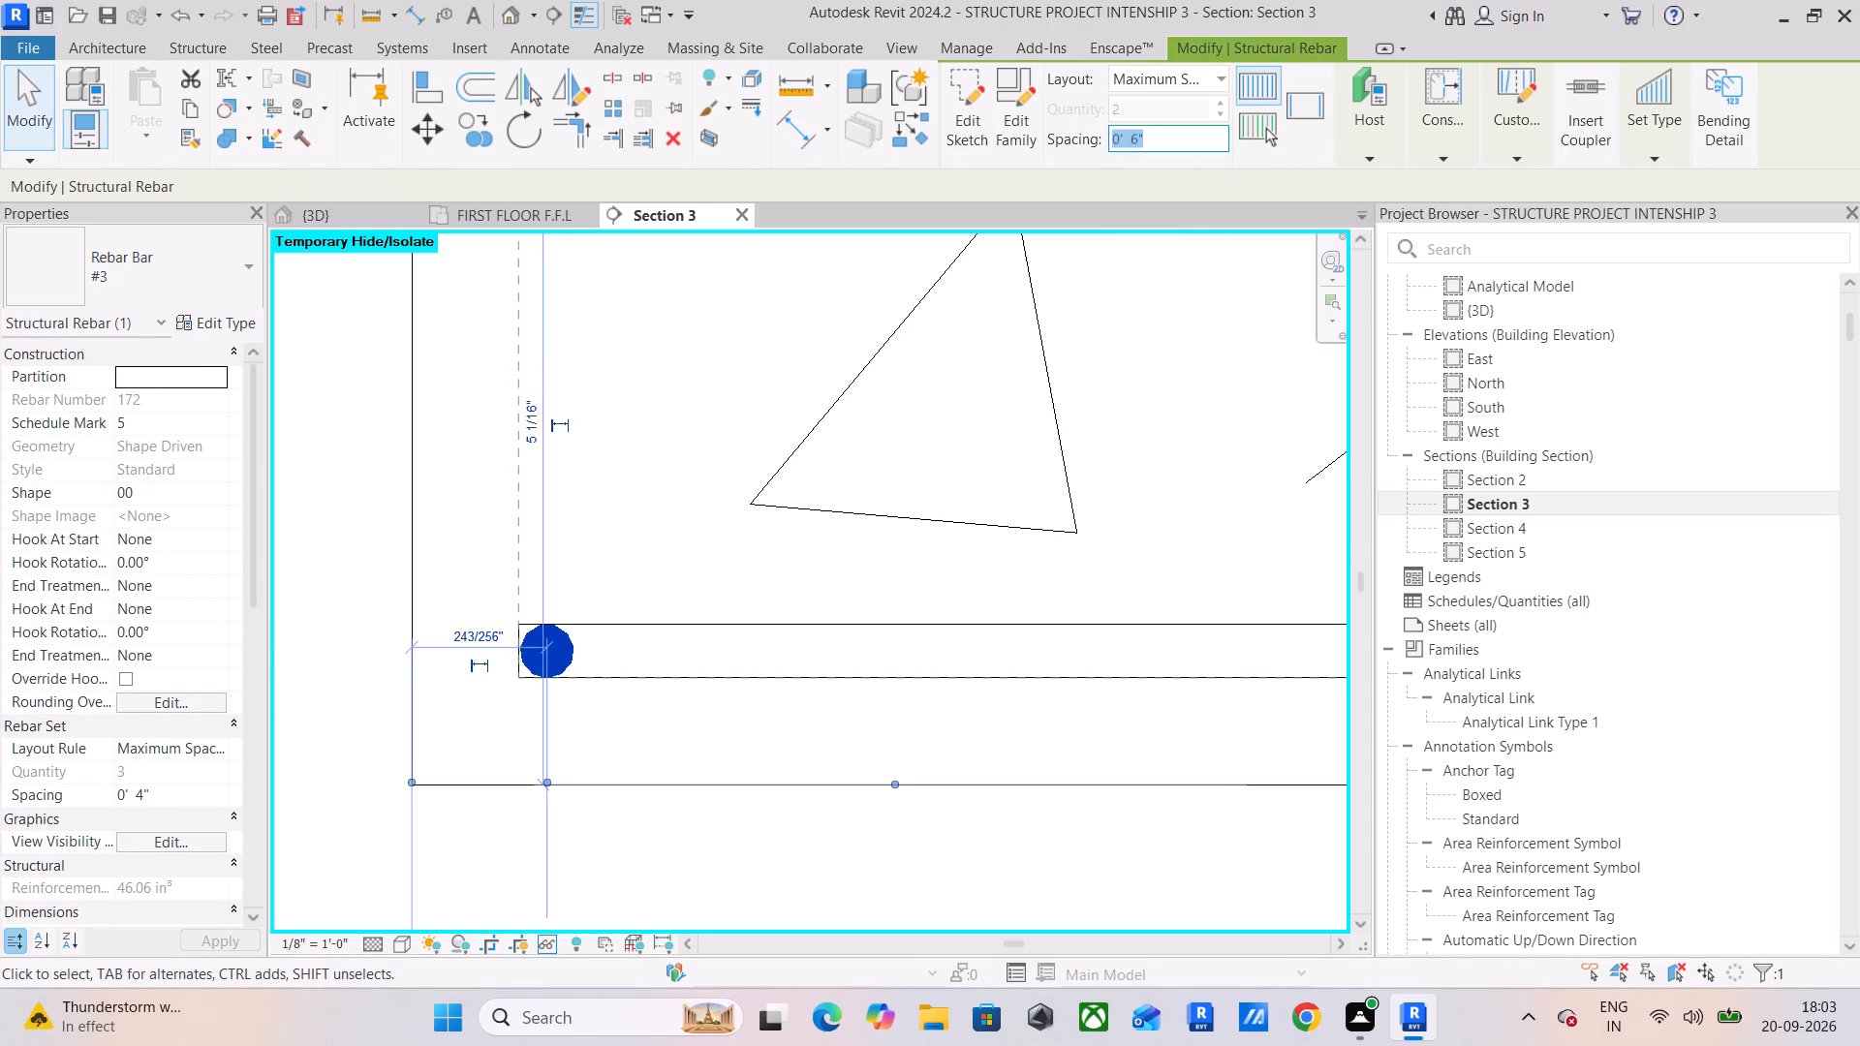
click(1154, 378)
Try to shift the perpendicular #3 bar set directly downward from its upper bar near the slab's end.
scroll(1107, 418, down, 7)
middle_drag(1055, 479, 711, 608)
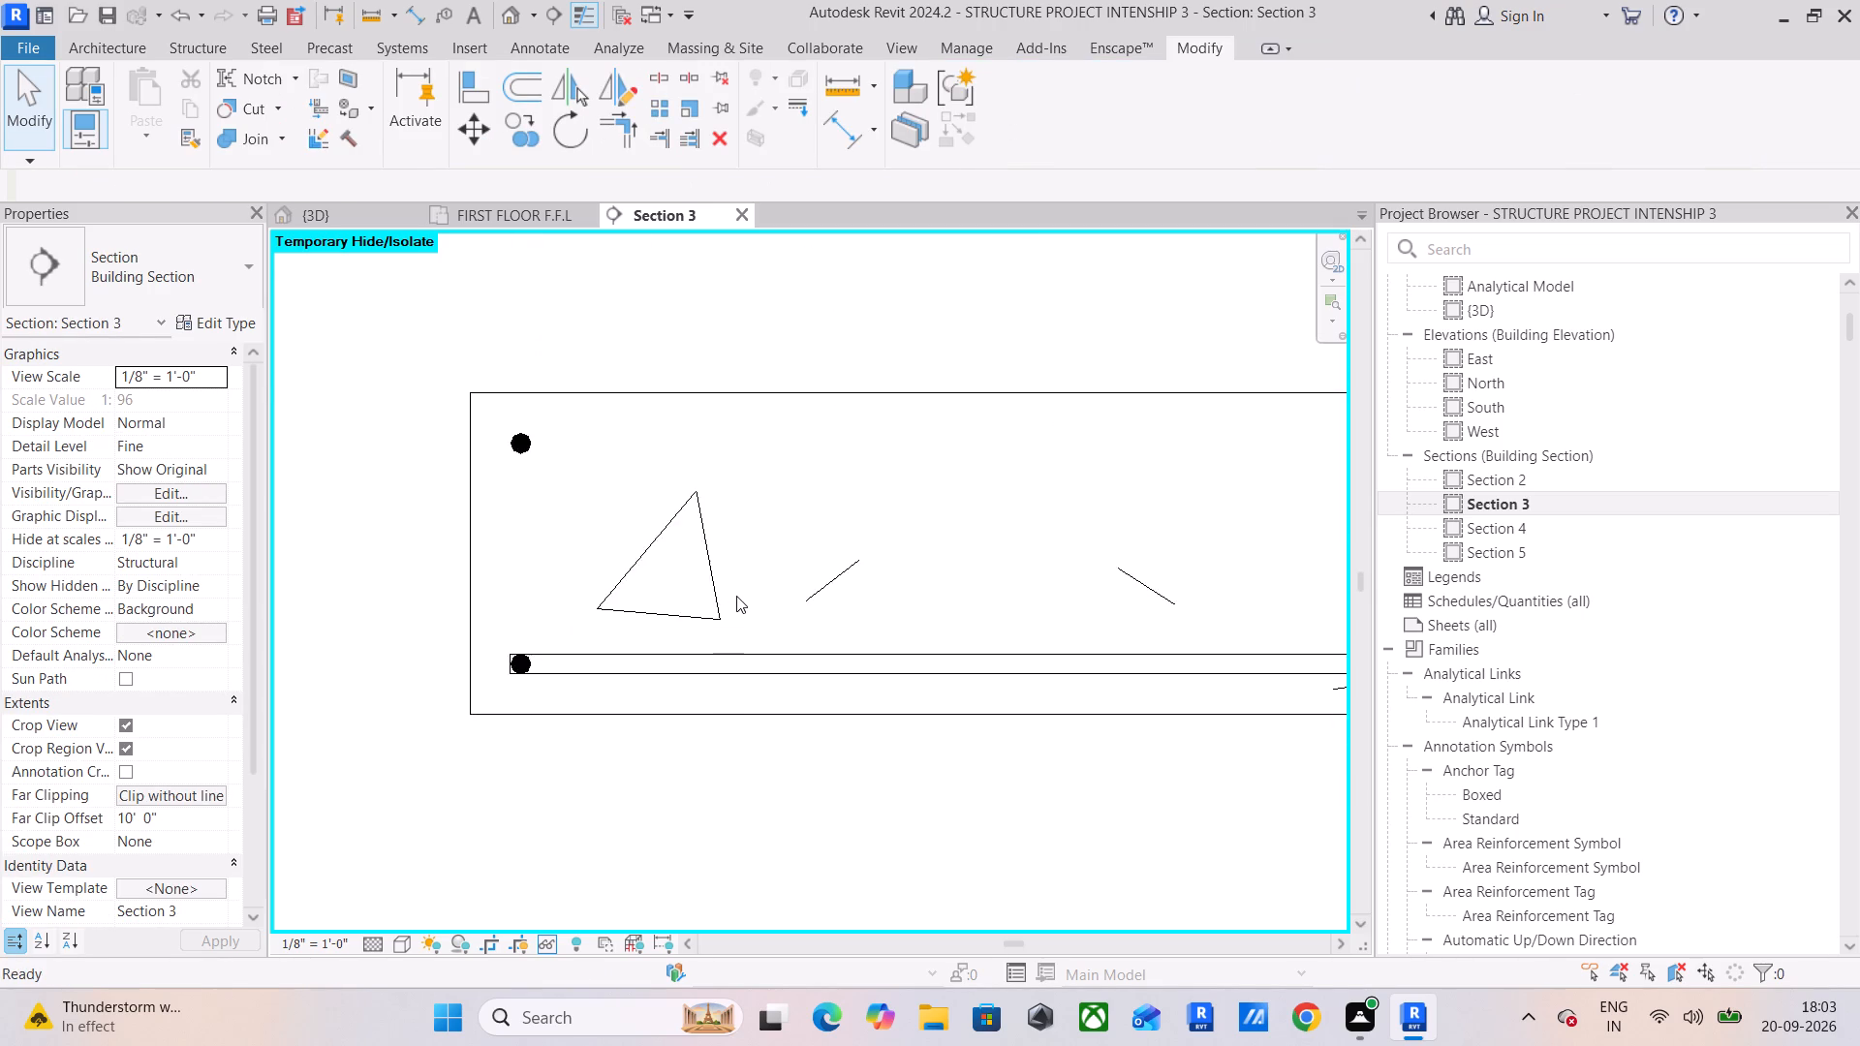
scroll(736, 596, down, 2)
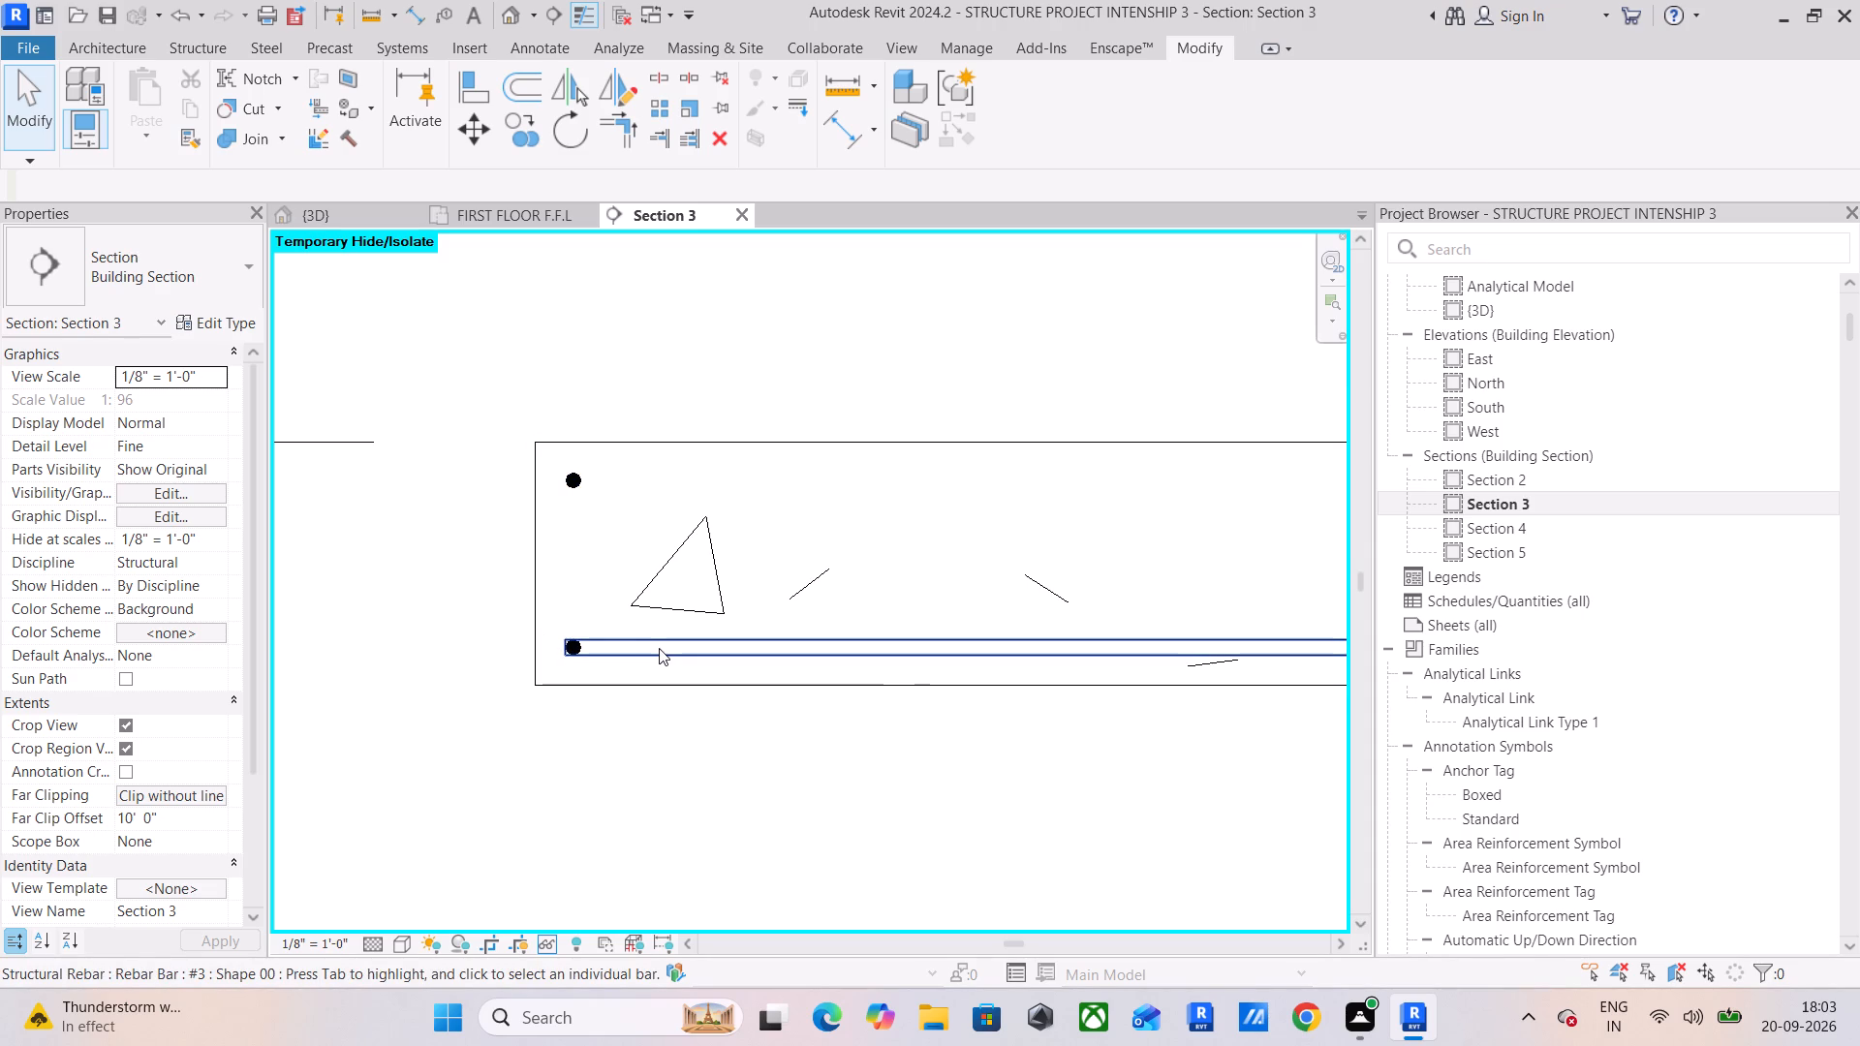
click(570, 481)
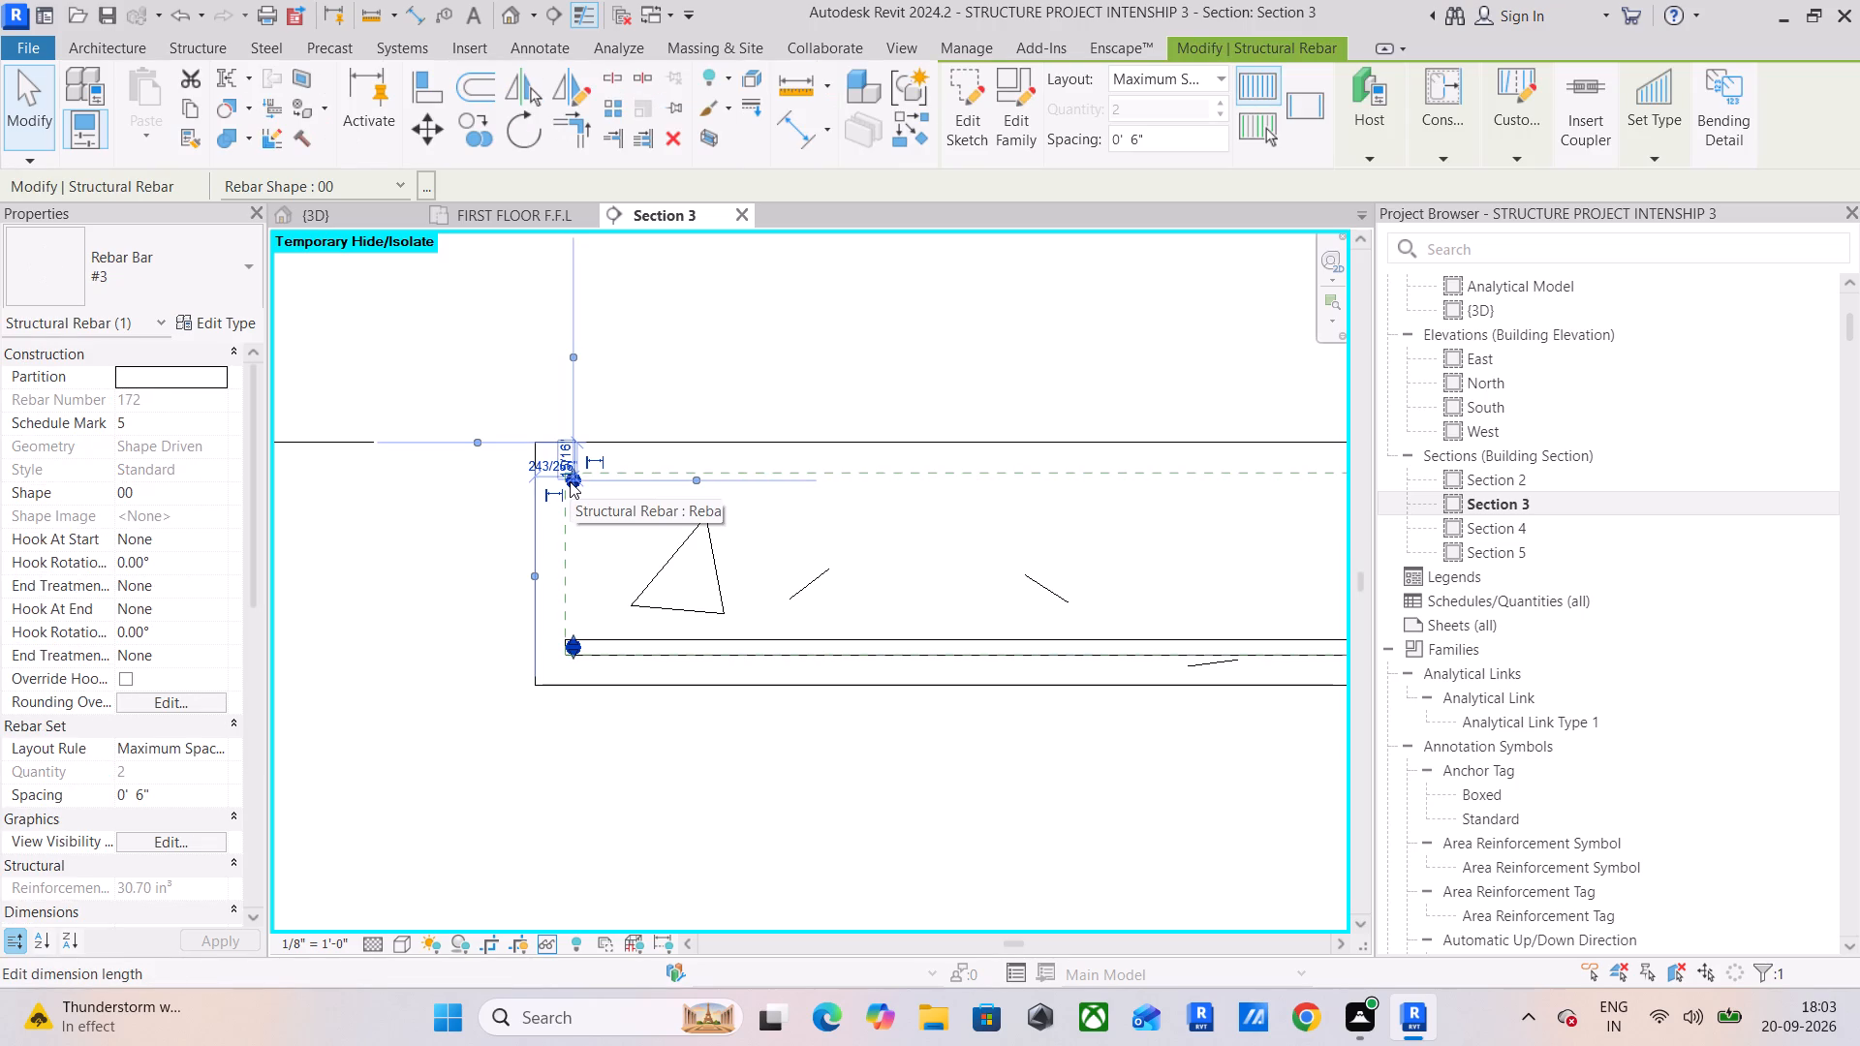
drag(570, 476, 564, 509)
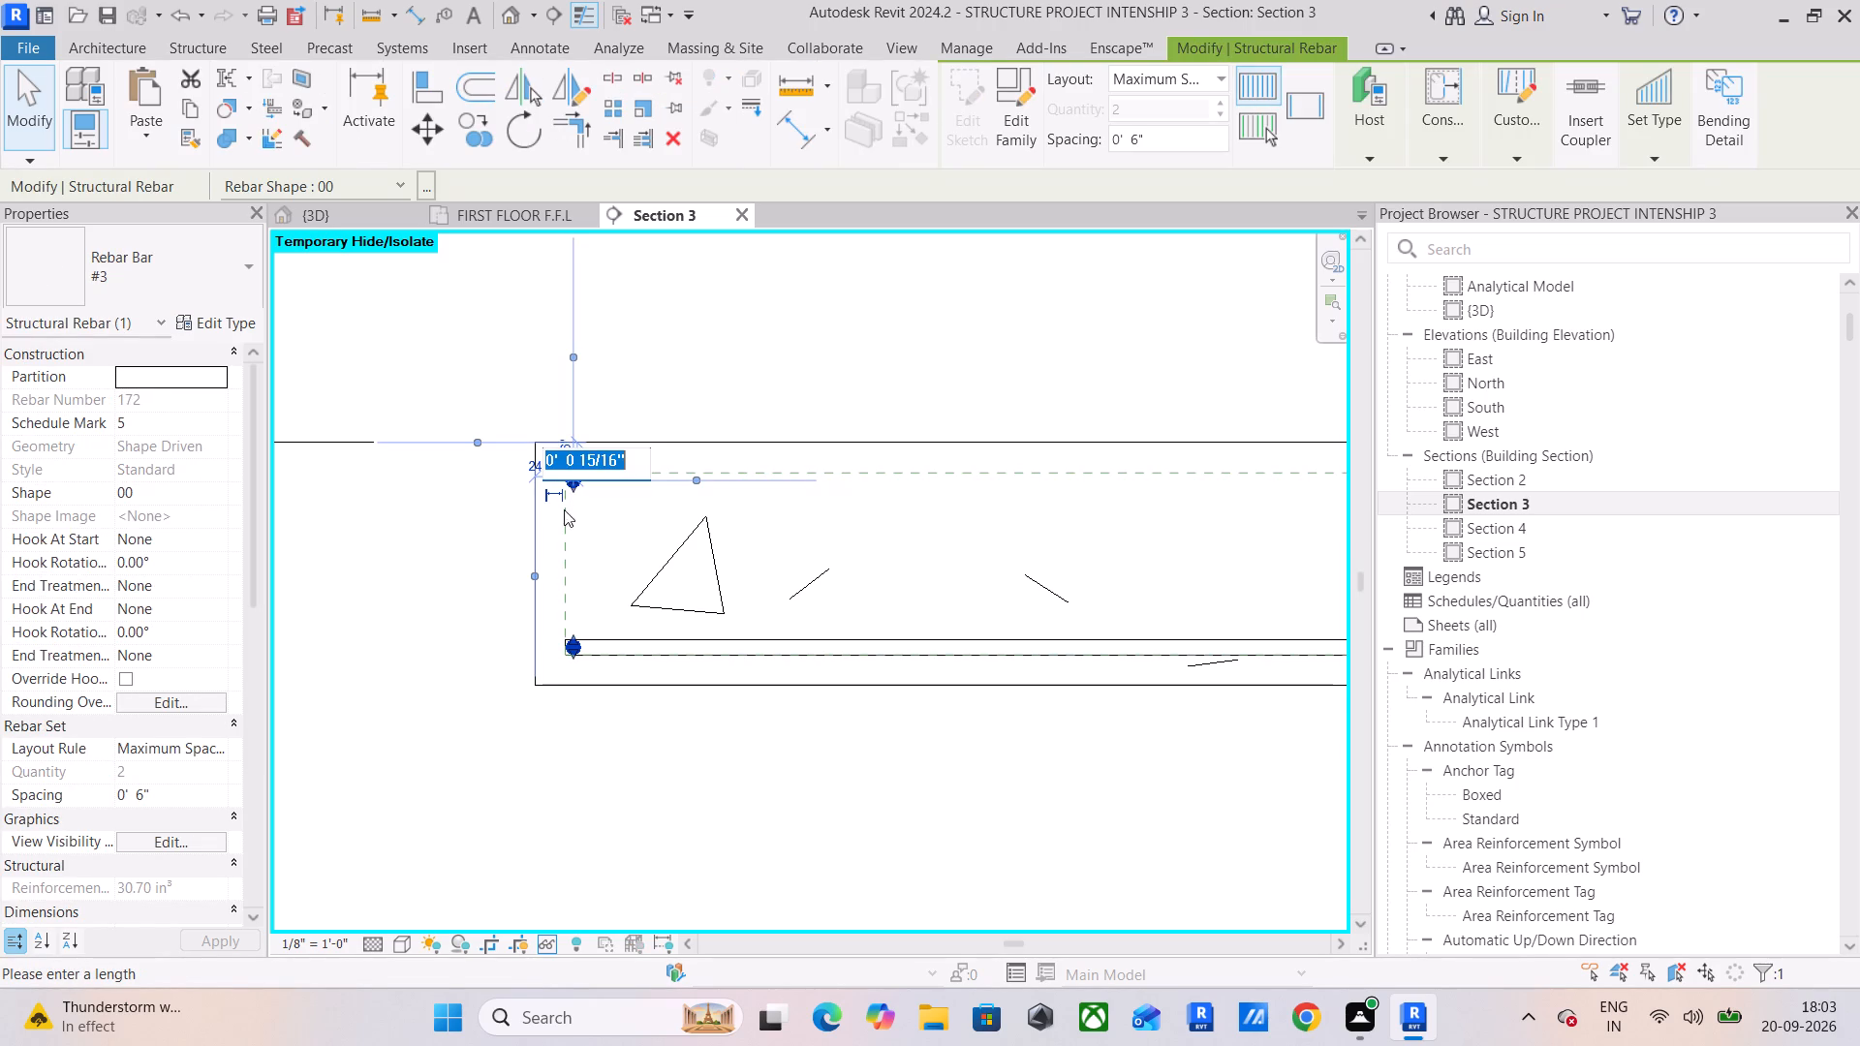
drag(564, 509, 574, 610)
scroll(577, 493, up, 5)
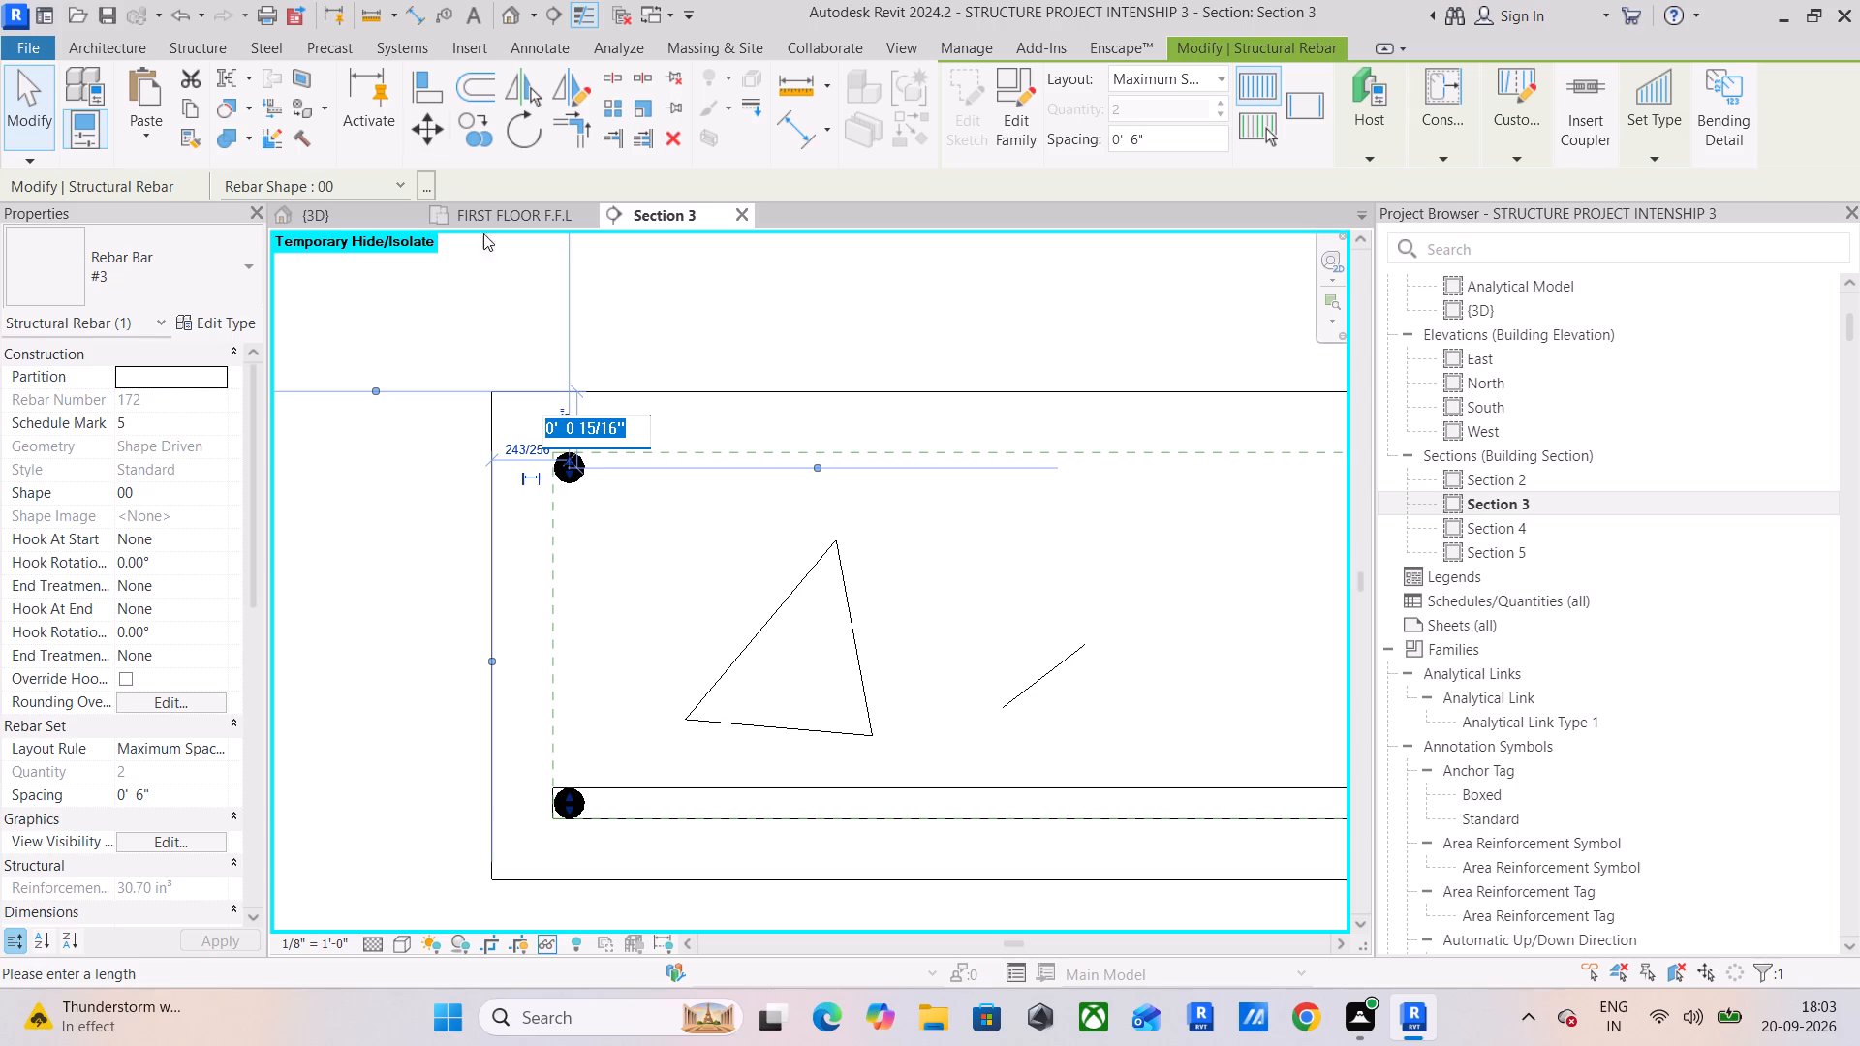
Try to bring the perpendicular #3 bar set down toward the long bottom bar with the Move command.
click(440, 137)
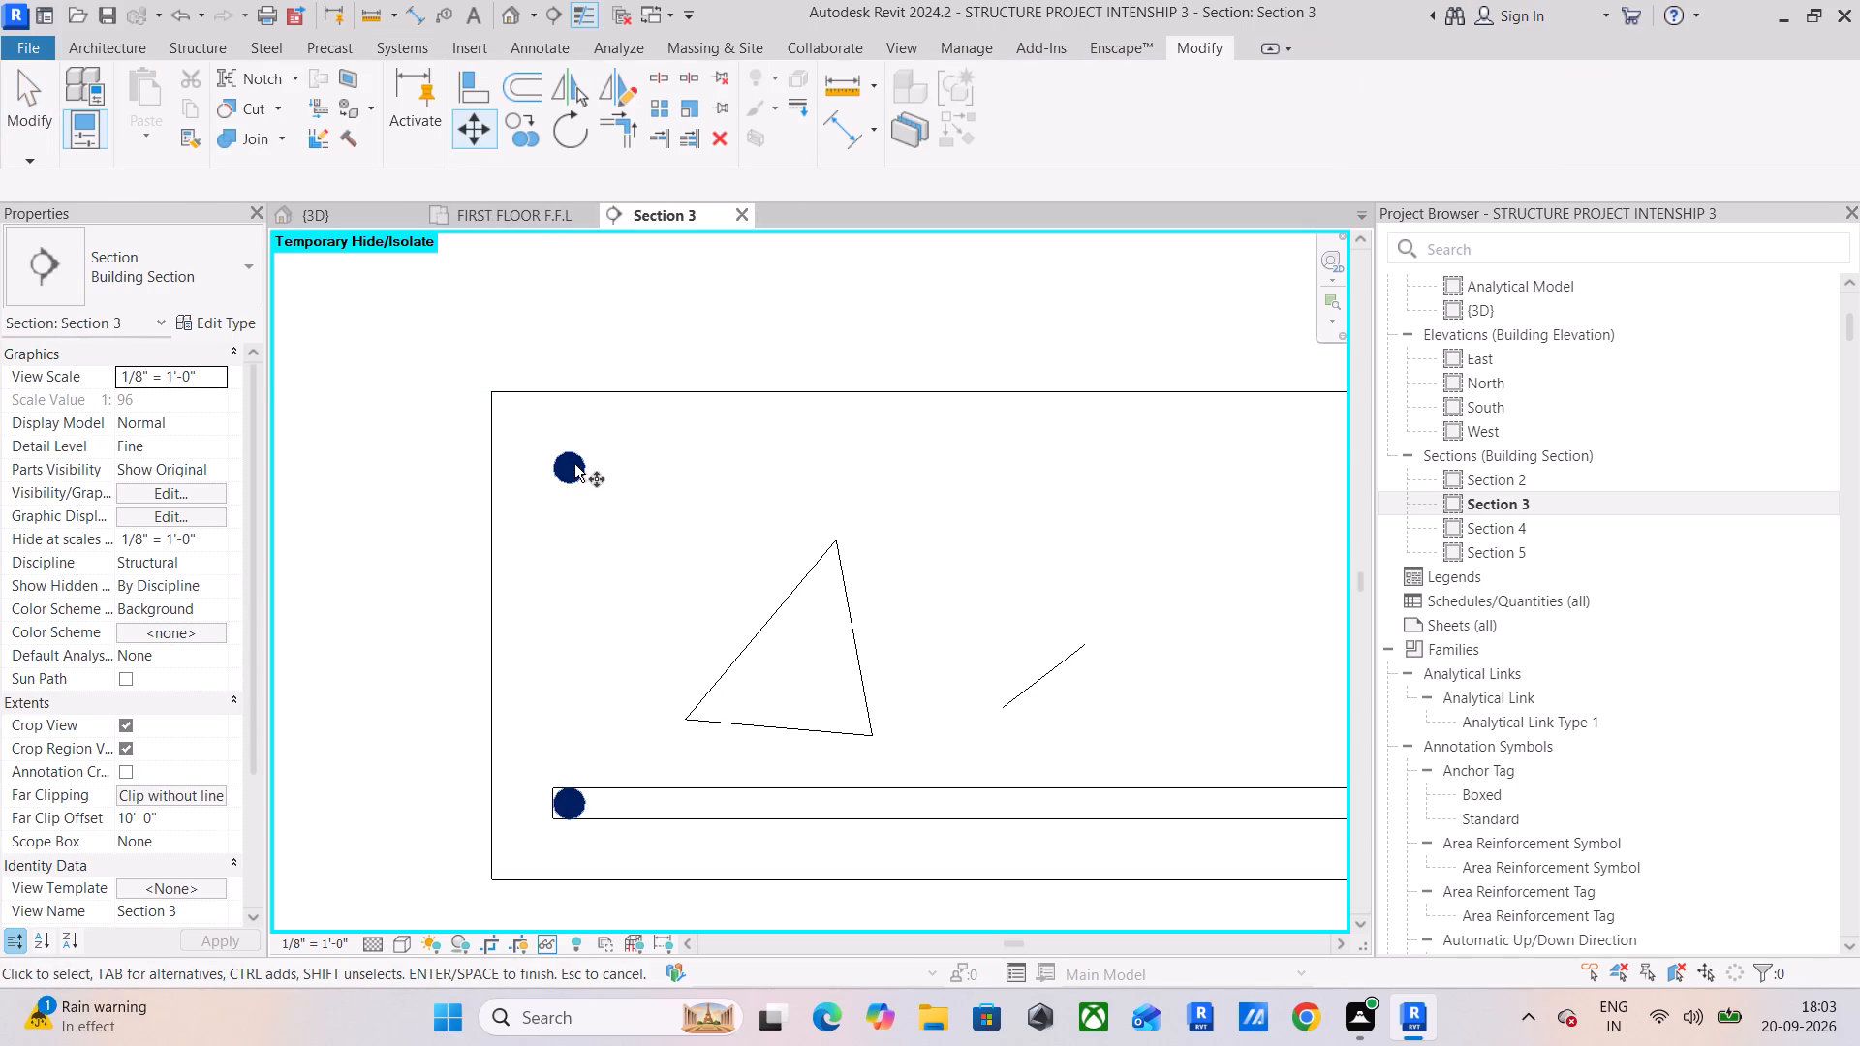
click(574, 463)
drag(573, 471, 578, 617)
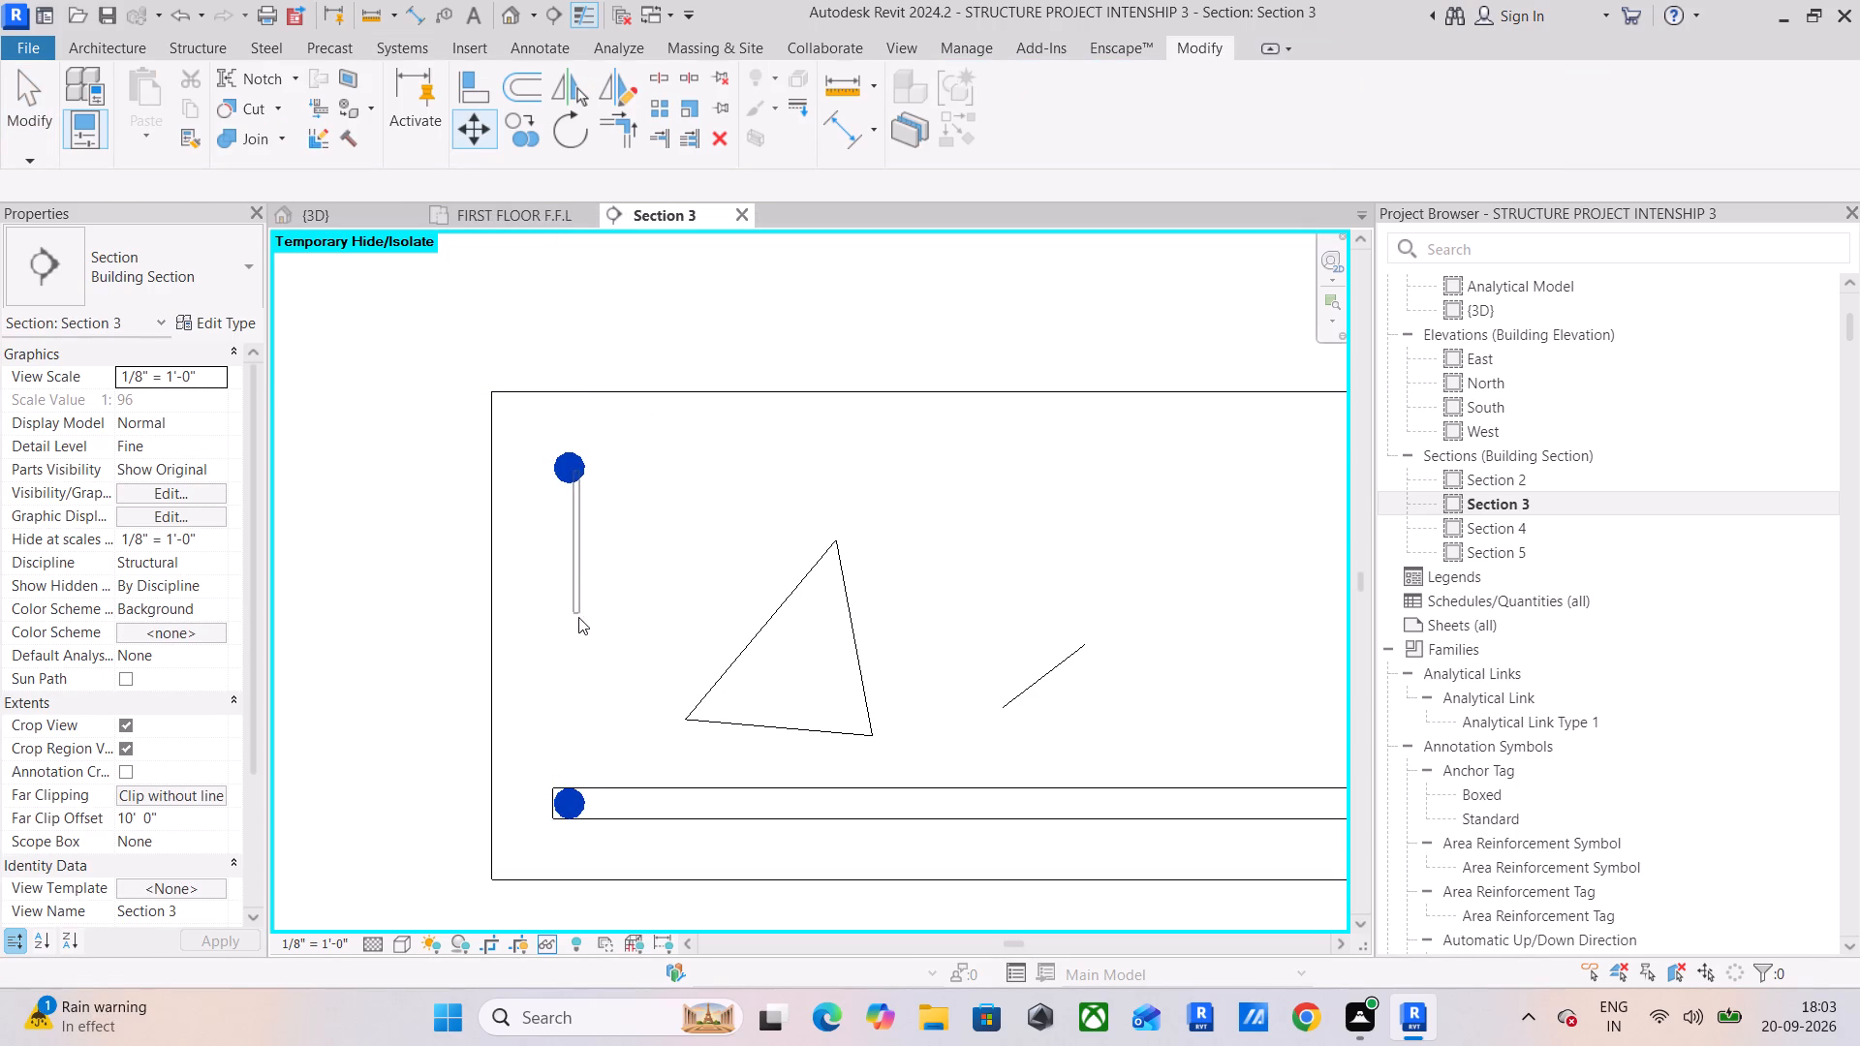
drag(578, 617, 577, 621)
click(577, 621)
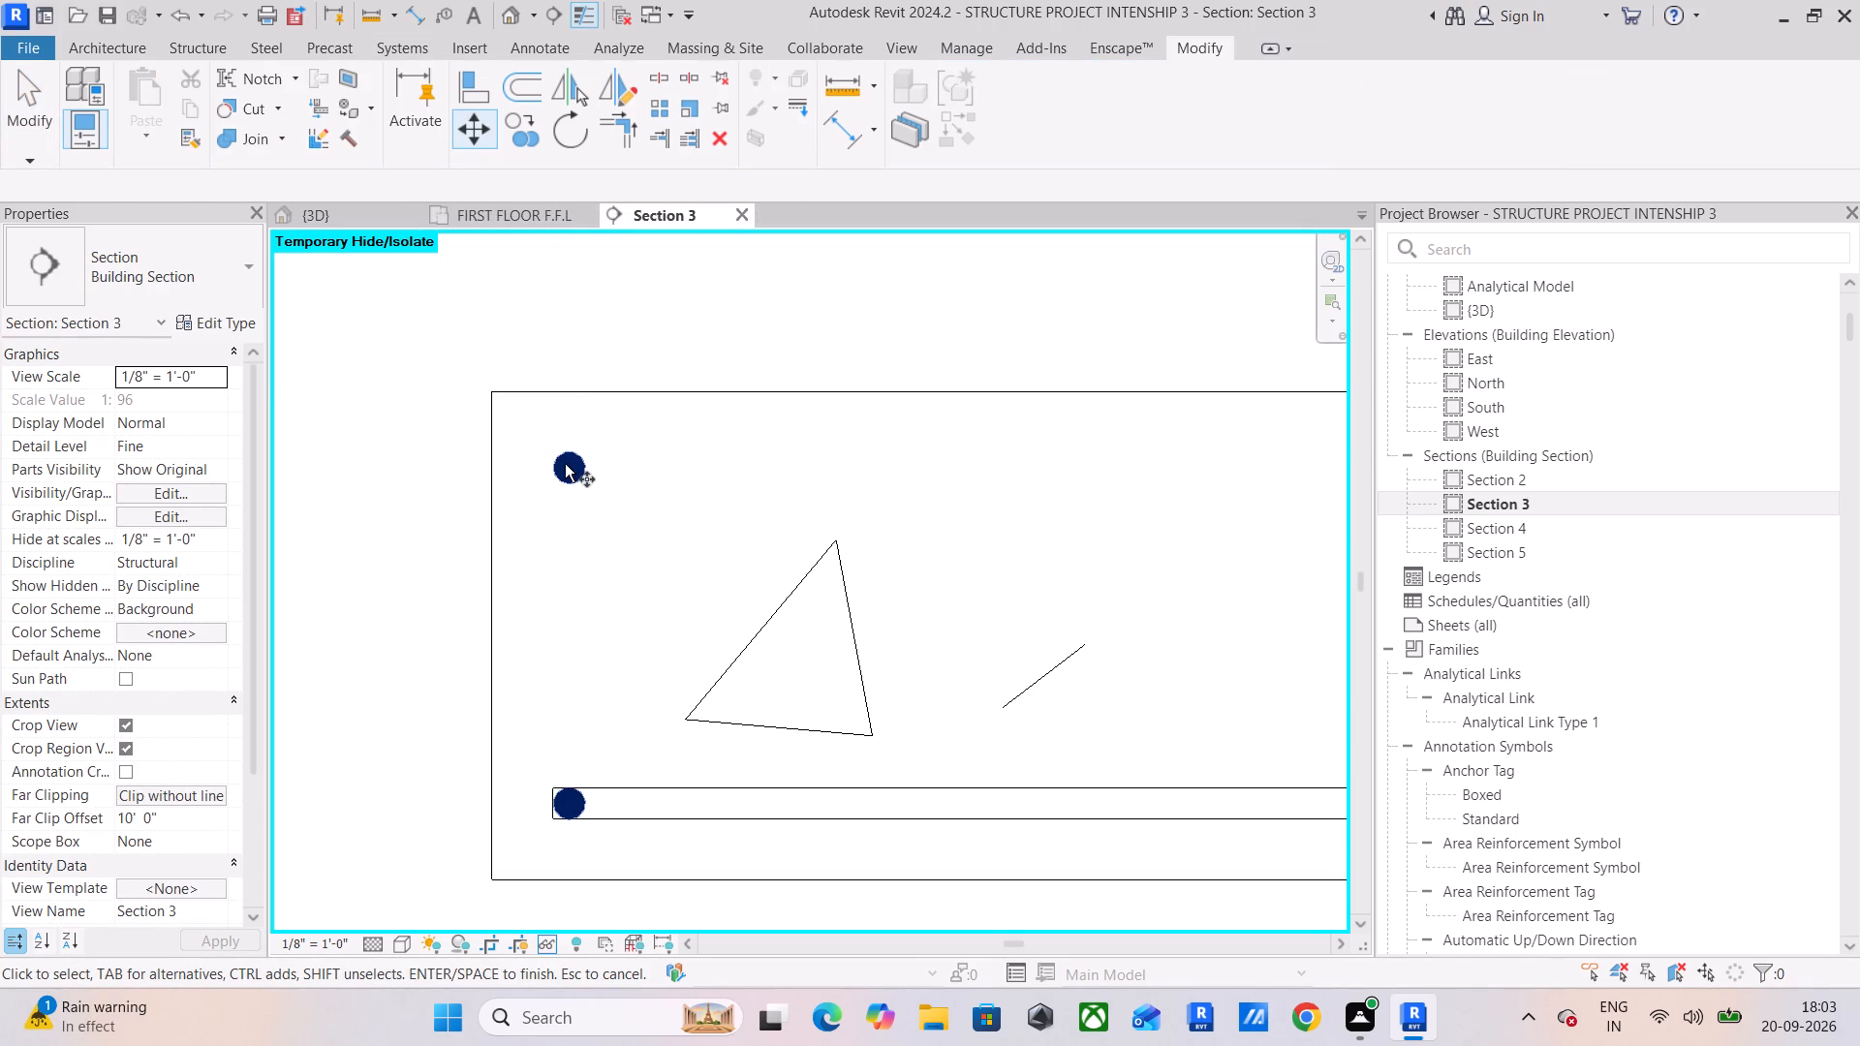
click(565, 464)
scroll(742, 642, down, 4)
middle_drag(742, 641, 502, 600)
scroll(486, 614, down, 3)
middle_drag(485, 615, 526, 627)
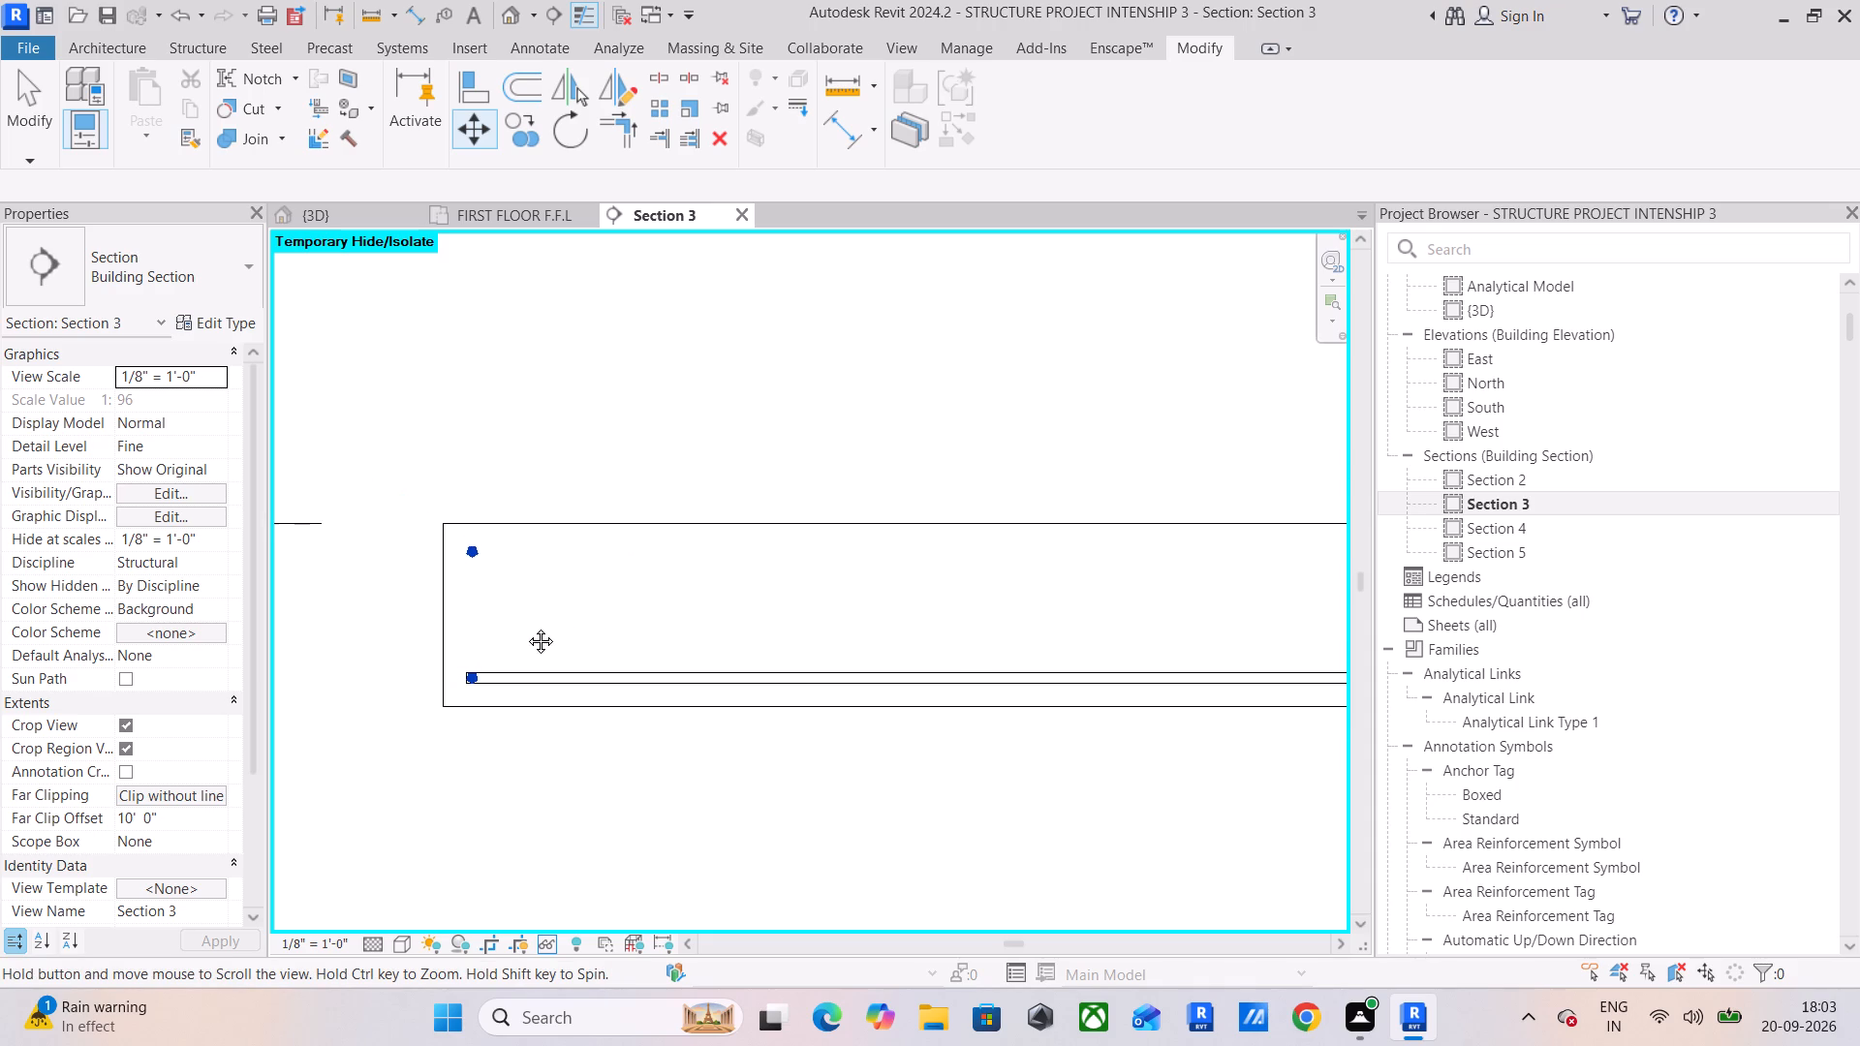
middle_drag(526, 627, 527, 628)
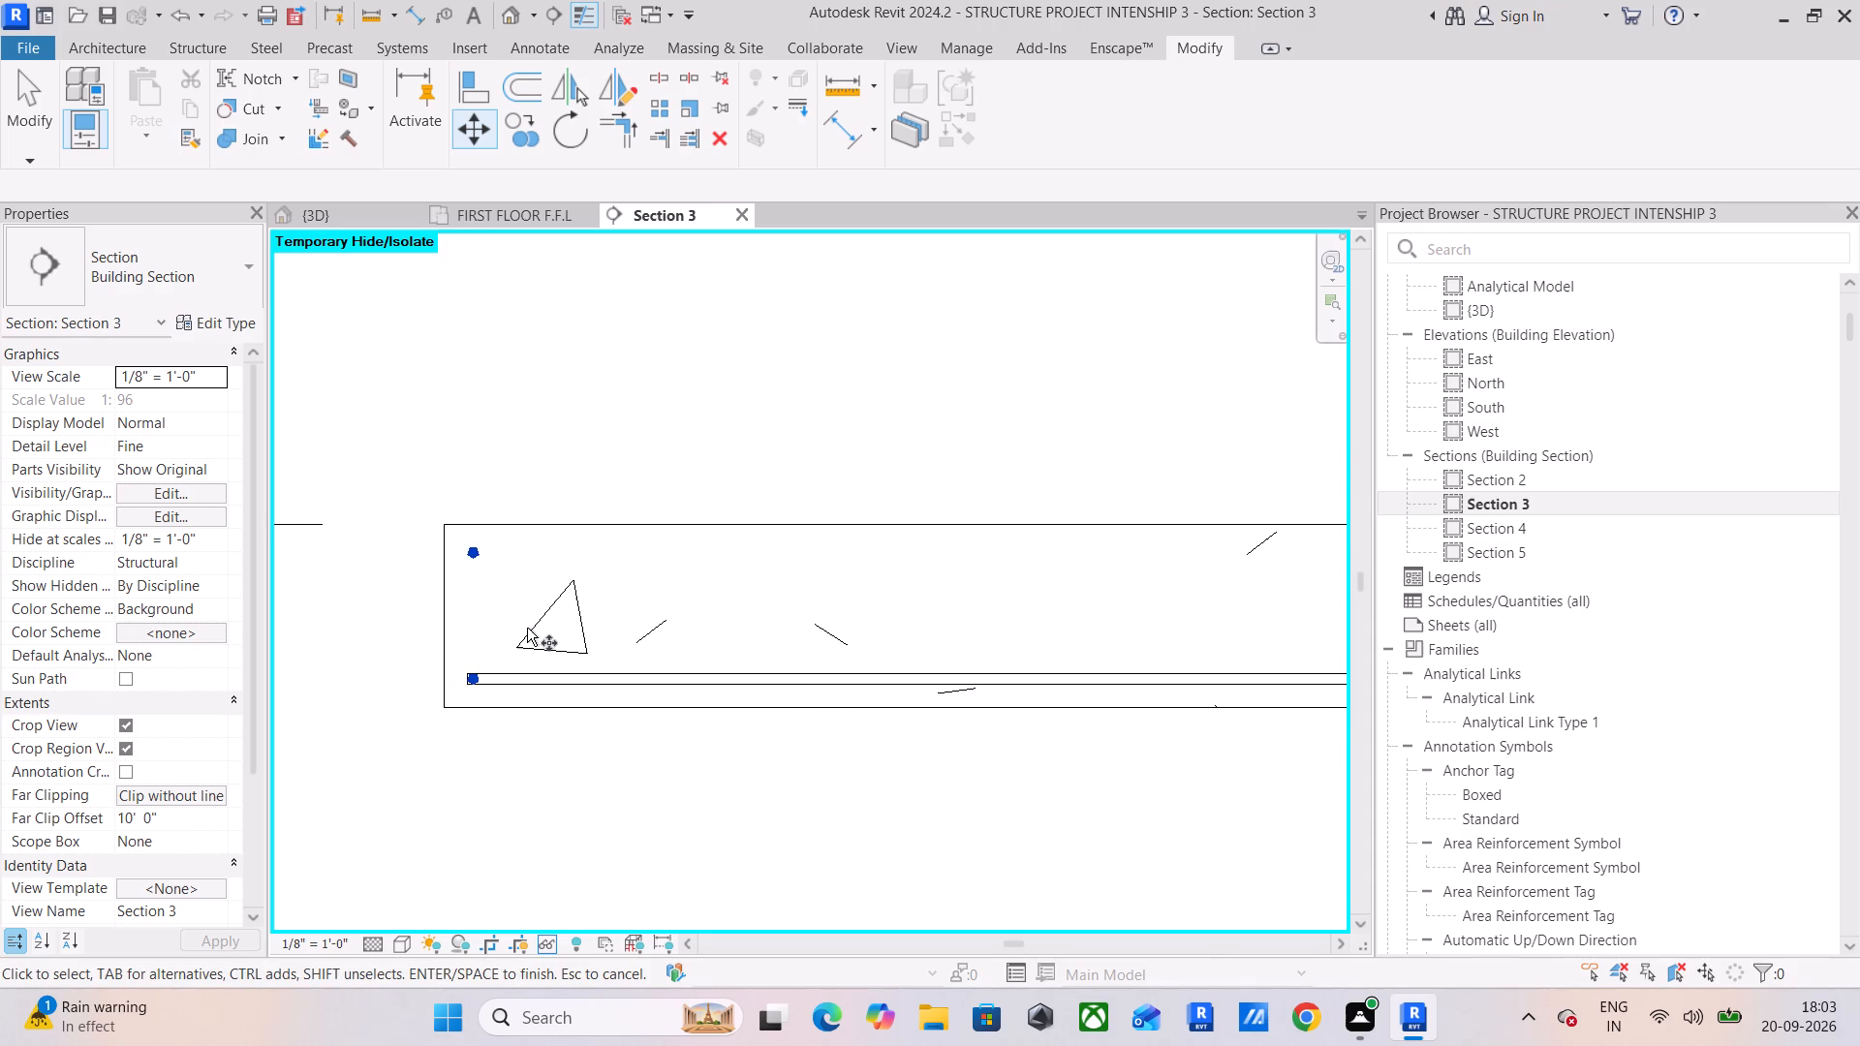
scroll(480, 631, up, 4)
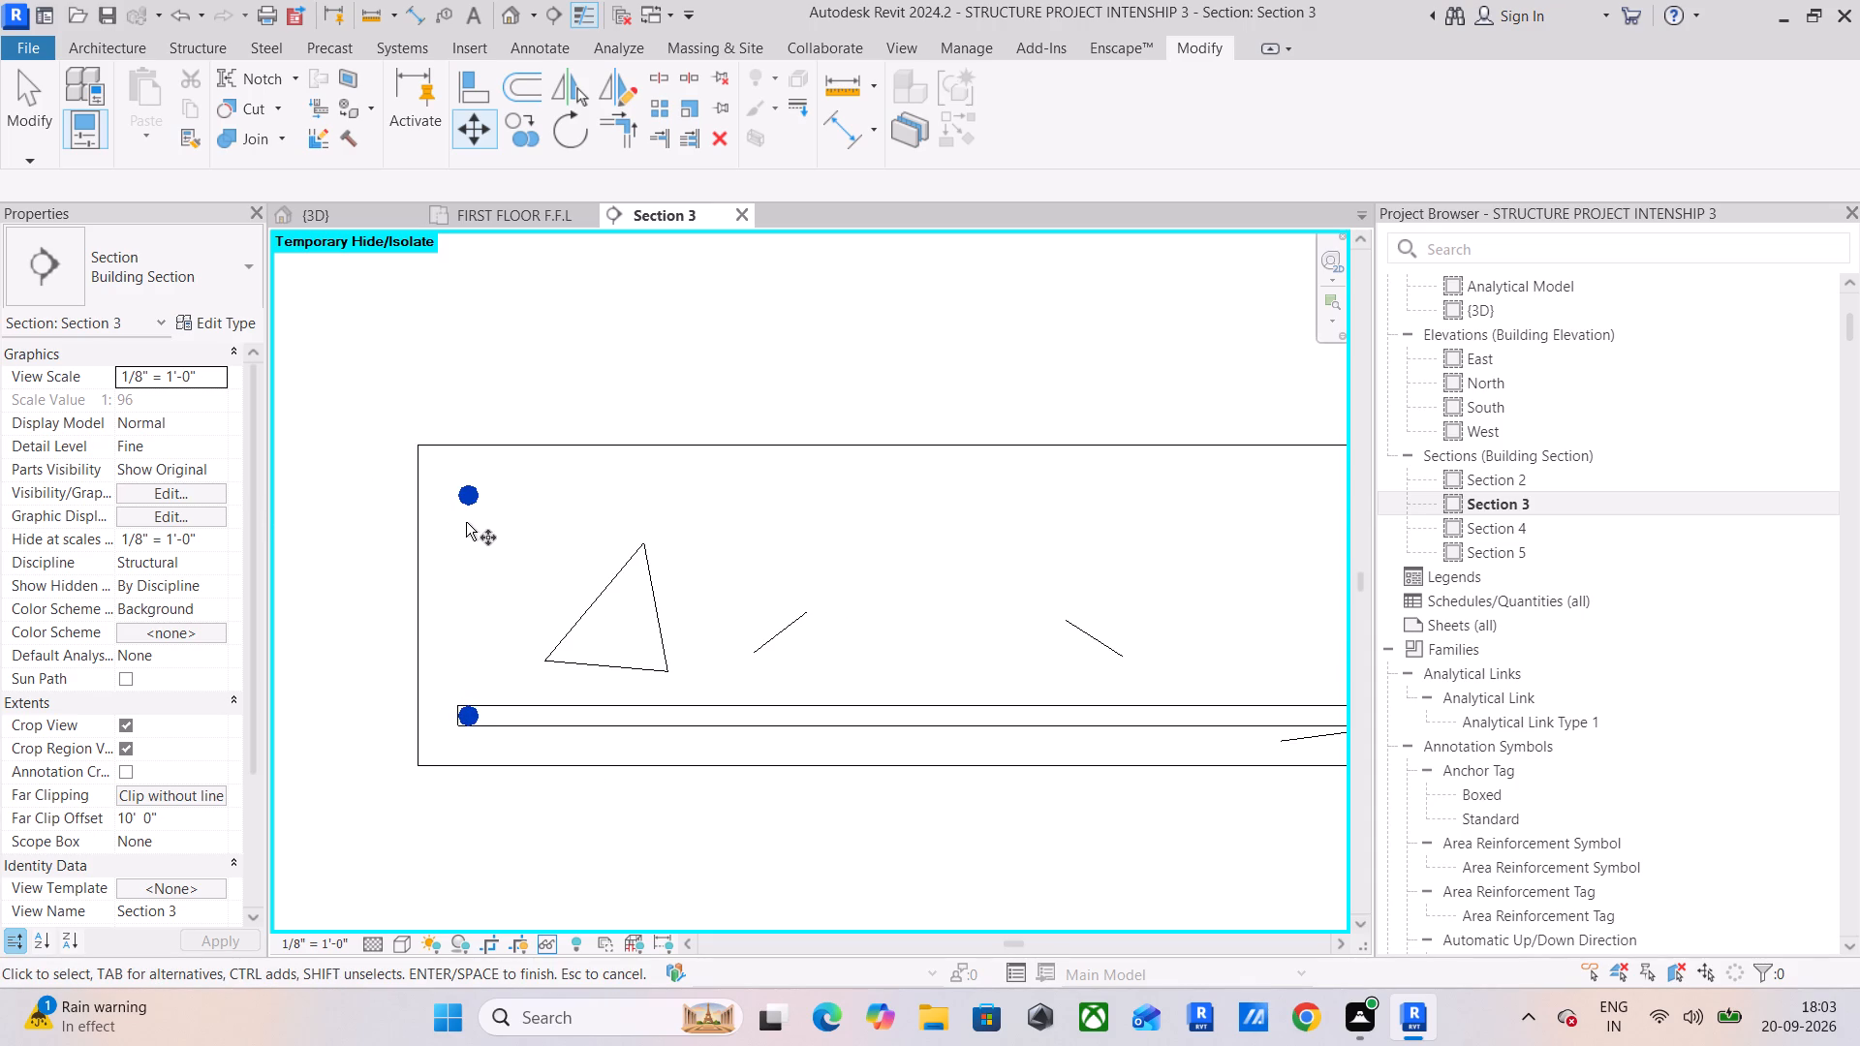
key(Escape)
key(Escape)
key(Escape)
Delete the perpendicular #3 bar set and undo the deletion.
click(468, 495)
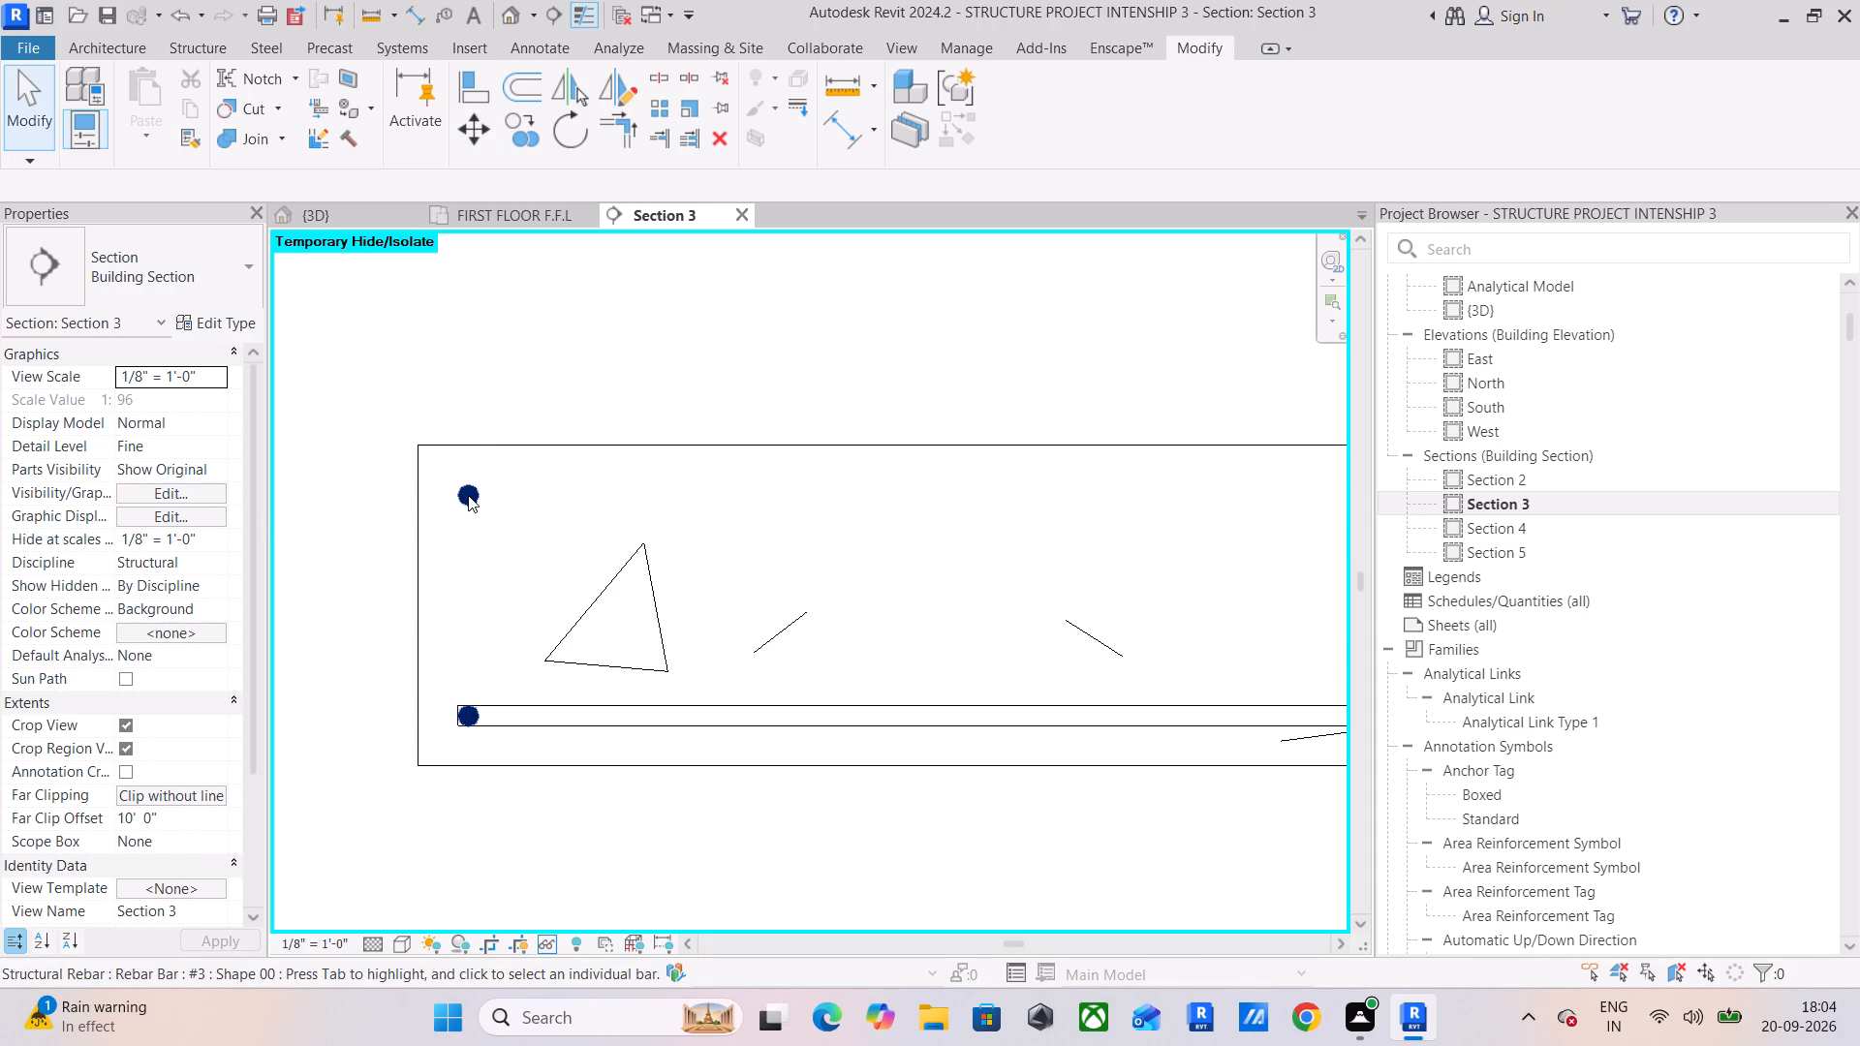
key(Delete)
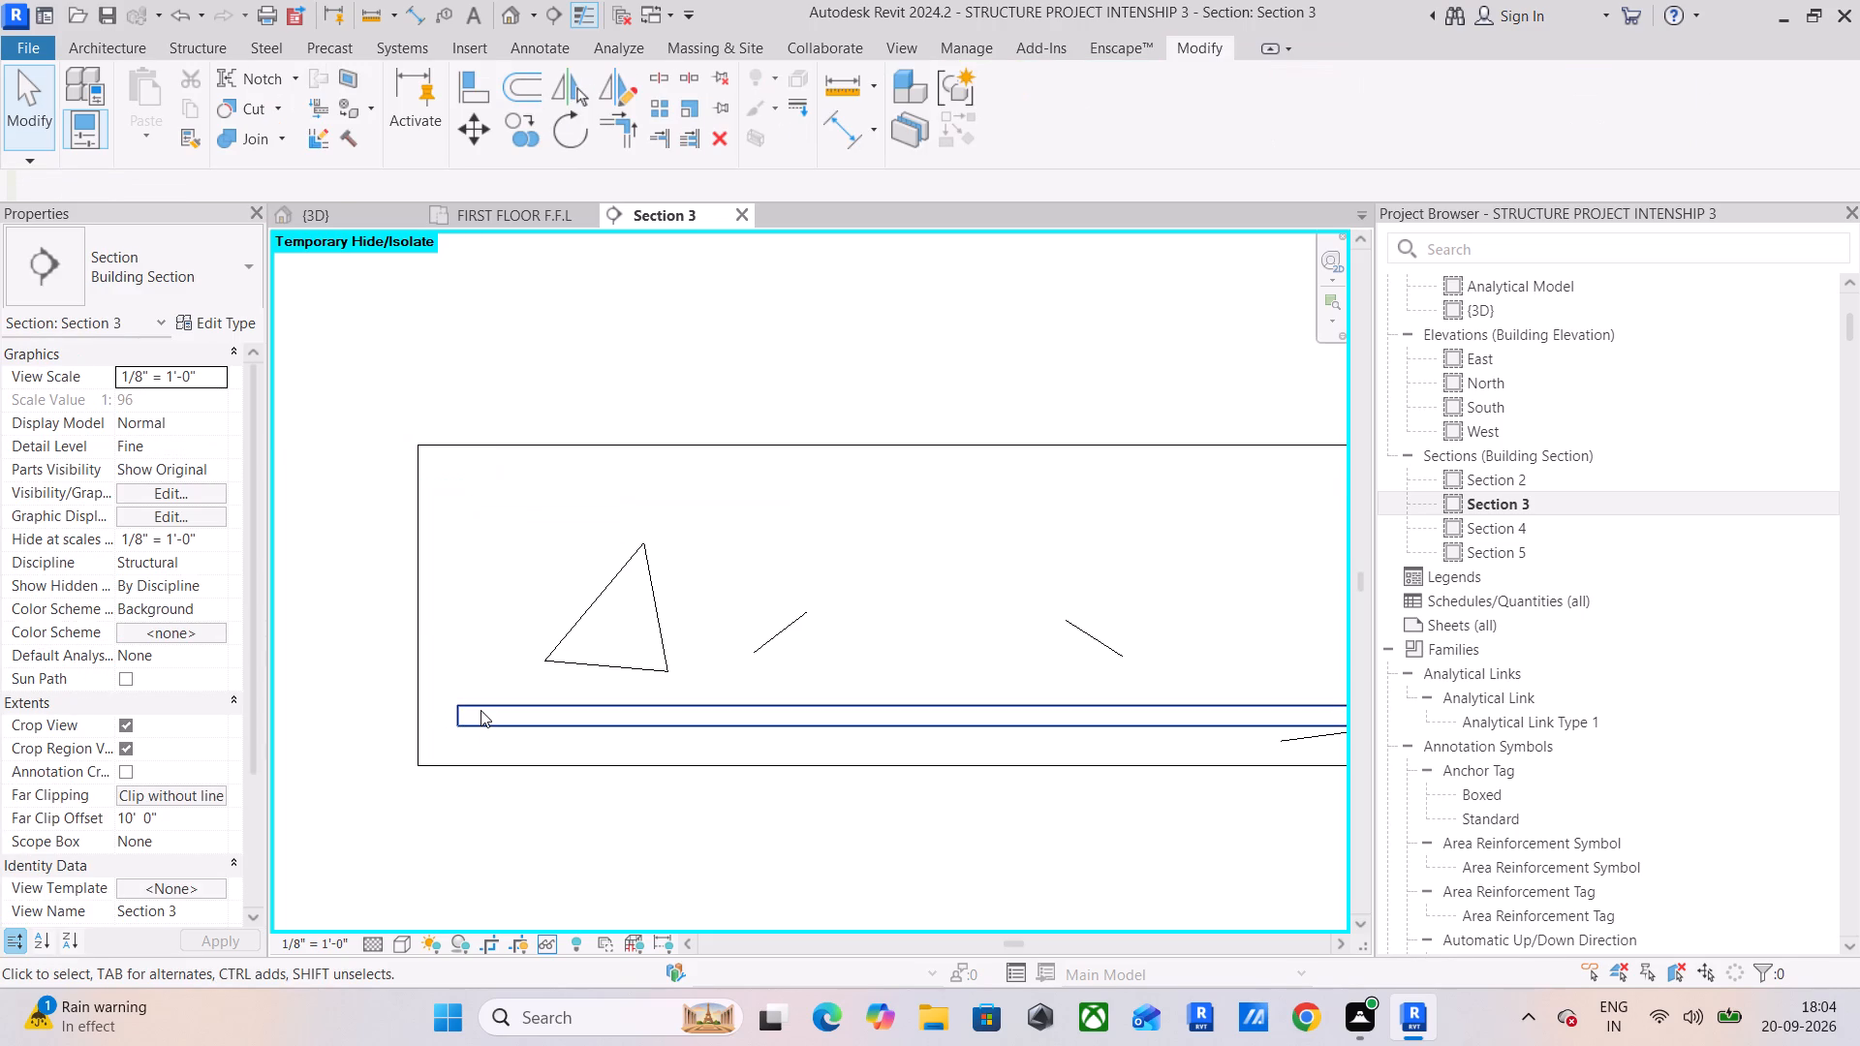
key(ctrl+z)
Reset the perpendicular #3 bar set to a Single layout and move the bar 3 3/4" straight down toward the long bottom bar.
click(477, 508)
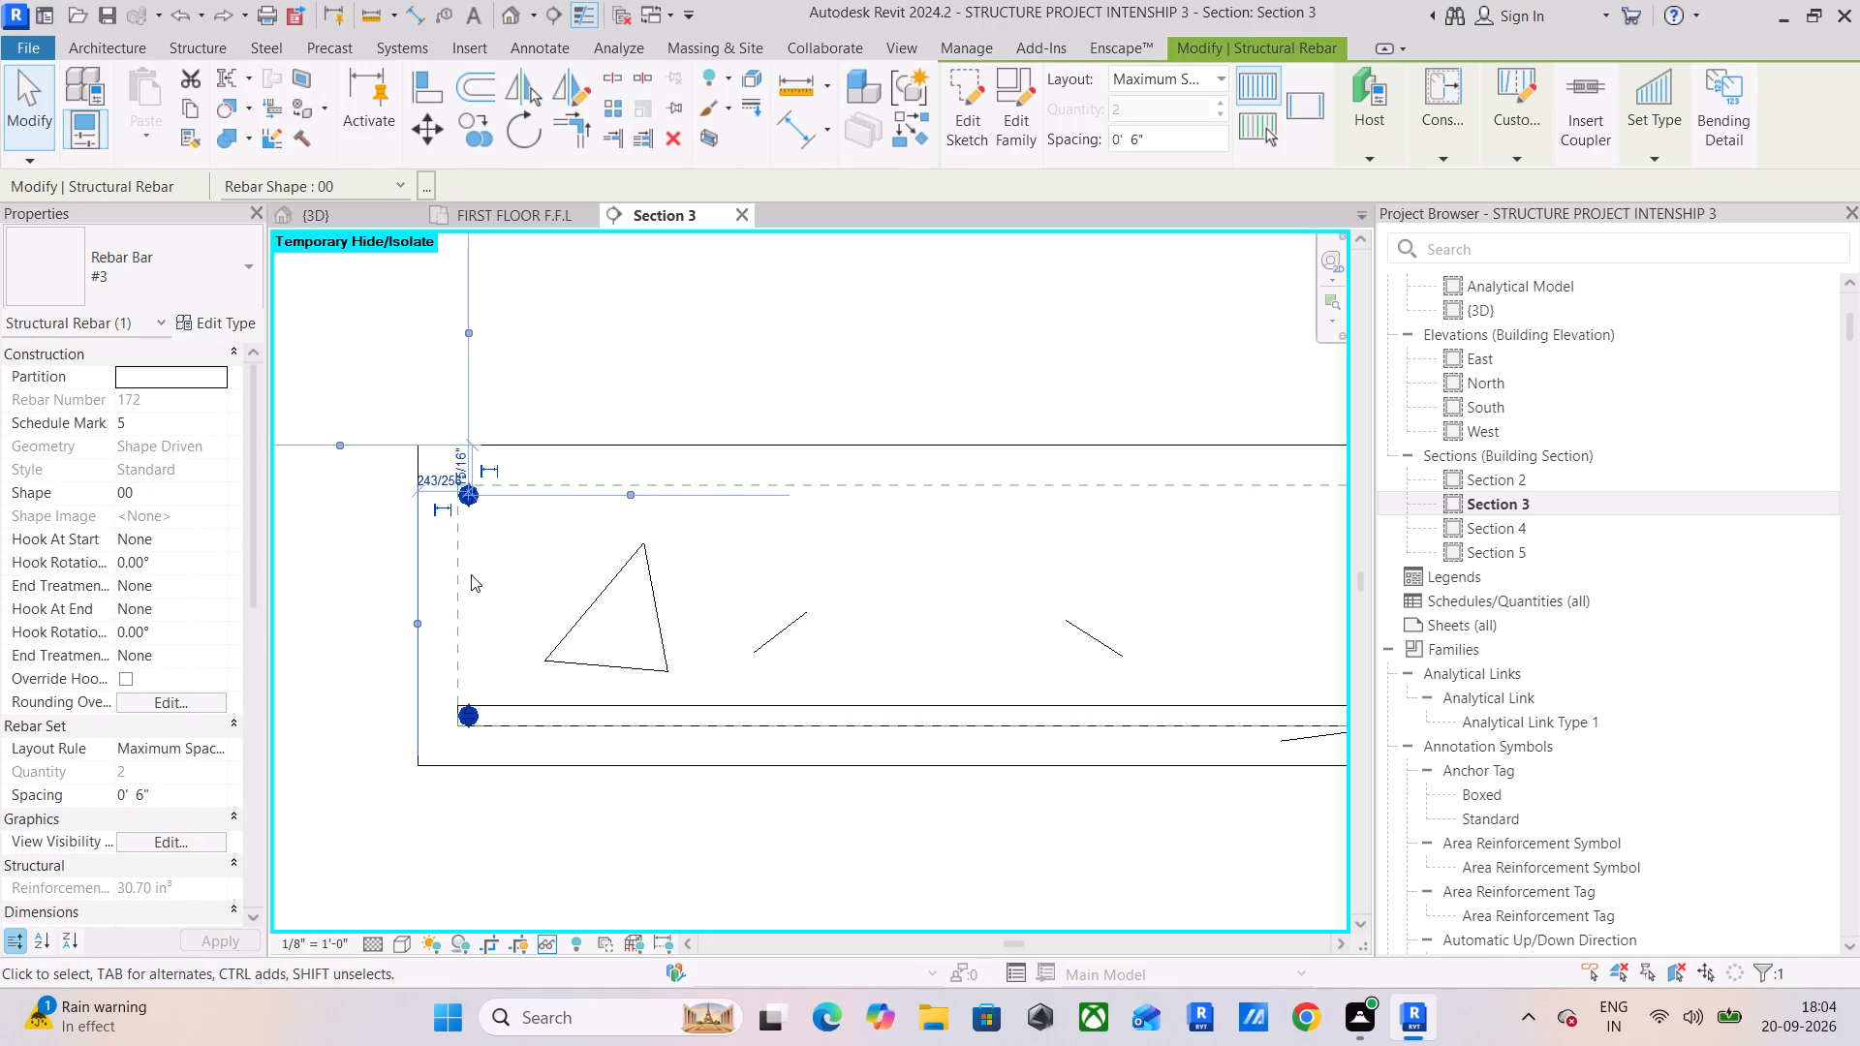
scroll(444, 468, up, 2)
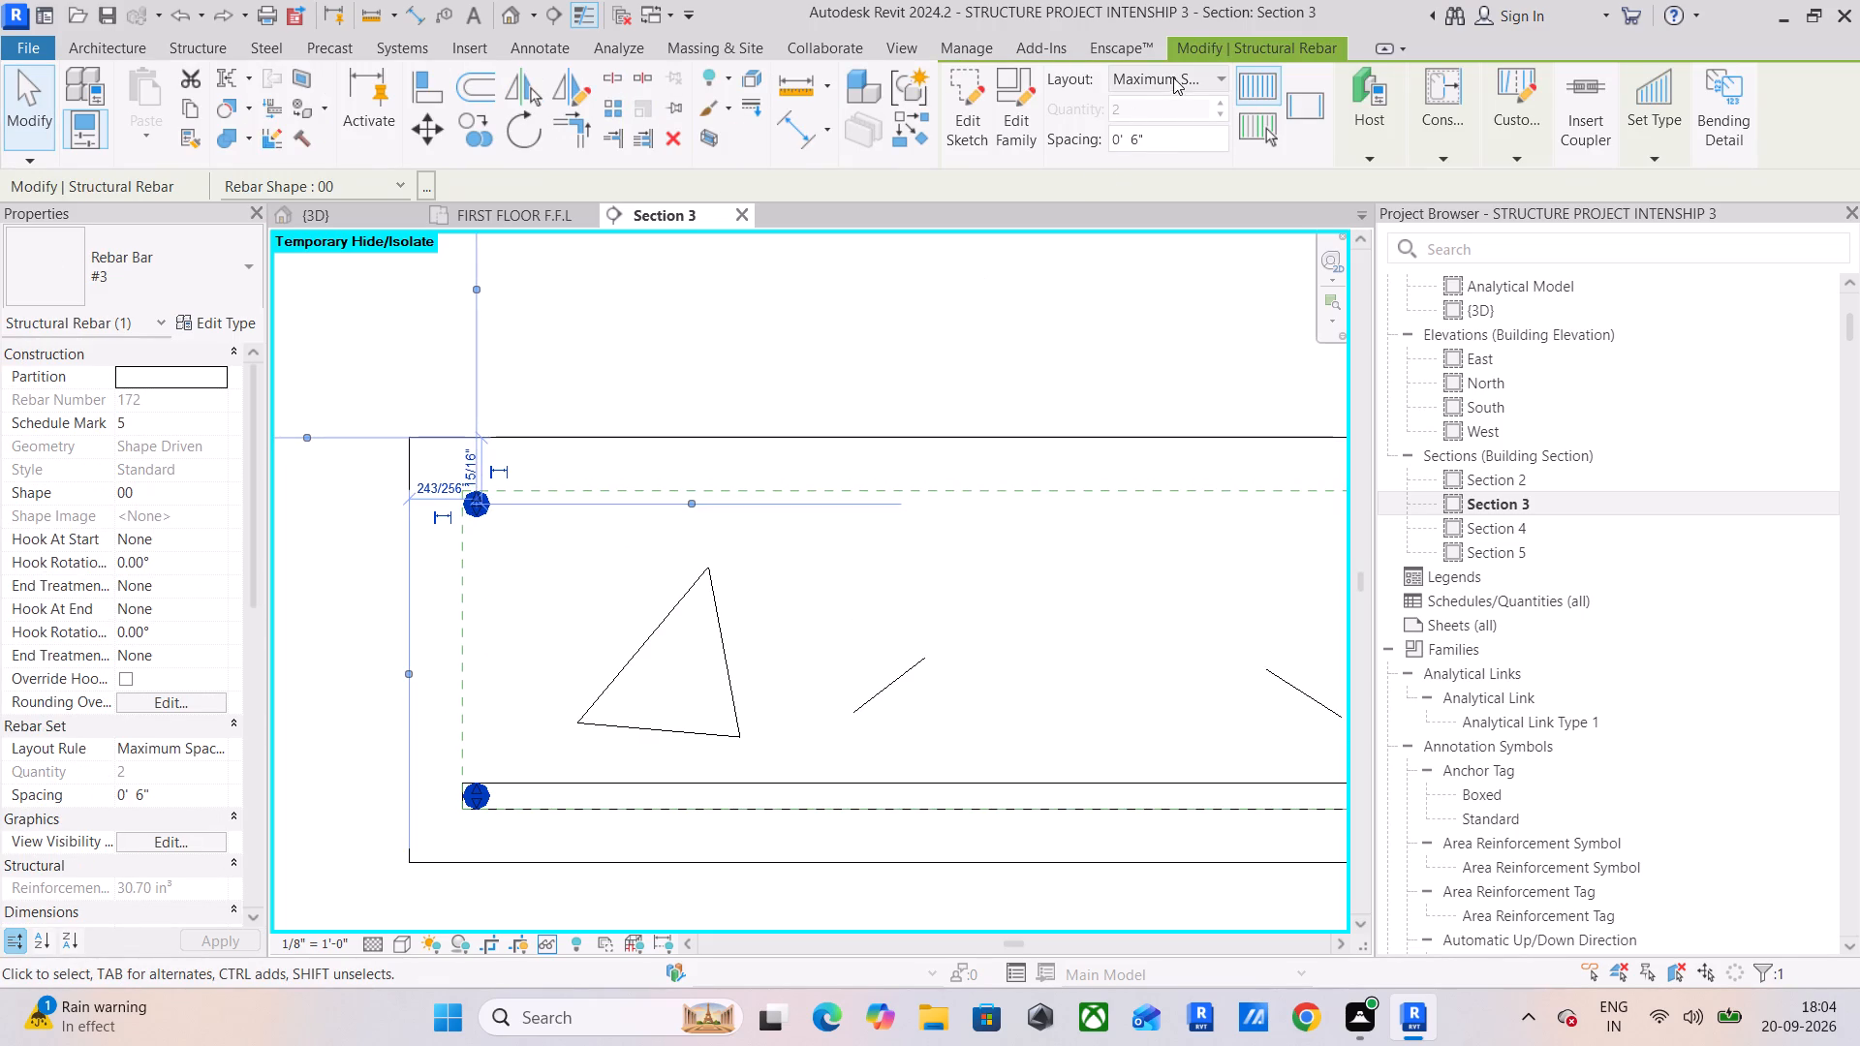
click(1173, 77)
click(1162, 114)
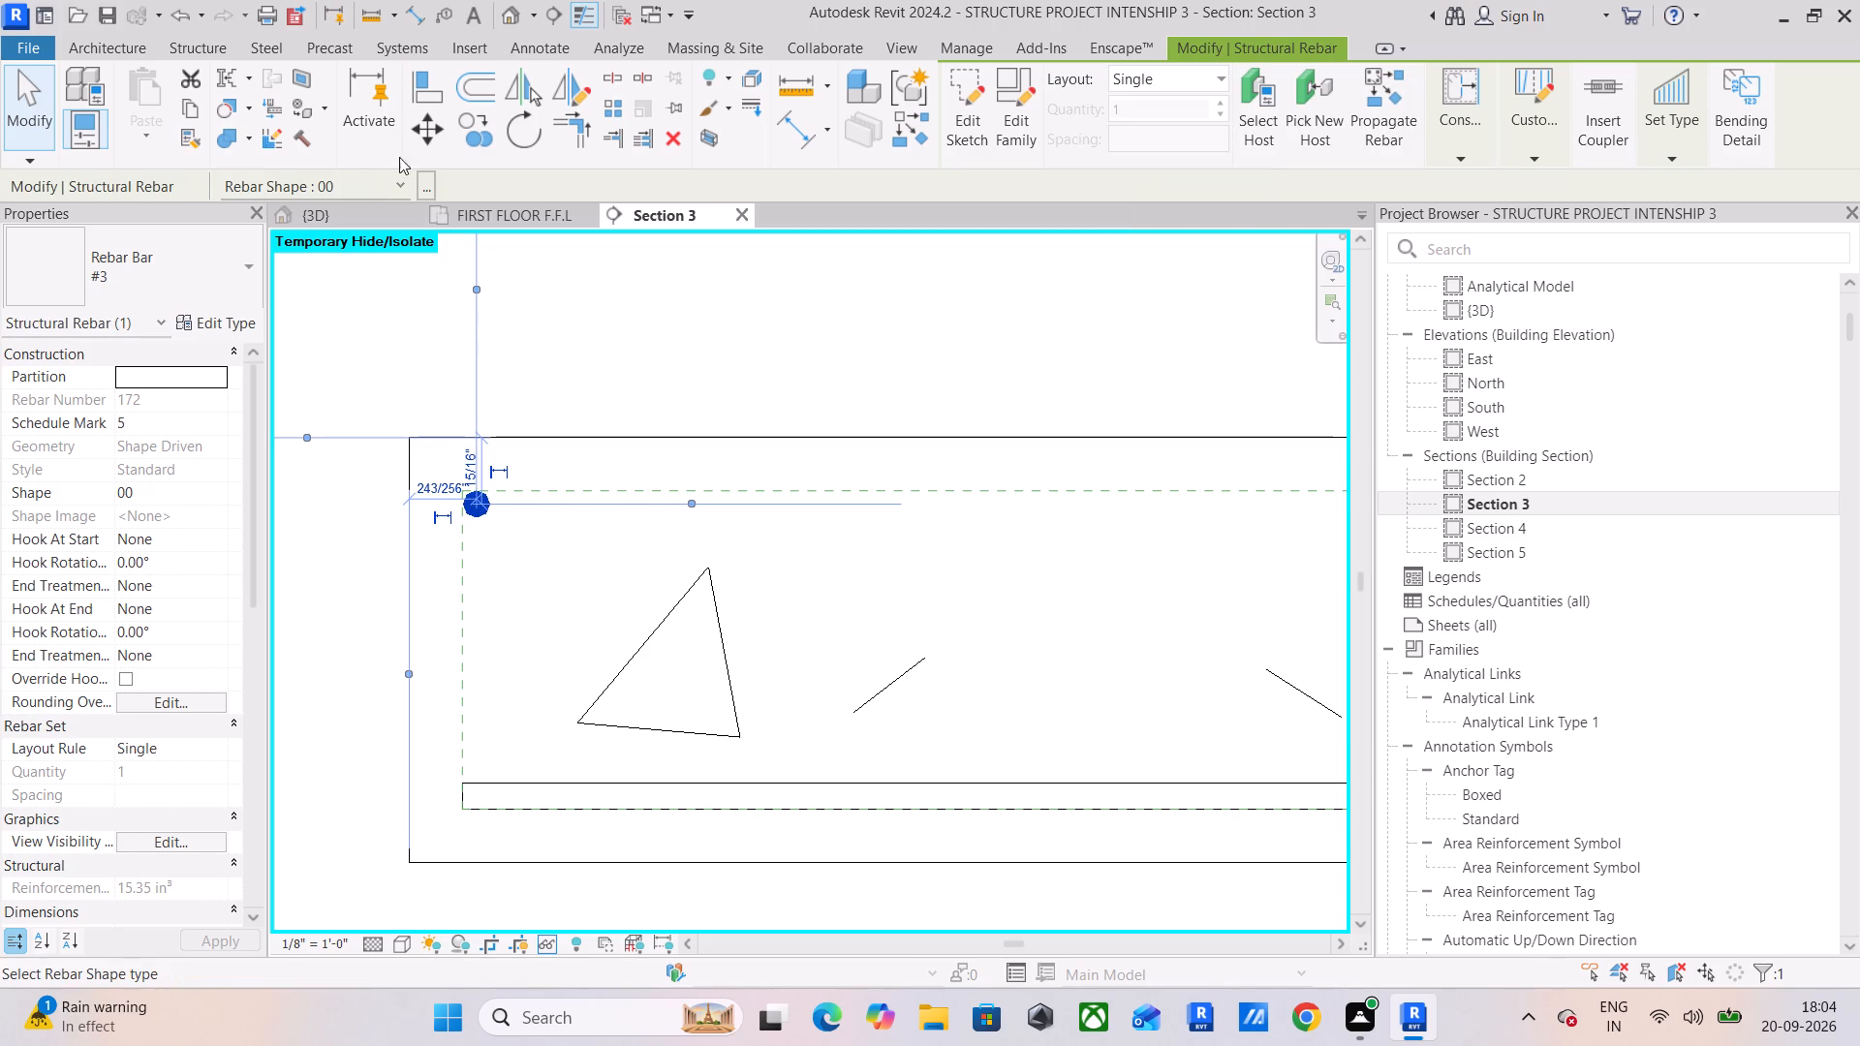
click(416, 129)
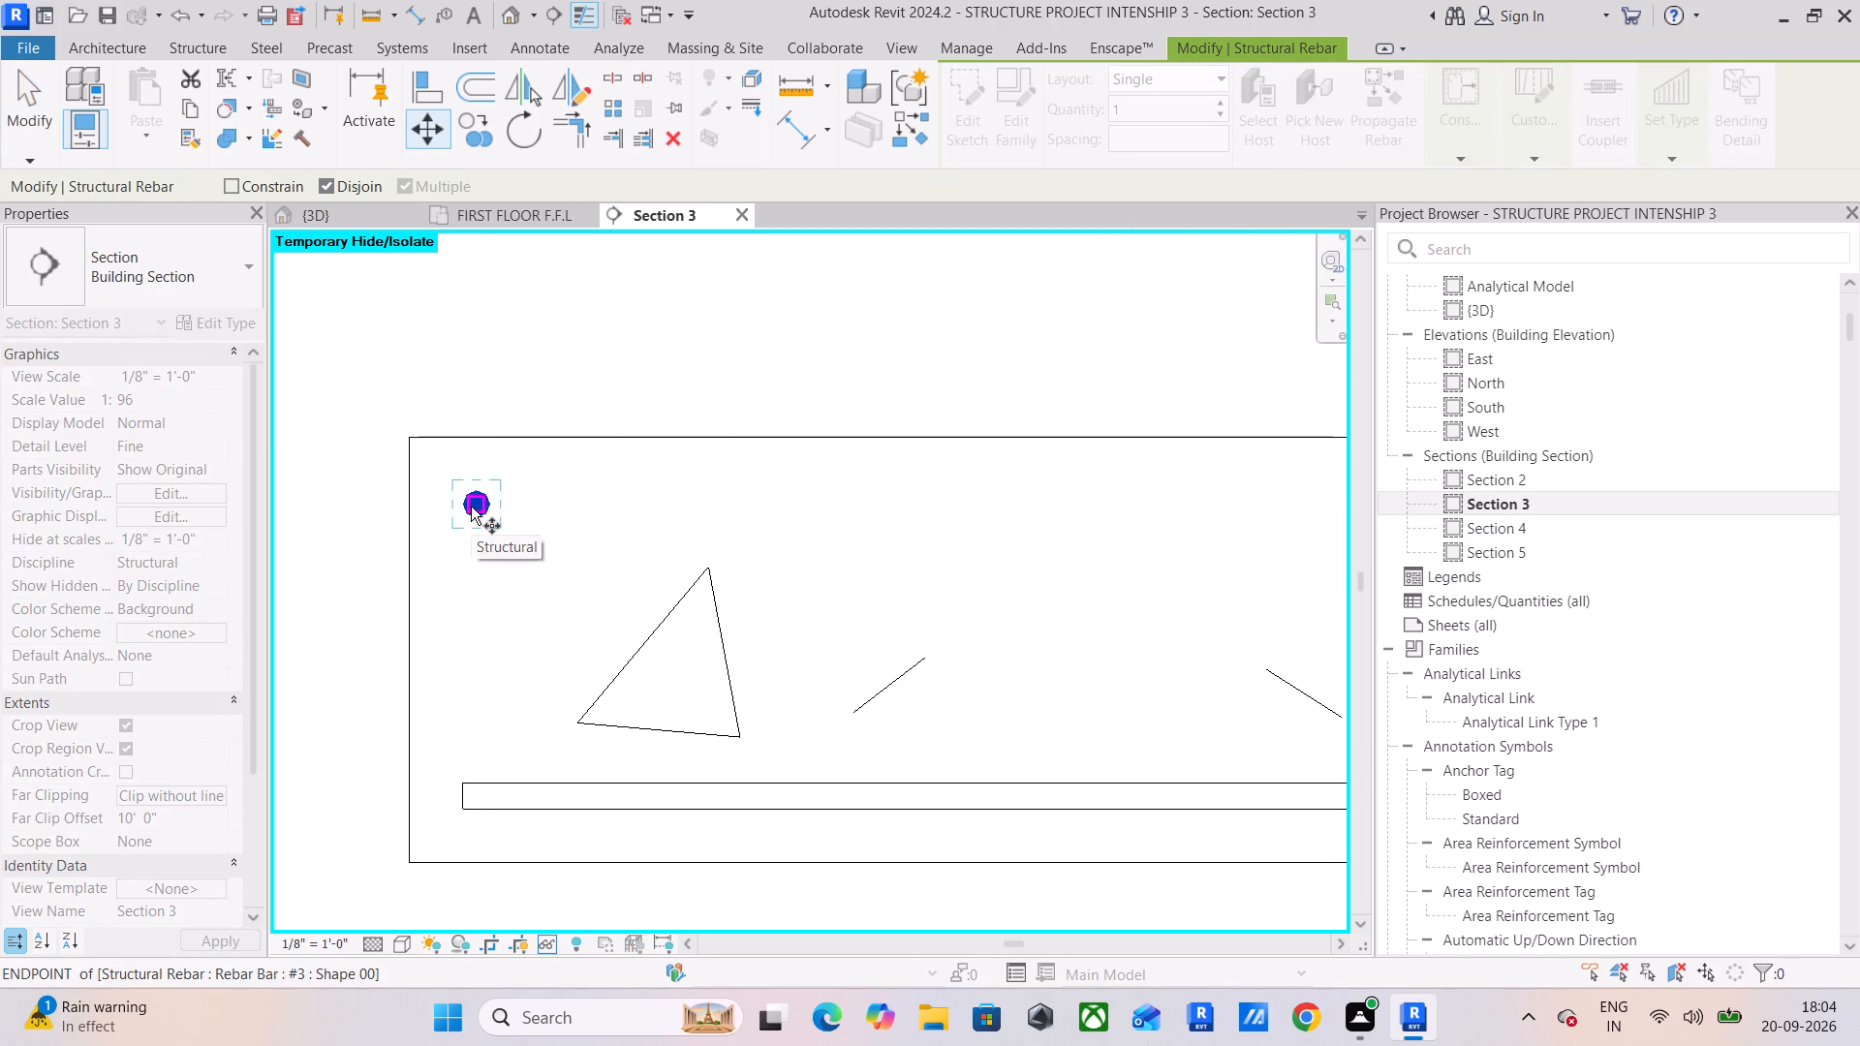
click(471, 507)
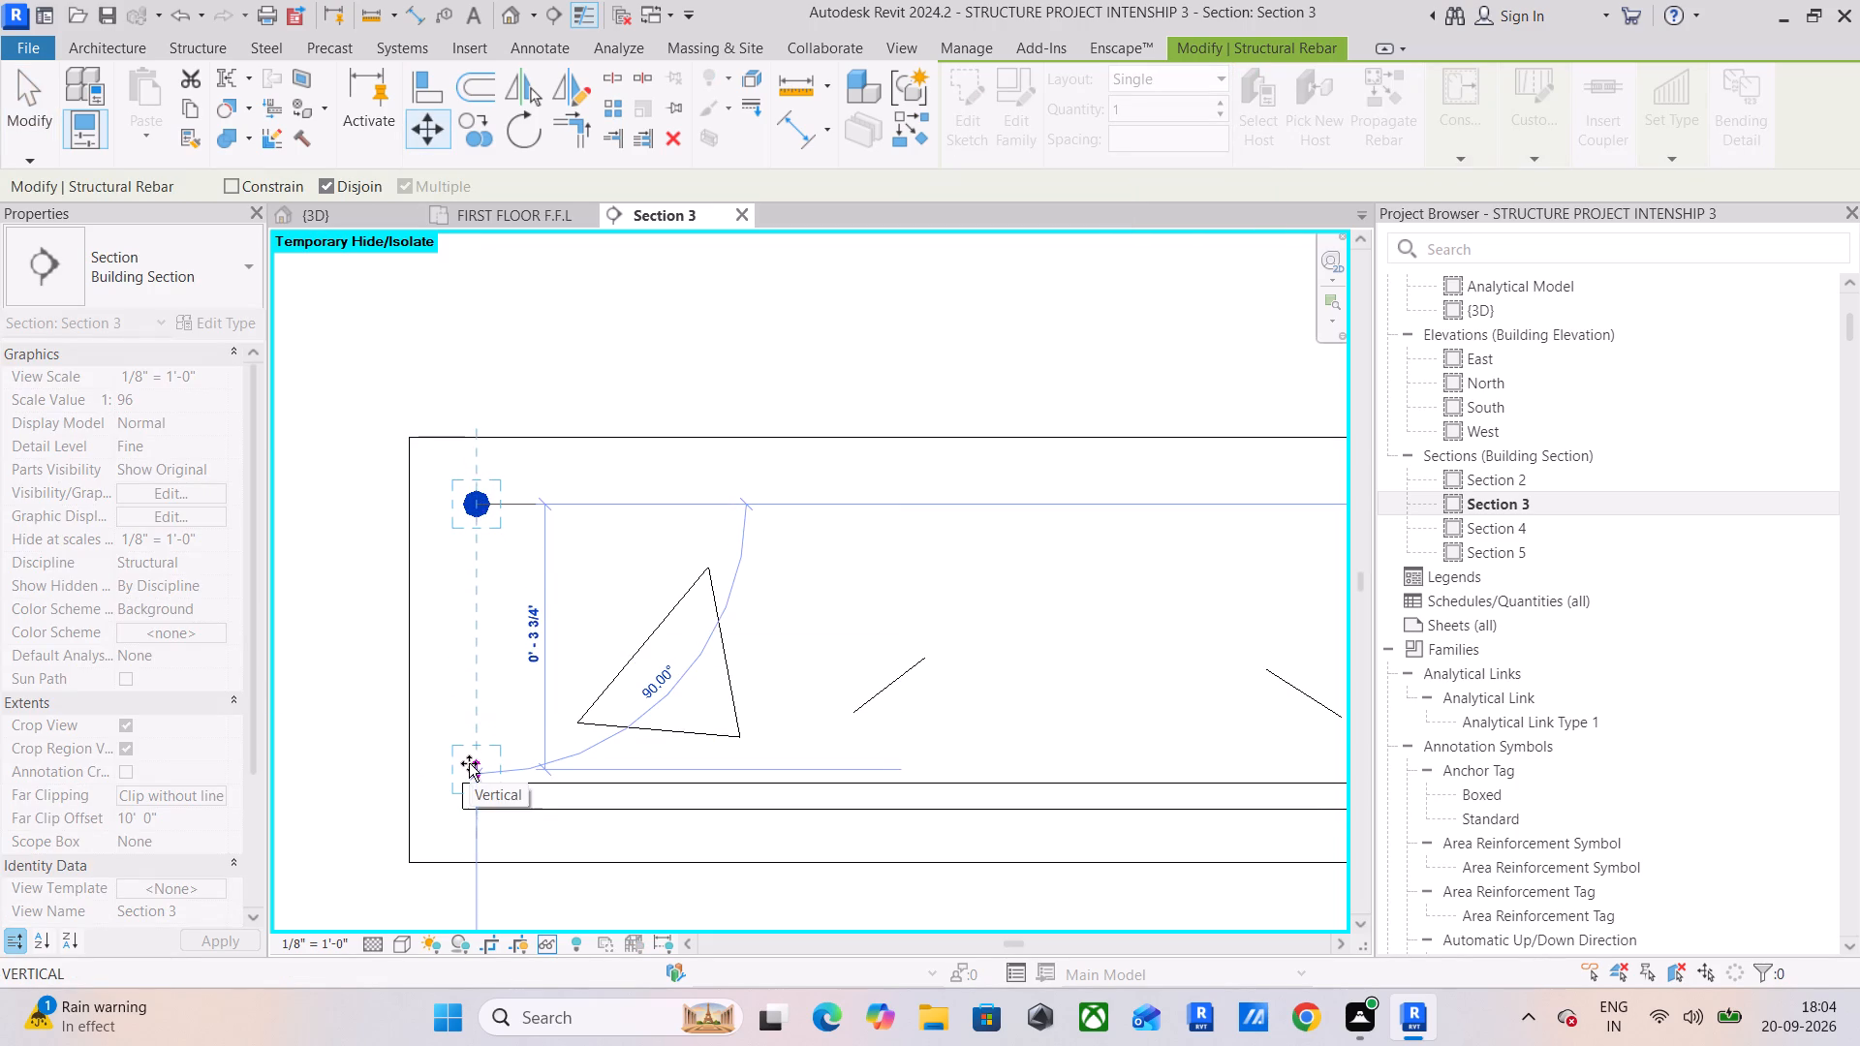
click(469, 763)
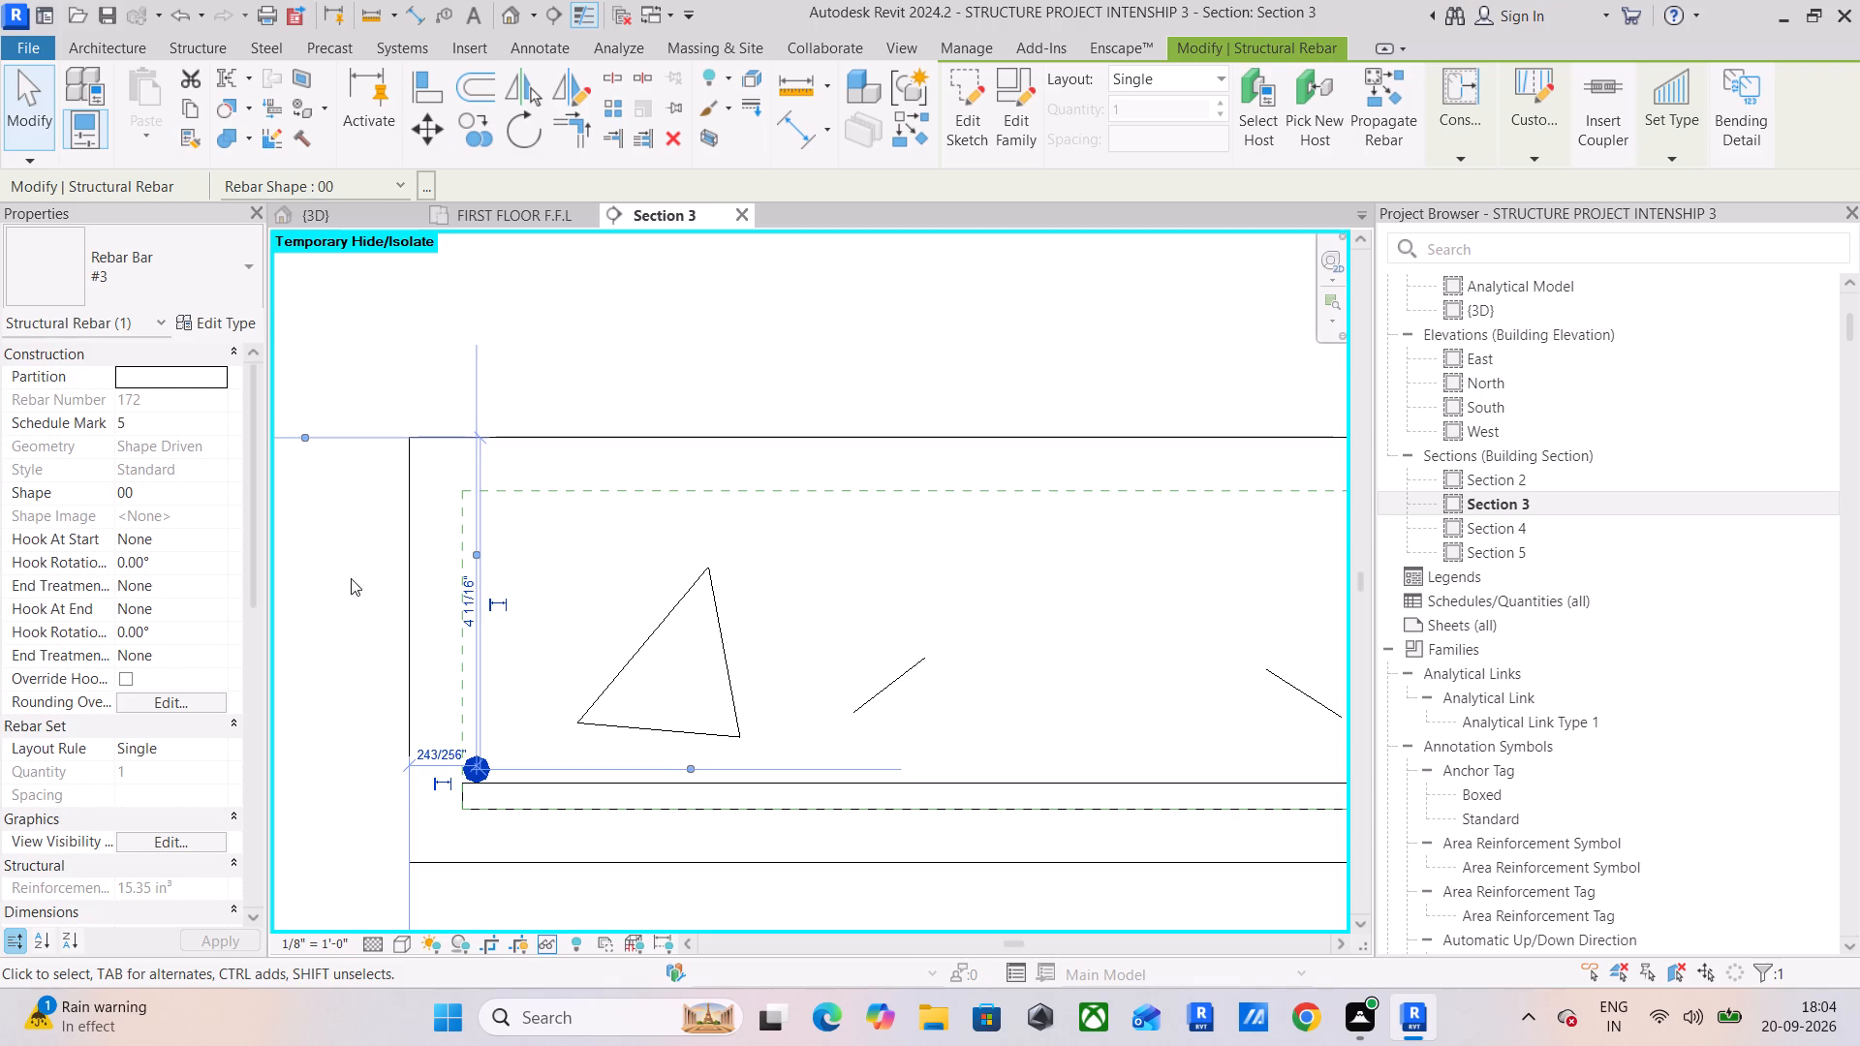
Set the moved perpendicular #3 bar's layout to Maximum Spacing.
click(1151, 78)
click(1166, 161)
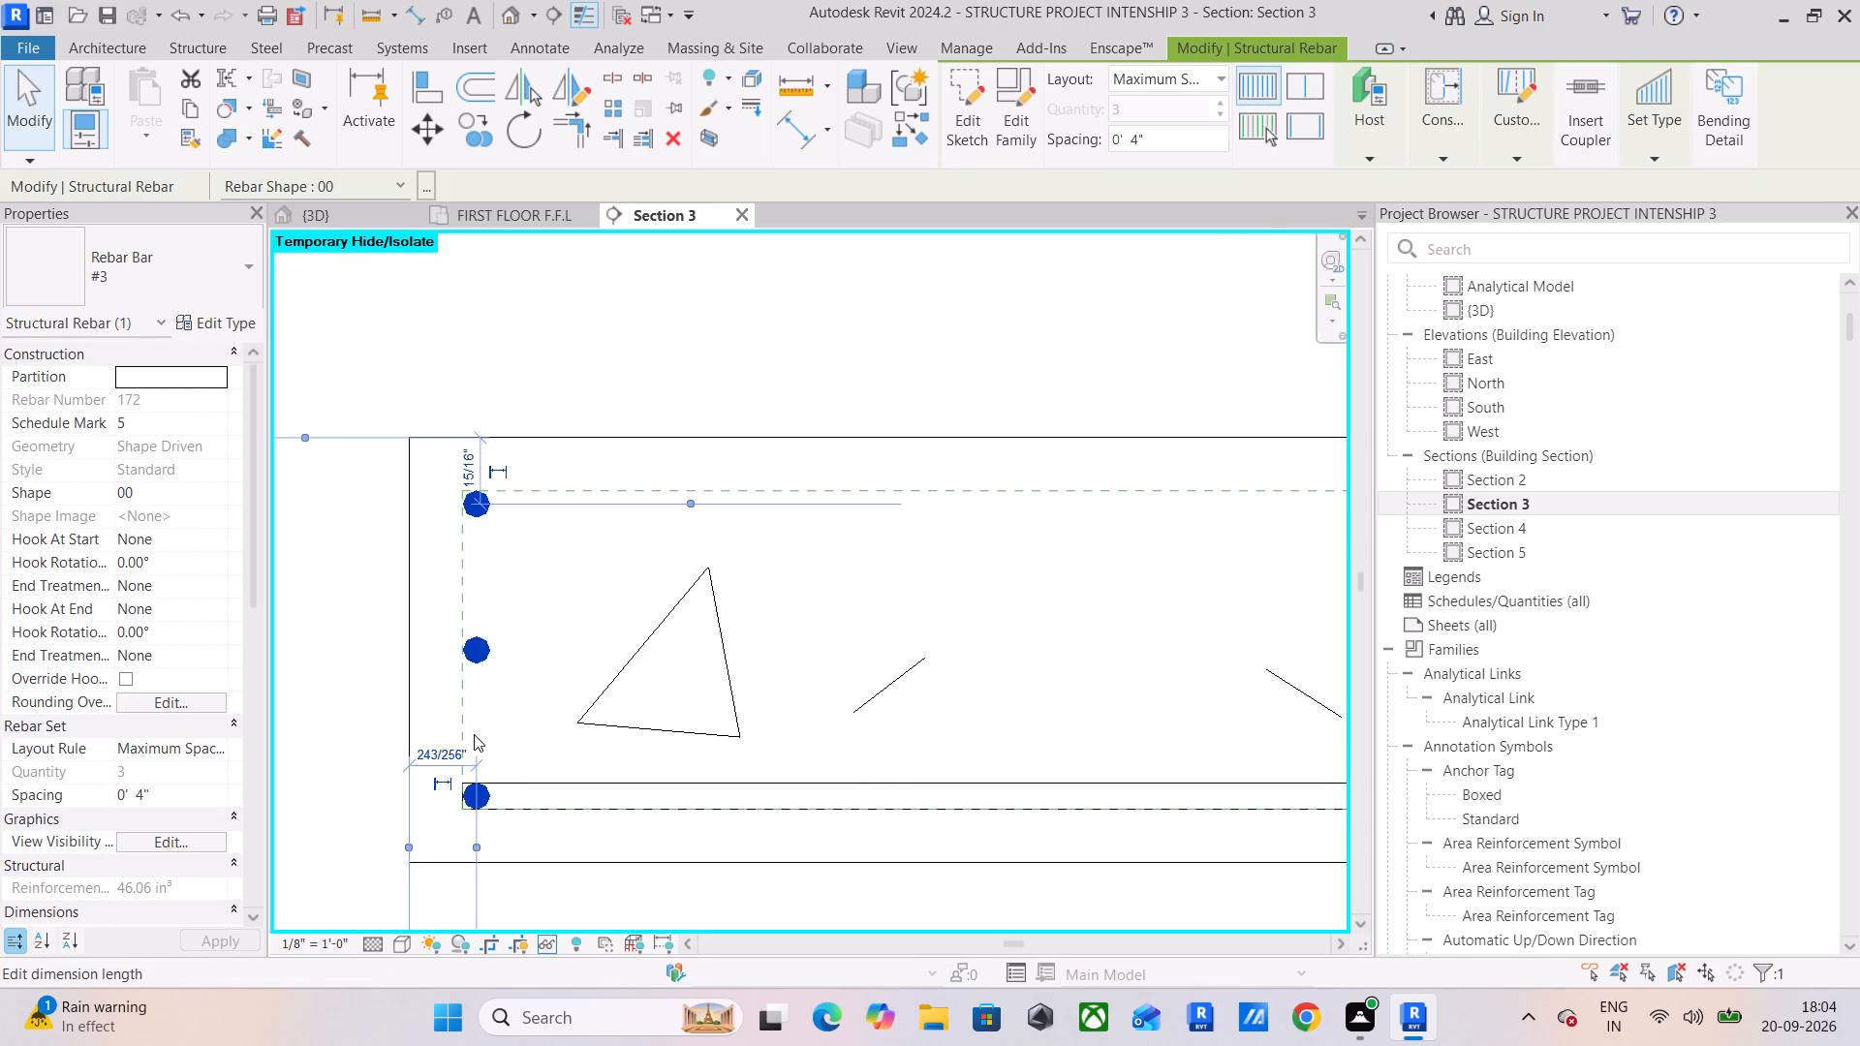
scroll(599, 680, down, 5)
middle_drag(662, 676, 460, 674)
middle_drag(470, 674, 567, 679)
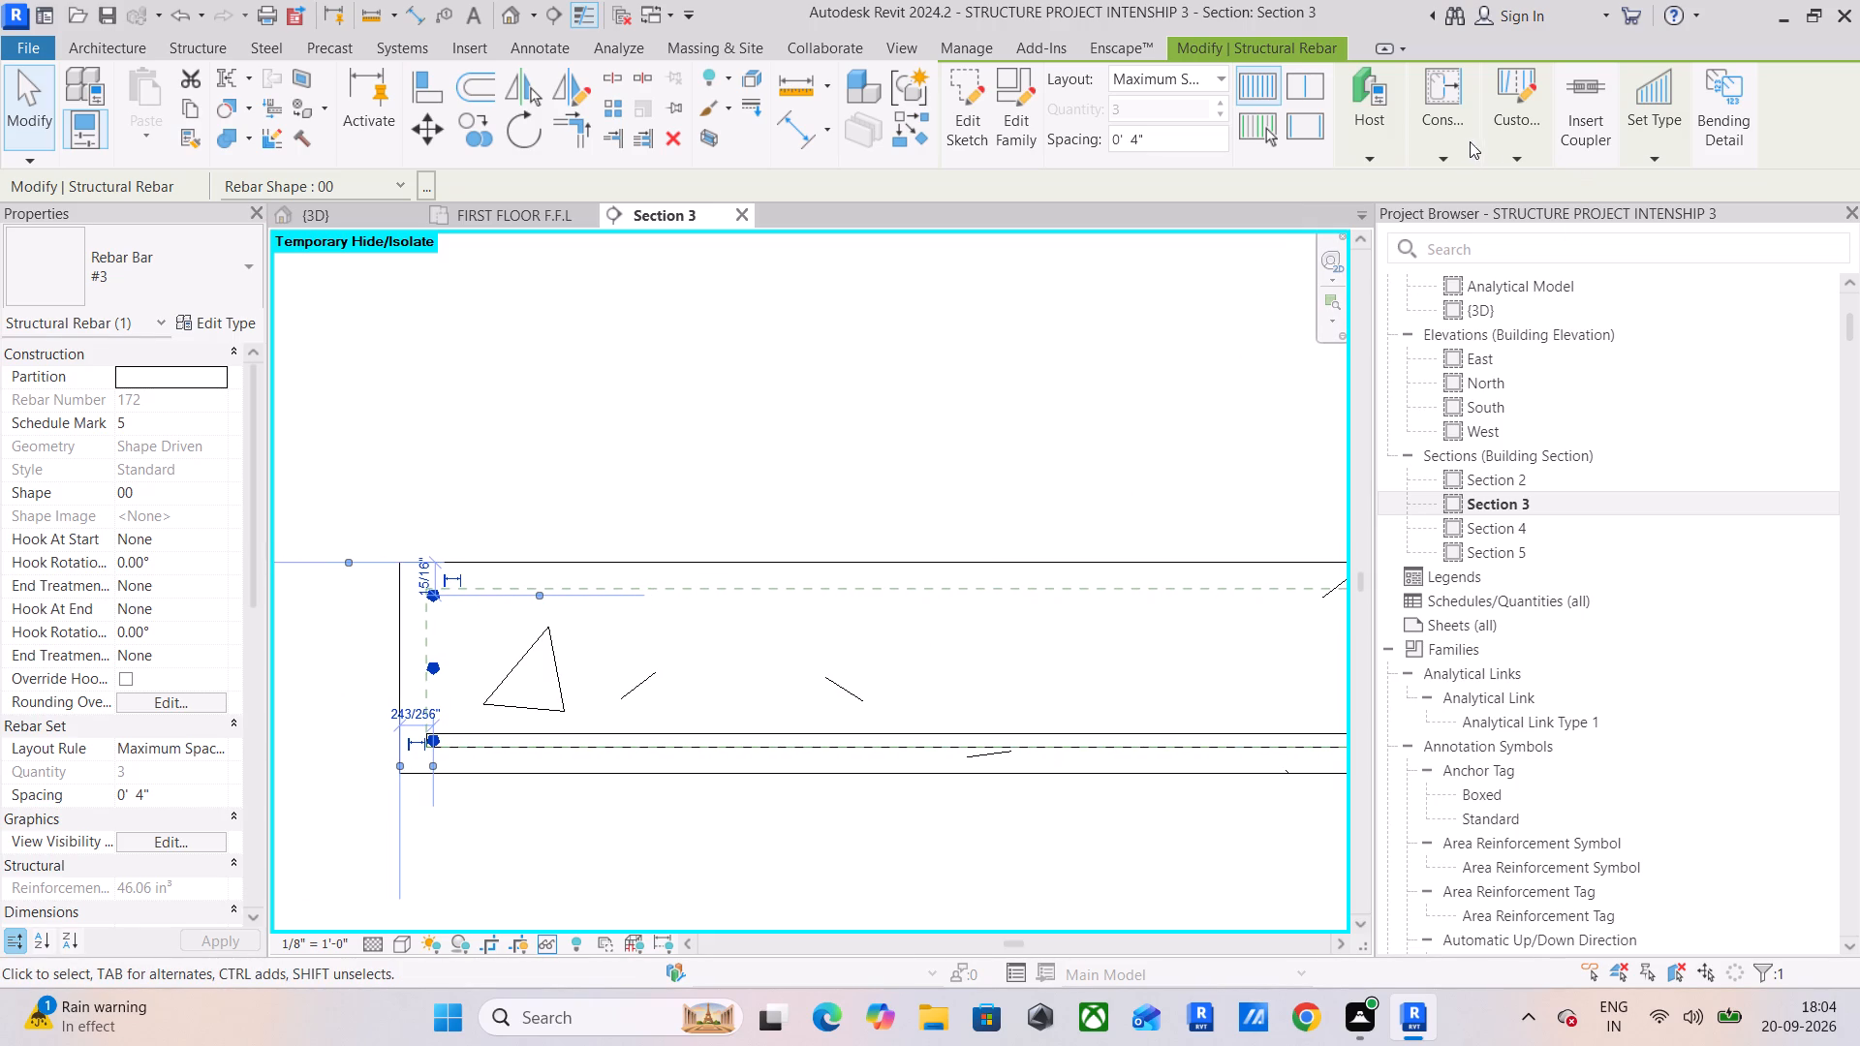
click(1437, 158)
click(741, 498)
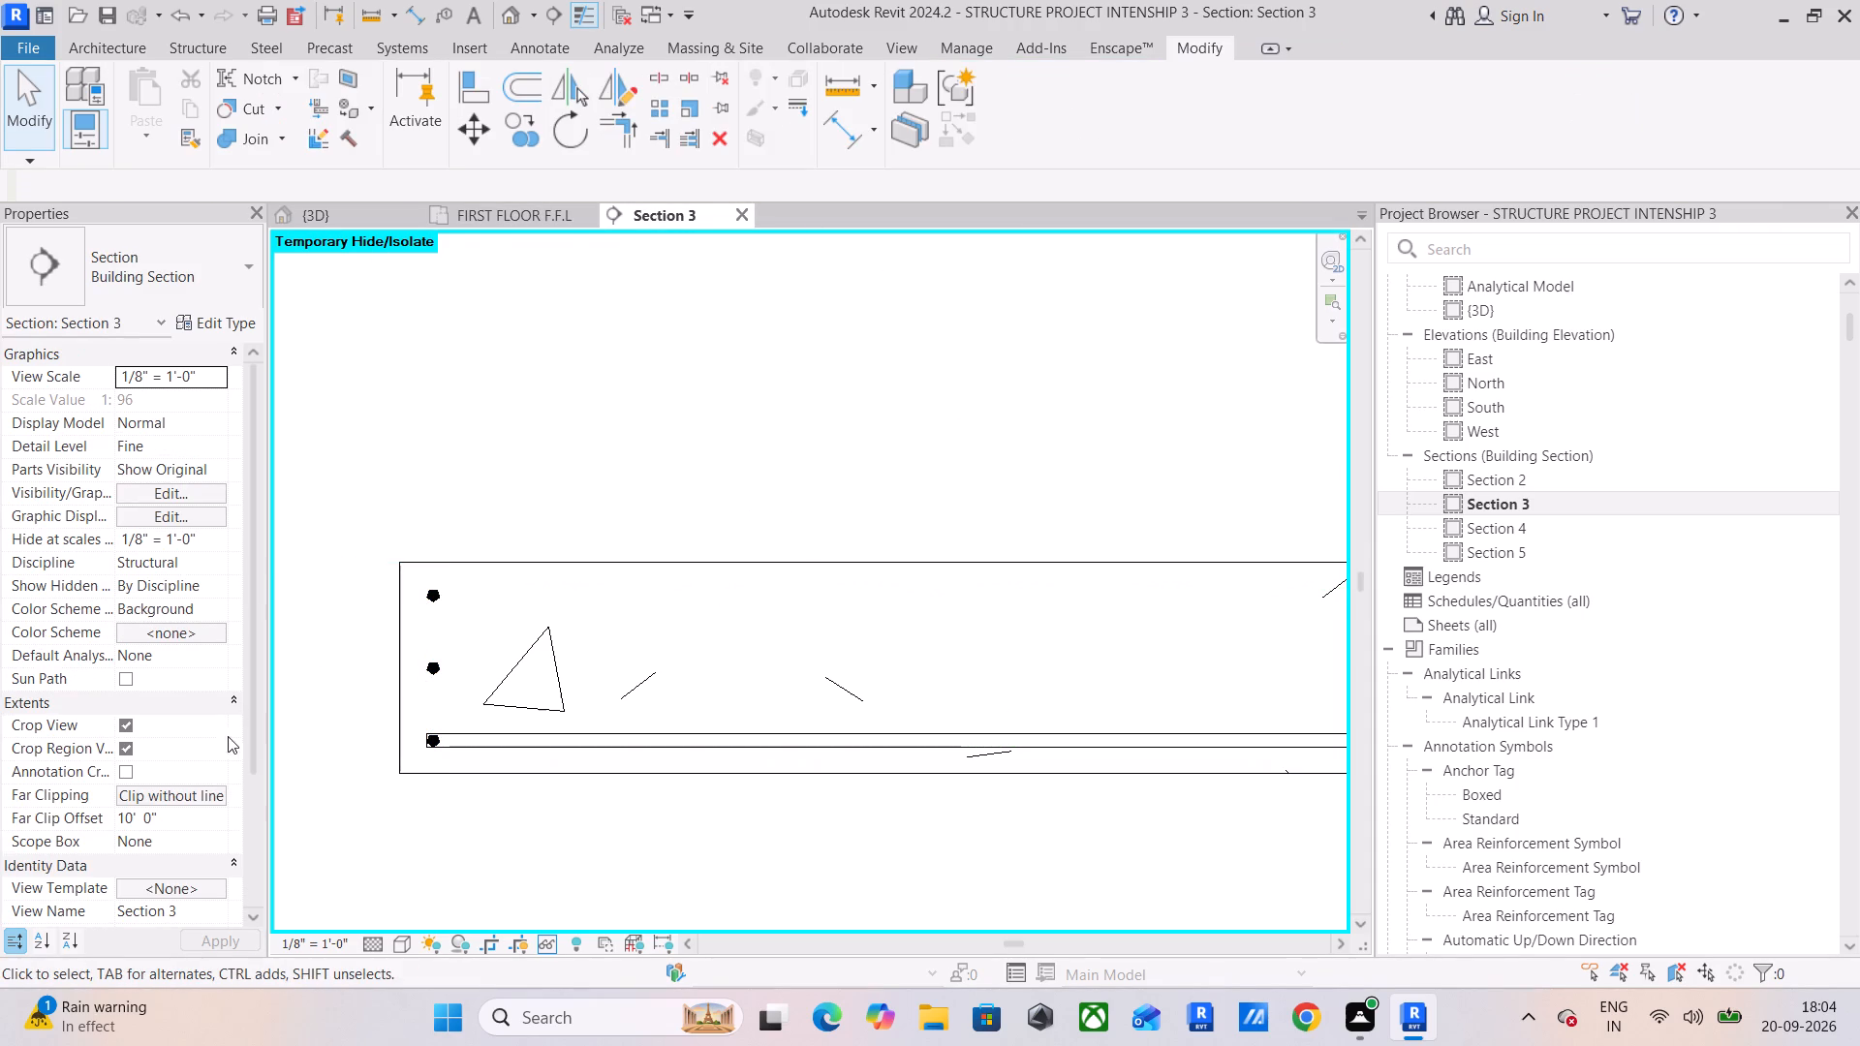
Delete the vertically distributed perpendicular #3 bar set at the slab's end.
click(434, 580)
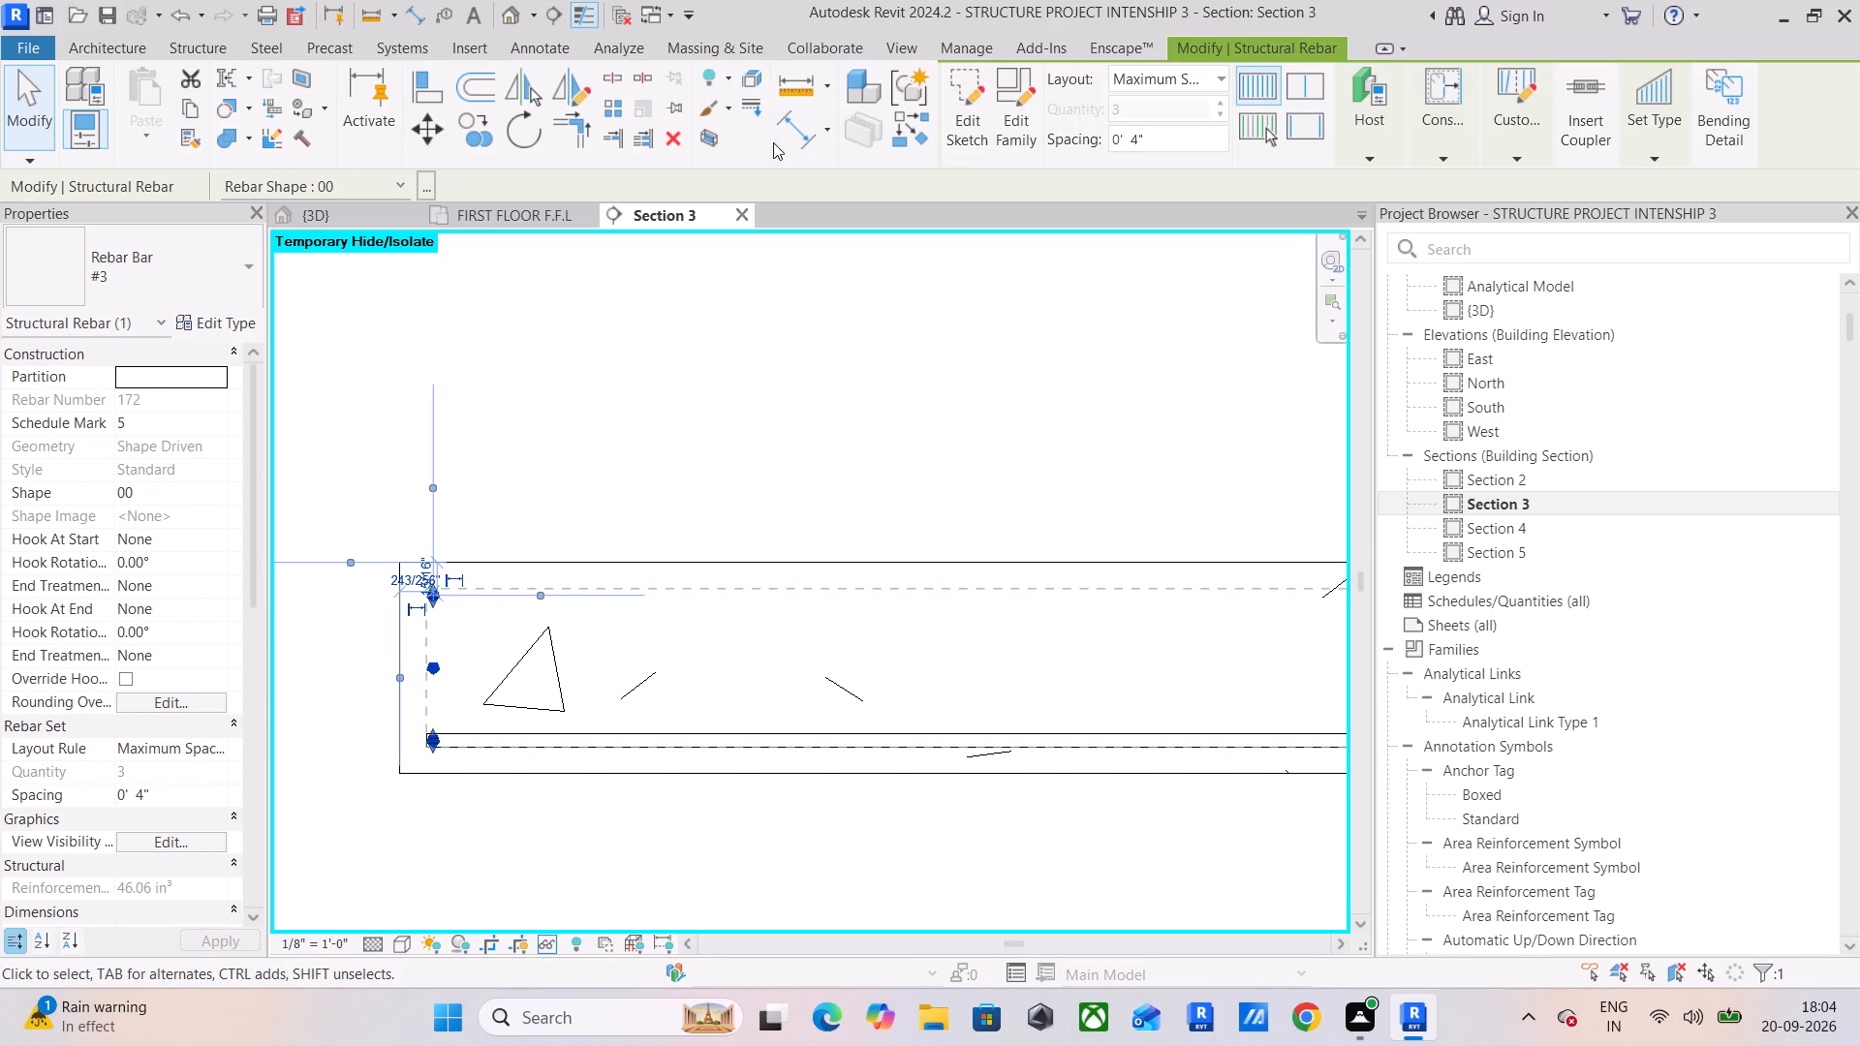
click(666, 135)
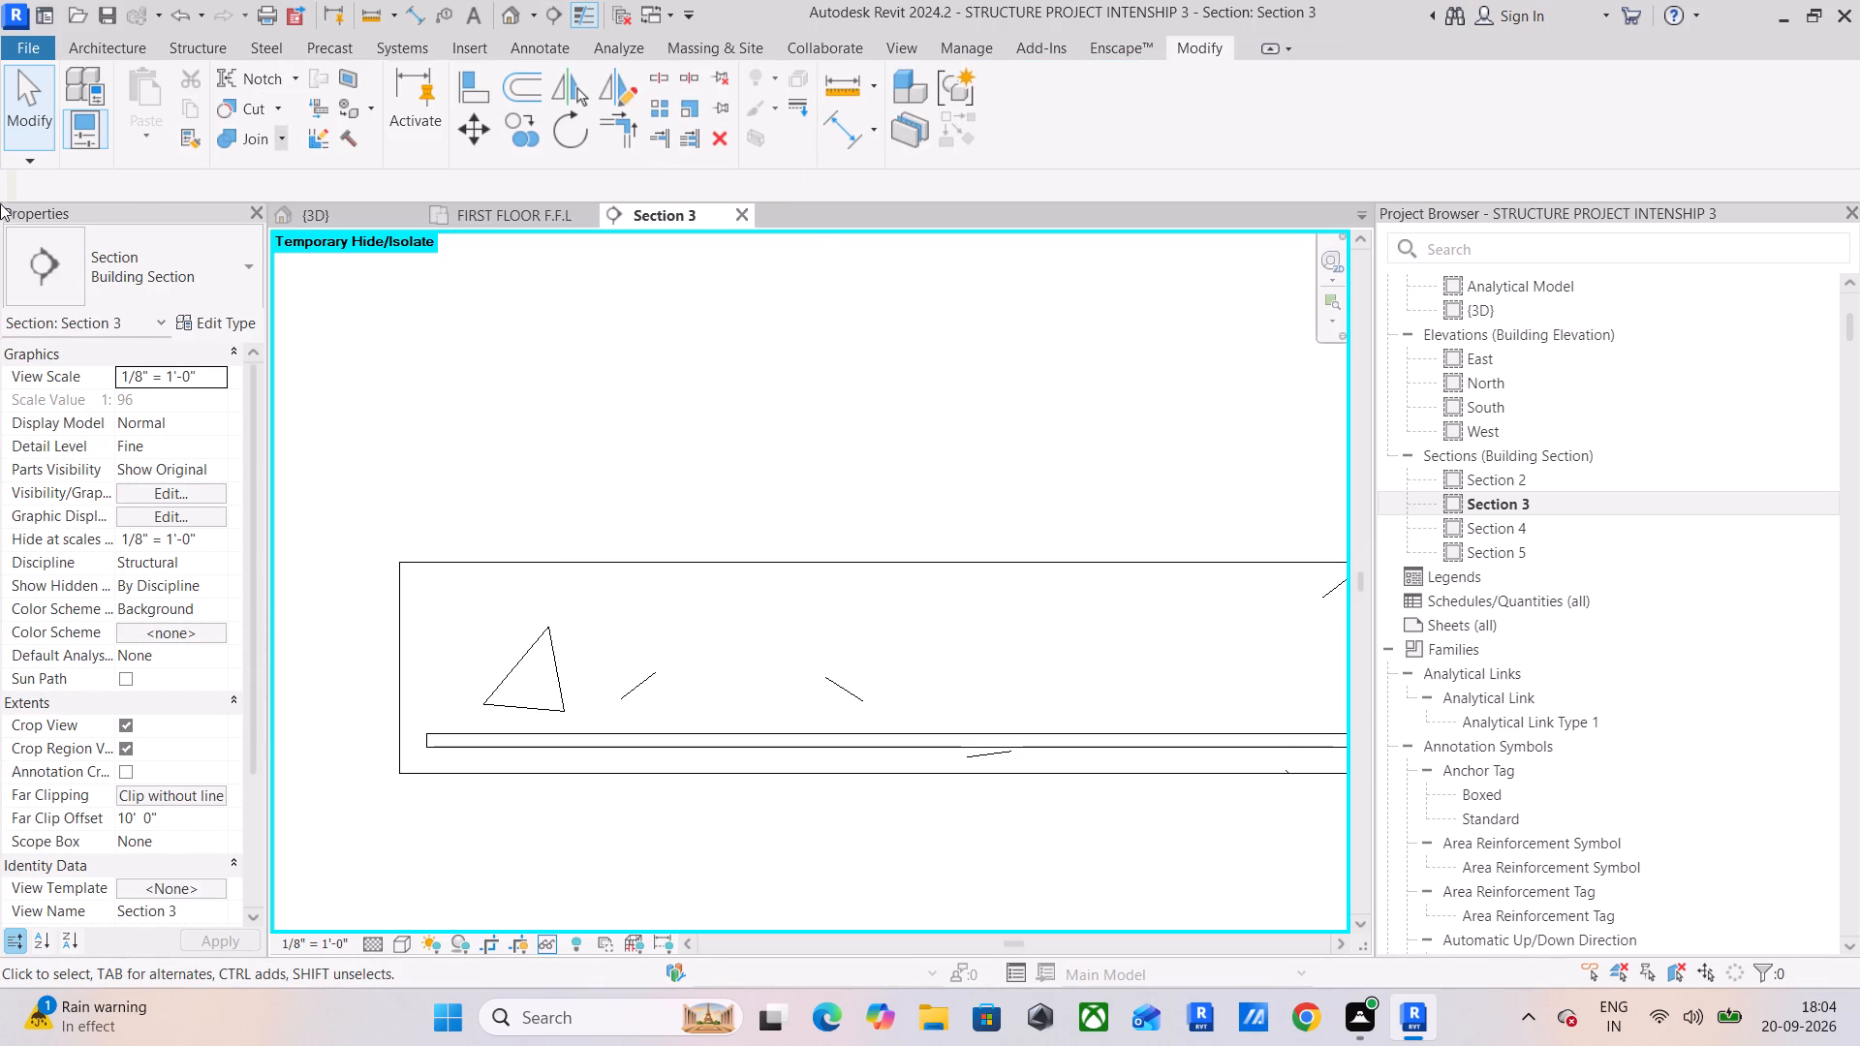
Place a #3 rebar of shape 00 perpendicular to the section, just above the long bottom bar and about 6.7" from the slab's end.
click(178, 54)
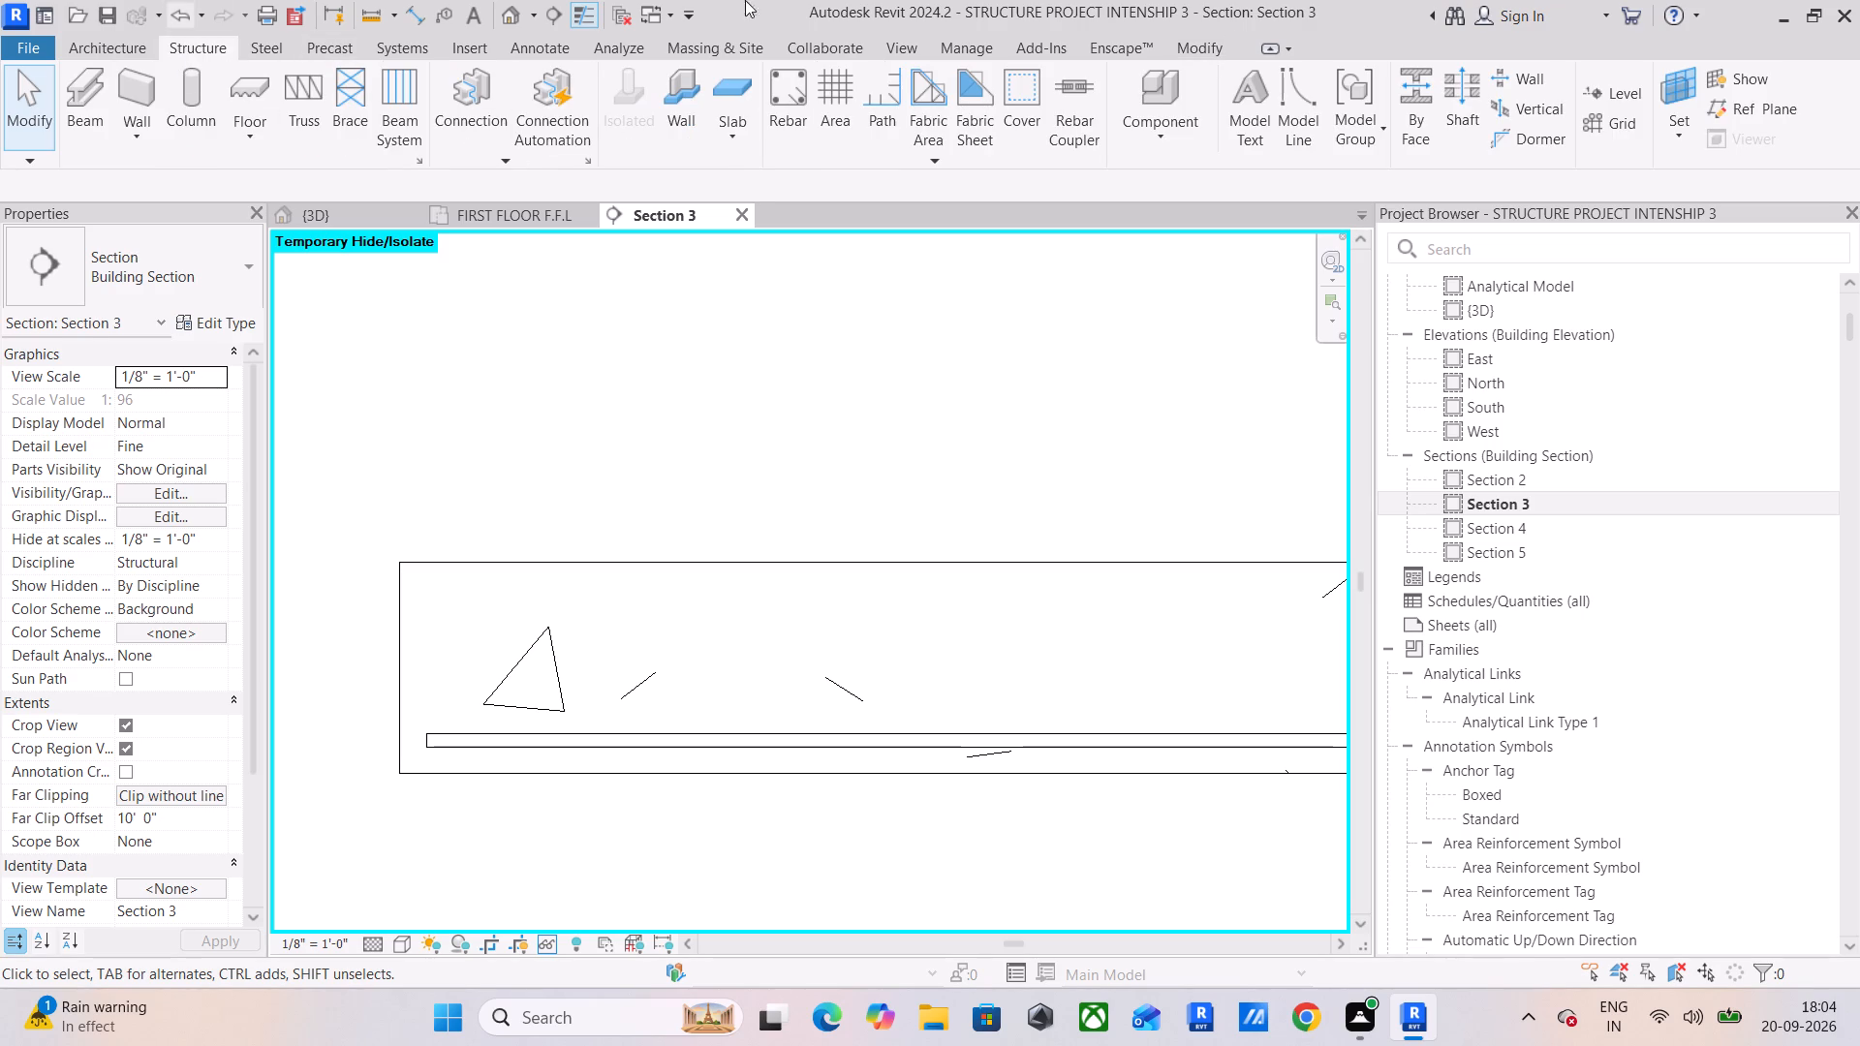
click(799, 112)
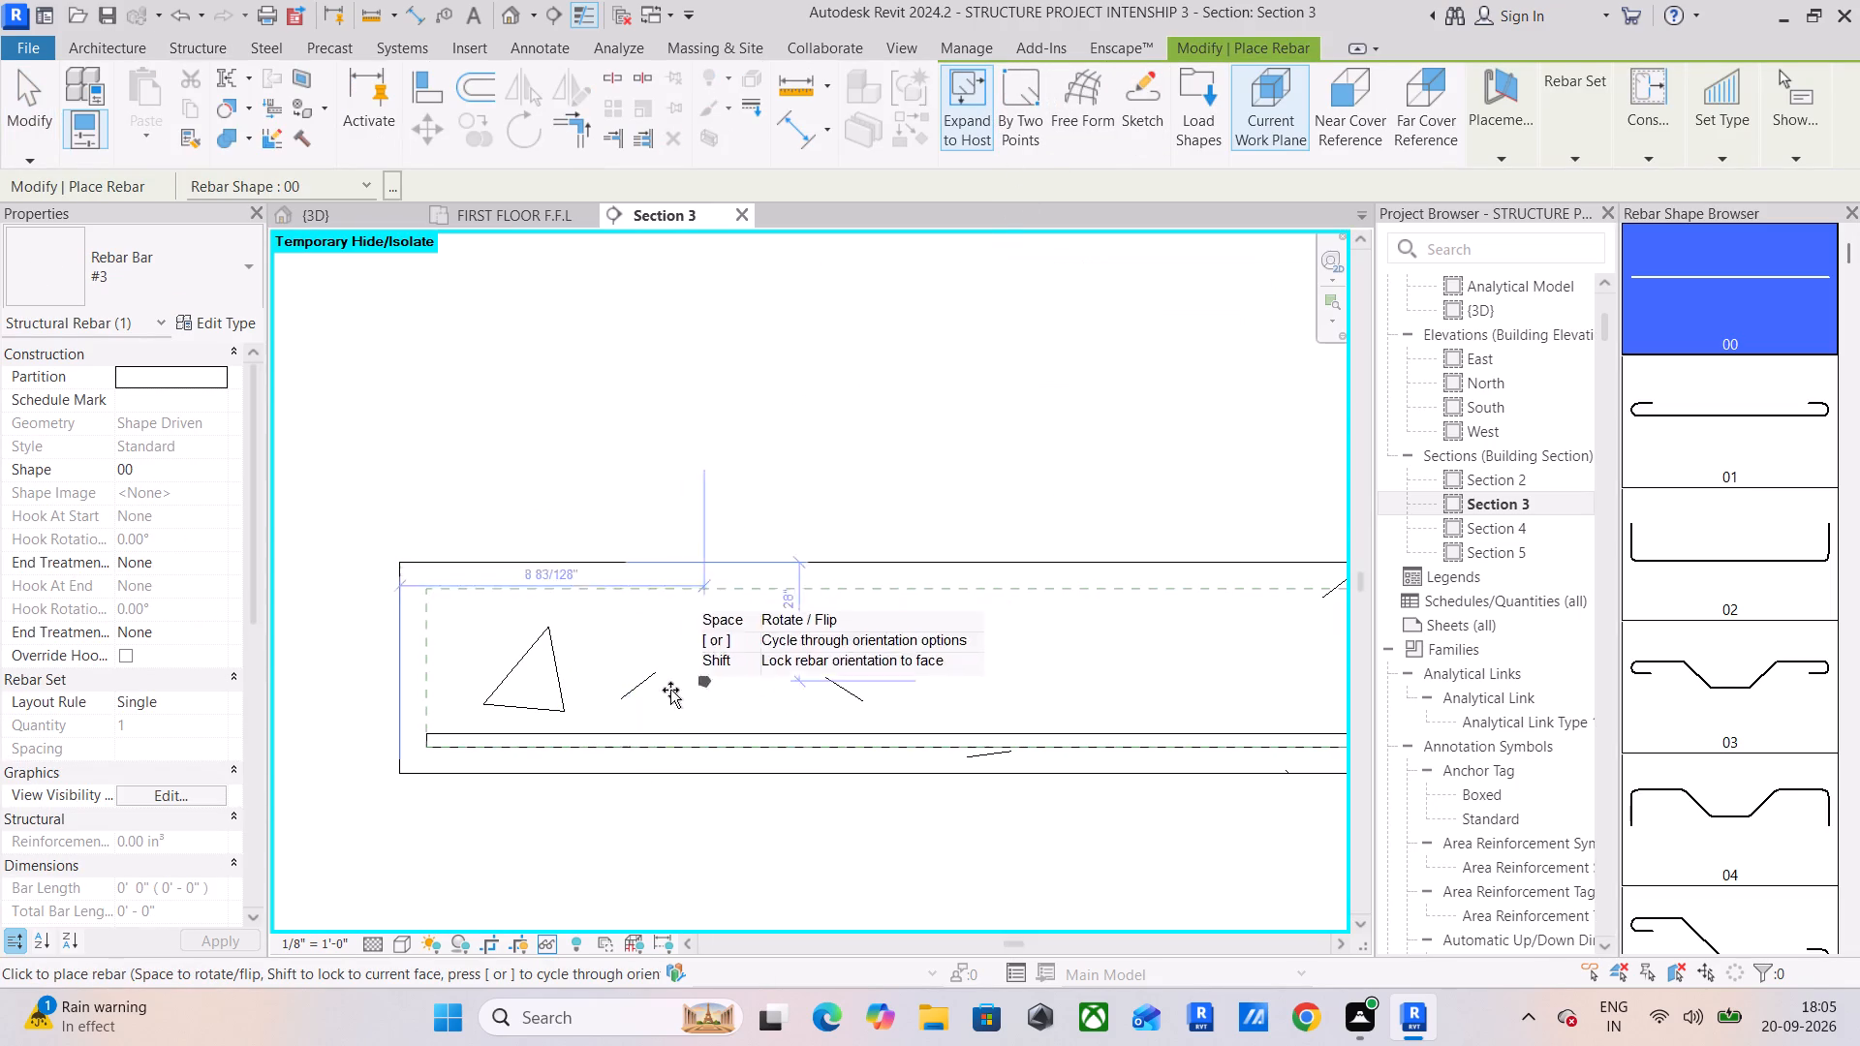
click(635, 725)
key(Escape)
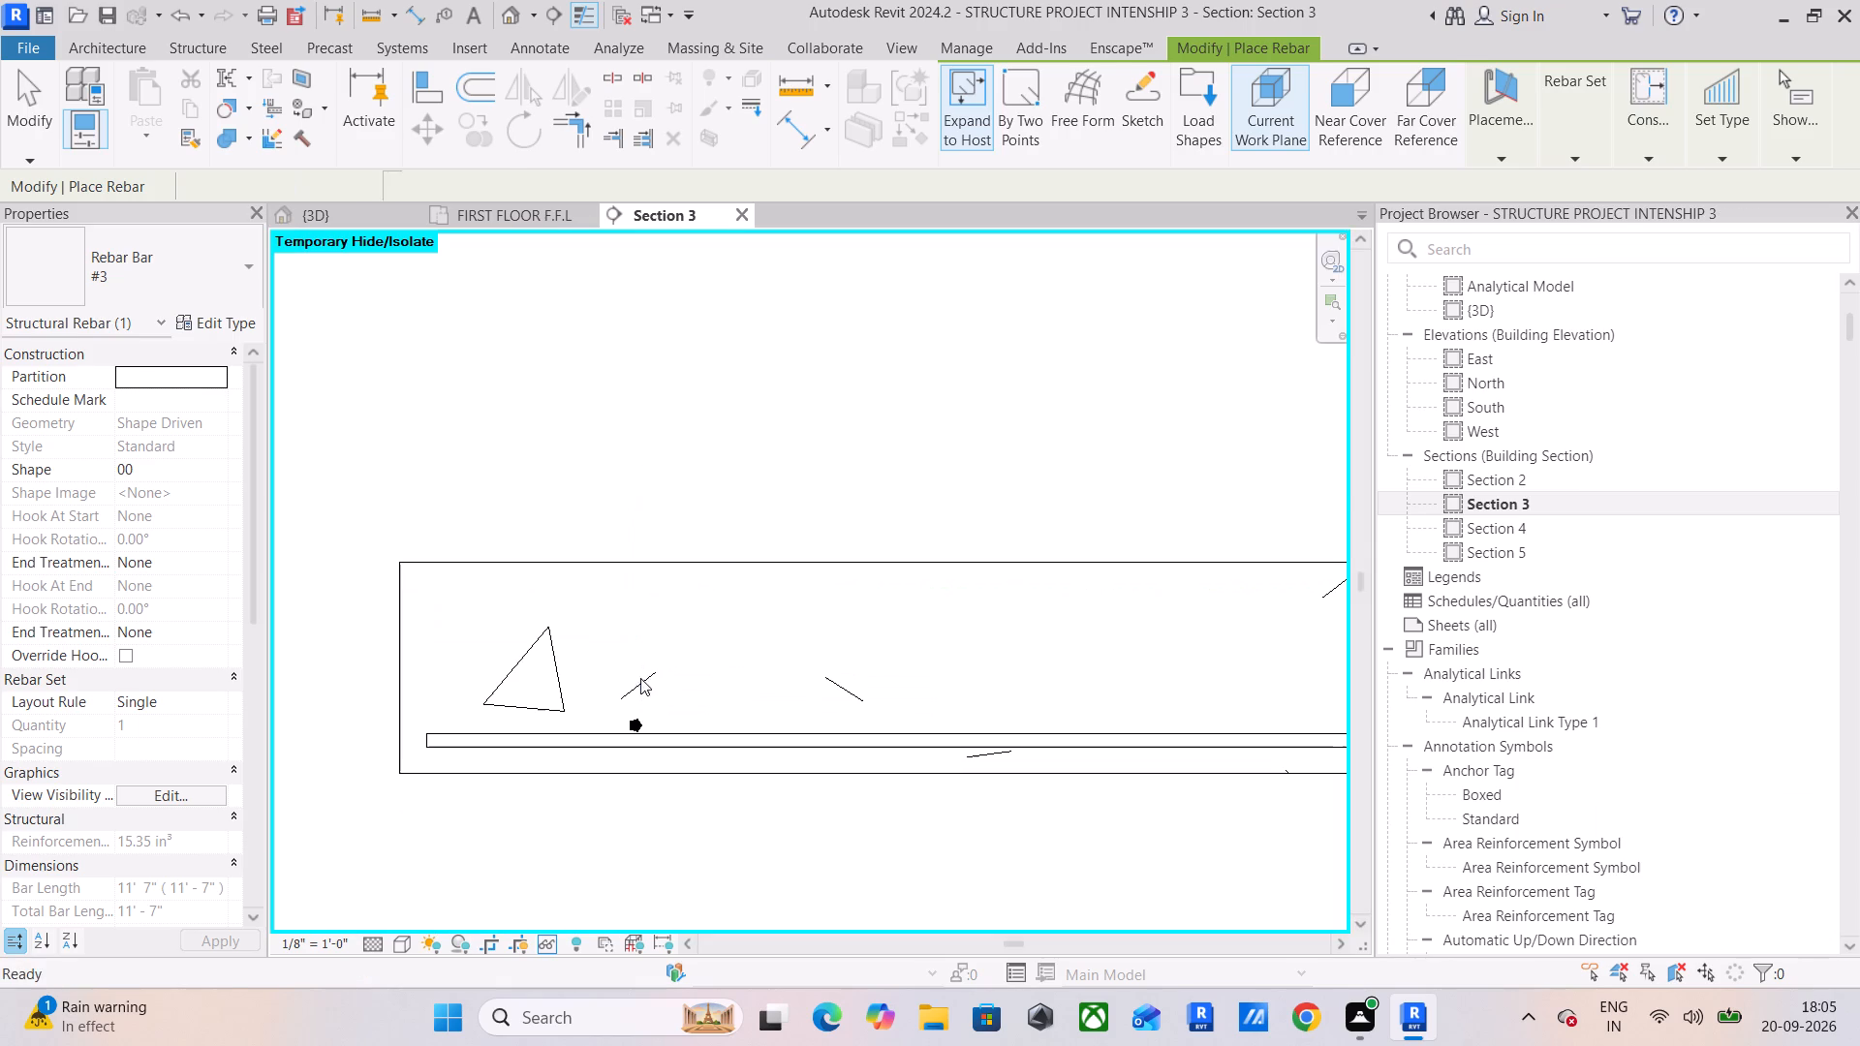
key(Escape)
key(Escape)
Show the new perpendicular #3 bar unobscured in the {3D} view through its view visibility states.
click(635, 725)
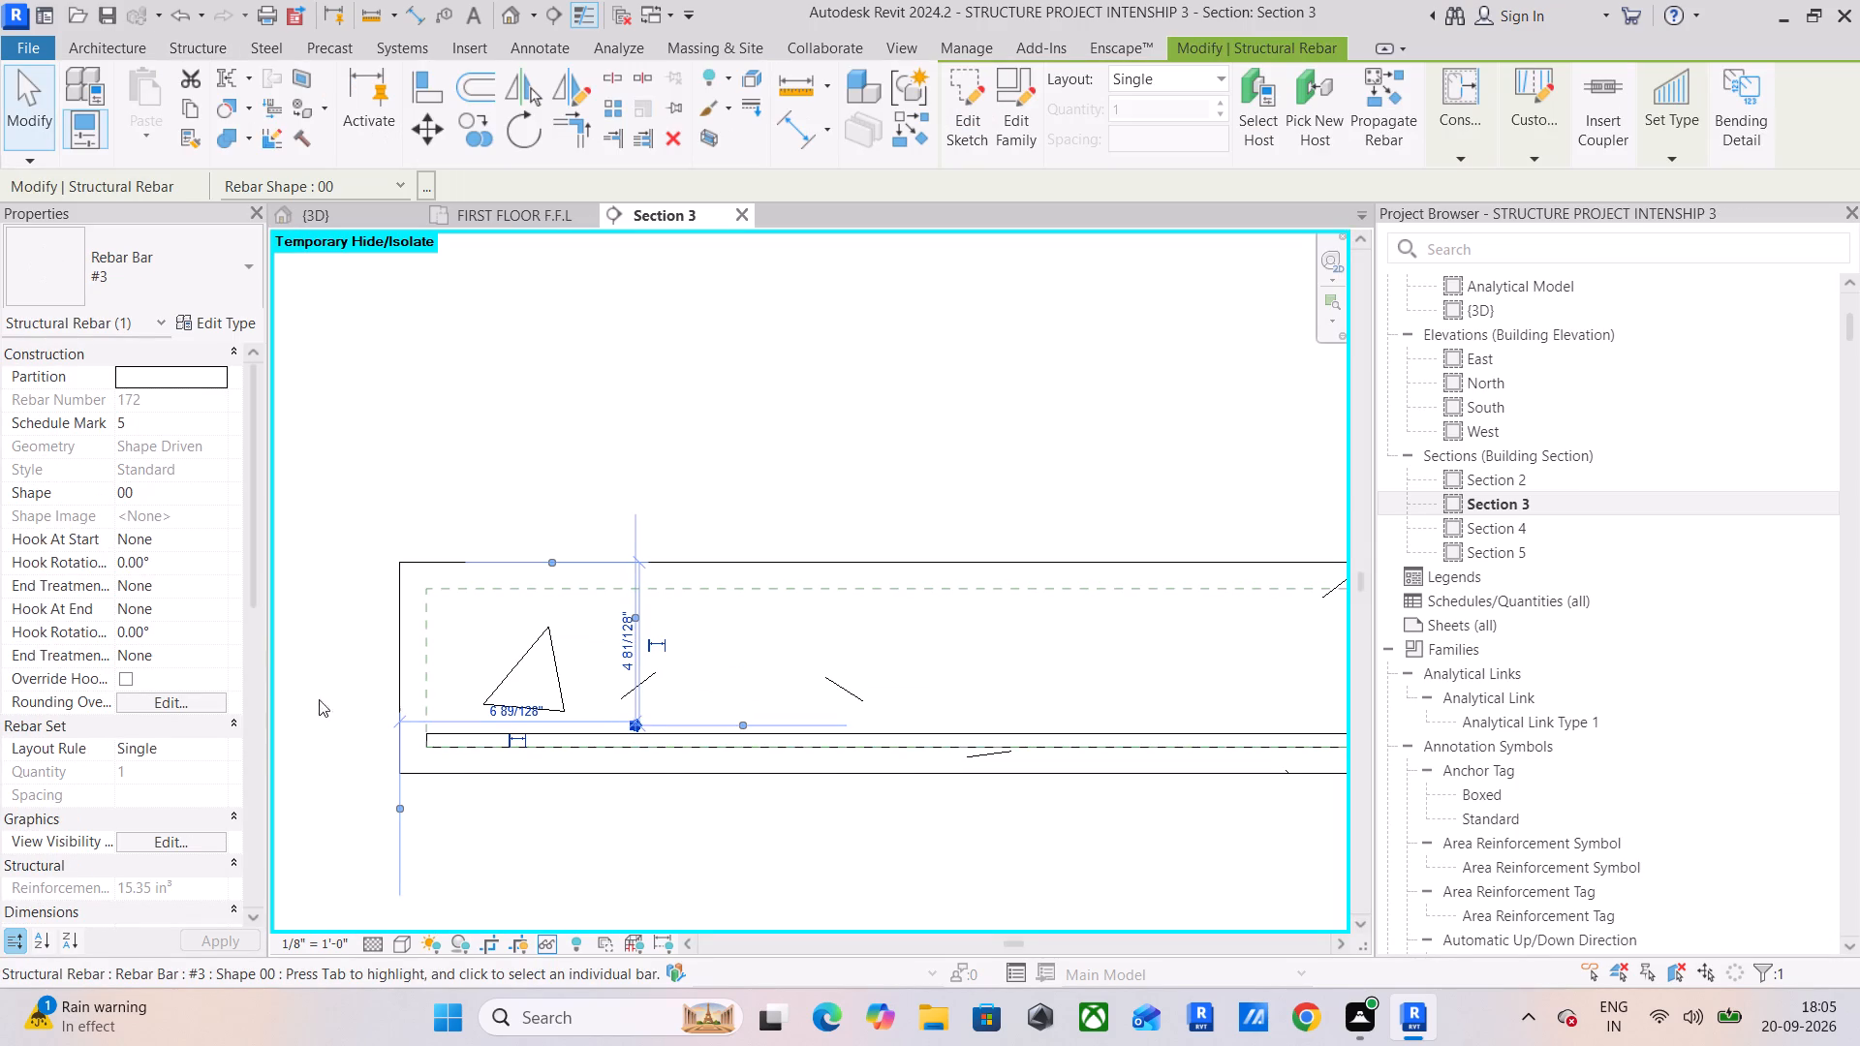
click(162, 844)
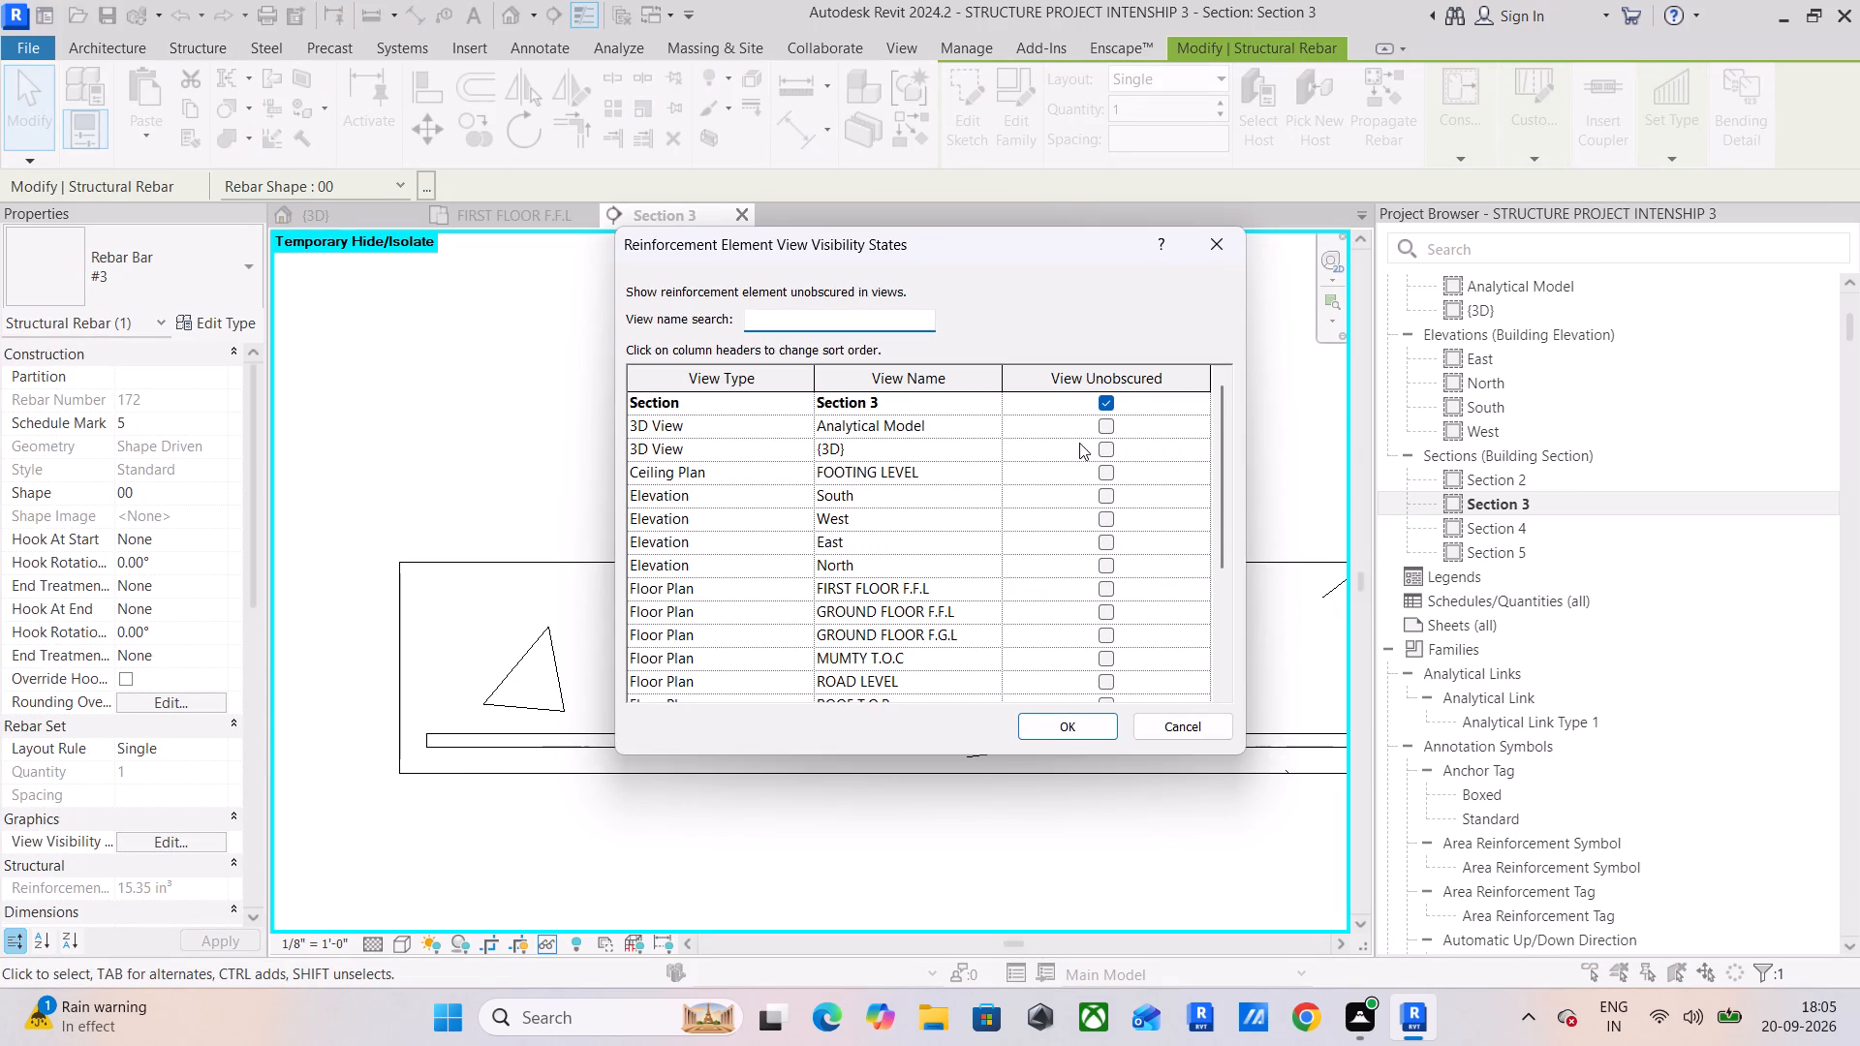
click(1098, 445)
click(1067, 732)
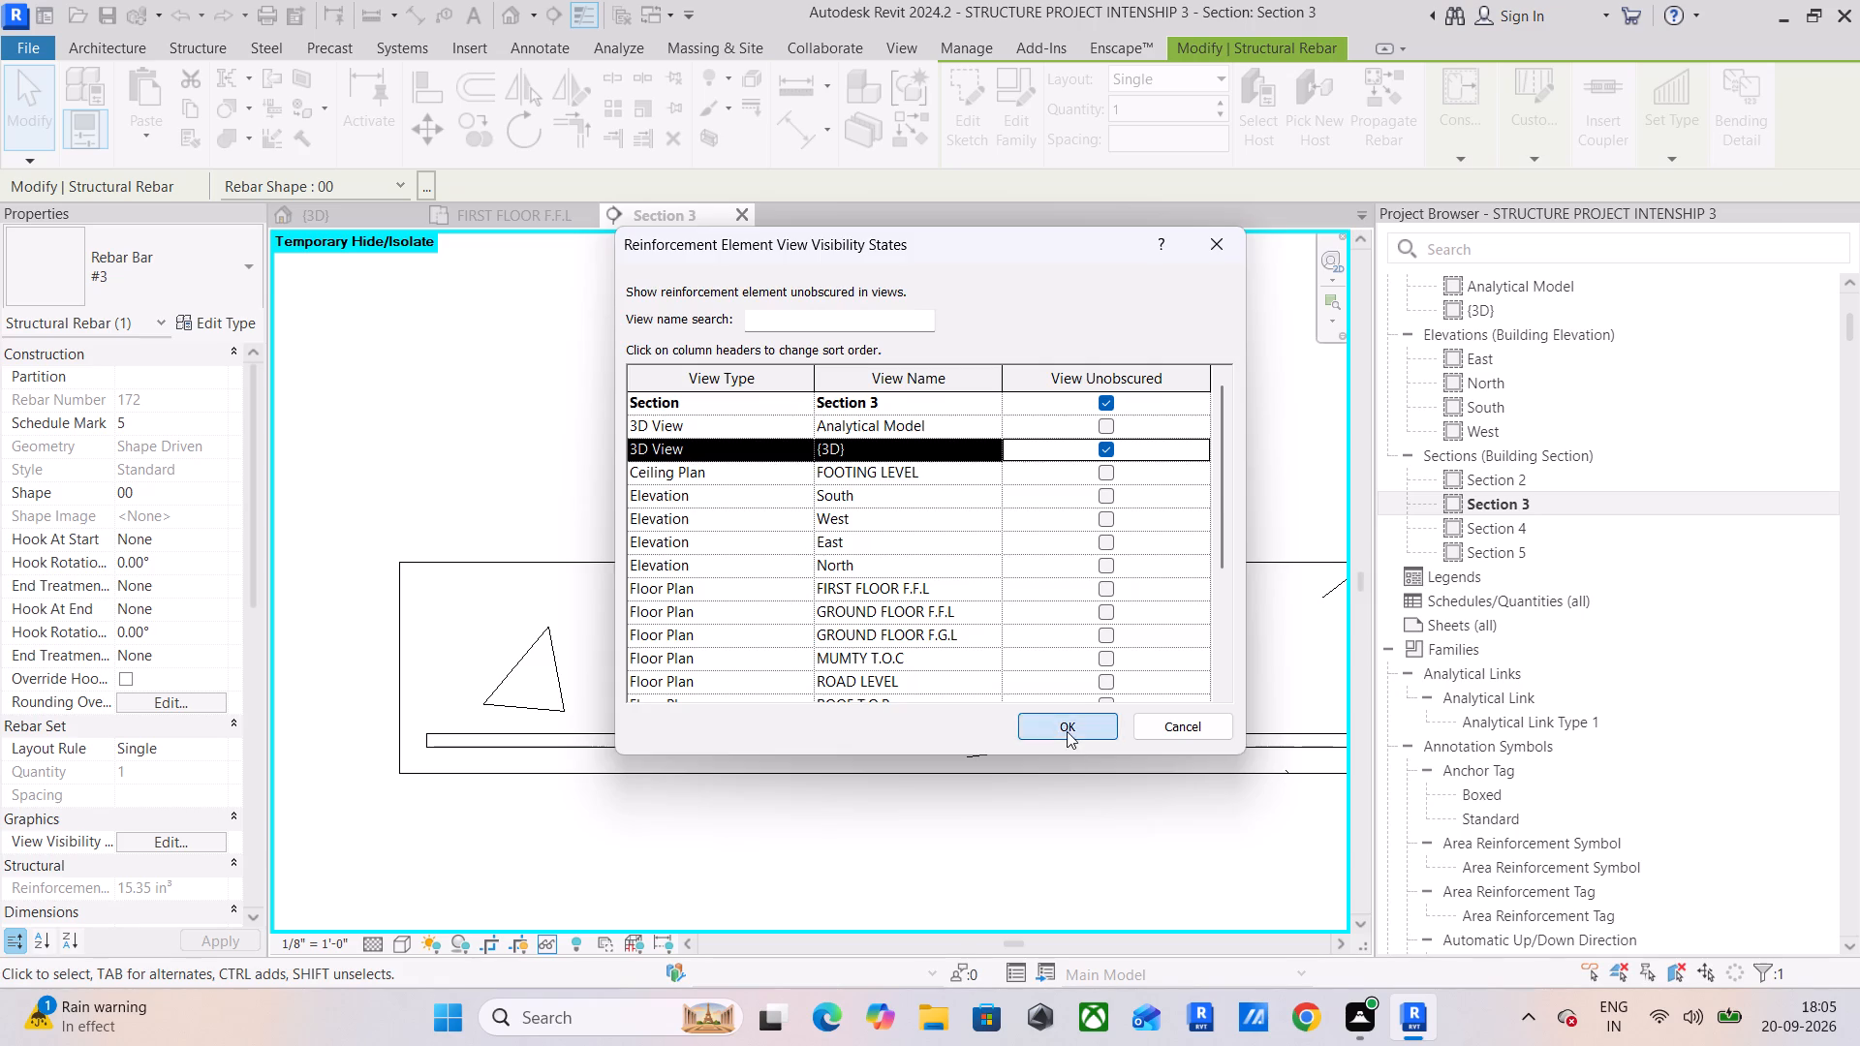
Set the new perpendicular #3 bar's layout to Maximum Spacing along the slab.
click(678, 747)
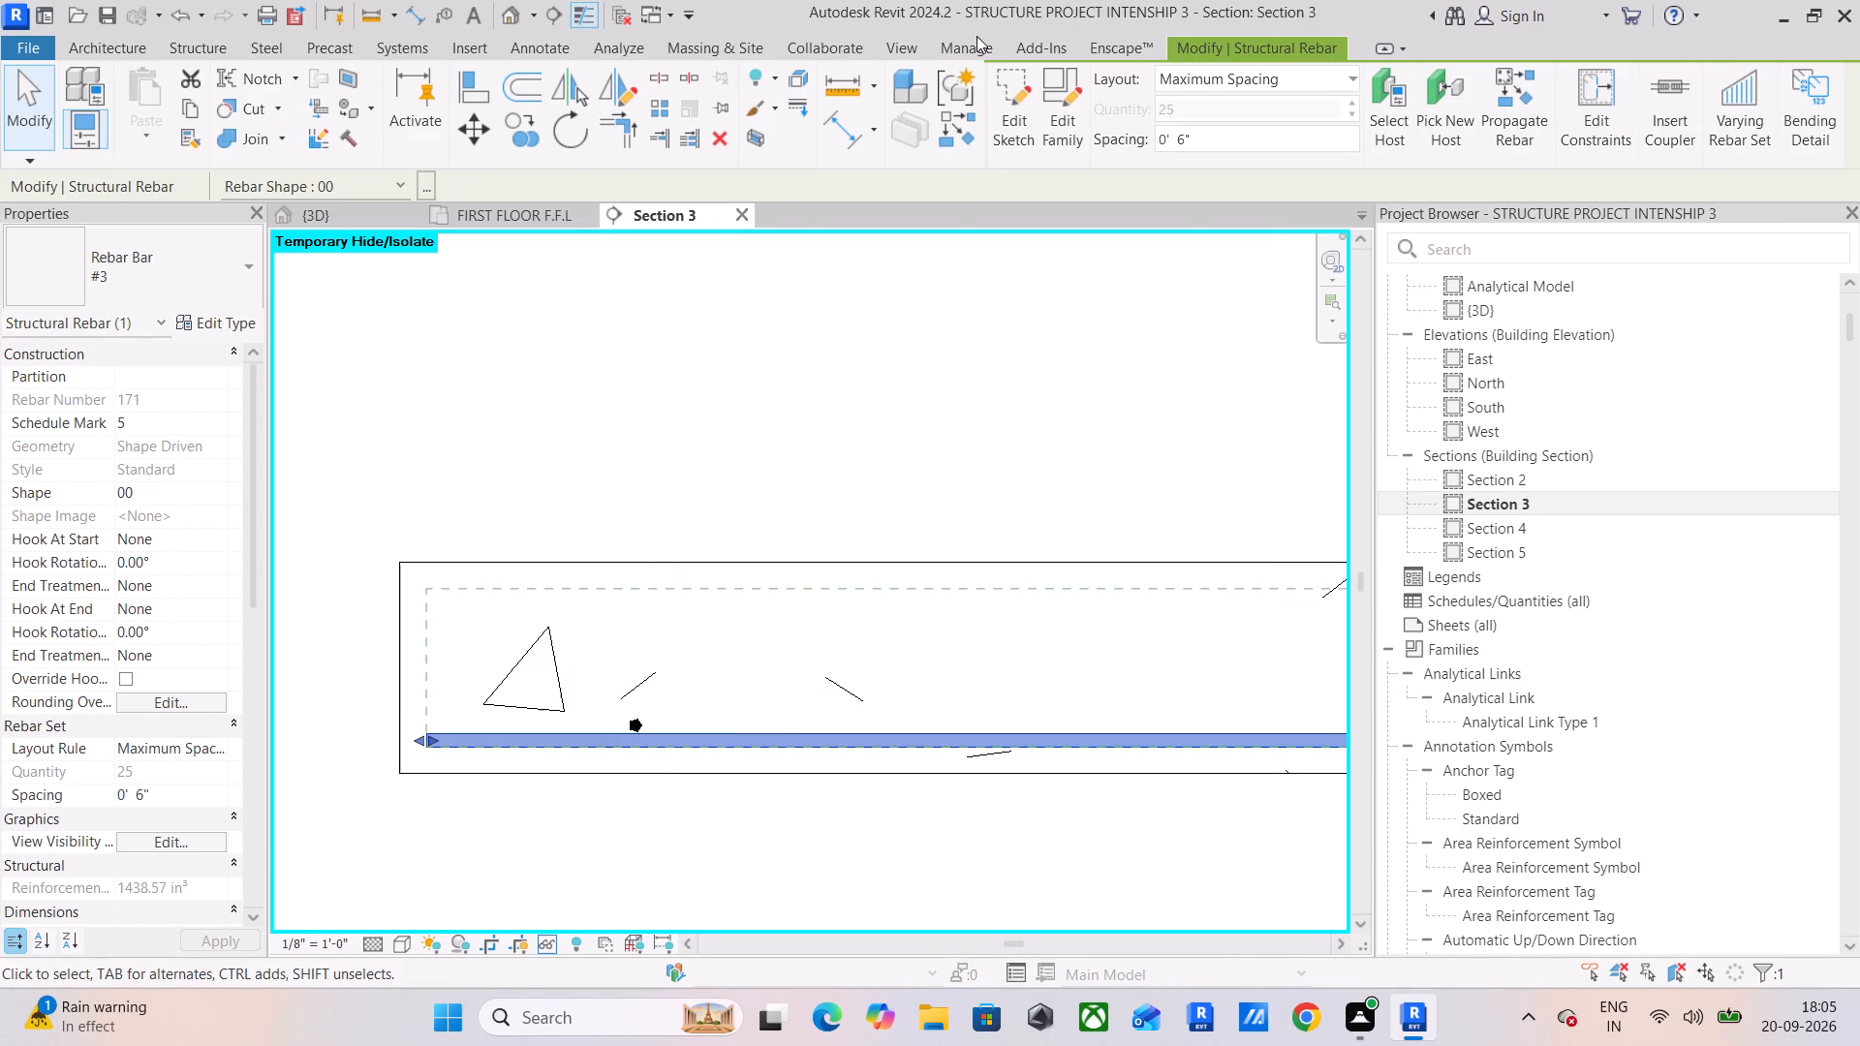
click(650, 721)
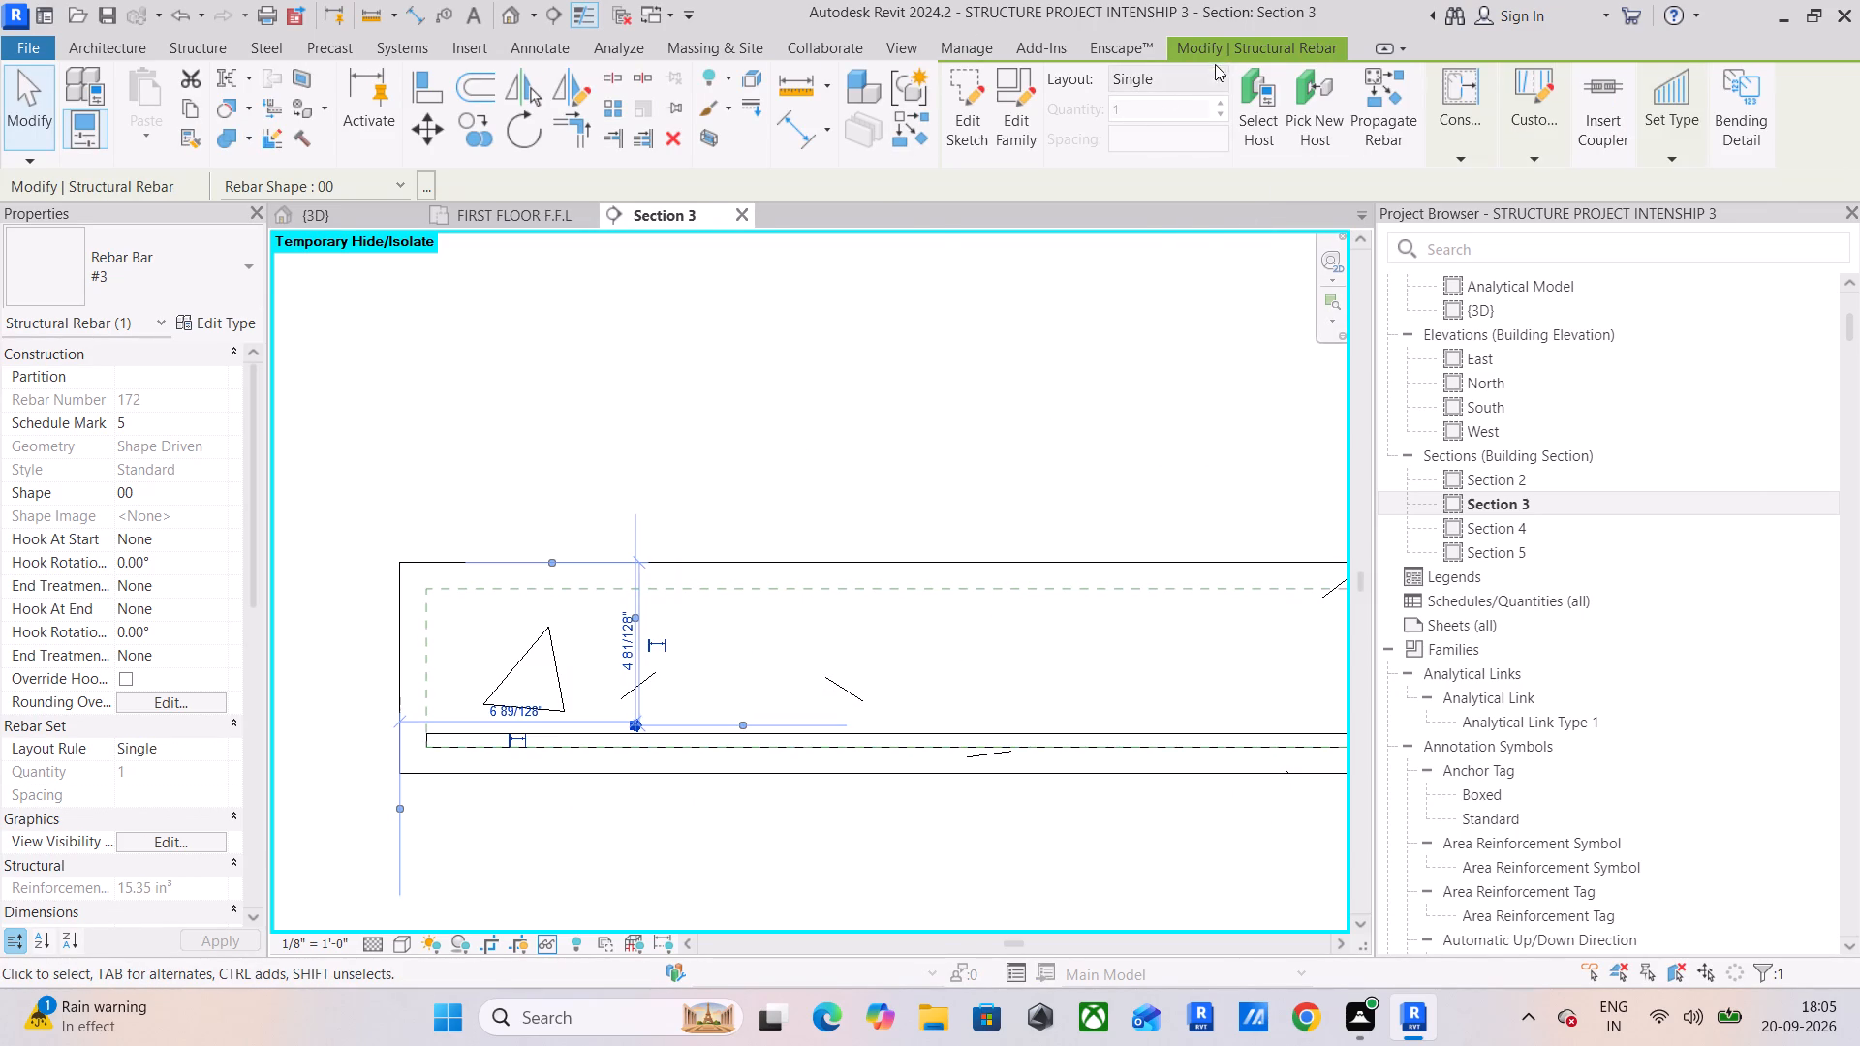
click(1172, 78)
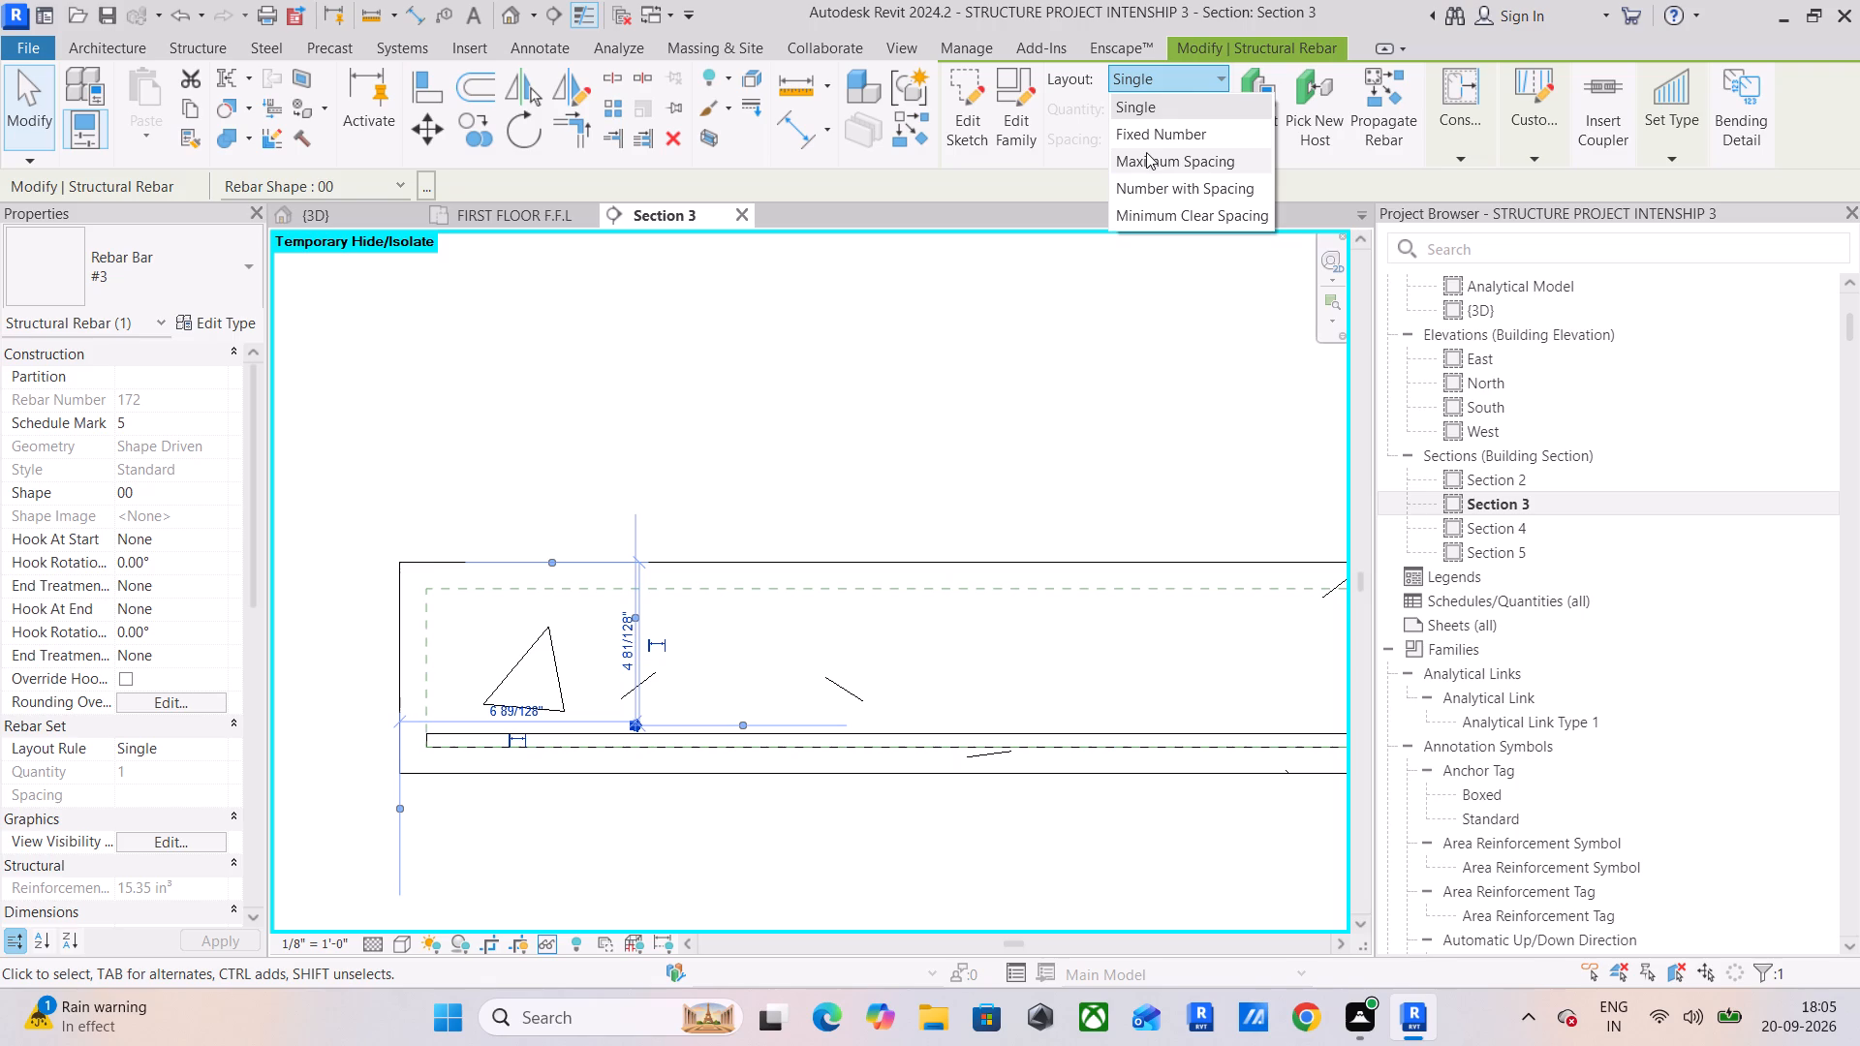
click(1146, 158)
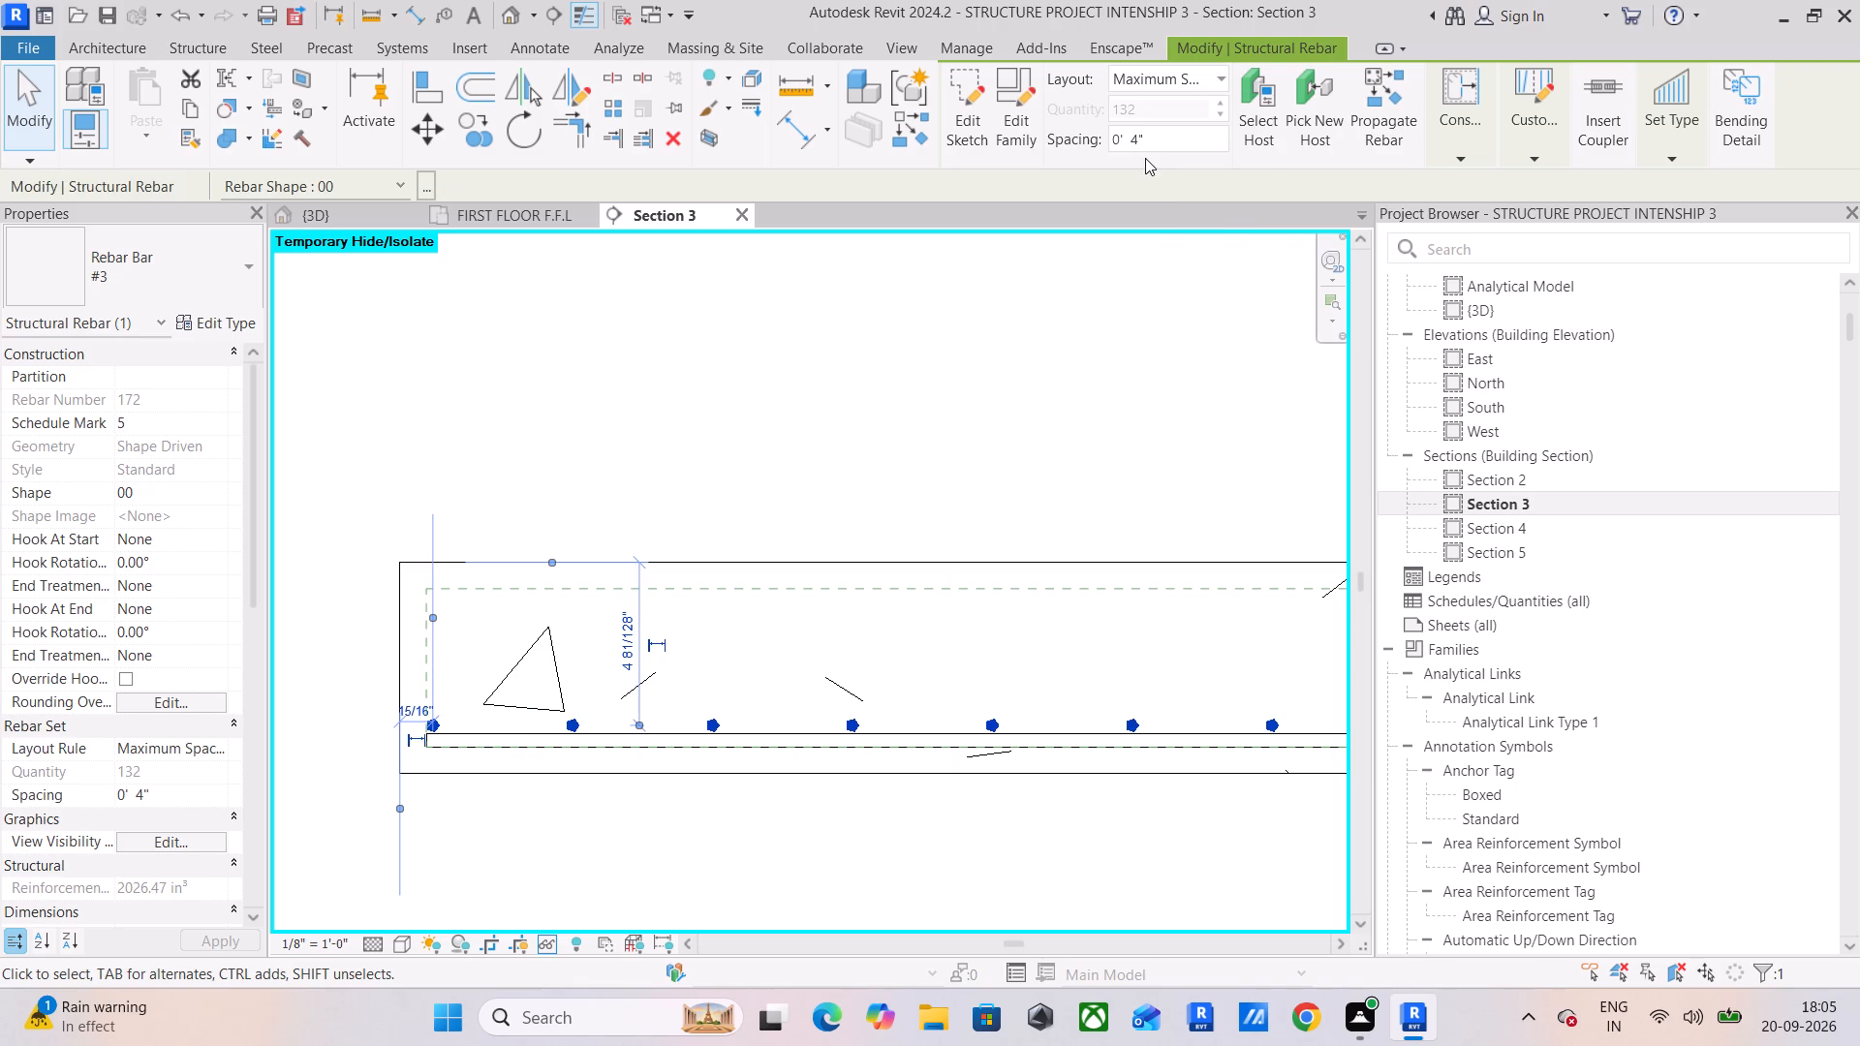
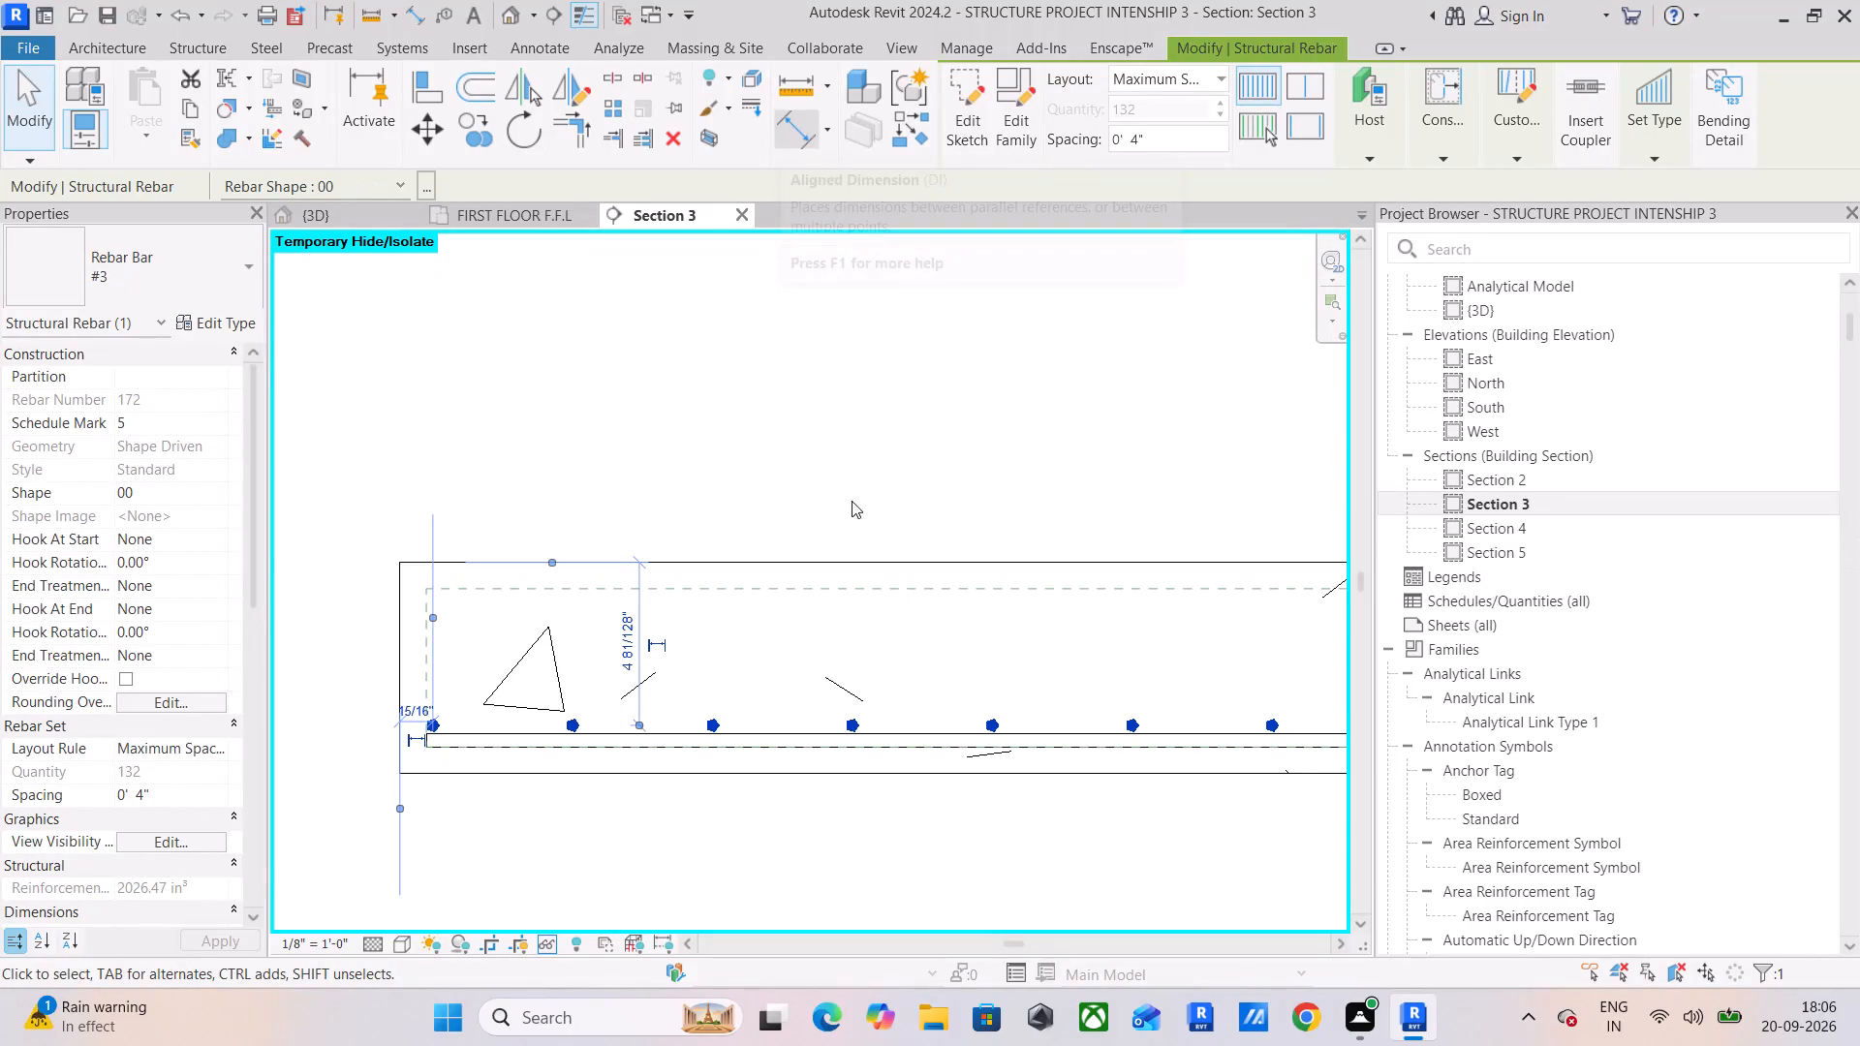
Examine the perpendicular #3 bars along the slab and around the beam and column junction in Section 3.
scroll(867, 517, down, 5)
middle_drag(959, 578, 580, 607)
scroll(629, 608, down, 4)
middle_drag(828, 628, 387, 589)
scroll(583, 591, down, 5)
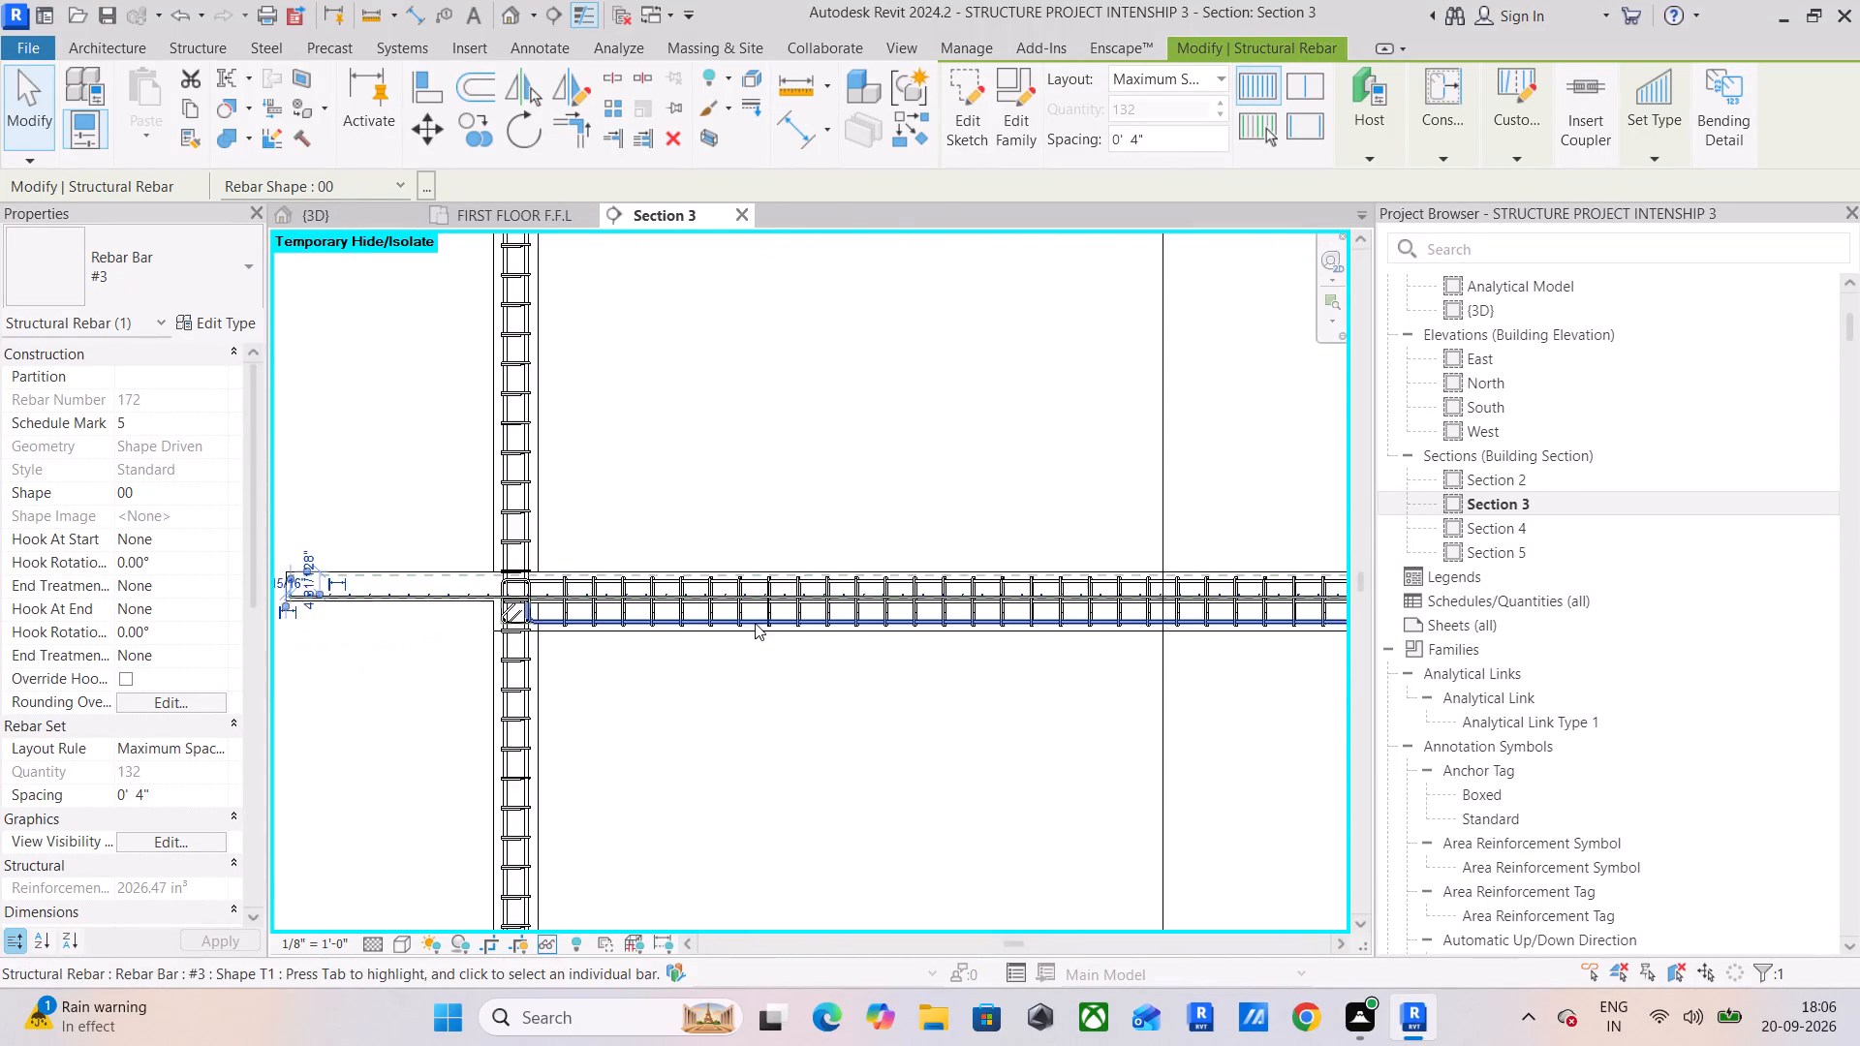
middle_drag(754, 624, 649, 656)
middle_drag(486, 579, 759, 504)
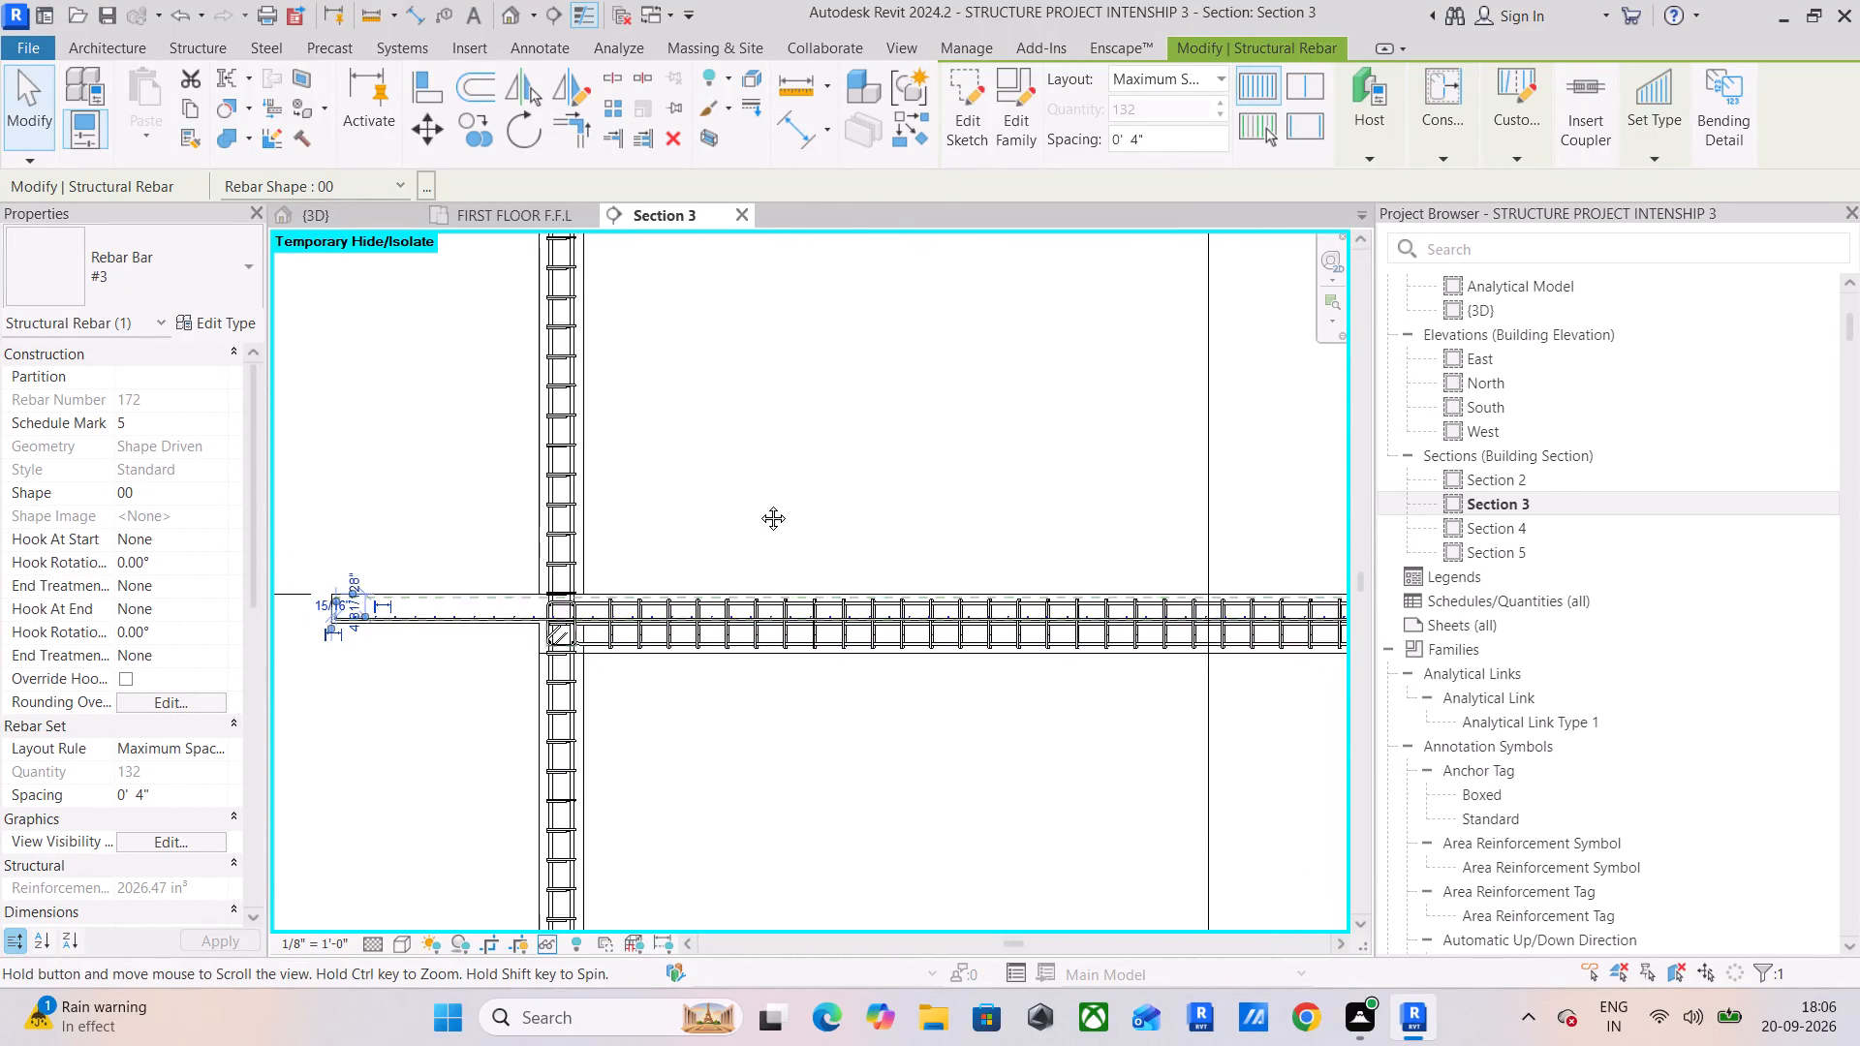
middle_drag(759, 504, 772, 500)
scroll(276, 584, up, 5)
scroll(490, 634, up, 5)
middle_drag(671, 680, 534, 855)
click(824, 717)
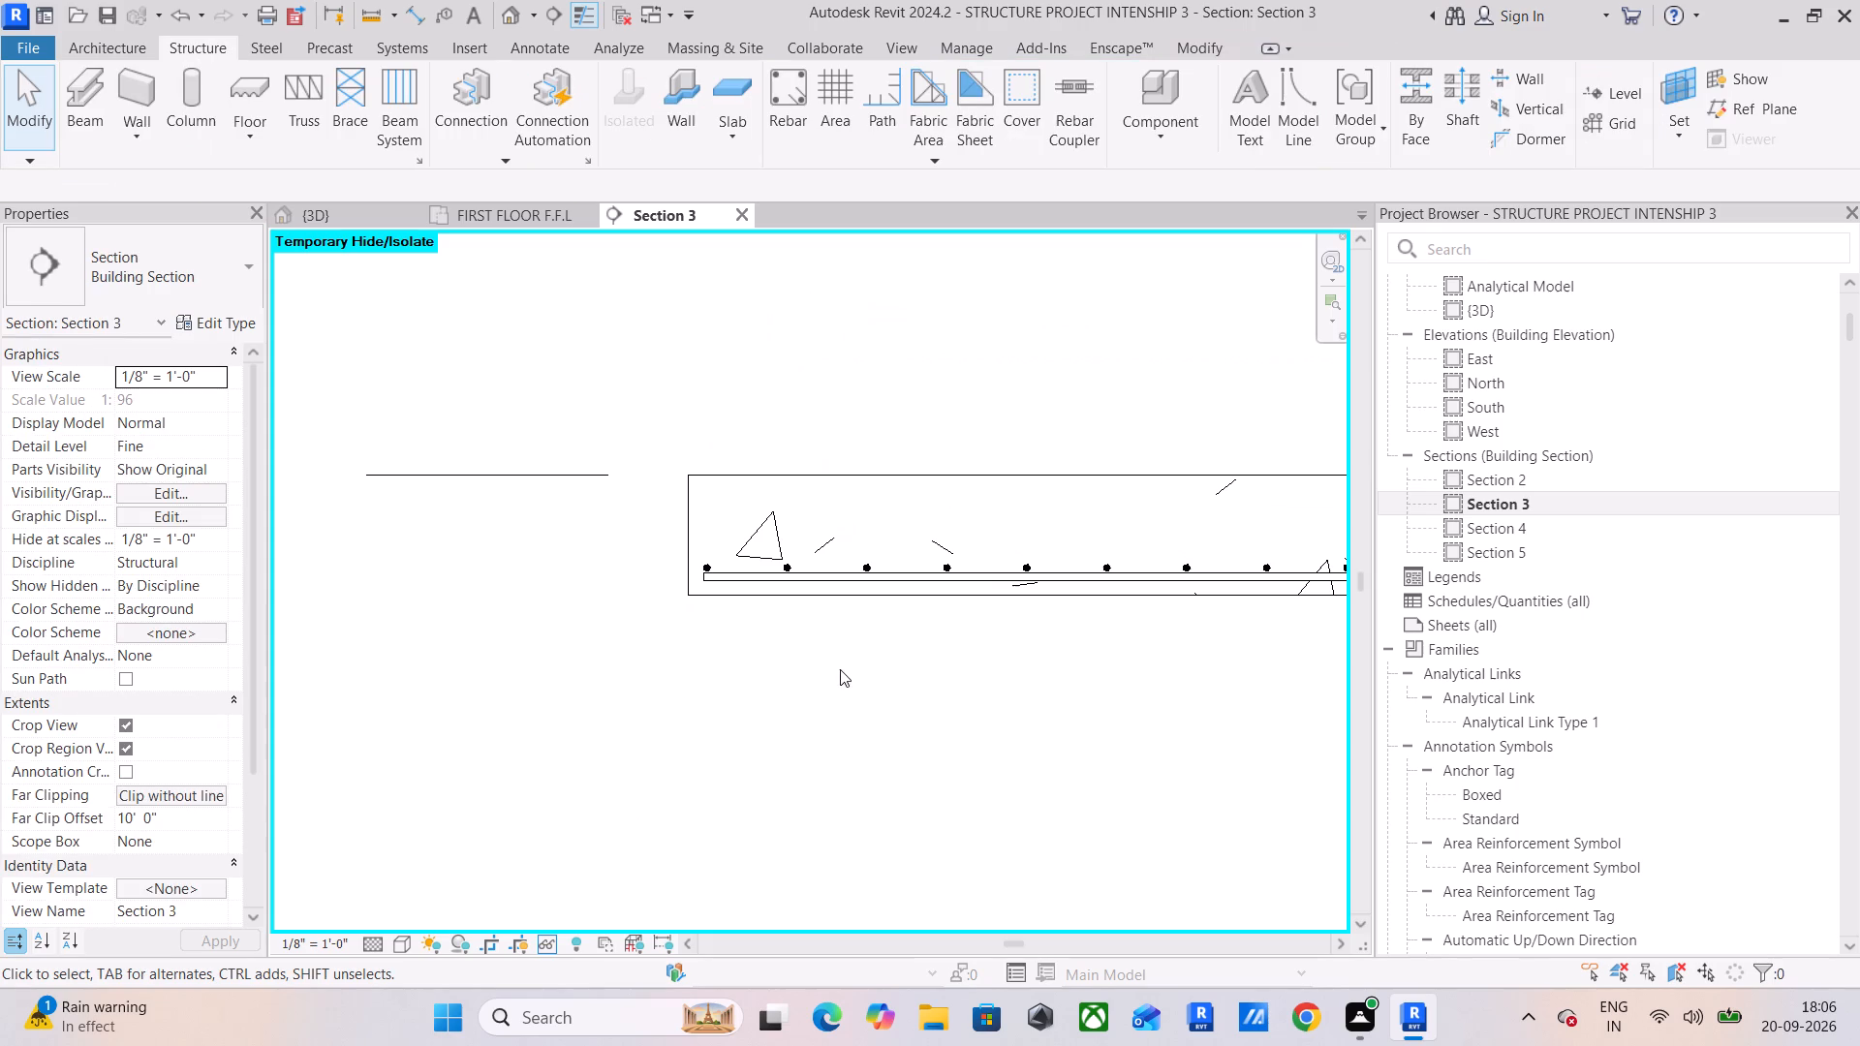
middle_drag(786, 689, 695, 706)
middle_drag(747, 692, 567, 677)
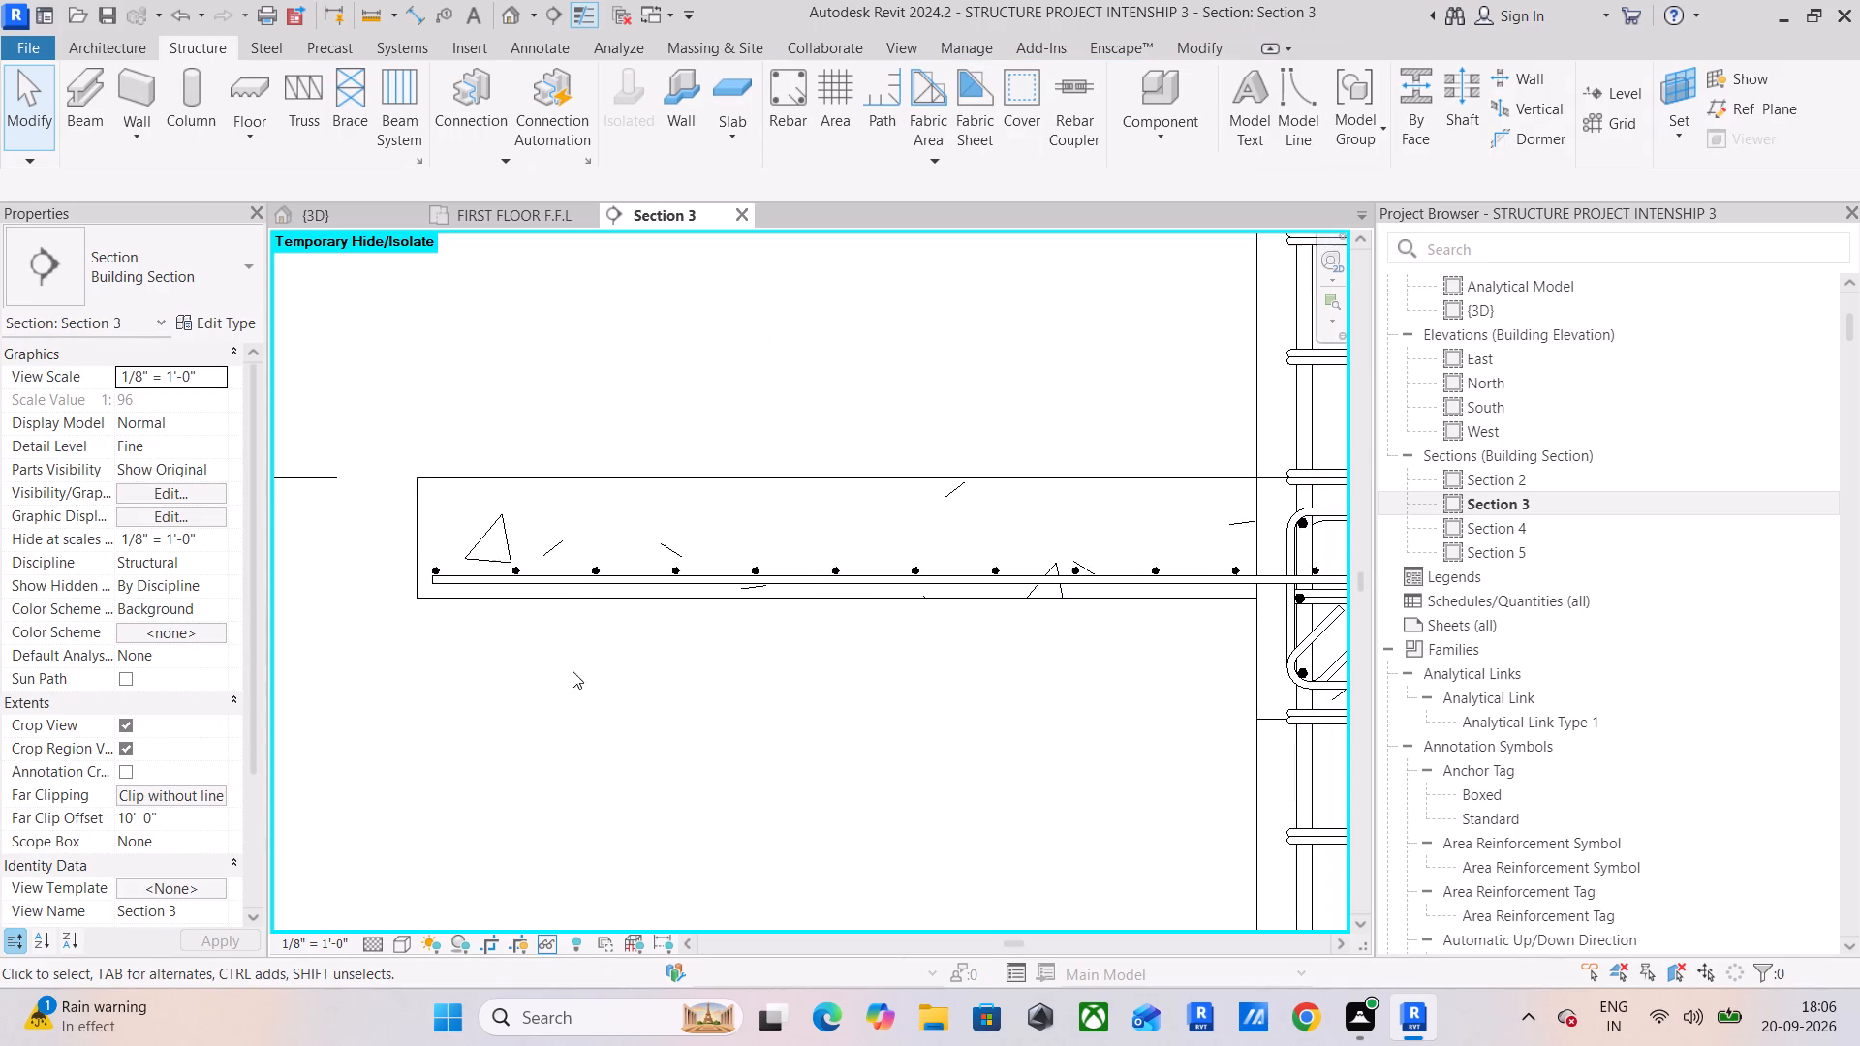
scroll(587, 662, down, 5)
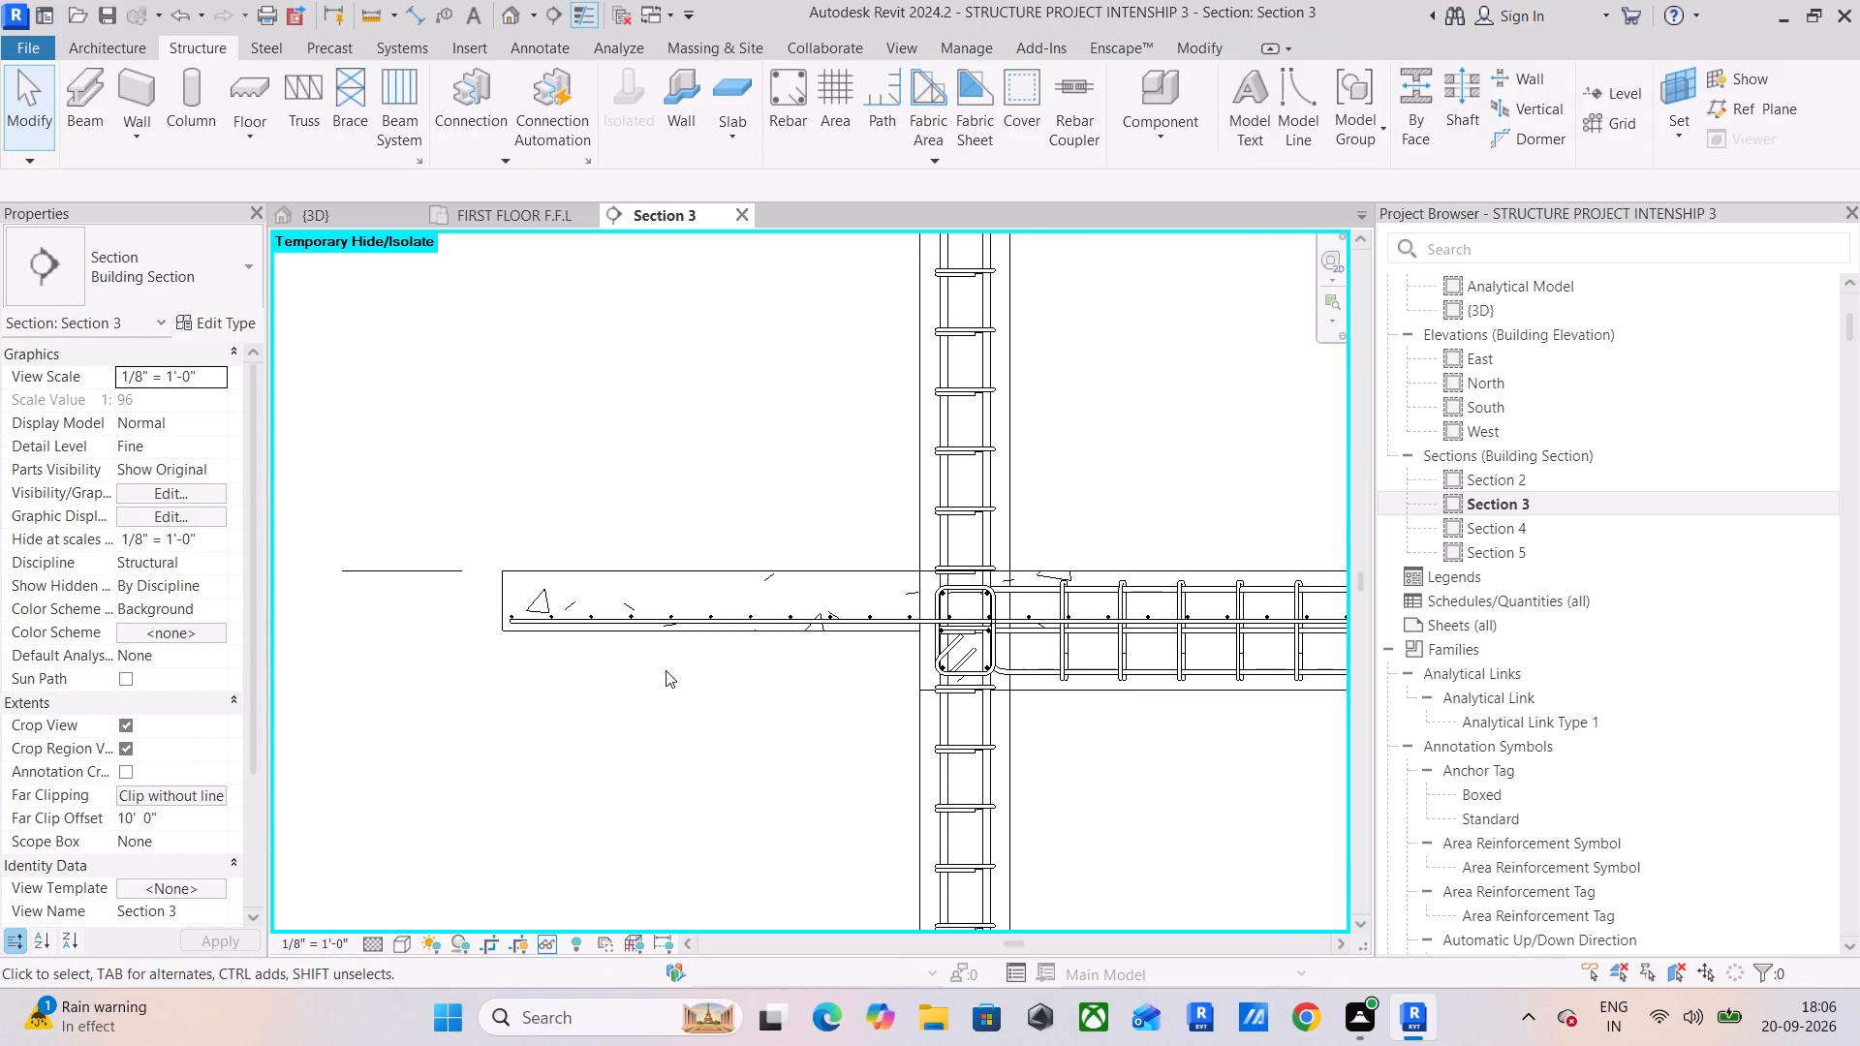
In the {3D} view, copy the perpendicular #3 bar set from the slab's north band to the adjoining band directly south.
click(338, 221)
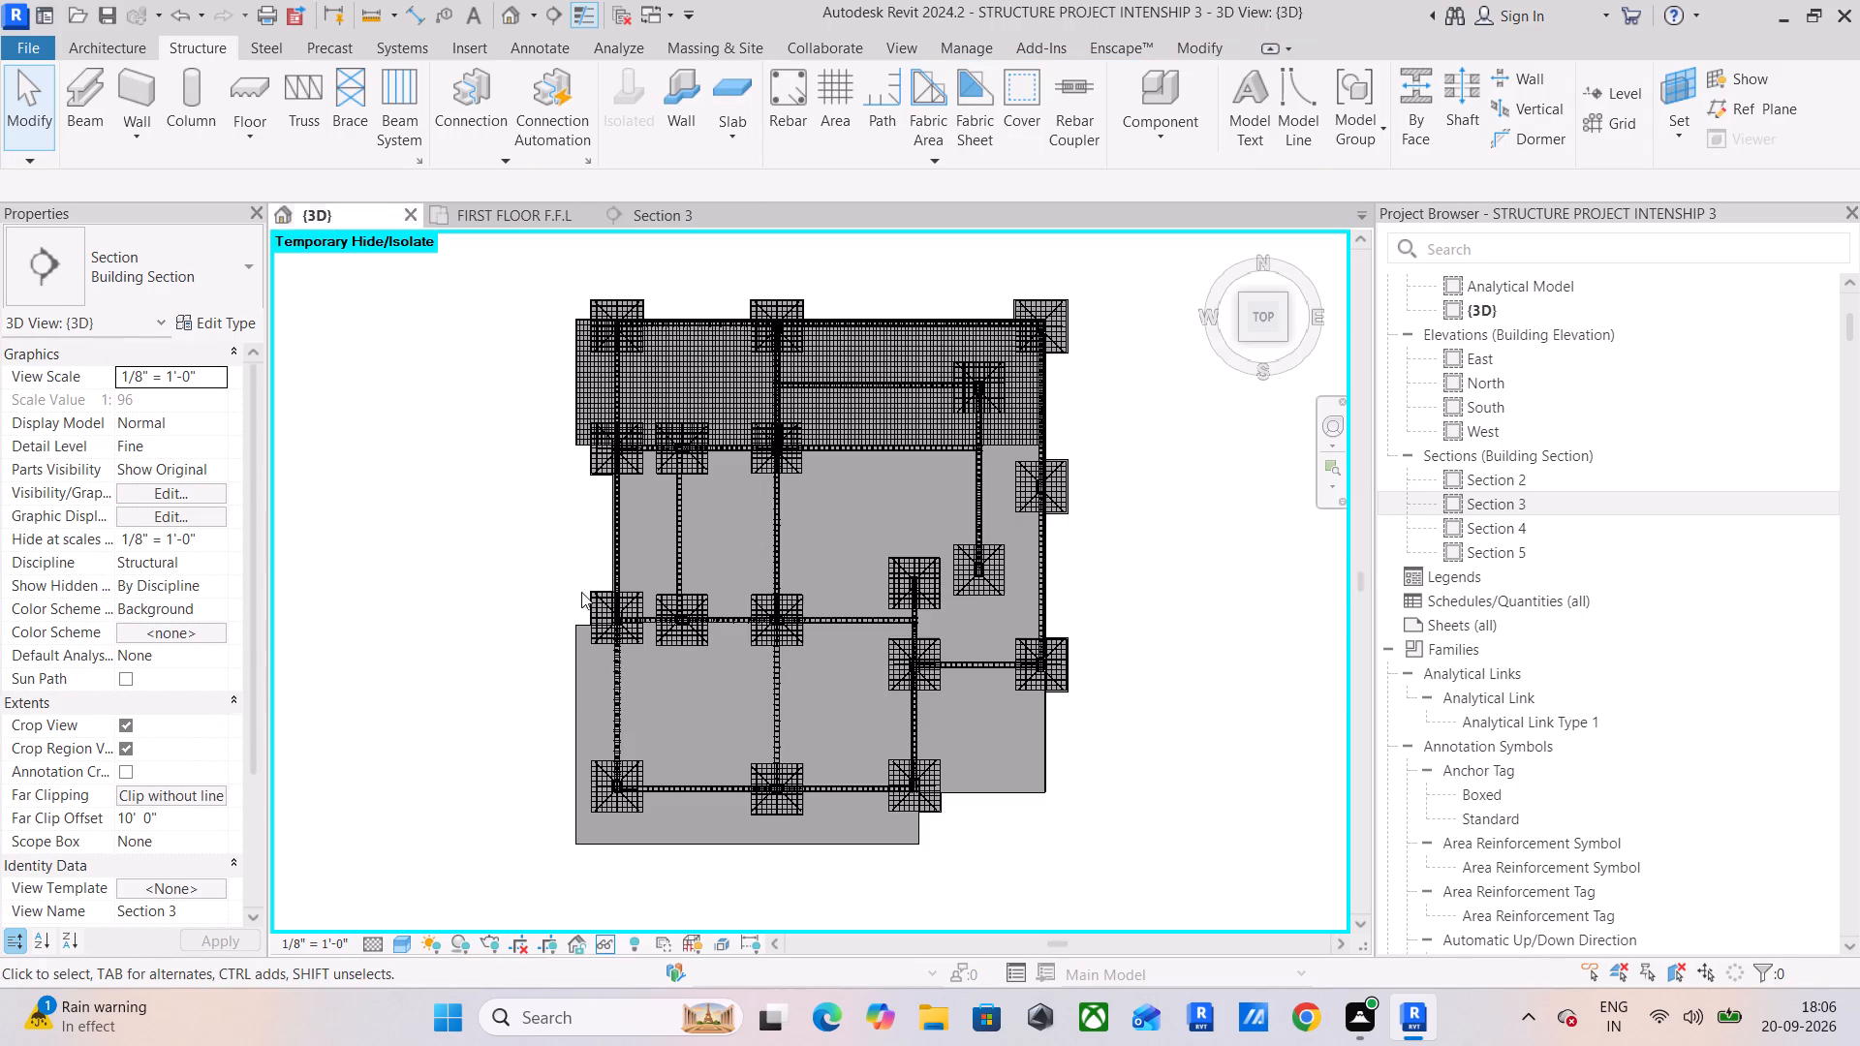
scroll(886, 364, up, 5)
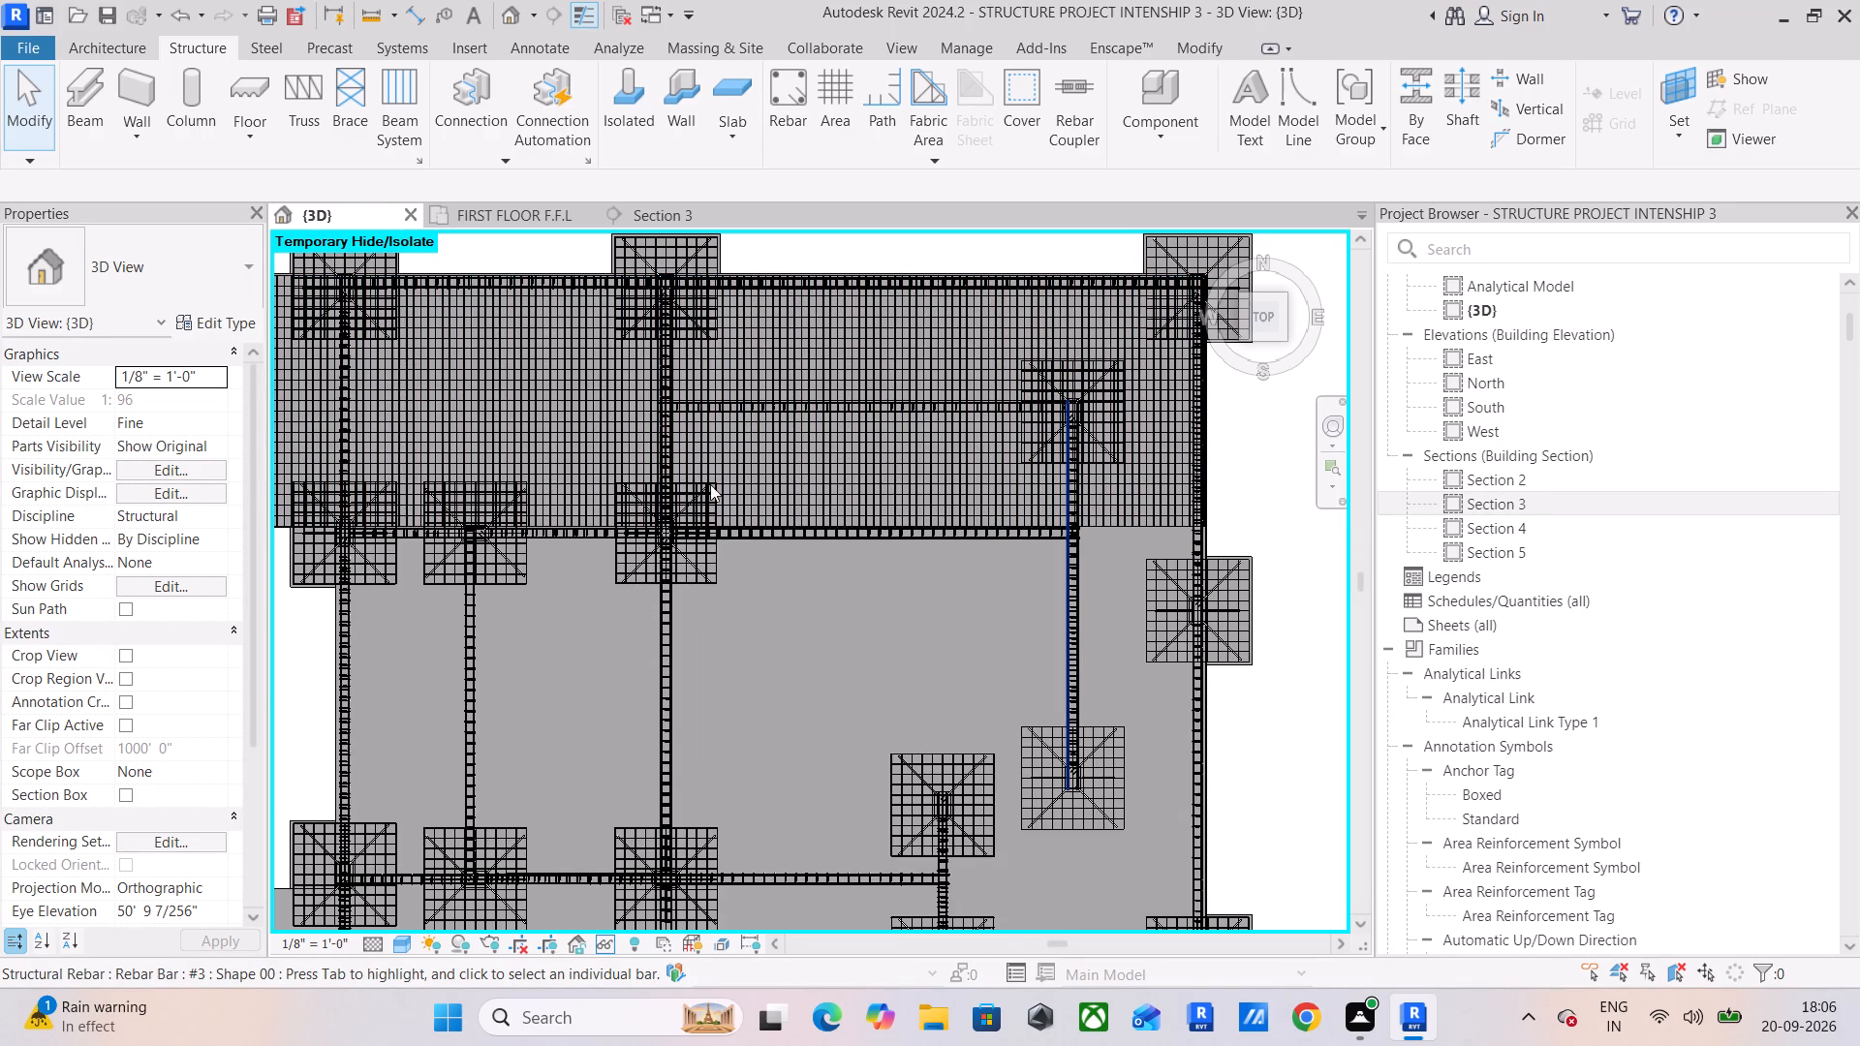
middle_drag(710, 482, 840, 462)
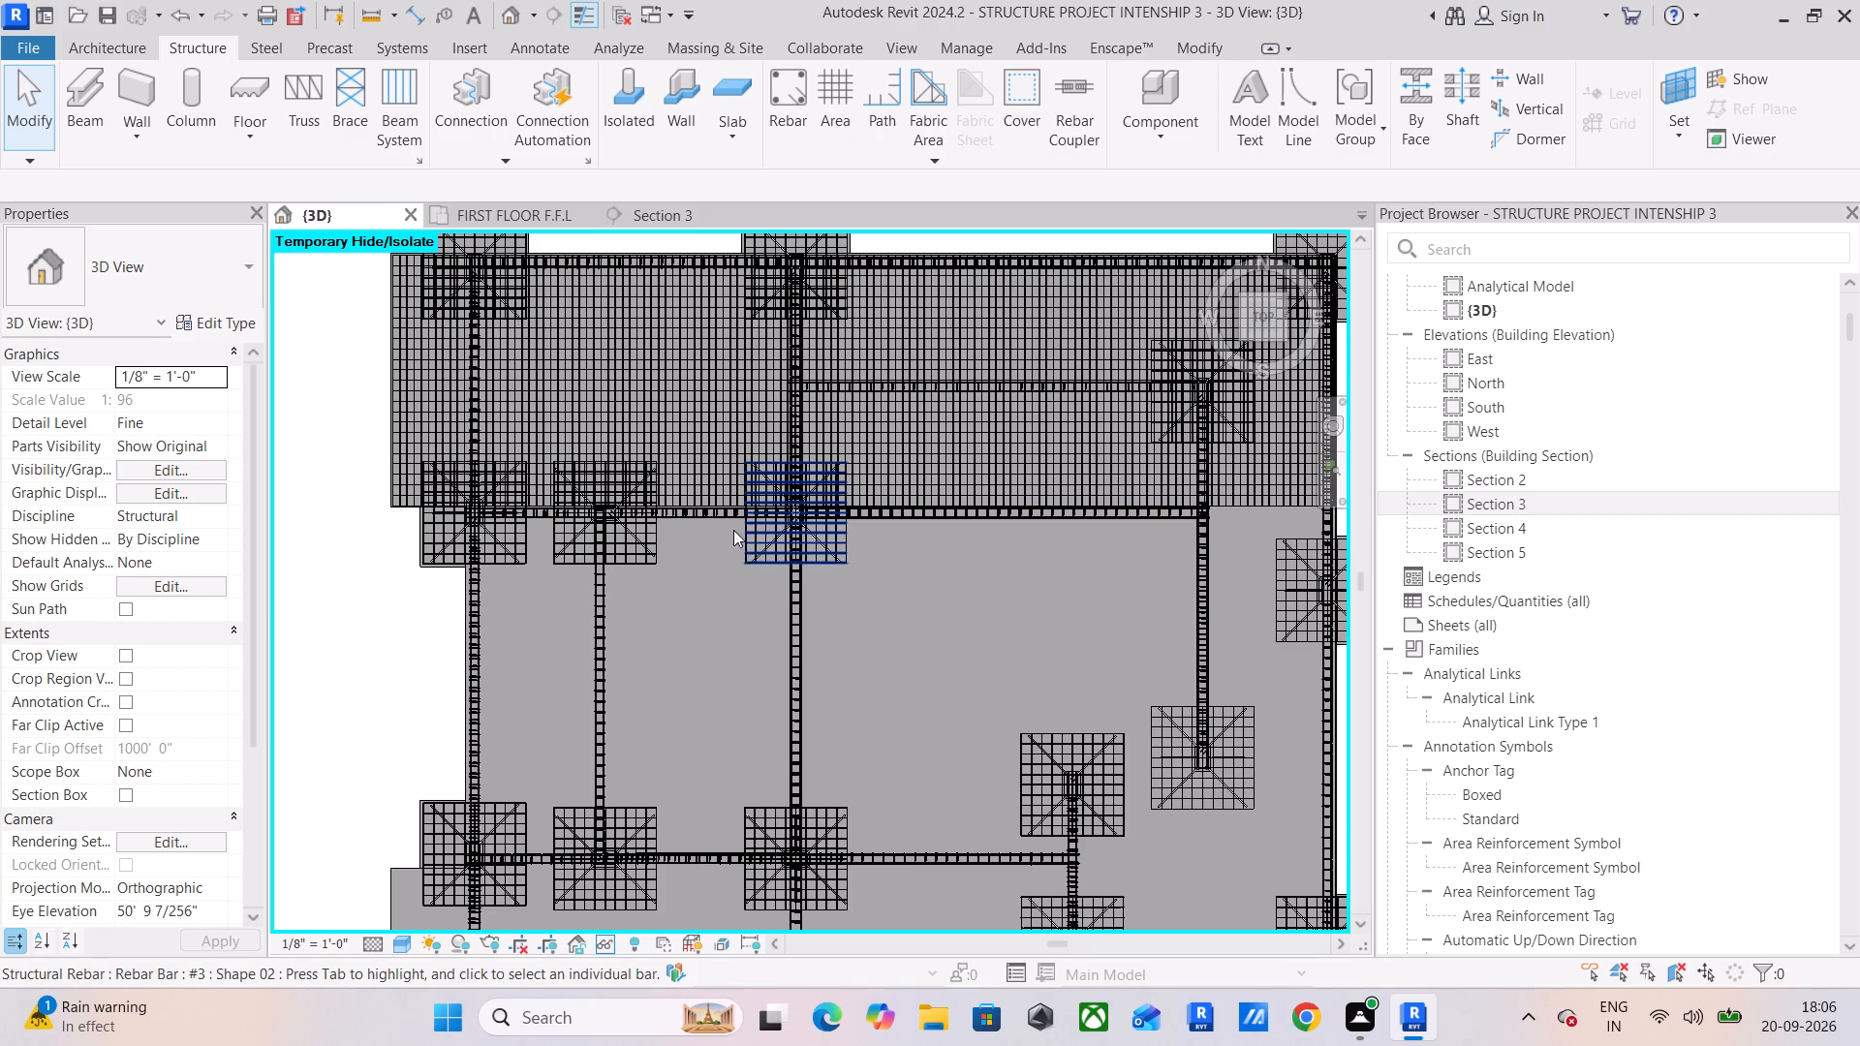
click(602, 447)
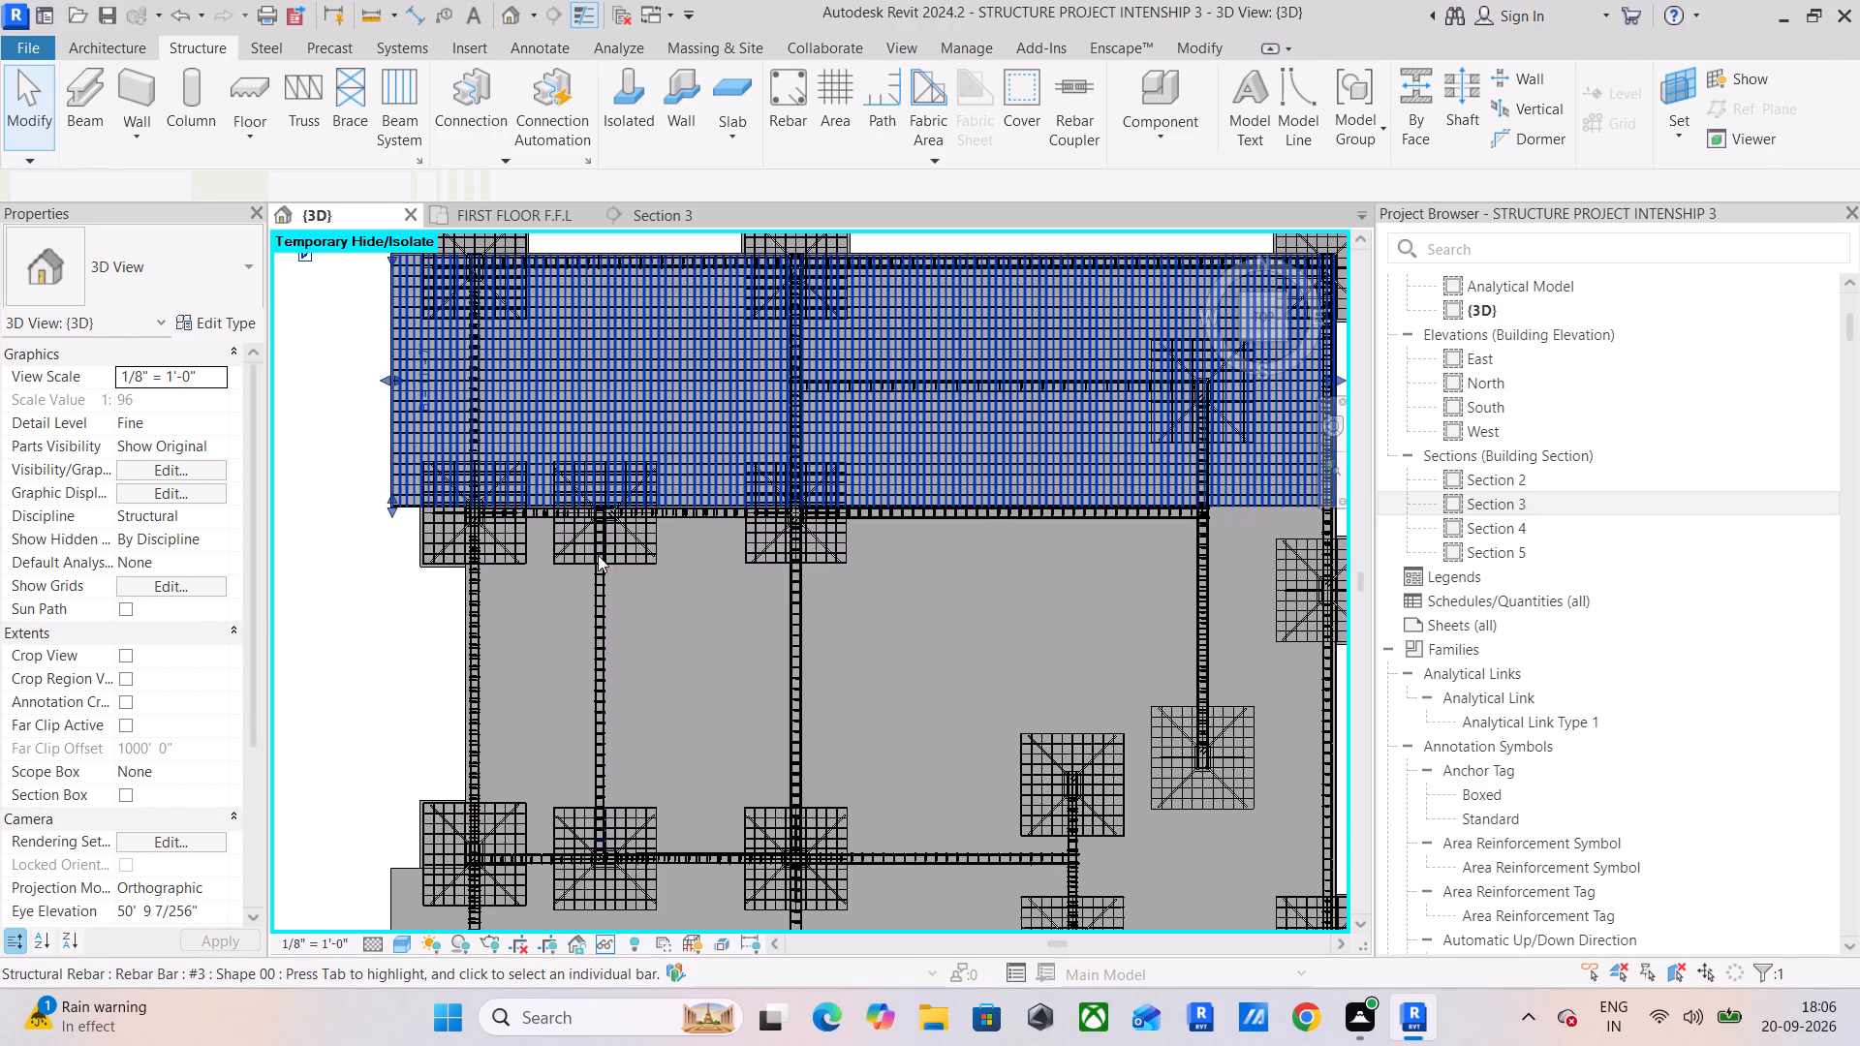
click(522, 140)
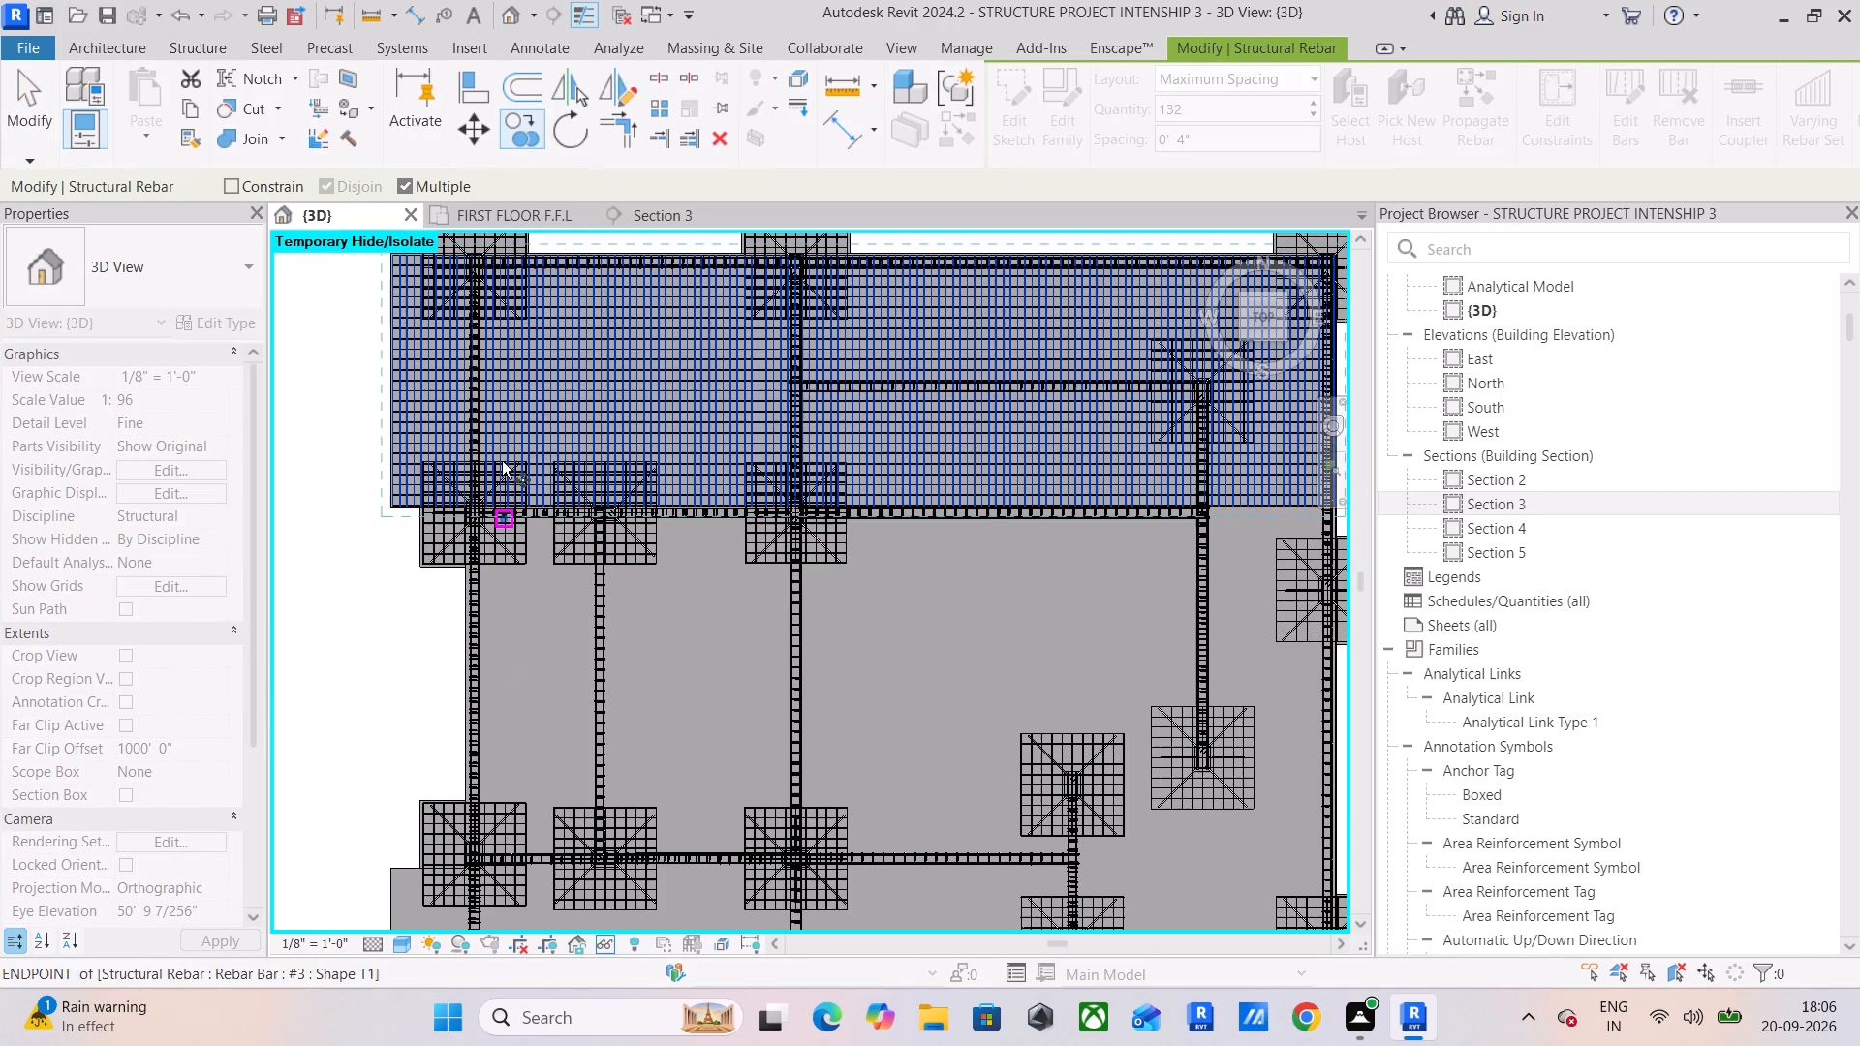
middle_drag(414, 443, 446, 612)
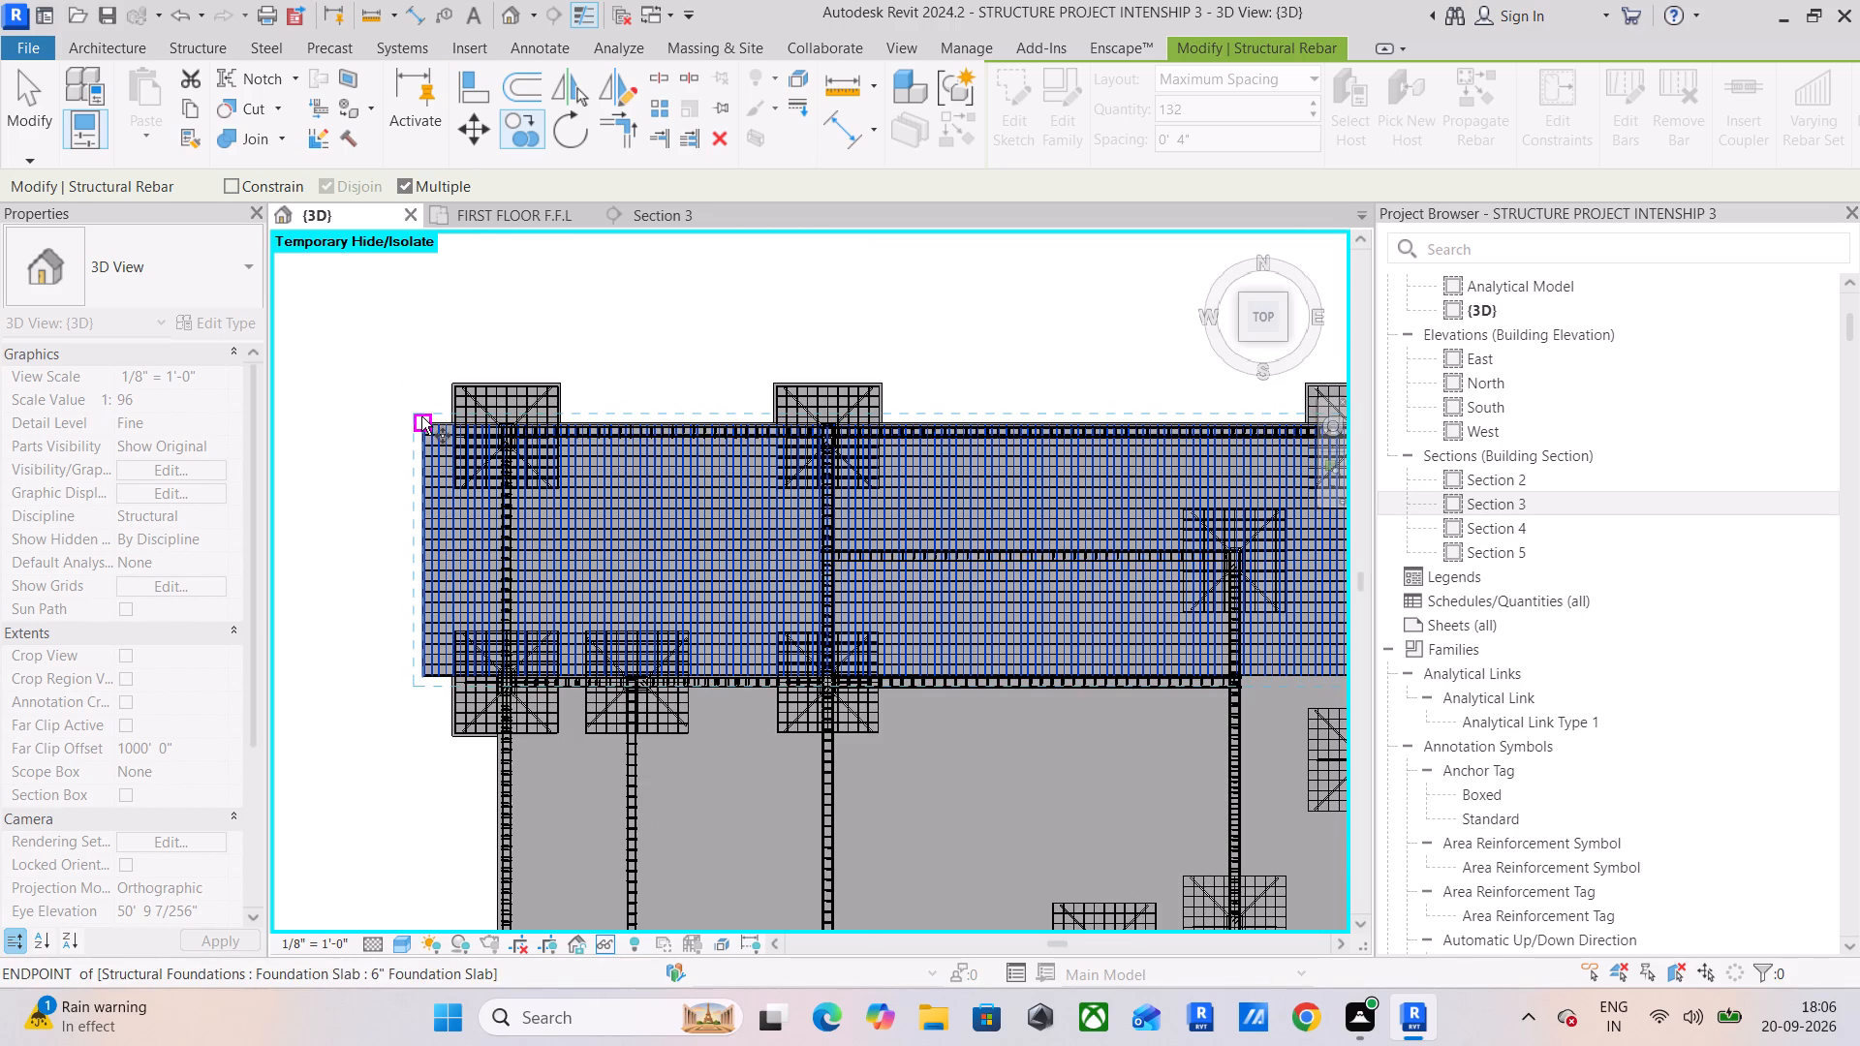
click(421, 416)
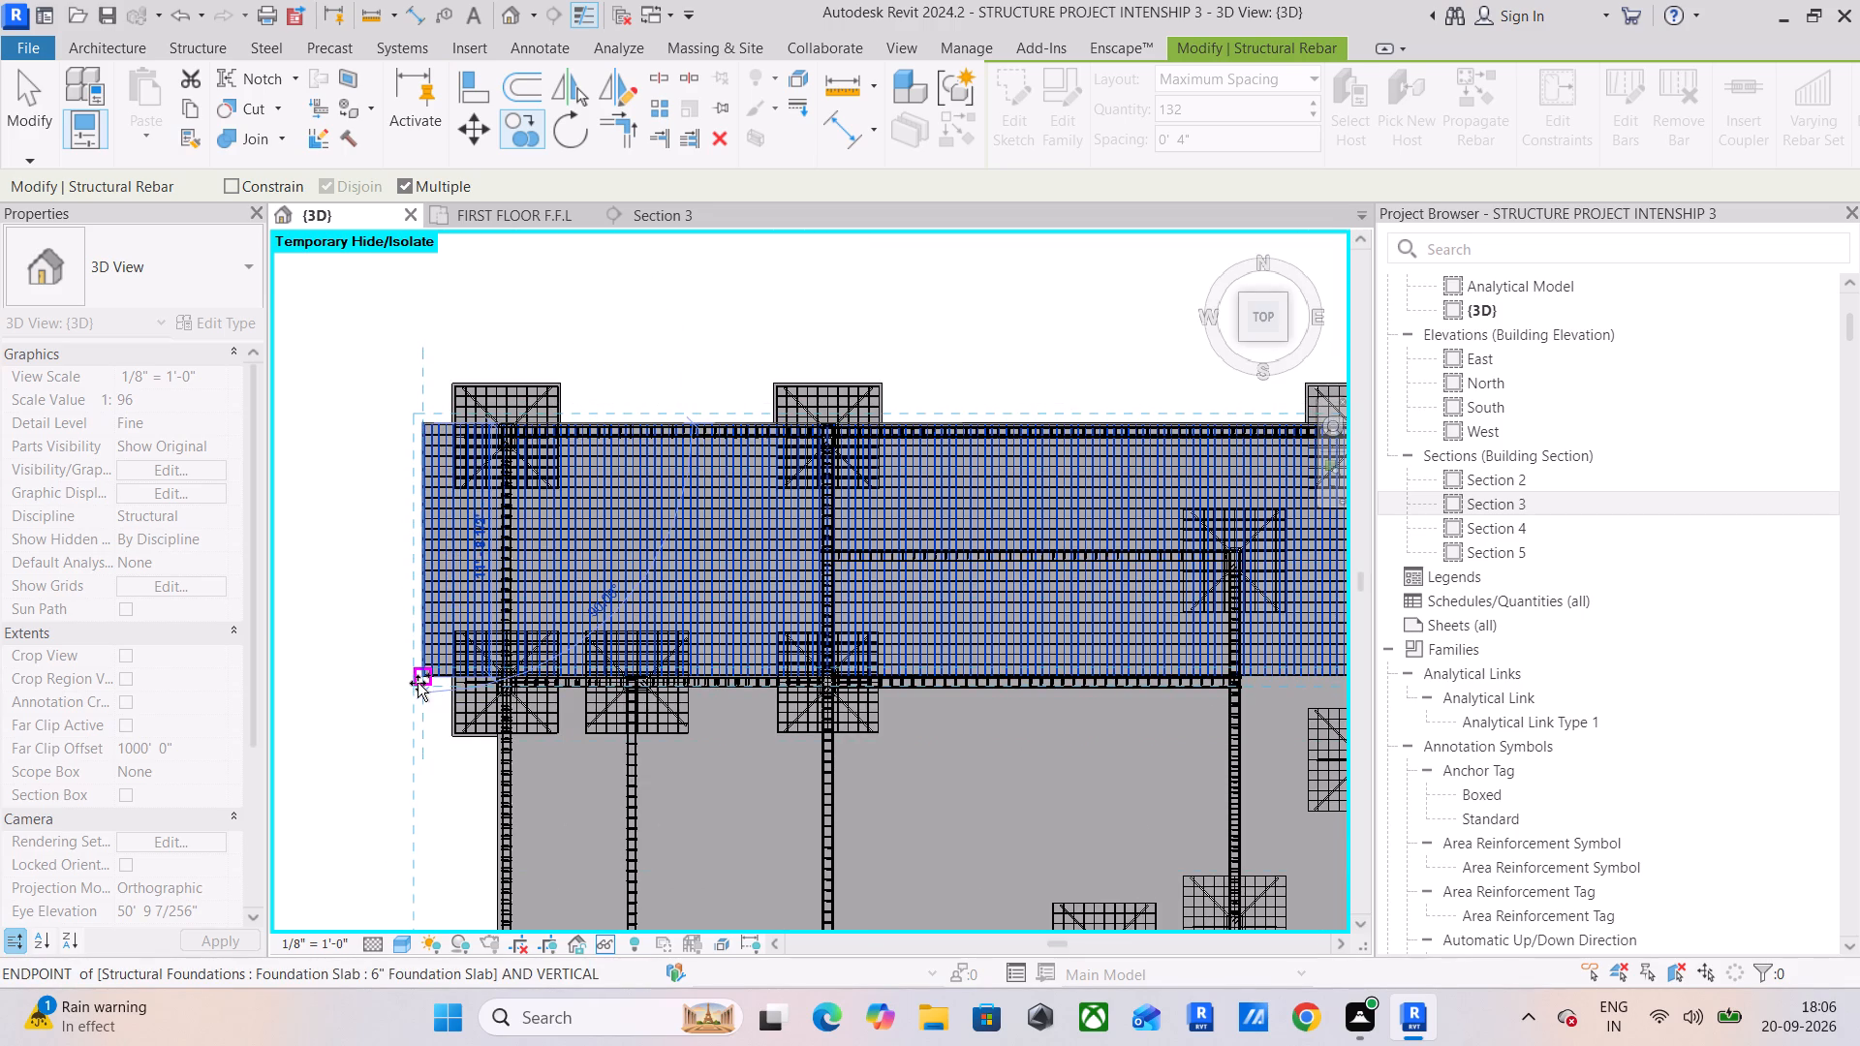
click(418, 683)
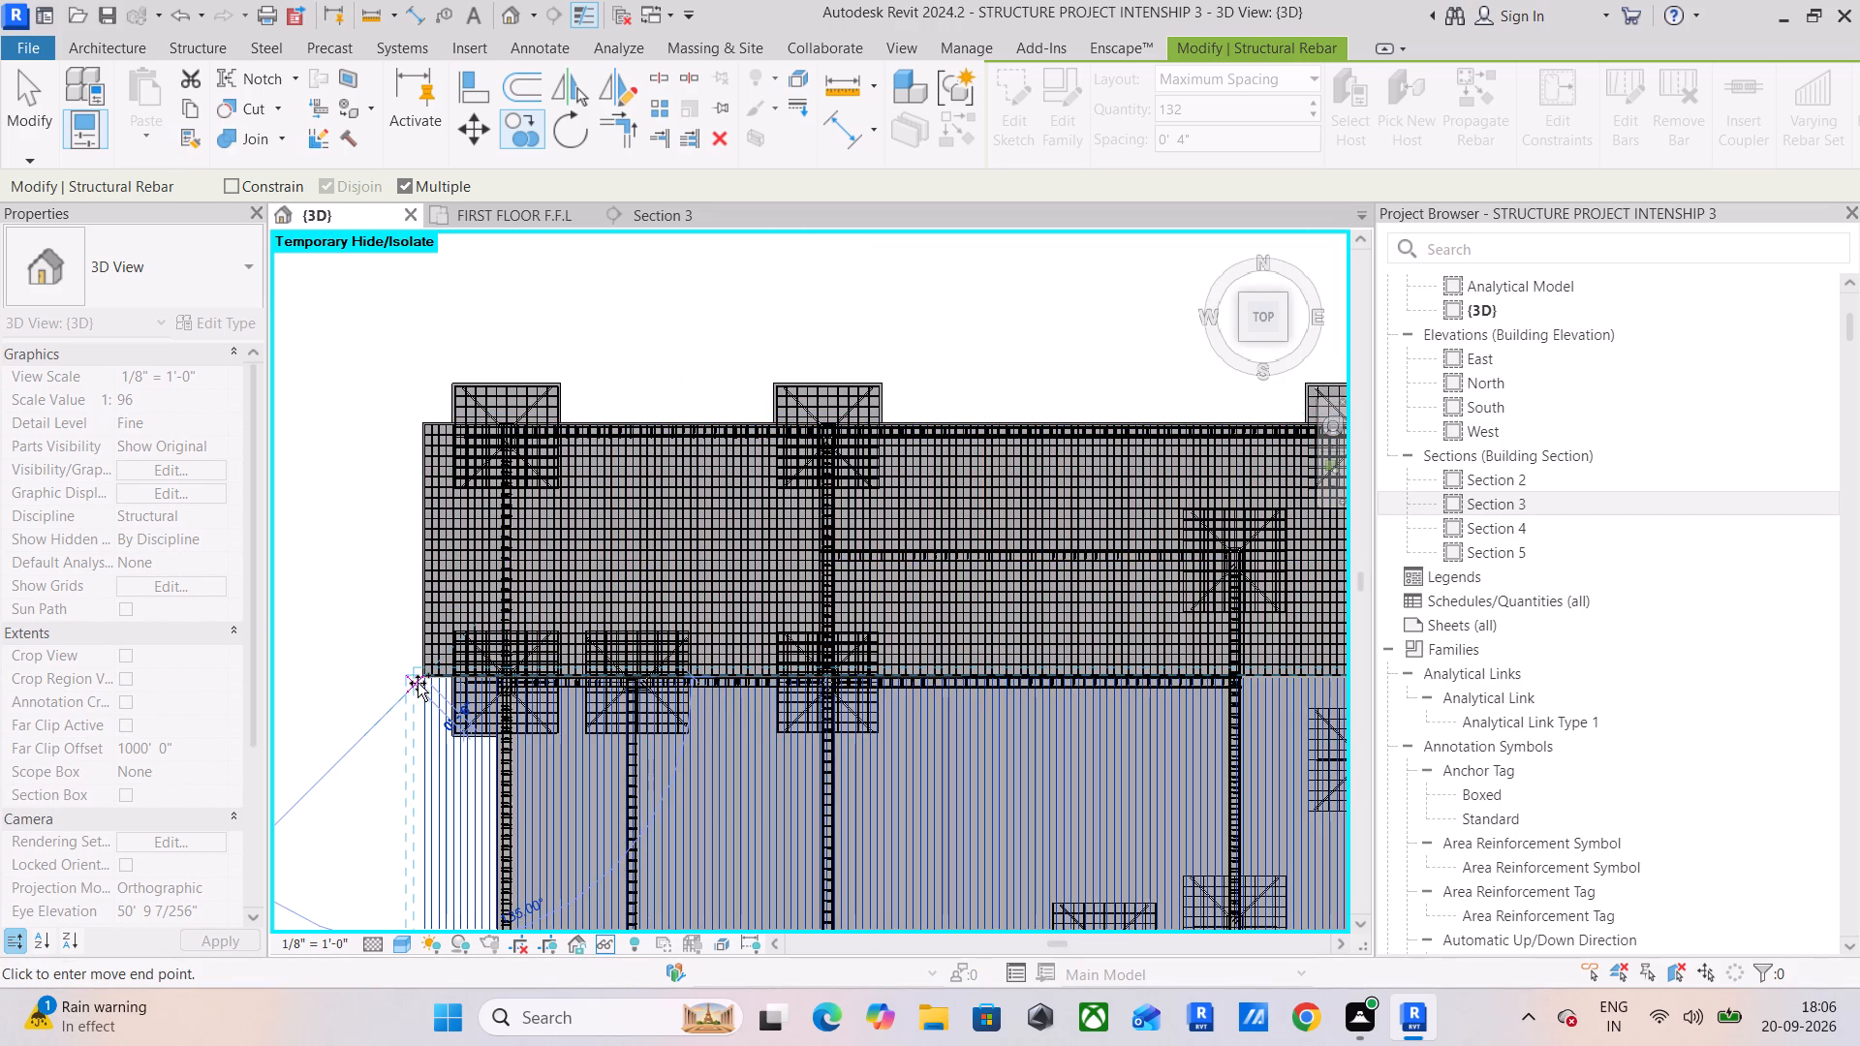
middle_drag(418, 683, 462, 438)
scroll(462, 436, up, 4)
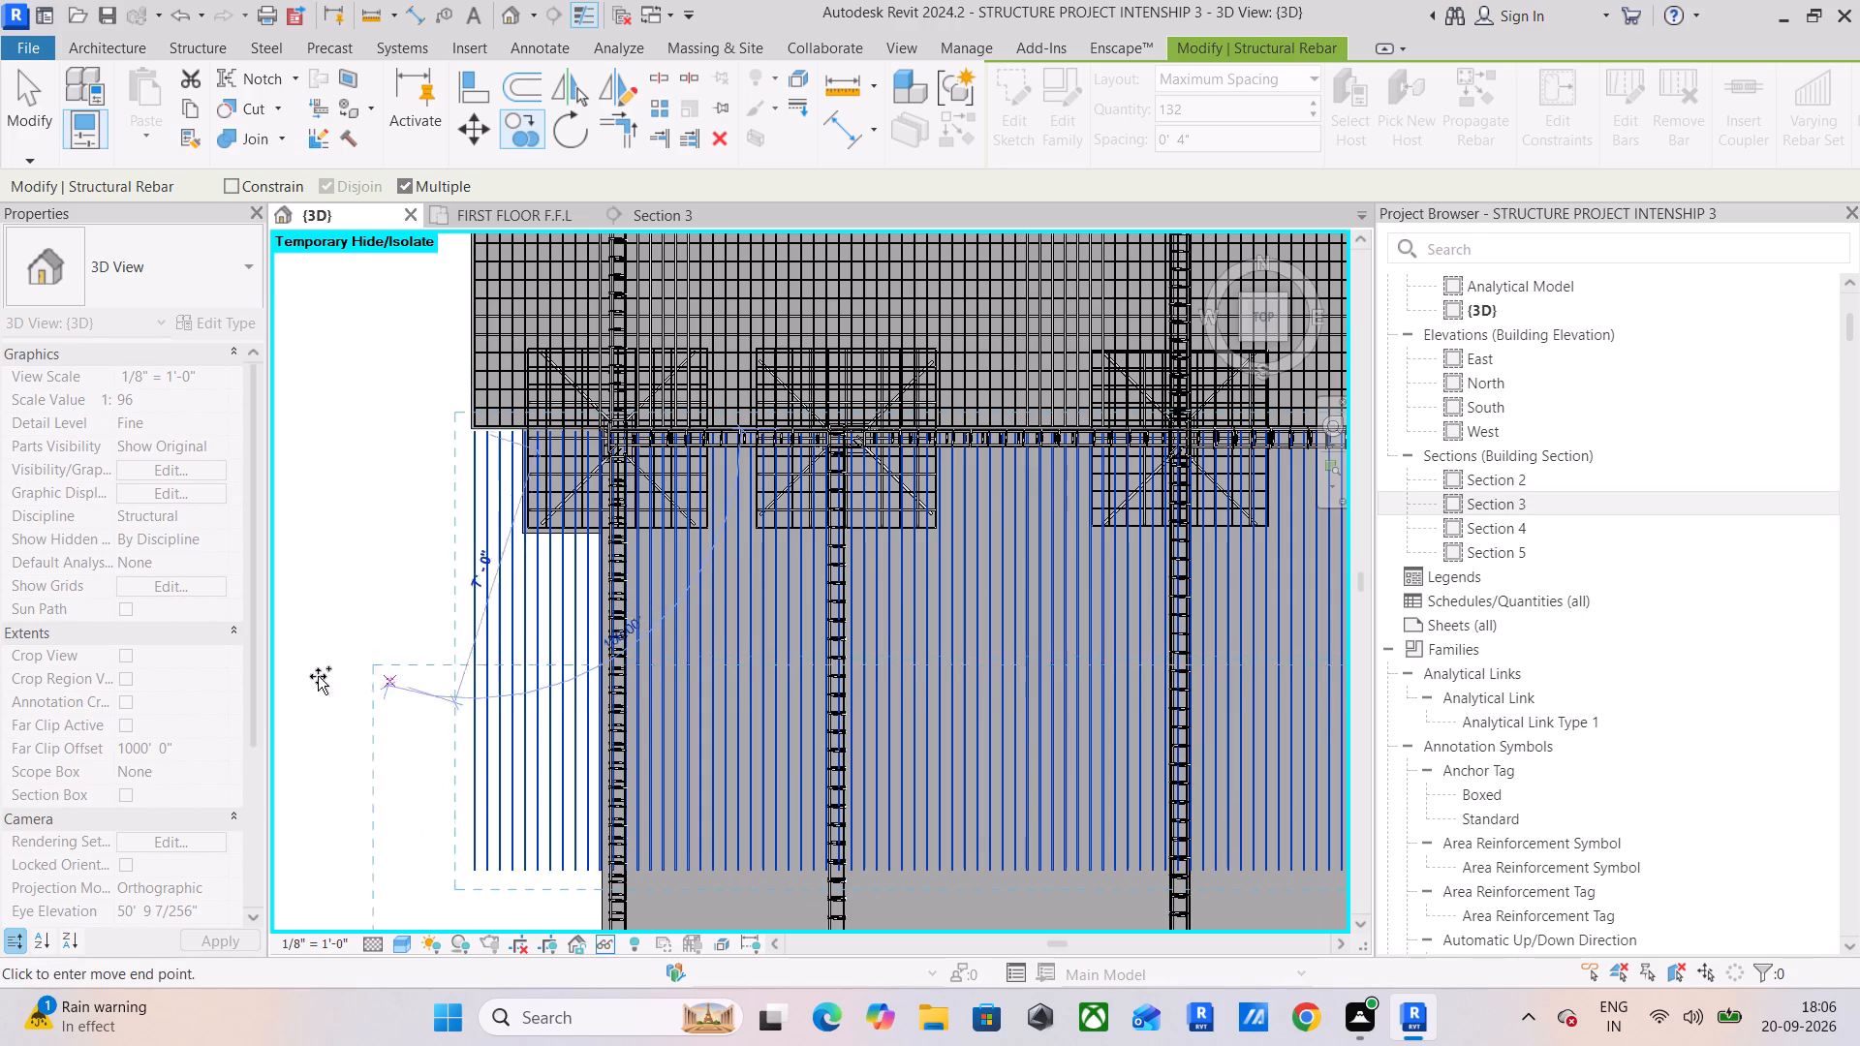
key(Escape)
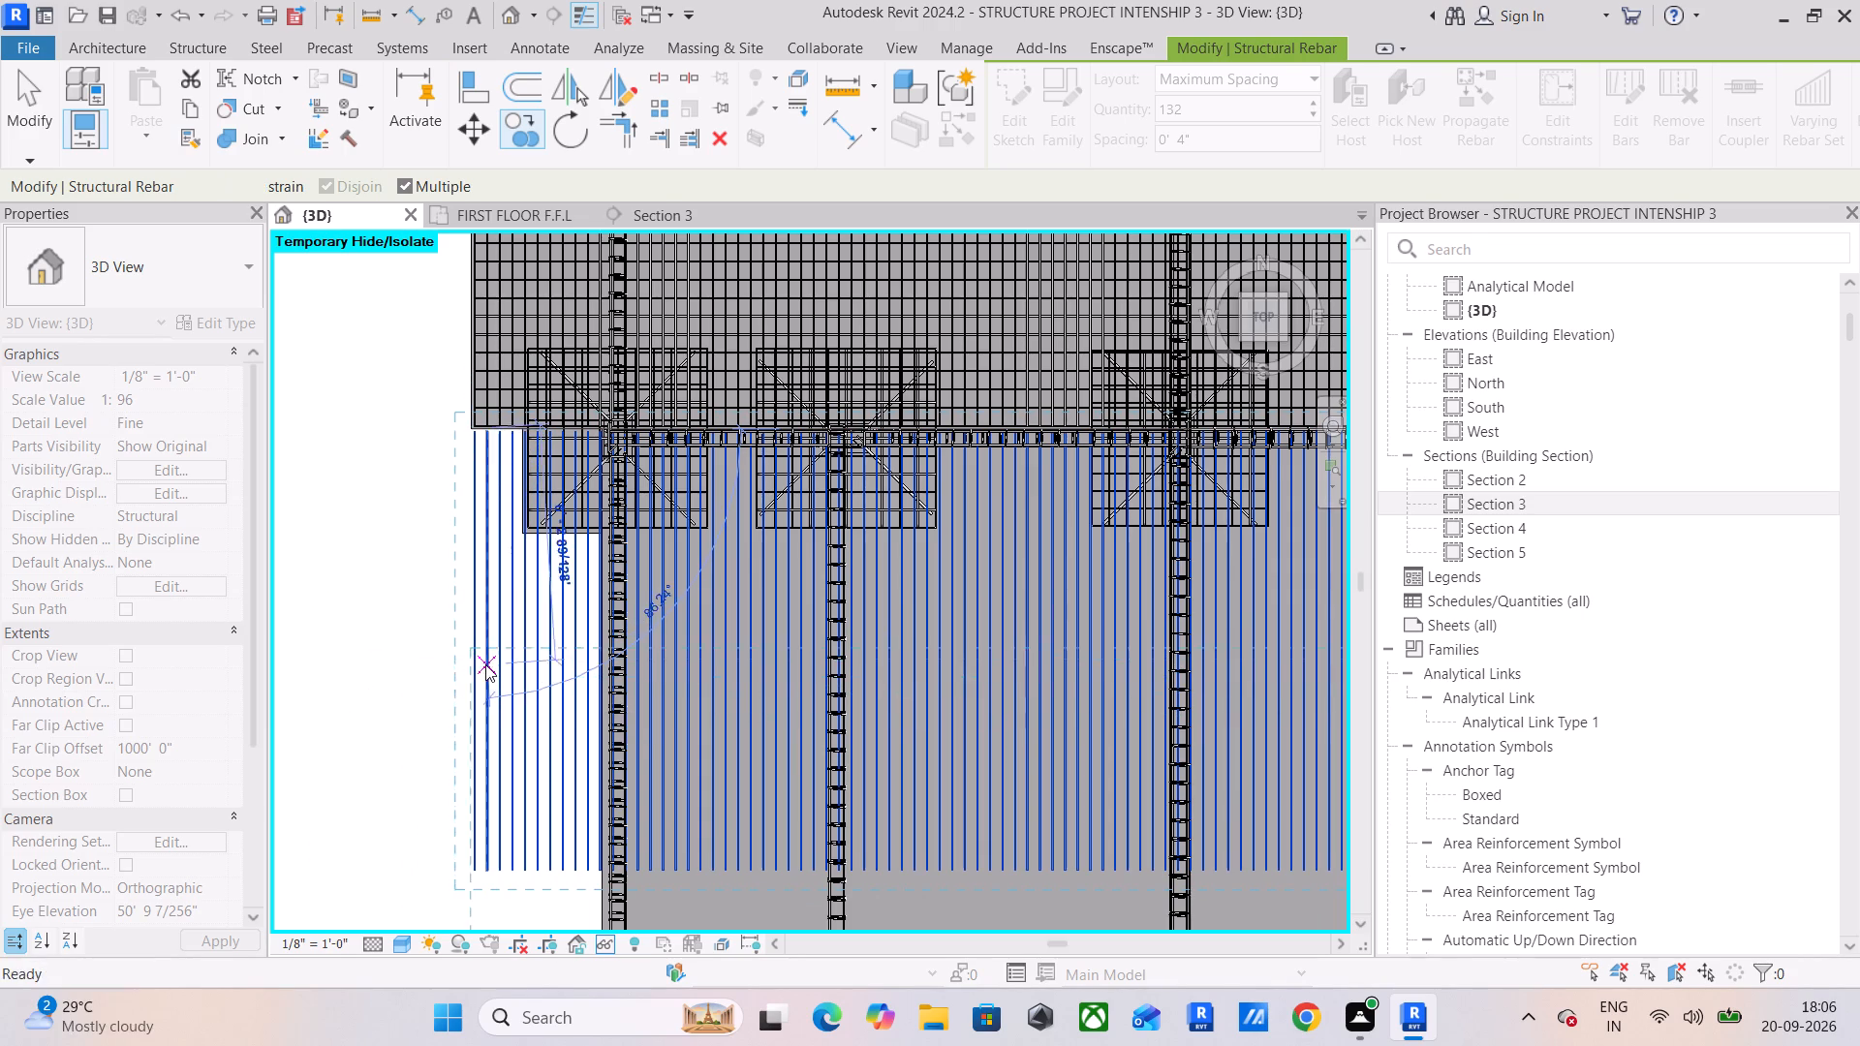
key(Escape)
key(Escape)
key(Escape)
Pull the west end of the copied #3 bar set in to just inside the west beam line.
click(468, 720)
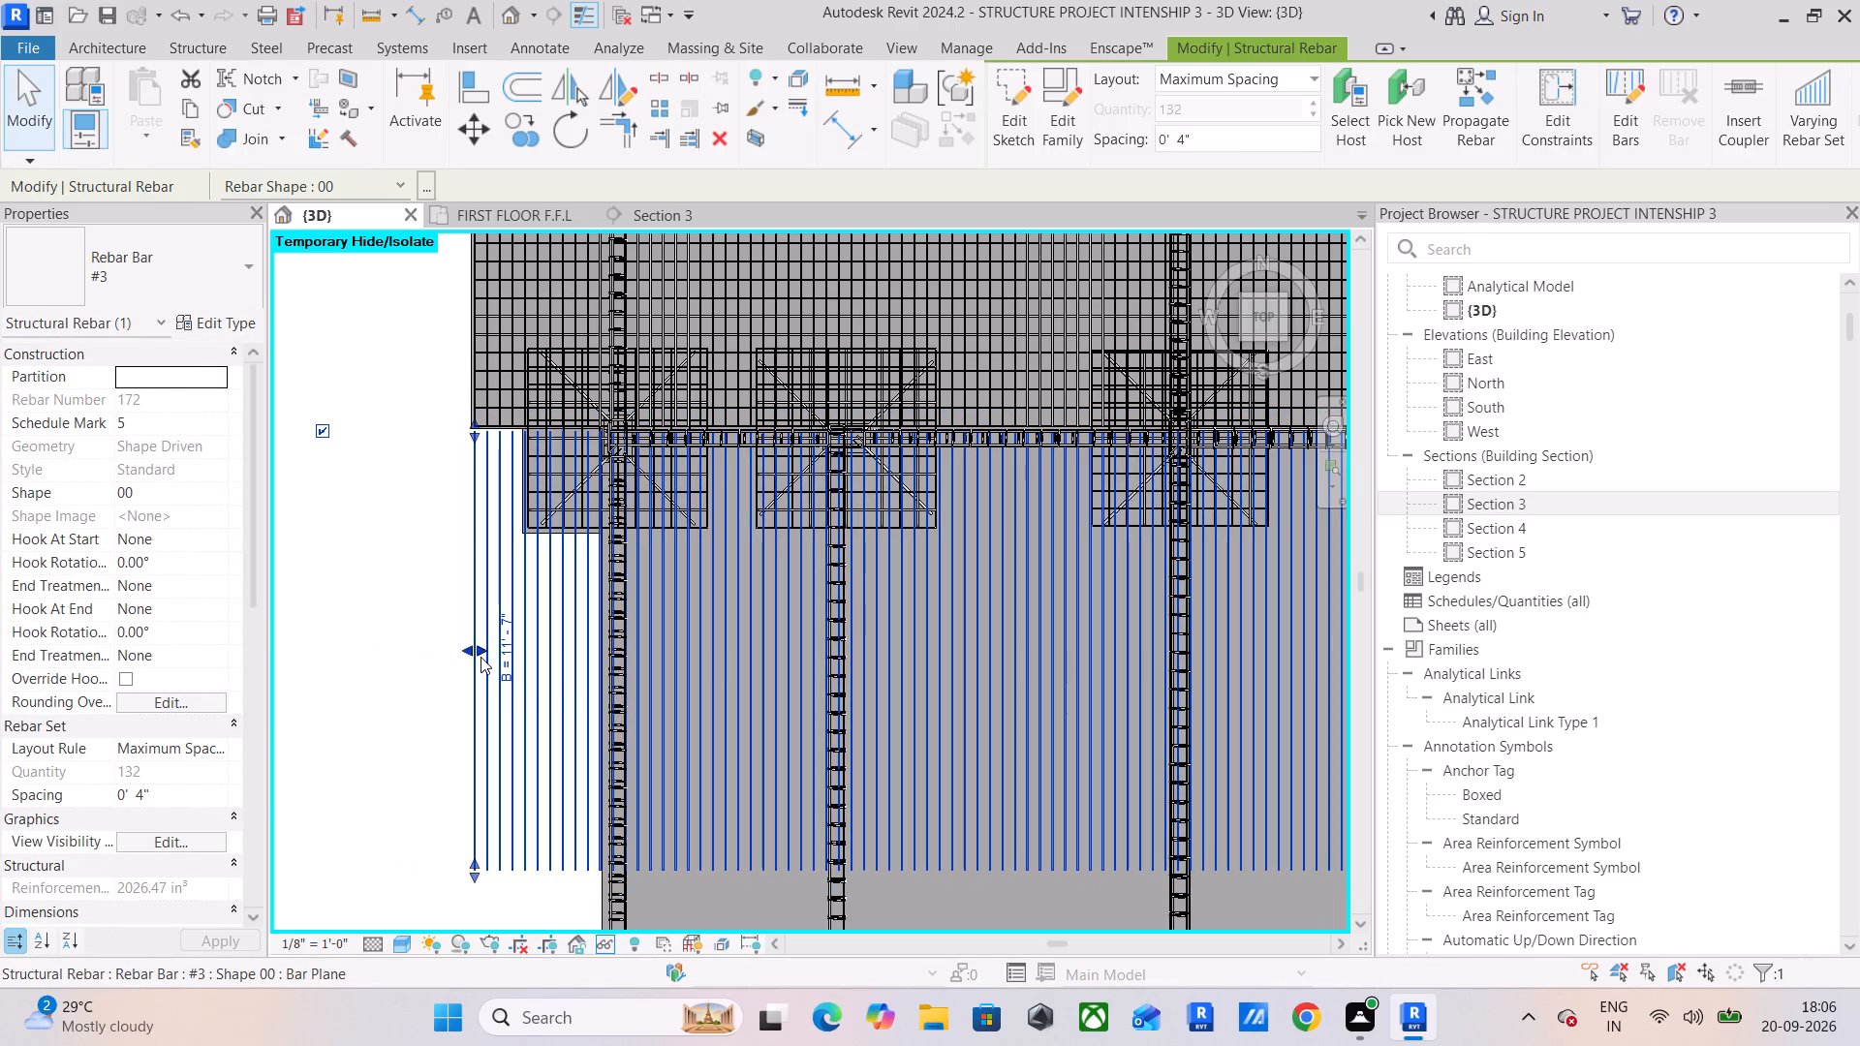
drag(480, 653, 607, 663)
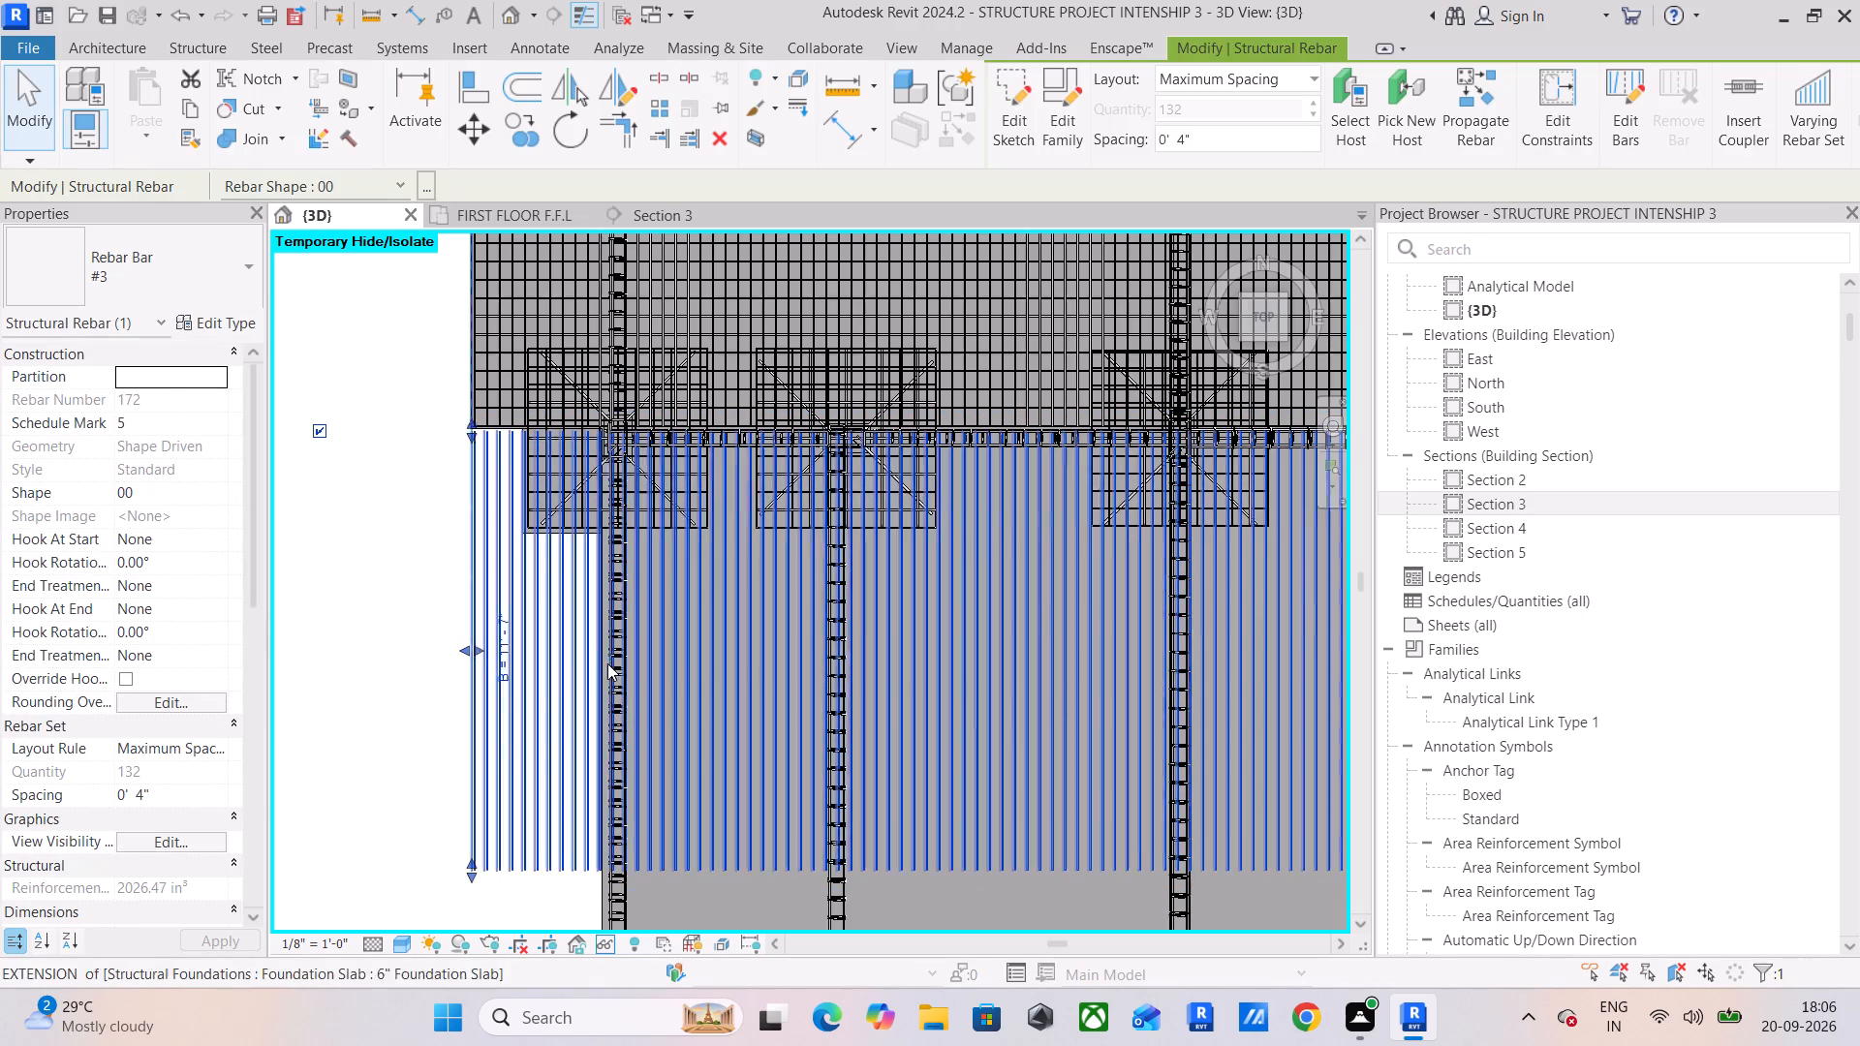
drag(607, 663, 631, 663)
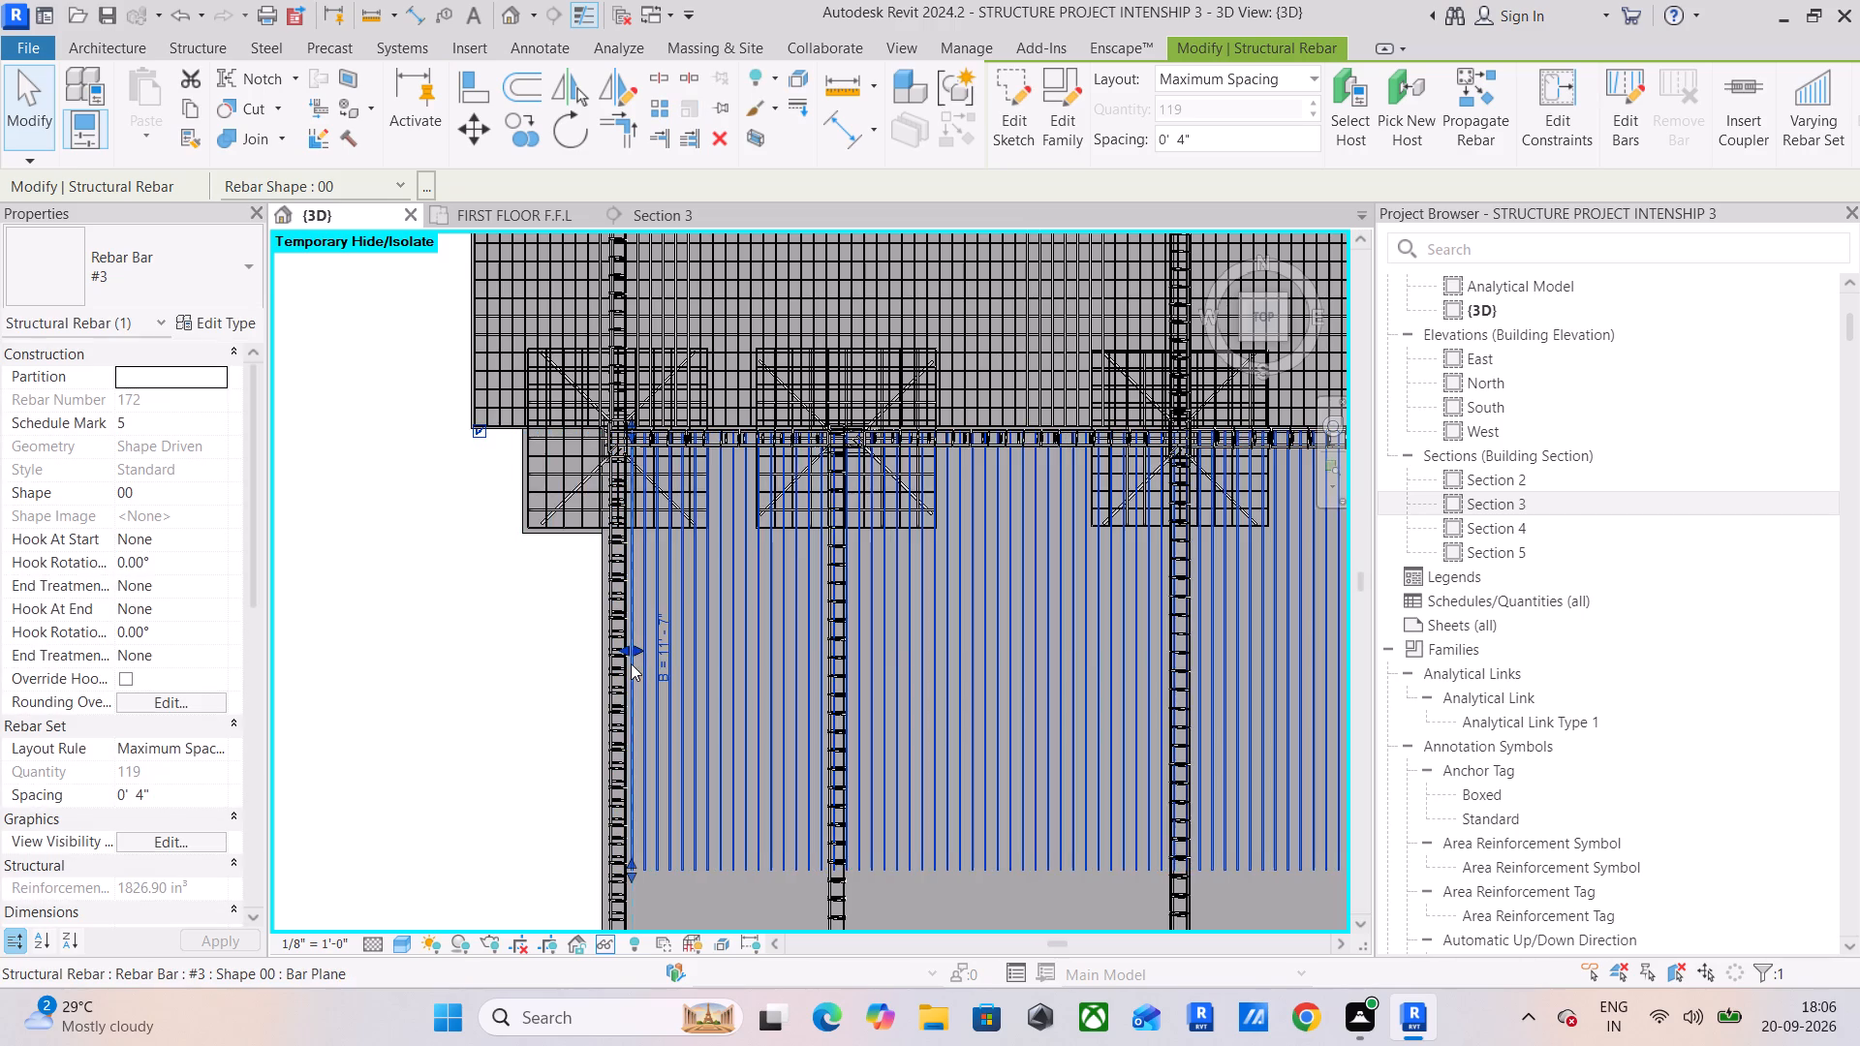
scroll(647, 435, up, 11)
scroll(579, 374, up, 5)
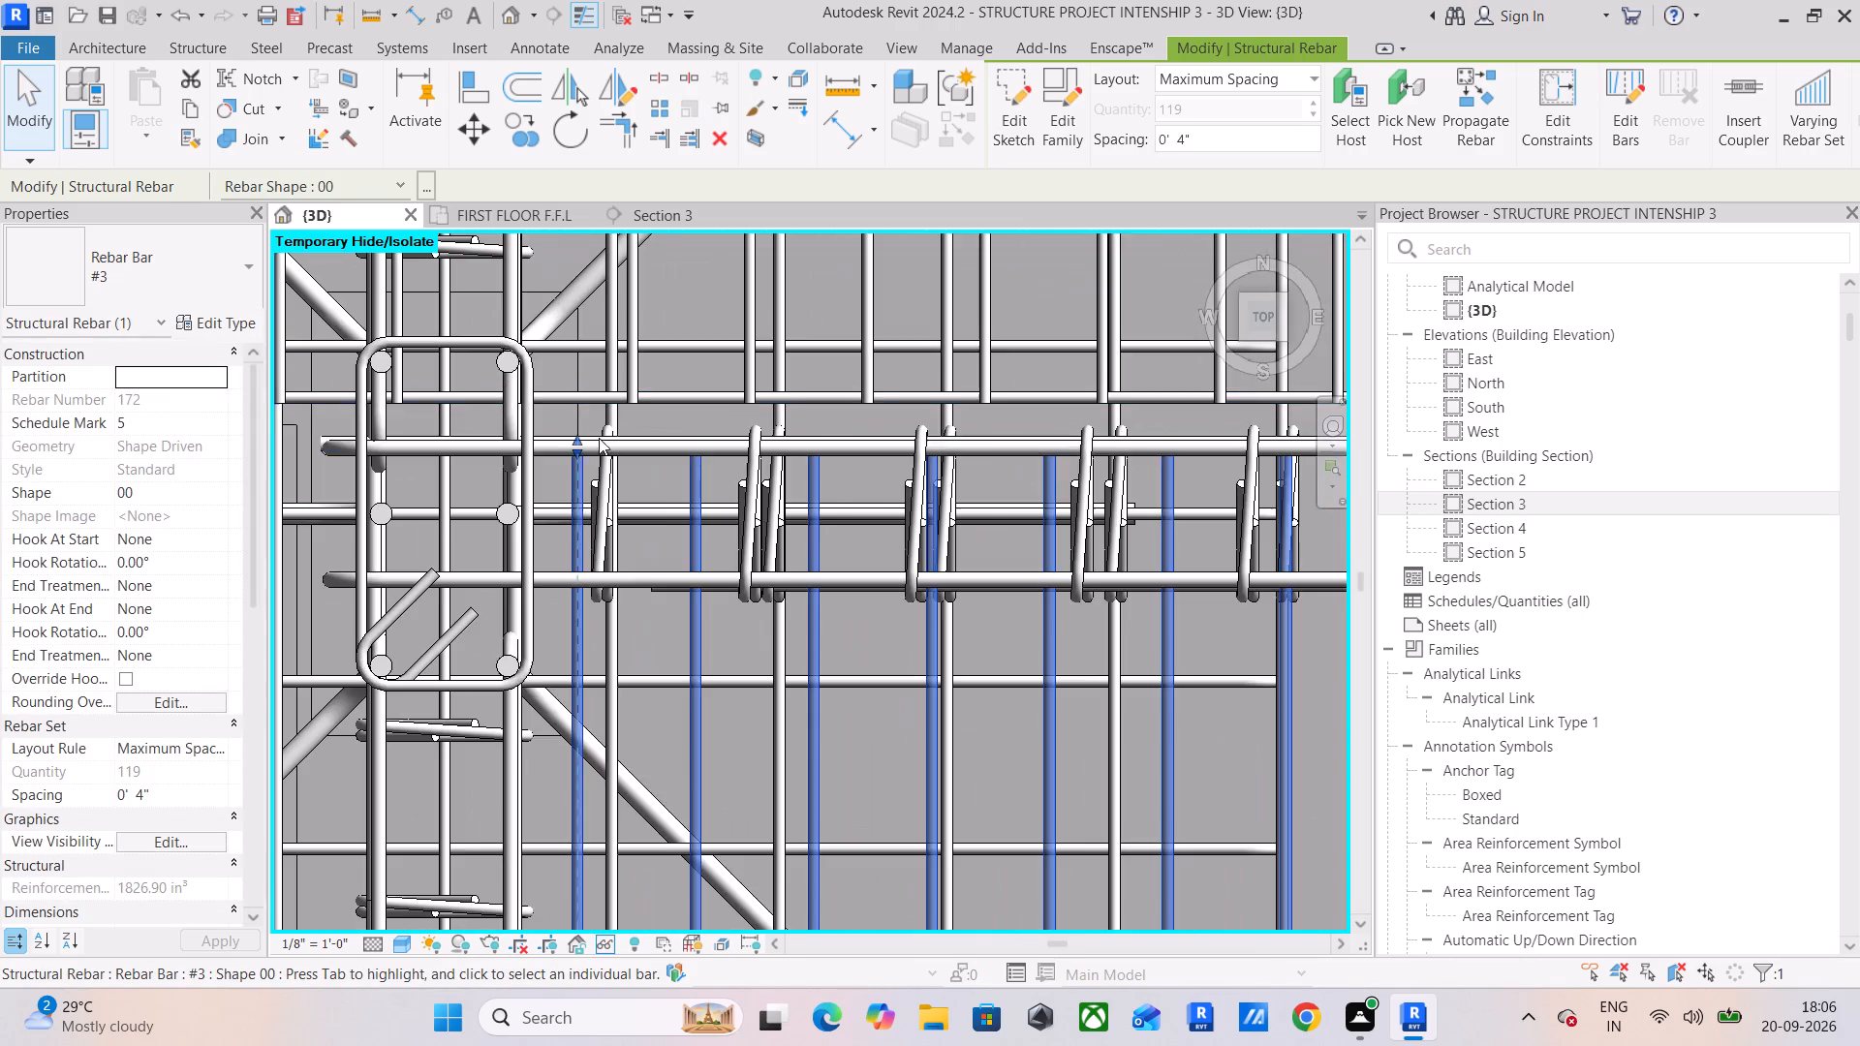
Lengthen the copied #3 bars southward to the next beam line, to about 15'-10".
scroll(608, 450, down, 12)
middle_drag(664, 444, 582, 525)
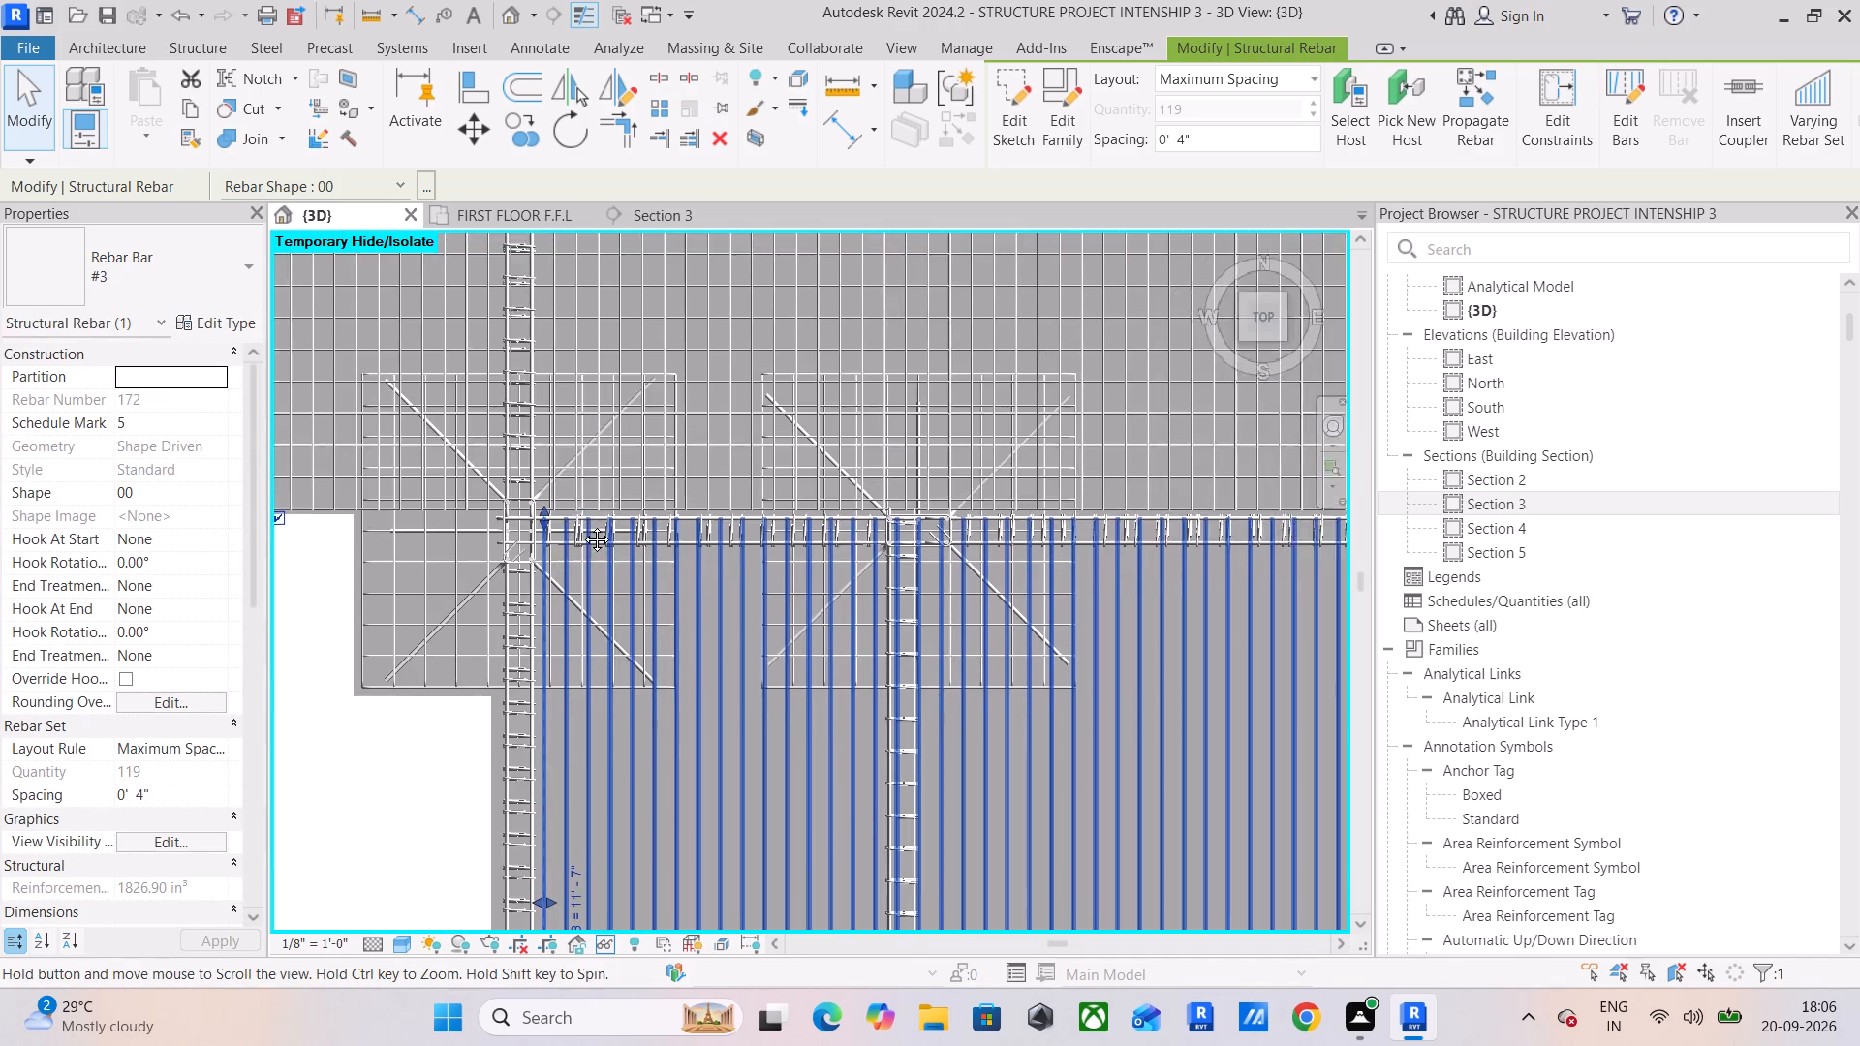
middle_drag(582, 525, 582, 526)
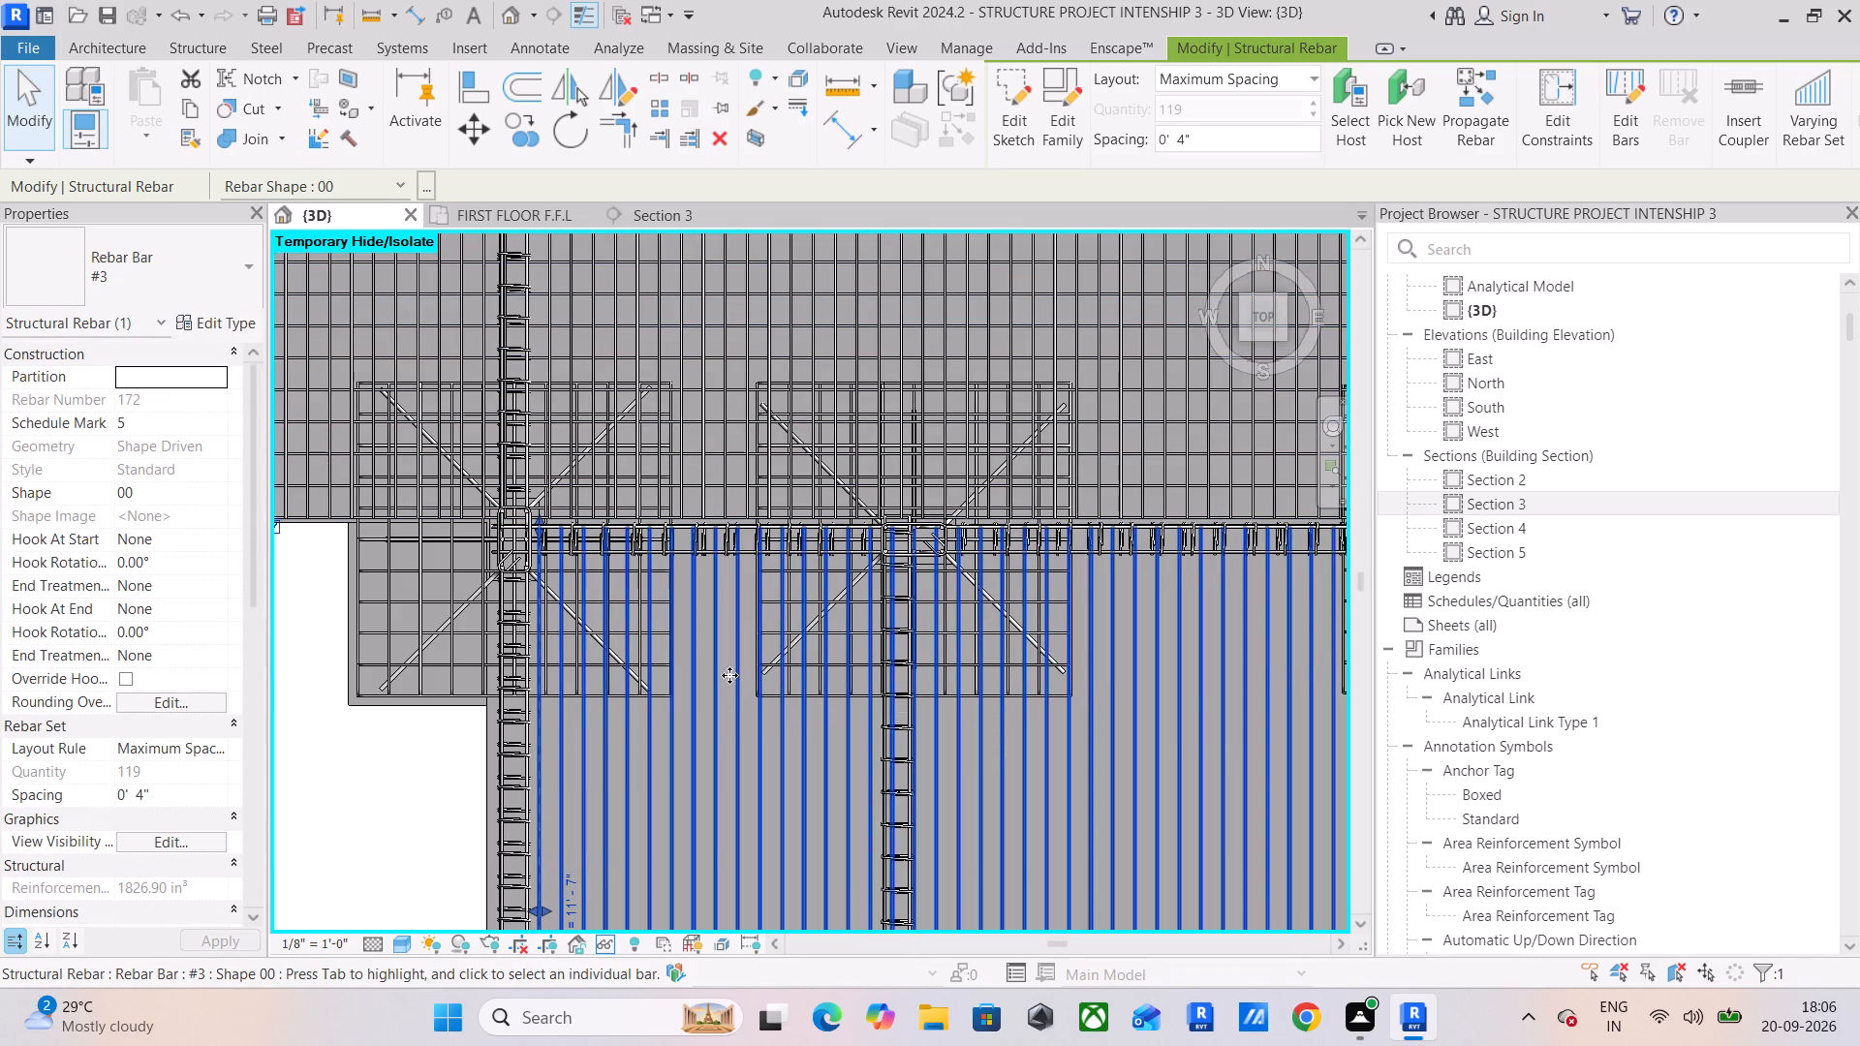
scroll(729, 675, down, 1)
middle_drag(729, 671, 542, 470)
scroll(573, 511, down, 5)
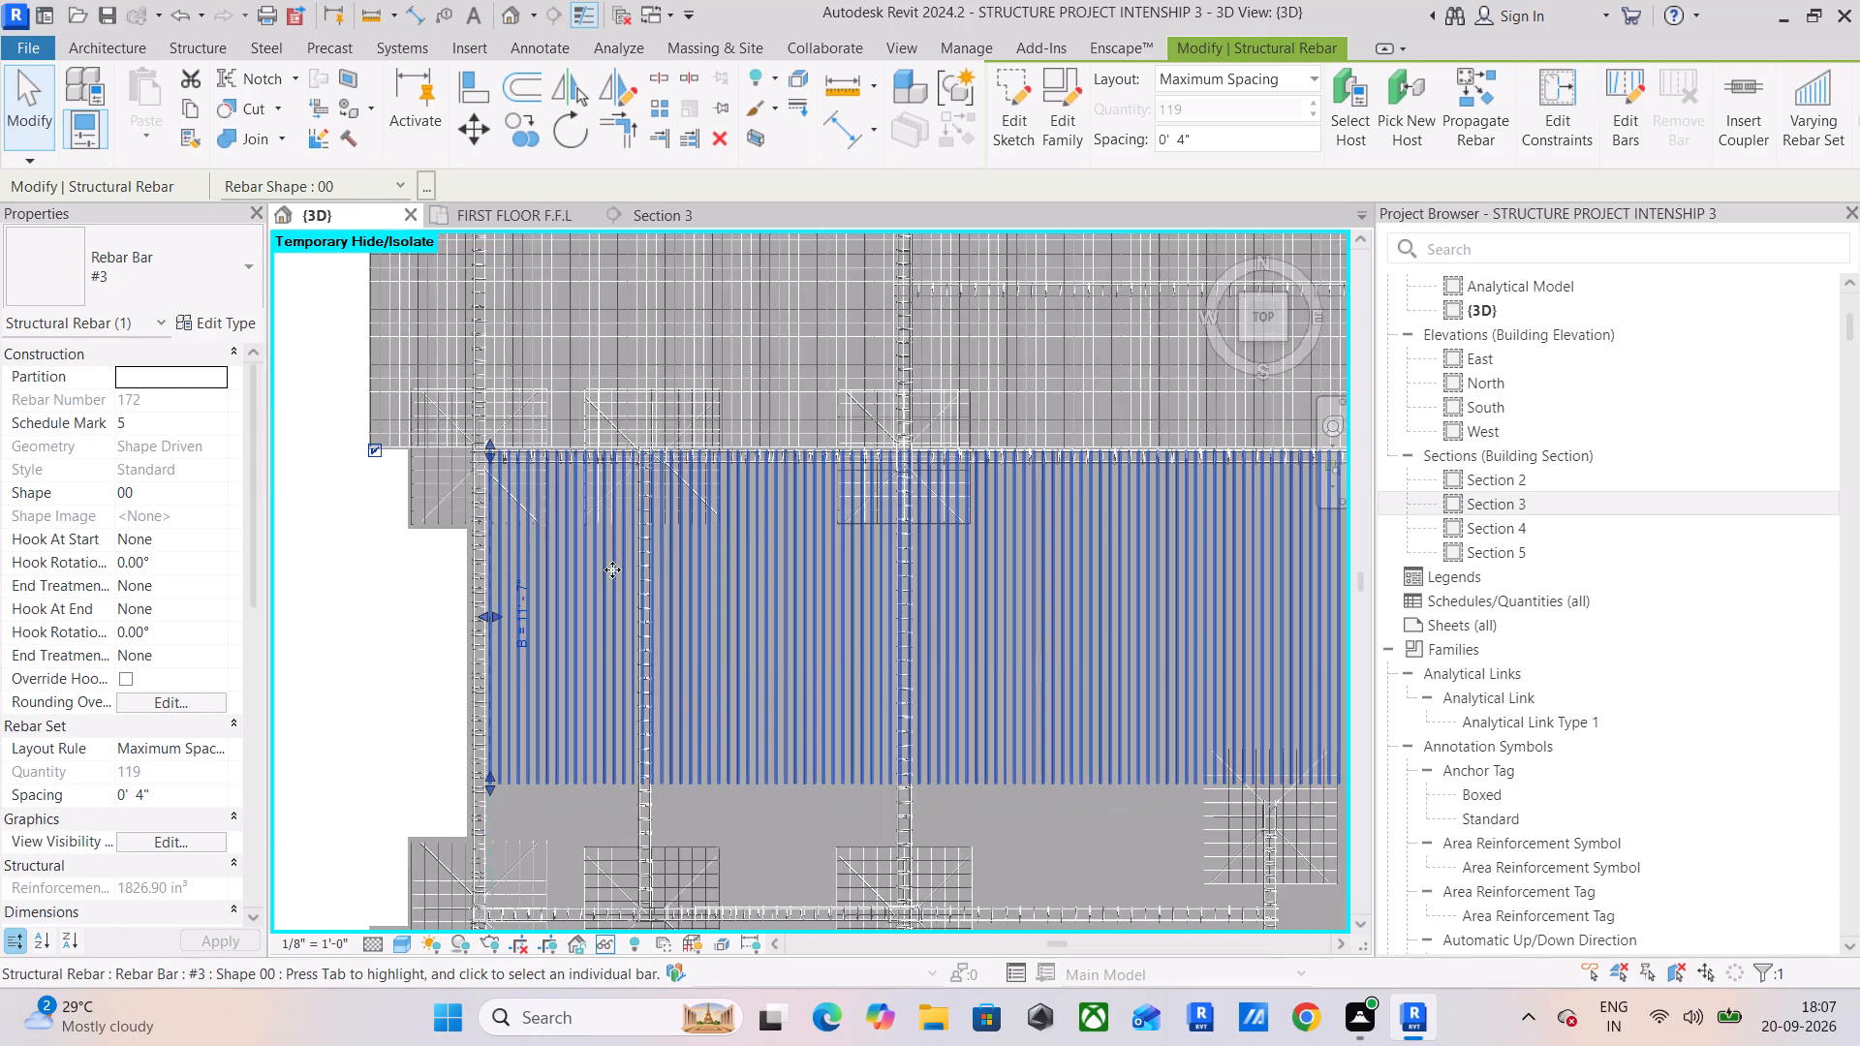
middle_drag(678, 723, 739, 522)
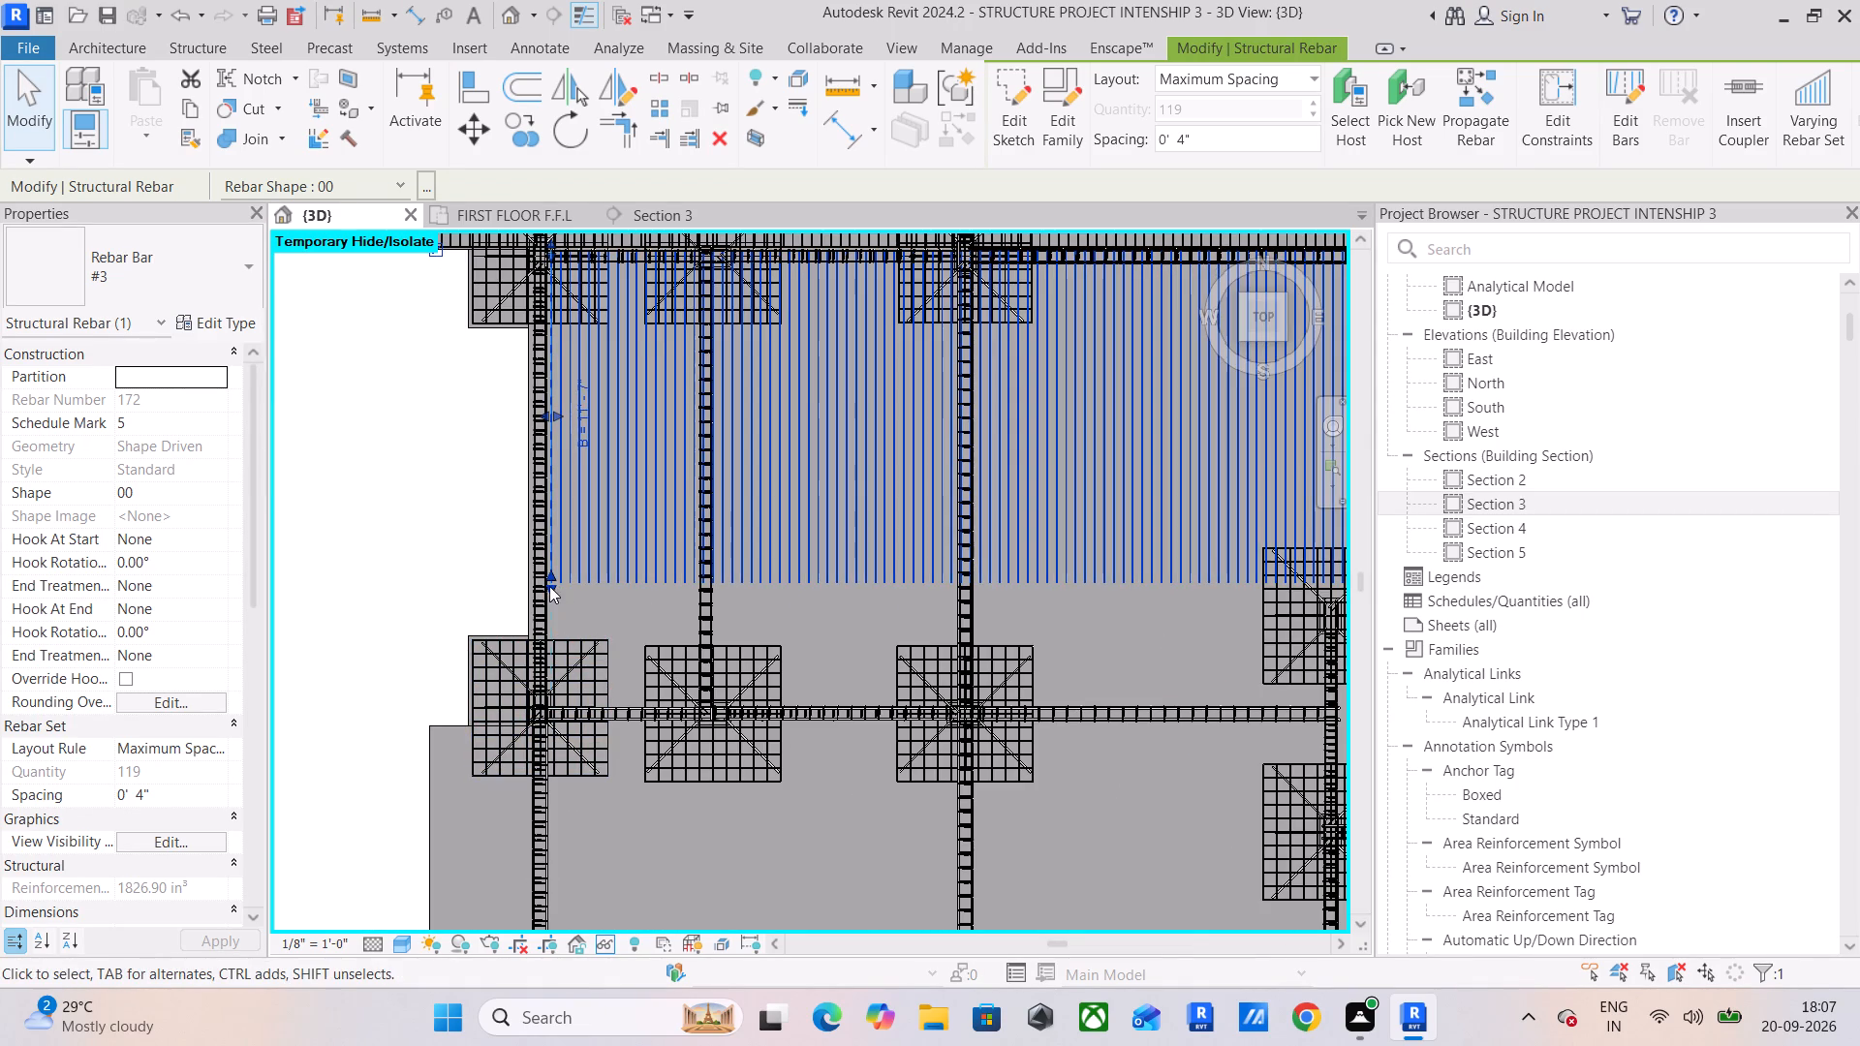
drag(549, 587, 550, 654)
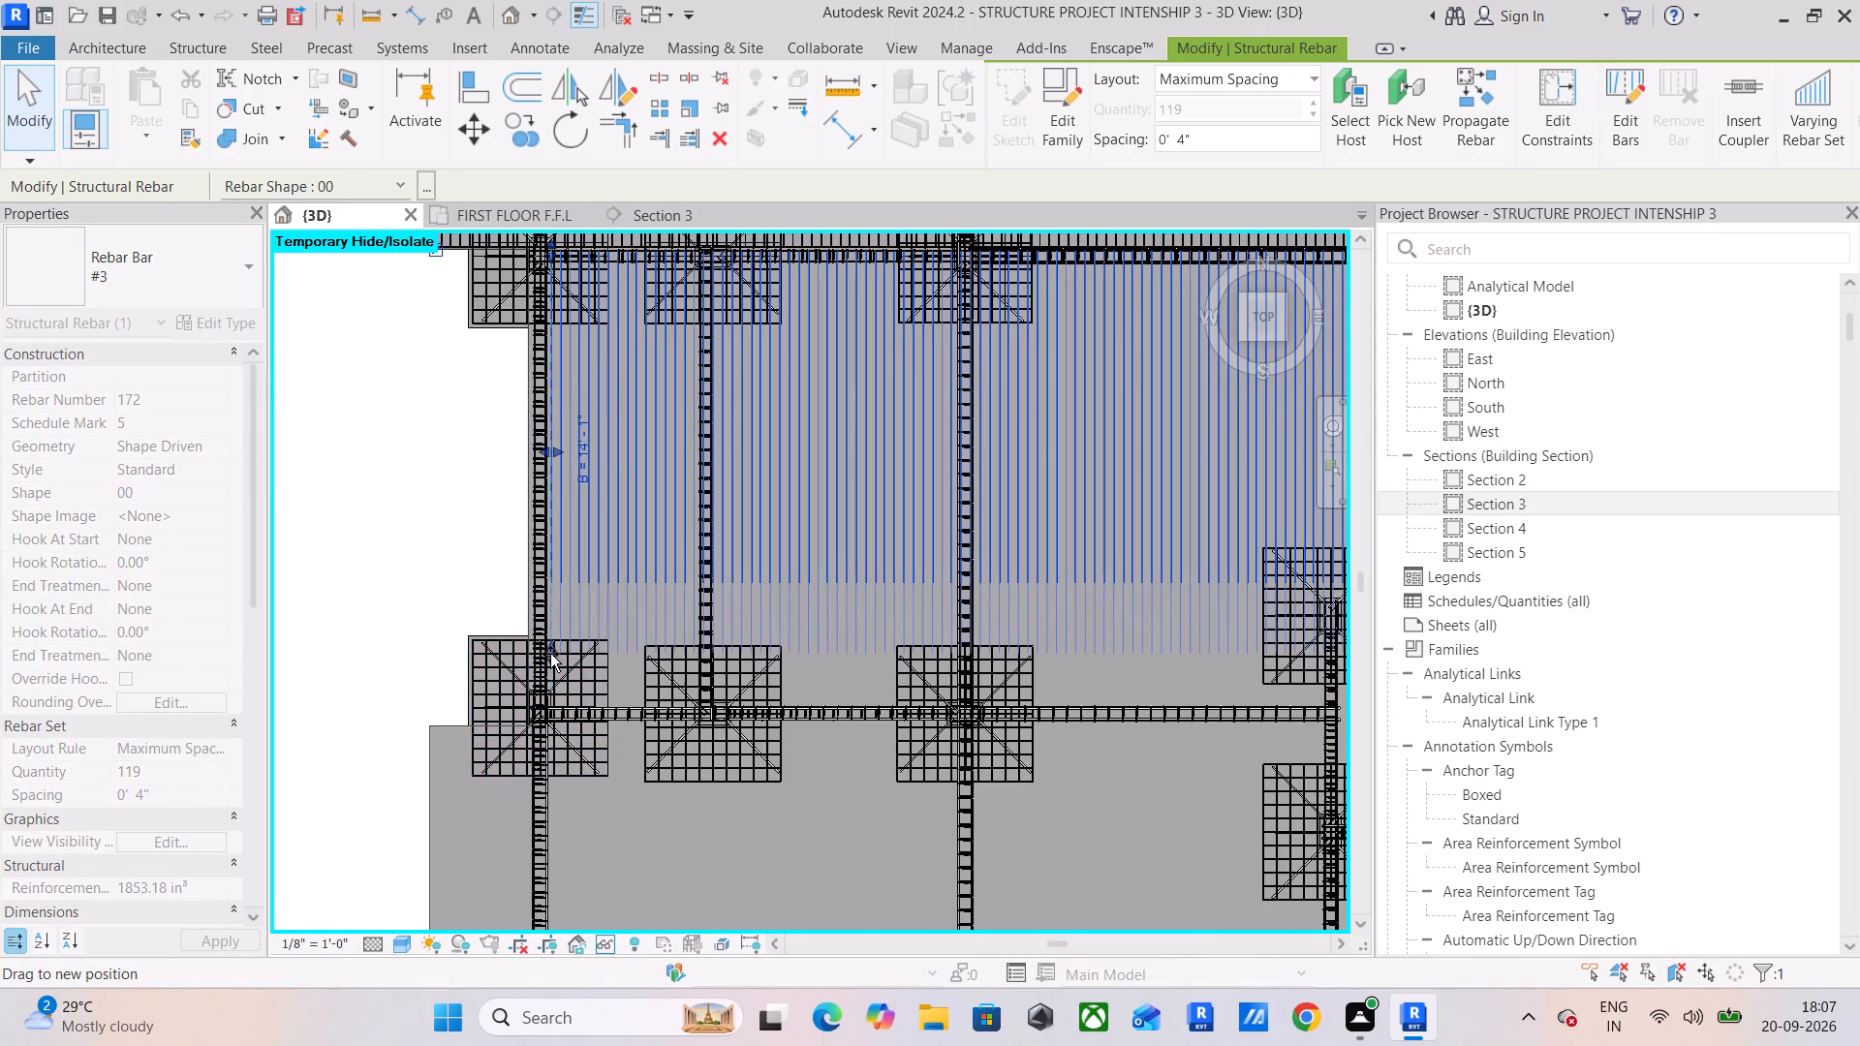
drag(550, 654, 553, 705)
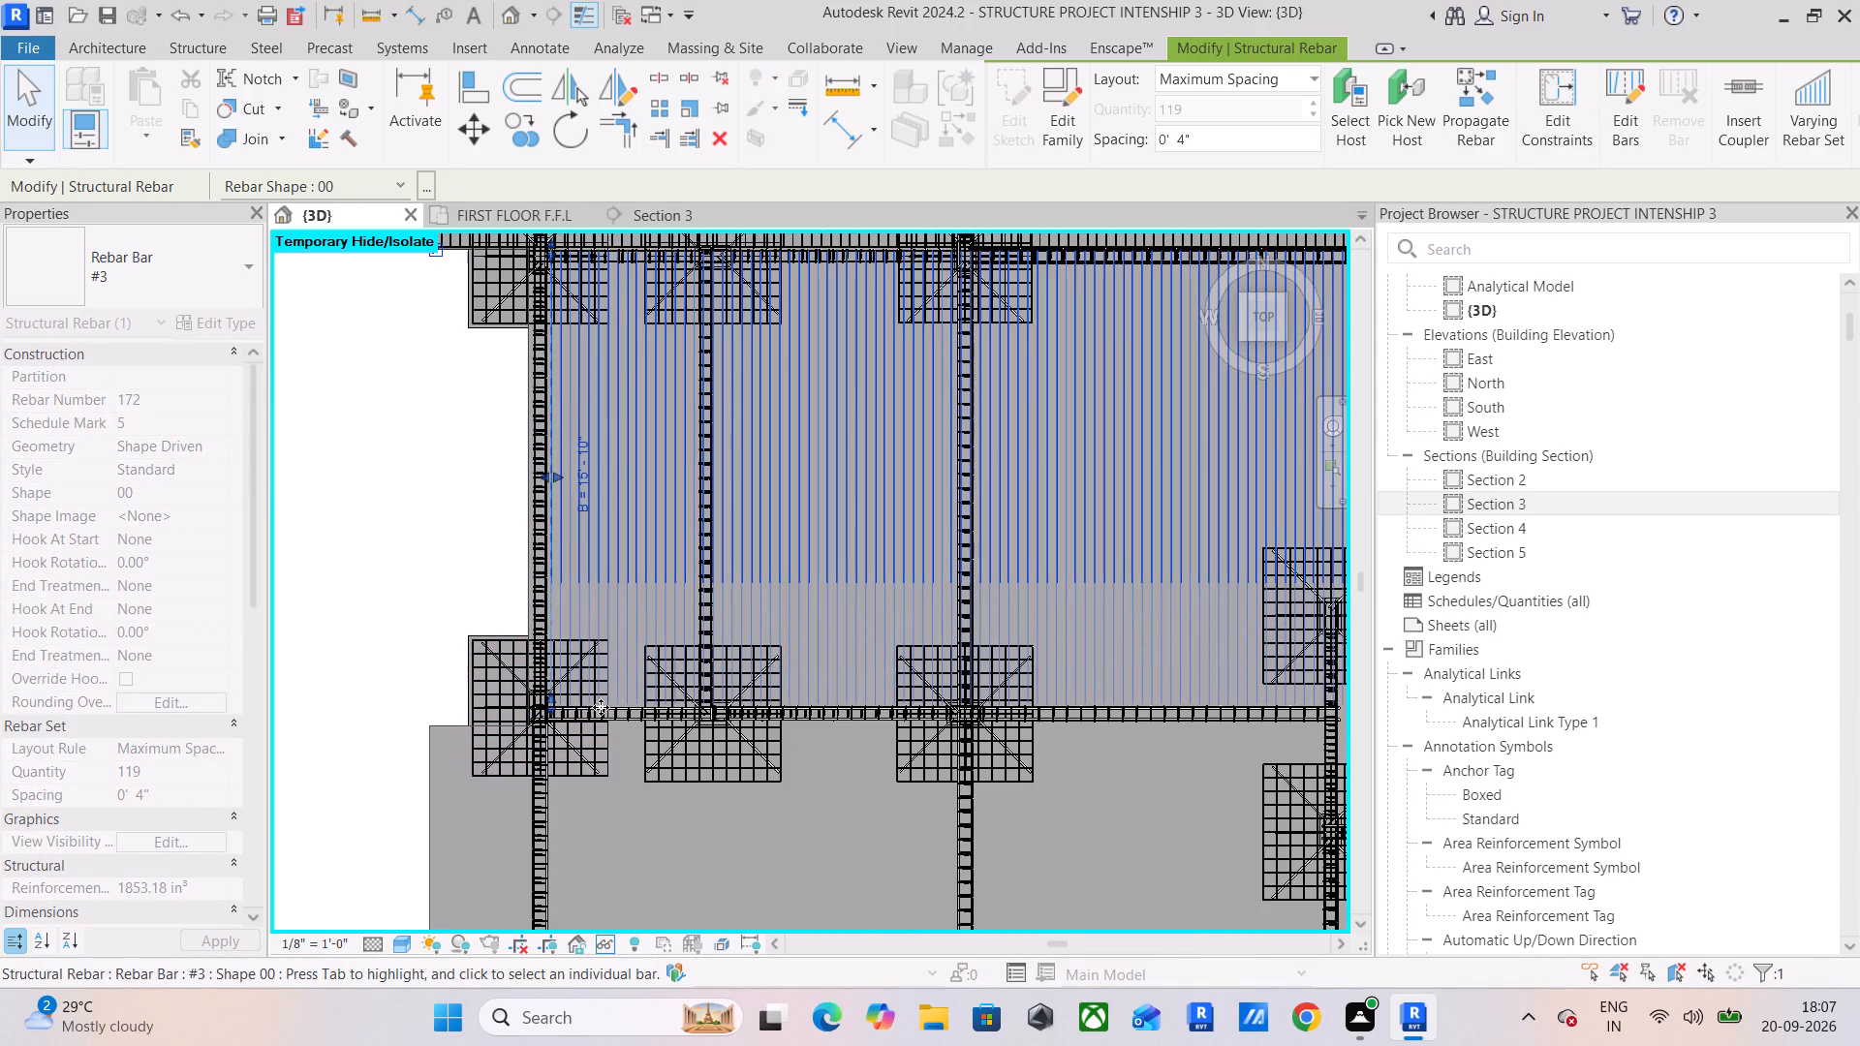
Examine how the copied #3 bar set covers the middle band between the beams and the slab edges.
middle_drag(798, 711, 509, 662)
middle_drag(732, 681, 481, 629)
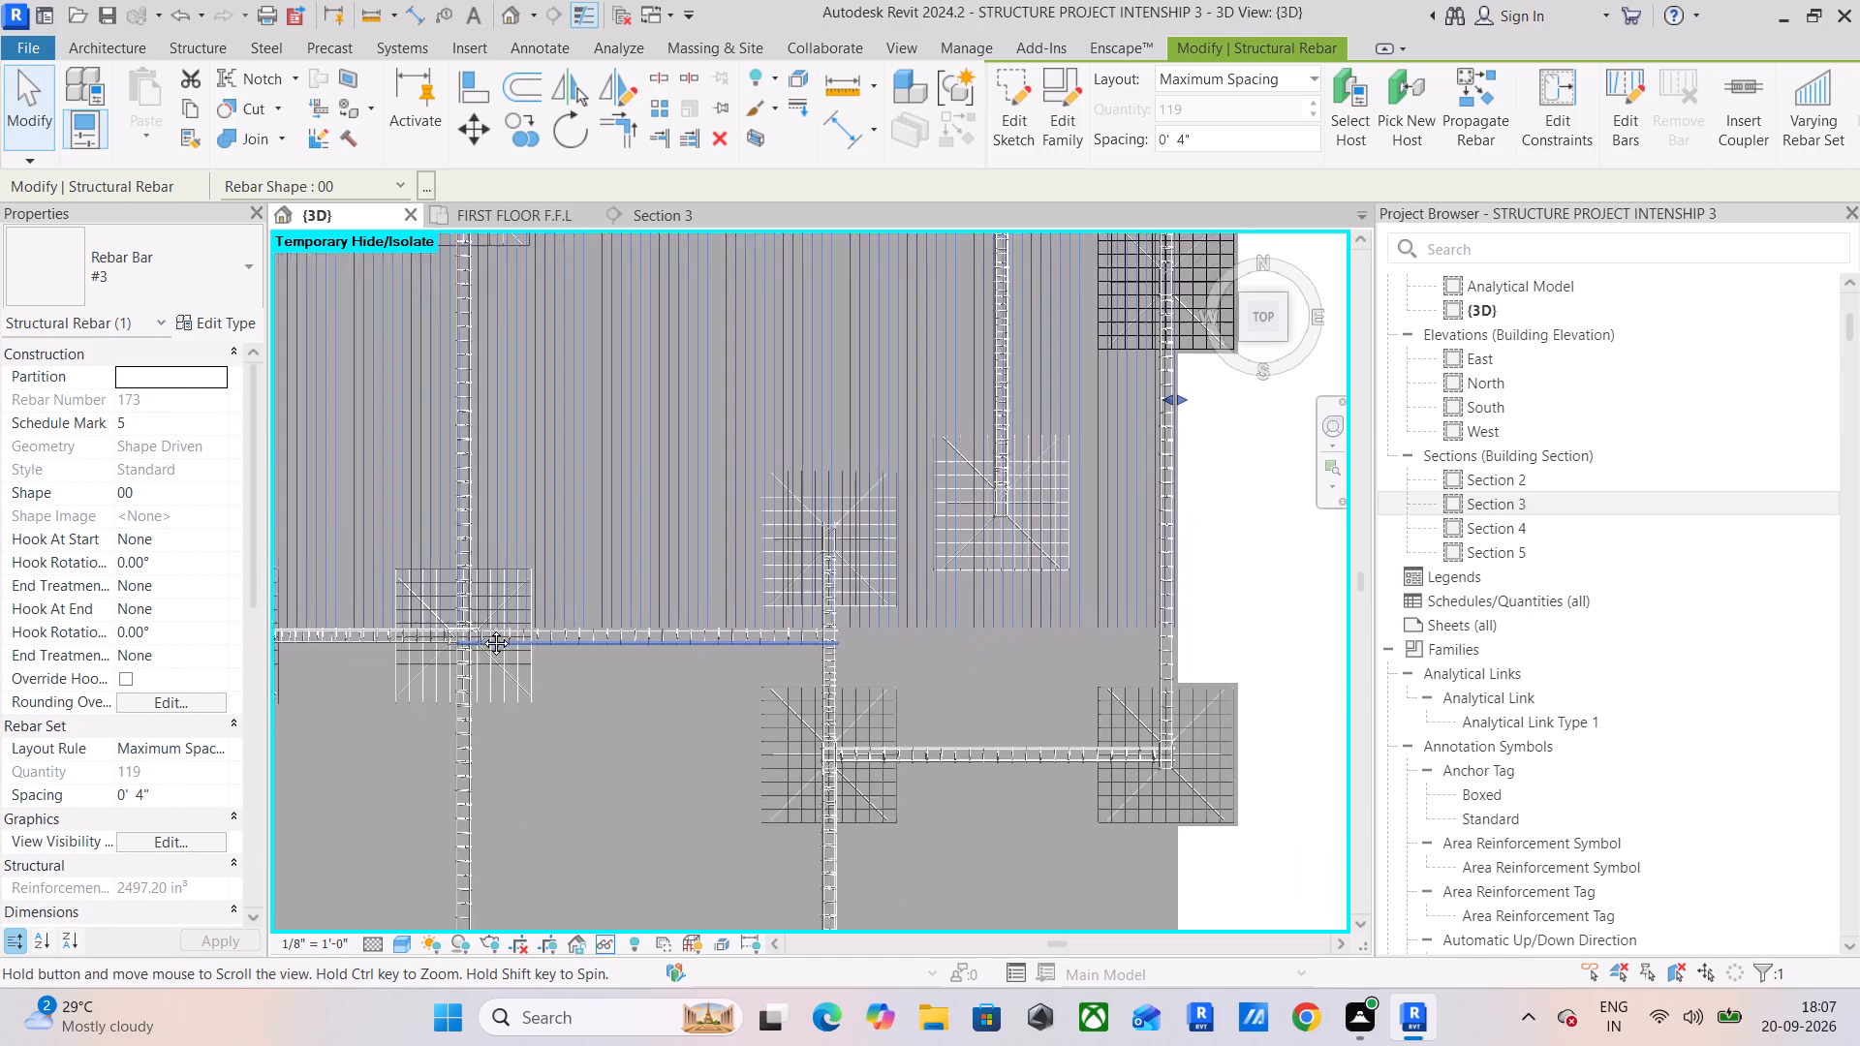
middle_drag(481, 629, 421, 586)
scroll(821, 585, down, 5)
middle_drag(819, 585, 970, 577)
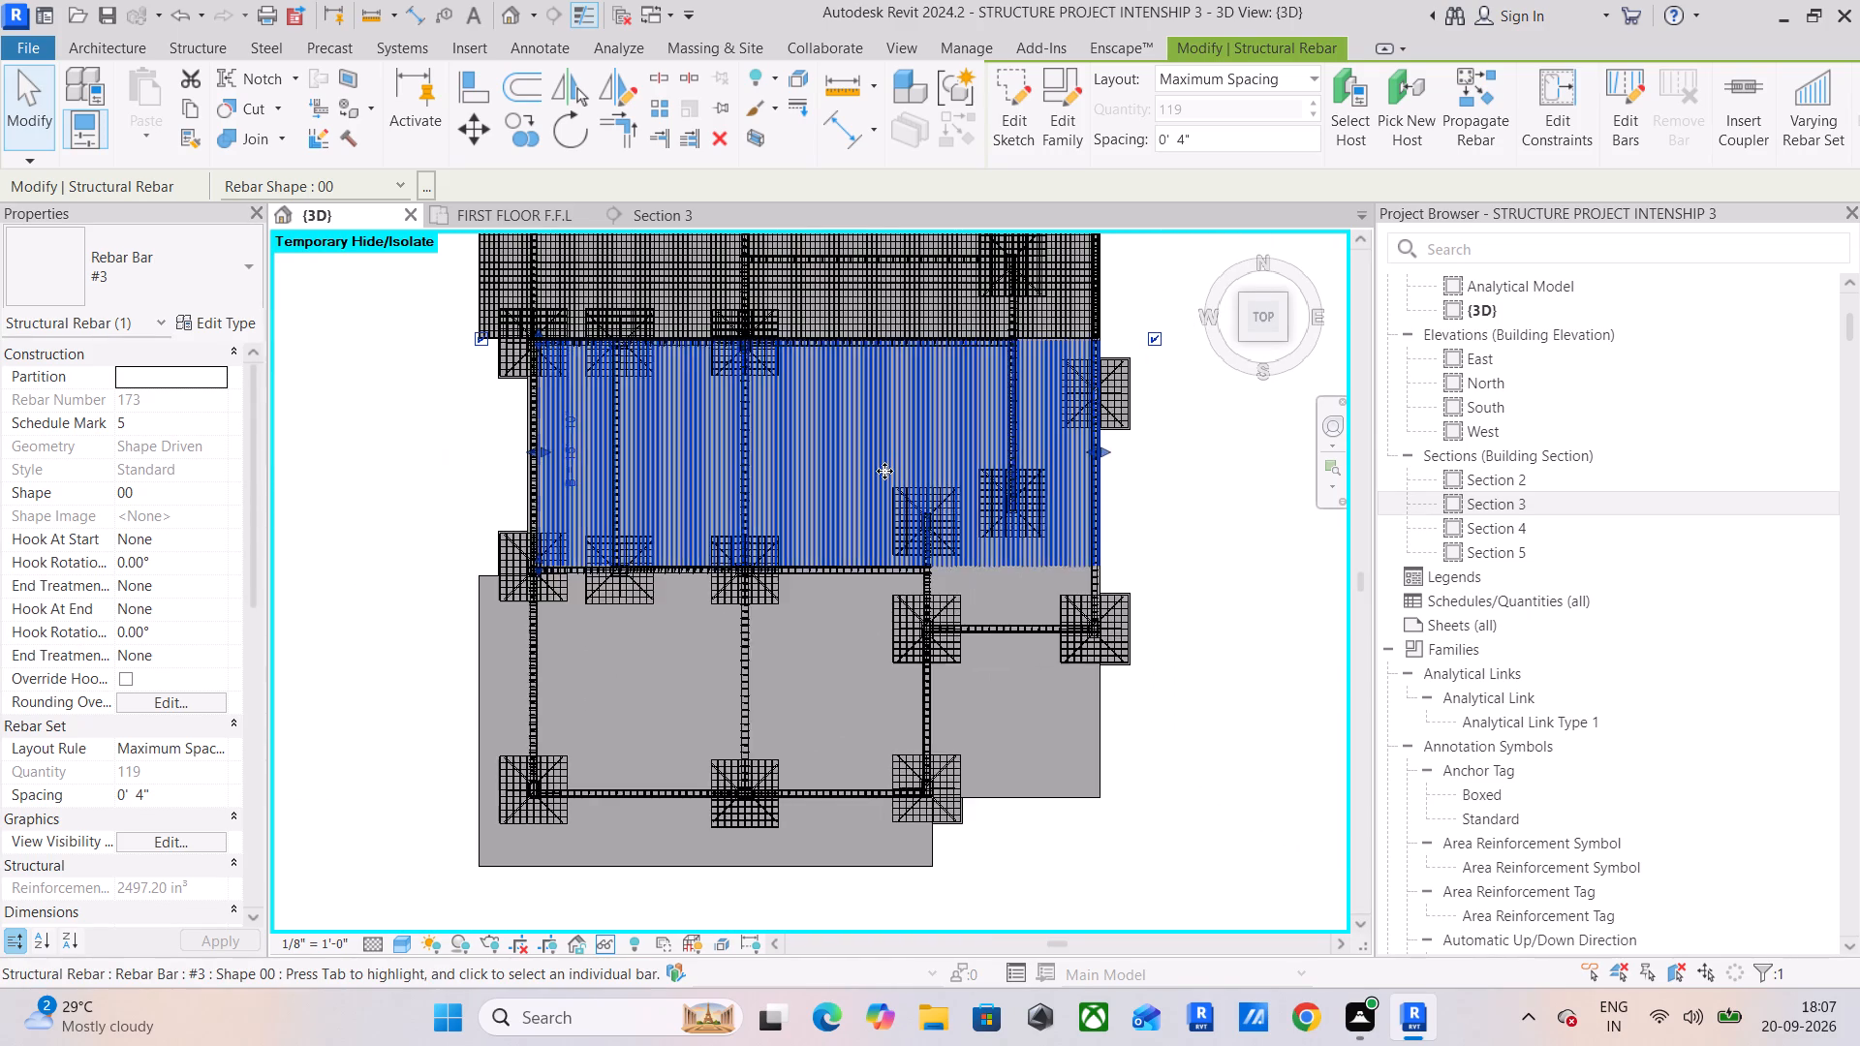
scroll(884, 470, up, 6)
scroll(762, 538, down, 4)
middle_drag(759, 539, 807, 732)
scroll(755, 560, down, 1)
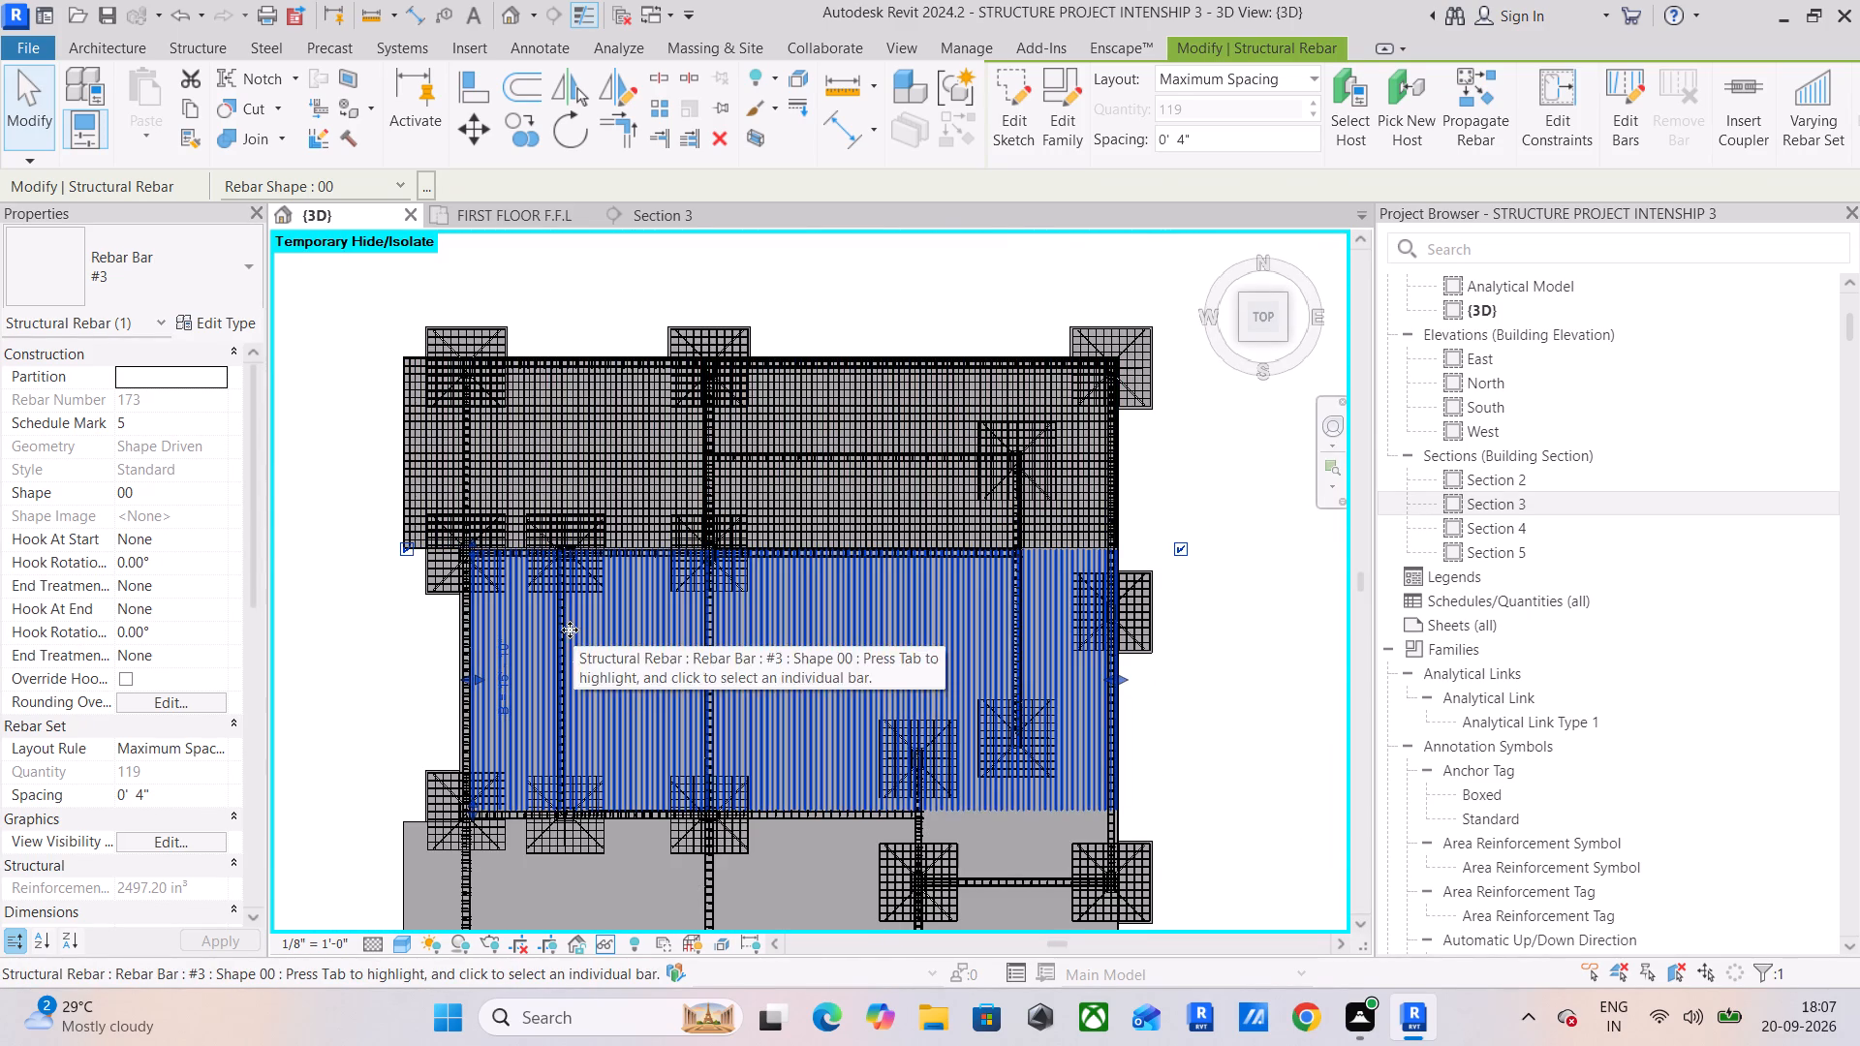
scroll(570, 630, up, 6)
key(Escape)
middle_drag(629, 710, 722, 601)
scroll(702, 636, down, 4)
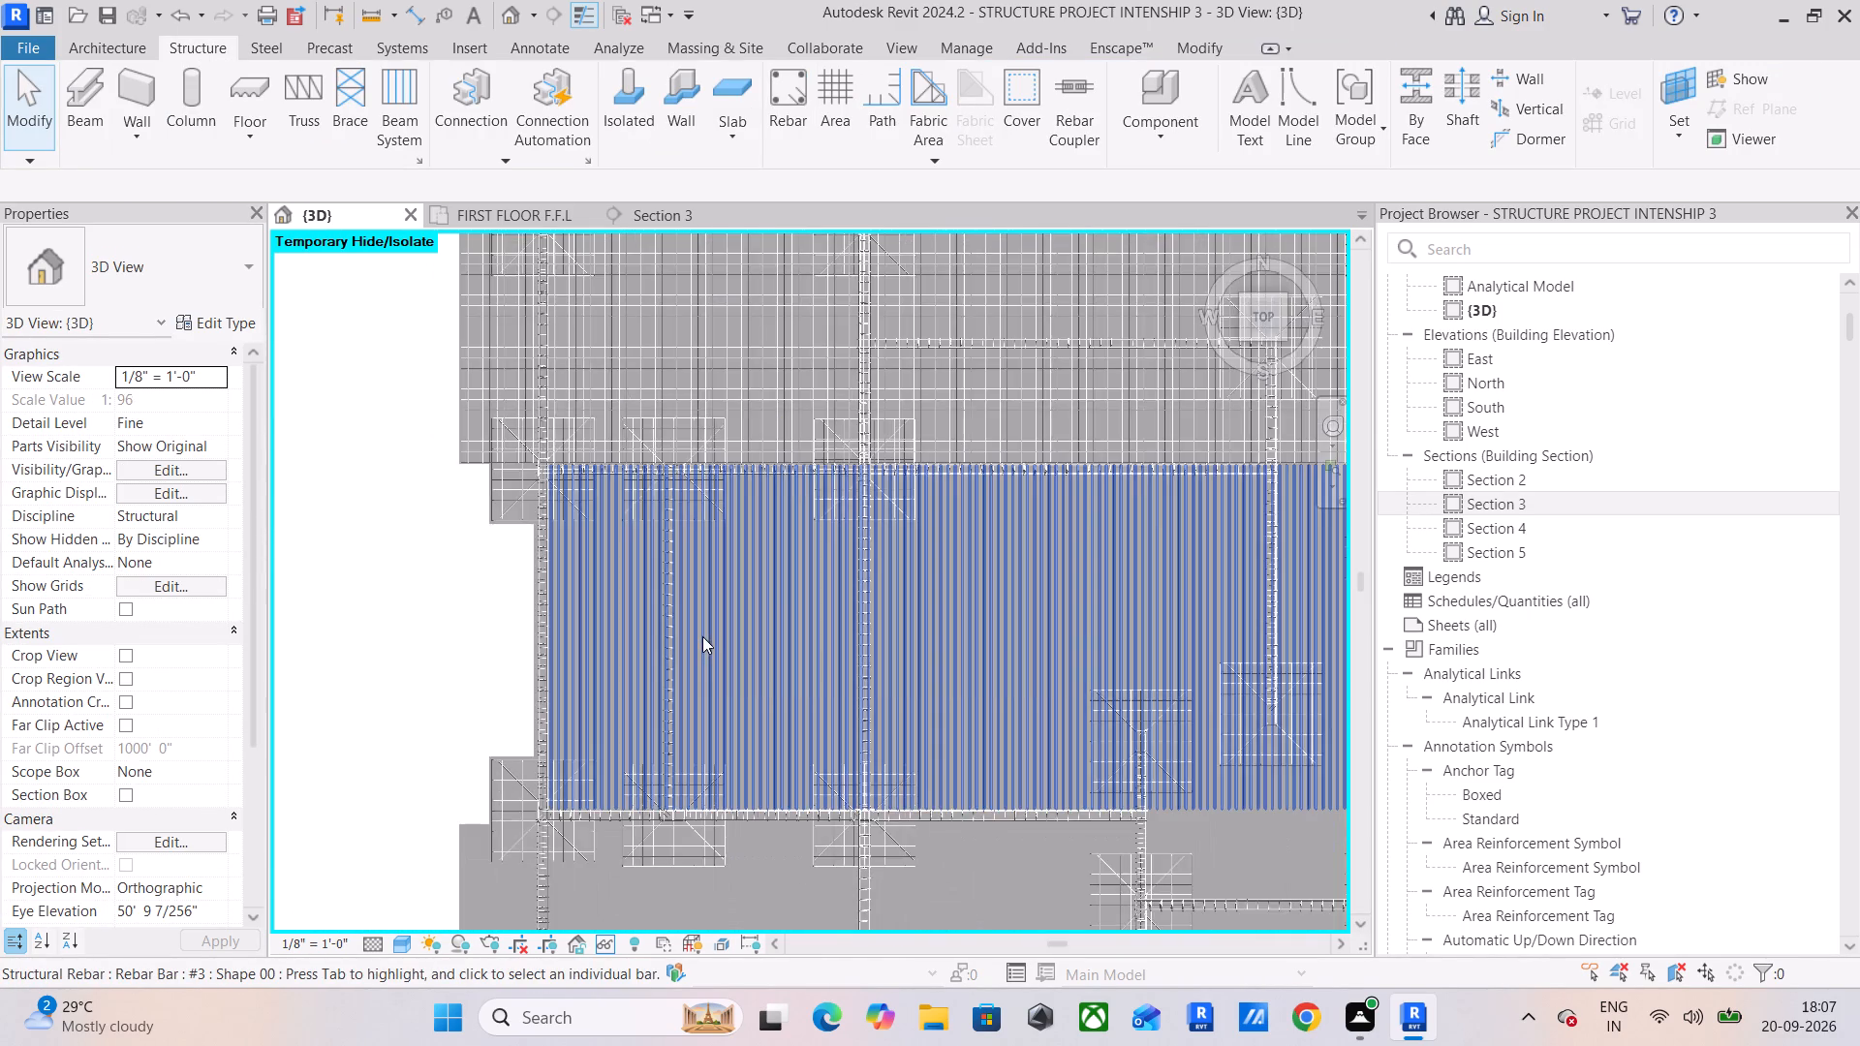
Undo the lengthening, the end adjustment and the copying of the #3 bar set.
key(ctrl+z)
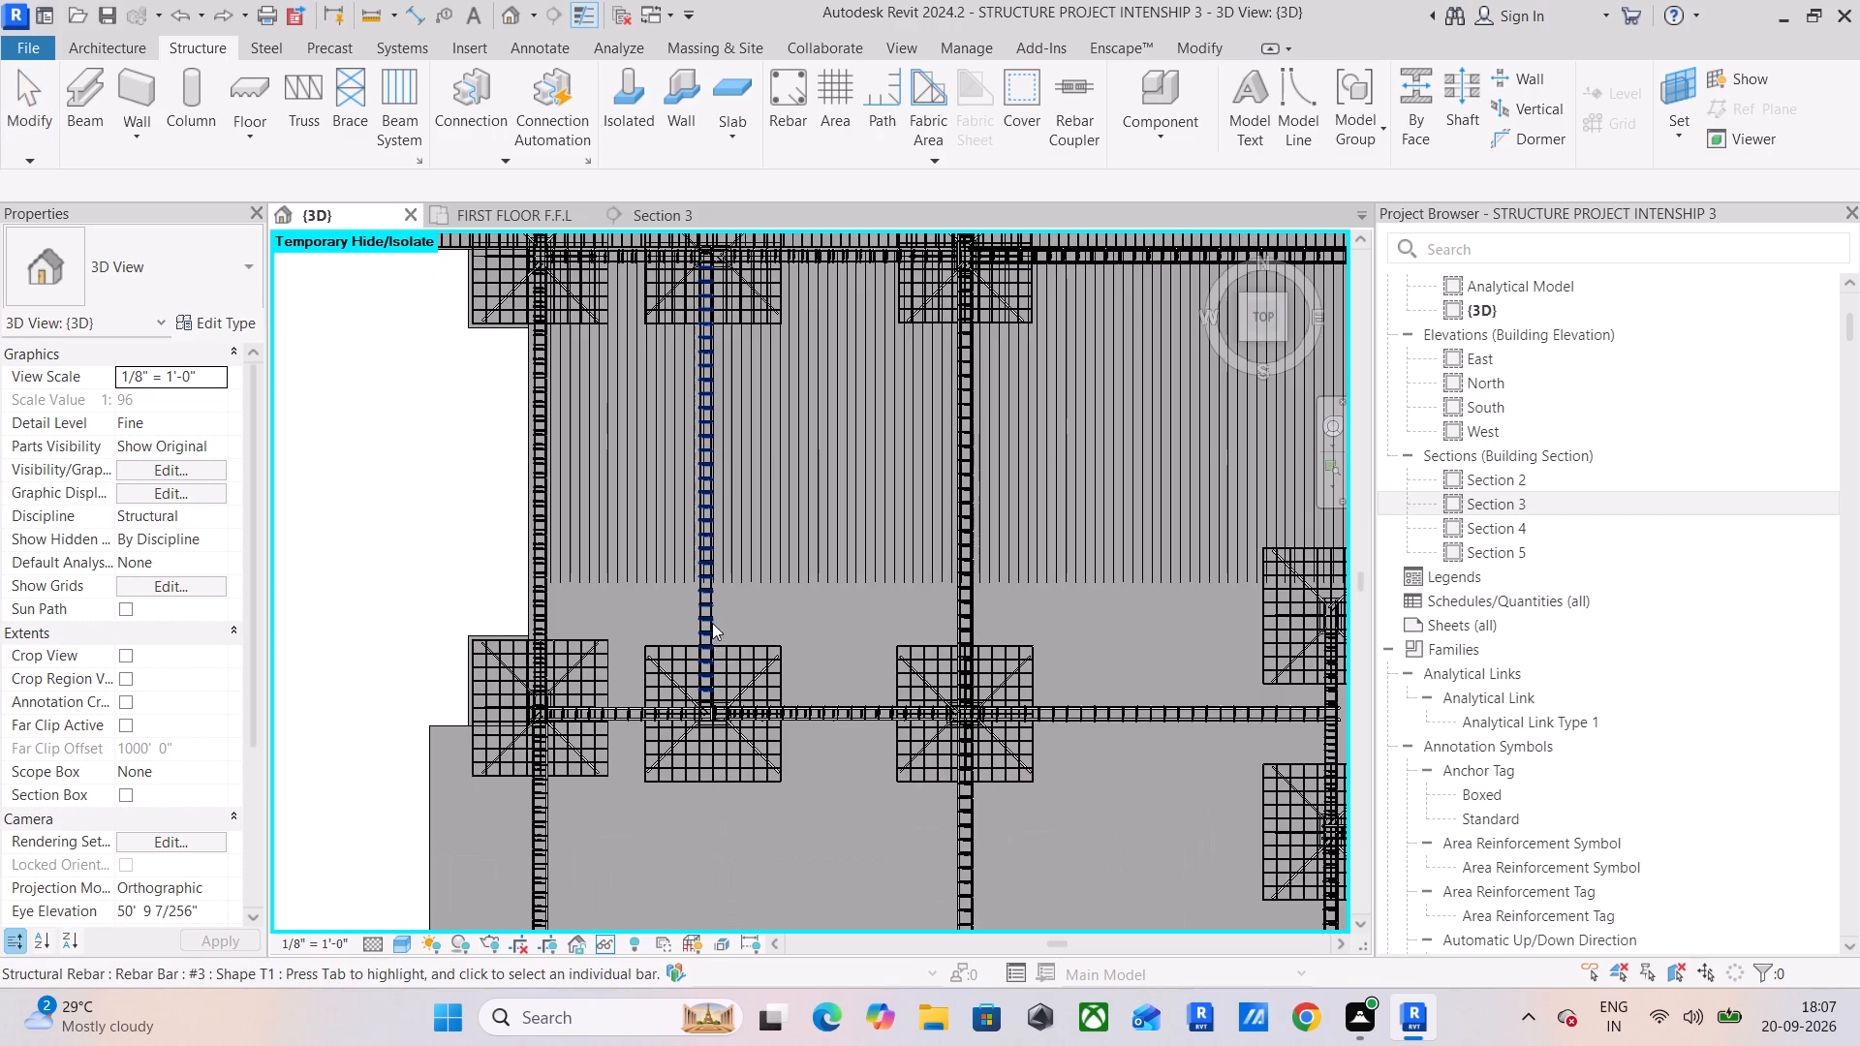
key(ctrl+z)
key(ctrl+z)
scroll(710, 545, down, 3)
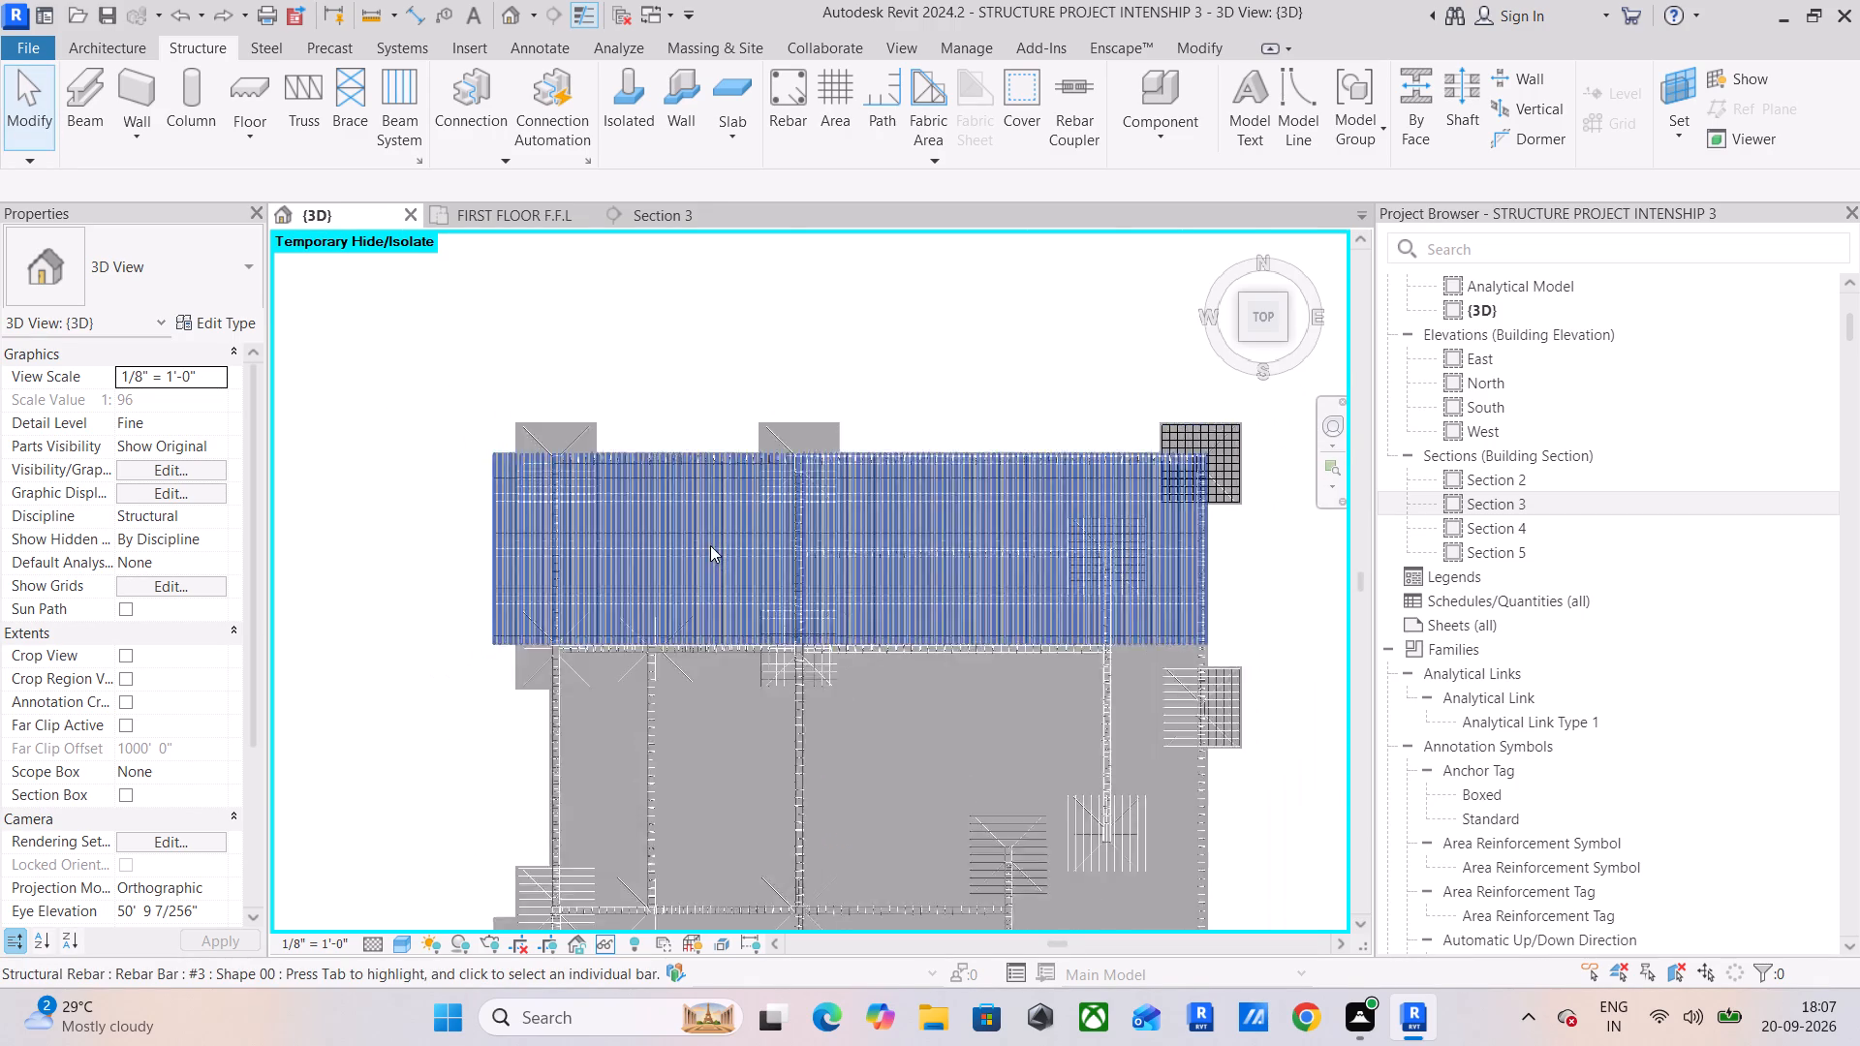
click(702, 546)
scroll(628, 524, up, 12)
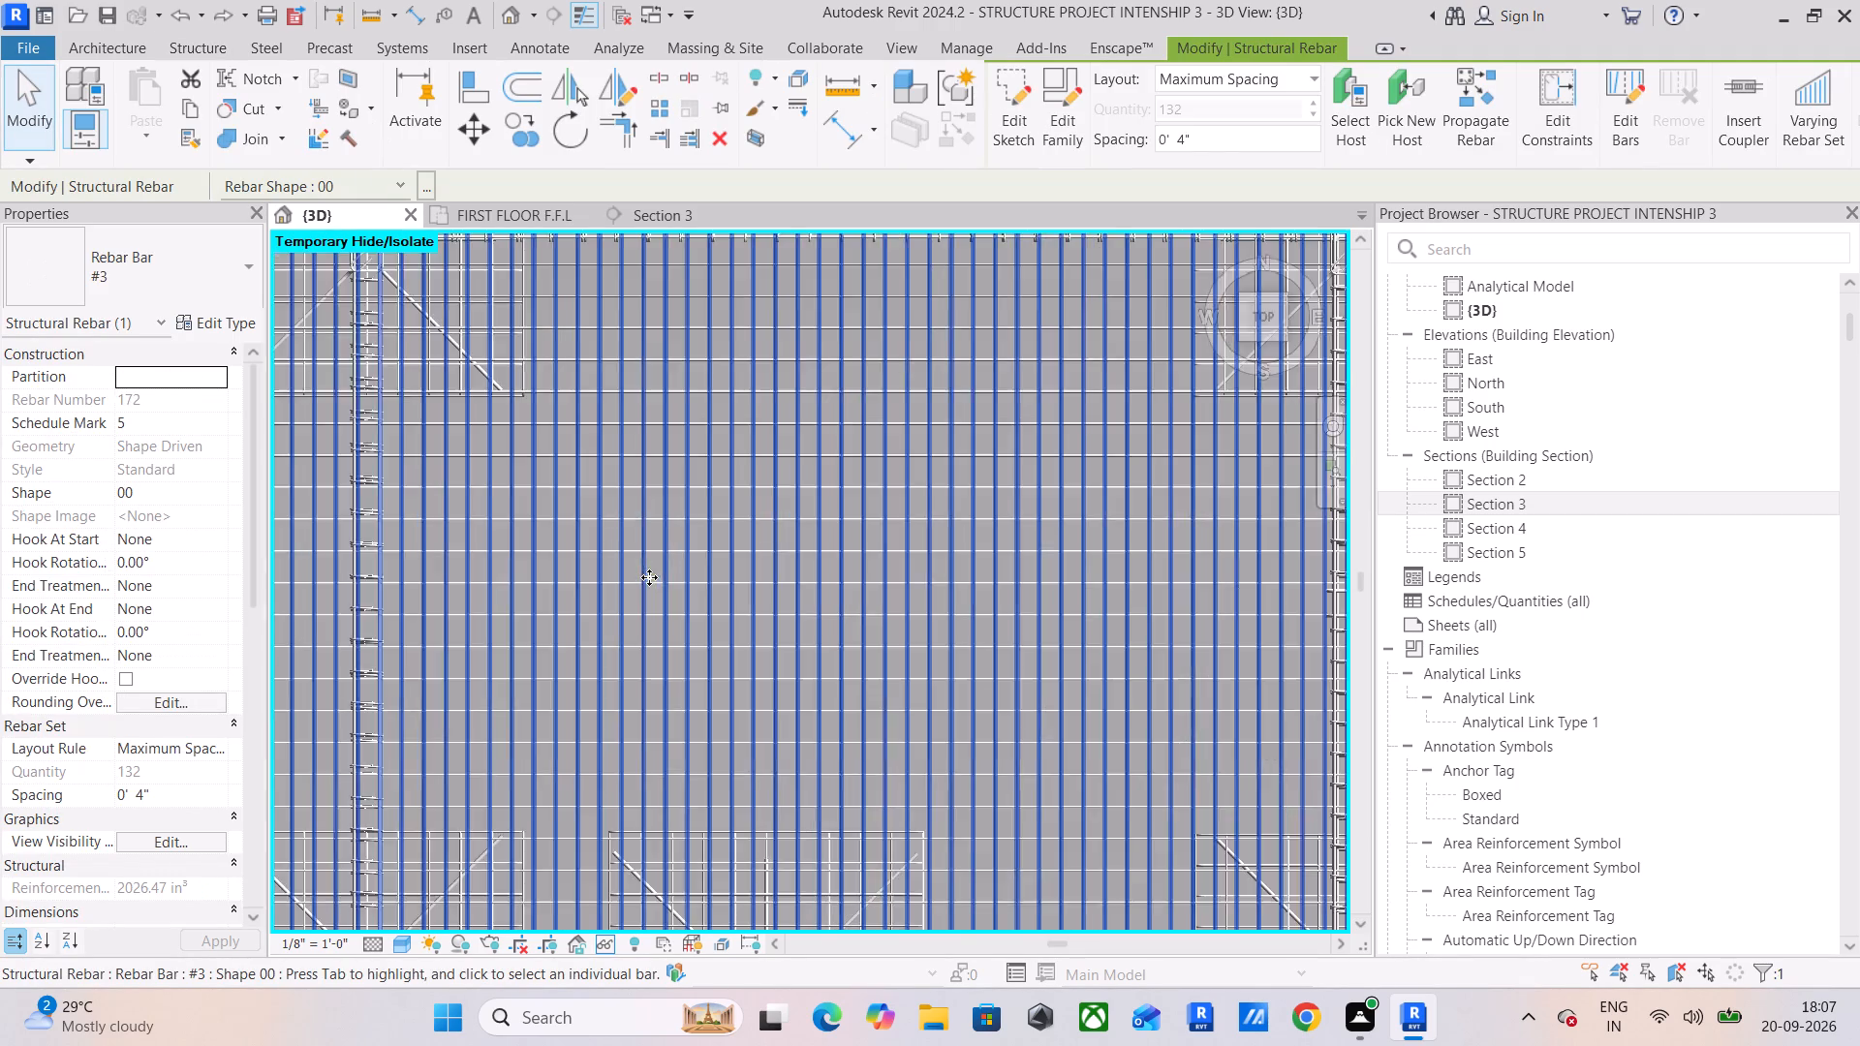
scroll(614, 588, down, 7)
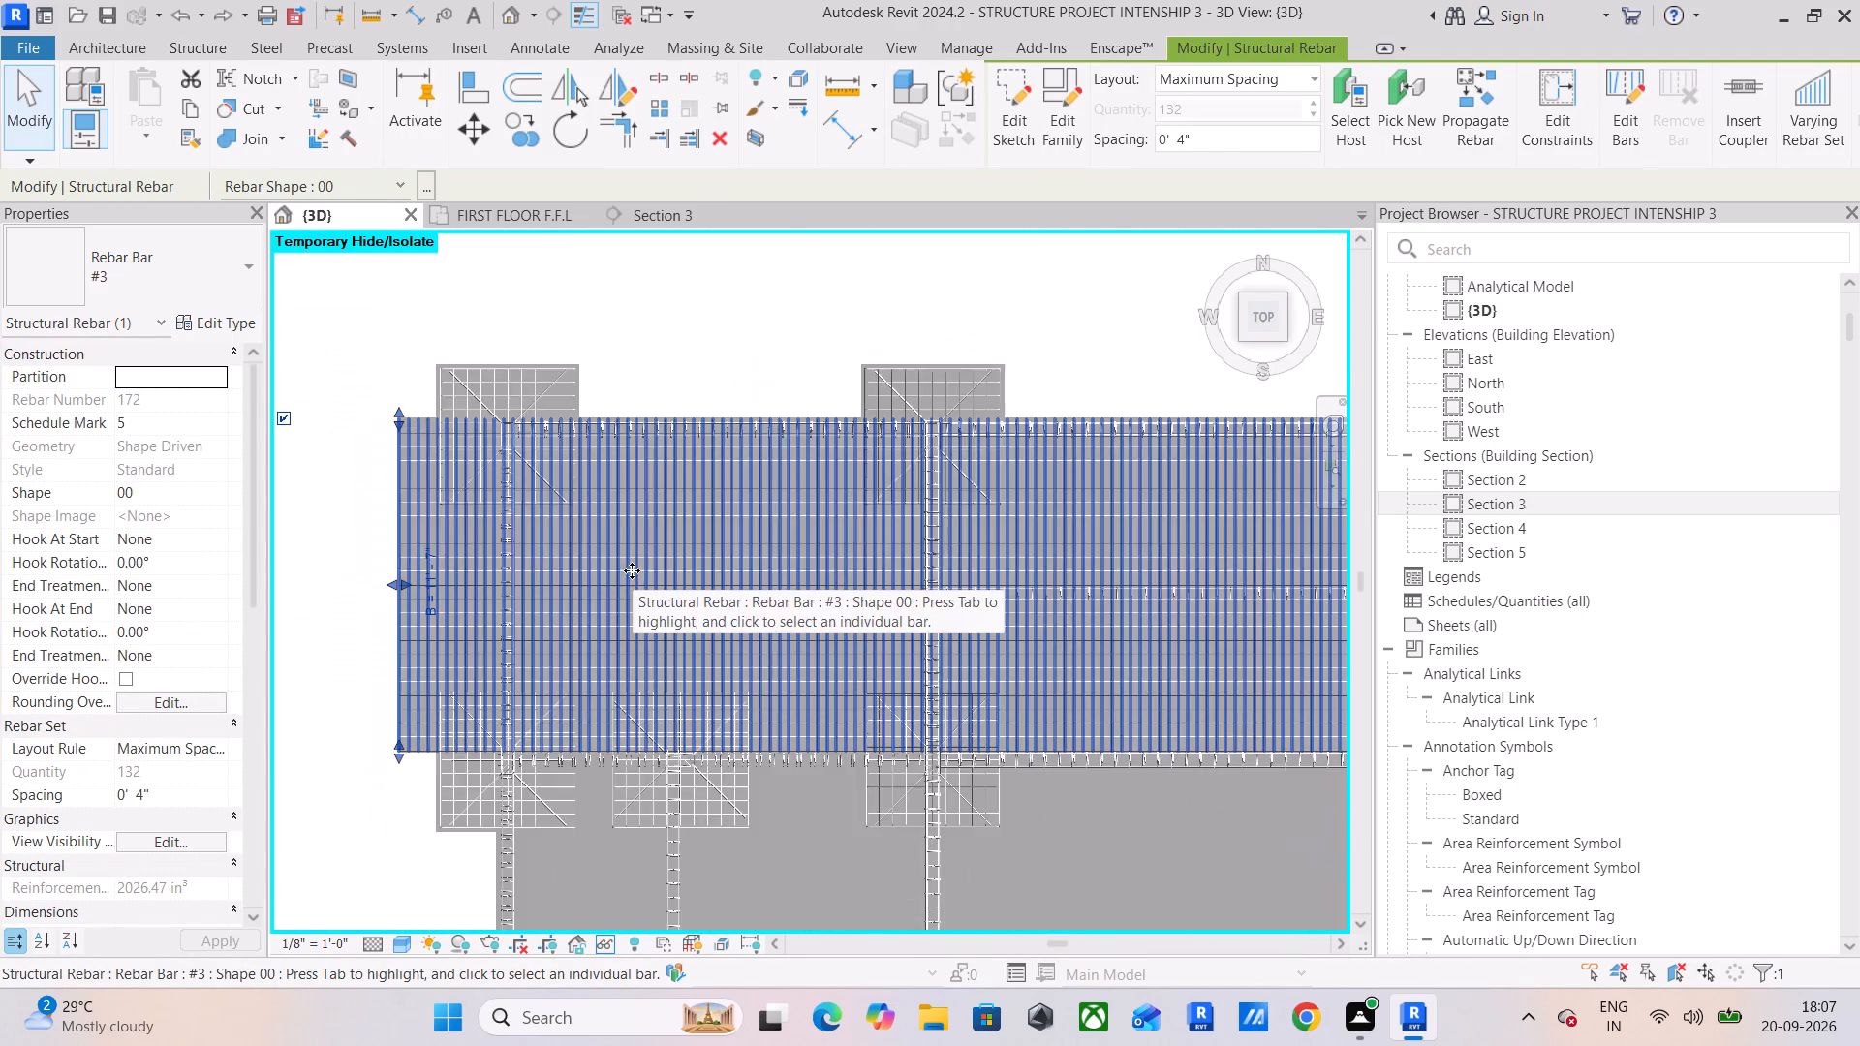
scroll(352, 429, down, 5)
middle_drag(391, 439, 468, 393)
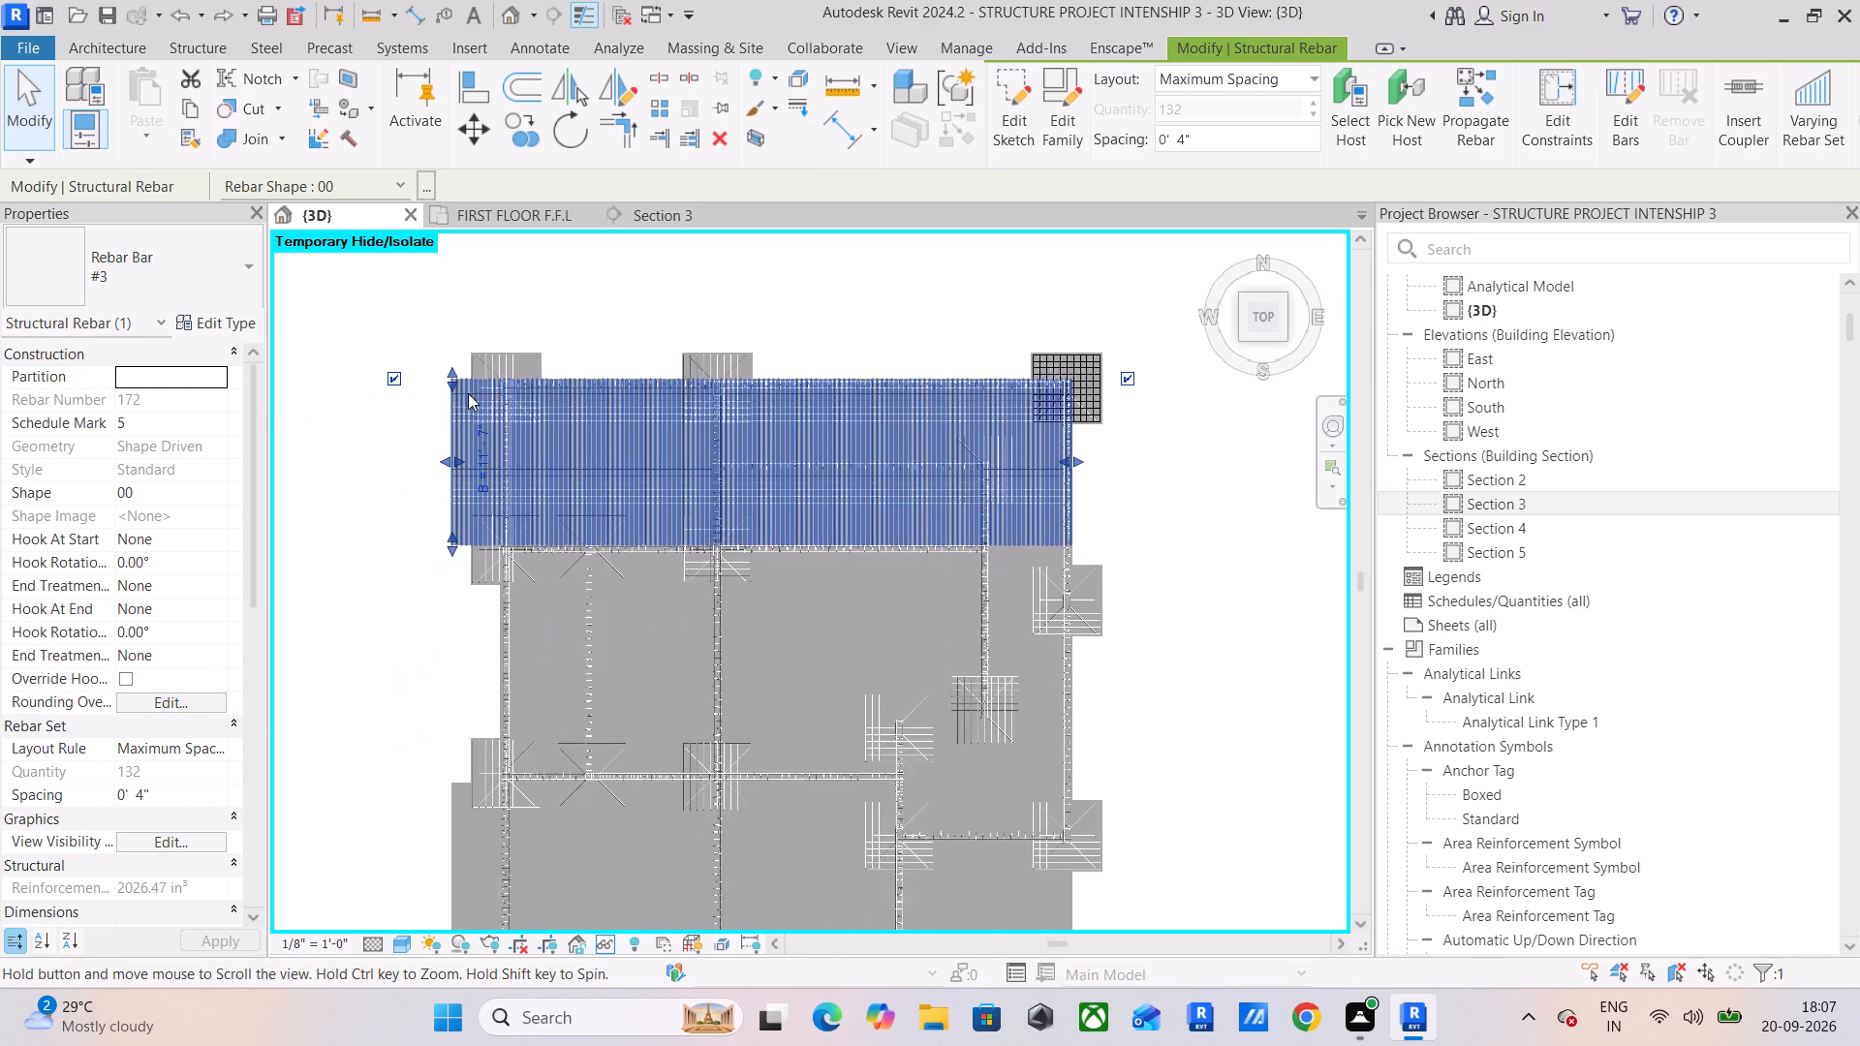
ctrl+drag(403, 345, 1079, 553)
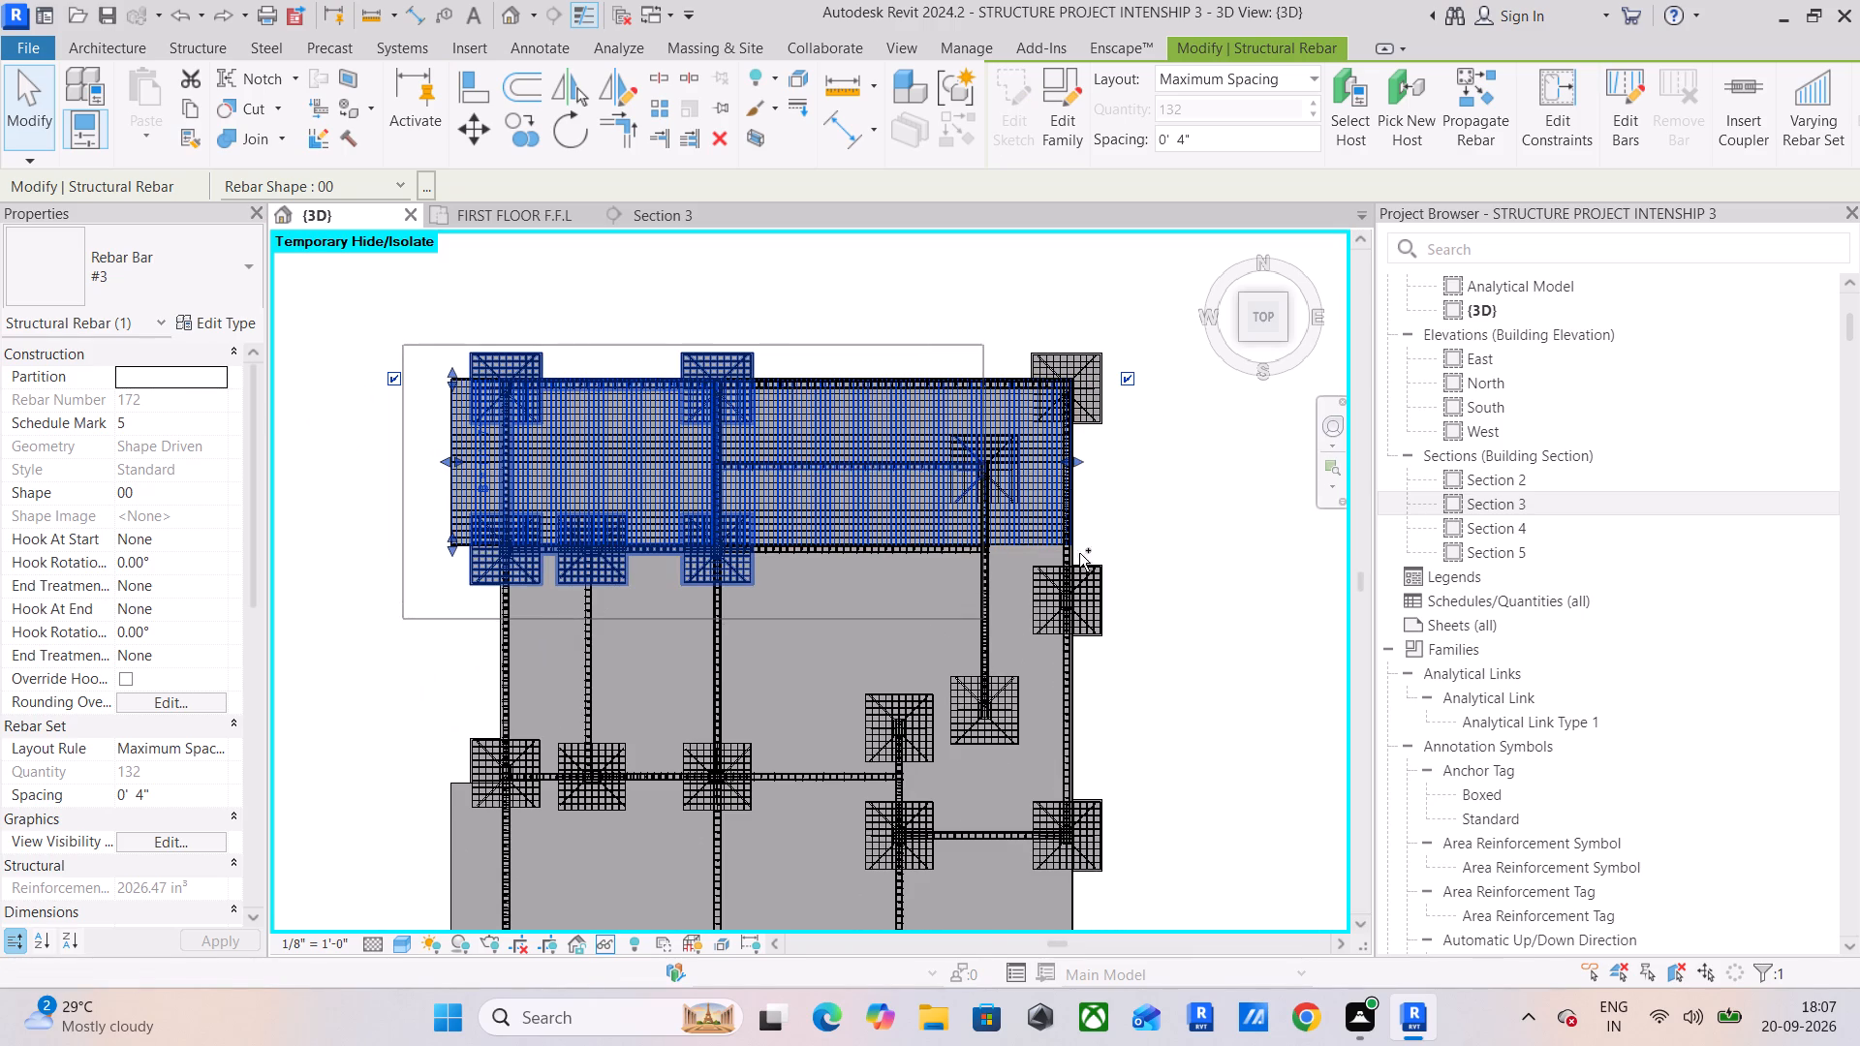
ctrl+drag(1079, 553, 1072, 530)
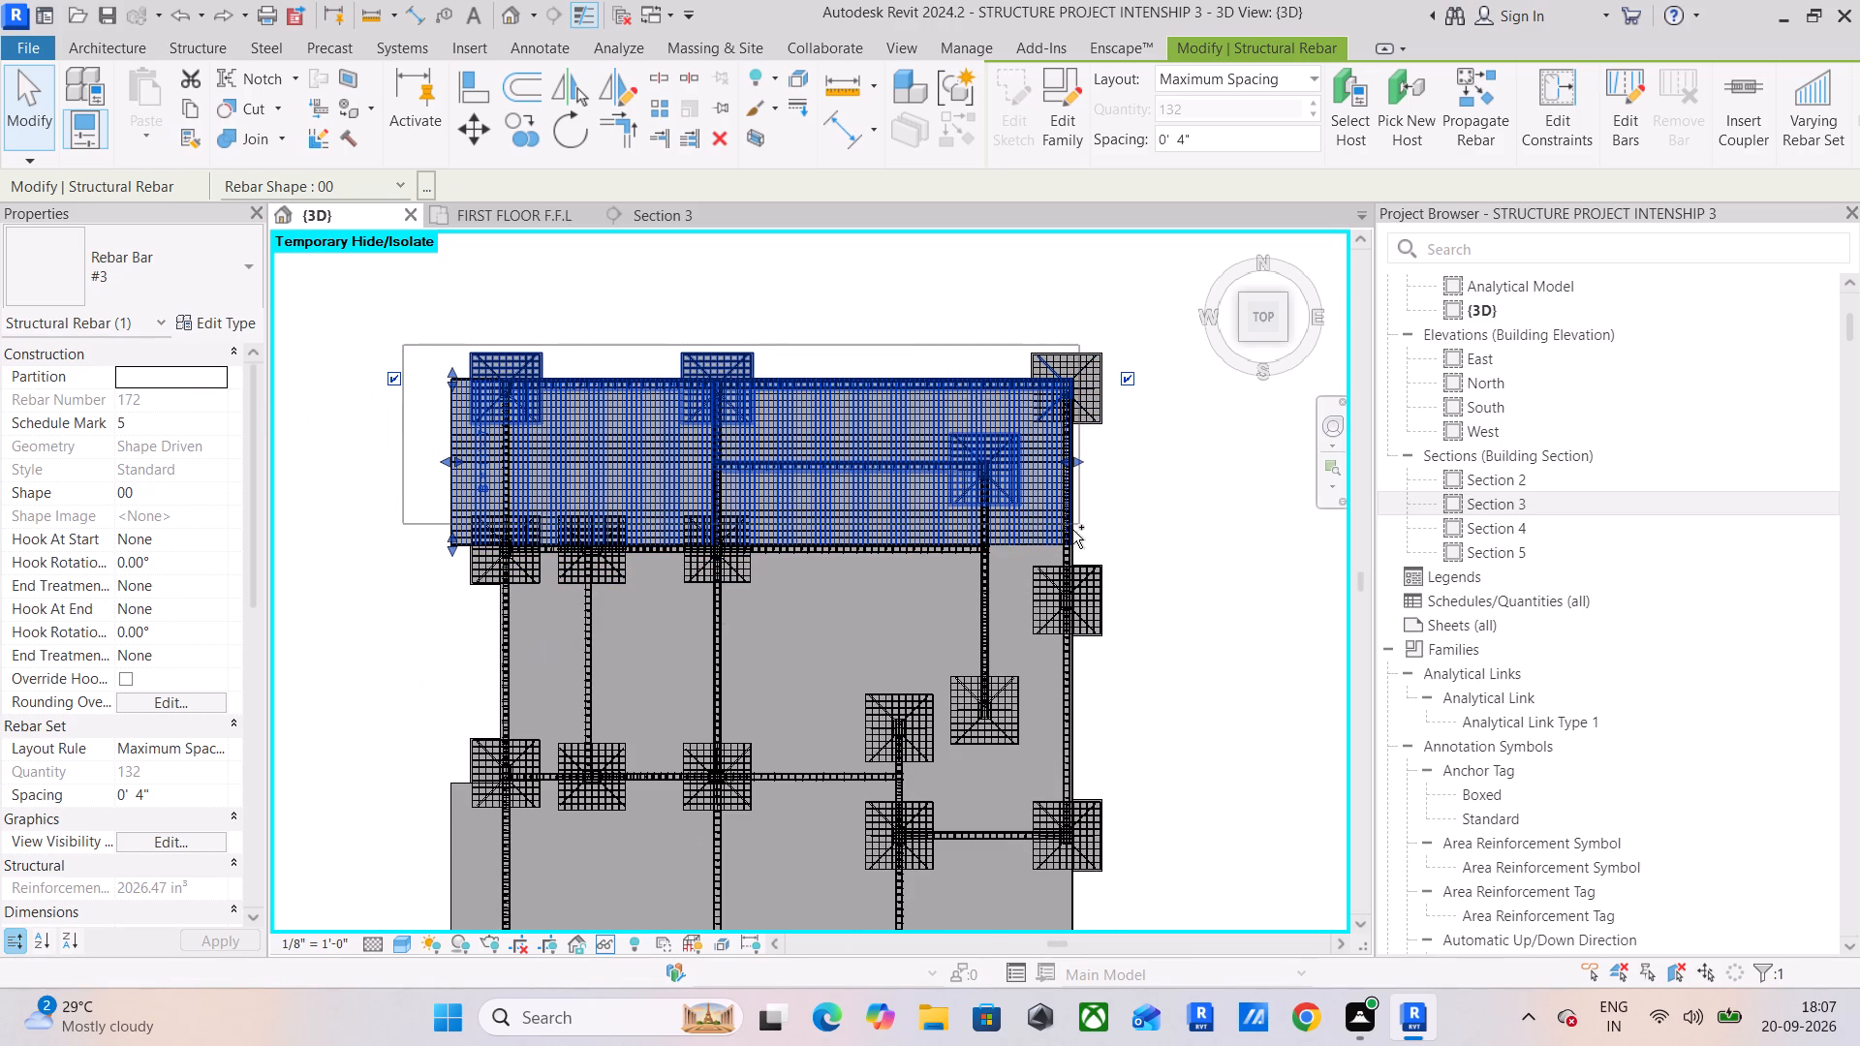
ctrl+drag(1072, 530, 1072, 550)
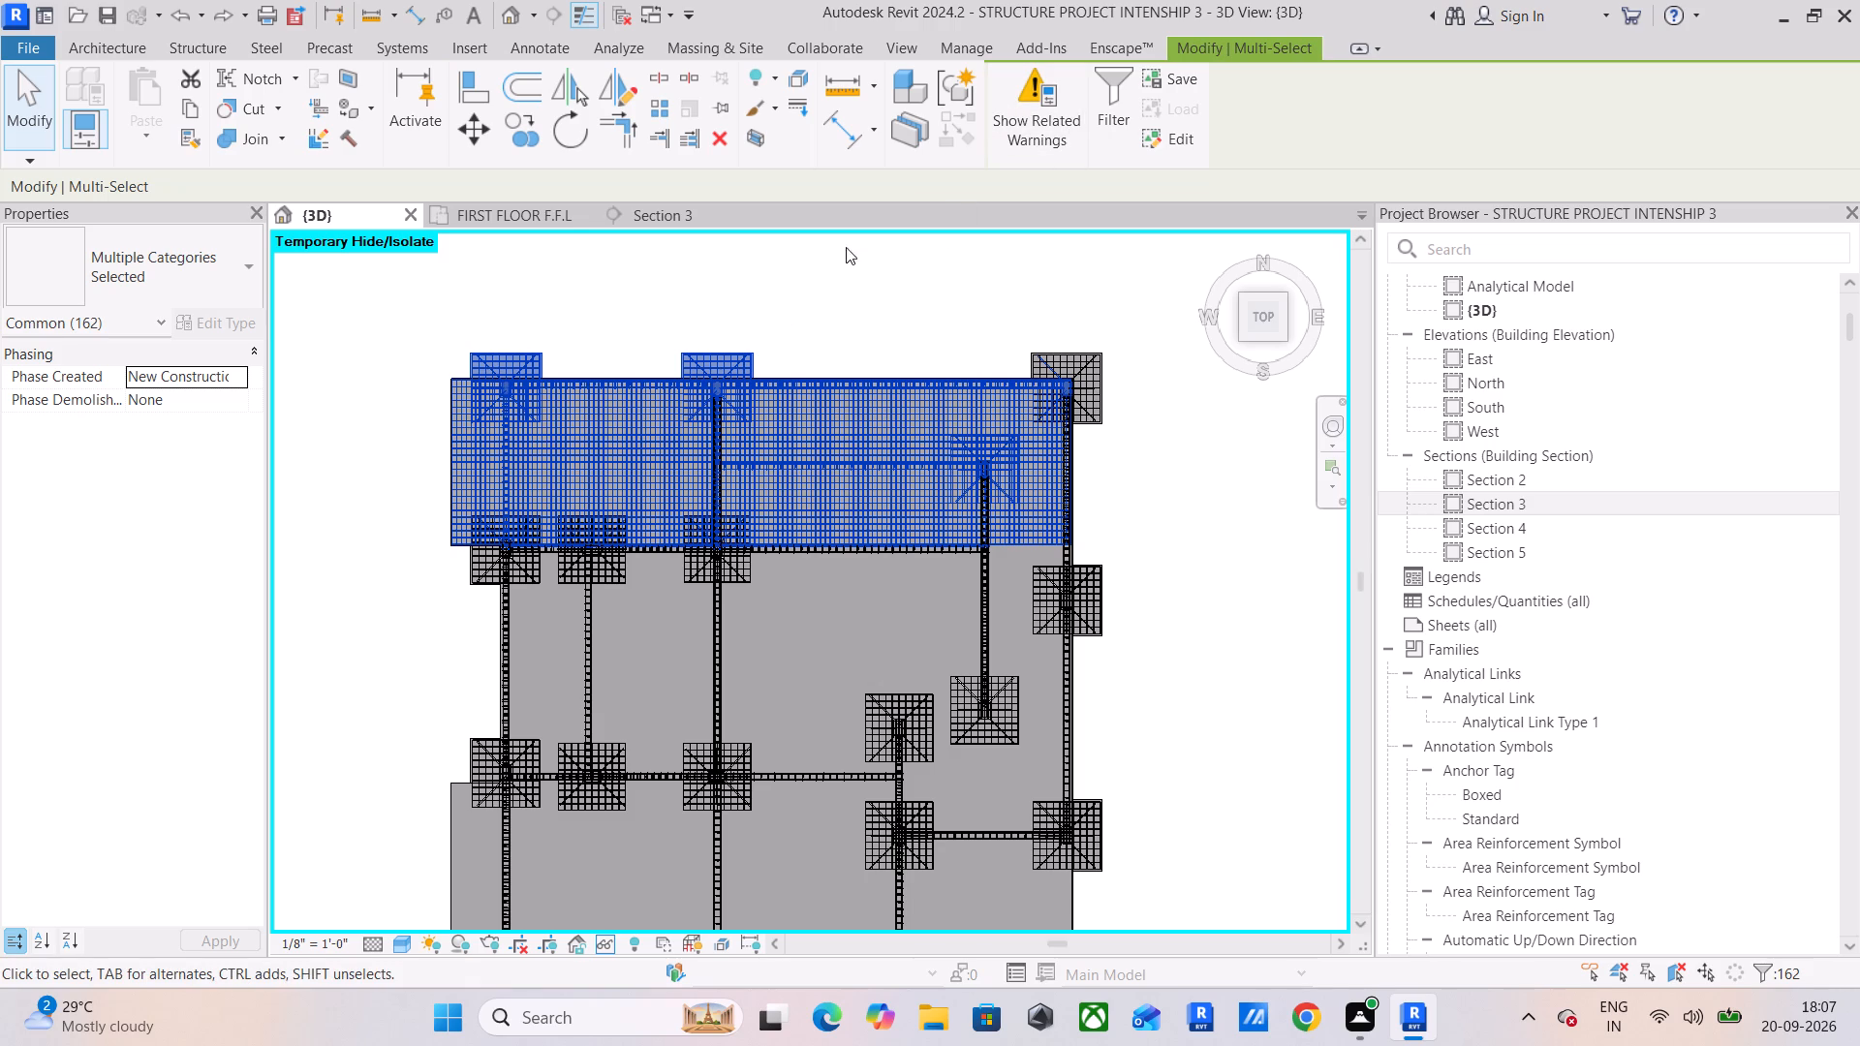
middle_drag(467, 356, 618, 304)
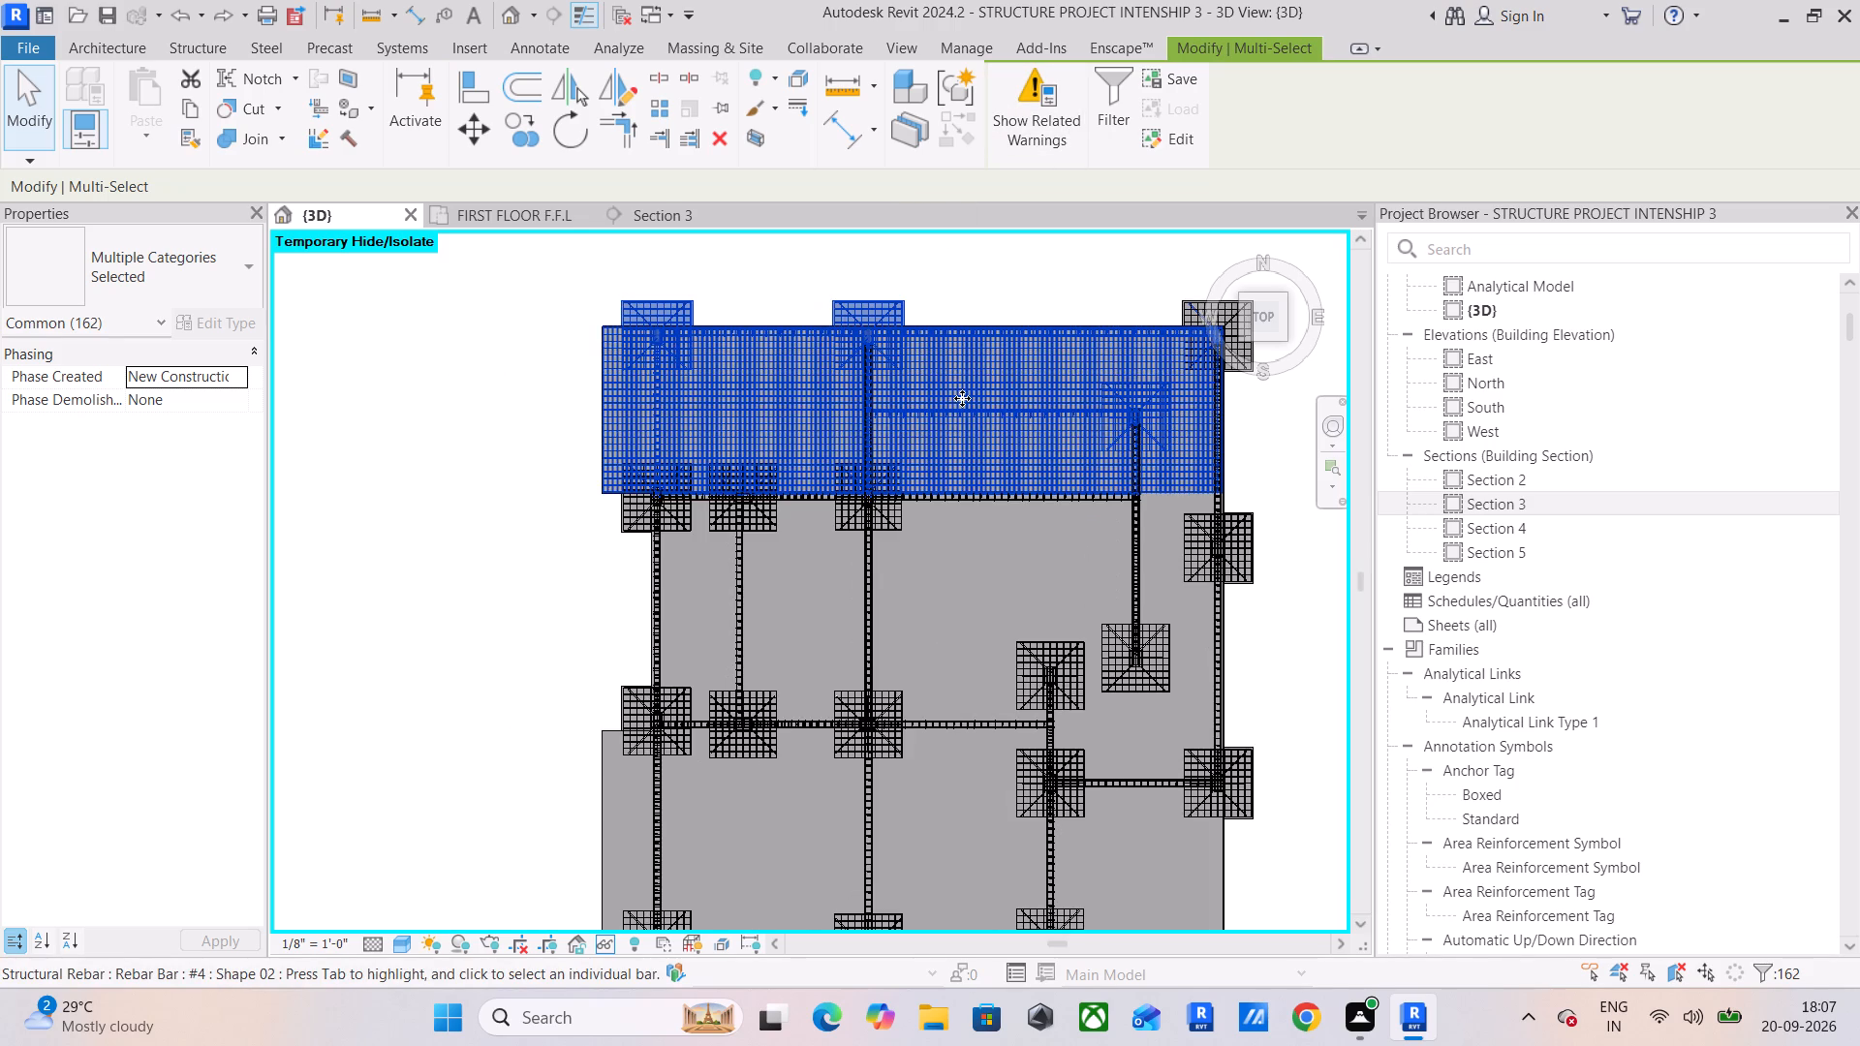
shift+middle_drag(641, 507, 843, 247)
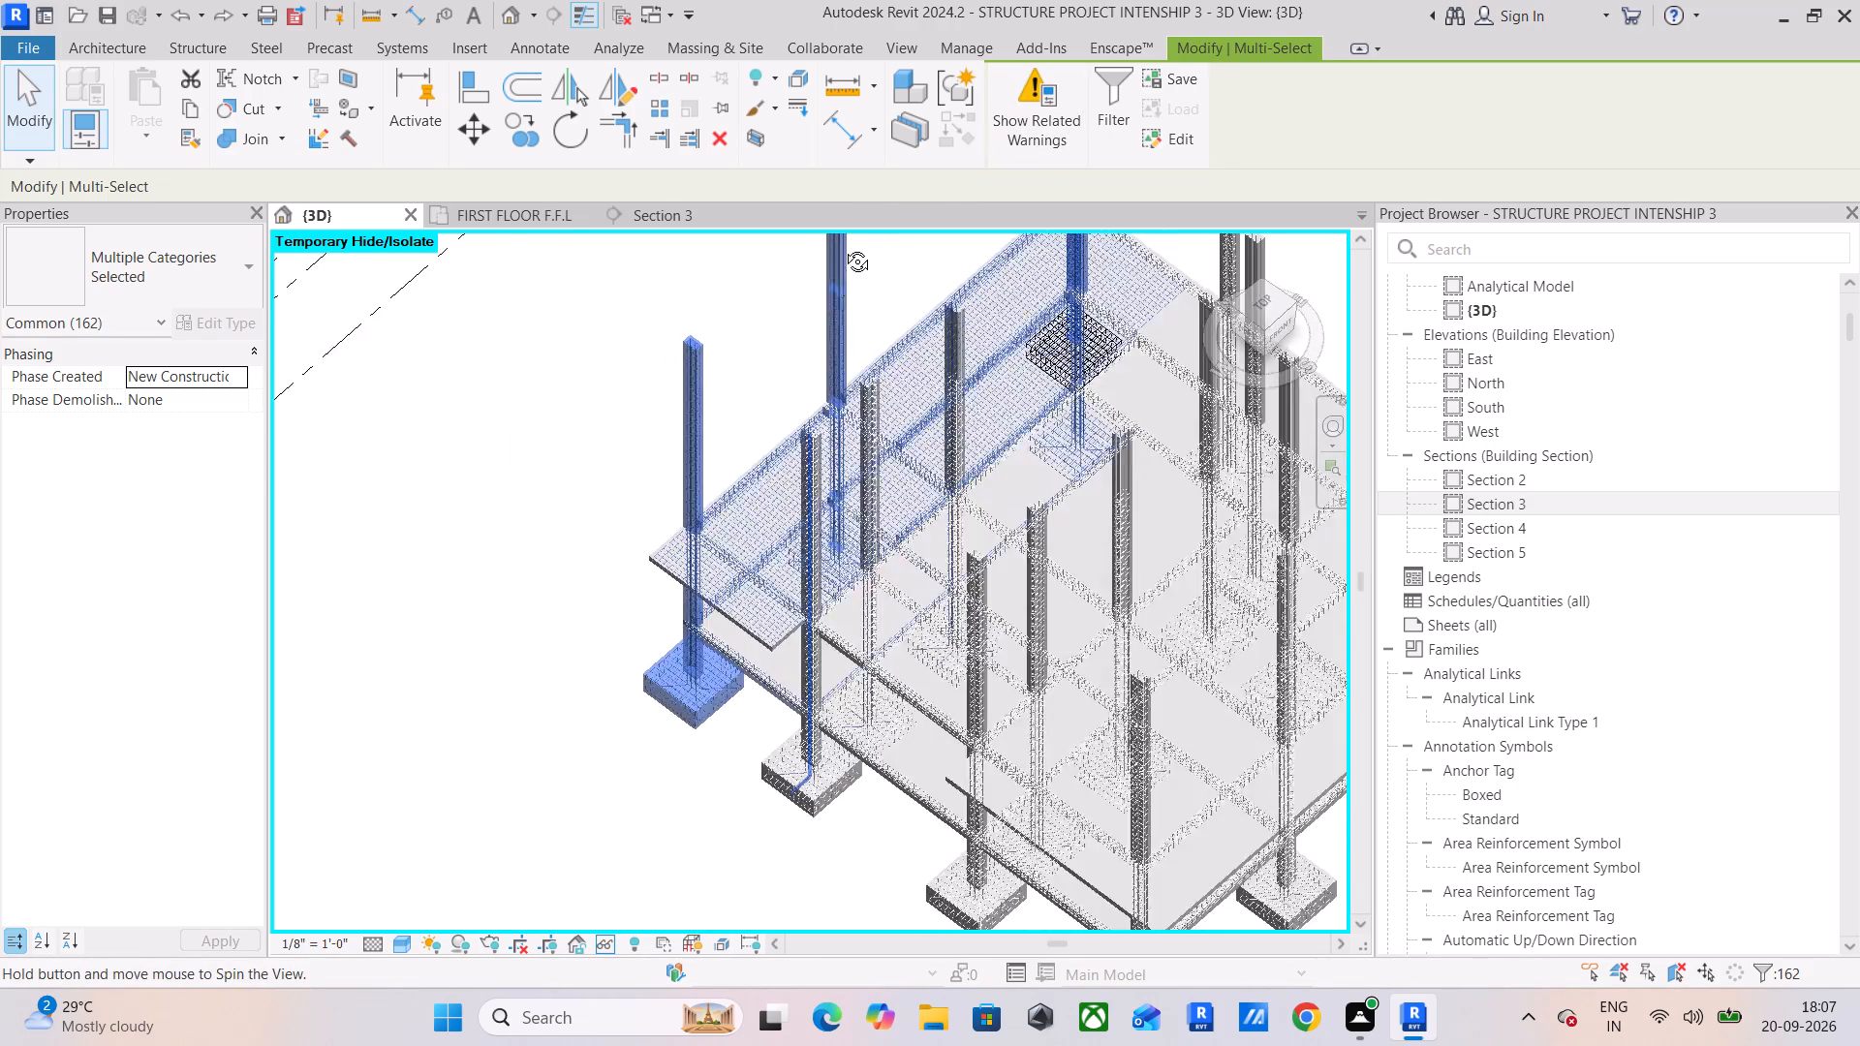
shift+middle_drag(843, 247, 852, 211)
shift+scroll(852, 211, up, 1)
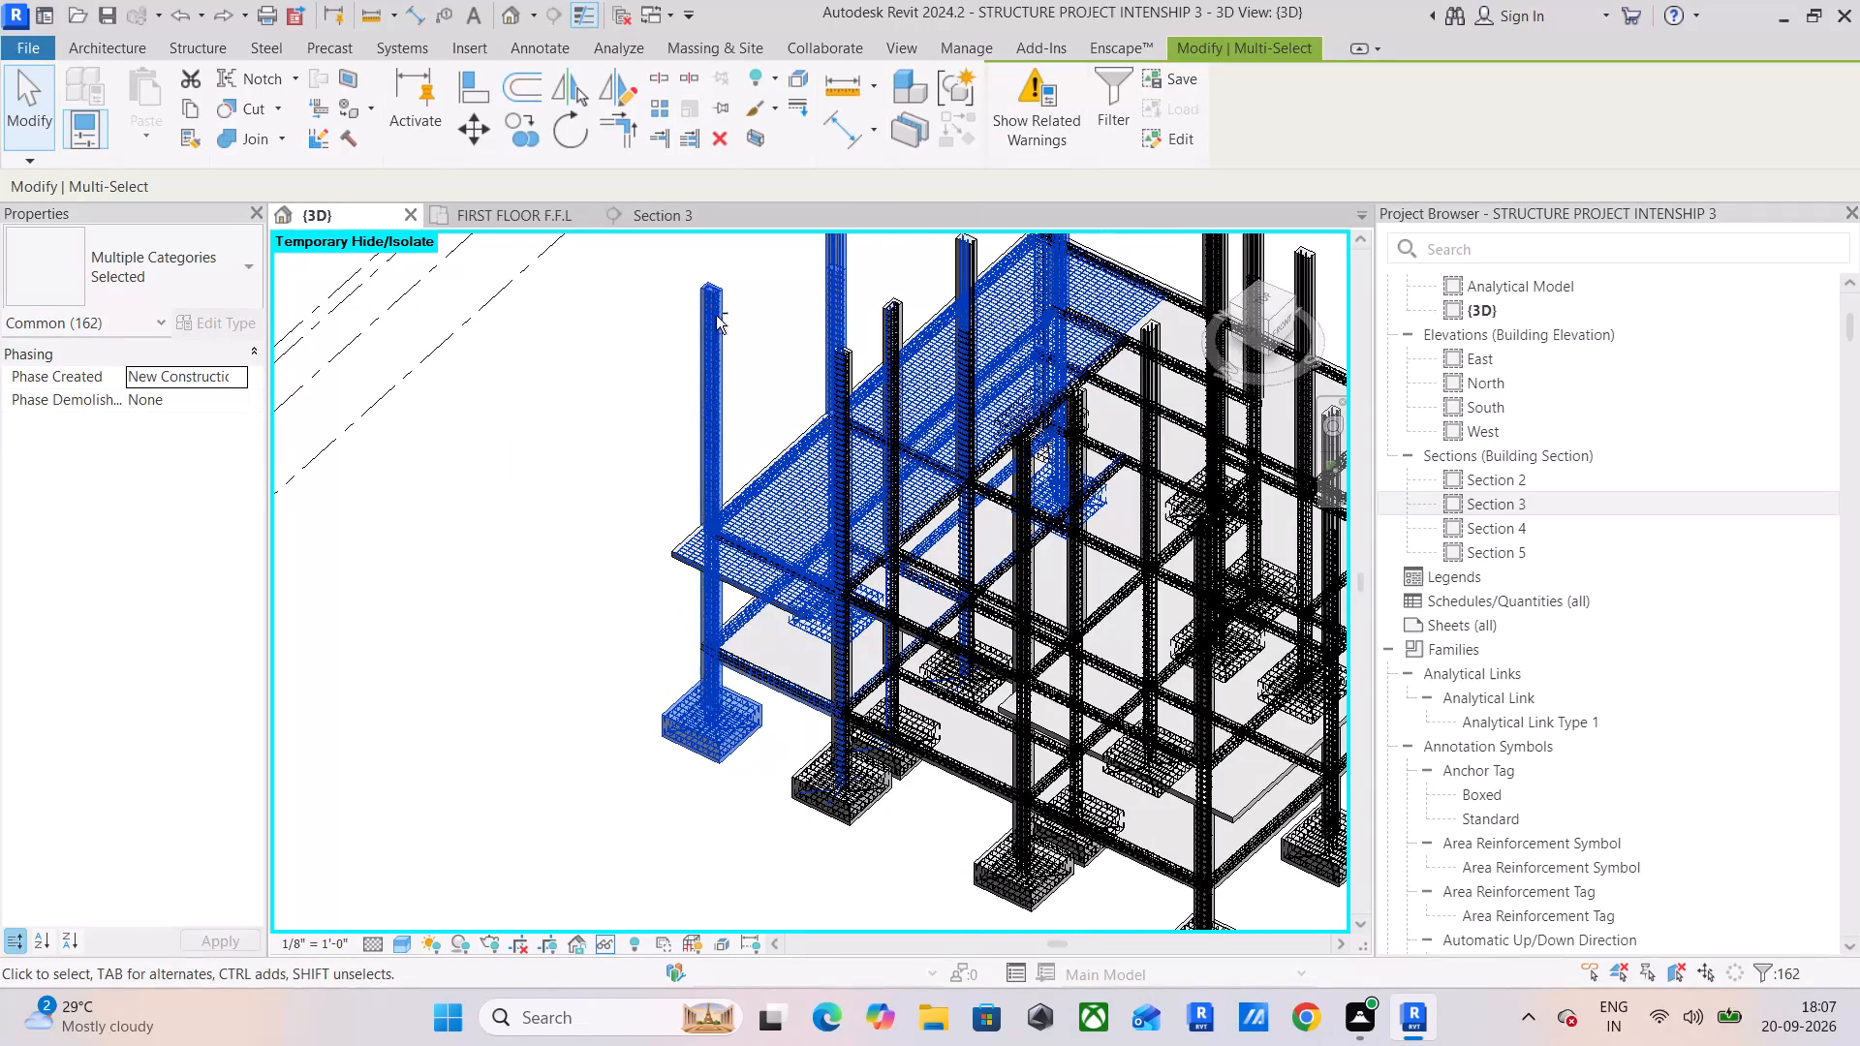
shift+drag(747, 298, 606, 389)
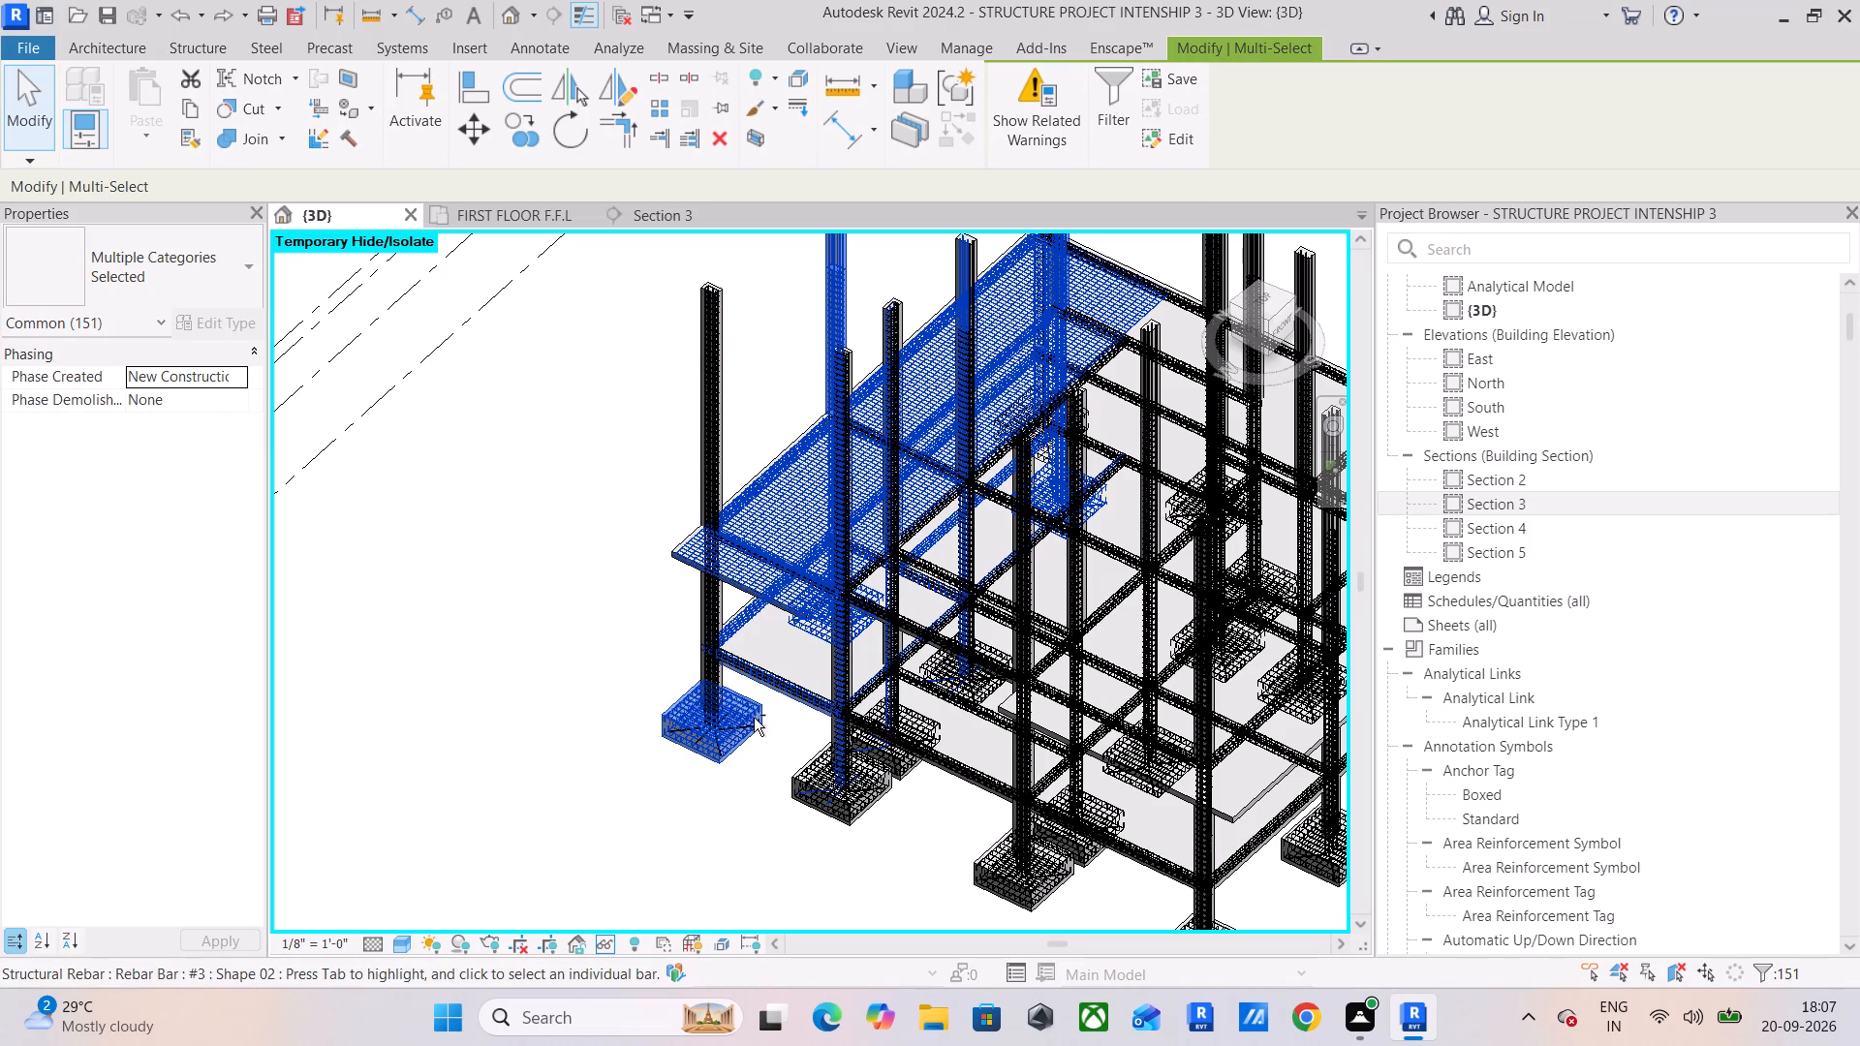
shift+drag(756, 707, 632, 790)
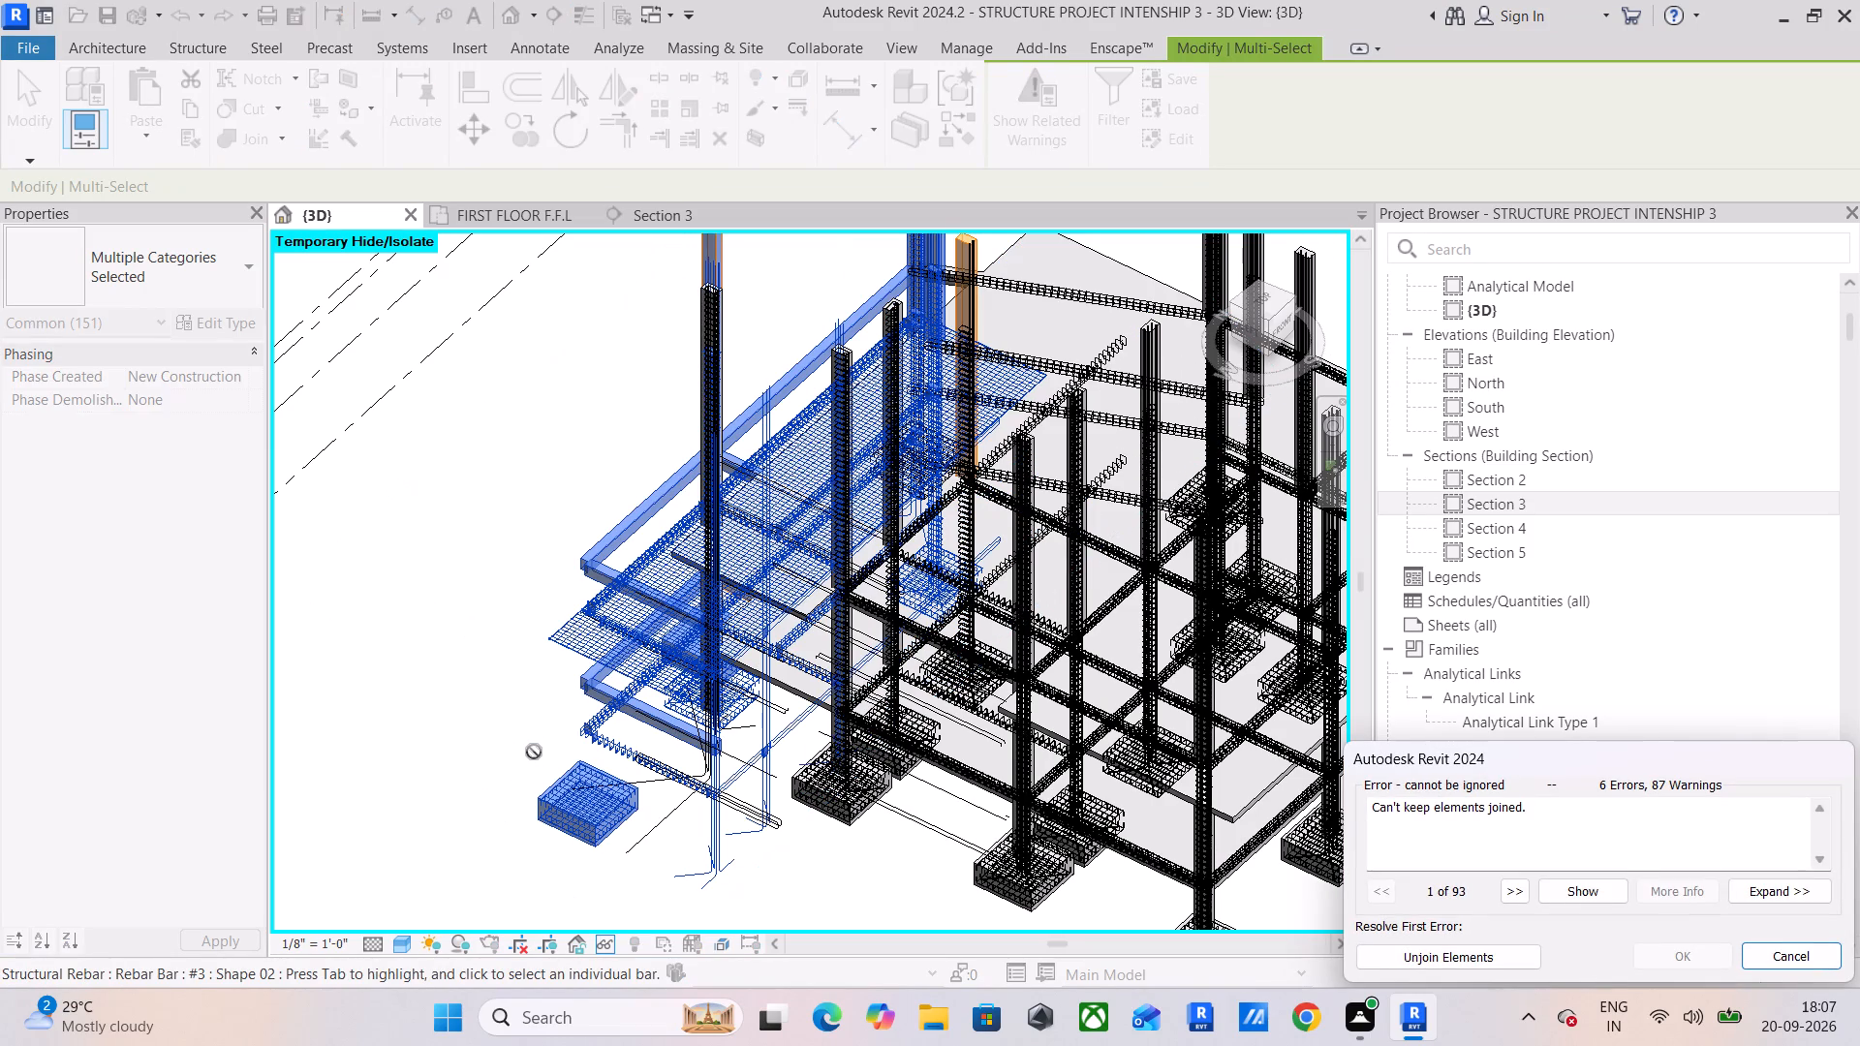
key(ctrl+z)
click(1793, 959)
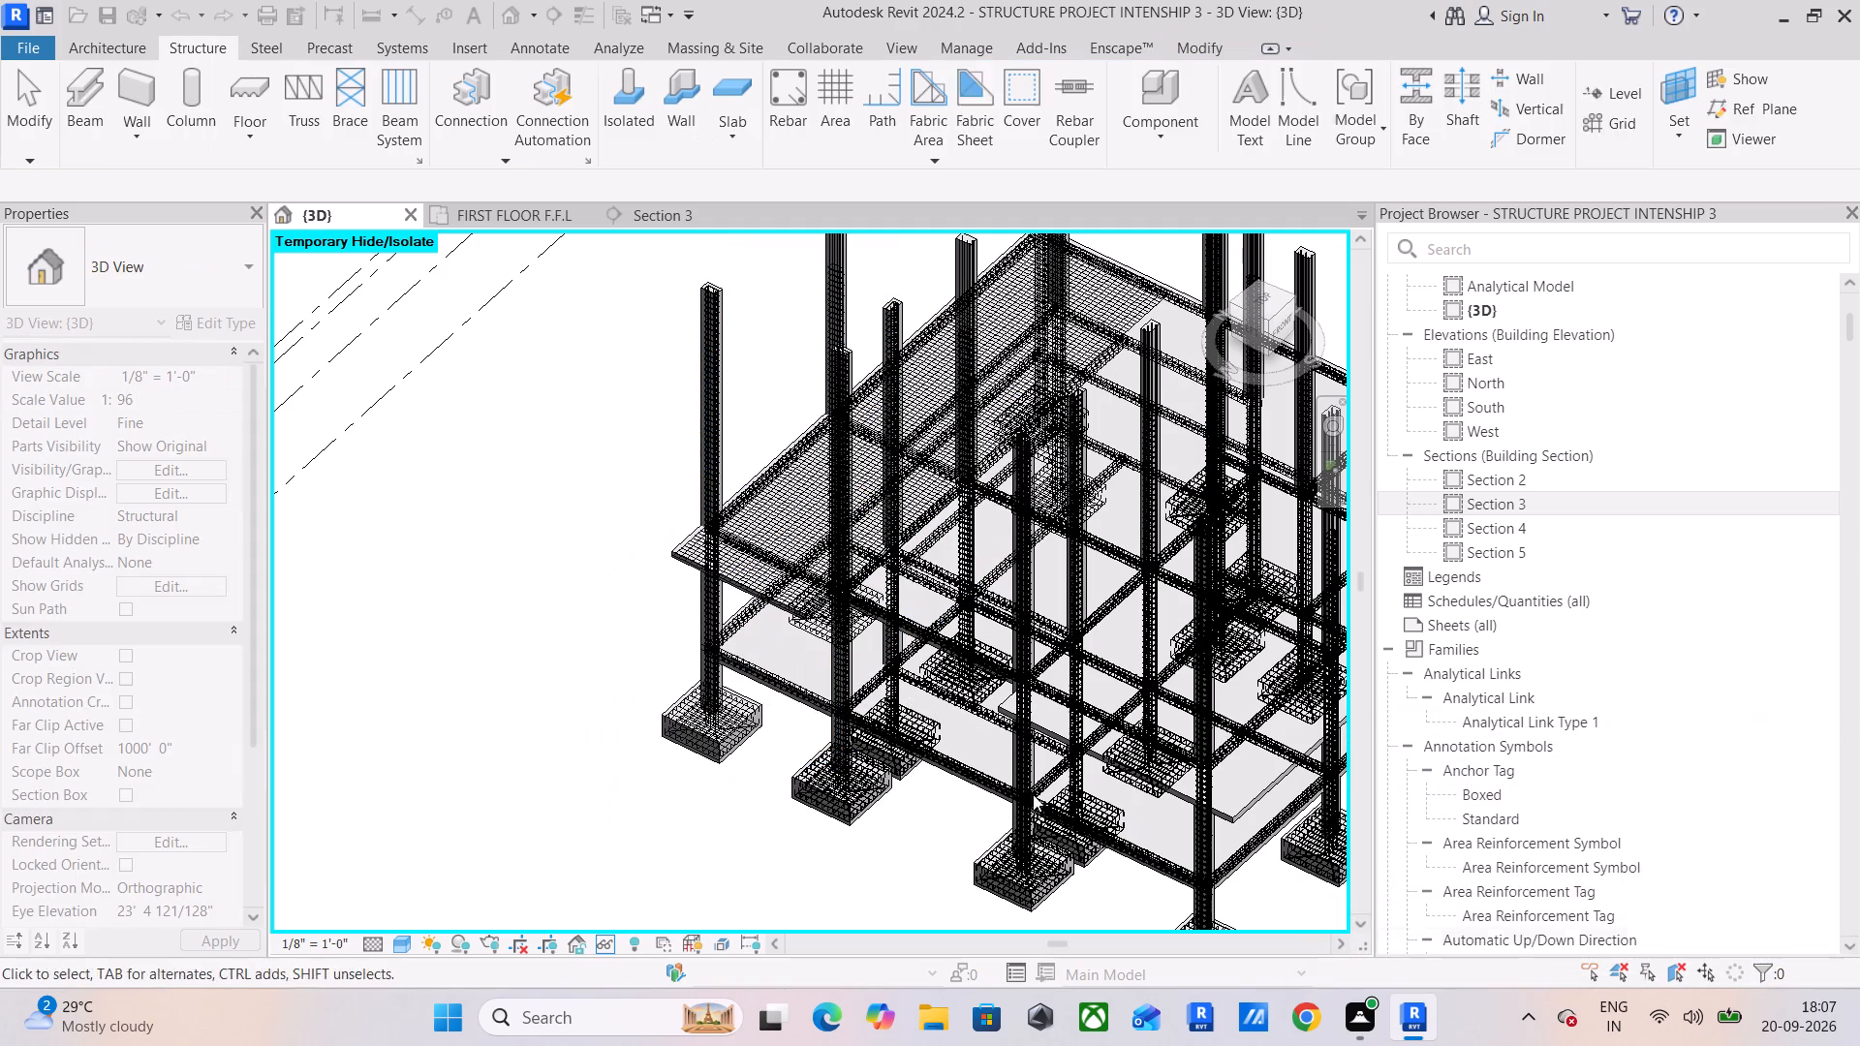
Copy both #3 bar sets of the north band southward, from the band's northwest corner to its southwest corner.
click(748, 576)
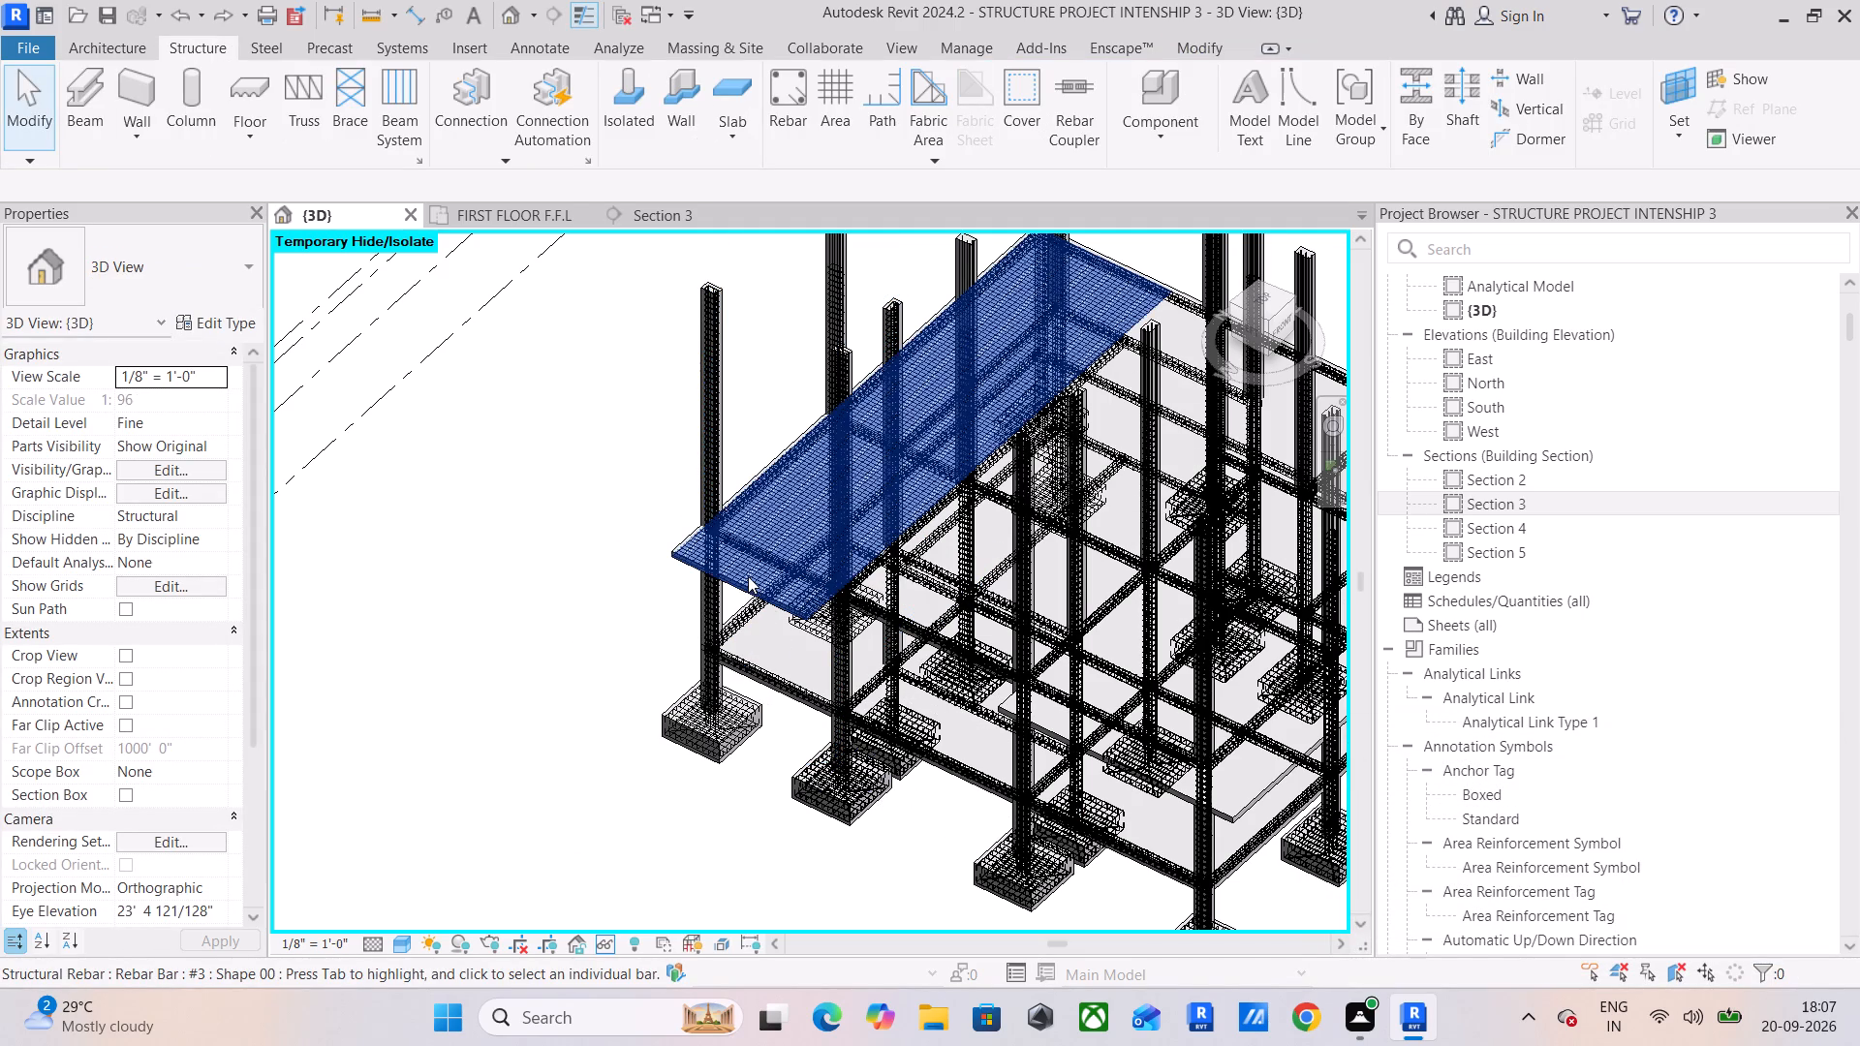
scroll(735, 552, up, 11)
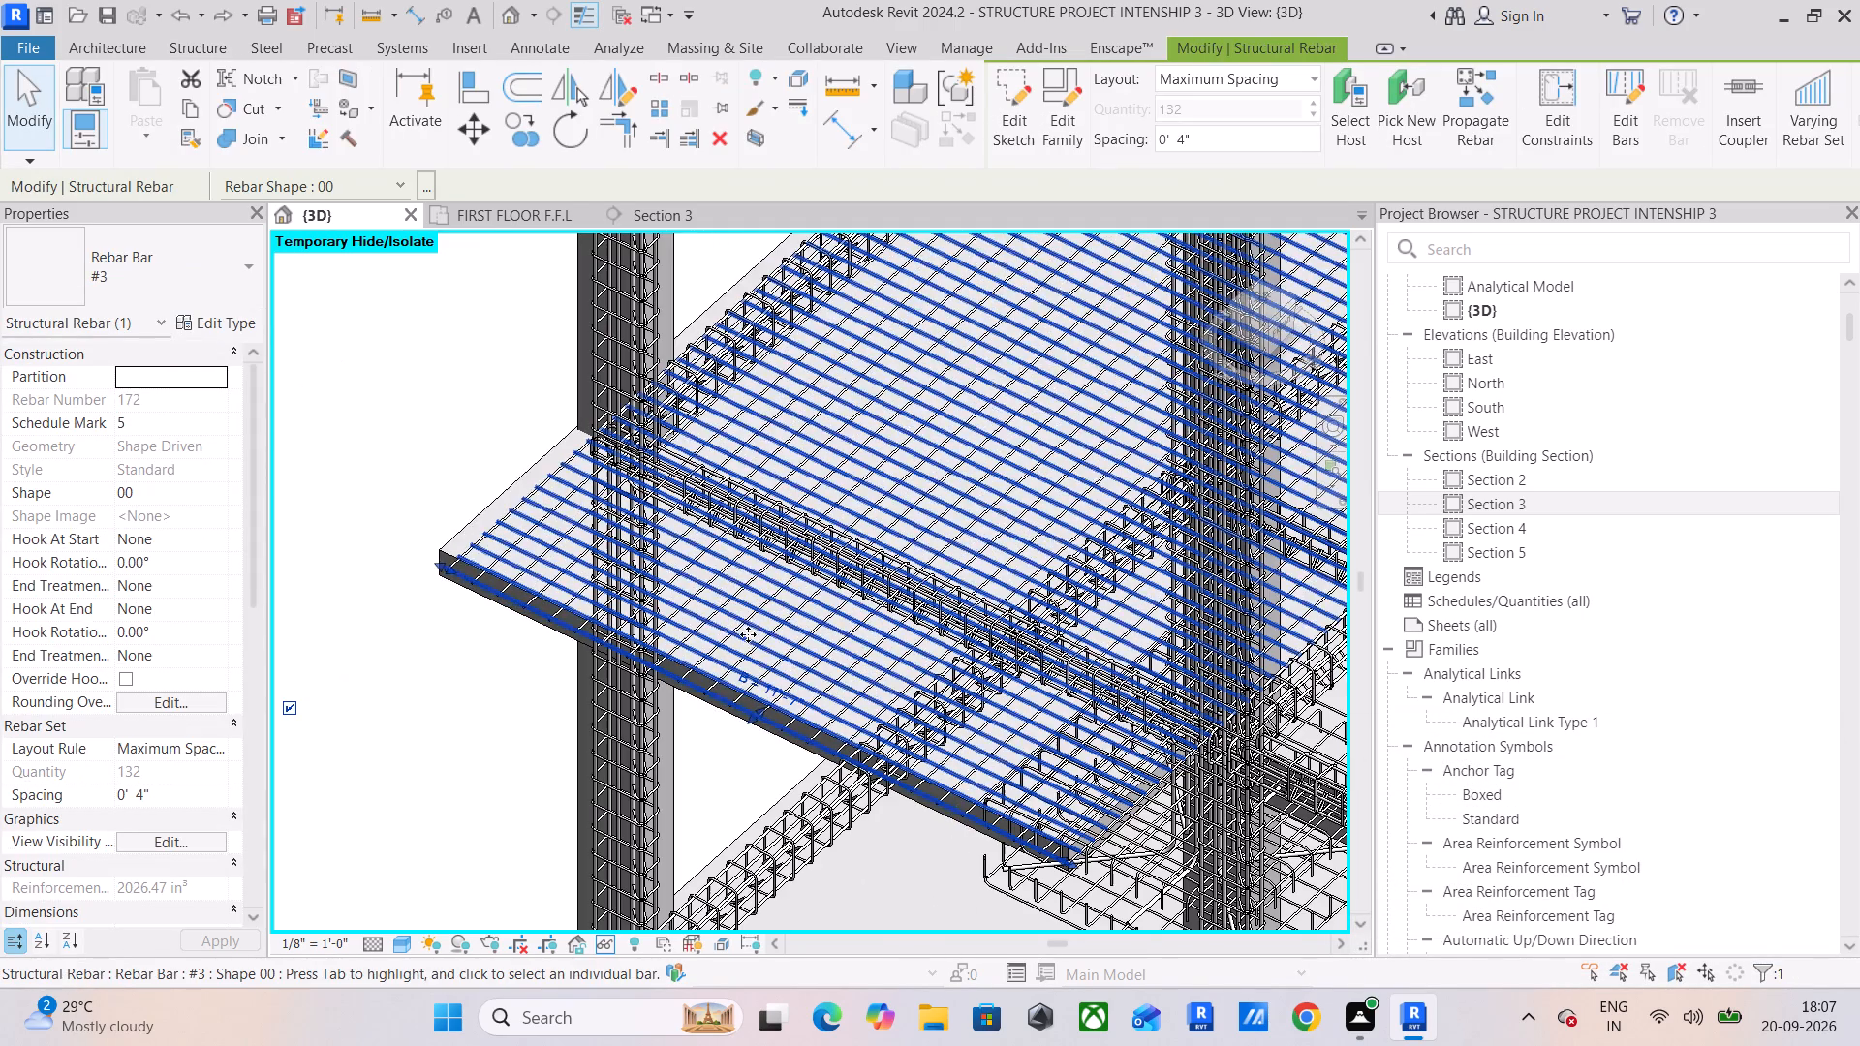
scroll(679, 623, up, 5)
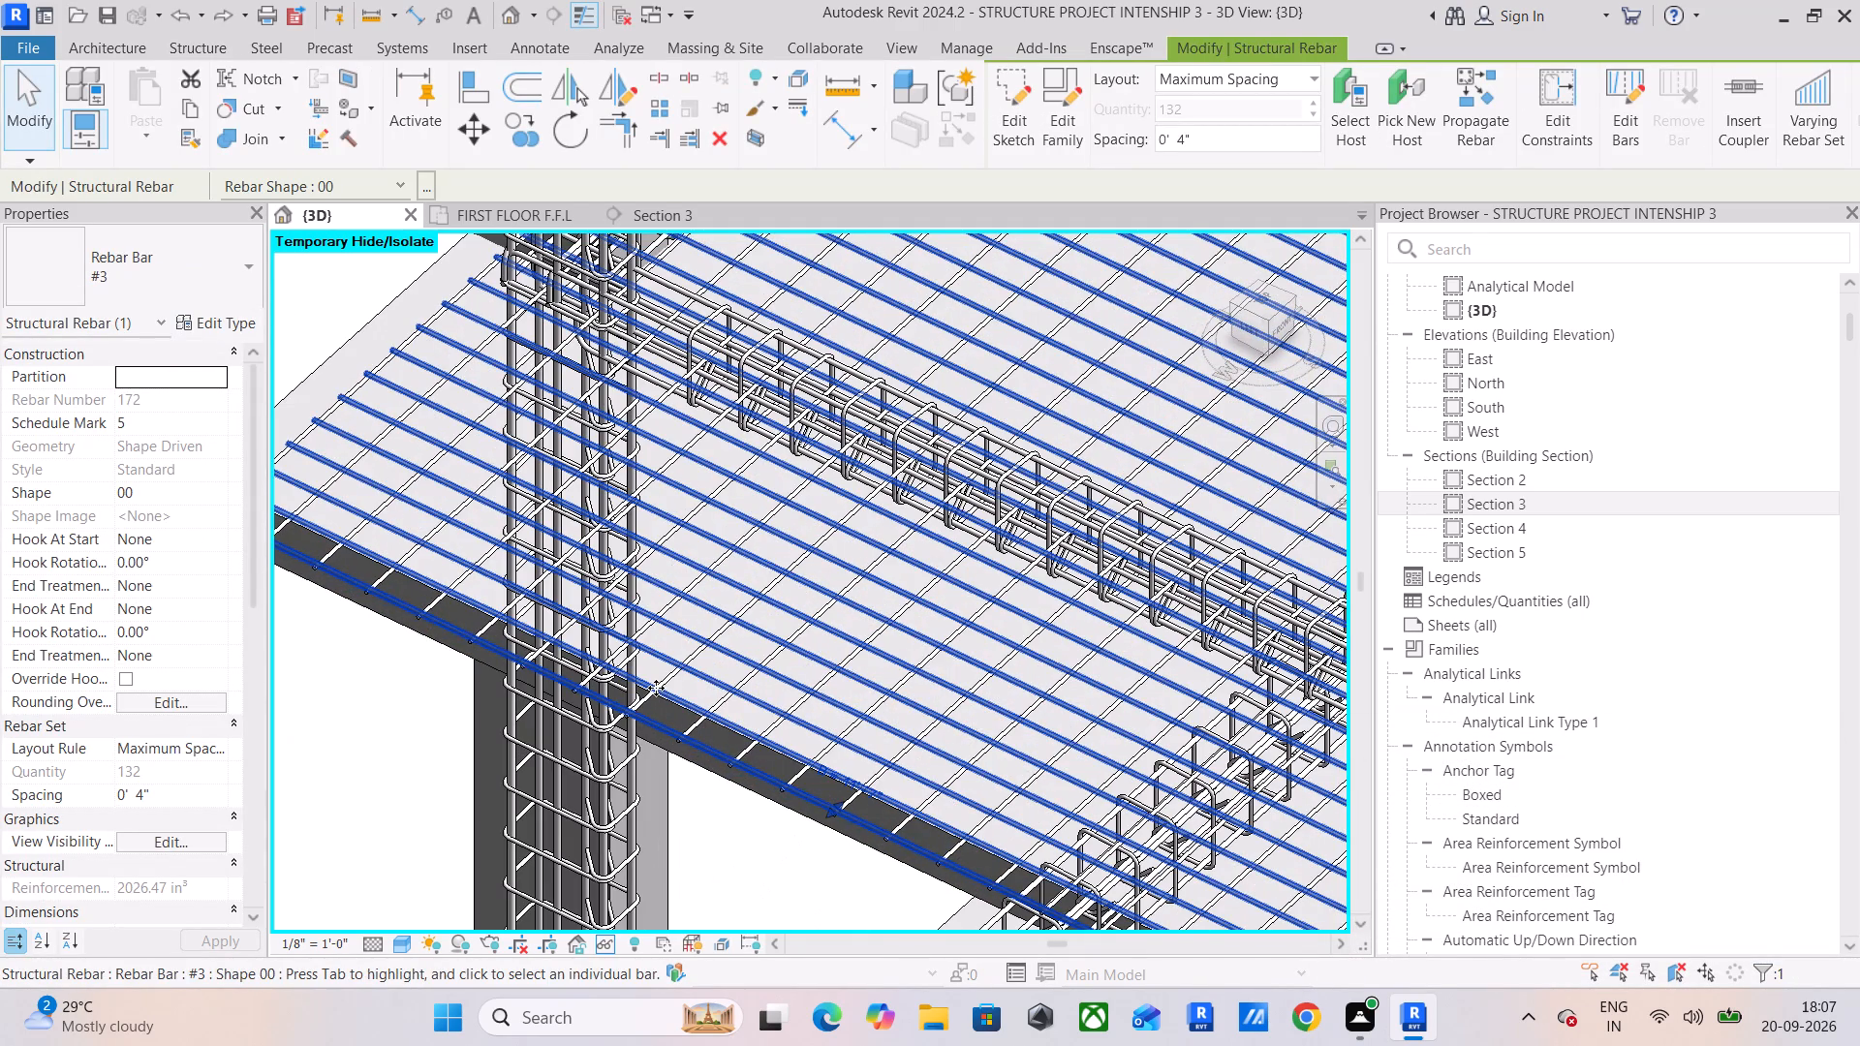
shift+click(674, 683)
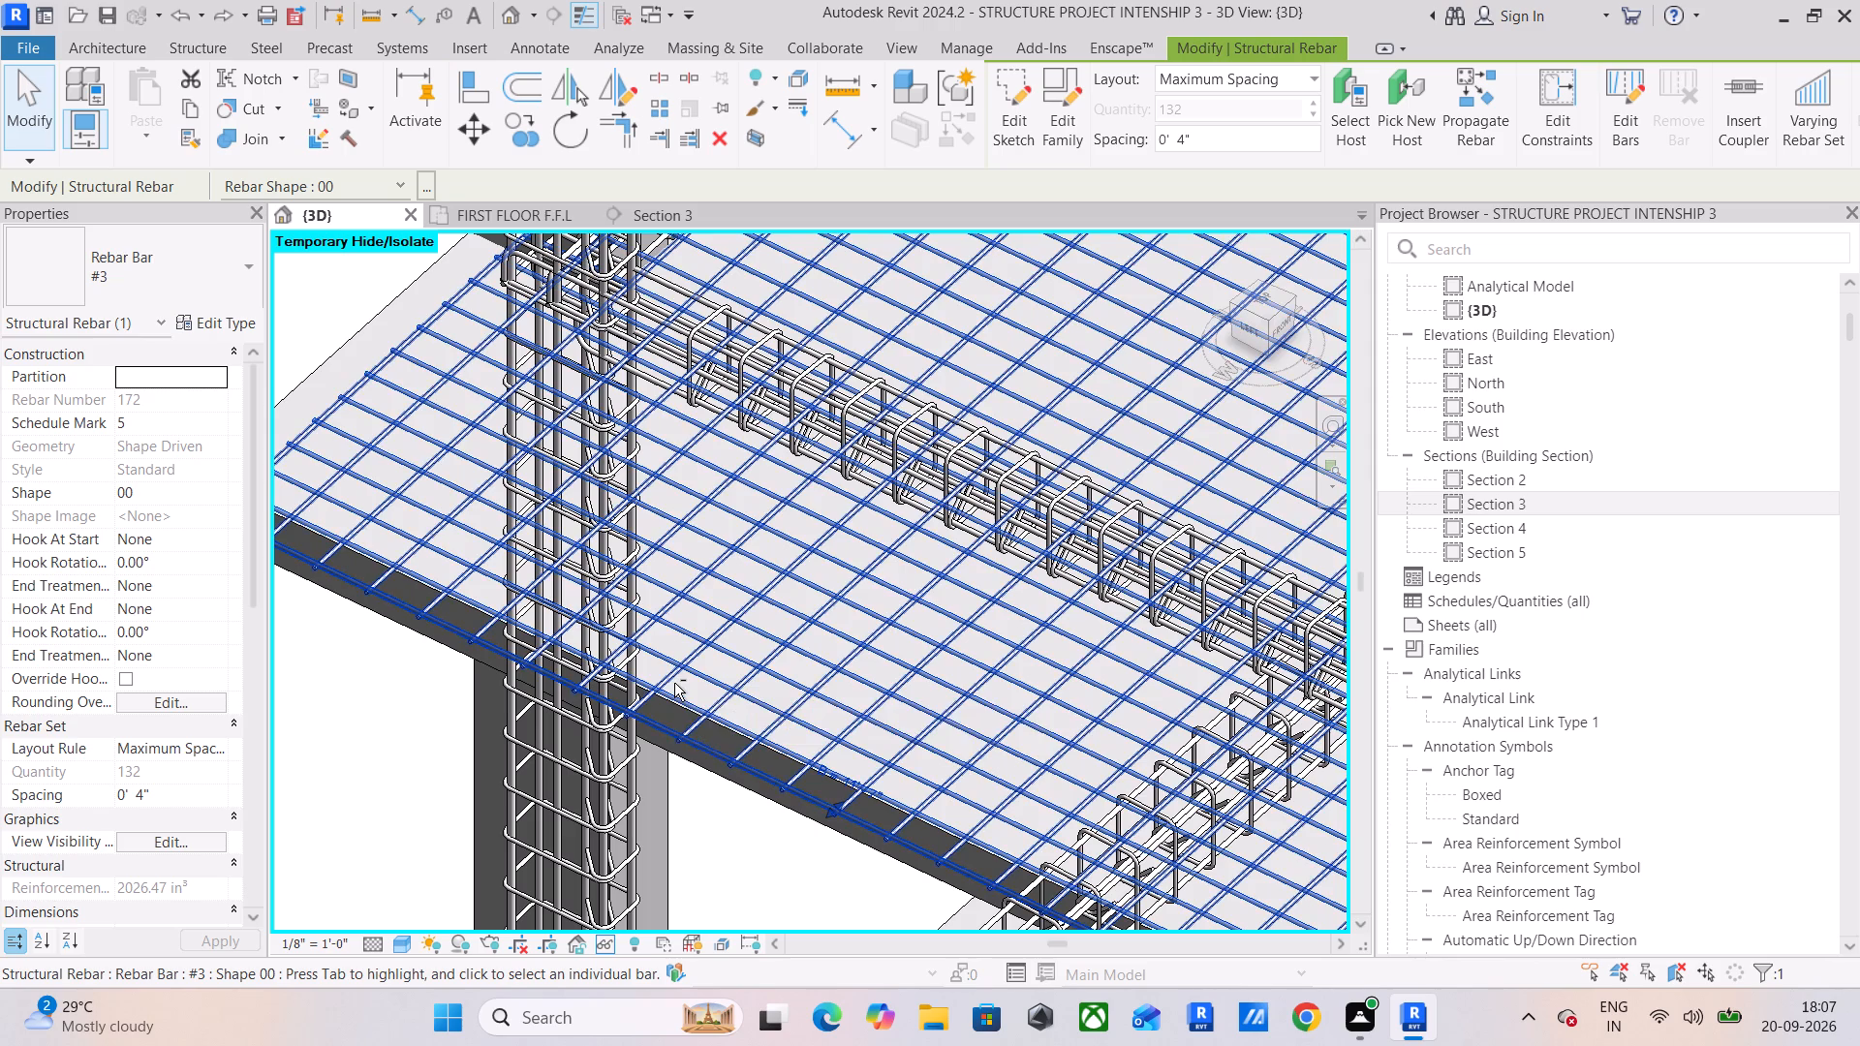
scroll(676, 683, down, 5)
scroll(665, 661, up, 3)
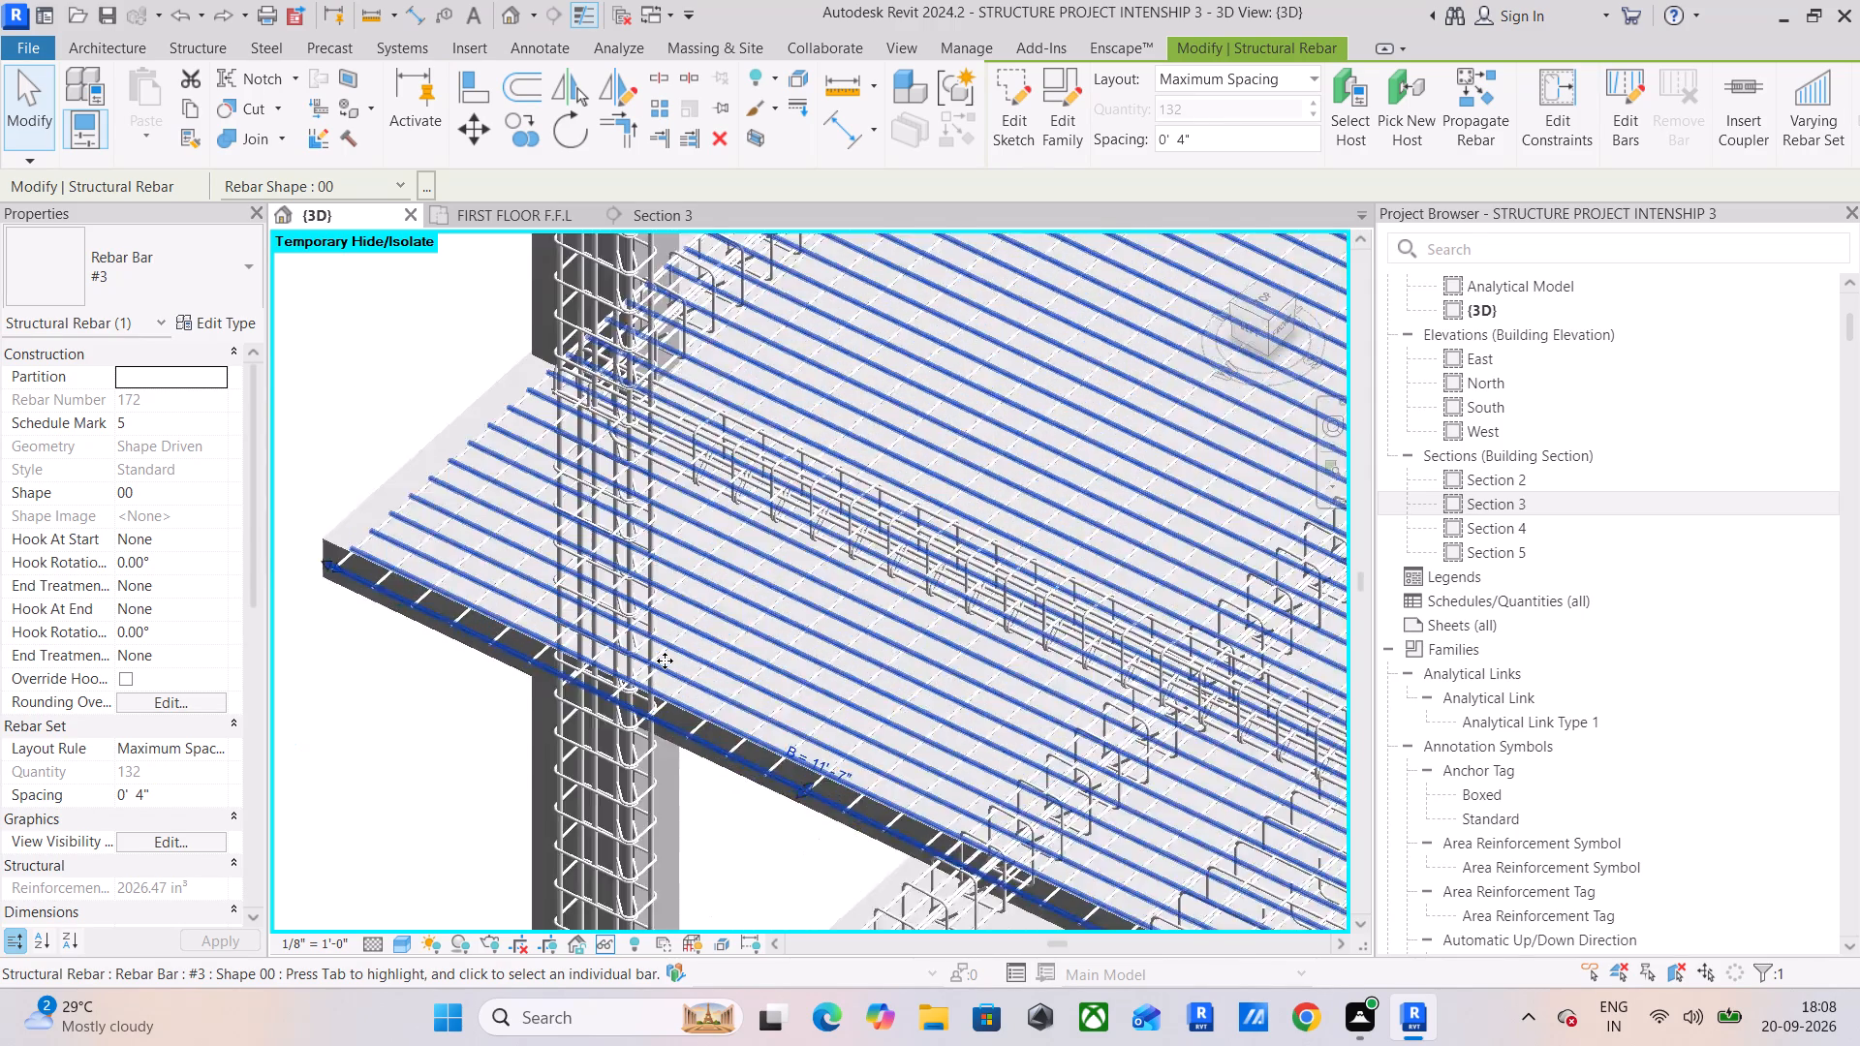
scroll(665, 661, up, 8)
ctrl+click(774, 710)
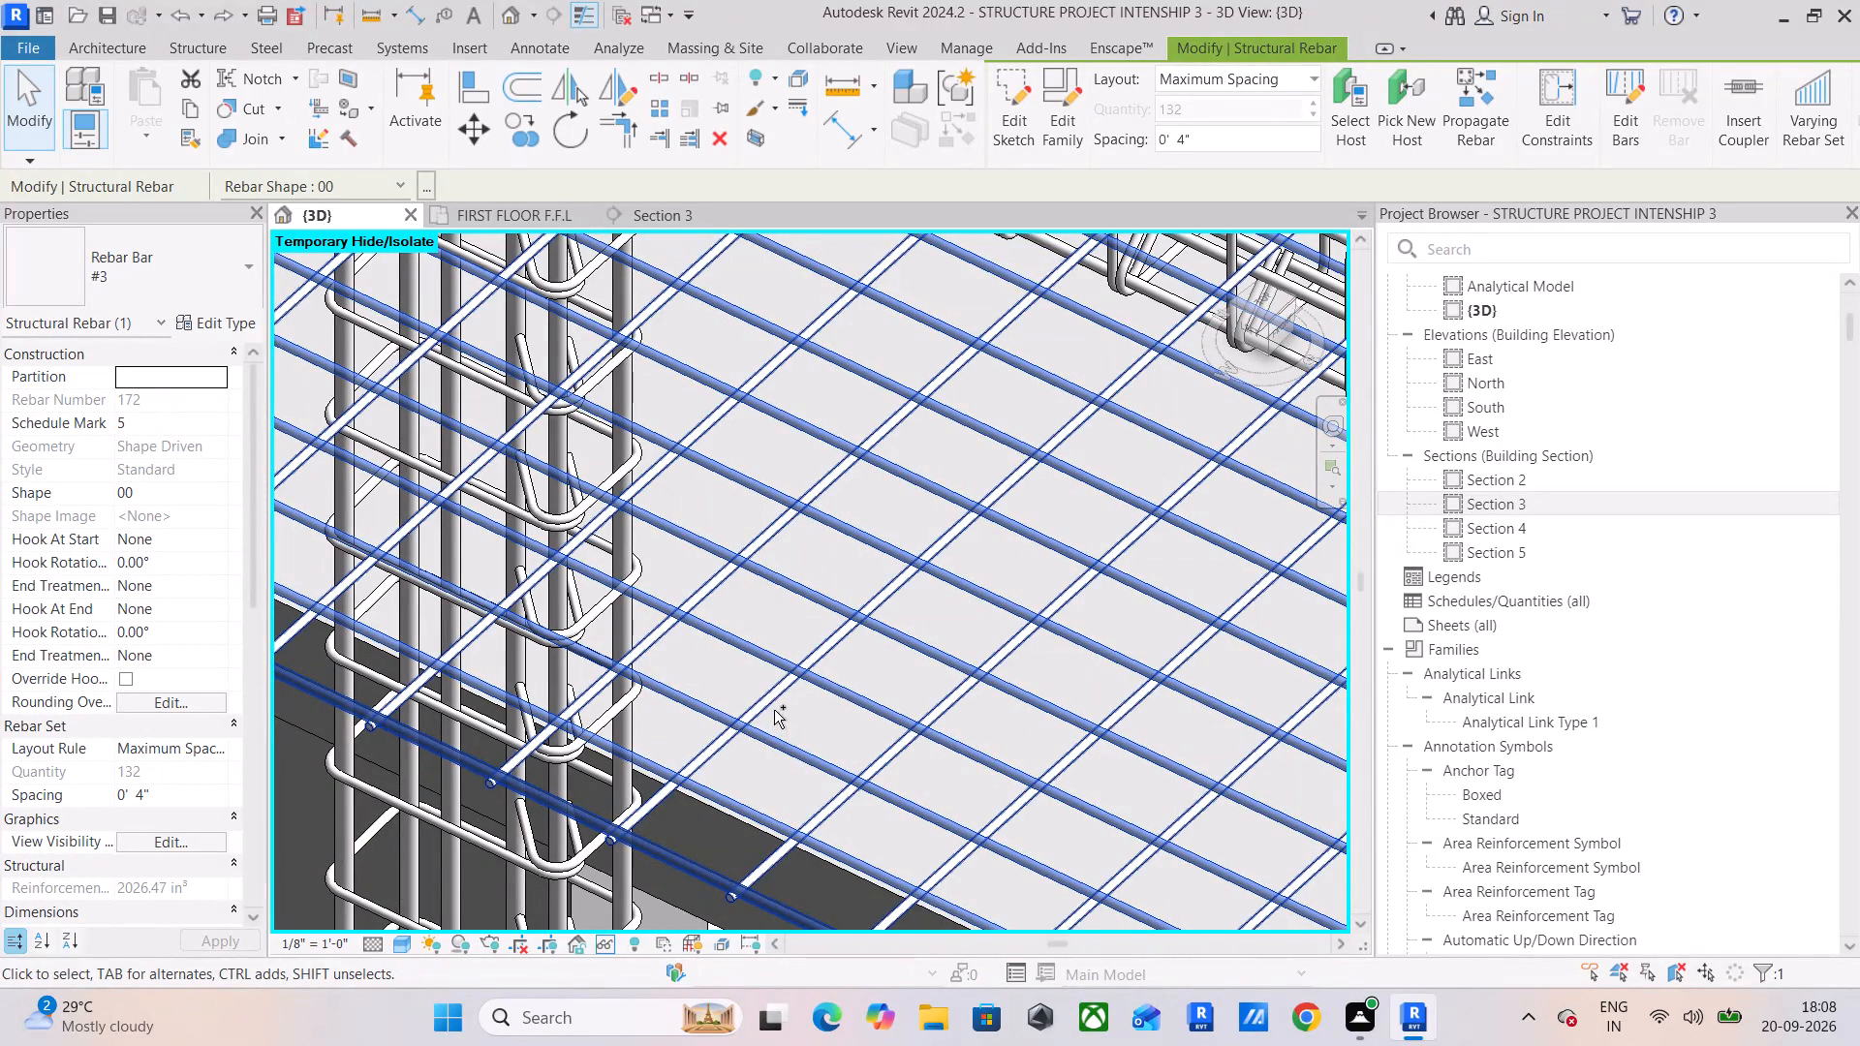
scroll(774, 710, down, 12)
scroll(857, 683, down, 5)
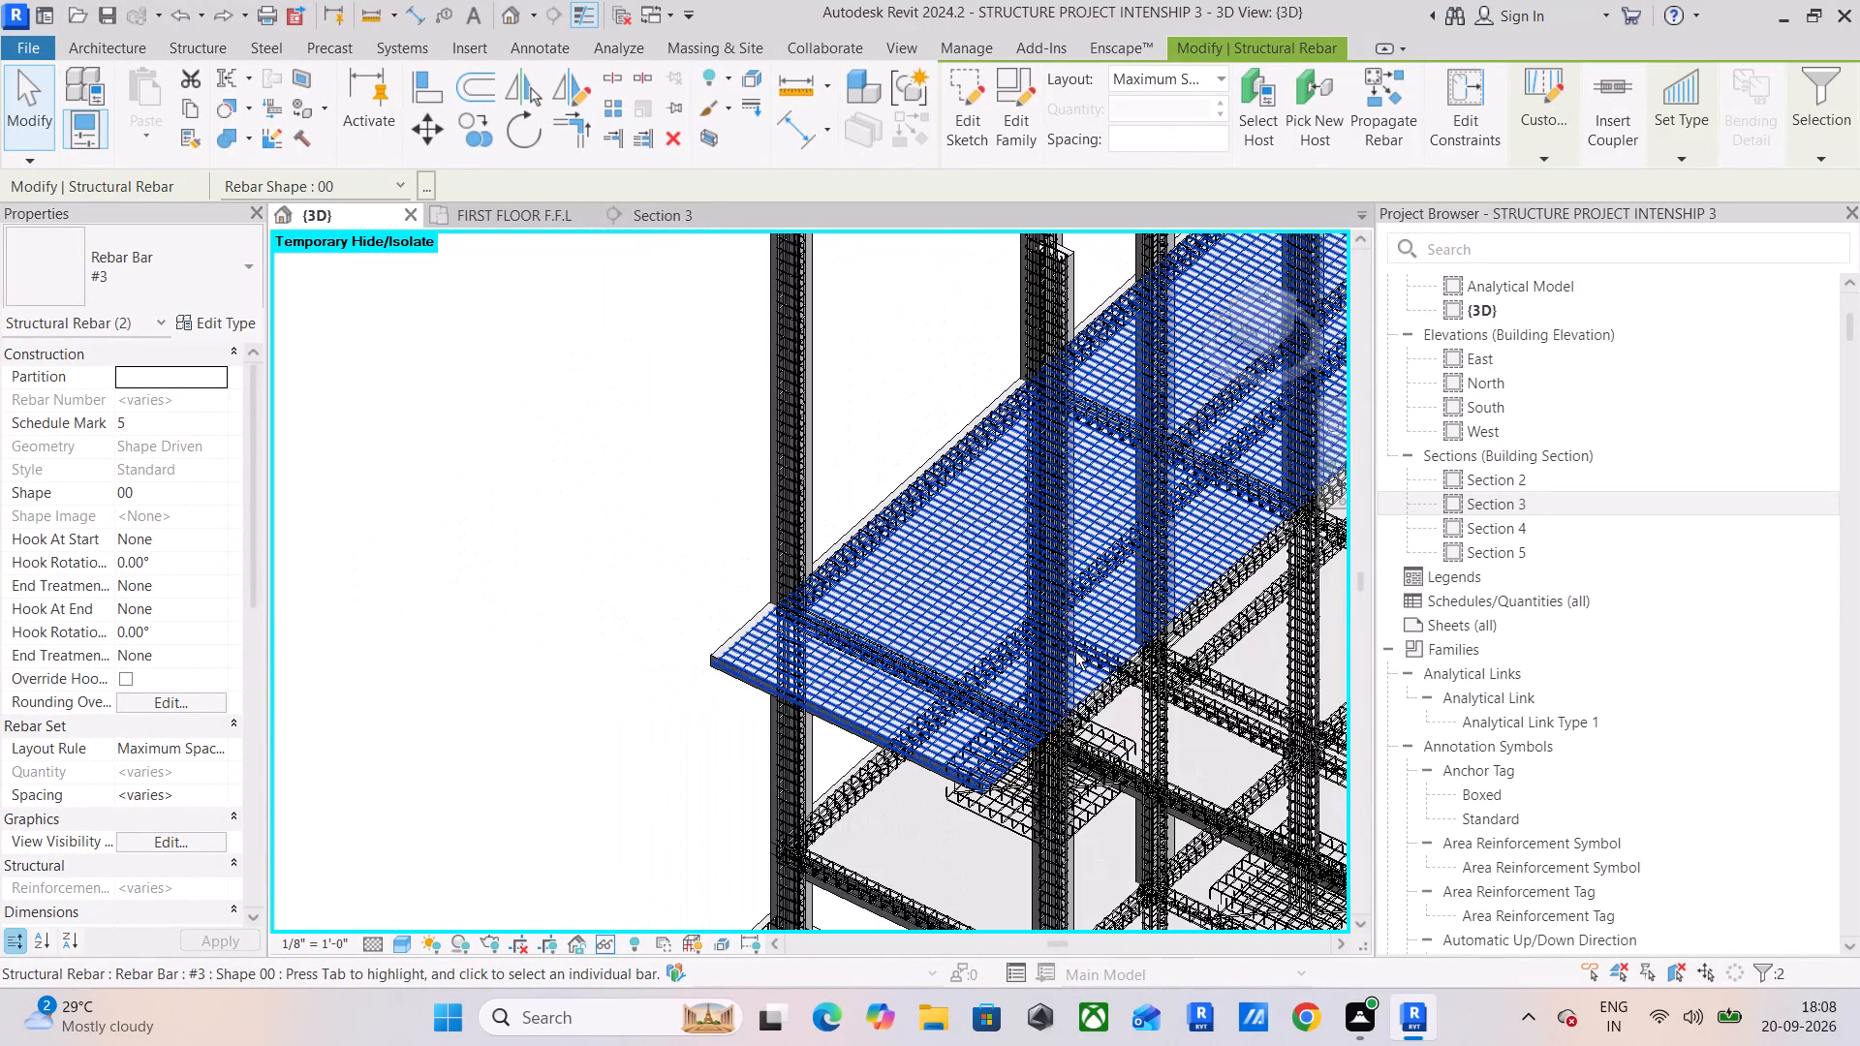
scroll(1091, 637, down, 4)
shift+middle_drag(1087, 638, 1042, 666)
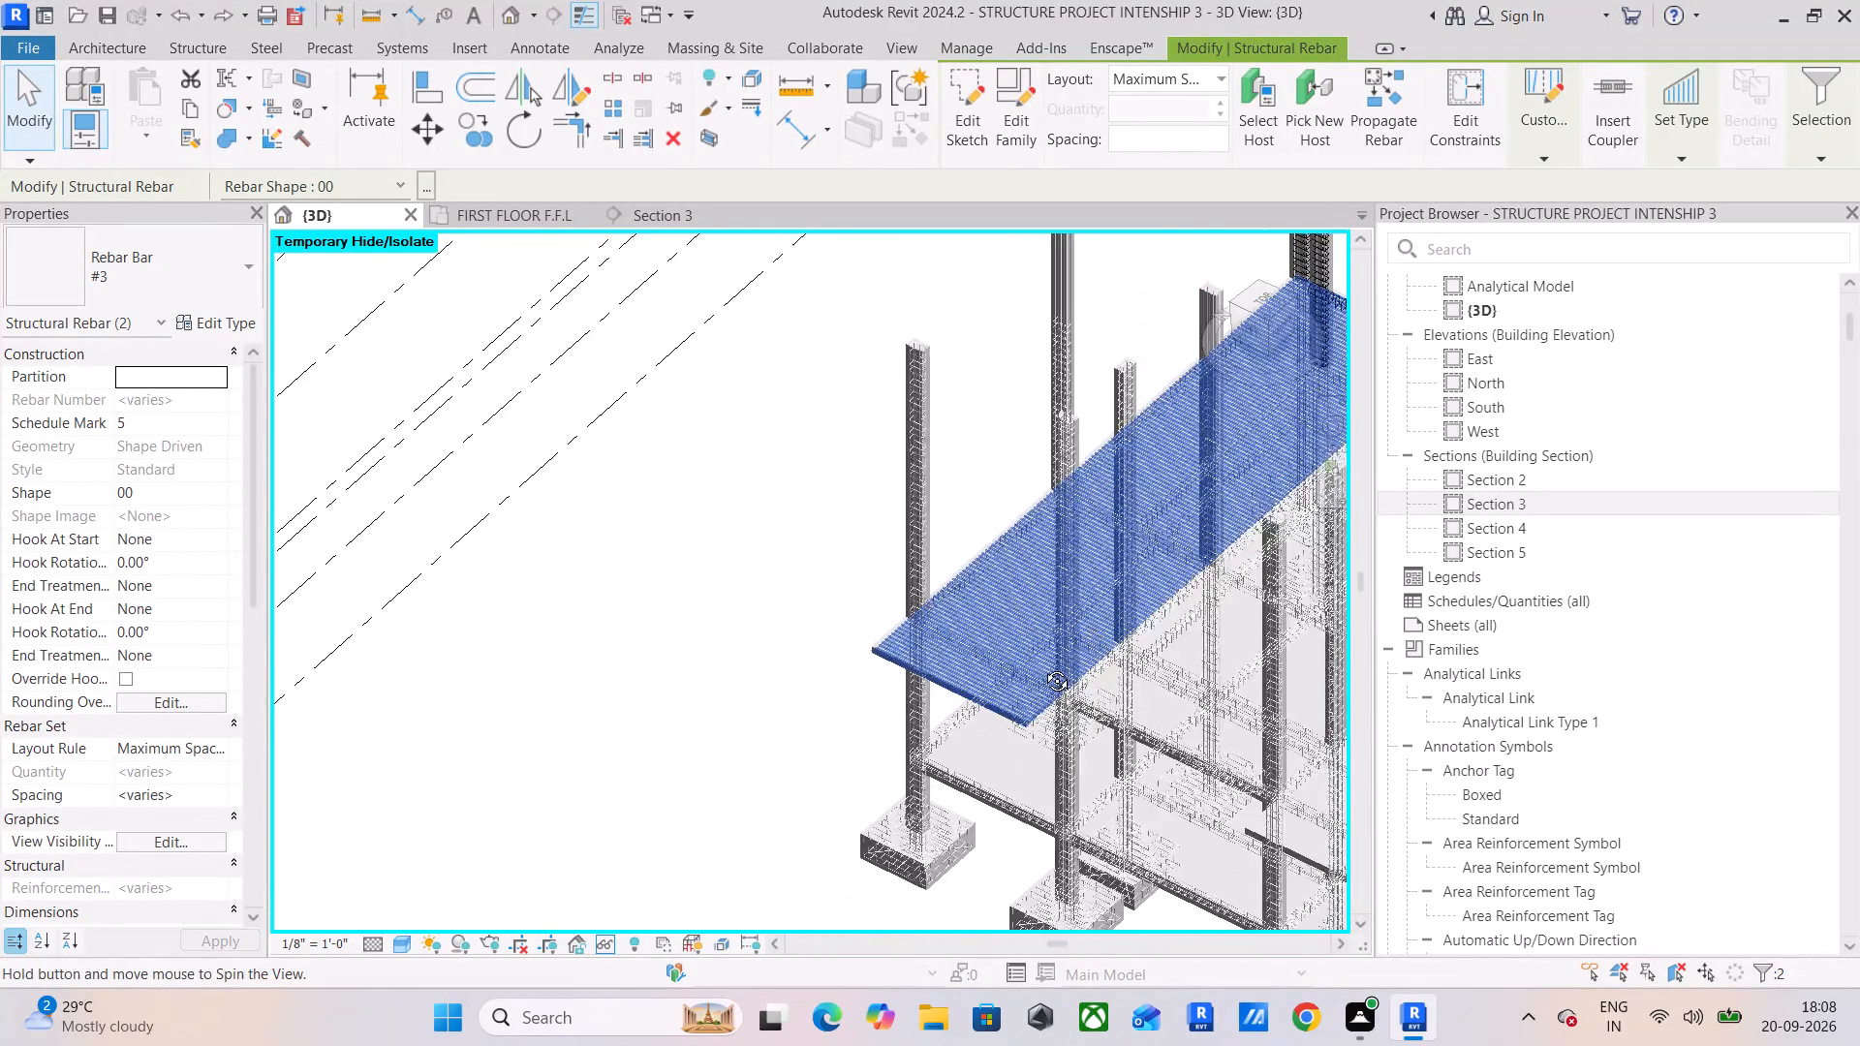
shift+middle_drag(1042, 666, 861, 701)
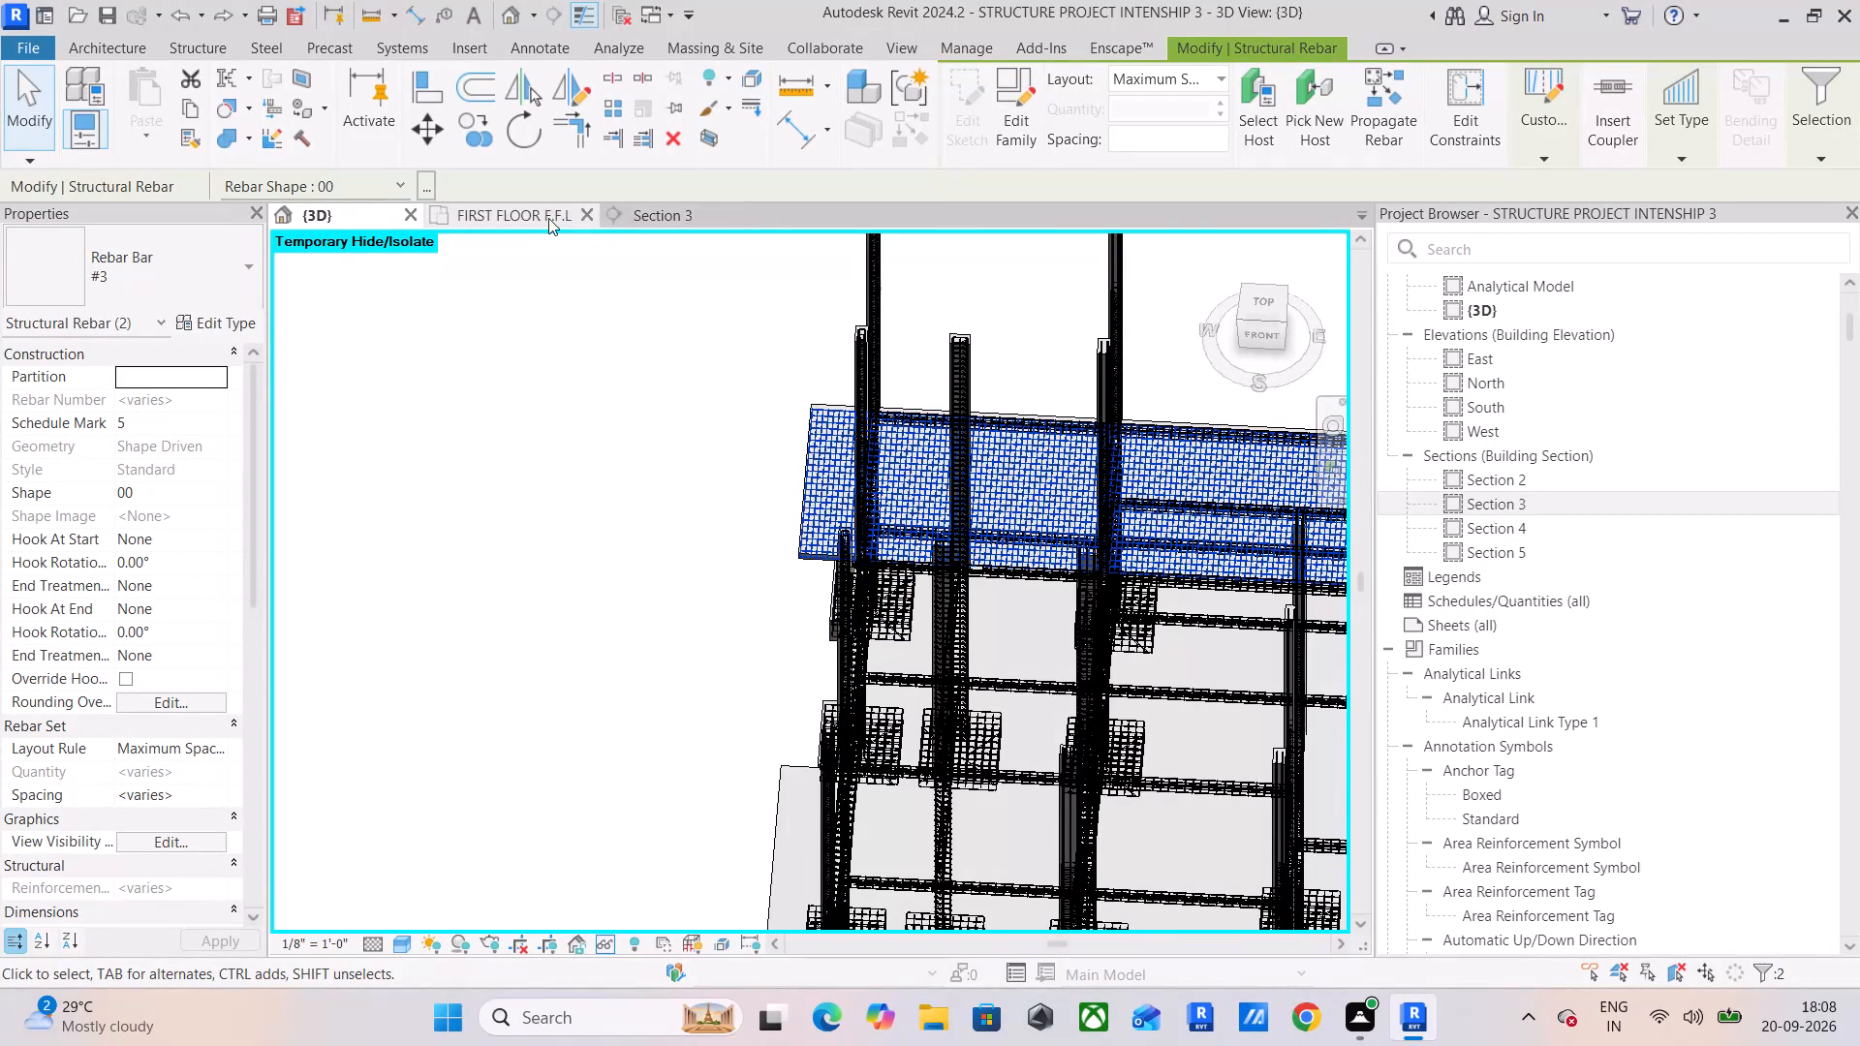
click(545, 219)
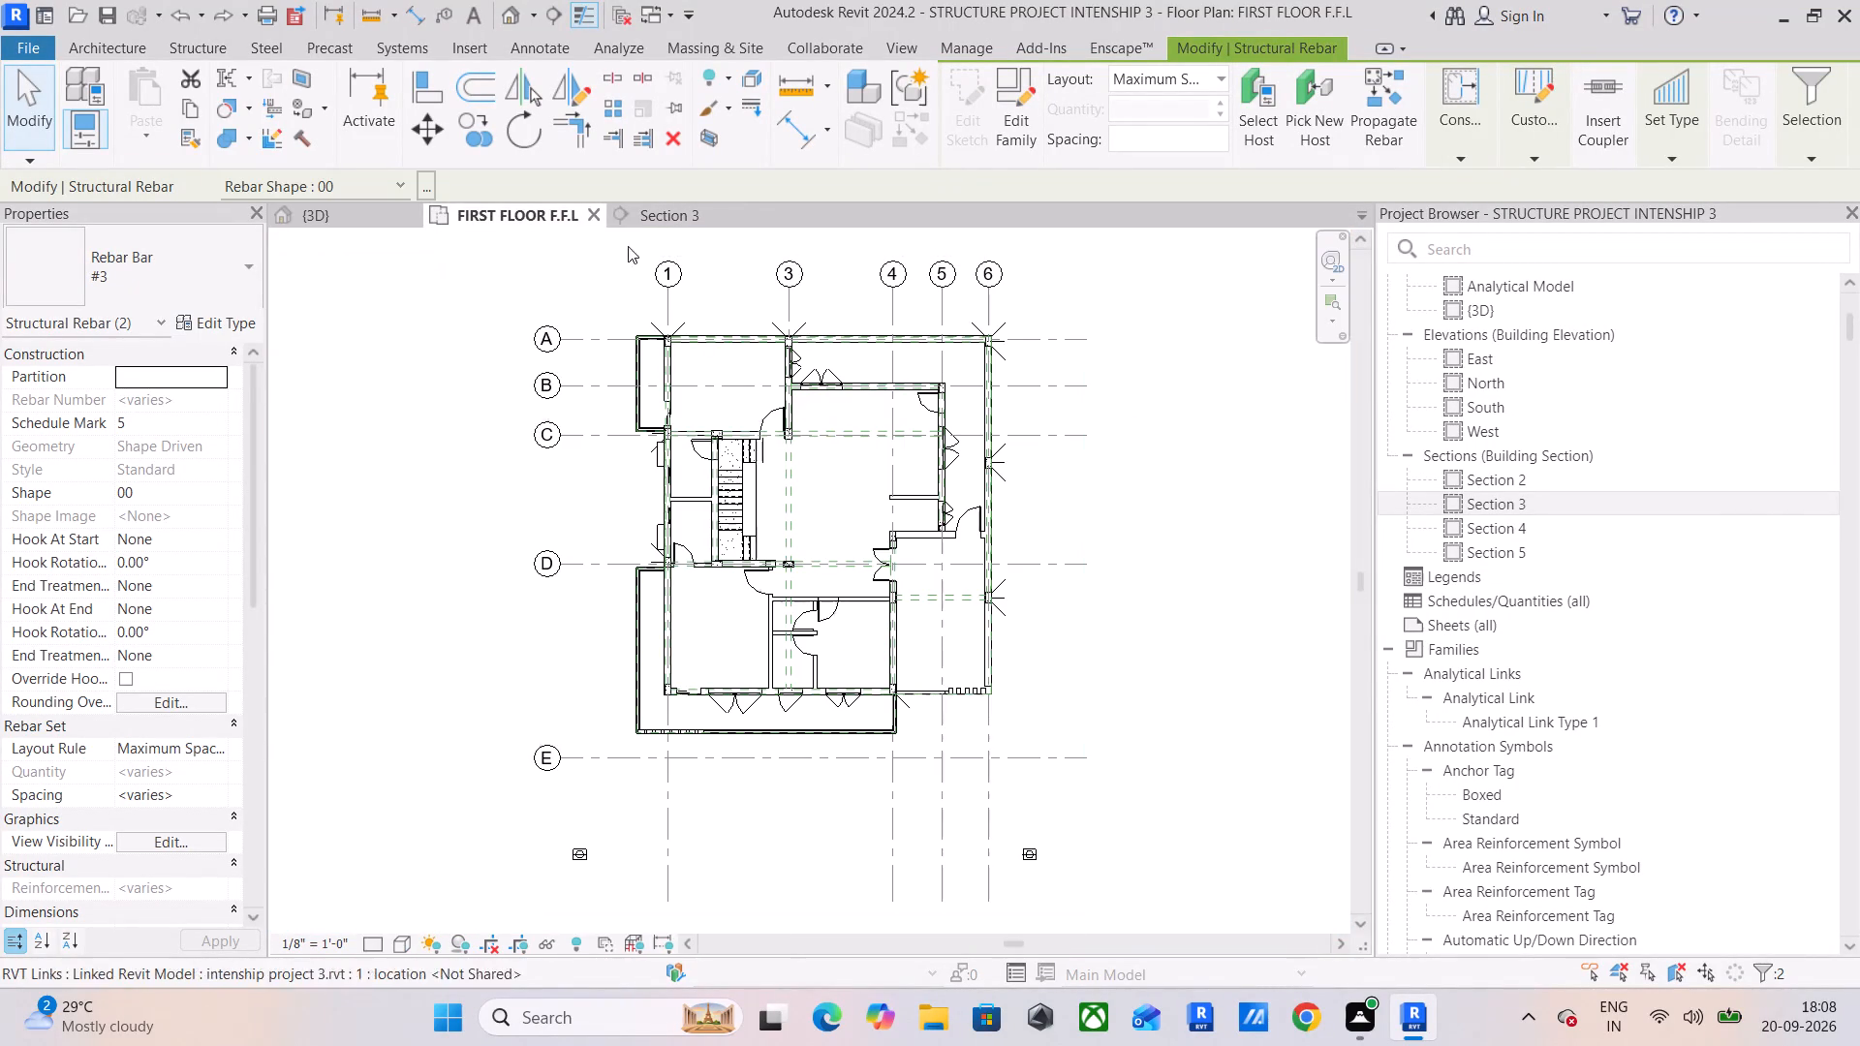
click(664, 210)
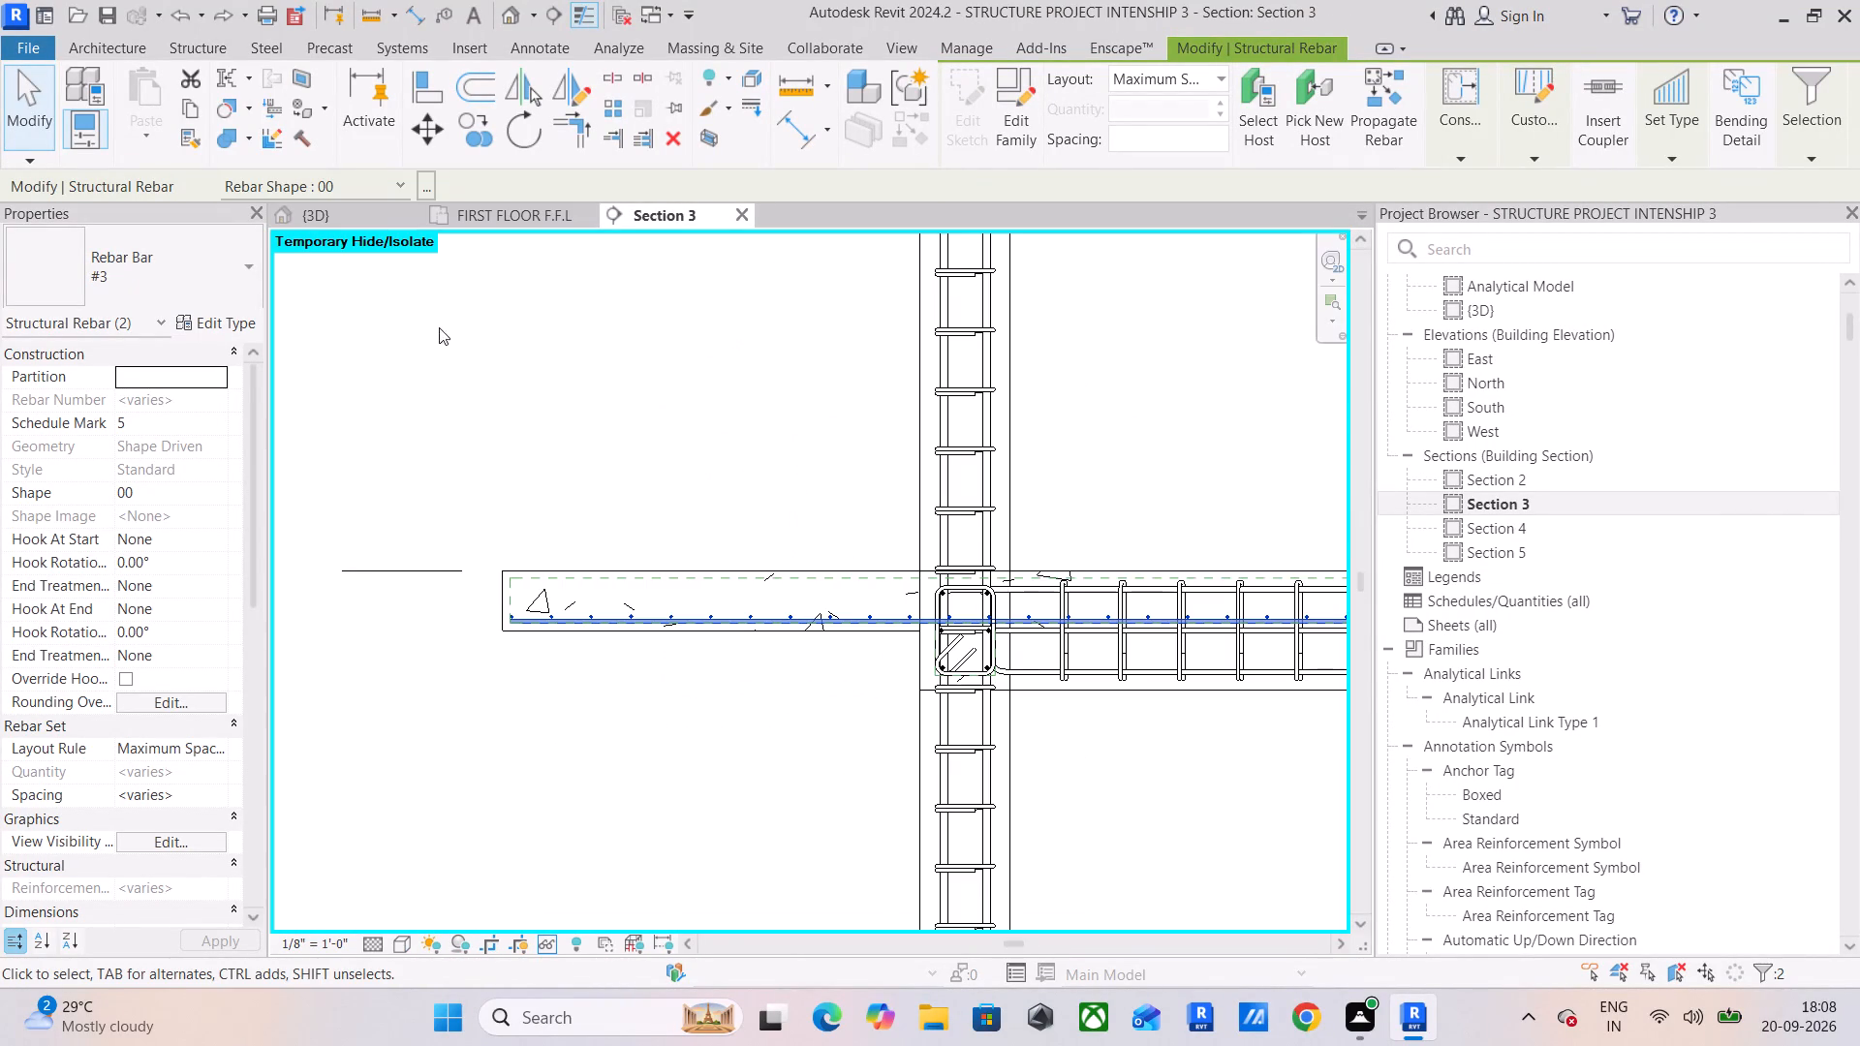
click(374, 225)
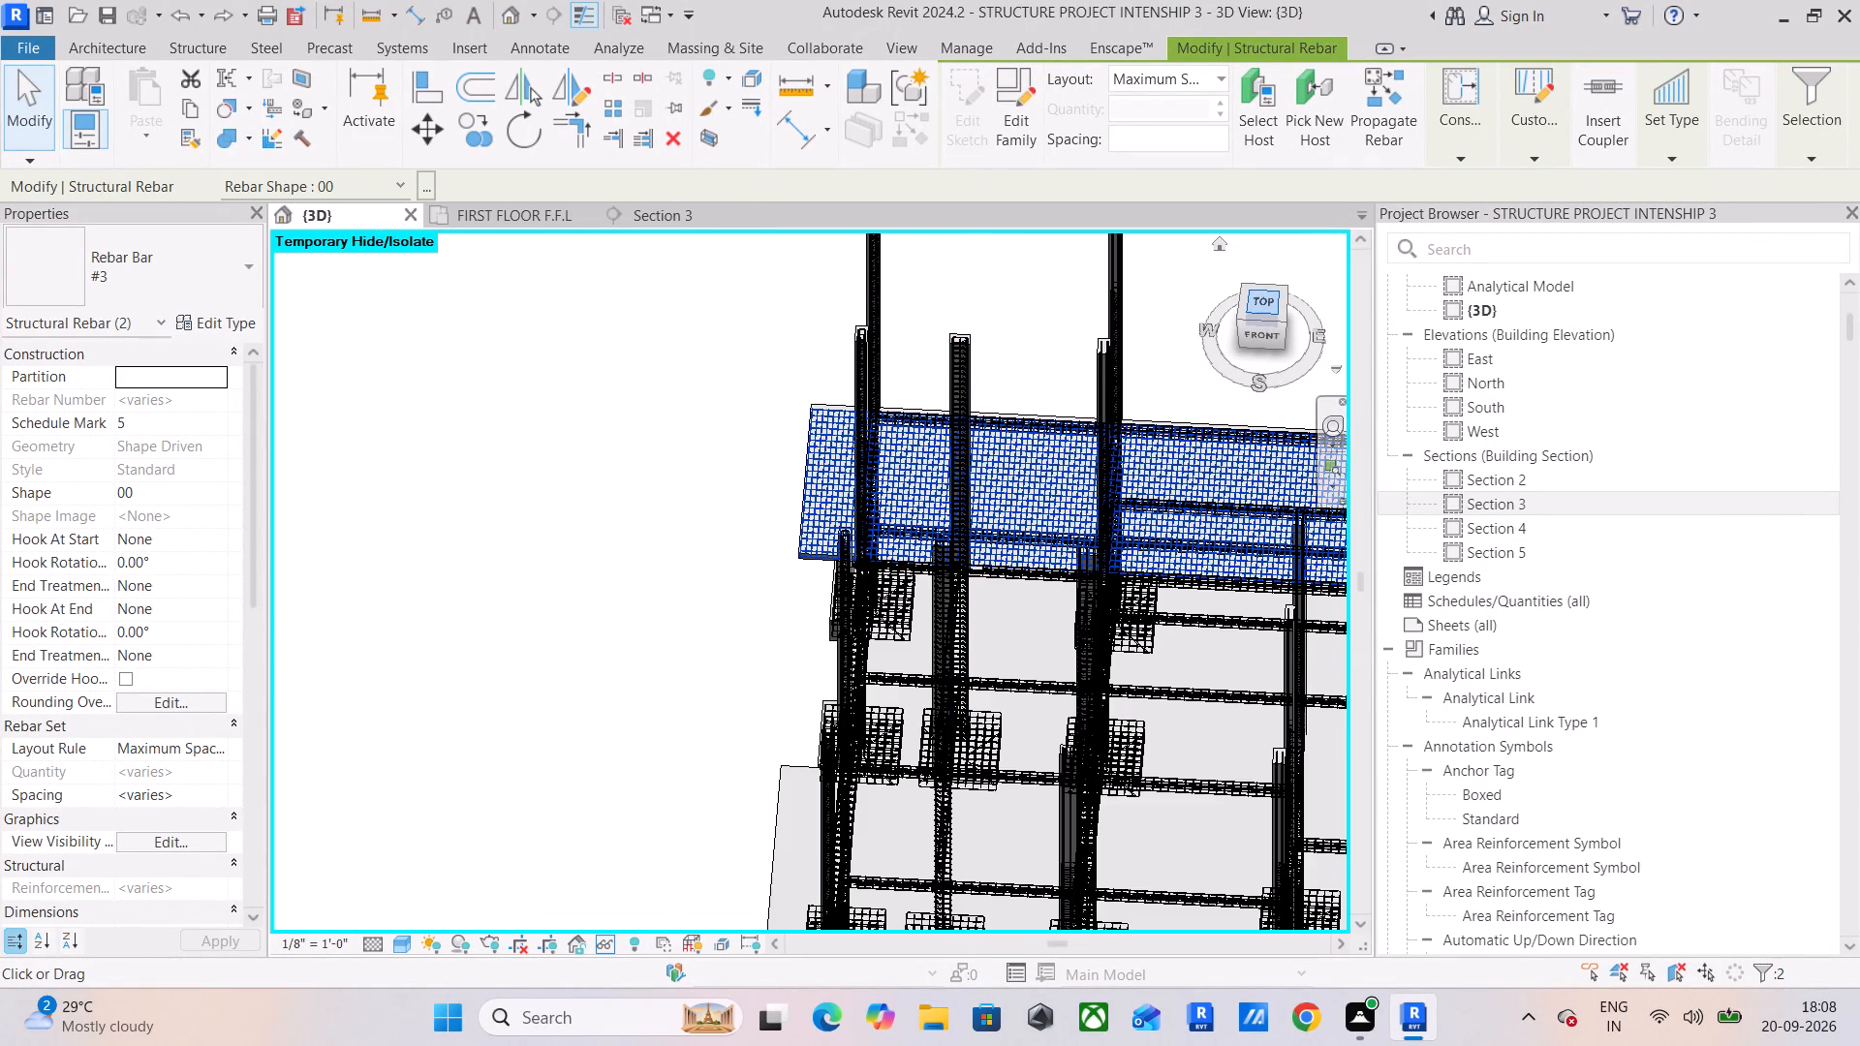
click(1270, 306)
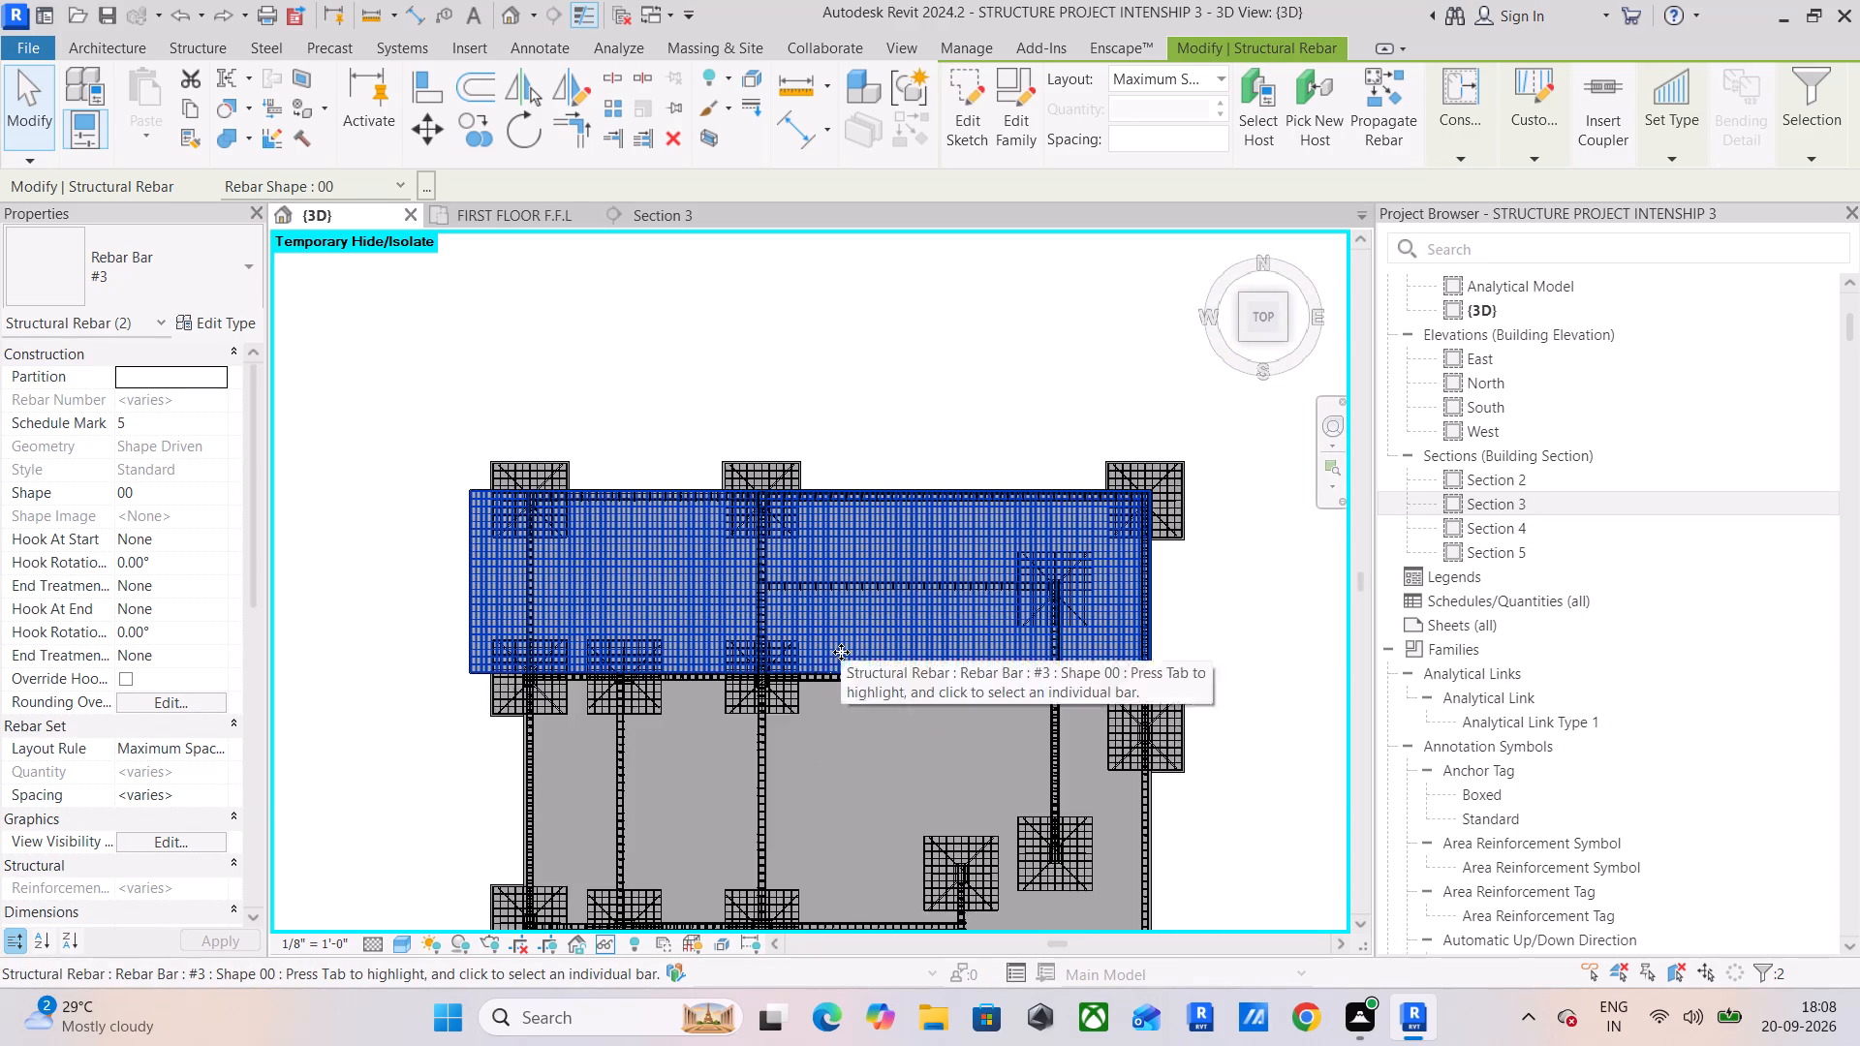
middle_drag(841, 652, 914, 471)
scroll(789, 457, up, 6)
scroll(789, 457, down, 6)
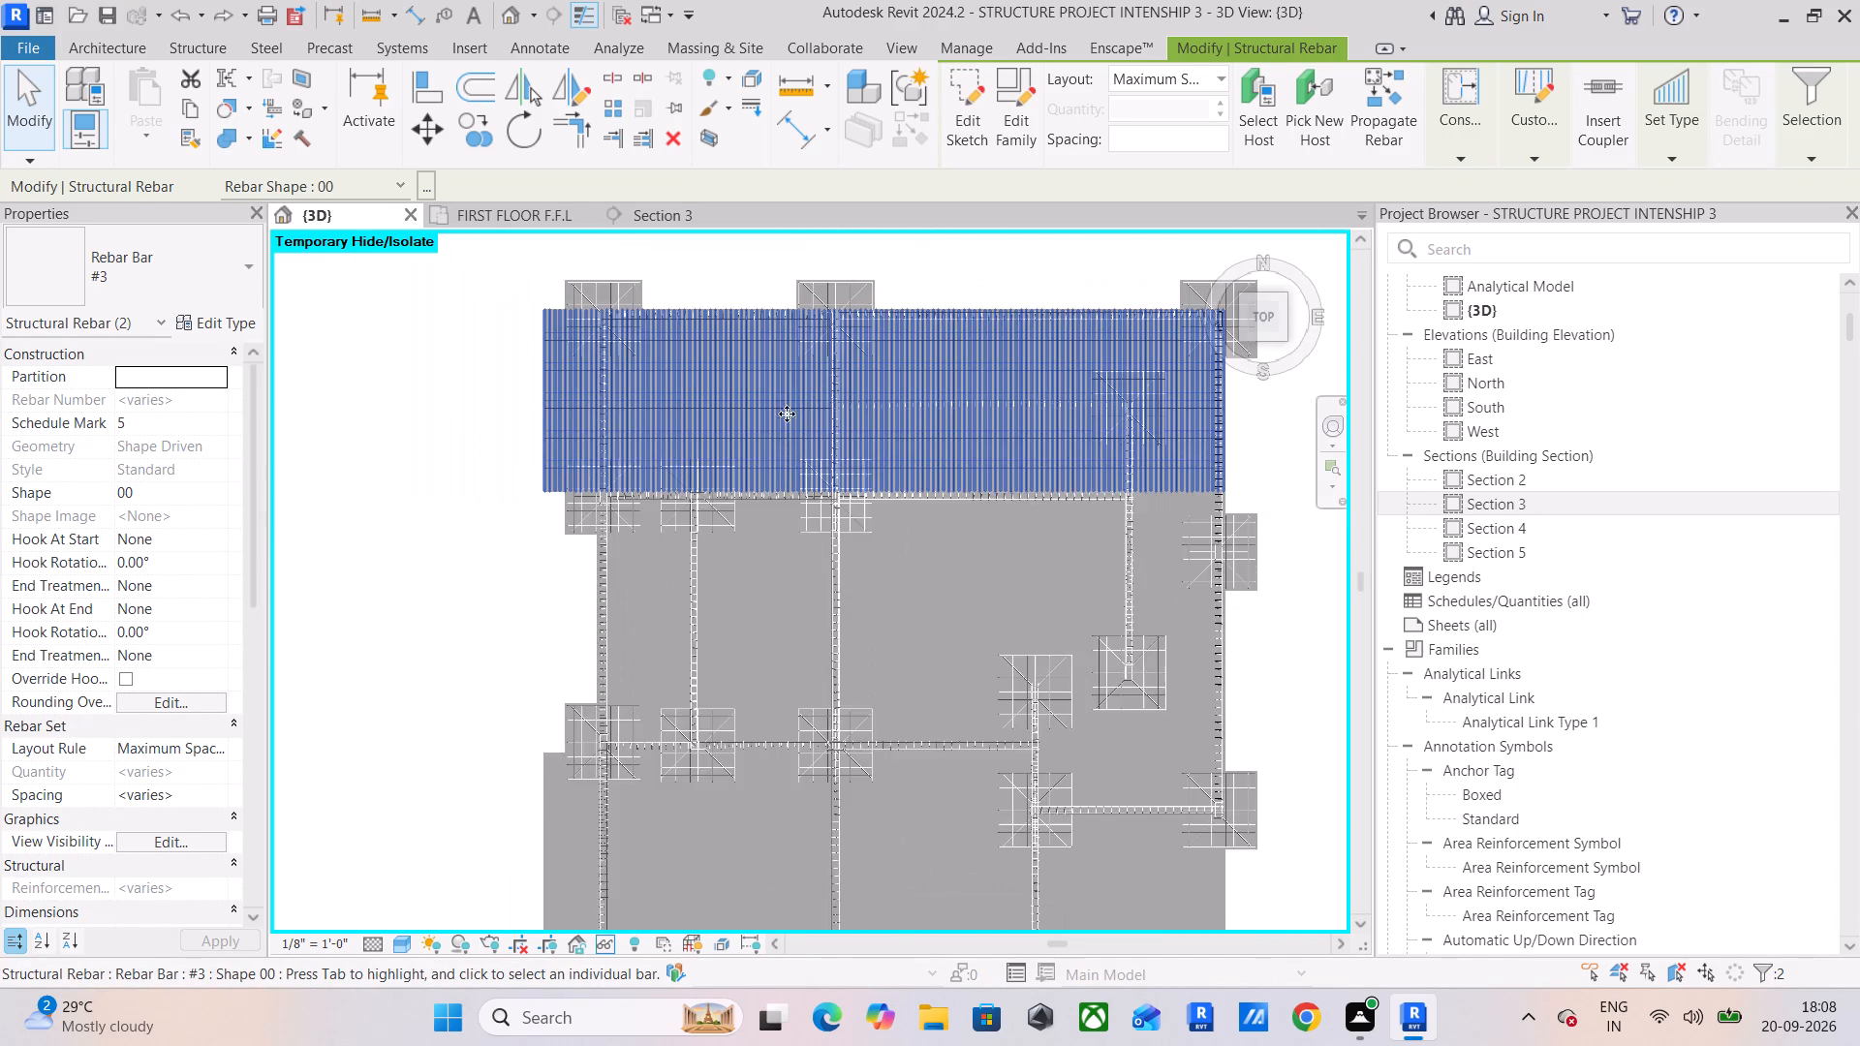
click(474, 128)
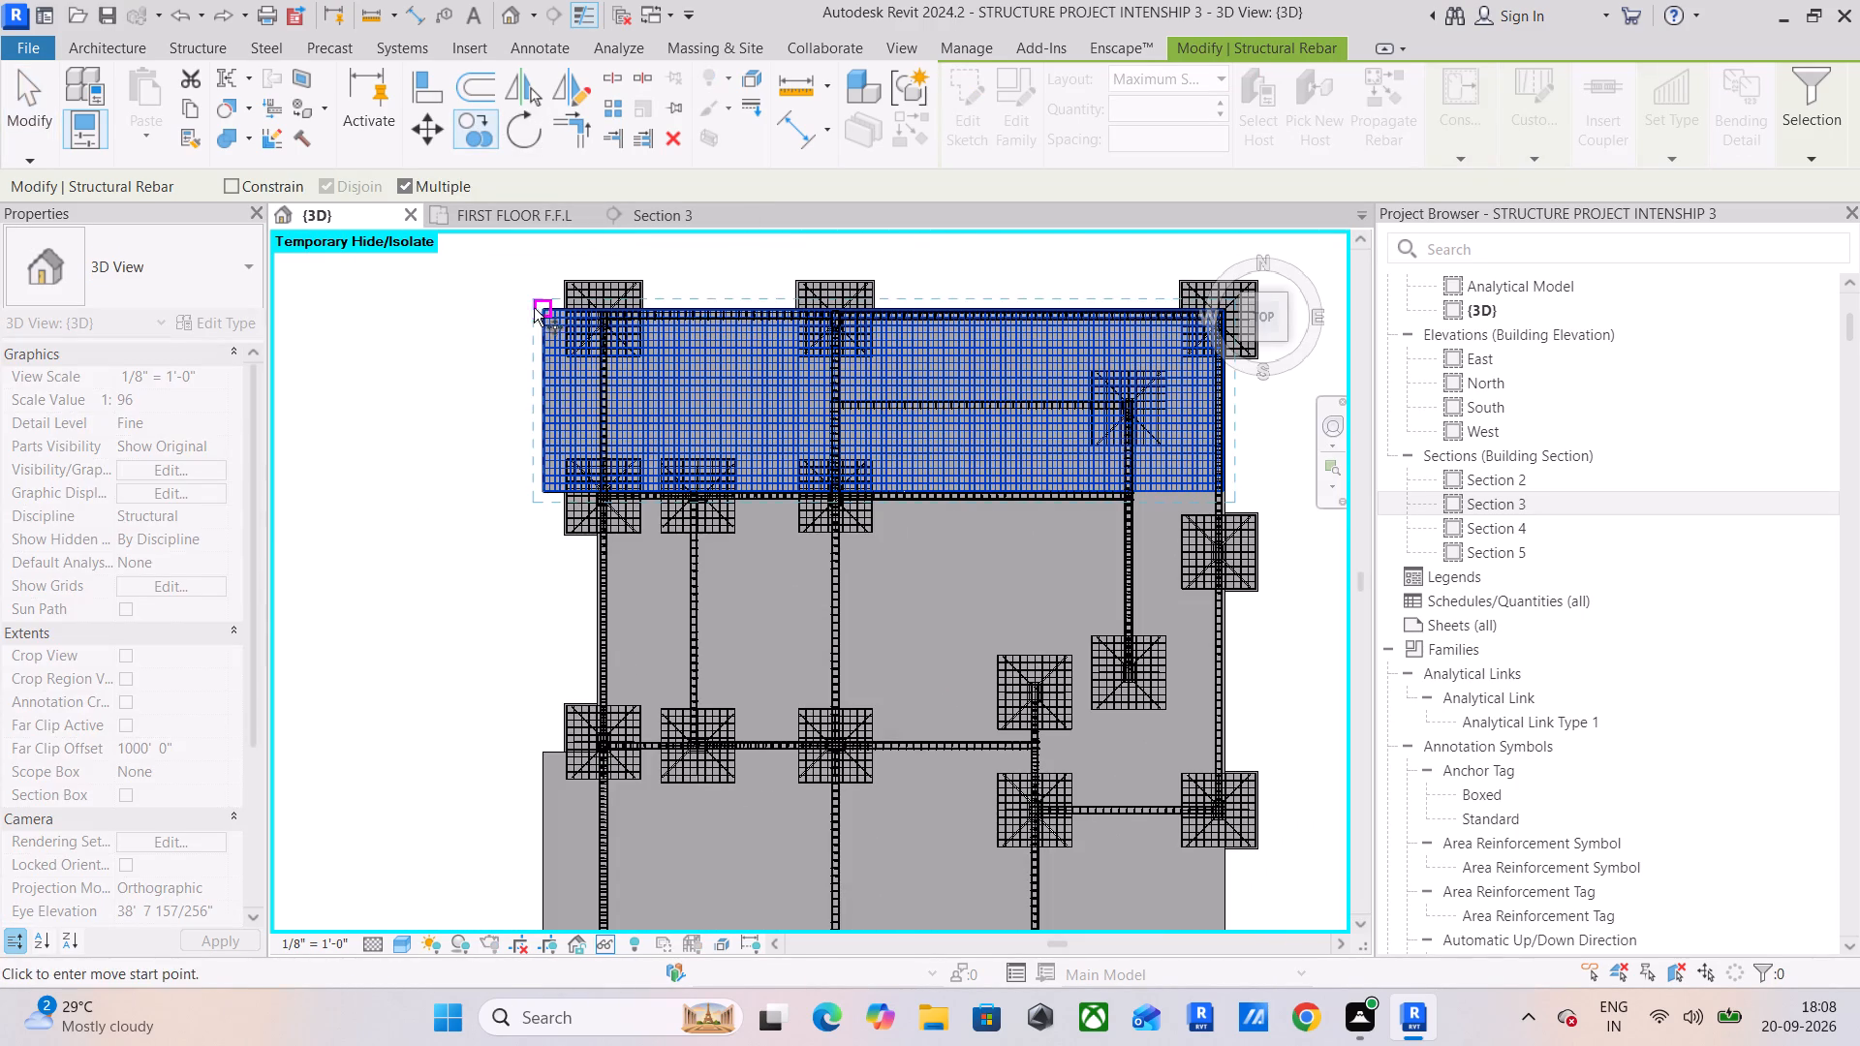
click(536, 306)
scroll(549, 503, up, 2)
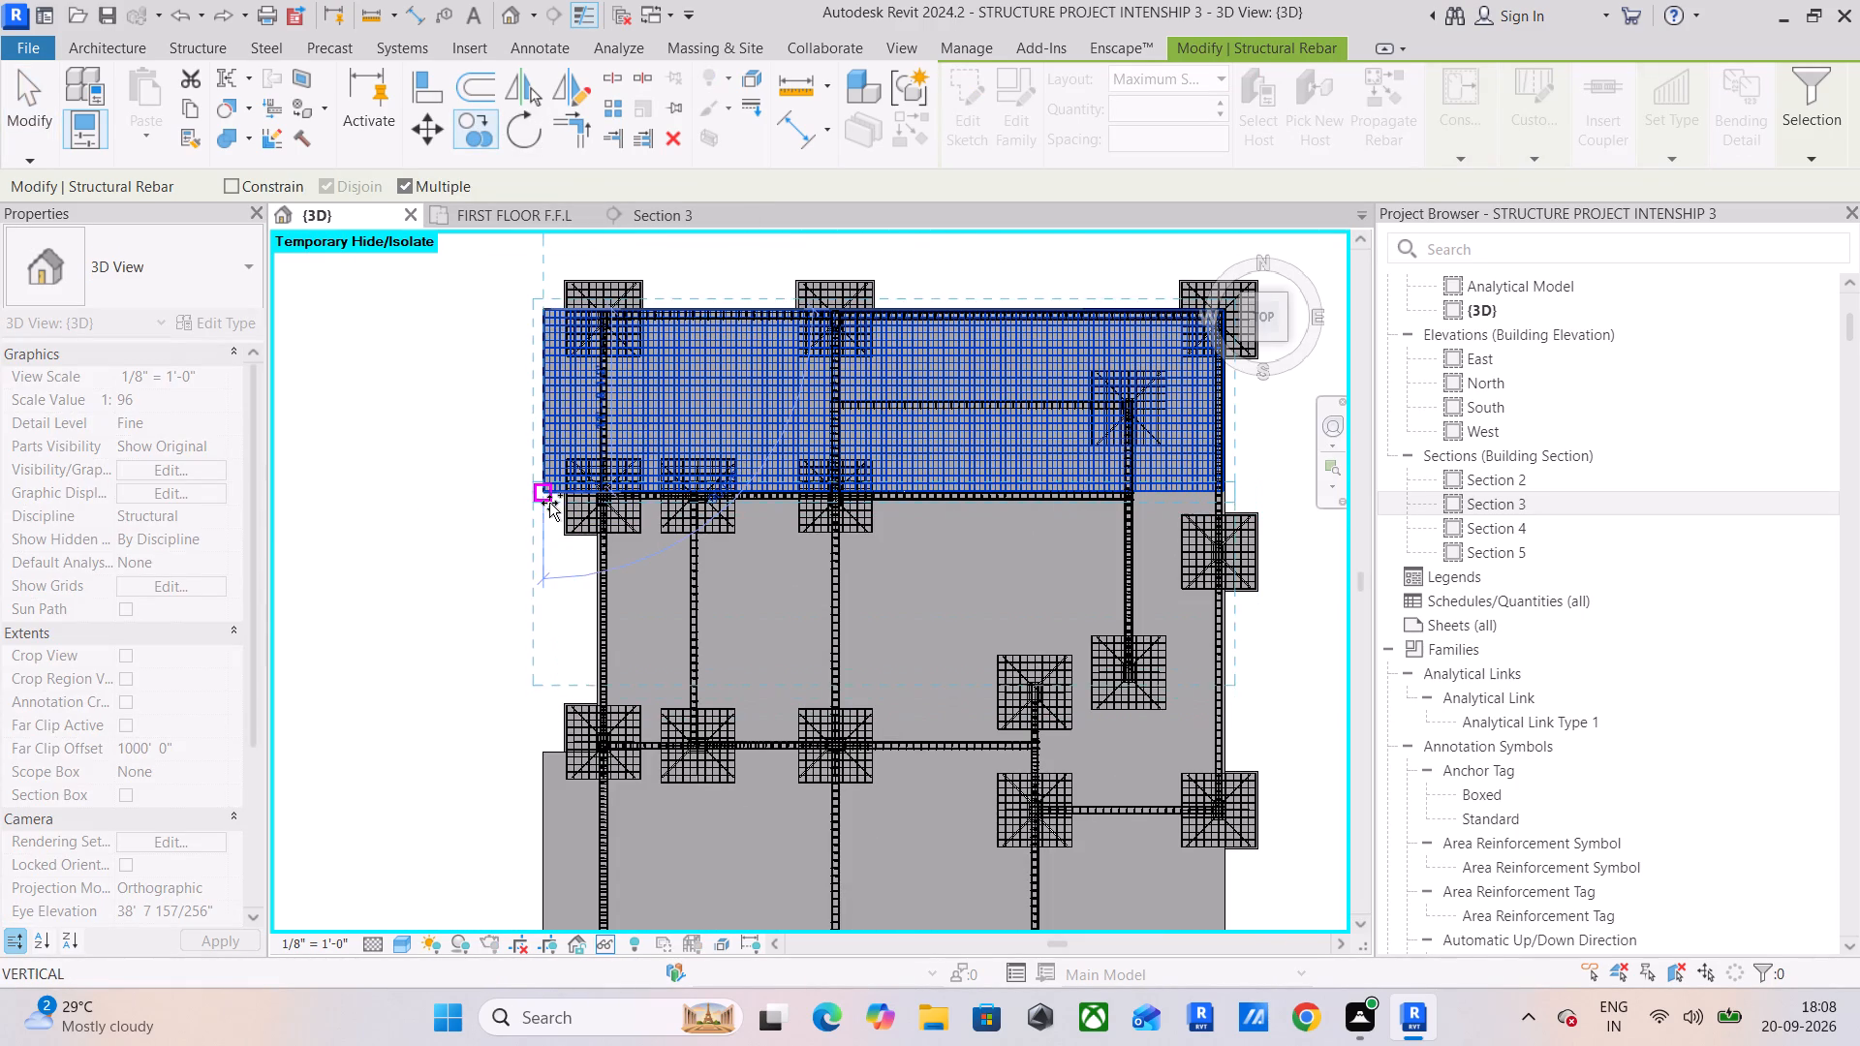
scroll(549, 503, up, 8)
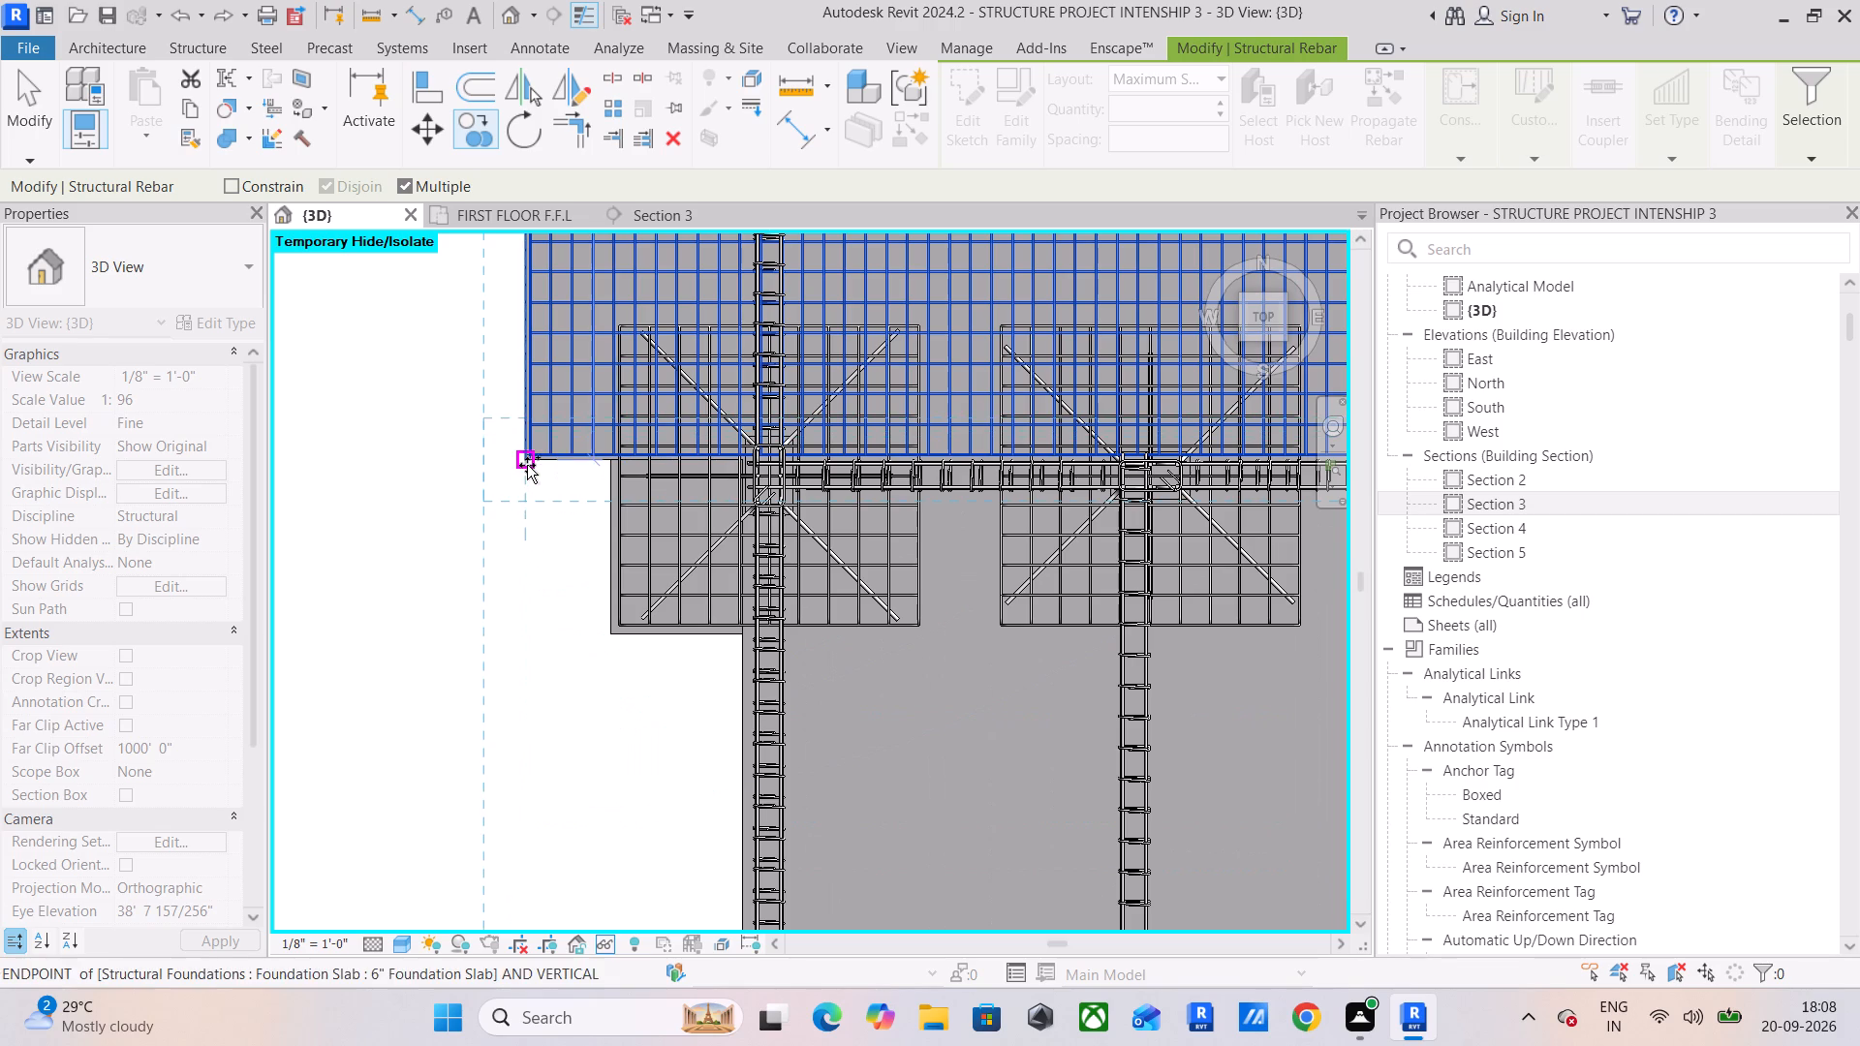
click(527, 465)
scroll(579, 560, down, 2)
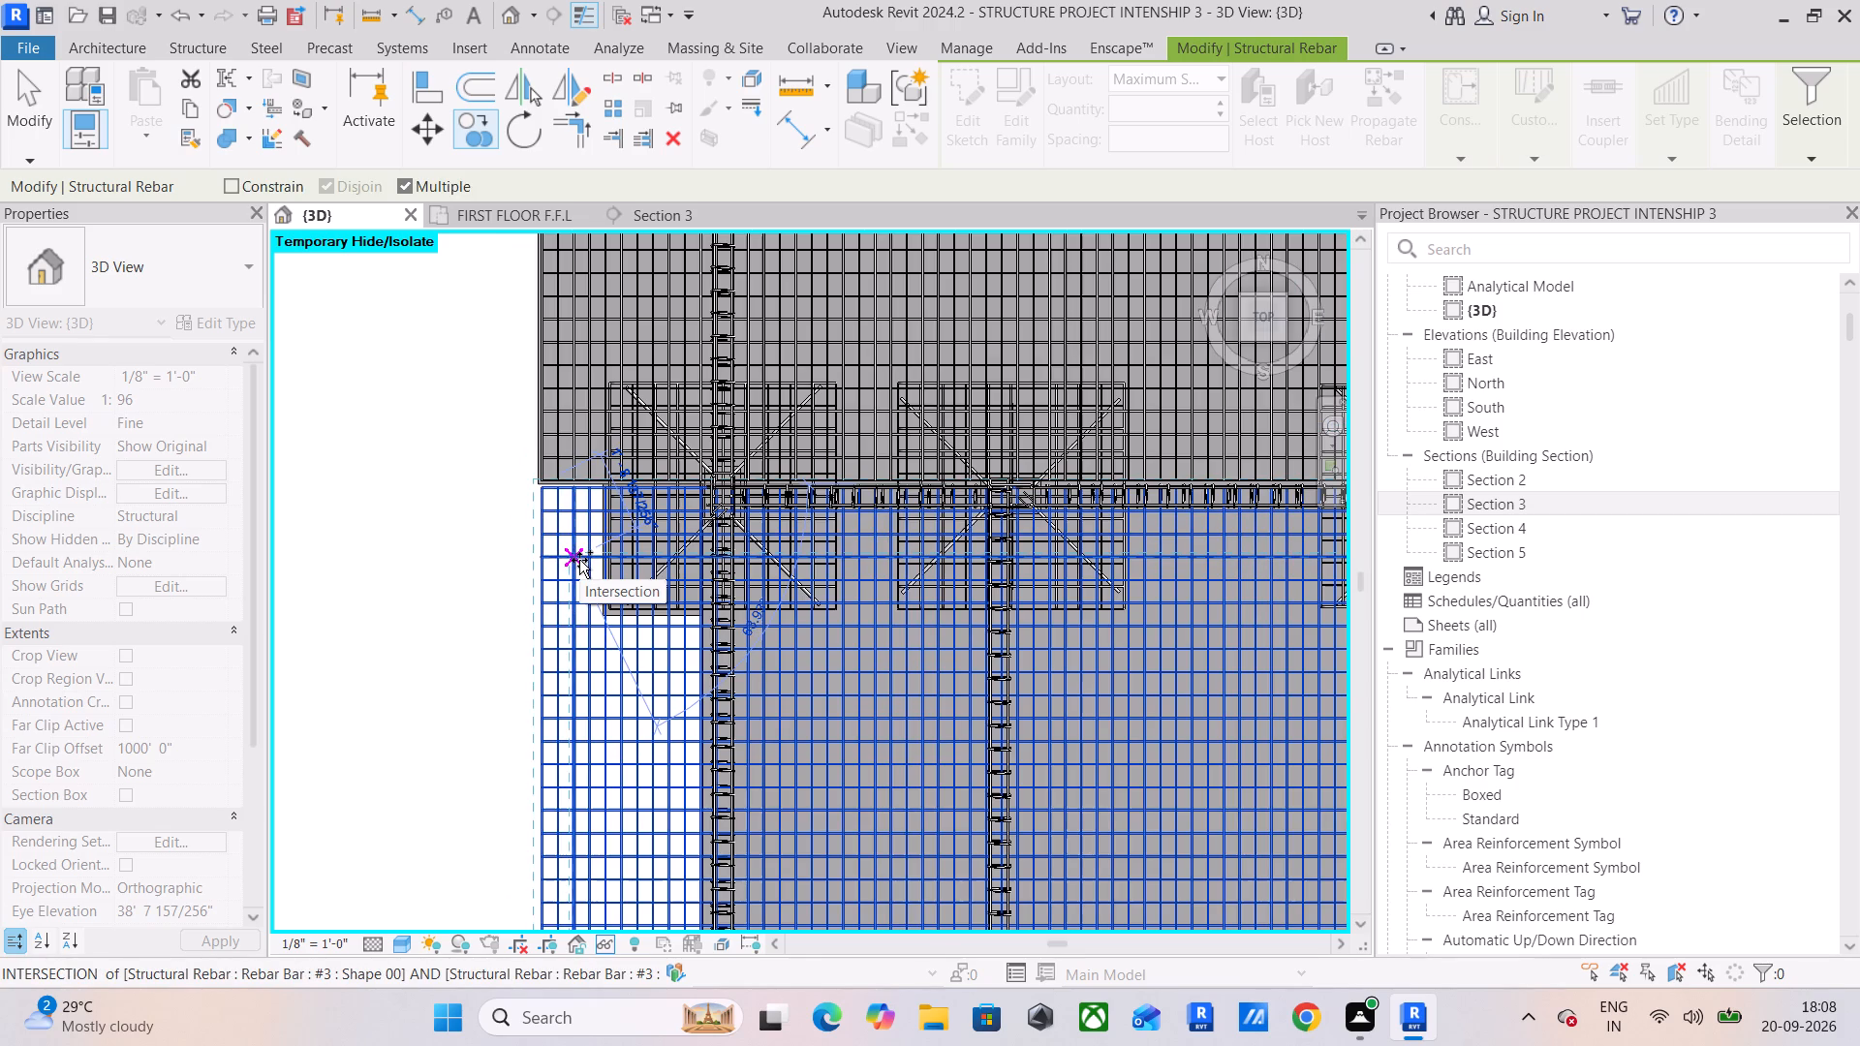
key(Escape)
key(Escape)
key(Escape)
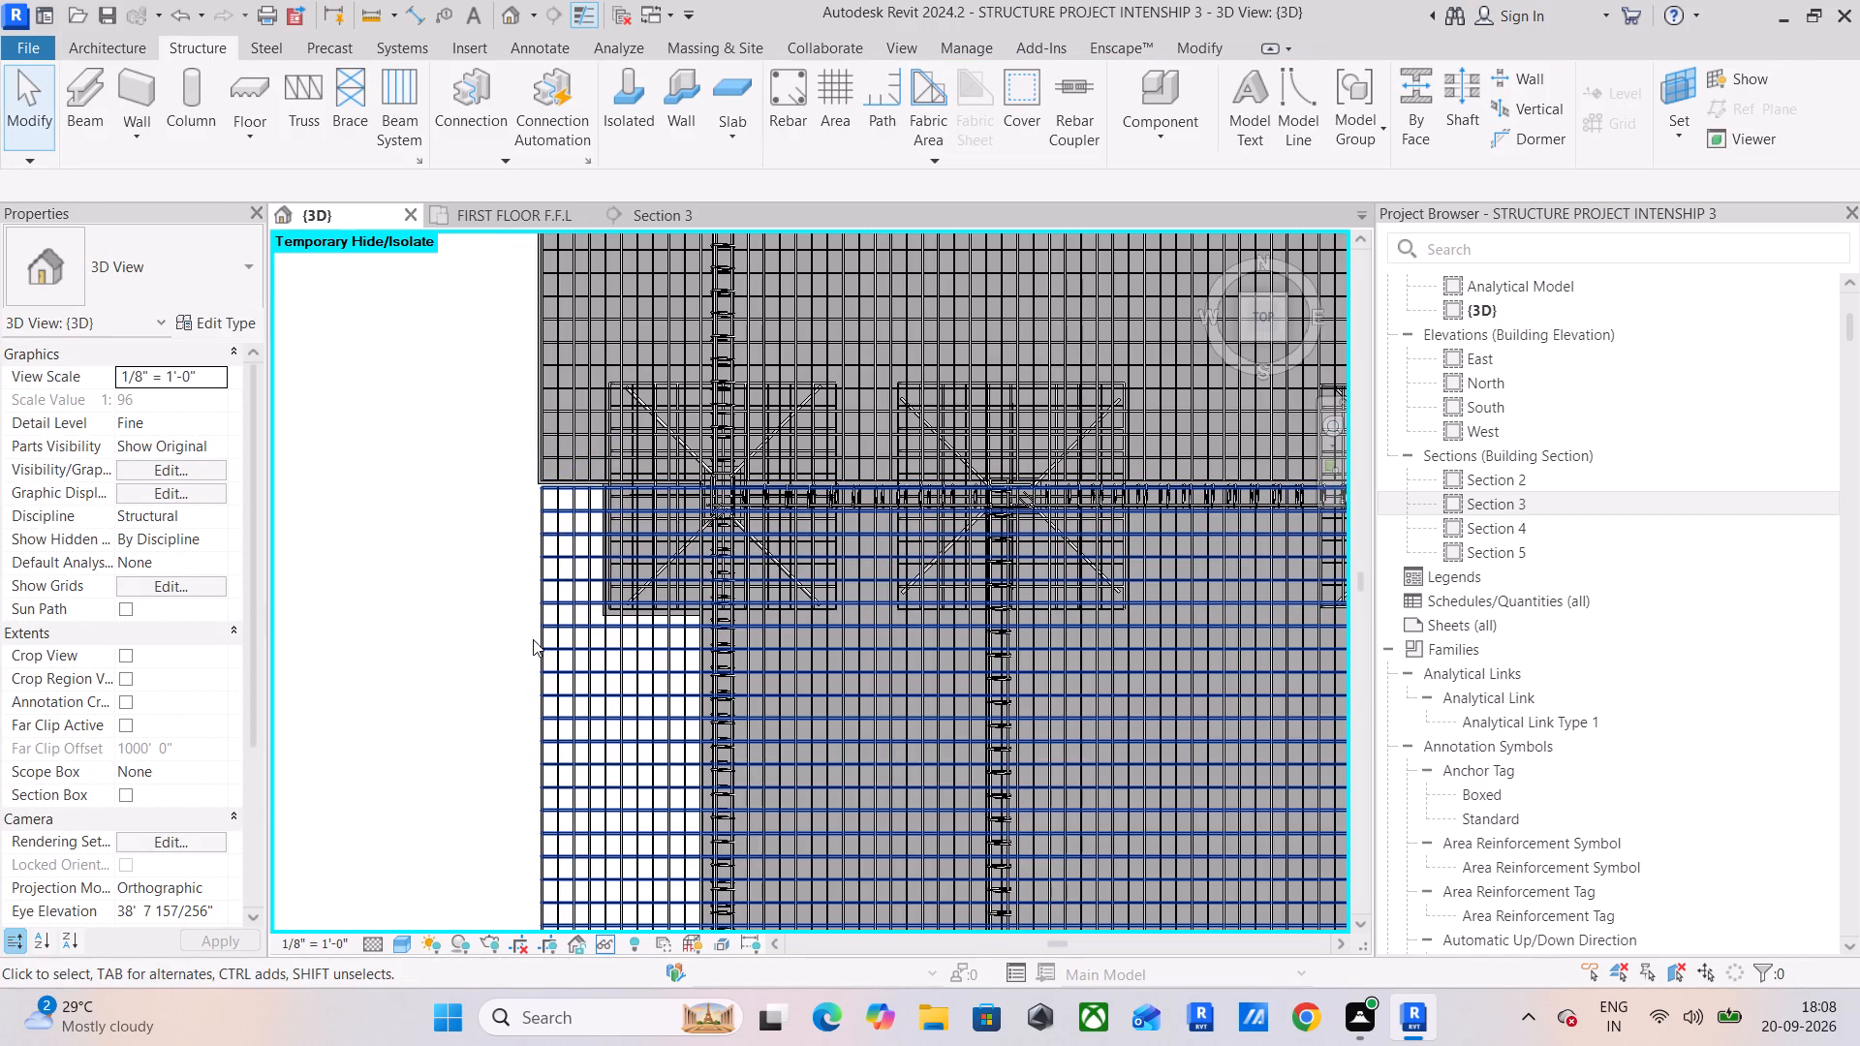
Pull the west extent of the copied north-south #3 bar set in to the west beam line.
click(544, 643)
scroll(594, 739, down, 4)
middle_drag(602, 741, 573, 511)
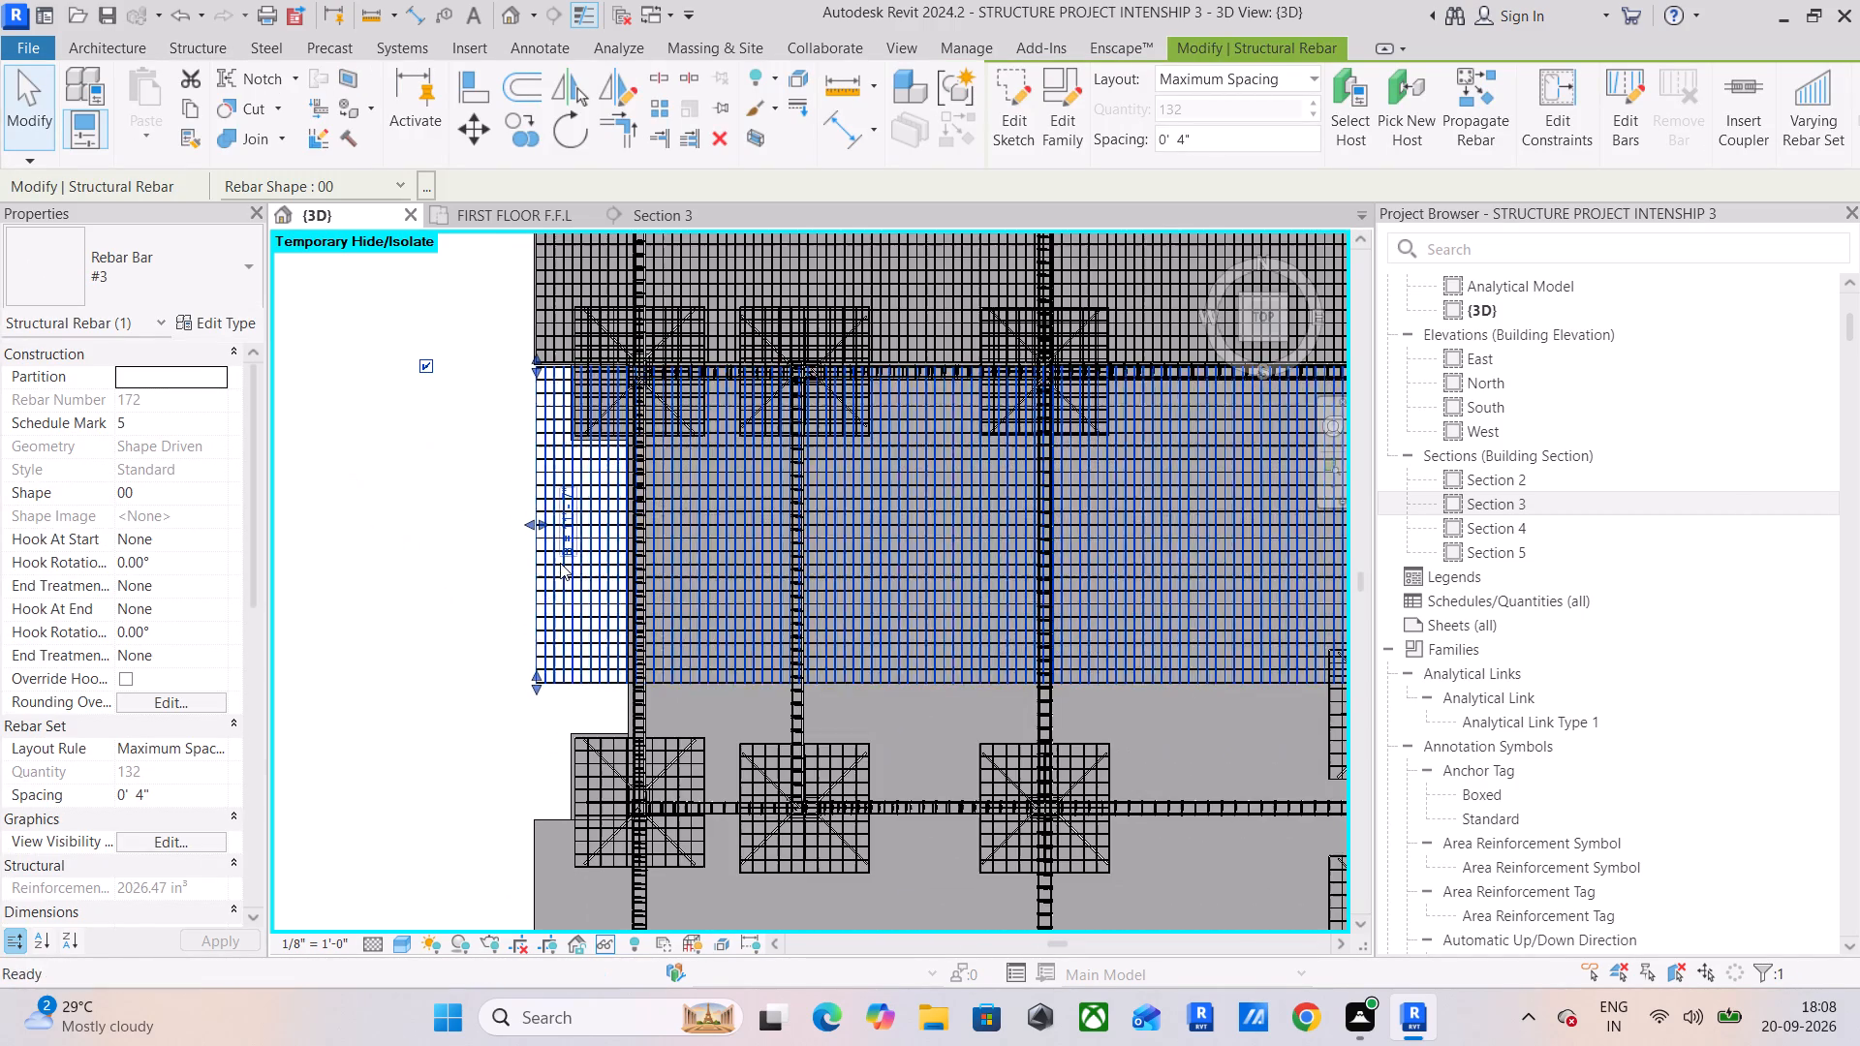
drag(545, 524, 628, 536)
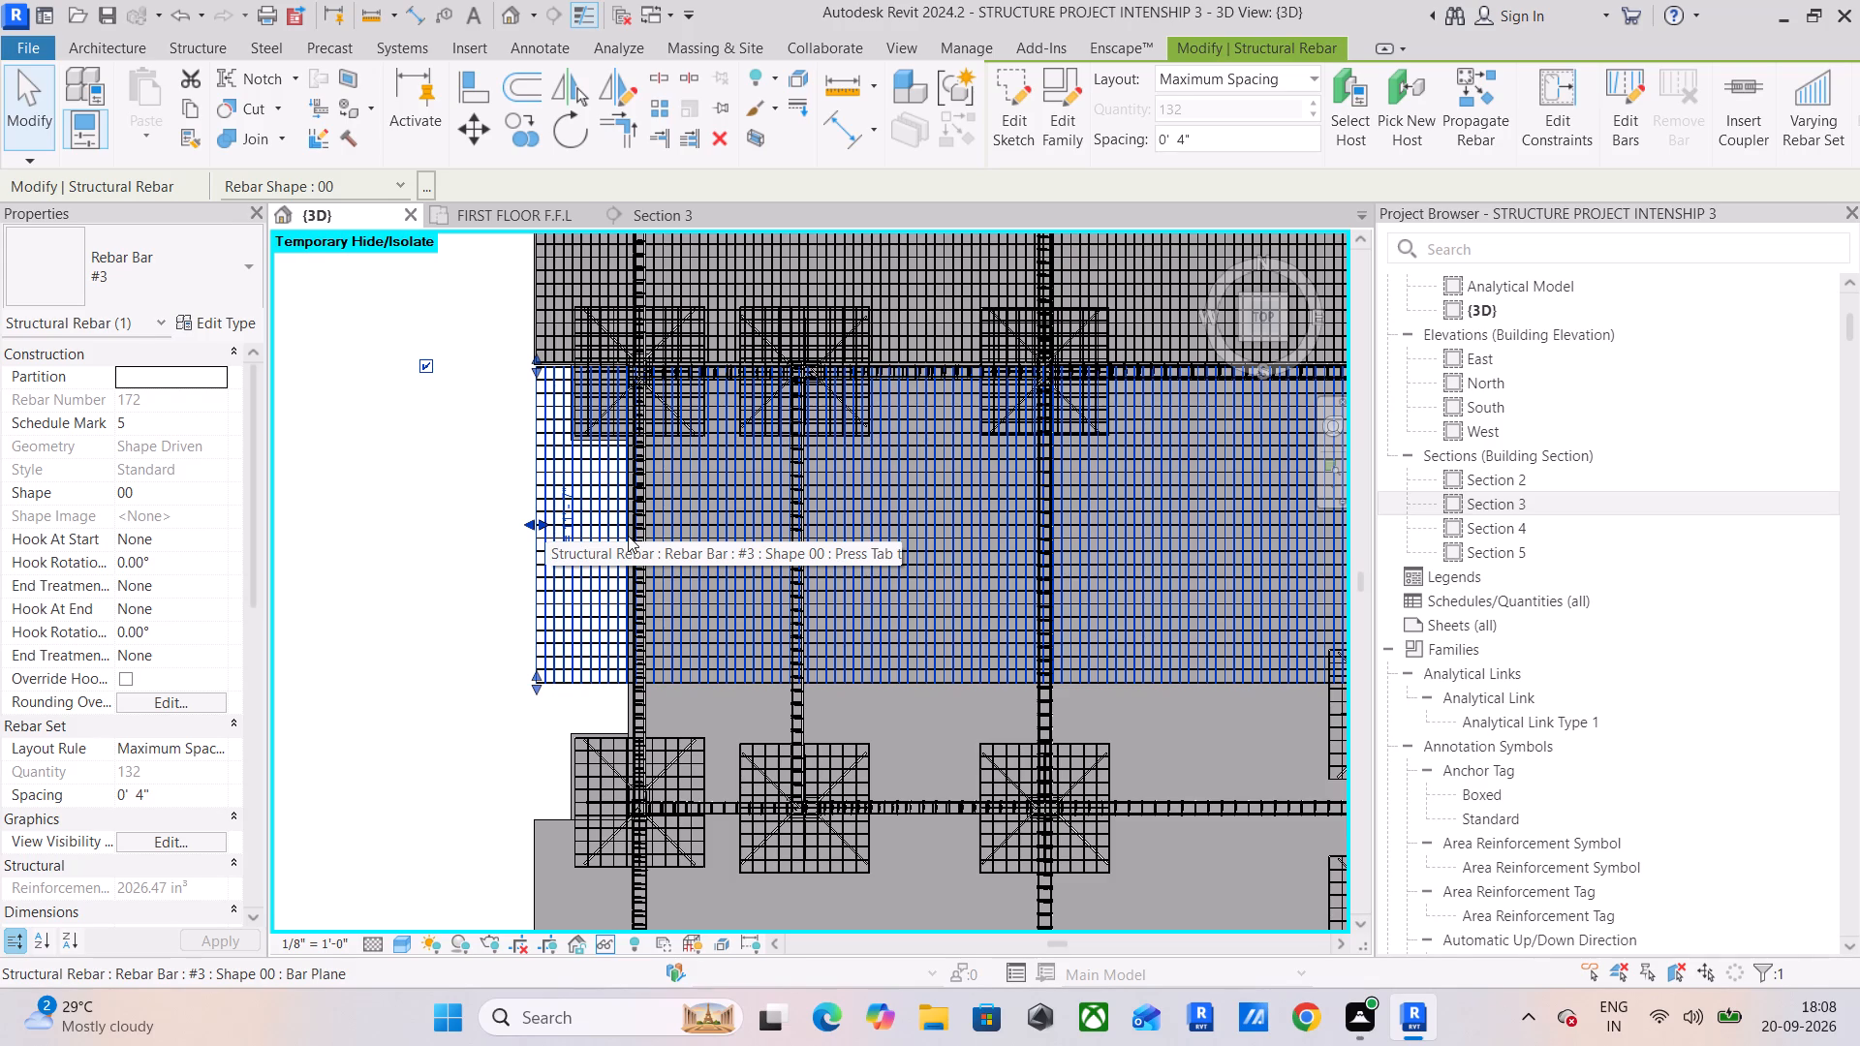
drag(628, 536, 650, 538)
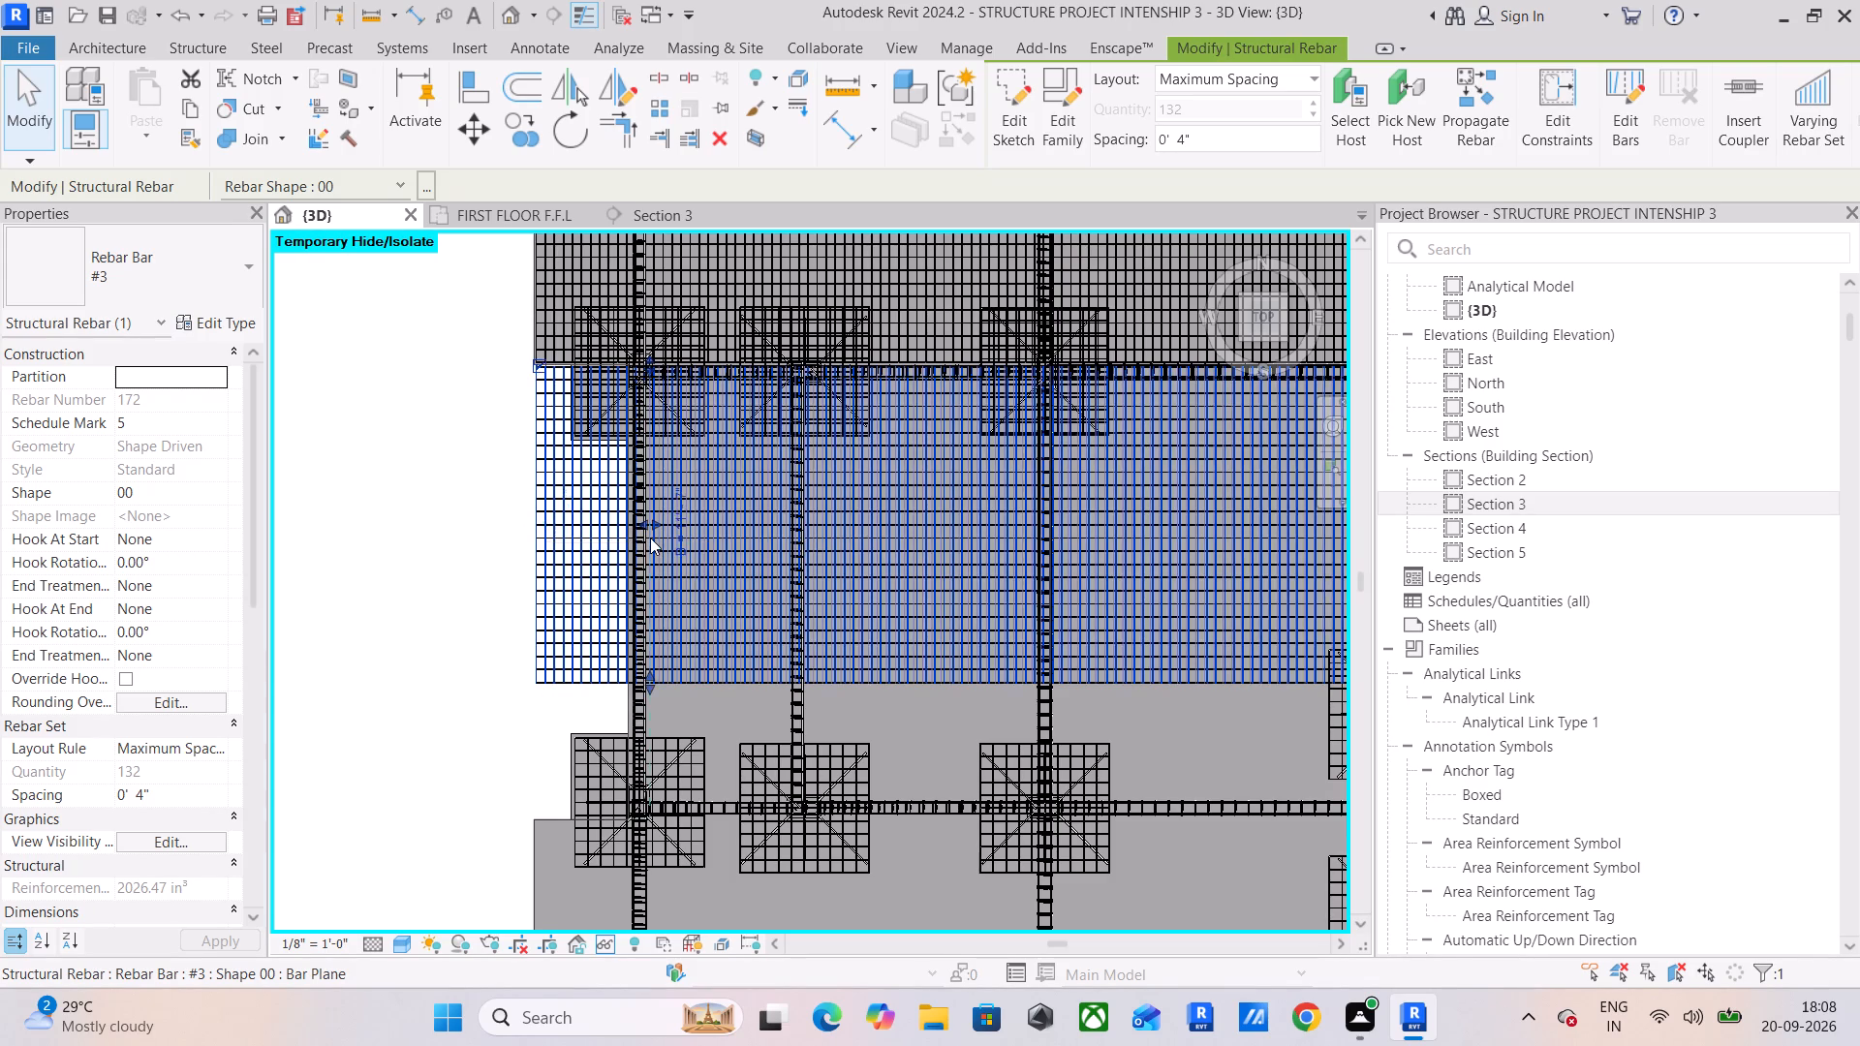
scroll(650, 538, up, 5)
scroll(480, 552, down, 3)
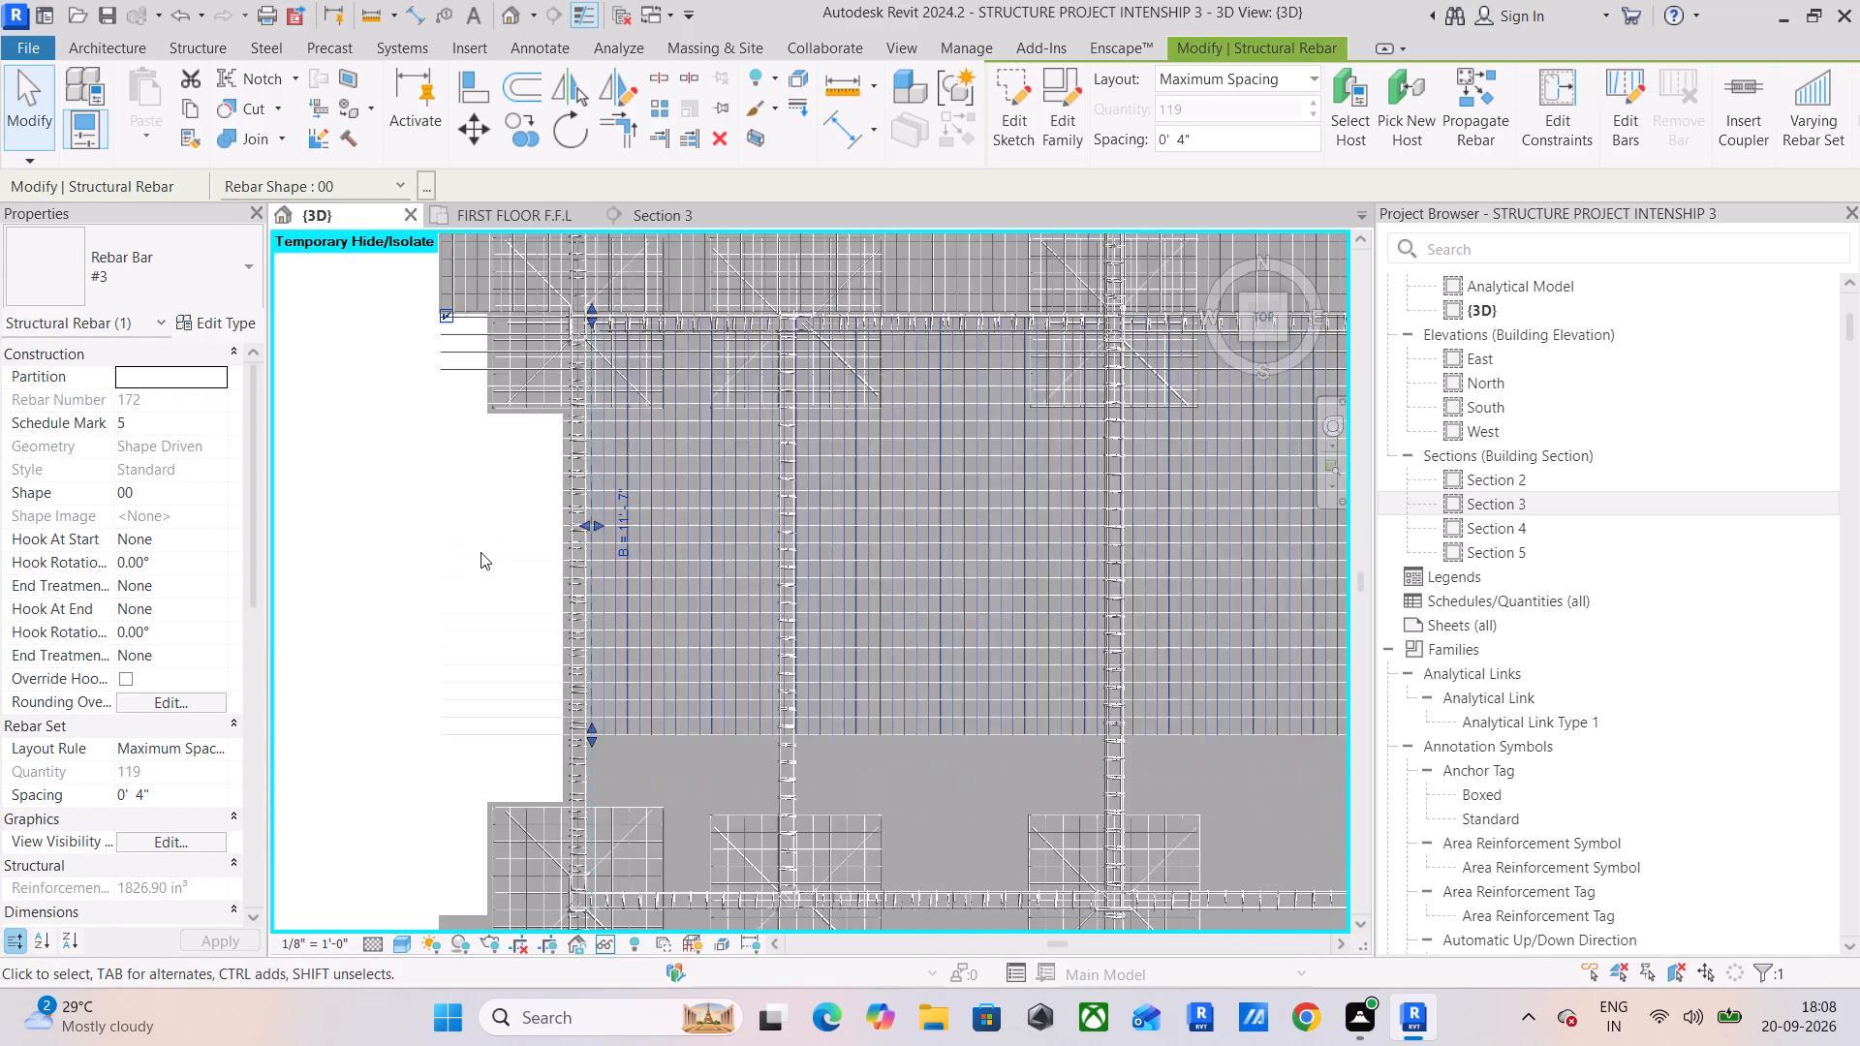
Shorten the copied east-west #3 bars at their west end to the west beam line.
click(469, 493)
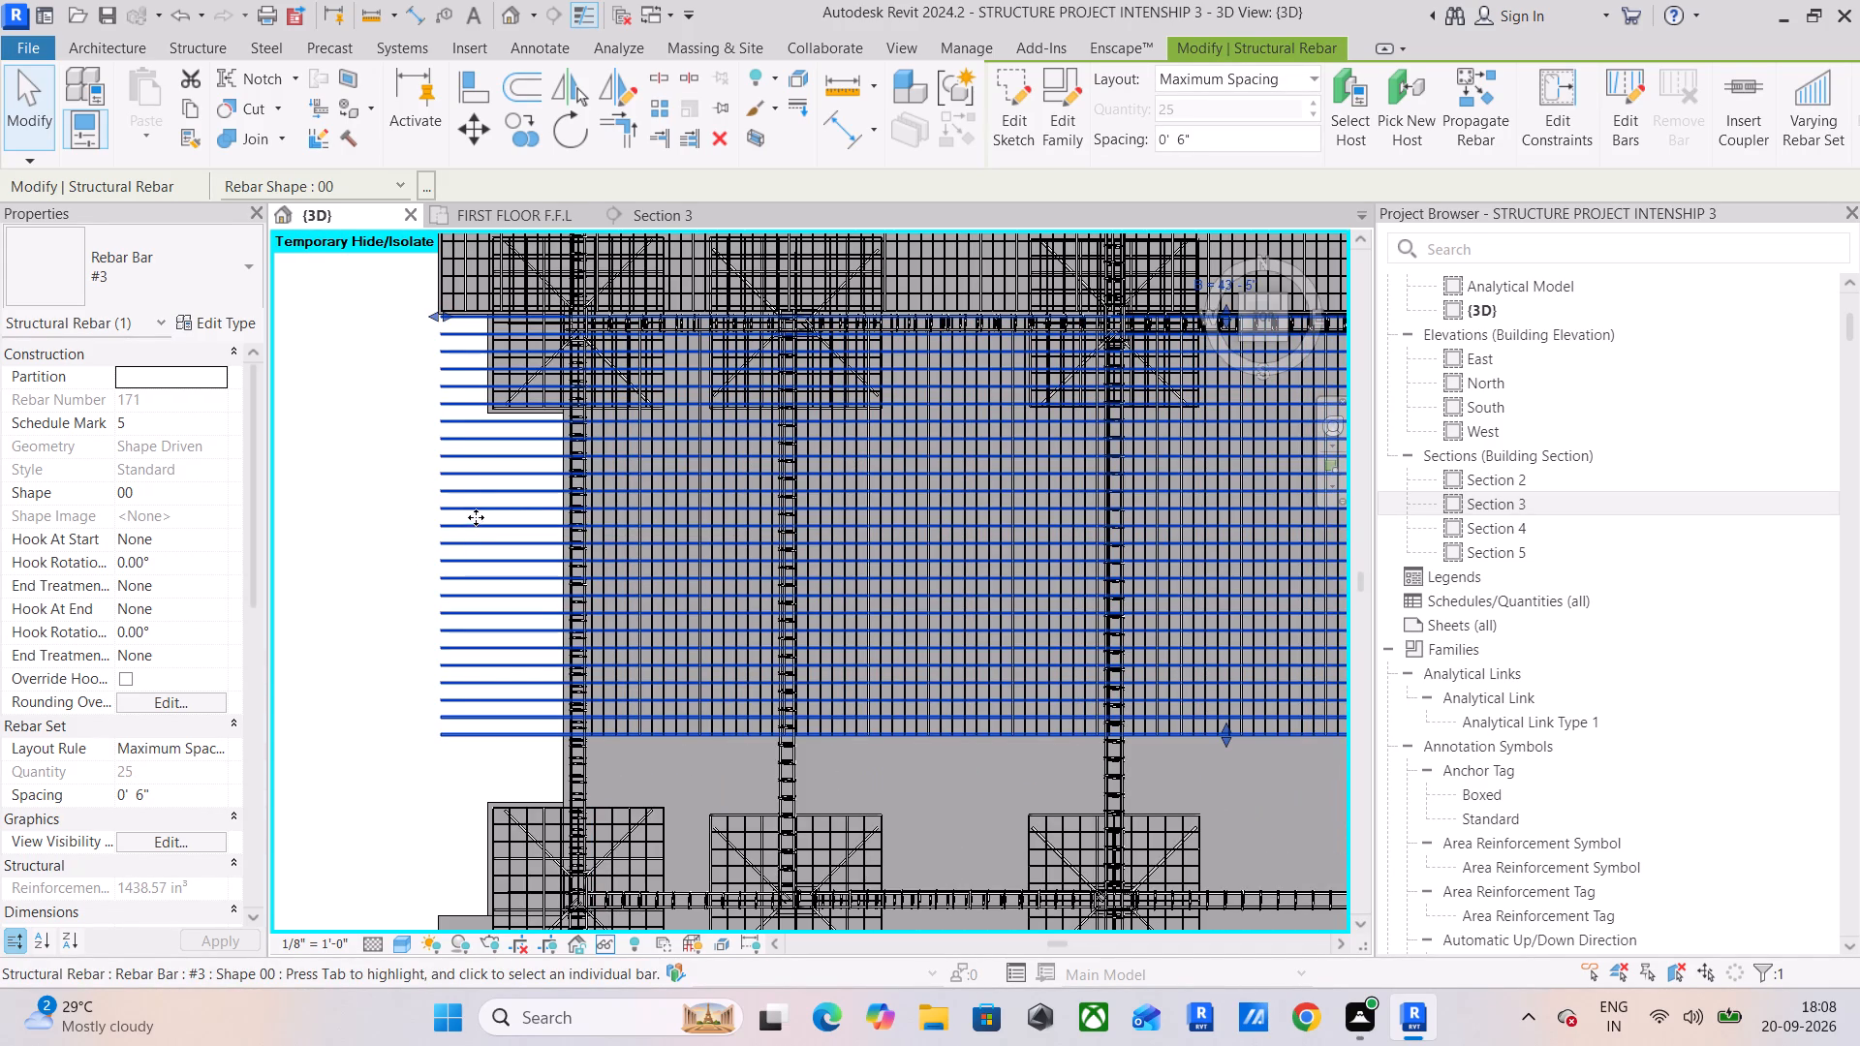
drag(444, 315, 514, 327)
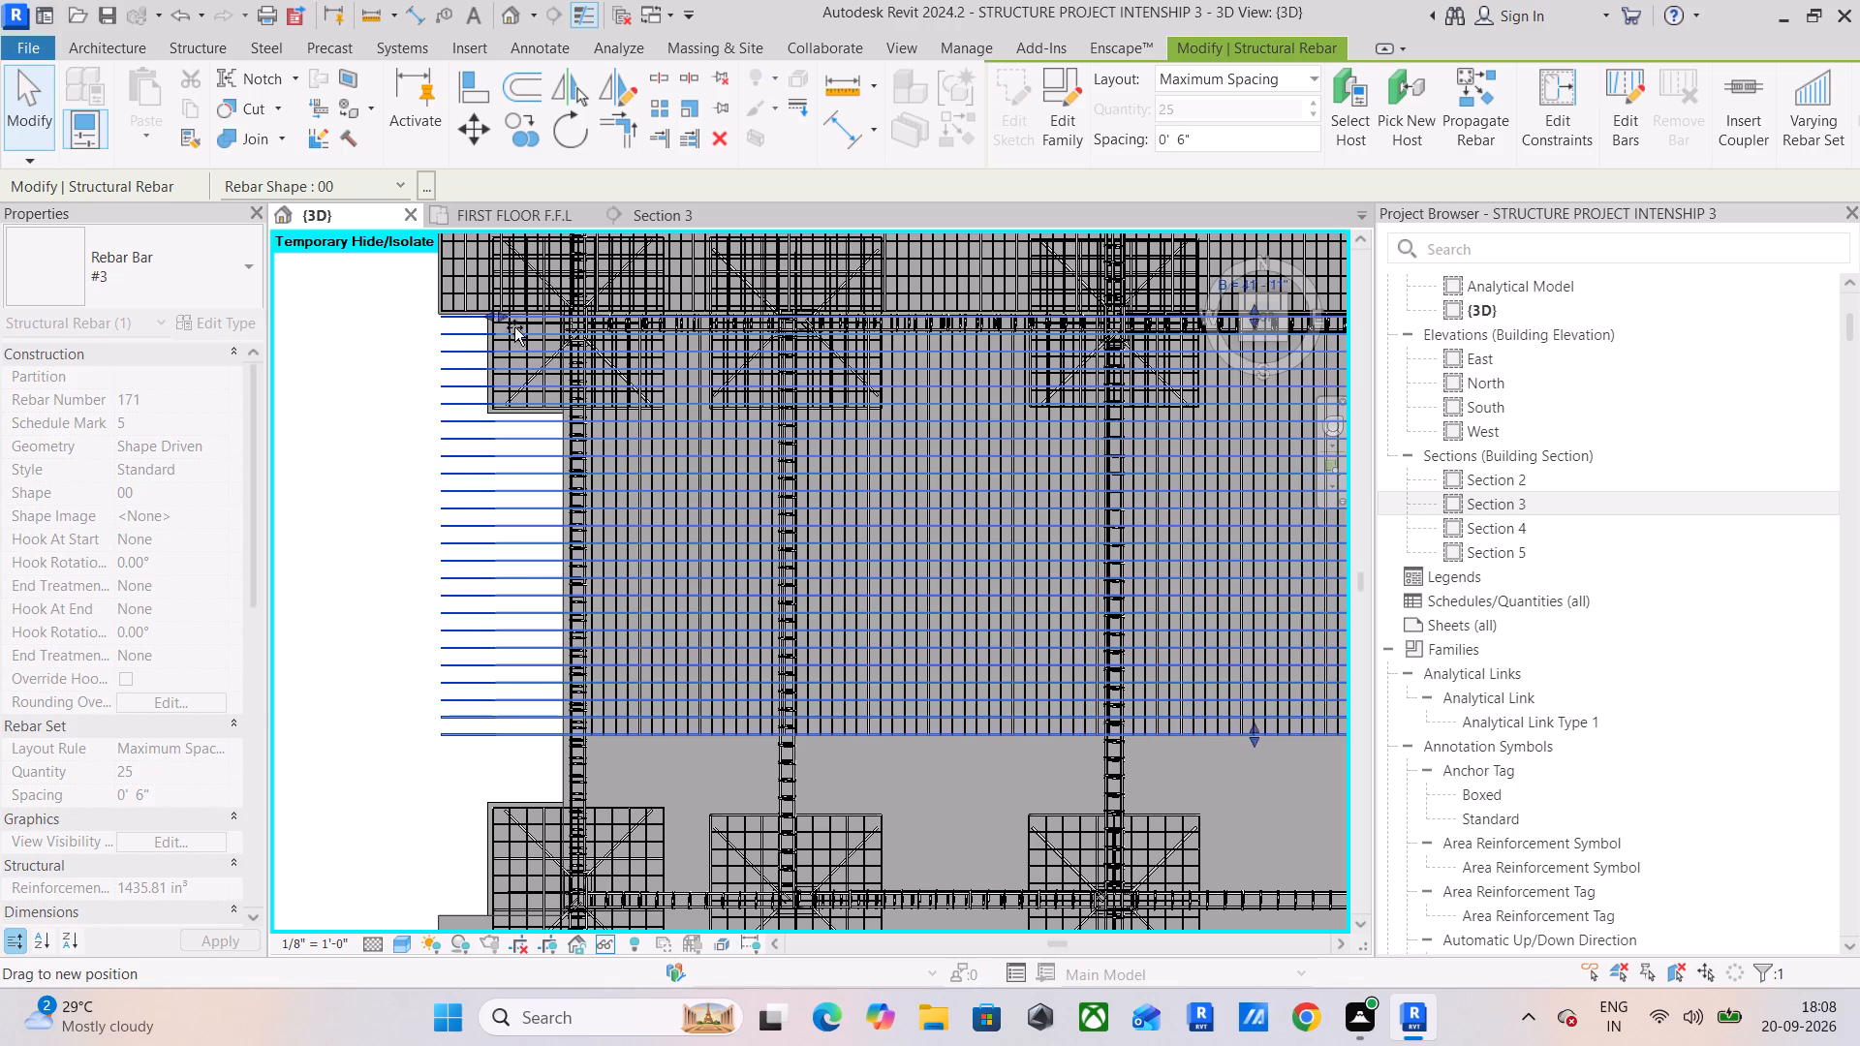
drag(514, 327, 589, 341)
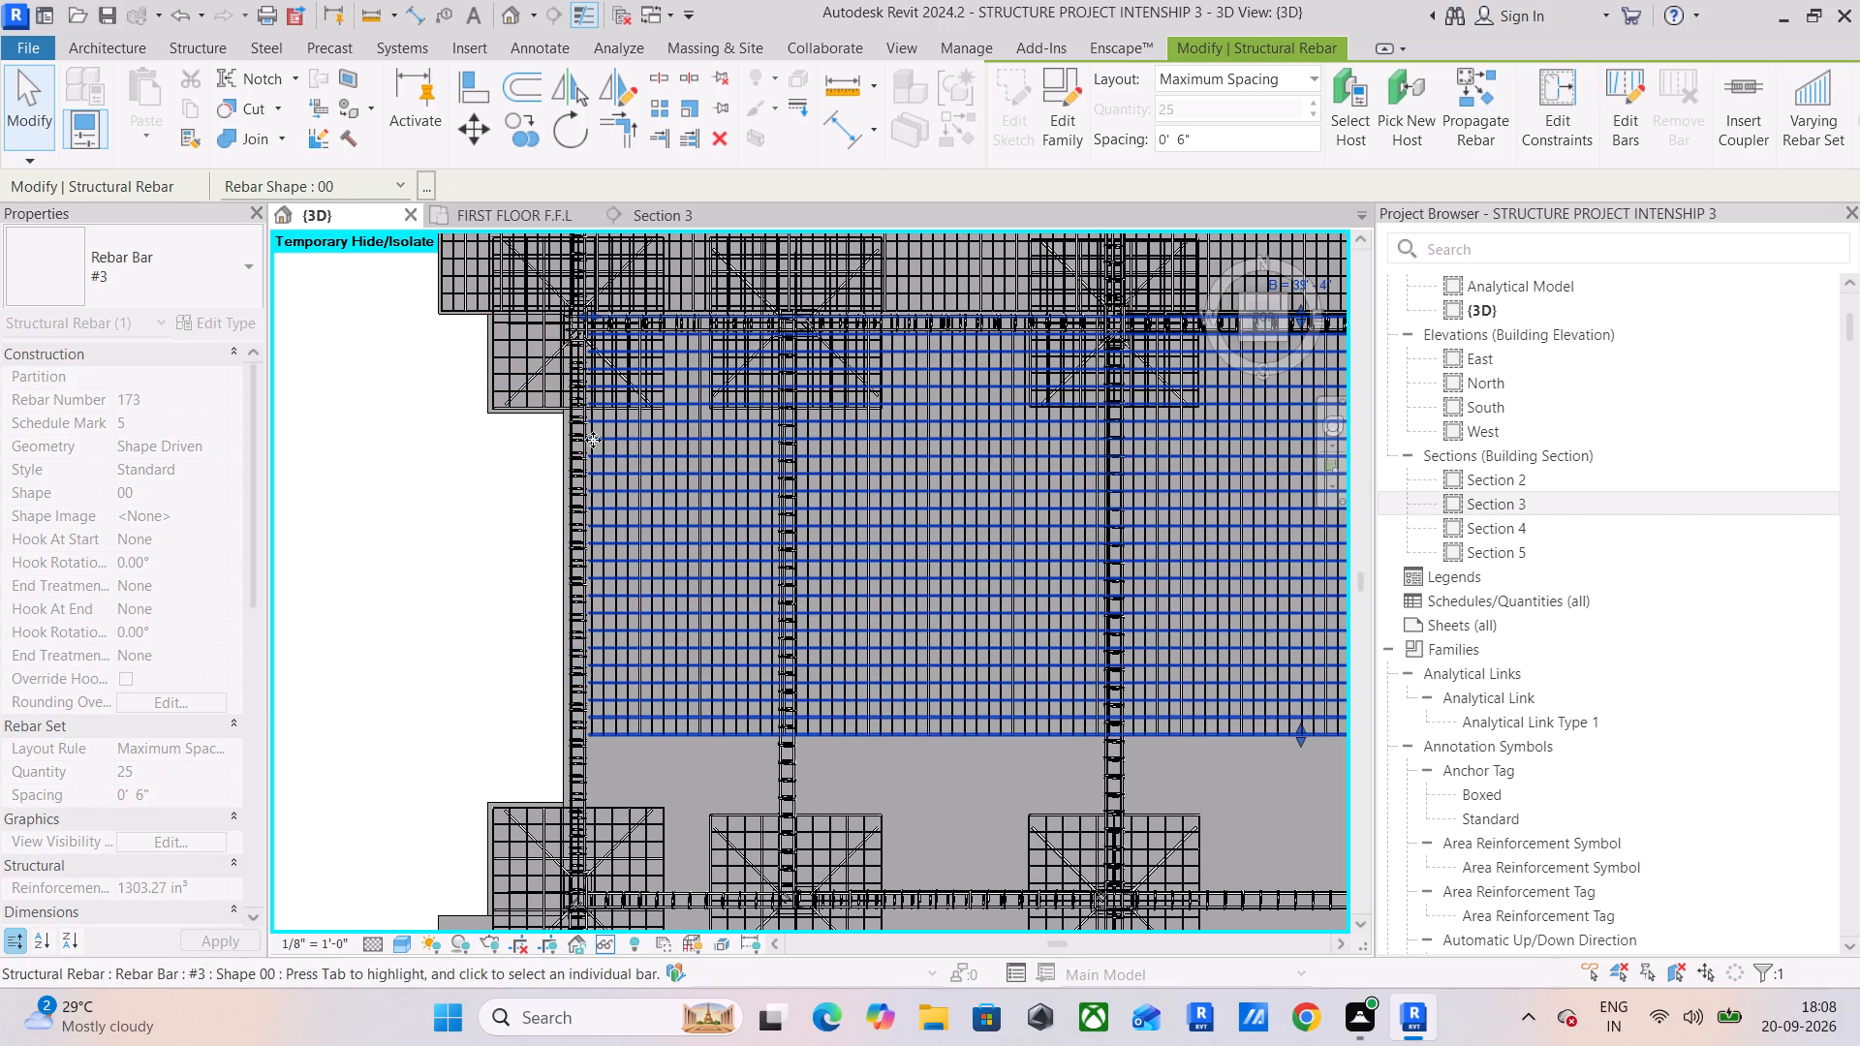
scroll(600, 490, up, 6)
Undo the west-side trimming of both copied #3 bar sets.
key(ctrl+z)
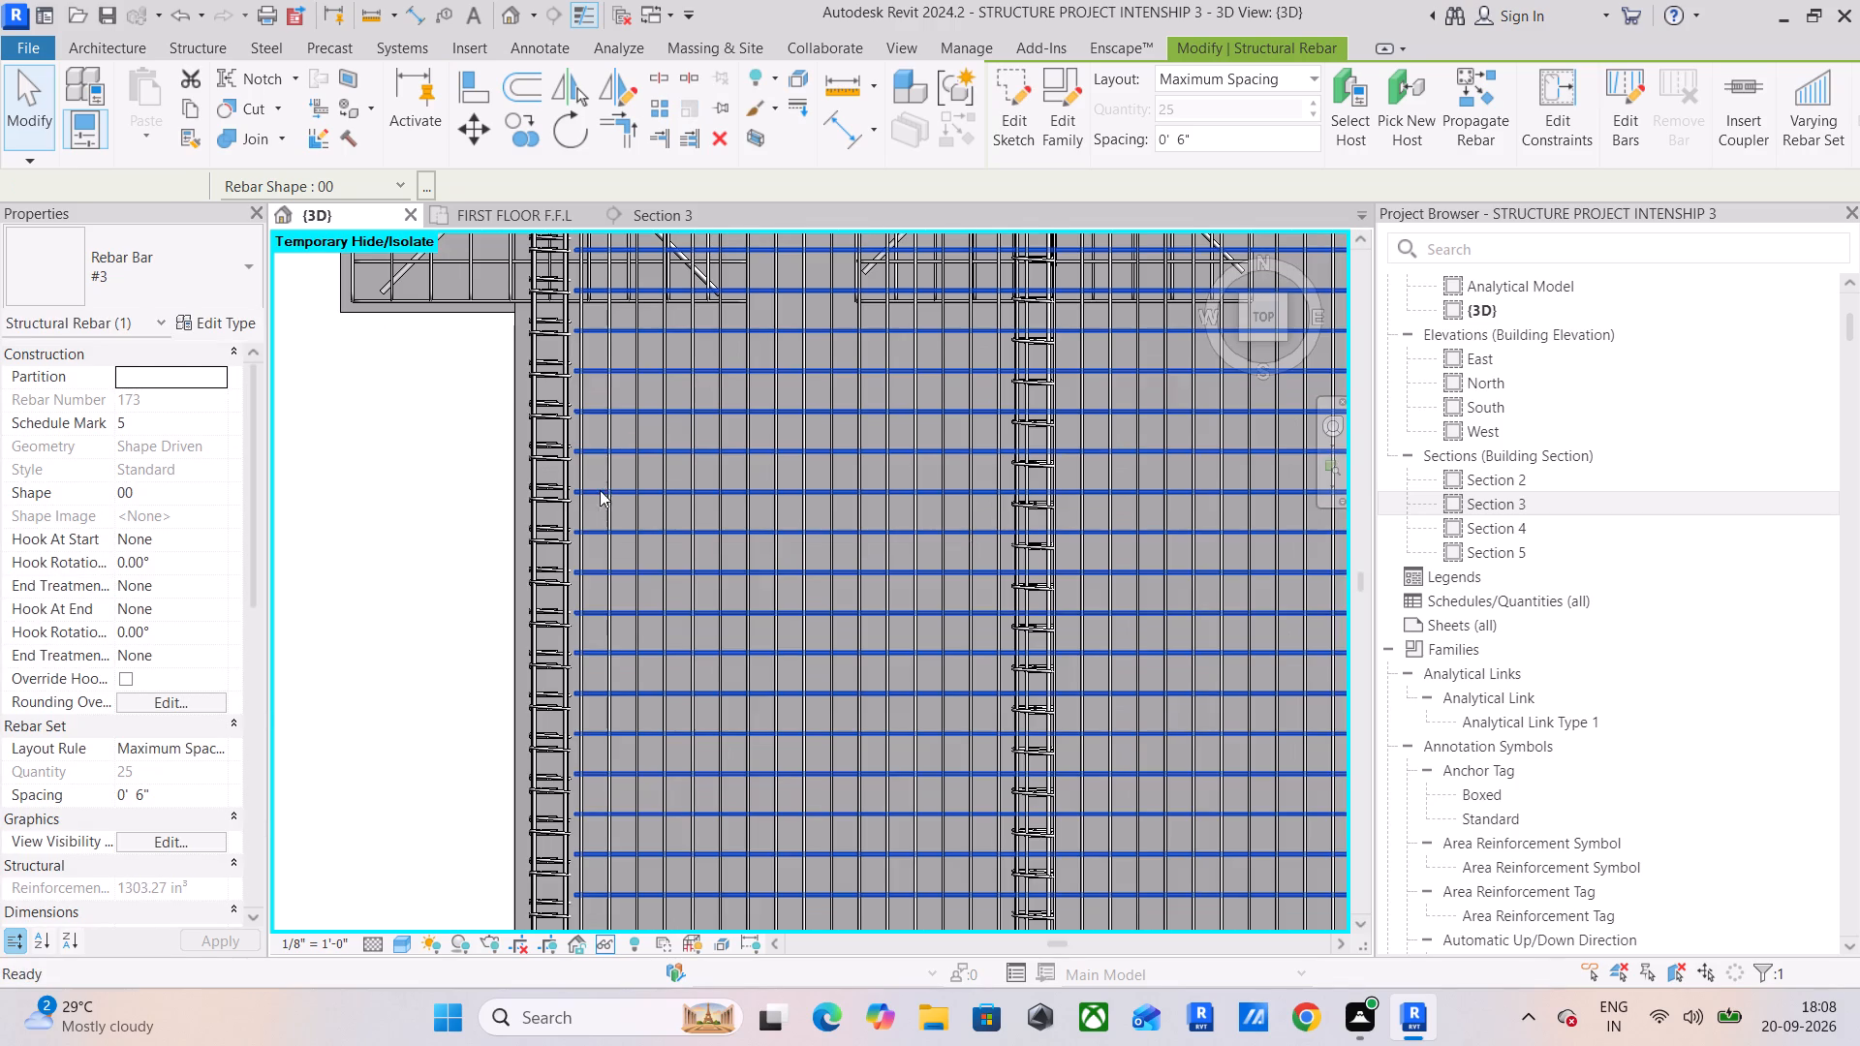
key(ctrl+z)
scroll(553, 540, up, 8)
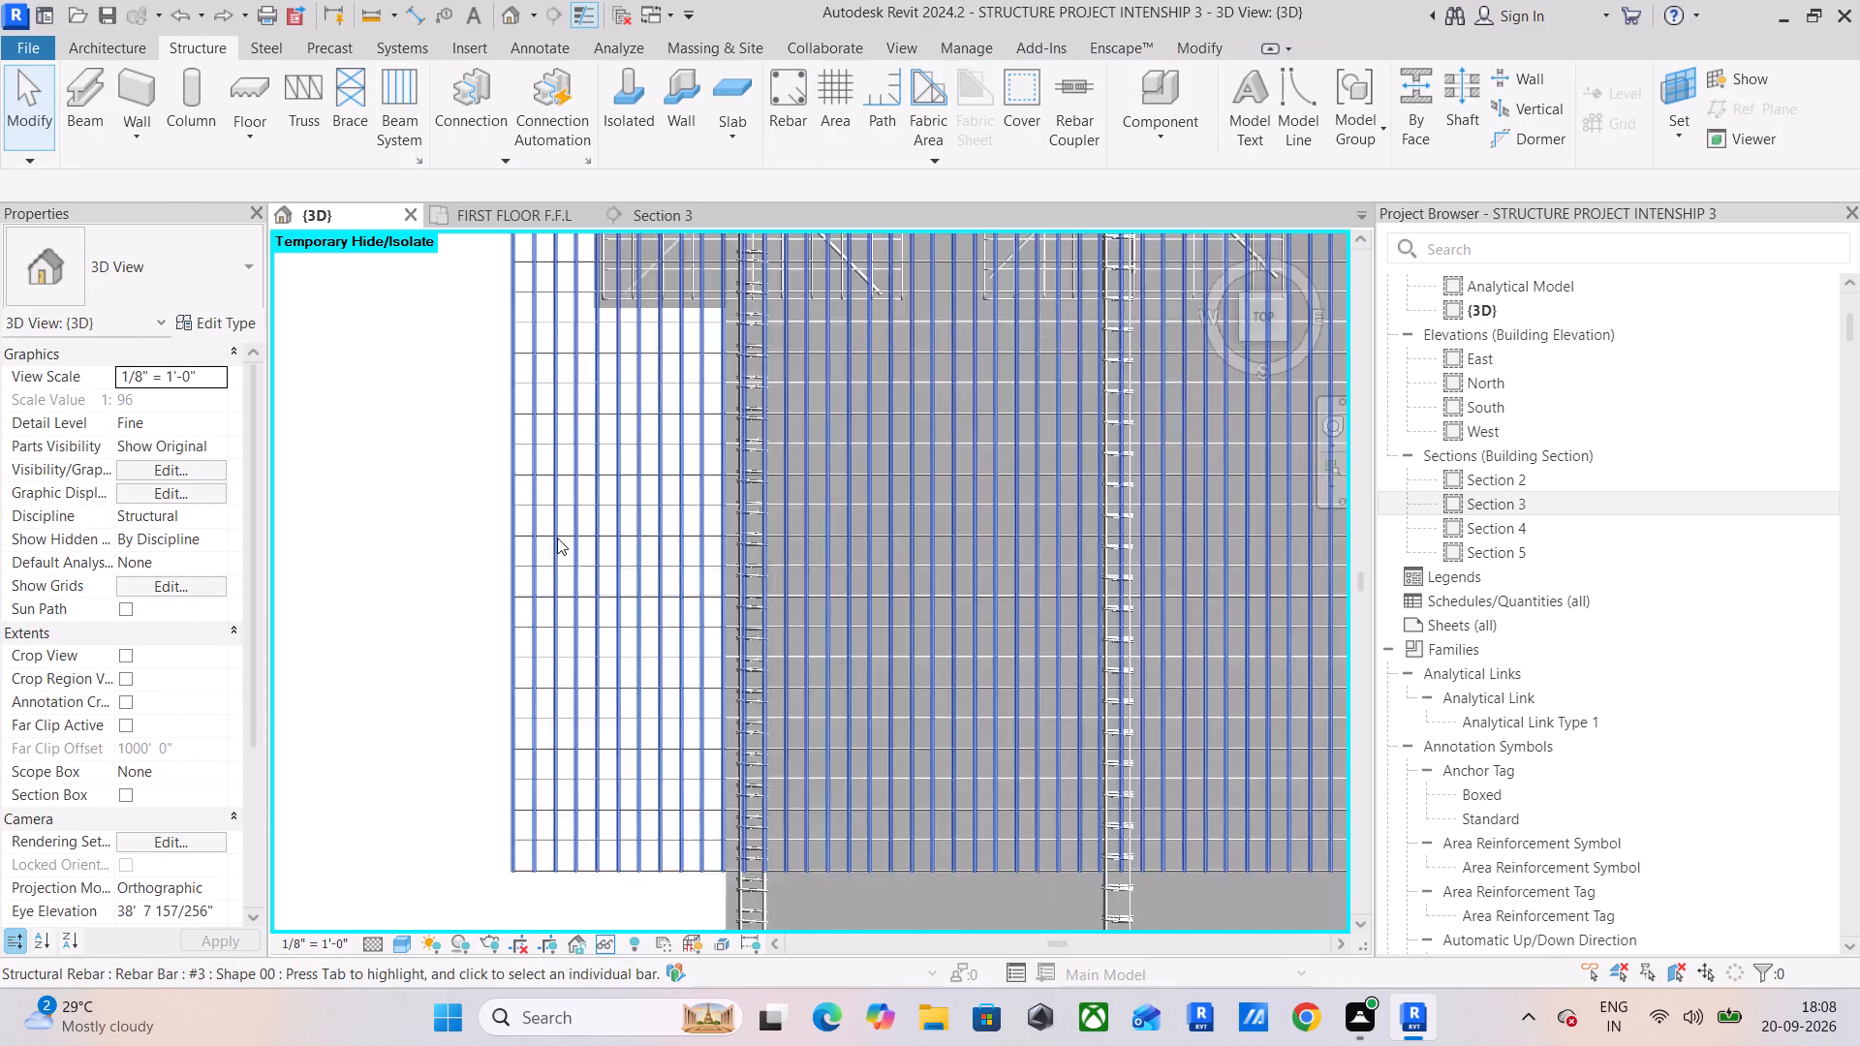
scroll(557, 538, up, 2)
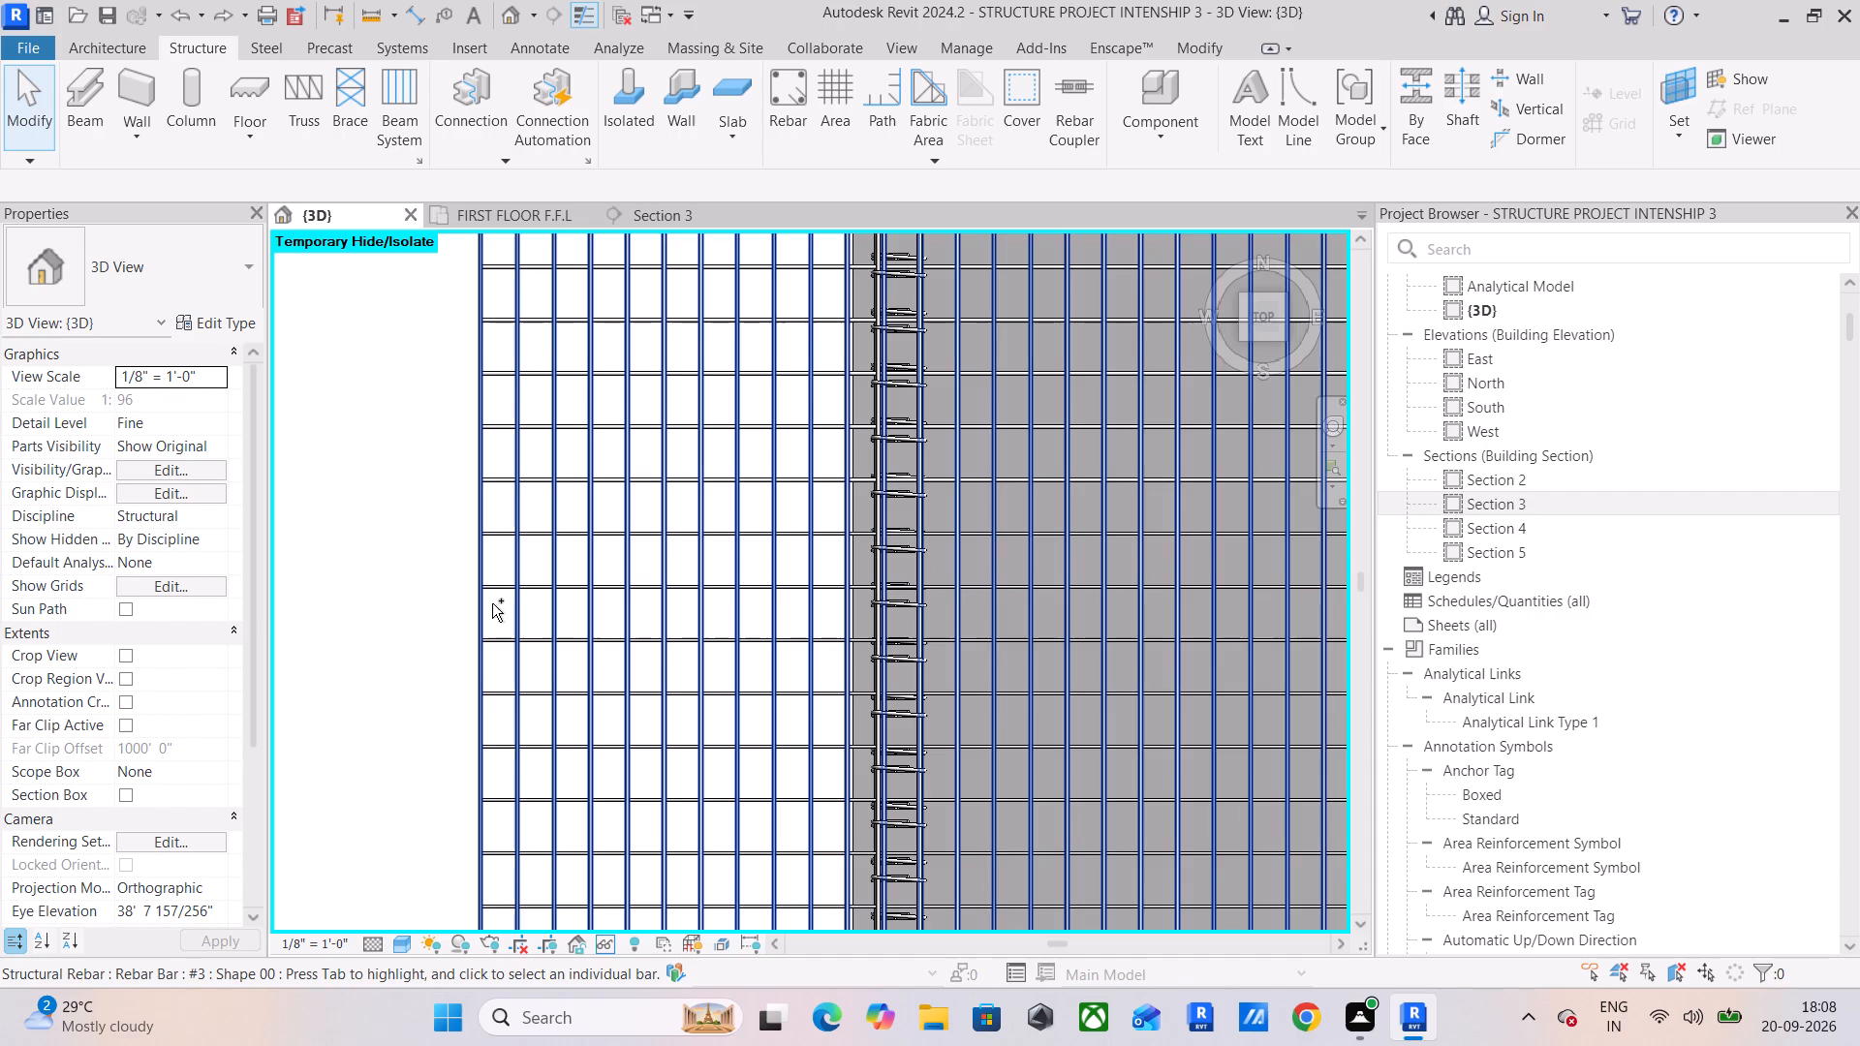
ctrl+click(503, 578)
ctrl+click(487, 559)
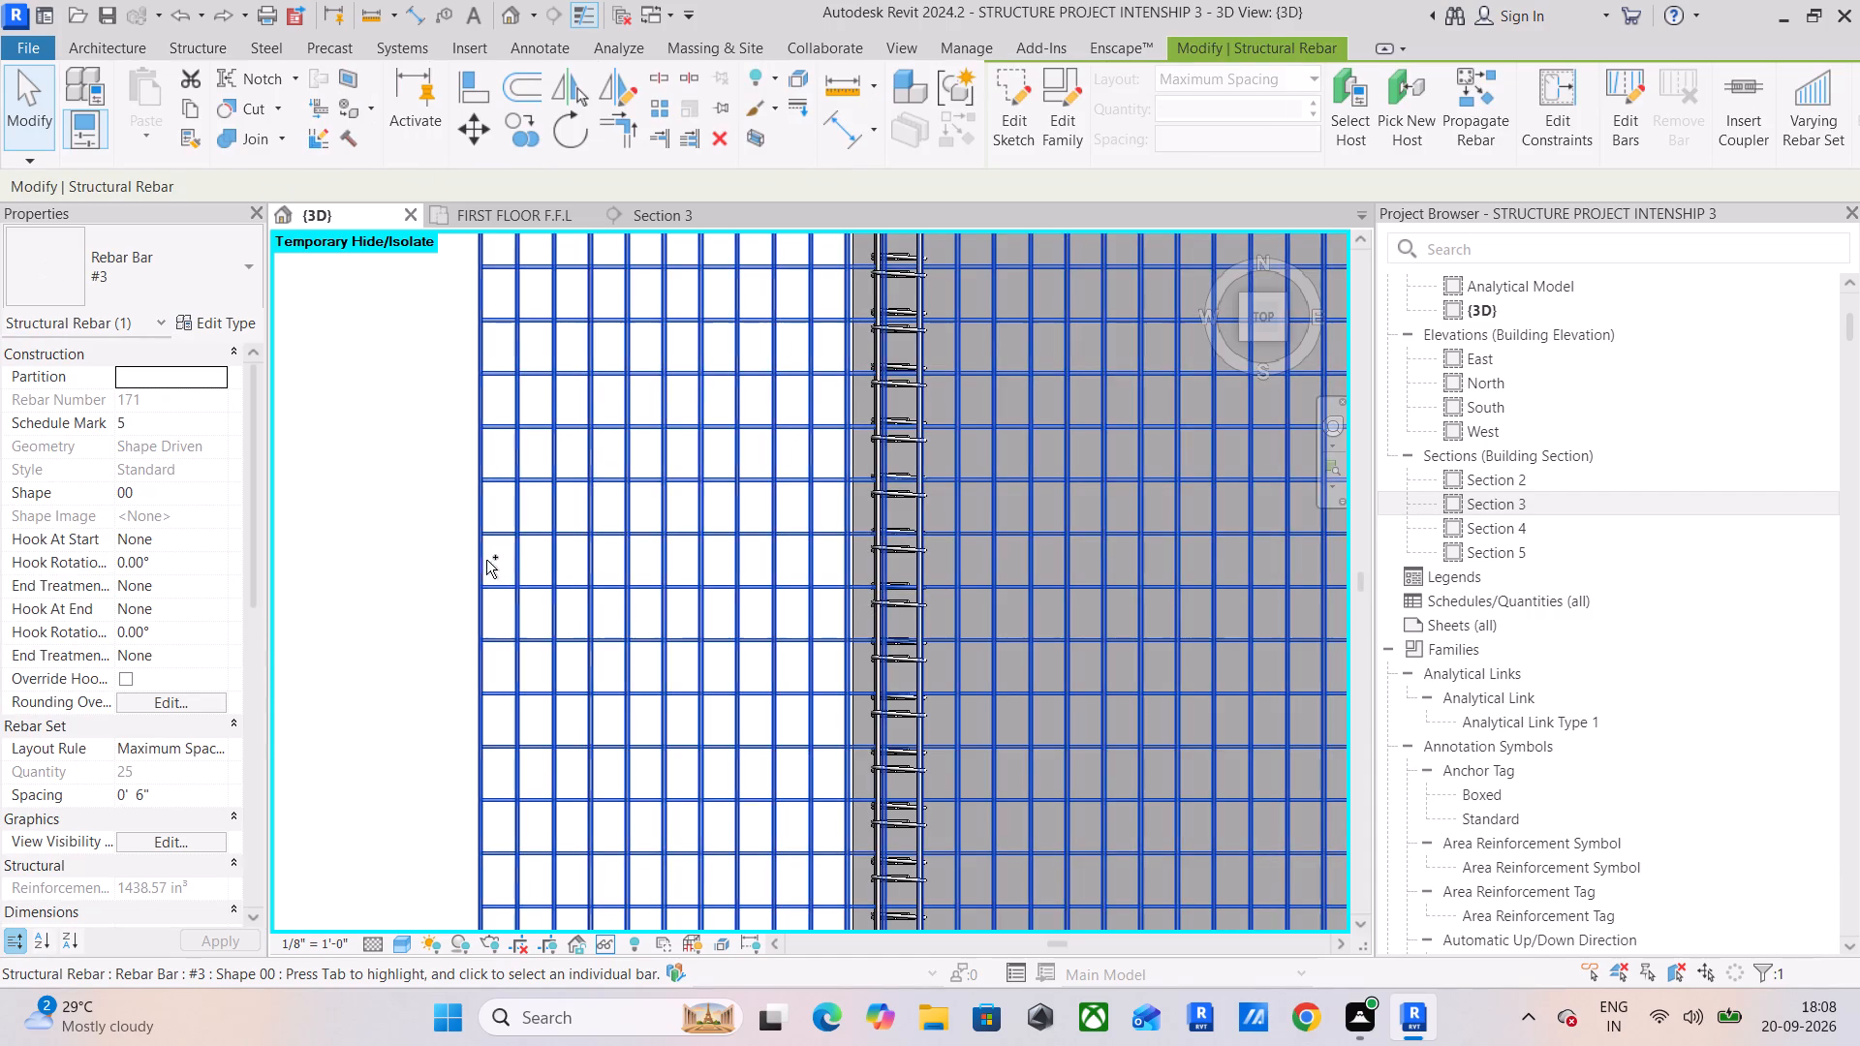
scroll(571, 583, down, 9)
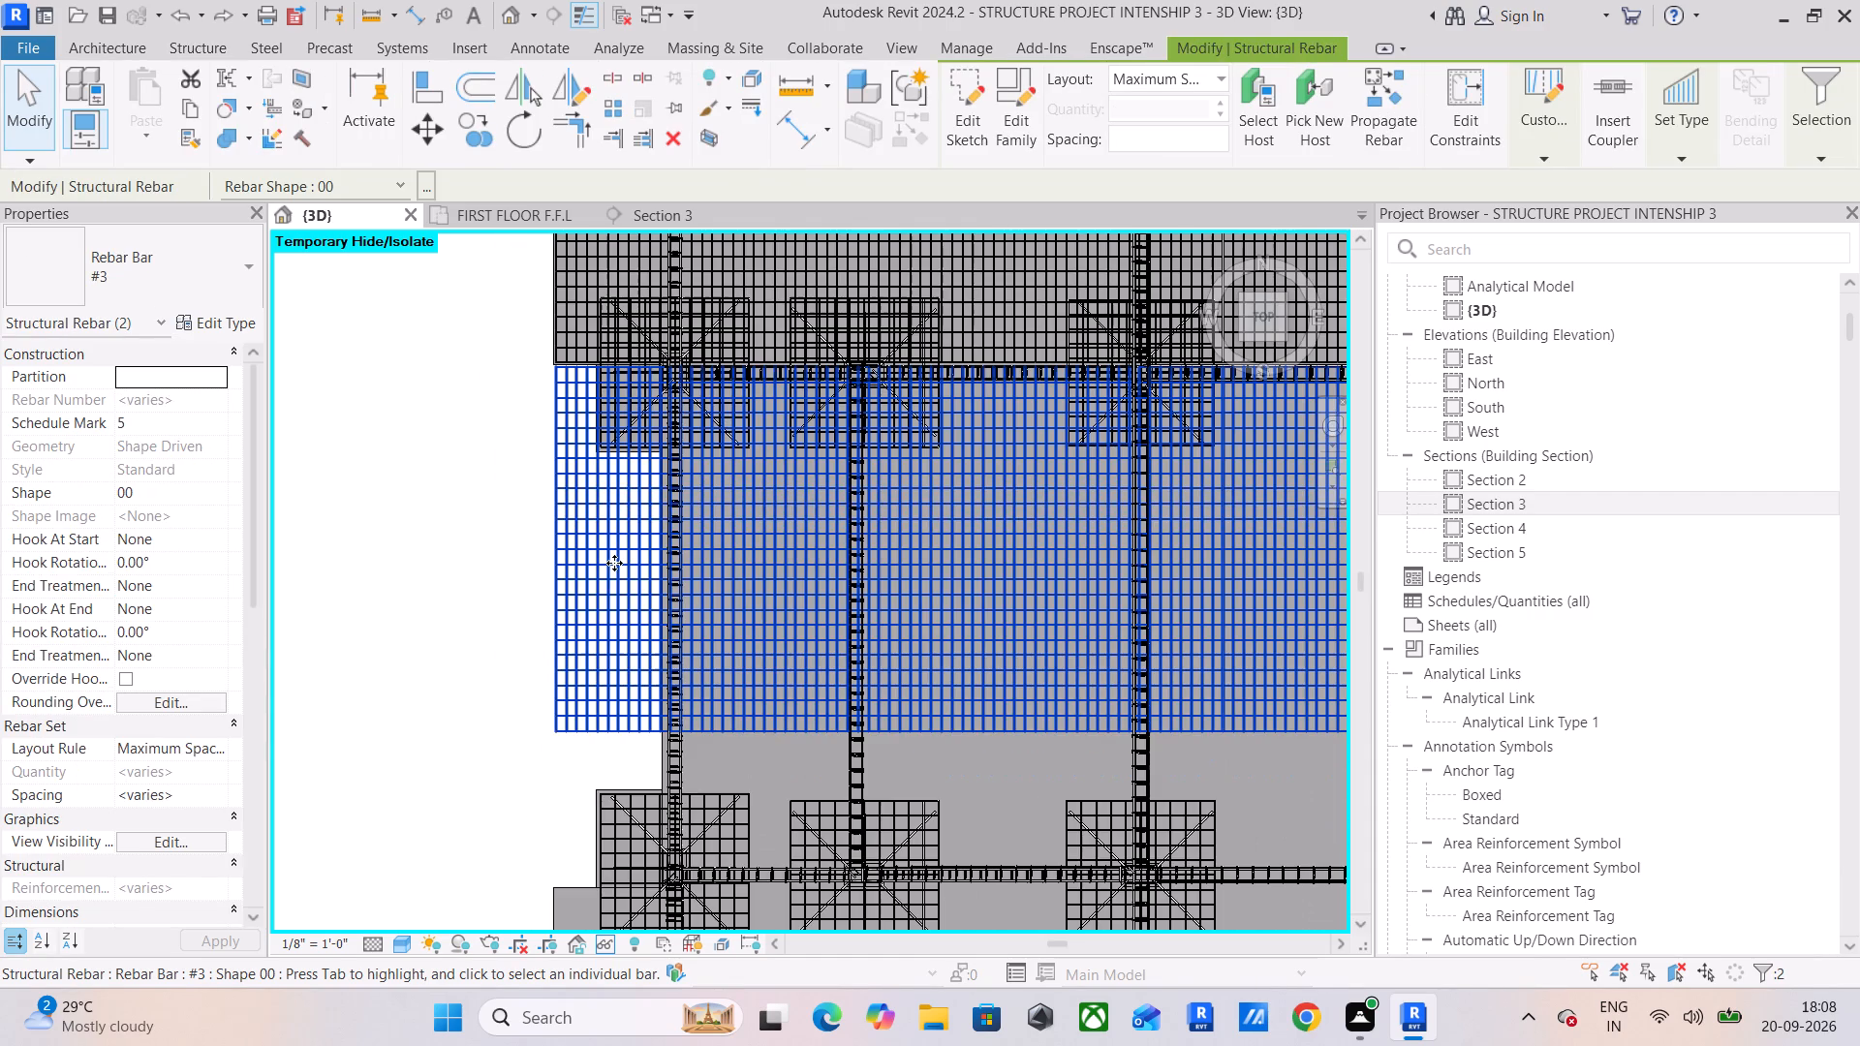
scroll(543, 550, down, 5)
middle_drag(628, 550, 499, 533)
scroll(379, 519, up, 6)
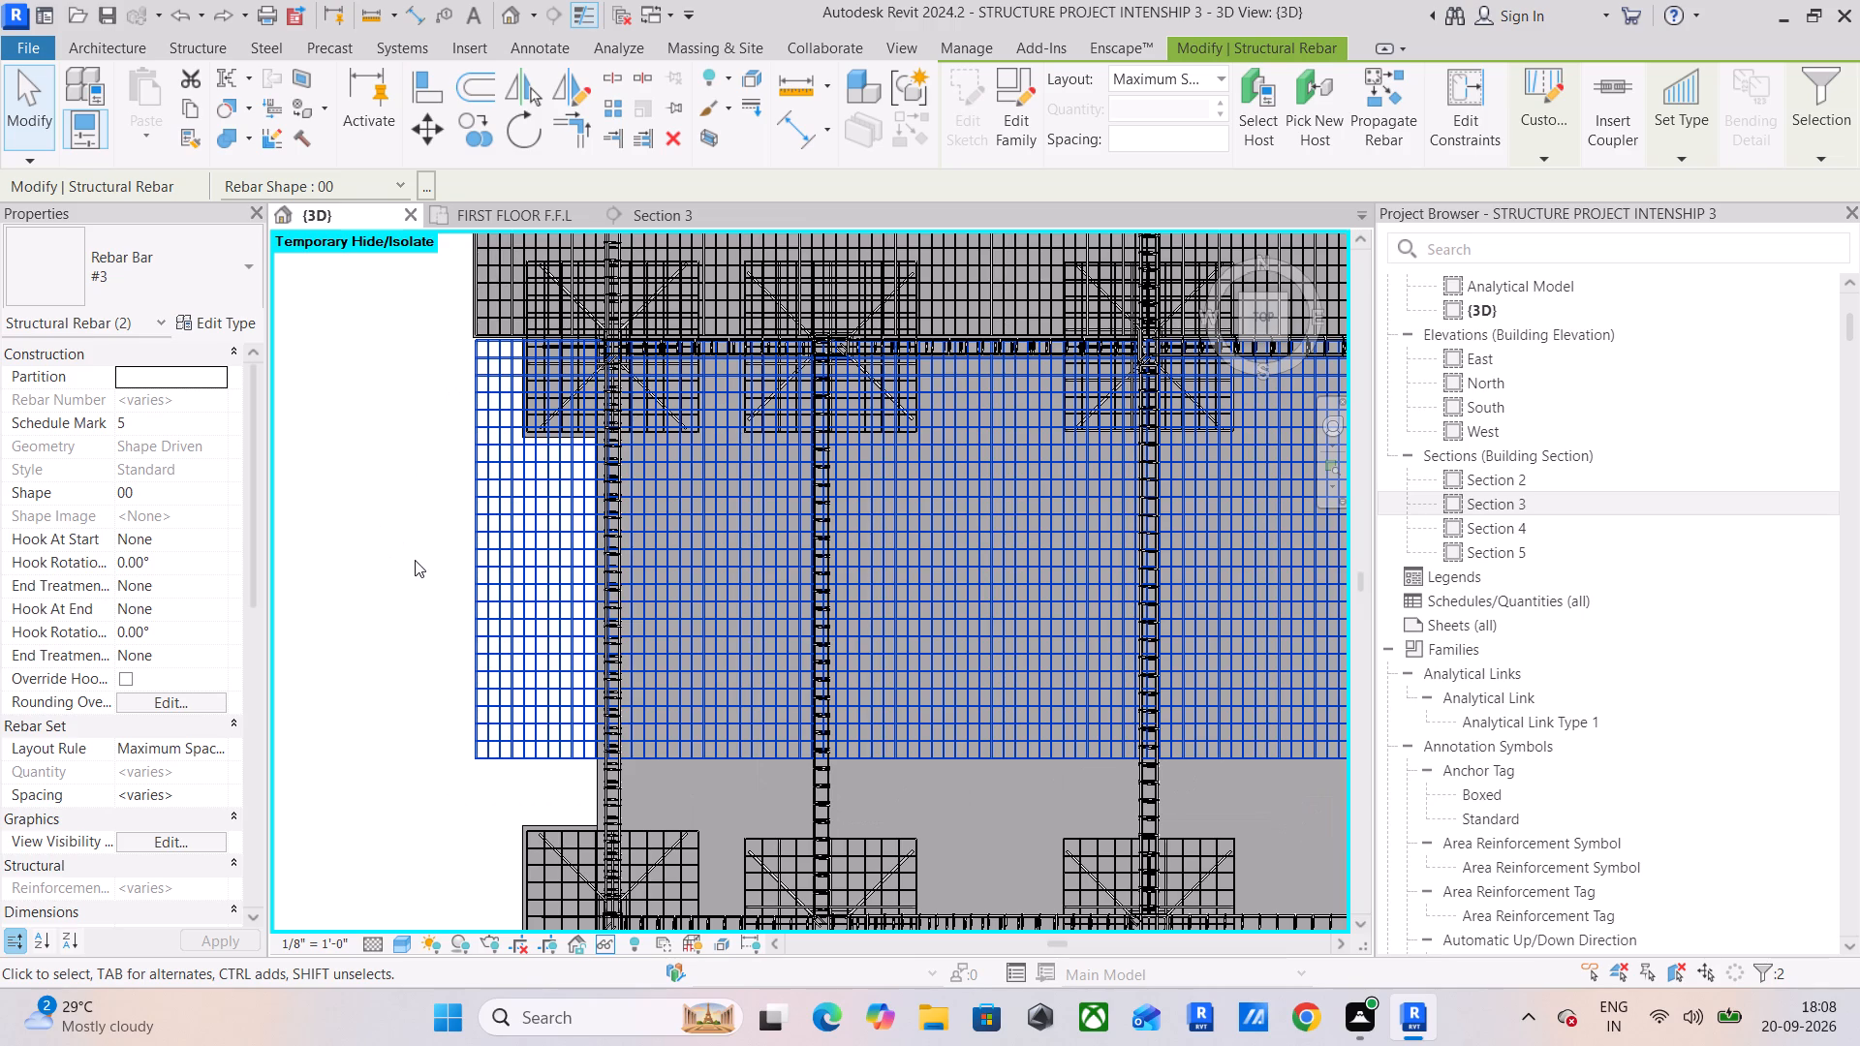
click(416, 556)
Shorten the west ends of the copied east-west #3 bars back to the west beam line.
scroll(530, 605, up, 6)
click(528, 606)
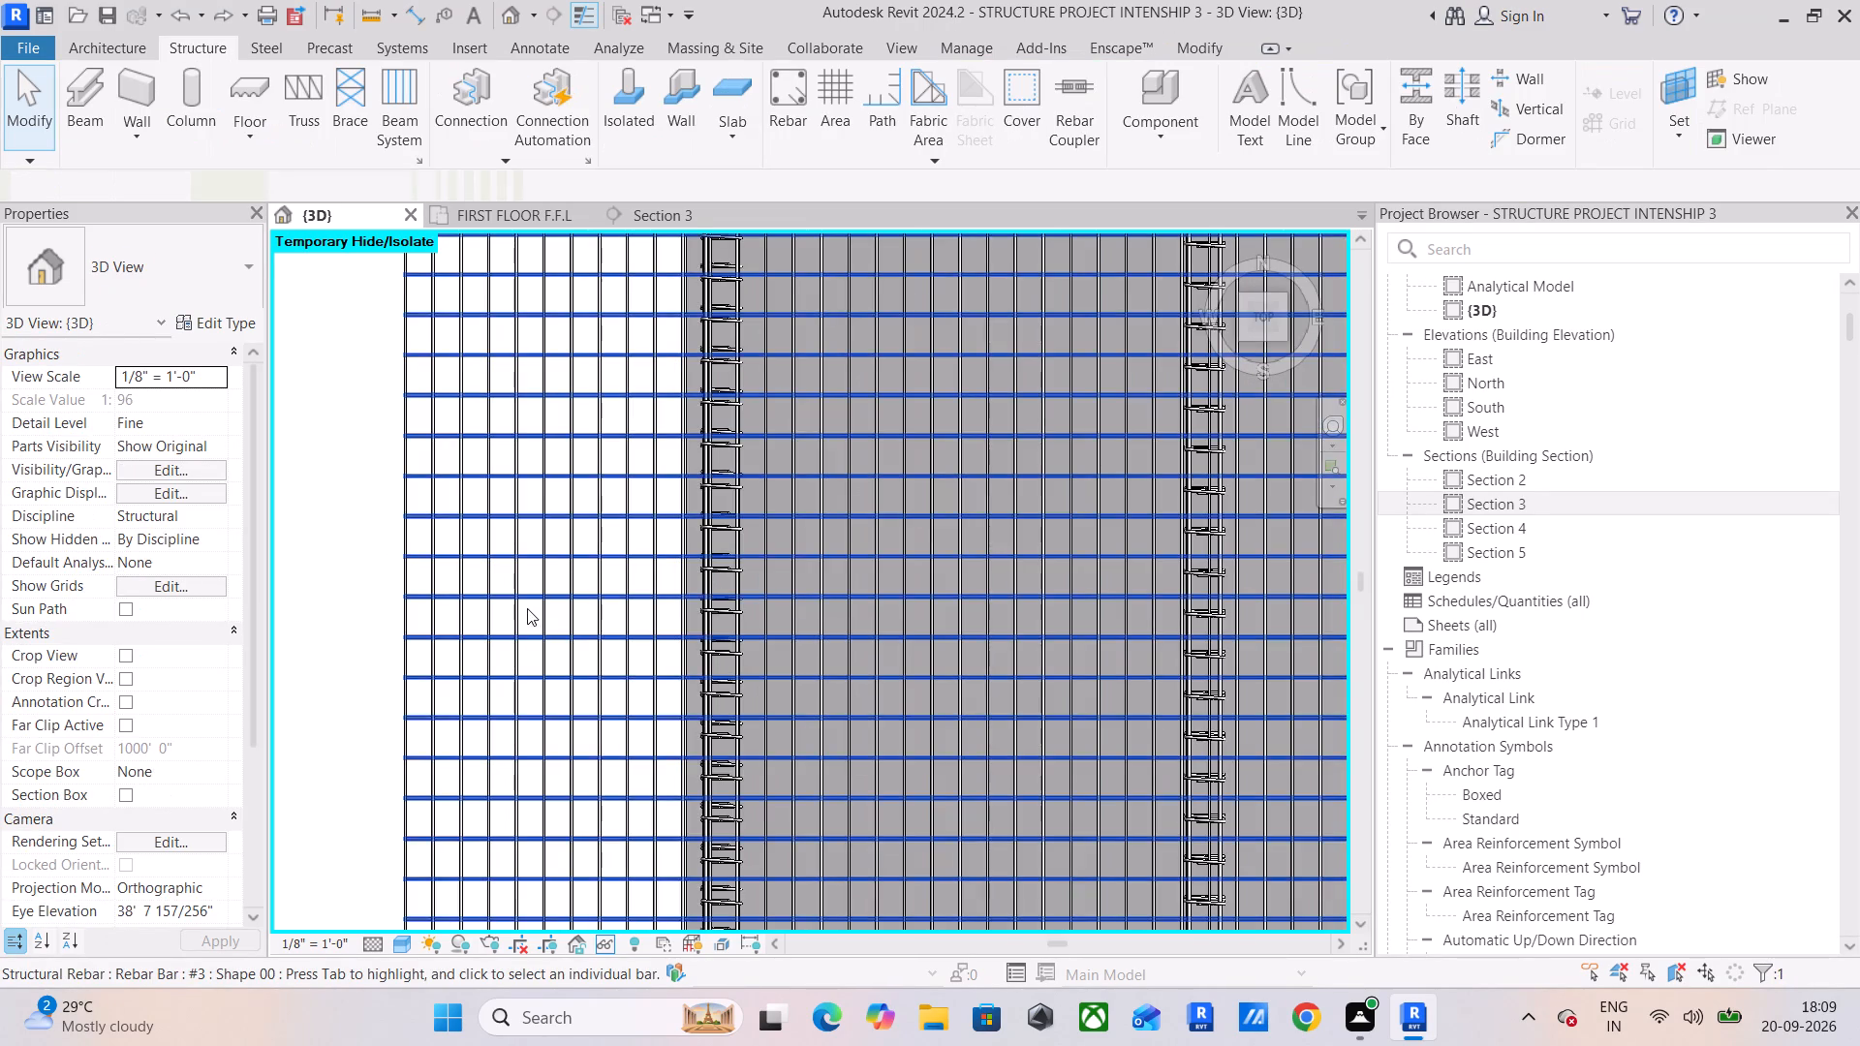
scroll(512, 610, down, 8)
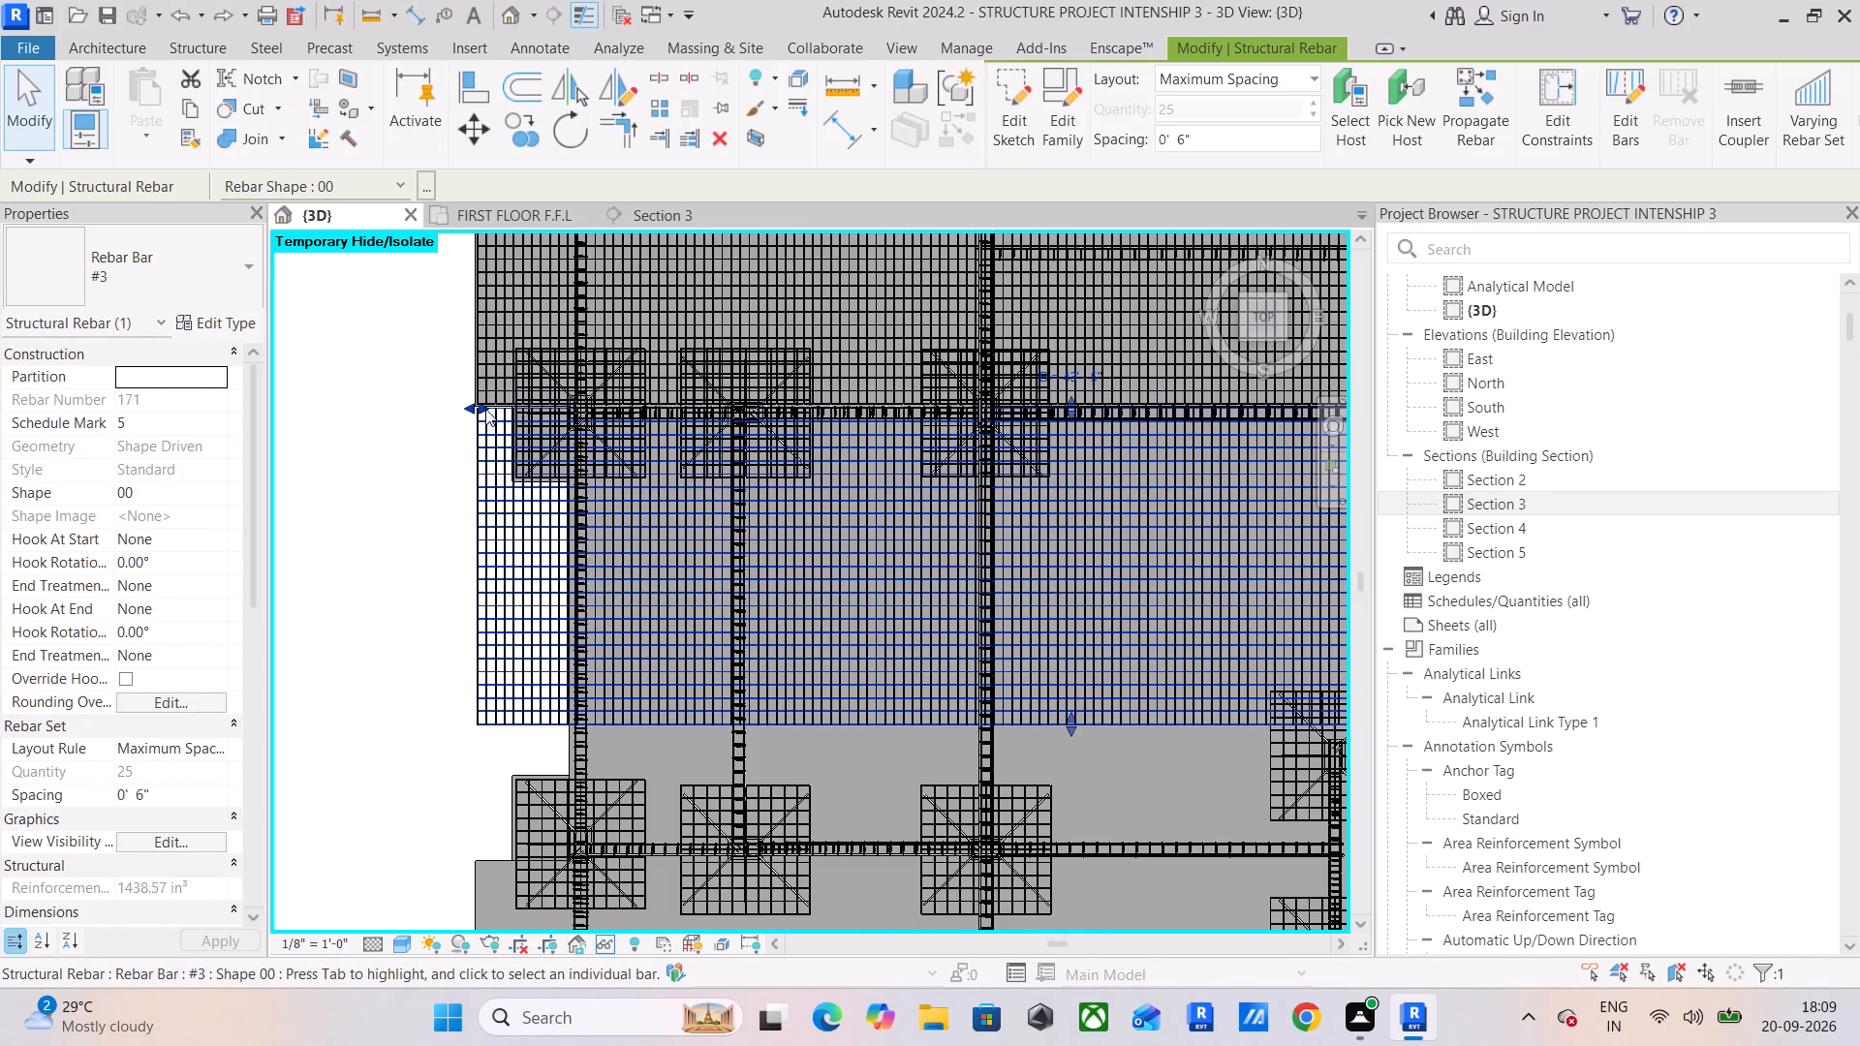
drag(485, 408, 588, 416)
scroll(588, 416, up, 7)
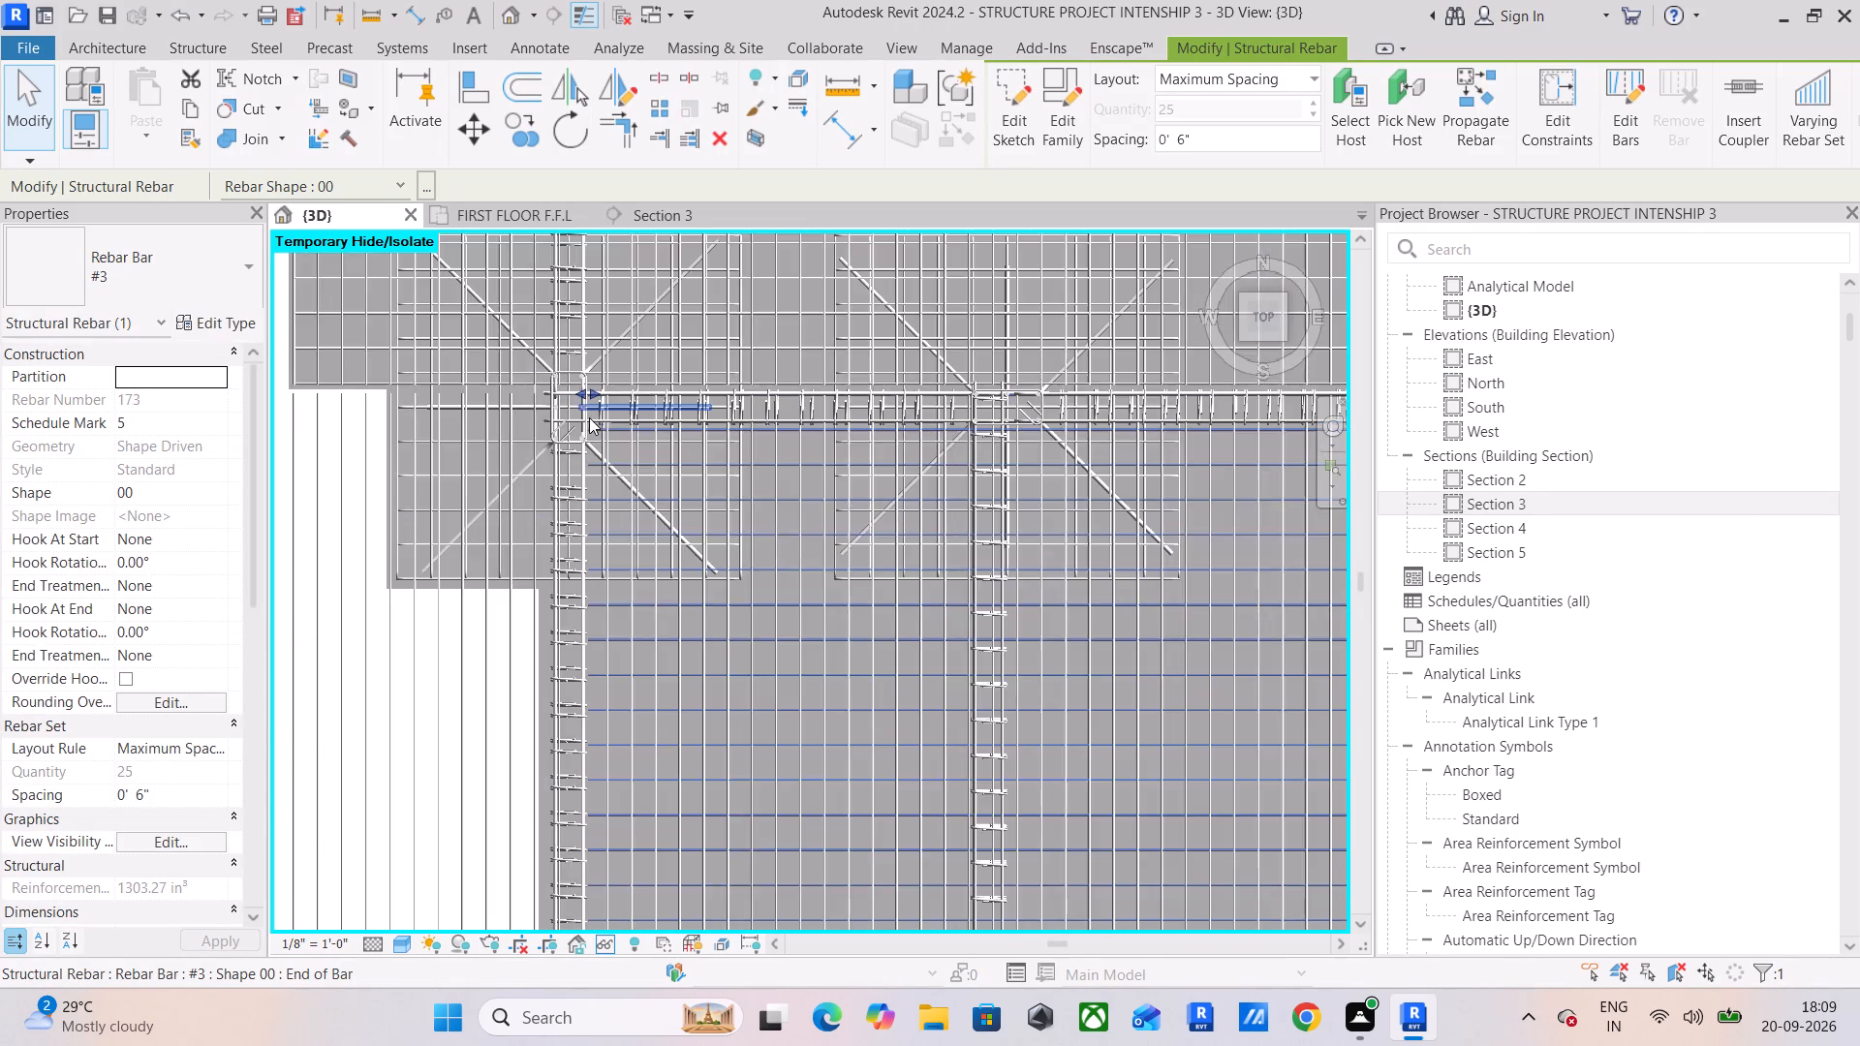
Set the 3D view's visual style to Hidden Line.
click(405, 941)
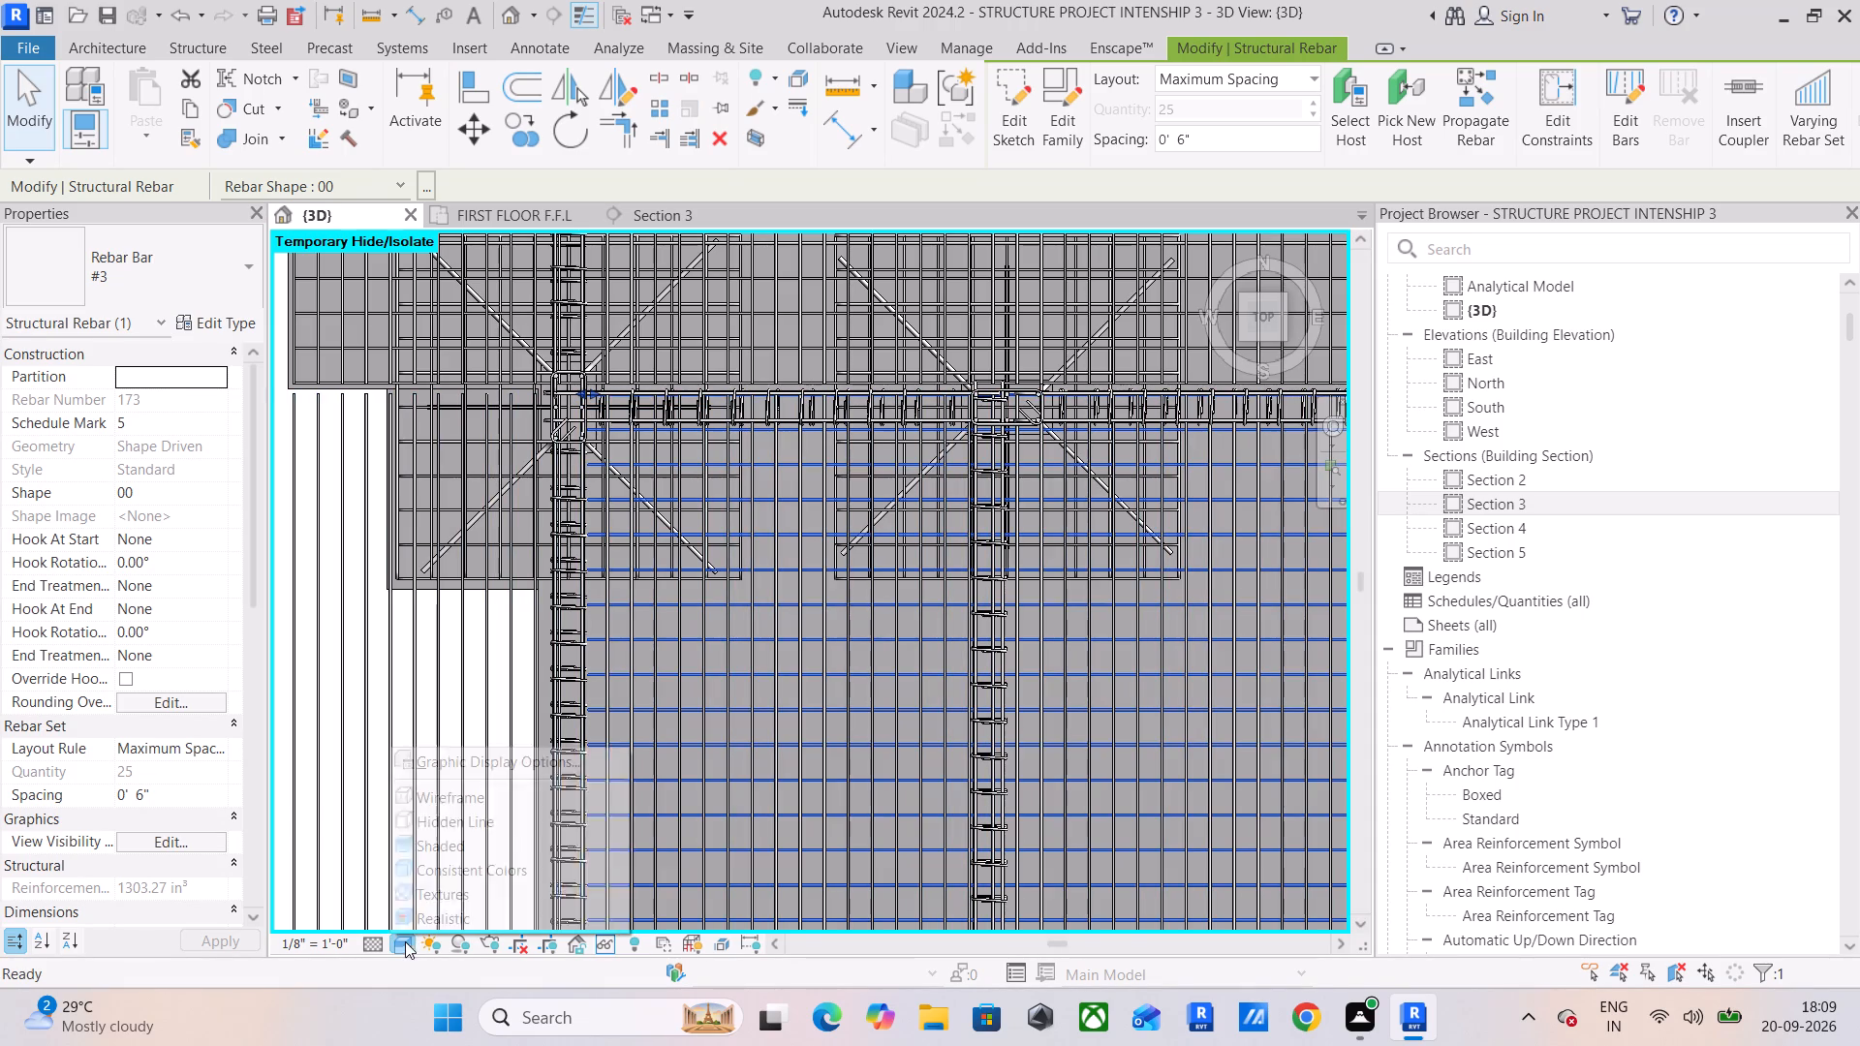
click(431, 814)
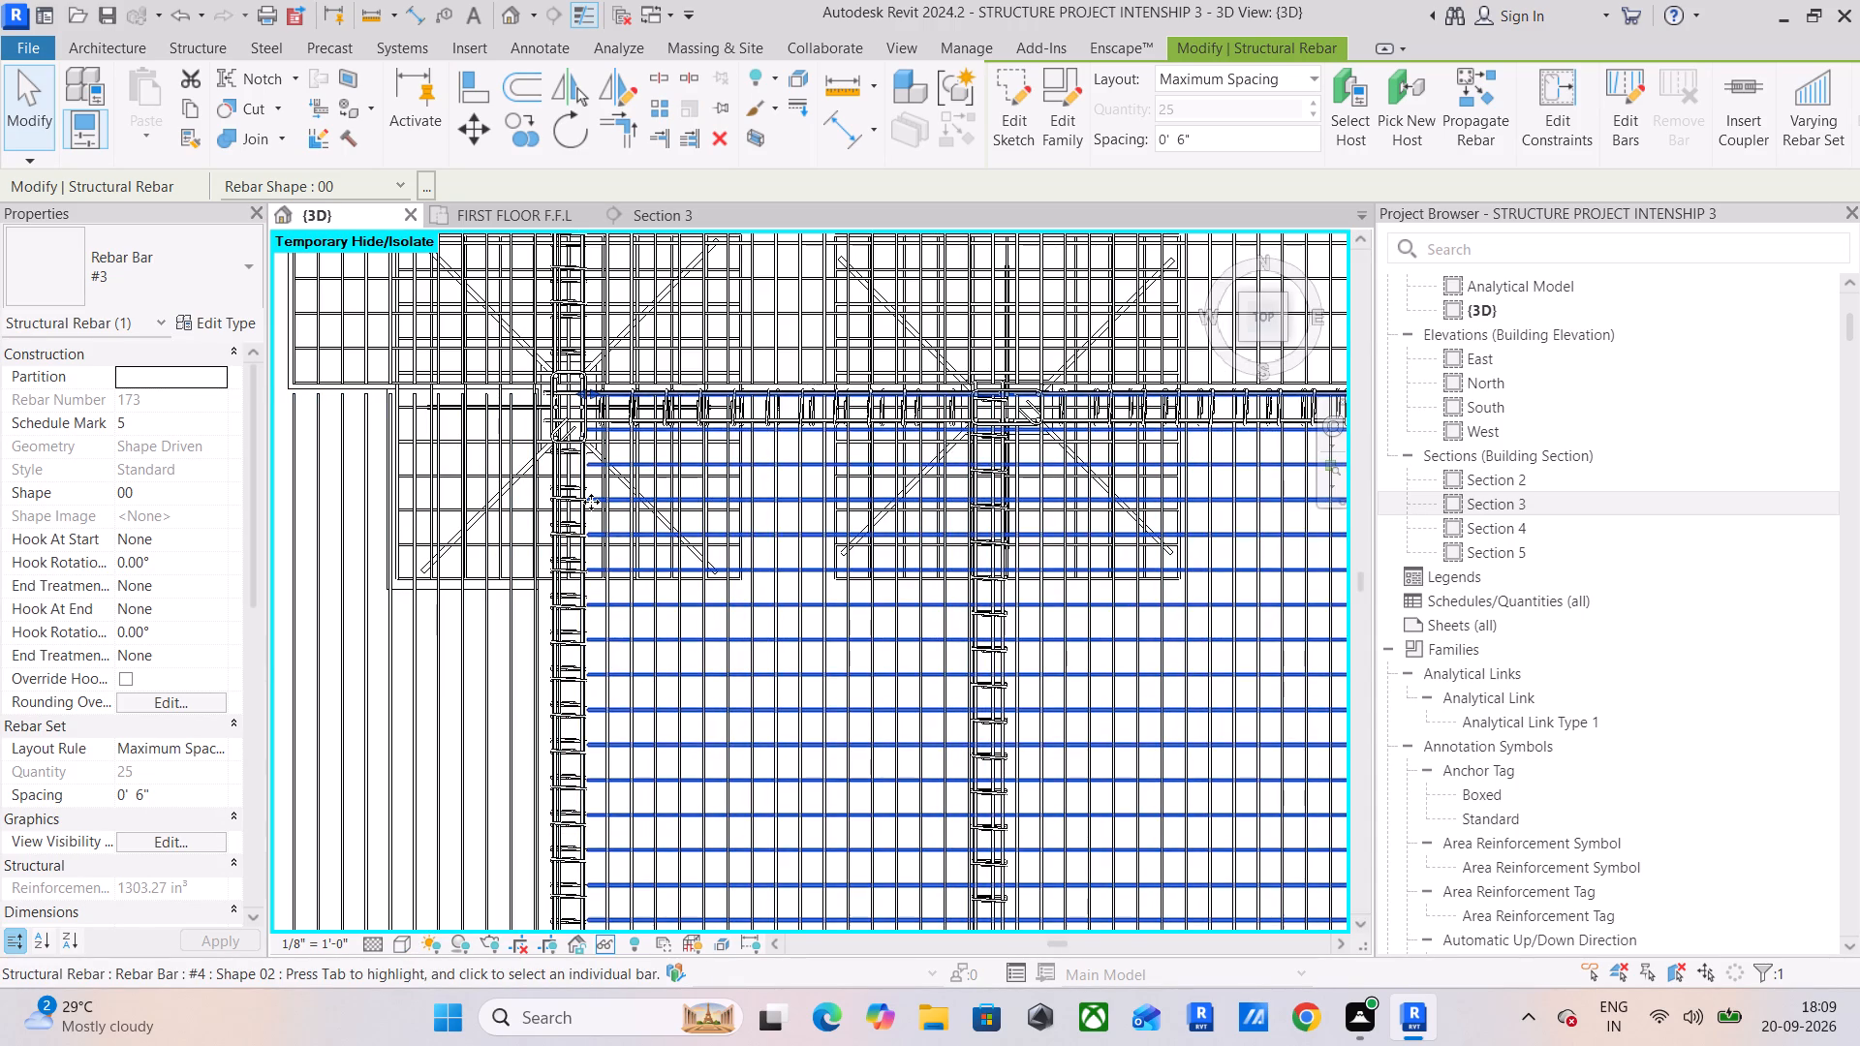
Fine-tune the west ends of the east-west #3 bars to meet the east side of the west beam's reinforcement cage.
scroll(609, 353, up, 5)
middle_drag(609, 352, 605, 392)
scroll(579, 482, up, 7)
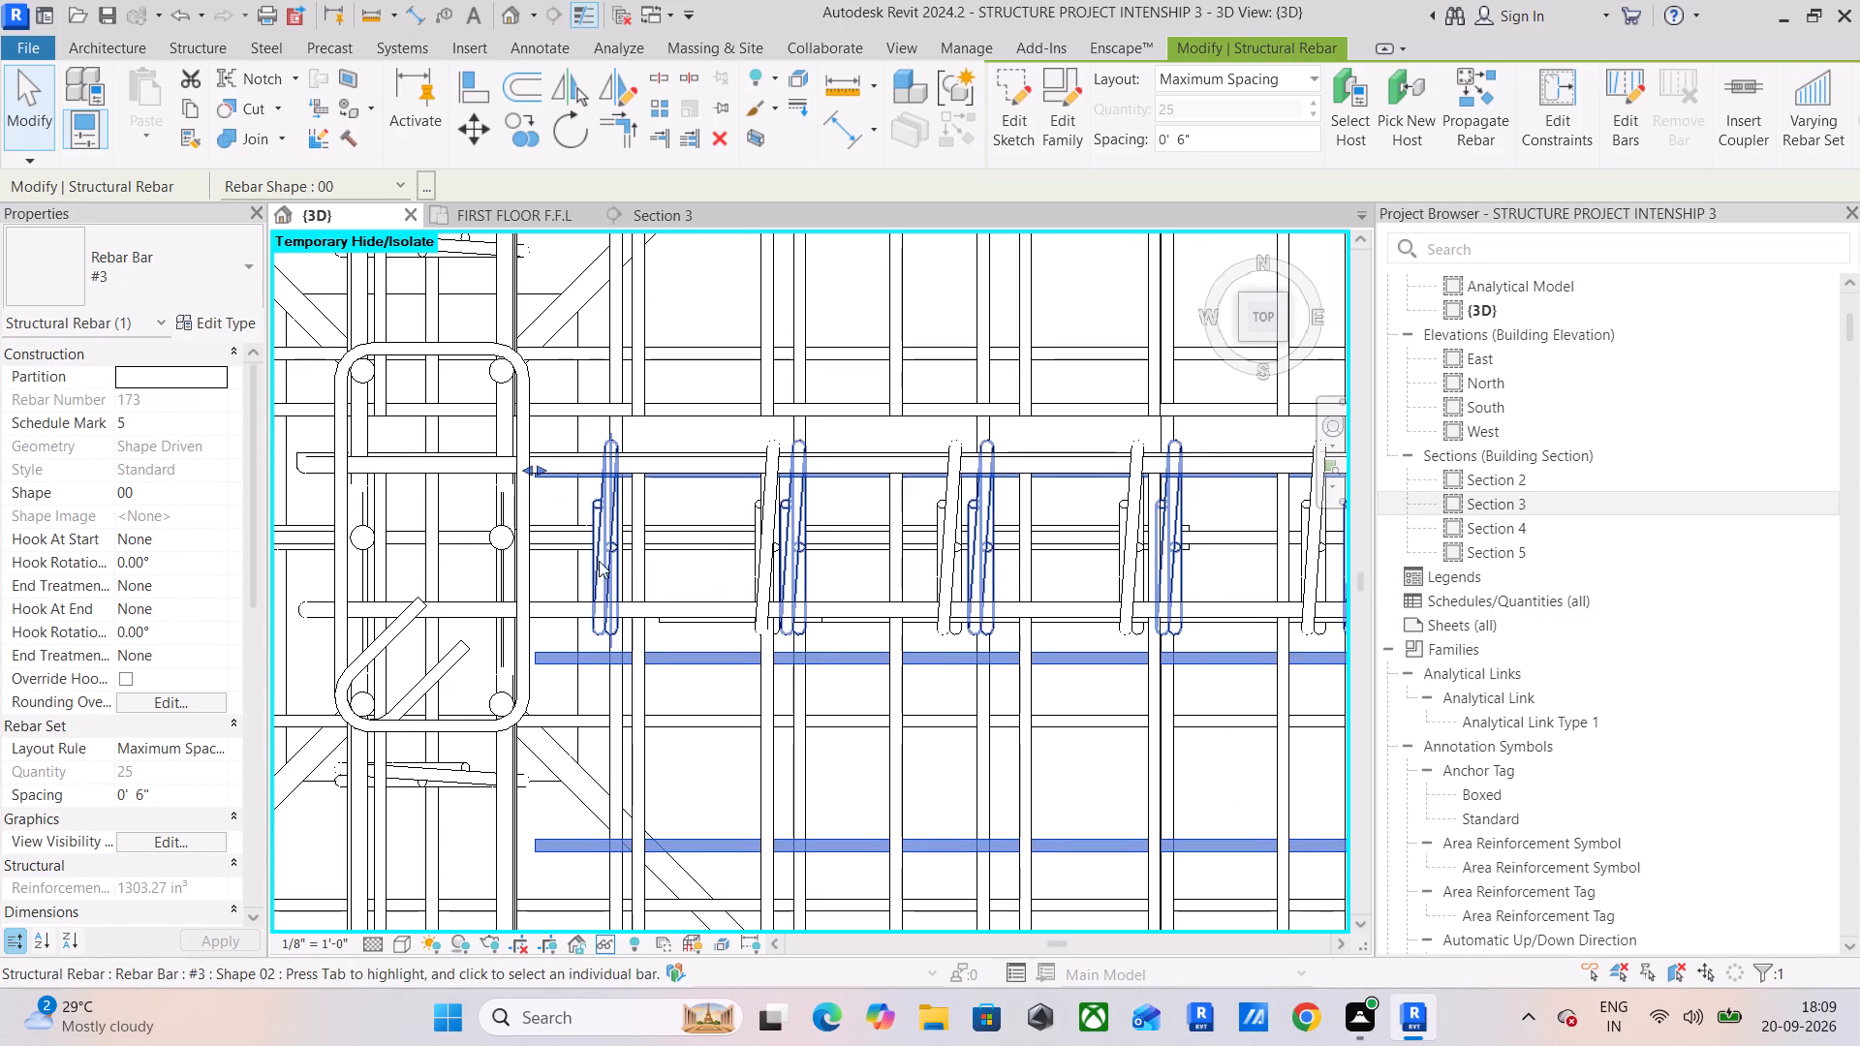
middle_drag(599, 561, 631, 540)
drag(568, 449, 630, 456)
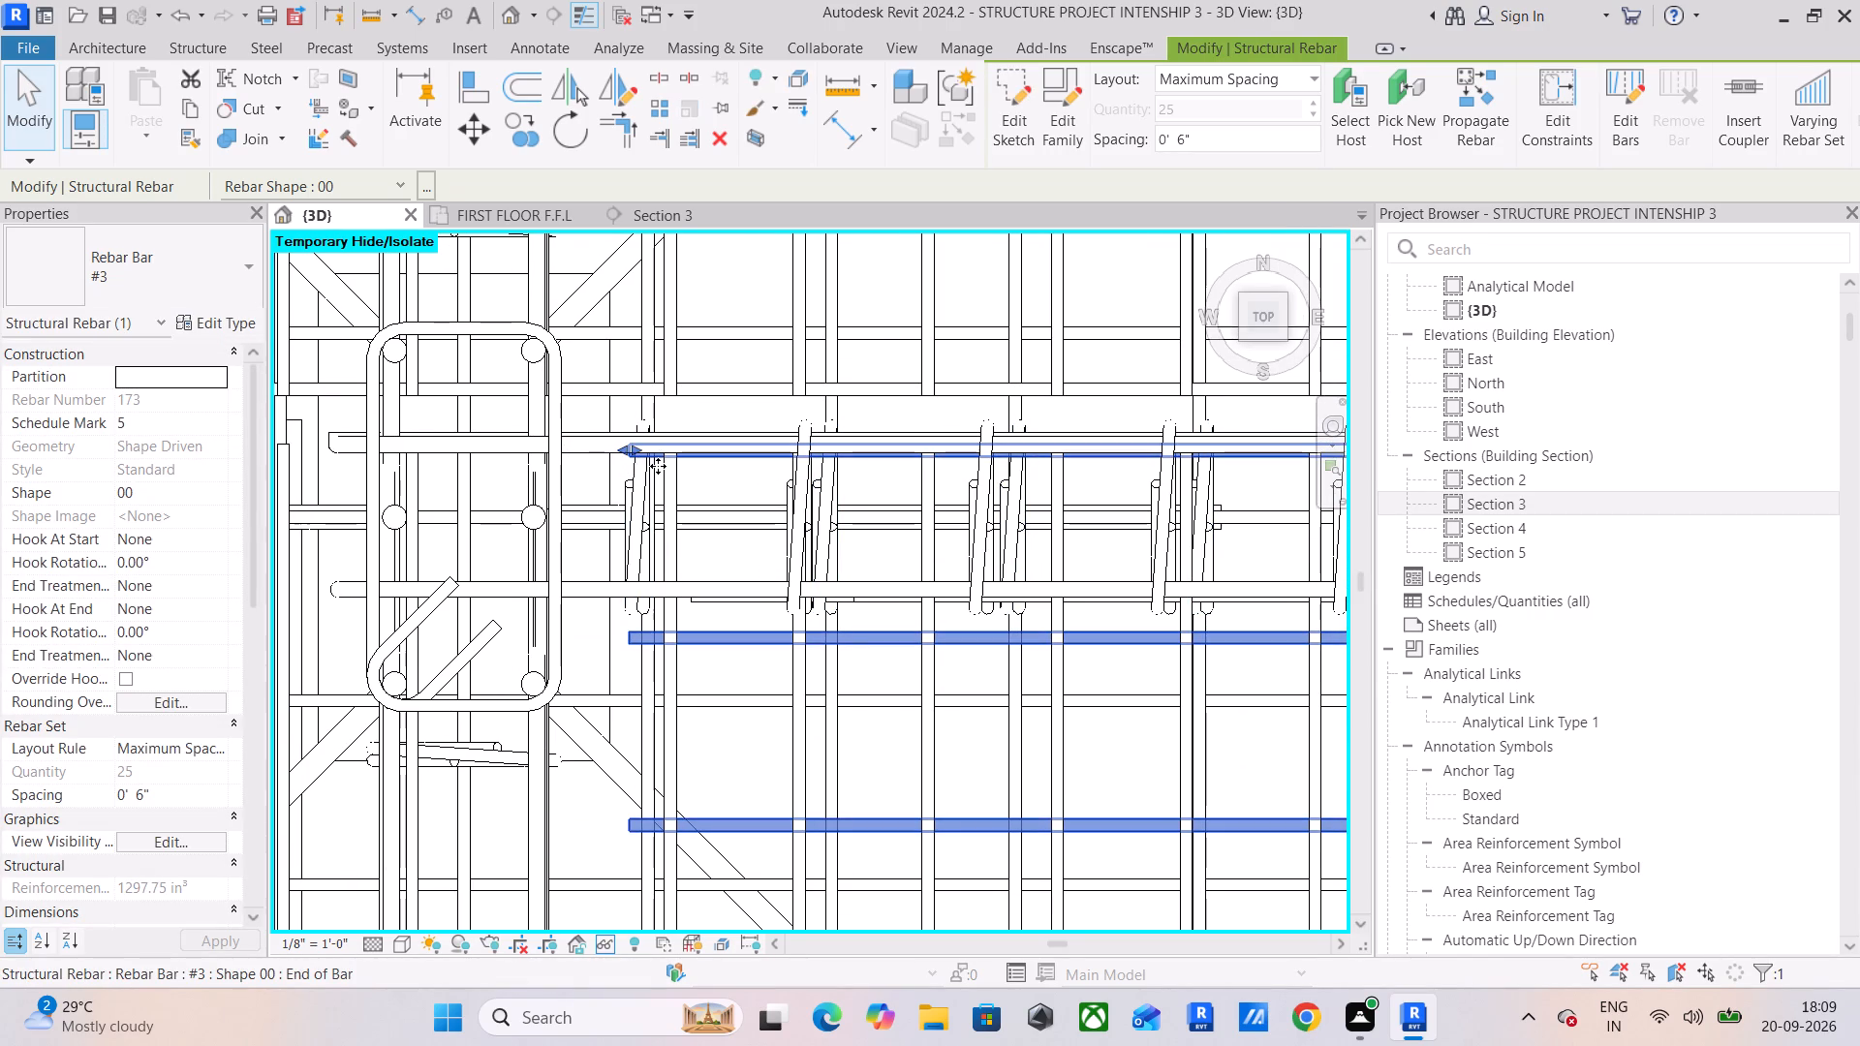
drag(642, 456, 585, 456)
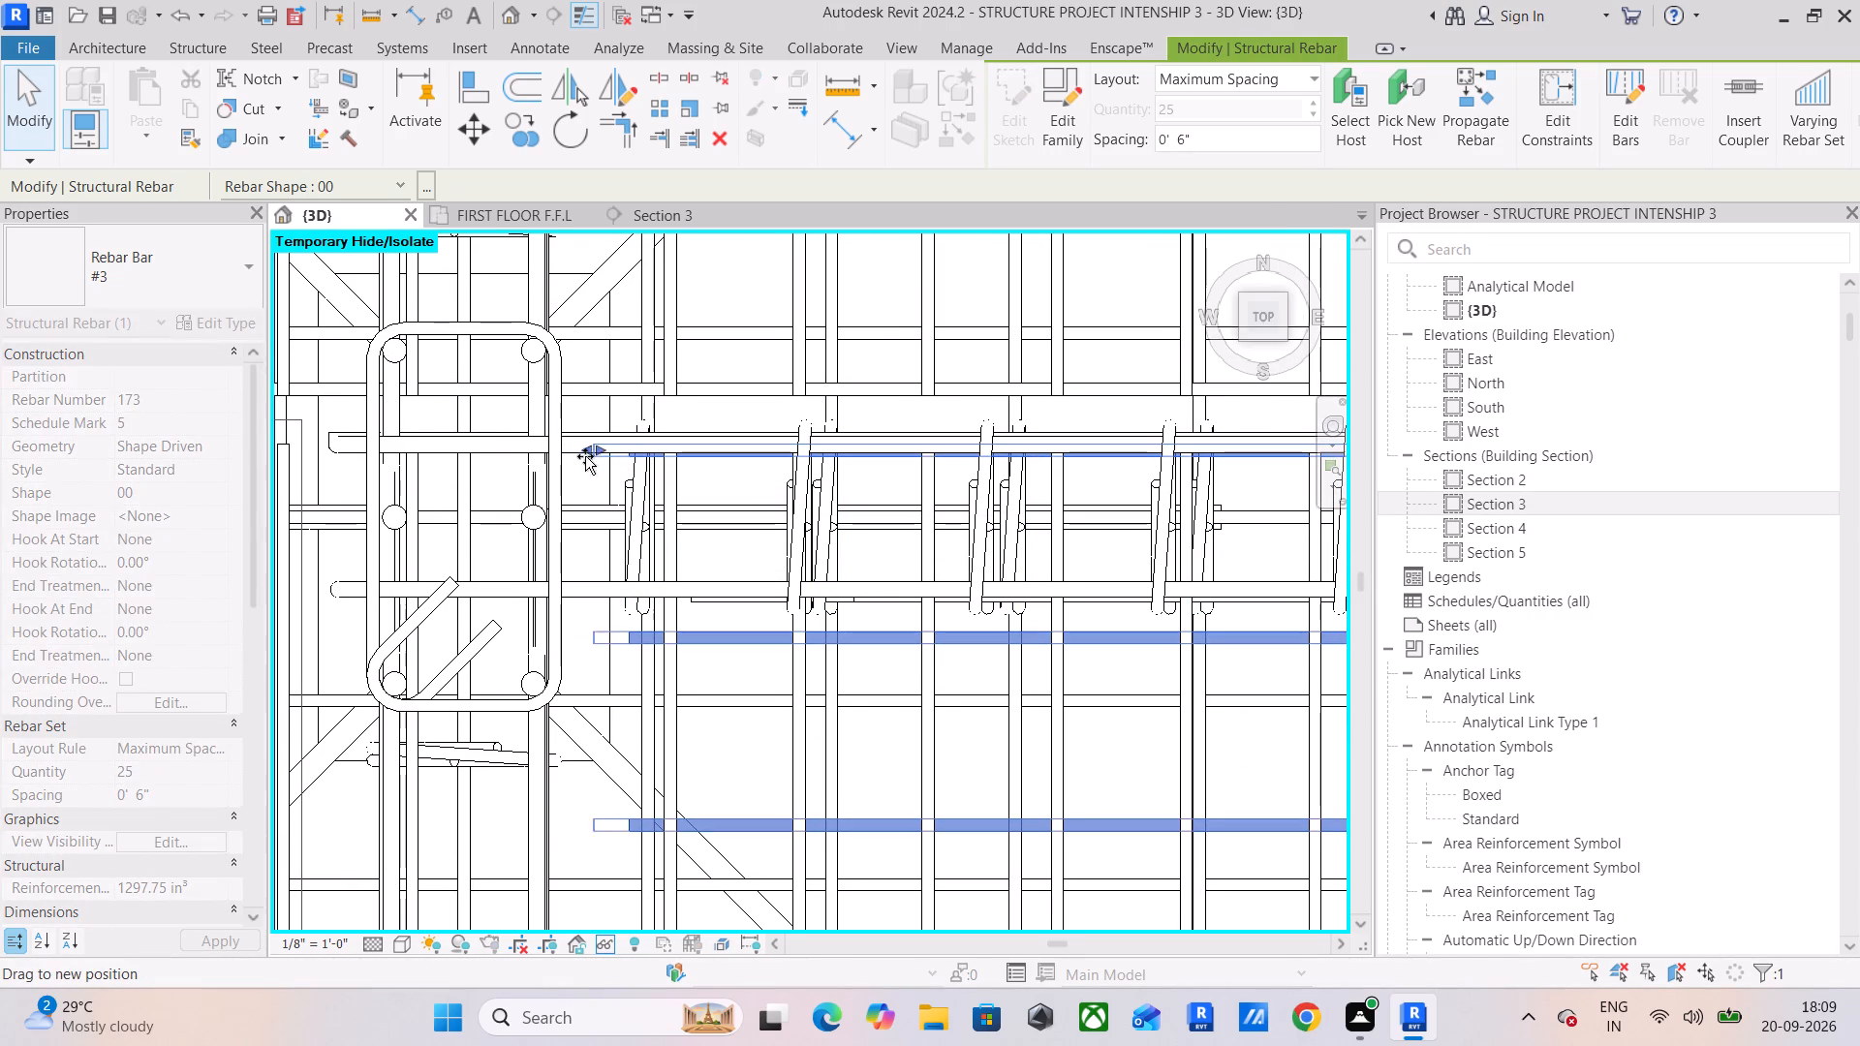
drag(585, 456, 545, 465)
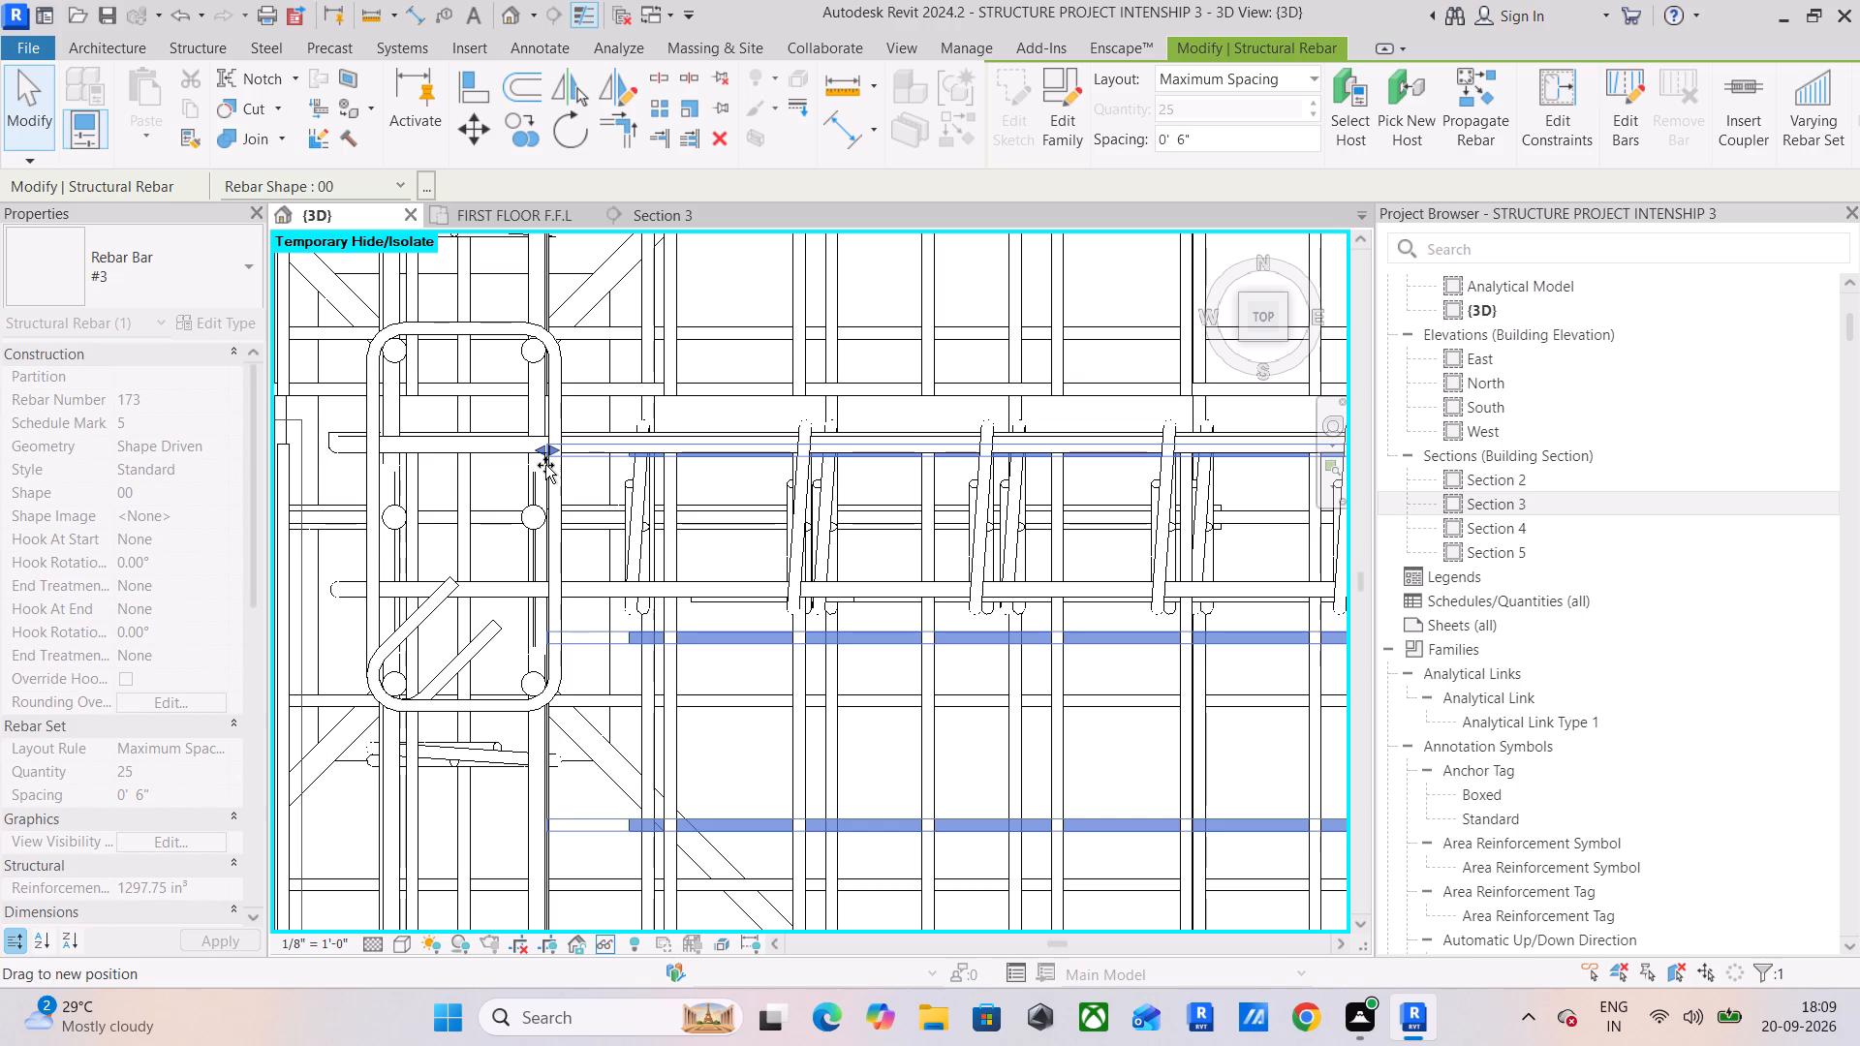
drag(545, 465, 550, 465)
Pull the west extent of the copied north-south #3 bar set in to just inside the west beam's east face.
scroll(552, 469, down, 4)
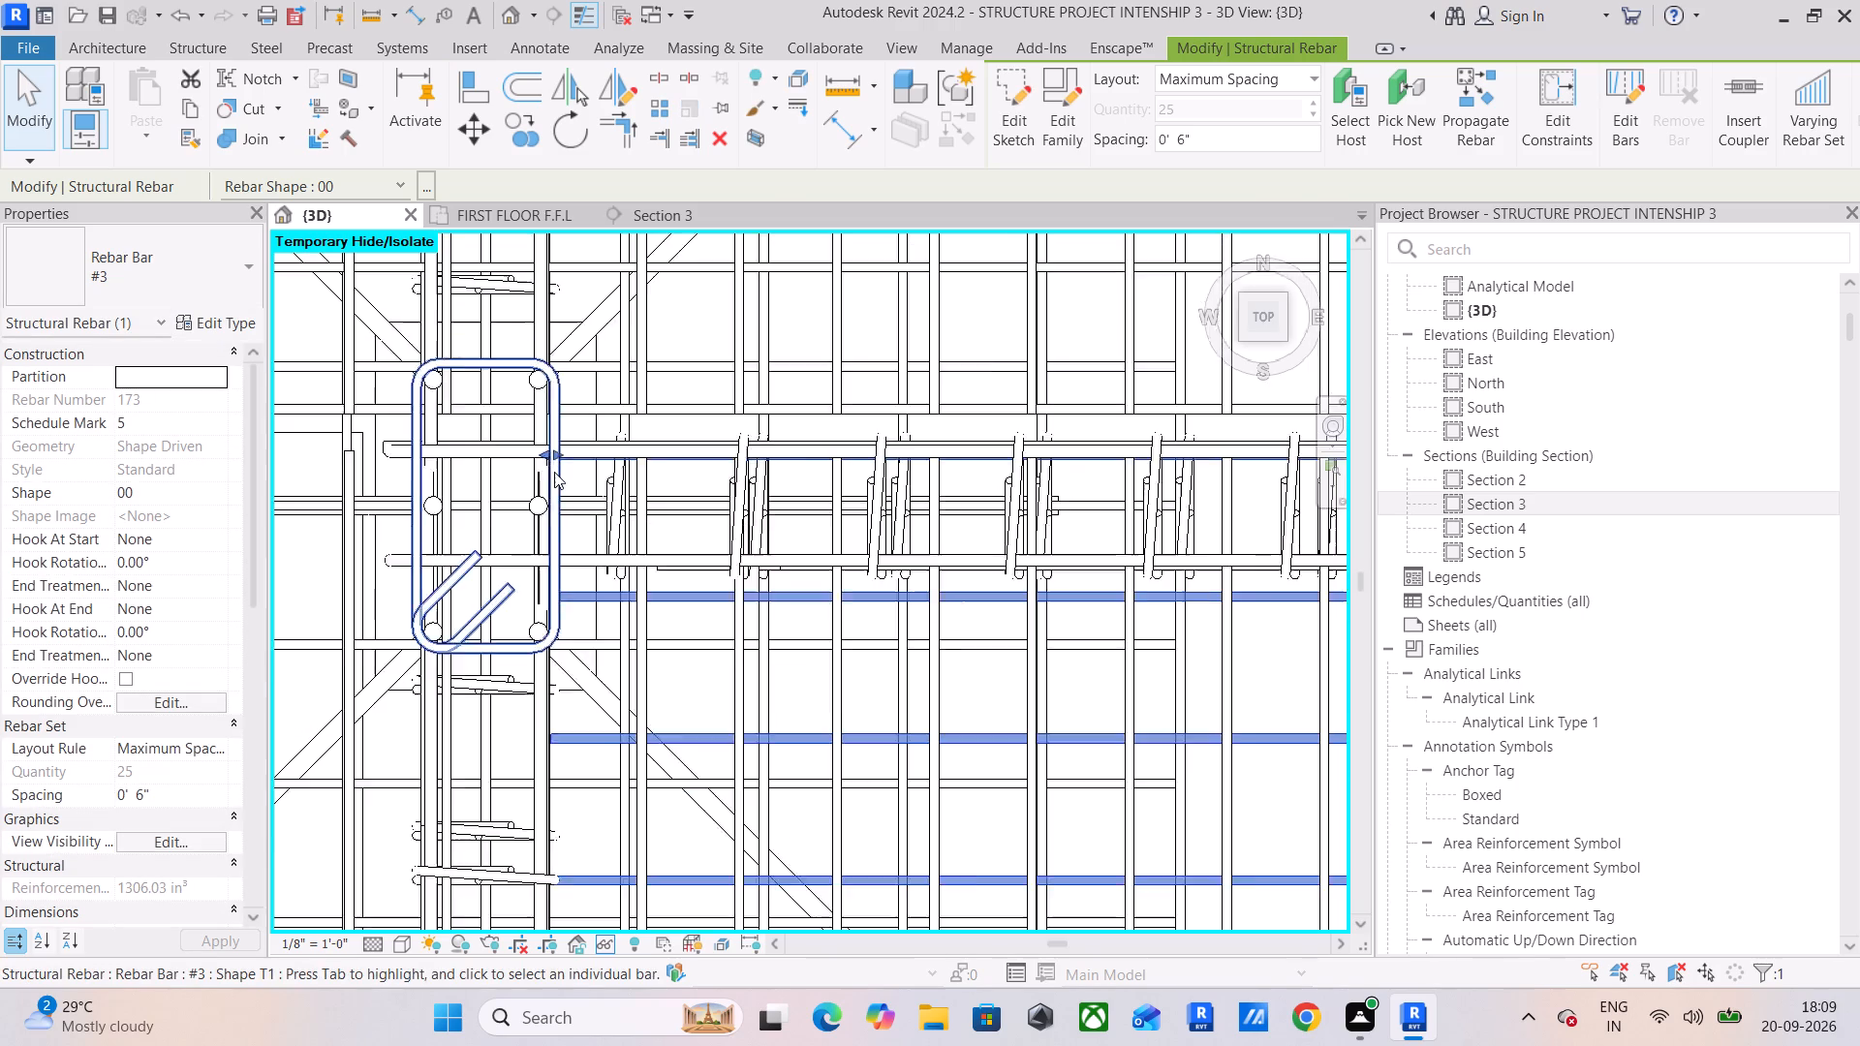
scroll(554, 472, down, 2)
middle_drag(685, 558, 691, 454)
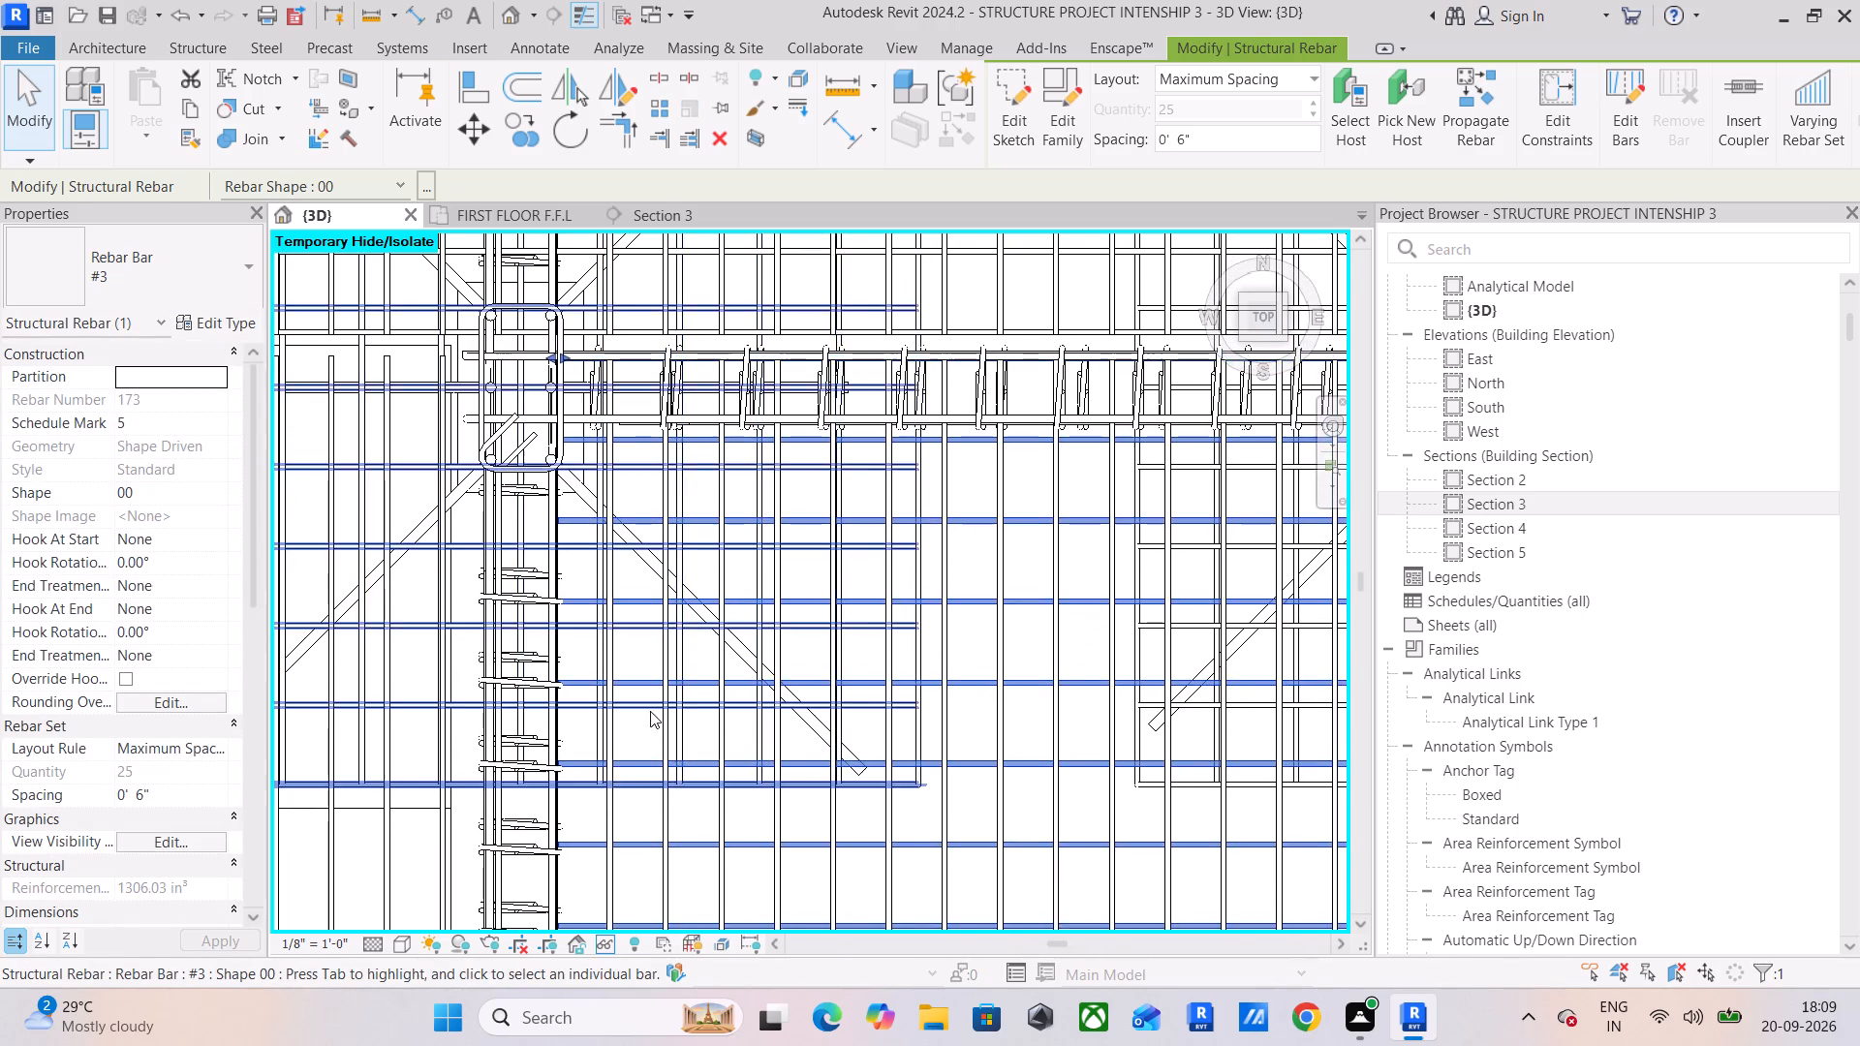
scroll(654, 710, down, 3)
middle_drag(650, 680, 724, 421)
scroll(700, 449, down, 5)
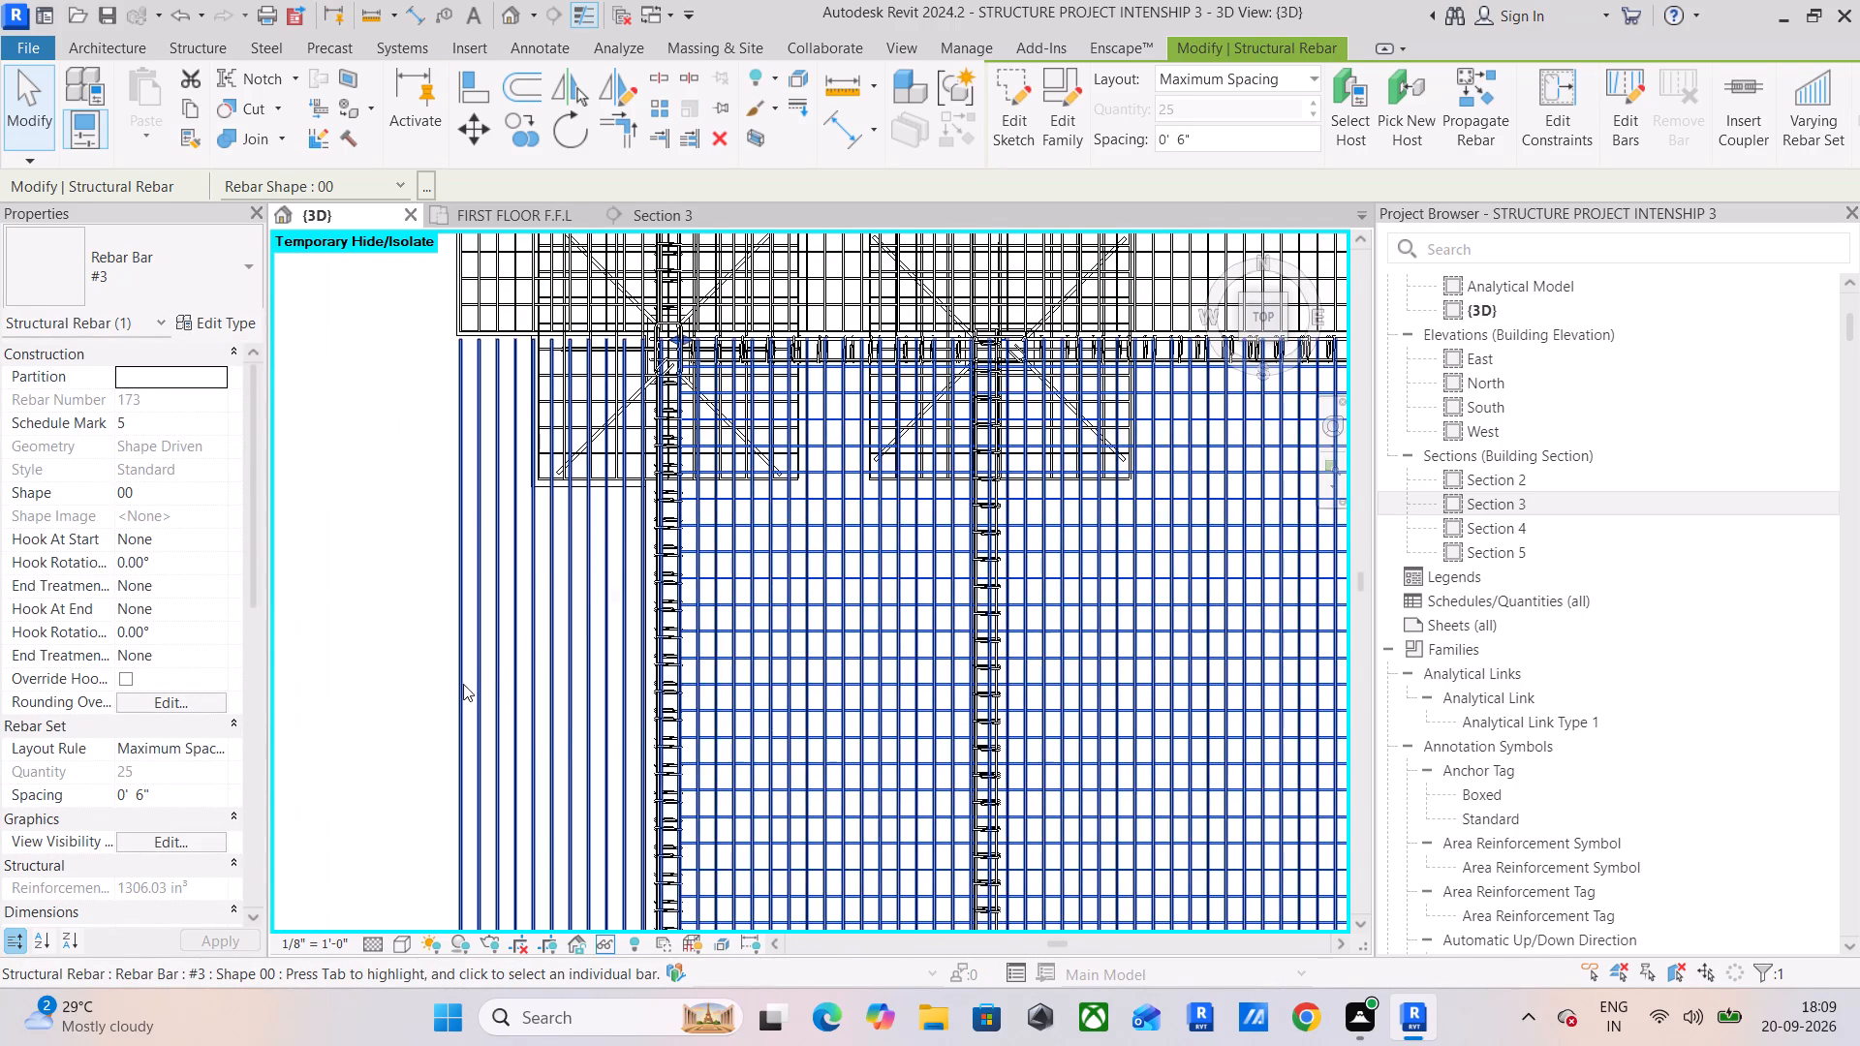
click(461, 686)
drag(474, 655, 507, 655)
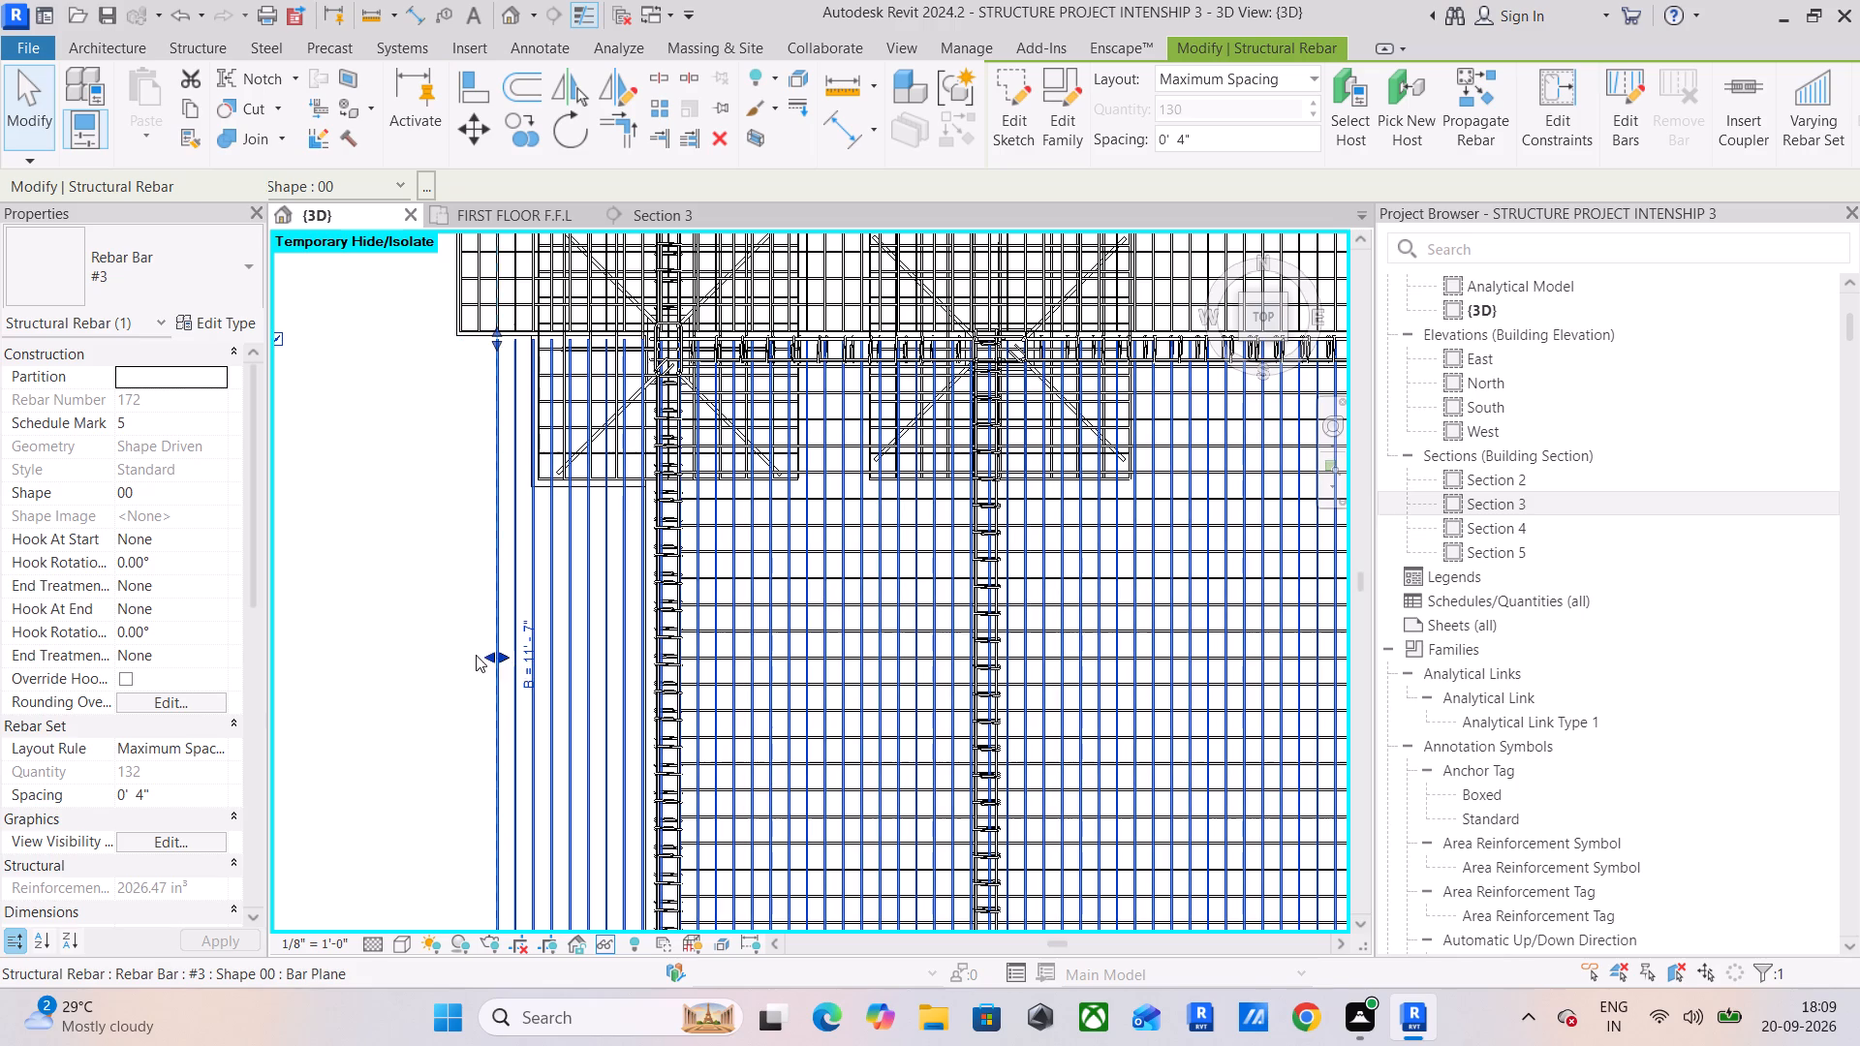
drag(507, 660, 646, 667)
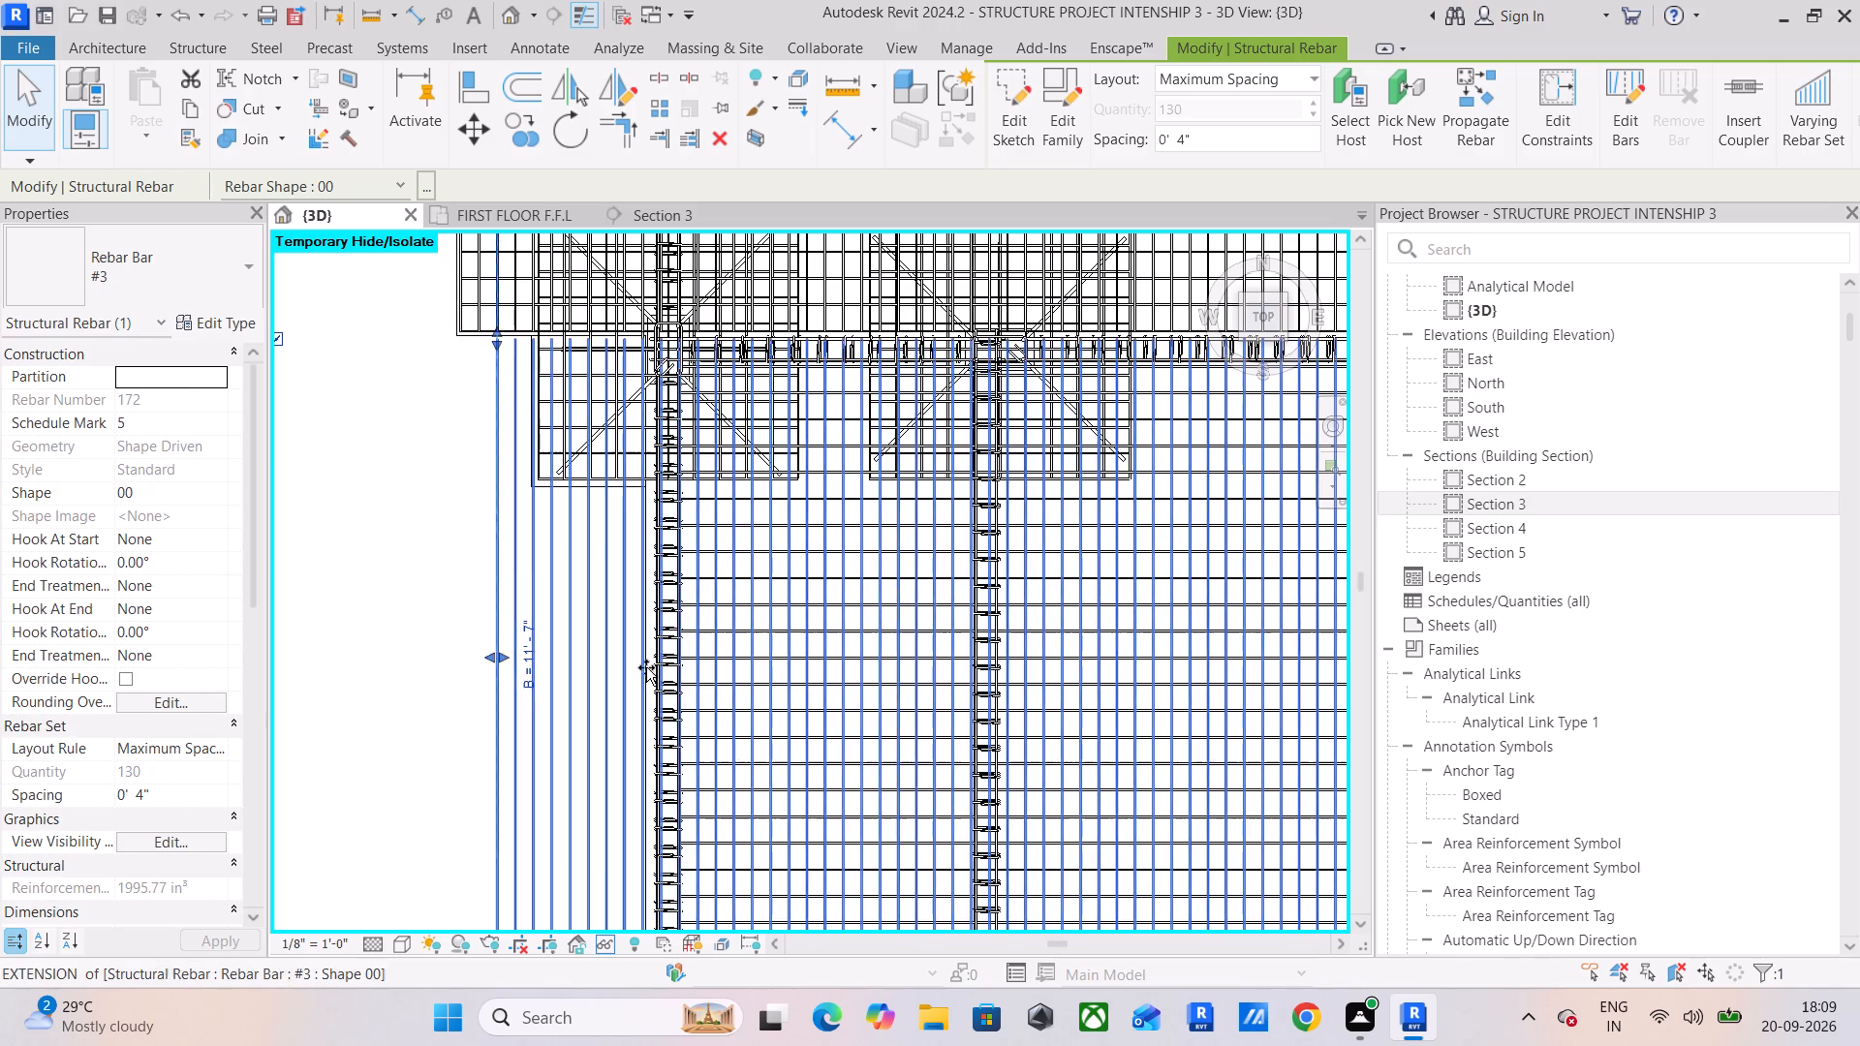
drag(646, 667, 671, 670)
scroll(673, 670, up, 6)
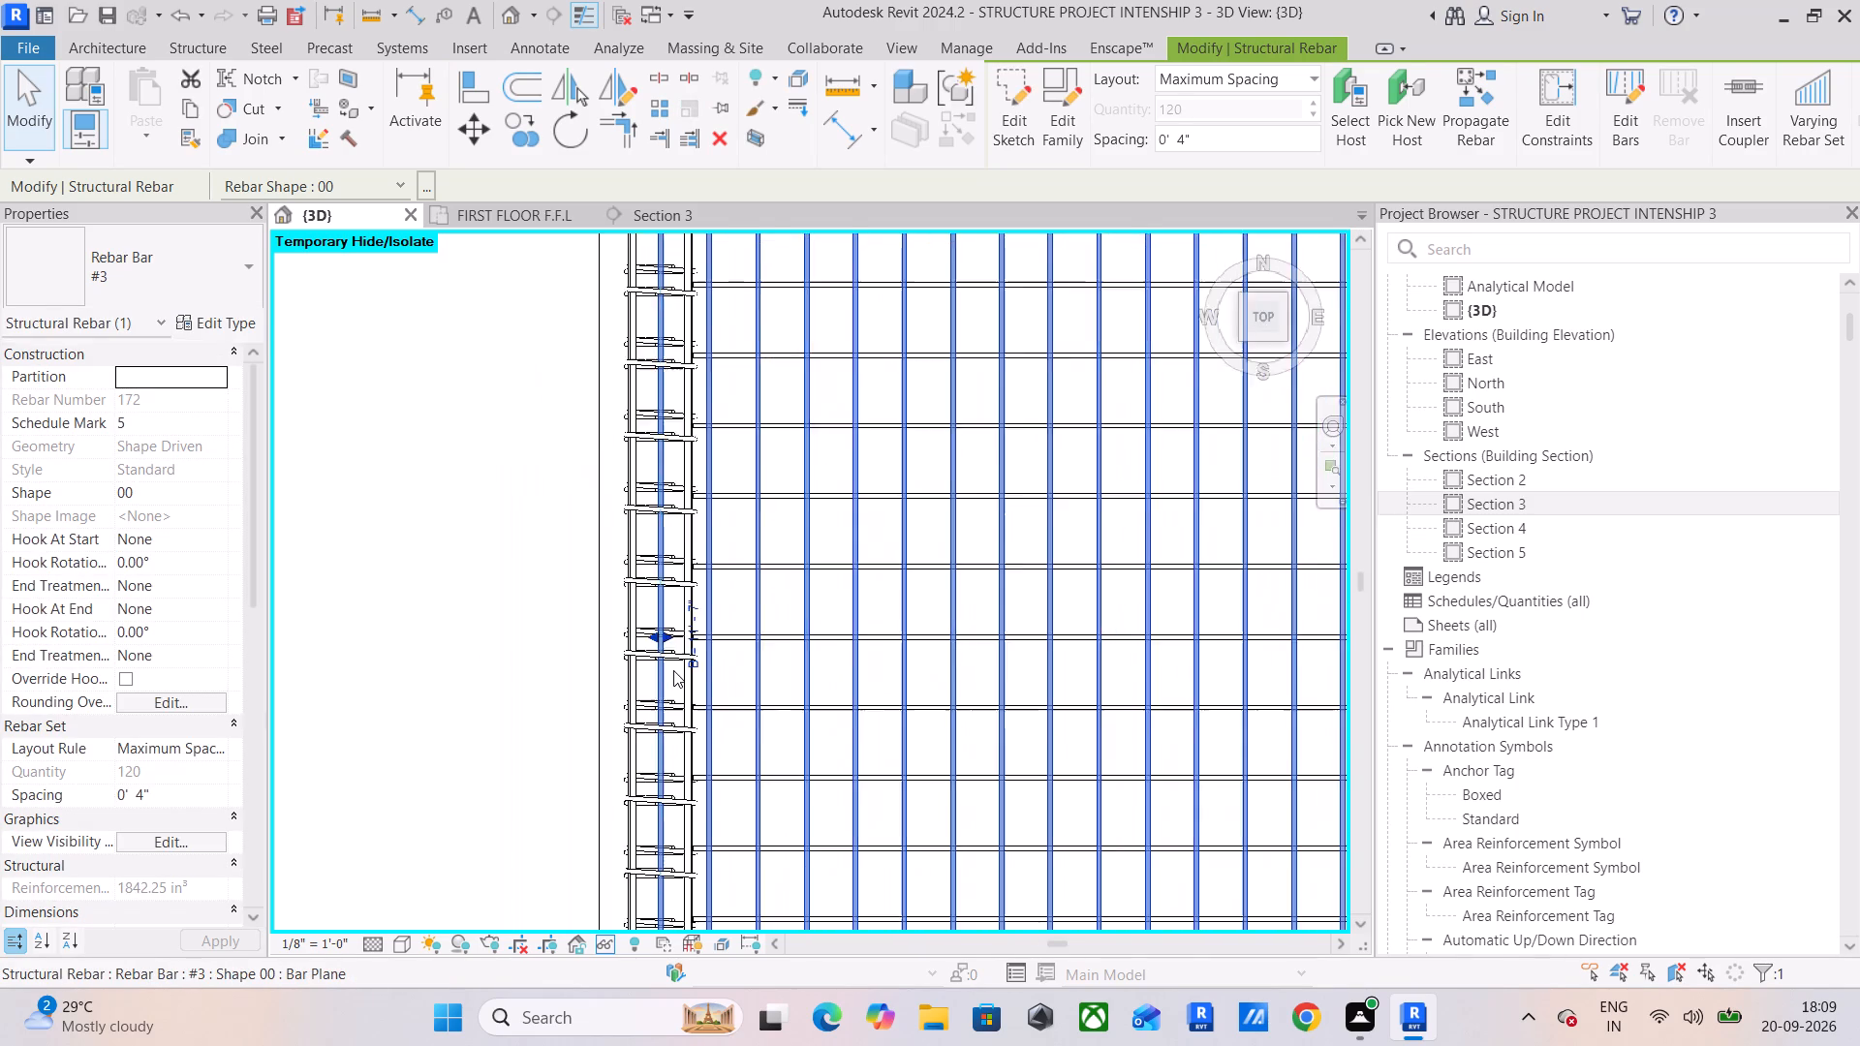
scroll(673, 670, up, 8)
middle_drag(678, 661, 536, 688)
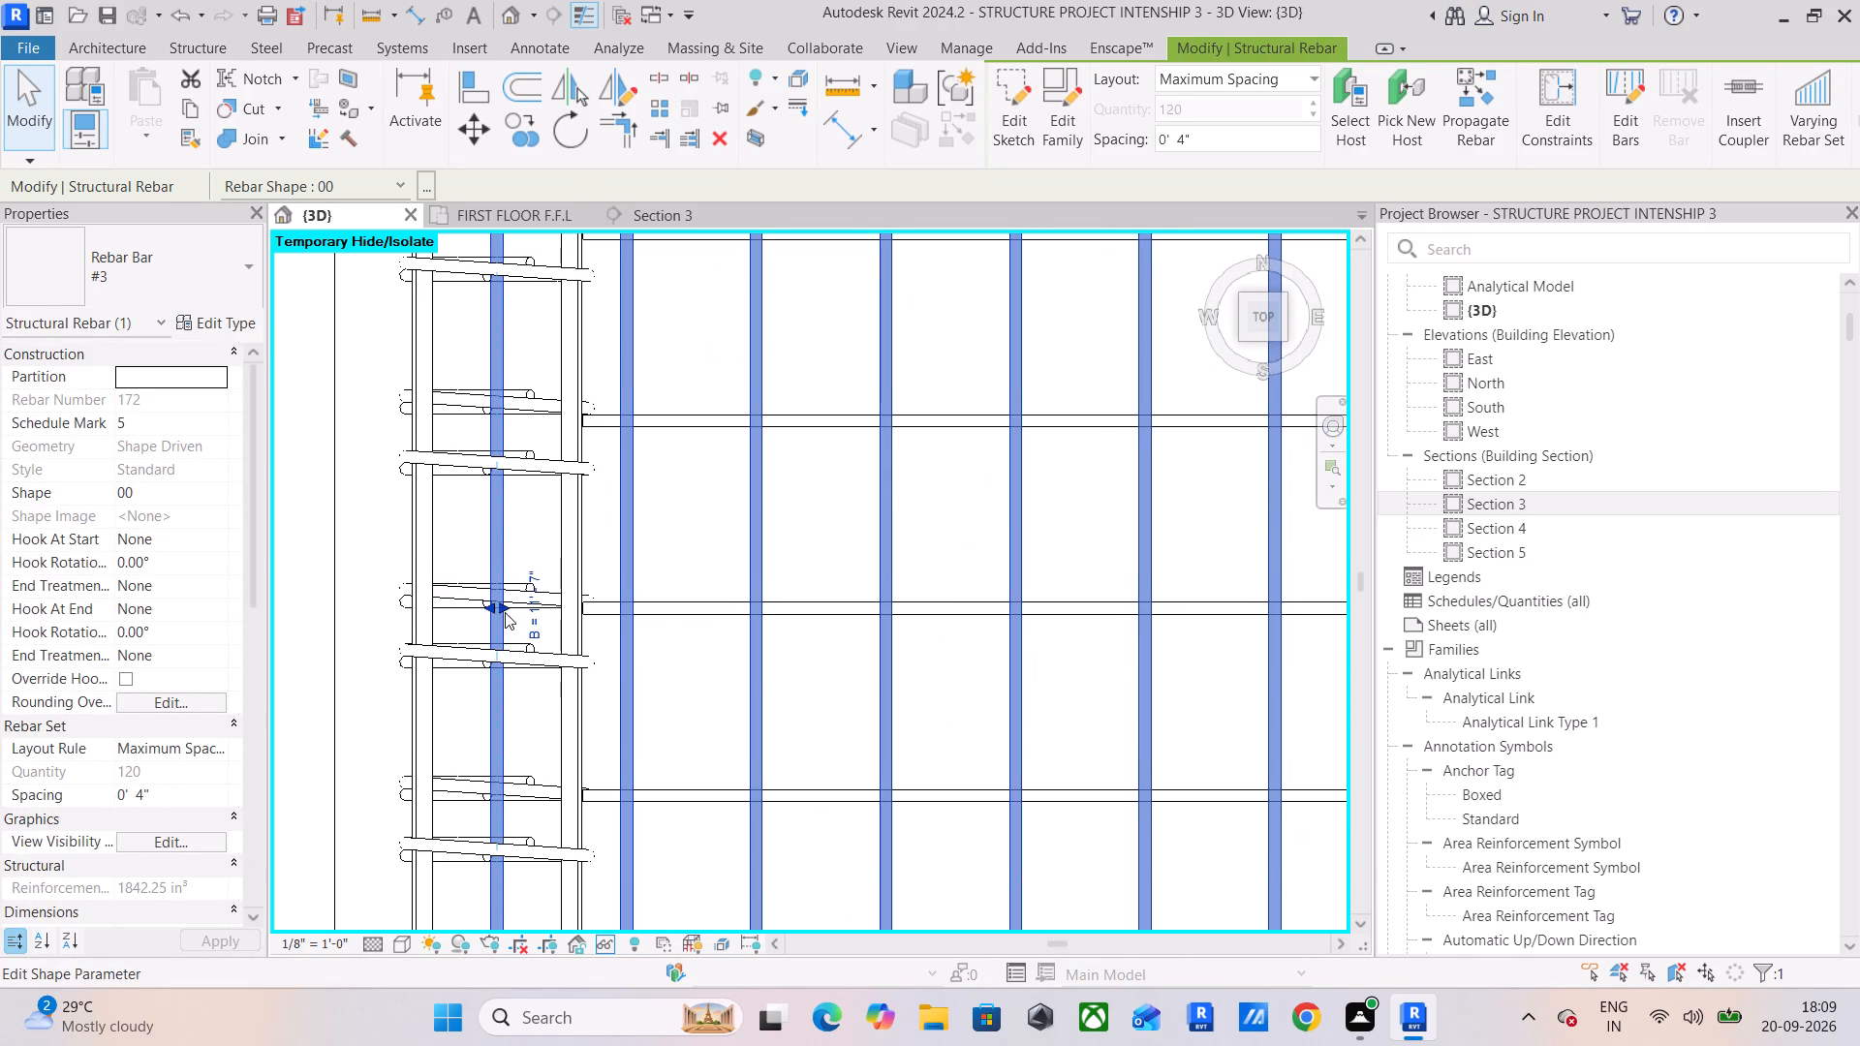
drag(502, 607, 598, 627)
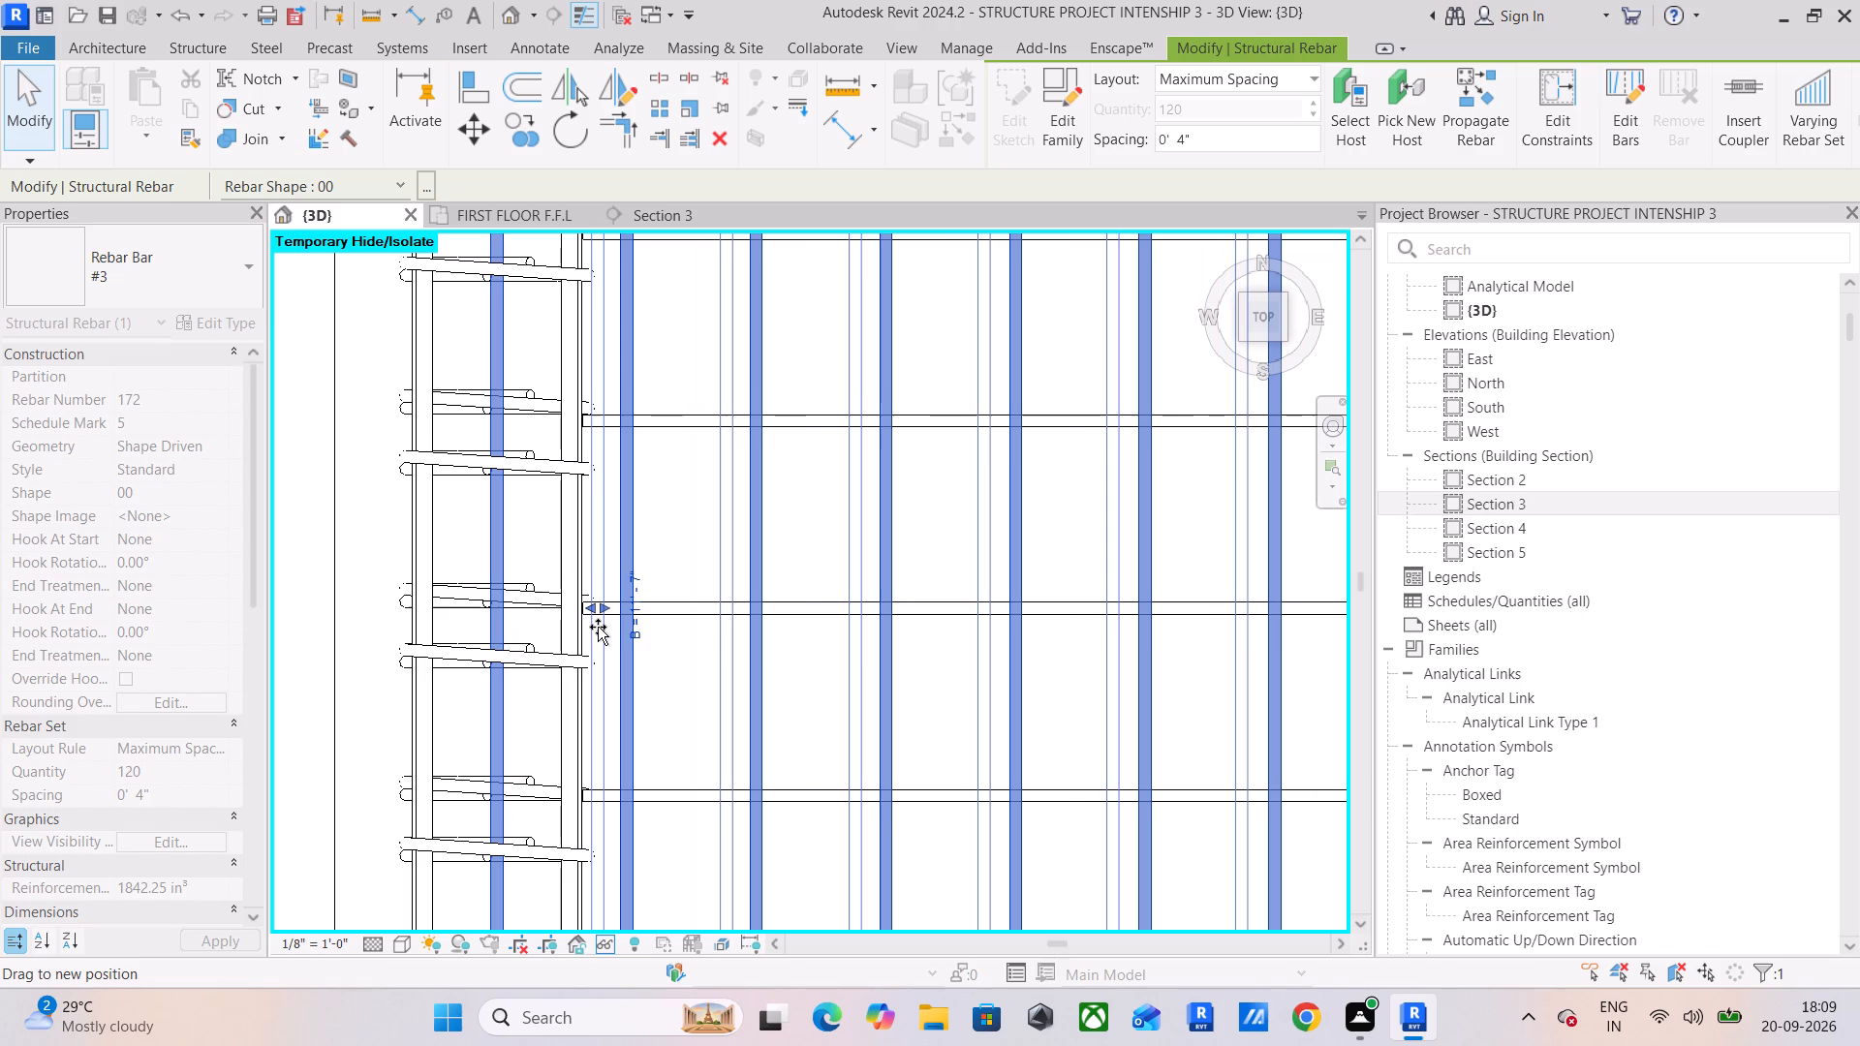
drag(598, 627, 594, 632)
scroll(594, 633, down, 5)
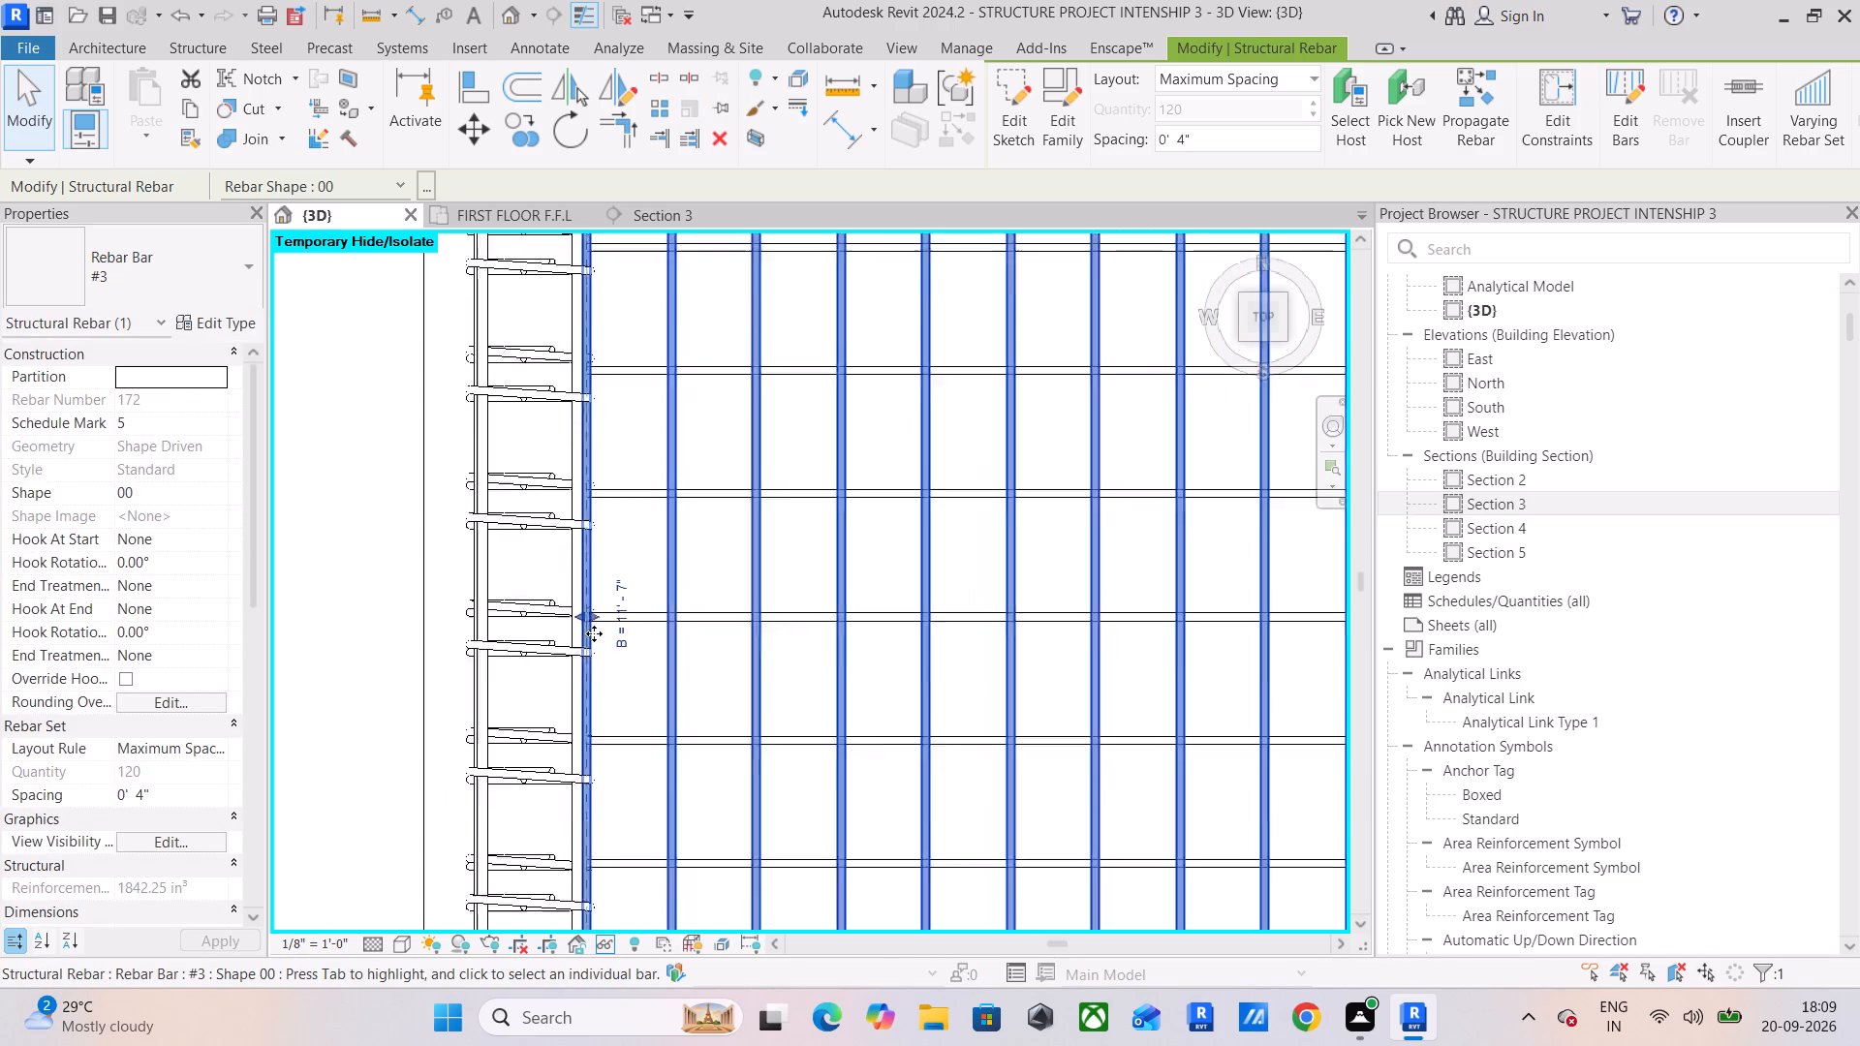
Pull the east extent of the copied north-south #3 bar set in to just inside the east beam's west face.
scroll(594, 633, down, 13)
middle_drag(763, 637, 567, 586)
scroll(801, 626, down, 5)
middle_drag(857, 623, 520, 574)
scroll(848, 566, up, 12)
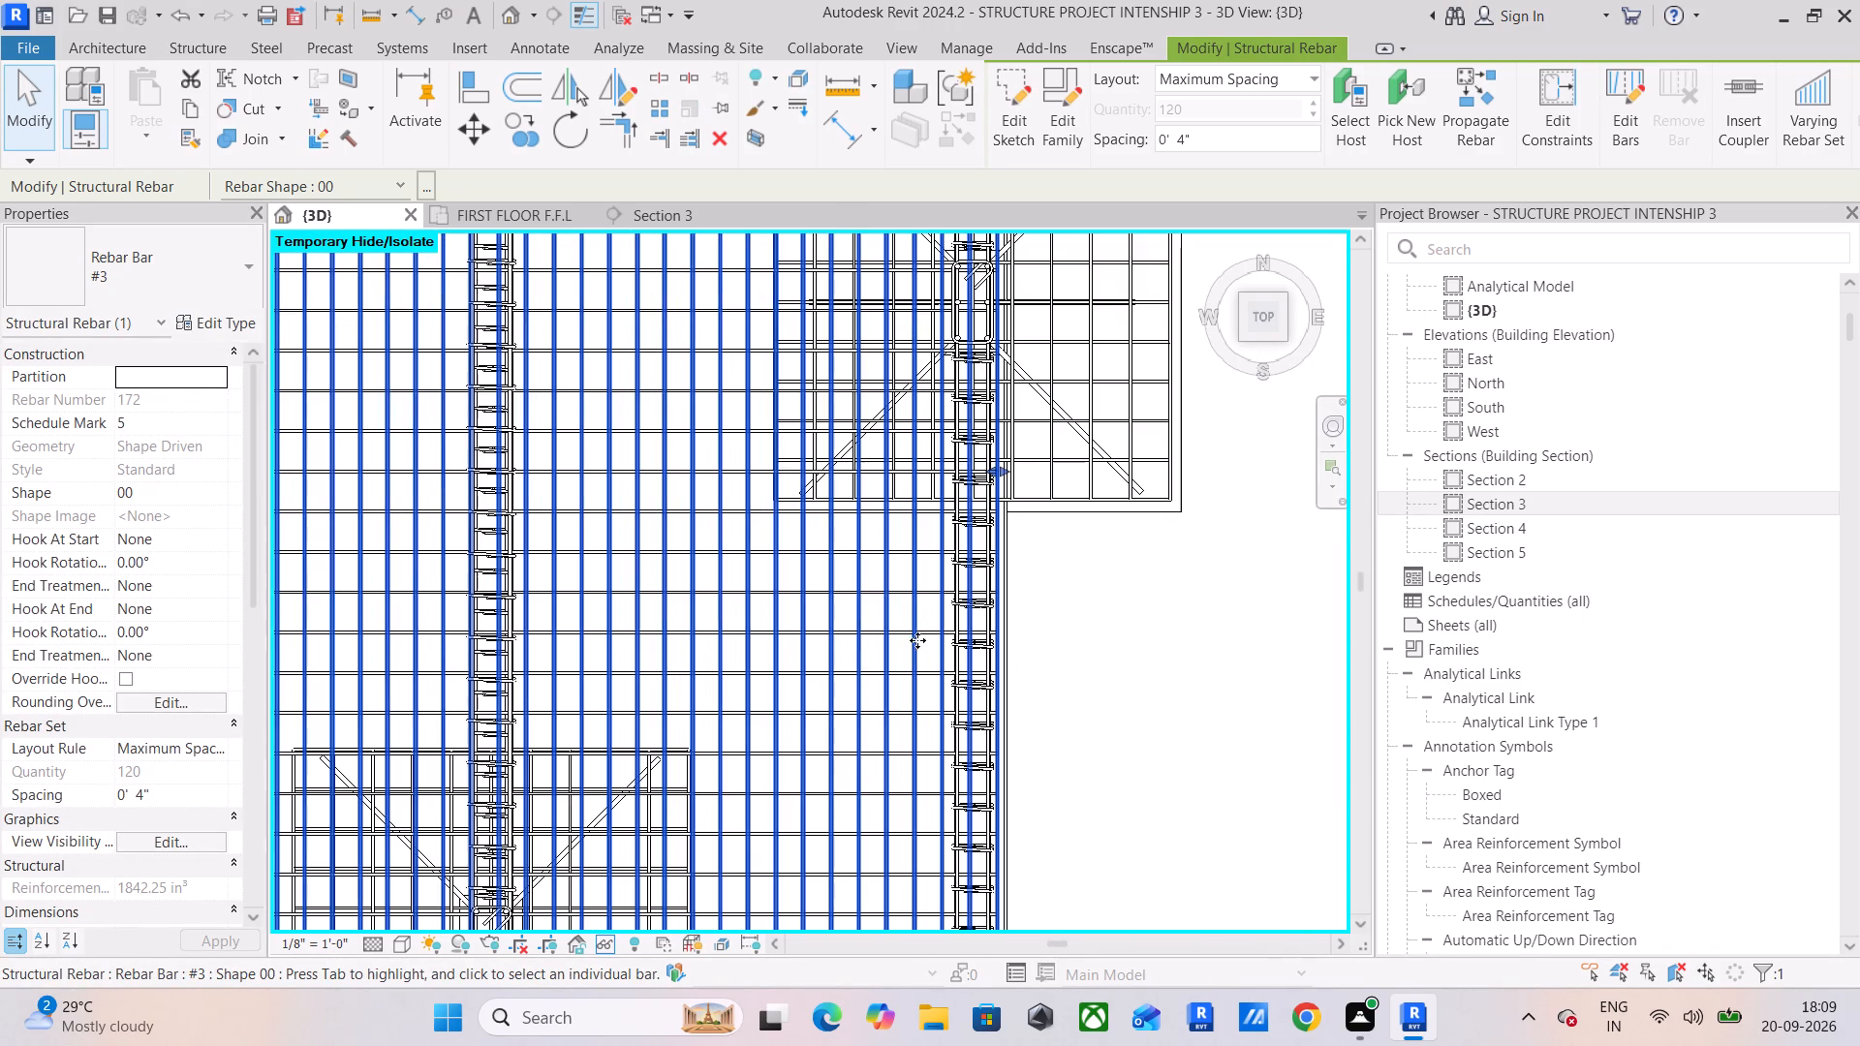
scroll(992, 500, up, 5)
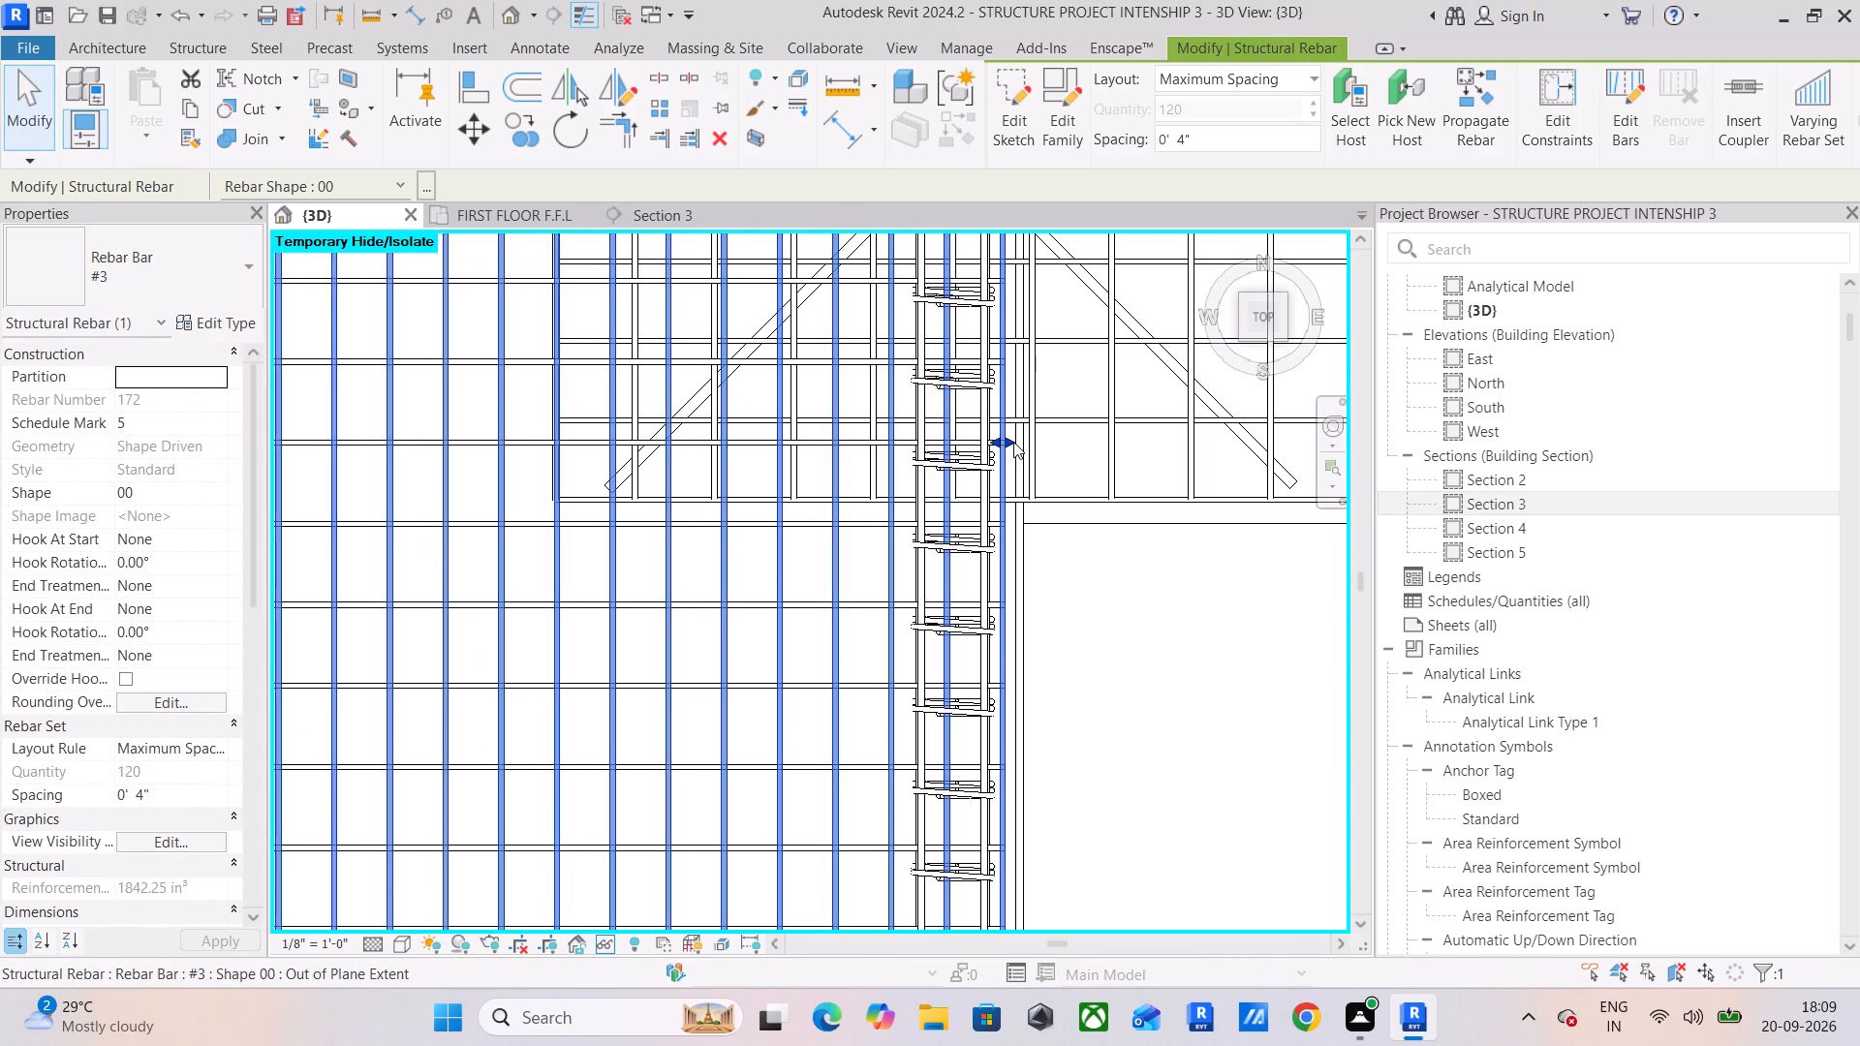
drag(1007, 441, 912, 447)
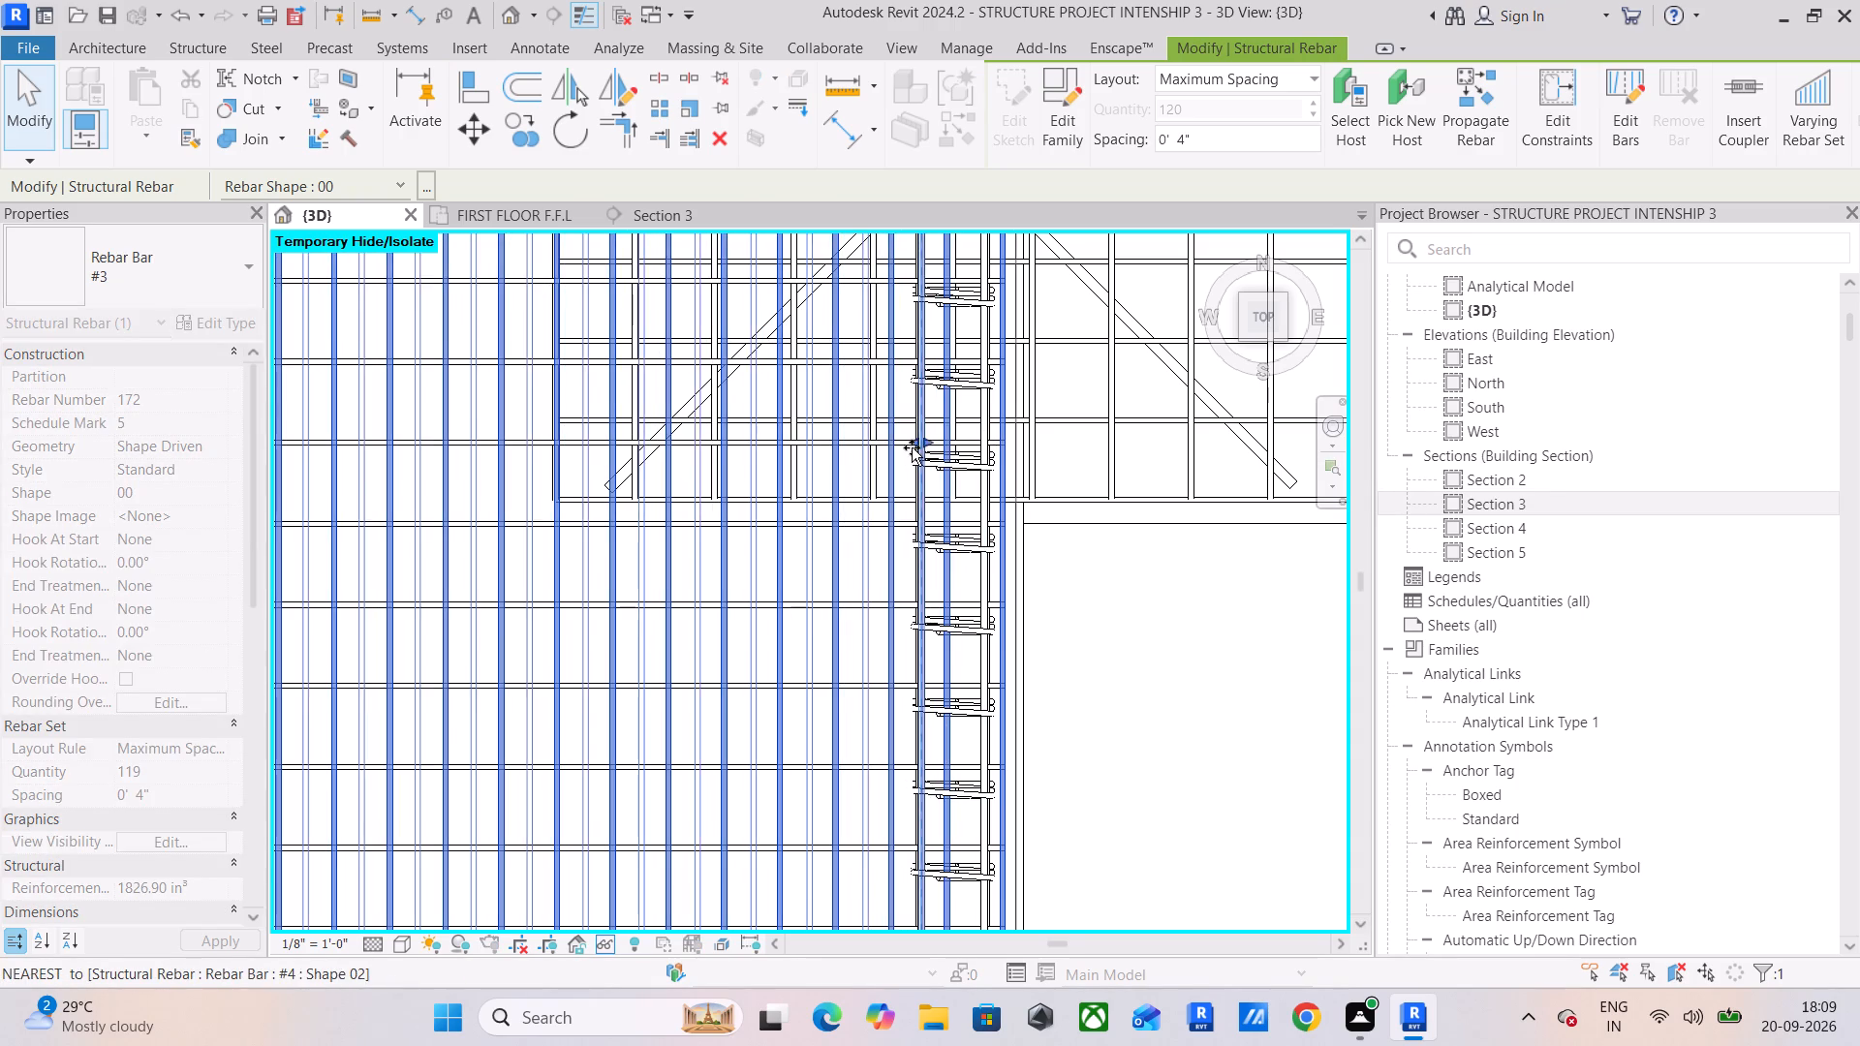
drag(912, 447, 905, 460)
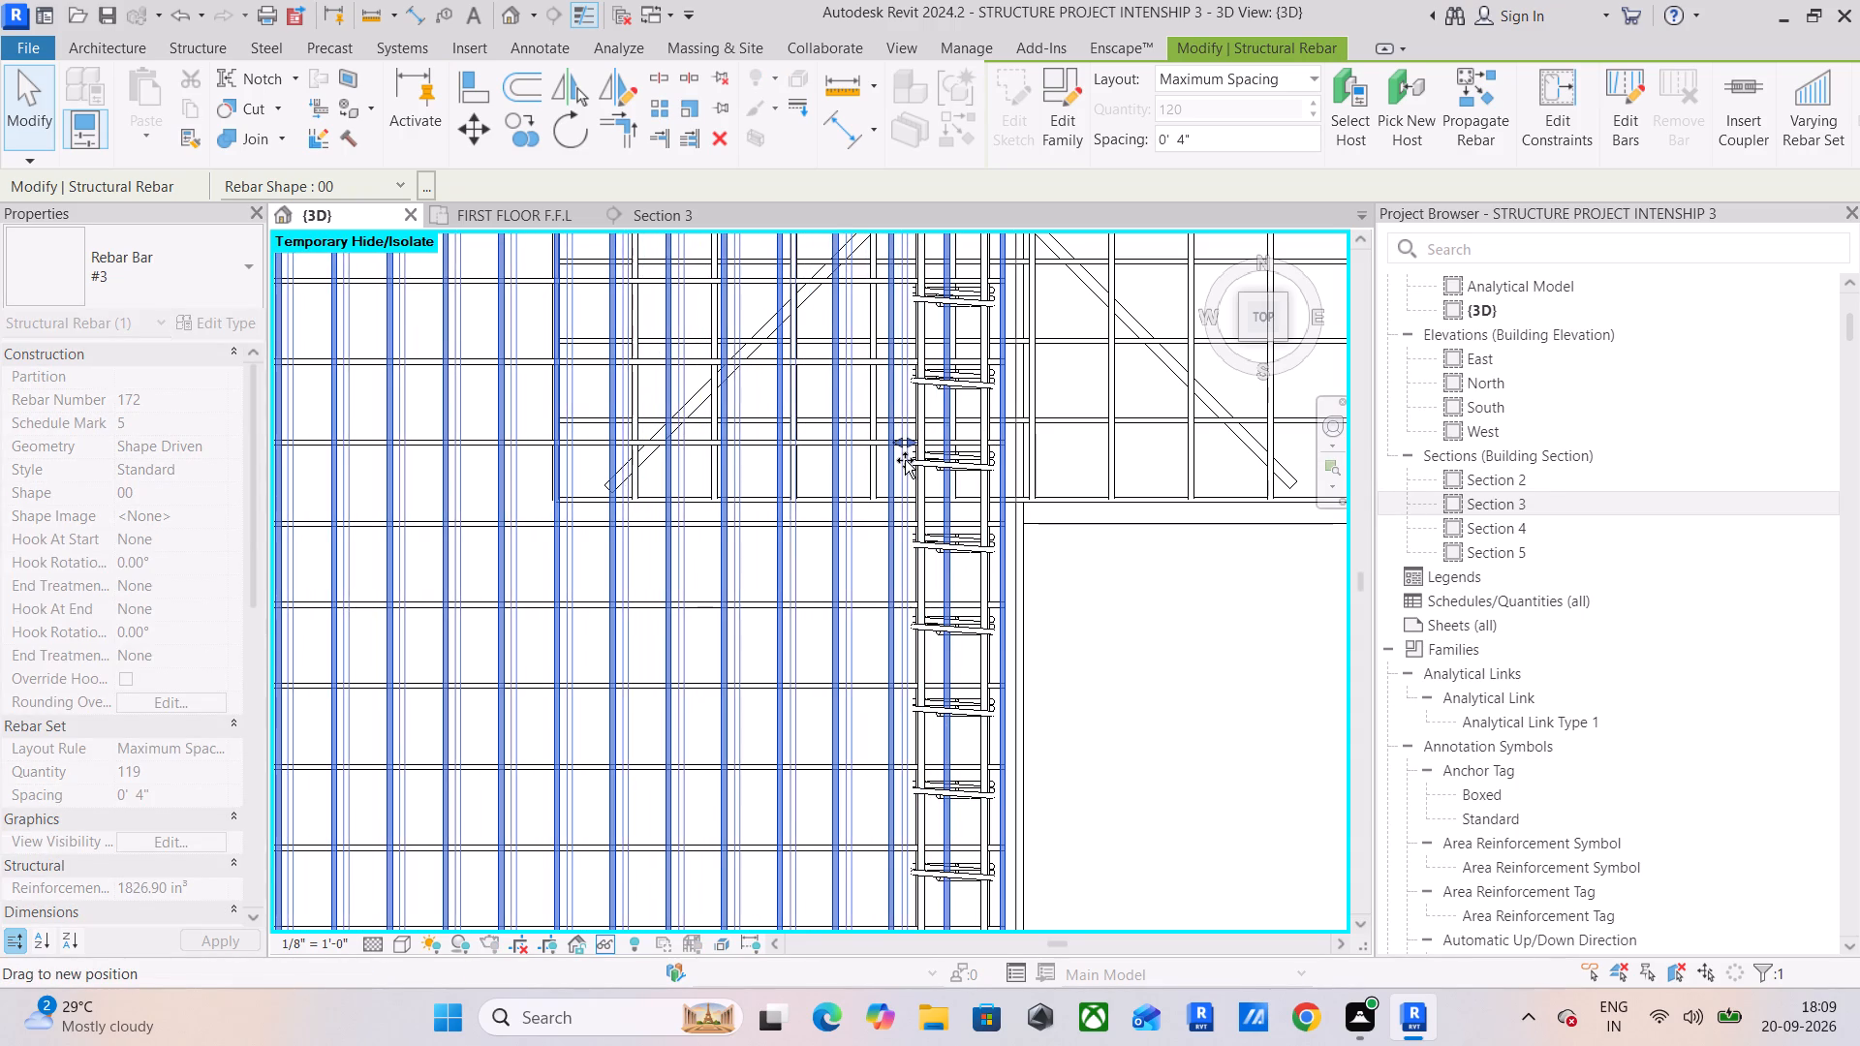
drag(905, 460, 907, 461)
Pull the east extent of the north band's north-south #3 bar set in to just west of the east beam's reinforcement cage.
scroll(953, 575, down, 7)
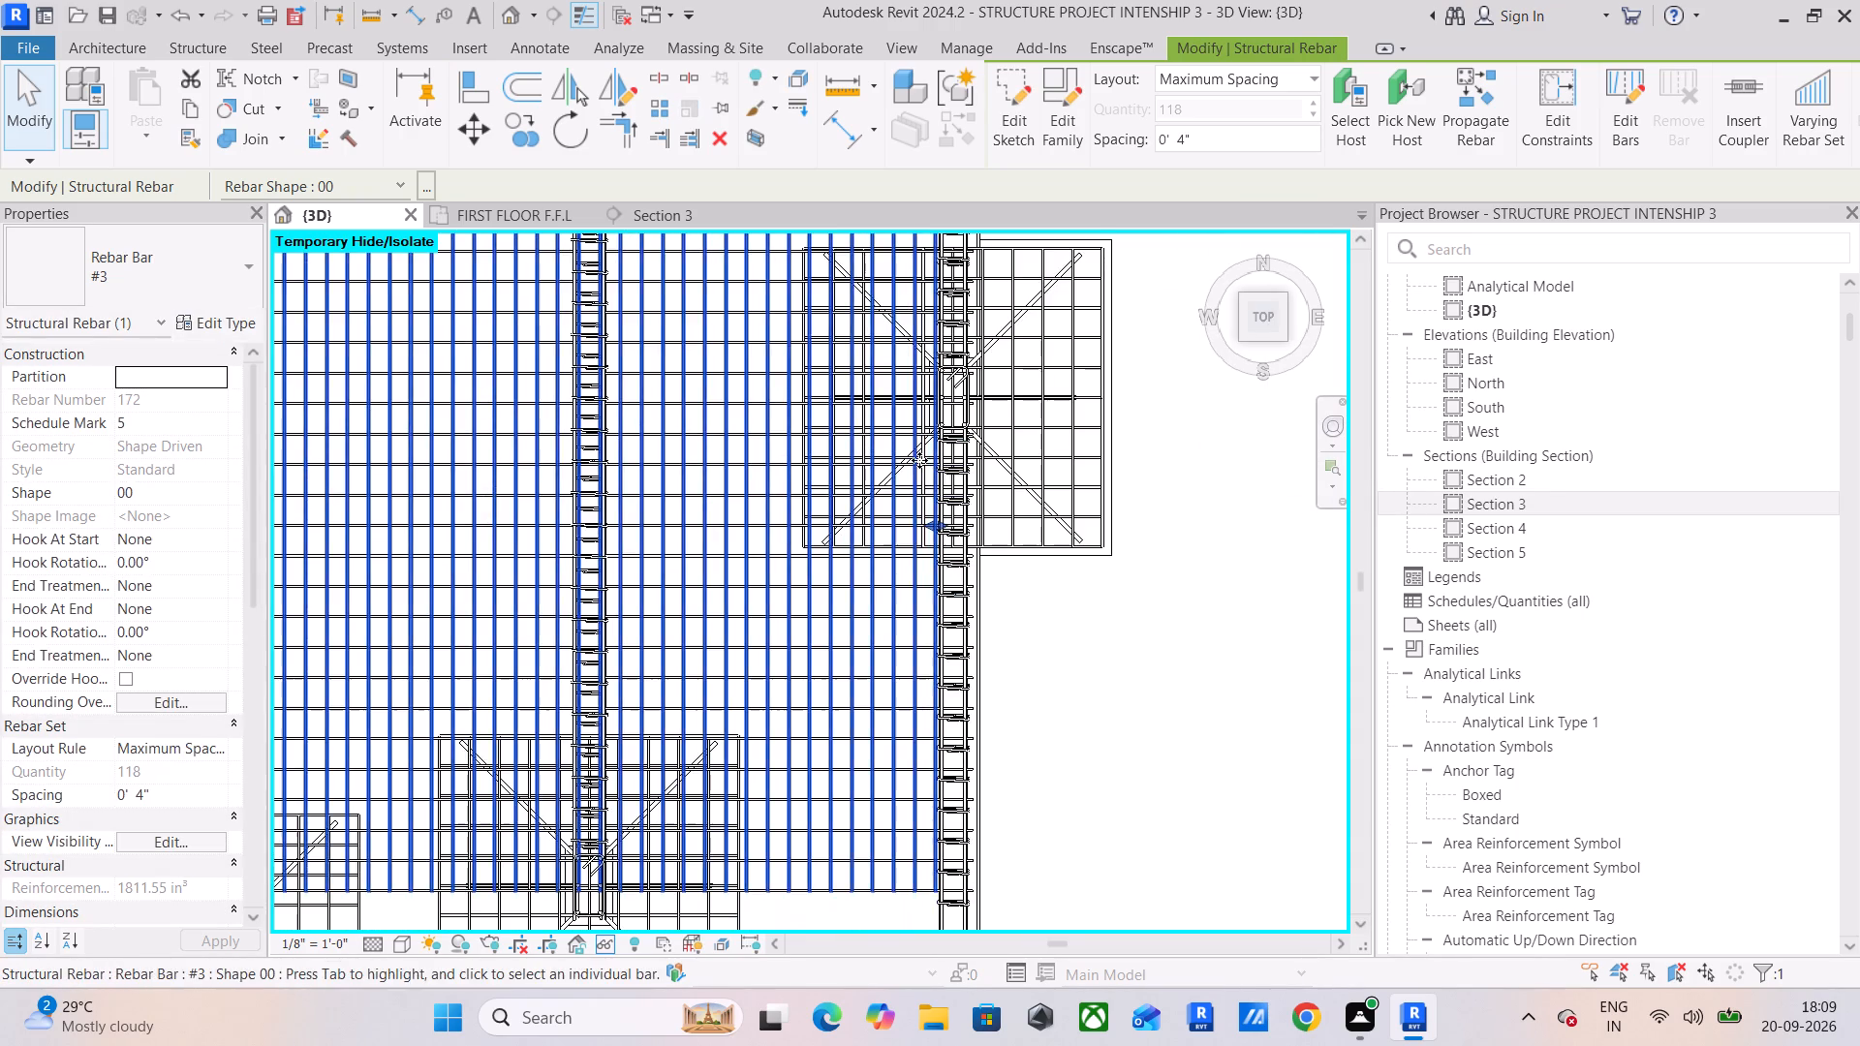
middle_drag(919, 459, 940, 662)
scroll(933, 550, down, 4)
click(882, 411)
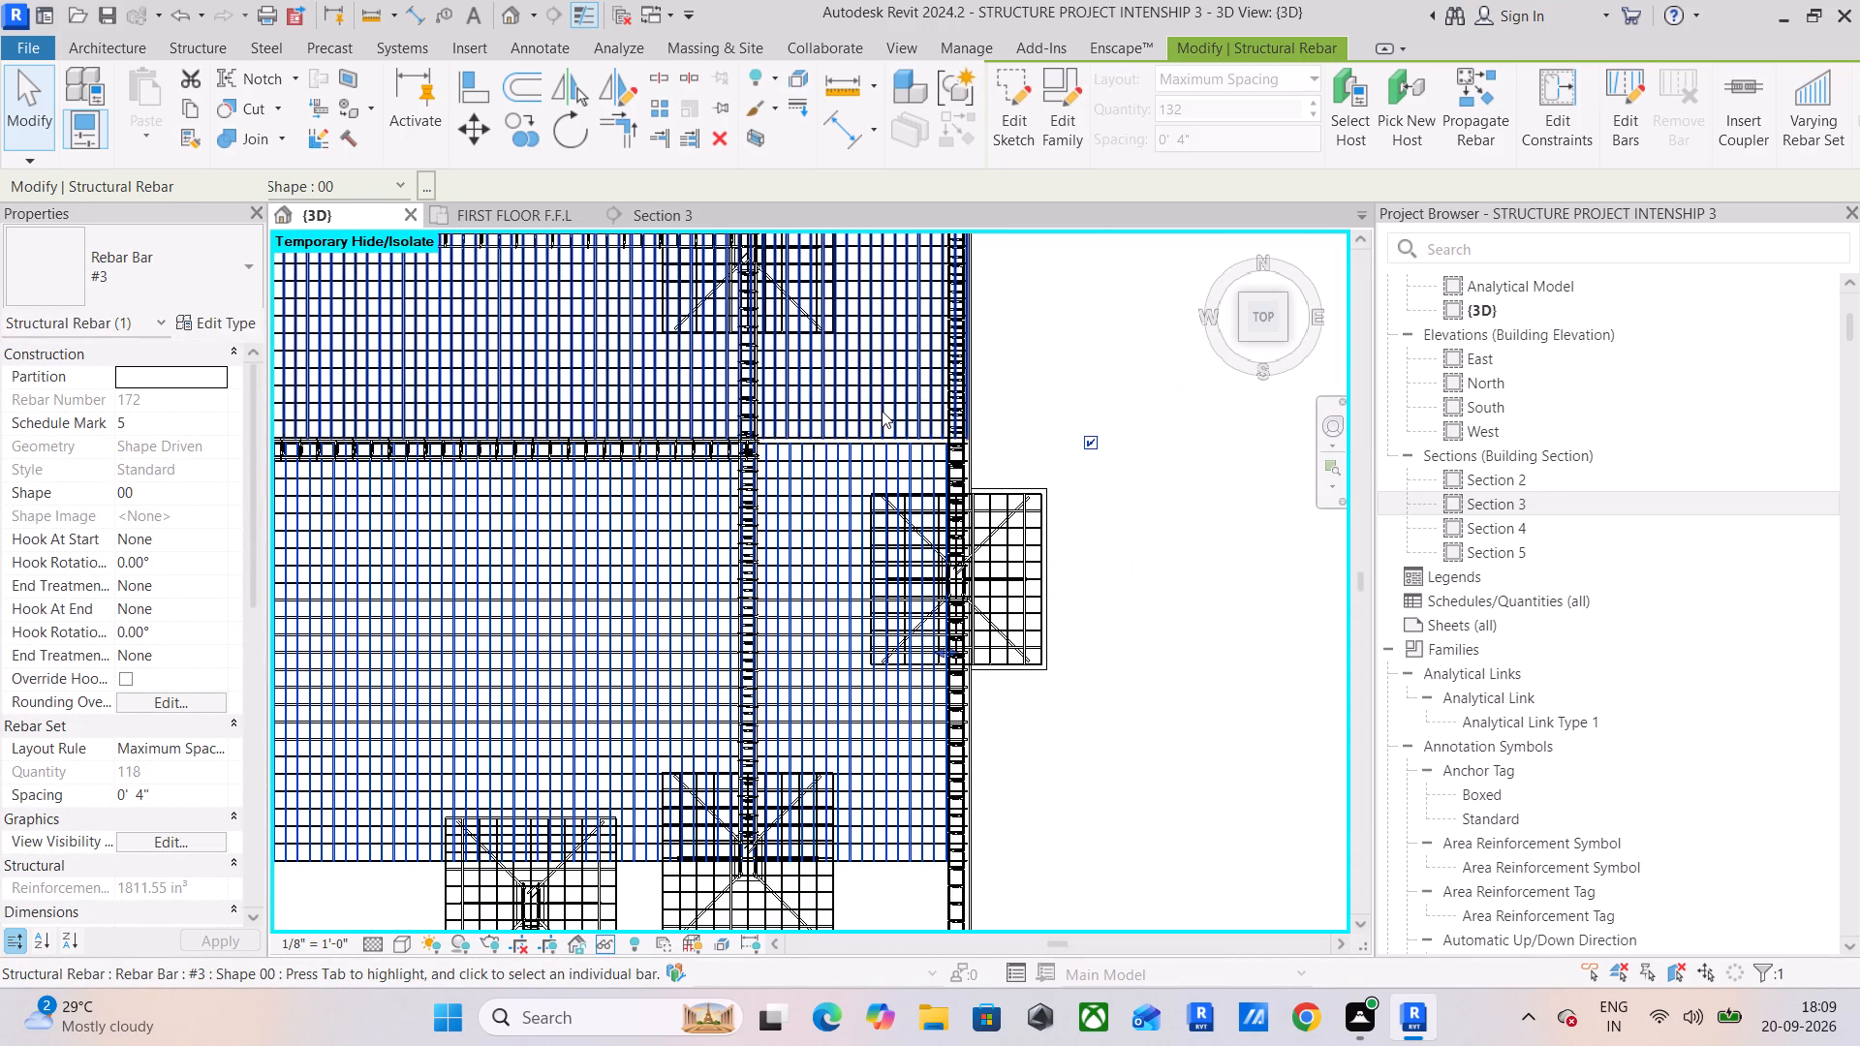
scroll(957, 369, up, 5)
middle_drag(960, 381, 938, 565)
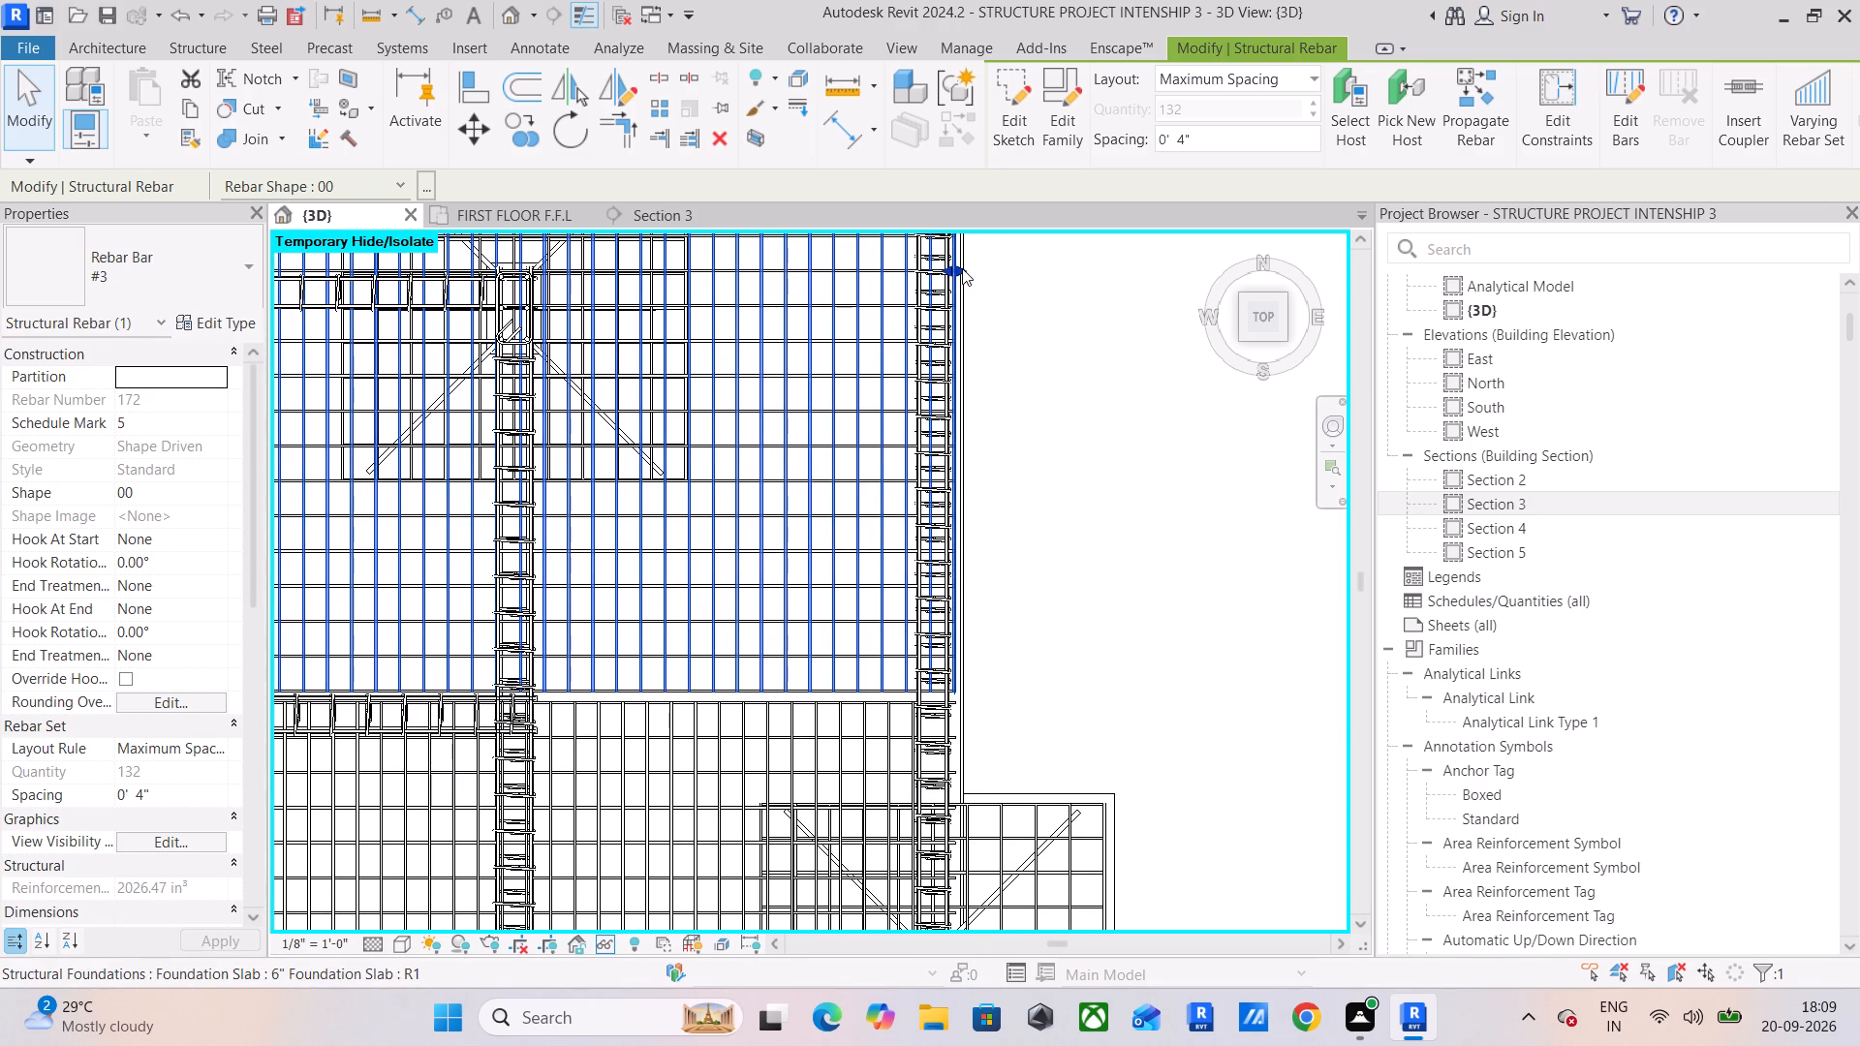
scroll(962, 268, up, 6)
drag(951, 276, 939, 281)
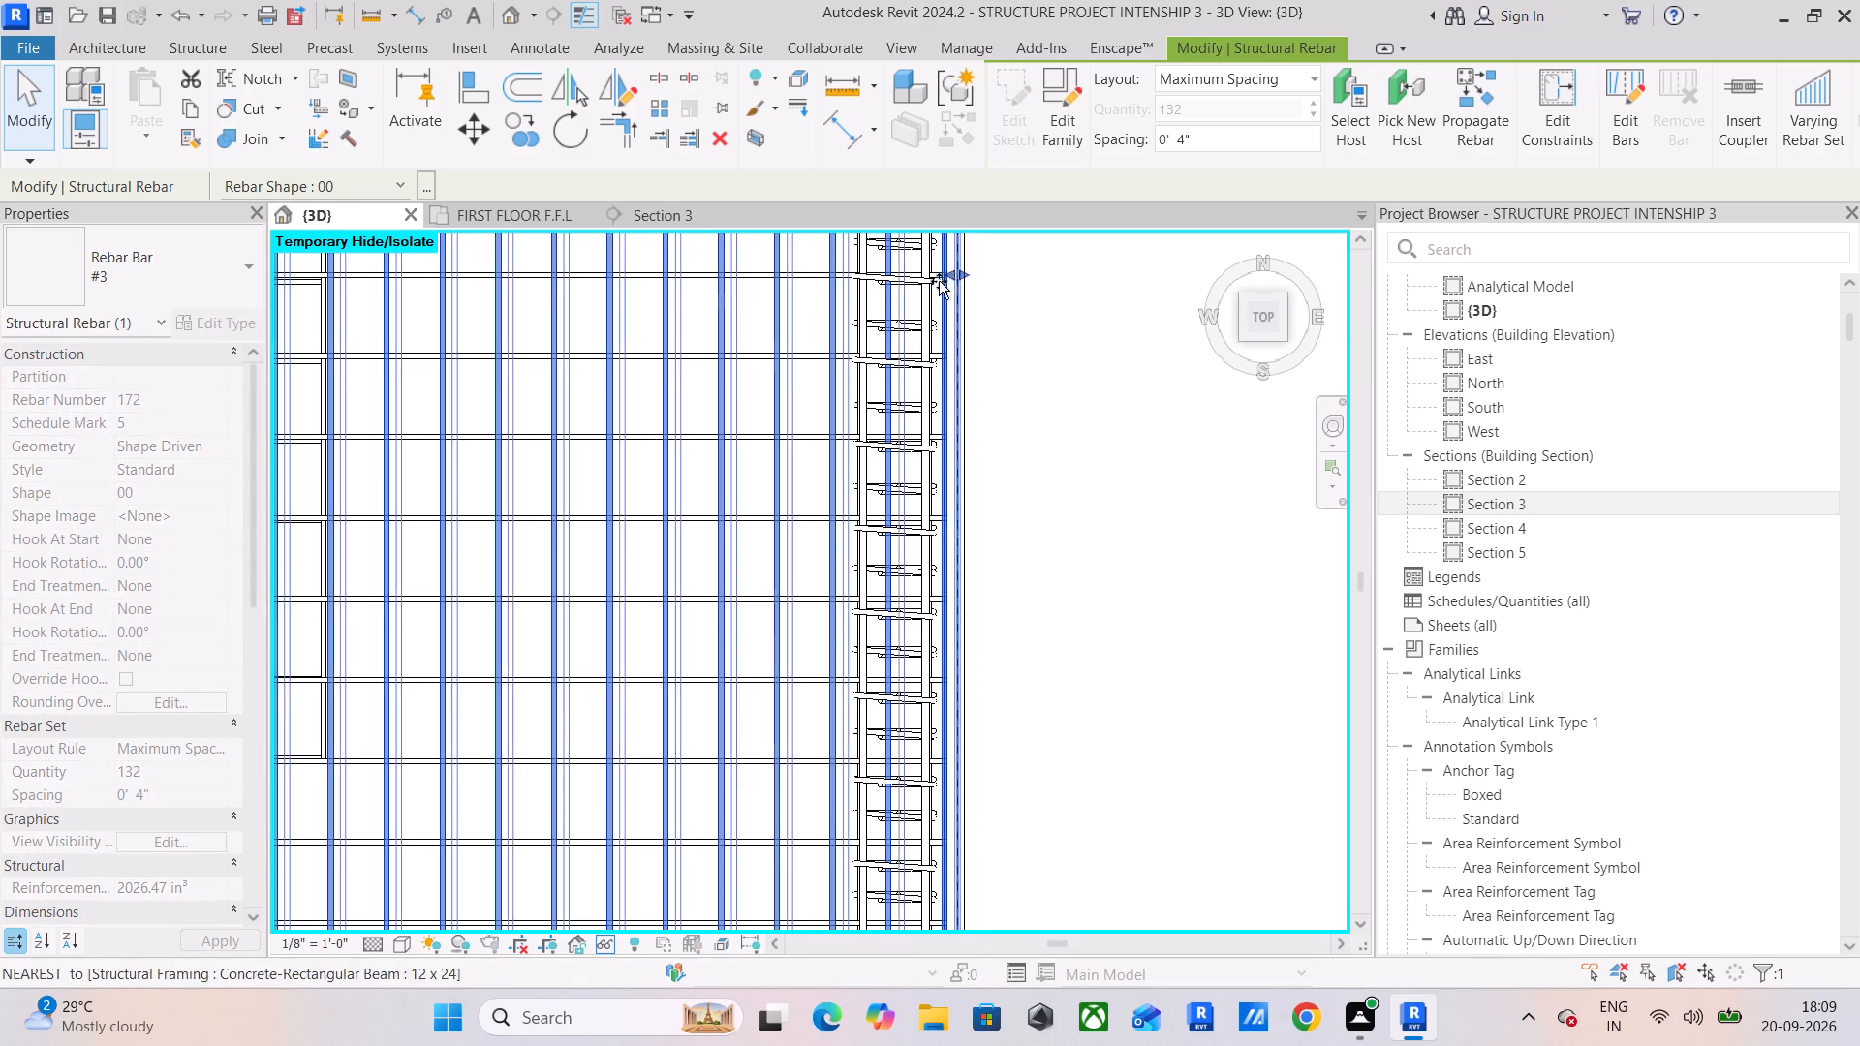
drag(939, 281, 845, 297)
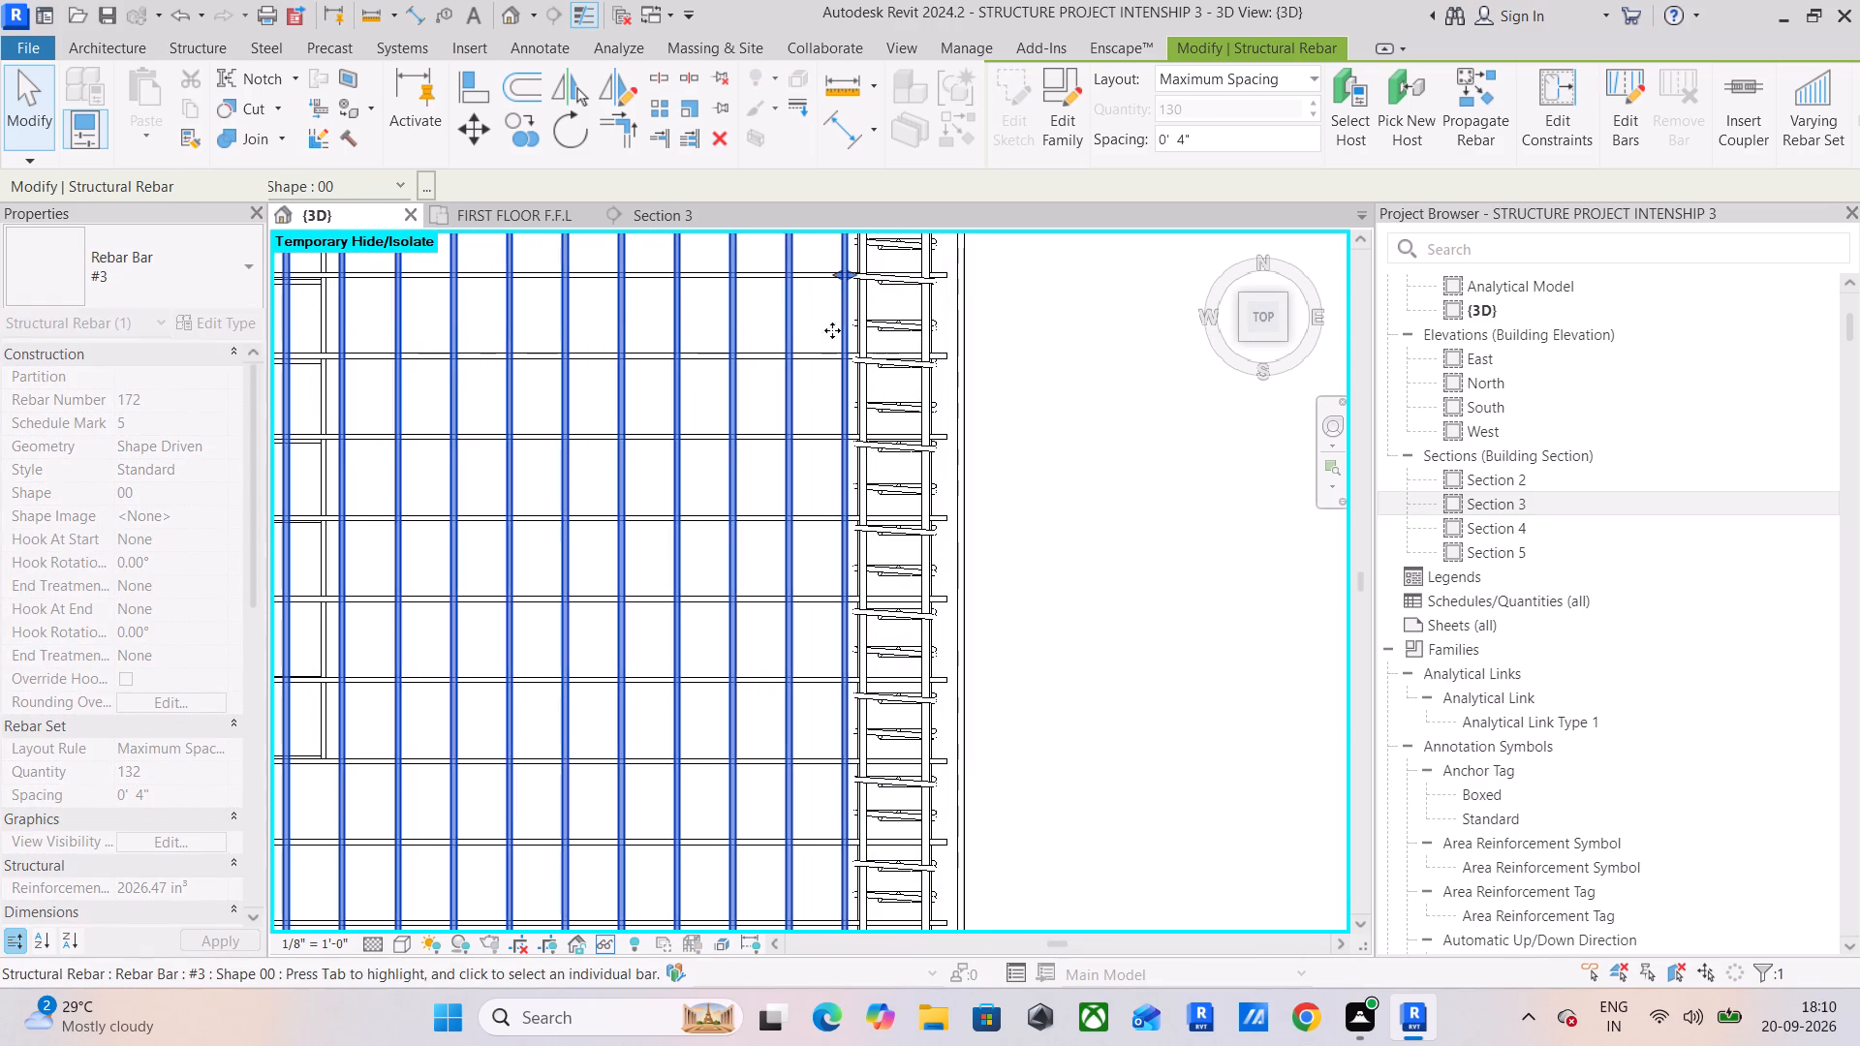
Shorten the east ends of the north band's east-west #3 bars to the west side of the east beam's cage.
click(819, 361)
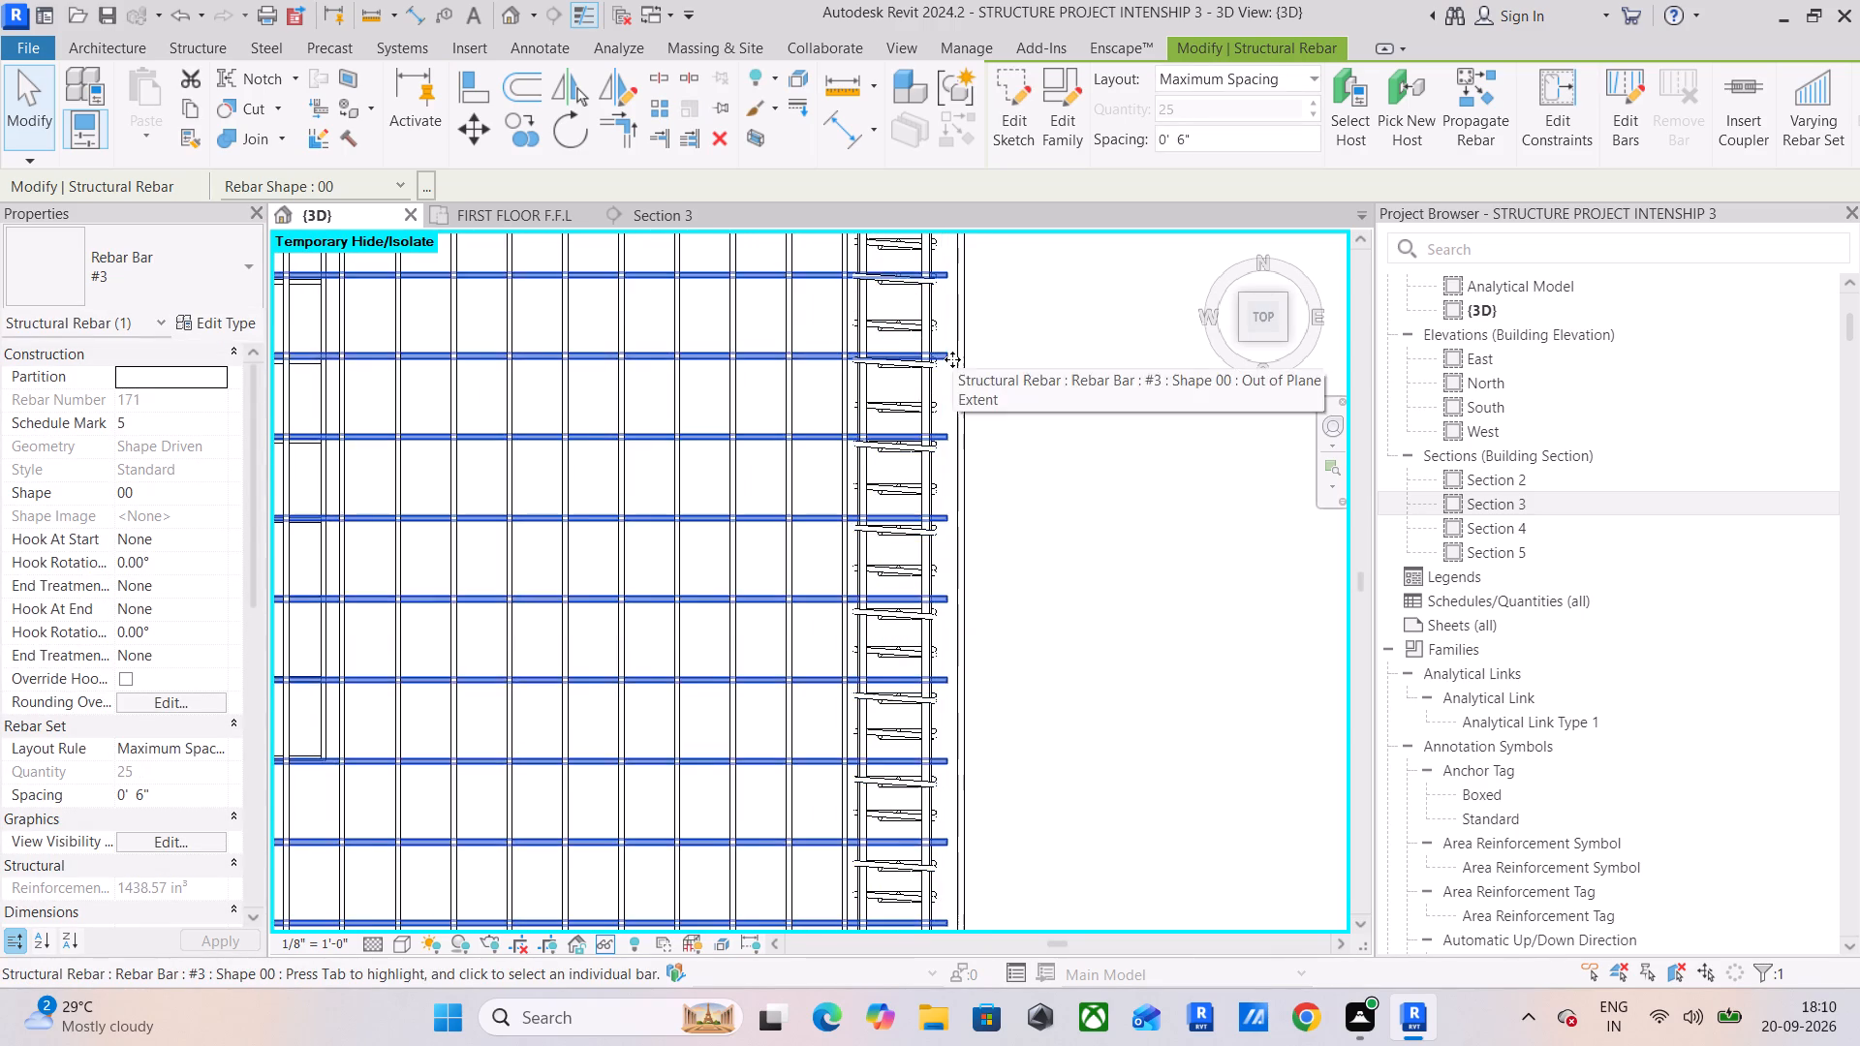
scroll(952, 358, down, 5)
middle_drag(952, 358, 992, 548)
scroll(992, 548, down, 4)
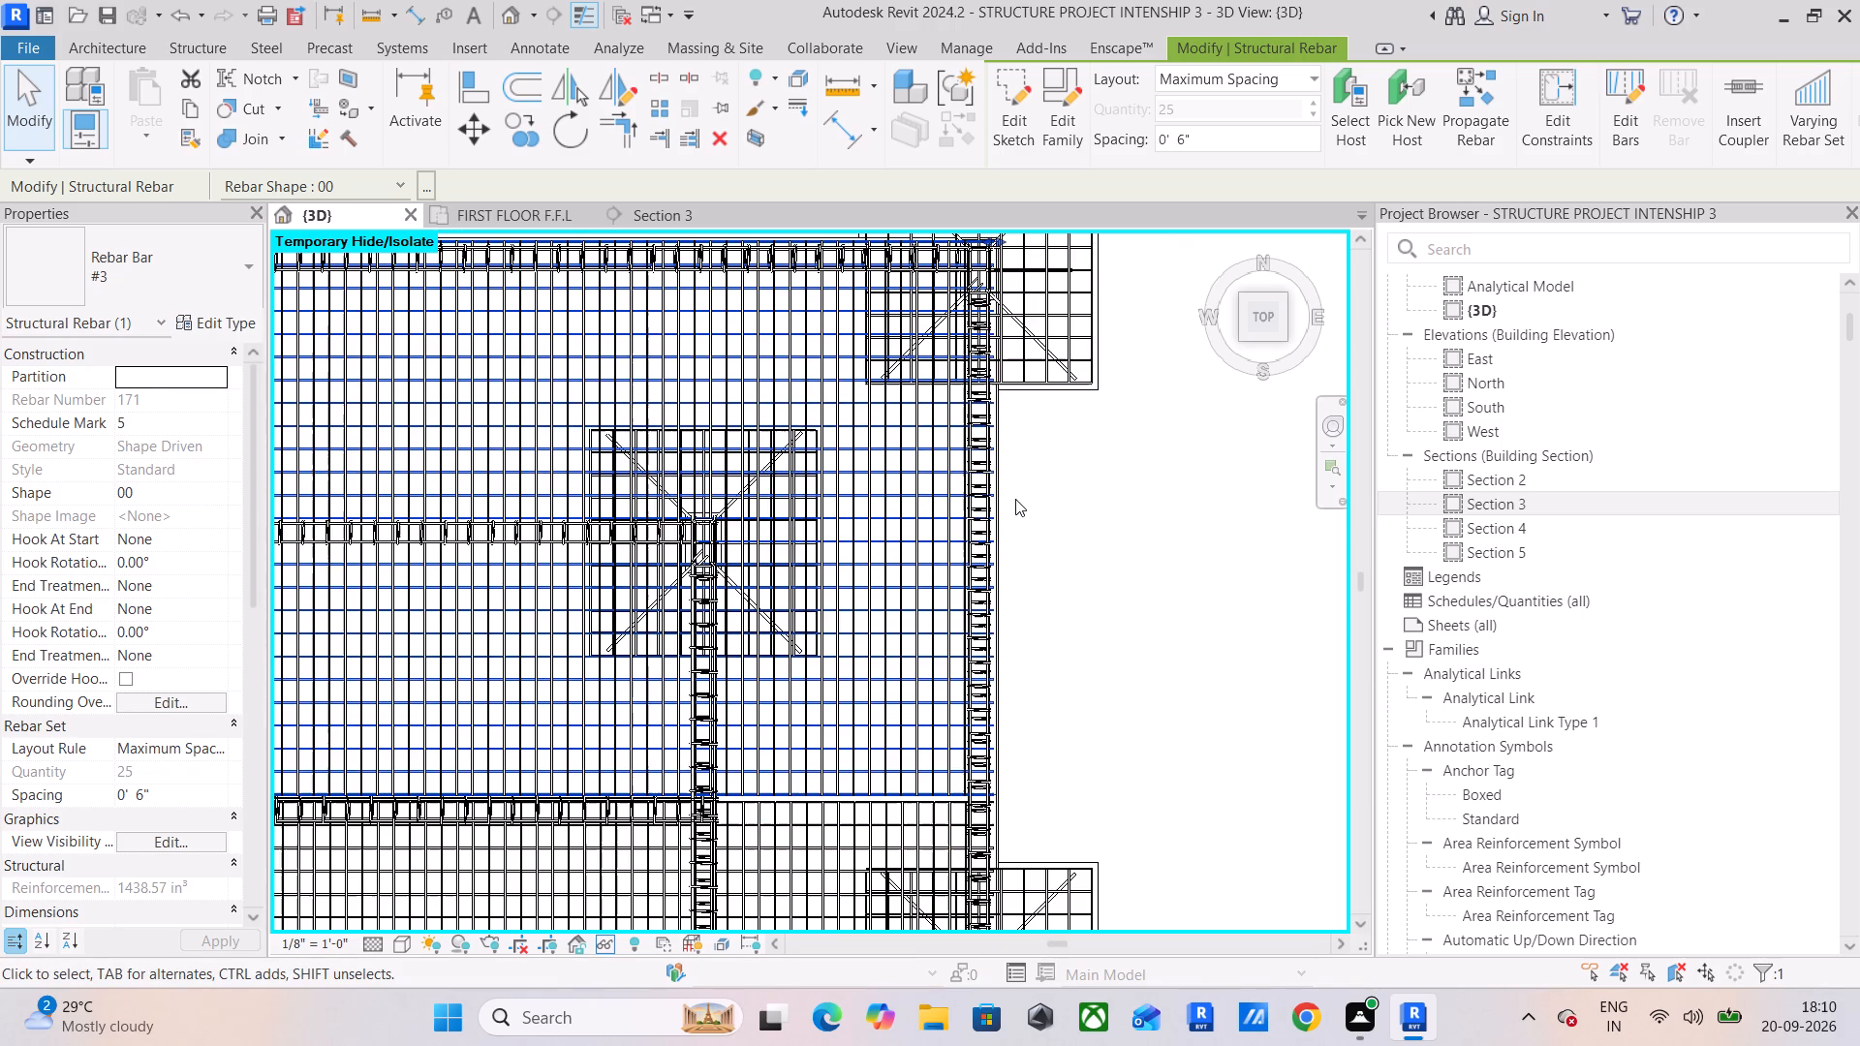
scroll(987, 592, down, 3)
middle_drag(987, 591, 992, 708)
scroll(999, 456, up, 6)
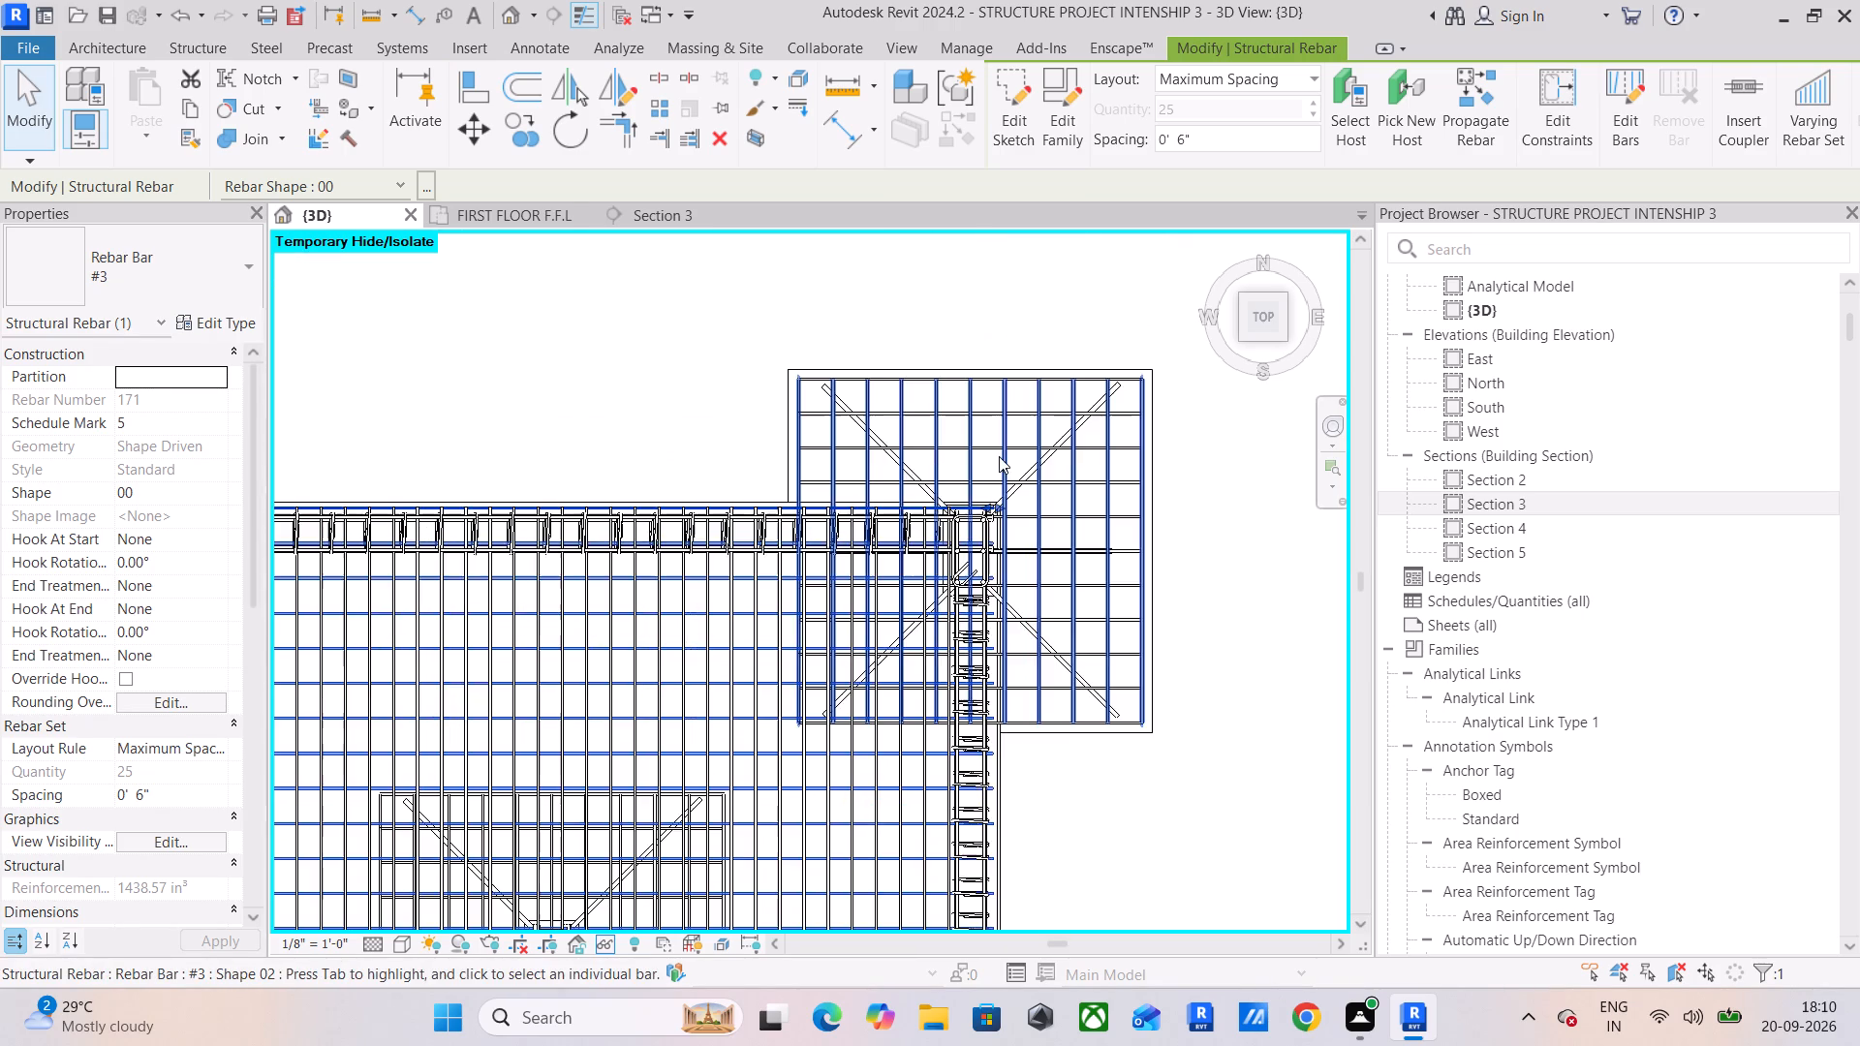
scroll(999, 471, up, 6)
scroll(993, 589, up, 5)
drag(980, 521, 978, 521)
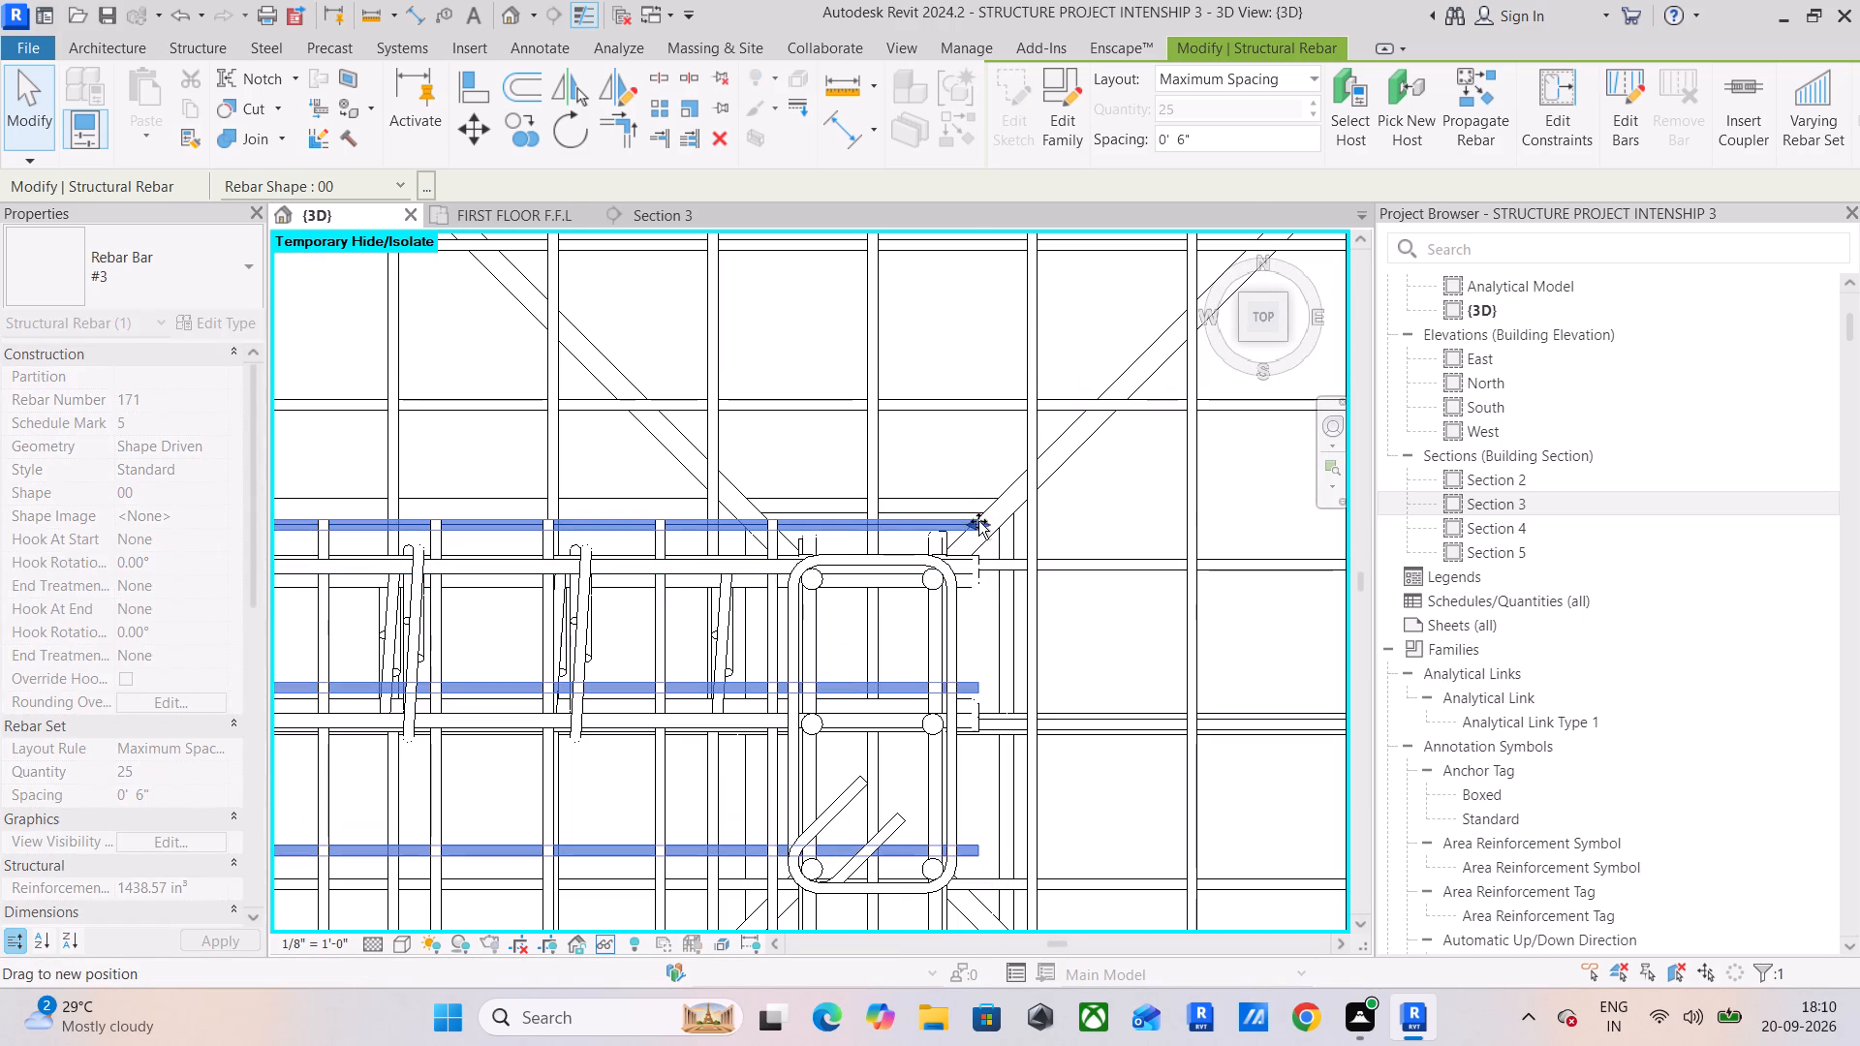
drag(978, 521, 806, 535)
Shorten the east ends of the middle band's copied east-west #3 bars to meet the west side of the east beam's cage.
scroll(806, 535, down, 7)
middle_drag(831, 559, 873, 533)
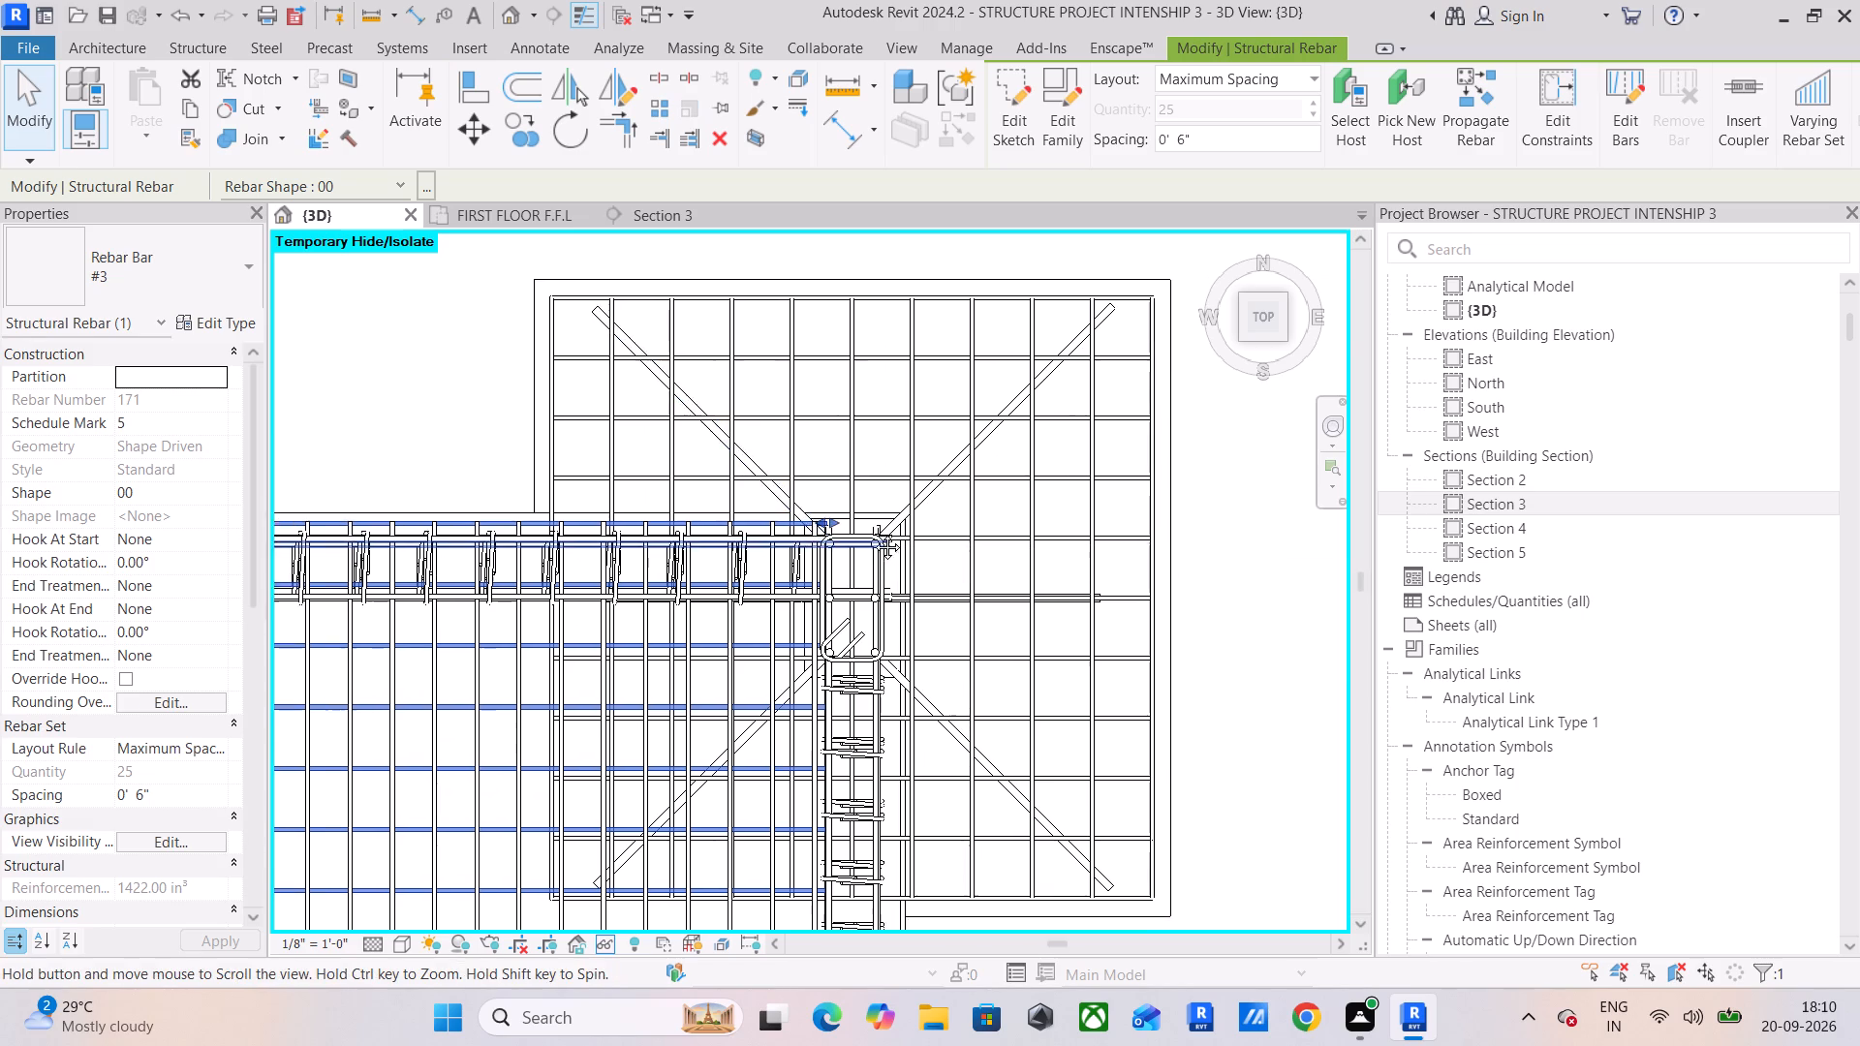
middle_drag(873, 533, 980, 292)
scroll(981, 323, down, 5)
middle_drag(1039, 600, 1113, 283)
scroll(958, 651, down, 4)
middle_drag(947, 685, 1074, 532)
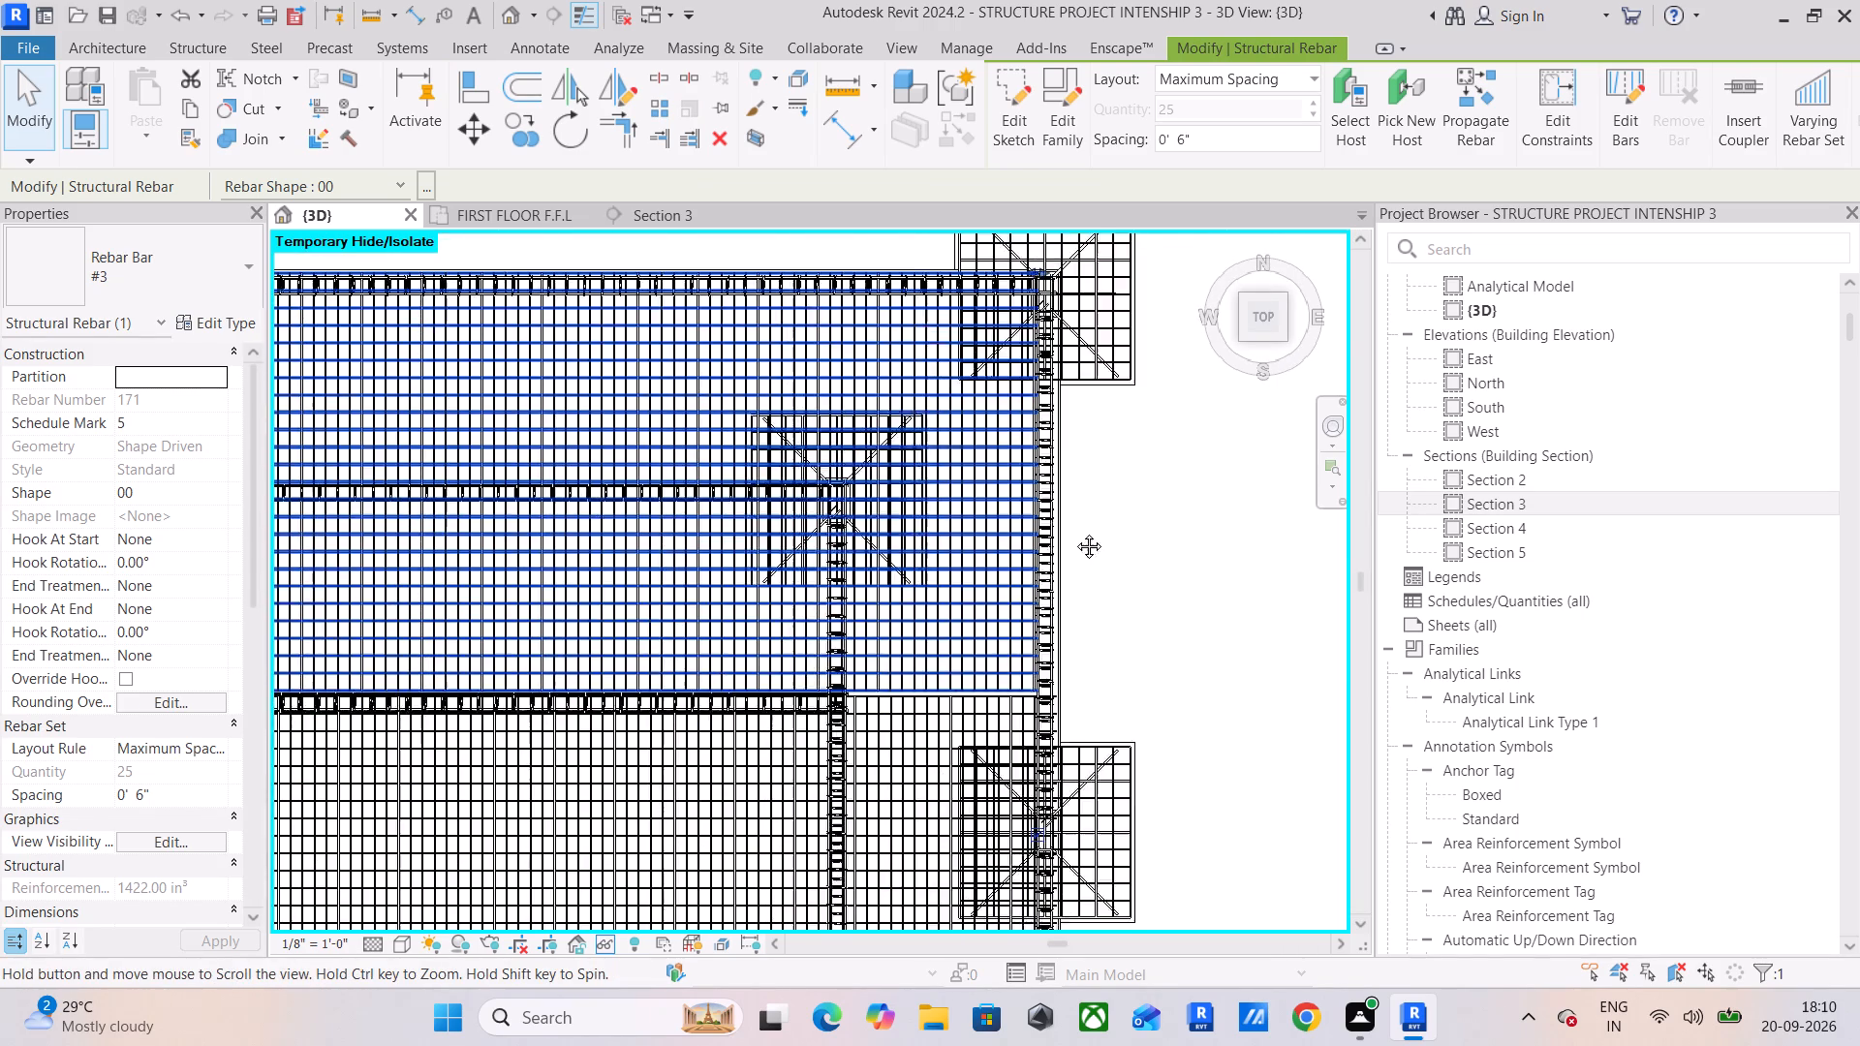
middle_drag(1074, 532, 1130, 393)
middle_drag(1142, 633, 875, 624)
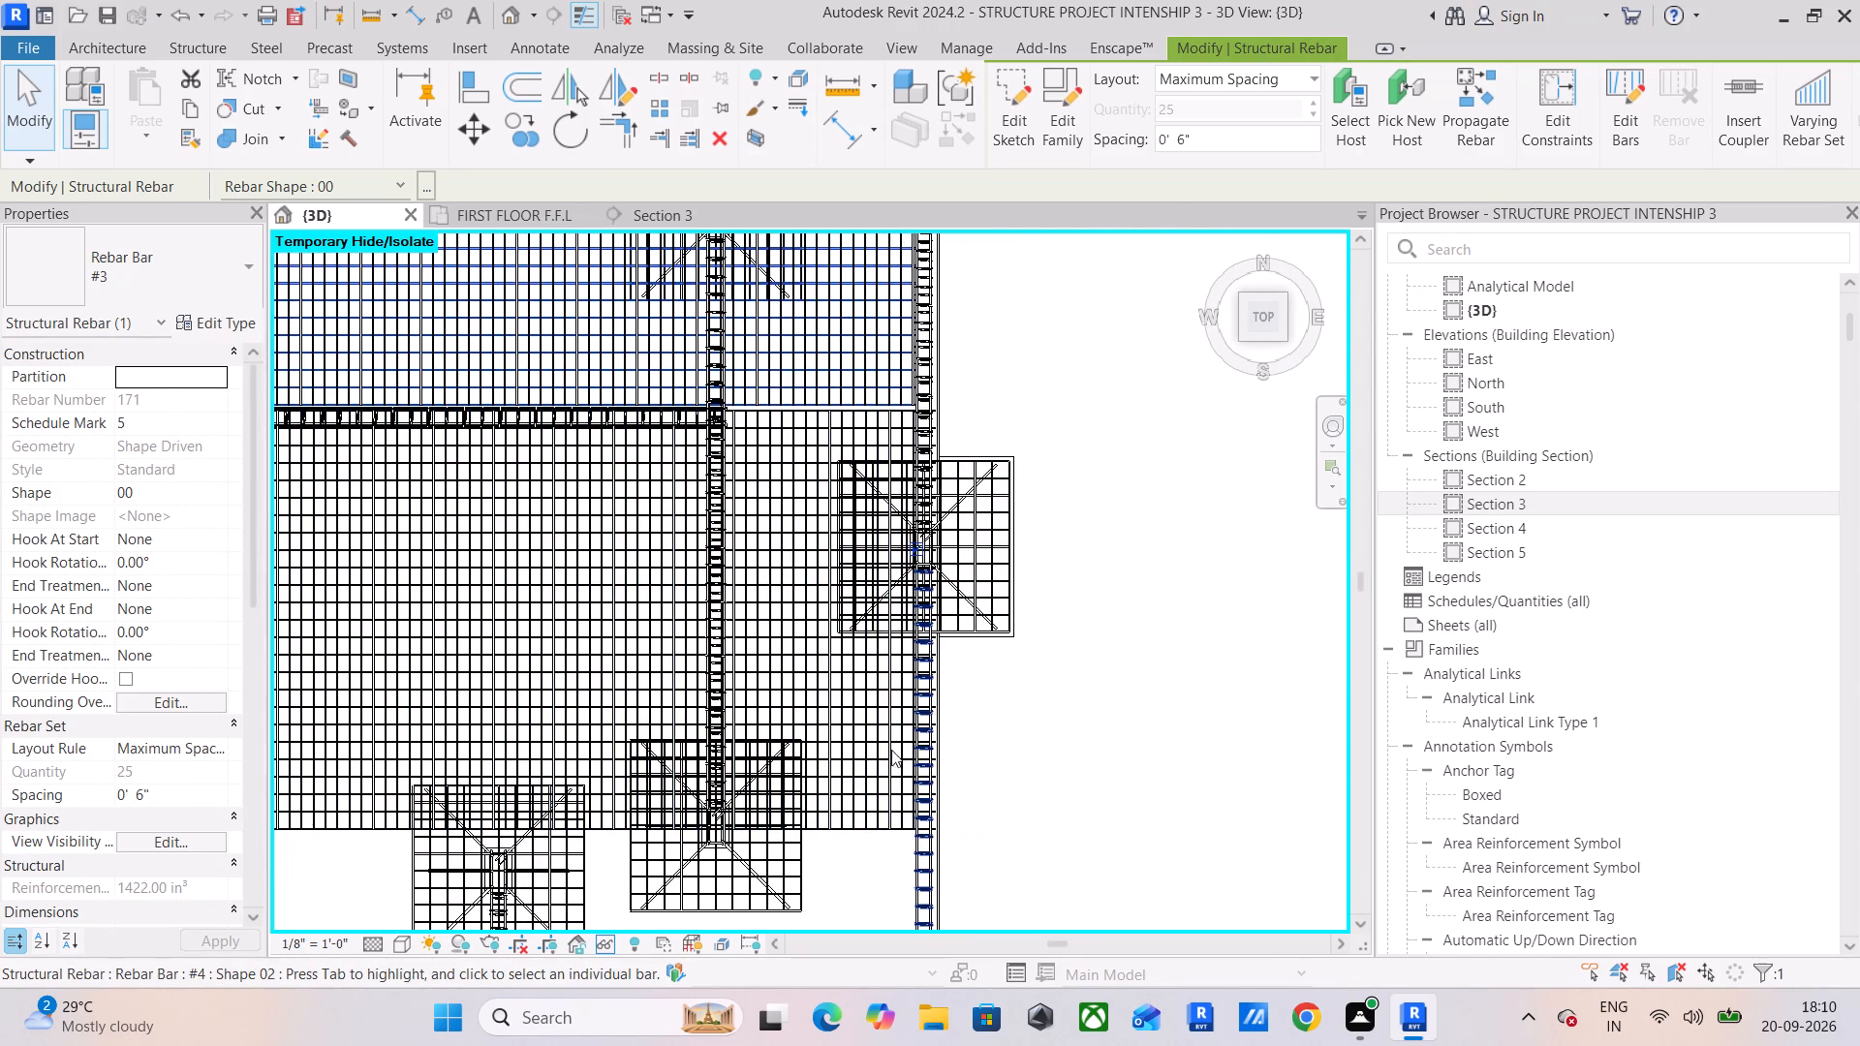
scroll(880, 737, up, 13)
click(1020, 760)
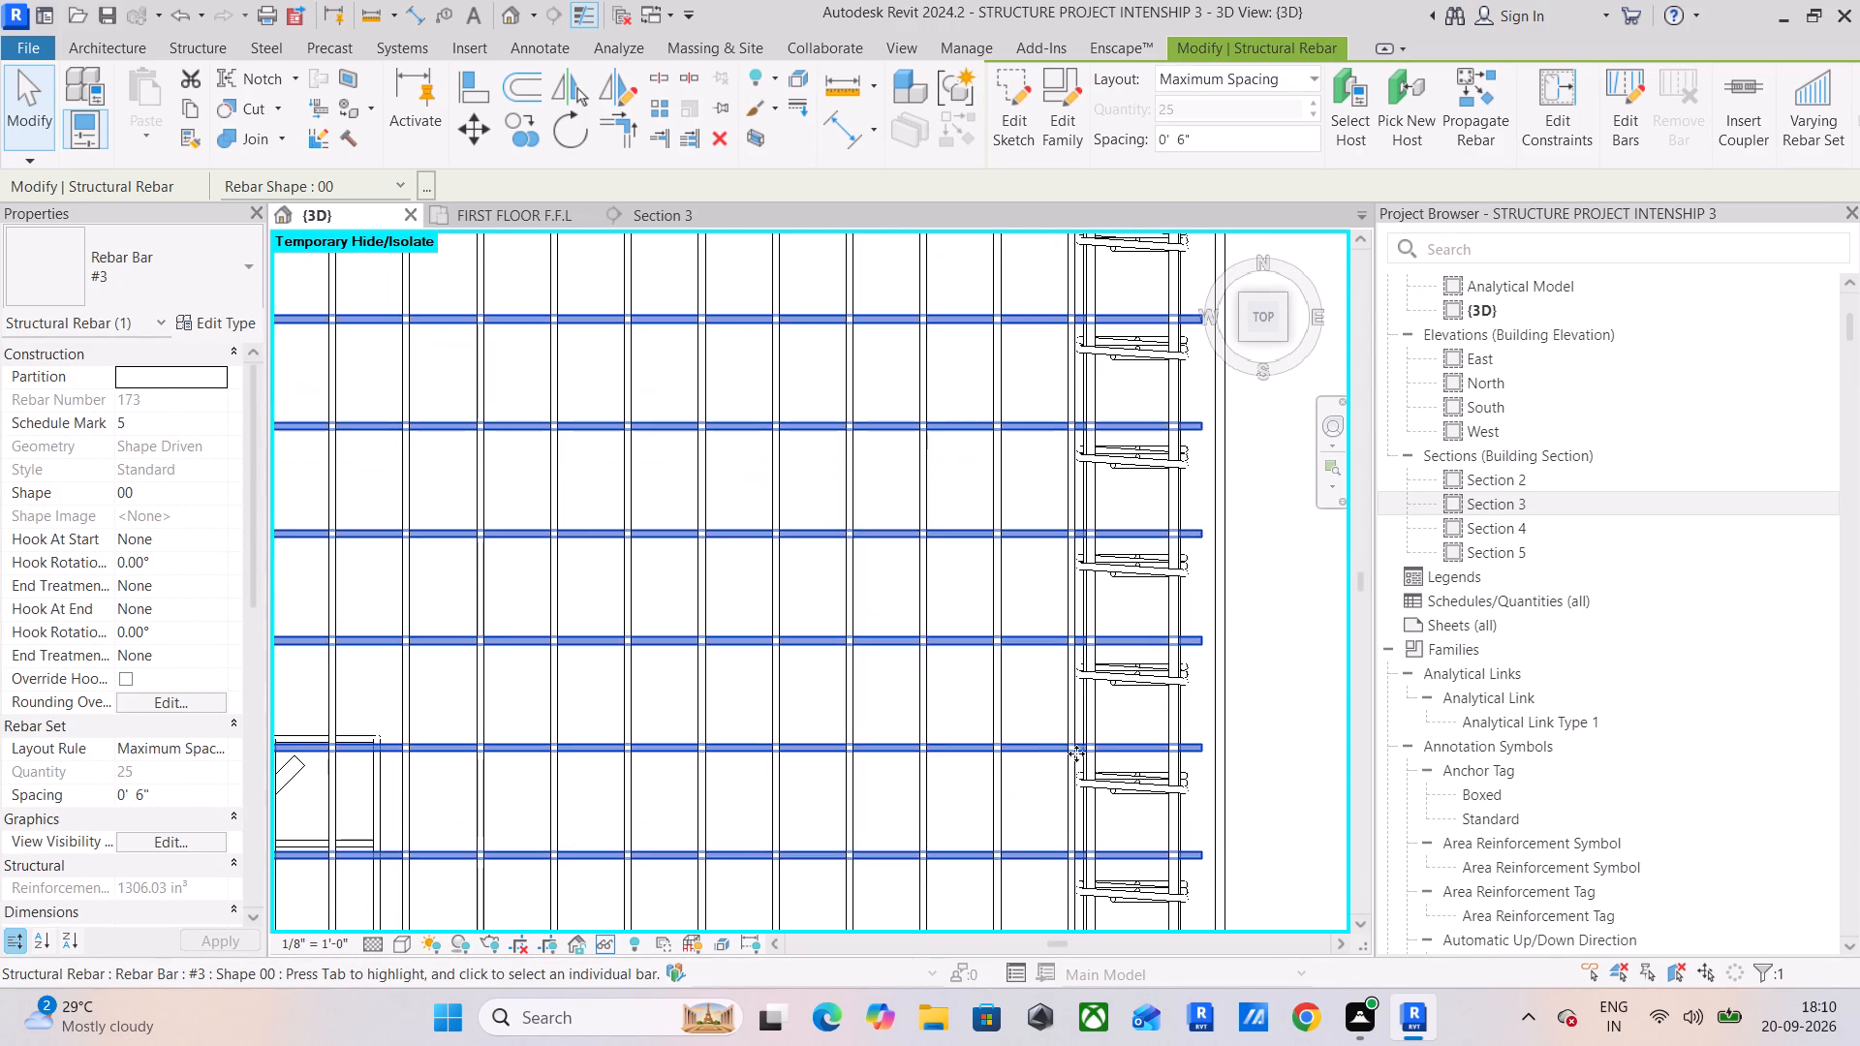
scroll(1118, 736, down, 8)
scroll(1144, 603, down, 3)
middle_drag(1145, 597, 1101, 788)
scroll(1116, 422, up, 14)
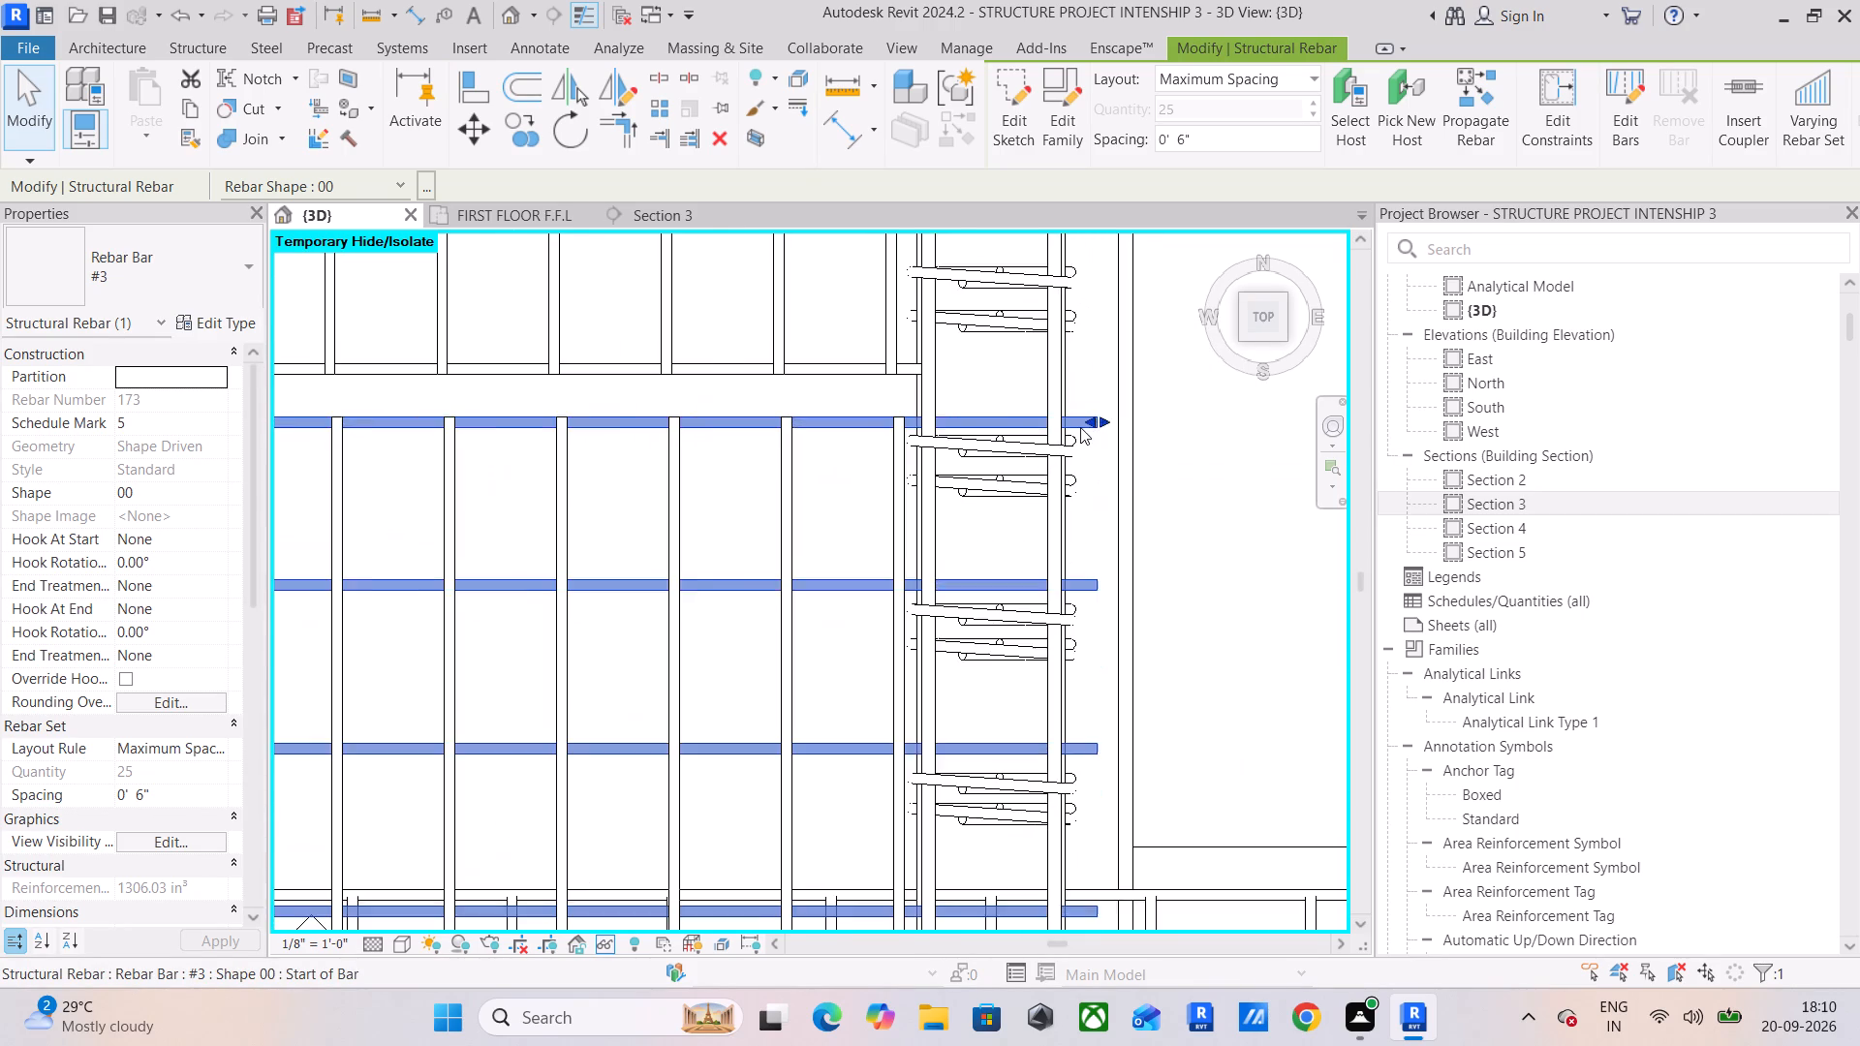
scroll(1080, 427, up, 3)
drag(1110, 414, 960, 423)
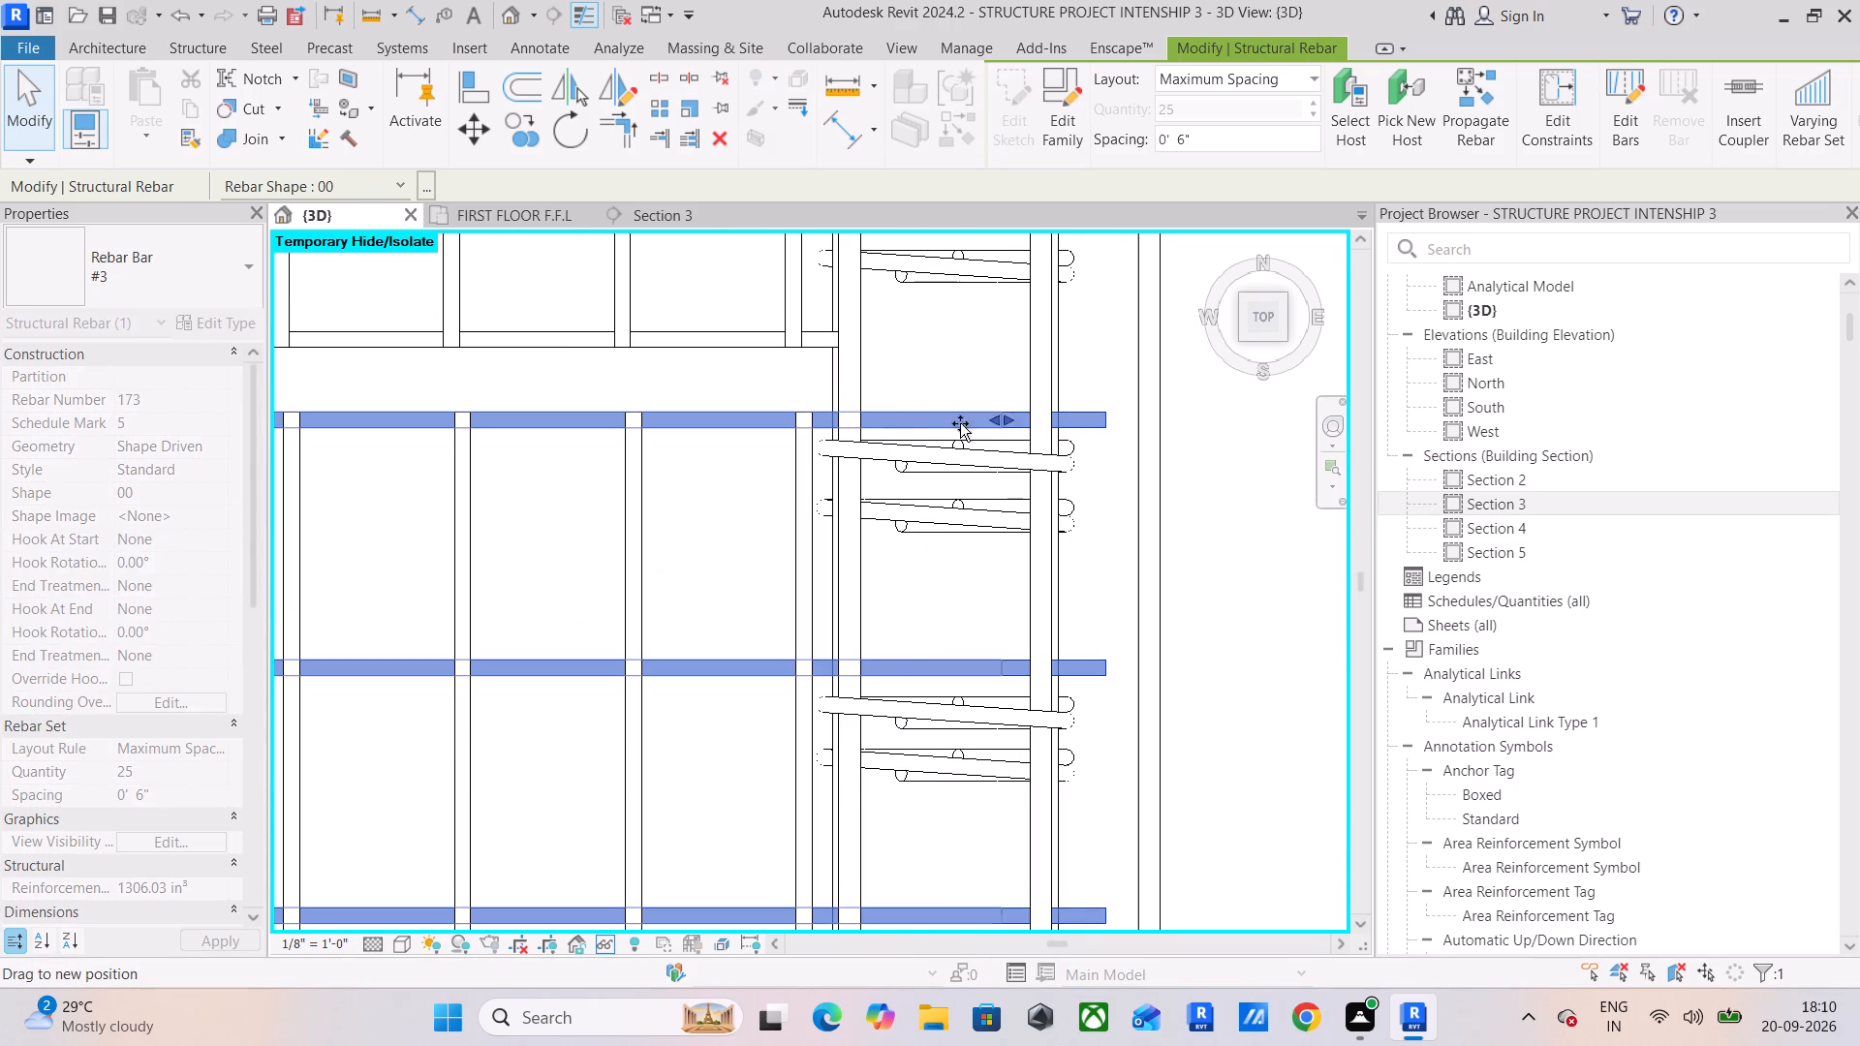
drag(960, 423, 852, 430)
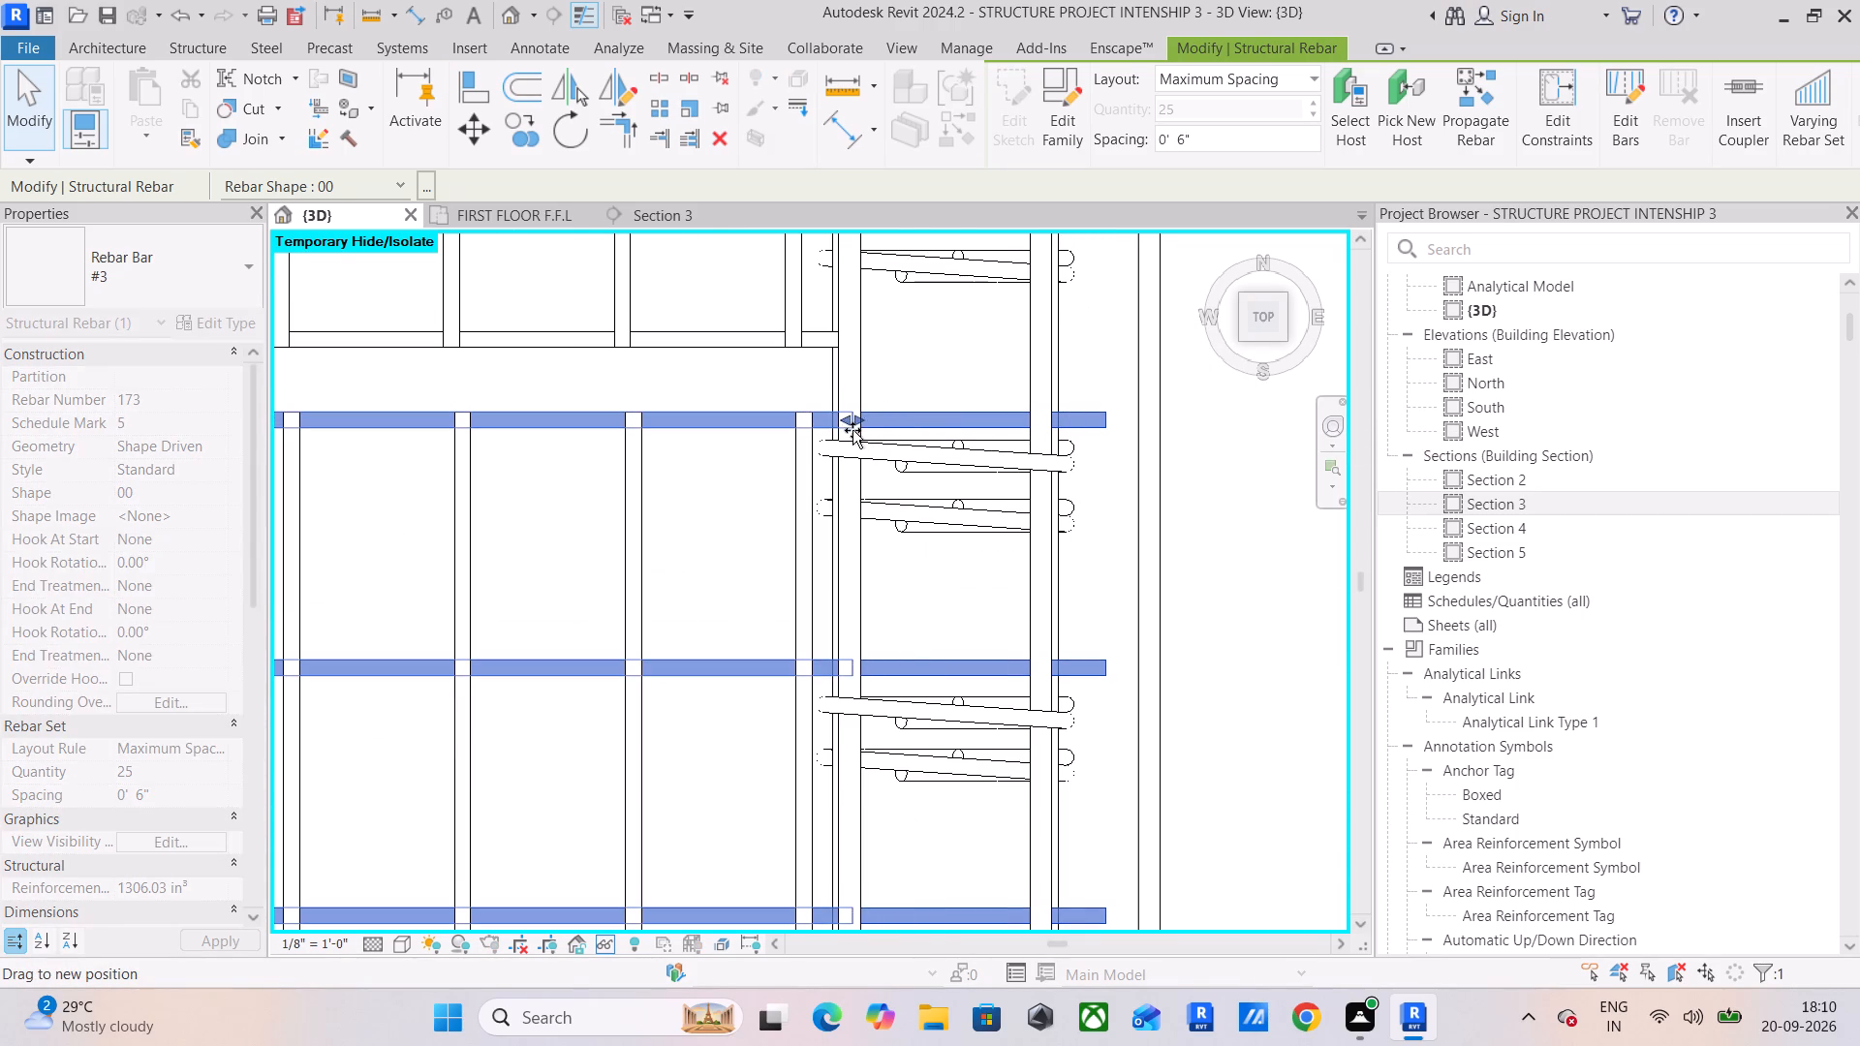
drag(852, 430, 857, 432)
scroll(1149, 543, down, 2)
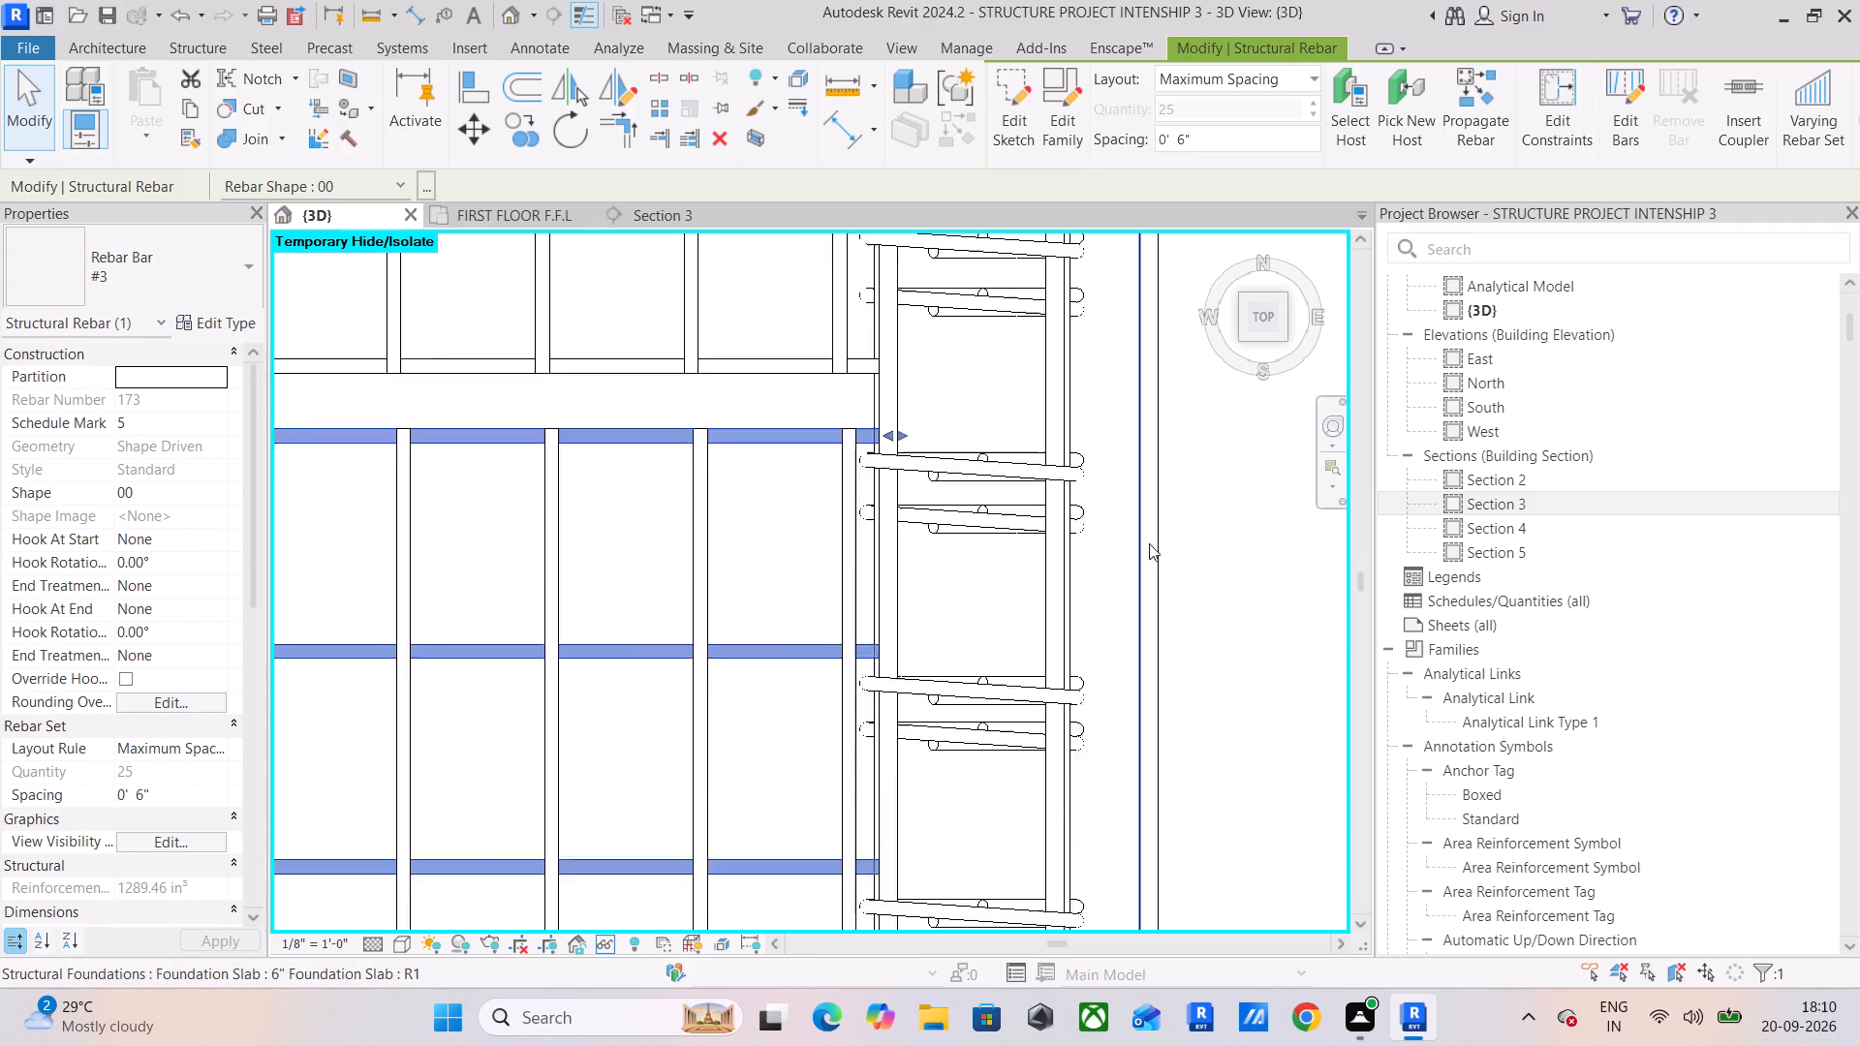
scroll(1149, 543, down, 4)
click(1224, 560)
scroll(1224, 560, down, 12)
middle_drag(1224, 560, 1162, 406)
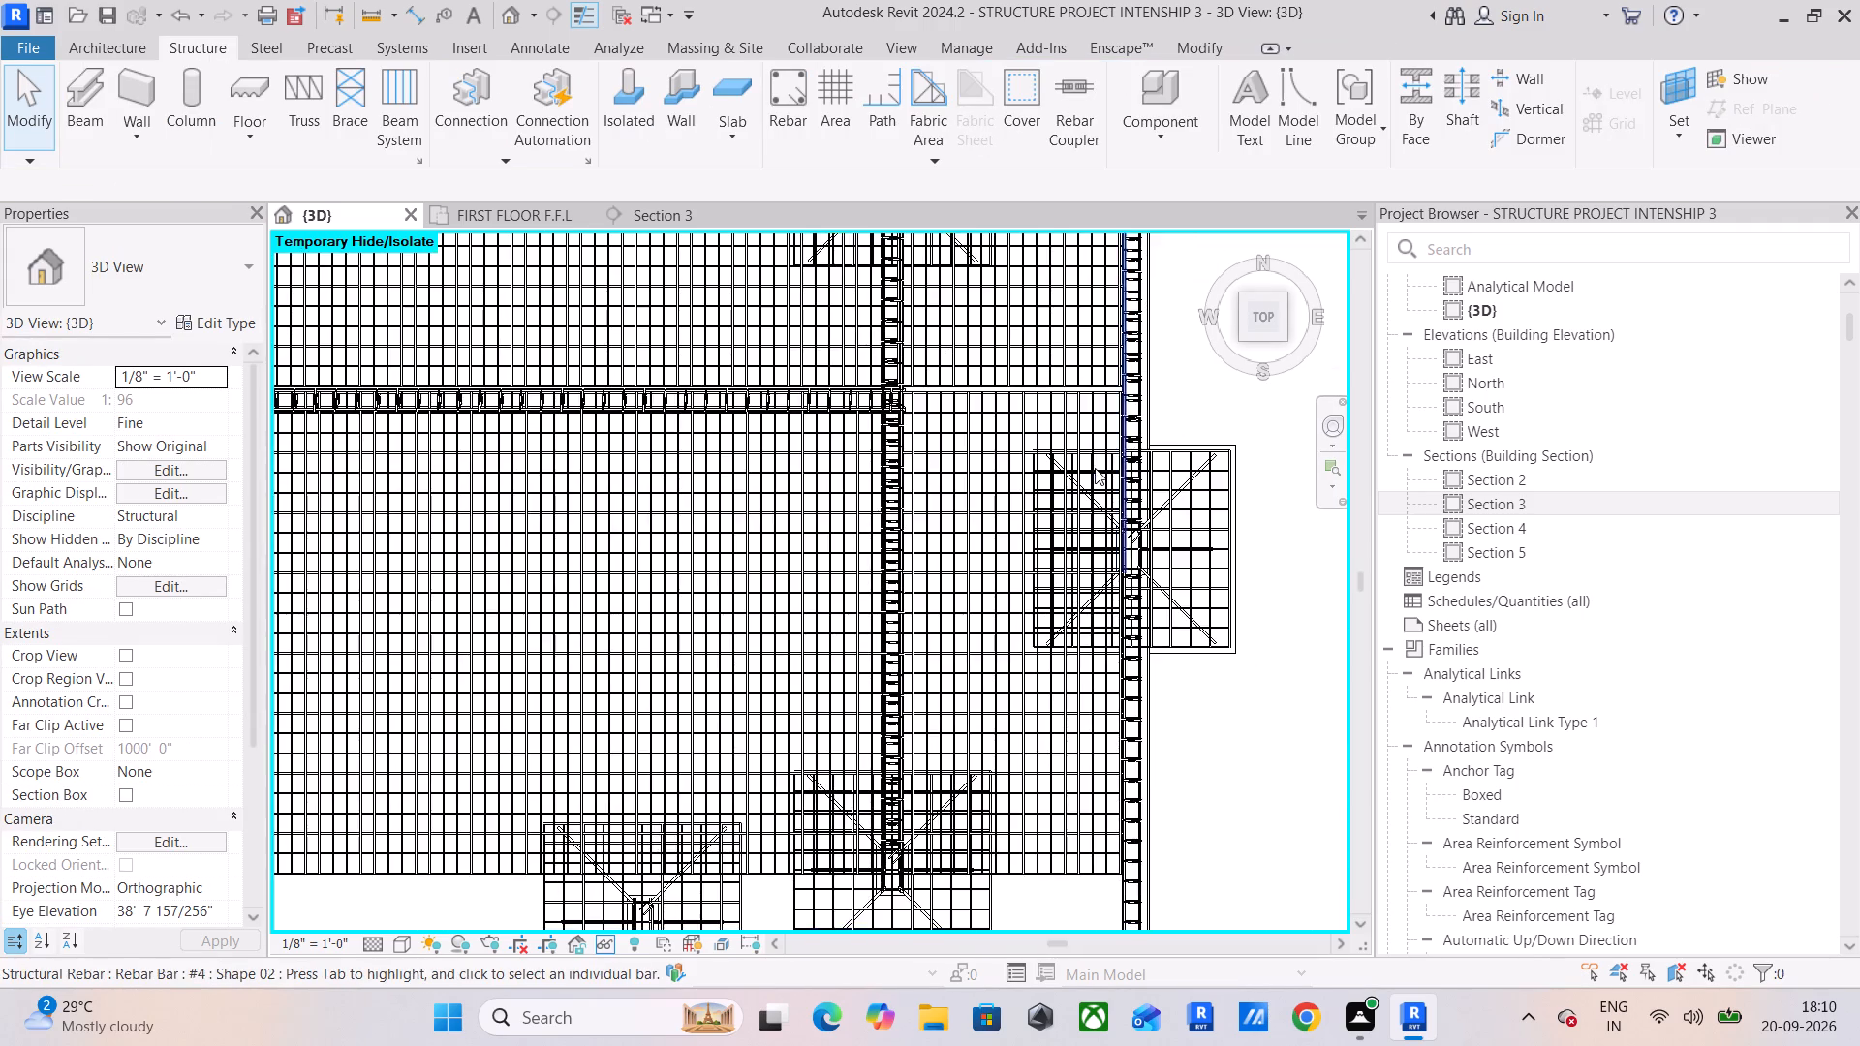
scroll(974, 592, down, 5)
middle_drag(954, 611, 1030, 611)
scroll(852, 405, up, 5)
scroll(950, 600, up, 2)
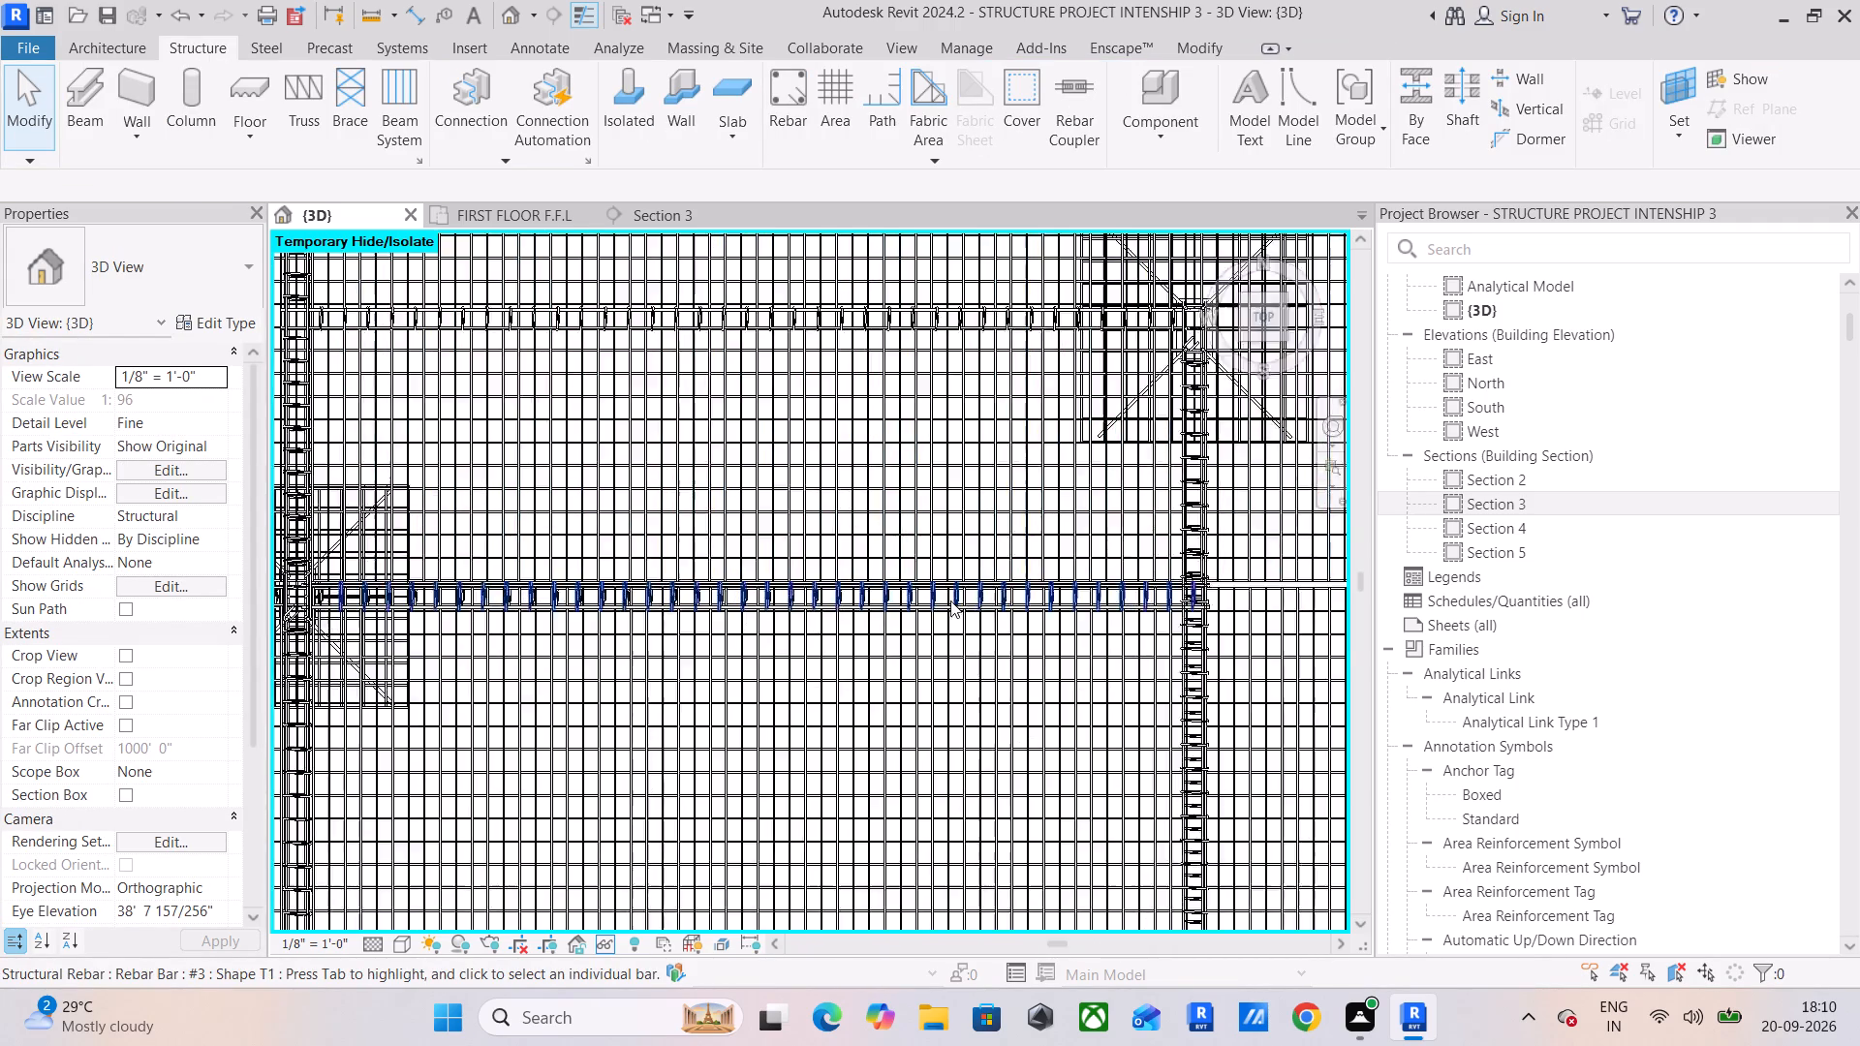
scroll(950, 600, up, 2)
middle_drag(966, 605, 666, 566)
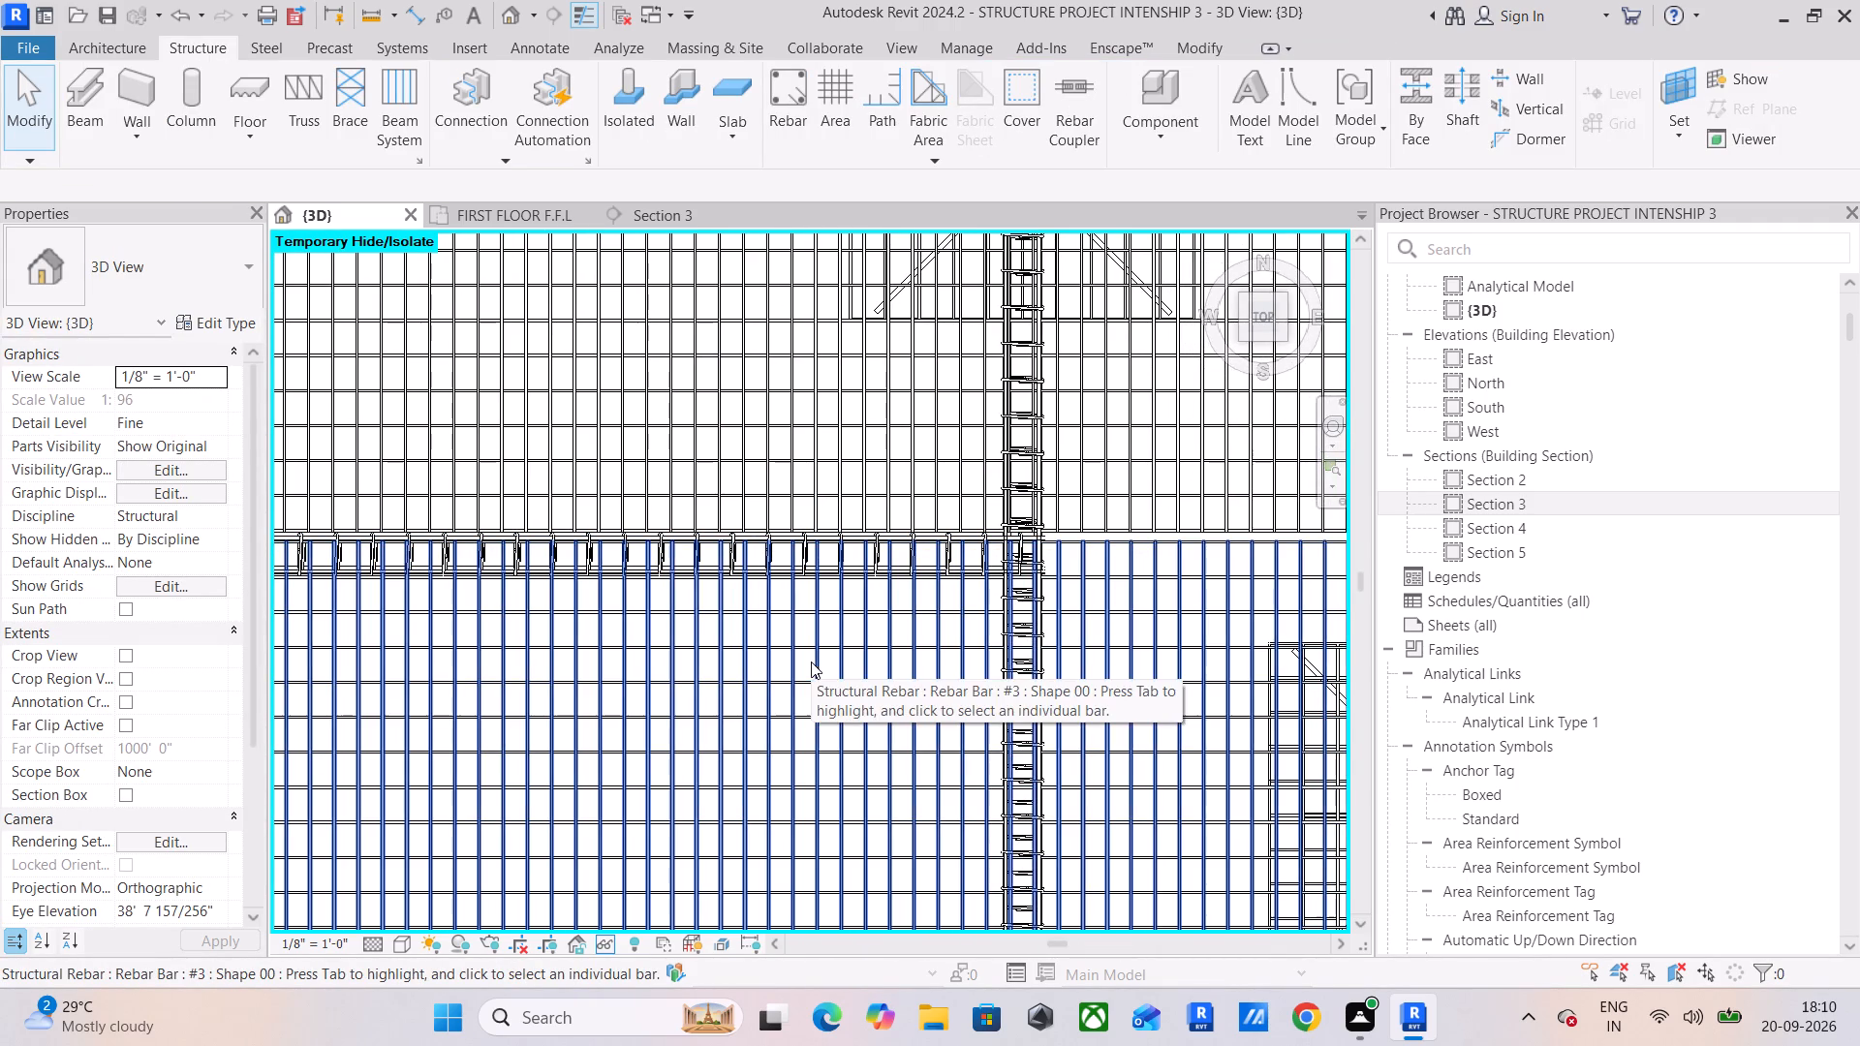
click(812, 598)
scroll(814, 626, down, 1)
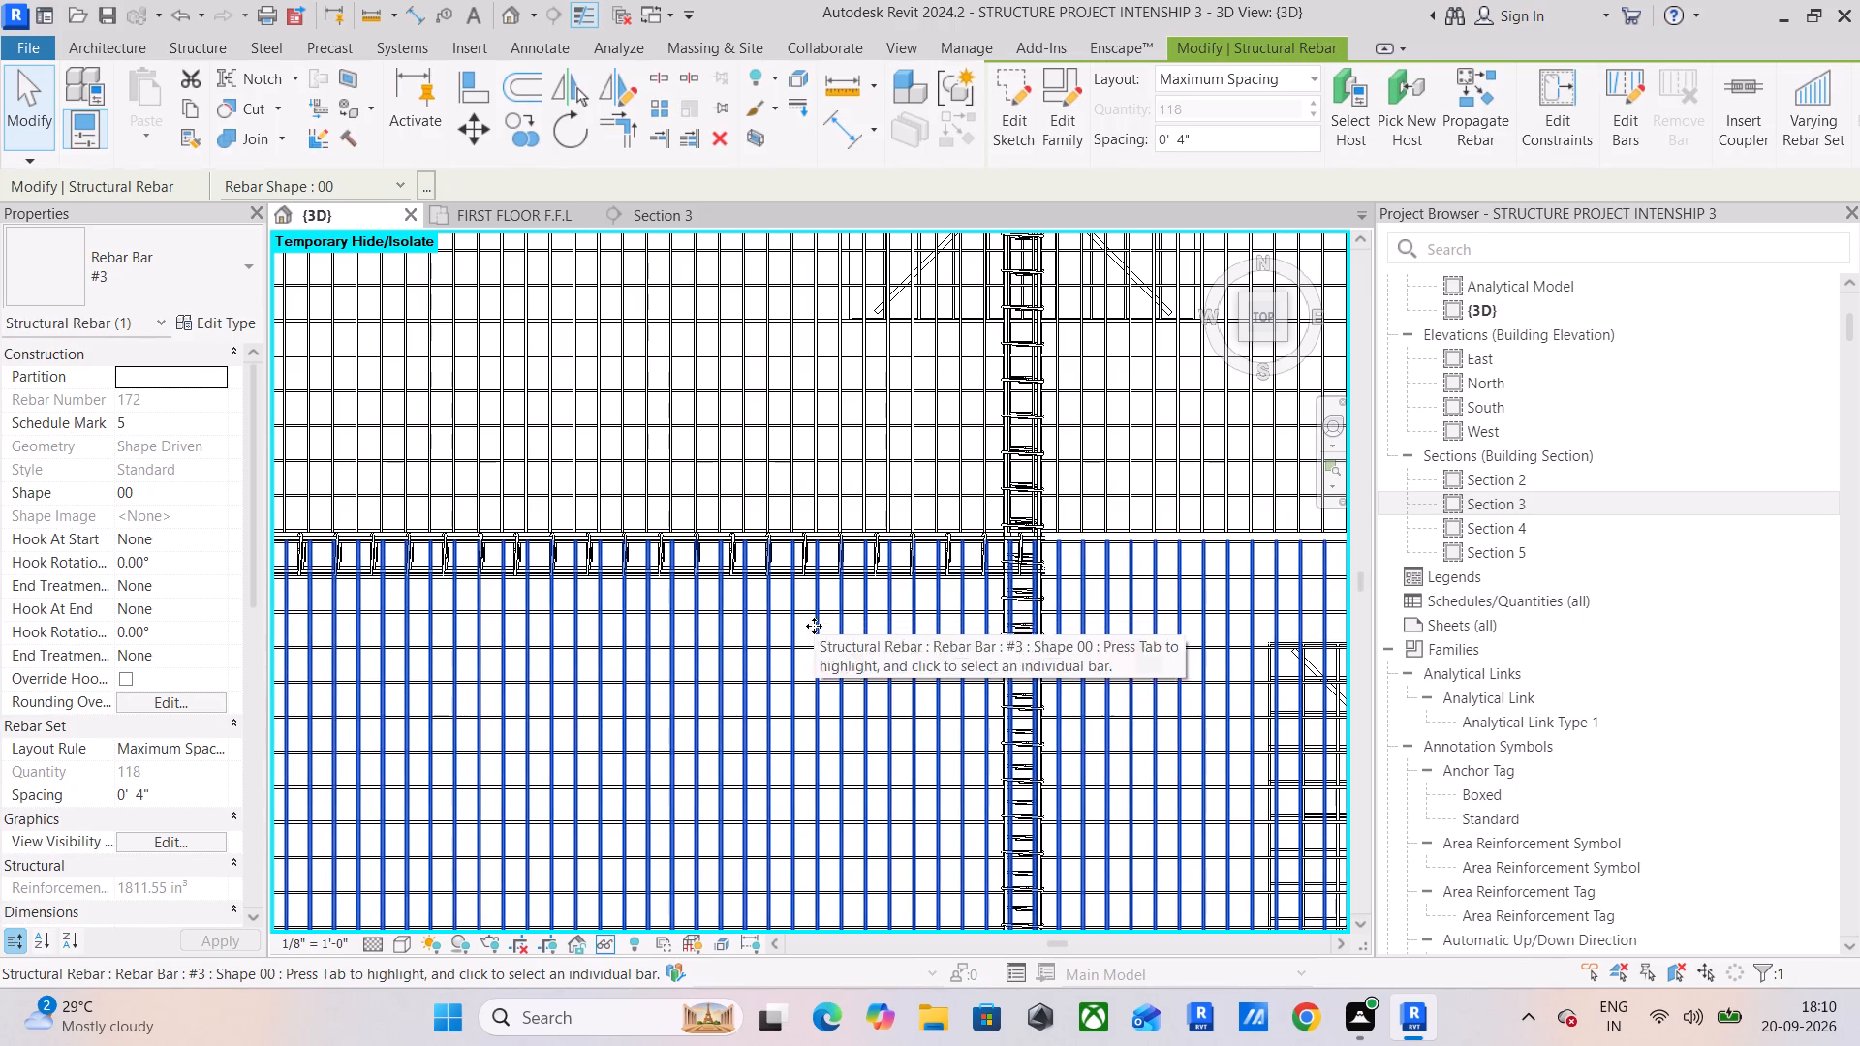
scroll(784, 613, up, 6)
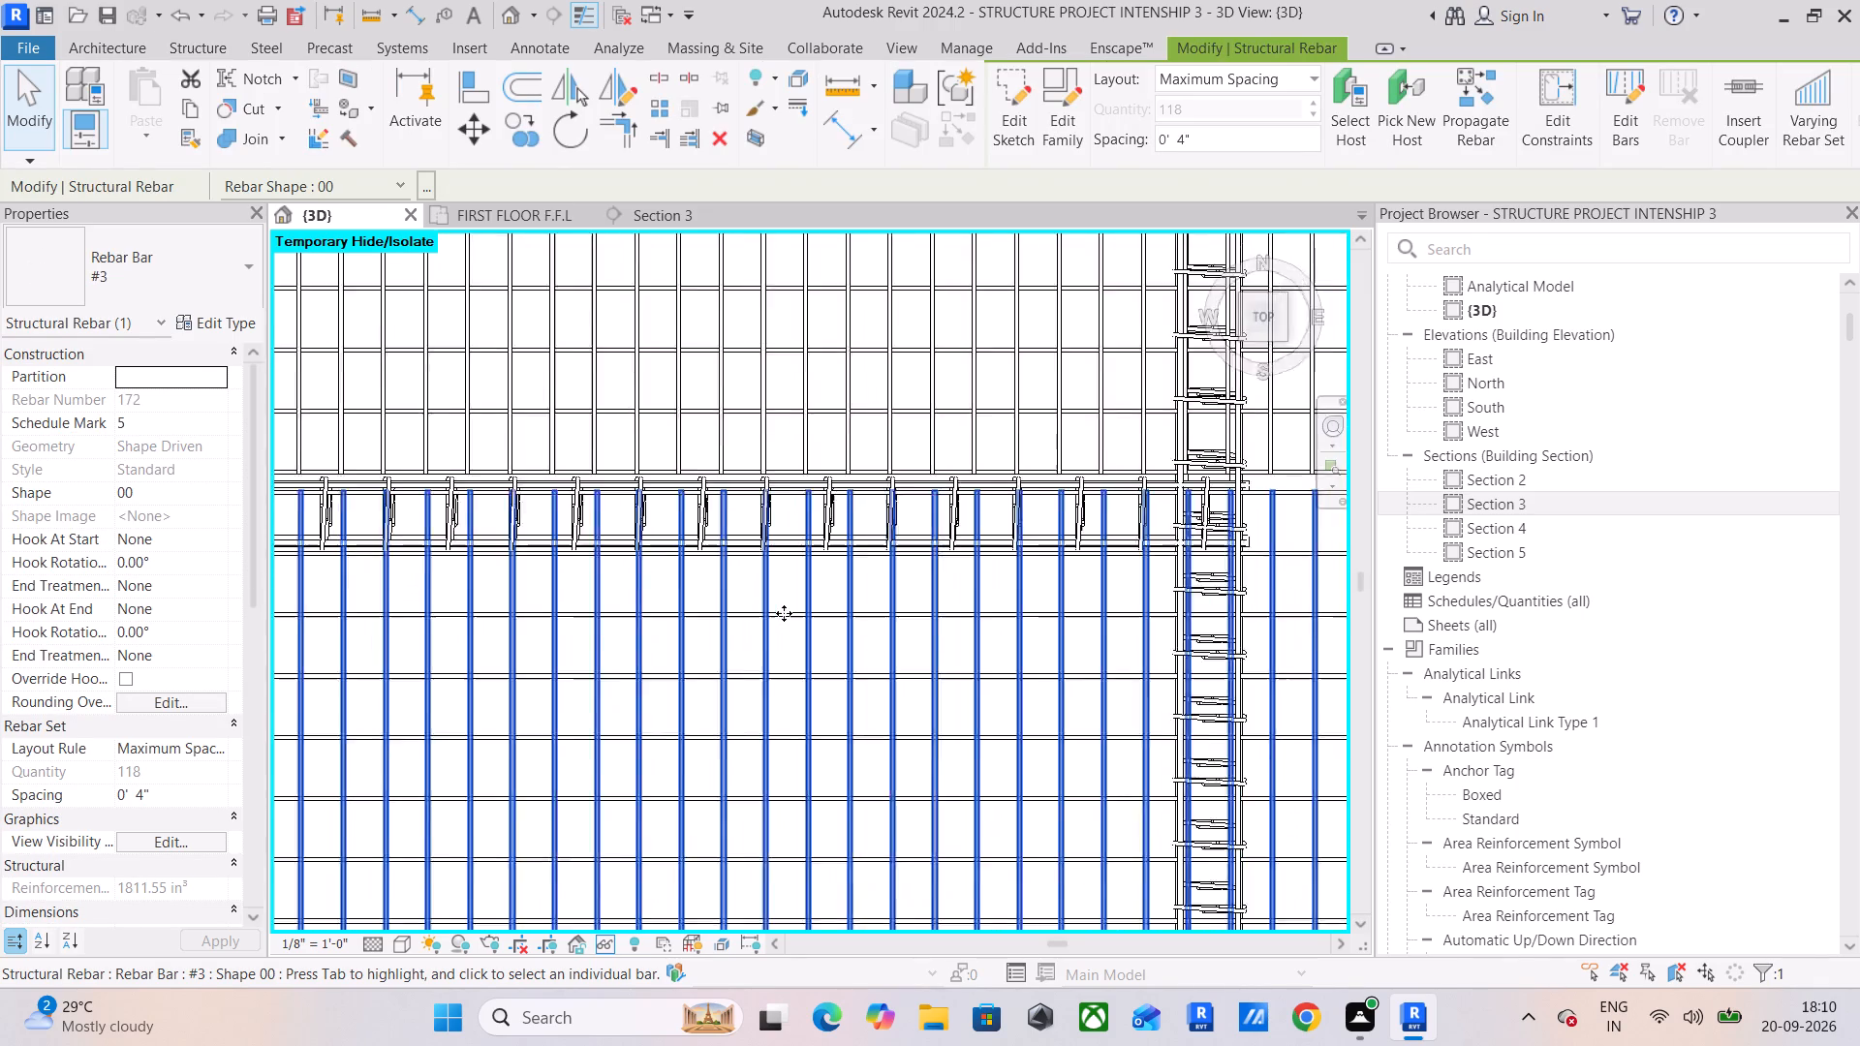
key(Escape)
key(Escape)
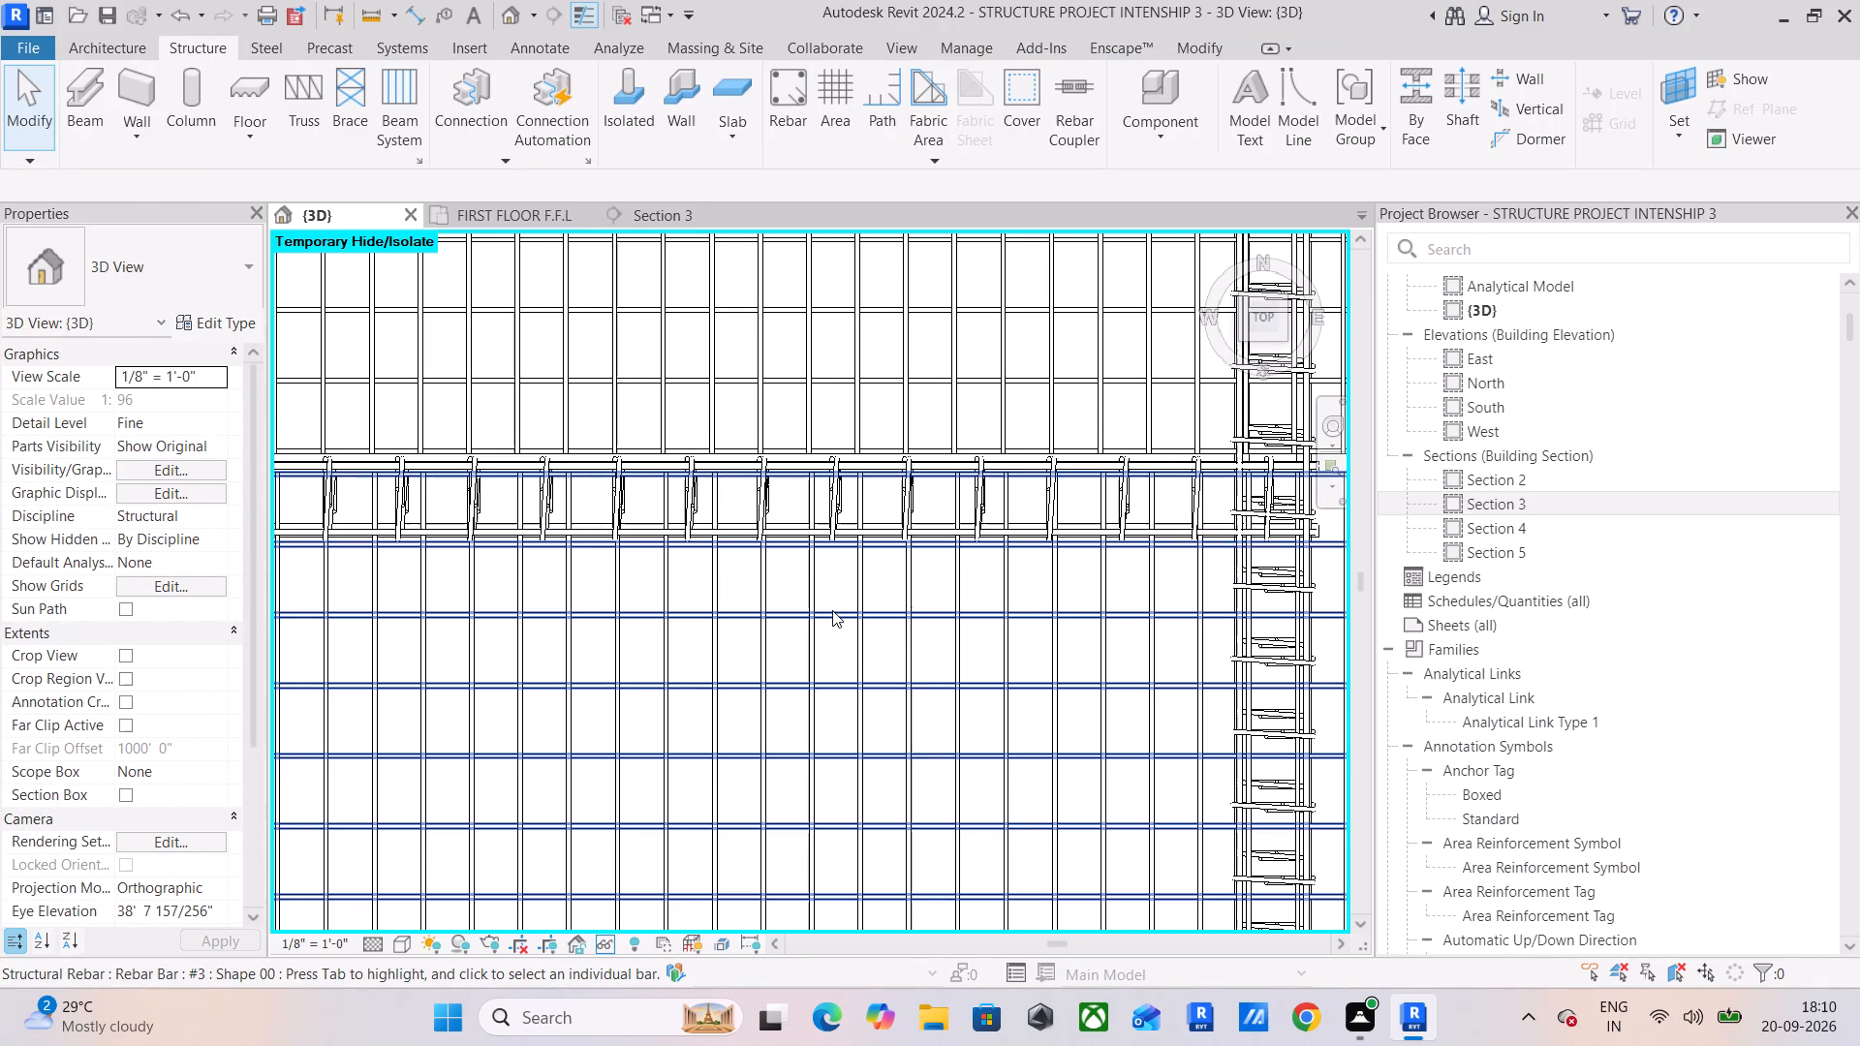
Pull the north extent of the middle band's east-west #3 bar set down to just south of the beam between the two bands.
click(832, 610)
scroll(838, 608, down, 12)
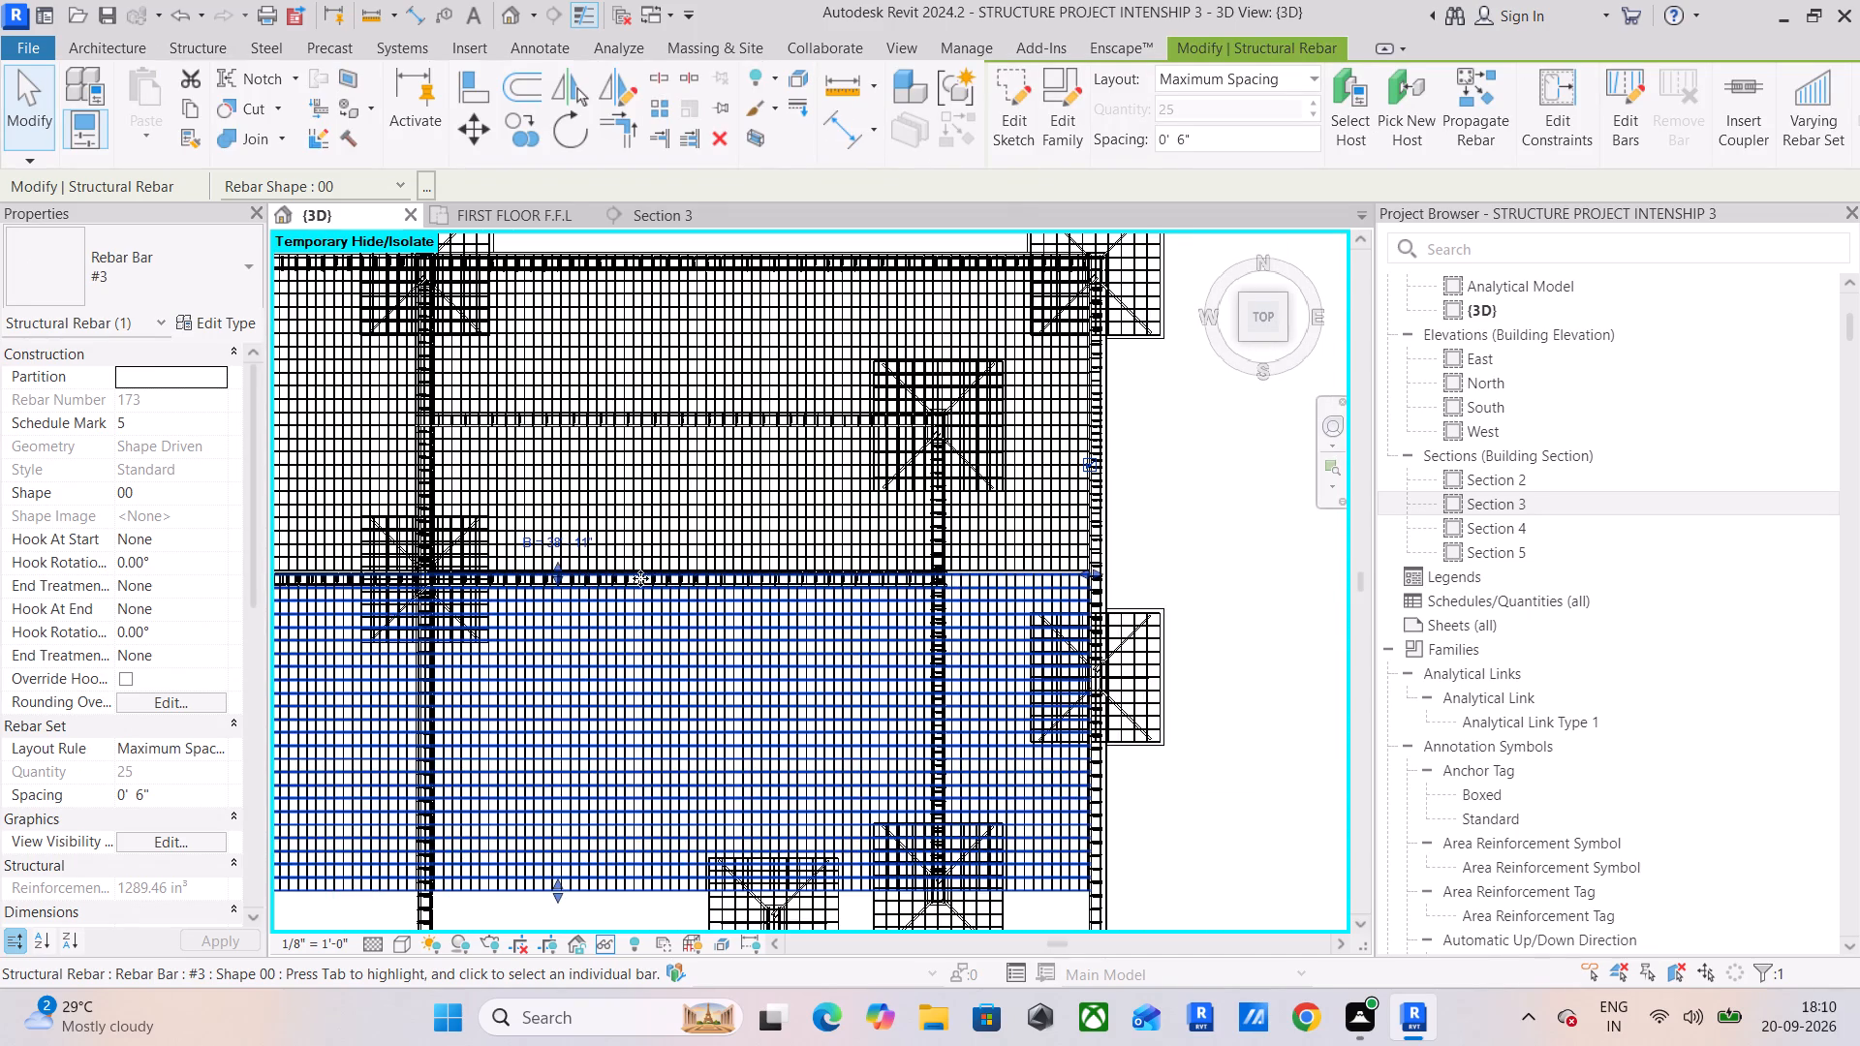
scroll(537, 577, up, 17)
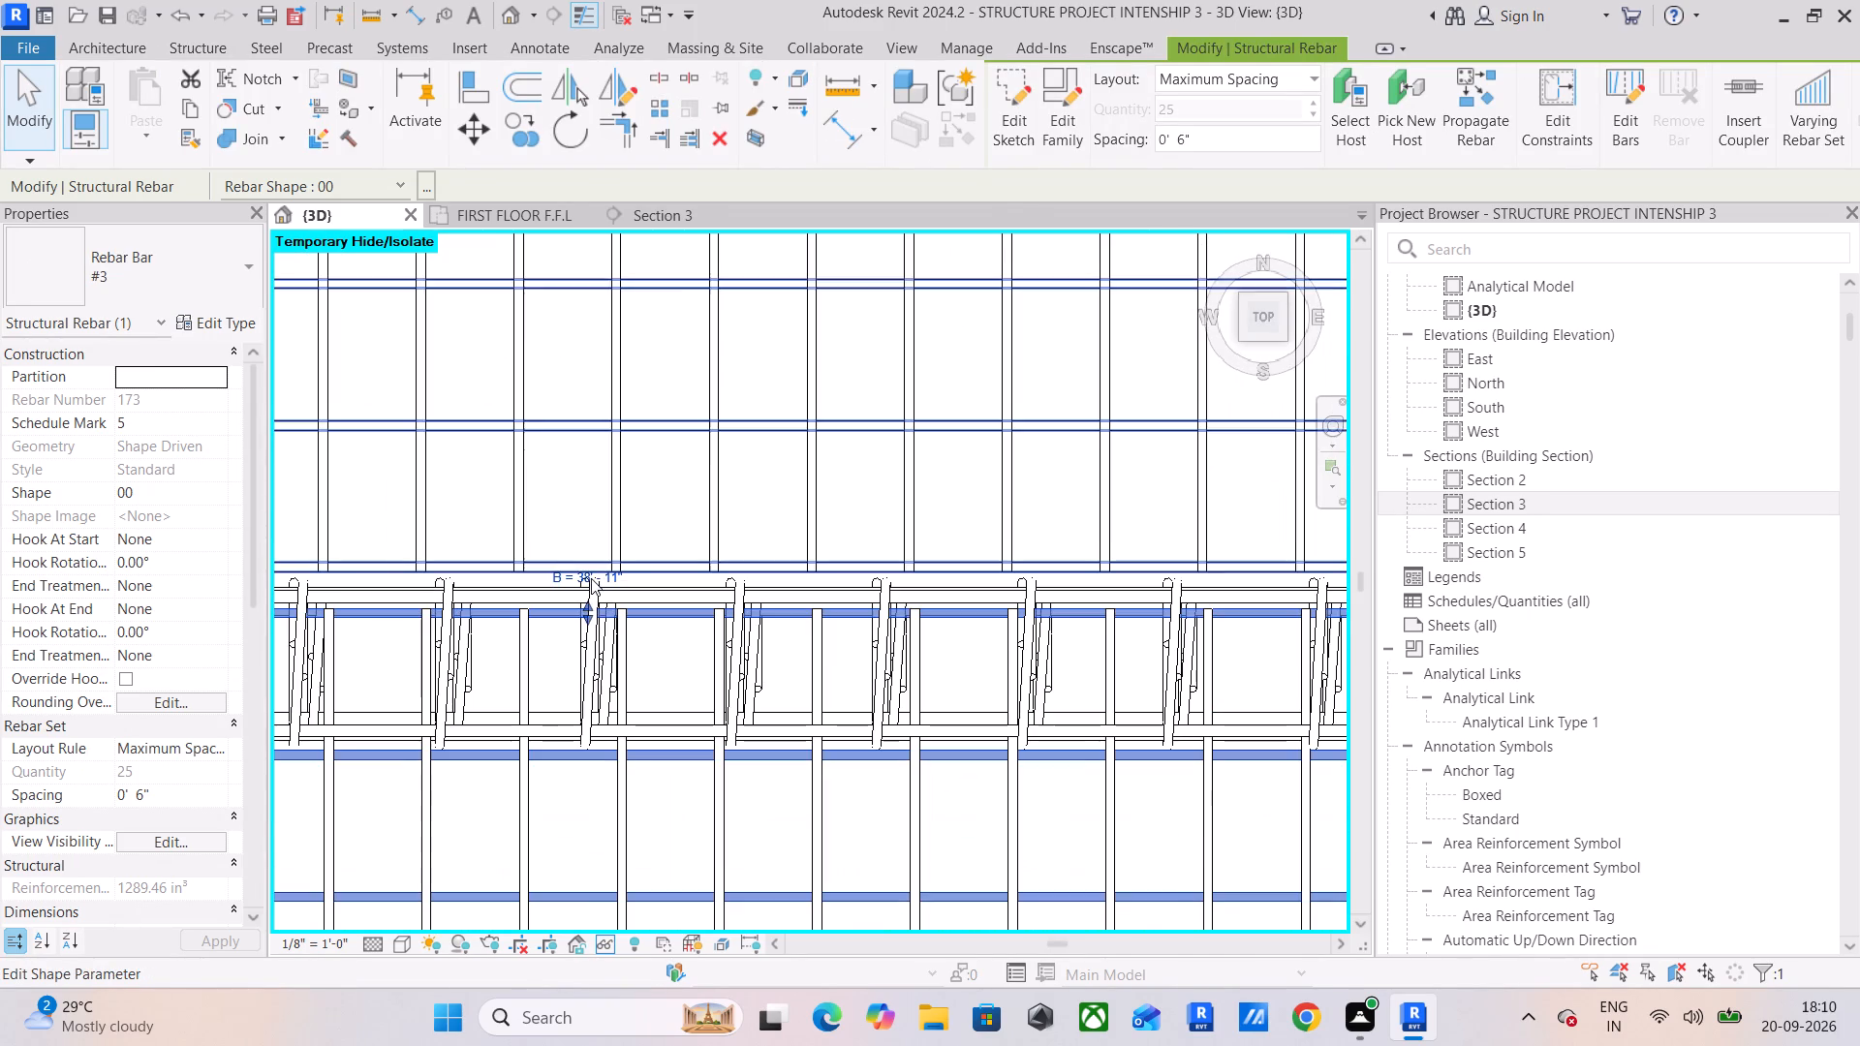
drag(587, 603, 578, 736)
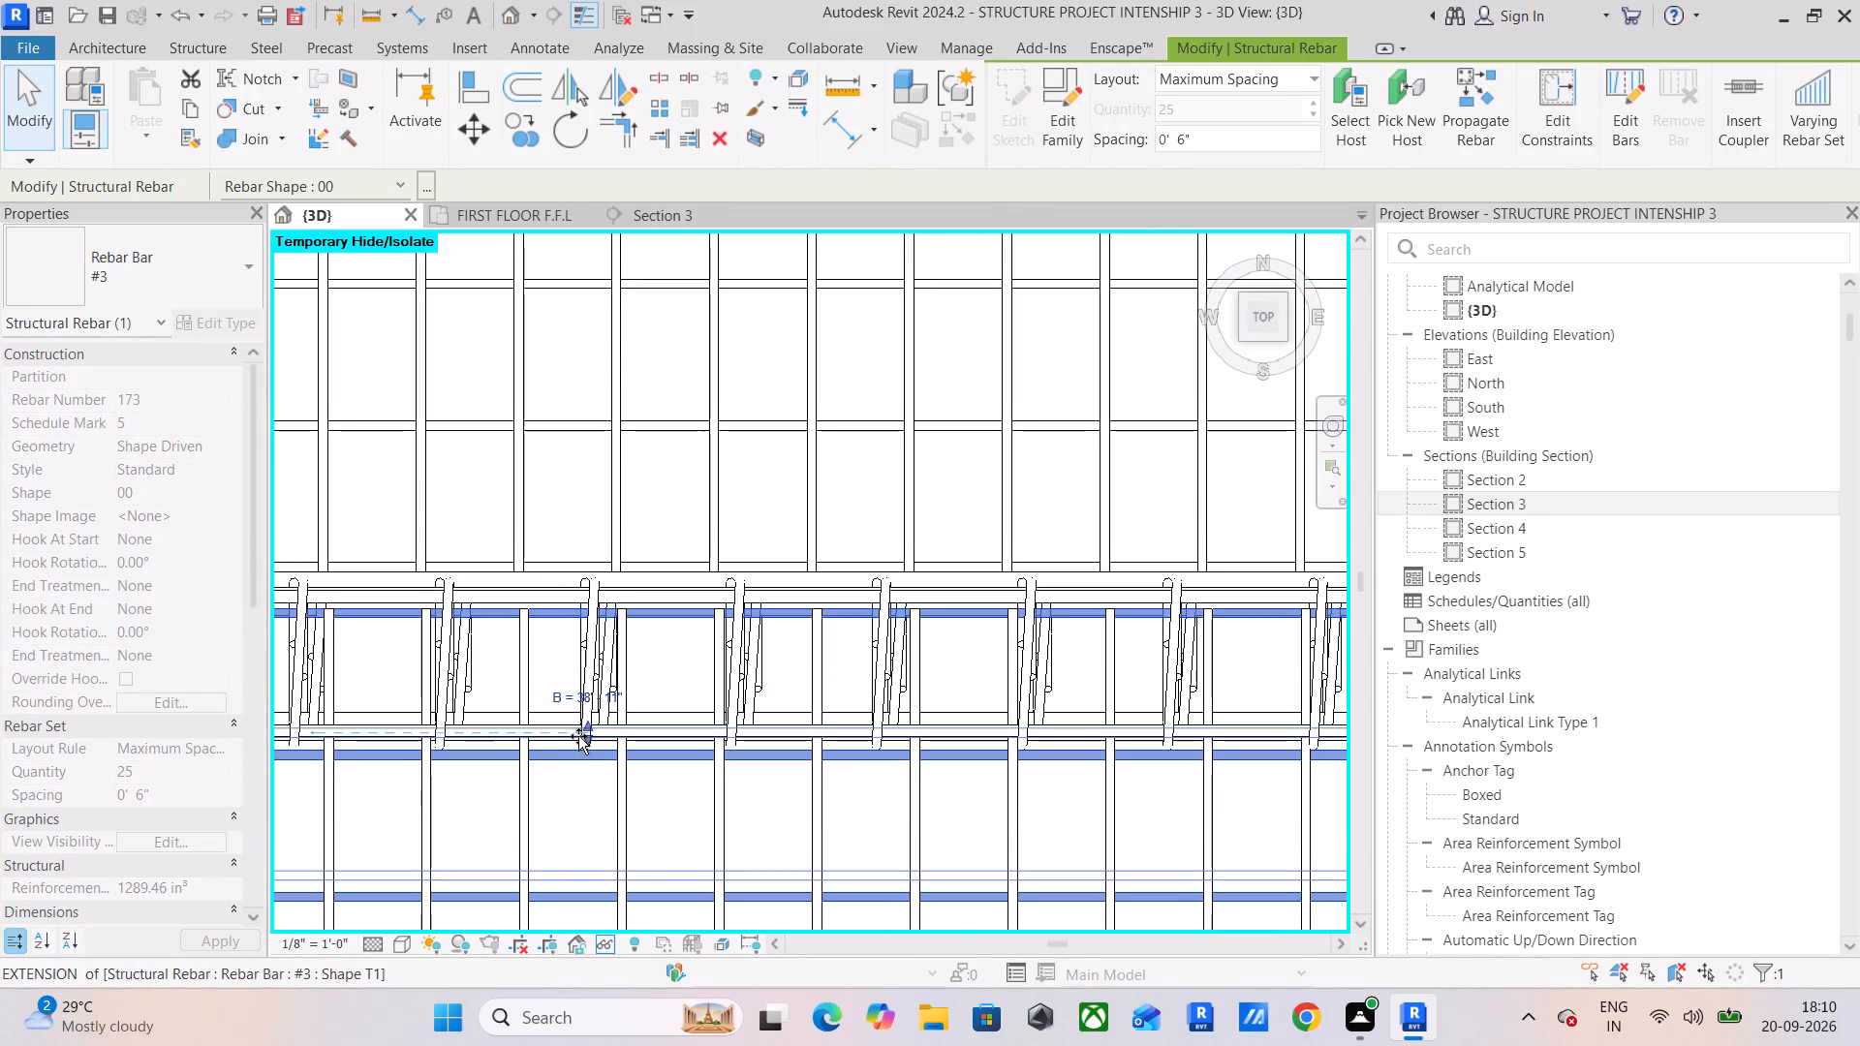
drag(578, 736, 578, 752)
Pull the east extent of the middle band's north-south #3 bar set in to just west of the interior beam nearest the east beam.
scroll(611, 746, down, 6)
middle_drag(764, 743, 520, 719)
scroll(917, 762, down, 5)
middle_drag(1004, 744, 638, 712)
scroll(849, 700, down, 3)
middle_drag(904, 697, 540, 646)
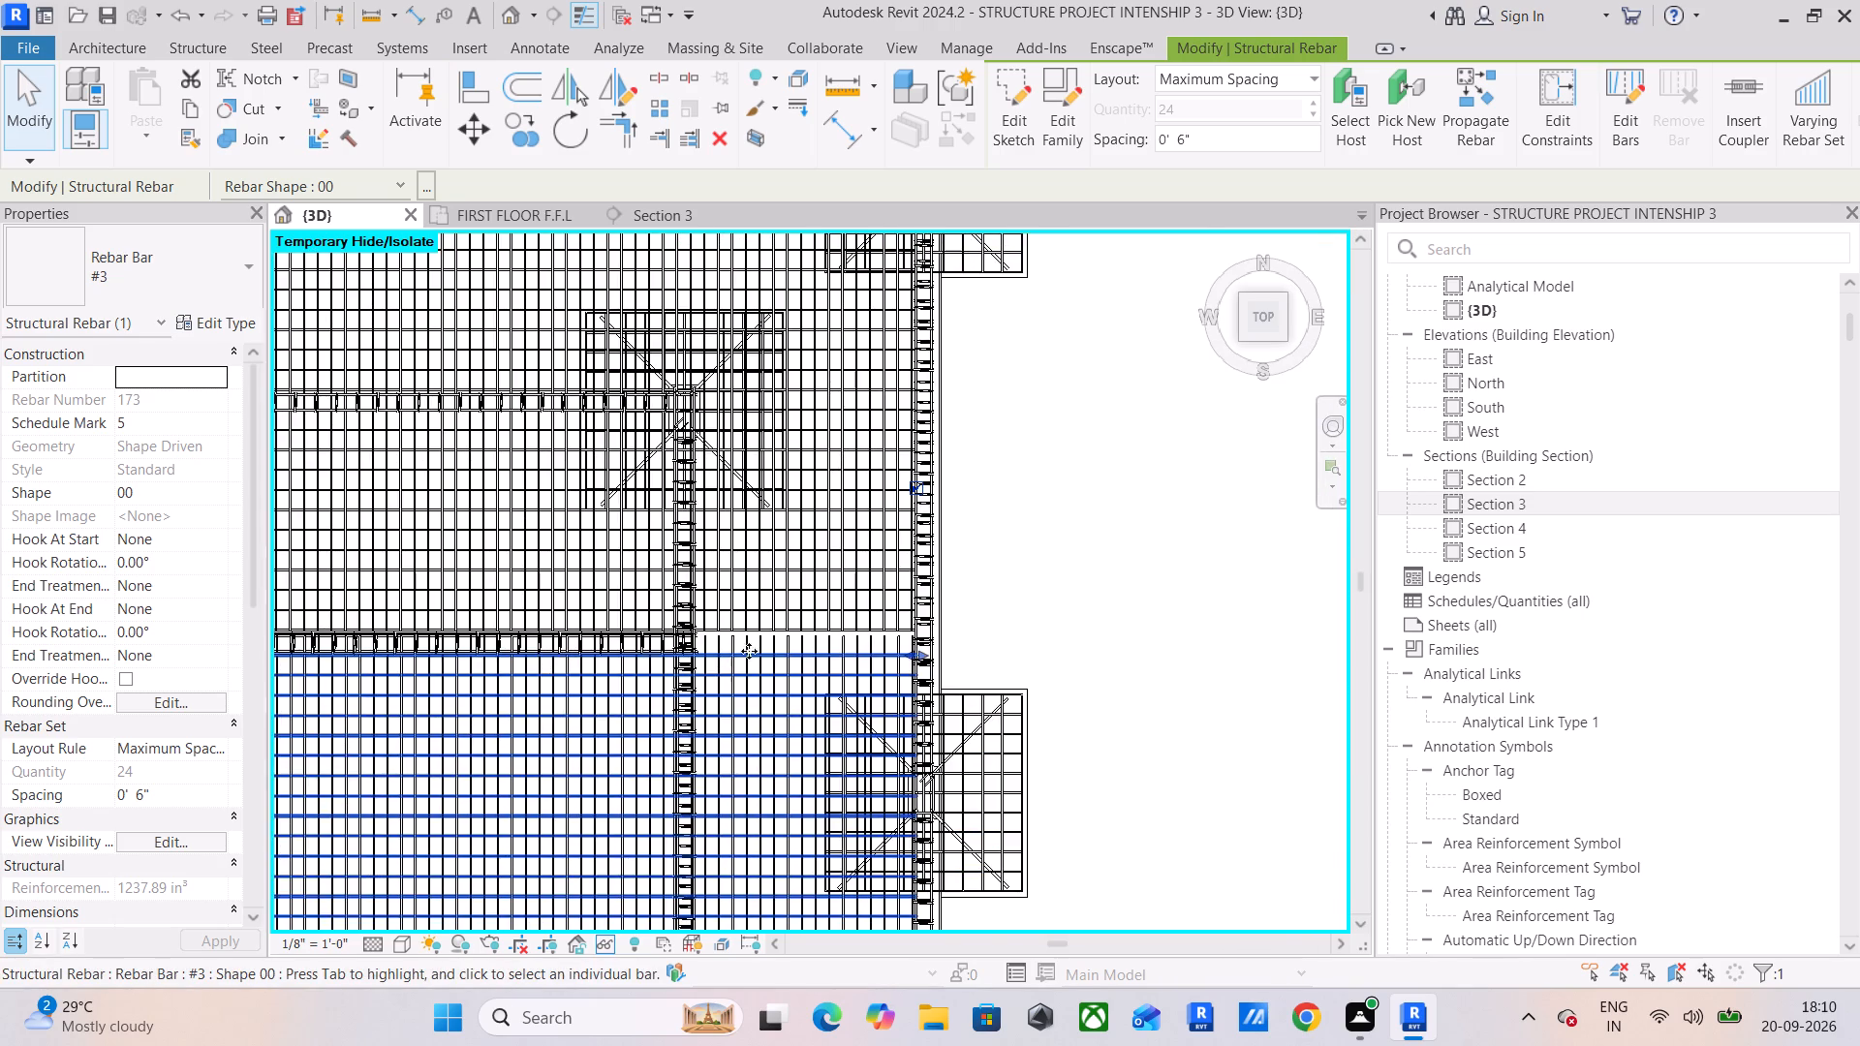
scroll(773, 645, up, 6)
scroll(643, 666, up, 4)
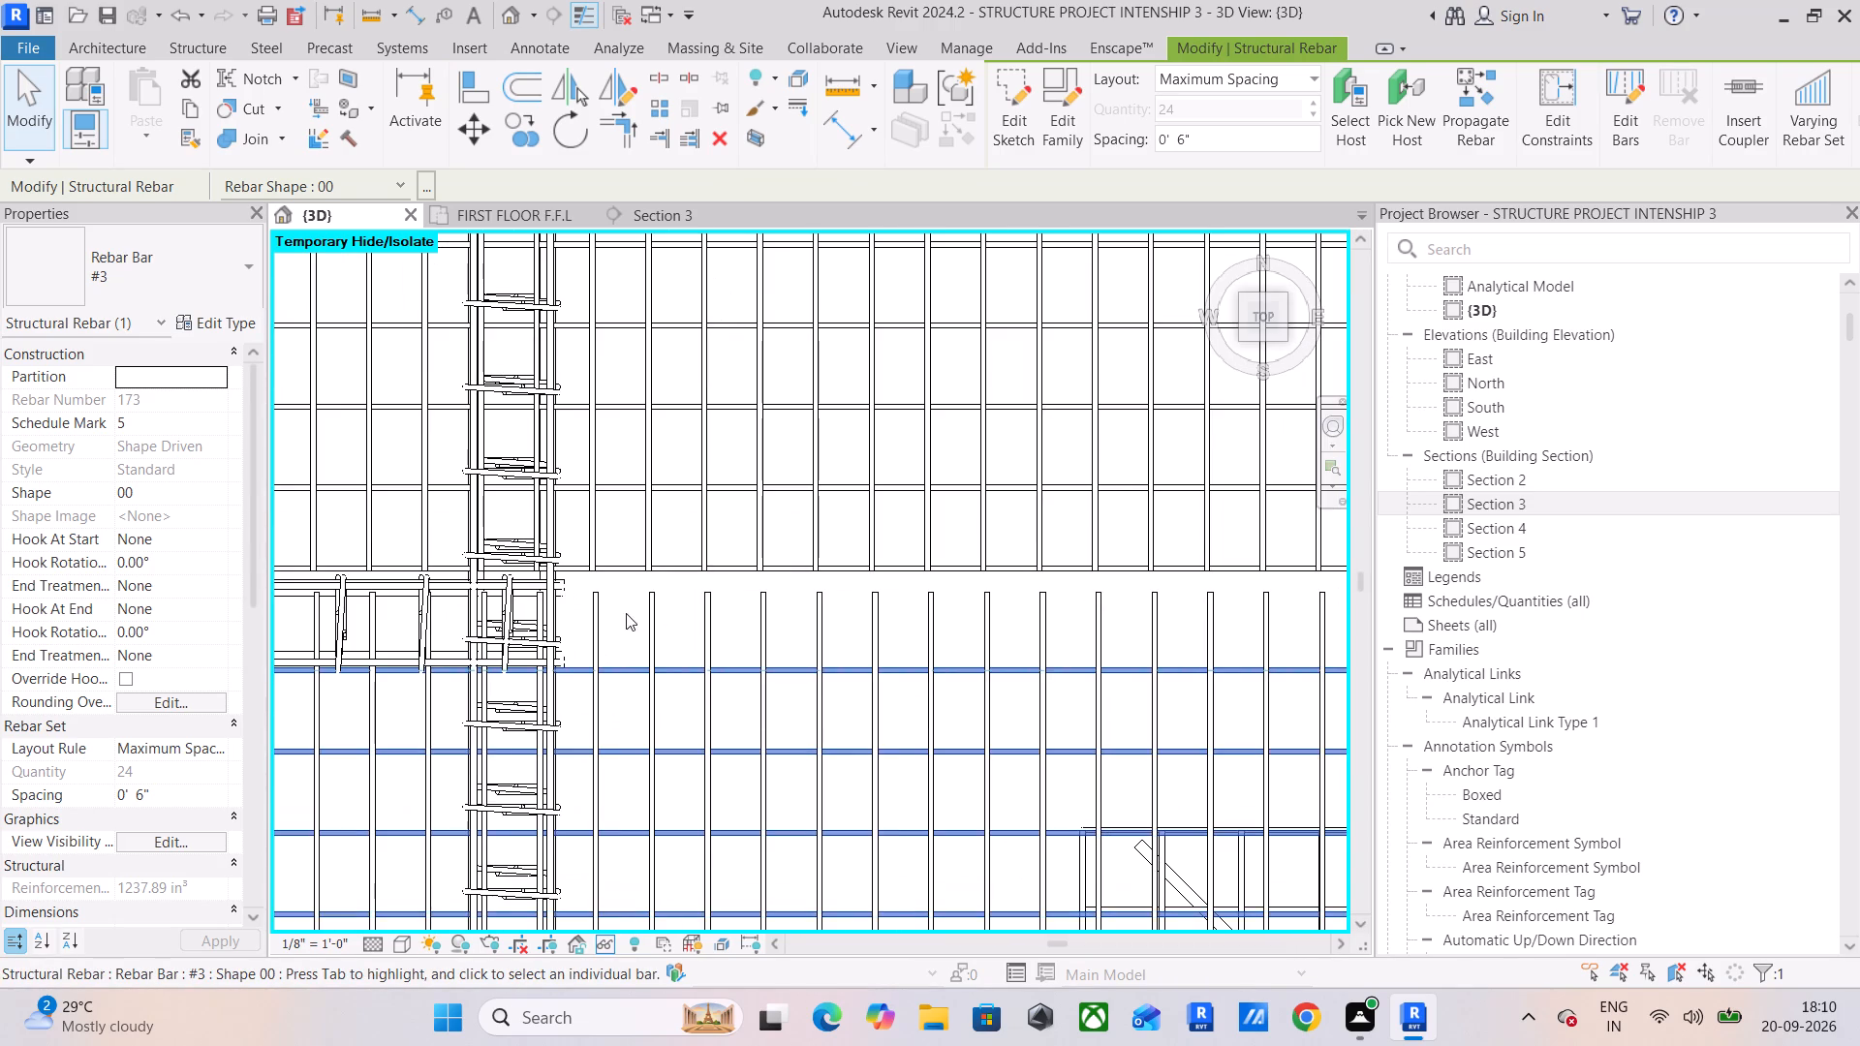
click(593, 621)
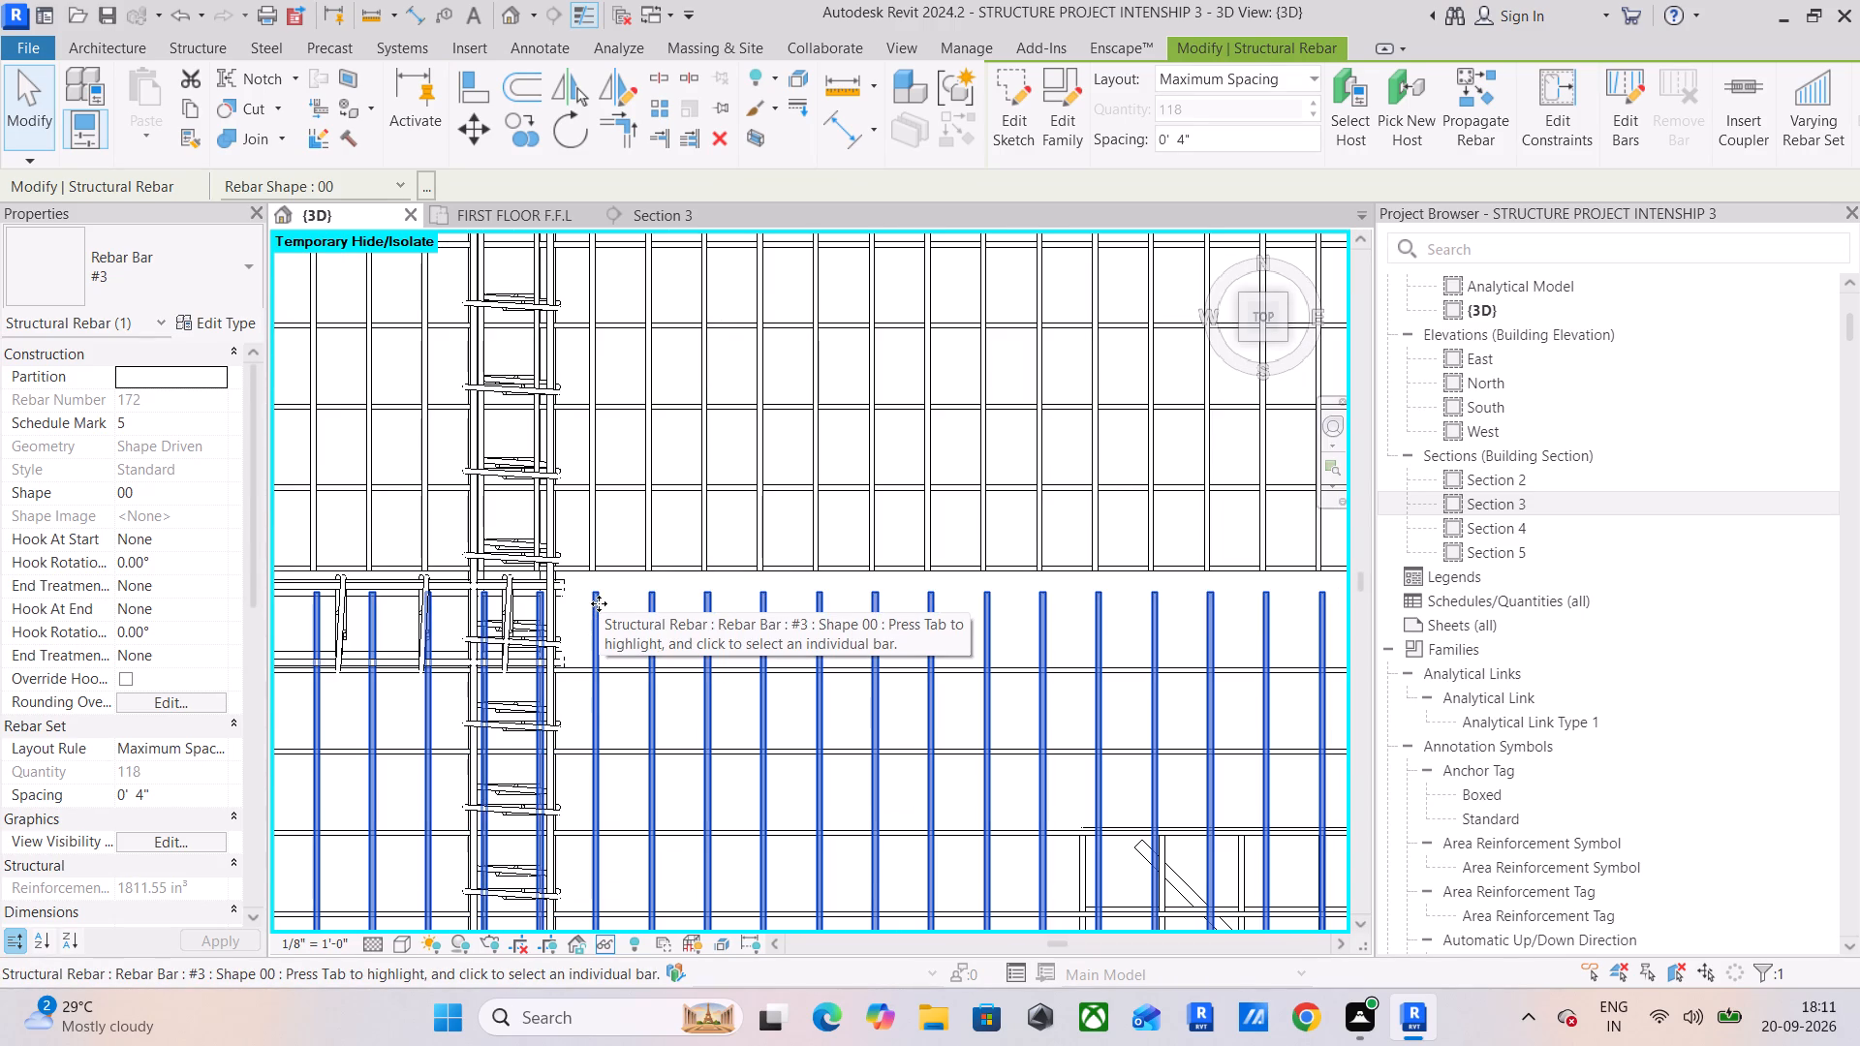
scroll(730, 629, down, 4)
middle_drag(734, 628, 852, 330)
scroll(854, 388, down, 4)
middle_drag(880, 426, 759, 397)
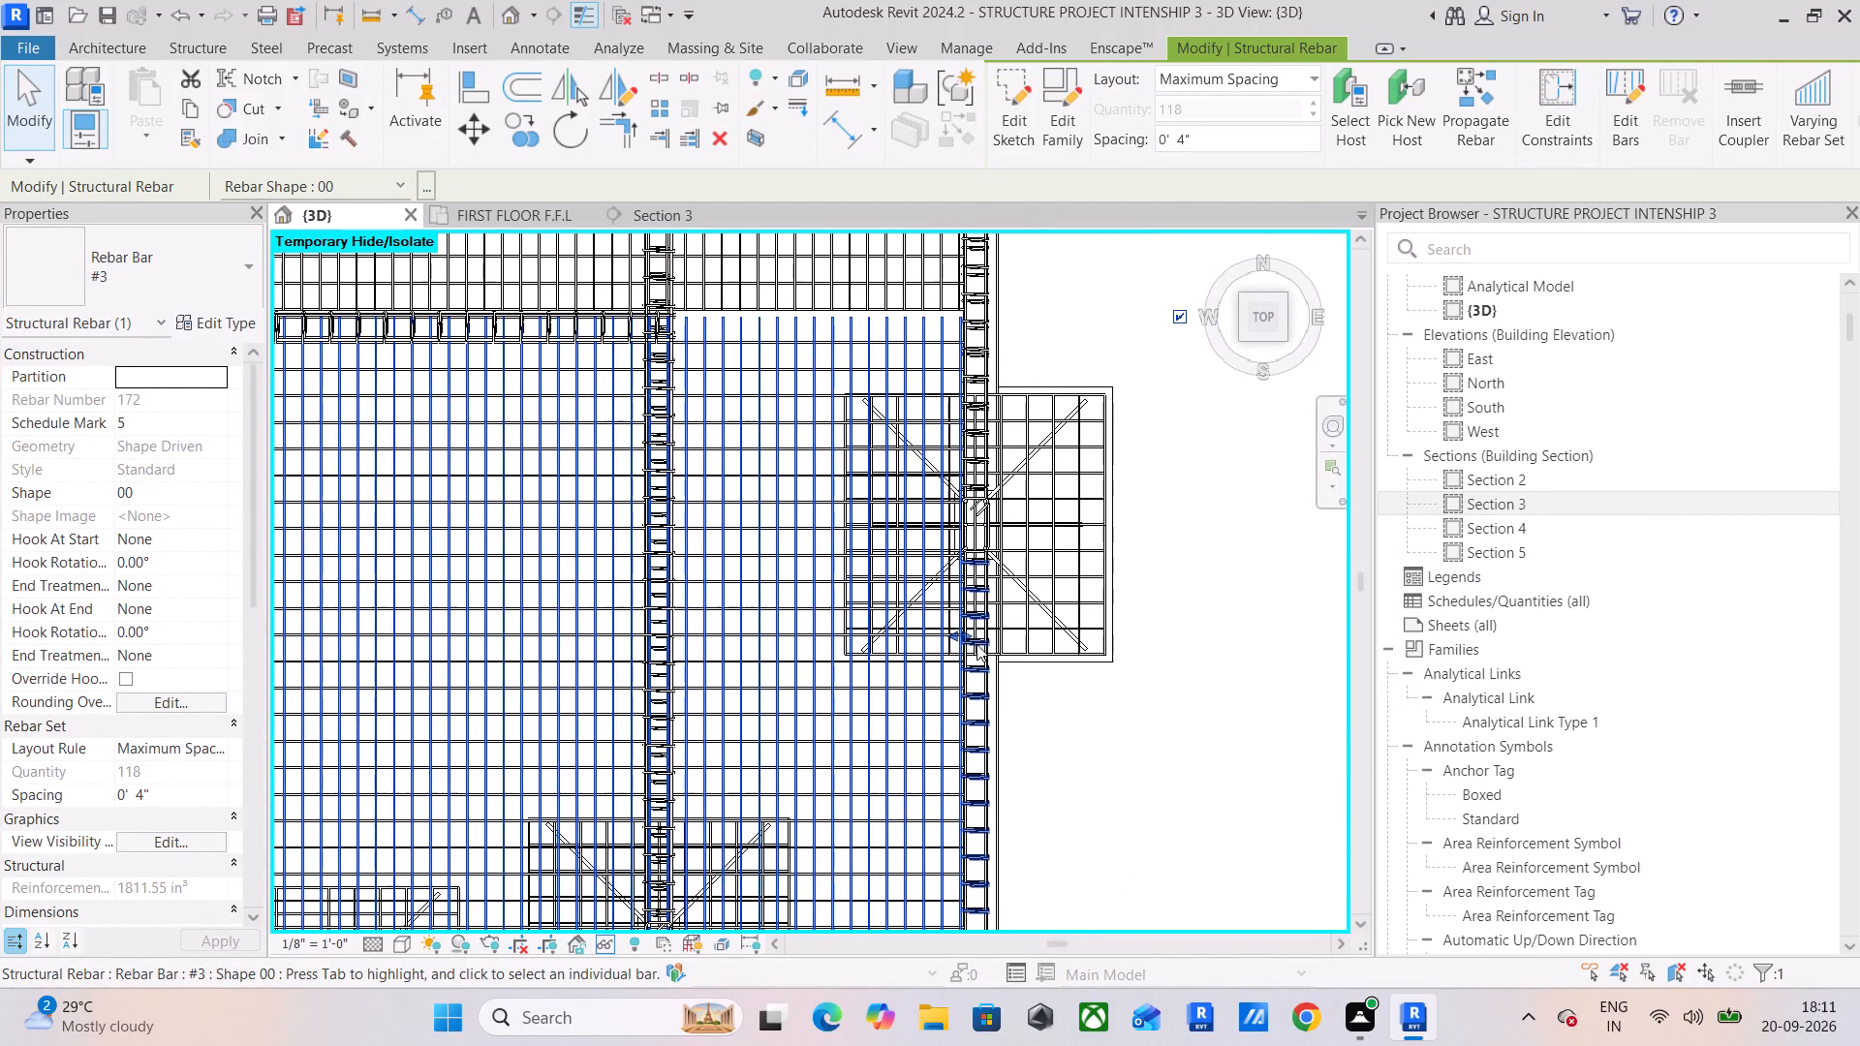
drag(962, 637, 715, 622)
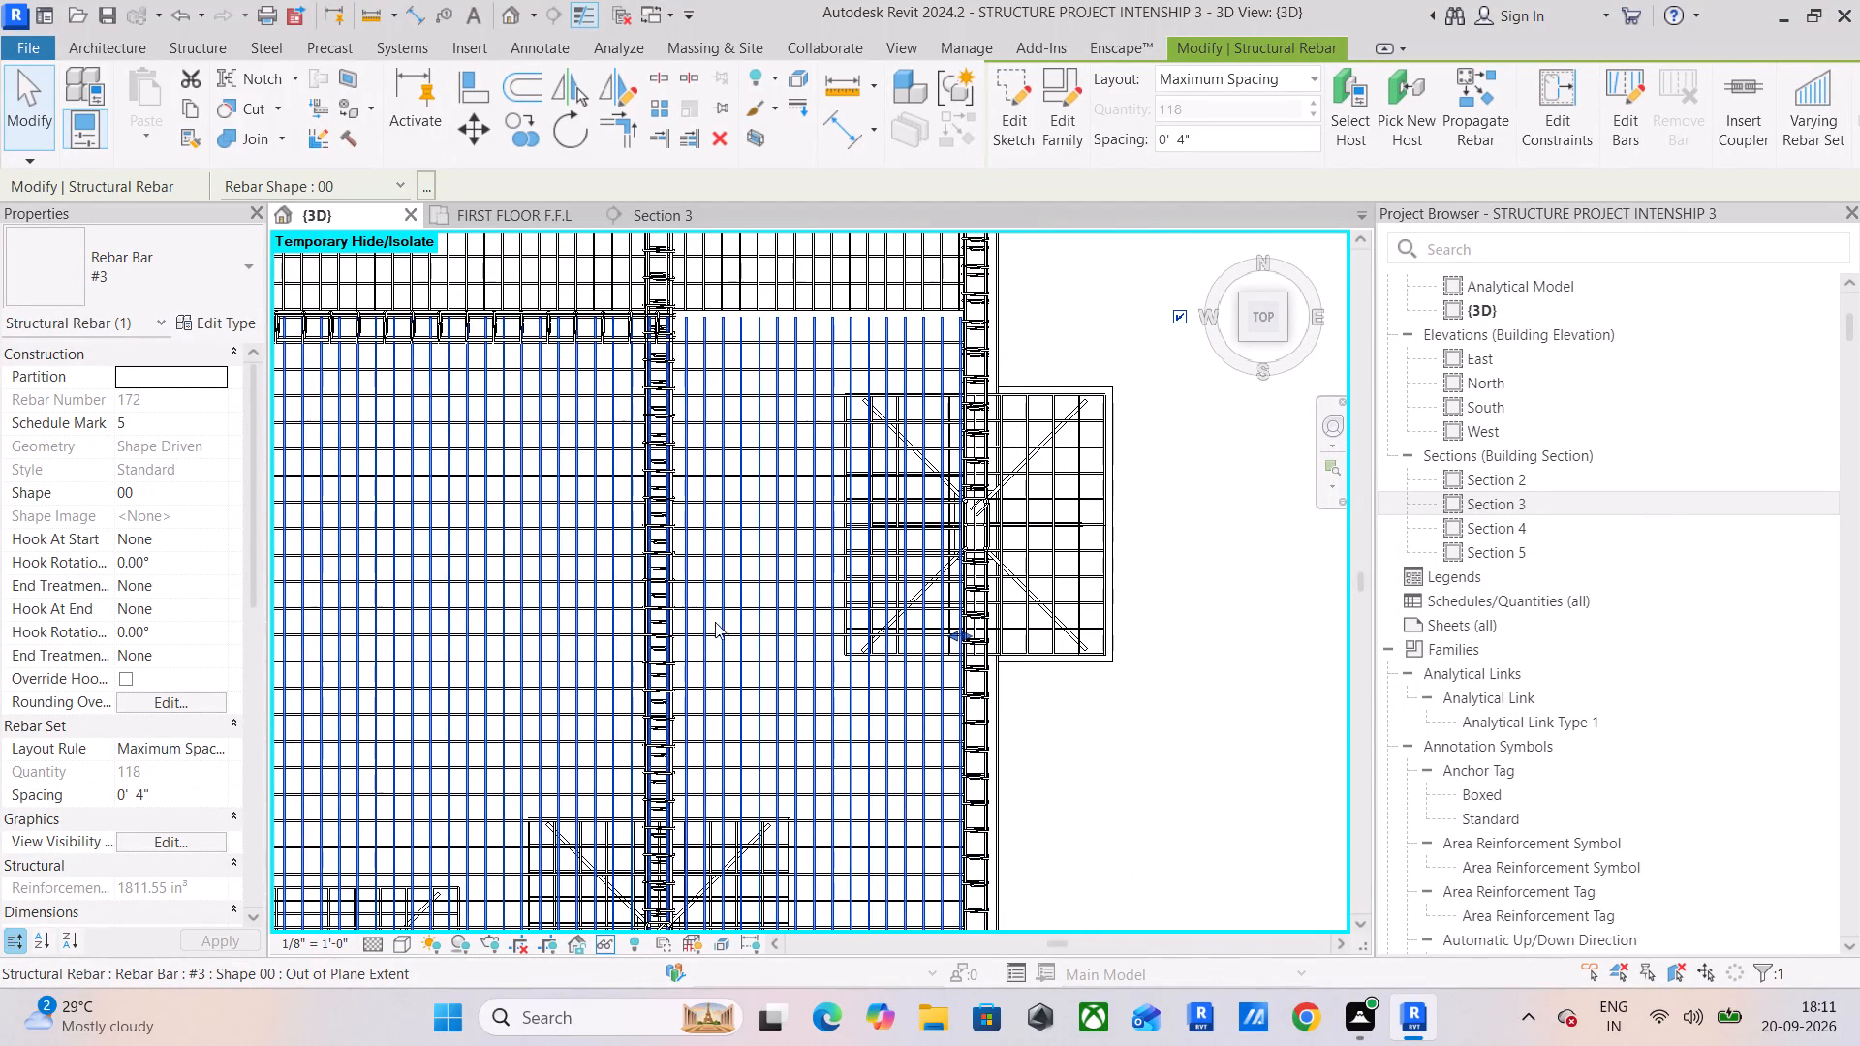
drag(715, 622, 639, 616)
scroll(639, 615, up, 6)
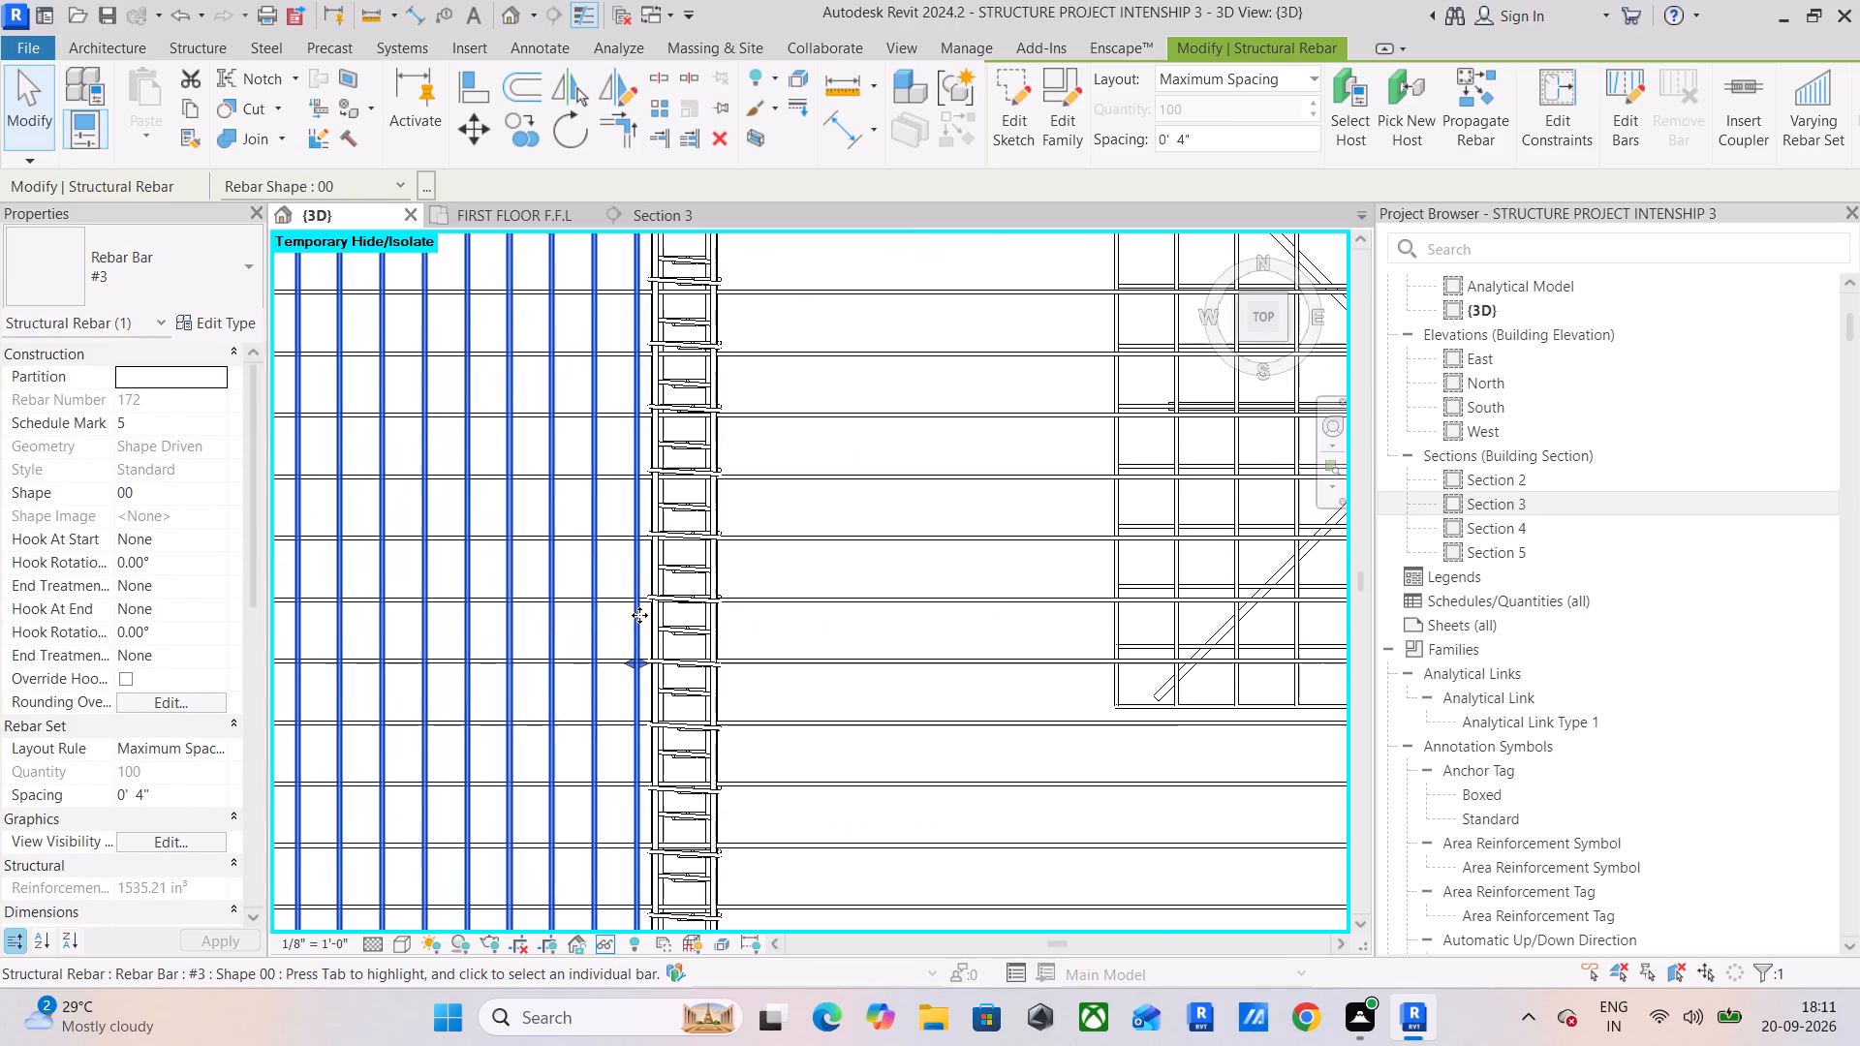
scroll(644, 612, up, 6)
drag(636, 731, 636, 730)
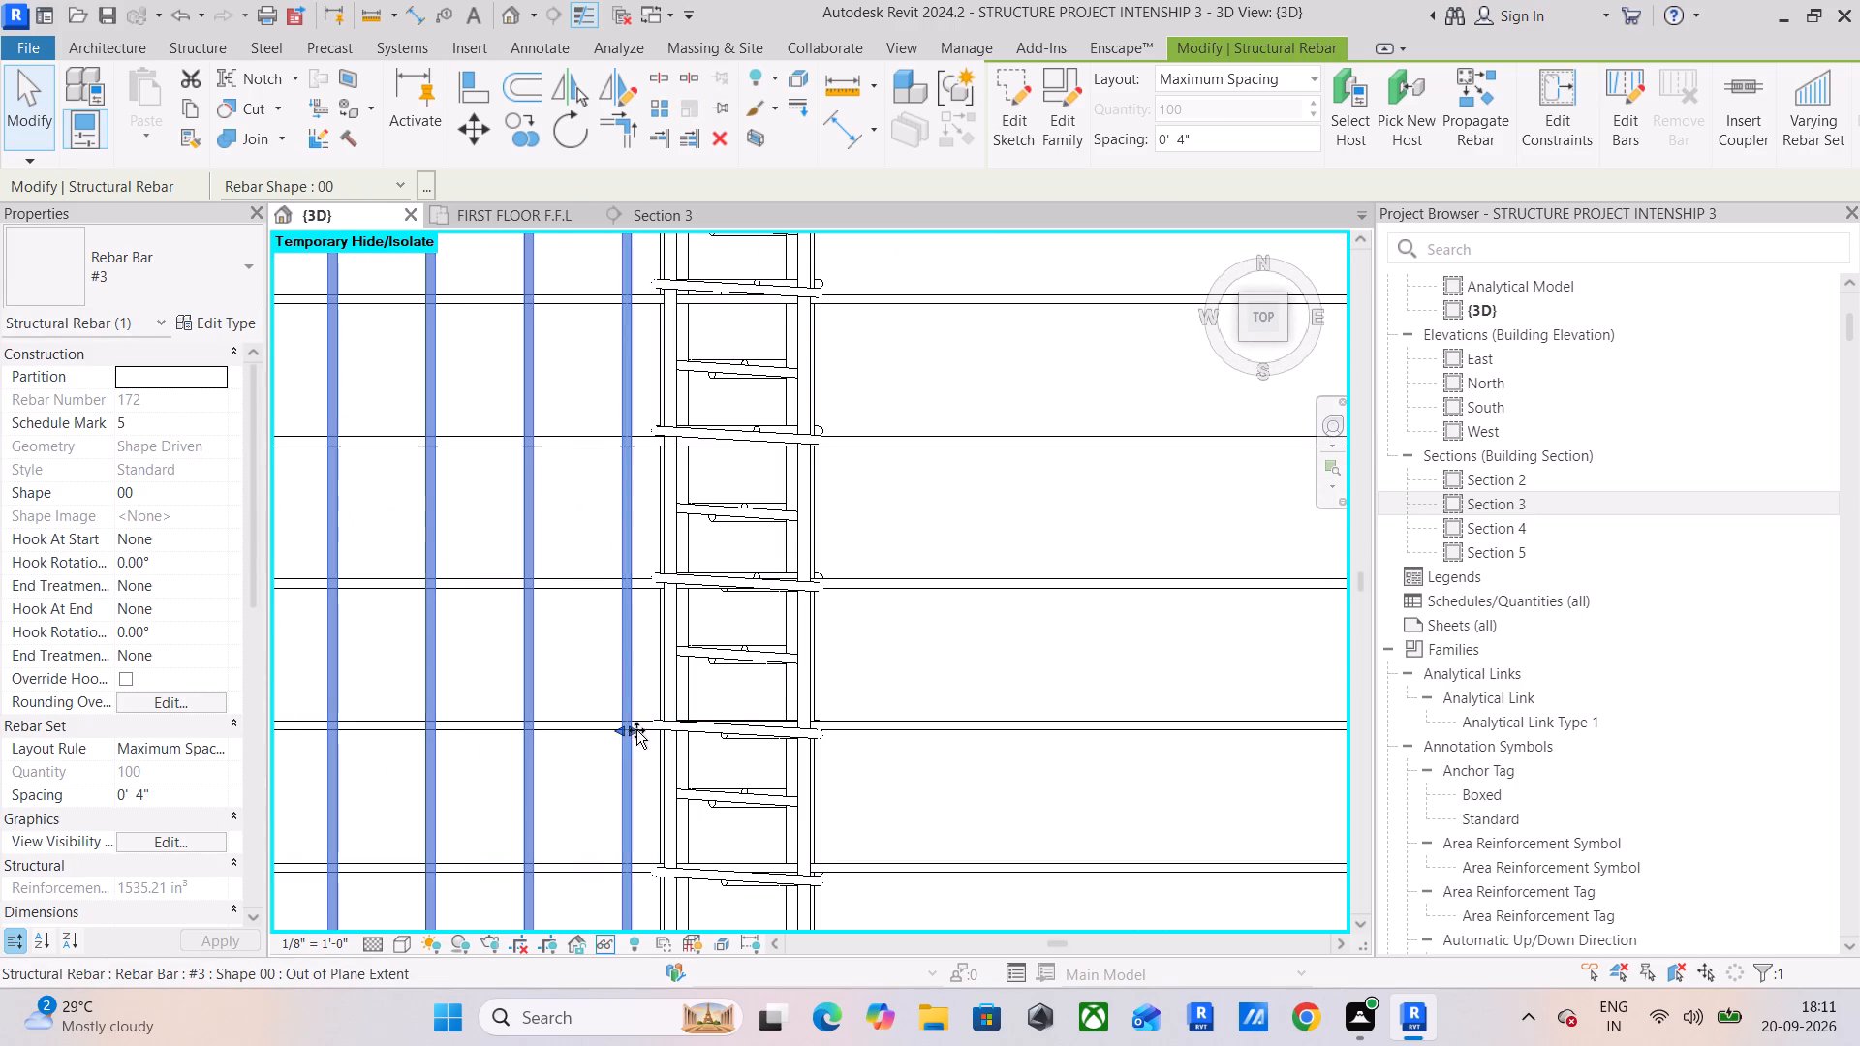
drag(636, 730, 649, 730)
Shorten the east ends of the middle band's east-west #3 bars to the west side of that same interior beam's cage.
scroll(649, 730, down, 7)
scroll(817, 674, down, 3)
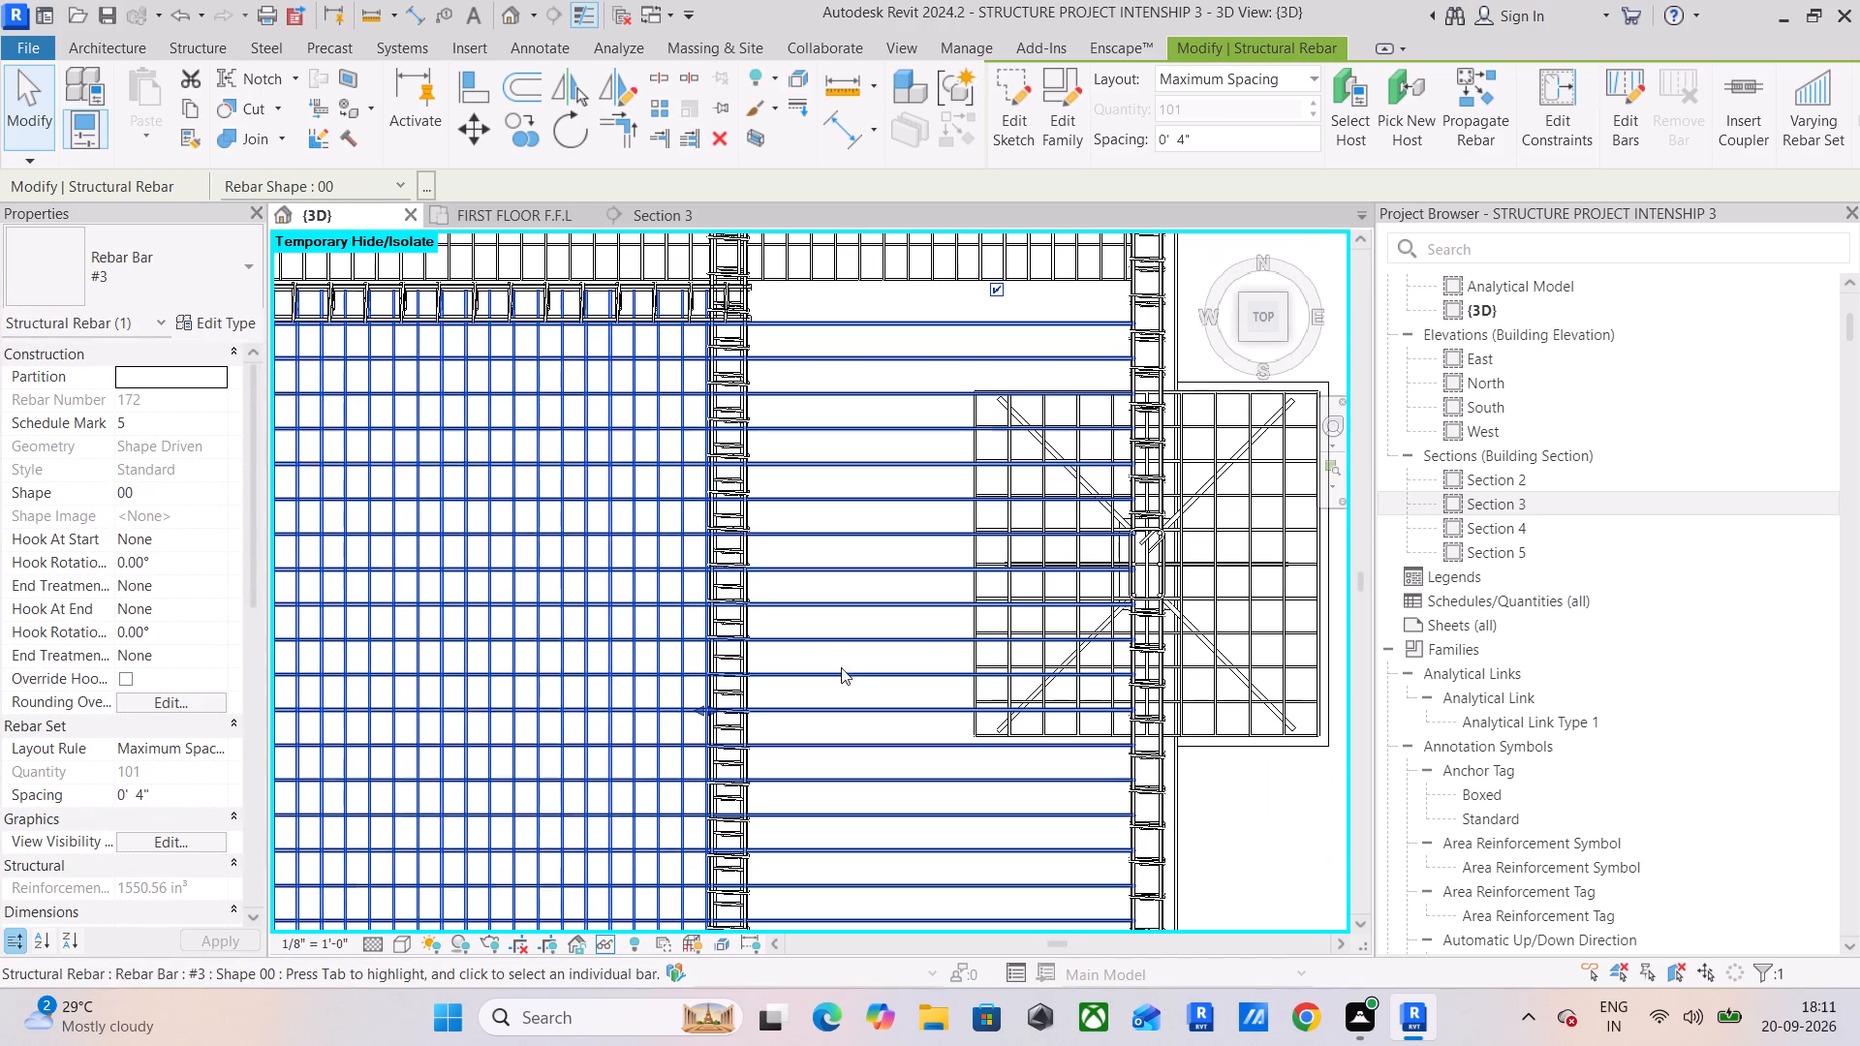
click(869, 642)
scroll(944, 601, down, 4)
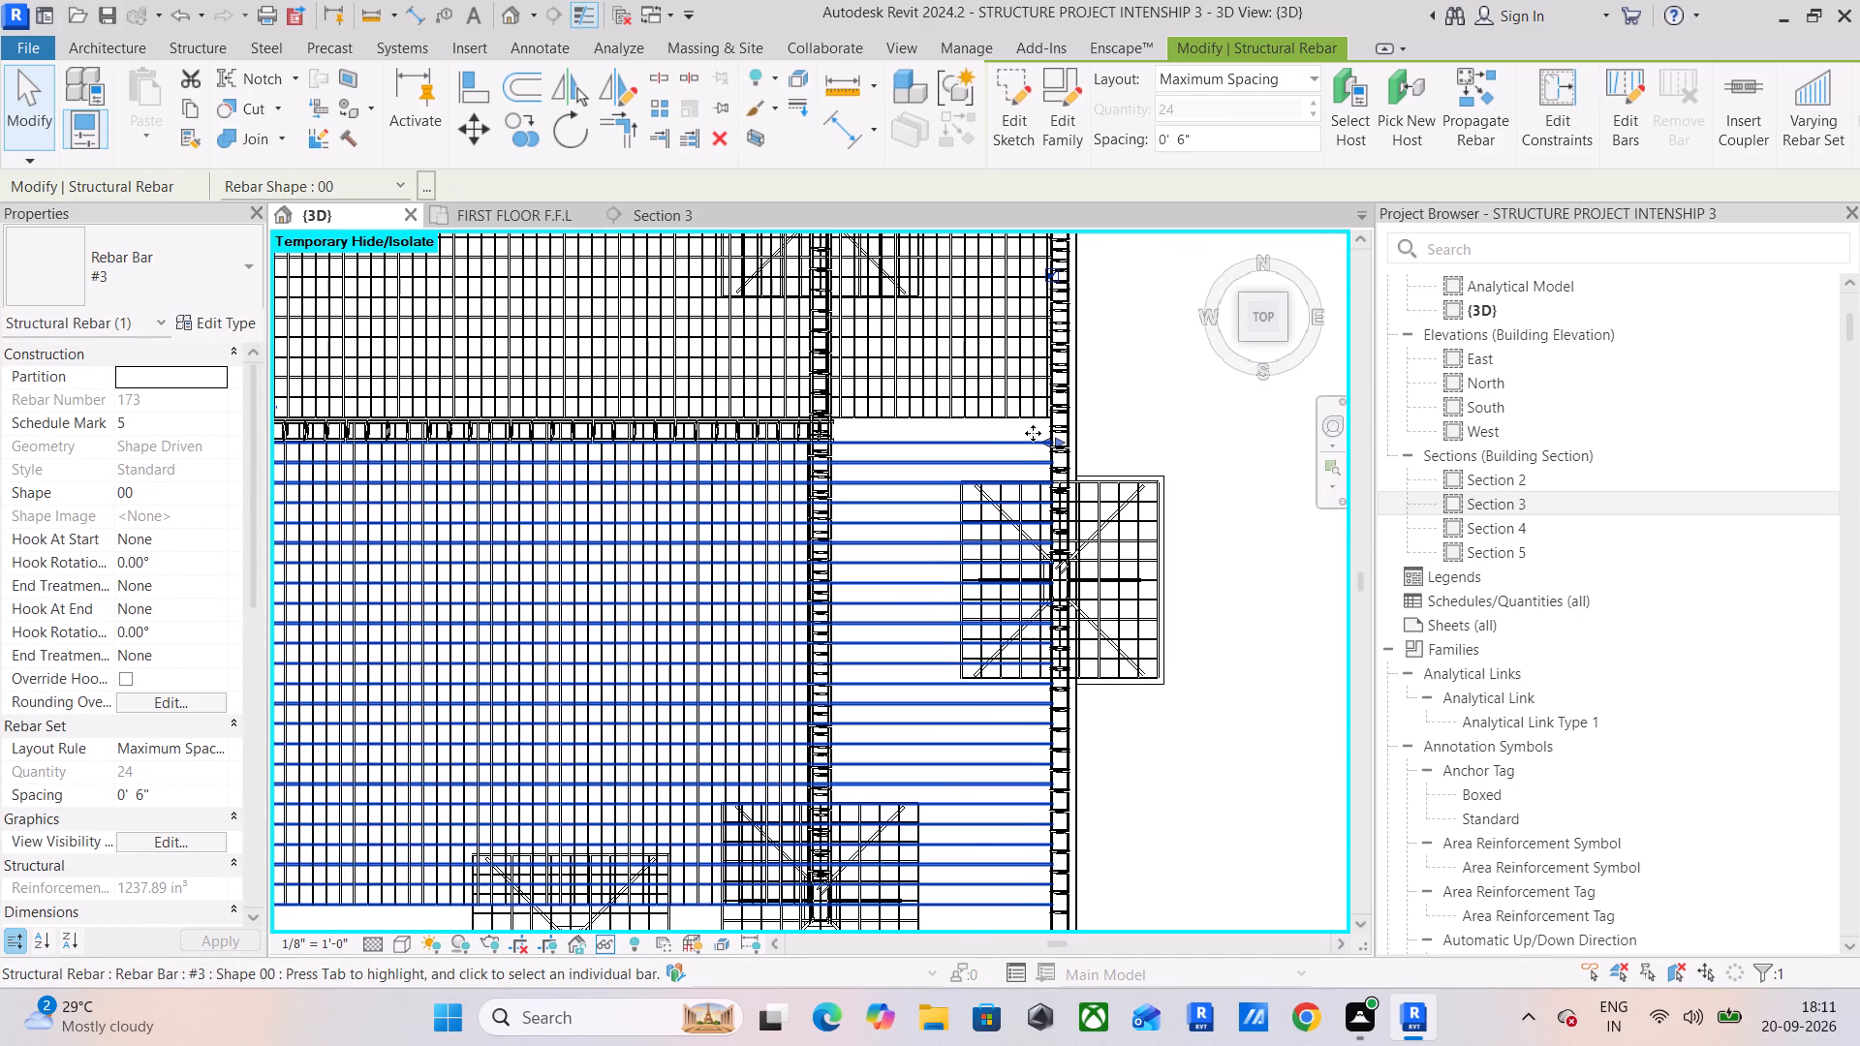
scroll(1033, 433, up, 6)
drag(1071, 451, 545, 439)
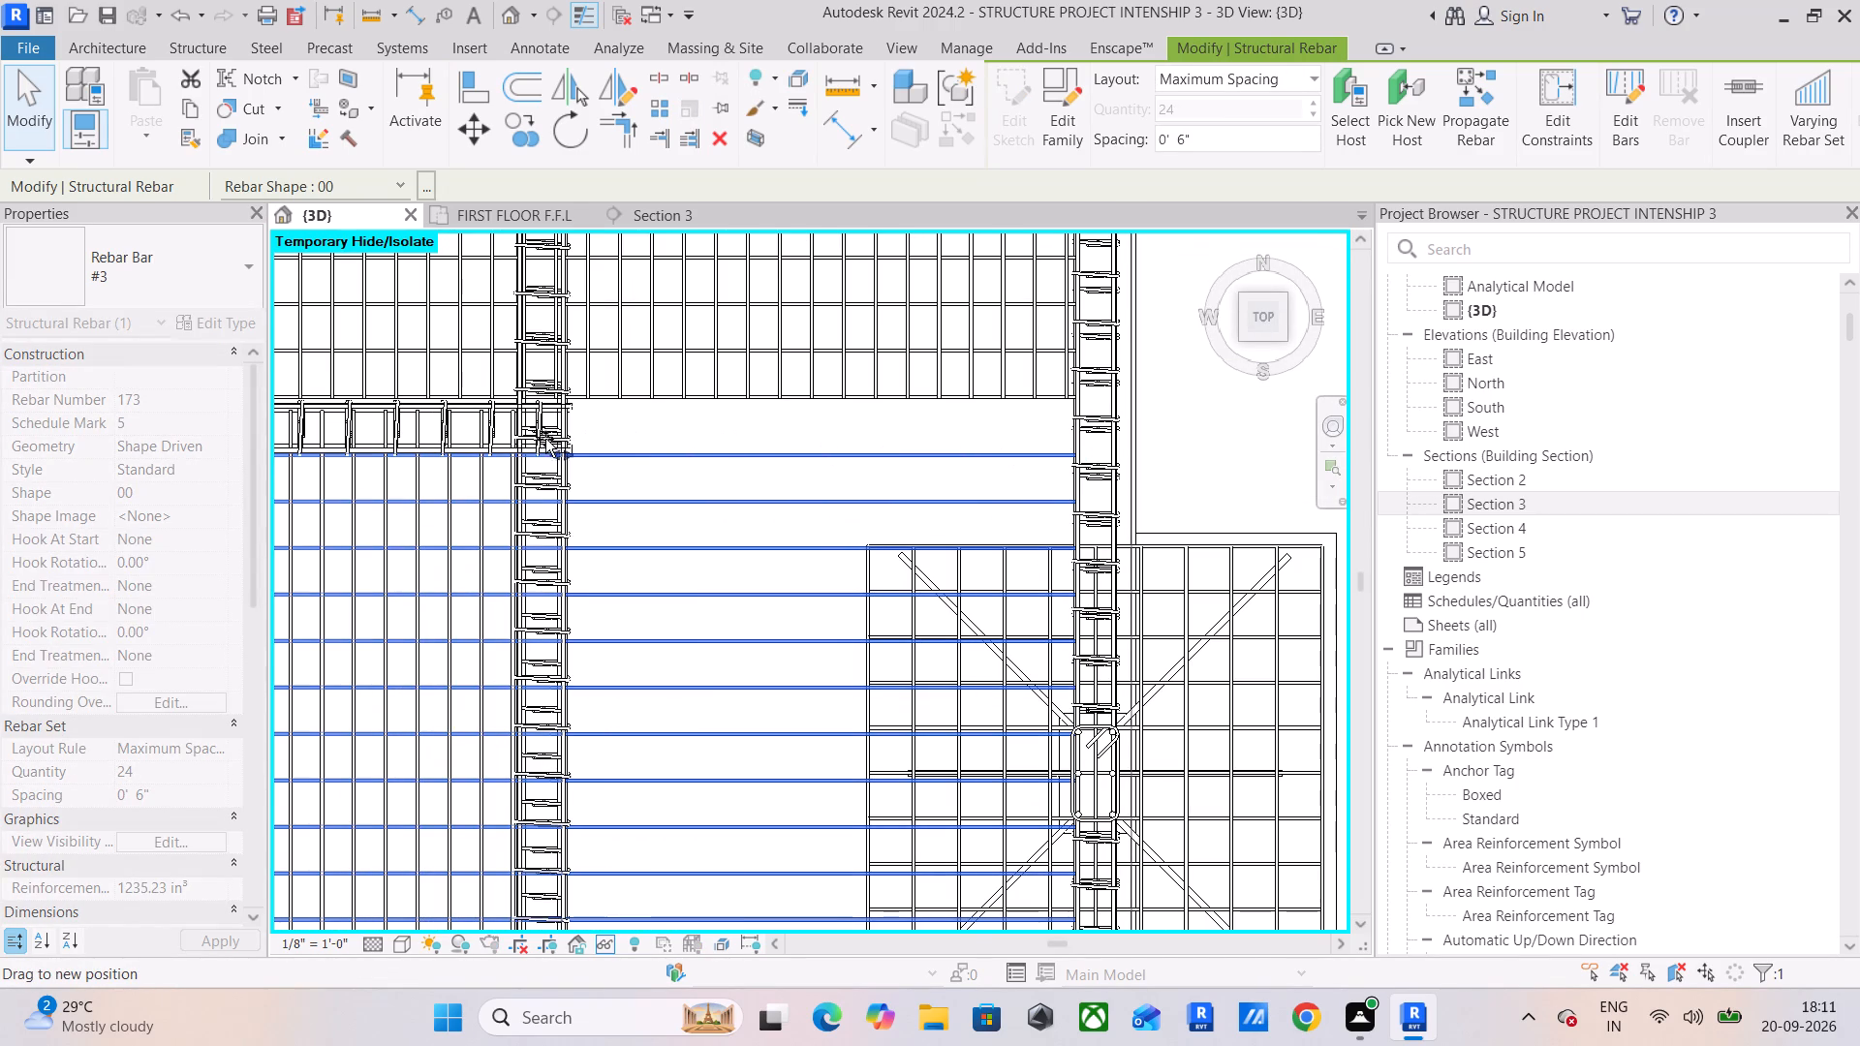
drag(545, 439, 516, 440)
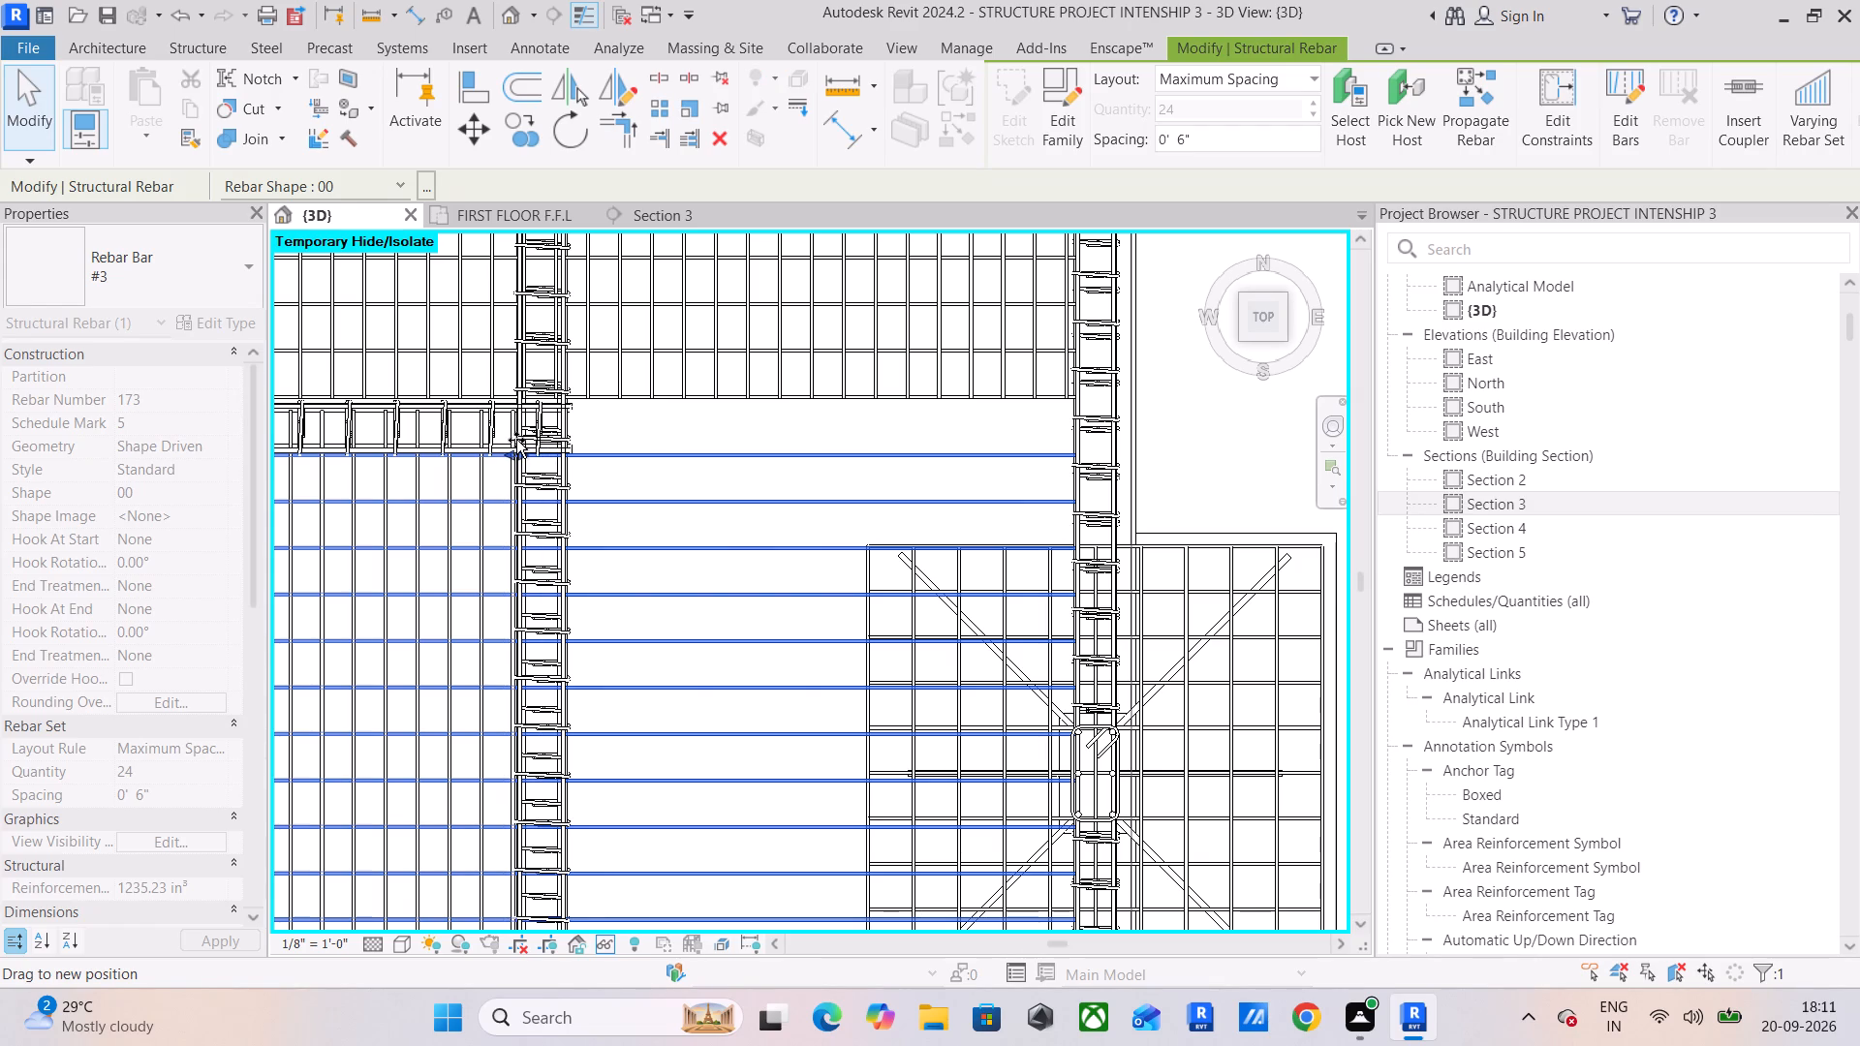
drag(516, 440, 517, 440)
scroll(517, 440, up, 13)
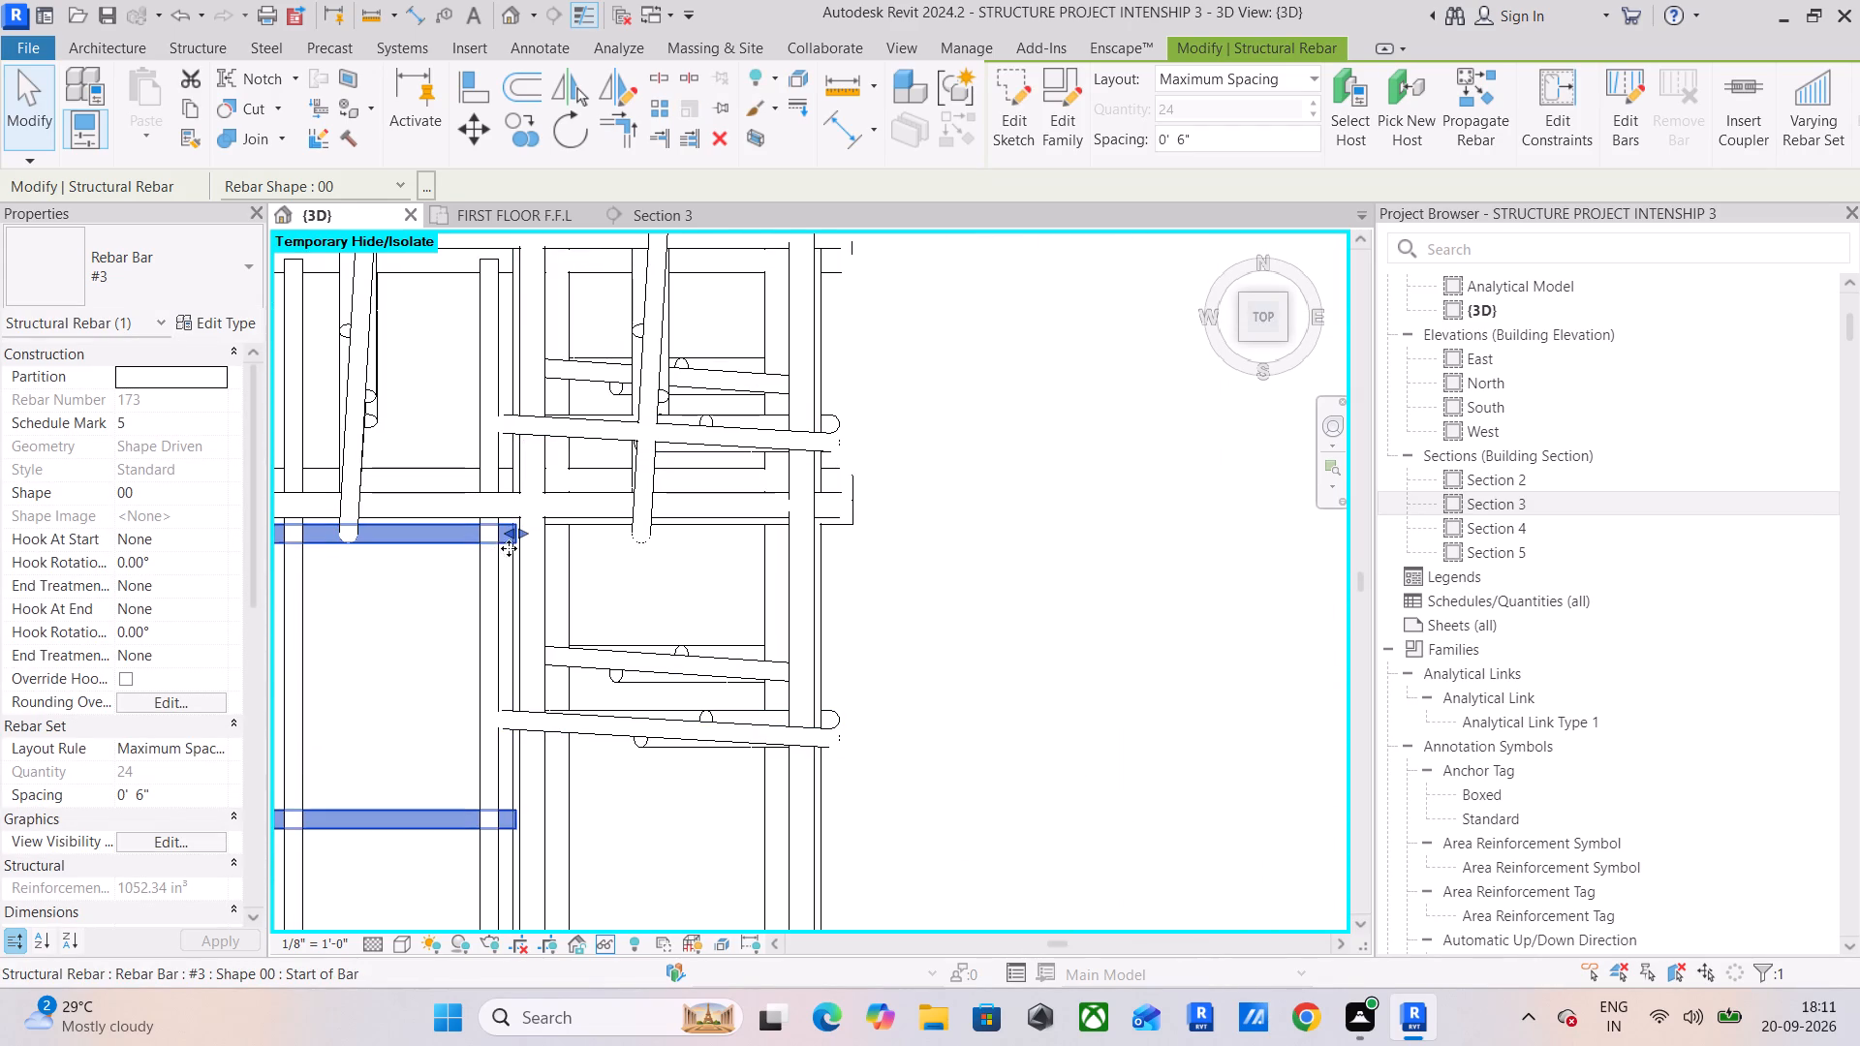
drag(523, 533, 537, 534)
scroll(897, 576, down, 6)
click(934, 570)
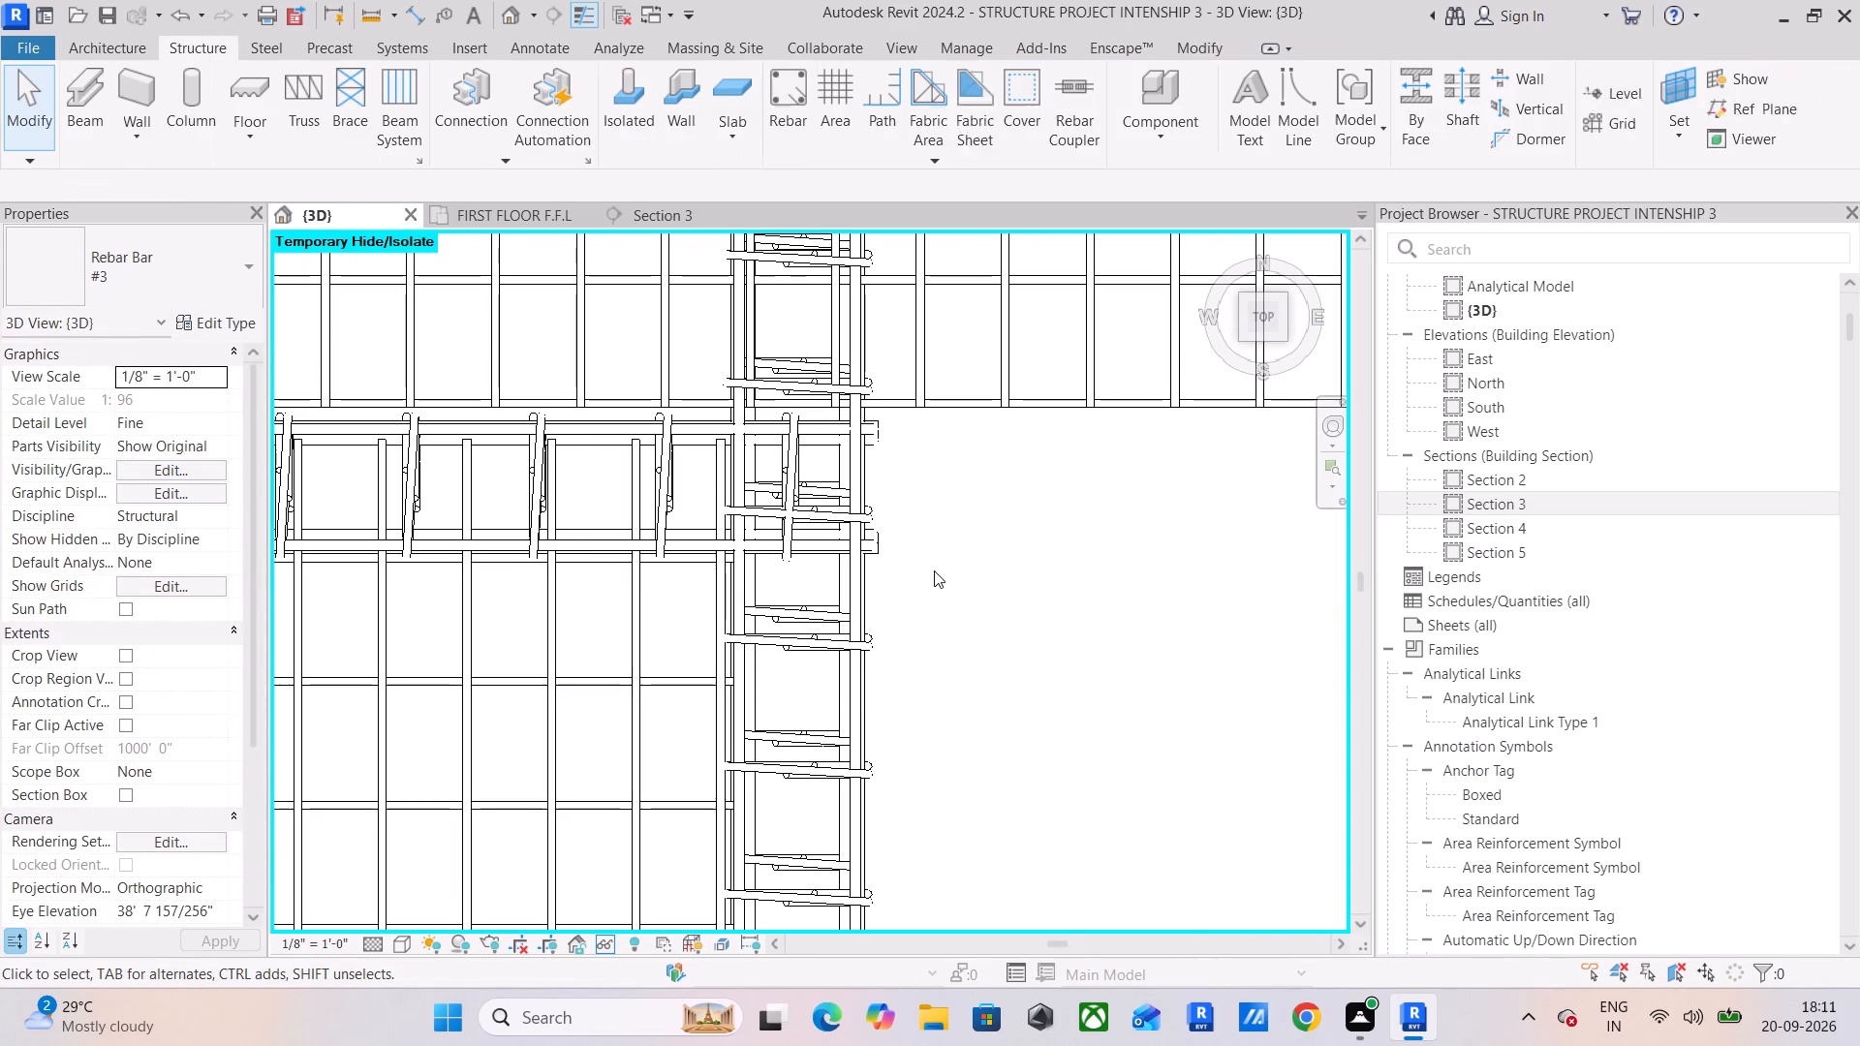
Copy both of the middle band's #3 bar sets south, starting the copies at the existing sets' south edge along the west beam.
scroll(934, 570, down, 5)
middle_drag(934, 570, 703, 560)
click(853, 481)
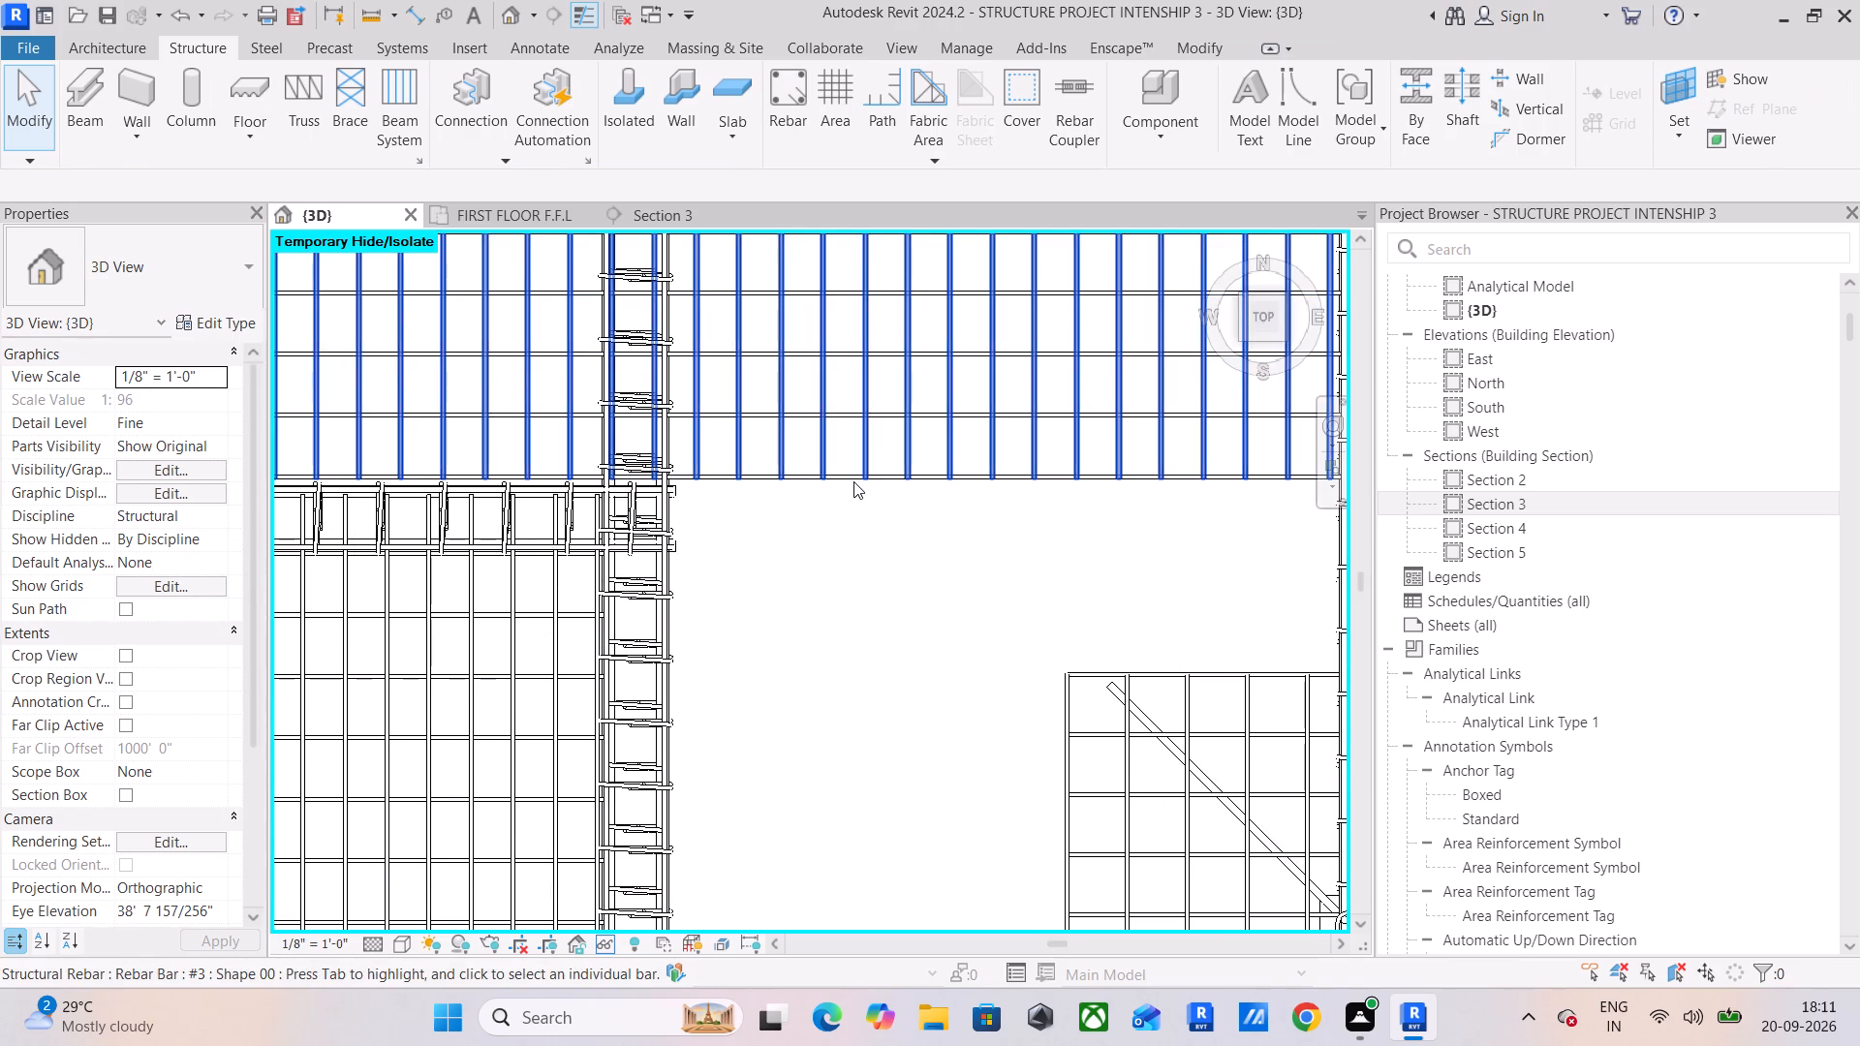
click(915, 589)
scroll(910, 544, down, 7)
middle_drag(910, 544, 1005, 442)
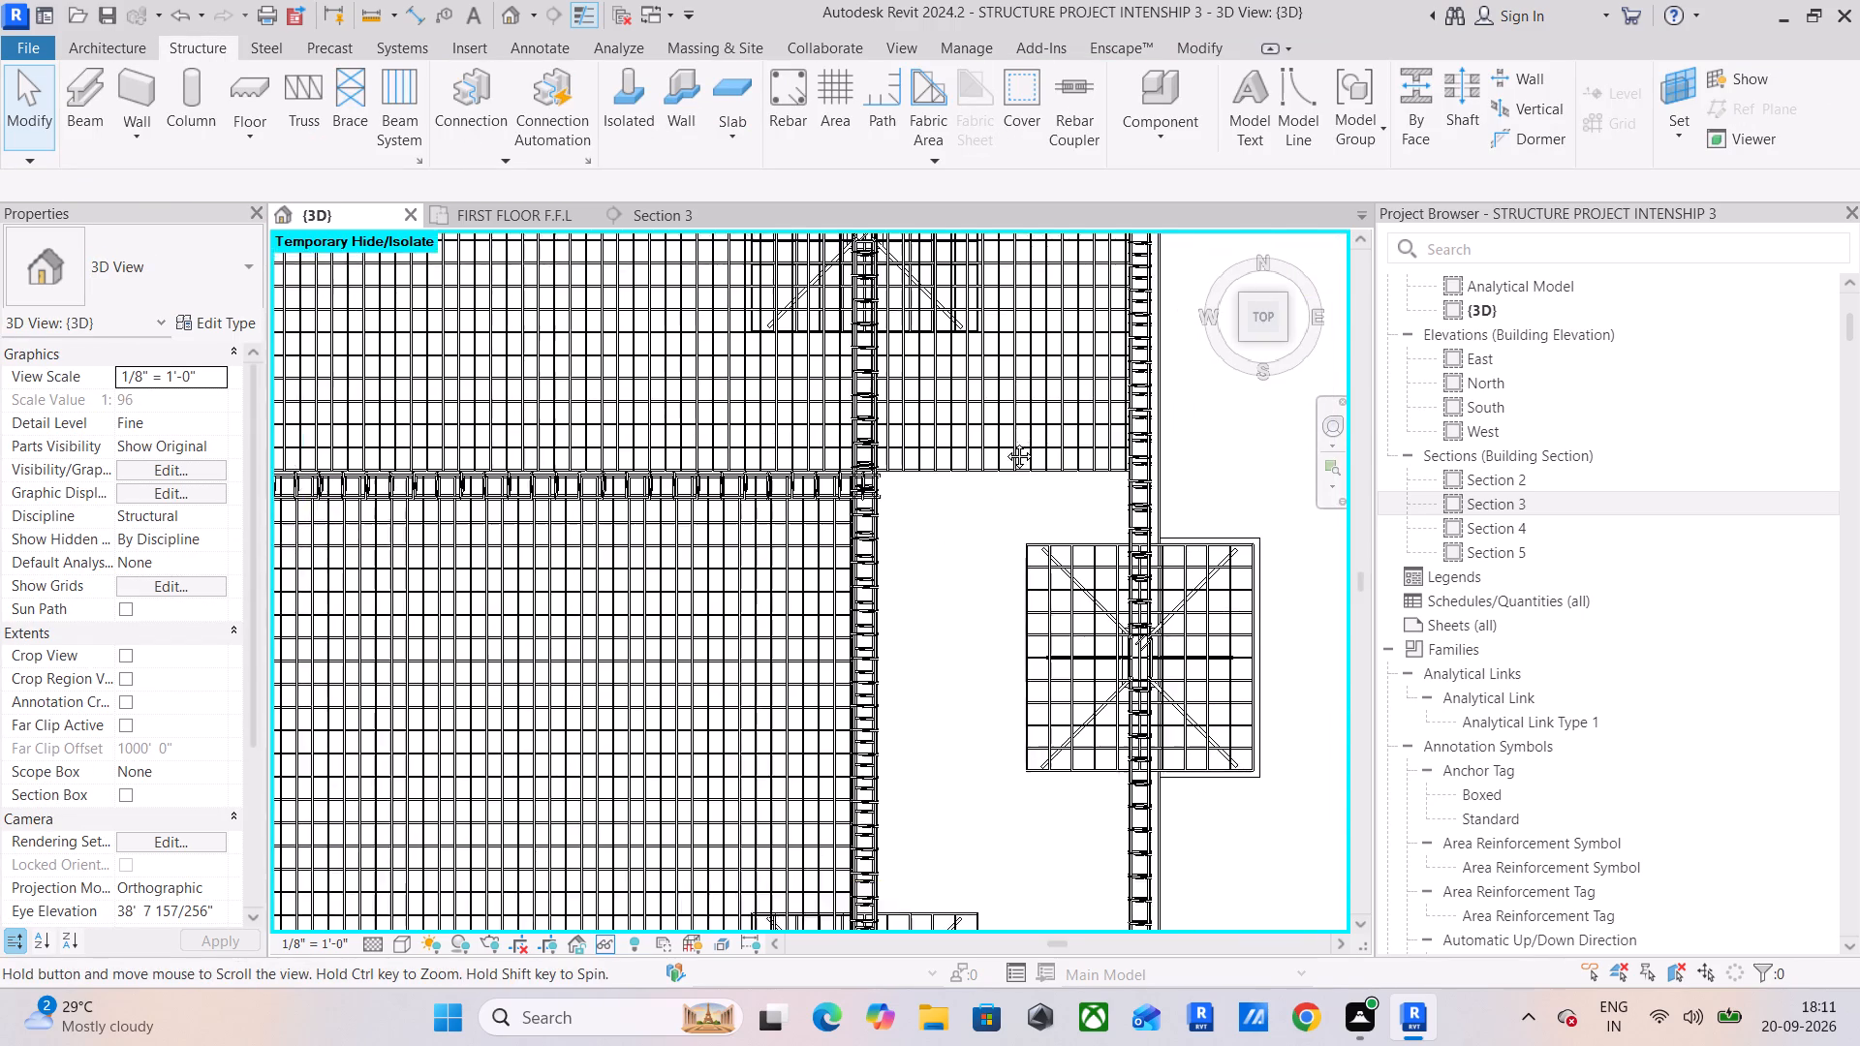
middle_drag(1005, 442, 1034, 389)
scroll(1030, 396, down, 6)
middle_drag(989, 475, 1121, 442)
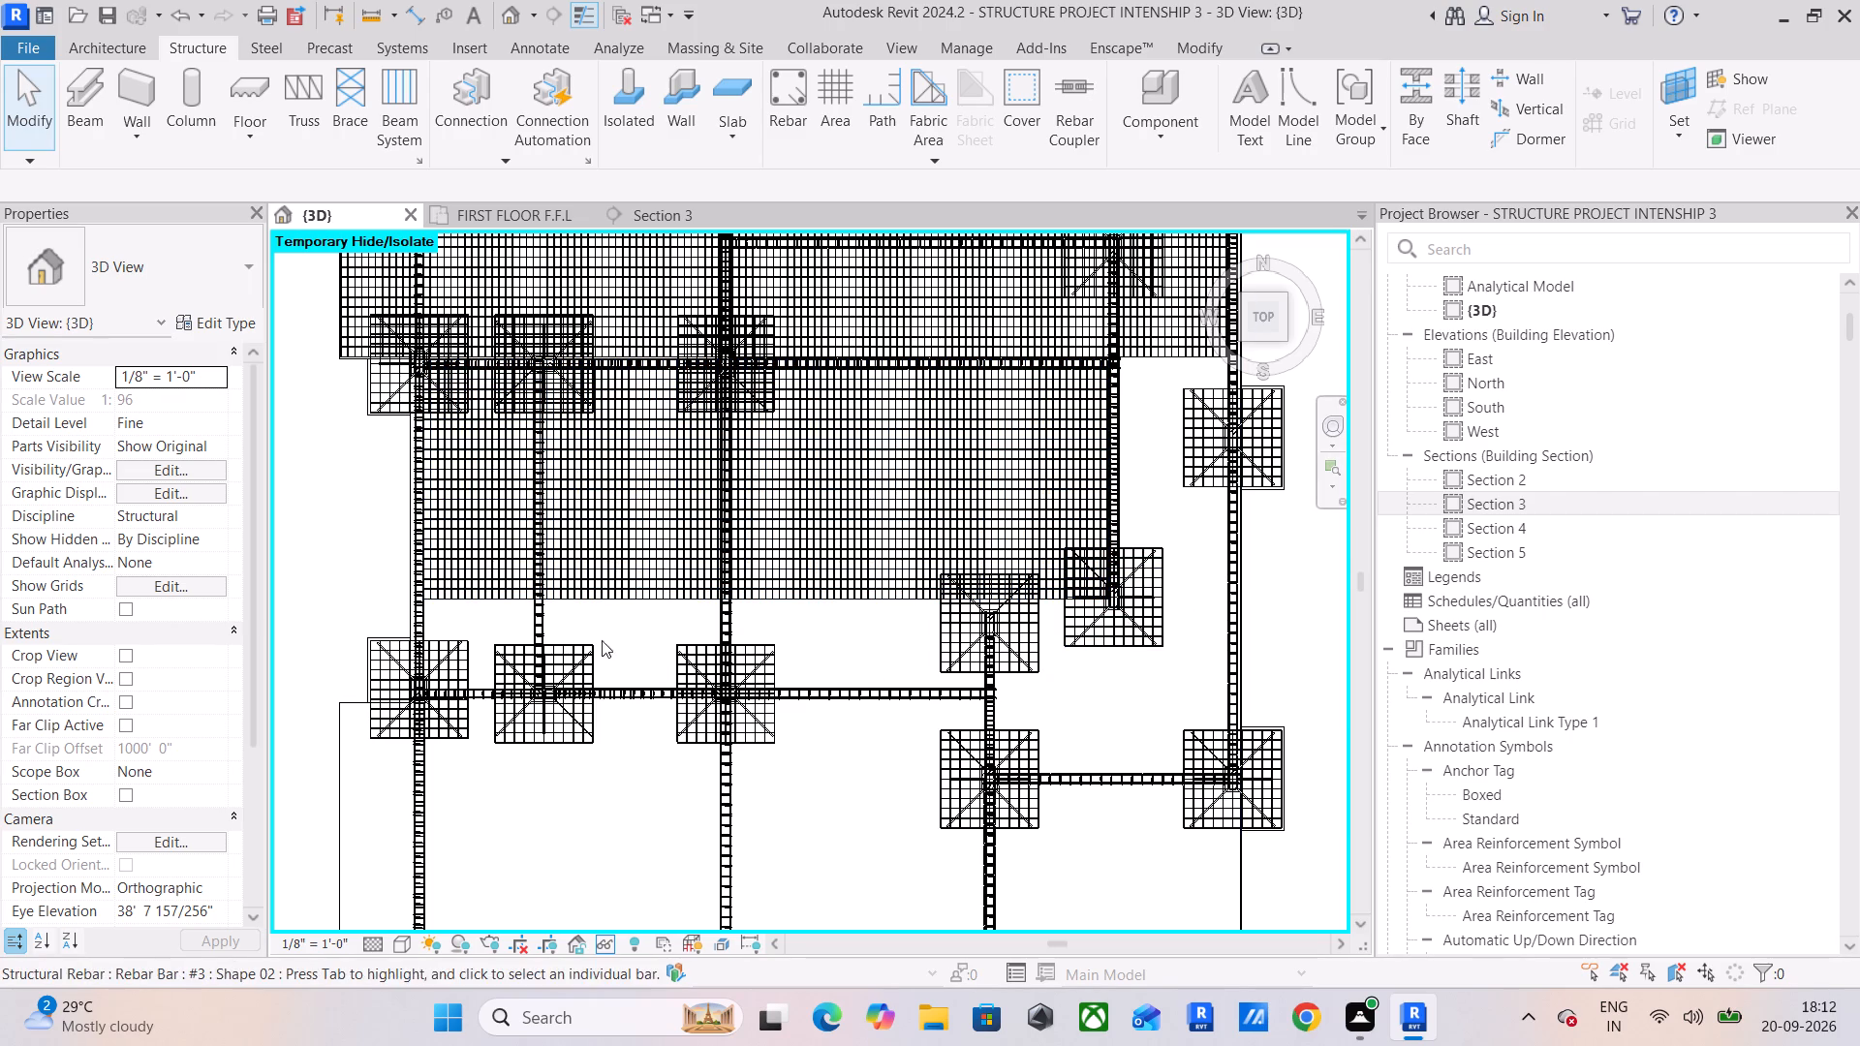
scroll(515, 634, up, 1)
middle_drag(515, 634, 744, 592)
scroll(637, 567, up, 6)
middle_drag(697, 579, 585, 515)
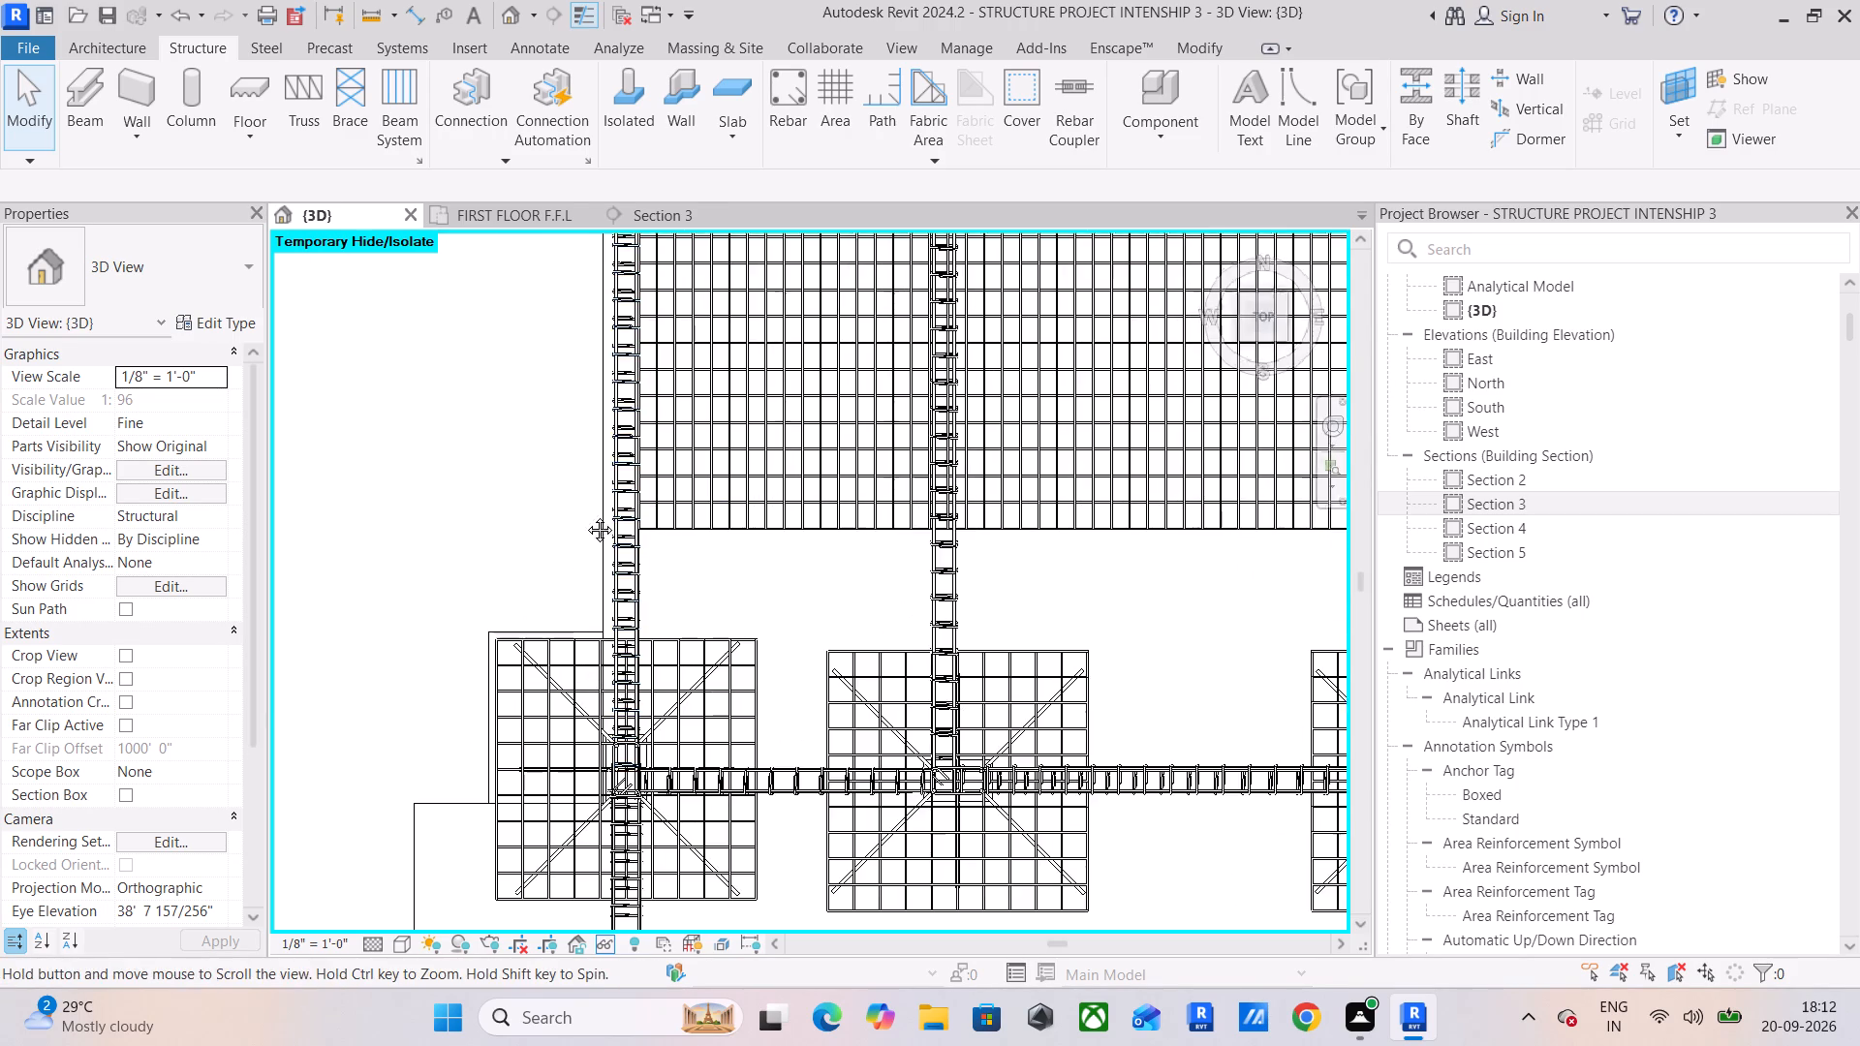
middle_drag(585, 515, 522, 477)
scroll(611, 497, up, 2)
middle_drag(611, 497, 578, 540)
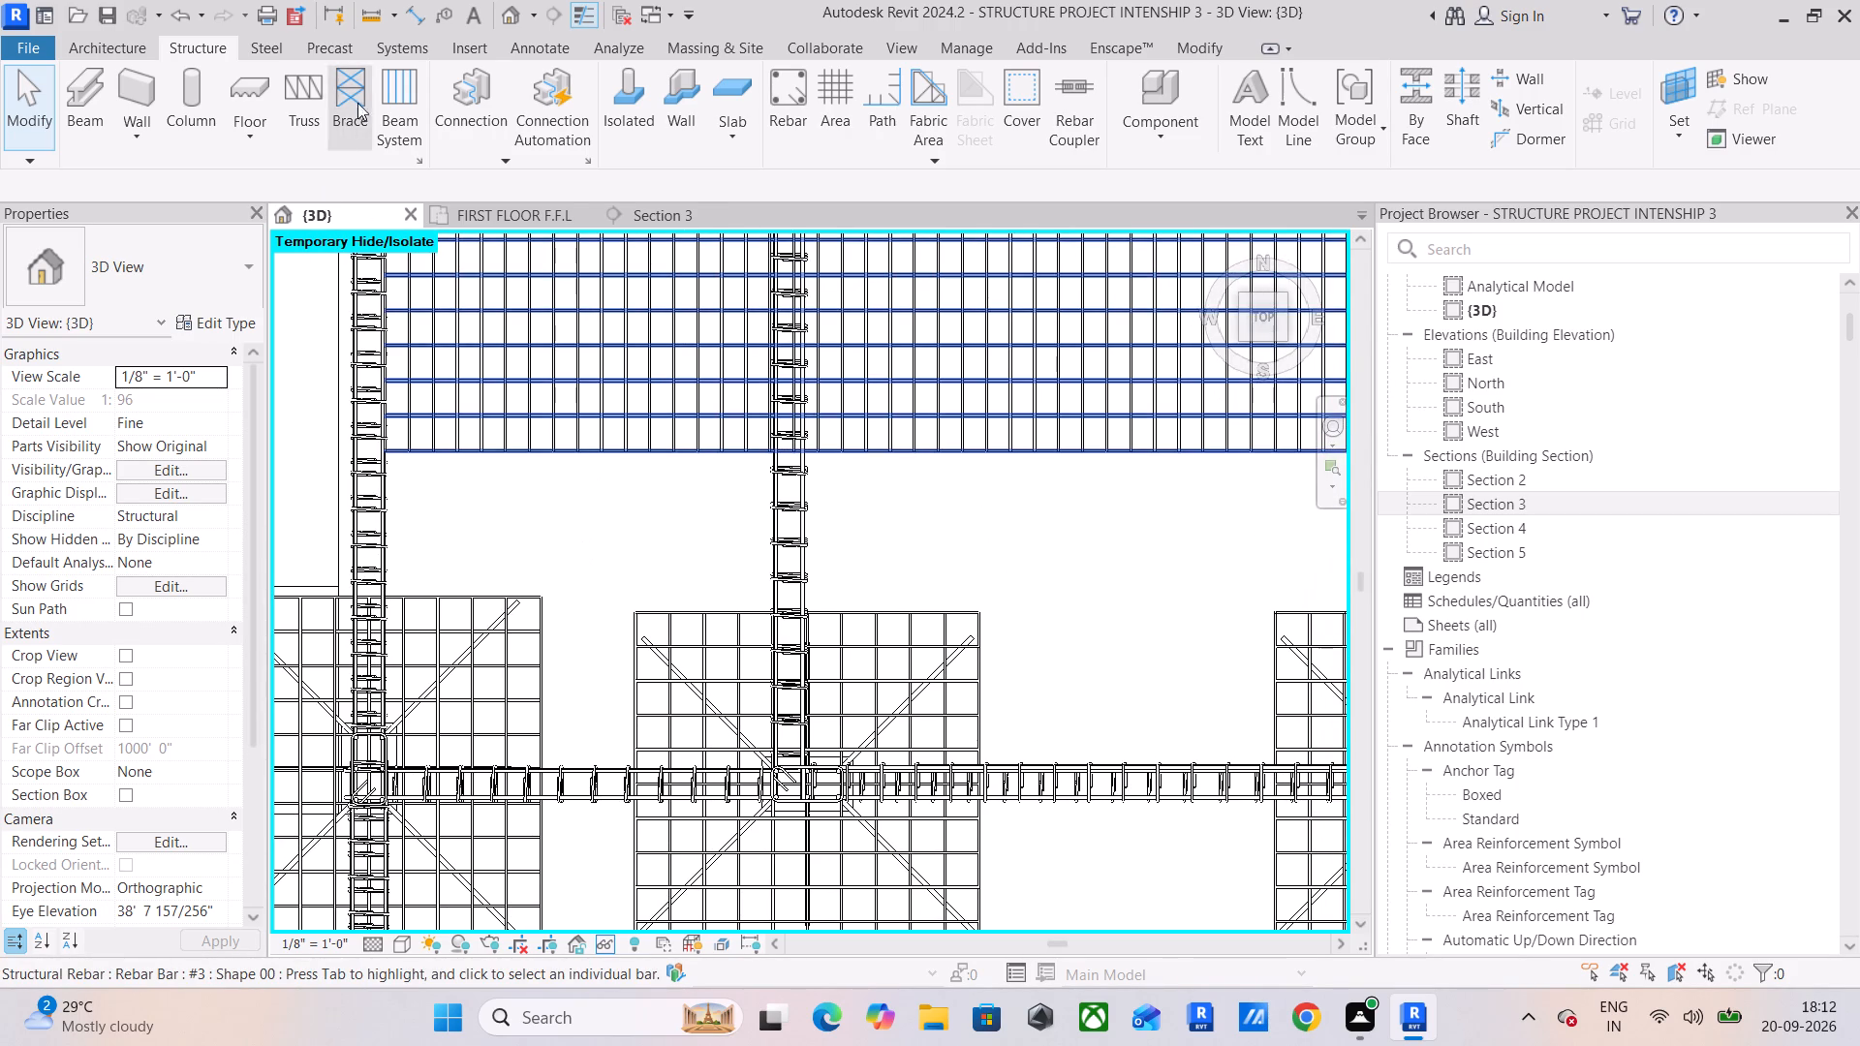
click(596, 464)
click(604, 450)
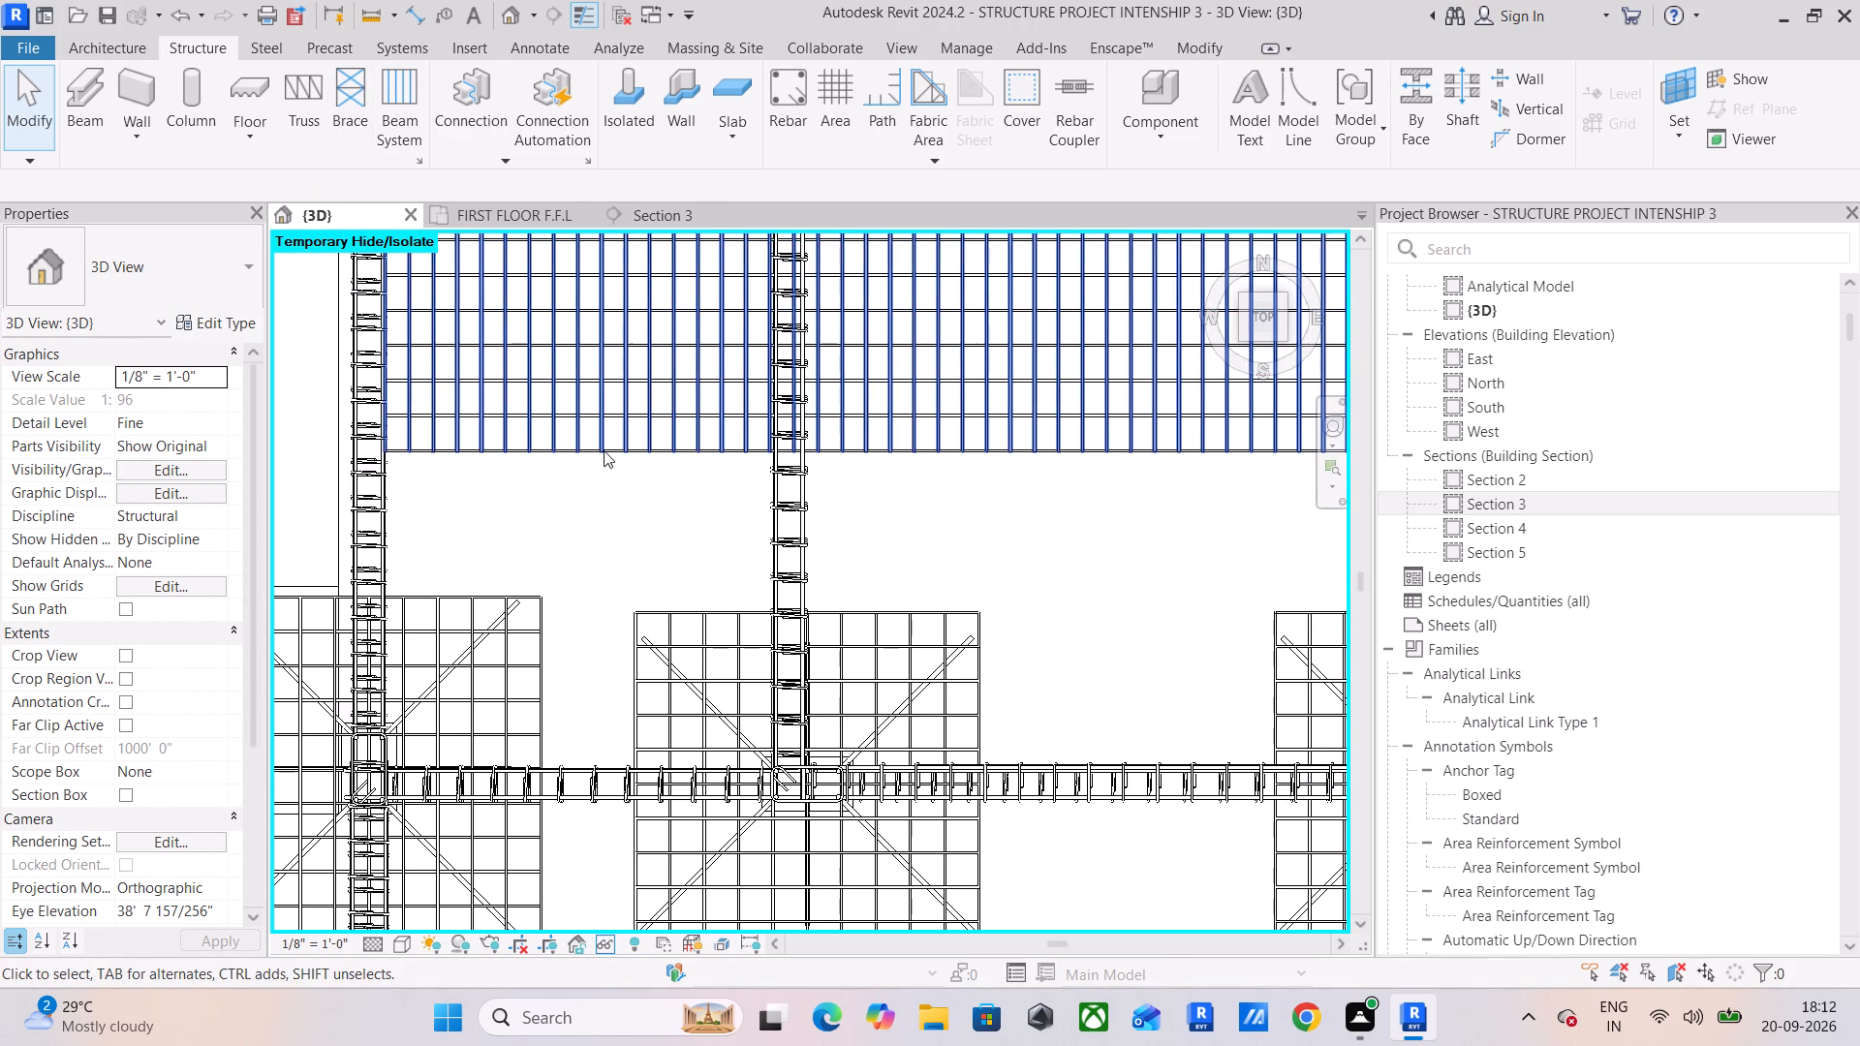
scroll(539, 420, up, 5)
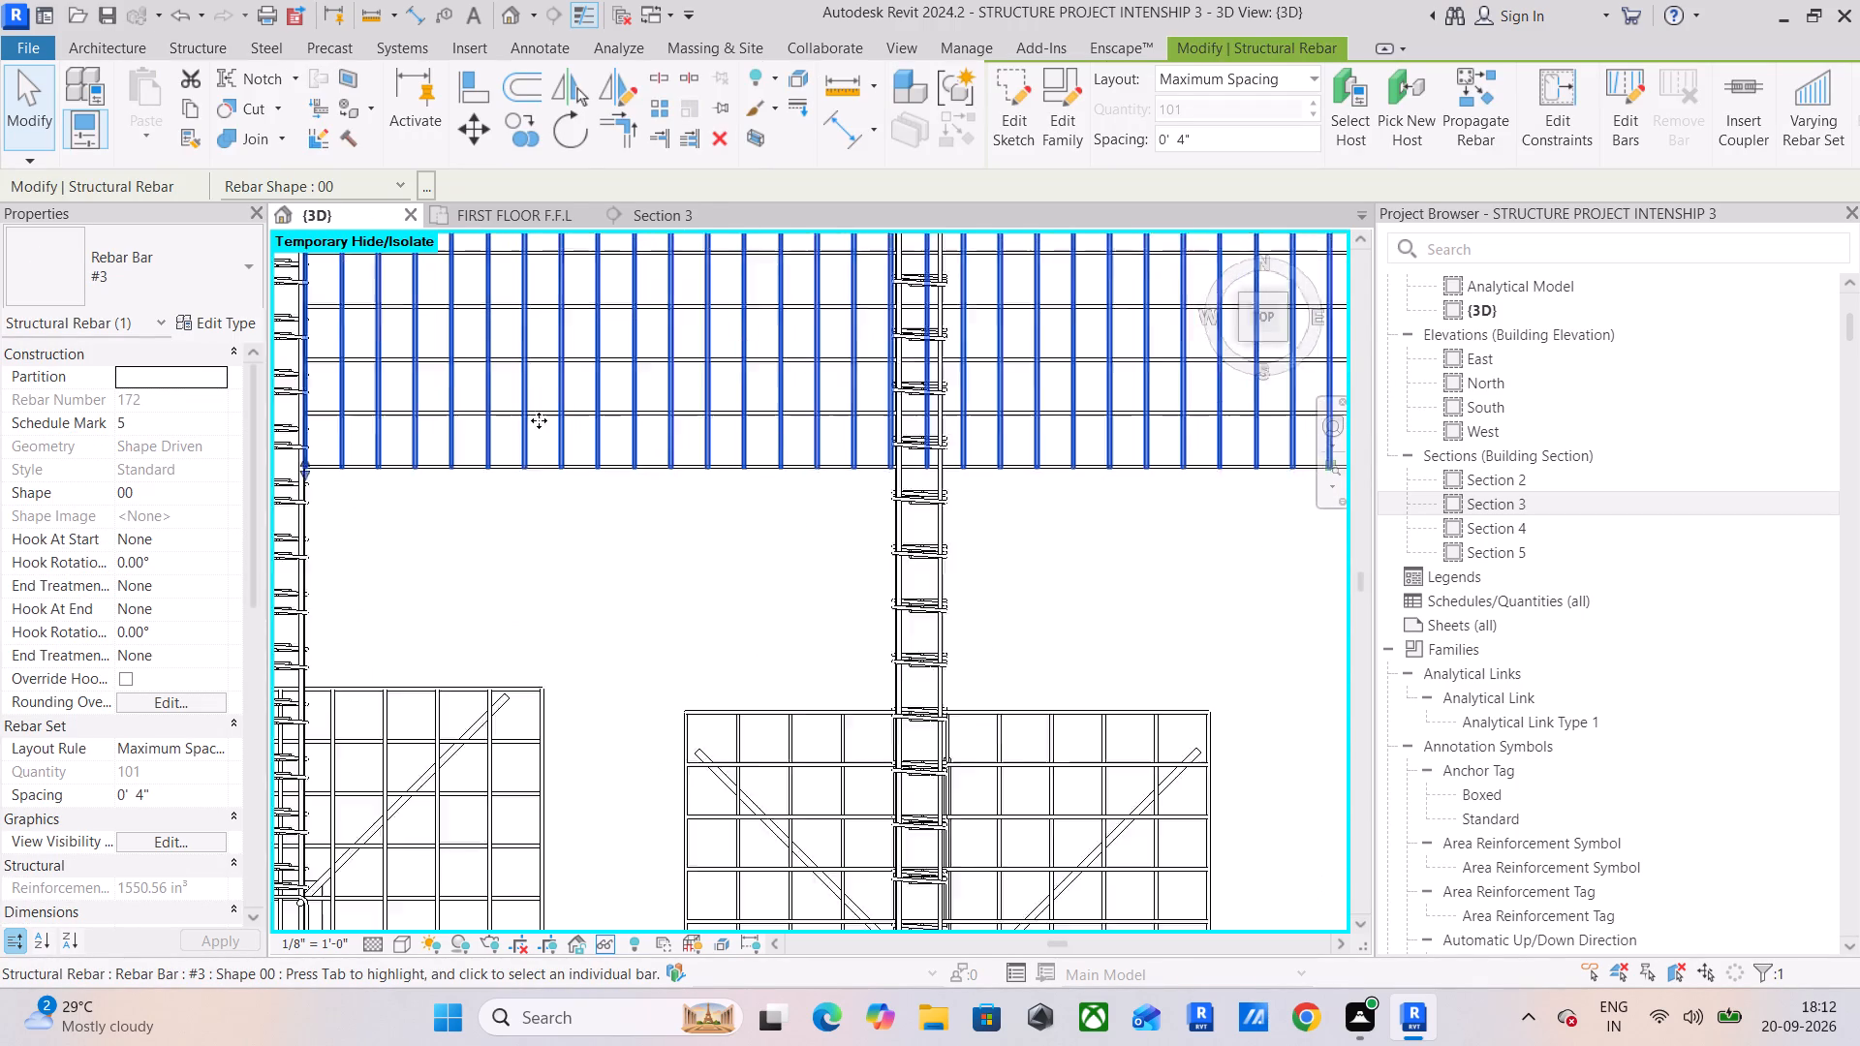
scroll(539, 420, up, 1)
ctrl+click(550, 408)
scroll(558, 415, down, 13)
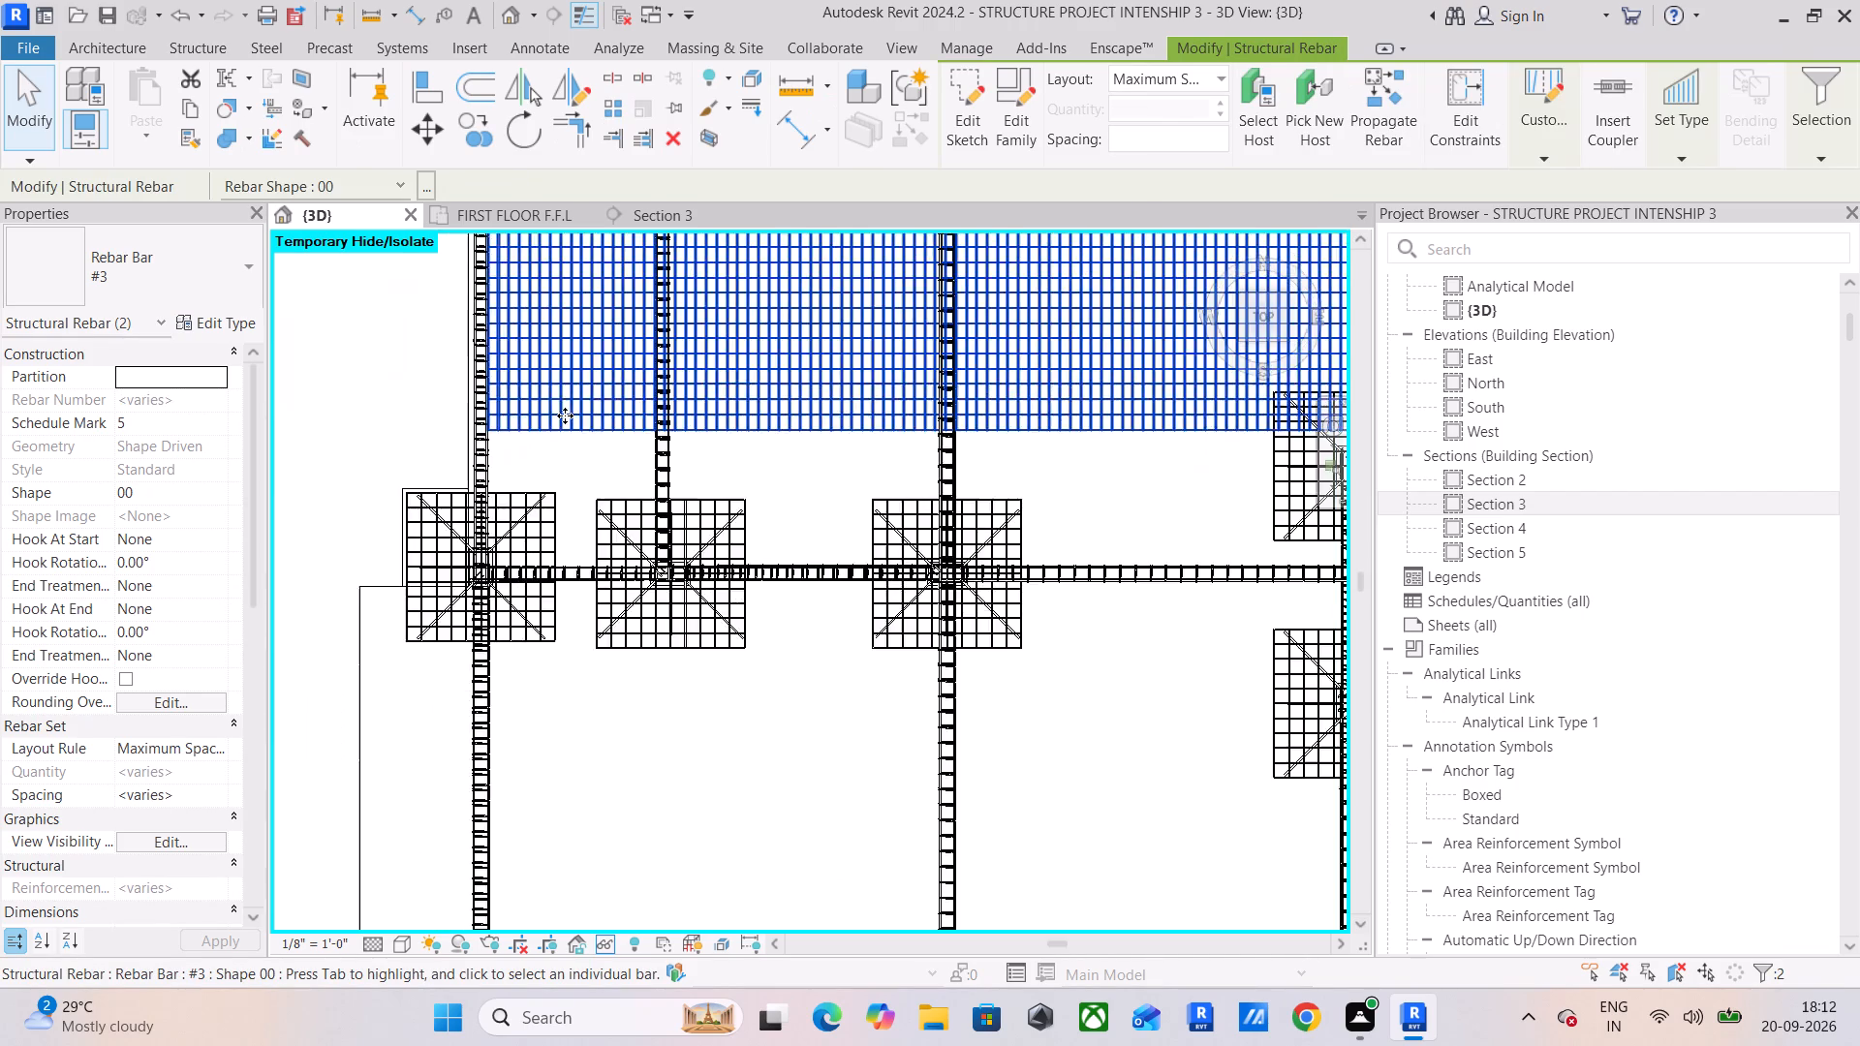
scroll(565, 415, down, 7)
middle_drag(590, 431, 669, 617)
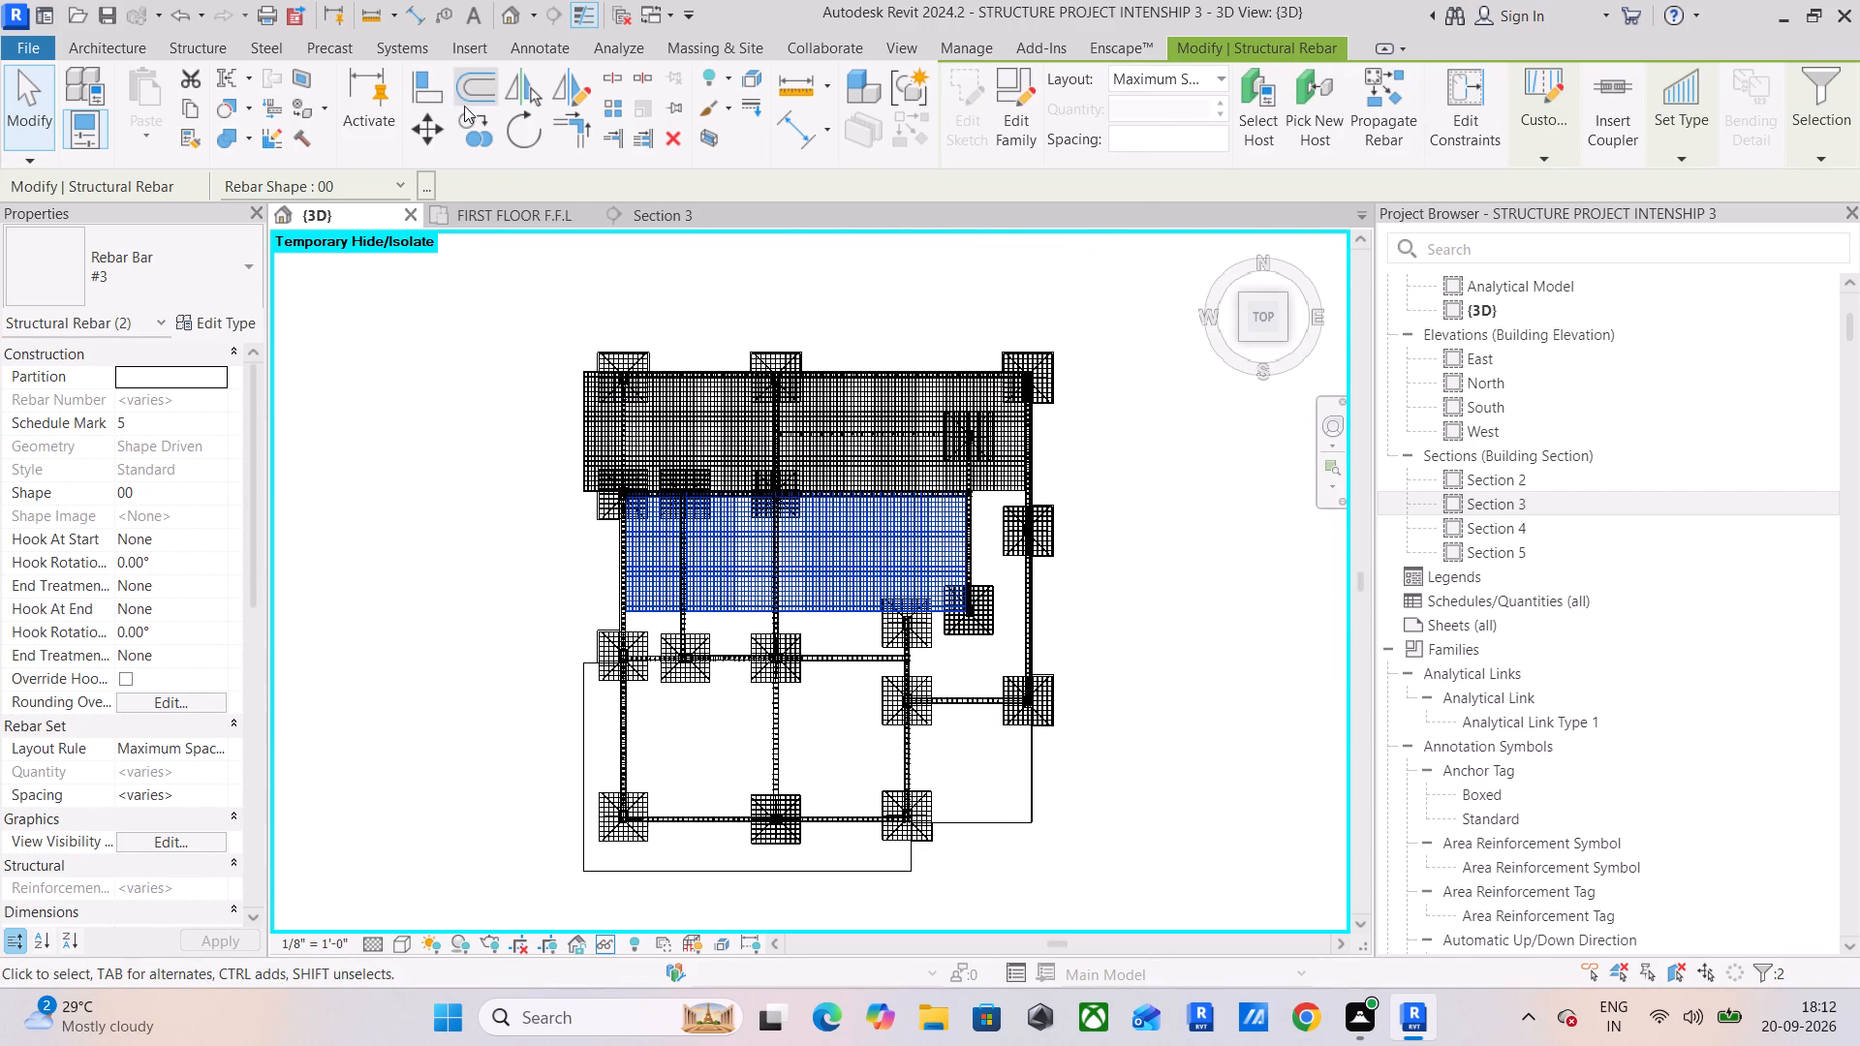
click(467, 124)
scroll(618, 512, up, 12)
scroll(634, 415, up, 5)
scroll(700, 463, up, 6)
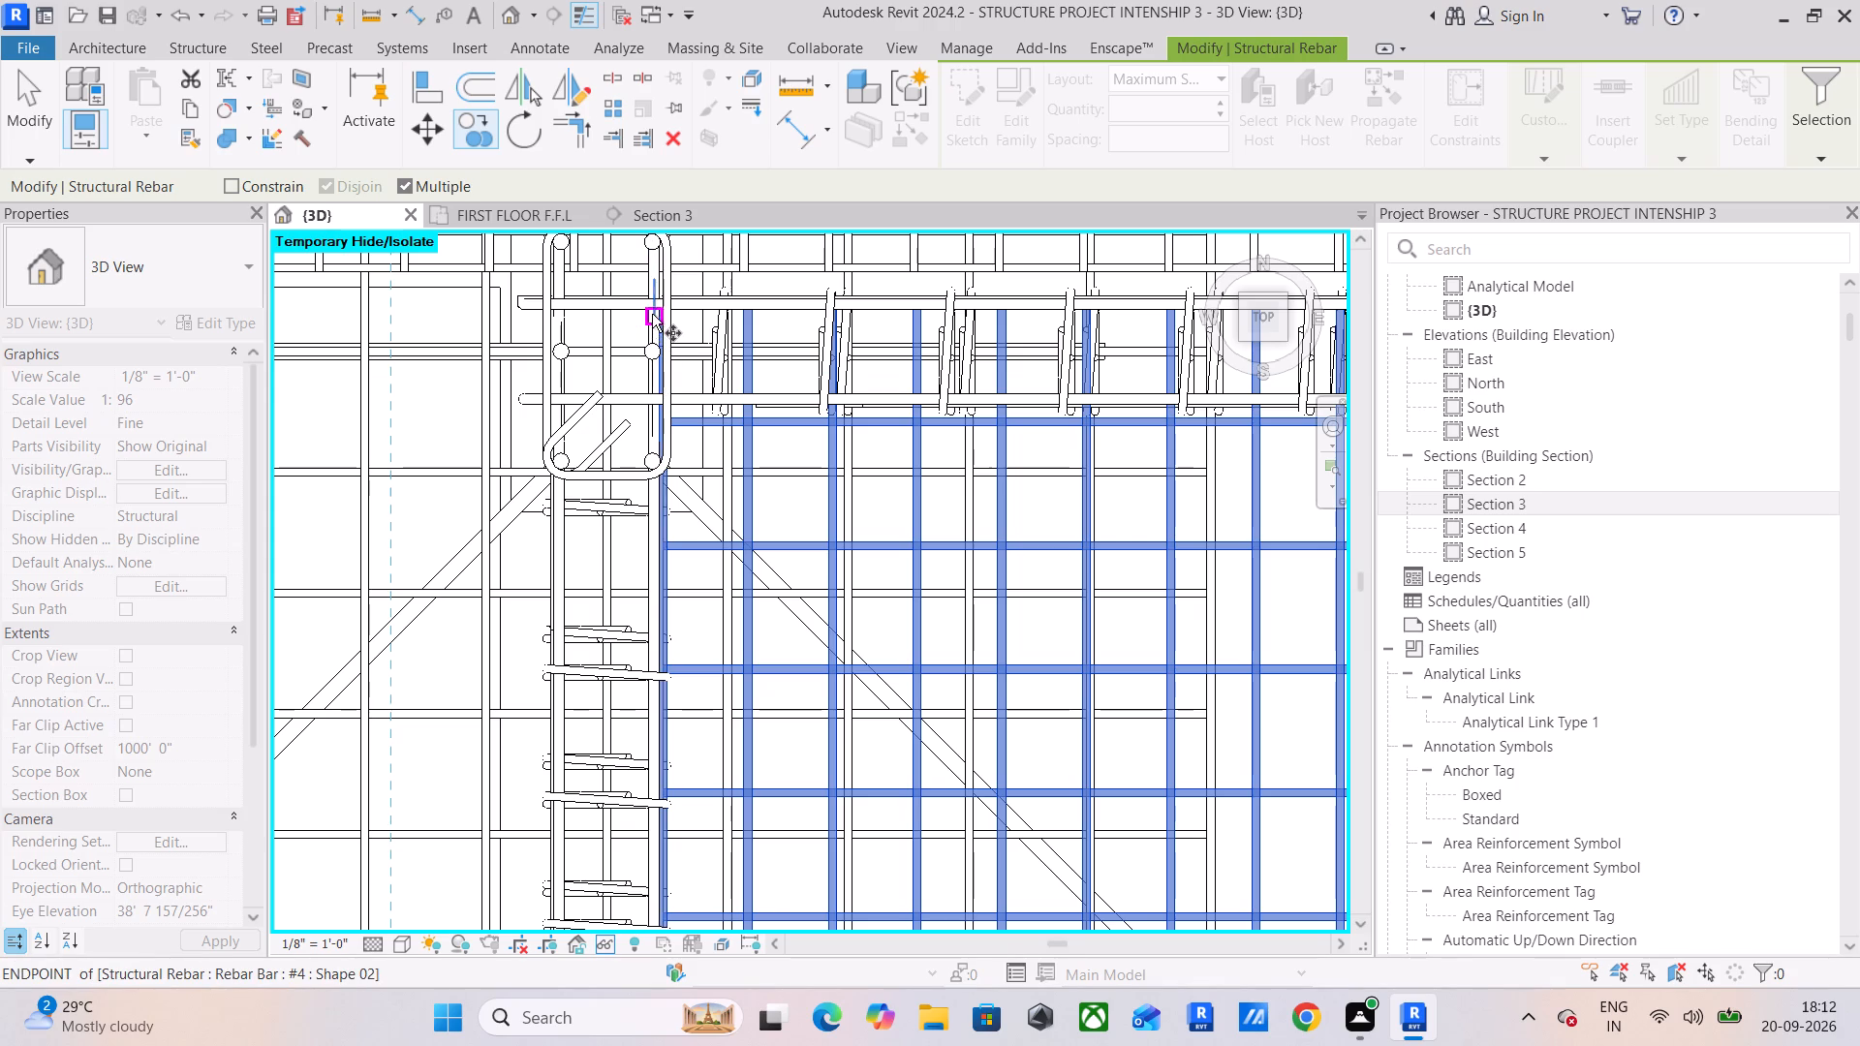
click(654, 303)
scroll(681, 488, down, 11)
middle_drag(704, 630, 728, 310)
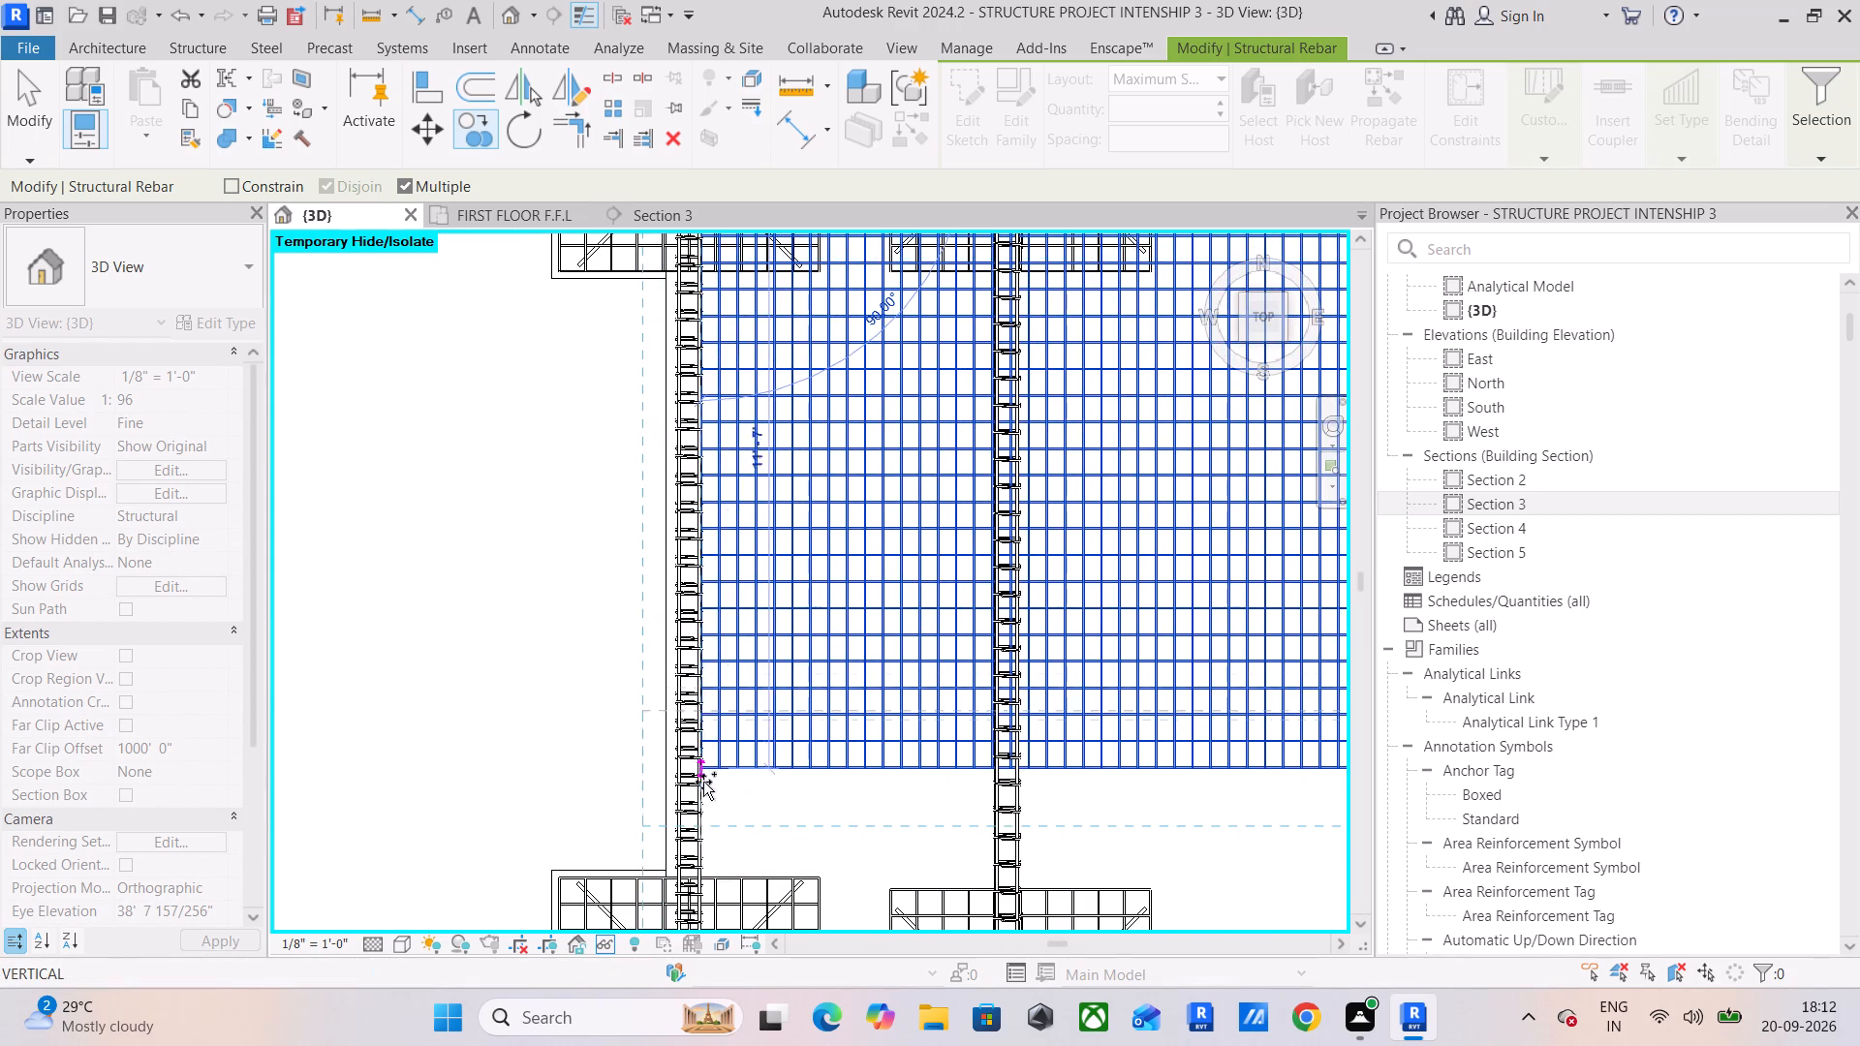
scroll(702, 771, up, 6)
middle_drag(702, 771, 718, 666)
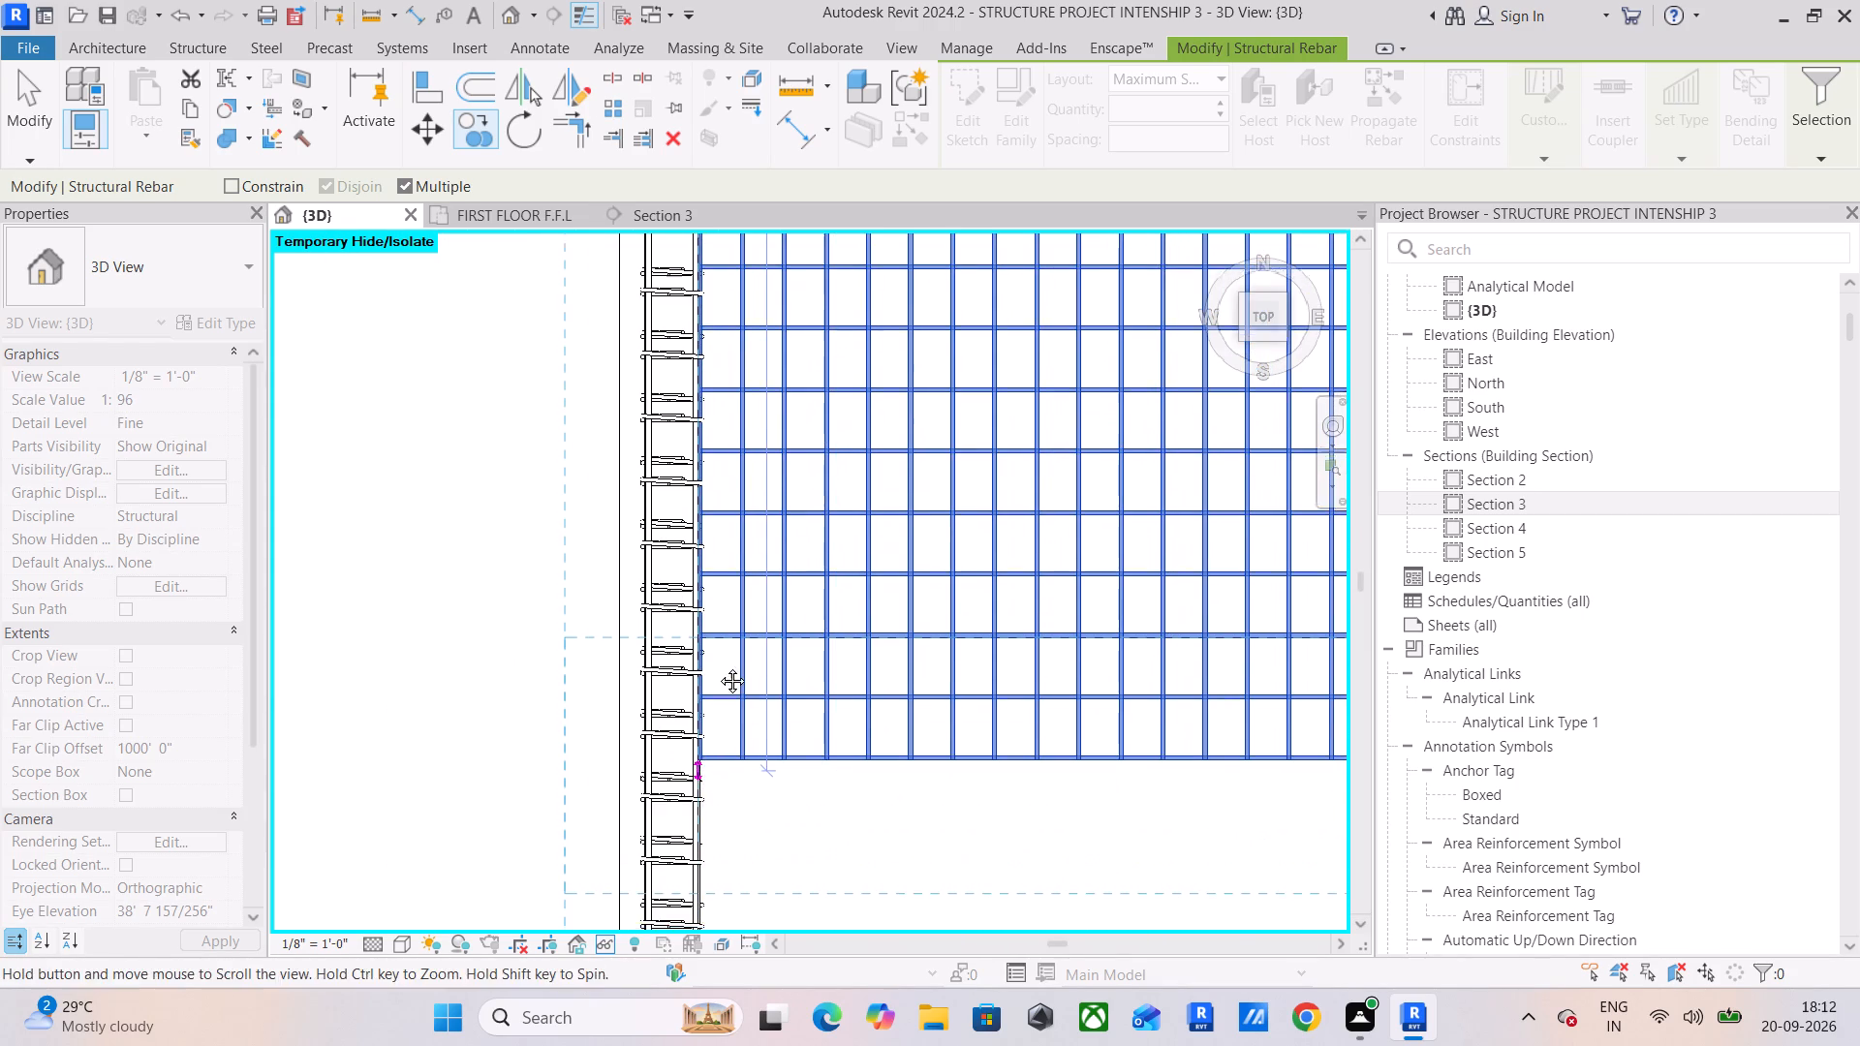
middle_drag(718, 666, 740, 550)
scroll(732, 563, up, 6)
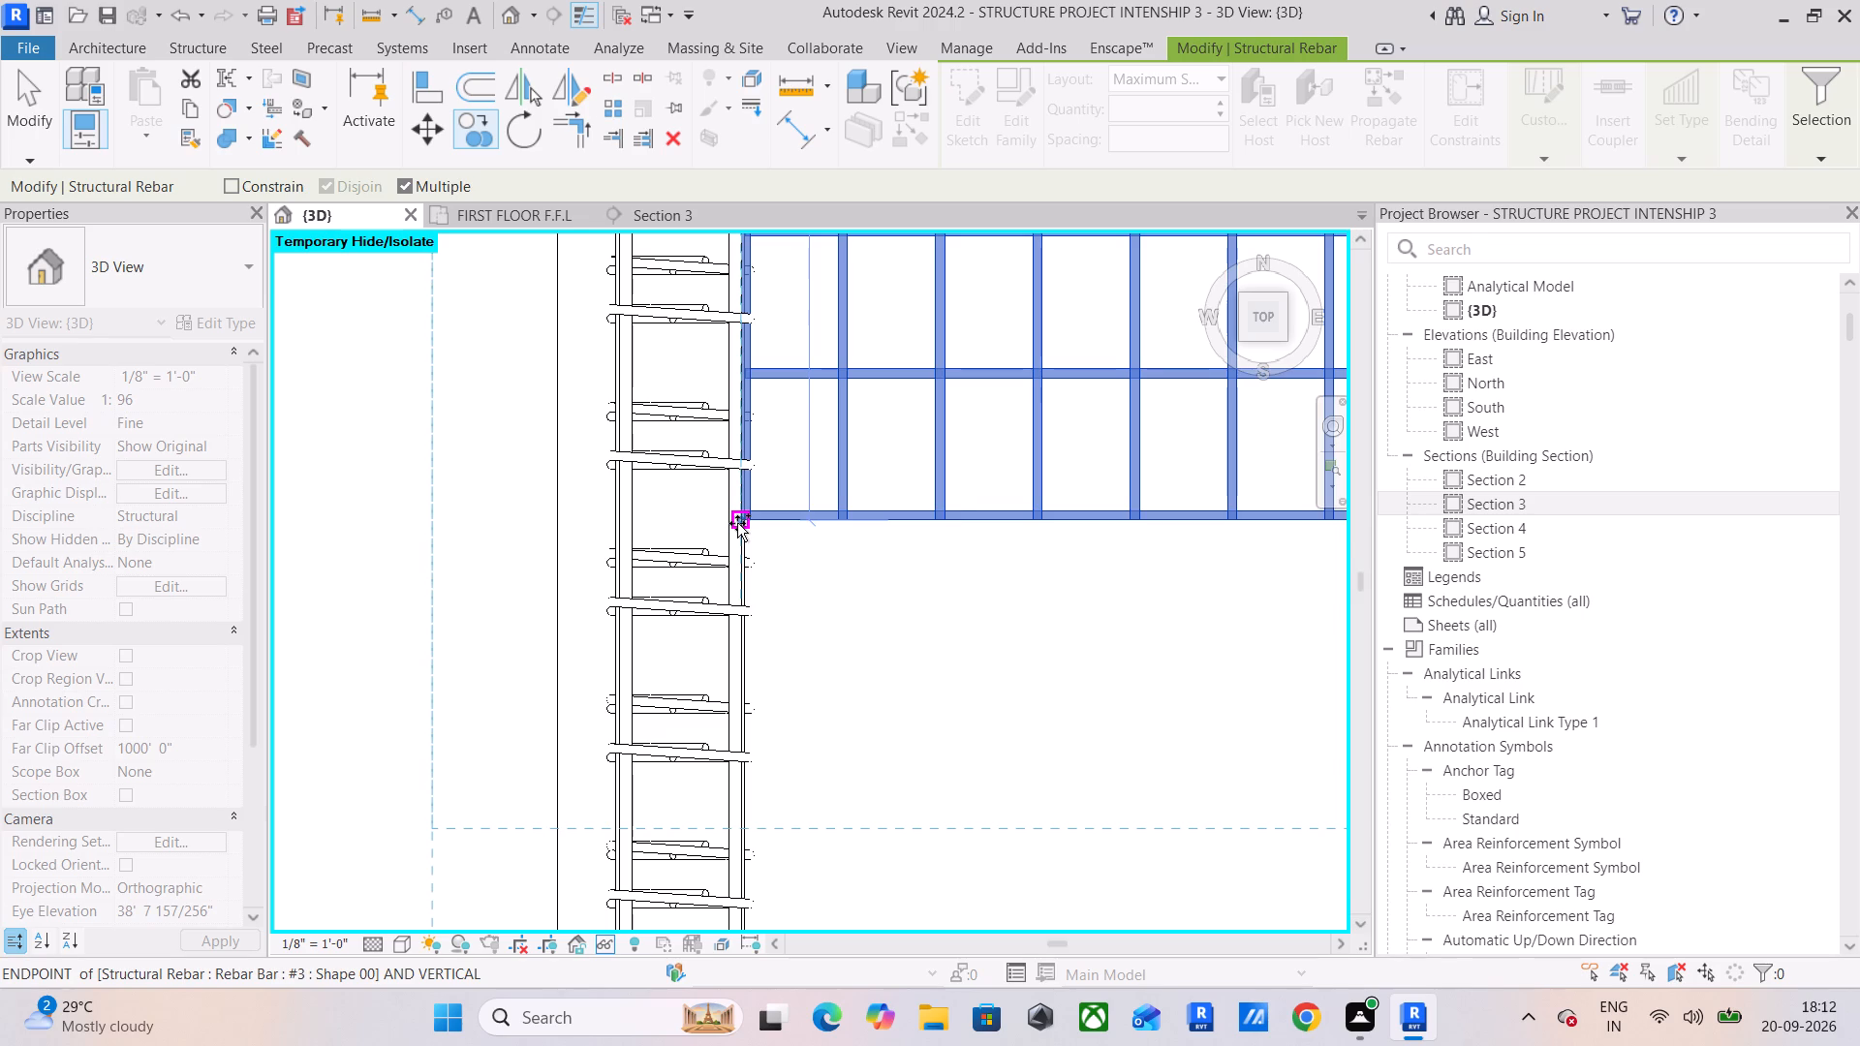
click(737, 523)
key(Escape)
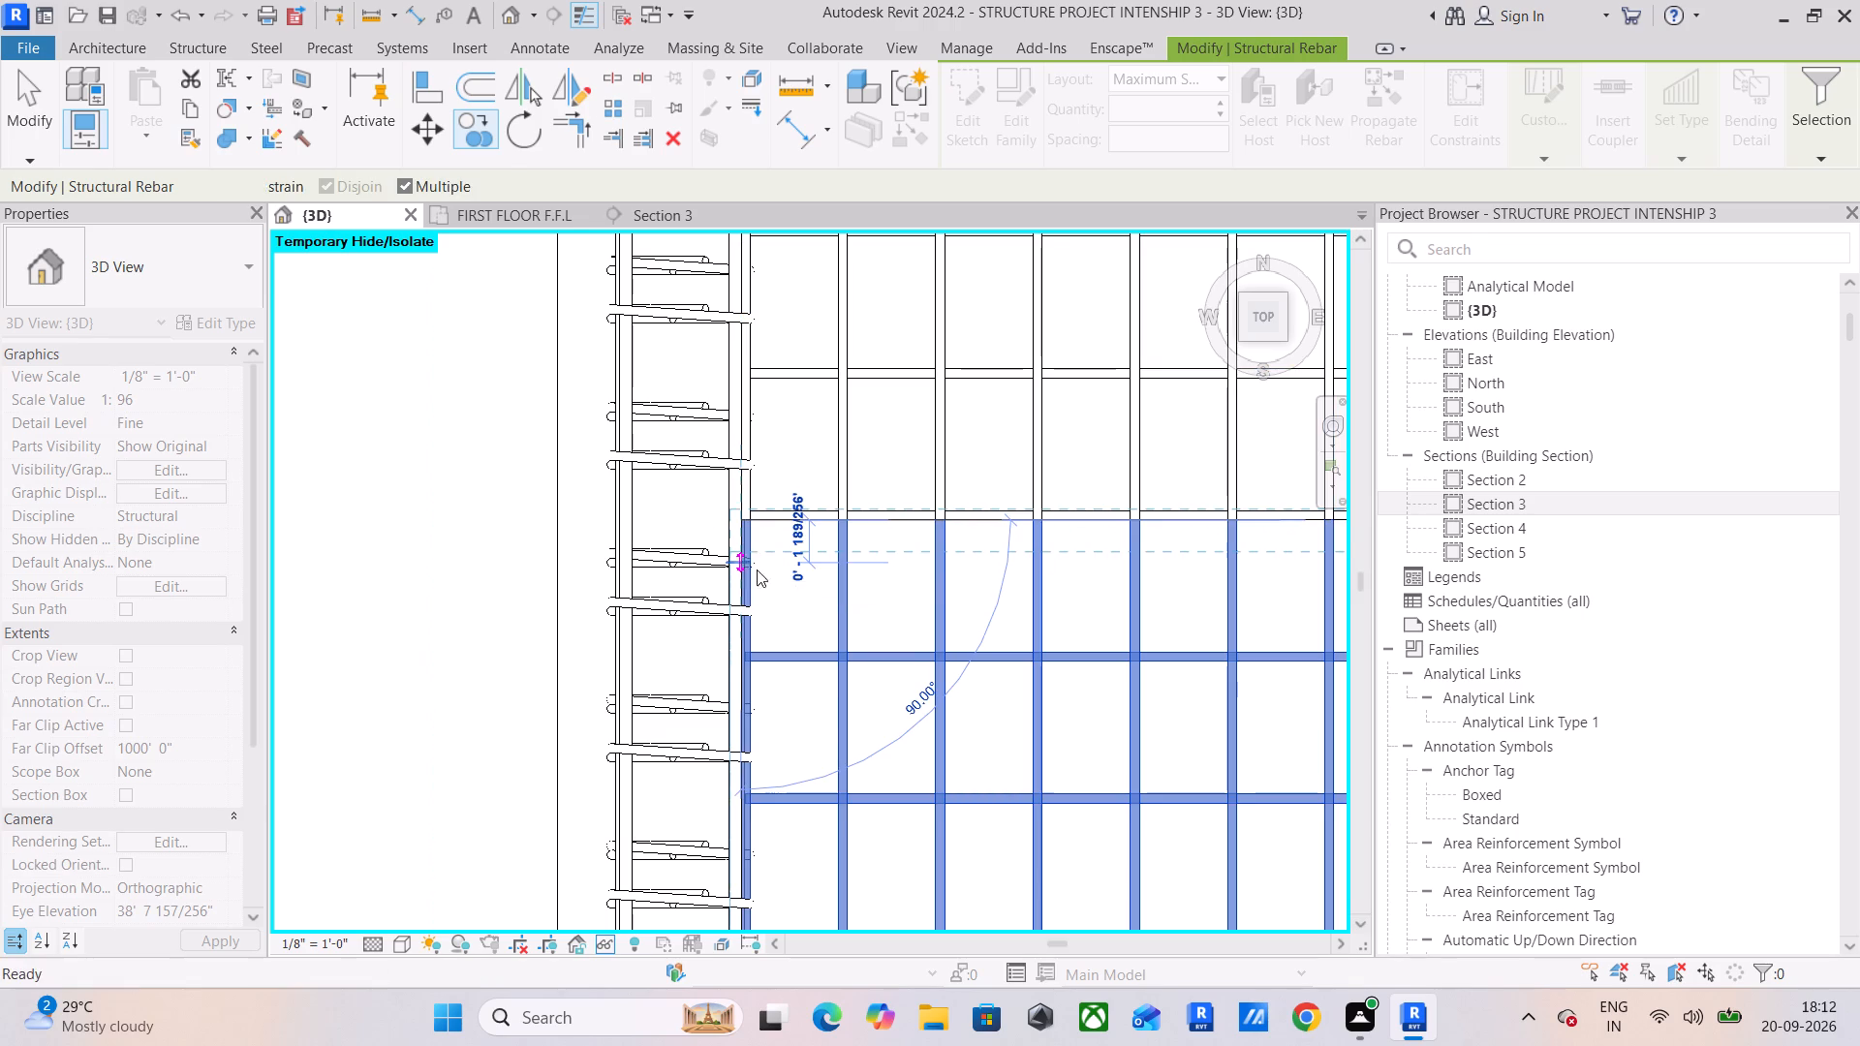
key(Escape)
key(Escape)
Shorten the south ends of the newly copied north-south #3 bars to just north of the east-west beam they cross.
scroll(944, 685, down, 4)
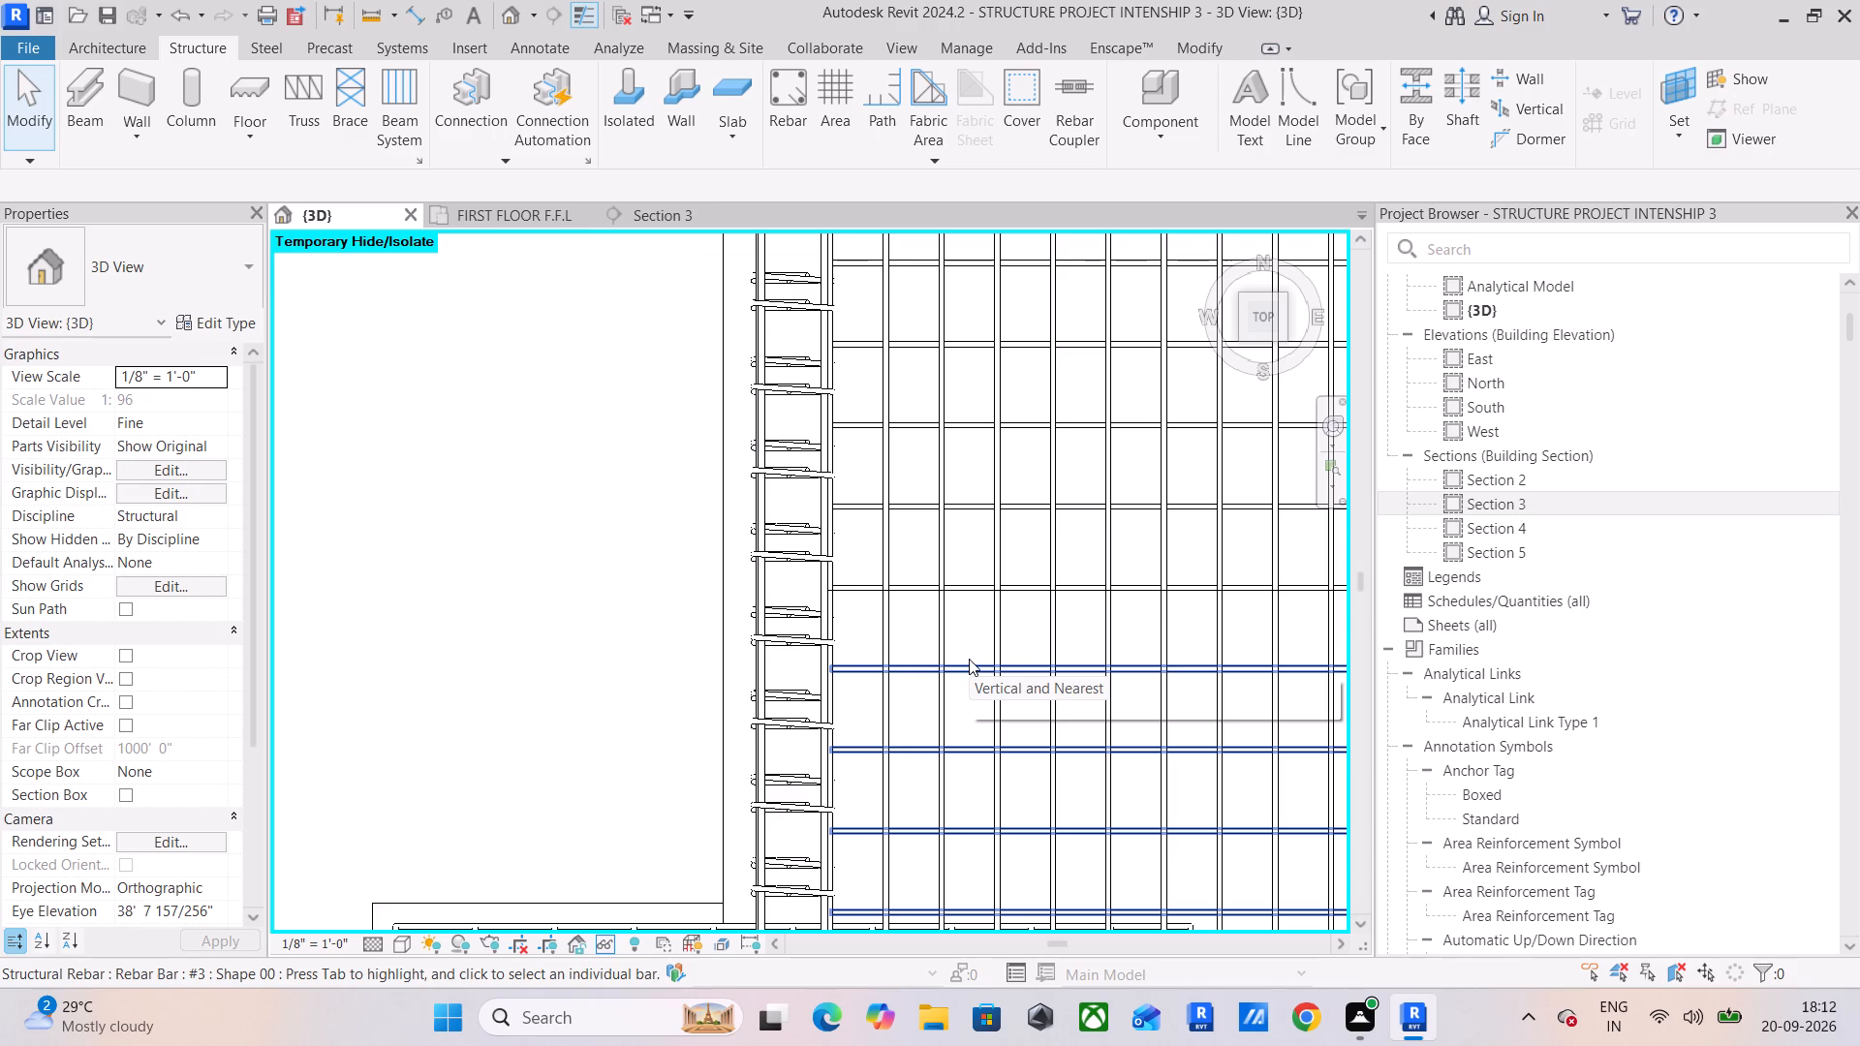
scroll(980, 660, down, 4)
middle_drag(989, 661, 533, 475)
scroll(589, 496, down, 3)
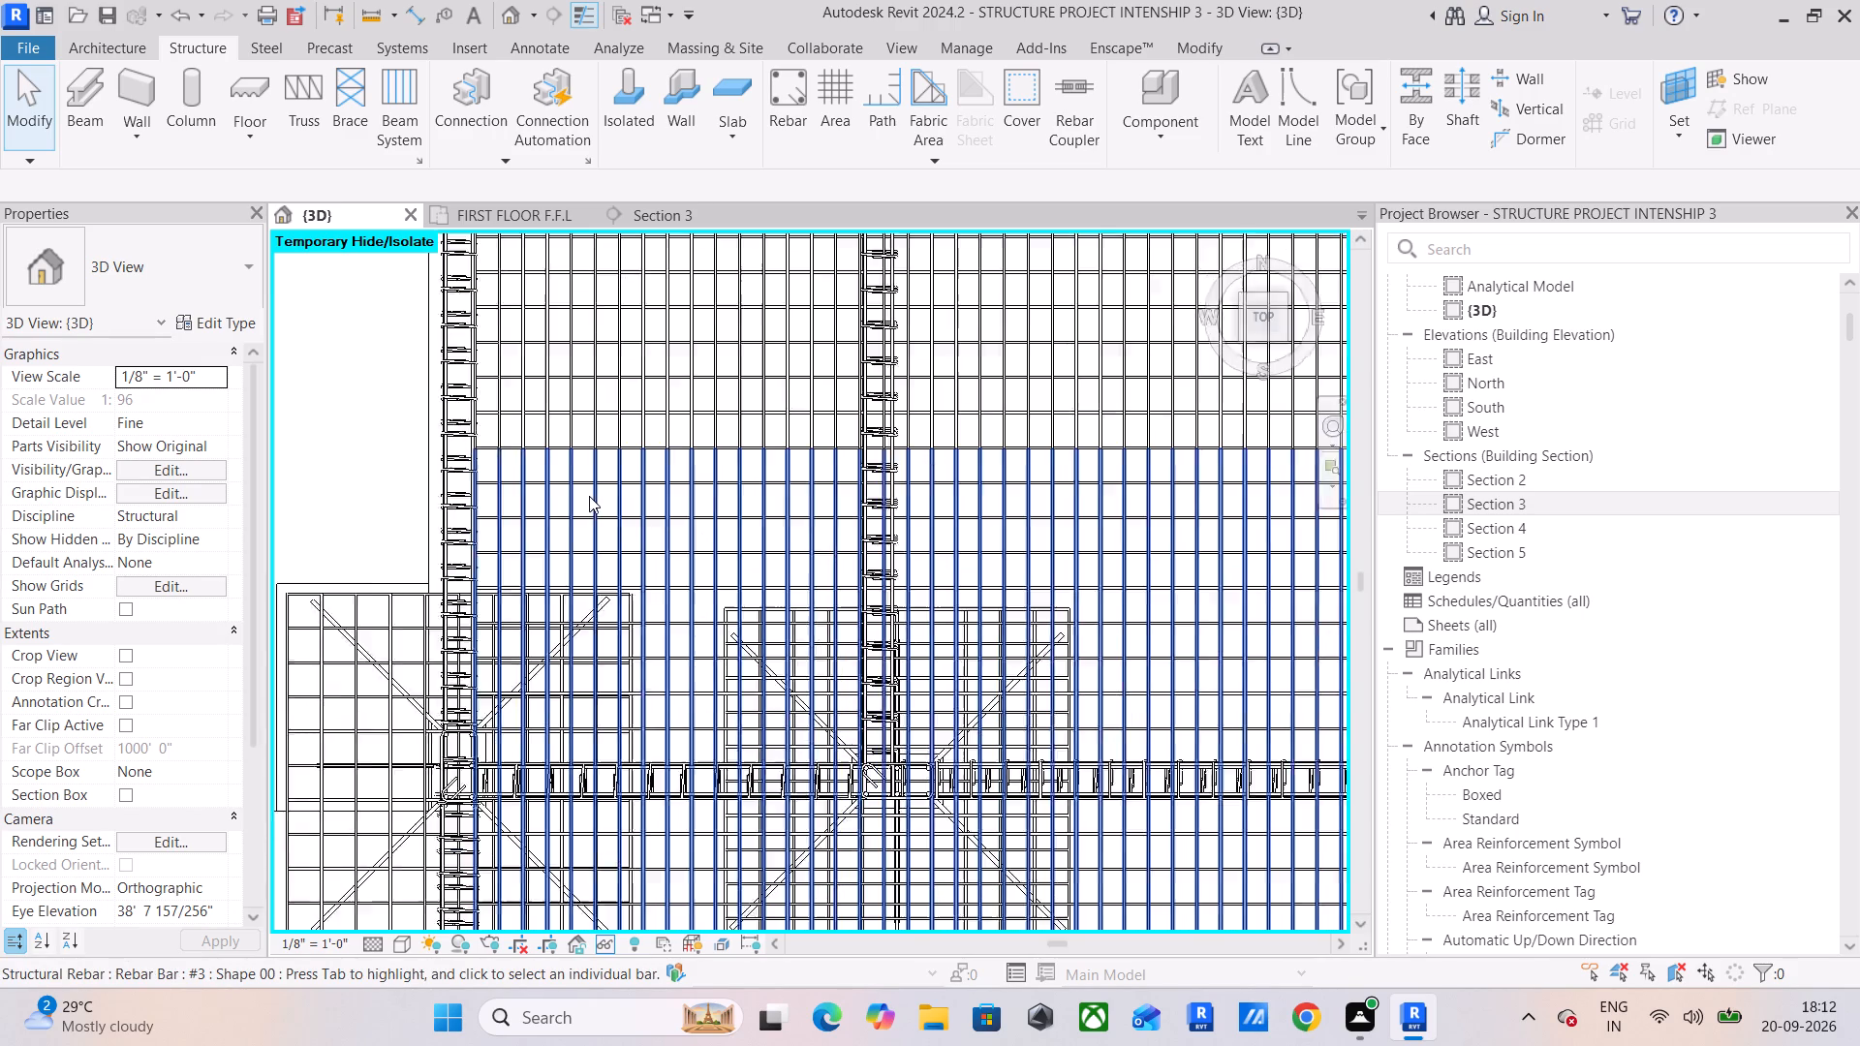
scroll(589, 496, down, 4)
middle_drag(623, 562, 687, 387)
middle_drag(904, 780, 489, 700)
click(899, 652)
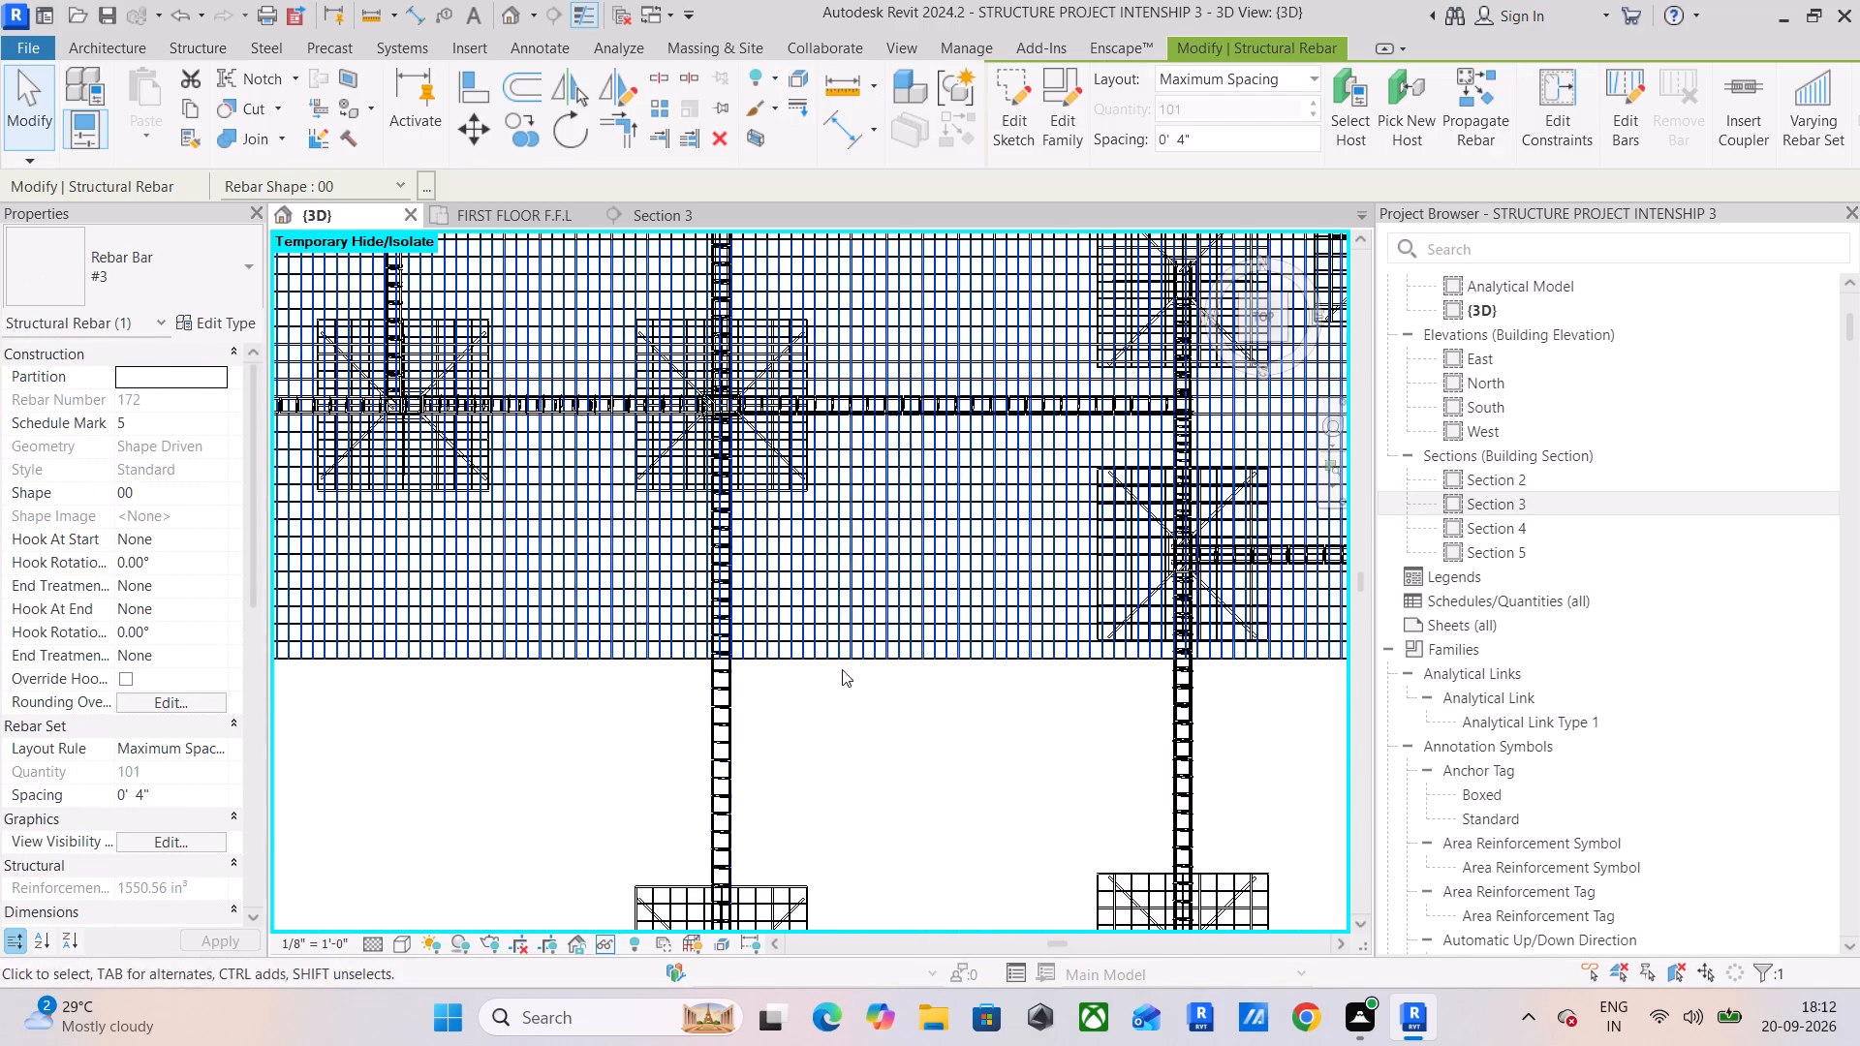
scroll(847, 655, down, 4)
middle_drag(847, 655, 796, 740)
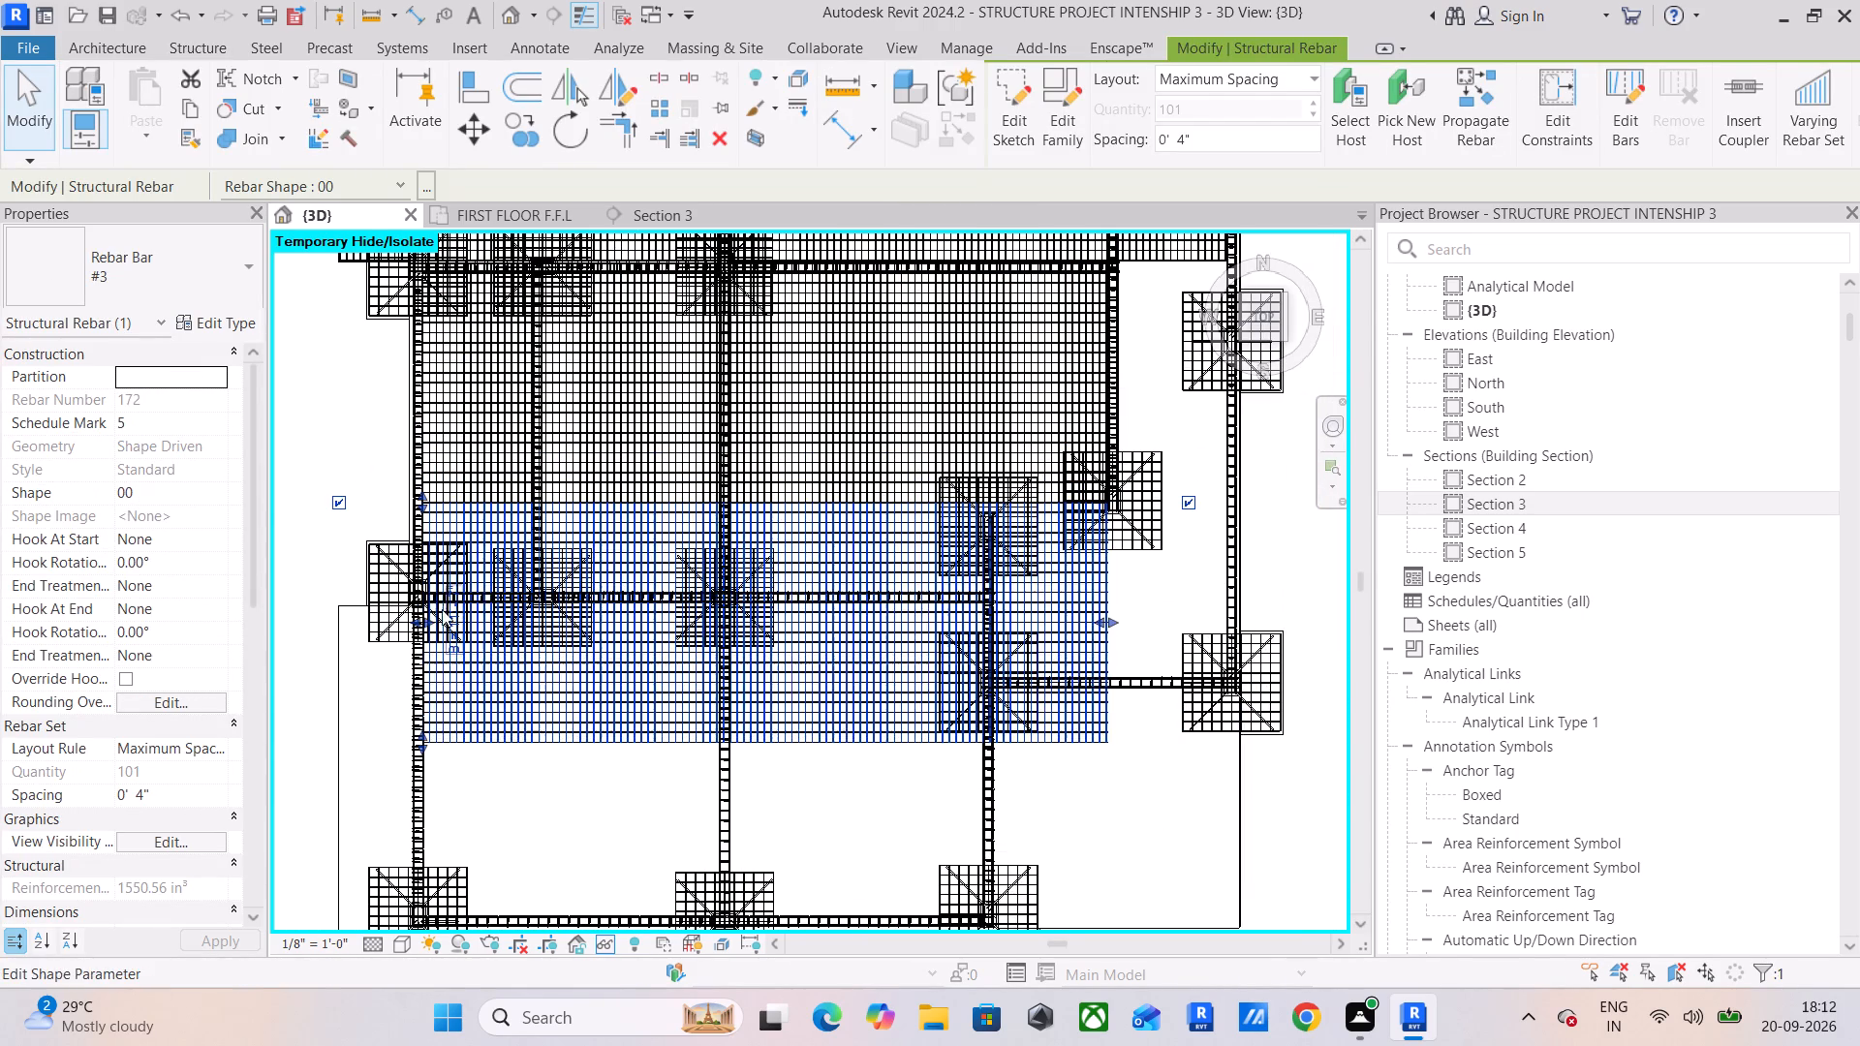
scroll(395, 540, up, 6)
scroll(466, 672, up, 6)
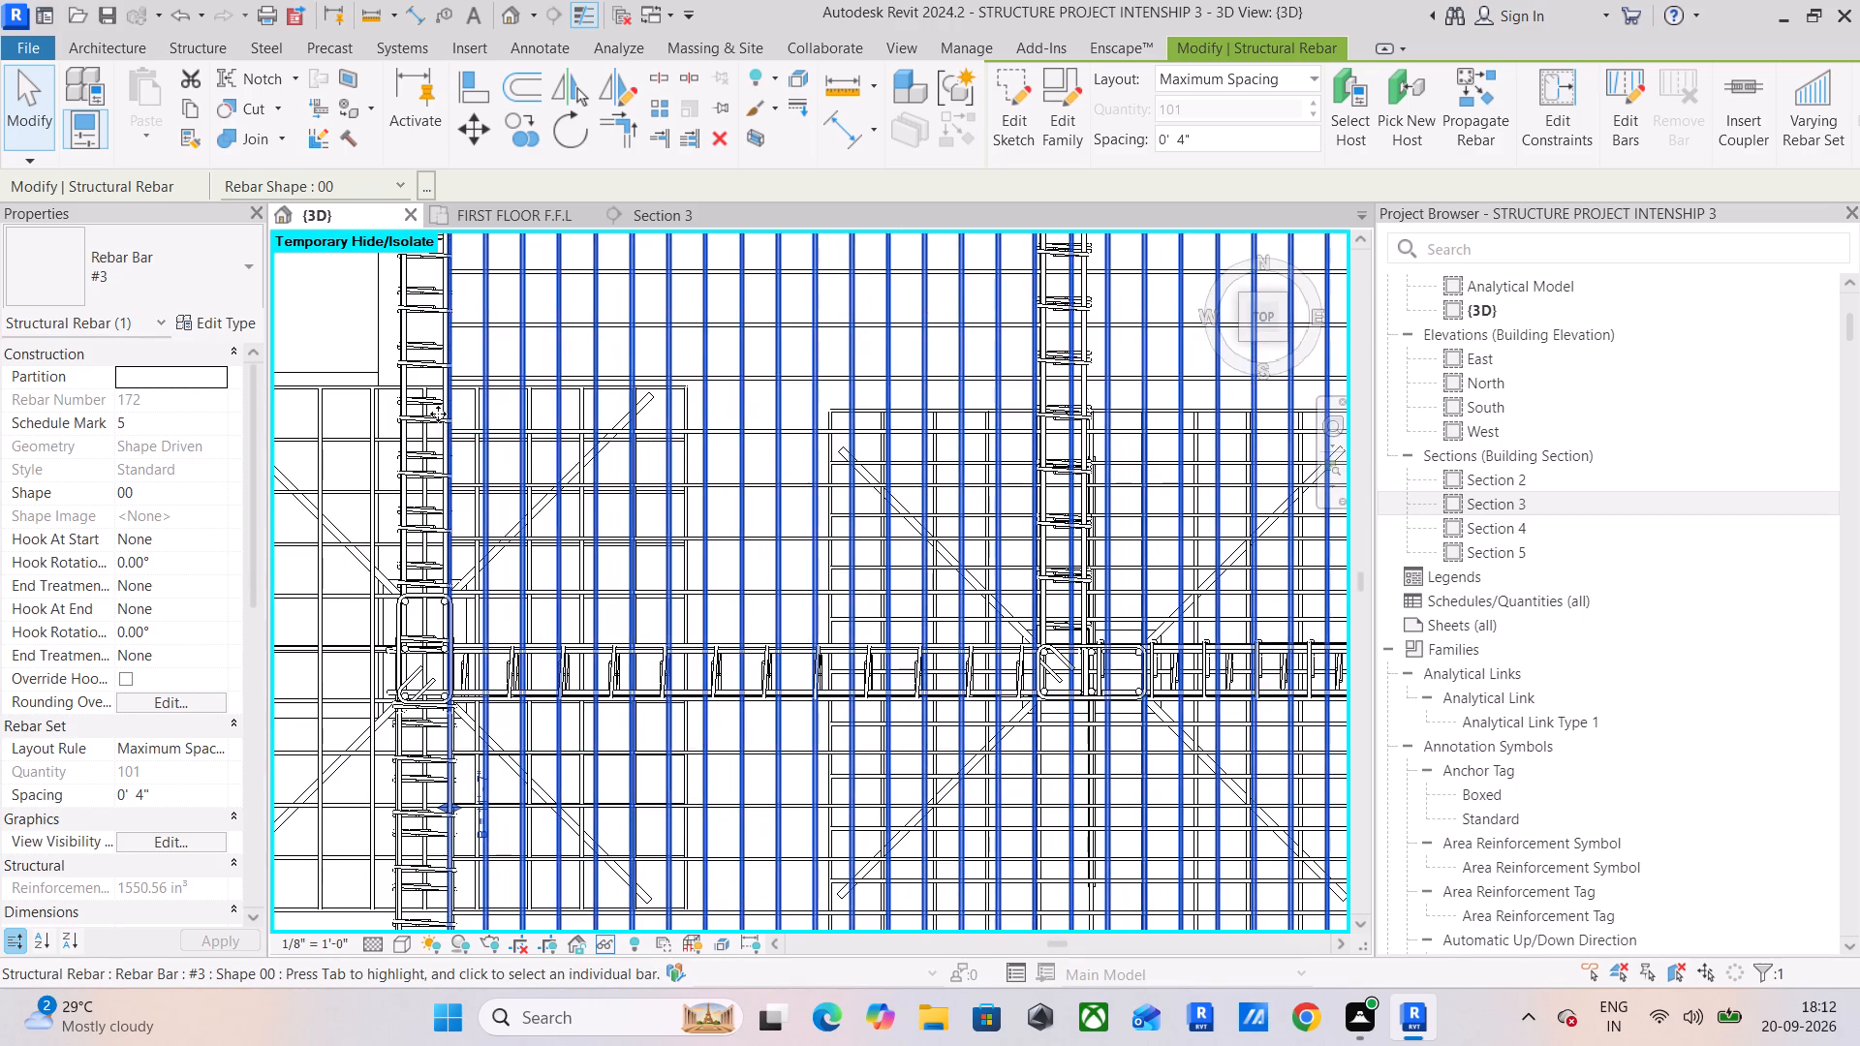
middle_drag(432, 439, 432, 722)
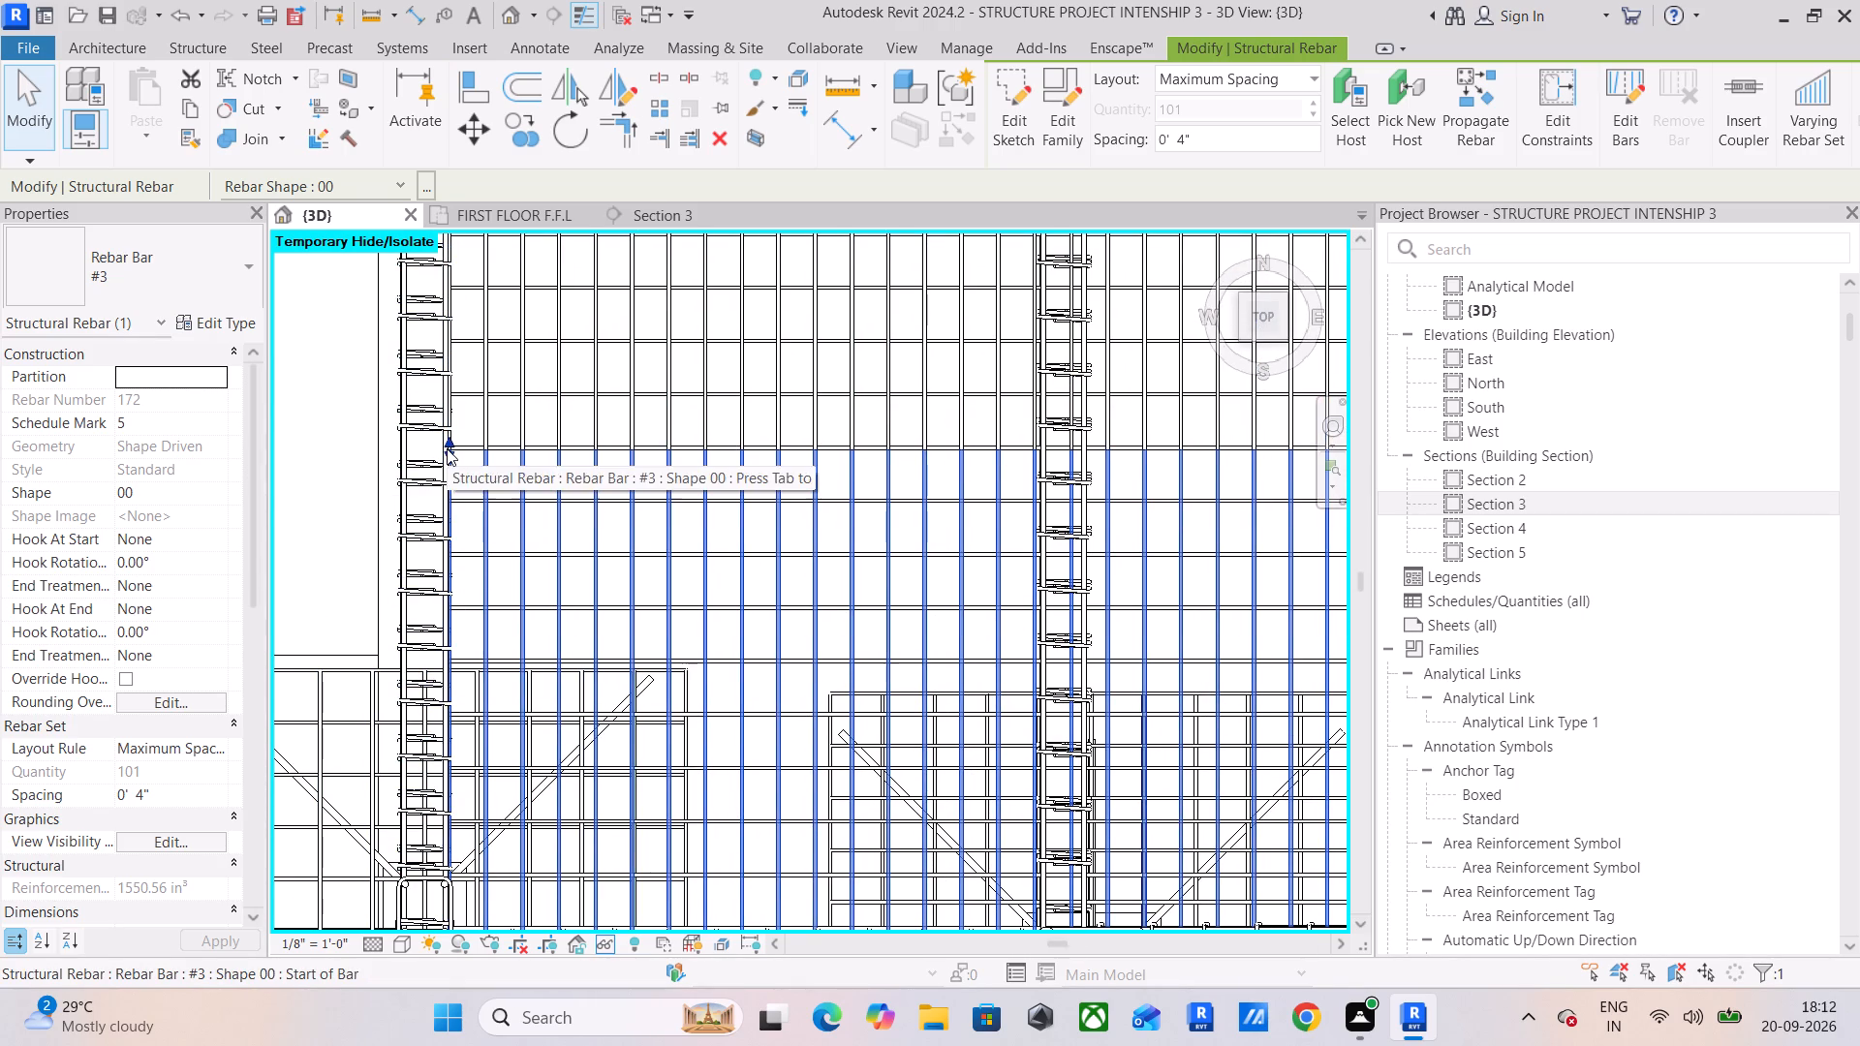
scroll(542, 571, down, 5)
middle_drag(618, 600, 591, 277)
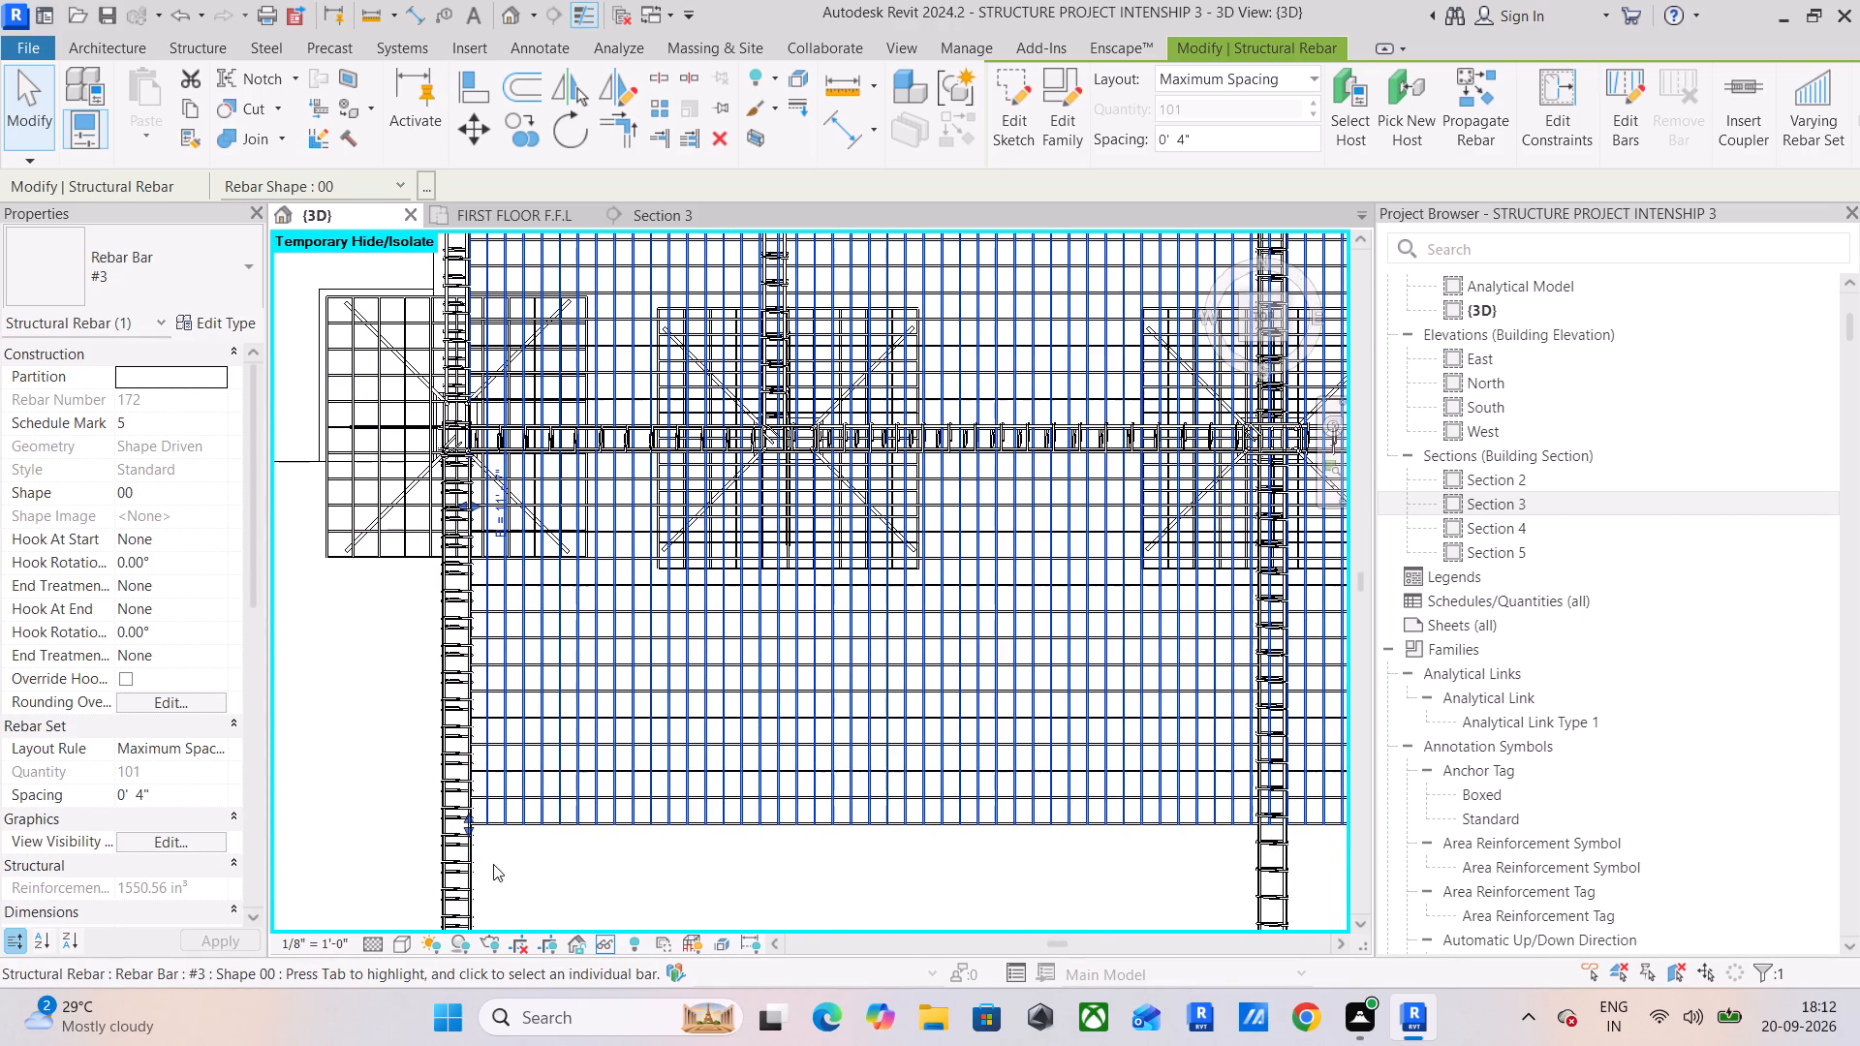
drag(468, 830, 489, 685)
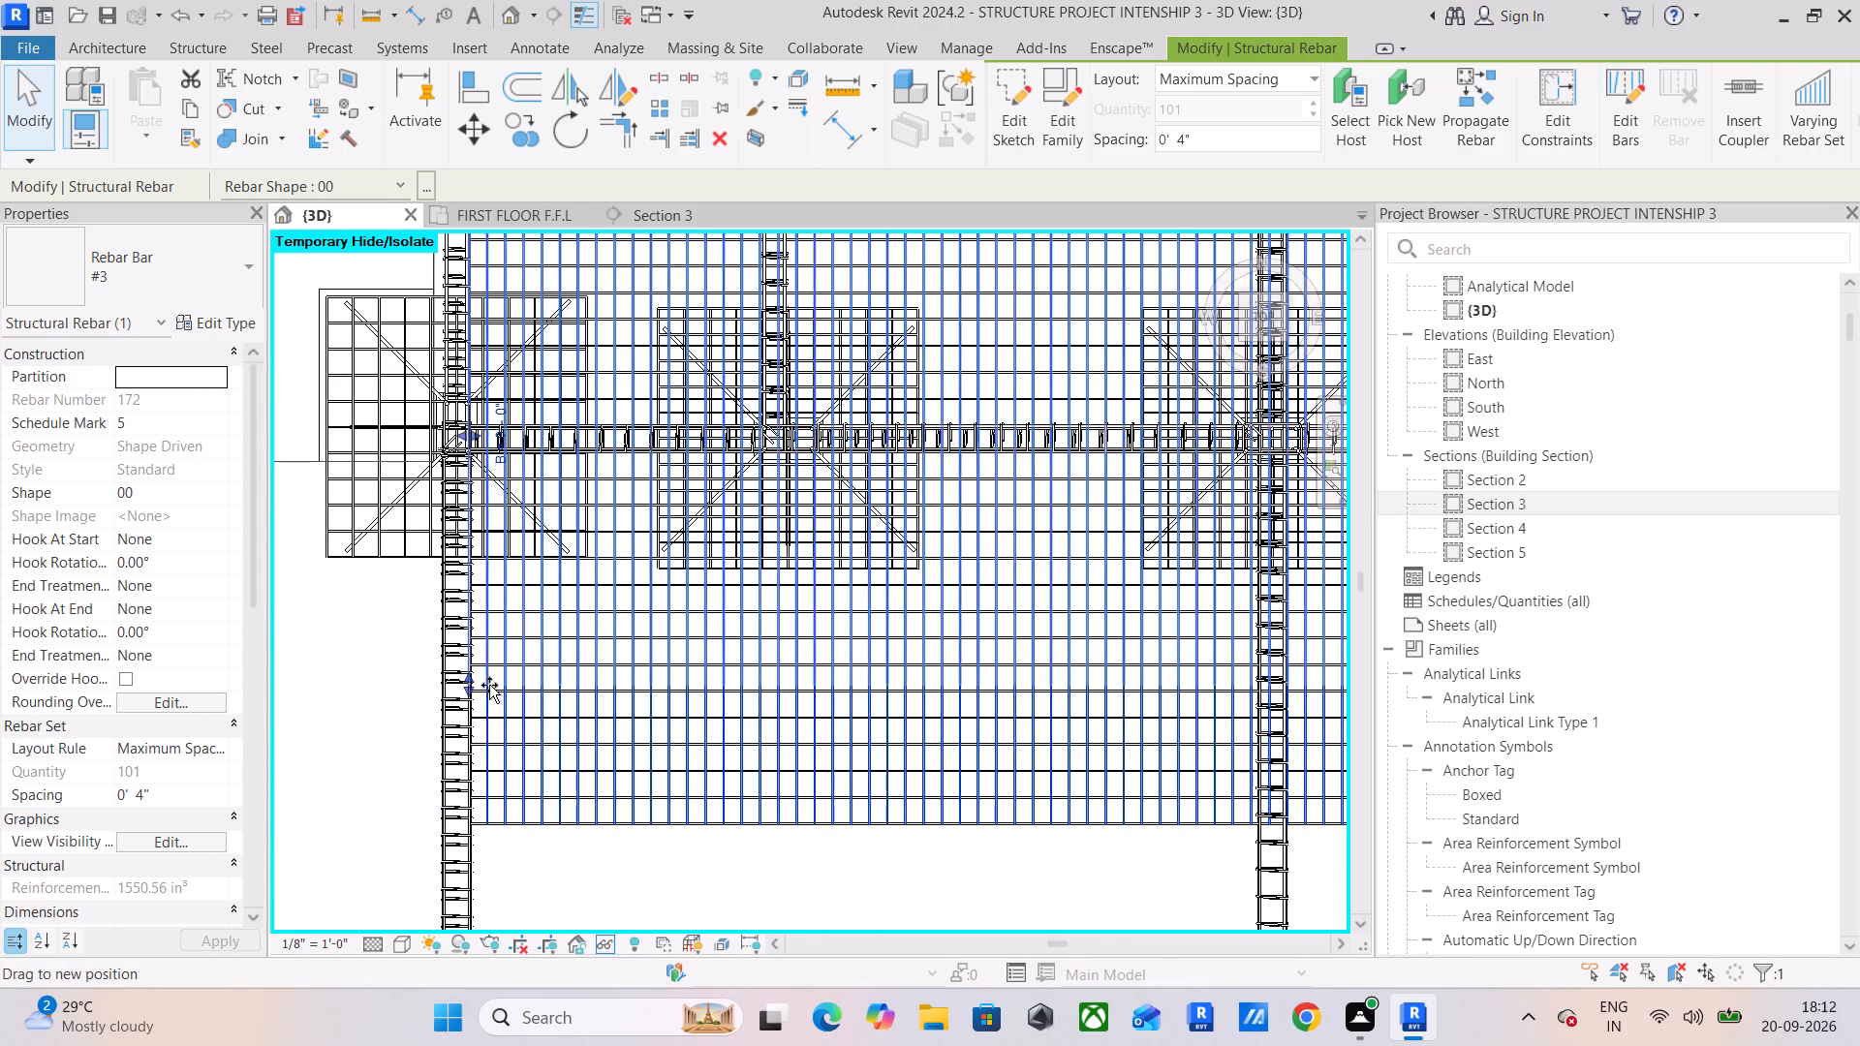
drag(489, 685, 506, 424)
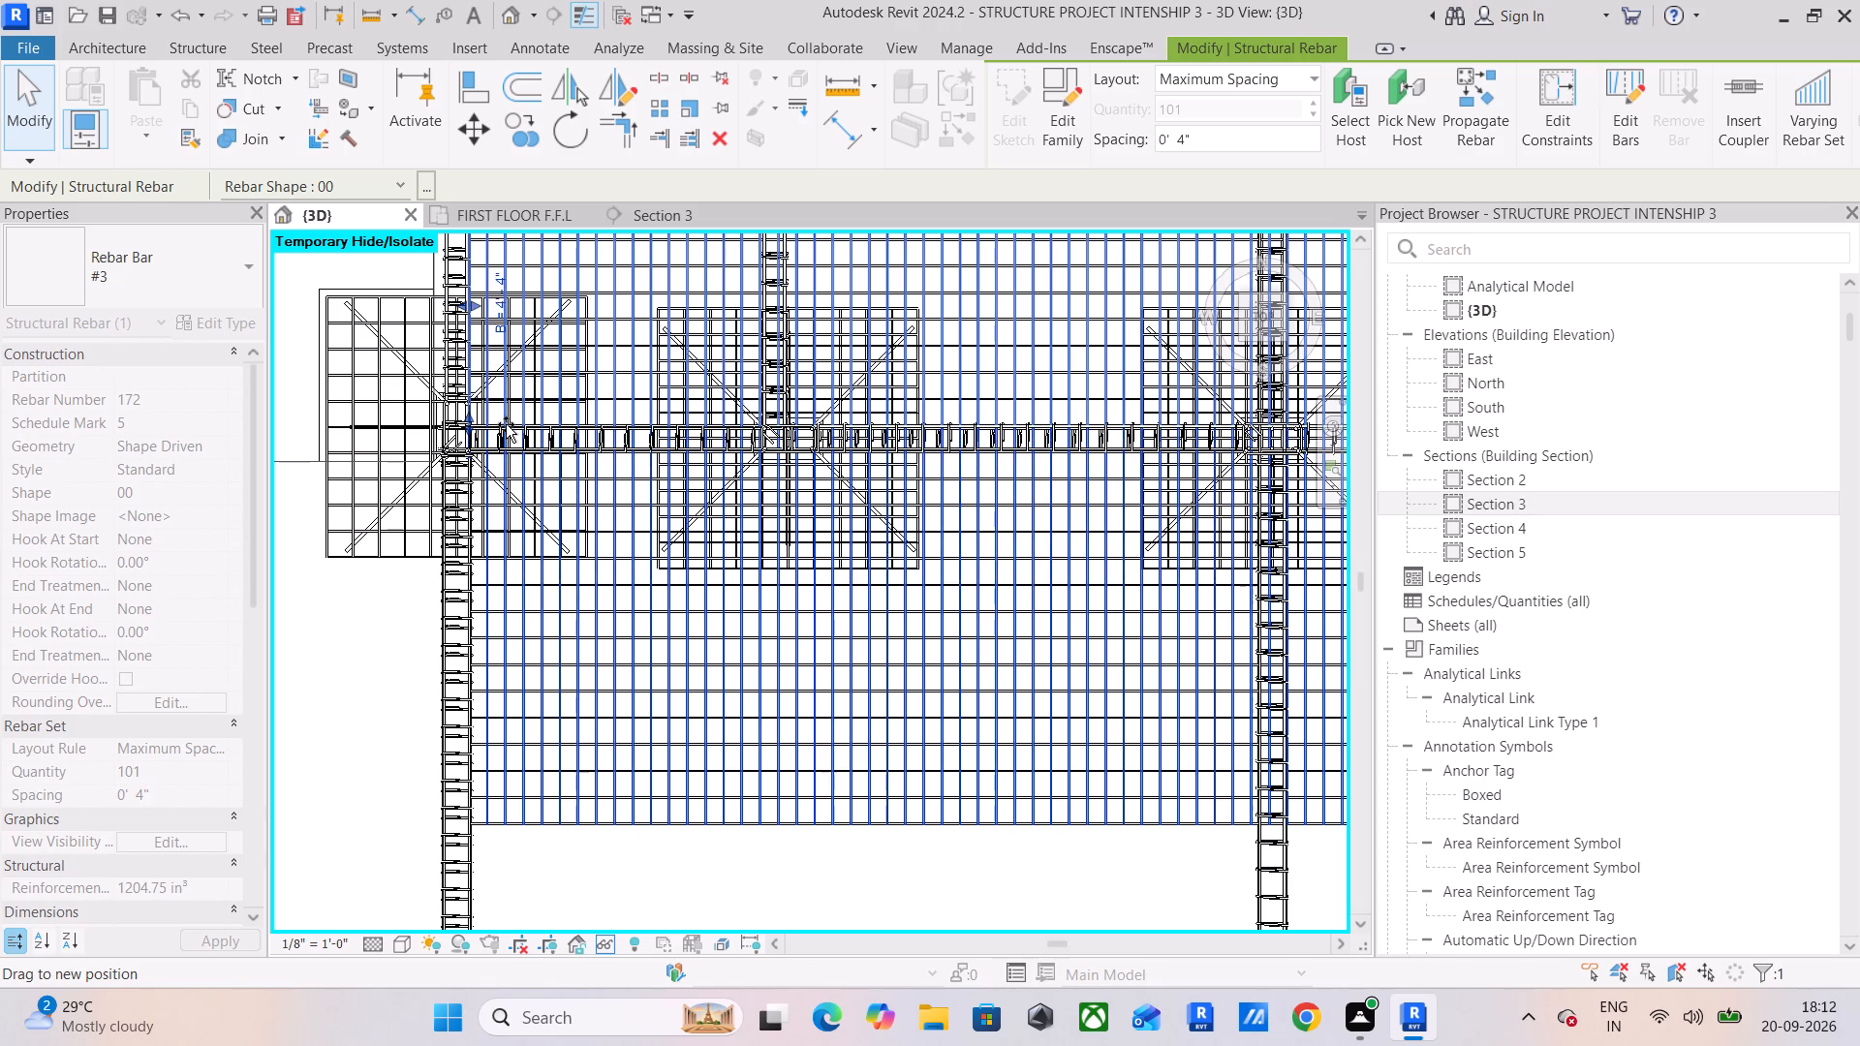
drag(506, 424, 506, 422)
Extend the south ends of those north-south #3 bars slightly to meet the north longitudinal bars of the beam cage.
scroll(469, 432, up, 13)
middle_drag(468, 431, 445, 600)
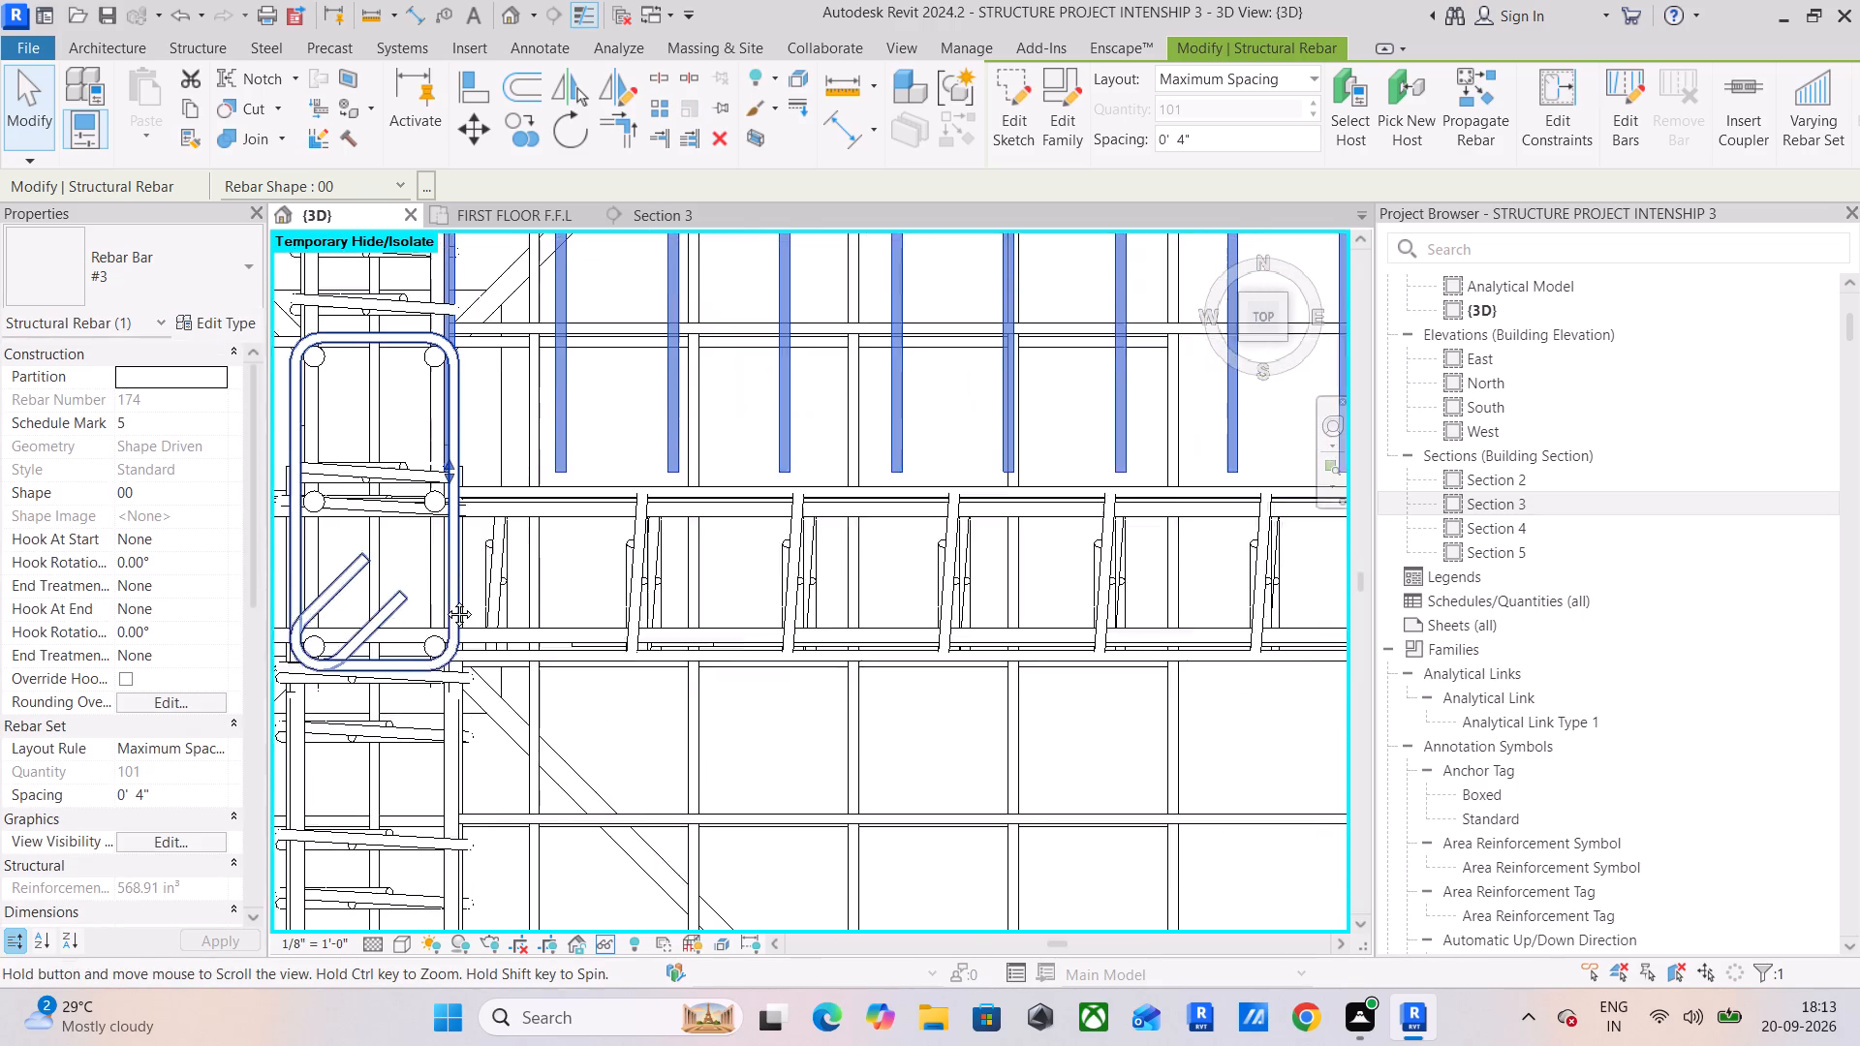
middle_drag(445, 600, 445, 602)
scroll(463, 574, up, 7)
drag(423, 501, 423, 508)
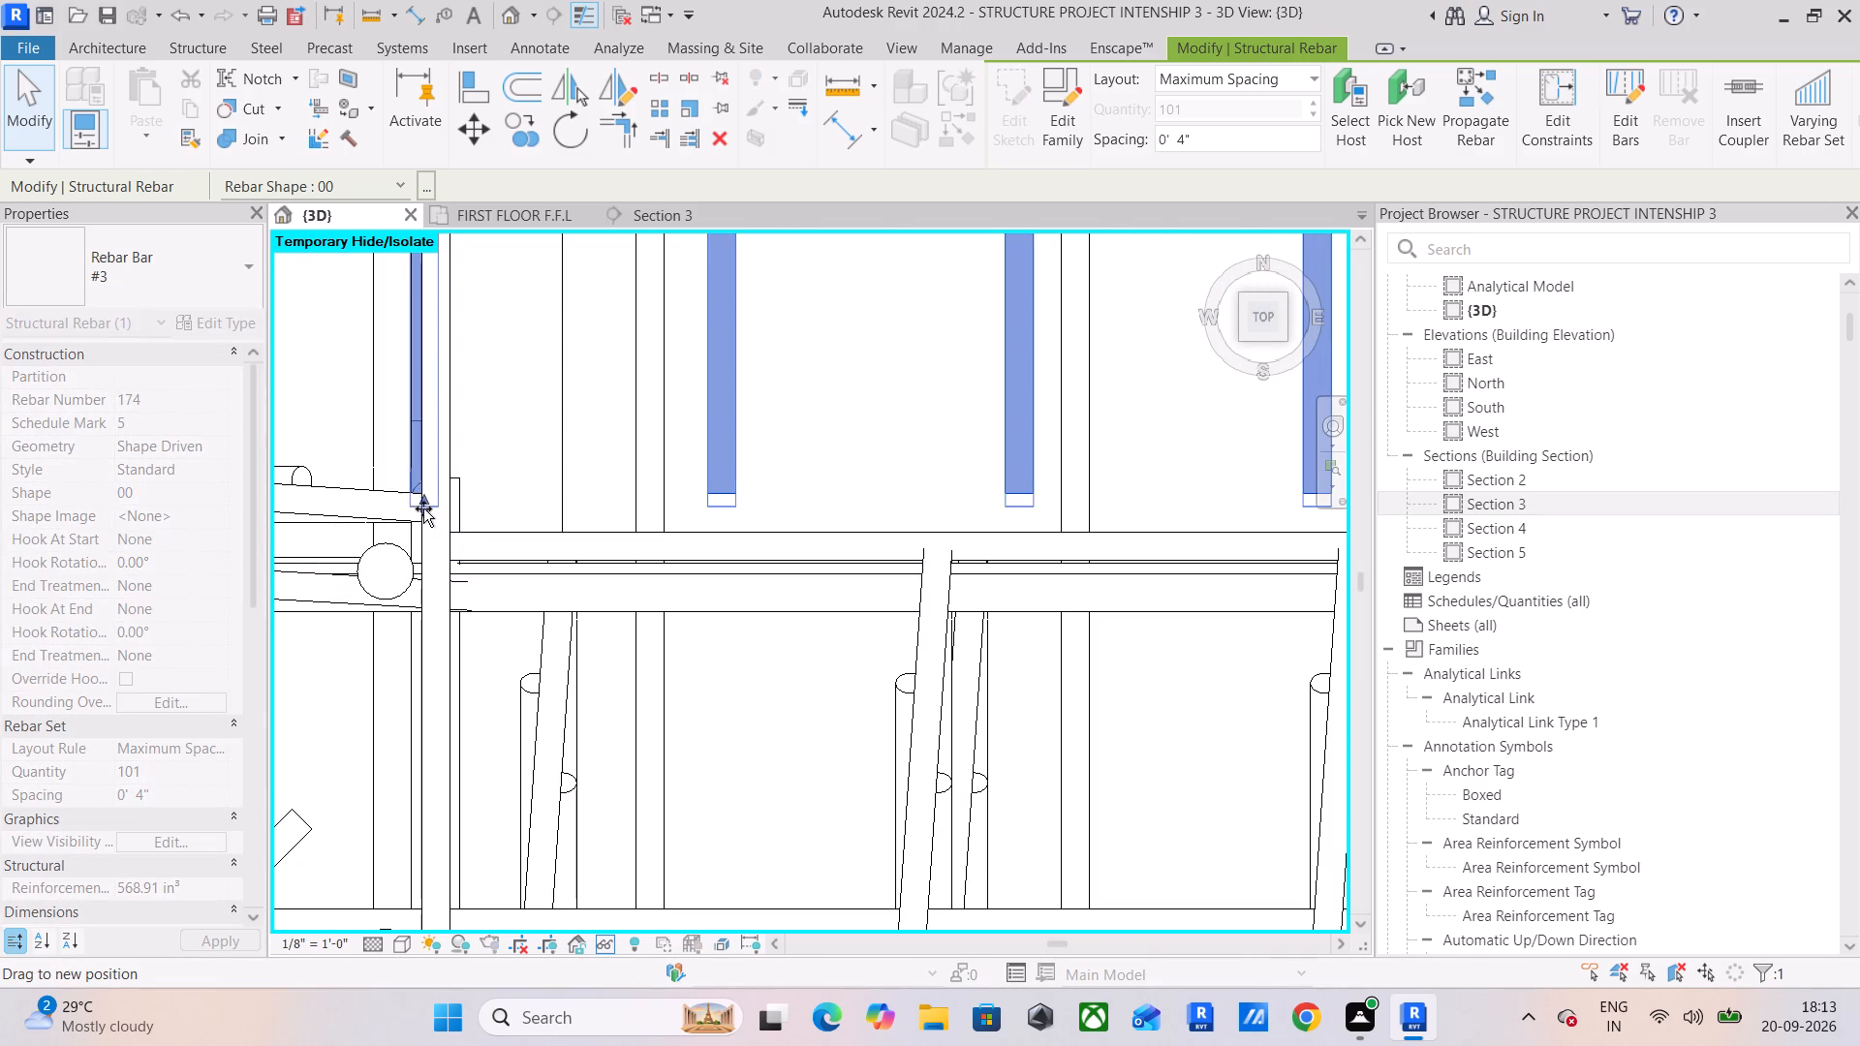
drag(423, 508, 420, 532)
drag(420, 532, 417, 563)
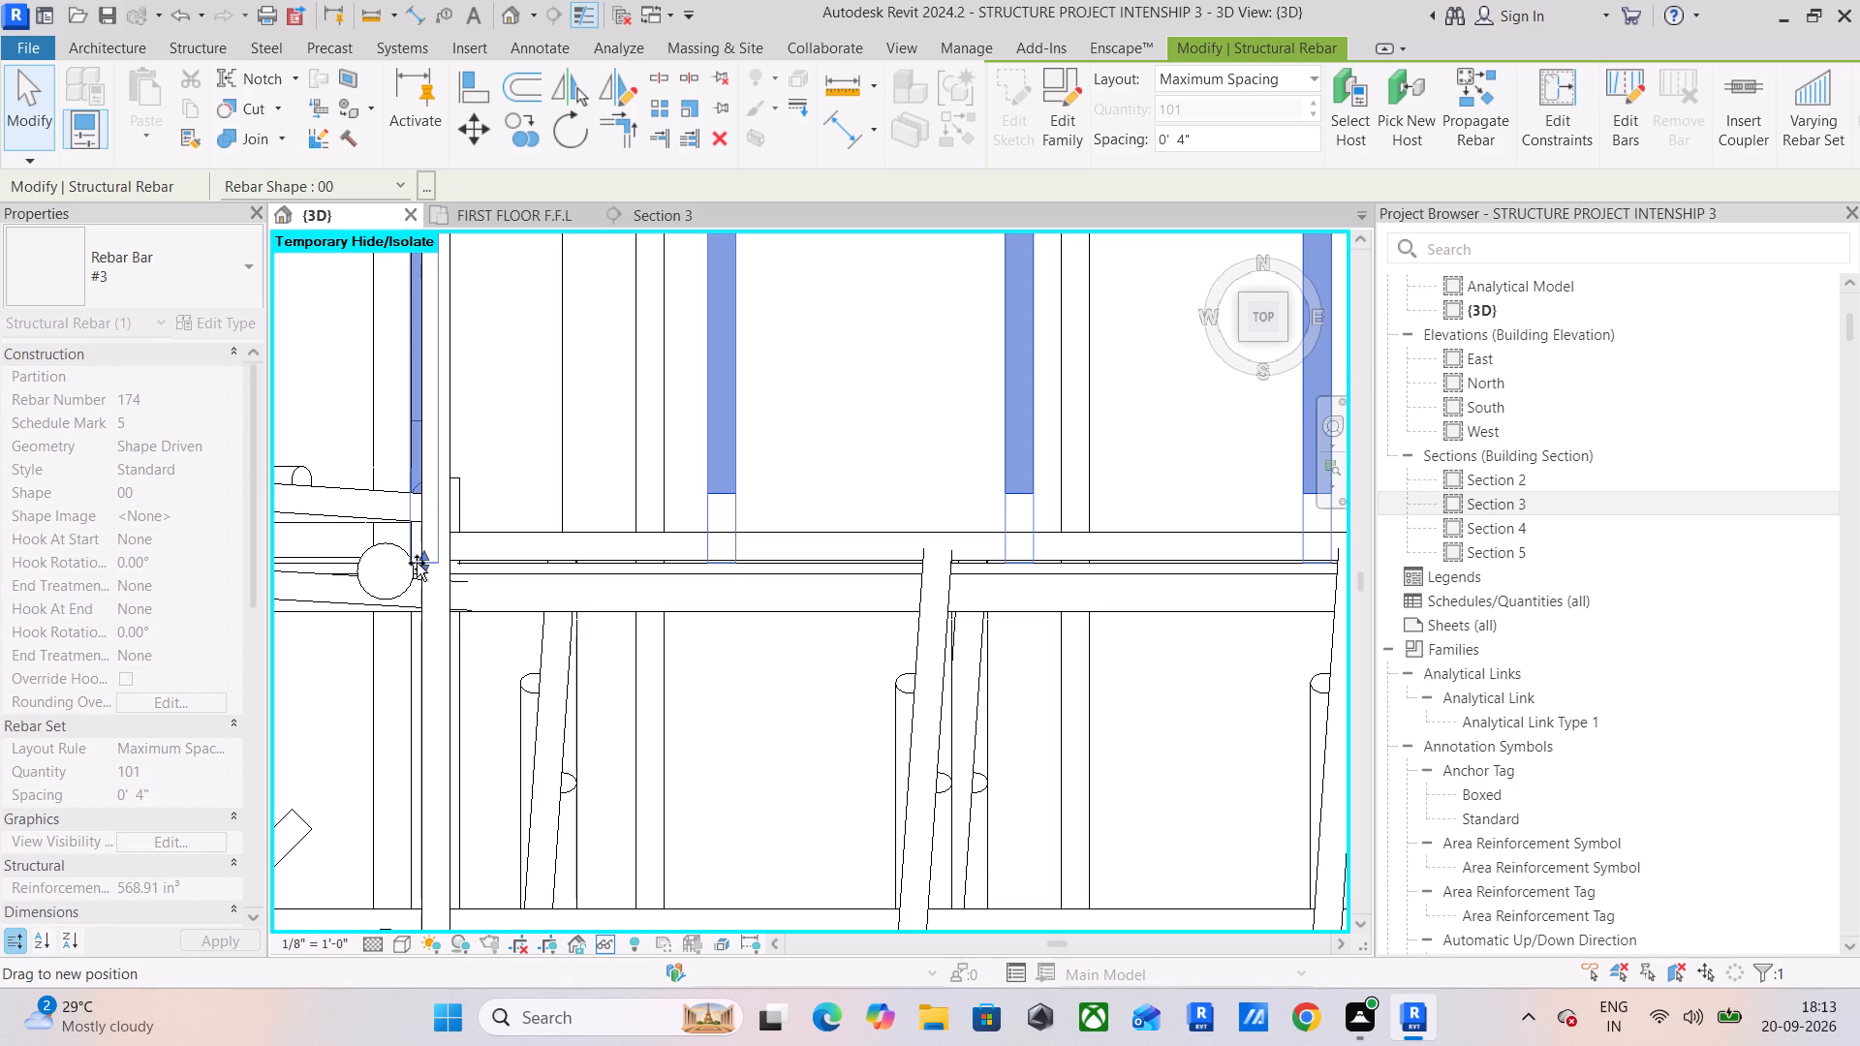
drag(417, 563, 417, 564)
Pull the south extent of the newly copied east-west #3 bar set back to the north edge of the same beam.
scroll(417, 580, down, 4)
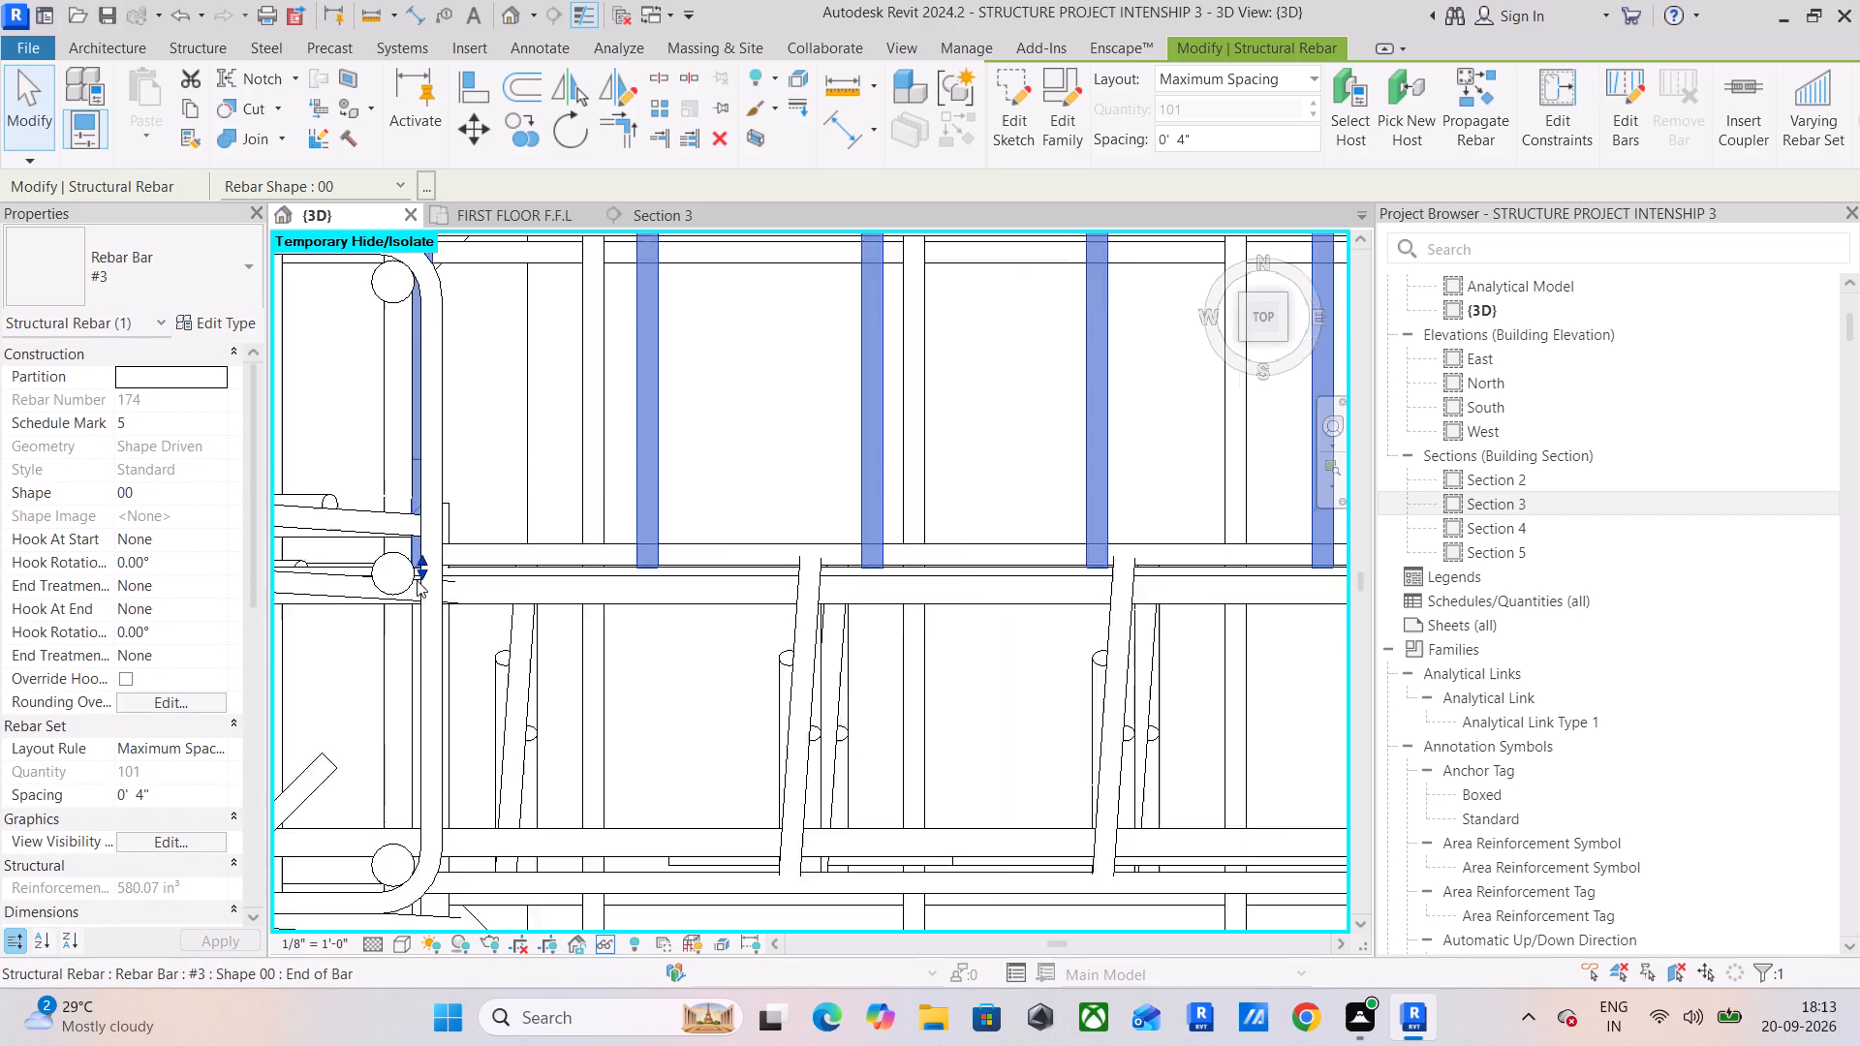
scroll(417, 580, down, 8)
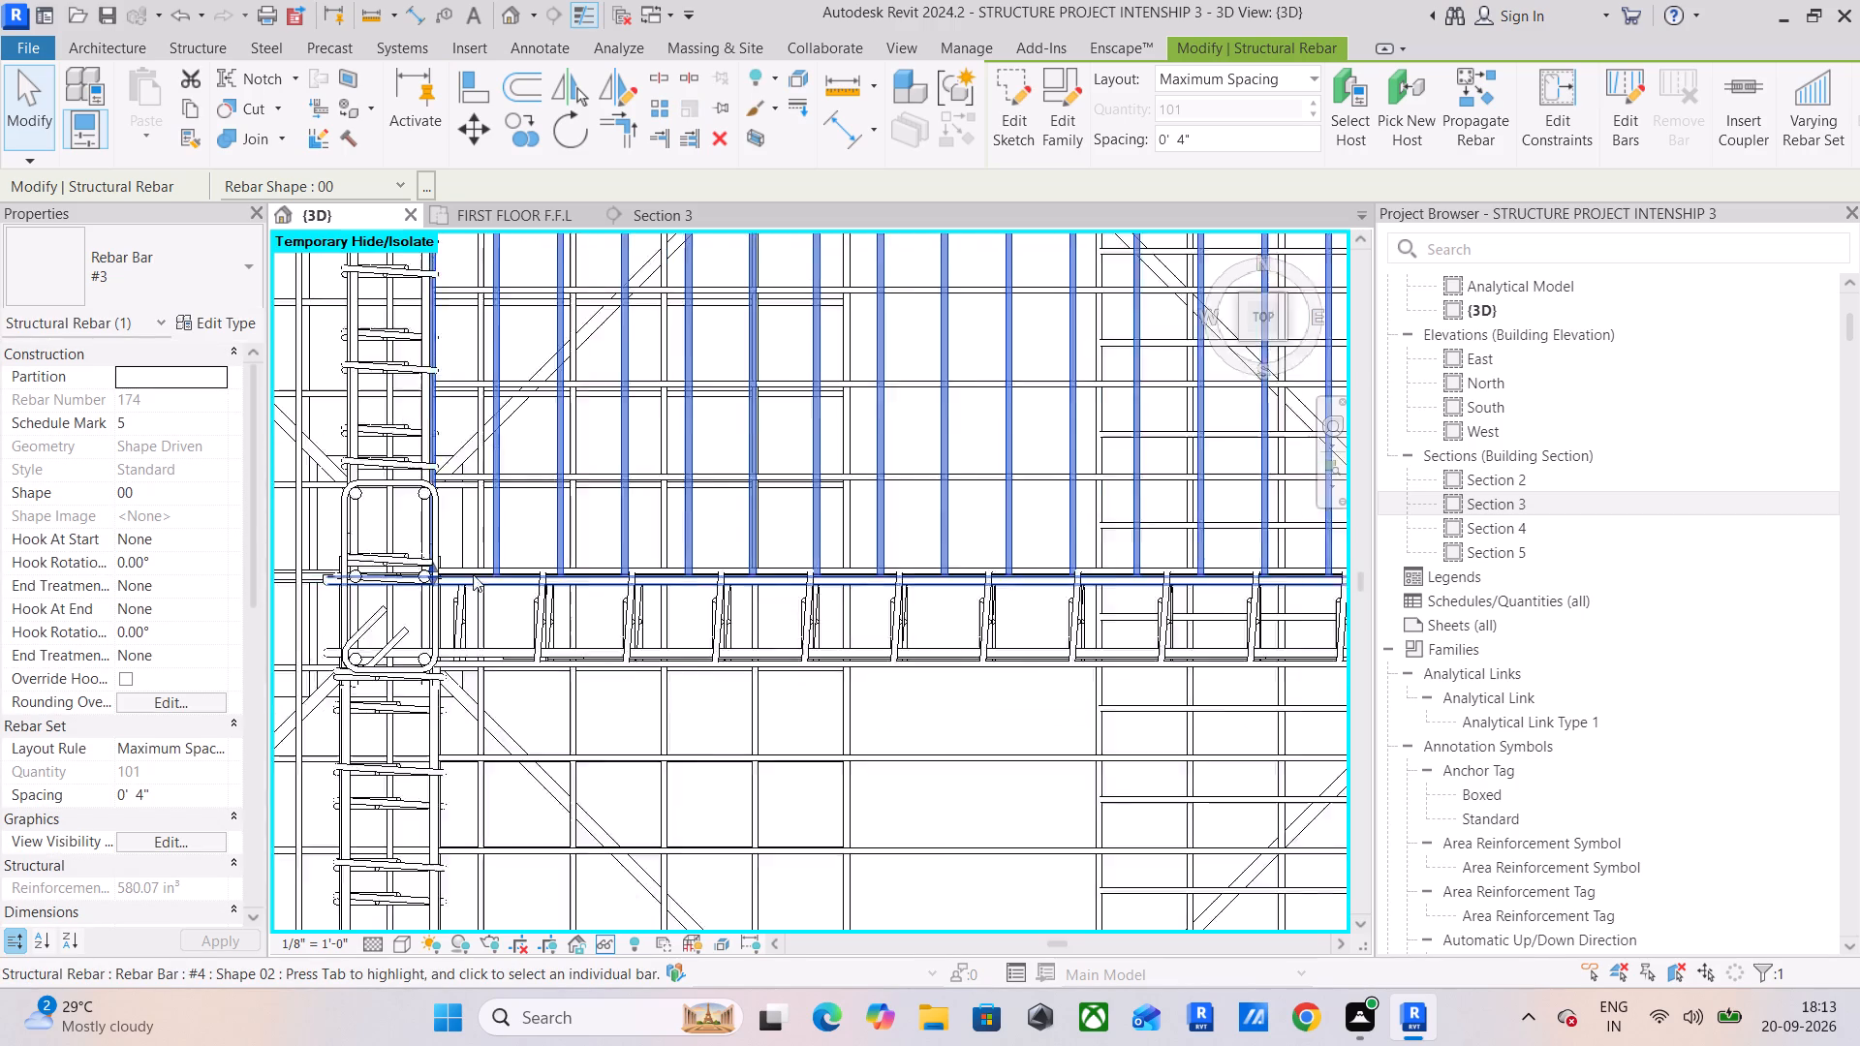
scroll(473, 574, down, 2)
middle_drag(636, 629, 599, 587)
click(755, 845)
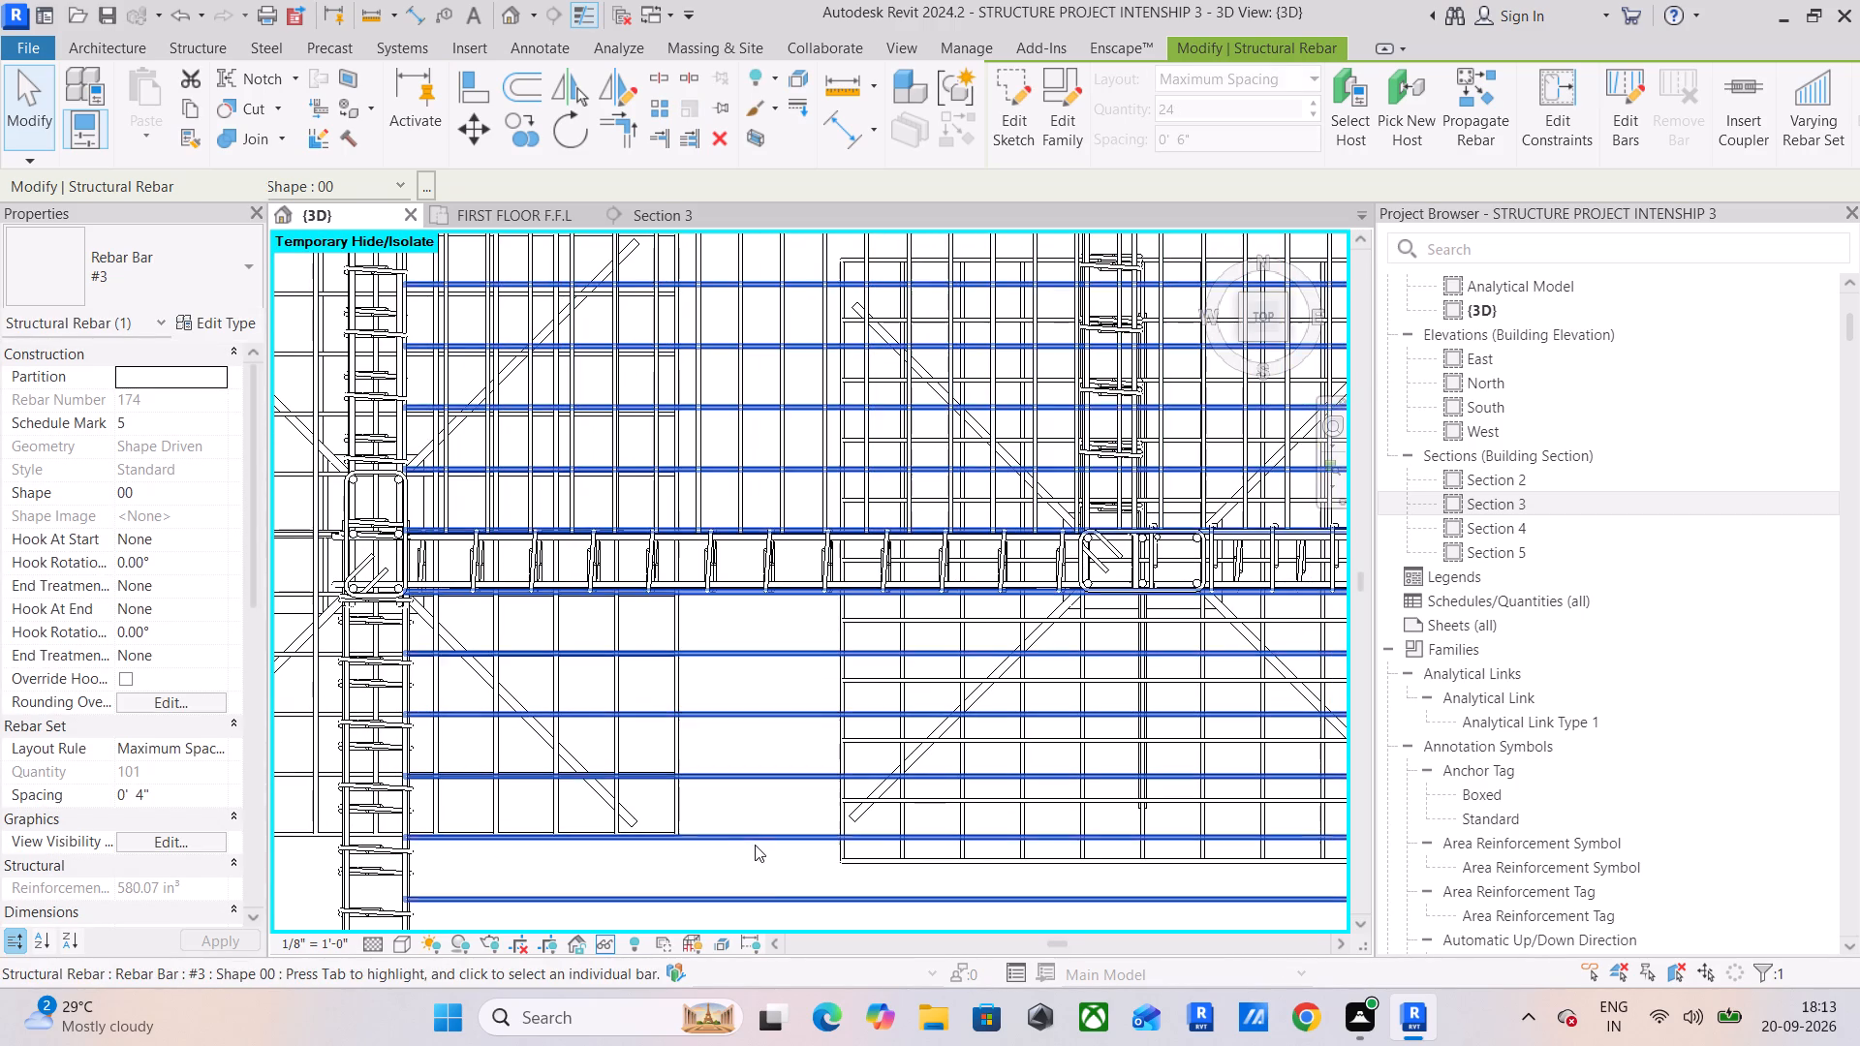
scroll(744, 784, down, 11)
middle_drag(744, 783, 541, 481)
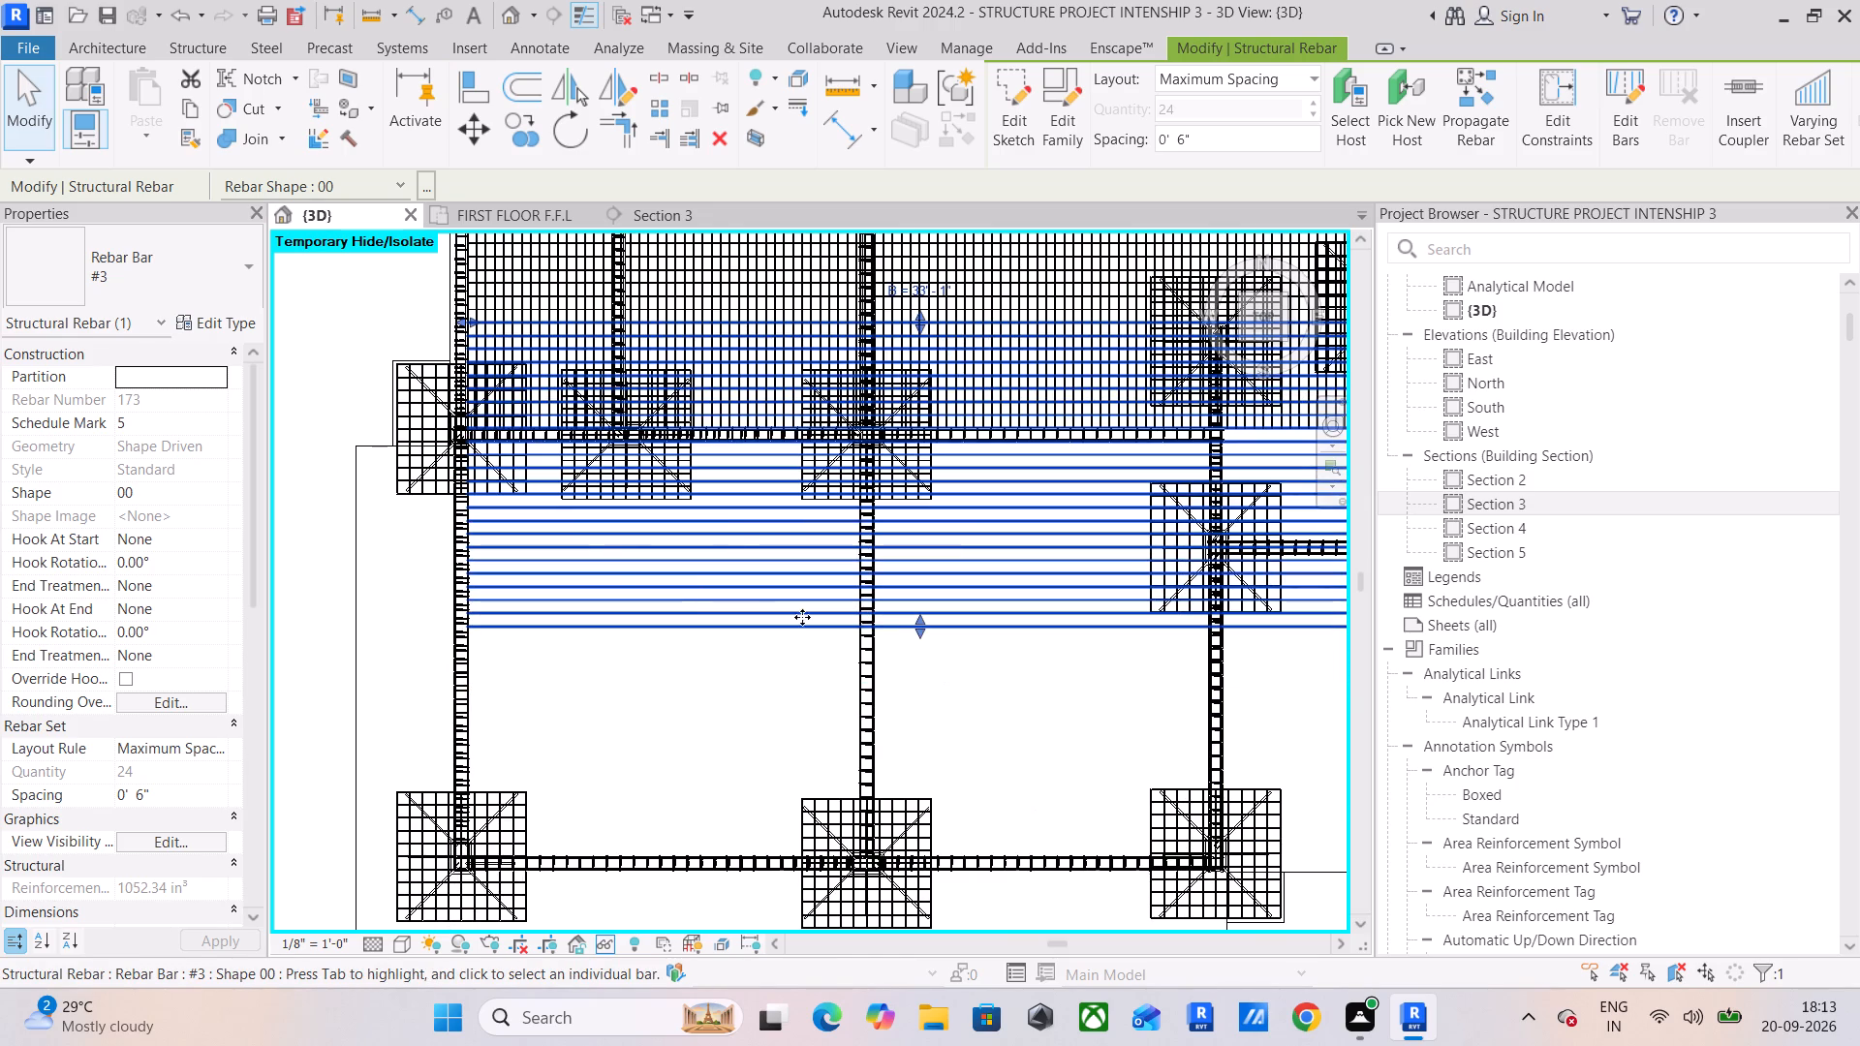
drag(921, 622, 897, 425)
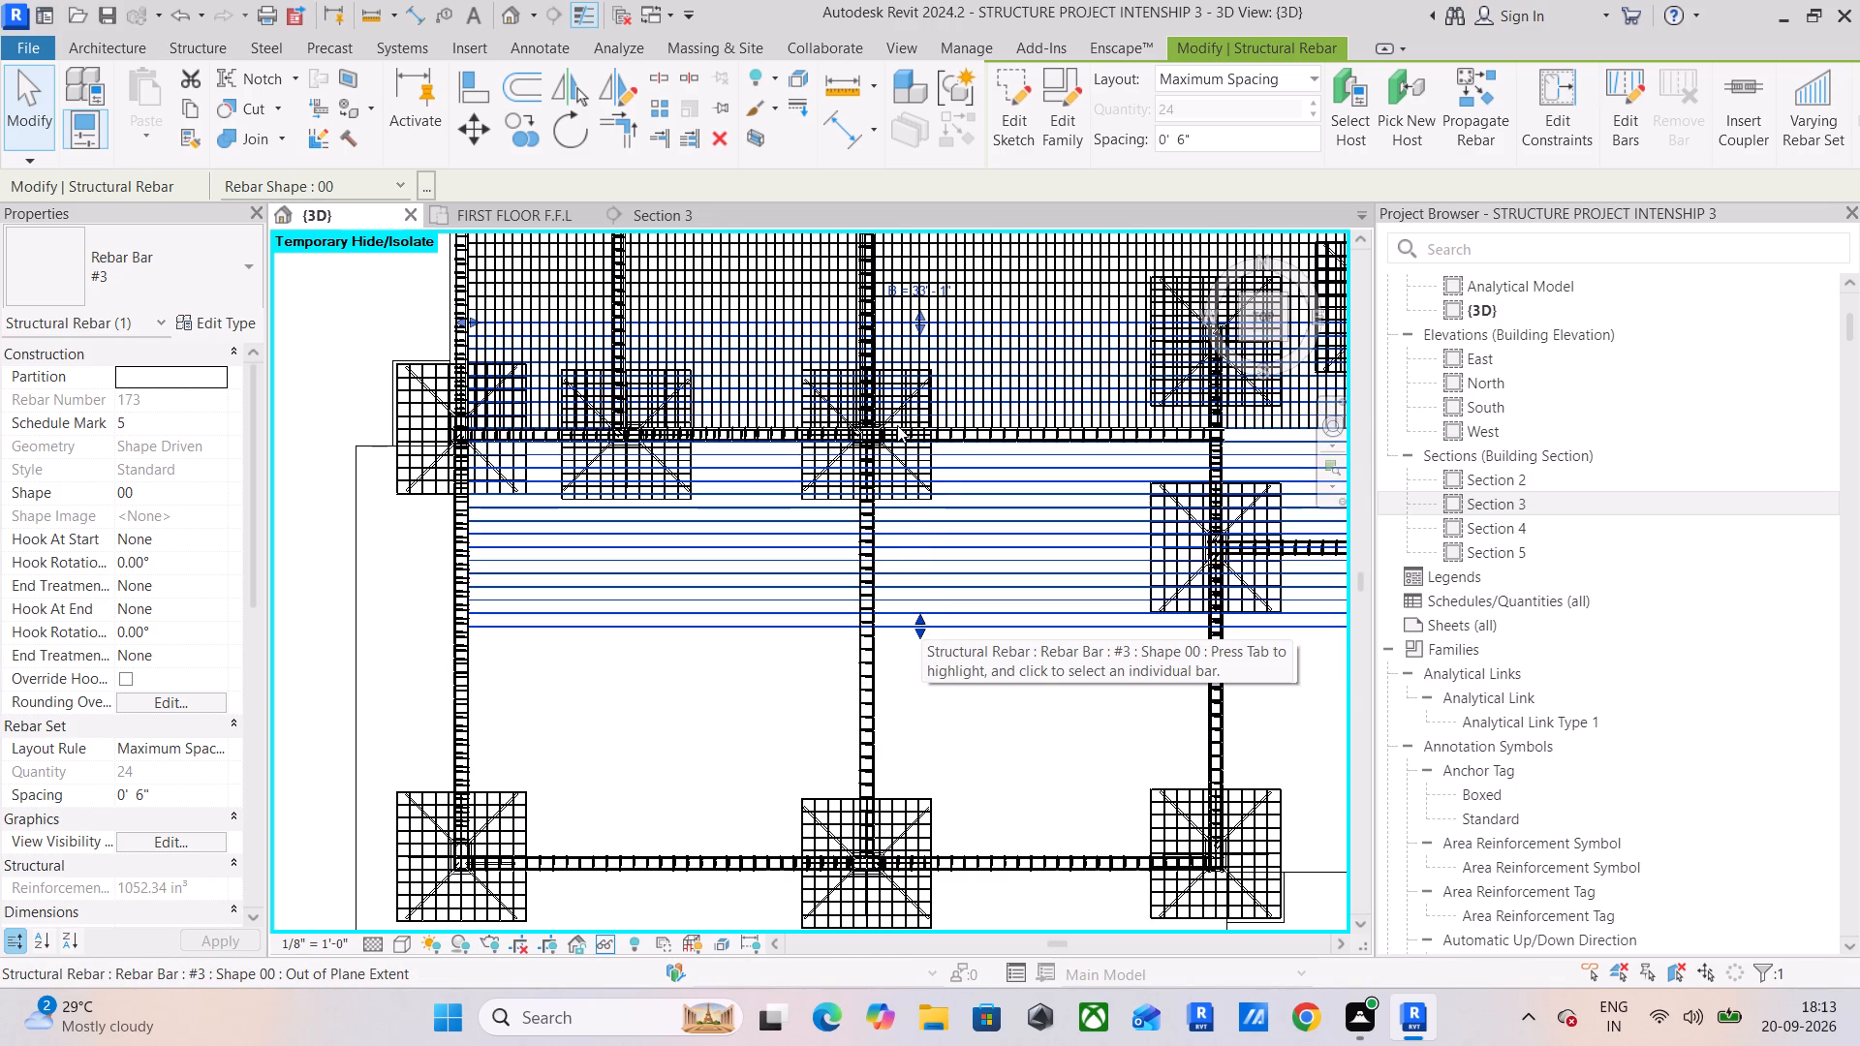
drag(897, 425, 904, 424)
scroll(918, 422, up, 19)
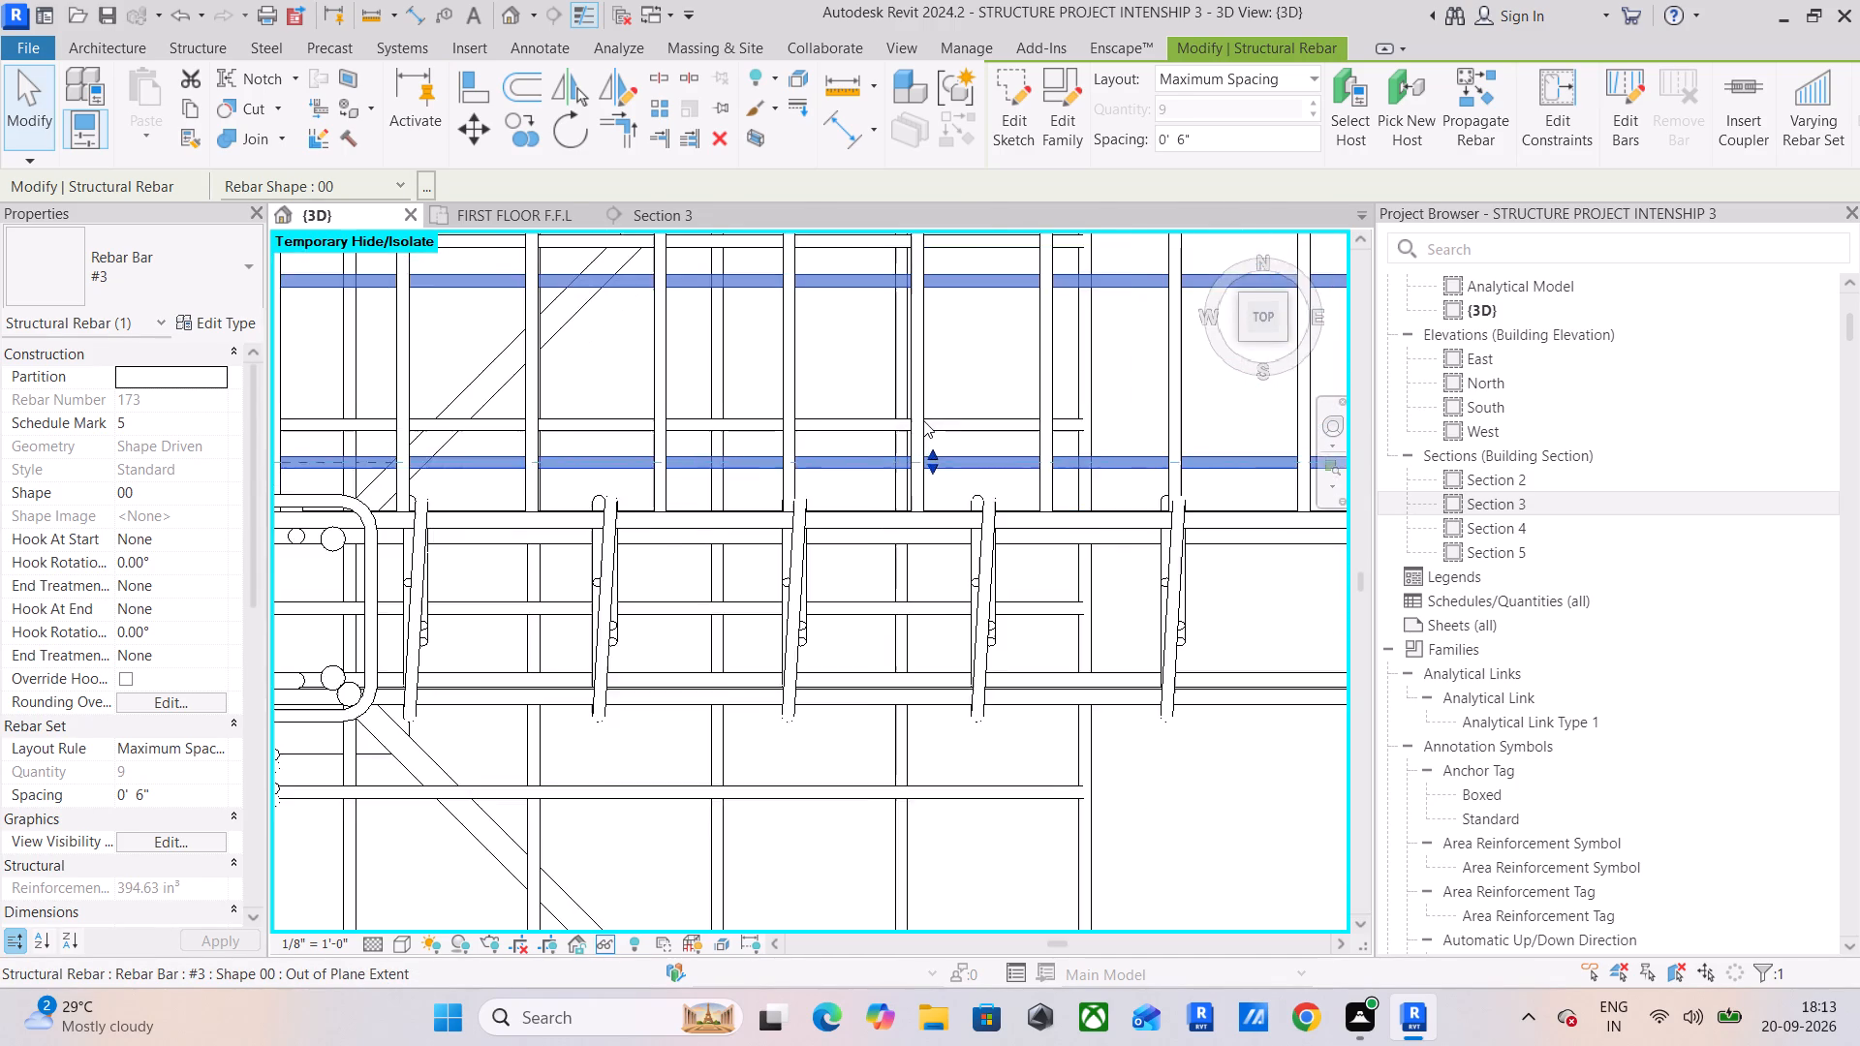
scroll(936, 423, up, 6)
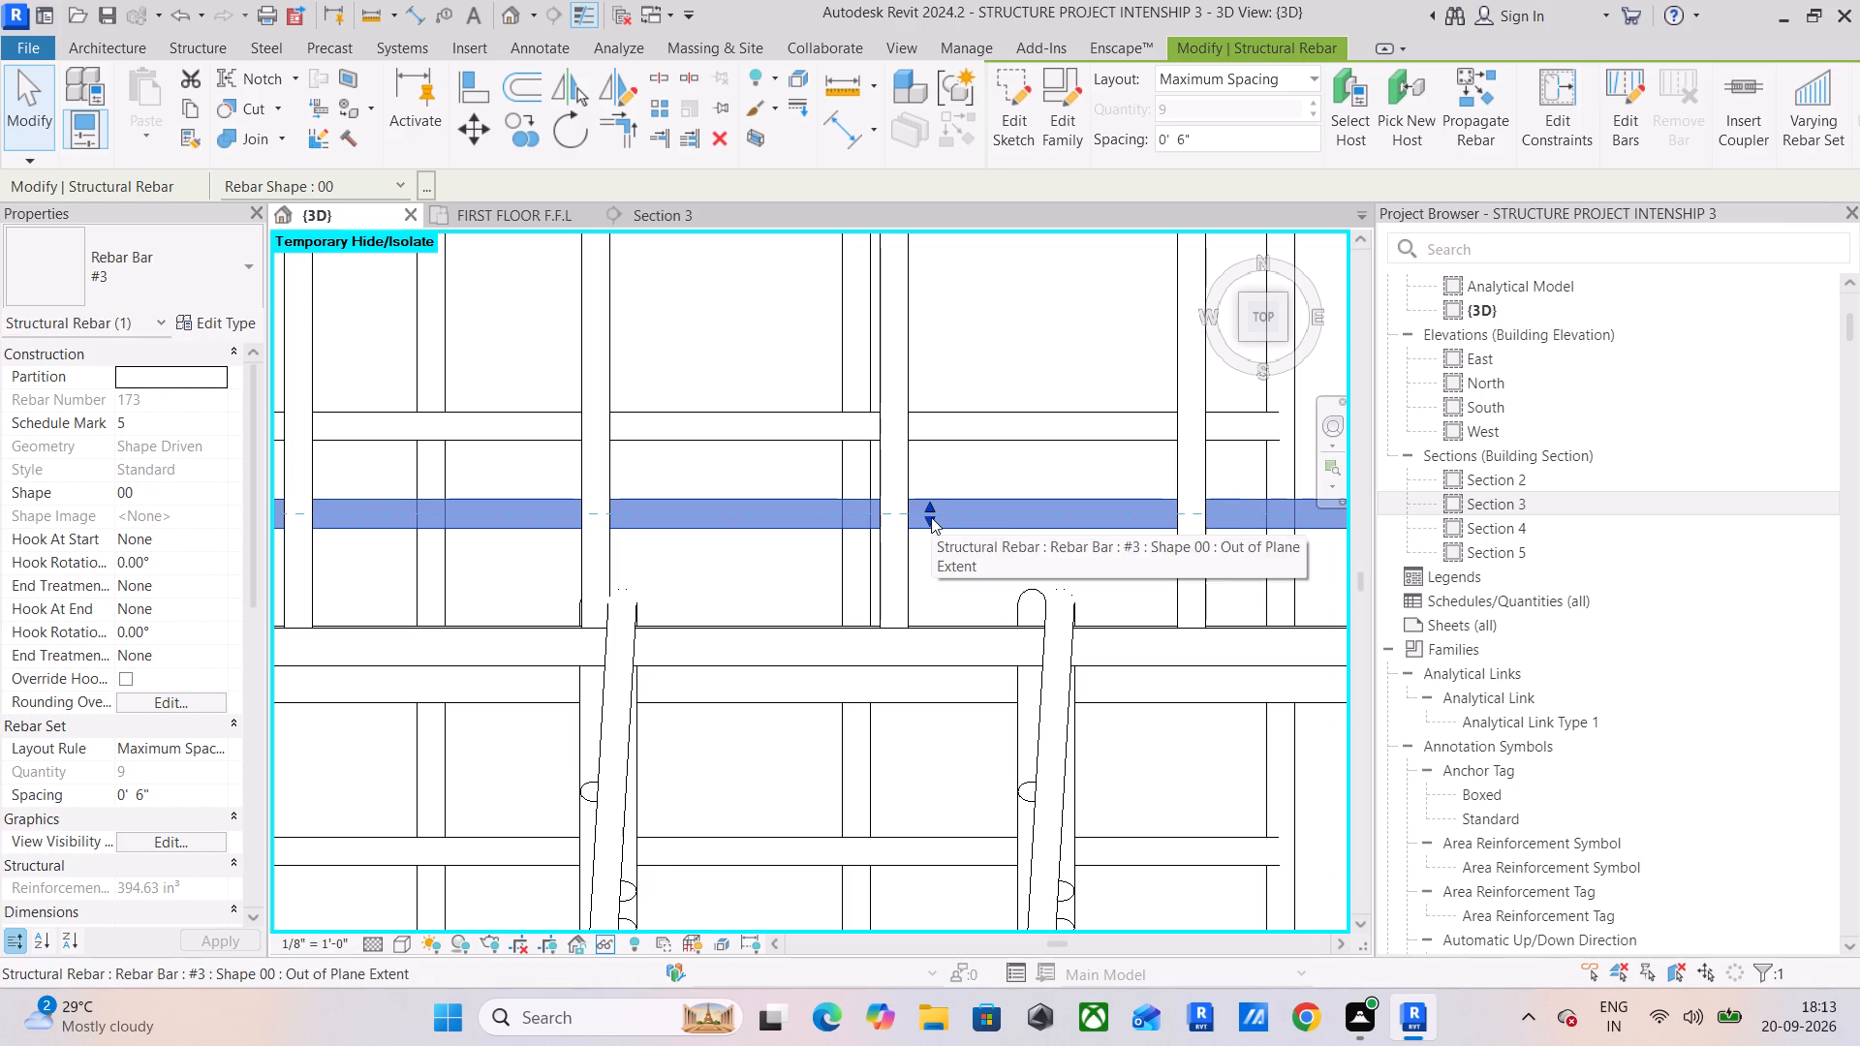
drag(931, 517, 924, 593)
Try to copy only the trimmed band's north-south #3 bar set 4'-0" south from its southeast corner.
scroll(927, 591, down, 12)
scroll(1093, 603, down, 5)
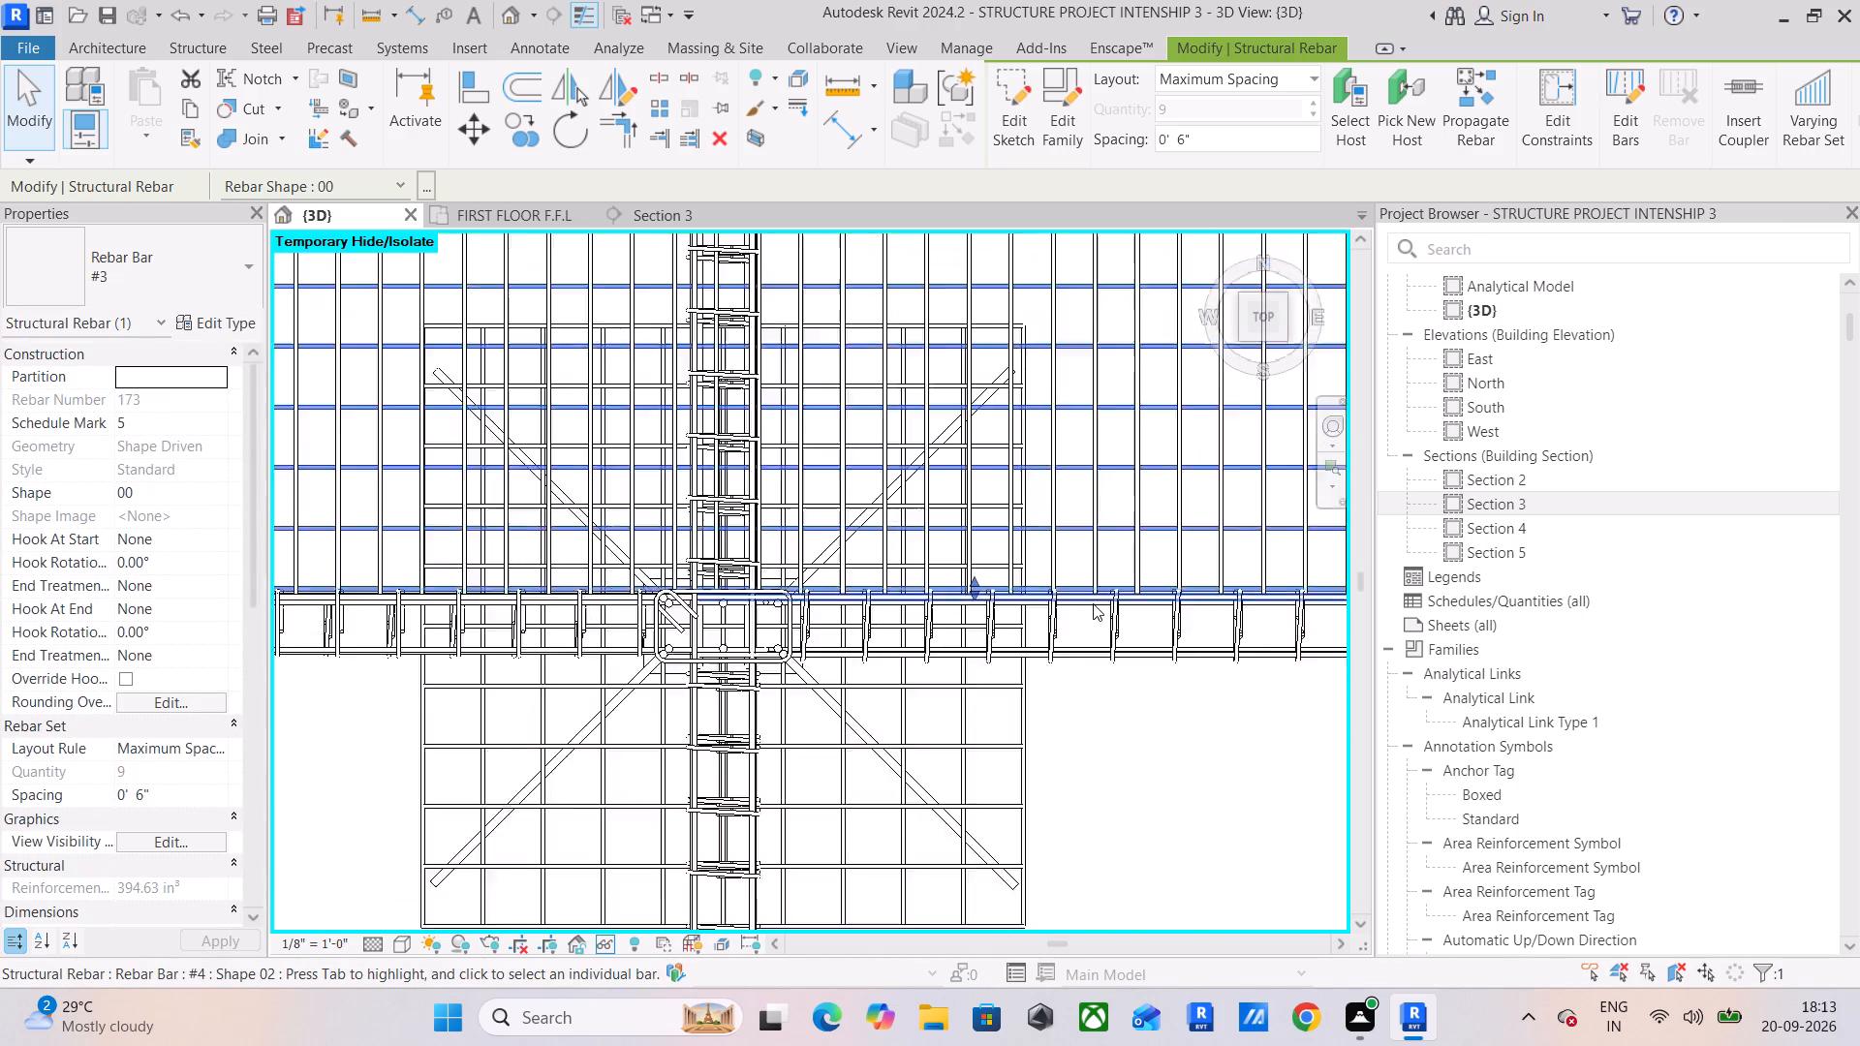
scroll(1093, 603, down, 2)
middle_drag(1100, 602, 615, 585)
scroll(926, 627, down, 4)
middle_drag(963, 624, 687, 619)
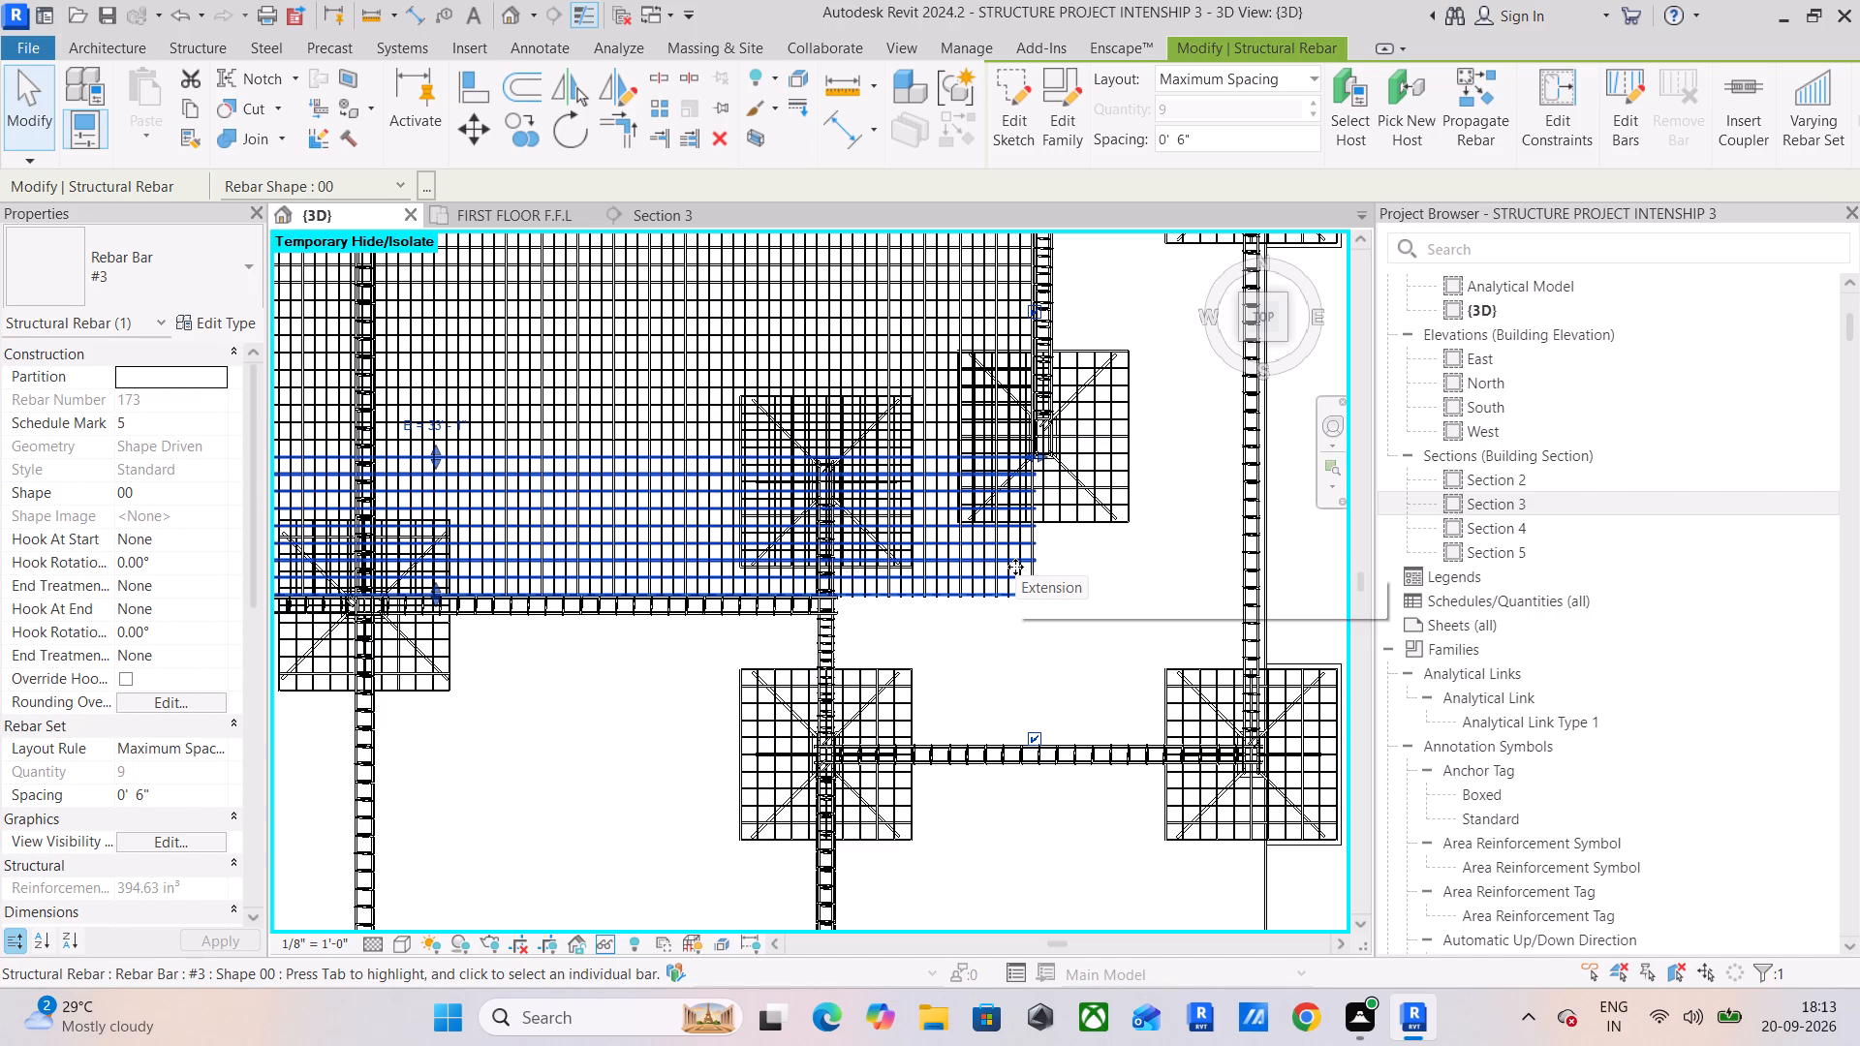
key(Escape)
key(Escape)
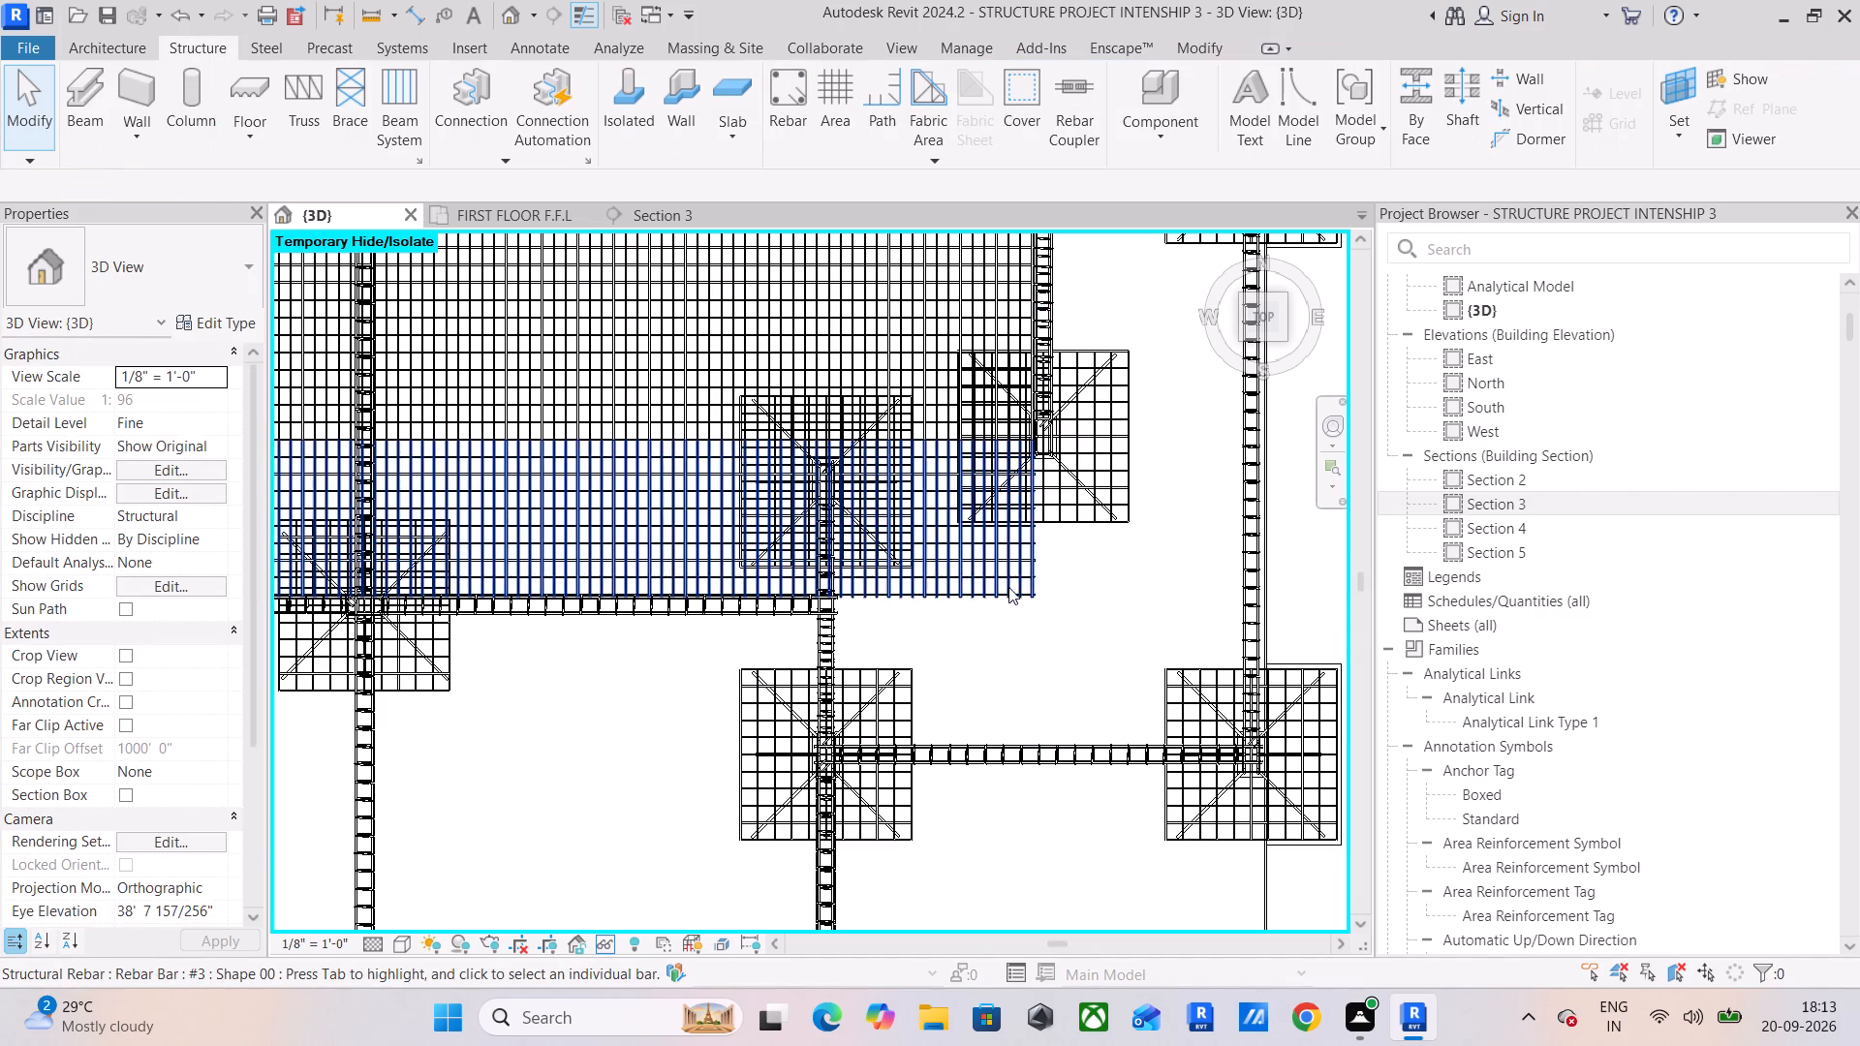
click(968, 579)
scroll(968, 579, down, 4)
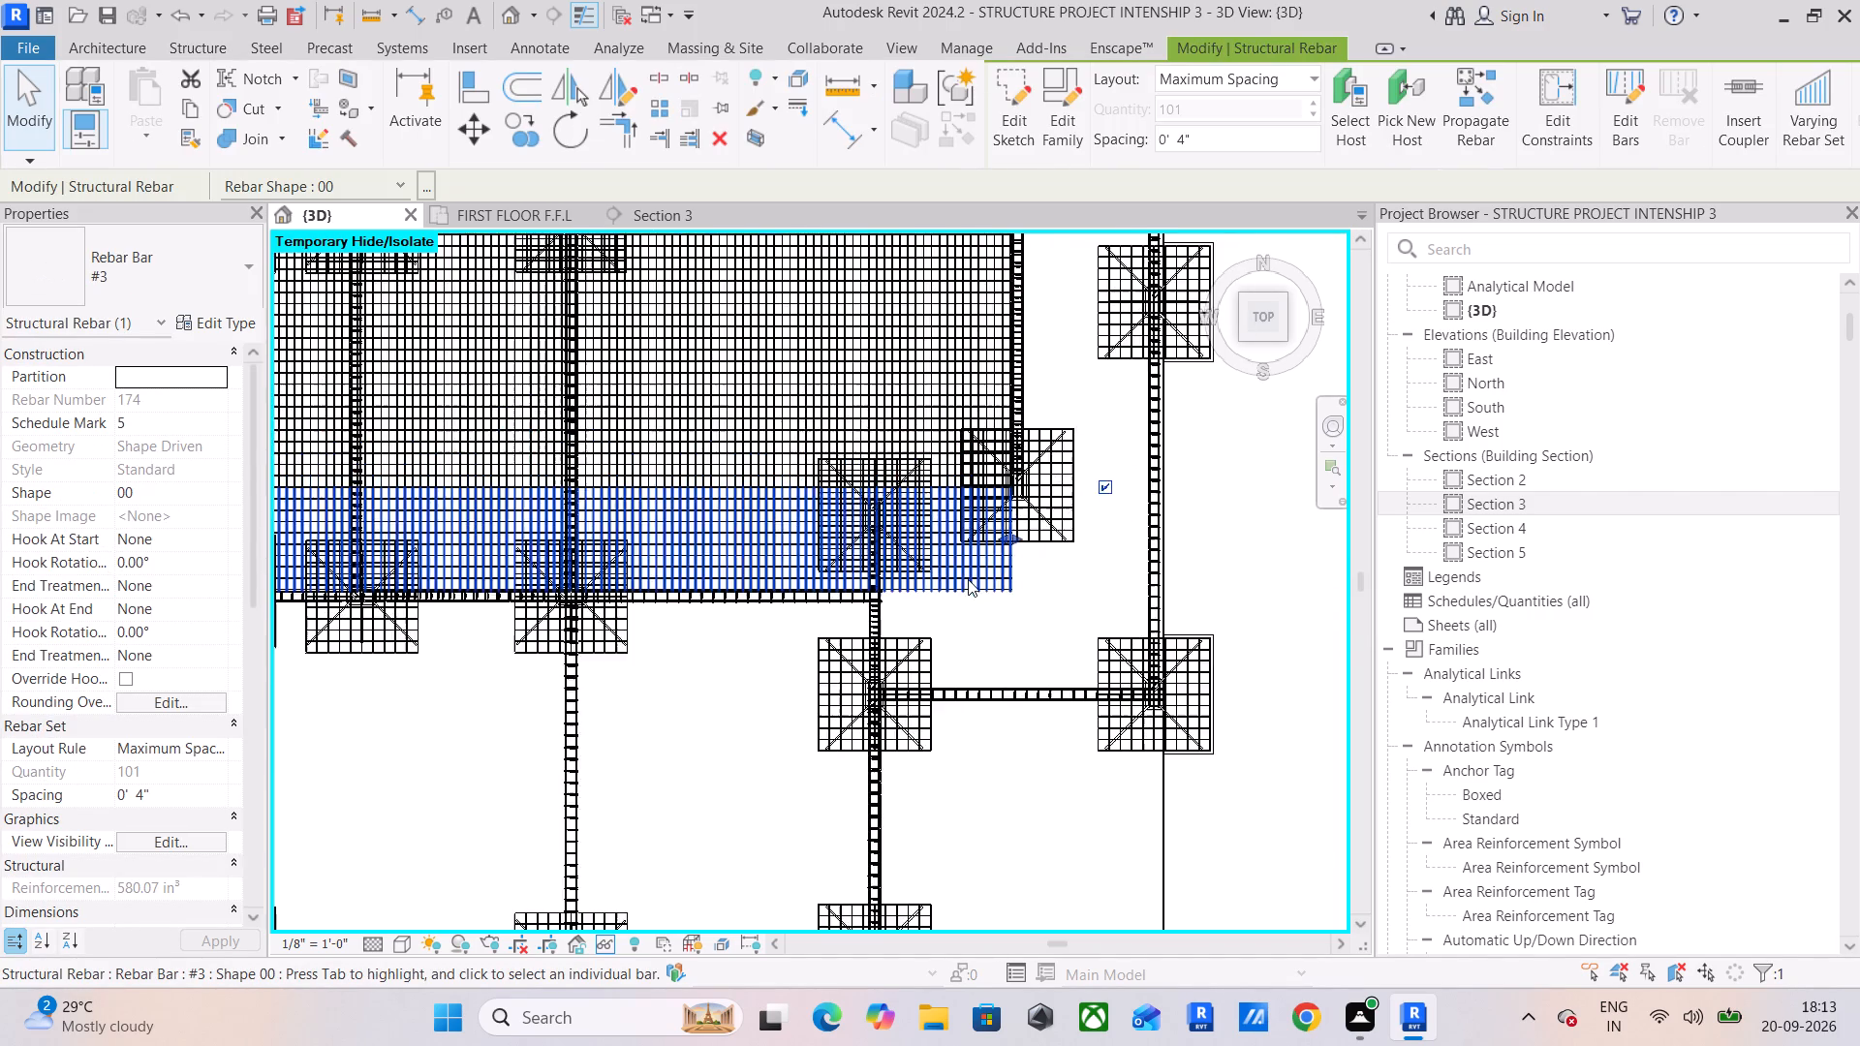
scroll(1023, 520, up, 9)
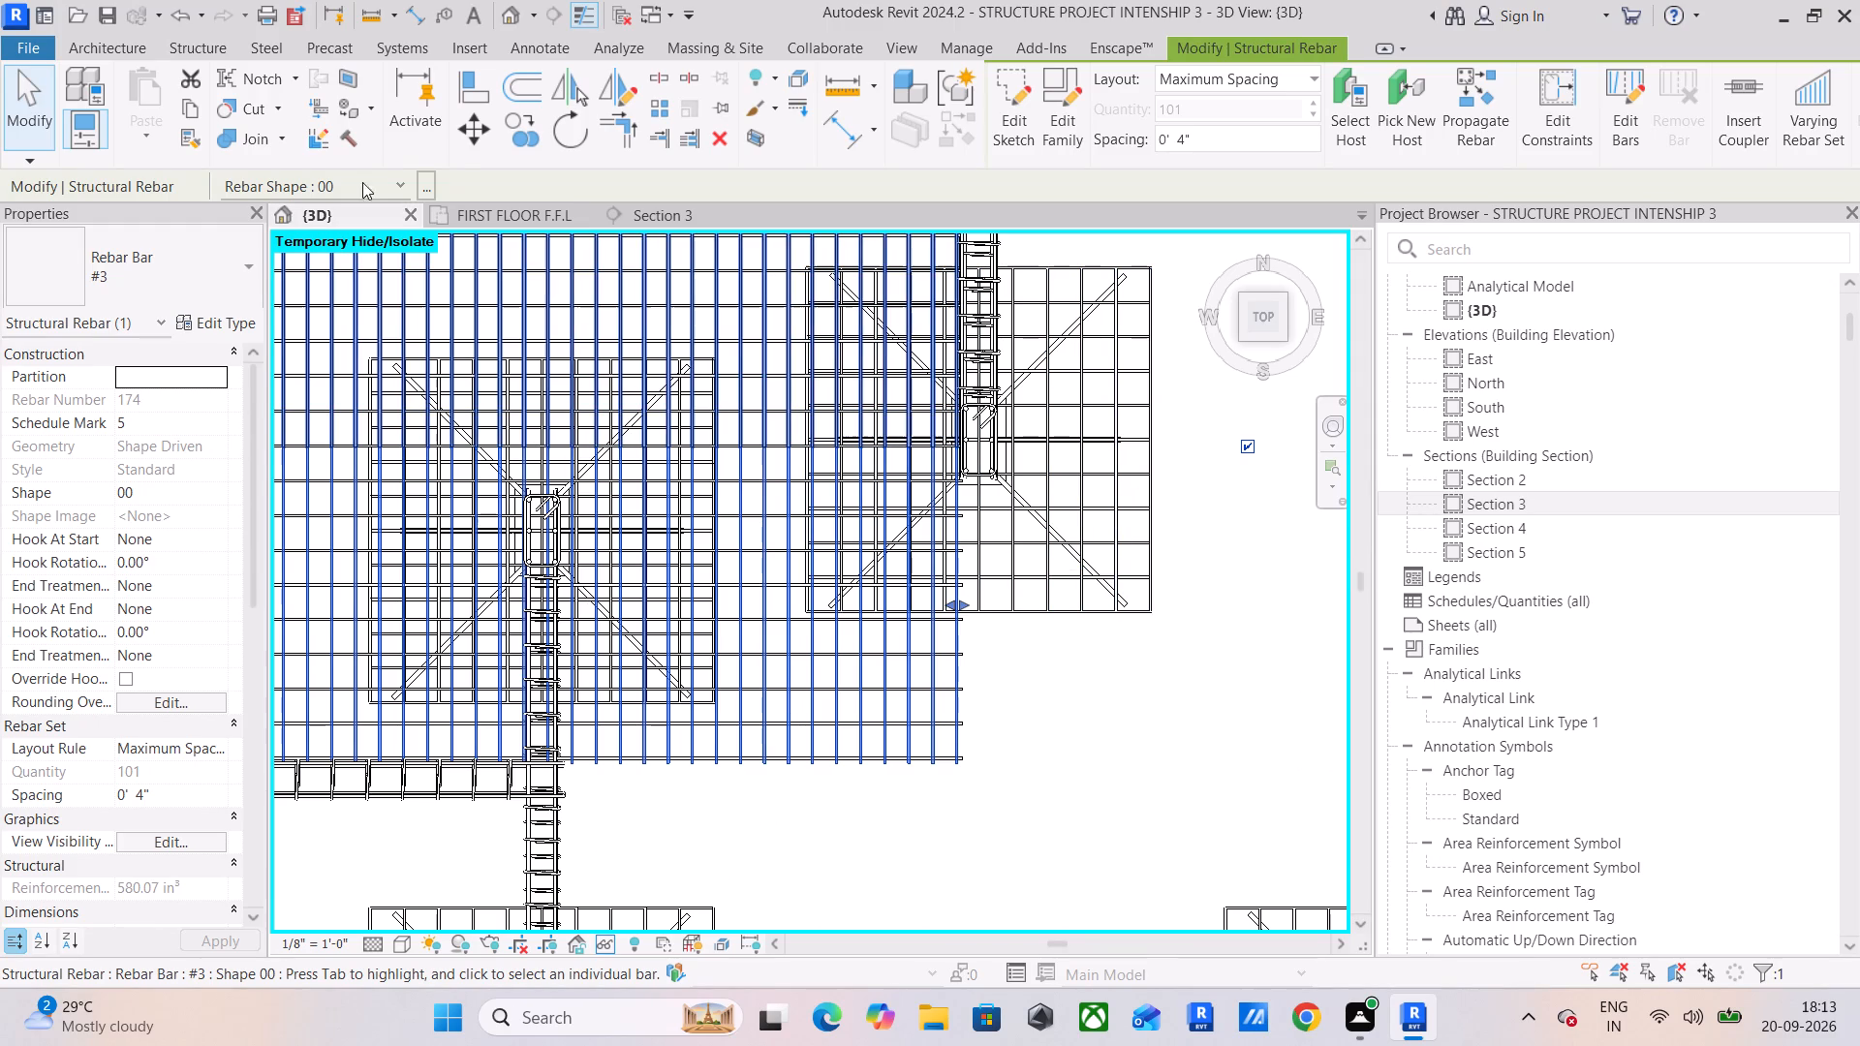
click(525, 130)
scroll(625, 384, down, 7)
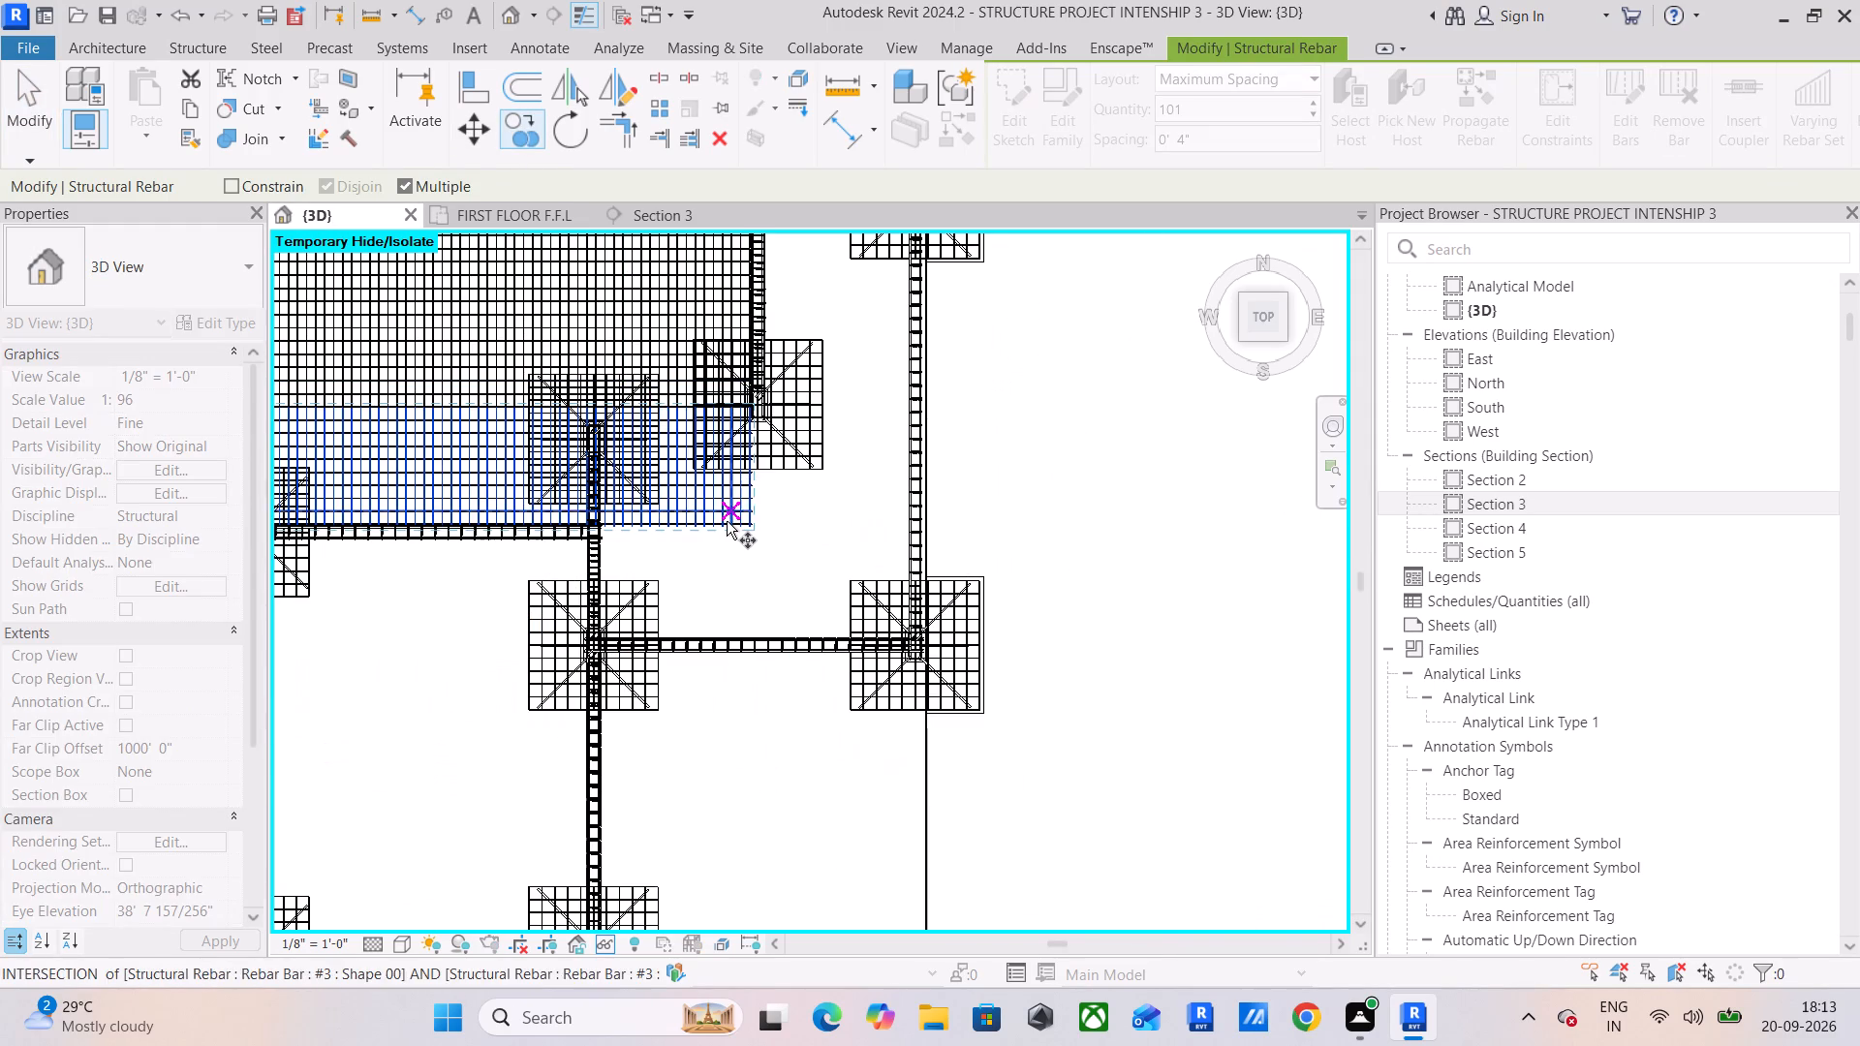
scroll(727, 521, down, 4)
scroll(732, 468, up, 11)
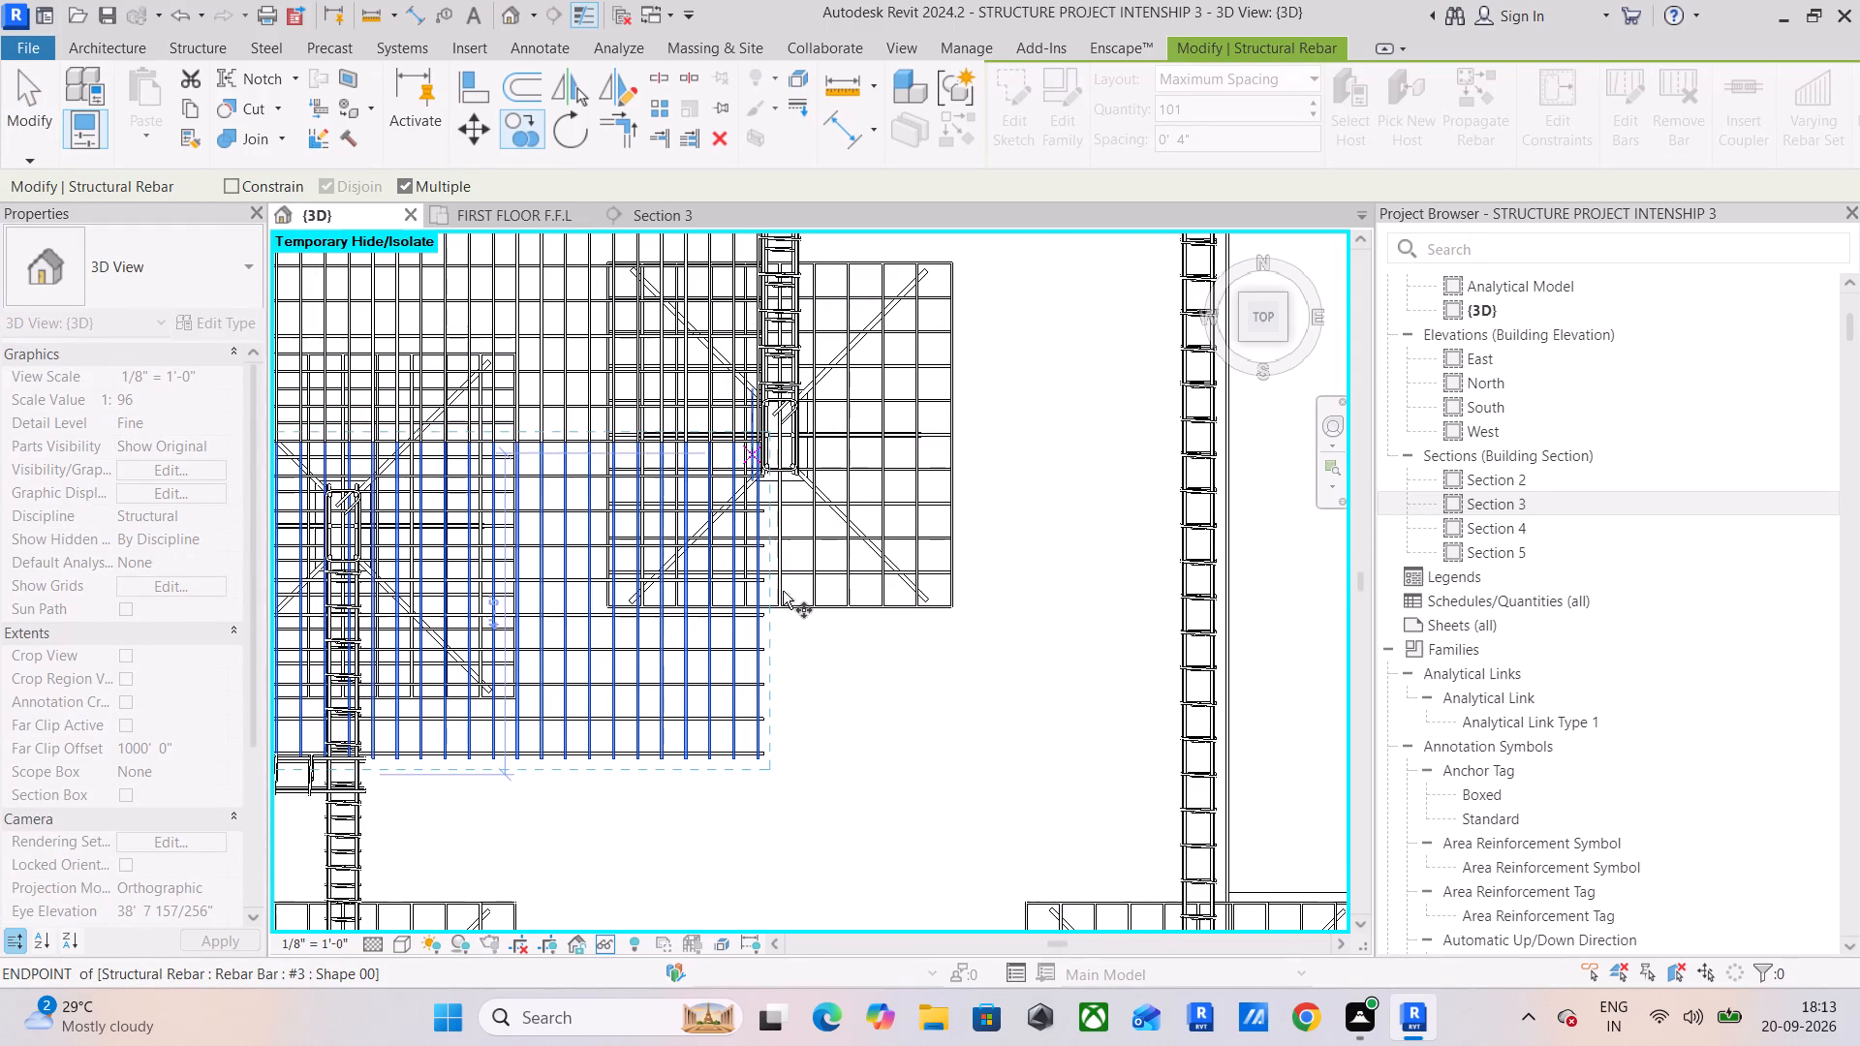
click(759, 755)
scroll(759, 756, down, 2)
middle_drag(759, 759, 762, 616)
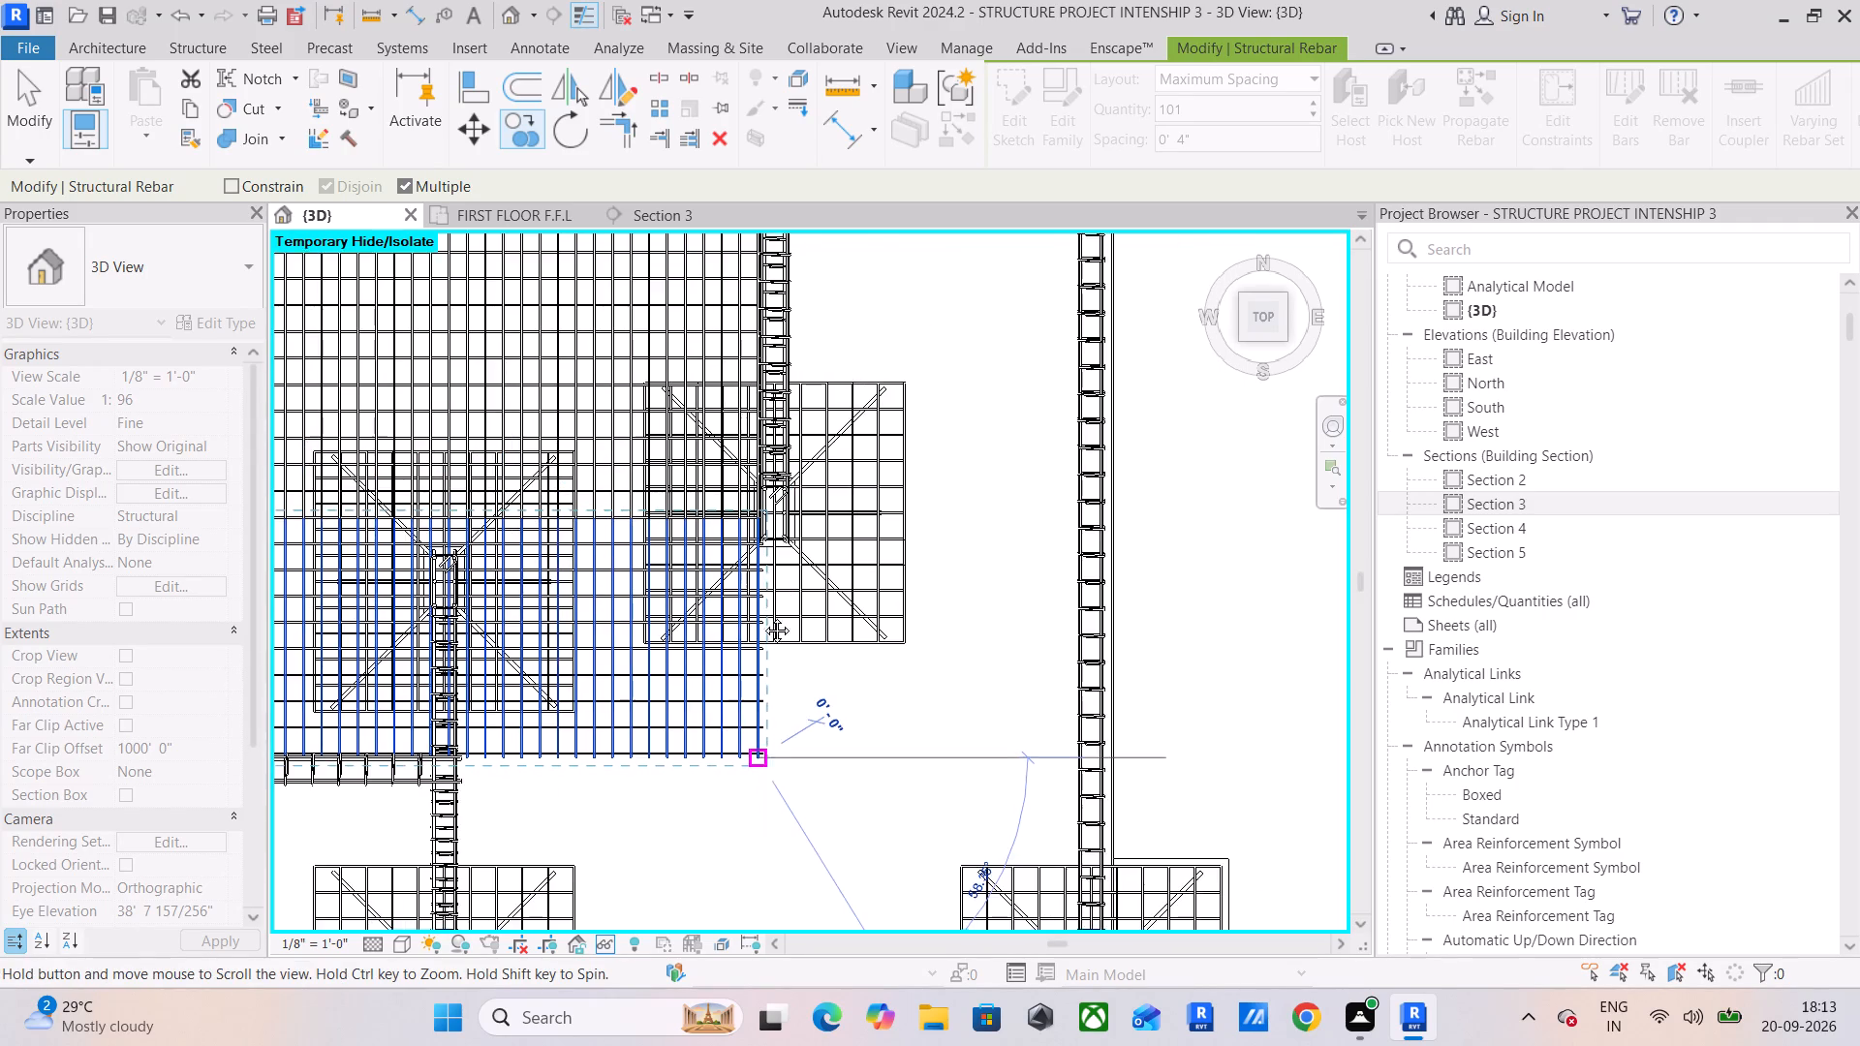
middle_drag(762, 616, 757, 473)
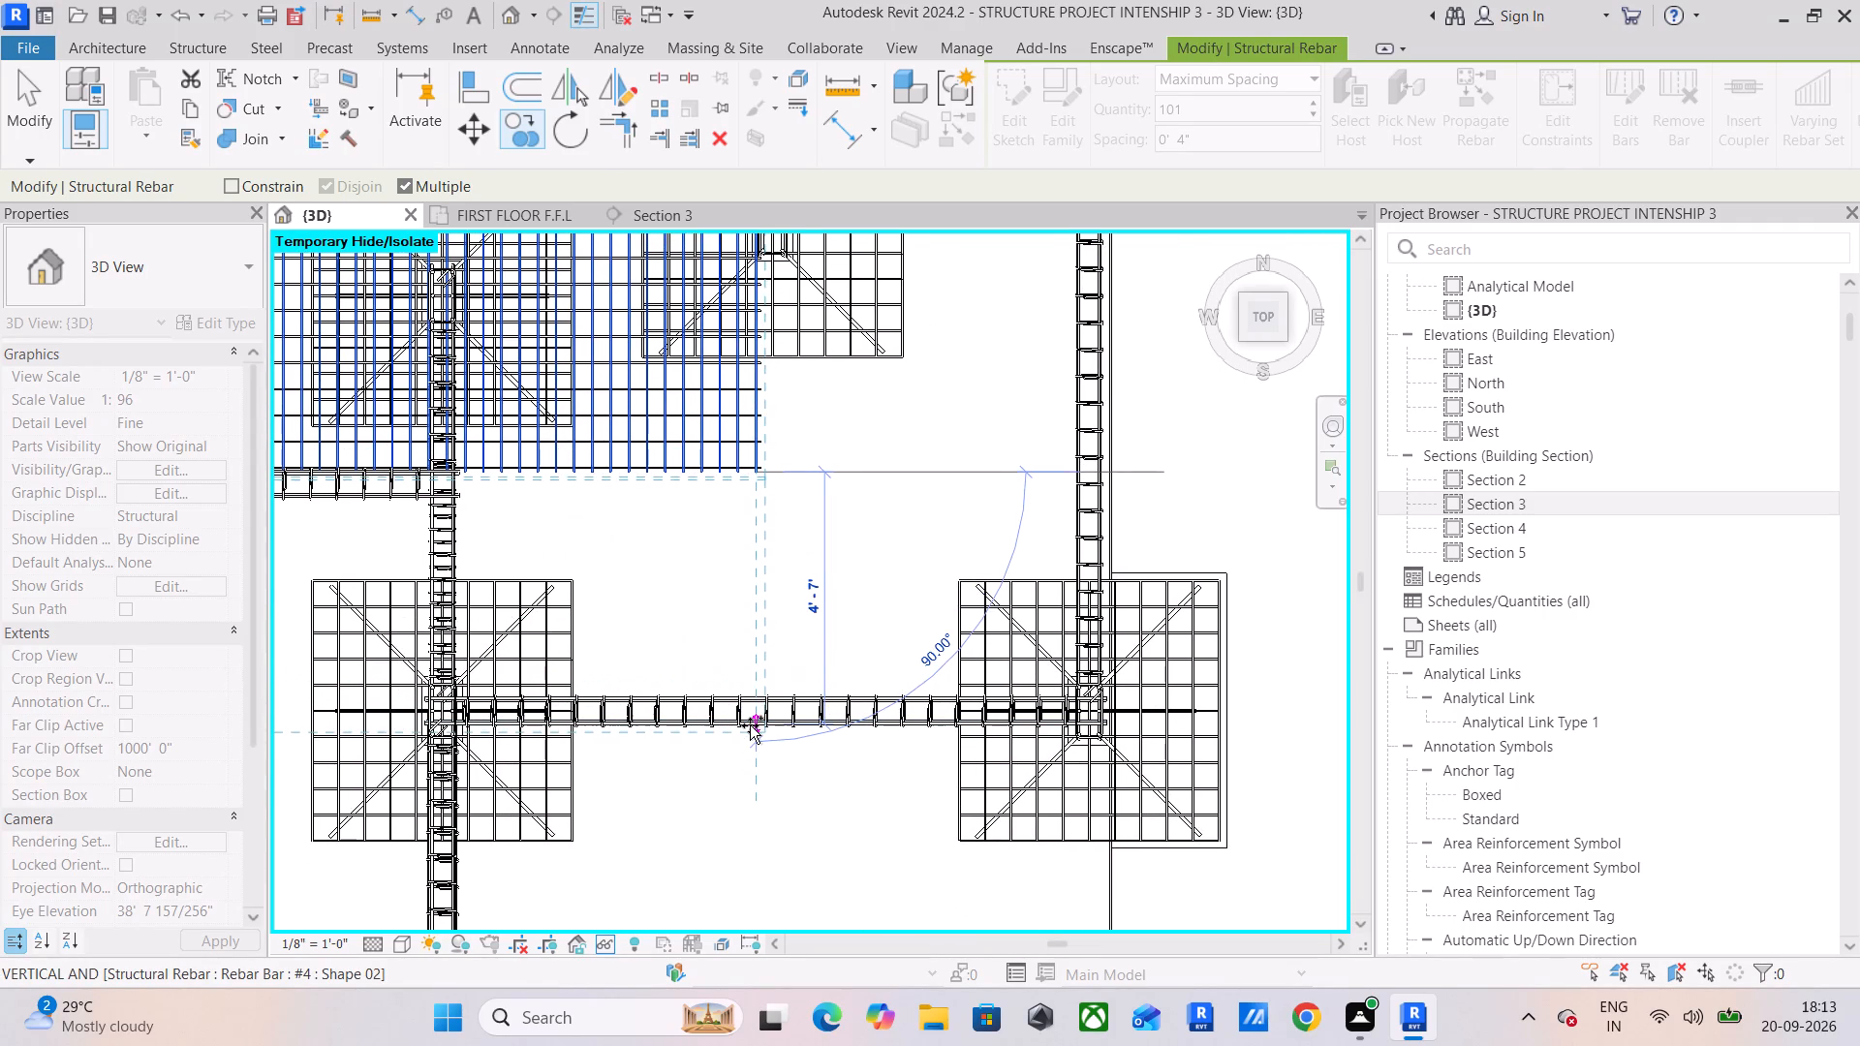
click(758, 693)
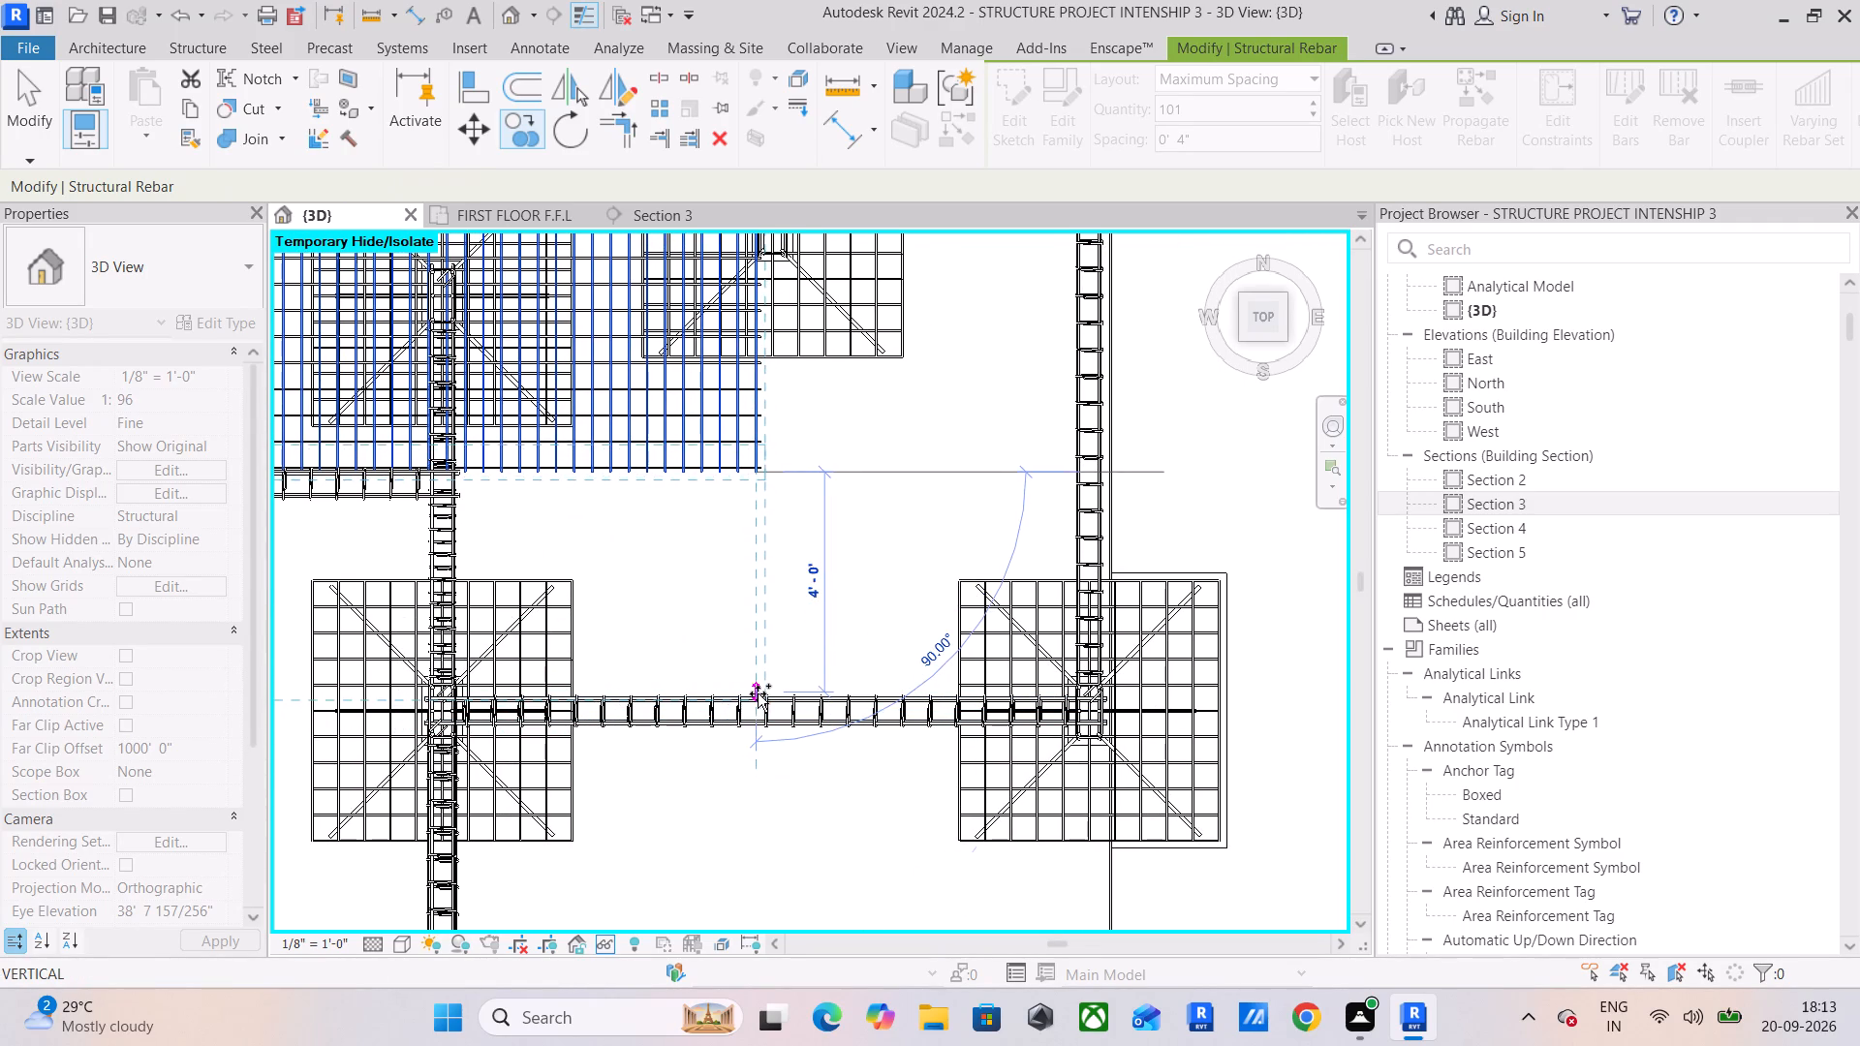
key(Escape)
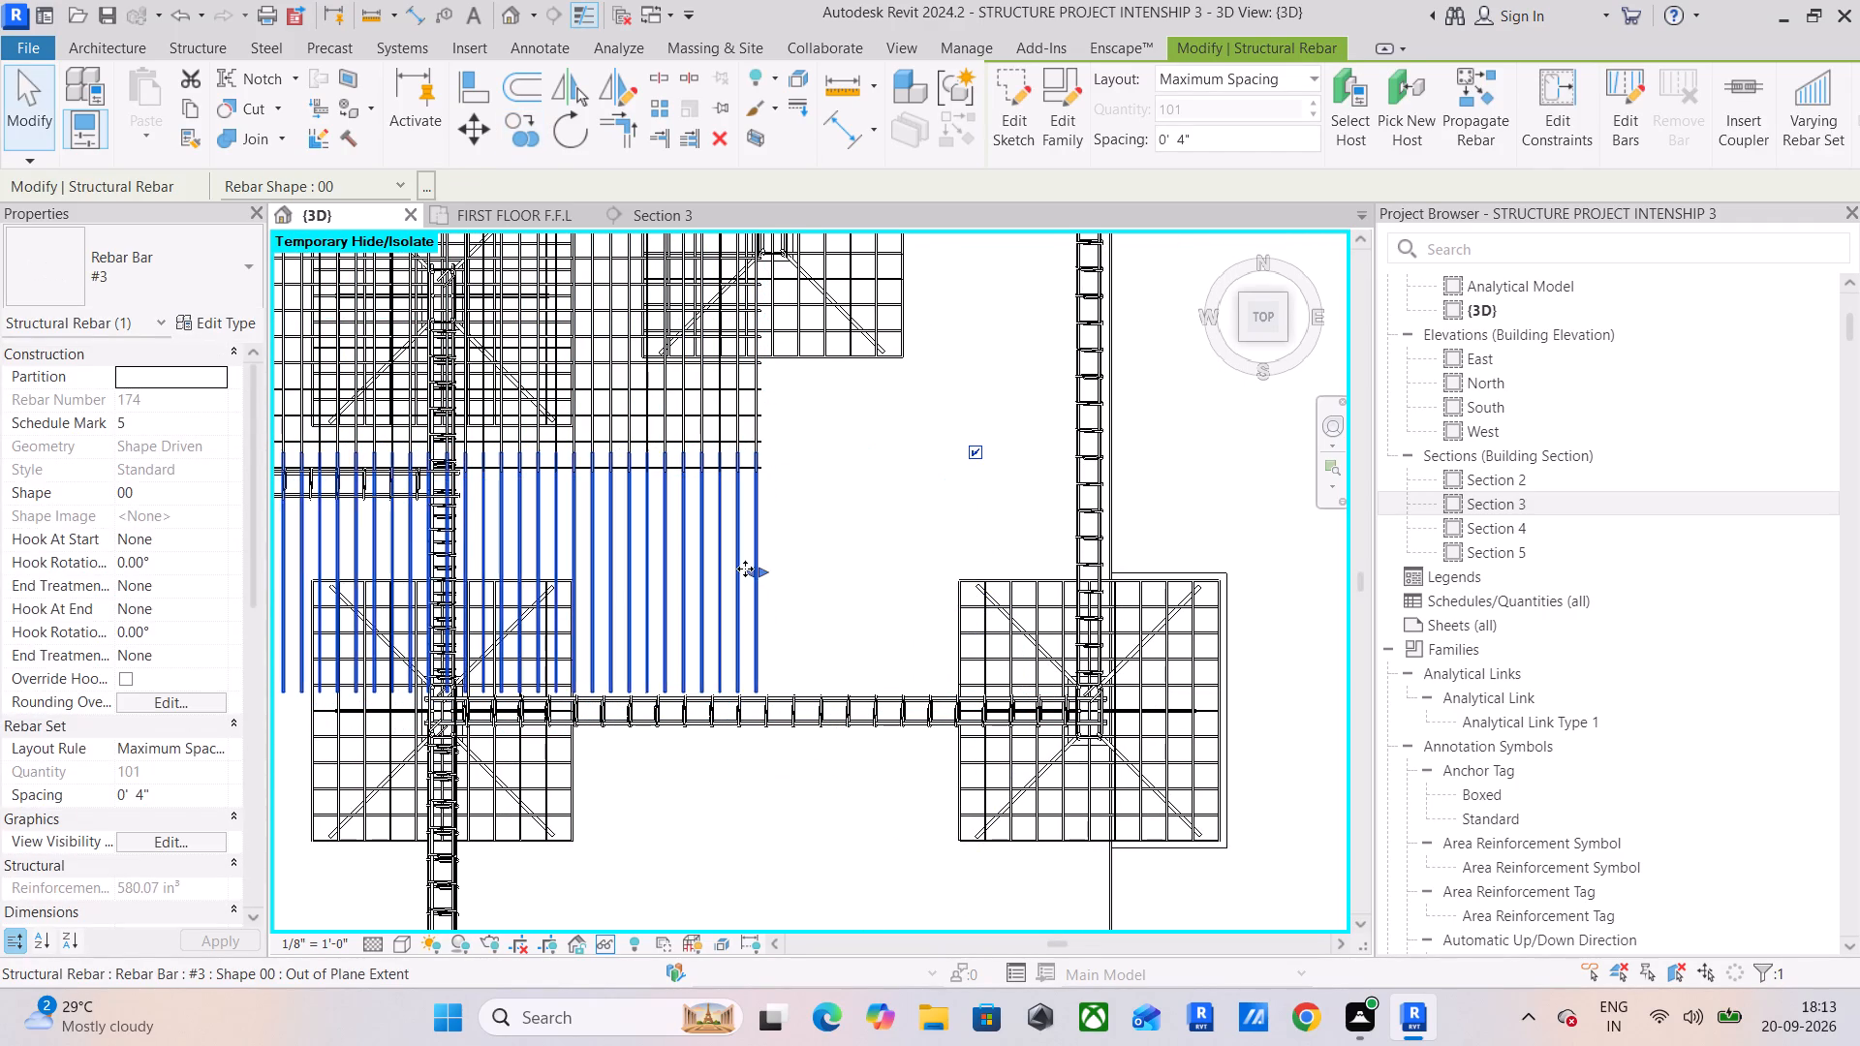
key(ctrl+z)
Copy the trimmed band's north-south and east-west #3 bar sets together south, from their southeast corner to the next beam's north edge.
click(750, 463)
scroll(750, 463, up, 4)
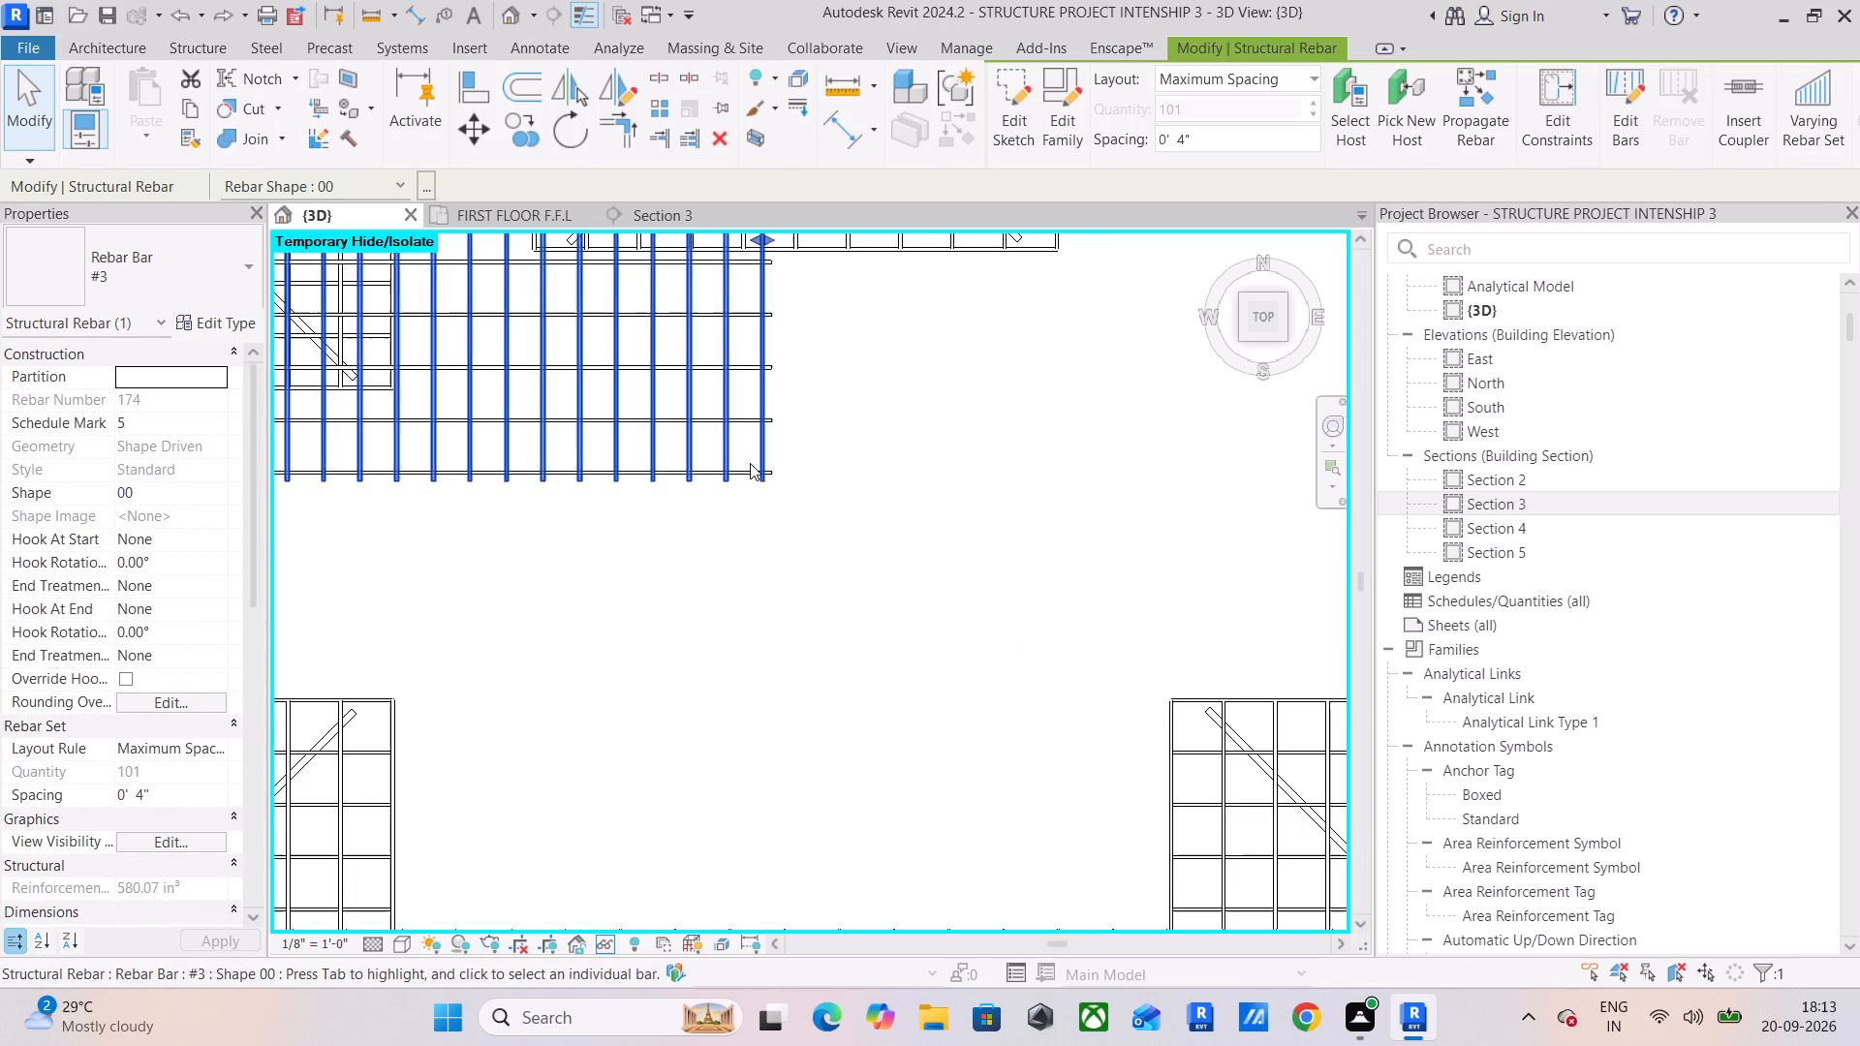
scroll(750, 463, up, 6)
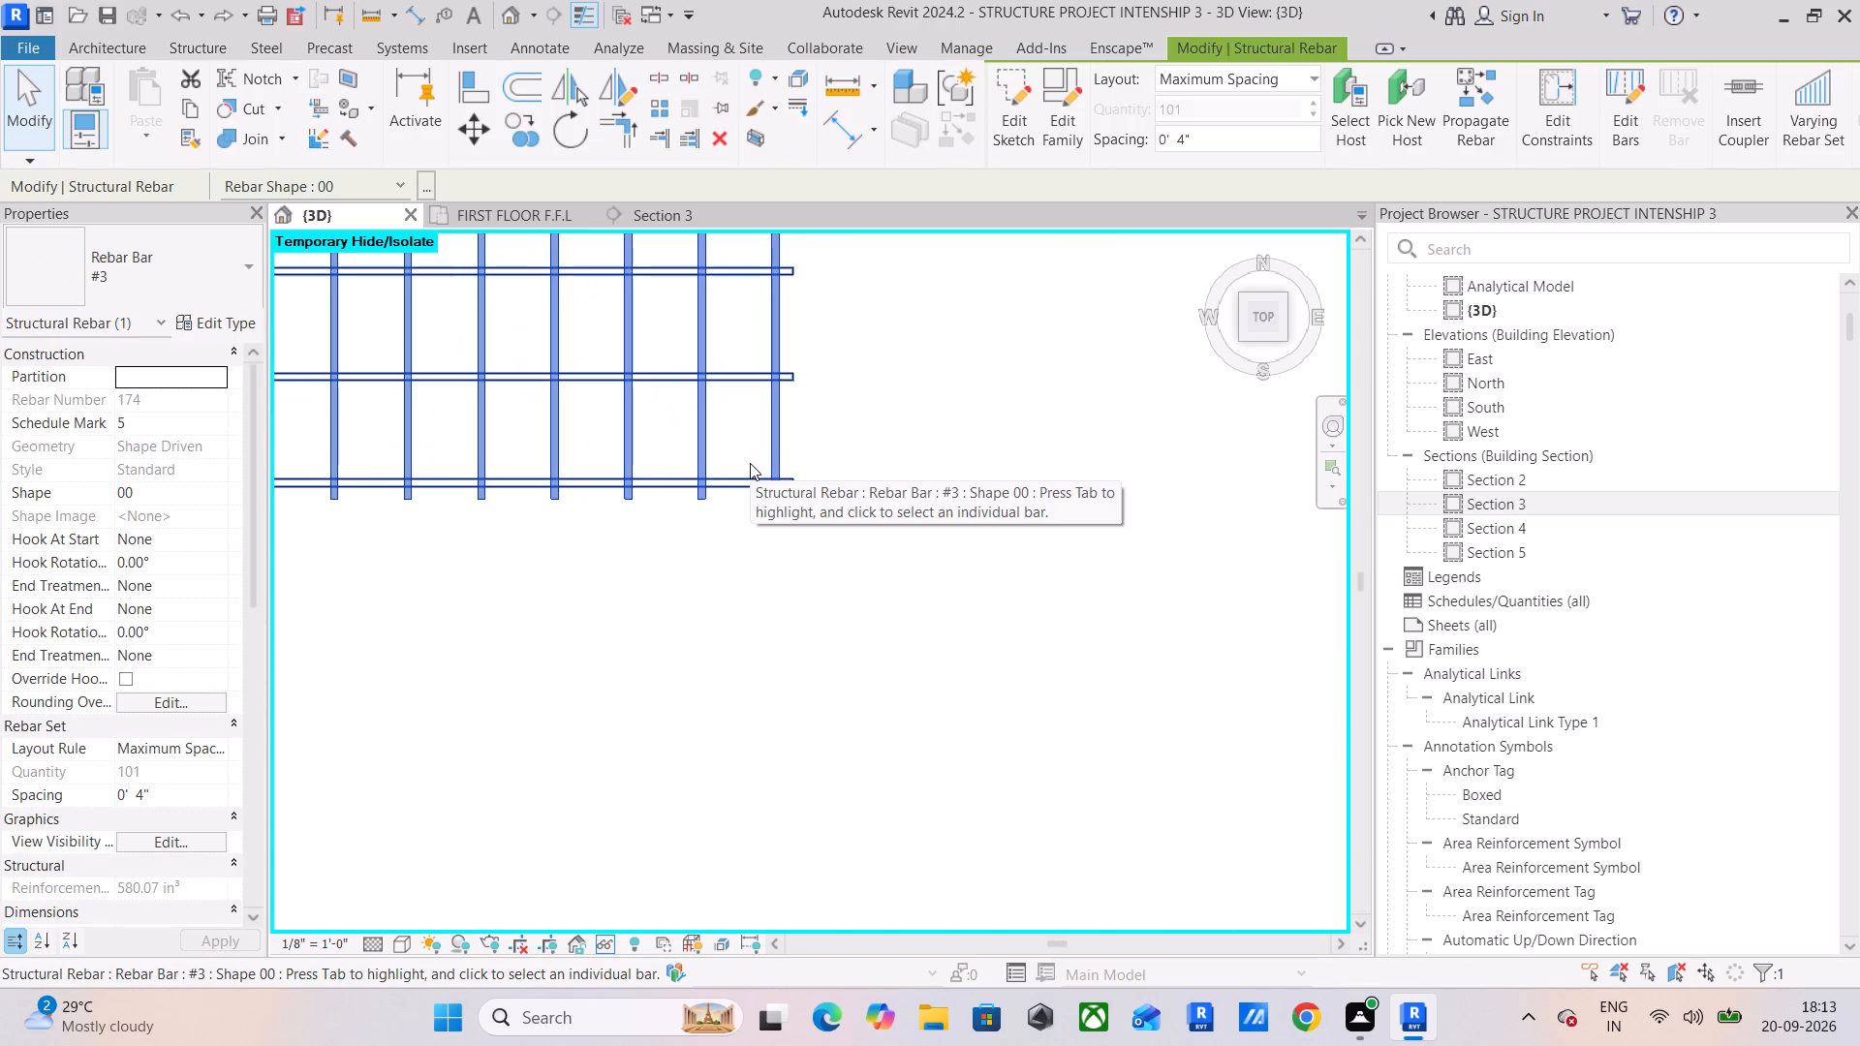
ctrl+click(735, 479)
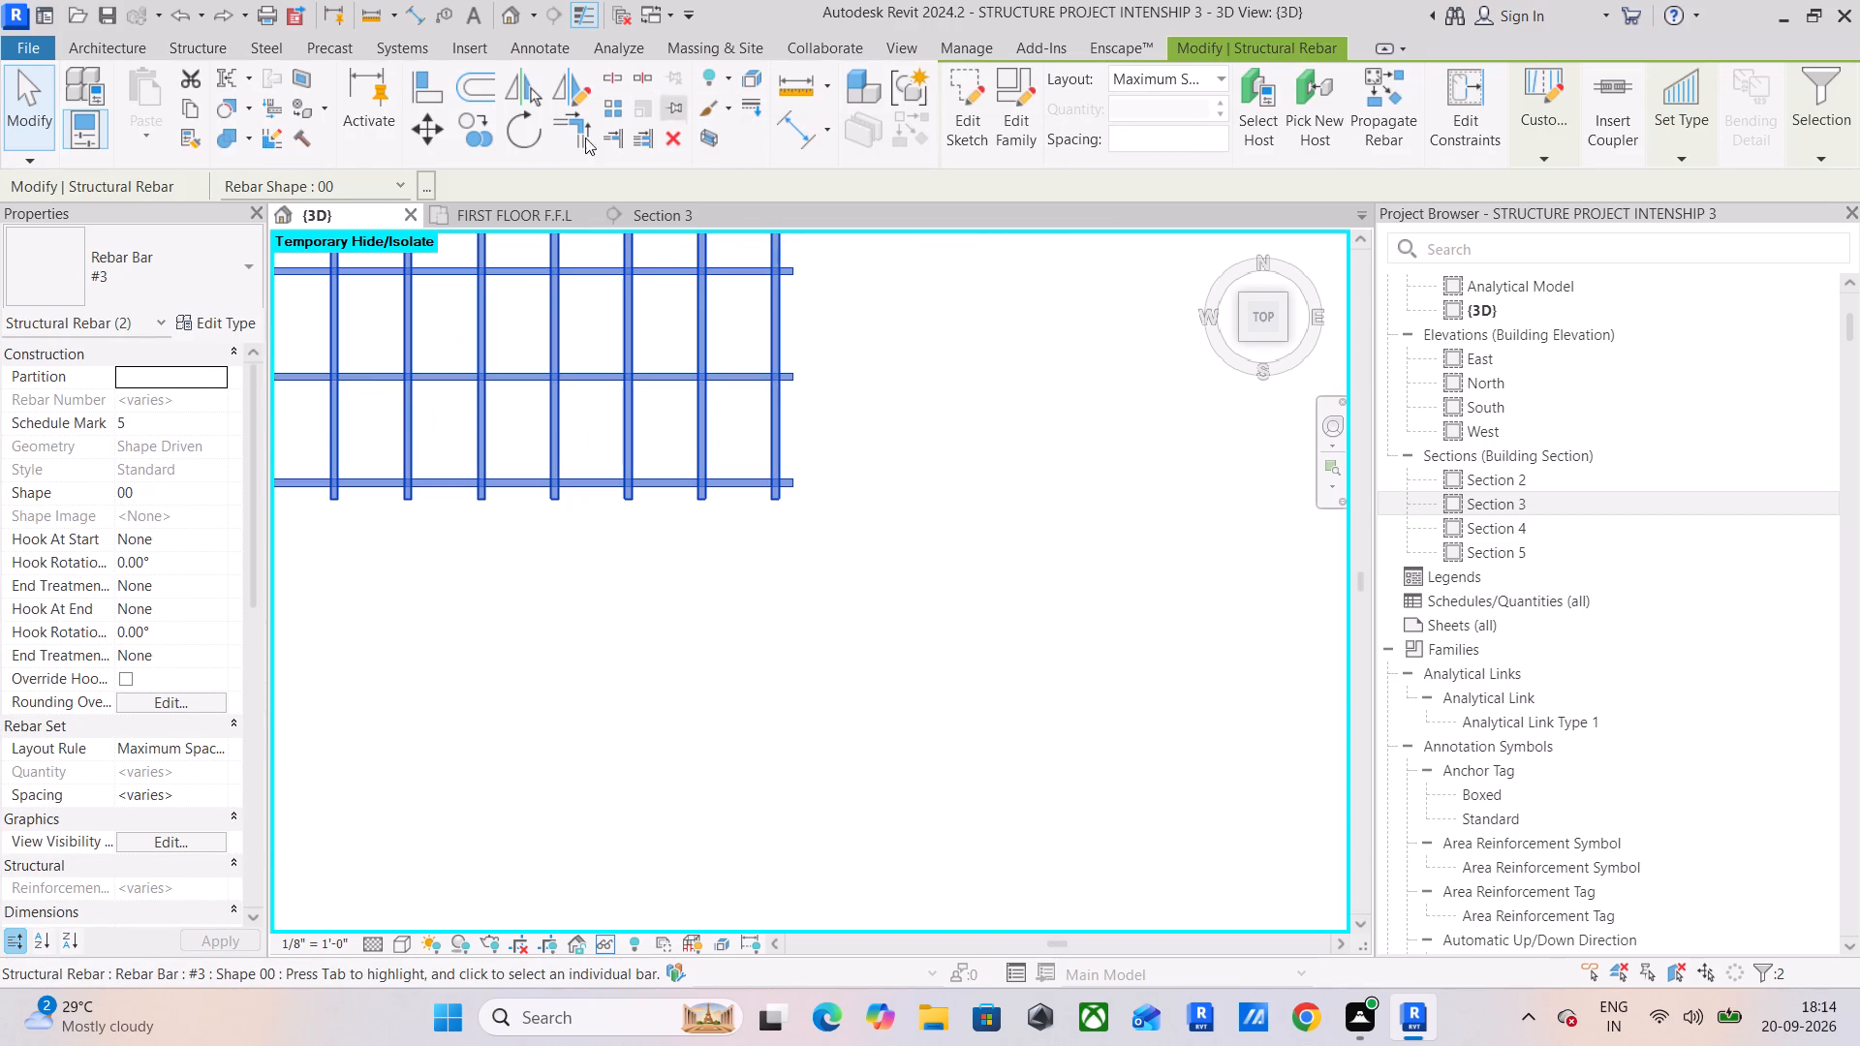
click(486, 140)
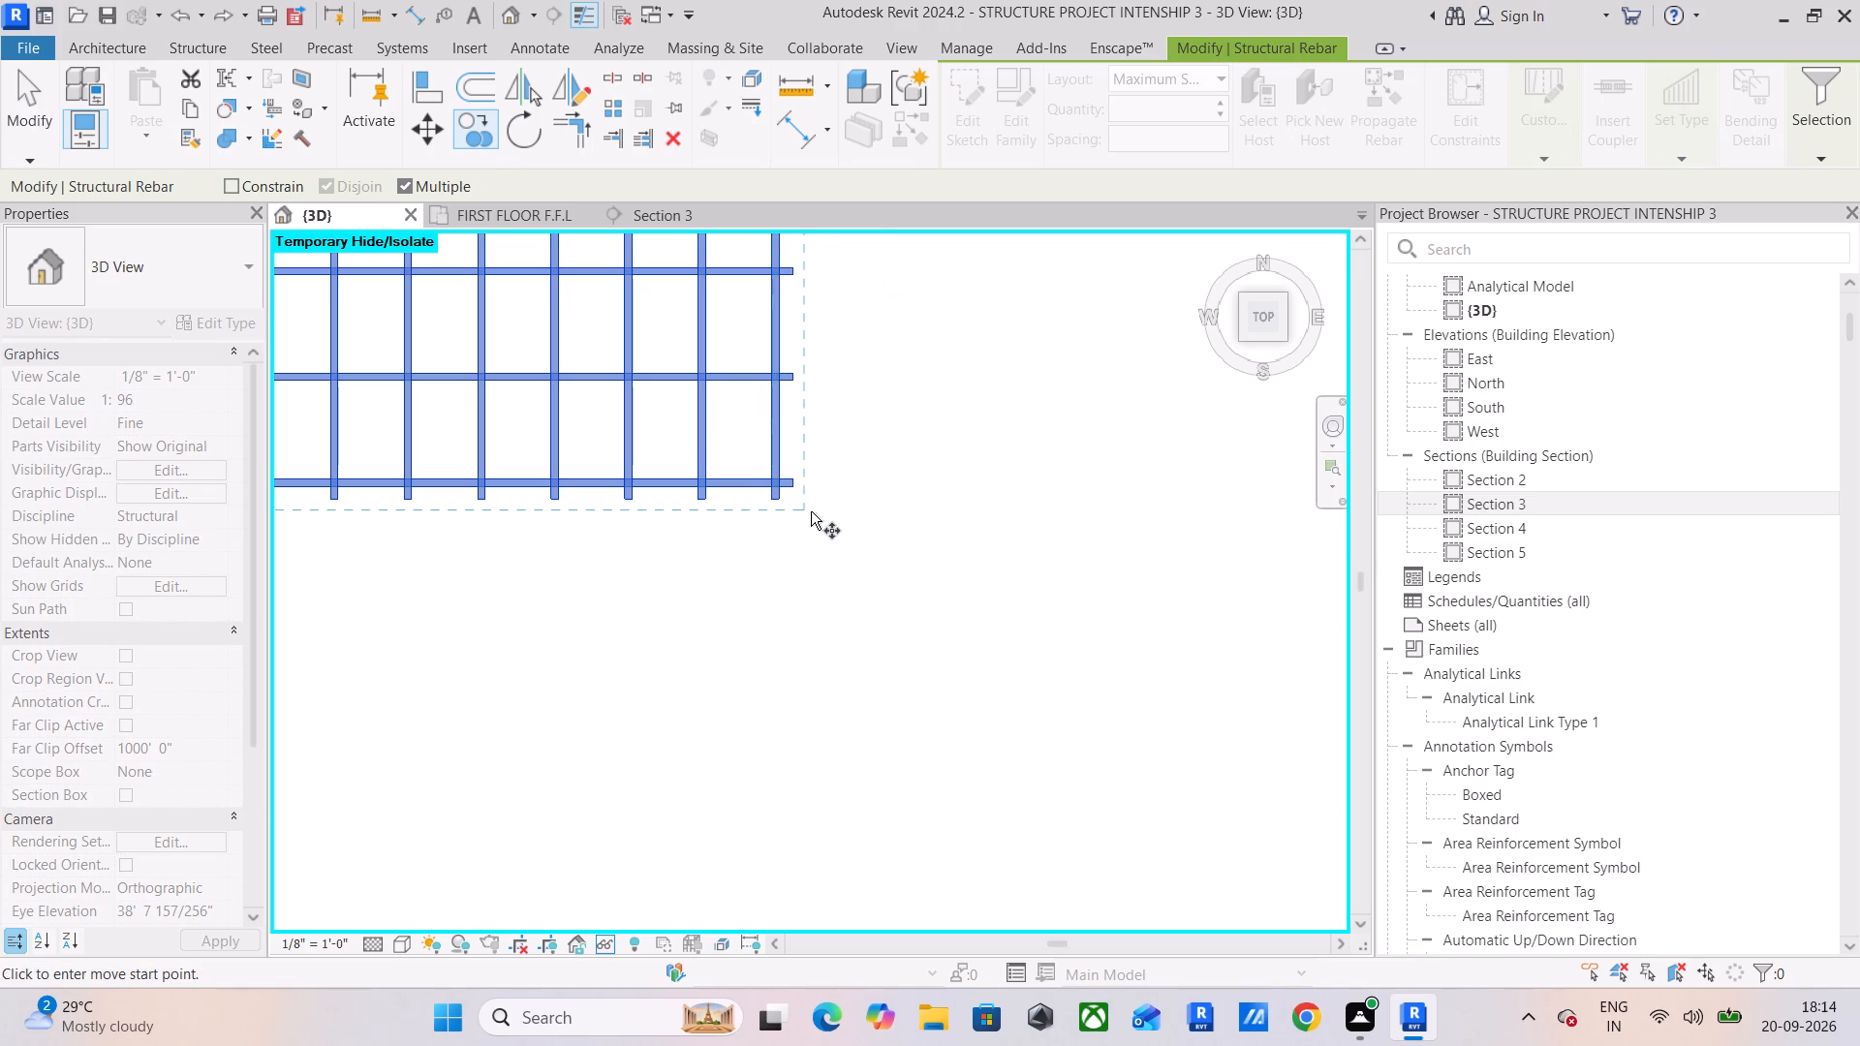
click(777, 503)
scroll(787, 542, down, 7)
middle_drag(788, 548, 792, 340)
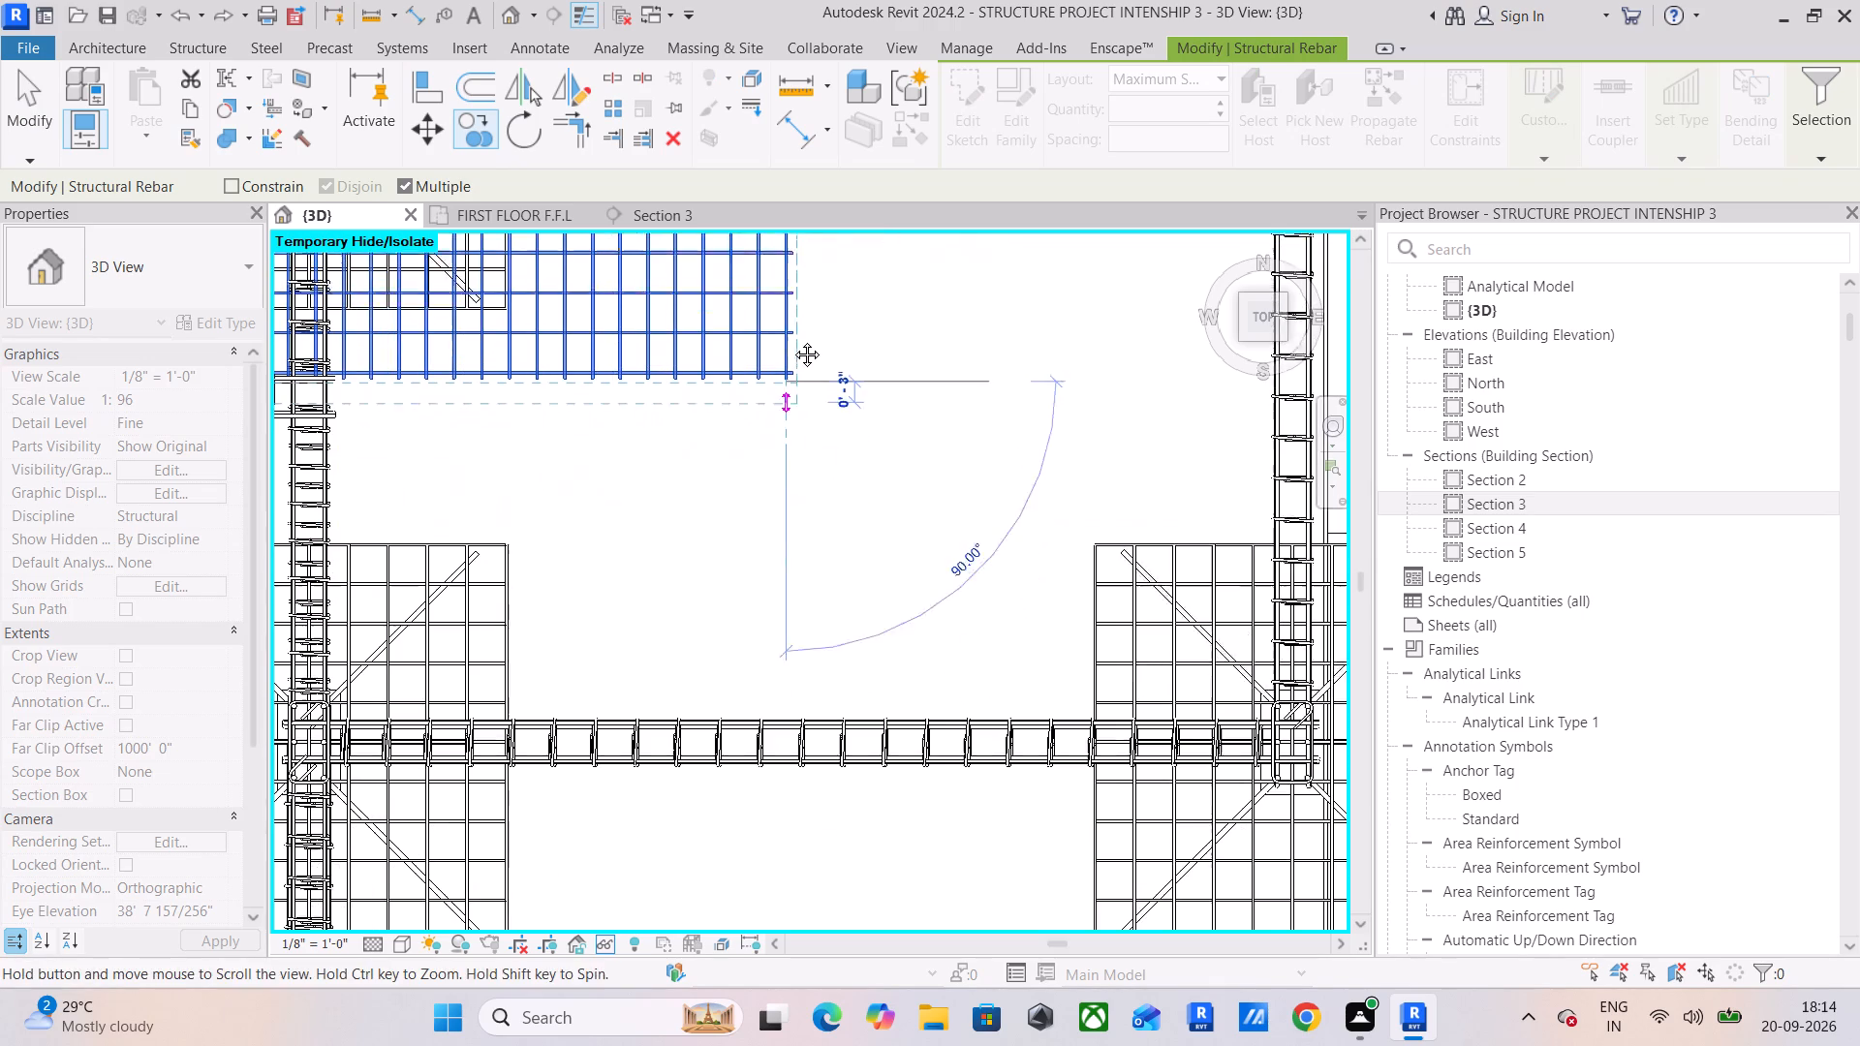
middle_drag(792, 340, 792, 339)
scroll(791, 657, up, 12)
click(777, 698)
scroll(788, 494, down, 6)
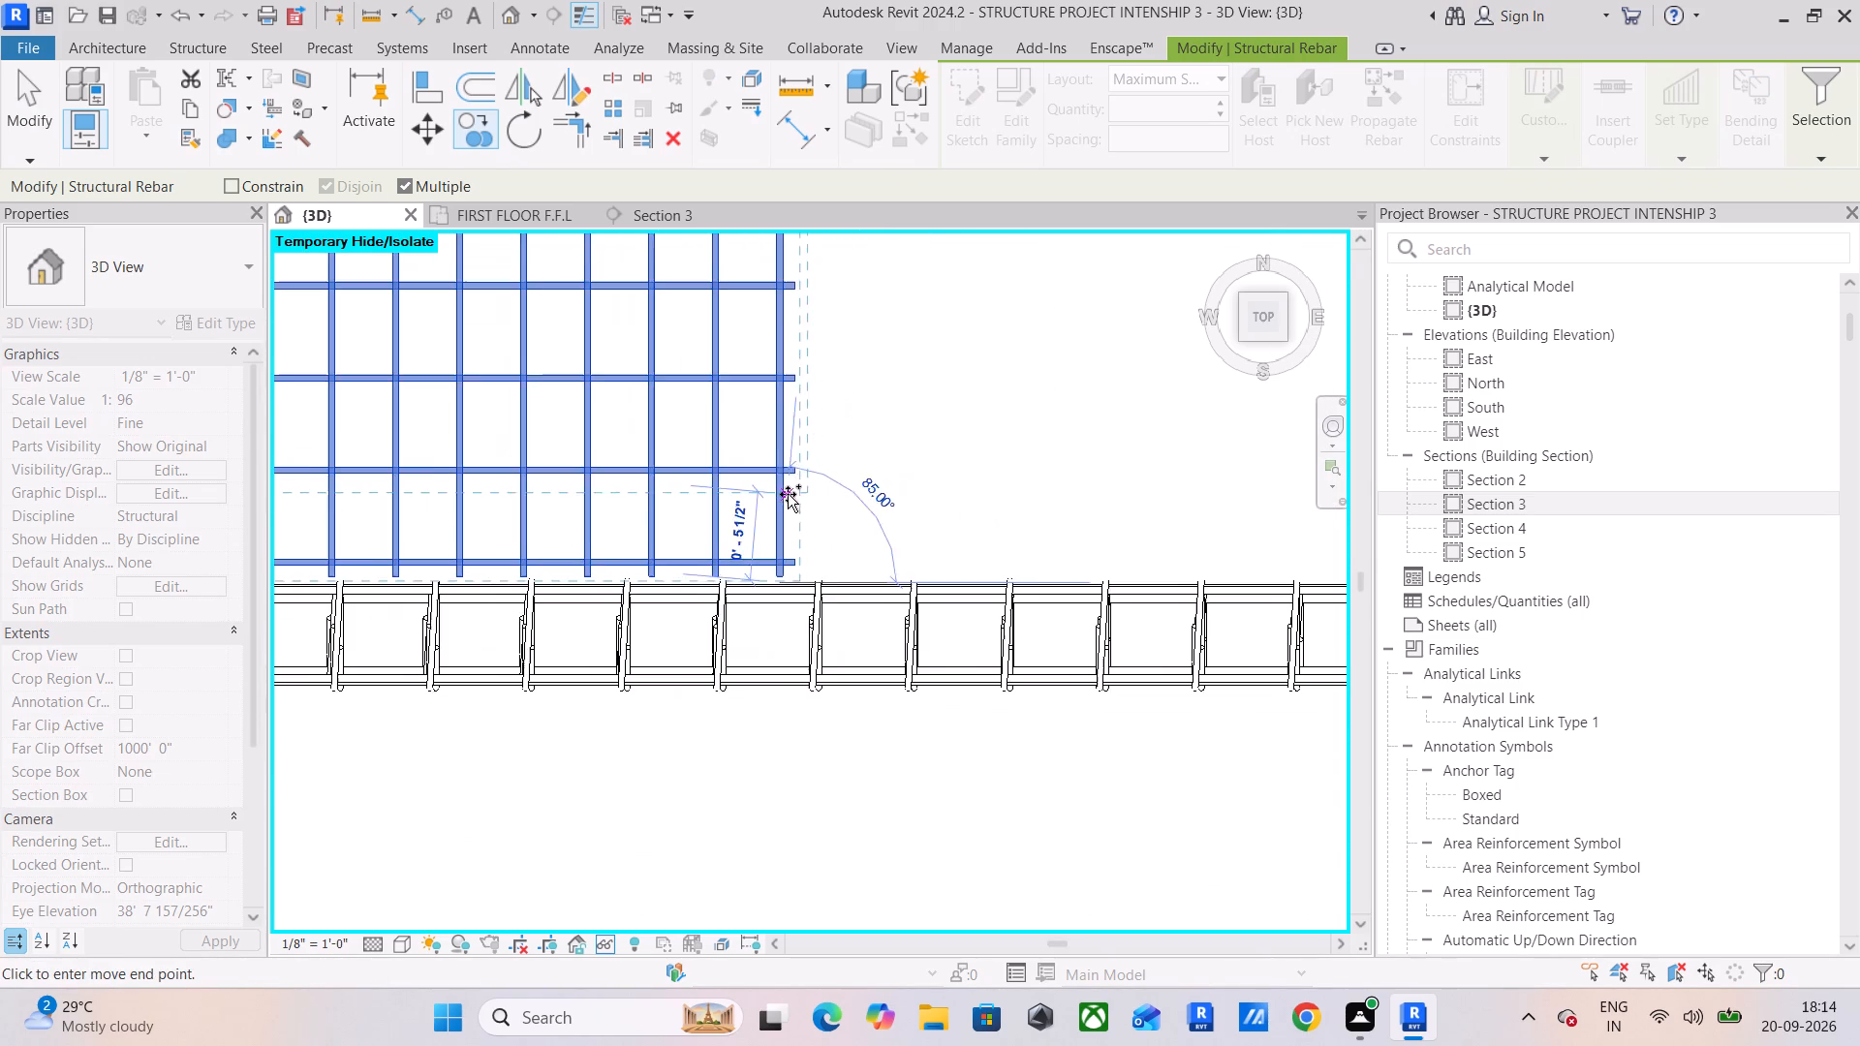
middle_drag(788, 493, 886, 689)
scroll(873, 605, down, 11)
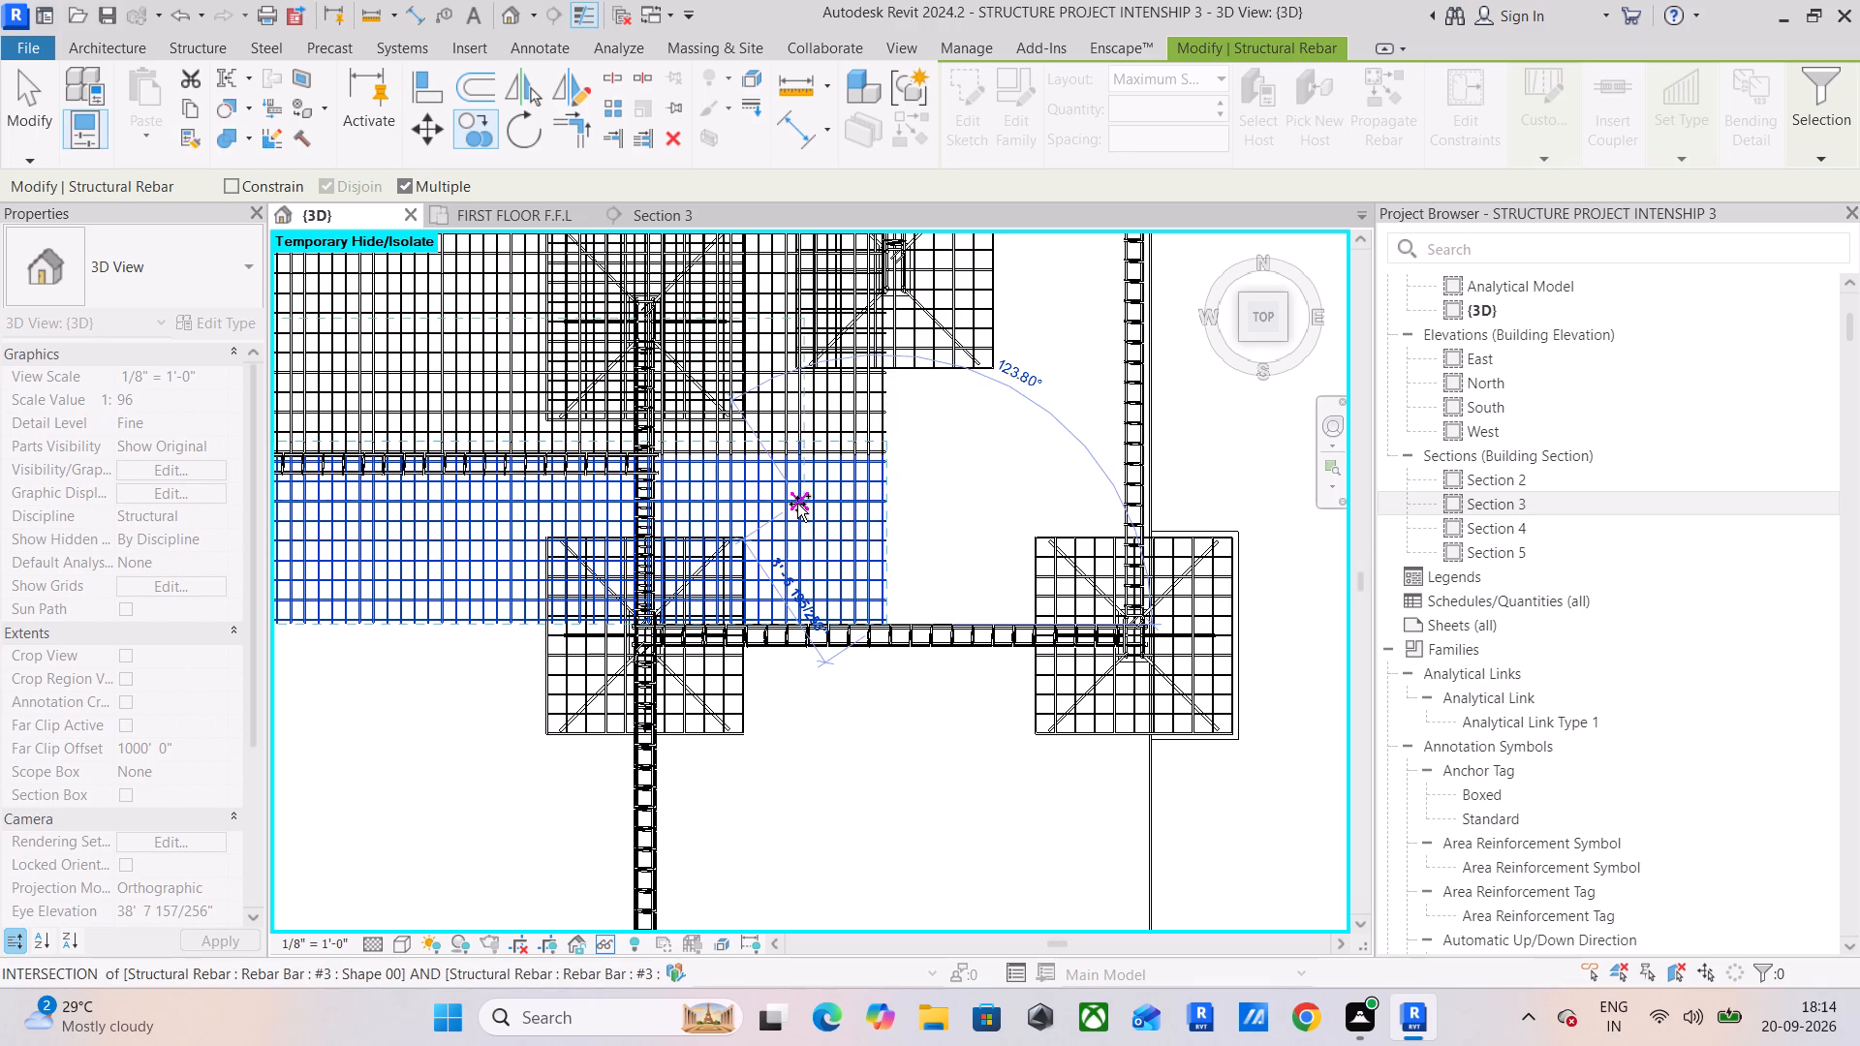
scroll(837, 509, down, 1)
middle_drag(838, 509, 1003, 515)
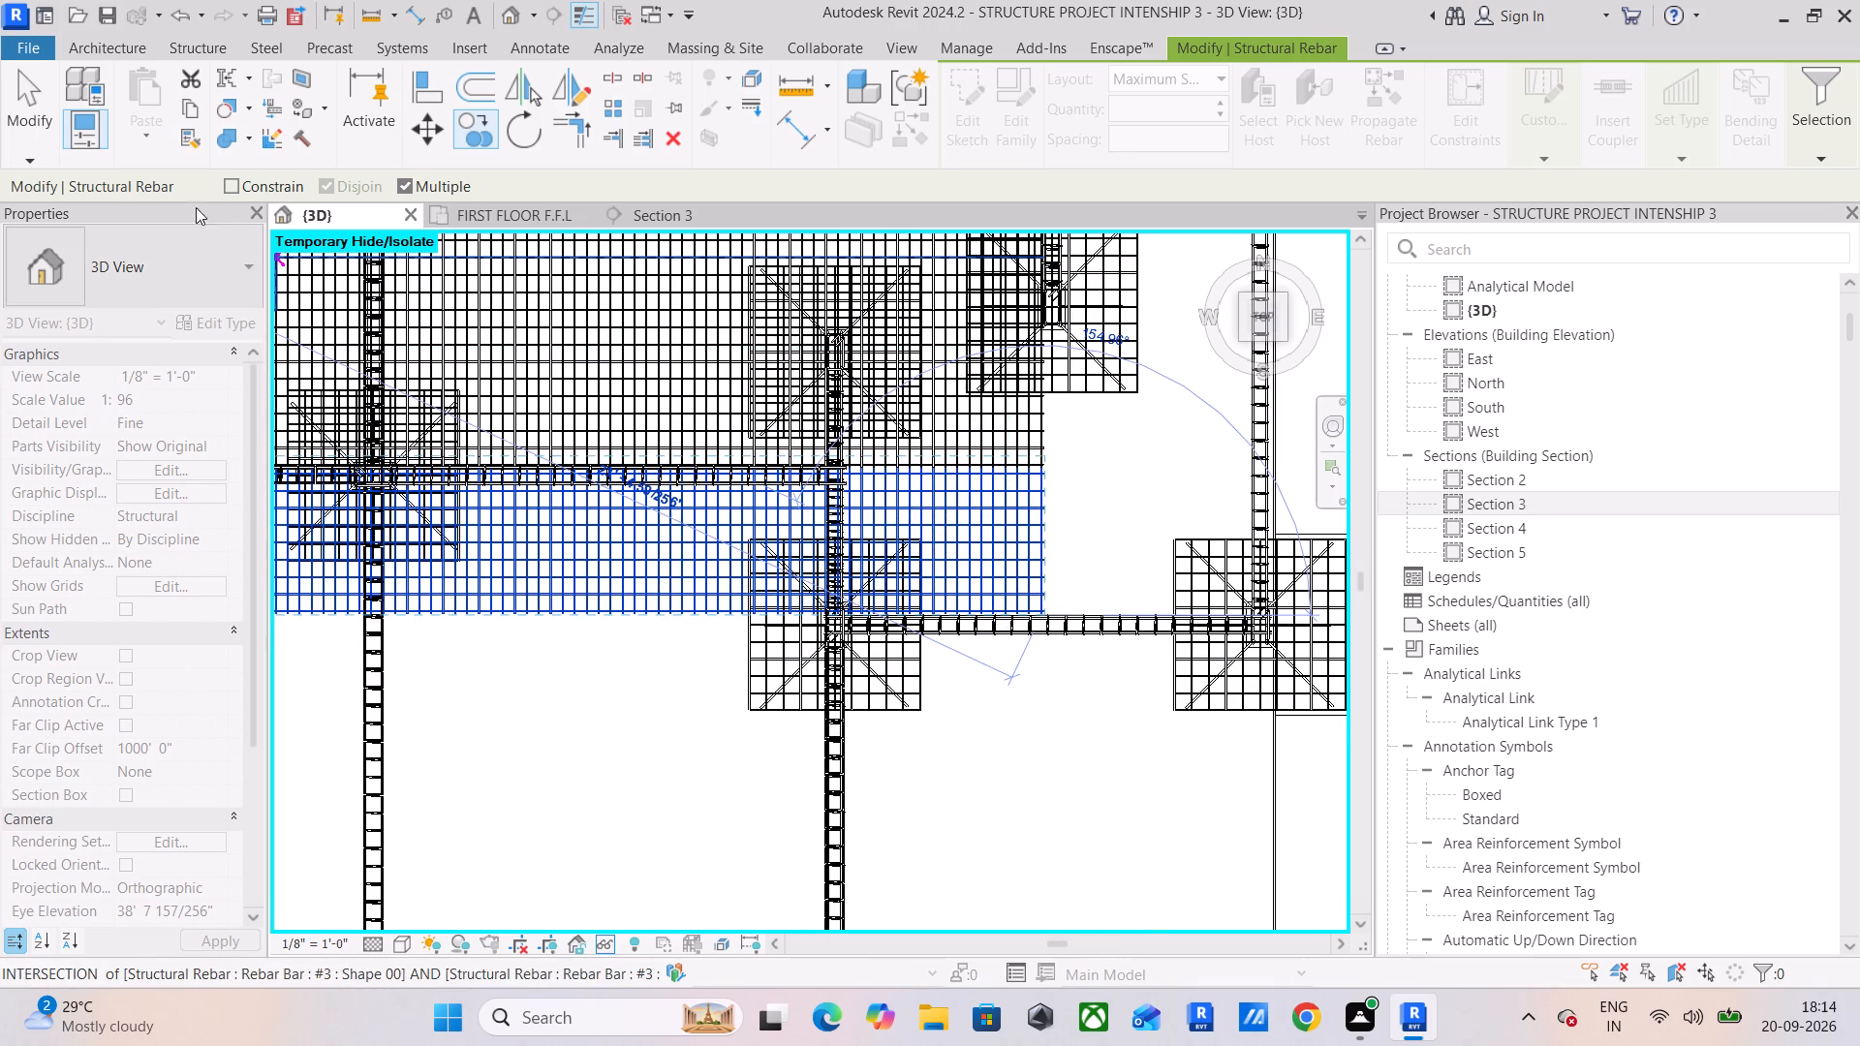
click(19, 99)
Shorten the west ends of the copied east-west #3 bars to the east side of the middle north-south beam that continues southward.
scroll(485, 601, down, 5)
middle_drag(485, 601, 683, 600)
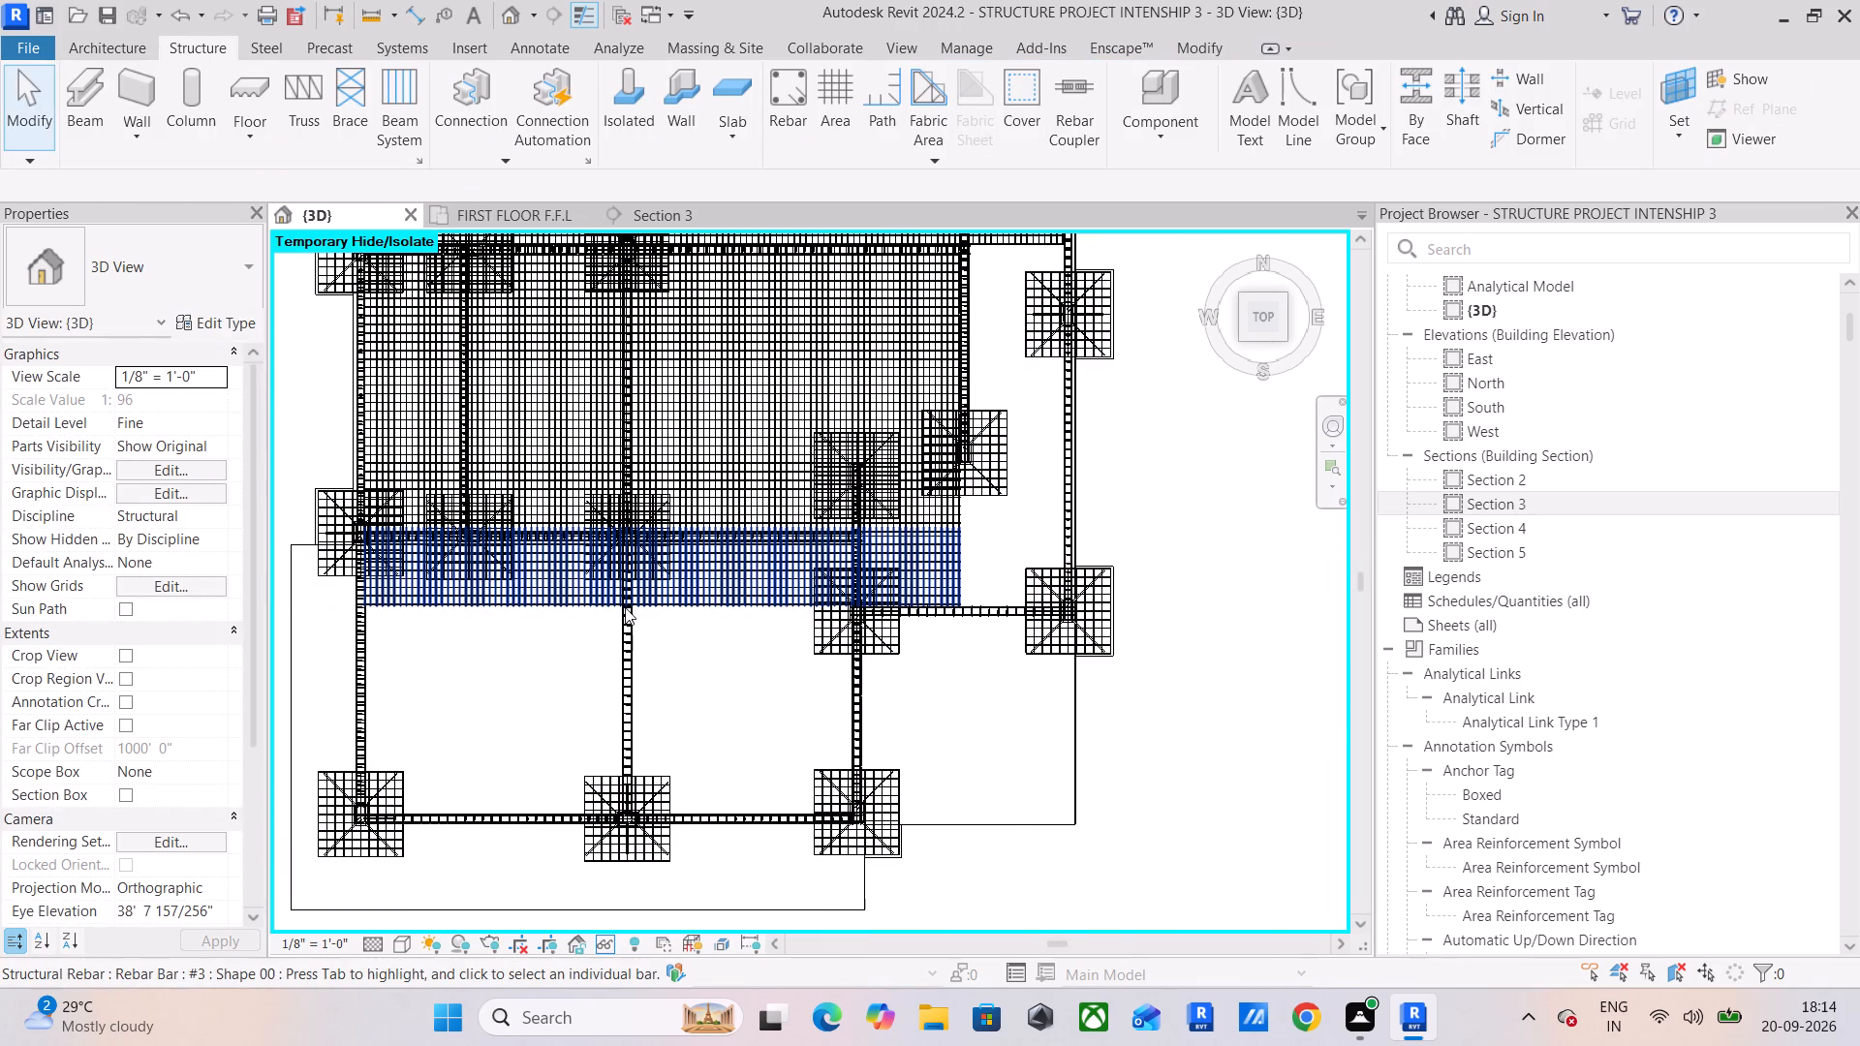
click(466, 596)
scroll(371, 580, up, 6)
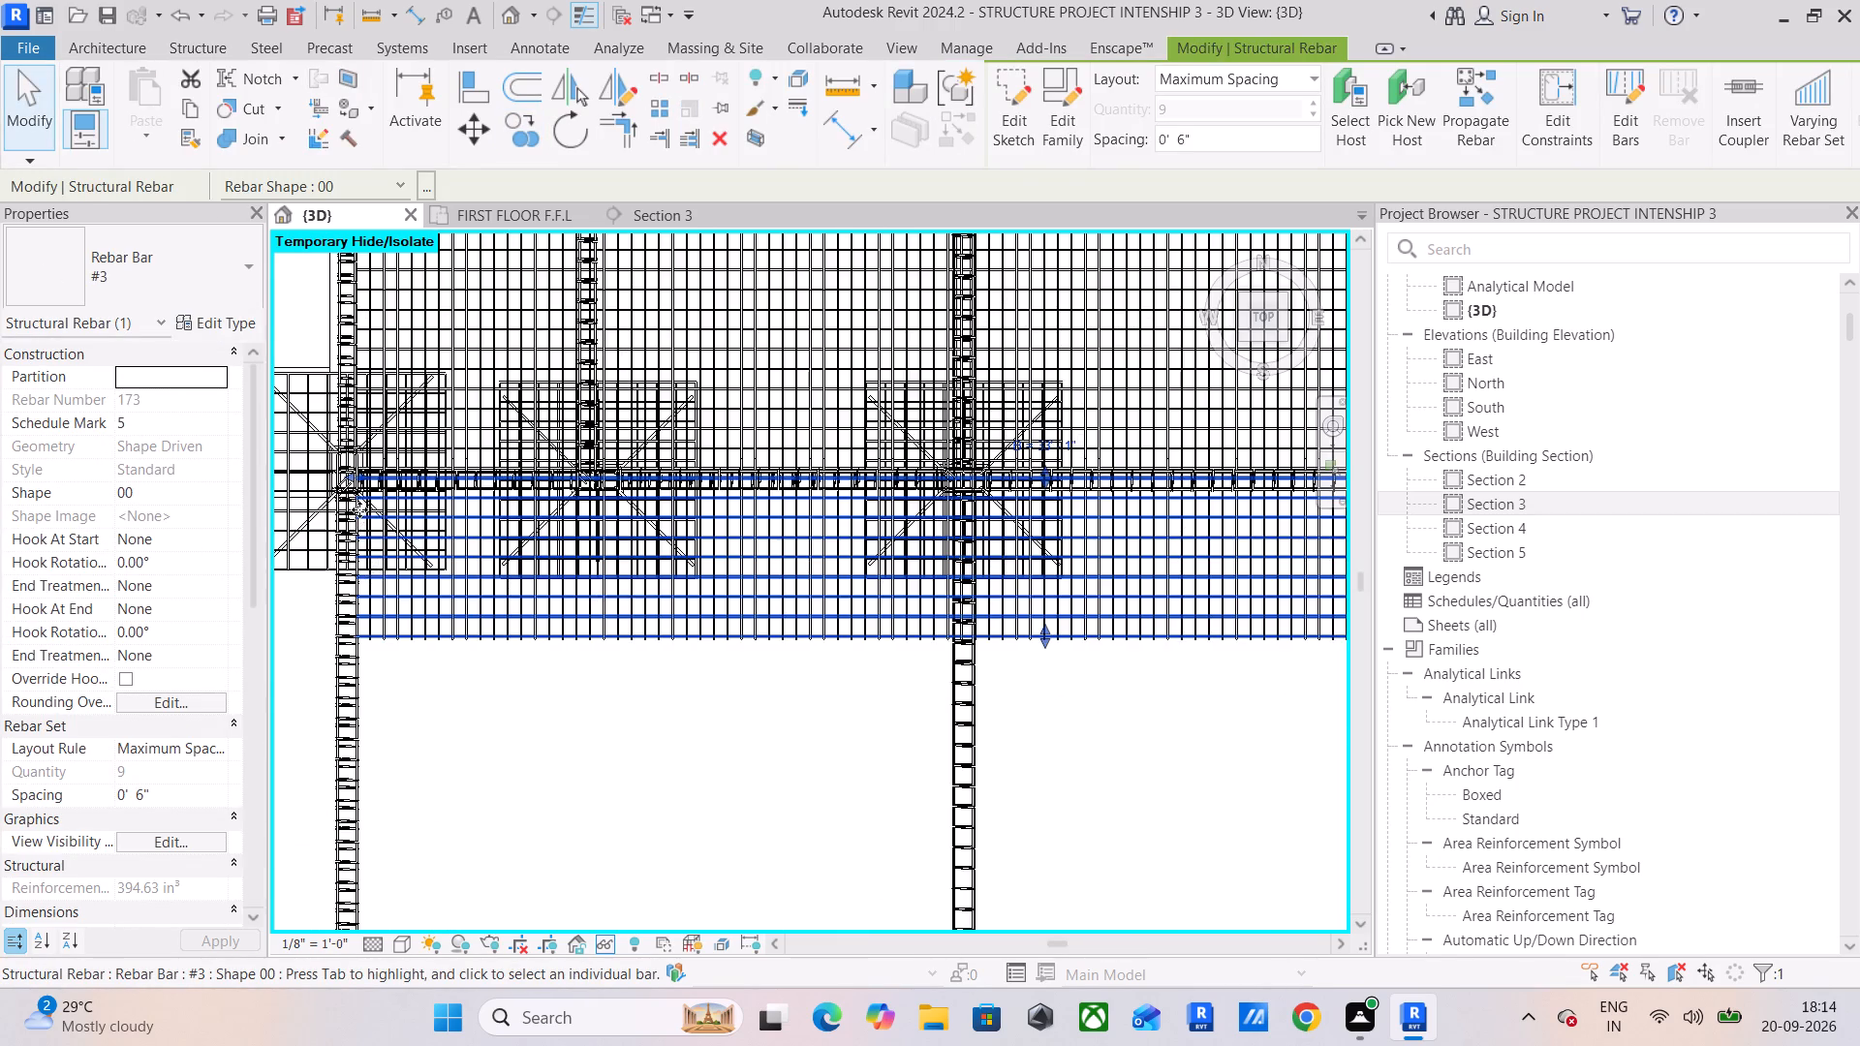
scroll(359, 509, up, 5)
drag(356, 445, 416, 450)
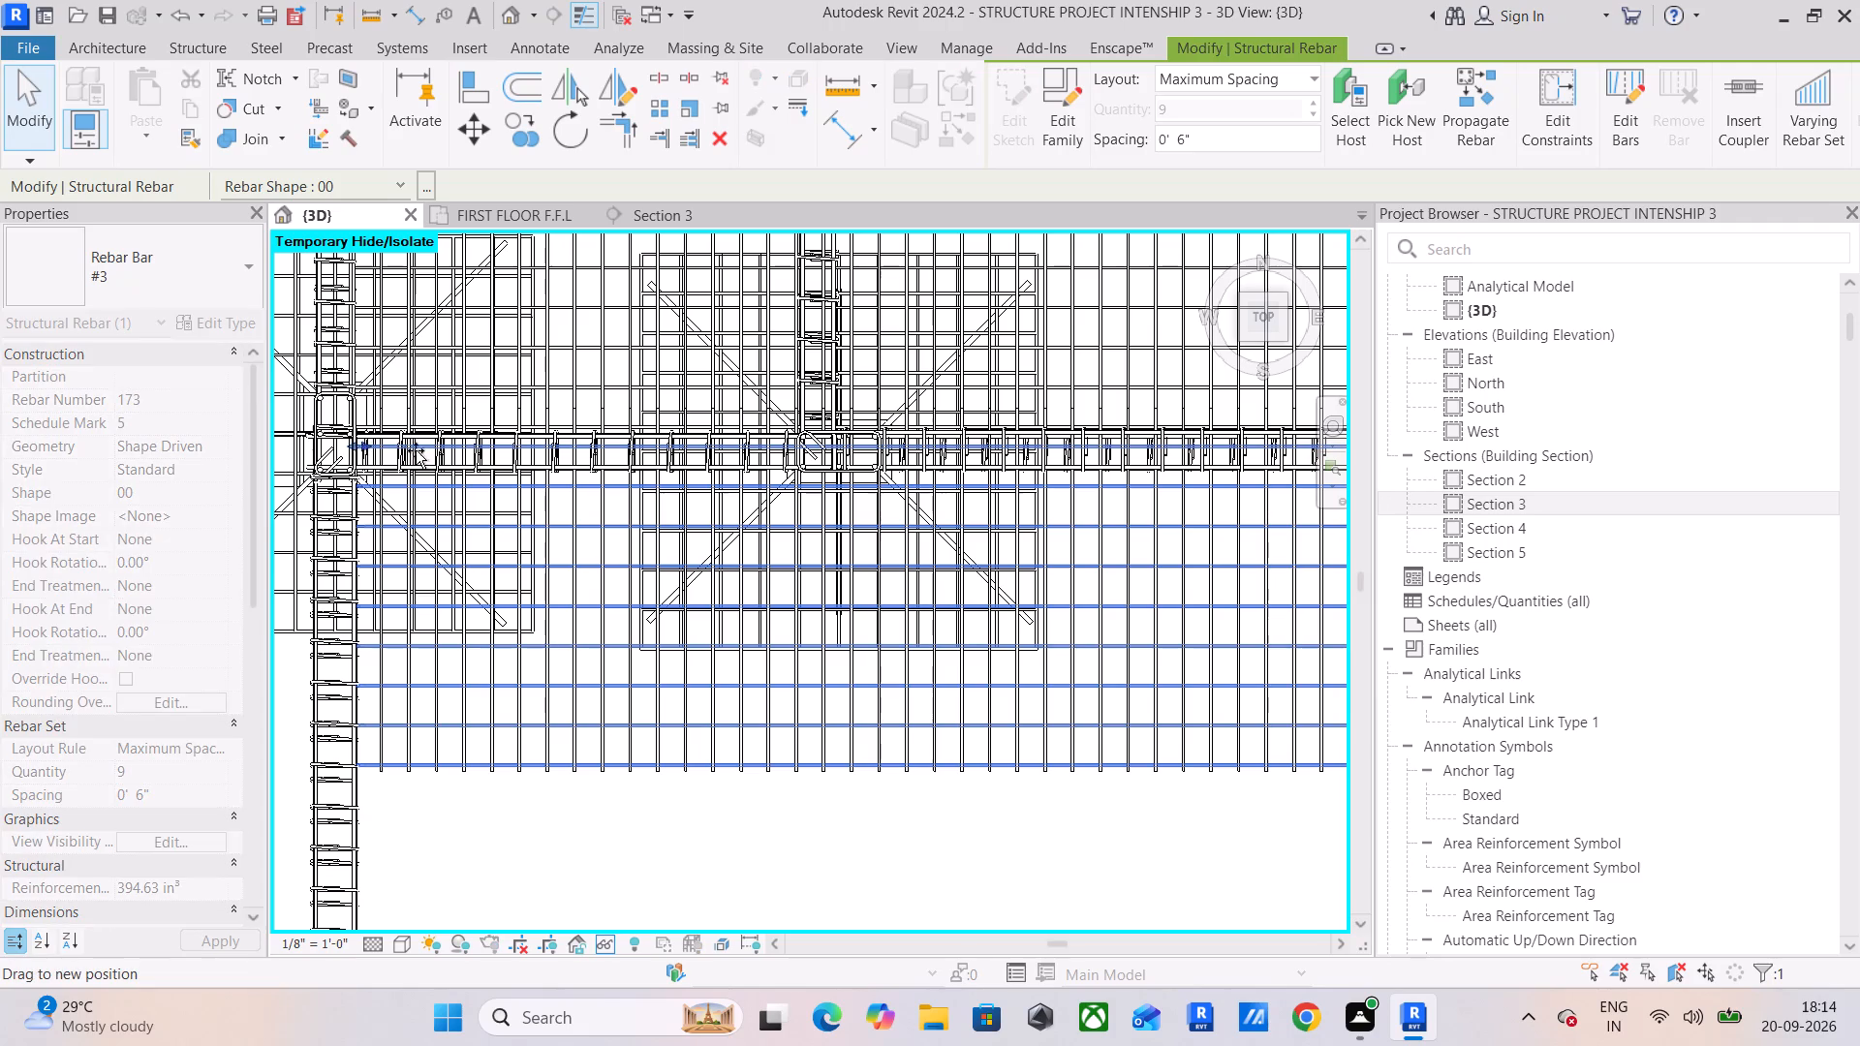
drag(416, 450, 1056, 512)
scroll(1056, 512, down, 4)
middle_drag(1056, 512, 559, 474)
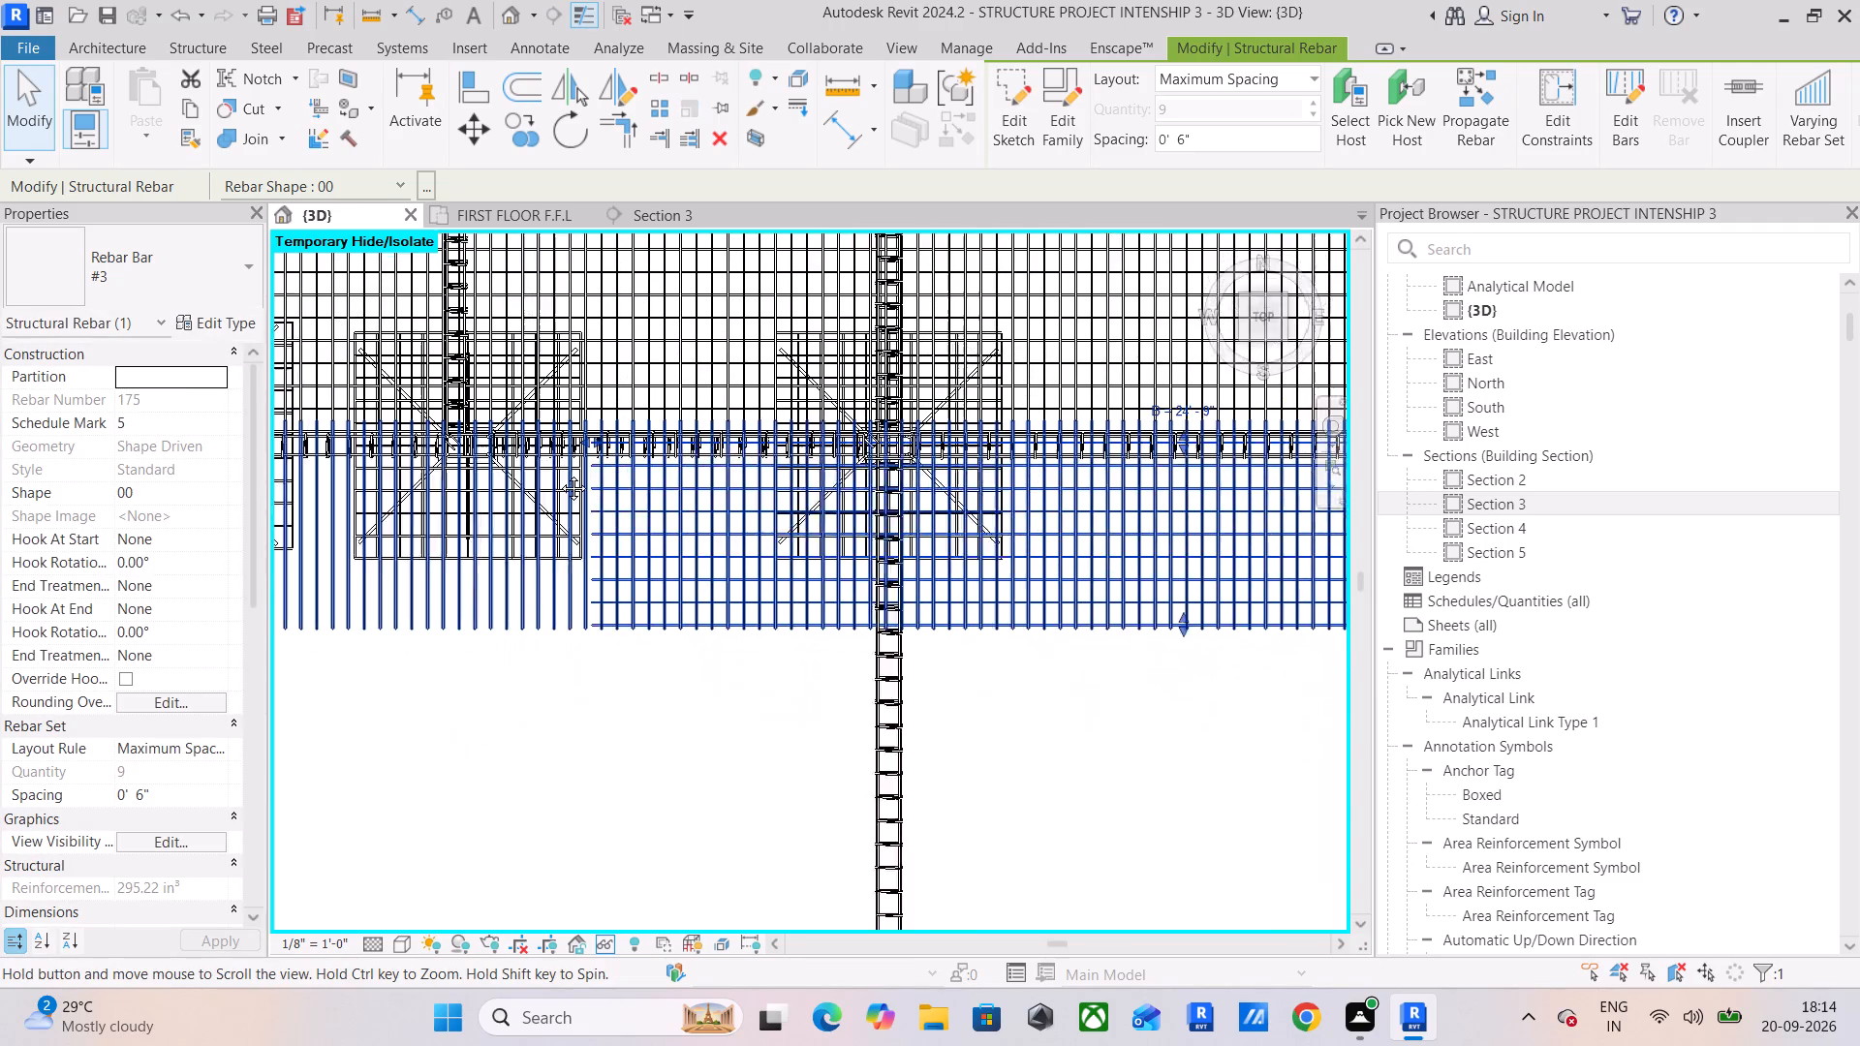
middle_drag(559, 474, 555, 474)
drag(564, 433, 876, 484)
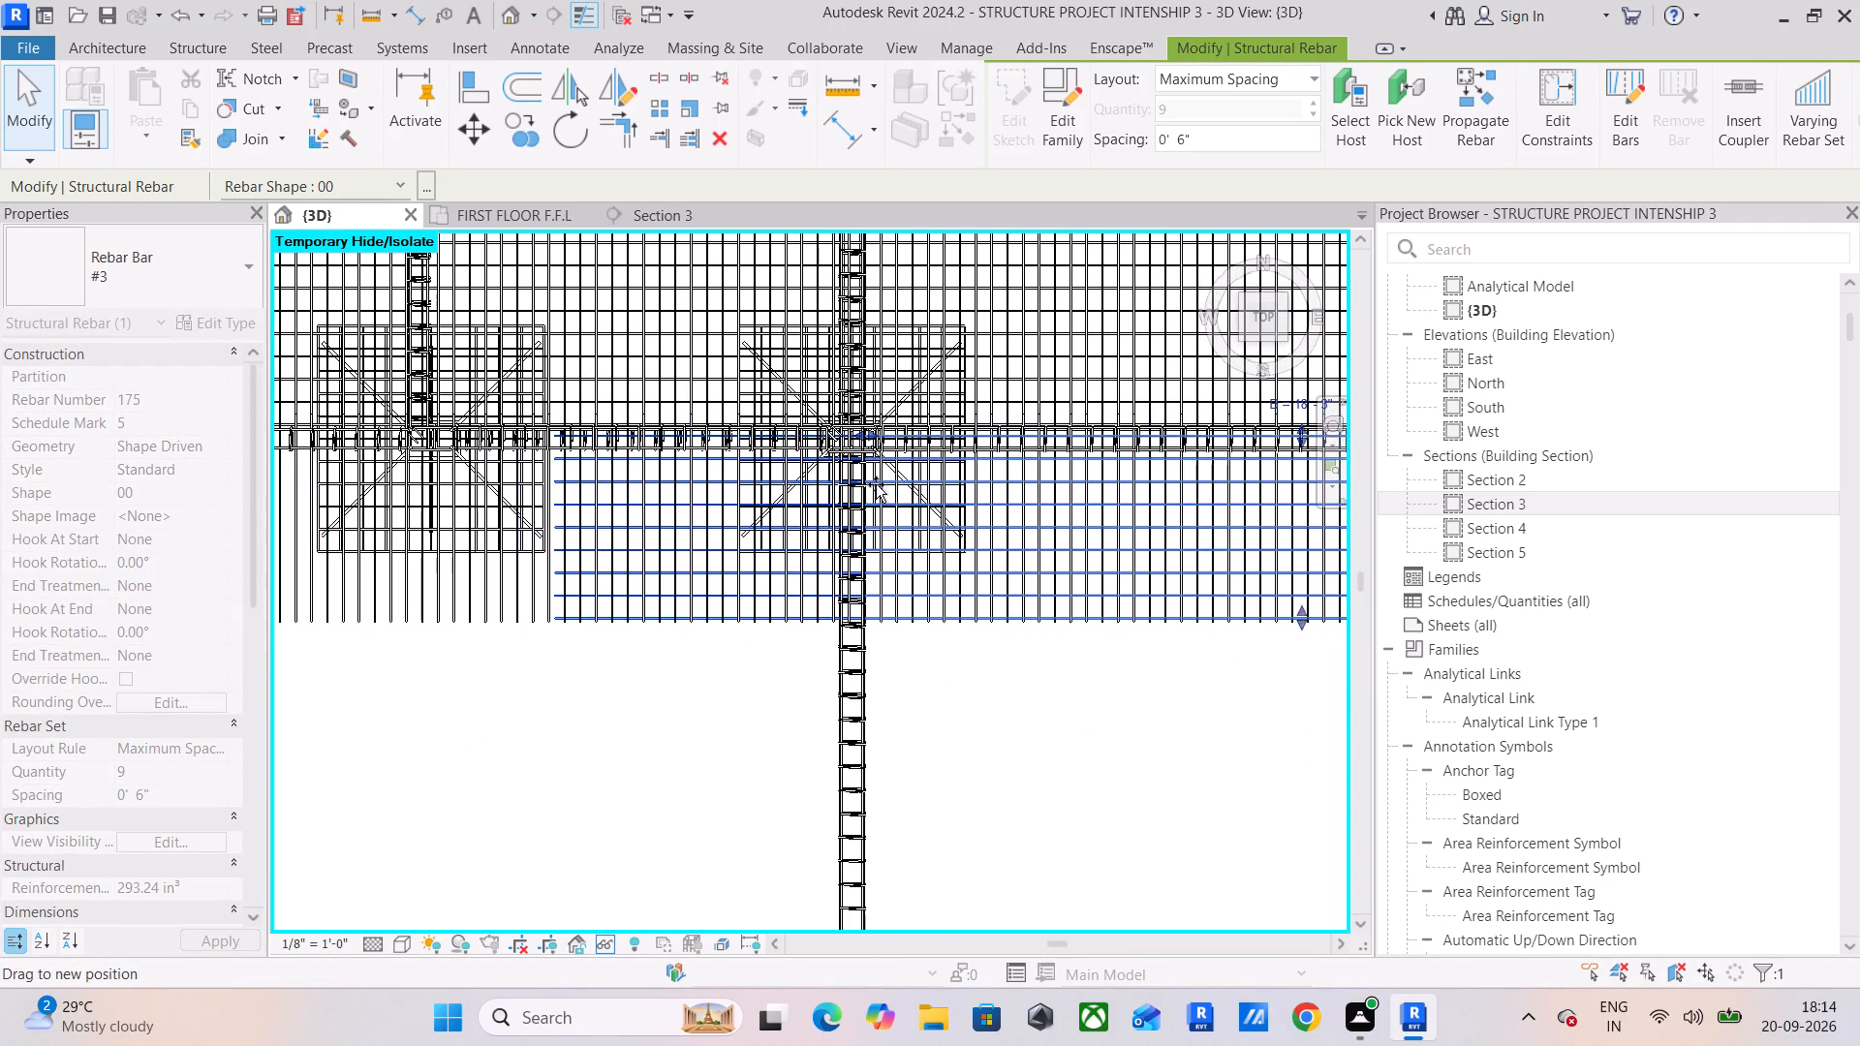
drag(876, 484, 893, 487)
scroll(893, 482, up, 10)
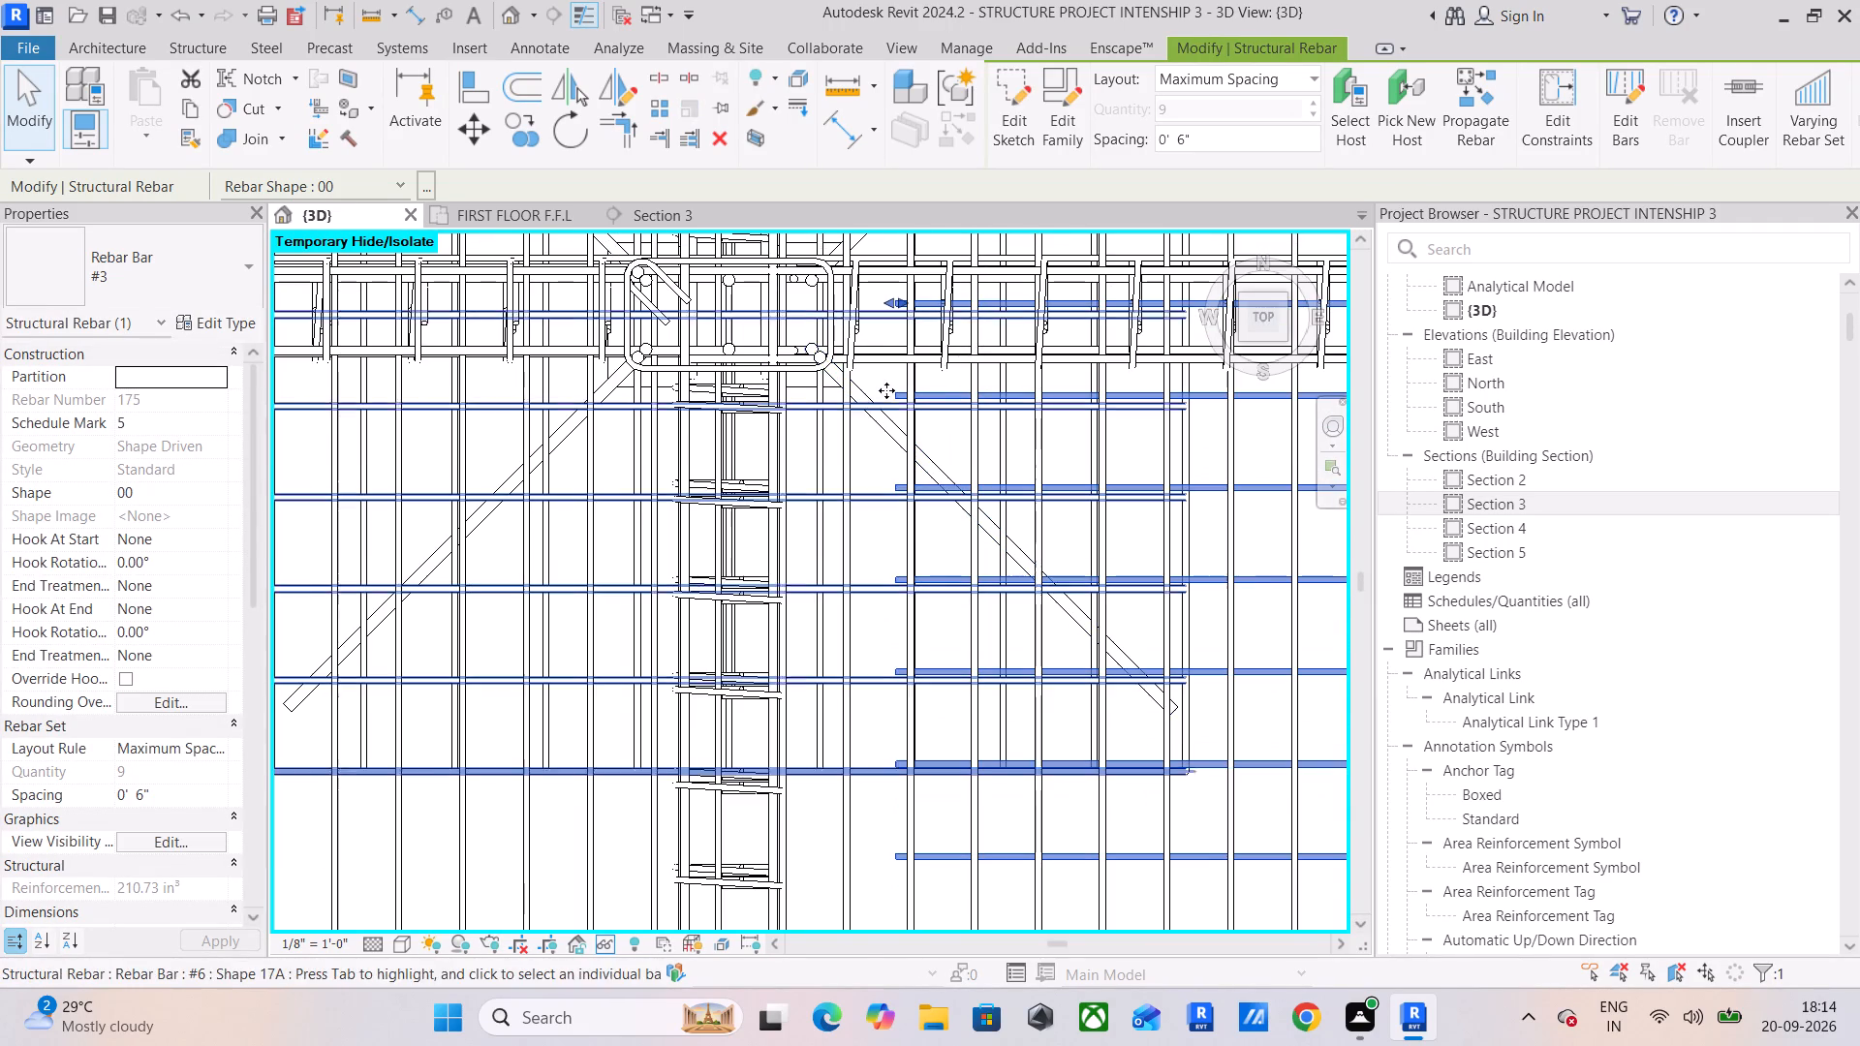
drag(890, 301, 798, 293)
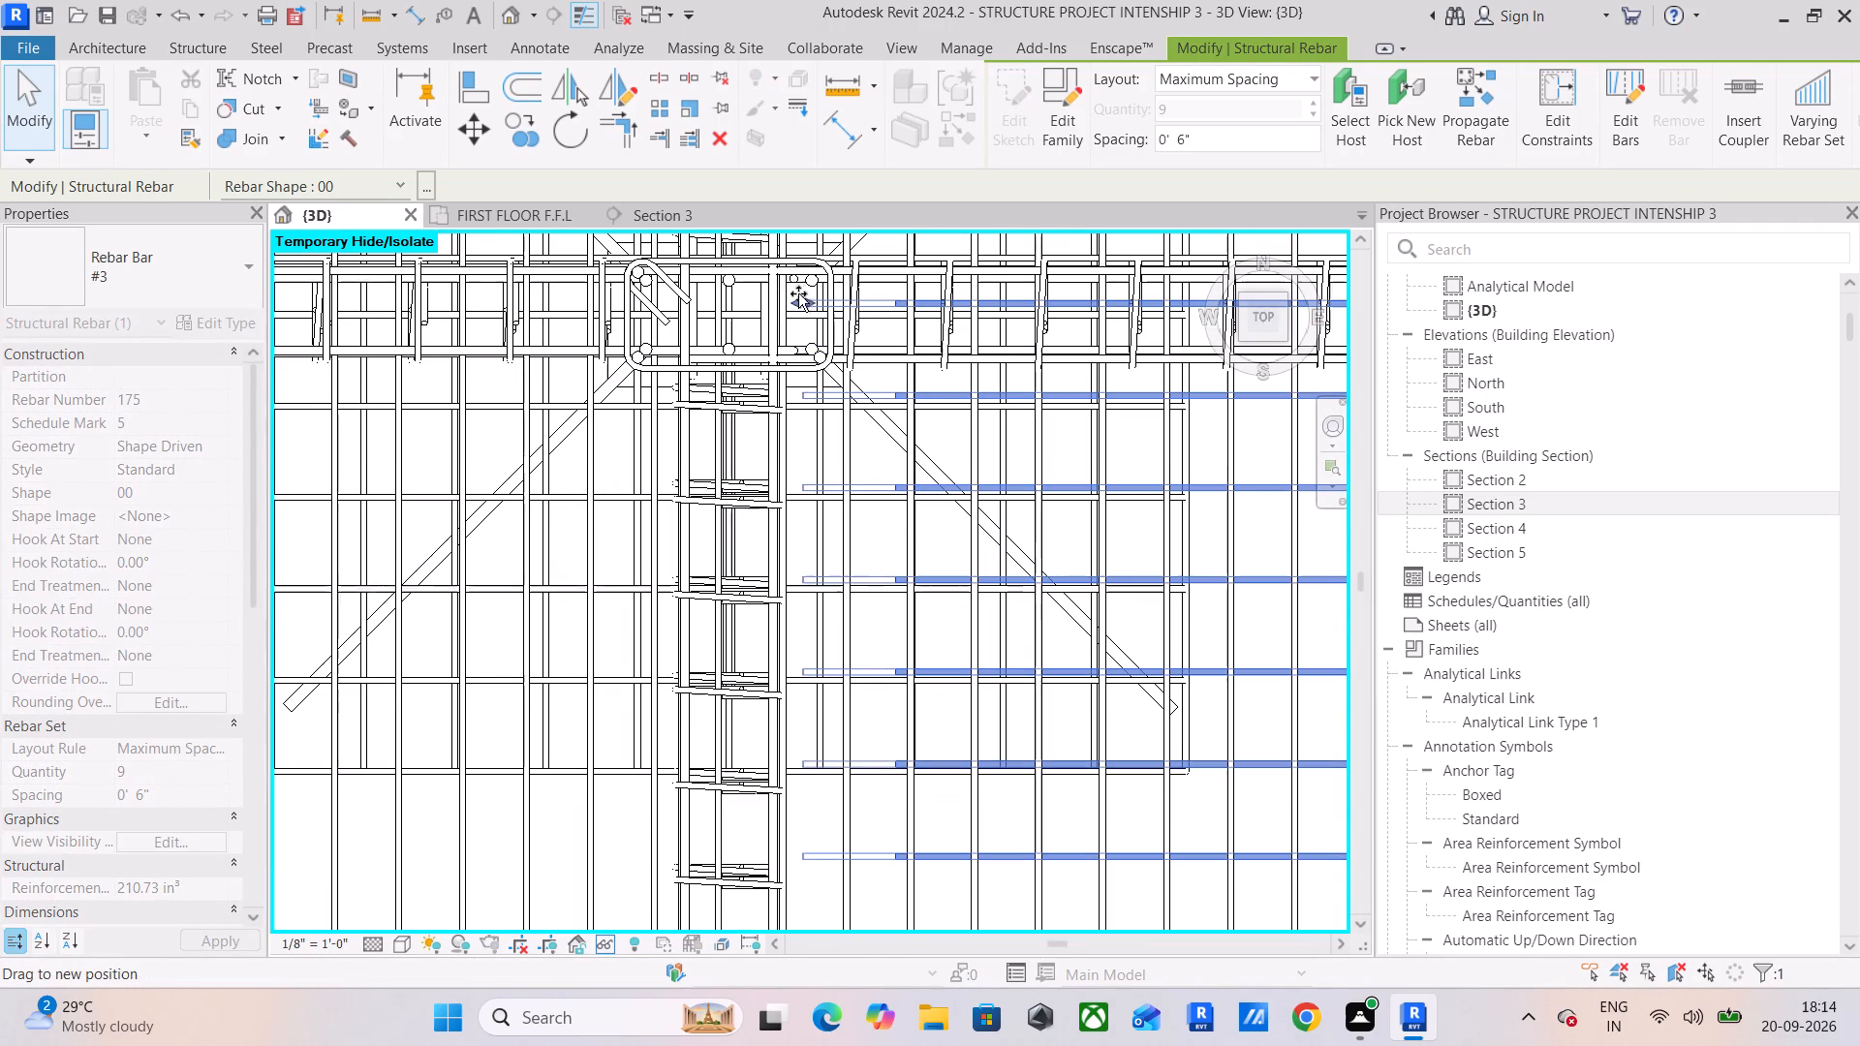
drag(798, 293, 767, 293)
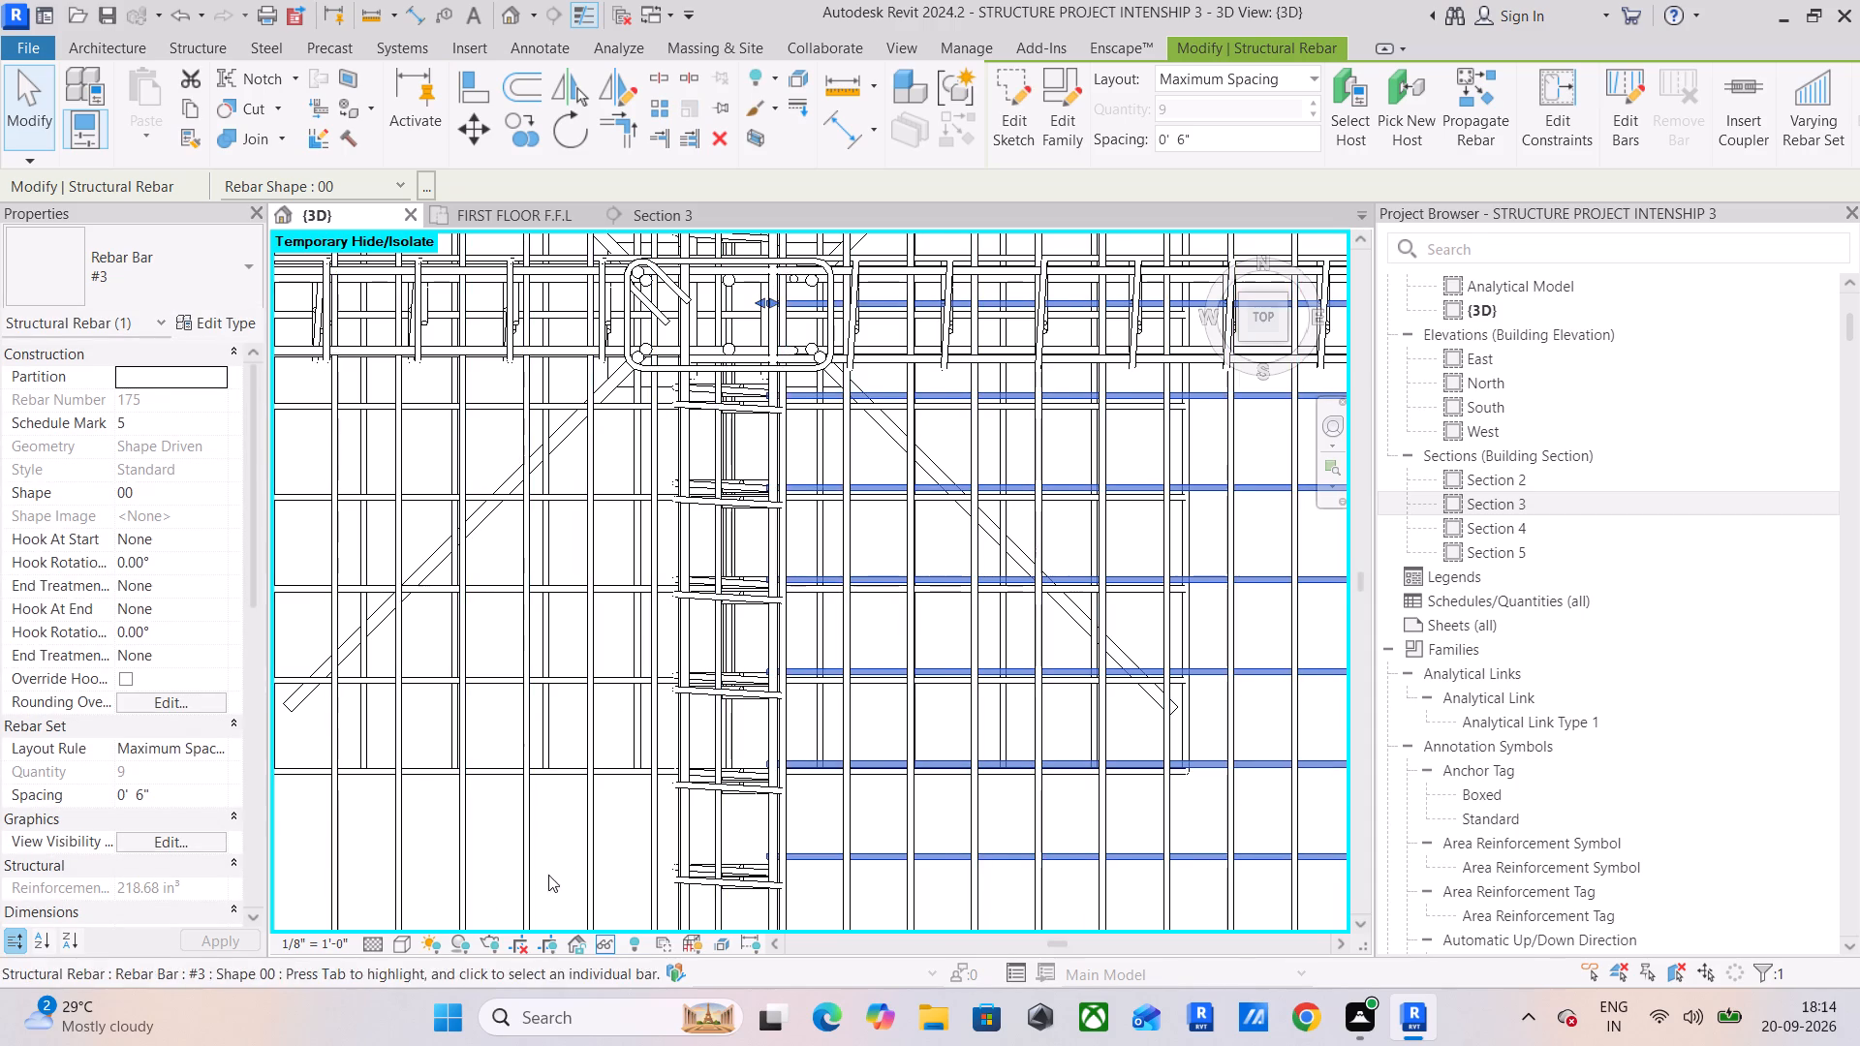
Pull the west extent of the copied north-south #3 bar set in to the east face of the same middle beam.
click(587, 849)
scroll(587, 849, down, 10)
middle_drag(595, 835, 1011, 750)
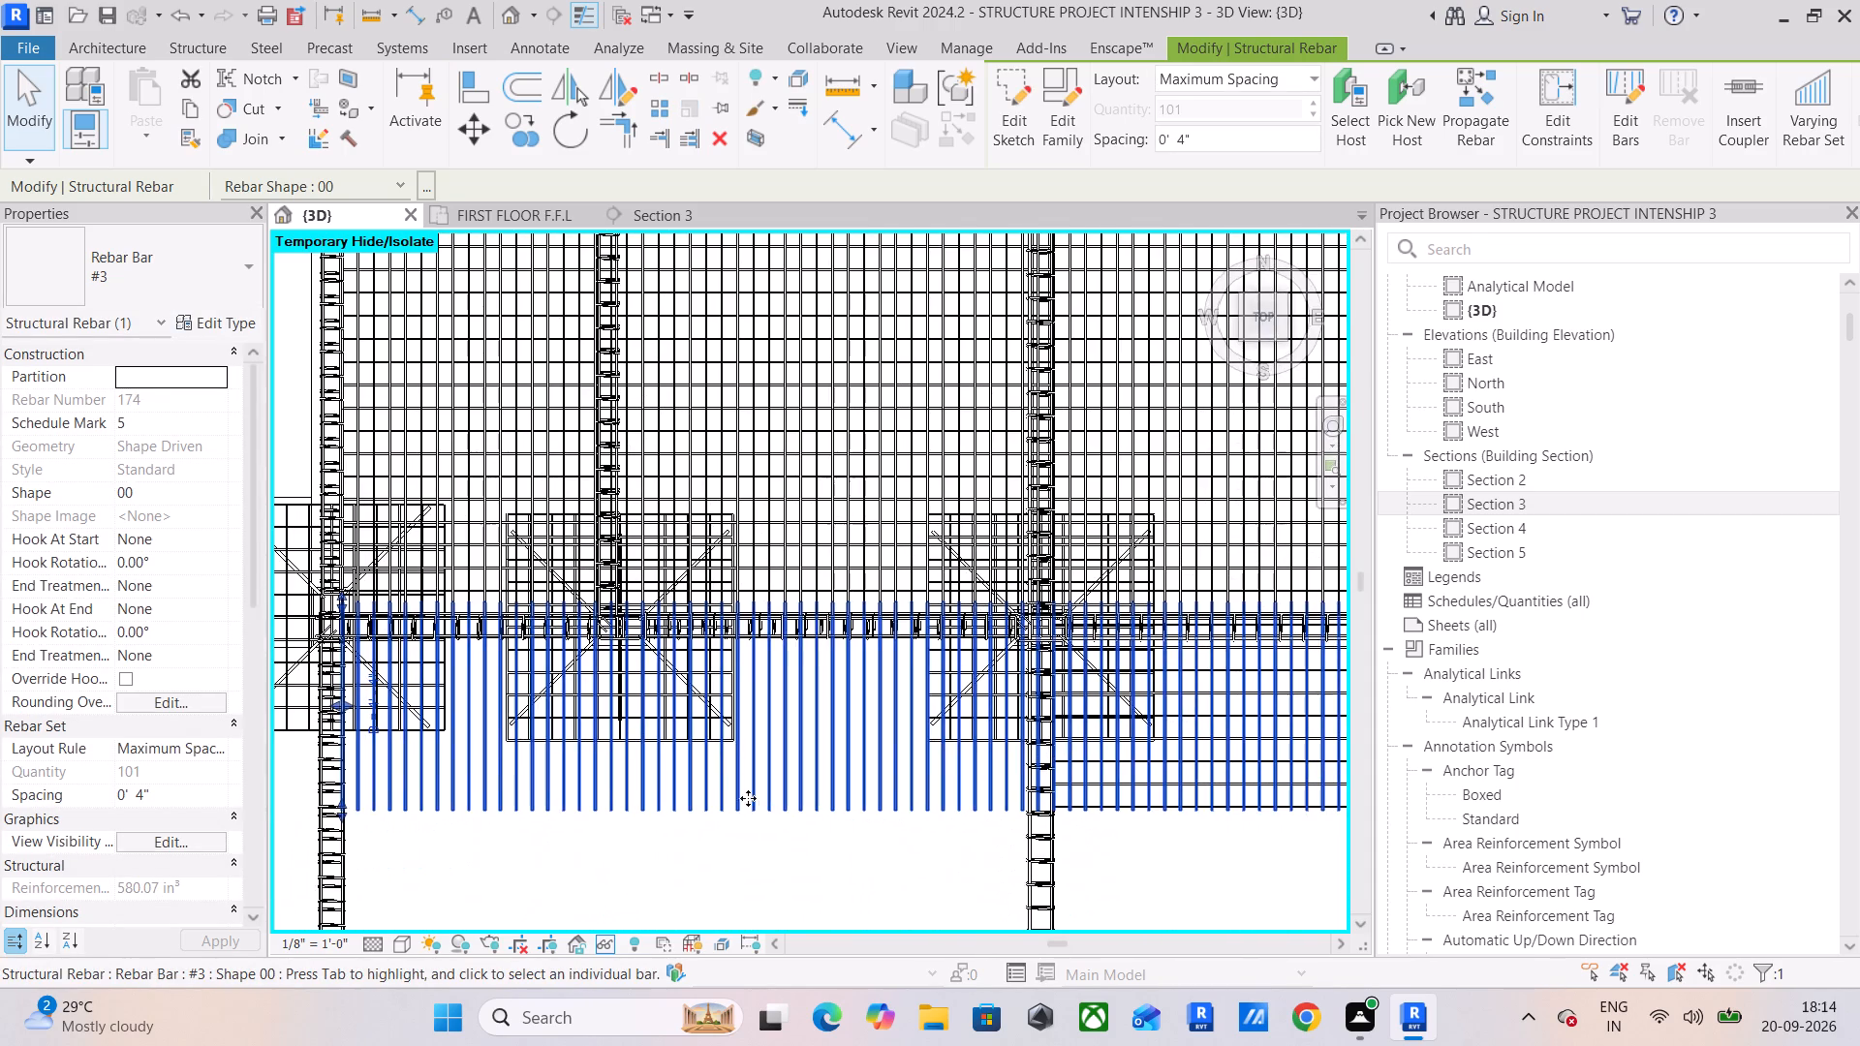
drag(348, 705, 787, 751)
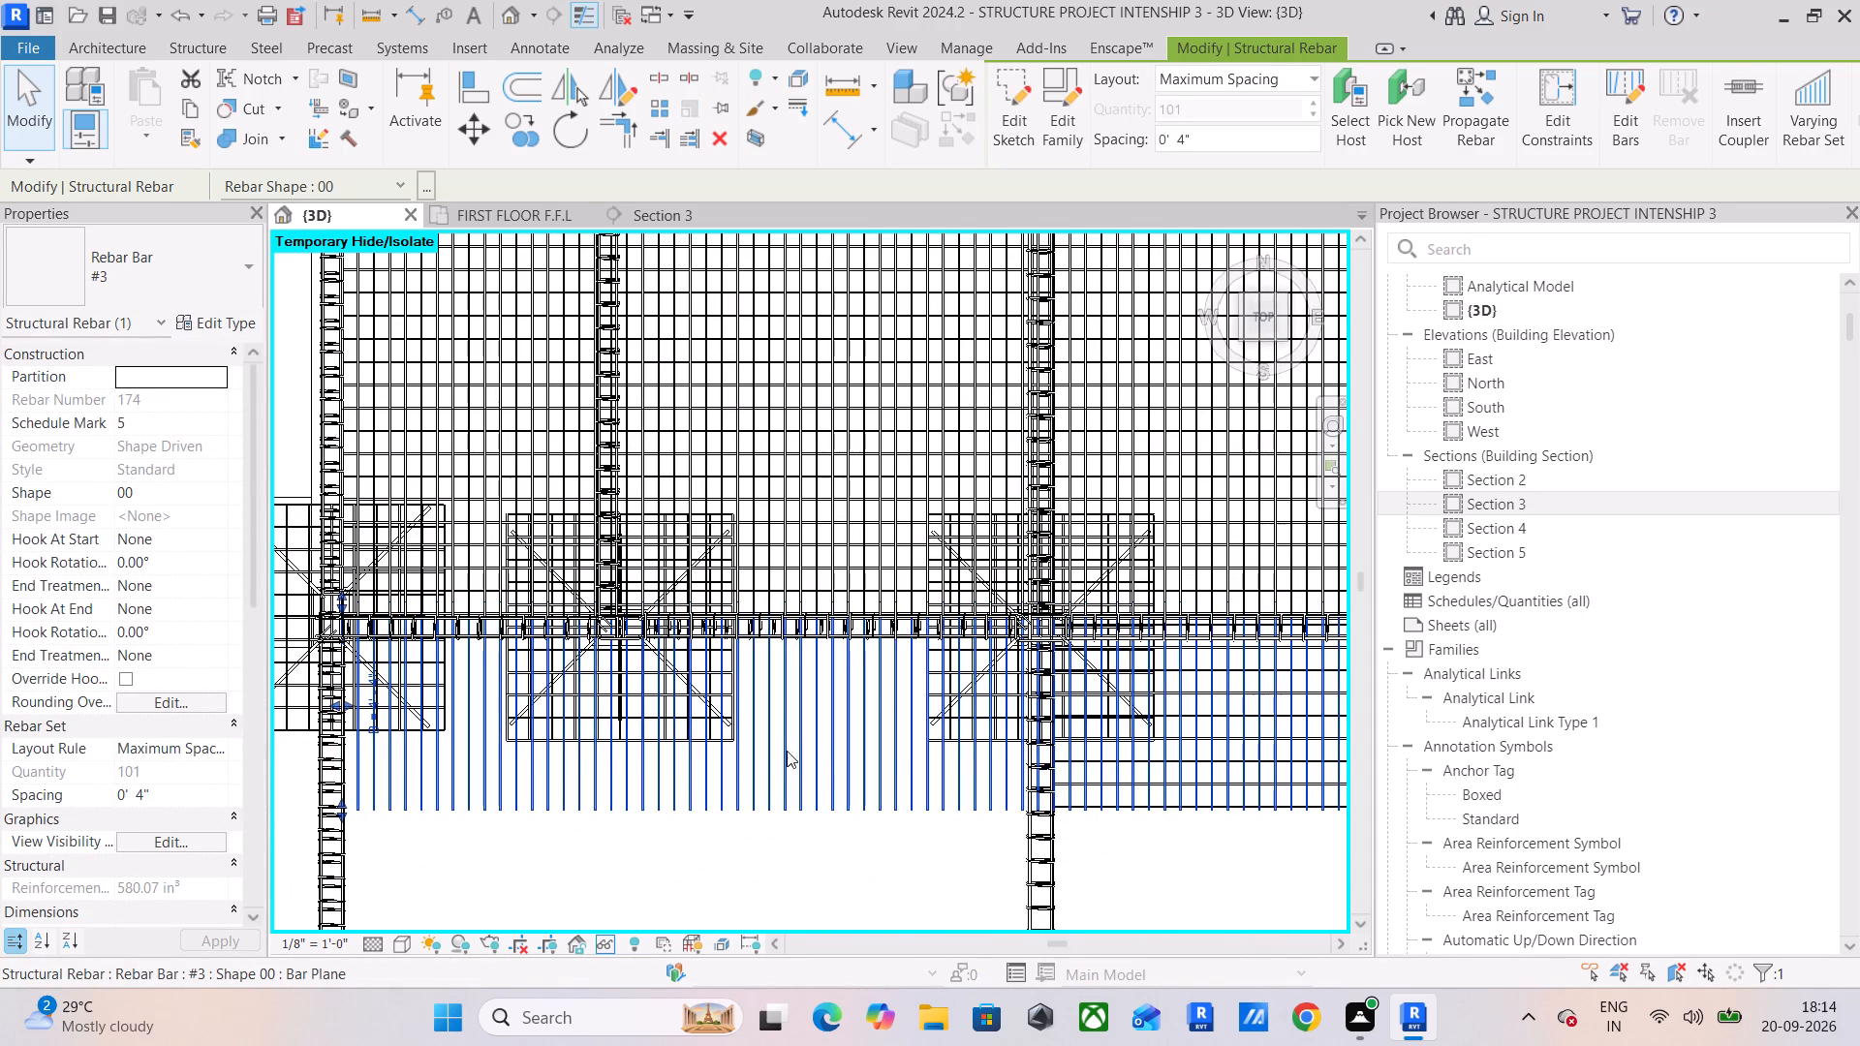
drag(787, 751, 1034, 751)
scroll(1098, 754, up, 6)
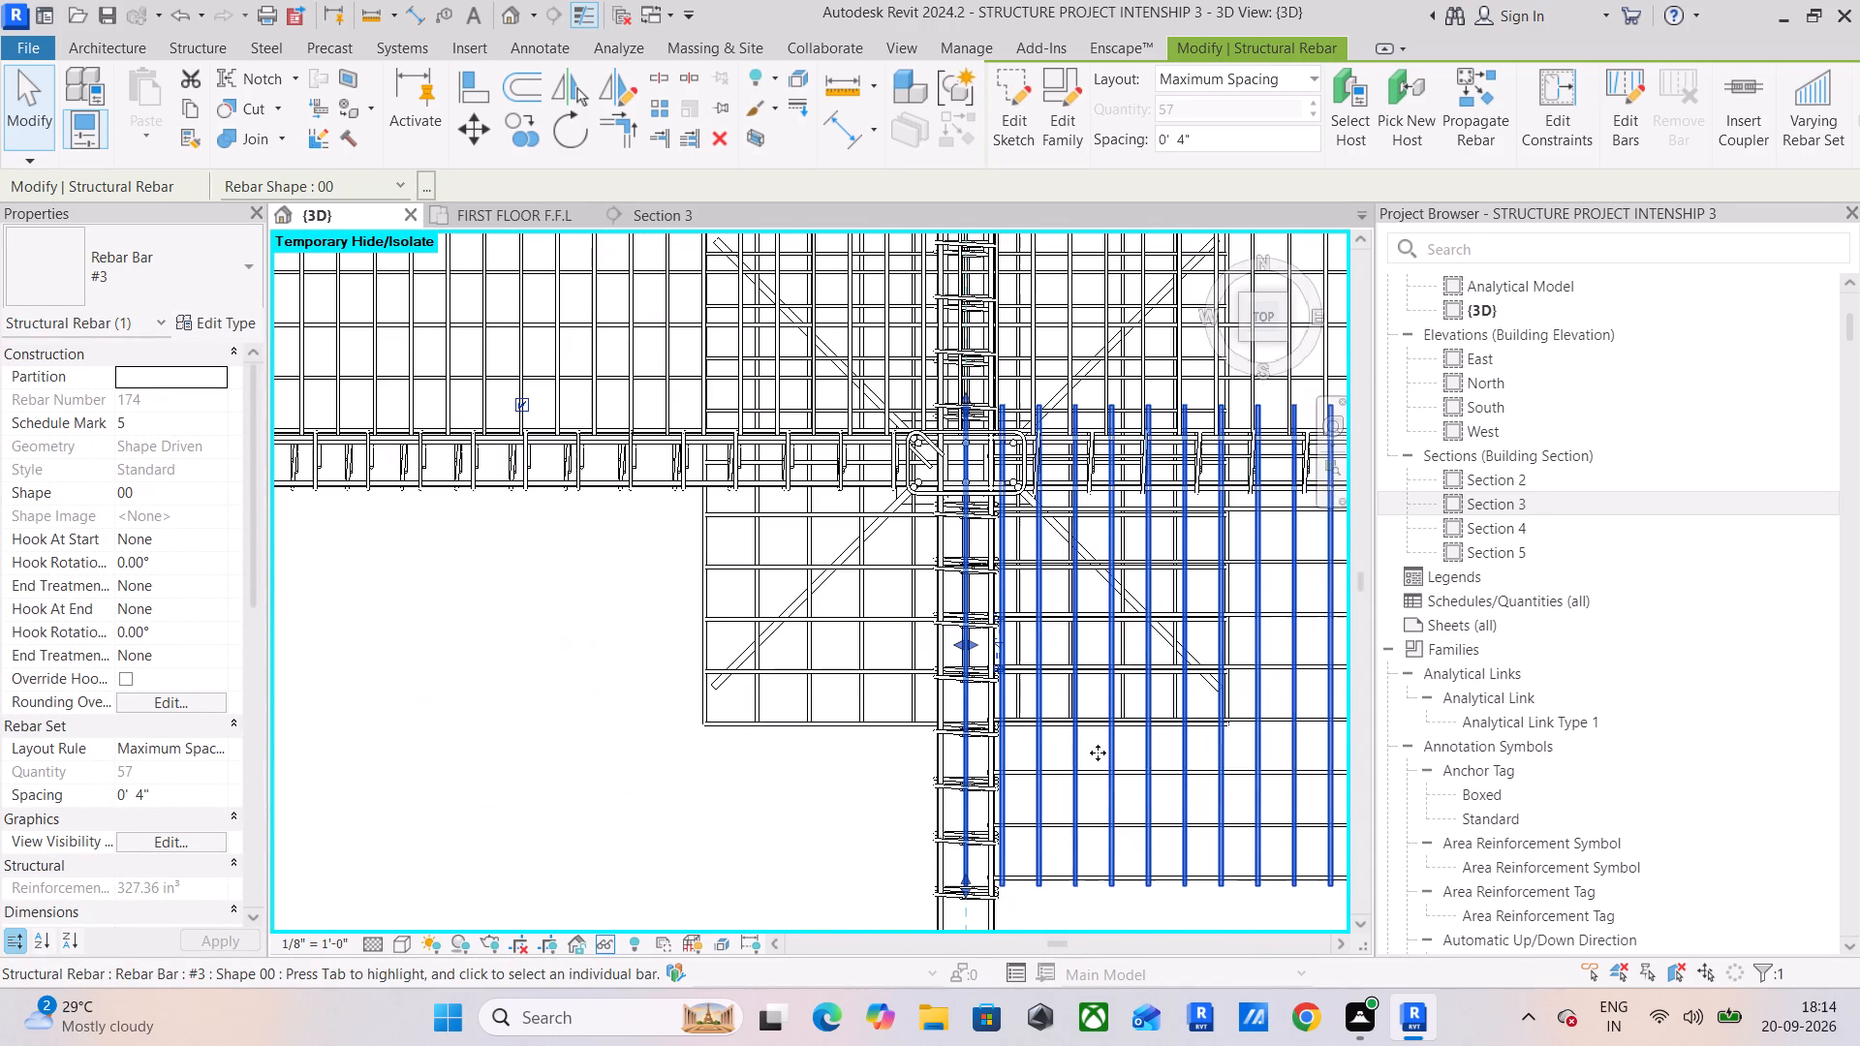
middle_drag(994, 757, 830, 769)
scroll(858, 665, up, 9)
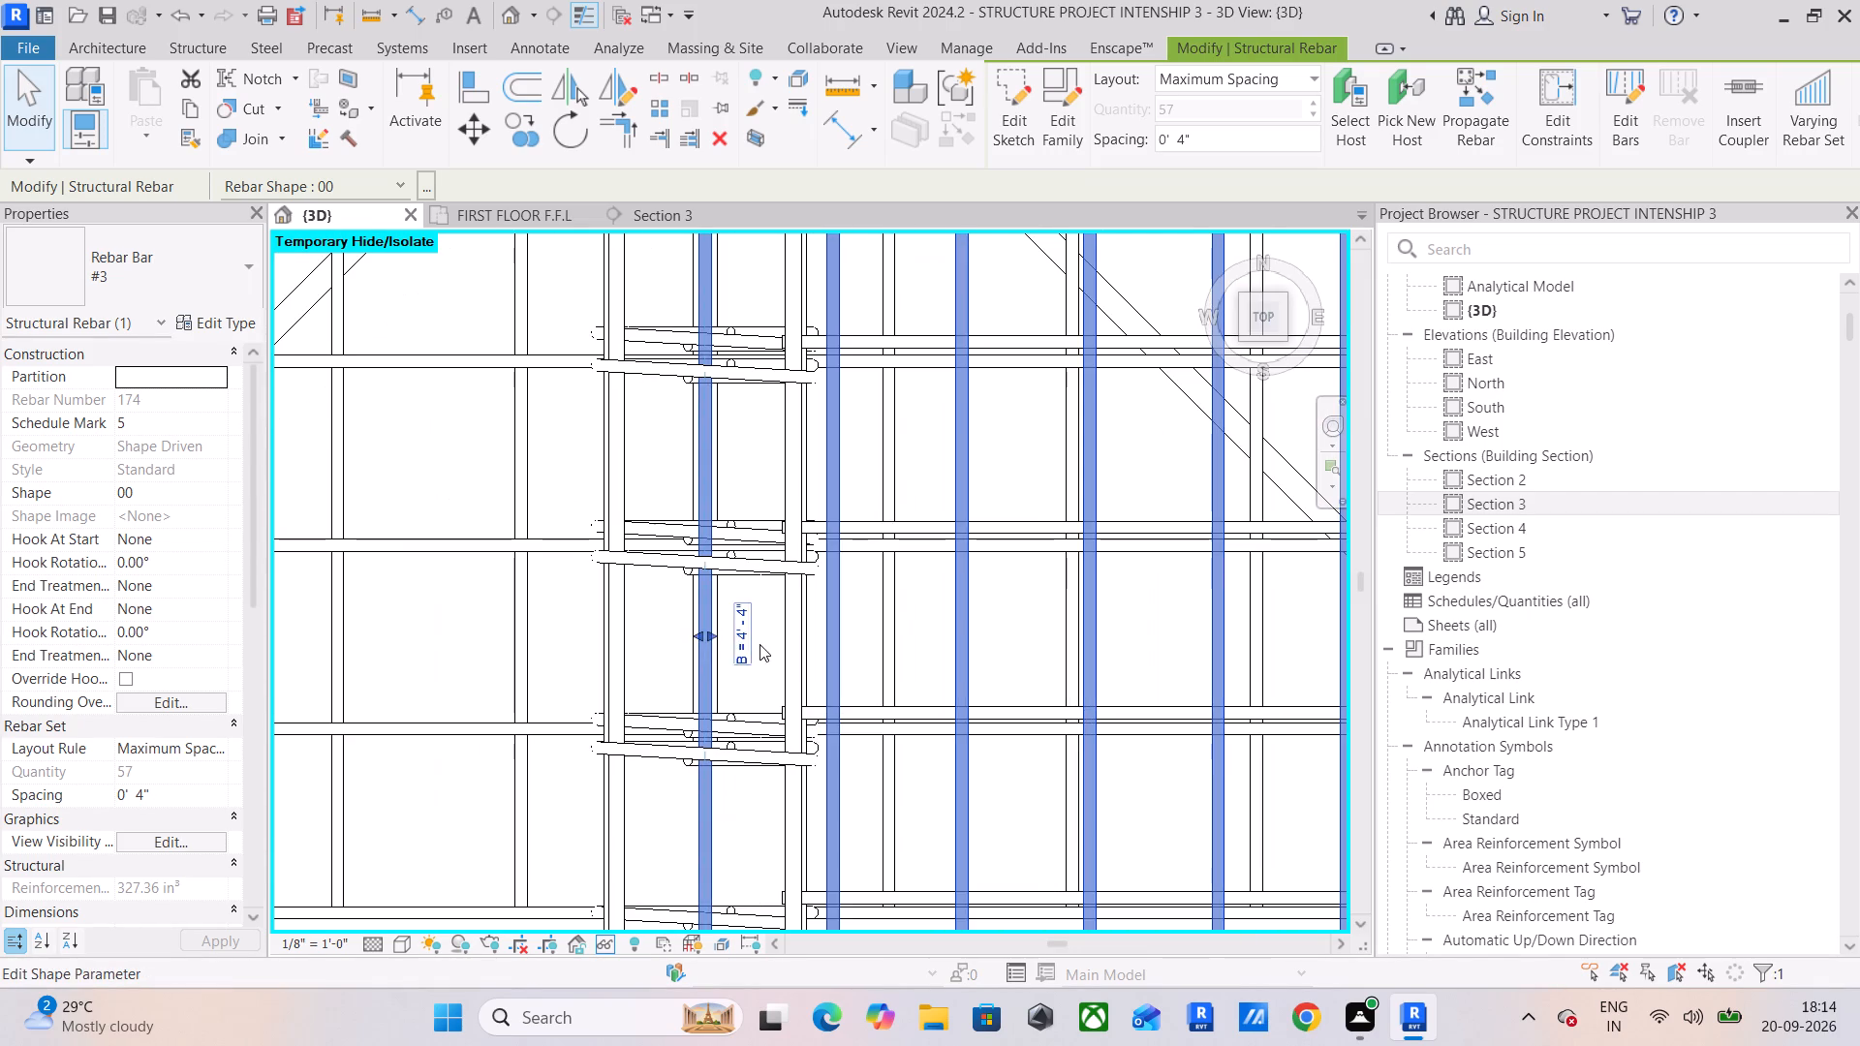
drag(716, 636, 825, 656)
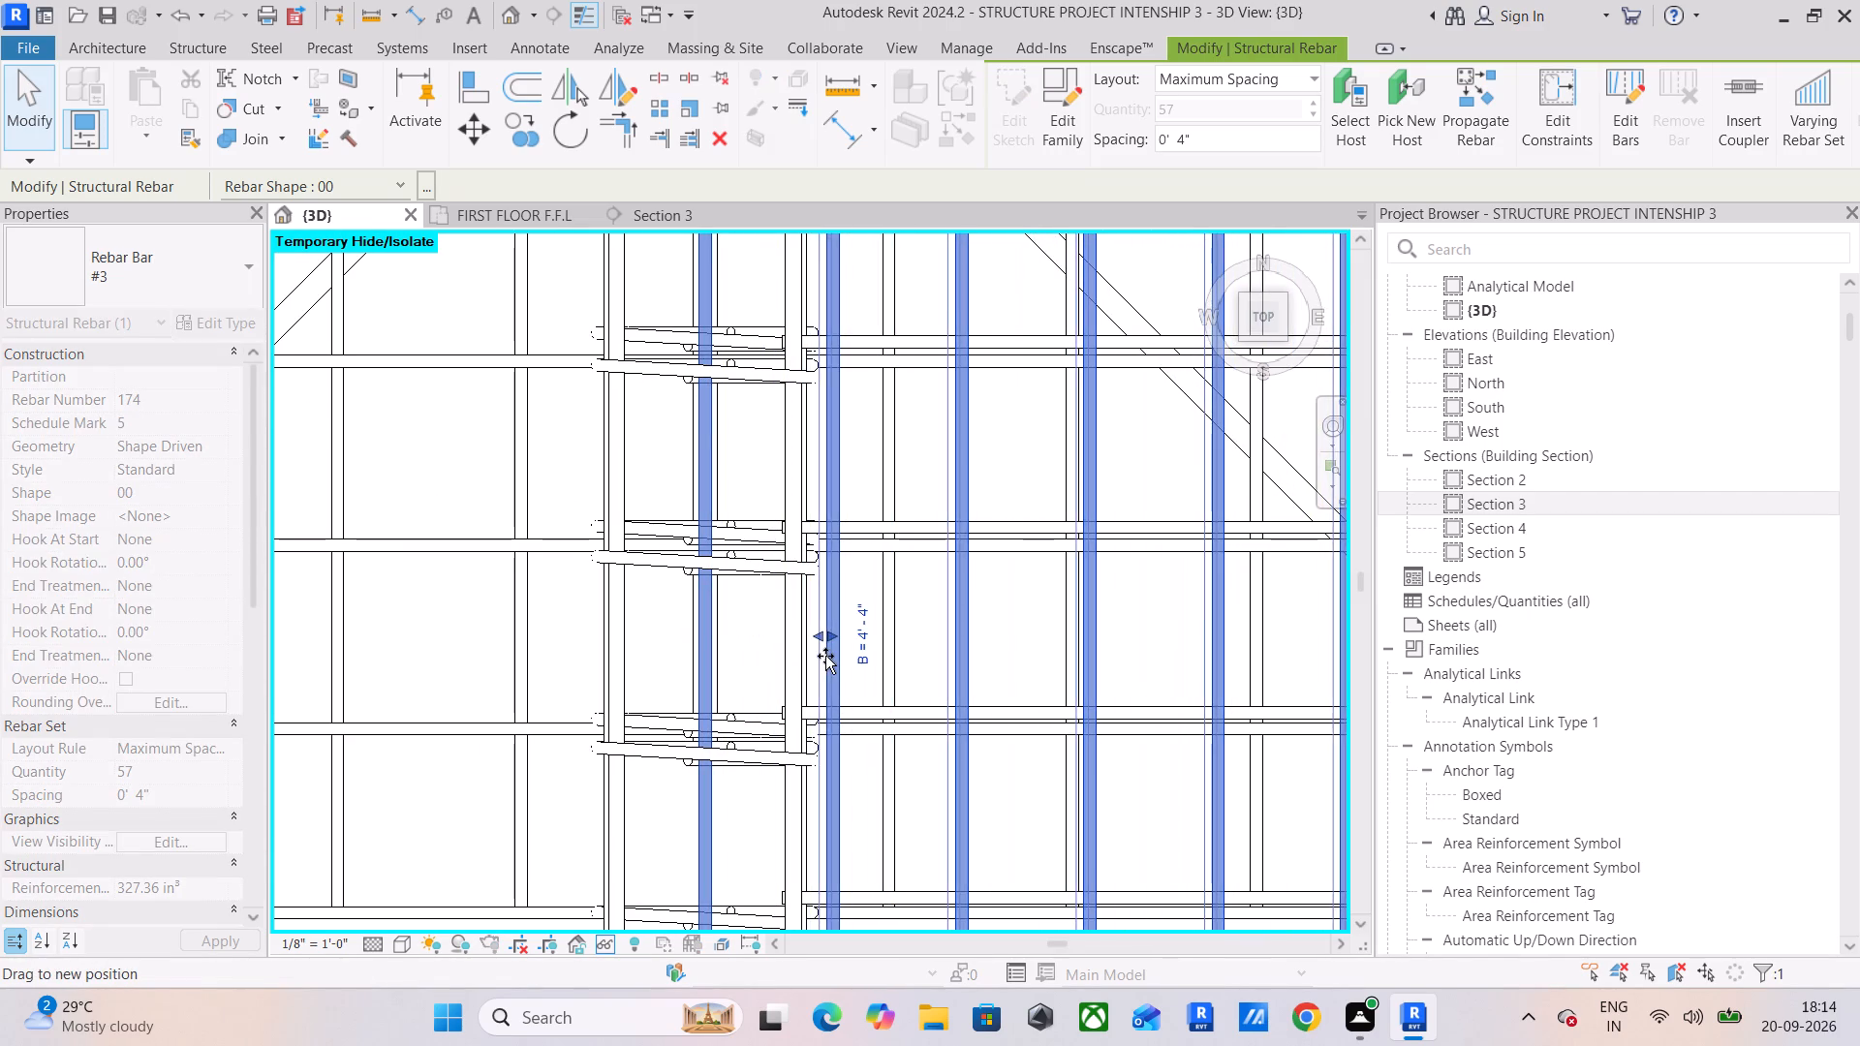
drag(825, 656, 828, 659)
Shift the copied north-south #3 bar set slightly west to line up with the bars of the band above.
scroll(835, 661, down, 11)
middle_drag(811, 684, 725, 712)
scroll(767, 577, up, 6)
middle_drag(773, 527, 766, 733)
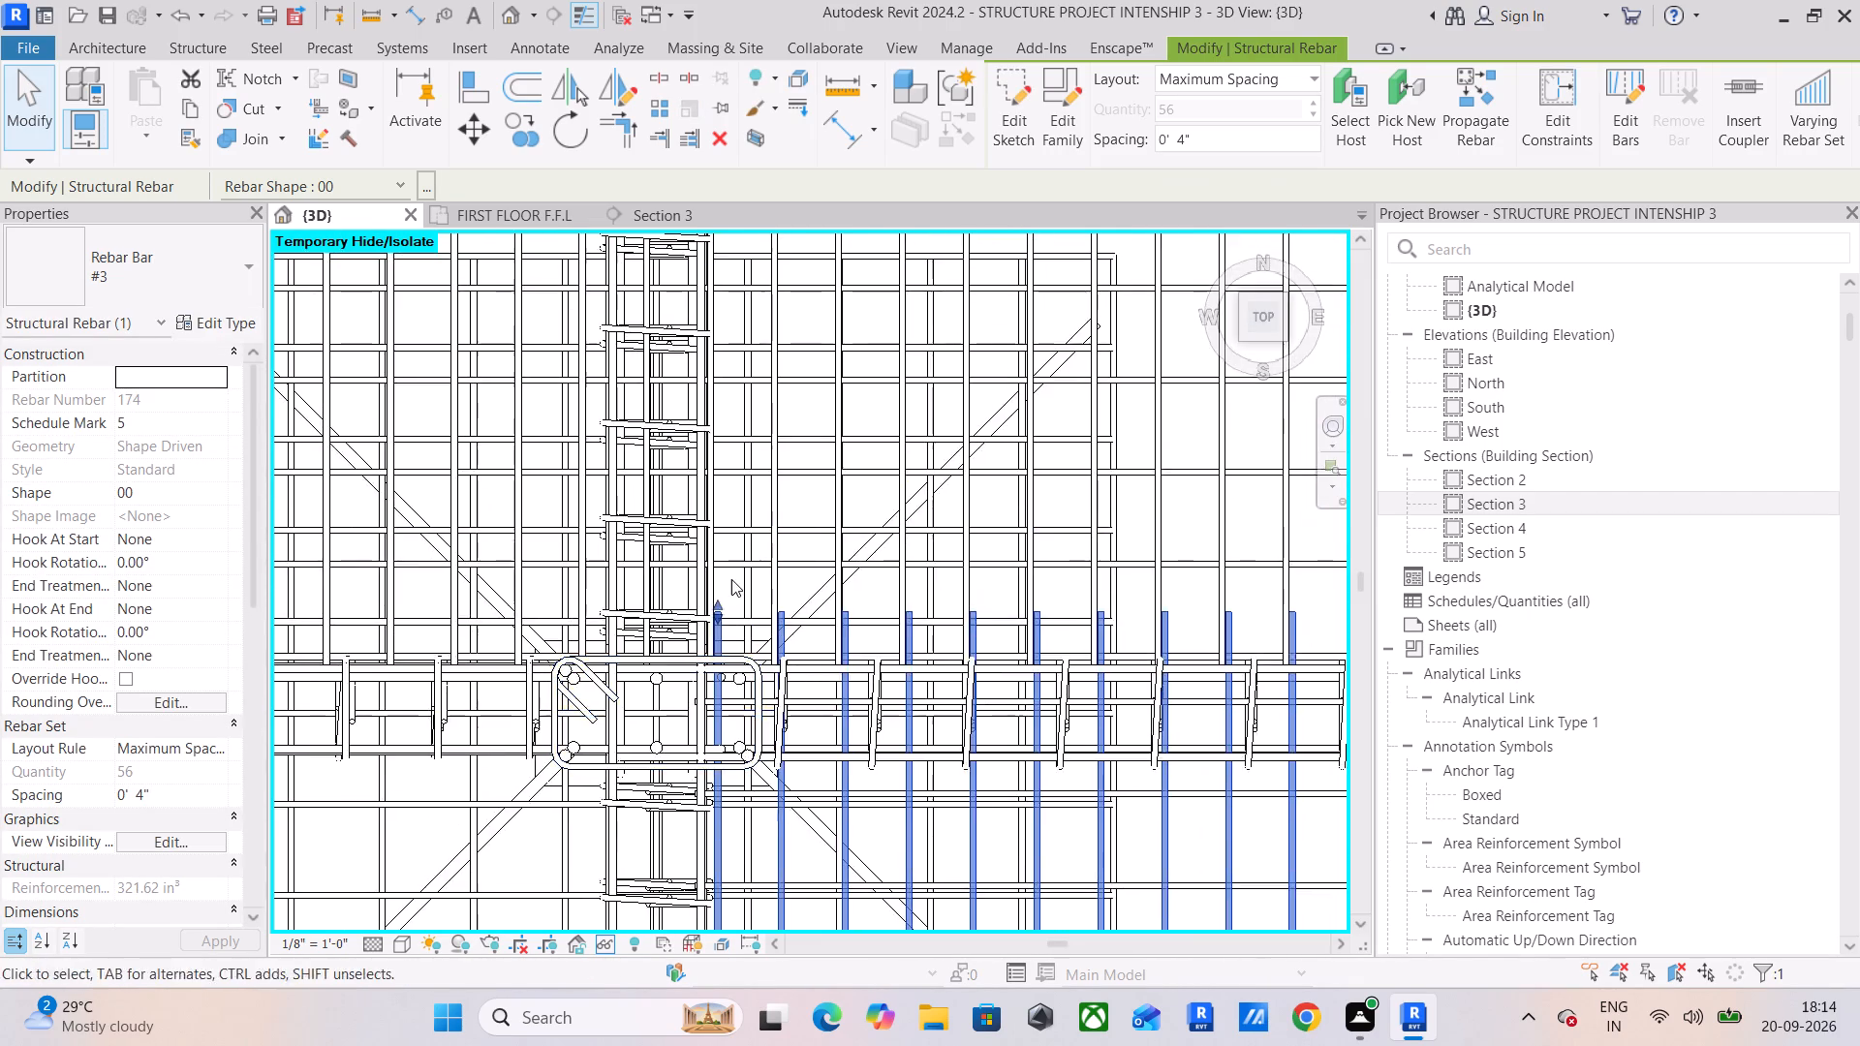
scroll(731, 577, up, 11)
middle_drag(672, 771, 786, 598)
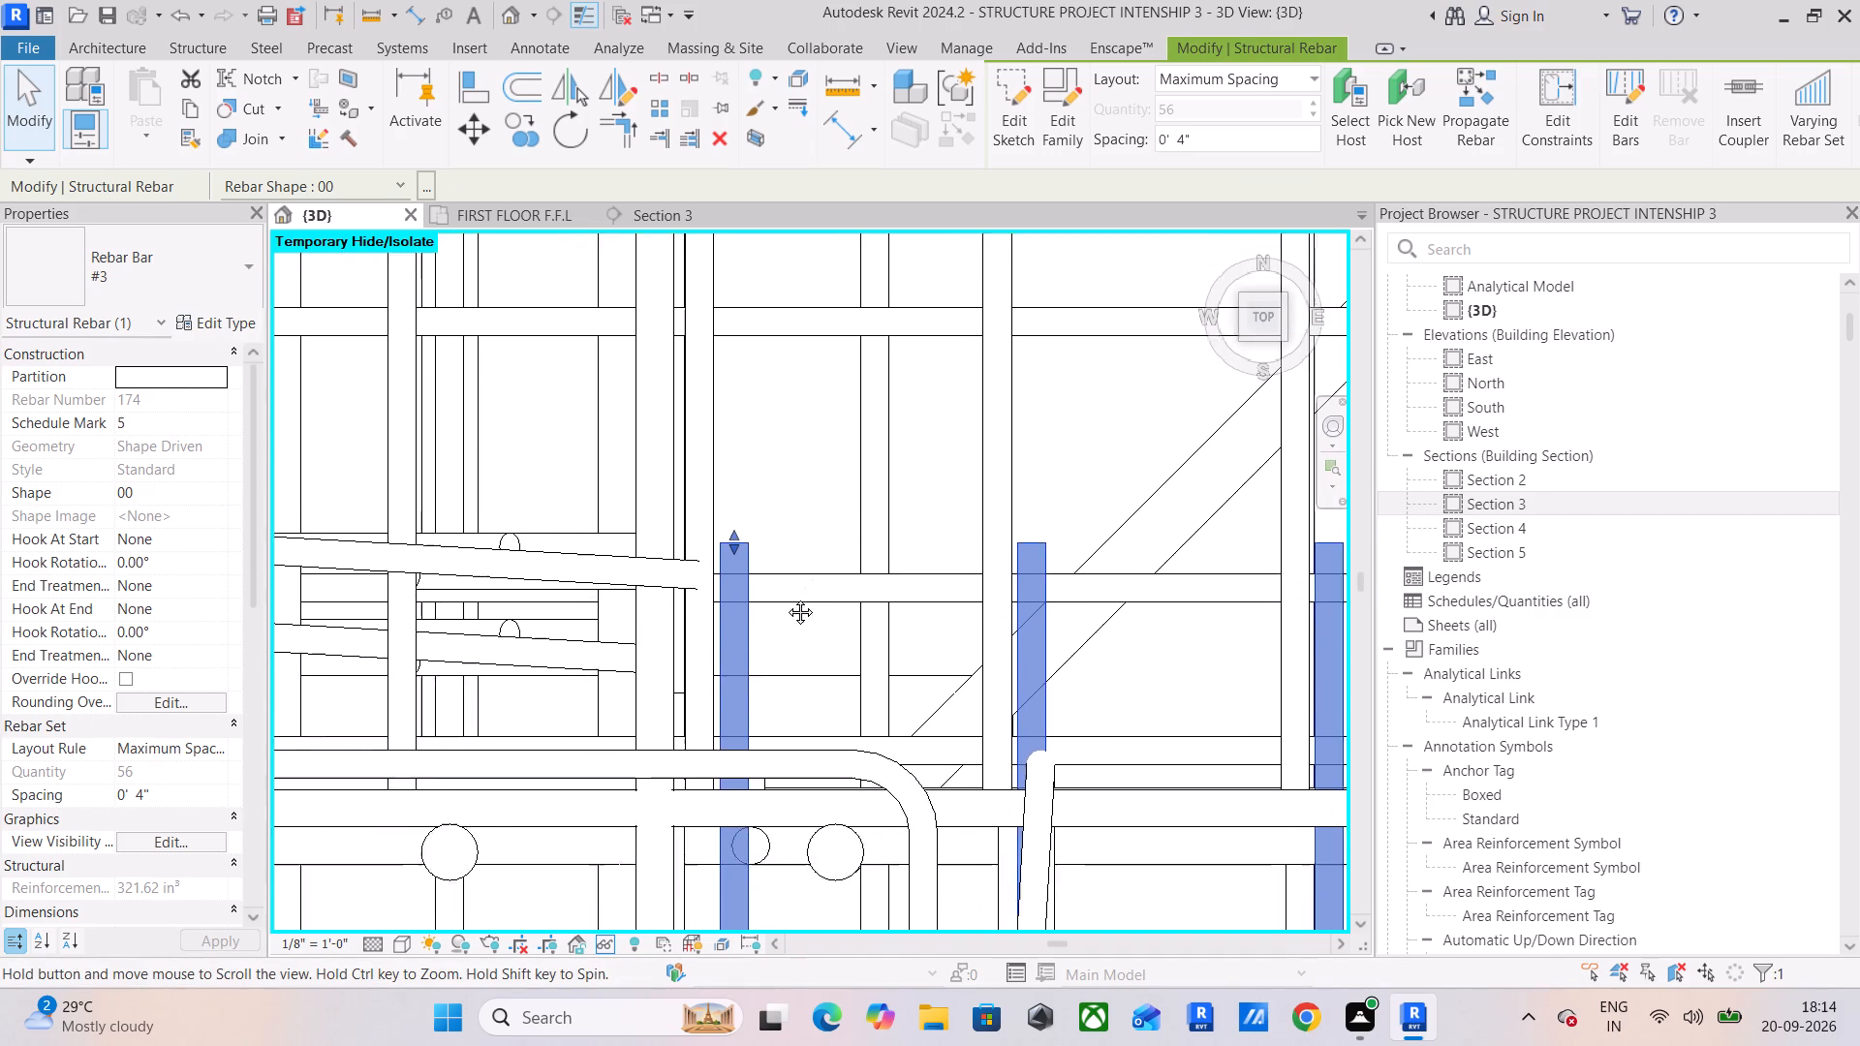
middle_drag(786, 598, 790, 592)
scroll(749, 710, down, 5)
middle_drag(770, 739, 825, 566)
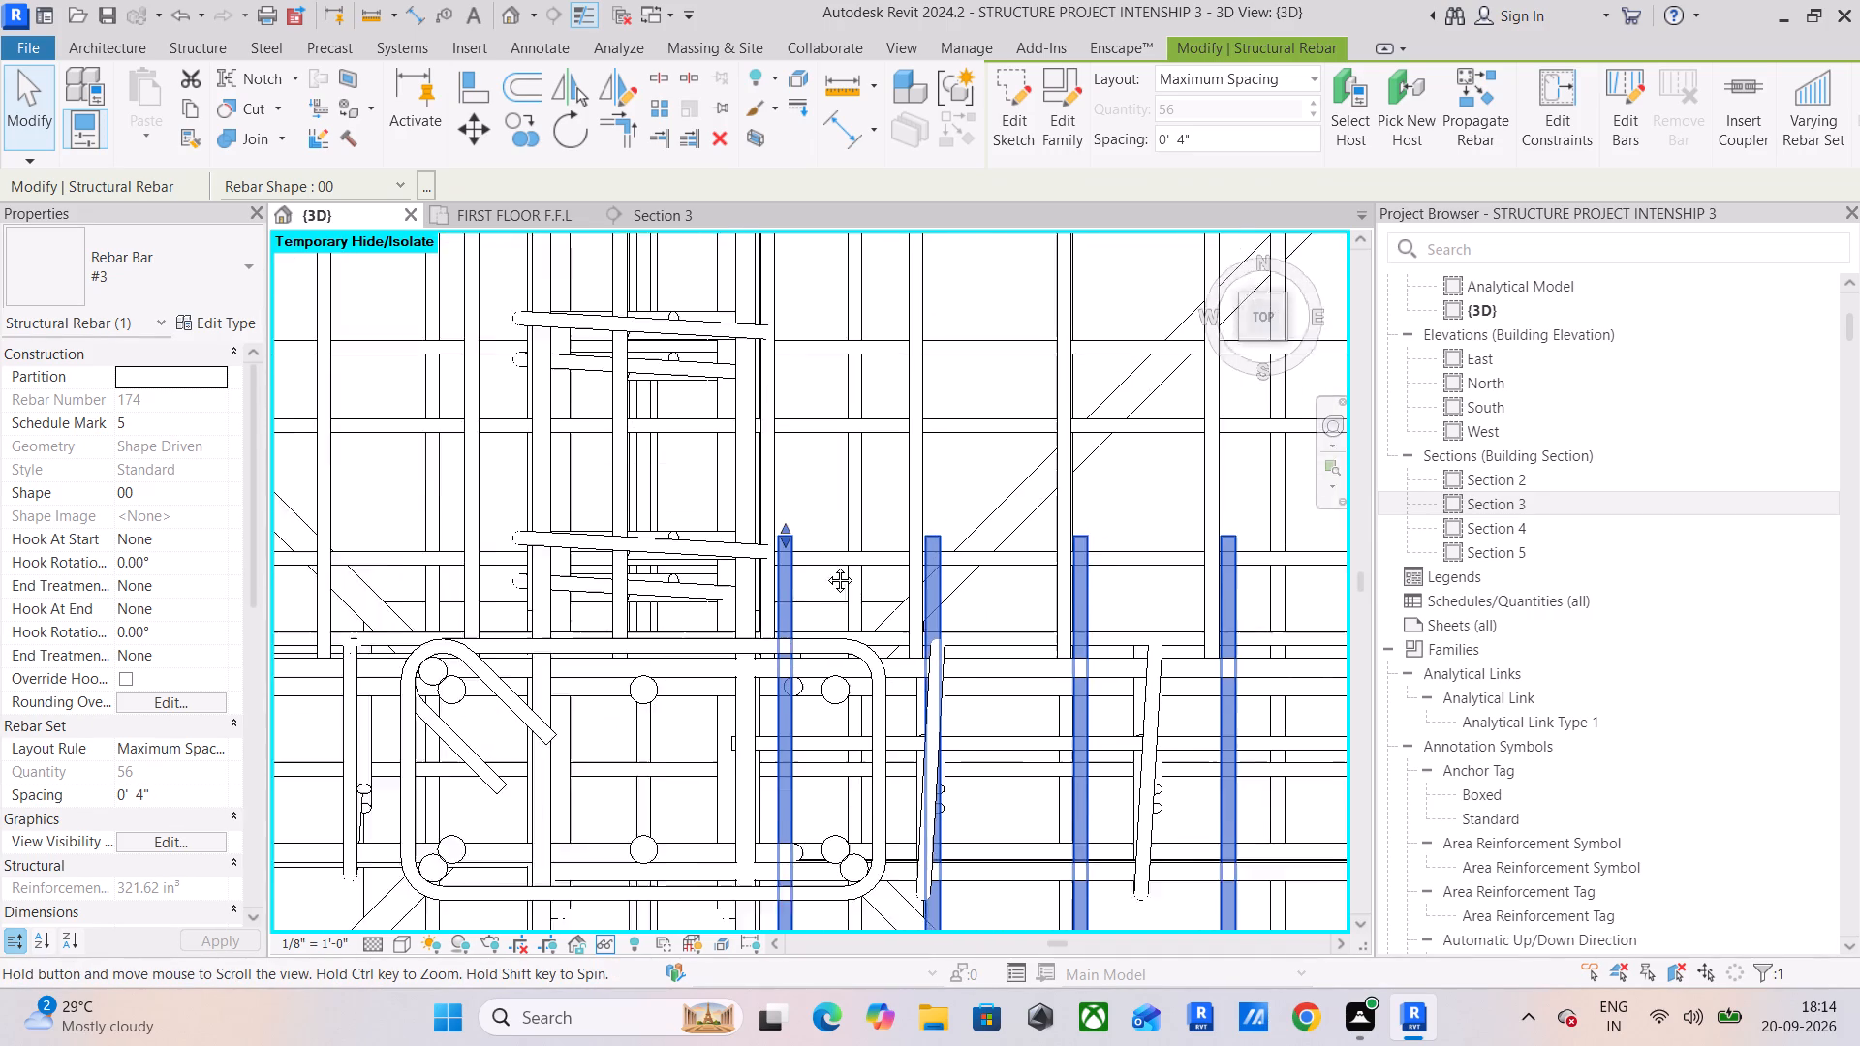
middle_drag(825, 566, 836, 450)
scroll(821, 668, down, 2)
middle_drag(812, 682, 866, 475)
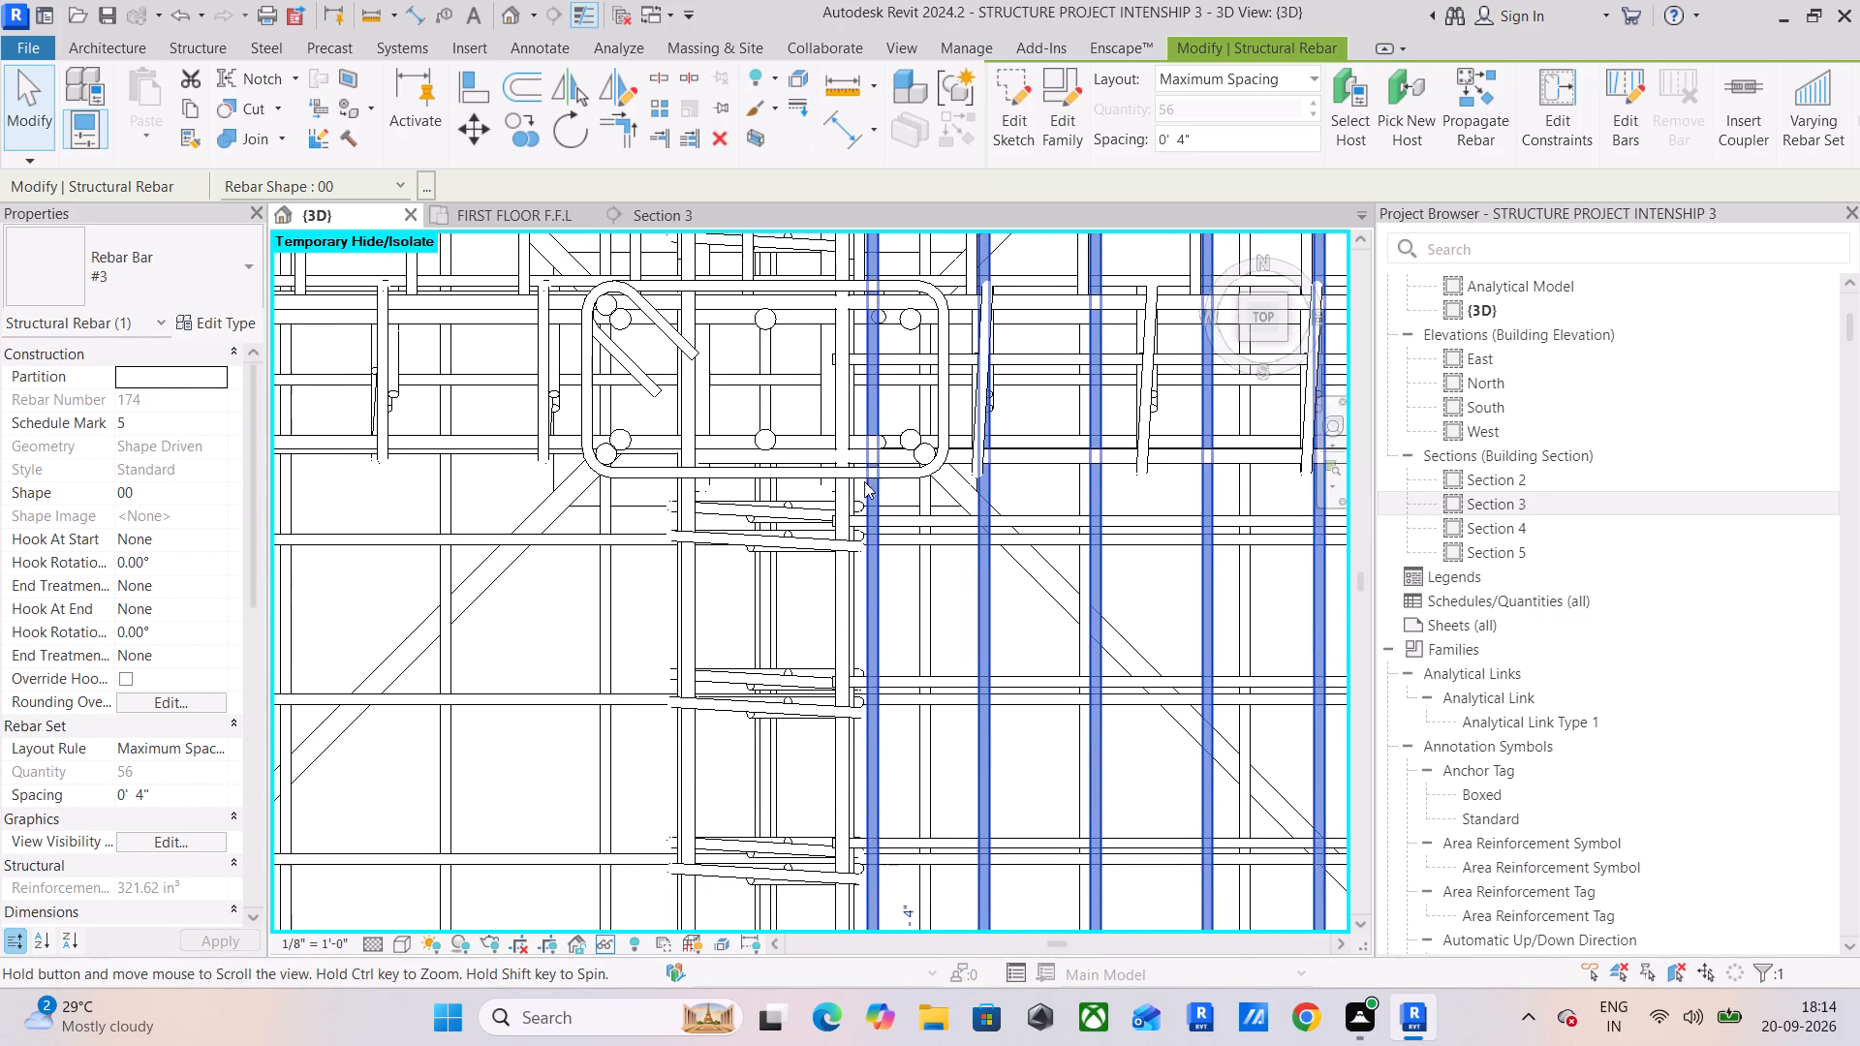
middle_drag(869, 727, 896, 526)
scroll(896, 539, down, 2)
middle_drag(941, 603, 844, 1013)
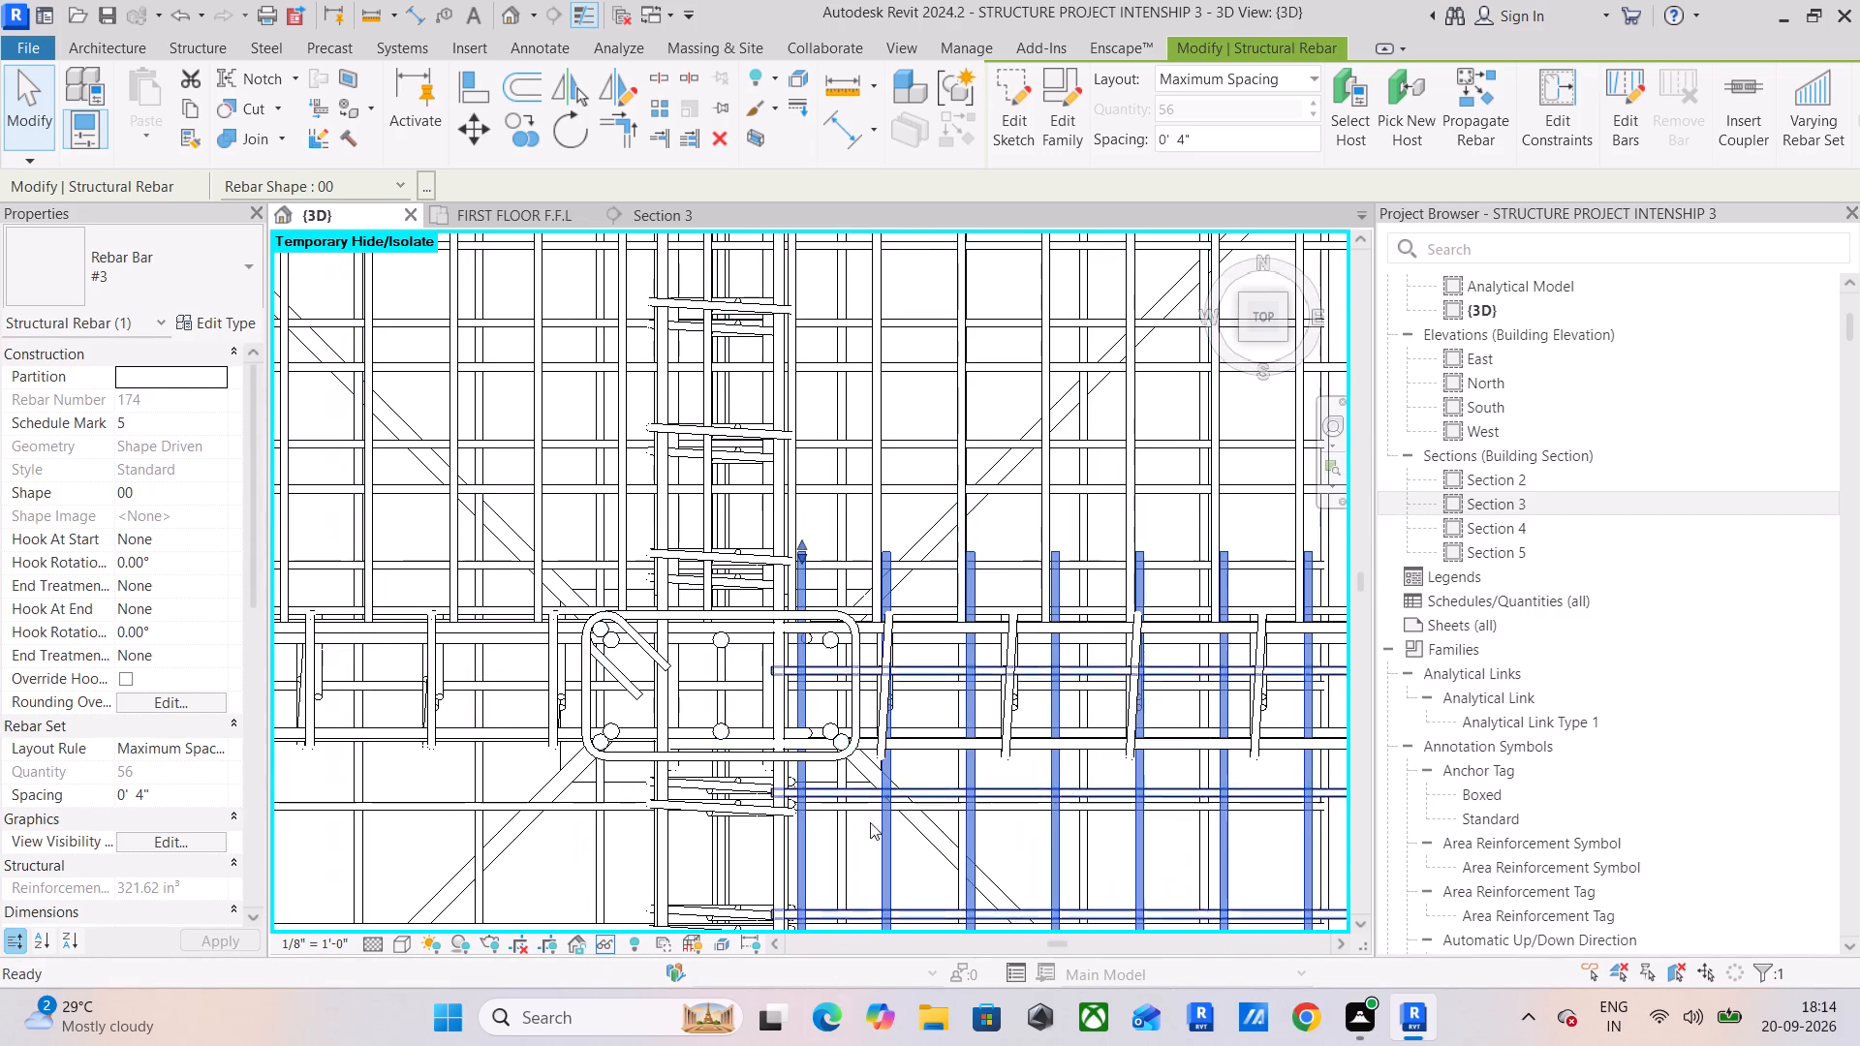
scroll(793, 518, up, 4)
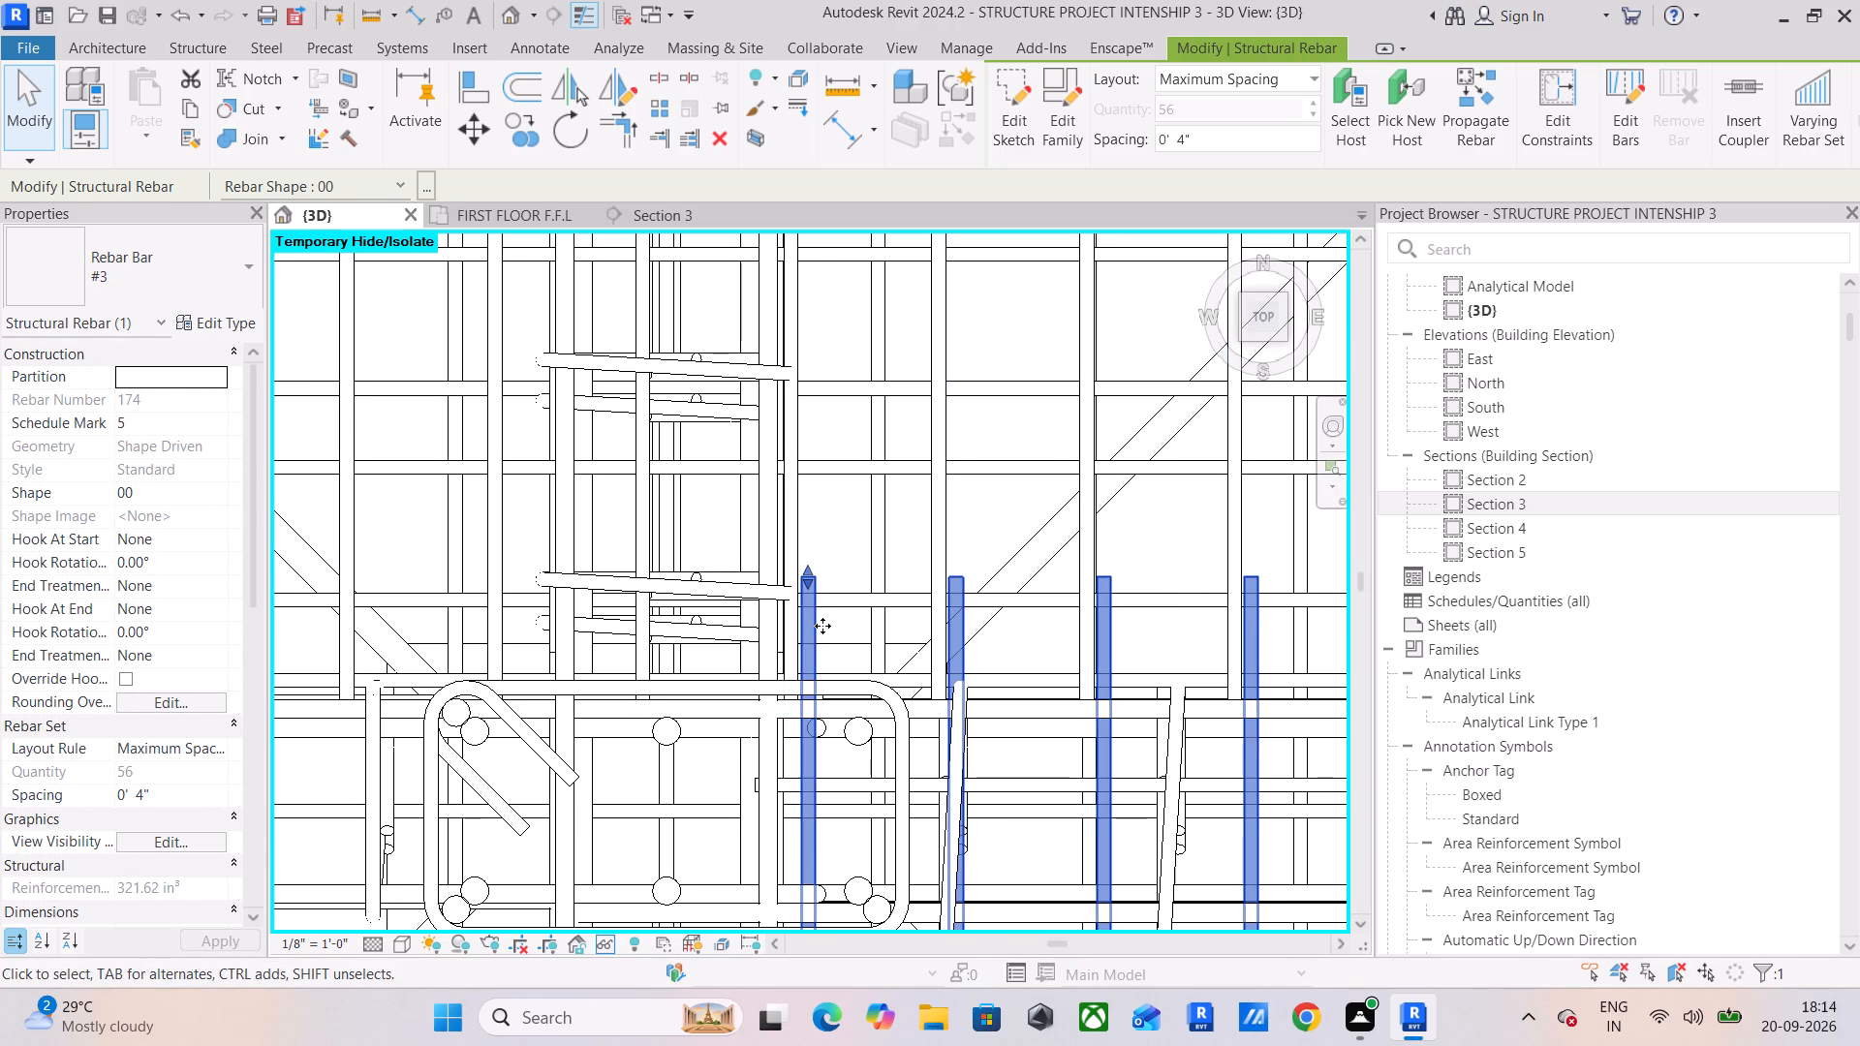
scroll(821, 626, up, 5)
drag(810, 665, 802, 669)
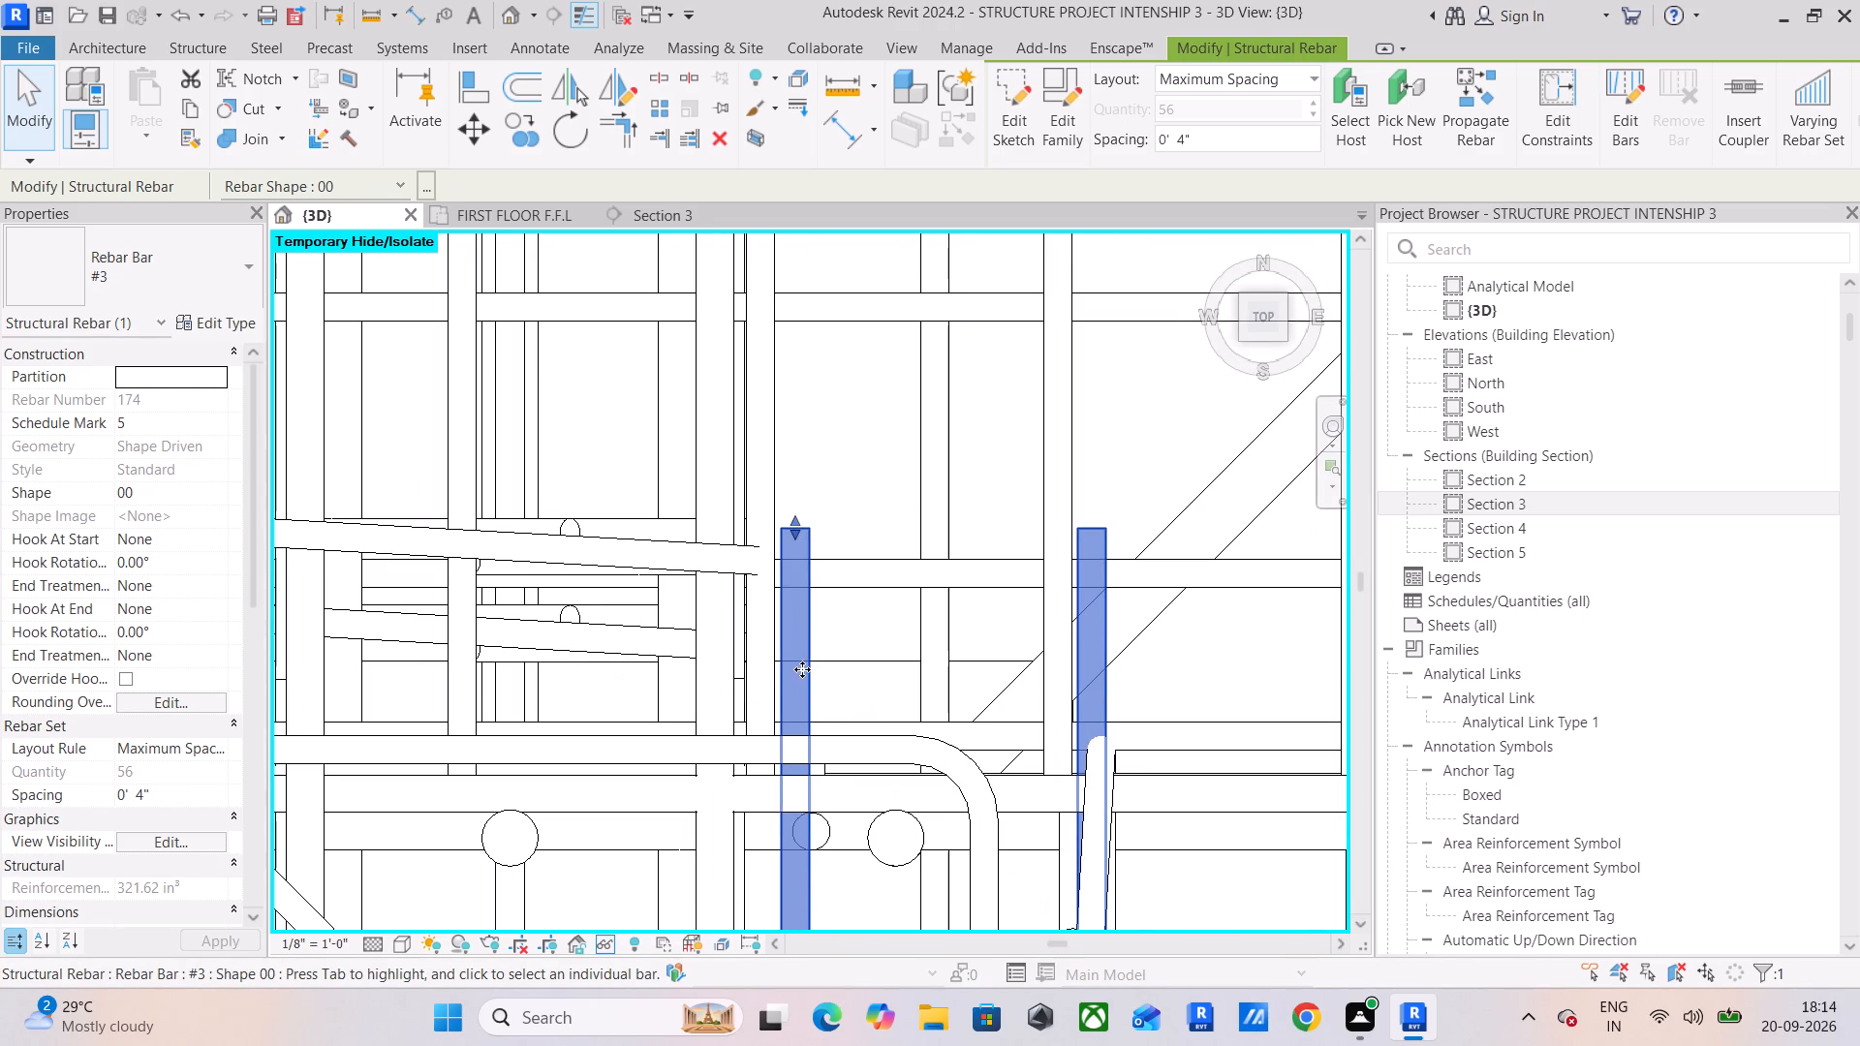
drag(802, 669, 777, 673)
Align the copied set's westernmost north-south #3 bar with the matching bar of the band to the north.
scroll(778, 673, up, 5)
middle_drag(765, 568, 767, 779)
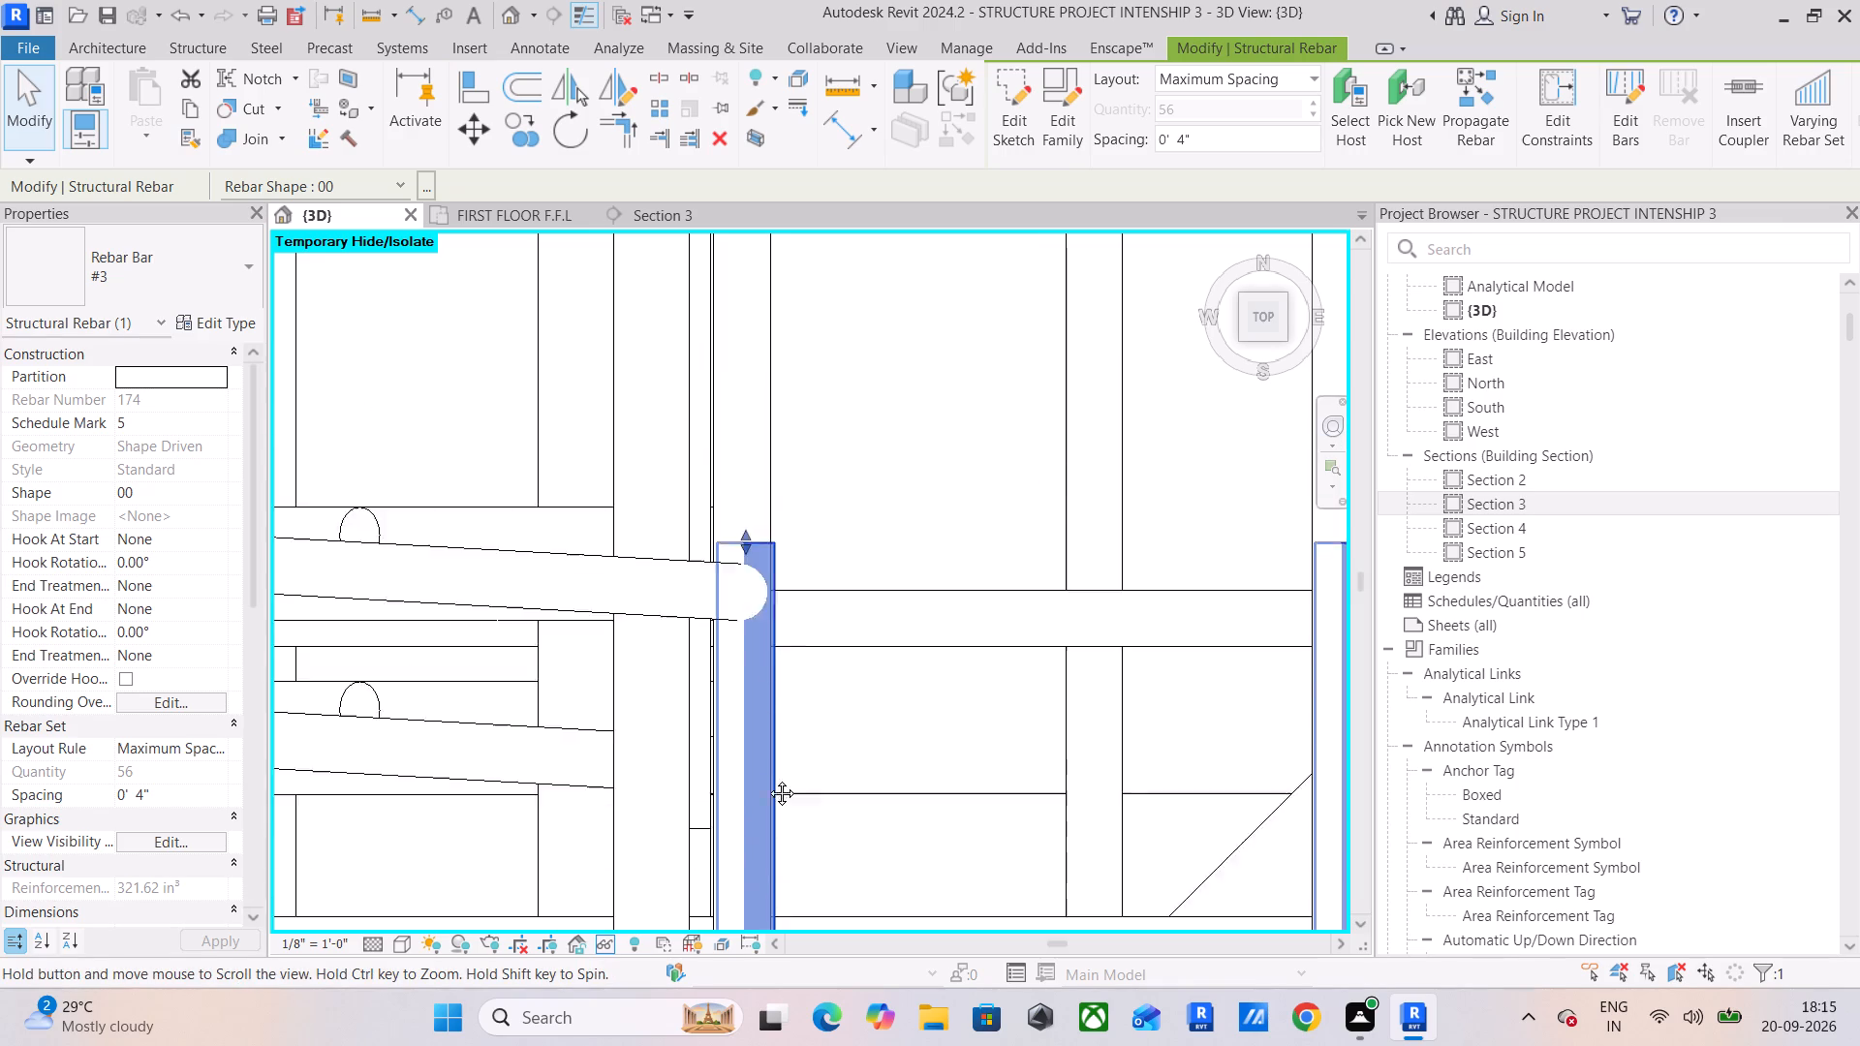
middle_drag(767, 779, 773, 802)
scroll(775, 799, up, 1)
click(458, 83)
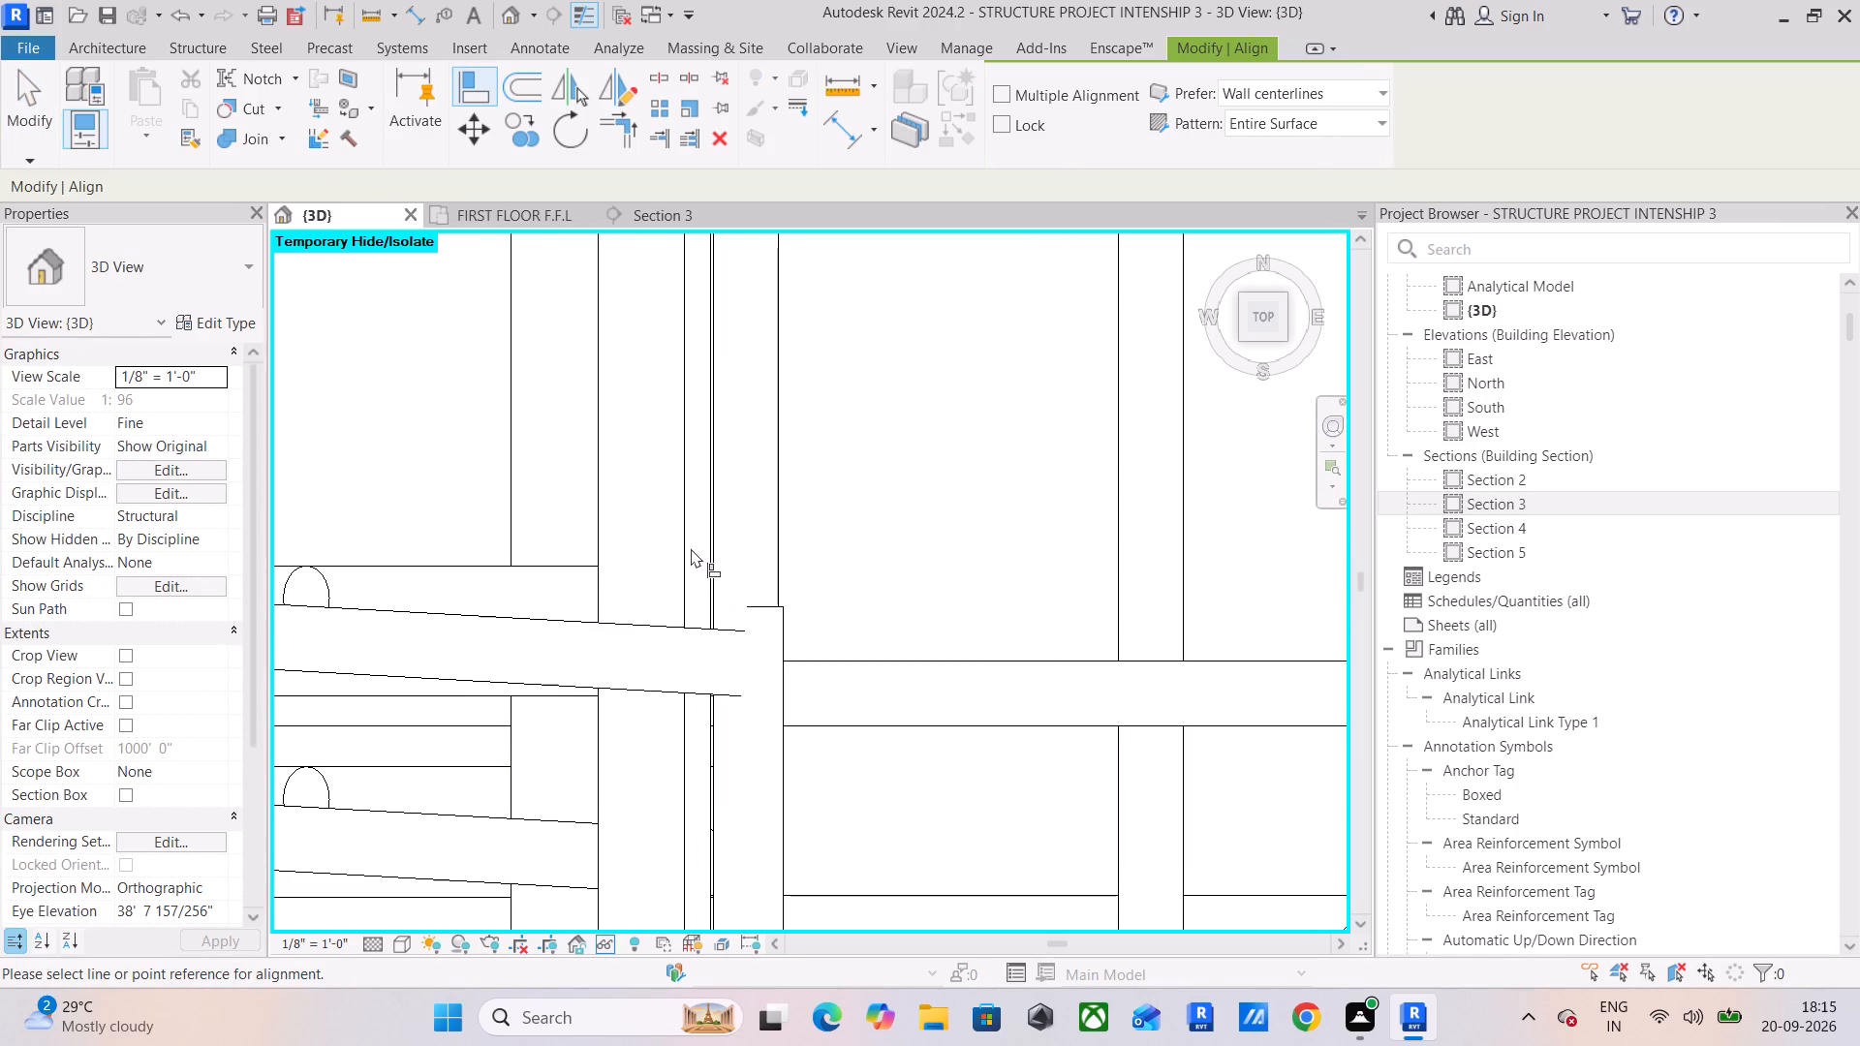
click(746, 542)
click(750, 738)
scroll(751, 739, down, 6)
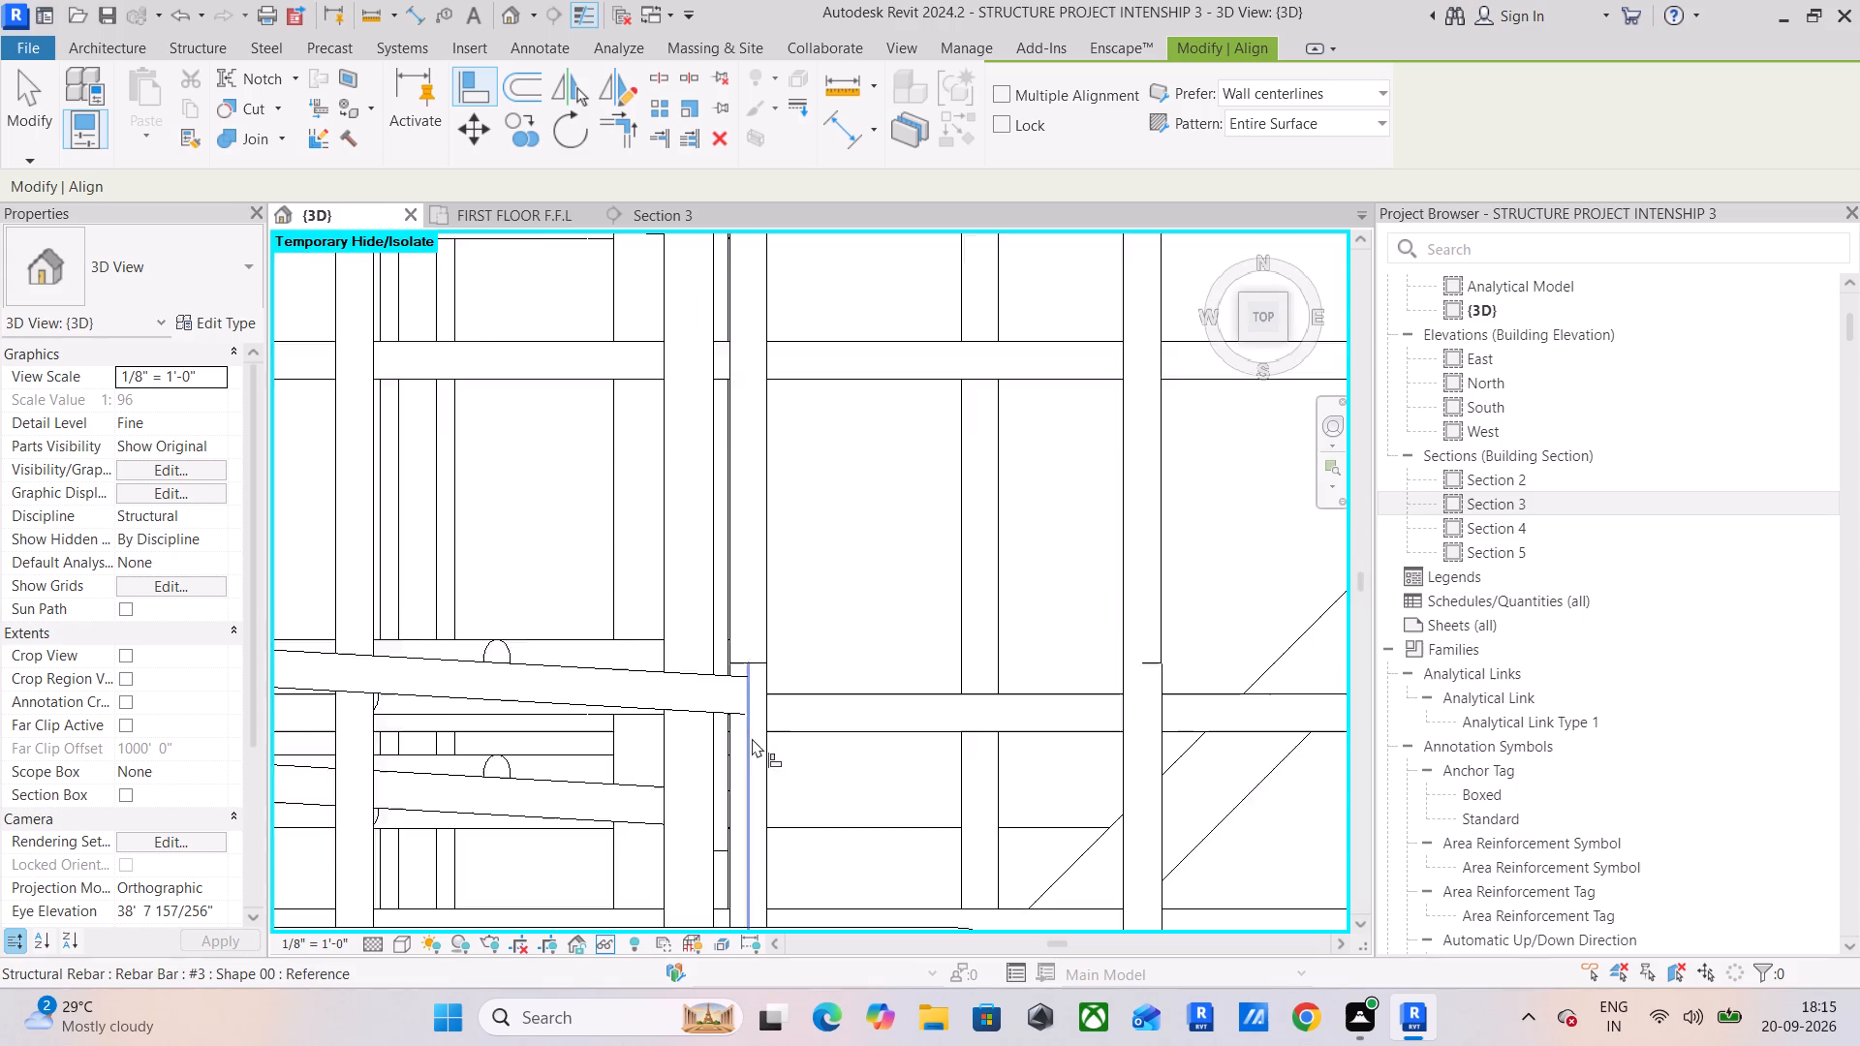
scroll(882, 675, down, 3)
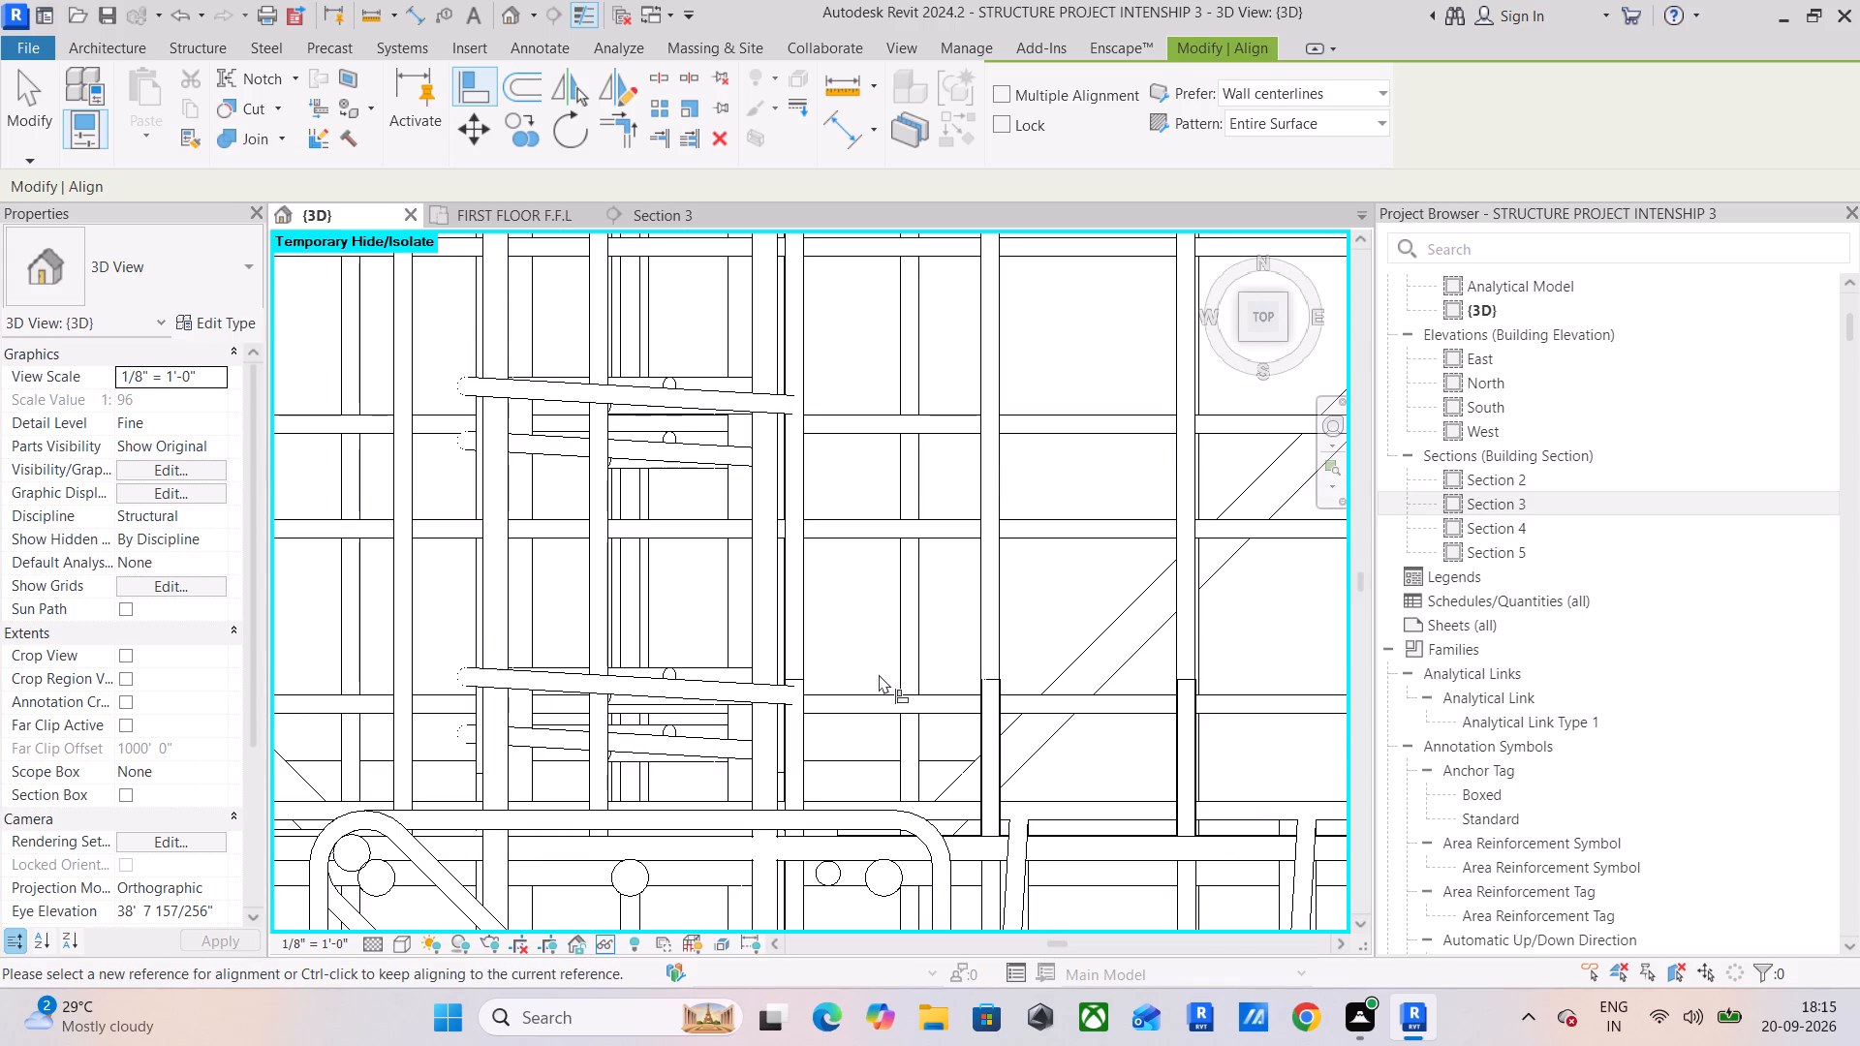
key(Escape)
key(Escape)
key(Escape)
Examine where the copied bars meet the upper band, following the joint to the slab bars' east end.
scroll(976, 738, down, 4)
middle_drag(1037, 754, 606, 538)
scroll(654, 570, down, 6)
middle_drag(888, 675, 821, 651)
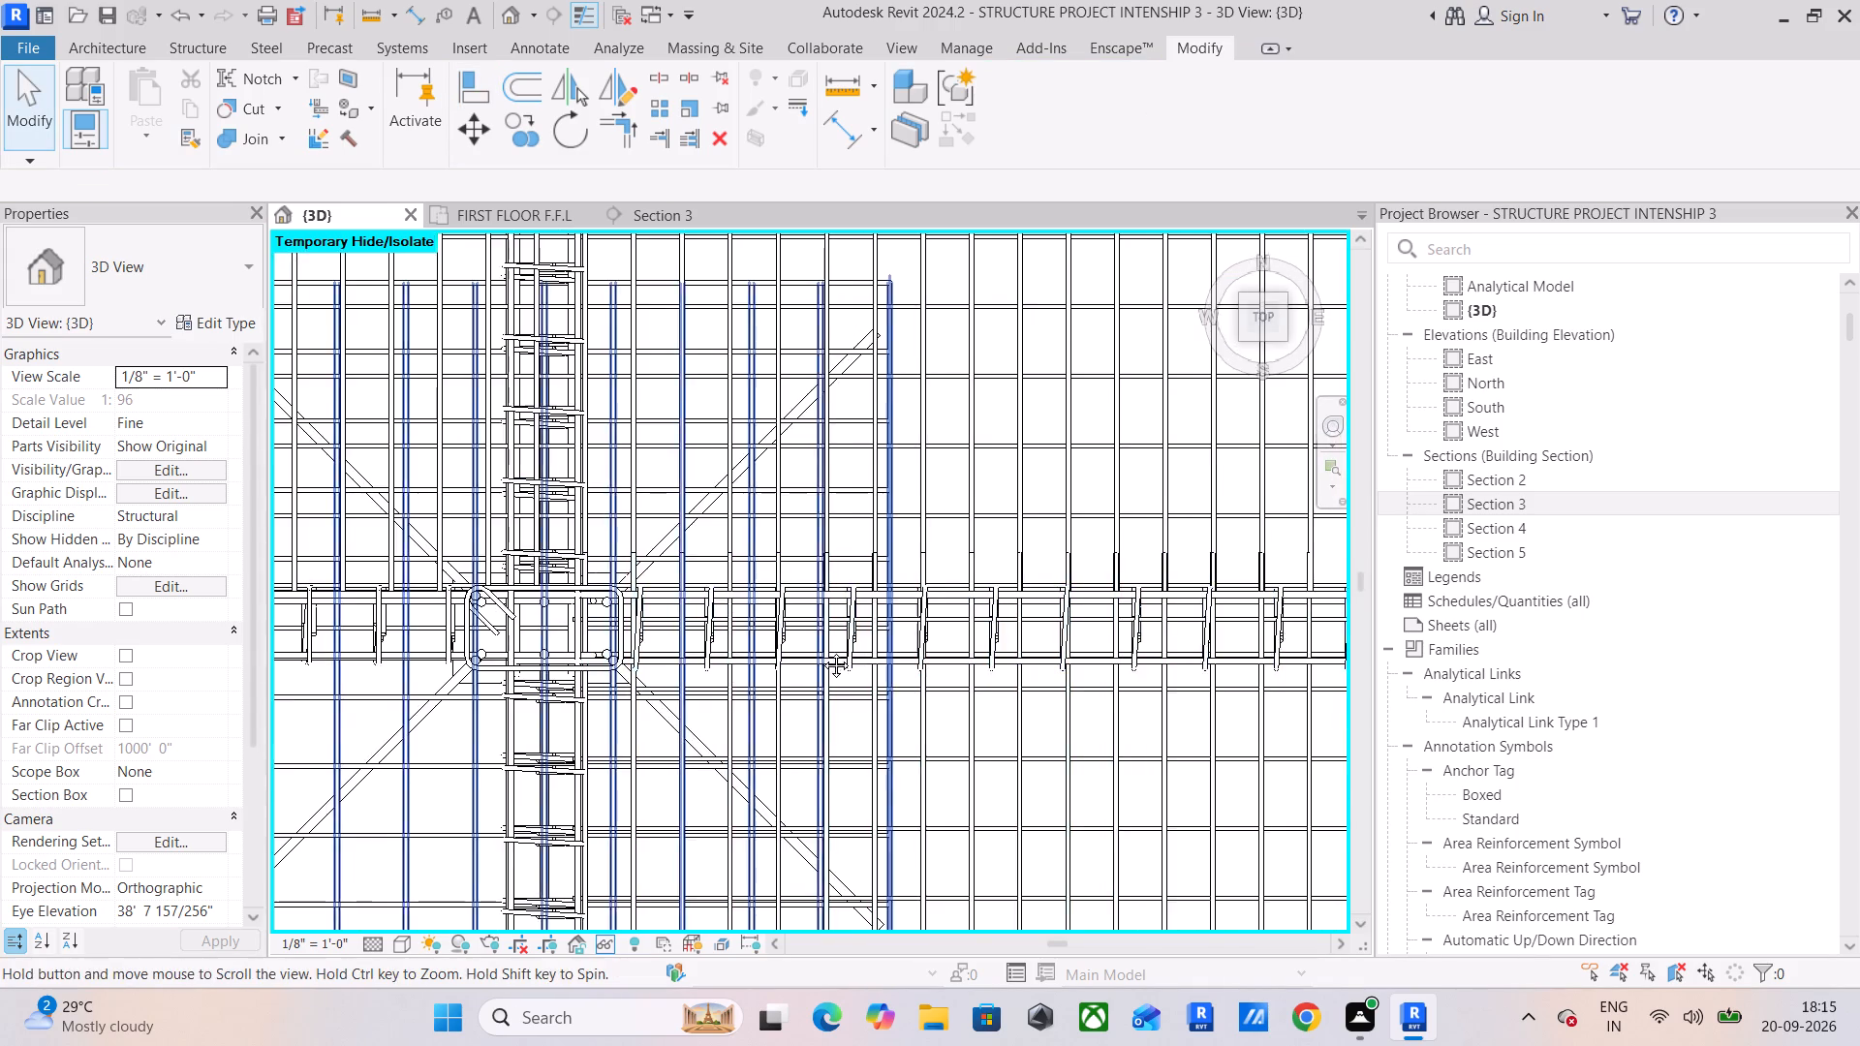
middle_drag(821, 651, 558, 480)
scroll(581, 485, down, 10)
middle_drag(935, 607, 610, 619)
scroll(925, 609, up, 5)
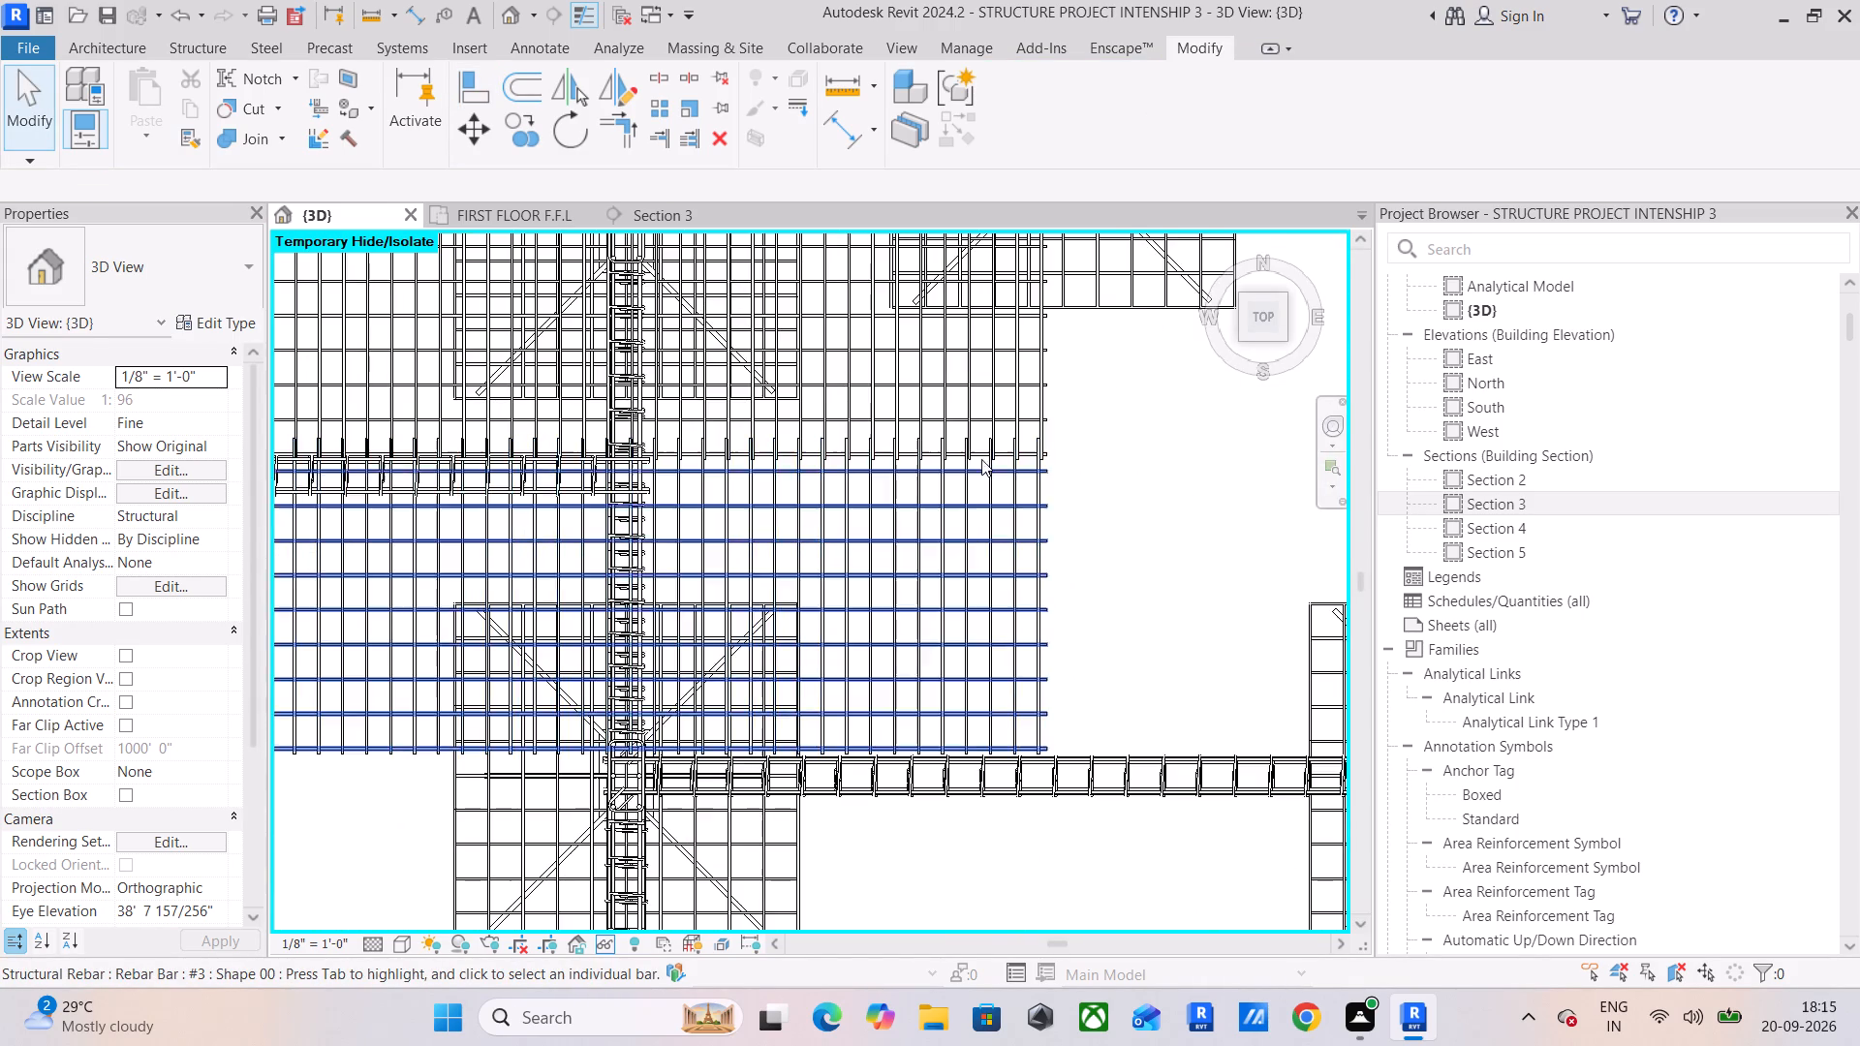
scroll(979, 441, up, 1)
middle_drag(976, 440, 955, 488)
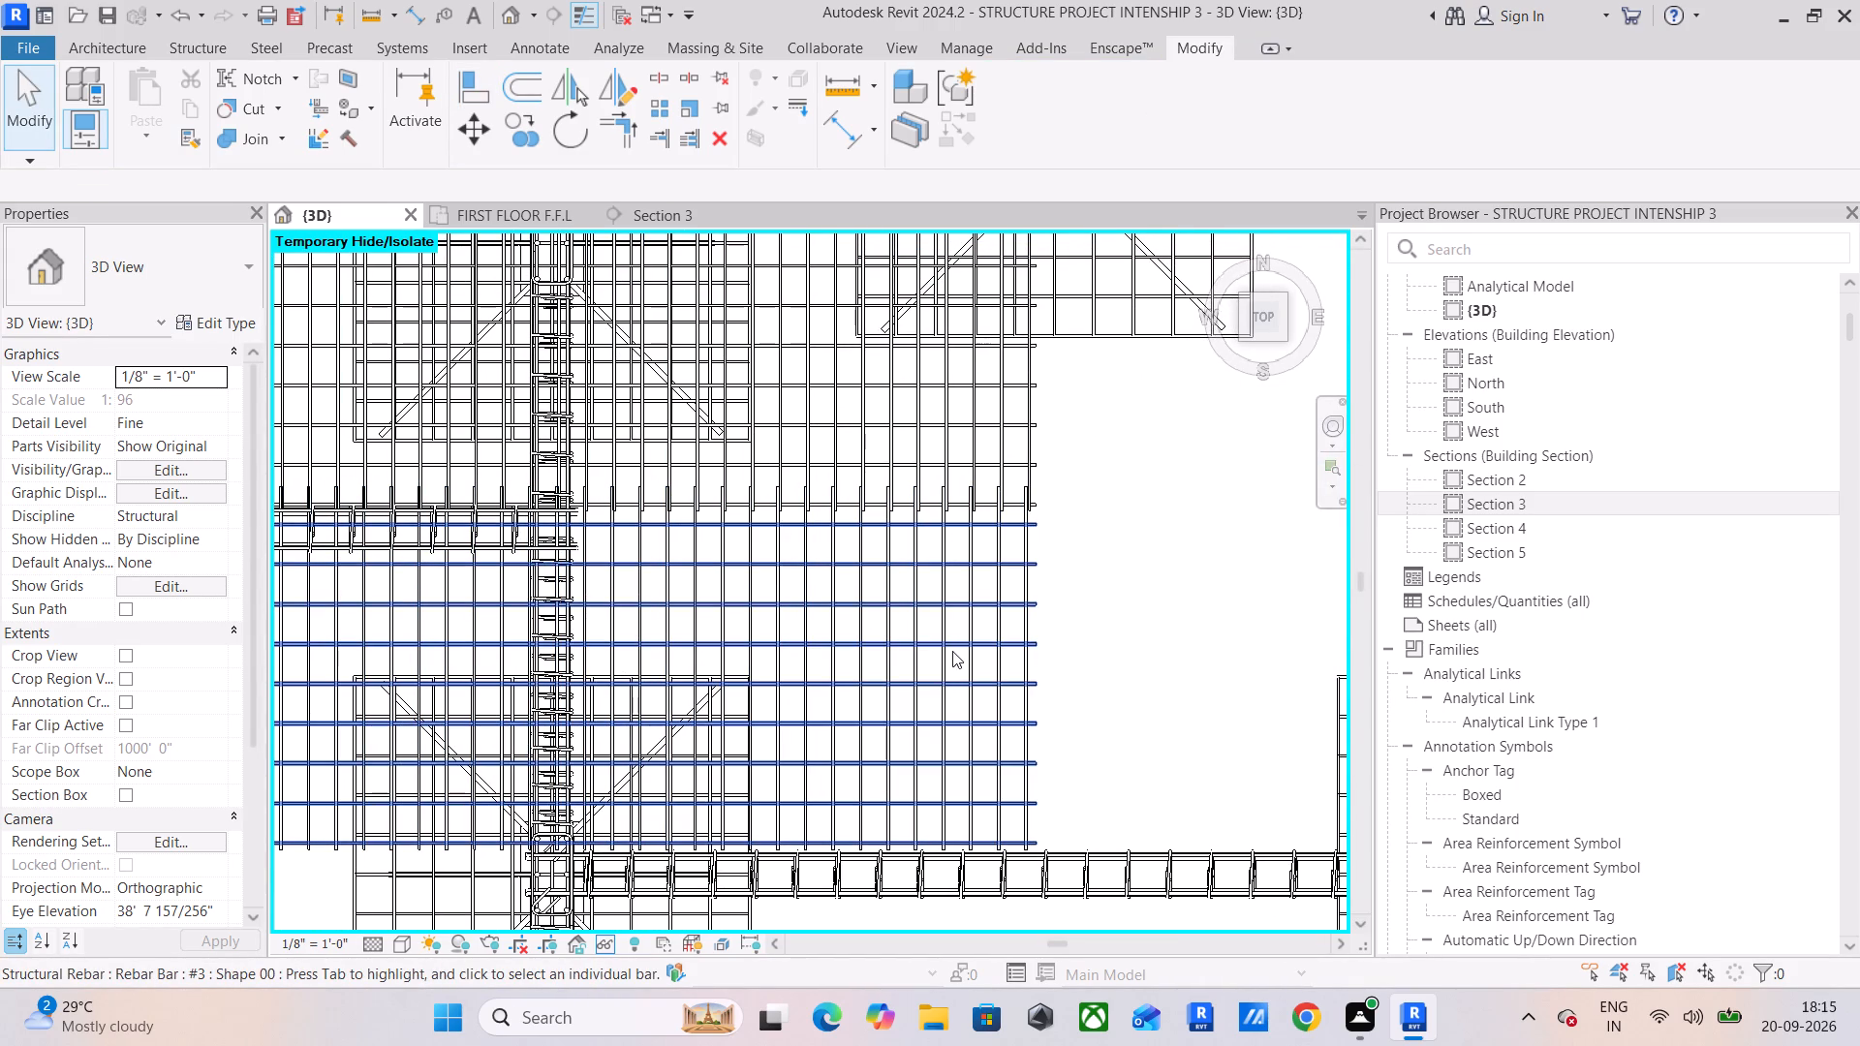
Pull the east extent of the copied north-south #3 bar set in to the west face of the panel's east beam.
click(952, 656)
drag(1033, 666, 563, 653)
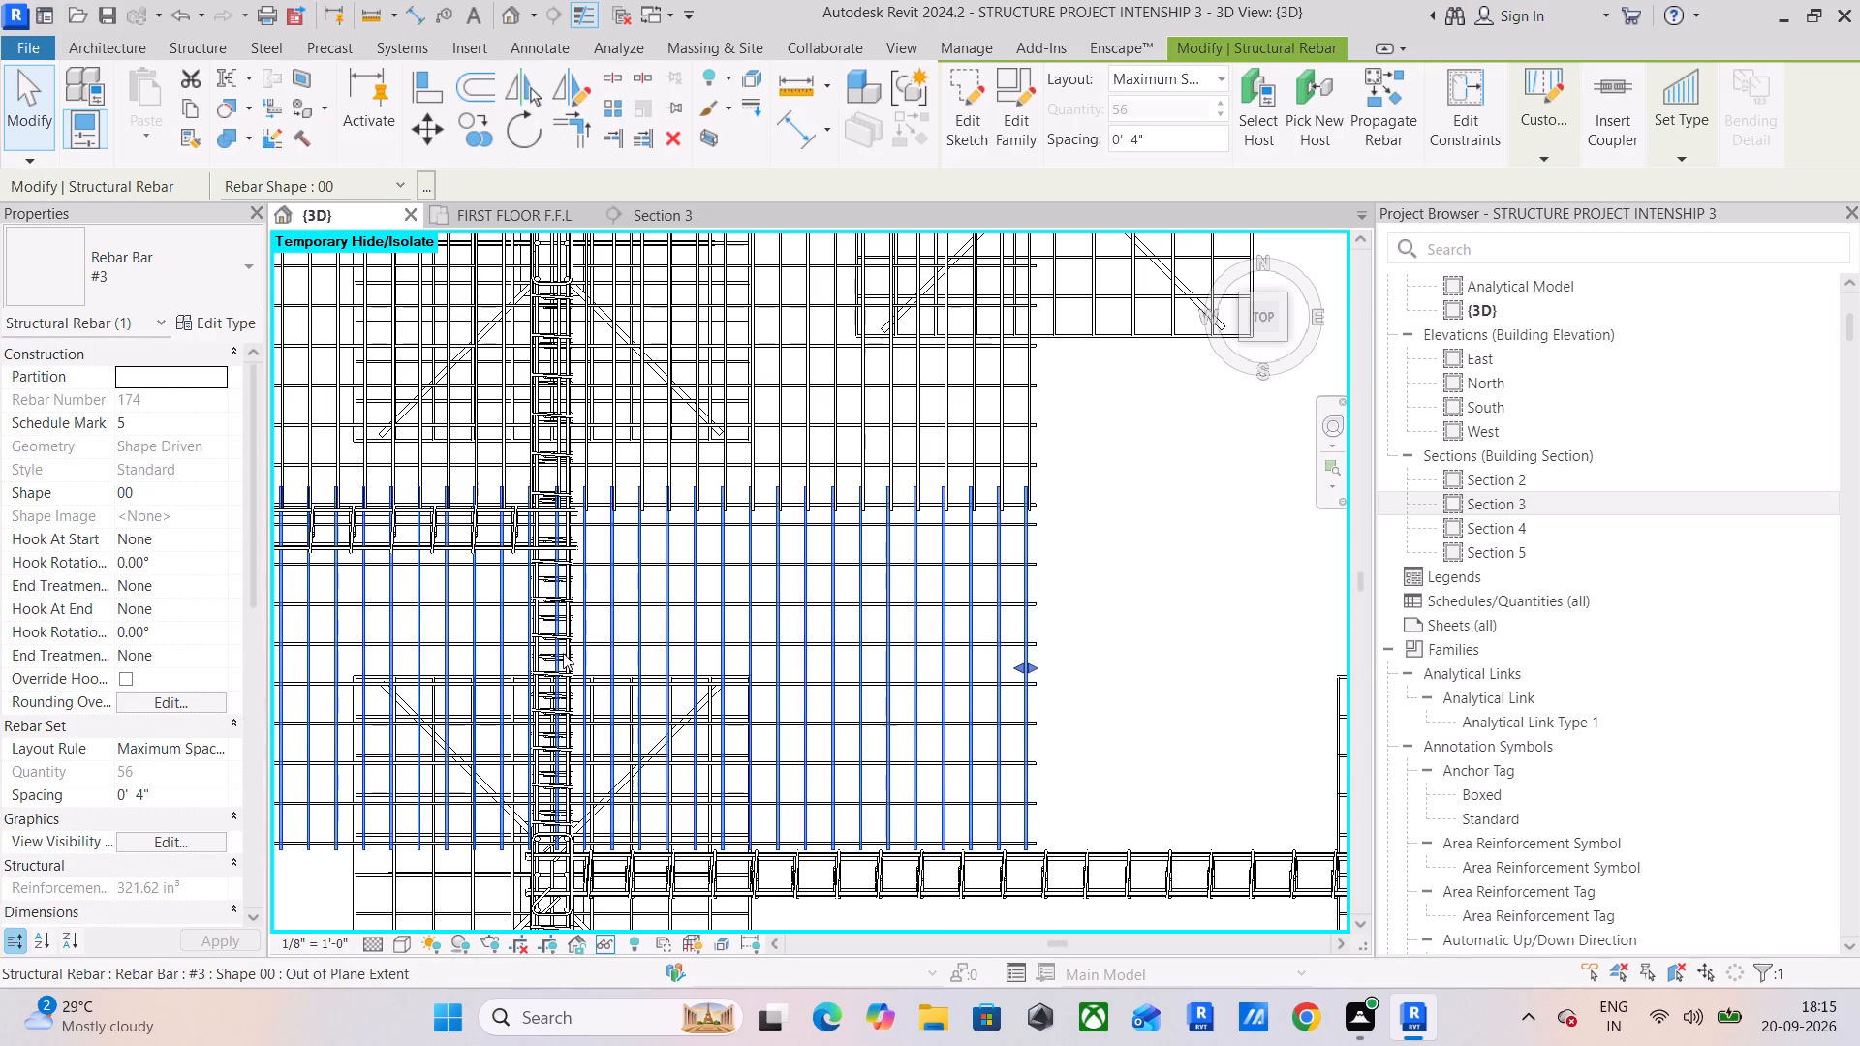
drag(563, 653, 526, 653)
scroll(488, 528, up, 7)
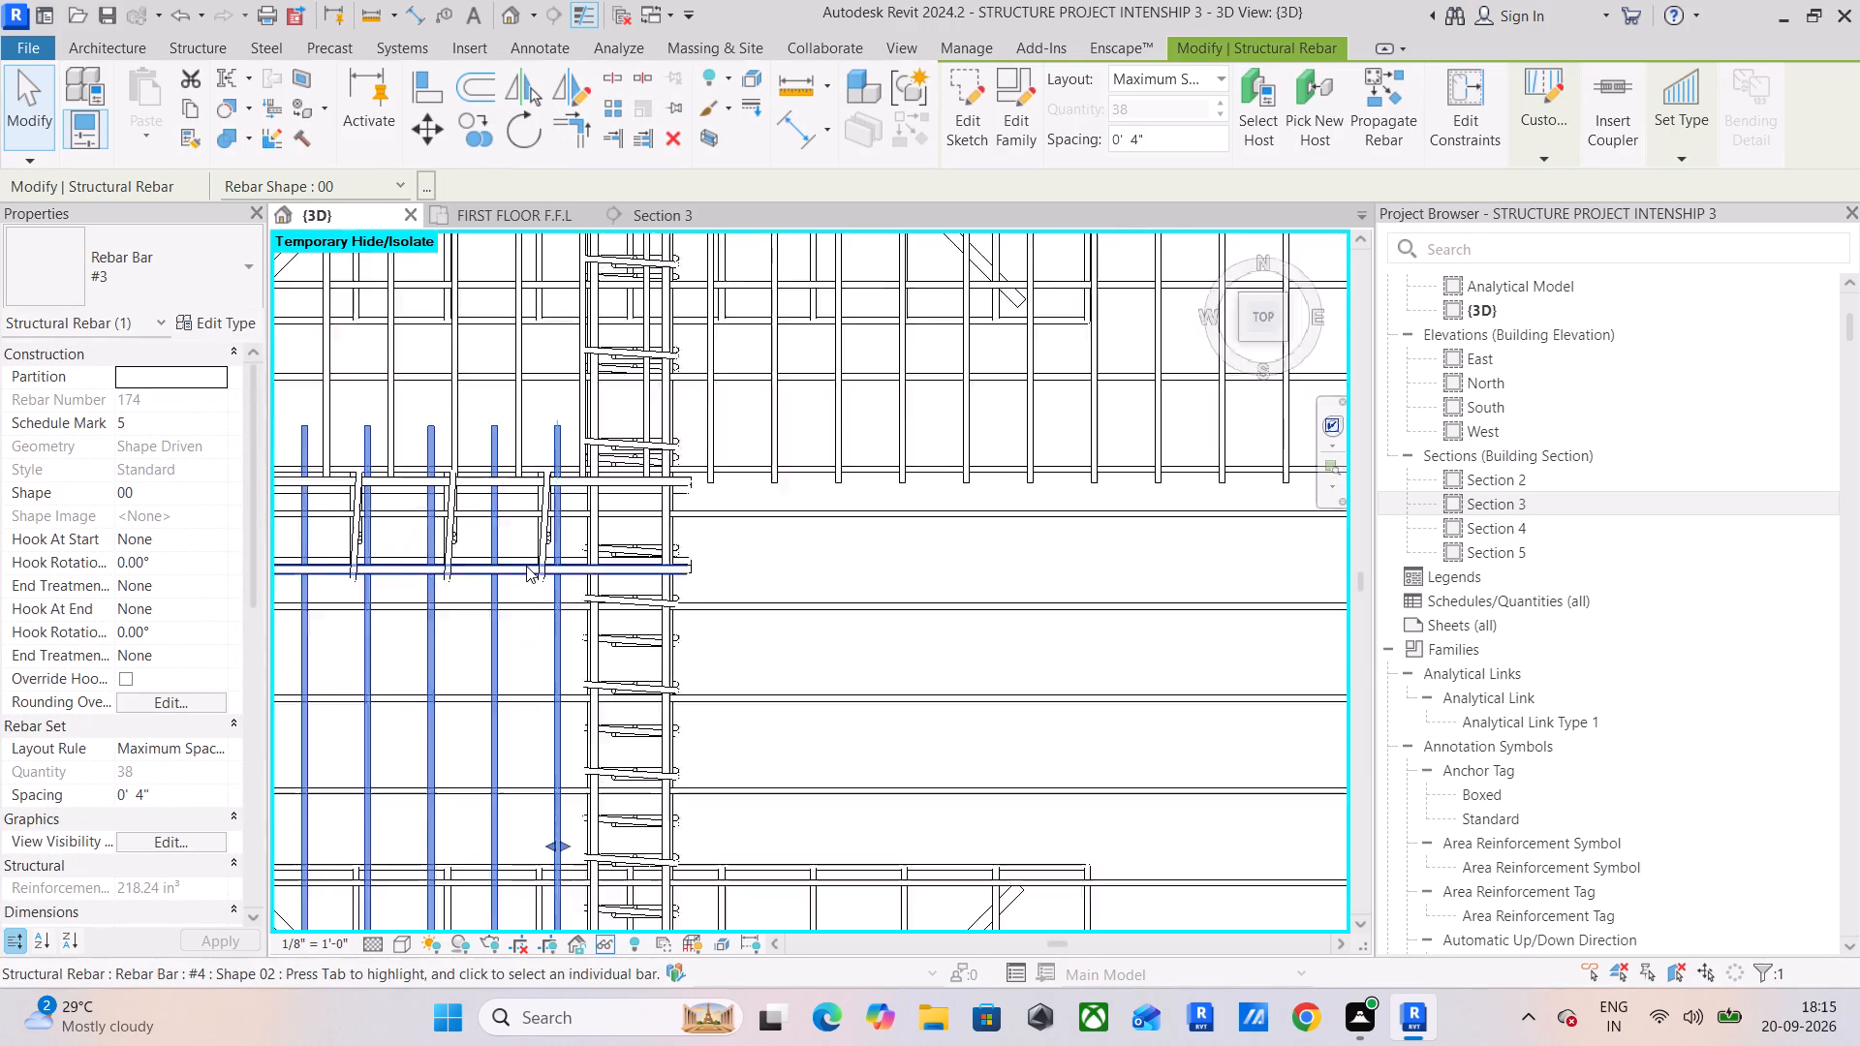
scroll(526, 566, up, 2)
middle_drag(567, 611, 578, 410)
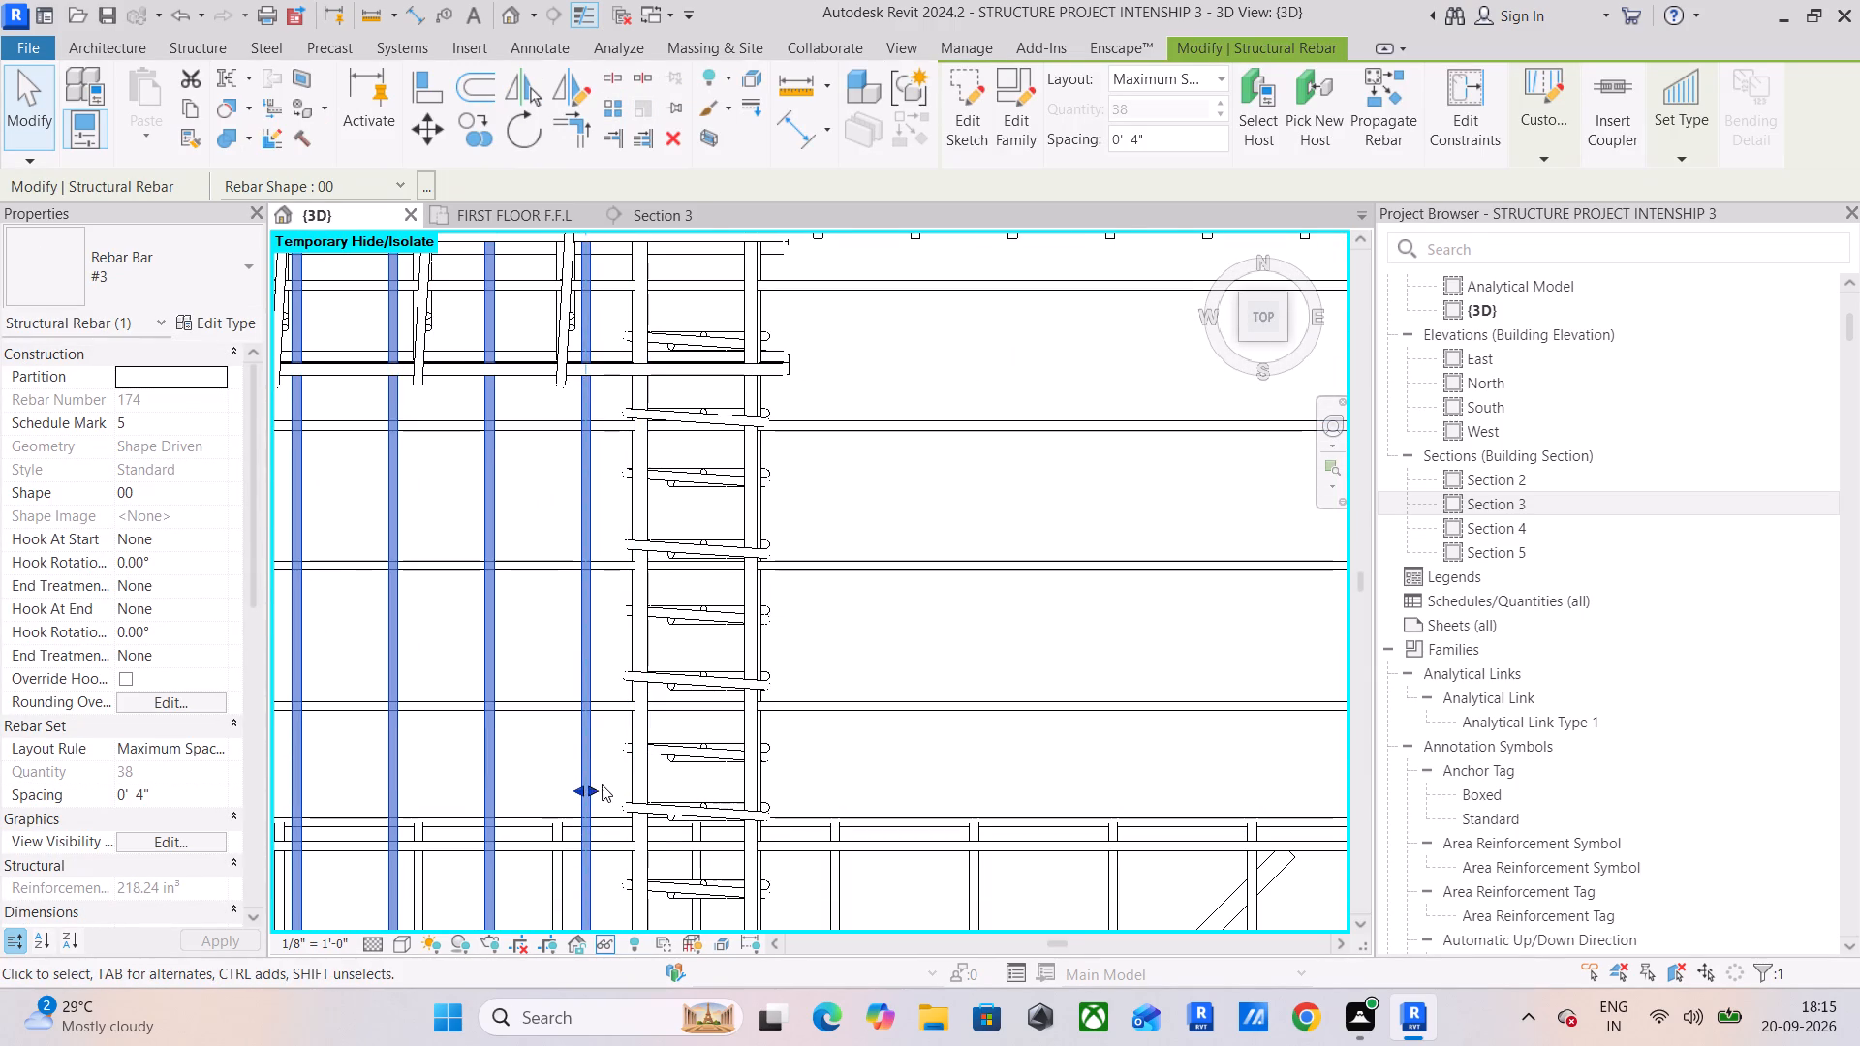
drag(596, 794, 618, 809)
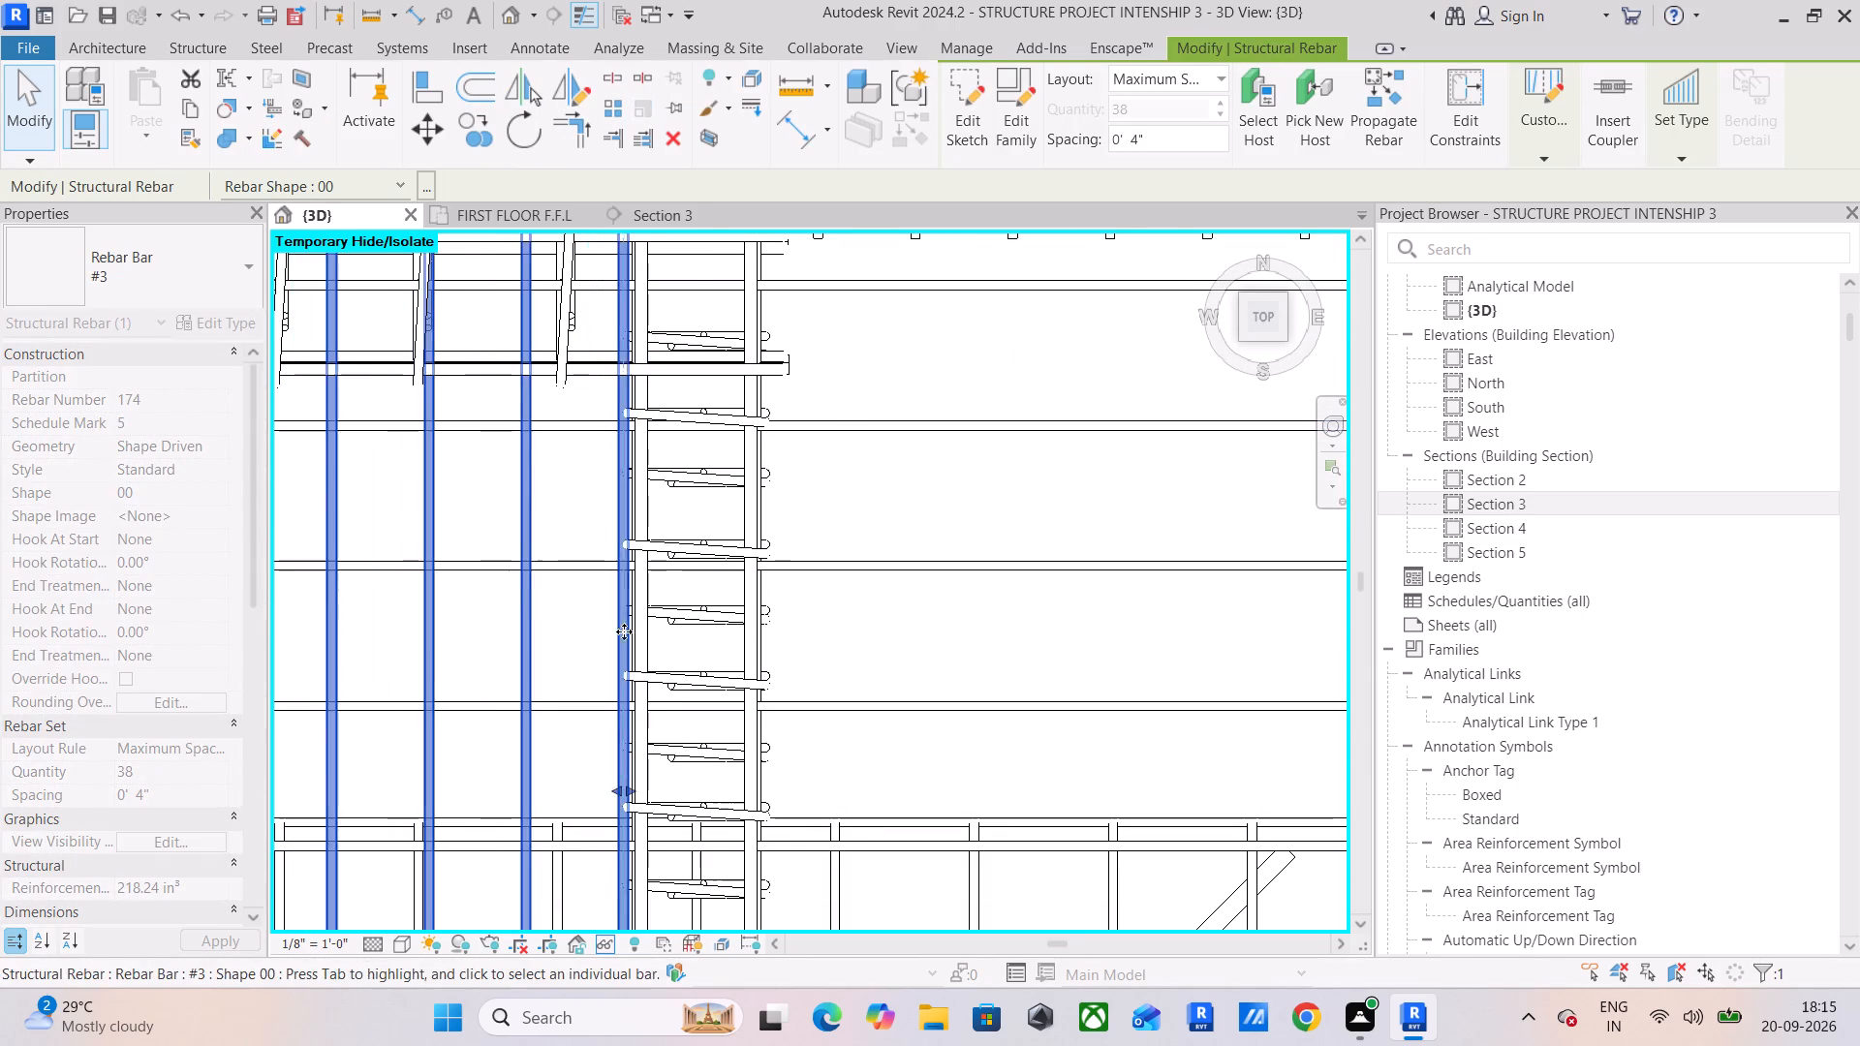
scroll(634, 611, up, 1)
middle_drag(634, 610, 645, 870)
scroll(684, 619, down, 5)
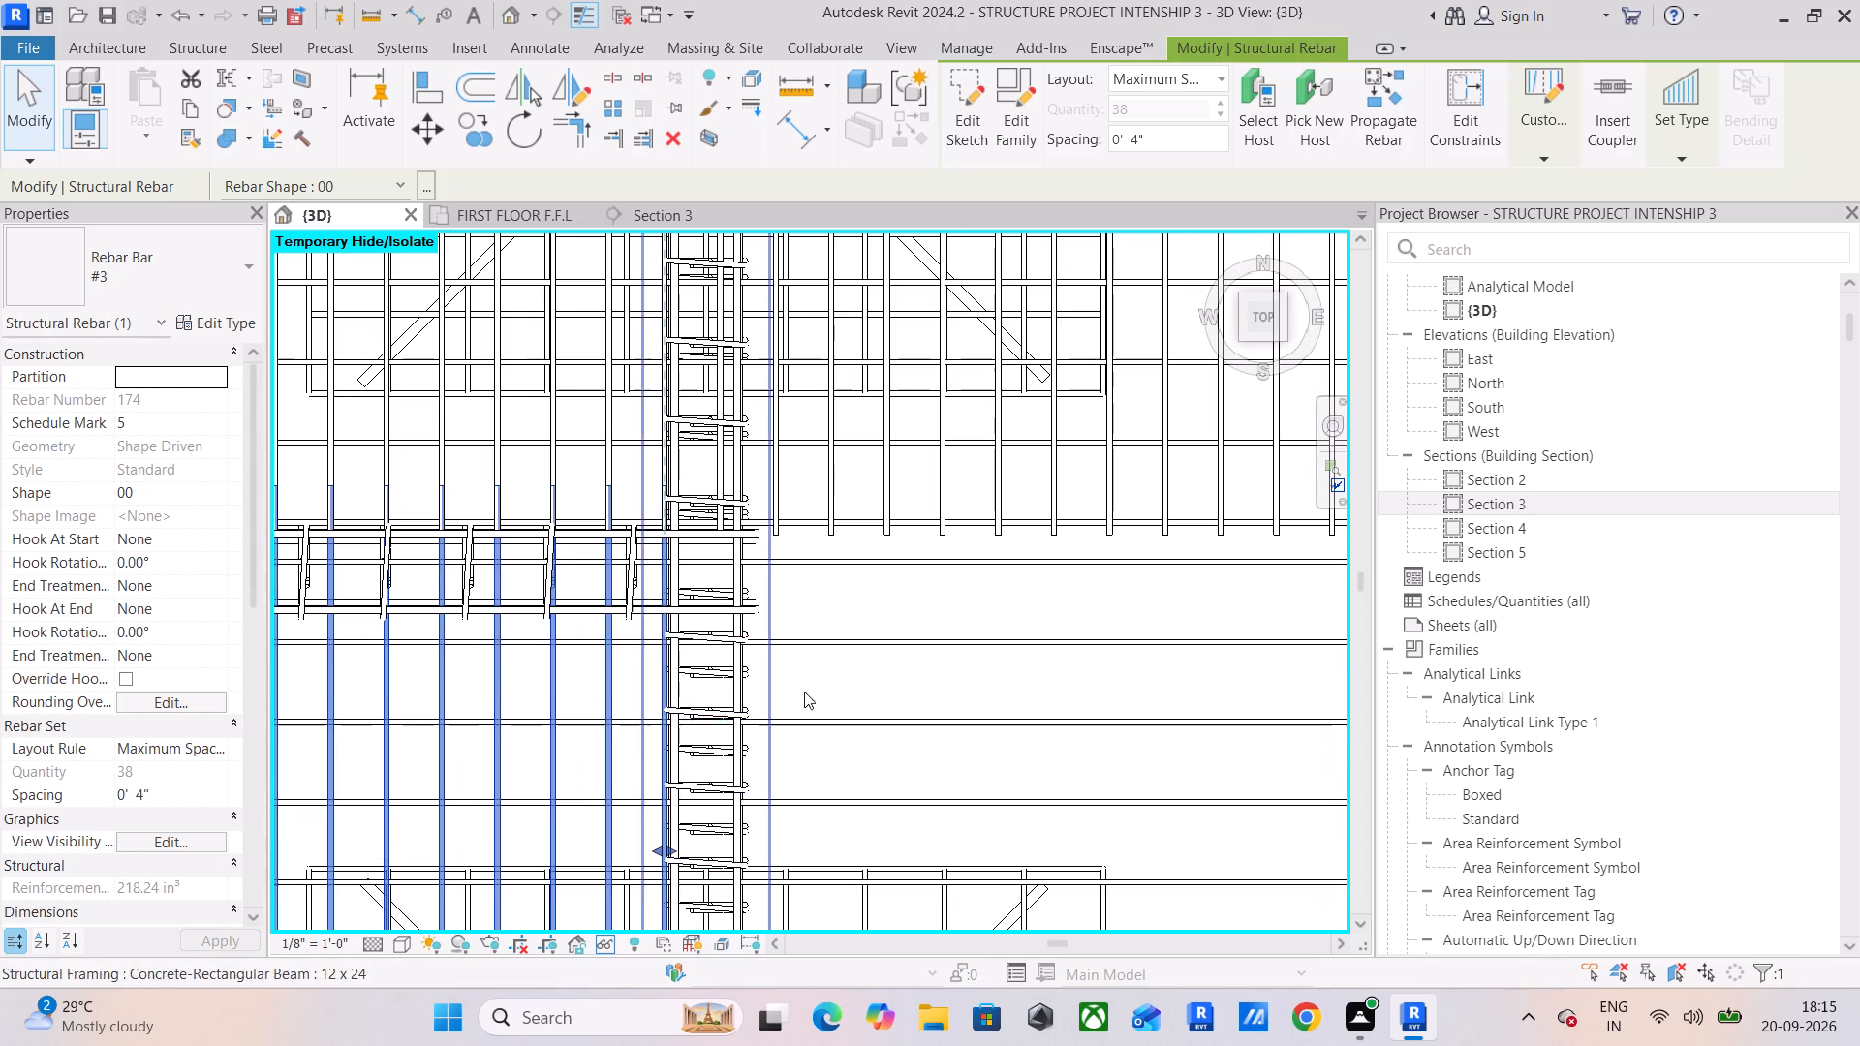
Shorten the copied east-west #3 bars so their east ends stop at the outer bar on the east beam's west side.
click(859, 636)
scroll(890, 681, down, 6)
middle_drag(999, 705, 760, 657)
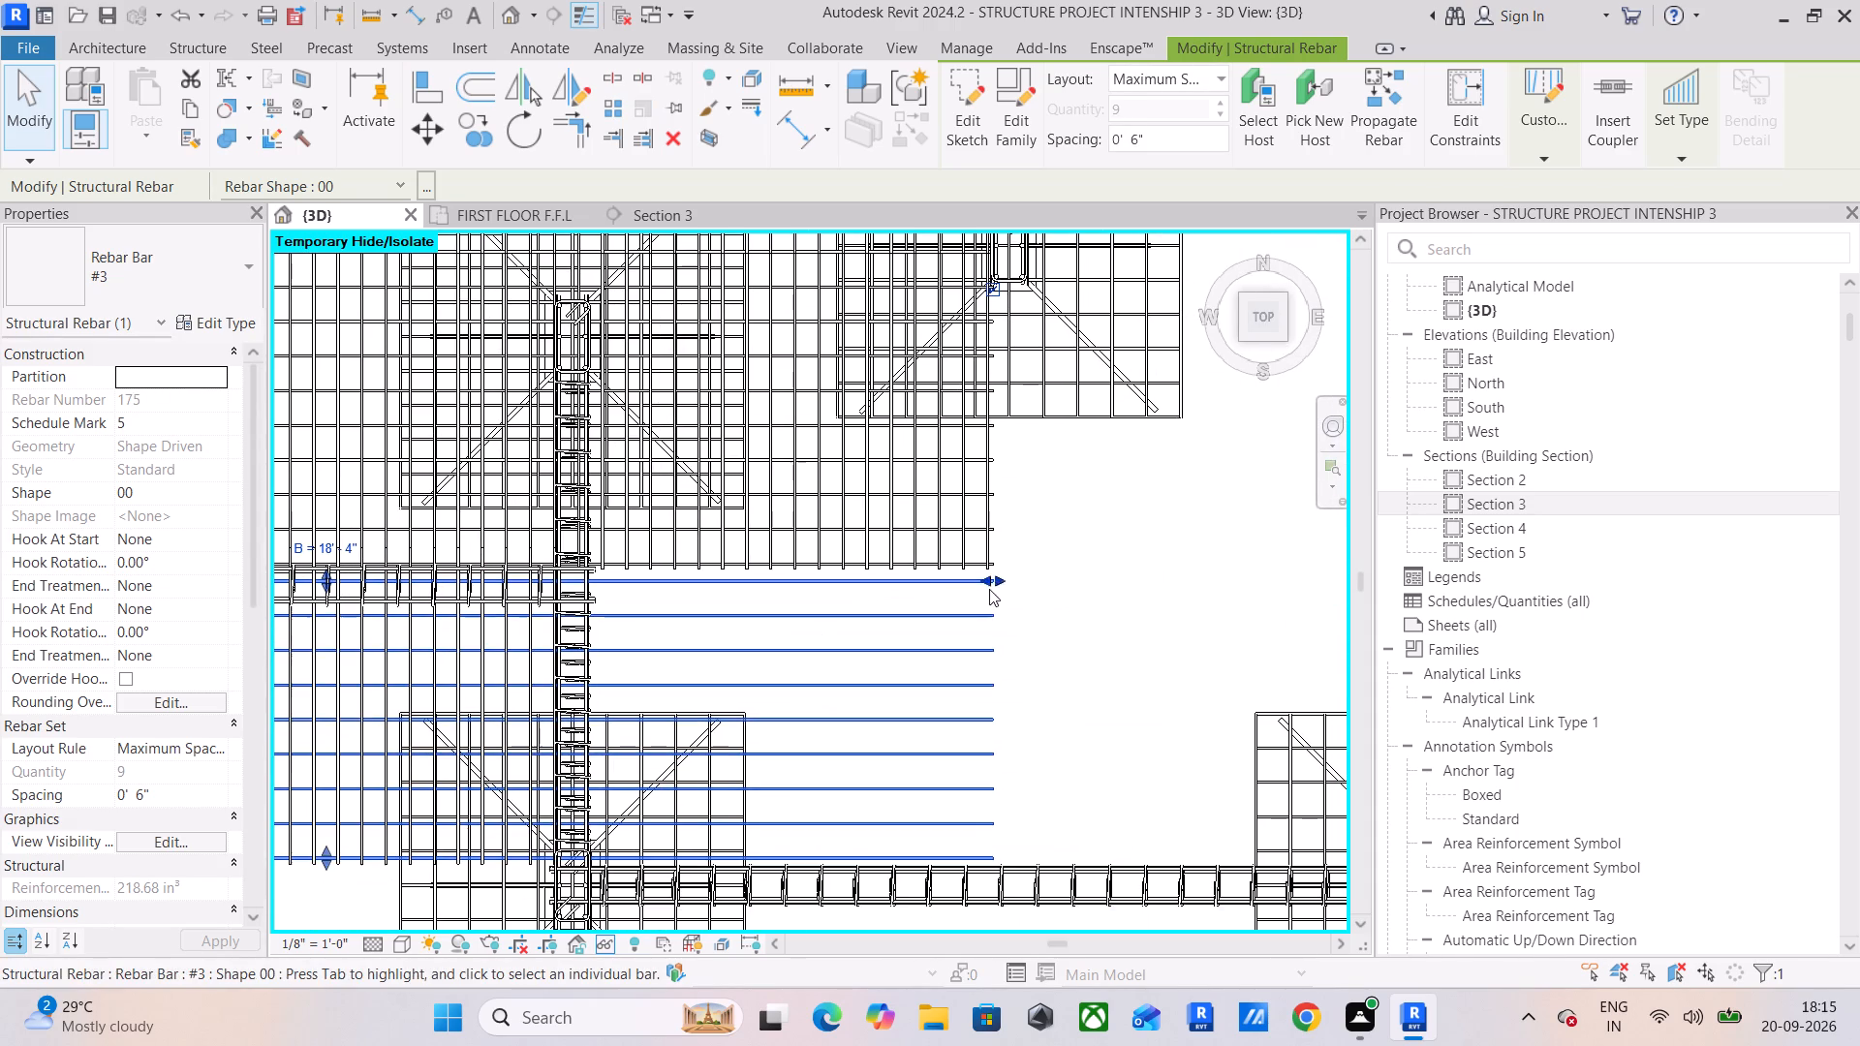
drag(1003, 576, 556, 604)
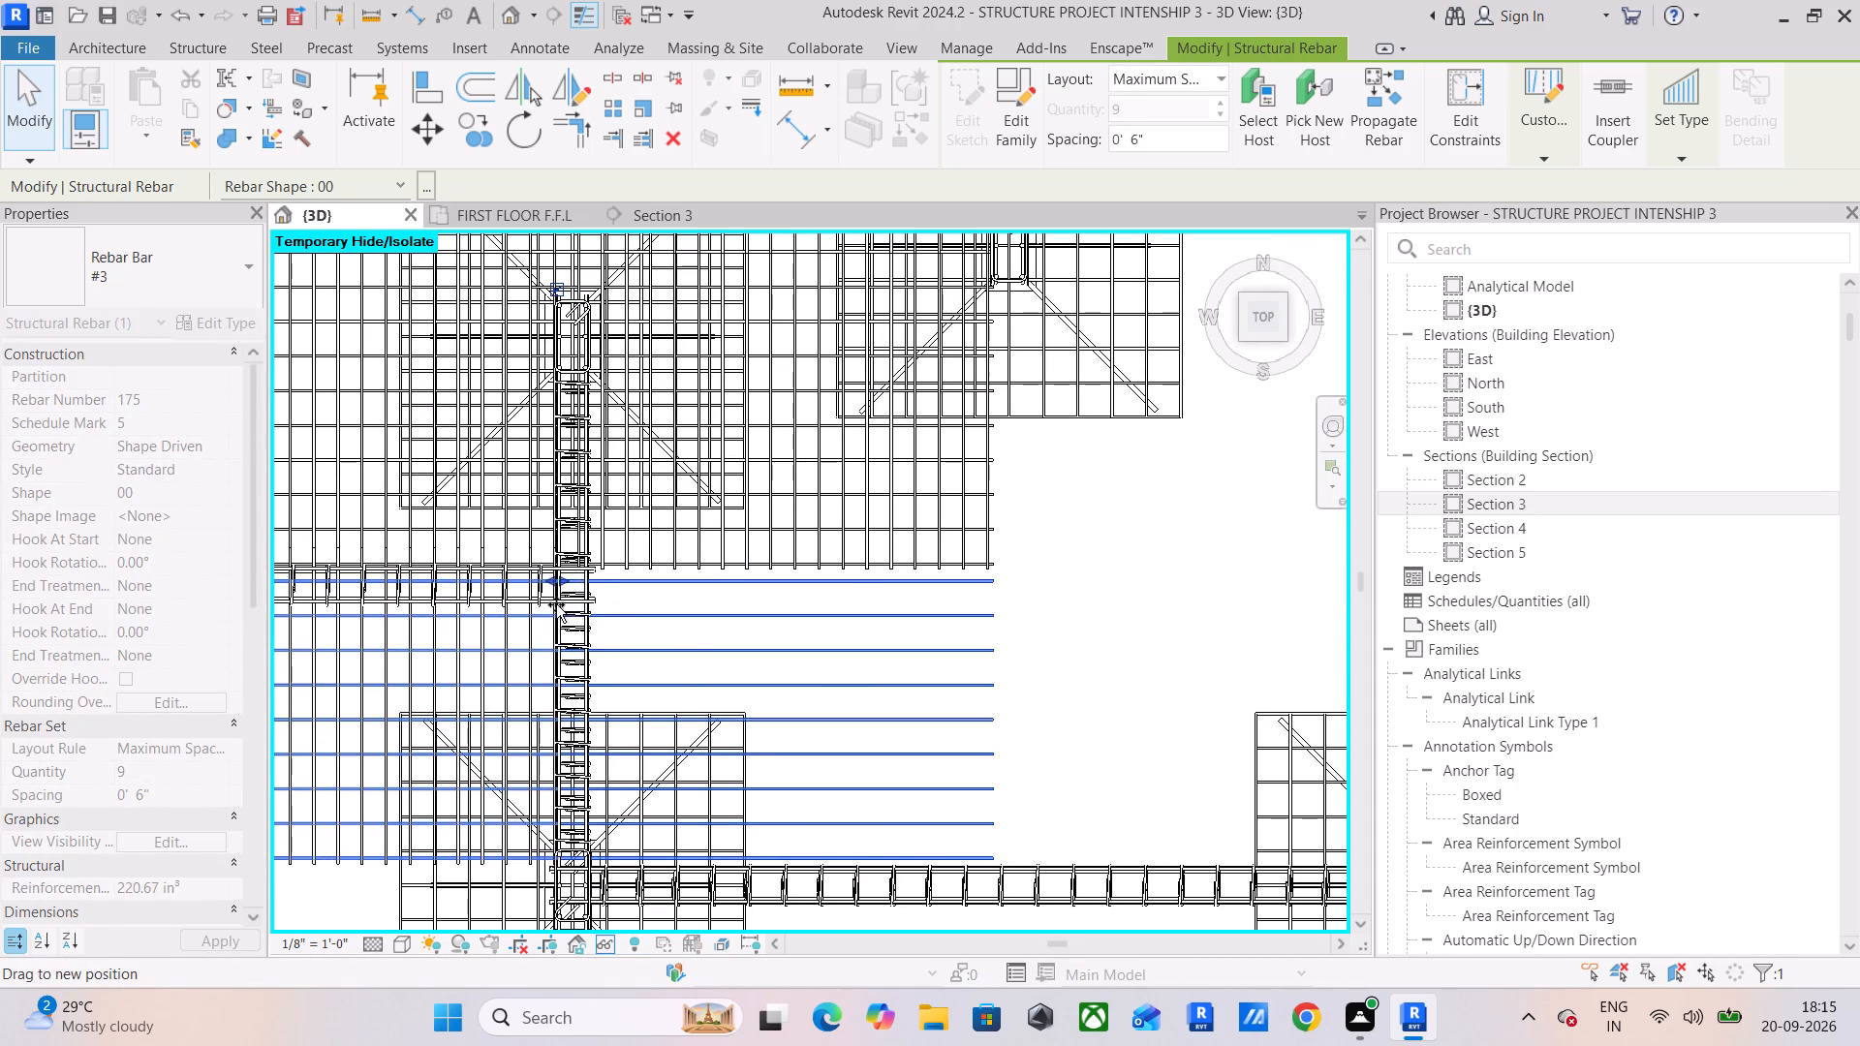
drag(556, 604, 555, 604)
scroll(533, 549, up, 12)
middle_drag(626, 676, 580, 477)
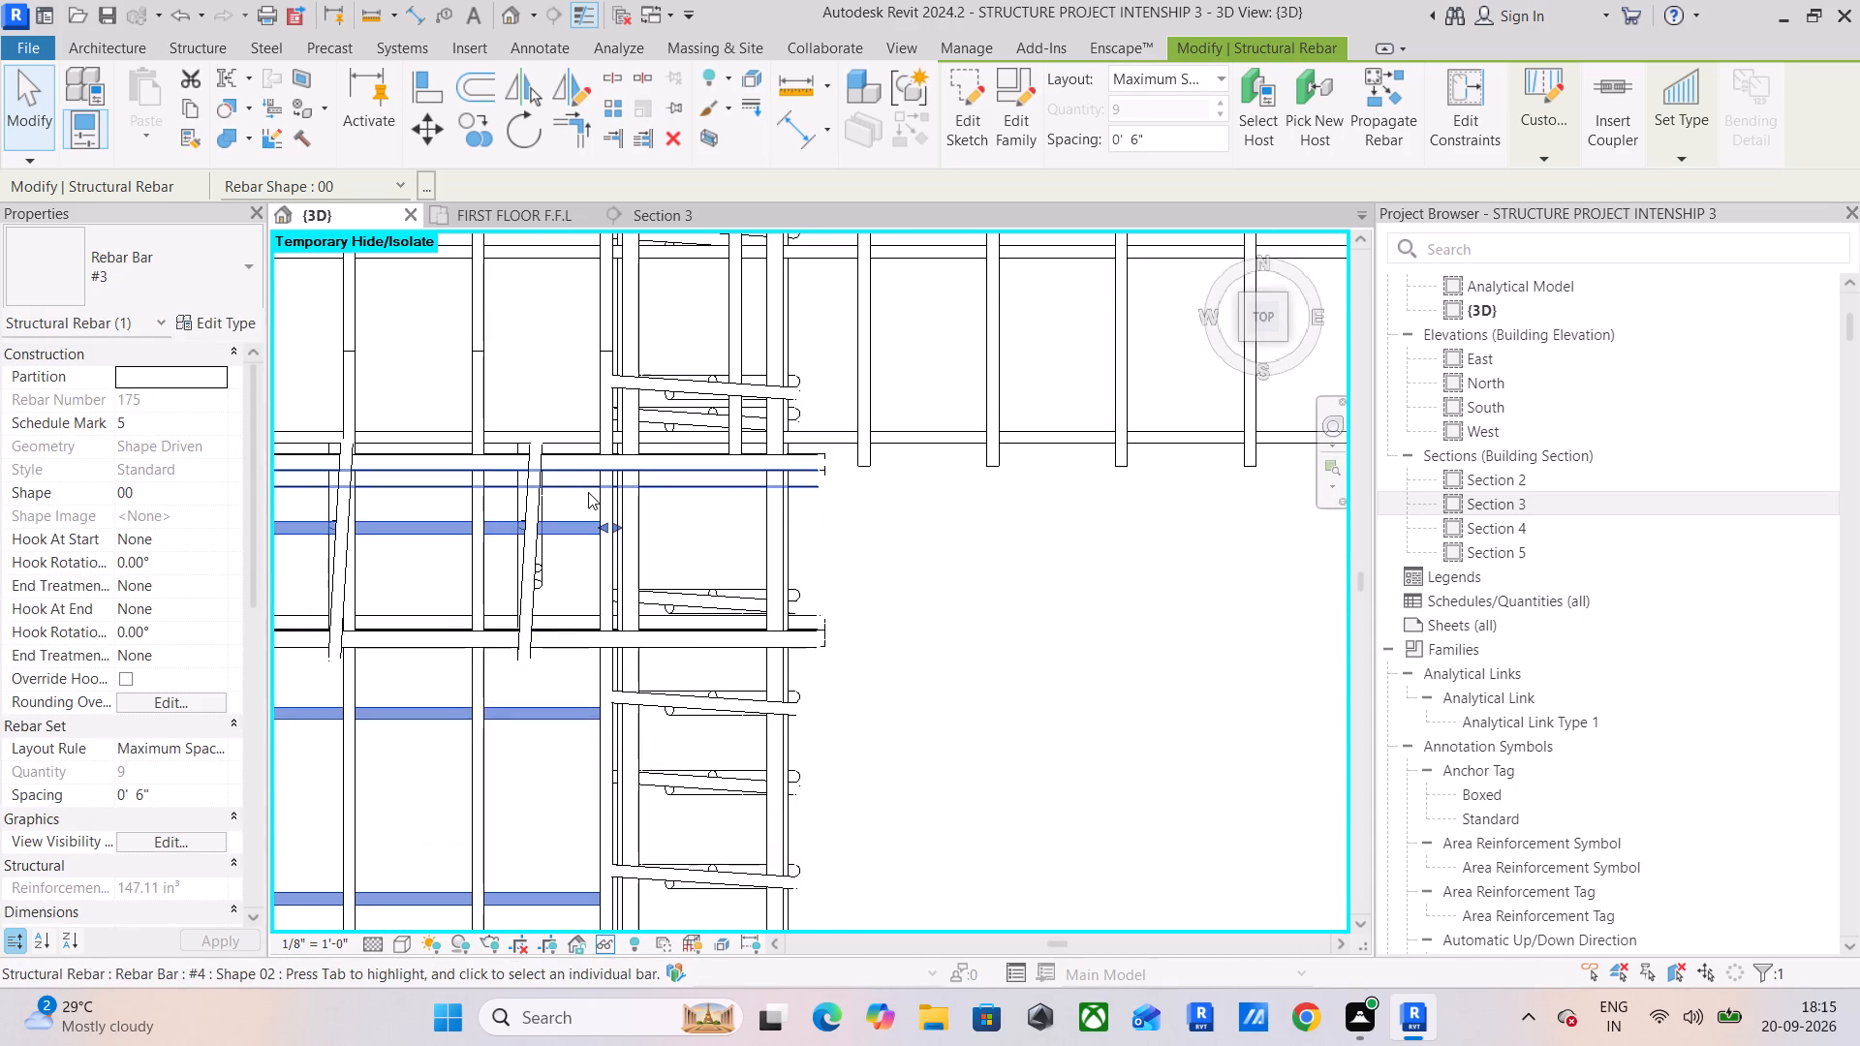
middle_drag(589, 504, 587, 638)
scroll(604, 654, up, 5)
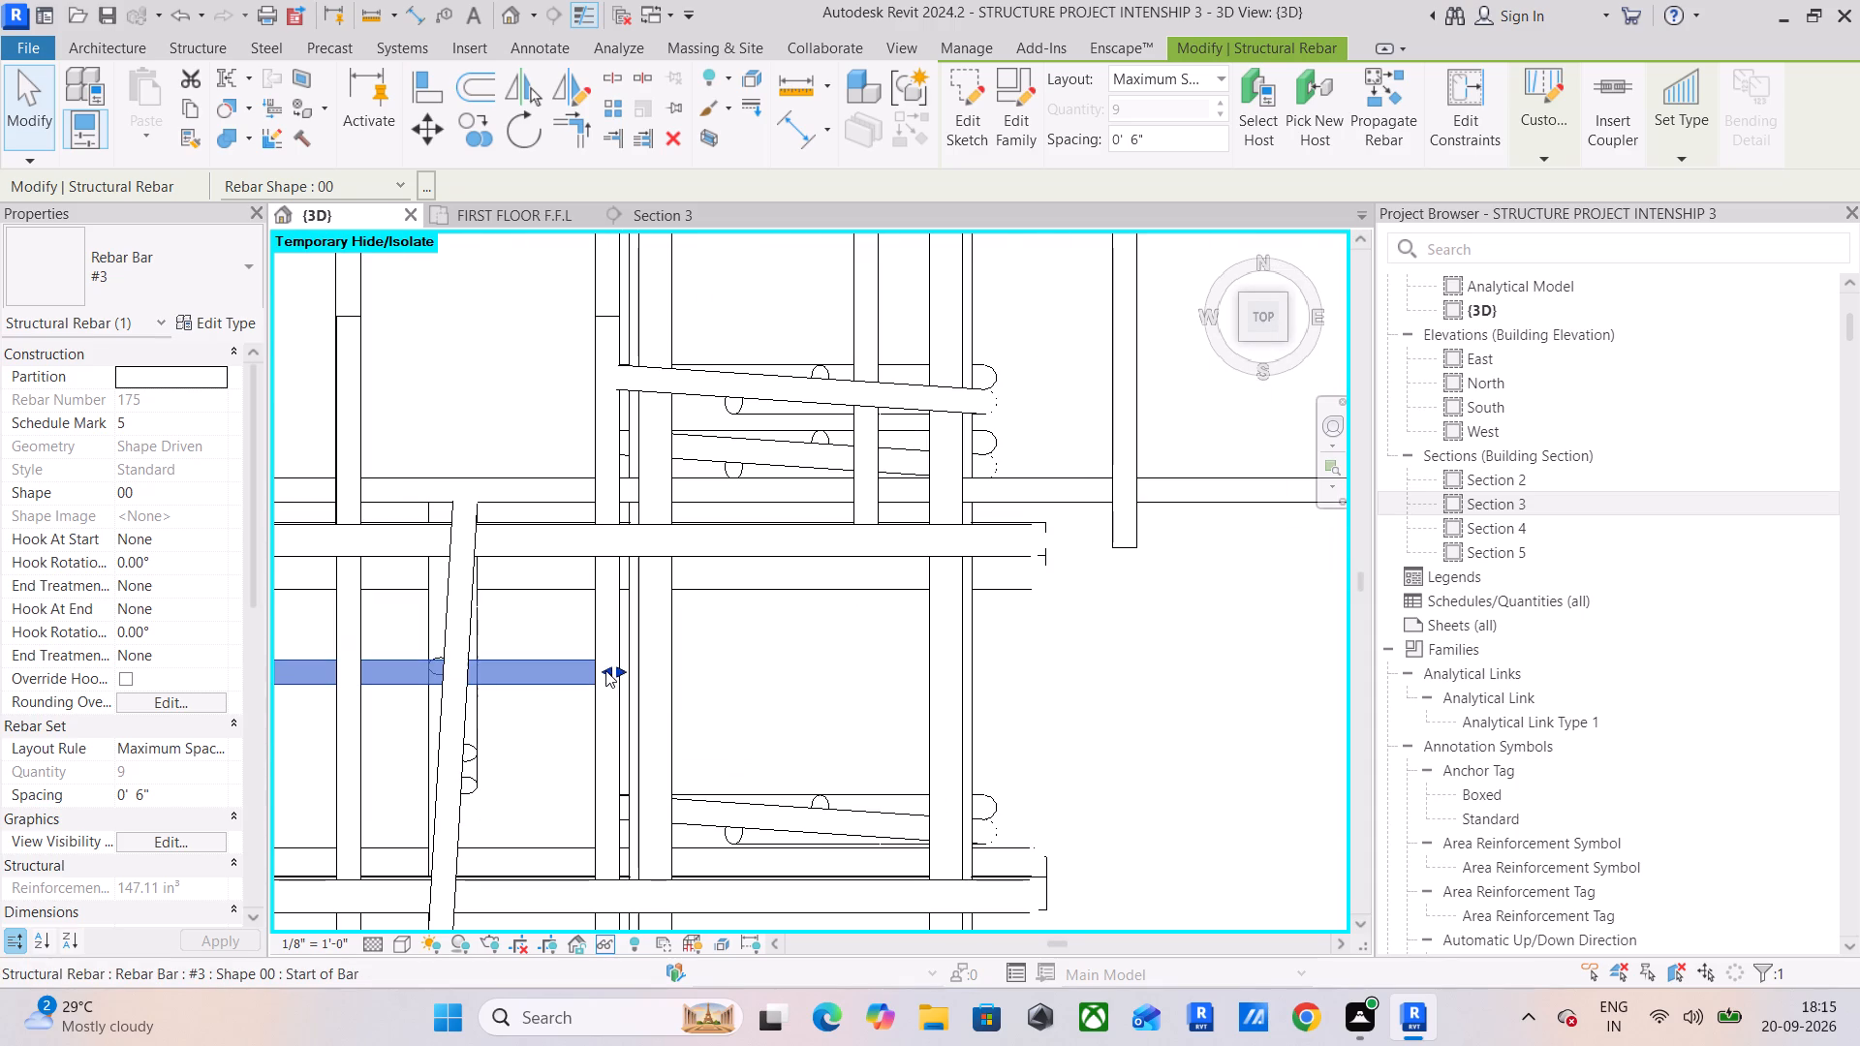
drag(617, 670, 635, 678)
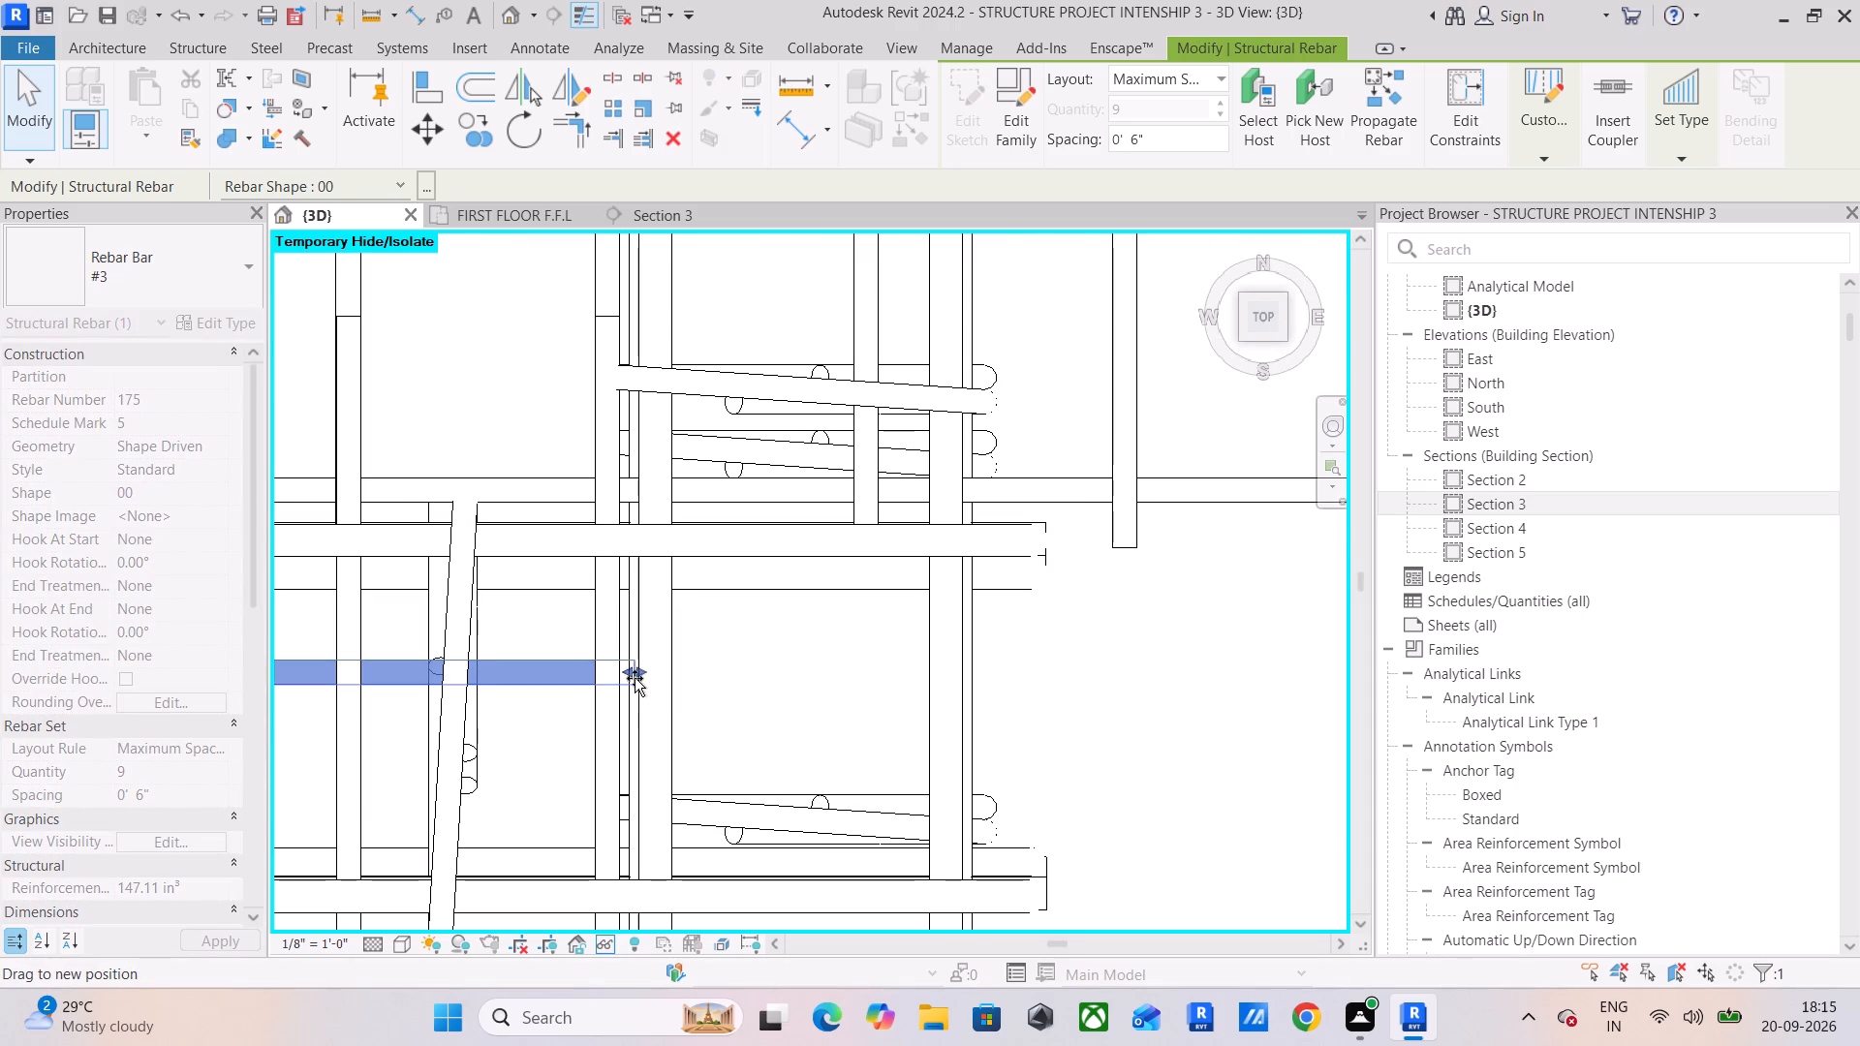
drag(635, 678, 638, 694)
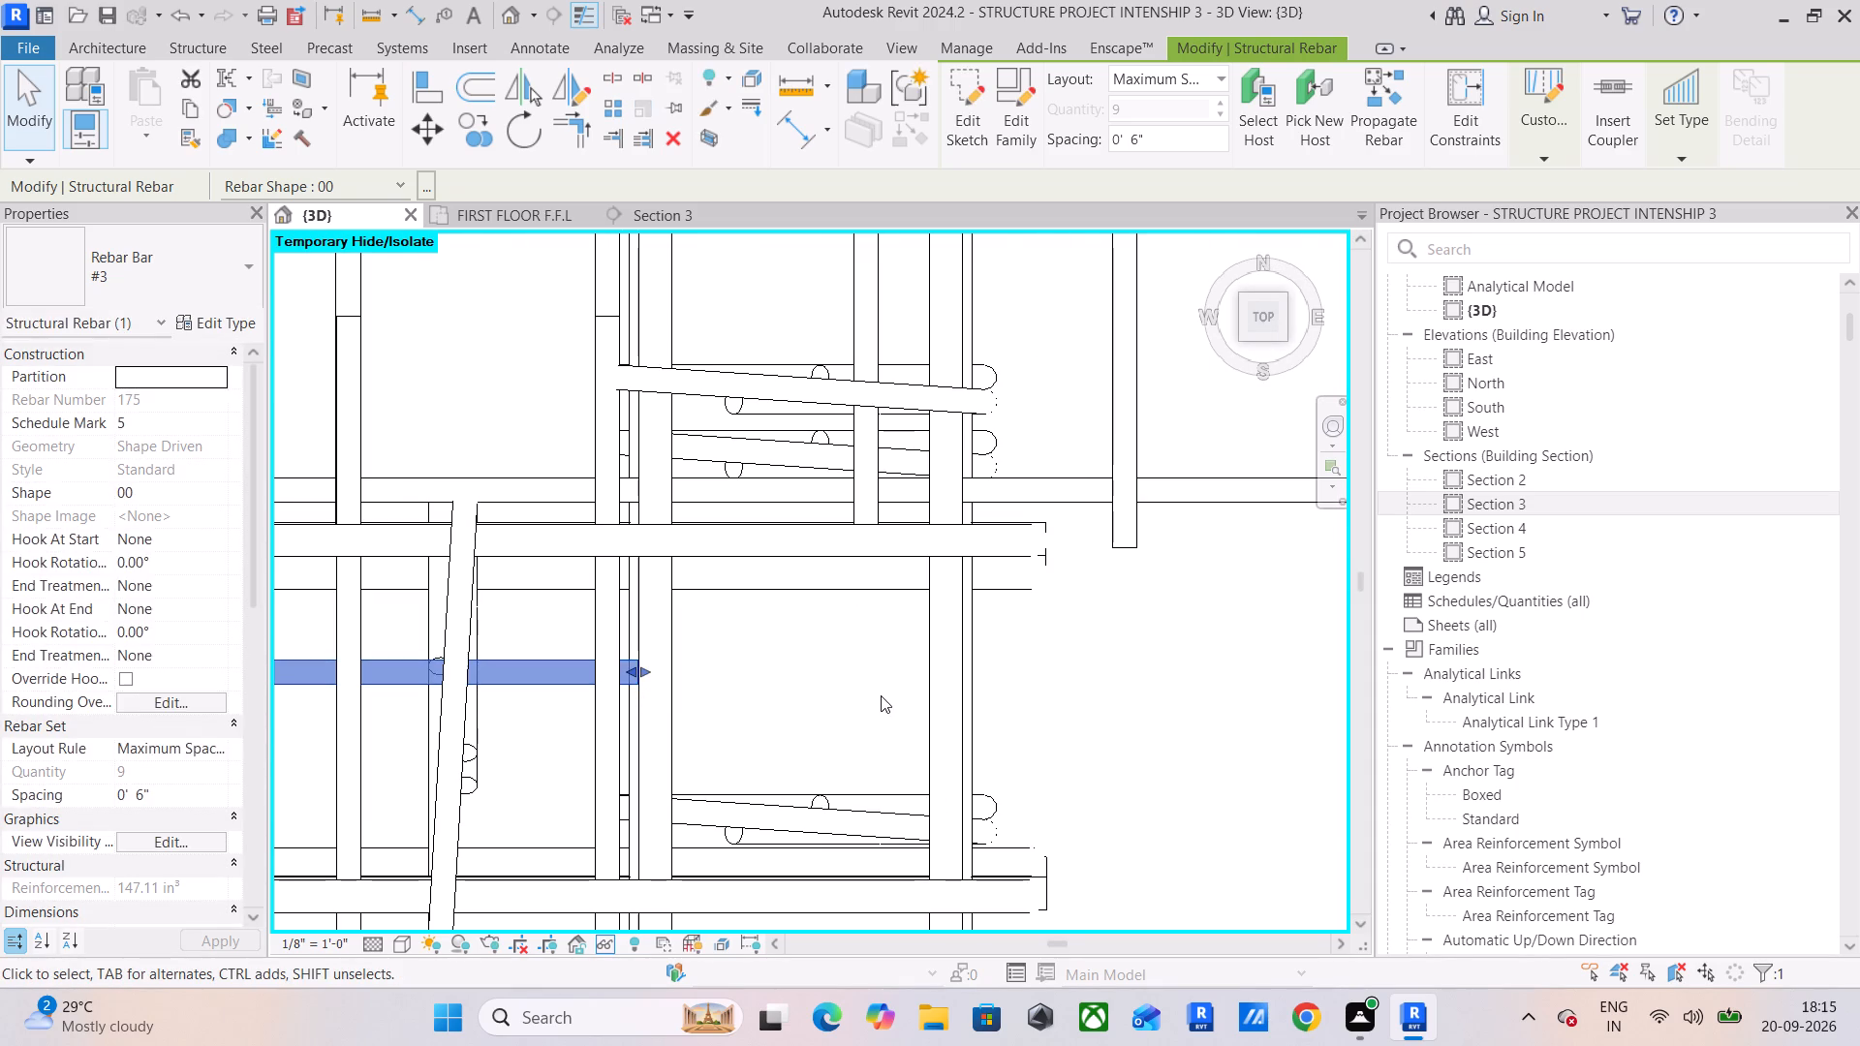
click(849, 666)
Lengthen the copied north-south #3 bars southward so their ends run just inside the south beam's north face.
scroll(849, 669, down, 6)
middle_drag(981, 700, 752, 623)
scroll(752, 622, down, 4)
middle_drag(752, 622, 817, 578)
scroll(868, 568, down, 10)
middle_drag(933, 582, 1102, 499)
scroll(1093, 538, down, 3)
middle_drag(1093, 538, 1084, 405)
click(776, 483)
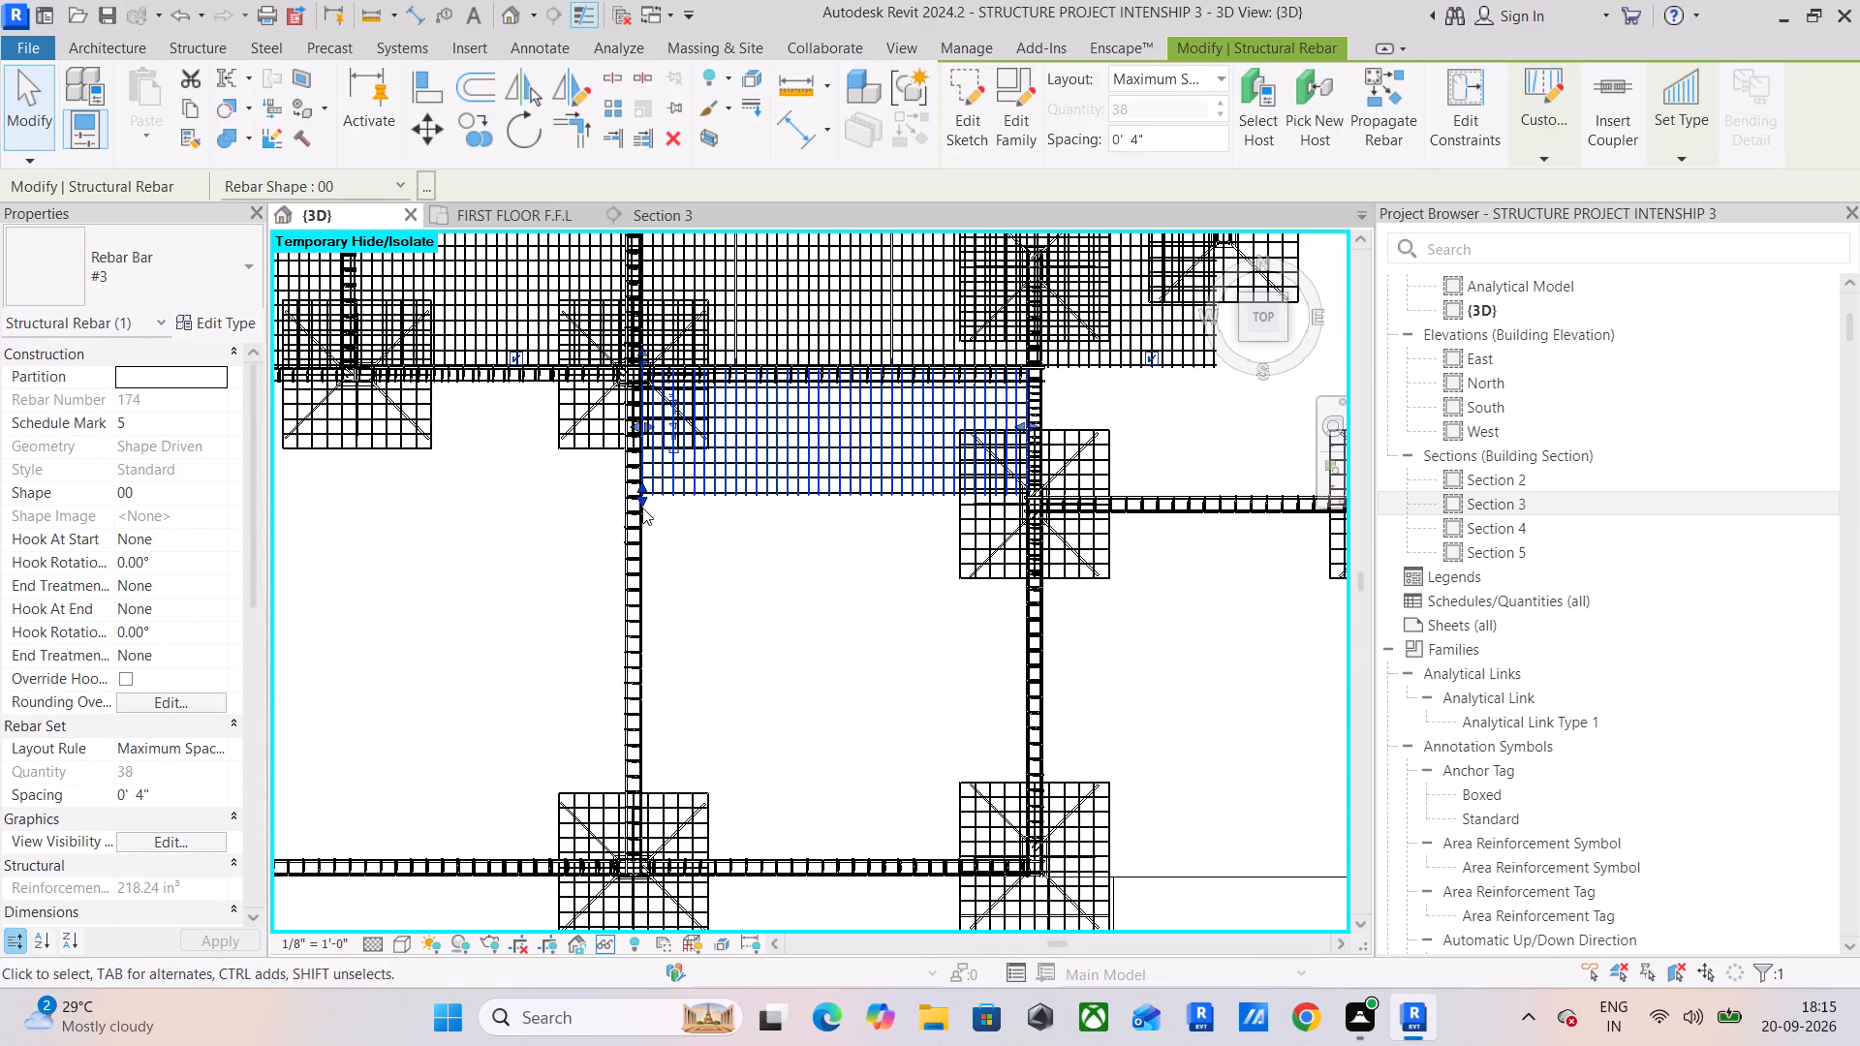
drag(642, 508, 648, 851)
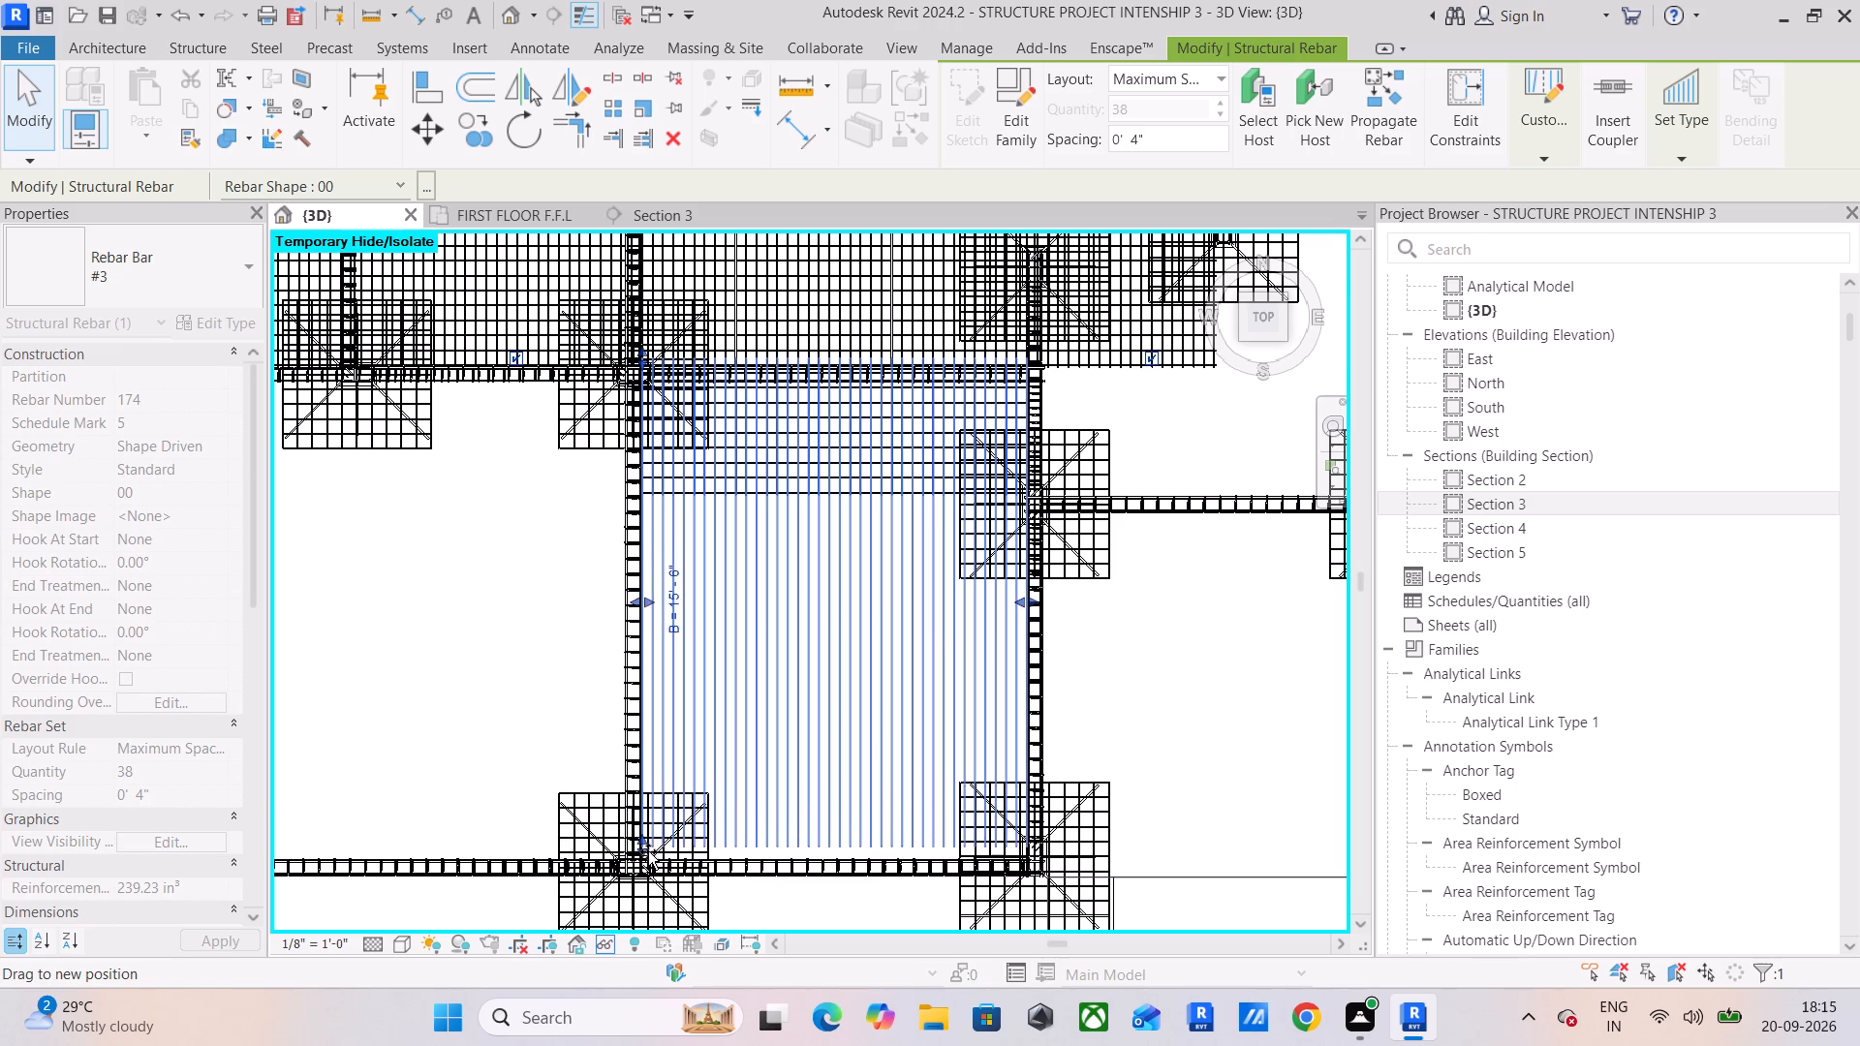
drag(648, 851, 648, 858)
scroll(648, 858, up, 13)
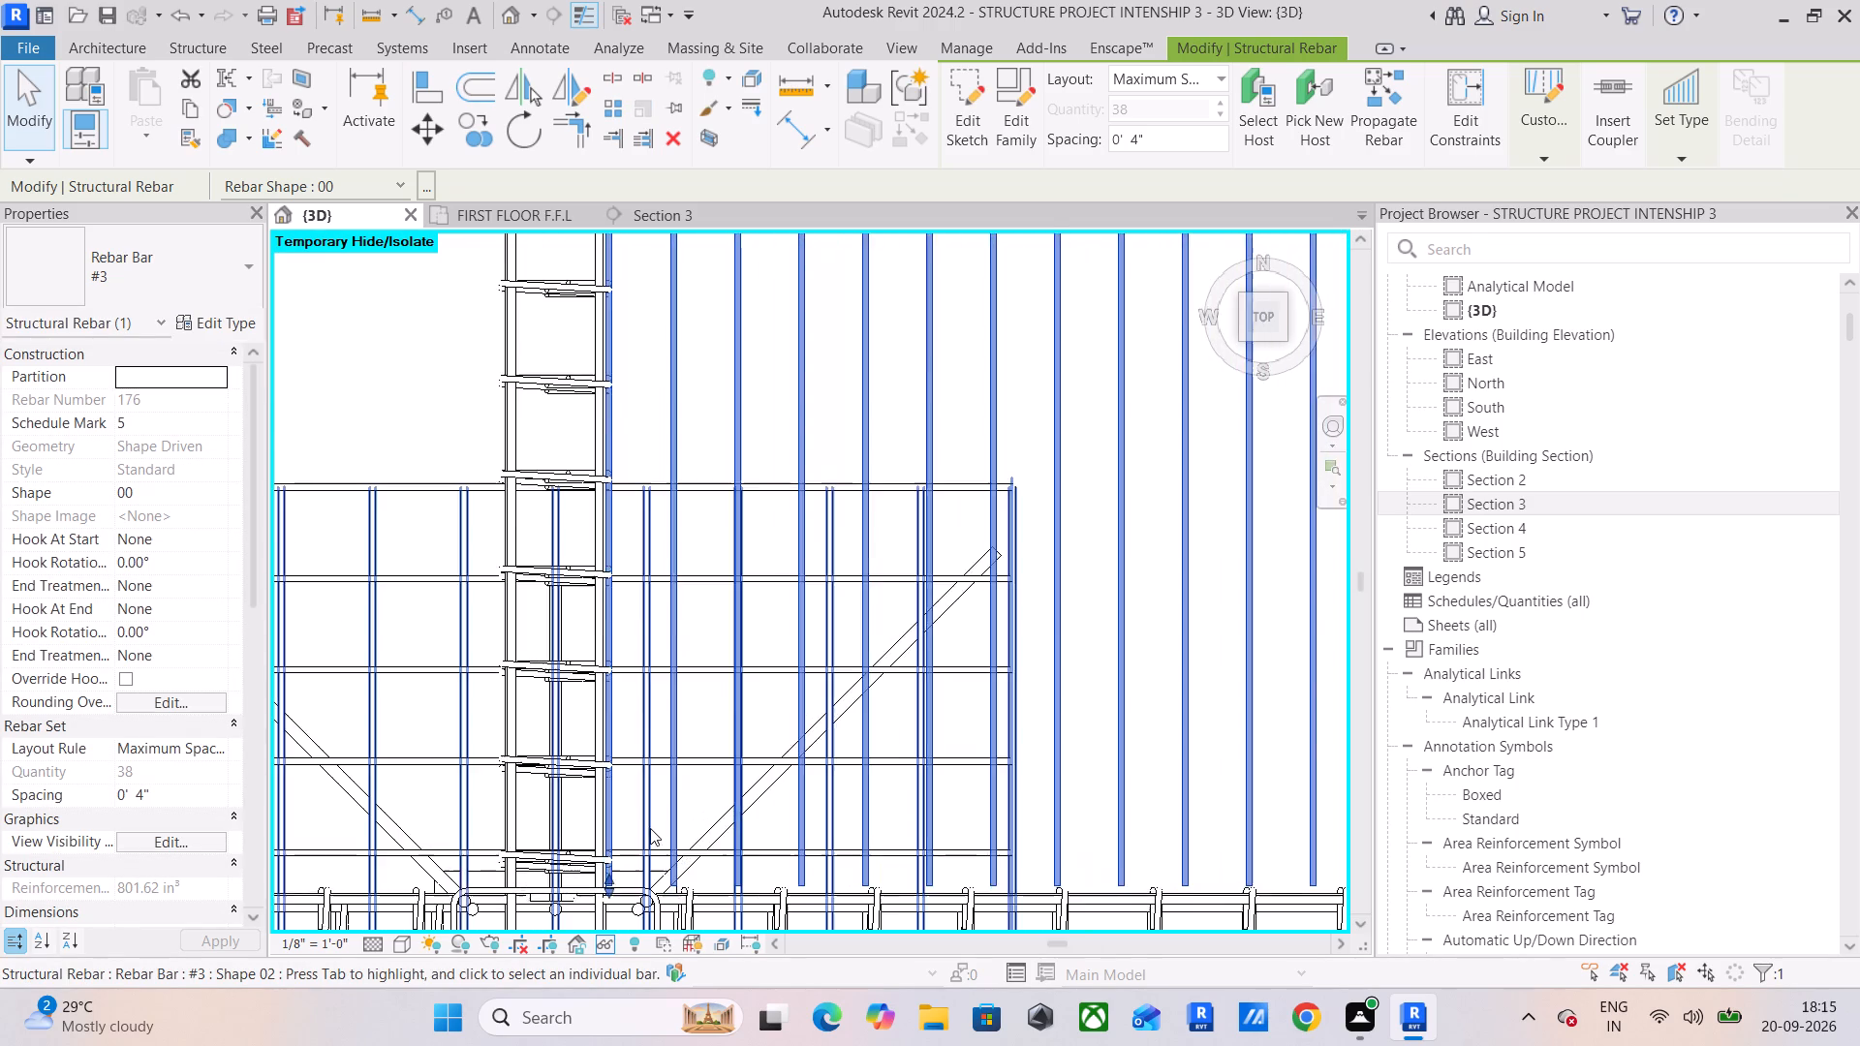
scroll(652, 826, up, 2)
middle_drag(652, 826, 712, 528)
scroll(695, 608, up, 5)
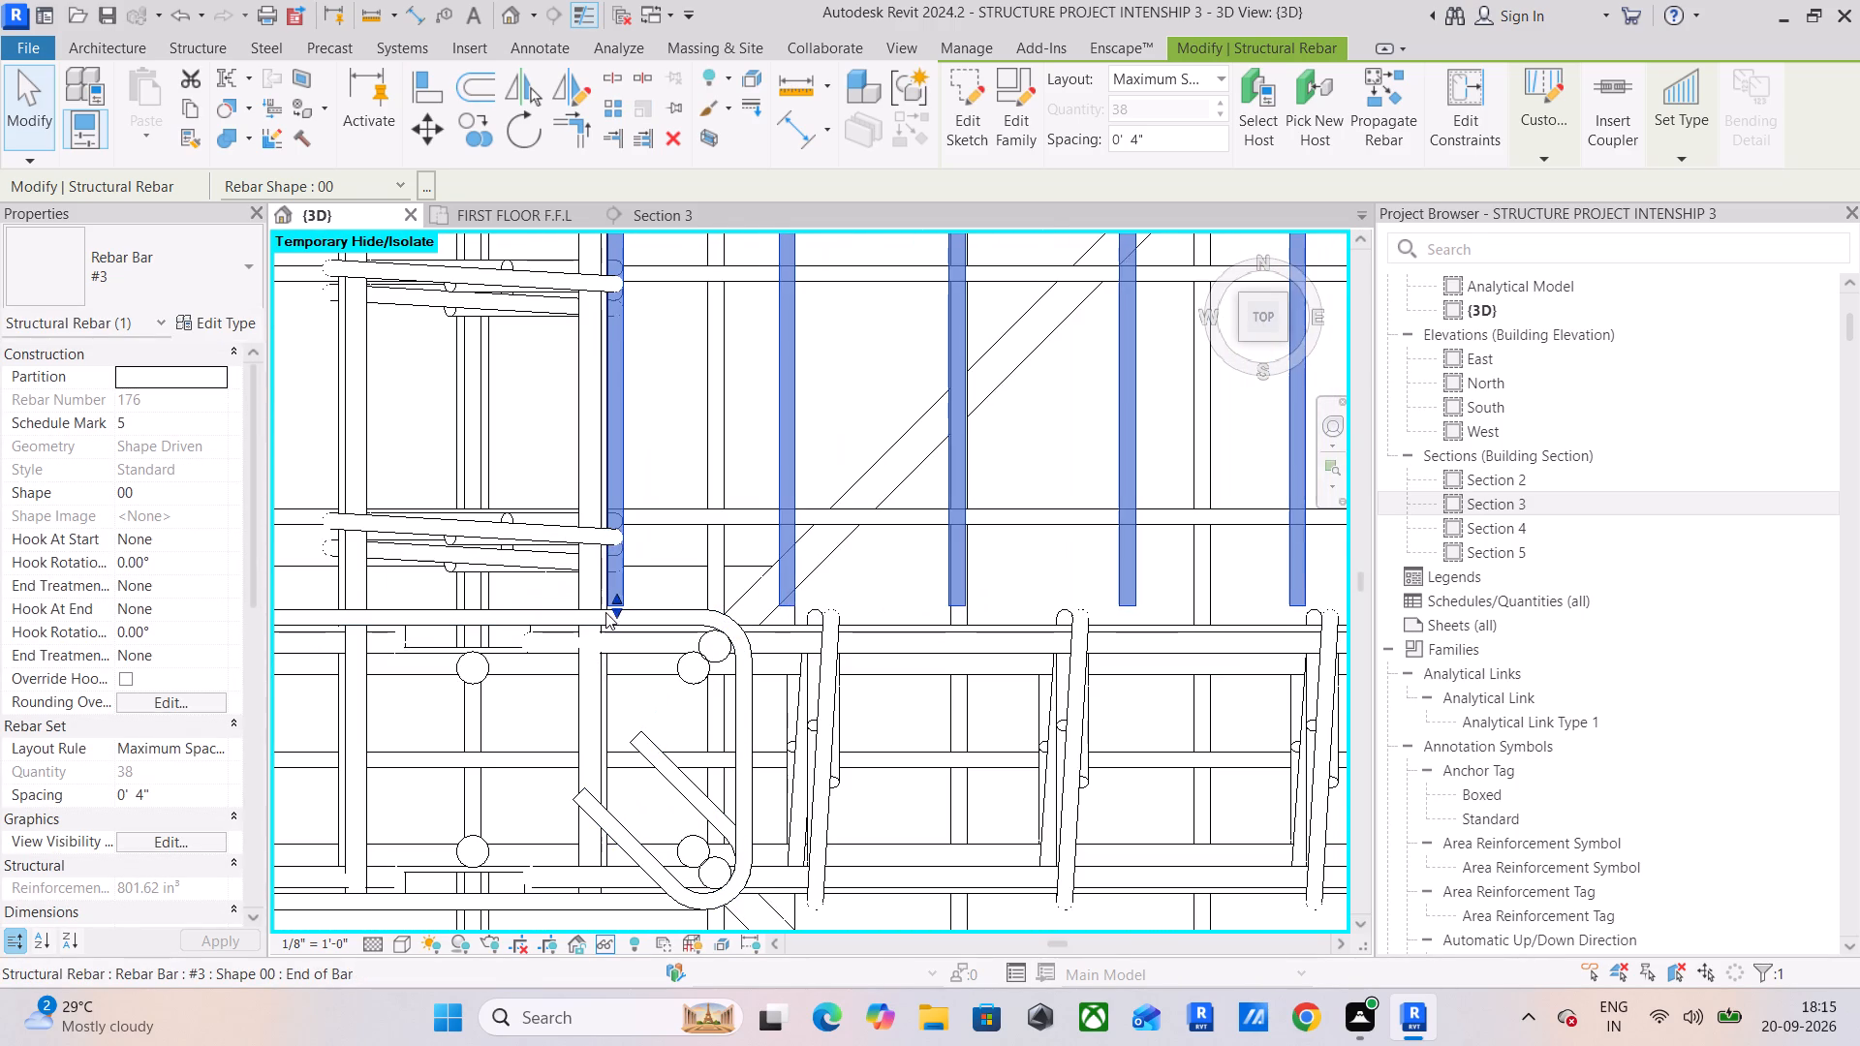
drag(614, 609, 614, 629)
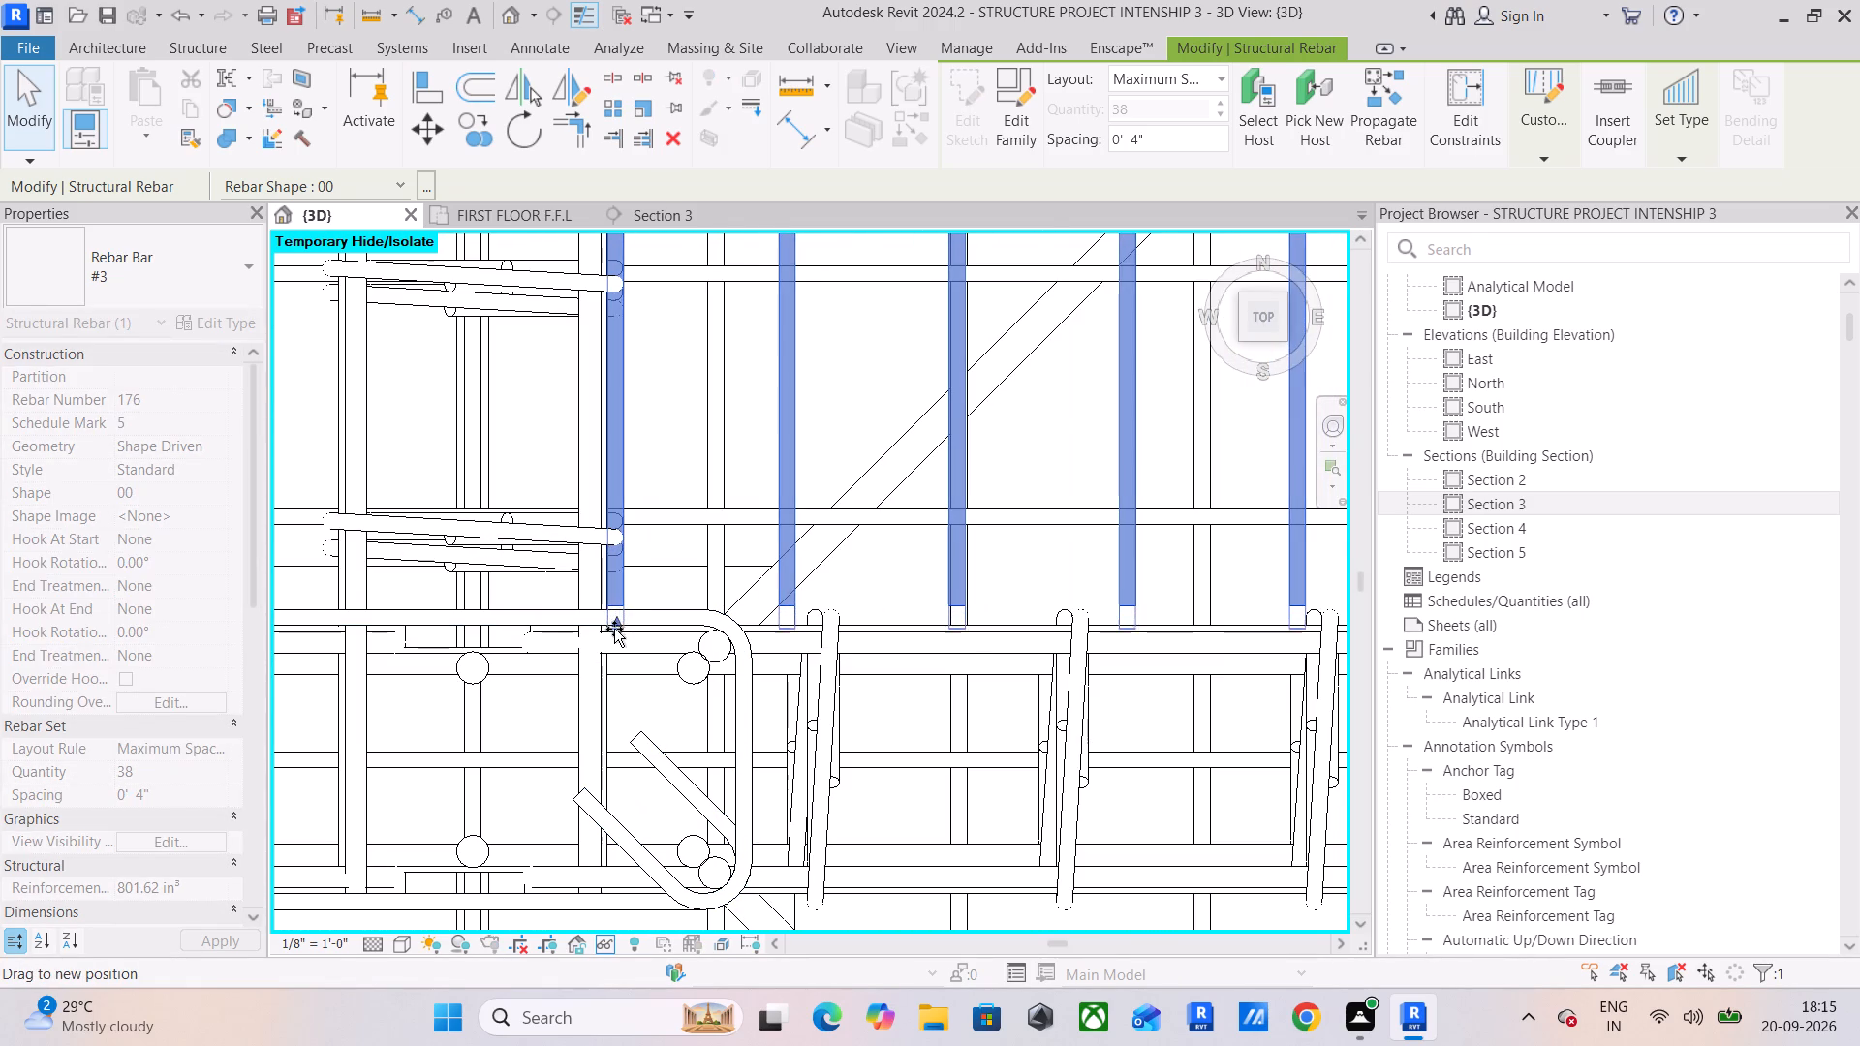
drag(614, 629, 604, 652)
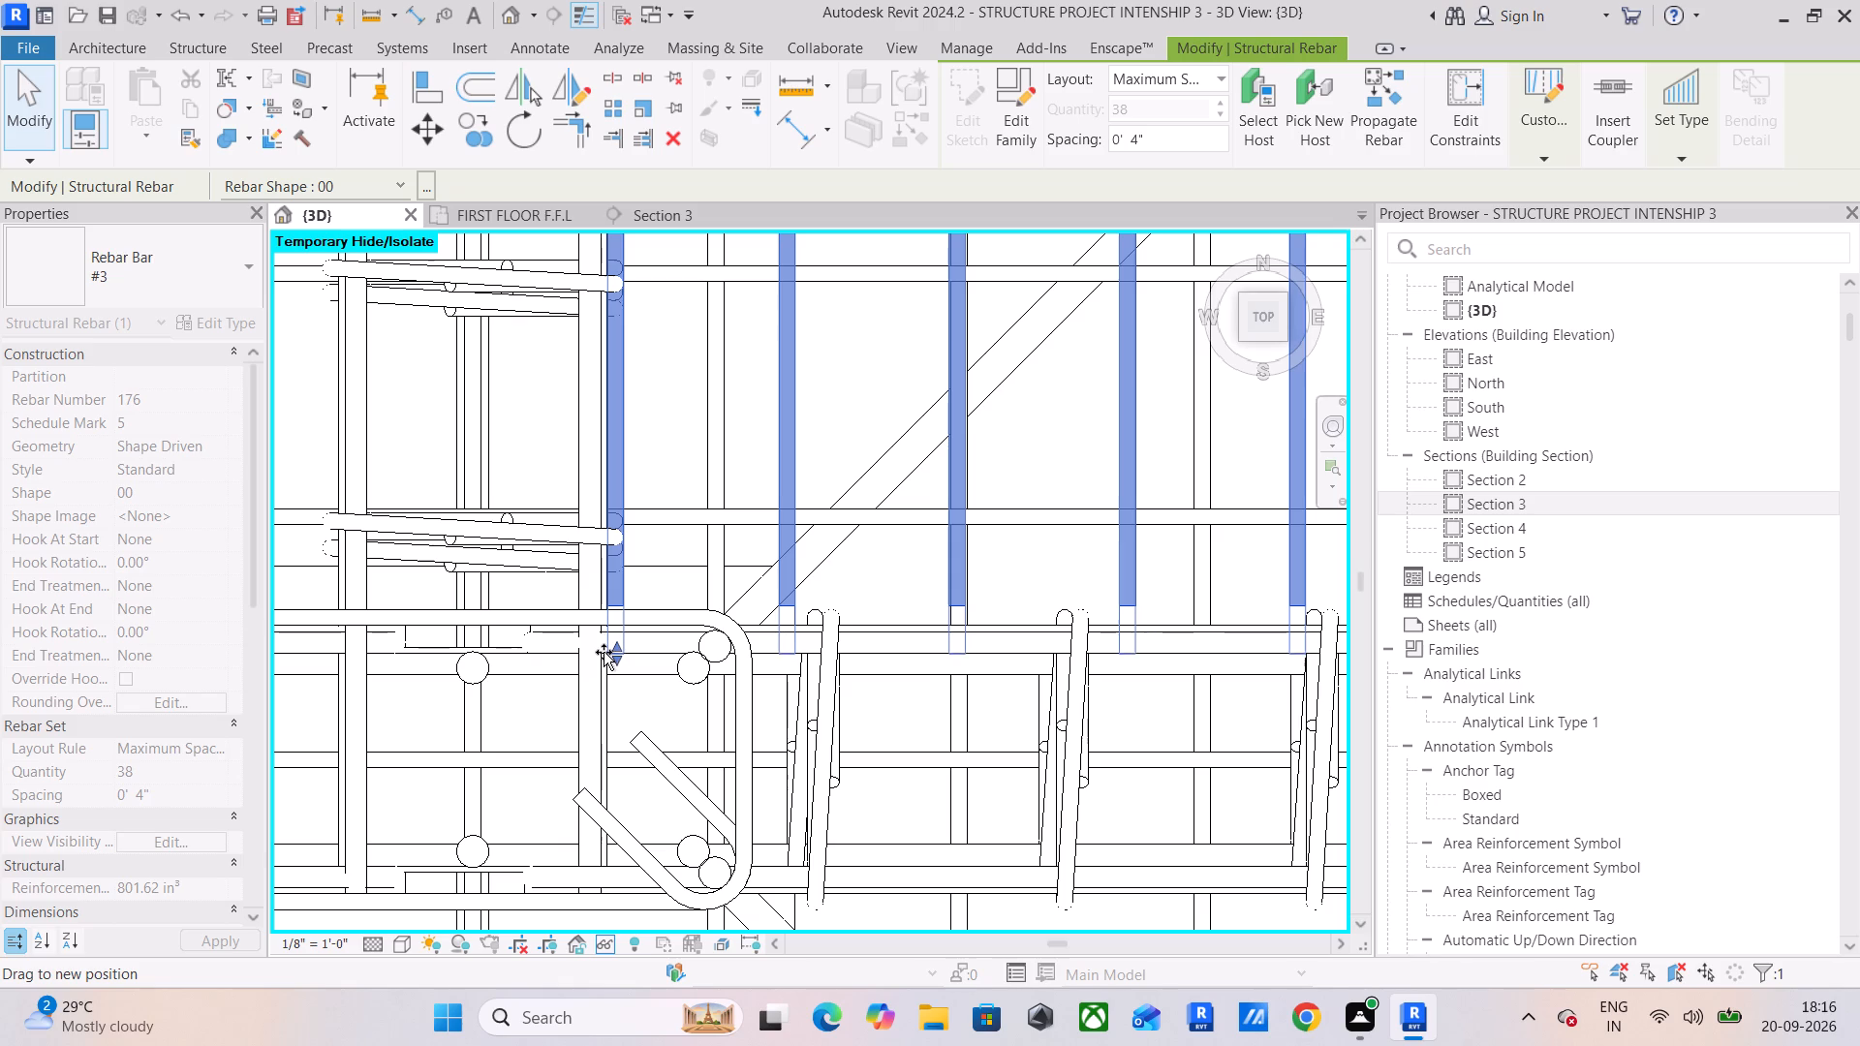
drag(604, 652, 604, 653)
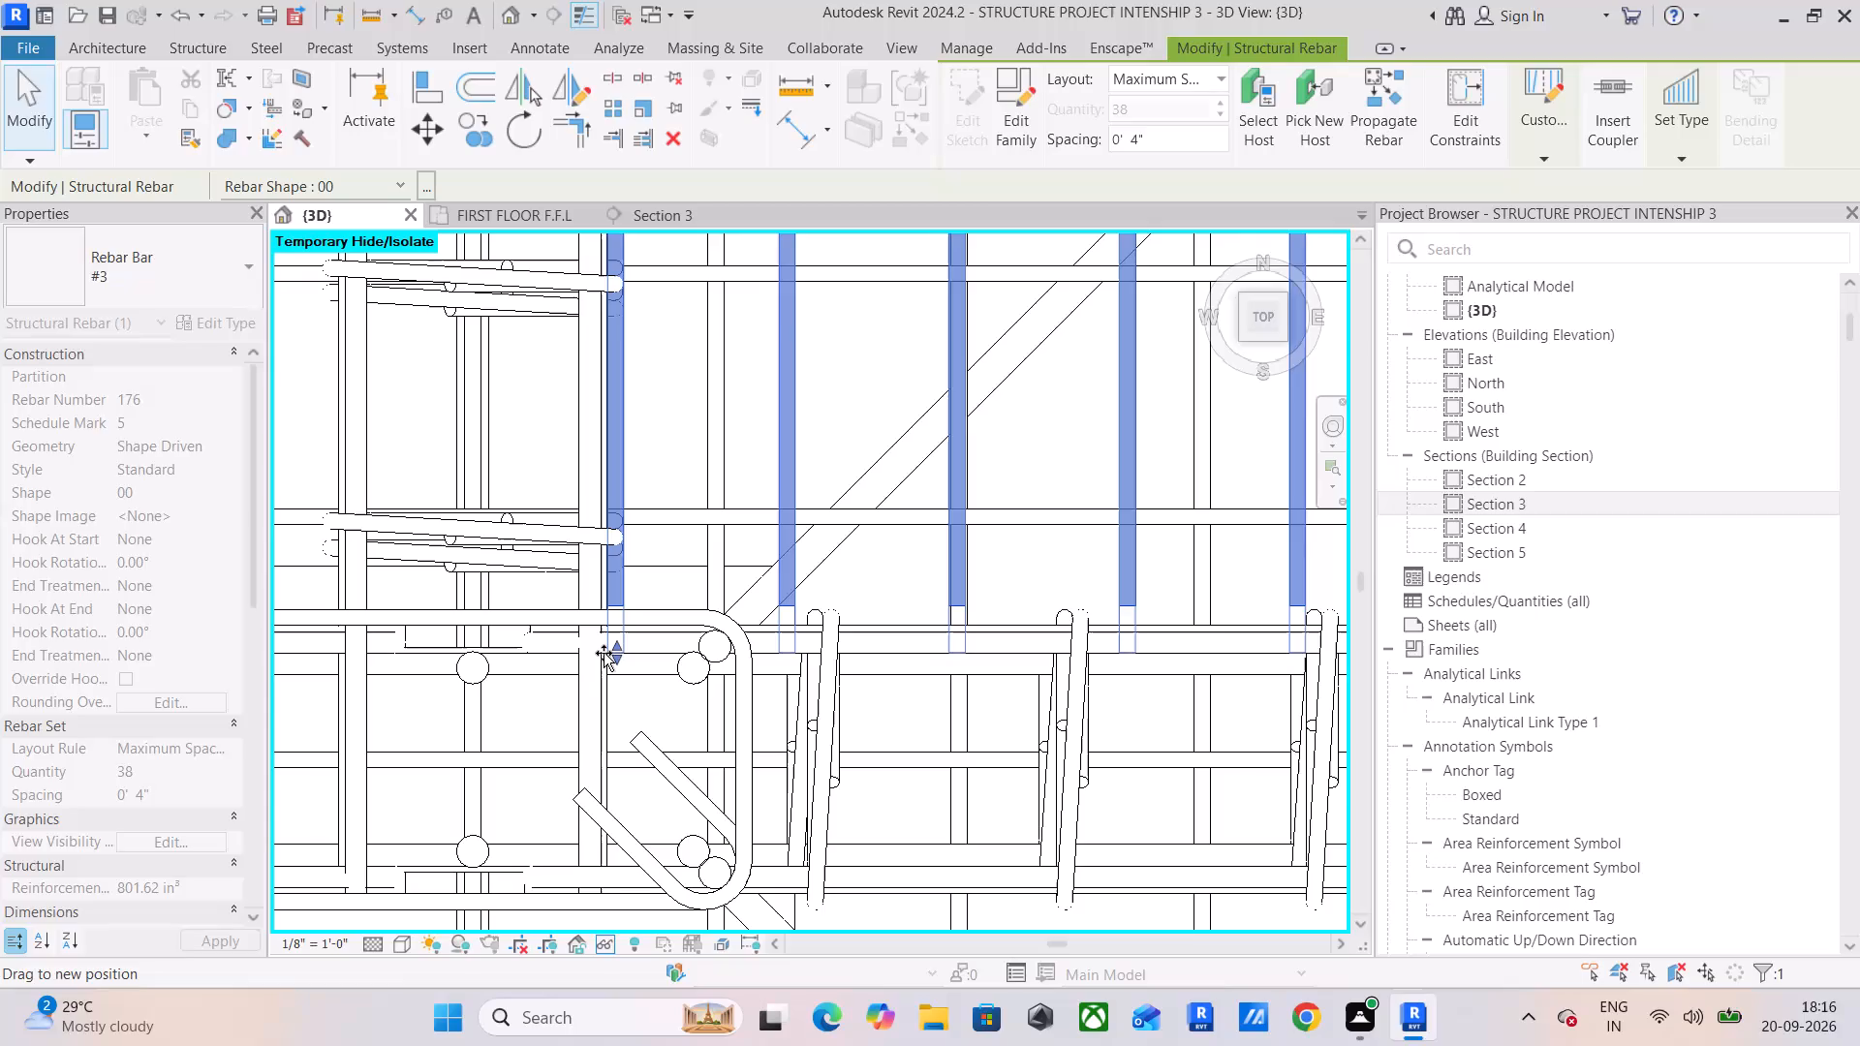
drag(604, 653, 604, 654)
Extend the east-west #3 bar set southward at 6-inch spacing to fill the panel down to the south beam.
scroll(698, 629, down, 5)
scroll(761, 581, down, 5)
middle_drag(767, 569, 719, 753)
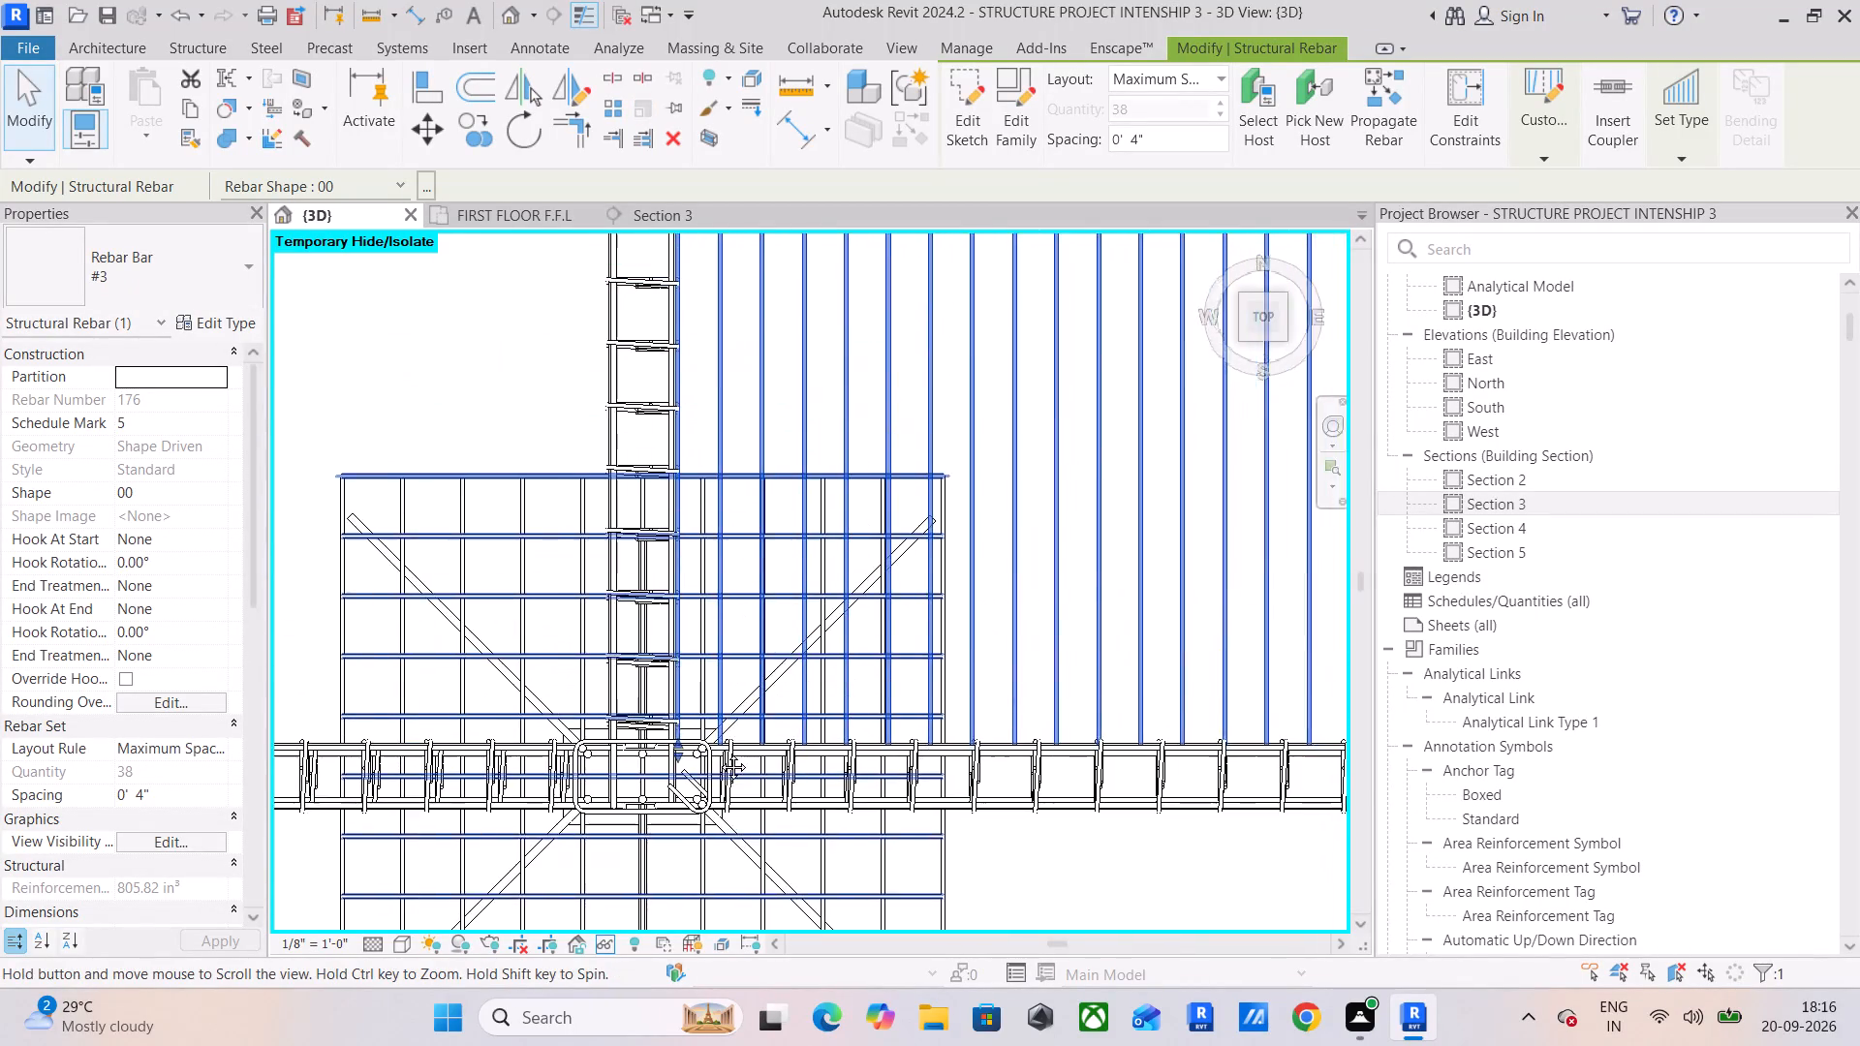
middle_drag(719, 753, 718, 755)
scroll(722, 654, down, 6)
middle_drag(824, 557, 748, 681)
scroll(754, 670, down, 1)
scroll(785, 560, down, 4)
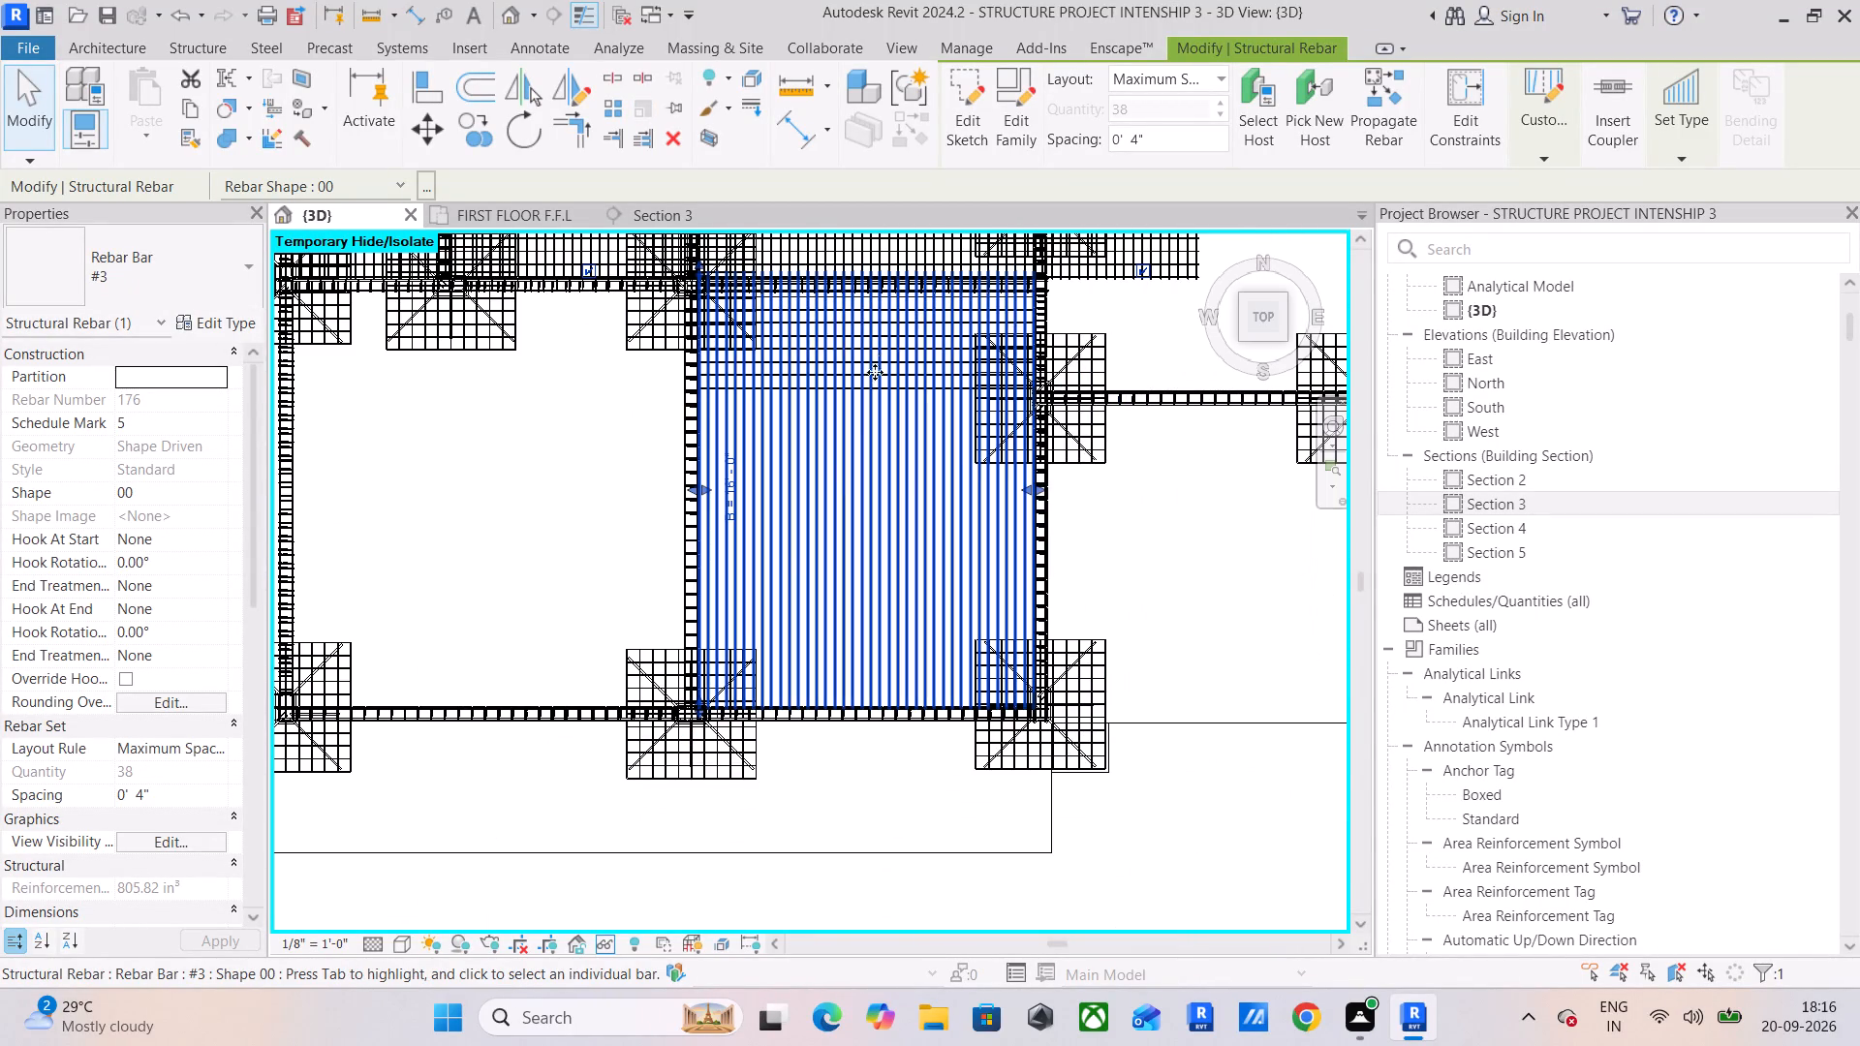
scroll(859, 392, up, 12)
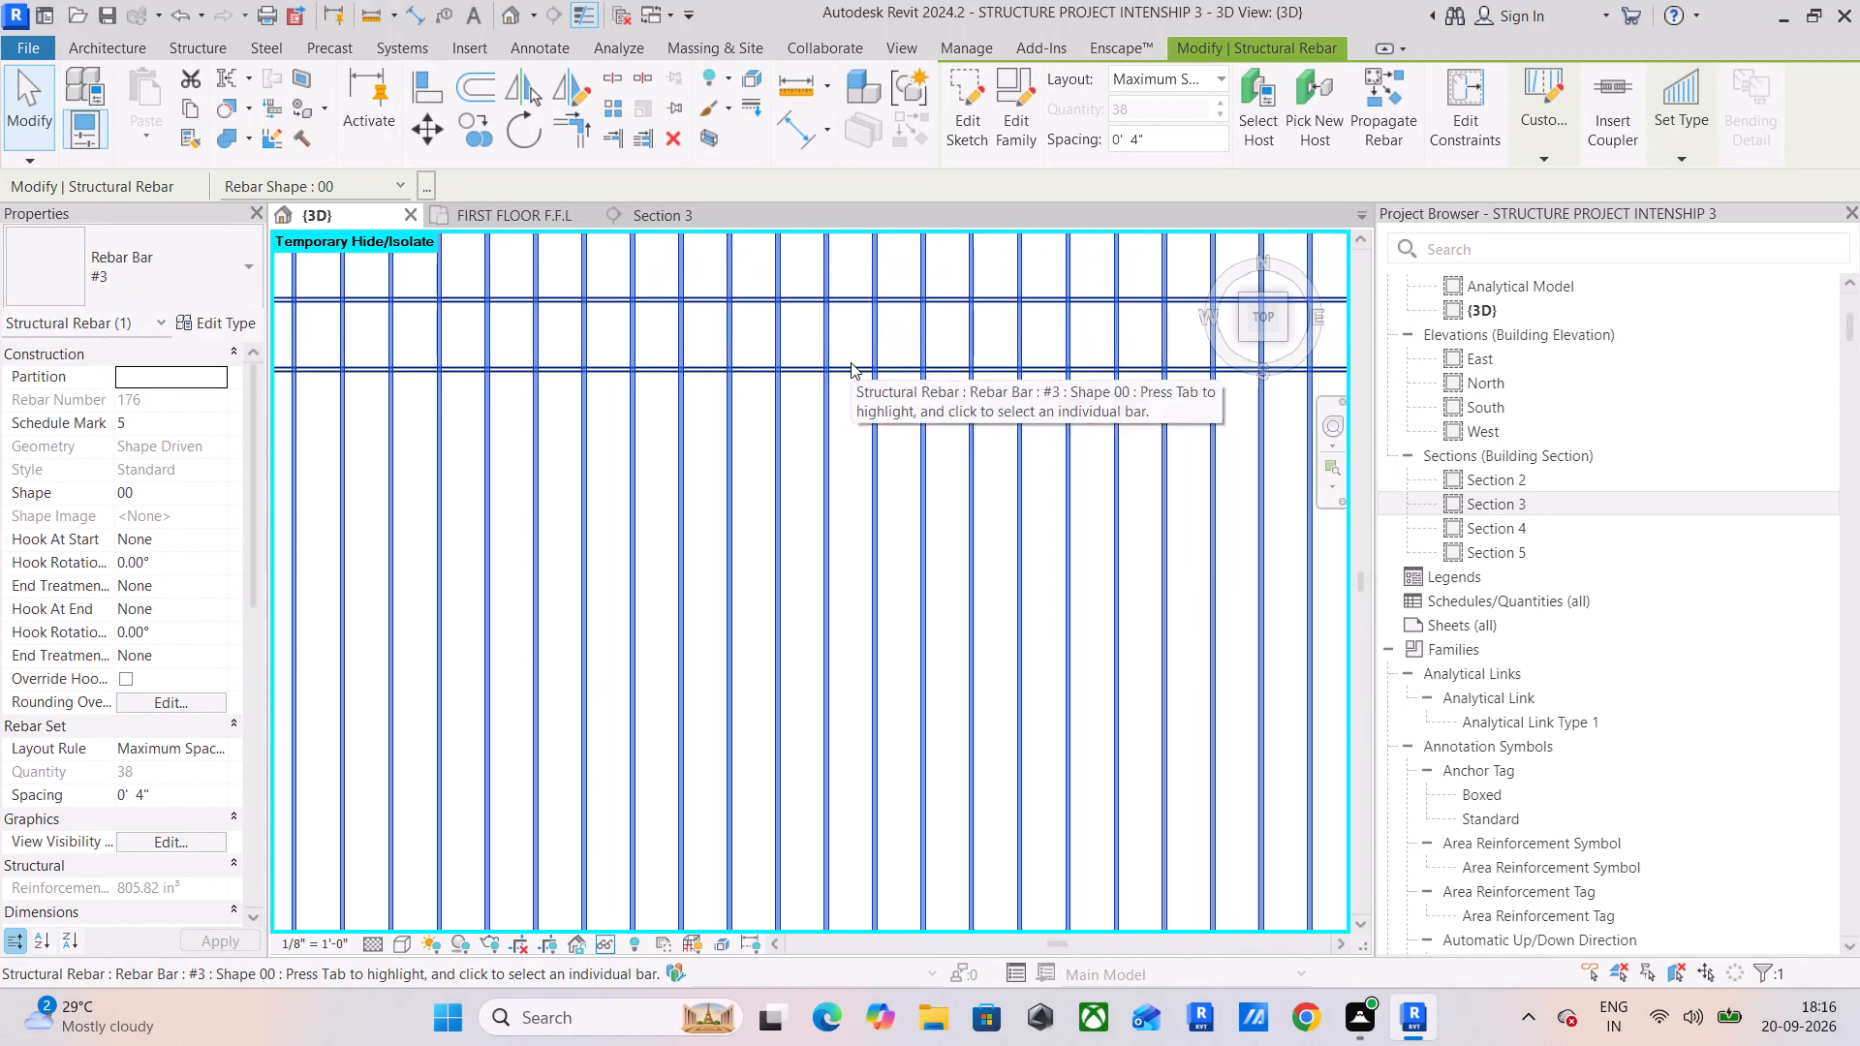
click(851, 362)
drag(894, 374, 873, 843)
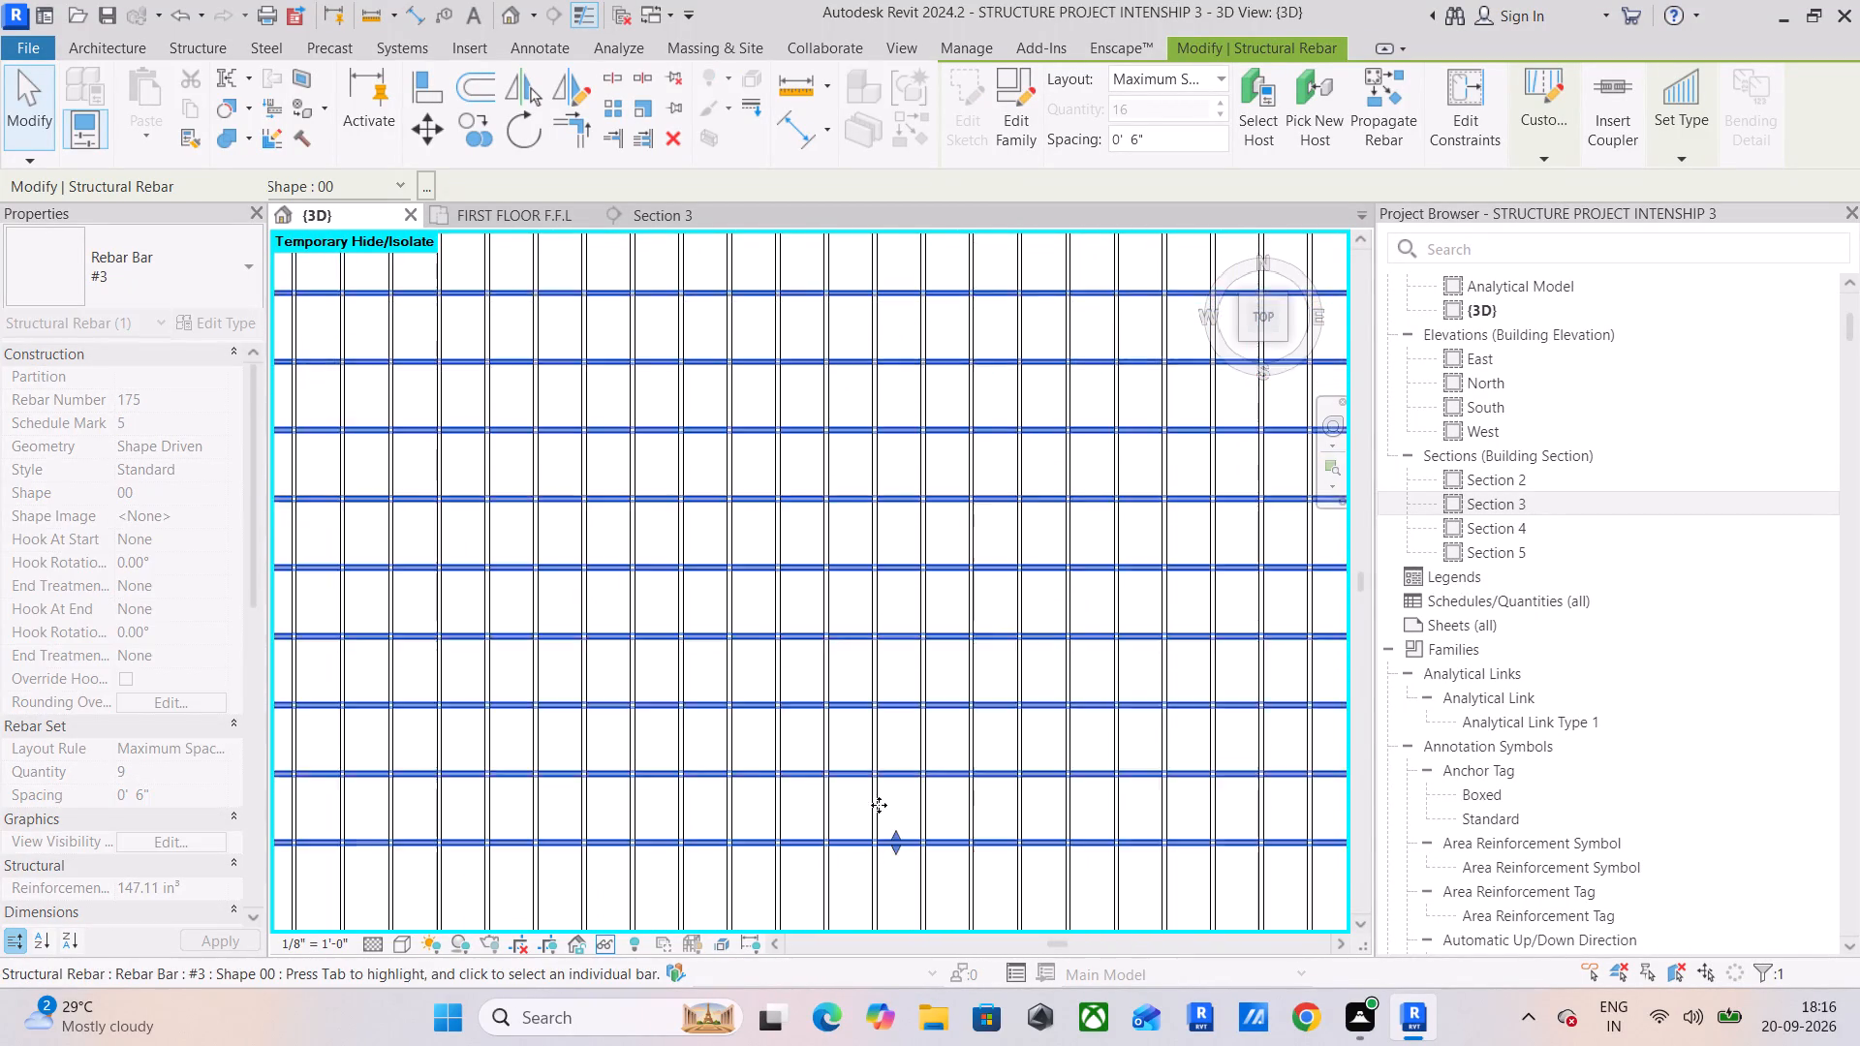
scroll(879, 794, down, 7)
middle_drag(879, 786, 864, 493)
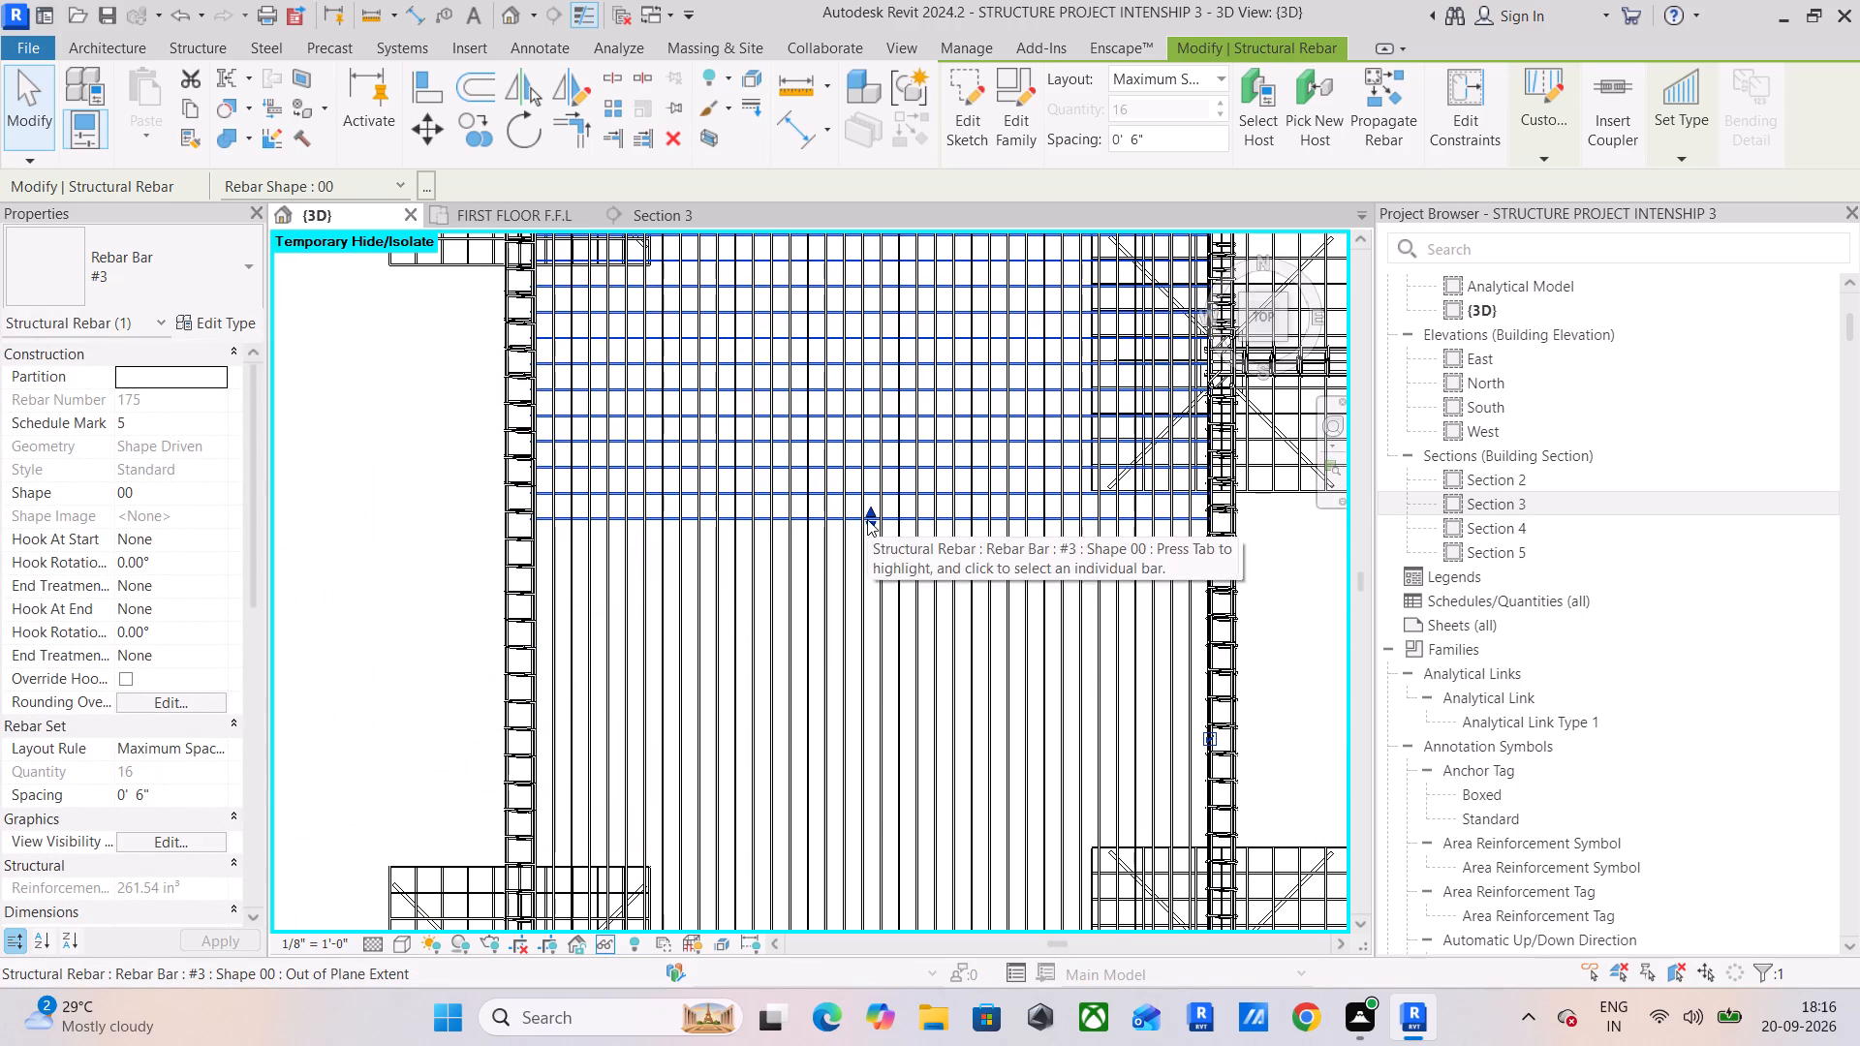
drag(868, 524, 861, 811)
middle_drag(864, 805, 844, 529)
drag(847, 539, 852, 672)
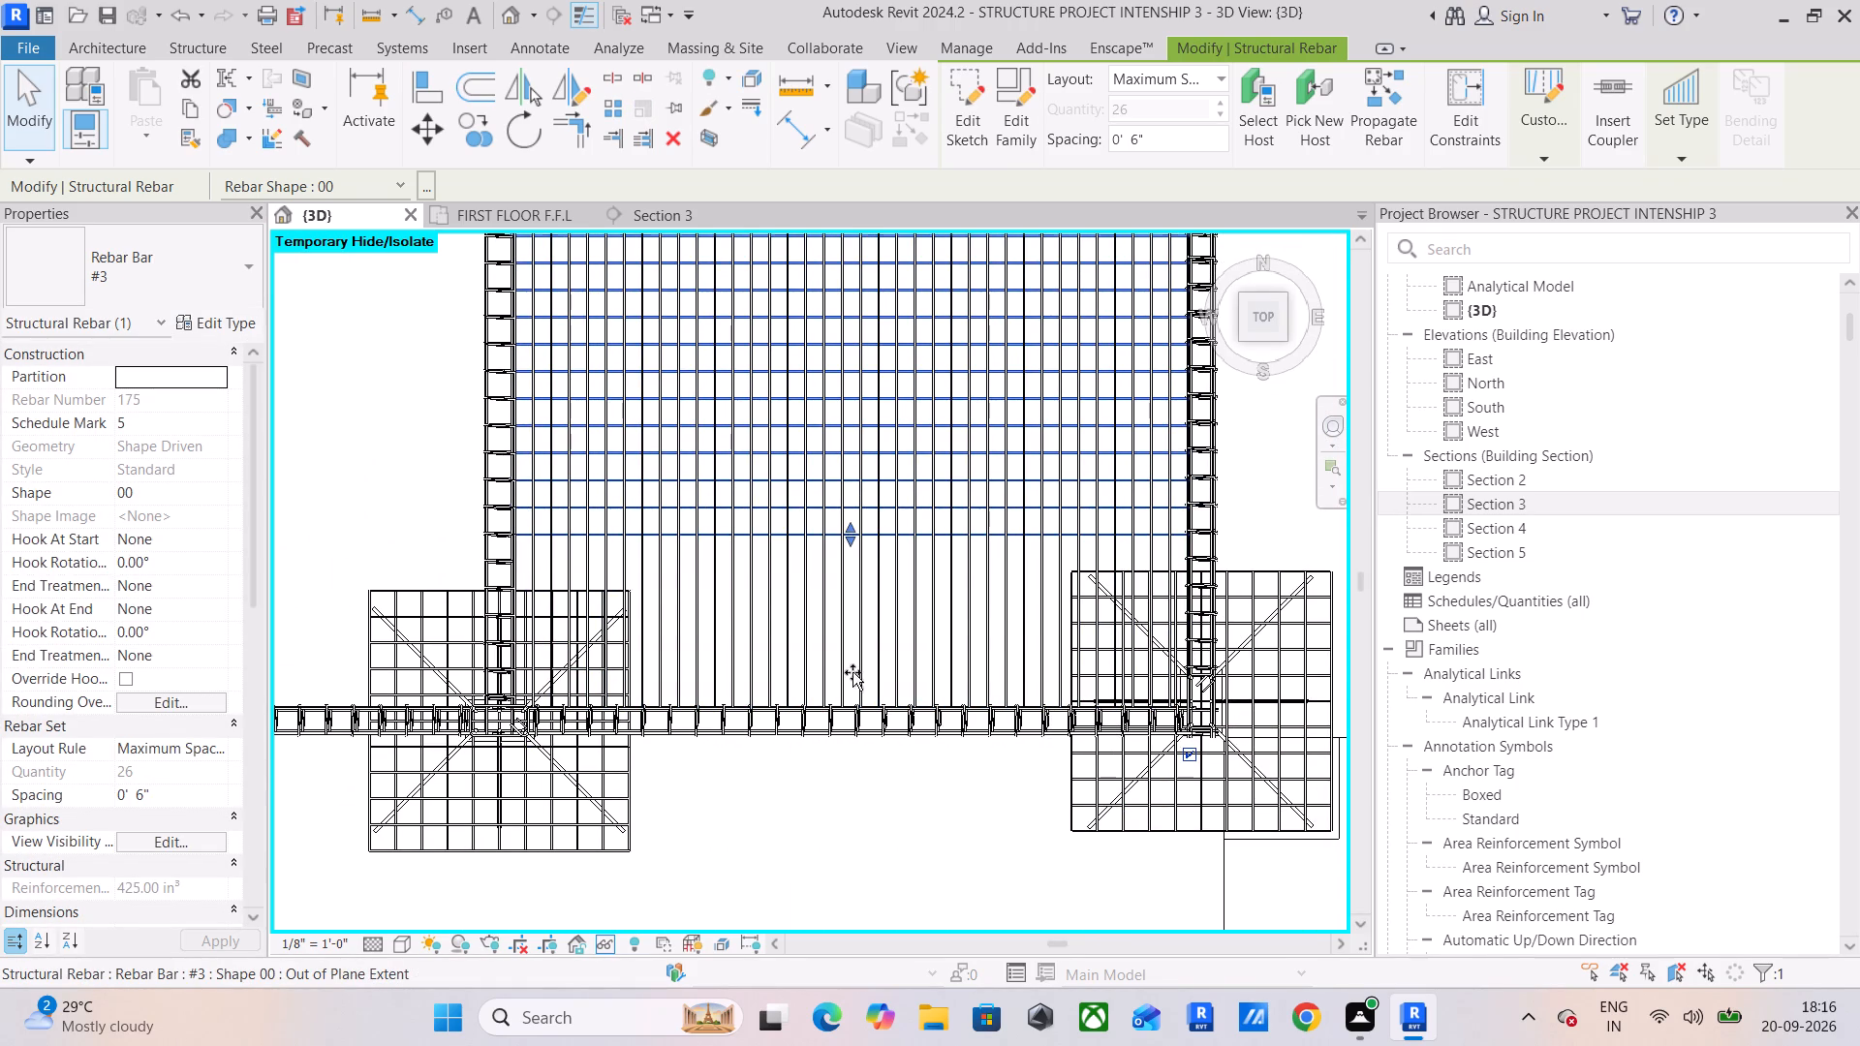
drag(852, 672, 852, 696)
scroll(863, 683, up, 12)
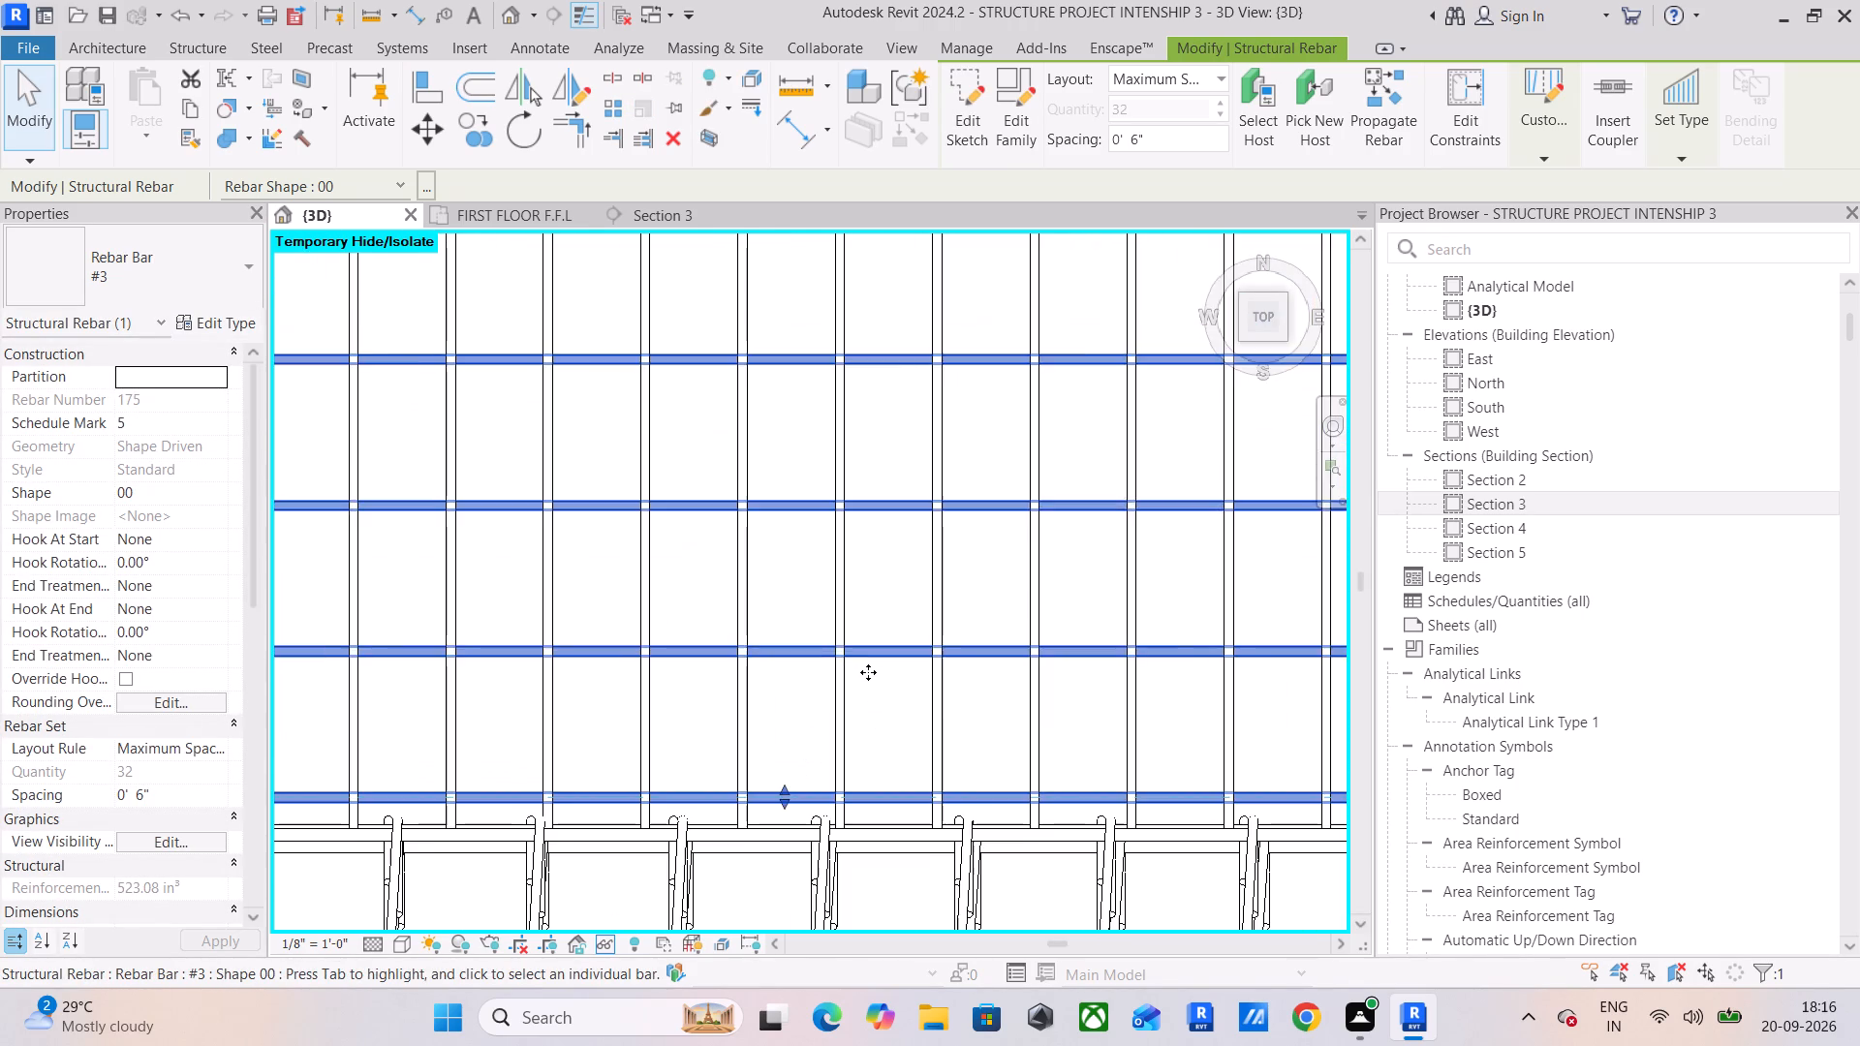
middle_drag(854, 673, 914, 530)
scroll(839, 589, up, 7)
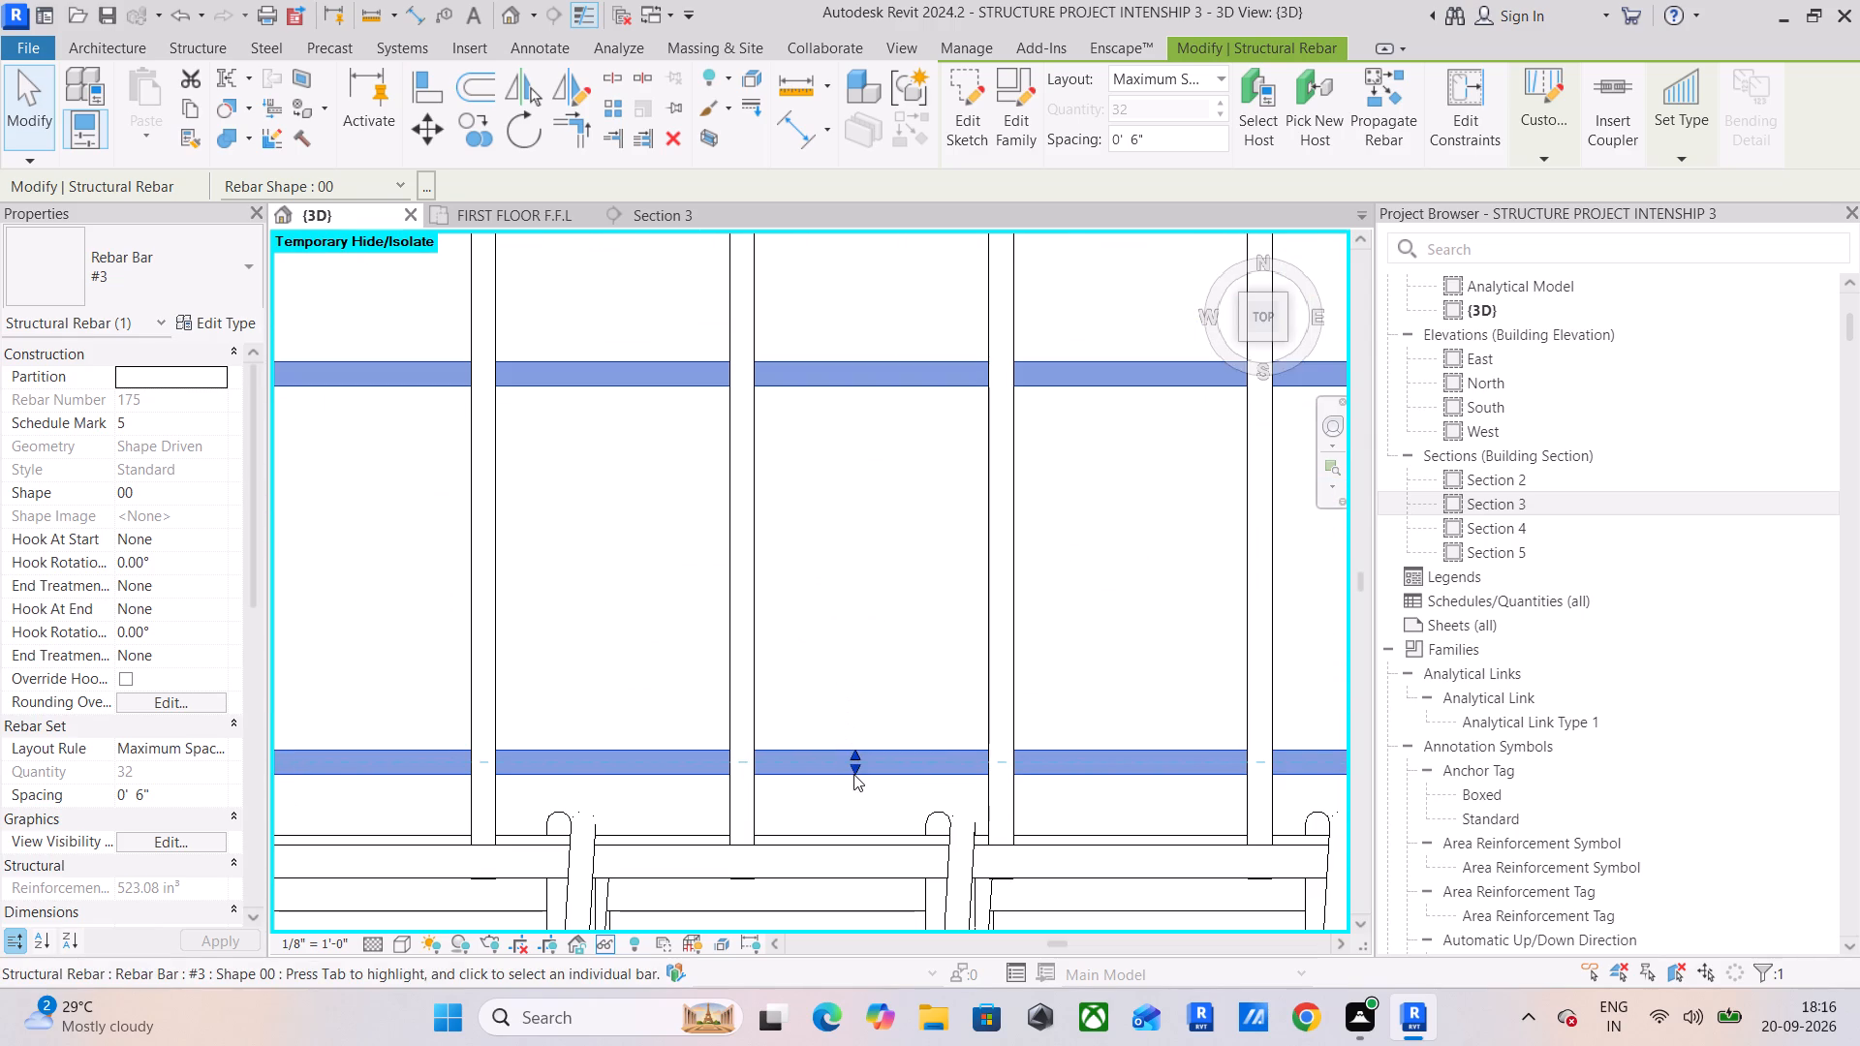
drag(853, 774, 850, 806)
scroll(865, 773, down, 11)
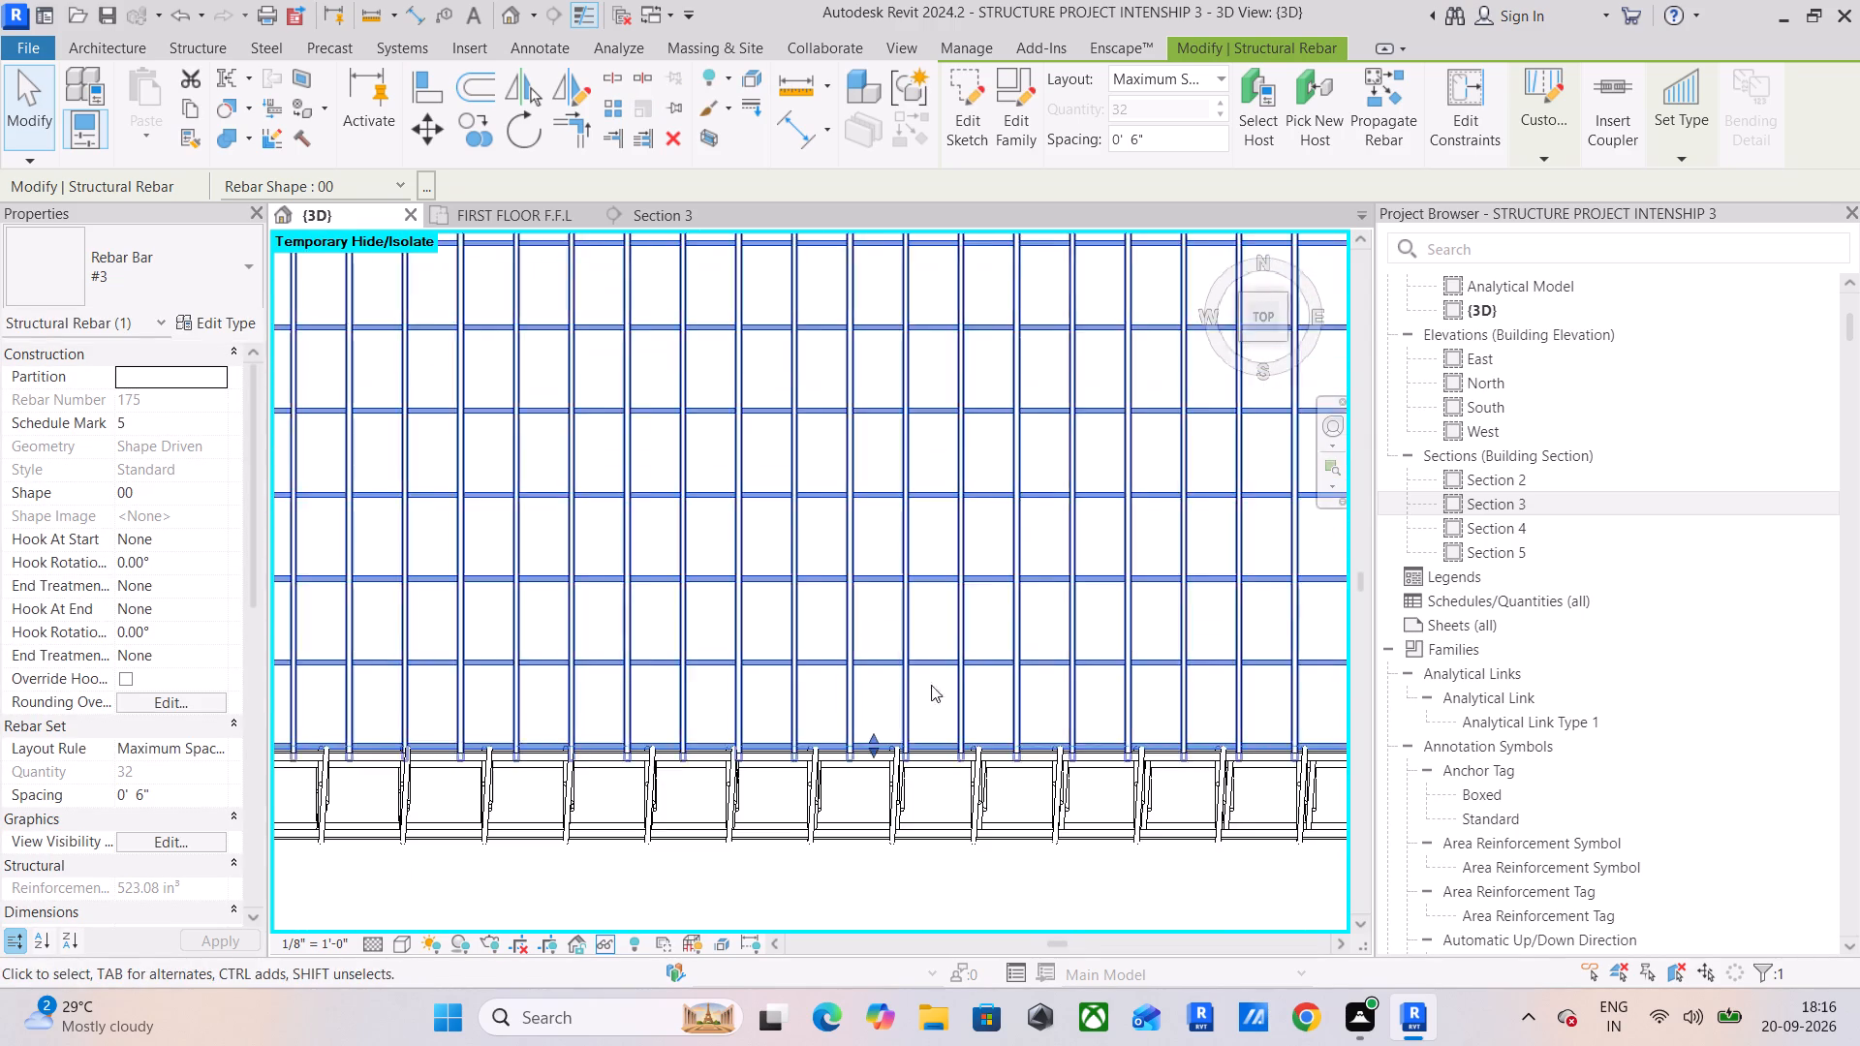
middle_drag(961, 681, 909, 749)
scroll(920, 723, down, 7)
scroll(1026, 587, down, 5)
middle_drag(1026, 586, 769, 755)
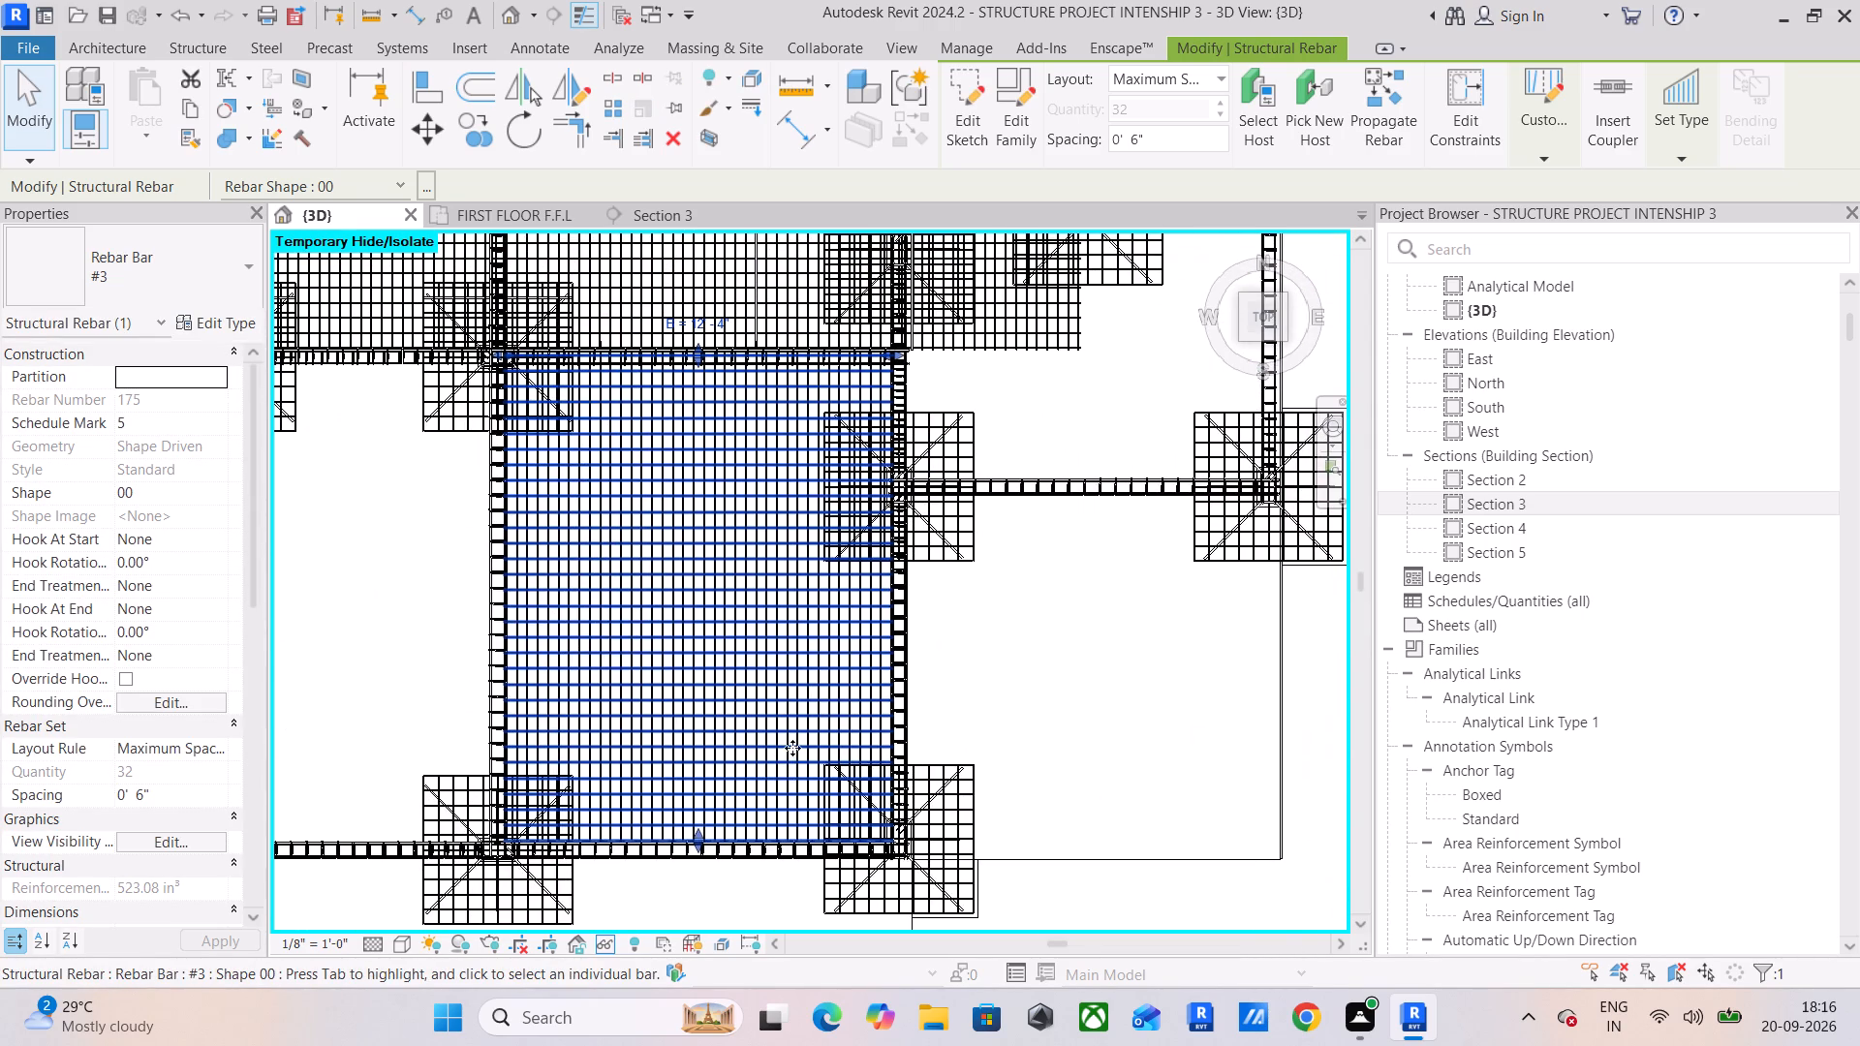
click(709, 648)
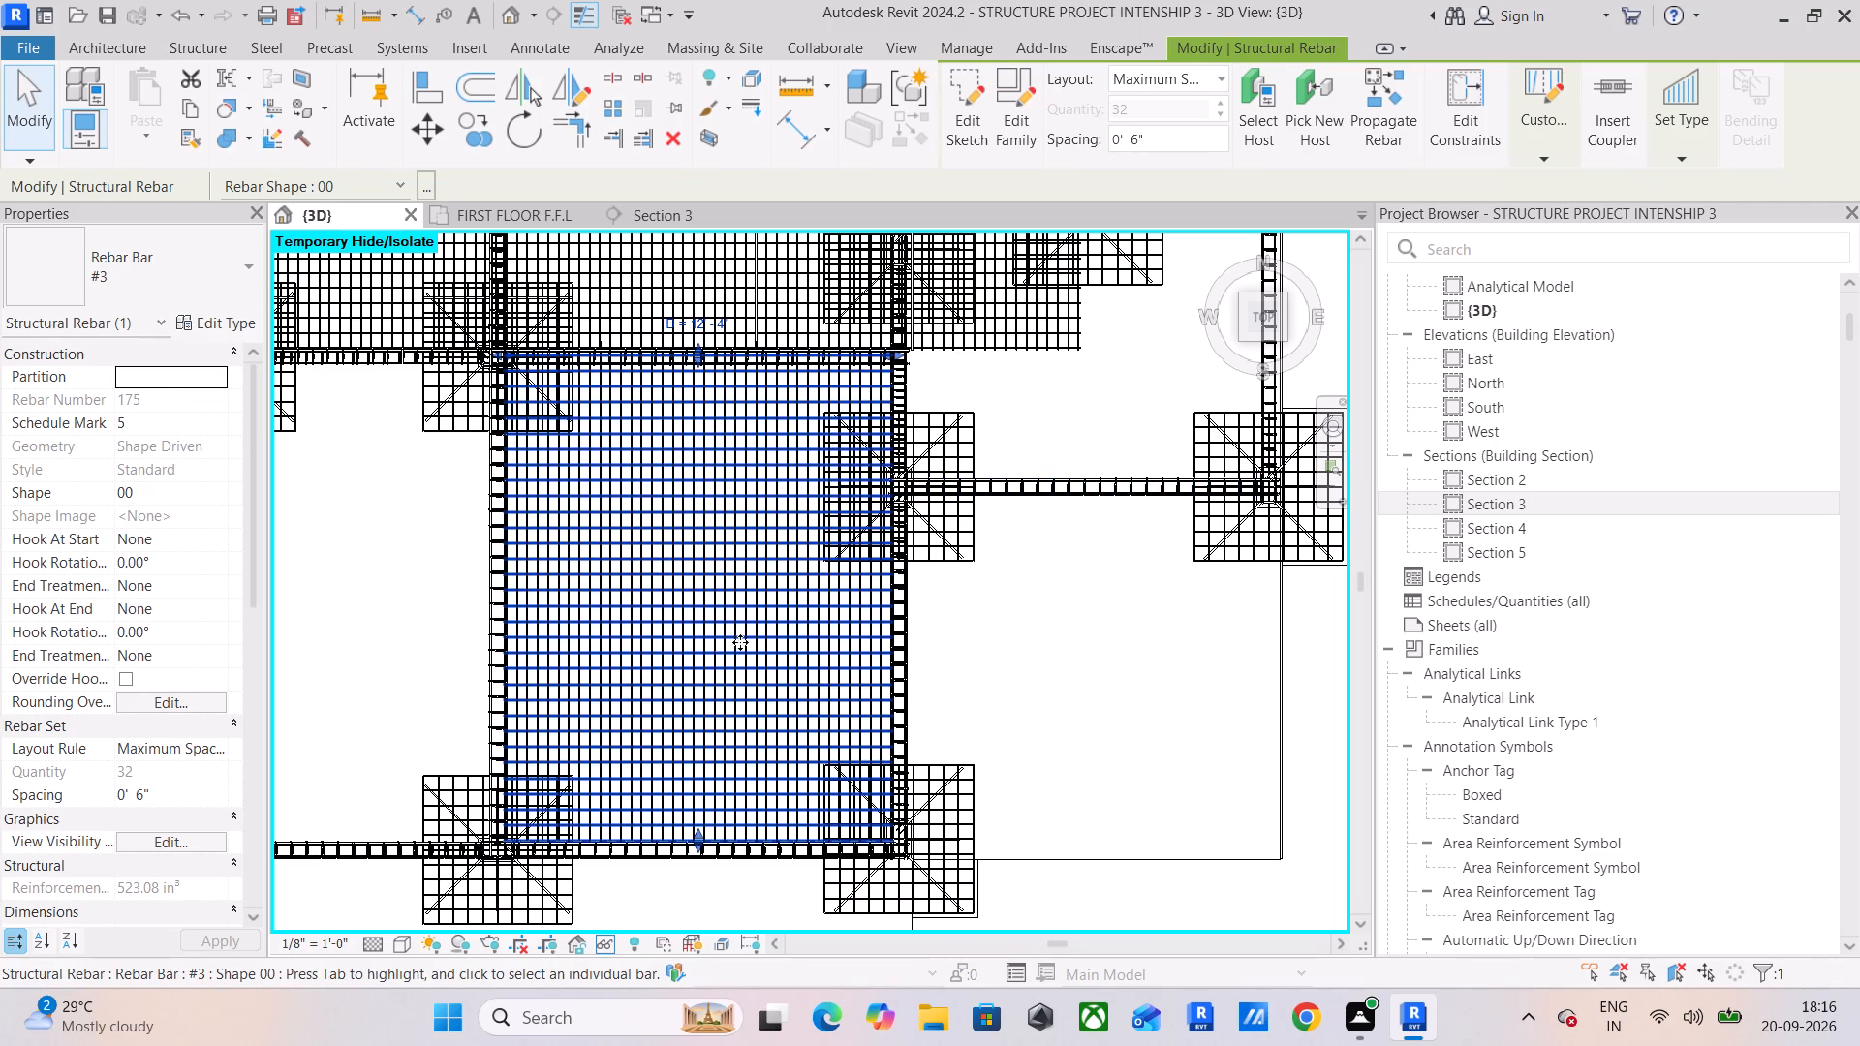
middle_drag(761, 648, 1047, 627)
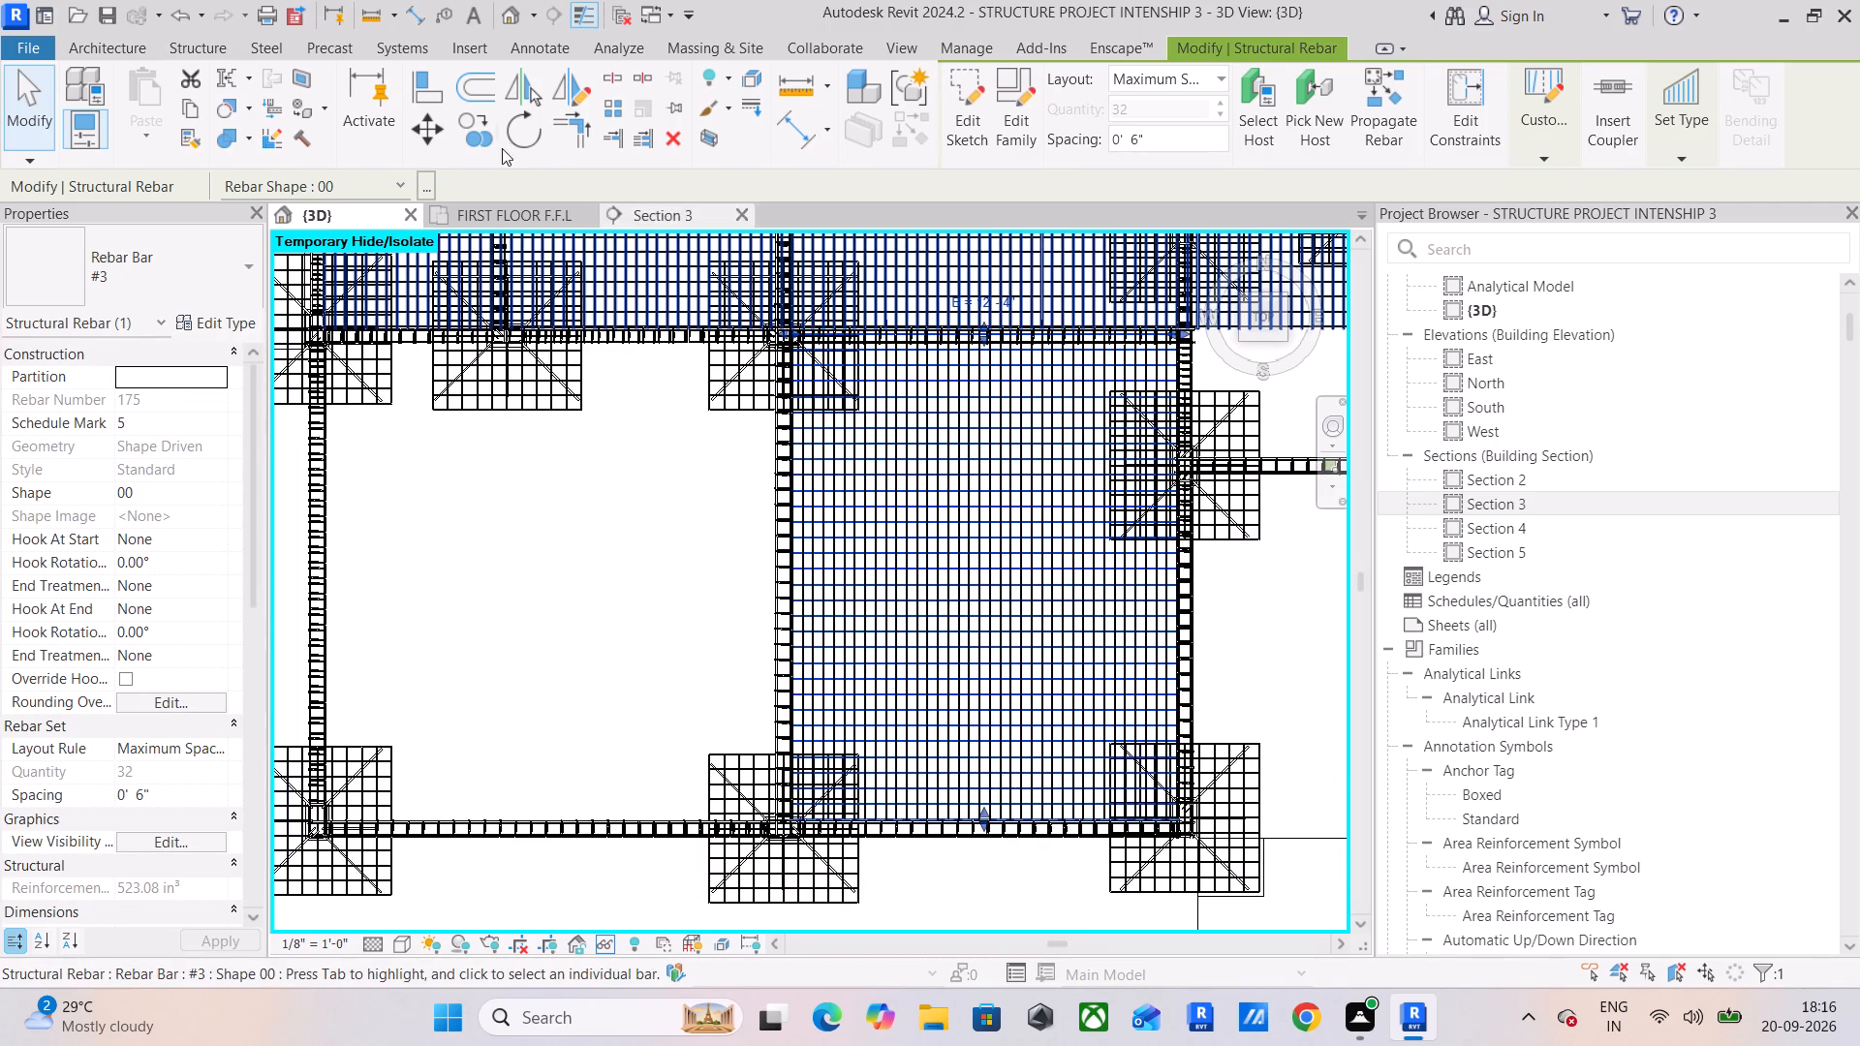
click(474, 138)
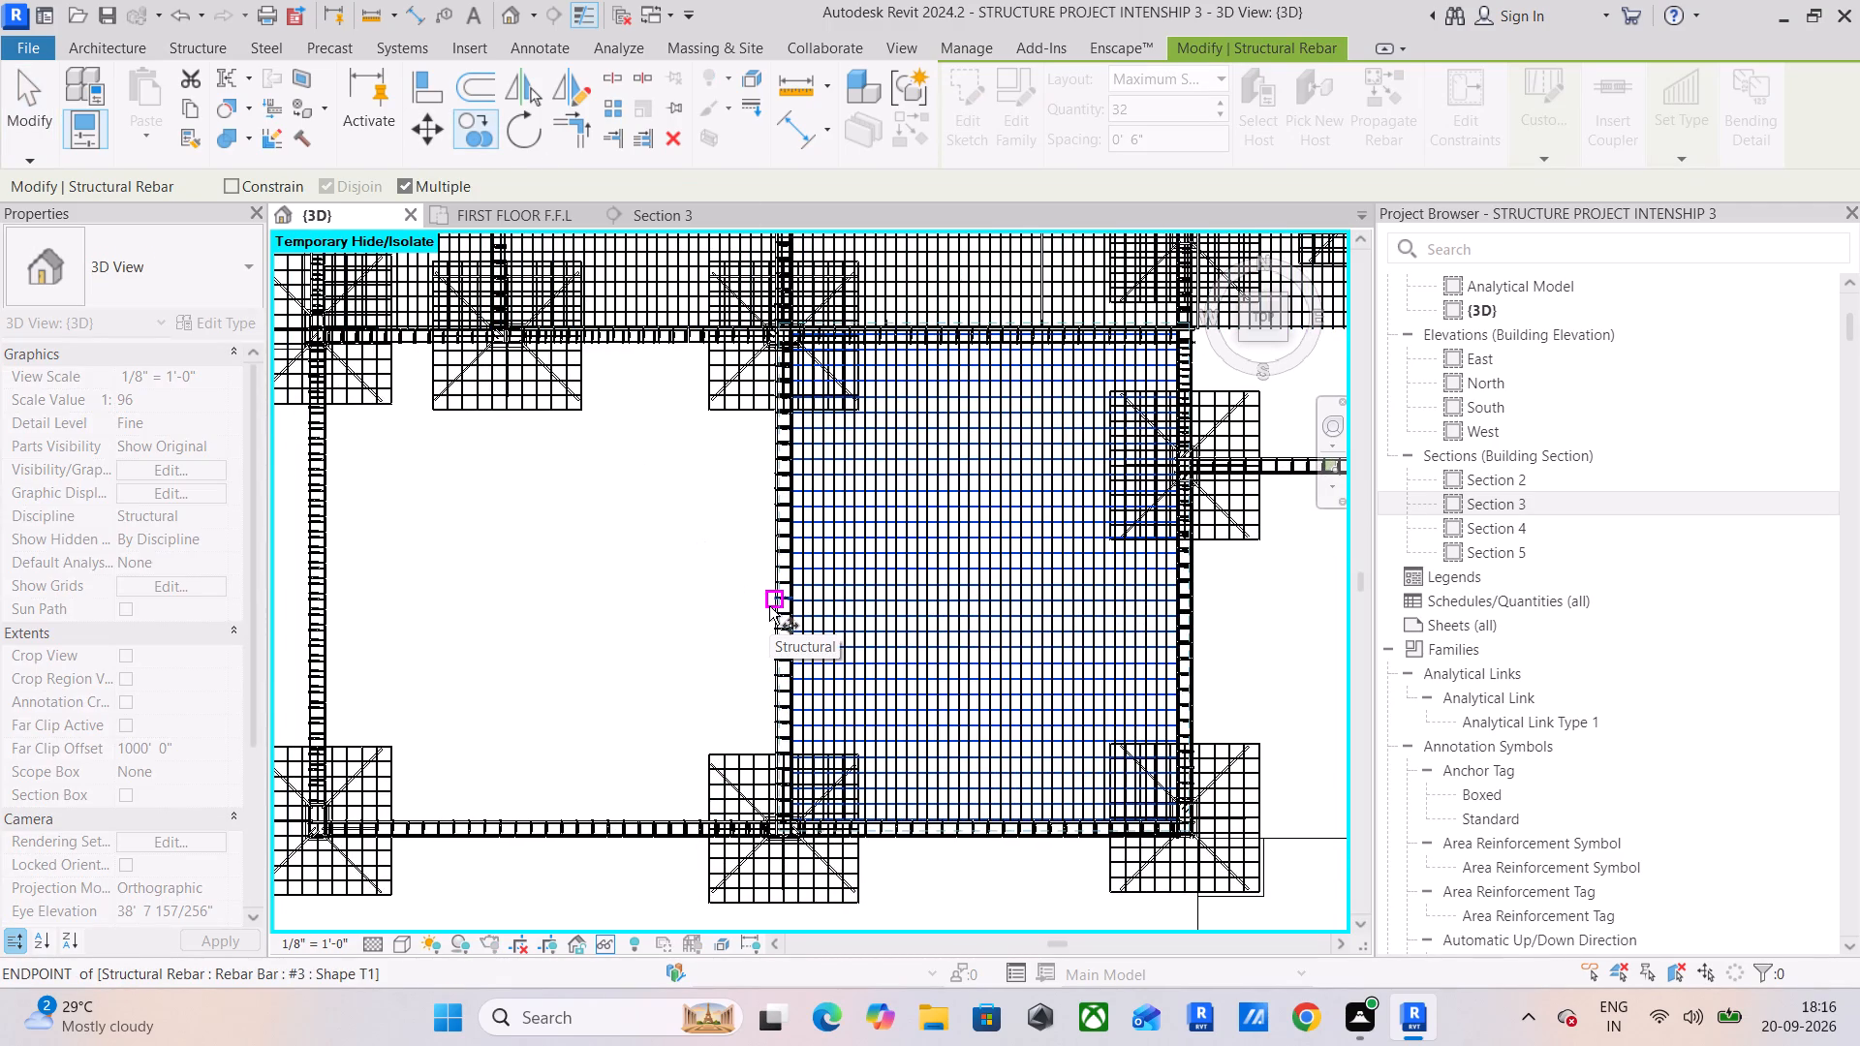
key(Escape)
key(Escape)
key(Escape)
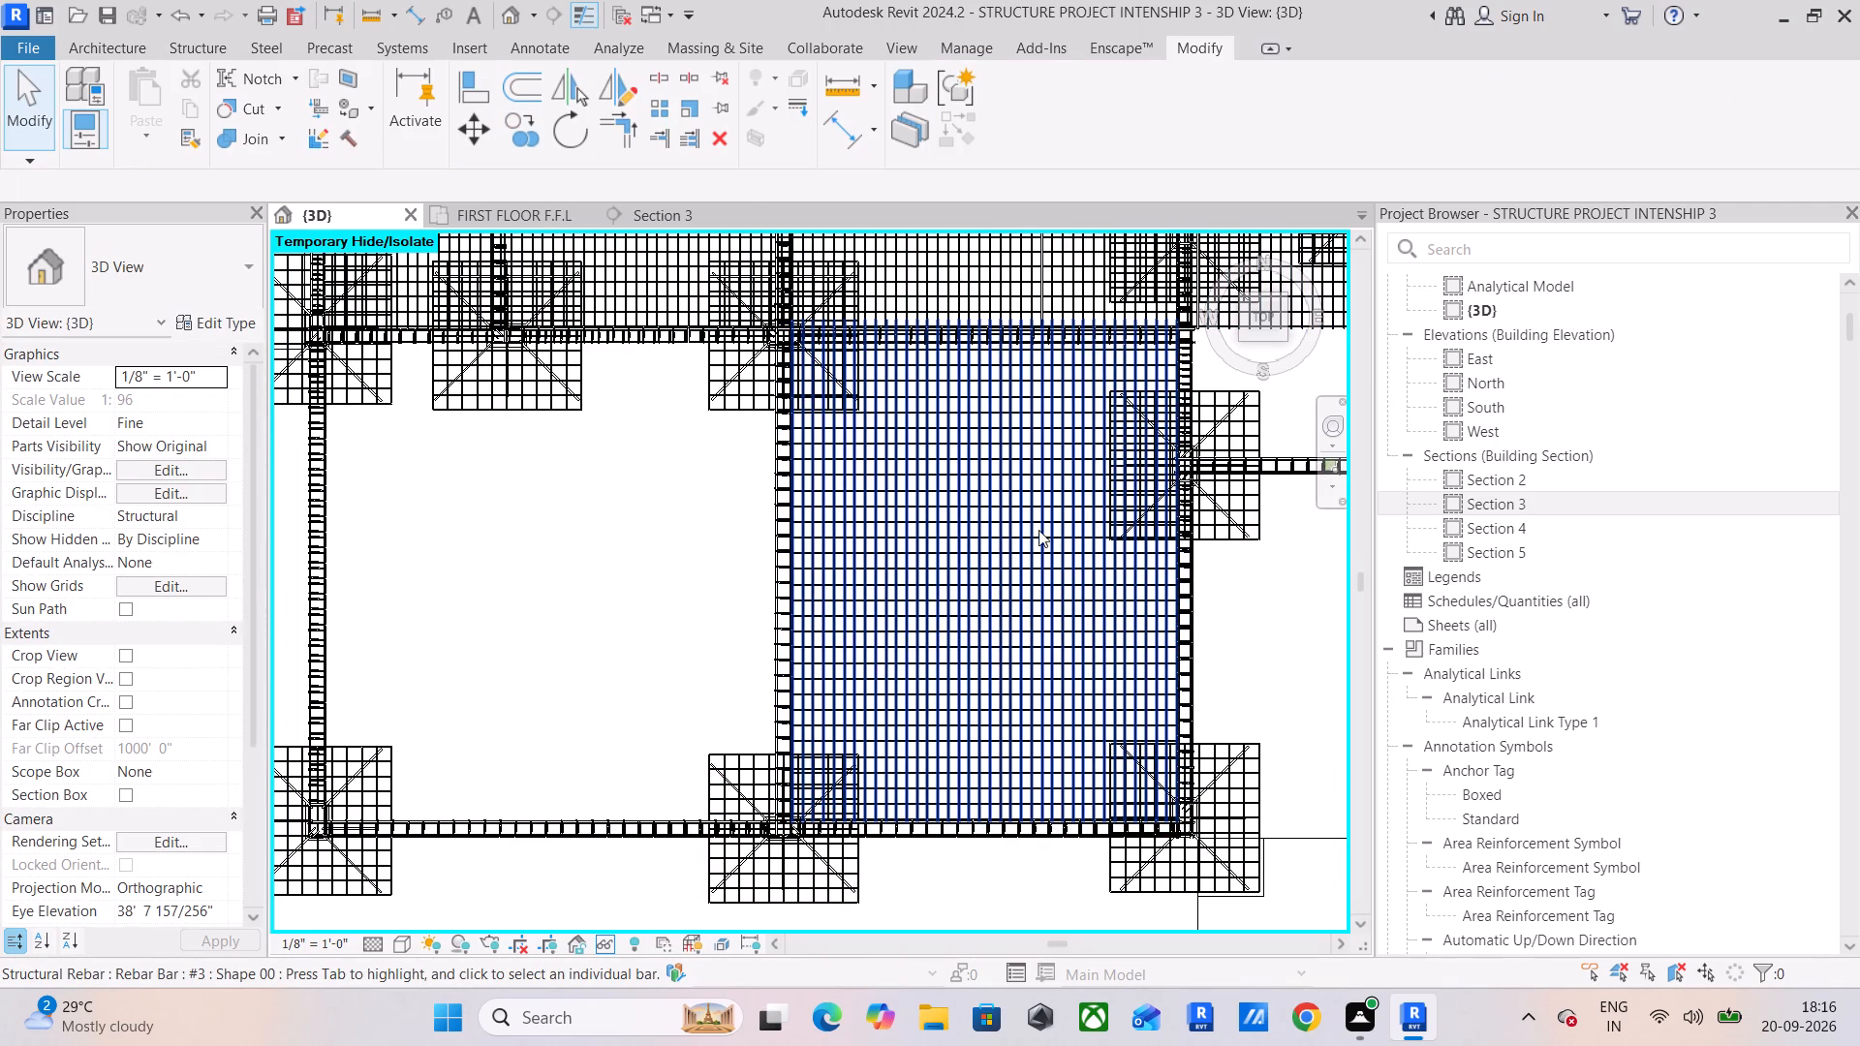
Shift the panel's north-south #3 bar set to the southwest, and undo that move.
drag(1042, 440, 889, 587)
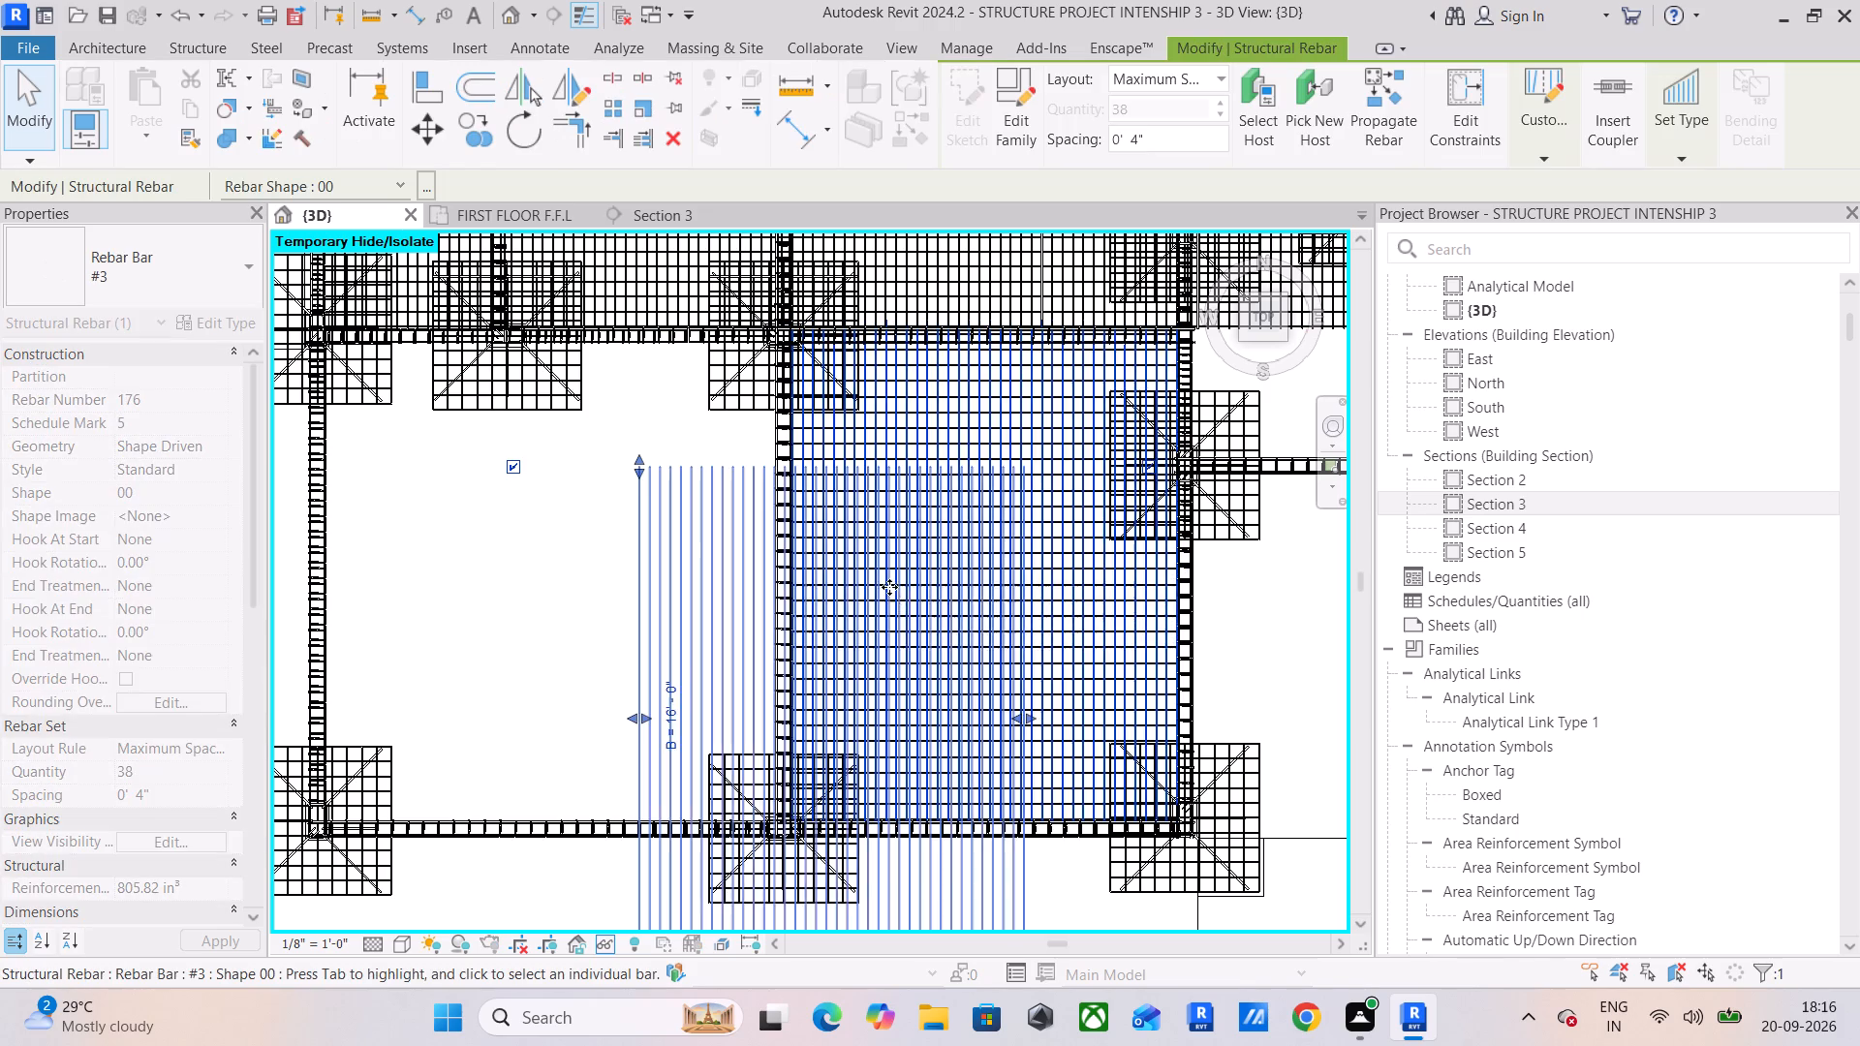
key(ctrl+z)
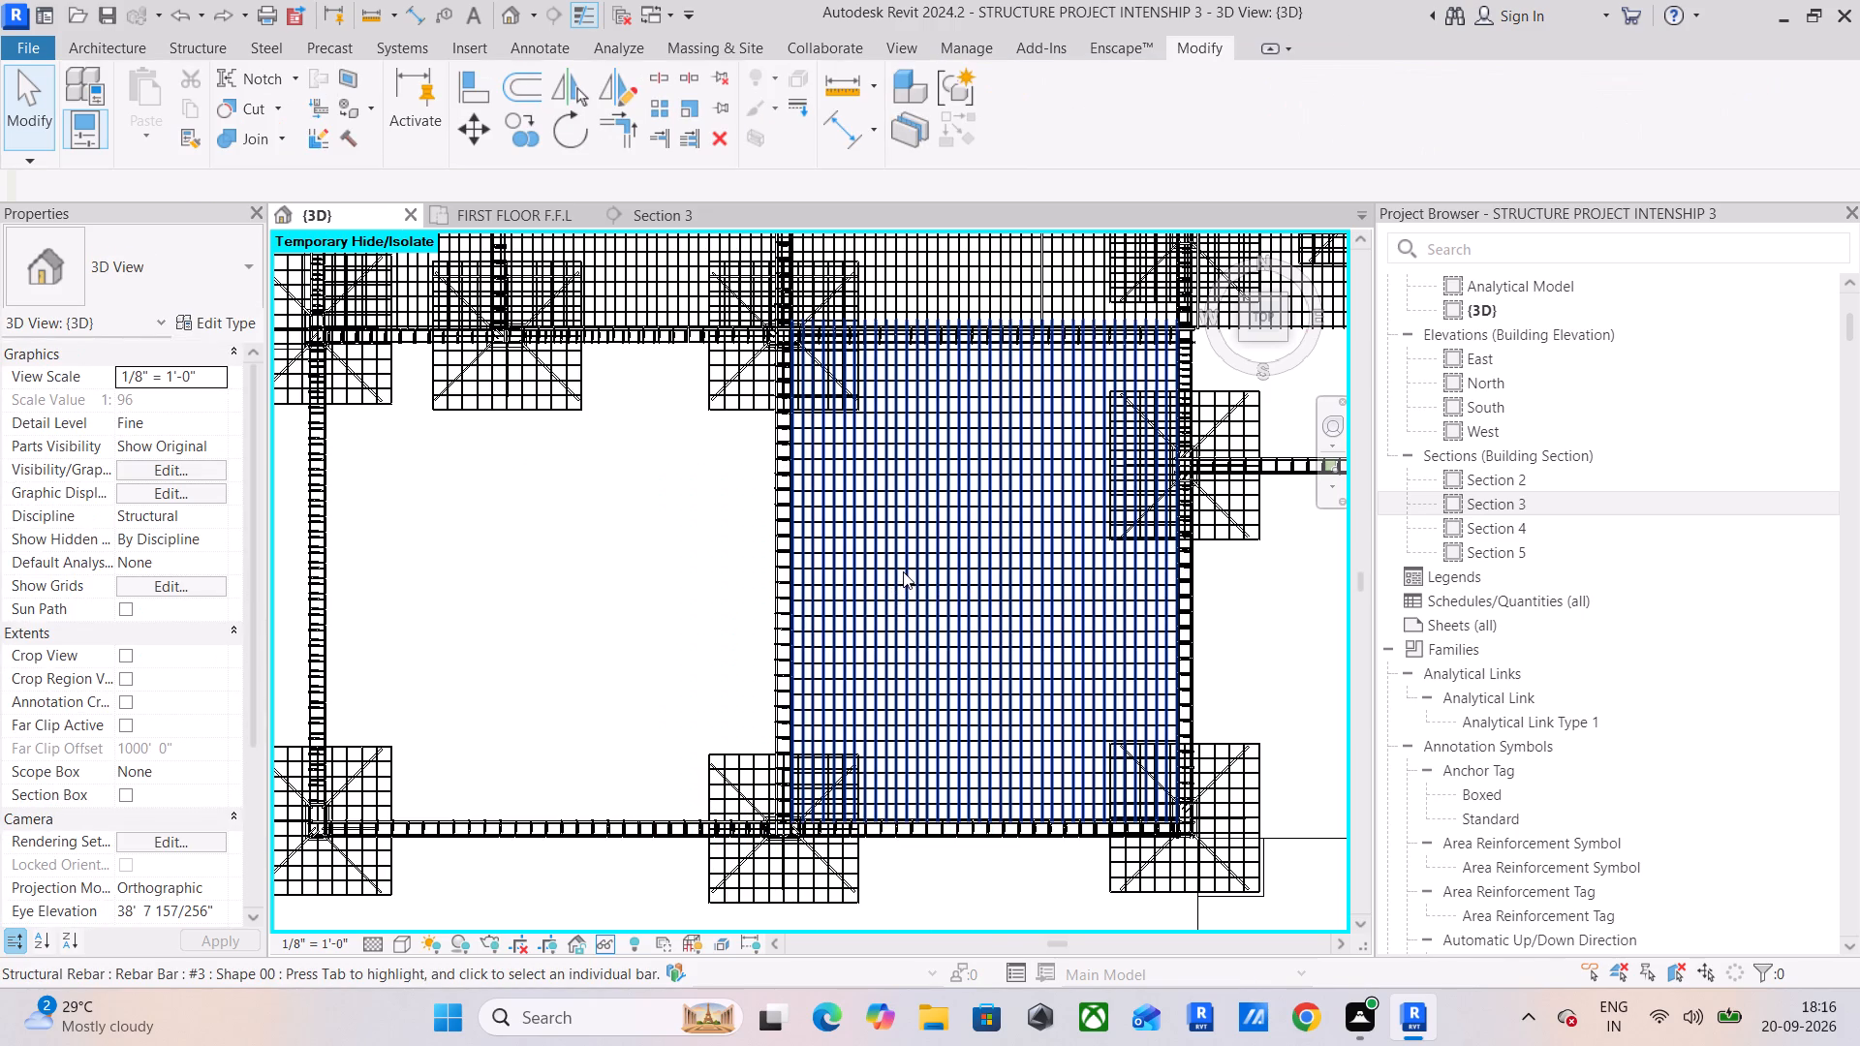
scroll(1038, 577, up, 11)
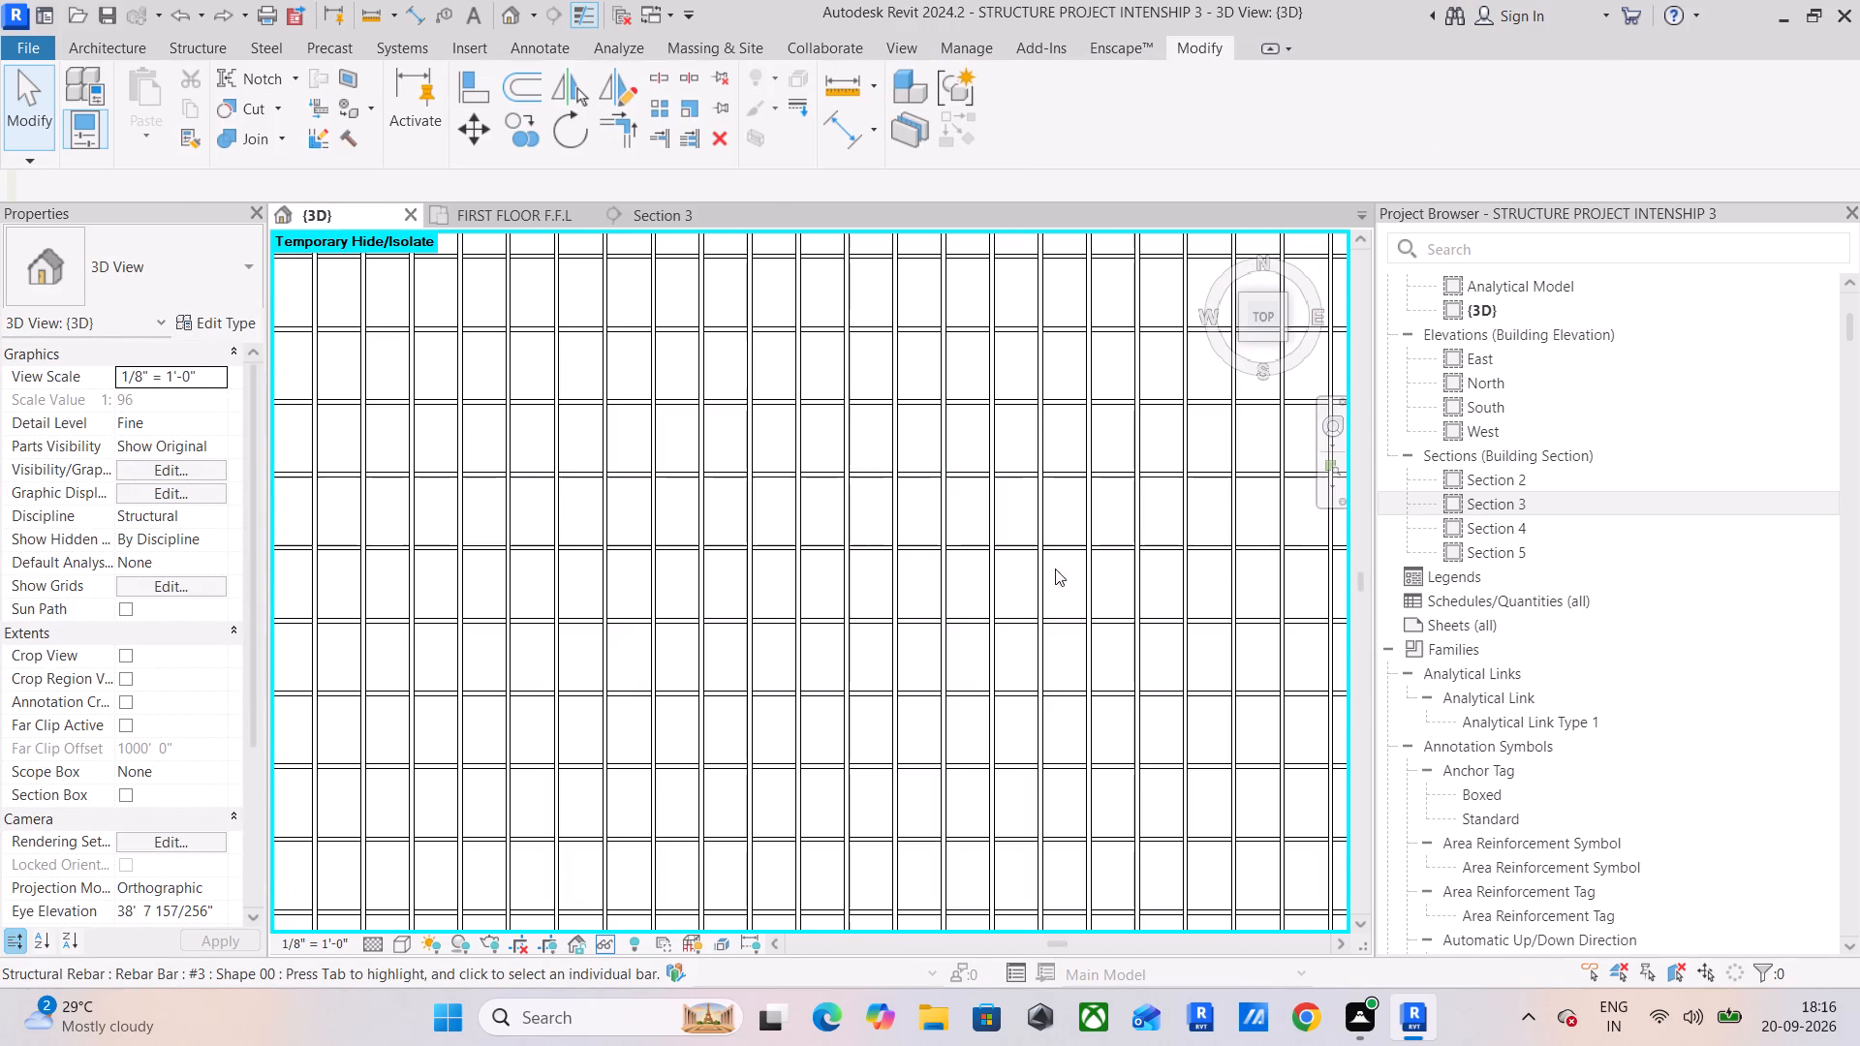
Copy the panel's two #3 bar sets due west into the adjacent panel, matching southwest corner to southwest corner along the beams.
drag(1064, 575, 792, 707)
scroll(806, 701, down, 6)
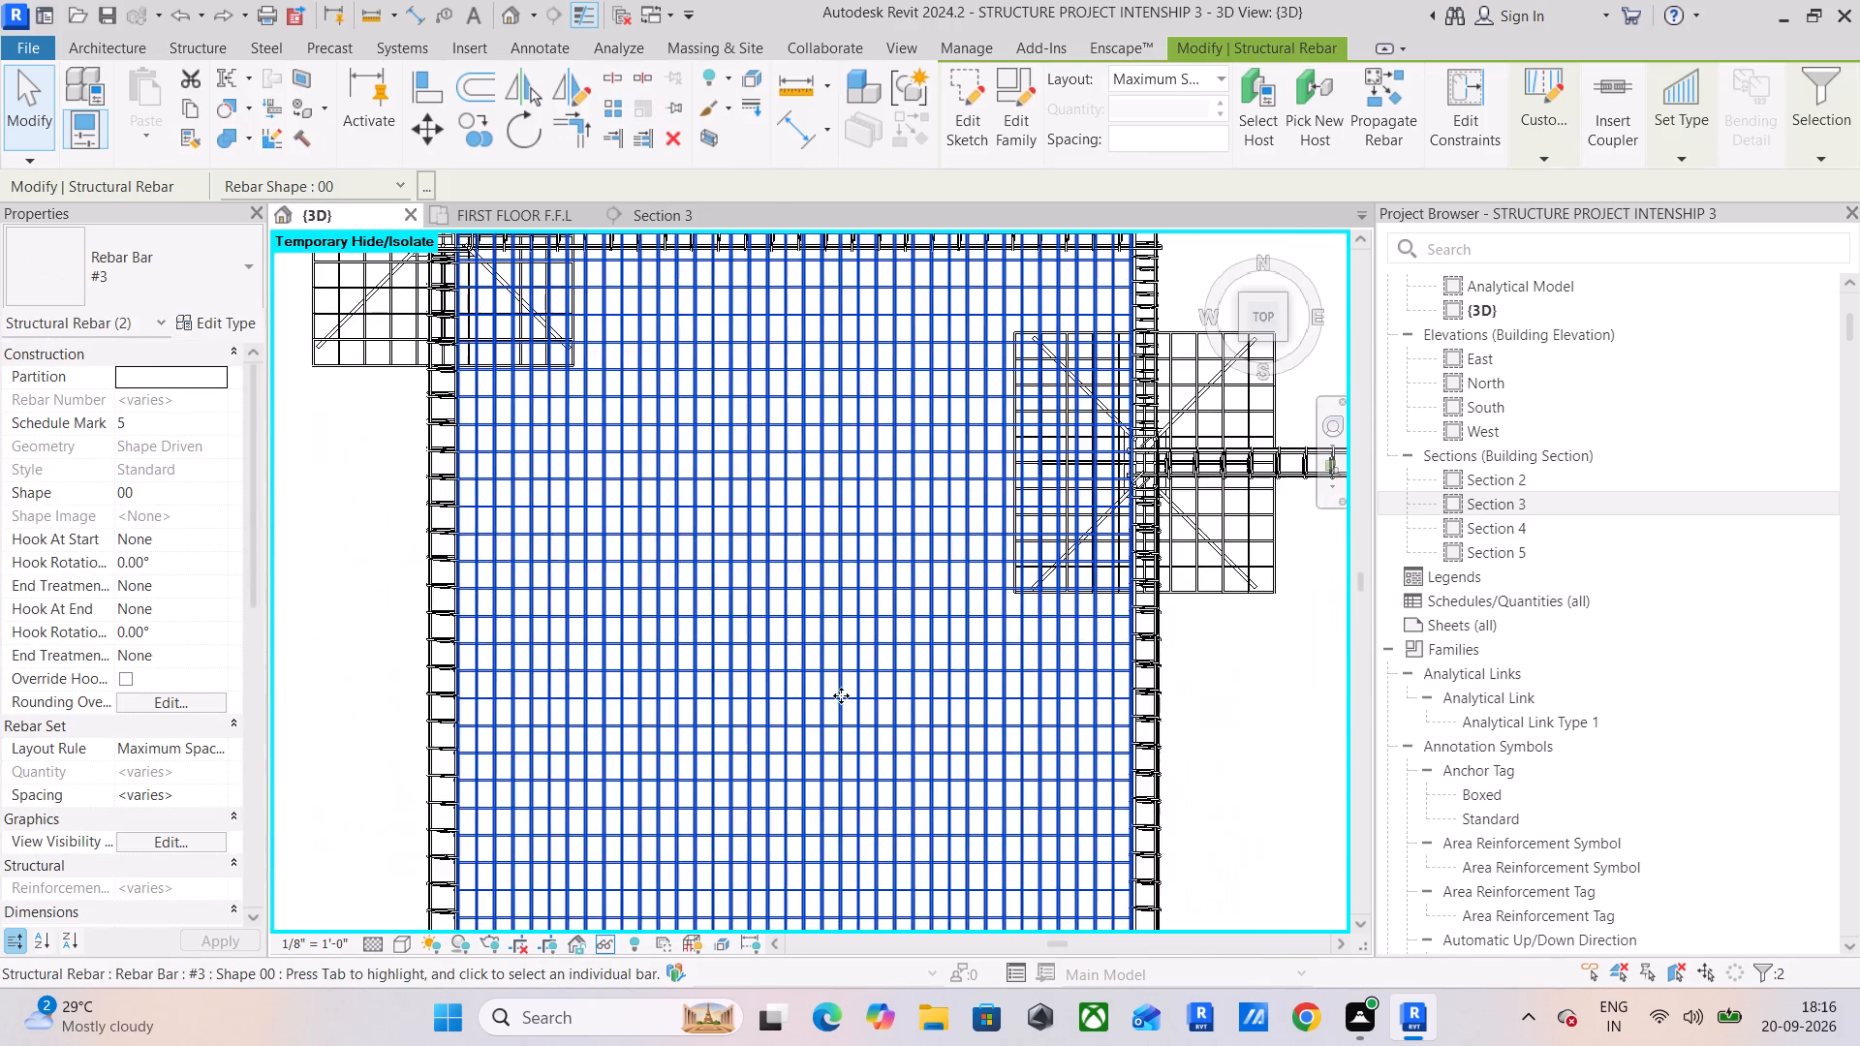
scroll(843, 695, down, 4)
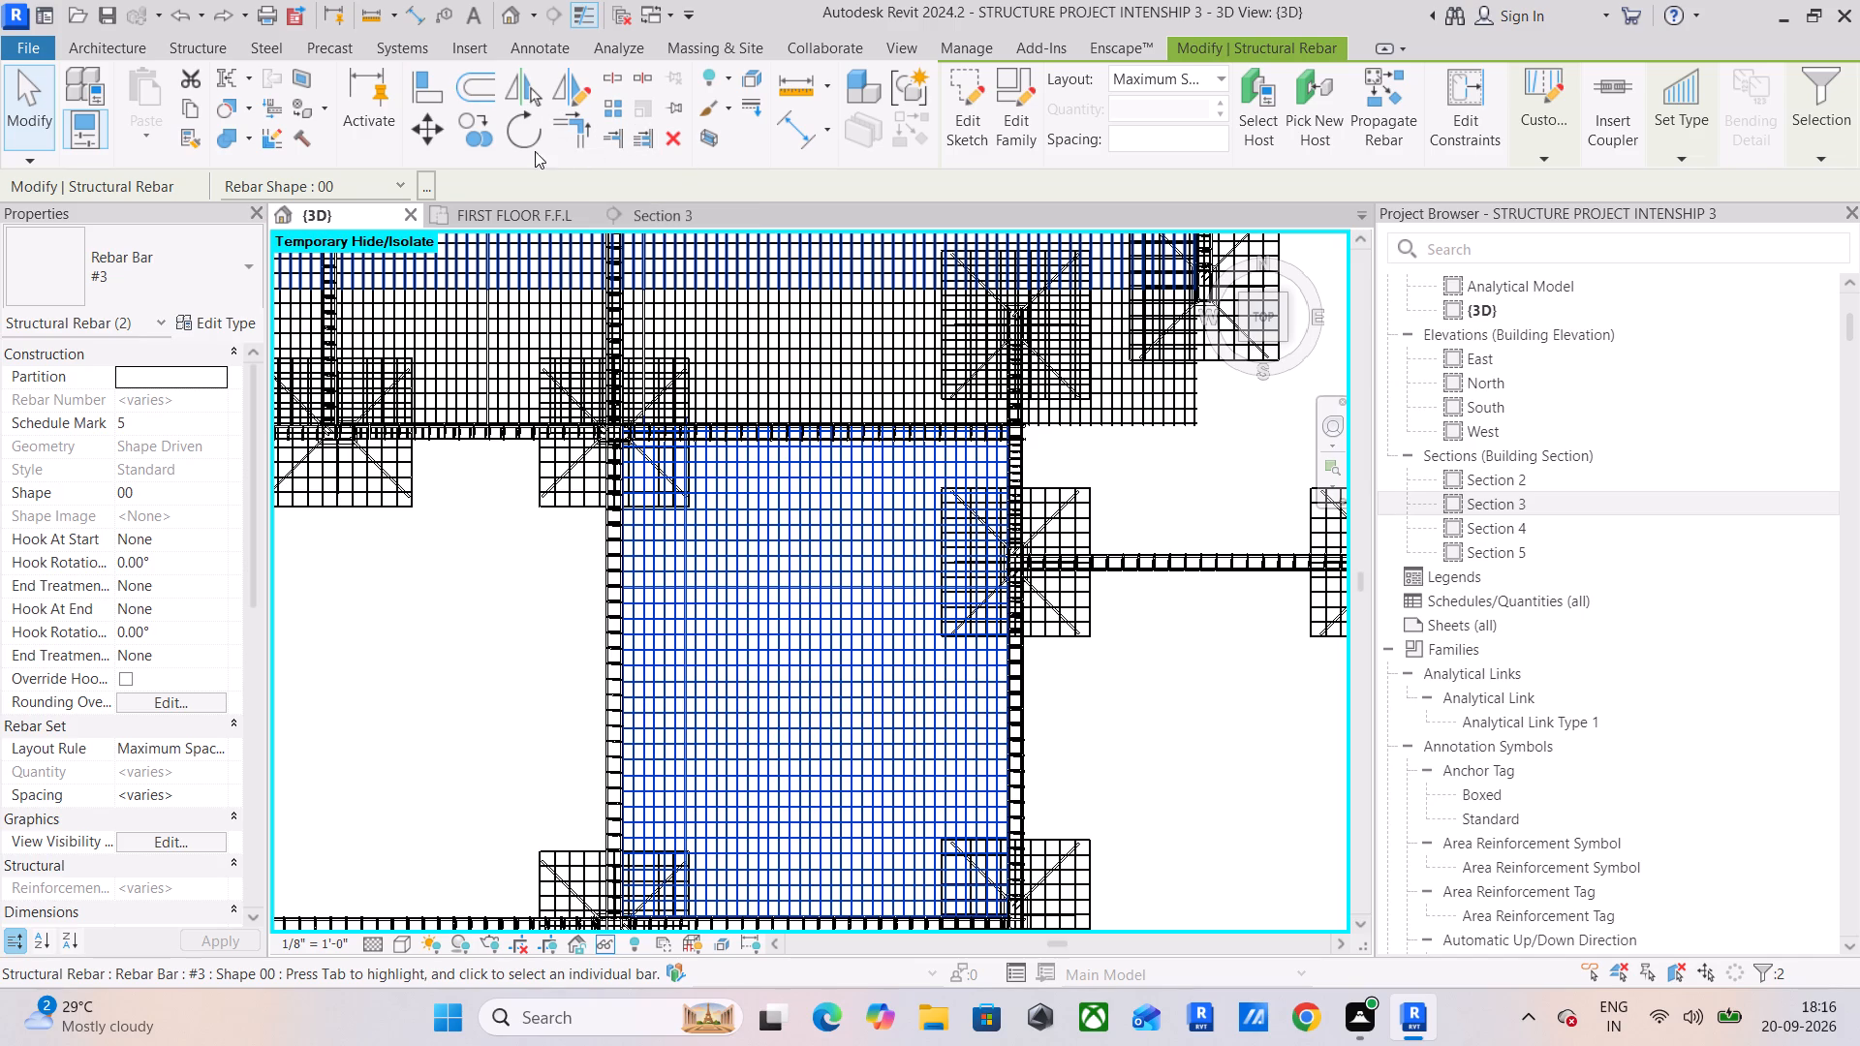
click(478, 136)
middle_drag(849, 725, 1042, 356)
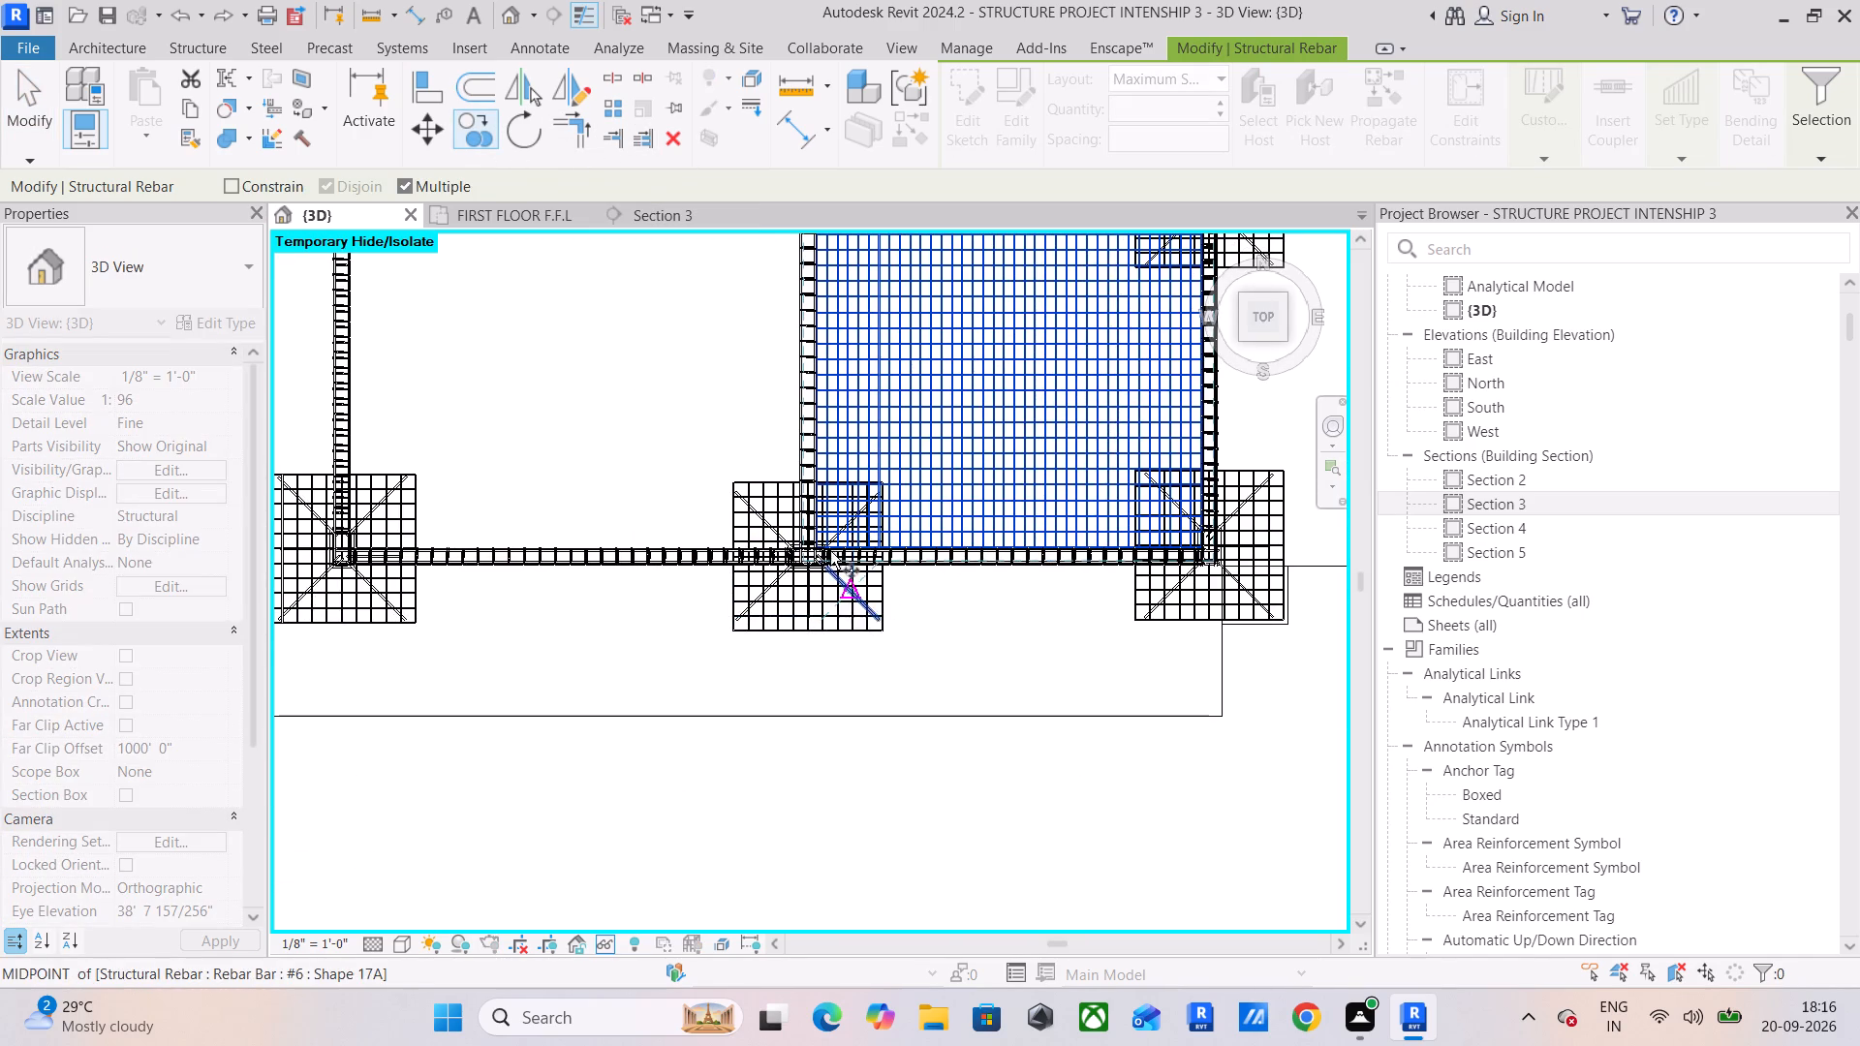
scroll(825, 535, up, 17)
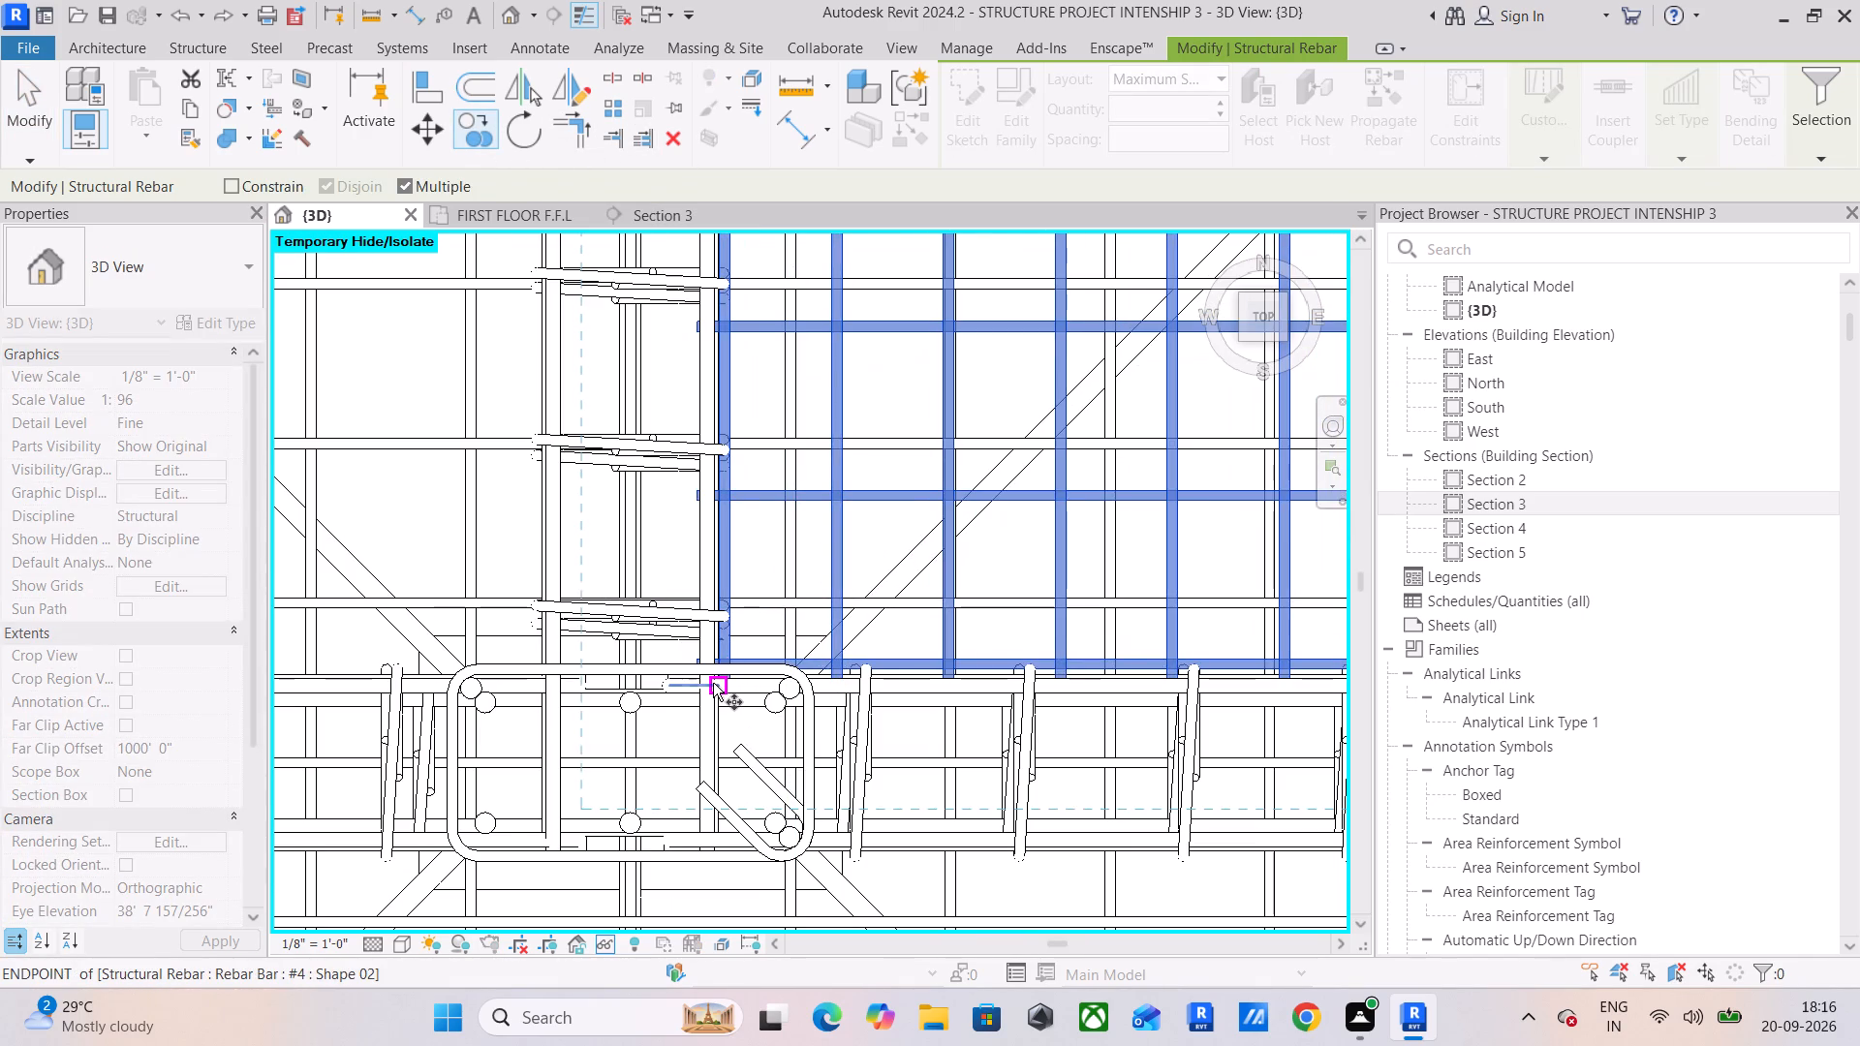
scroll(713, 683, up, 6)
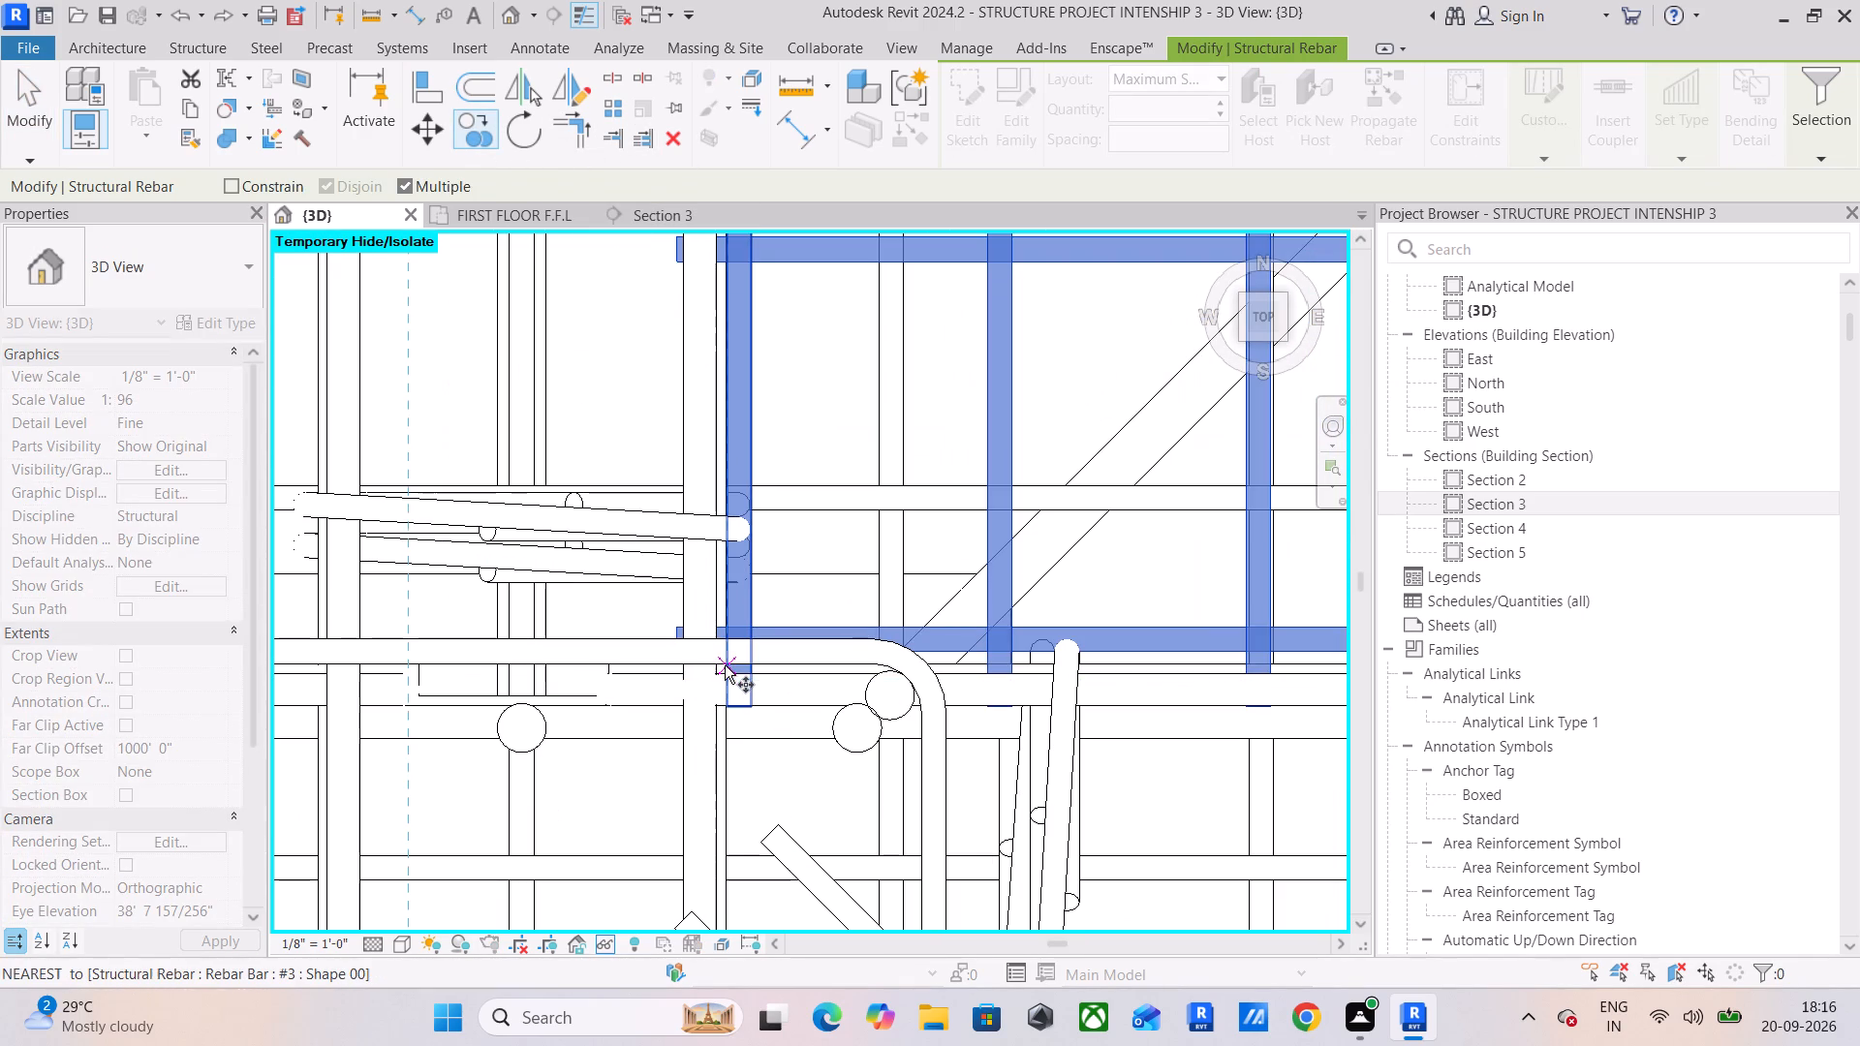
click(730, 700)
scroll(490, 666, down, 6)
middle_drag(490, 666, 907, 682)
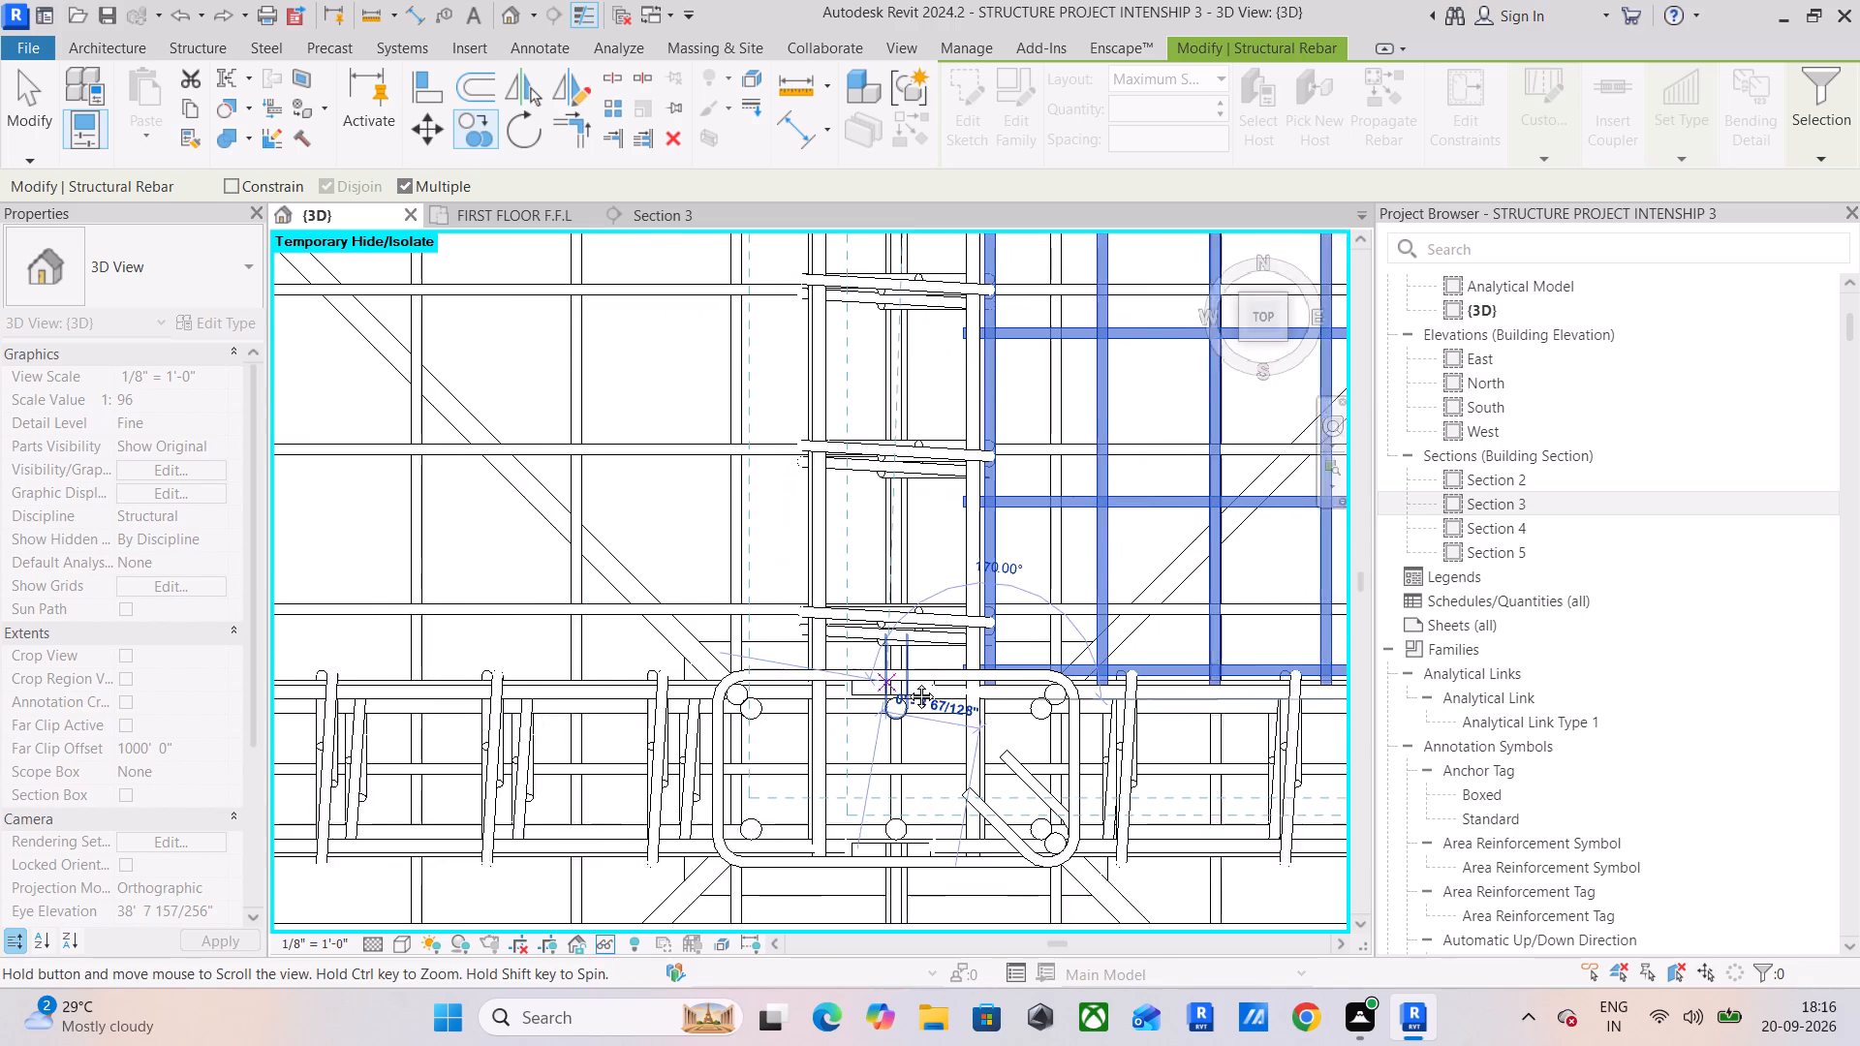
middle_drag(907, 682, 918, 682)
scroll(560, 664, down, 5)
middle_drag(558, 664, 976, 687)
scroll(559, 625, down, 5)
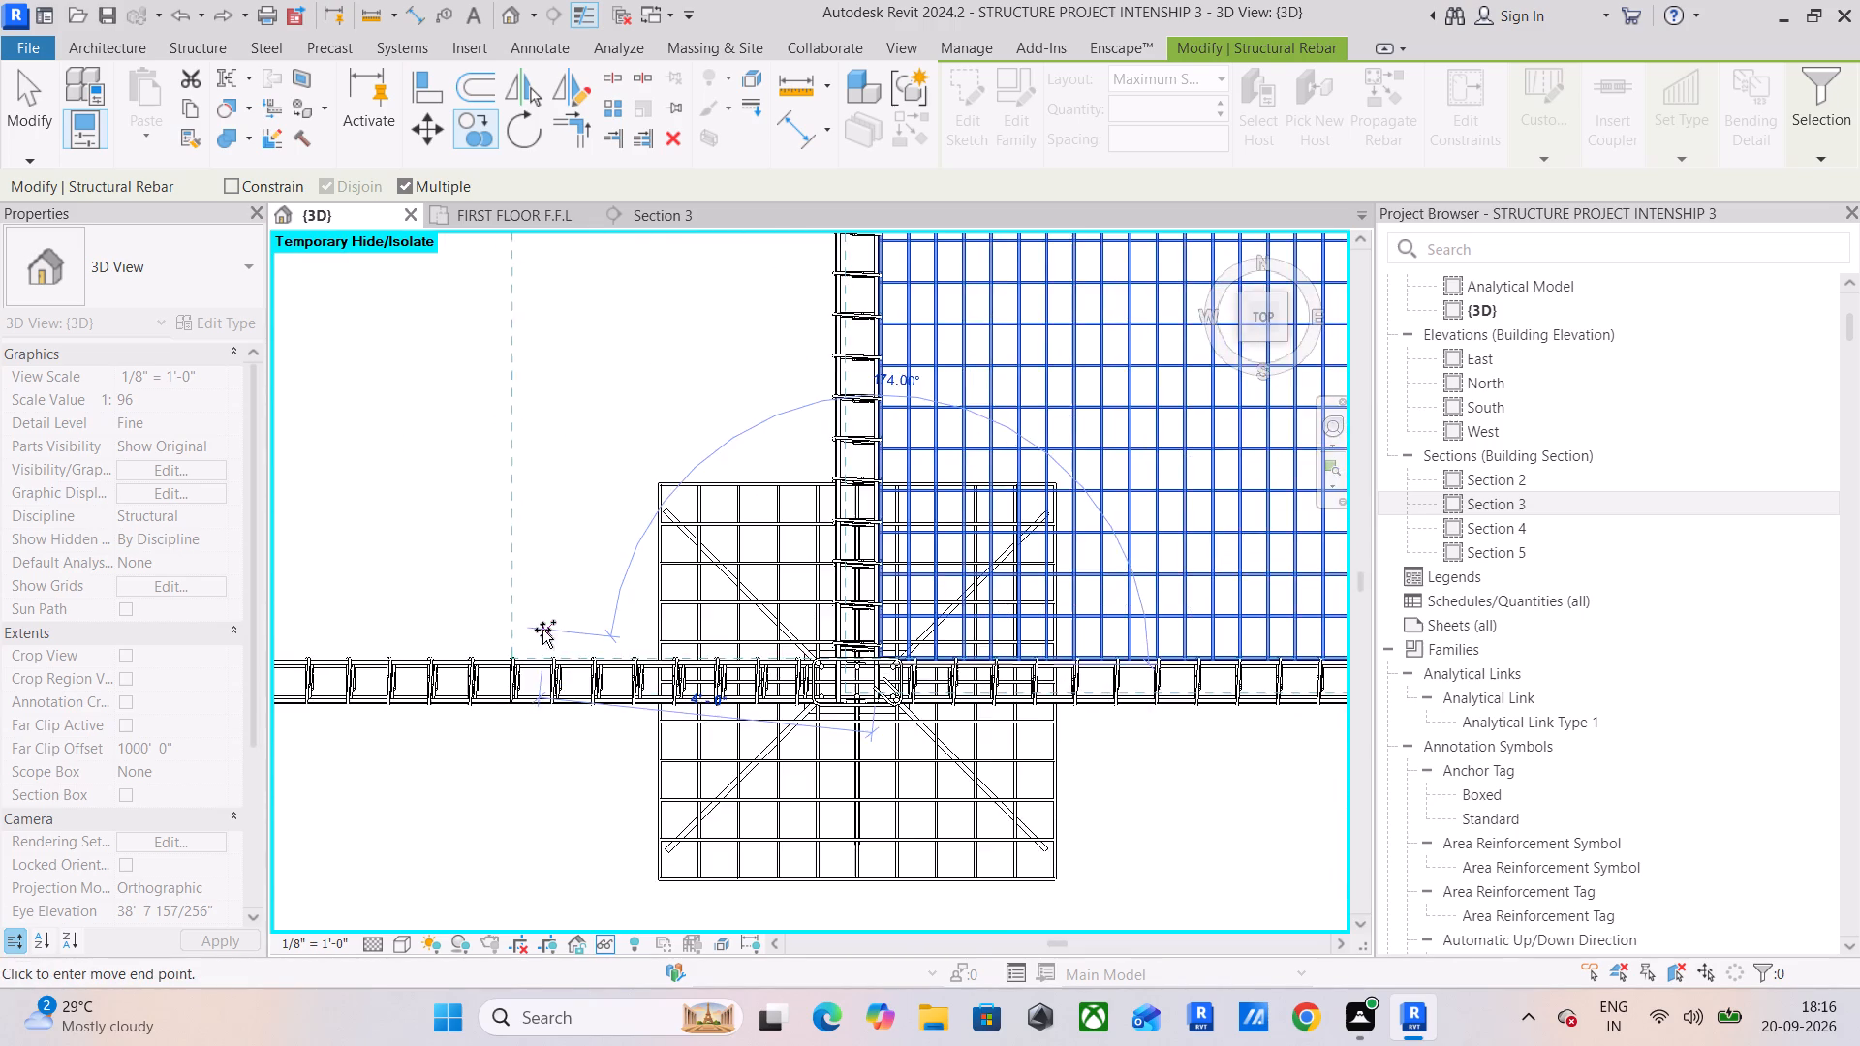
middle_drag(535, 631, 902, 655)
scroll(641, 652, down, 7)
middle_drag(616, 655, 885, 669)
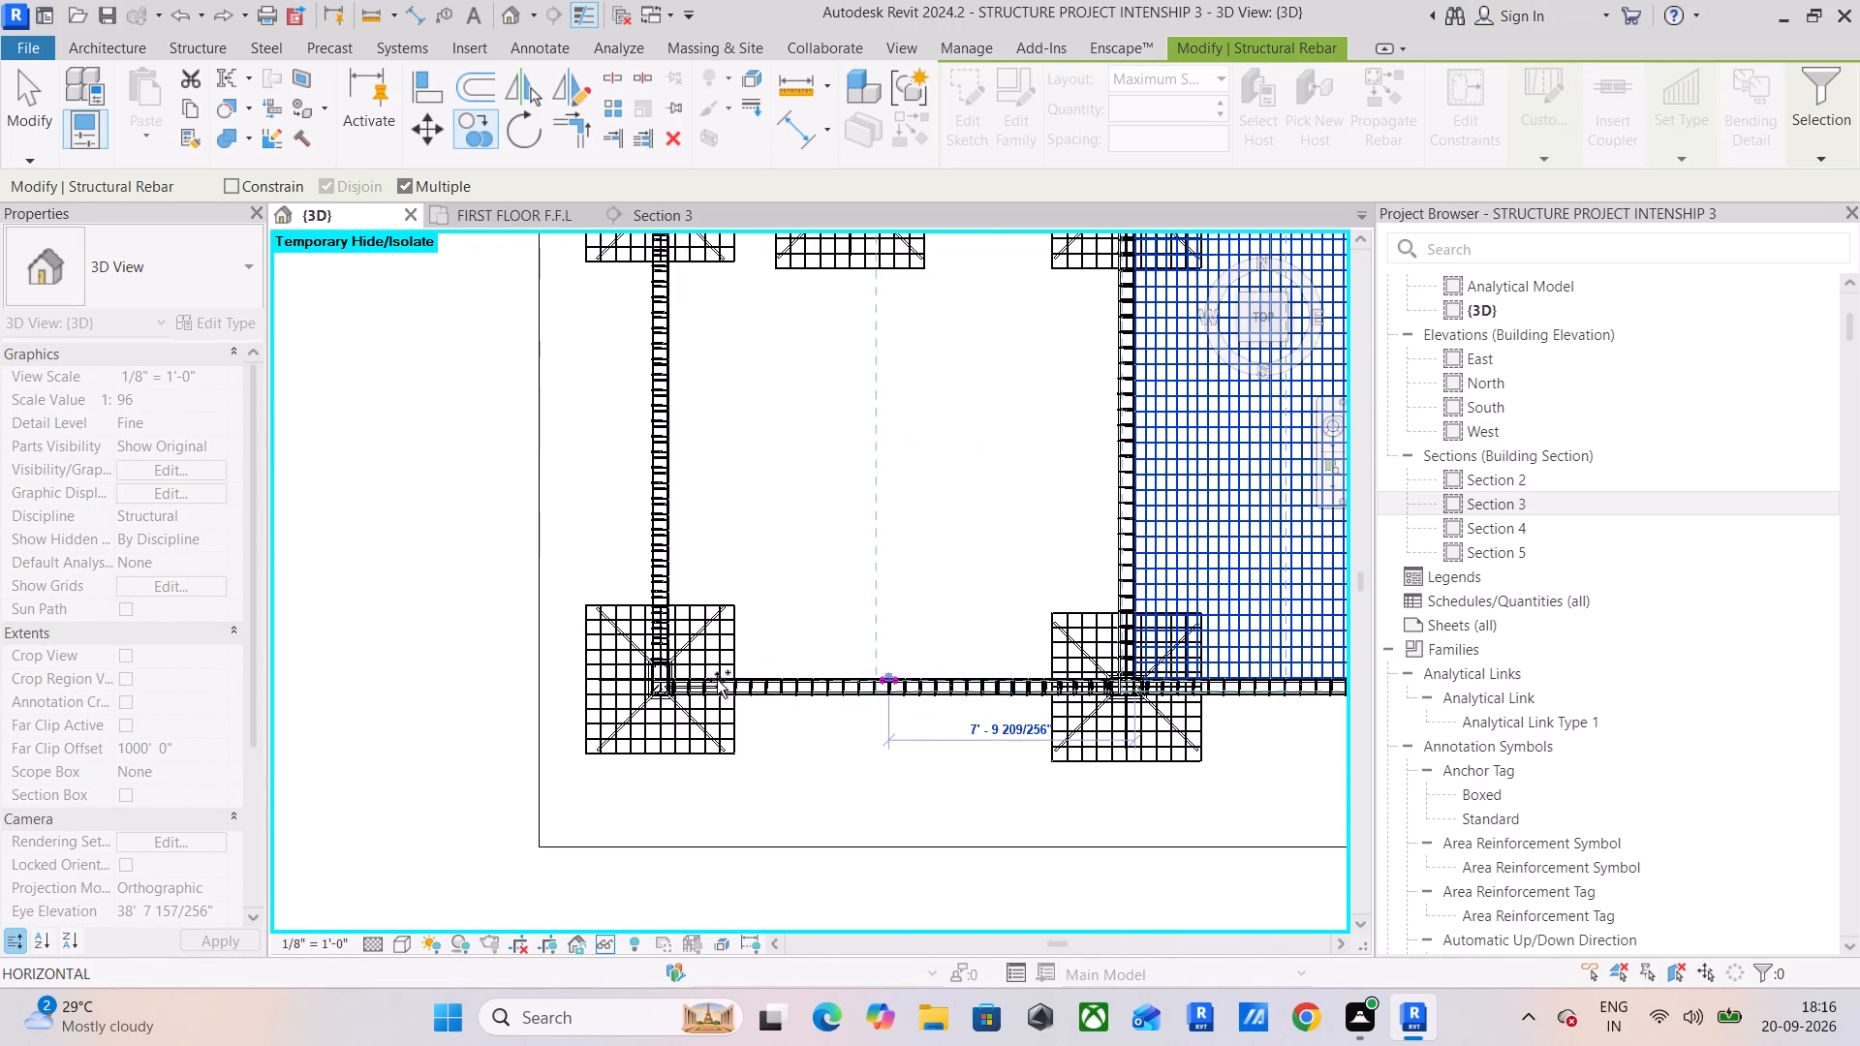
scroll(614, 661, up, 6)
scroll(759, 673, up, 13)
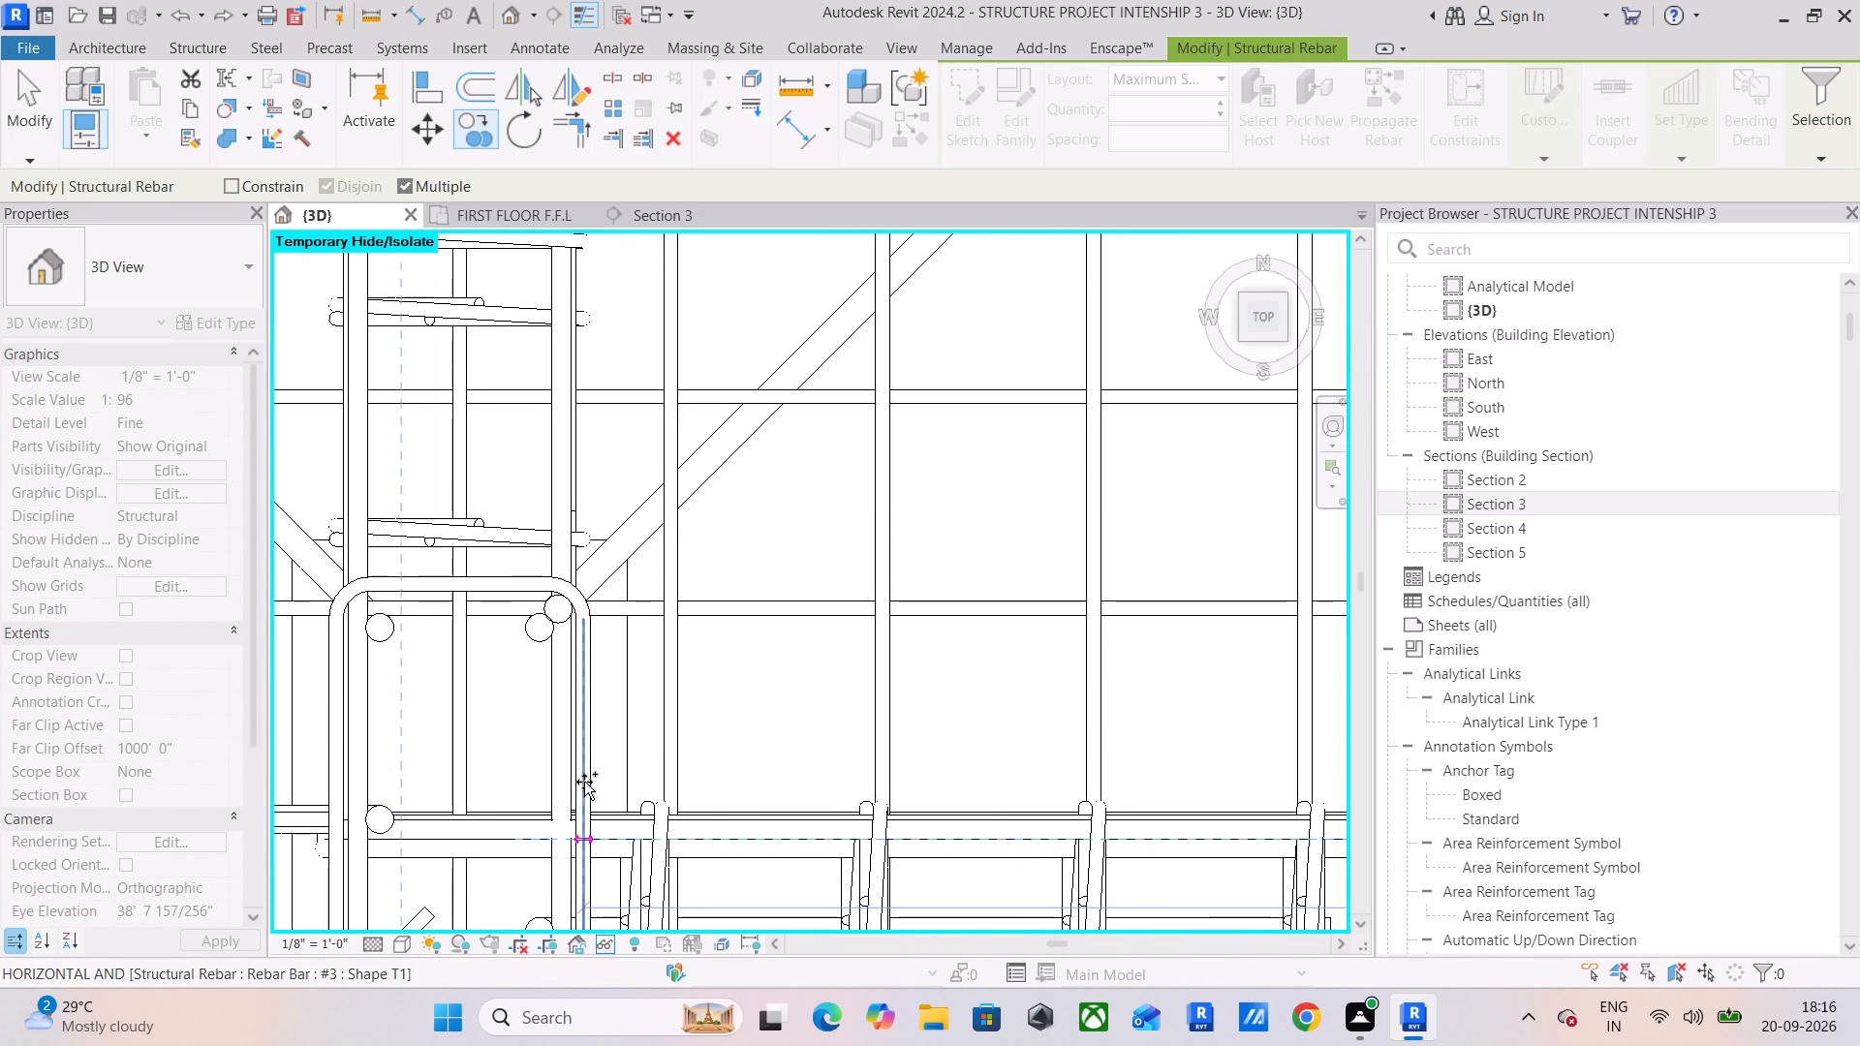
click(574, 832)
scroll(596, 825, down, 6)
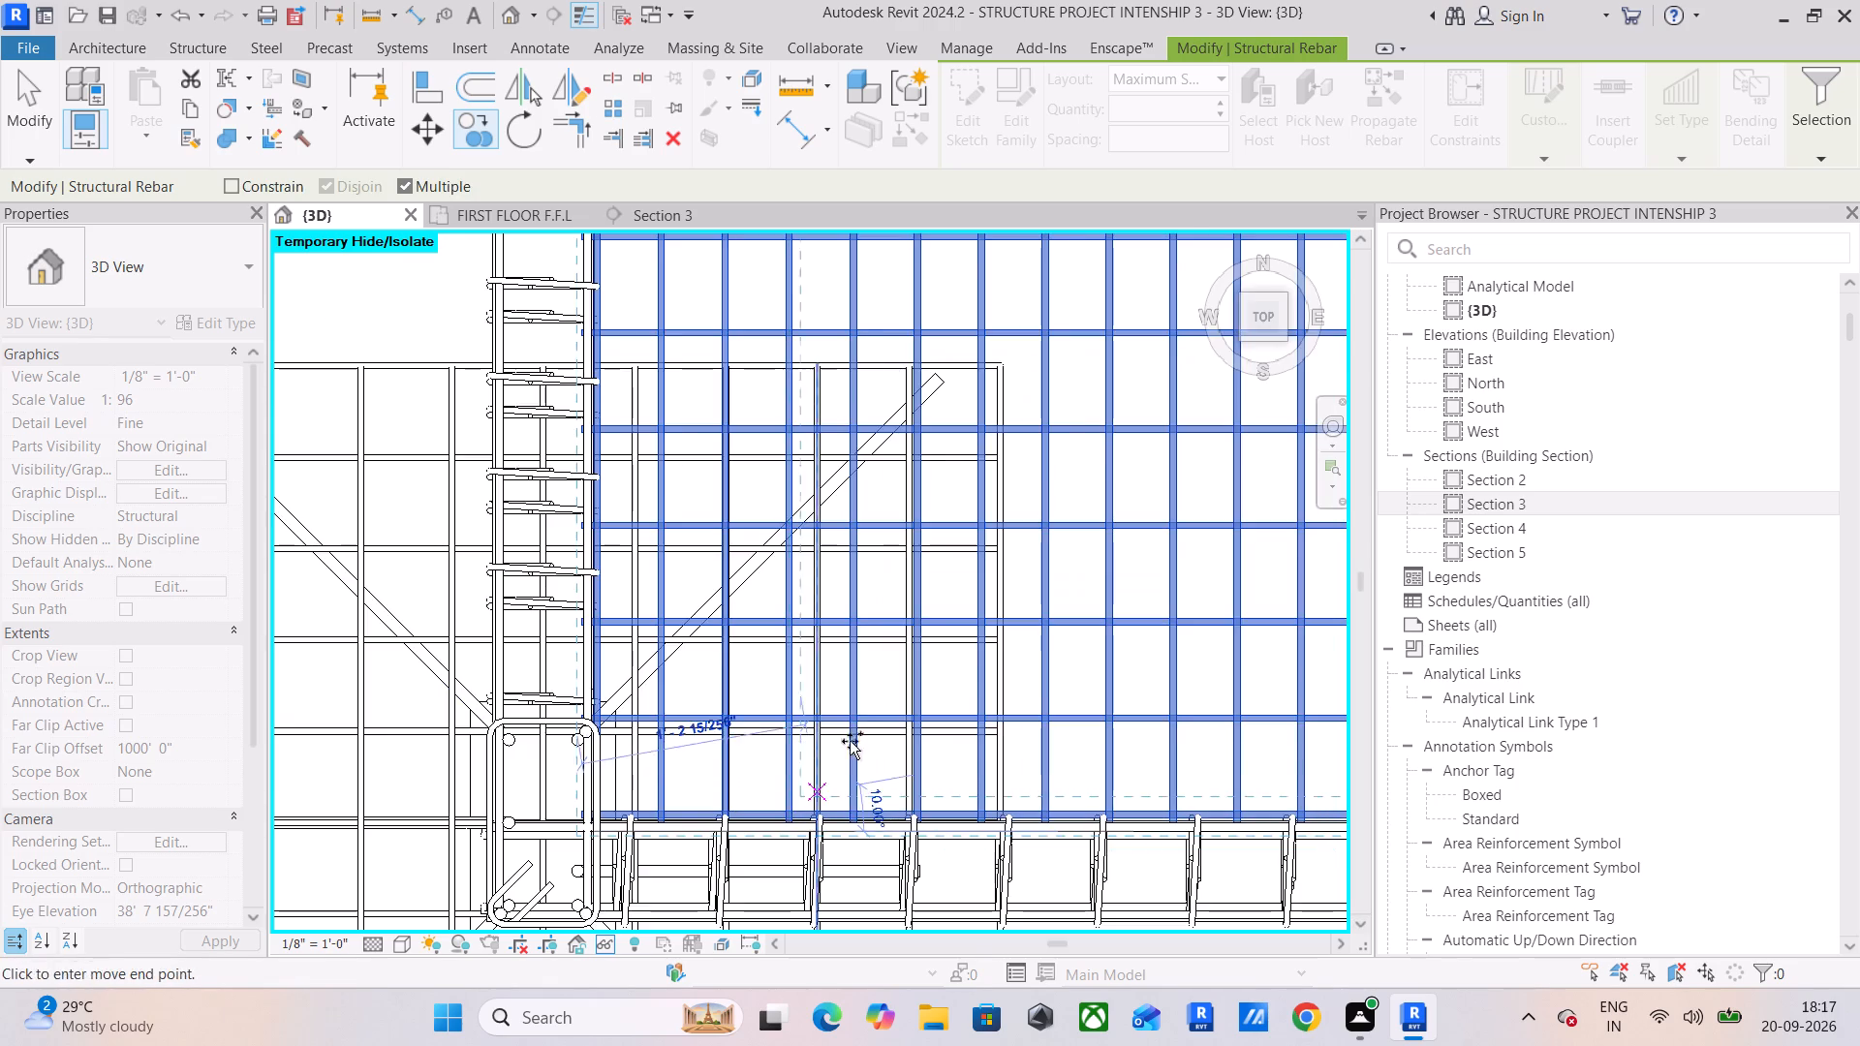
scroll(866, 708, down, 1)
middle_drag(812, 725, 567, 775)
scroll(821, 760, down, 7)
middle_drag(933, 718, 599, 806)
scroll(699, 787, down, 4)
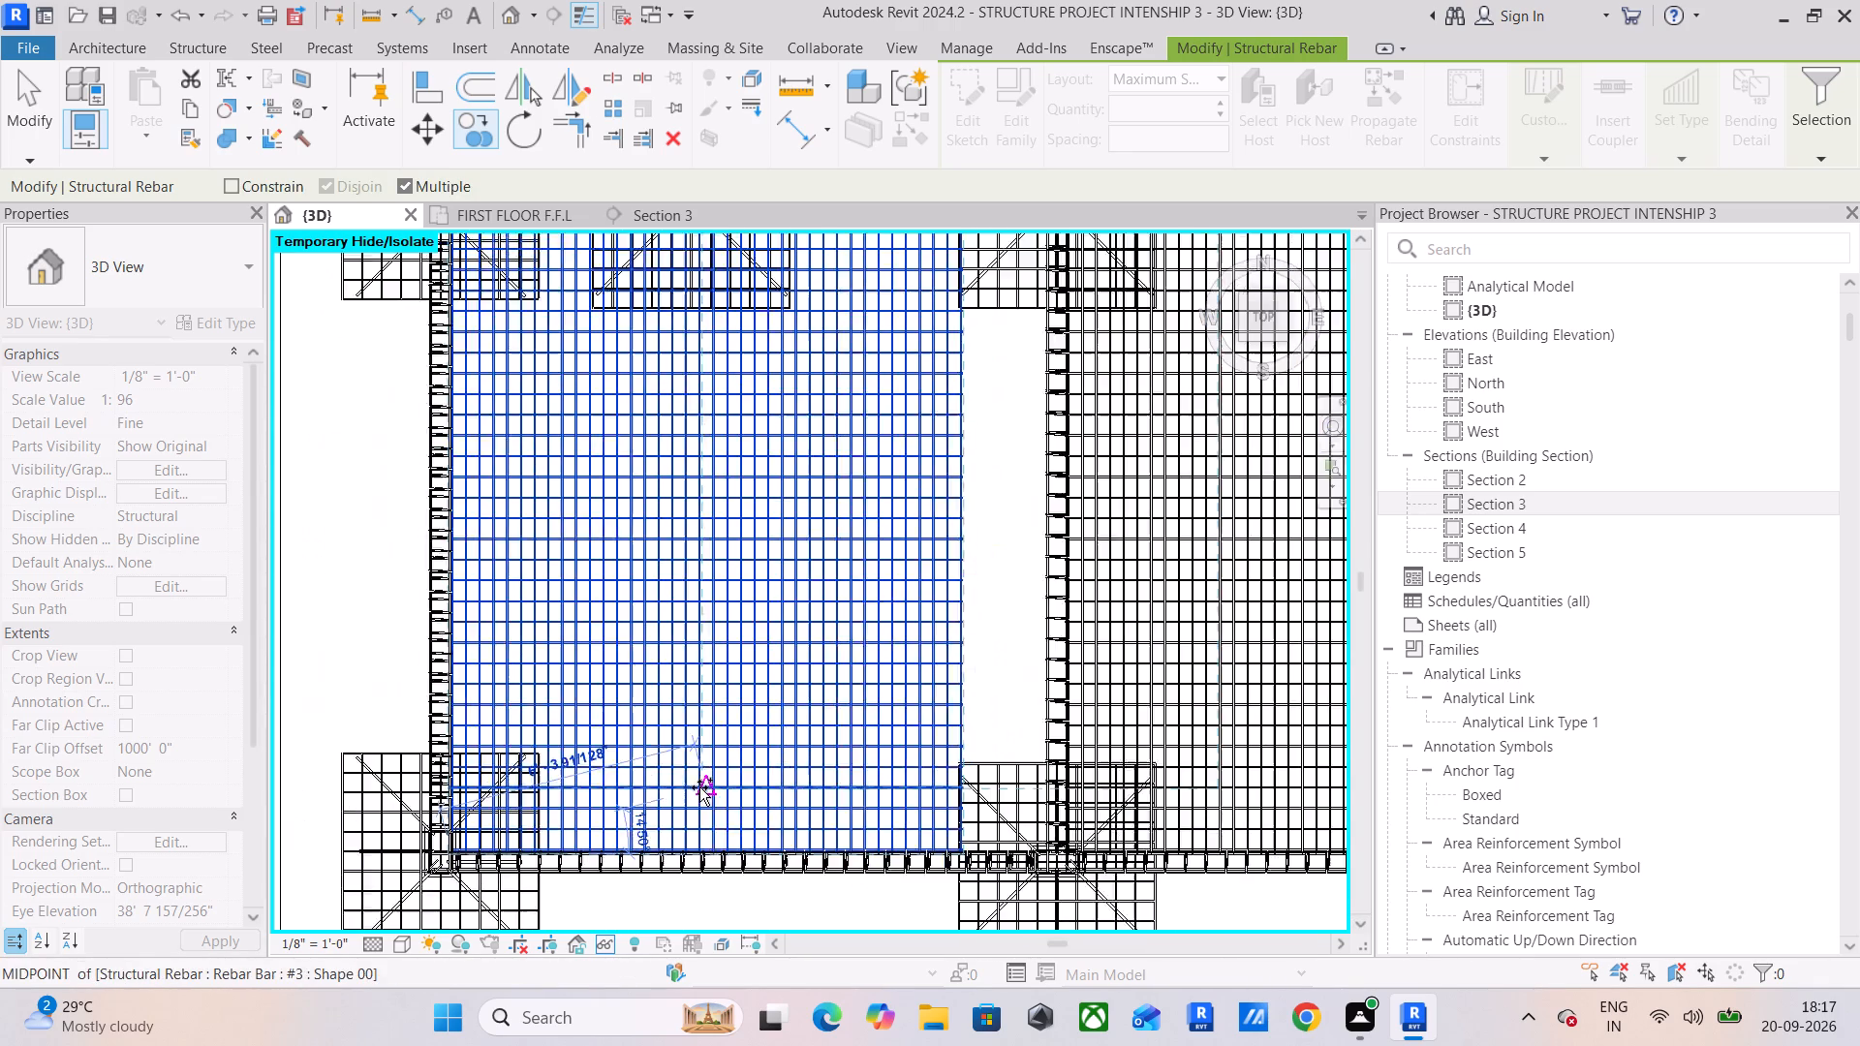
scroll(886, 681, up, 5)
key(Escape)
Align the westernmost north-south #3 bar of the copied set with the westernmost bar of the panel to the north.
middle_drag(938, 589, 826, 1008)
middle_drag(759, 553, 747, 847)
scroll(821, 602, up, 5)
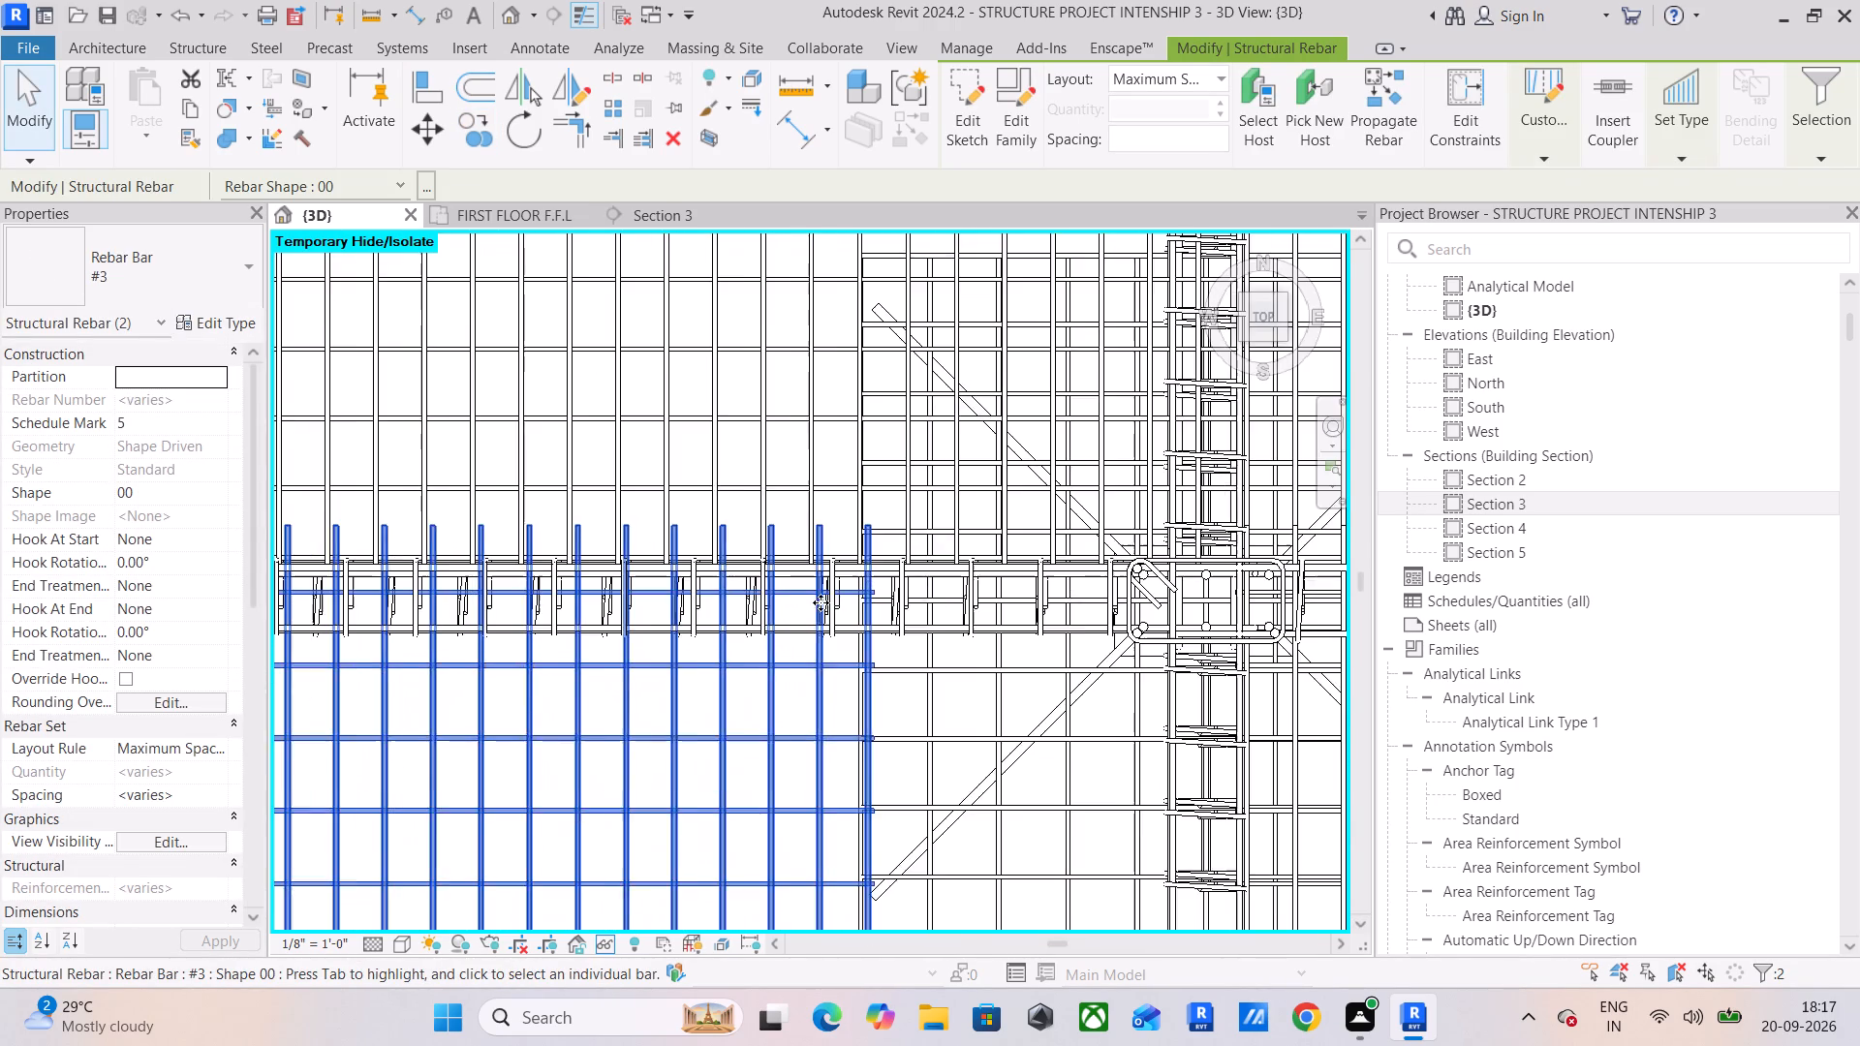
middle_drag(741, 656, 1115, 620)
middle_drag(587, 631, 1182, 633)
middle_drag(522, 516, 996, 562)
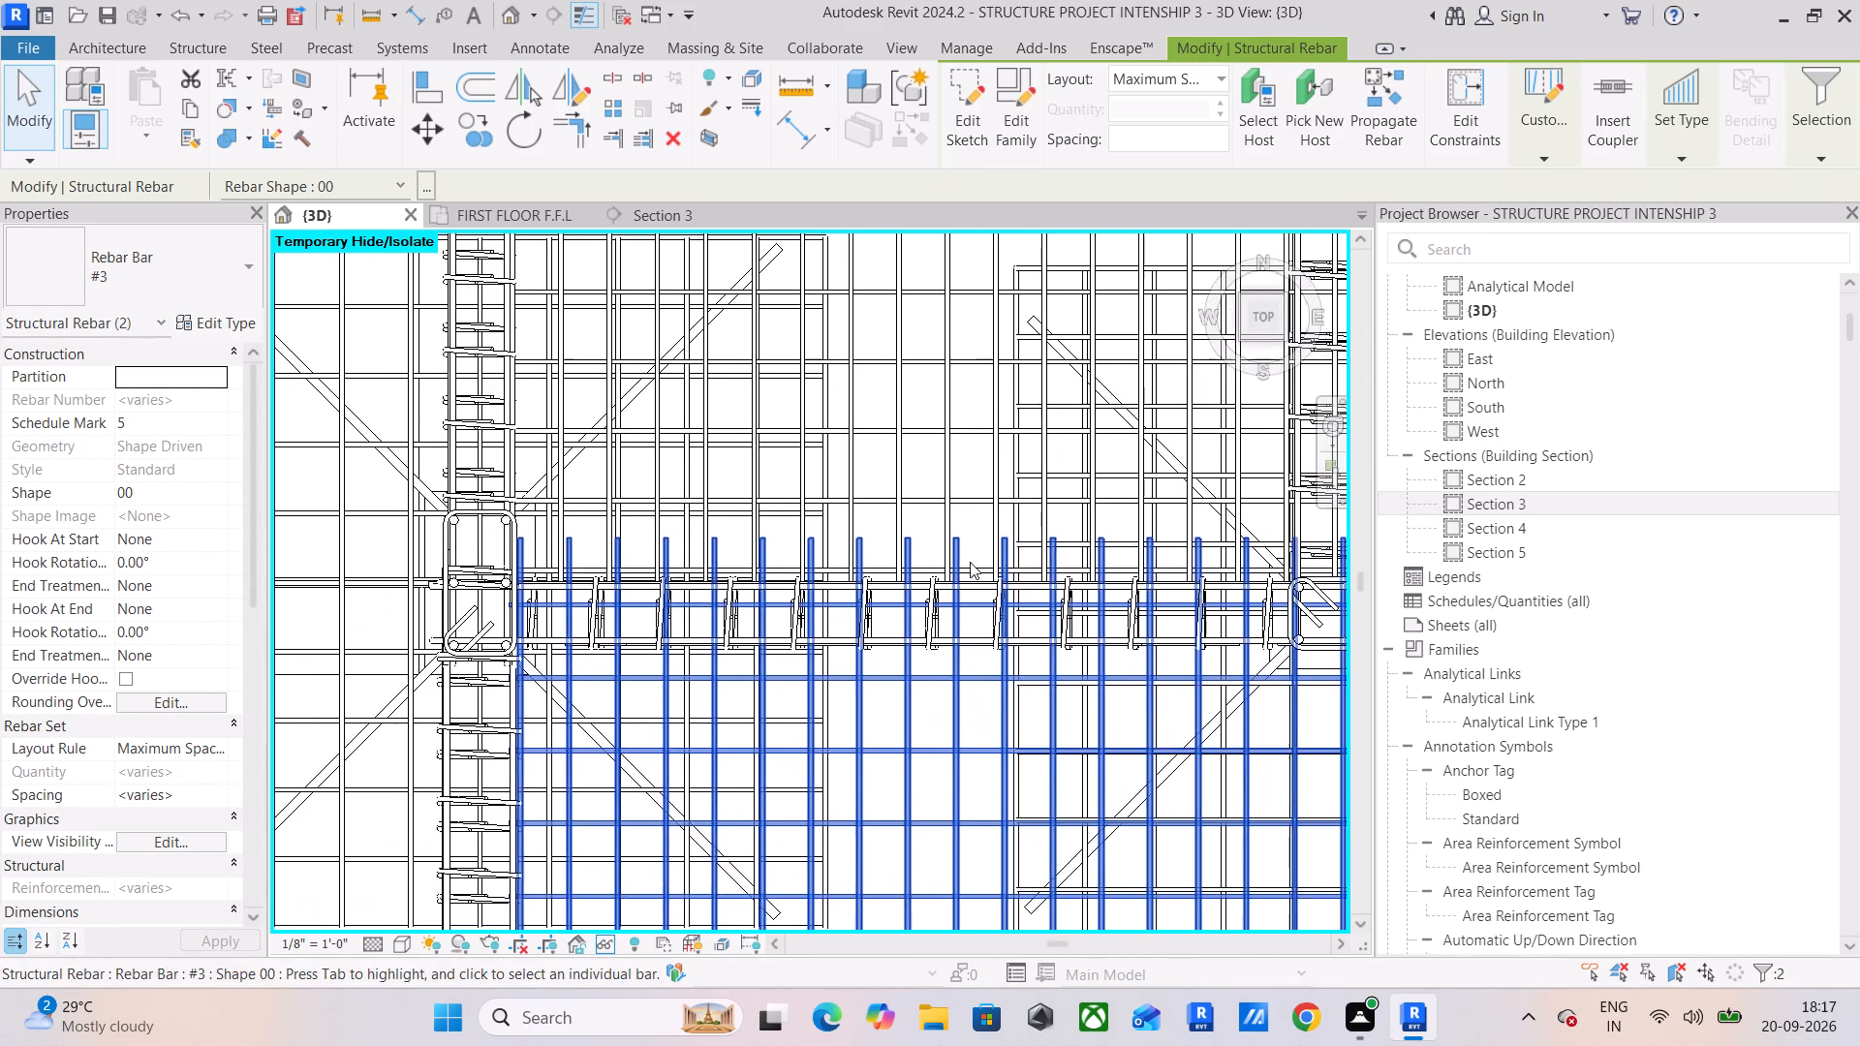
middle_drag(529, 553, 694, 543)
scroll(696, 531, up, 11)
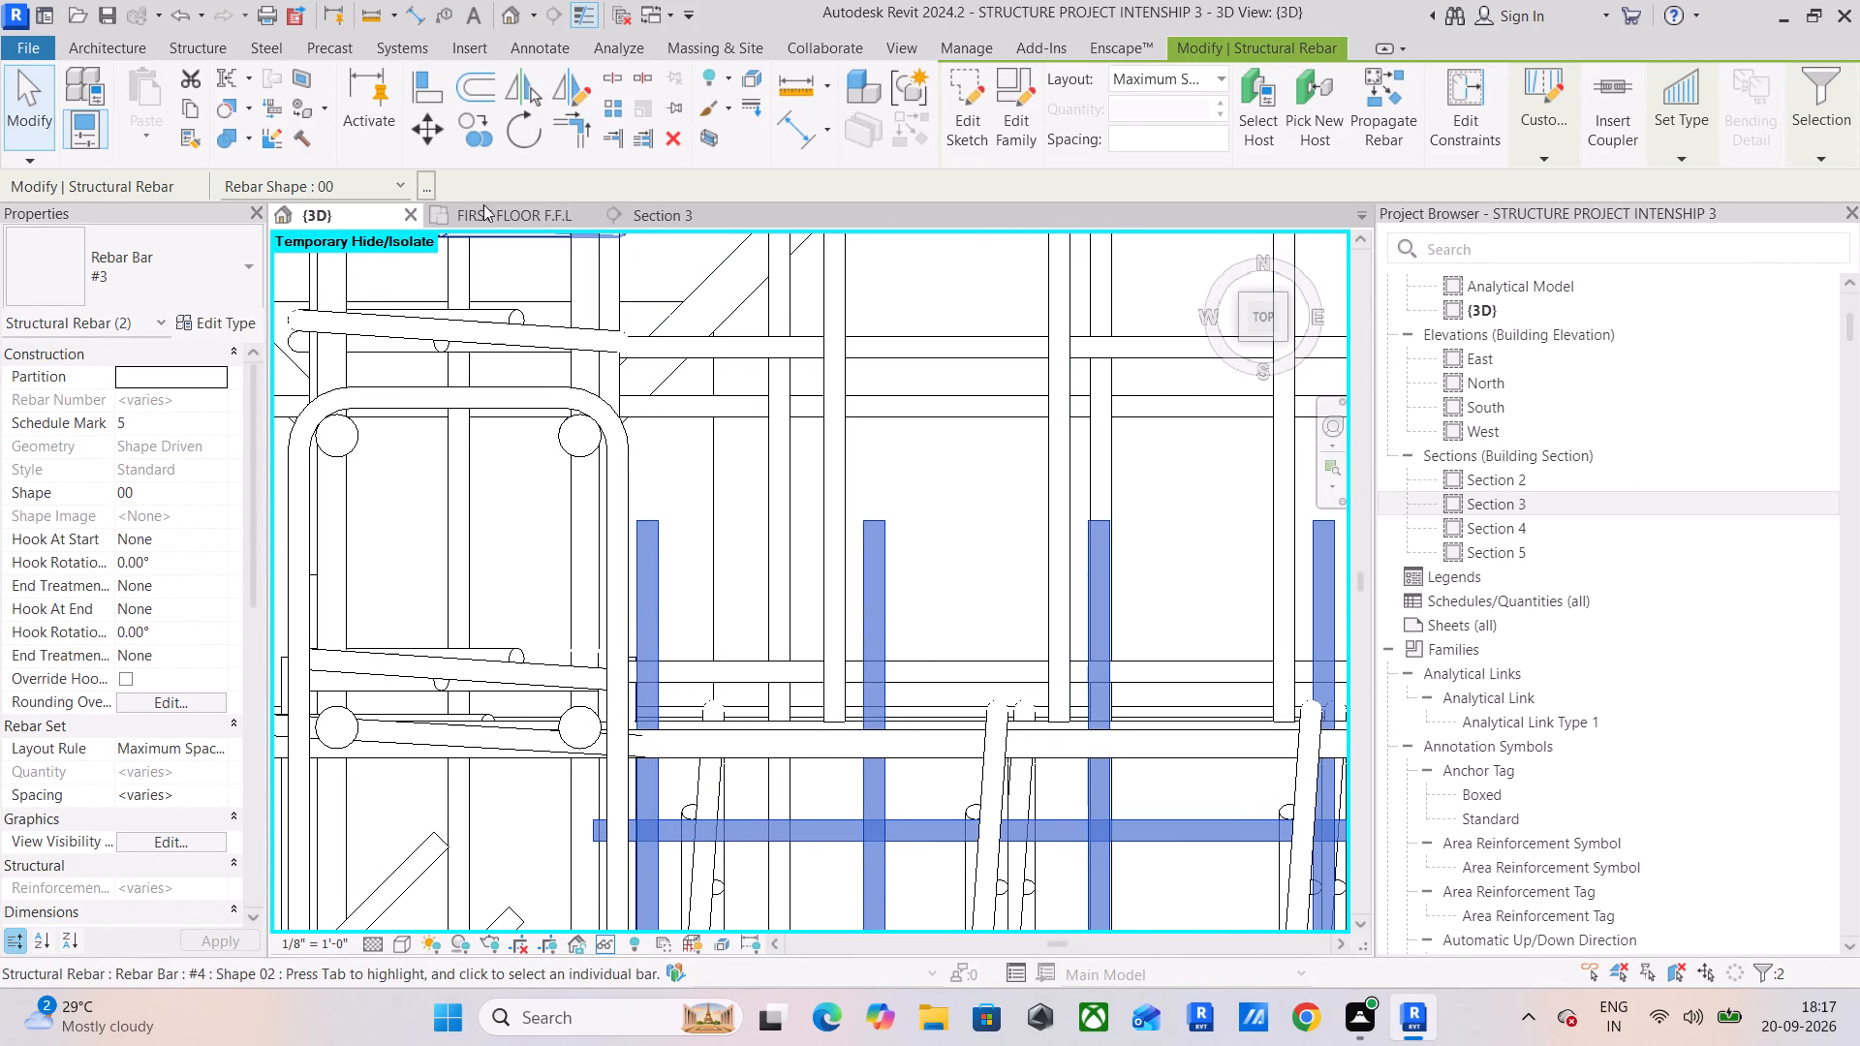
click(437, 90)
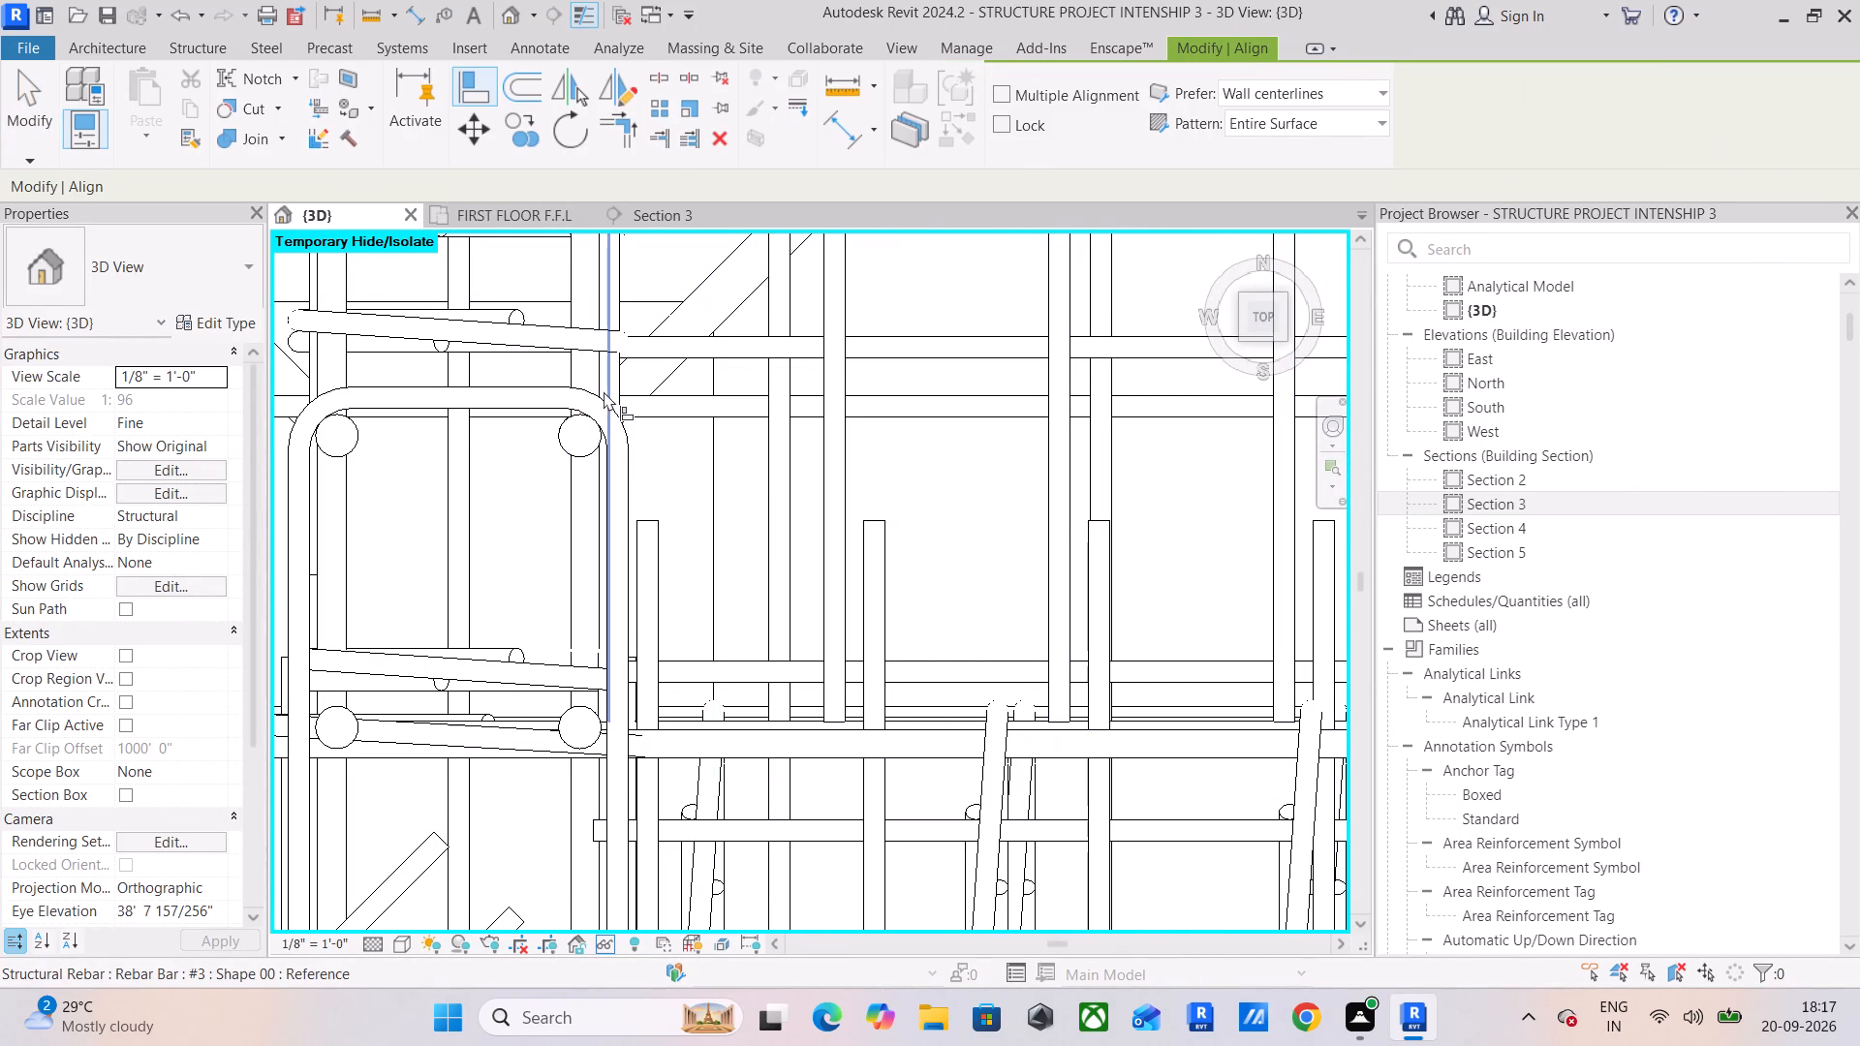
click(604, 390)
click(642, 555)
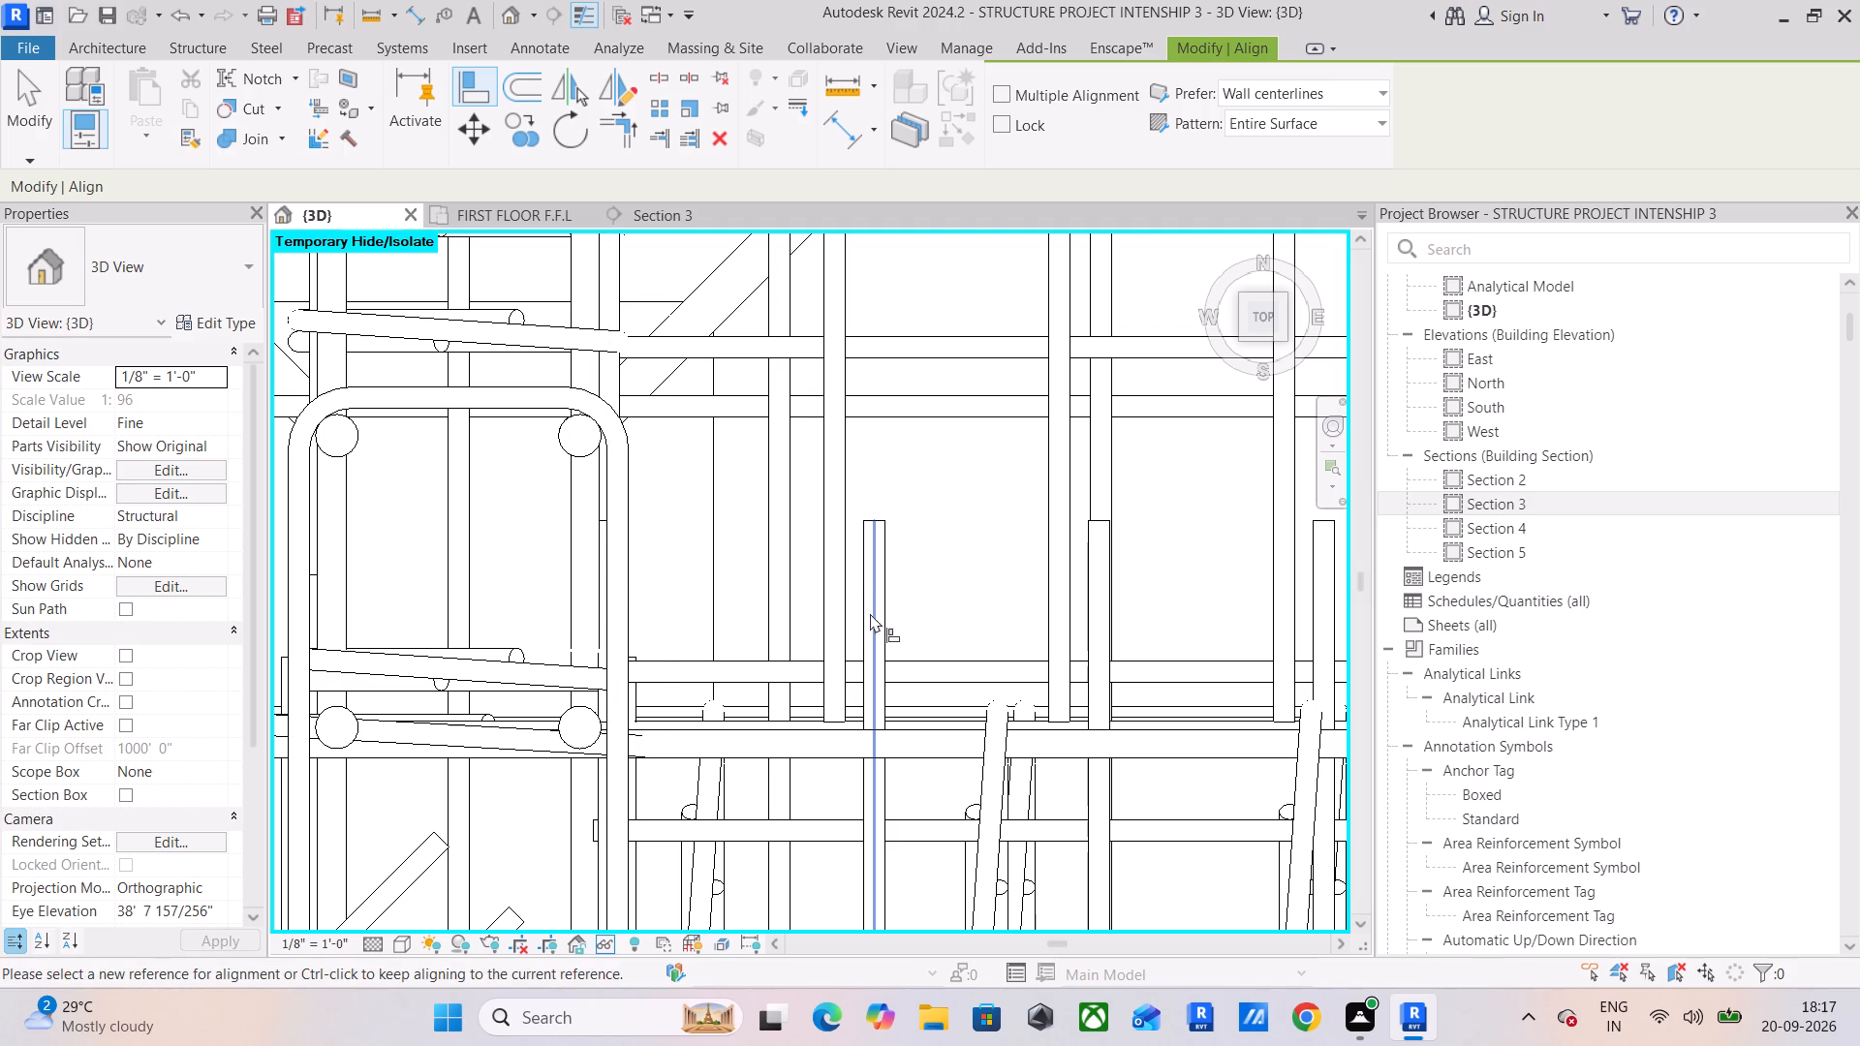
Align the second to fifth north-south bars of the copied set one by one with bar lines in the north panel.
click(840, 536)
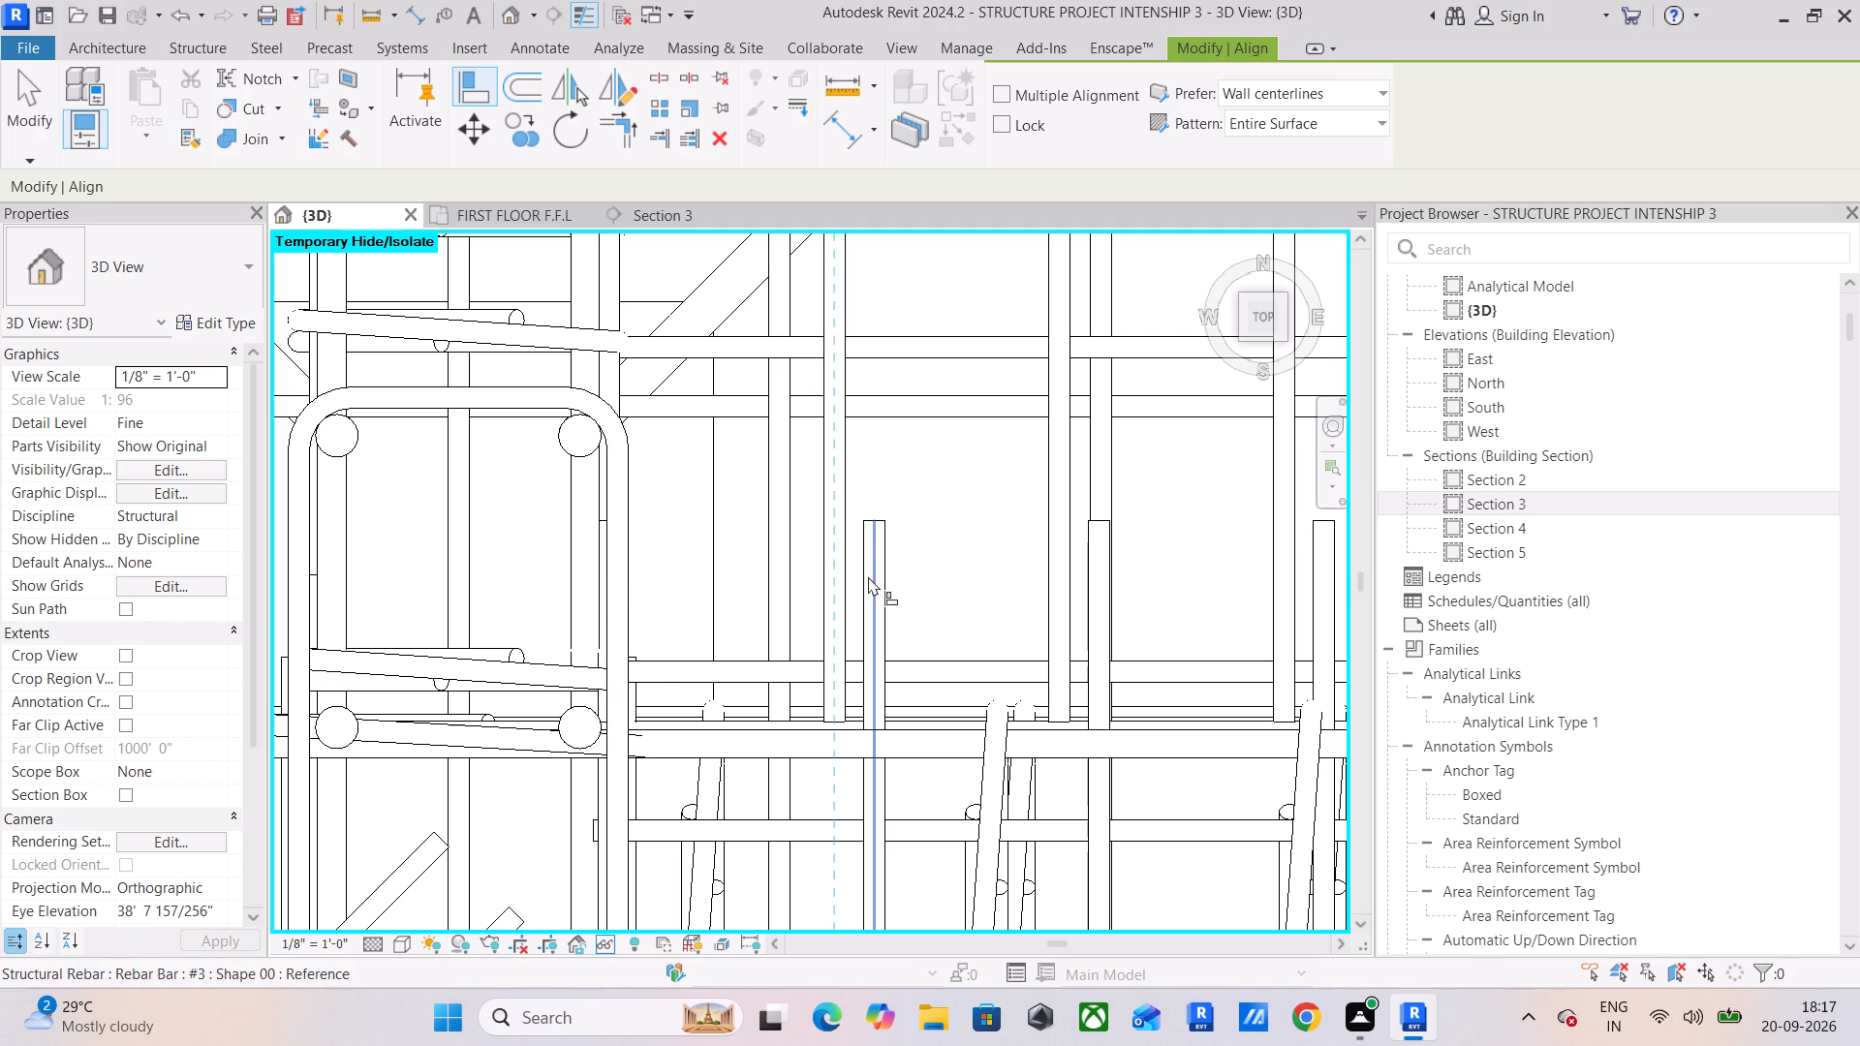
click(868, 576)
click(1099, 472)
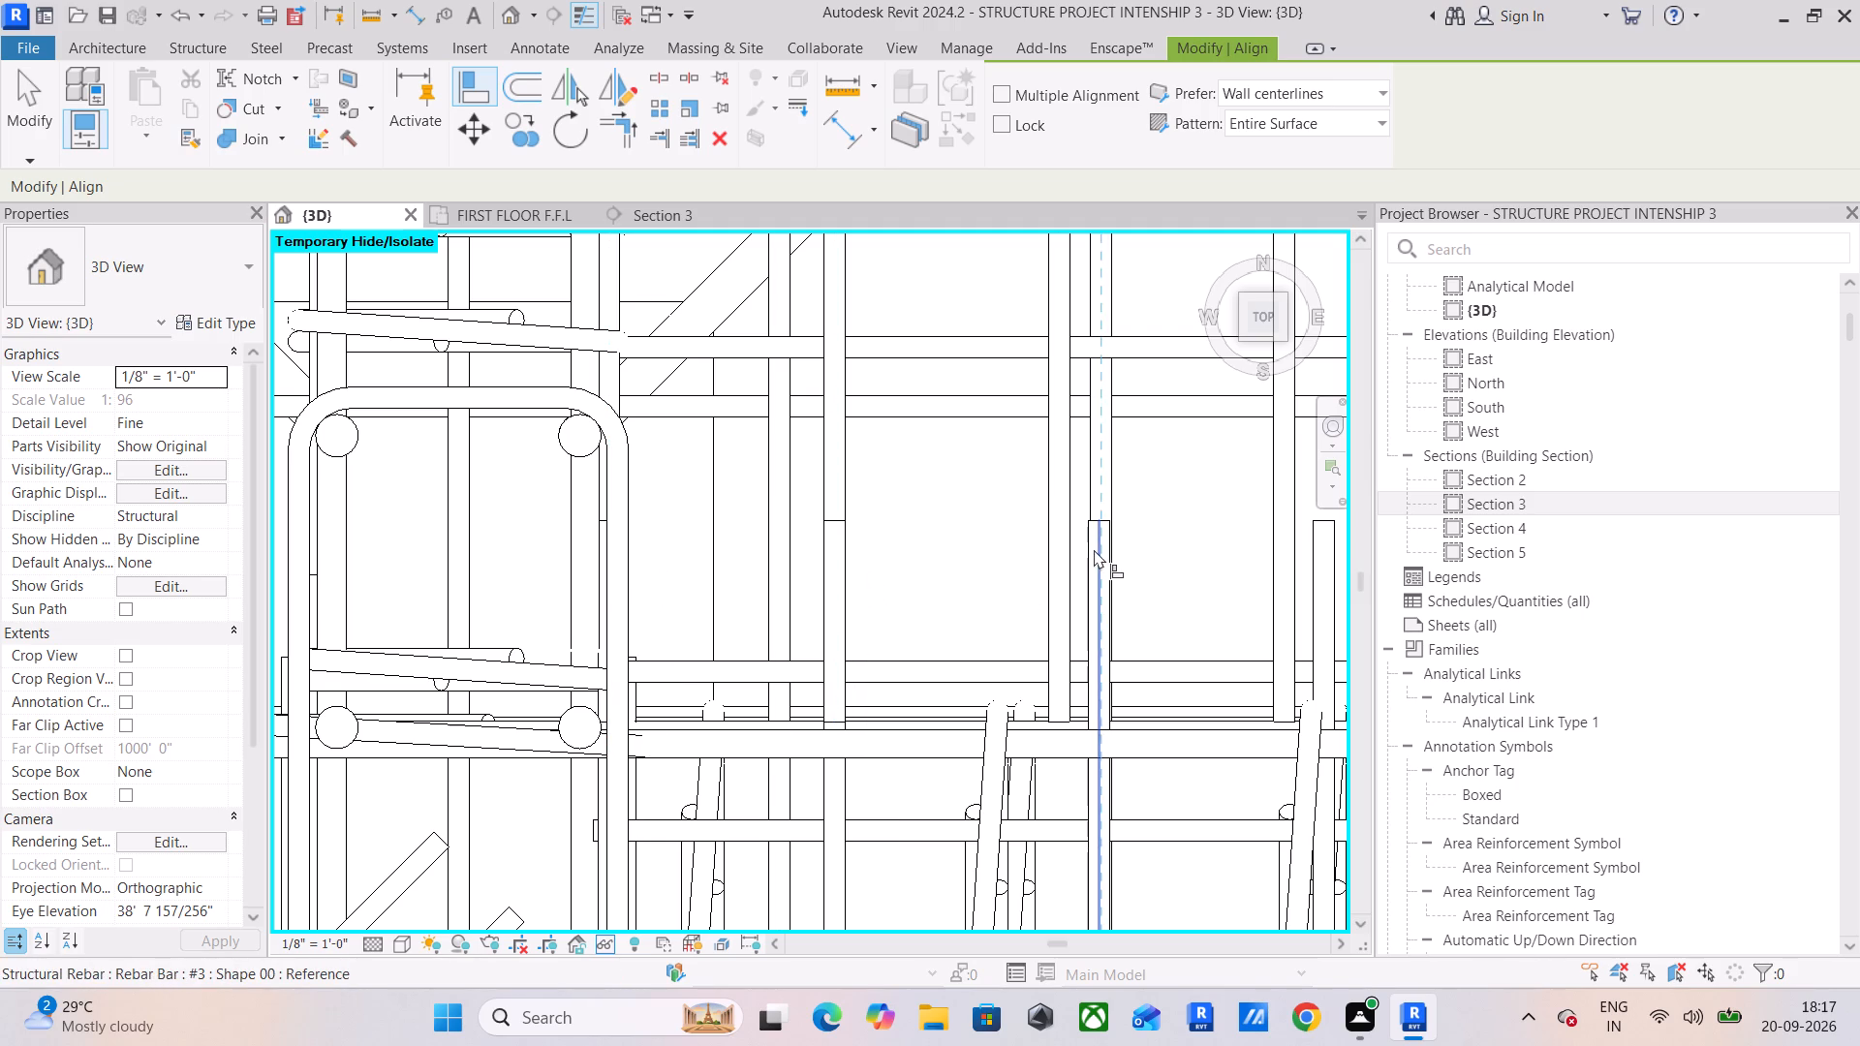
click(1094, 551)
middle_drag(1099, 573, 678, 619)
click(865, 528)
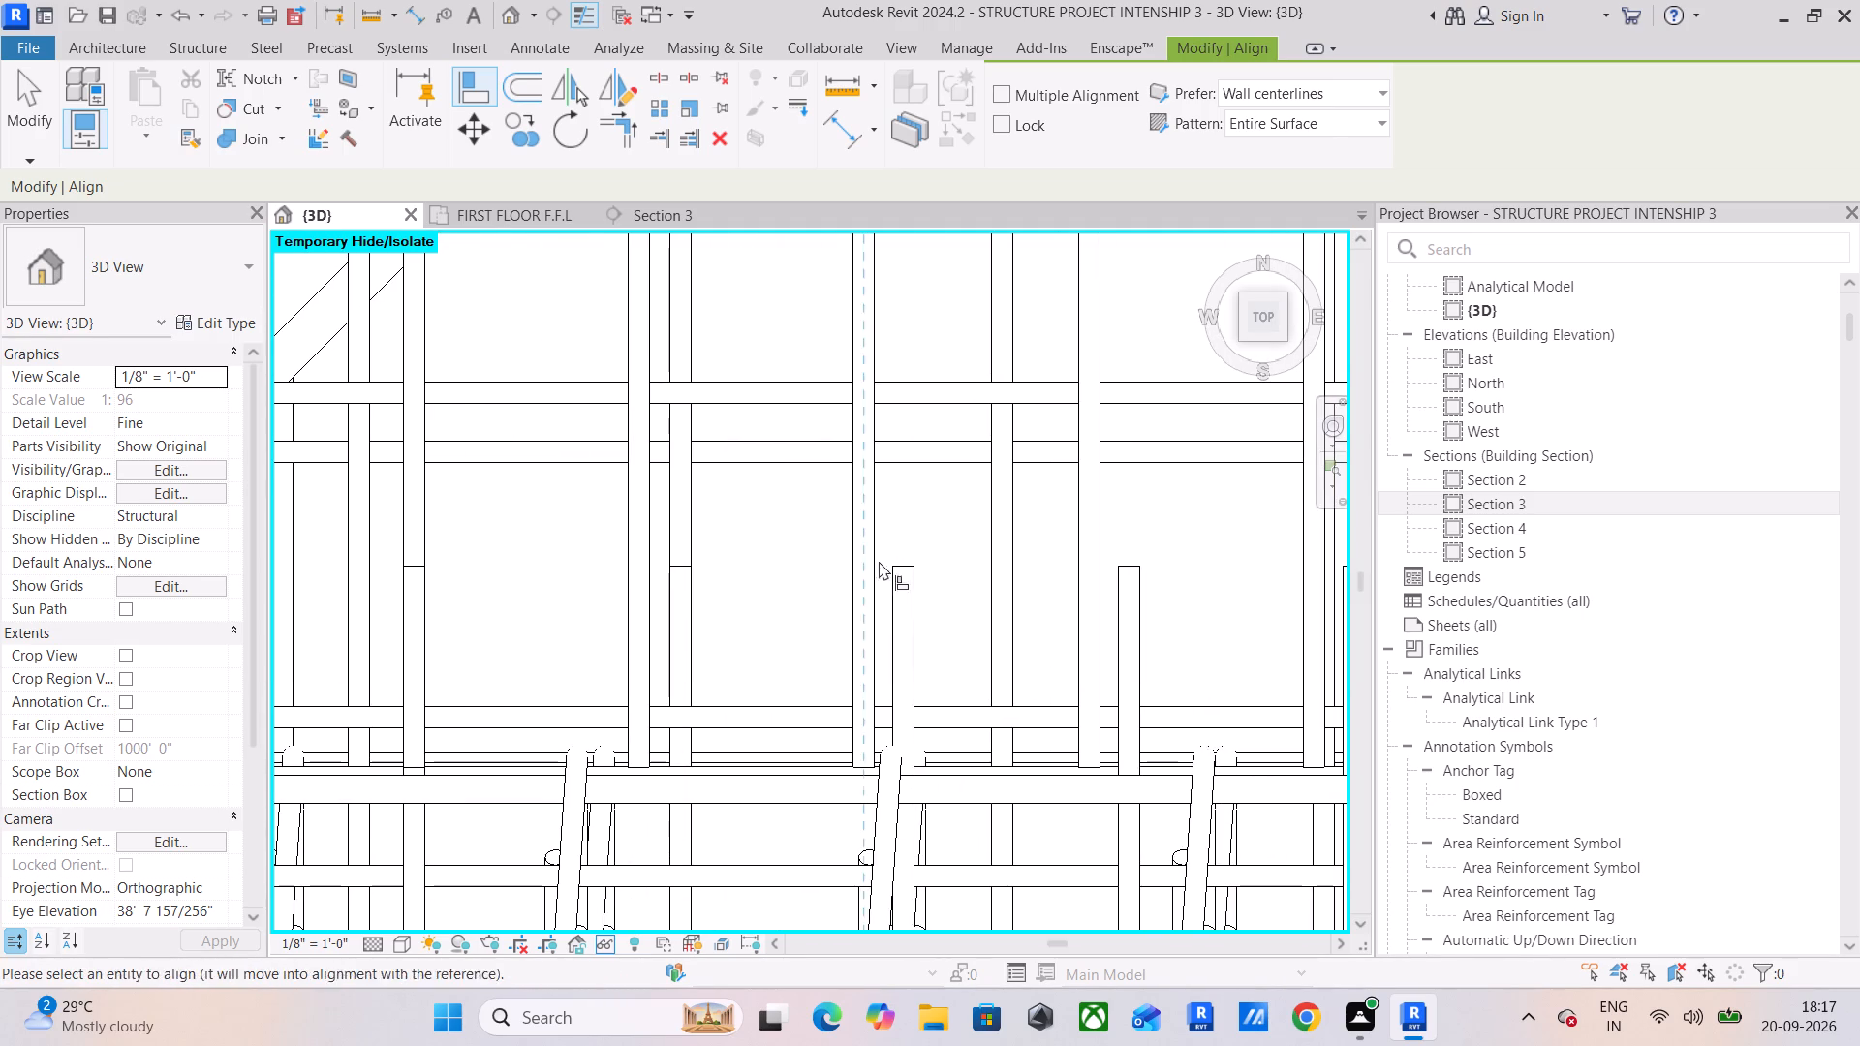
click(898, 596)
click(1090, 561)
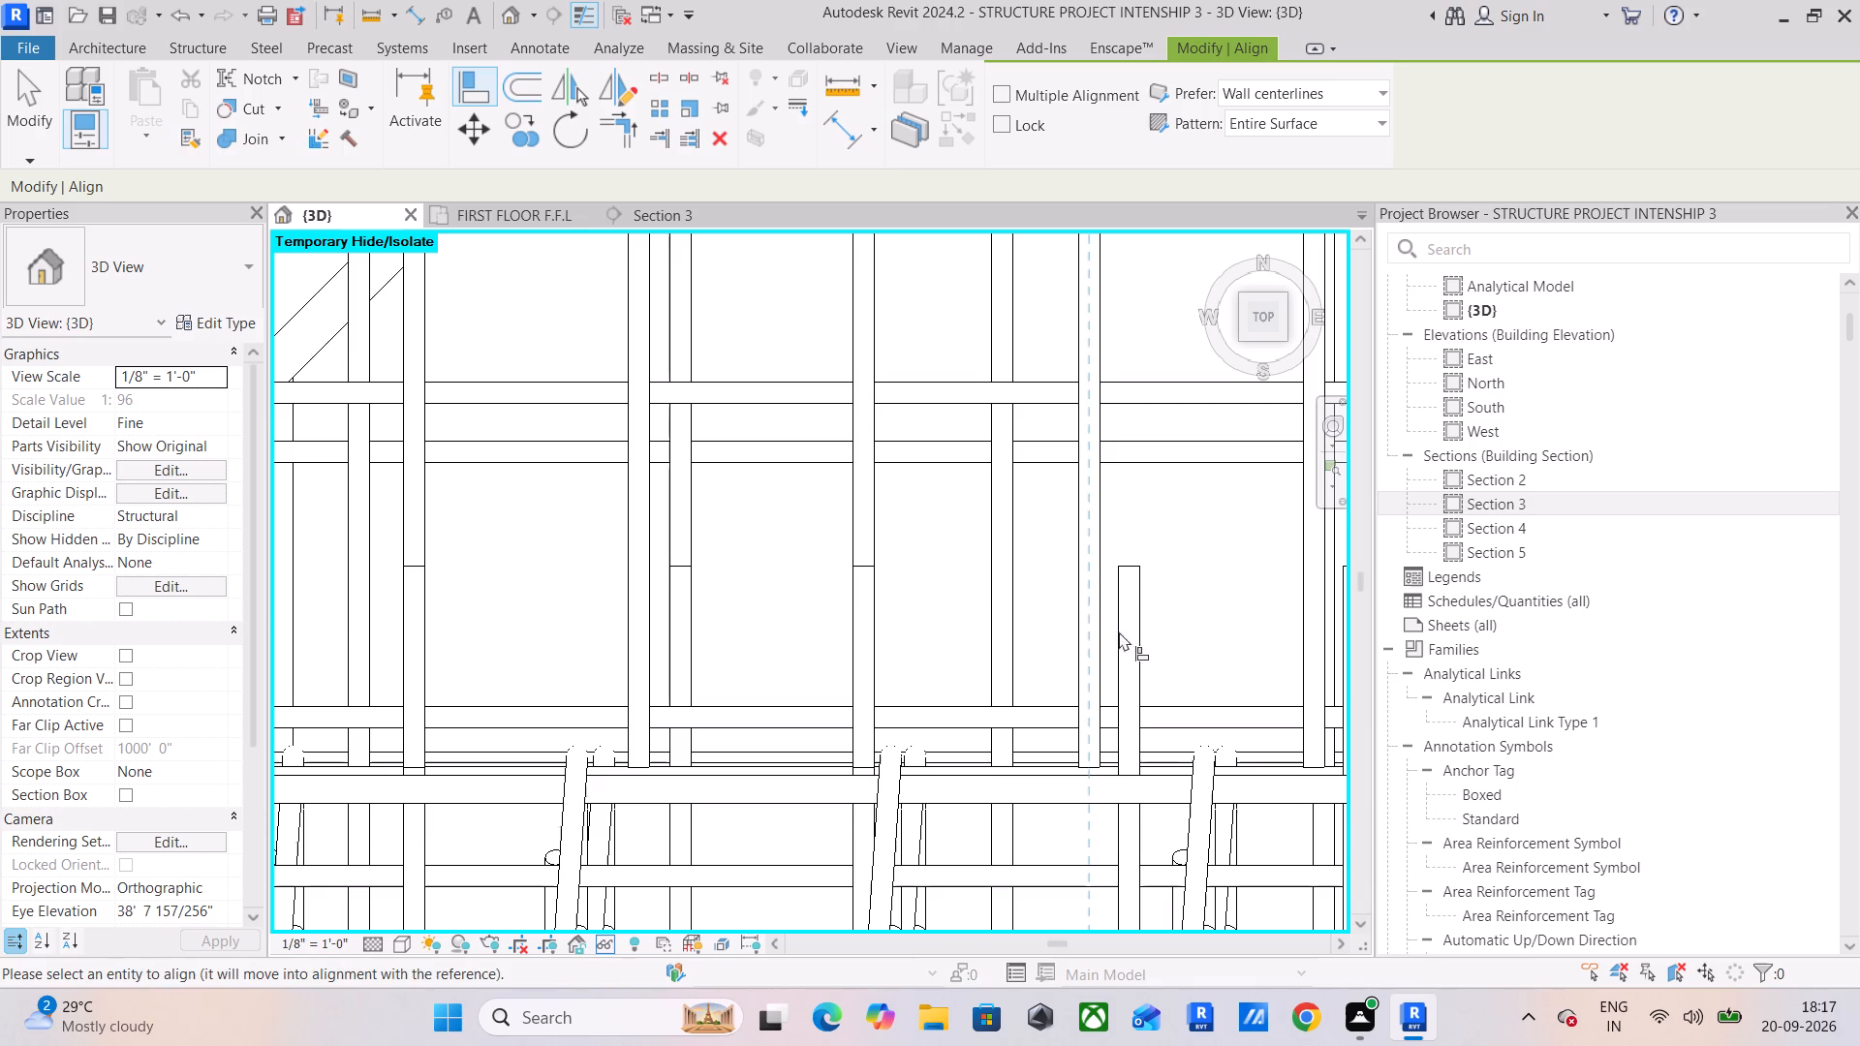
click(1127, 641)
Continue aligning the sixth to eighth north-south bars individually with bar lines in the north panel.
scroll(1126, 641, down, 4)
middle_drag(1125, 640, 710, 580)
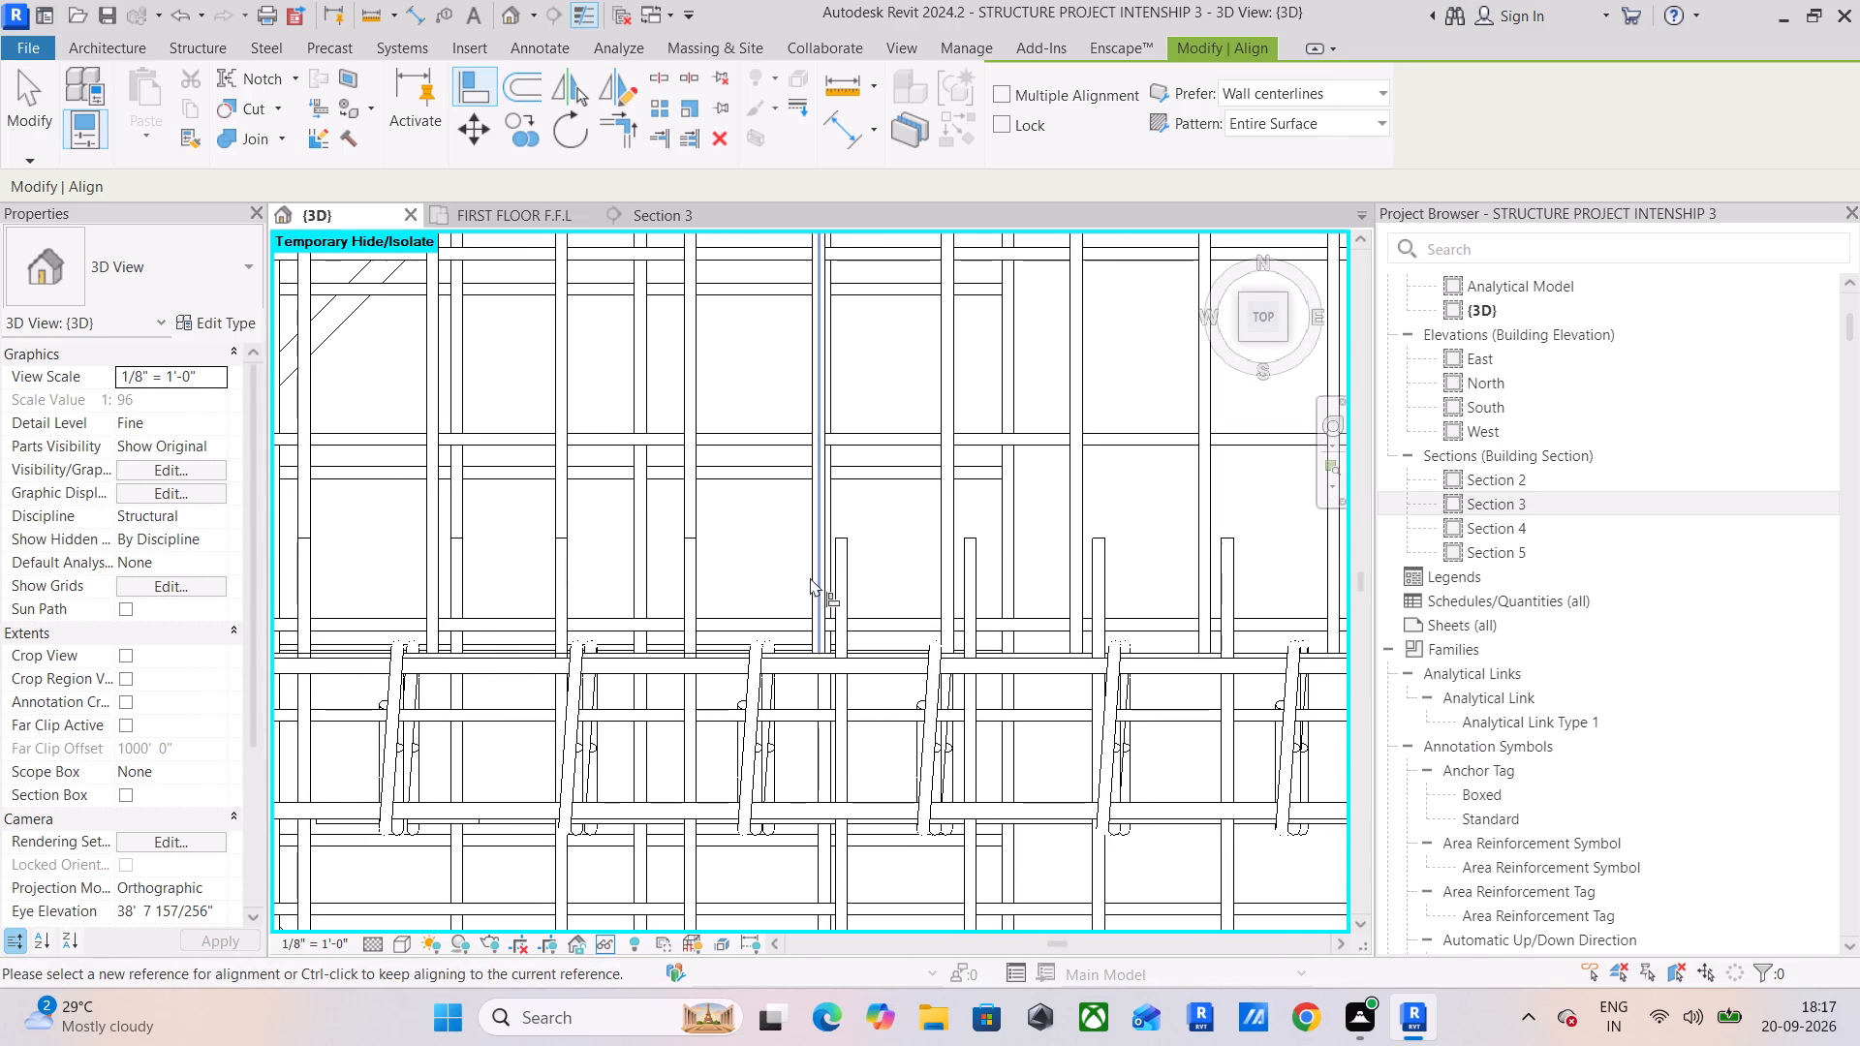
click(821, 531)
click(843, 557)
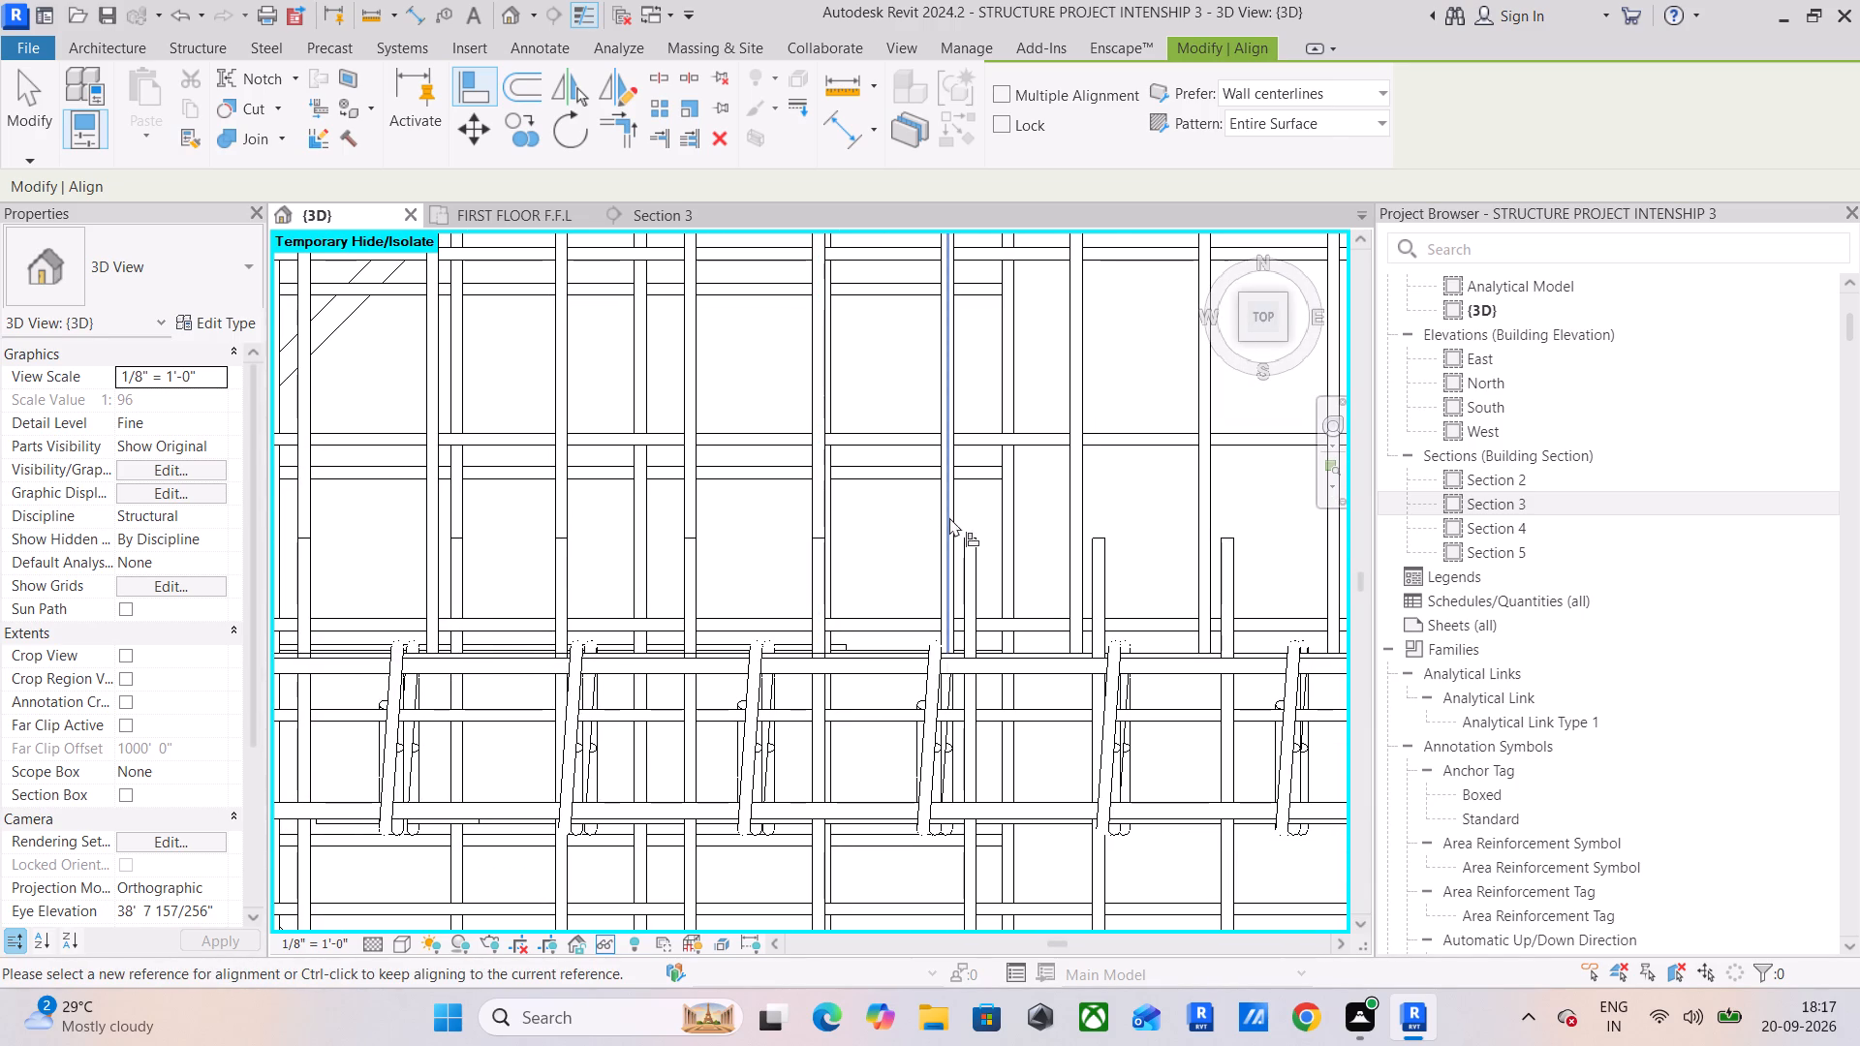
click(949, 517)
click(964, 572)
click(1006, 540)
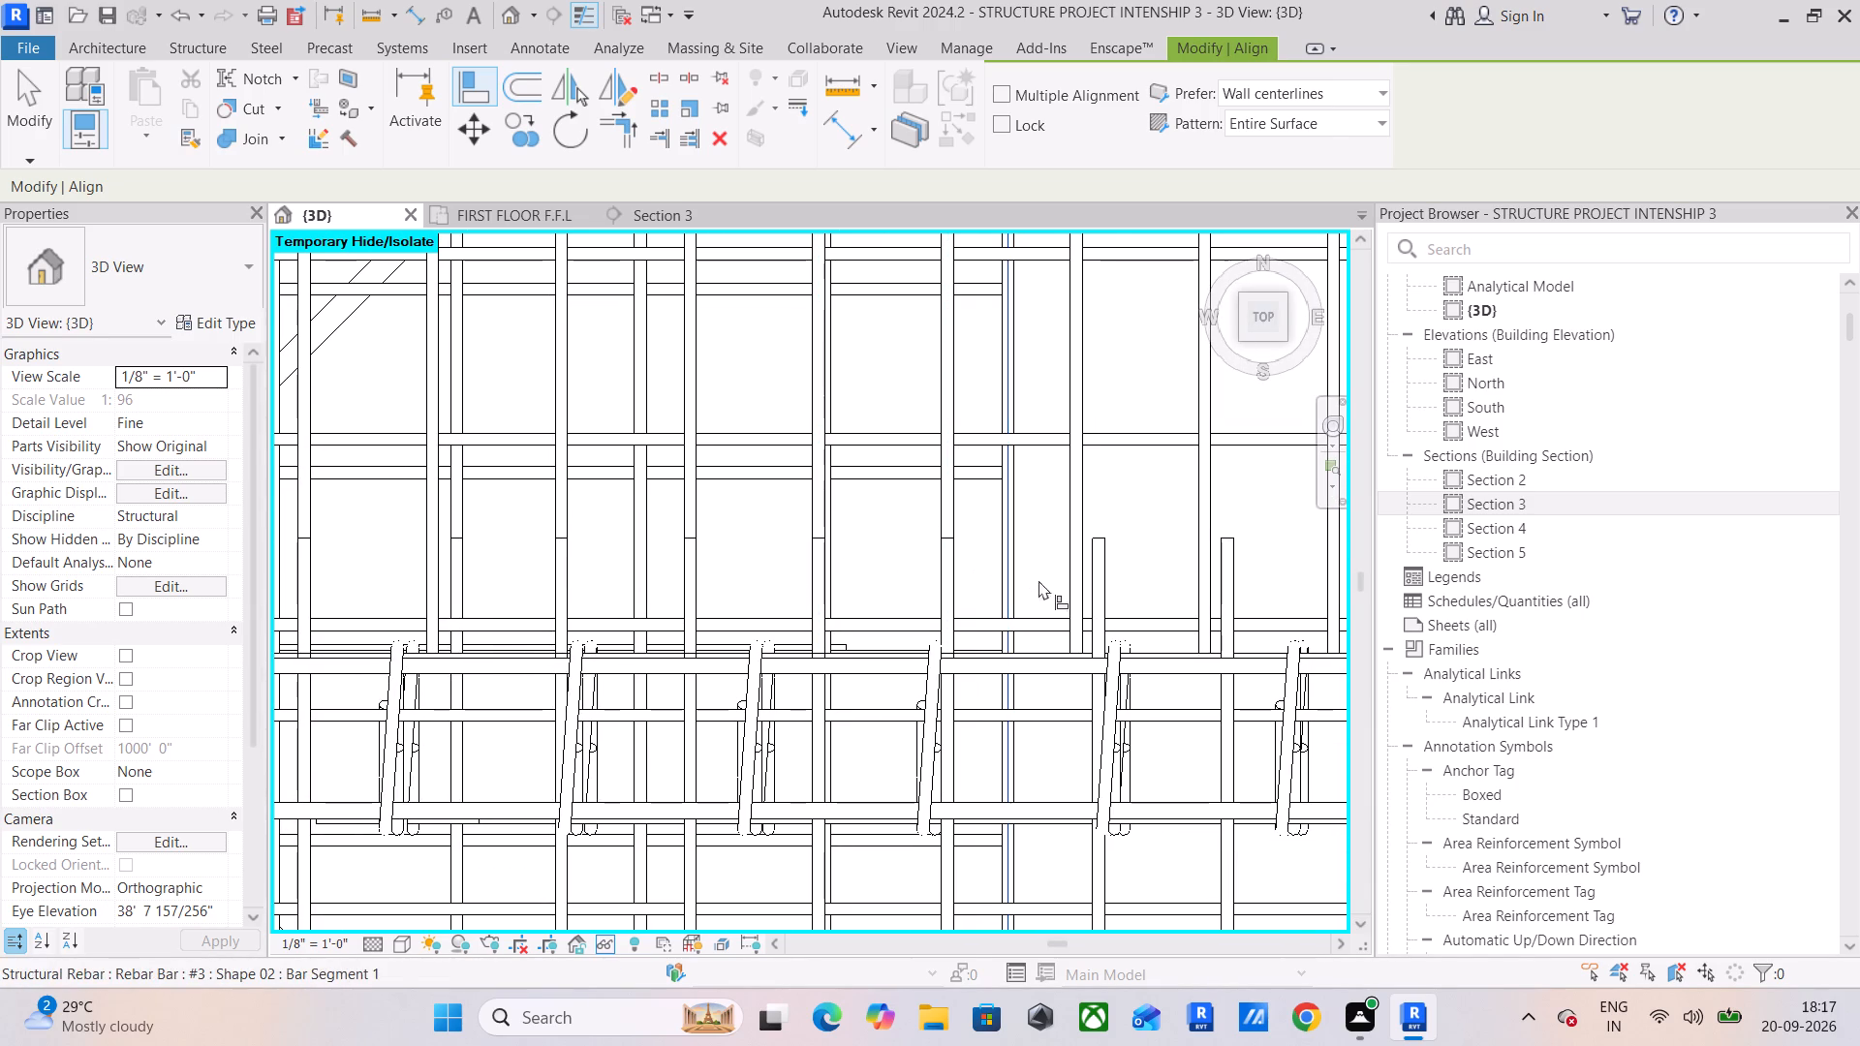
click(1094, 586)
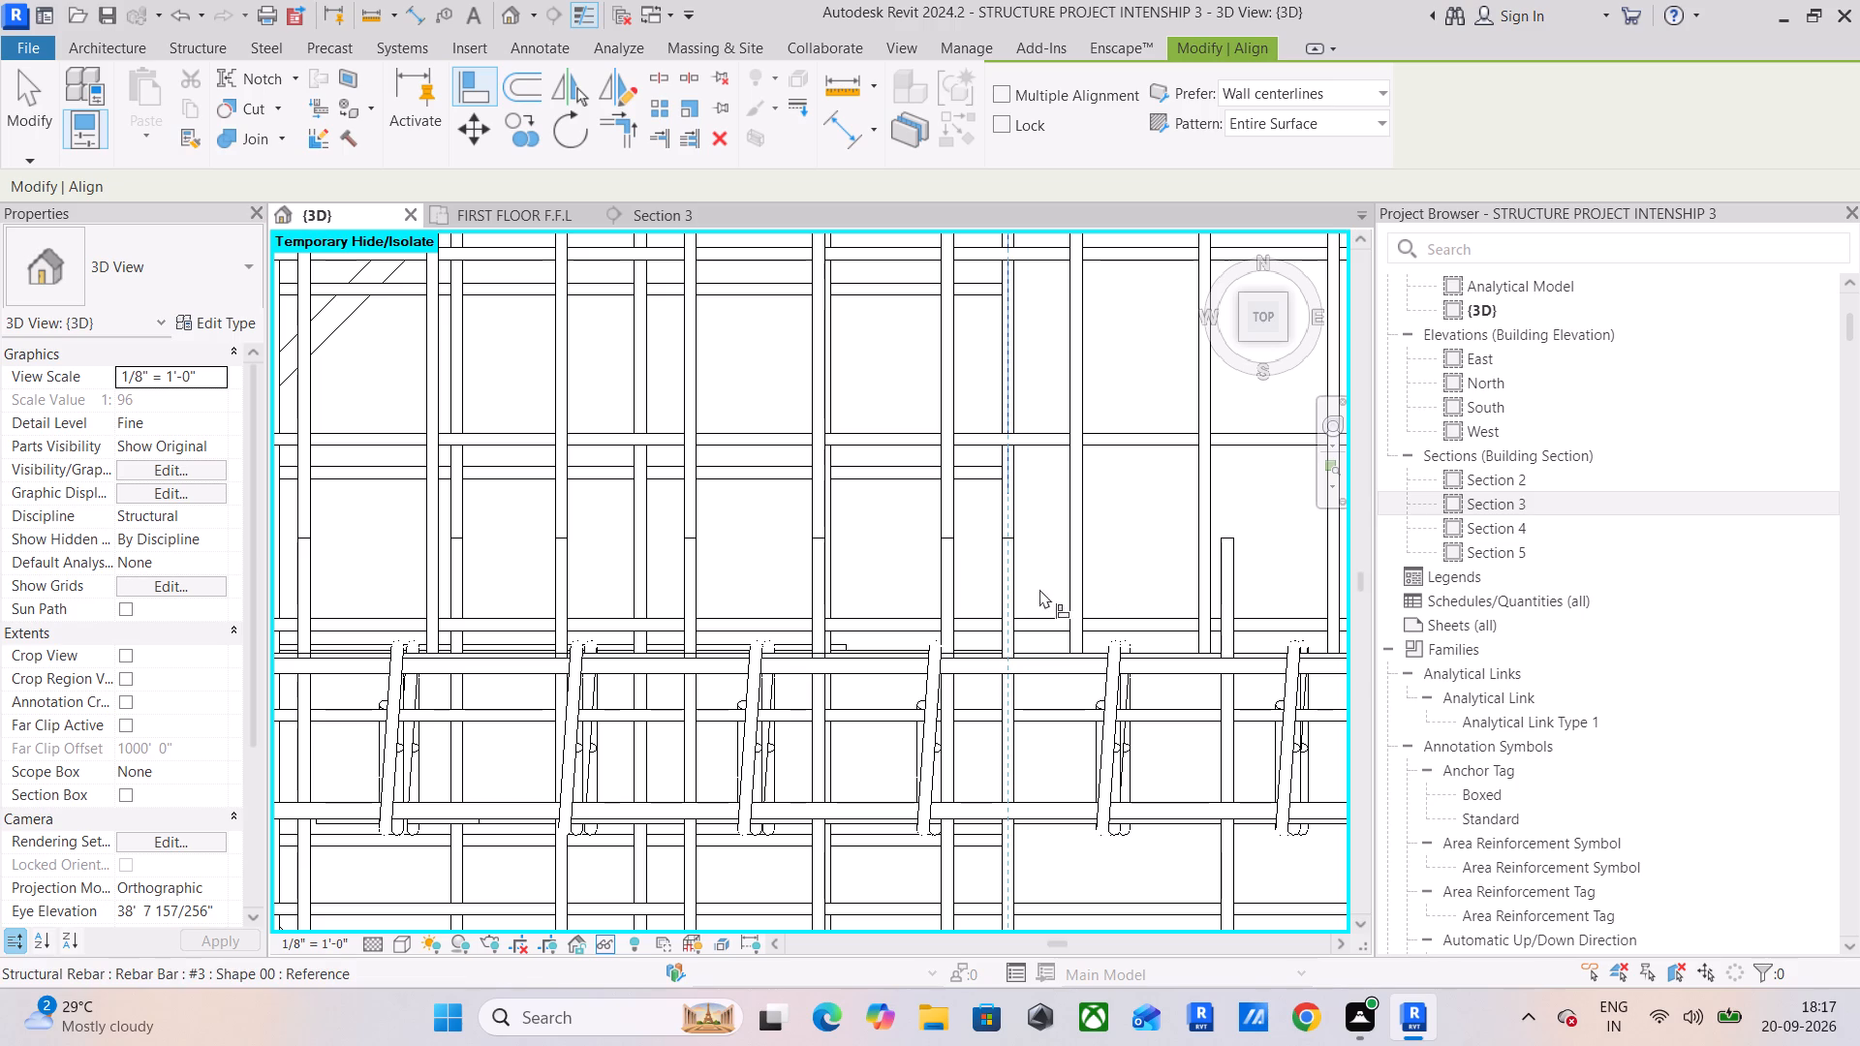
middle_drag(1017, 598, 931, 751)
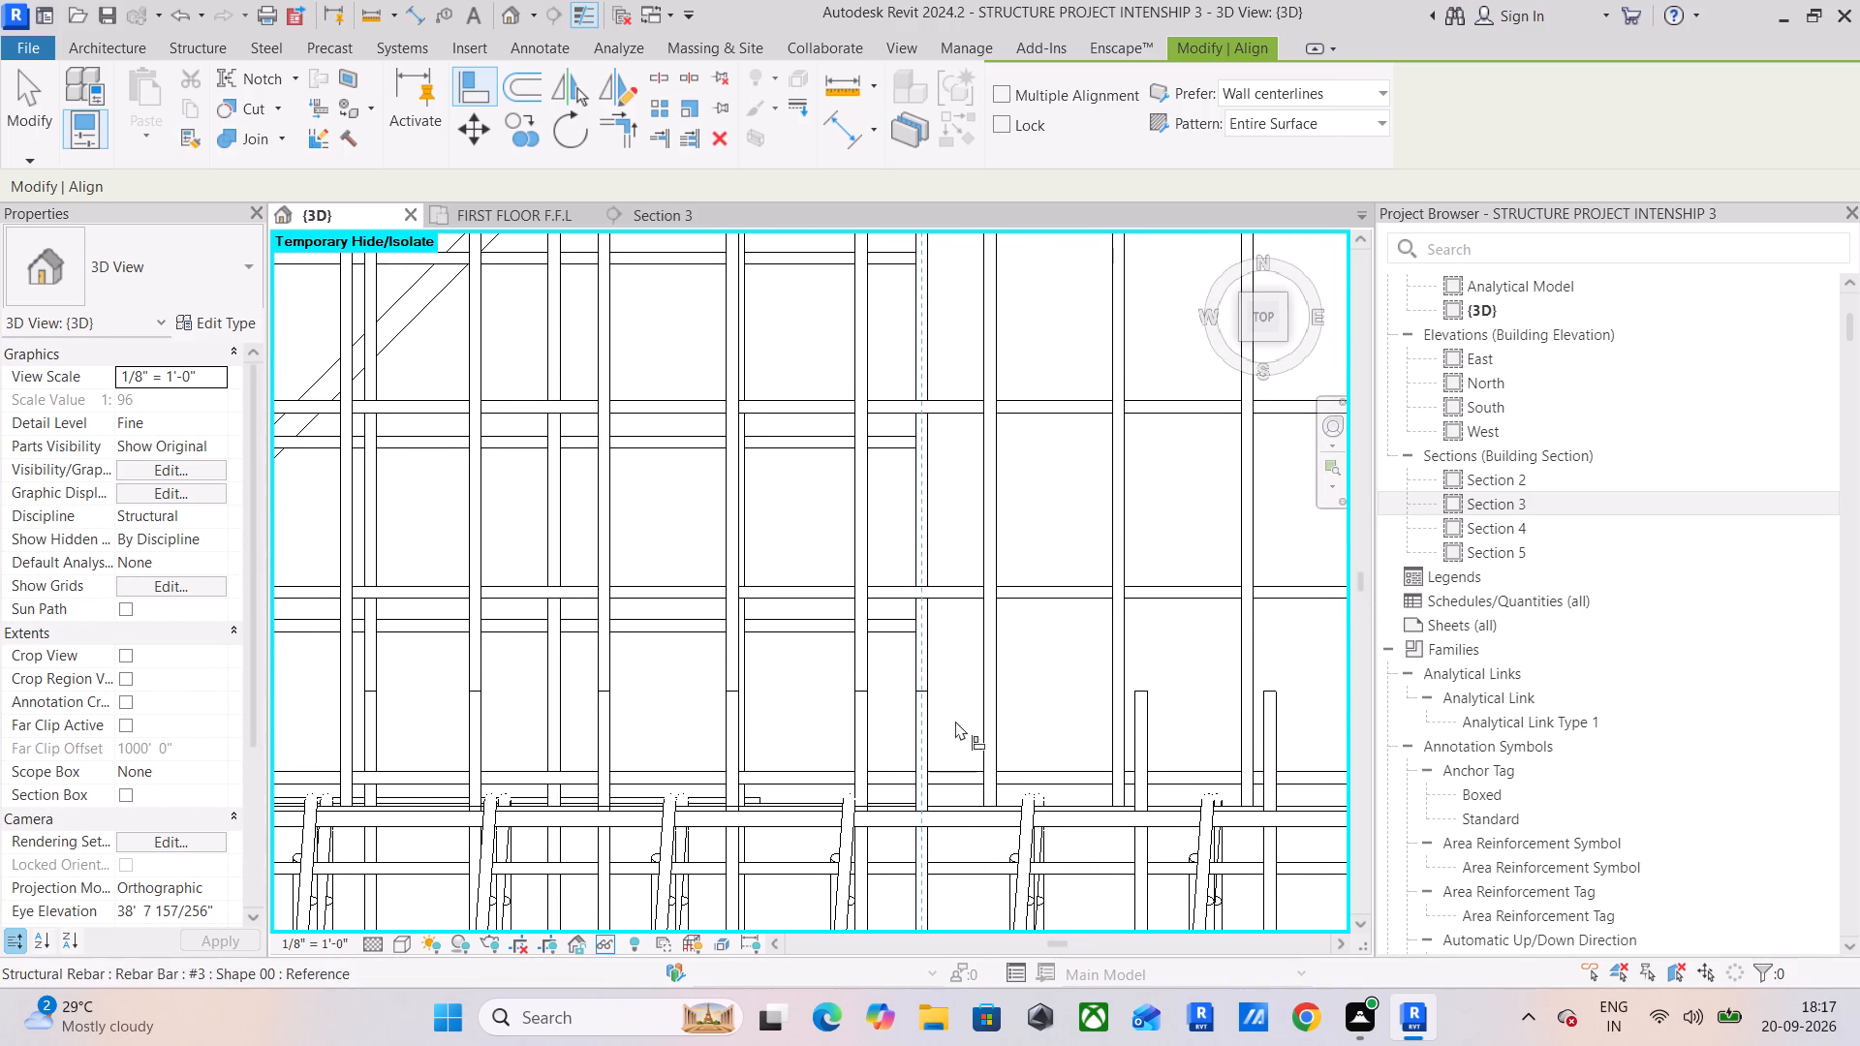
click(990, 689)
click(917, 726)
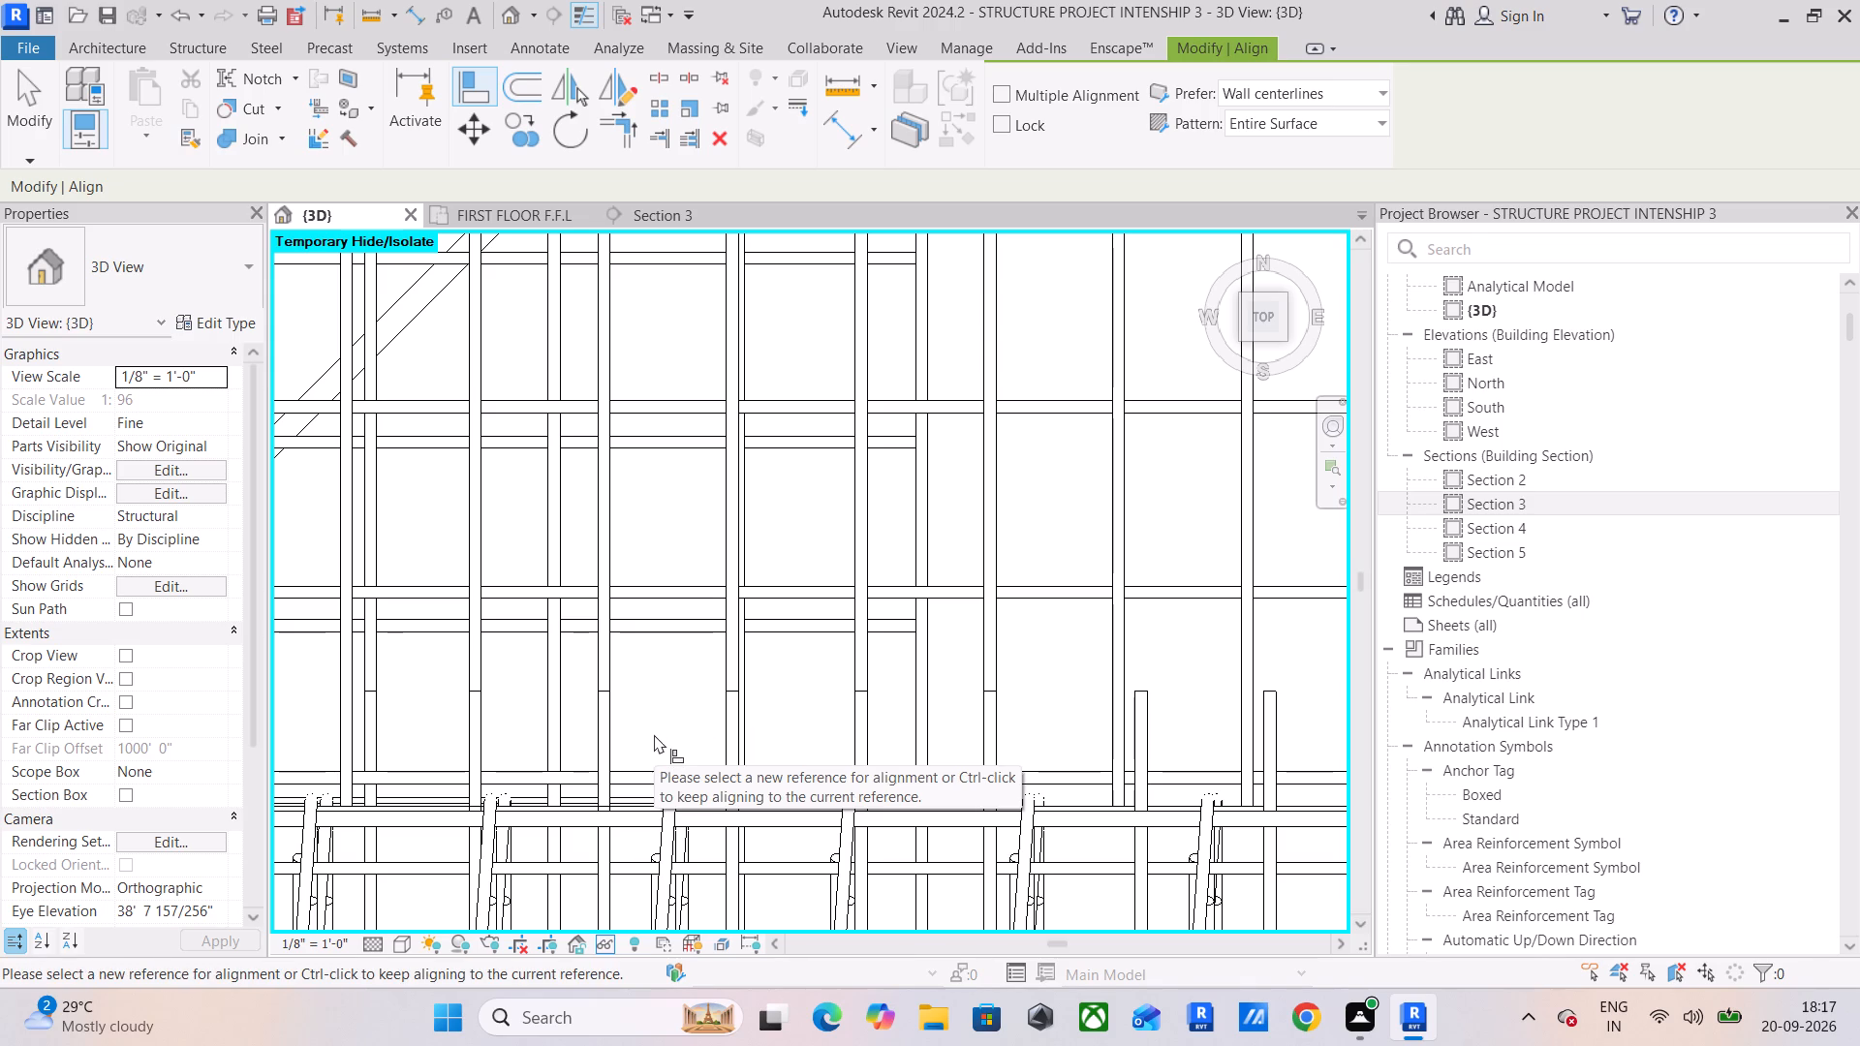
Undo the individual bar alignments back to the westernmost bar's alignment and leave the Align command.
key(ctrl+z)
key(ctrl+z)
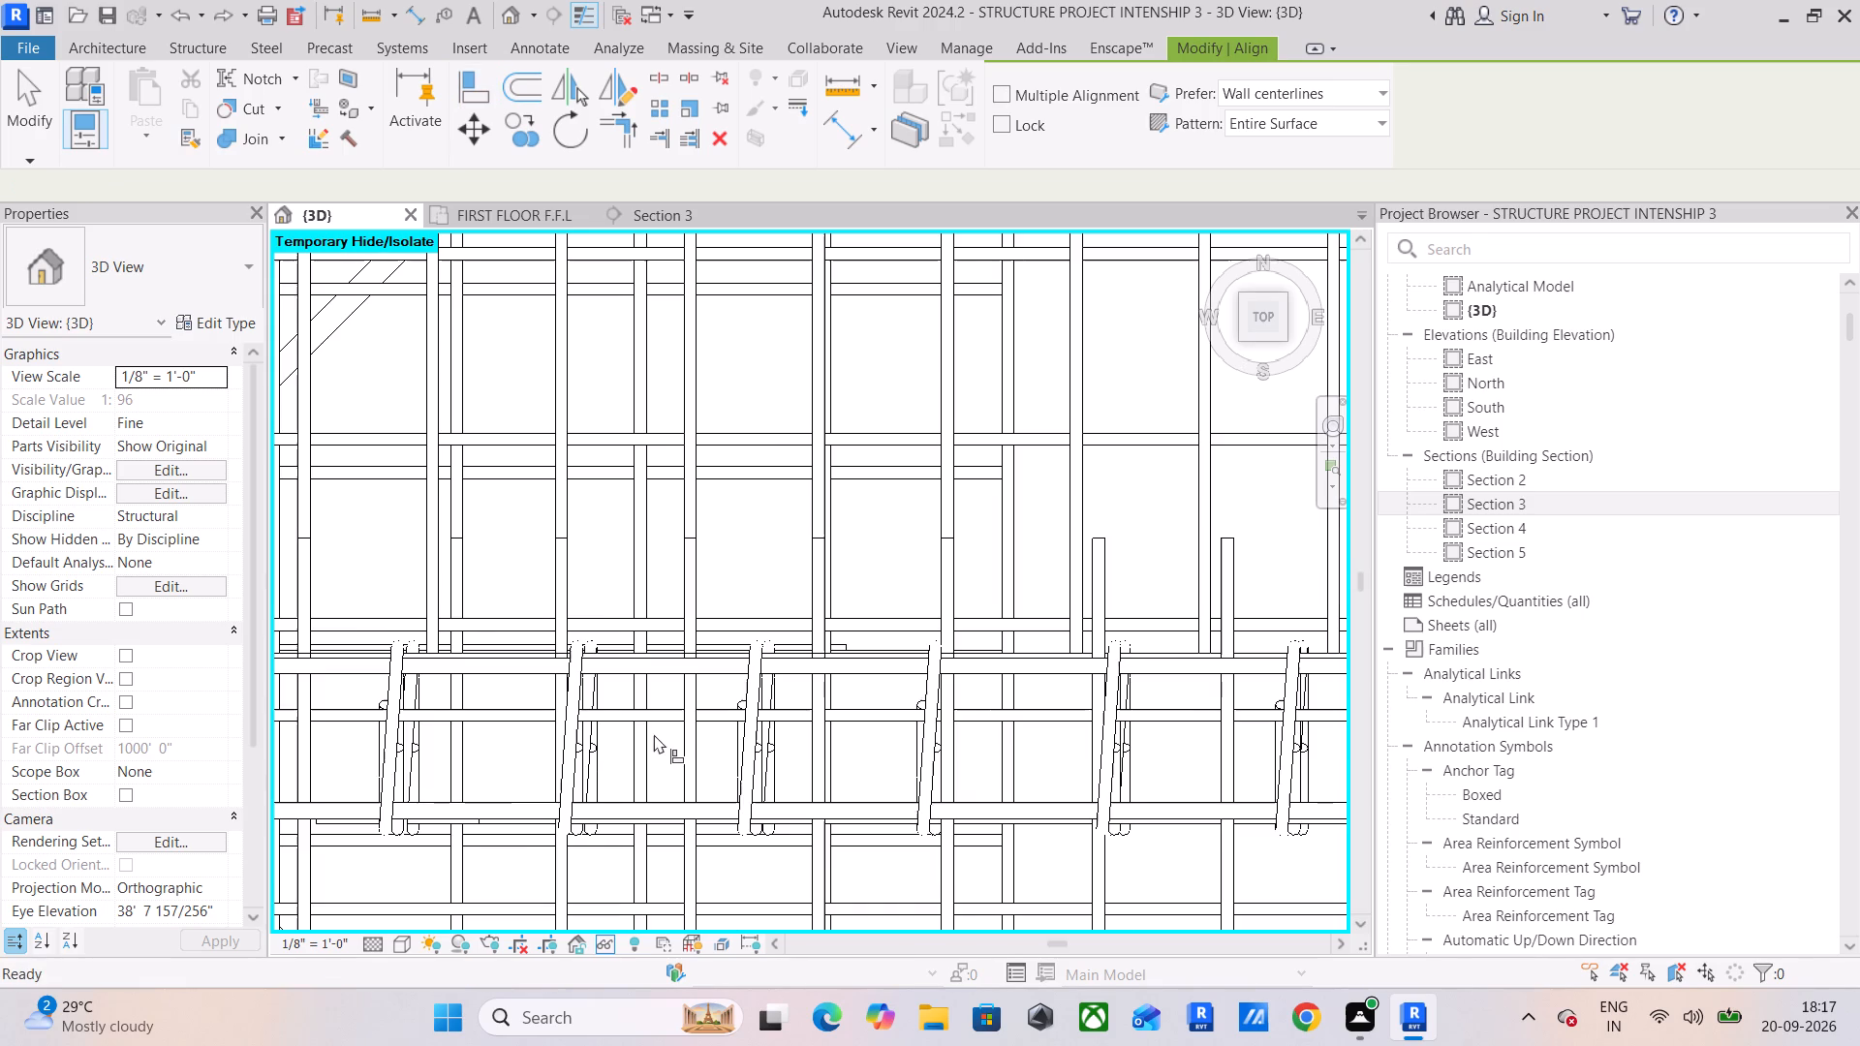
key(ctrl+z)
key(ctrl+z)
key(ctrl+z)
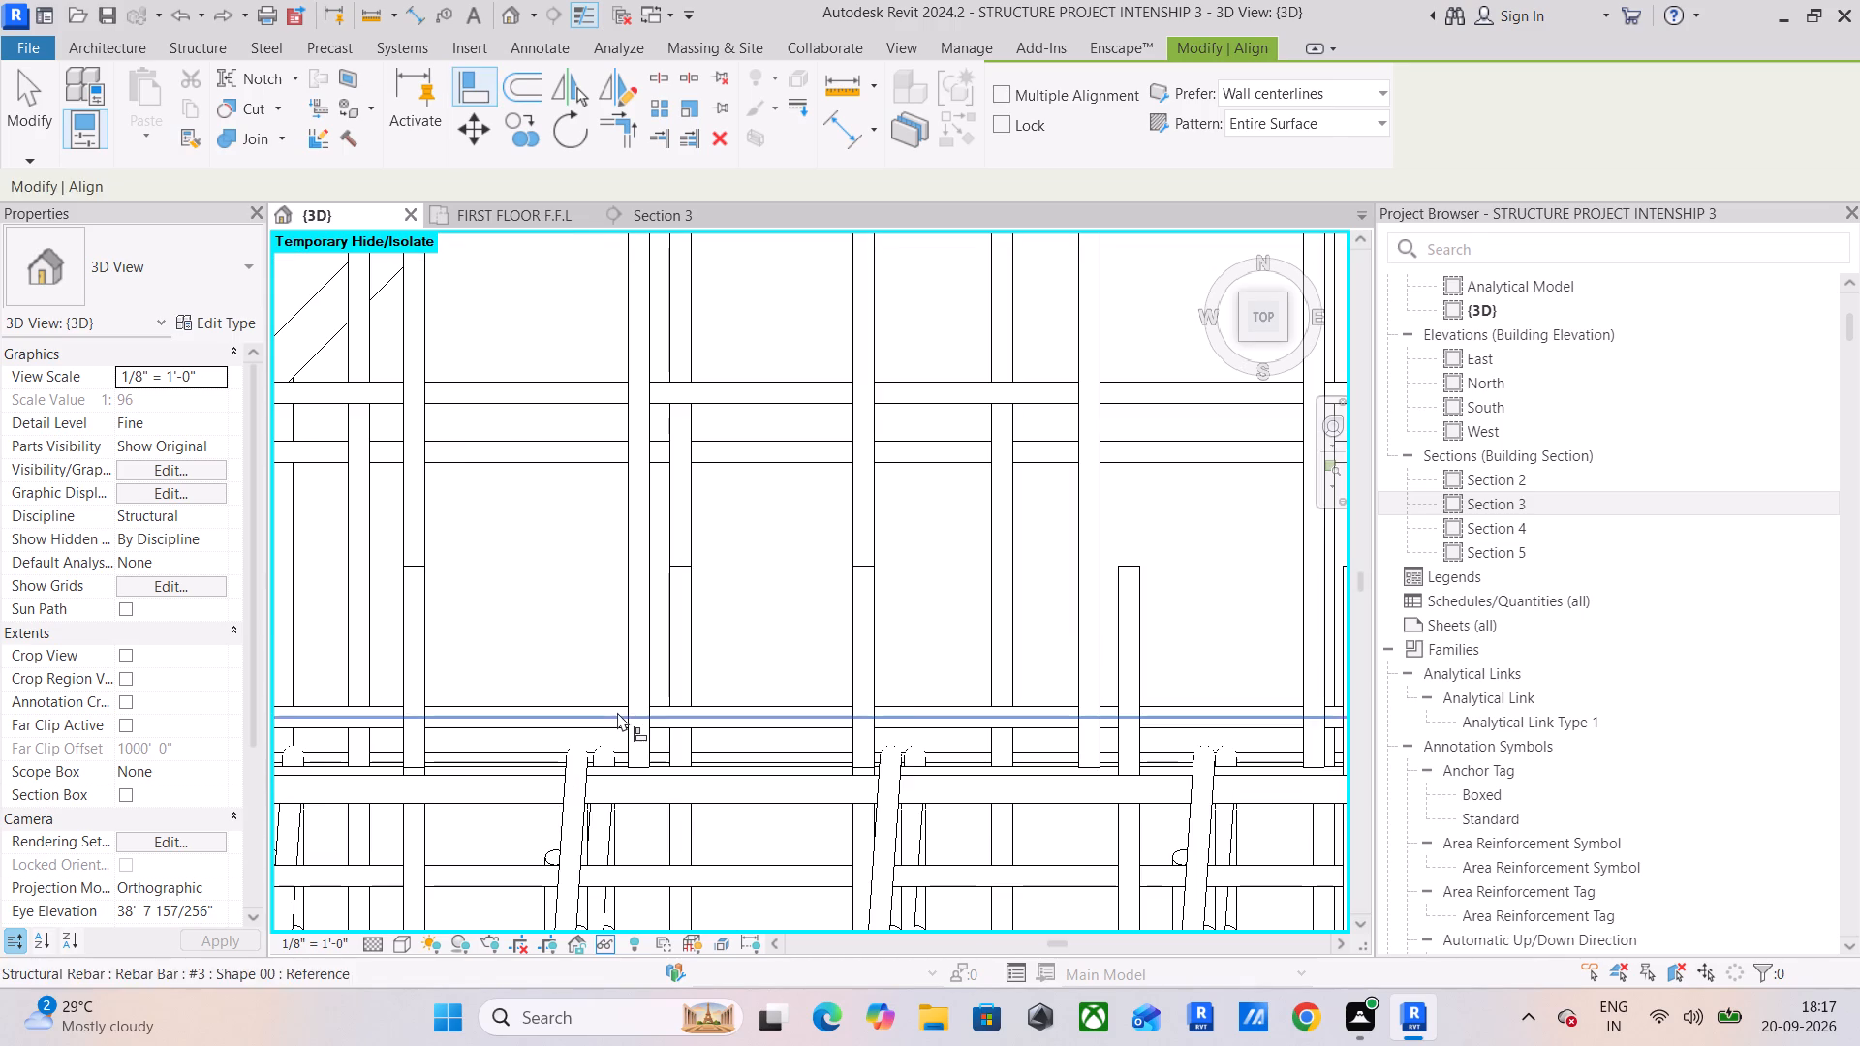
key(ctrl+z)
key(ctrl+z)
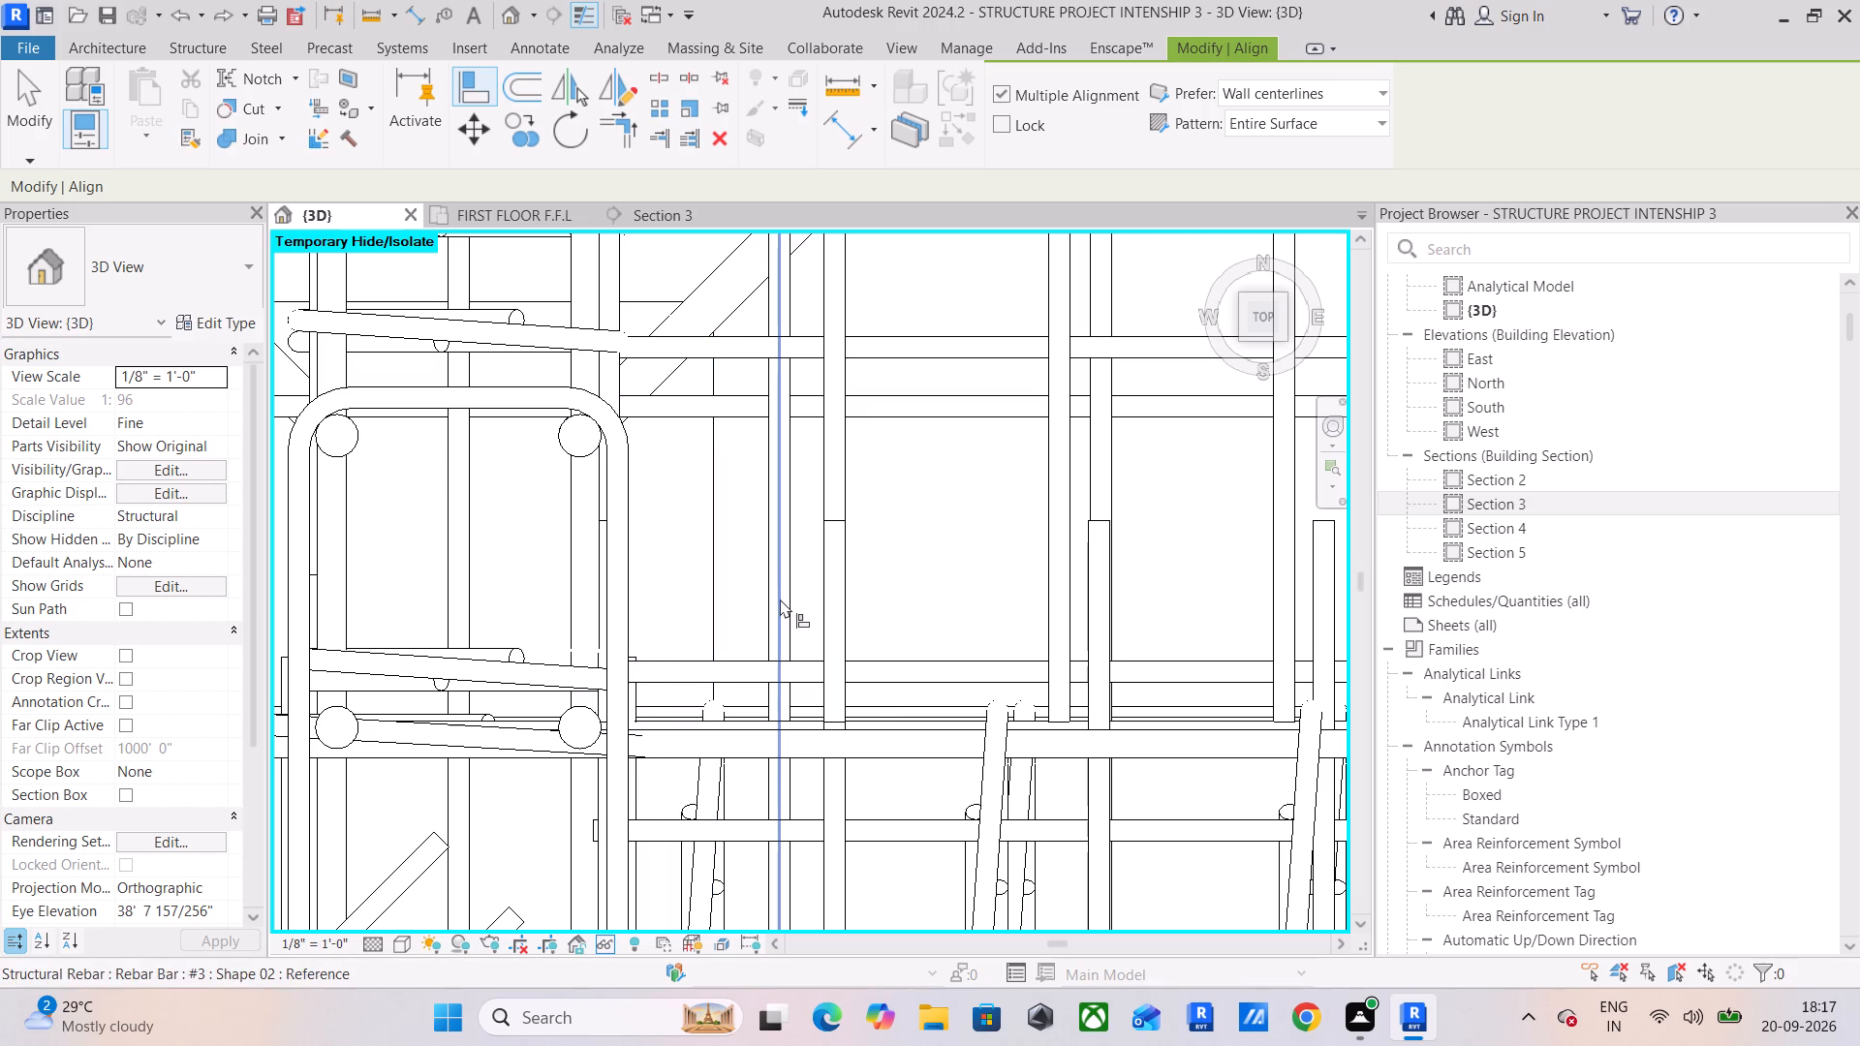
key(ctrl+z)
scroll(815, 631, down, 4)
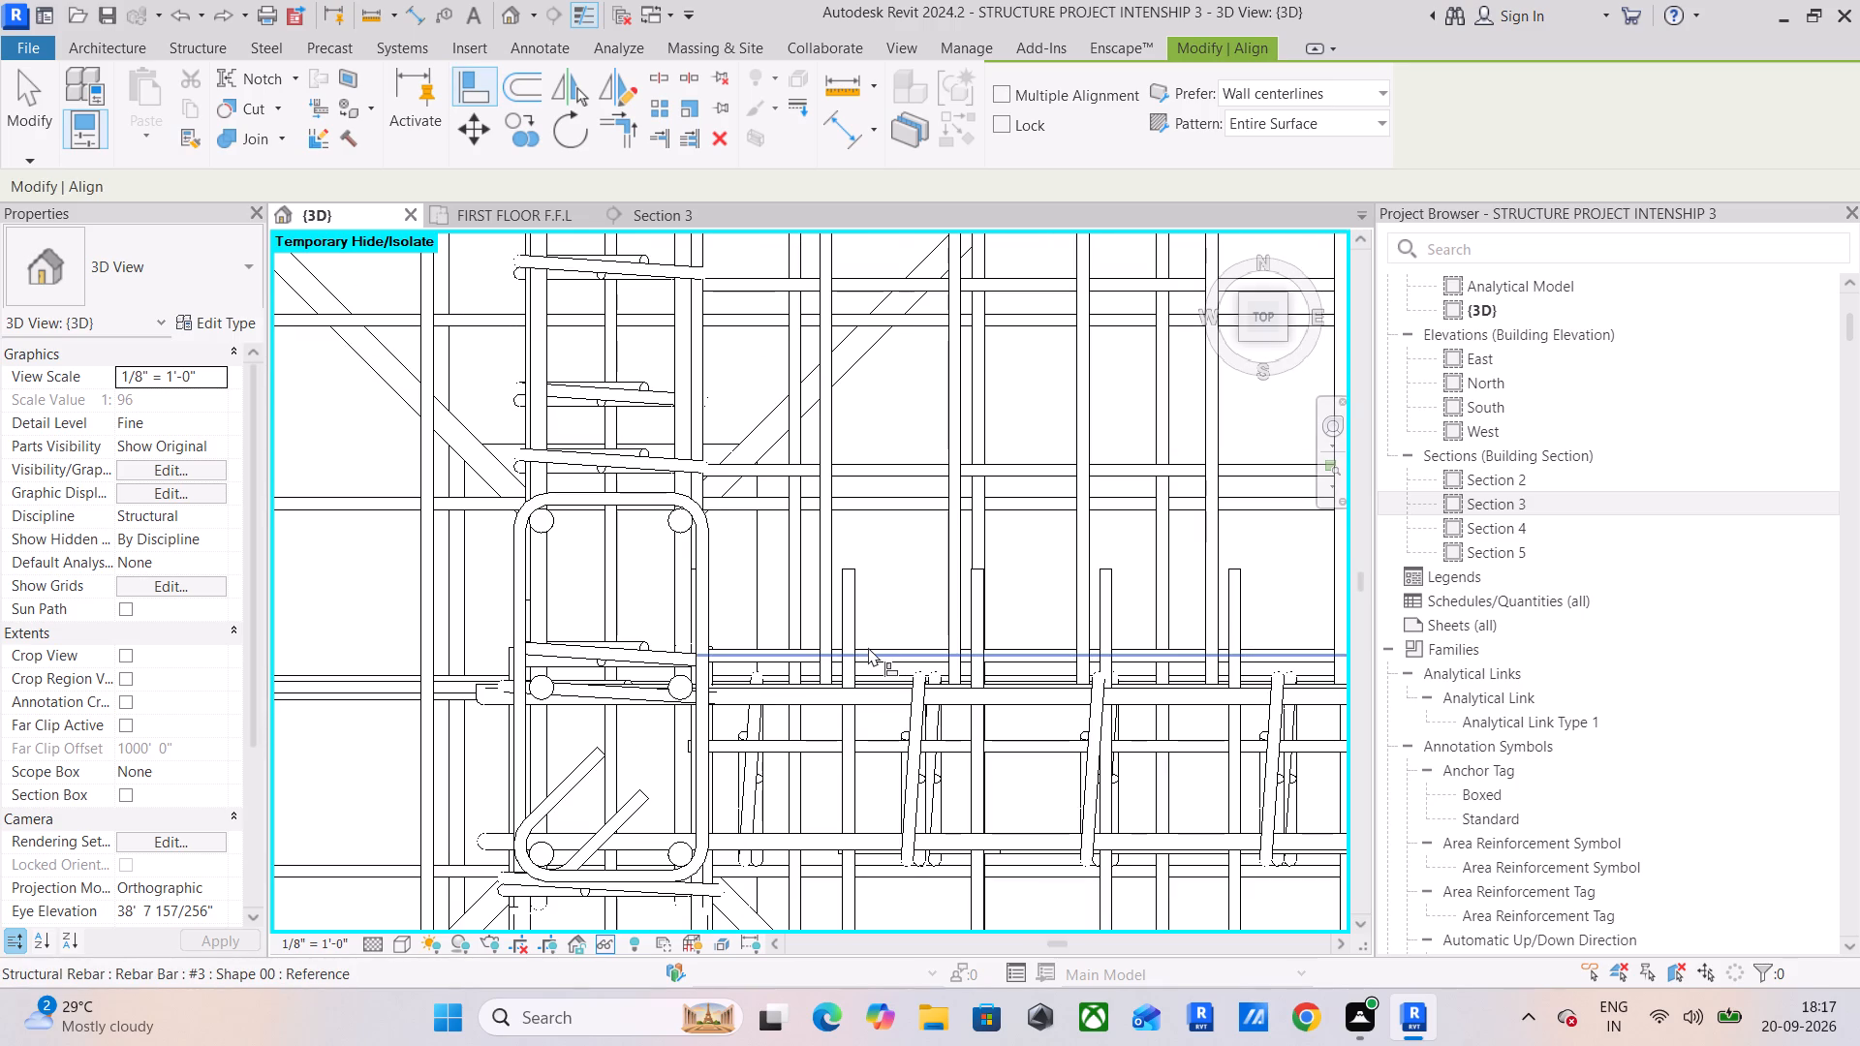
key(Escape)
Set the copied north-south #3 bar set's maximum spacing to 6 inches.
click(855, 626)
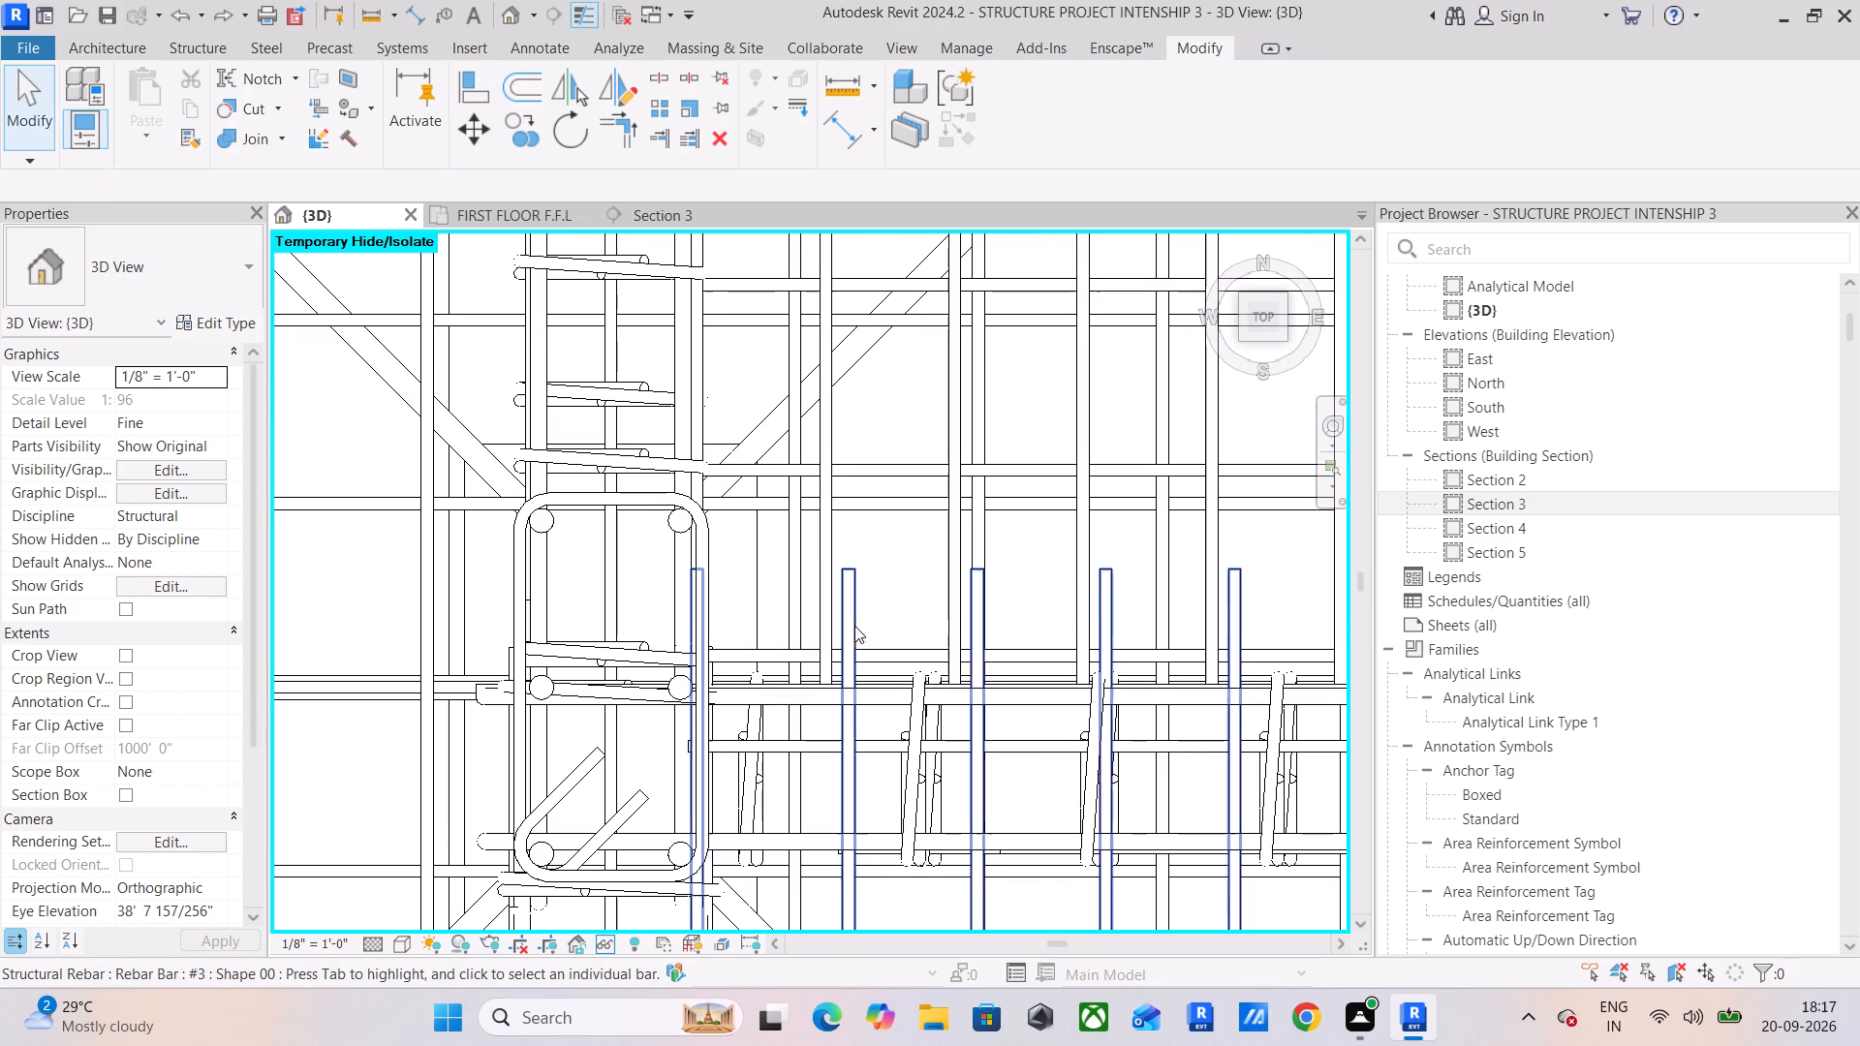
scroll(875, 676, down, 5)
middle_drag(925, 703, 640, 610)
scroll(679, 630, down, 5)
middle_drag(866, 676, 637, 608)
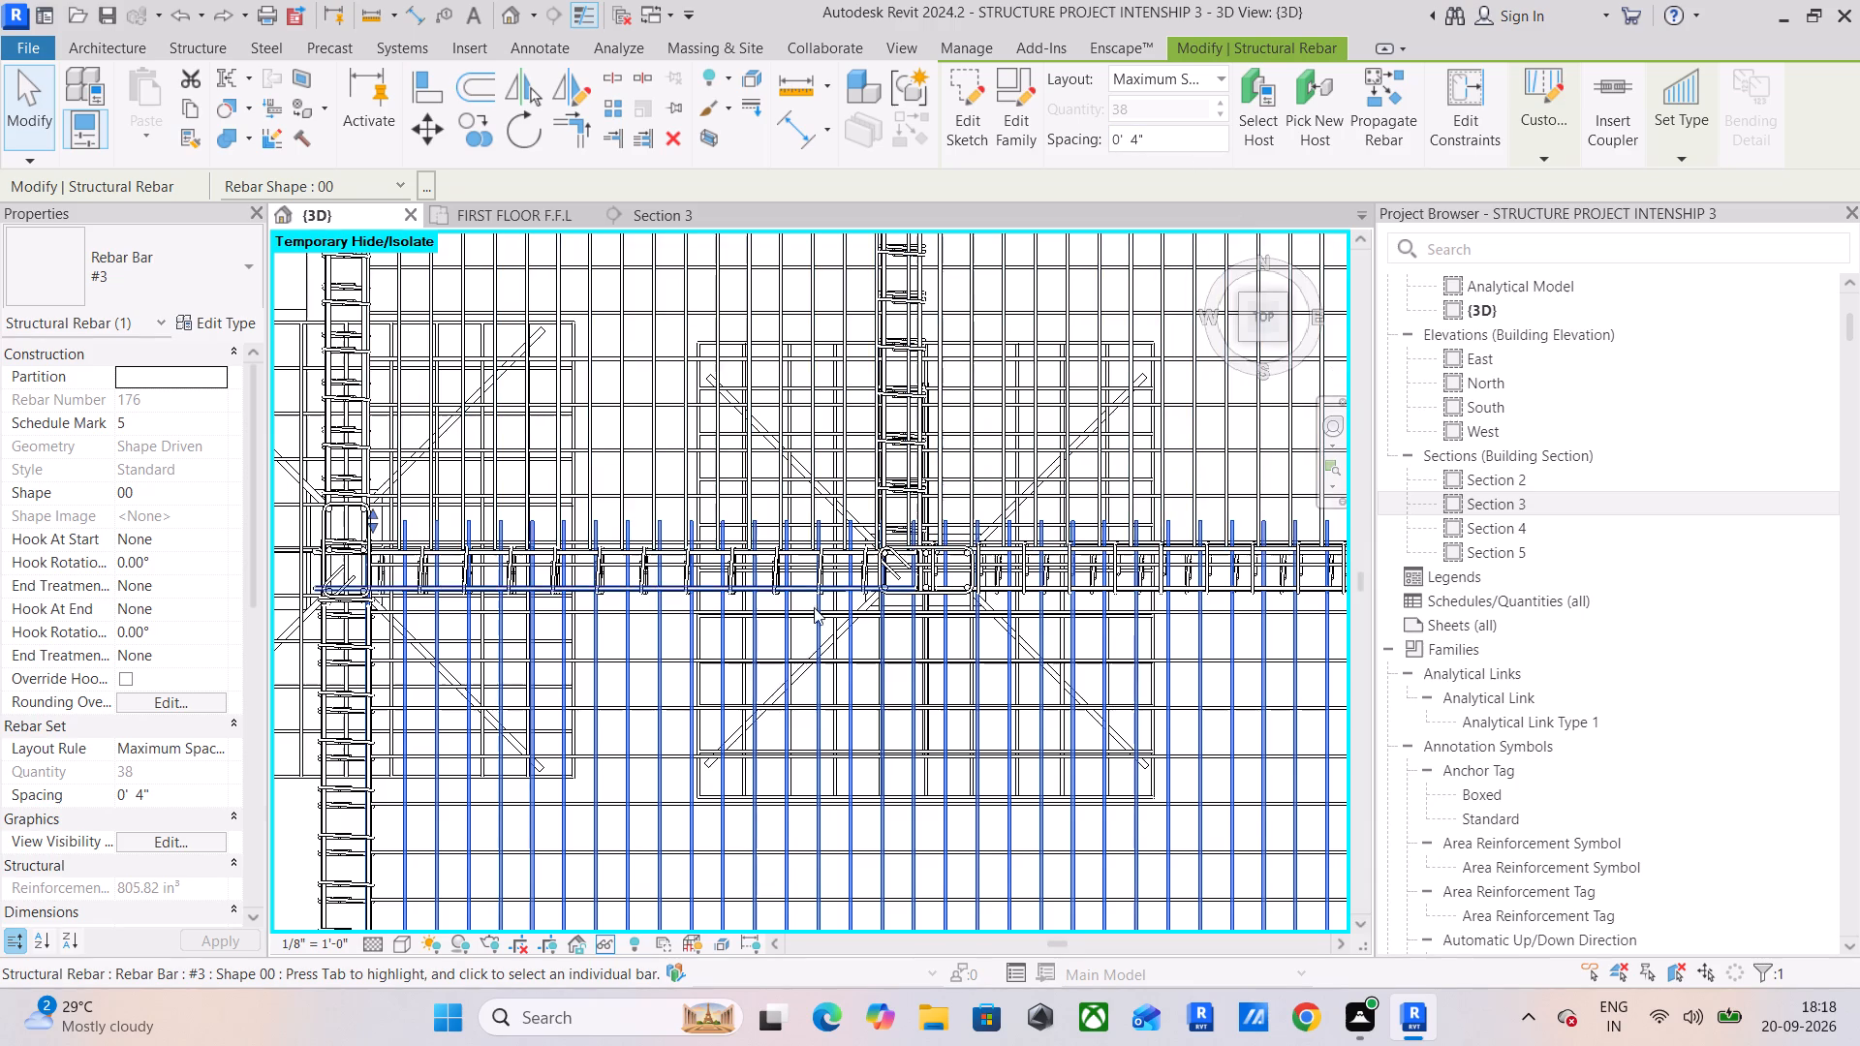
drag(1157, 138, 1072, 136)
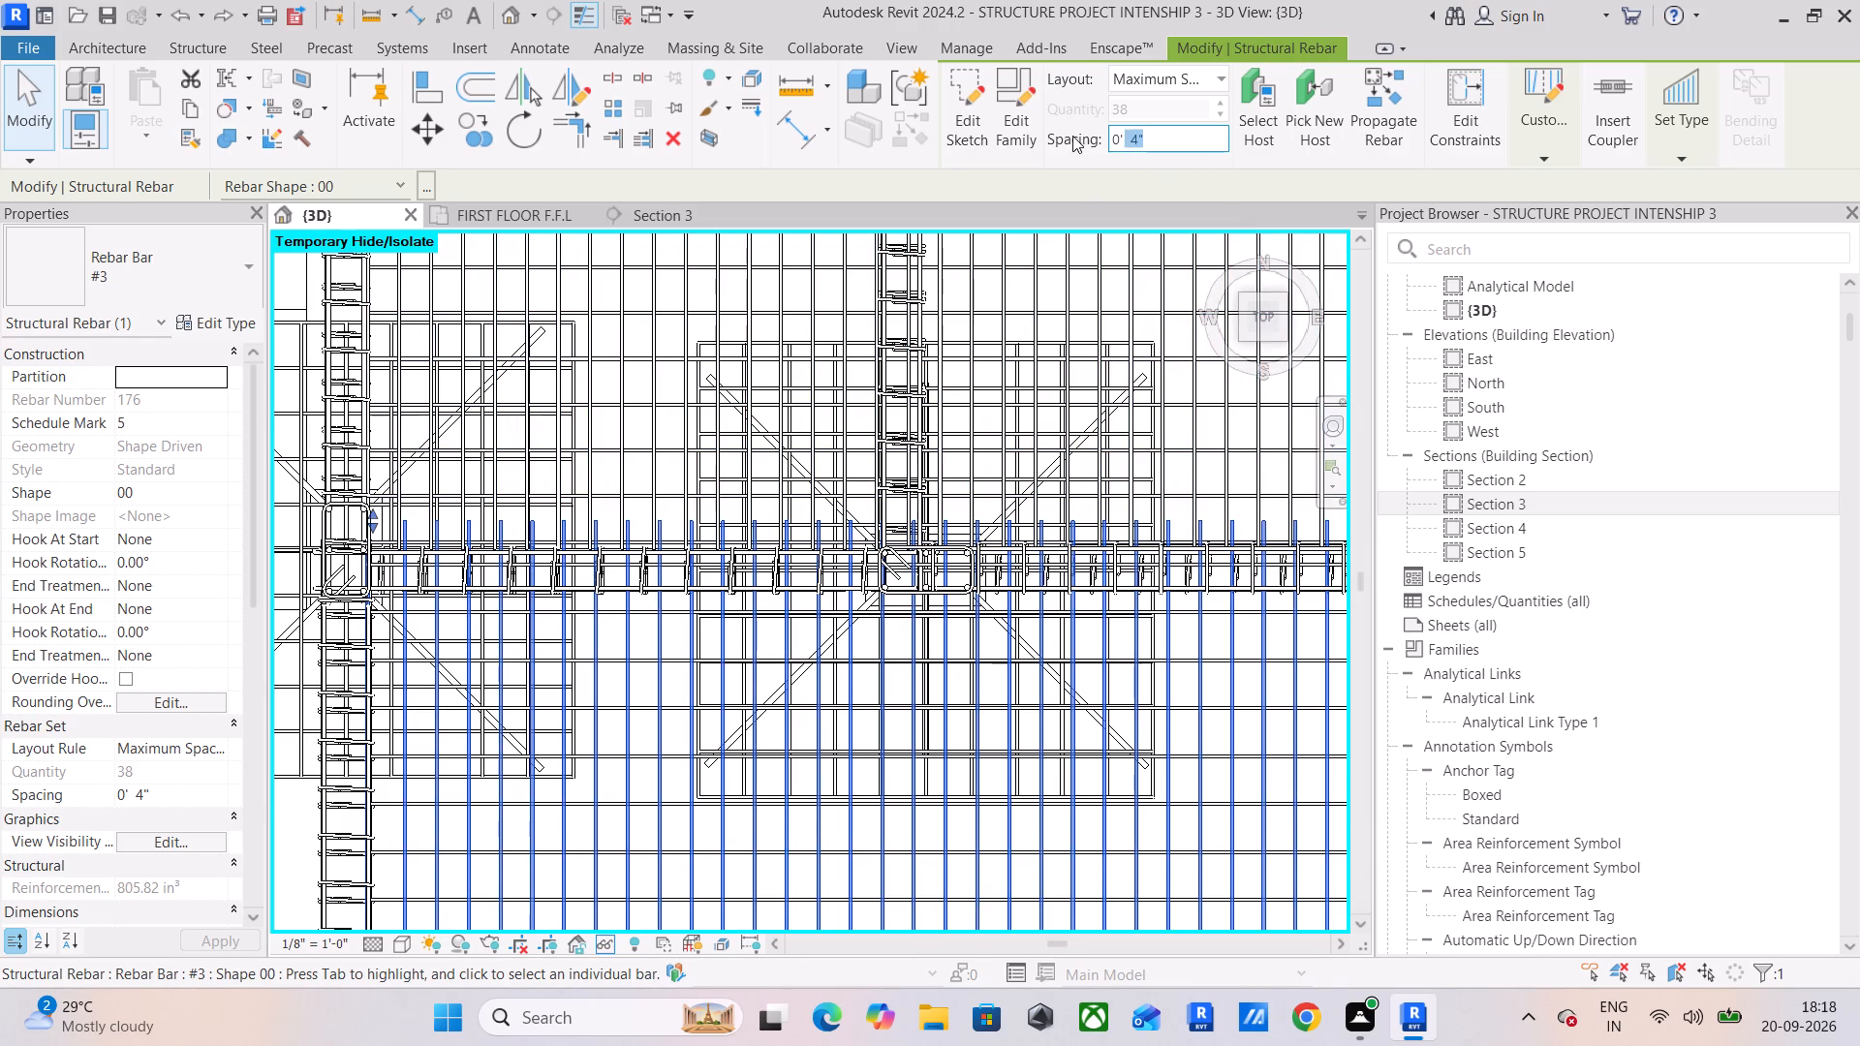
drag(1072, 136, 1068, 136)
text(6")
key(Return)
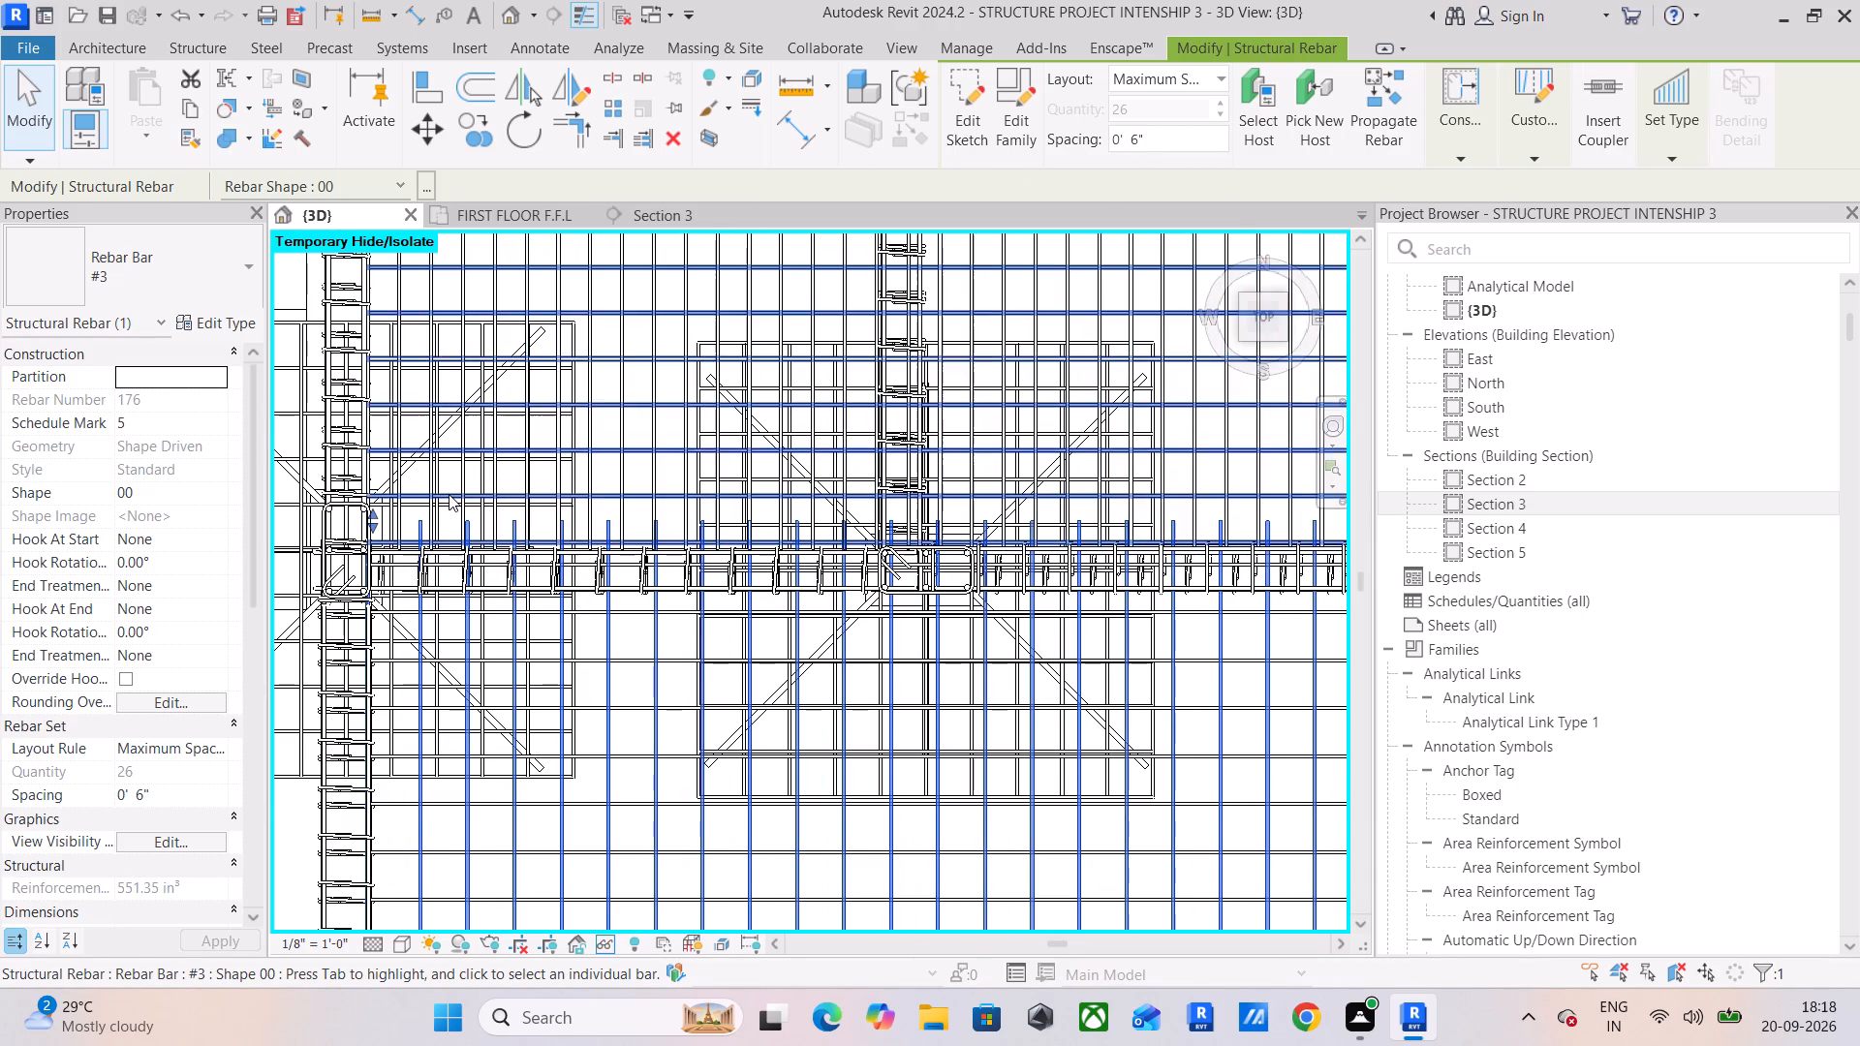
scroll(453, 495, up, 4)
middle_drag(467, 535, 554, 488)
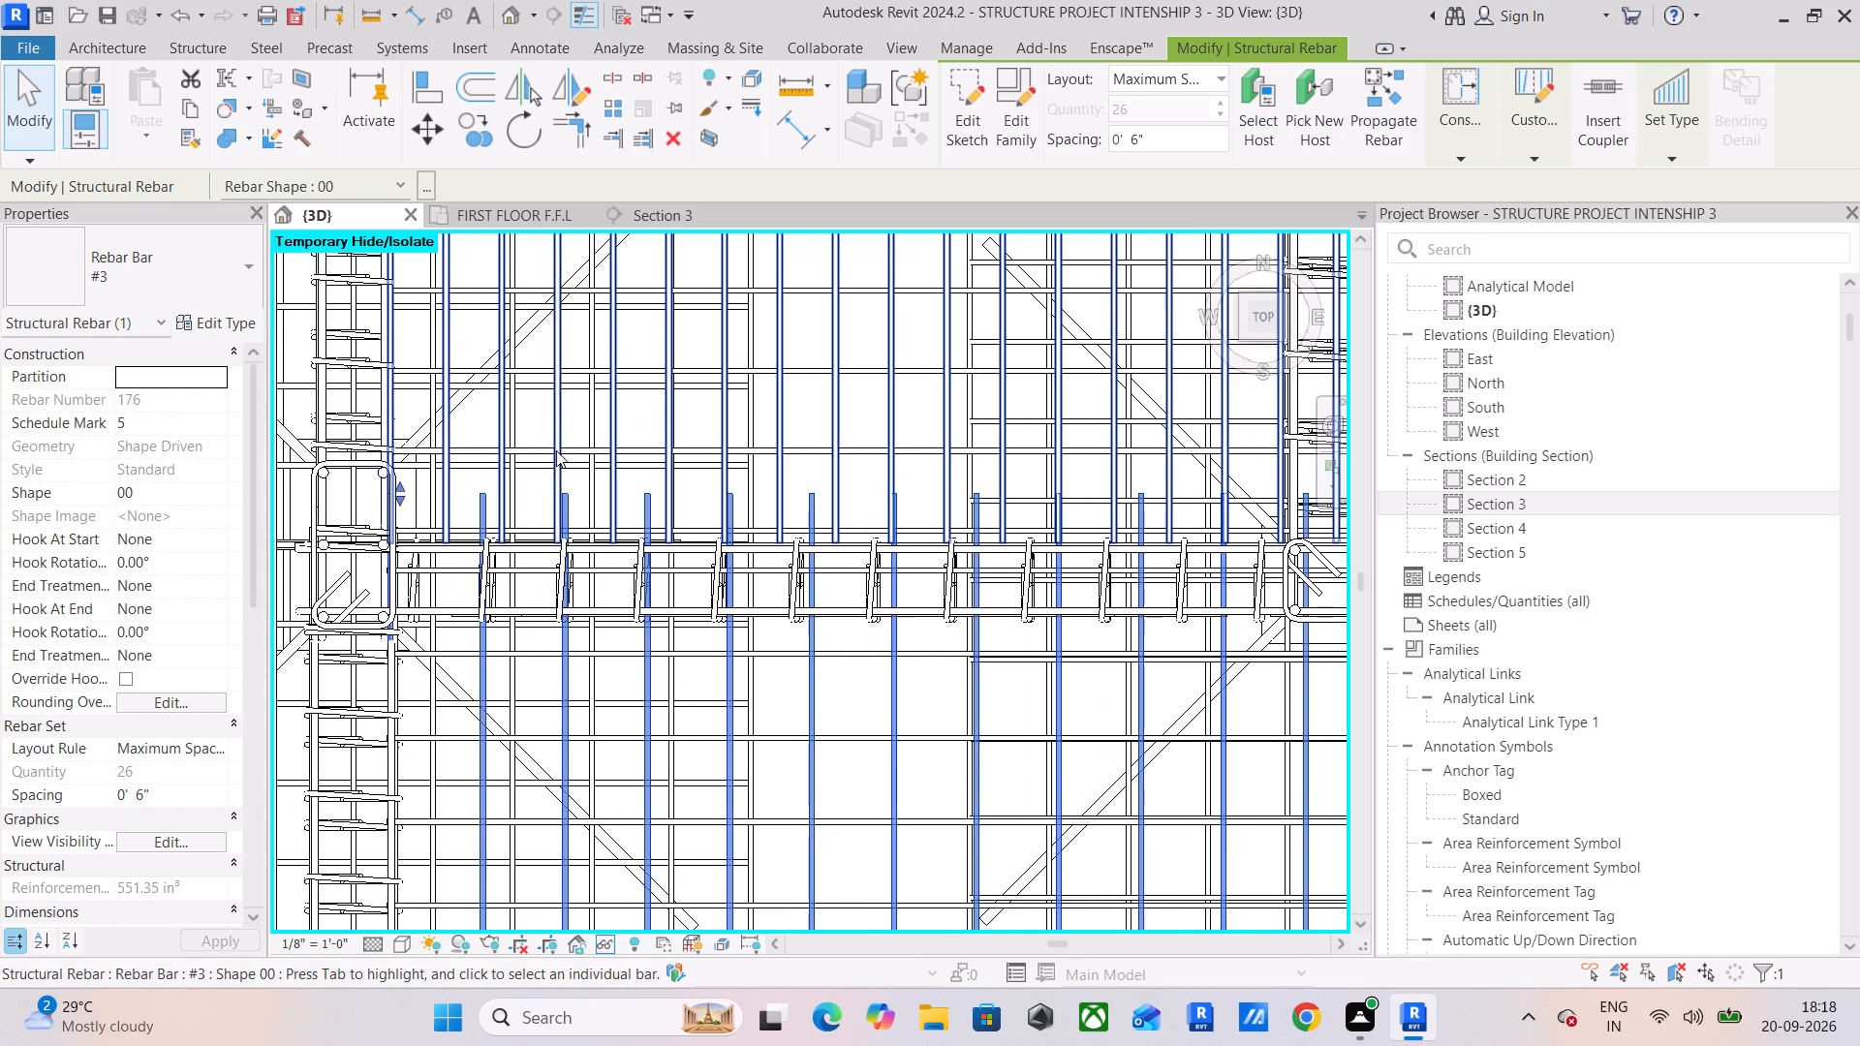
Set the maximum spacing of the north-south #3 bar set just north of the cross beam to 6 inches.
click(556, 449)
drag(1179, 142, 1072, 138)
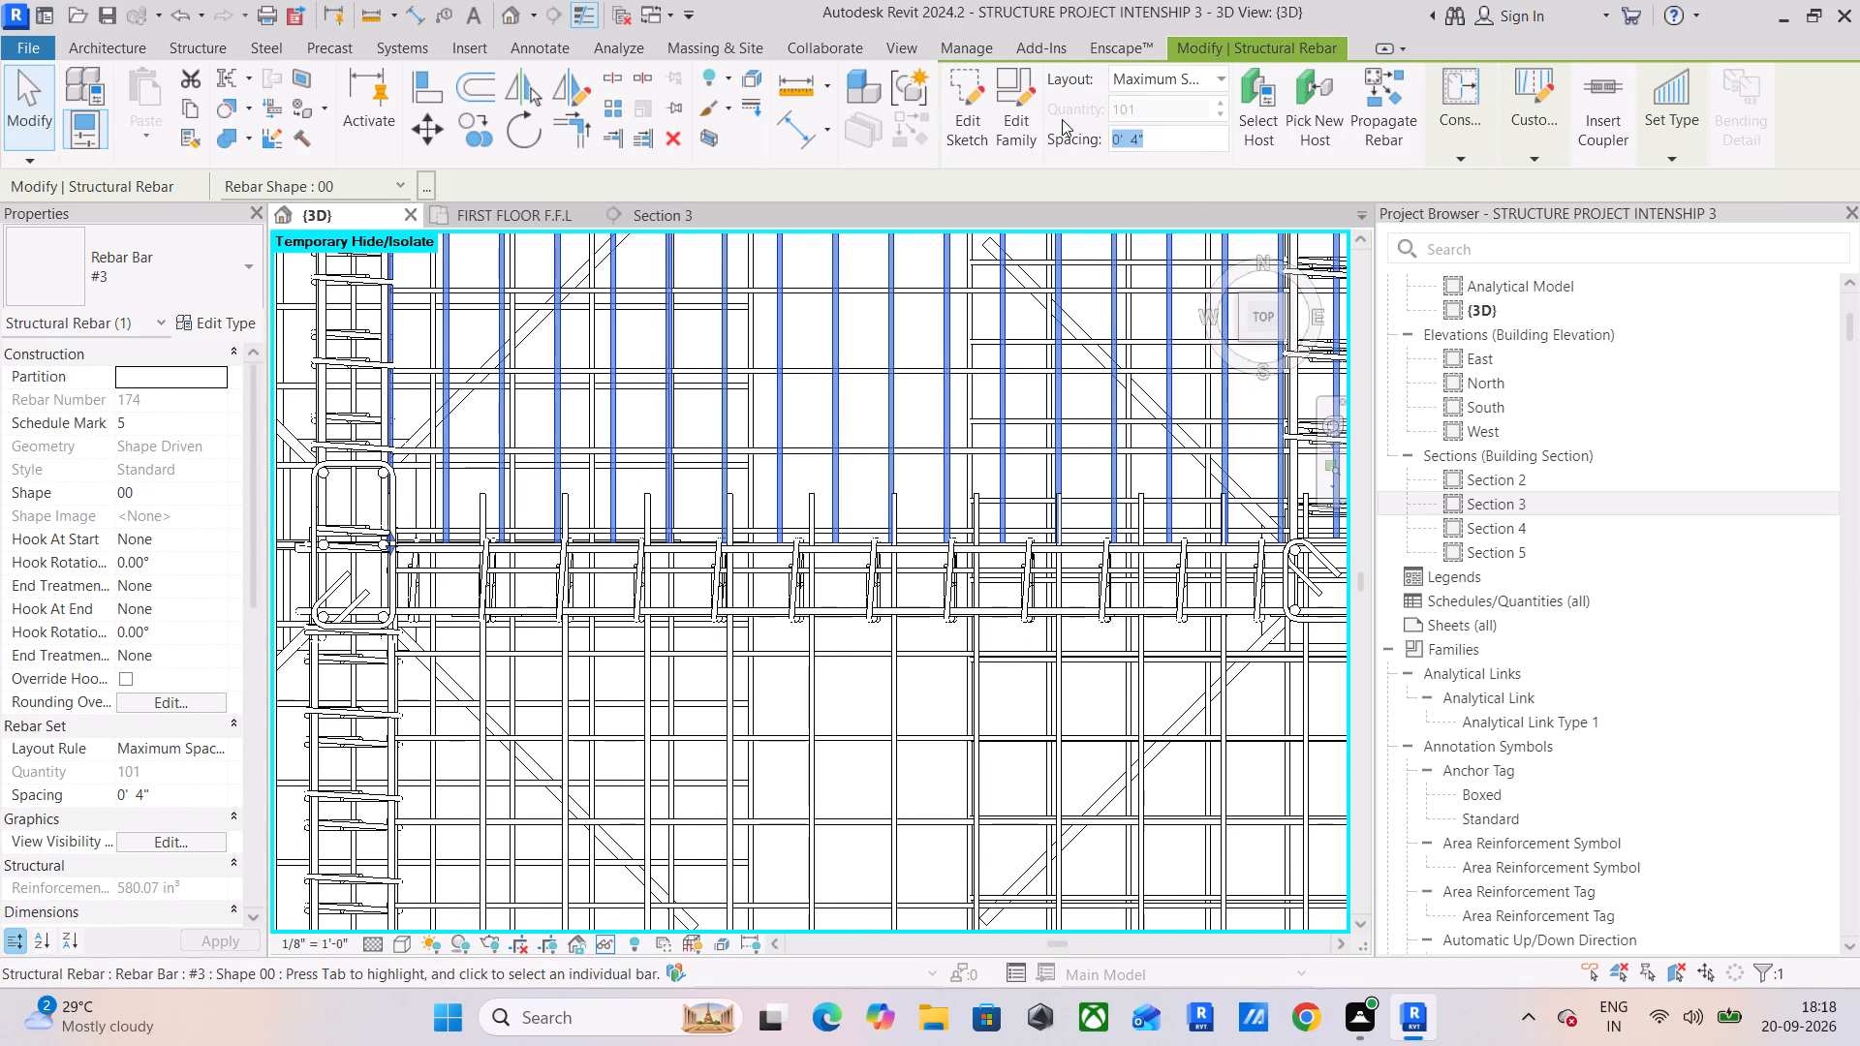
key(6)
key(shift+quotedbl)
key(Return)
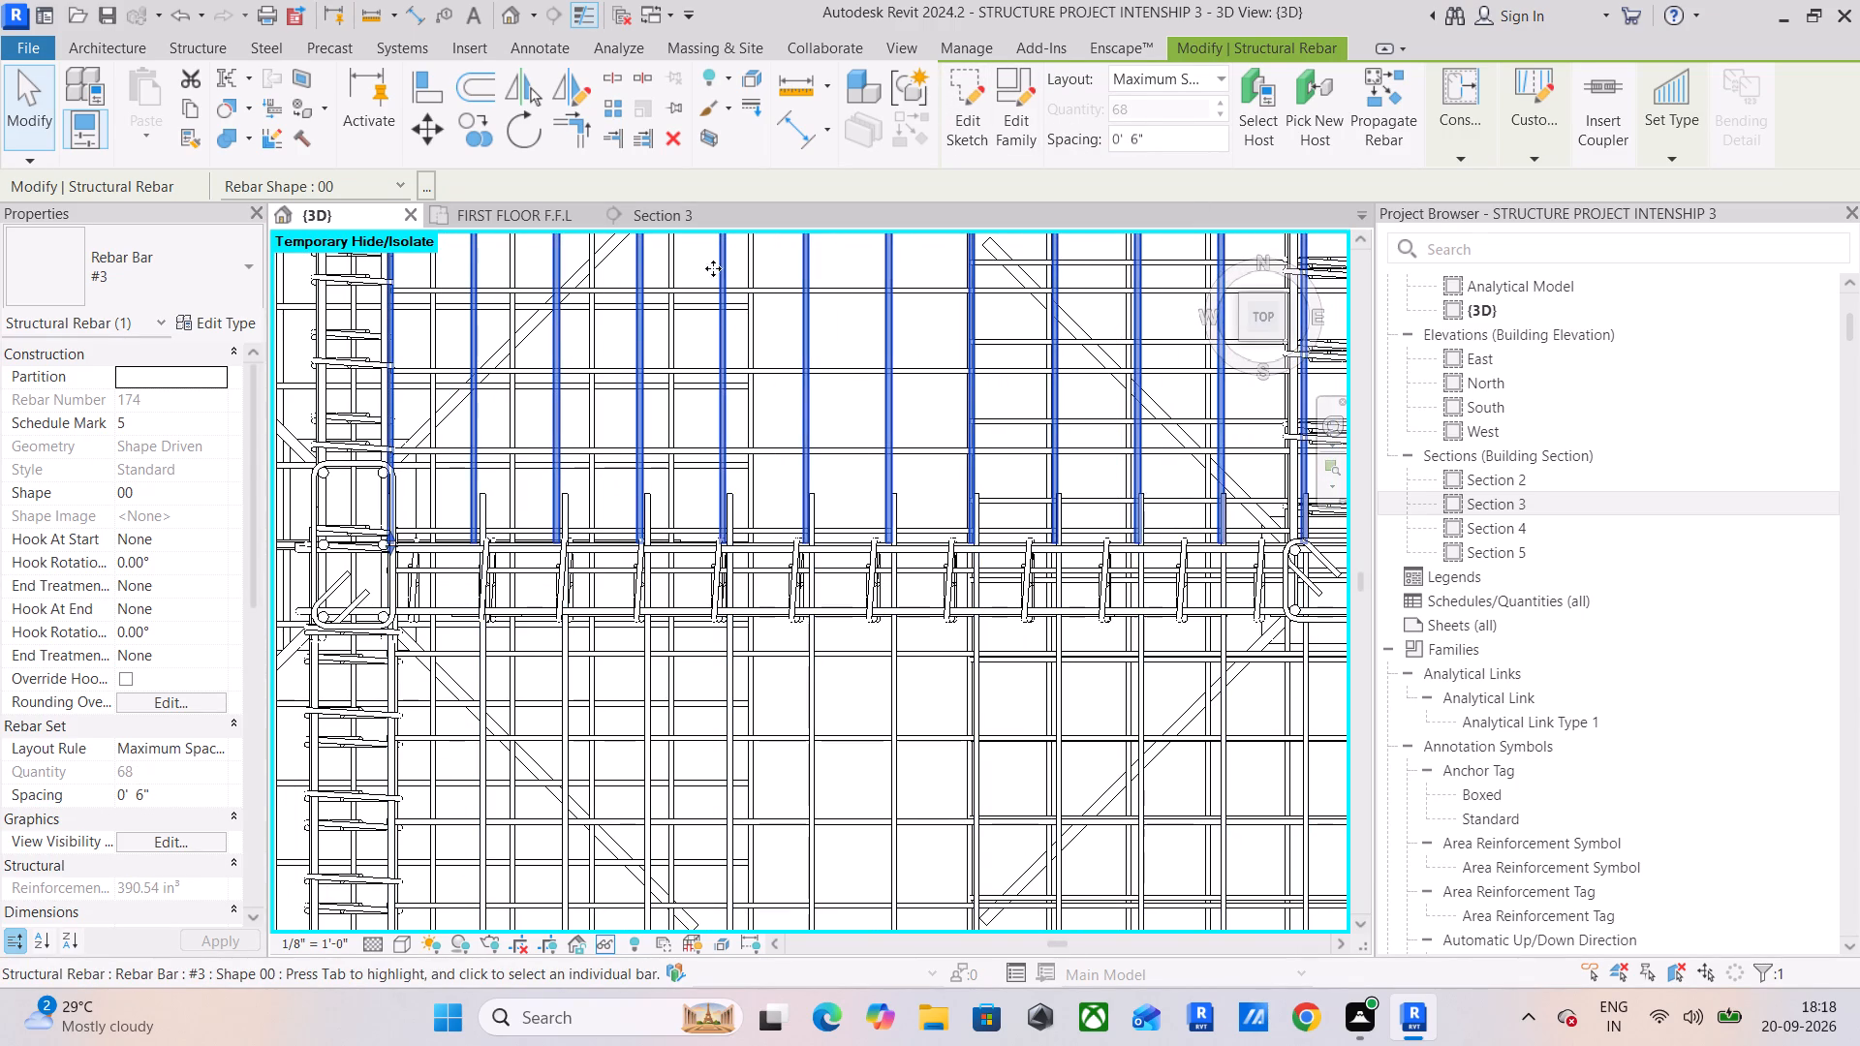
Examine how the east-west and north-south #3 bar sets meet the west beam and the column north and south of the cross beam.
click(778, 451)
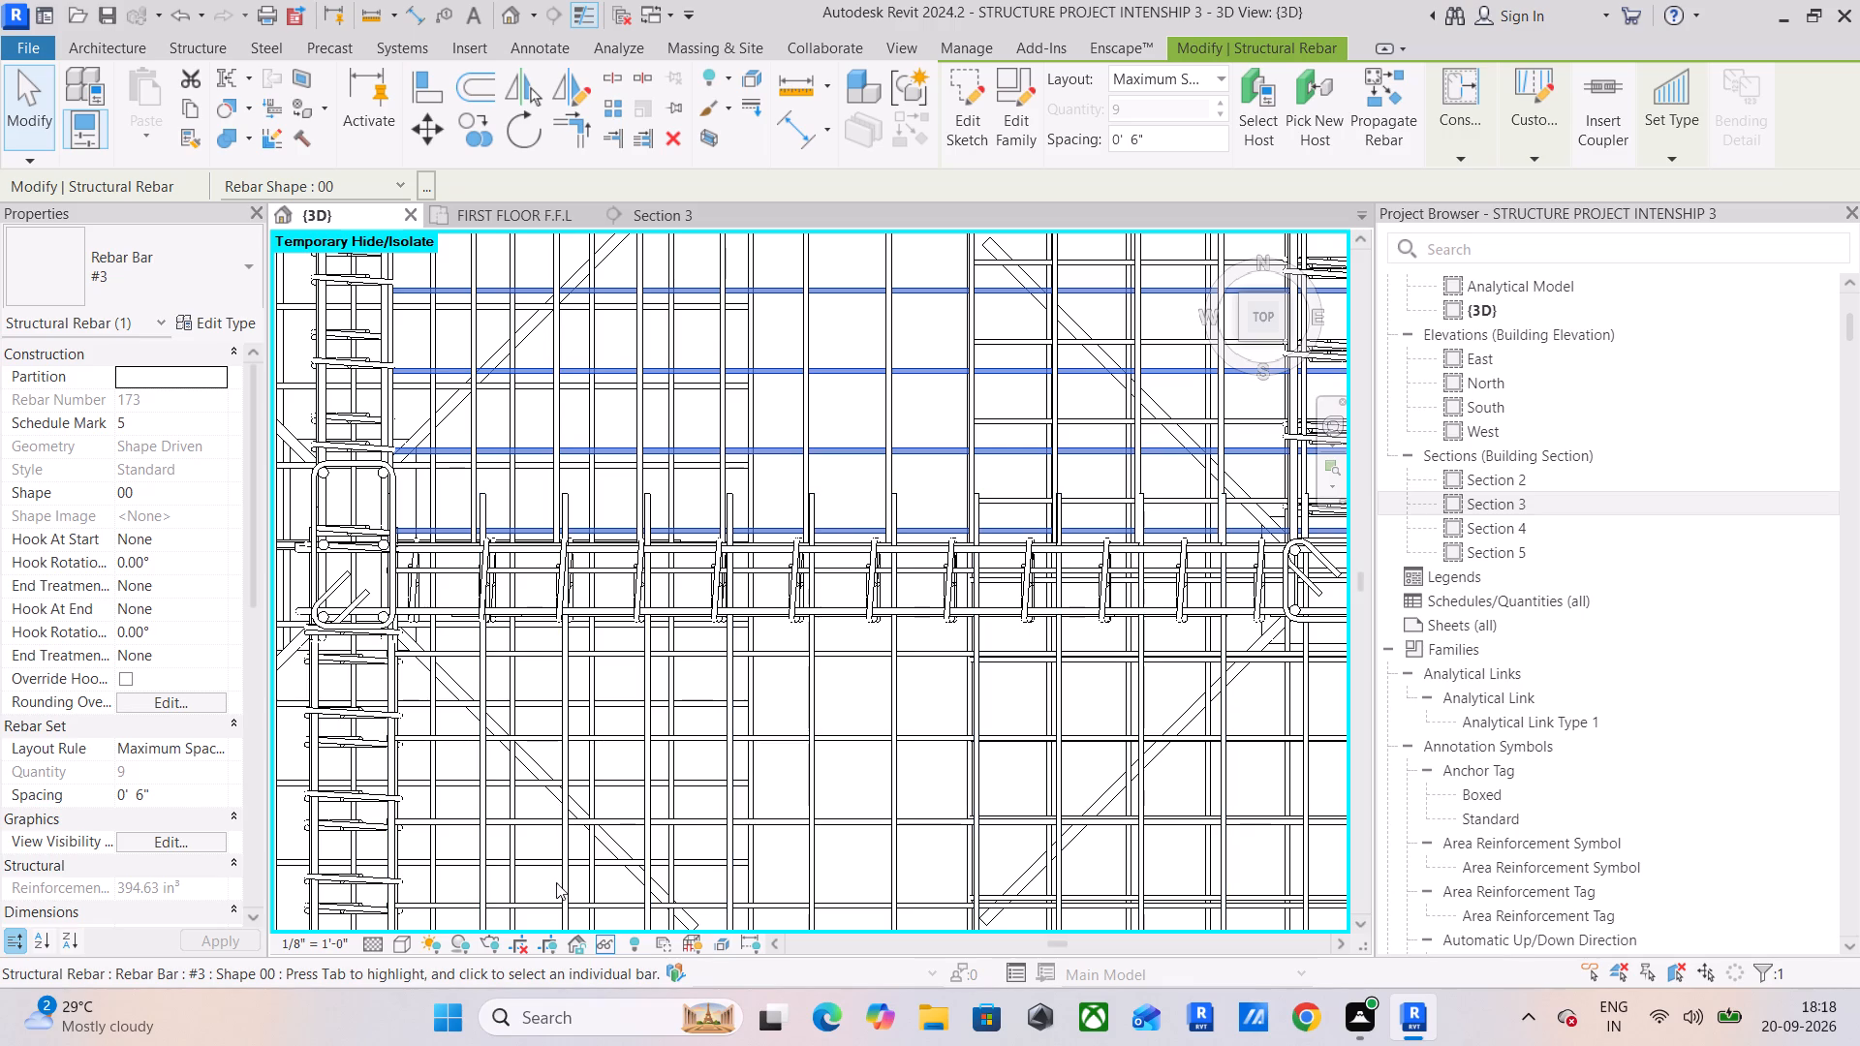
click(867, 653)
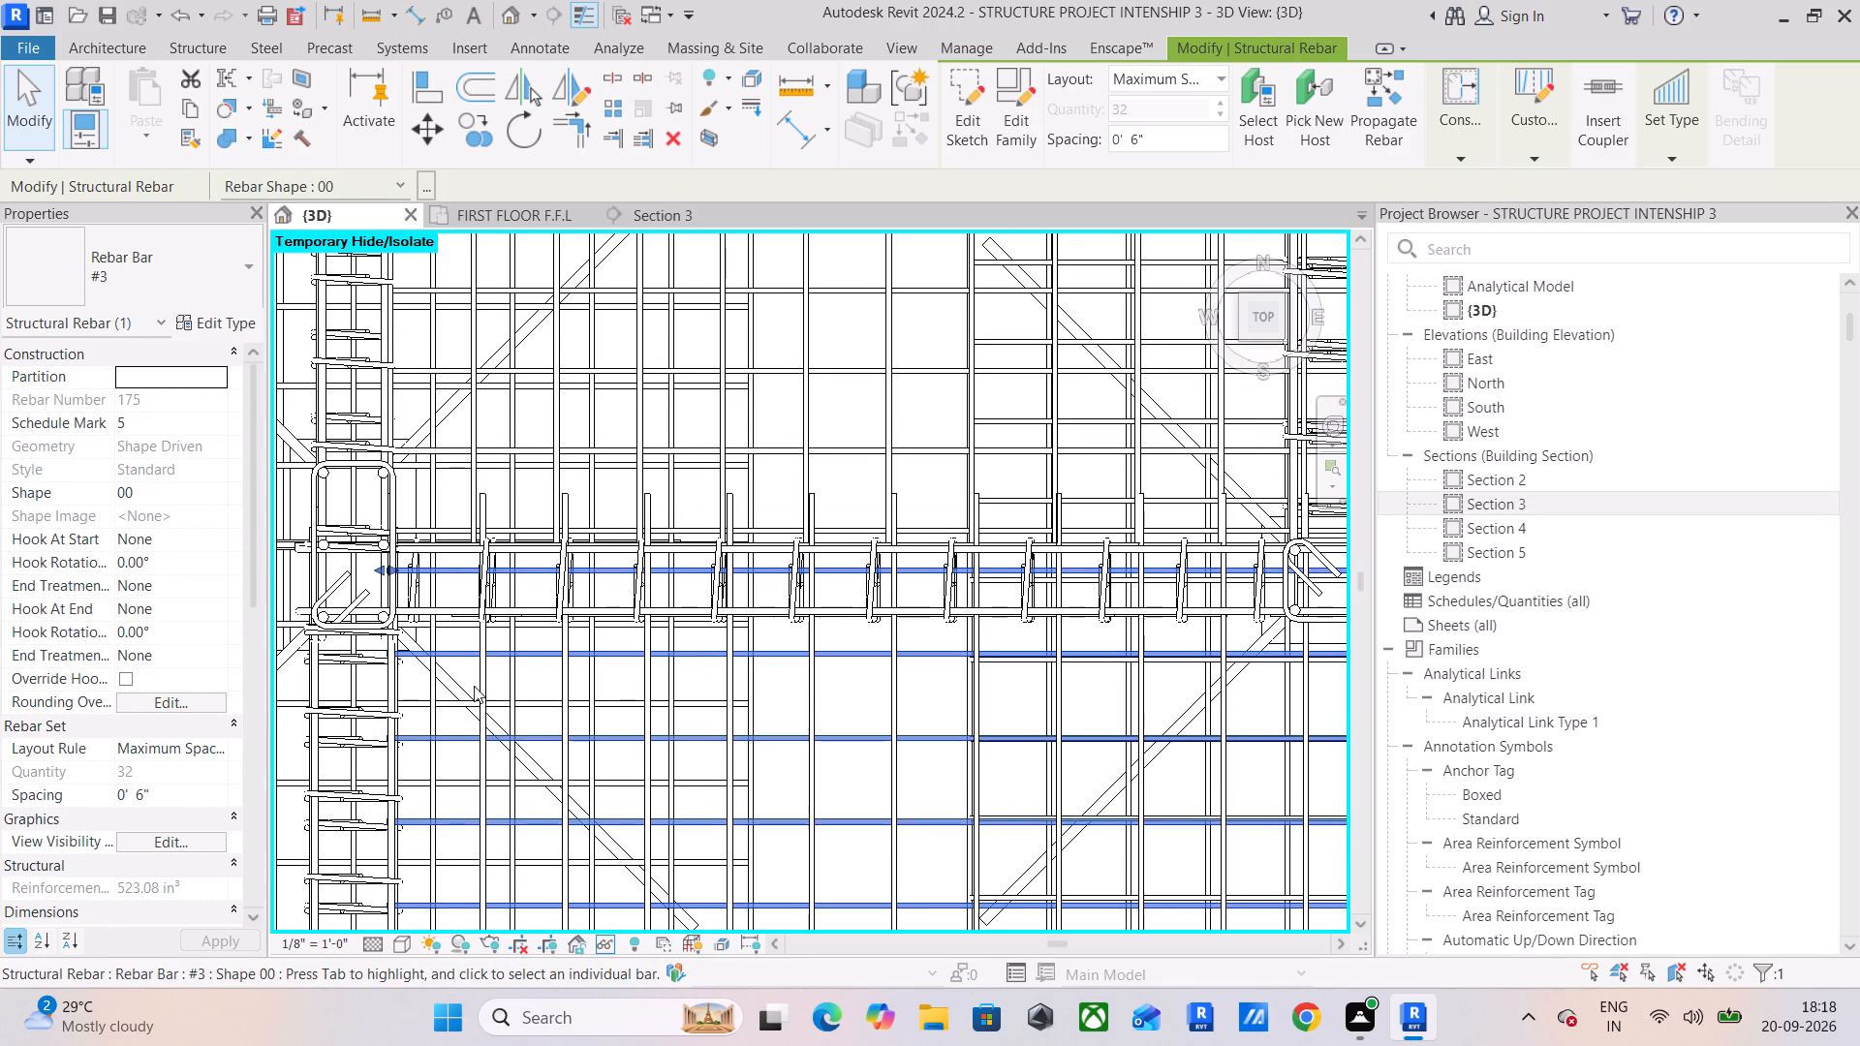
scroll(364, 543, up, 4)
middle_drag(394, 576, 444, 725)
scroll(481, 661, down, 1)
scroll(431, 575, up, 10)
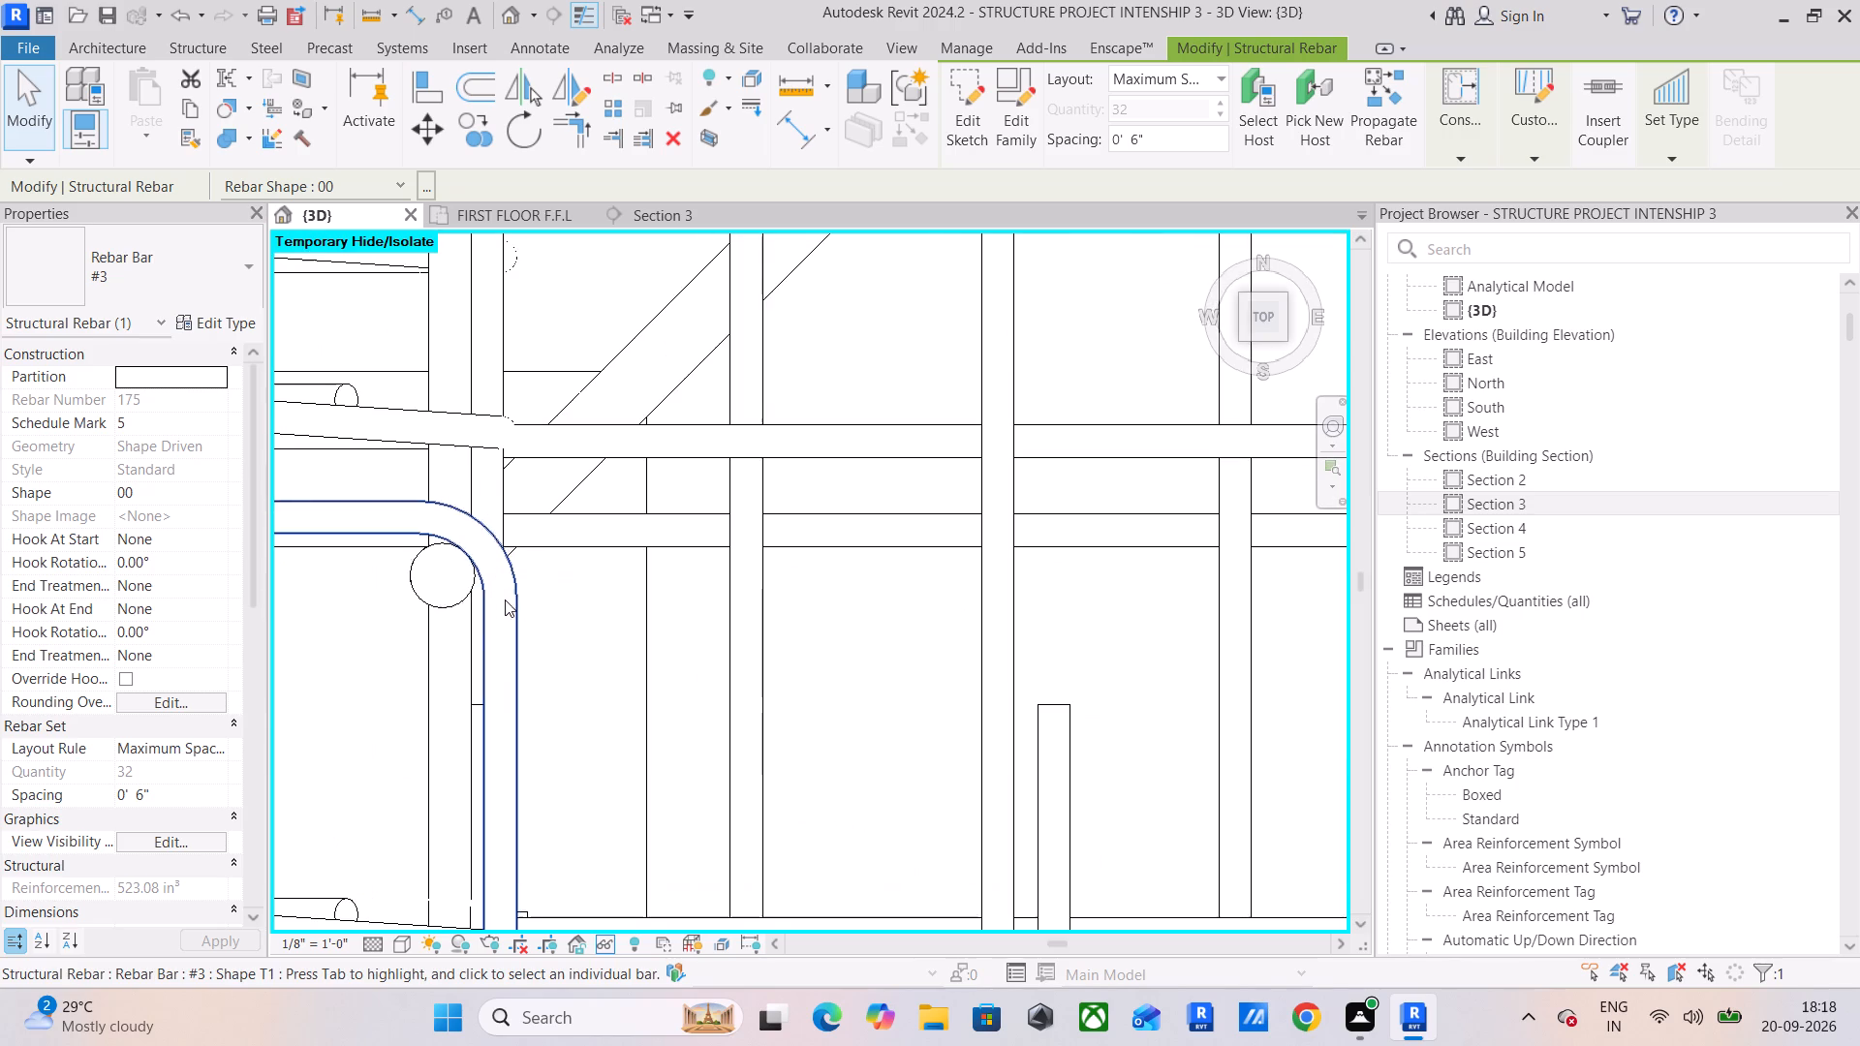
scroll(634, 750, down, 4)
scroll(815, 771, down, 4)
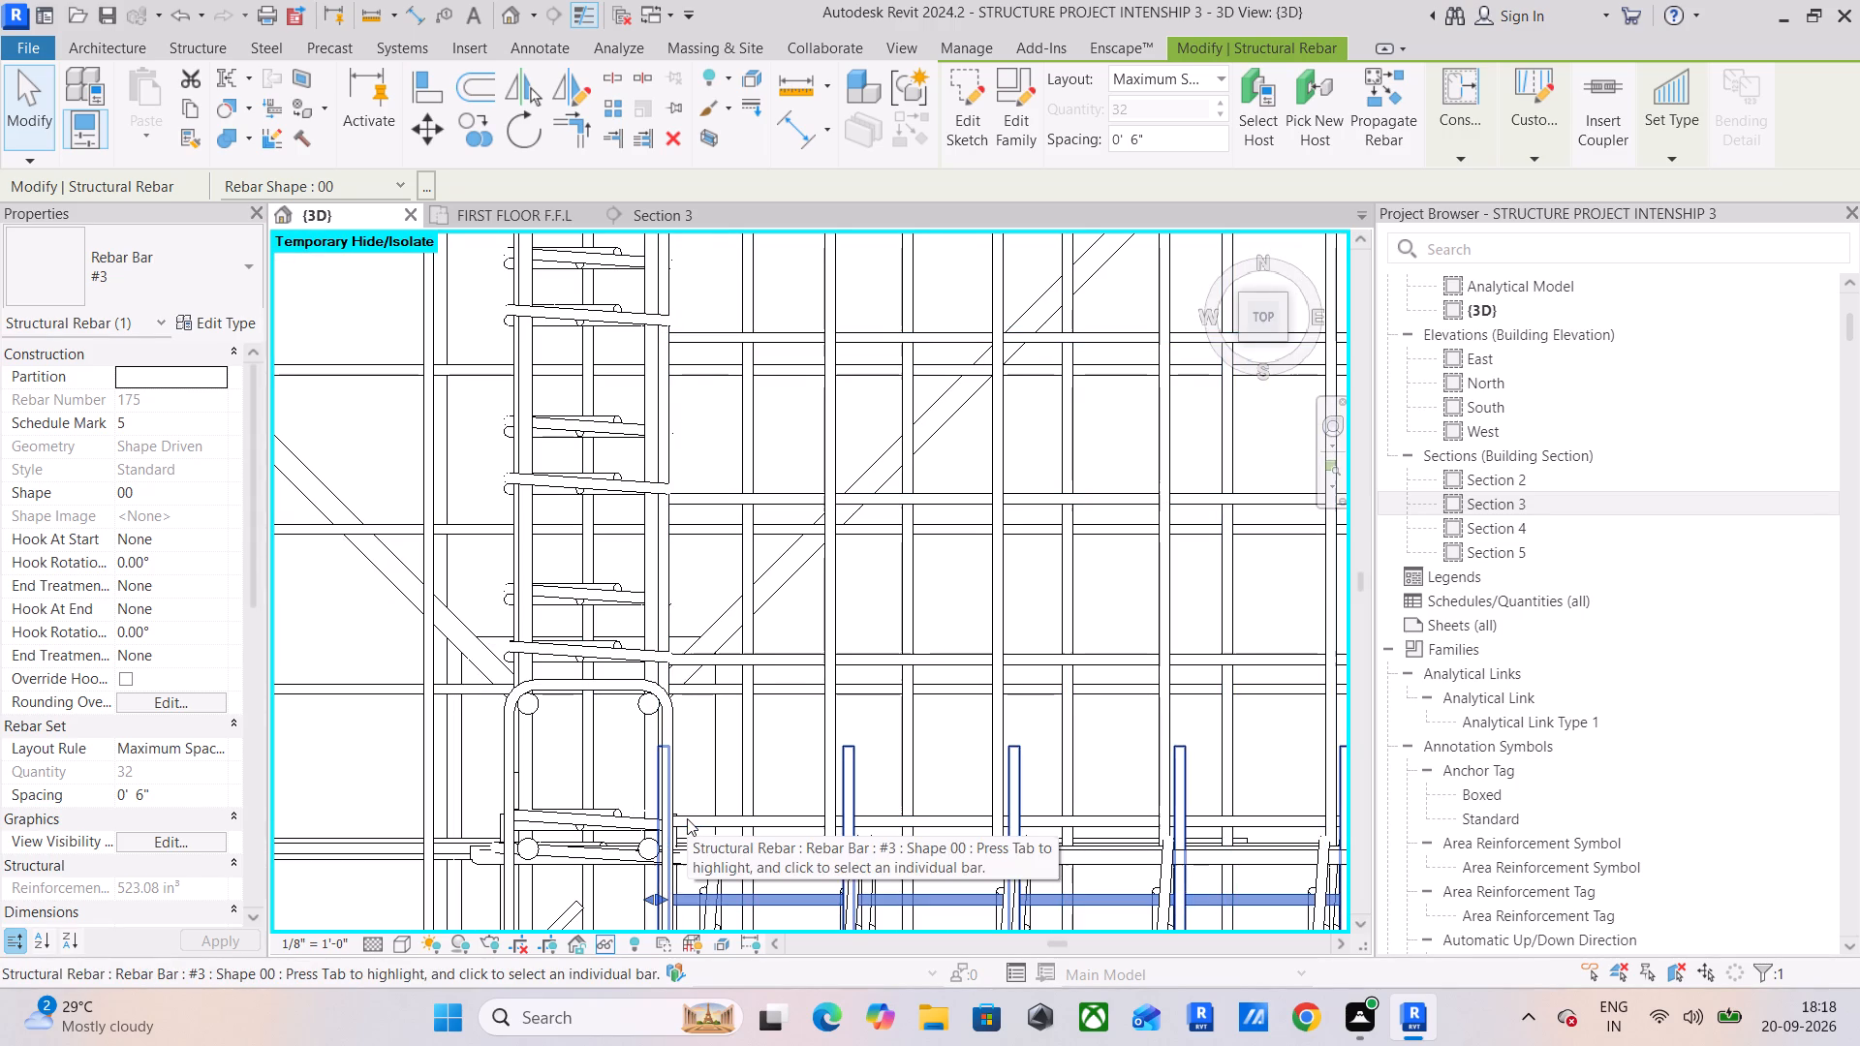
scroll(743, 745, down, 5)
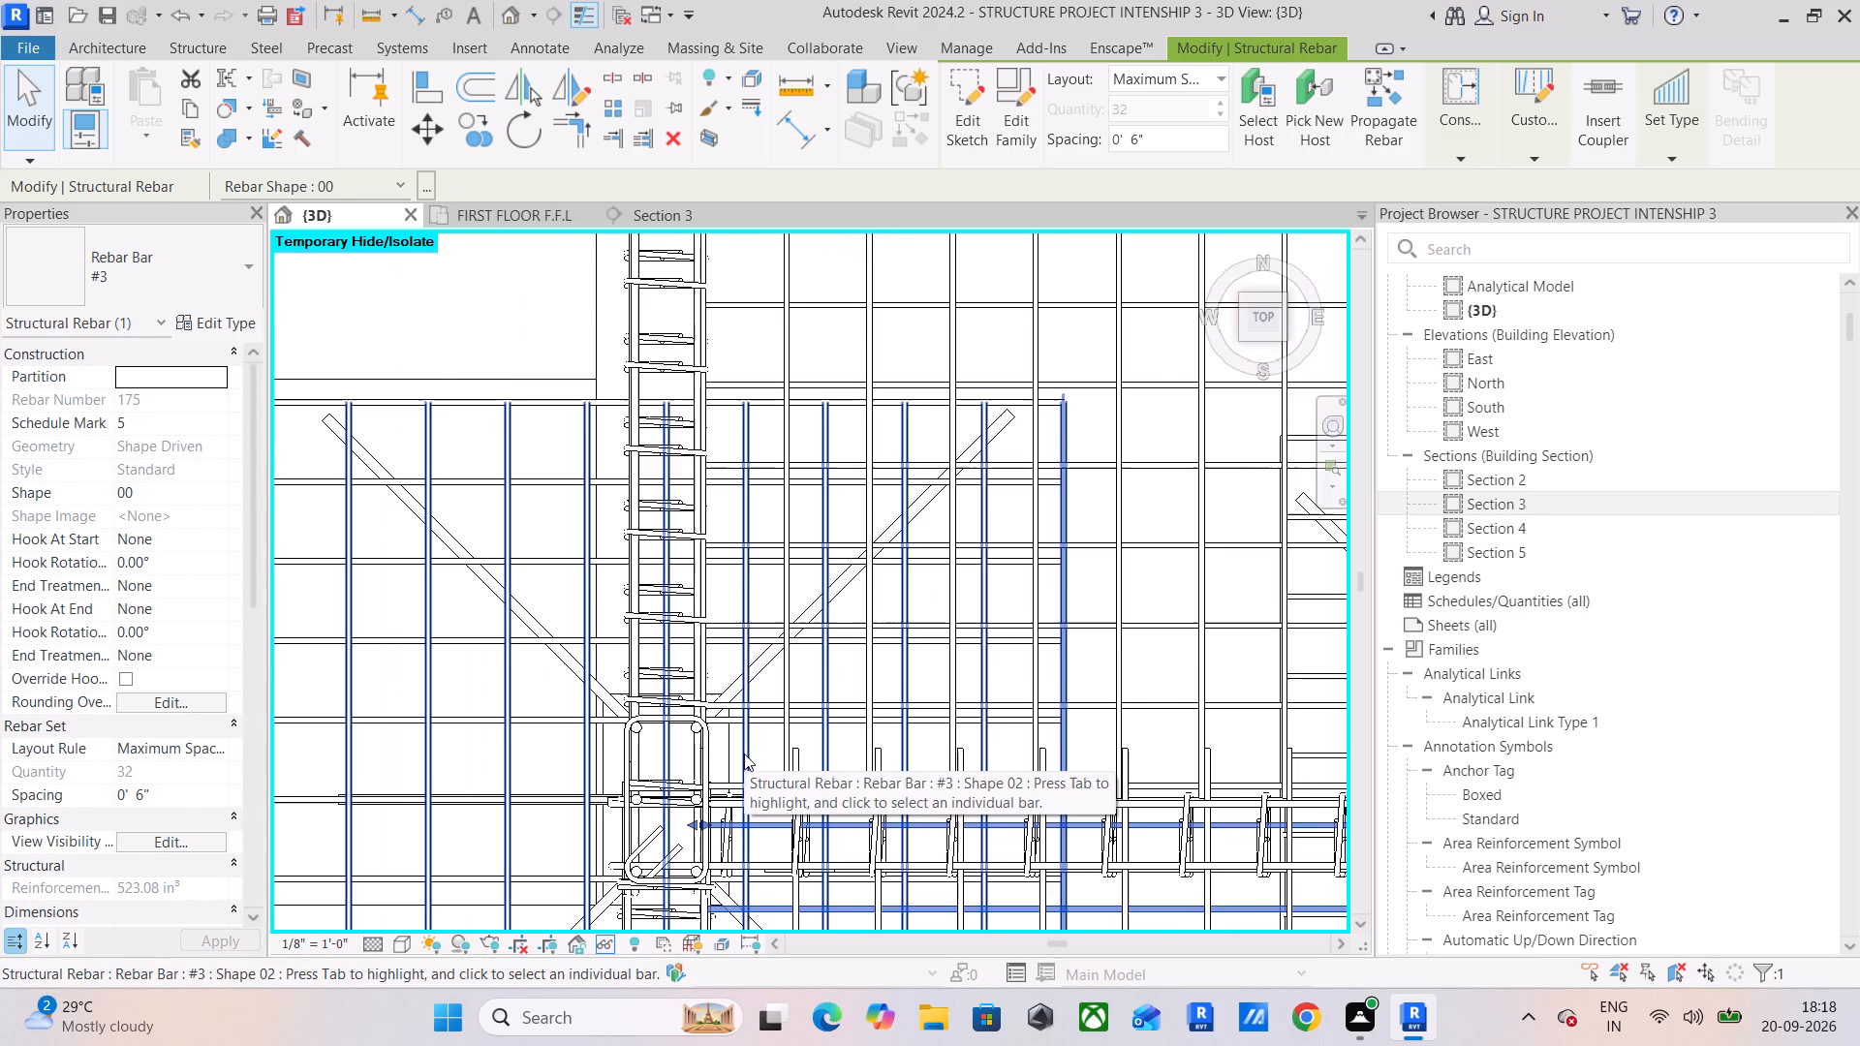
scroll(744, 754, down, 4)
middle_drag(736, 756, 801, 494)
middle_drag(780, 596, 703, 938)
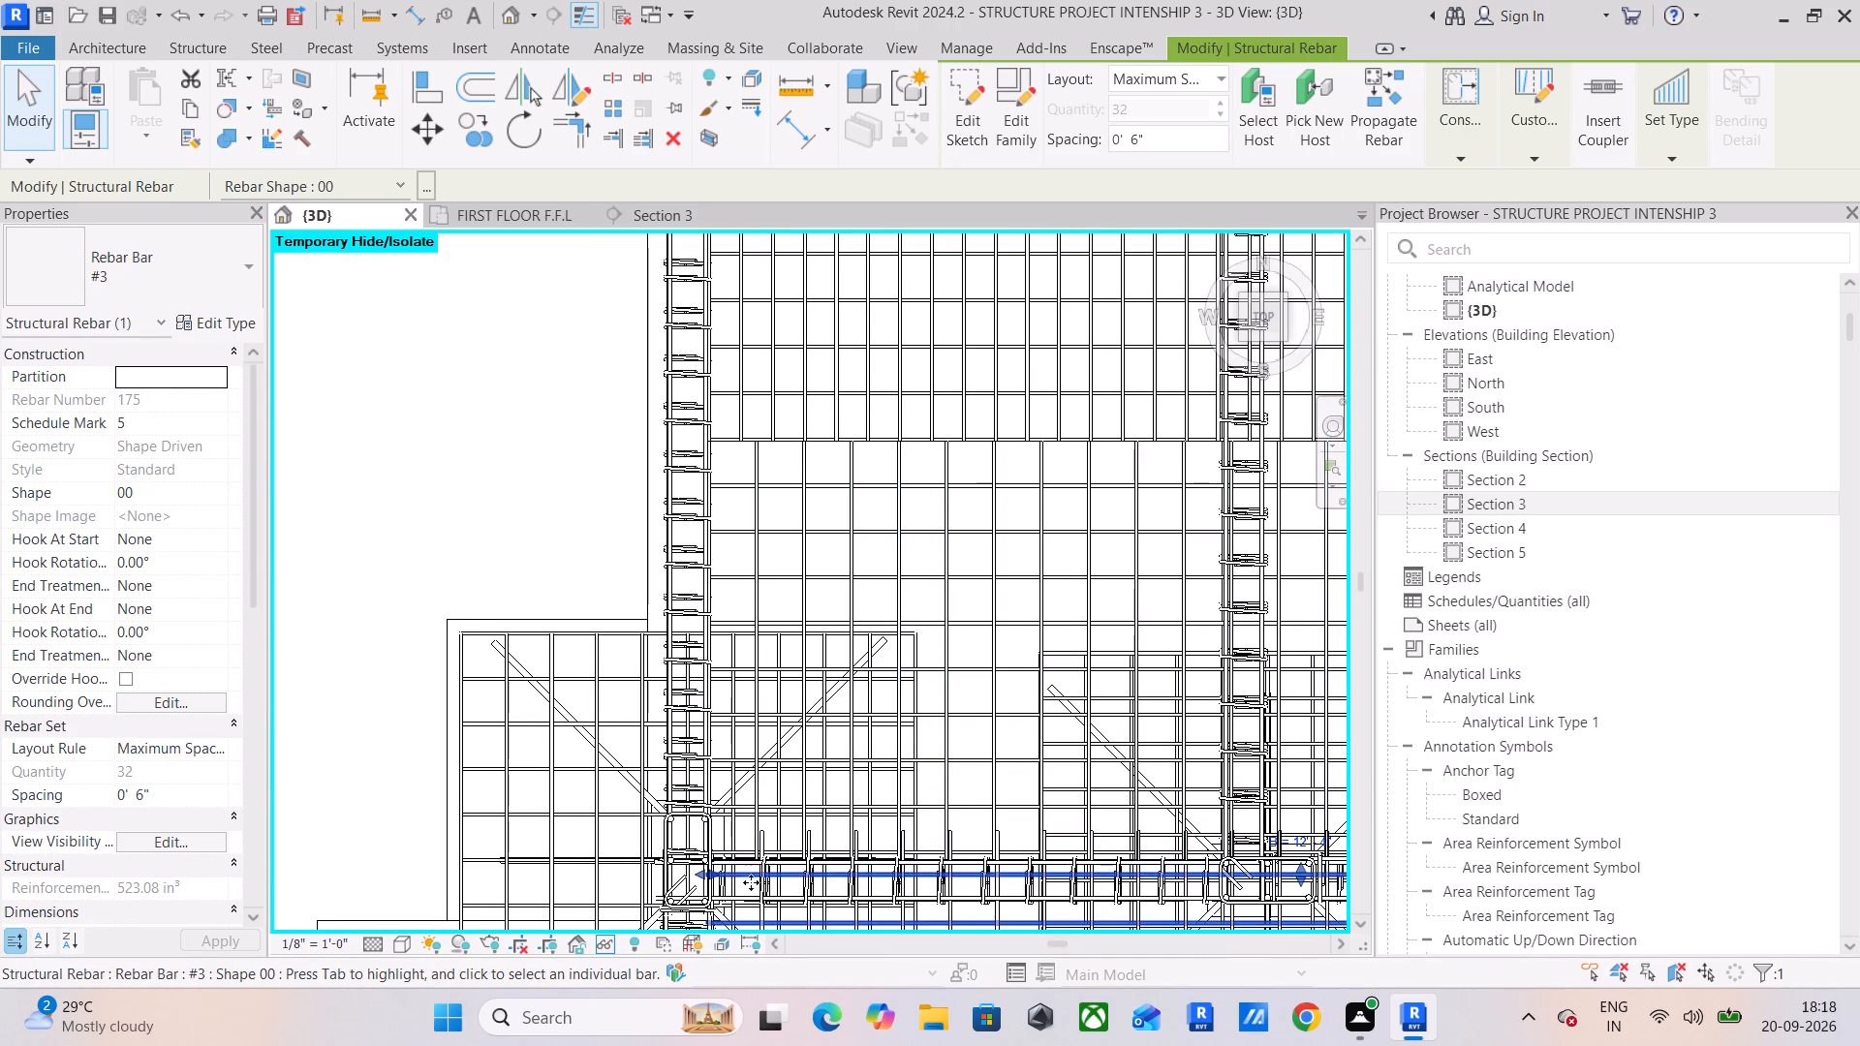
scroll(752, 823, up, 11)
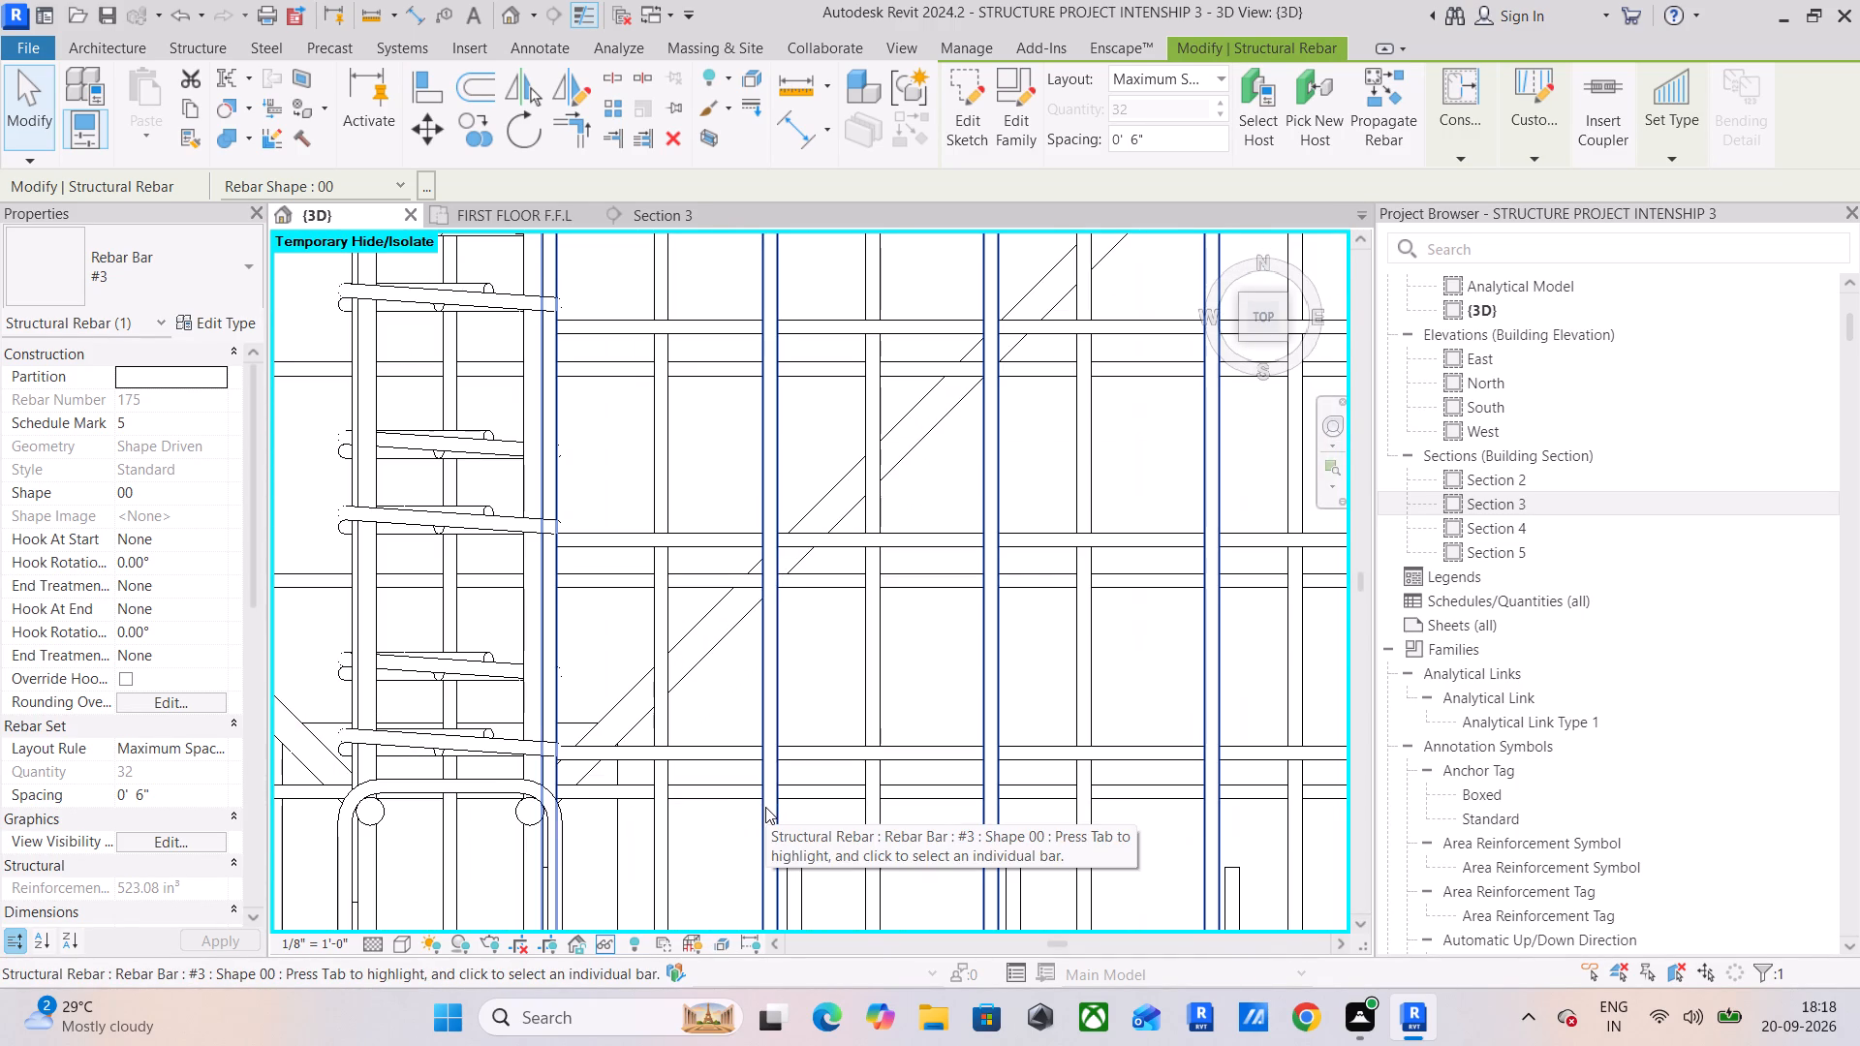
middle_drag(765, 805, 791, 629)
scroll(791, 629, down, 10)
middle_drag(791, 661, 802, 945)
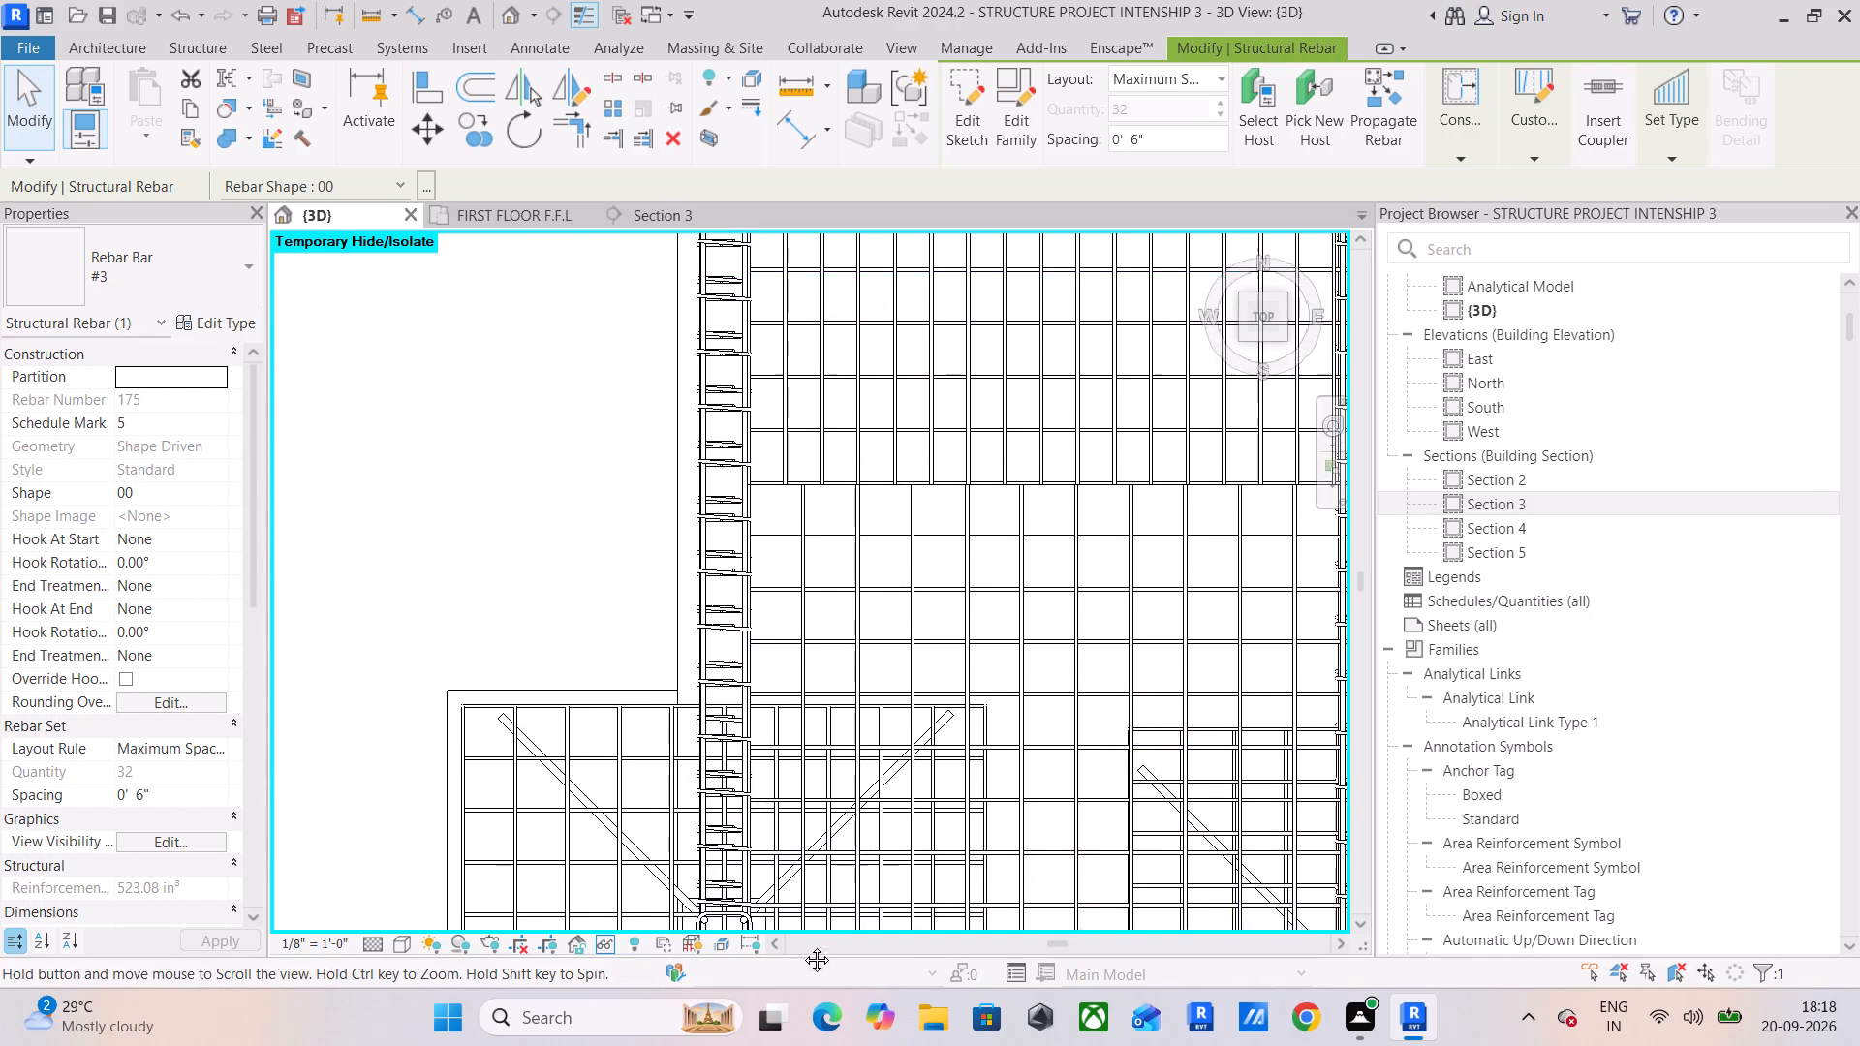
middle_drag(802, 945, 801, 949)
scroll(841, 803, down, 5)
middle_drag(855, 777, 767, 965)
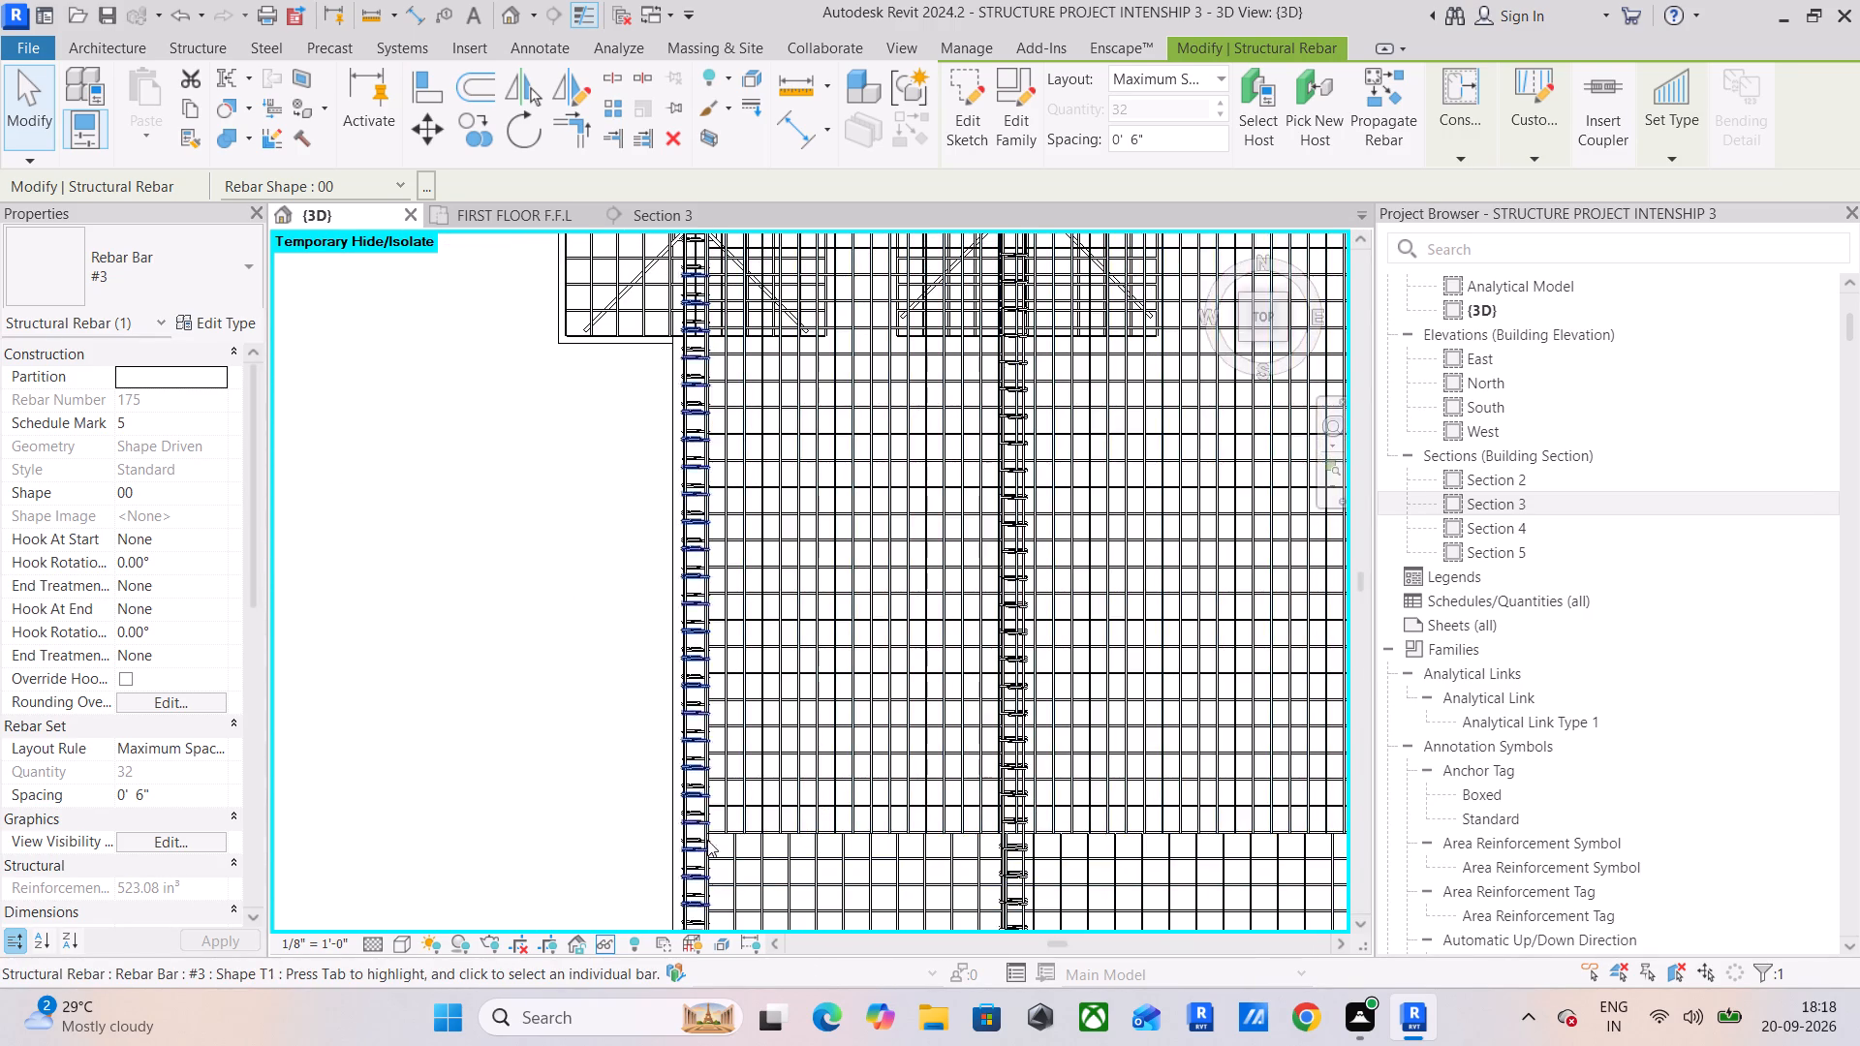
scroll(707, 842, up, 12)
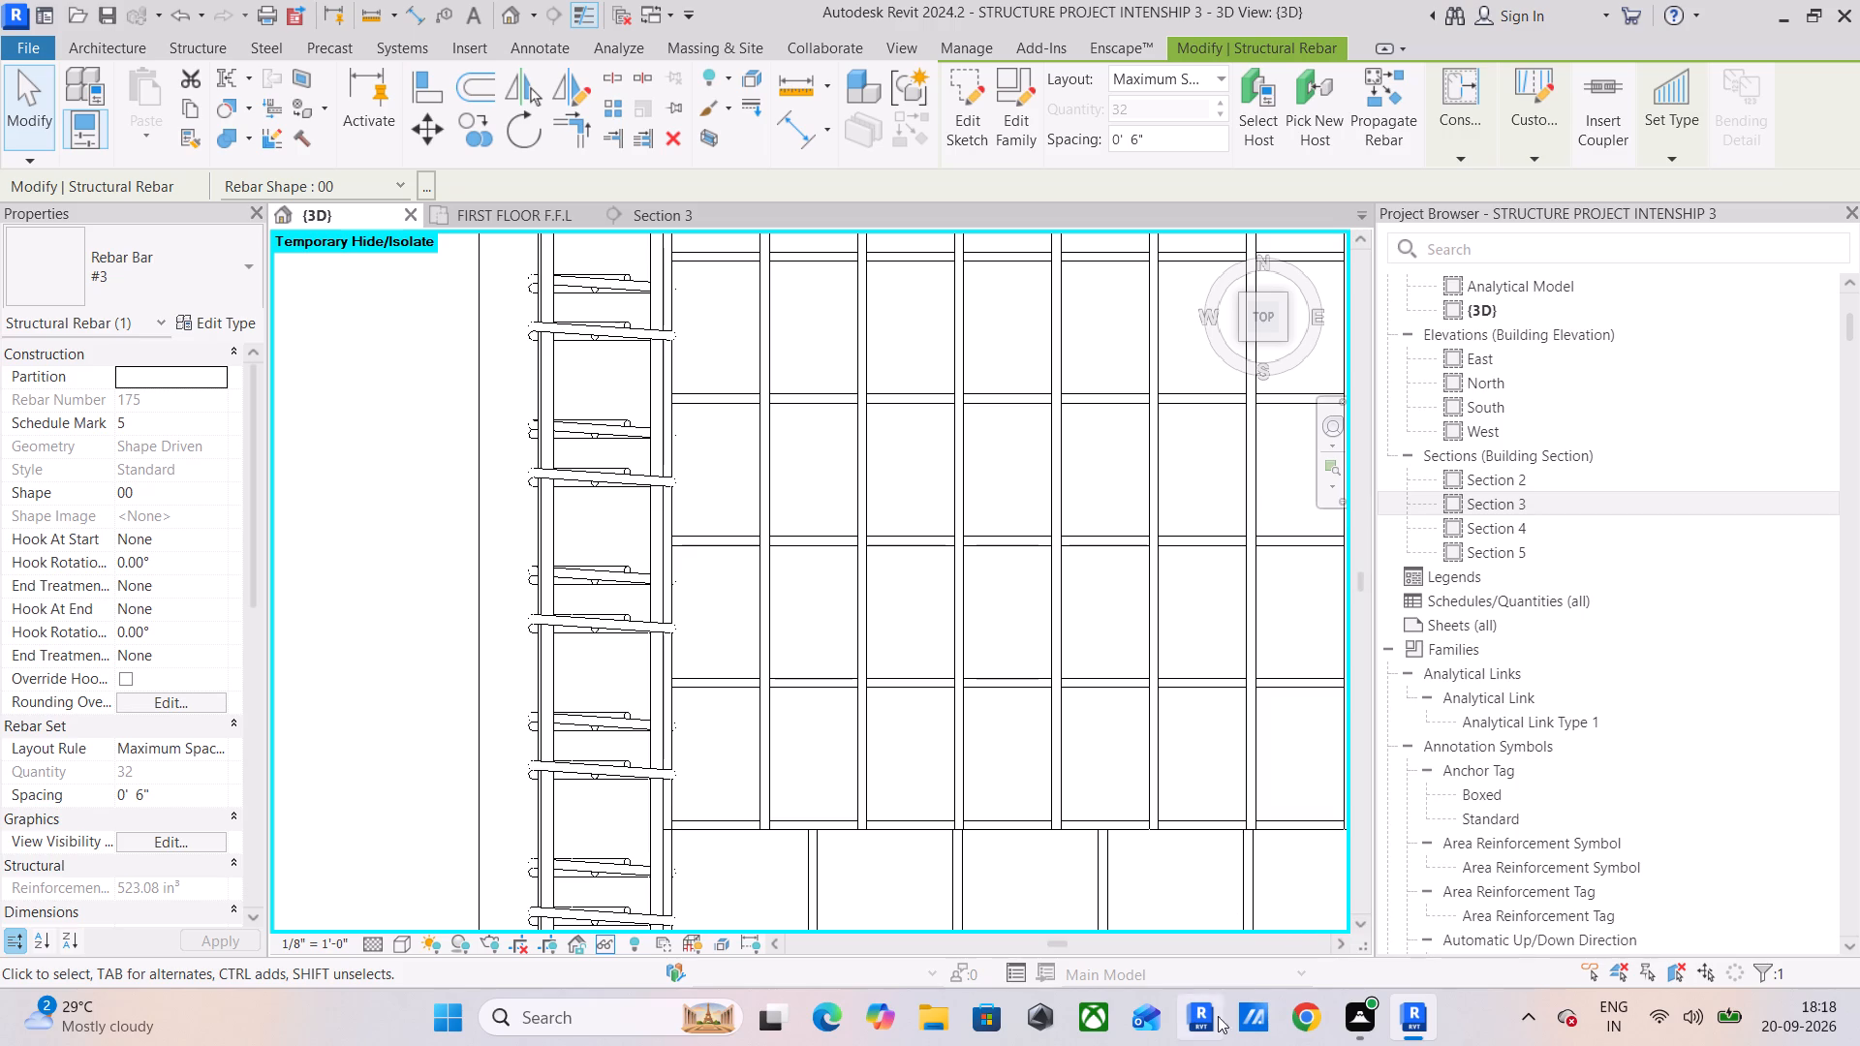
Extend the east end of the east-west #3 bar set in the panel south of the cross beam to the panel's east beam.
scroll(1134, 649, down, 5)
middle_drag(1146, 646, 995, 702)
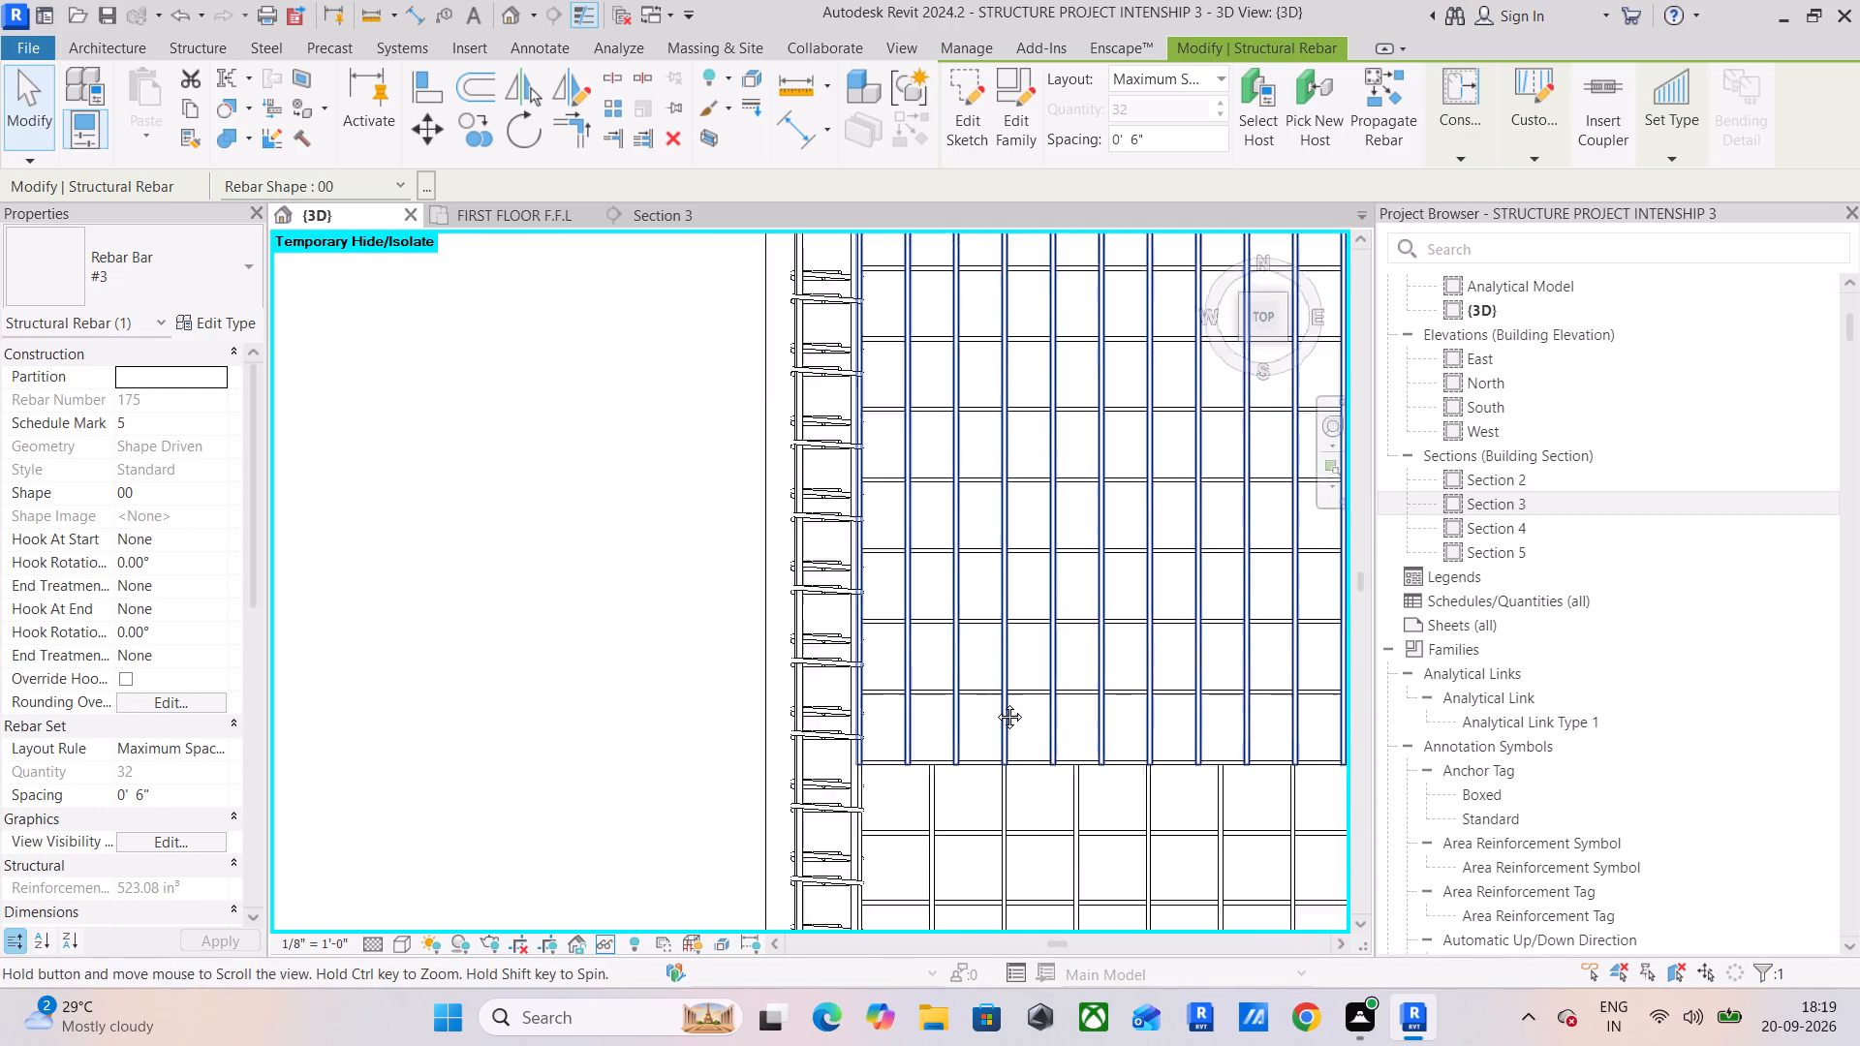
middle_drag(995, 702, 707, 706)
scroll(826, 690, down, 6)
middle_drag(1044, 699, 792, 650)
scroll(792, 636, down, 9)
middle_drag(965, 632, 497, 492)
scroll(471, 712, up, 6)
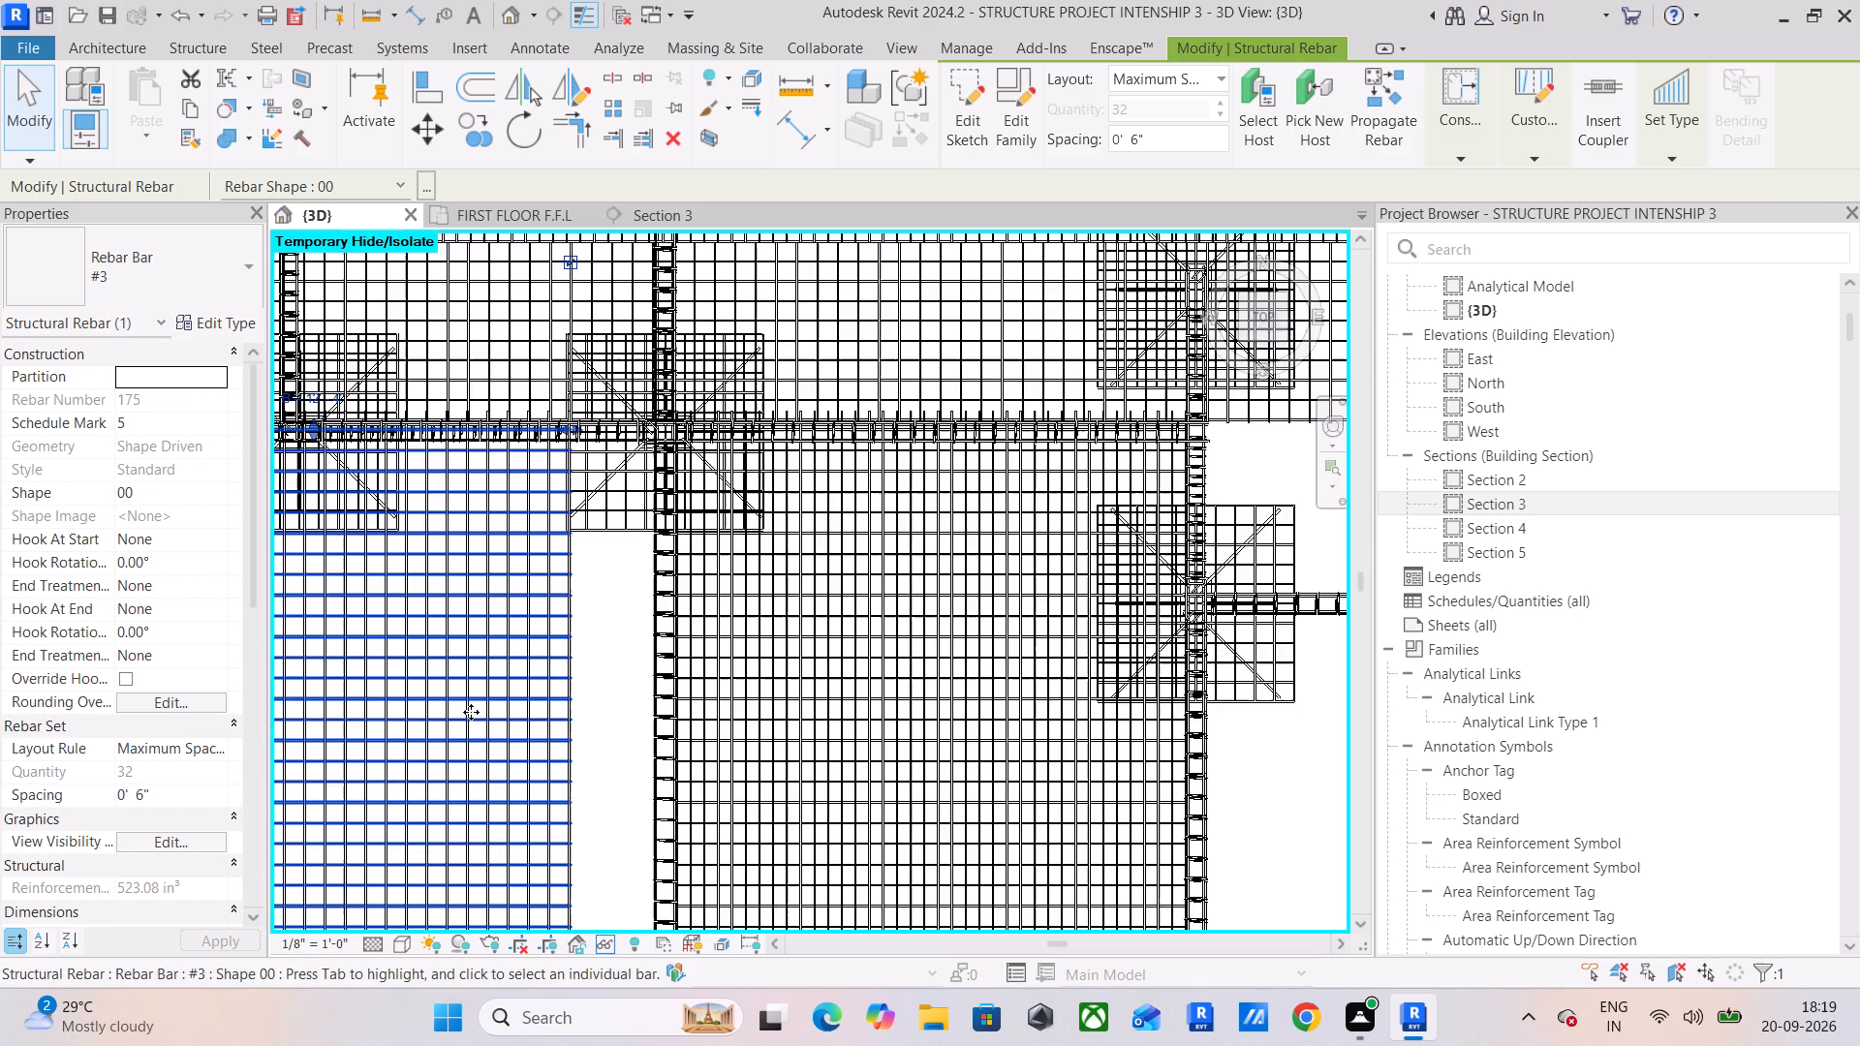
middle_drag(471, 712, 530, 650)
scroll(471, 712, up, 1)
scroll(591, 626, up, 6)
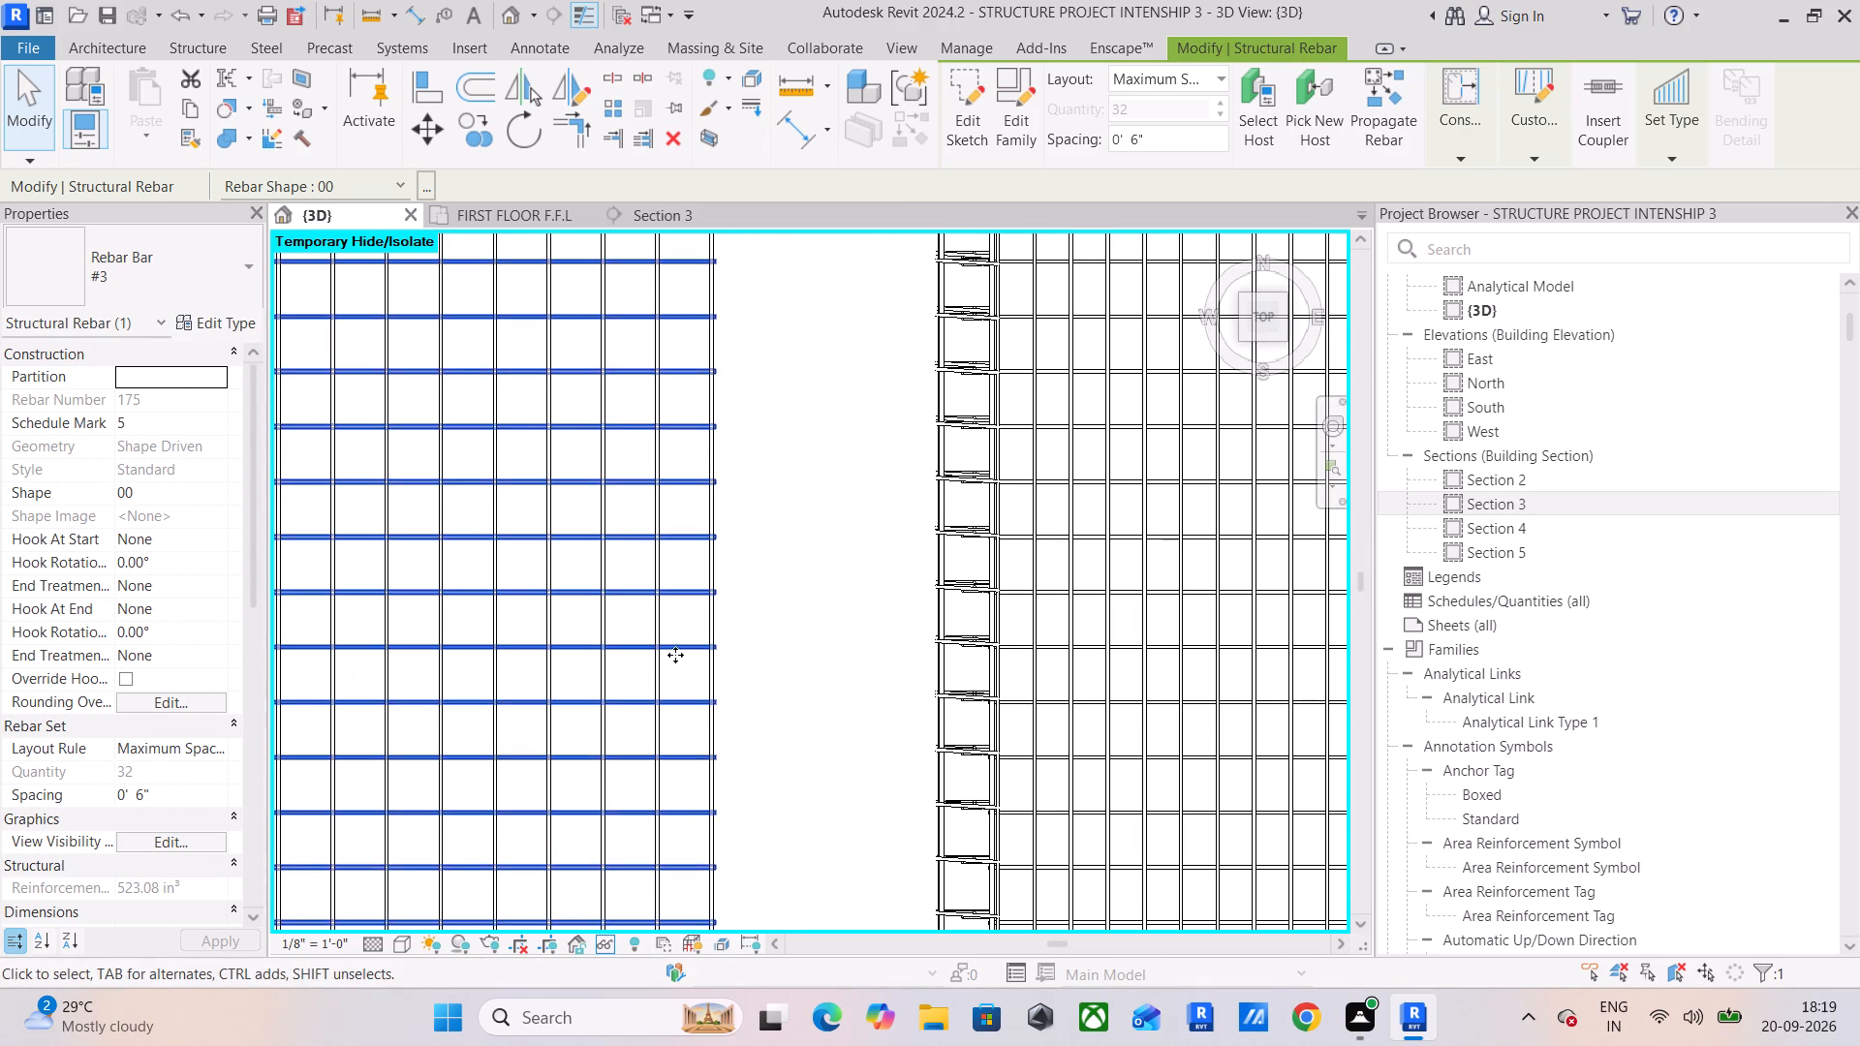
click(675, 655)
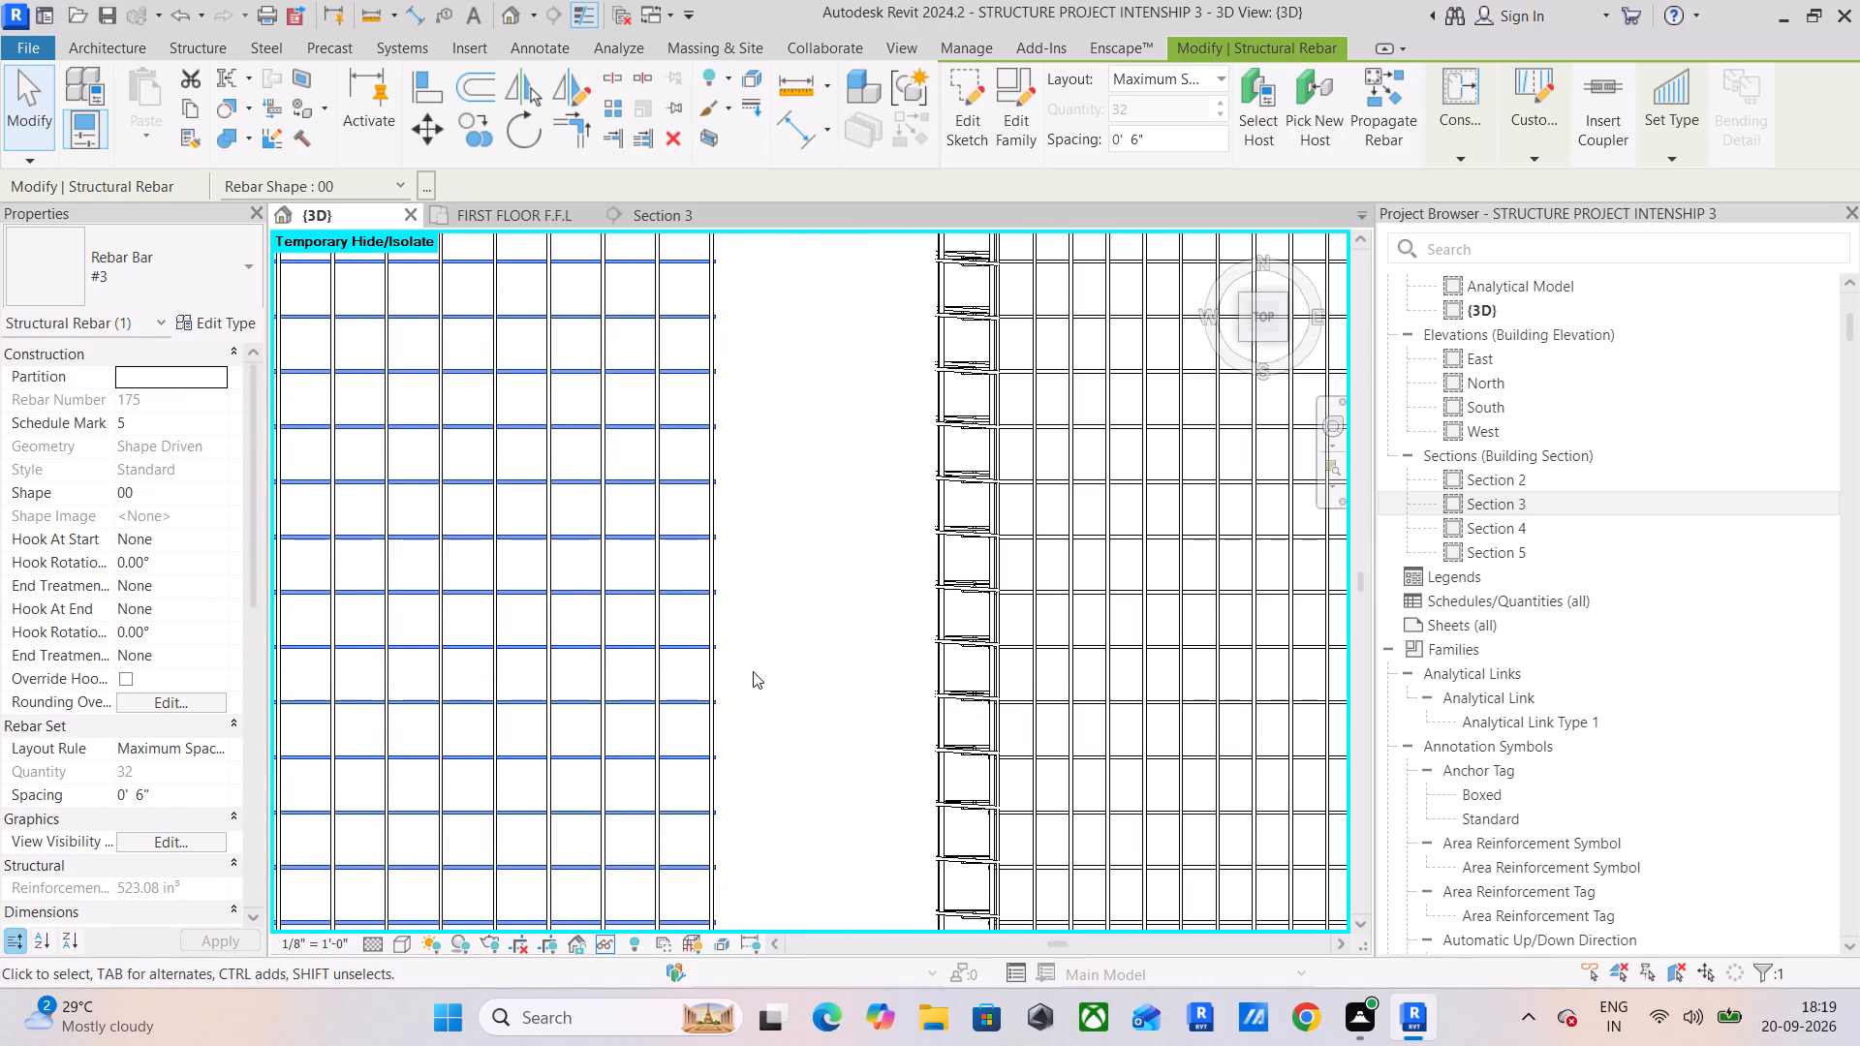
scroll(751, 647, down, 7)
drag(746, 374, 746, 375)
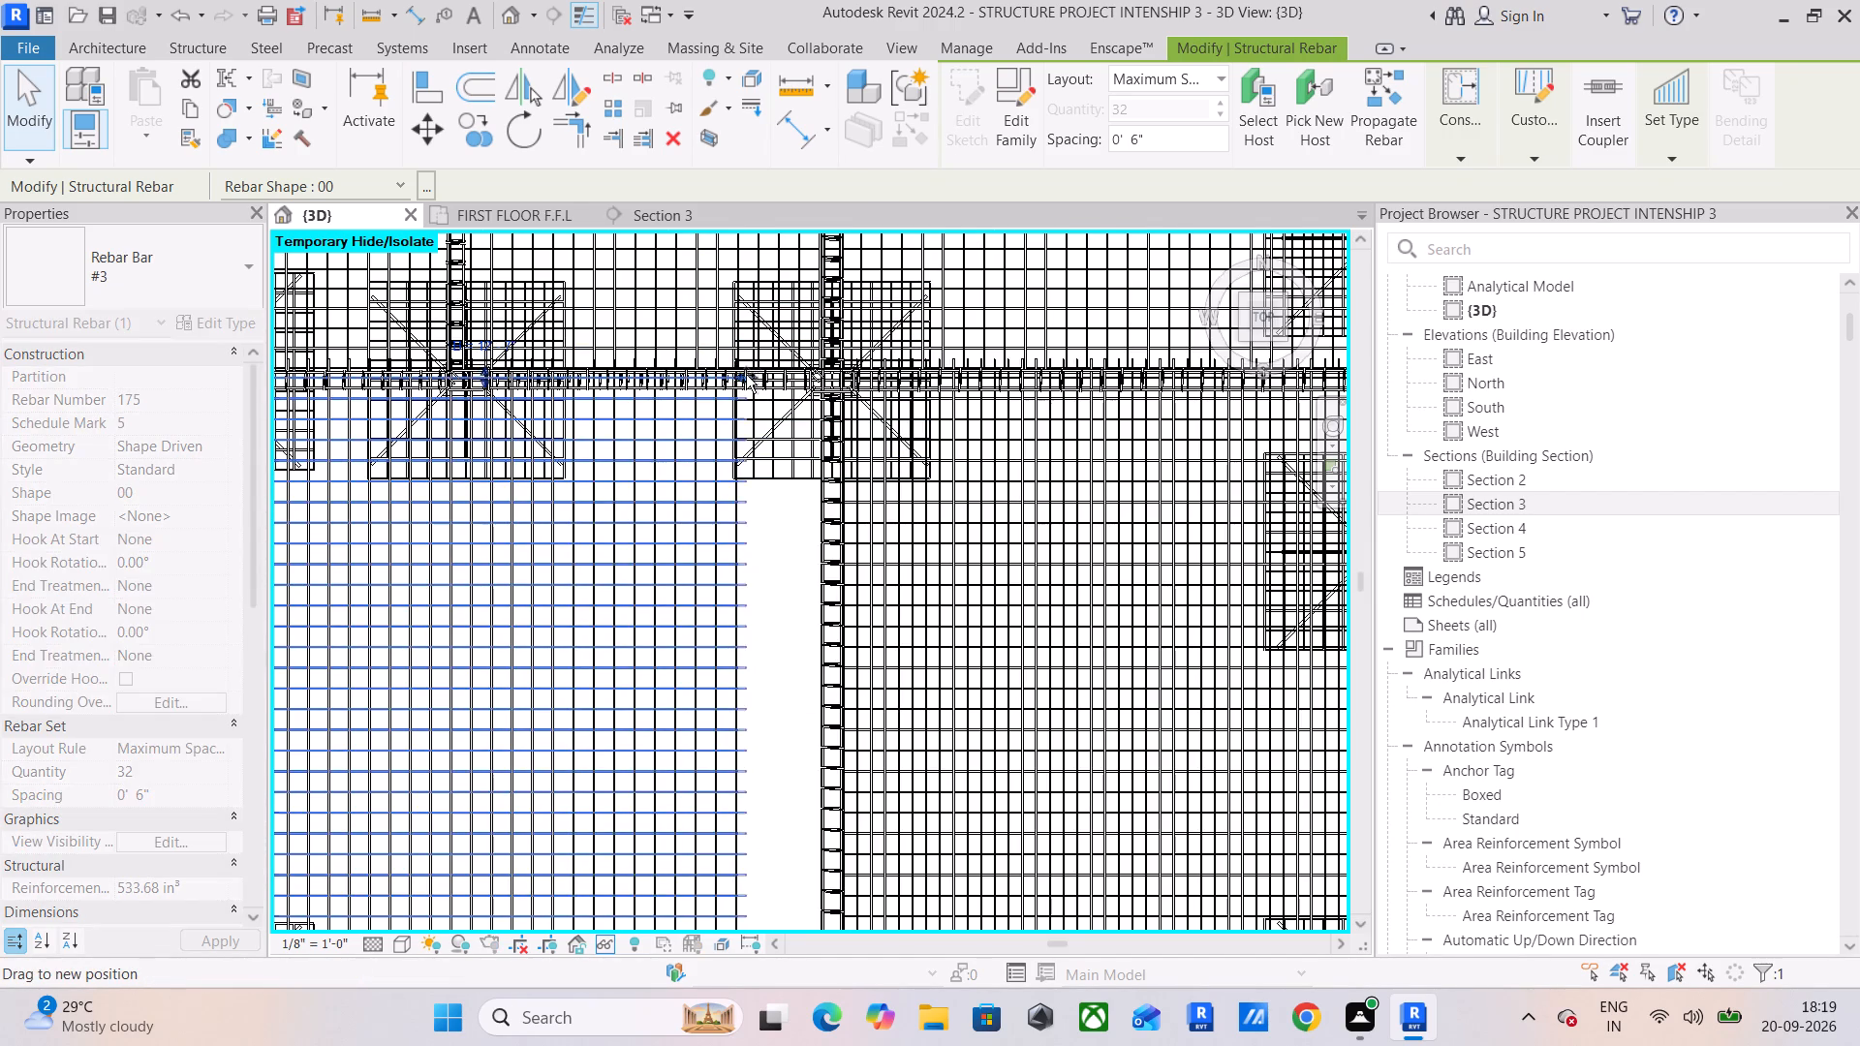
drag(746, 375, 820, 377)
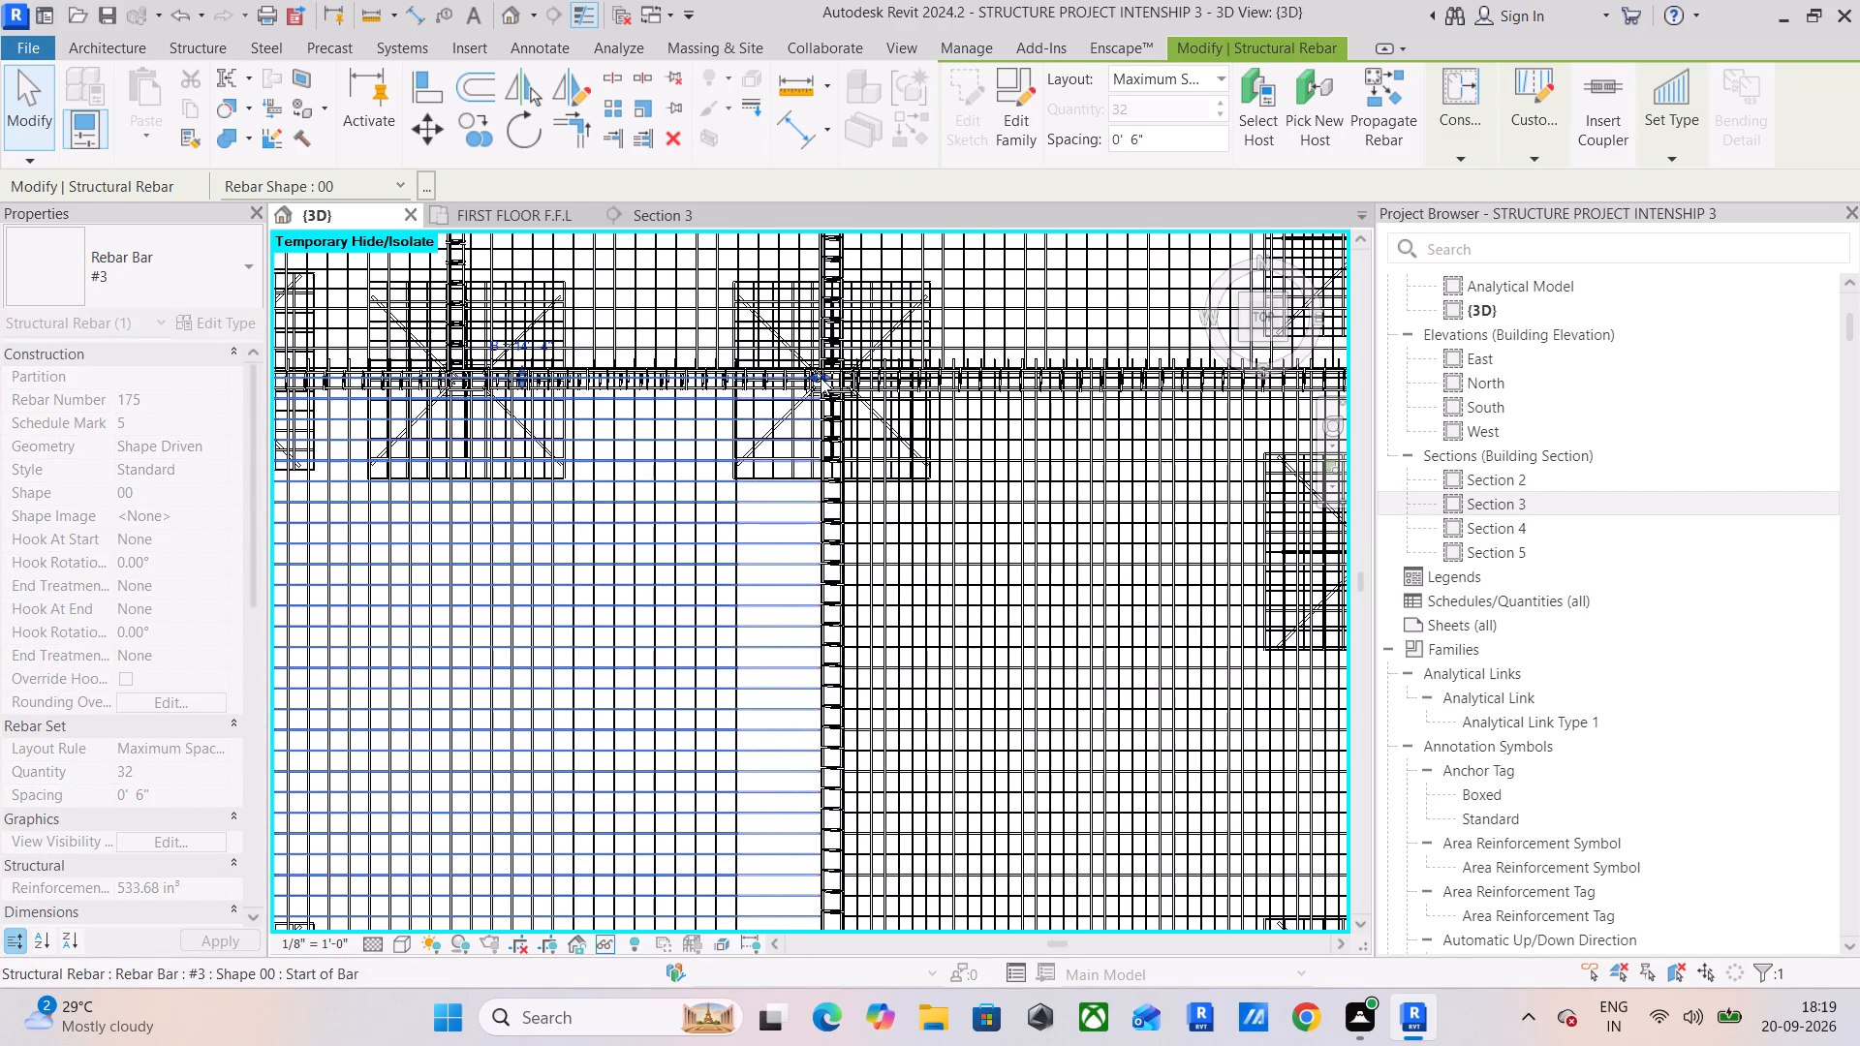
Lengthen the same east-west bars slightly so their east ends reach into the east beam at the column.
scroll(807, 546, up, 11)
middle_drag(851, 467, 869, 847)
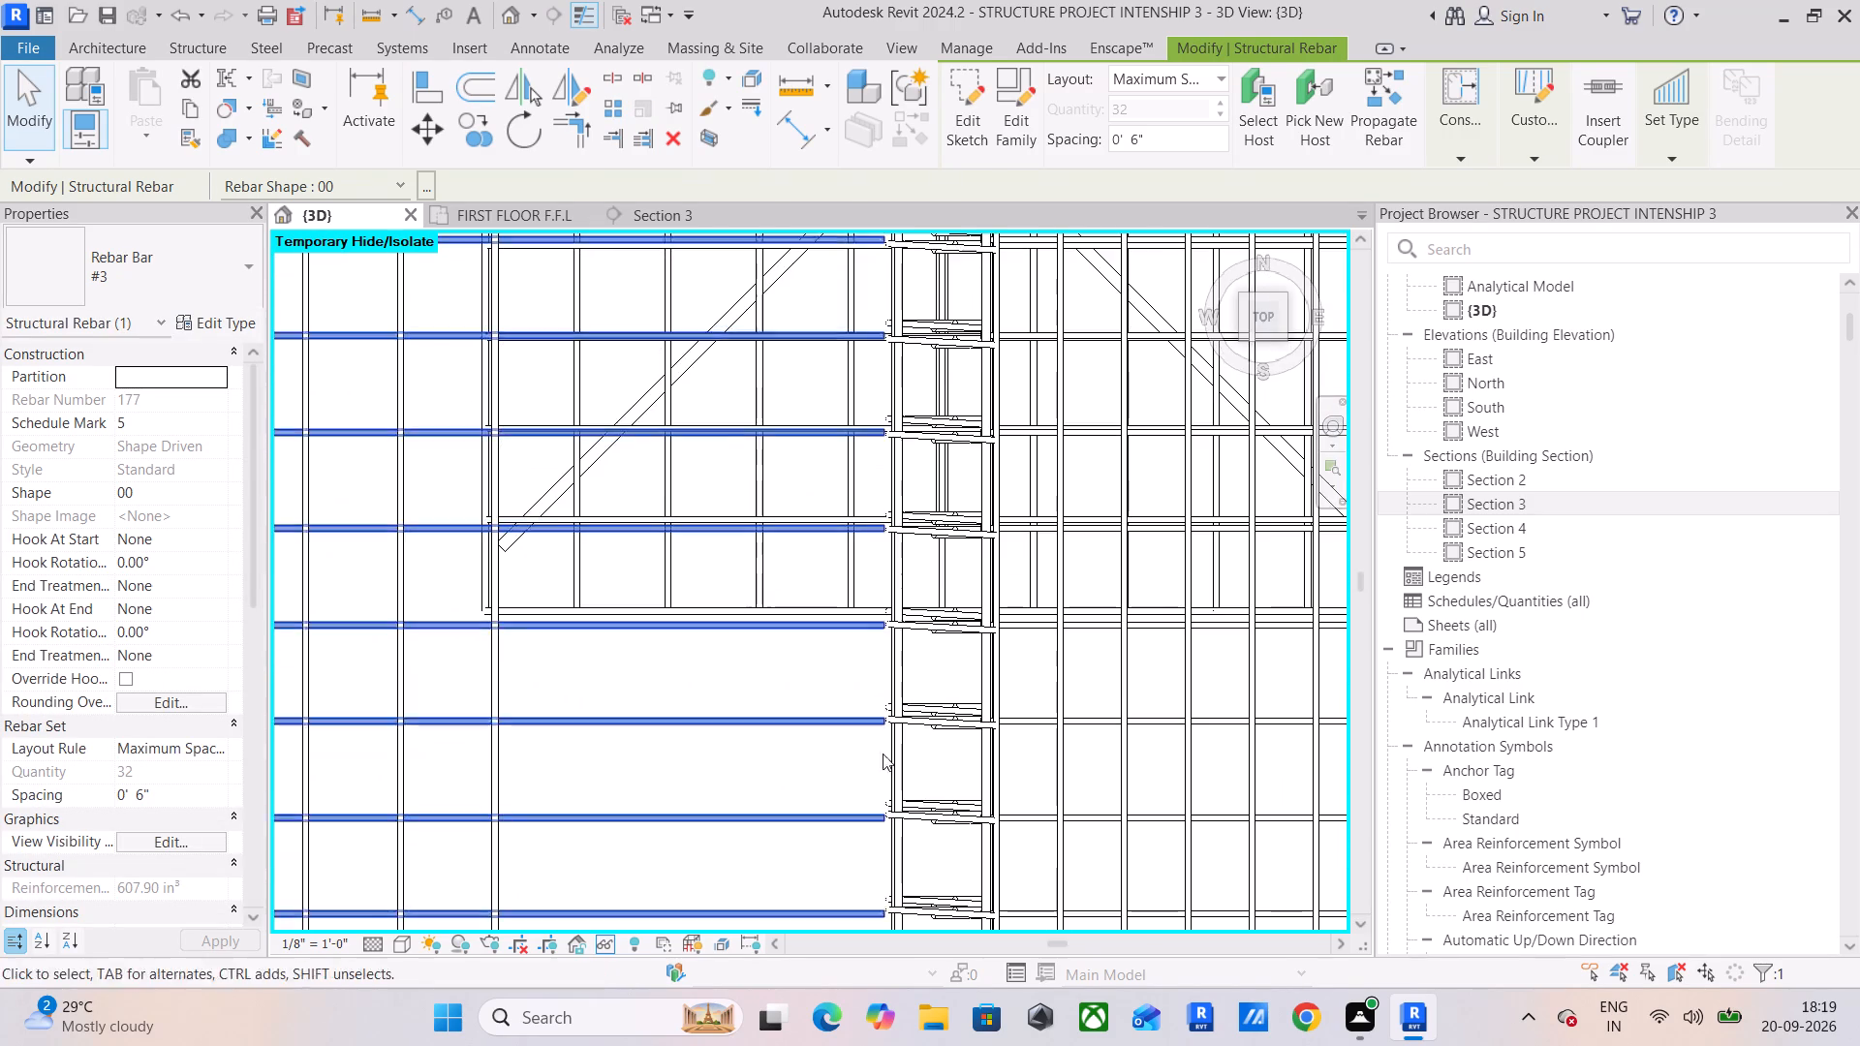
middle_drag(877, 684, 884, 925)
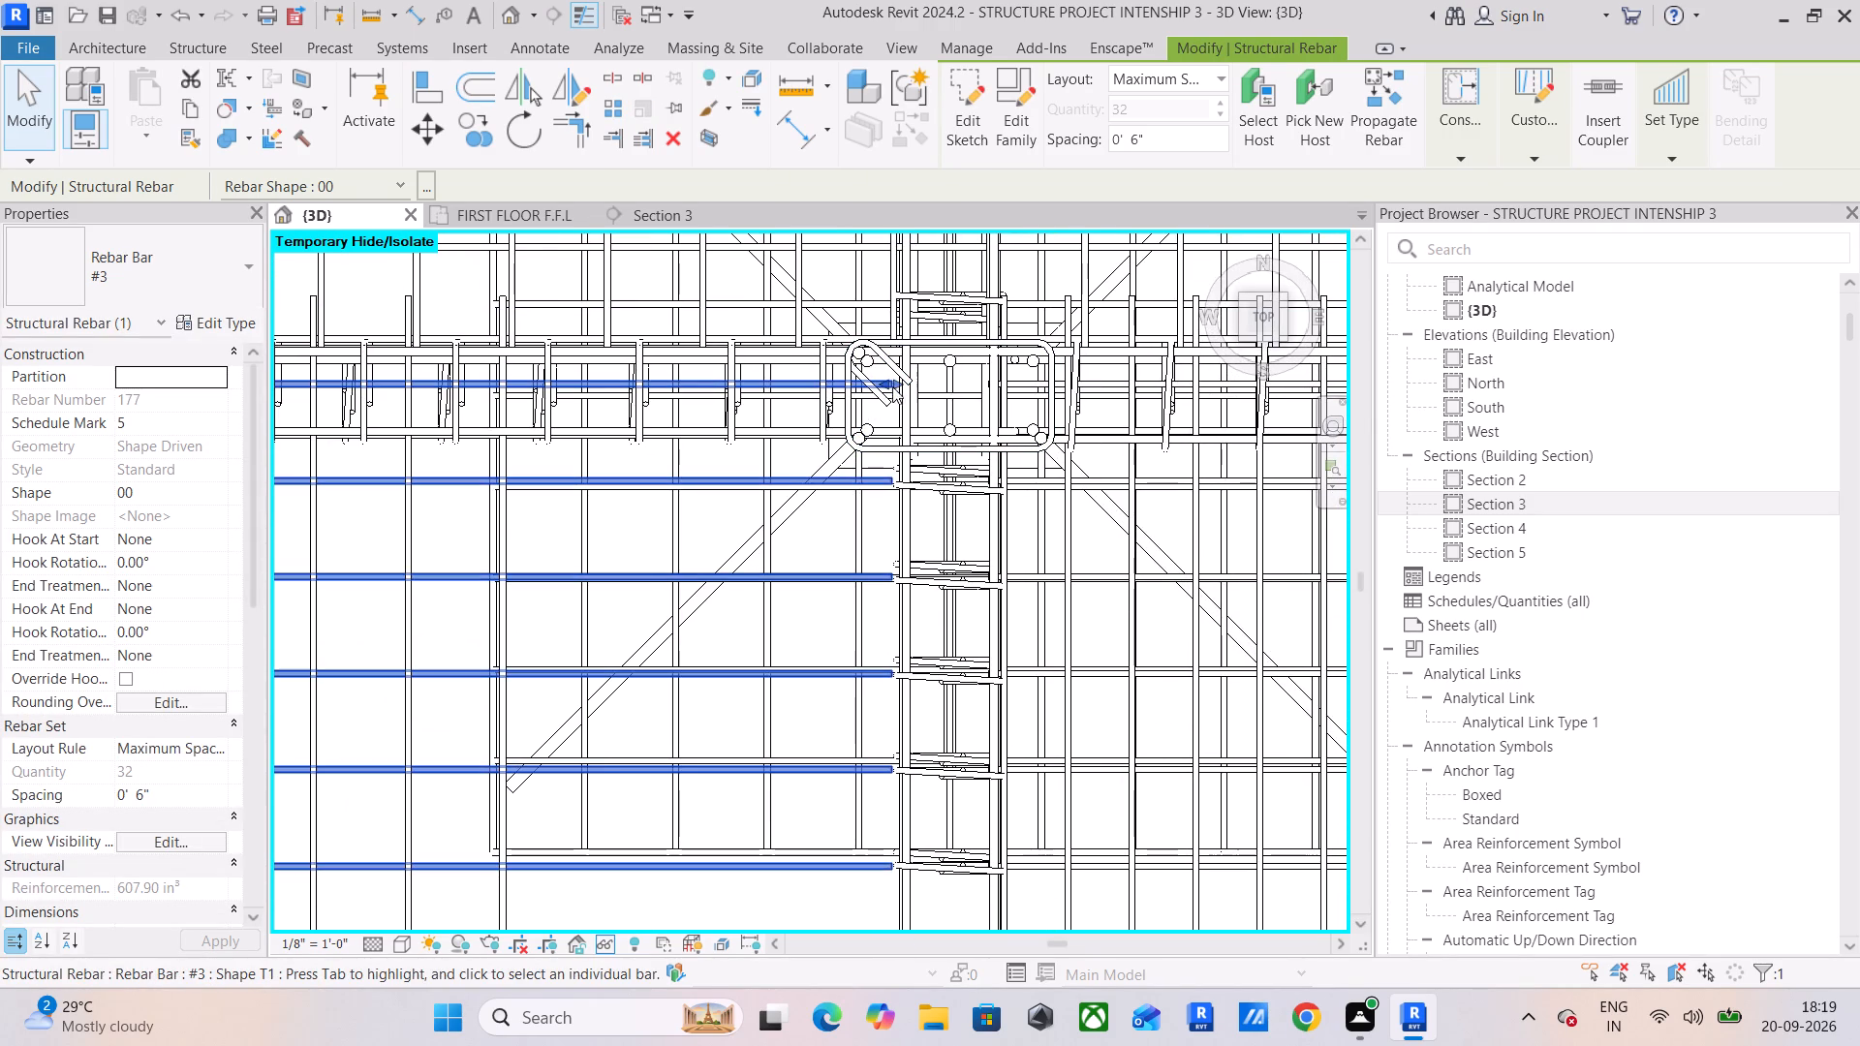
drag(896, 385, 908, 385)
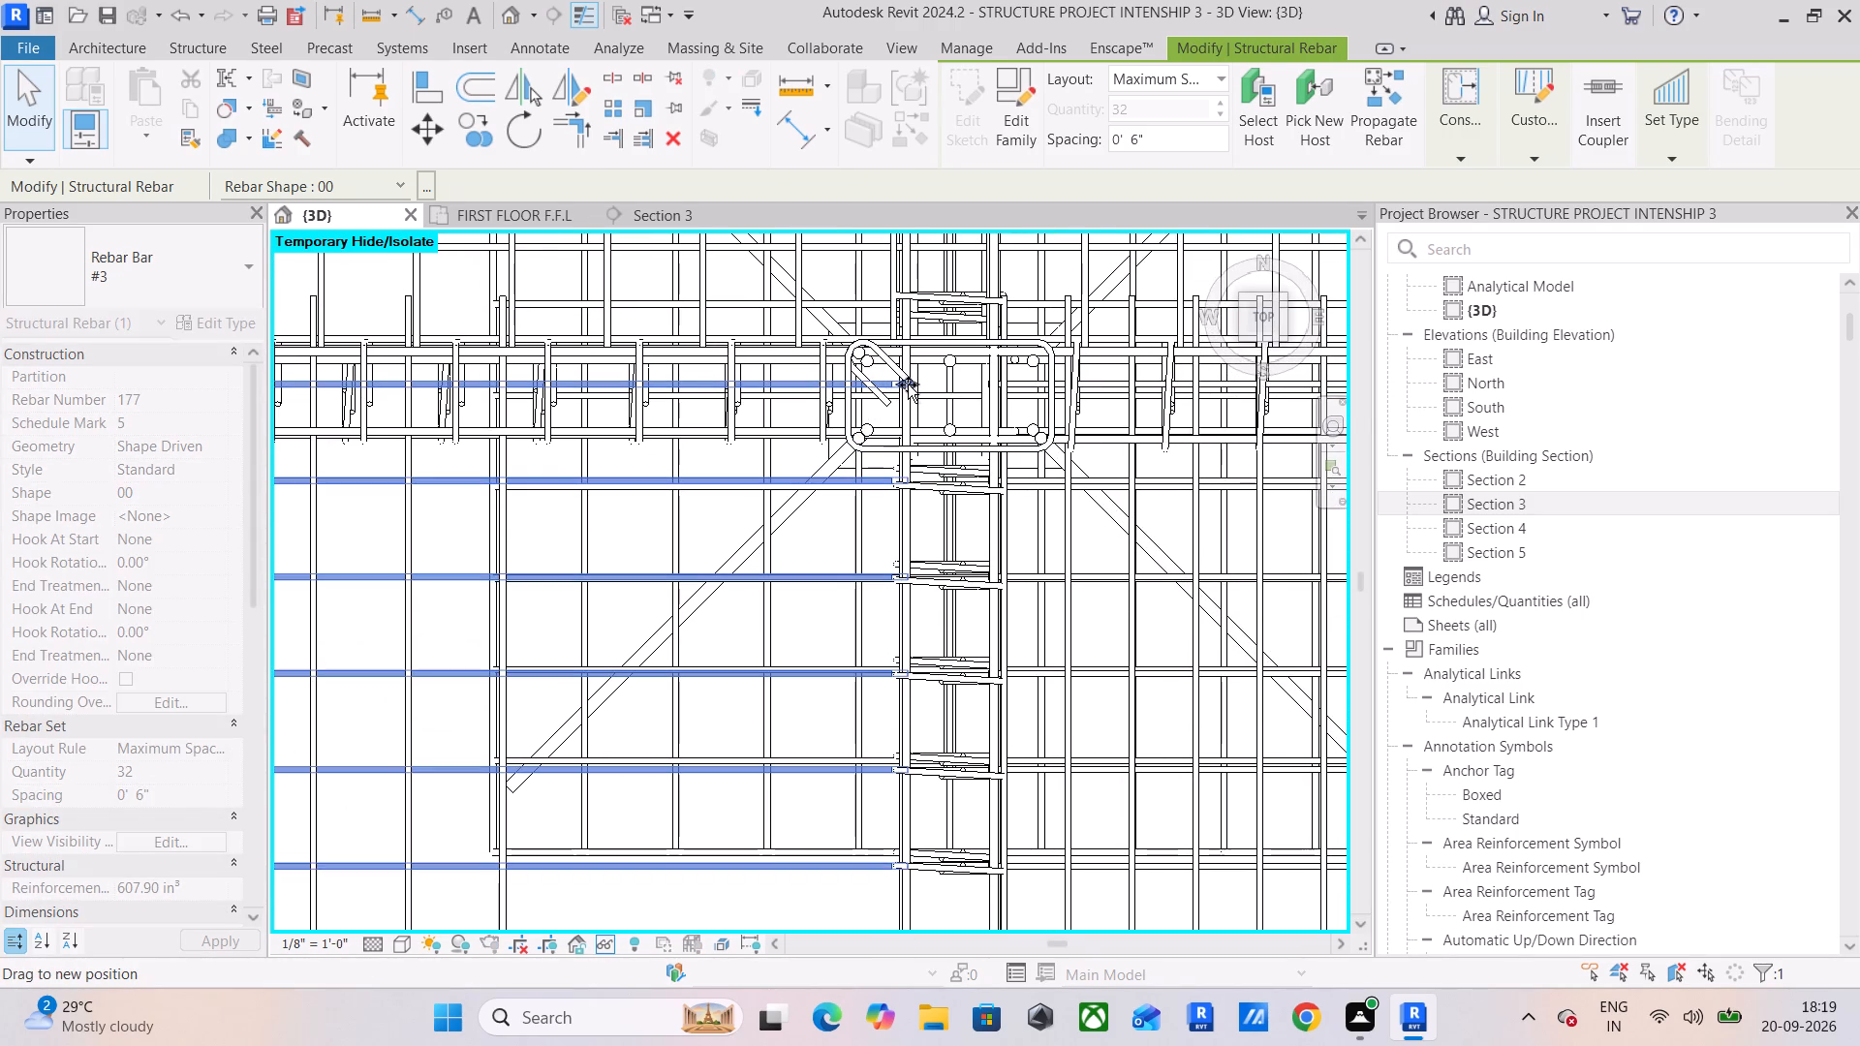
drag(908, 385, 909, 389)
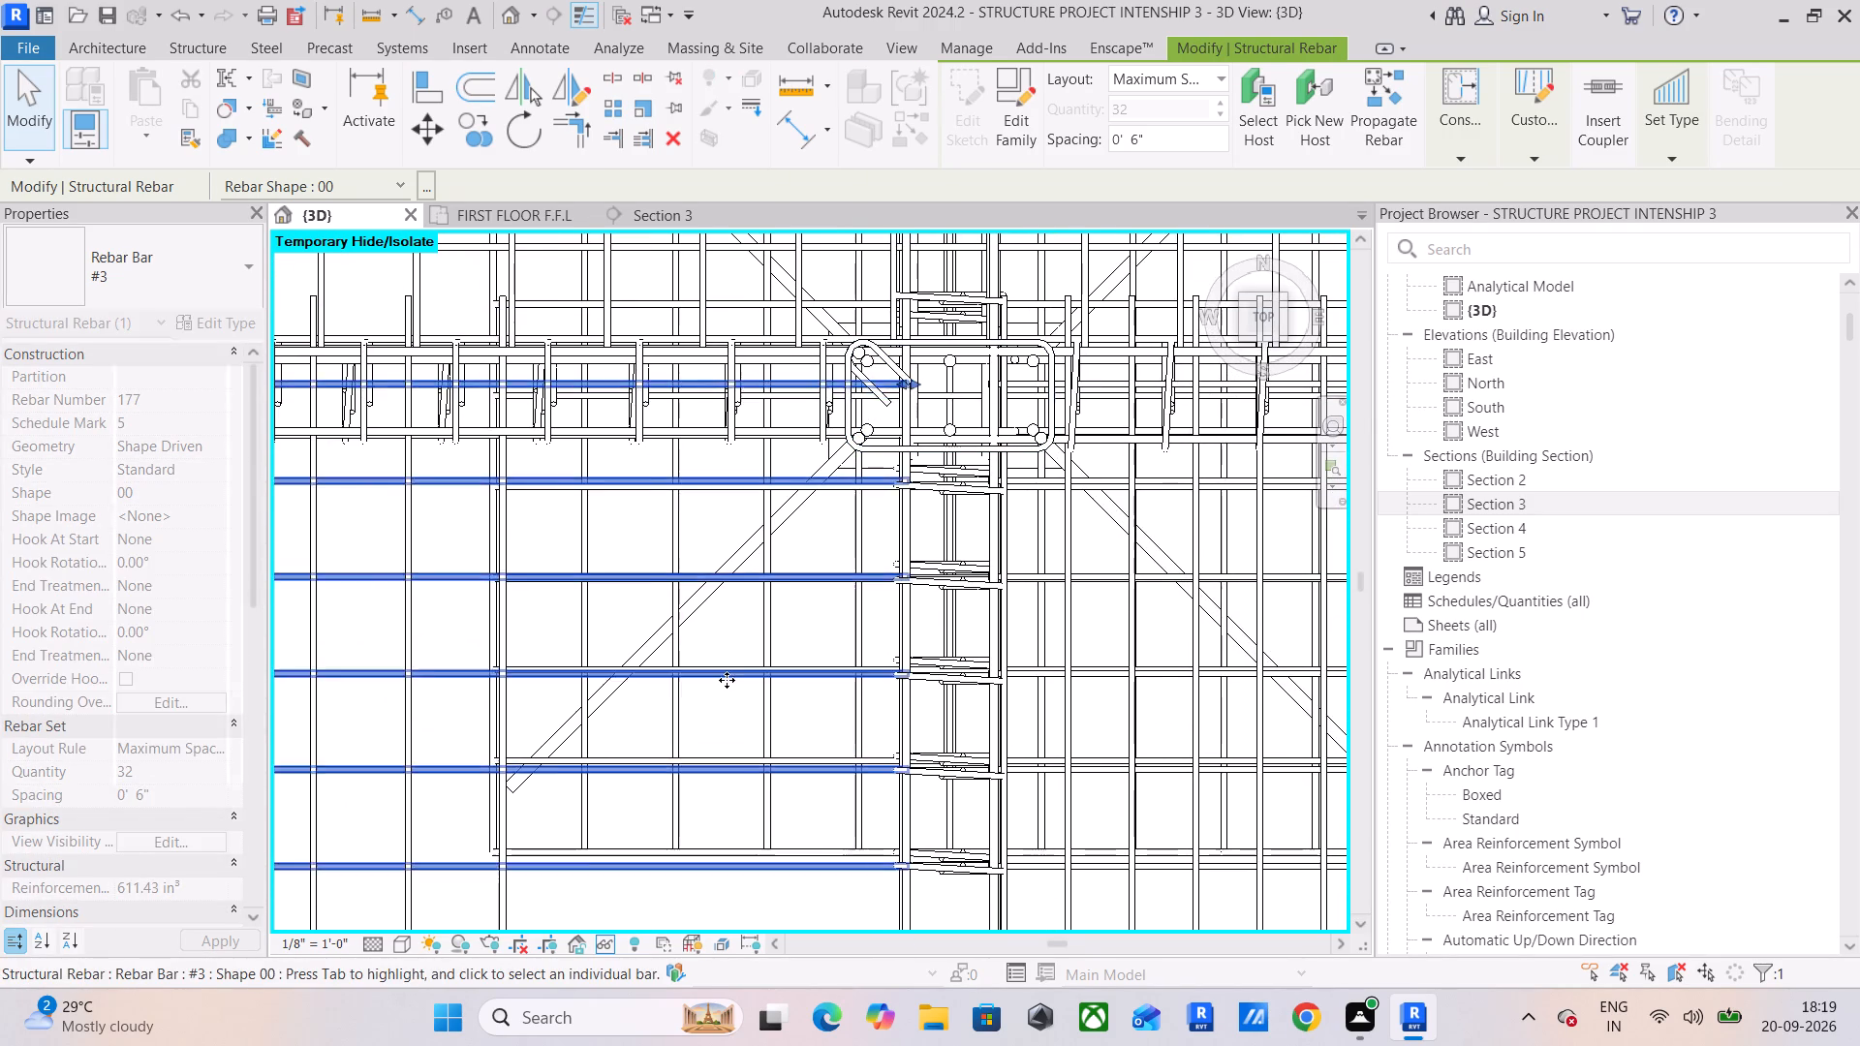
Extend the distribution of the panel's north-south #3 bar set eastward until it fills the gap up to the east beam.
scroll(727, 680, down, 4)
middle_drag(600, 814, 638, 555)
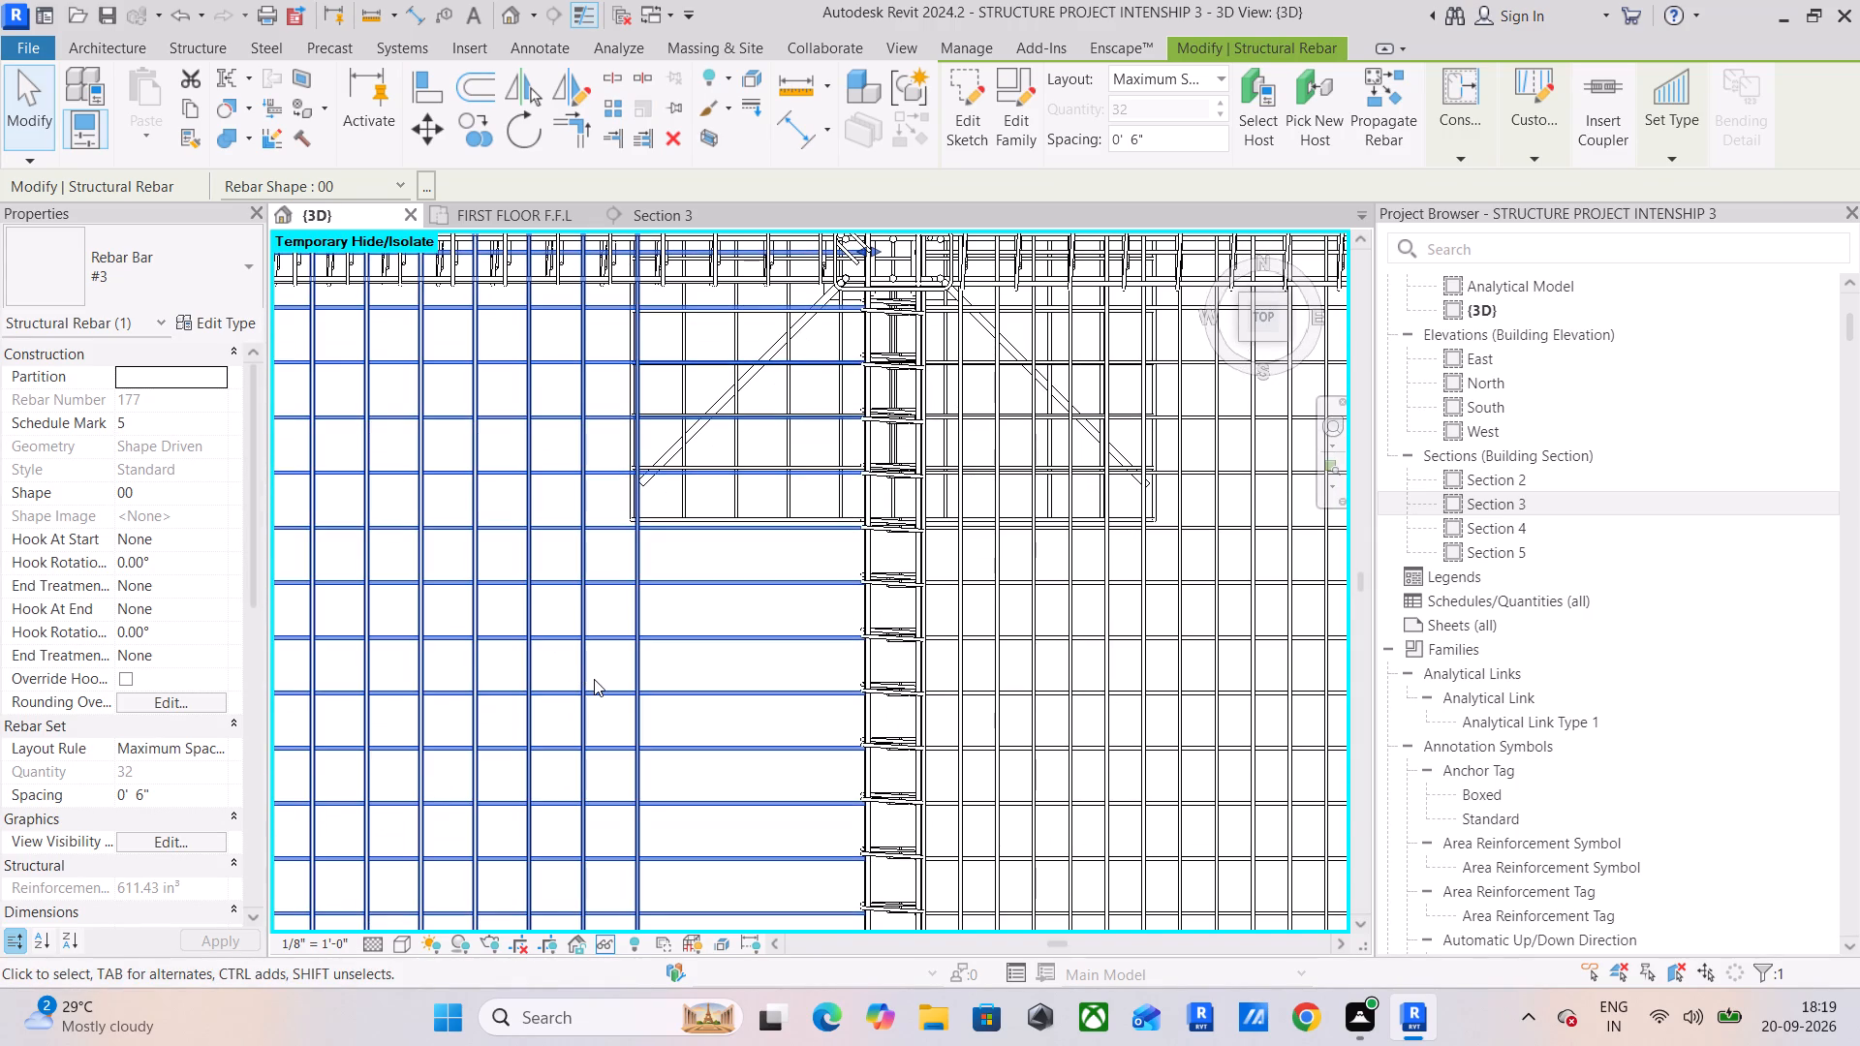
click(594, 679)
scroll(664, 586, down, 3)
middle_drag(715, 671, 680, 402)
drag(620, 646, 635, 646)
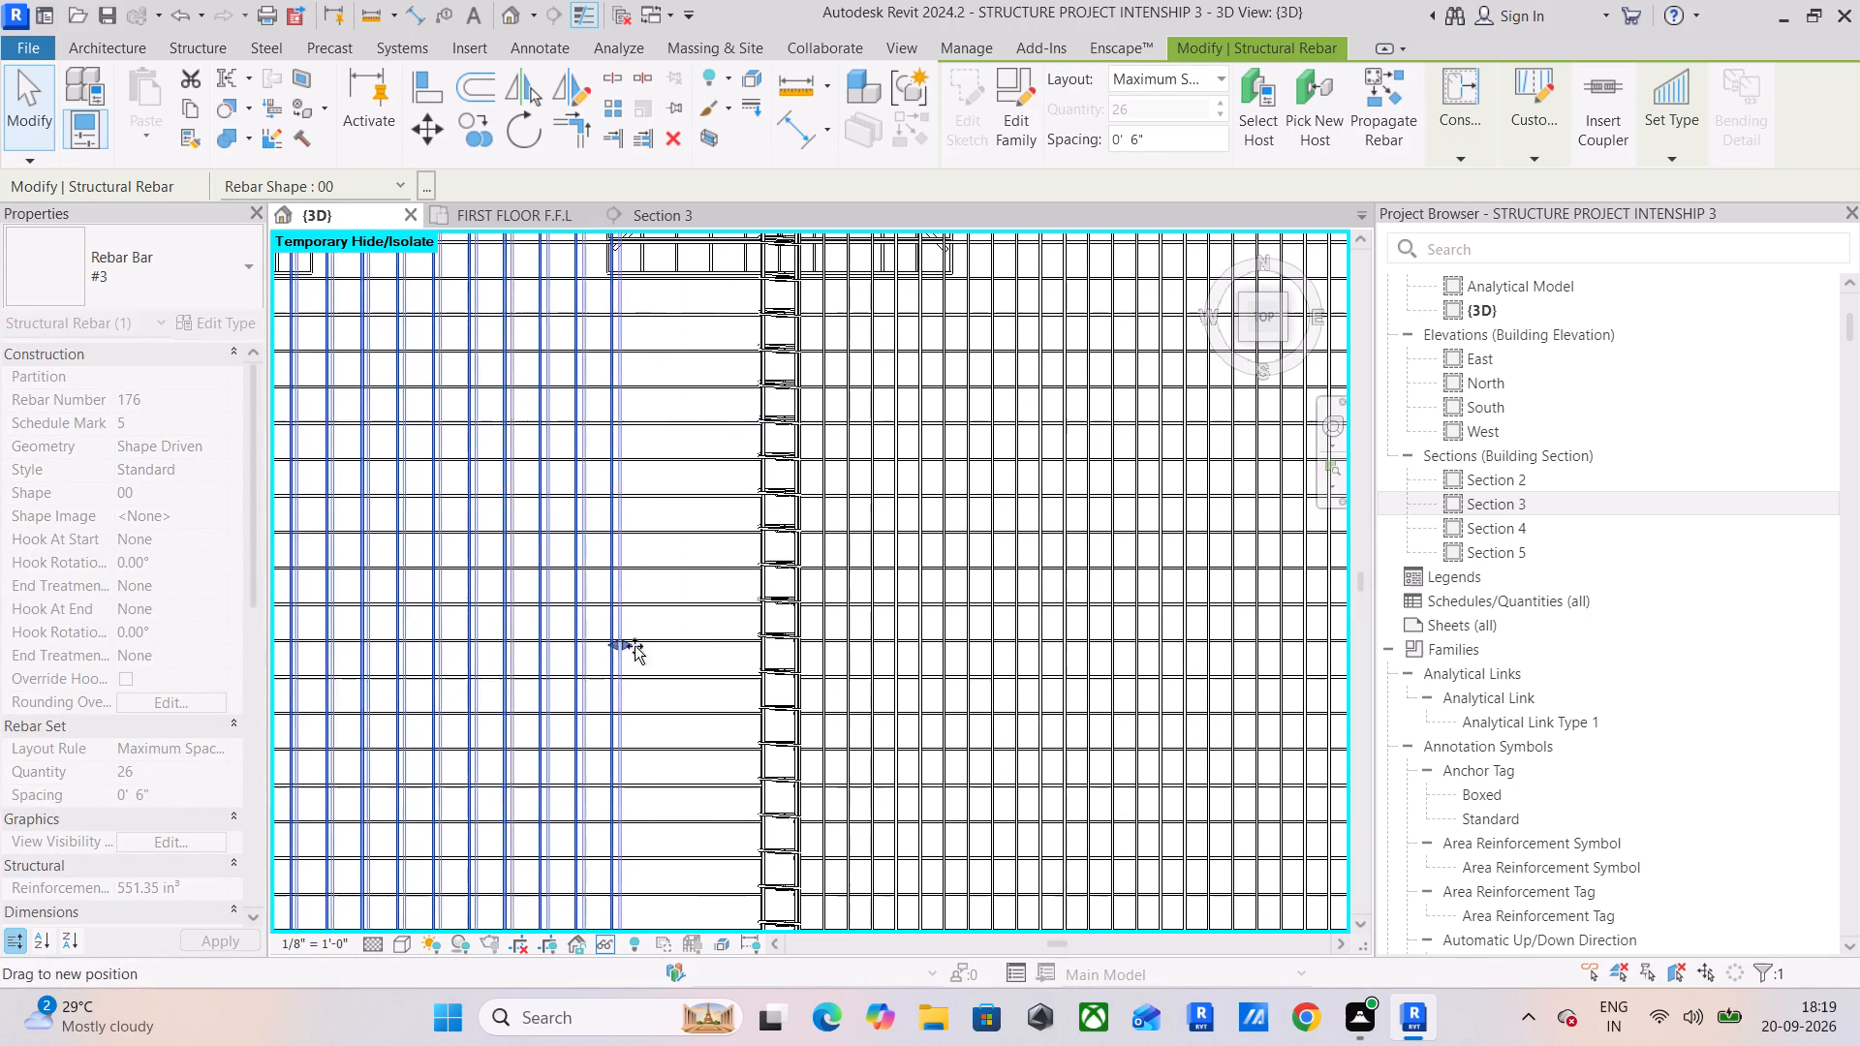
drag(635, 646, 746, 657)
scroll(746, 657, up, 12)
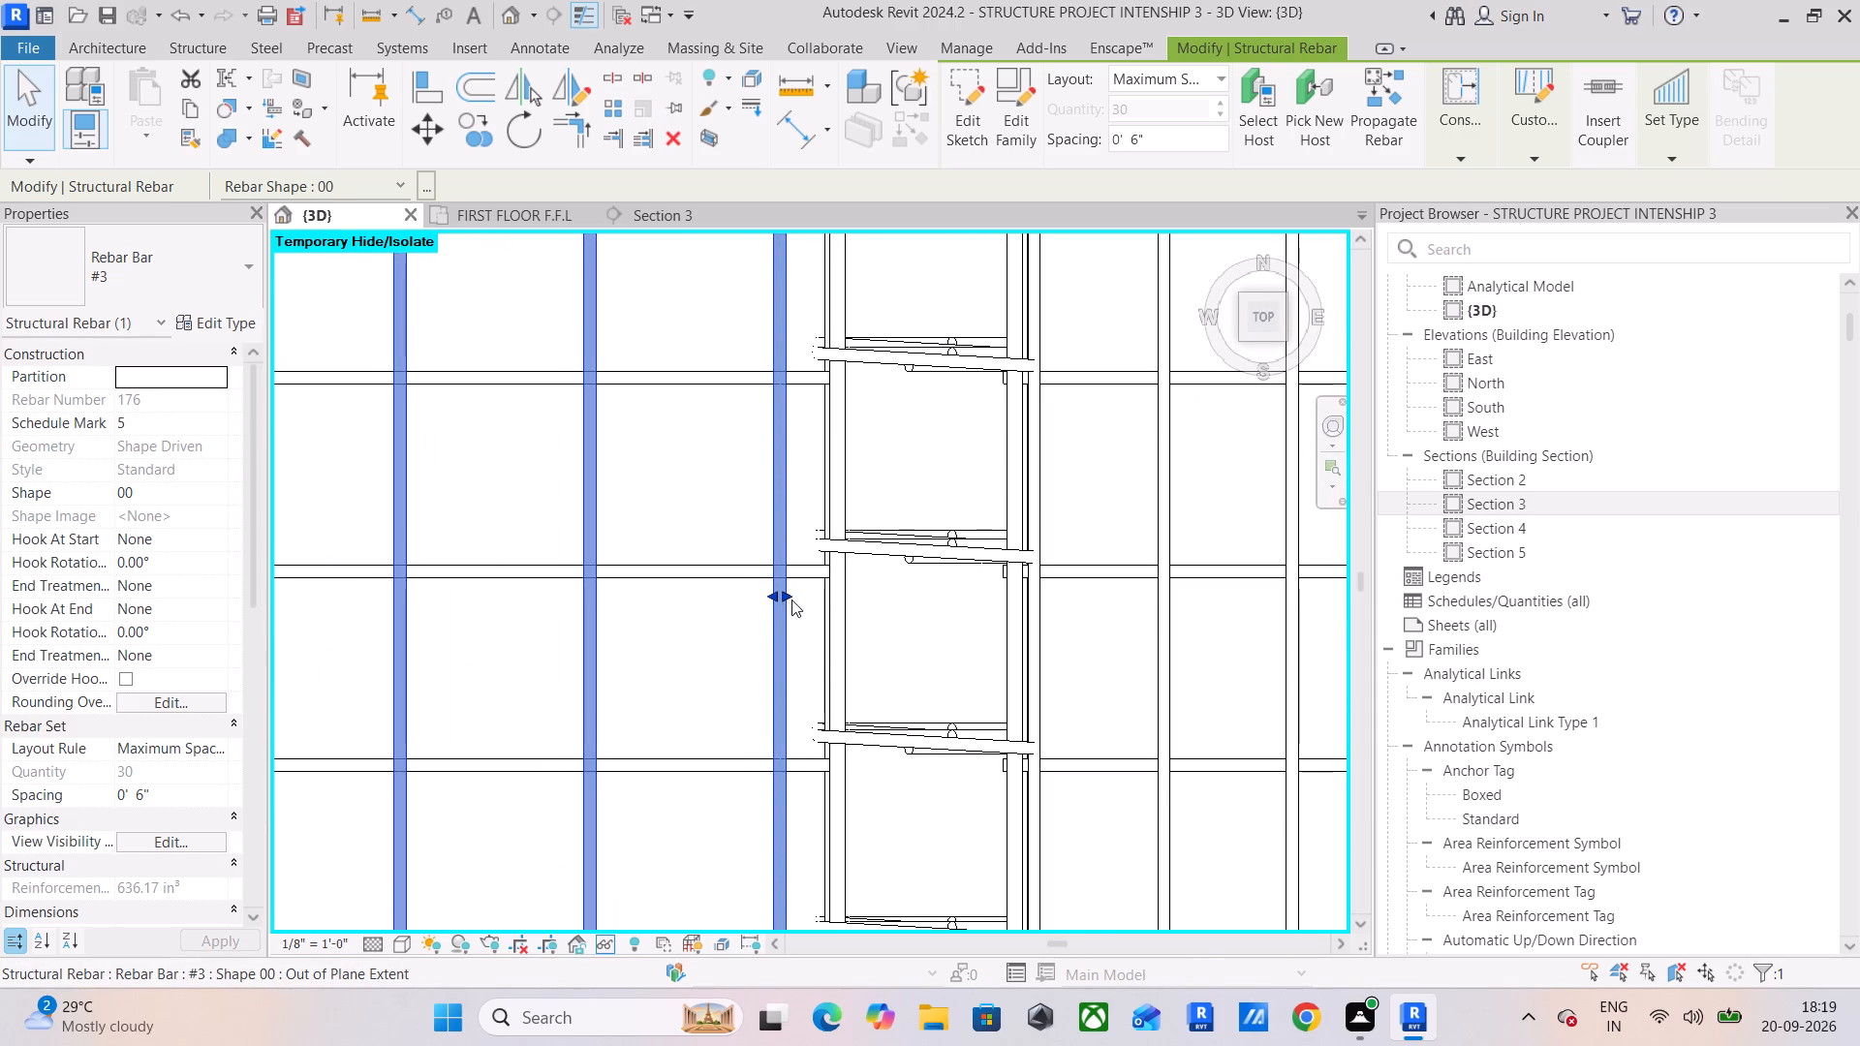
drag(791, 600, 813, 607)
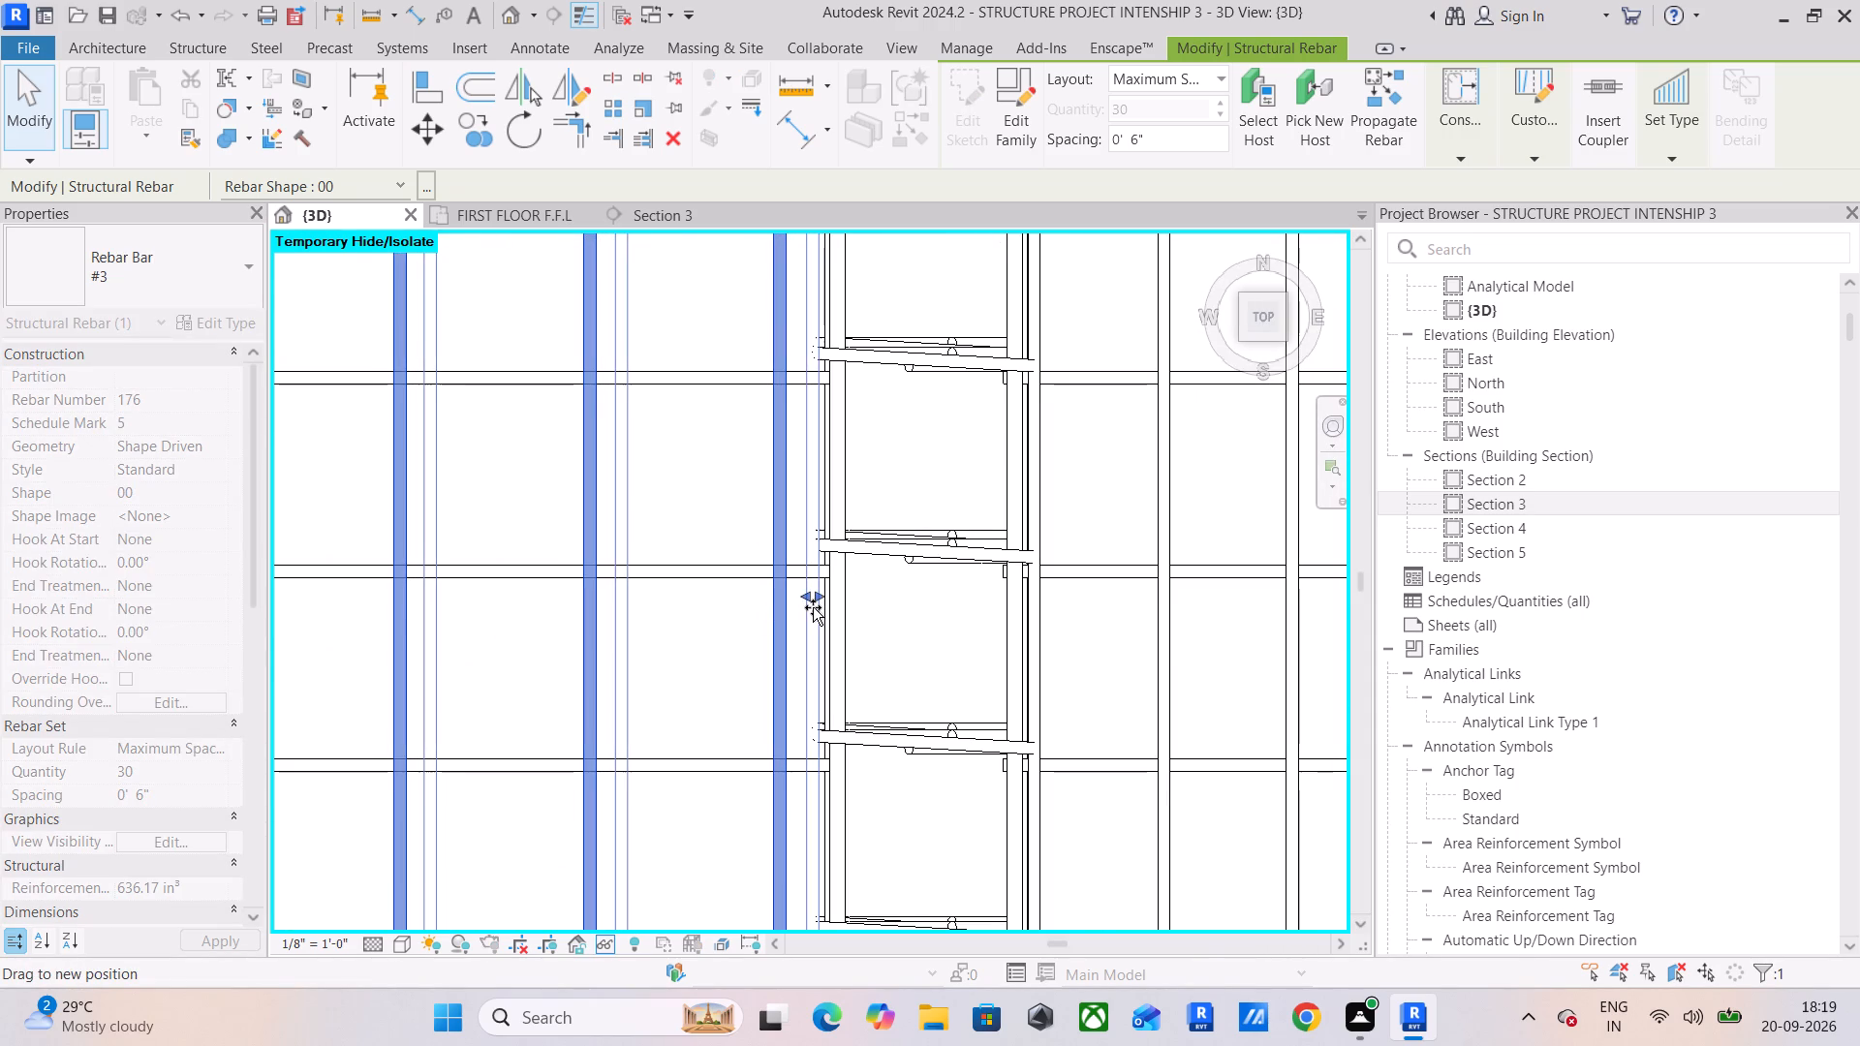
drag(813, 607, 781, 625)
click(711, 663)
Set the maximum spacing of the north-south #3 bar set in the wide middle panel north of the cross beam to 6 inches.
scroll(710, 664, down, 12)
scroll(873, 656, down, 6)
middle_drag(890, 654, 758, 421)
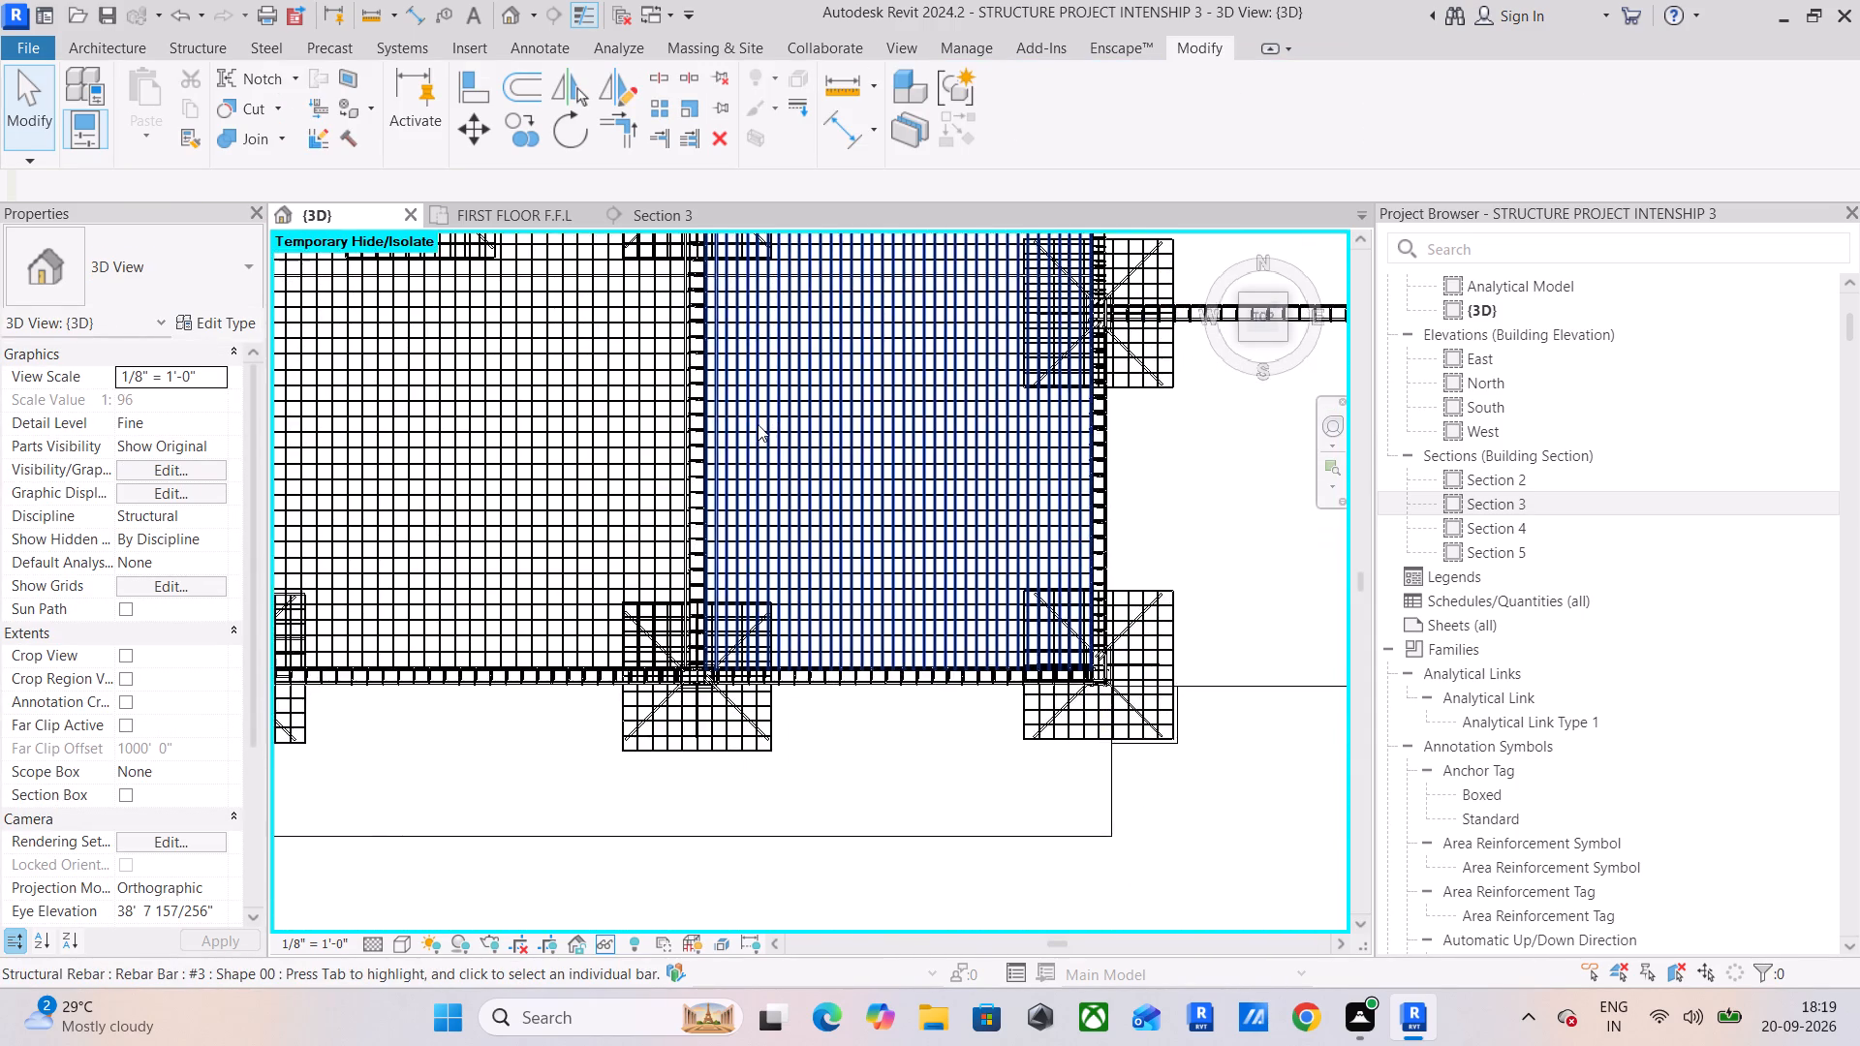
scroll(770, 469, down, 3)
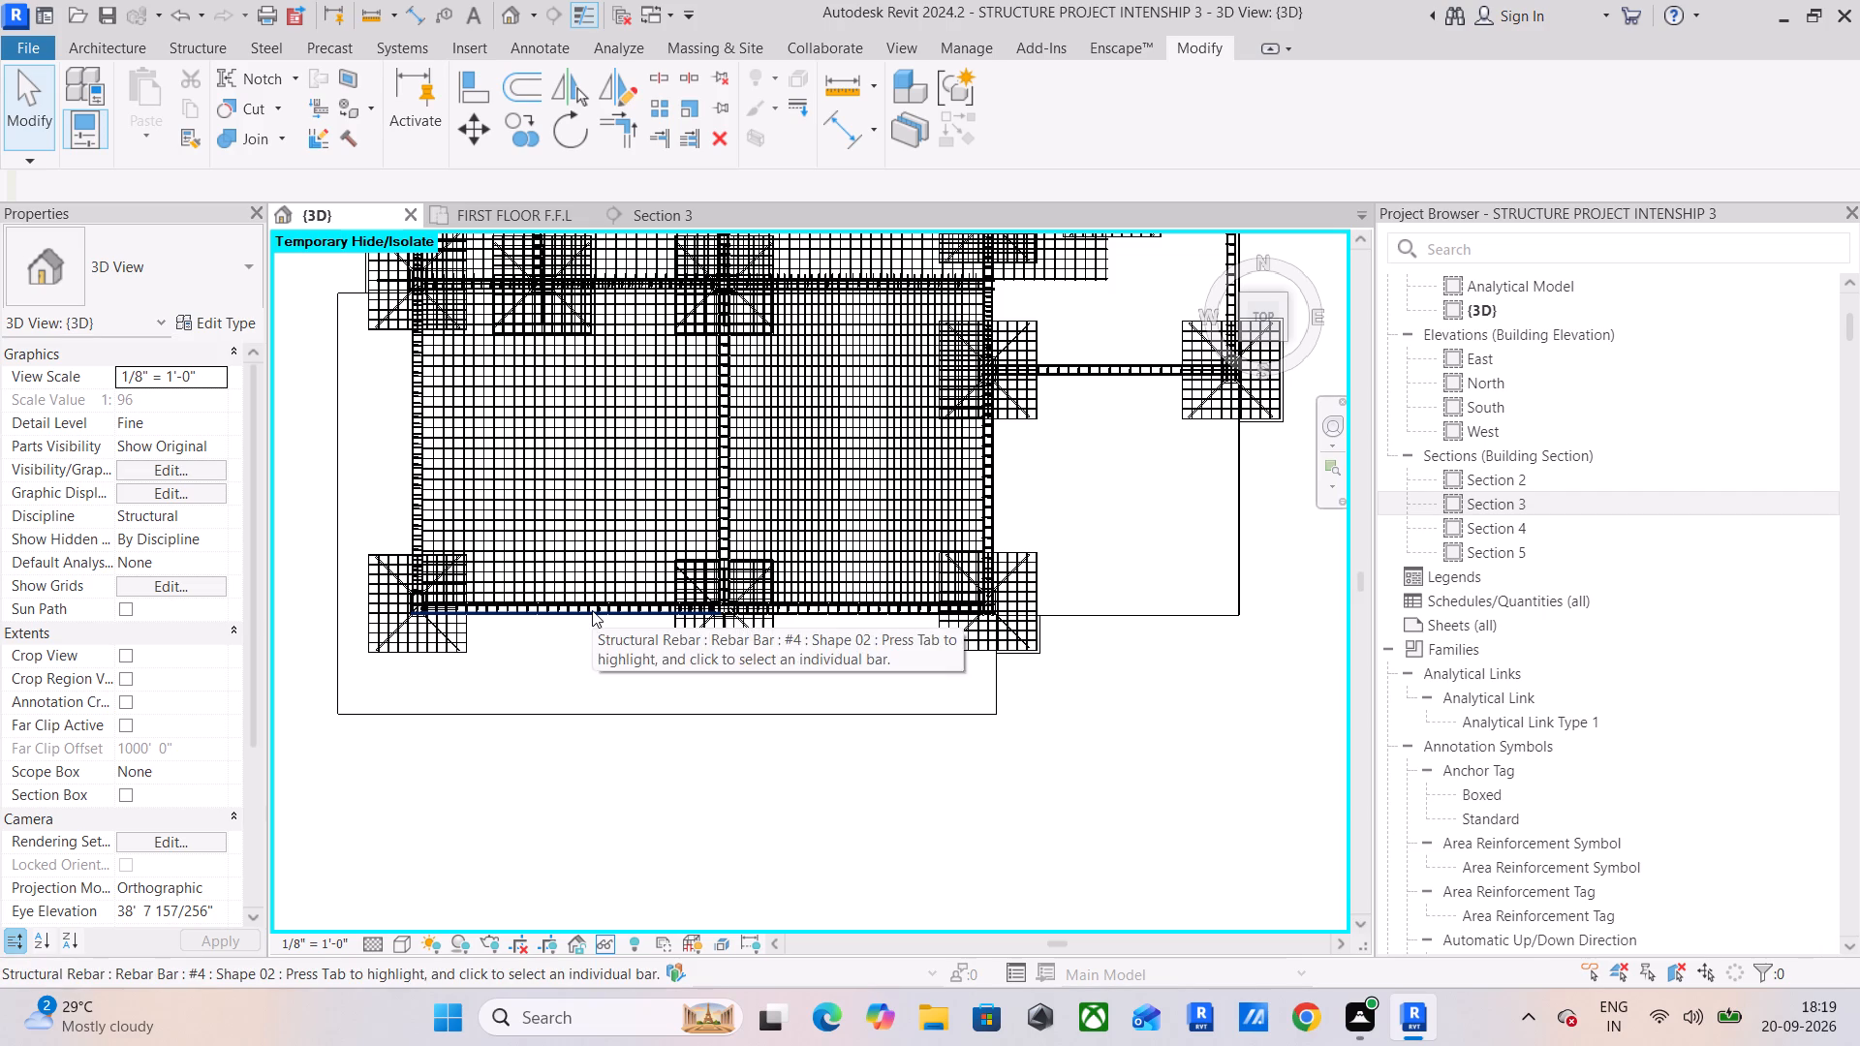
middle_drag(830, 555, 669, 811)
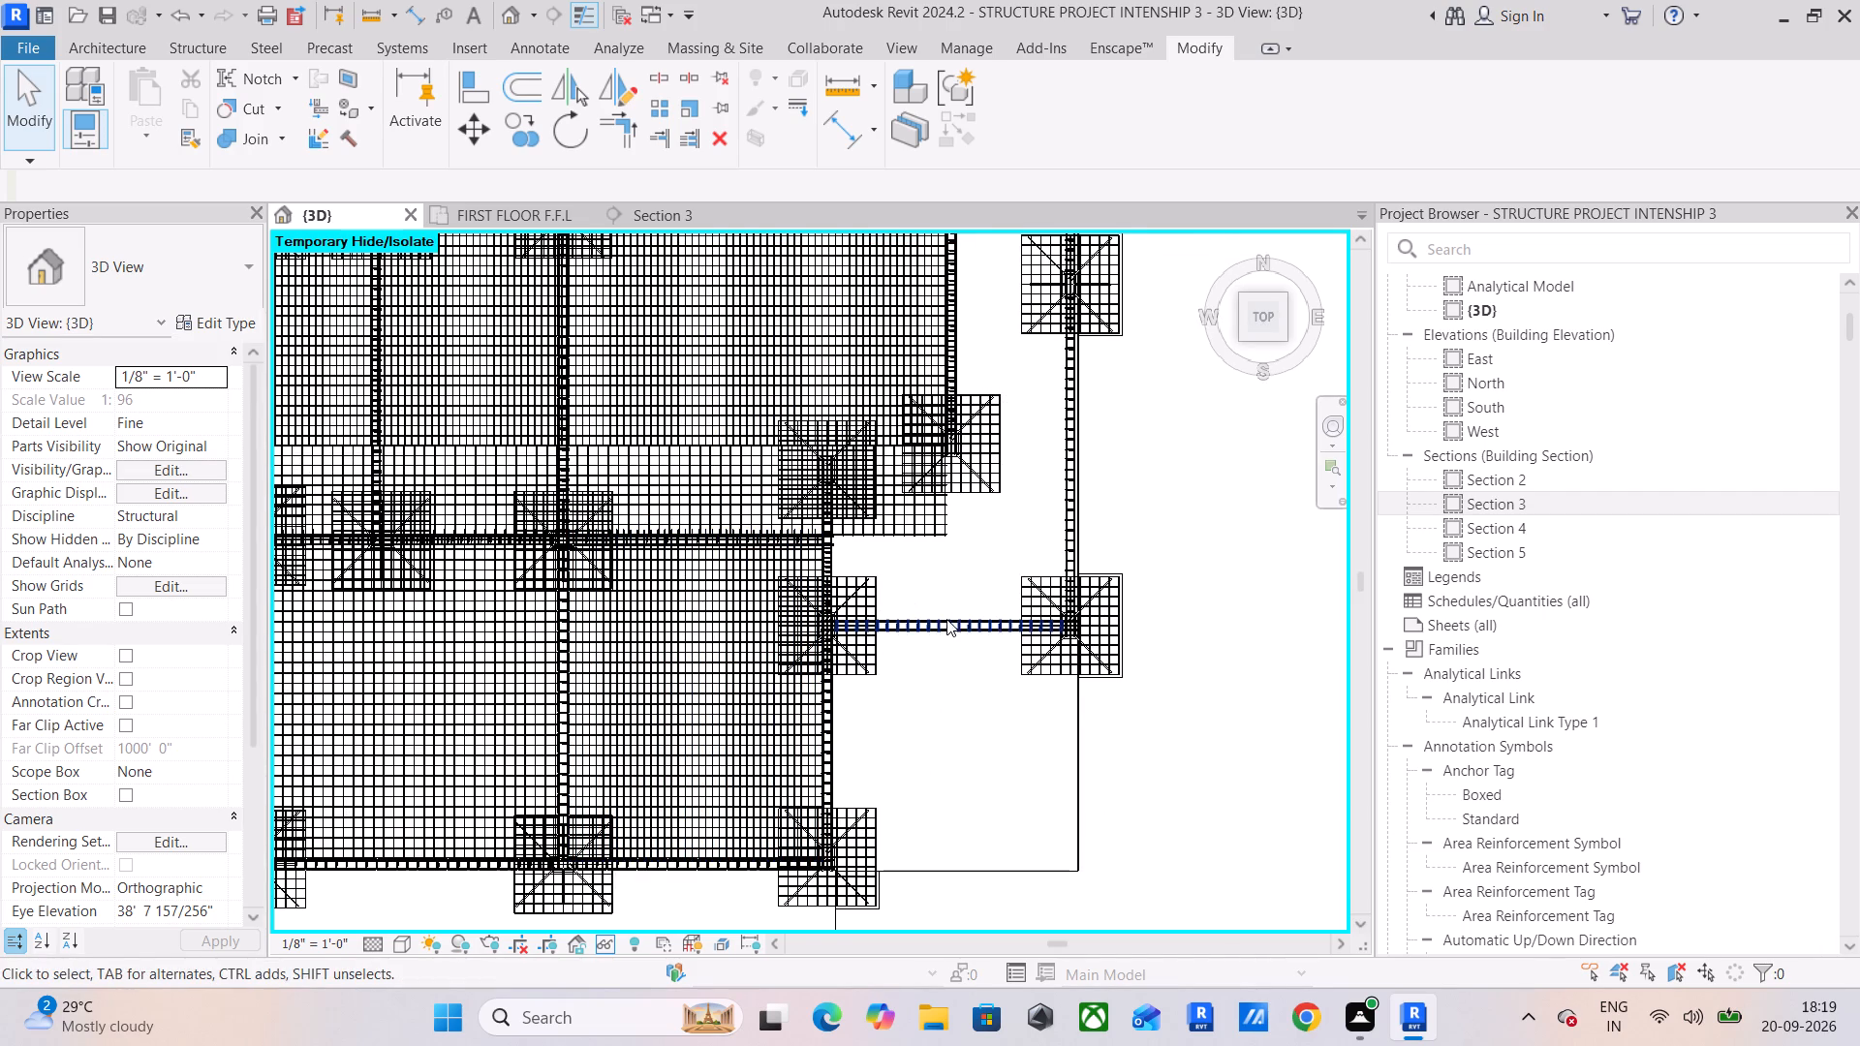
middle_drag(951, 650, 896, 923)
middle_drag(919, 645, 770, 702)
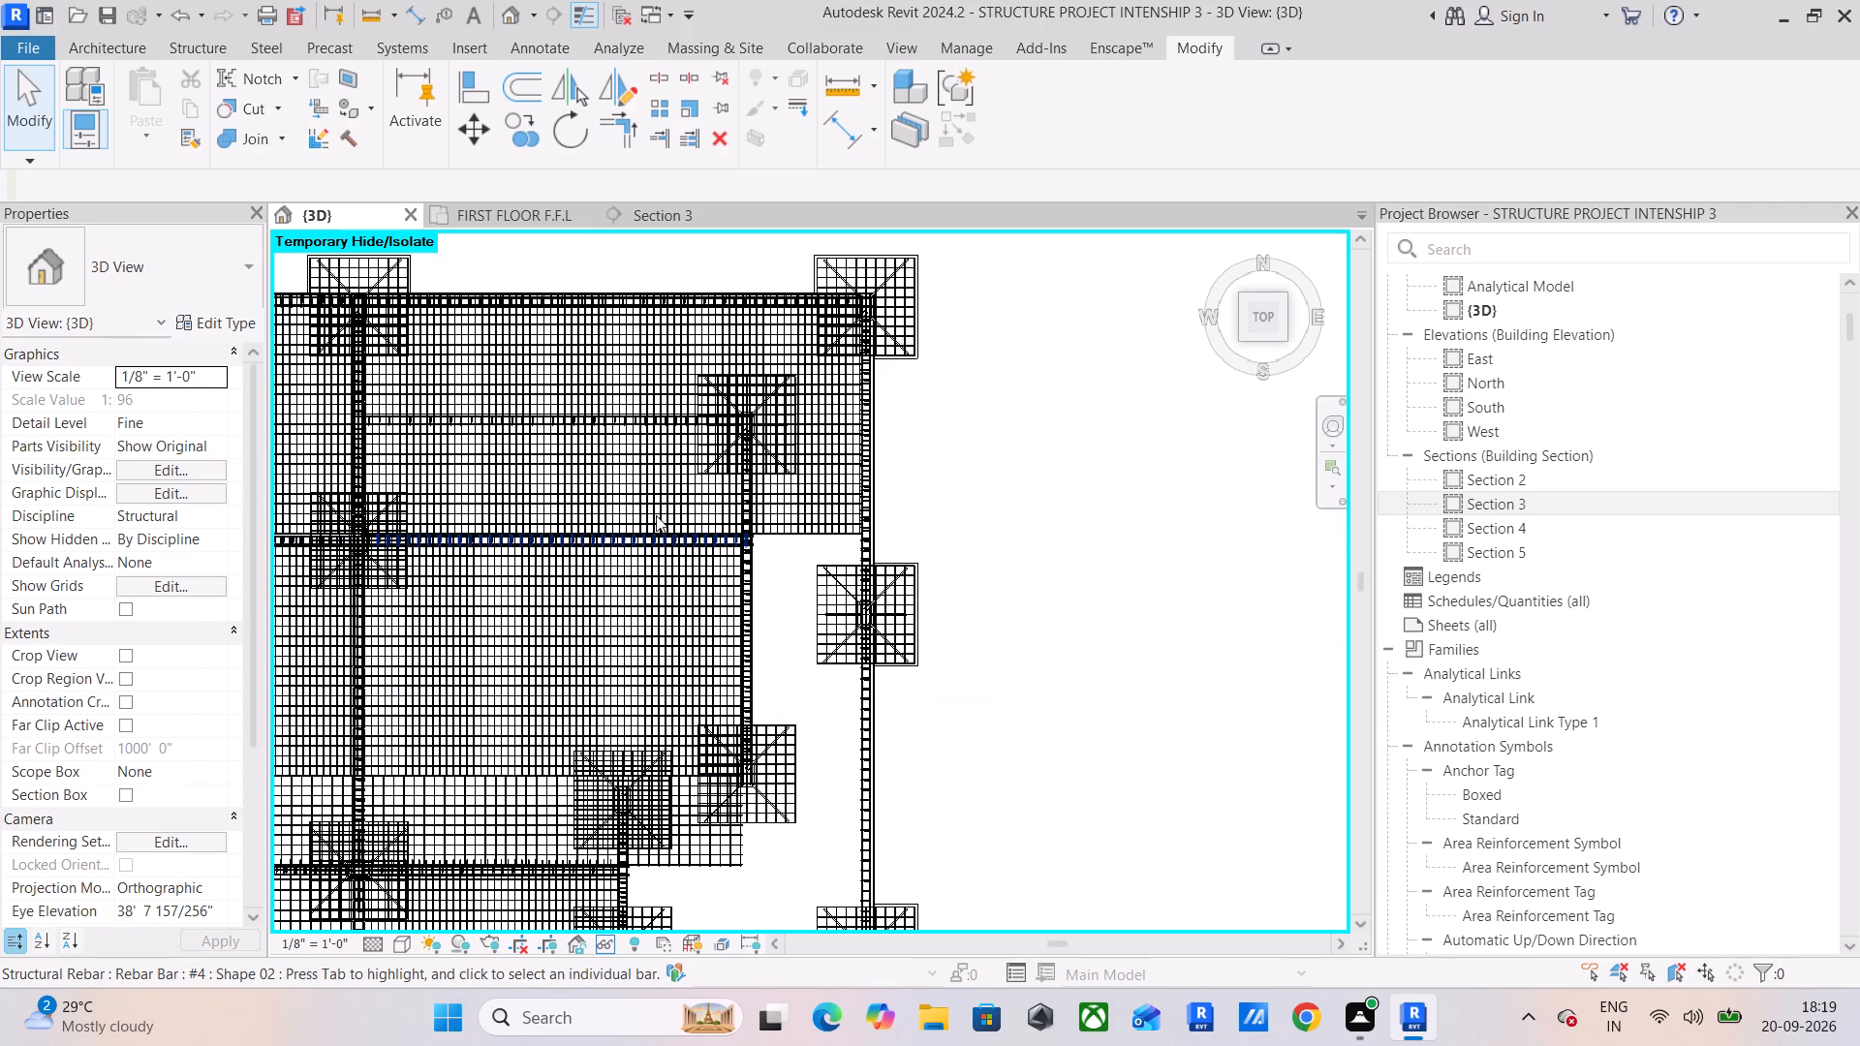
middle_drag(683, 547, 837, 459)
click(687, 754)
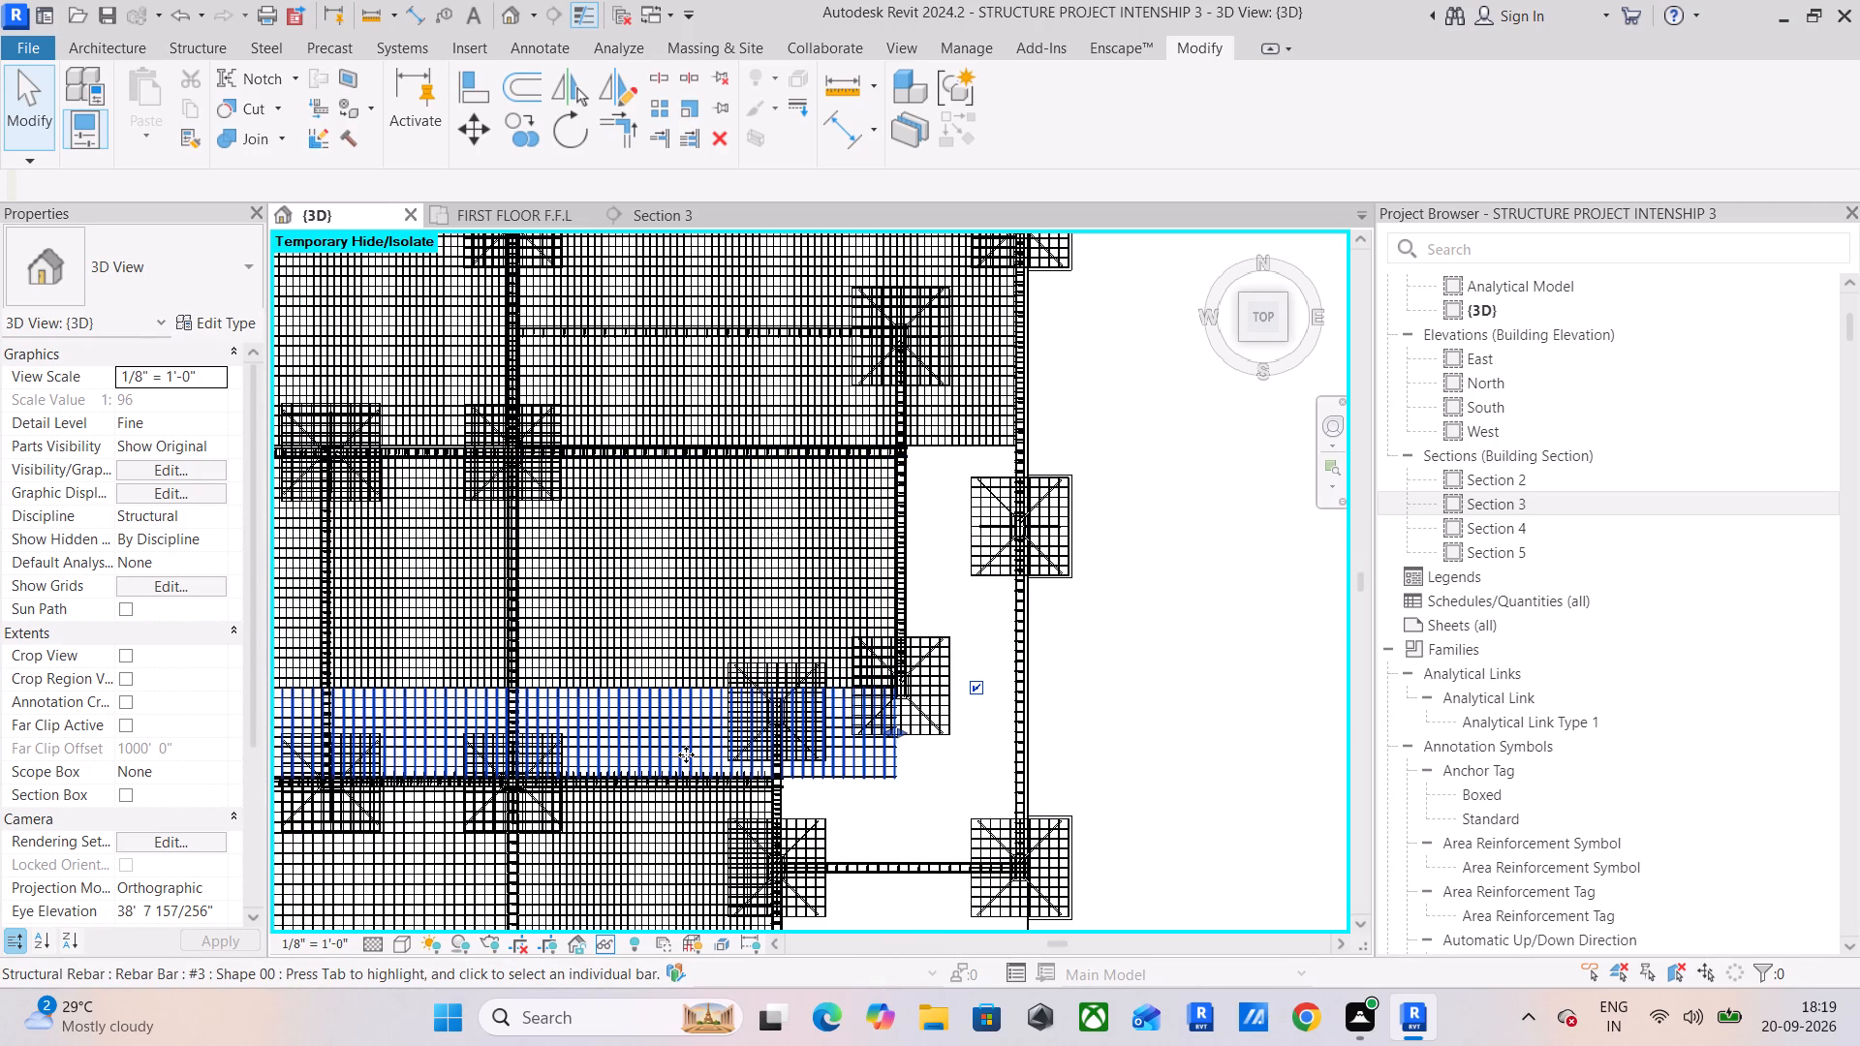
middle_drag(594, 761, 730, 719)
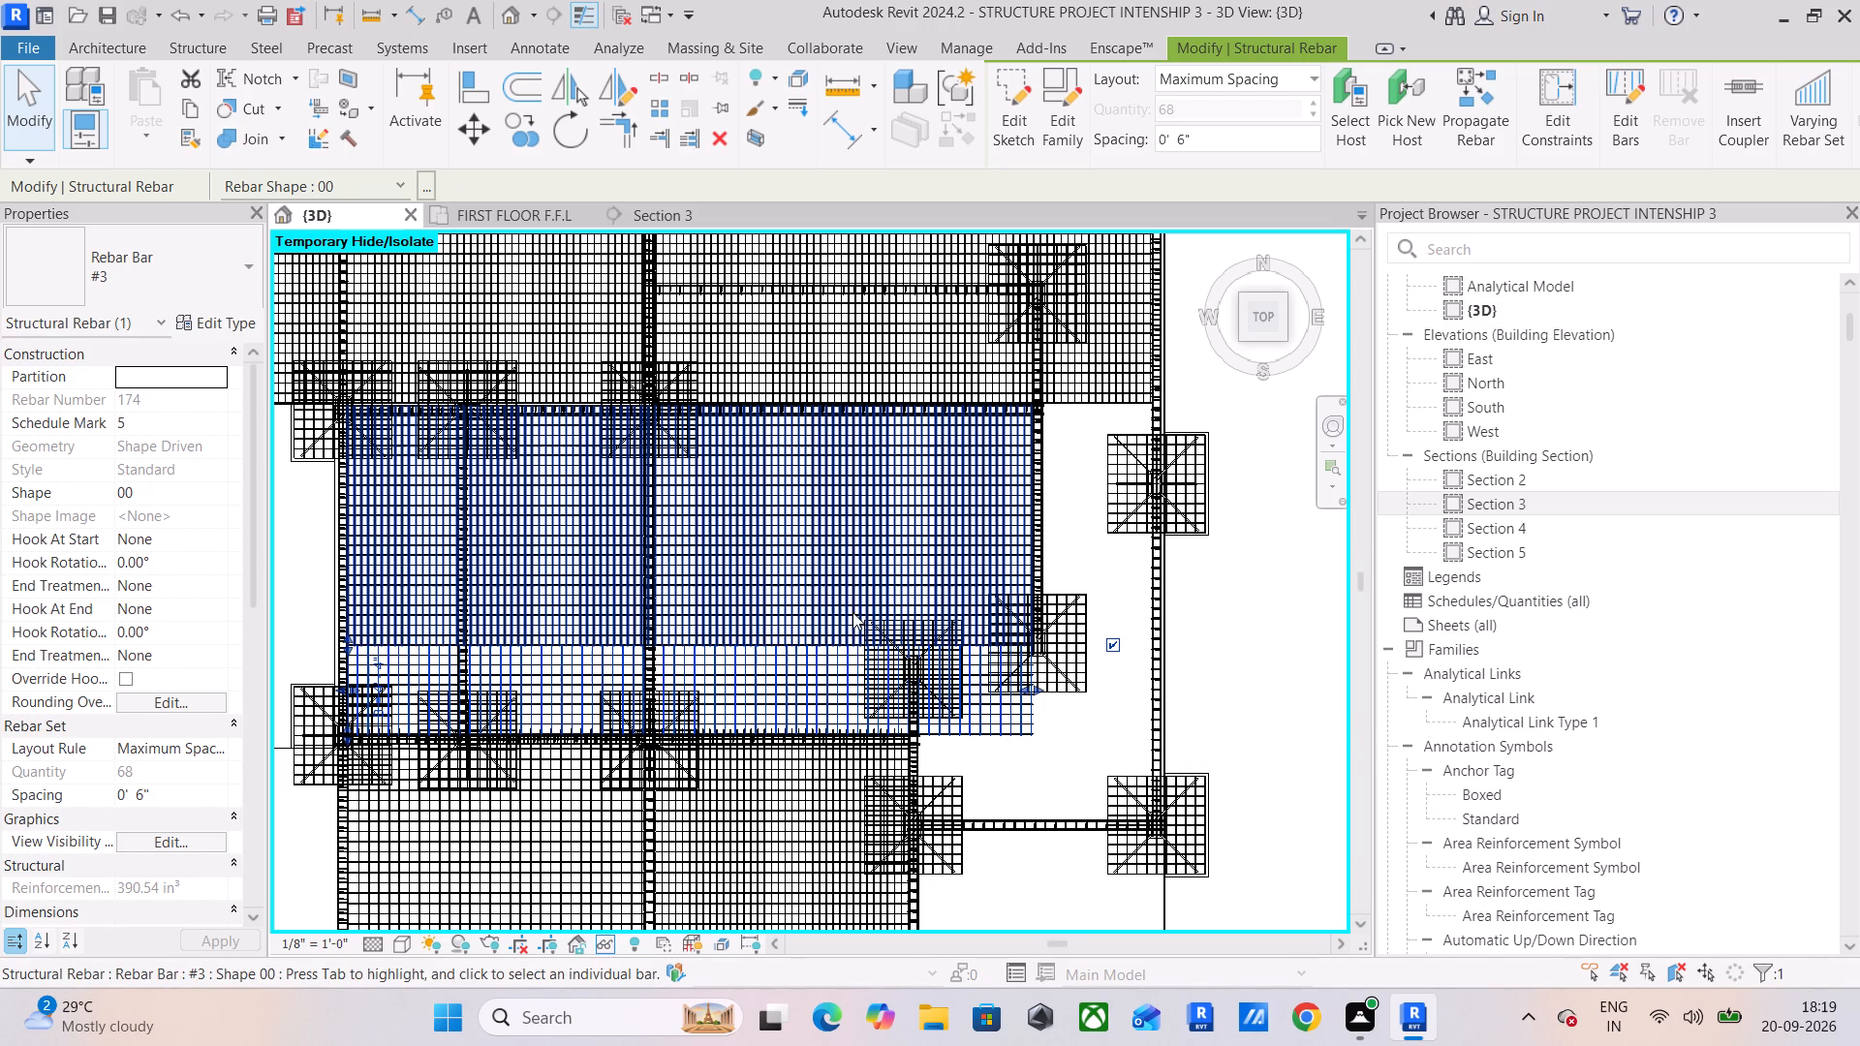
click(819, 588)
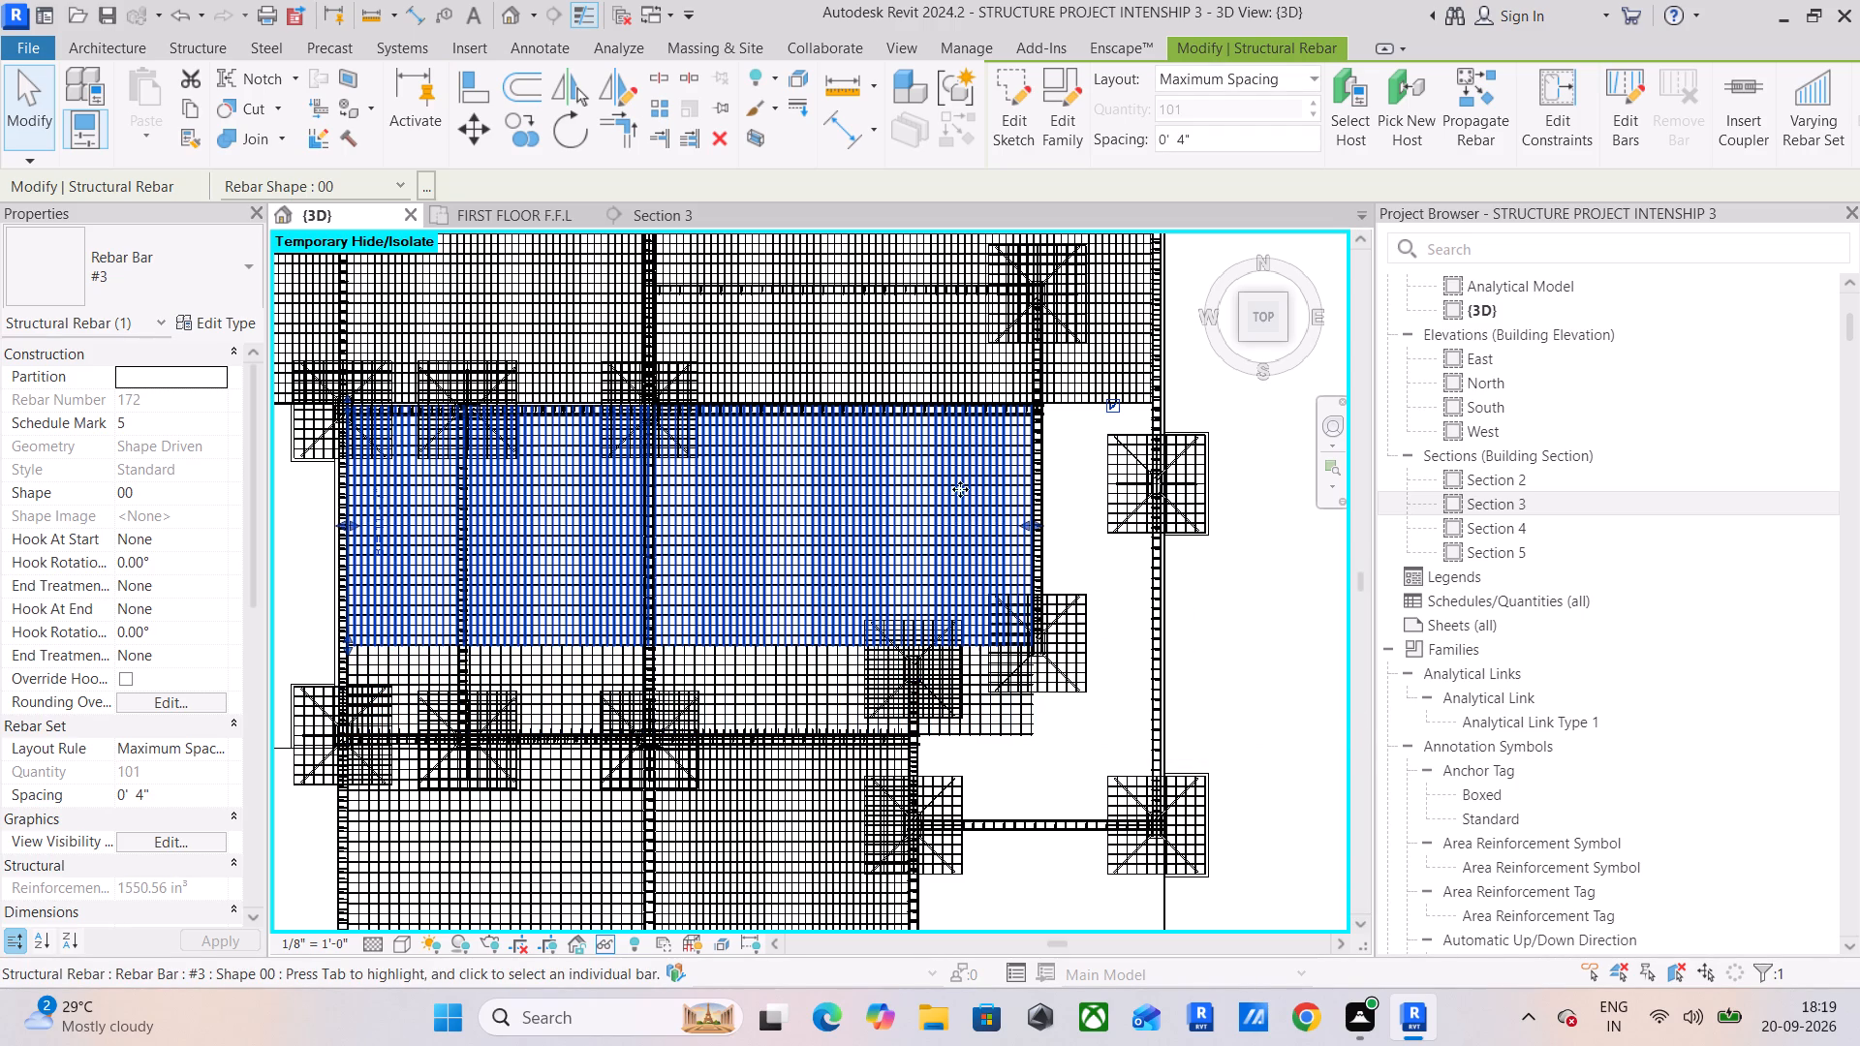
click(1234, 130)
text(6")
key(Return)
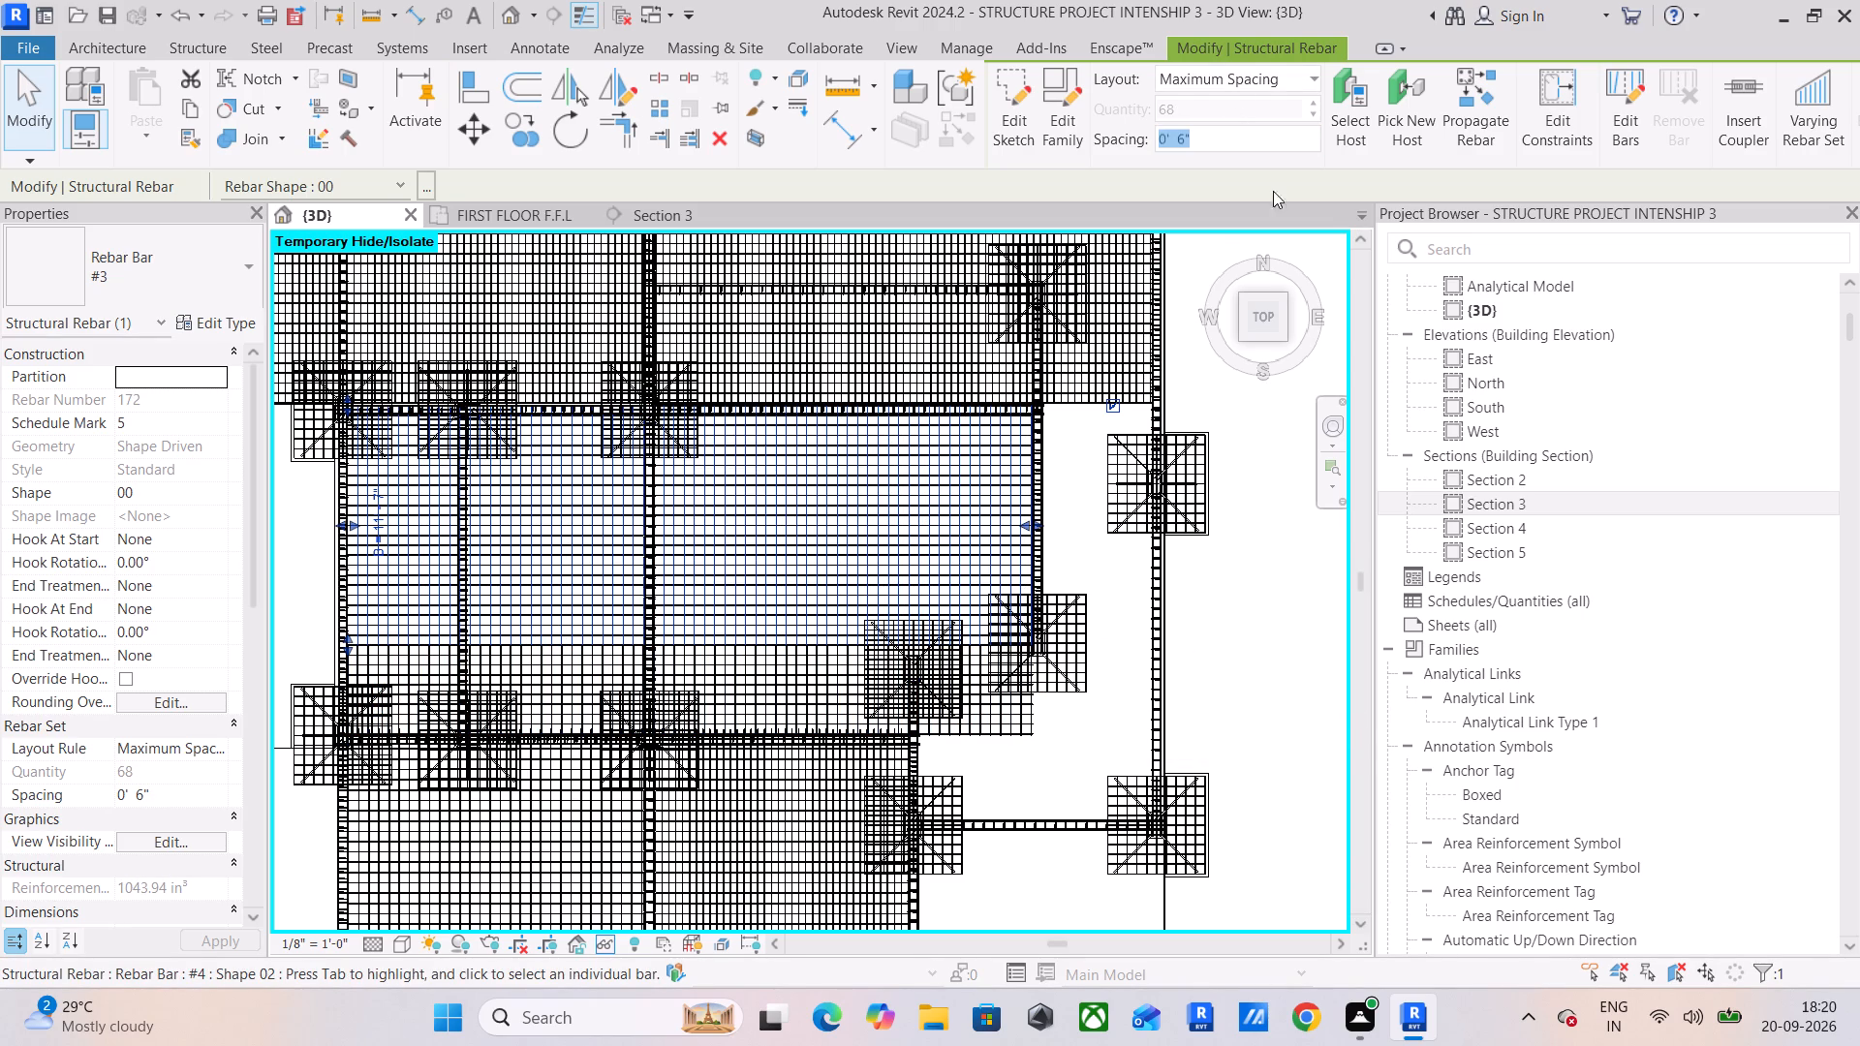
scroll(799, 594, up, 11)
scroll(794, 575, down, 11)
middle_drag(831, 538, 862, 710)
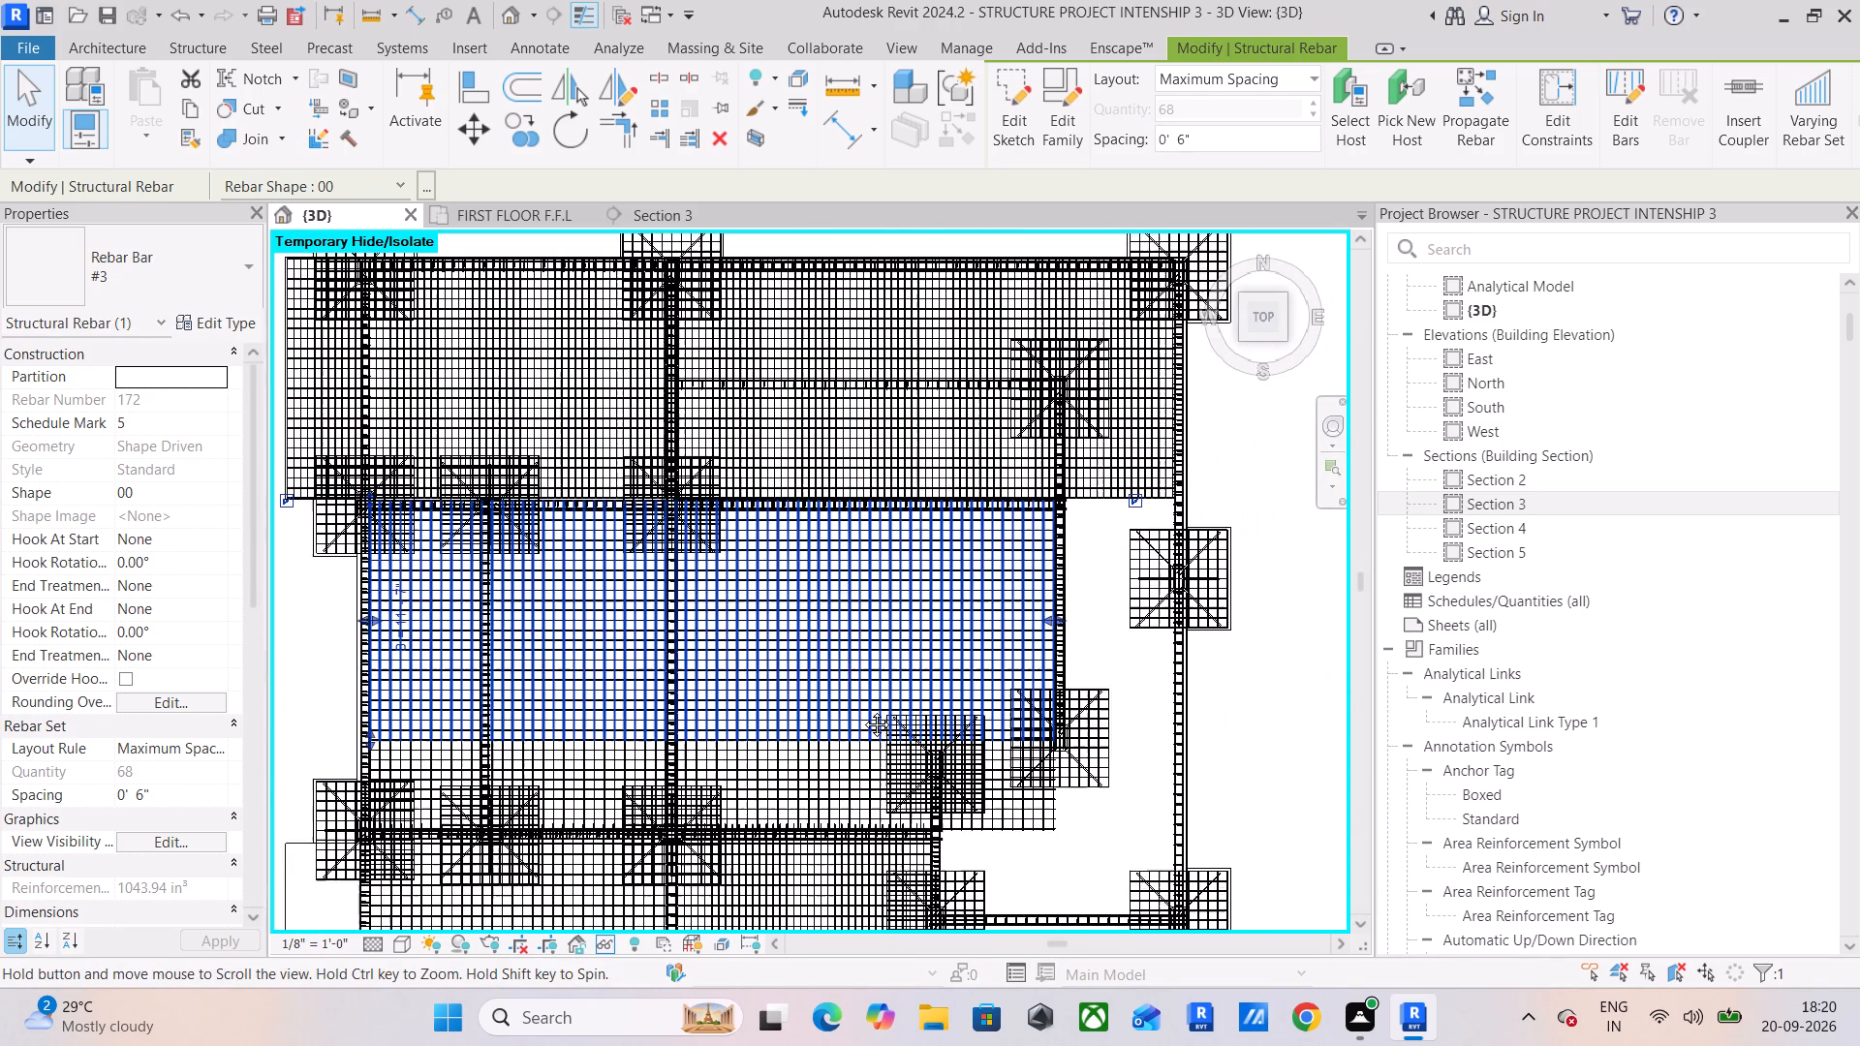
Set the maximum spacing of the north-south #3 bar set in the northernmost wide panel to 6 inches.
scroll(840, 507, up, 6)
click(874, 520)
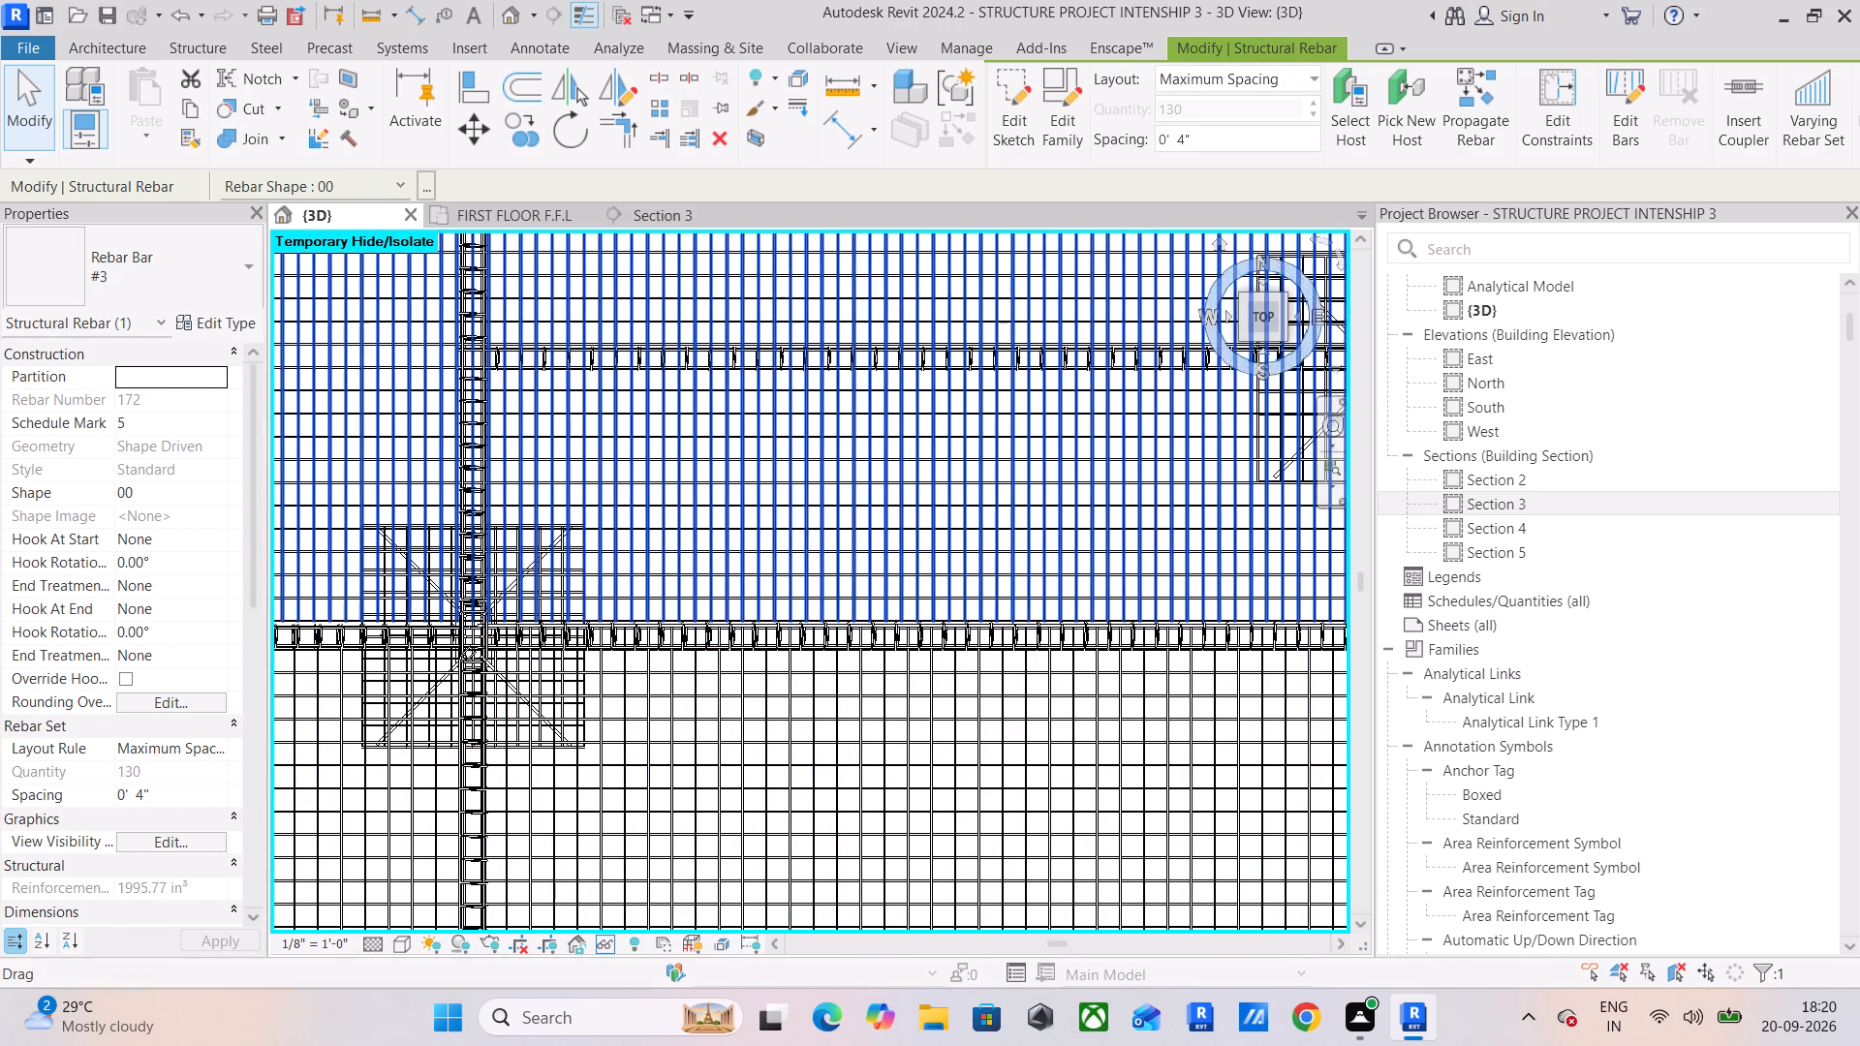
drag(1243, 142, 1114, 141)
text(6")
key(Return)
scroll(1115, 141, down, 4)
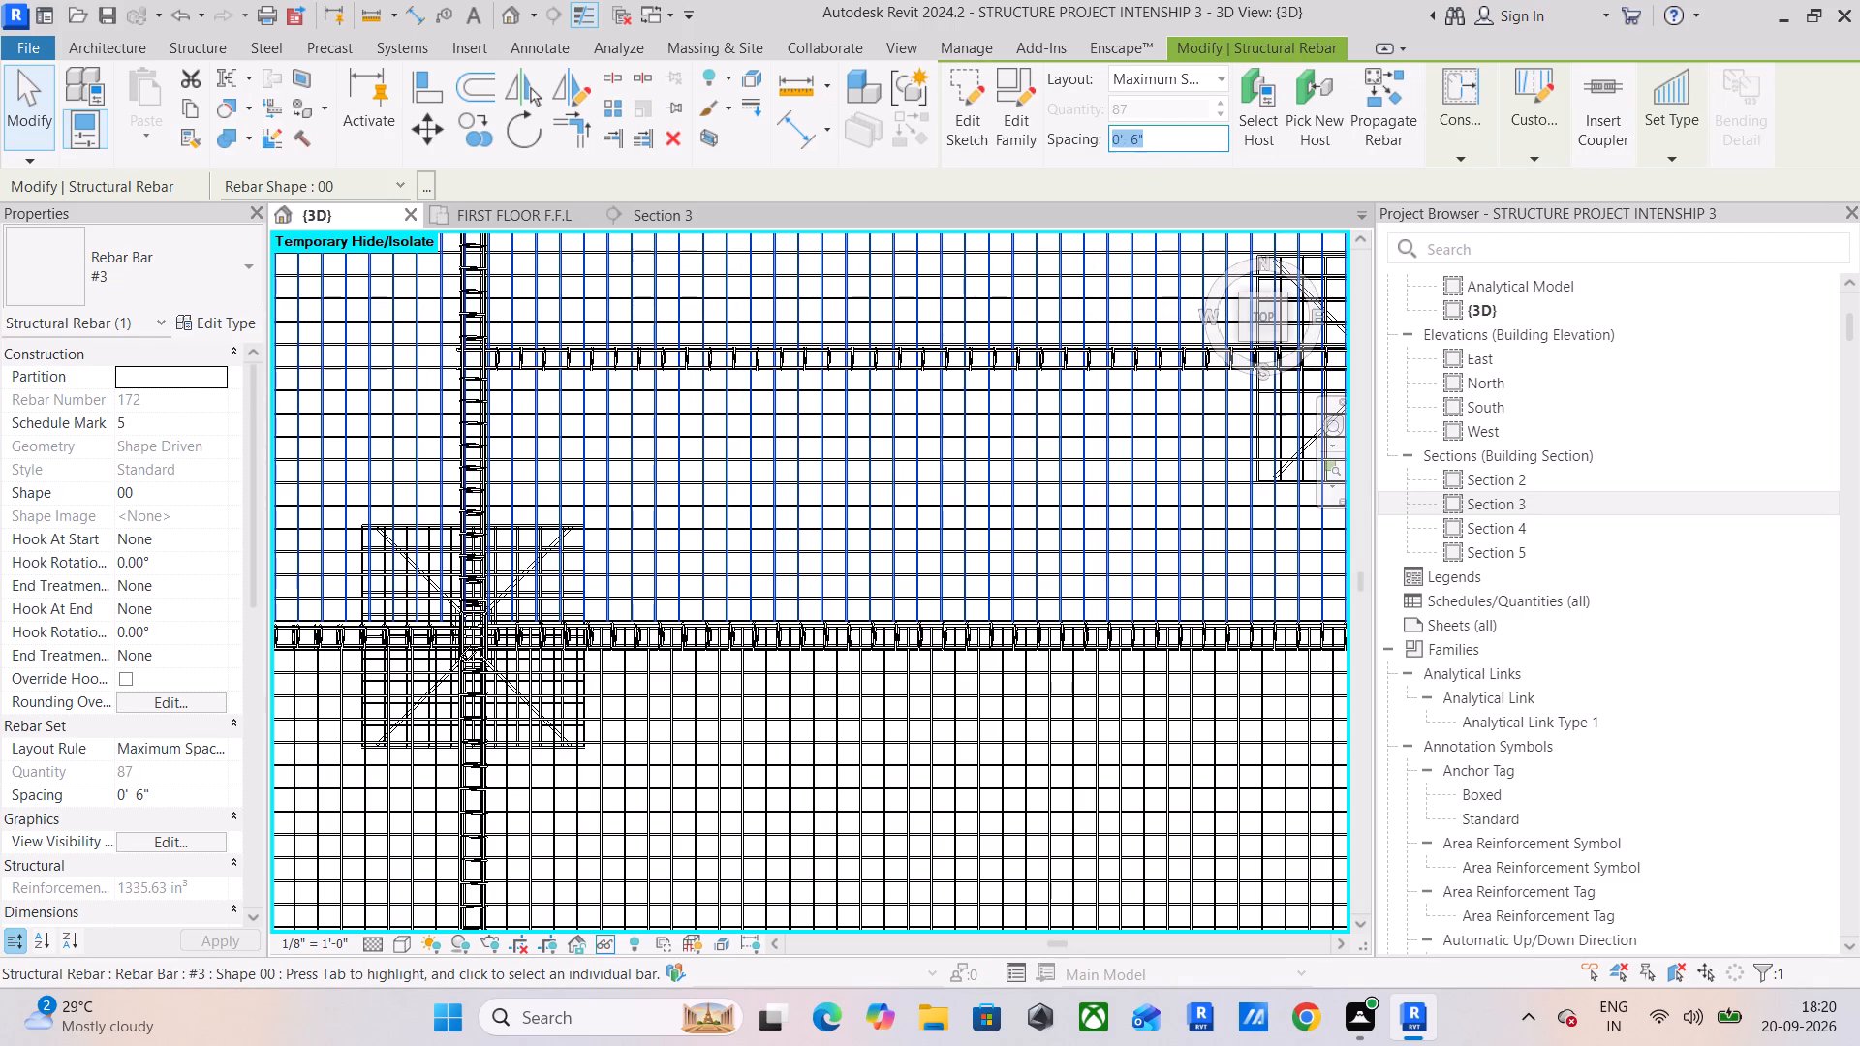
scroll(1126, 149, down, 2)
scroll(1027, 555, down, 3)
middle_drag(1088, 556, 768, 591)
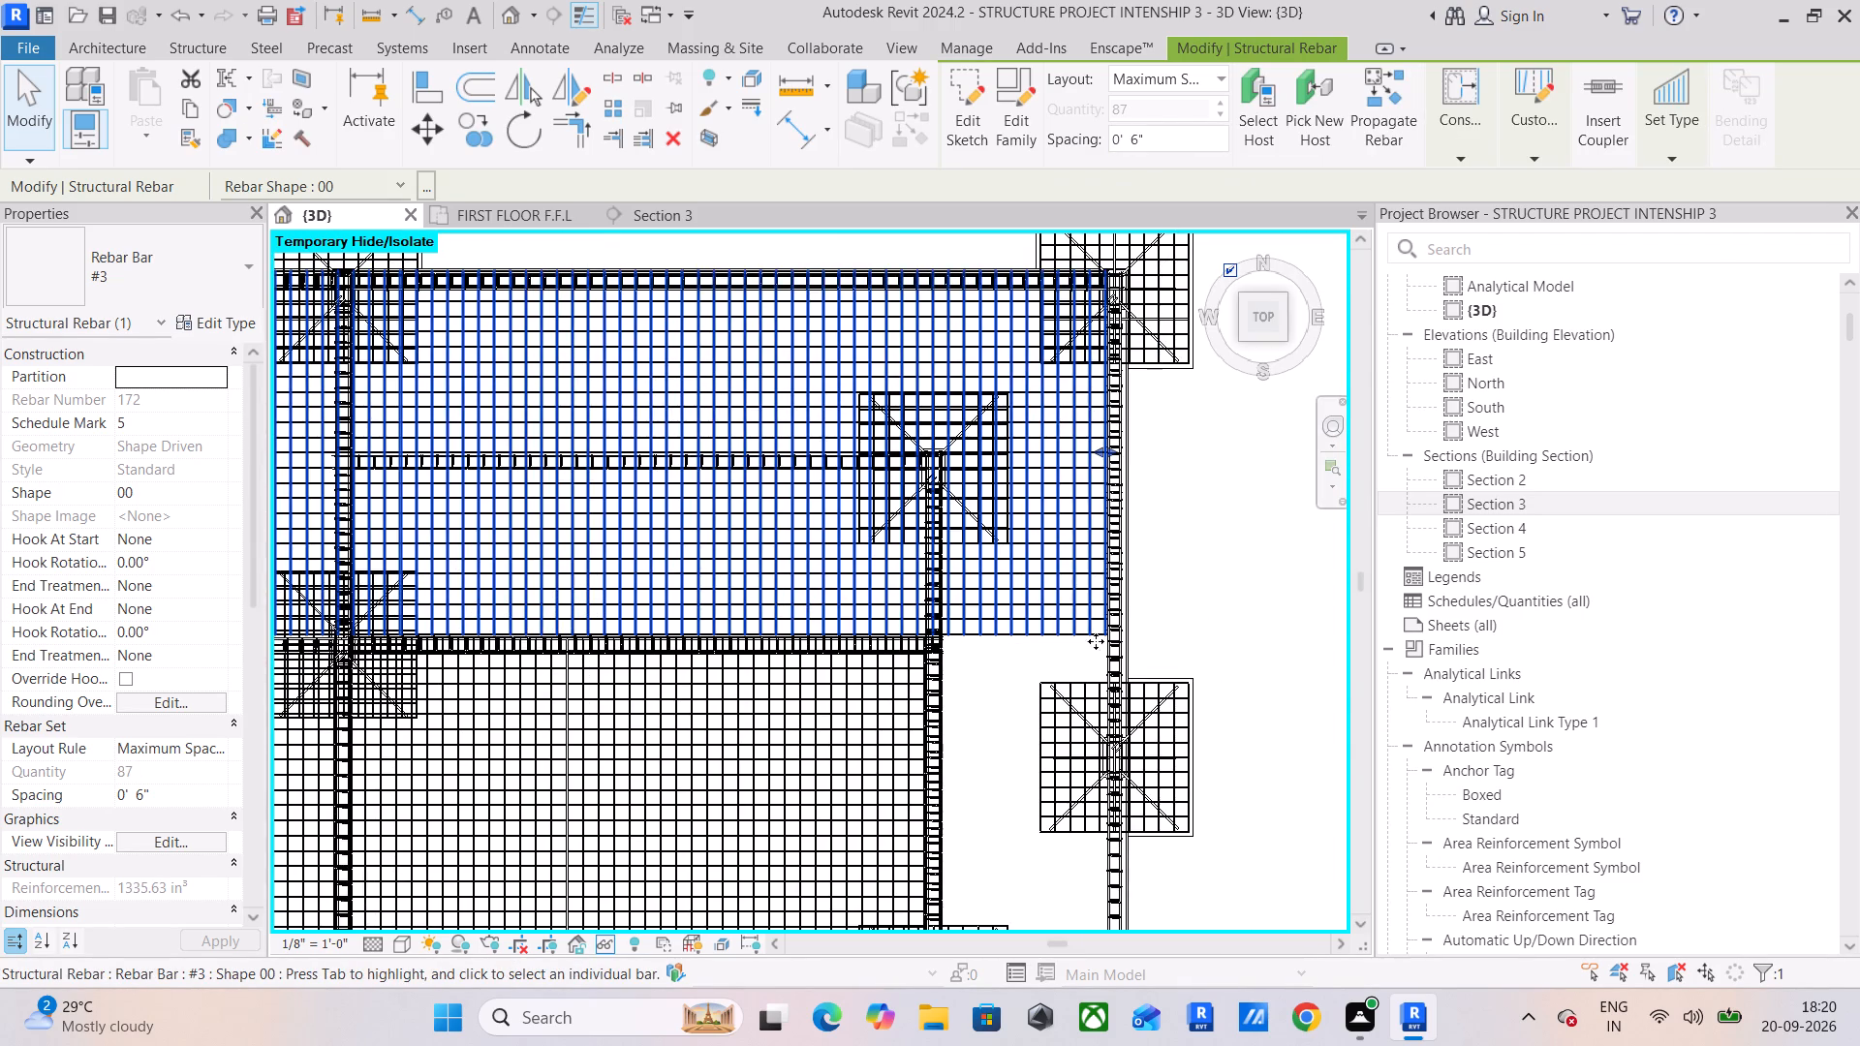
scroll(1080, 644, down, 4)
middle_drag(1045, 621, 945, 418)
click(976, 633)
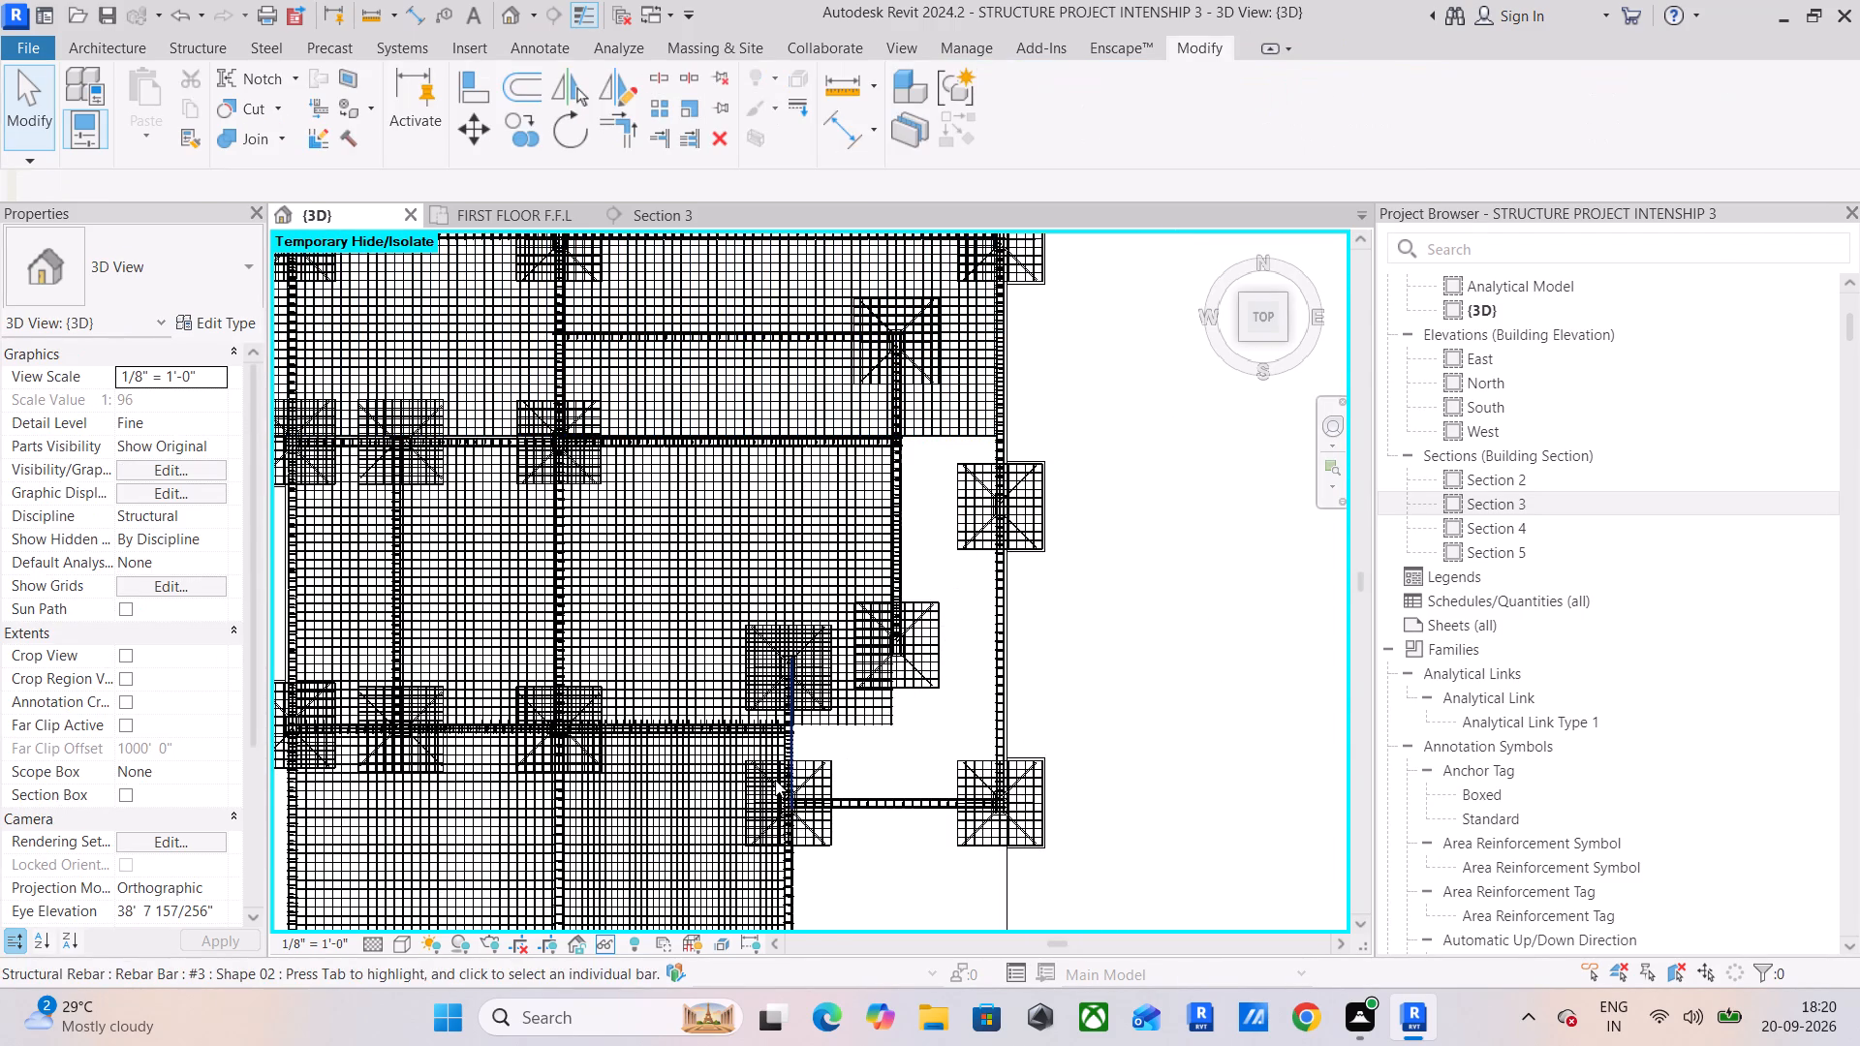
Set the maximum spacing of the north-south #3 bar set in the southeast panel to 6 inches.
middle_drag(788, 730, 818, 519)
click(698, 678)
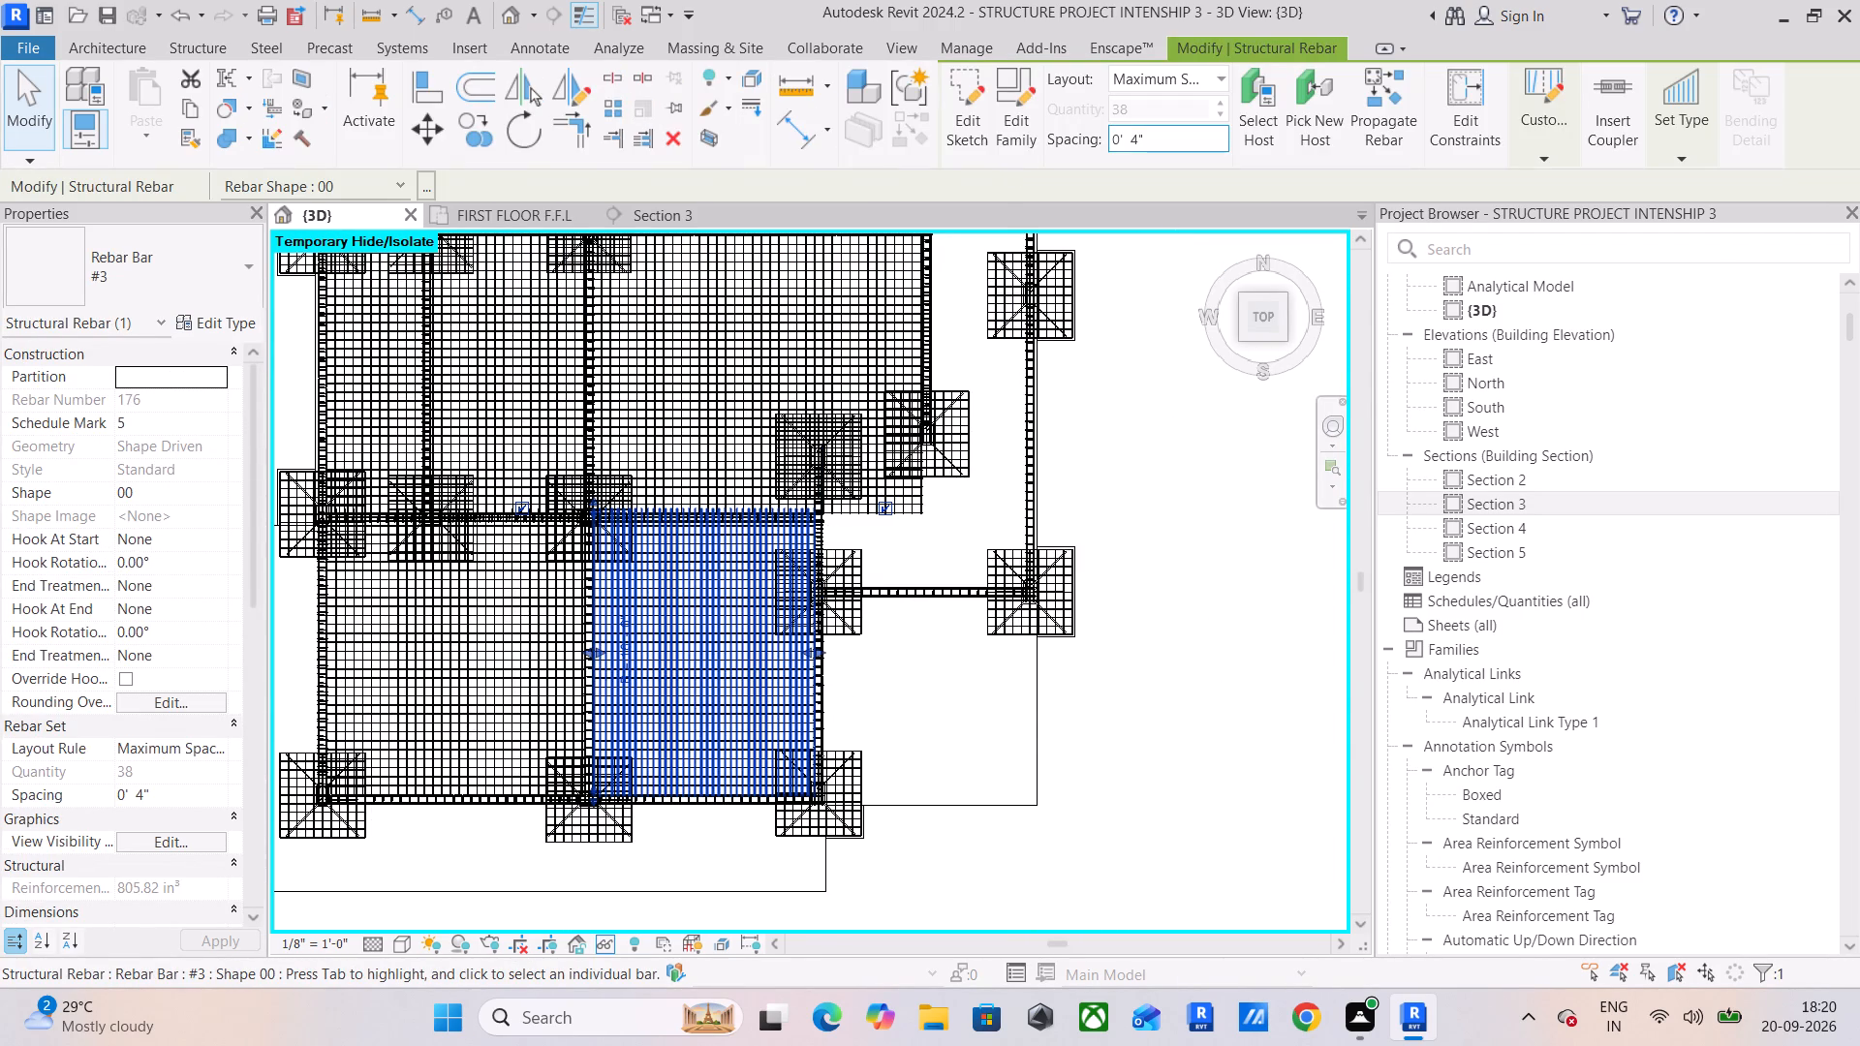
drag(1181, 143, 1031, 132)
text(6")
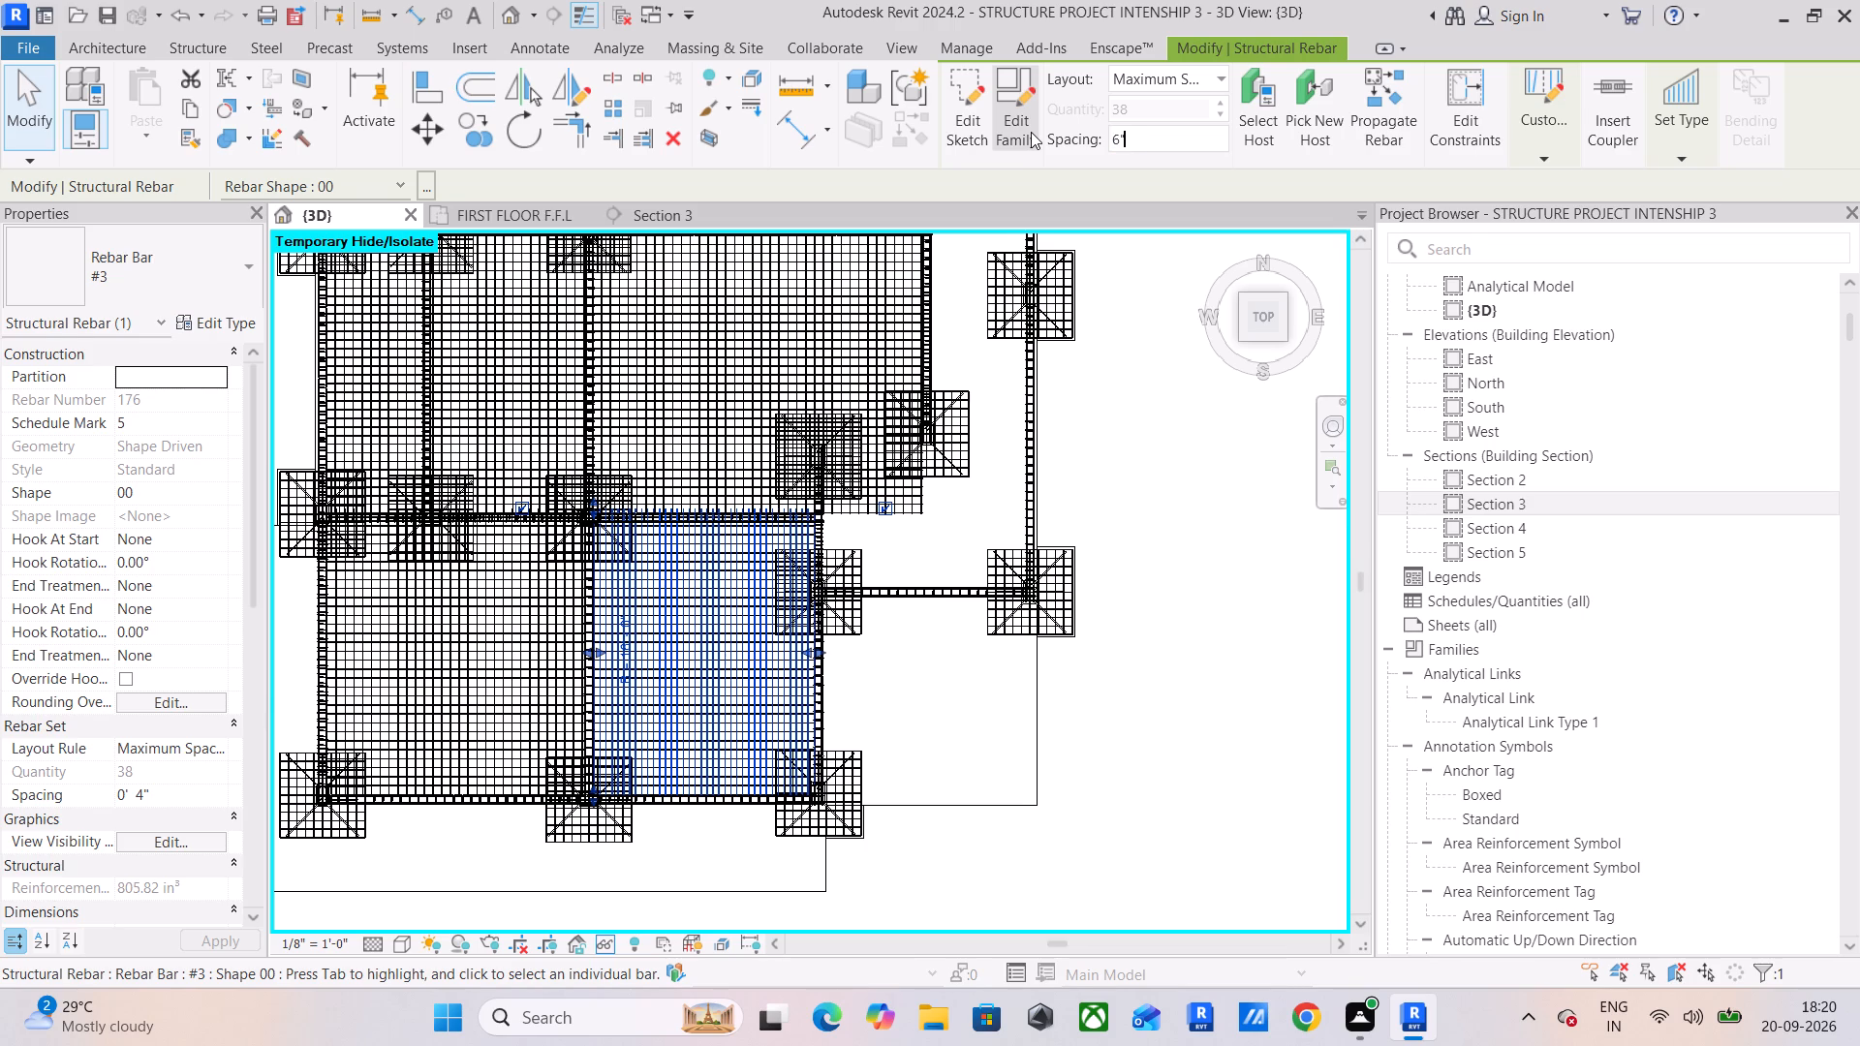
key(Return)
click(963, 698)
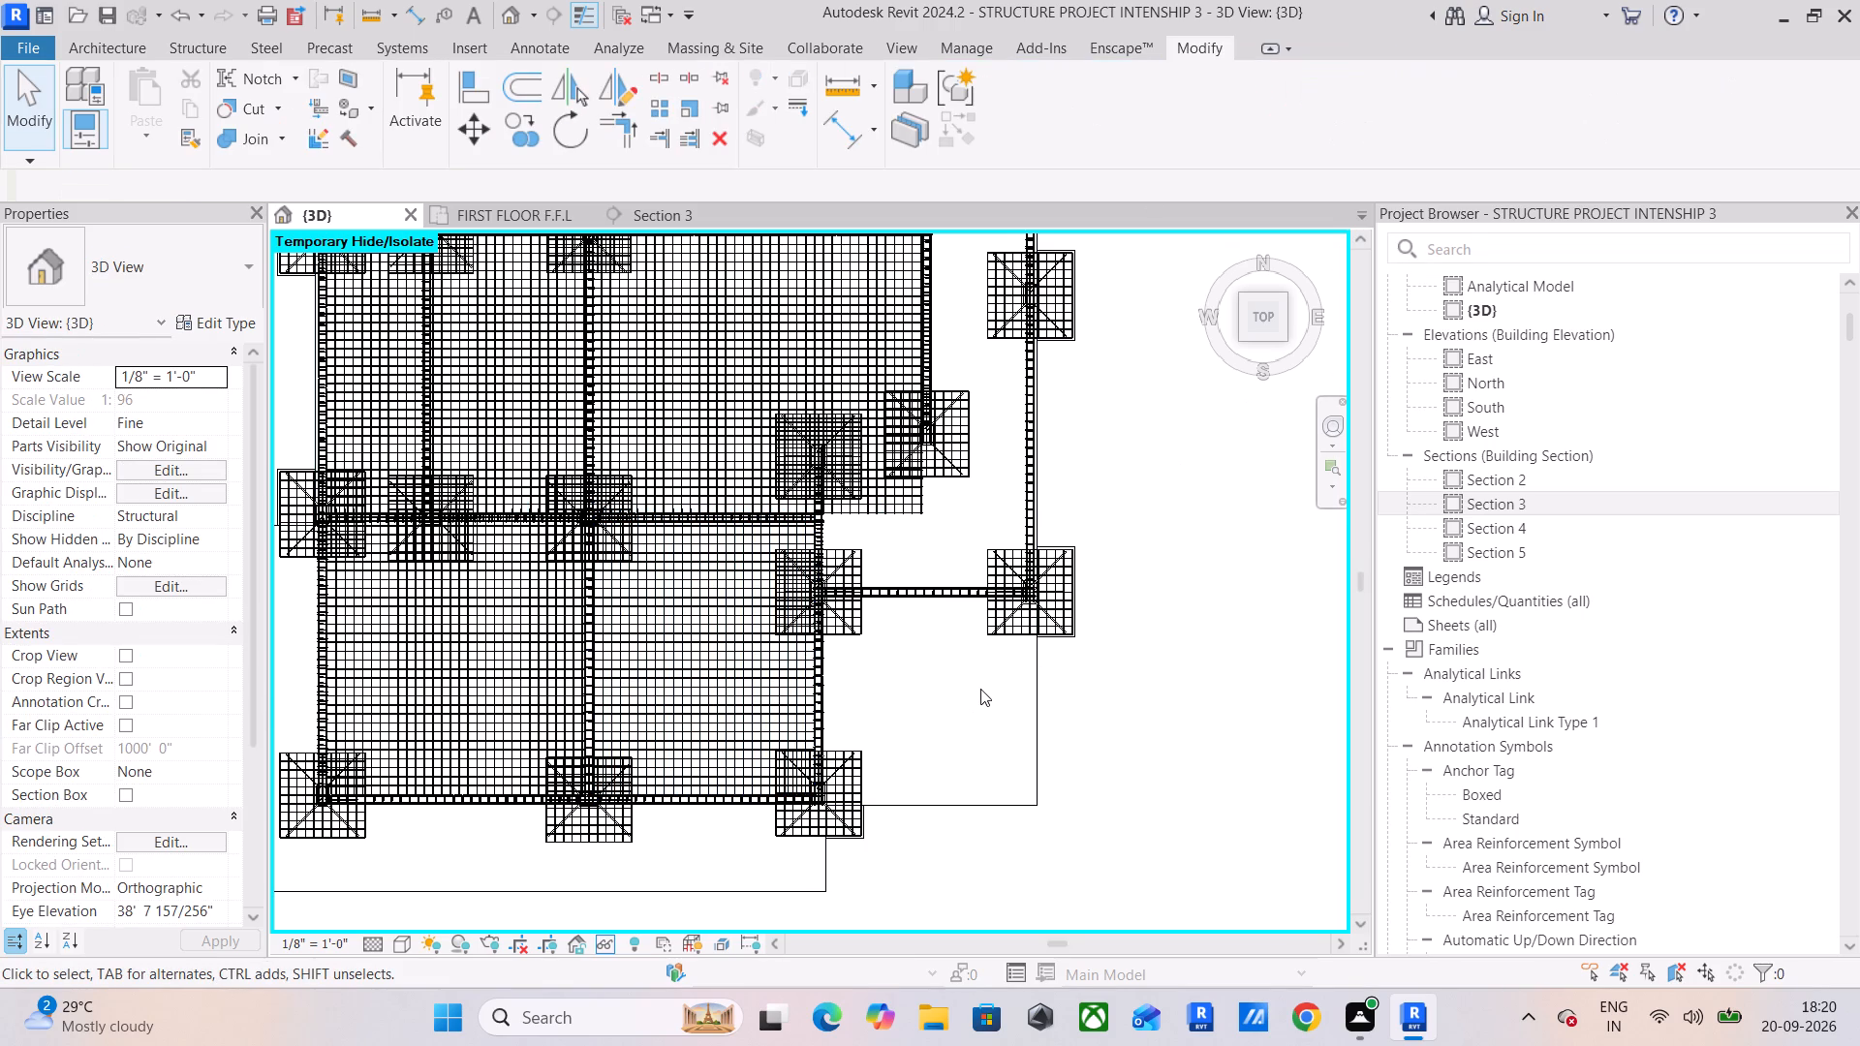
Check the spacing of the north-south #3 bar sets across the southern, middle and northern panels.
scroll(980, 688, down, 3)
click(776, 472)
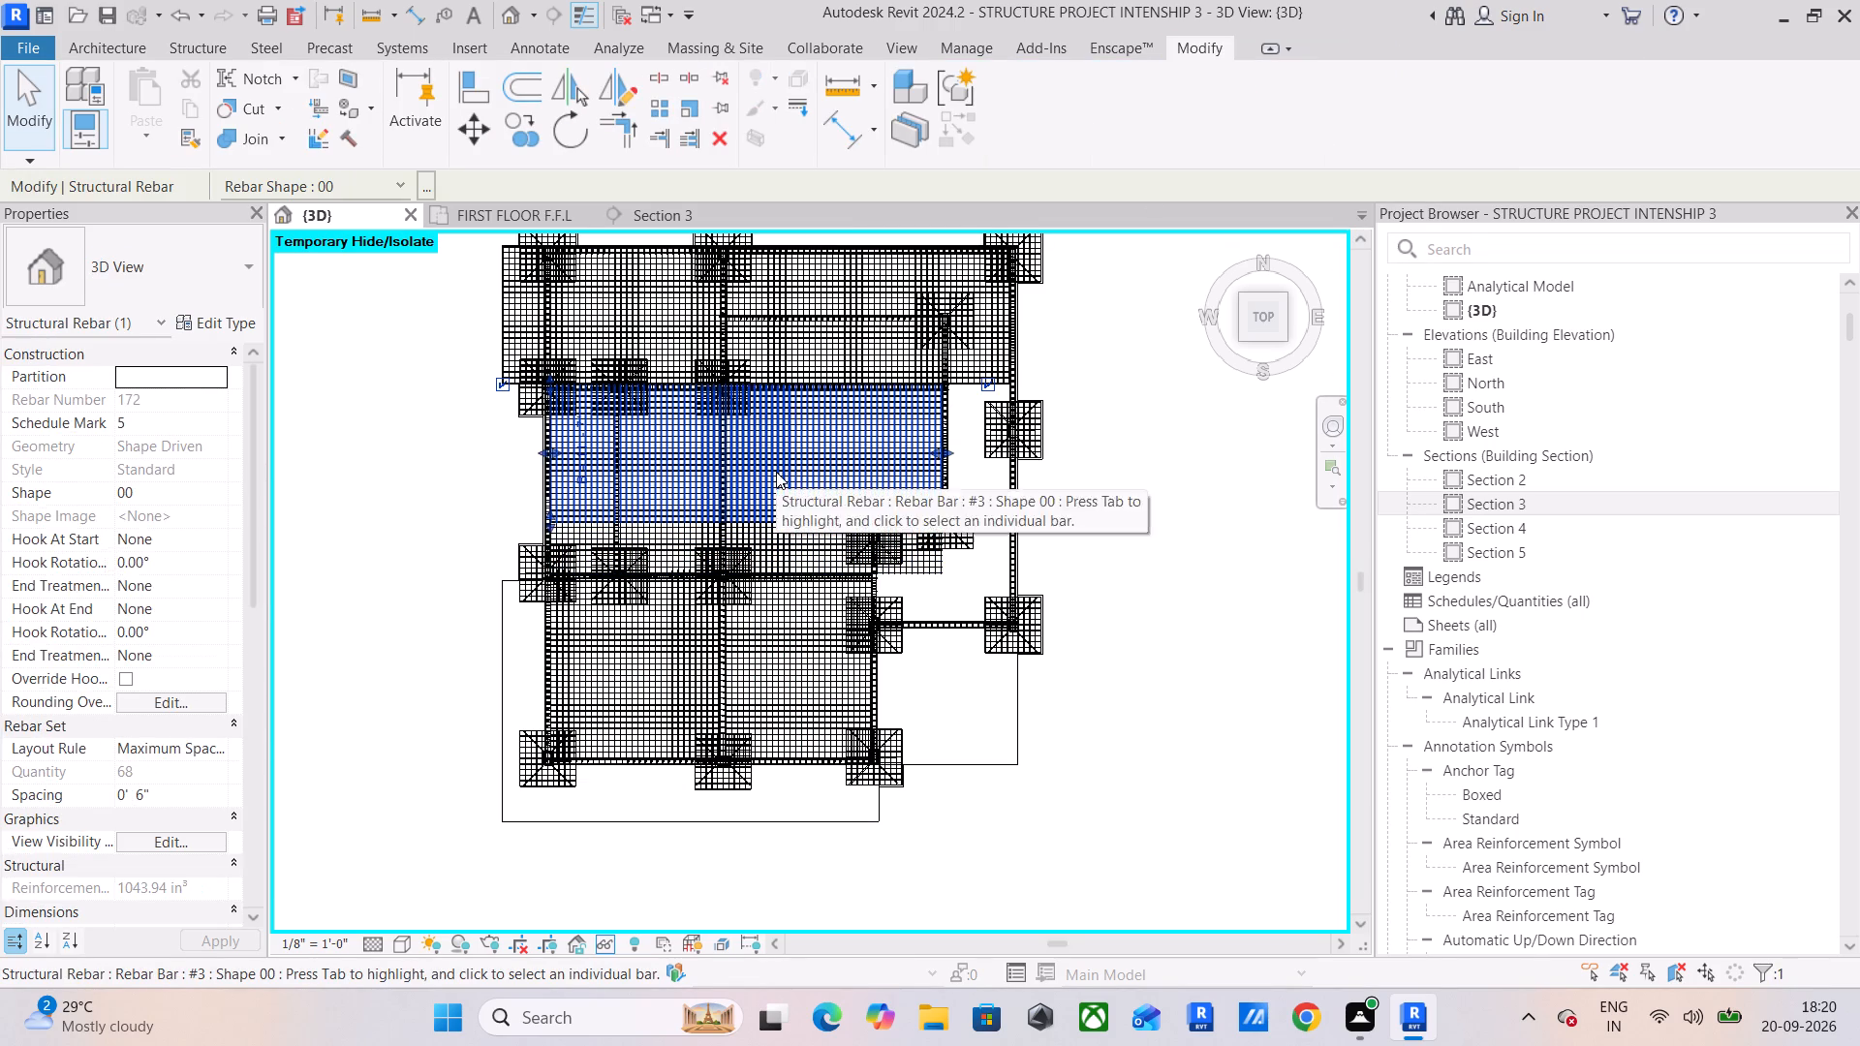
click(805, 645)
click(663, 619)
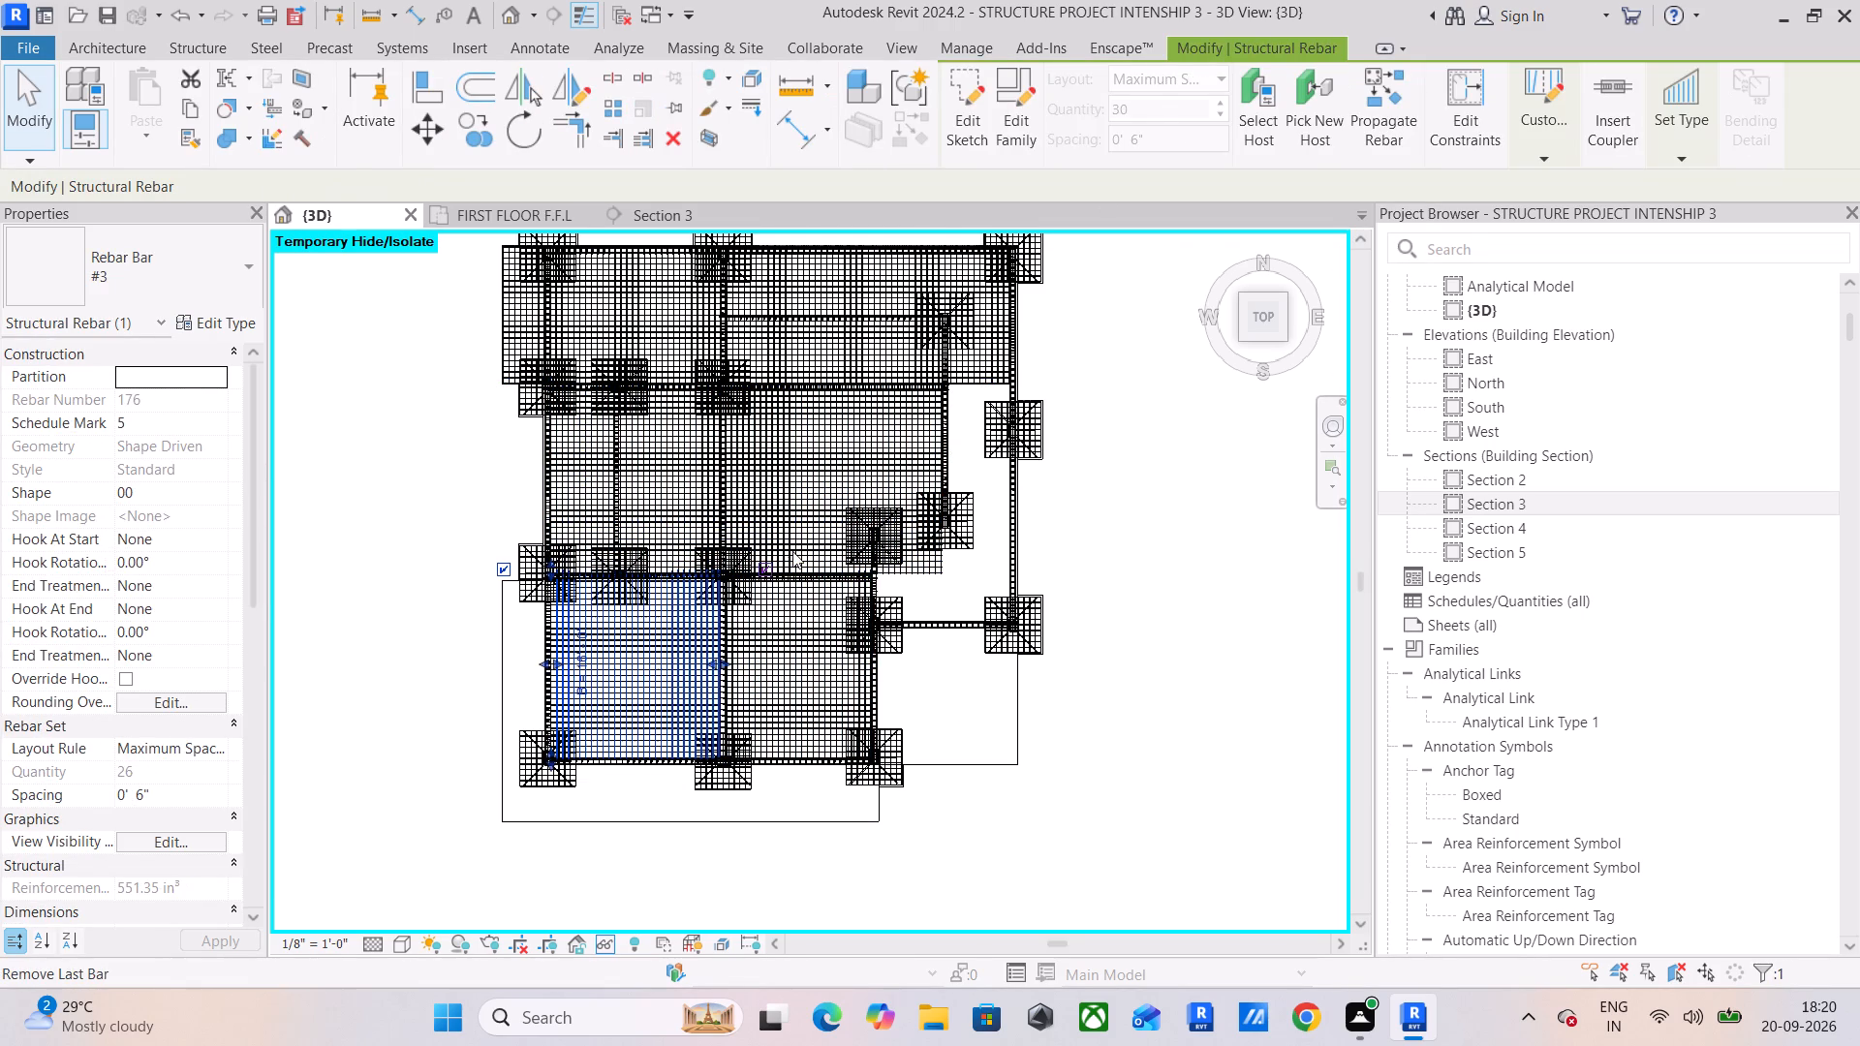
click(792, 549)
click(604, 307)
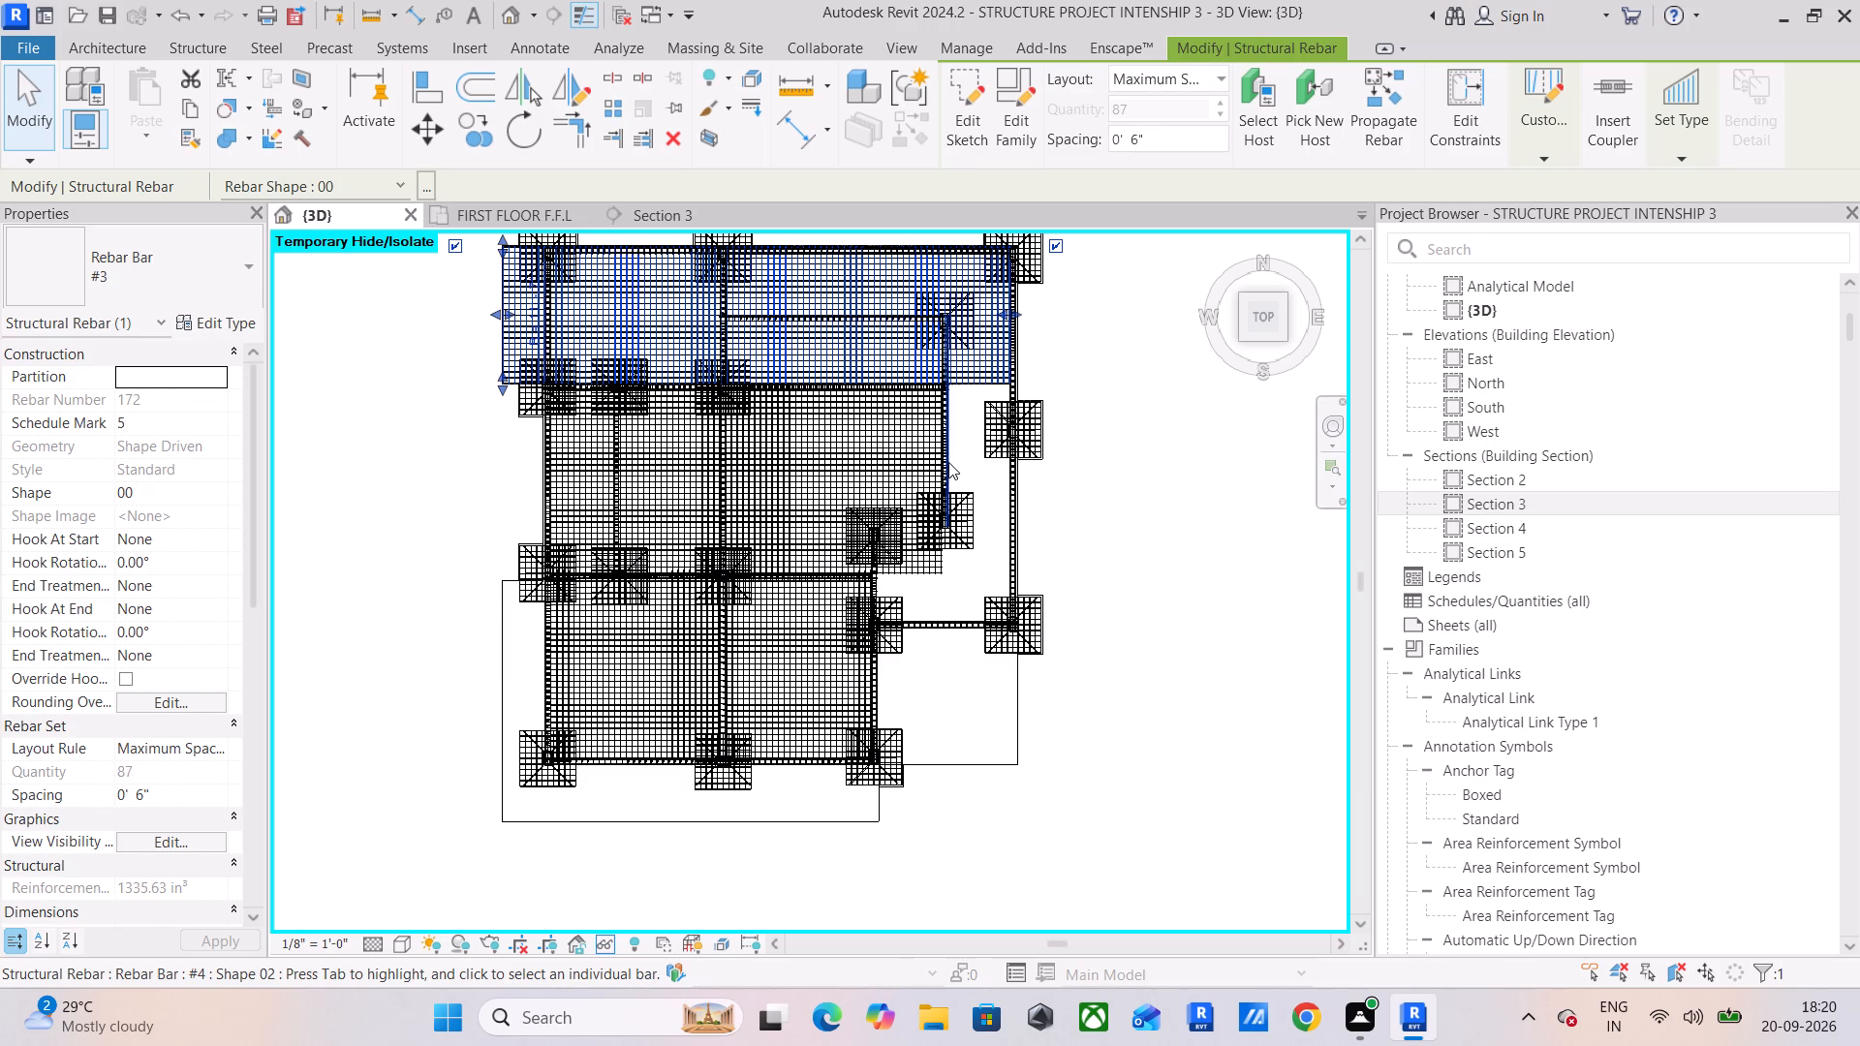
Pull the east edge of the narrow middle strip's north-south #3 bar distribution back west to the short beam's west side.
scroll(1012, 446, up, 4)
middle_drag(1005, 446, 847, 342)
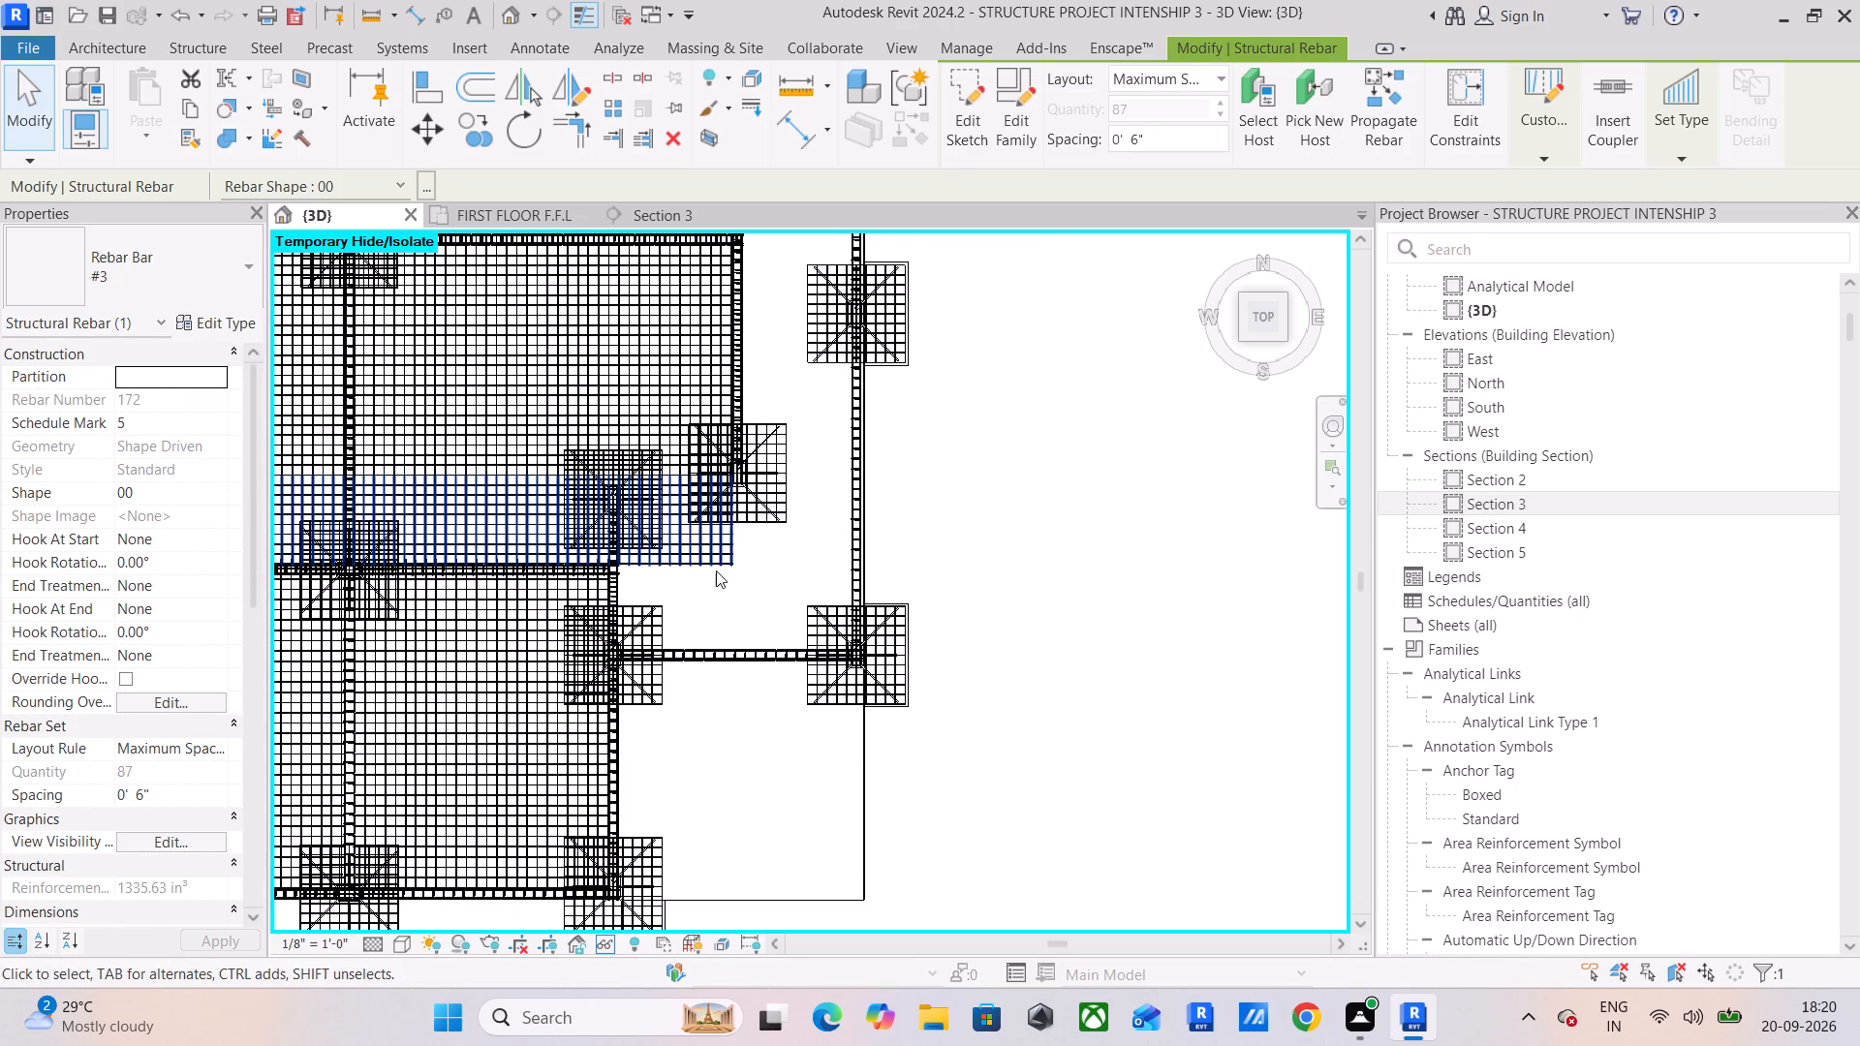
click(716, 570)
scroll(721, 568, up, 6)
middle_drag(729, 566, 860, 573)
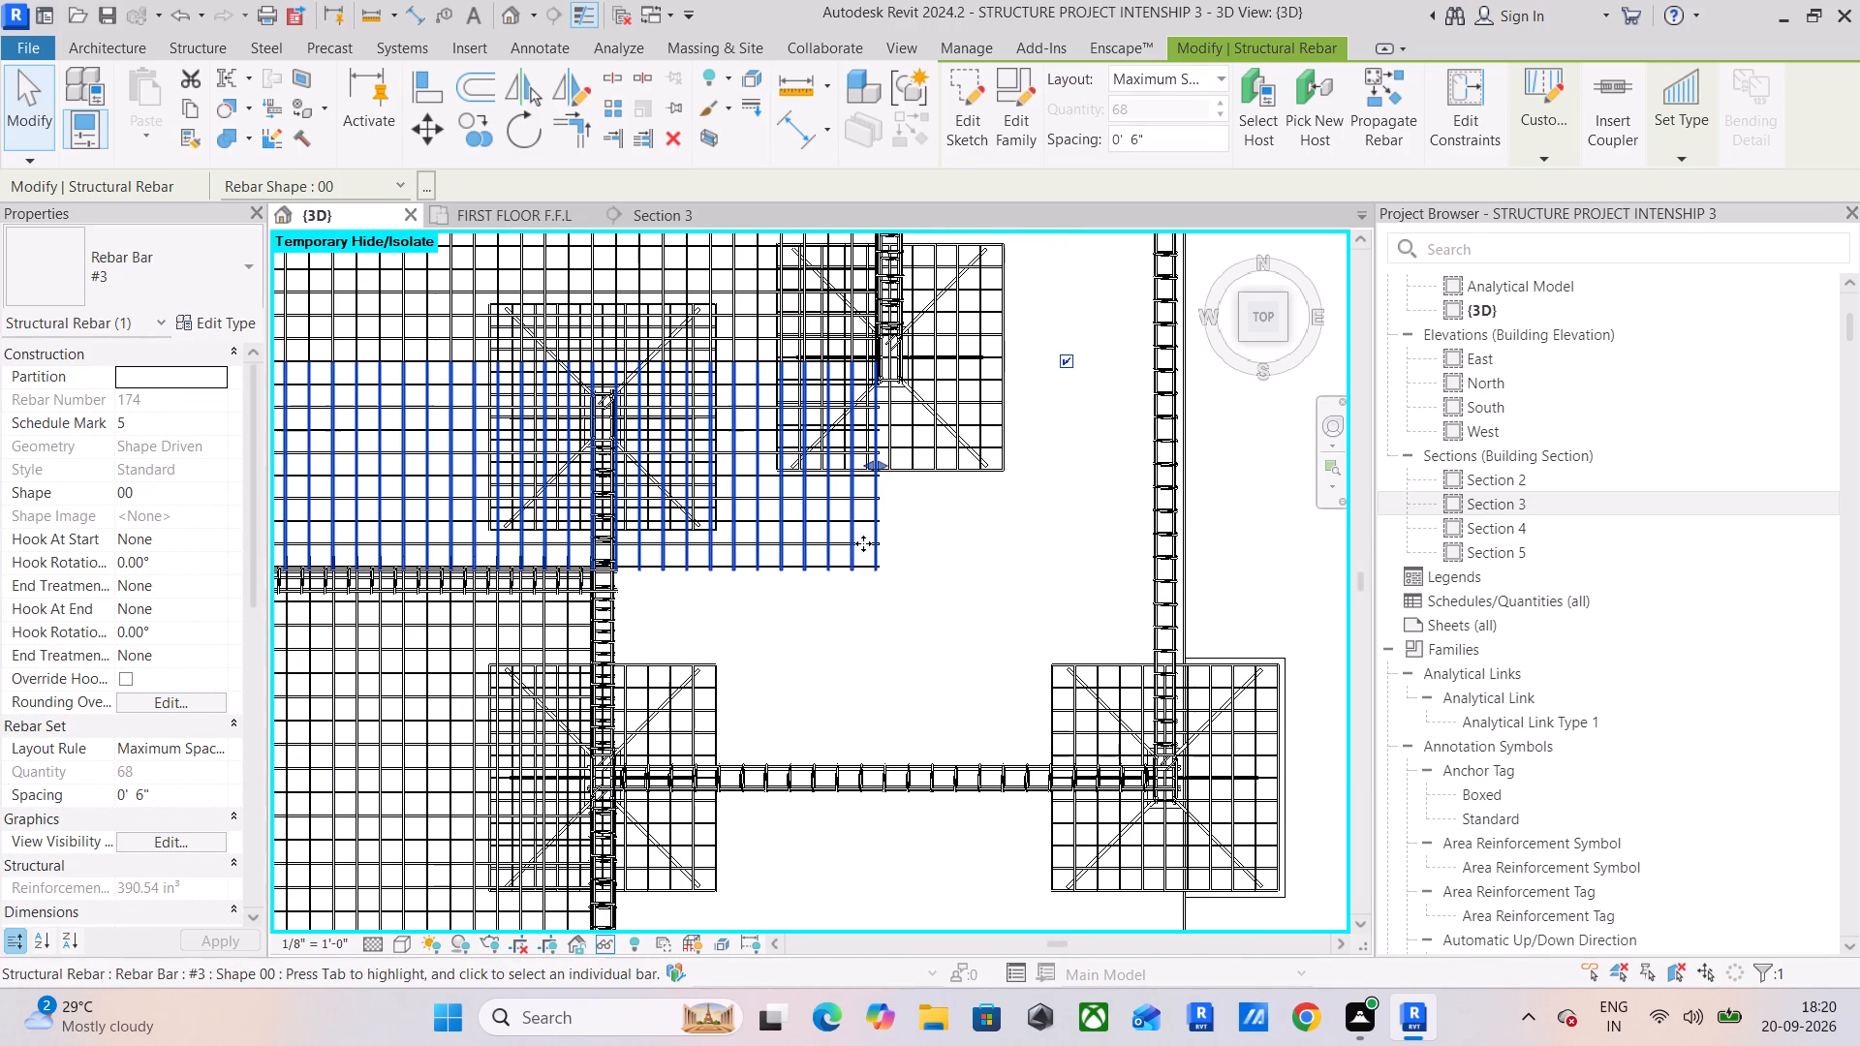
drag(863, 472, 623, 489)
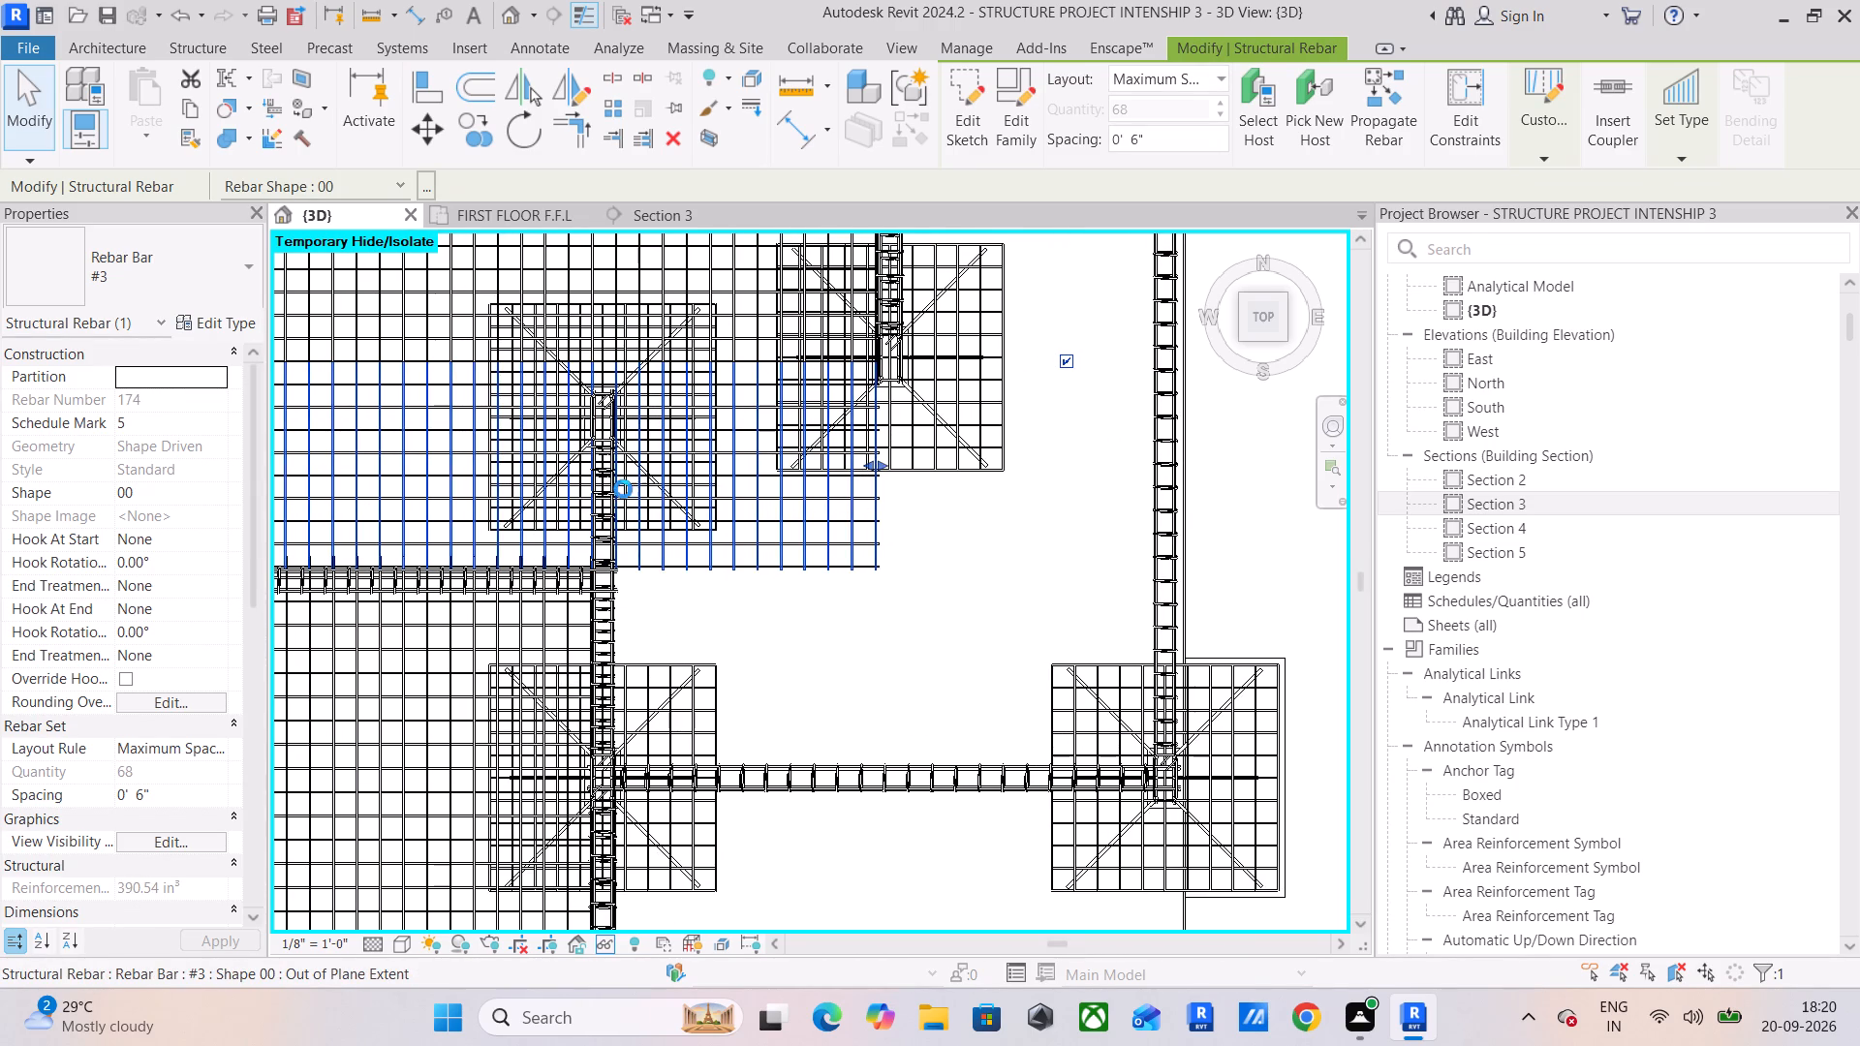
drag(623, 489, 603, 492)
scroll(603, 492, up, 10)
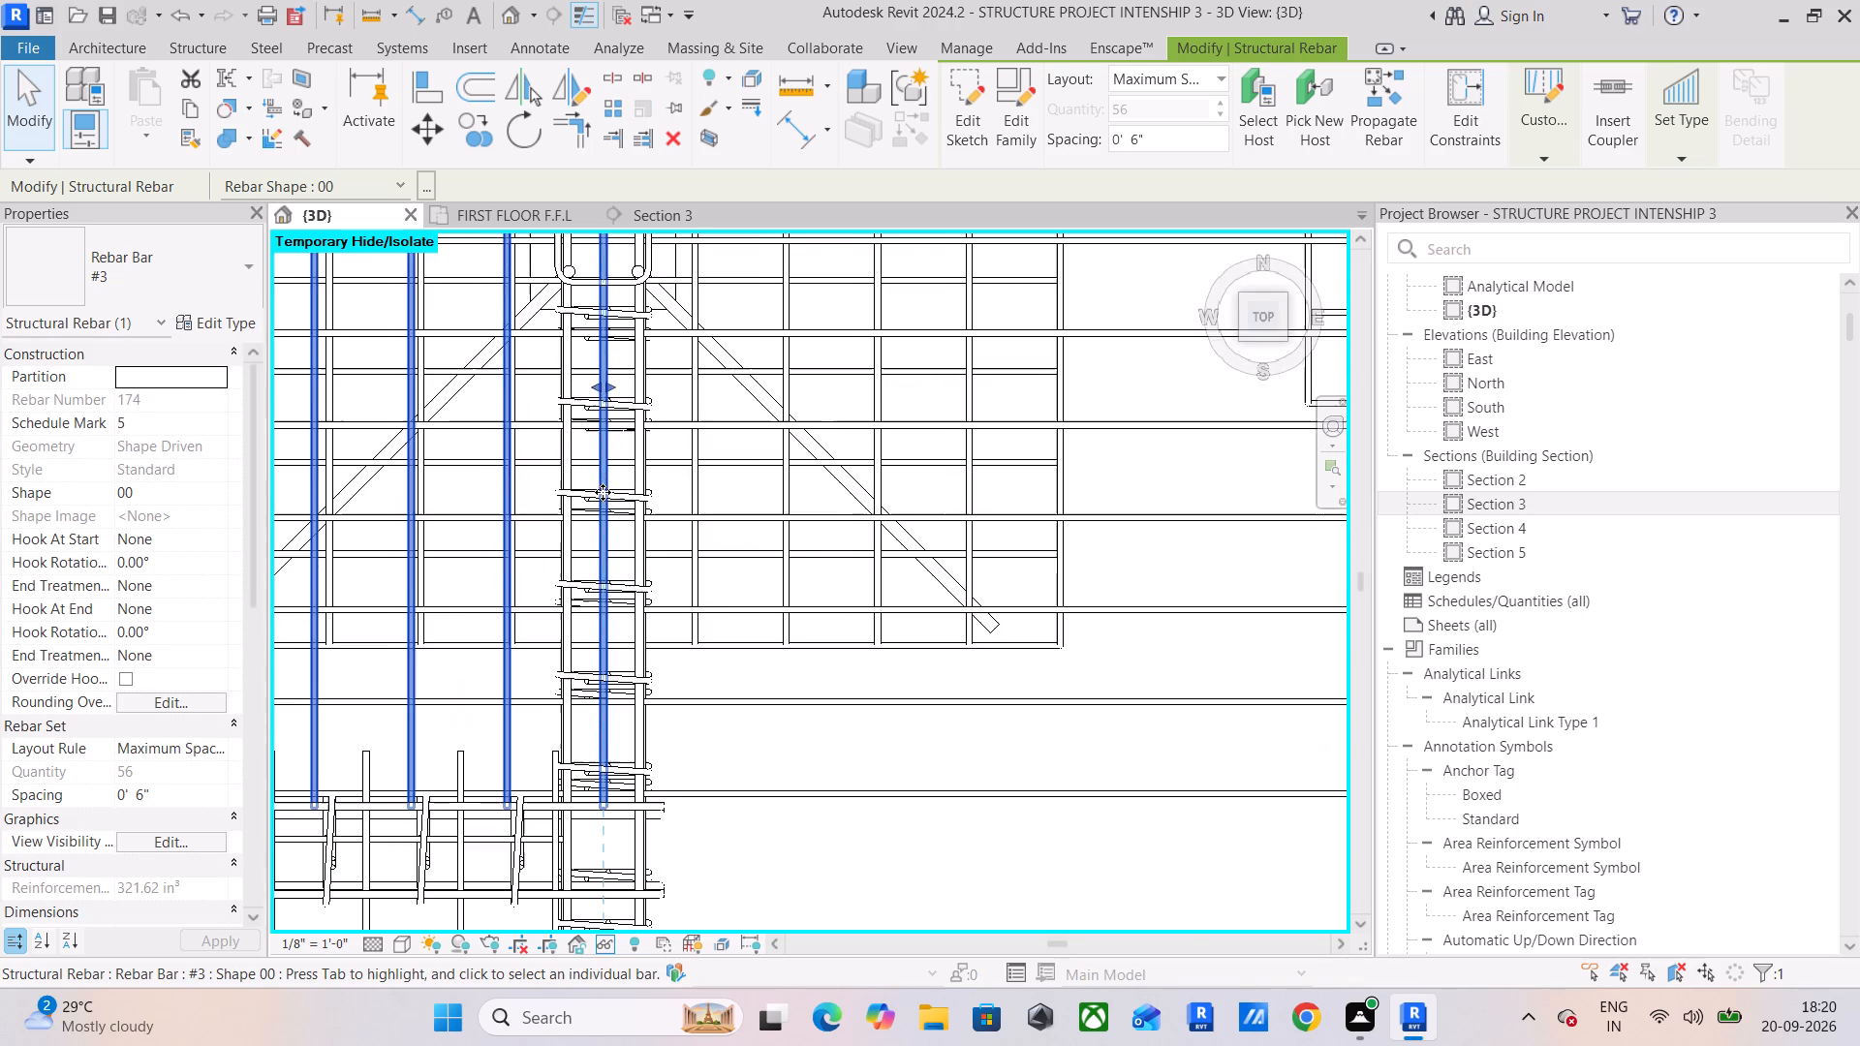
middle_drag(602, 492, 660, 532)
drag(651, 426, 620, 439)
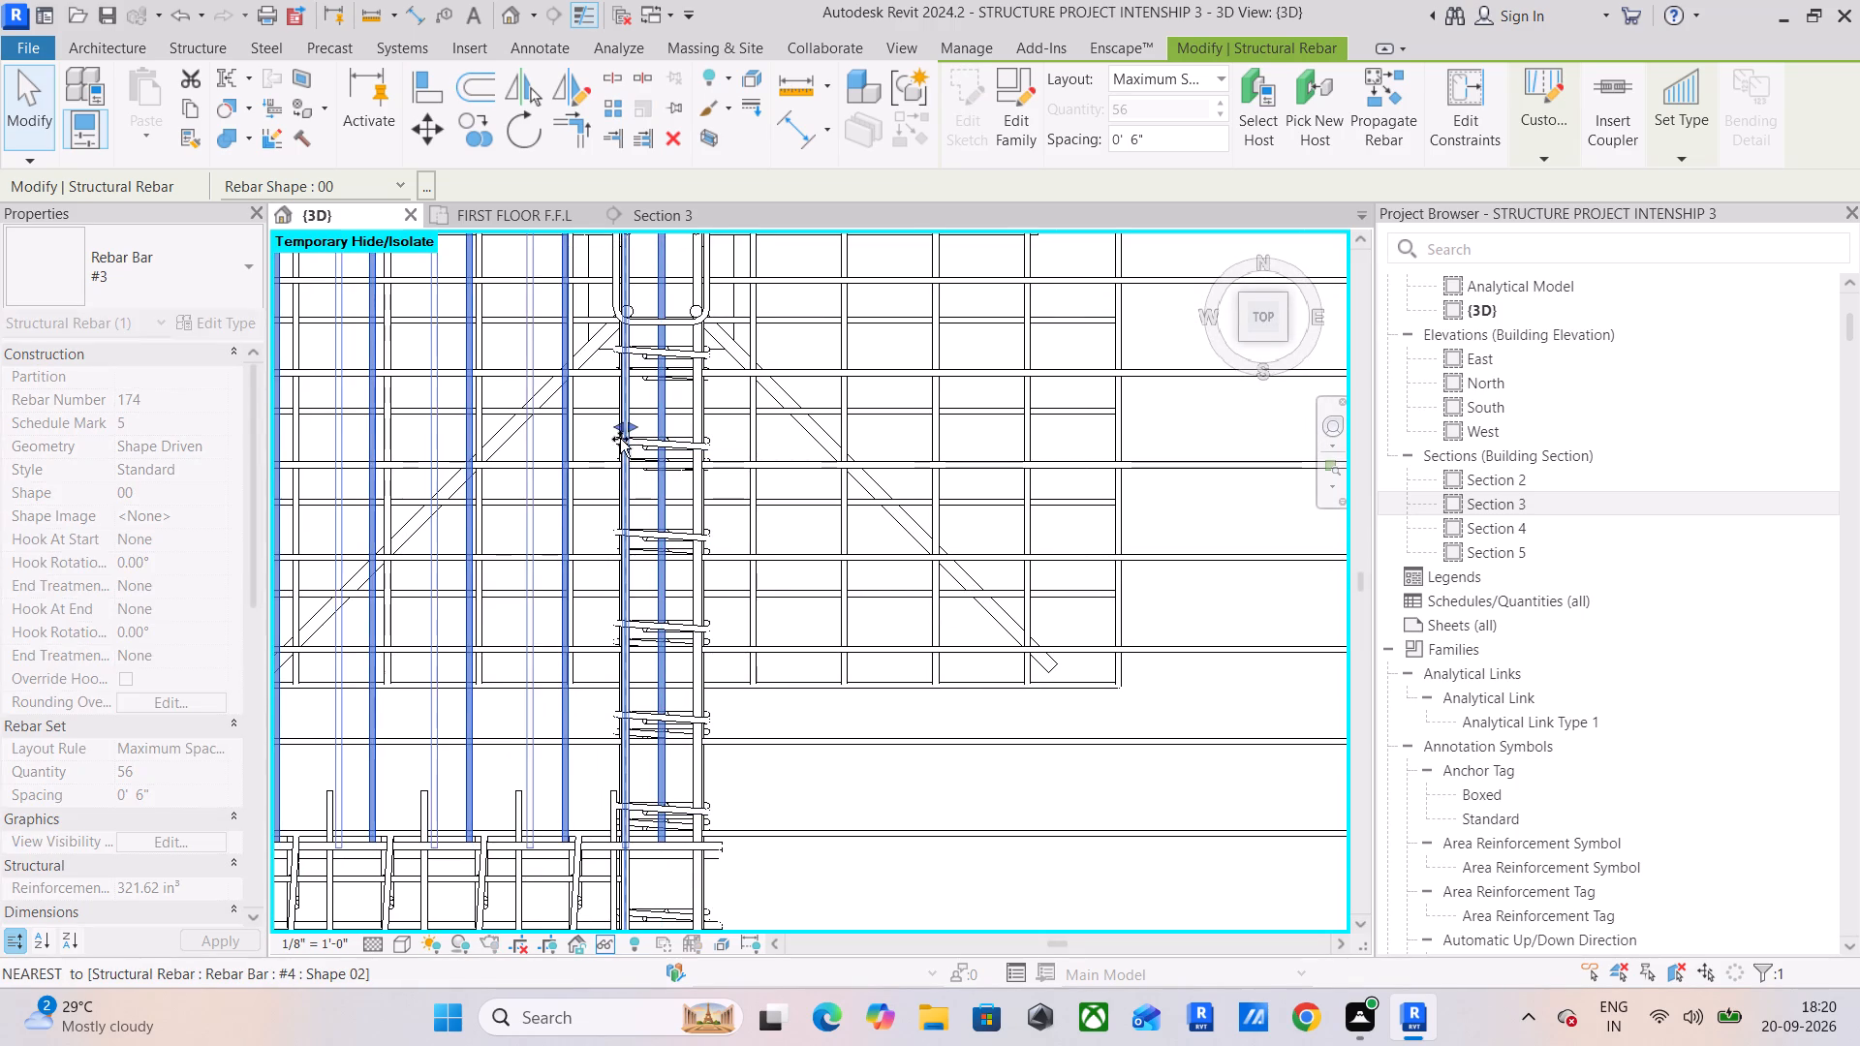
drag(620, 439, 604, 453)
click(967, 764)
Shorten the narrow strip's east-west #3 bars to about 27' 2" so their east ends stop at the short beam's west side.
scroll(967, 764, down, 5)
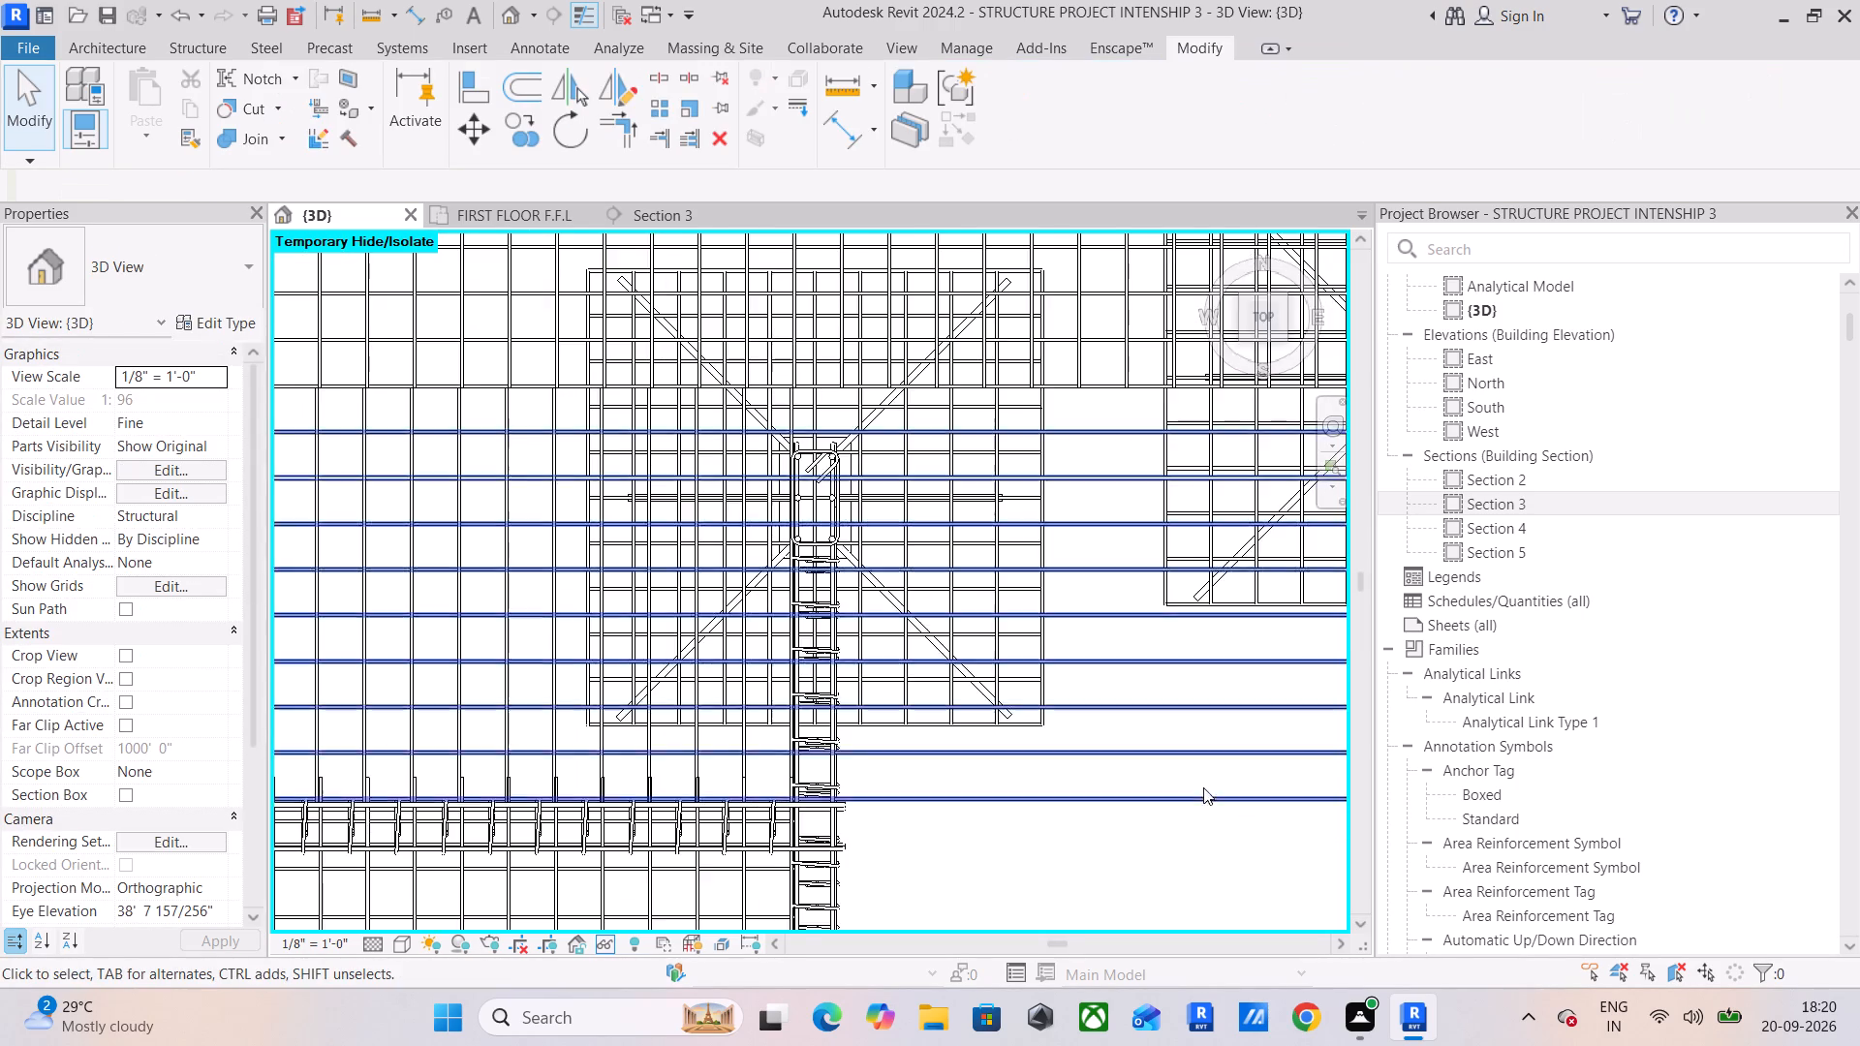
middle_drag(1206, 784, 927, 771)
click(1041, 731)
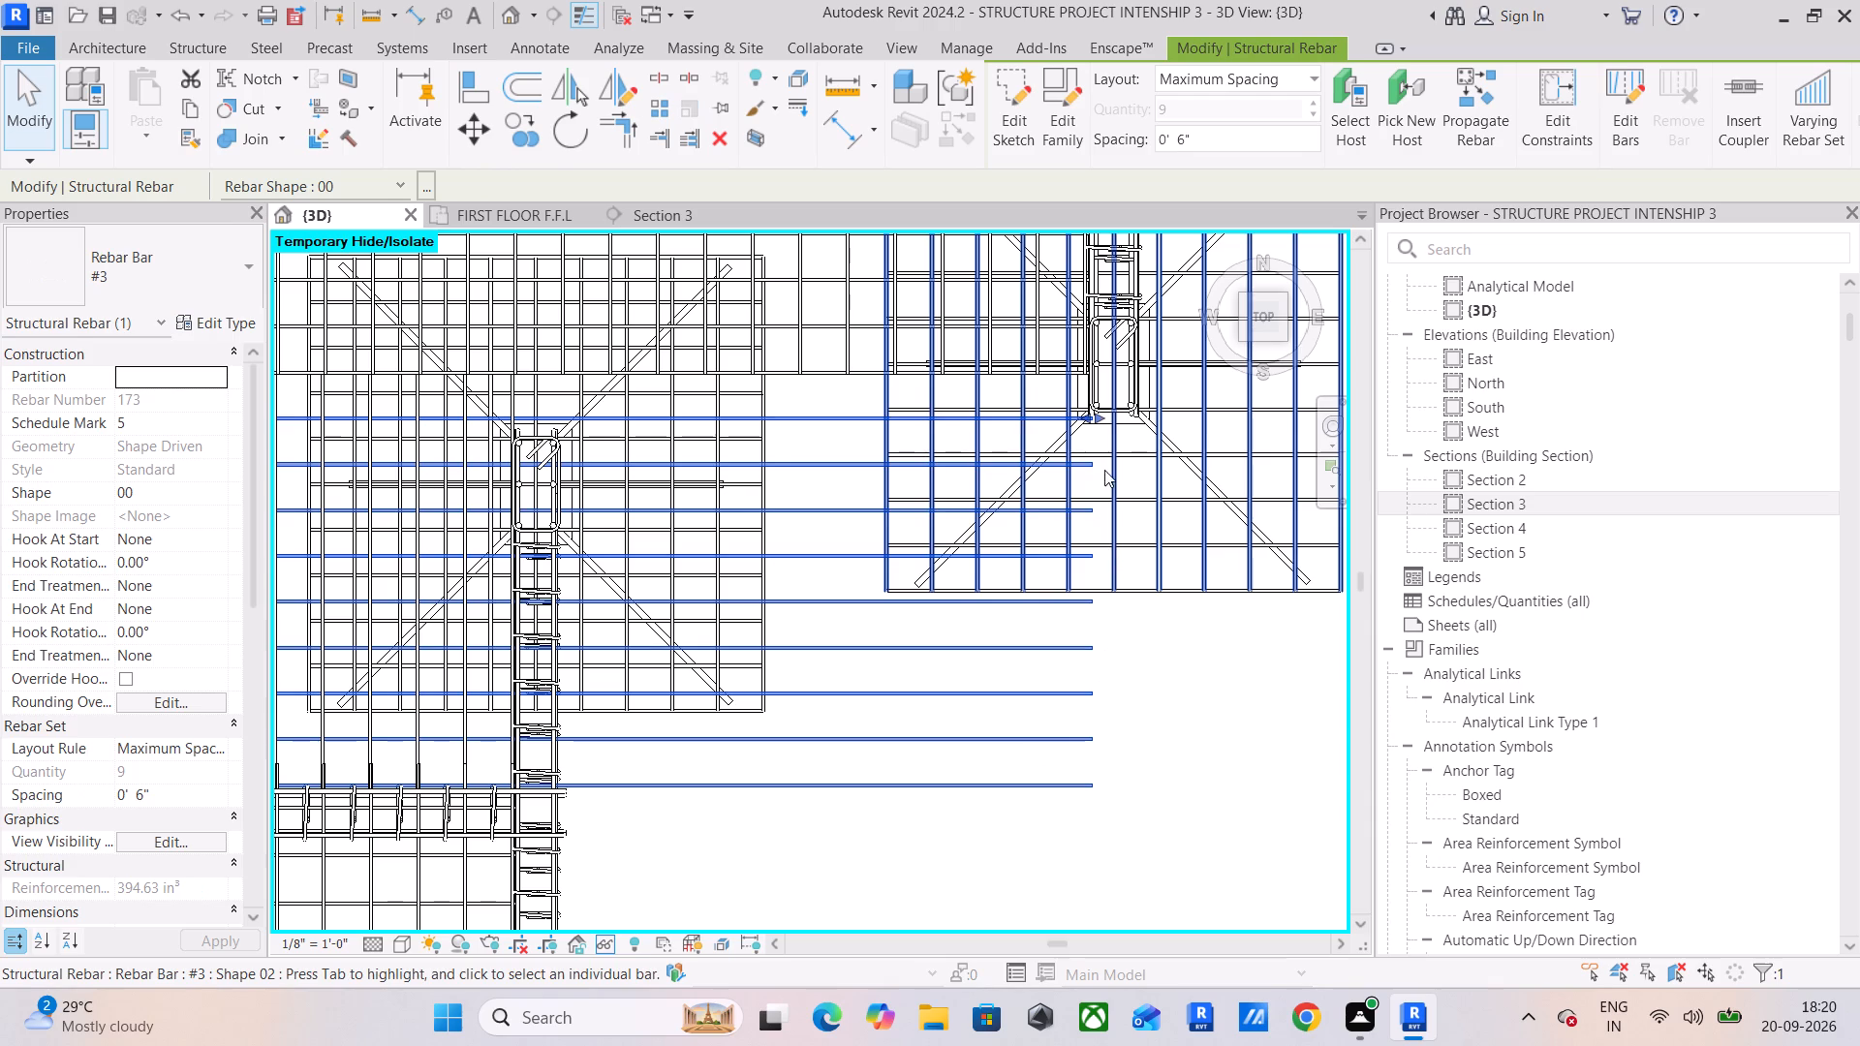
drag(1083, 417, 563, 487)
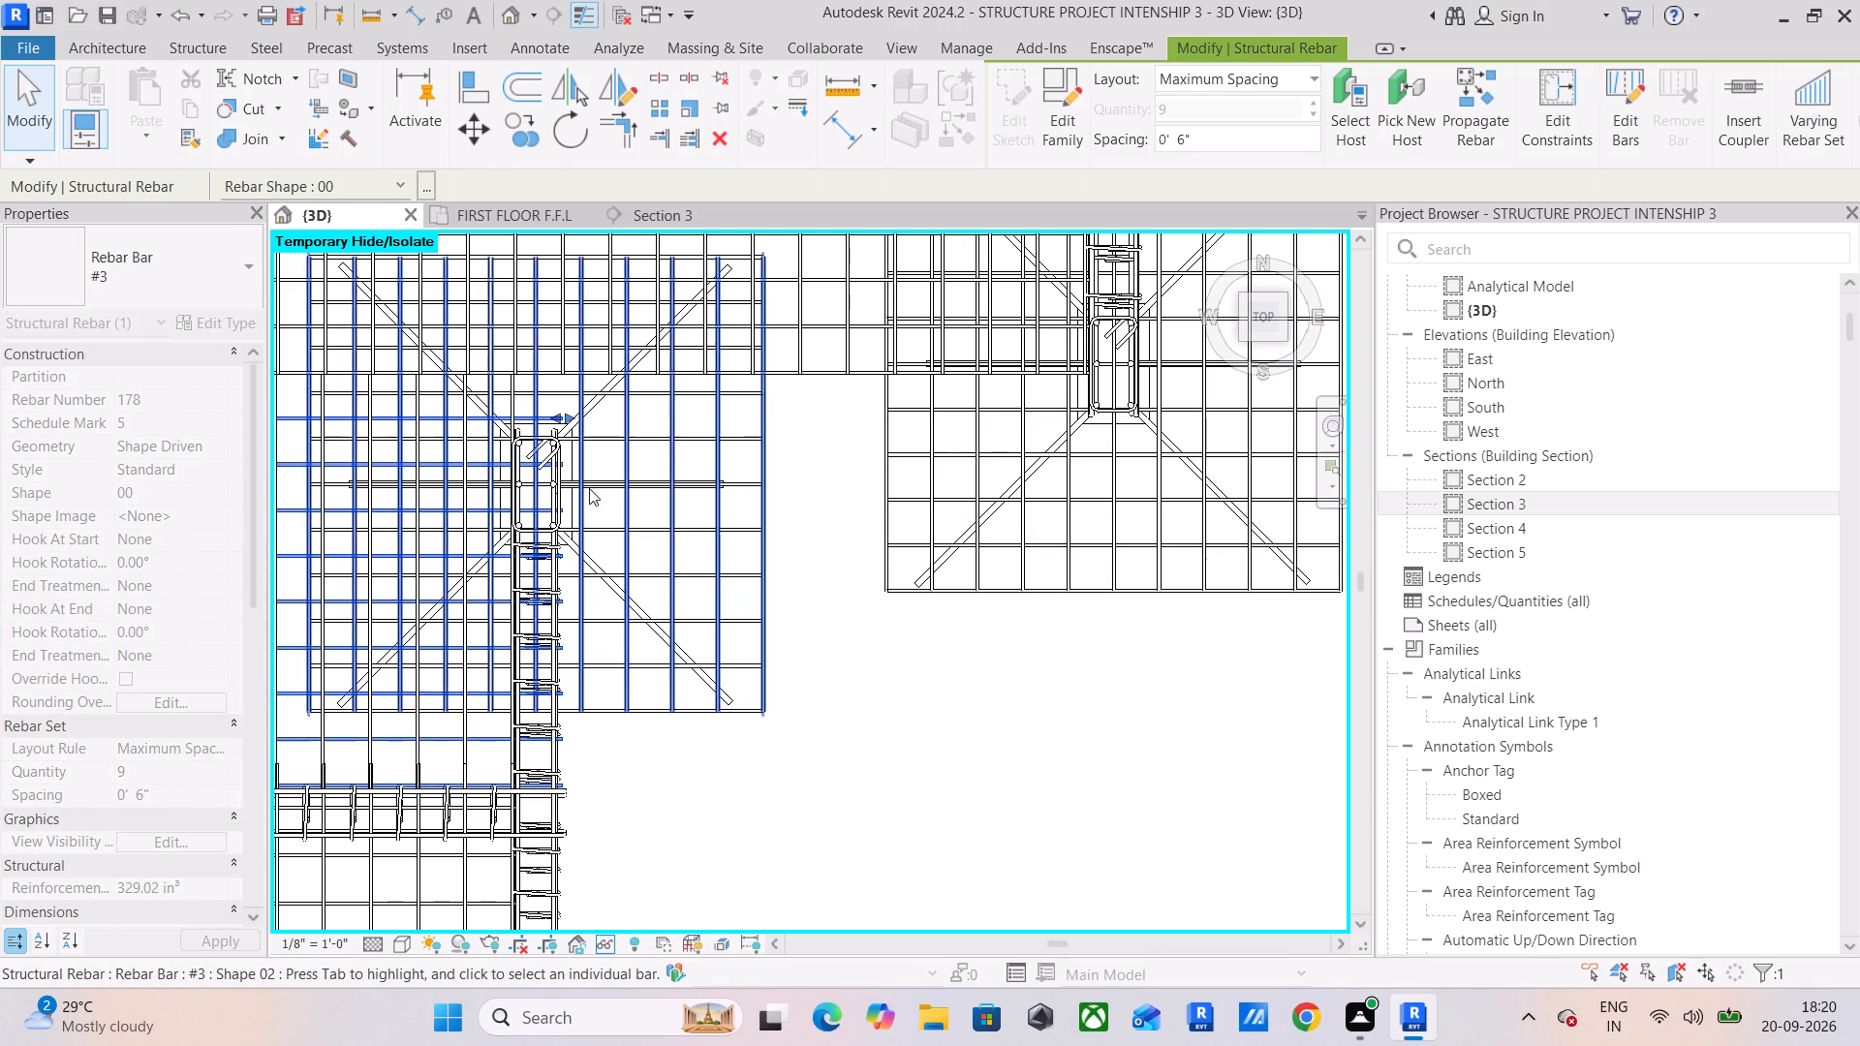
scroll(542, 427, up, 5)
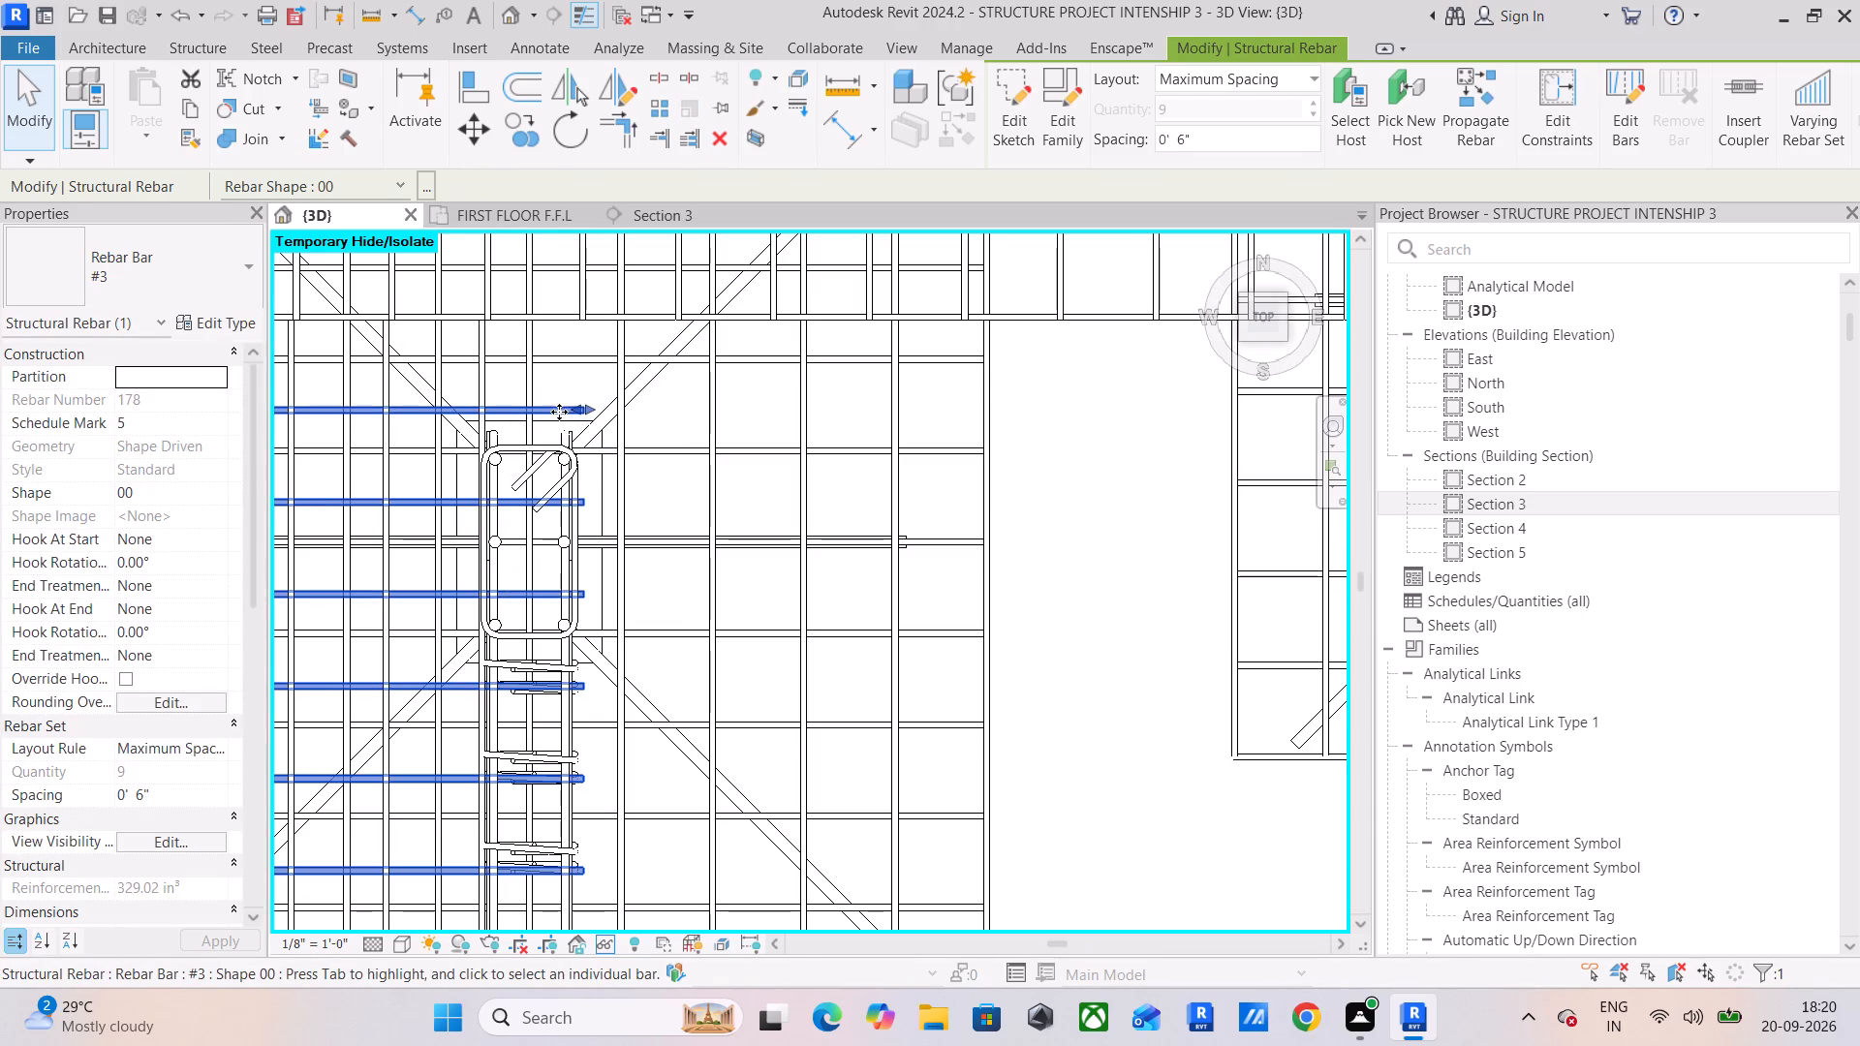
drag(571, 410, 482, 423)
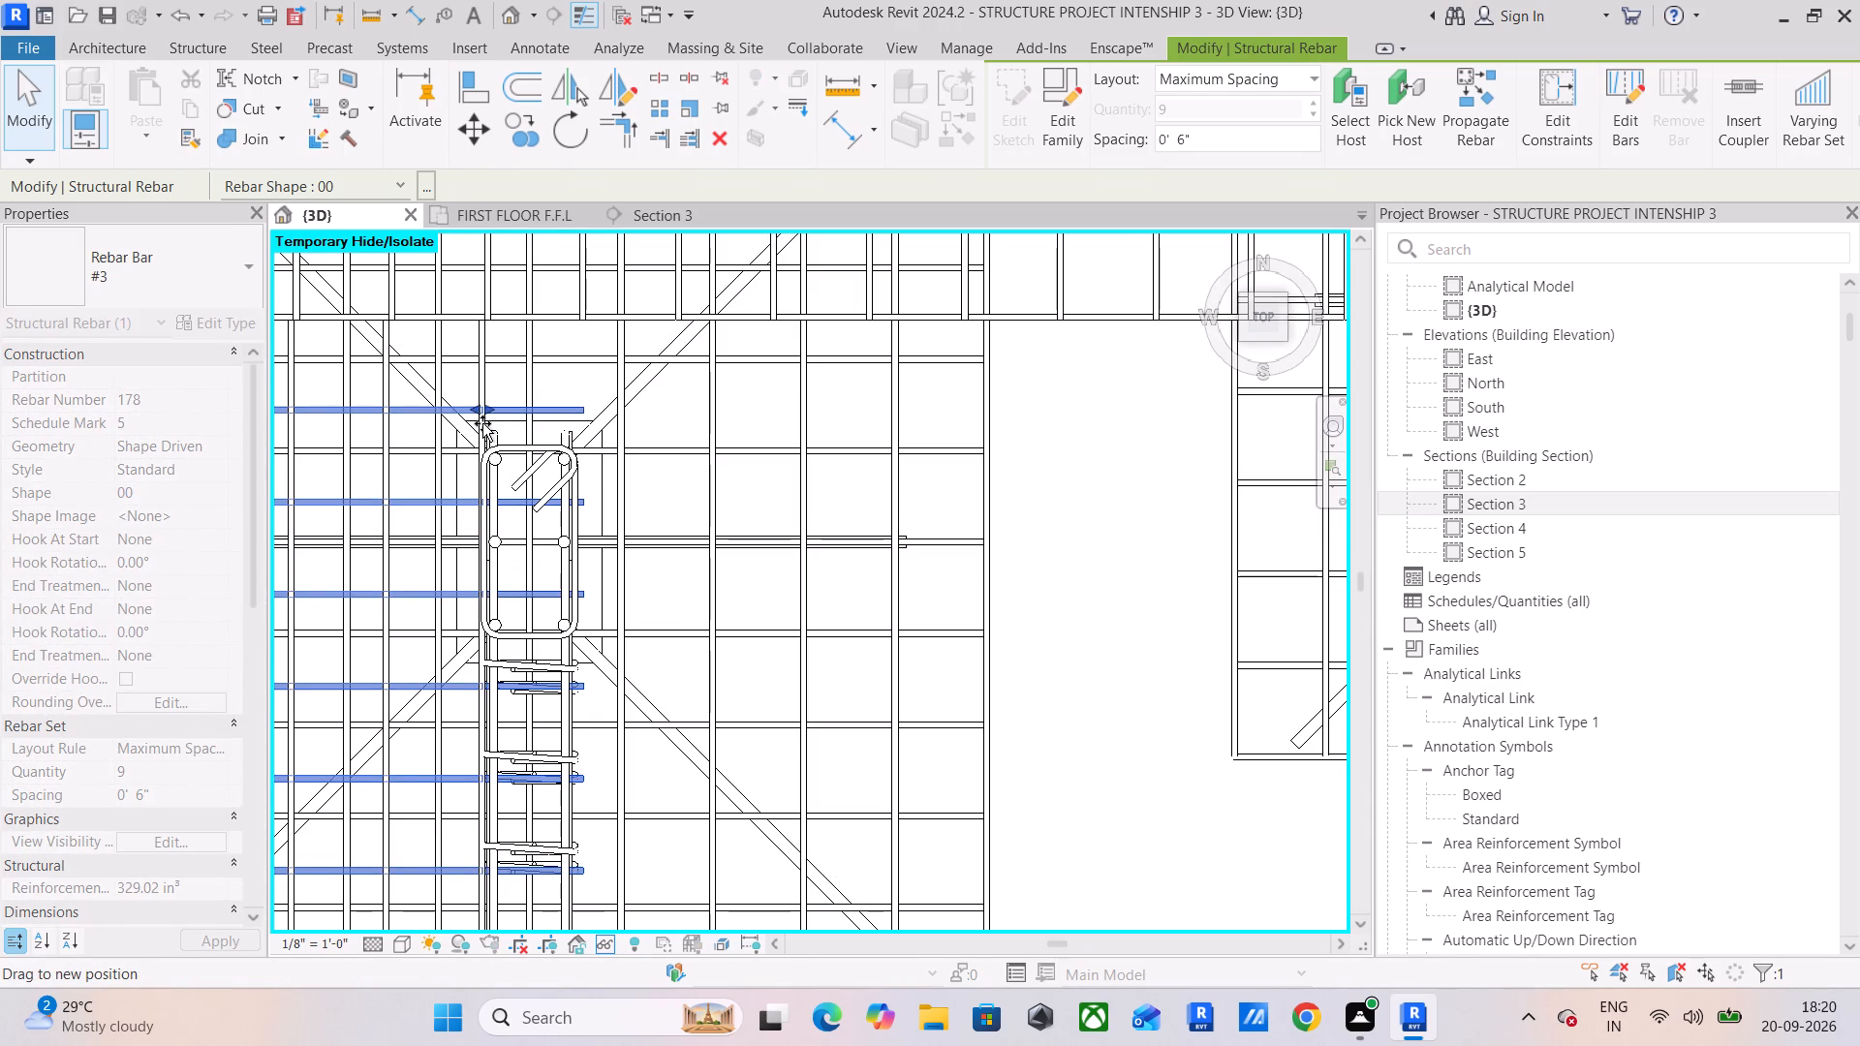
drag(482, 423, 493, 425)
scroll(527, 484, down, 3)
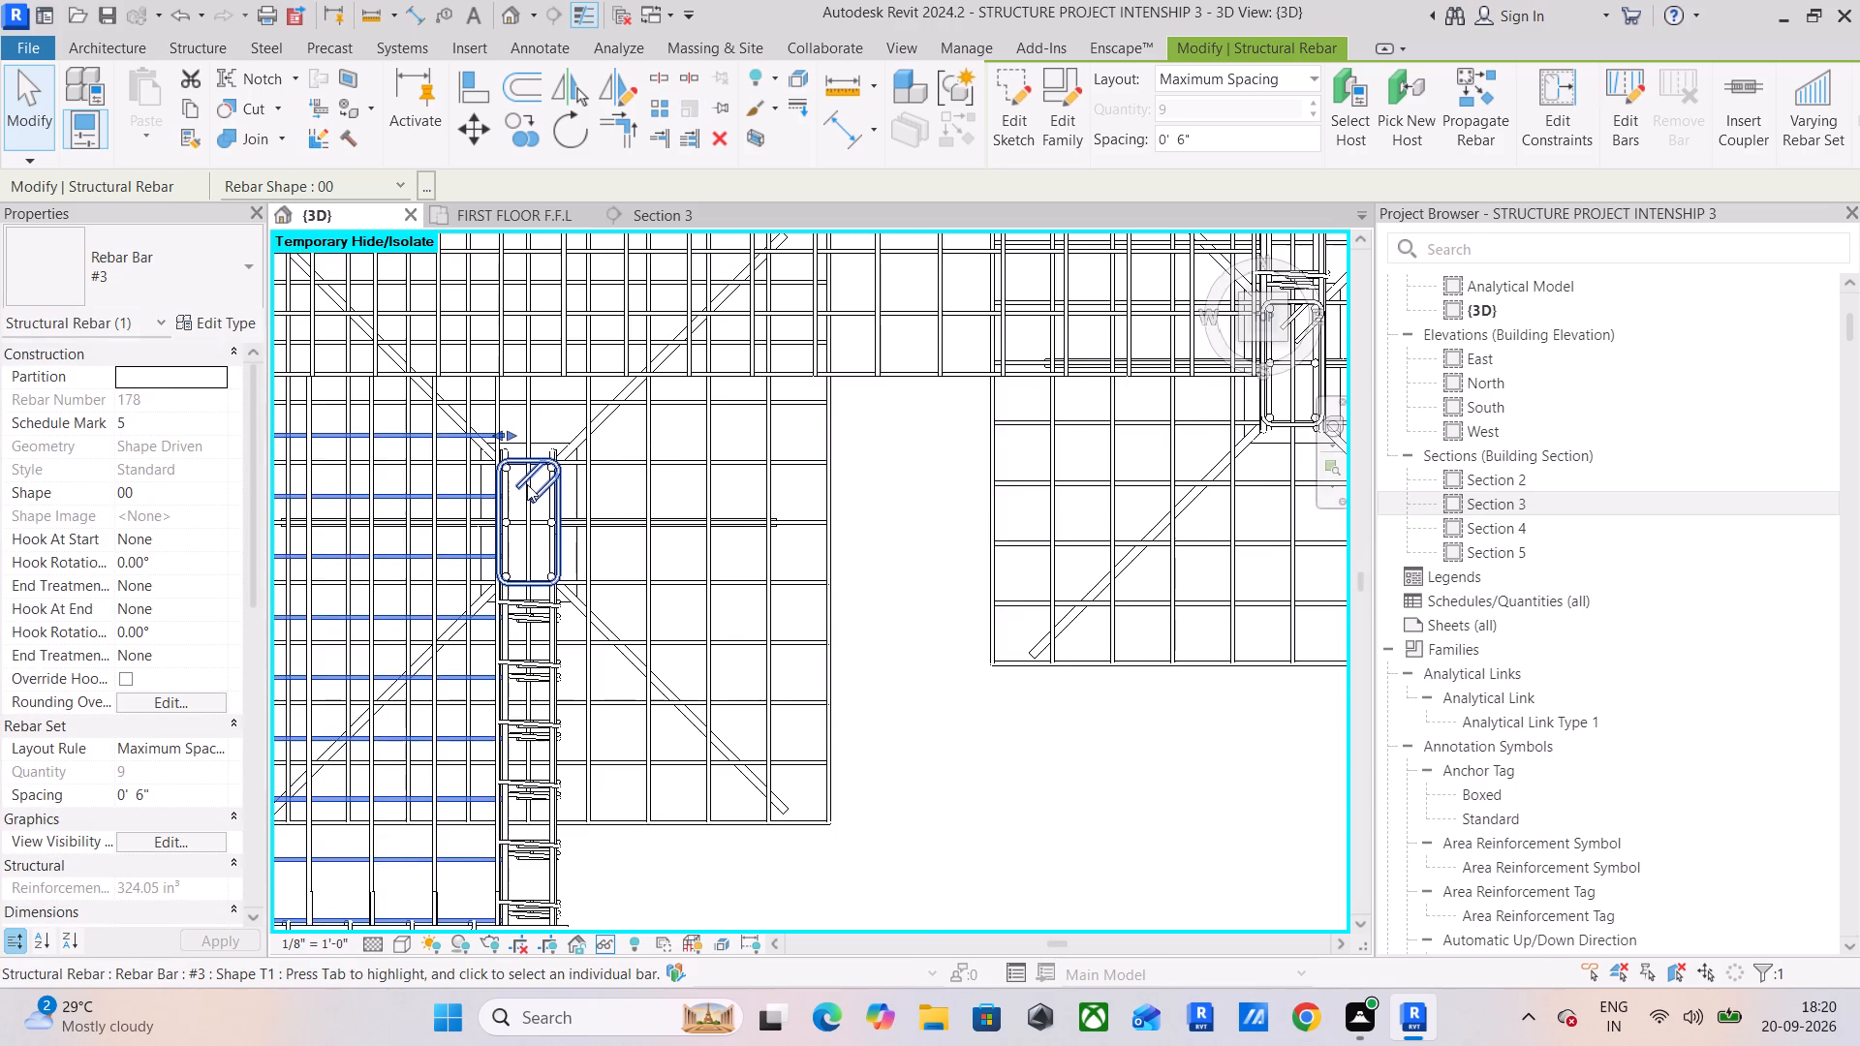
middle_drag(528, 484, 662, 458)
click(1152, 779)
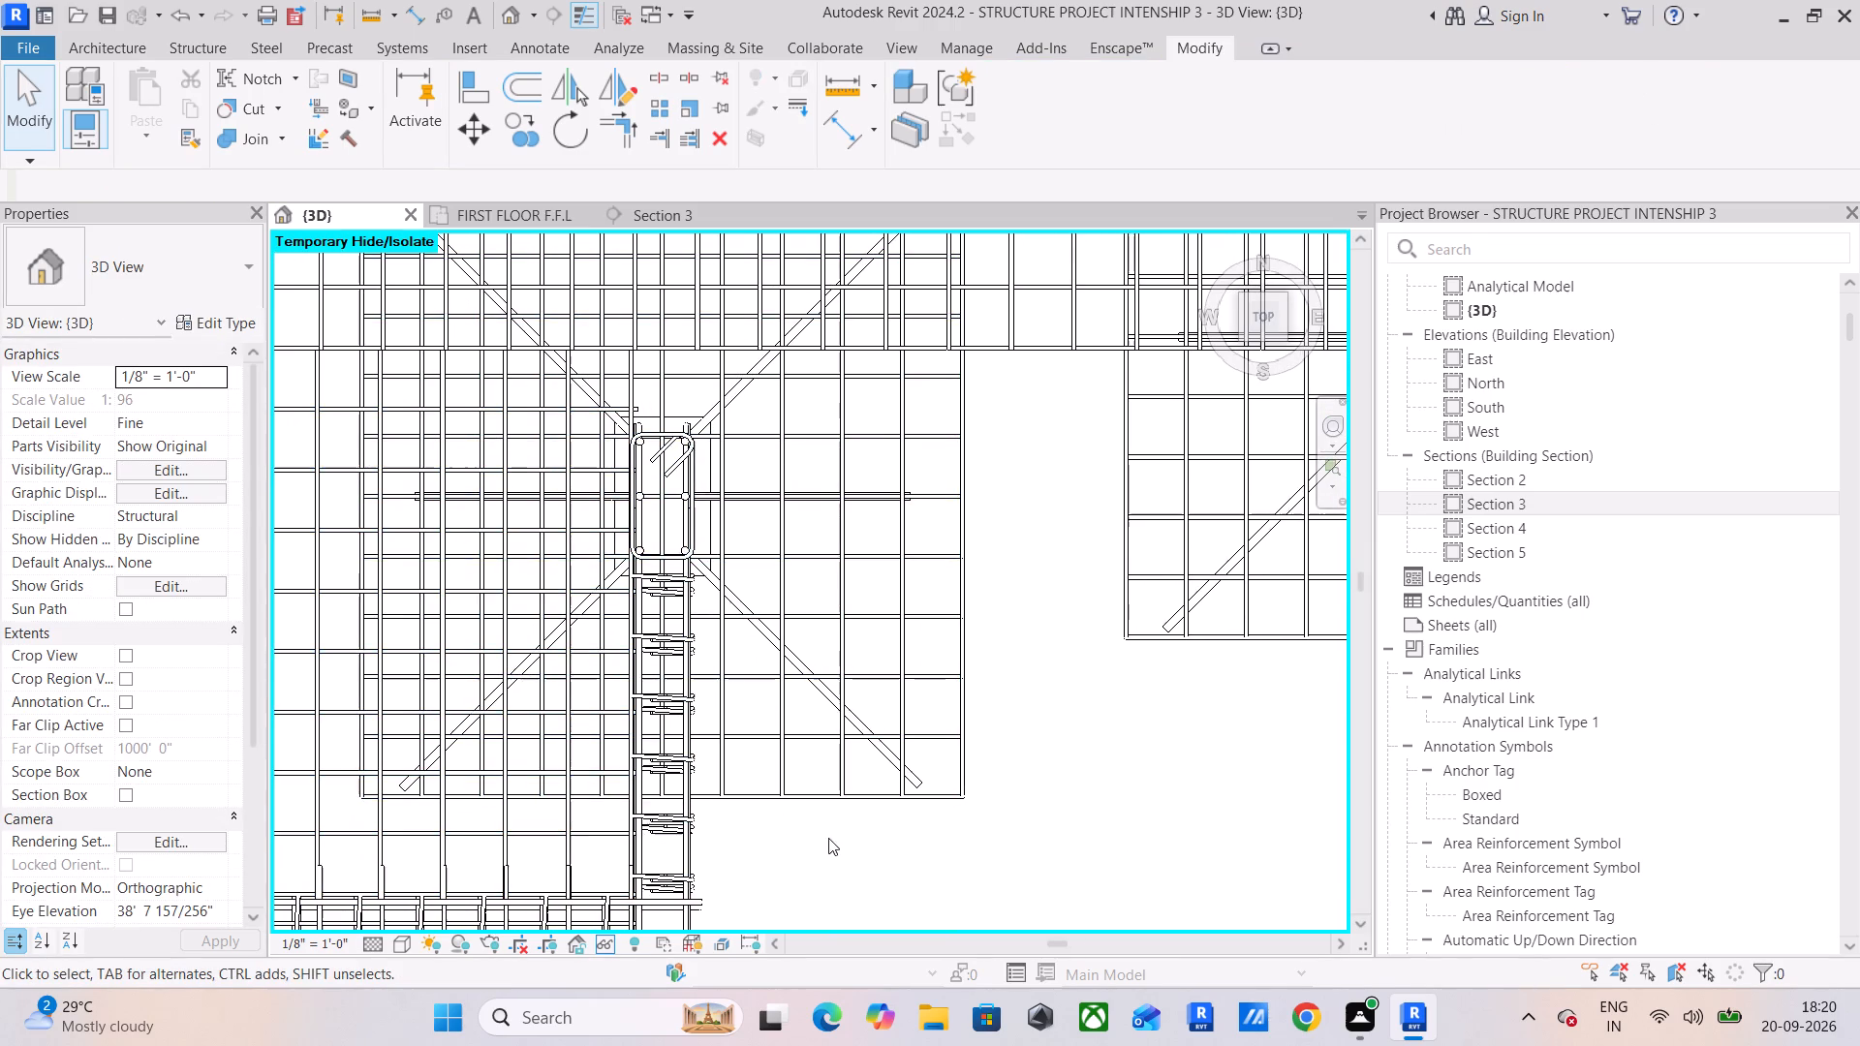
Examine how the narrow strip's bars meet the short beam, its column and the neighbouring panel's bars.
scroll(828, 838, down, 4)
middle_drag(846, 833, 740, 797)
scroll(583, 525, up, 6)
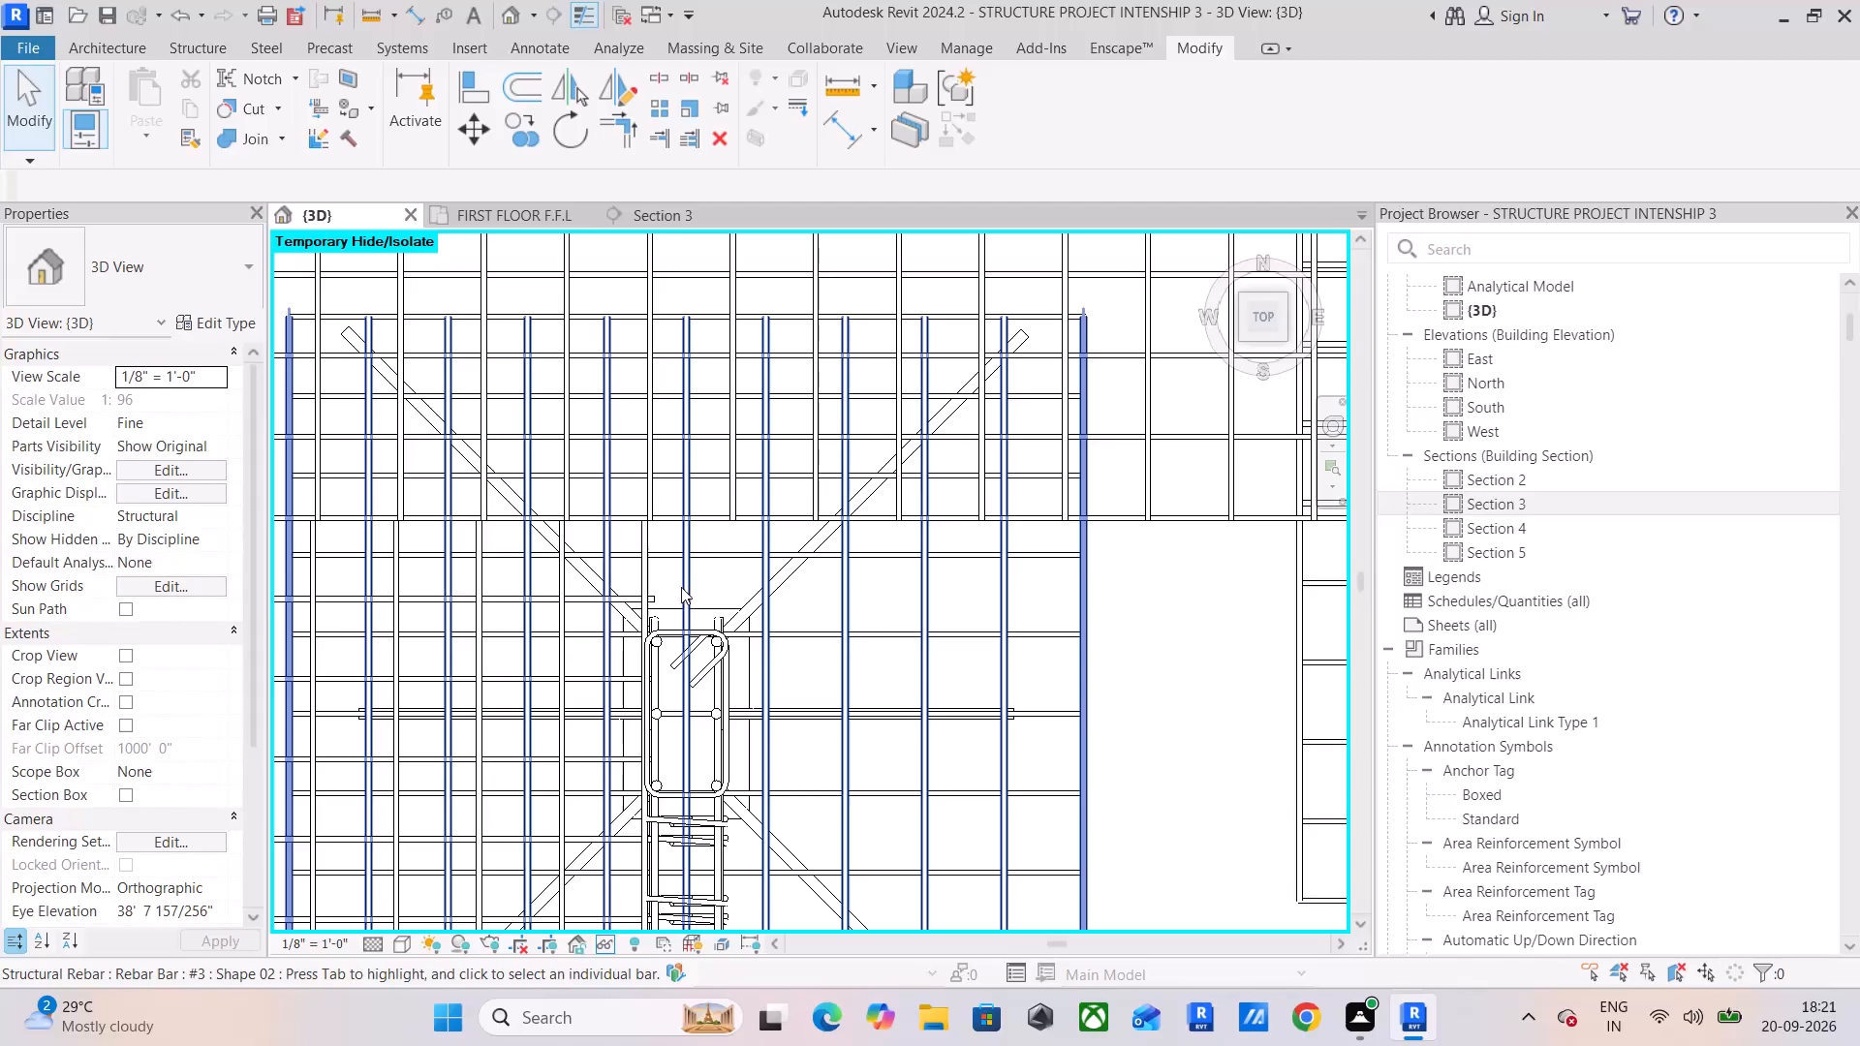
click(641, 610)
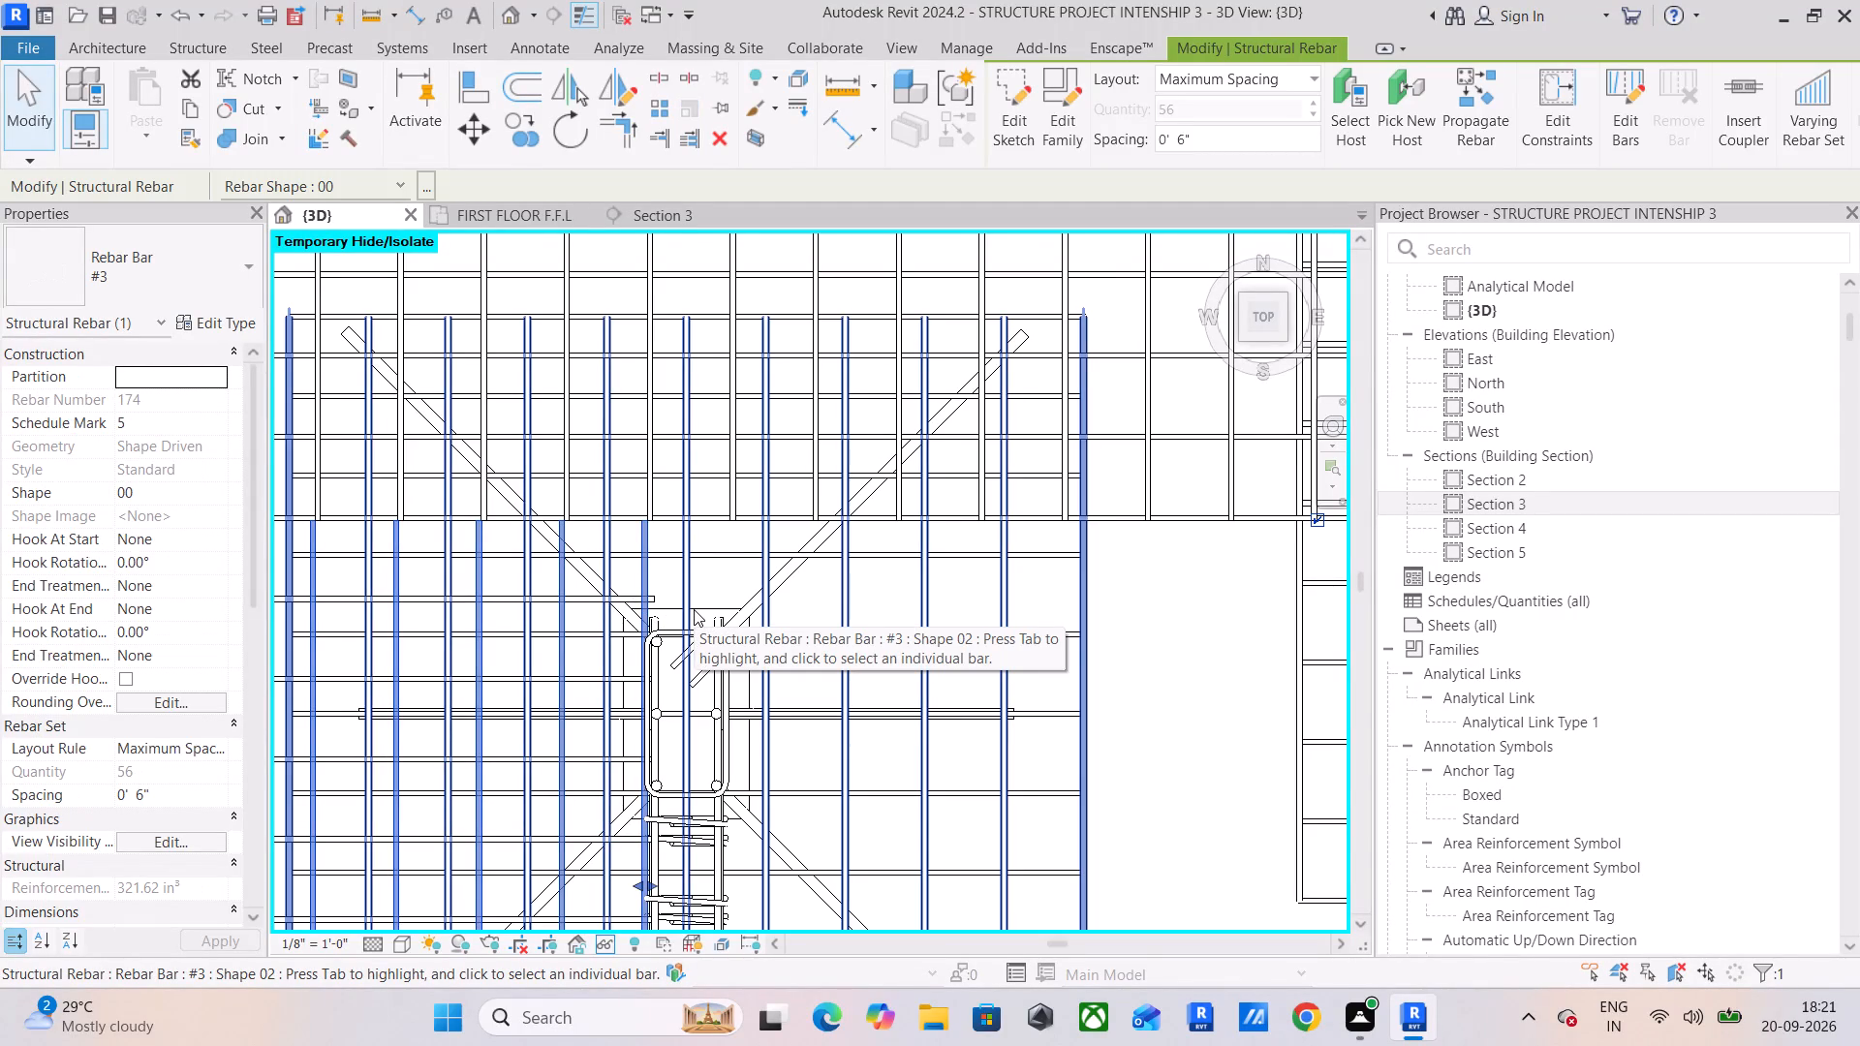
click(1165, 669)
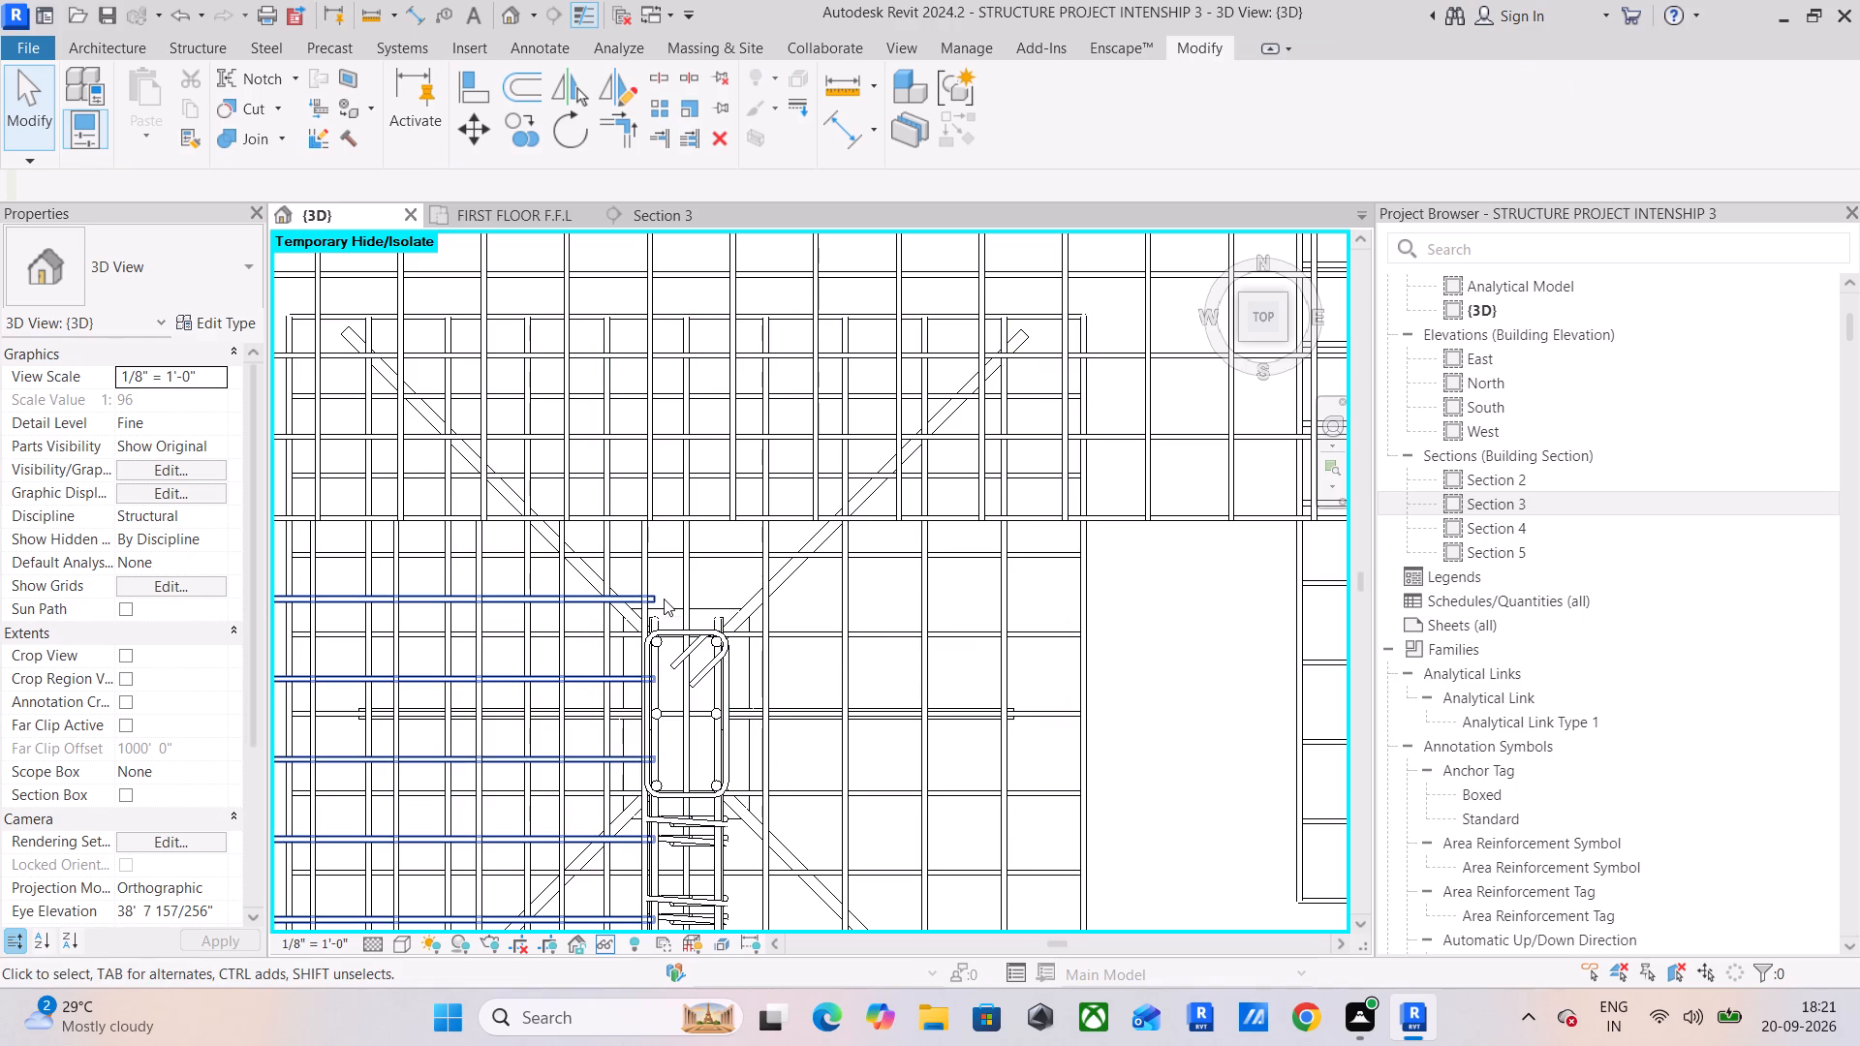
scroll(891, 641, down, 5)
middle_drag(998, 639, 808, 580)
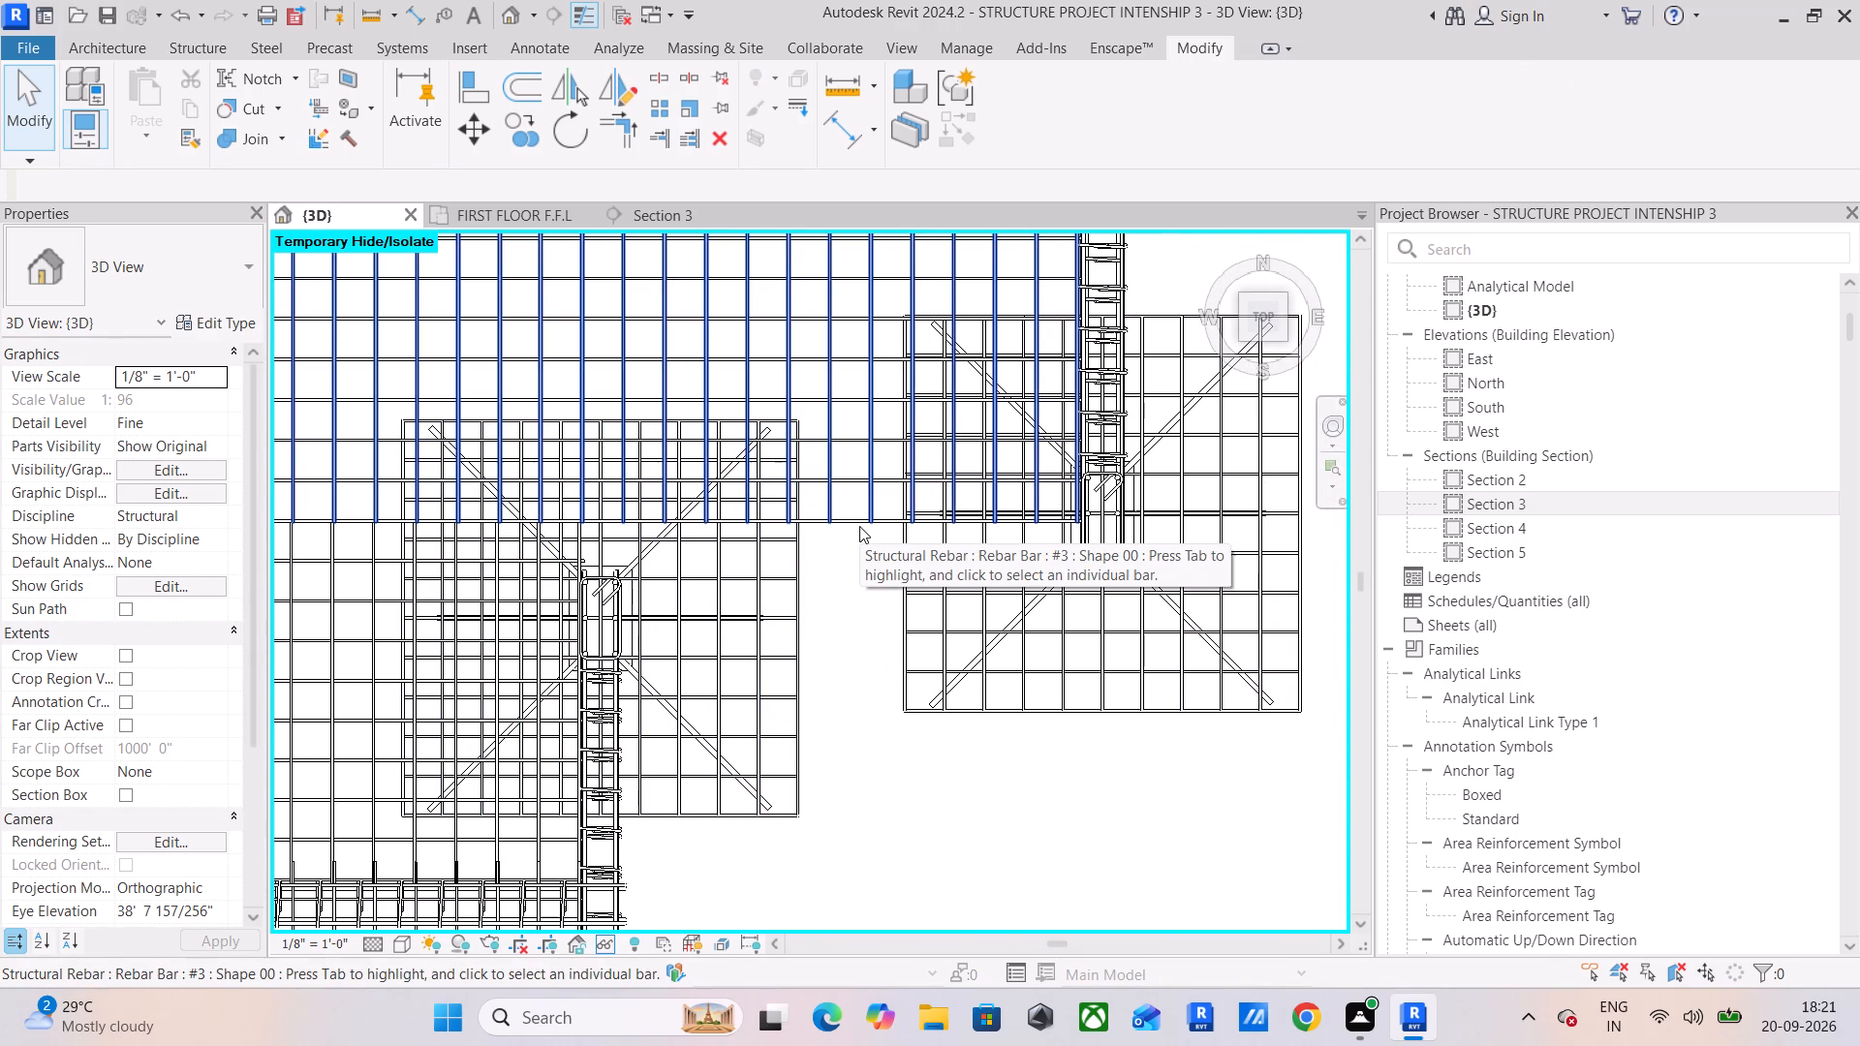
scroll(858, 598, down, 2)
middle_drag(859, 599, 1107, 612)
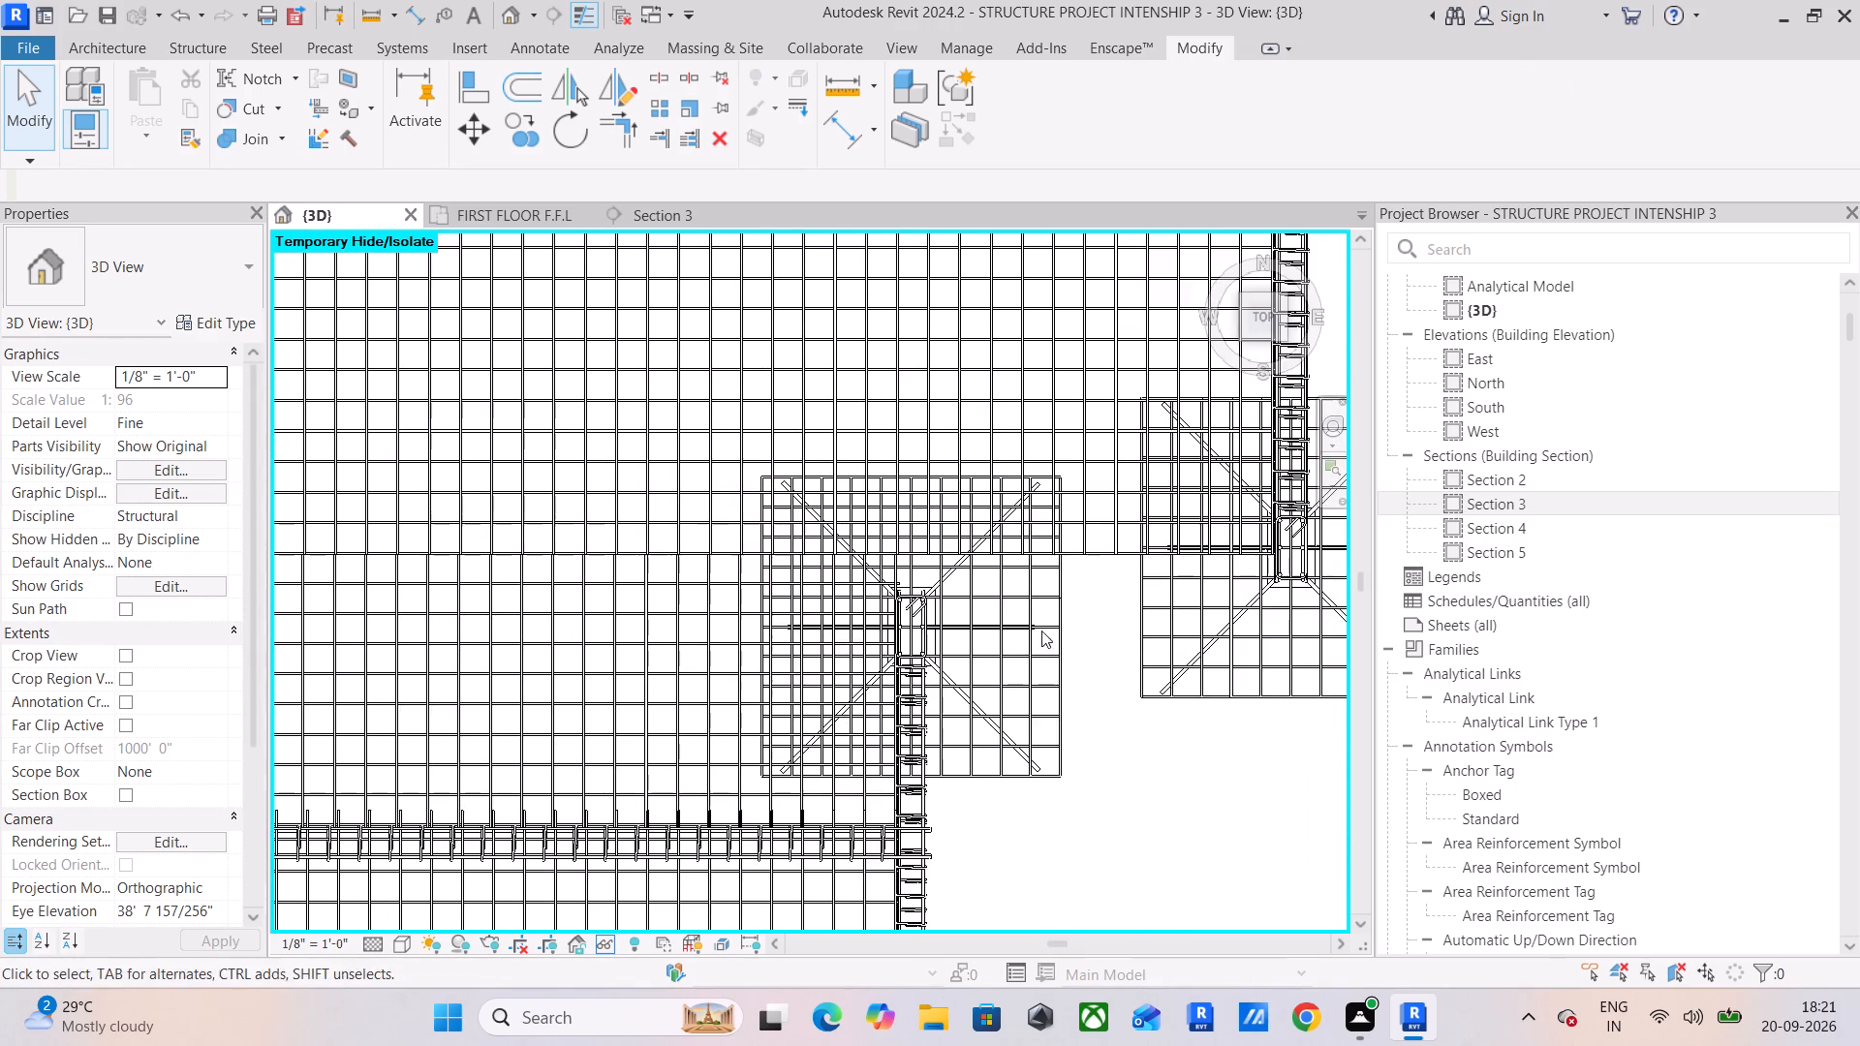
scroll(908, 628, down, 5)
middle_drag(778, 642, 853, 612)
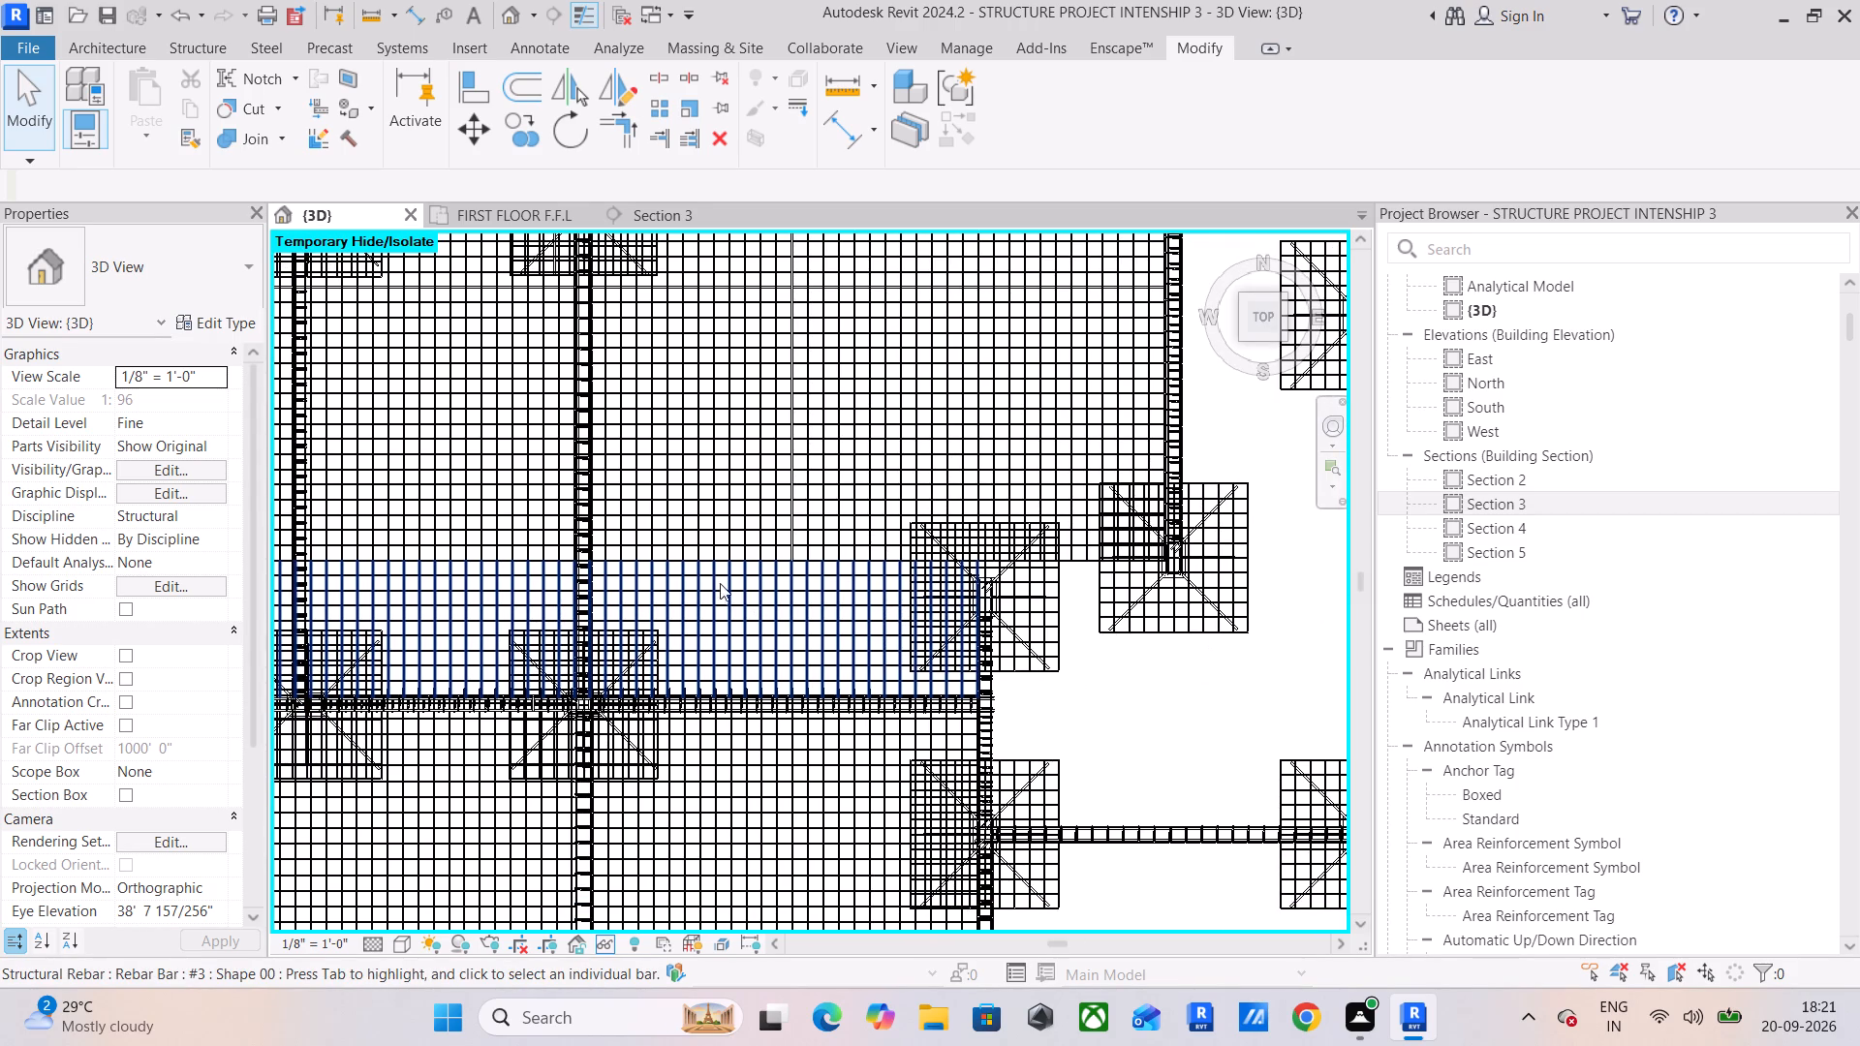
Pull the north edge of the narrow strip's east-west #3 bar distribution slightly south, away from the wide middle panel's bars.
click(716, 577)
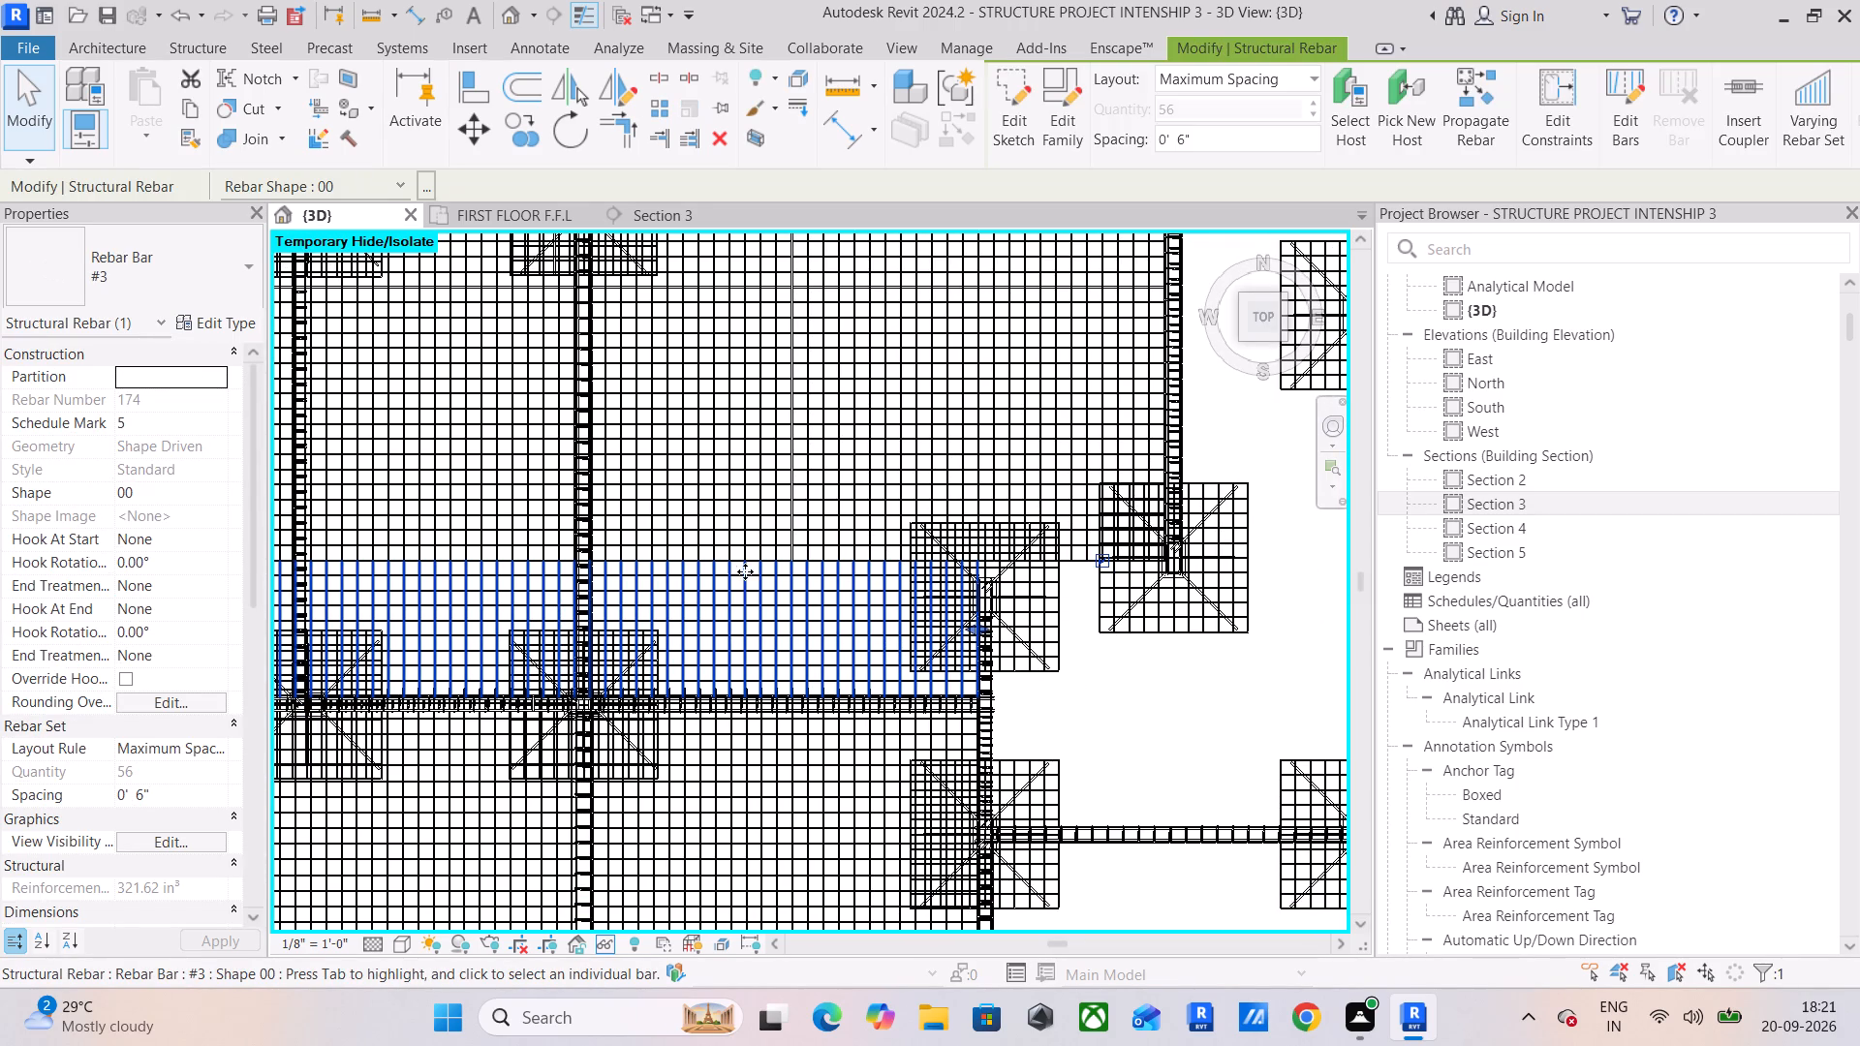
scroll(1004, 603, up, 3)
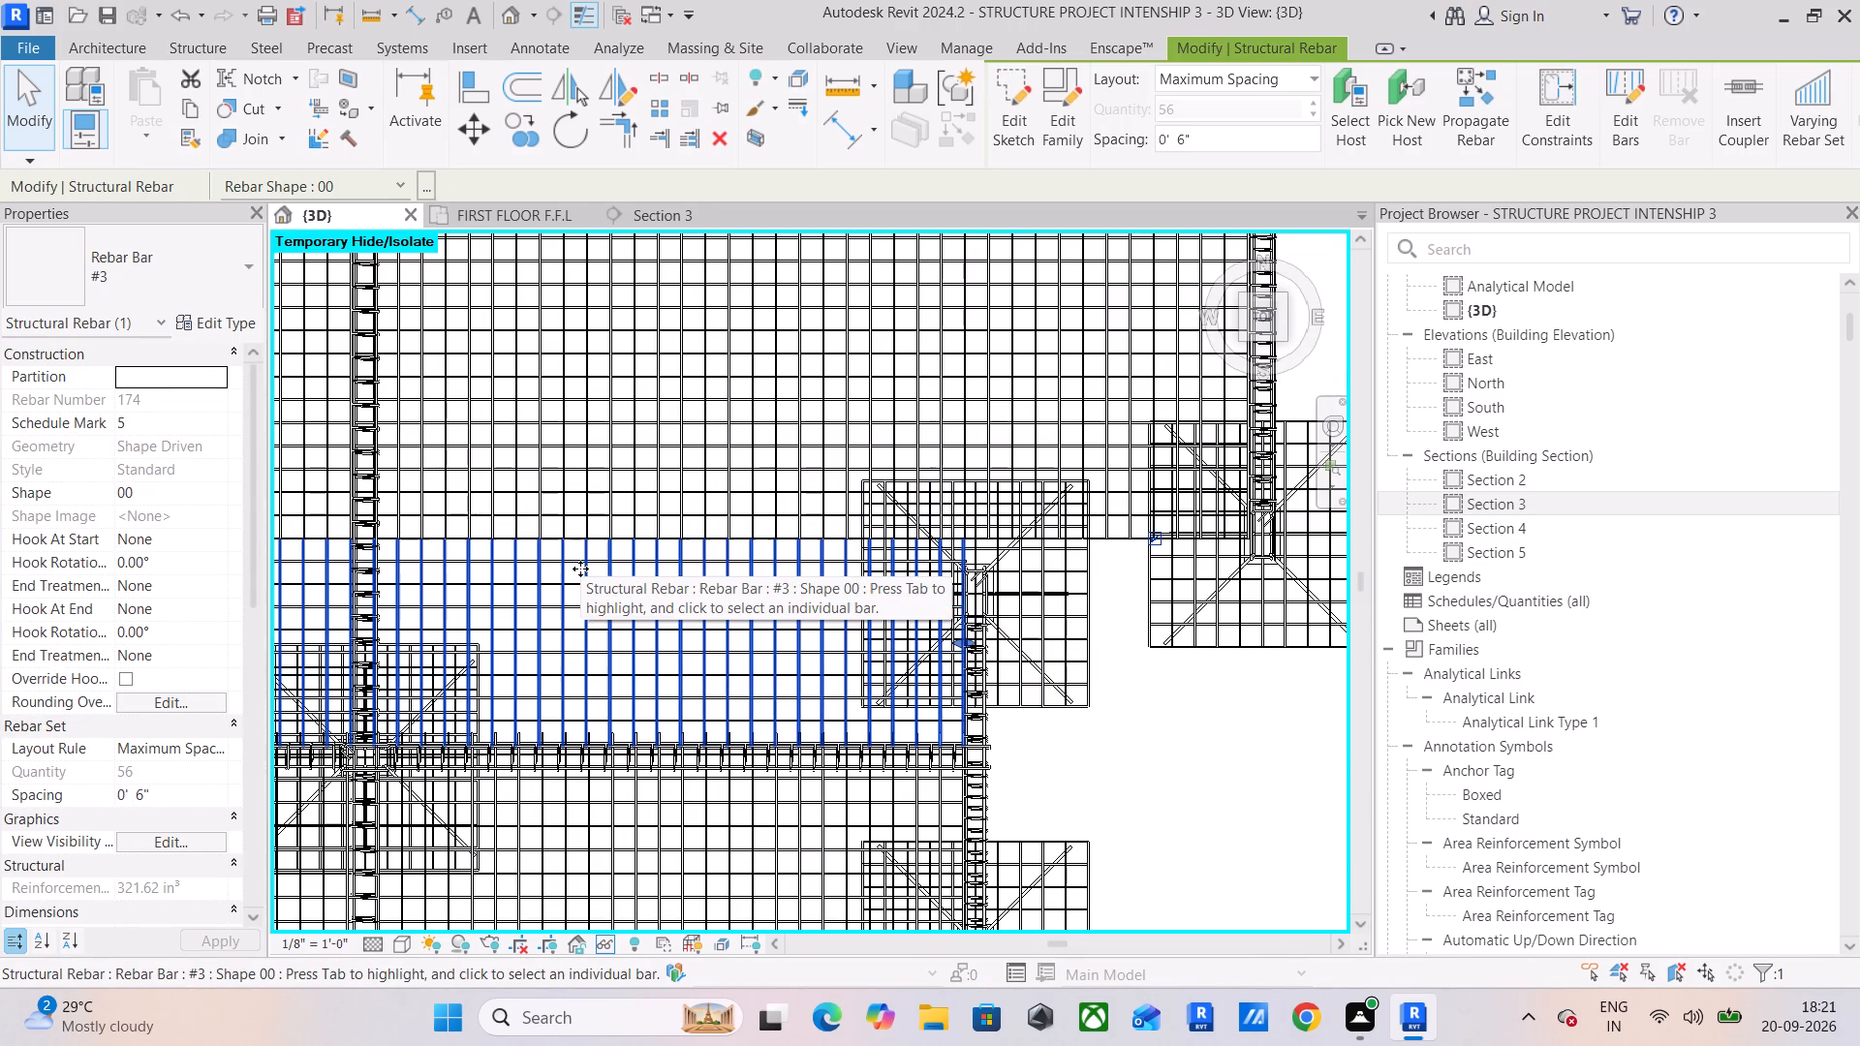
scroll(570, 595, up, 5)
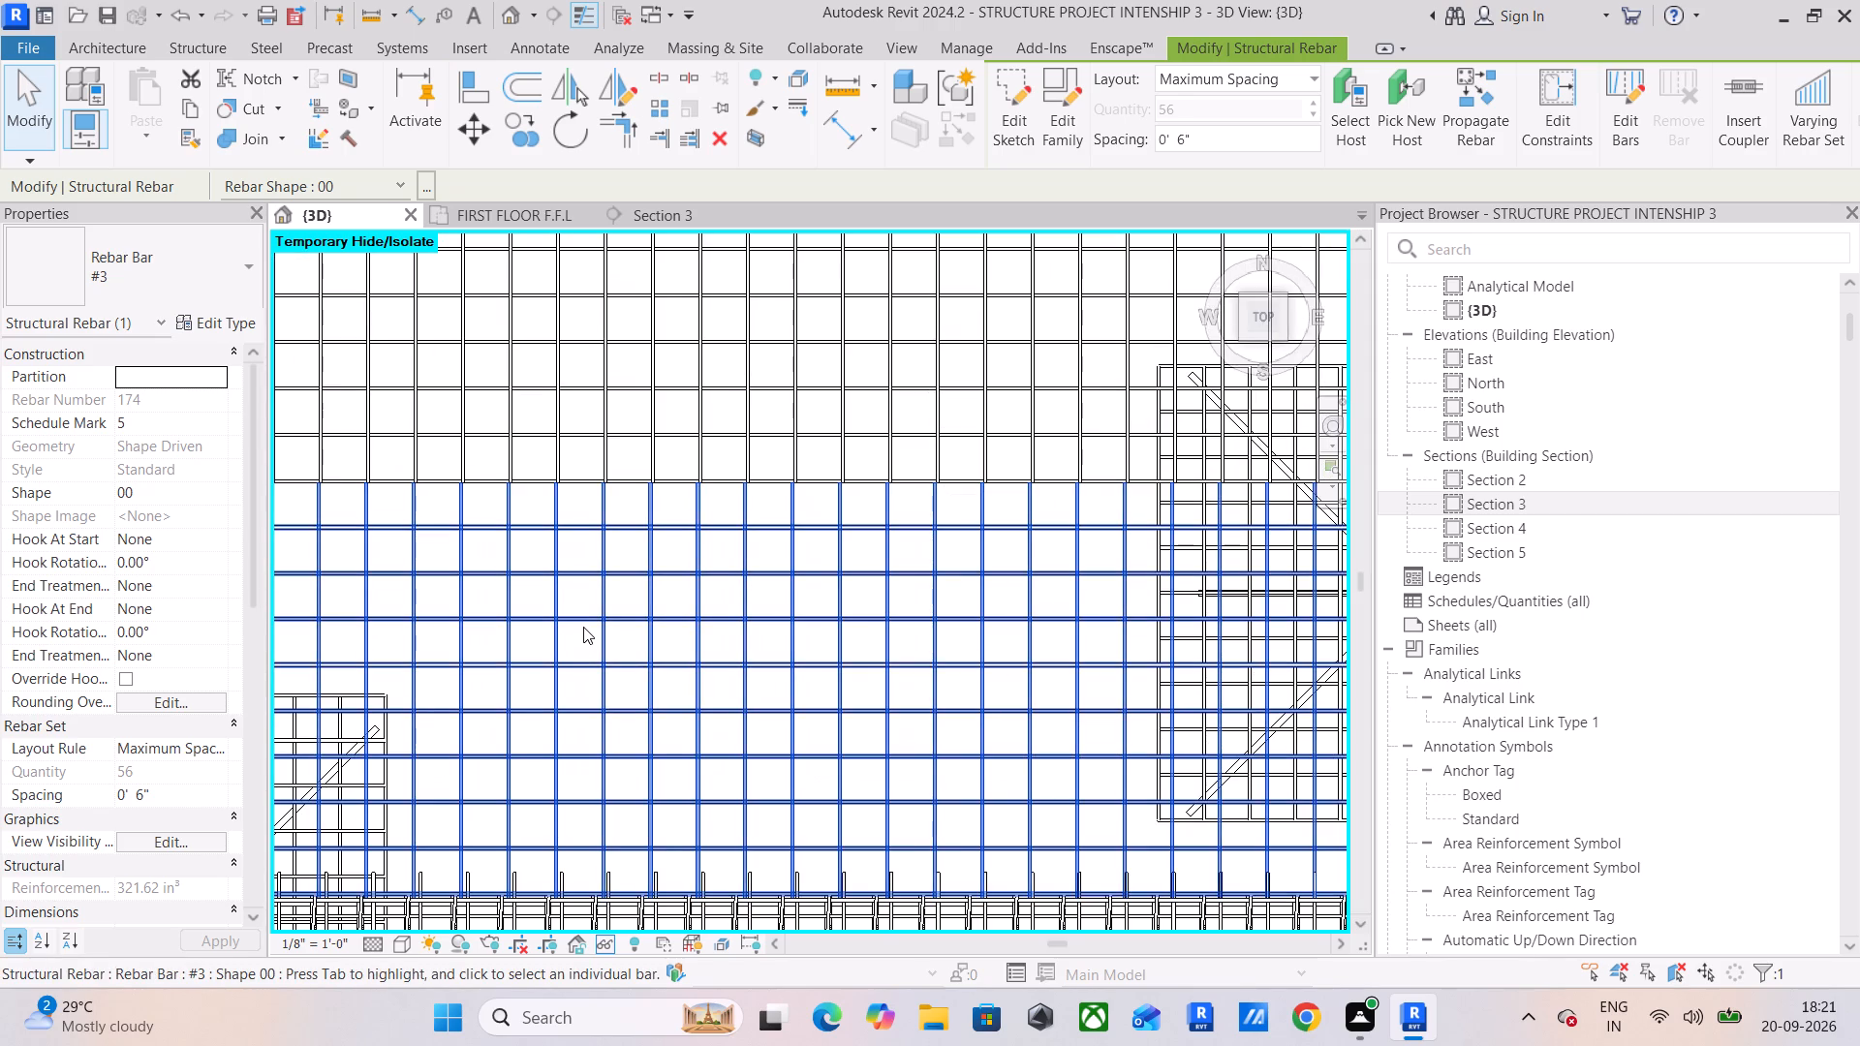
click(583, 627)
scroll(592, 606, down, 5)
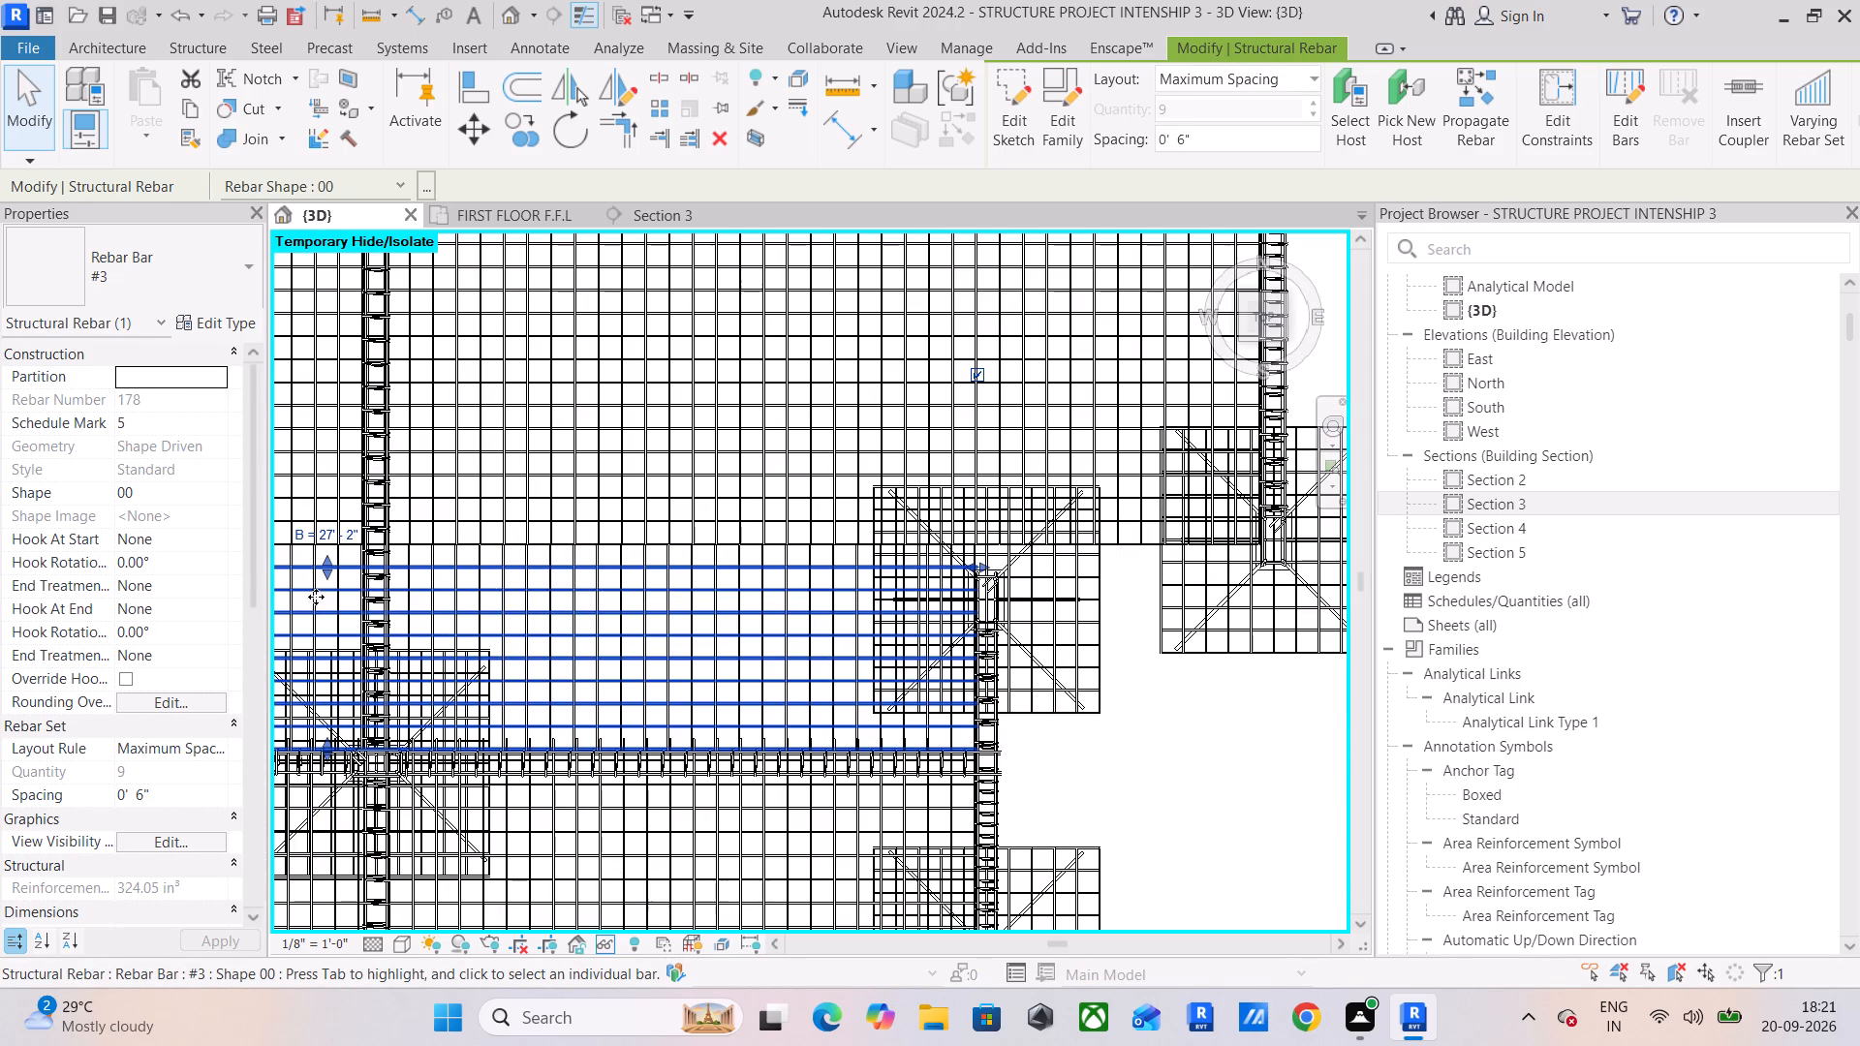
drag(330, 576, 330, 599)
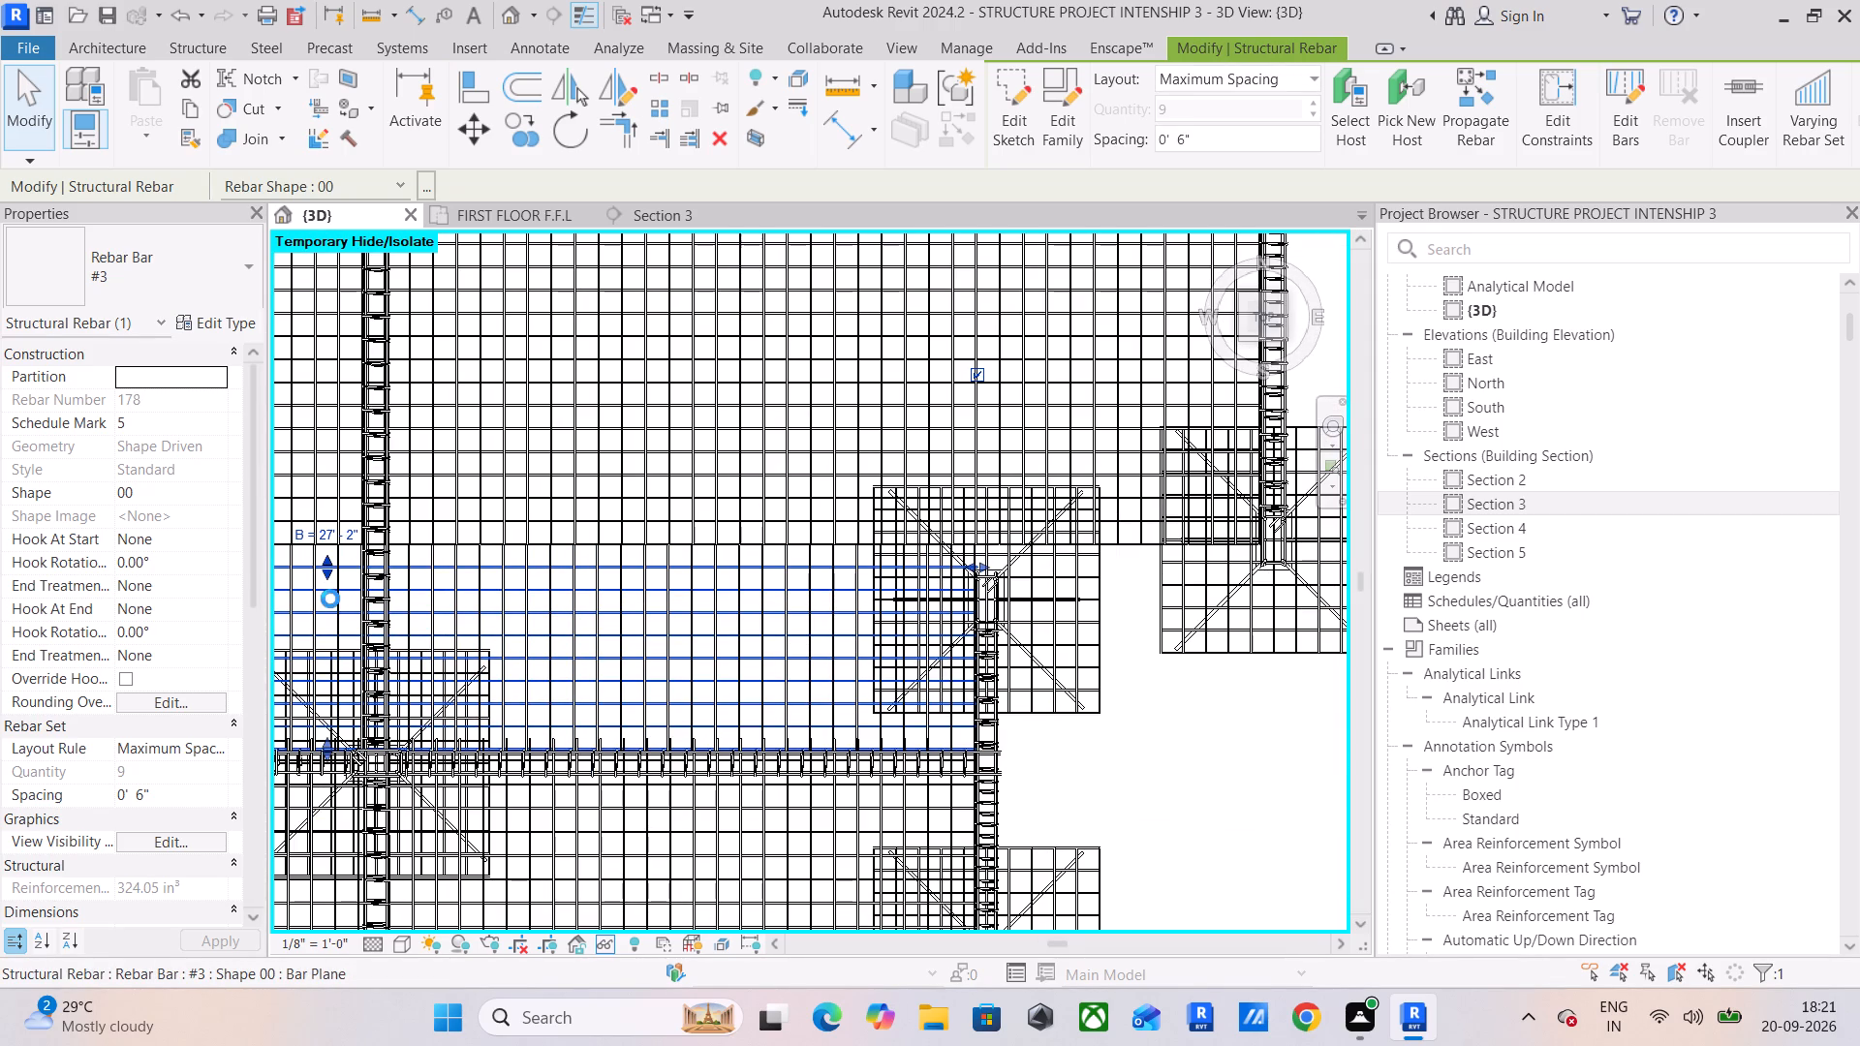
drag(330, 599, 345, 583)
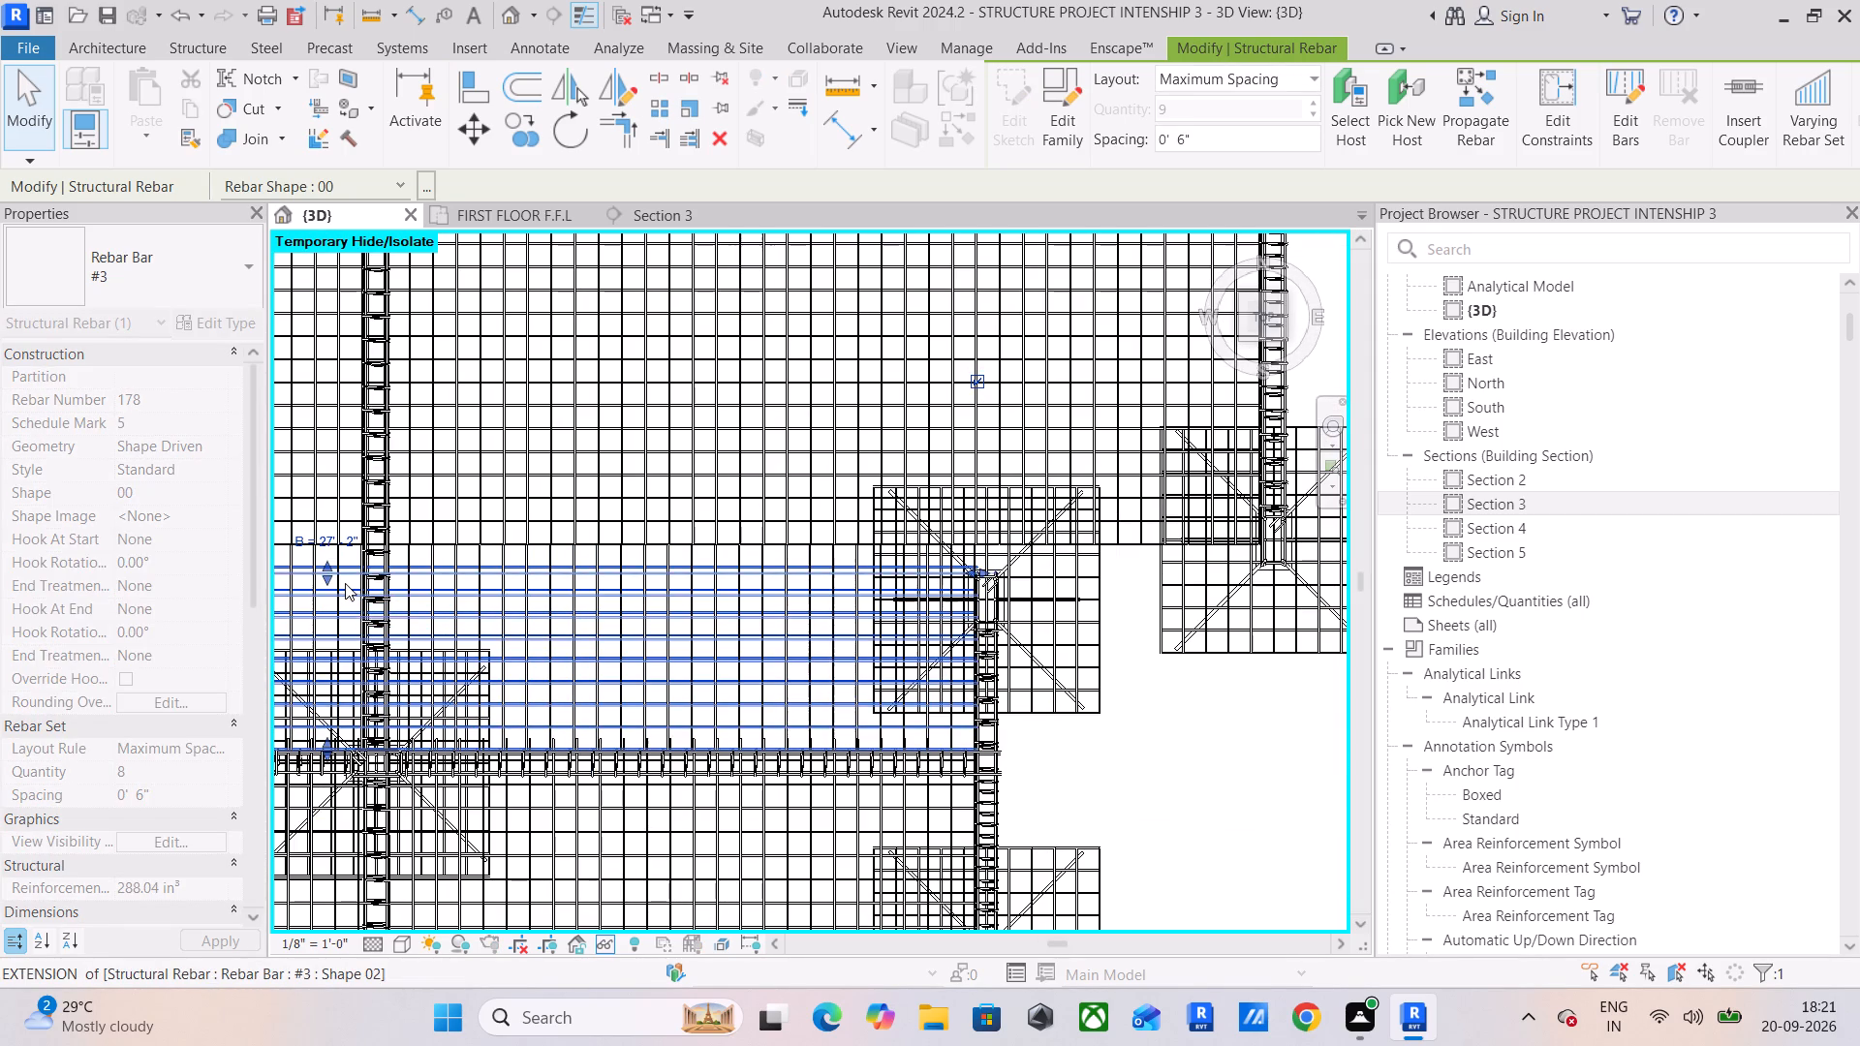
drag(345, 583, 346, 584)
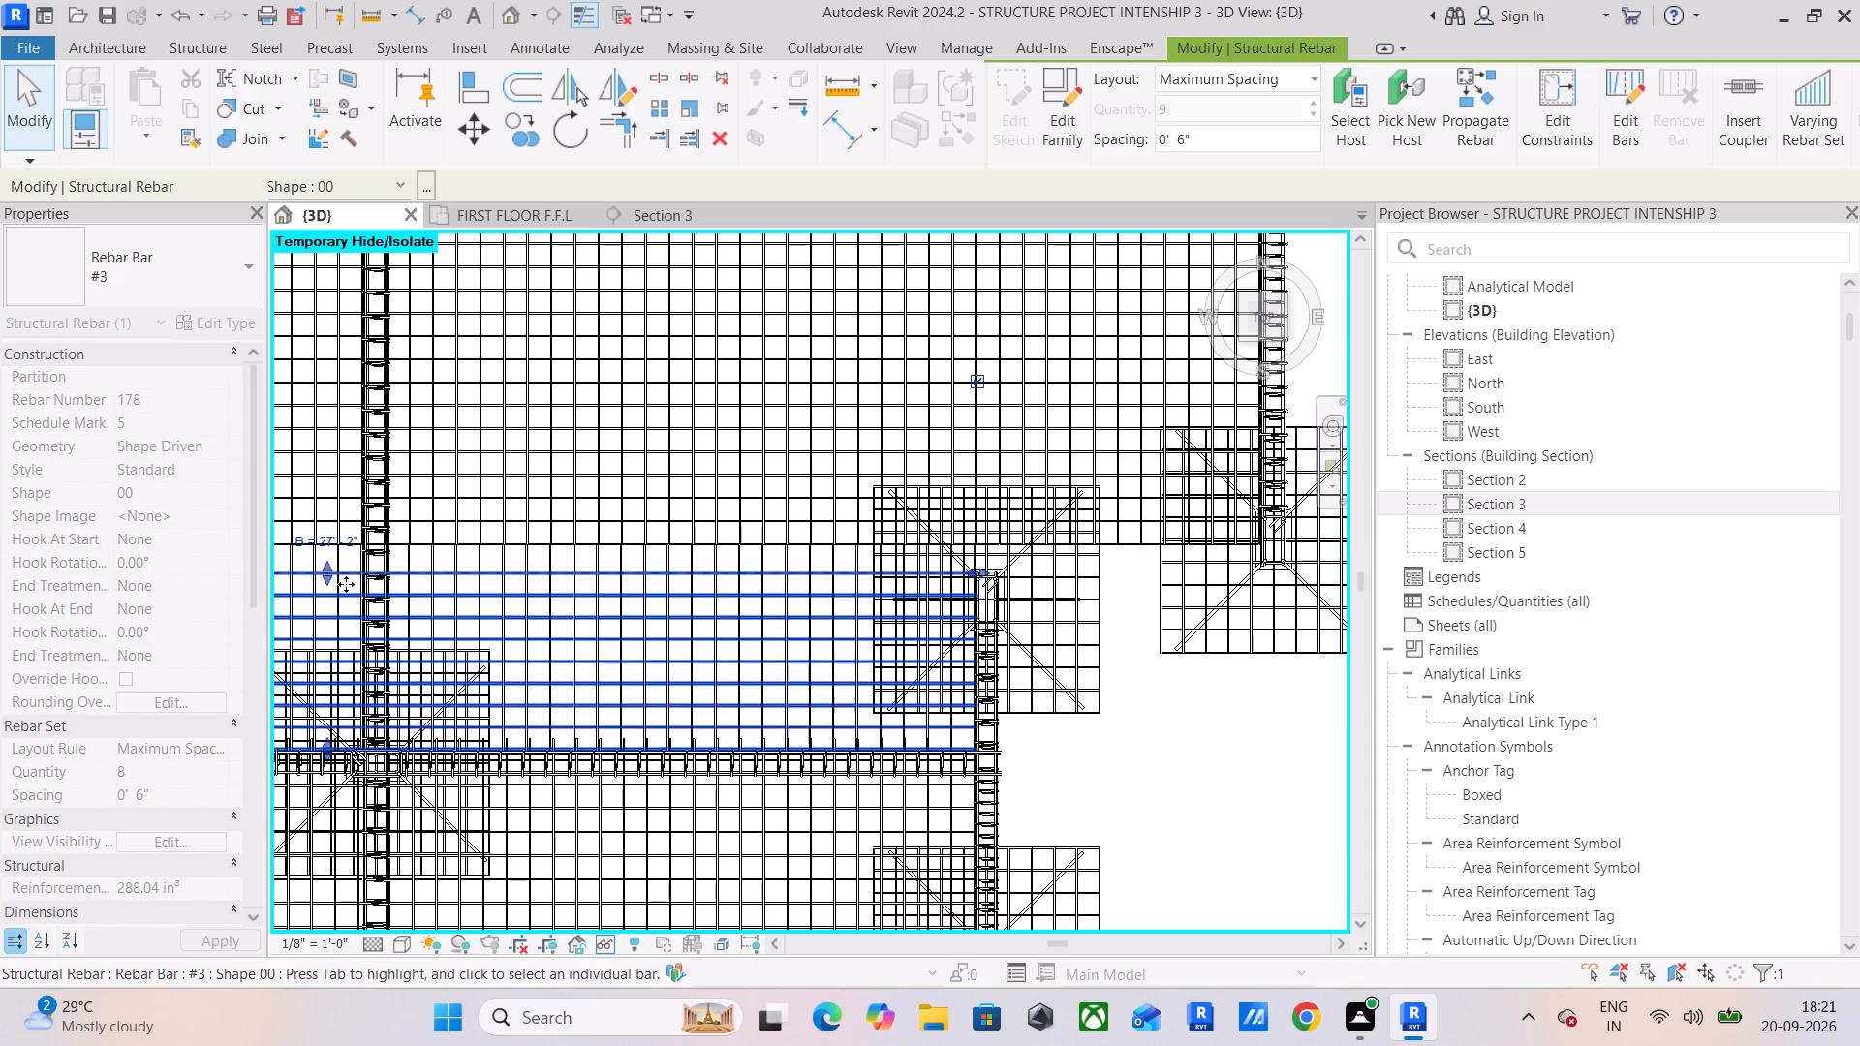
Shorten the narrow strip's north-south #3 bars by pulling their north ends south, away from the wide middle panel's bars.
scroll(697, 568, up, 5)
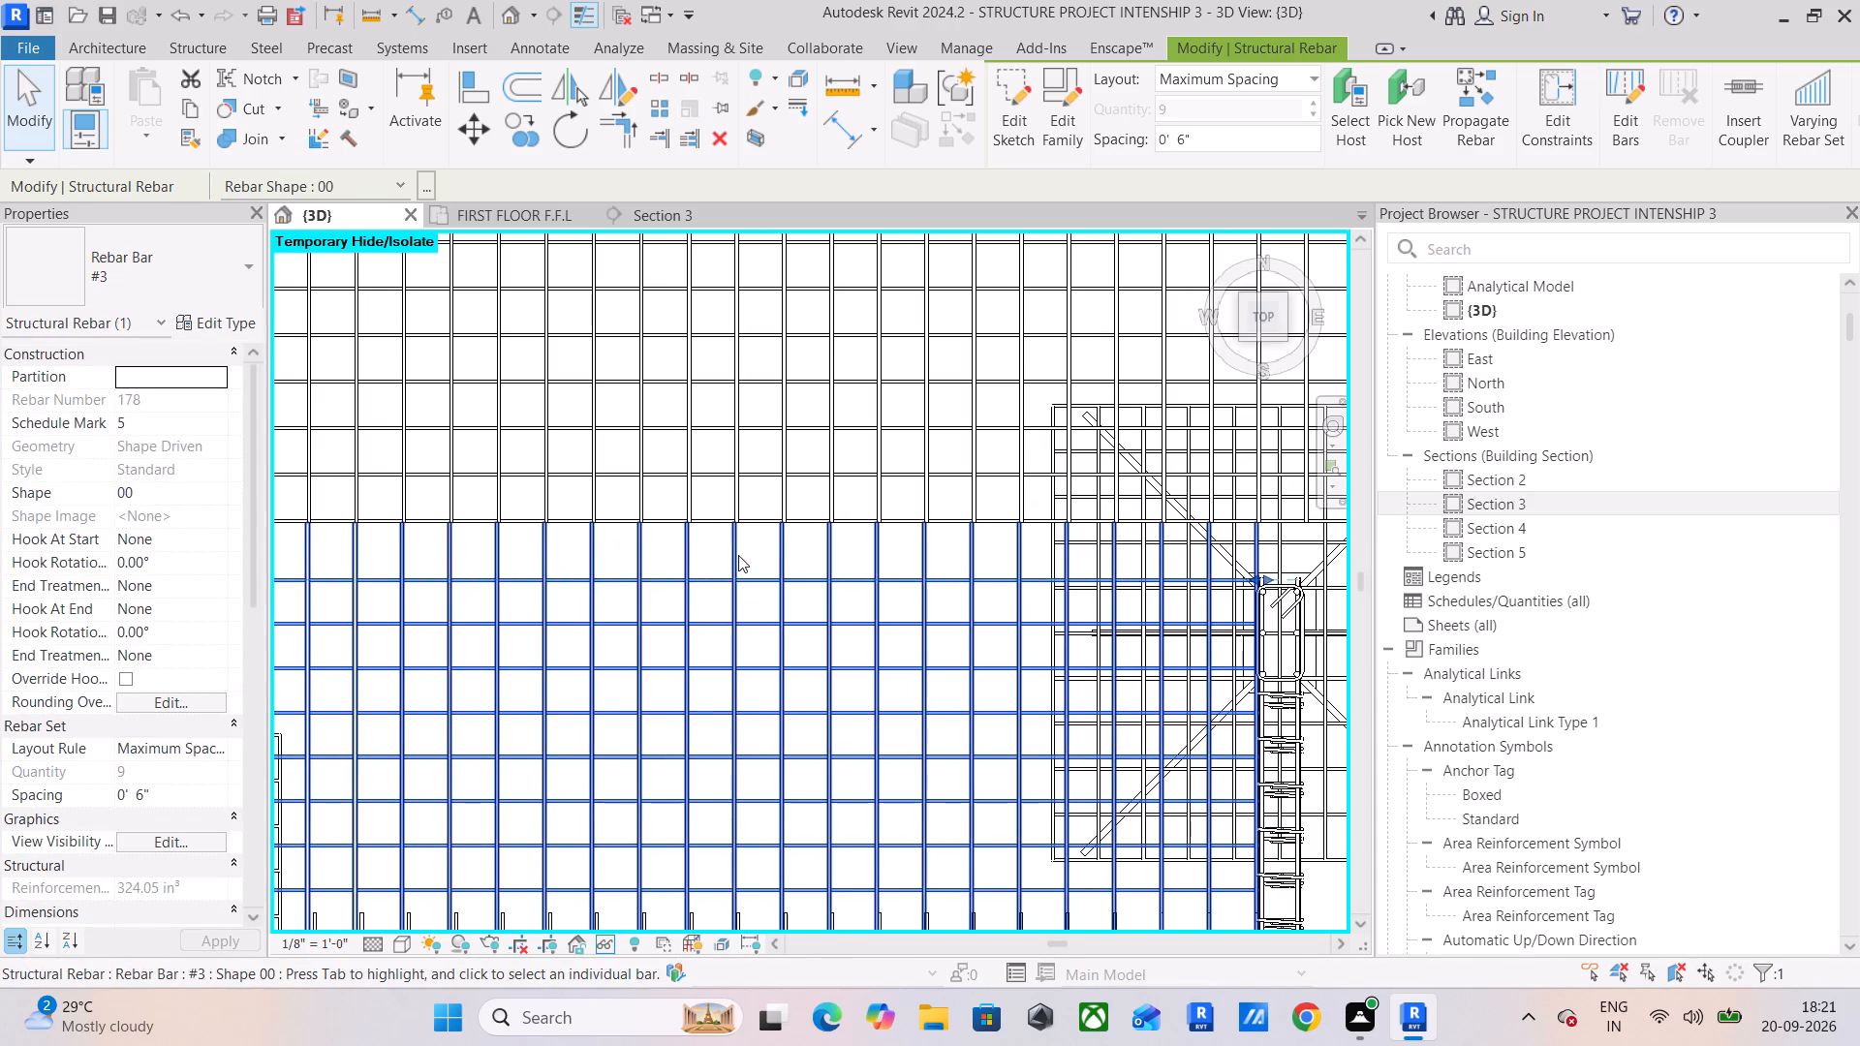
click(734, 559)
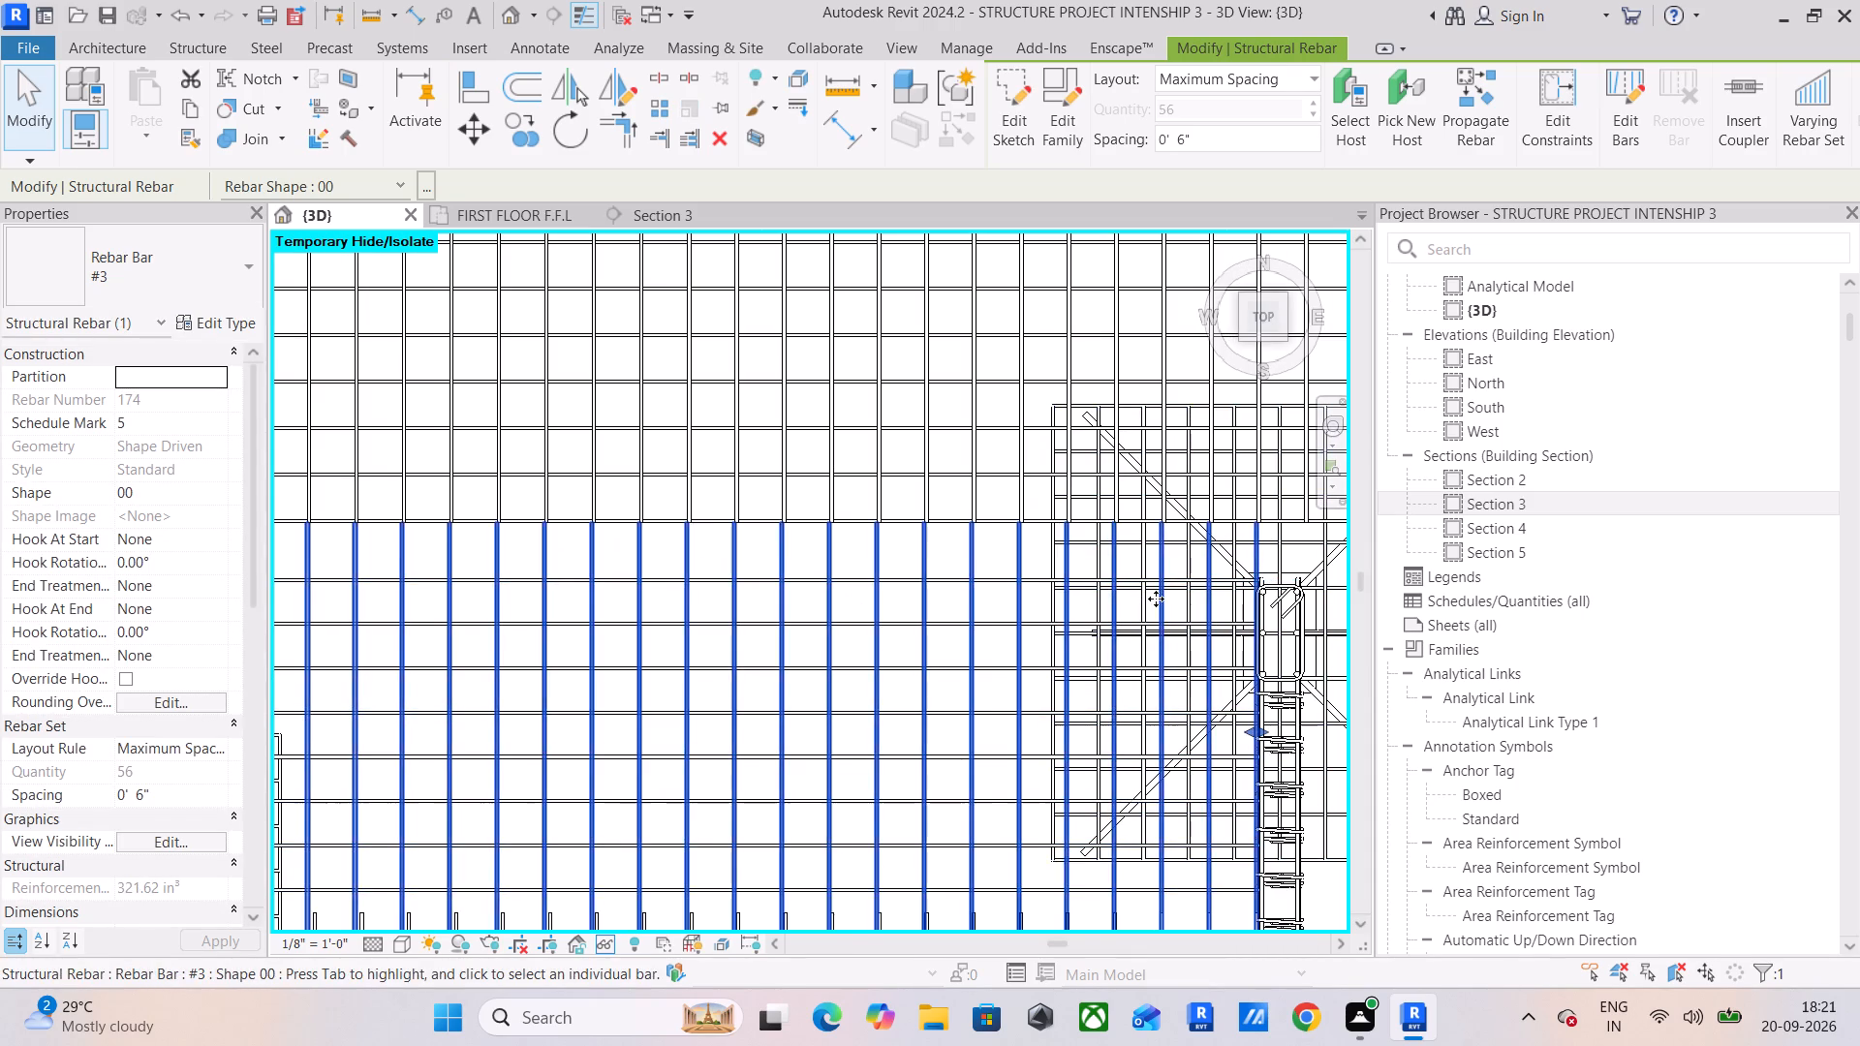
middle_drag(1153, 603, 750, 521)
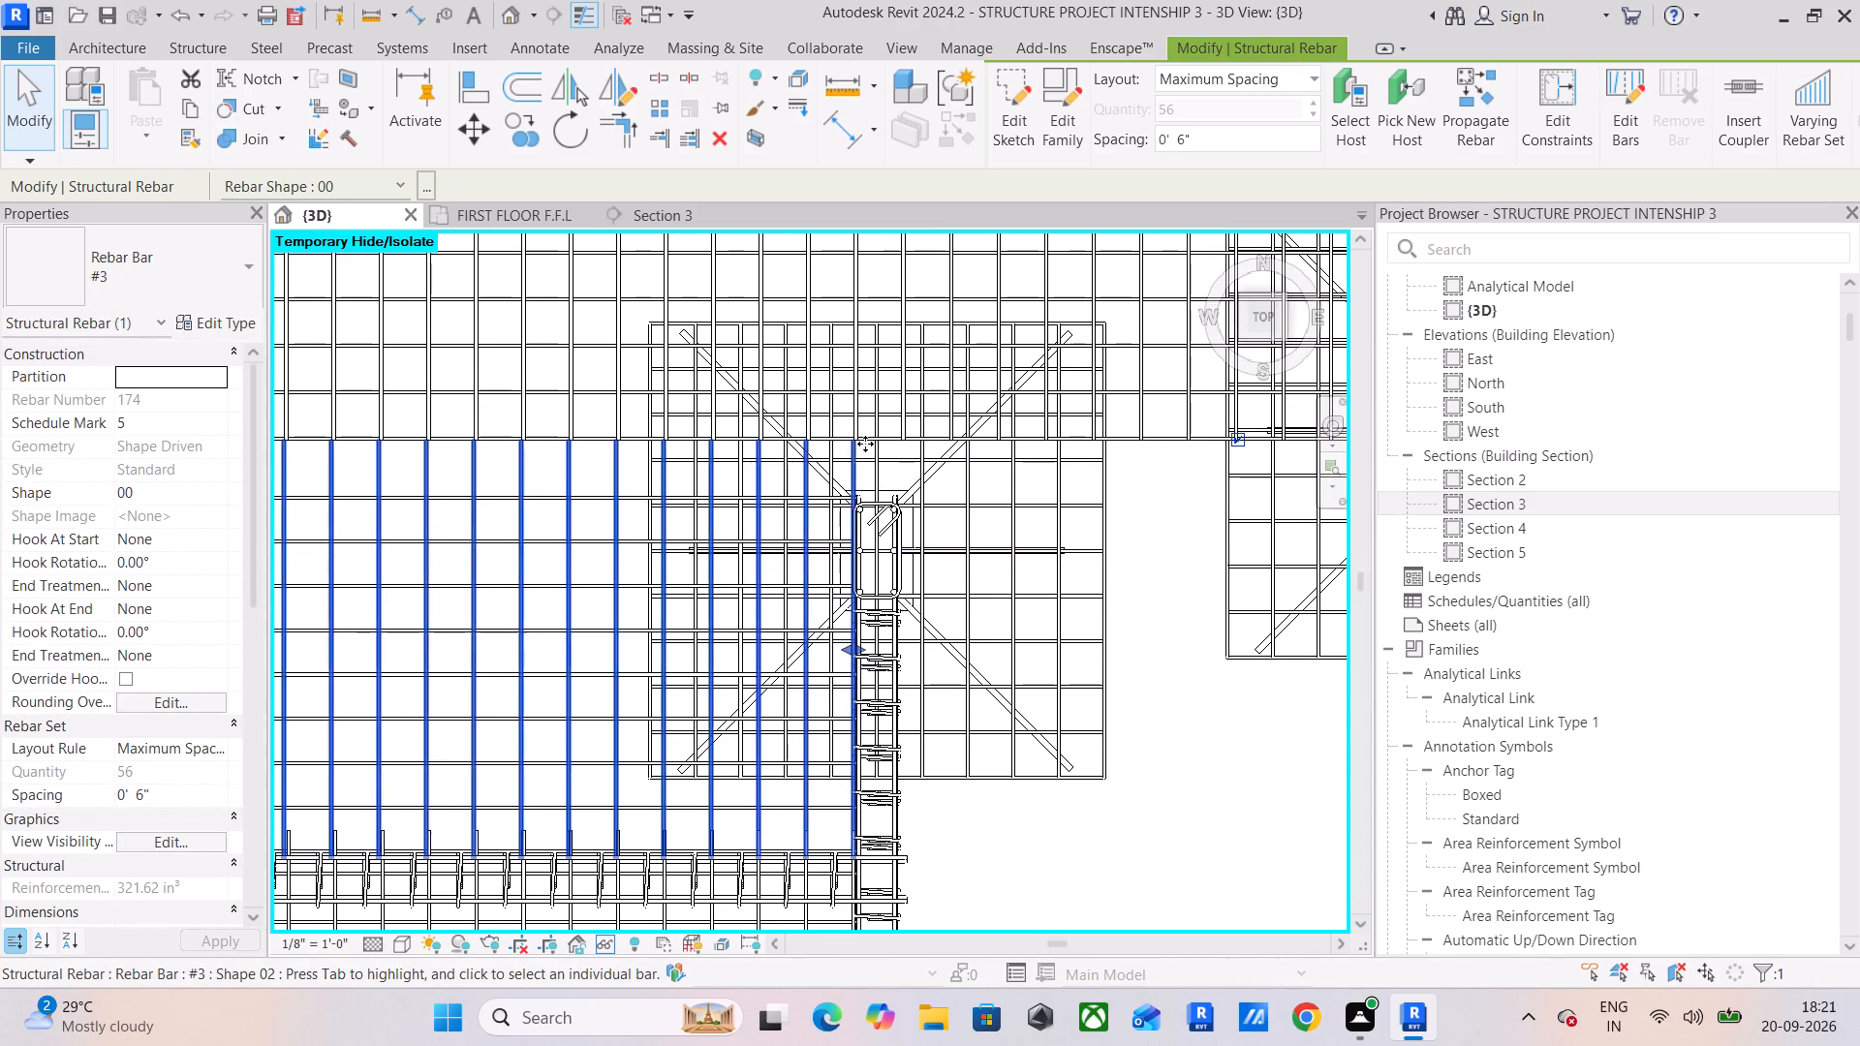
scroll(821, 535, down, 11)
middle_drag(816, 548, 1175, 548)
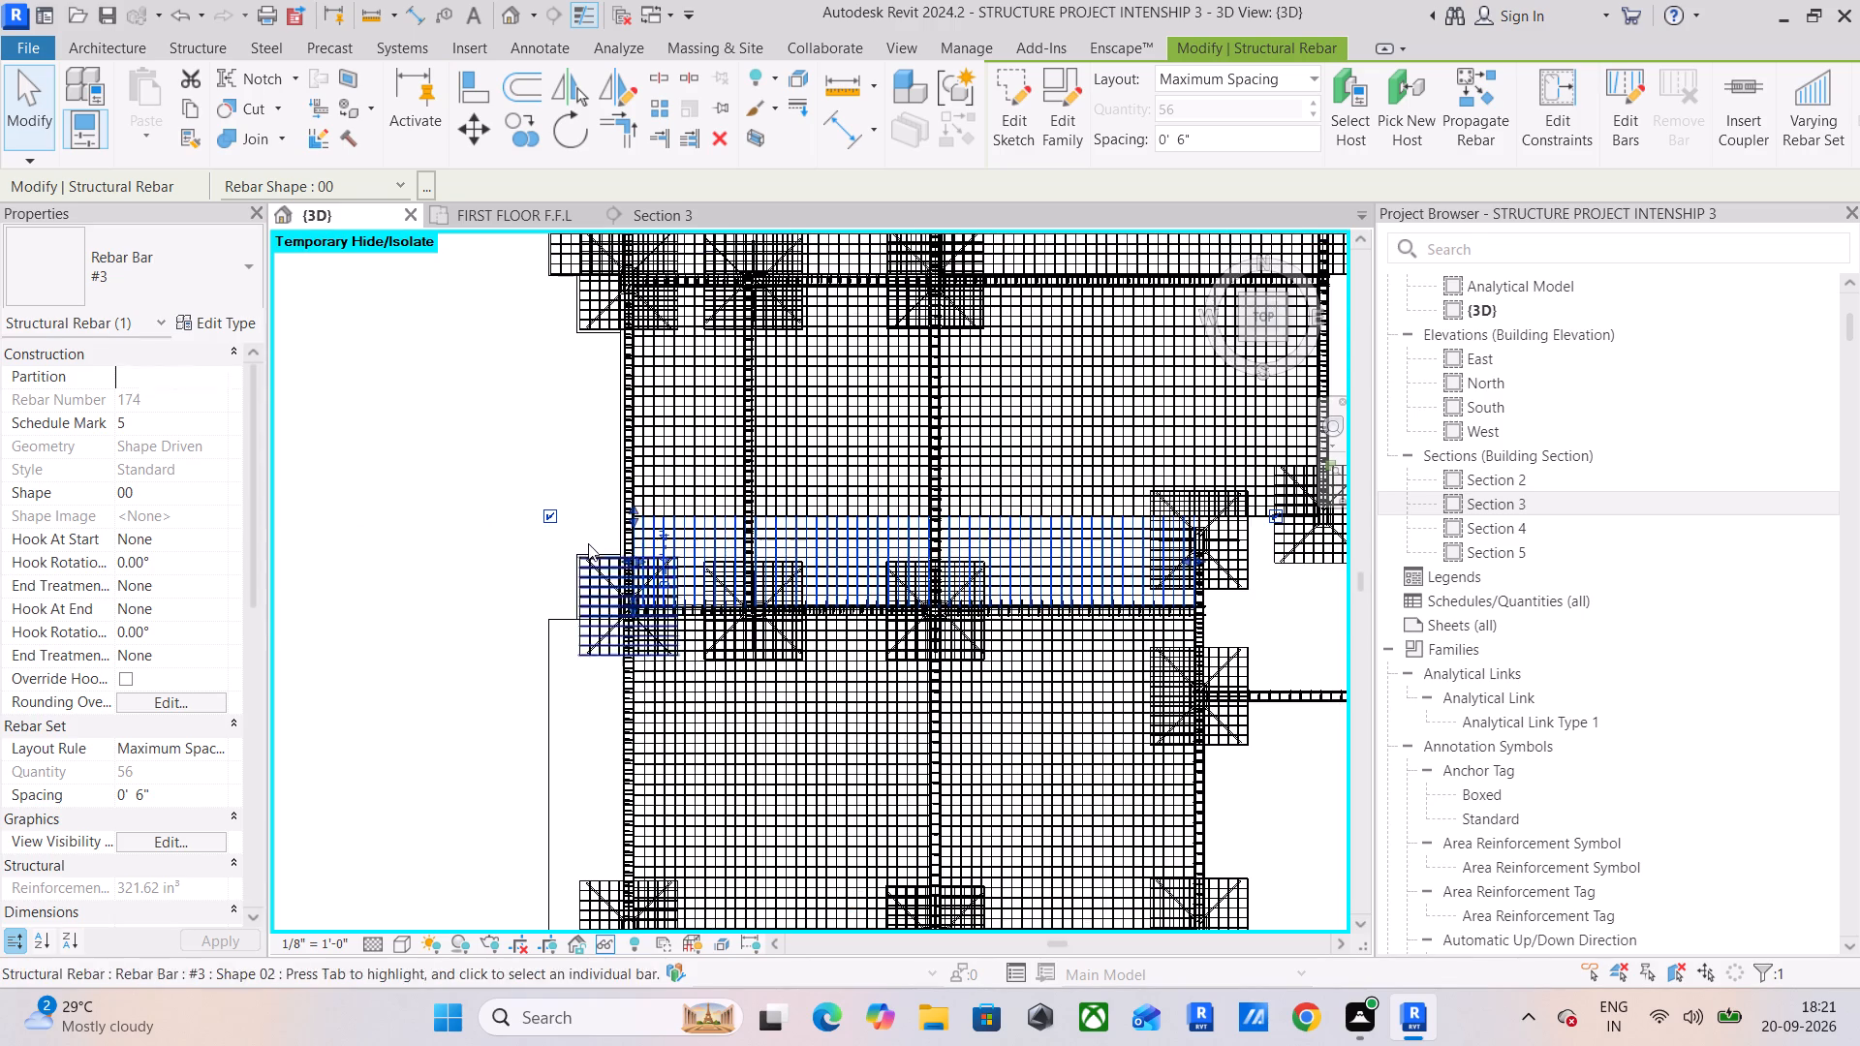
scroll(619, 502, up, 14)
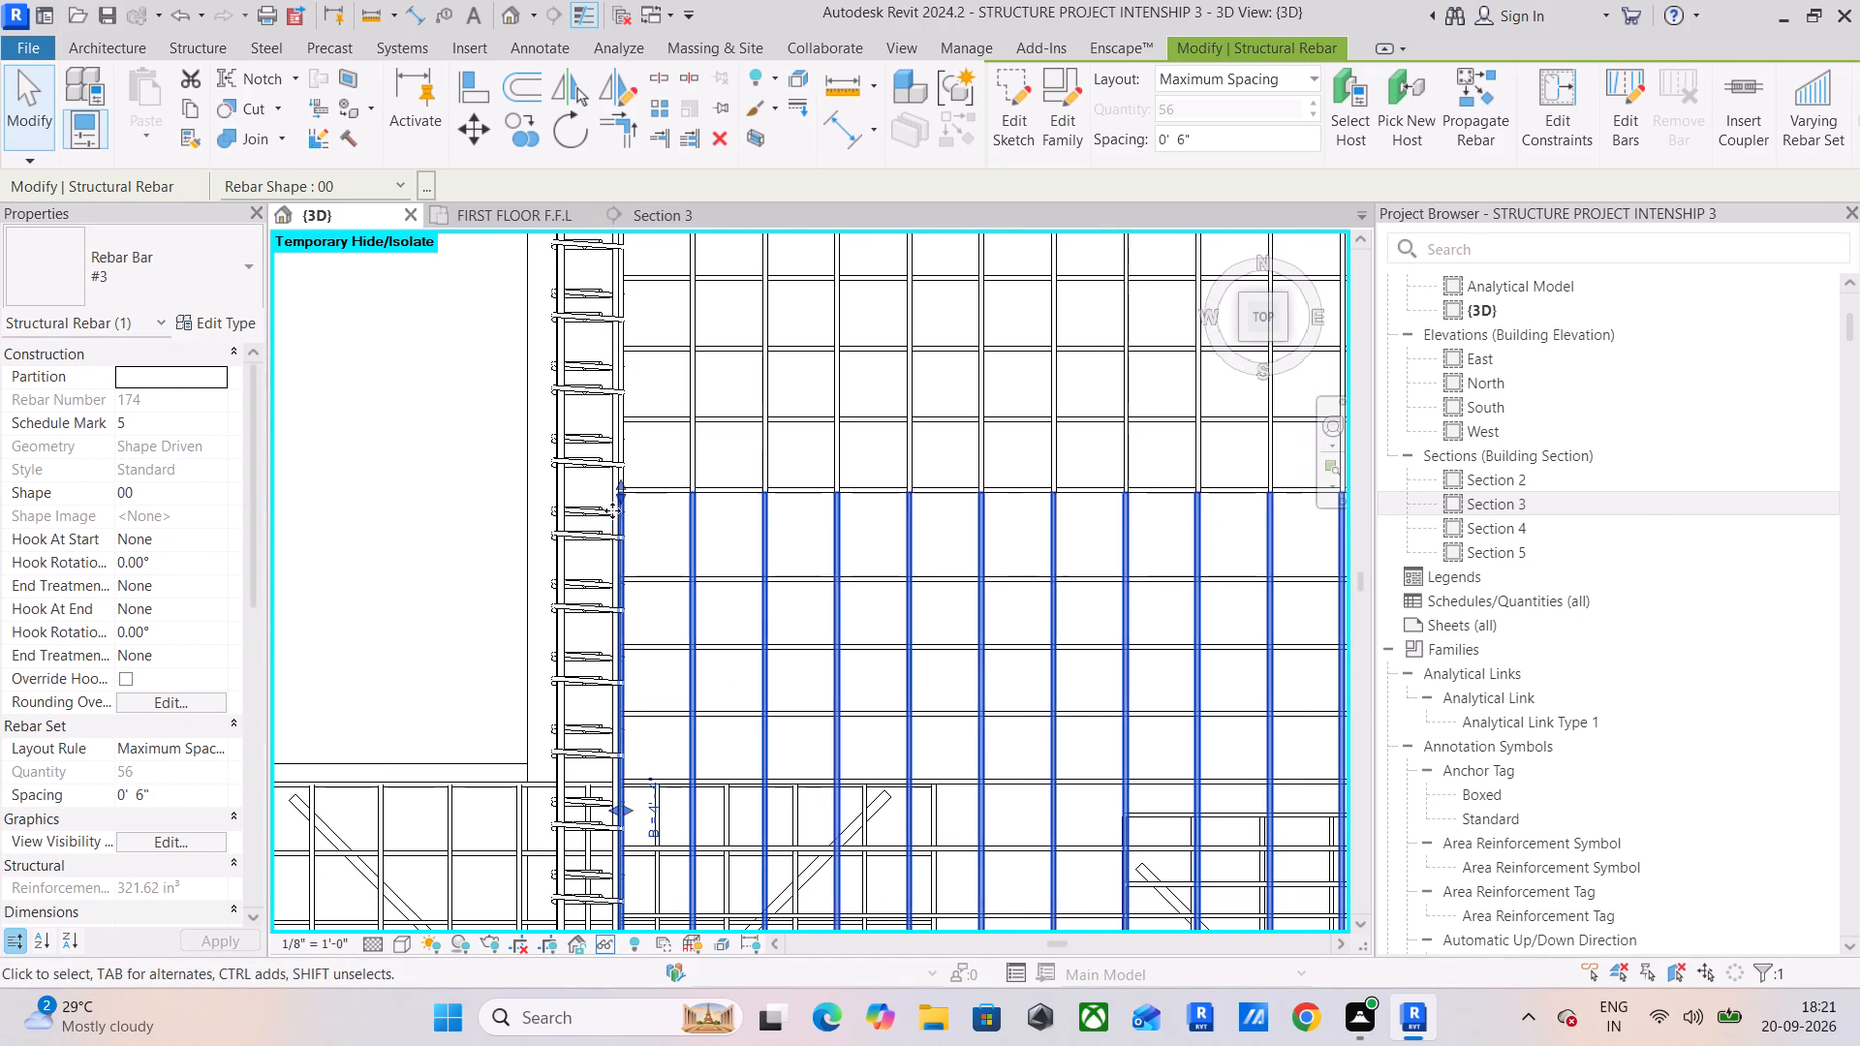
drag(619, 496, 611, 550)
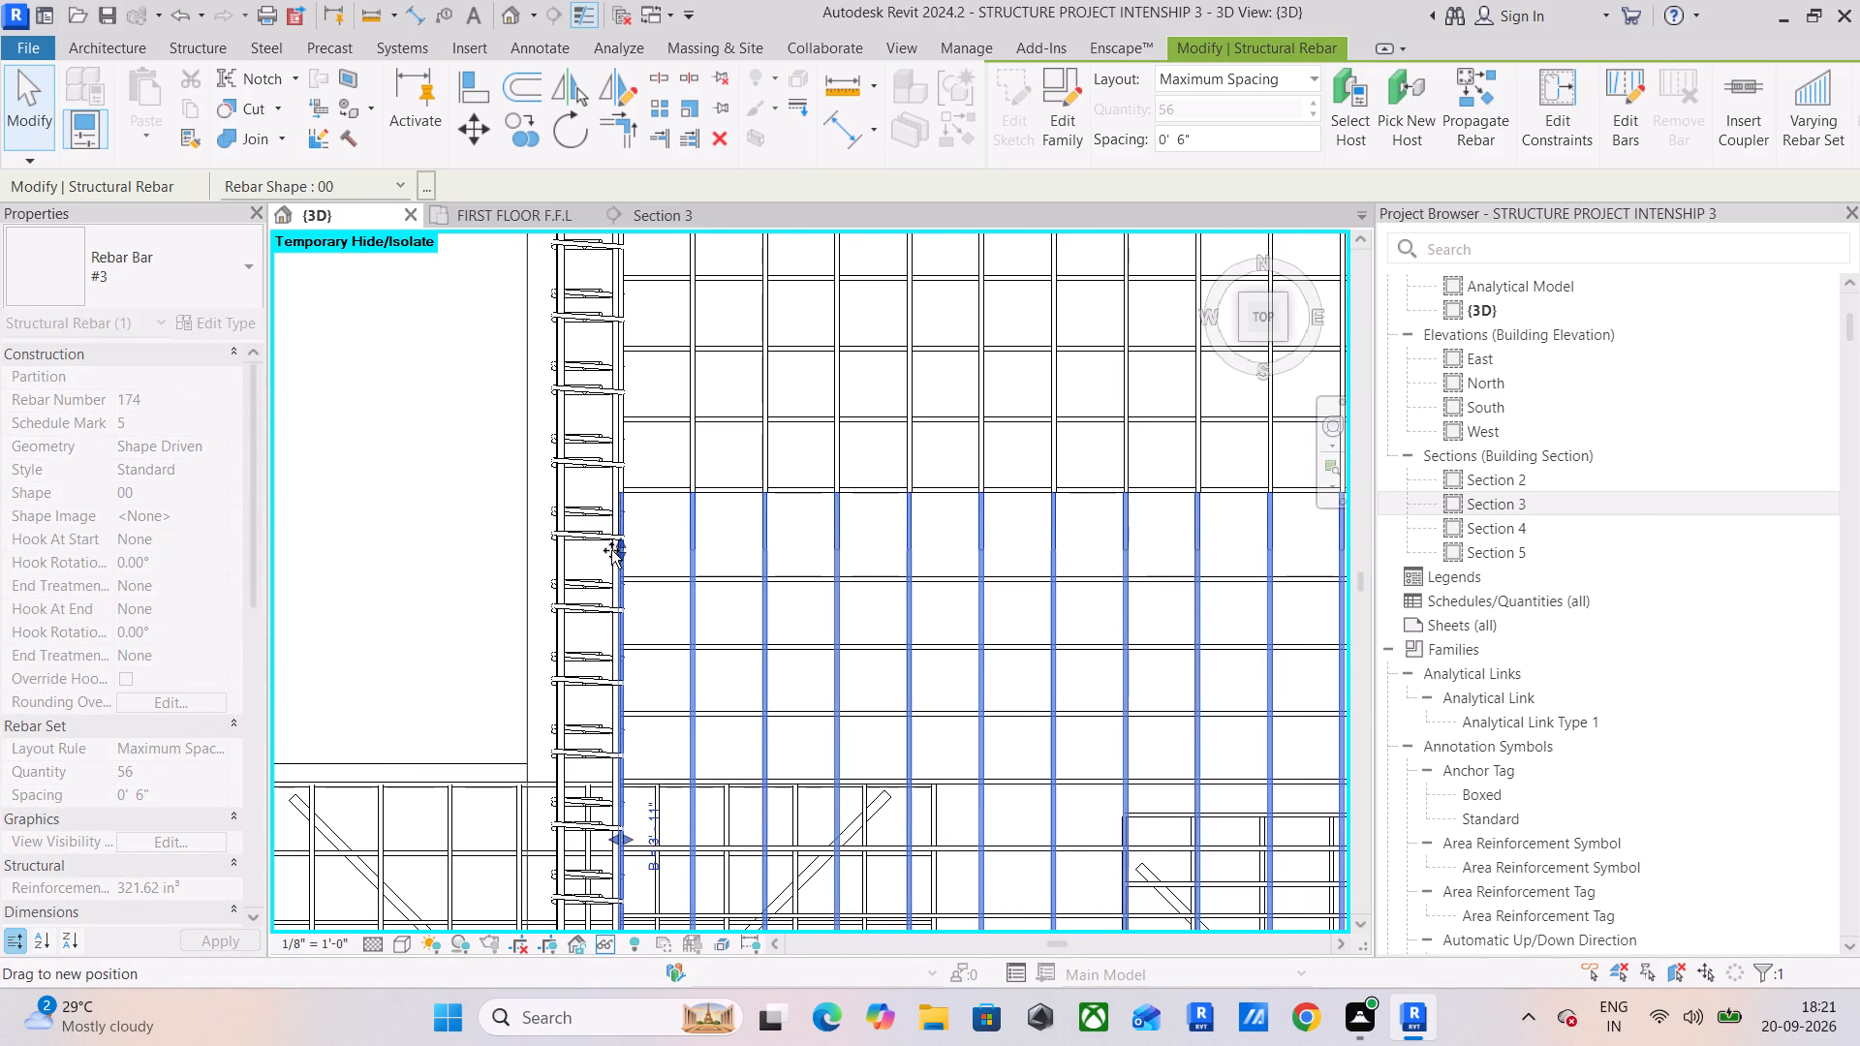
drag(611, 550, 611, 559)
Examine where the narrow strip's bars in both directions end beside the short beam's column.
scroll(726, 631, down, 6)
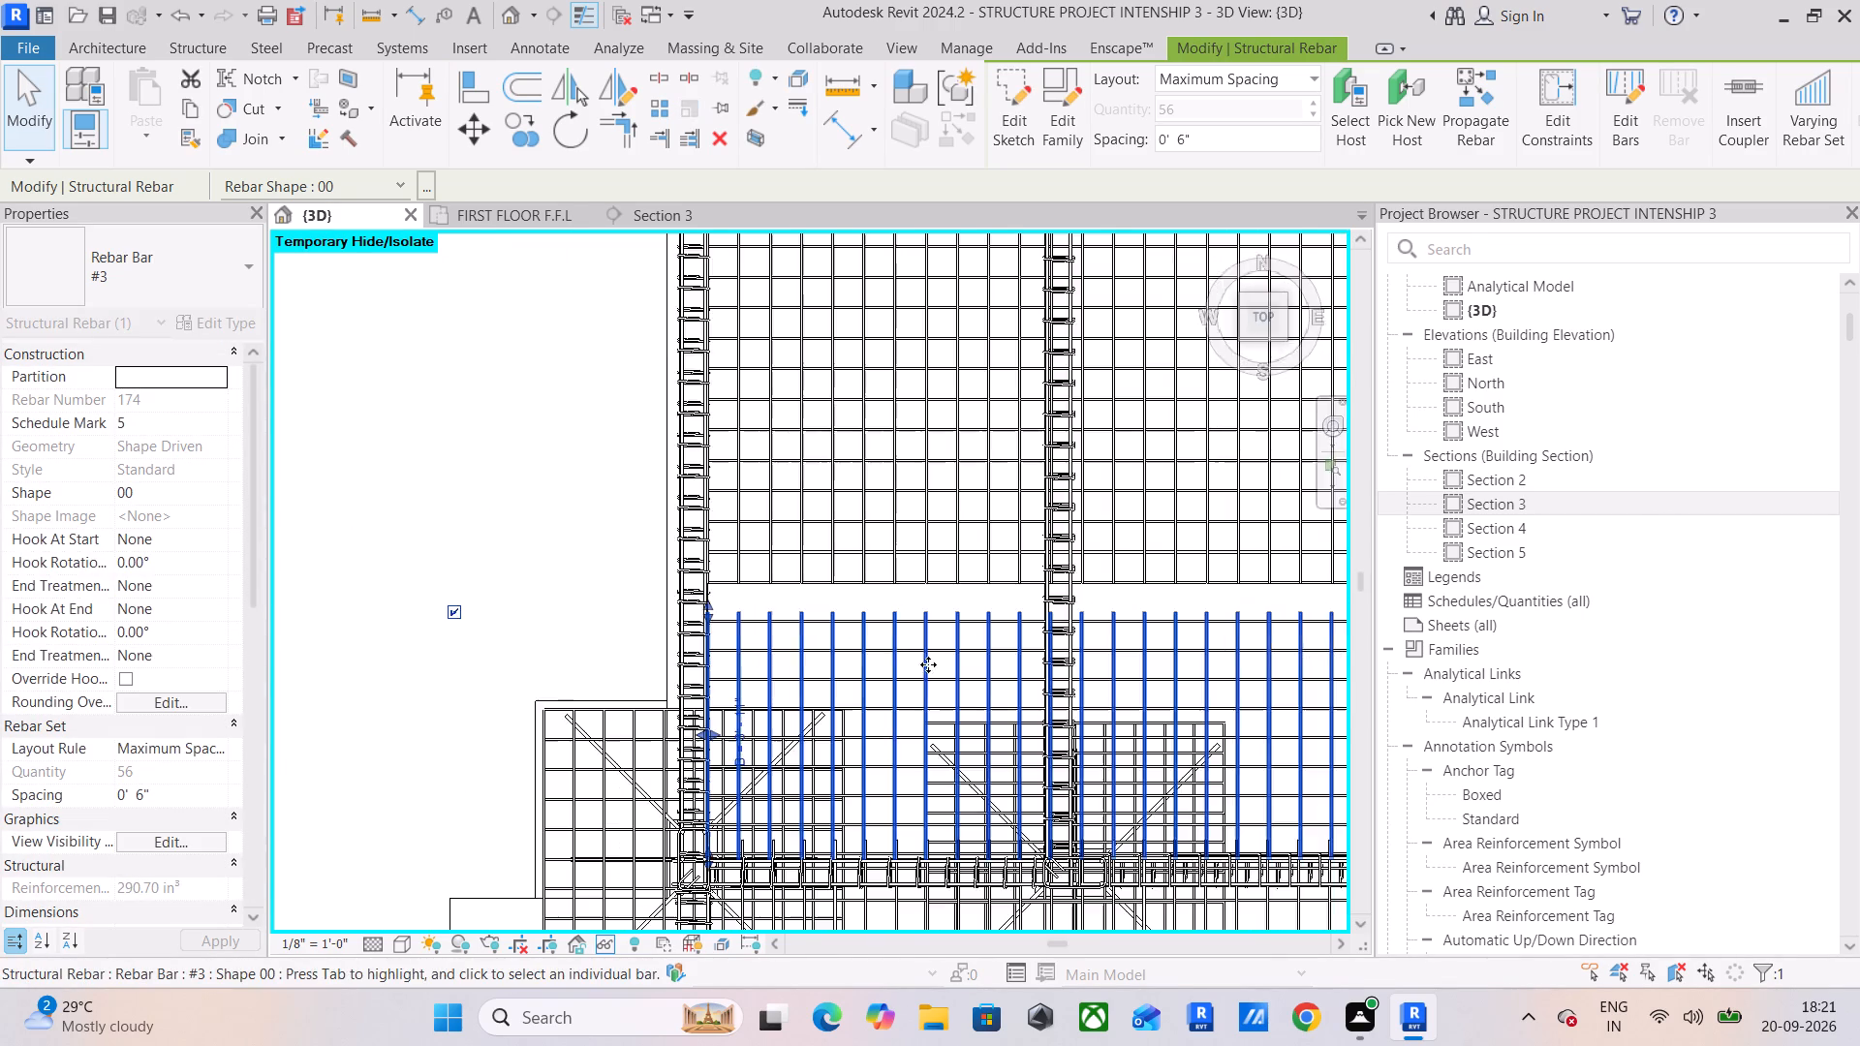
middle_drag(928, 664, 466, 633)
middle_drag(996, 681, 351, 661)
middle_drag(919, 646, 356, 648)
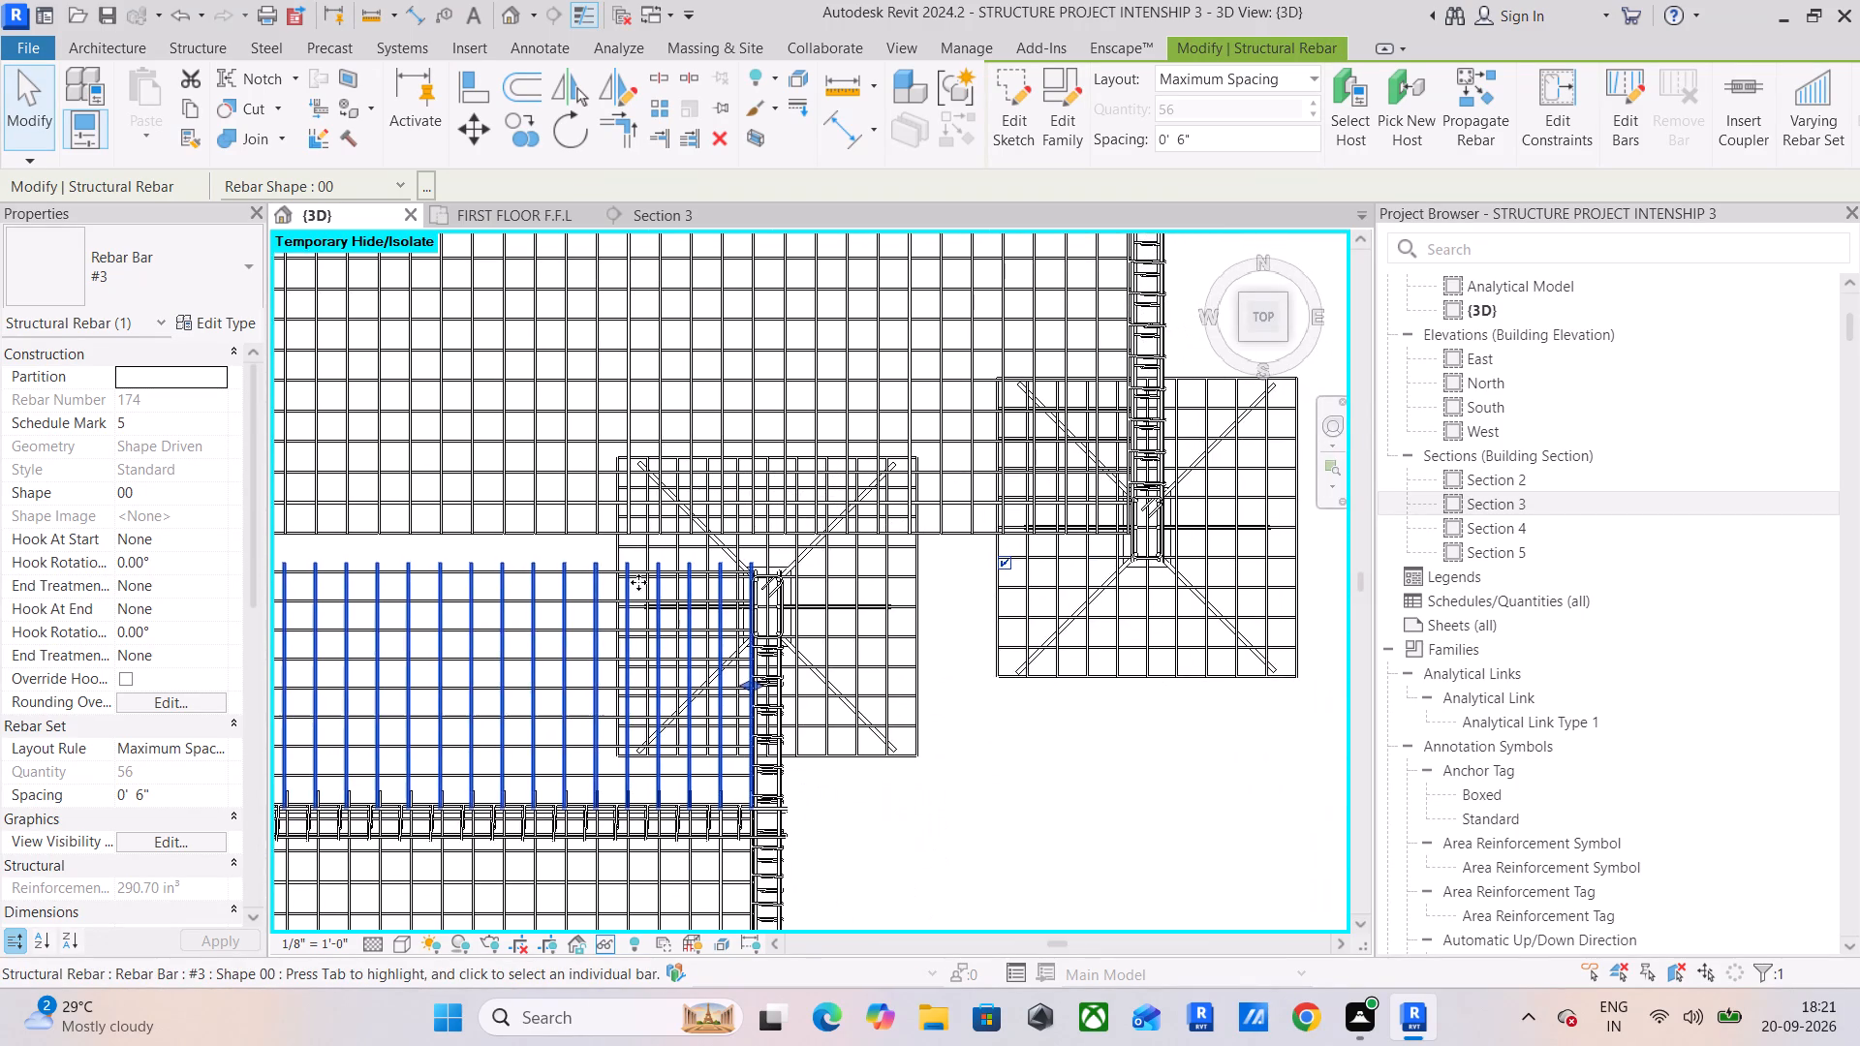
scroll(817, 517, up, 4)
scroll(662, 597, up, 5)
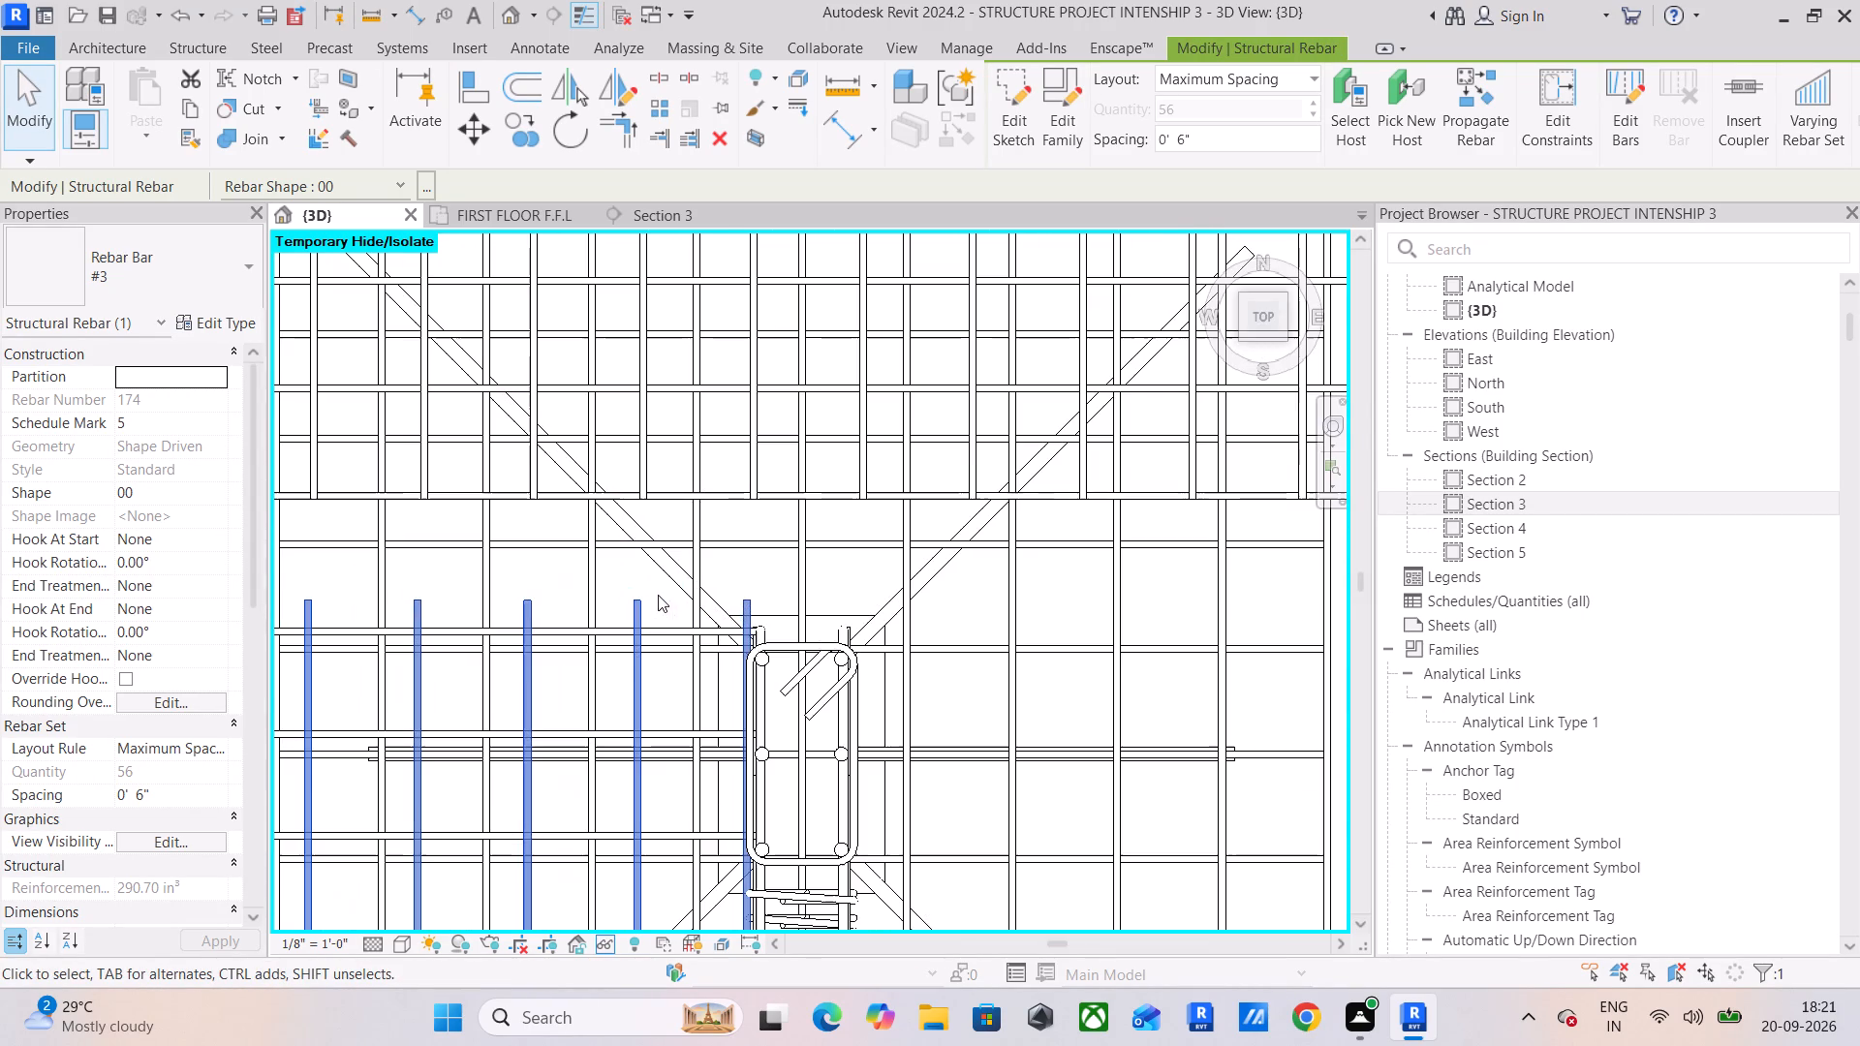
click(663, 626)
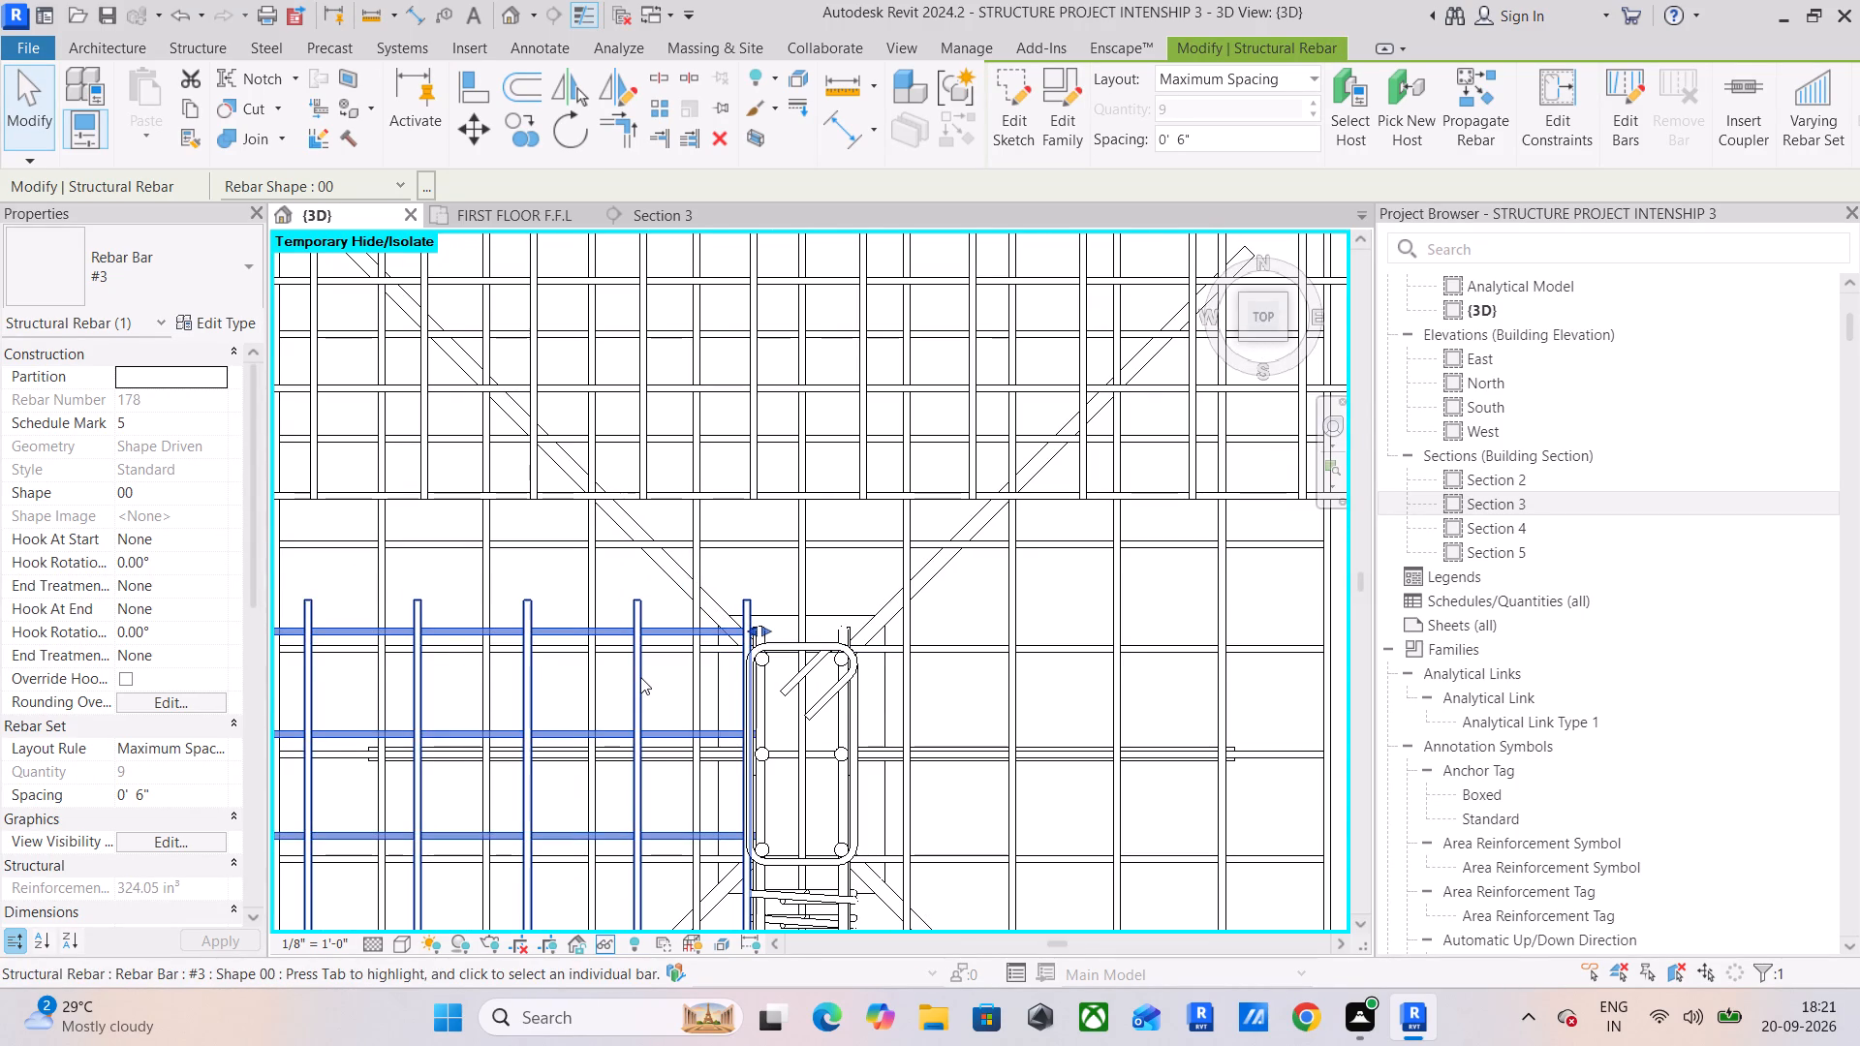
click(948, 618)
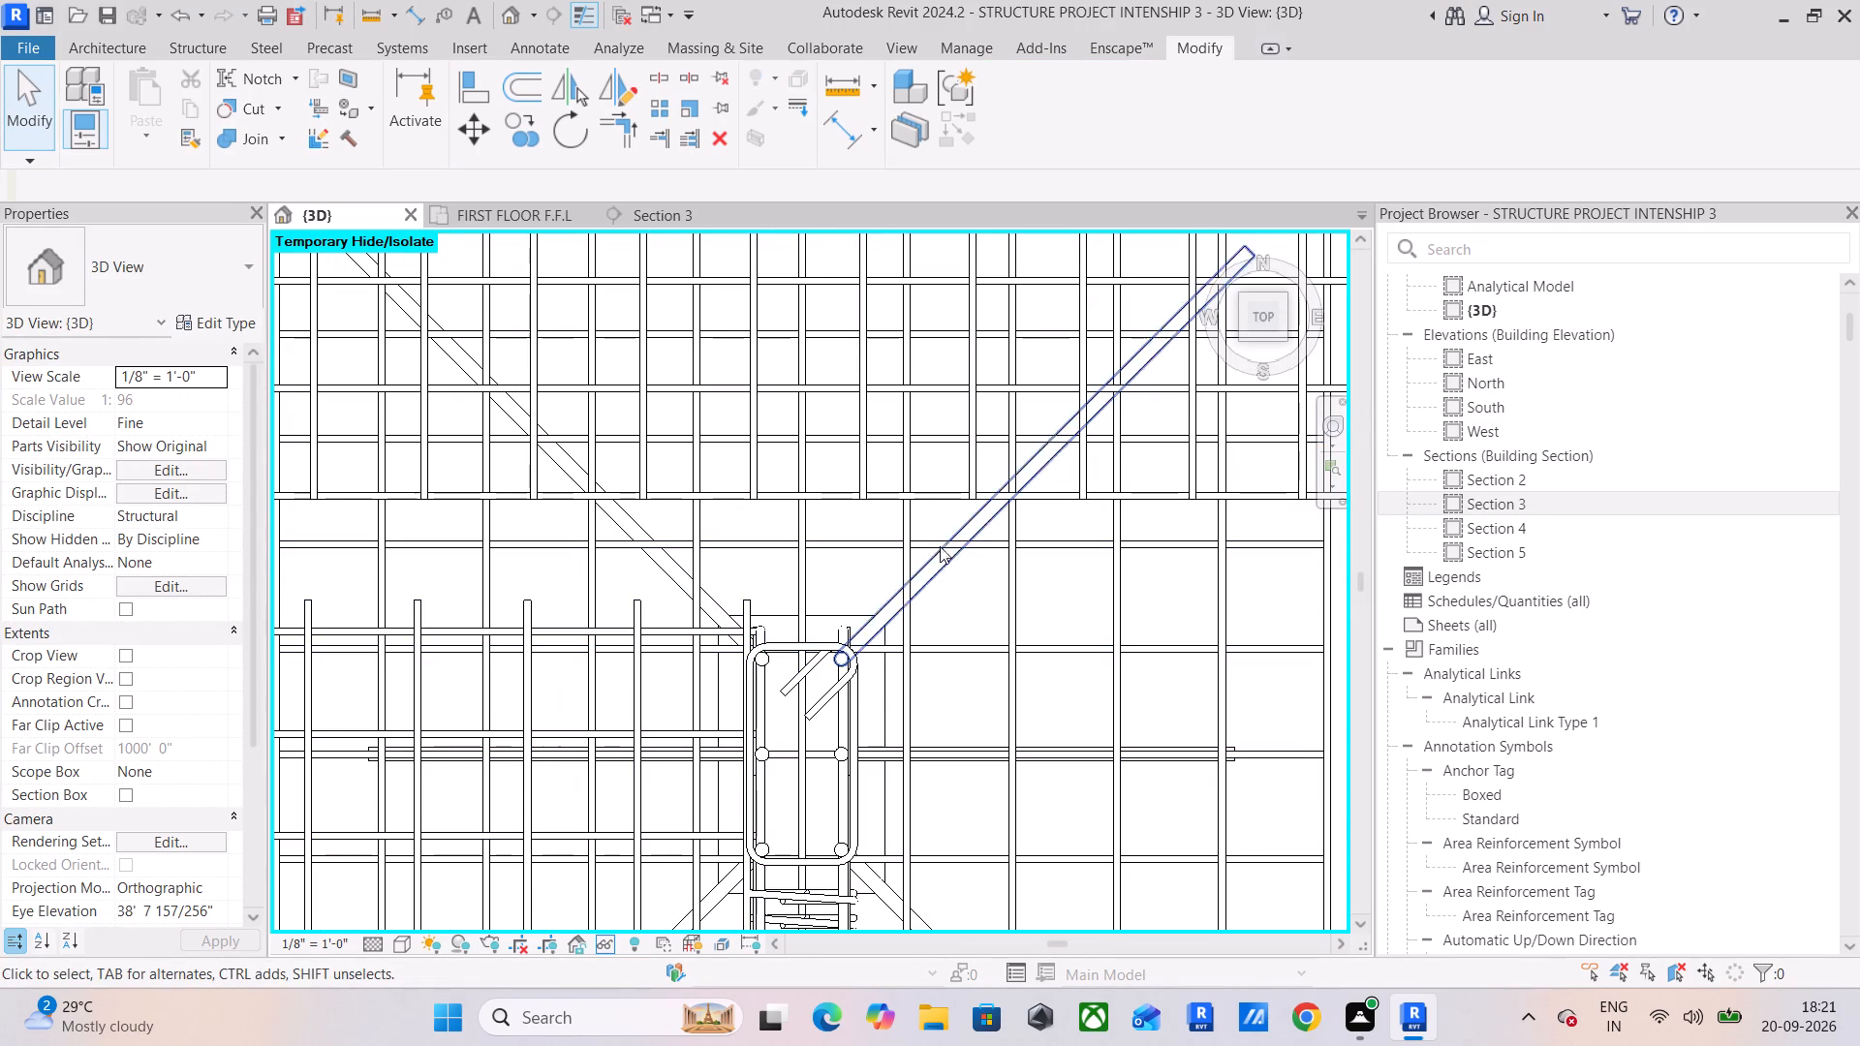
Pull the south edge of the wide middle panel's east-west #3 bar distribution slightly south, into the gap above the narrow strip.
click(929, 500)
scroll(939, 546, down, 5)
scroll(588, 551, down, 5)
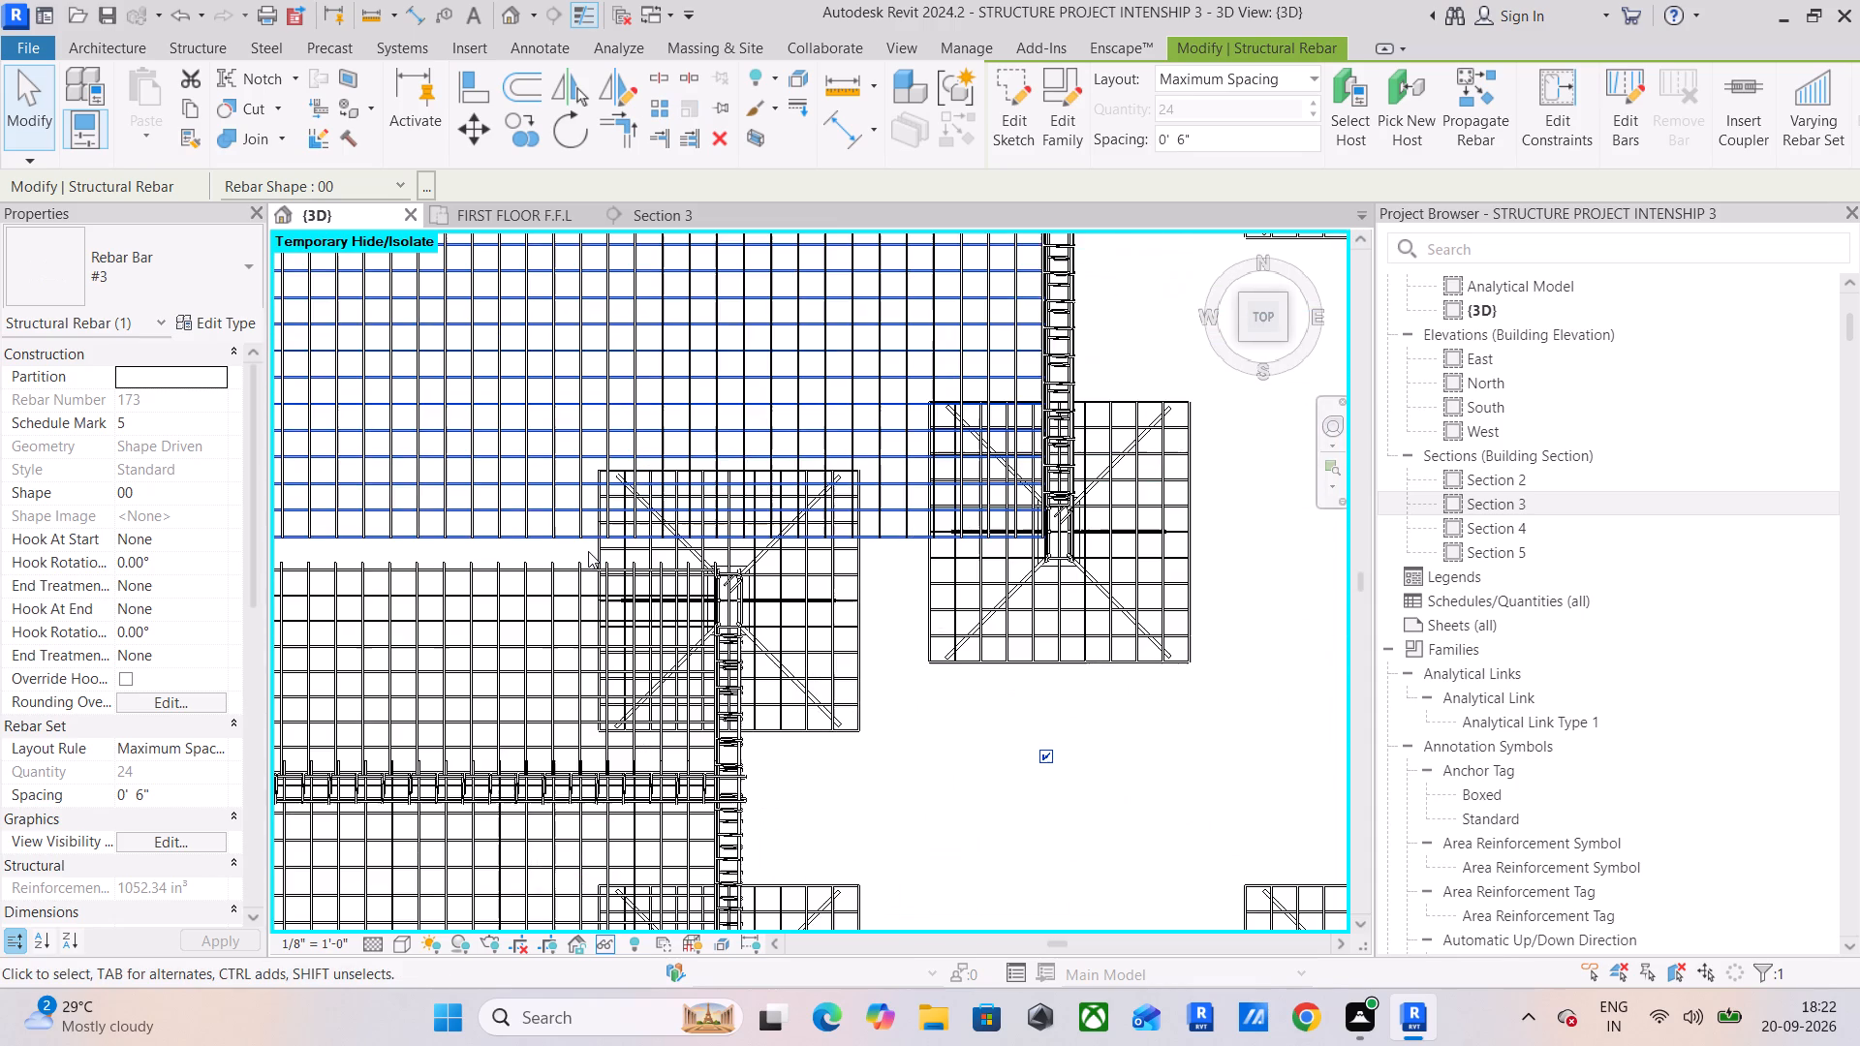
middle_drag(815, 552, 1118, 549)
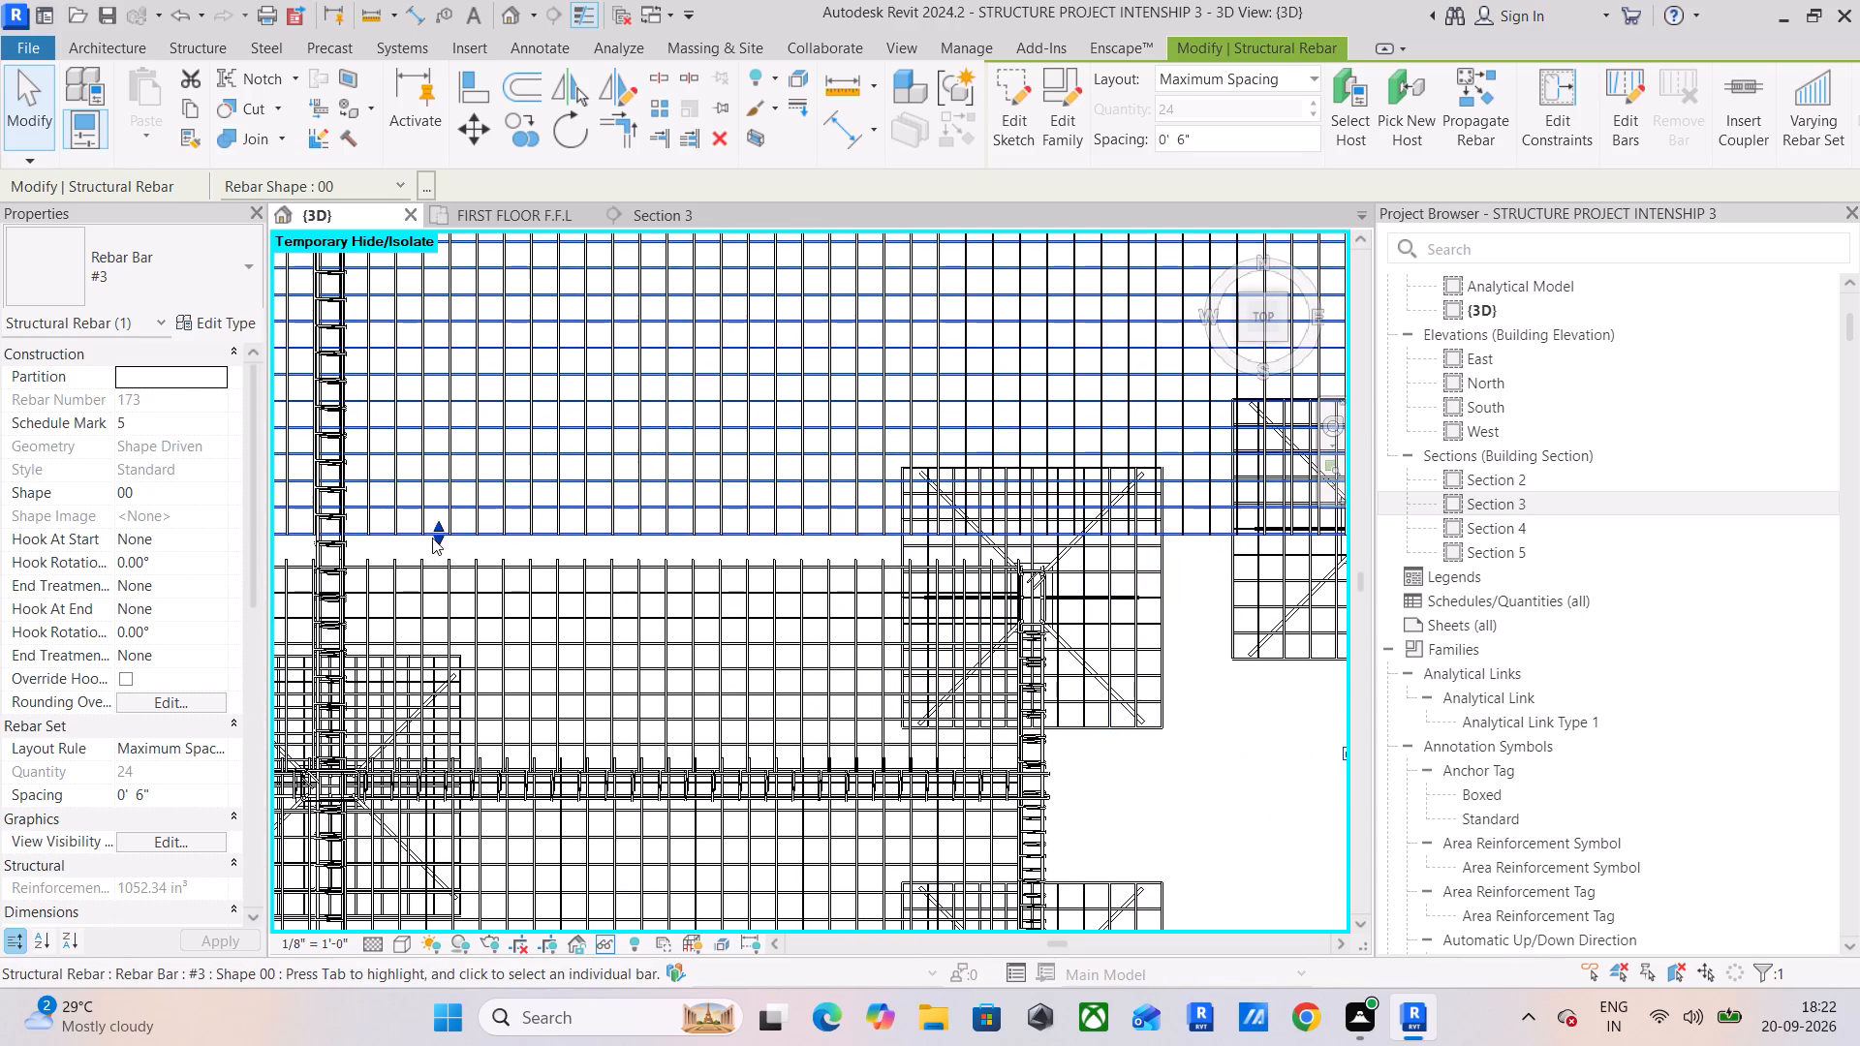
drag(437, 537, 433, 560)
scroll(436, 559, up, 11)
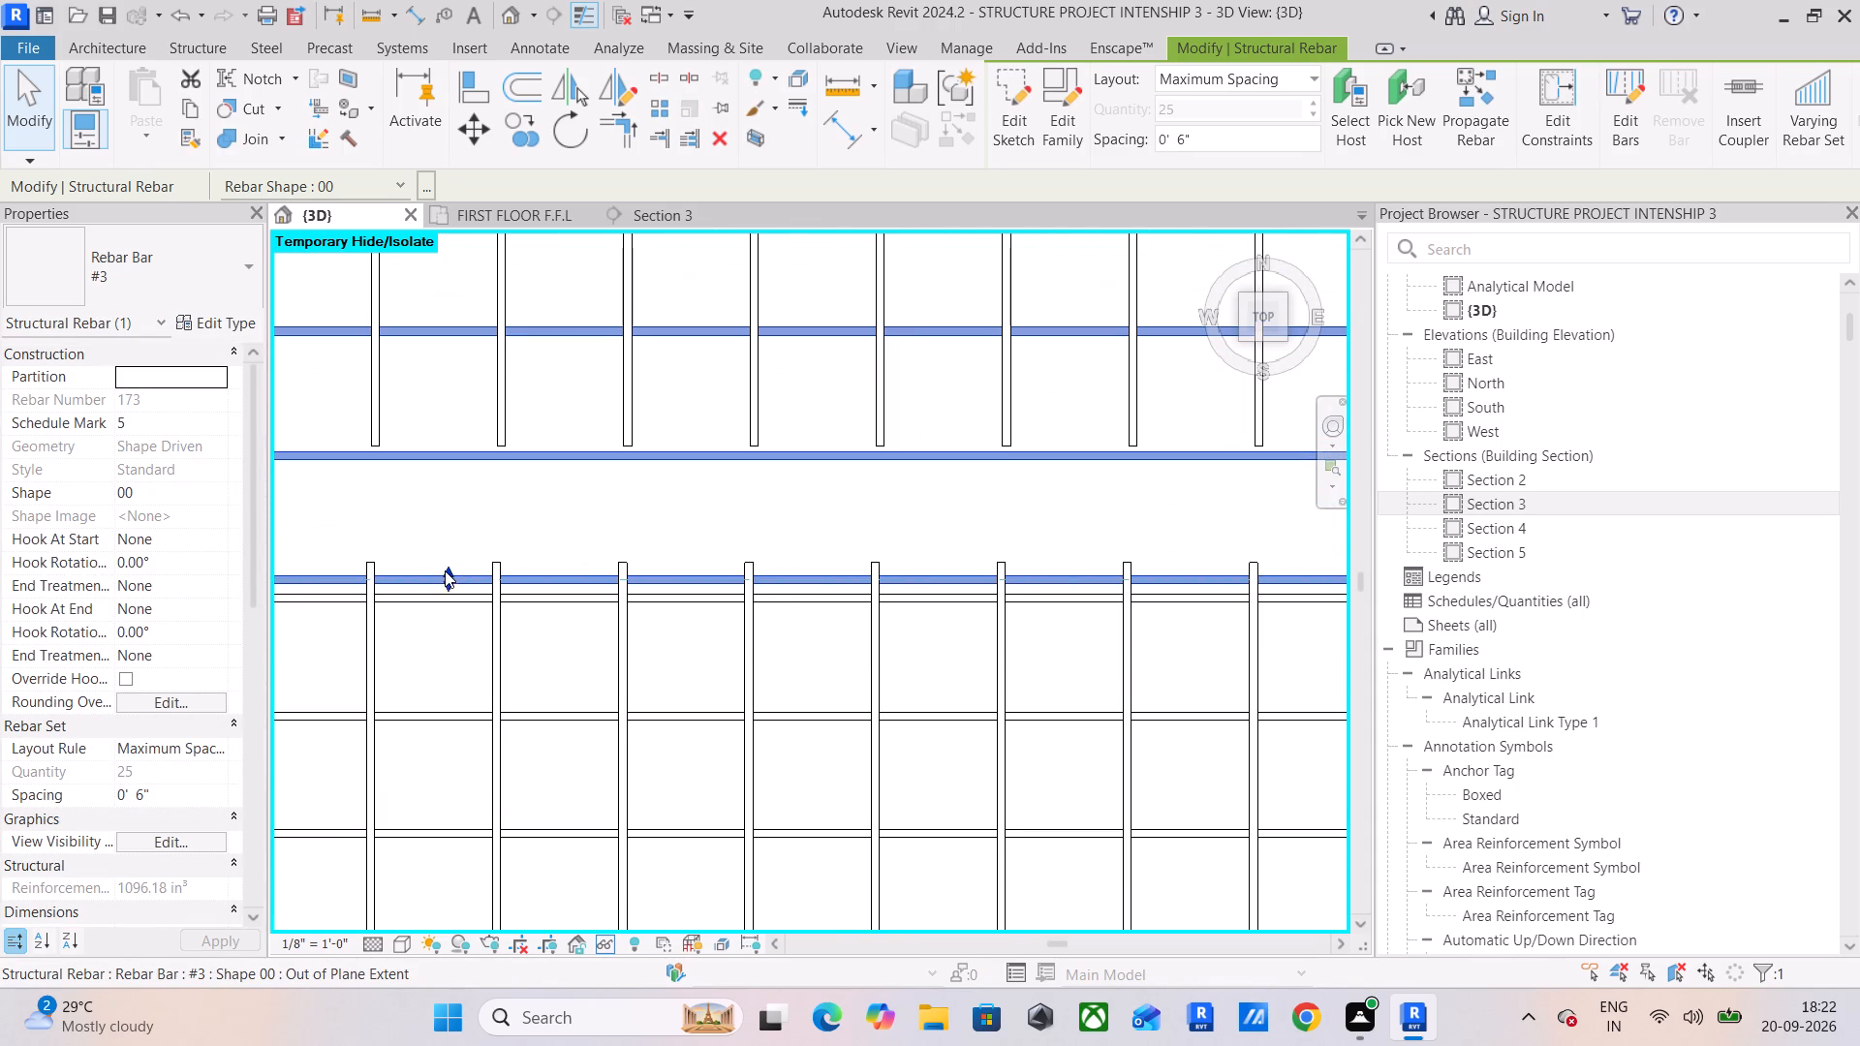
drag(445, 569, 449, 532)
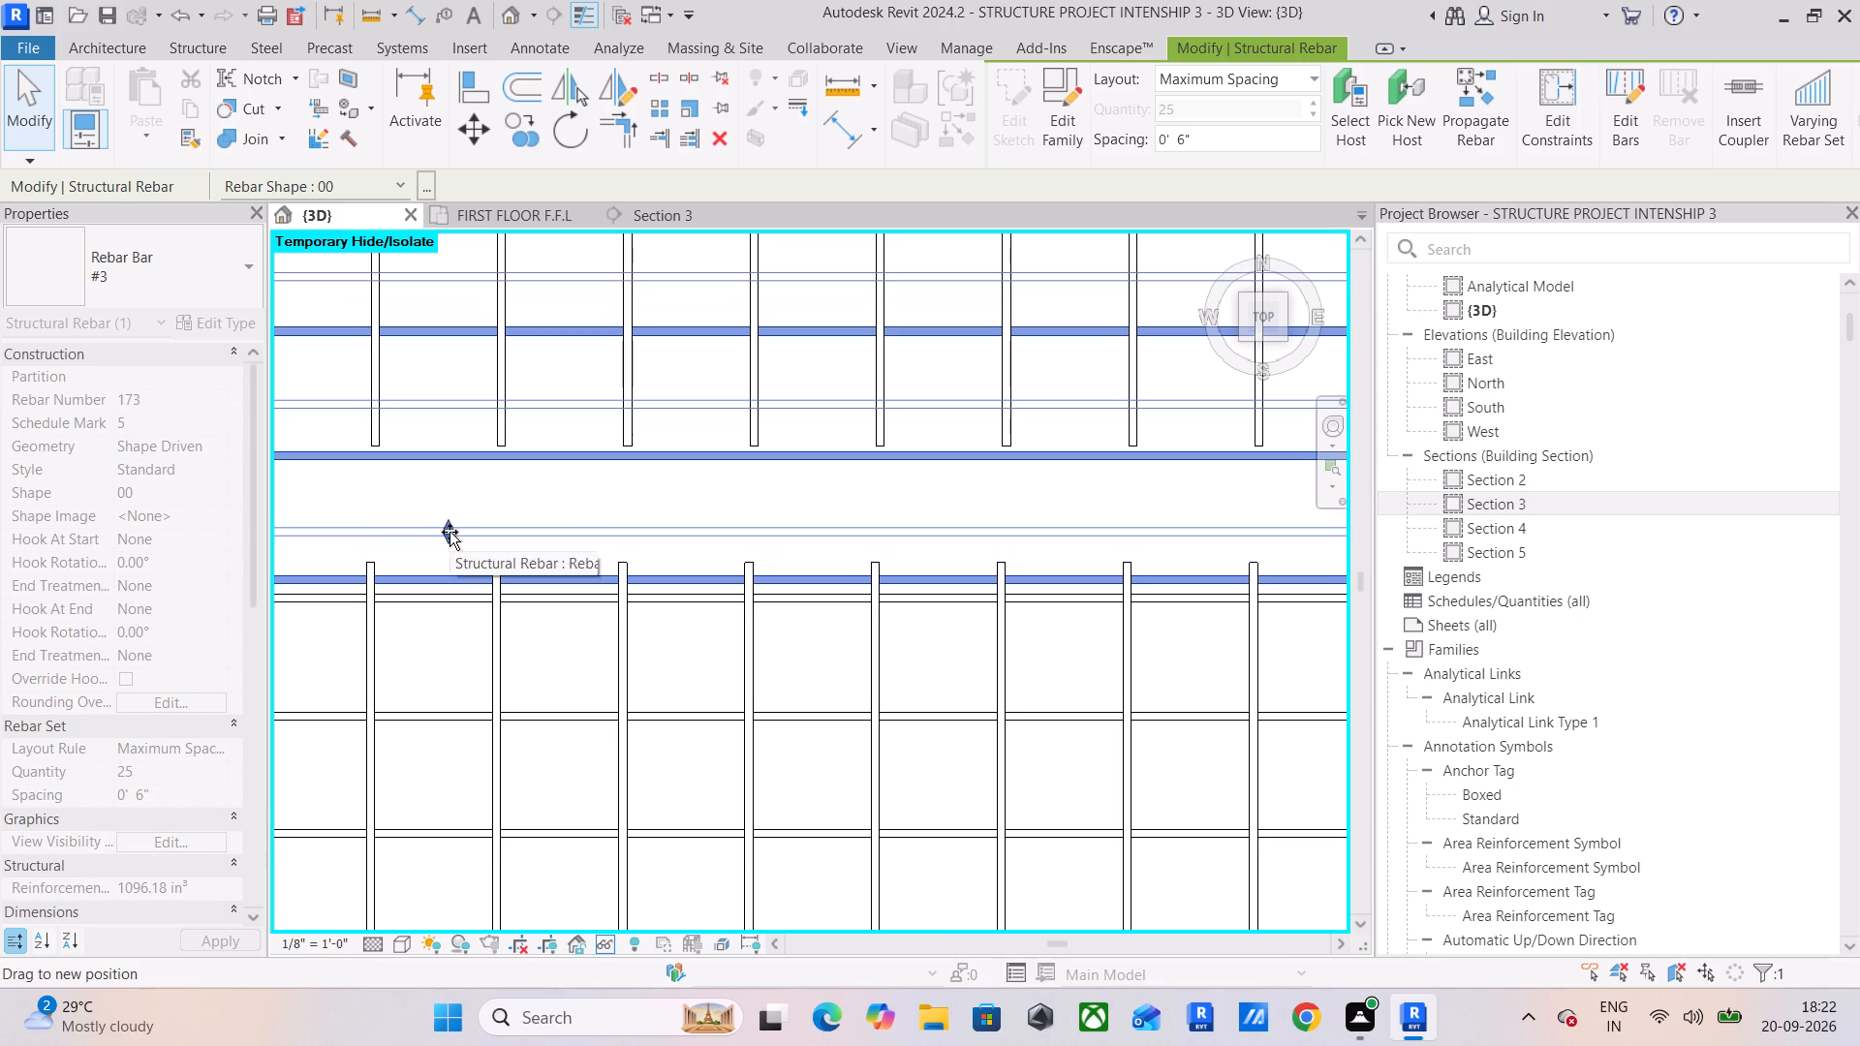
drag(449, 532, 457, 488)
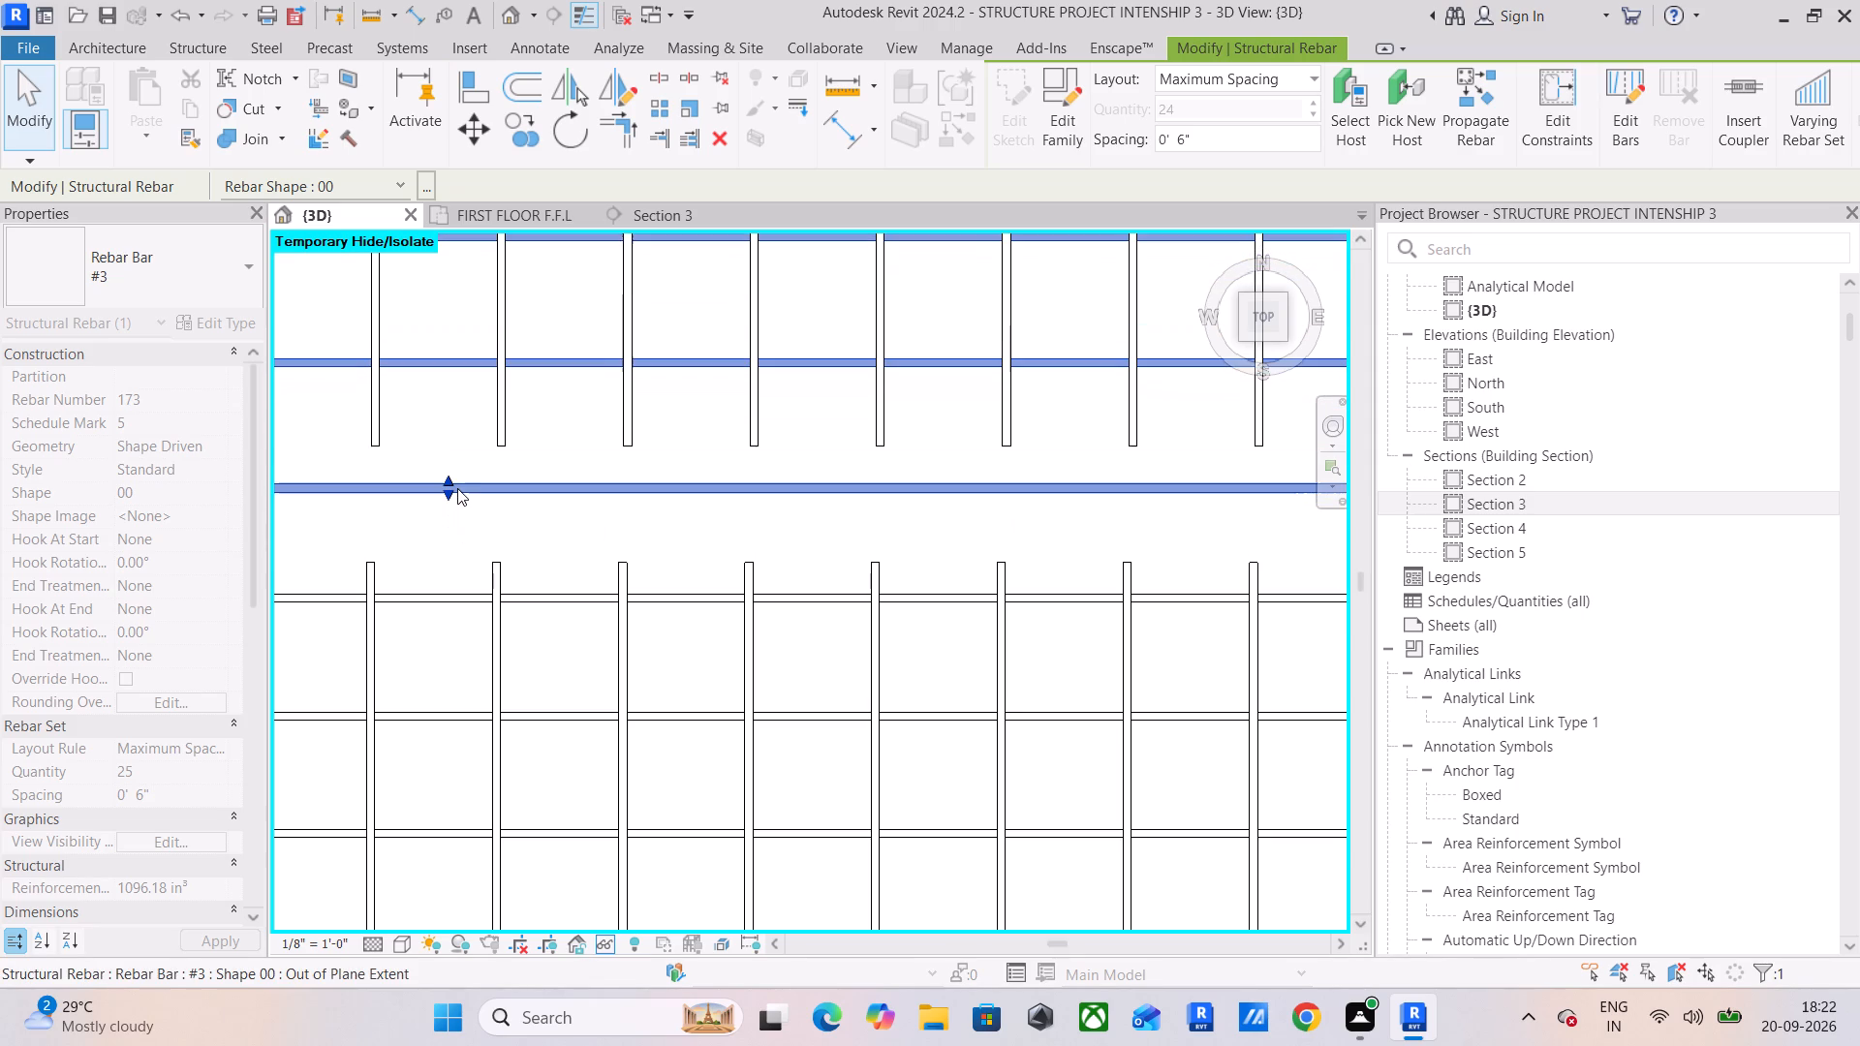
Extend the south ends of the wide middle panel's north-south #3 bars to meet the narrow strip's north-south bars.
click(501, 420)
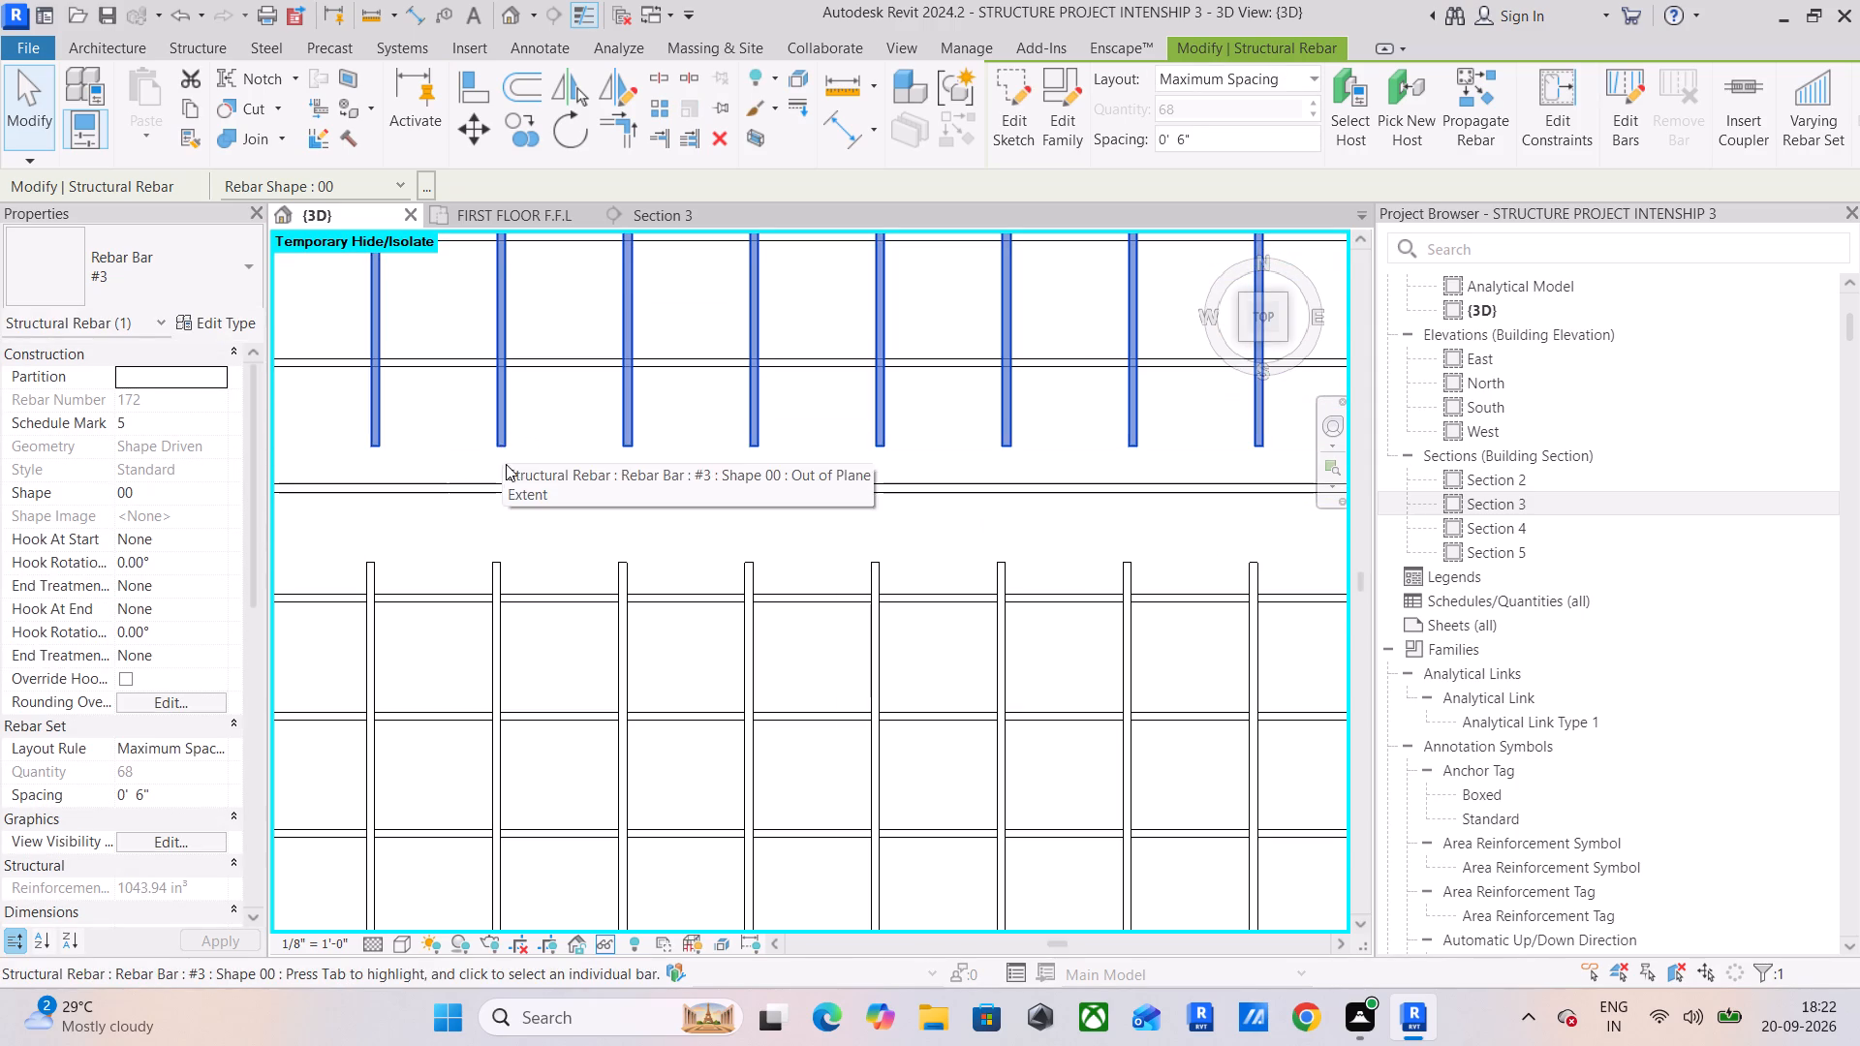
scroll(504, 431, down, 10)
middle_drag(524, 450, 709, 464)
middle_drag(386, 459, 830, 452)
middle_drag(431, 425, 975, 472)
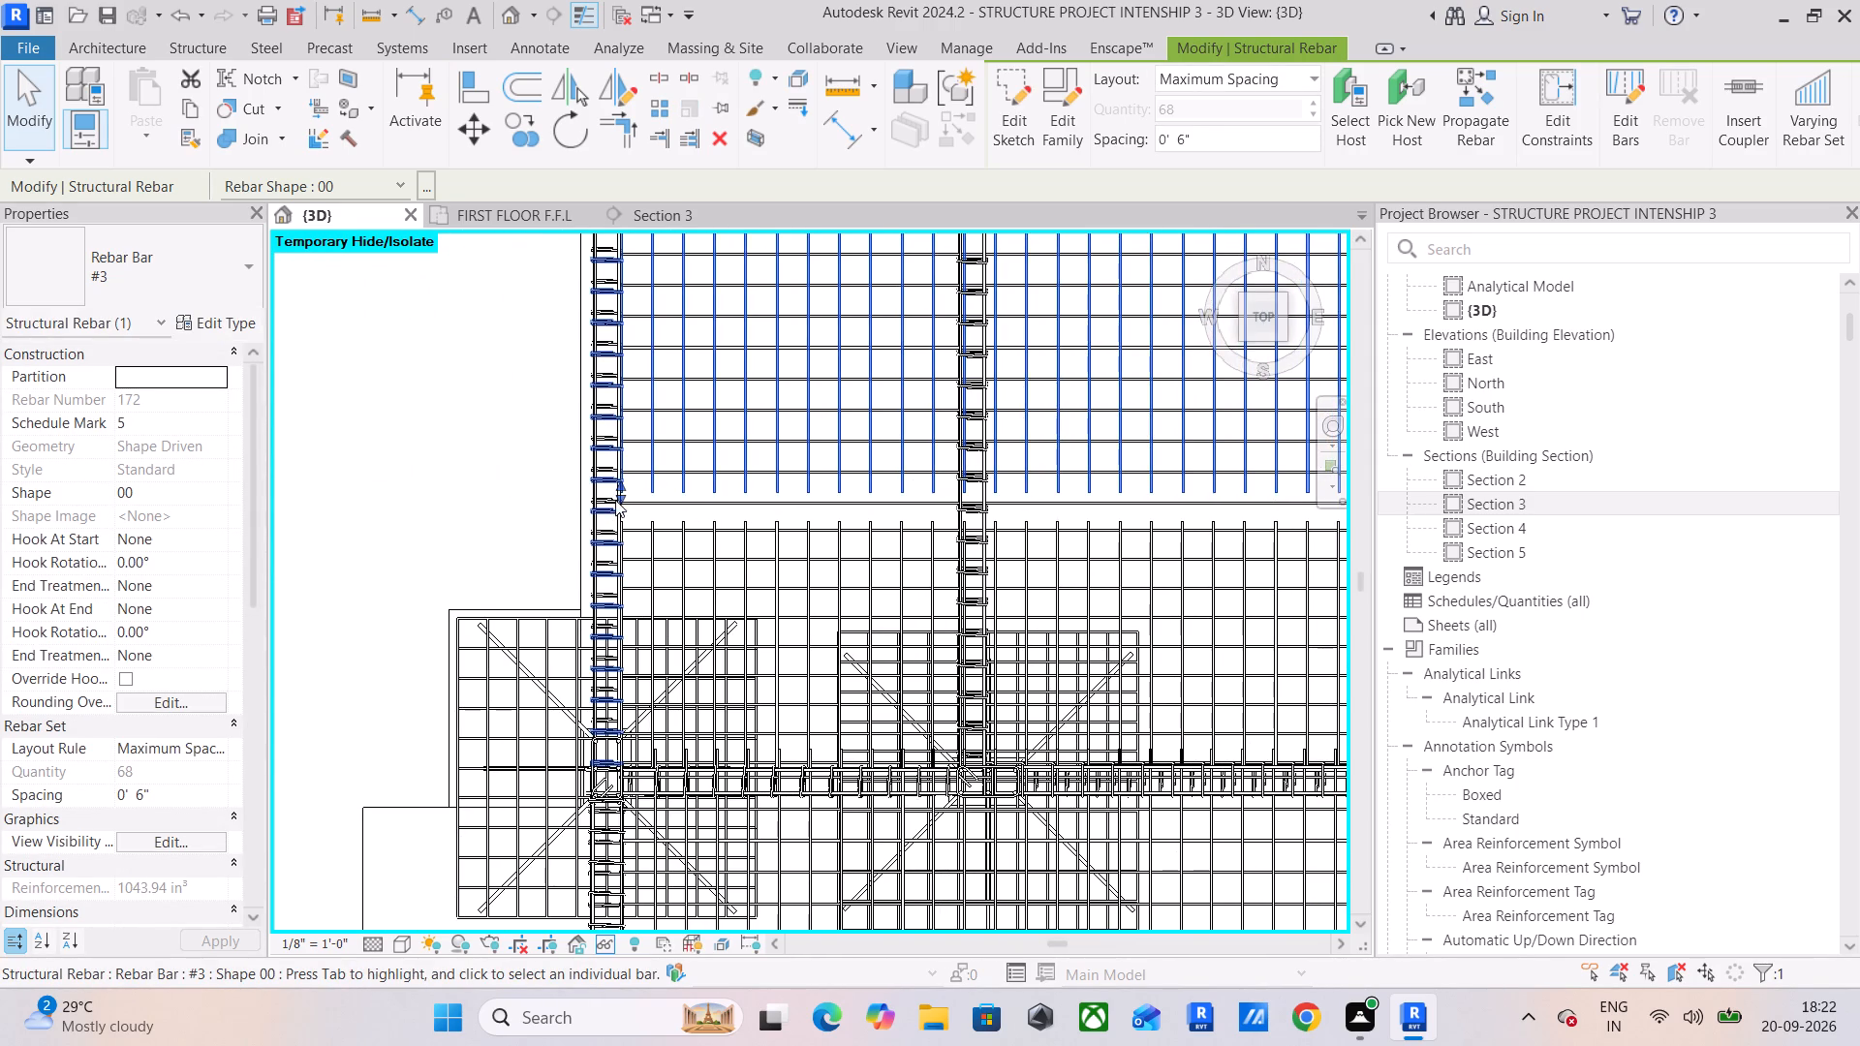
scroll(615, 499, up, 11)
drag(644, 474, 641, 522)
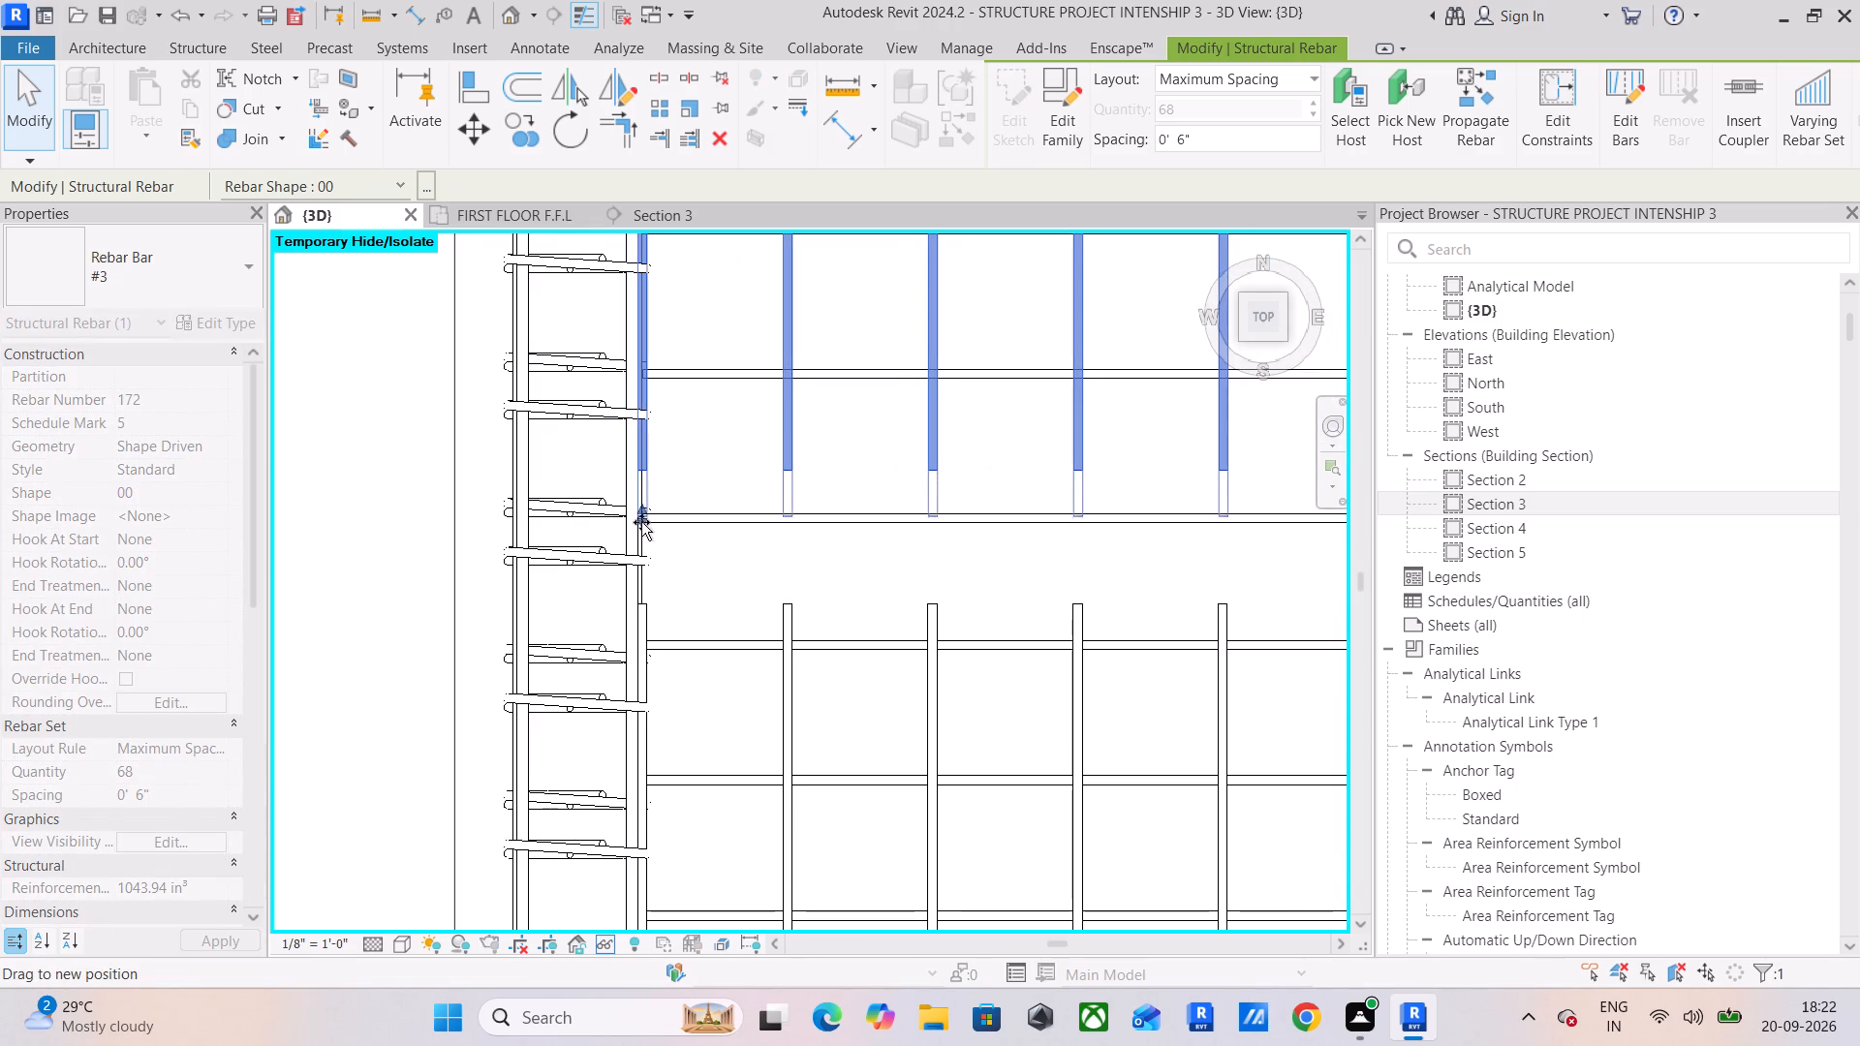
drag(641, 522, 633, 603)
scroll(691, 597, up, 2)
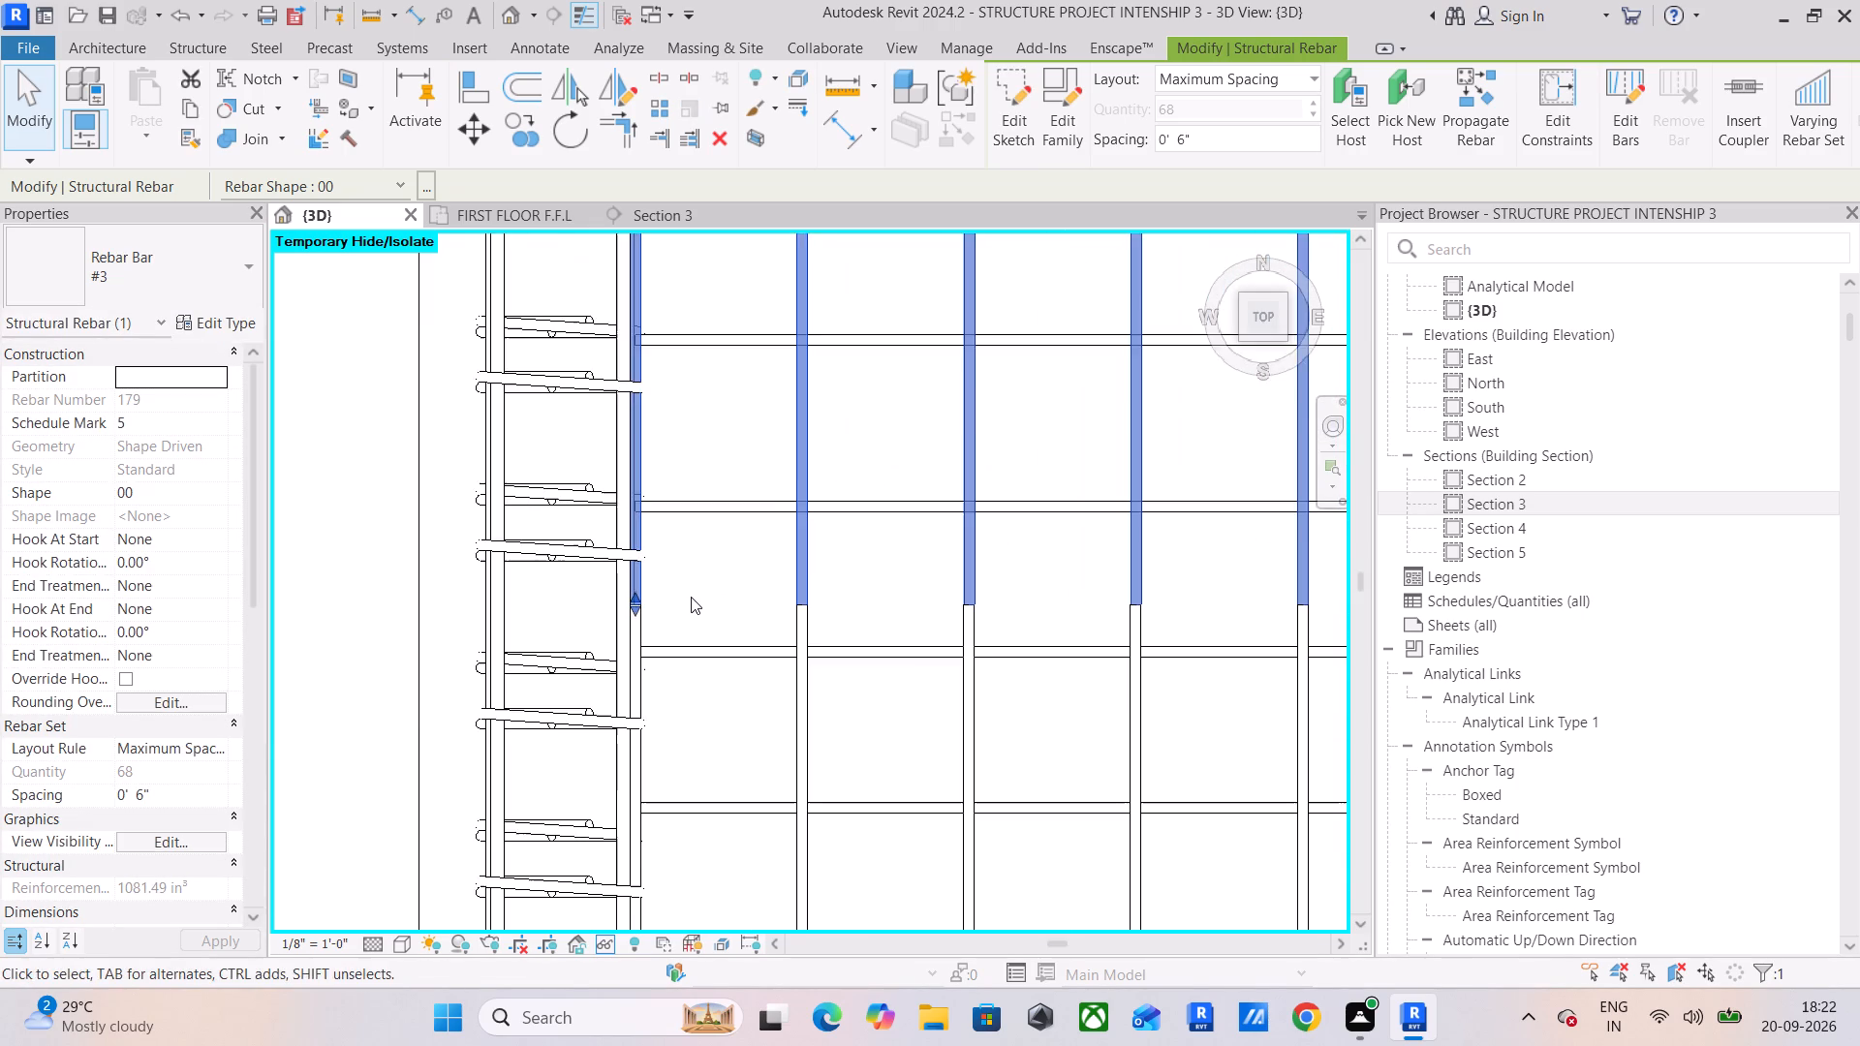
Measure the gap between the narrow strip's northernmost east-west bar and the wide panel's southernmost one.
middle_drag(686, 597, 559, 623)
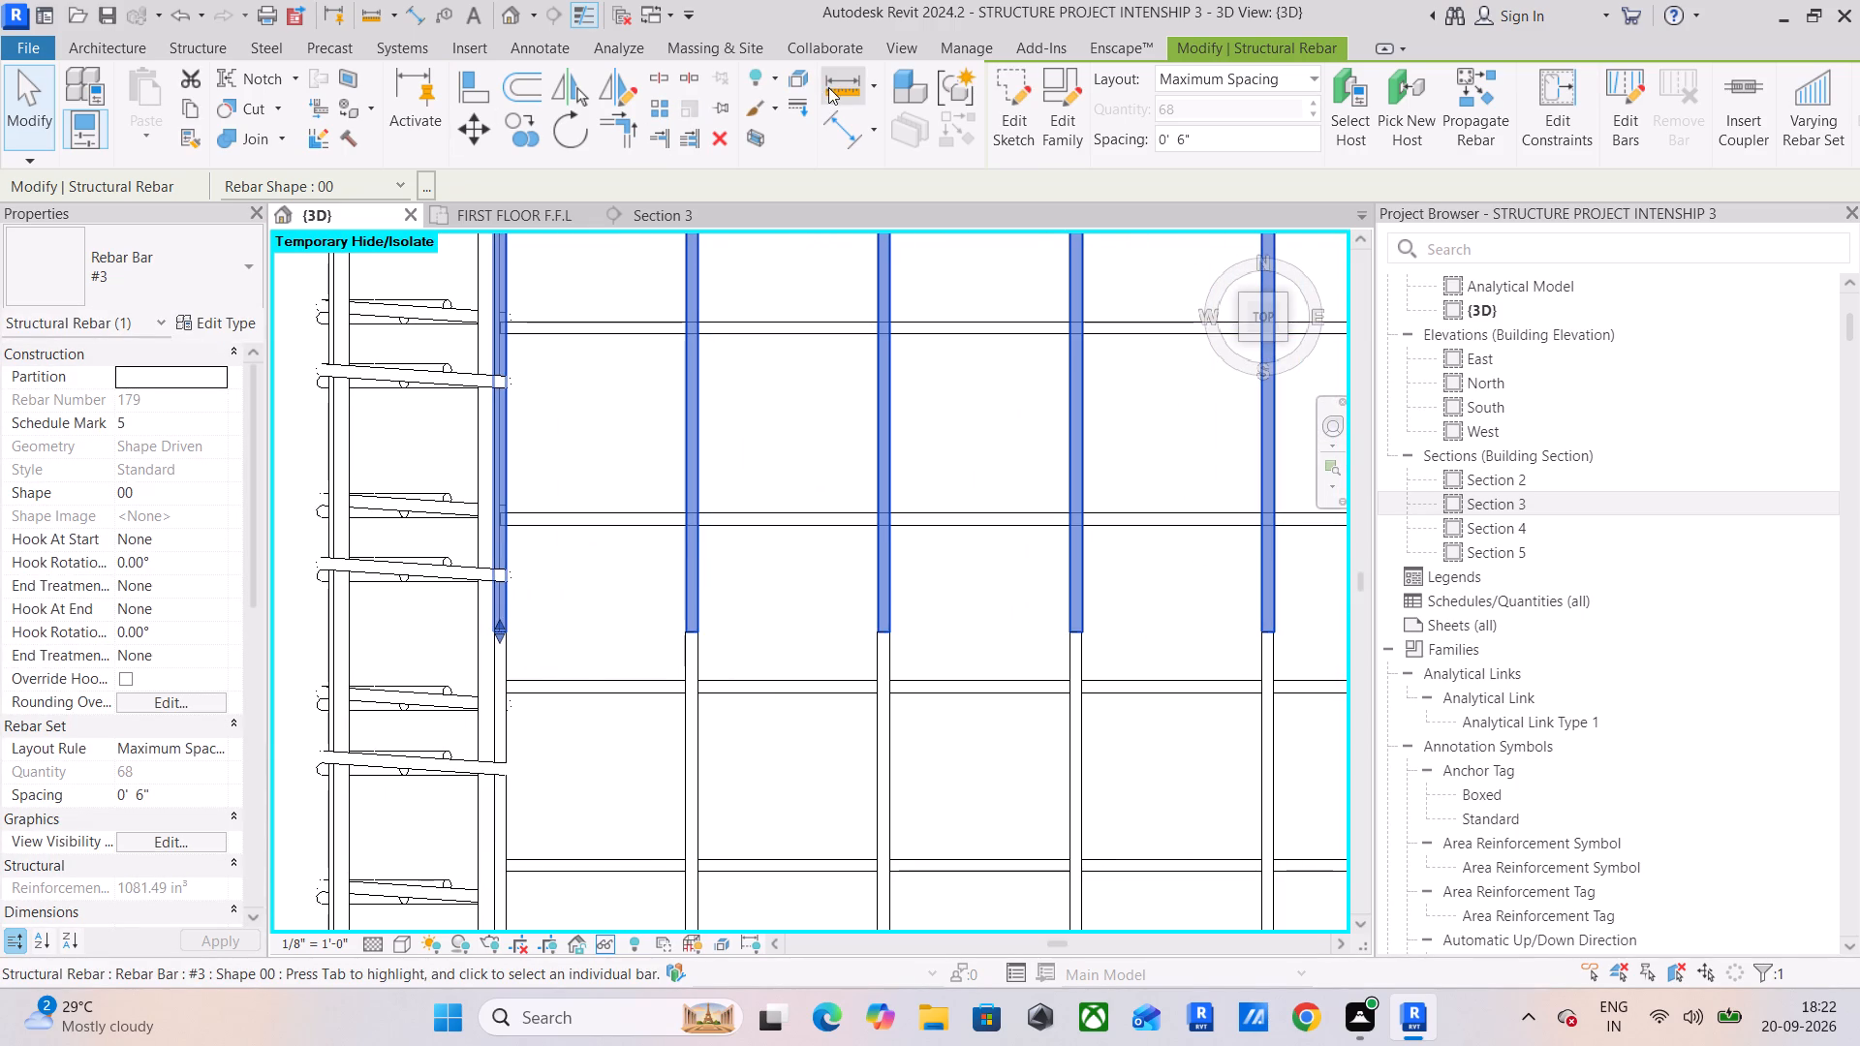
click(828, 86)
click(586, 678)
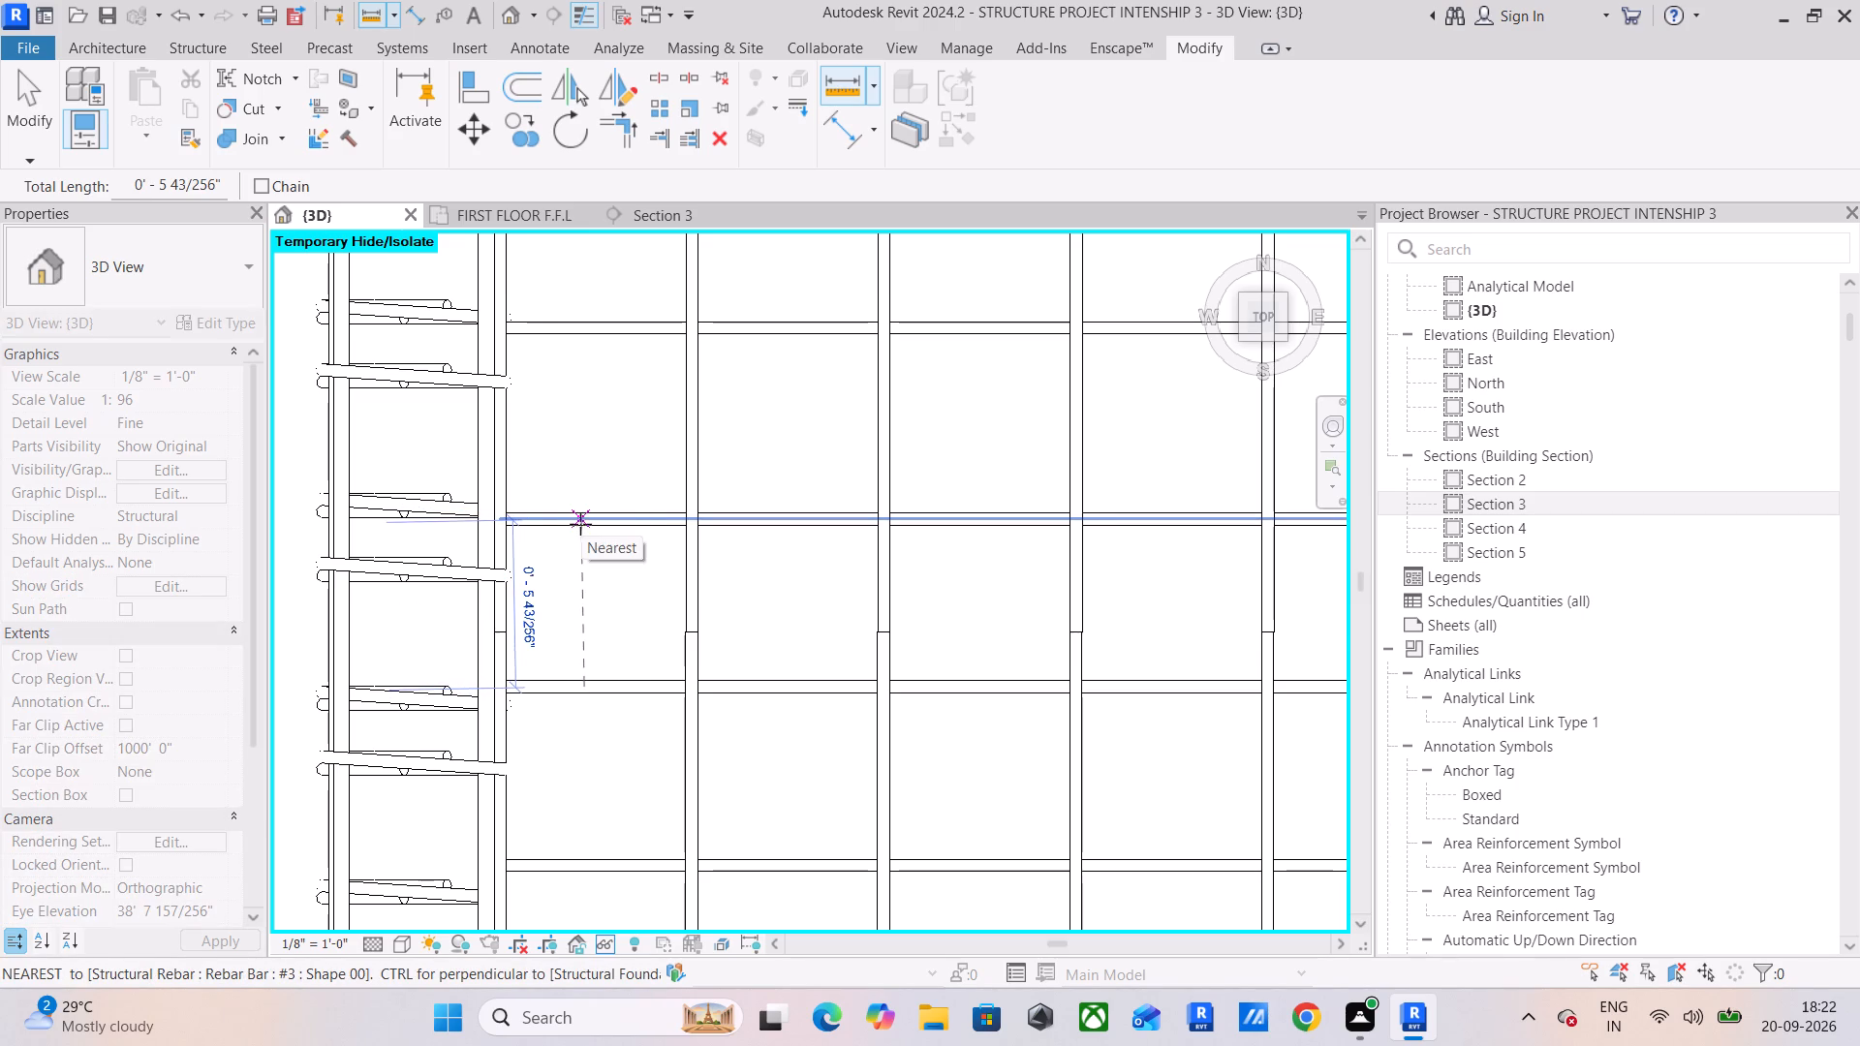
scroll(580, 524, up, 7)
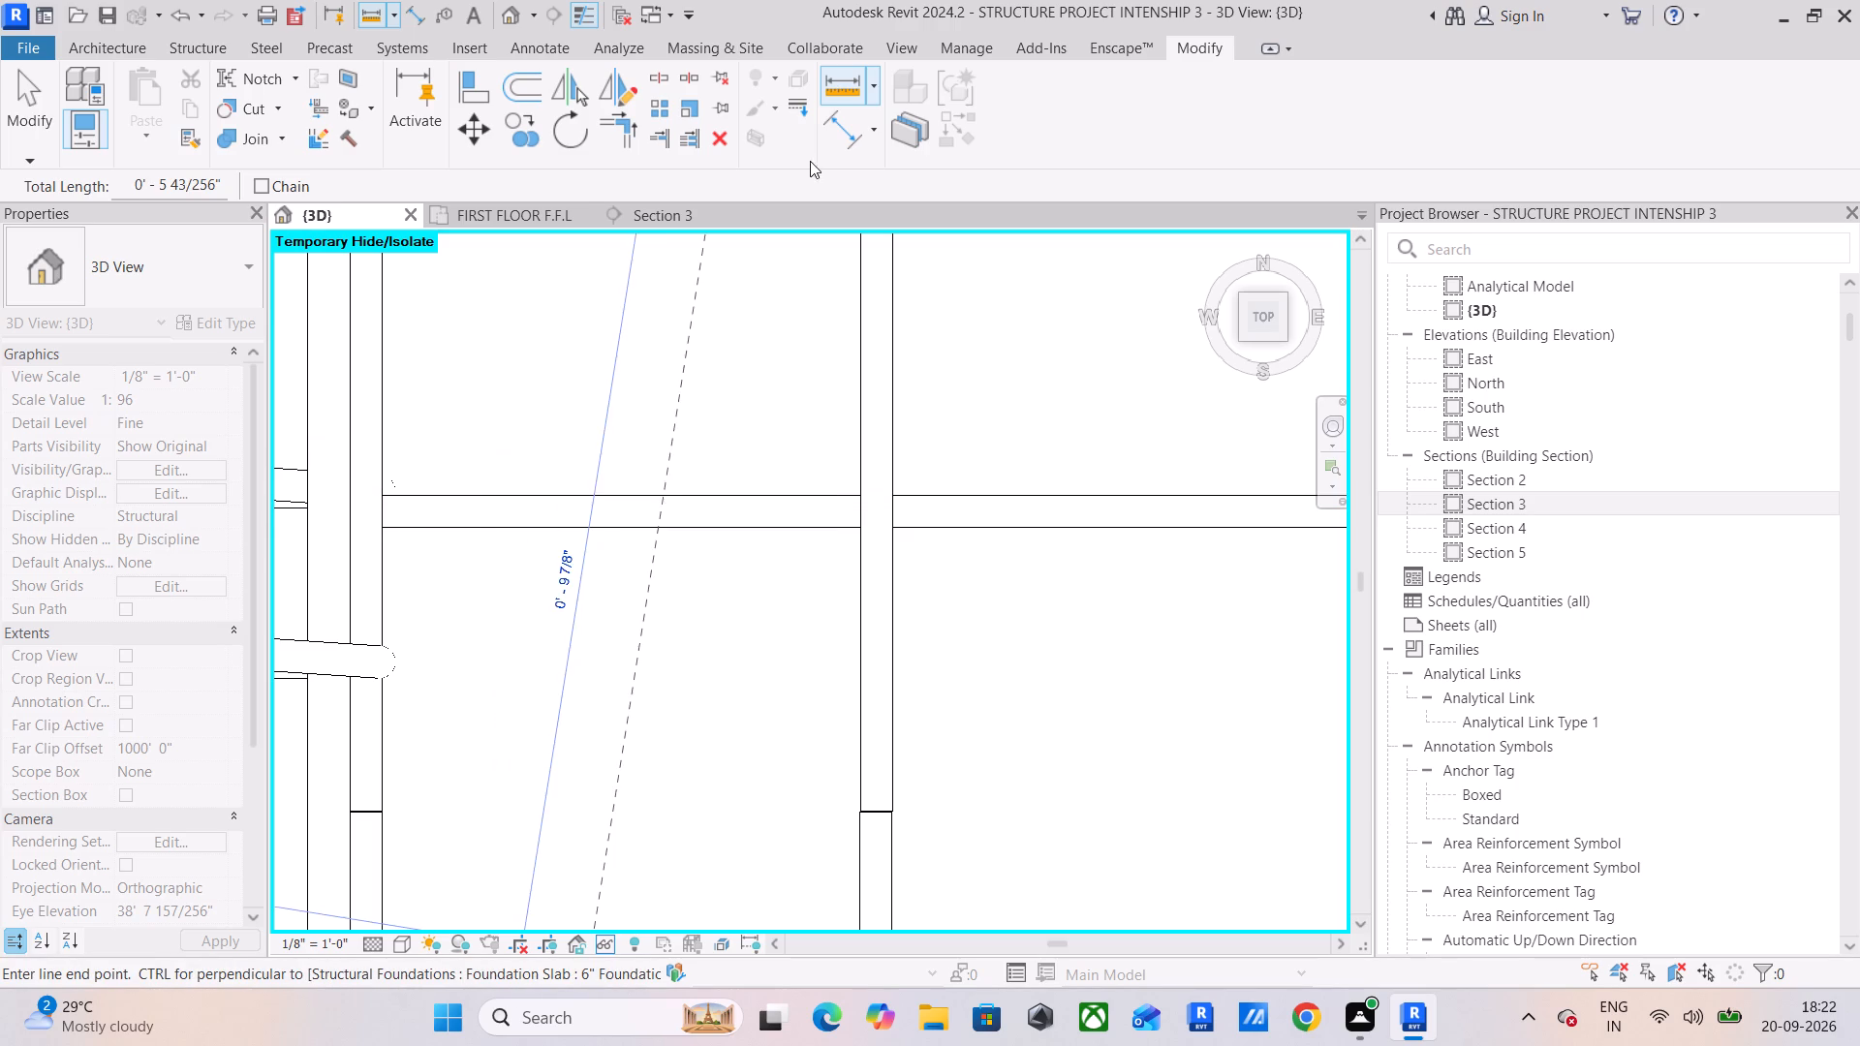
click(11, 98)
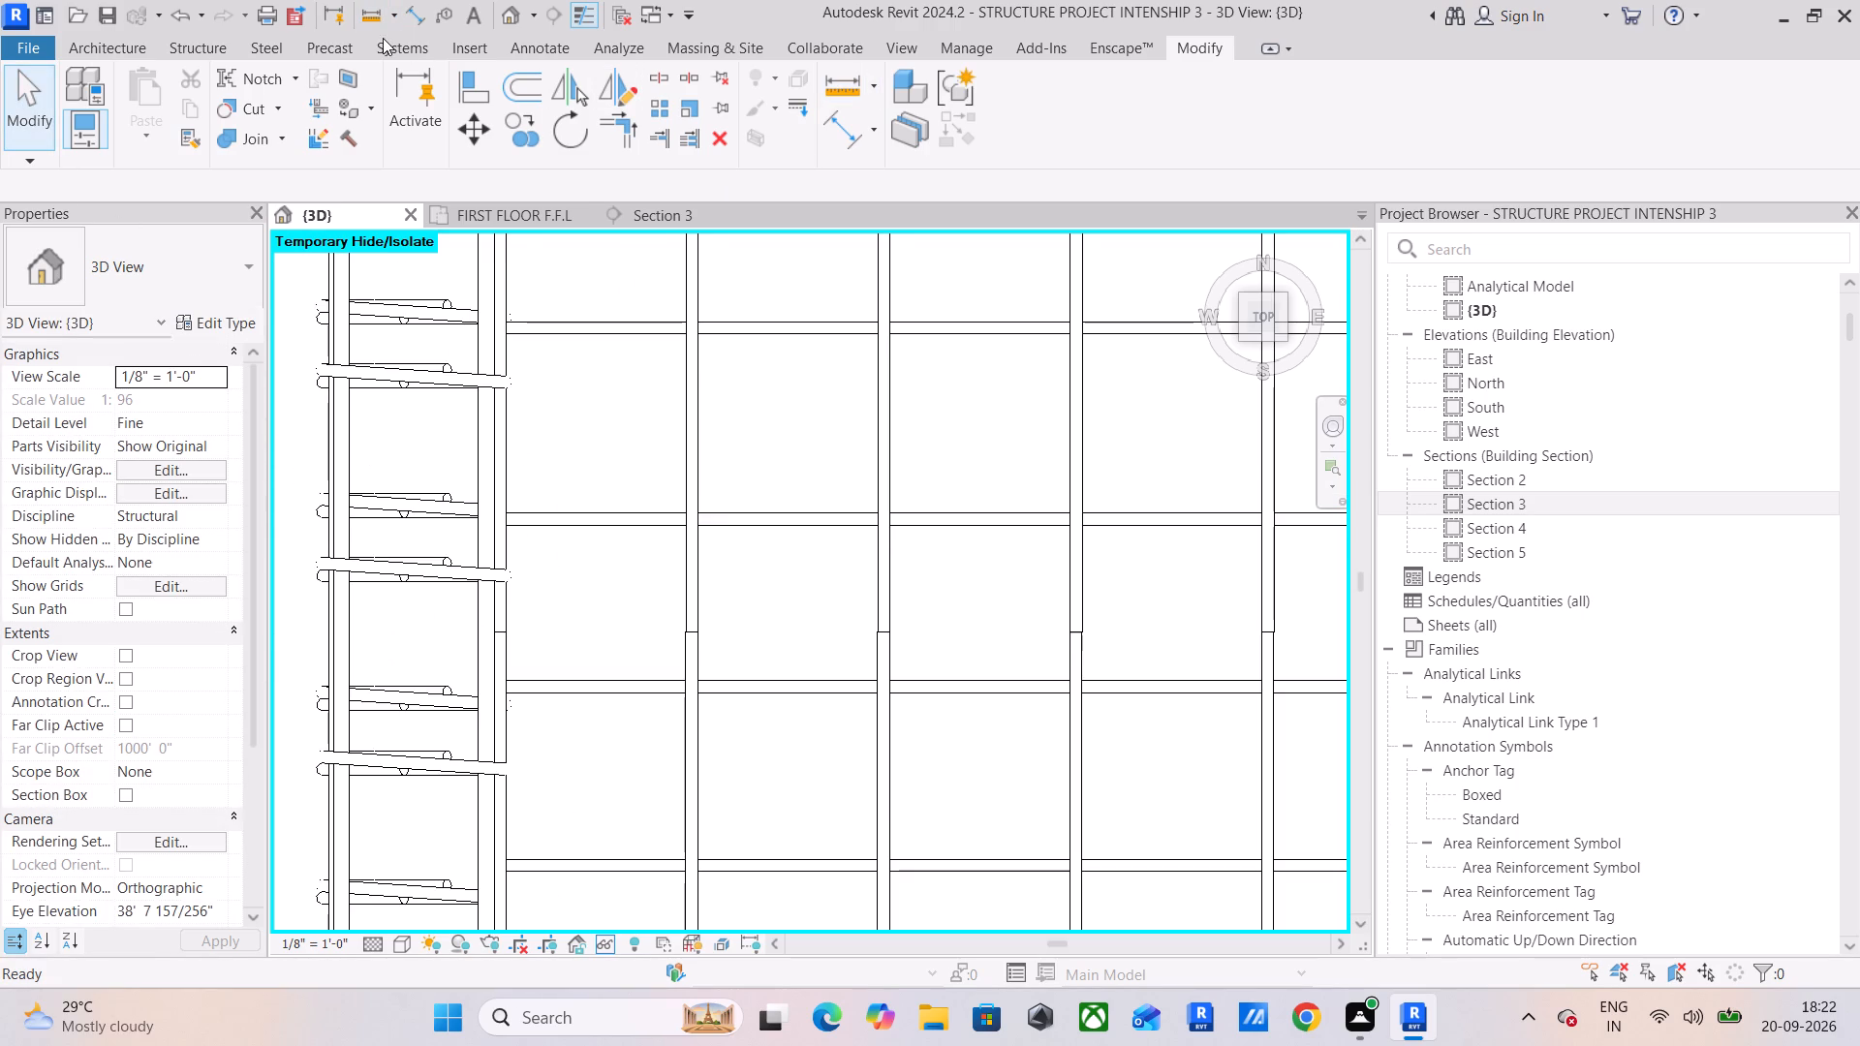
Draw a 6" model line straight north from the narrow strip's northernmost east-west bar as a spacing guide.
click(539, 48)
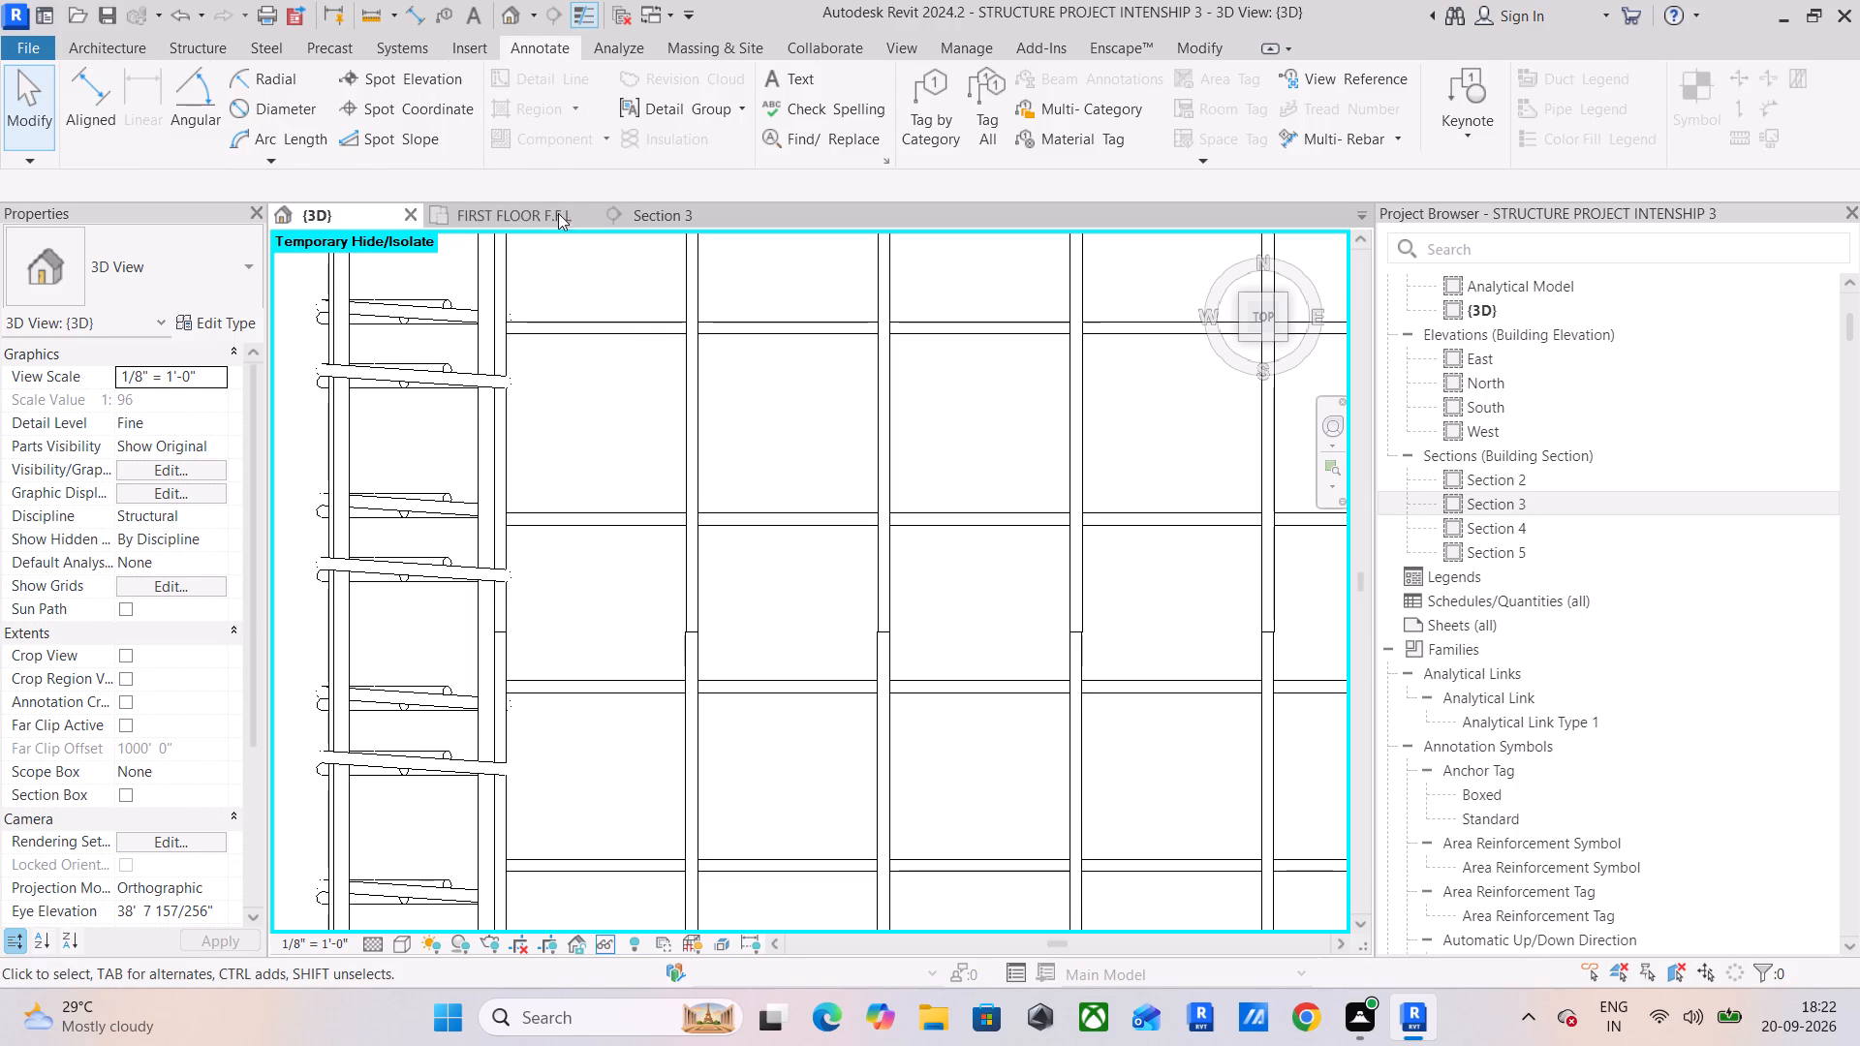
click(123, 44)
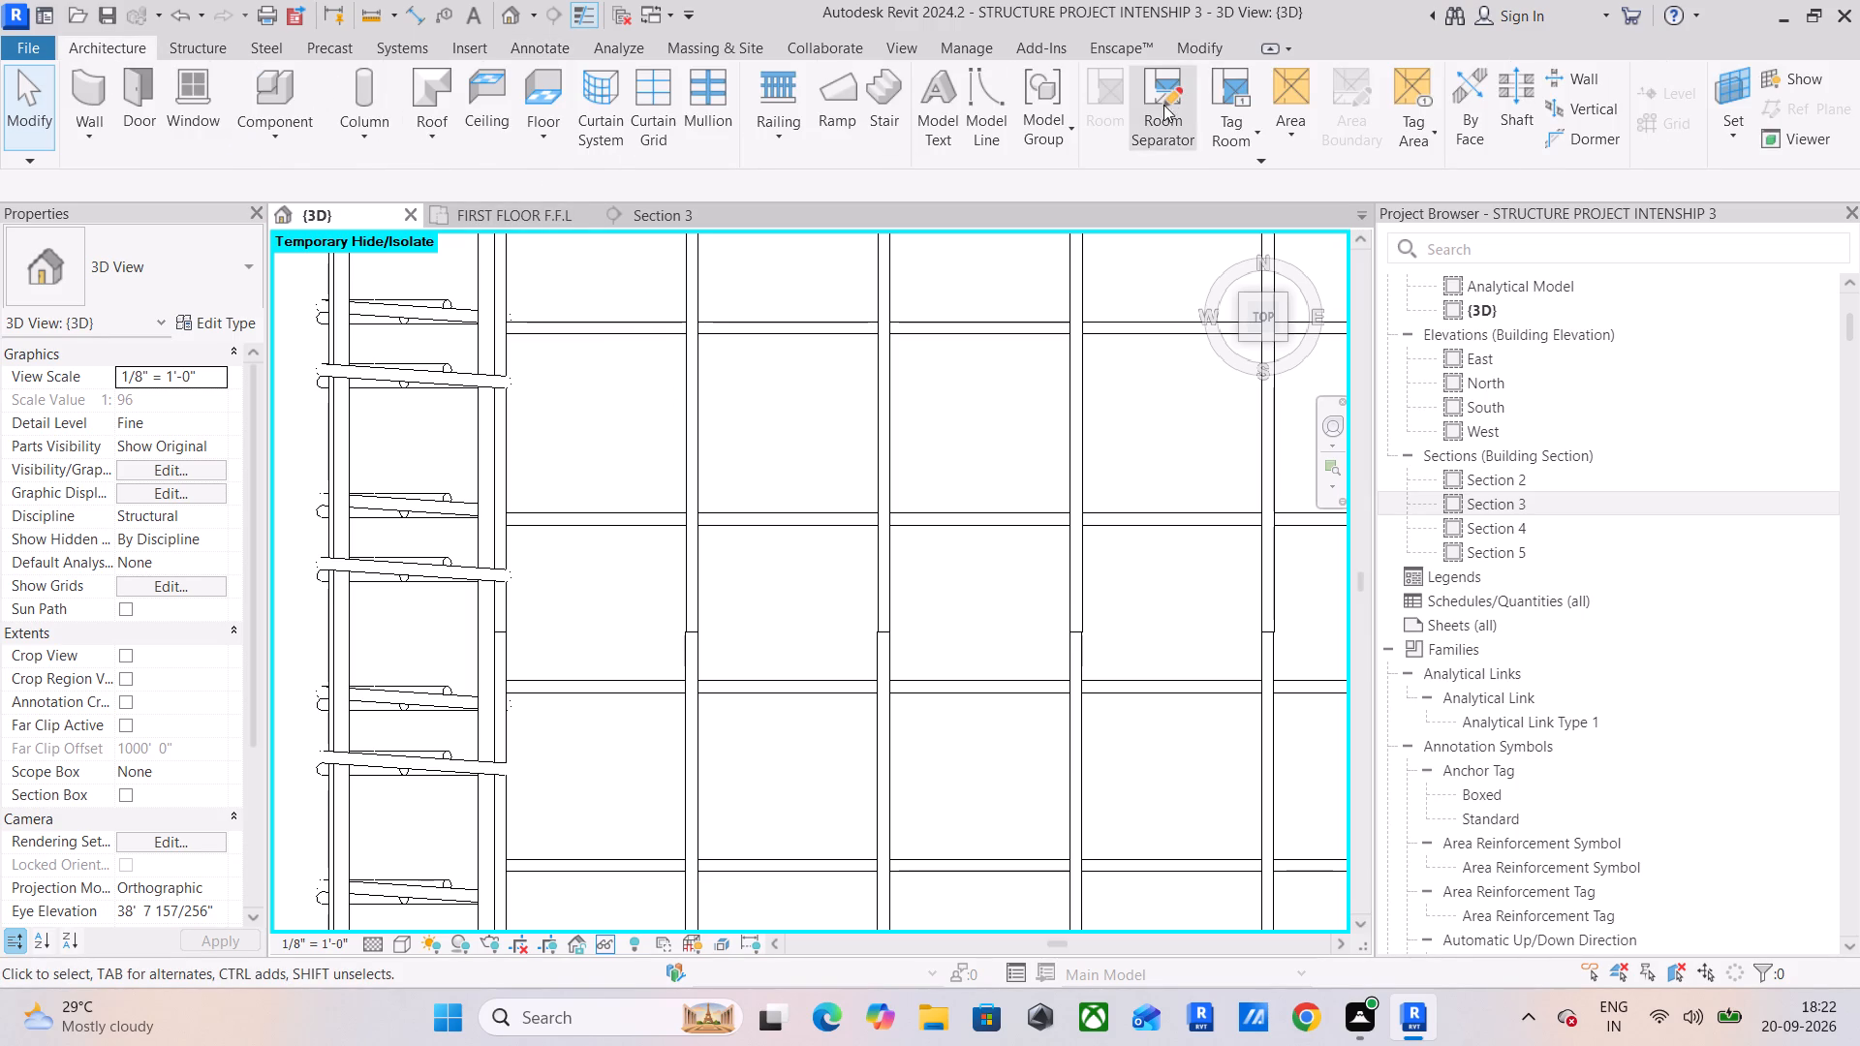
click(965, 106)
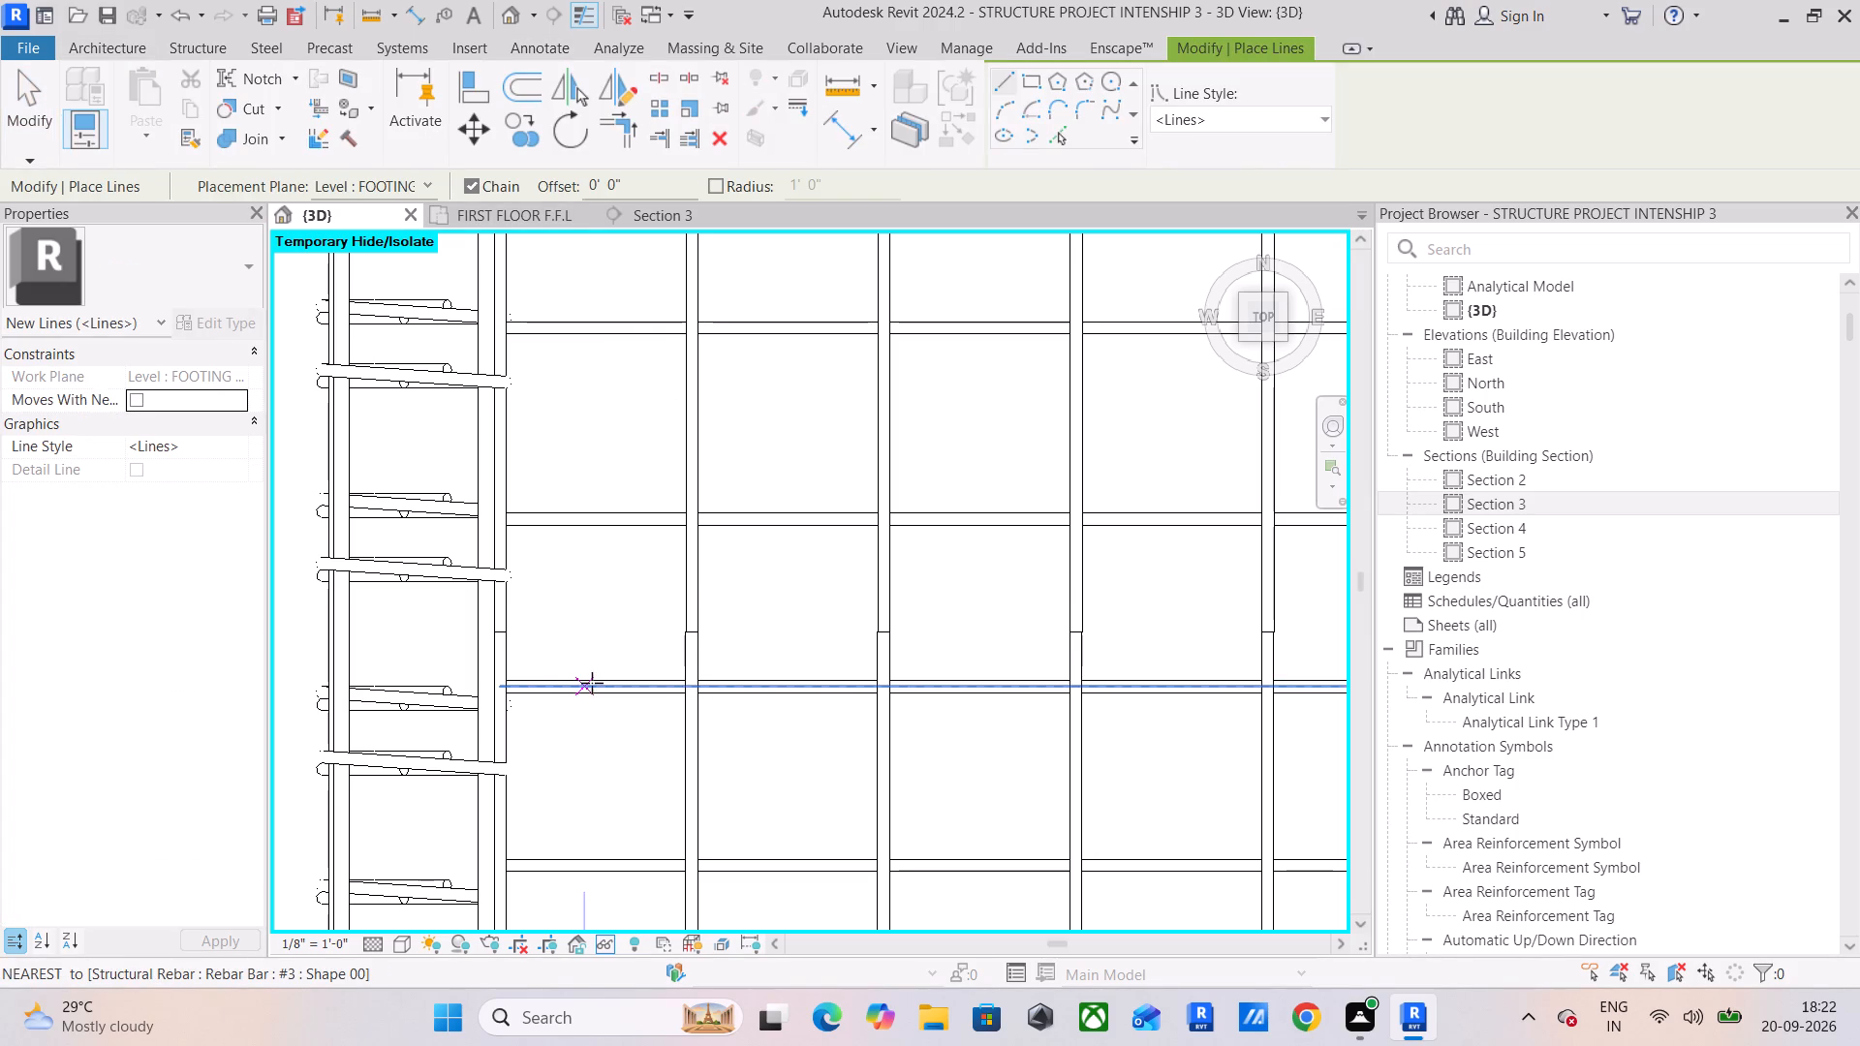
click(592, 683)
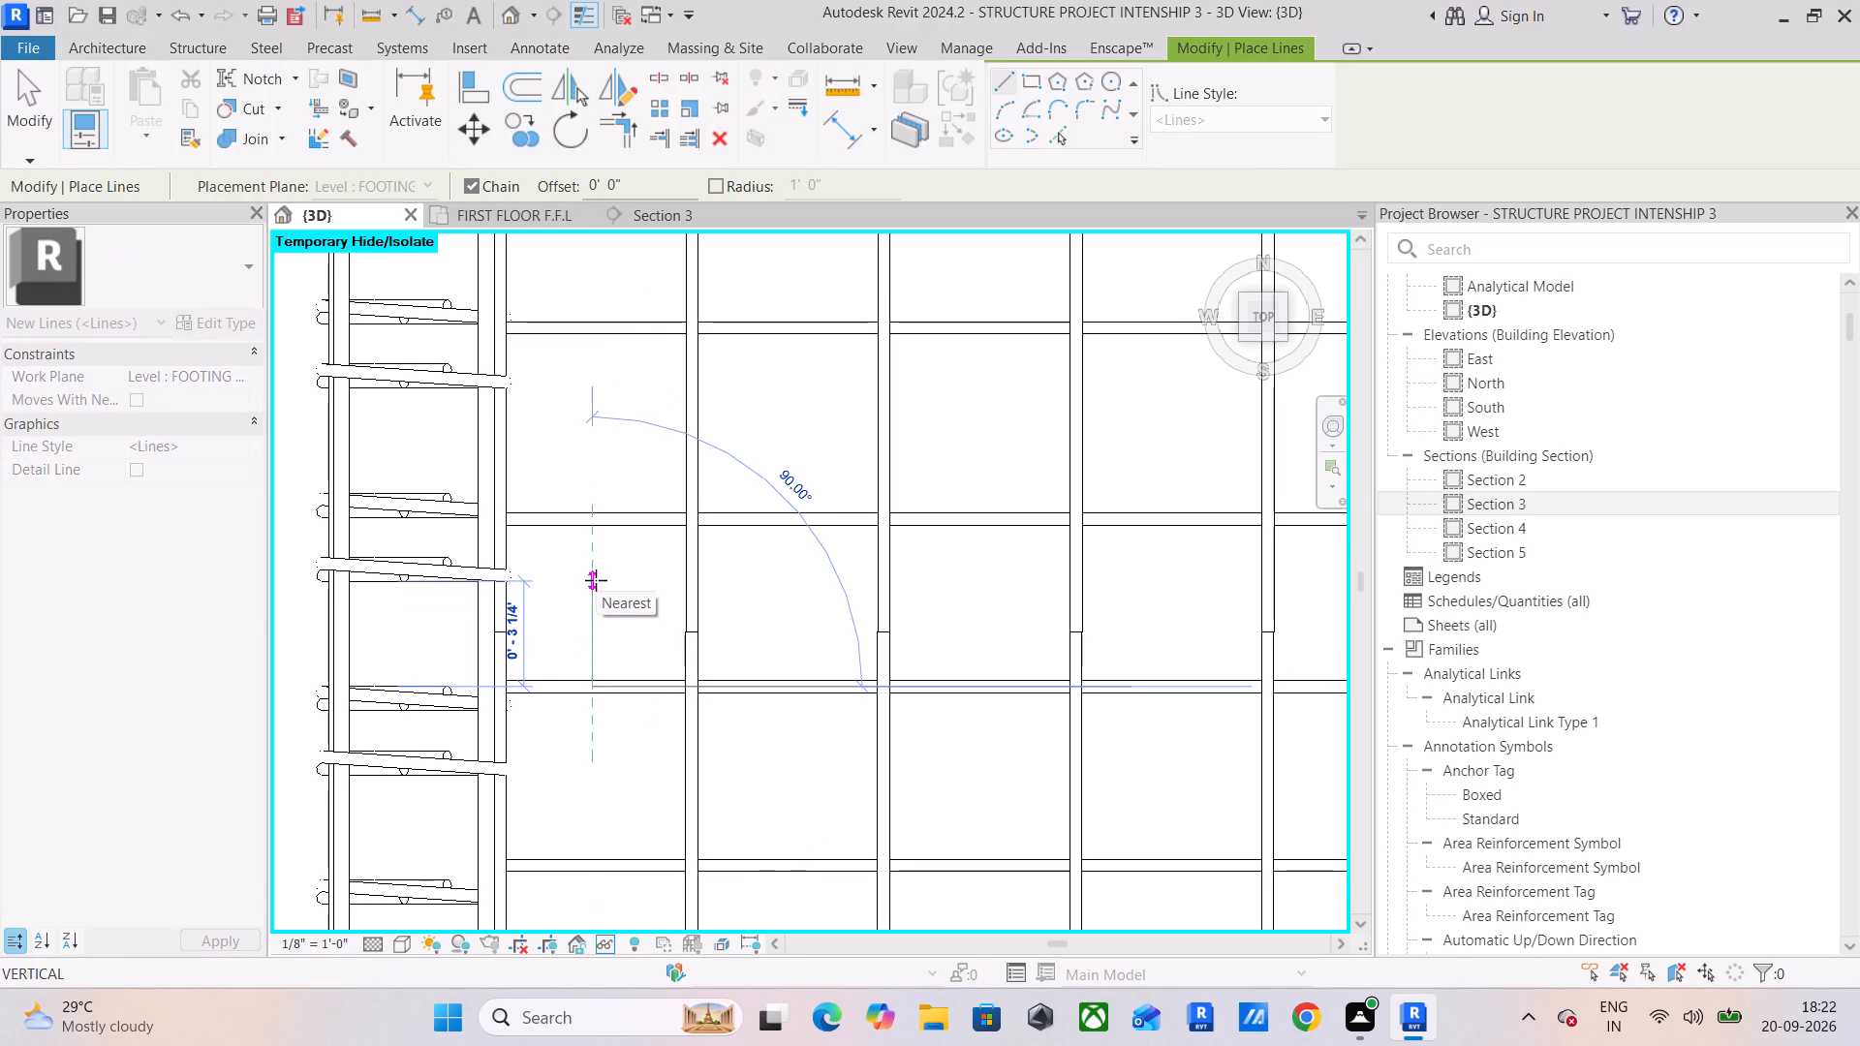
text(6")
key(Return)
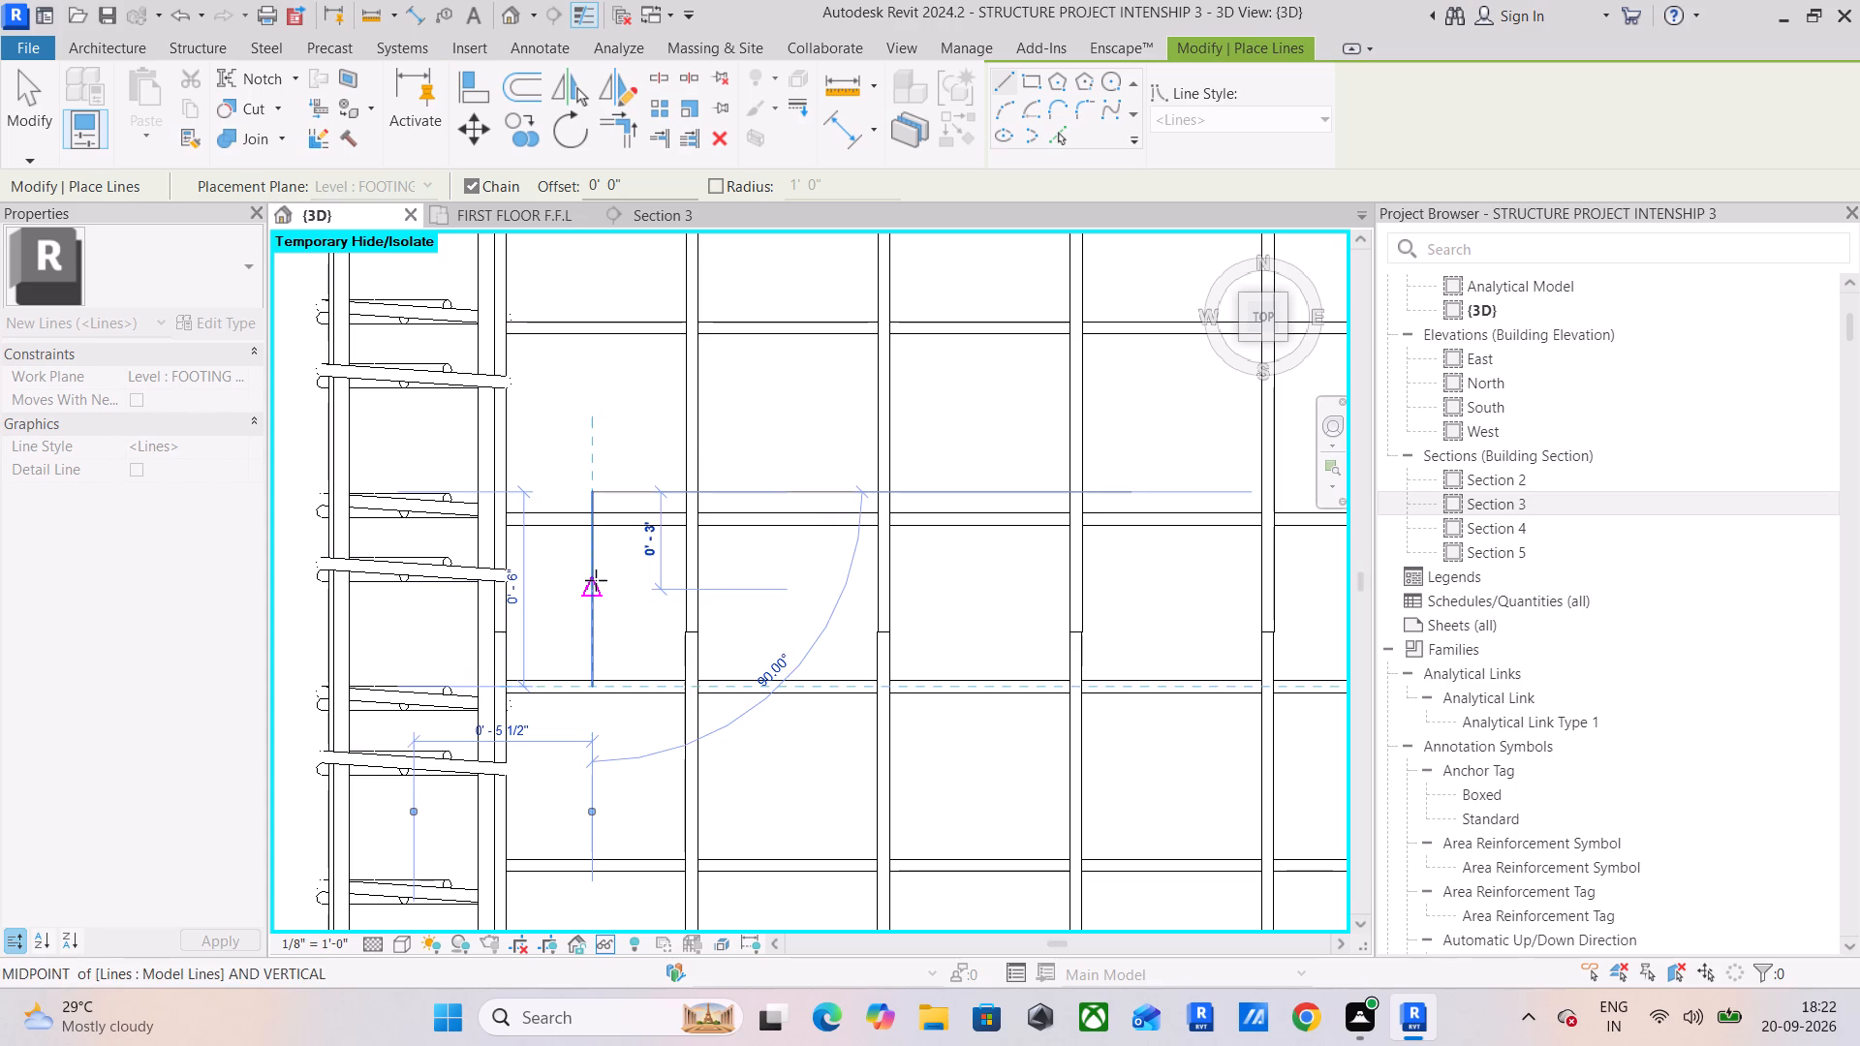
click(31, 113)
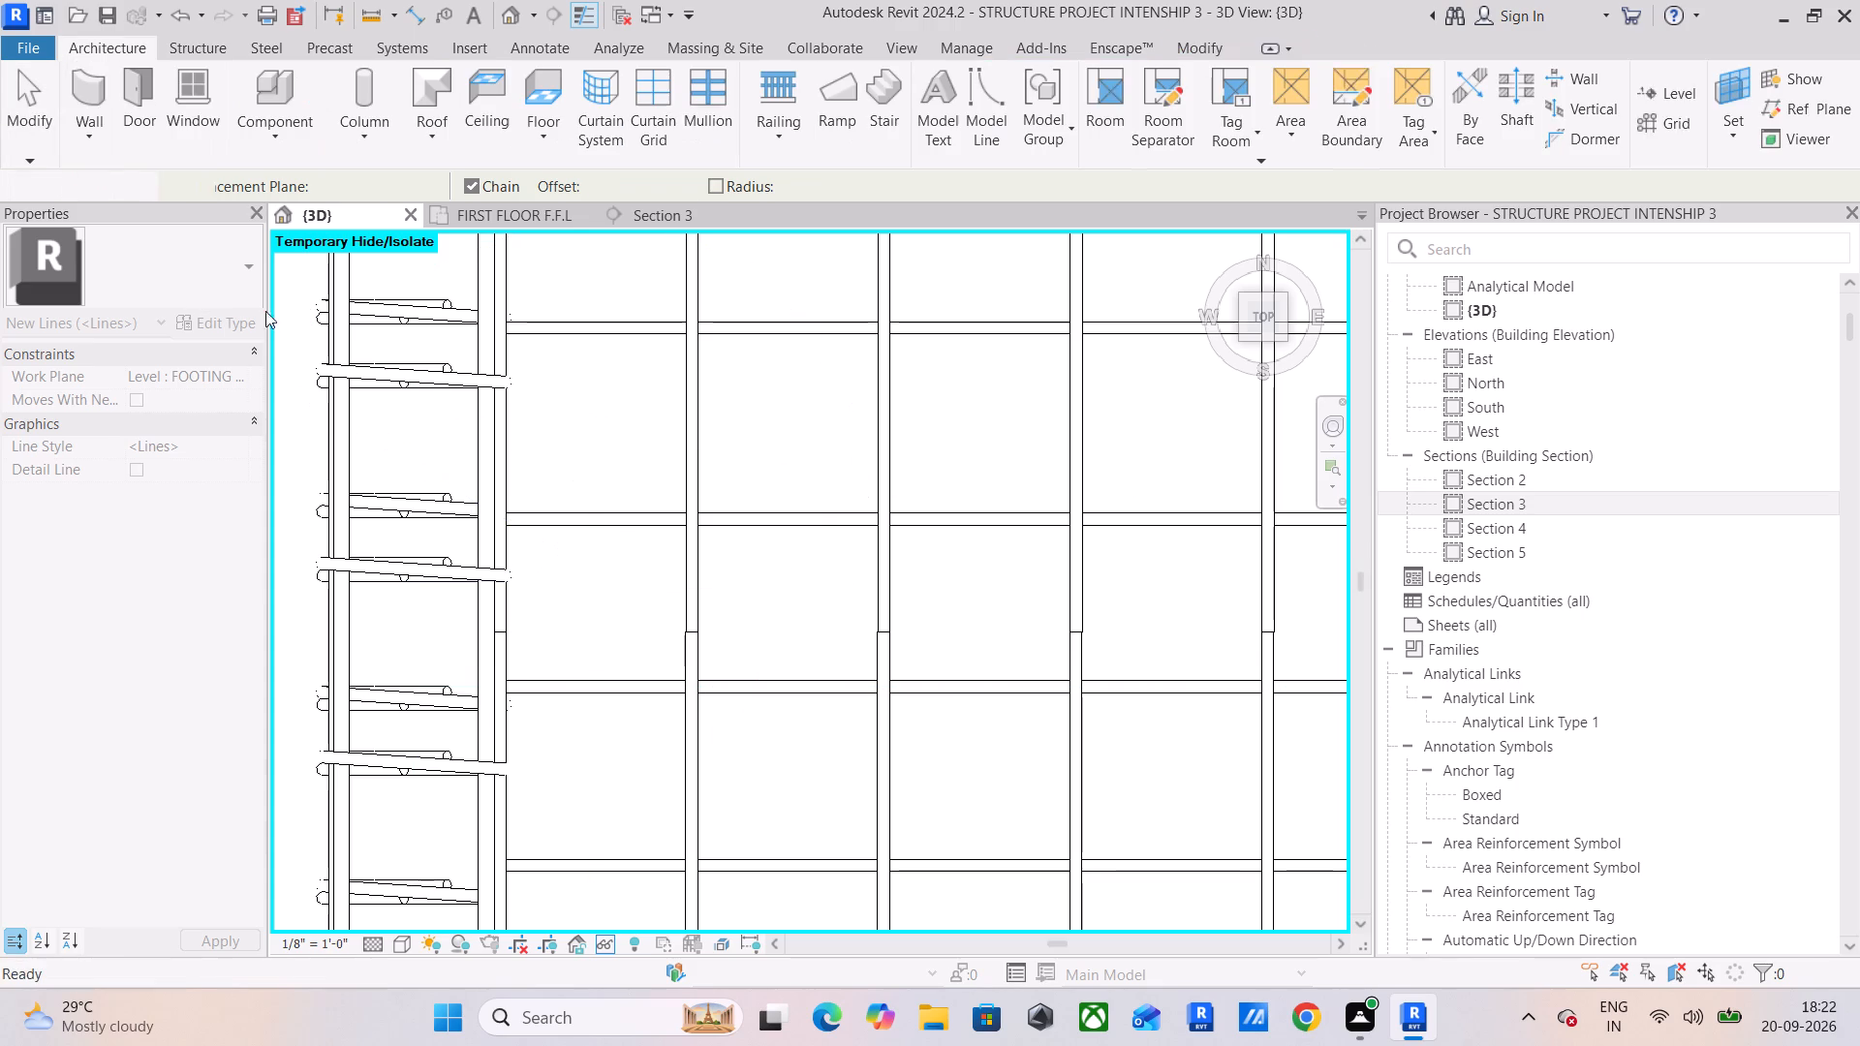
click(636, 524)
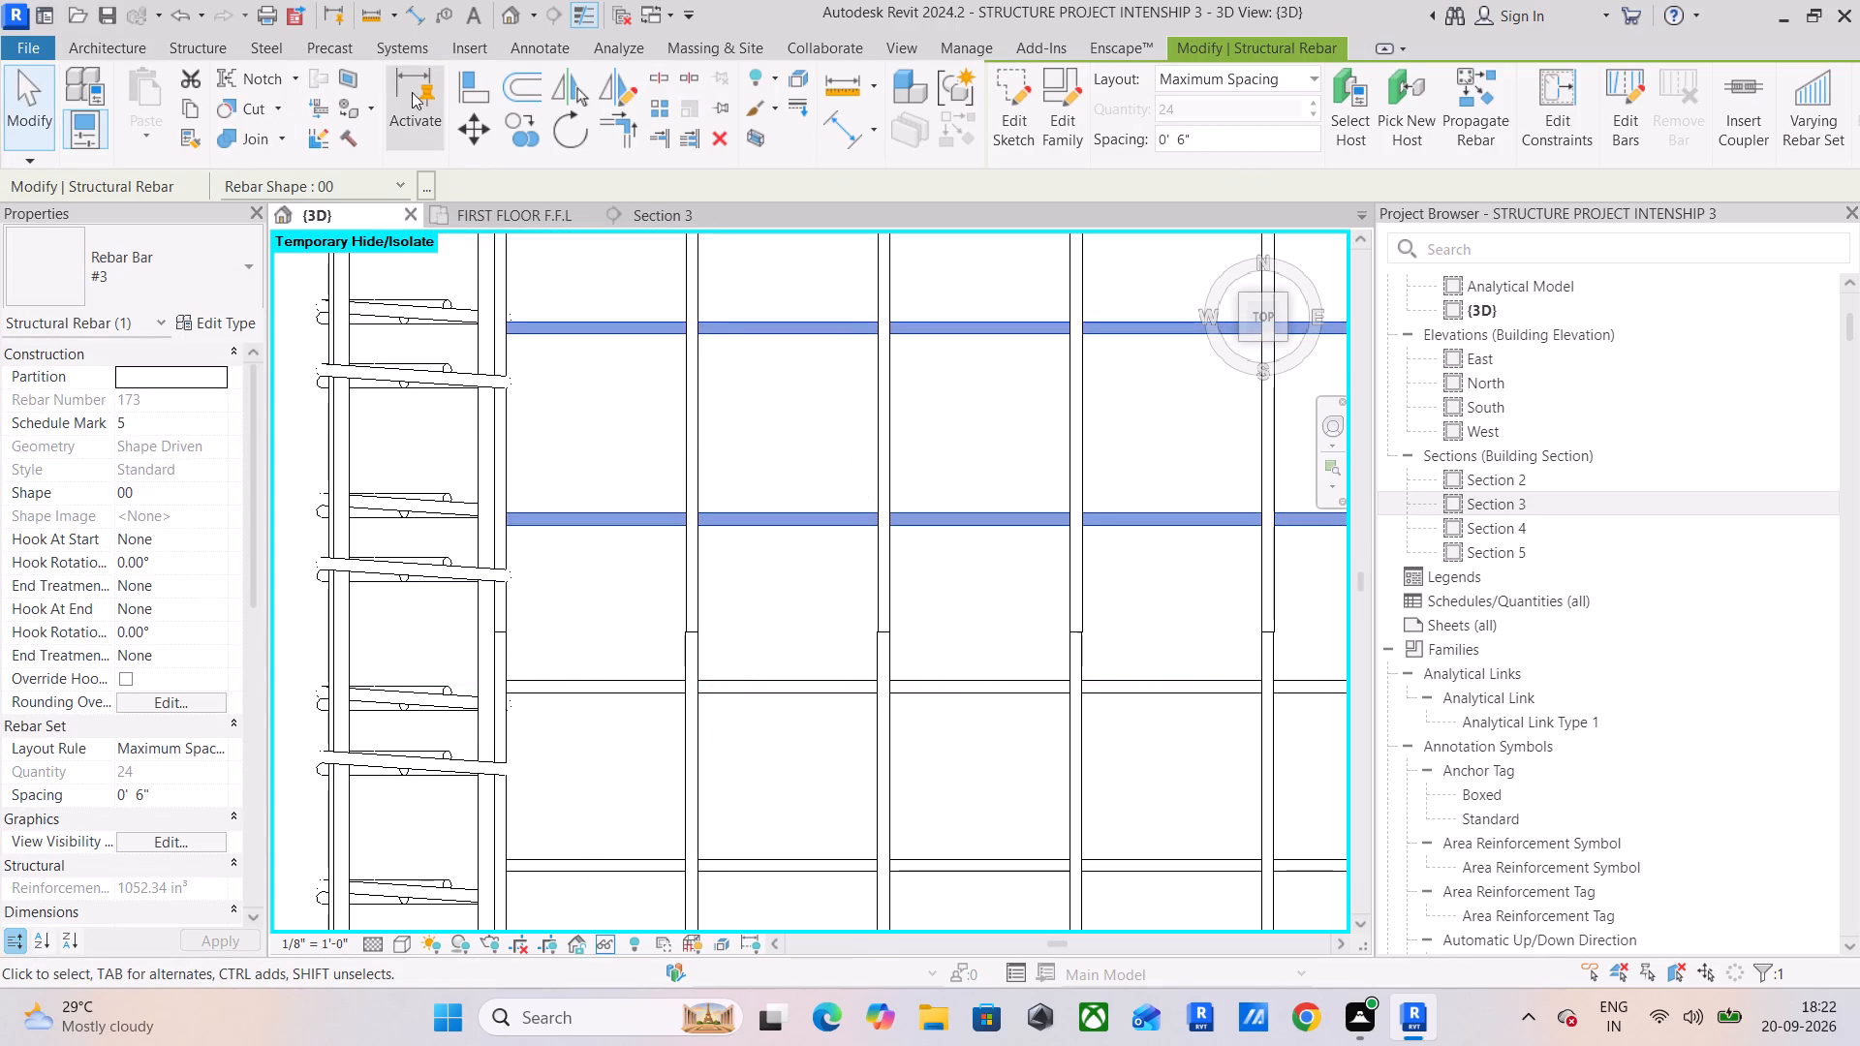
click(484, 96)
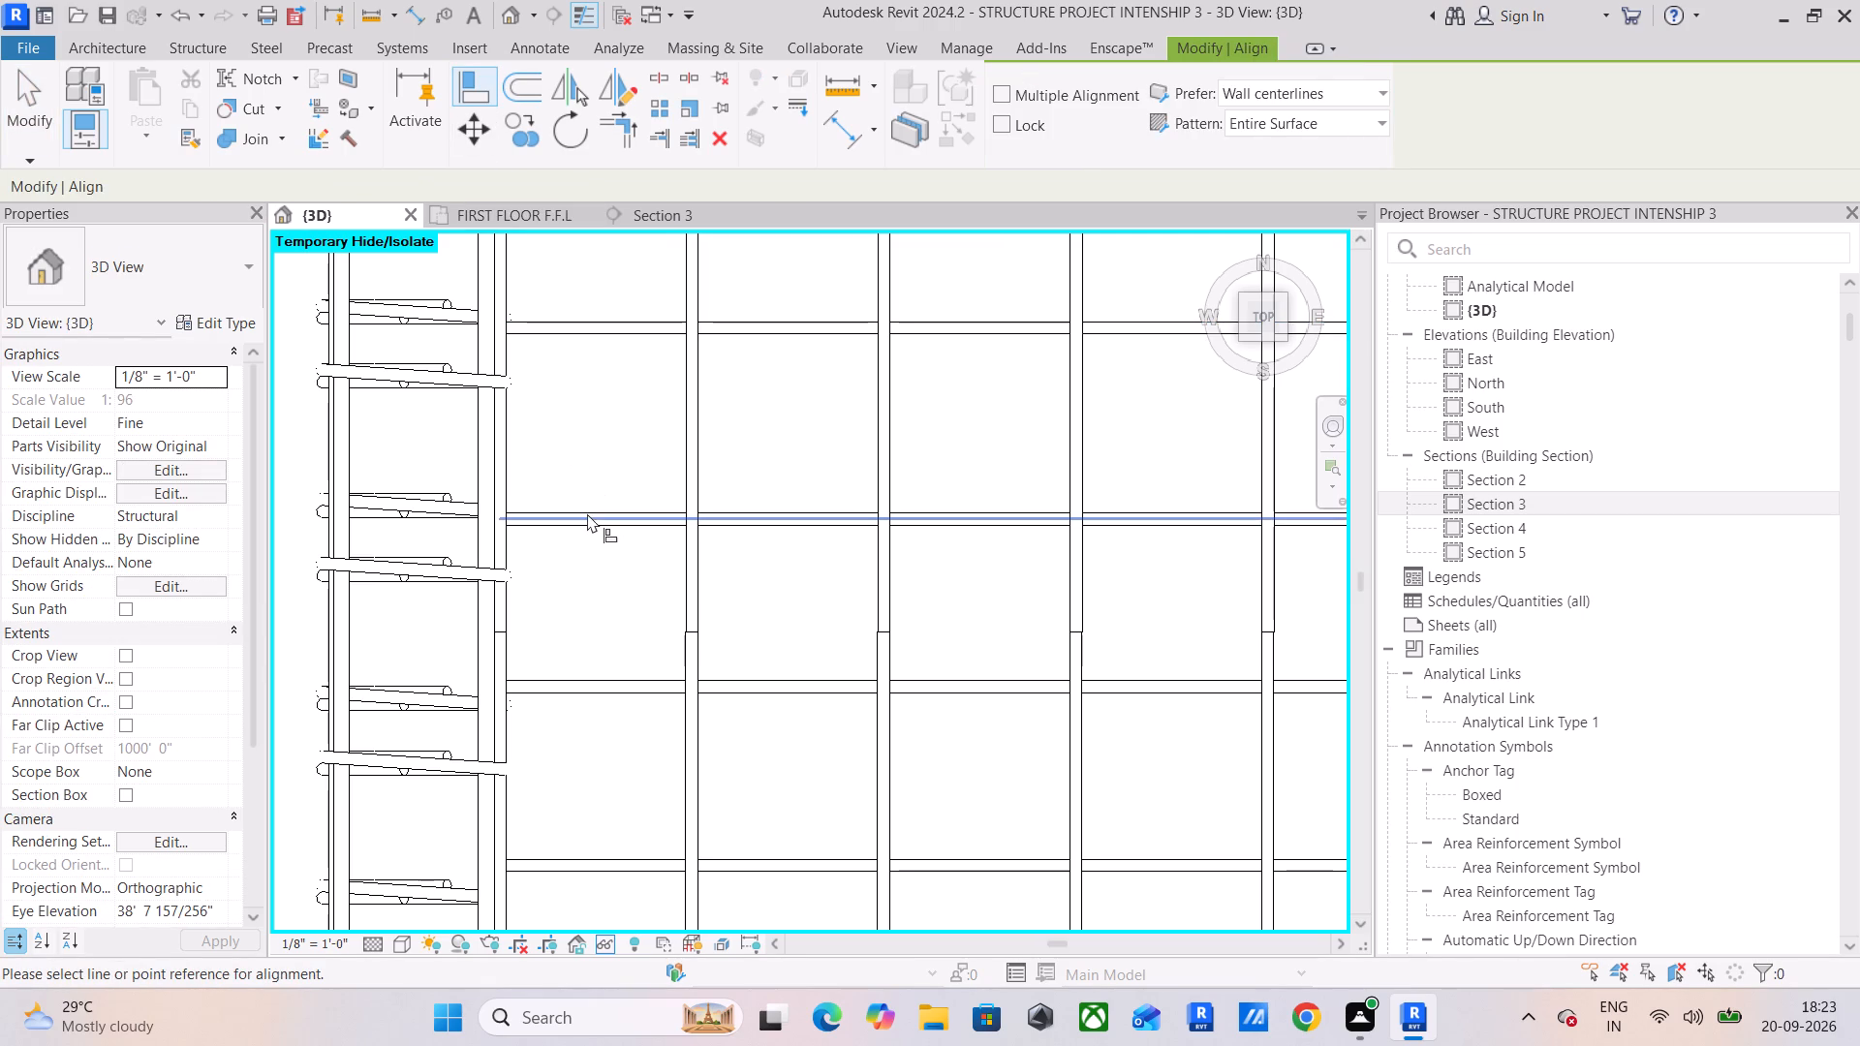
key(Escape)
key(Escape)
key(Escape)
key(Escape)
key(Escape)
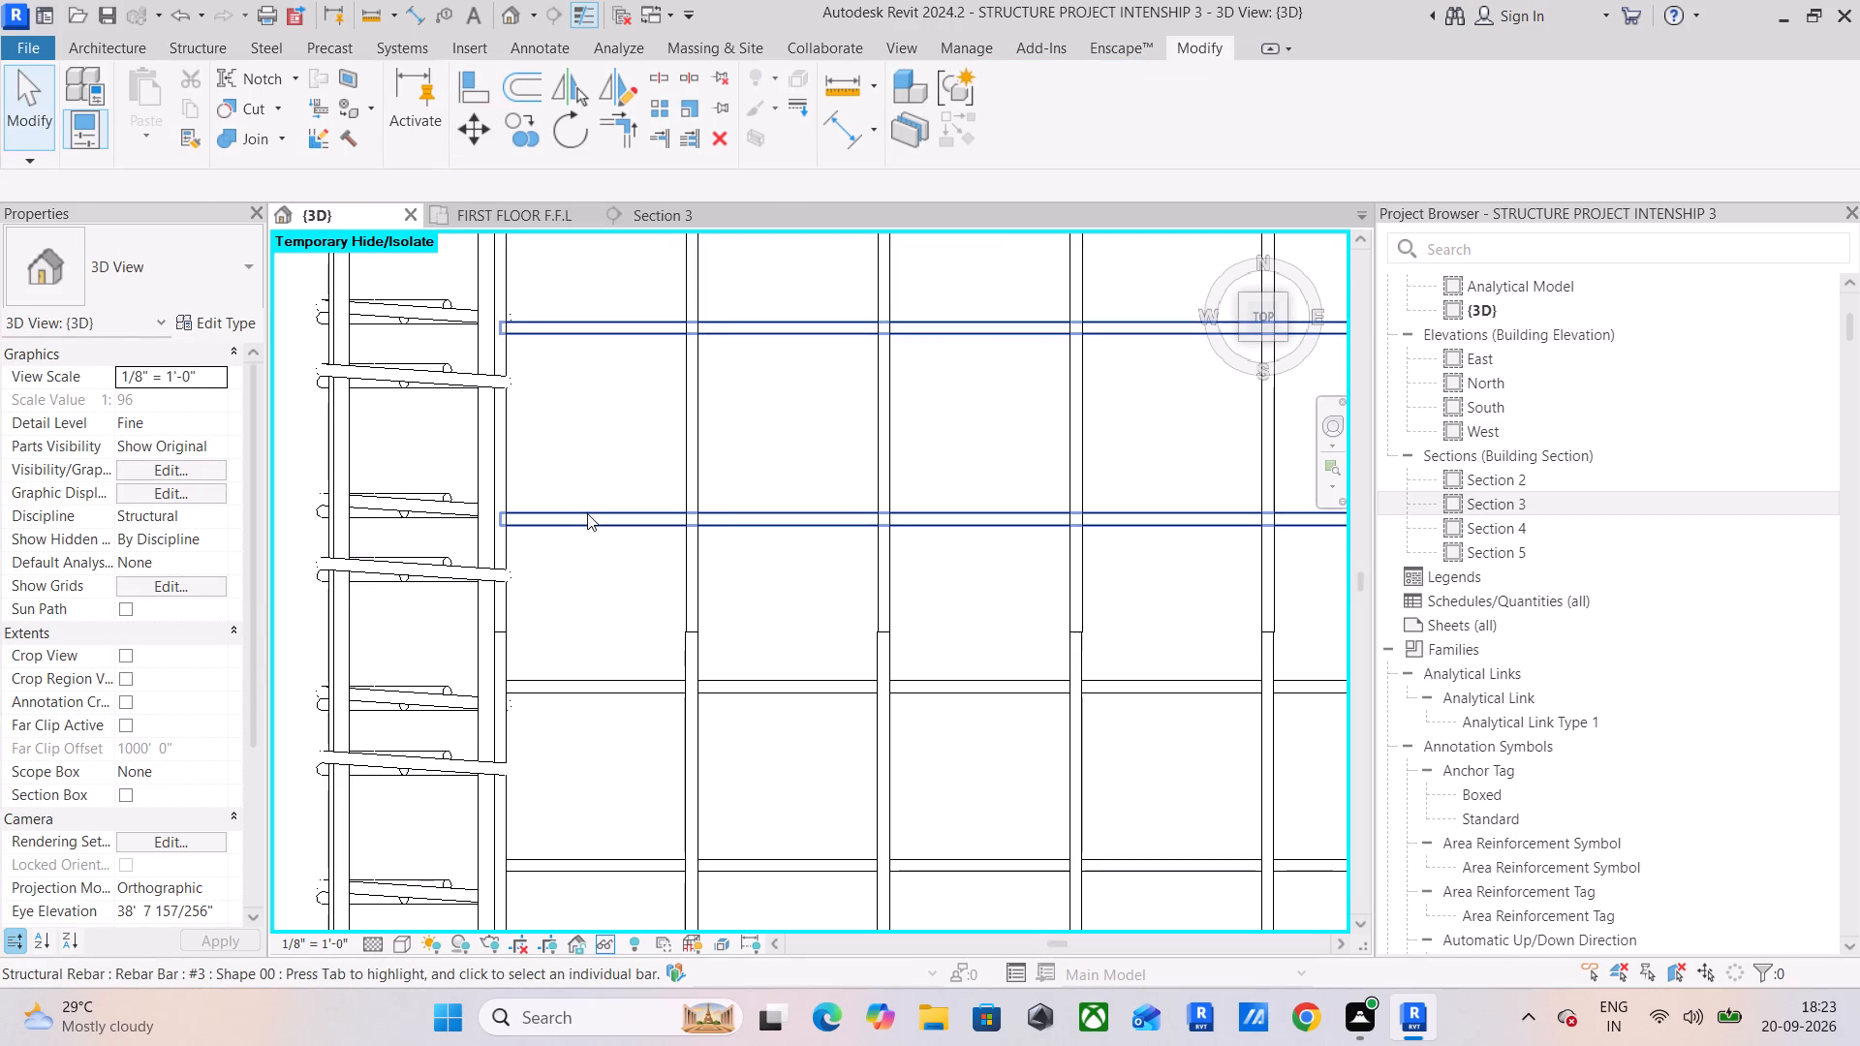
Examine the junction between the wide panel's and narrow strip's bars from the west beam to the short beam's column.
scroll(631, 547, down, 5)
middle_drag(818, 589, 398, 643)
scroll(883, 685, down, 4)
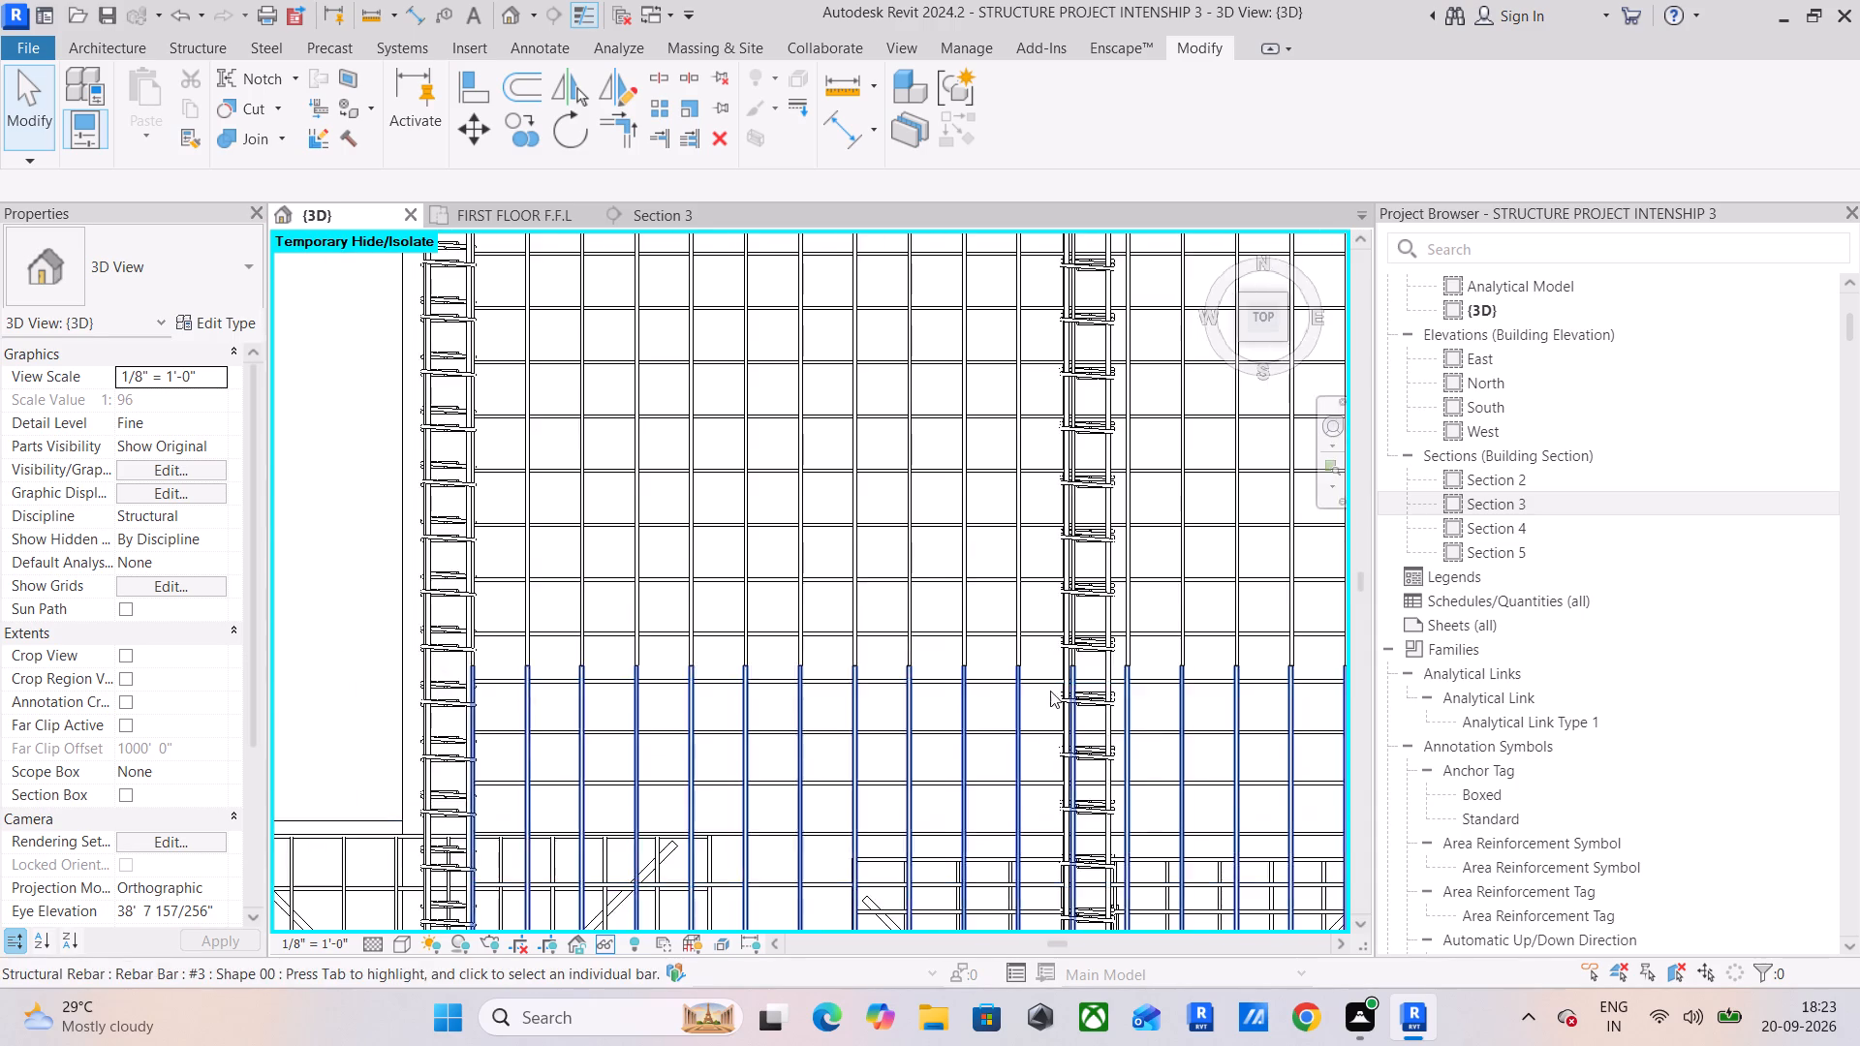
middle_drag(1038, 696, 649, 669)
scroll(1035, 671, down, 3)
middle_drag(1034, 672, 650, 647)
scroll(854, 638, down, 4)
middle_drag(1037, 651, 561, 628)
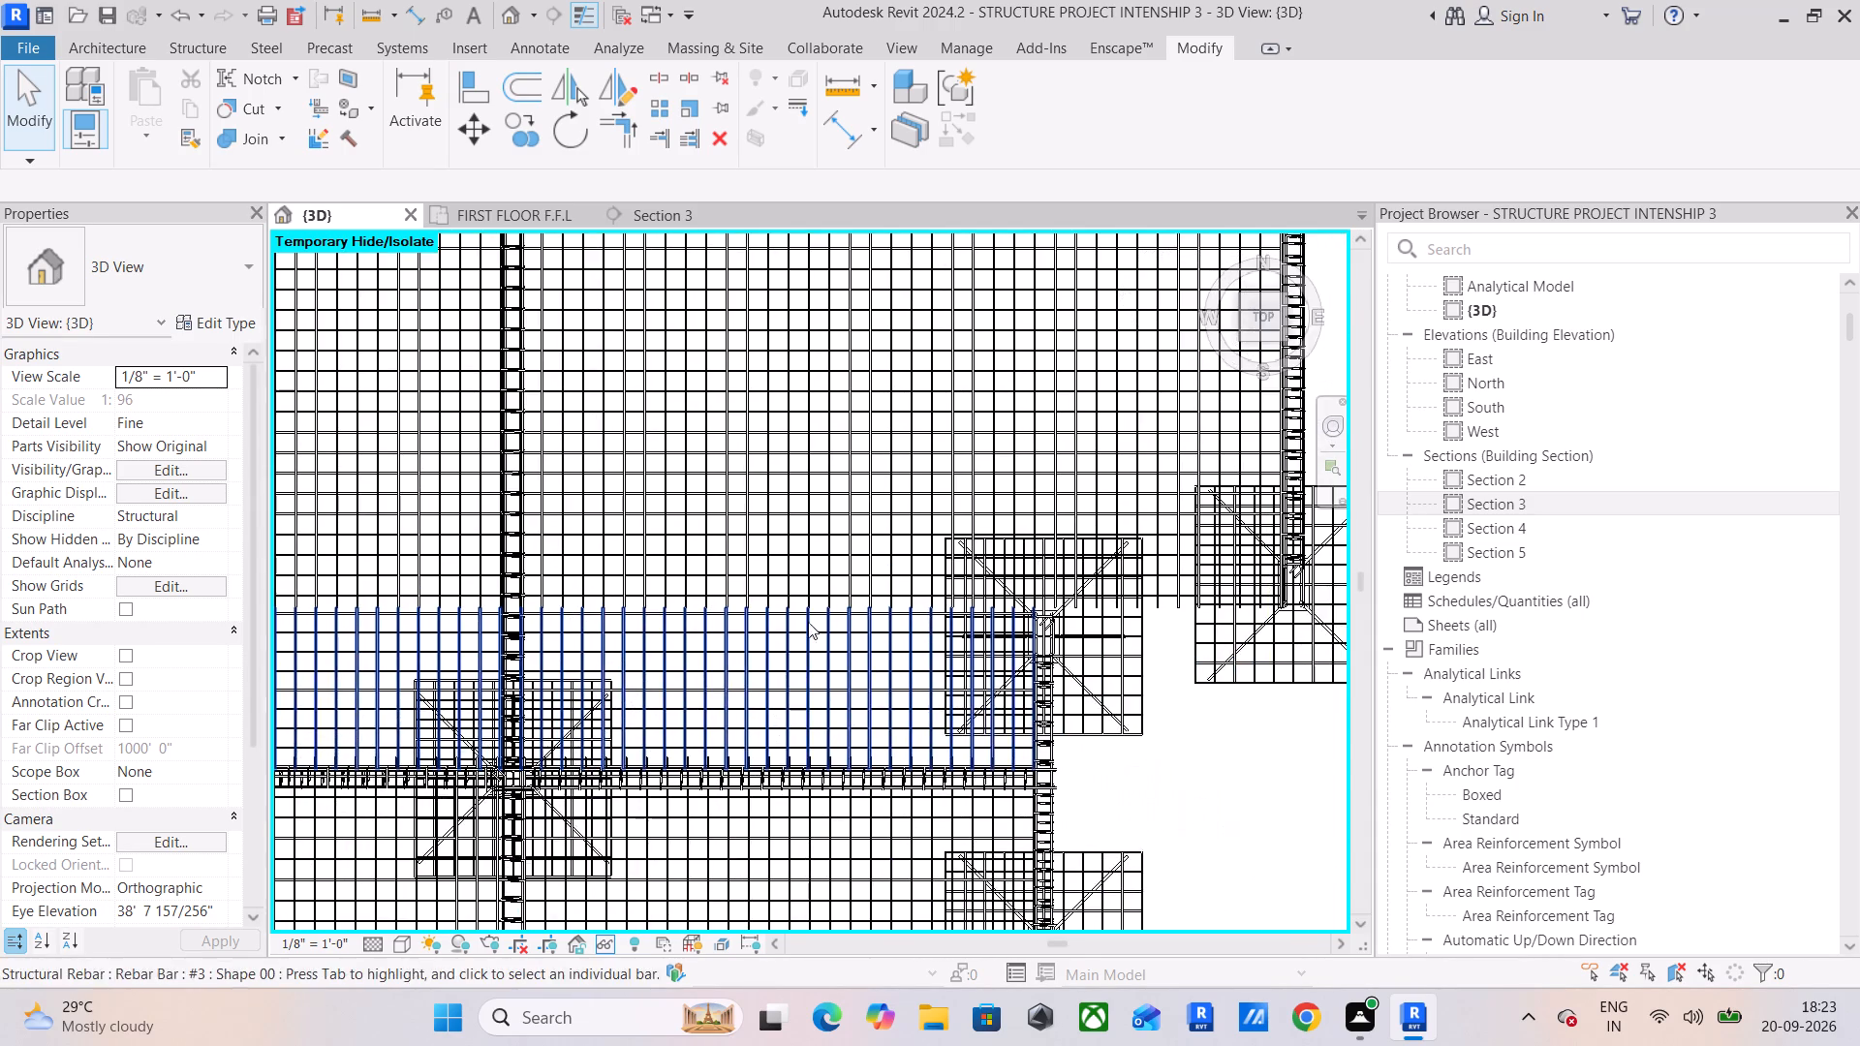
Examine the east ends of the wide panel's and narrow strip's #3 bar sets and the open bay beside them.
middle_drag(817, 620, 472, 581)
scroll(942, 665, up, 7)
click(647, 426)
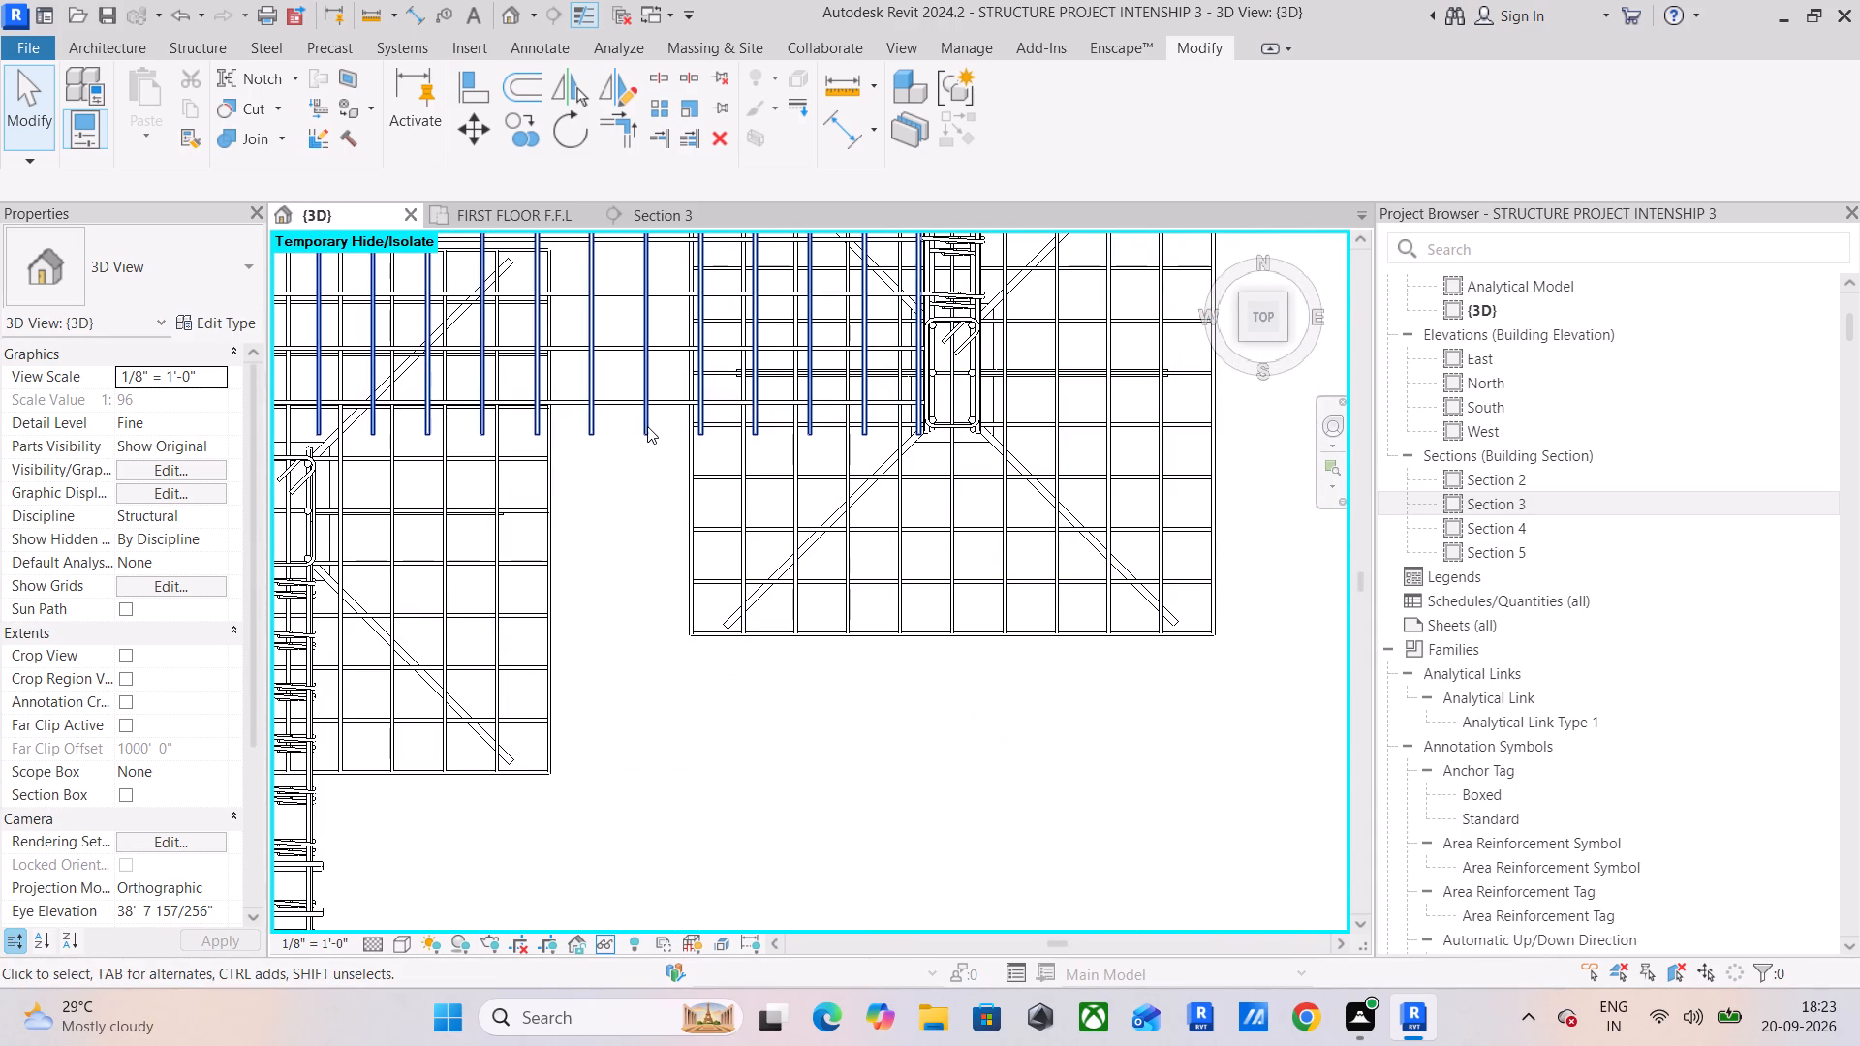
scroll(594, 399, down, 6)
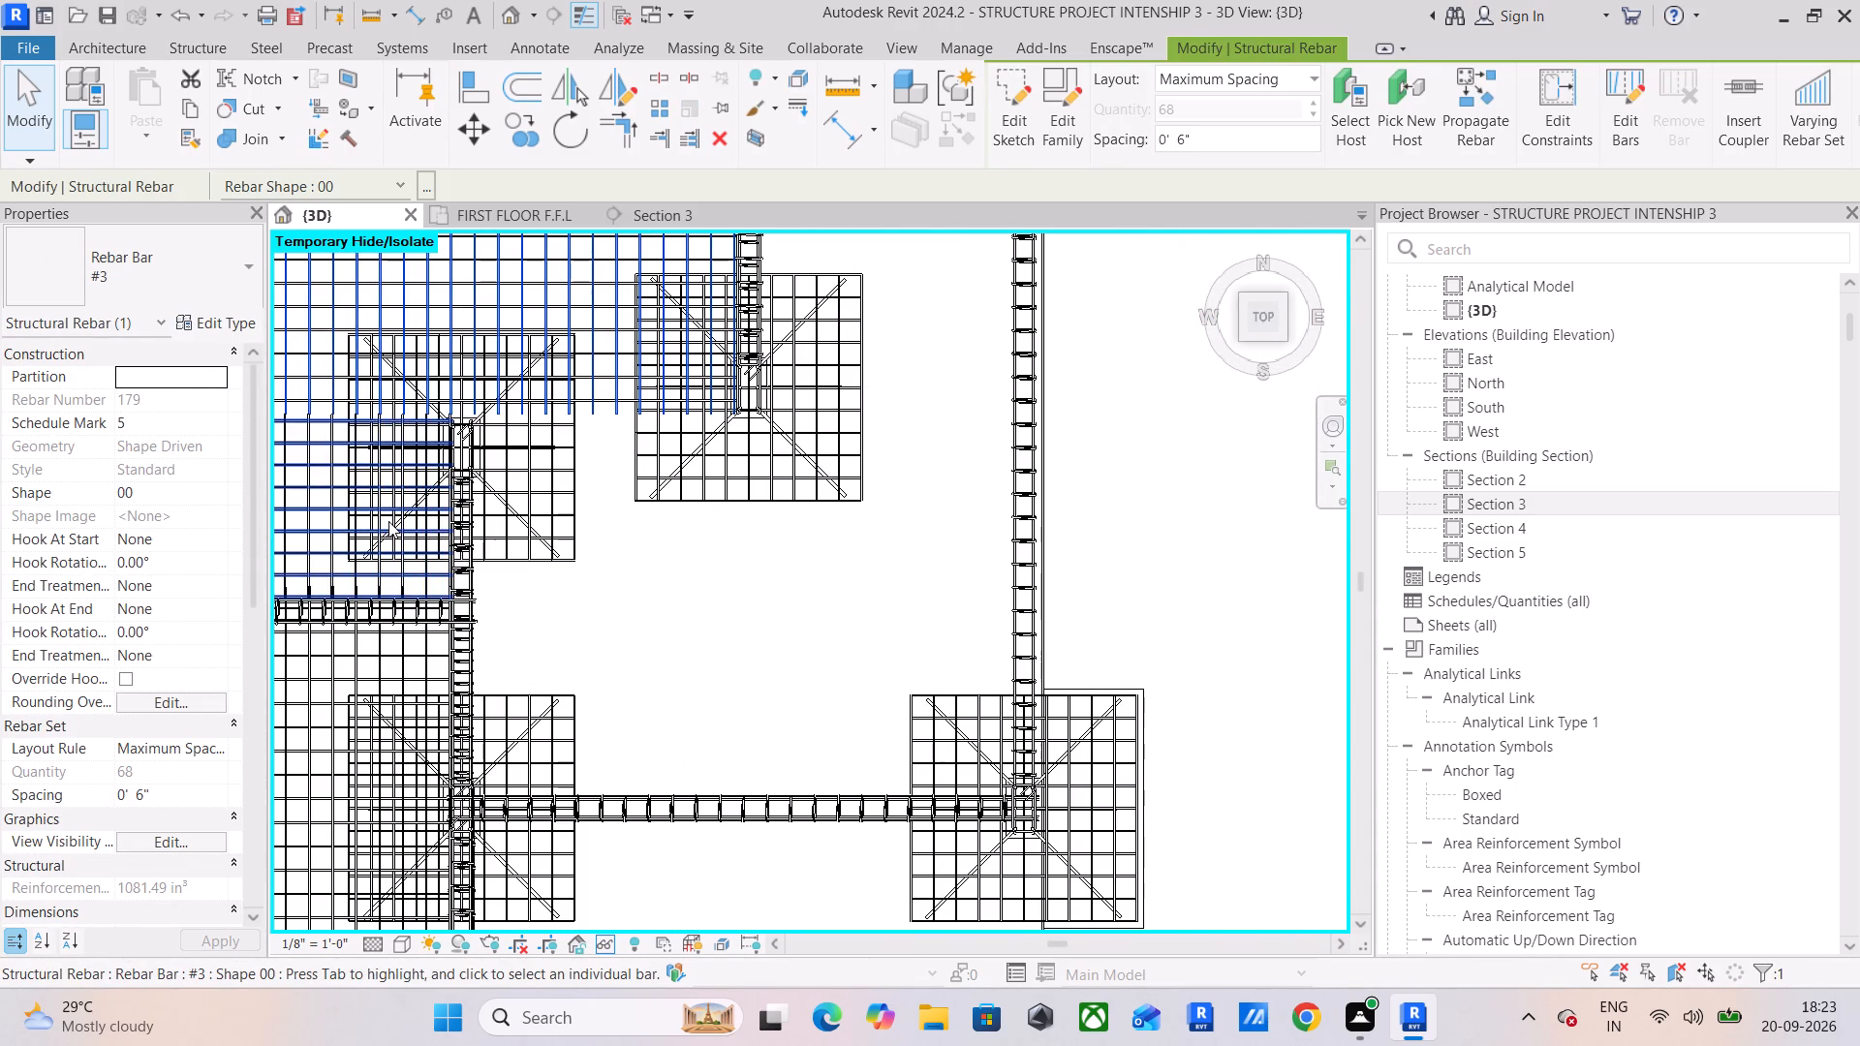
click(388, 521)
scroll(573, 388, up, 4)
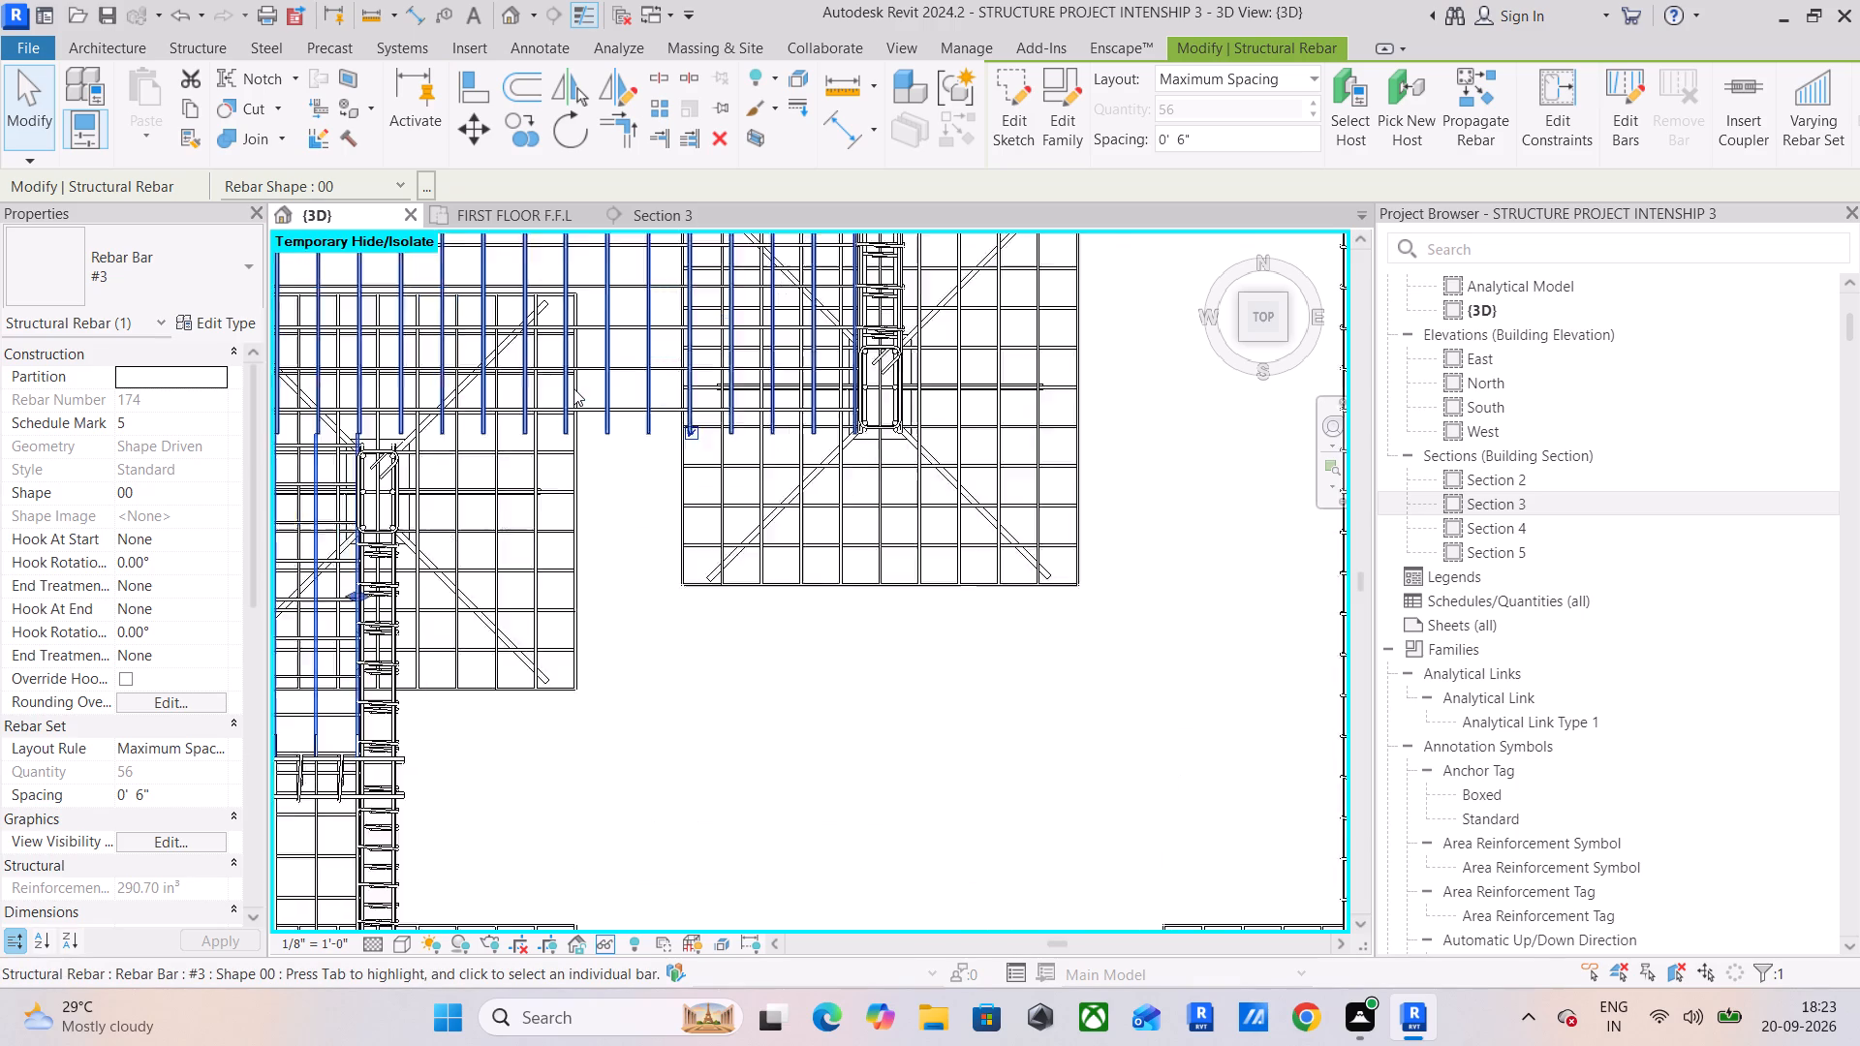
scroll(573, 388, up, 2)
scroll(573, 388, down, 11)
middle_drag(652, 399, 734, 494)
scroll(740, 504, down, 4)
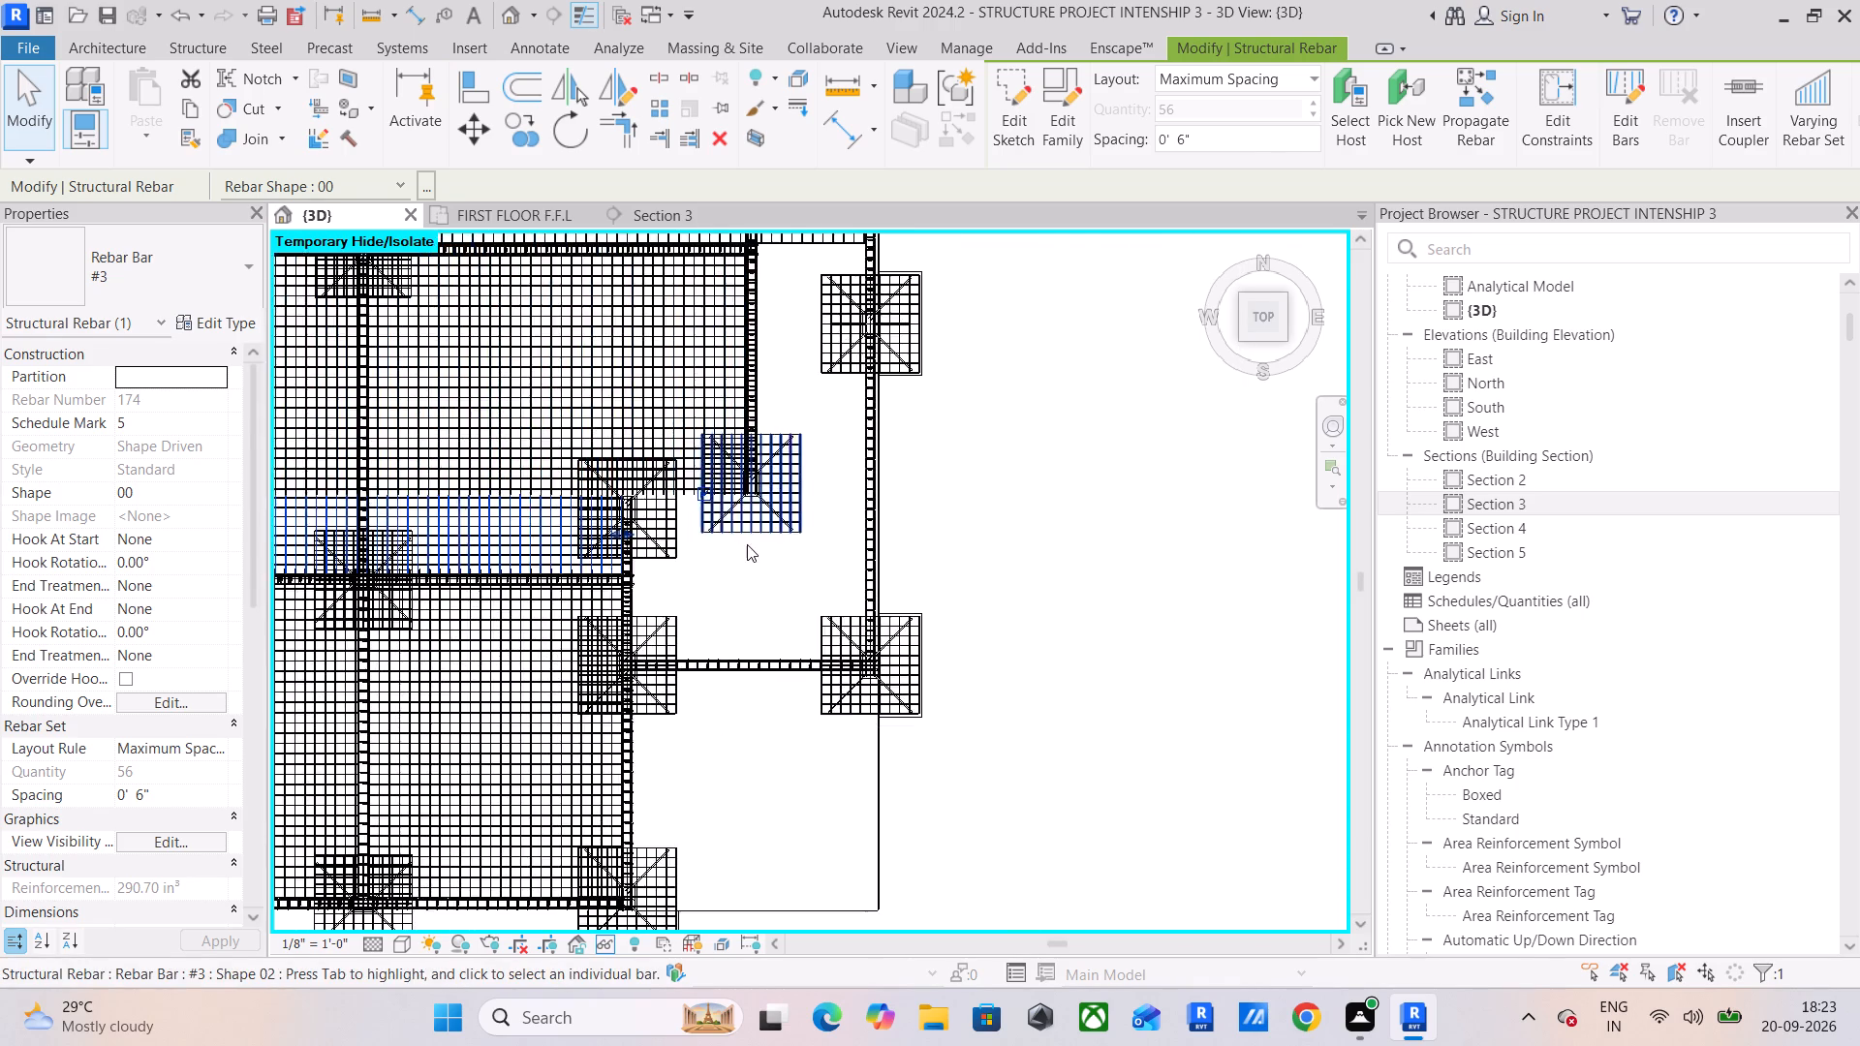
middle_drag(777, 541, 780, 653)
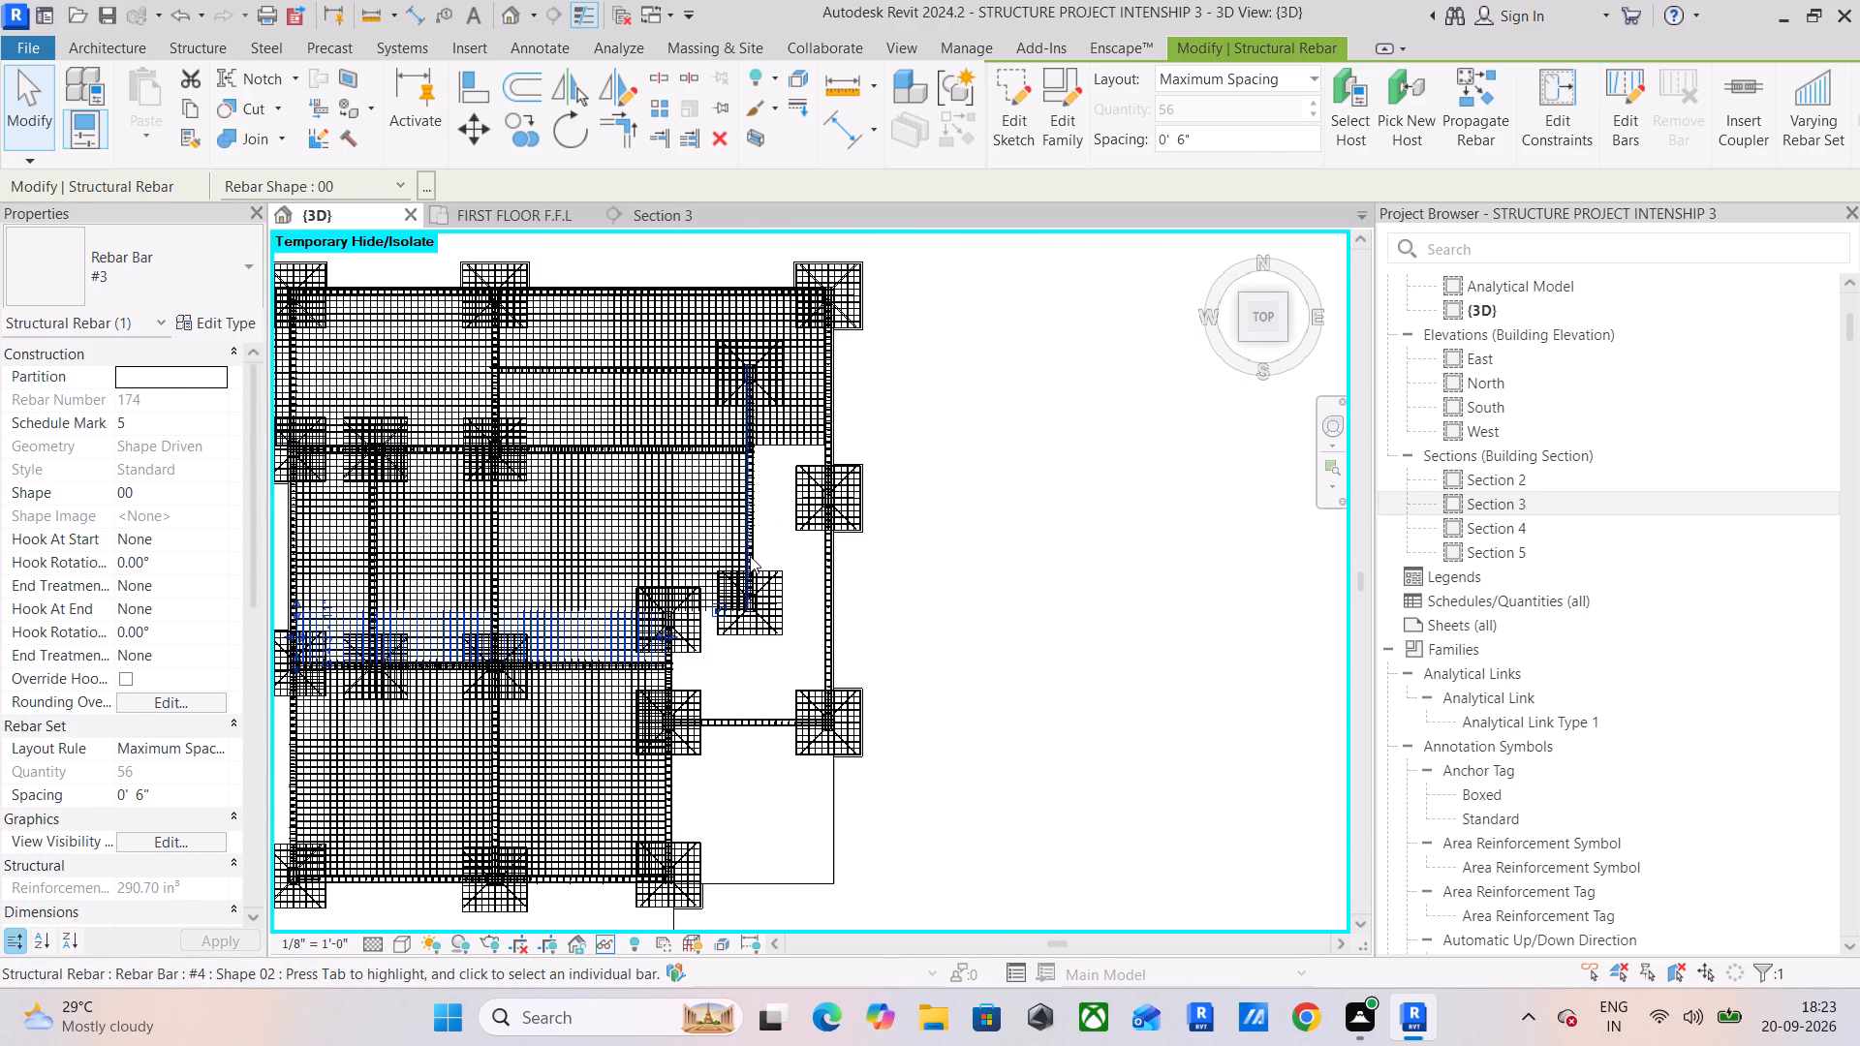
click(789, 395)
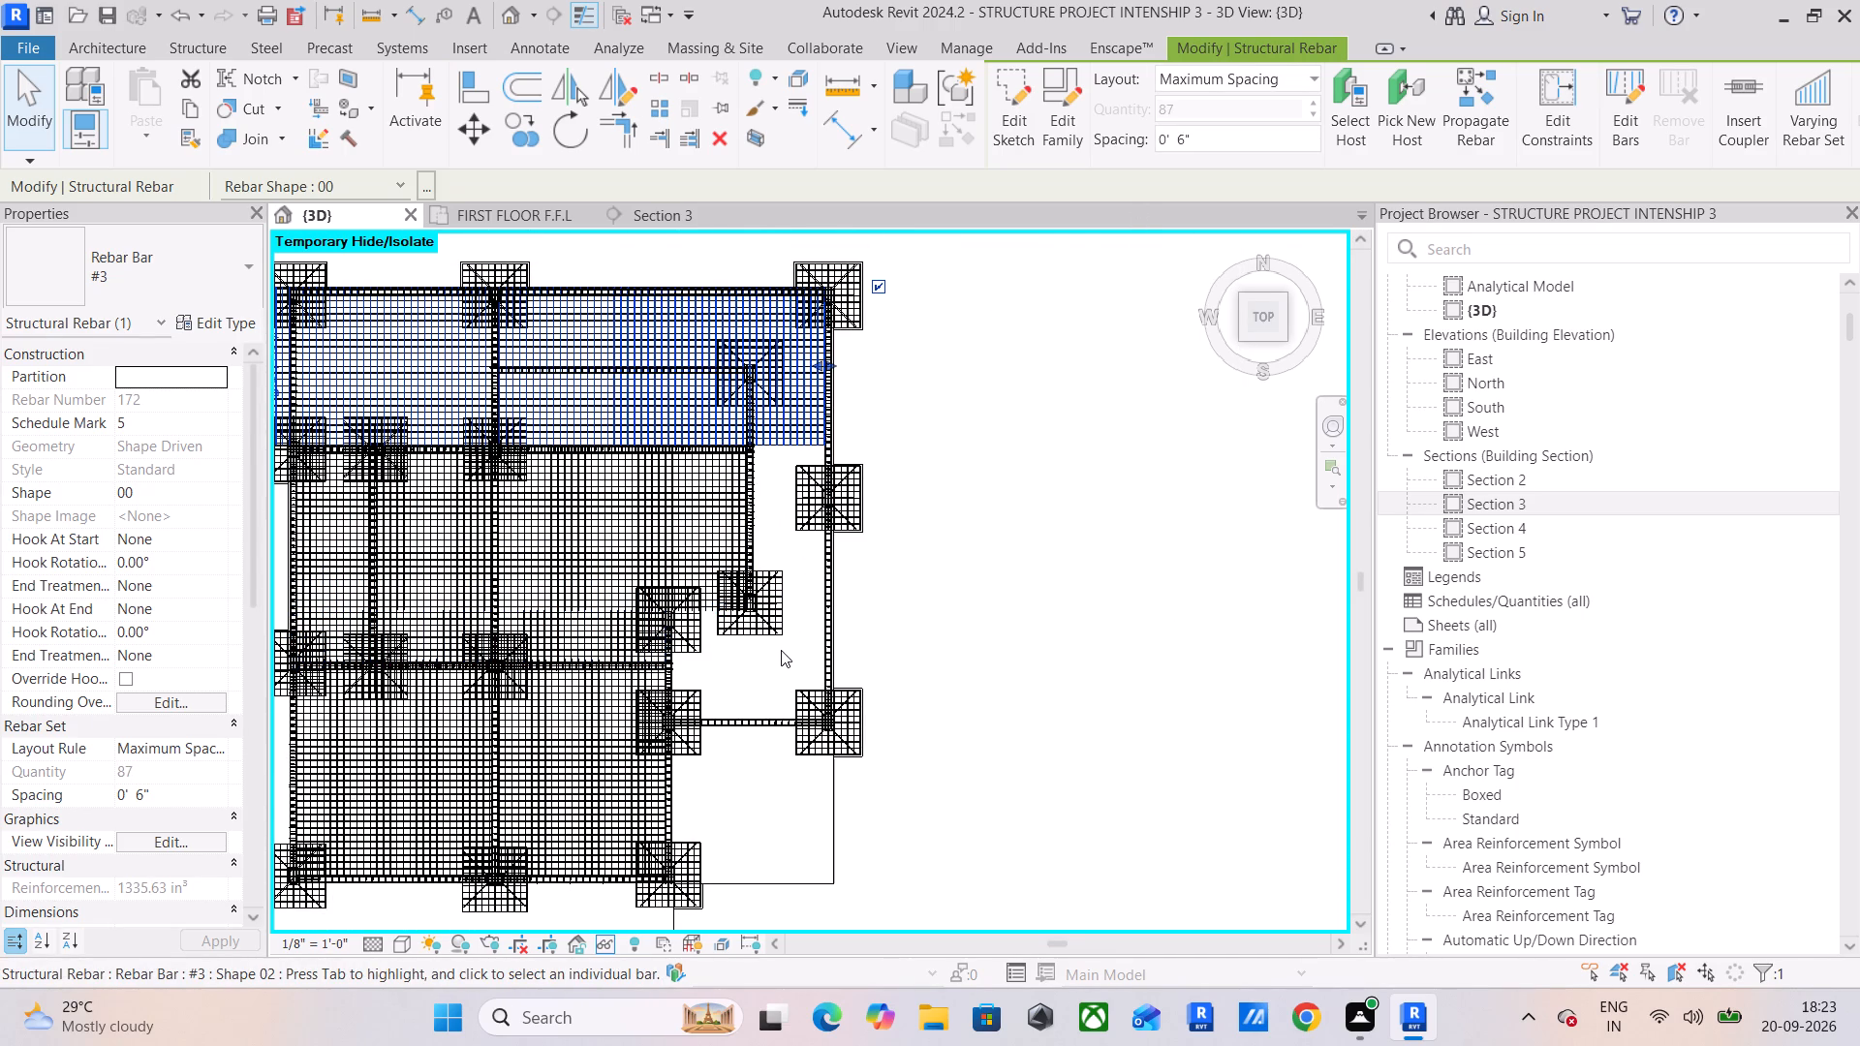
click(793, 648)
middle_drag(714, 718, 773, 511)
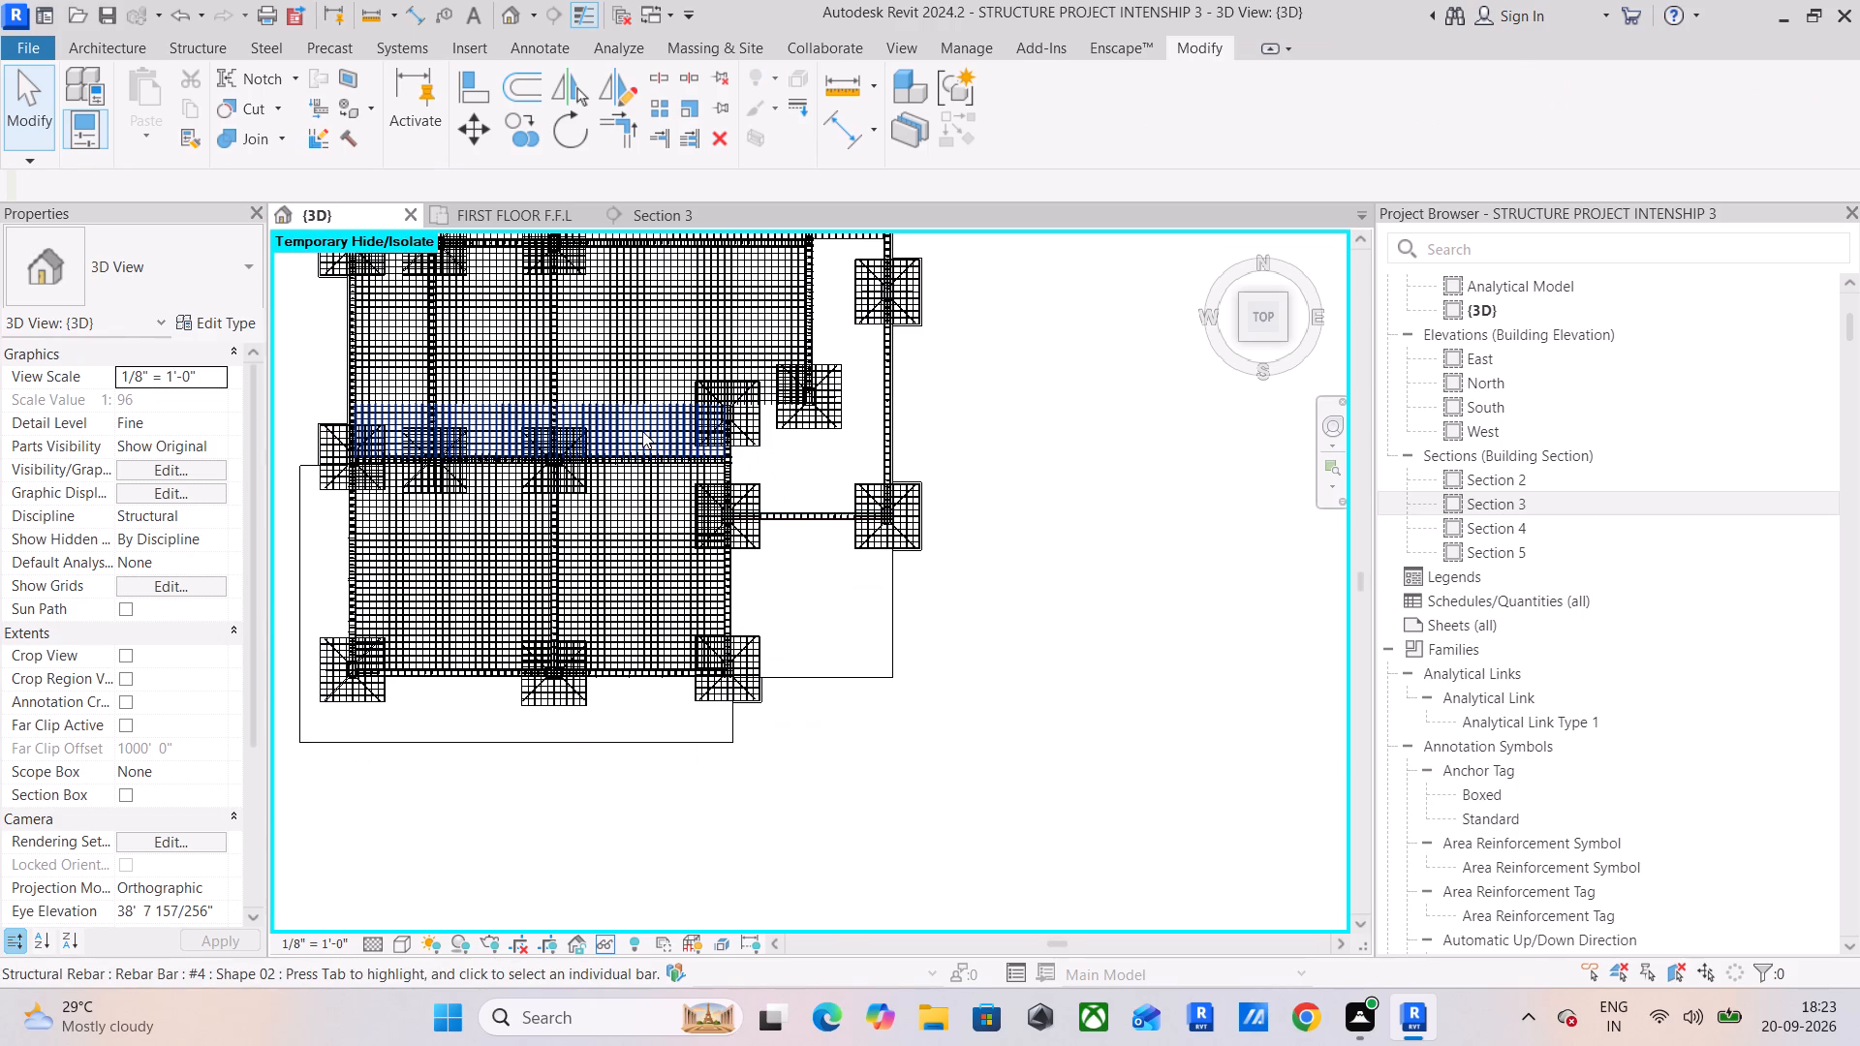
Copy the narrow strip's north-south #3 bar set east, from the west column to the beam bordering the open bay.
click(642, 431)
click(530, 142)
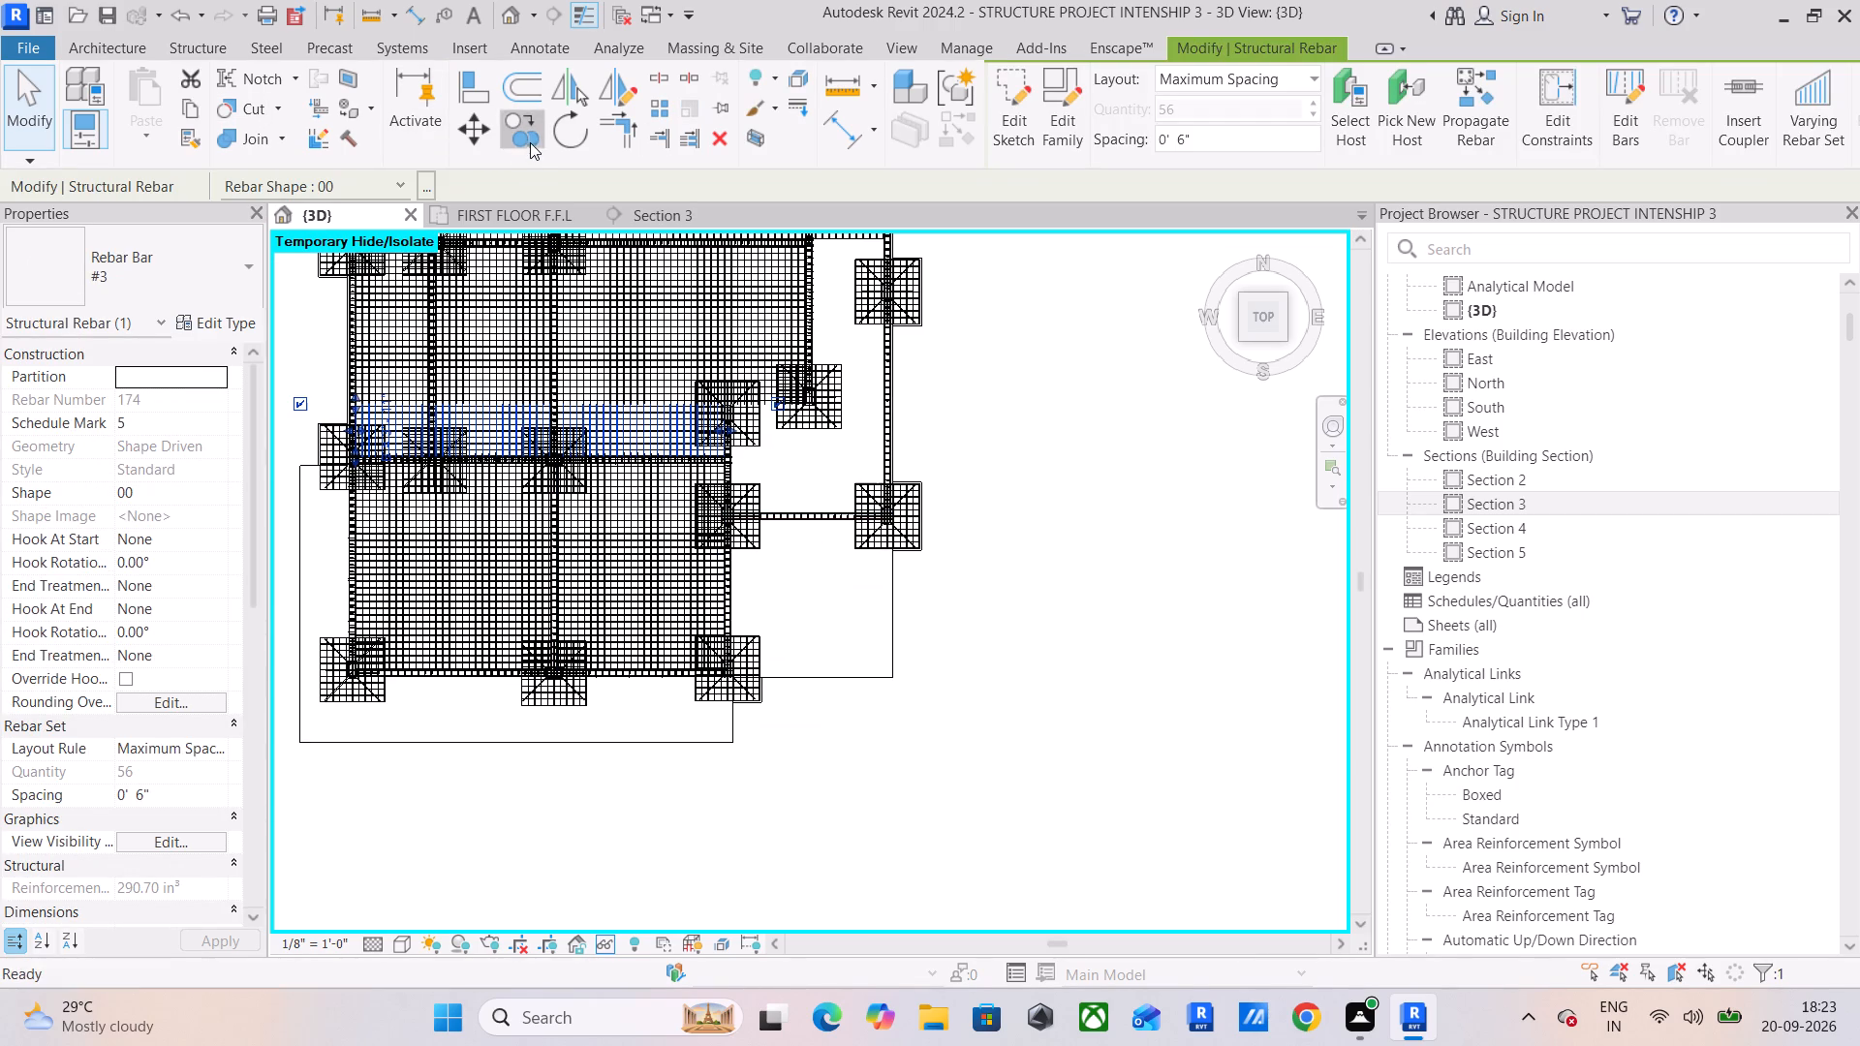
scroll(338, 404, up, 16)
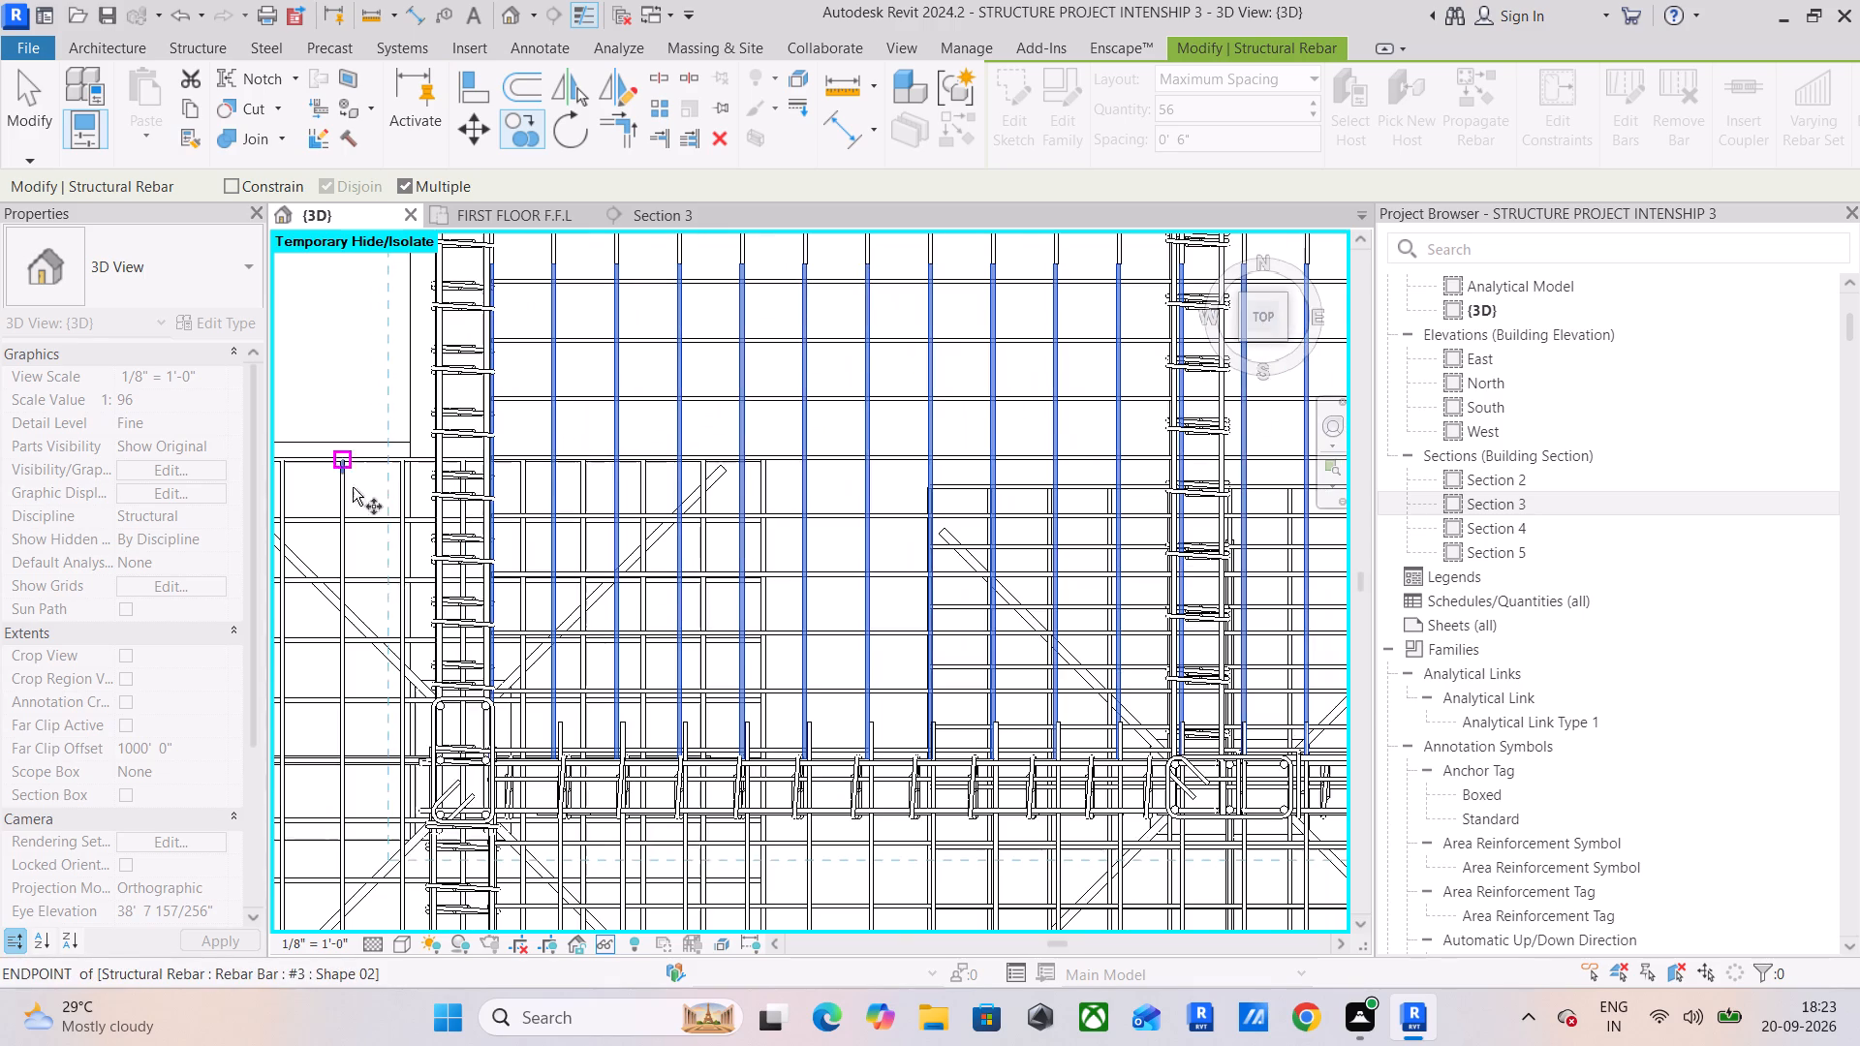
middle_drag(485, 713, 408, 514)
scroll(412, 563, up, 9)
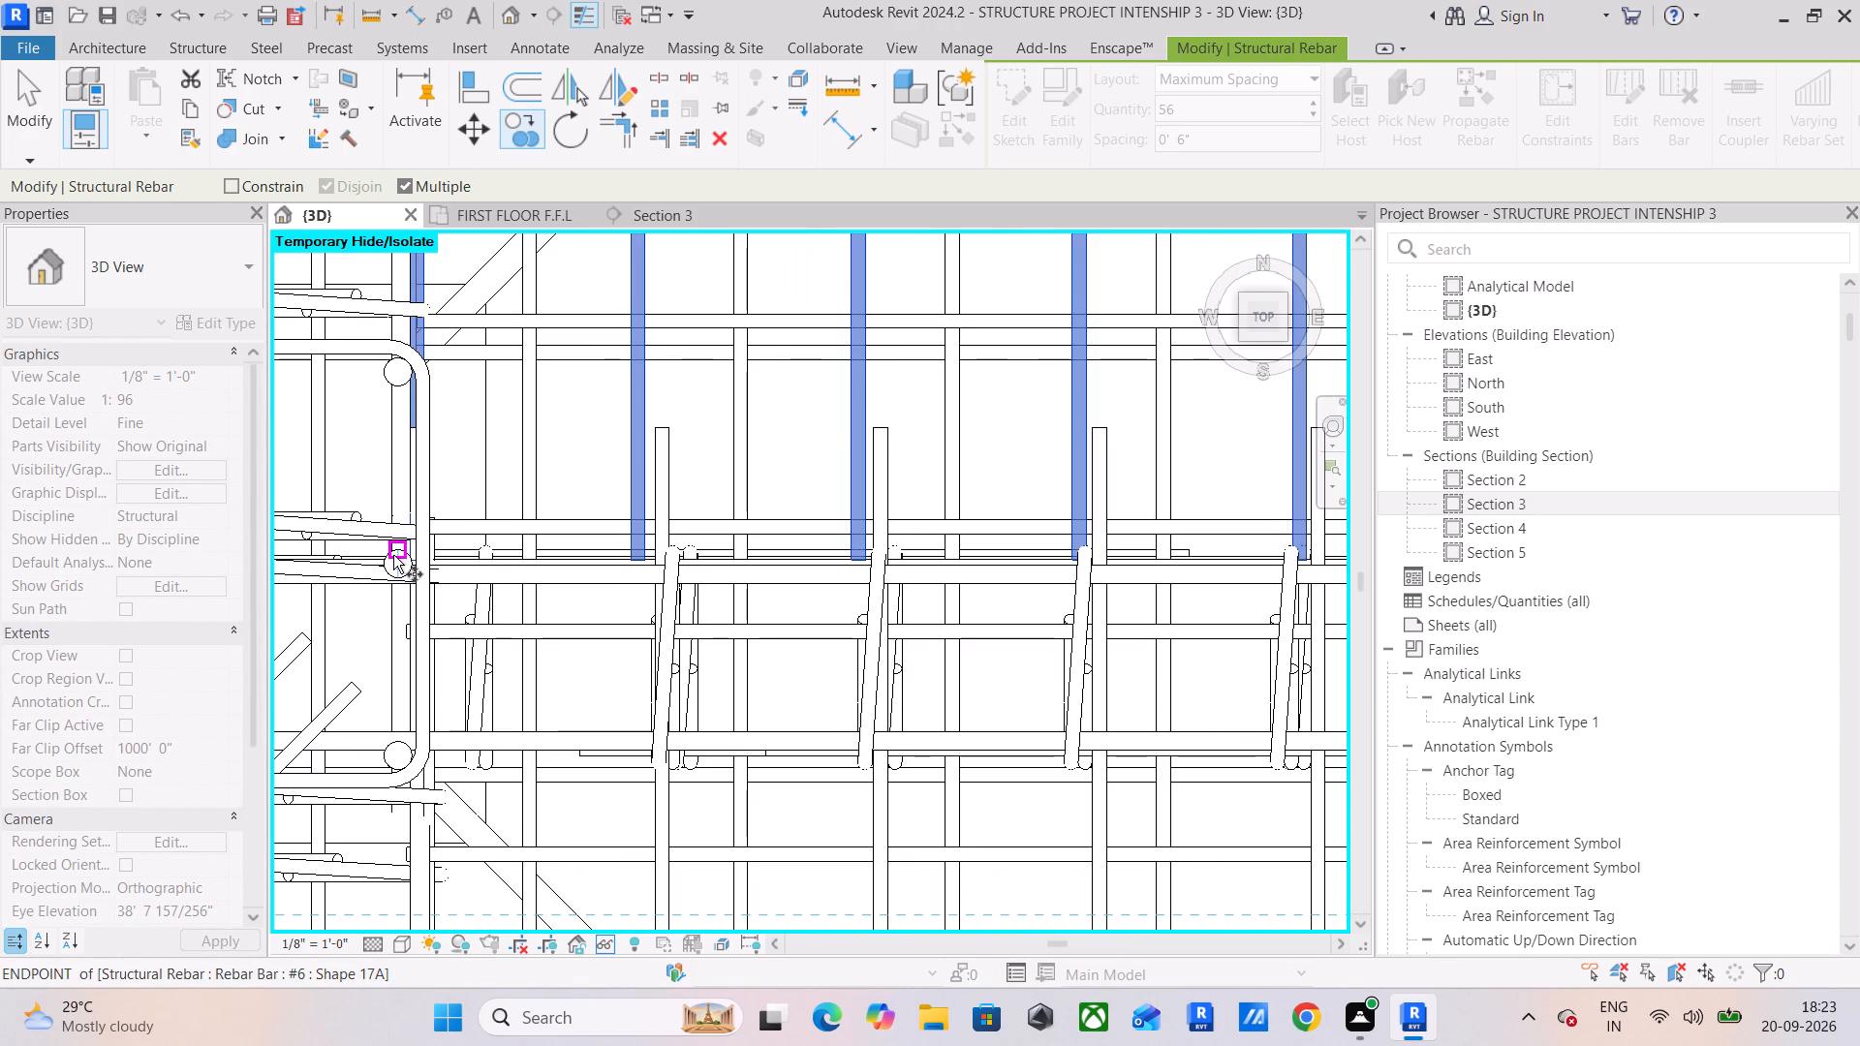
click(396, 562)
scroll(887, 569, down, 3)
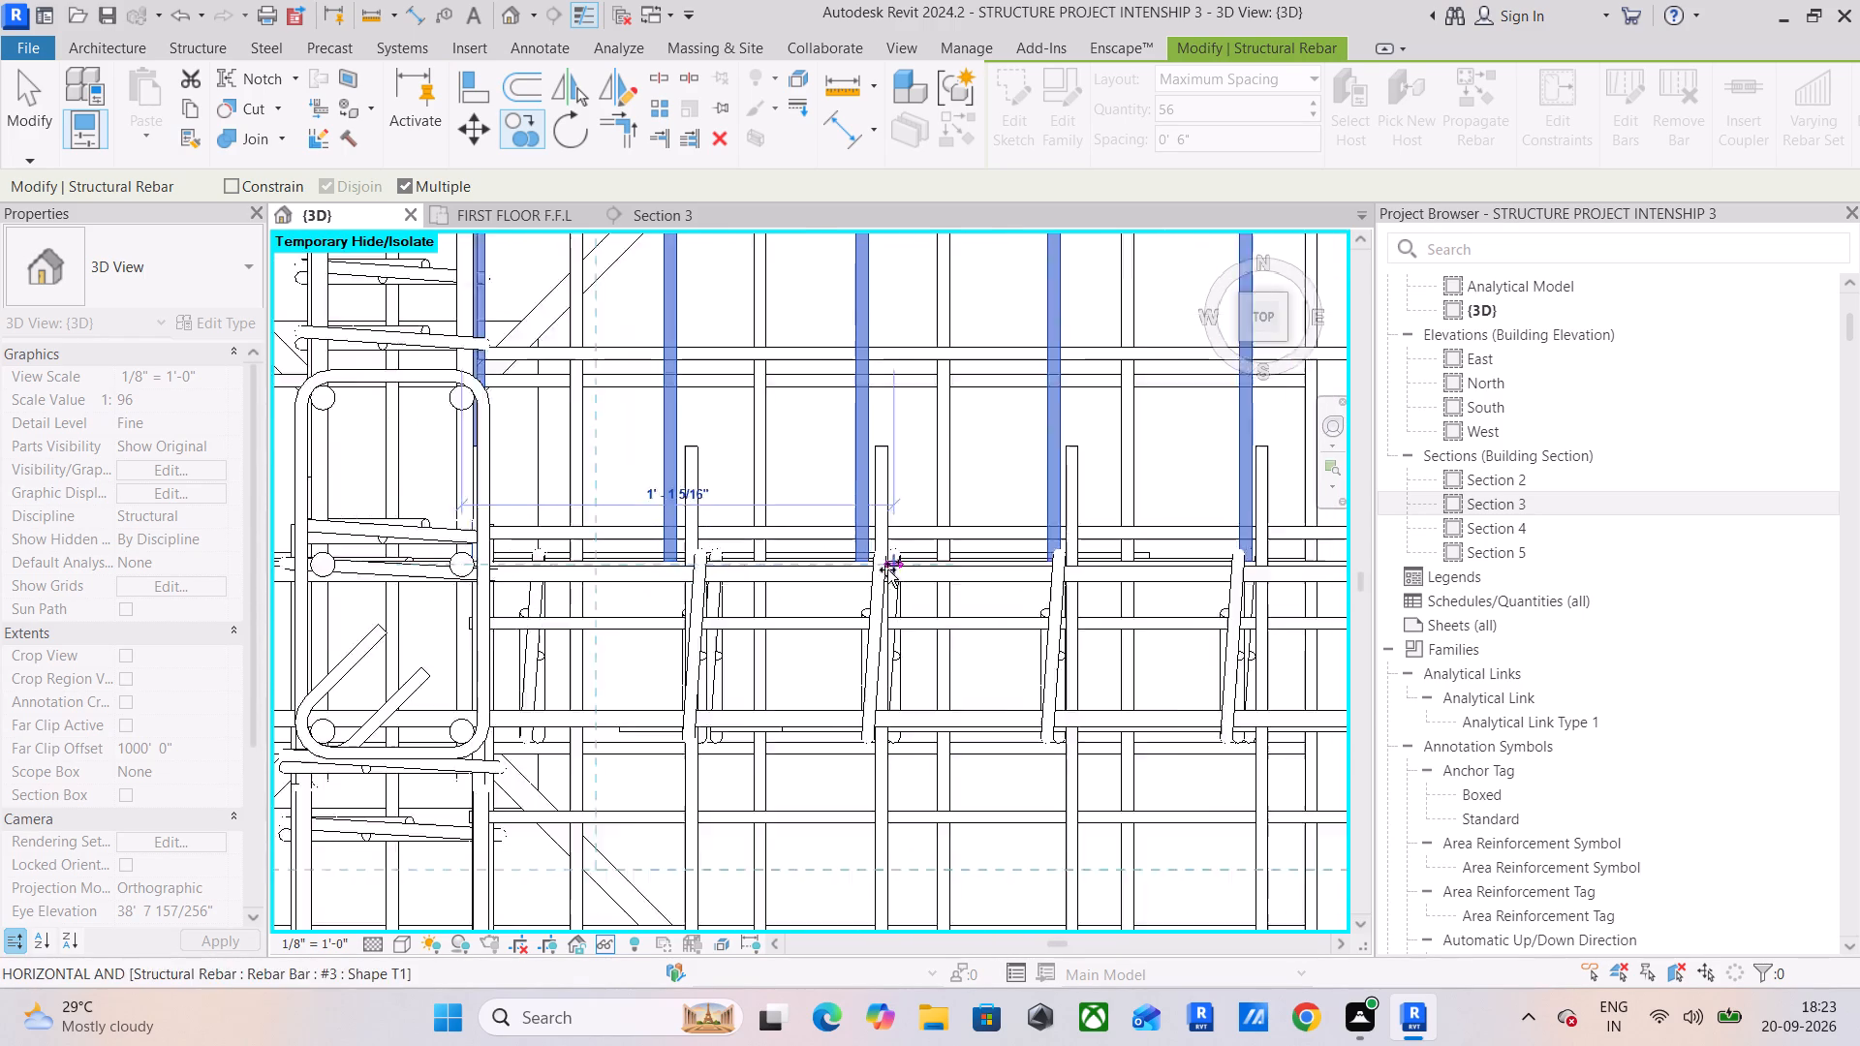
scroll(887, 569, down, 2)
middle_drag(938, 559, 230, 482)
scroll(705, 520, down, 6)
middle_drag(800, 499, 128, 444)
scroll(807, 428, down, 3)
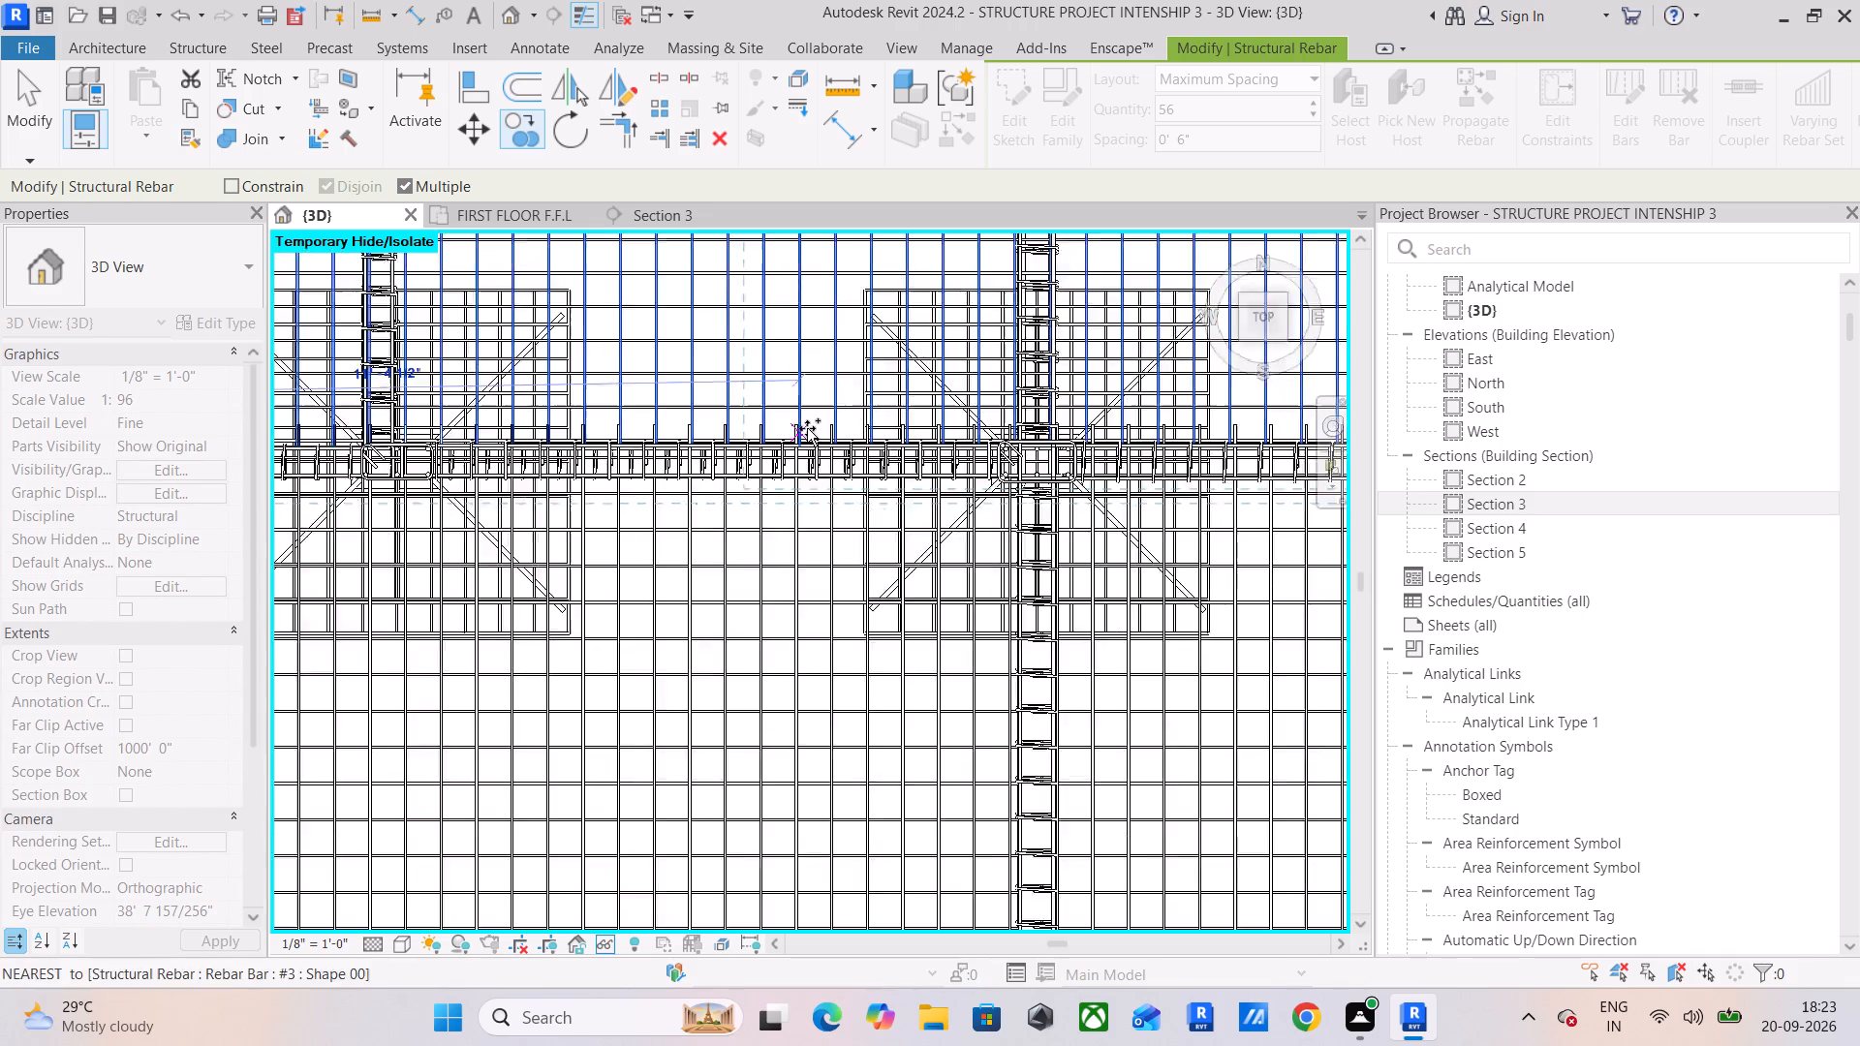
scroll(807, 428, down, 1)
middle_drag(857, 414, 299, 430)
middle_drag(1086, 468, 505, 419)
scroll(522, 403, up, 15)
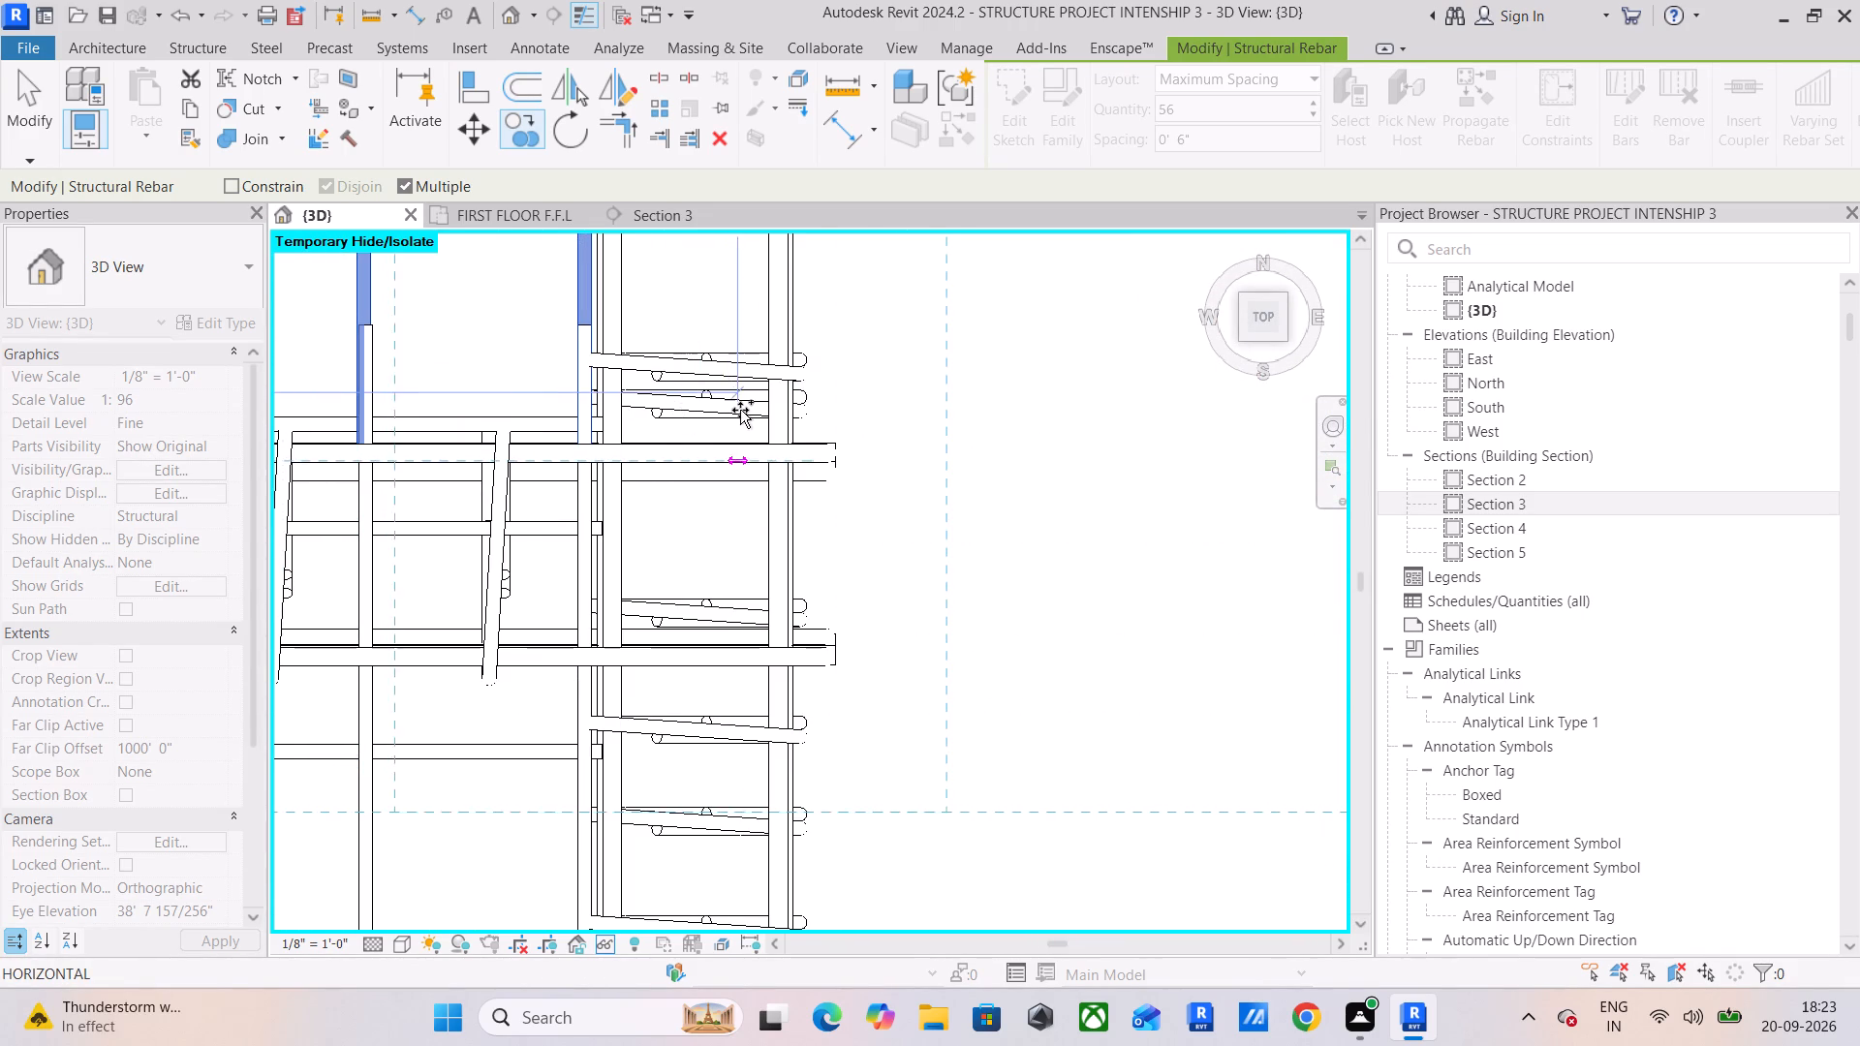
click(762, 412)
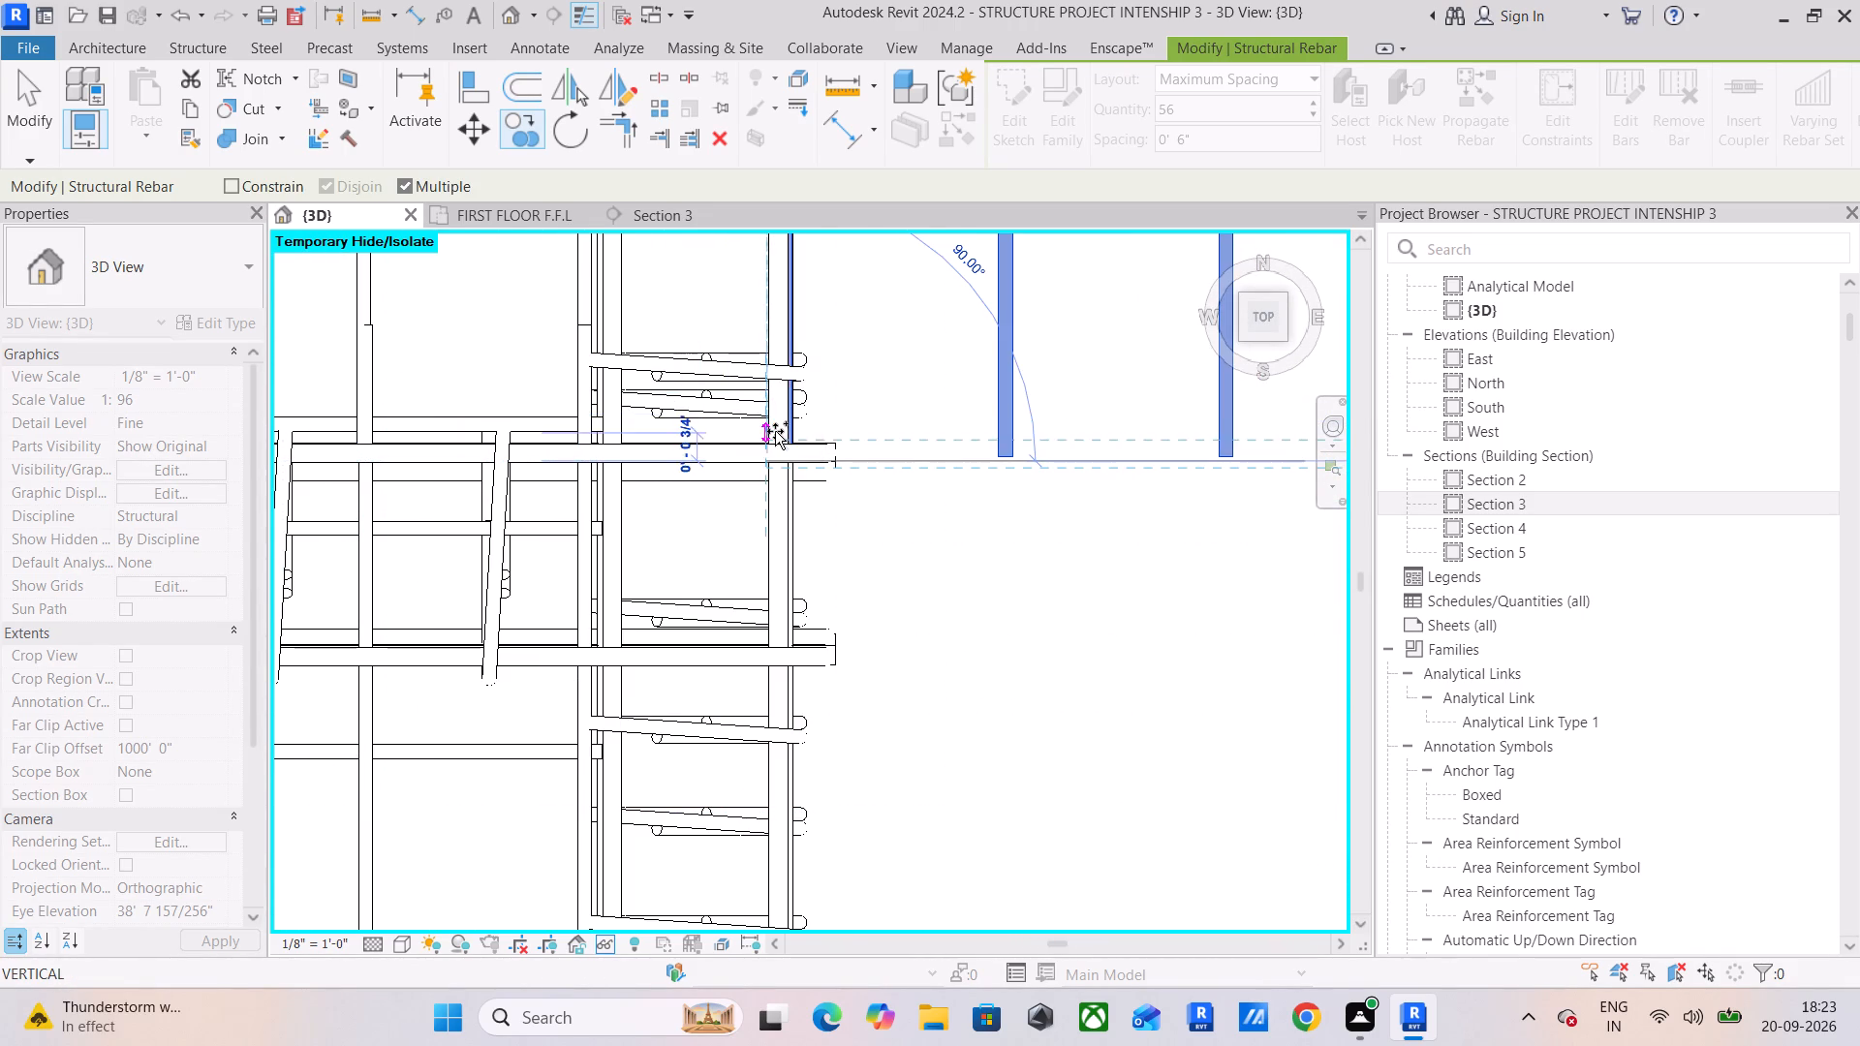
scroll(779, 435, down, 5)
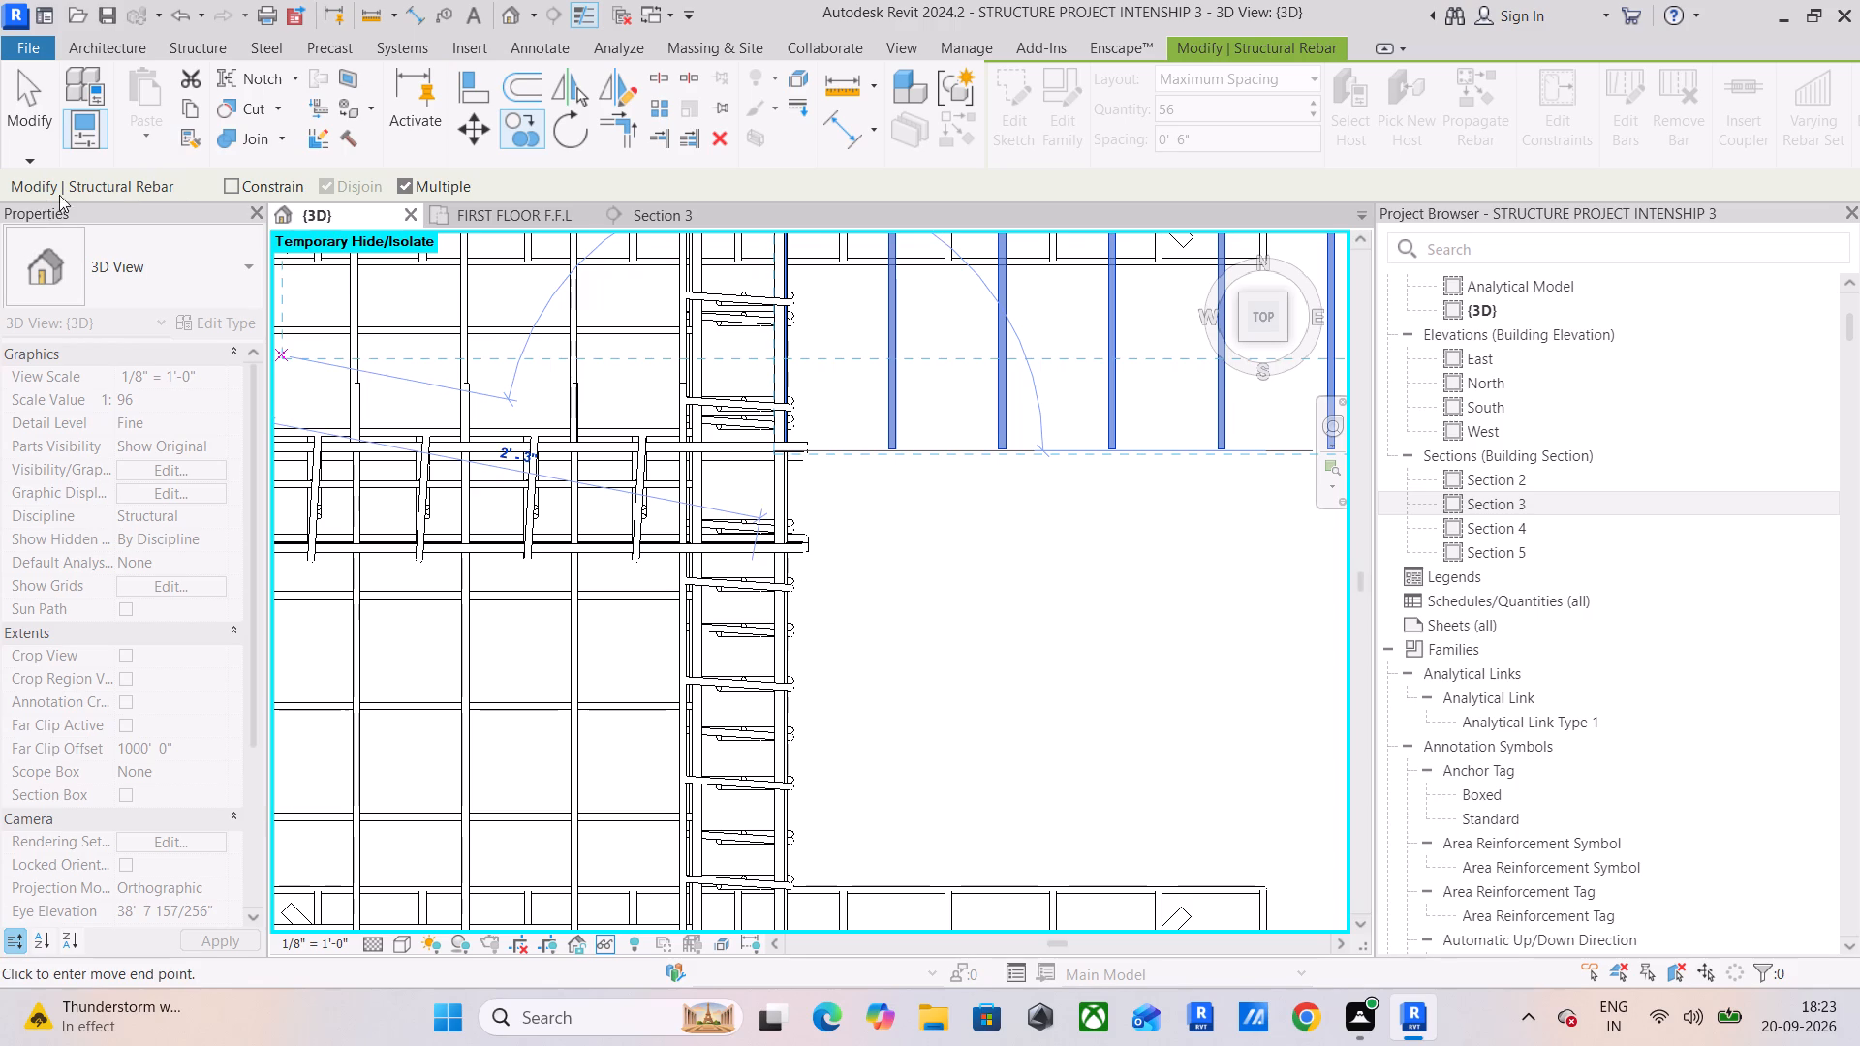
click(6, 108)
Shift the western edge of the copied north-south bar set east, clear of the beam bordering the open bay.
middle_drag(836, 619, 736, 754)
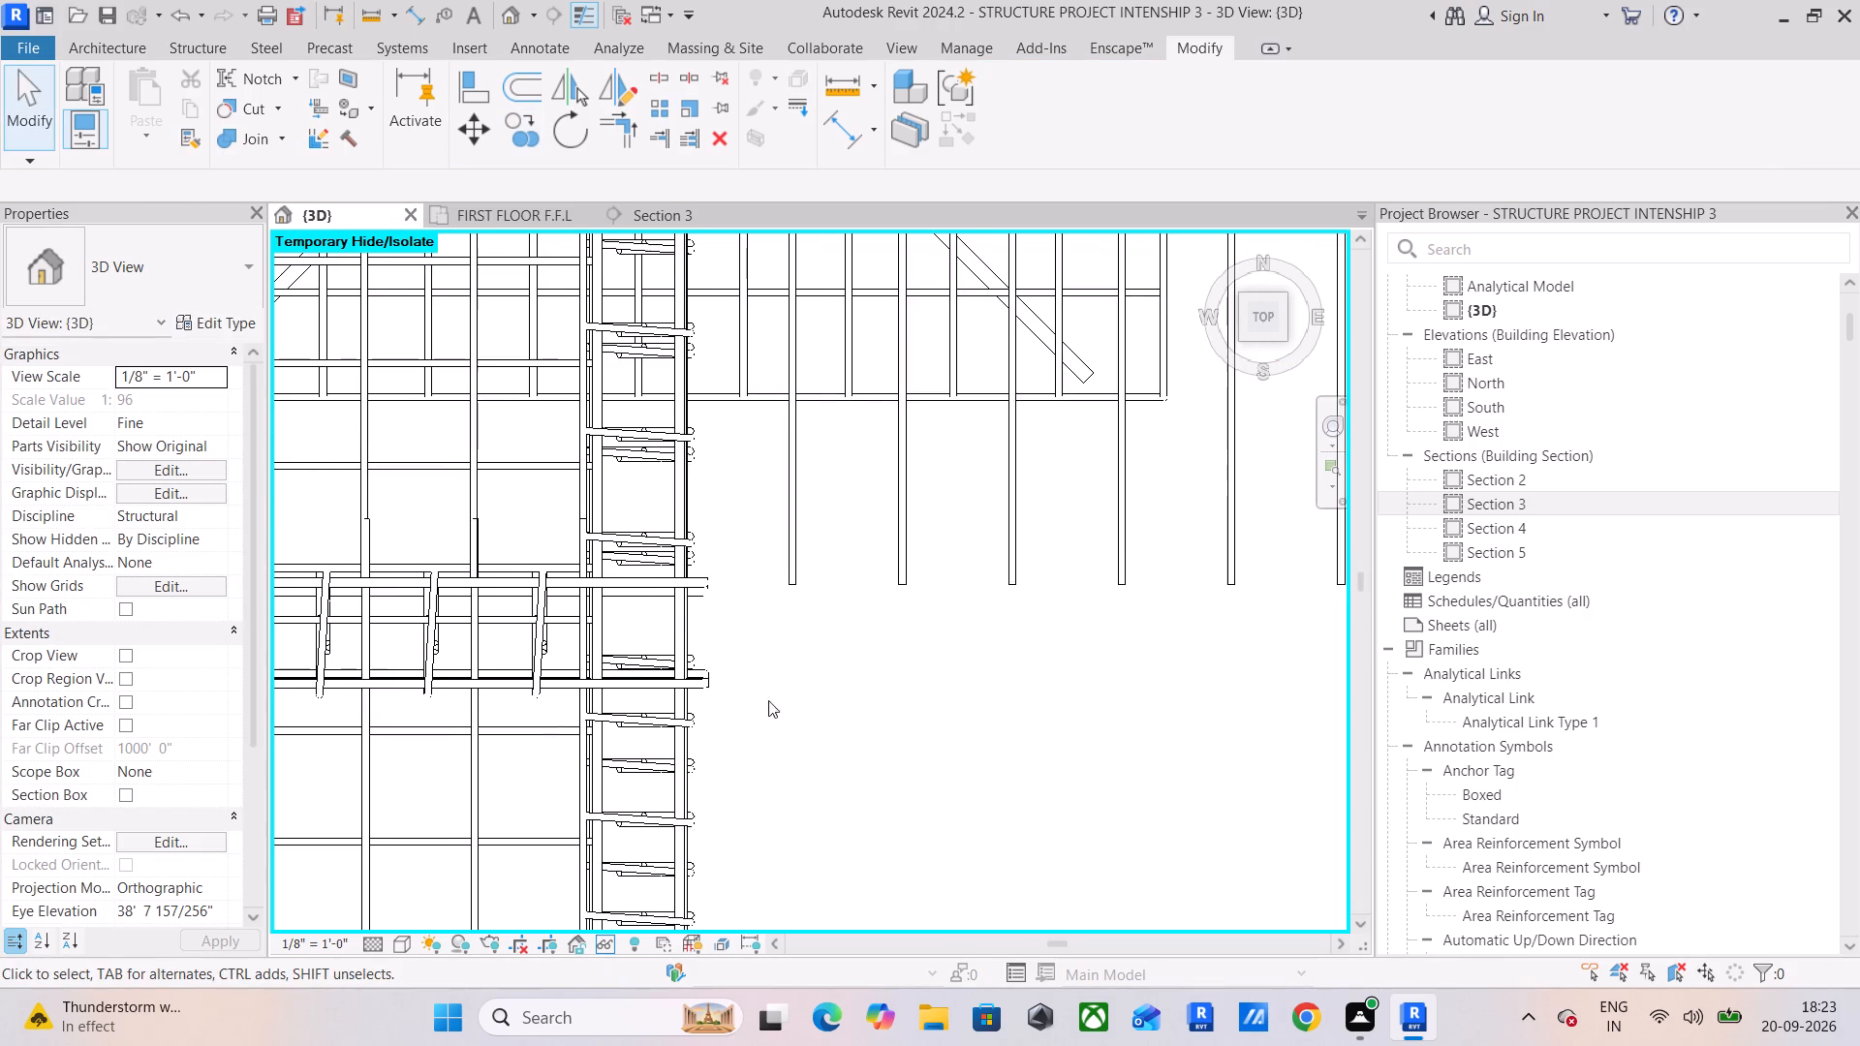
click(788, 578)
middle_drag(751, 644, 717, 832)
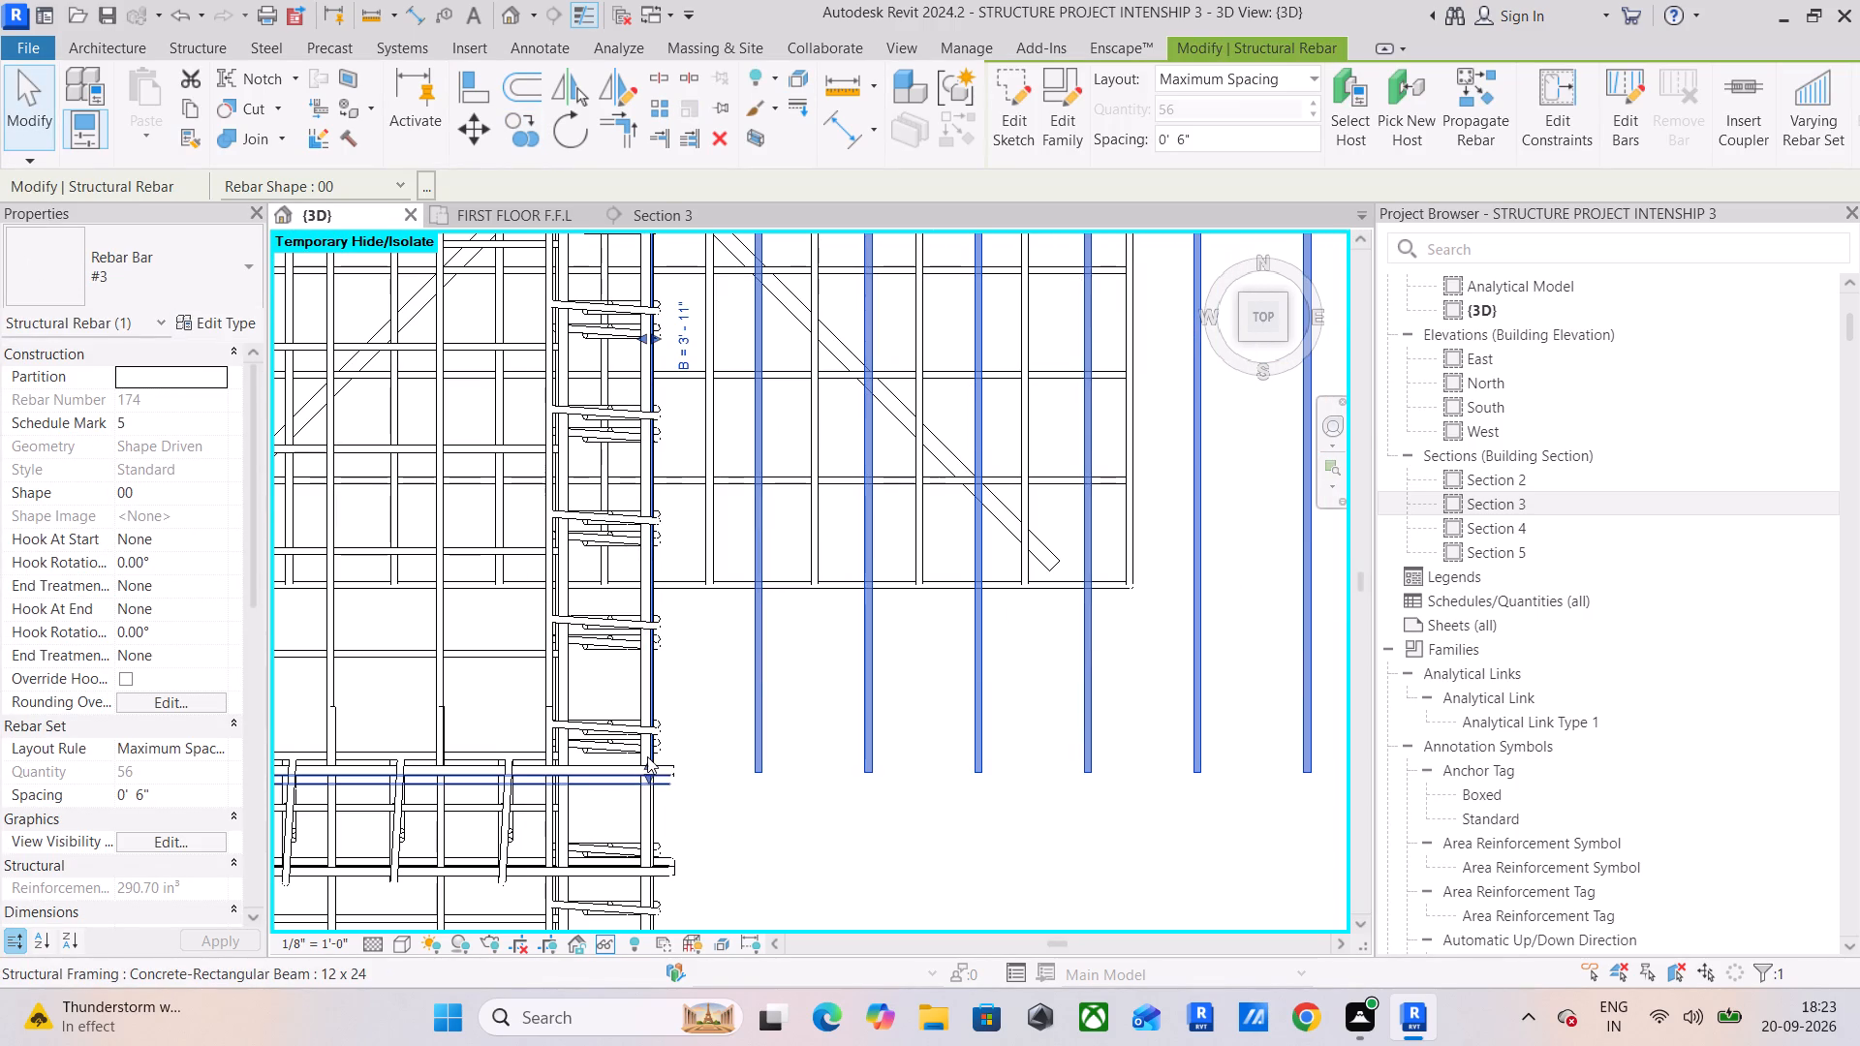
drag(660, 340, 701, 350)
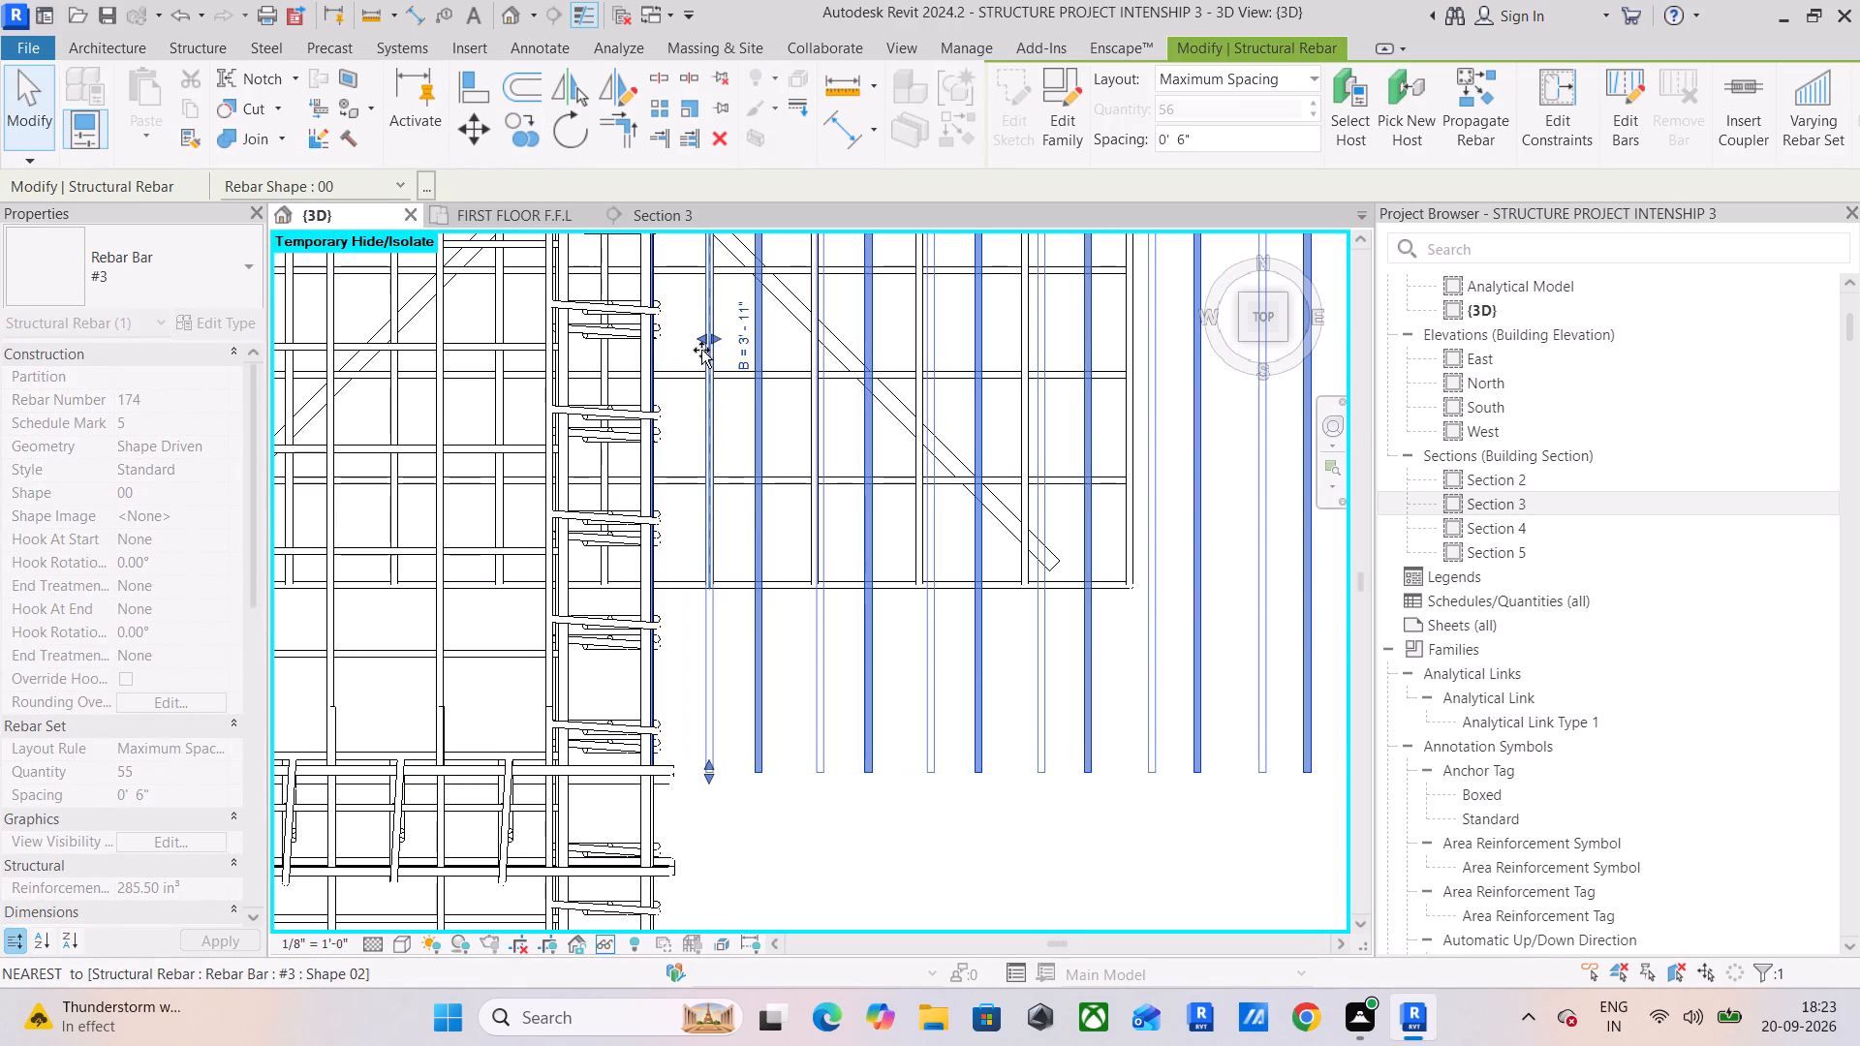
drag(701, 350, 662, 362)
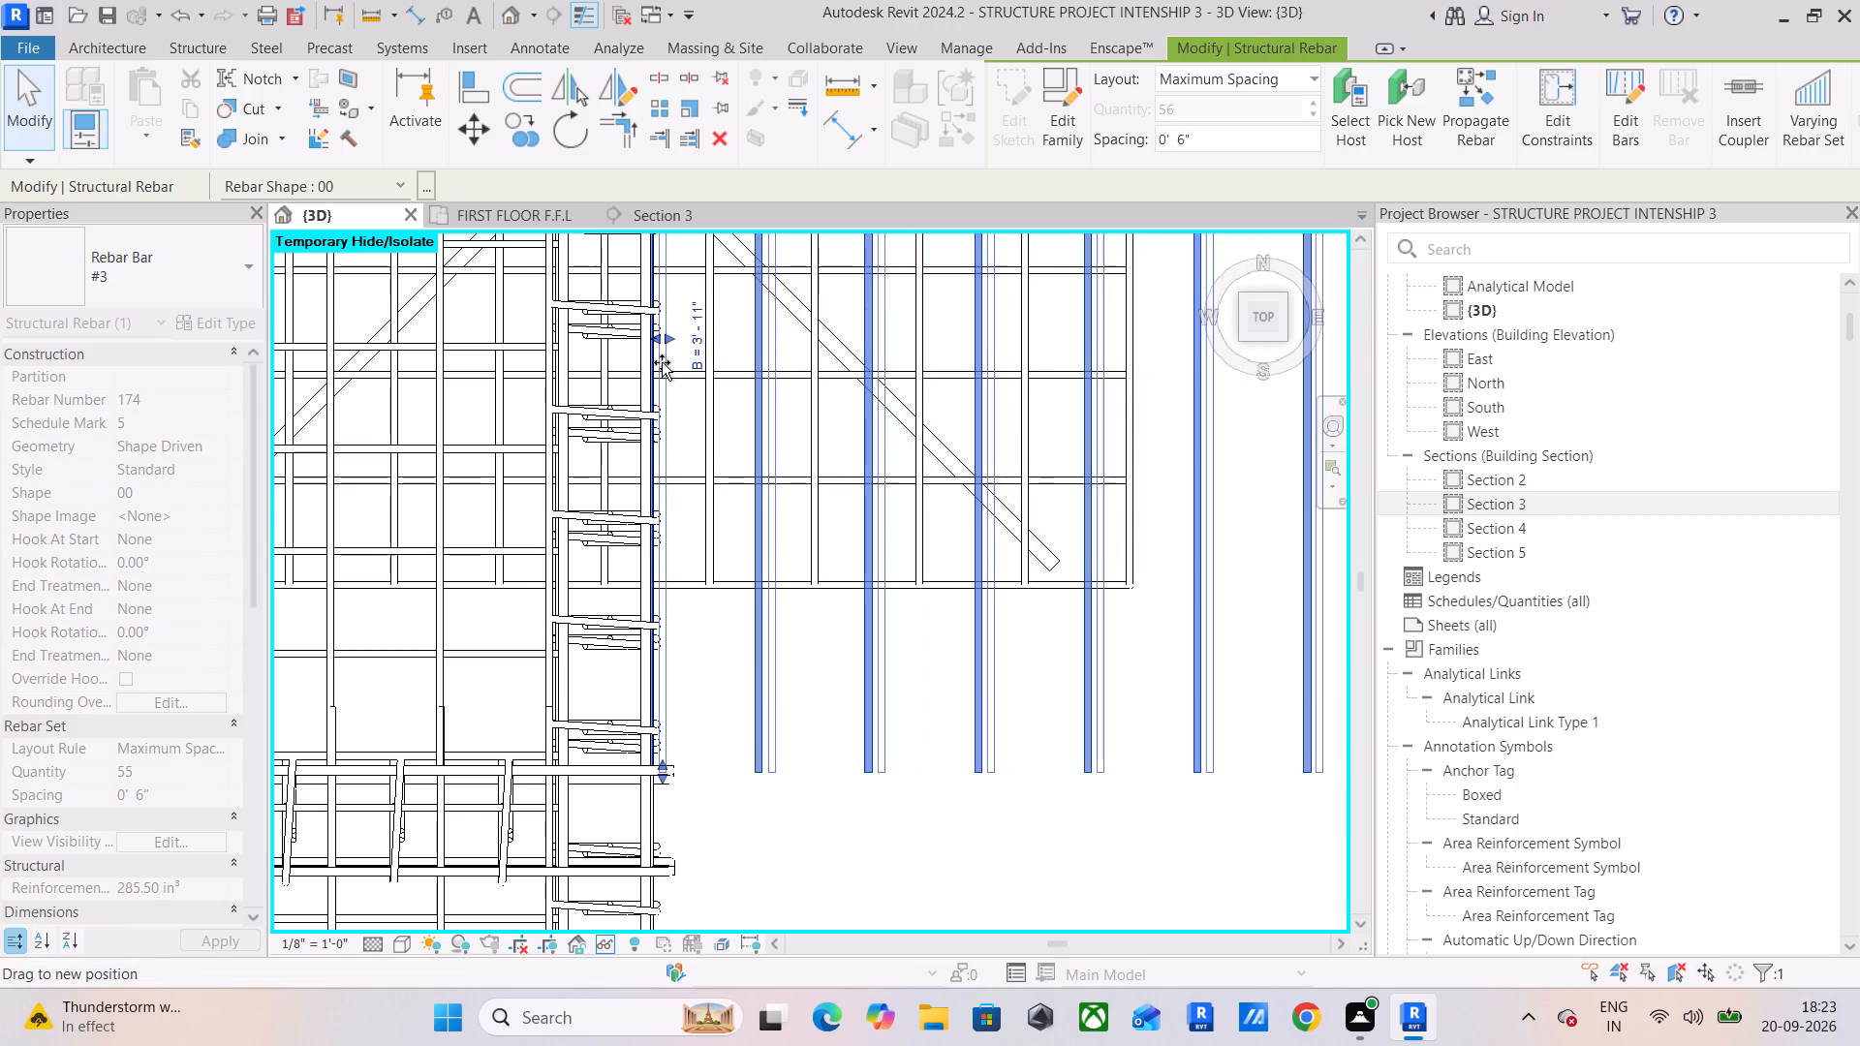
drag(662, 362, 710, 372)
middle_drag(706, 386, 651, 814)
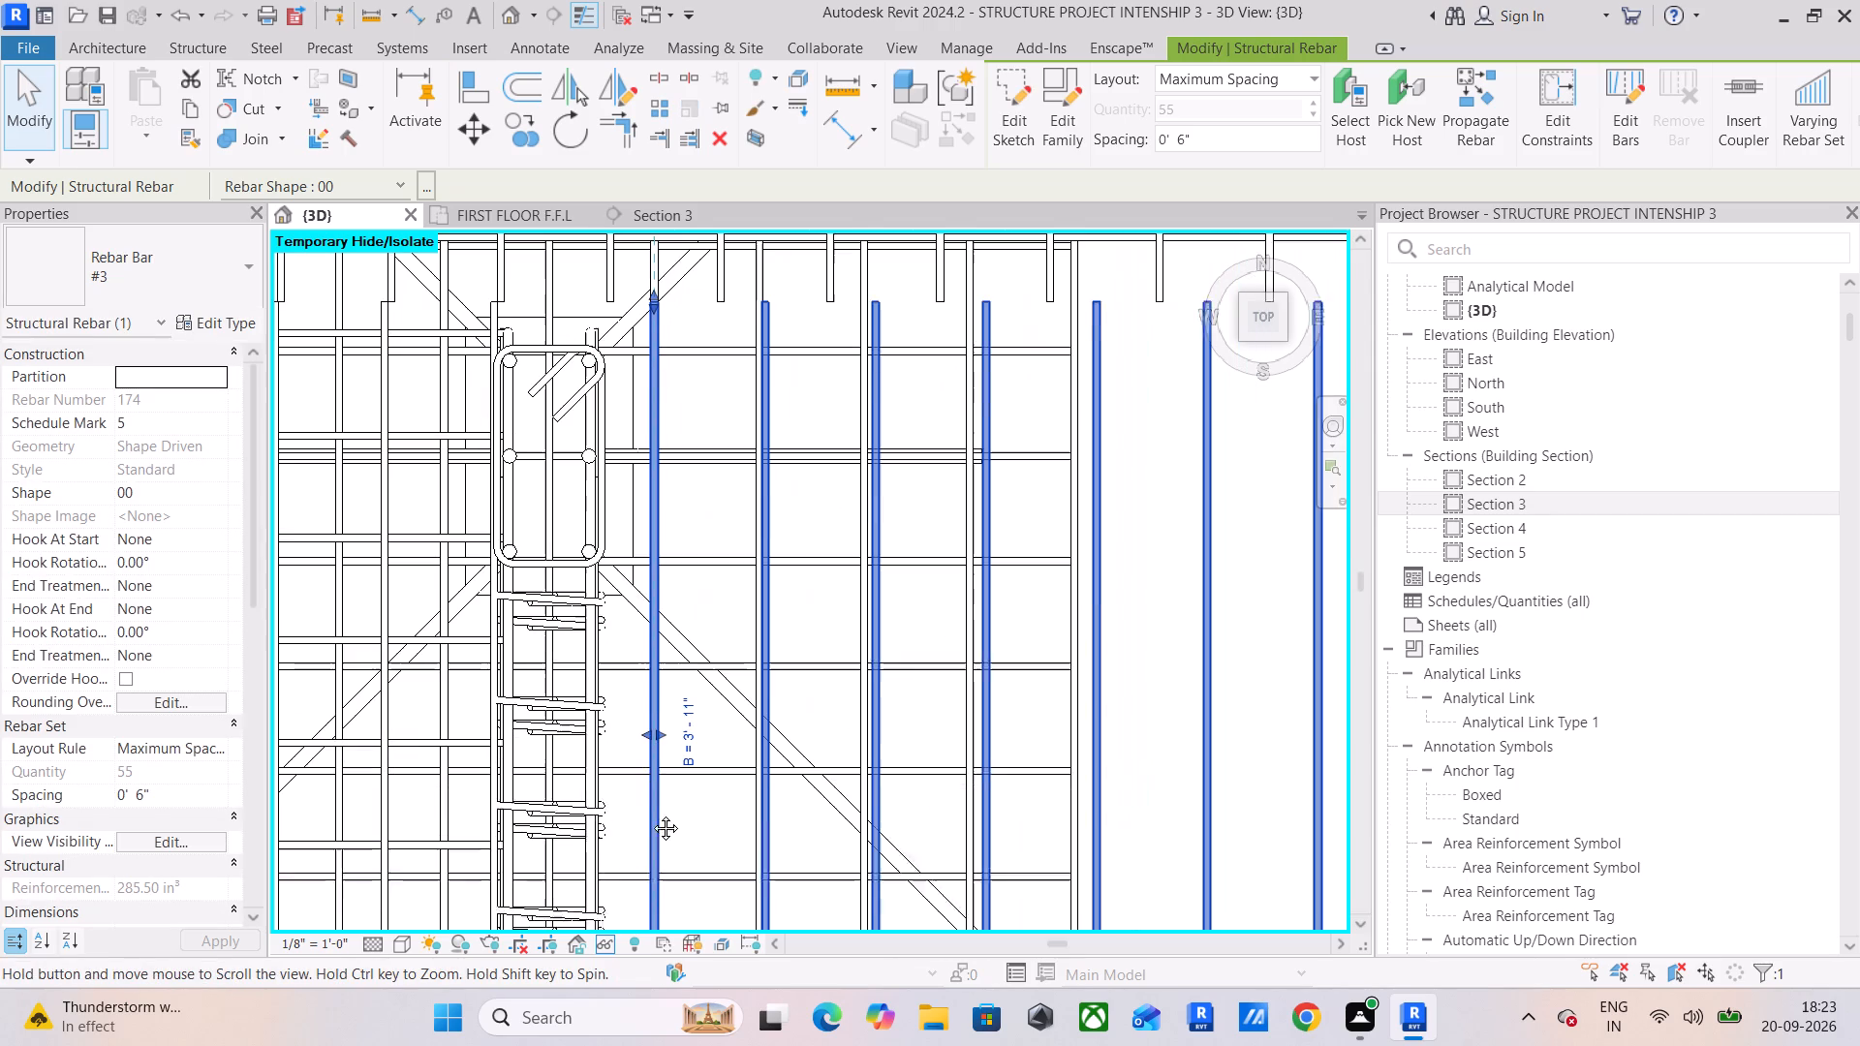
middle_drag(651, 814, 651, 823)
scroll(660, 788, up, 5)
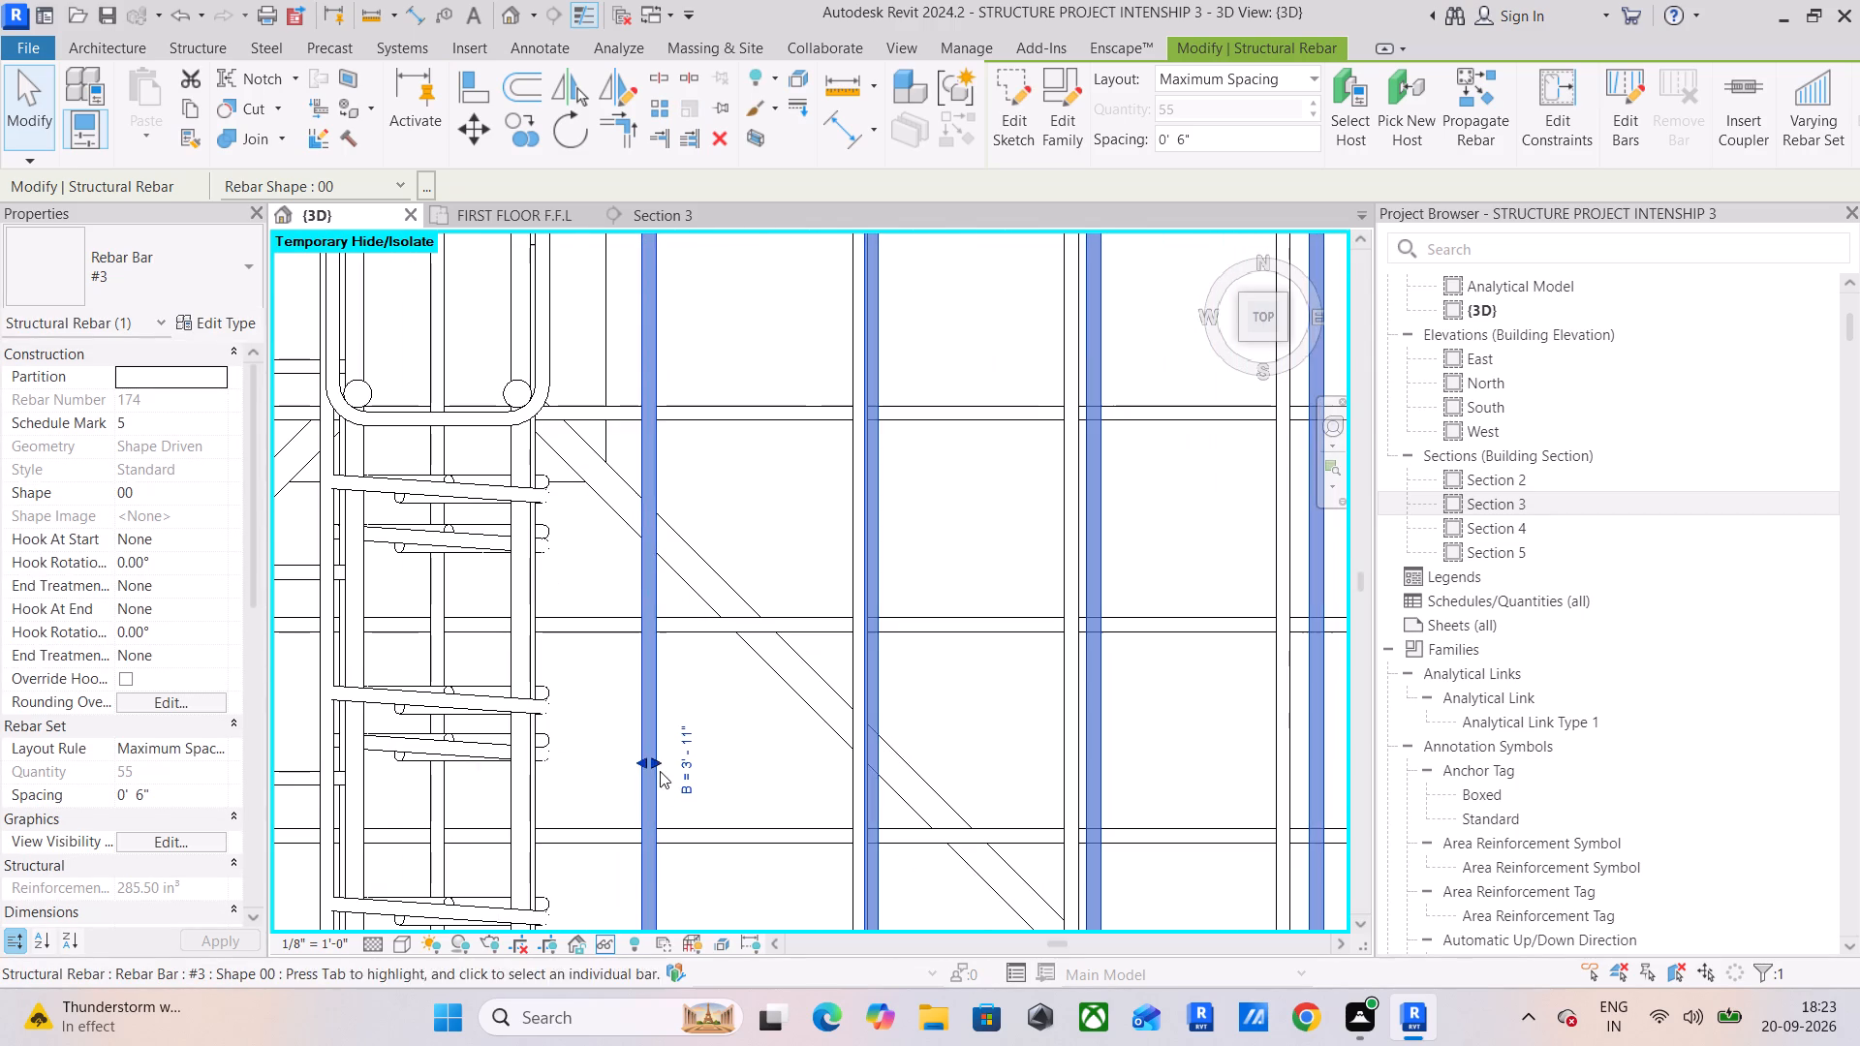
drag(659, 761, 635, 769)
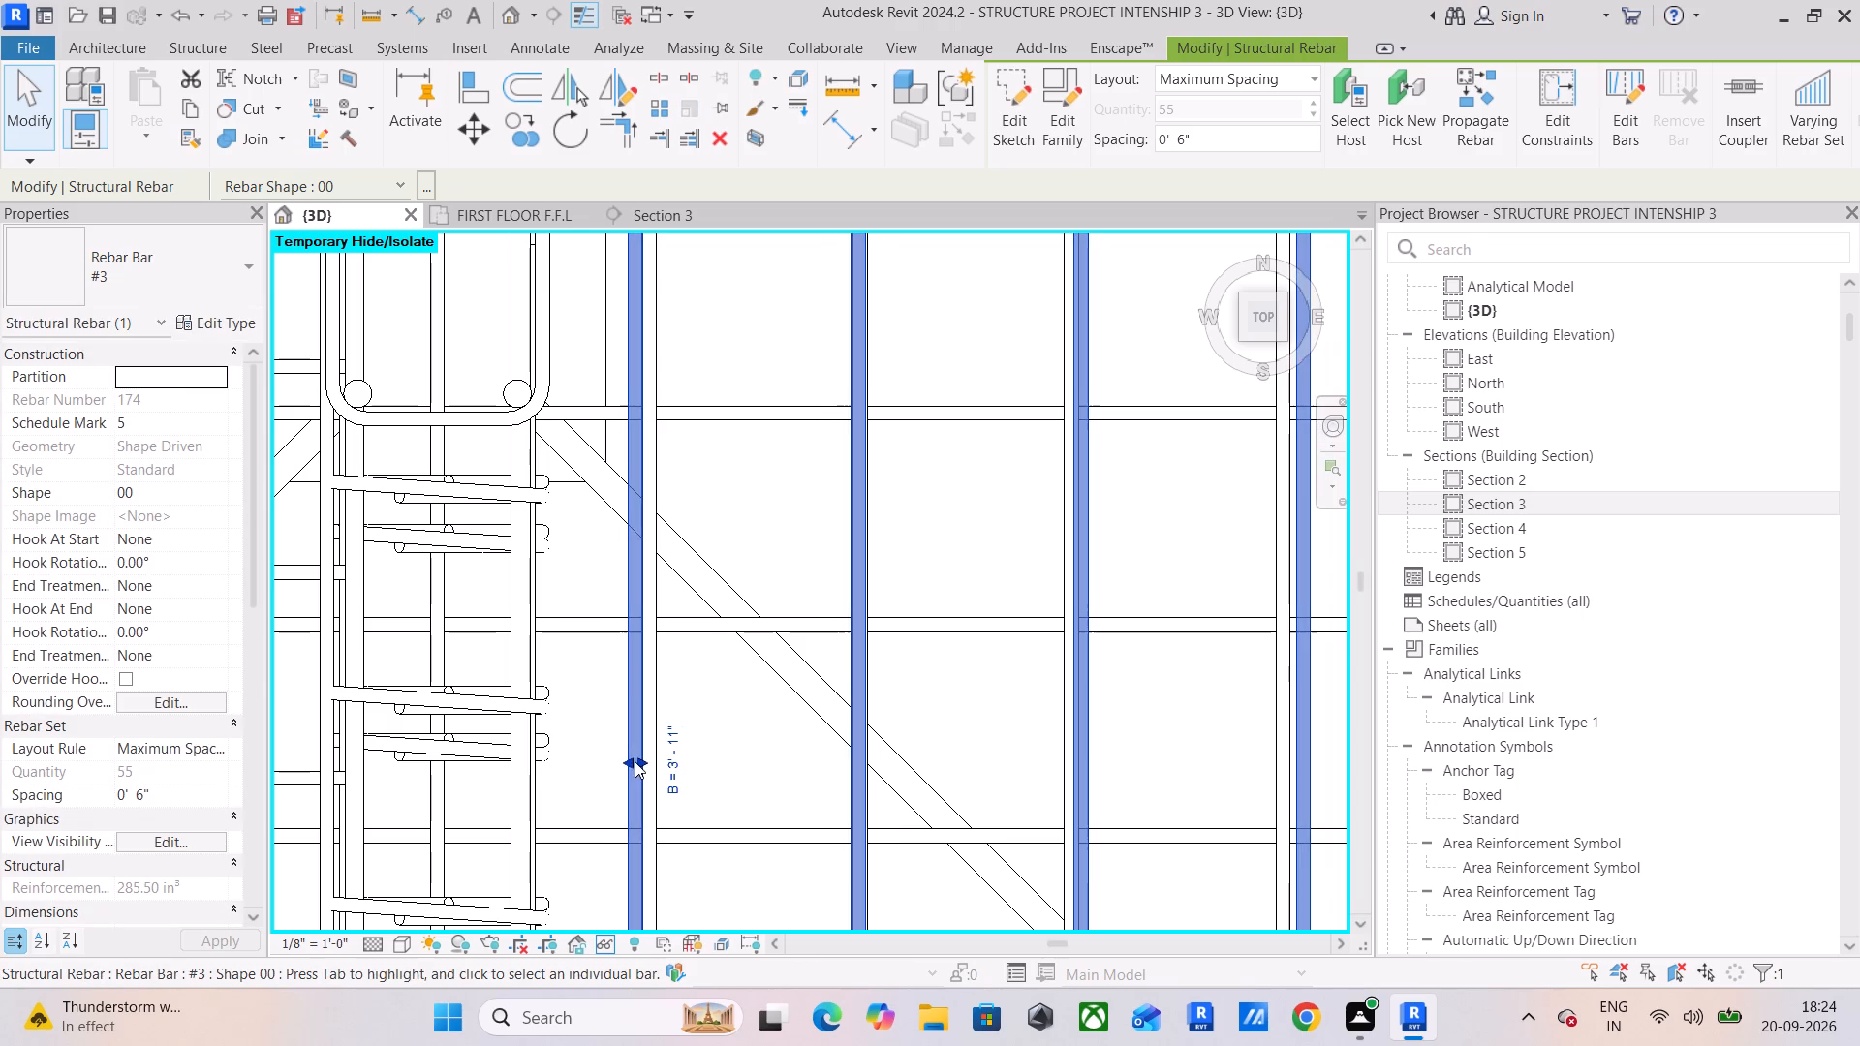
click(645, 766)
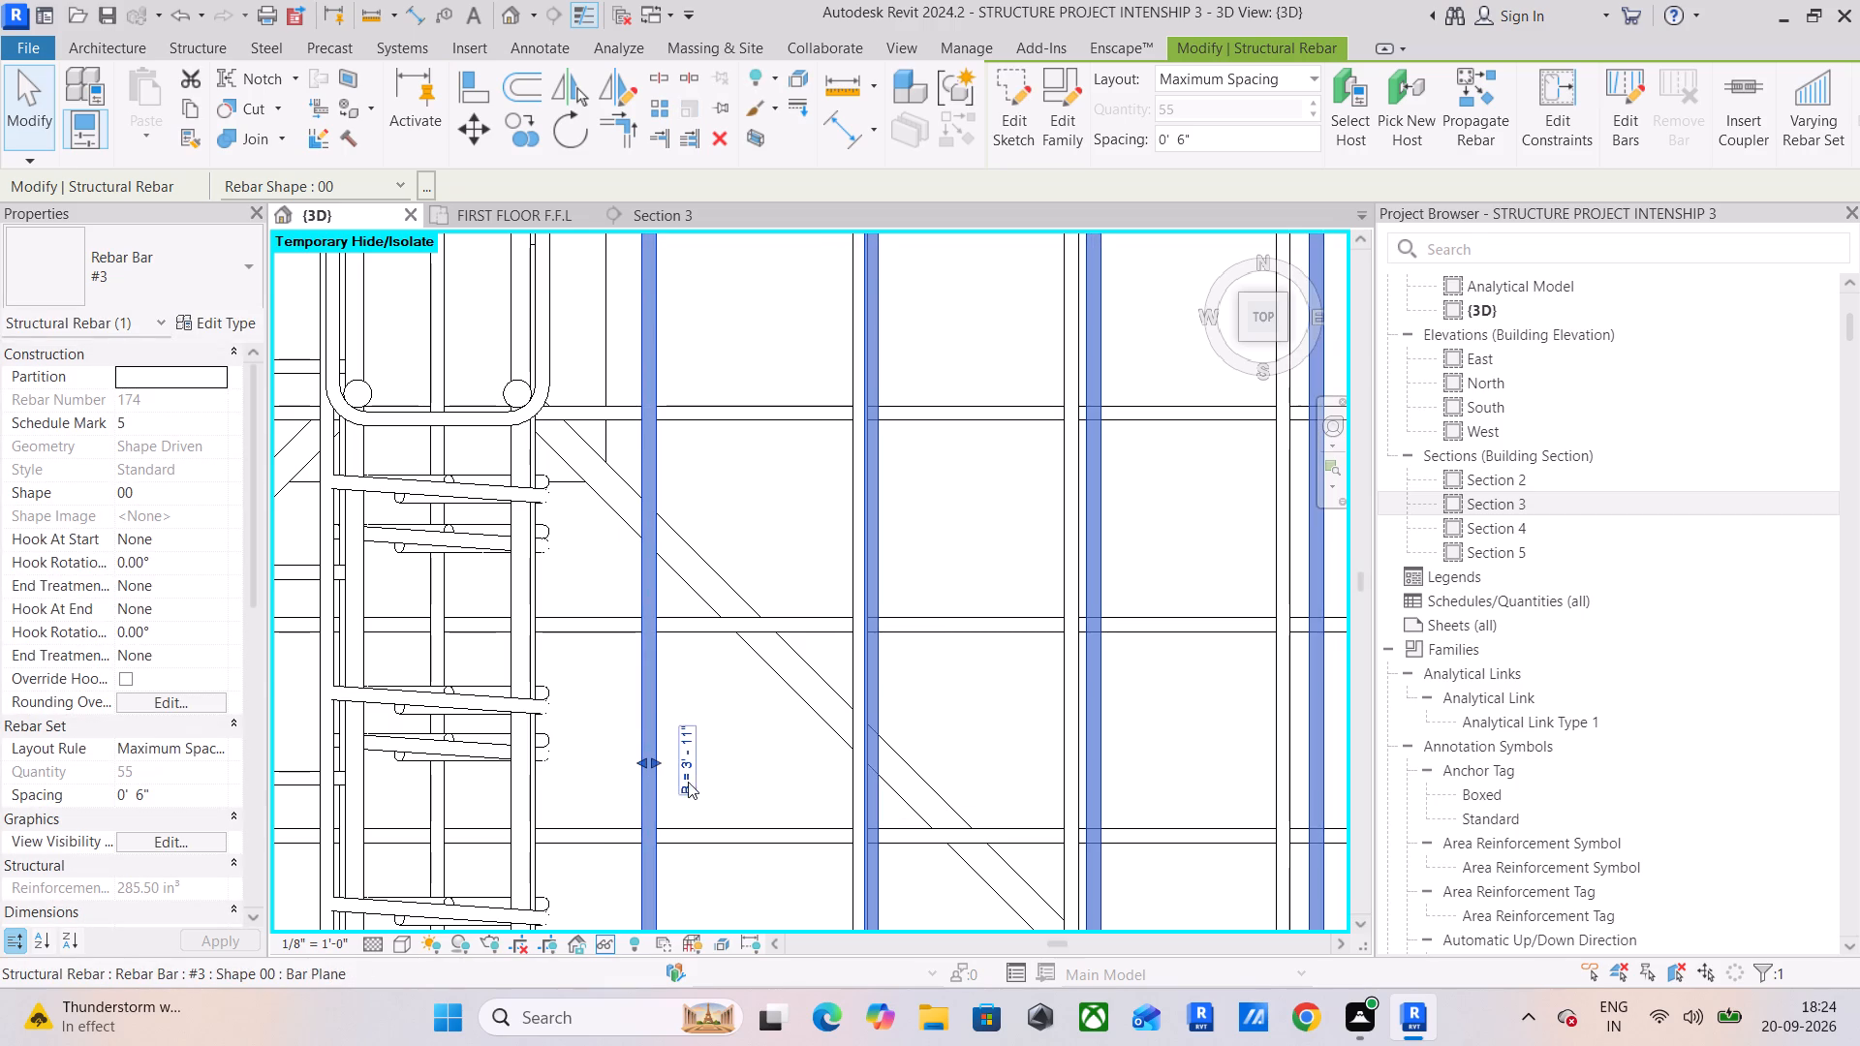
Check how the copied north-south bars line up with the wide panel's north-south bars around the short beam's column.
scroll(798, 744, down, 5)
middle_drag(817, 753, 745, 936)
scroll(830, 795, down, 3)
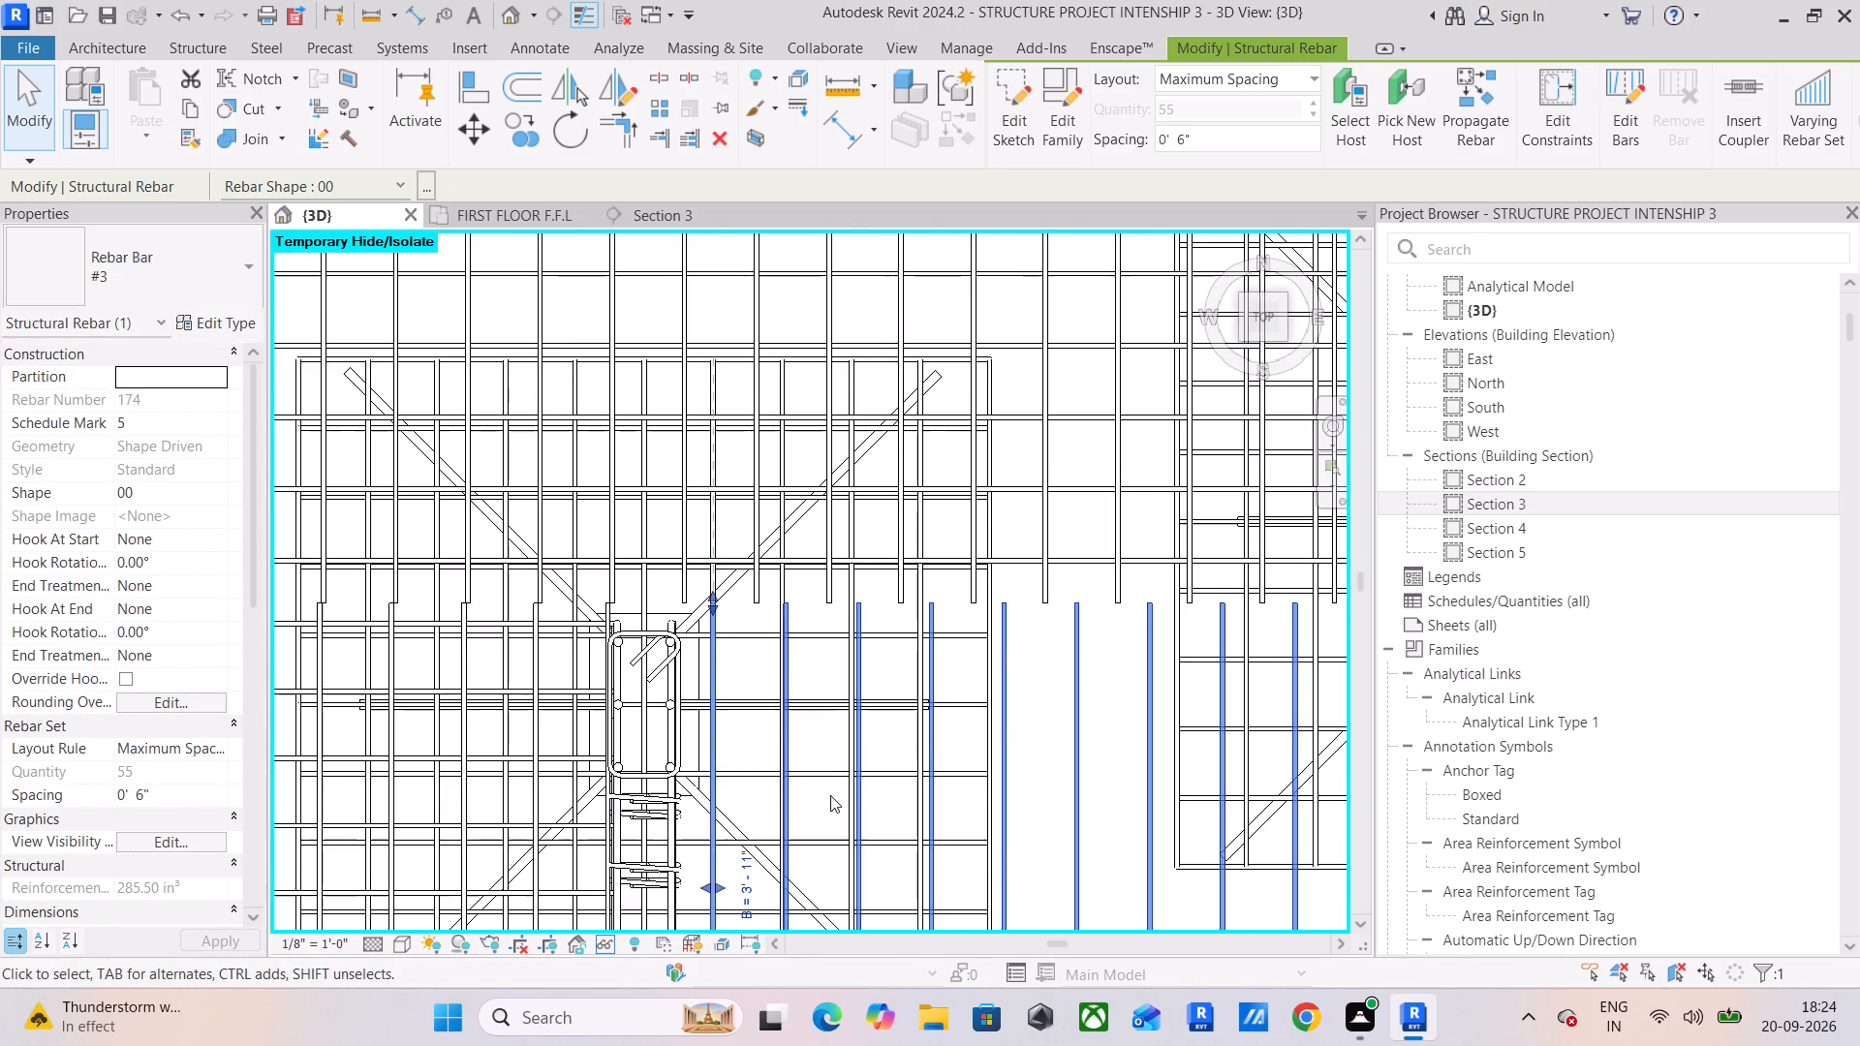
scroll(704, 599, up, 9)
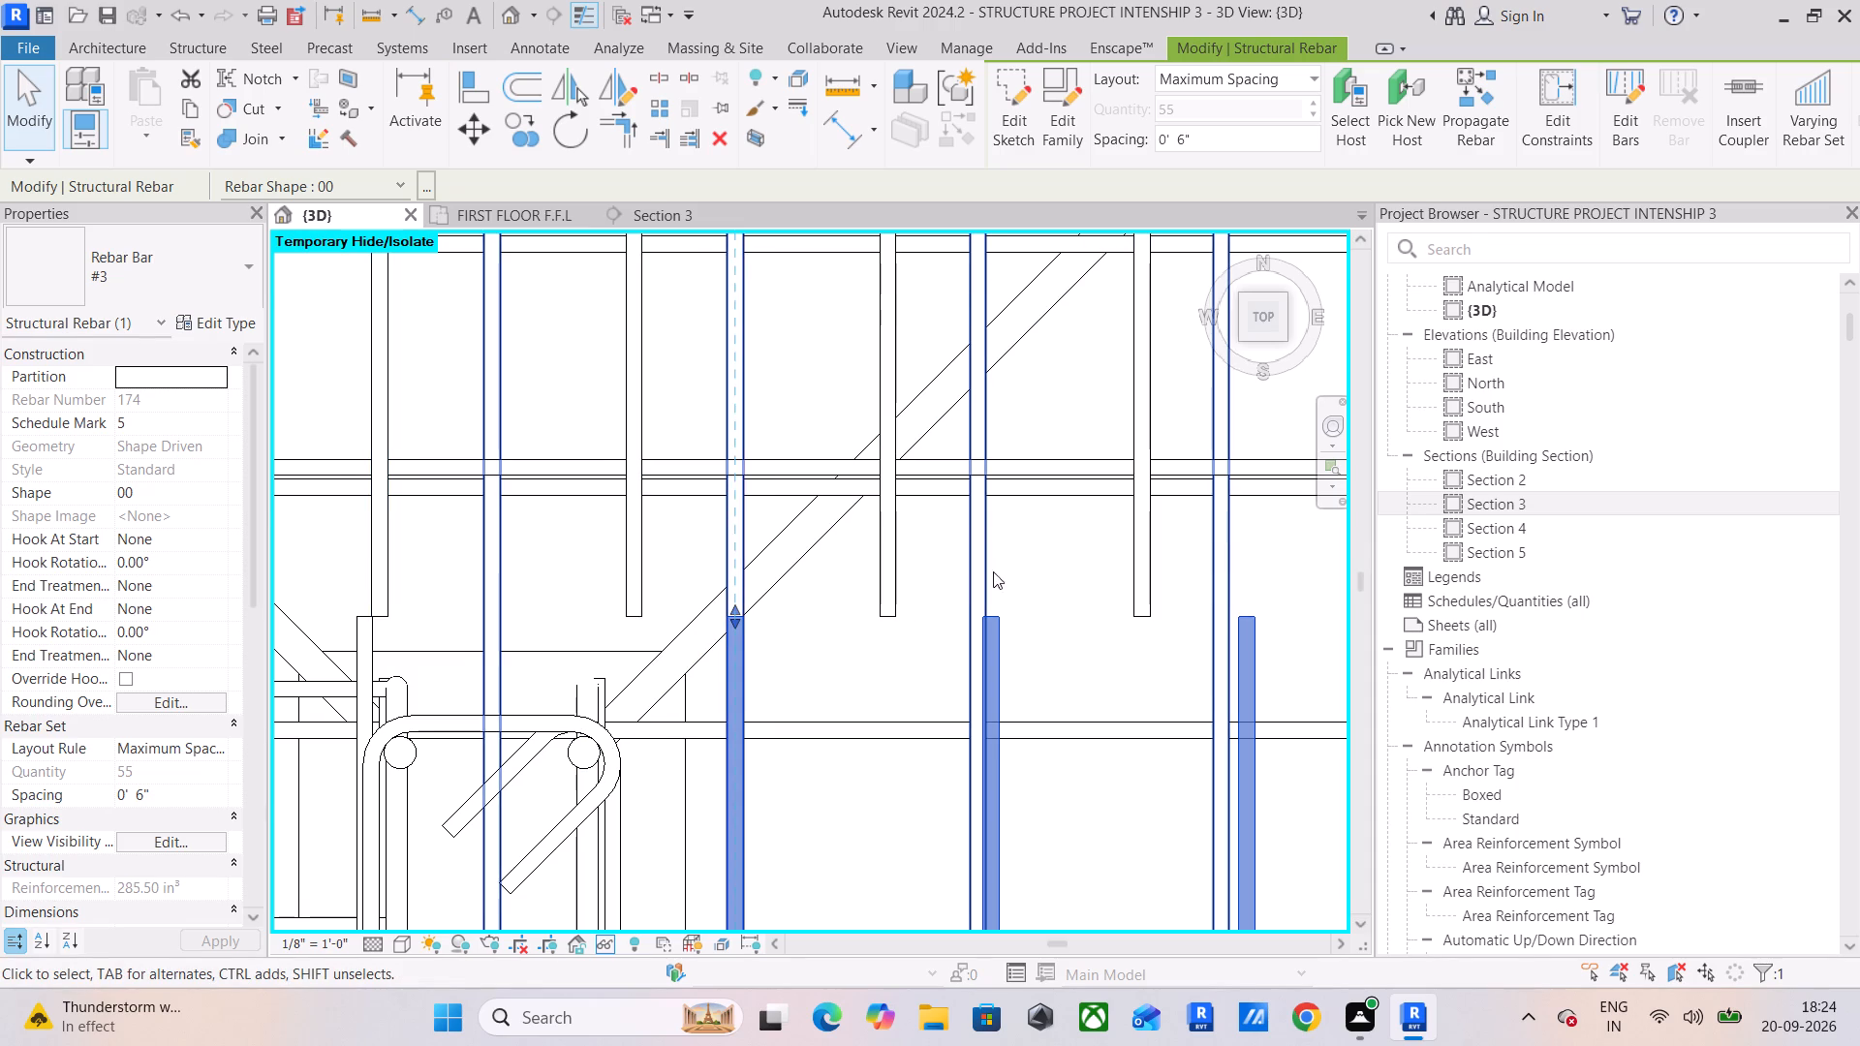
scroll(997, 572, down, 7)
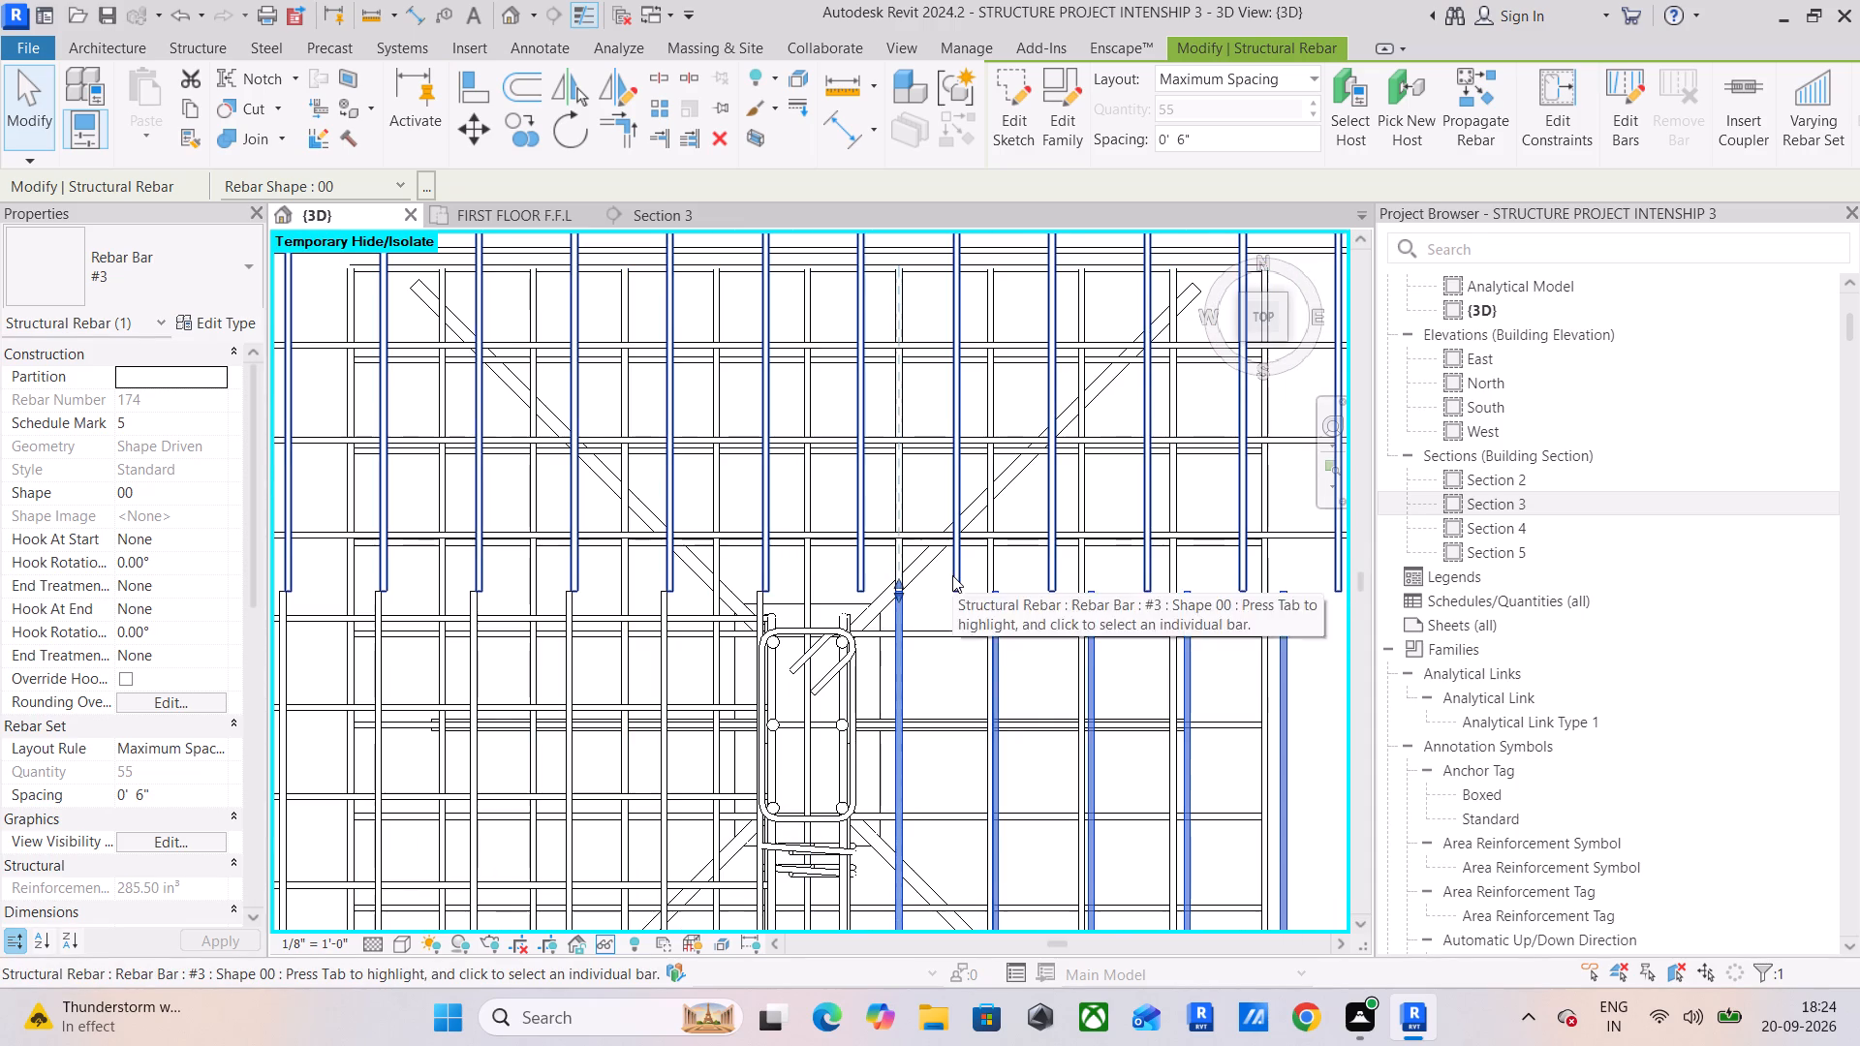
middle_drag(991, 735, 809, 676)
scroll(813, 649, down, 5)
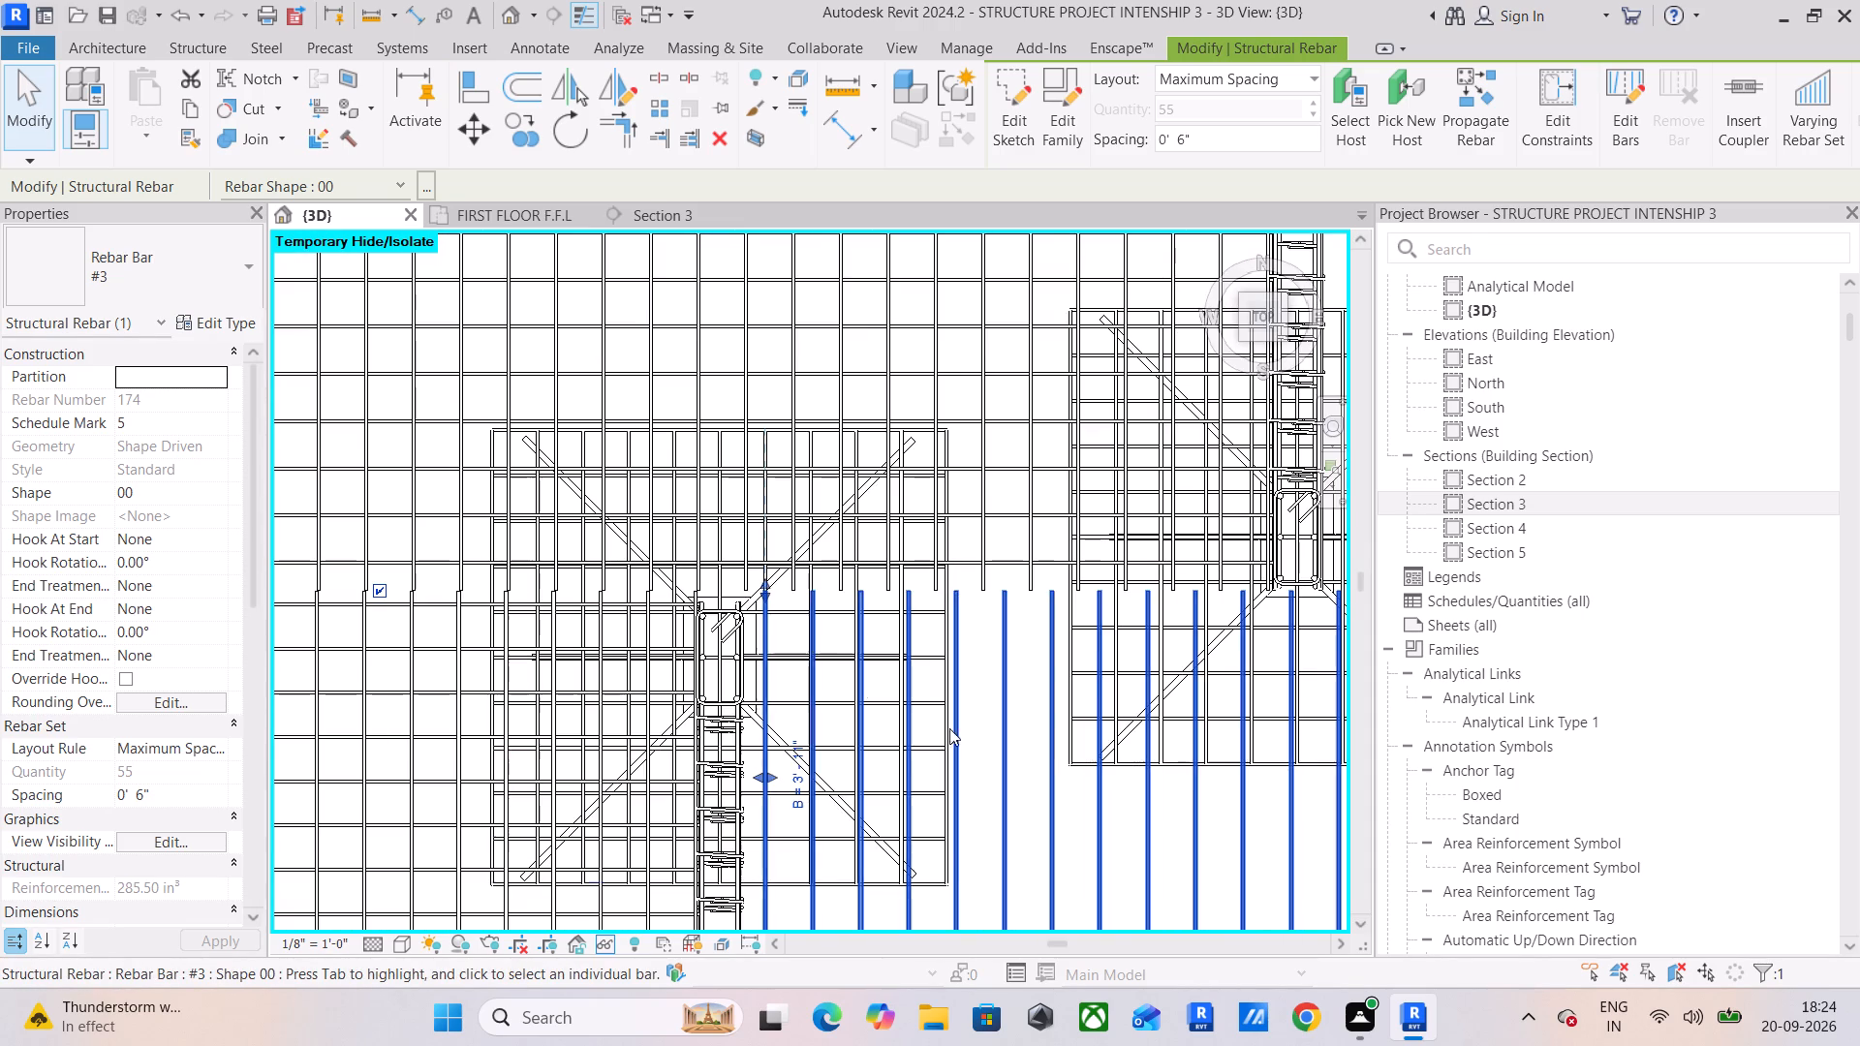
scroll(994, 741, down, 1)
middle_drag(995, 740, 834, 592)
scroll(851, 662, down, 3)
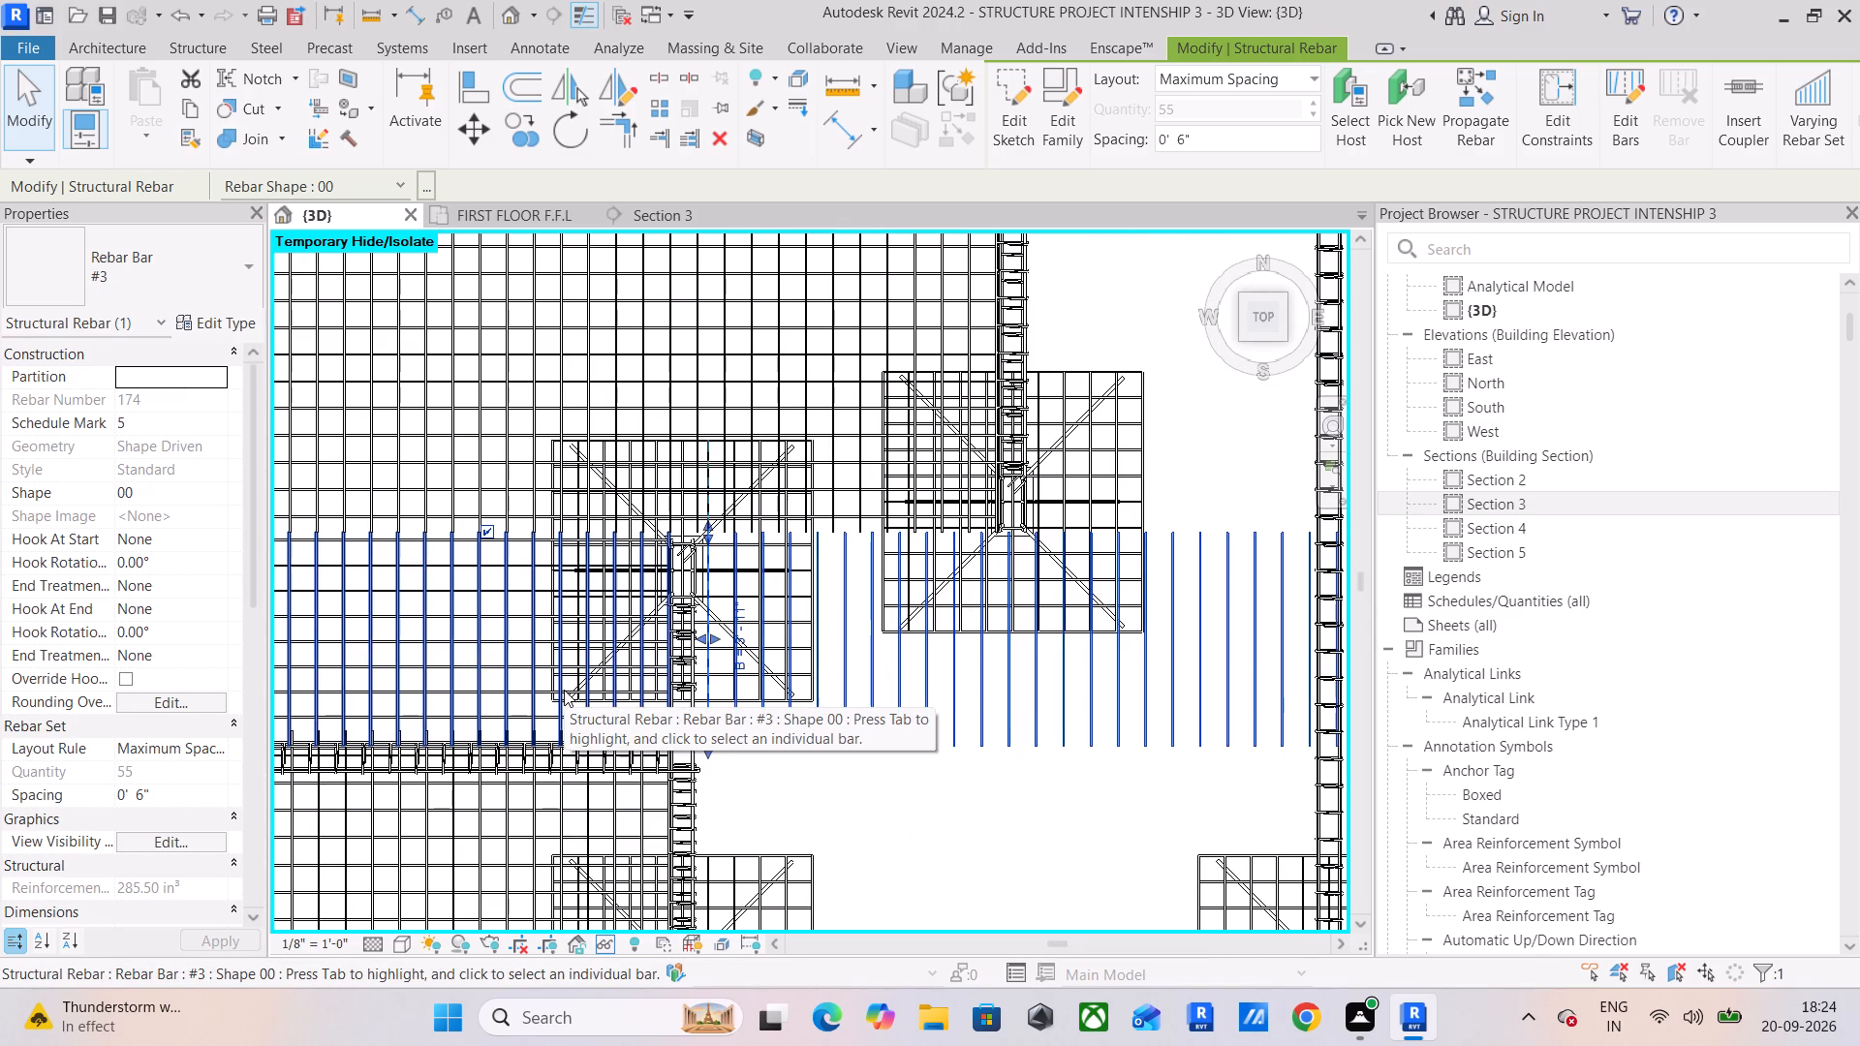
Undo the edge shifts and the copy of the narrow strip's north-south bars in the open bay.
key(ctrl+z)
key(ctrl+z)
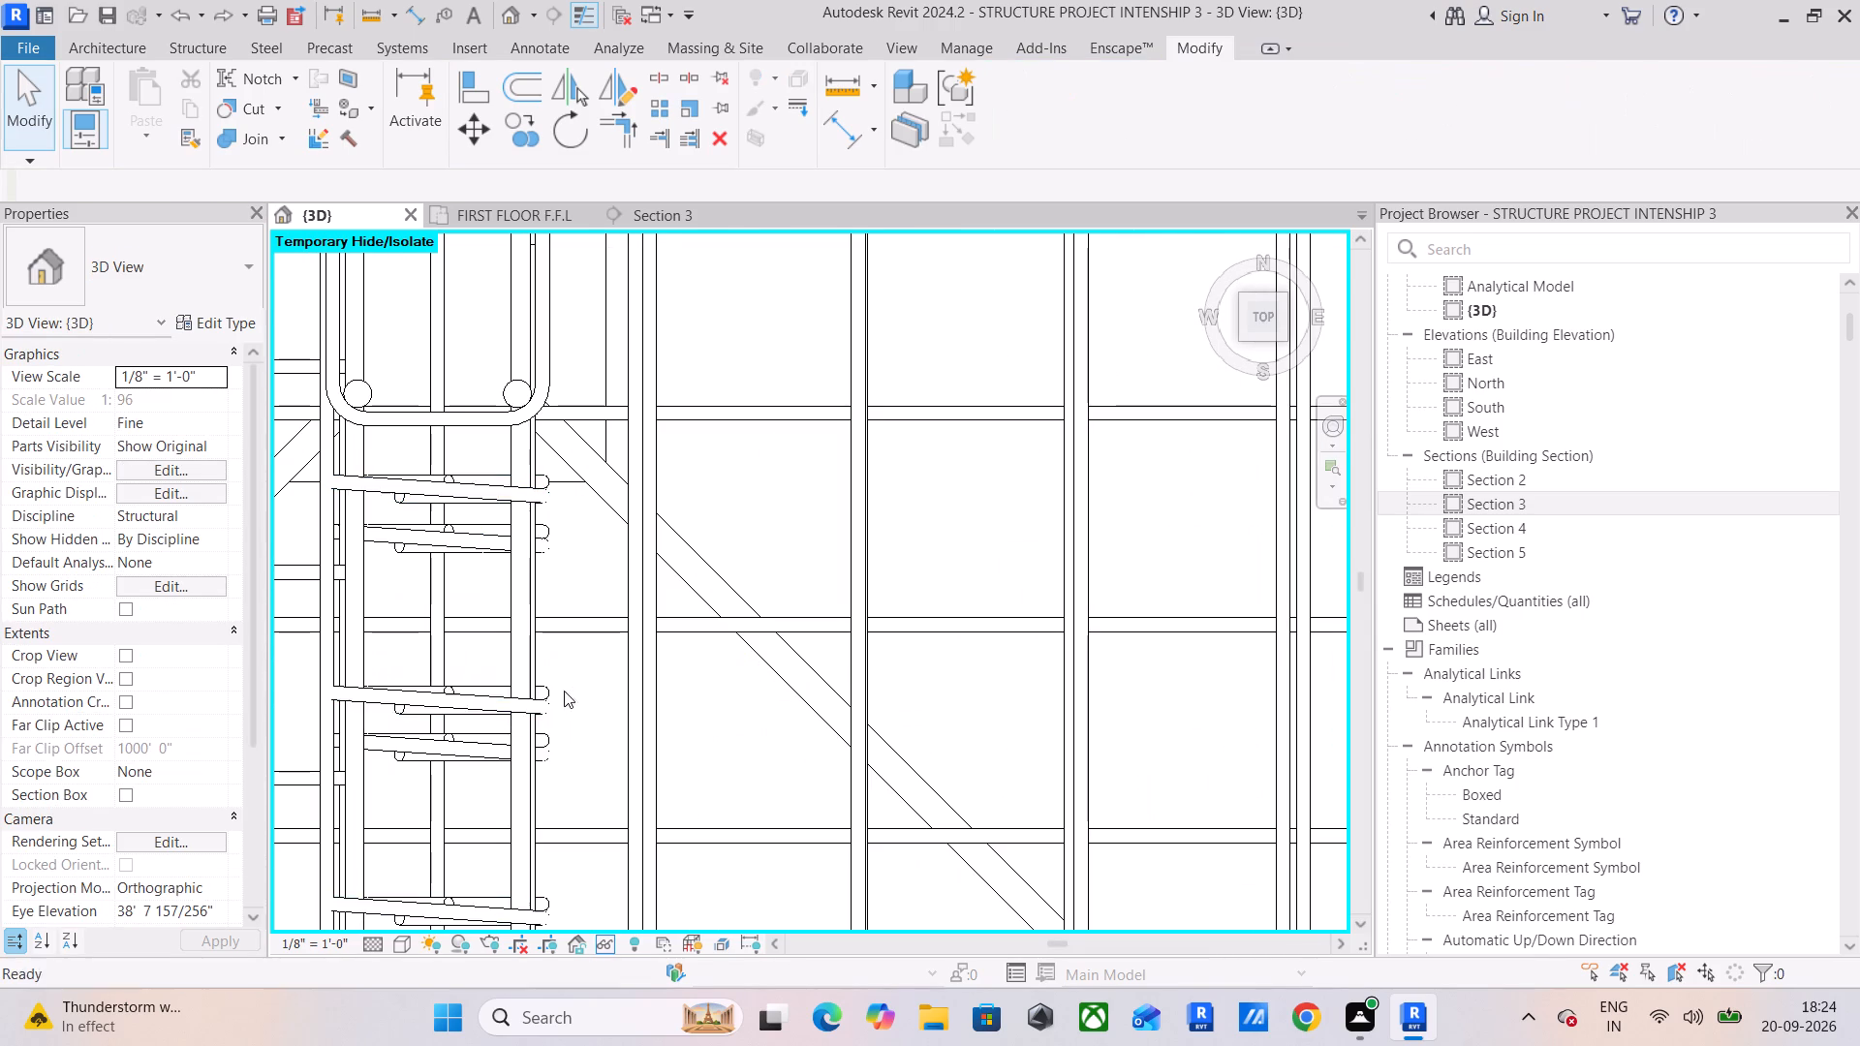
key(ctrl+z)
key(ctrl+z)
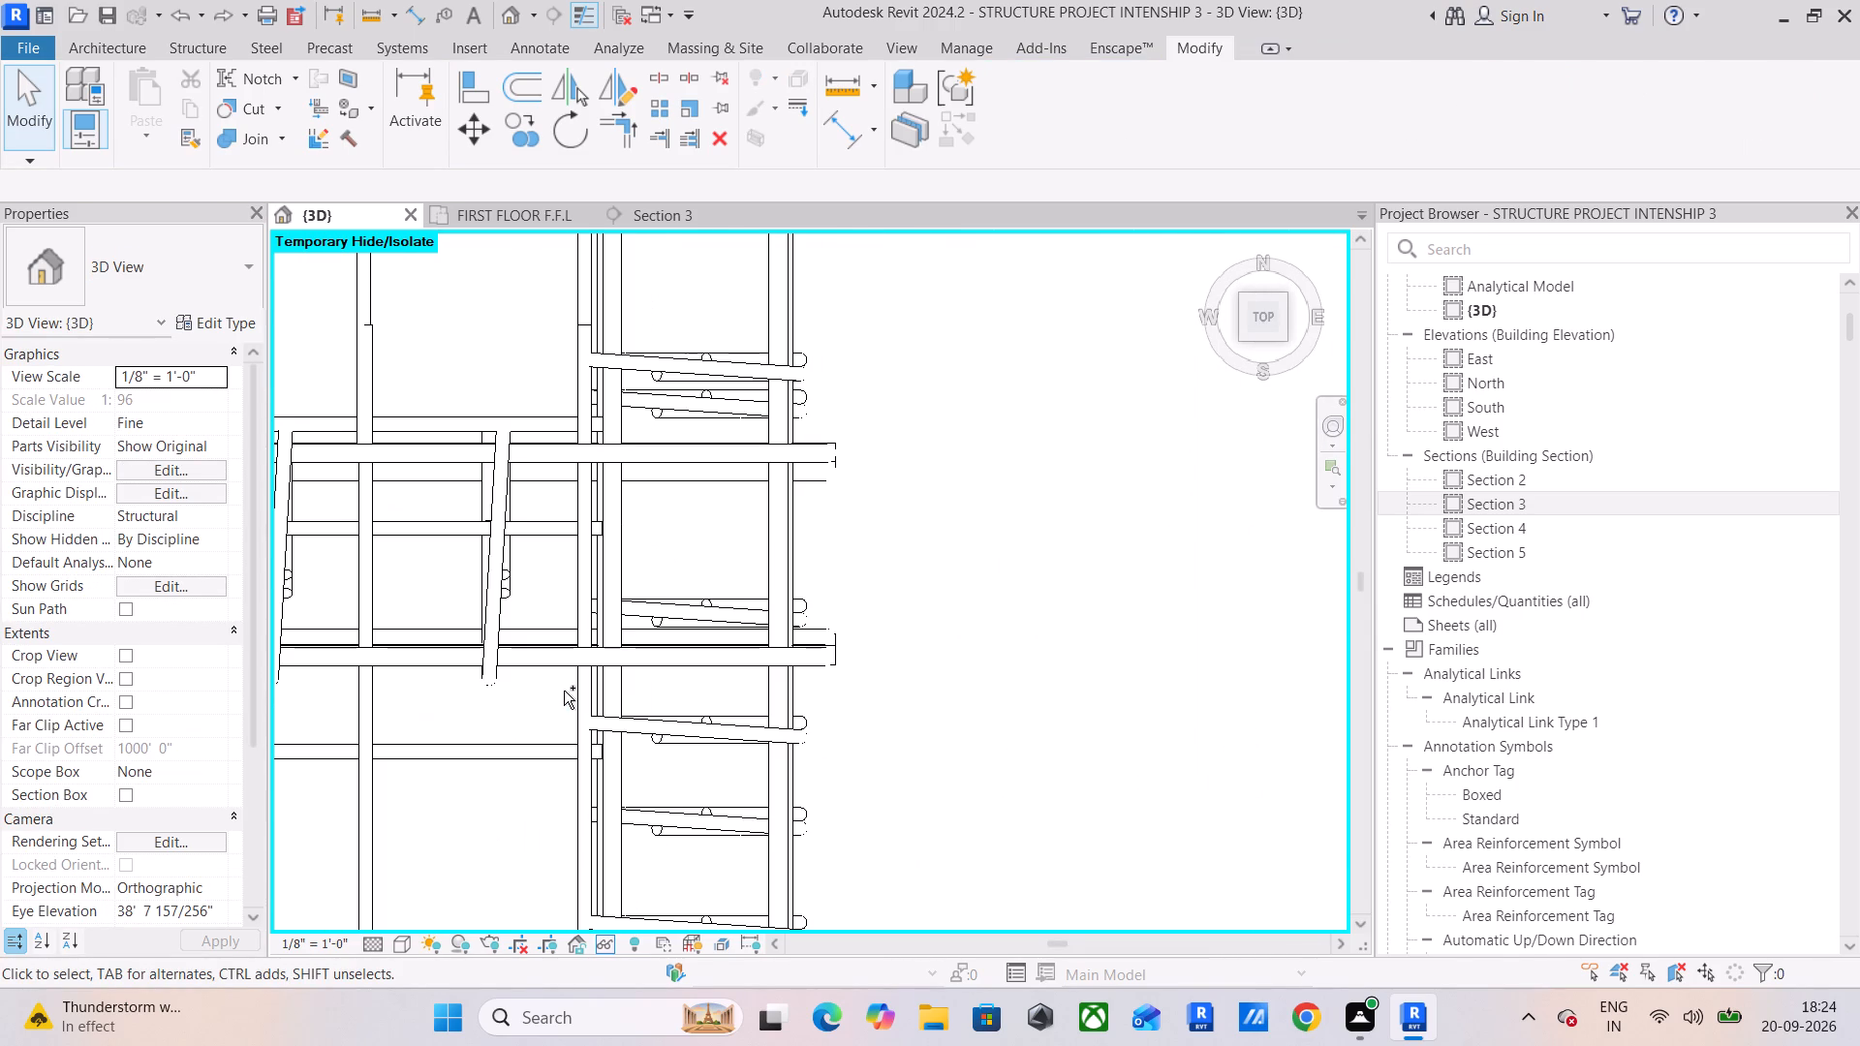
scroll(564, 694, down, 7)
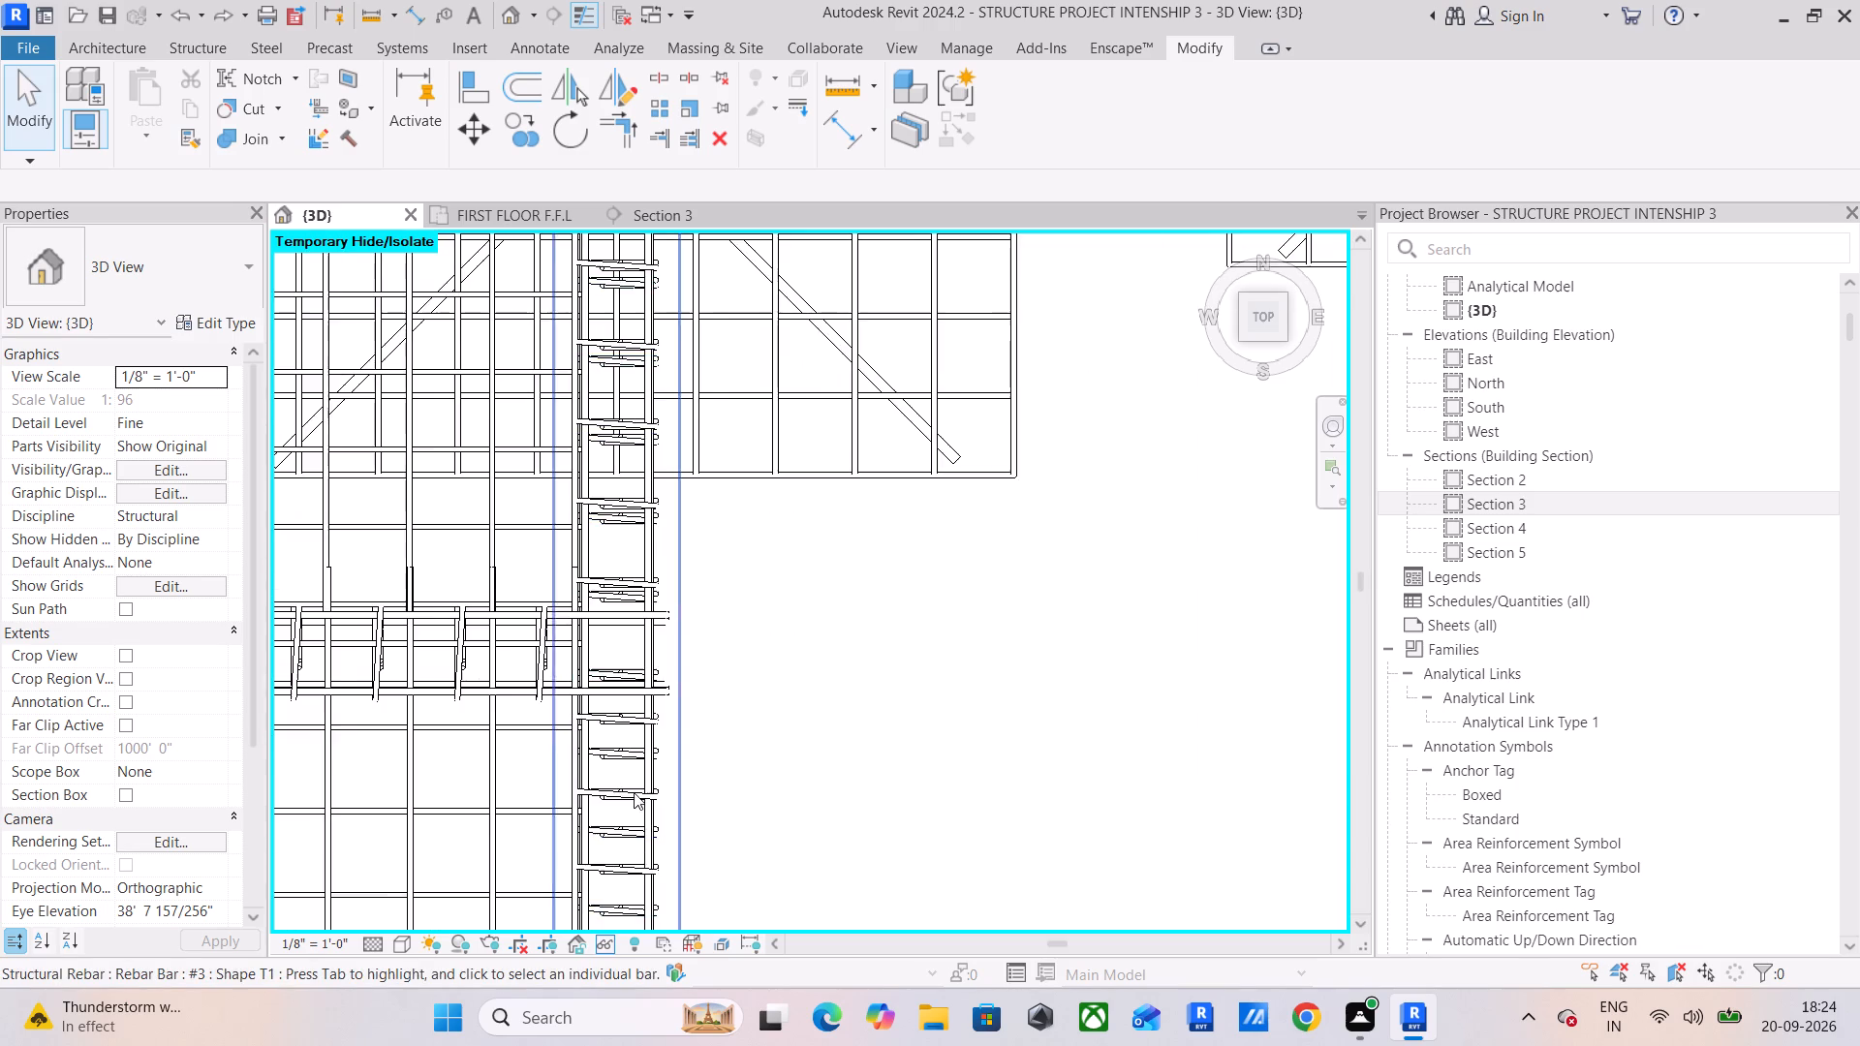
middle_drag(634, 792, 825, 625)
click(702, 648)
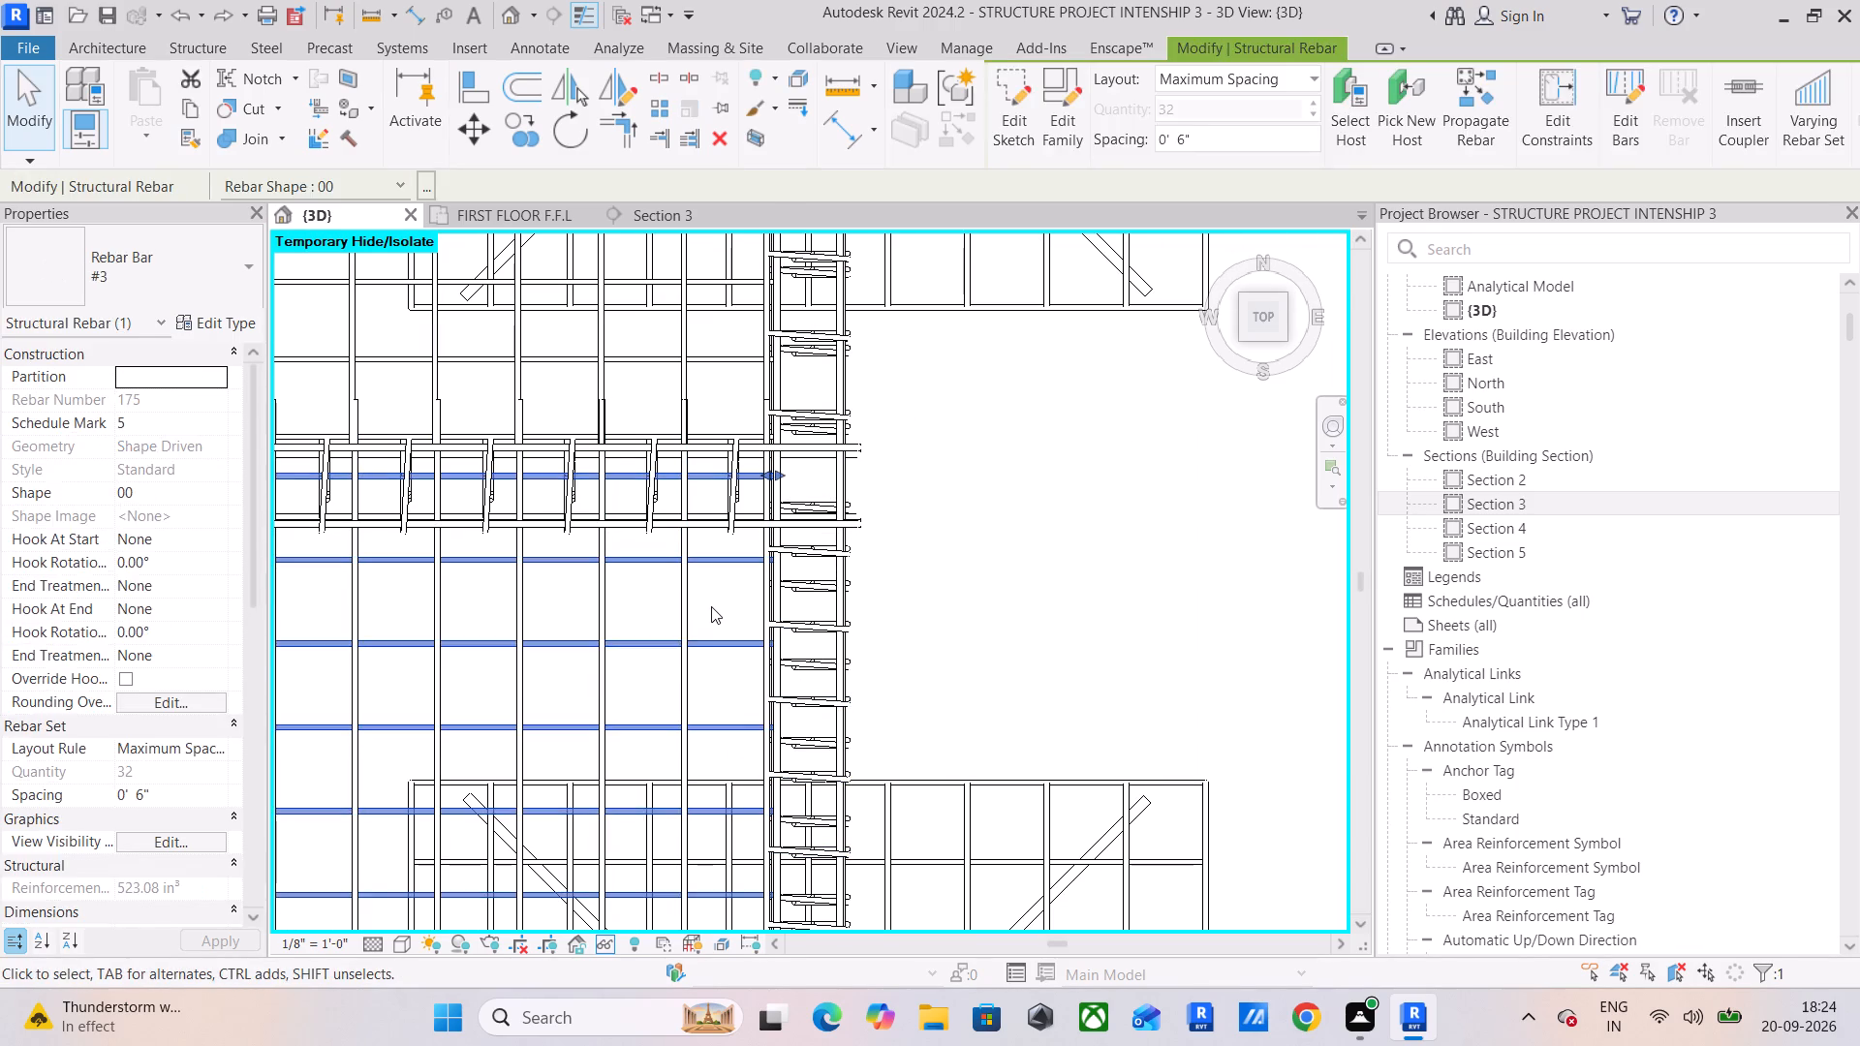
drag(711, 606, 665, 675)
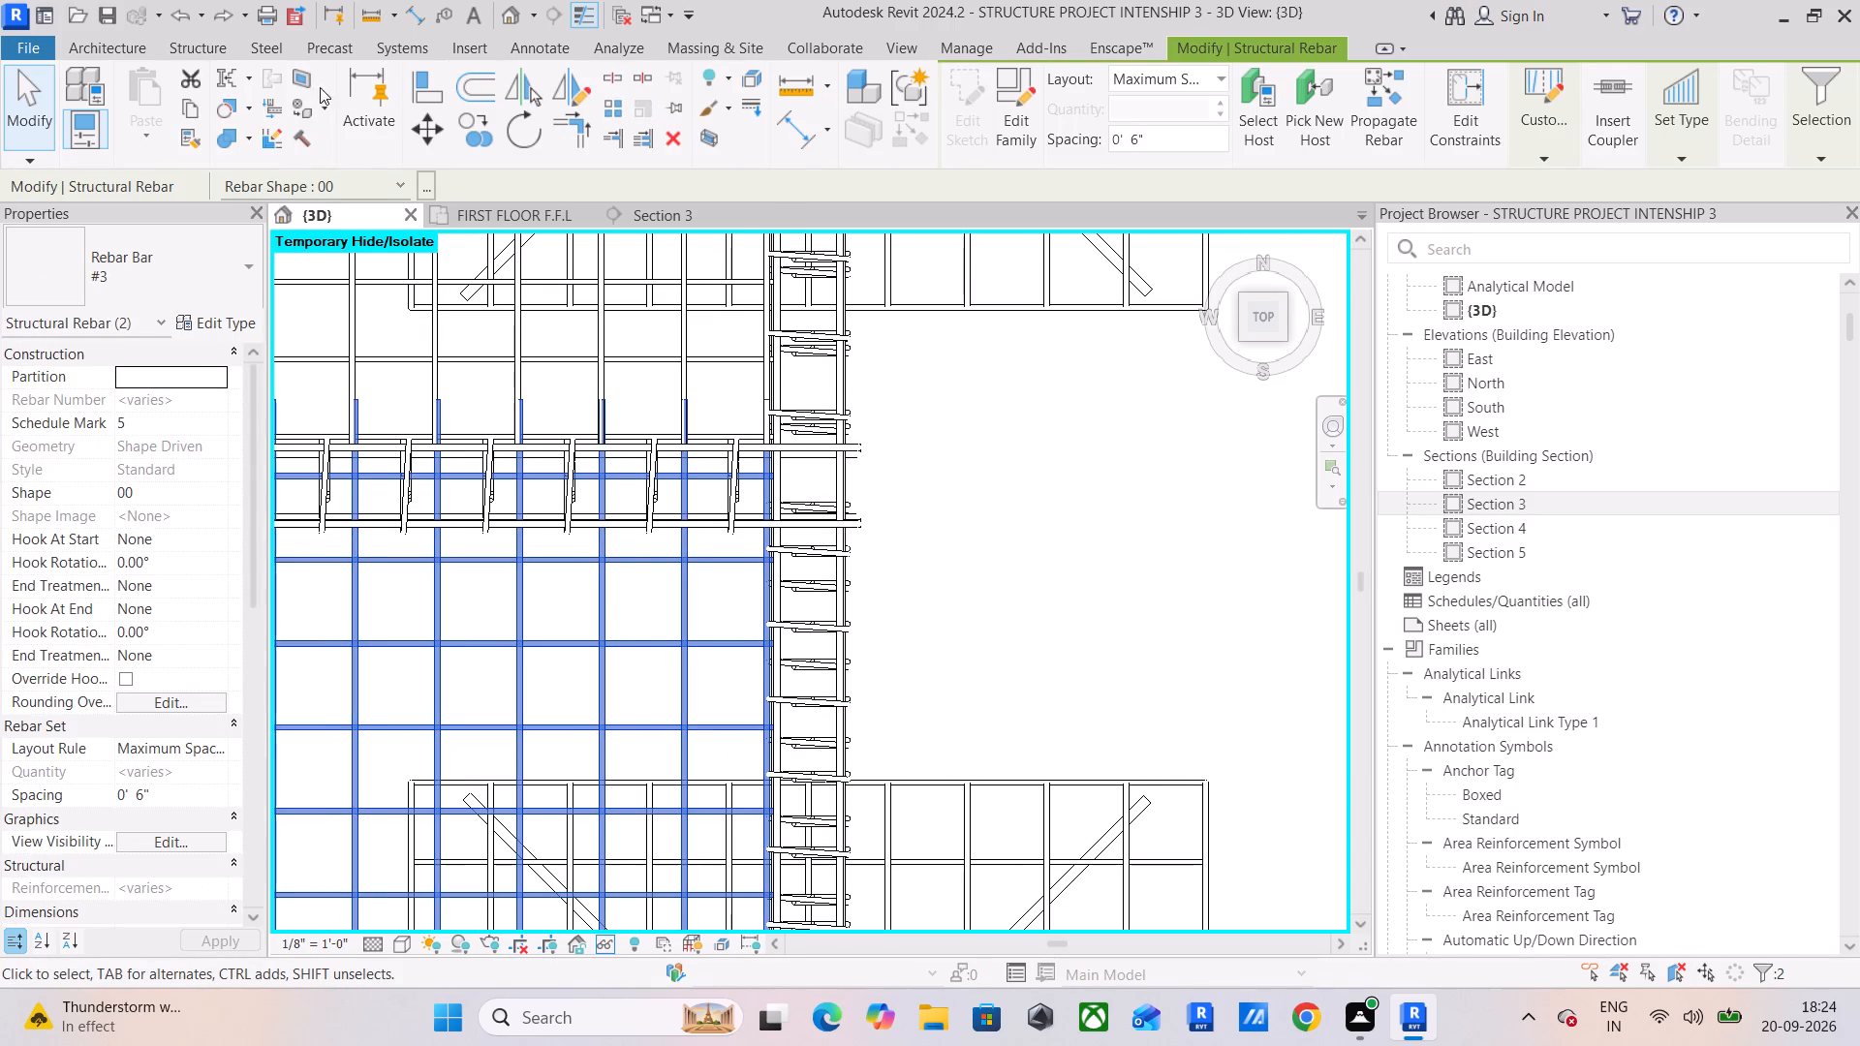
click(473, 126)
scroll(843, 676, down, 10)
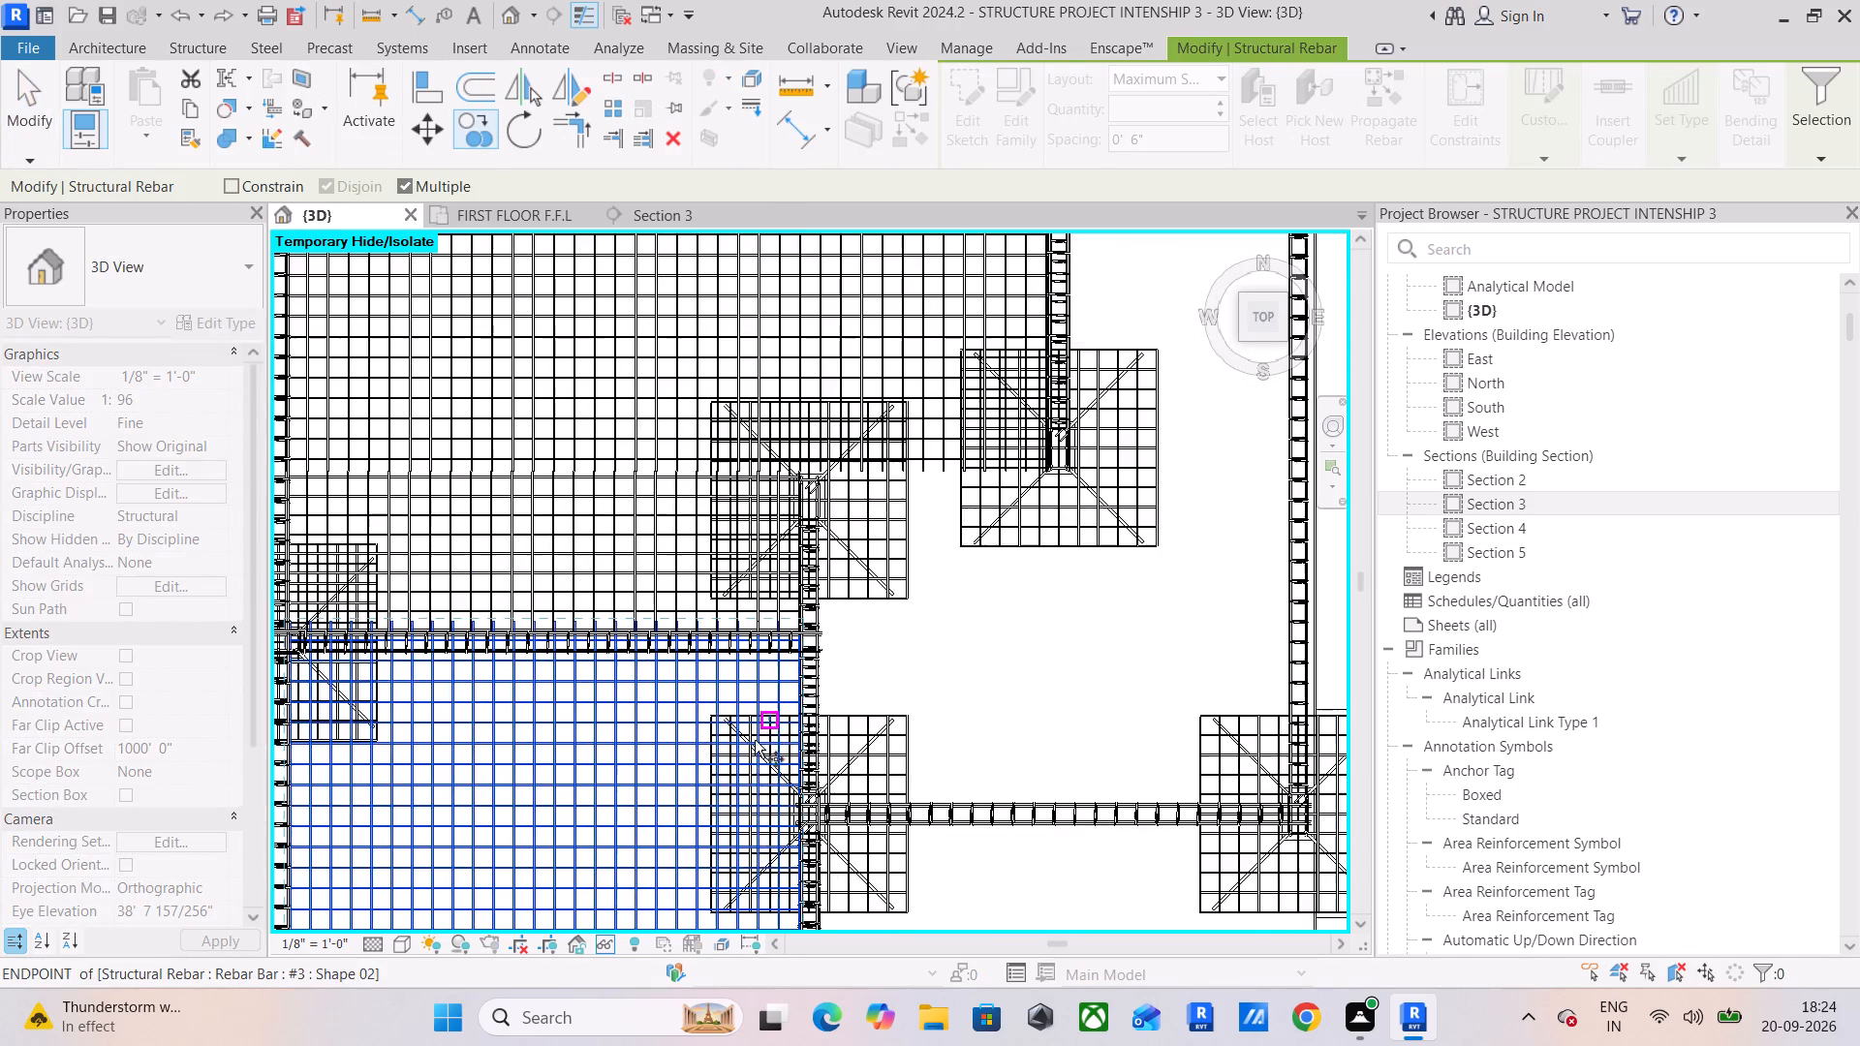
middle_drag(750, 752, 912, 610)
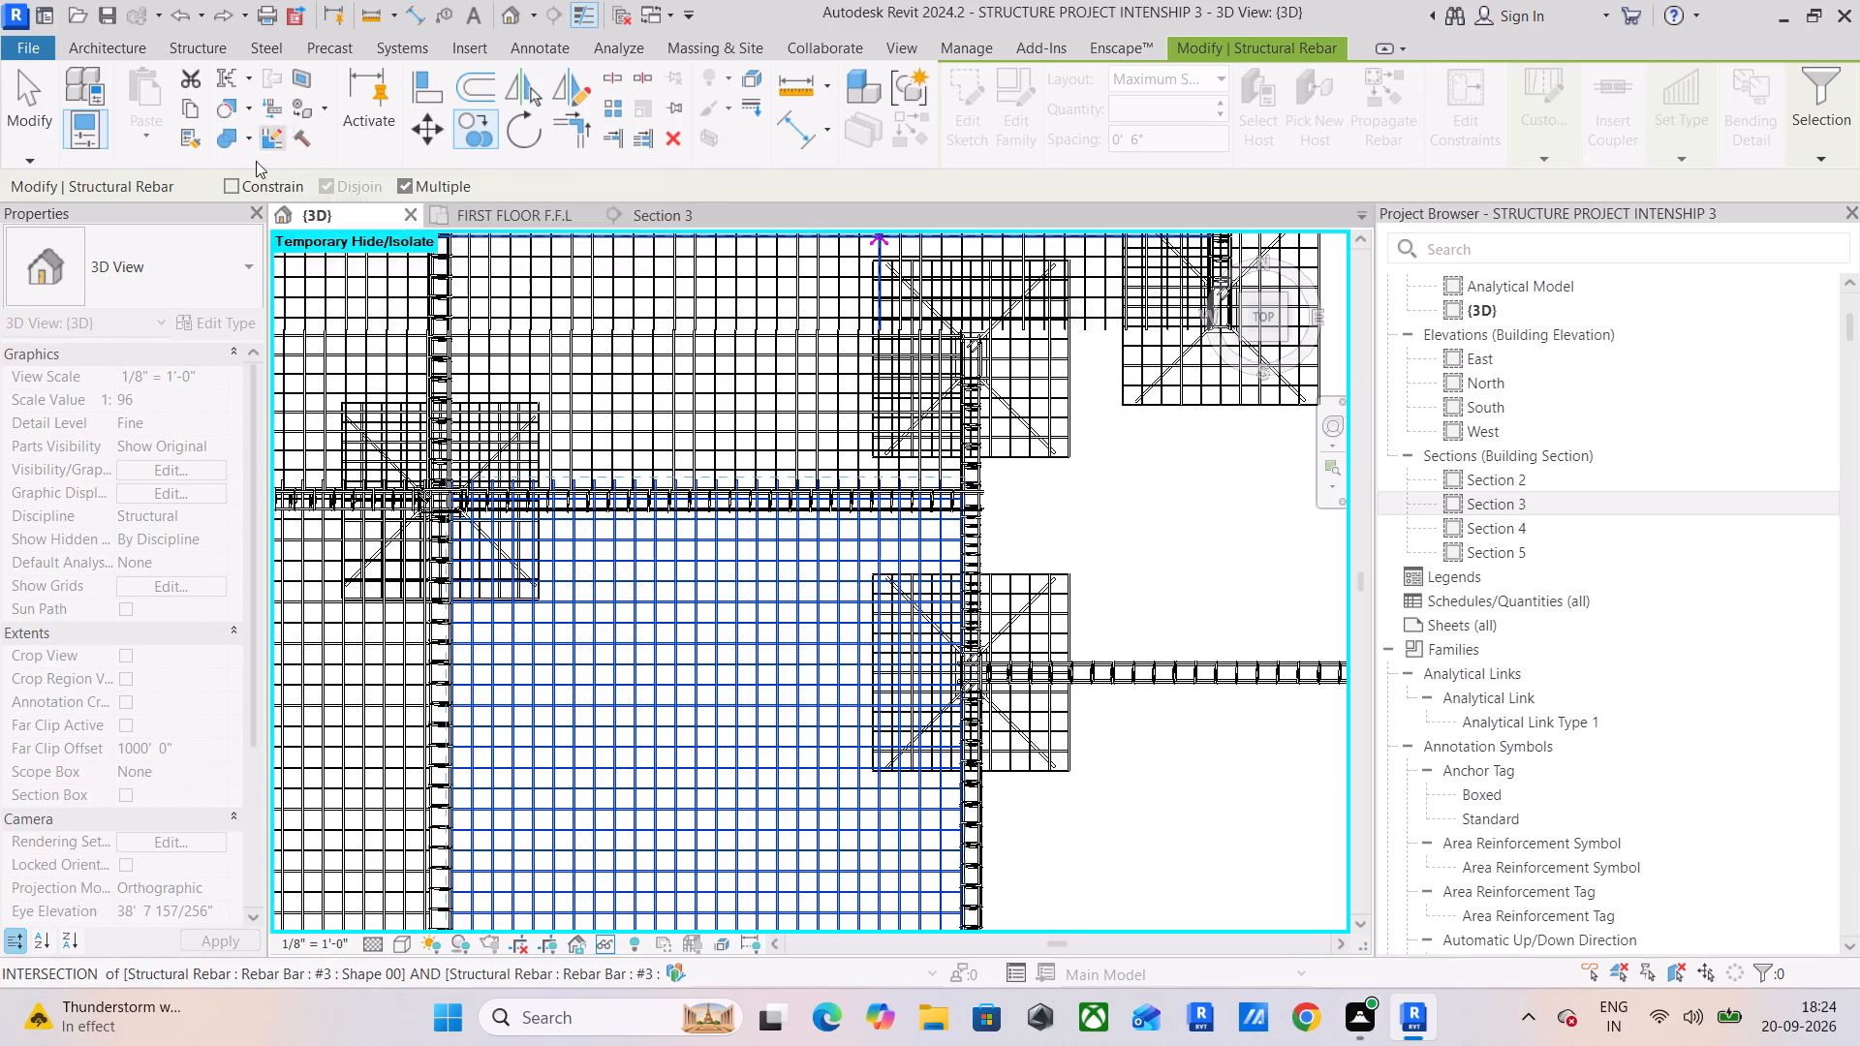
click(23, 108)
Copy both #3 bar sets of the narrow strip east, from the west column to the beam bordering the open bay.
scroll(804, 528, up, 4)
middle_drag(808, 533, 764, 714)
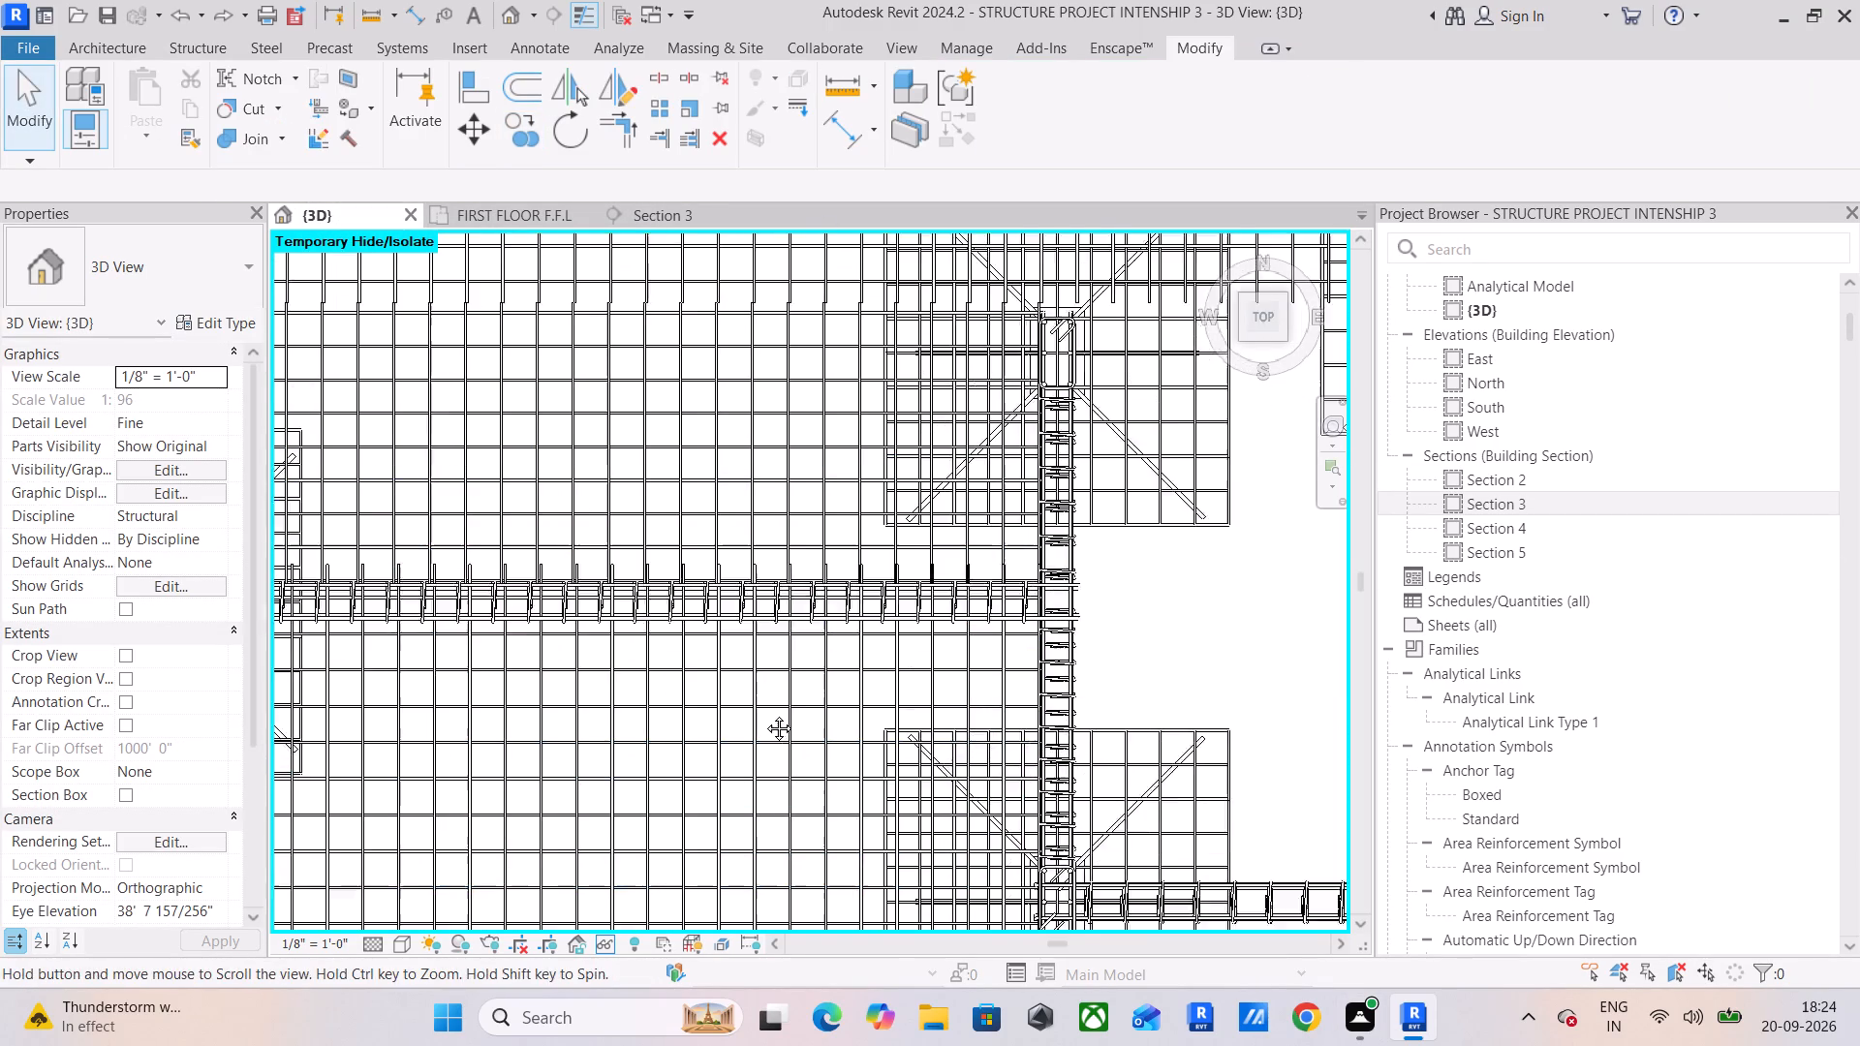
middle_drag(764, 714, 764, 721)
drag(798, 527, 773, 562)
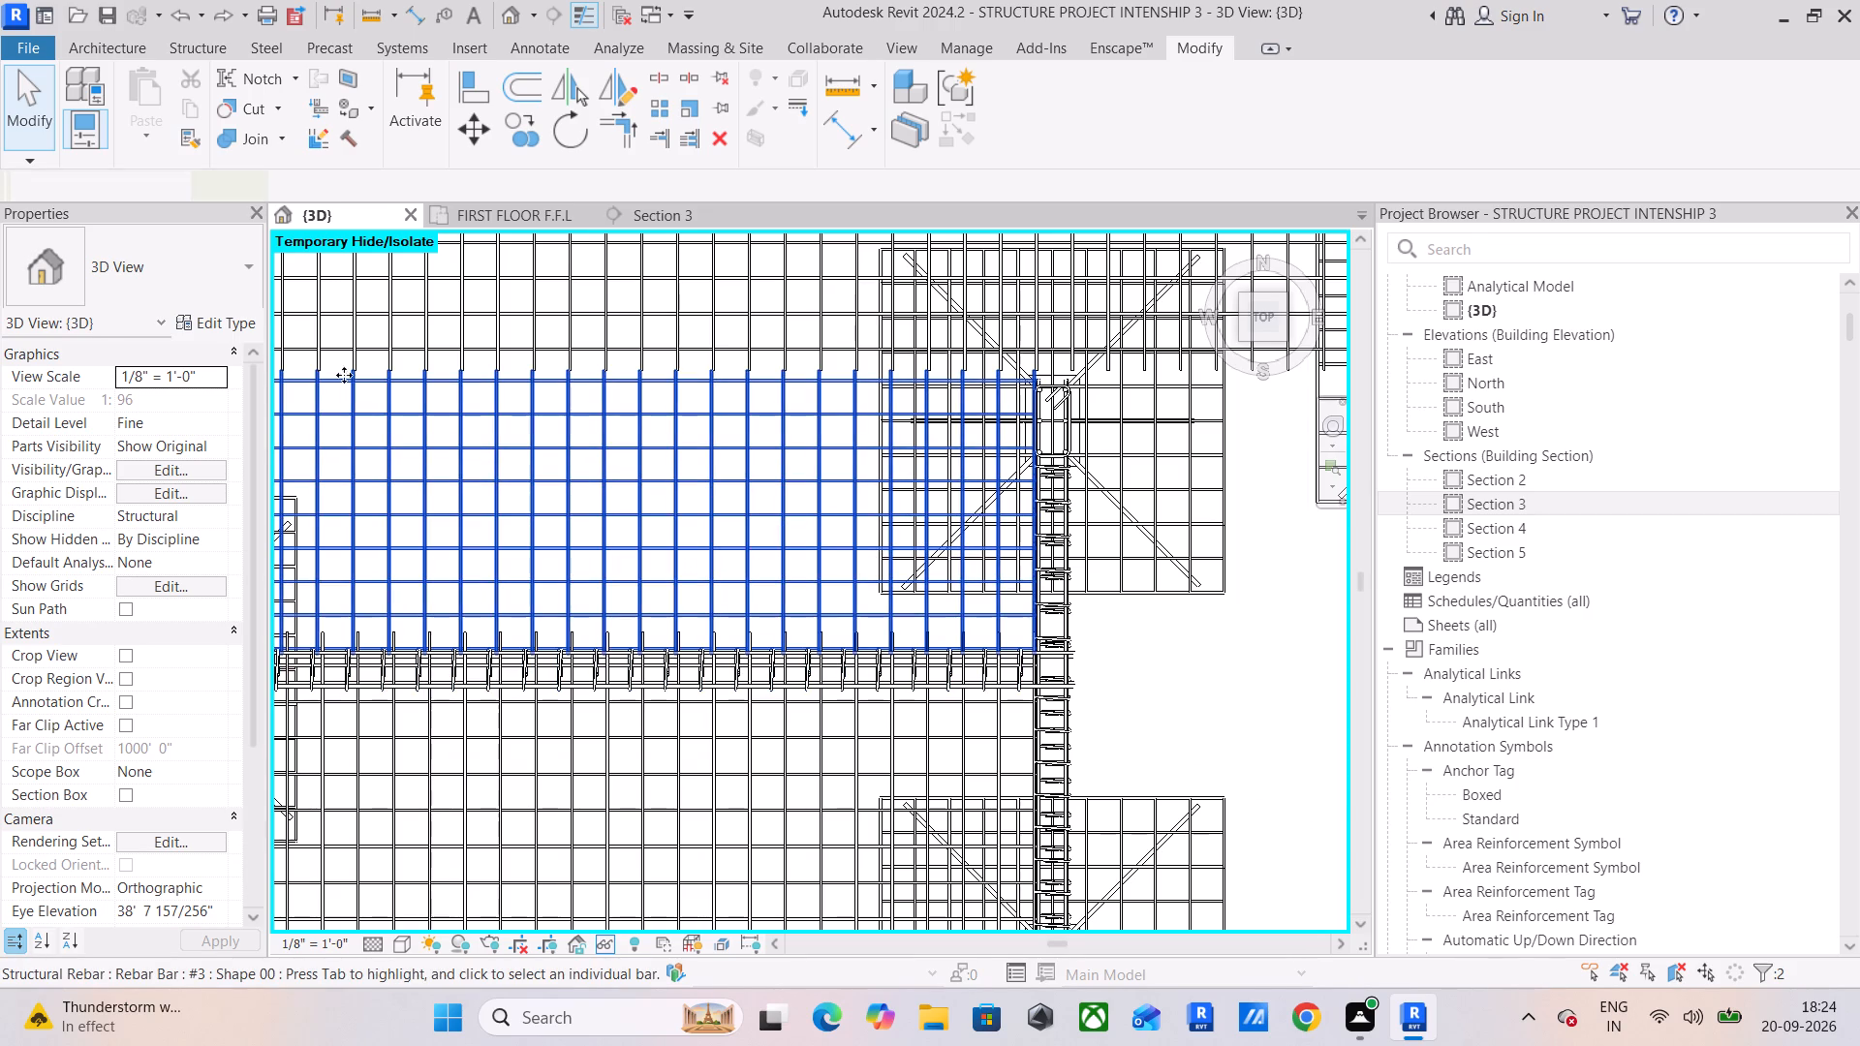
click(468, 134)
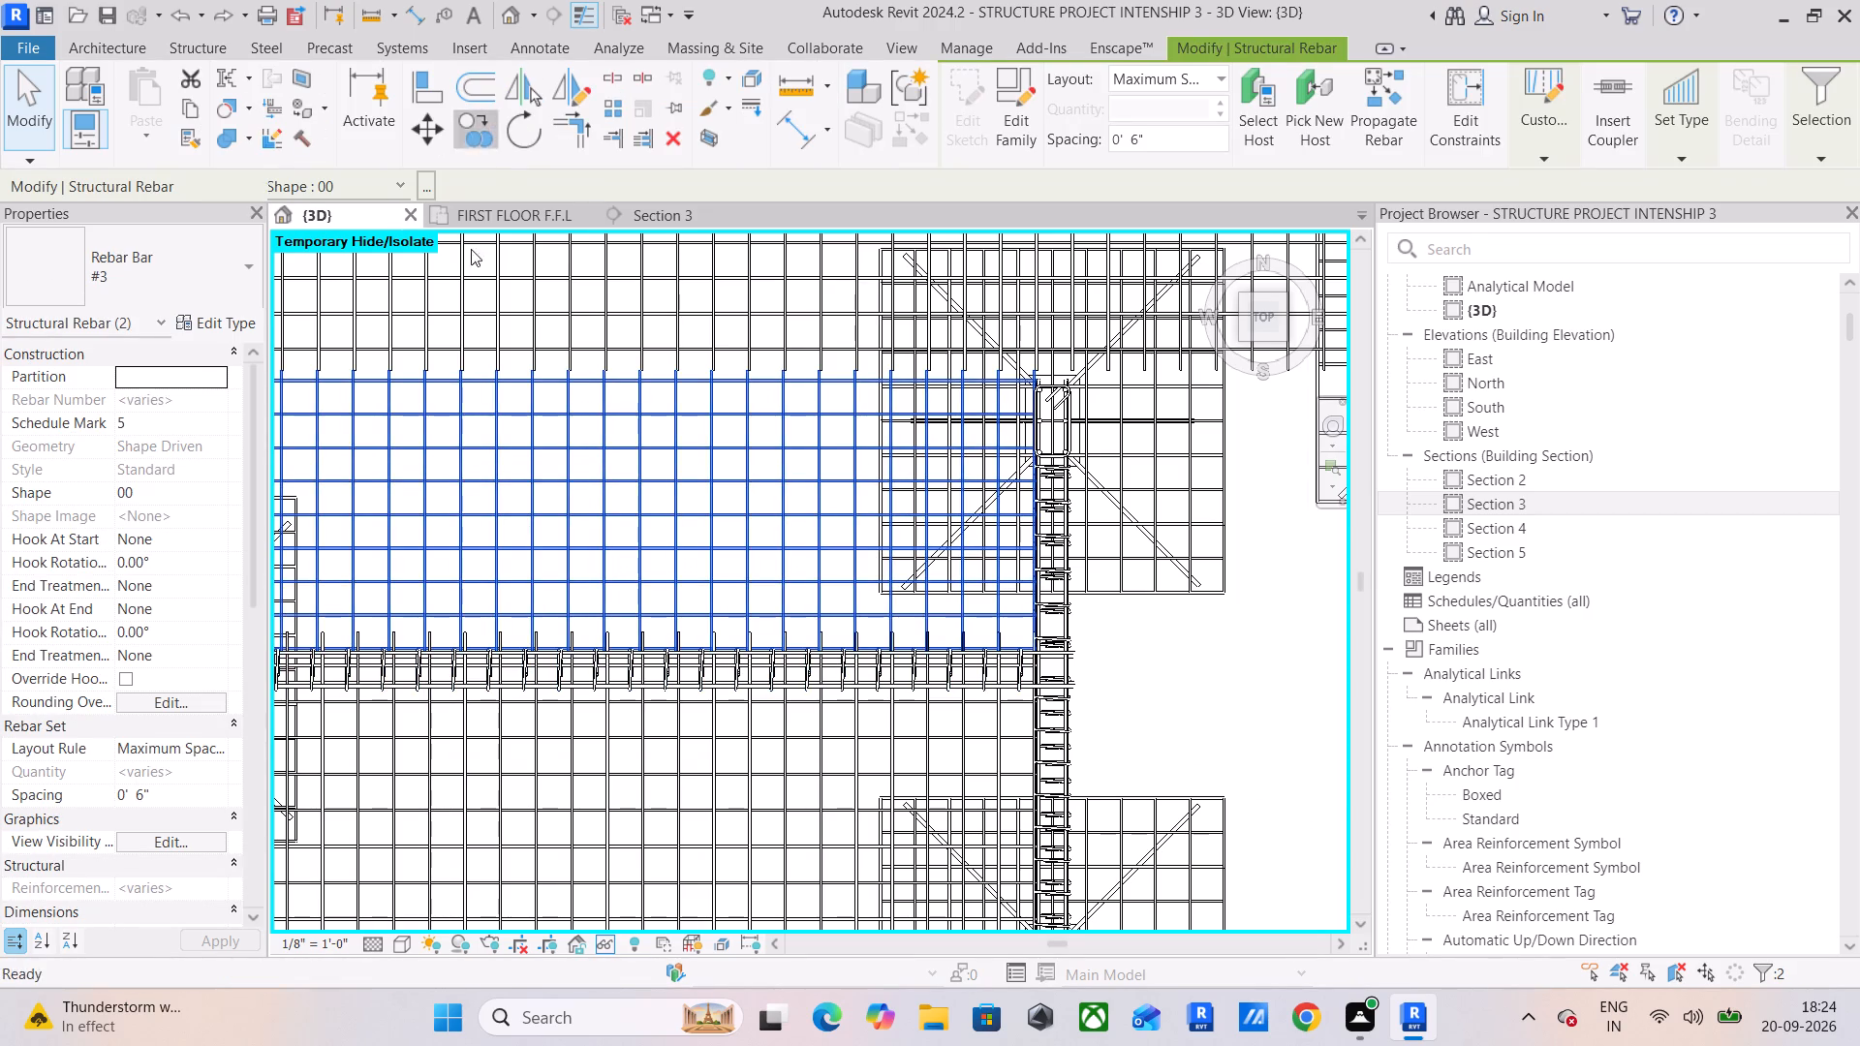
scroll(501, 450, down, 5)
middle_drag(548, 566, 849, 542)
middle_drag(490, 529, 891, 561)
scroll(498, 553, up, 12)
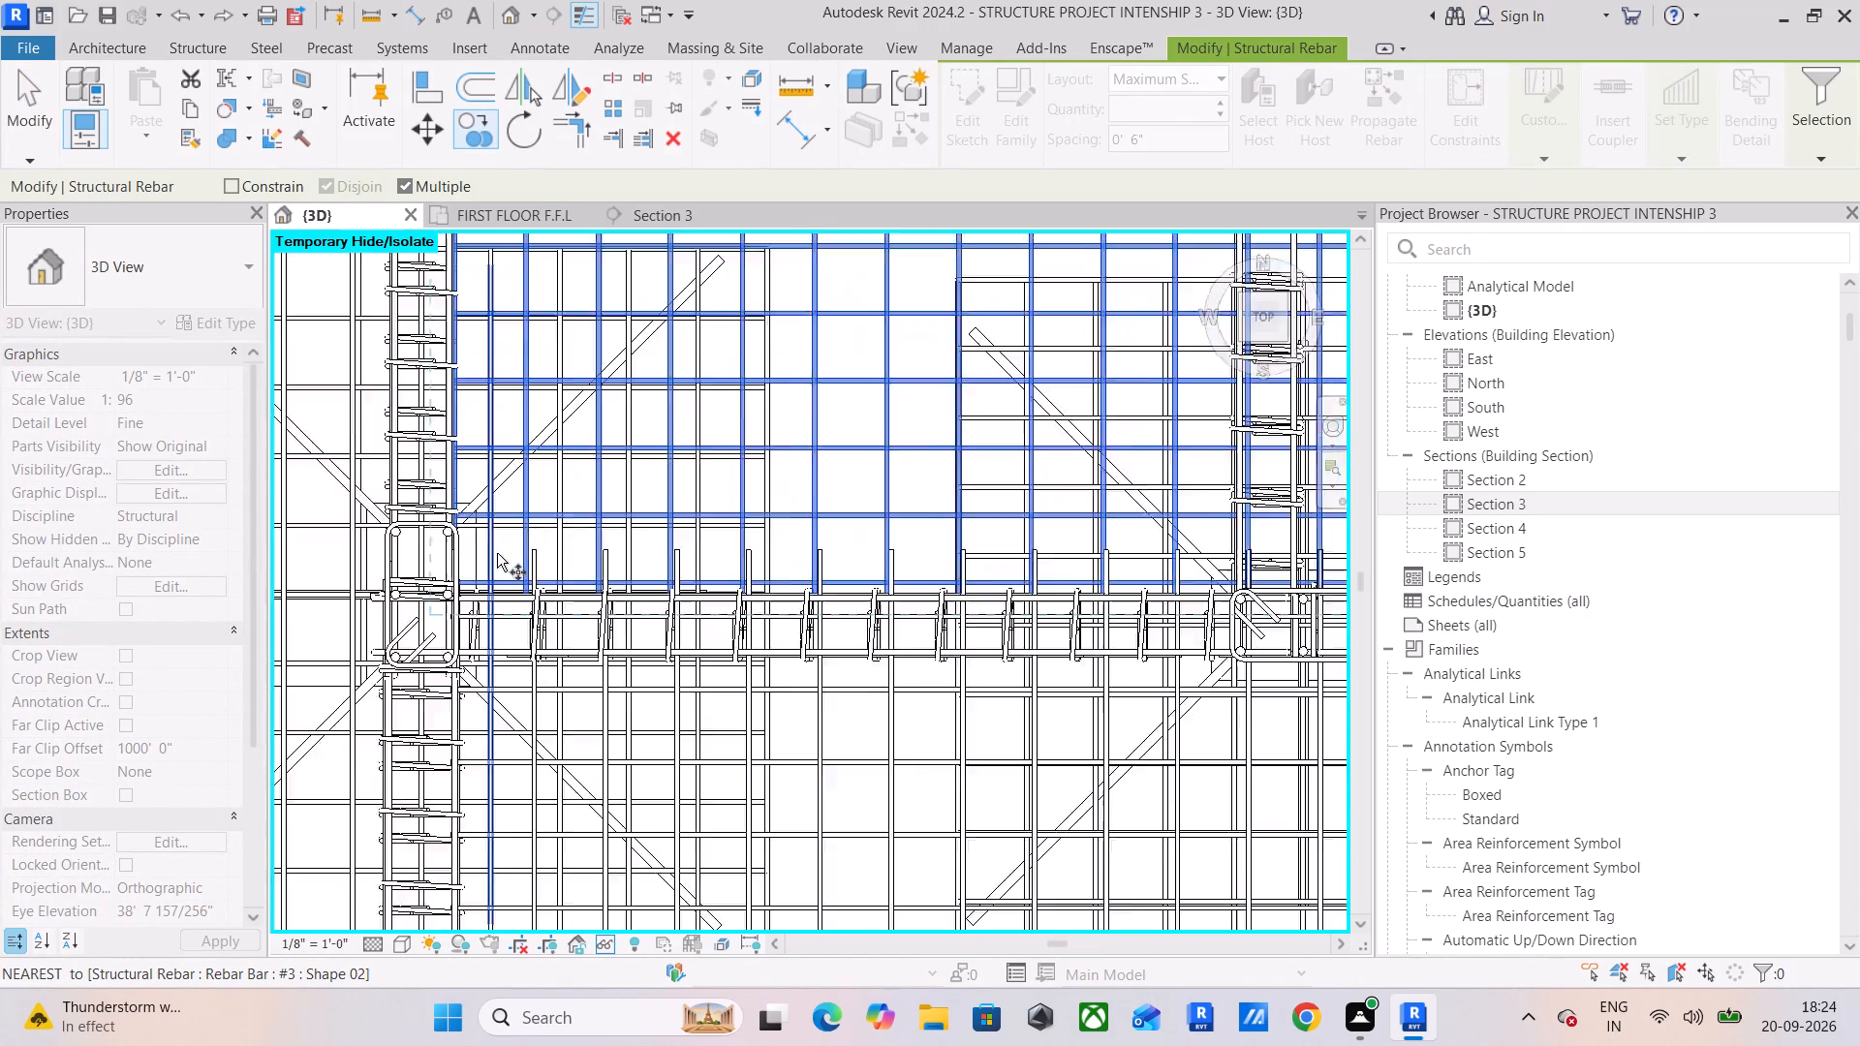
scroll(490, 553, up, 5)
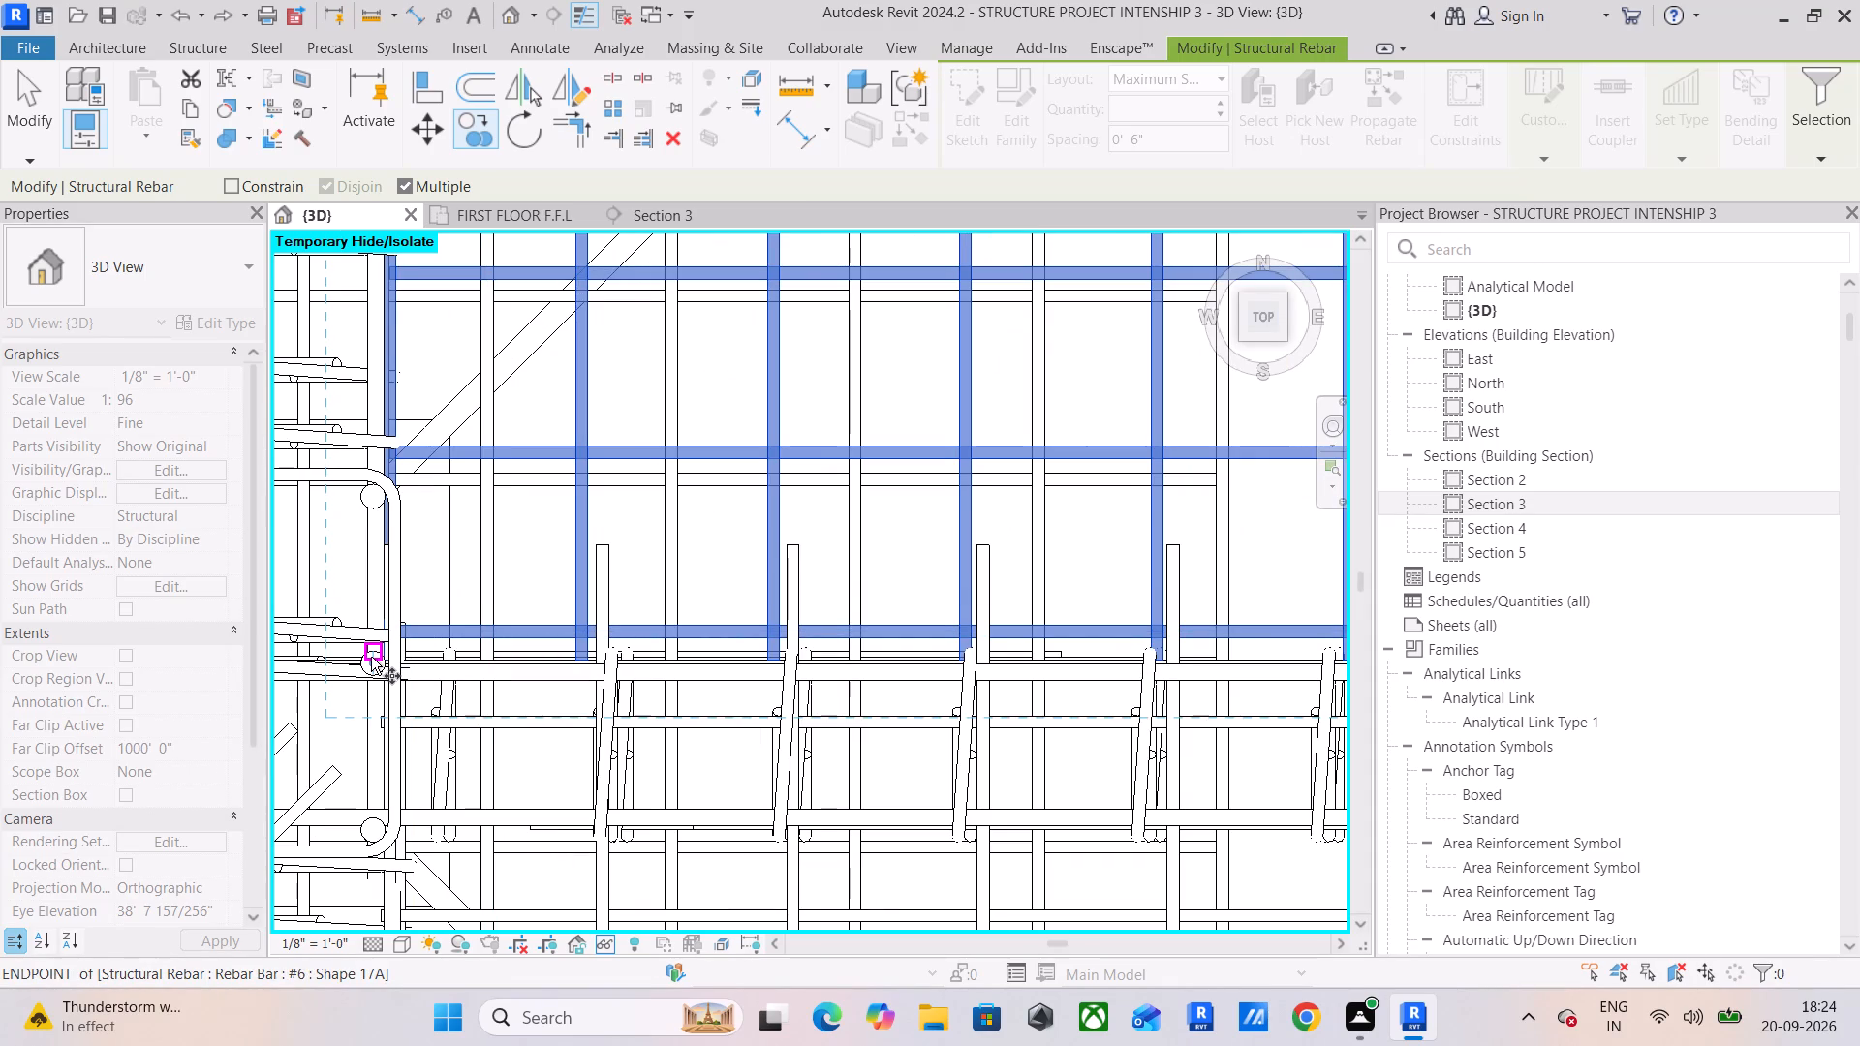
click(371, 657)
scroll(678, 634, down, 7)
middle_drag(944, 631, 253, 574)
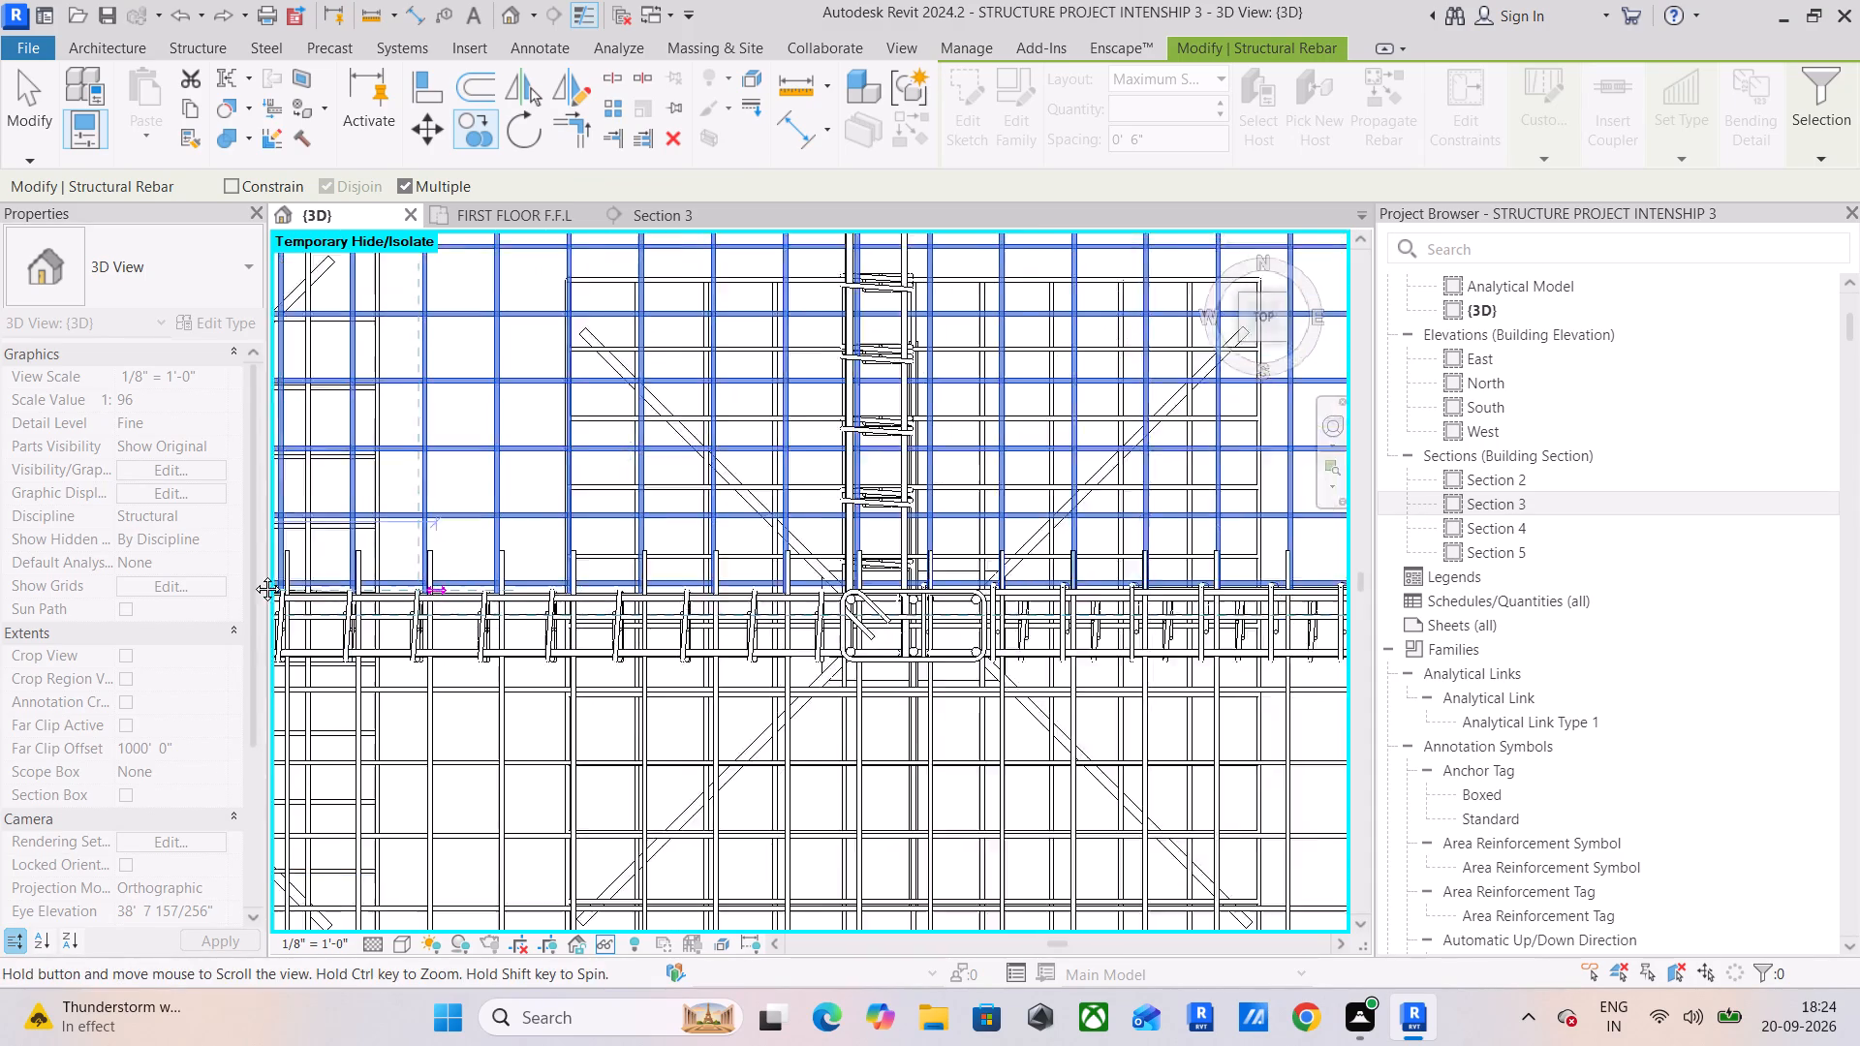
middle_drag(253, 574, 155, 574)
scroll(992, 573, down, 10)
middle_drag(1161, 557, 135, 509)
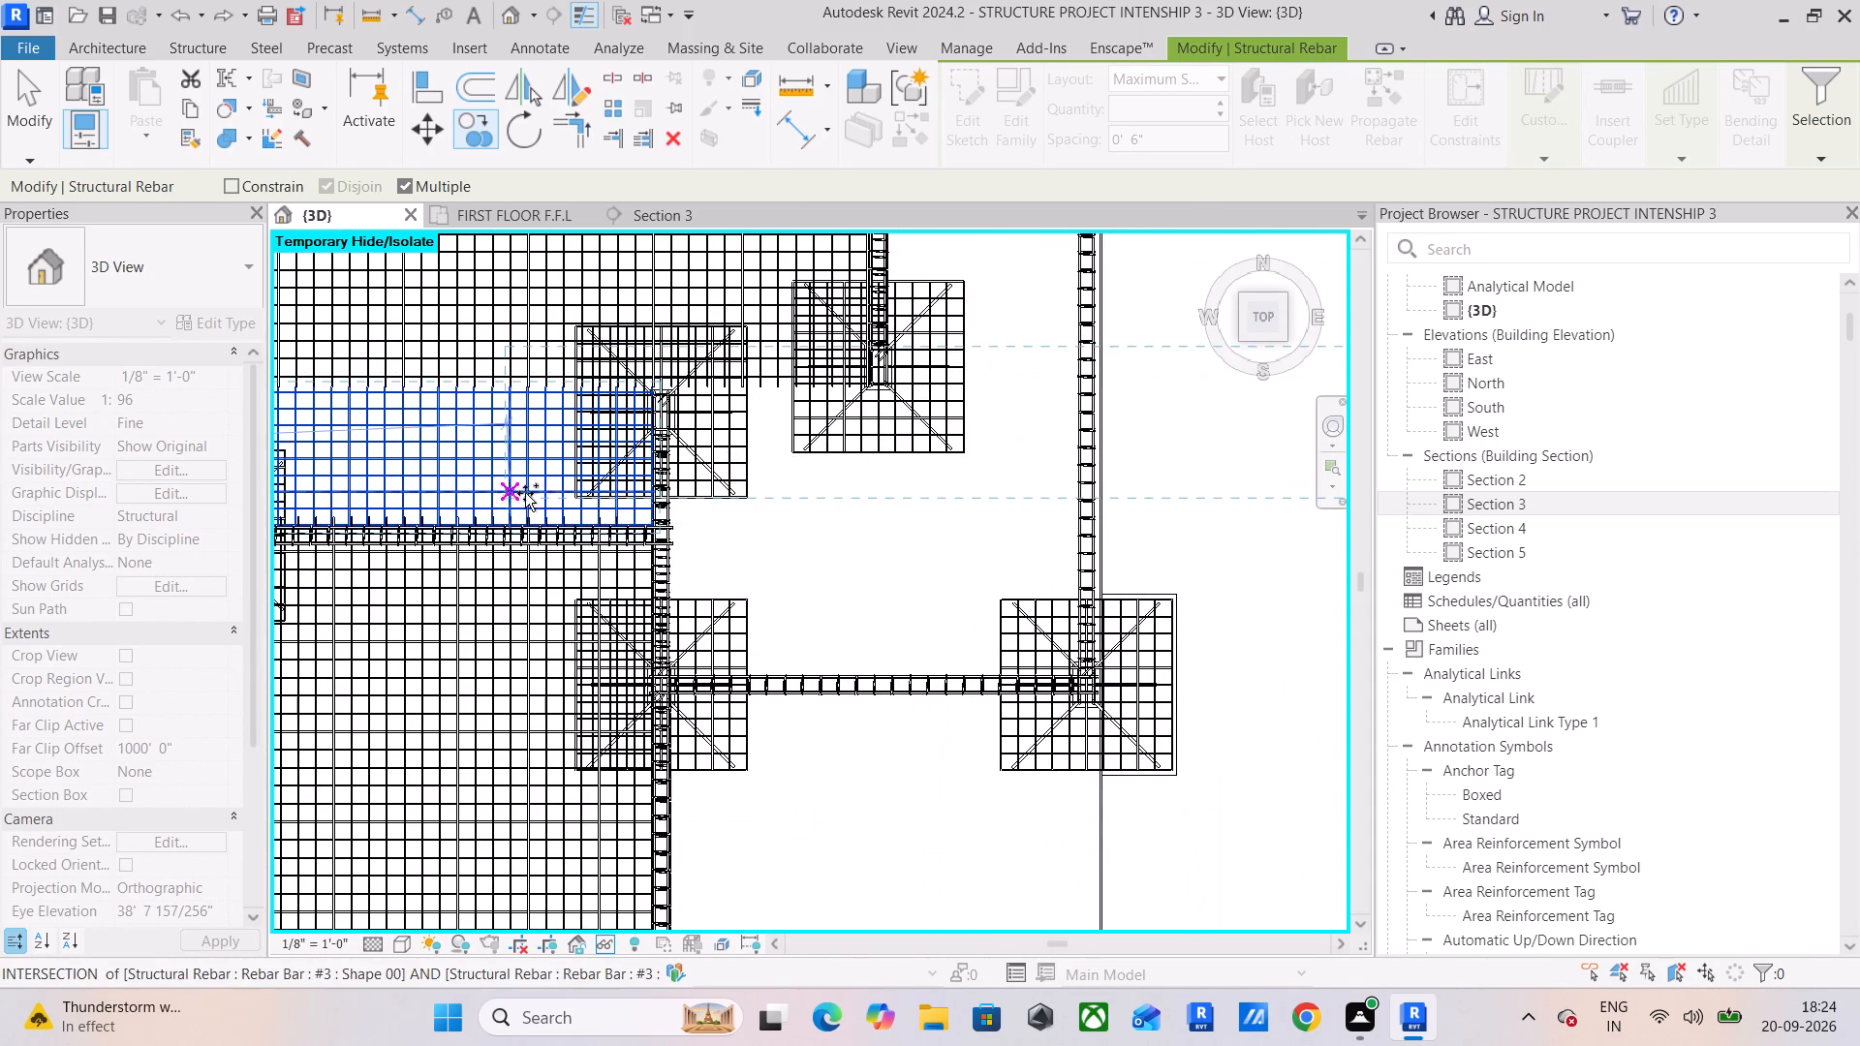
scroll(652, 511, up, 11)
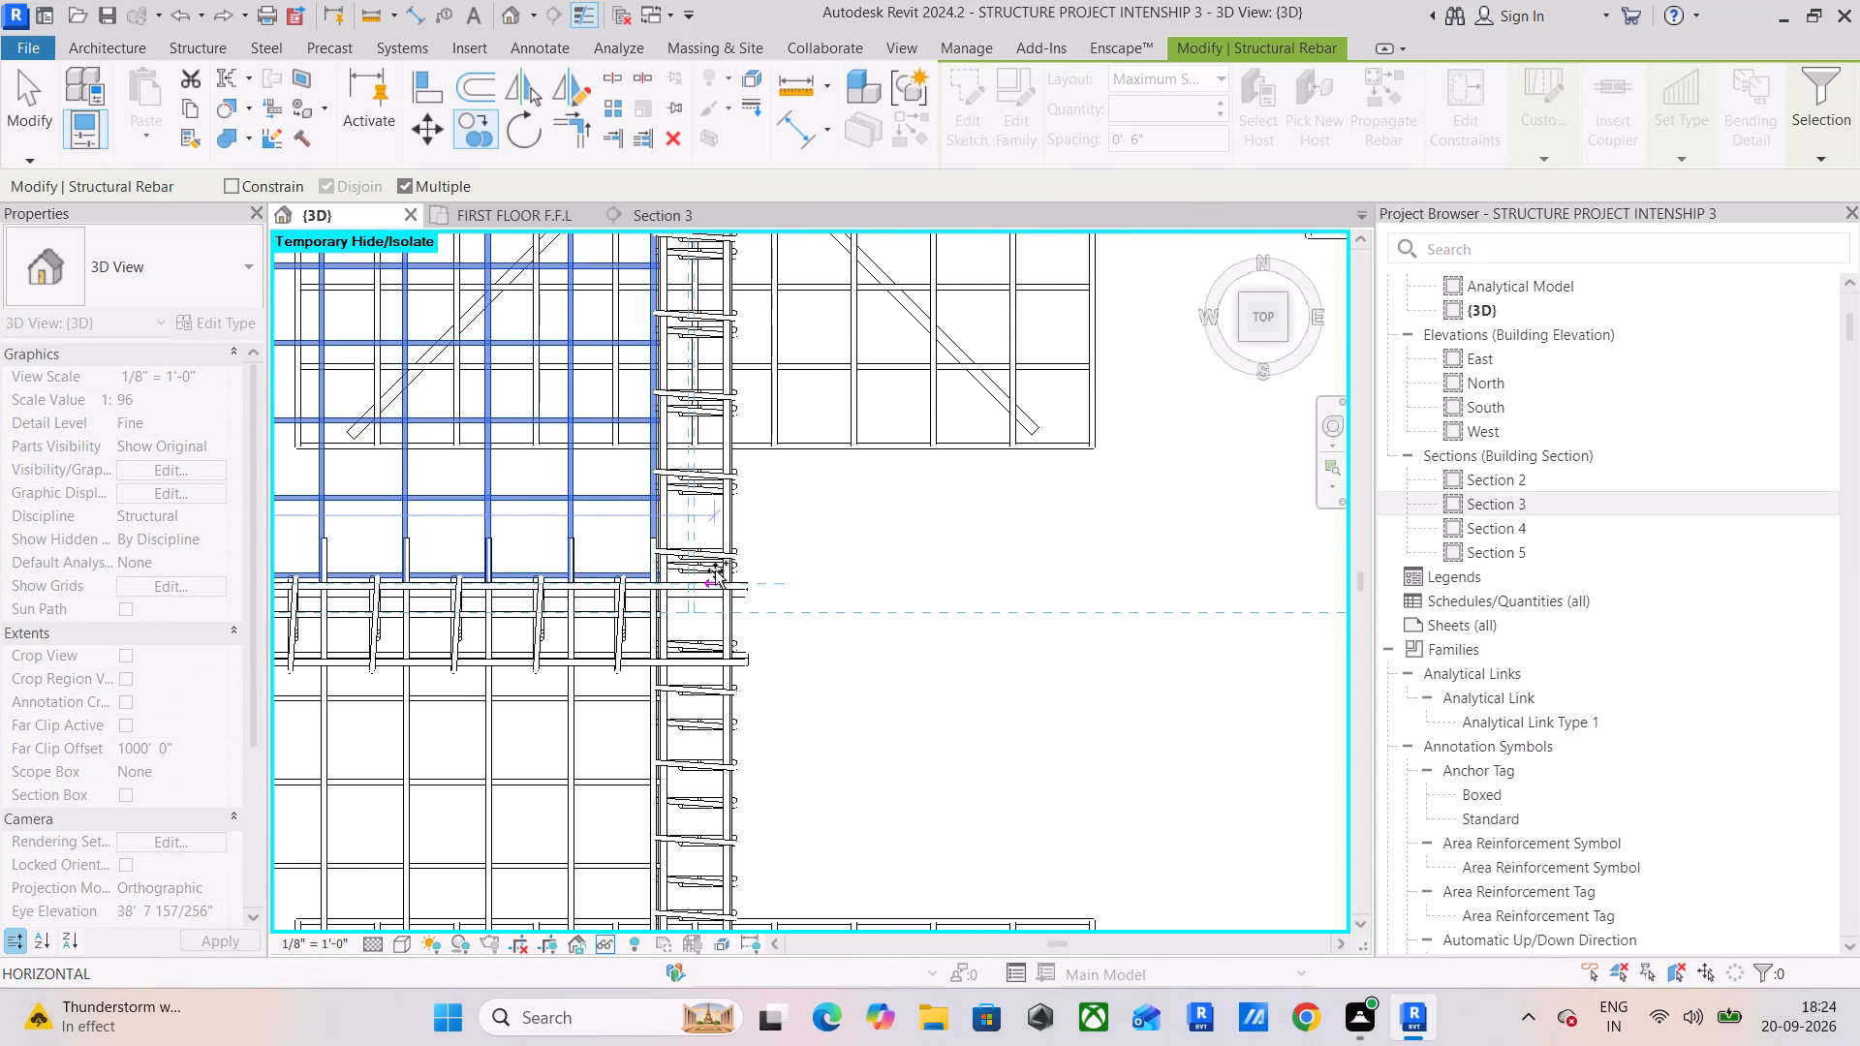
click(740, 575)
scroll(850, 592, down, 4)
middle_drag(839, 618, 776, 754)
scroll(789, 750, down, 3)
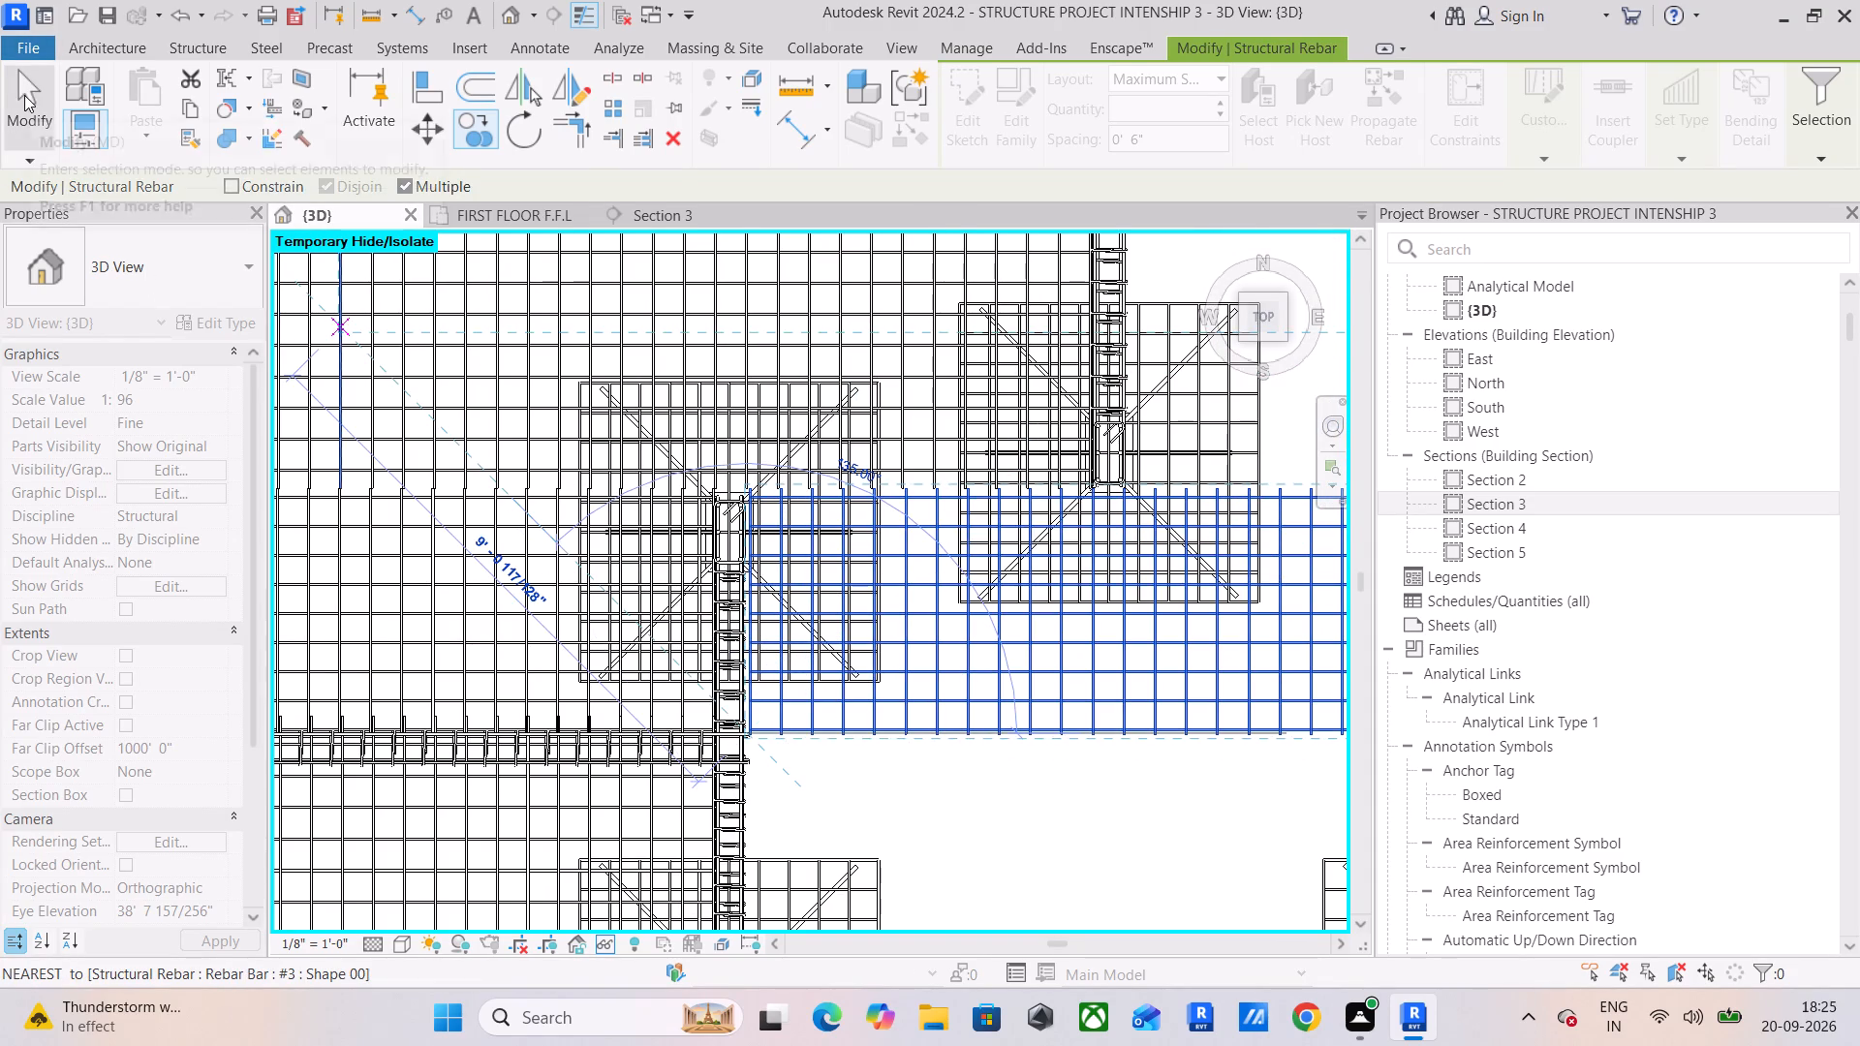
click(24, 95)
Stretch the copied north-south bars' southern ends into the open bay's south beam, making the bars about 8'-1" long.
click(877, 727)
middle_drag(883, 741, 625, 606)
drag(490, 603, 499, 787)
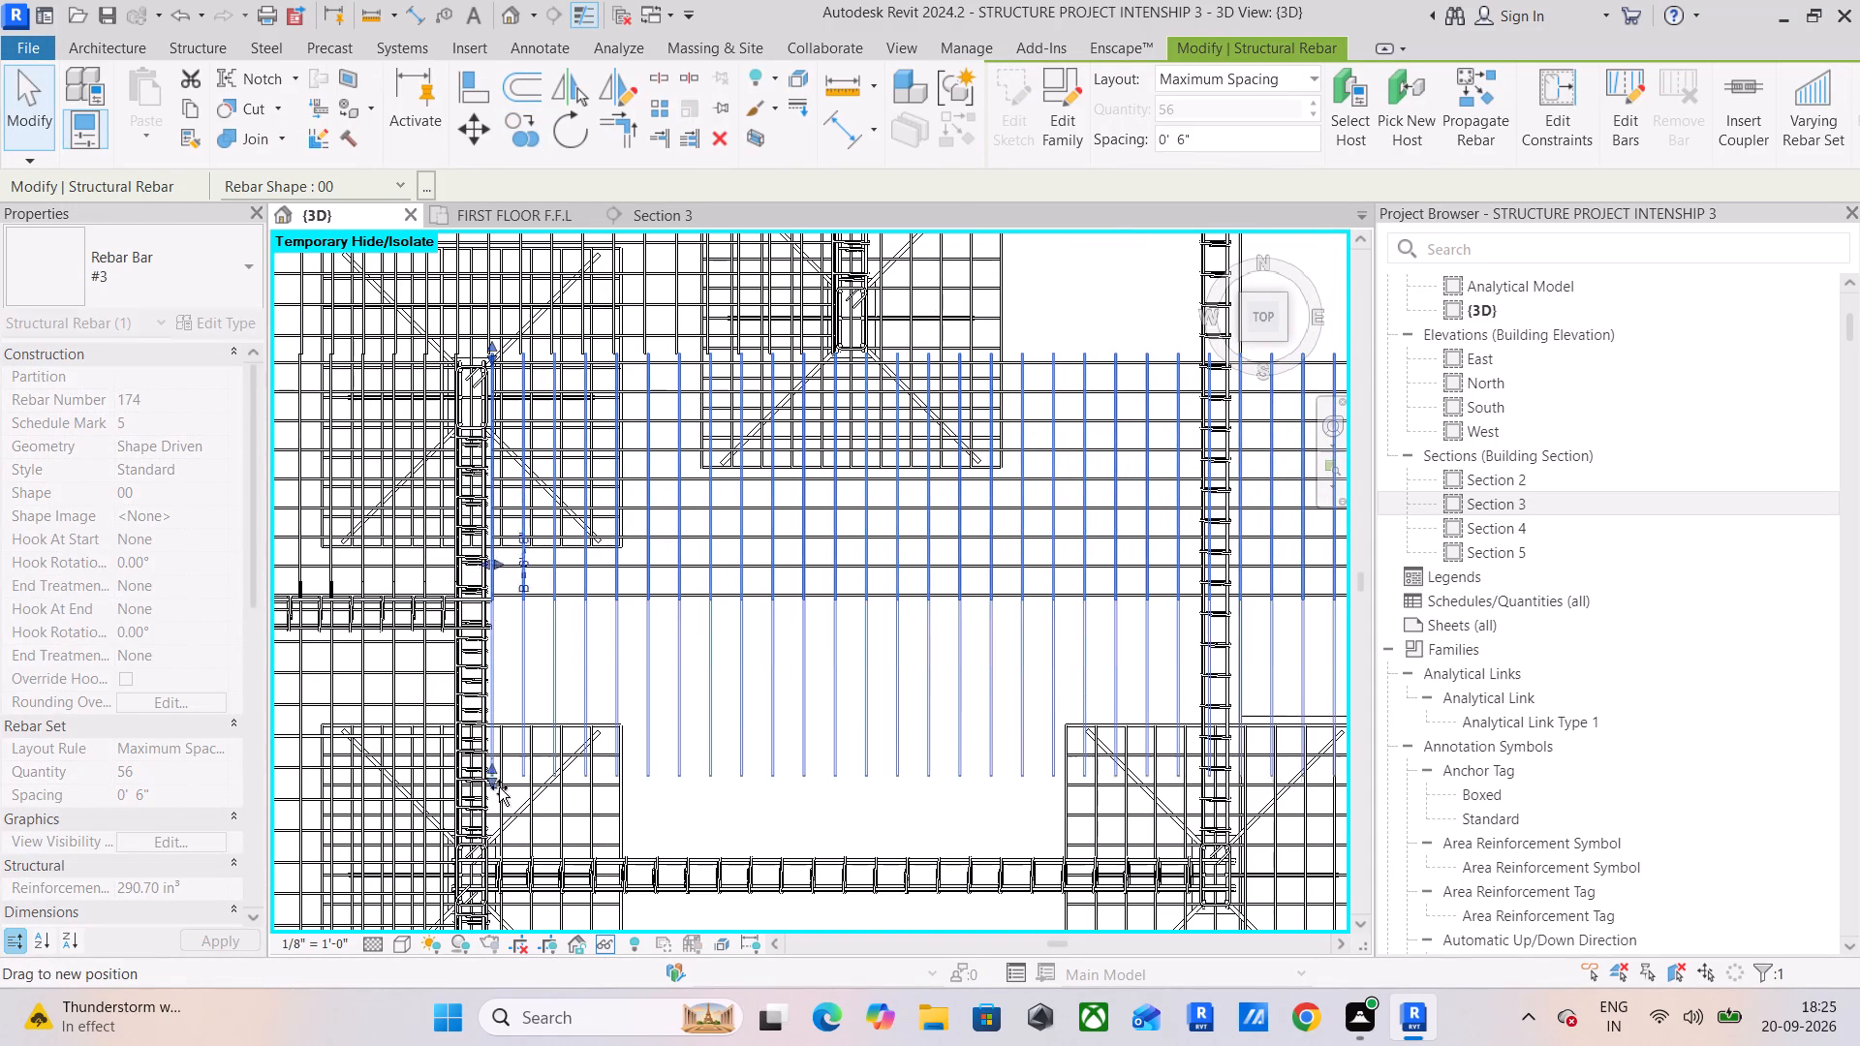
drag(499, 787, 511, 861)
scroll(641, 875, up, 5)
scroll(633, 793, up, 6)
middle_drag(591, 842, 621, 806)
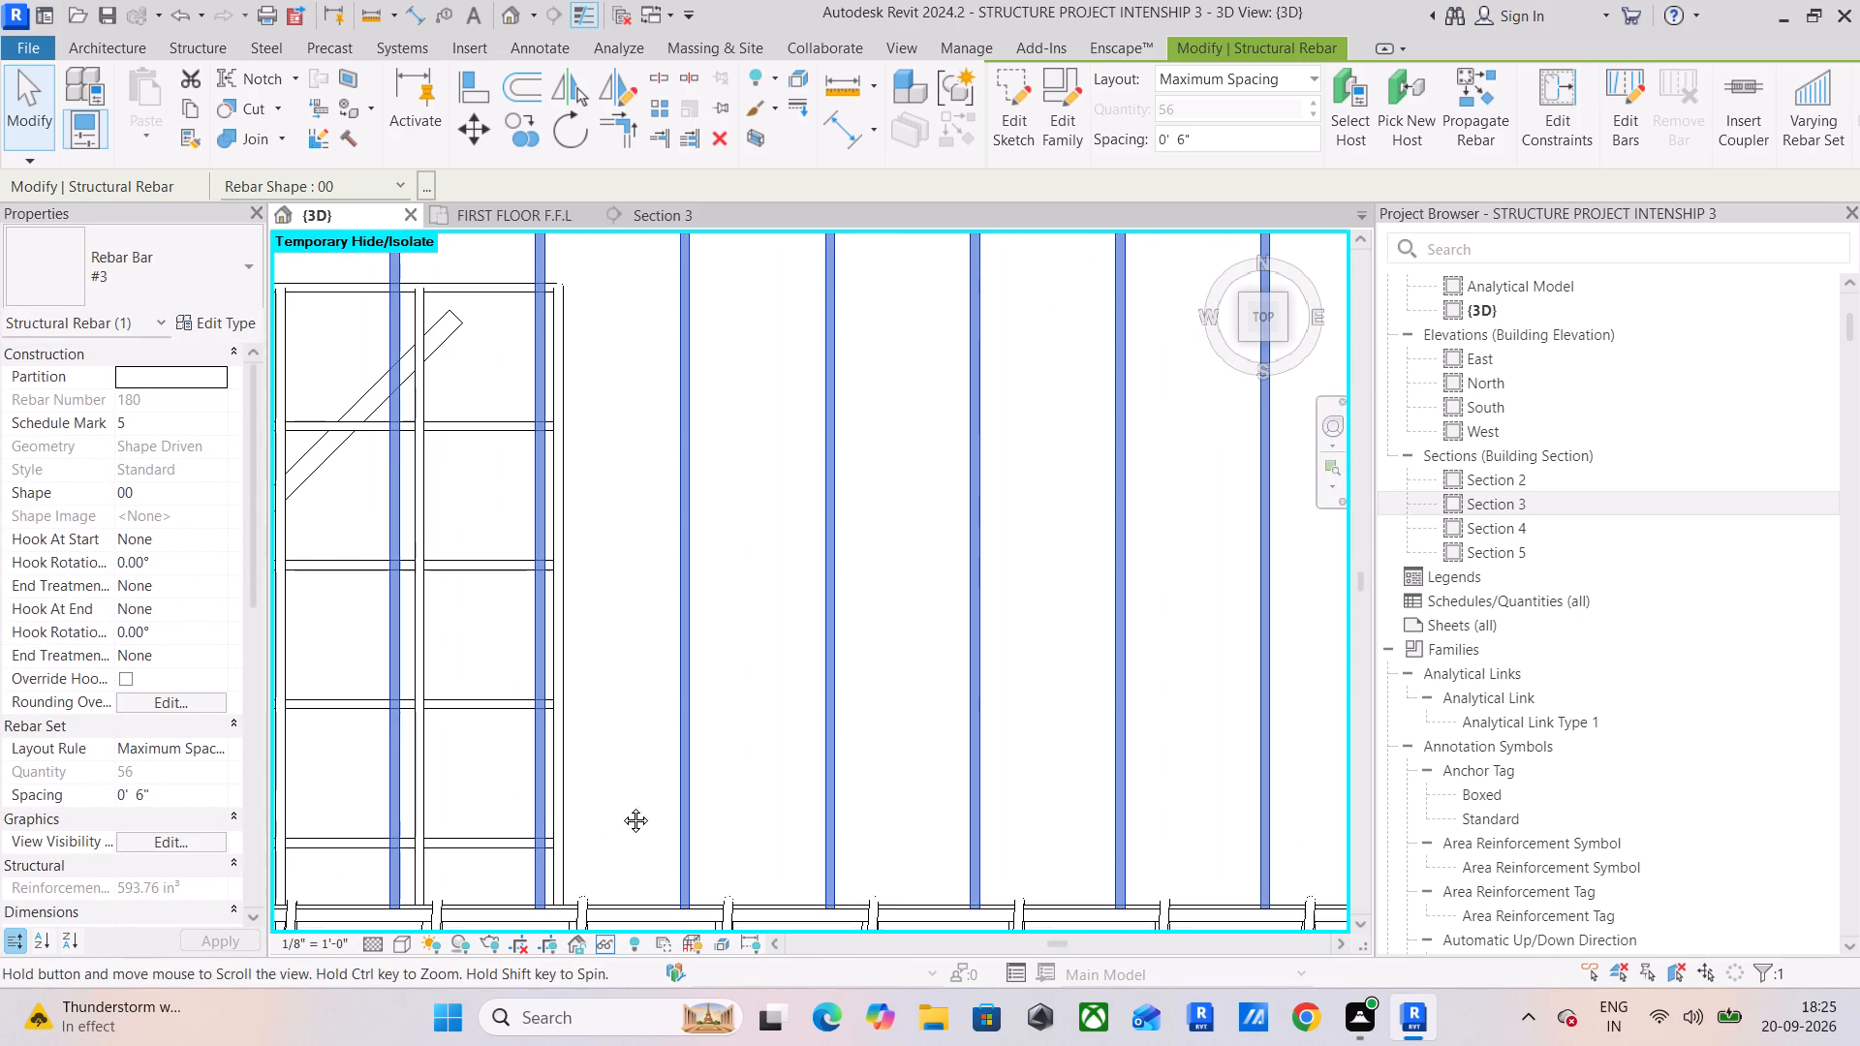
middle_drag(621, 806, 819, 588)
scroll(779, 605, down, 1)
middle_drag(779, 605, 1171, 662)
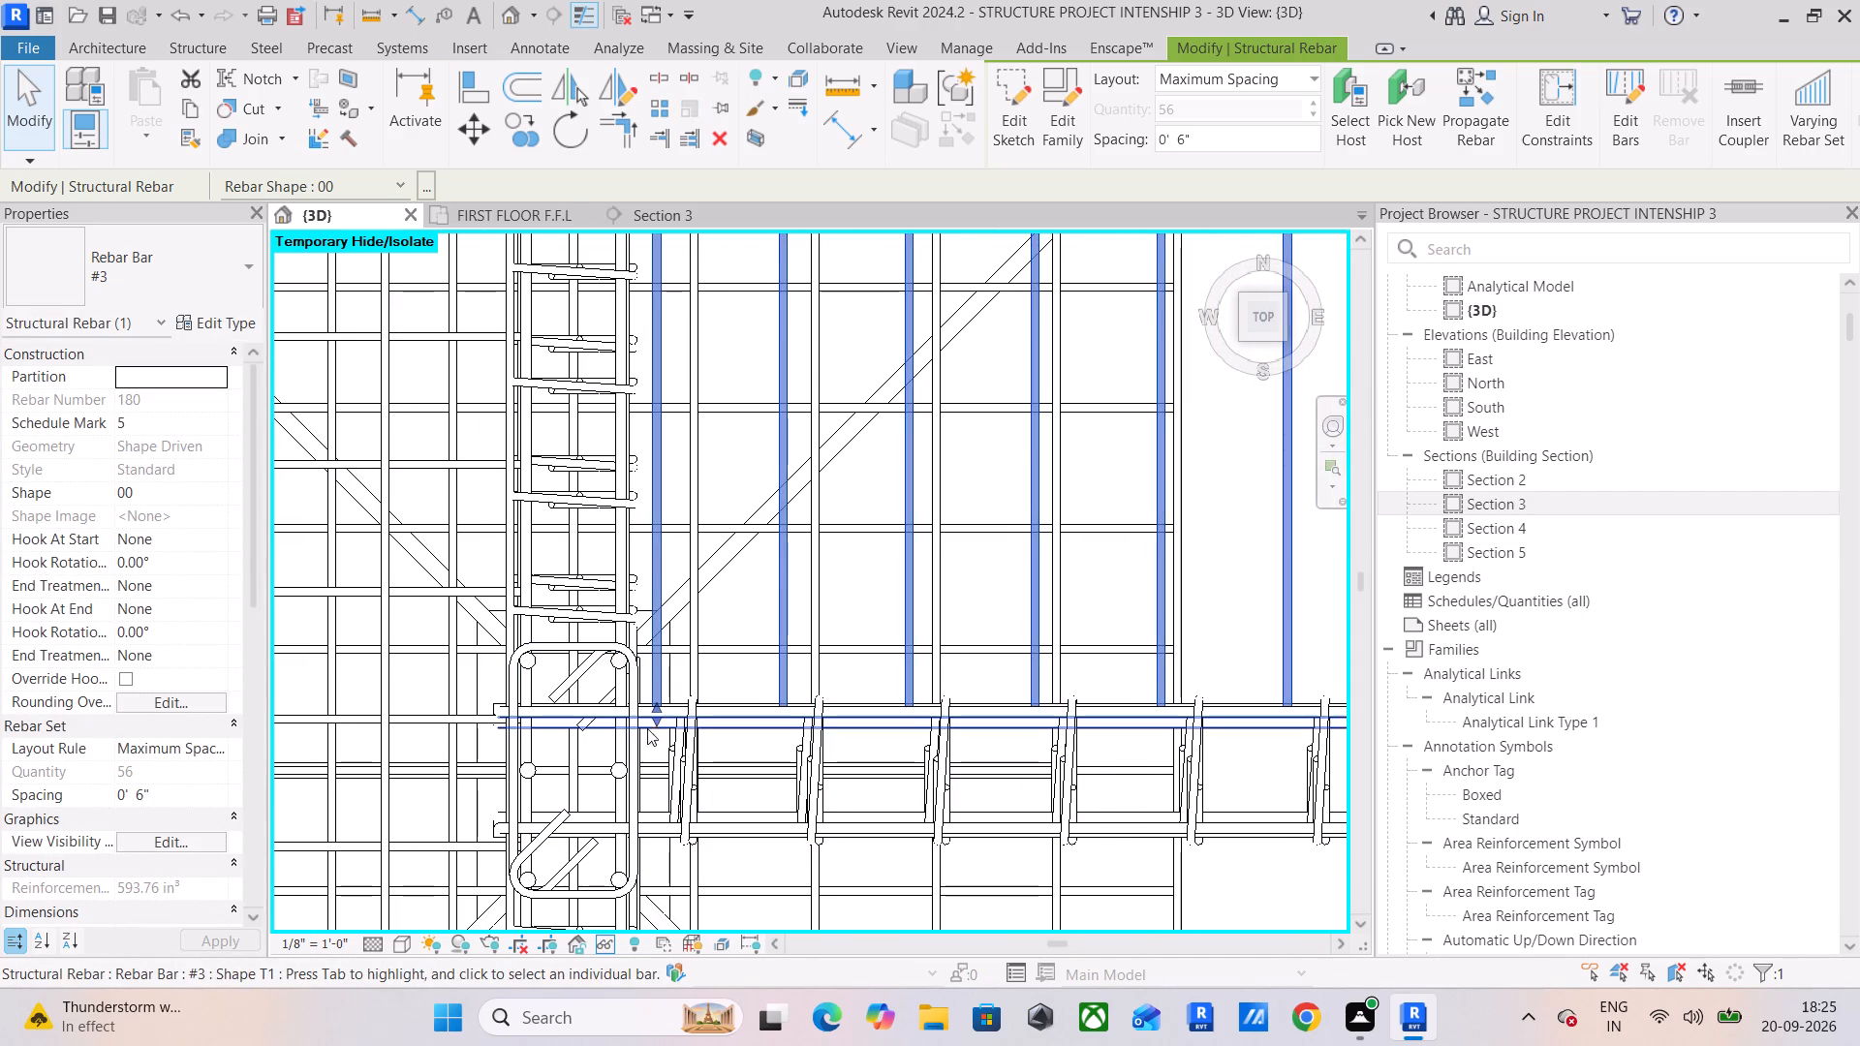
drag(656, 717, 652, 719)
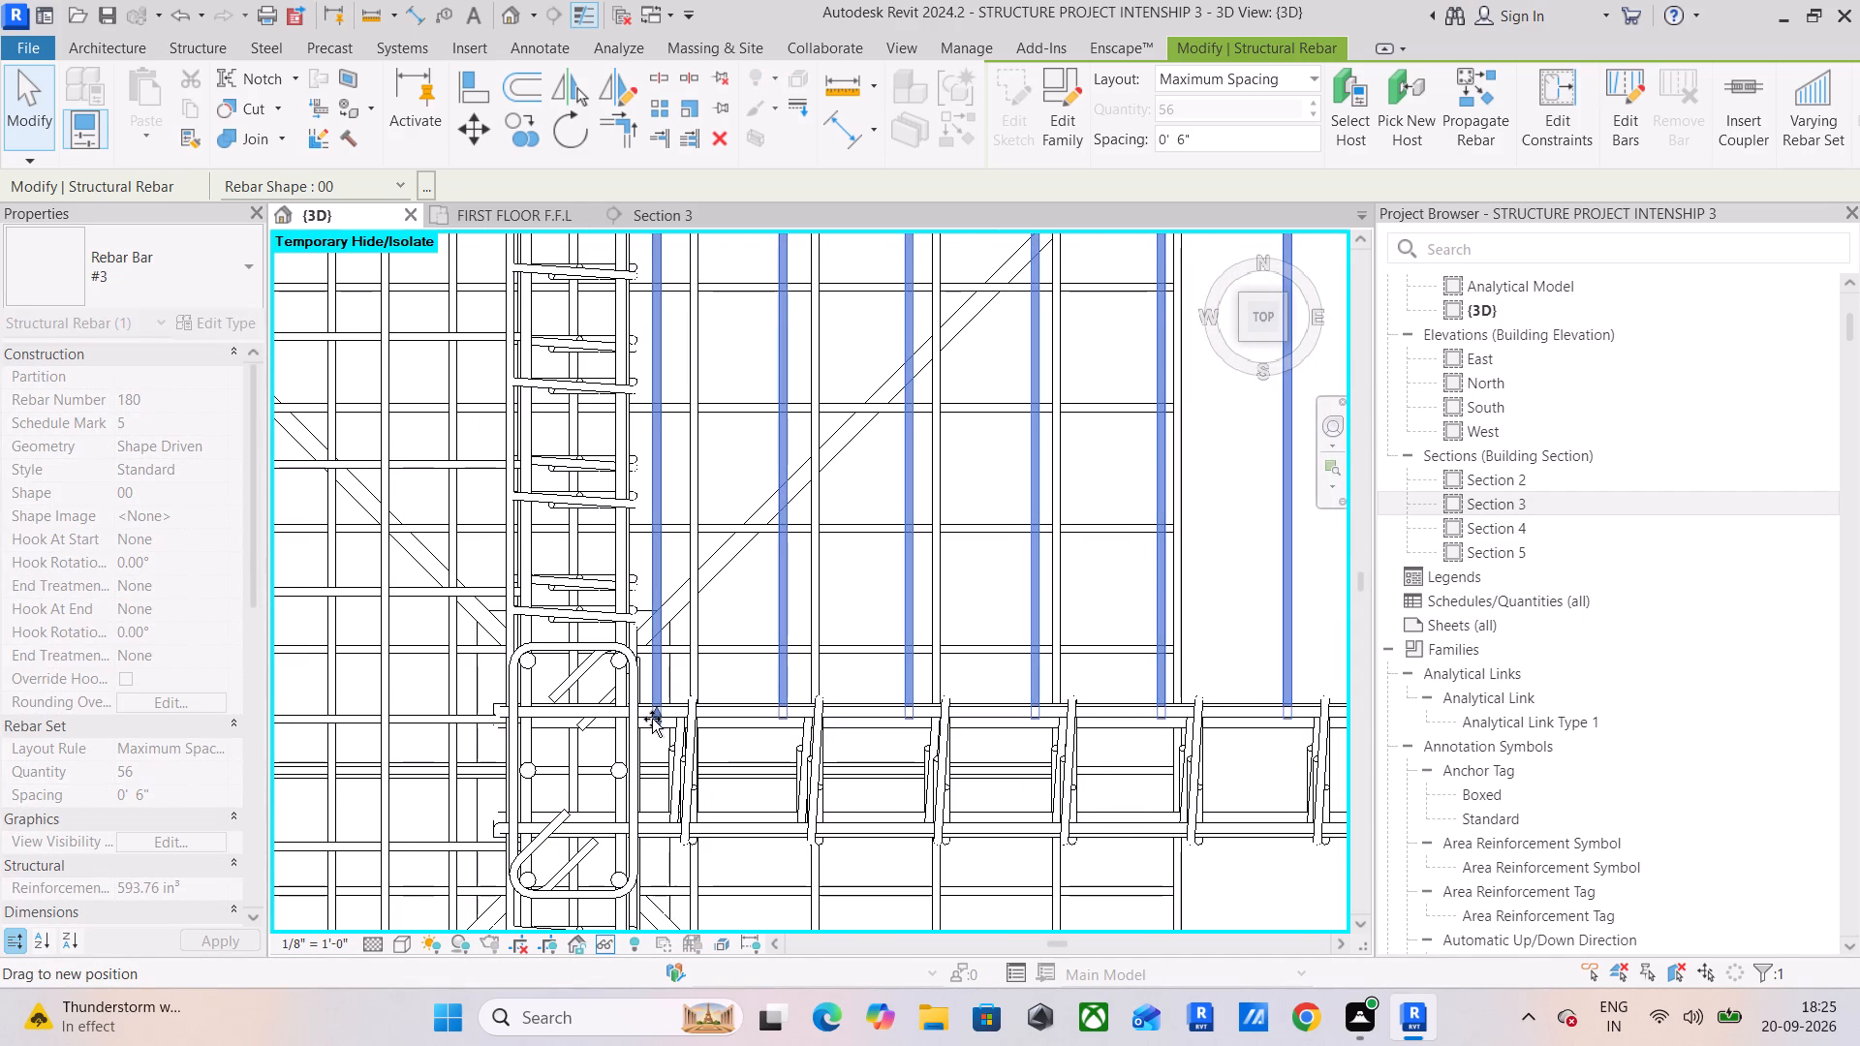
drag(652, 719, 652, 731)
drag(652, 731, 655, 725)
scroll(867, 766, down, 6)
middle_drag(879, 766, 766, 834)
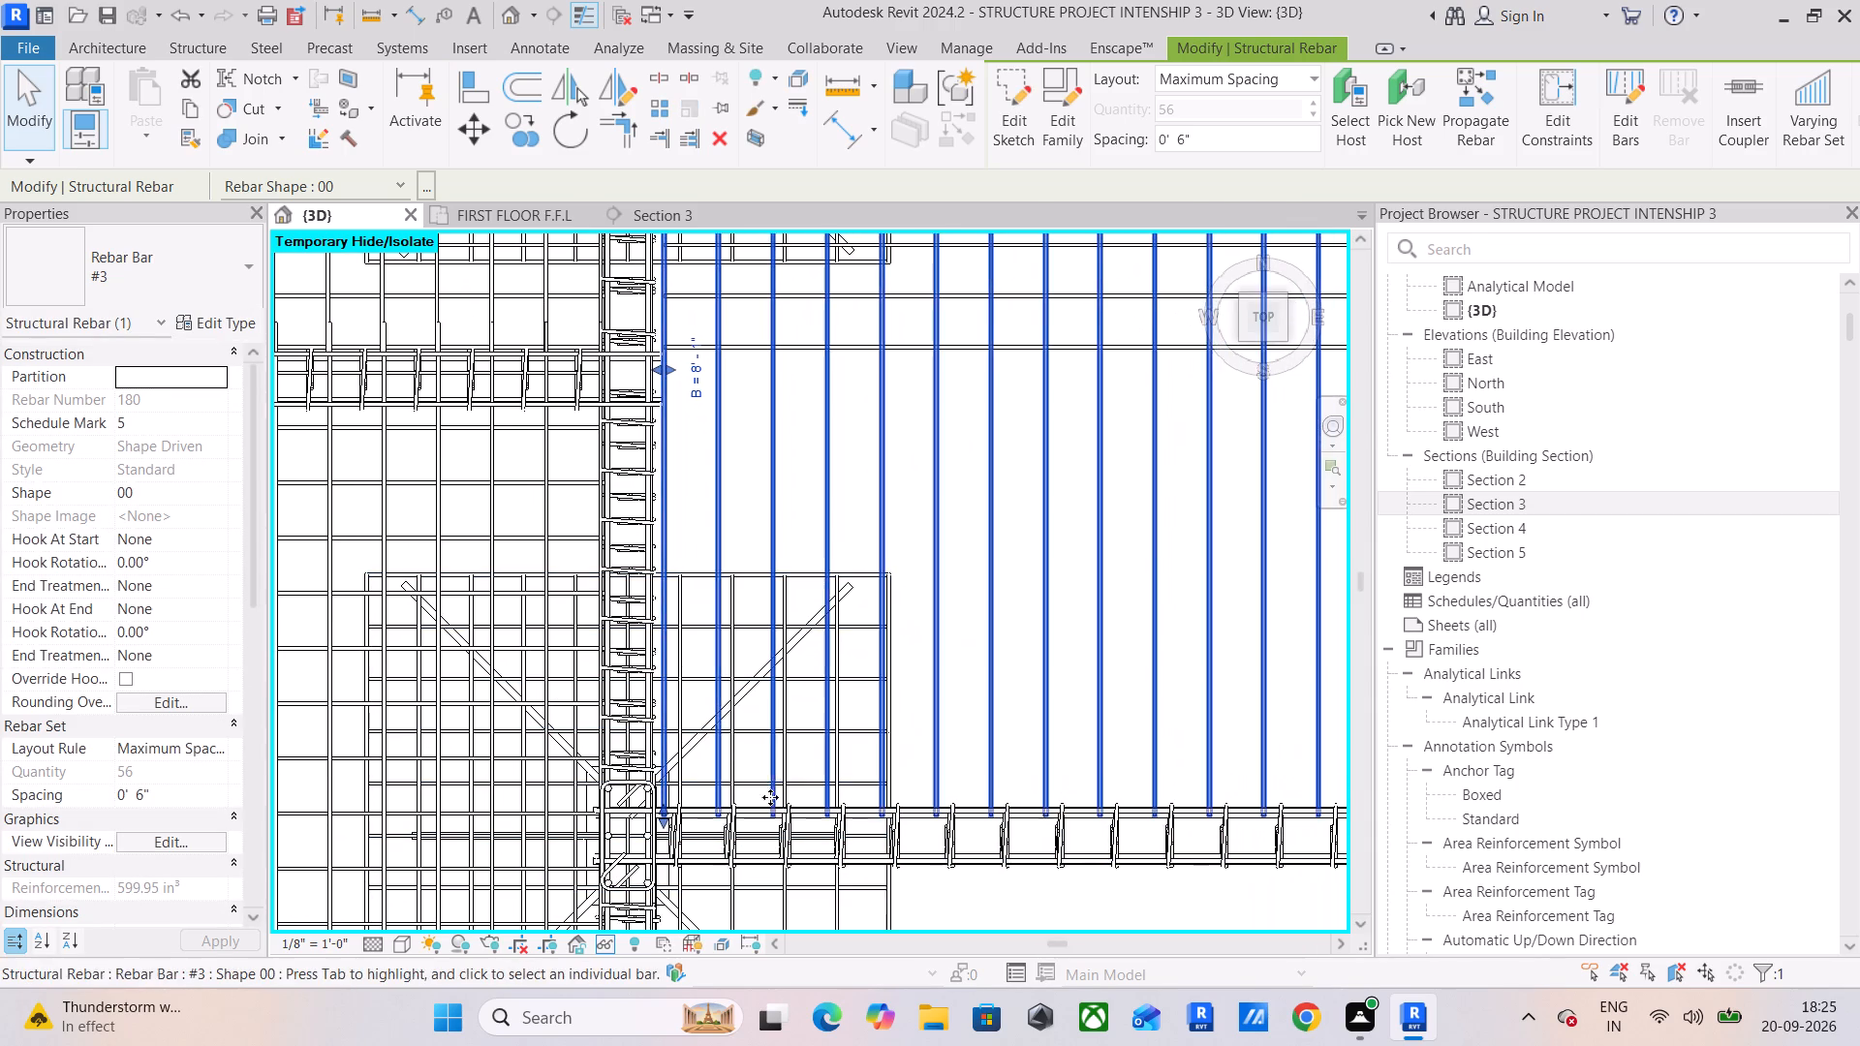
Extend the copied east-west bar set's distribution south until it reaches the open bay's south beam.
middle_drag(686, 563, 603, 803)
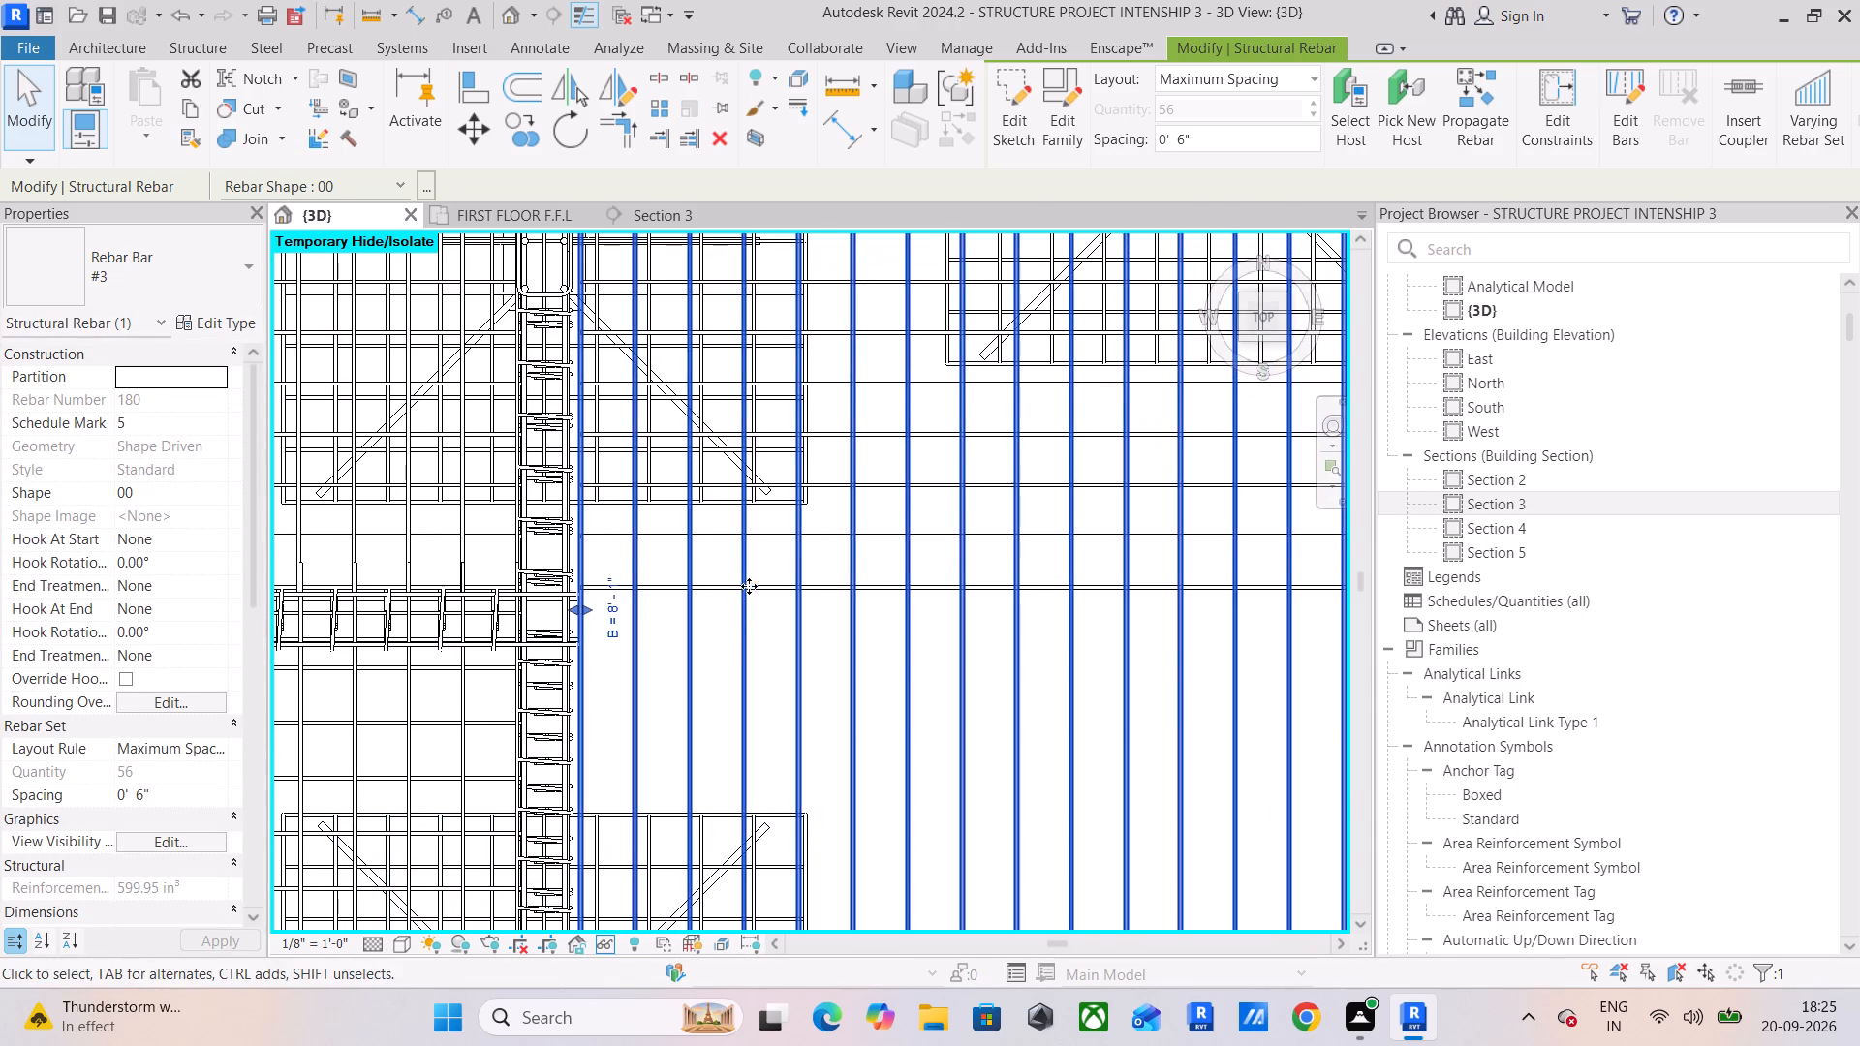
click(713, 586)
scroll(779, 655, down, 6)
middle_drag(860, 661, 336, 618)
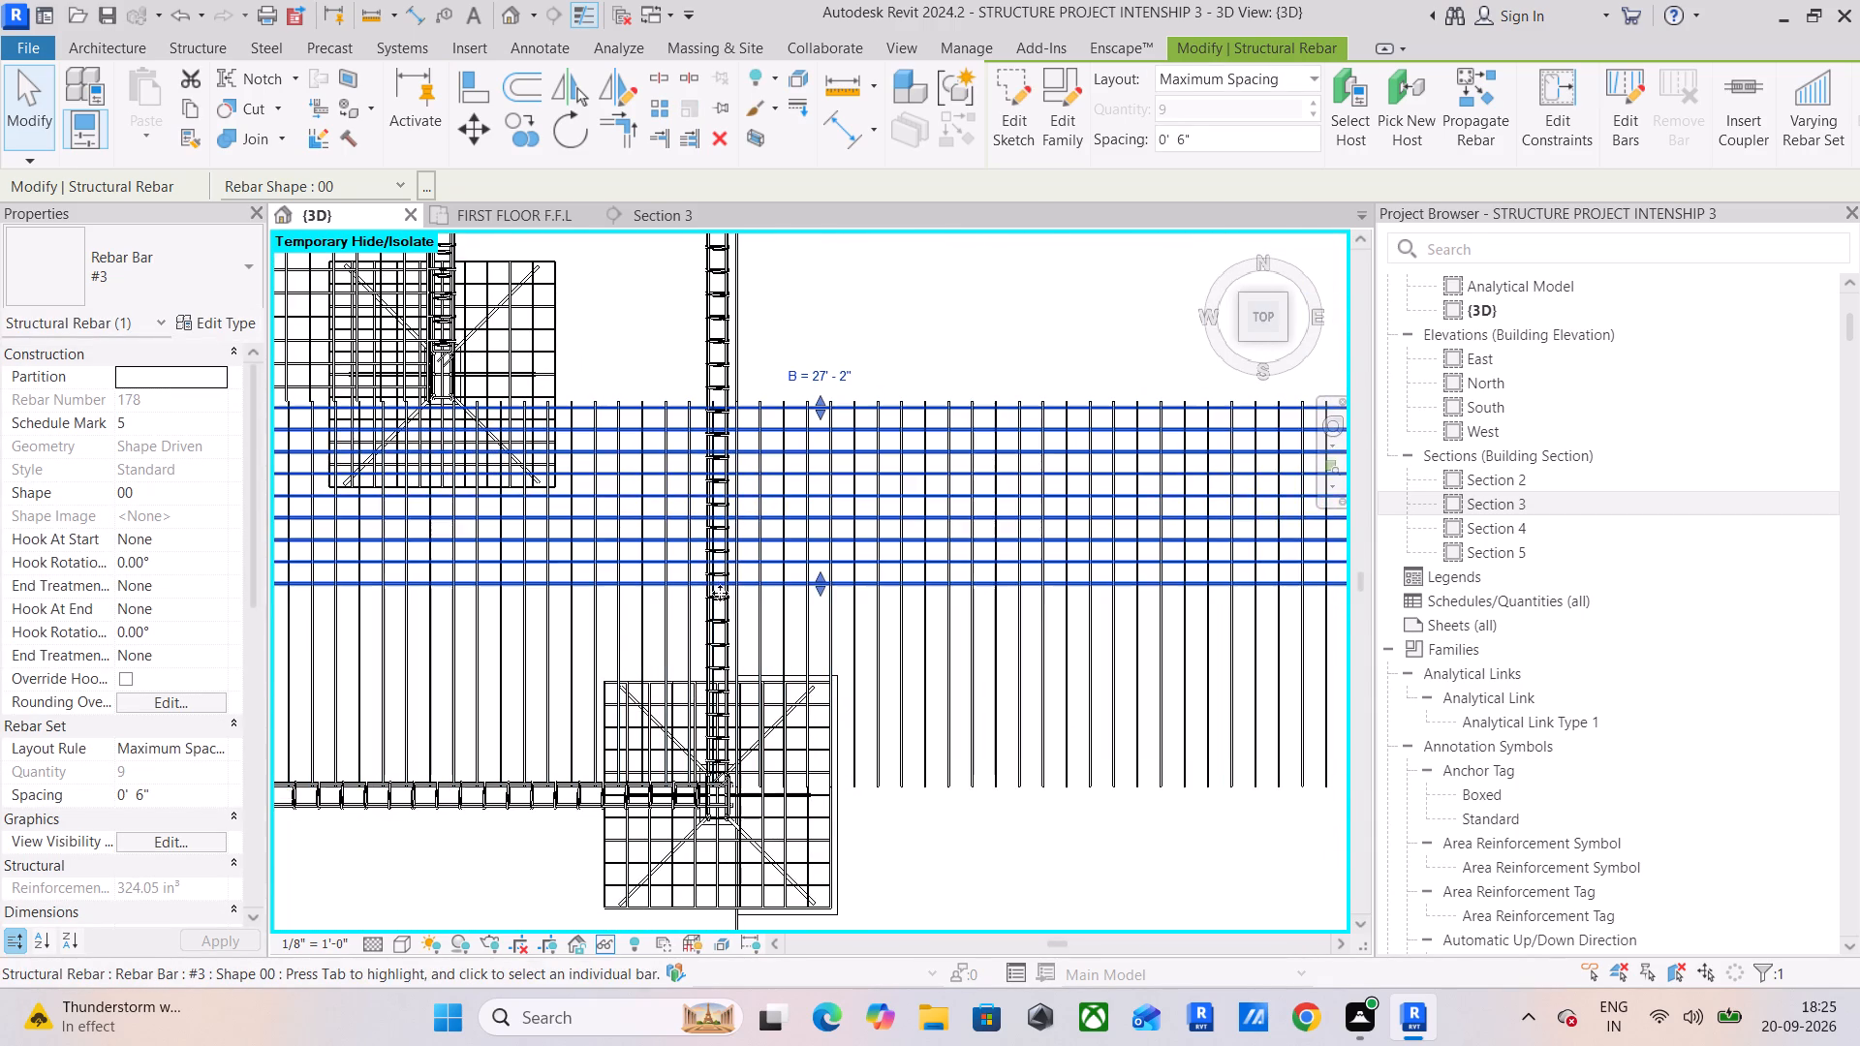
drag(823, 588, 819, 709)
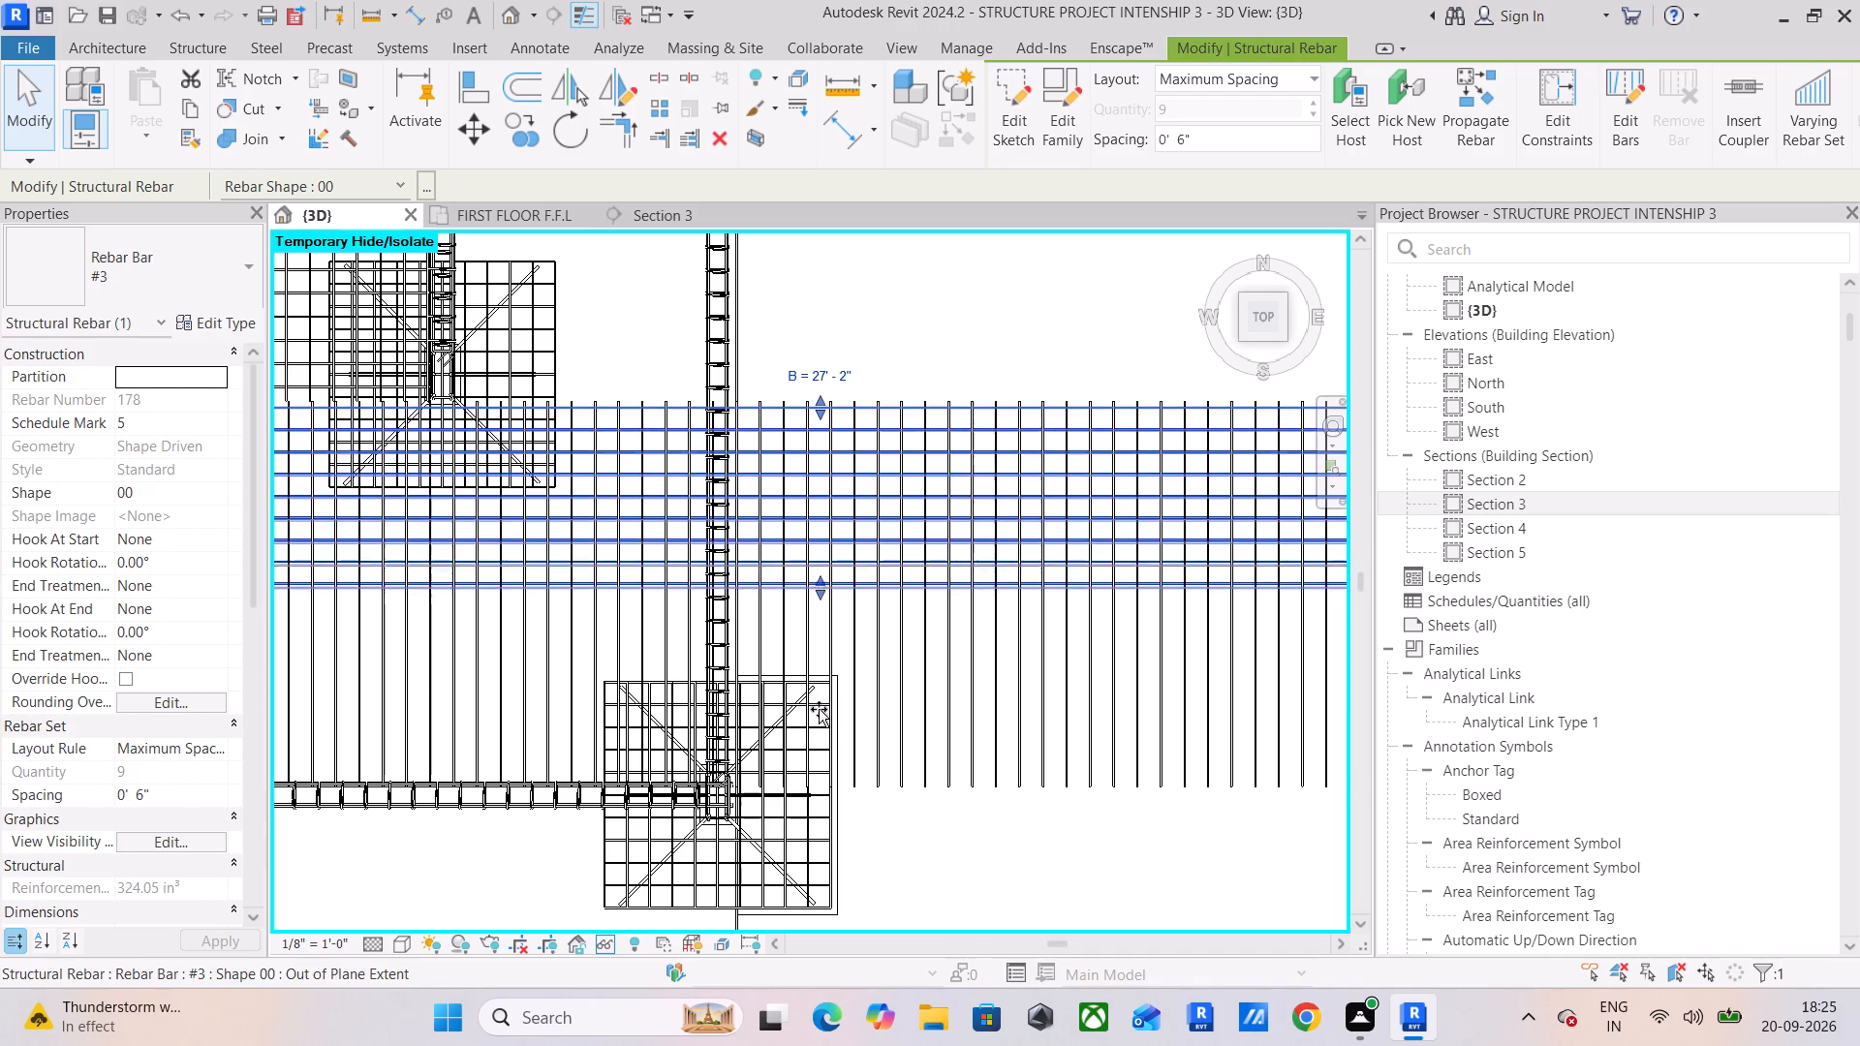
drag(819, 709, 821, 784)
Shorten the copied east-west bars' eastern ends back to just inside the open bay's east beam.
scroll(945, 747, down, 1)
middle_drag(934, 750, 626, 739)
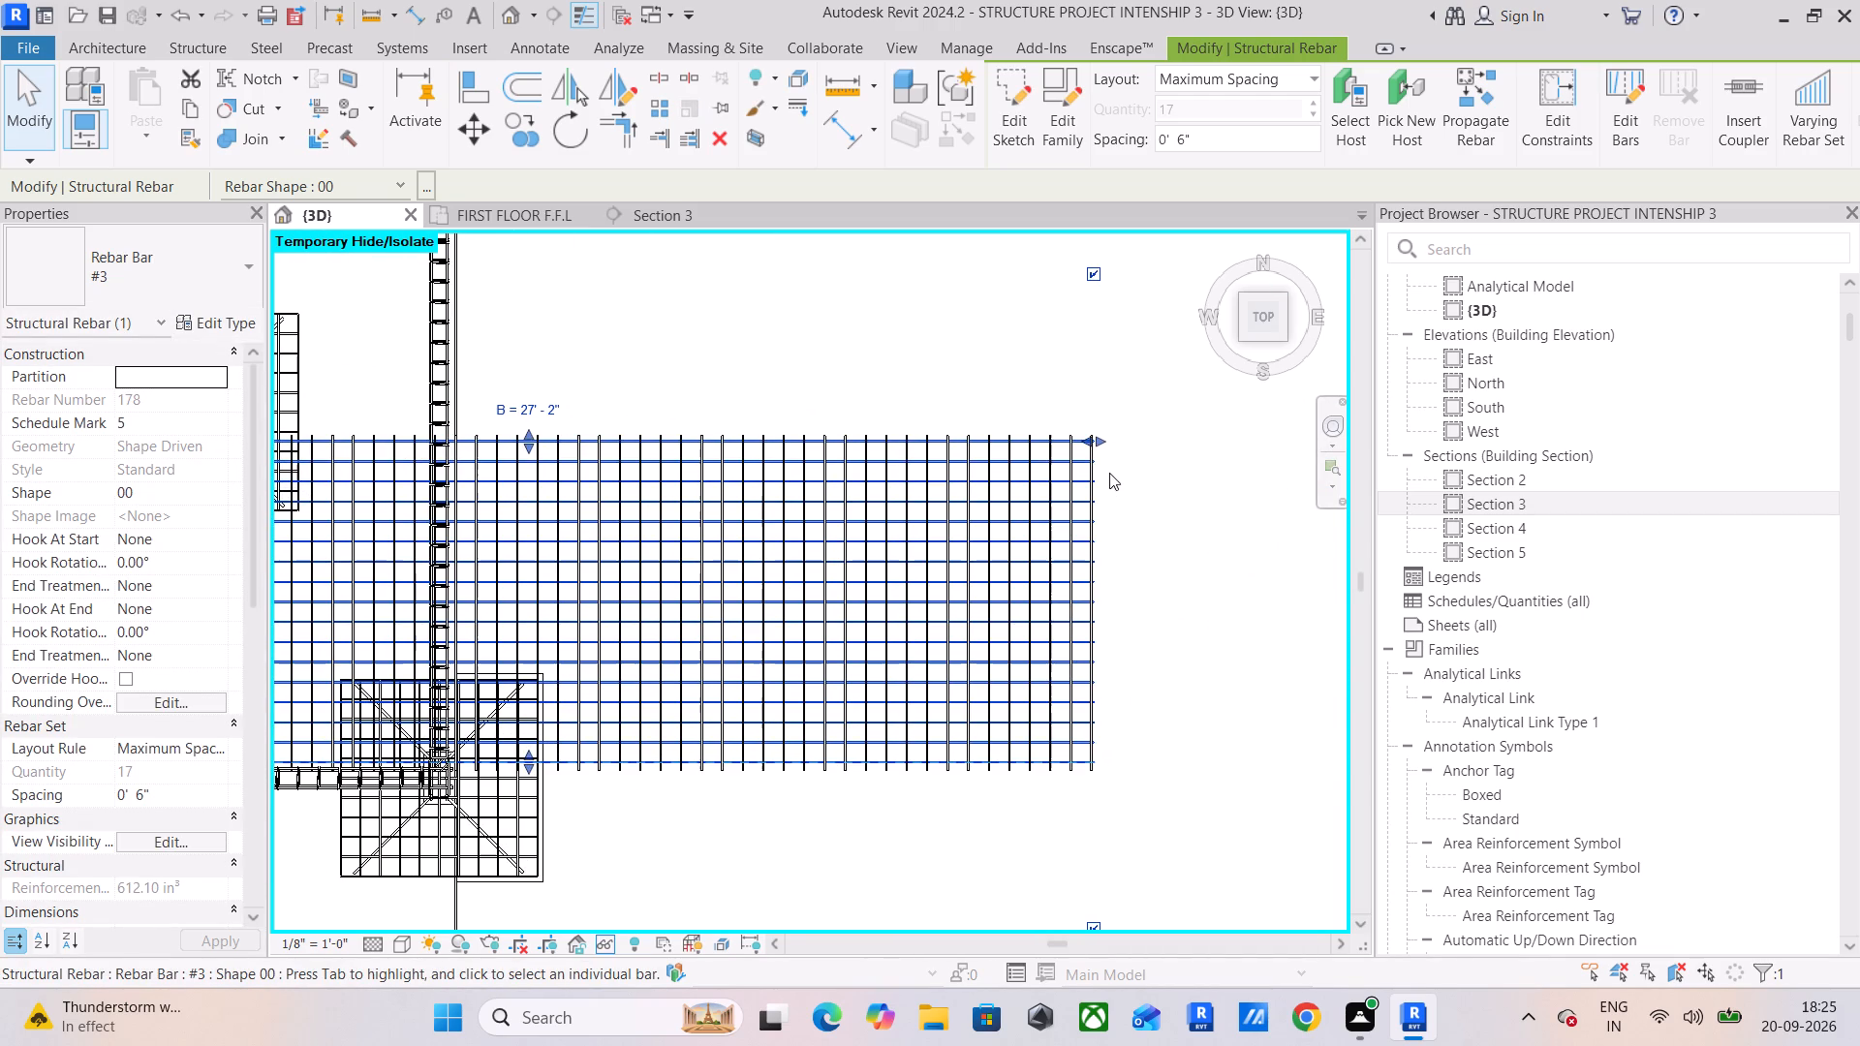
drag(1100, 442, 404, 454)
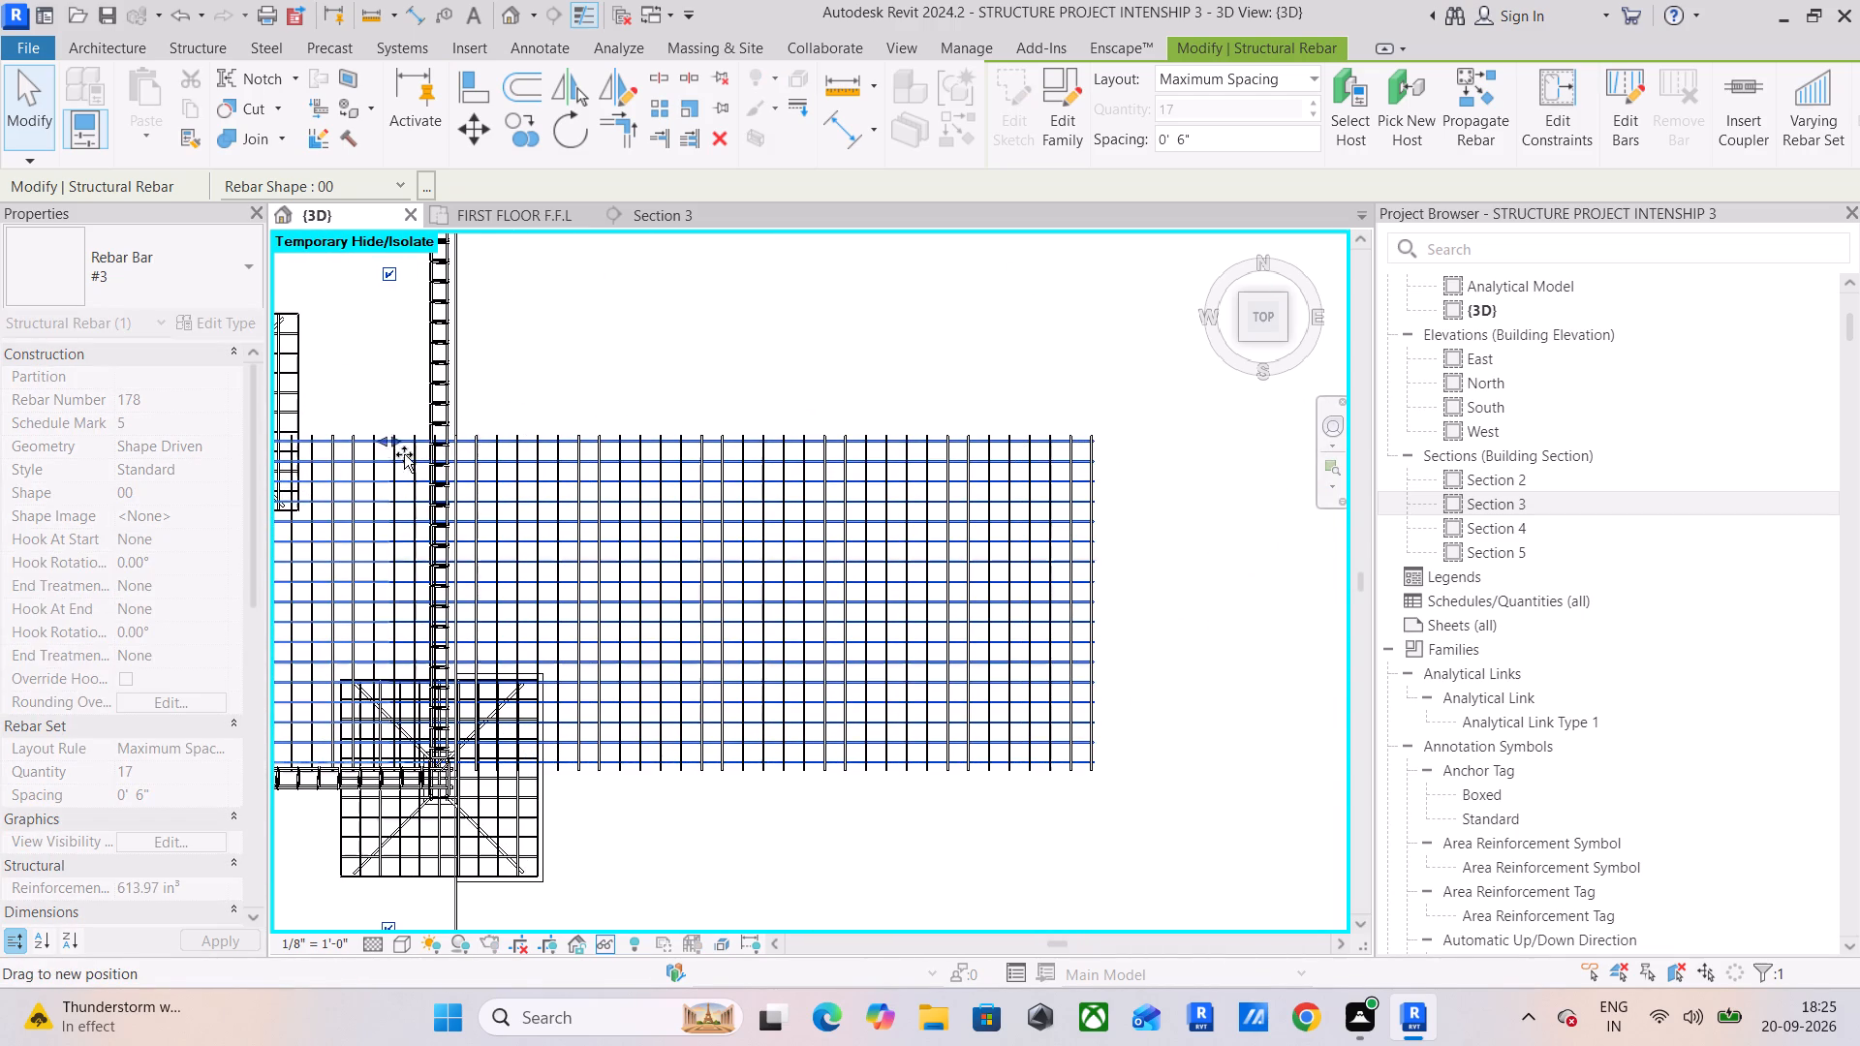
drag(404, 454, 420, 454)
Pull the copied north-south bar set's eastern extent back so its last bar sits just inside the east beam.
click(1006, 540)
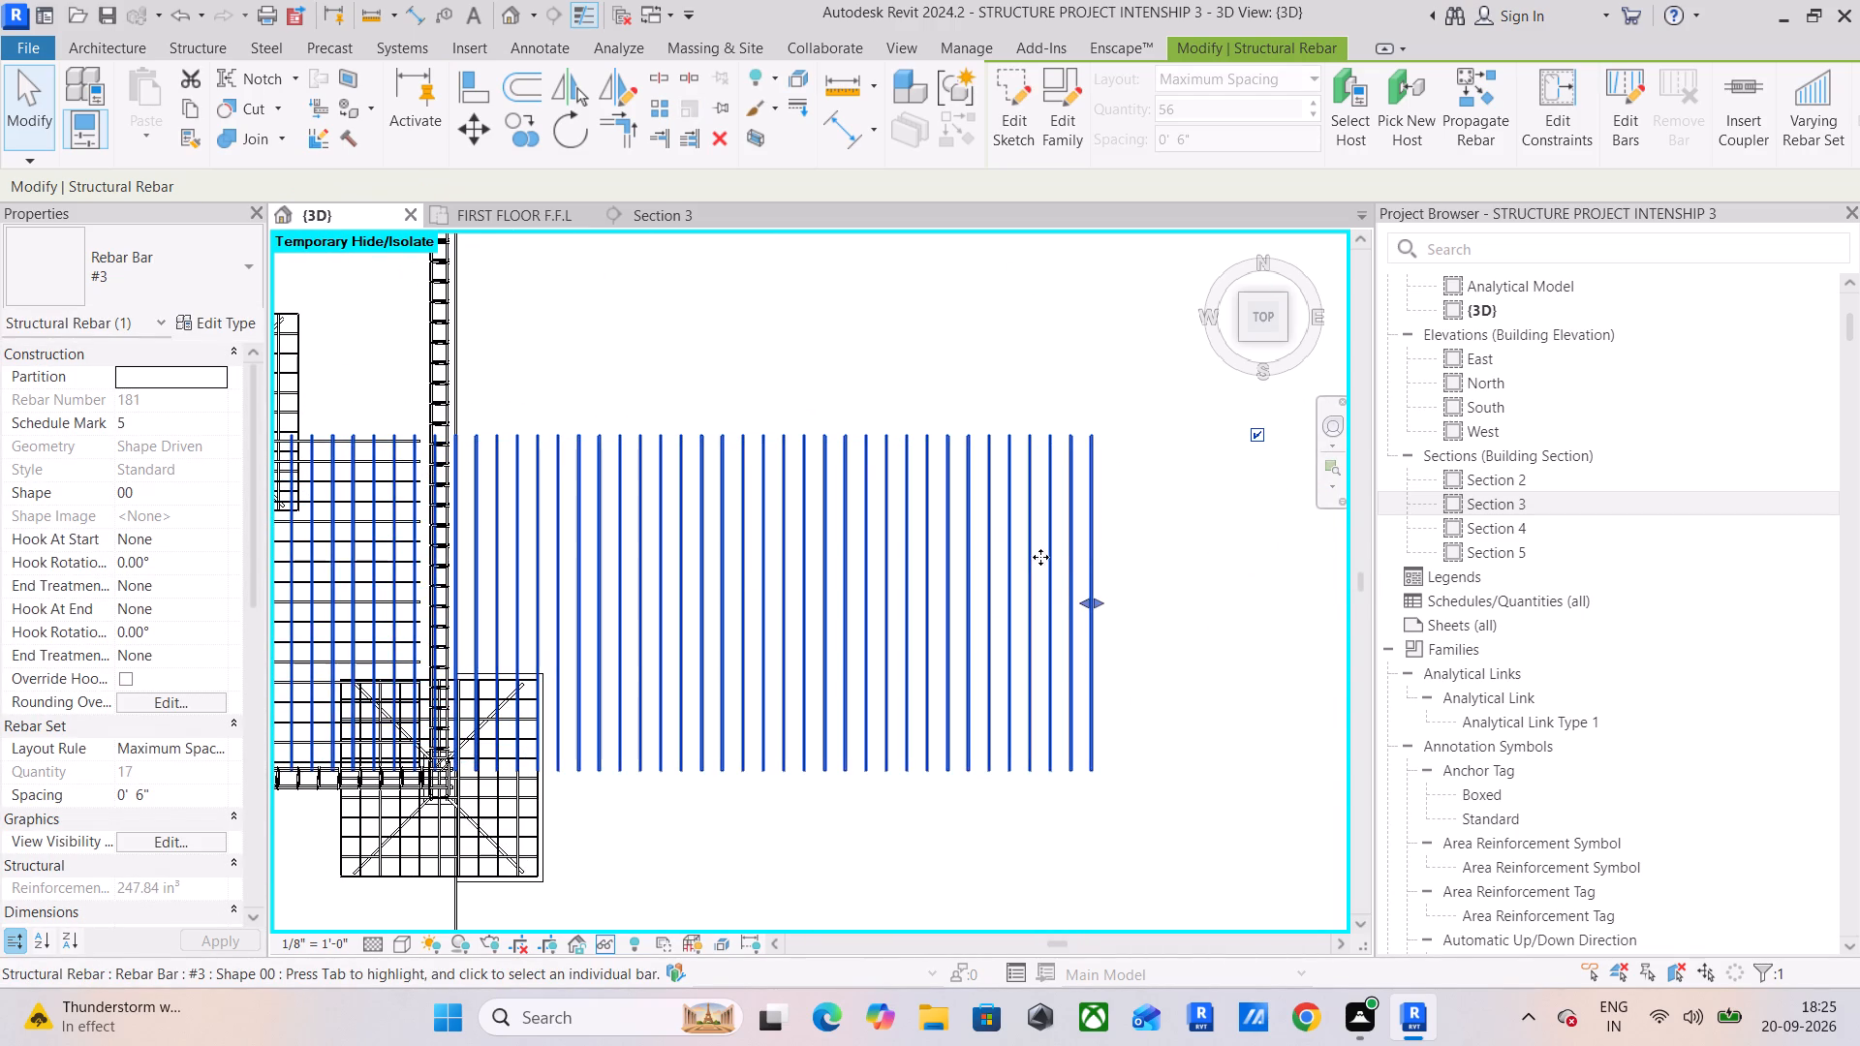
drag(1101, 599, 420, 576)
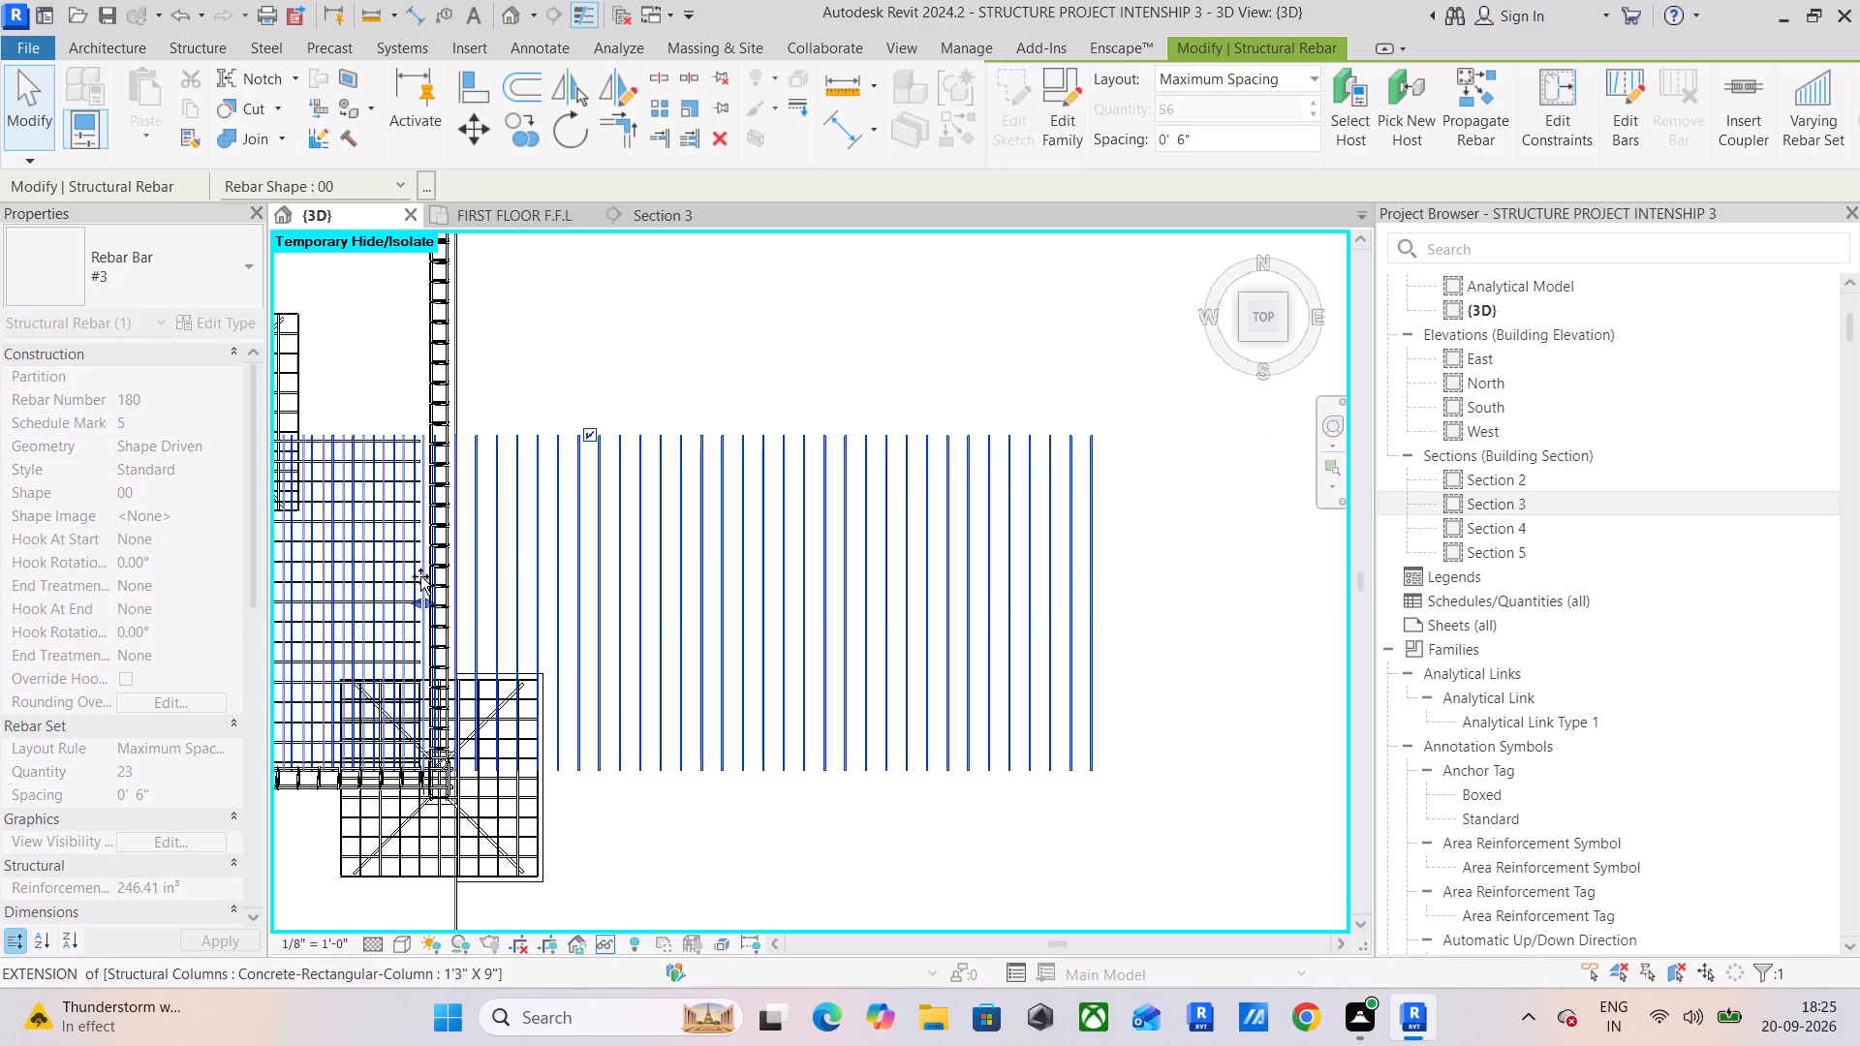
drag(420, 576, 422, 575)
scroll(433, 567, up, 5)
middle_drag(426, 562, 604, 636)
scroll(573, 668, up, 5)
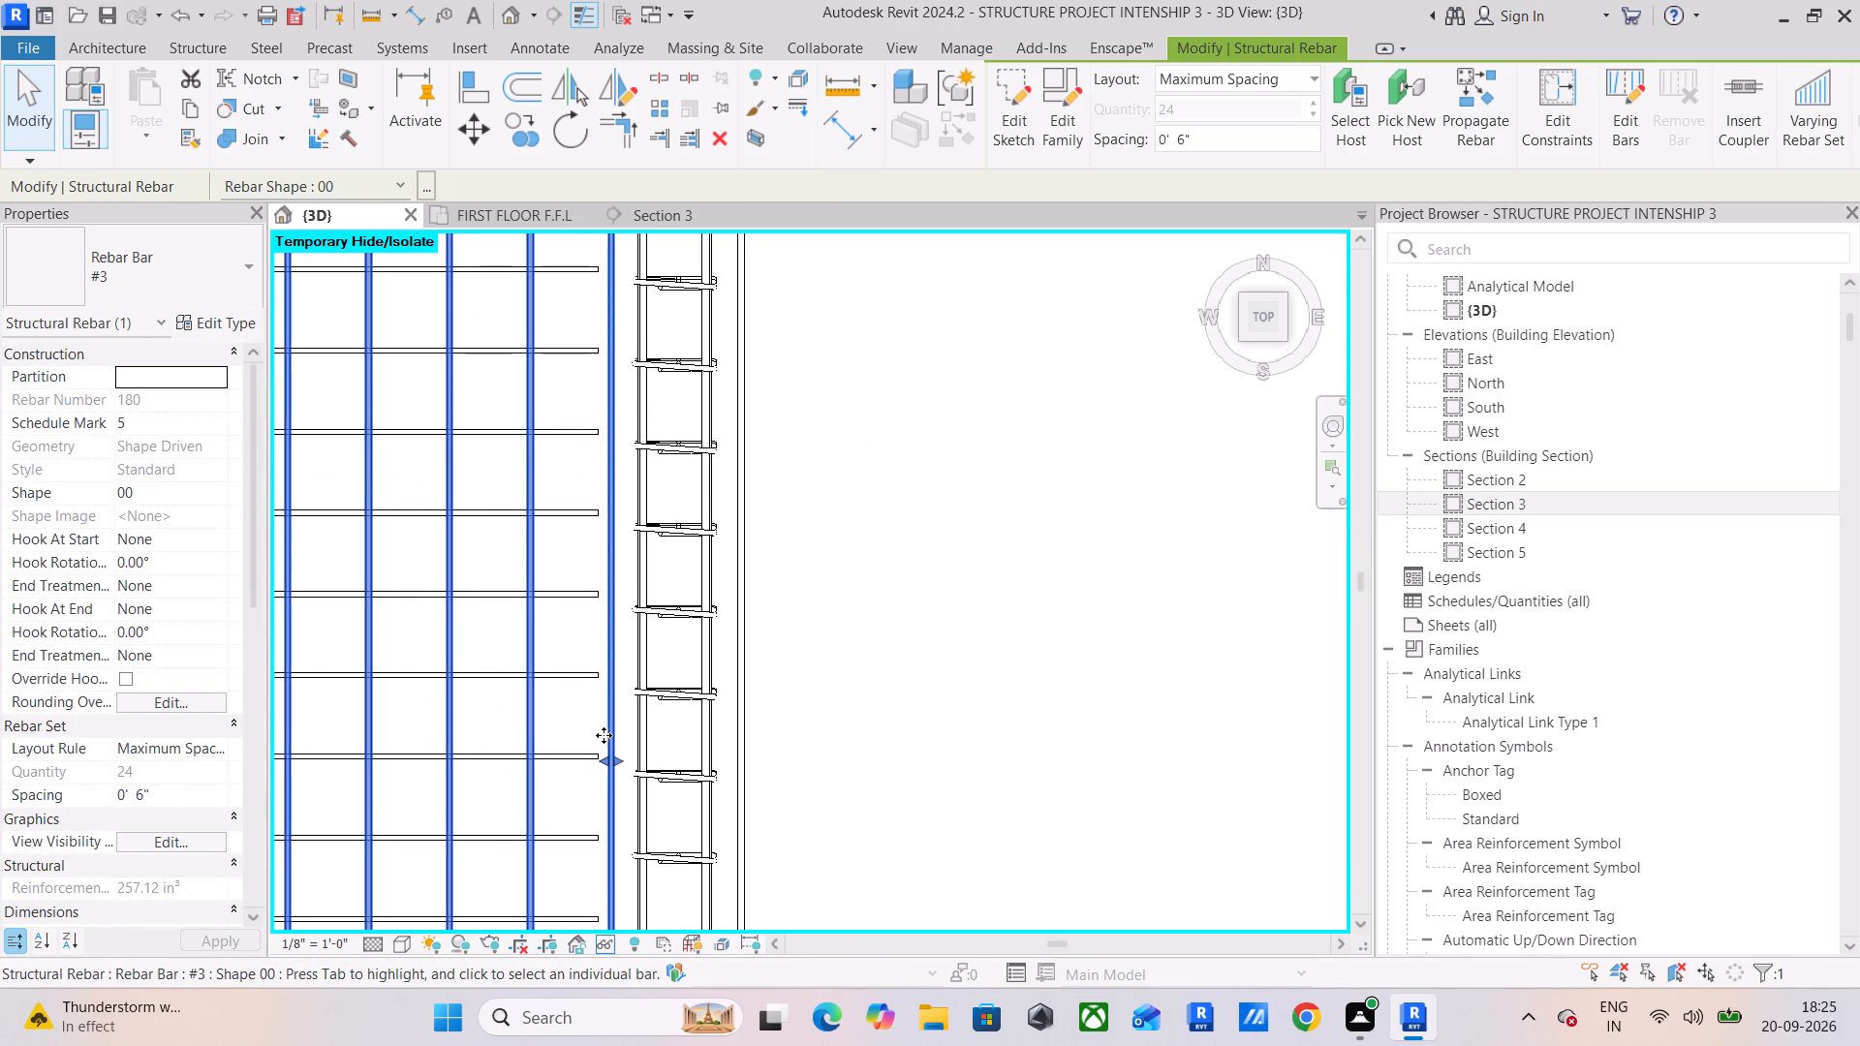
drag(621, 761, 604, 764)
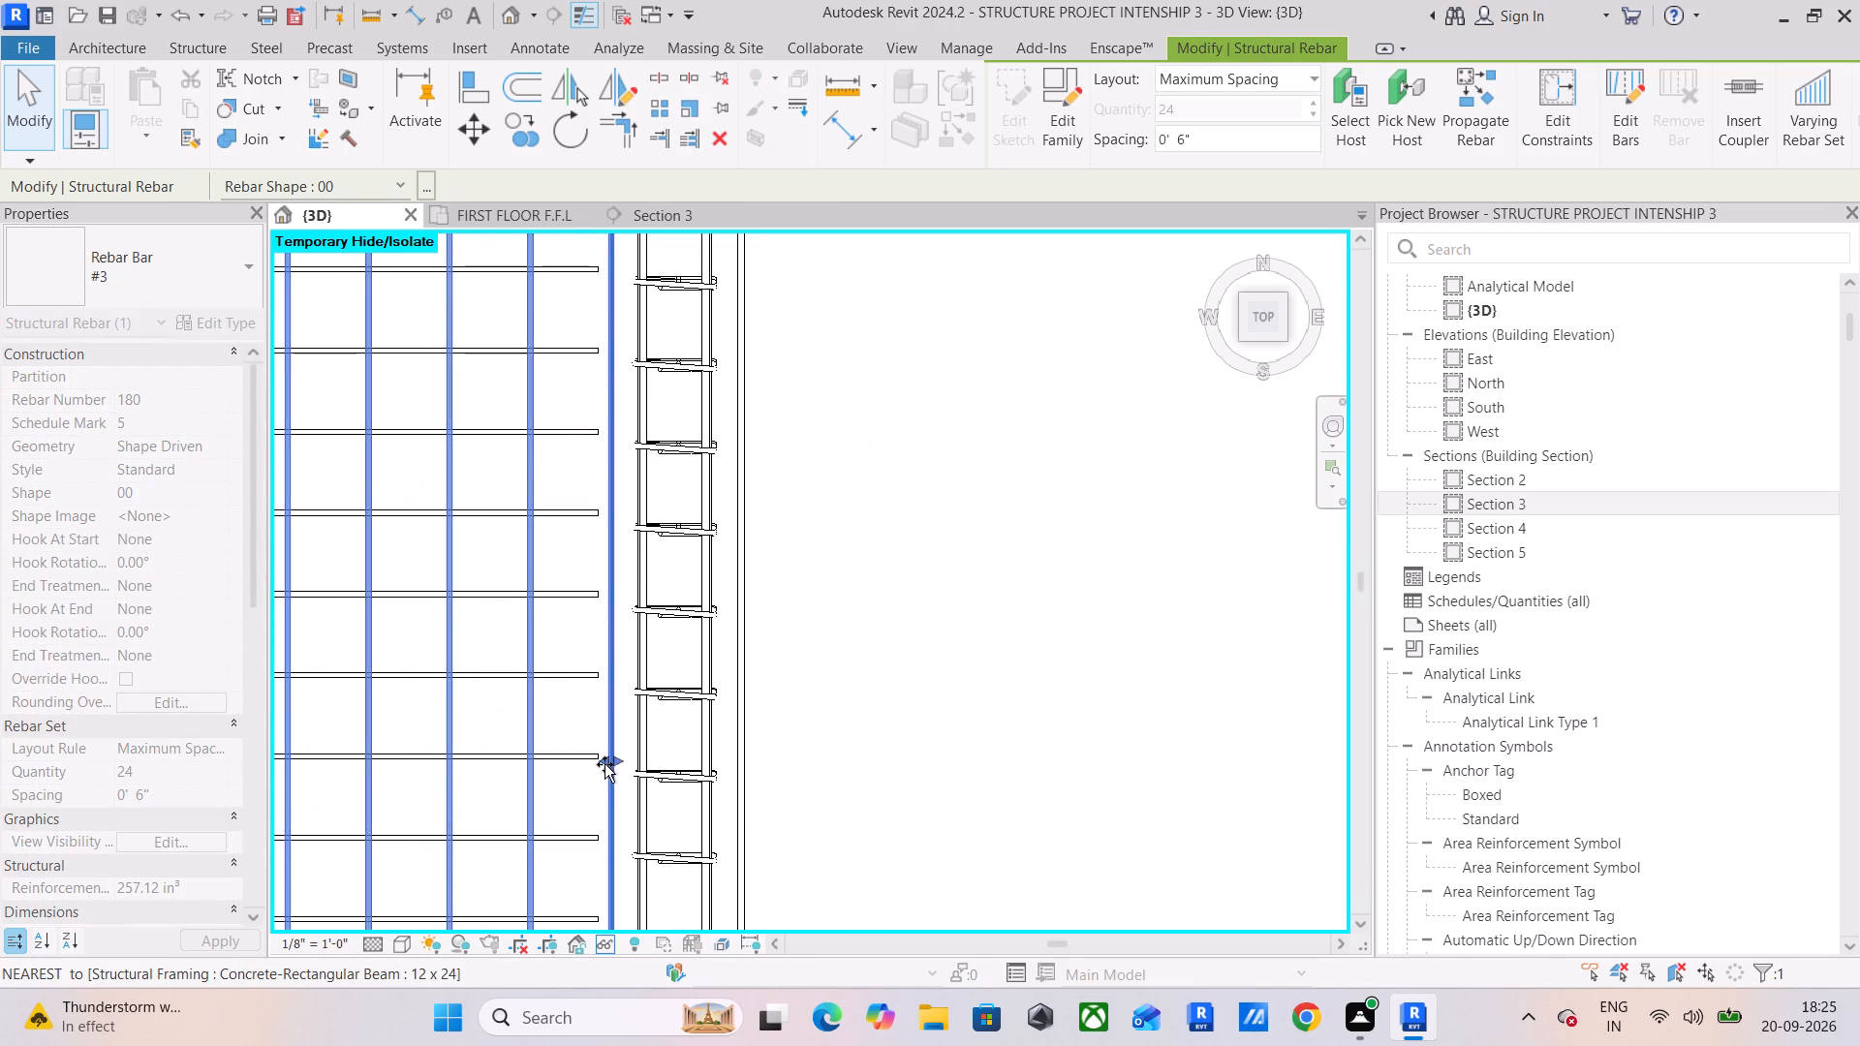
drag(604, 764, 586, 766)
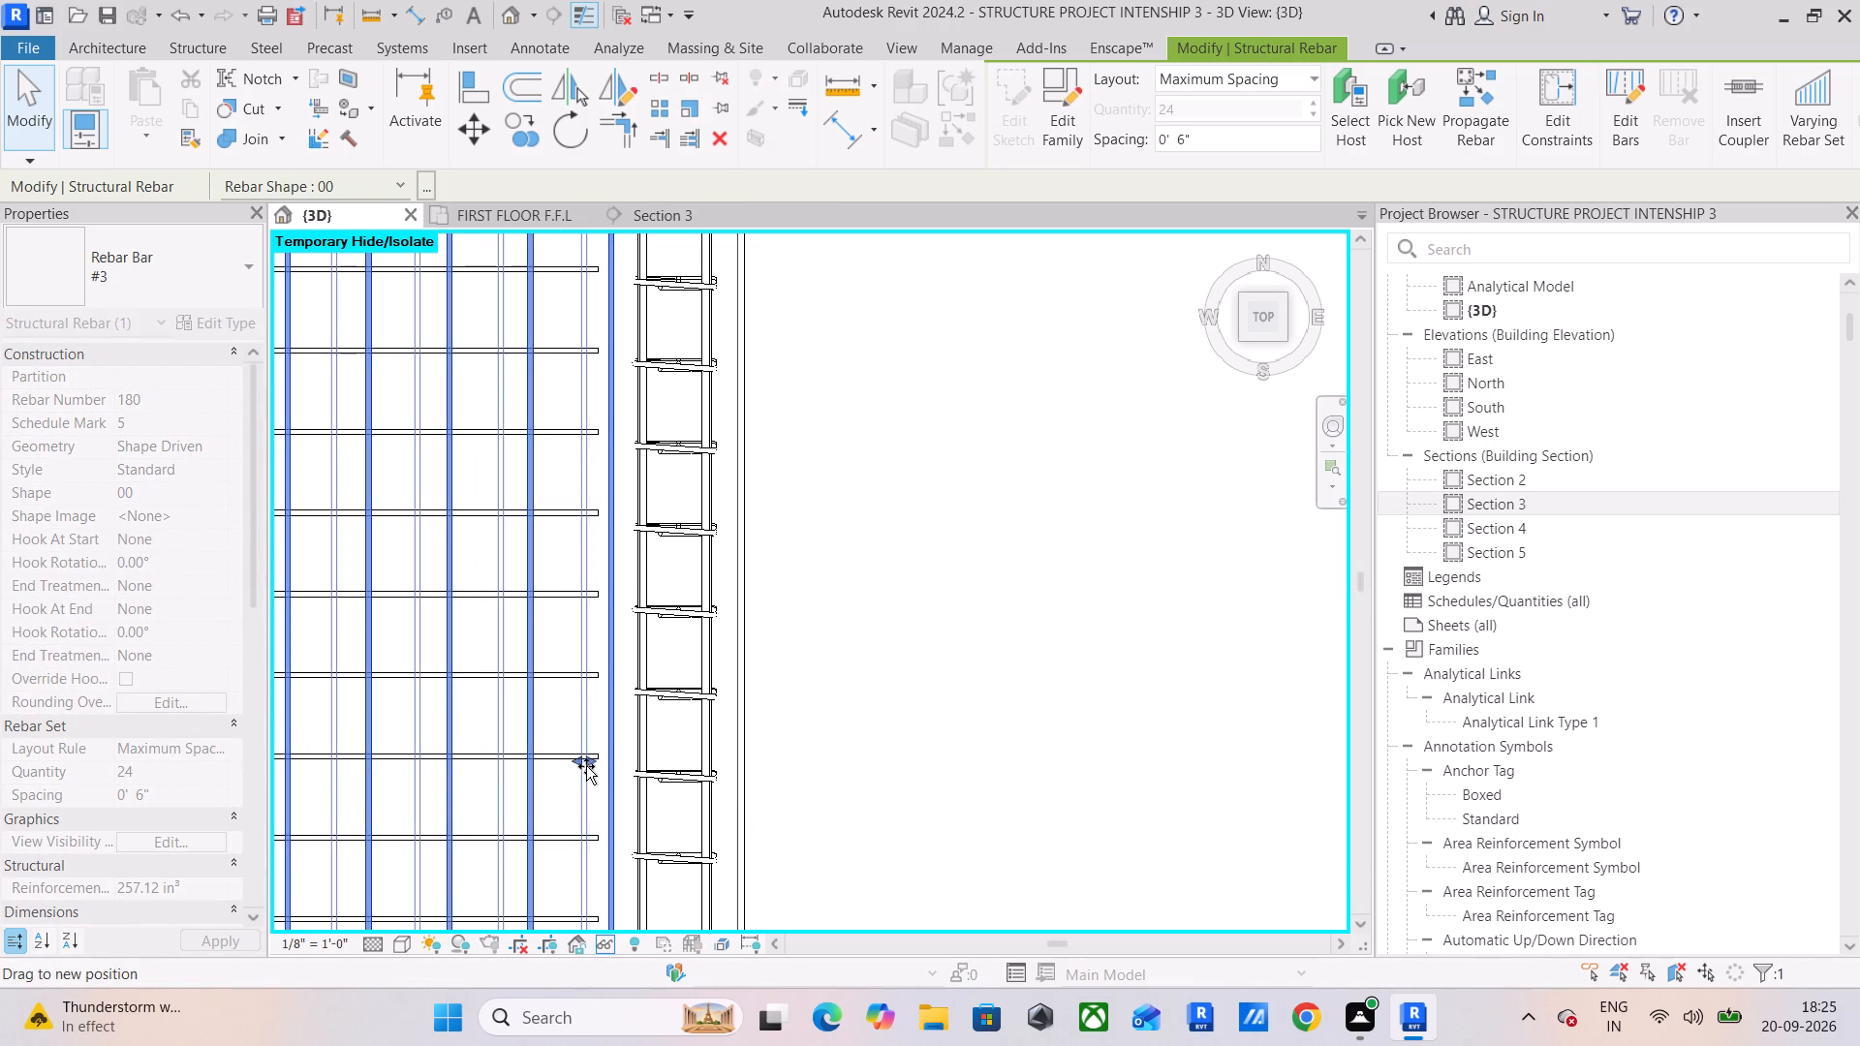
Lengthen the east-west bars' eastern ends slightly toward the open bay's east beam, to about 11 ft long.
click(546, 757)
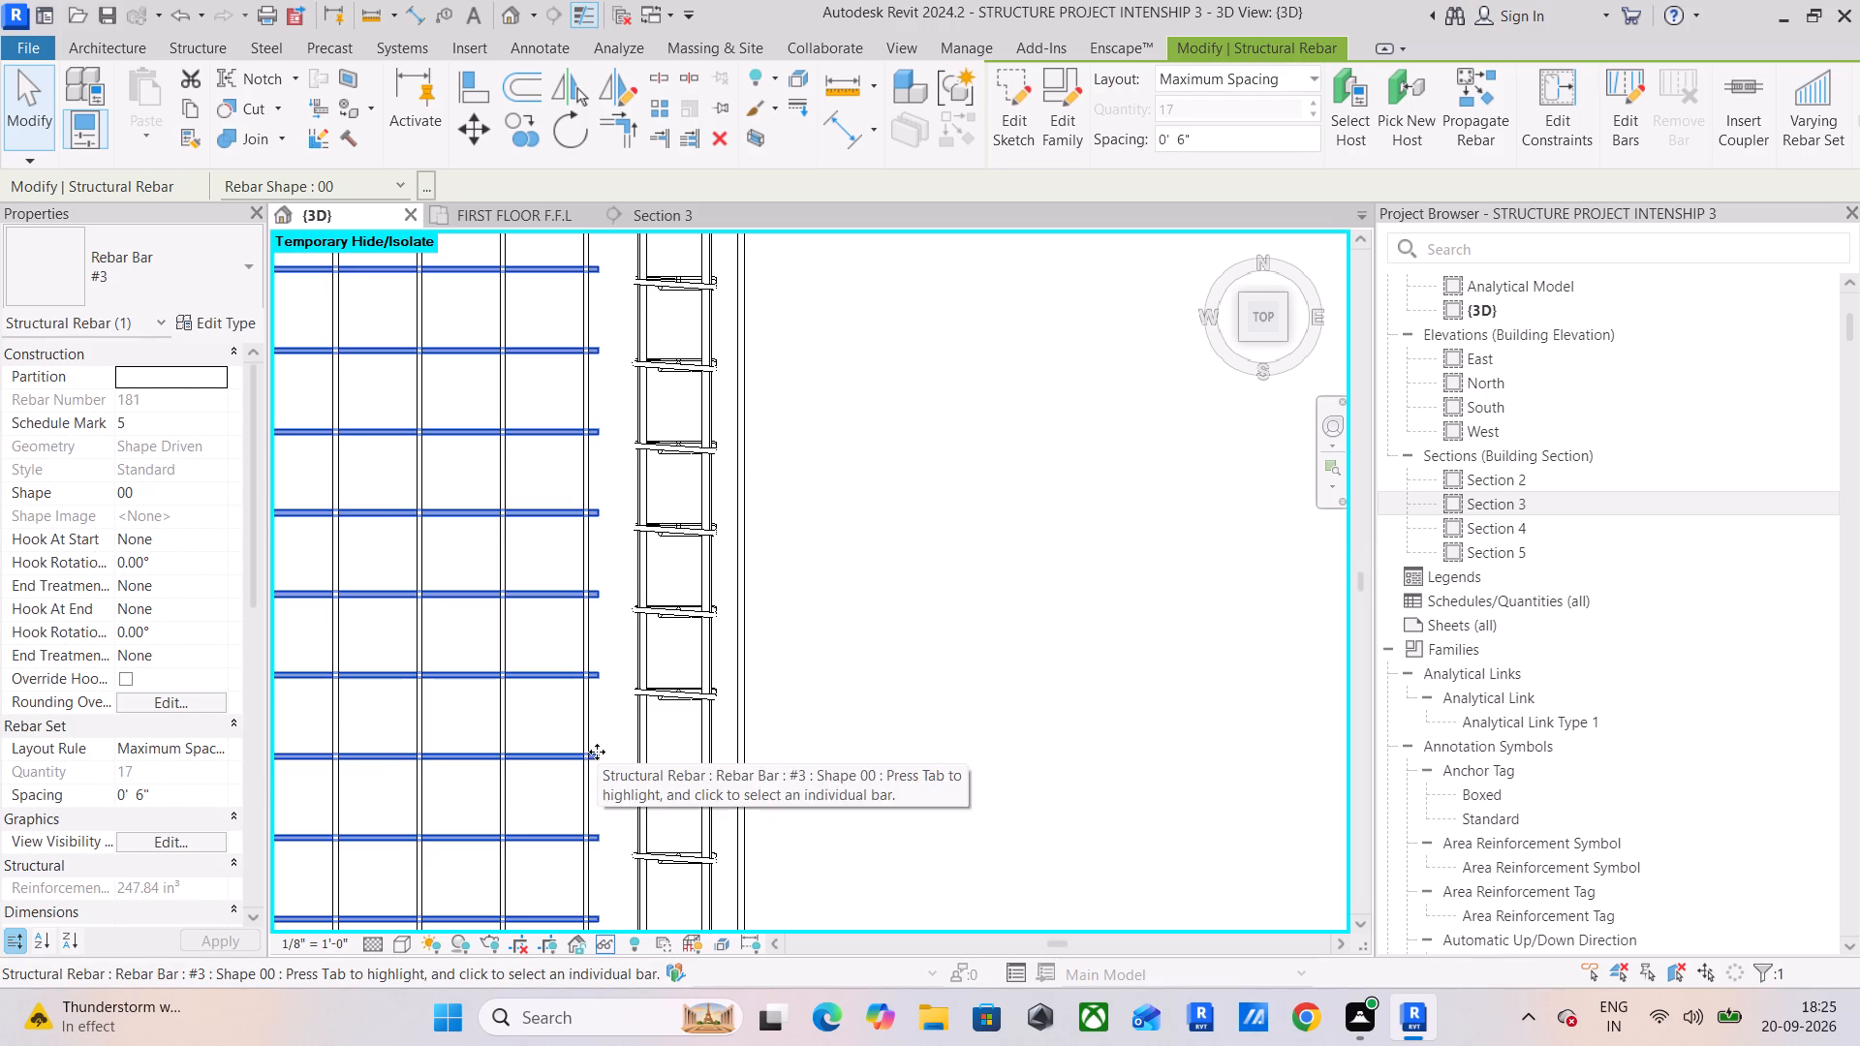
scroll(609, 598, down, 3)
drag(608, 271, 631, 273)
click(912, 509)
Lengthen the east-west bars' western ends so they run into the open bay's west beam.
scroll(881, 535, down, 4)
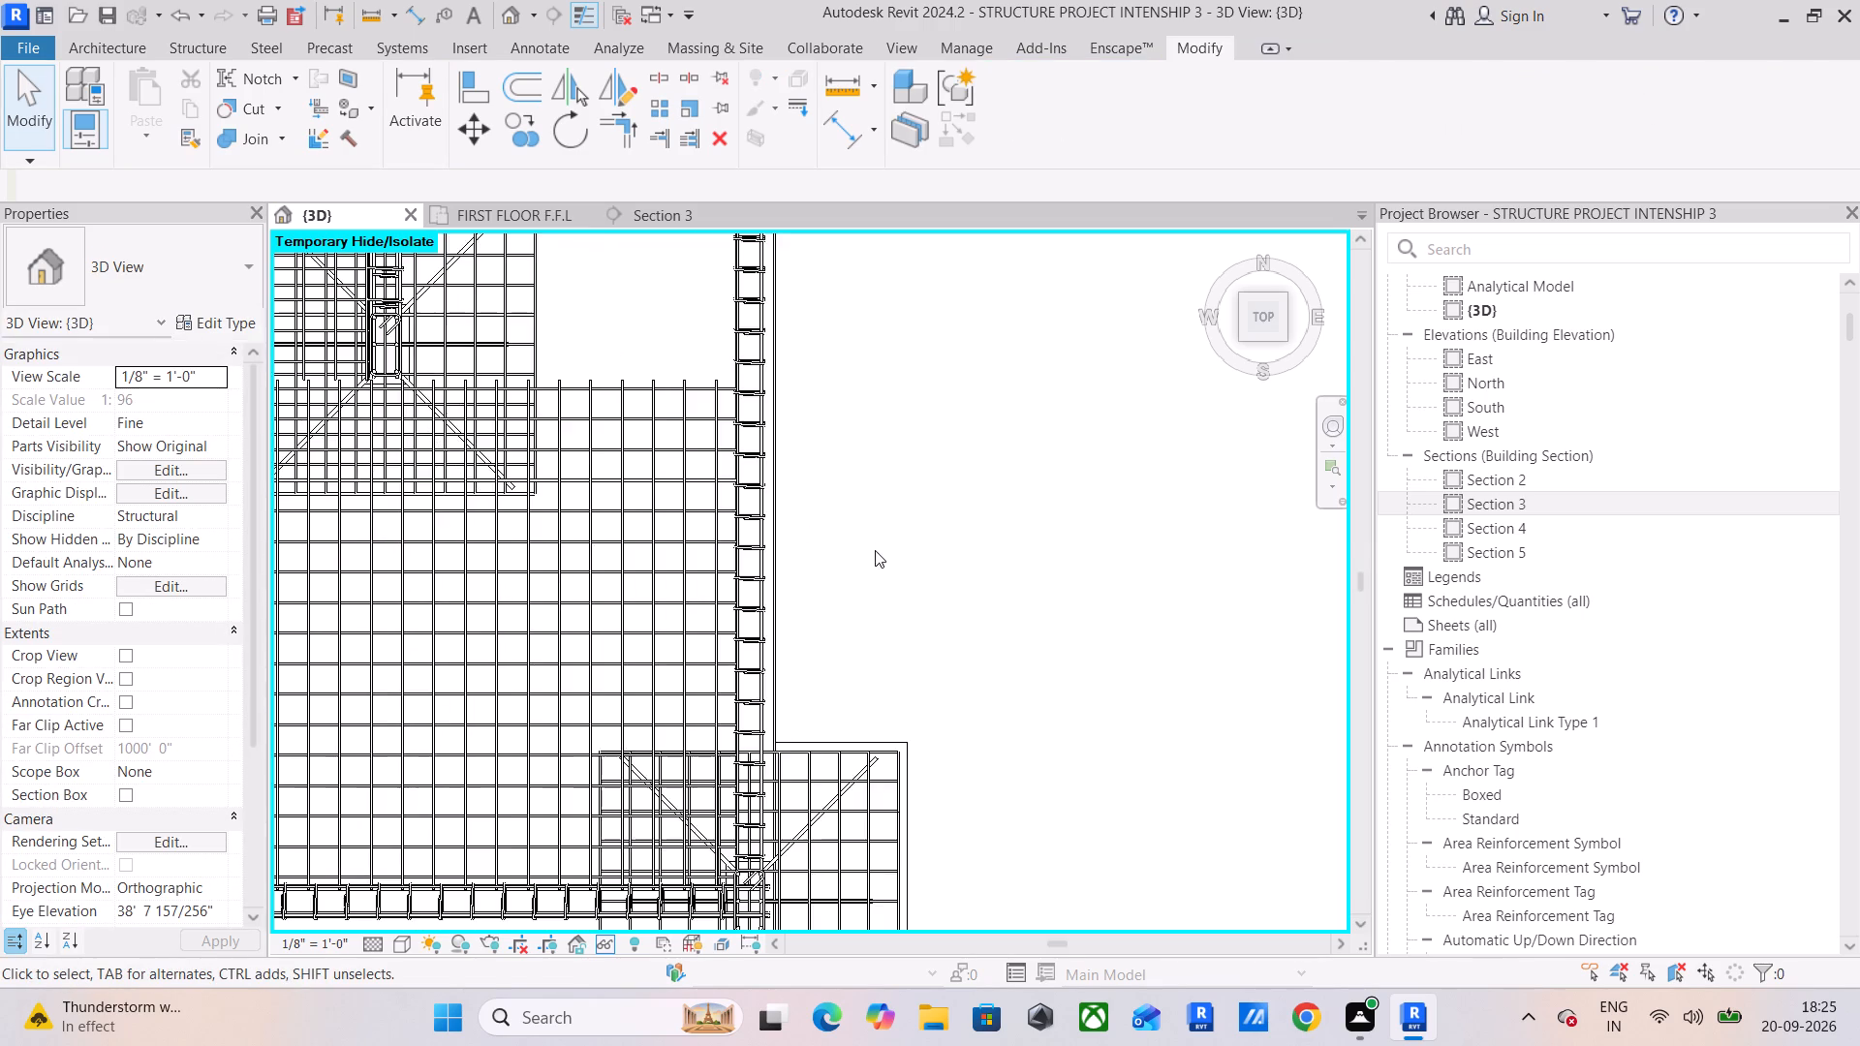
middle_drag(929, 555, 1181, 541)
scroll(857, 552, down, 4)
middle_drag(596, 573, 715, 542)
scroll(522, 563, up, 6)
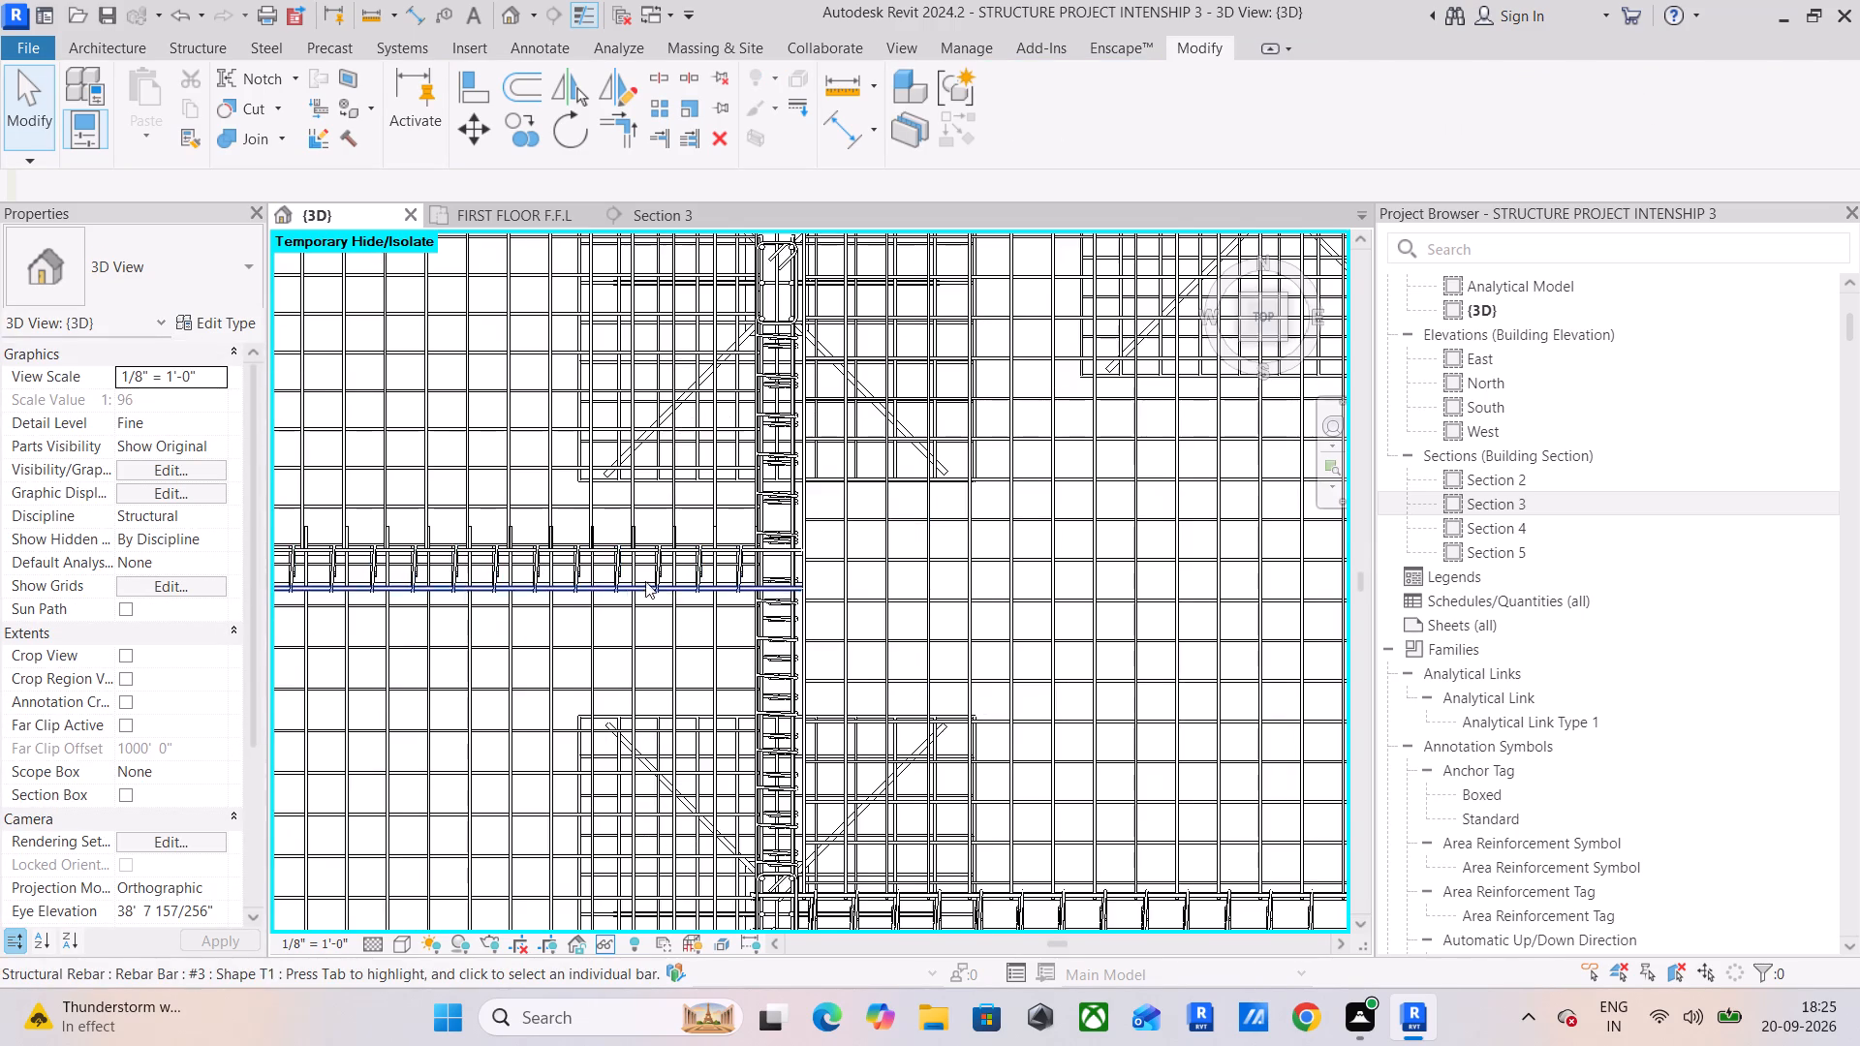
middle_drag(666, 583, 353, 609)
scroll(477, 630, up, 6)
click(517, 659)
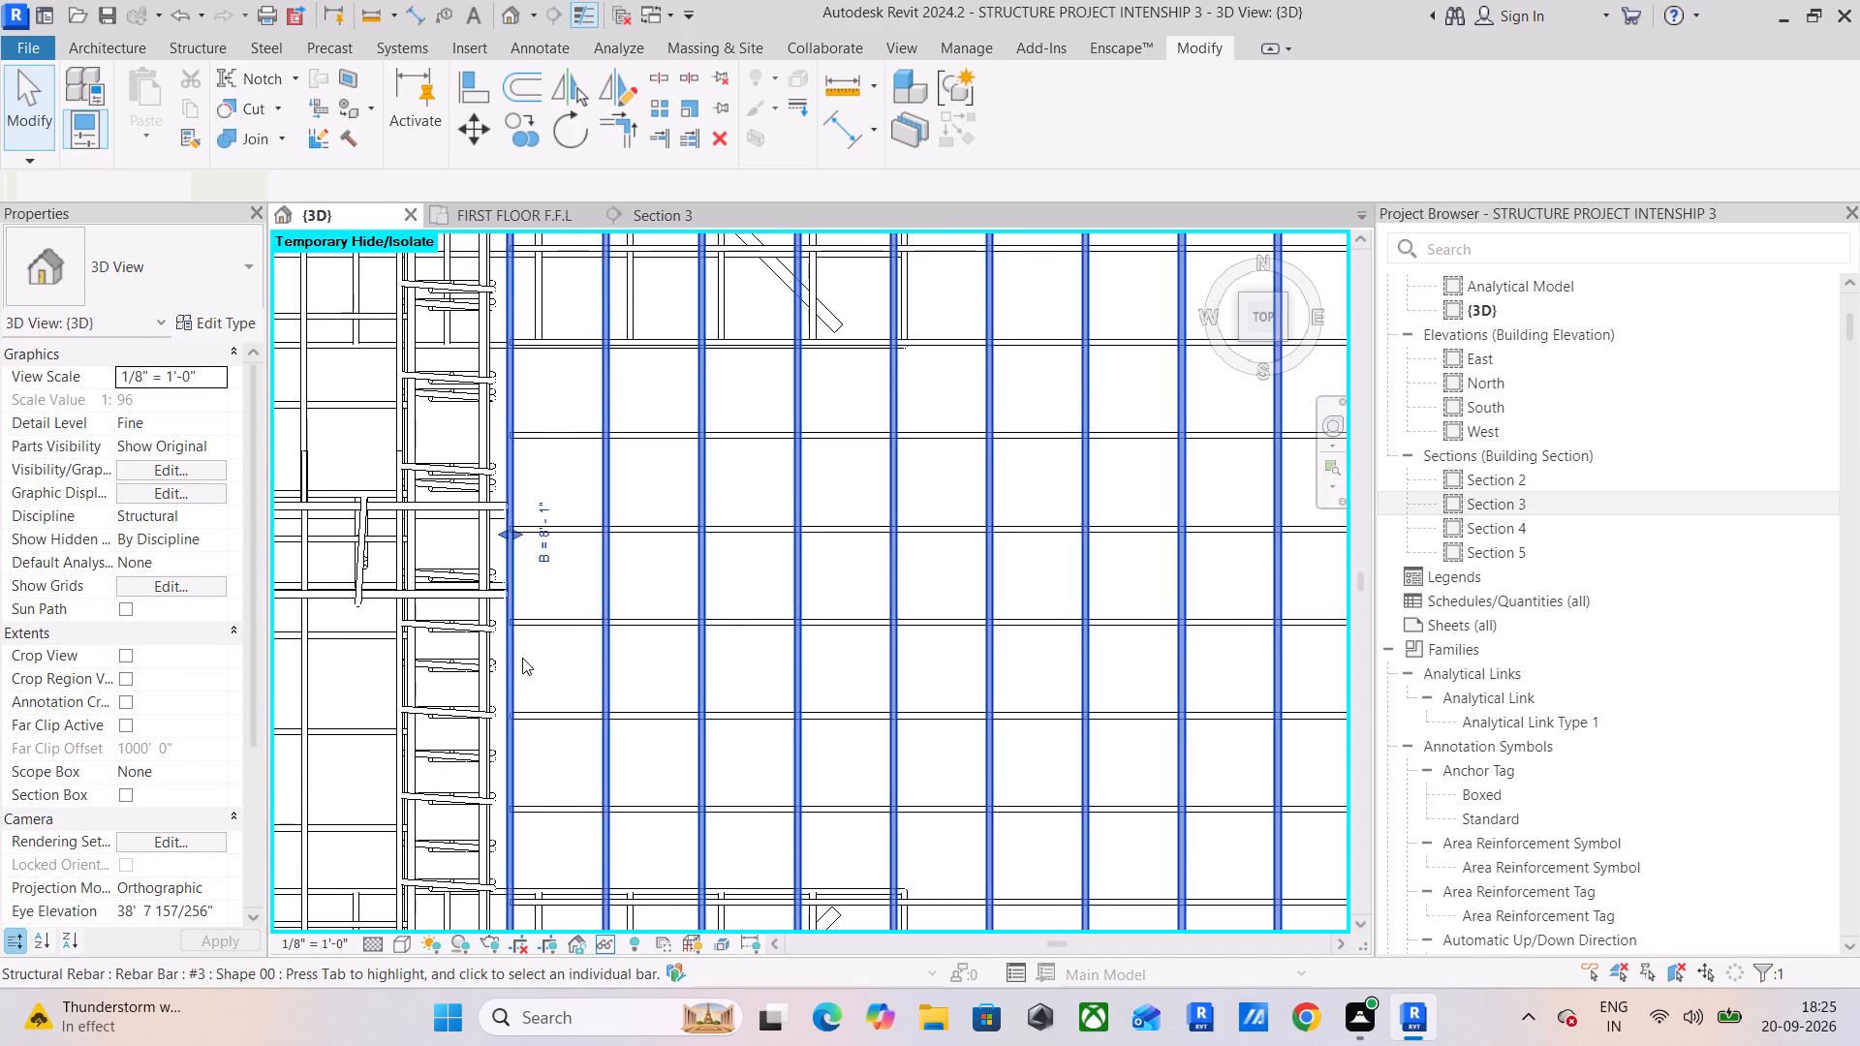
click(549, 632)
scroll(531, 589, down, 4)
middle_drag(525, 592, 478, 839)
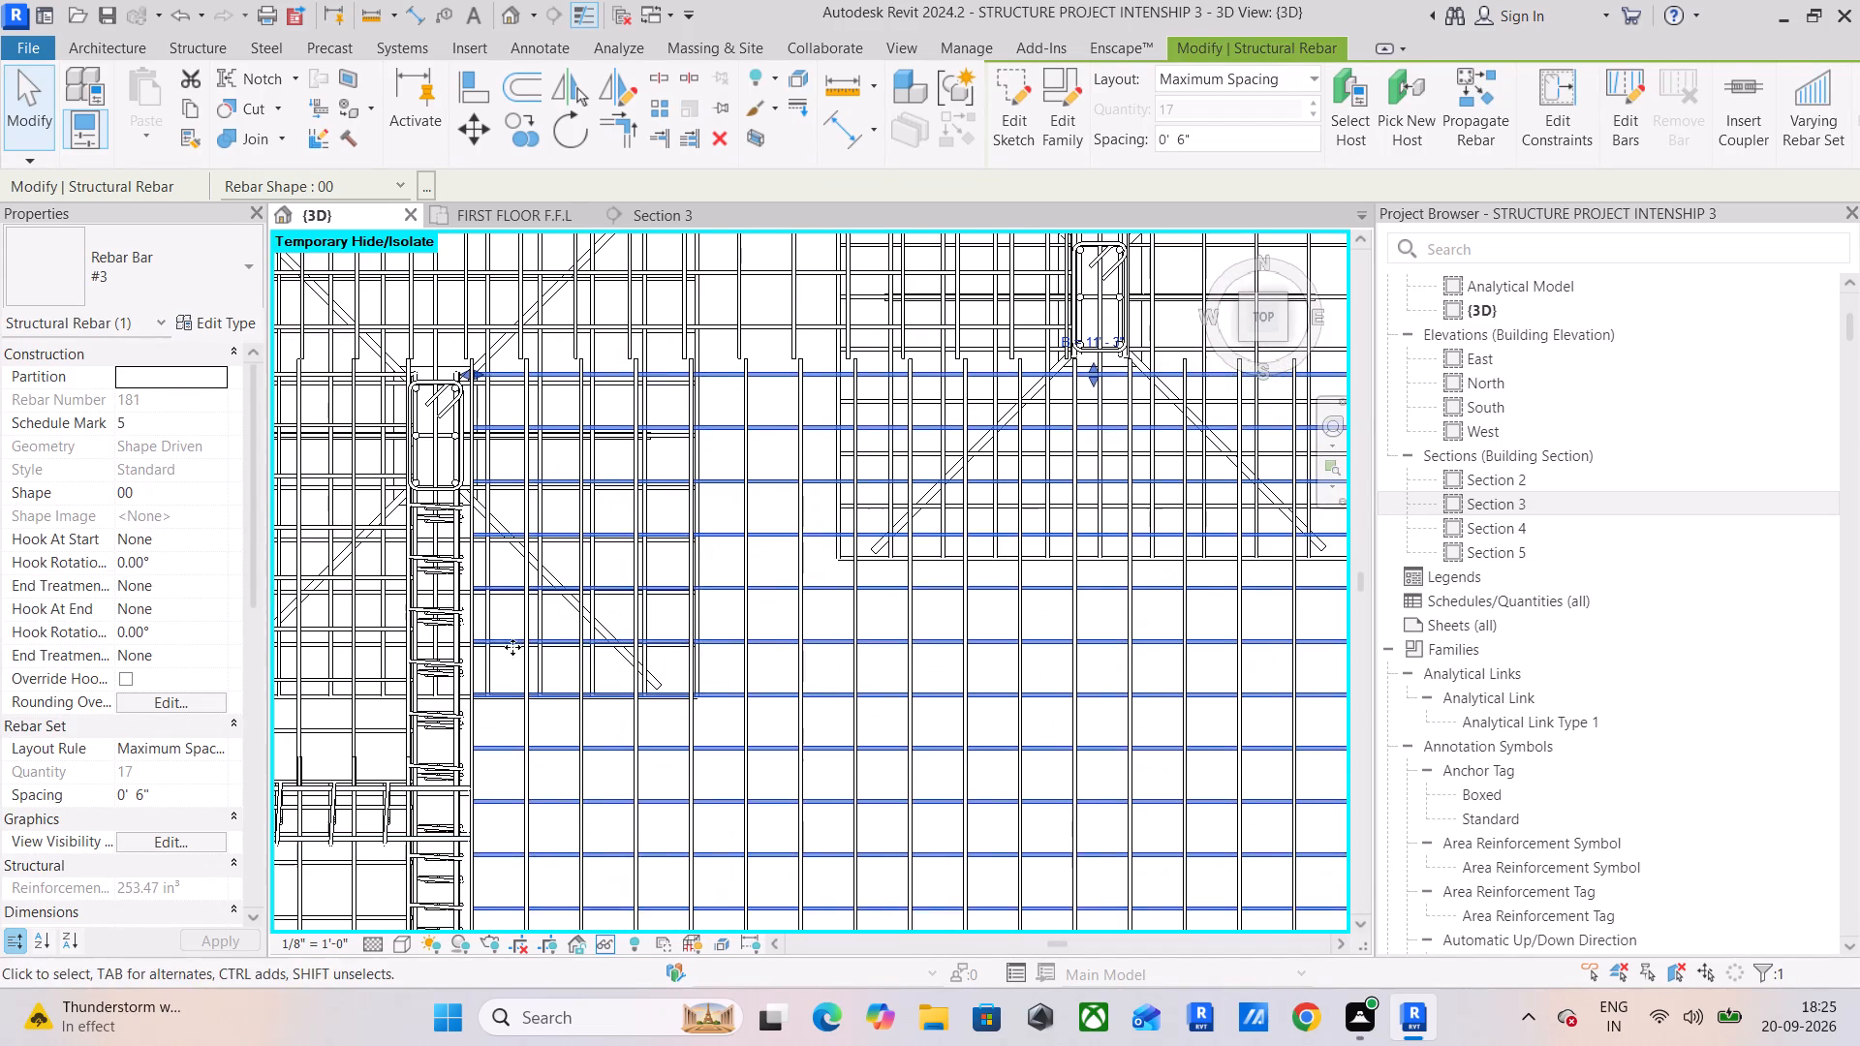
scroll(440, 376, up, 9)
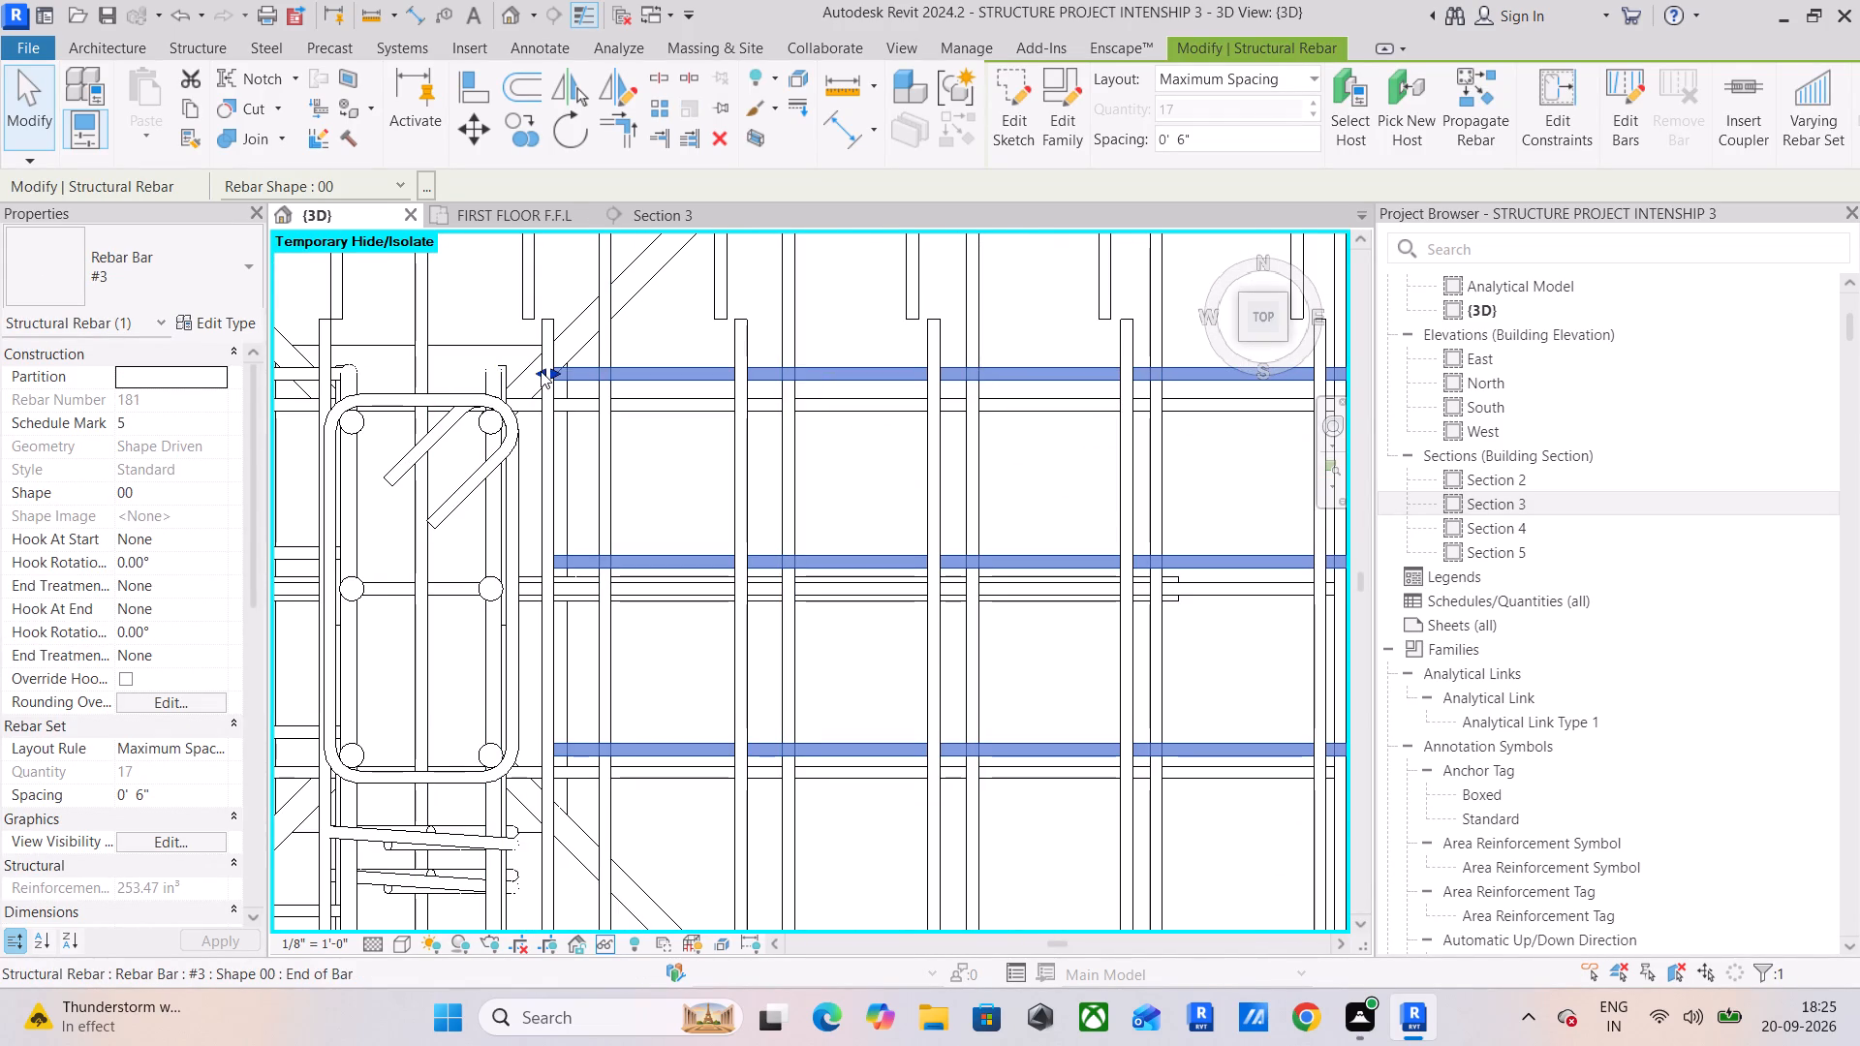
drag(541, 371, 490, 381)
Shift the north-south bar set's westernmost bar slightly east so it sits a few inches inside the west beam.
scroll(562, 549, down, 4)
middle_drag(564, 572, 529, 449)
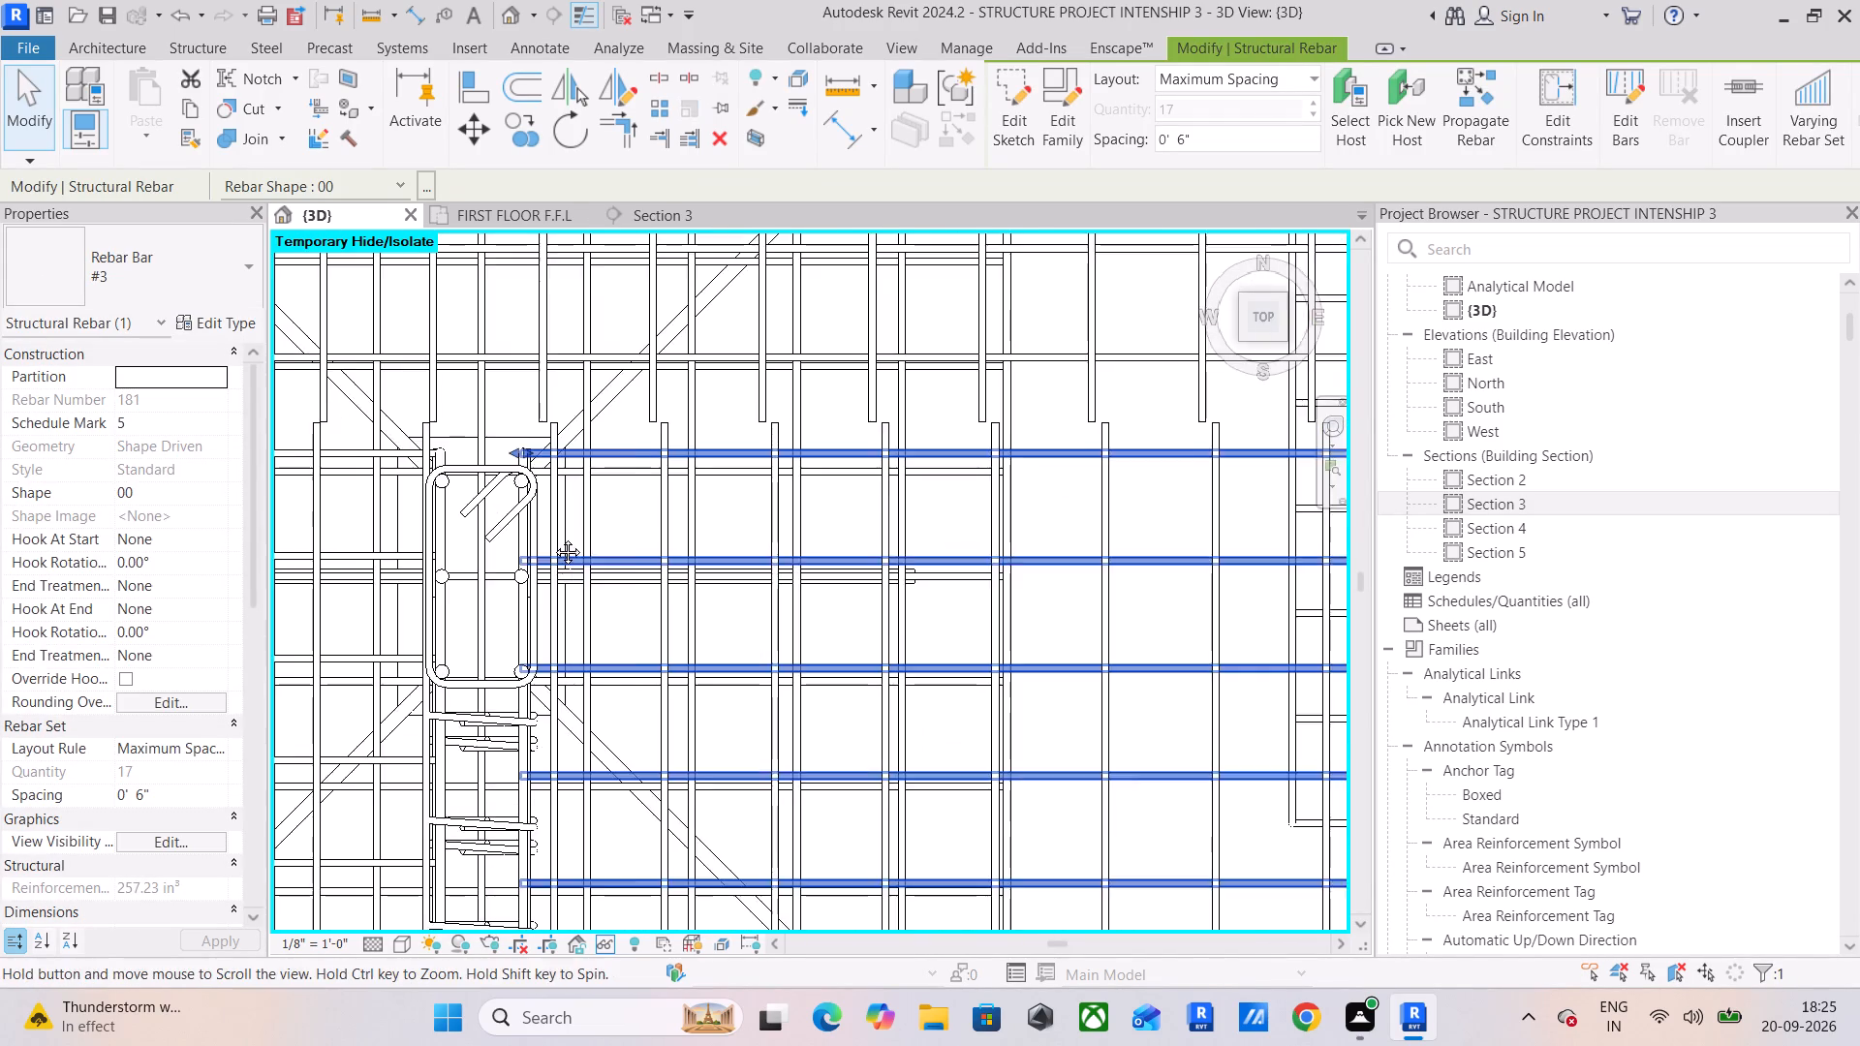
middle_drag(529, 449, 507, 252)
click(503, 736)
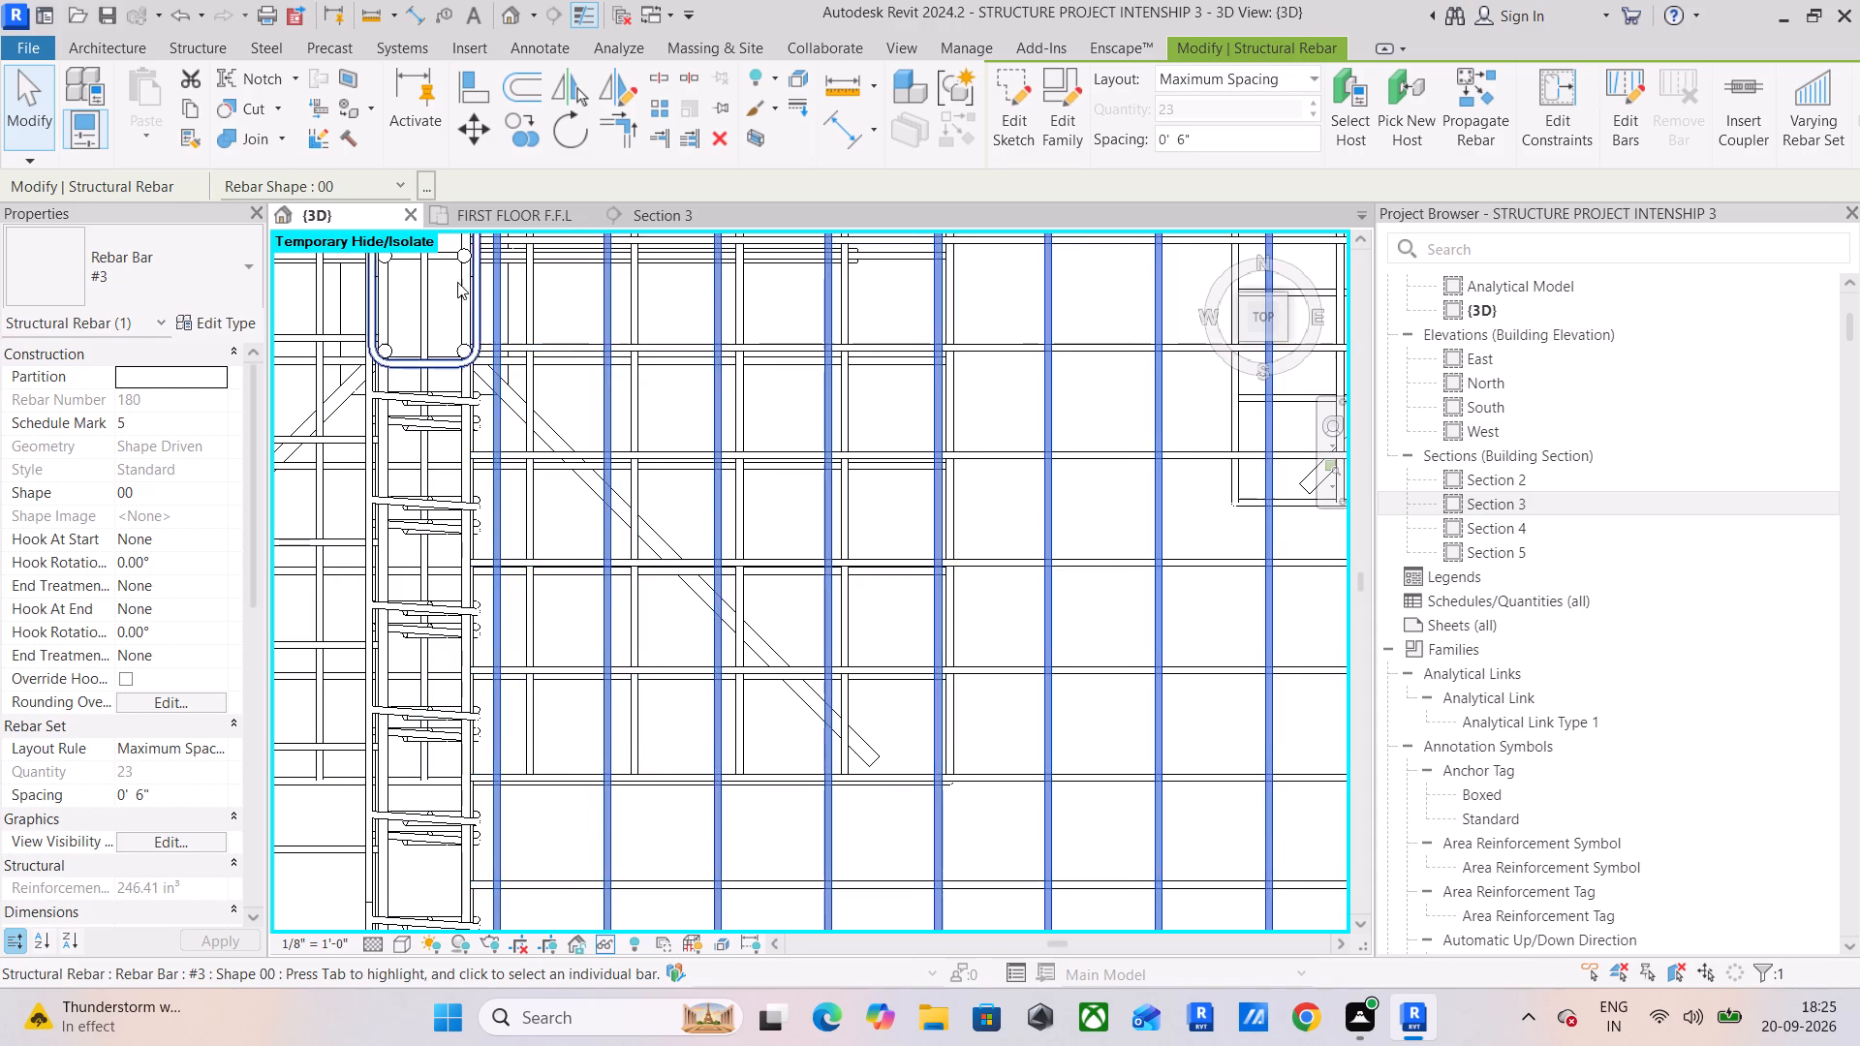
scroll(562, 531, down, 6)
middle_drag(574, 533, 576, 289)
scroll(542, 492, up, 3)
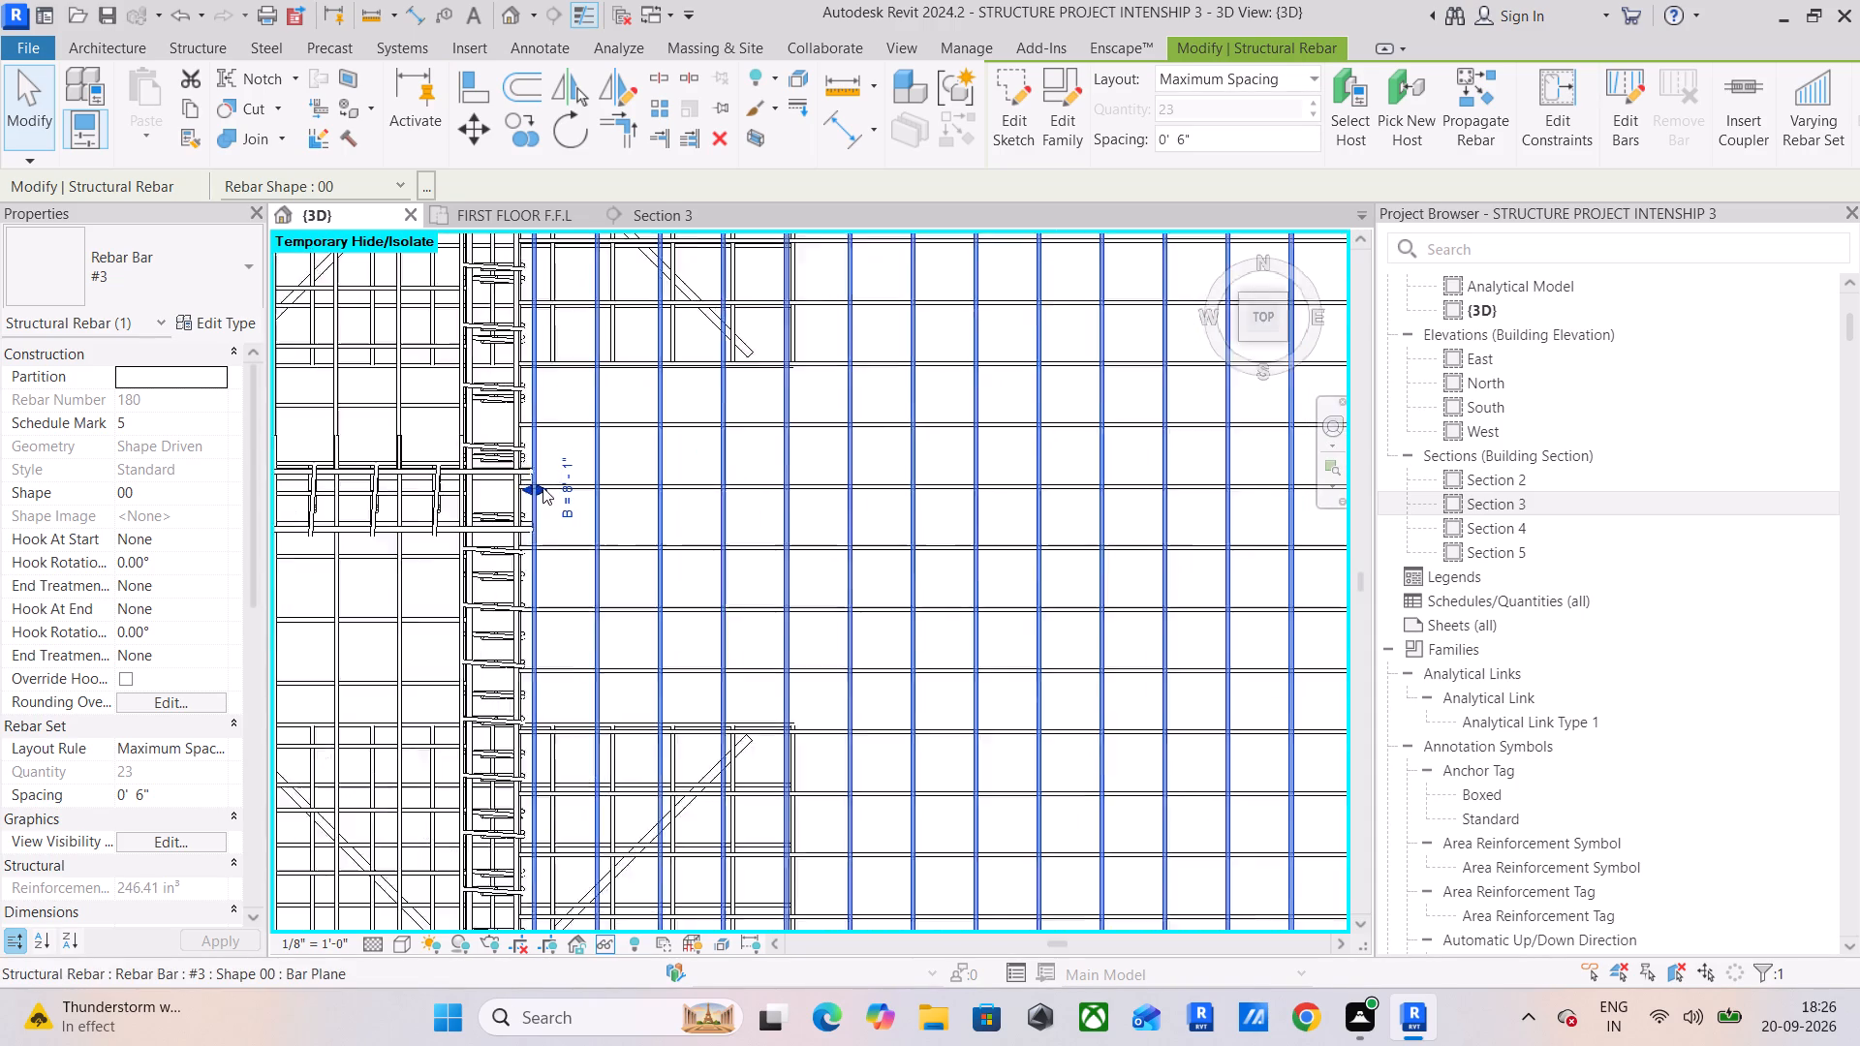
scroll(542, 487, up, 2)
drag(536, 492, 563, 496)
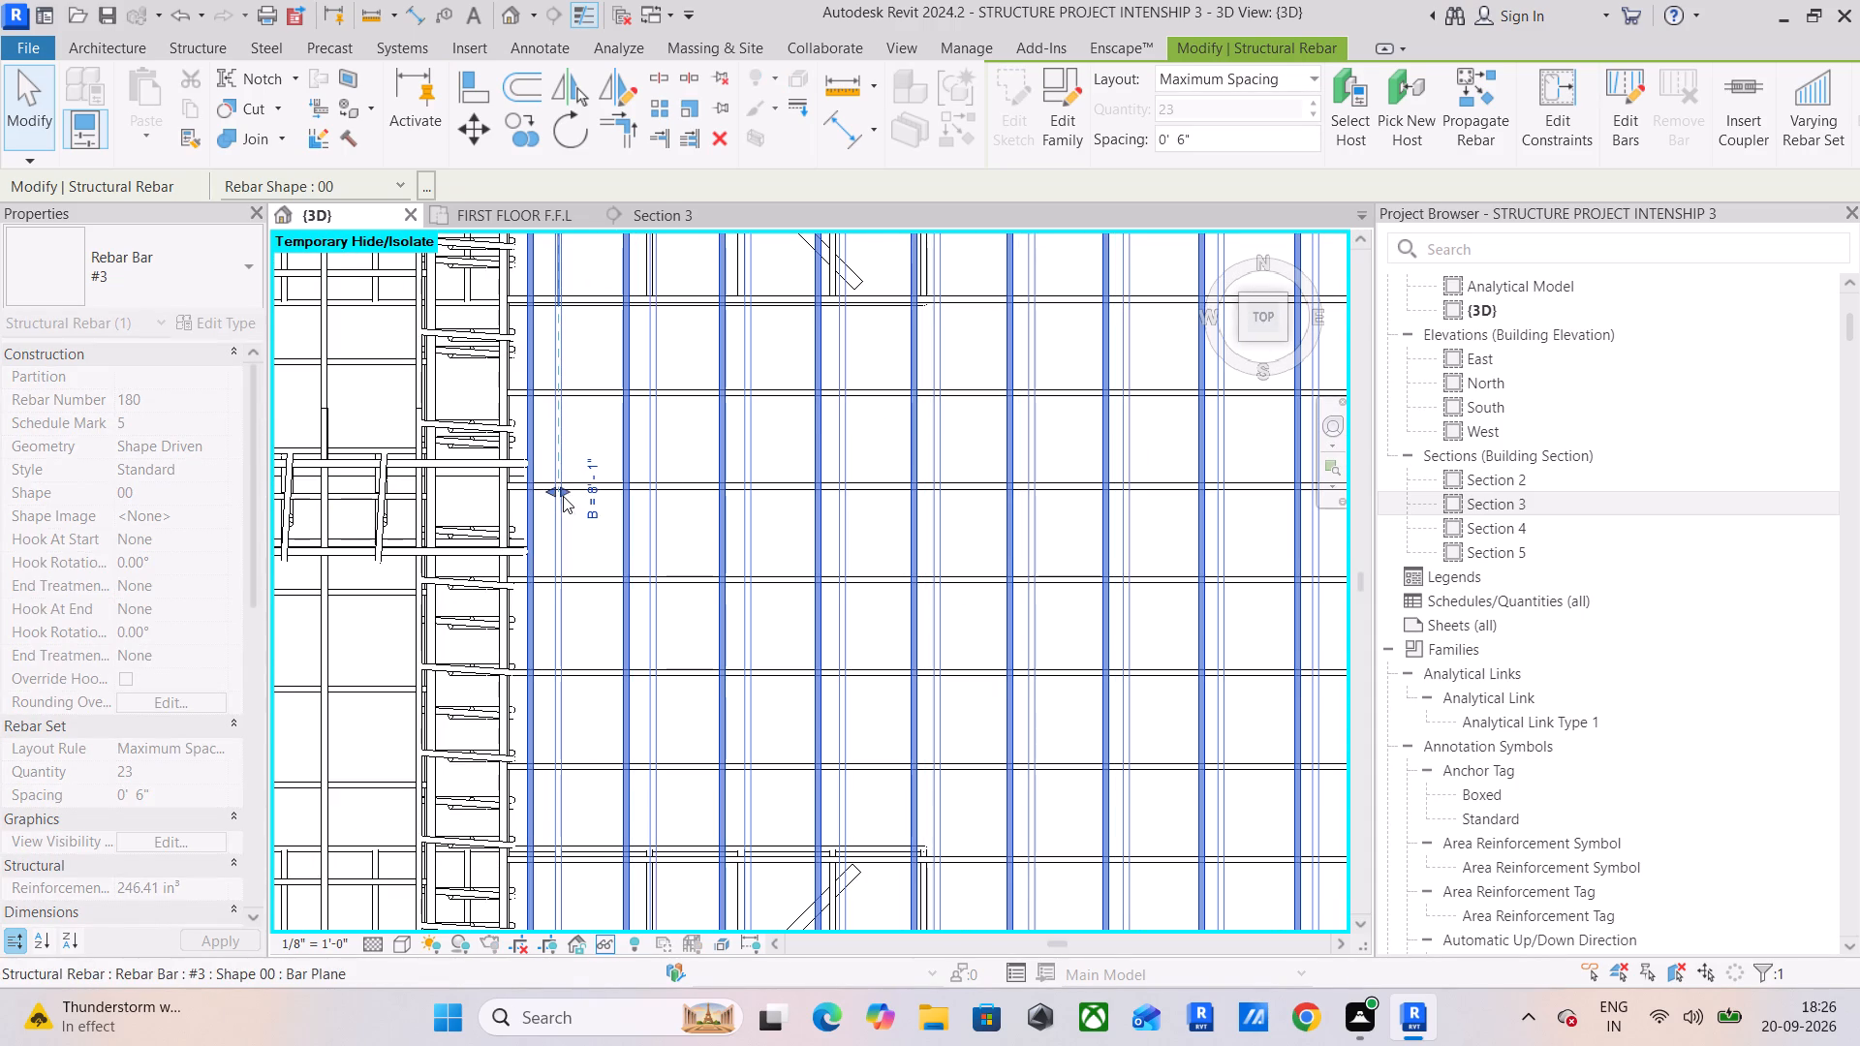
scroll(594, 576, down, 1)
drag(570, 499, 583, 504)
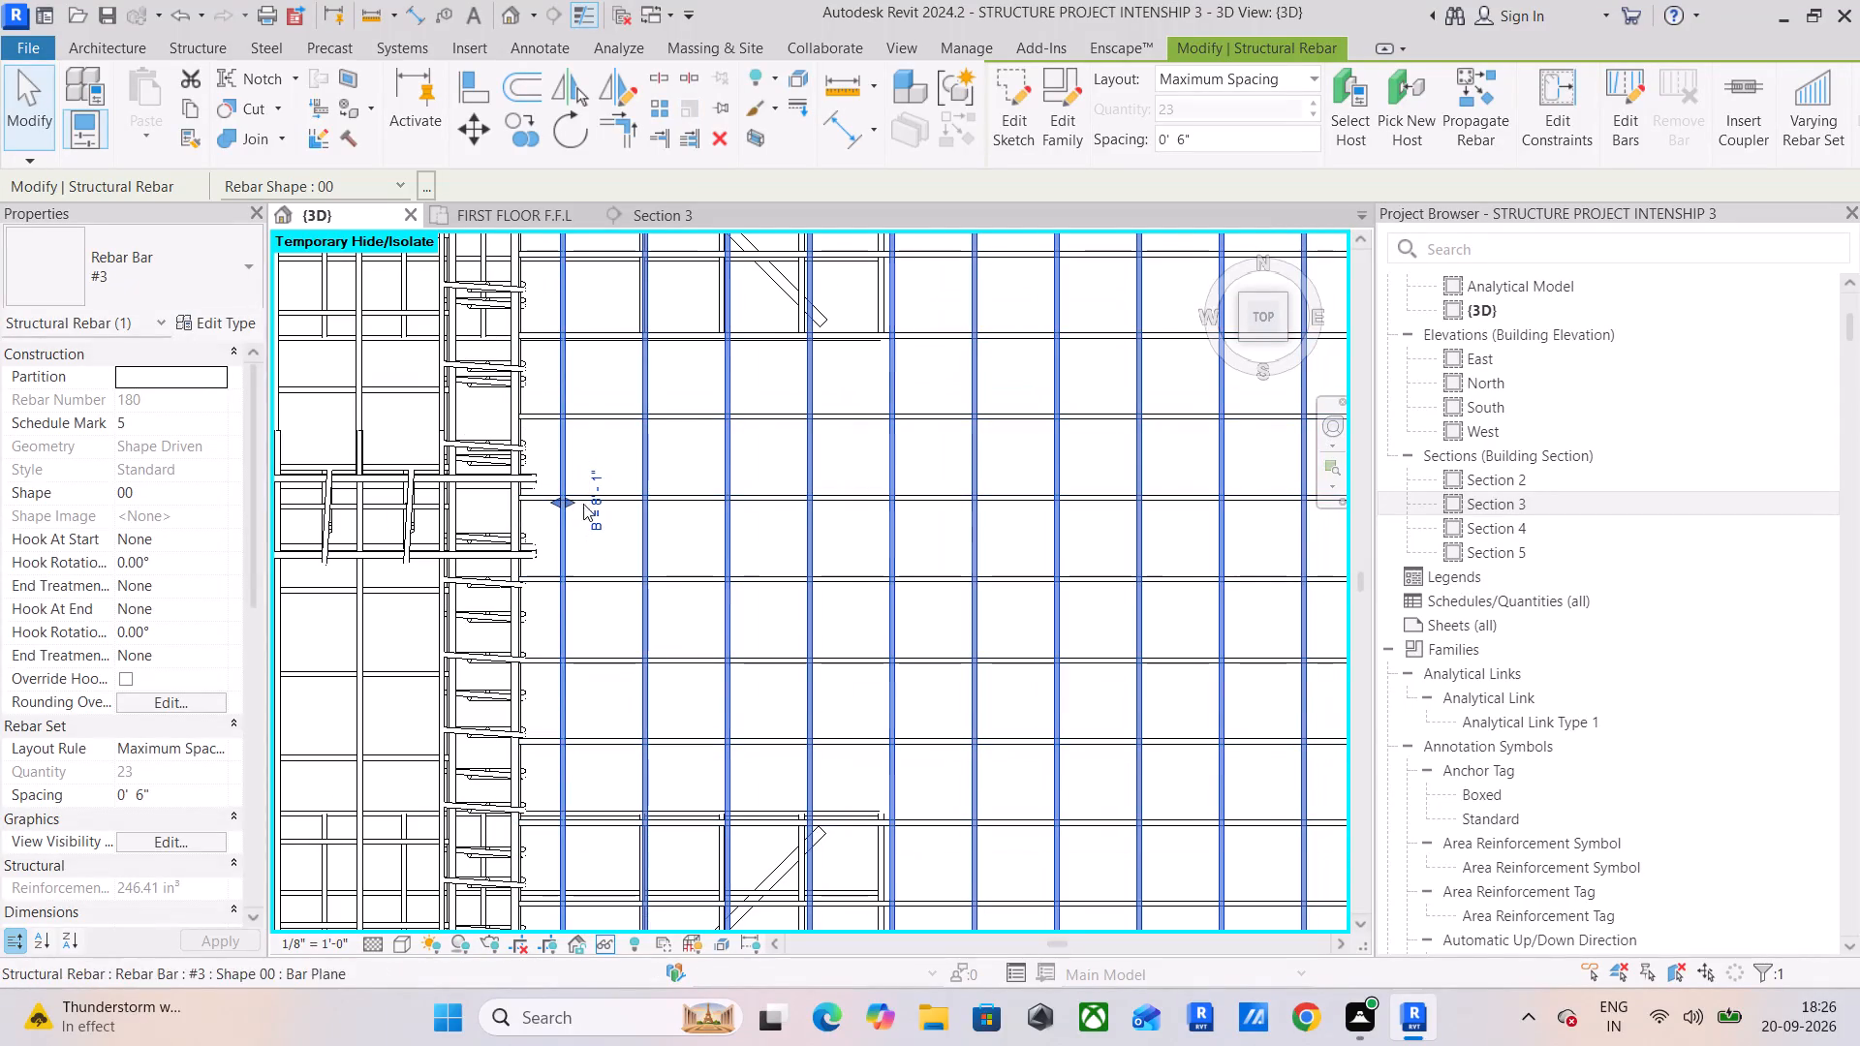
drag(583, 504, 582, 511)
scroll(585, 511, down, 4)
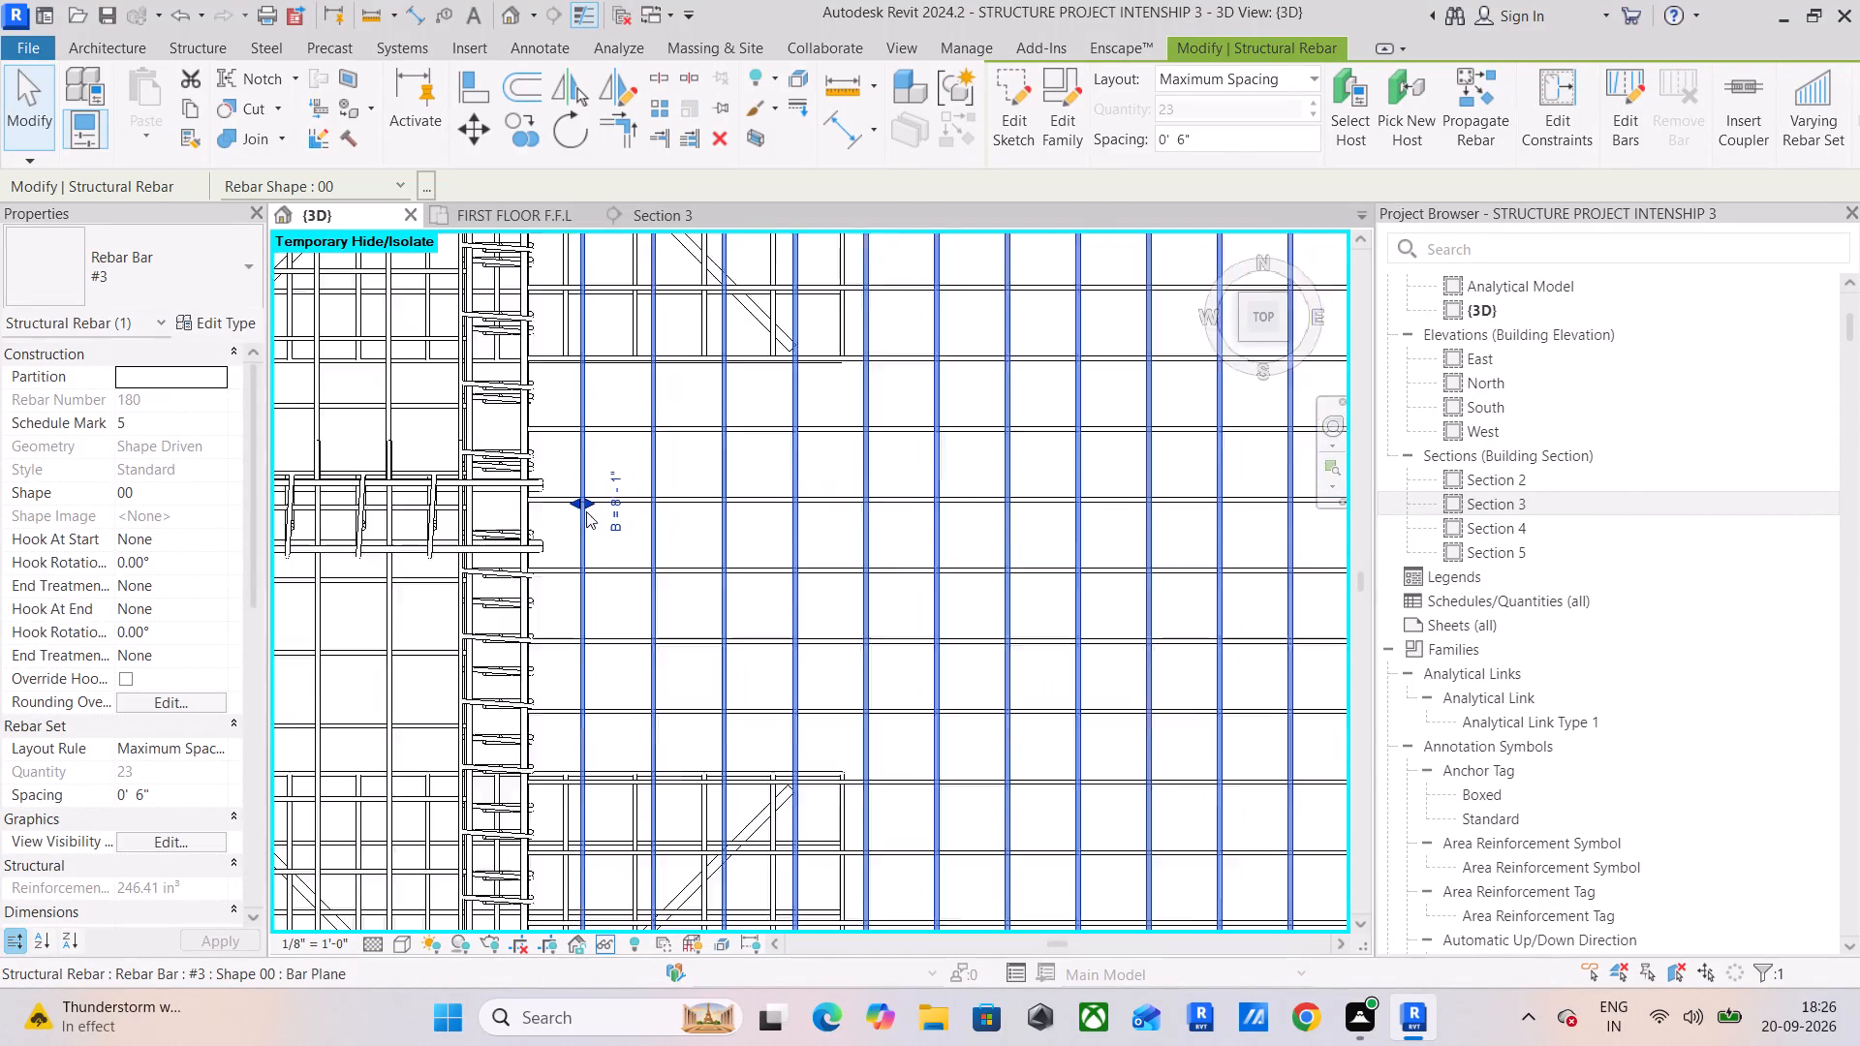
Examine how both bar sets fit against the open bay's east and south beams, clearing the selection.
scroll(586, 511, down, 6)
middle_drag(677, 546, 353, 533)
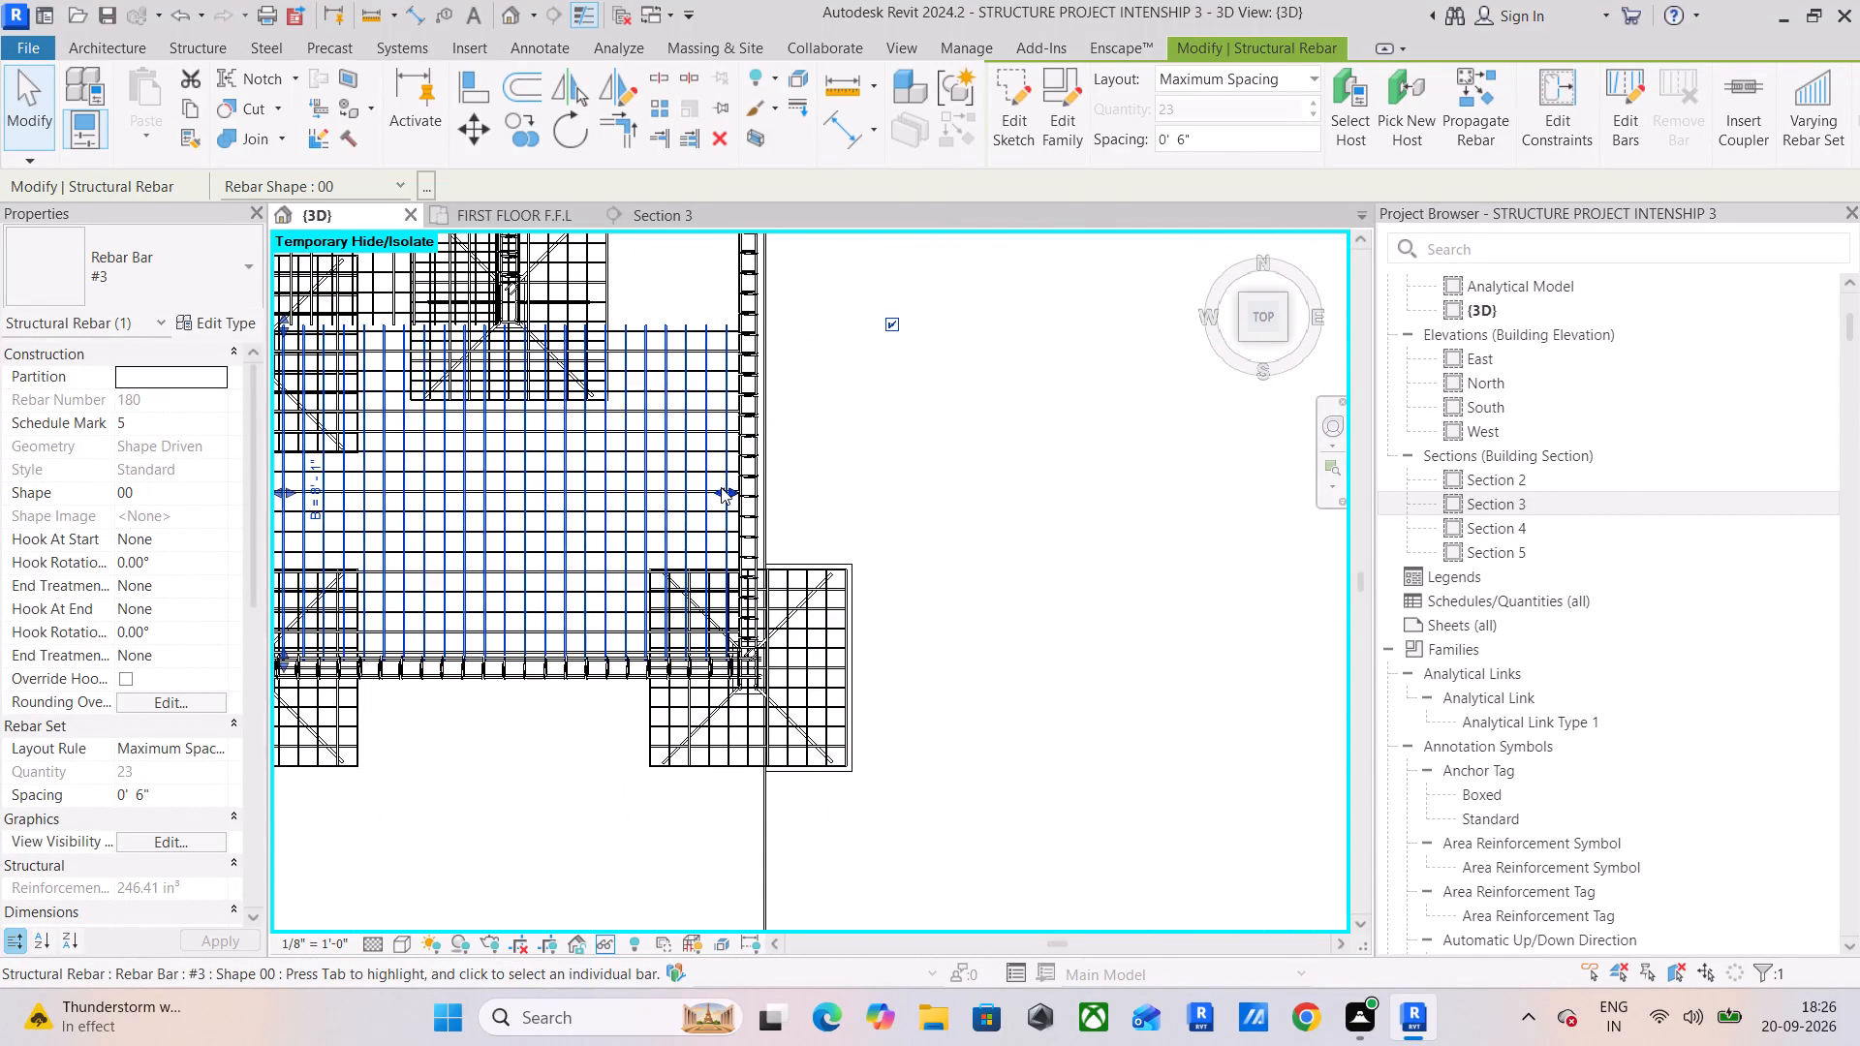
scroll(721, 487, up, 5)
click(943, 460)
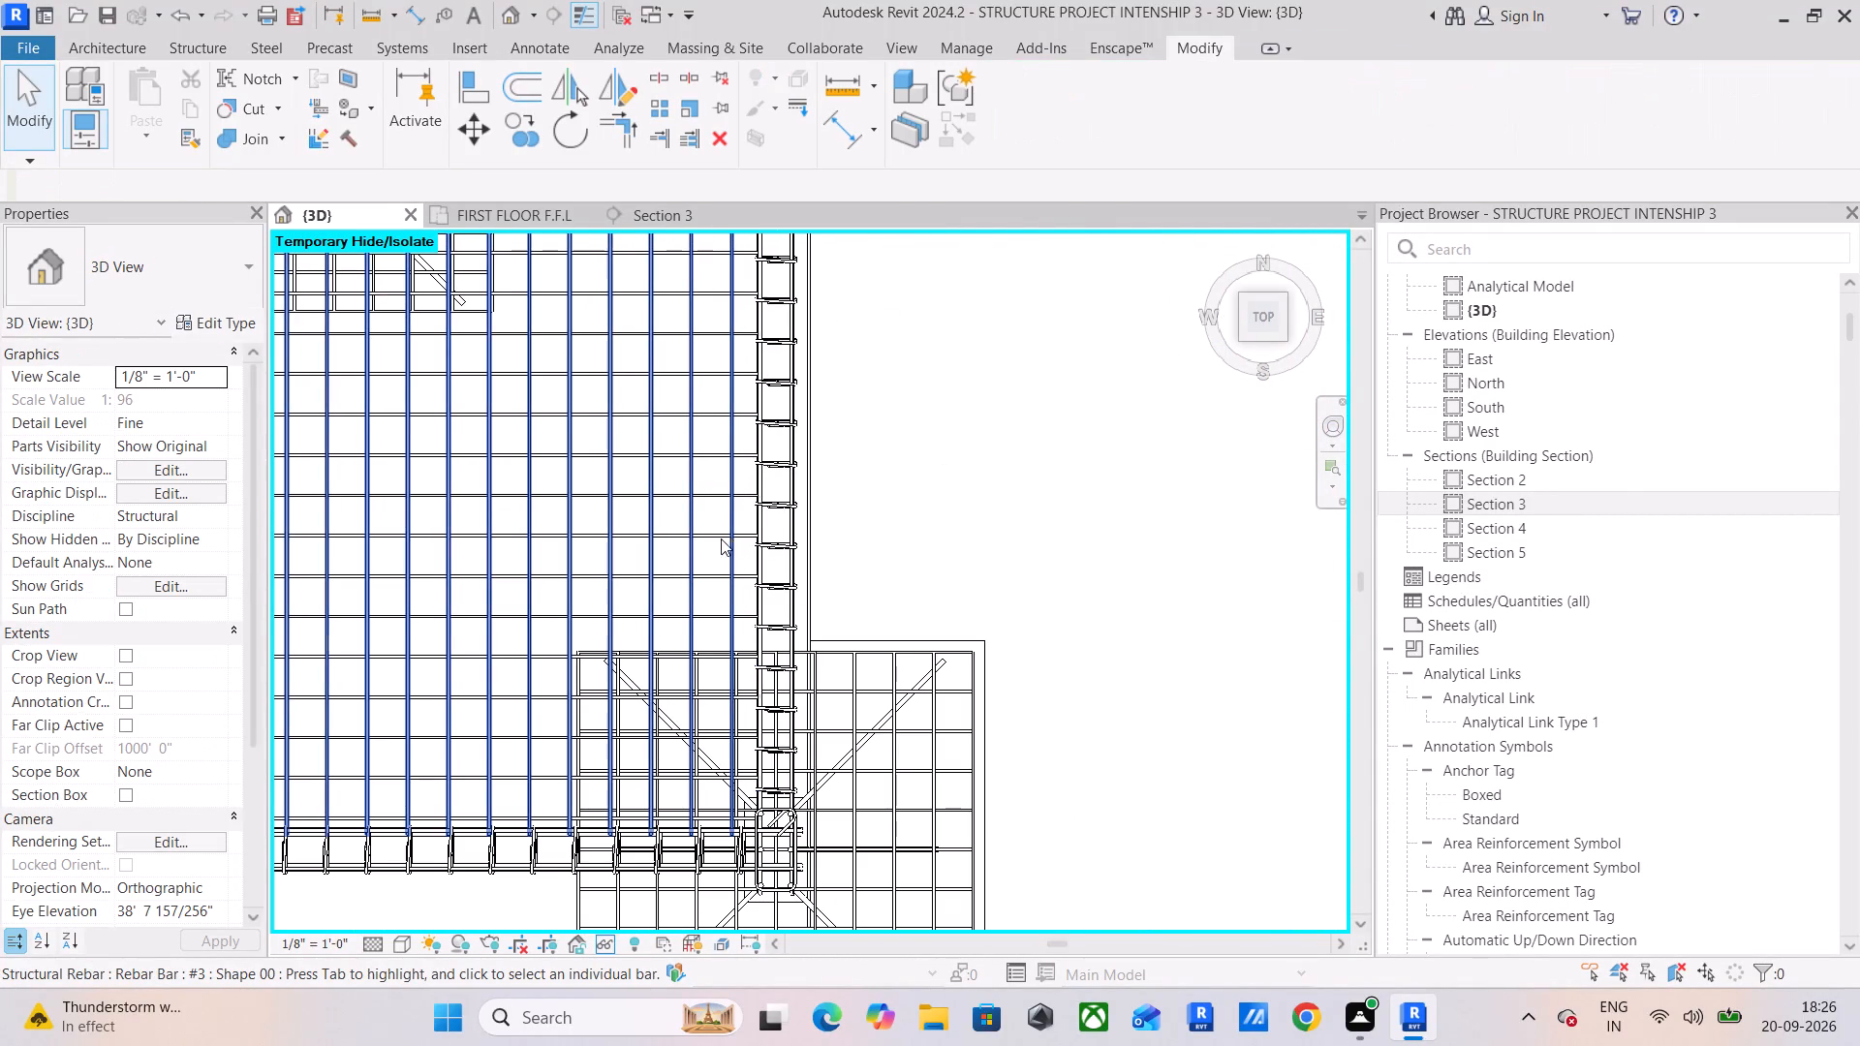
scroll(765, 588, down, 4)
middle_drag(857, 671, 960, 705)
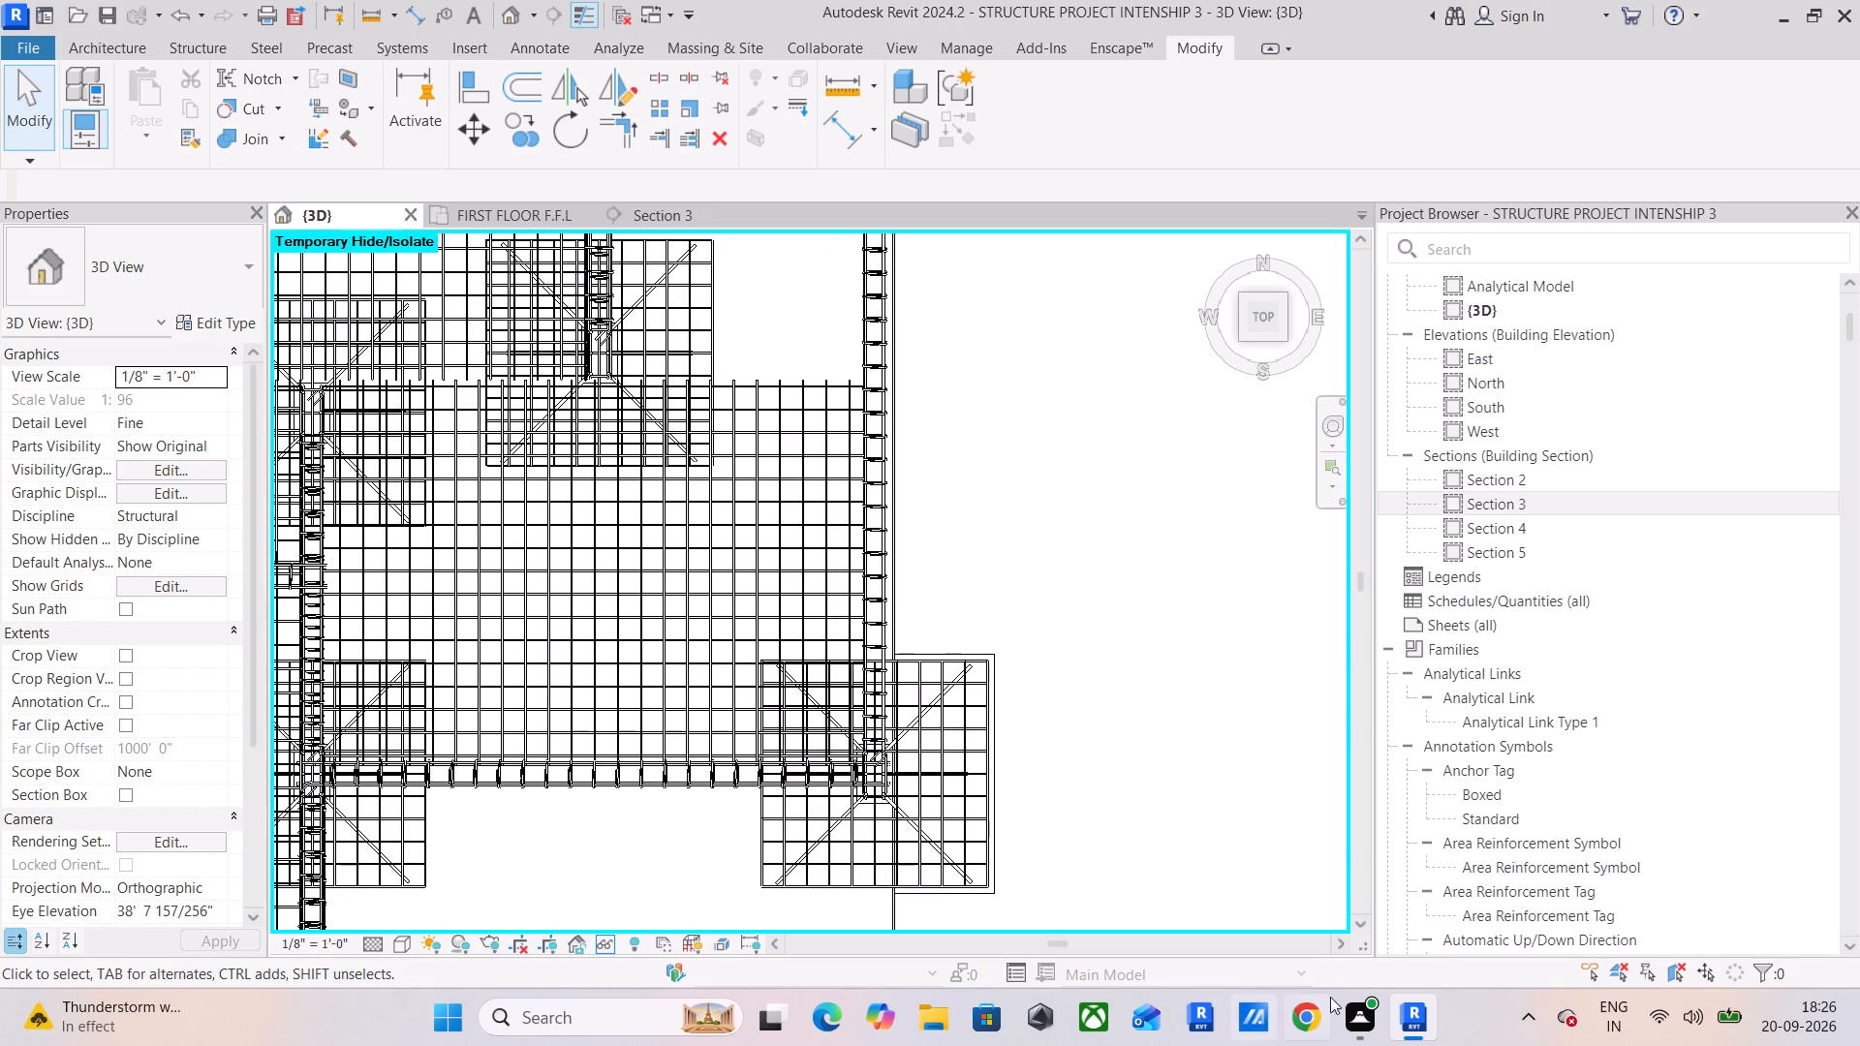
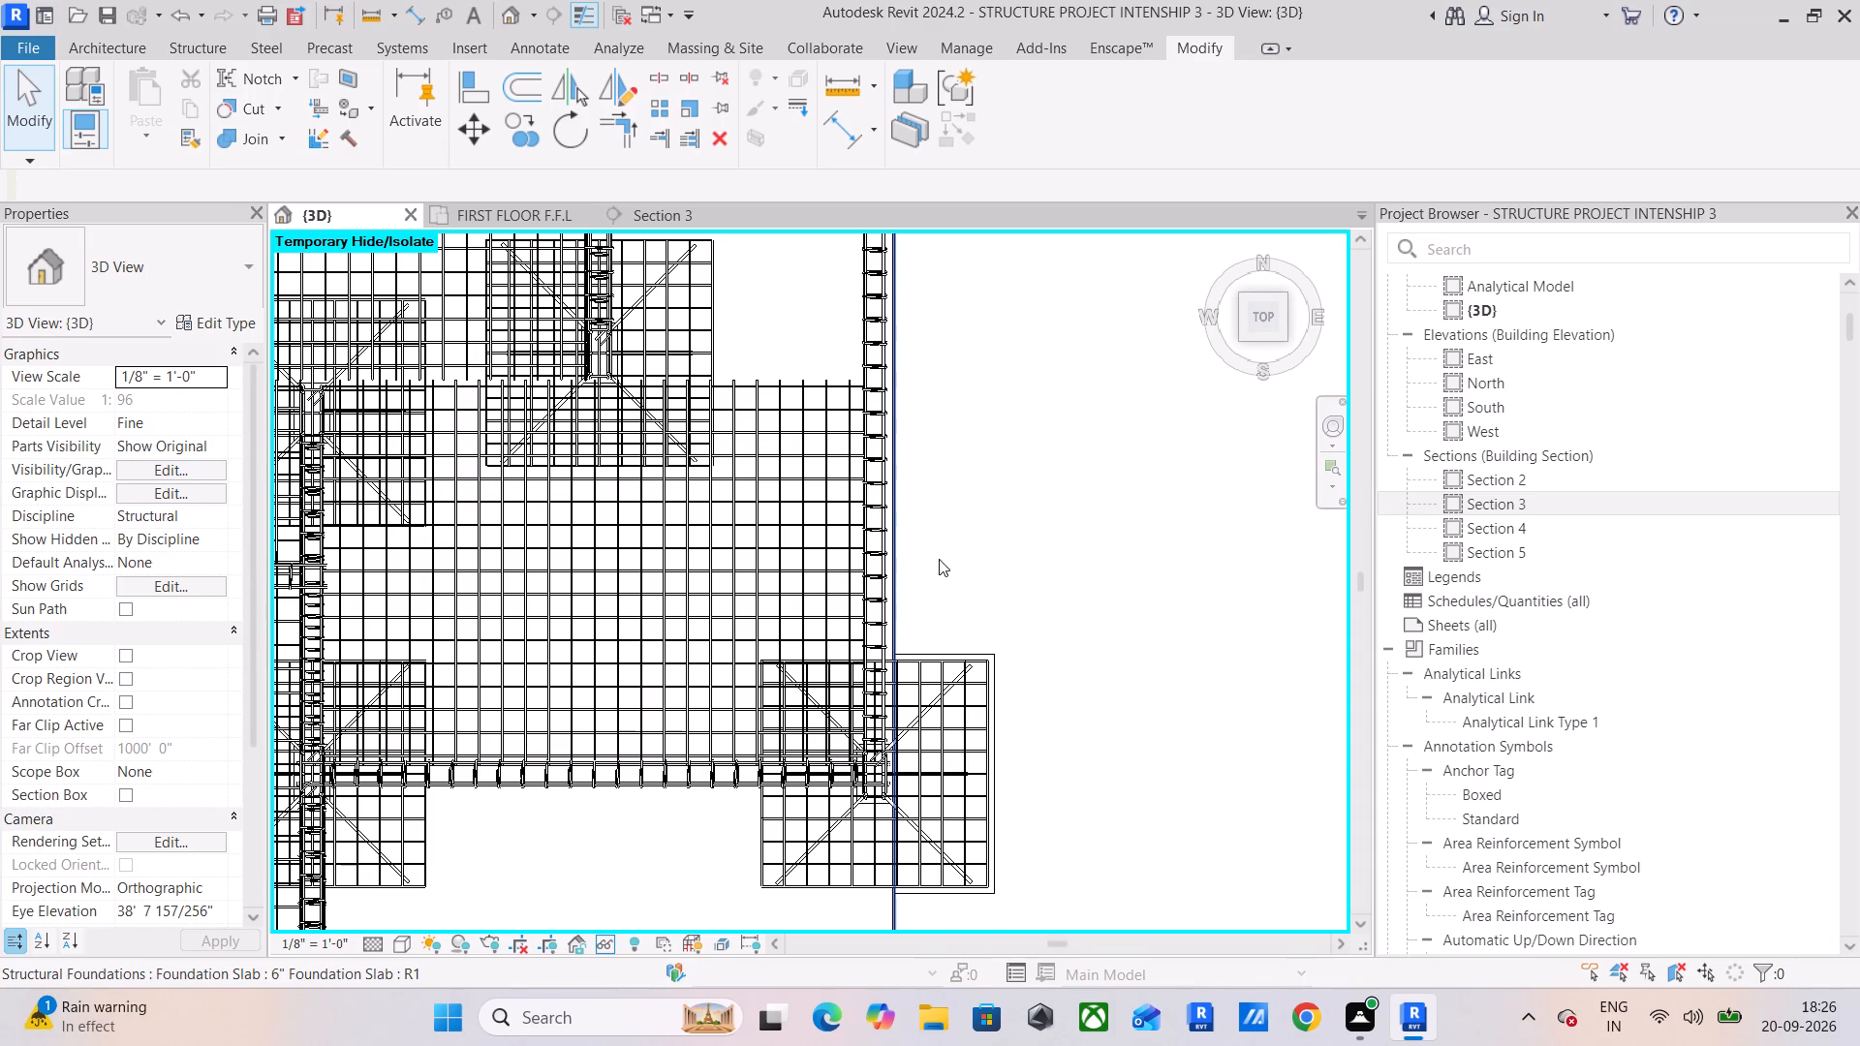
Shift the north-south bar set's westernmost bar west to the edge of the open bay's west beam.
middle_drag(830, 536, 951, 761)
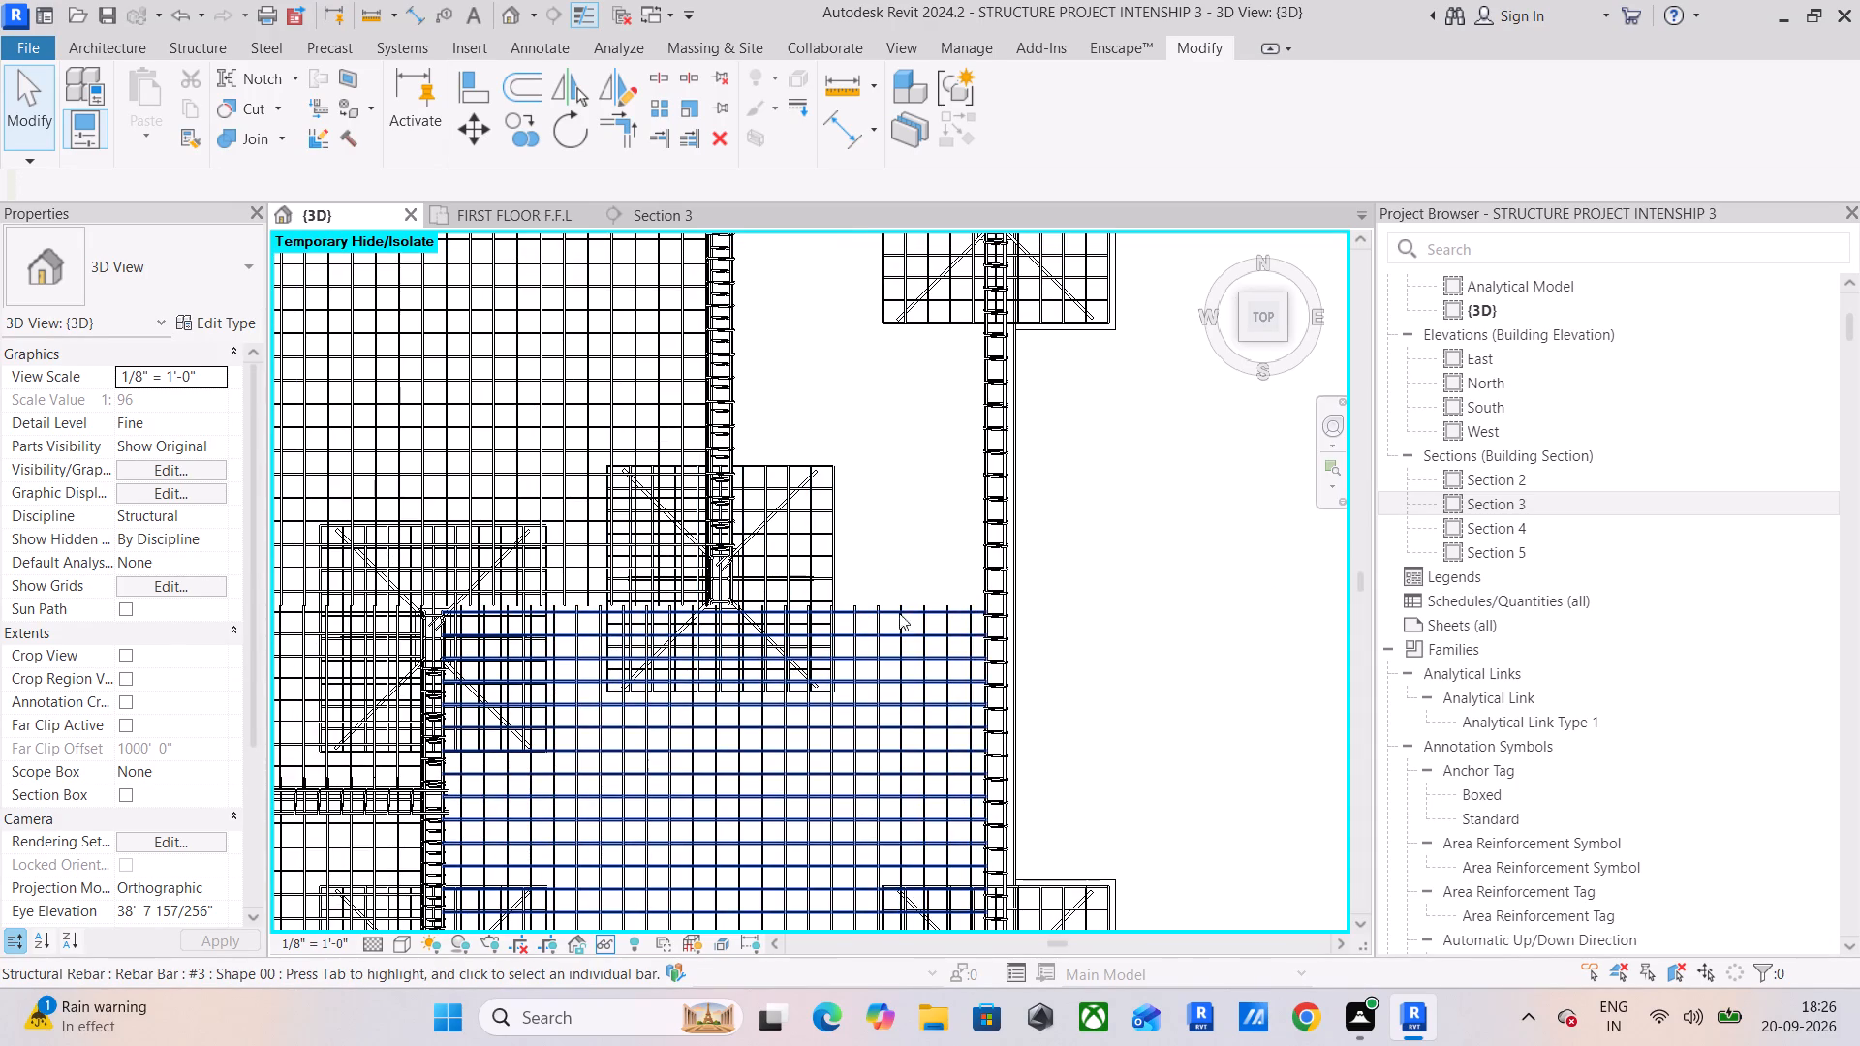
scroll(903, 607, up, 5)
middle_drag(770, 627, 989, 575)
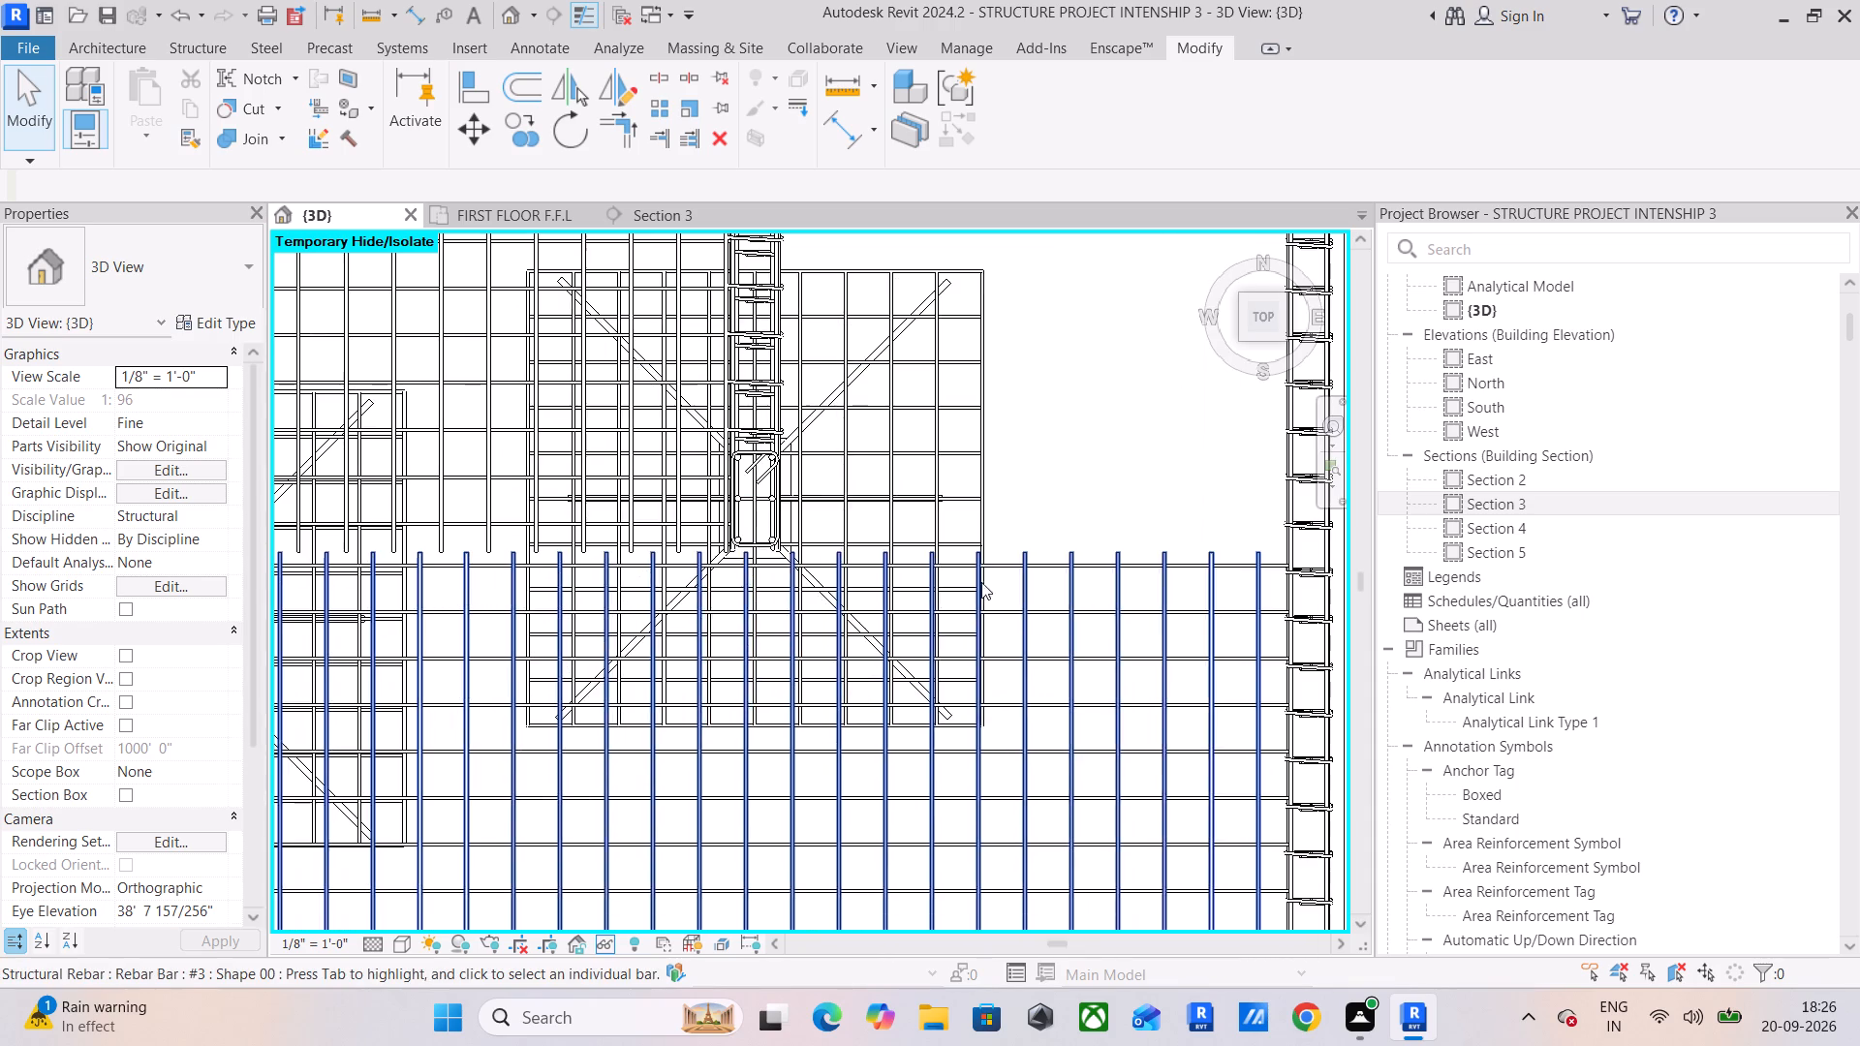
middle_drag(941, 610, 870, 472)
scroll(856, 538, down, 5)
middle_drag(862, 545, 777, 757)
middle_drag(790, 848, 909, 557)
scroll(555, 387, up, 10)
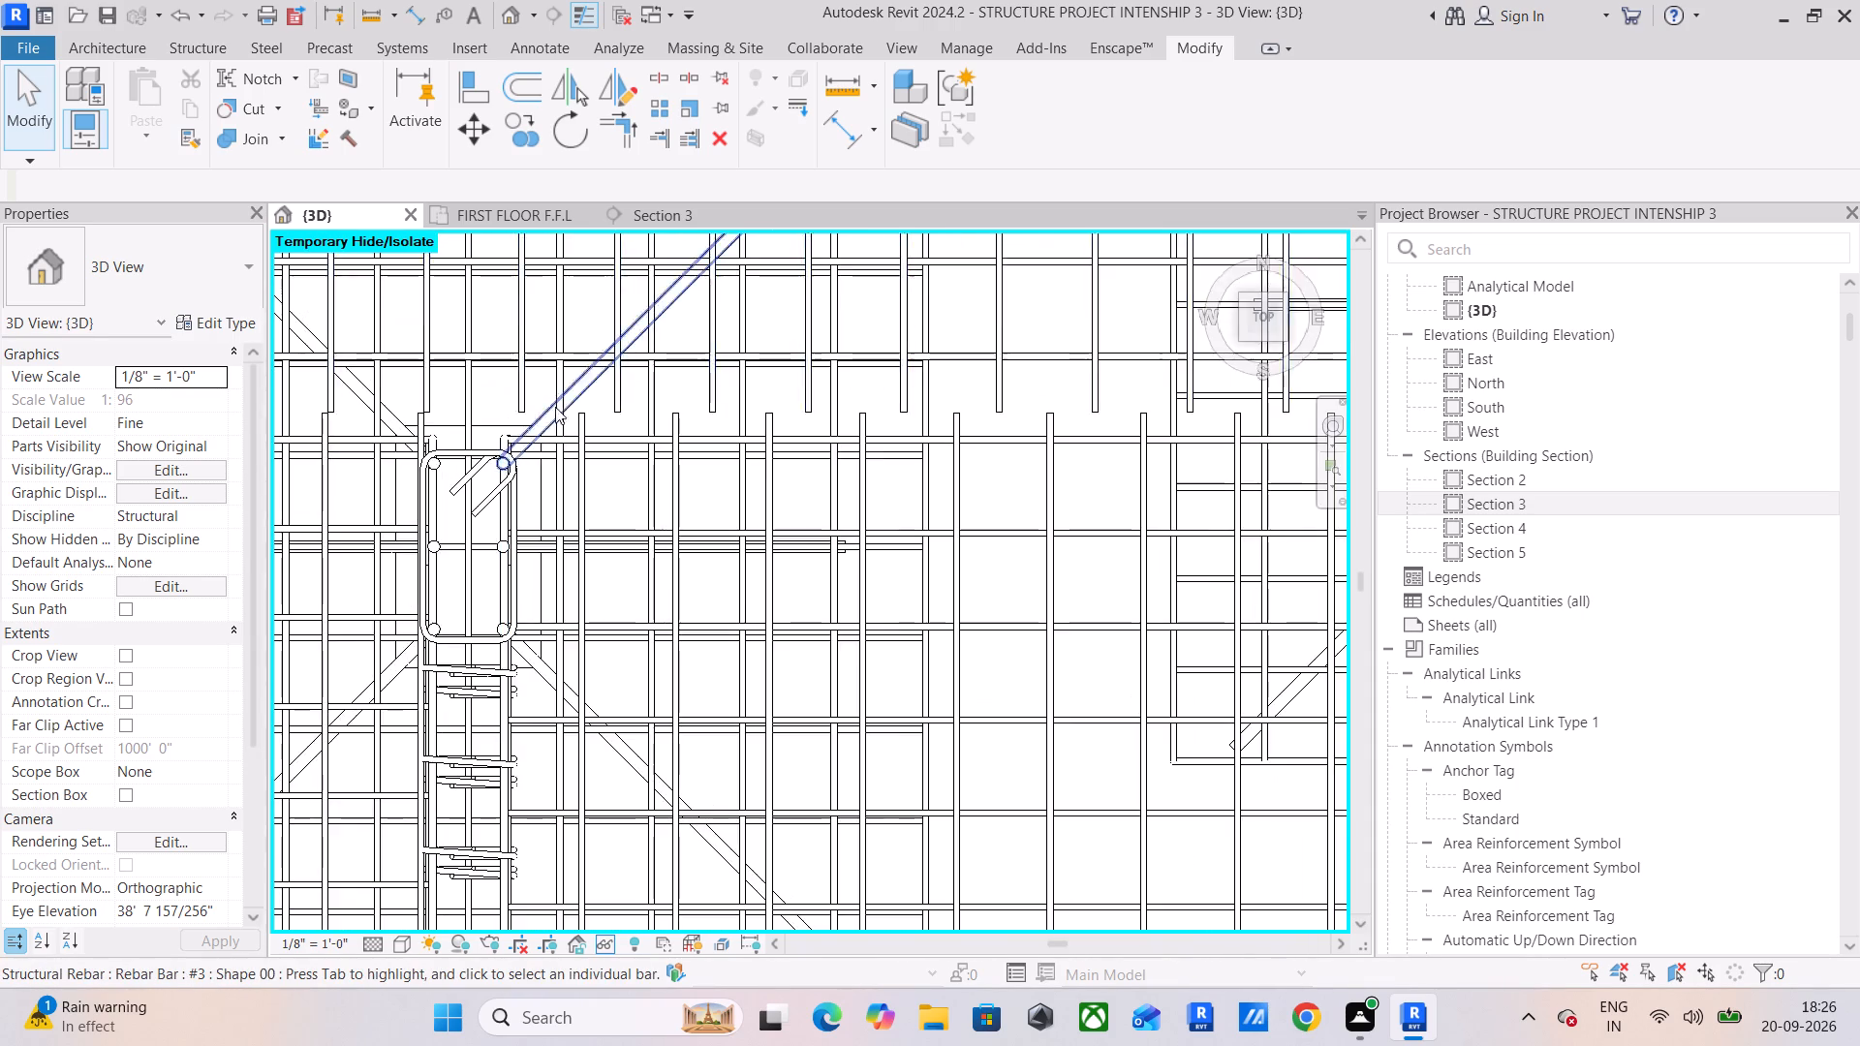
scroll(568, 403, up, 5)
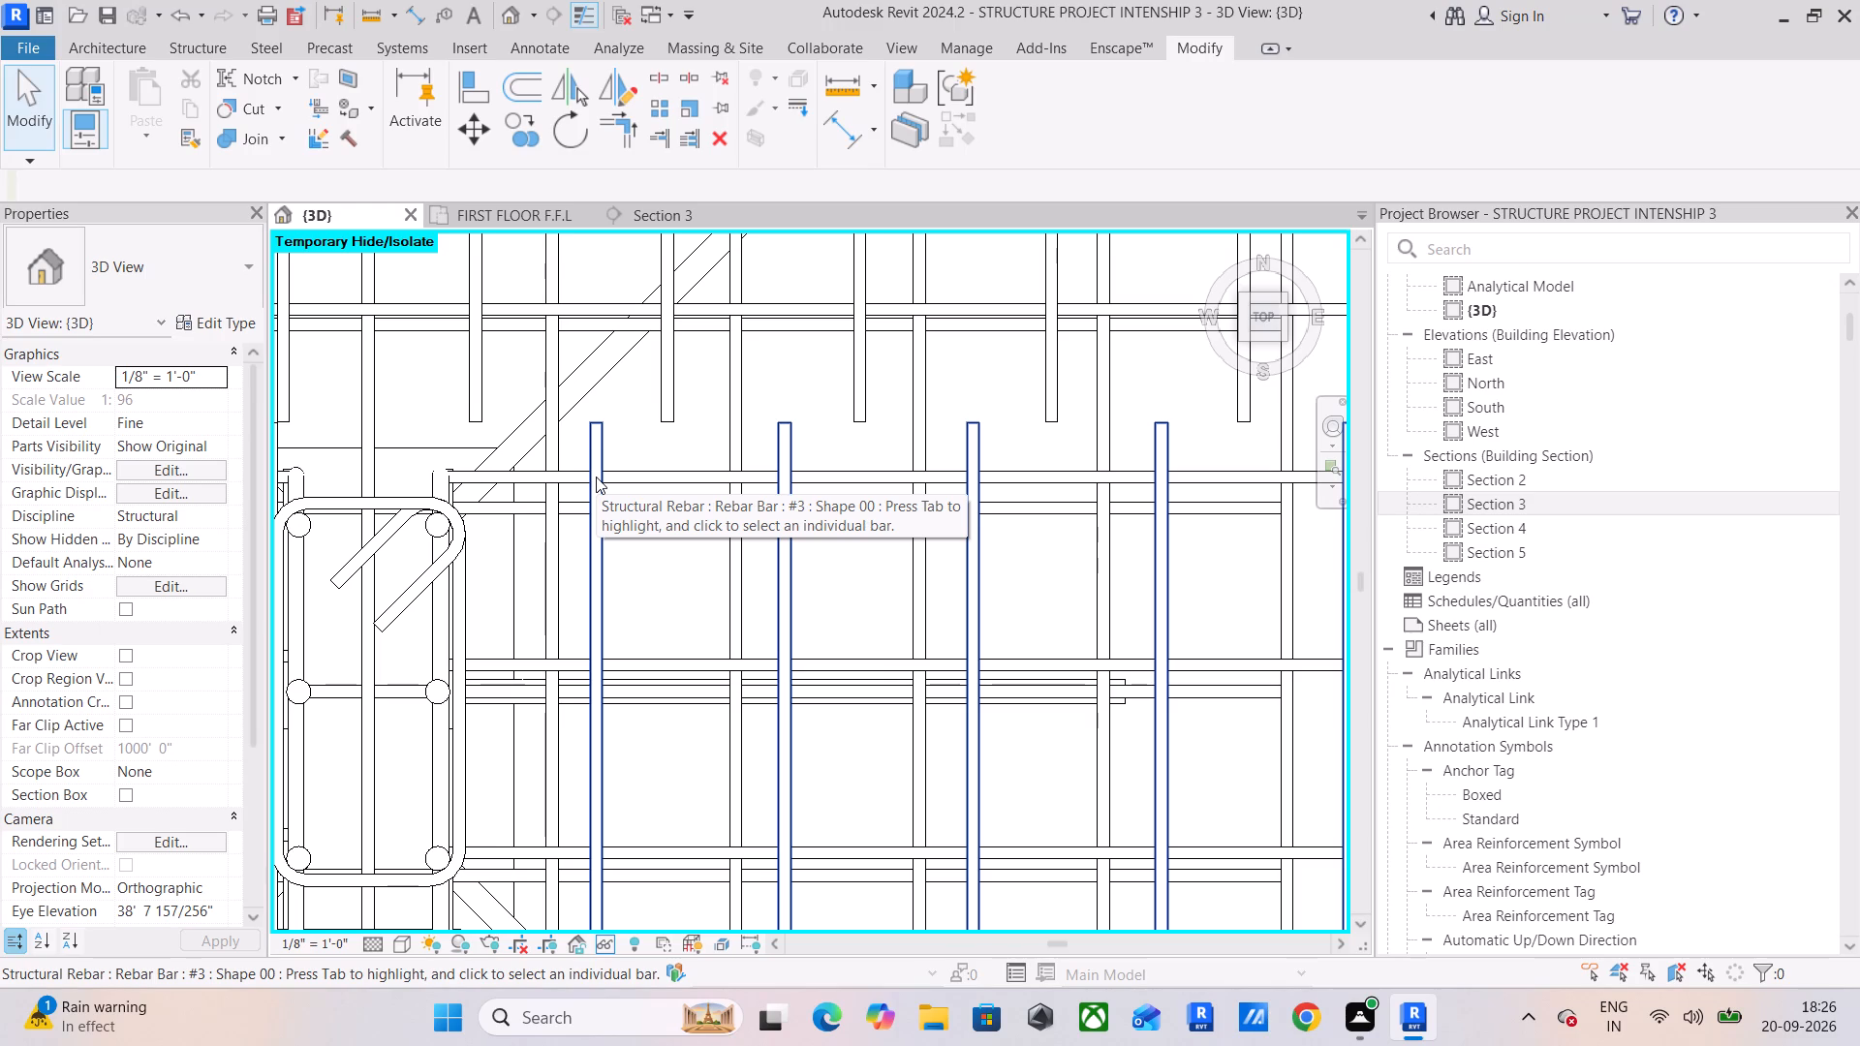
click(596, 477)
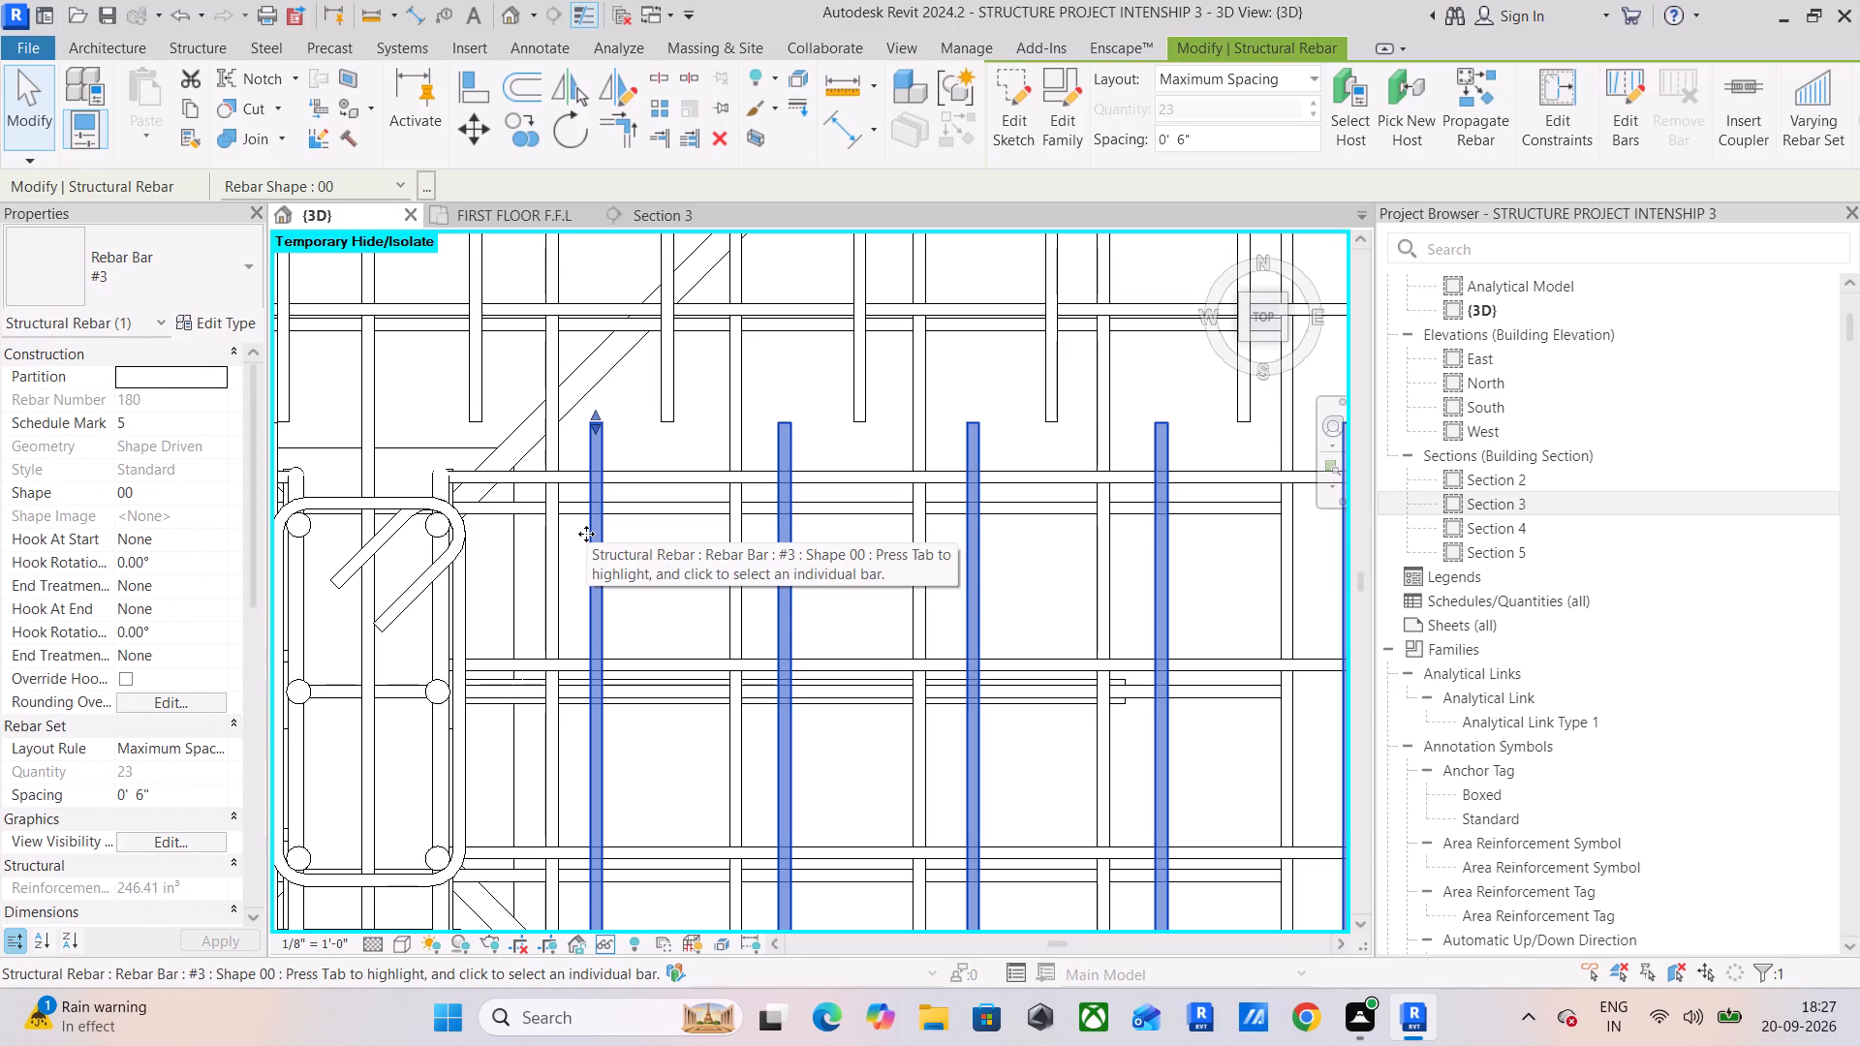
scroll(586, 534, down, 3)
middle_drag(609, 538, 750, 403)
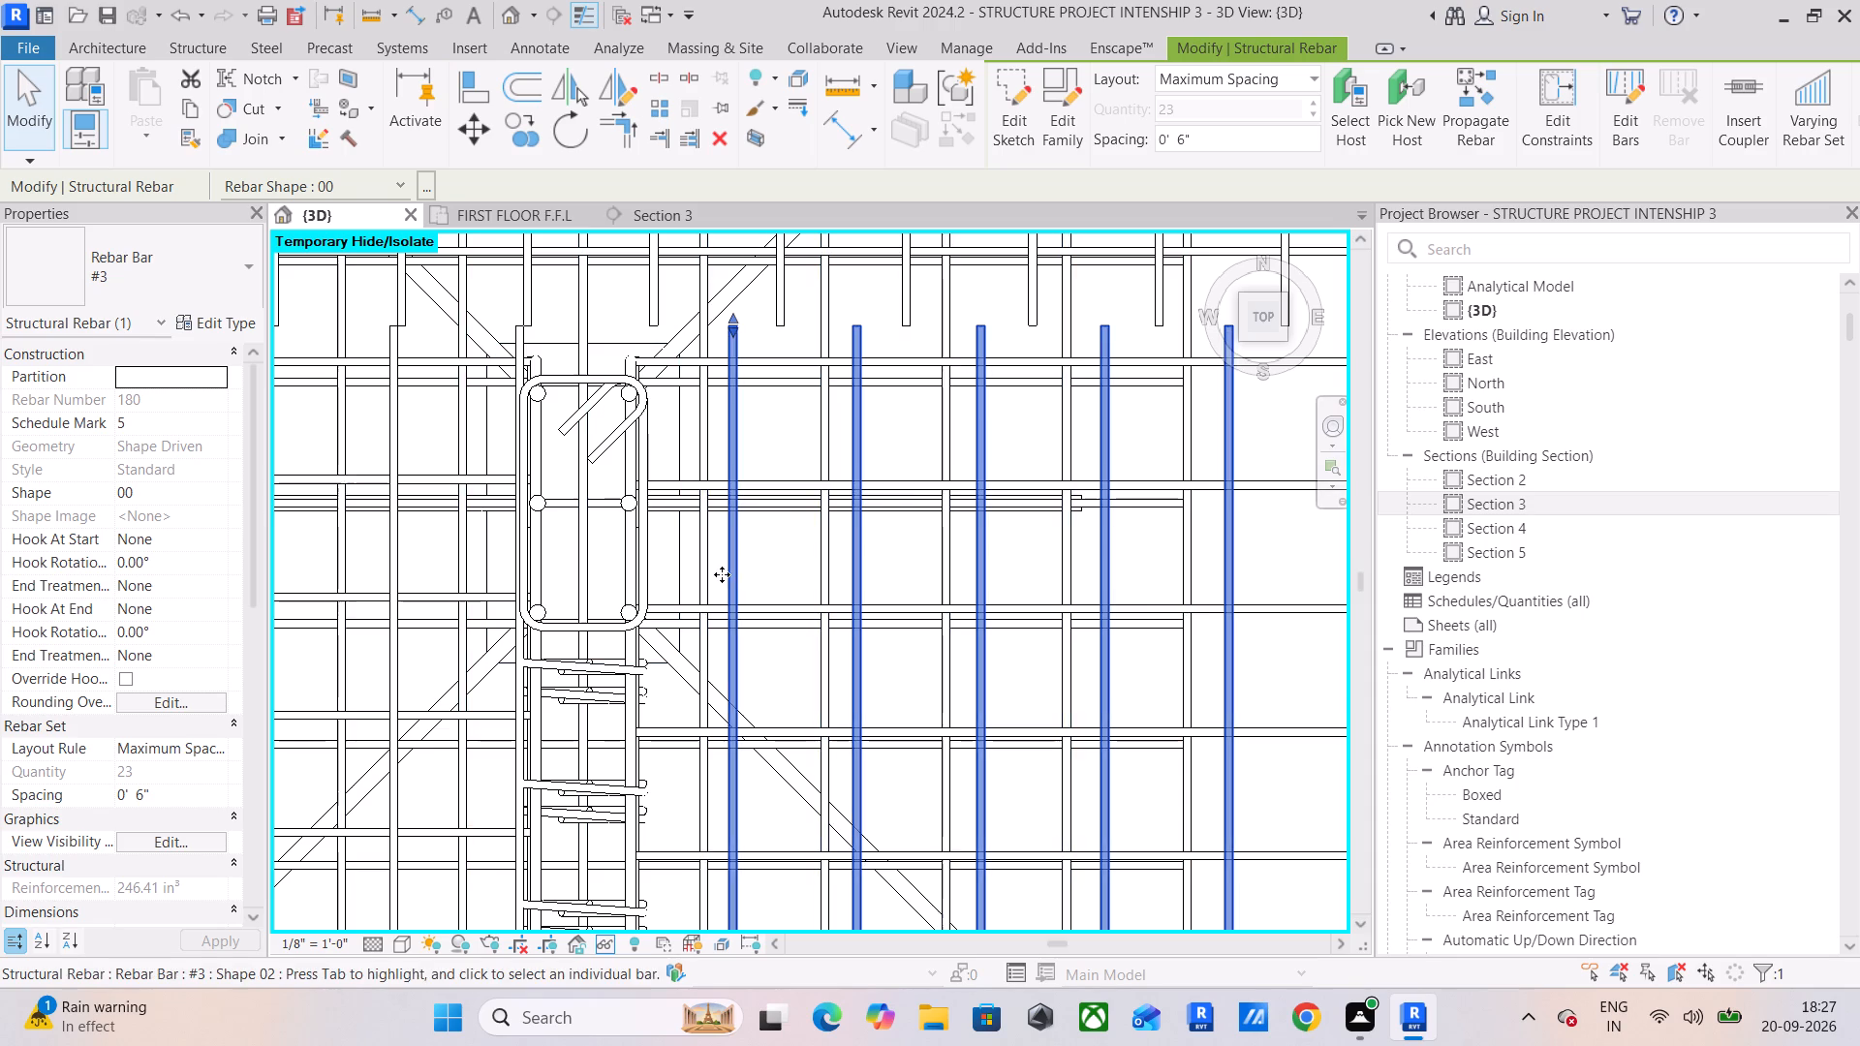
middle_drag(722, 575, 782, 345)
scroll(767, 452, down, 7)
middle_drag(781, 546, 776, 585)
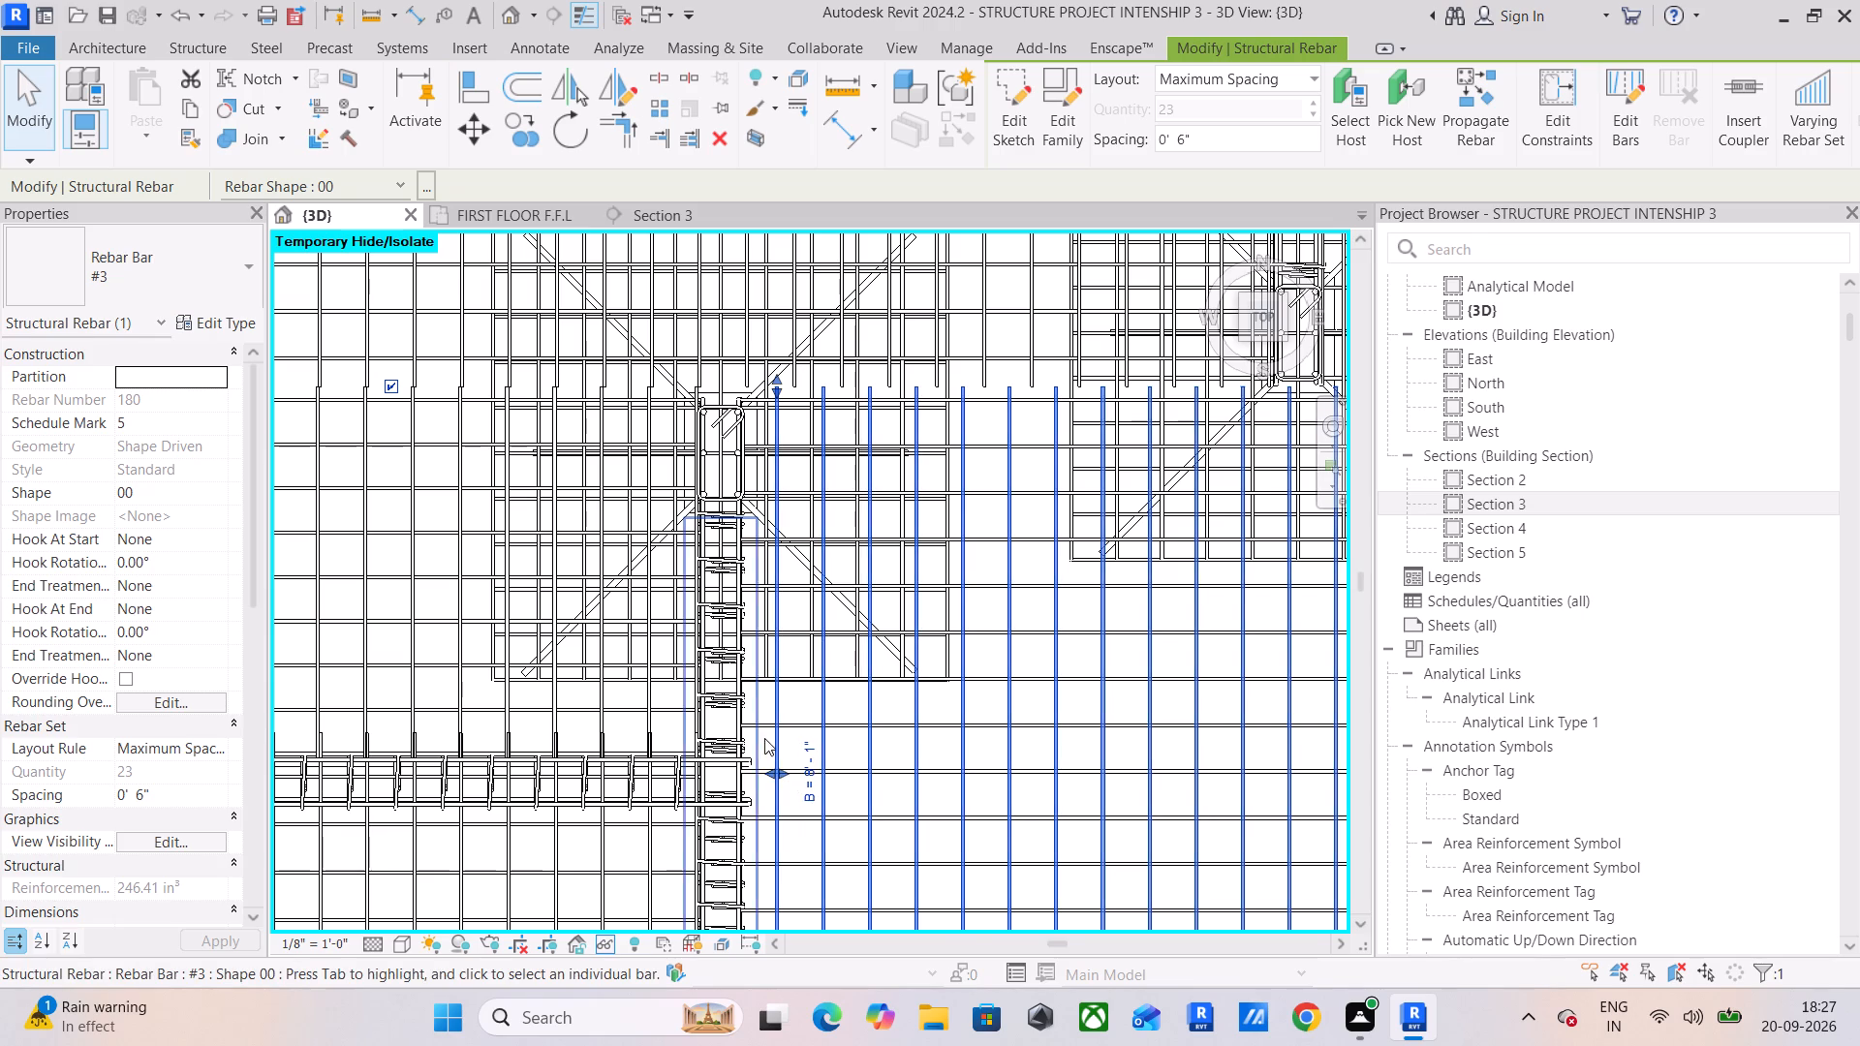
scroll(755, 683, up, 5)
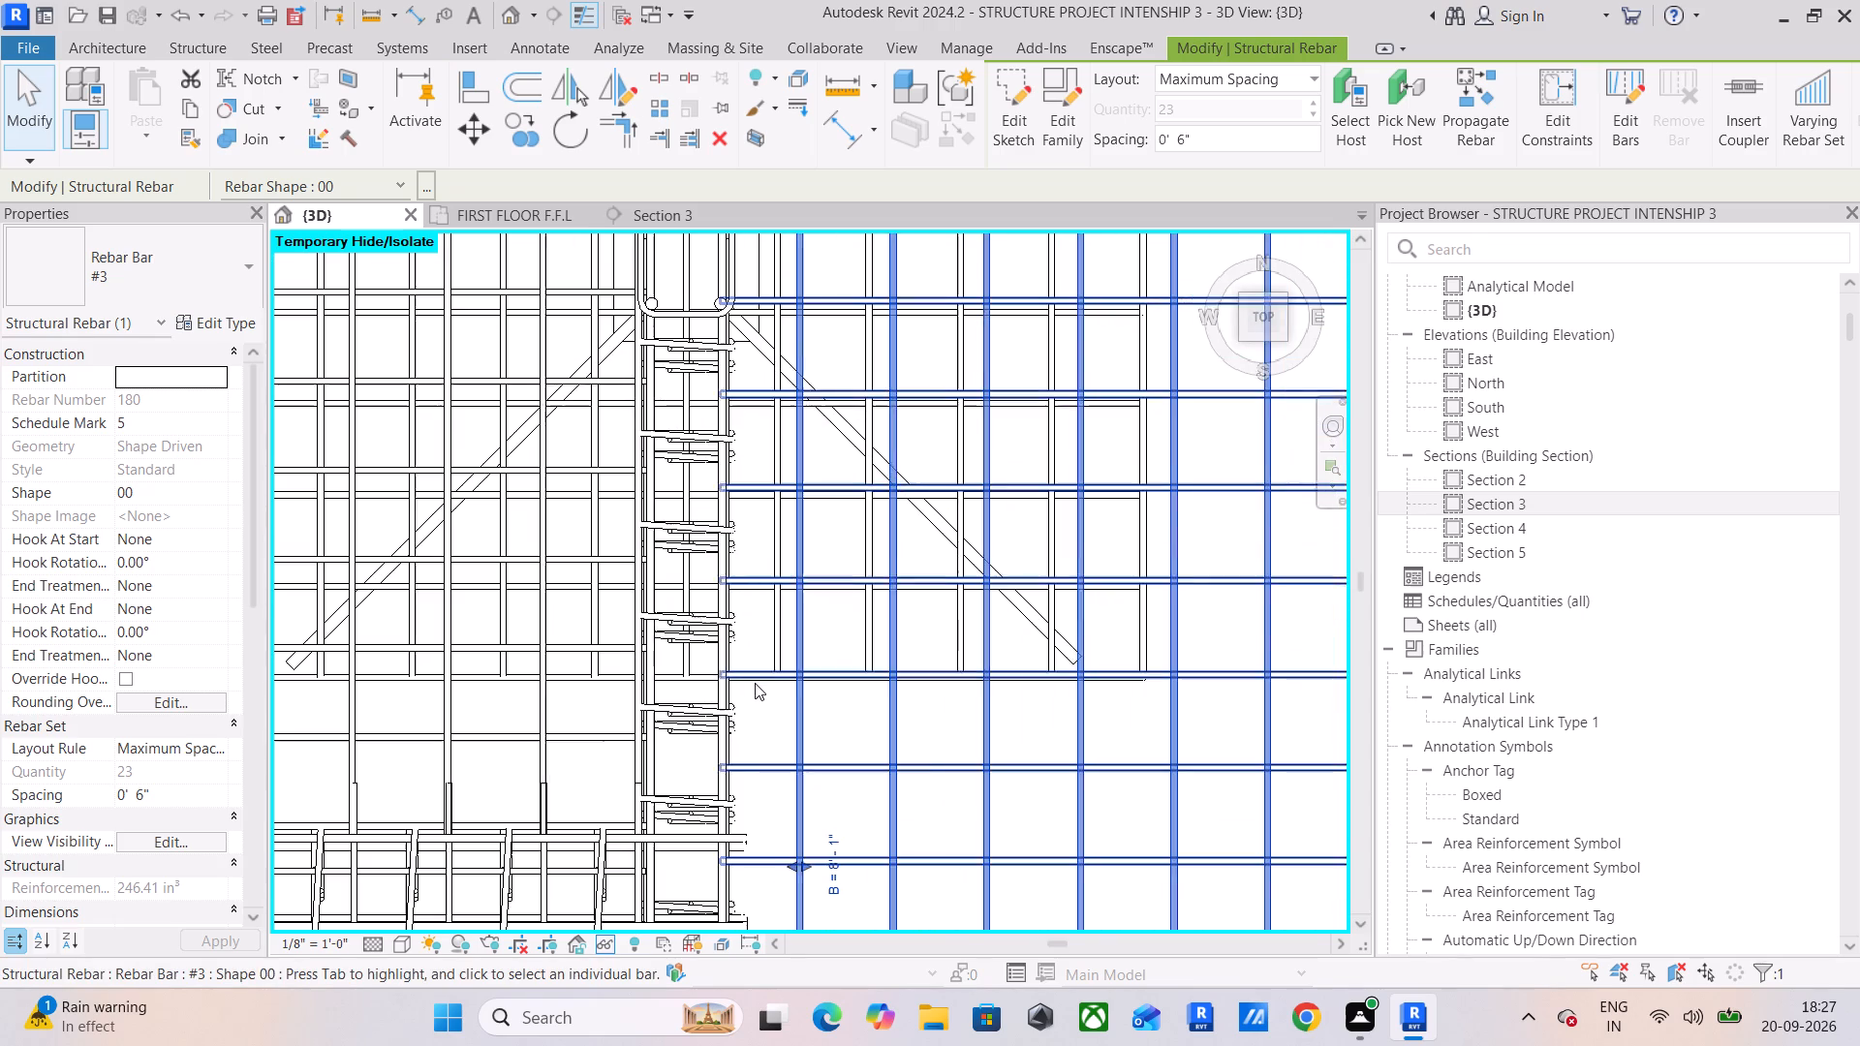
drag(789, 868, 759, 869)
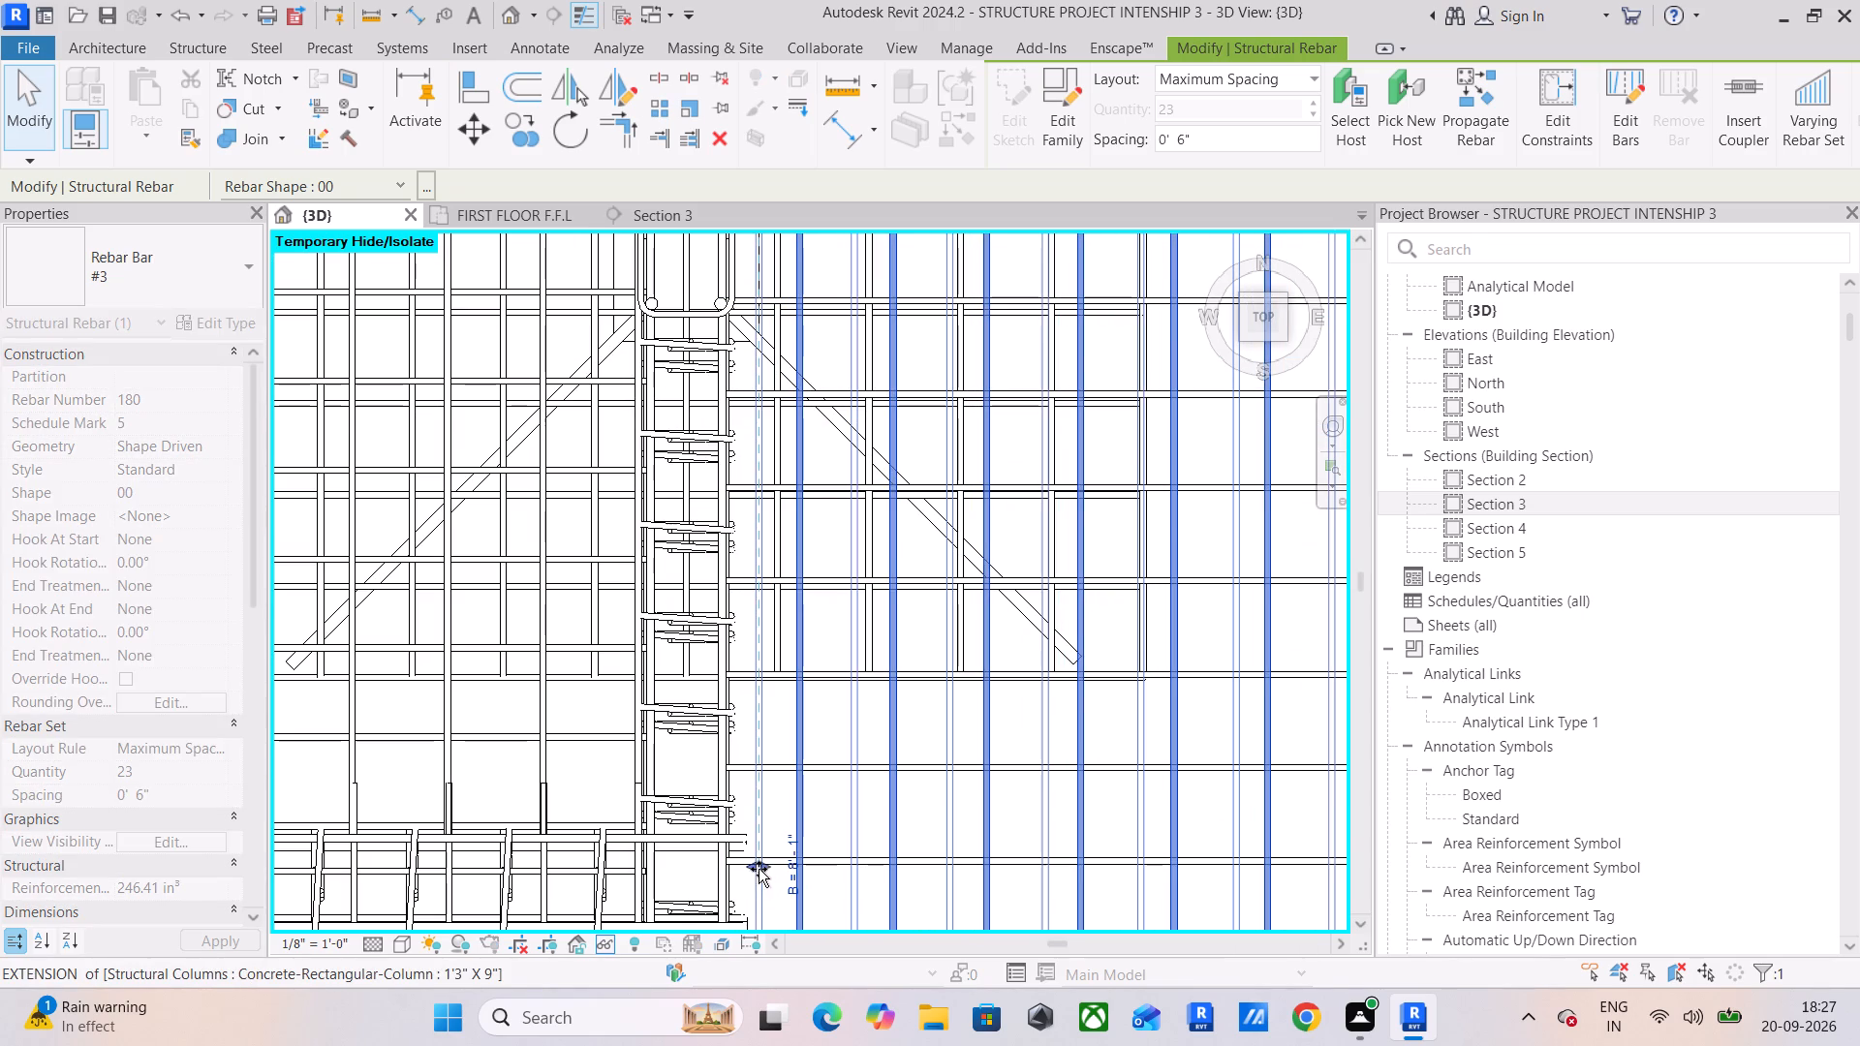
drag(759, 869, 741, 876)
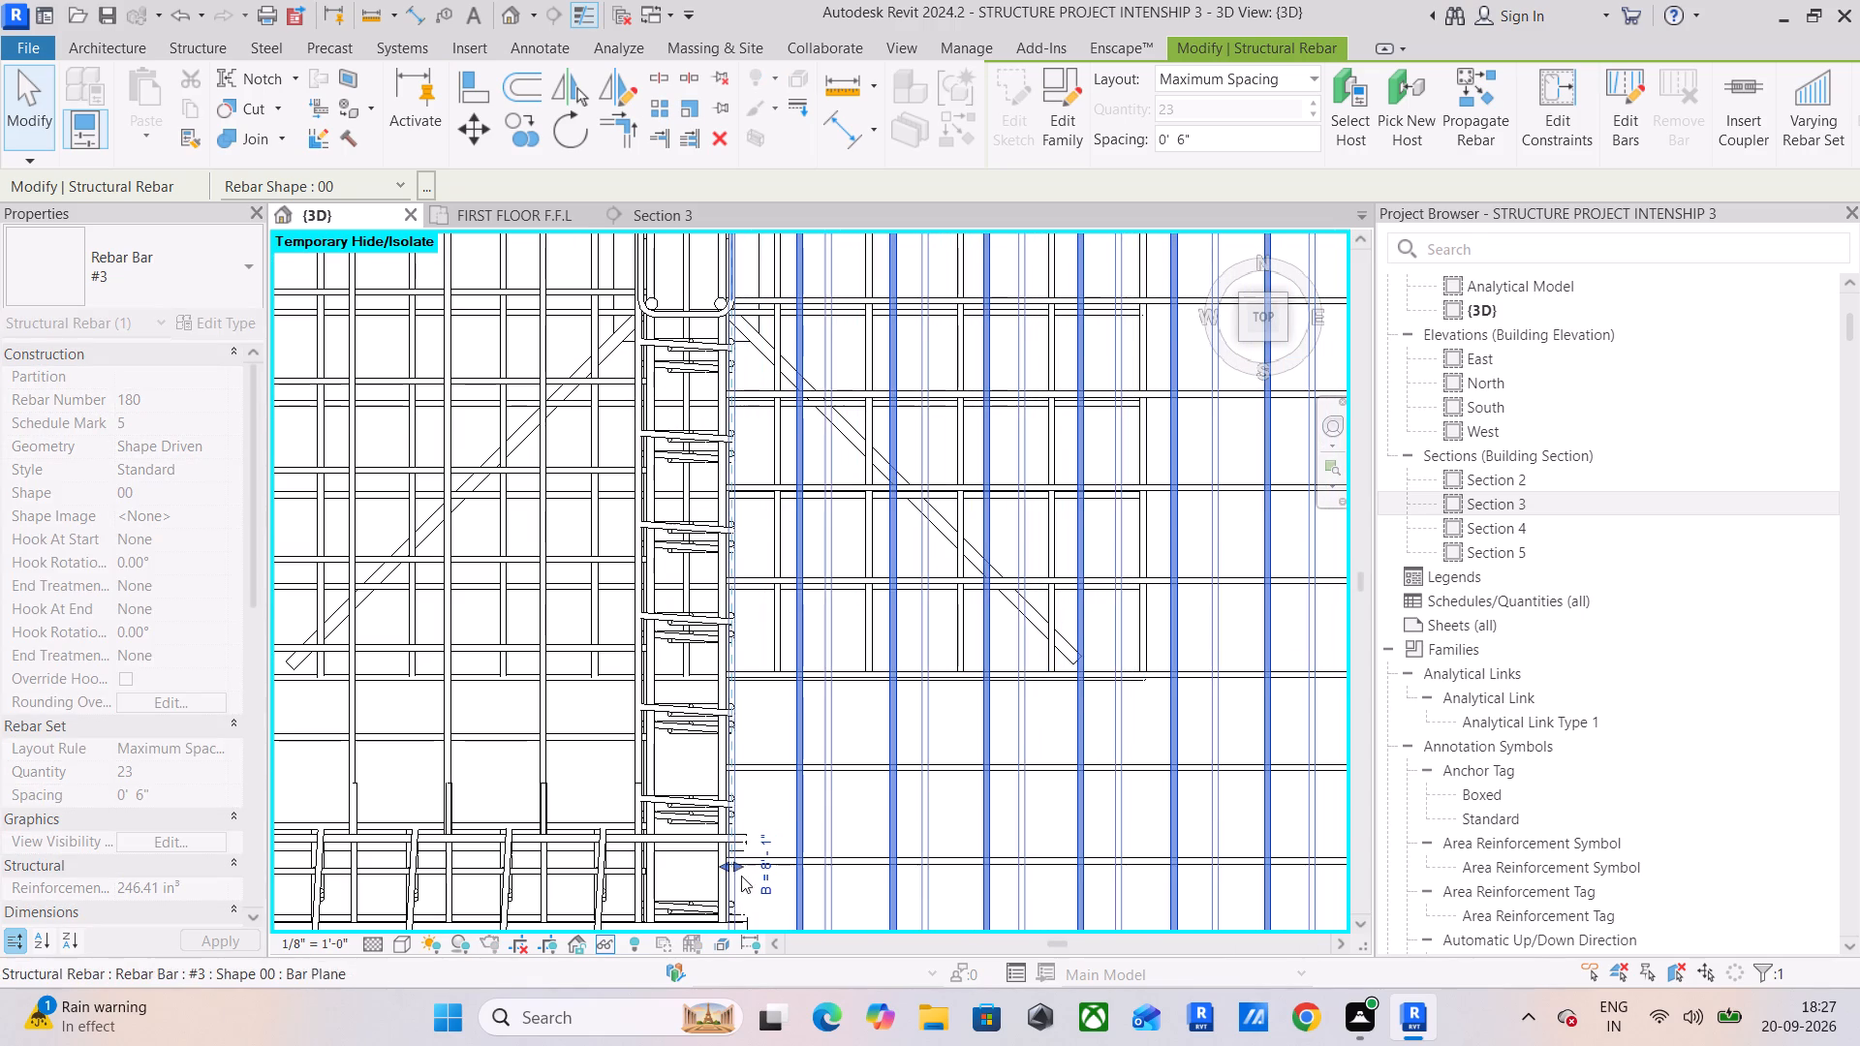
Nudge the north-south set's westernmost bar slightly east, off the west beam's reinforcement.
middle_drag(853, 686, 842, 998)
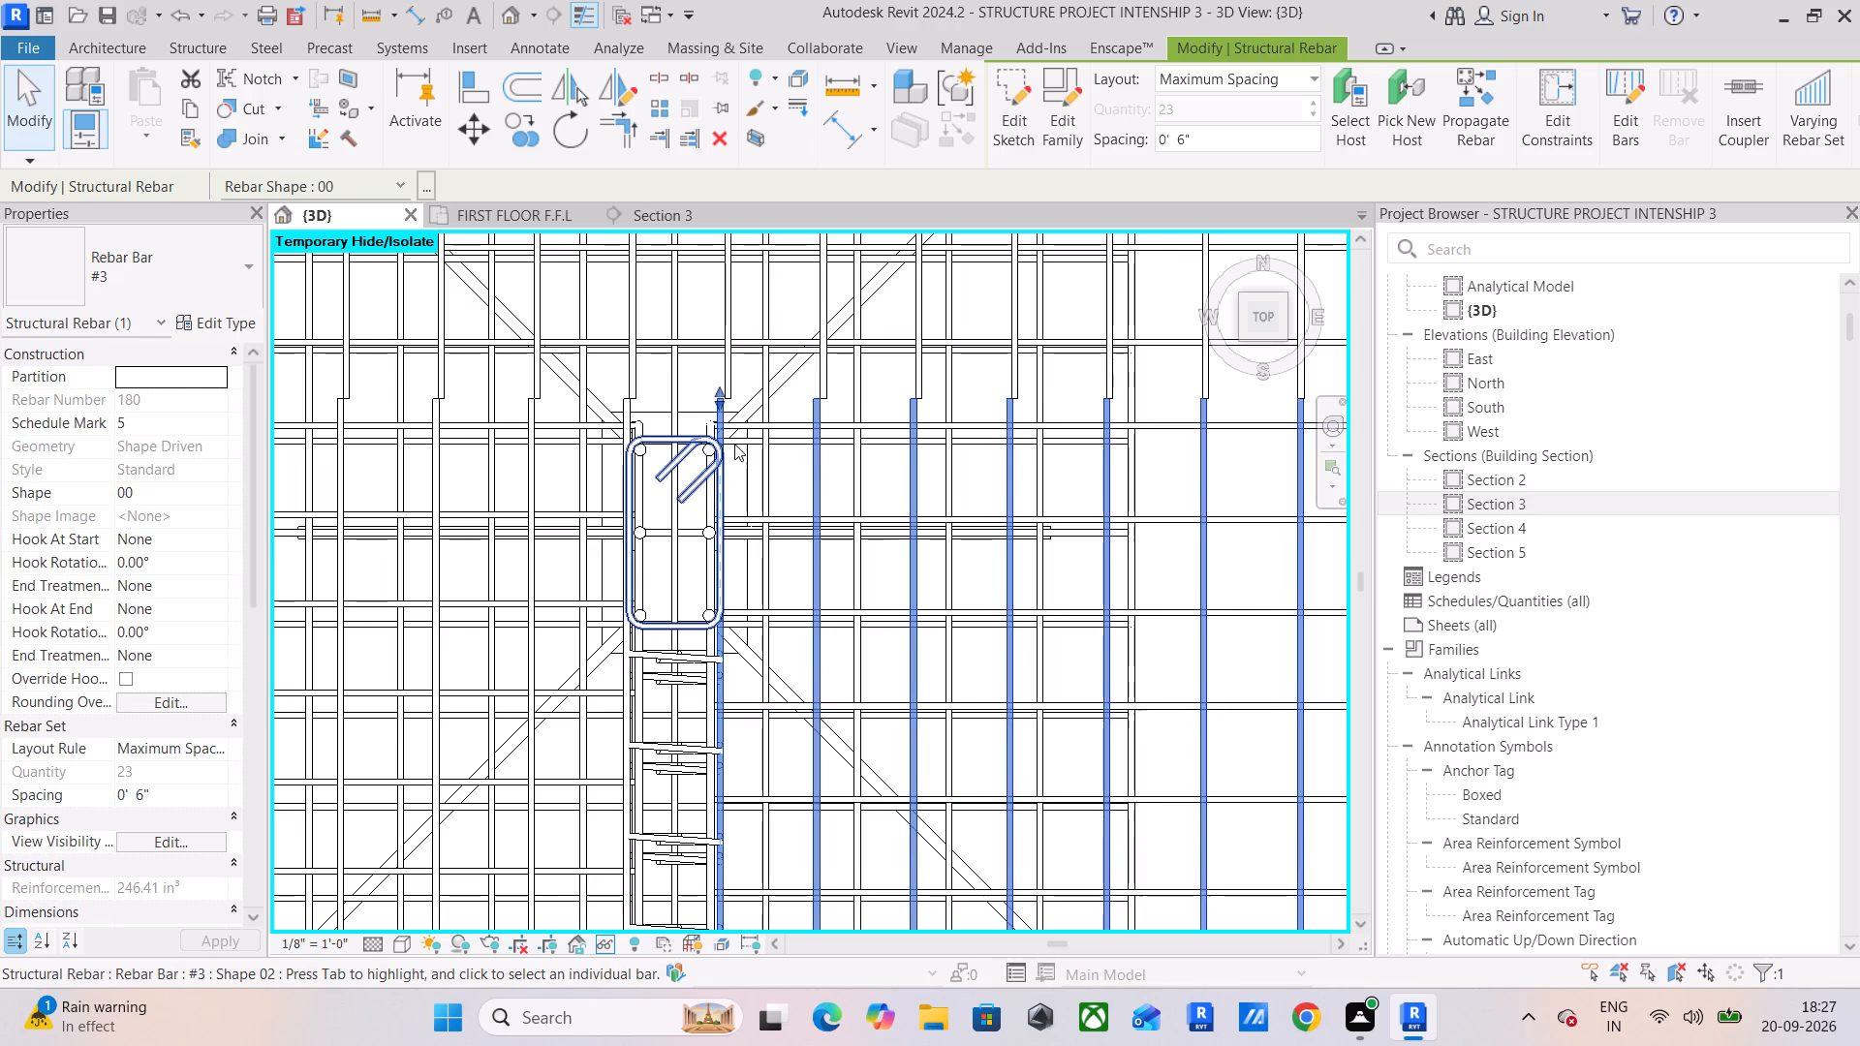
middle_drag(814, 765, 864, 502)
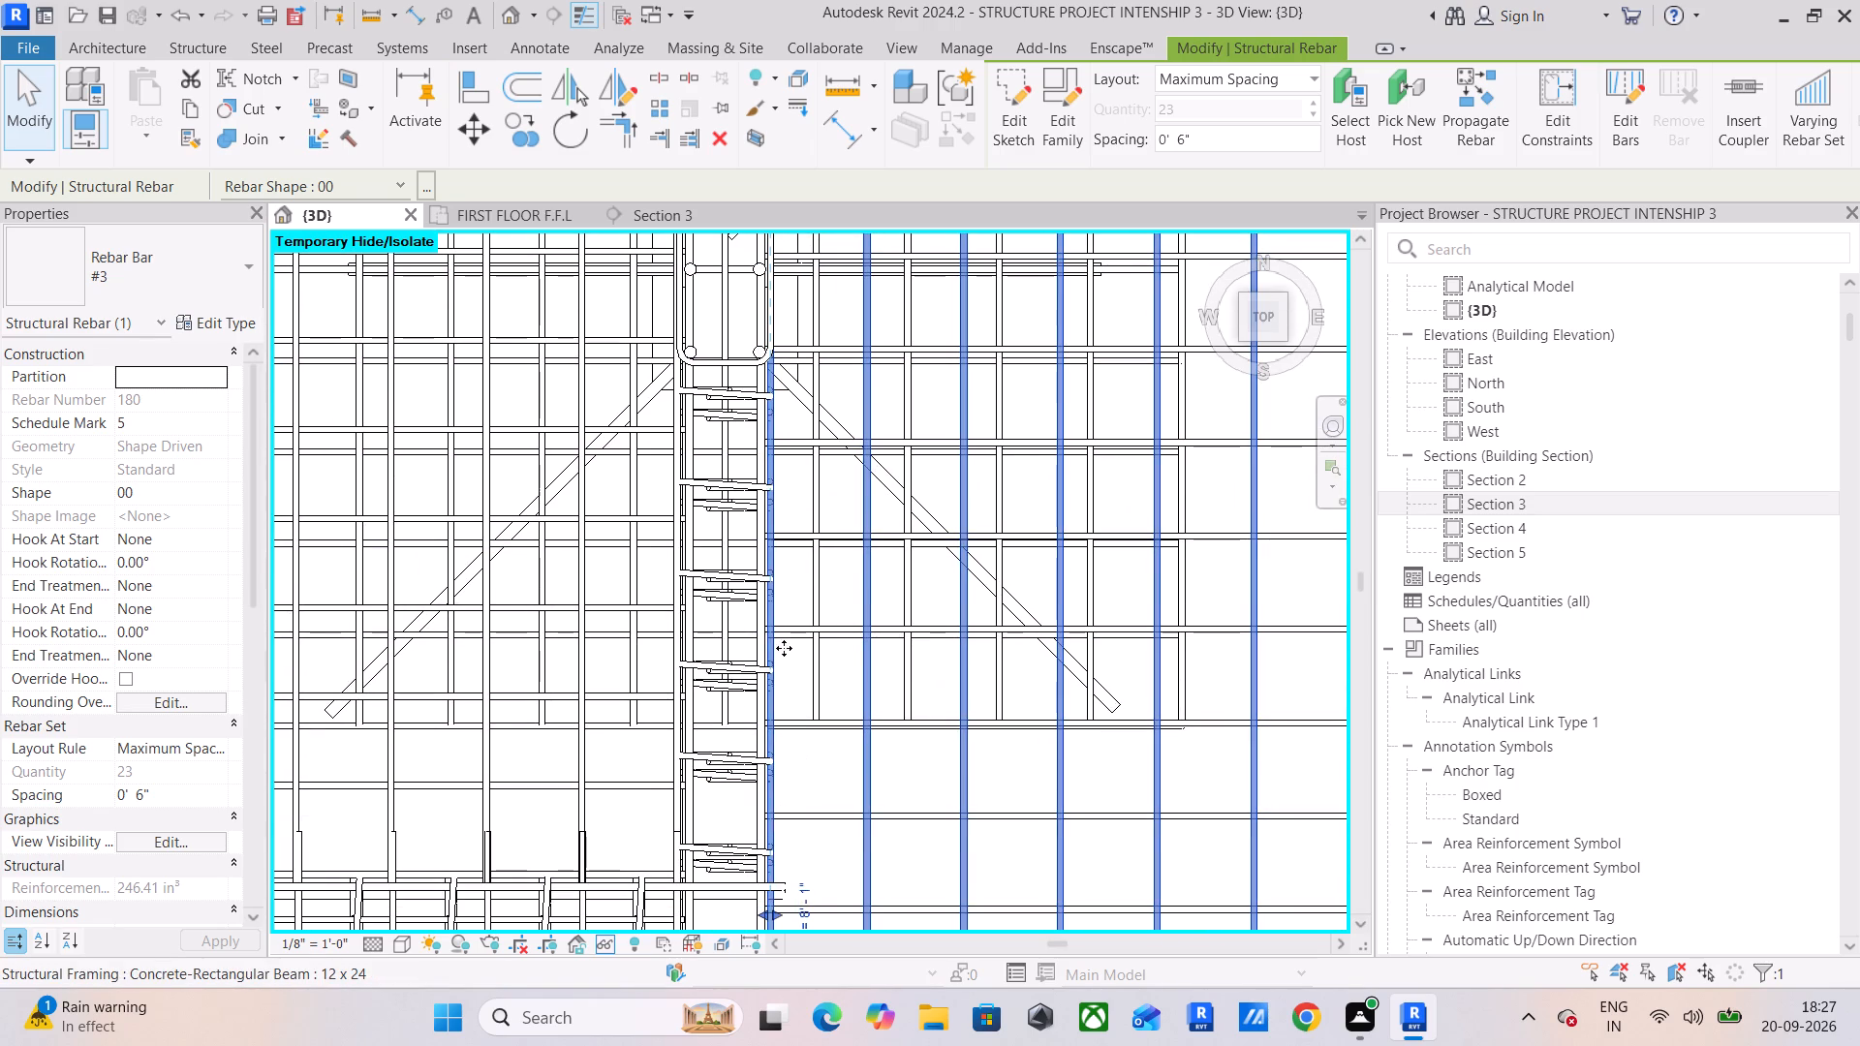
drag(774, 910, 779, 910)
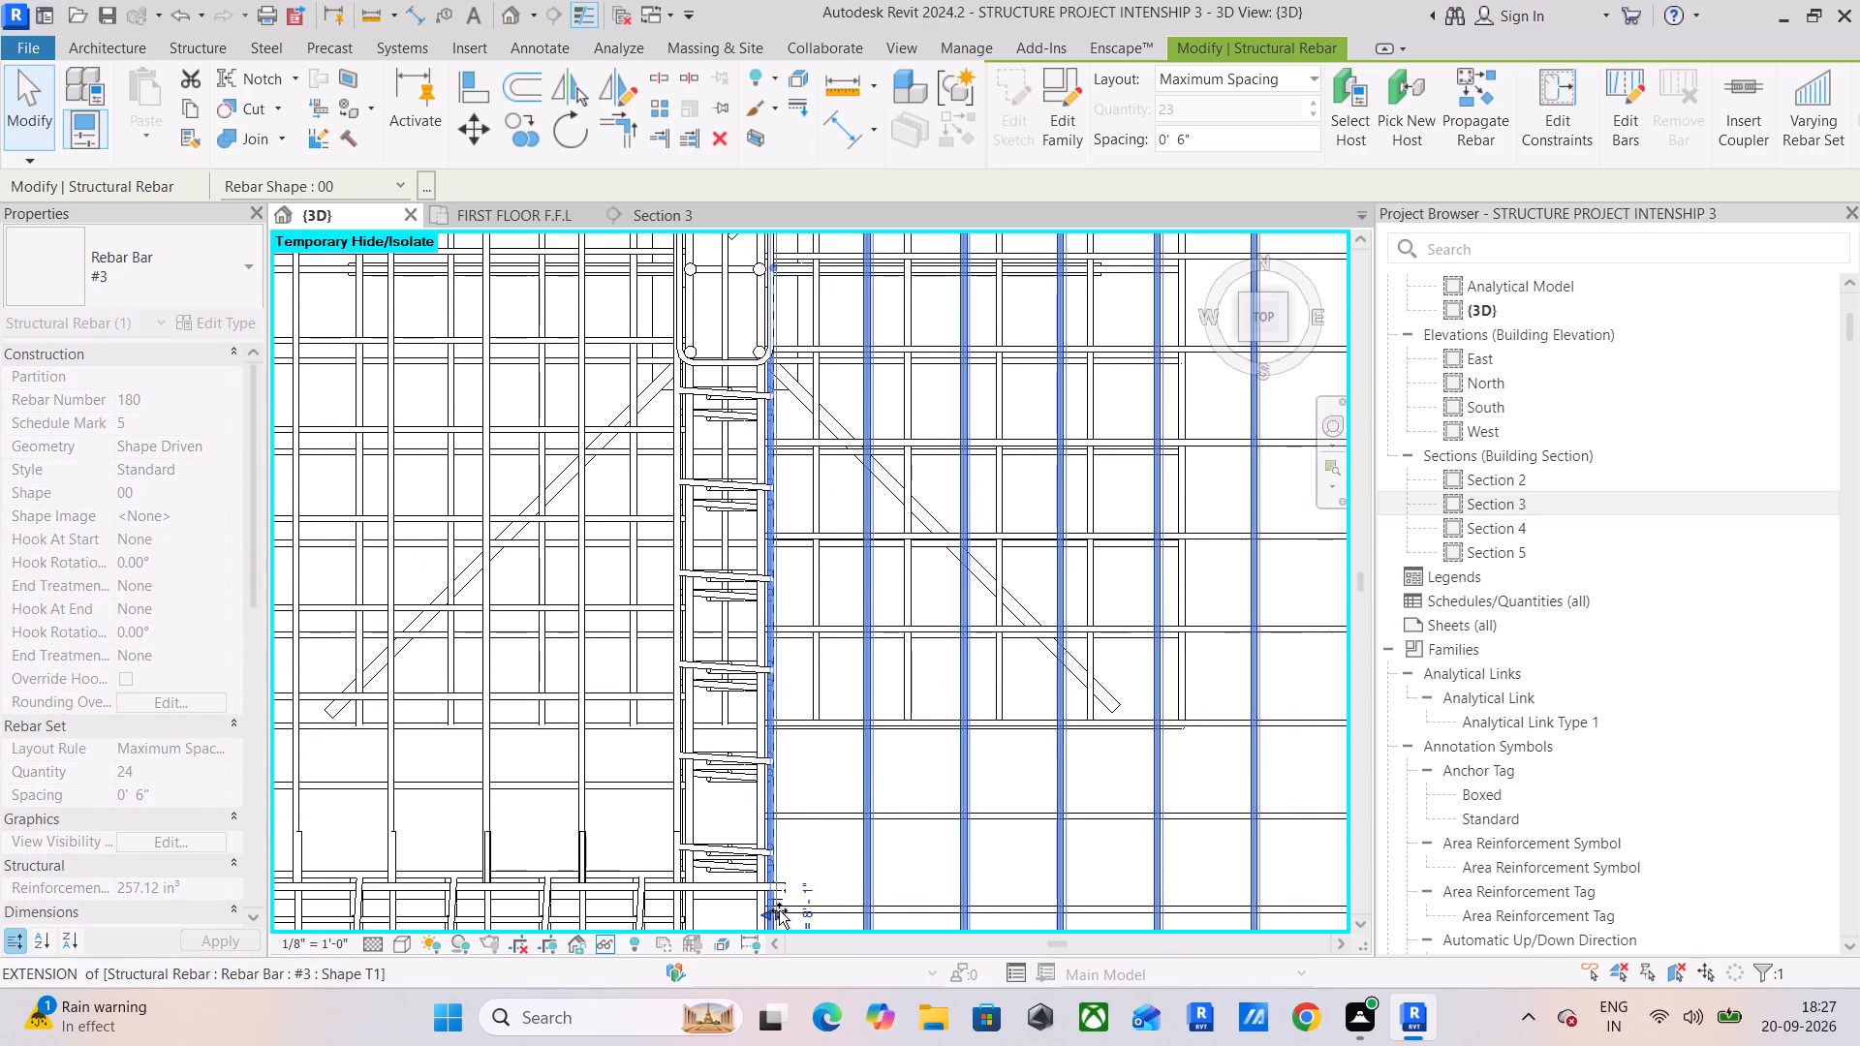
drag(779, 910, 784, 921)
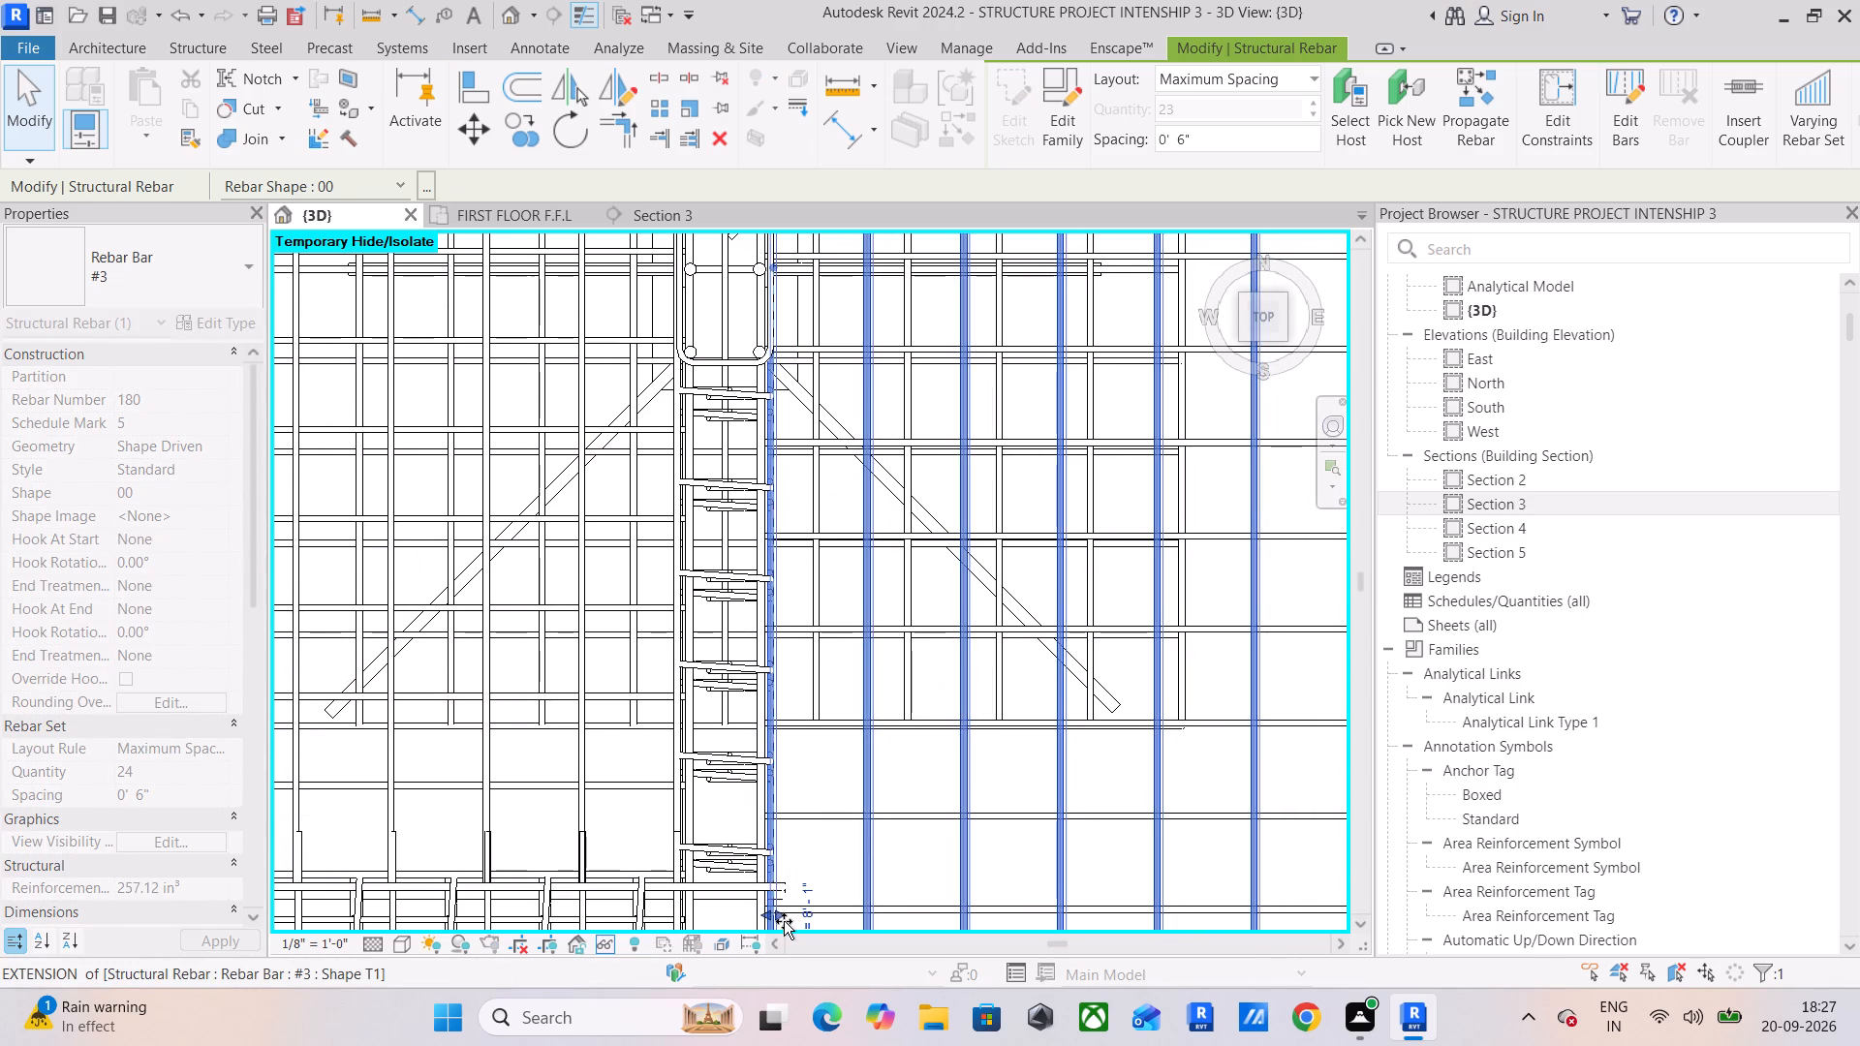
drag(784, 921, 786, 923)
Bring the north-south set's westernmost bar slightly back west, closer to the west beam's ties.
middle_drag(823, 677, 816, 936)
middle_drag(822, 646, 816, 717)
scroll(773, 472, up, 6)
middle_drag(784, 484, 780, 203)
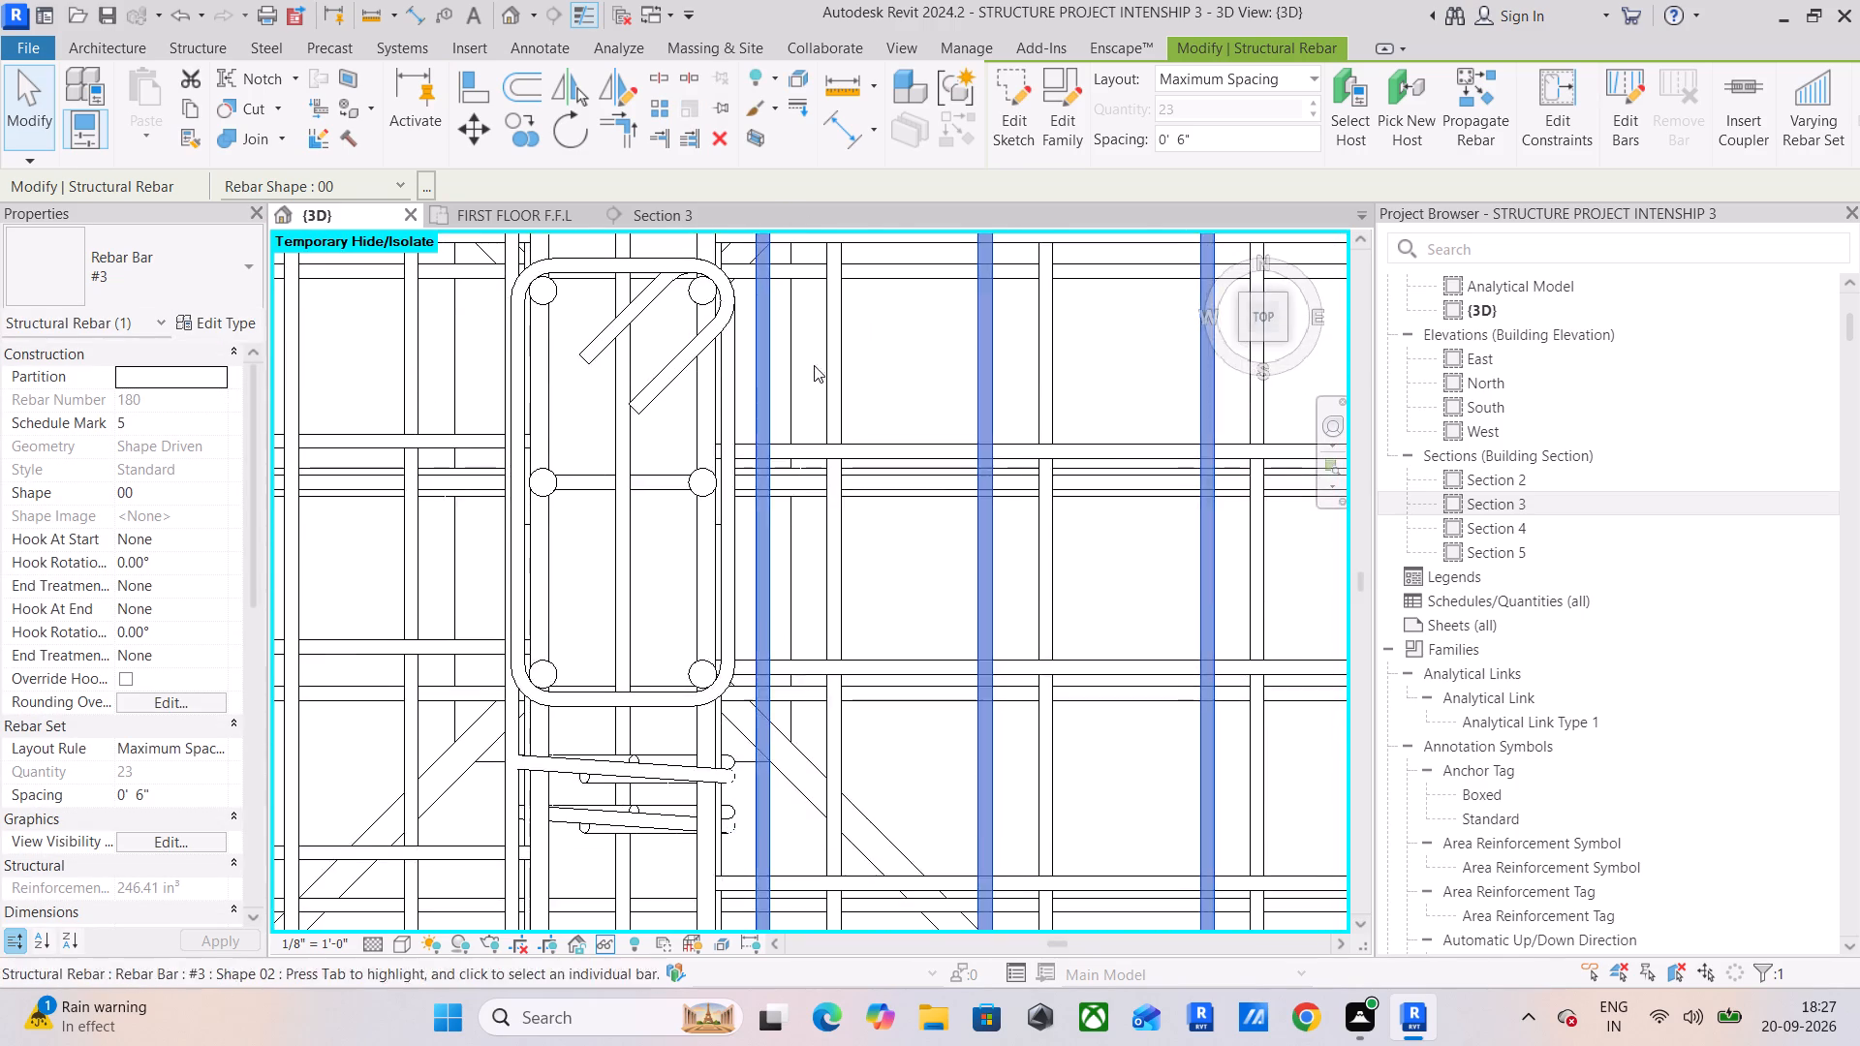
scroll(814, 434, down, 5)
middle_drag(813, 557, 873, 281)
middle_drag(877, 570, 950, 321)
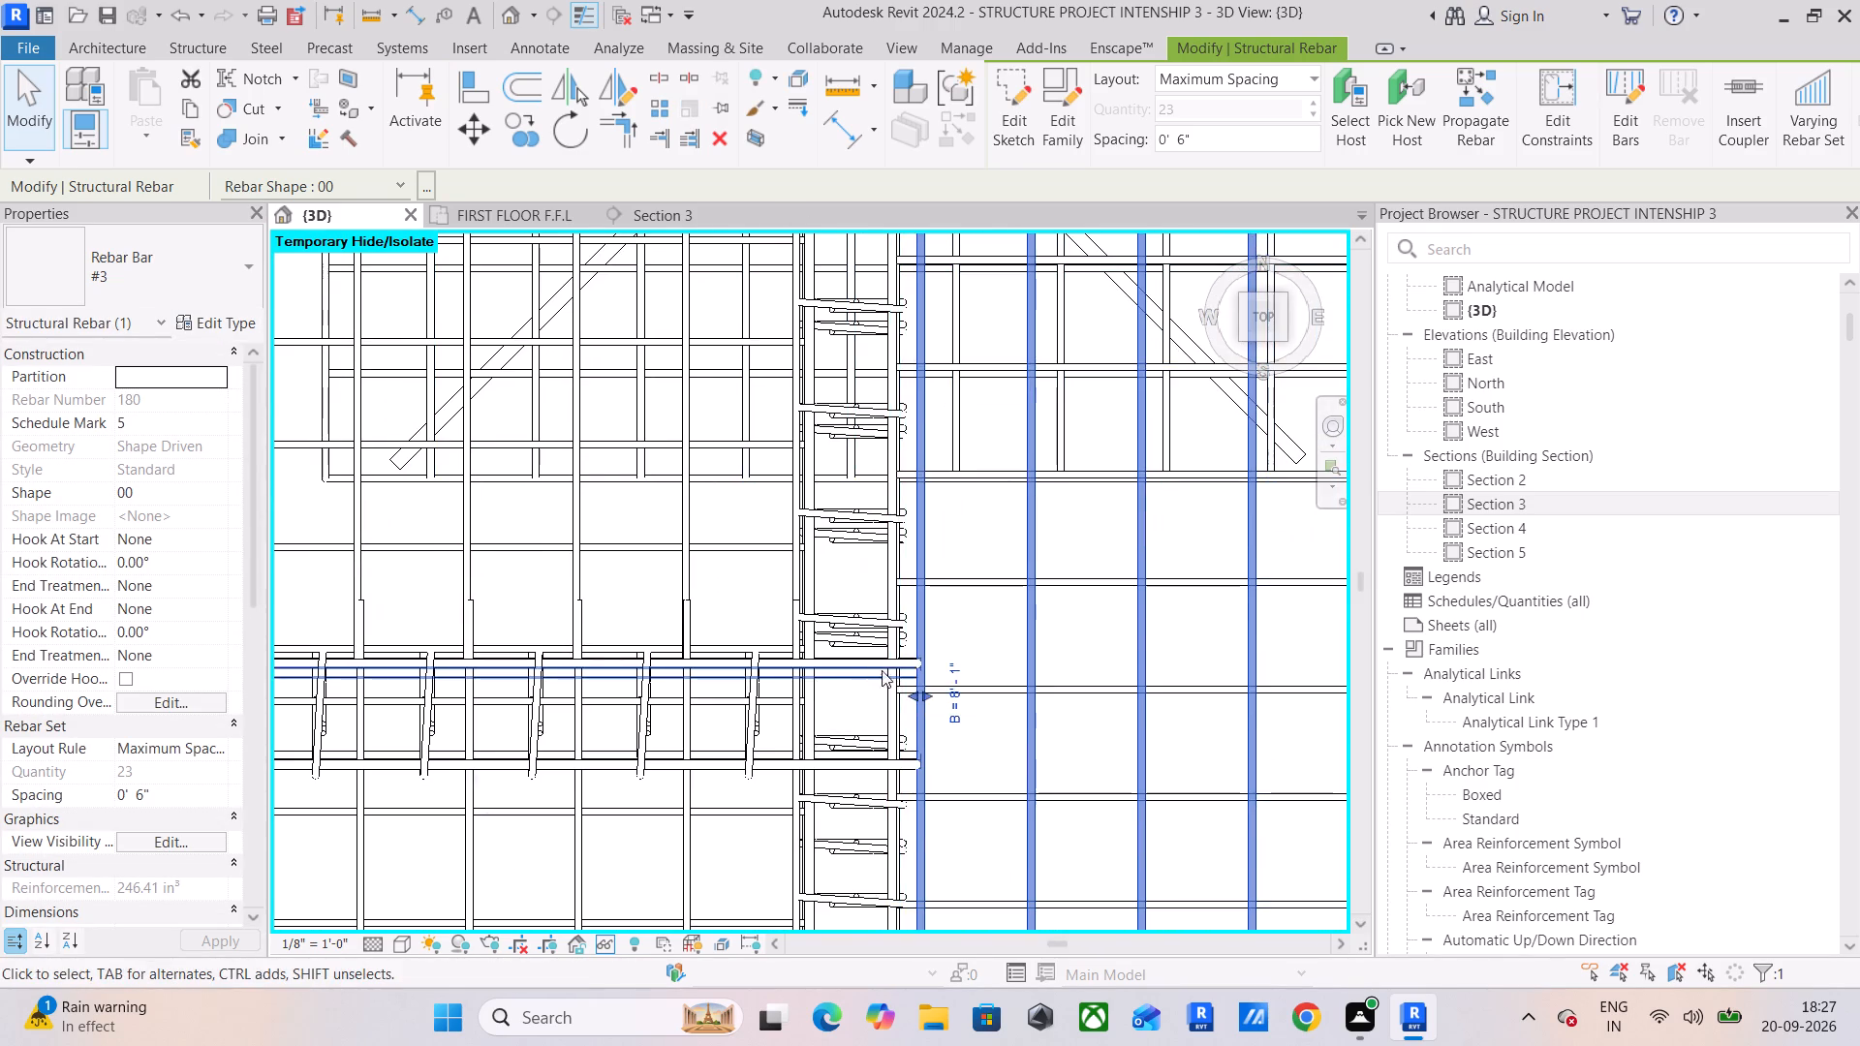
scroll(909, 665, up, 6)
drag(929, 735, 920, 738)
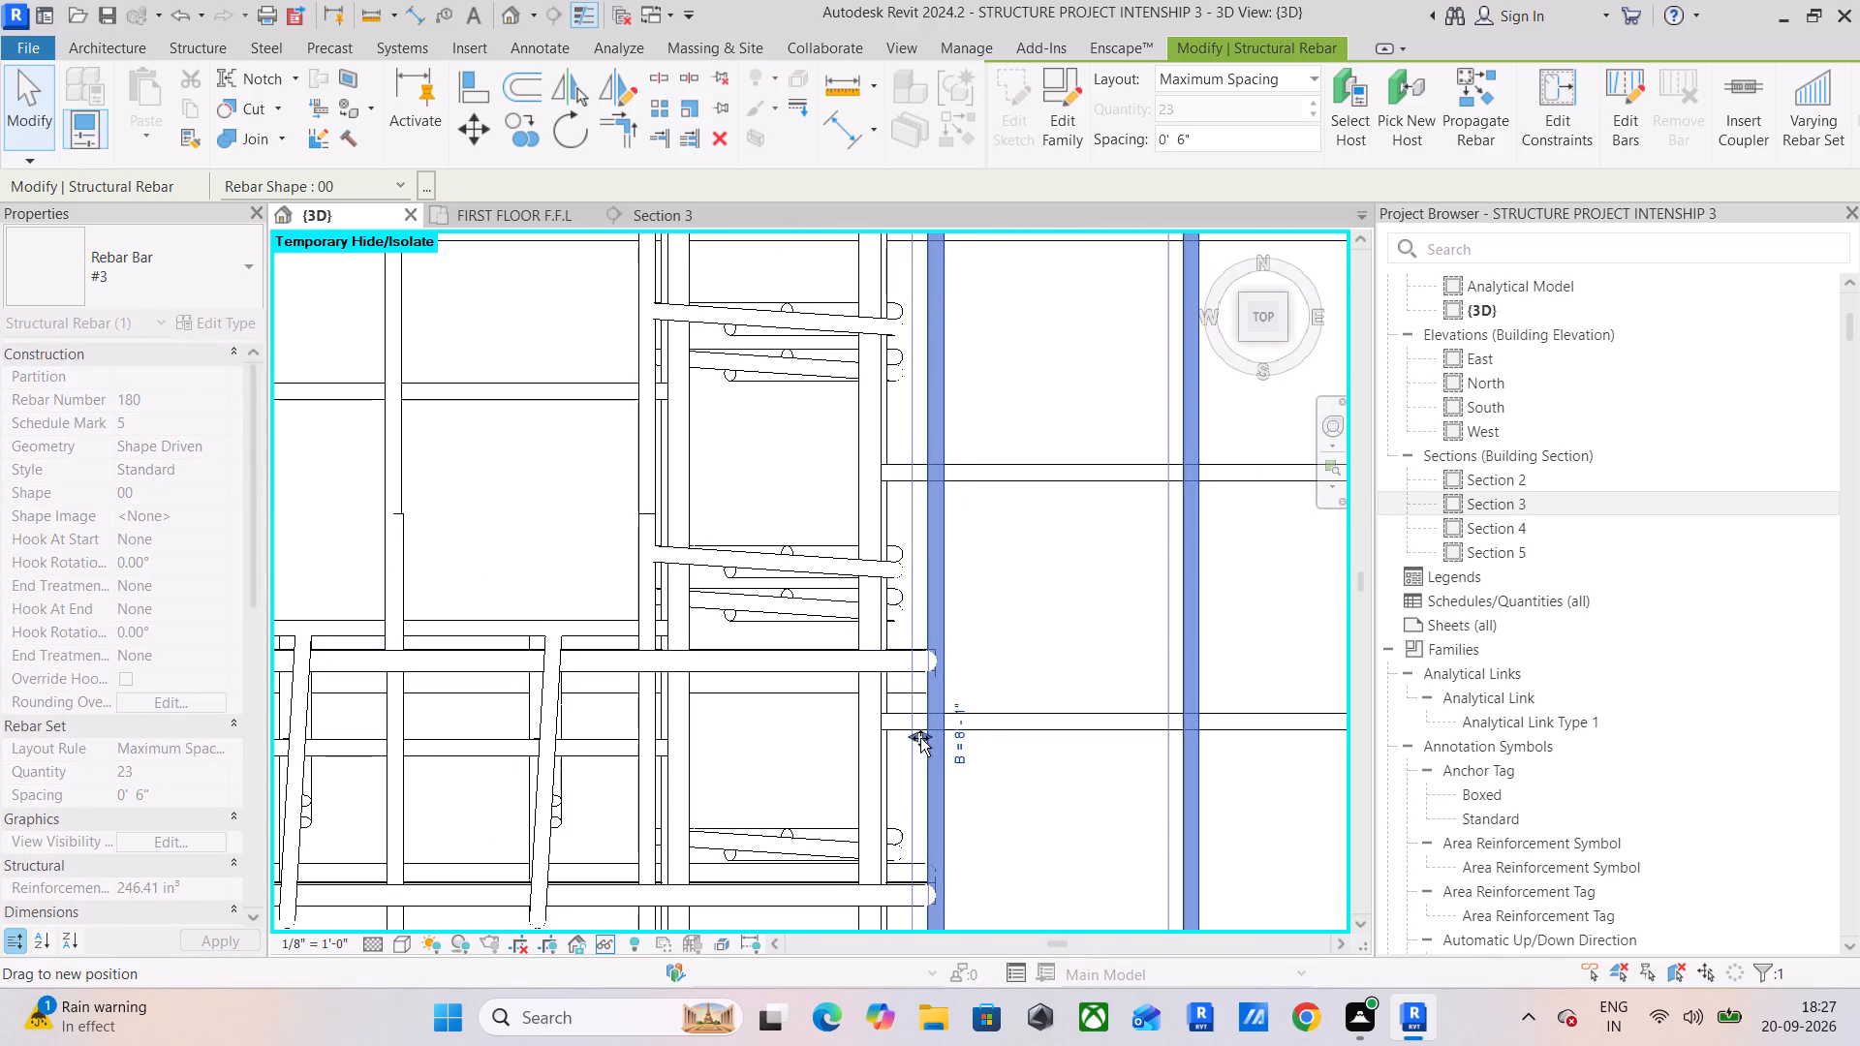
drag(920, 738, 920, 739)
Fine-adjust the north-south set's westernmost bar a touch further west, just outside the northwest column's ties, and clear the selection.
scroll(966, 676, down, 6)
scroll(1004, 534, down, 4)
middle_drag(1004, 538, 990, 764)
middle_drag(994, 424, 956, 598)
scroll(951, 564, up, 1)
scroll(917, 430, up, 5)
scroll(947, 539, up, 5)
middle_drag(943, 625, 978, 268)
scroll(943, 625, up, 1)
scroll(972, 333, down, 4)
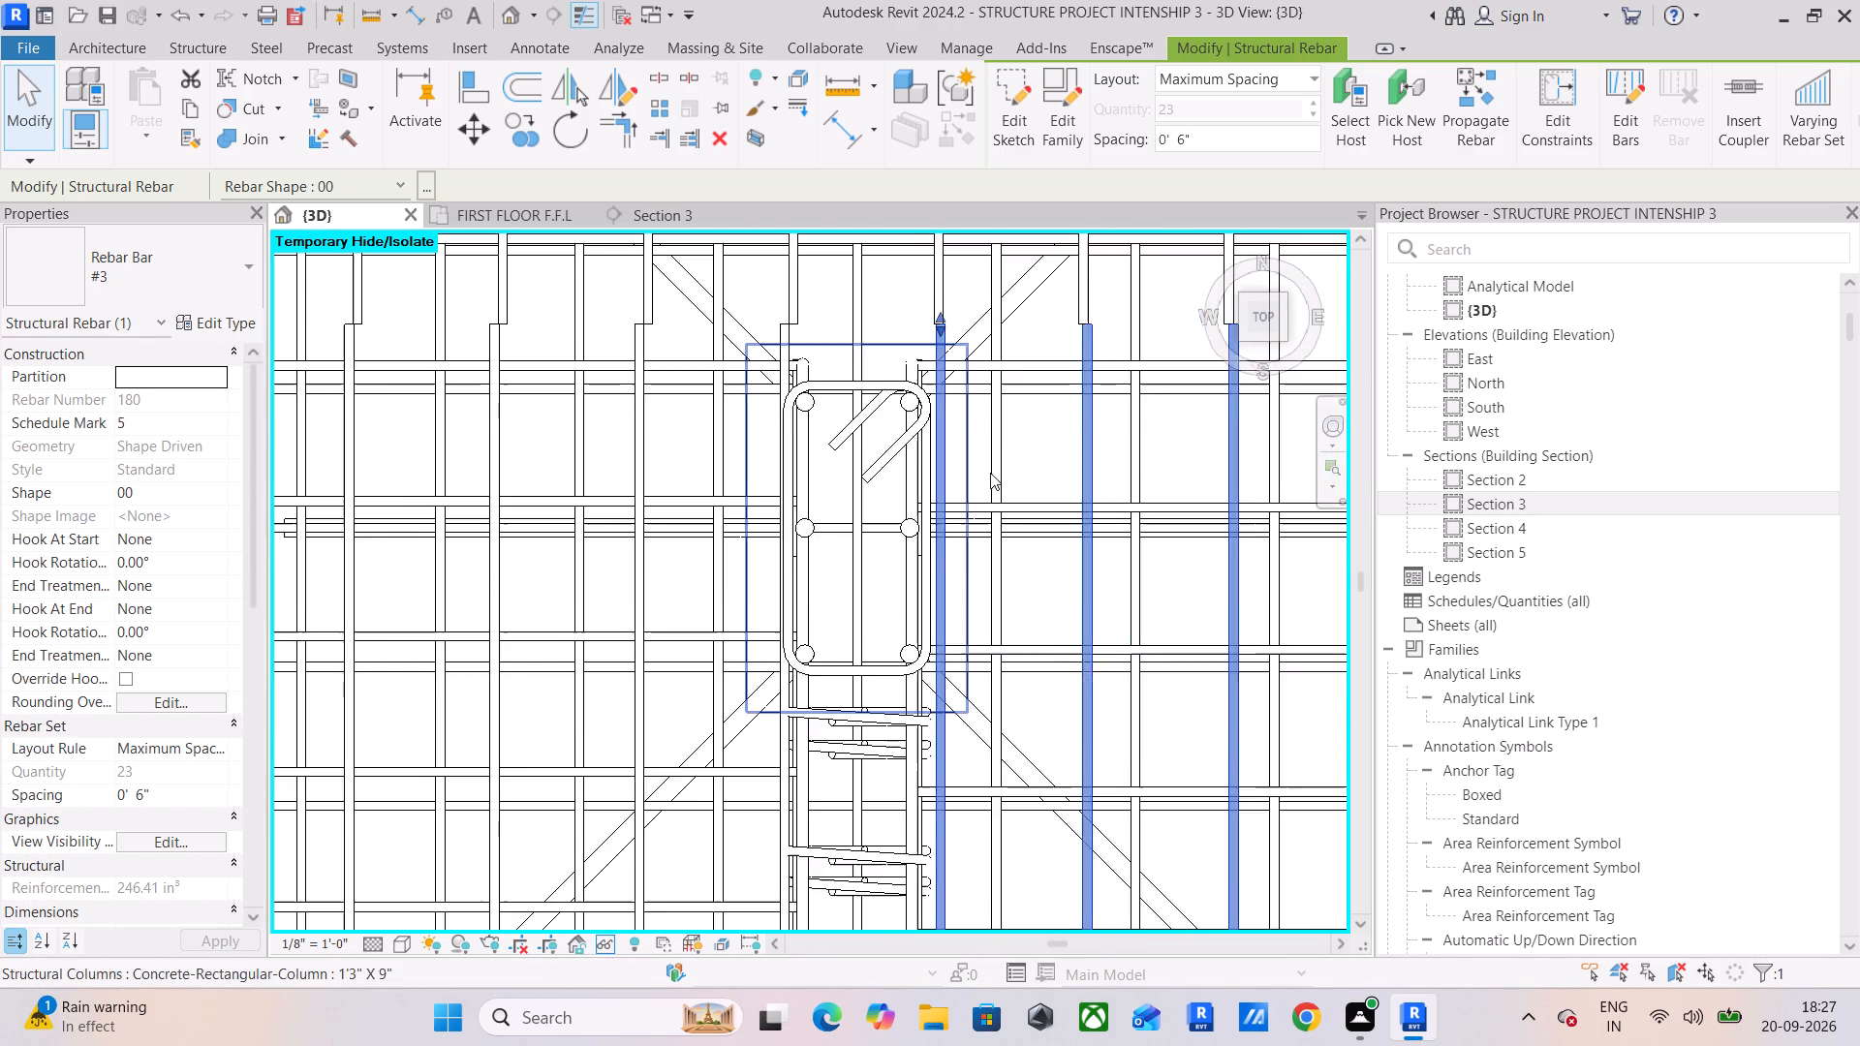
scroll(990, 473, down, 7)
middle_drag(1023, 625, 992, 279)
scroll(902, 675, up, 6)
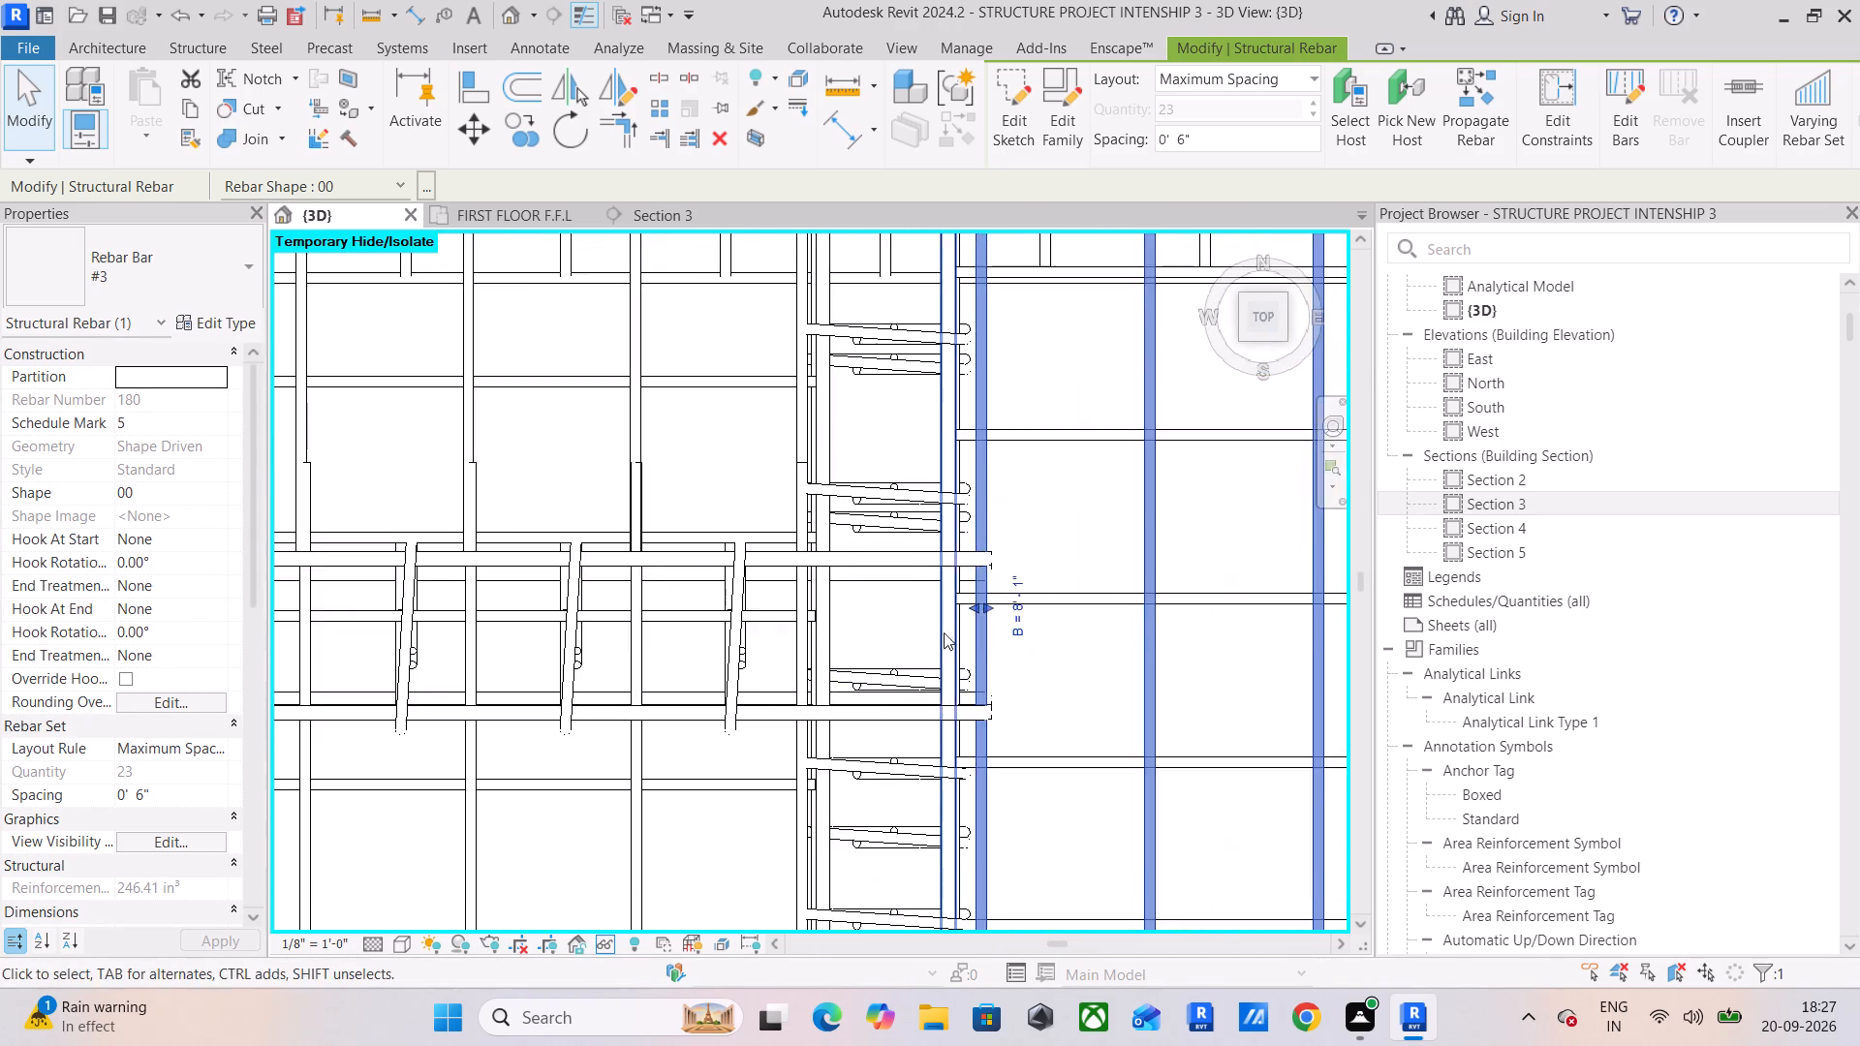
scroll(952, 620, up, 5)
middle_drag(955, 616, 872, 653)
scroll(872, 653, up, 7)
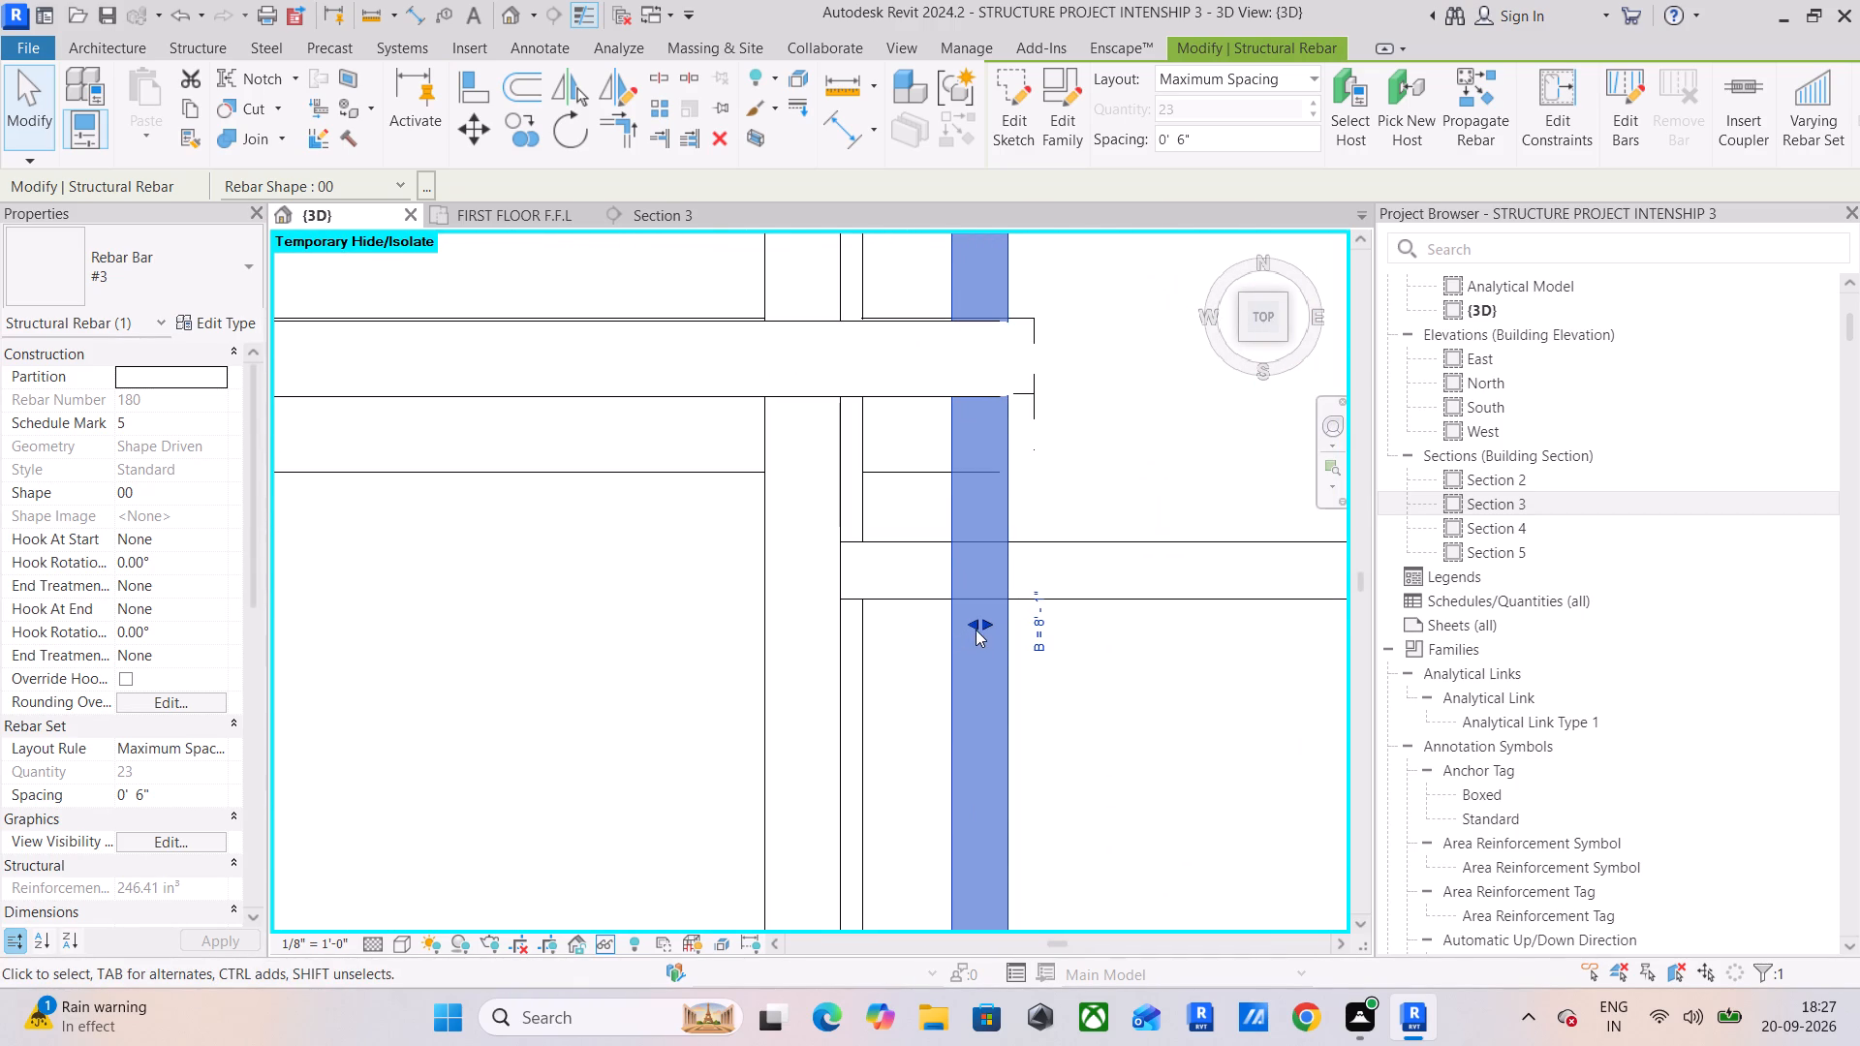
drag(976, 628, 964, 631)
scroll(1055, 623, down, 10)
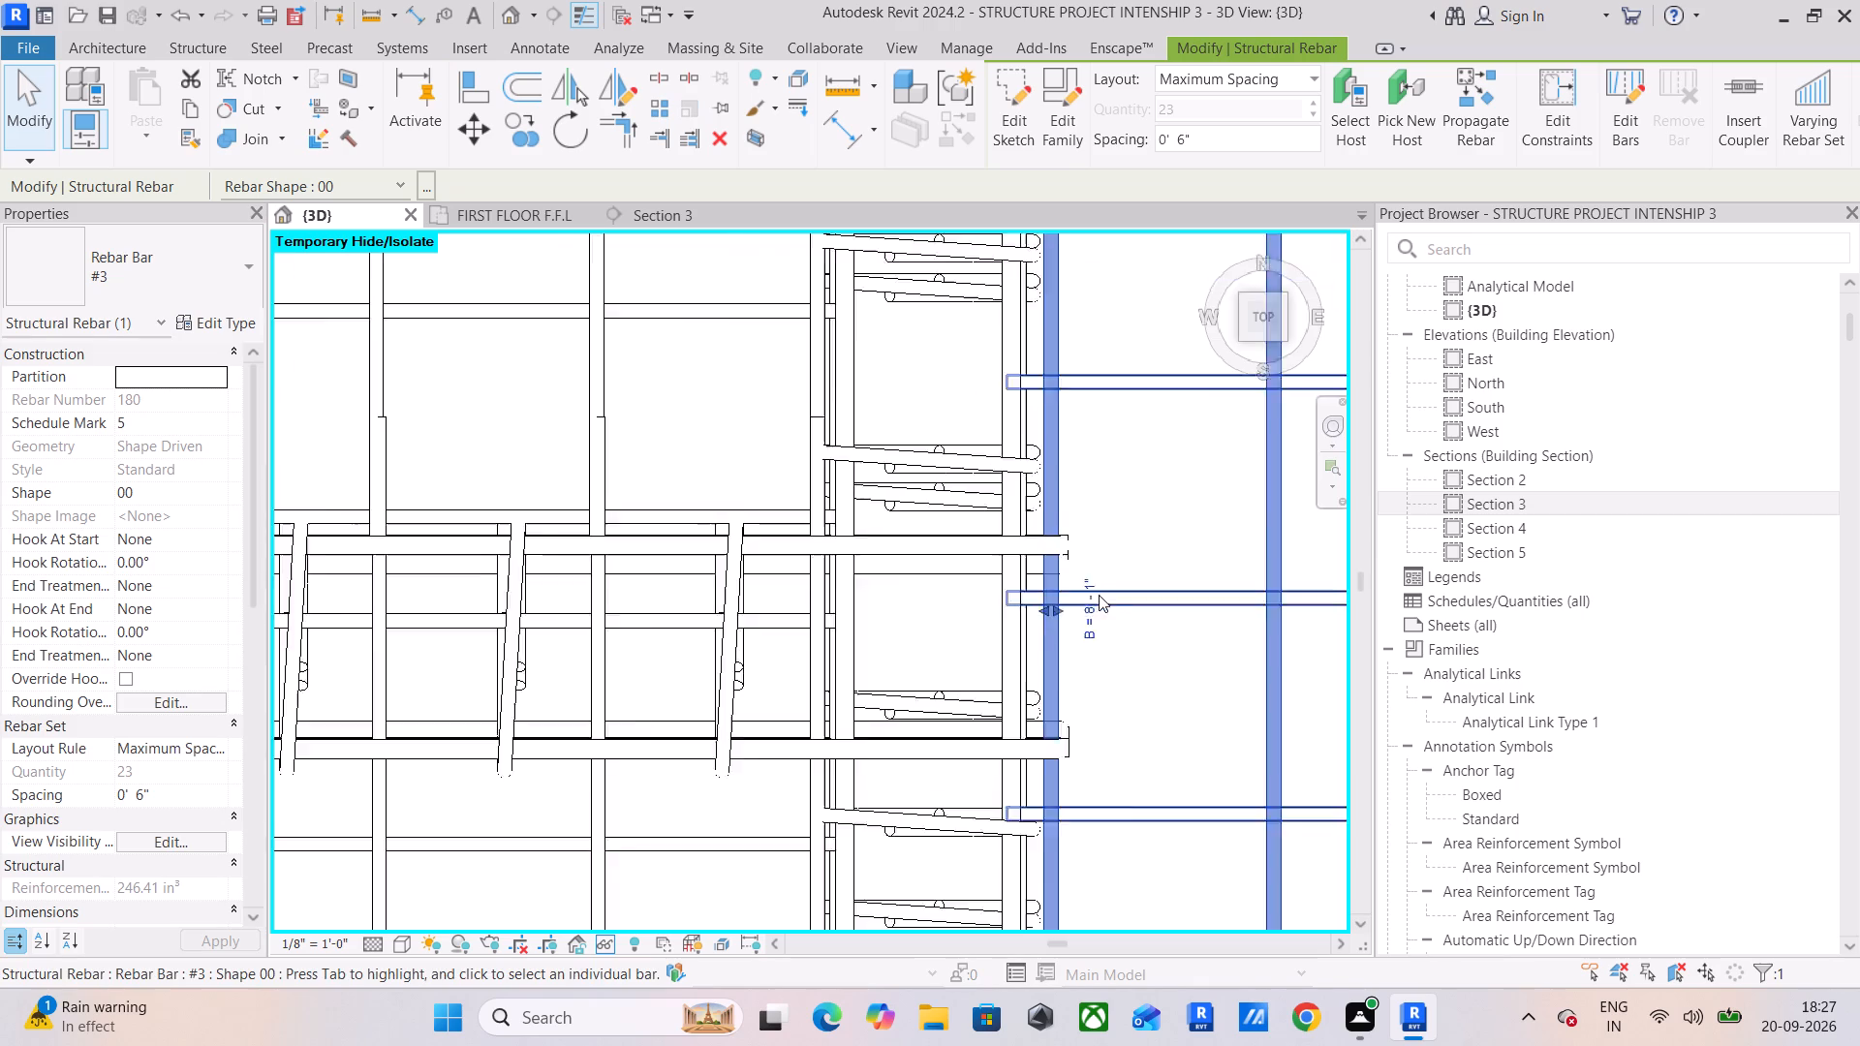
scroll(1099, 595, down, 6)
middle_drag(1114, 558, 1026, 776)
middle_drag(1040, 471, 1002, 734)
middle_drag(964, 382, 954, 510)
scroll(978, 340, up, 5)
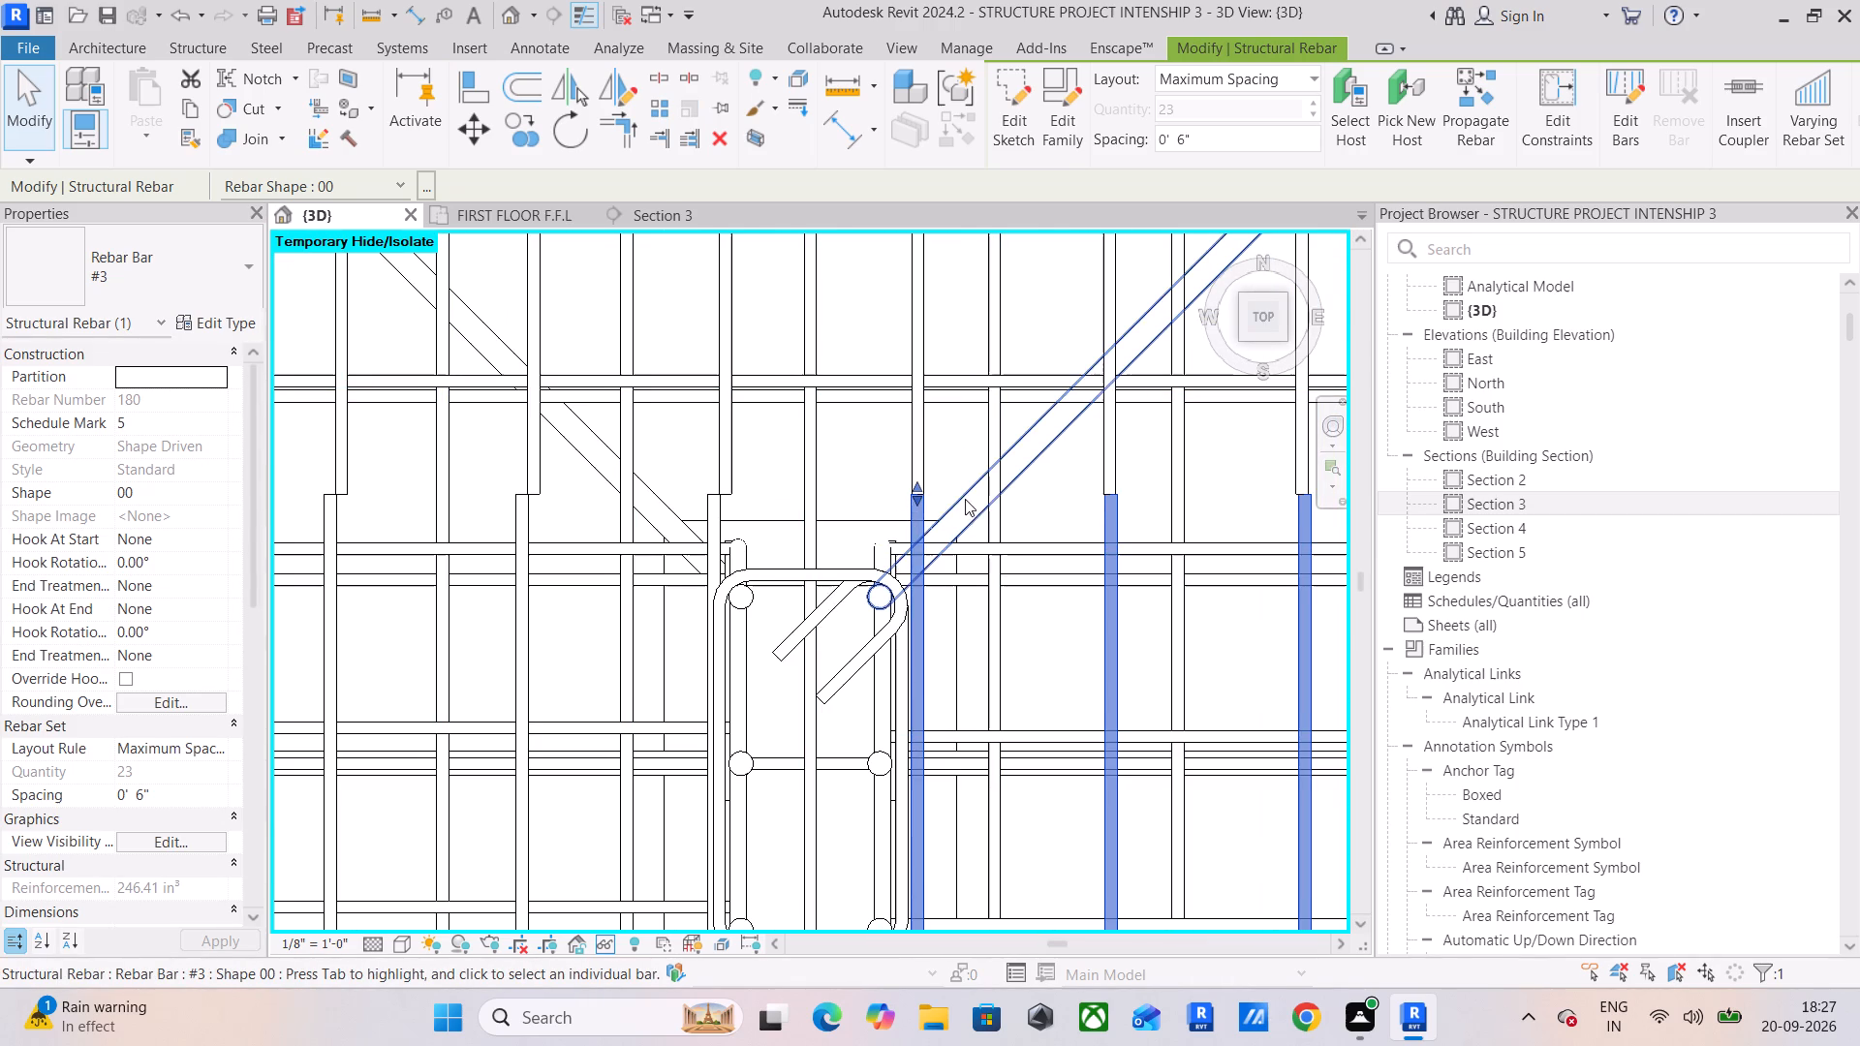
click(942, 445)
Examine the adjusted bars along the bay's west and south beams and the unreinforced area to the north.
scroll(991, 575, up, 1)
middle_drag(991, 575, 785, 568)
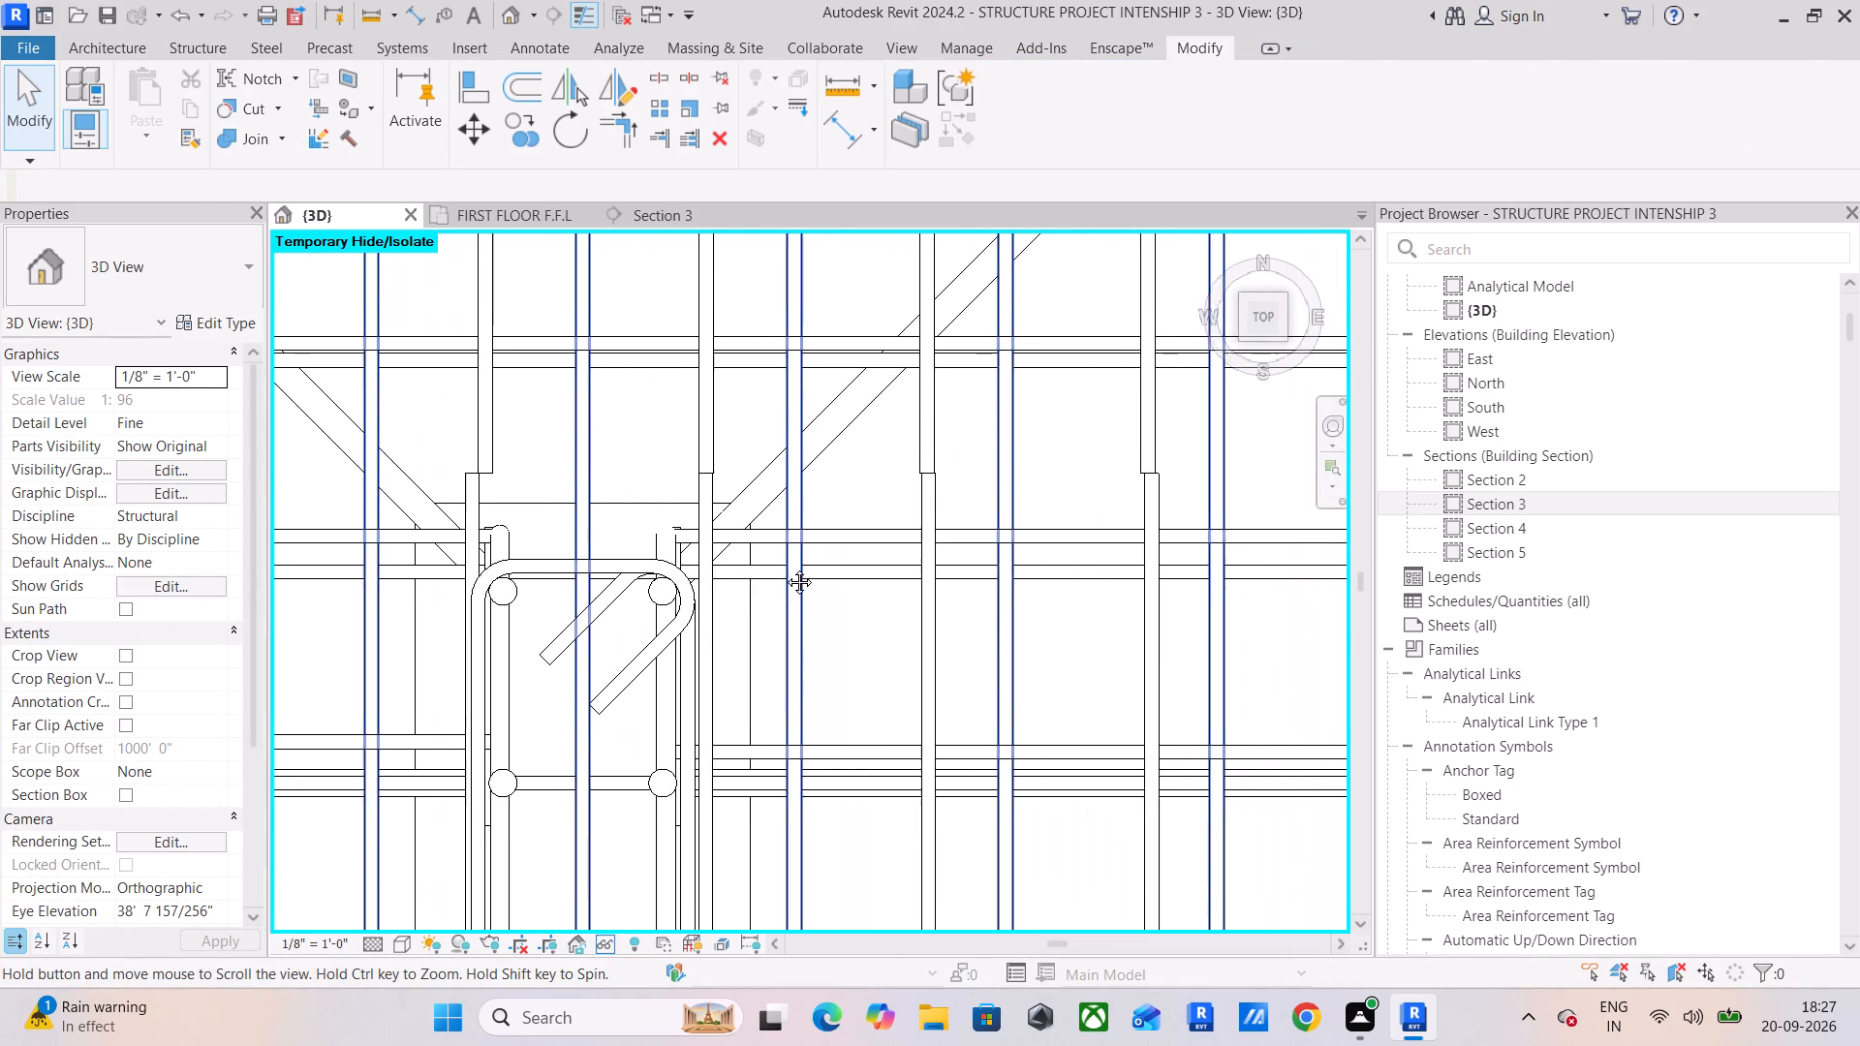
middle_drag(785, 568, 784, 569)
scroll(955, 538, down, 3)
middle_drag(991, 537, 742, 454)
scroll(742, 451, down, 10)
middle_drag(869, 542, 855, 487)
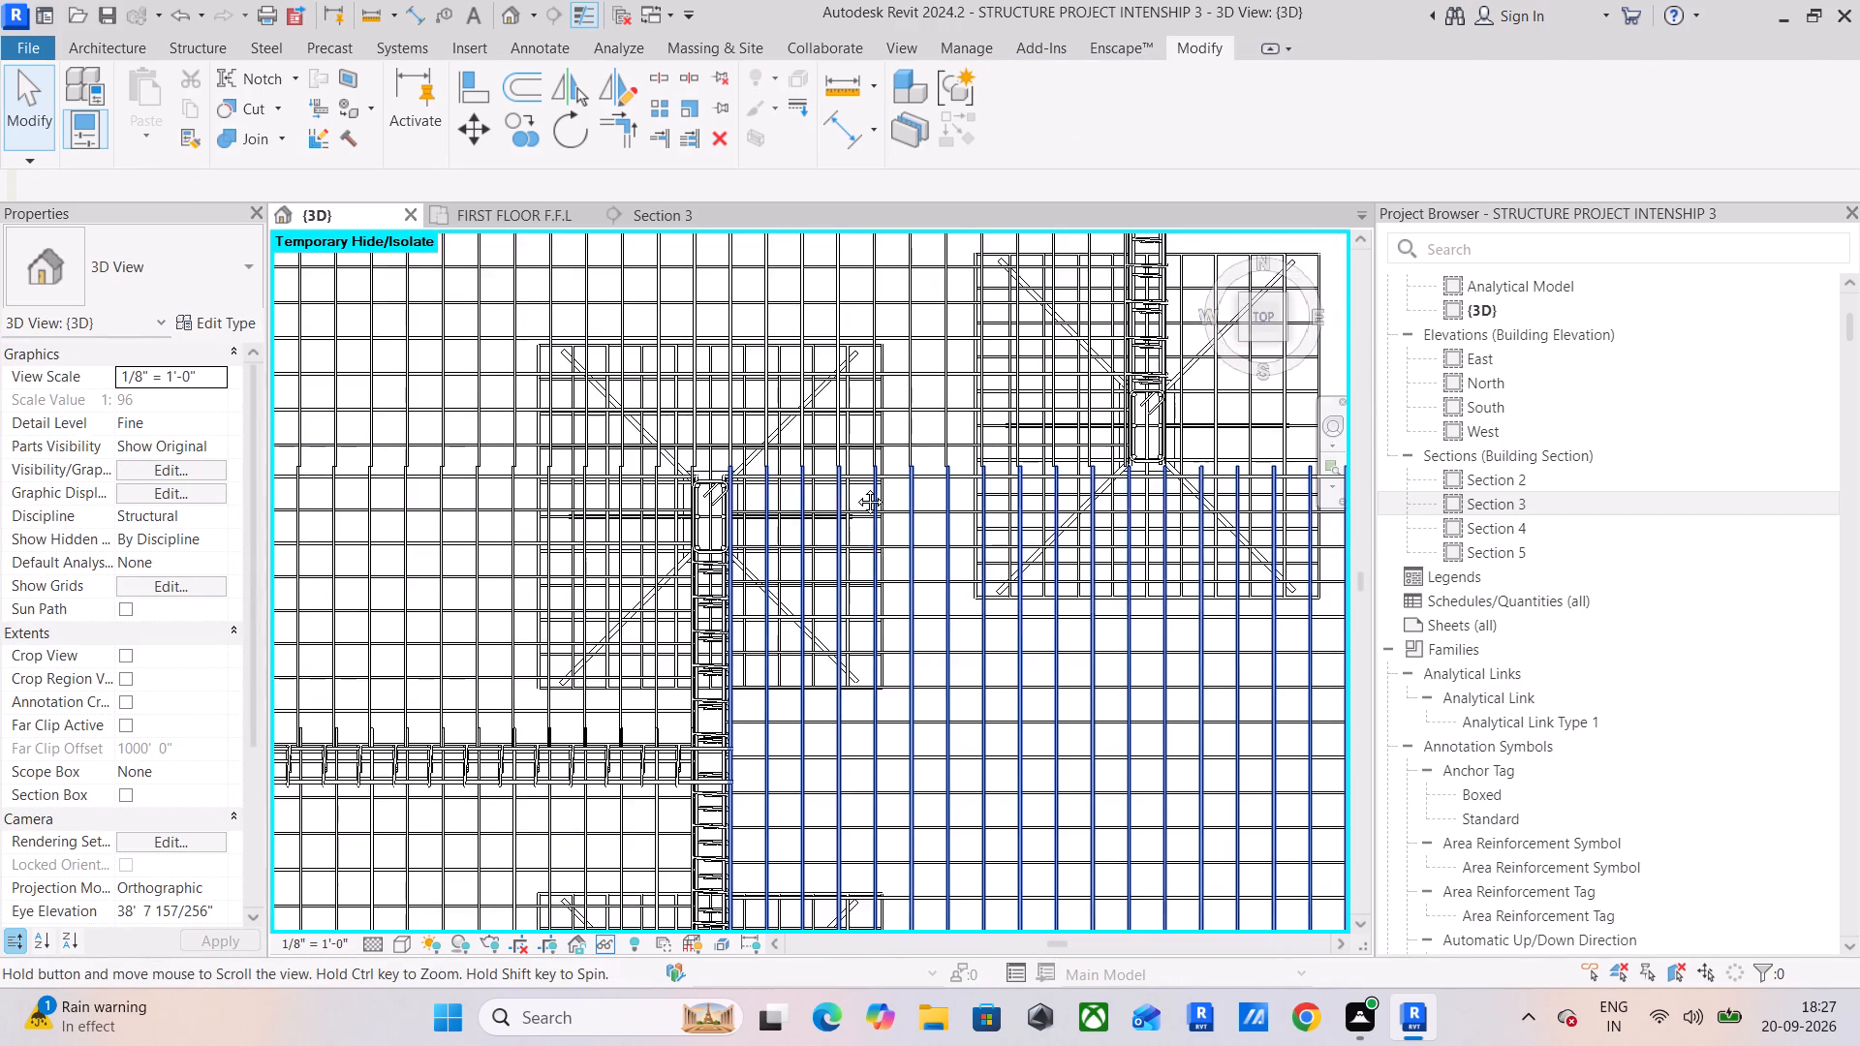
middle_drag(855, 487, 766, 289)
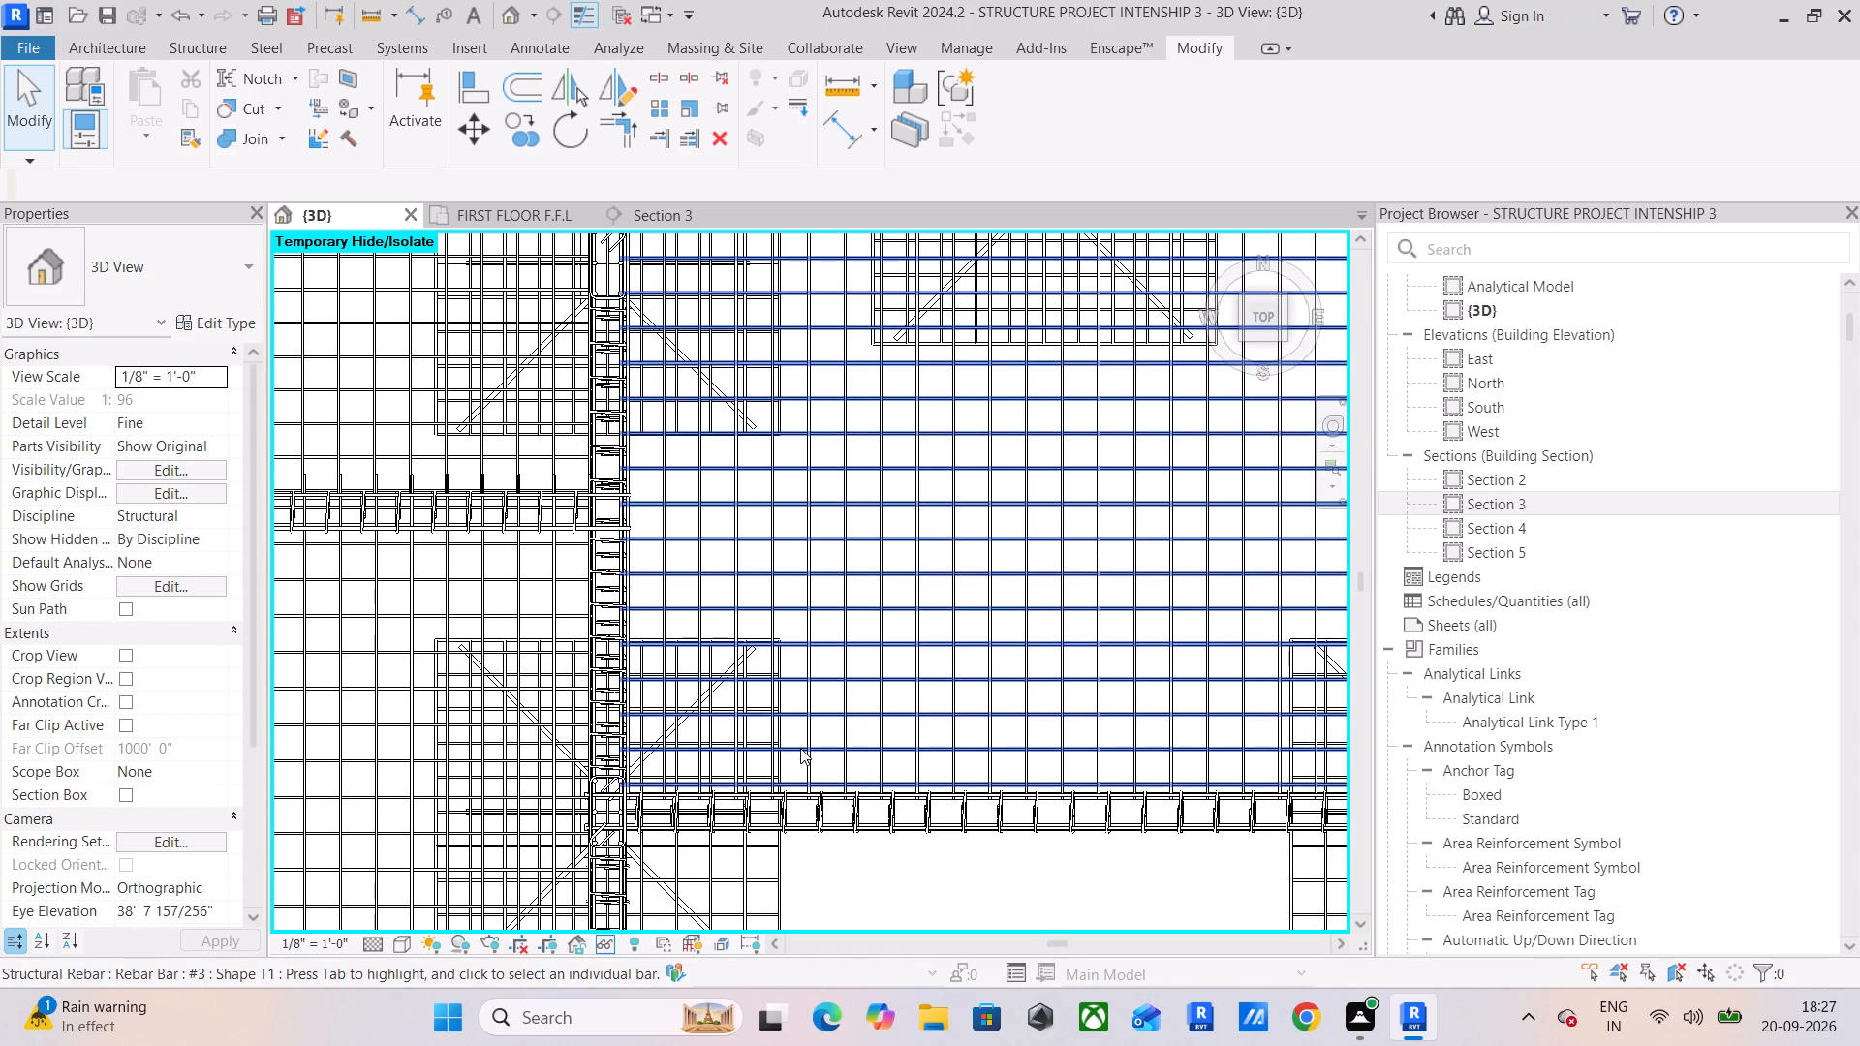
scroll(897, 710, down, 4)
middle_drag(935, 689, 680, 734)
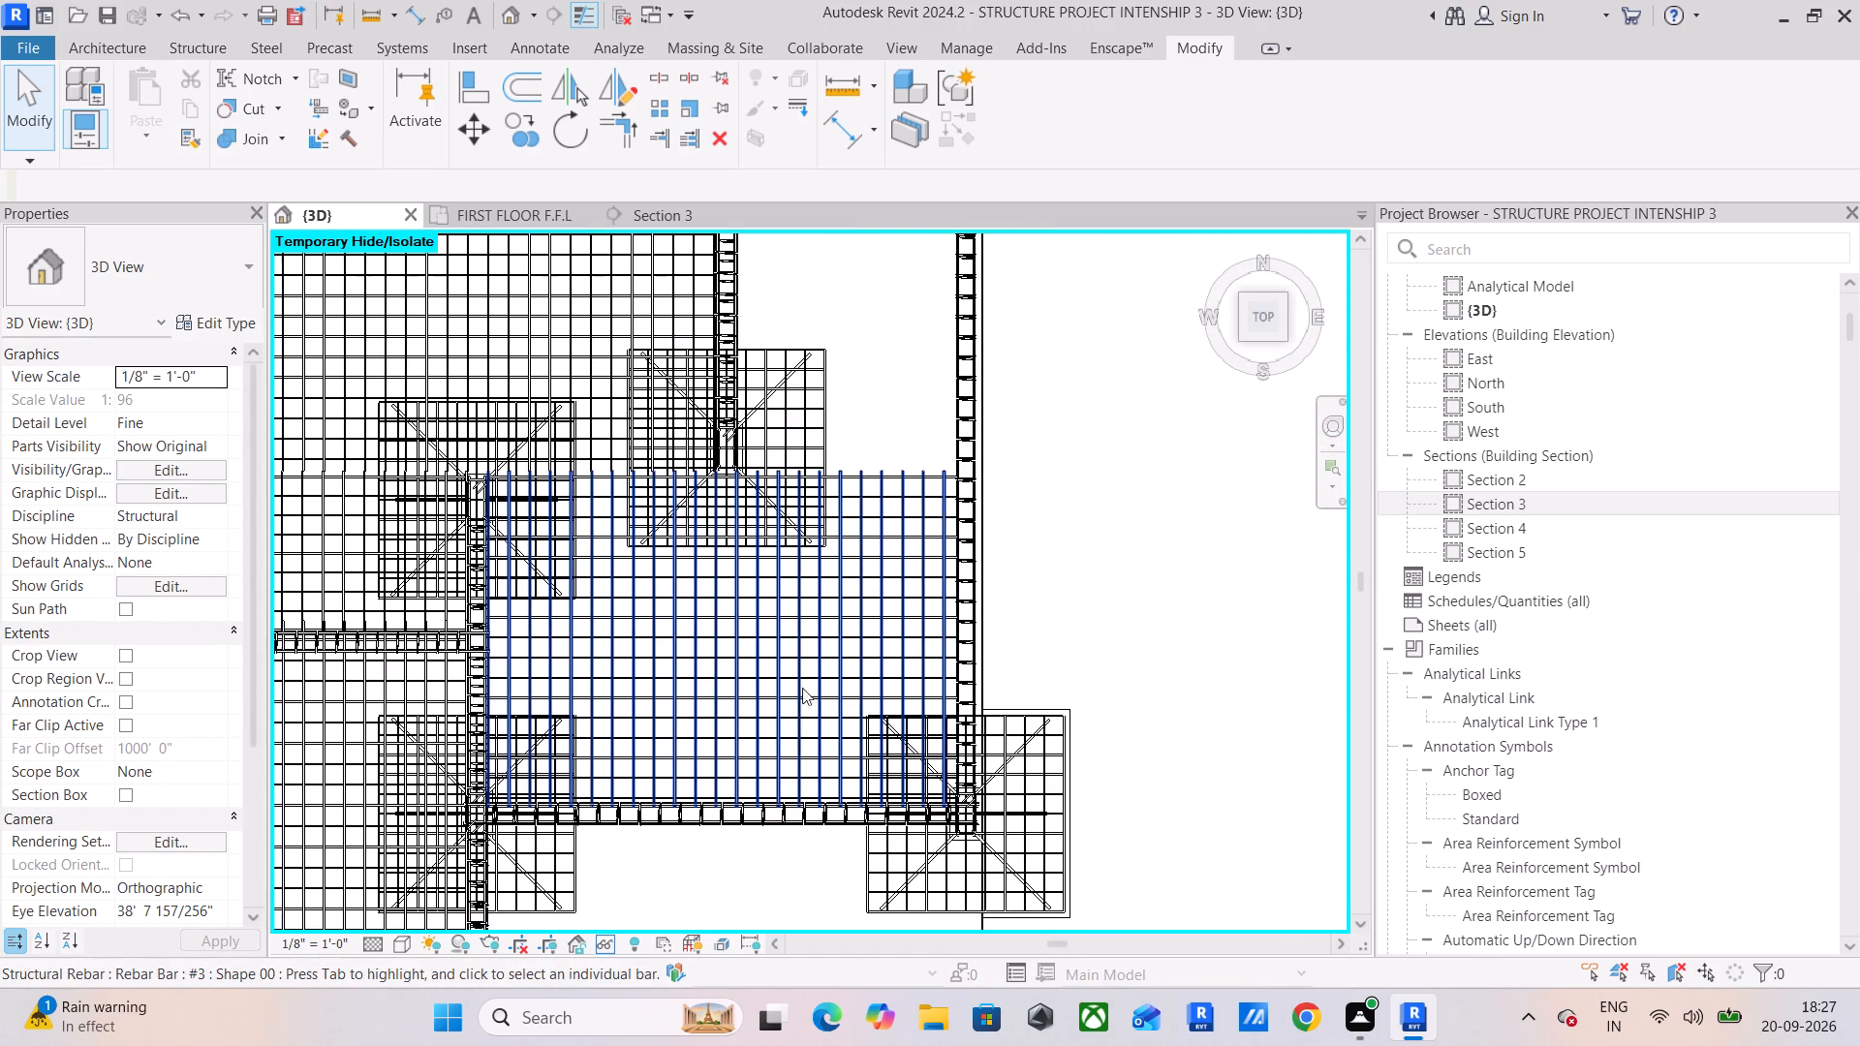
middle_drag(885, 496, 839, 743)
Copy the southeast bay's north-south and east-west #3 bar sets north into the open east bay, just below the reinforced bay above.
click(839, 738)
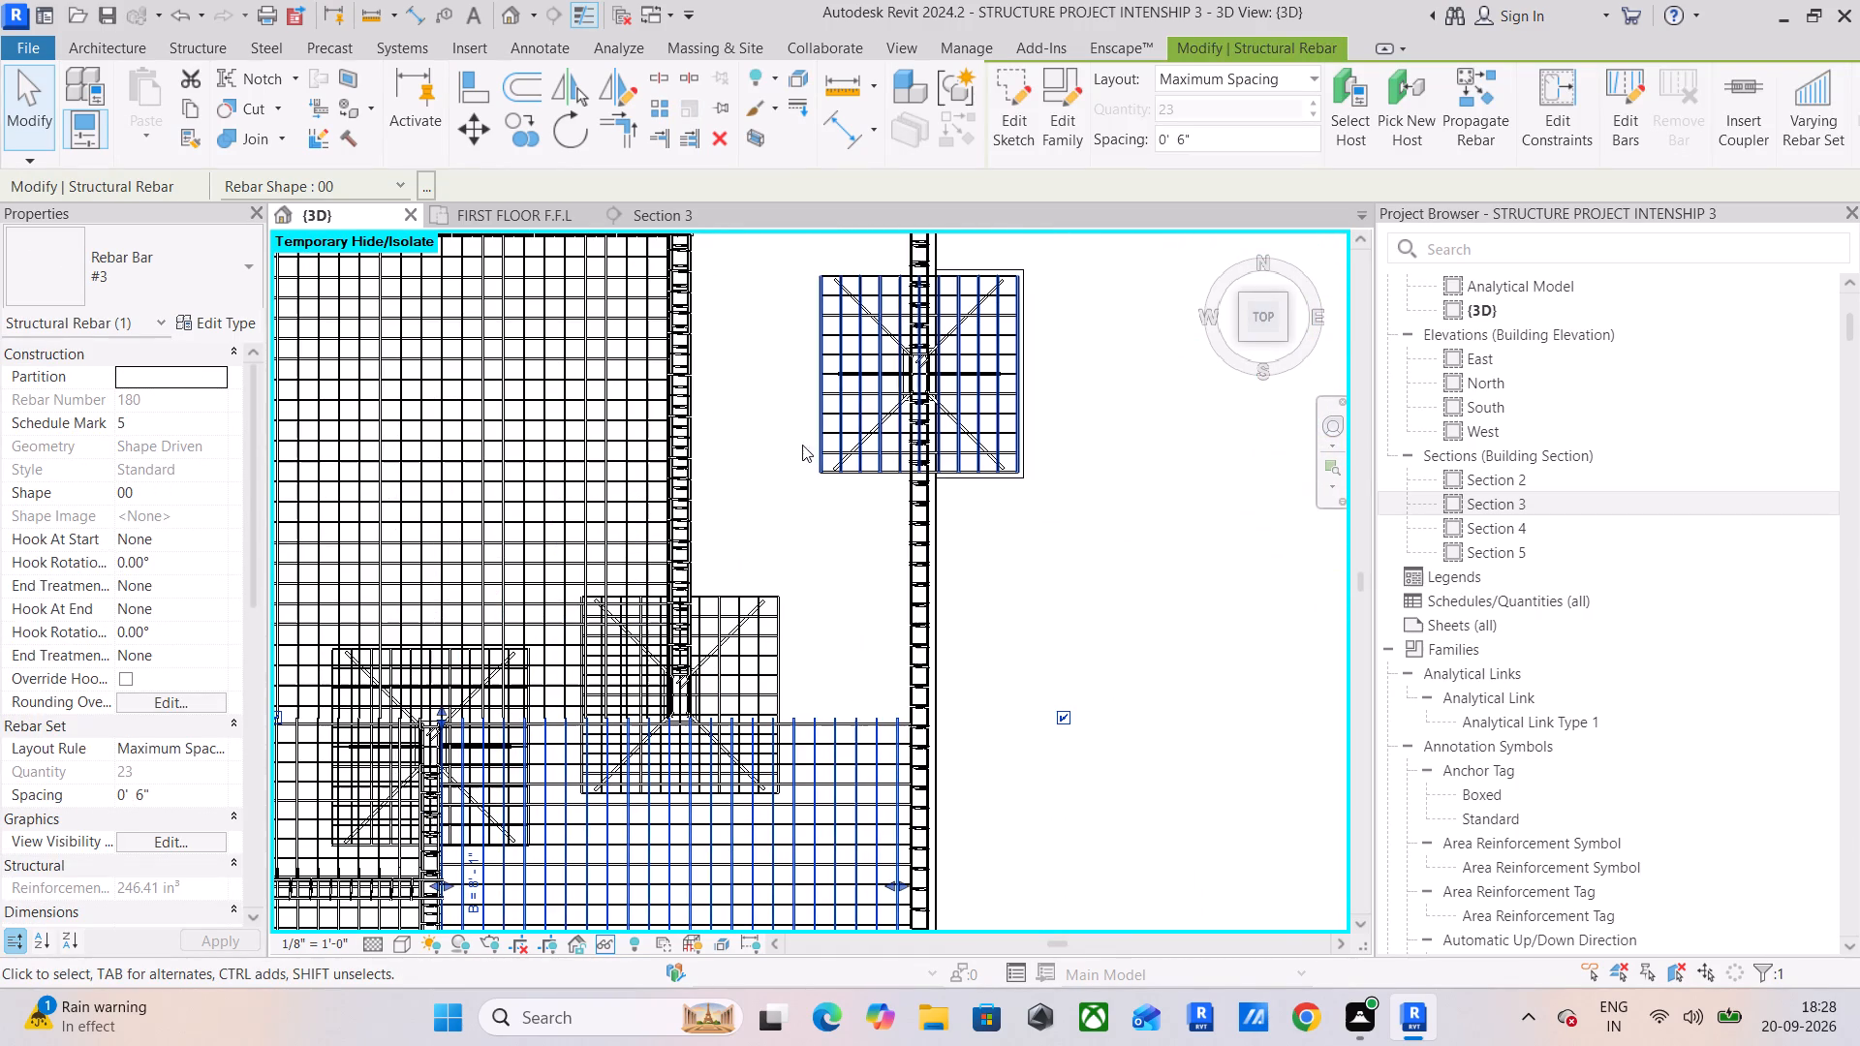
drag(883, 690, 859, 772)
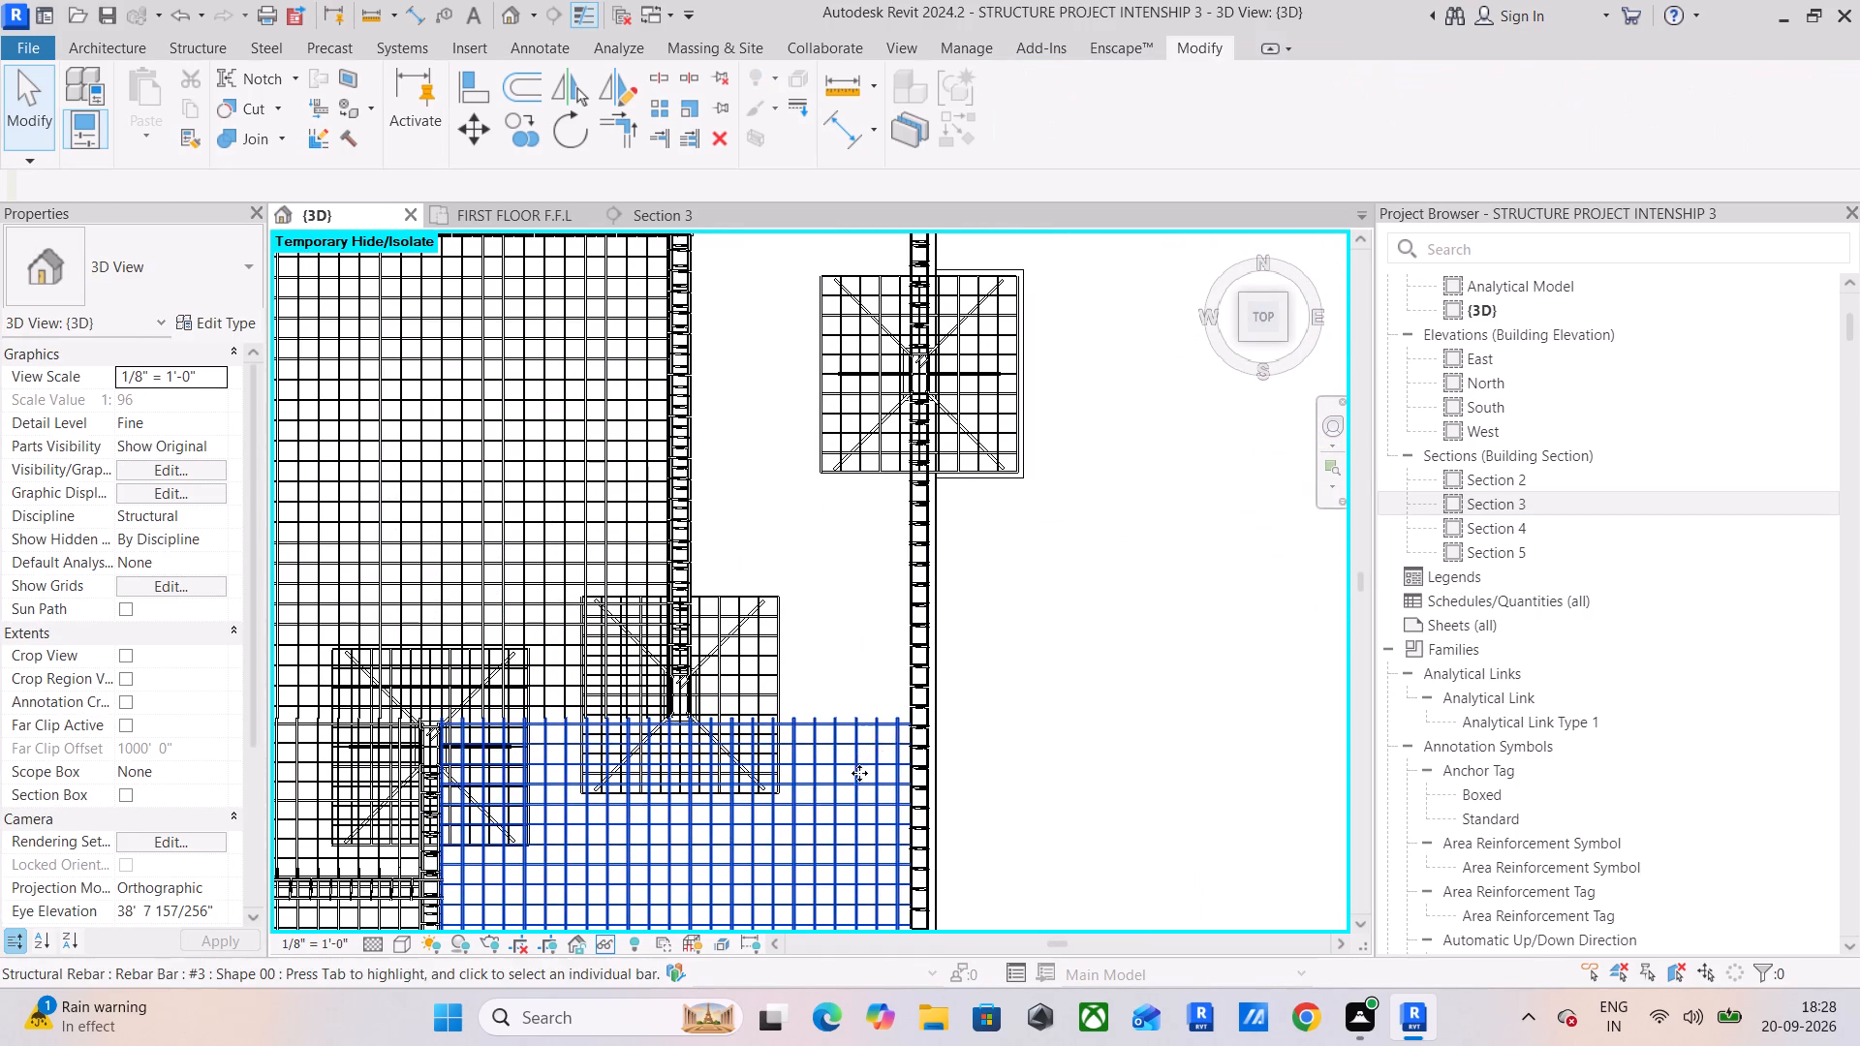
click(474, 131)
scroll(911, 629, down, 2)
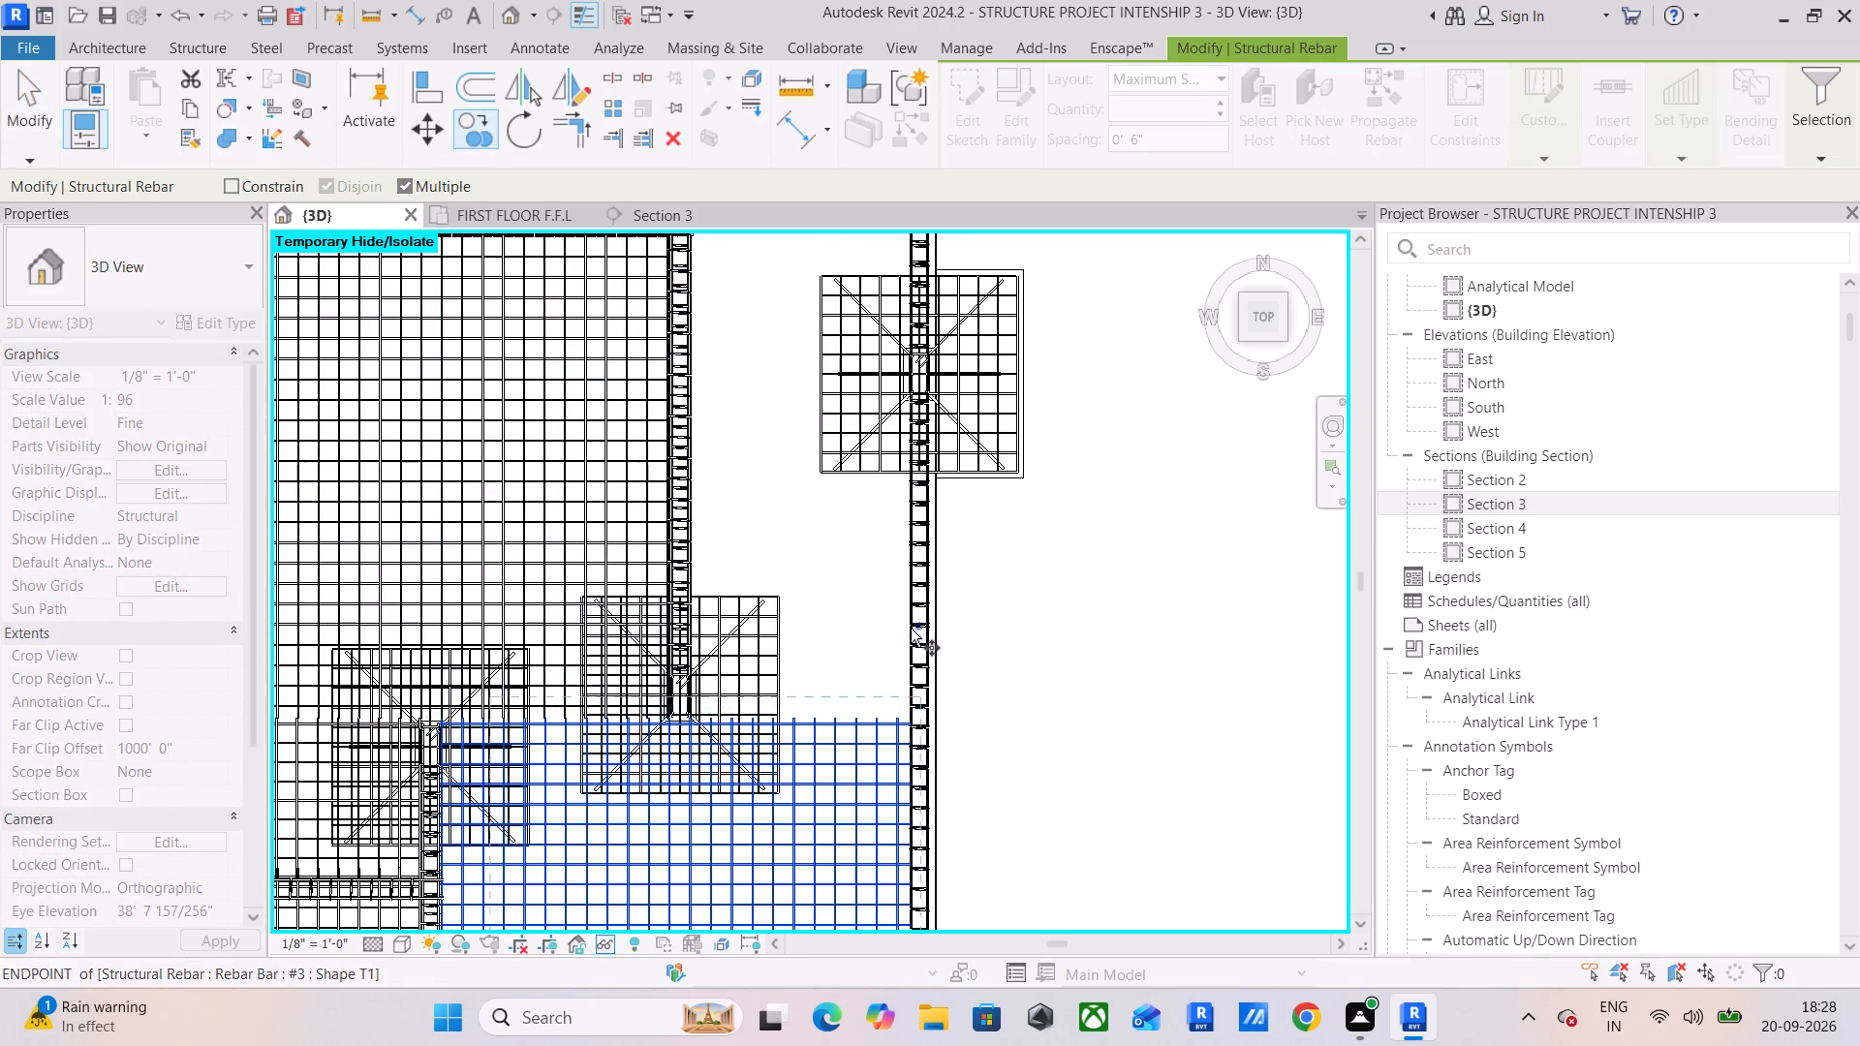
scroll(911, 629, down, 4)
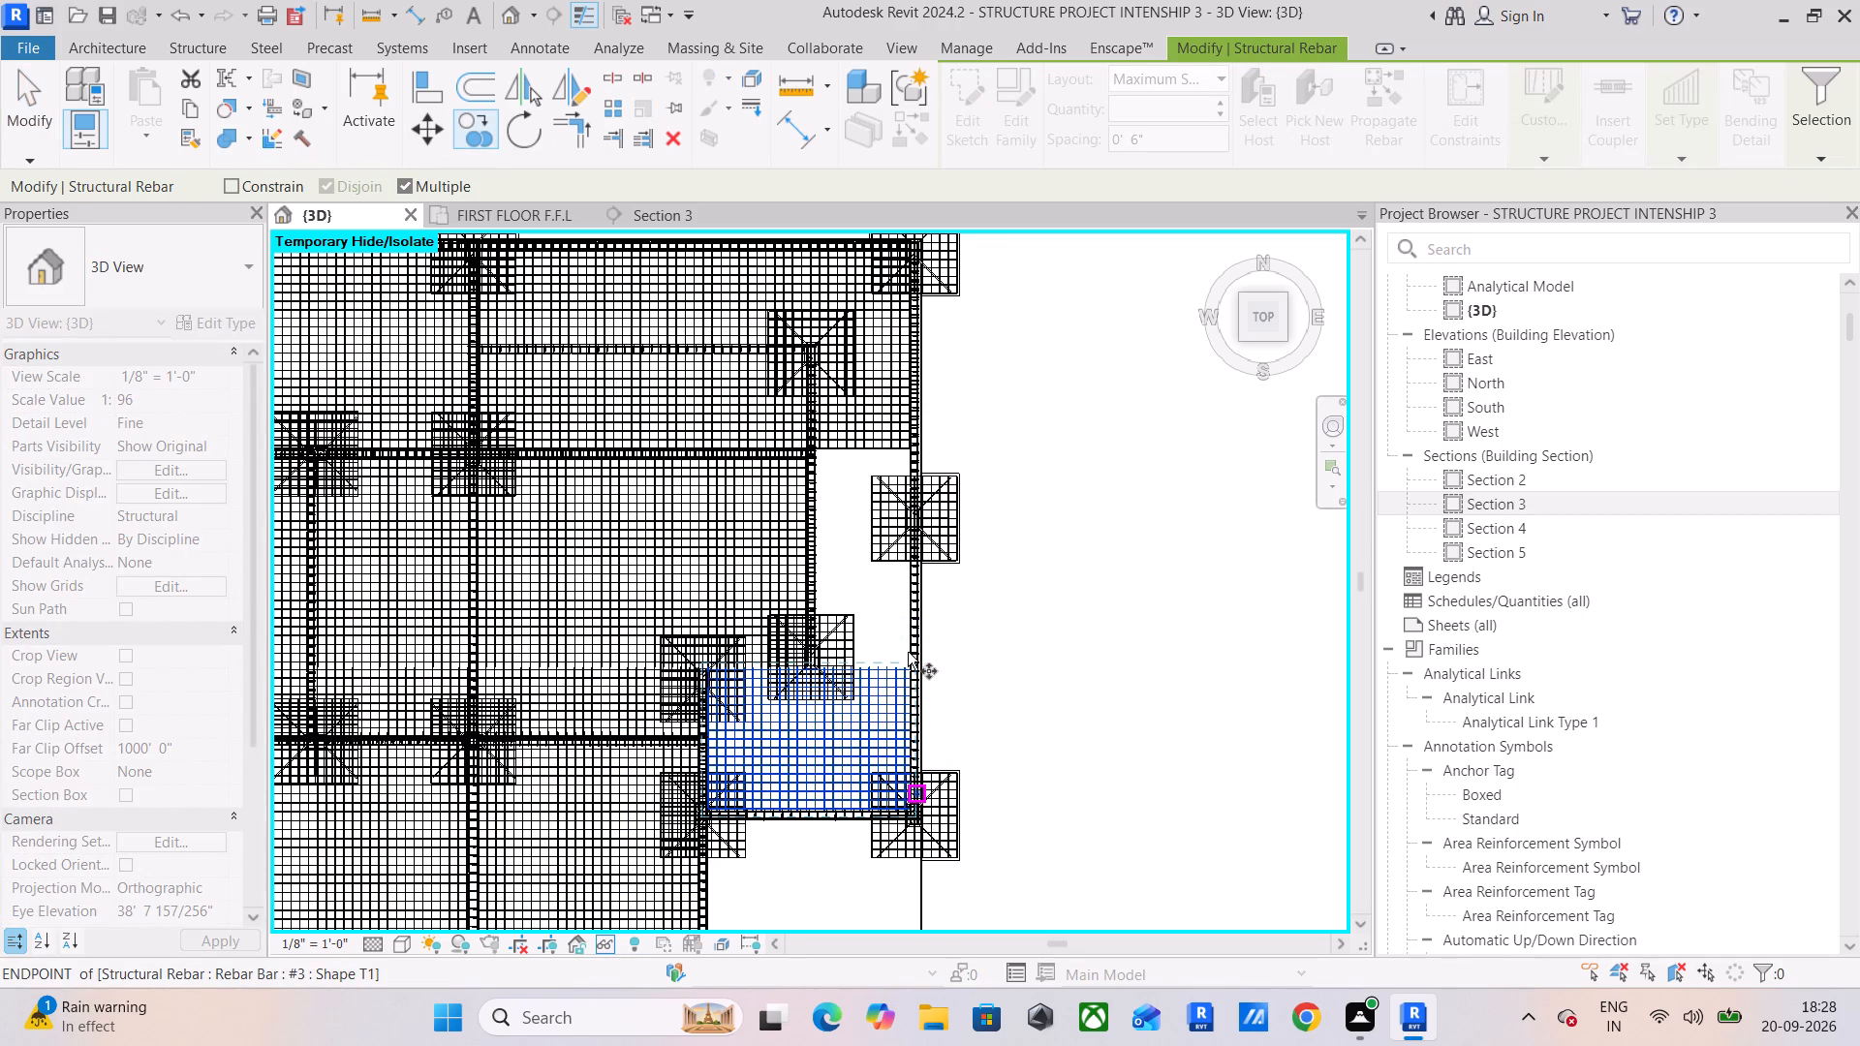
scroll(896, 630, up, 11)
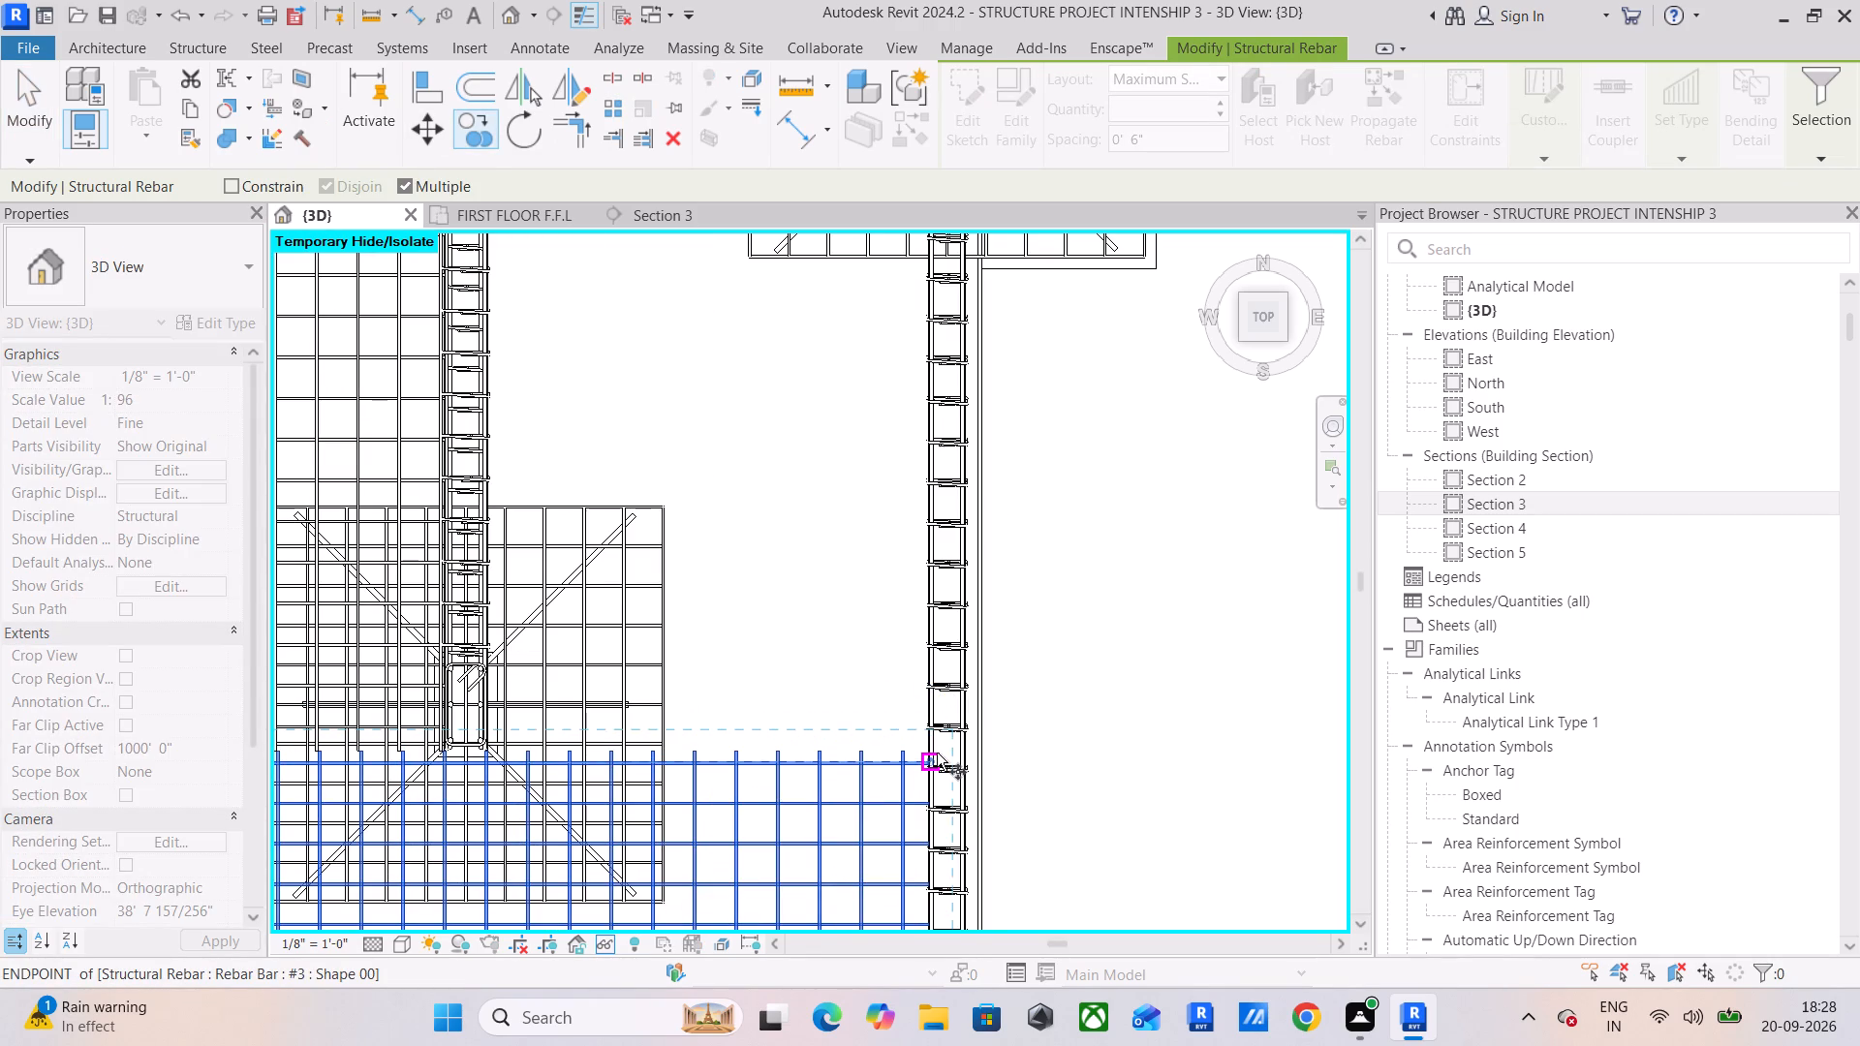
drag(937, 753, 933, 730)
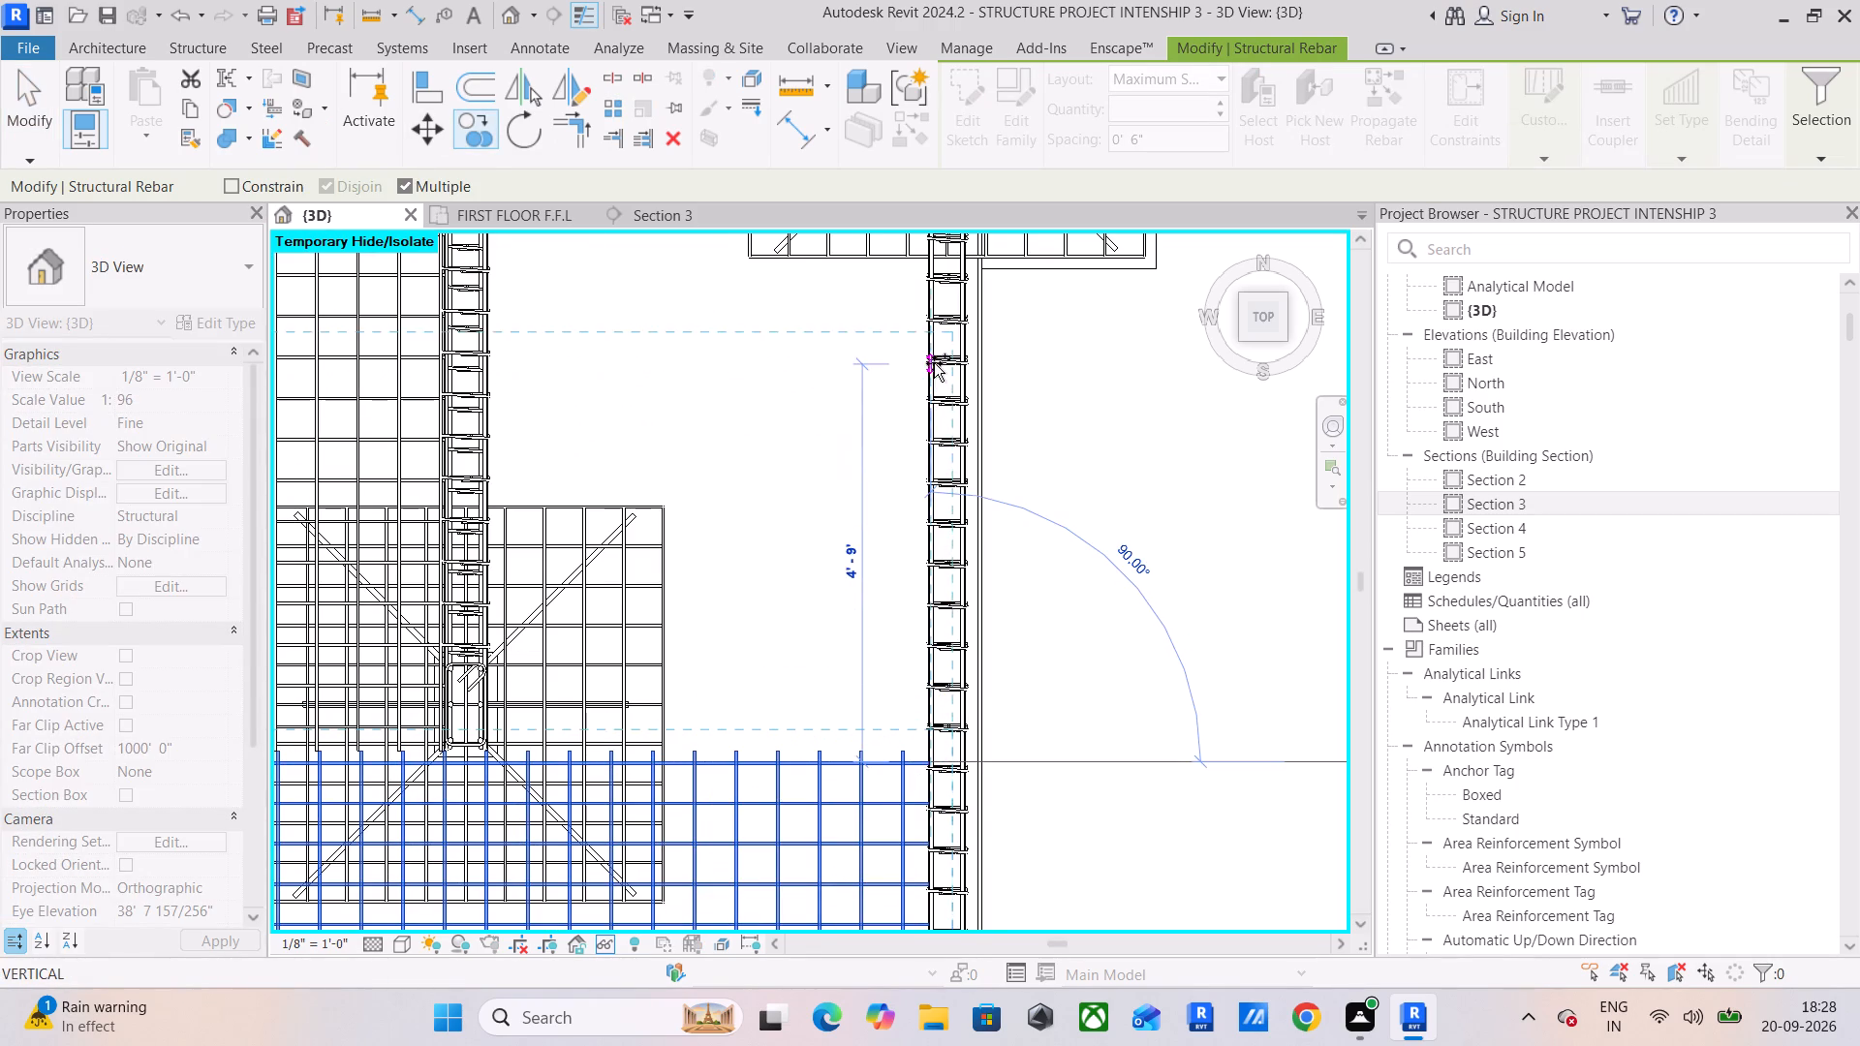
middle_drag(900, 882, 900, 938)
scroll(928, 594, down, 4)
middle_drag(901, 810, 901, 1045)
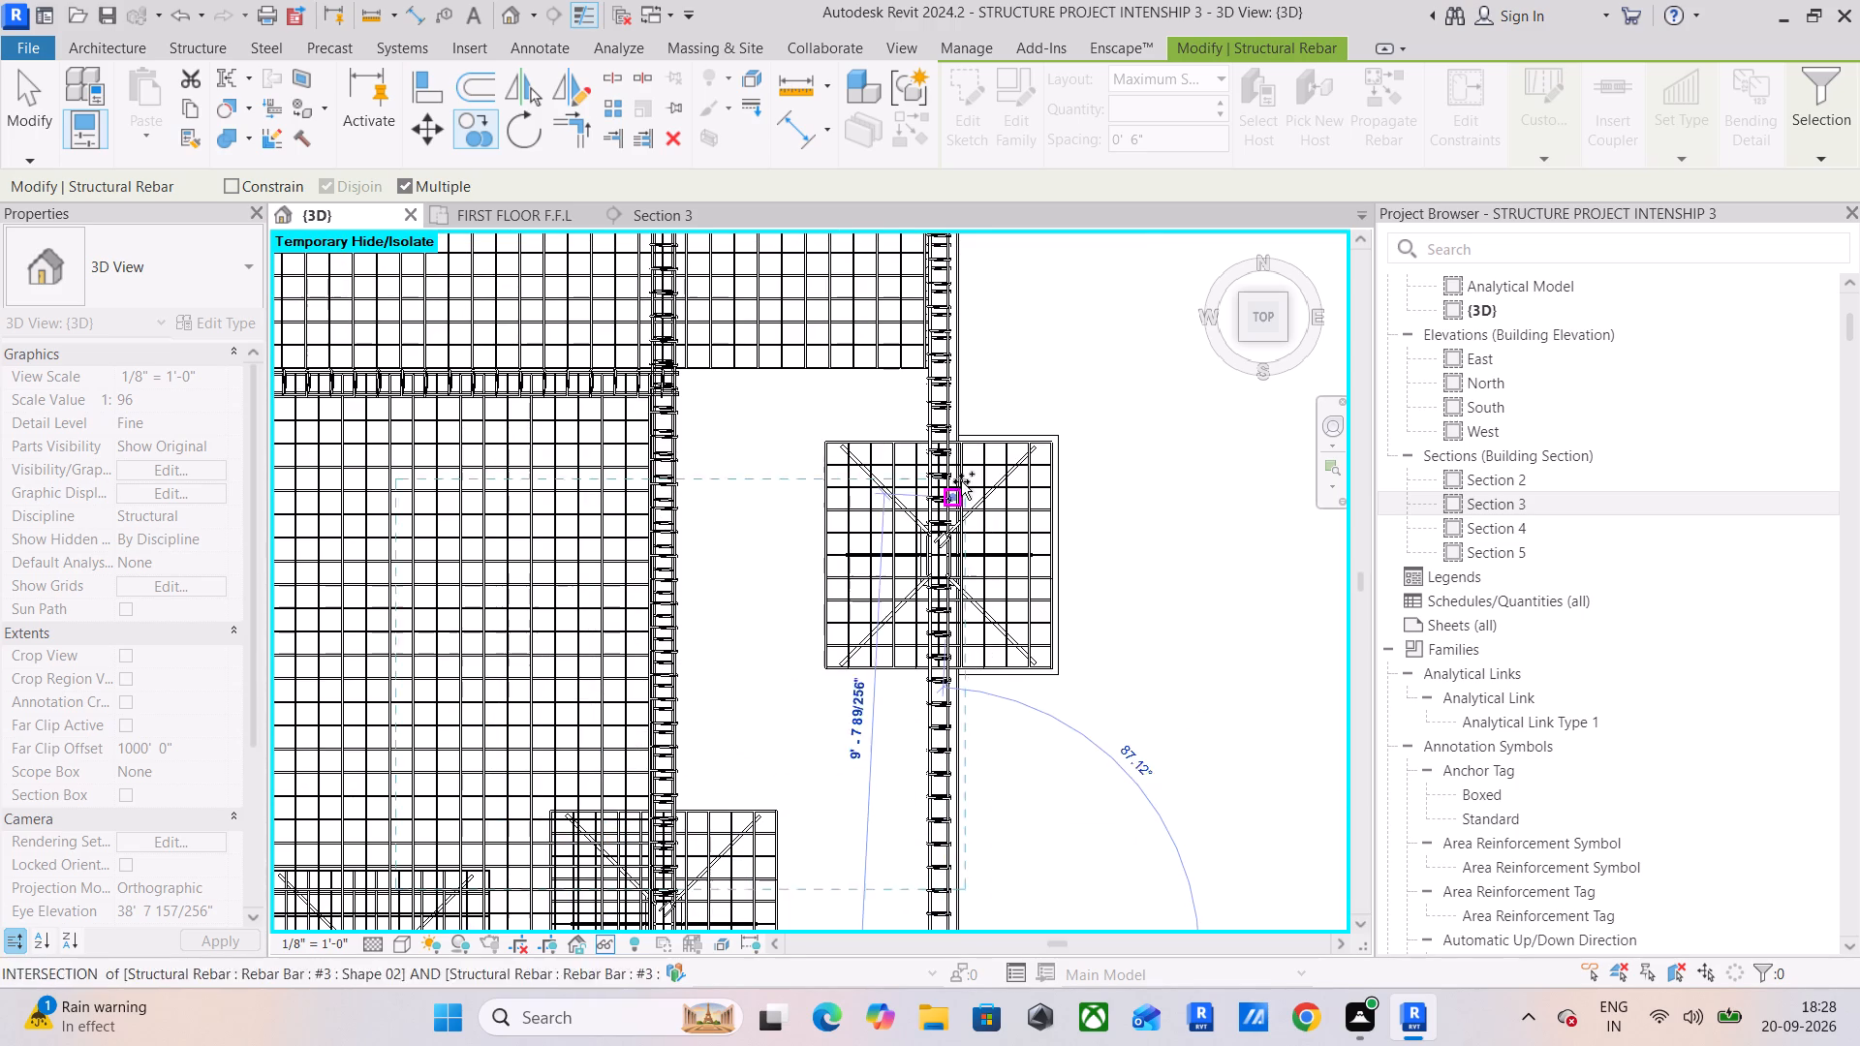
scroll(927, 375, up, 6)
middle_drag(927, 374, 977, 560)
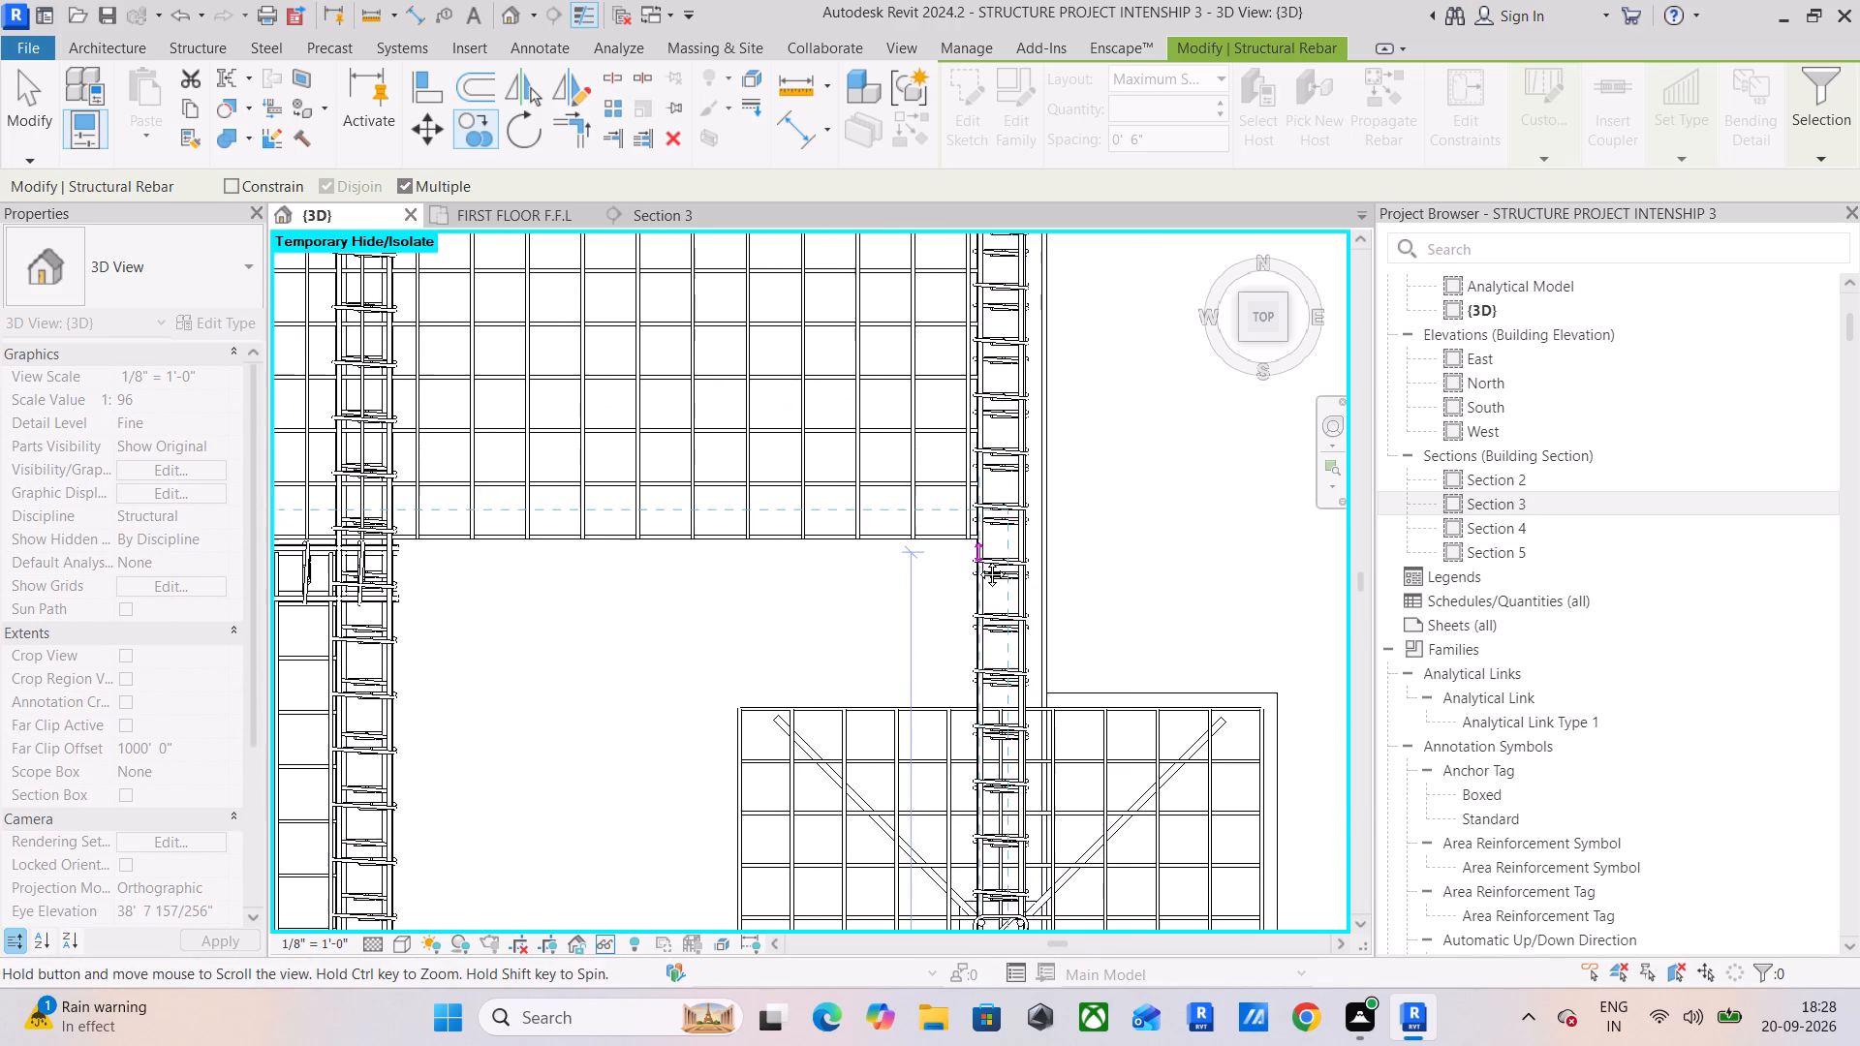
middle_drag(977, 560, 977, 563)
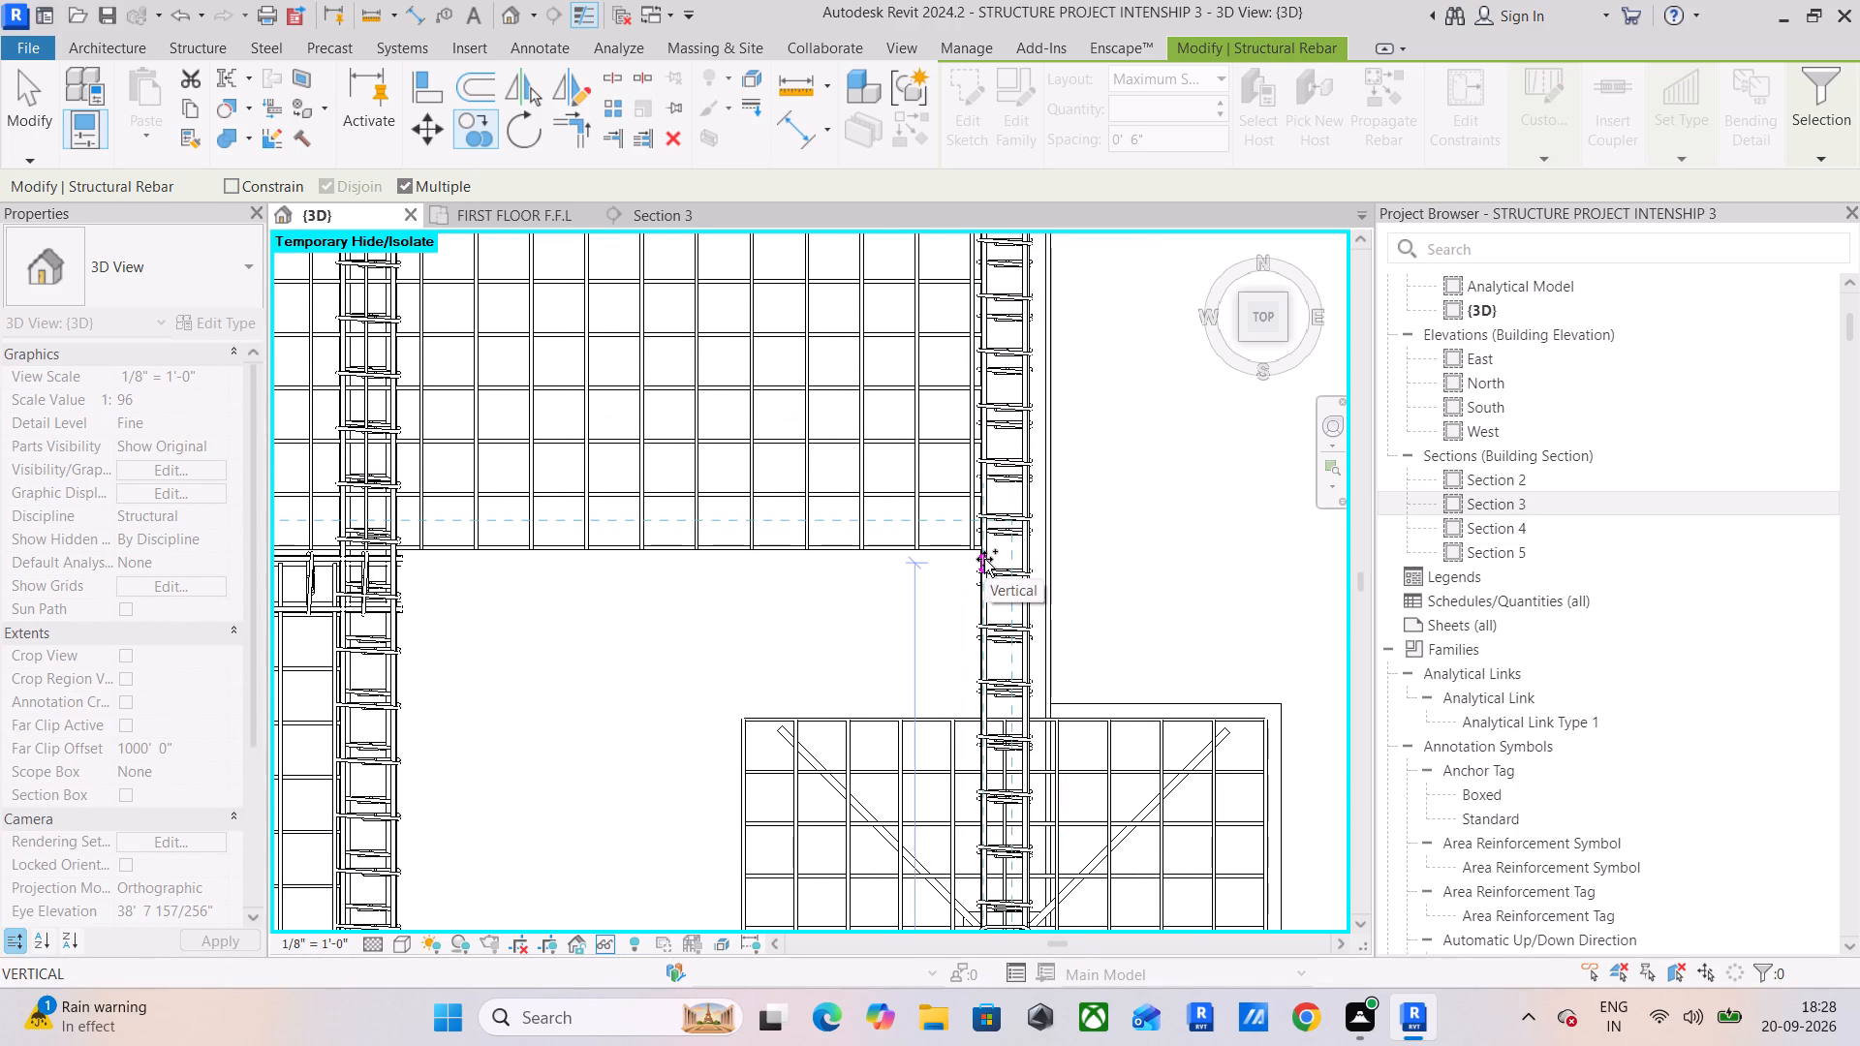
scroll(984, 559, up, 10)
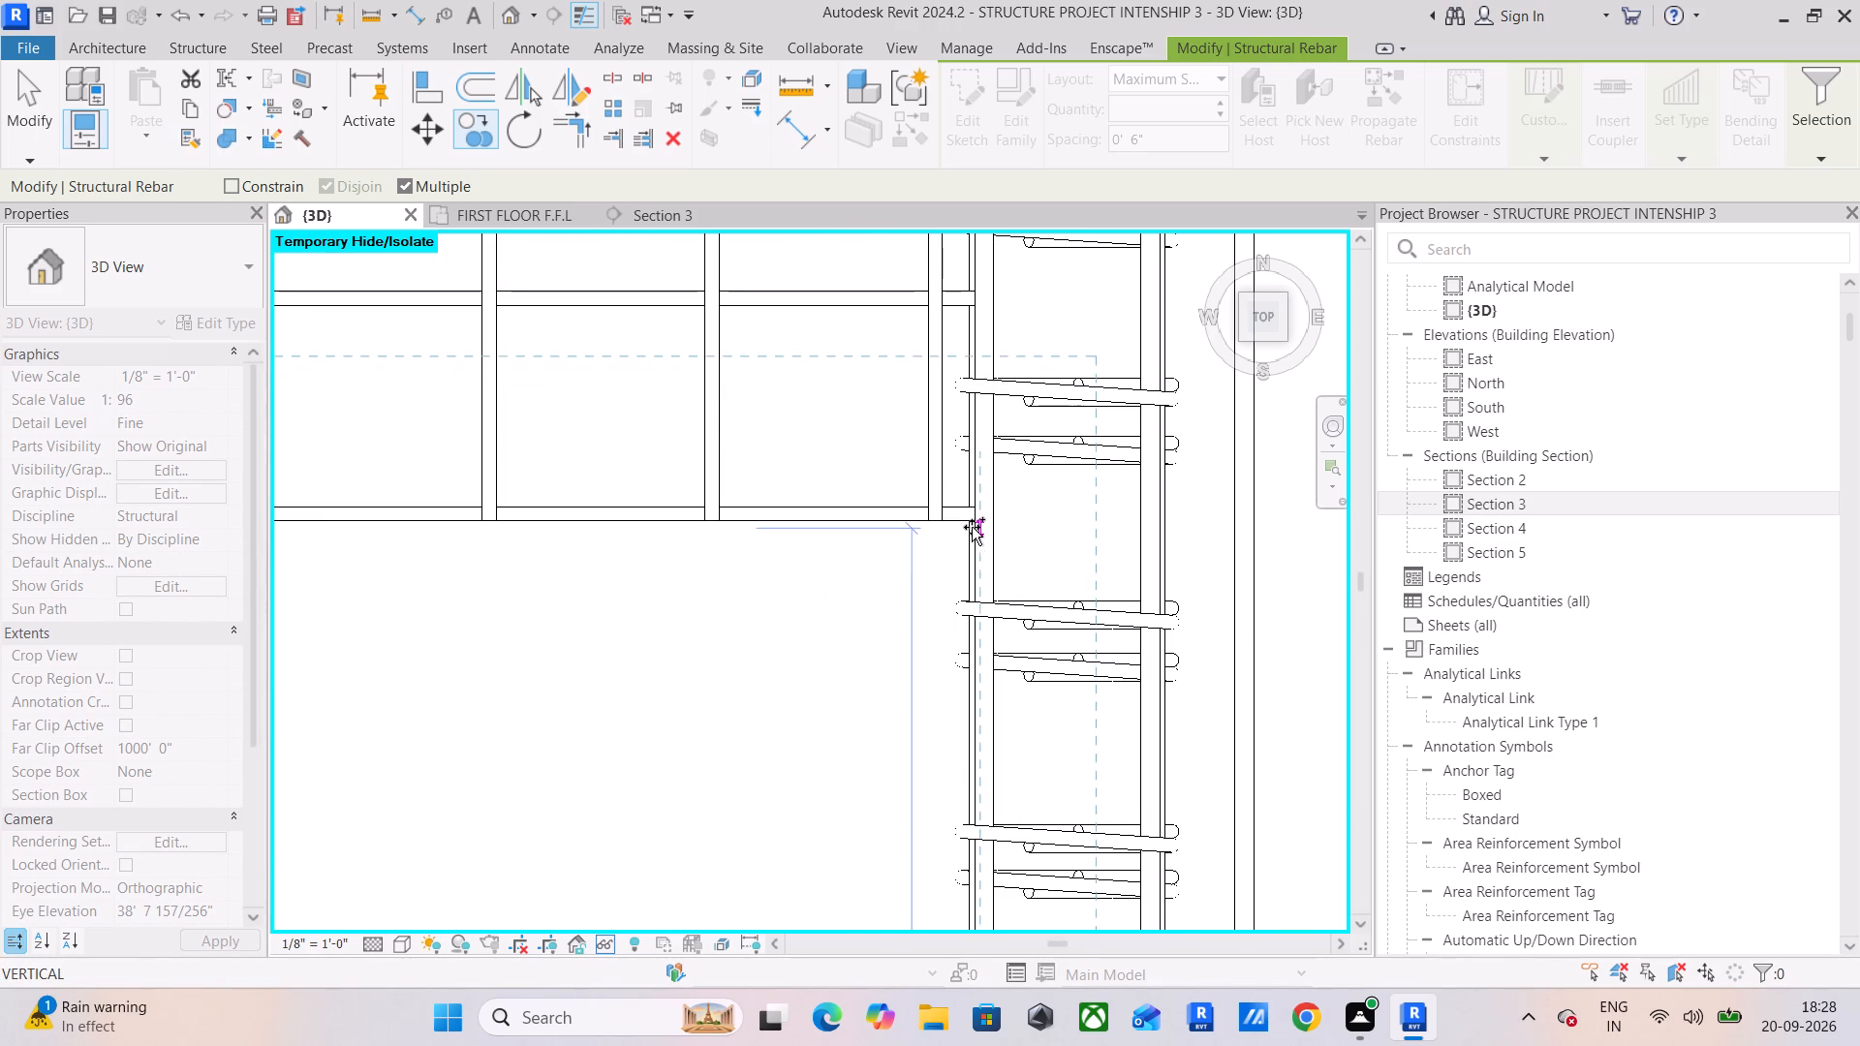
click(972, 568)
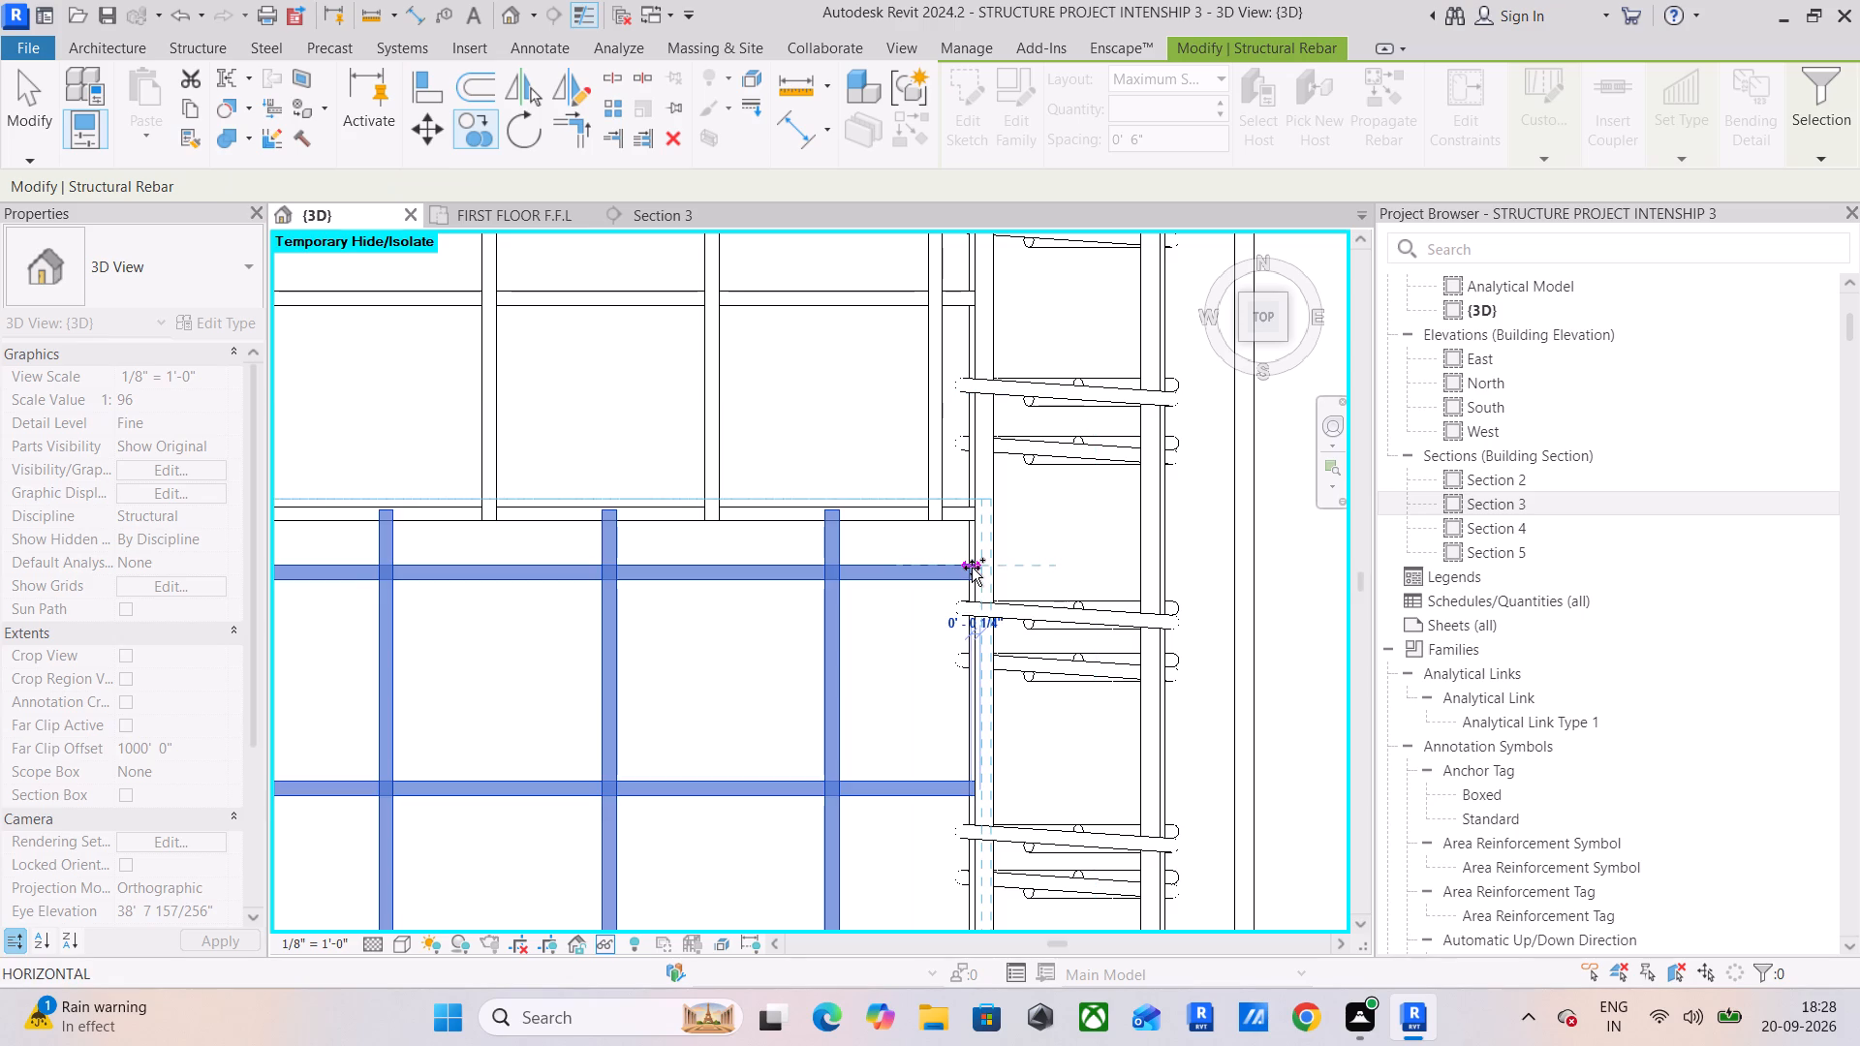
scroll(972, 568, down, 6)
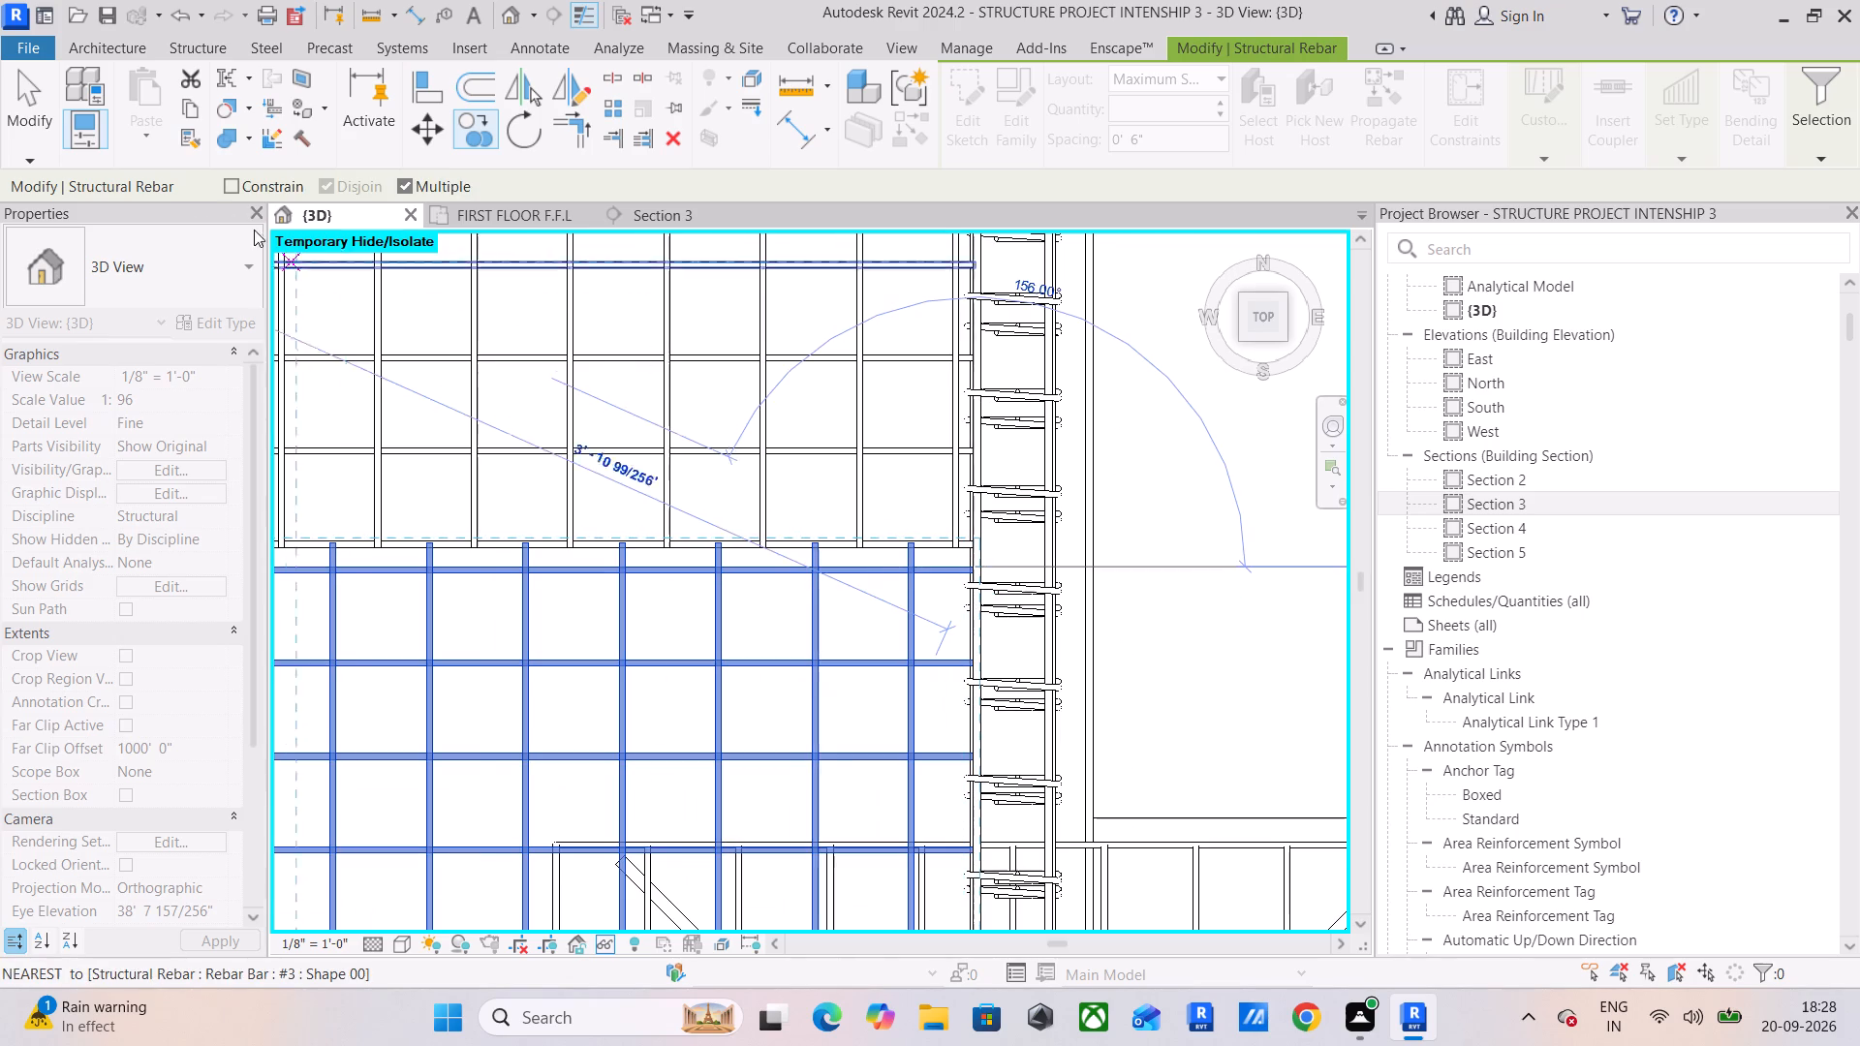
click(42, 110)
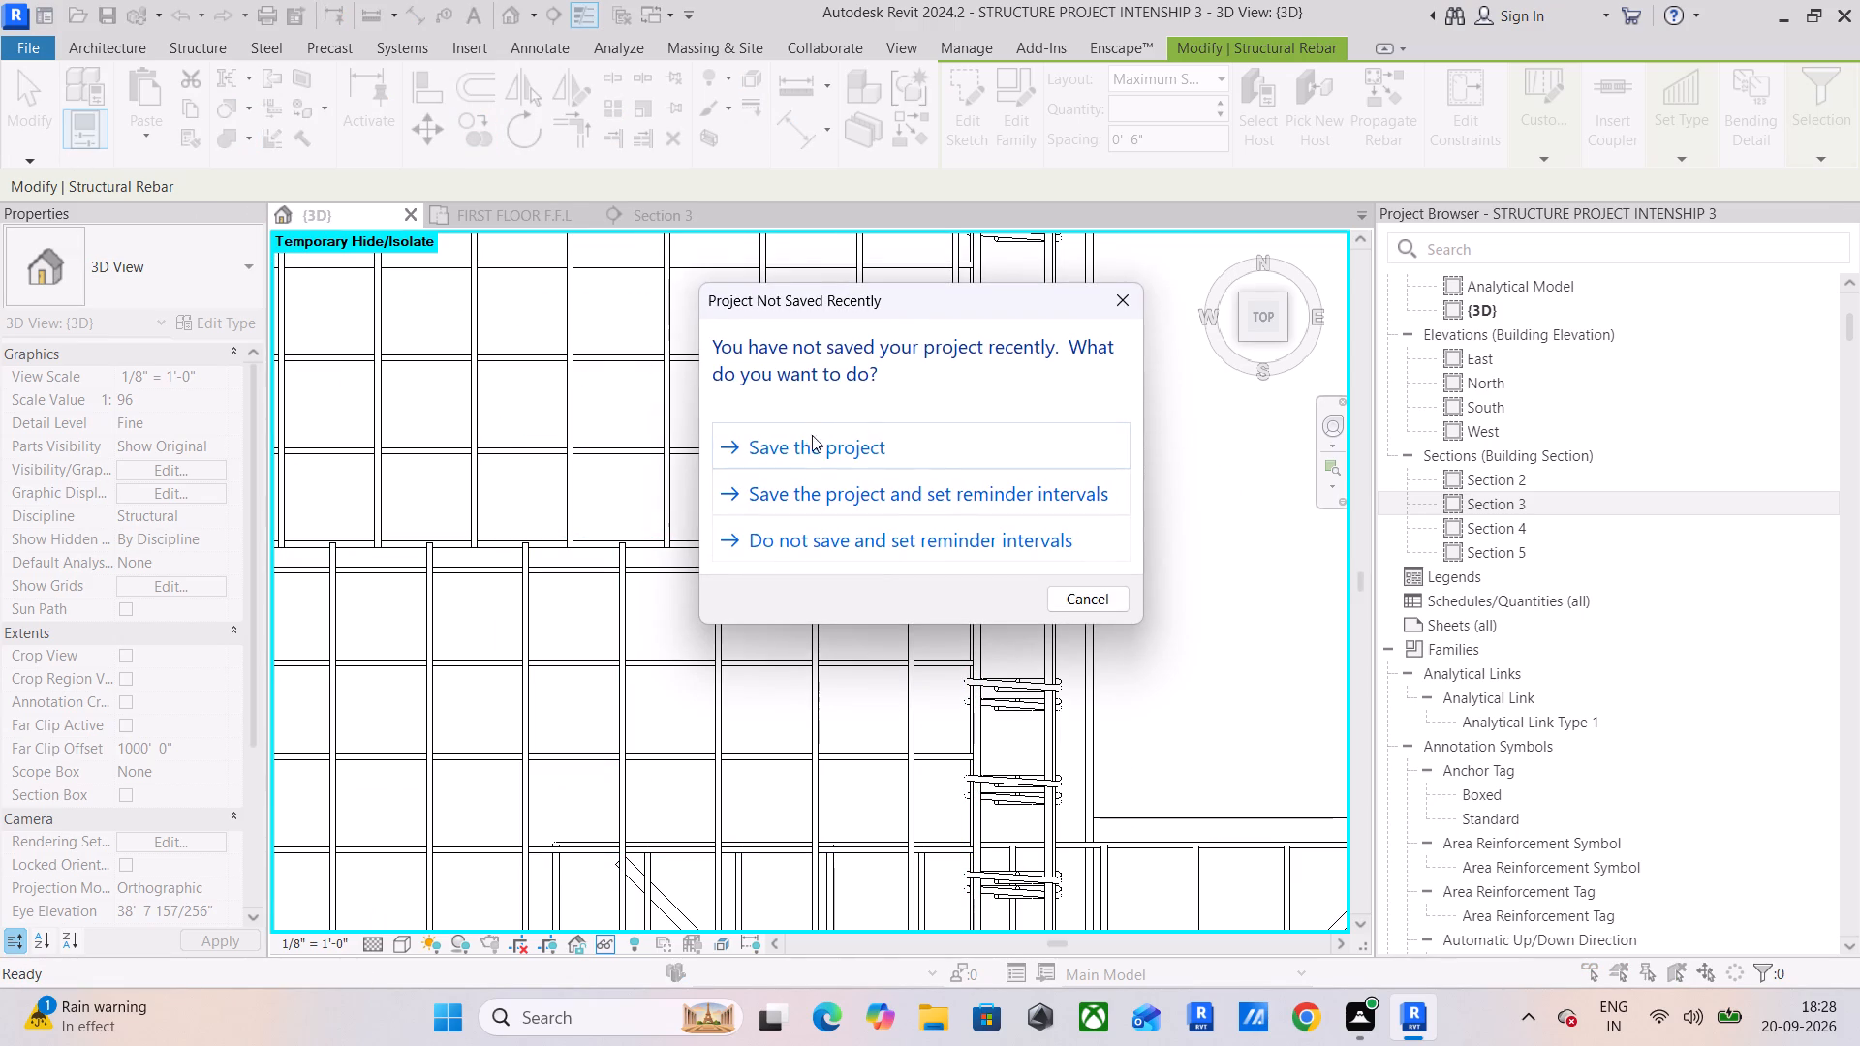
Save the project.
click(810, 452)
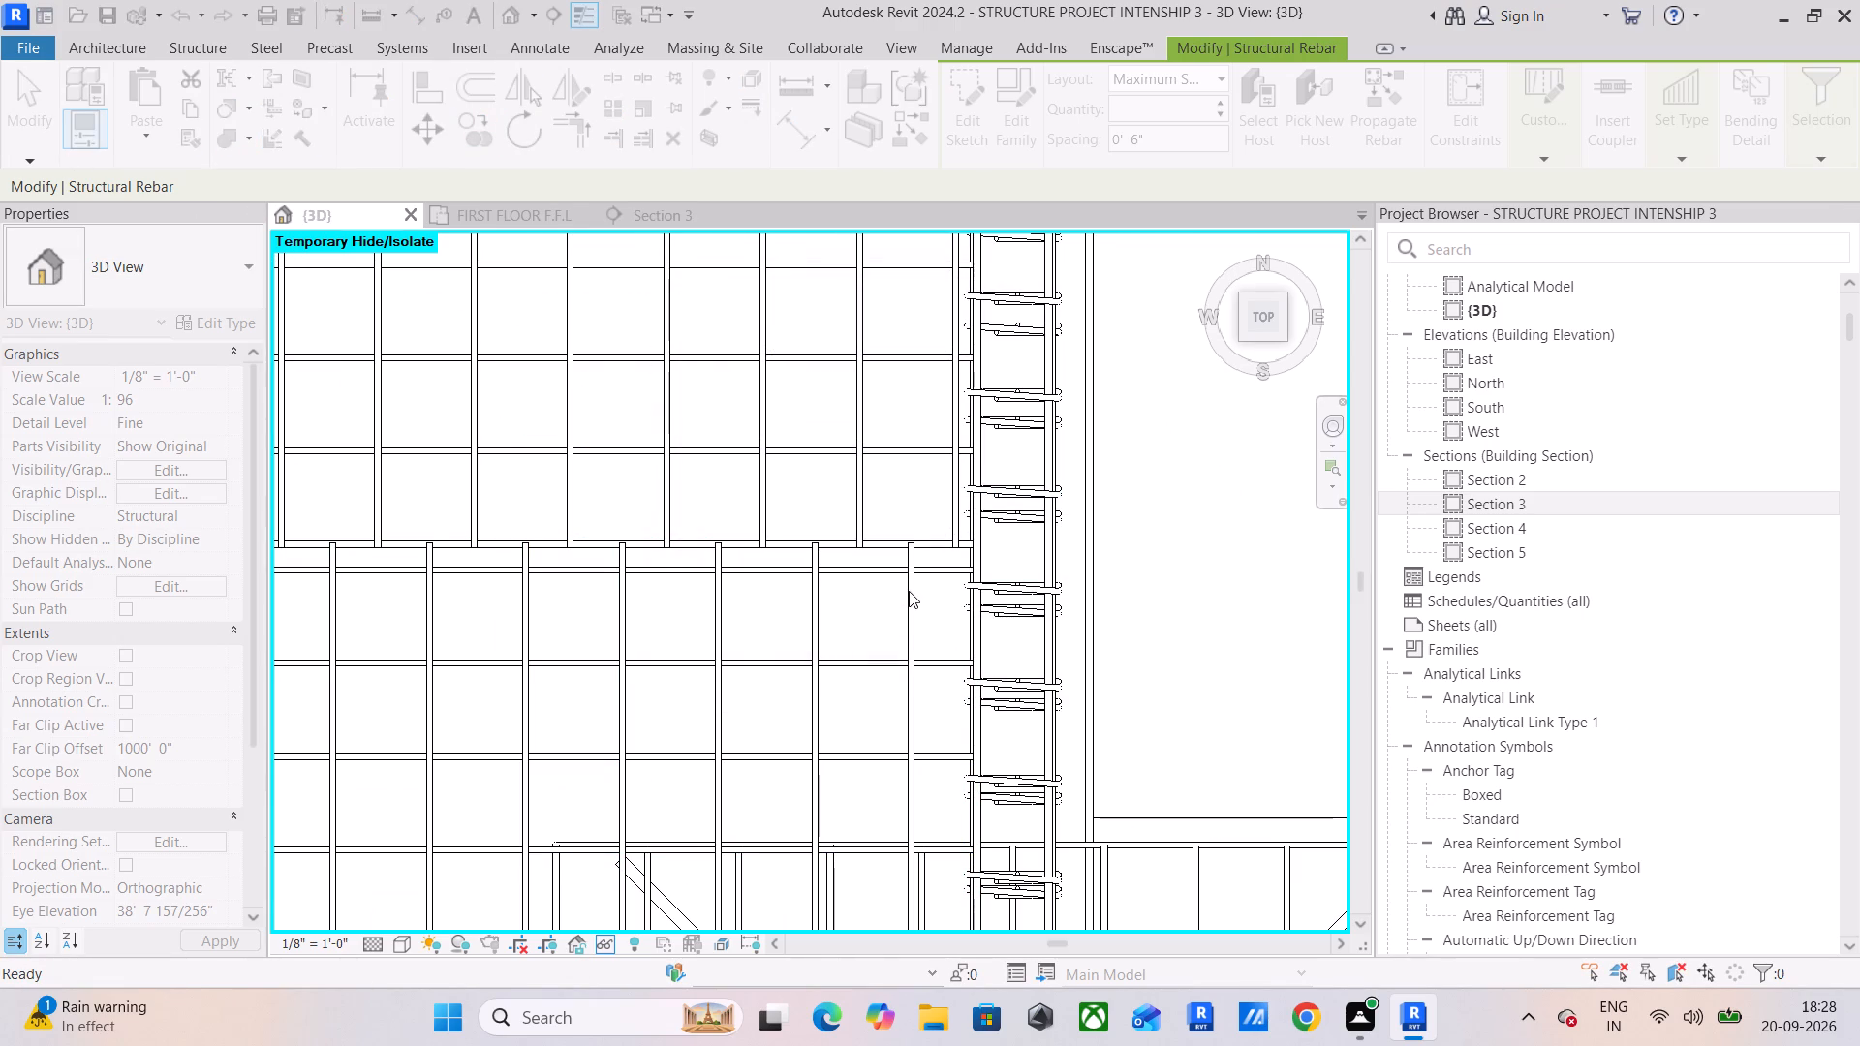
Extend the copied north-south set's east edge toward the east beam, bringing its easternmost bar close to the column ties.
click(918, 595)
middle_drag(933, 630, 992, 350)
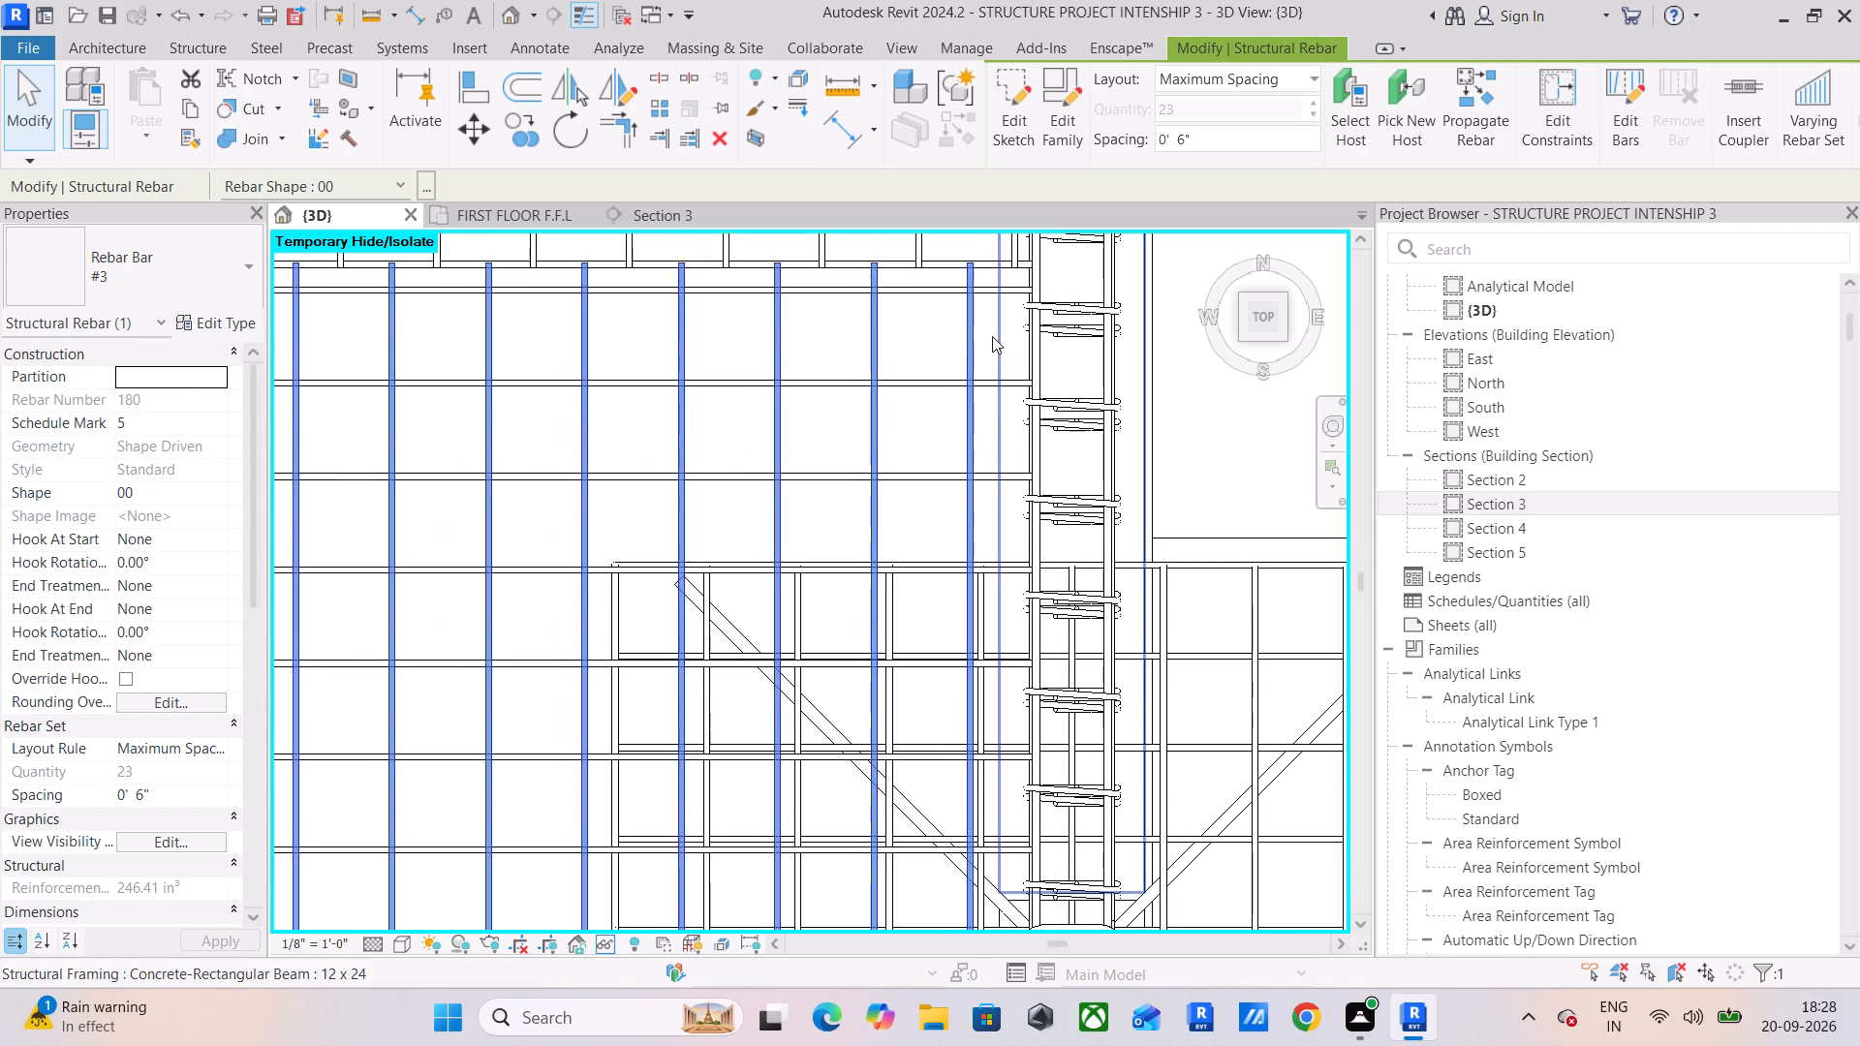
scroll(1005, 426, down, 5)
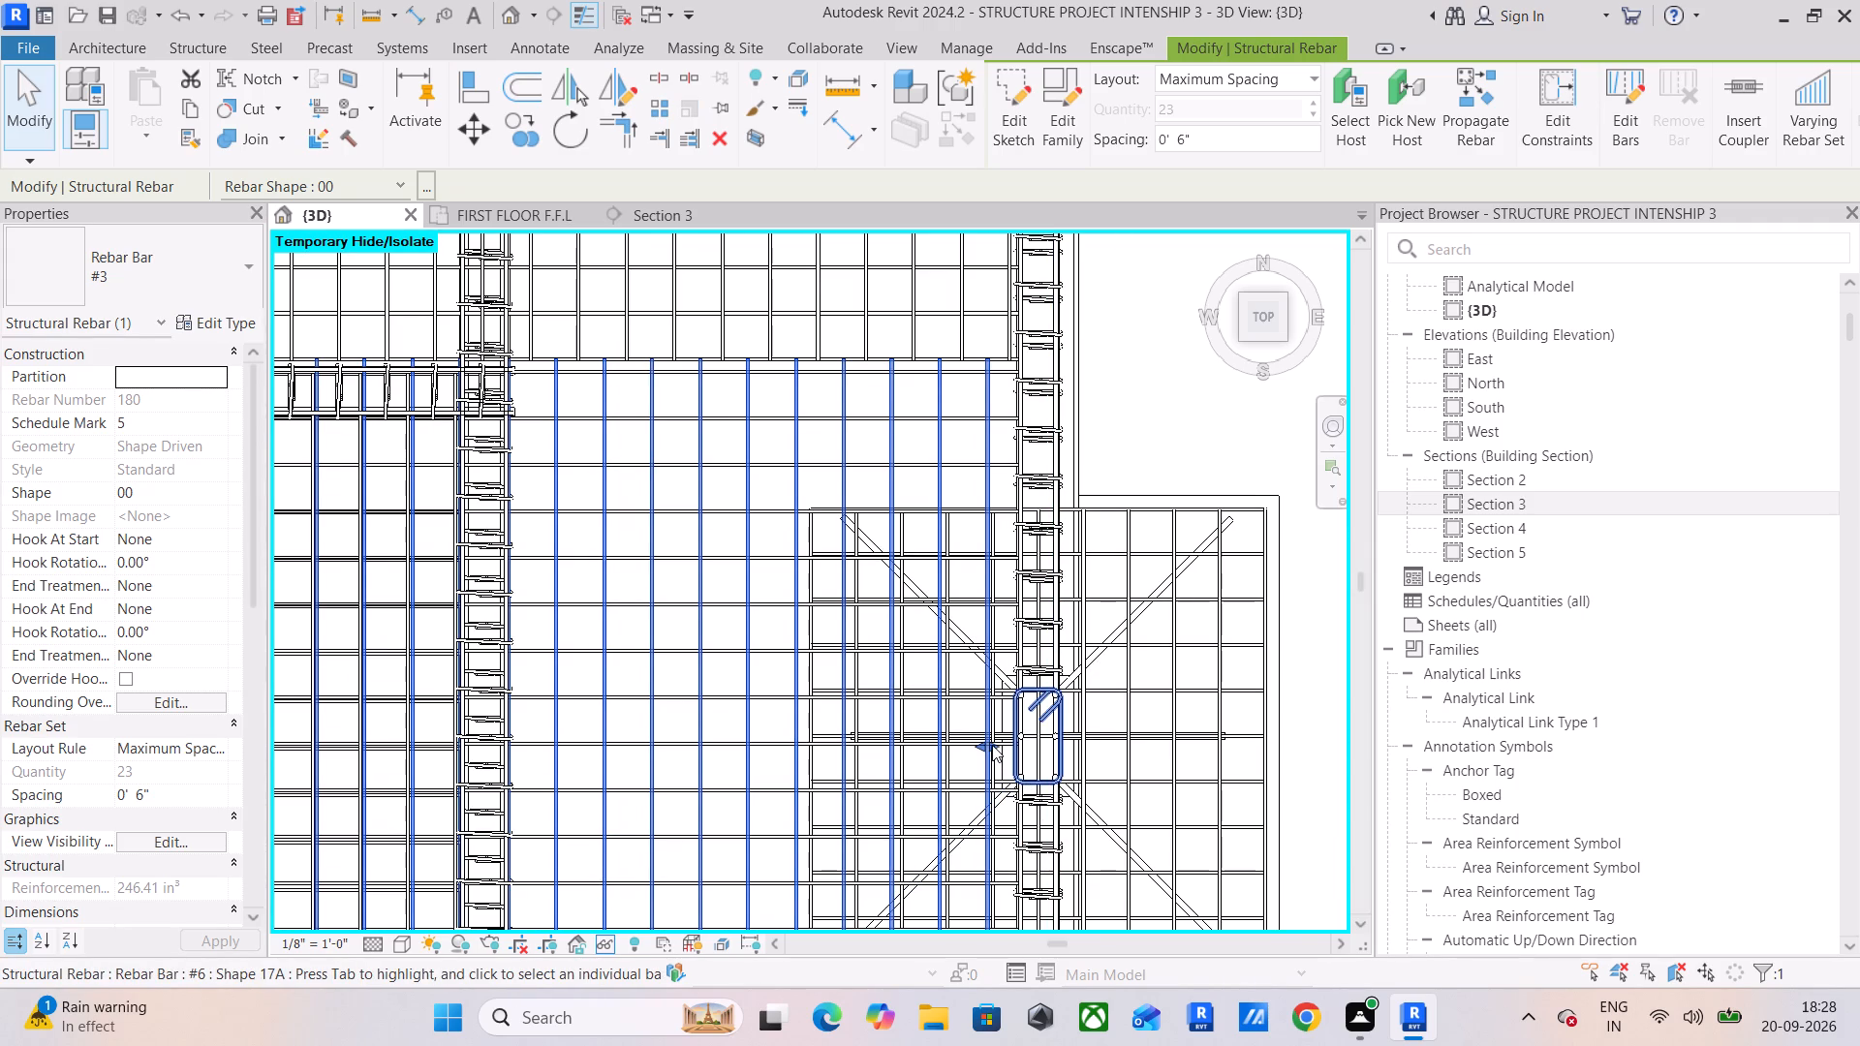
drag(992, 745, 1003, 745)
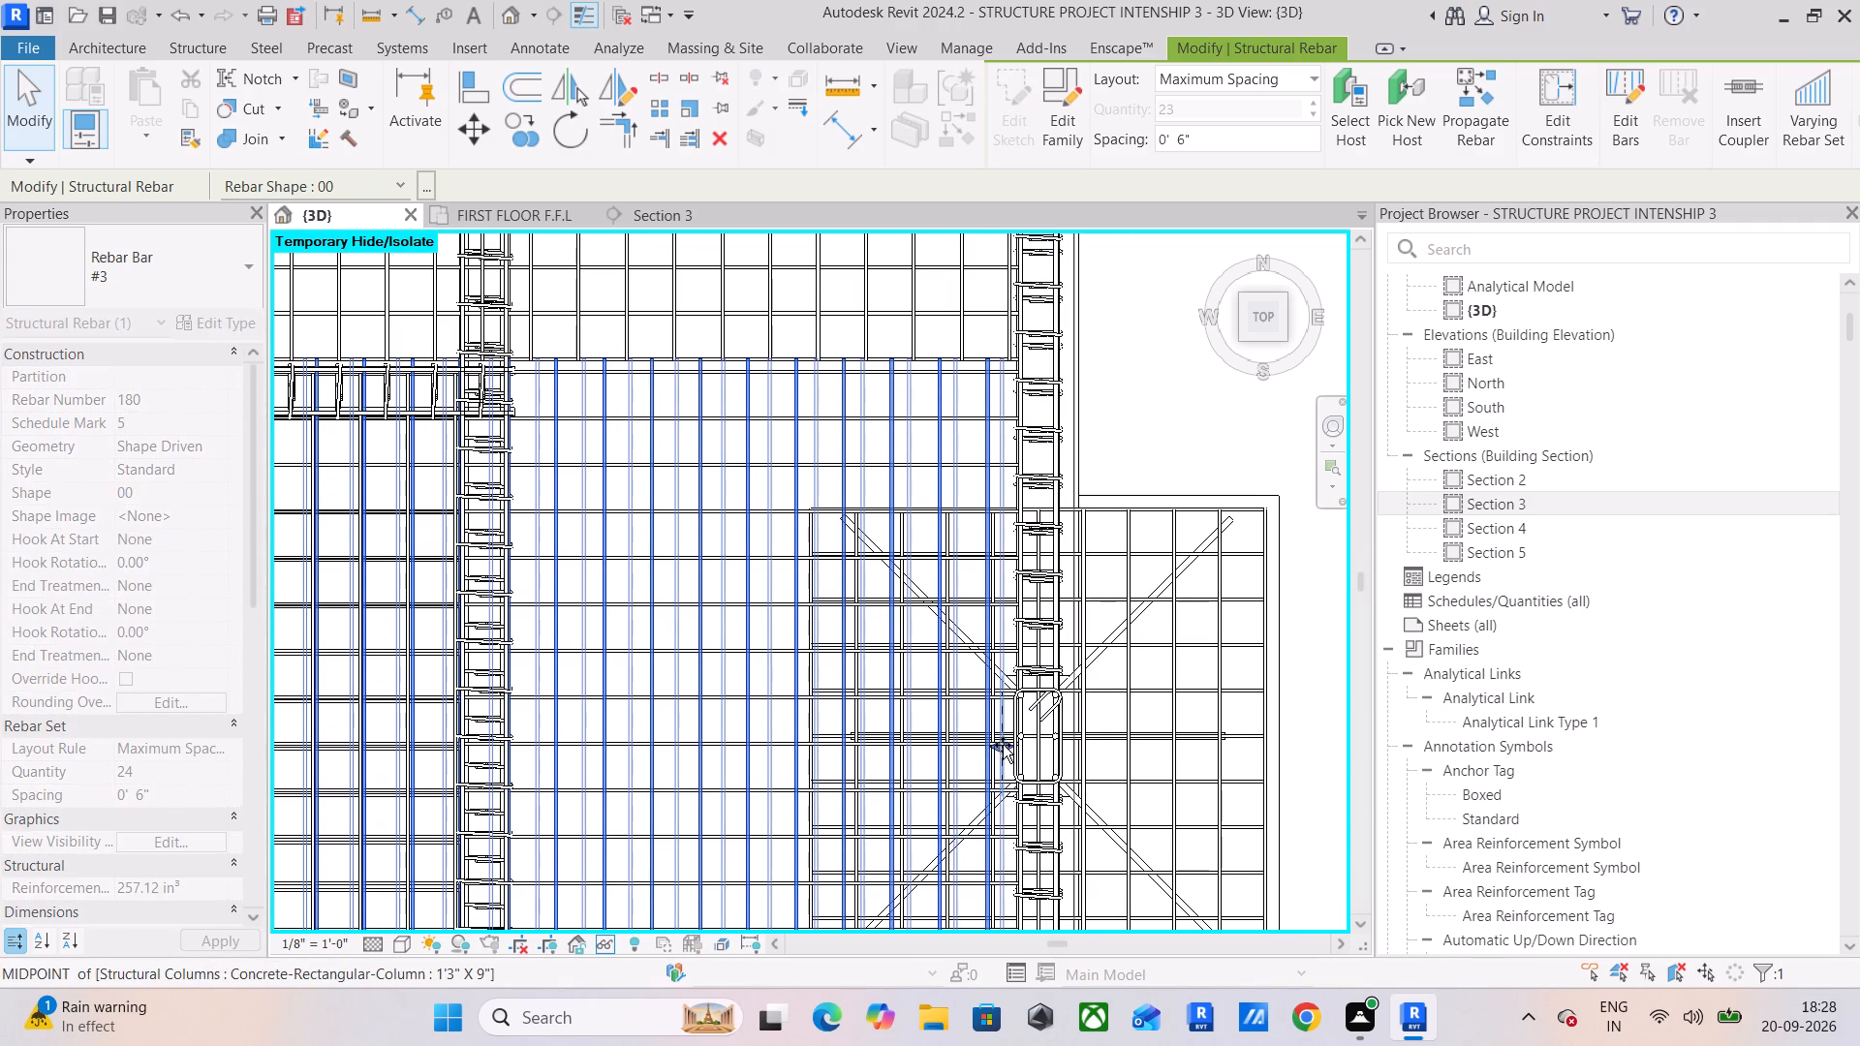
drag(1003, 745, 1008, 751)
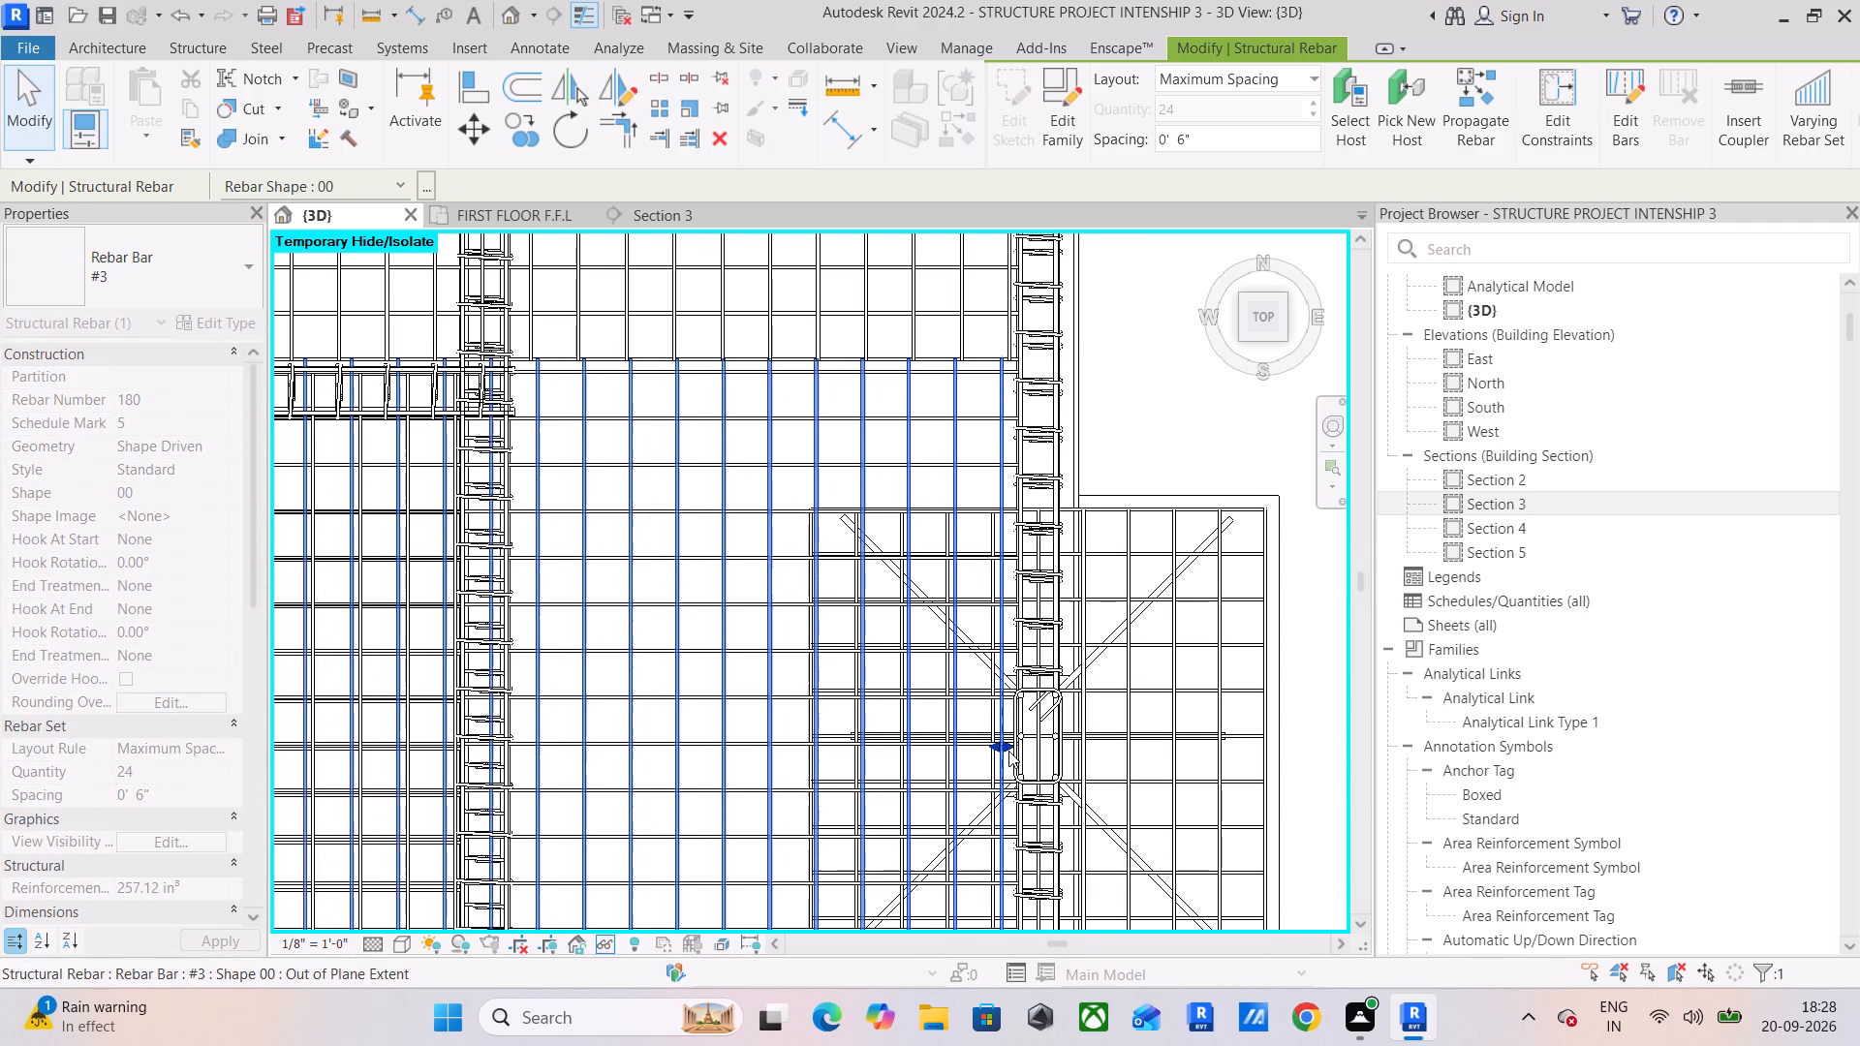
scroll(1008, 746, up, 5)
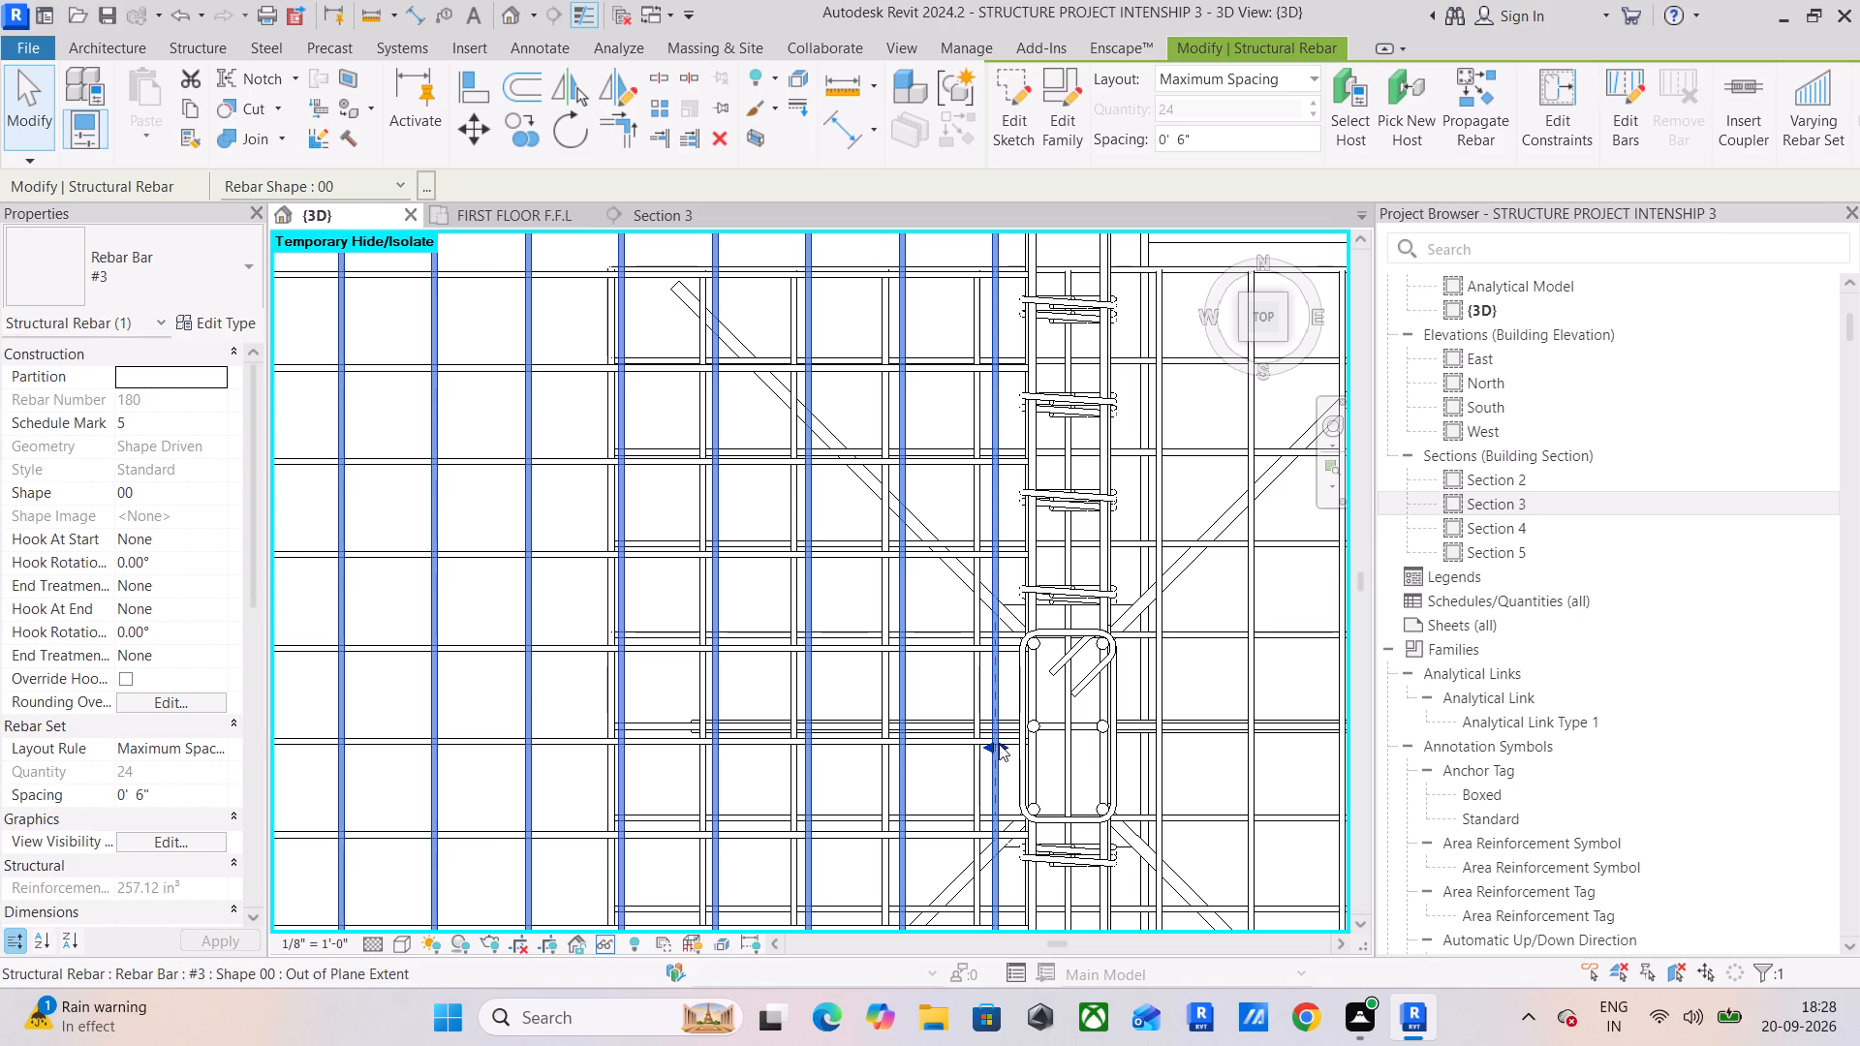
click(999, 744)
scroll(1007, 745, up, 11)
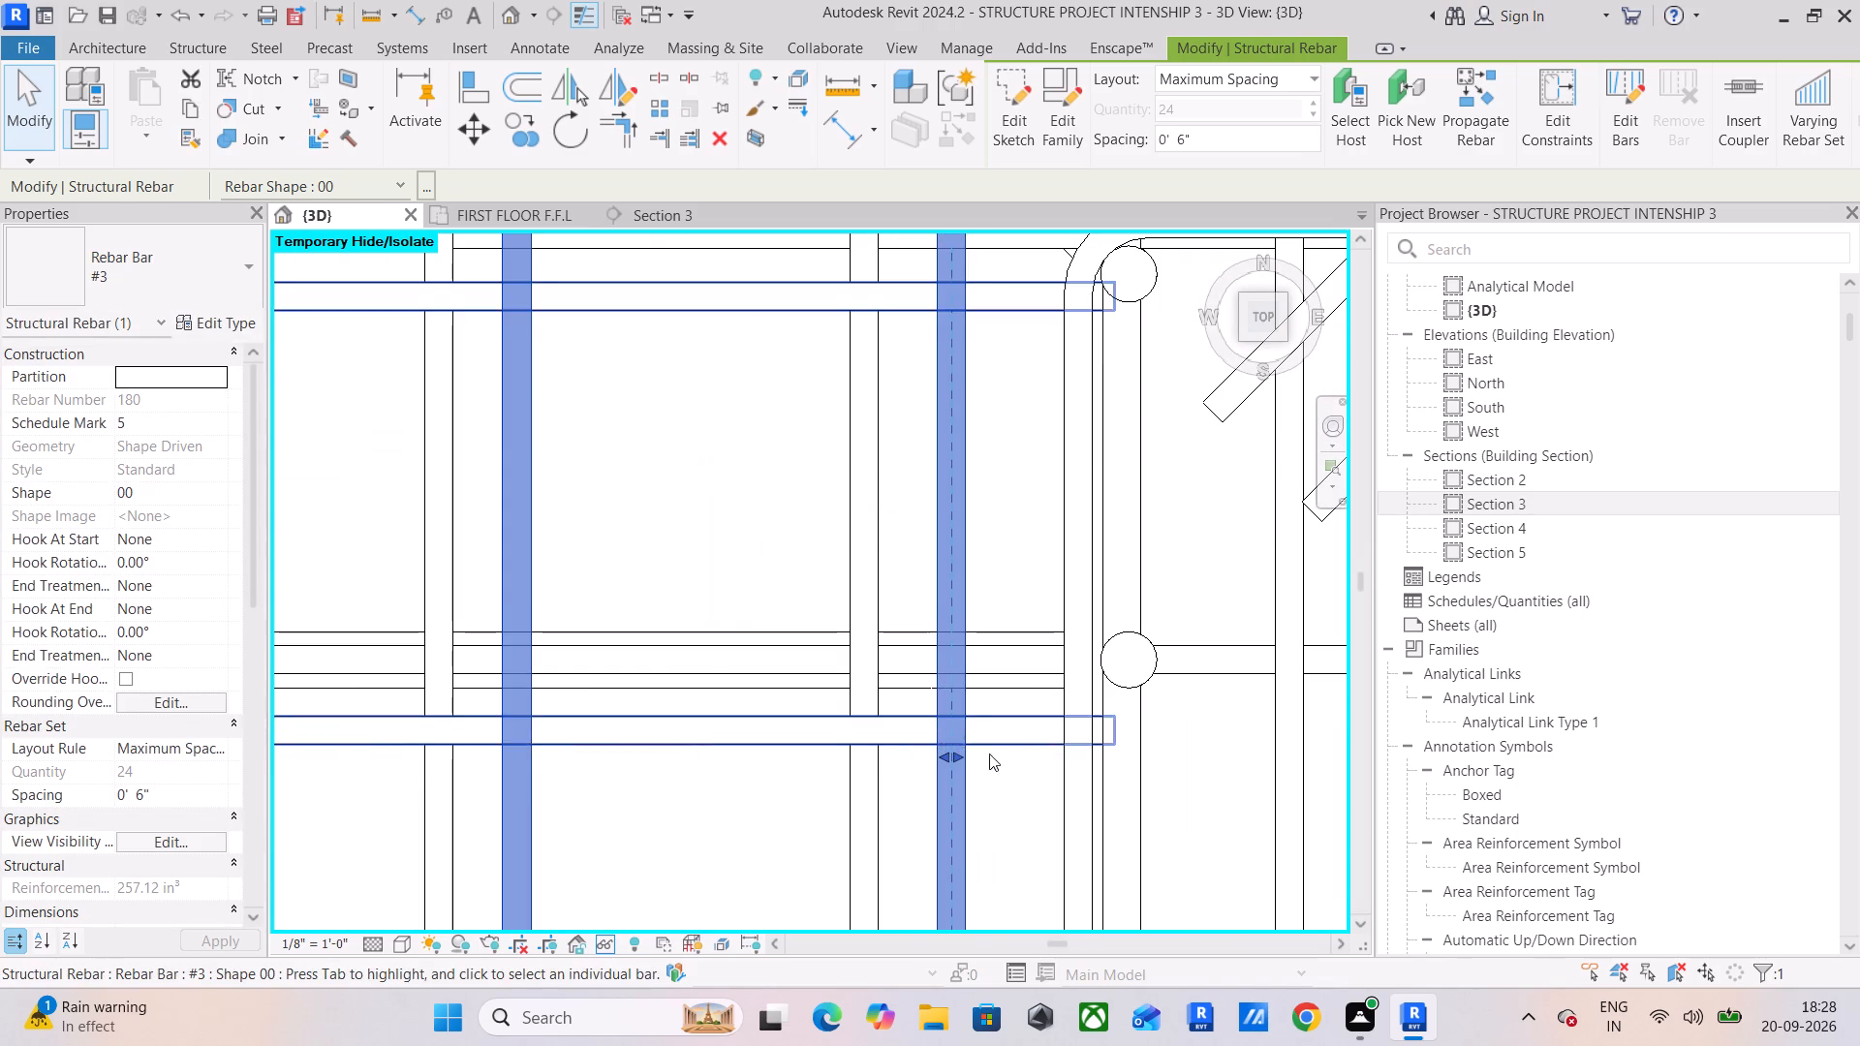
drag(958, 756, 988, 762)
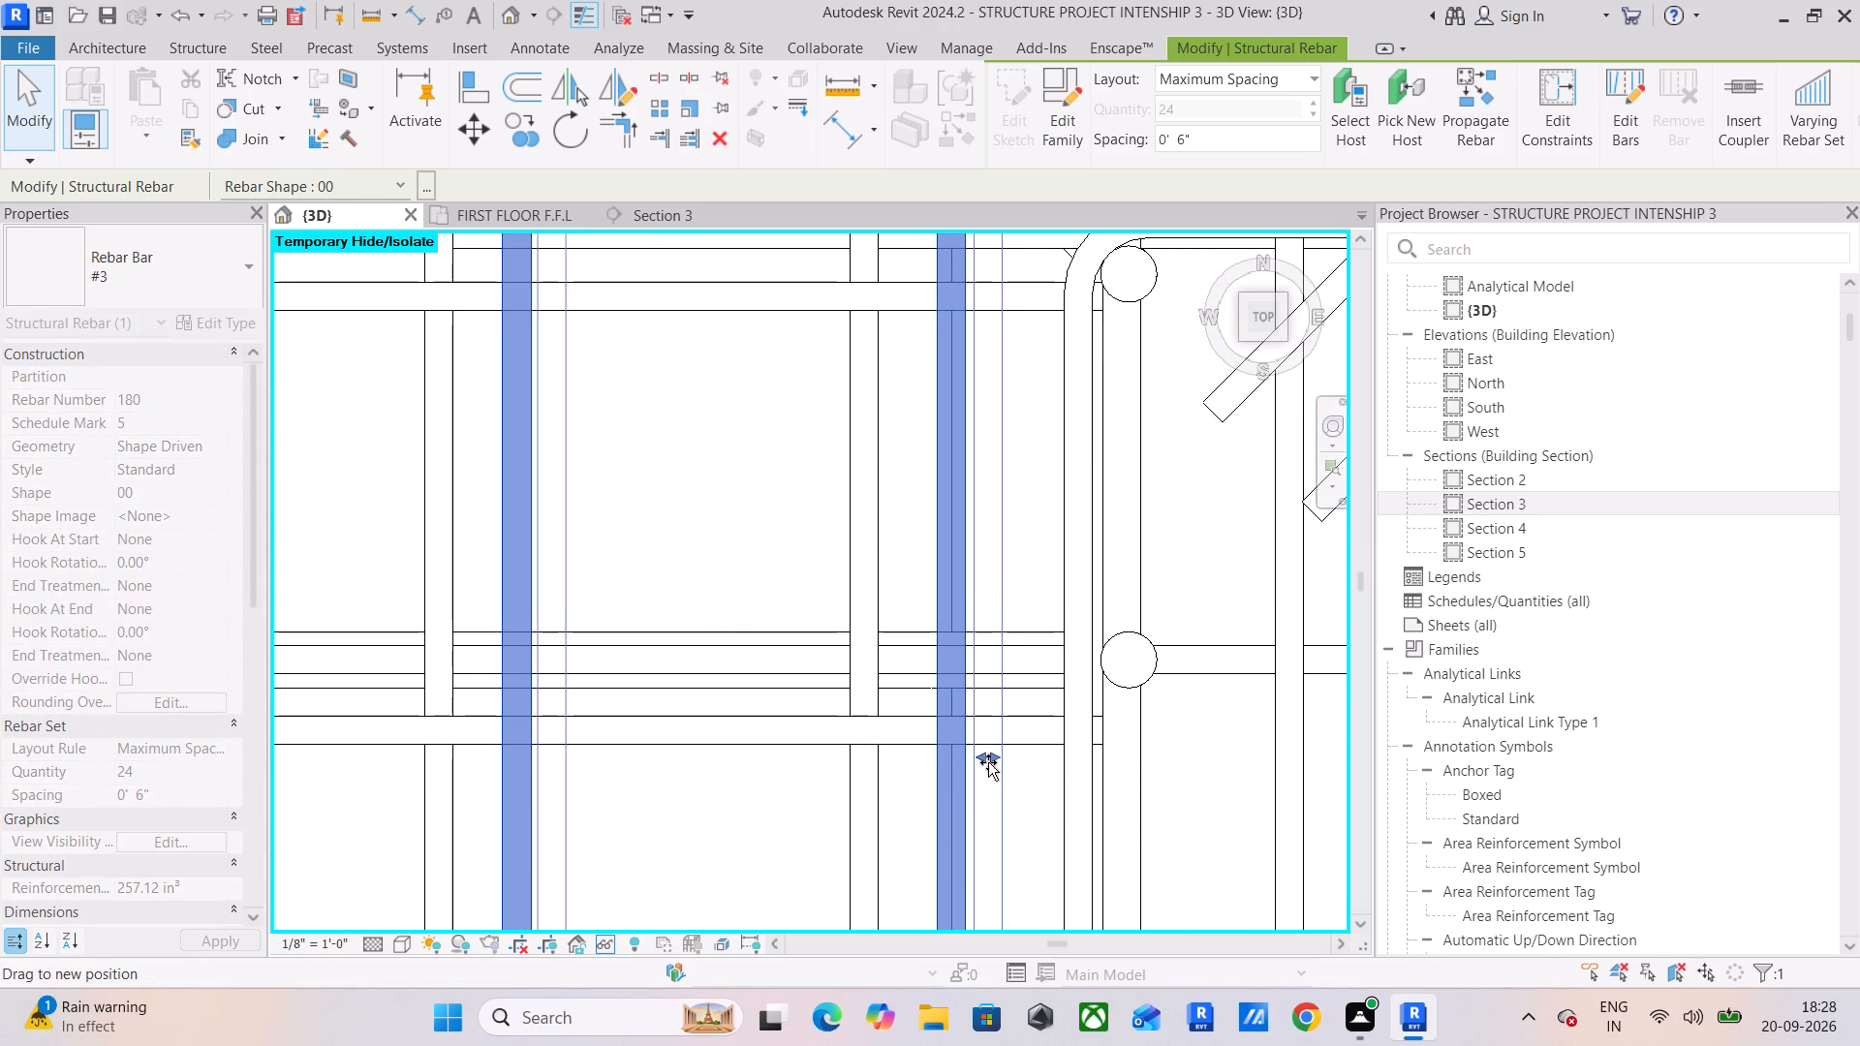
drag(988, 762, 993, 762)
Examine the copied north-south bars' north ends where they meet the reinforced bay above.
scroll(996, 762, down, 6)
scroll(977, 656, down, 11)
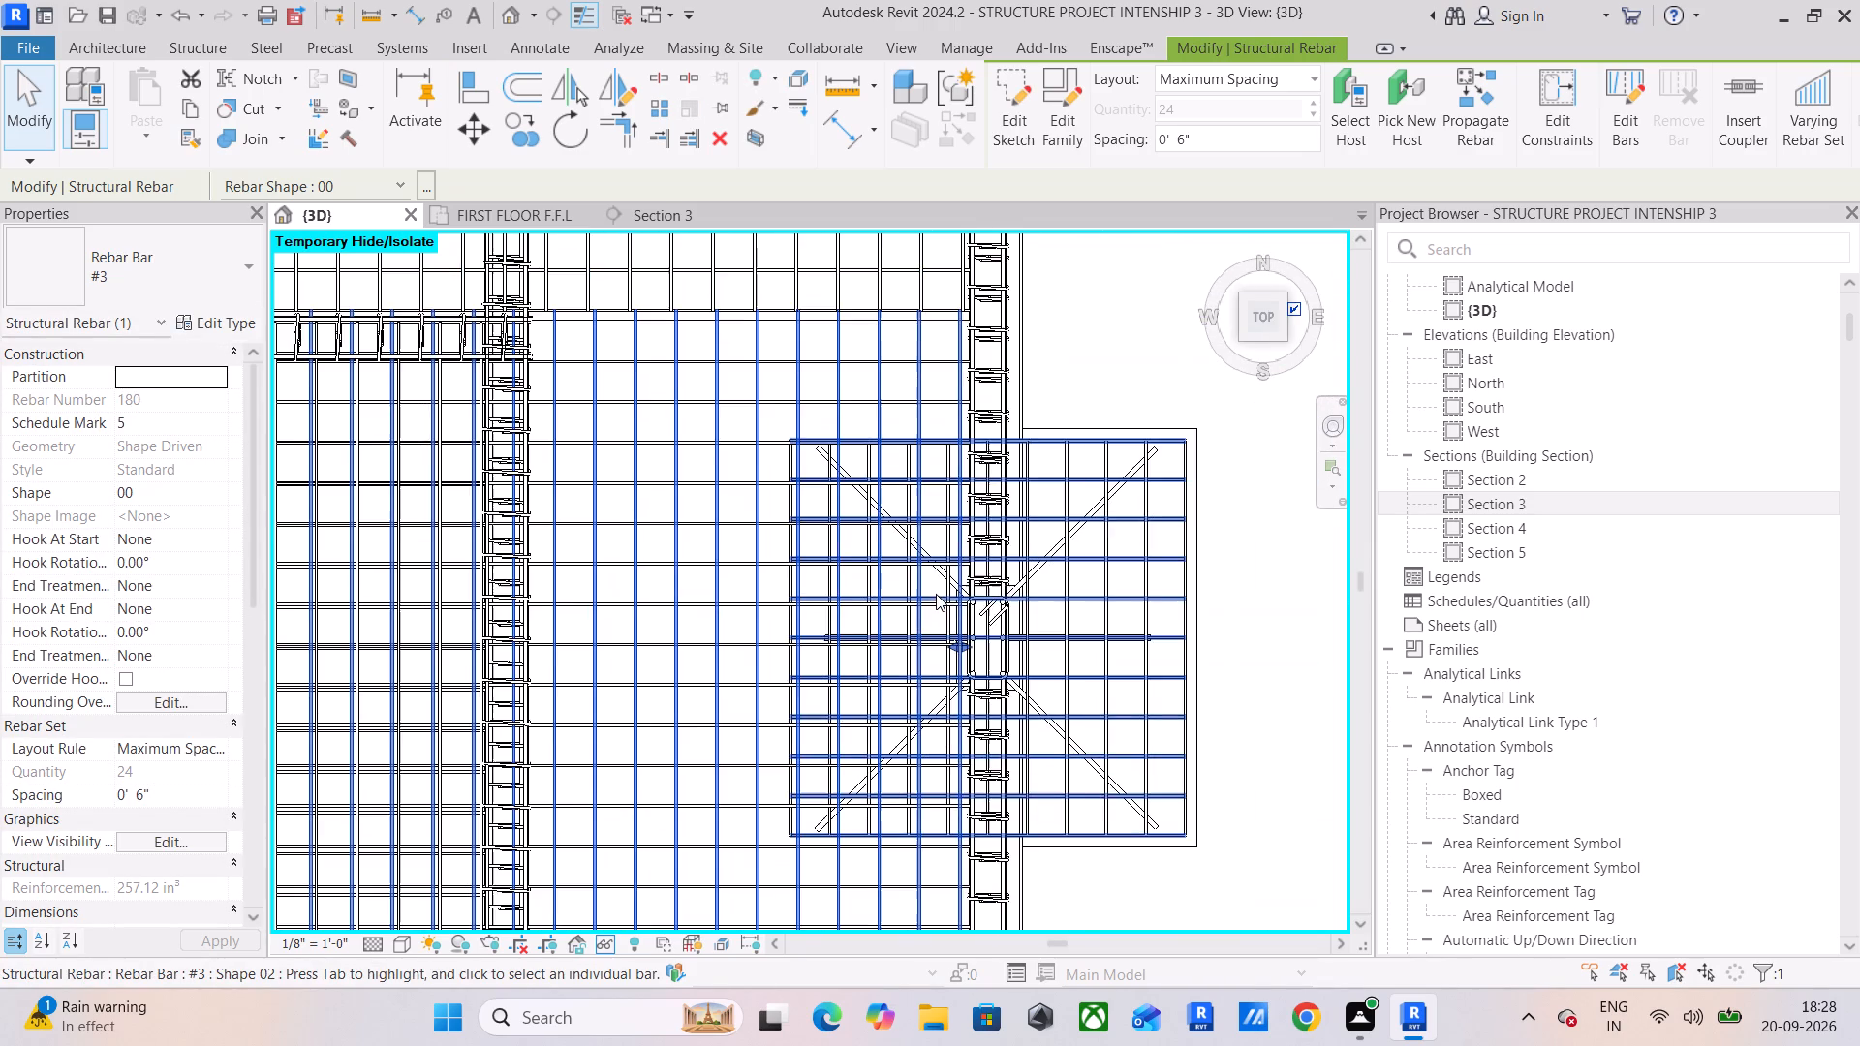
middle_drag(941, 579, 933, 818)
scroll(976, 511, up, 11)
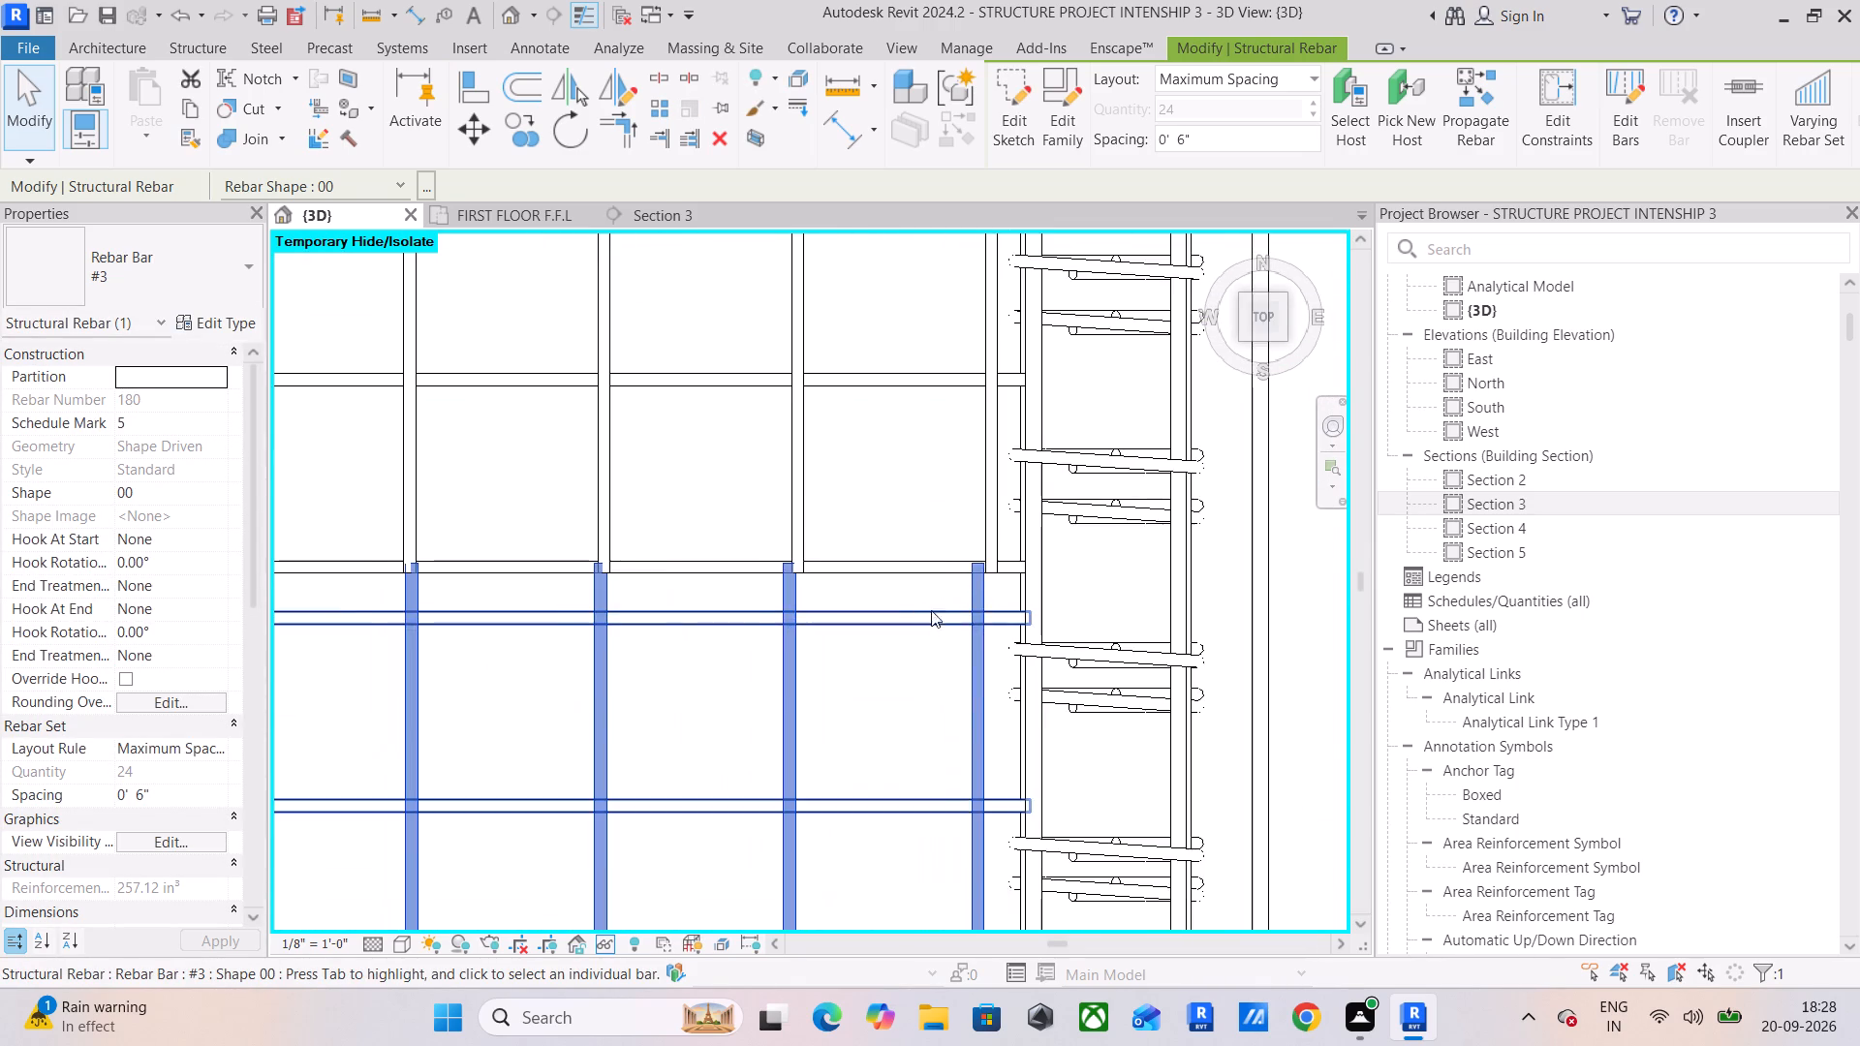
scroll(939, 613, up, 3)
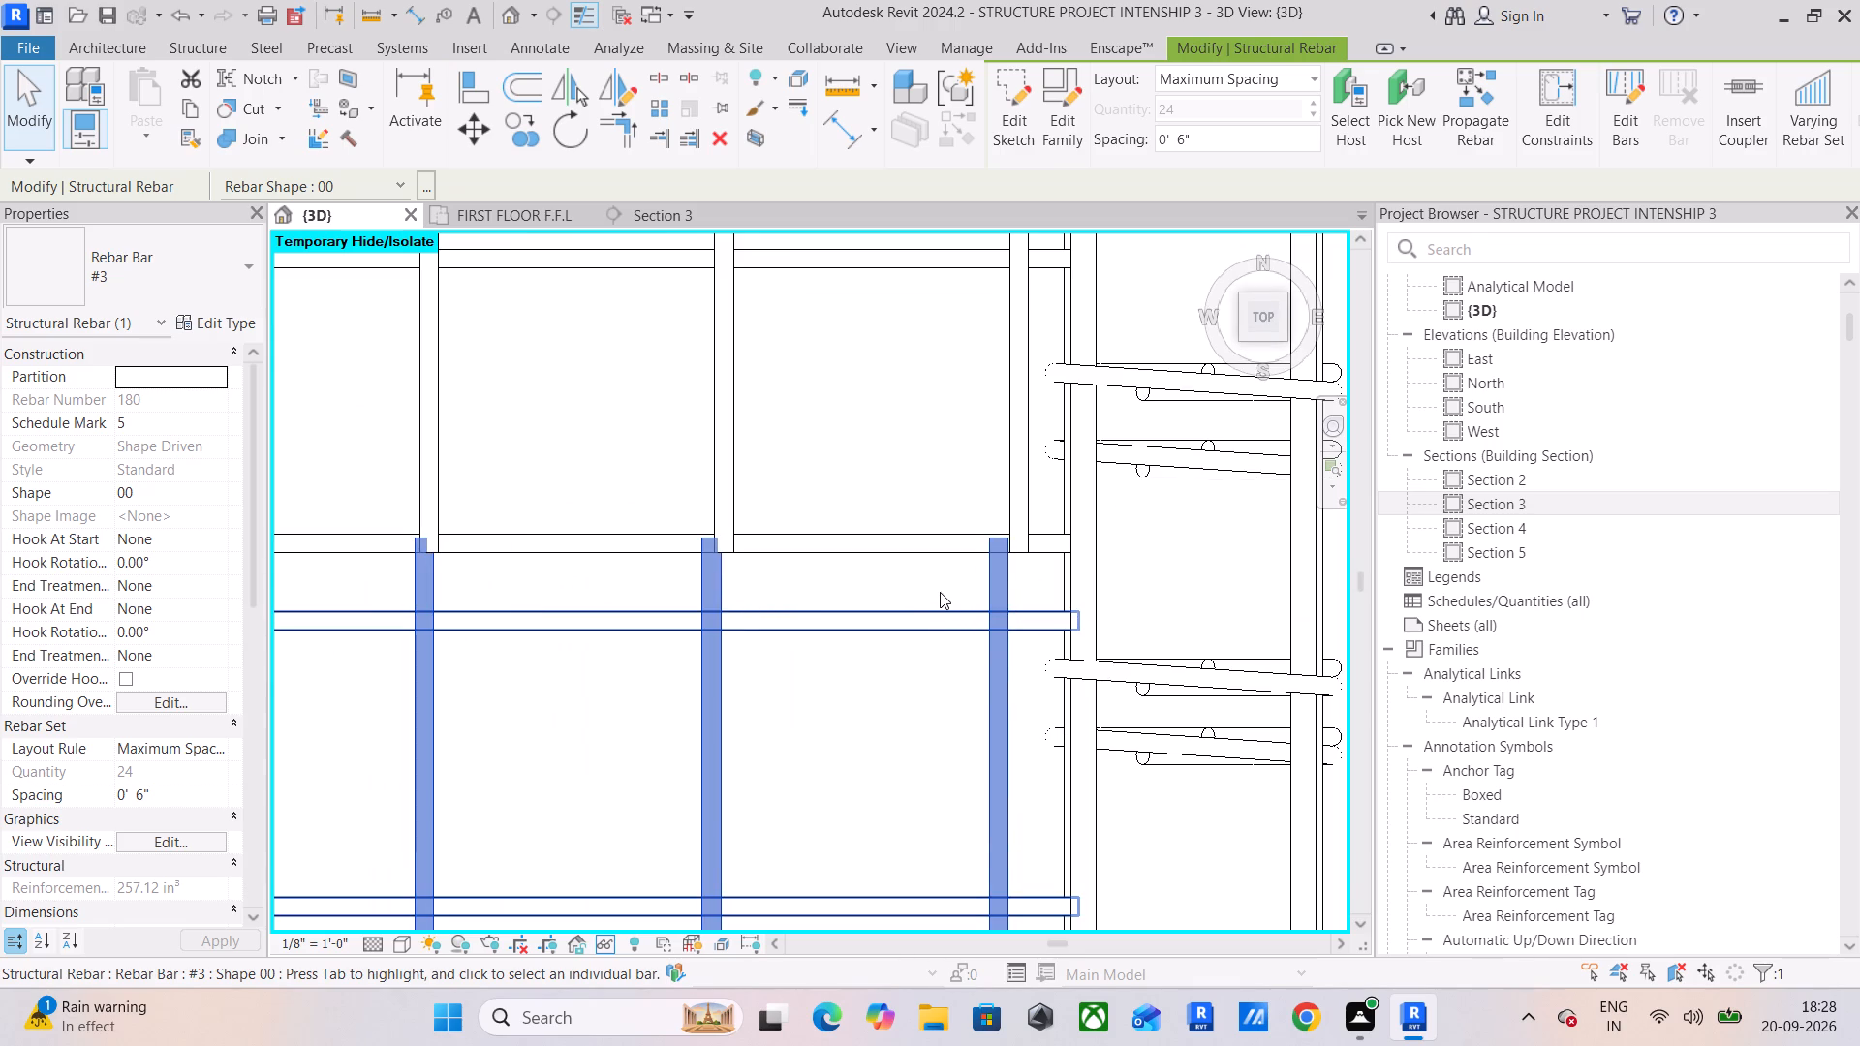
click(998, 581)
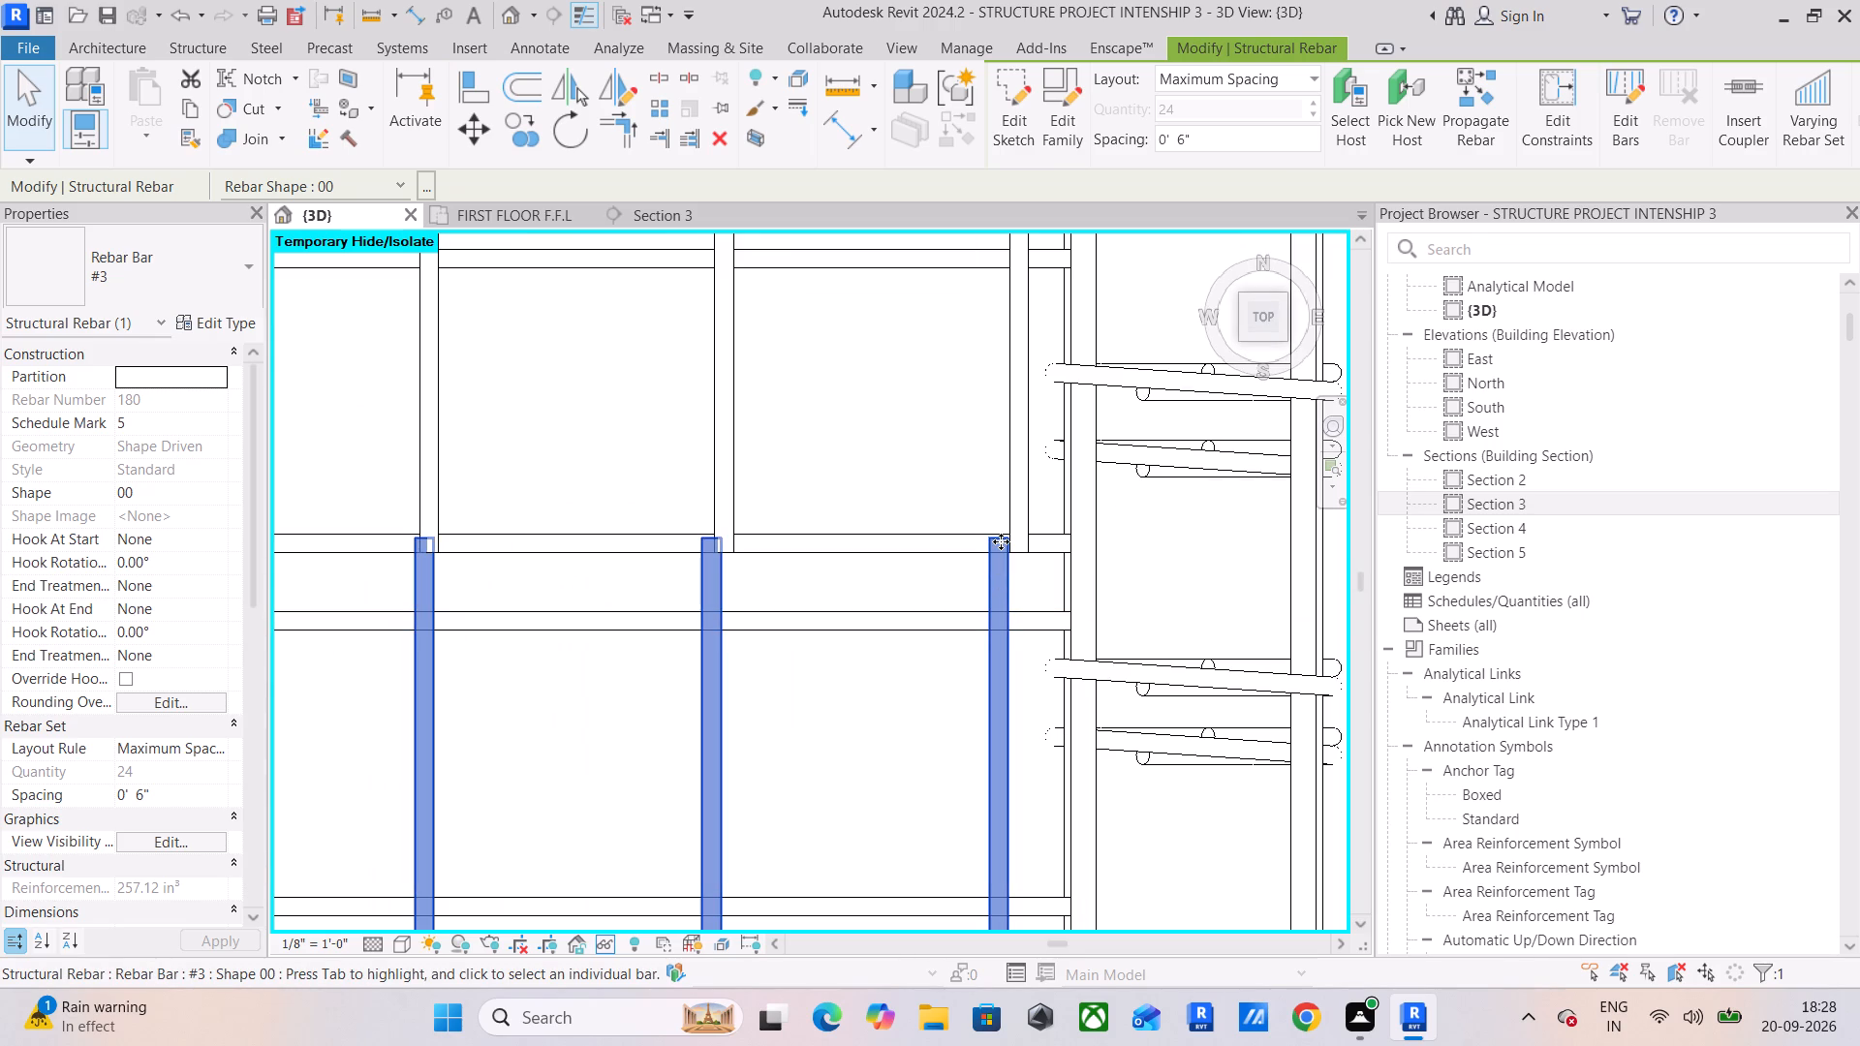
Pull the copied north-south set's west edge east so its first bar sits just inside the bay's west beam.
scroll(878, 557, down, 10)
middle_drag(831, 576, 1217, 476)
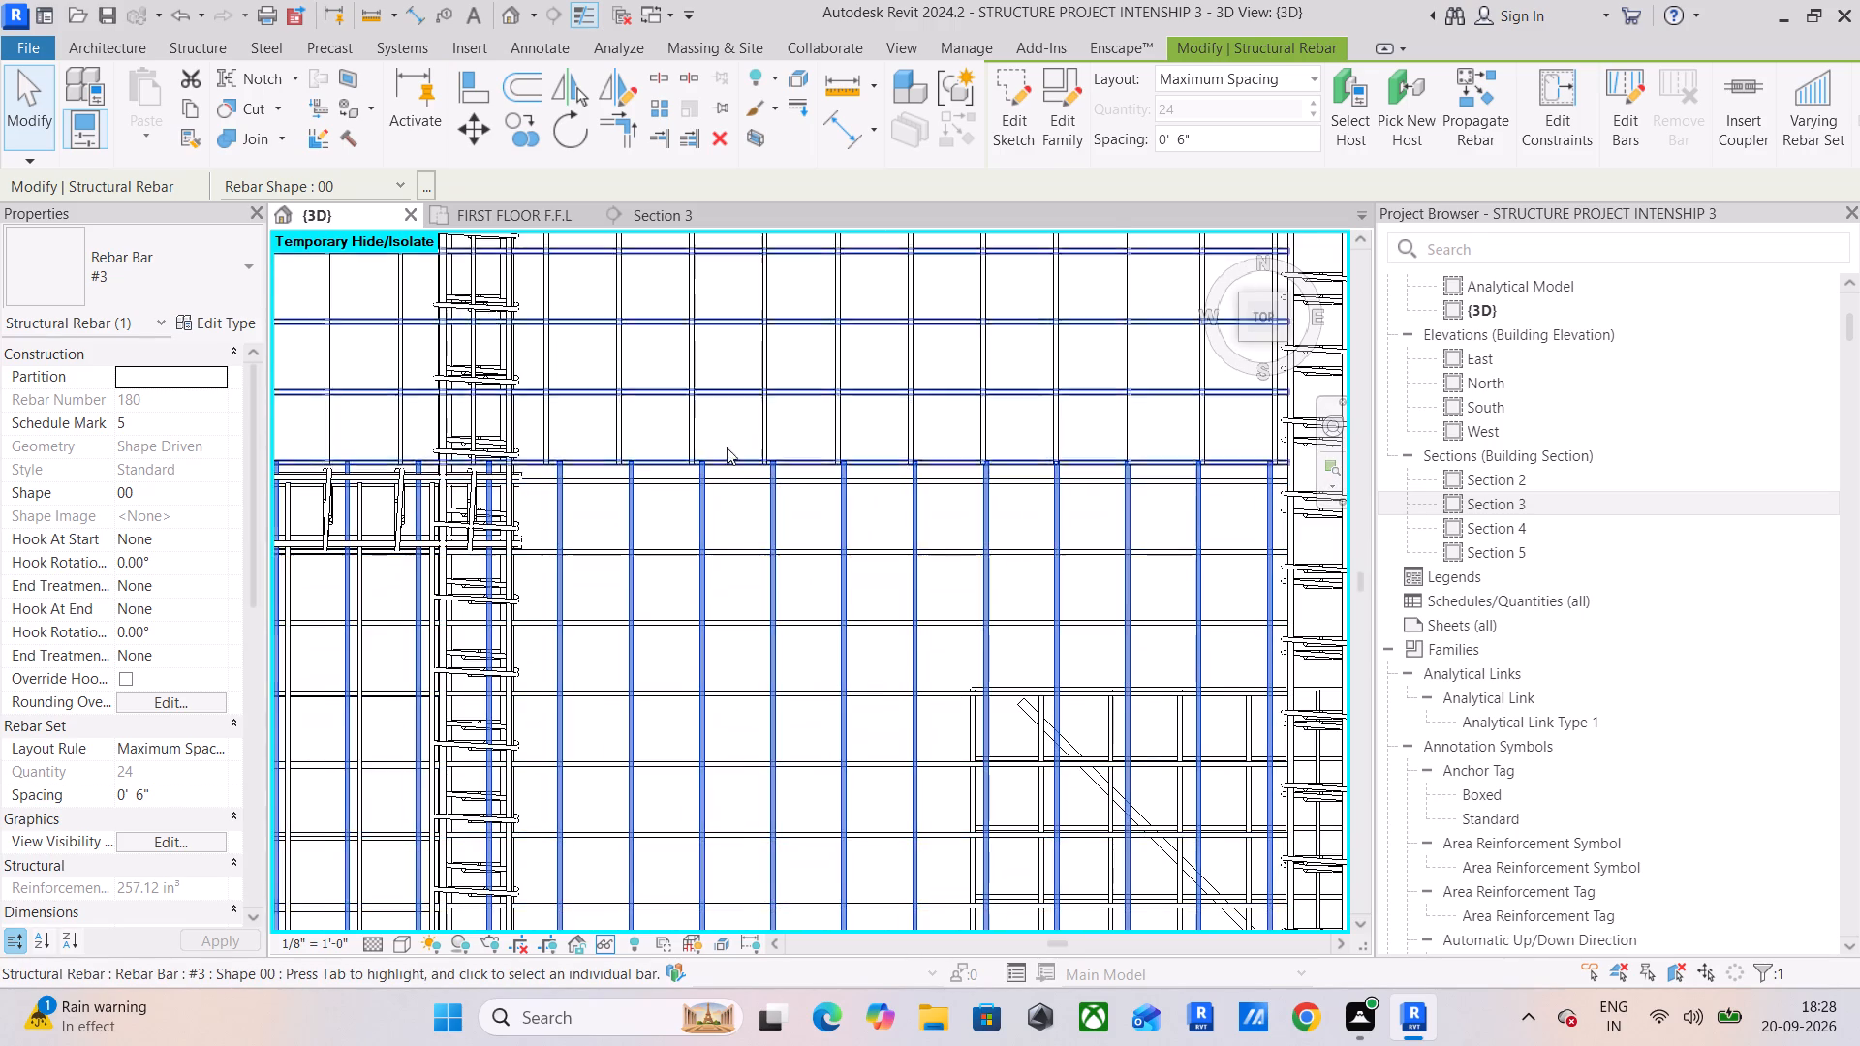
scroll(650, 441, down, 9)
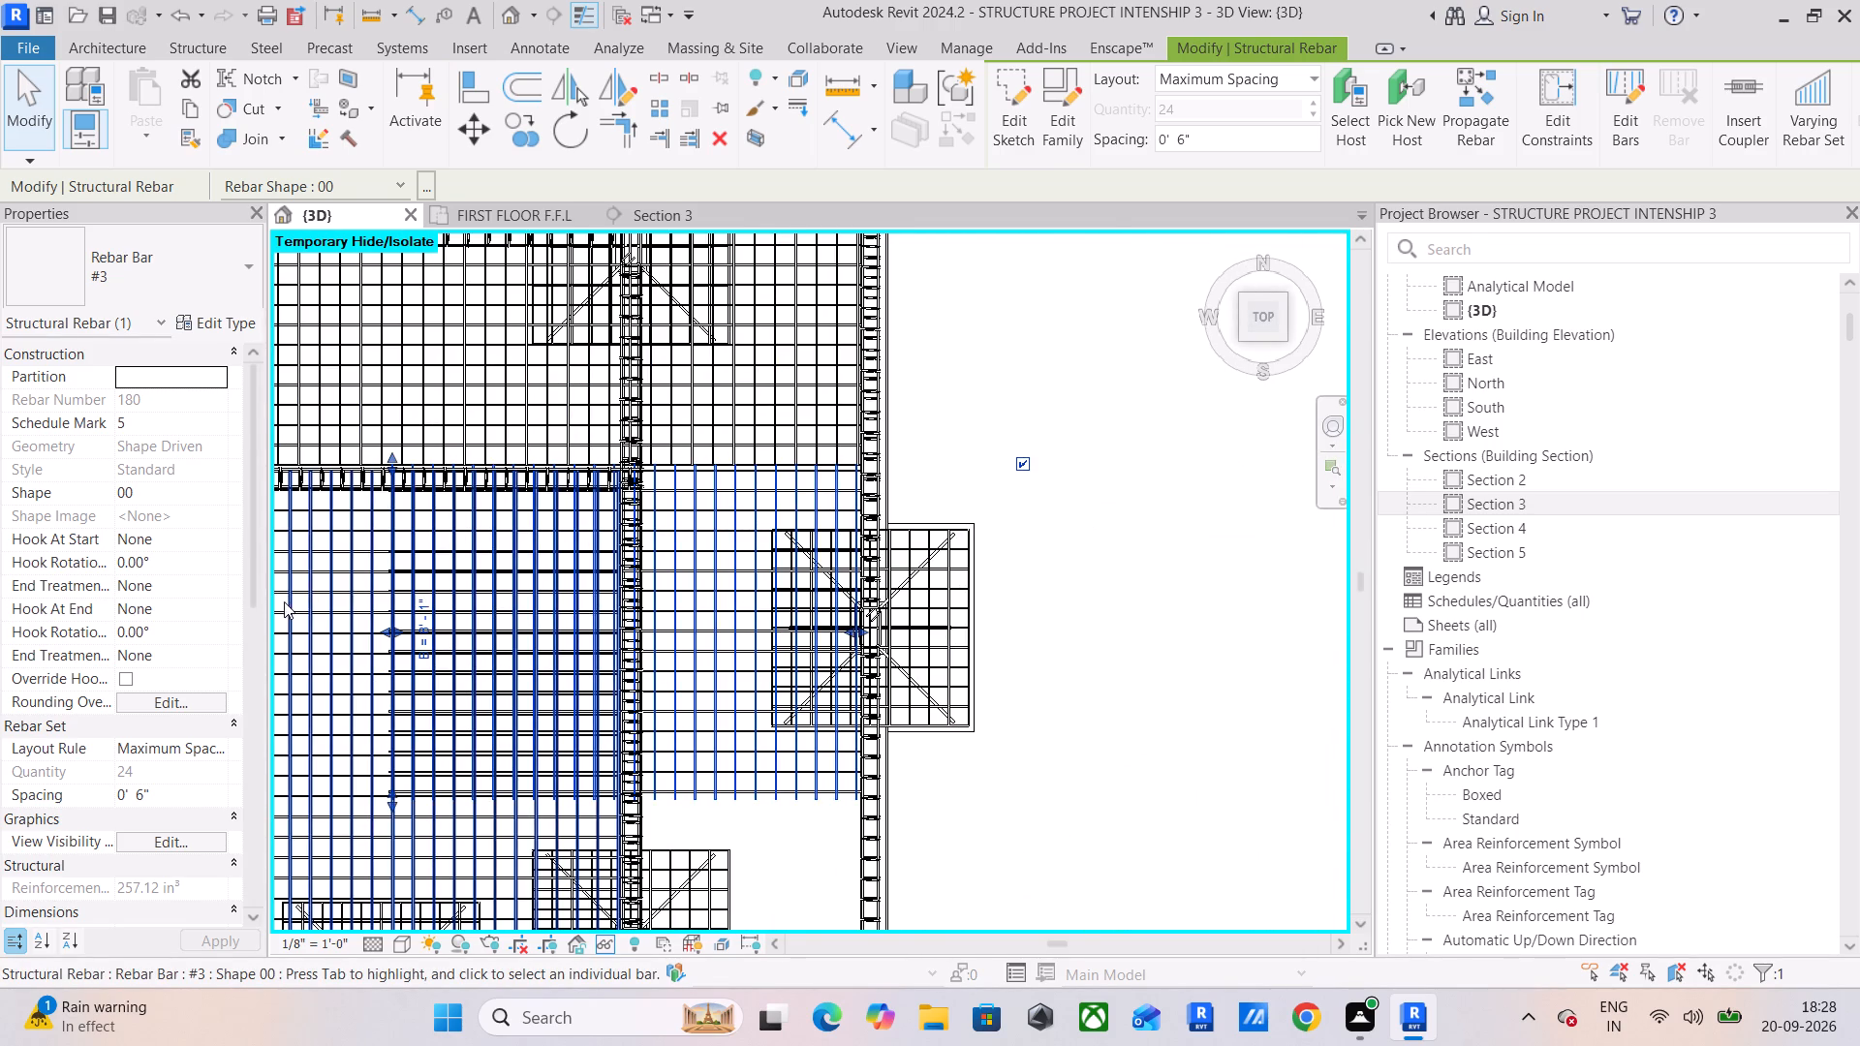
drag(400, 630, 580, 647)
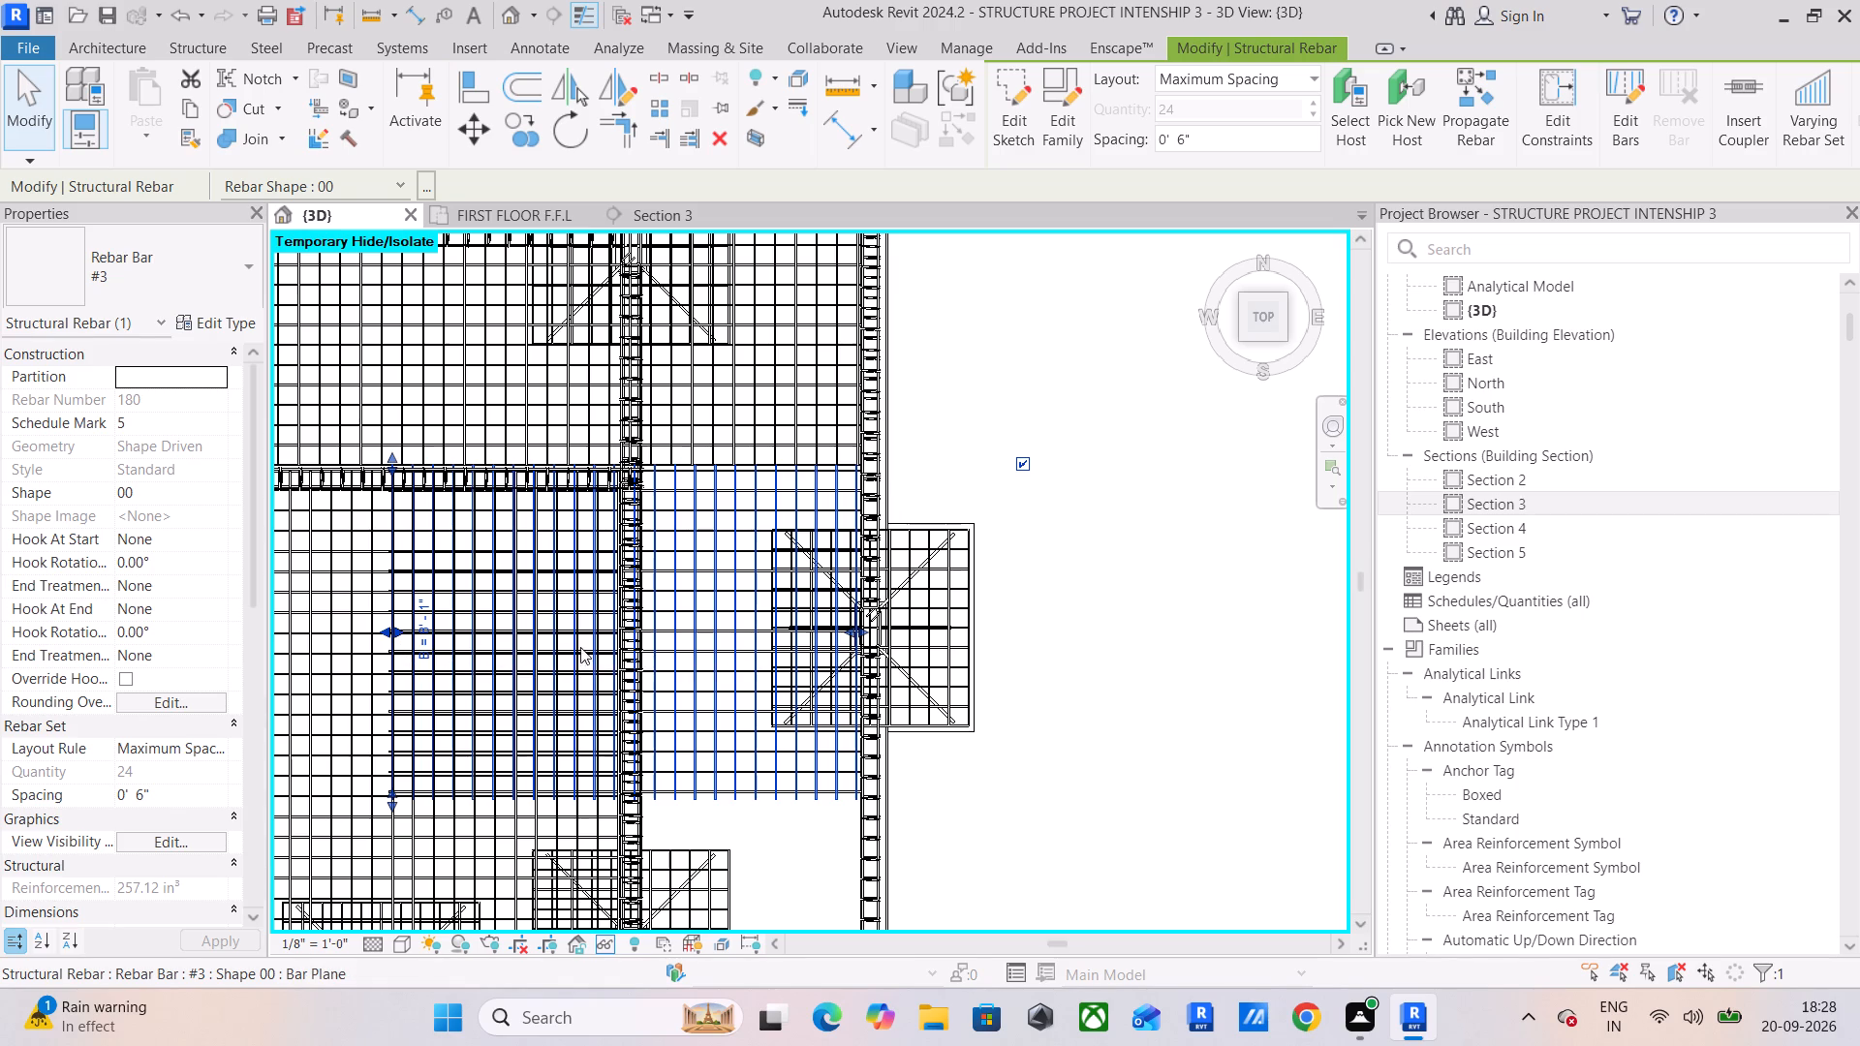
drag(580, 647, 641, 647)
scroll(655, 613, up, 11)
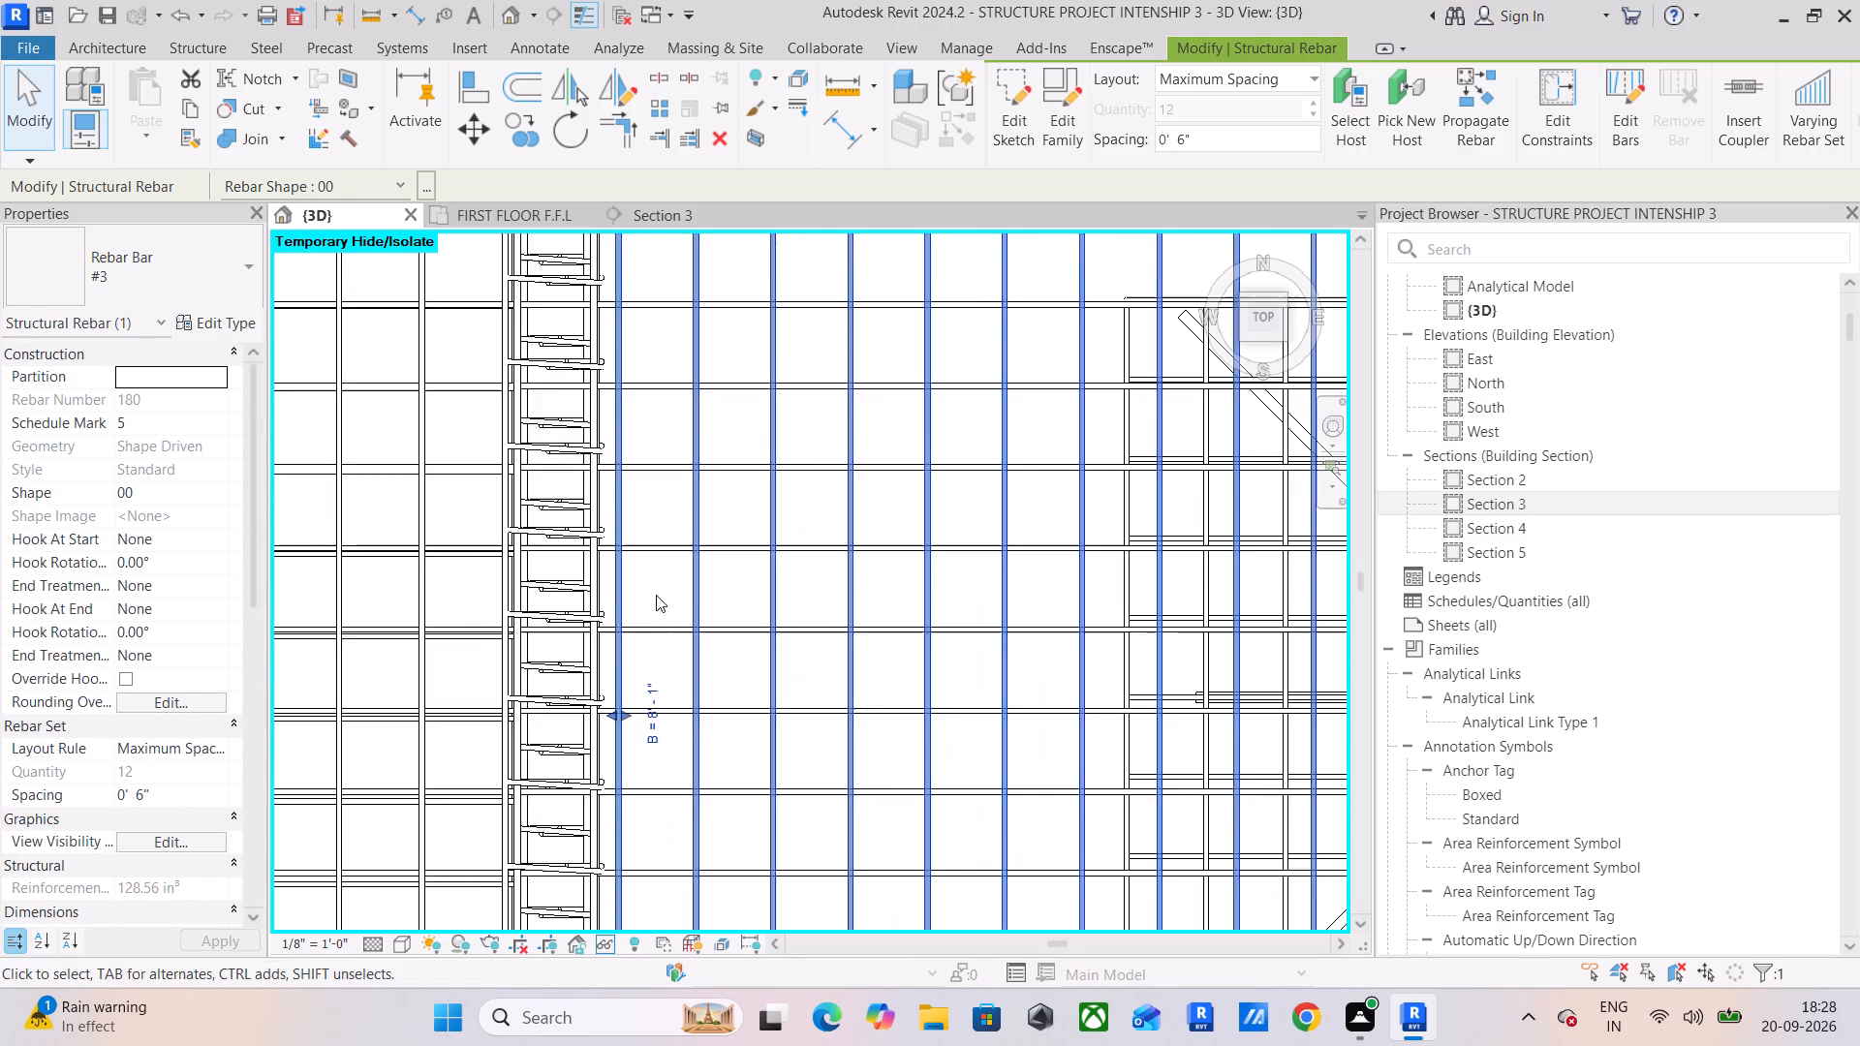
middle_drag(656, 633, 714, 471)
scroll(677, 569, up, 5)
click(708, 555)
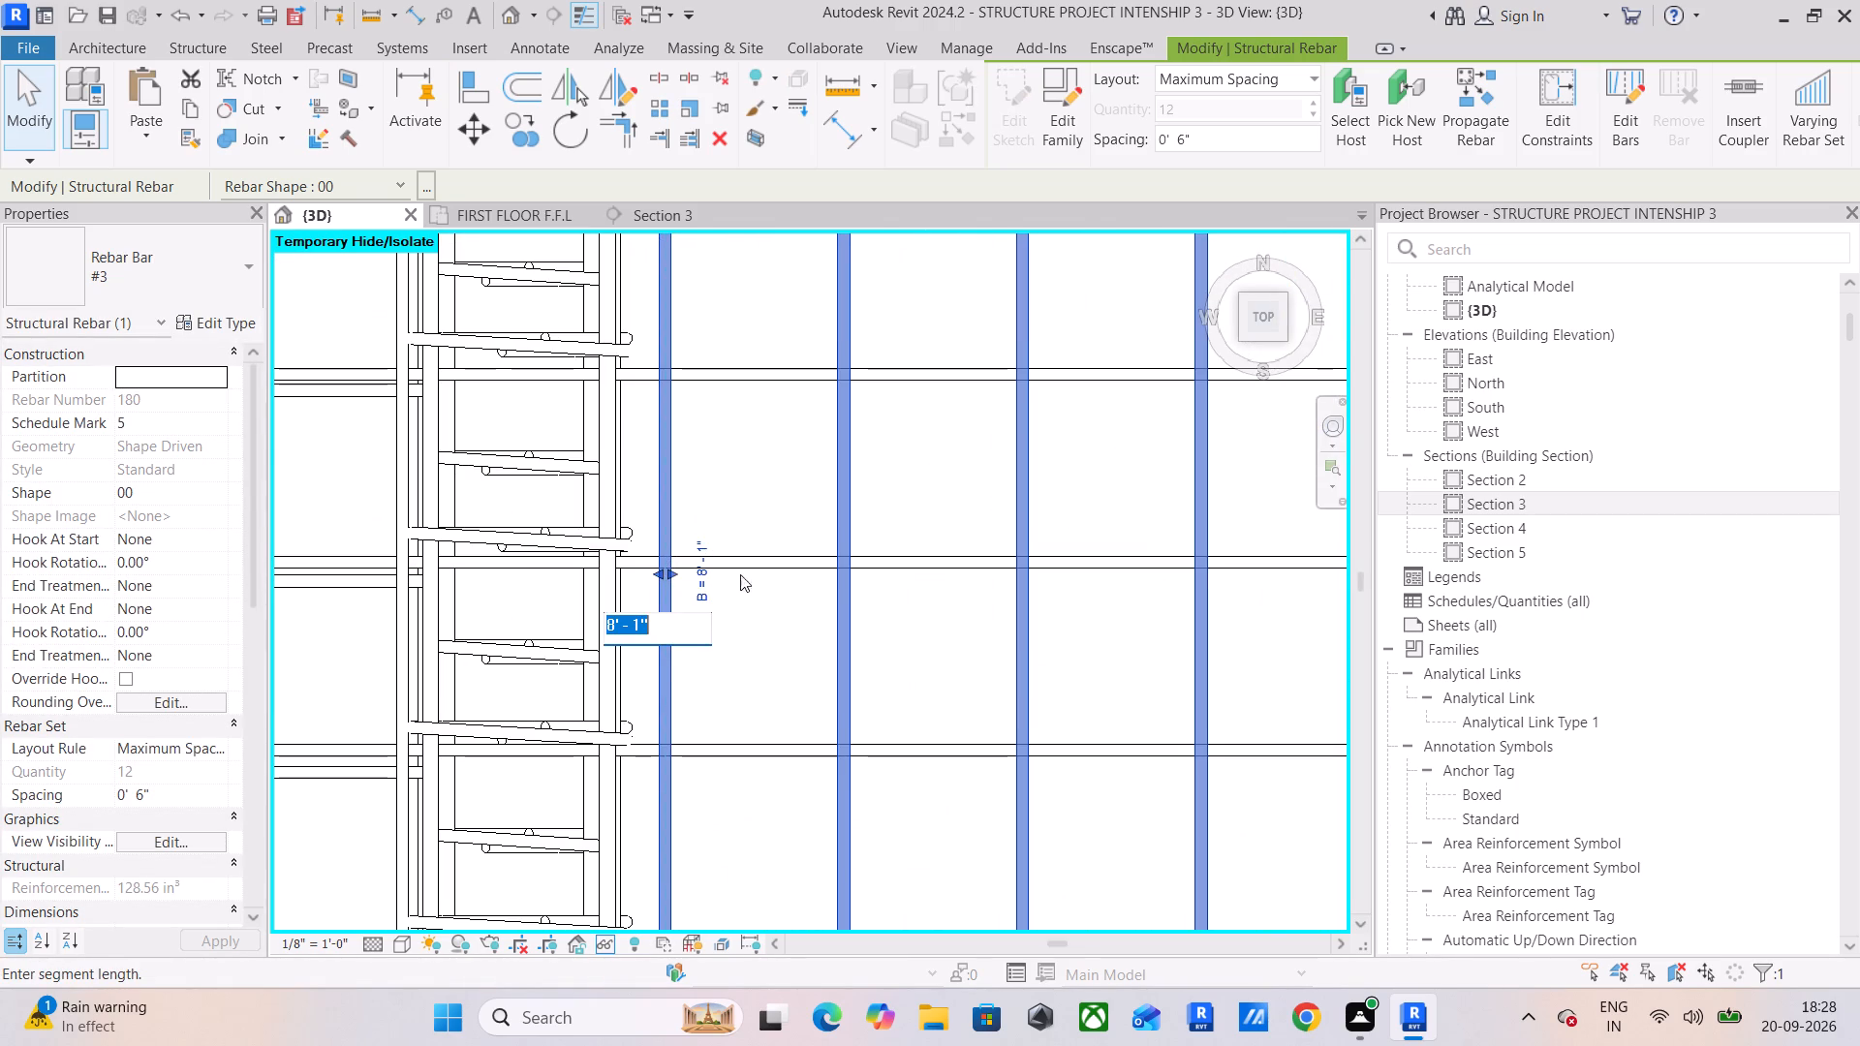
click(786, 637)
Trim the copied east-west set's west ends back to the bay's west beam, making its bars about 5'-4" long.
click(796, 565)
scroll(750, 585, down, 12)
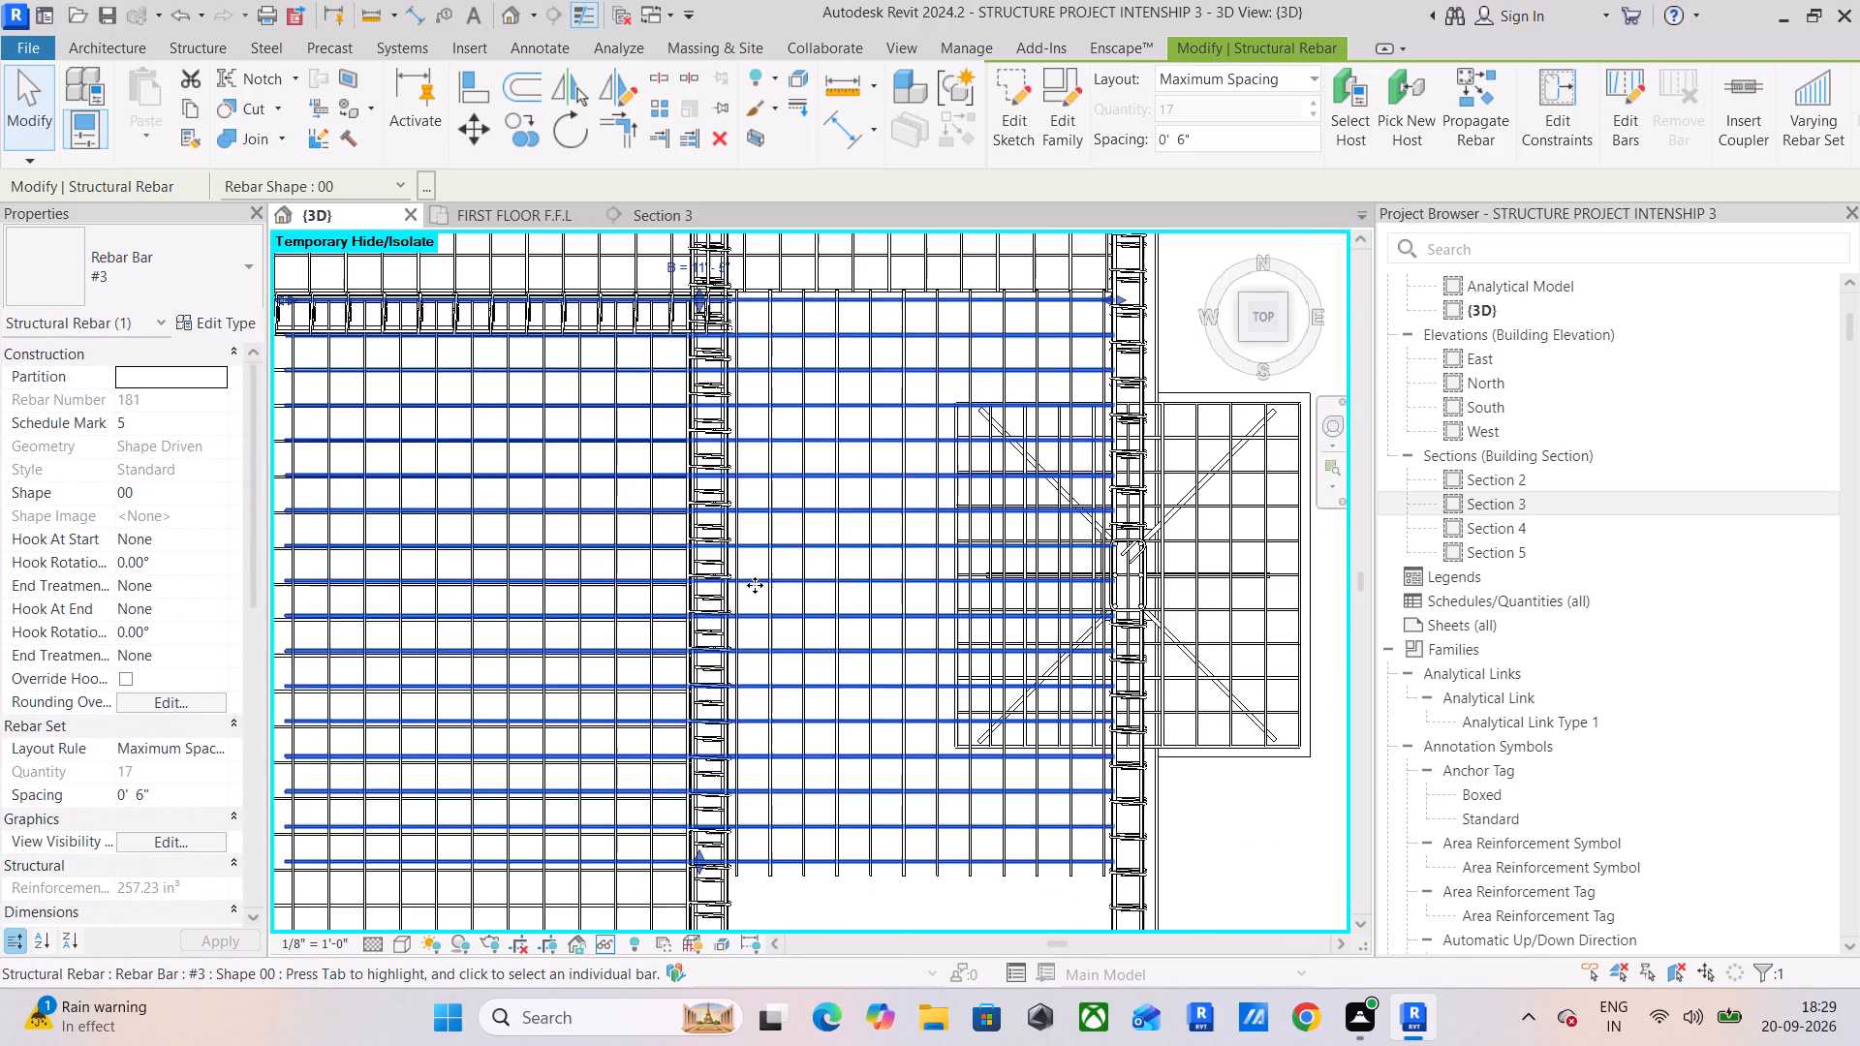
scroll(755, 585, down, 6)
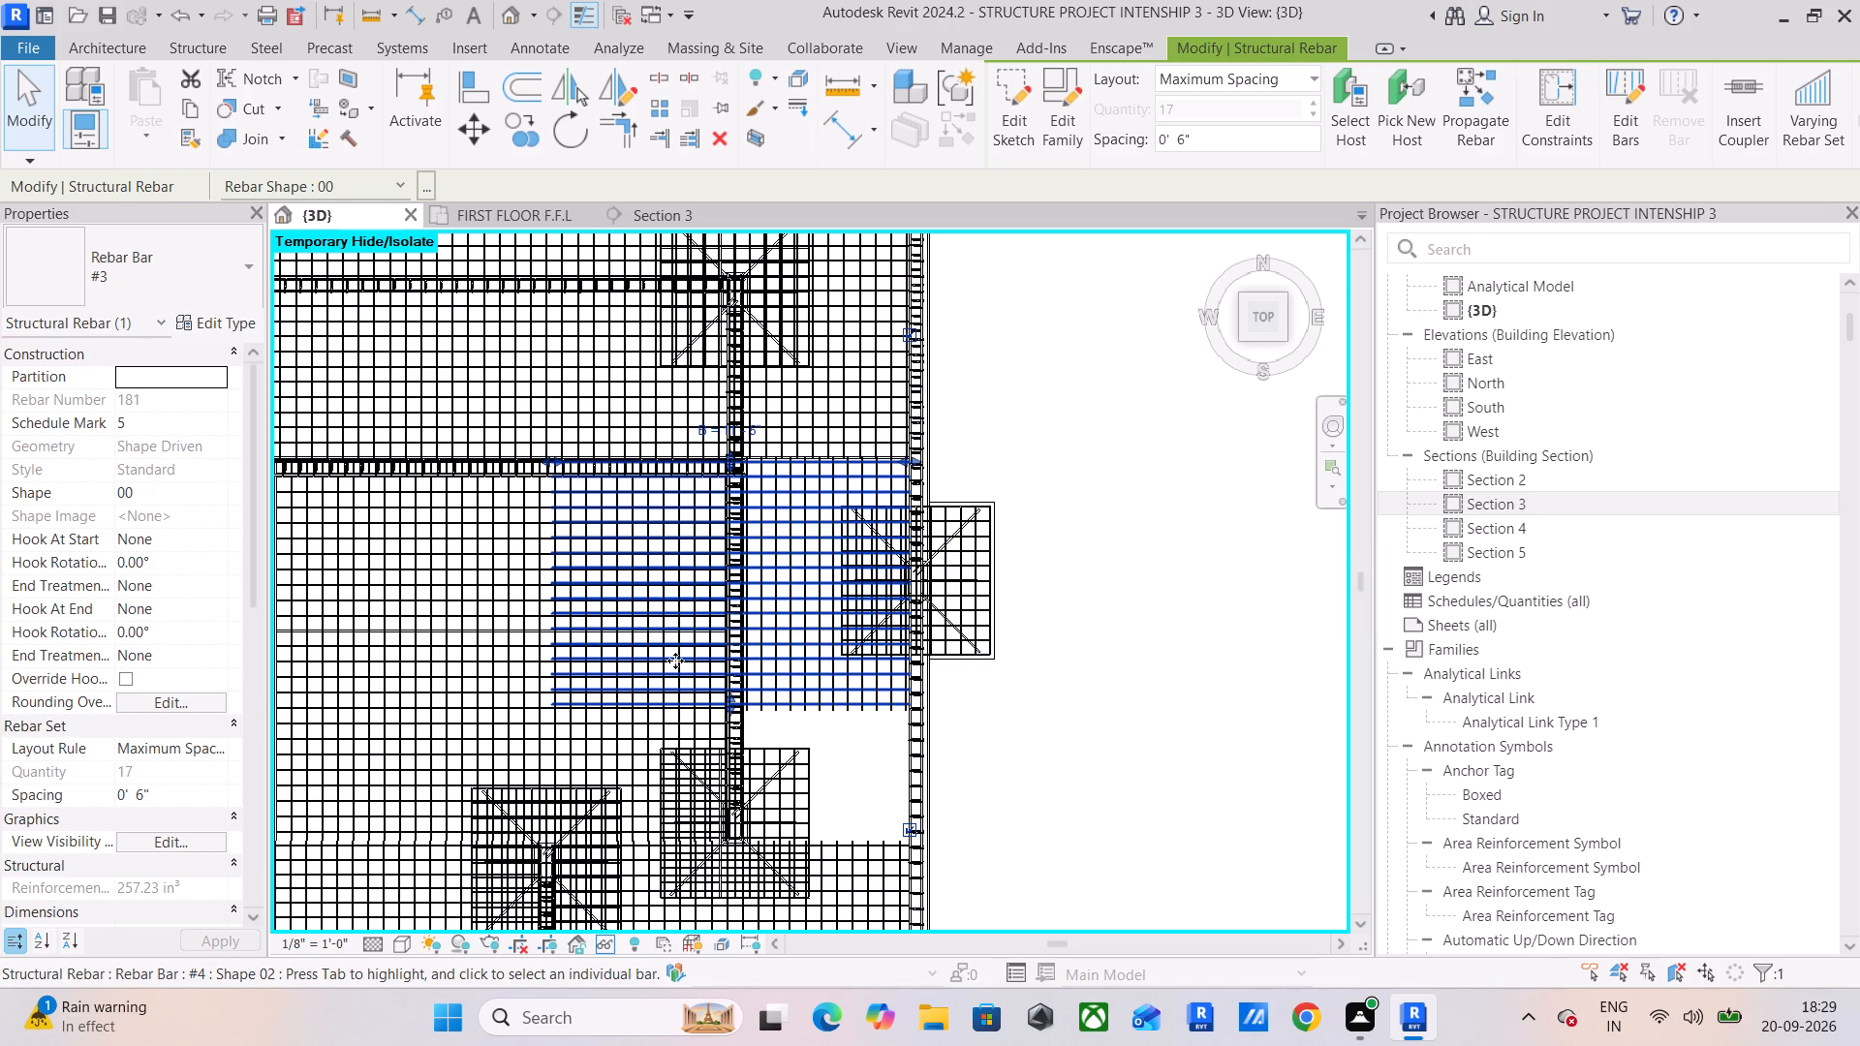
scroll(525, 440, up, 6)
scroll(645, 498, up, 5)
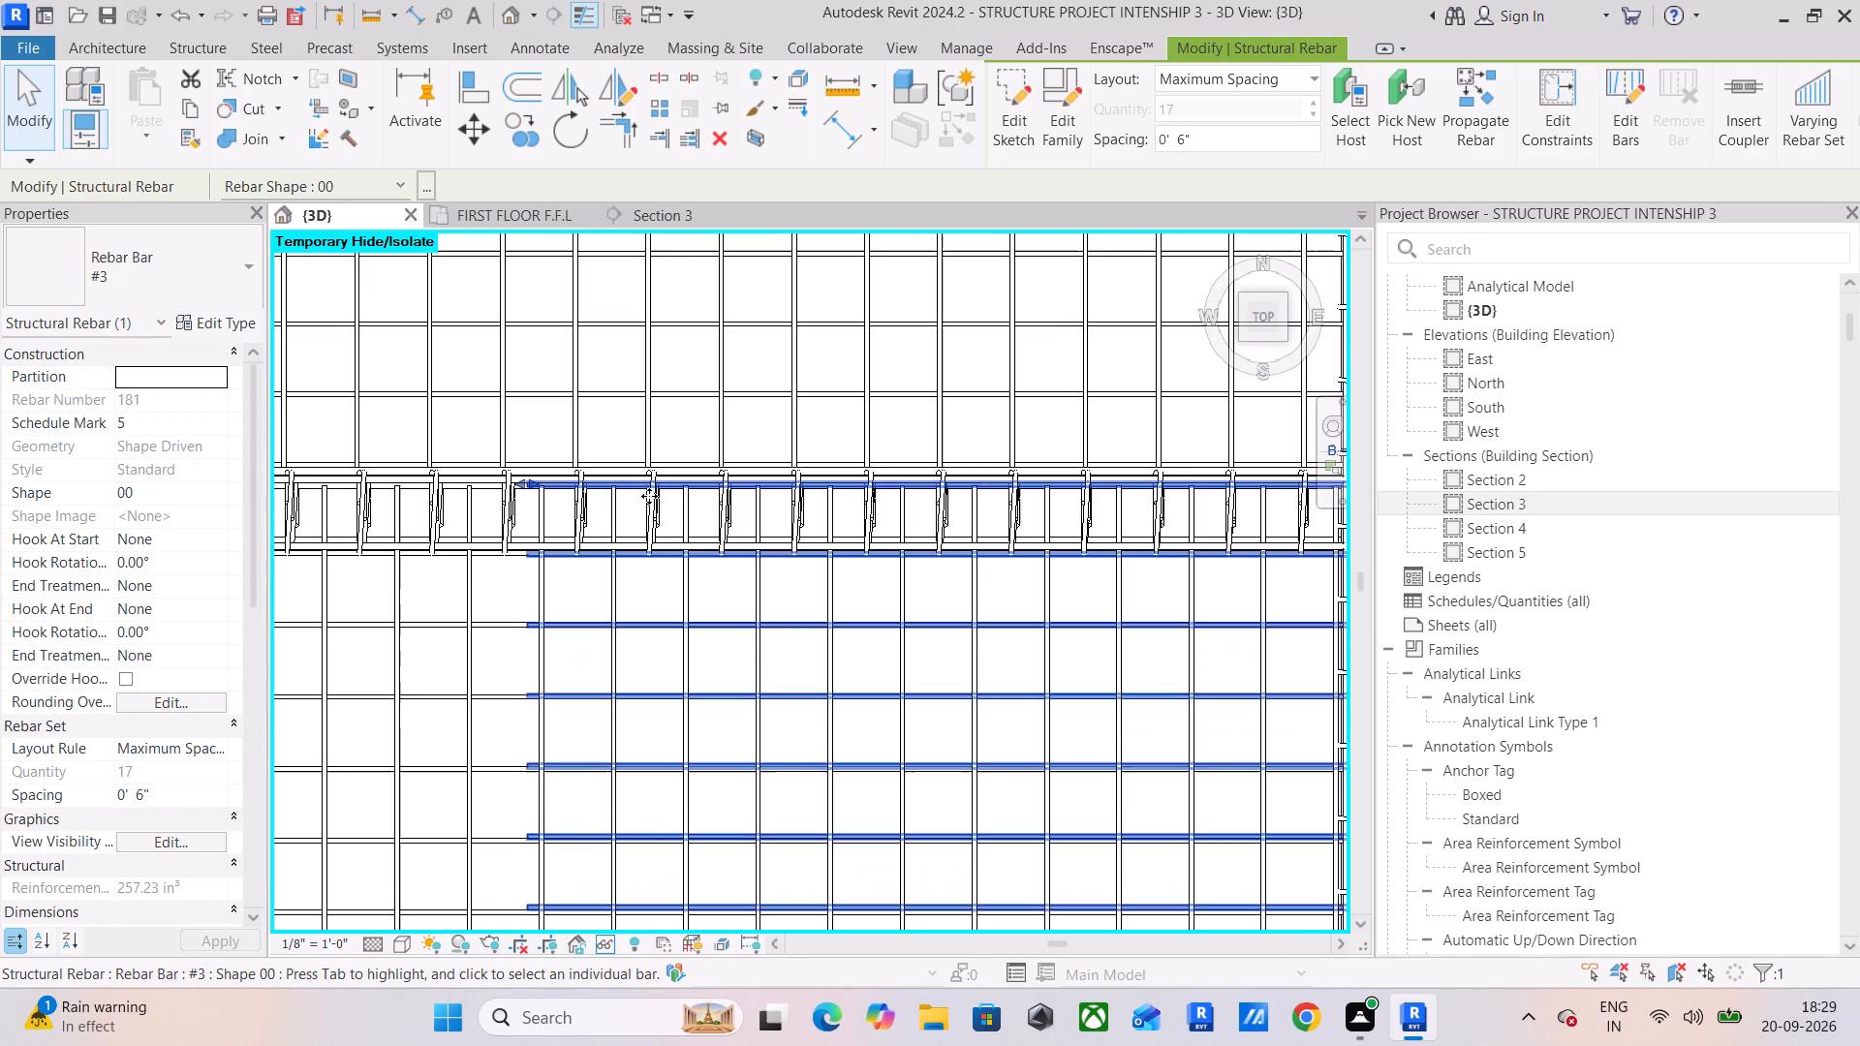
drag(534, 482, 1100, 520)
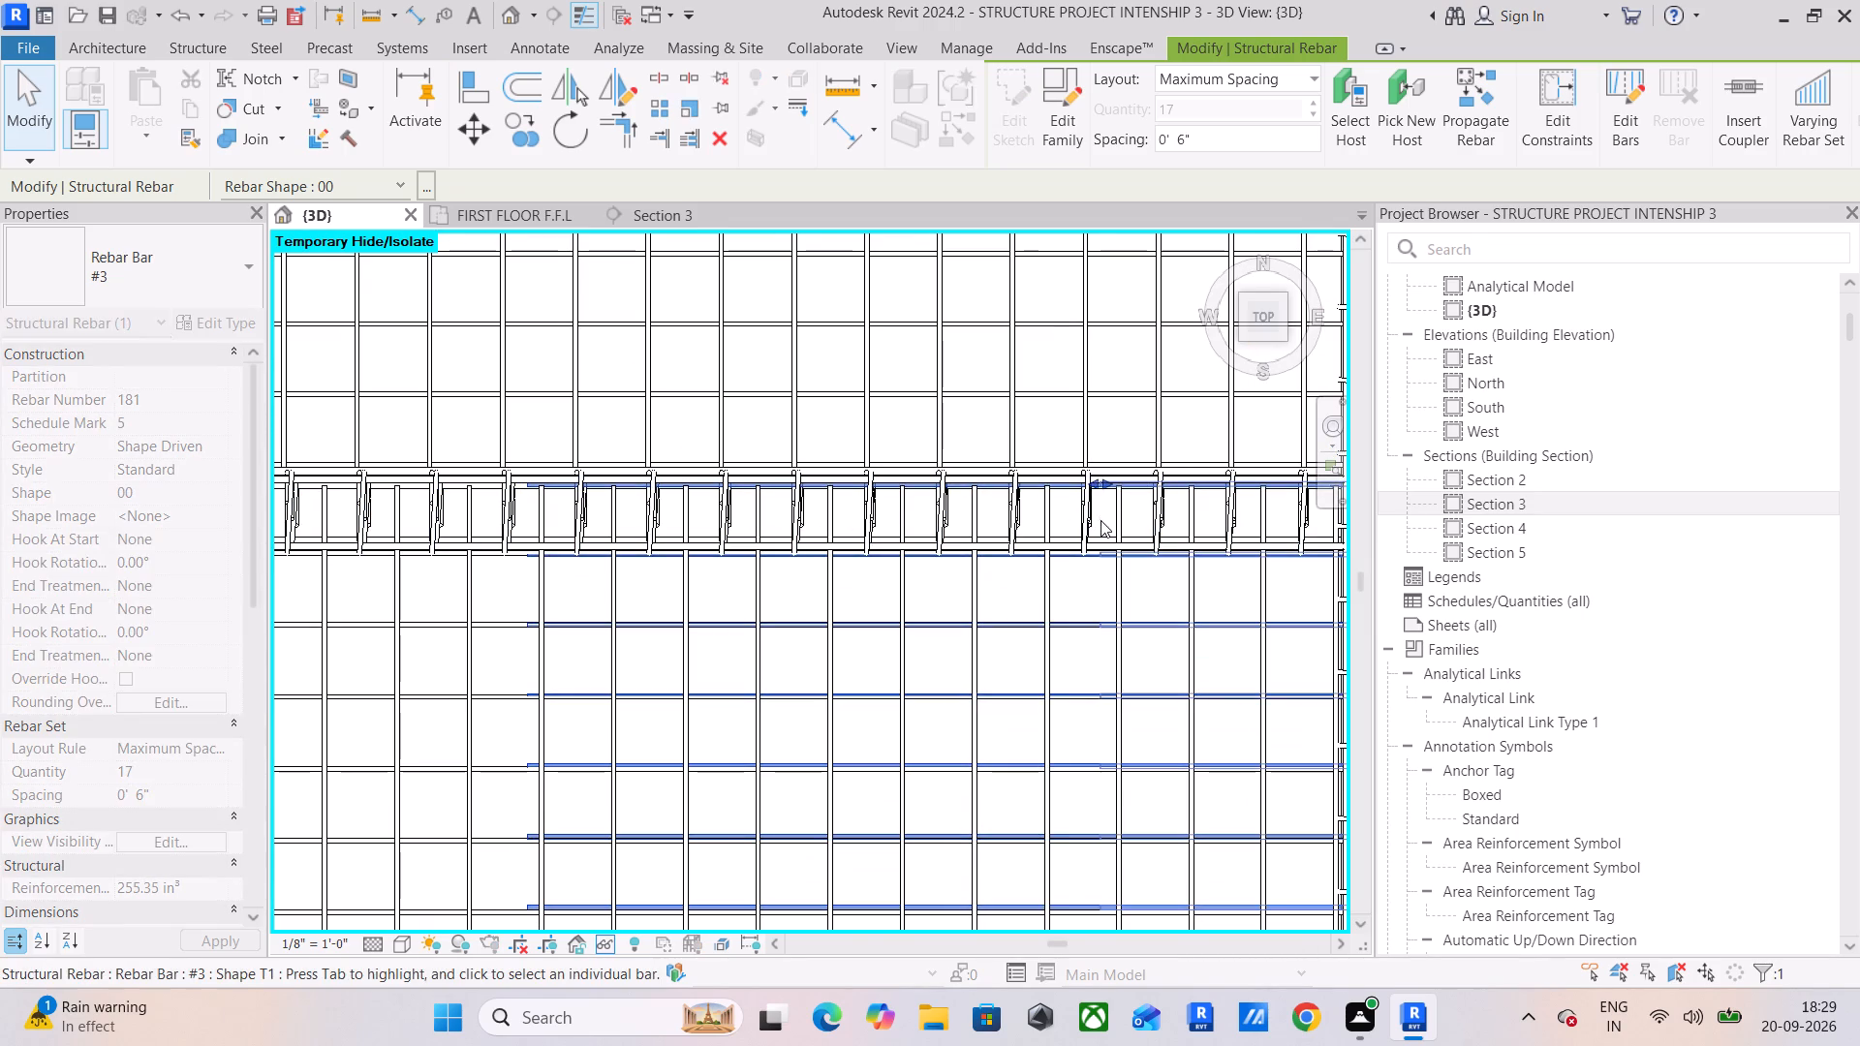
scroll(1101, 519, down, 5)
middle_drag(1155, 528, 548, 550)
scroll(542, 503, up, 5)
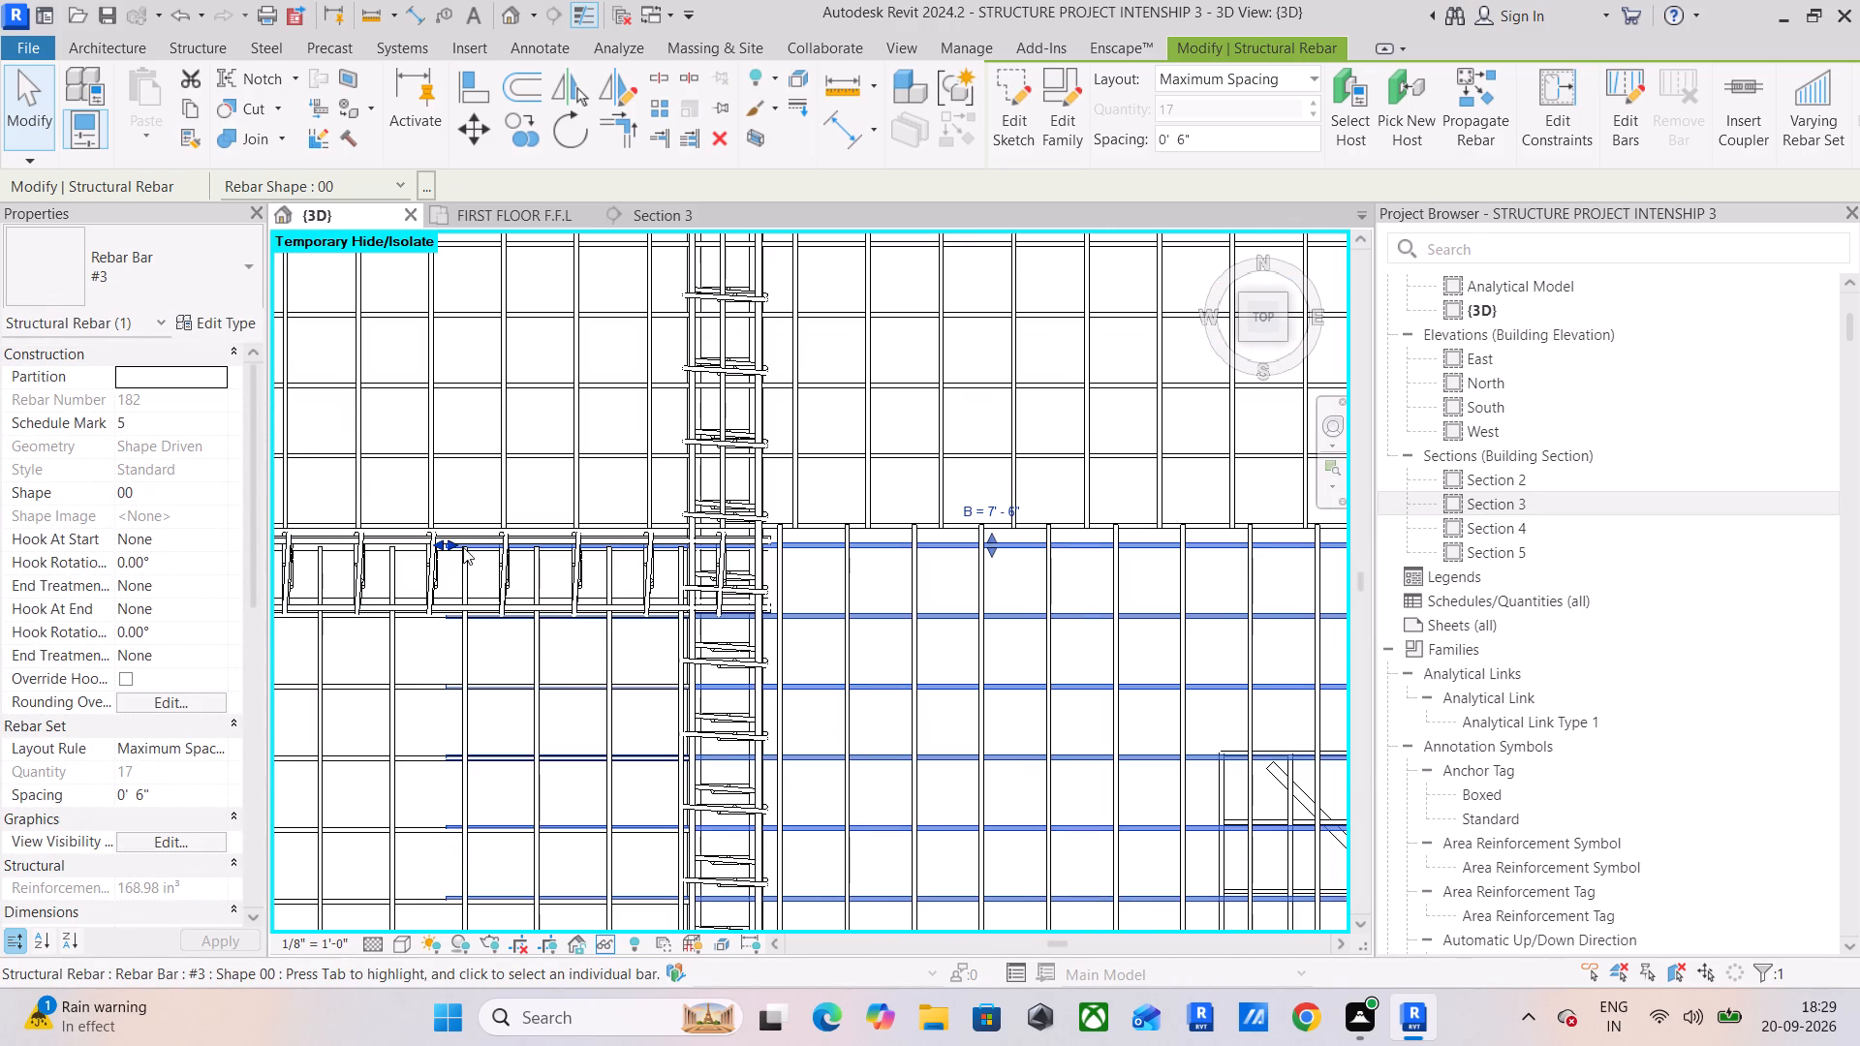
drag(450, 543, 788, 571)
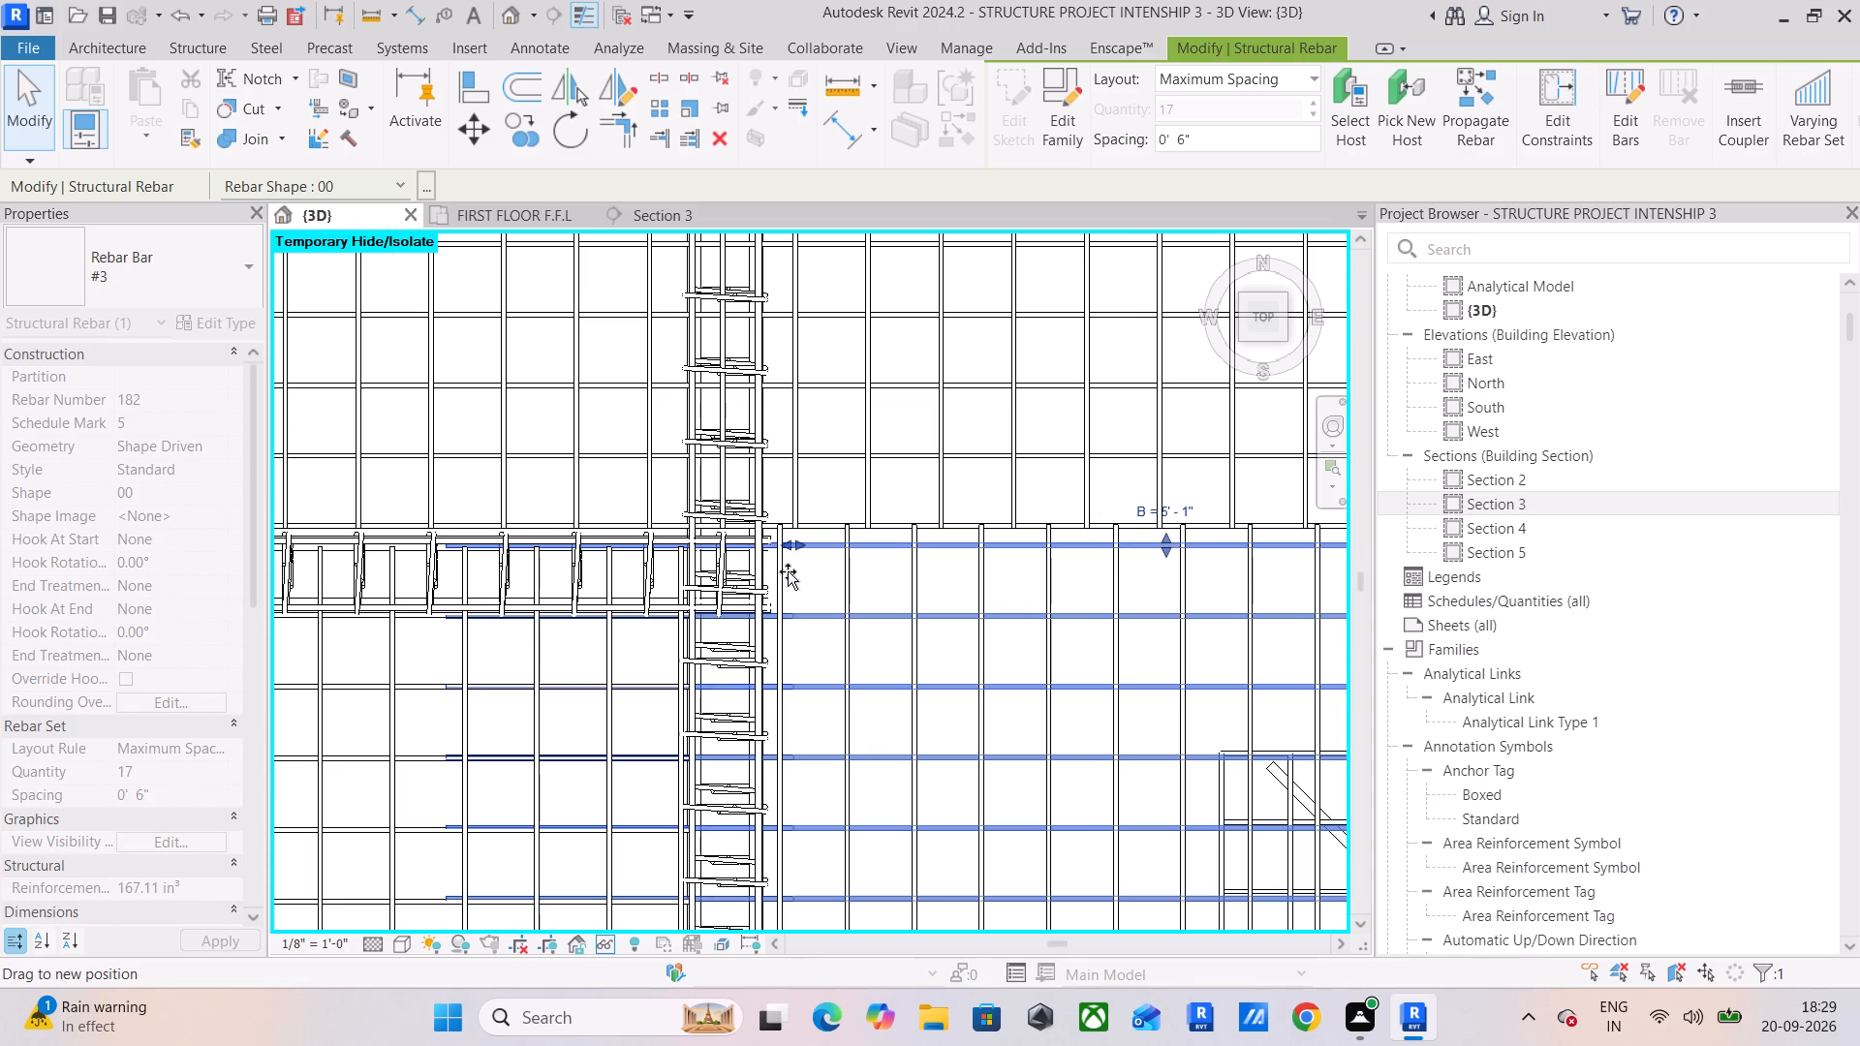
drag(788, 571, 758, 584)
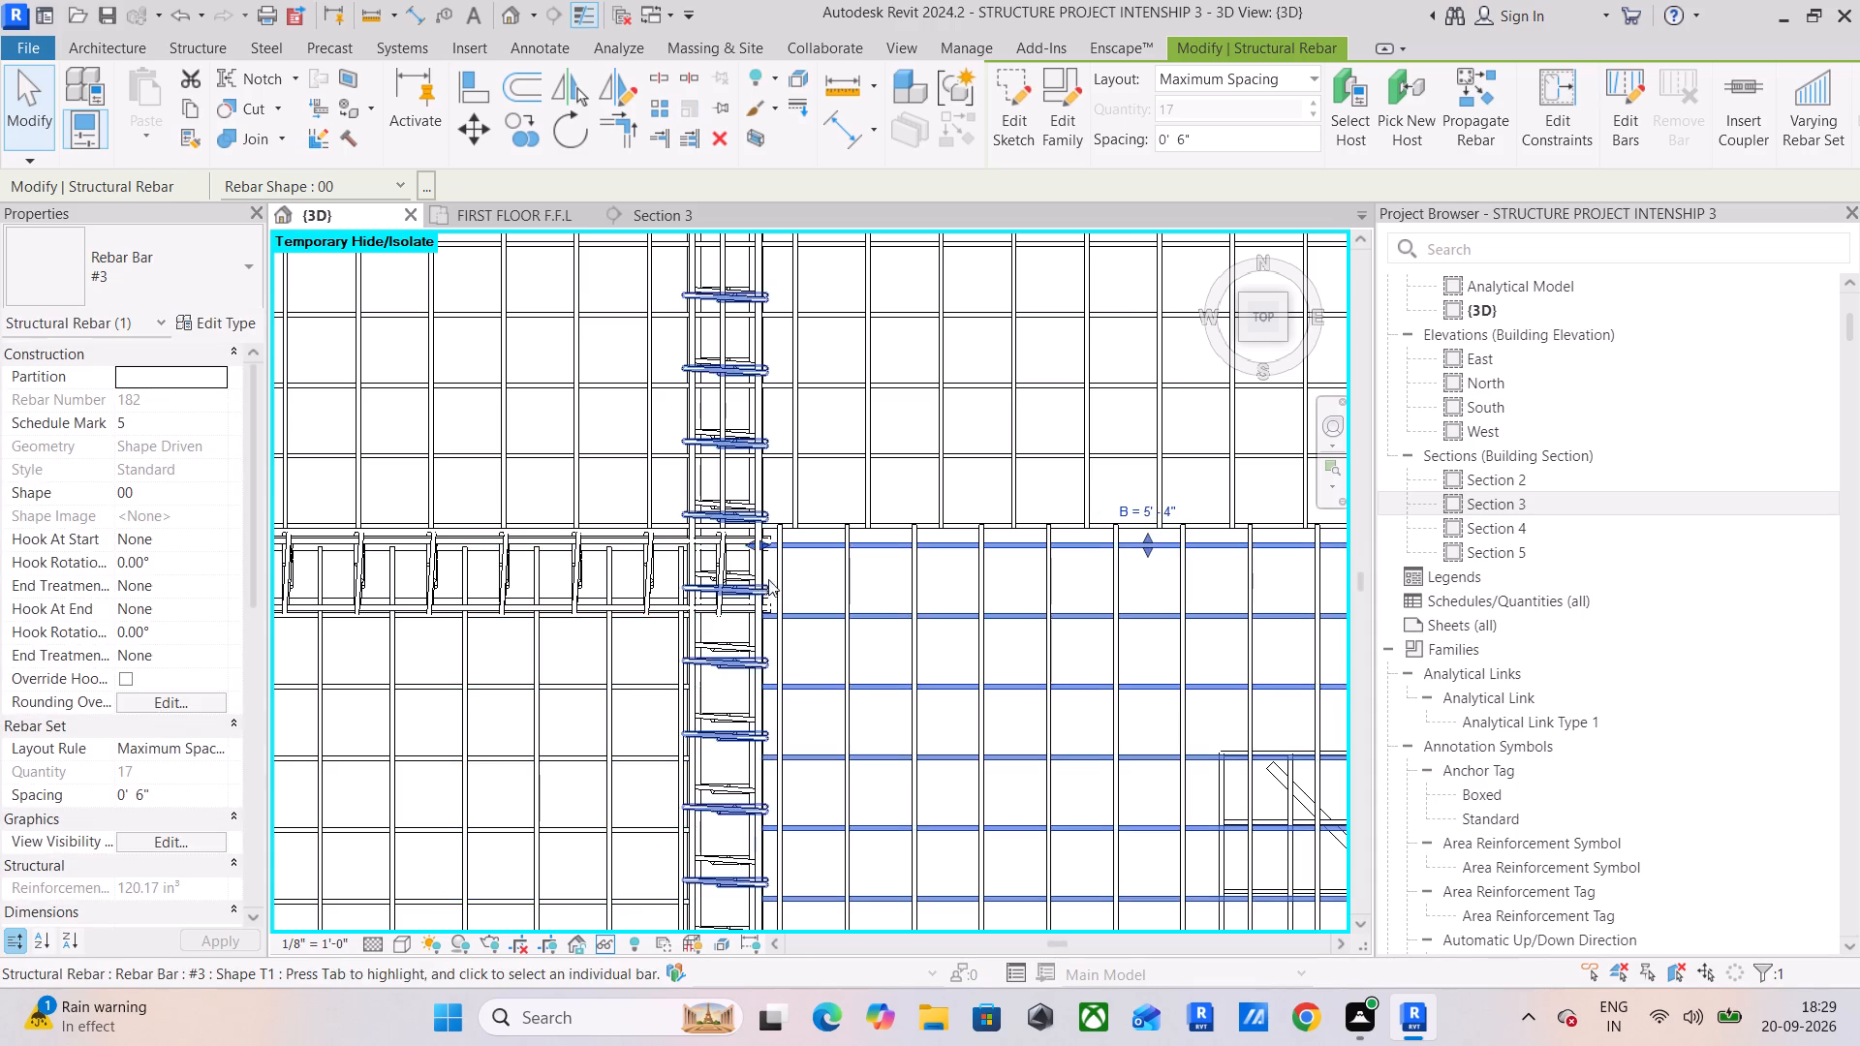
scroll(792, 556, up, 10)
click(759, 630)
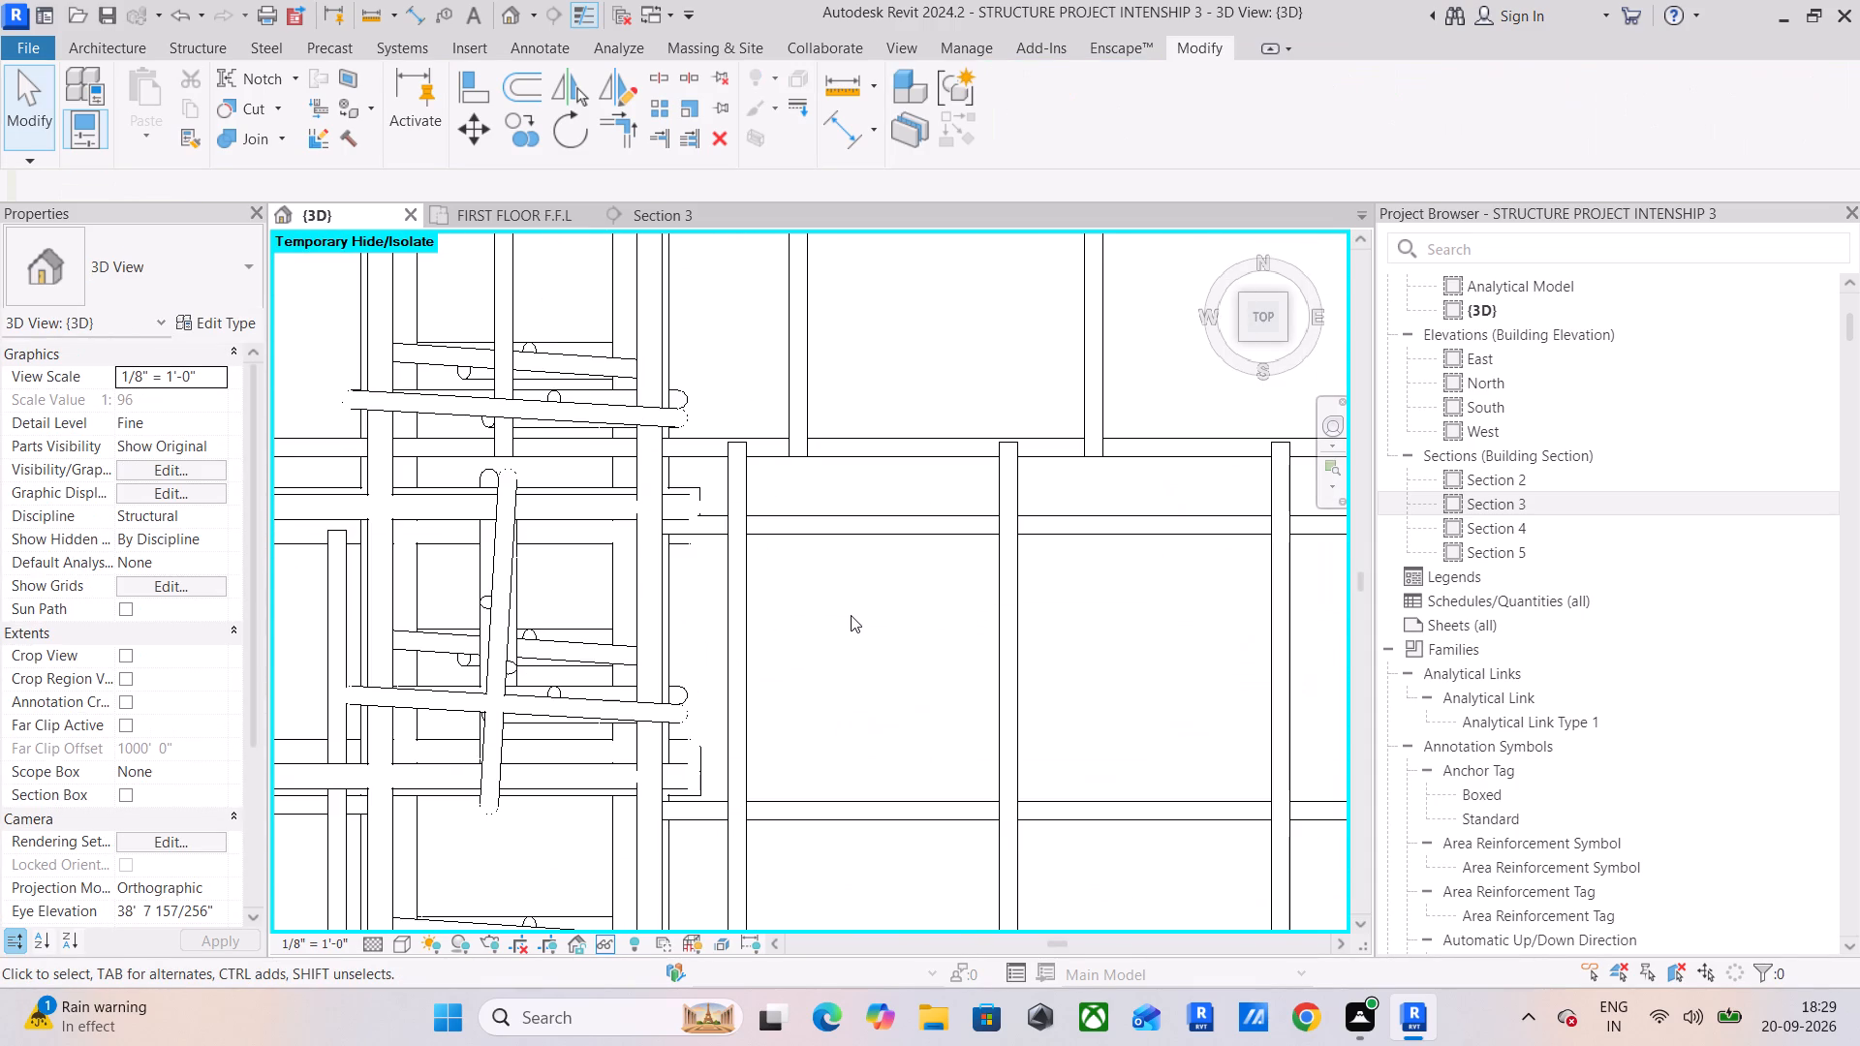
Nudge the copied north-south set's west edge slightly further east from the bay's west beam.
scroll(851, 615, down, 3)
middle_drag(862, 614, 720, 531)
scroll(720, 531, down, 2)
click(654, 569)
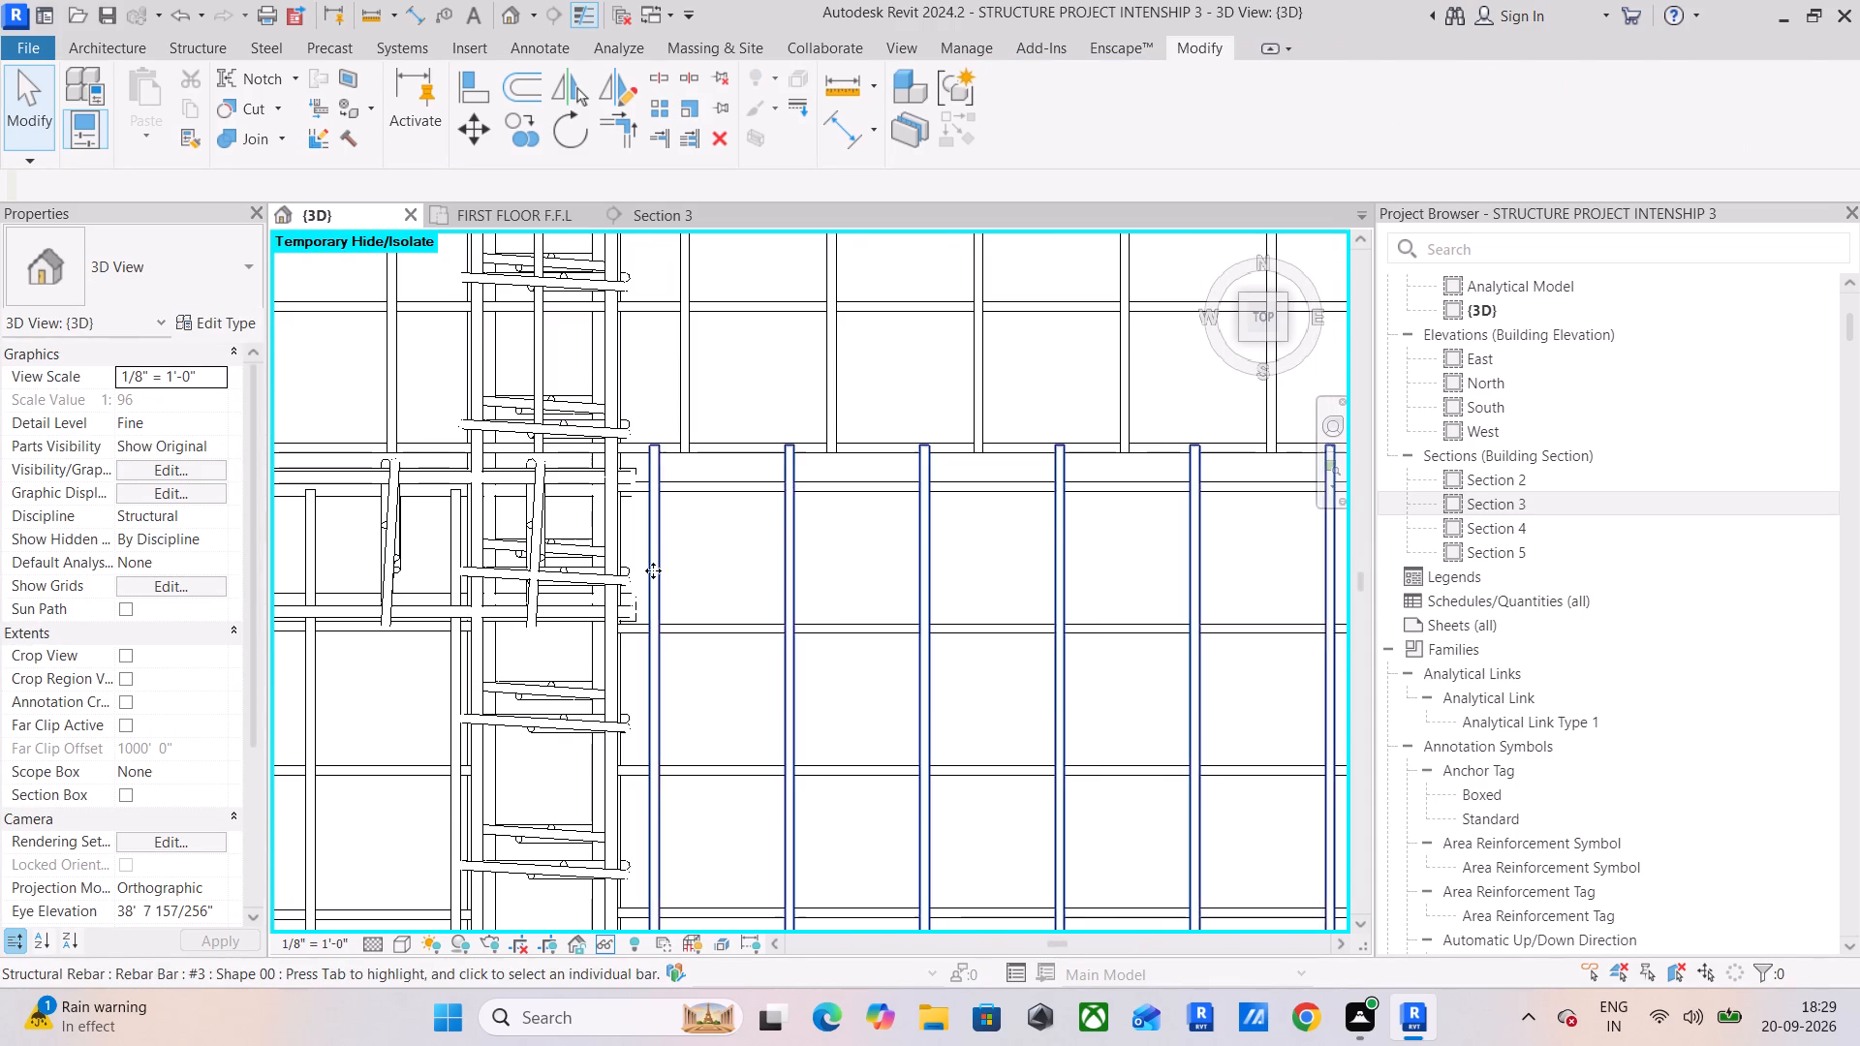
scroll(698, 561, down, 4)
middle_drag(704, 563, 699, 375)
middle_drag(707, 671, 721, 366)
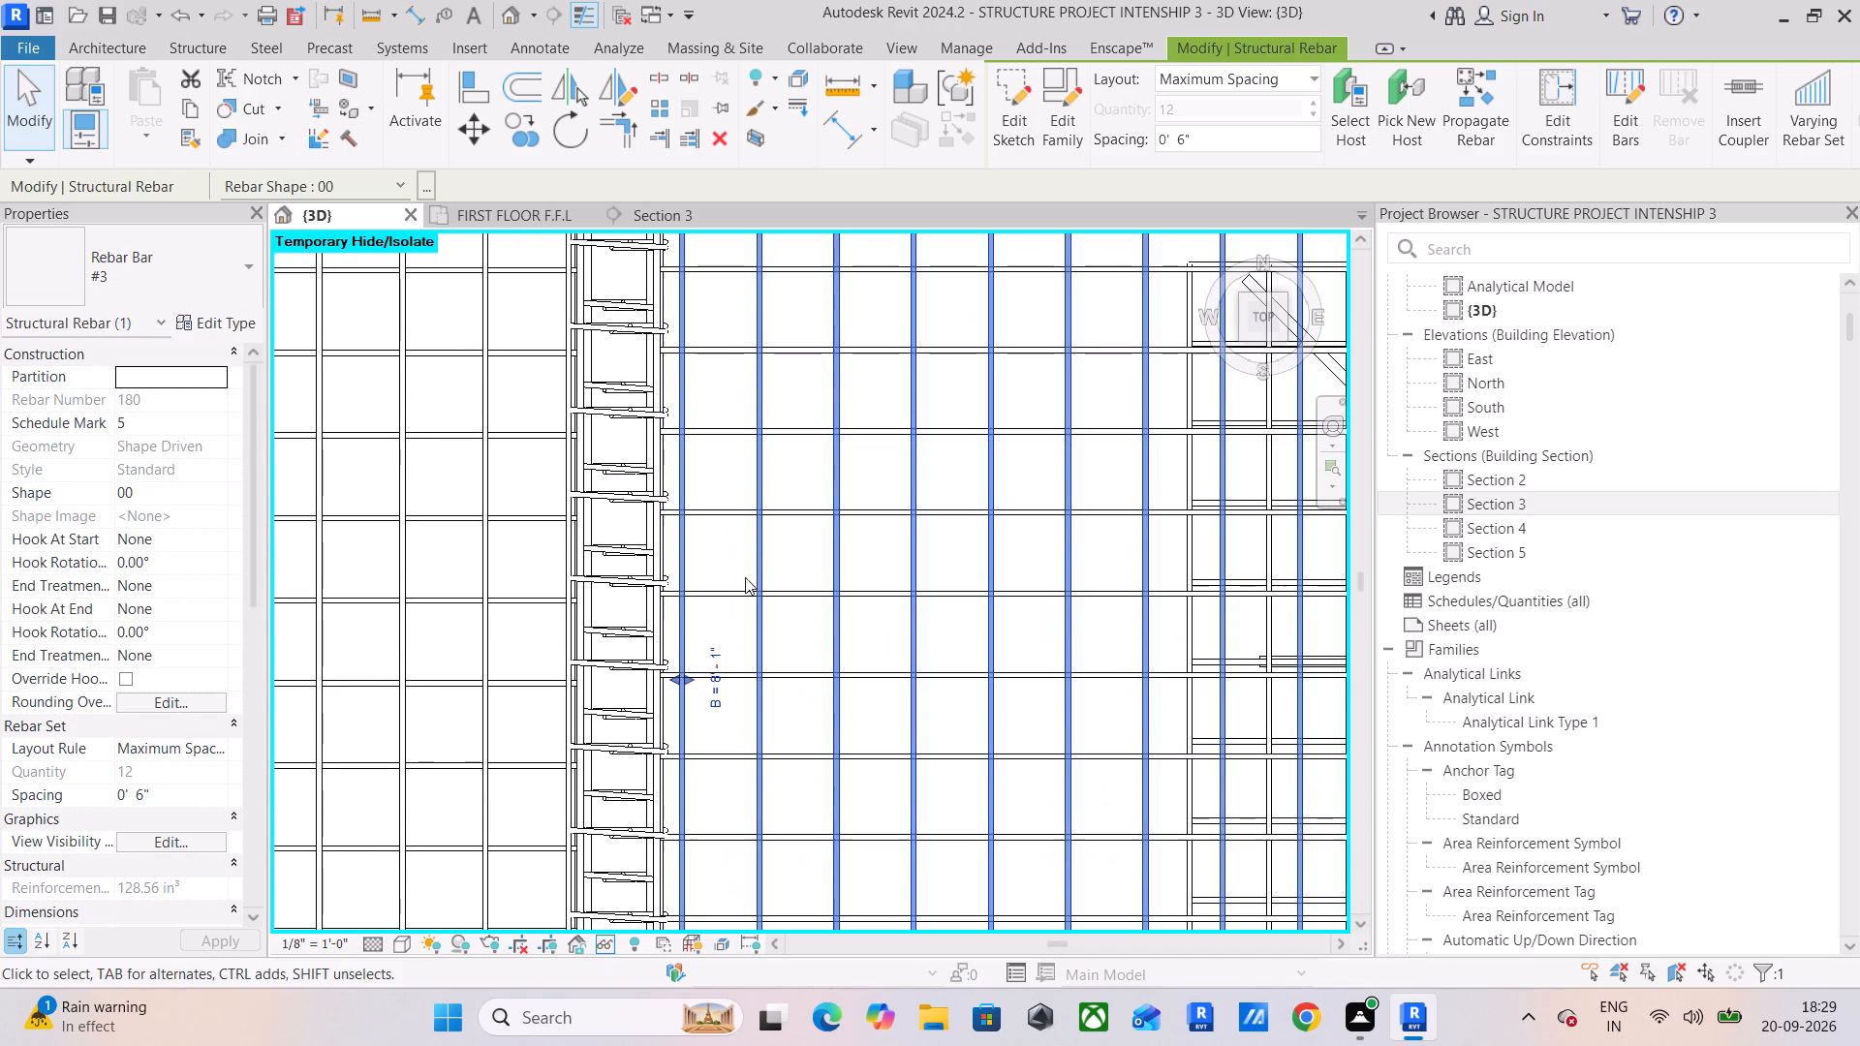
click(689, 678)
Extend the north-south set's north ends a short distance into the reinforced bay above so the bars overlap.
middle_drag(763, 530, 757, 875)
scroll(655, 369, up, 5)
middle_drag(789, 446, 706, 802)
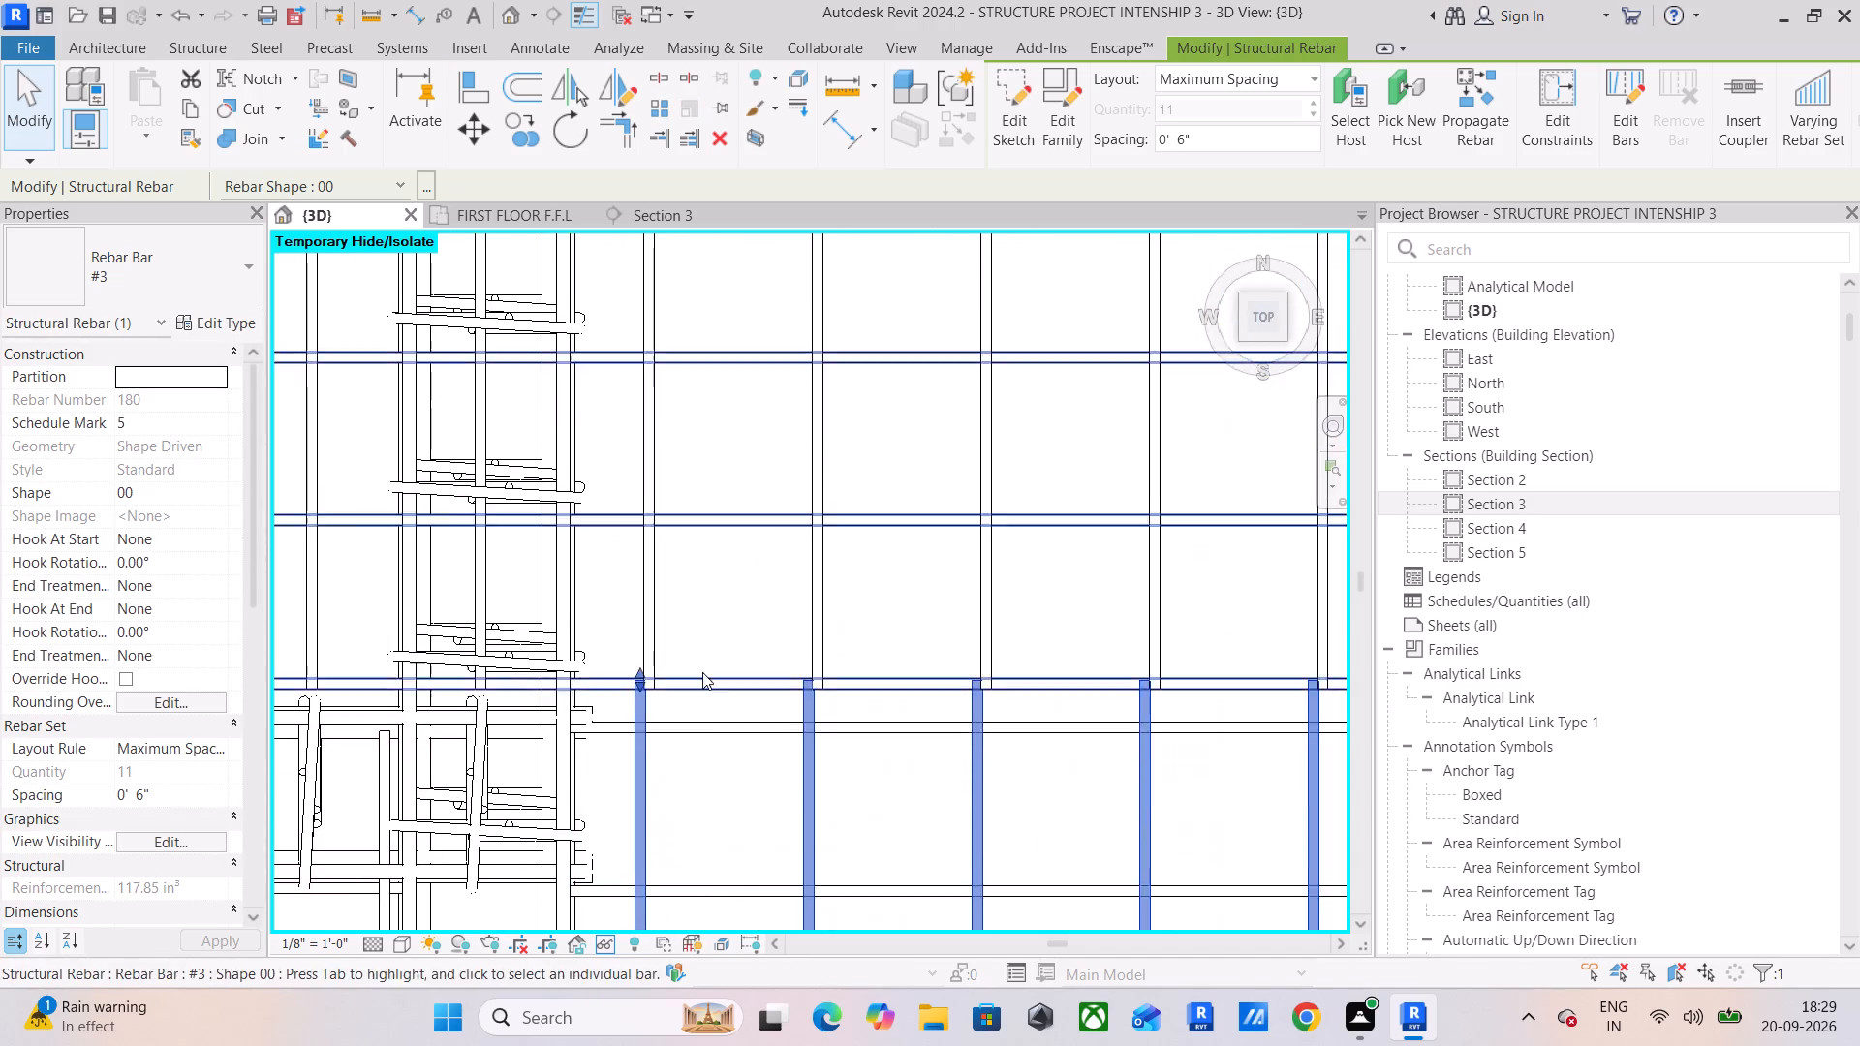
scroll(680, 624, up, 4)
drag(615, 713, 623, 677)
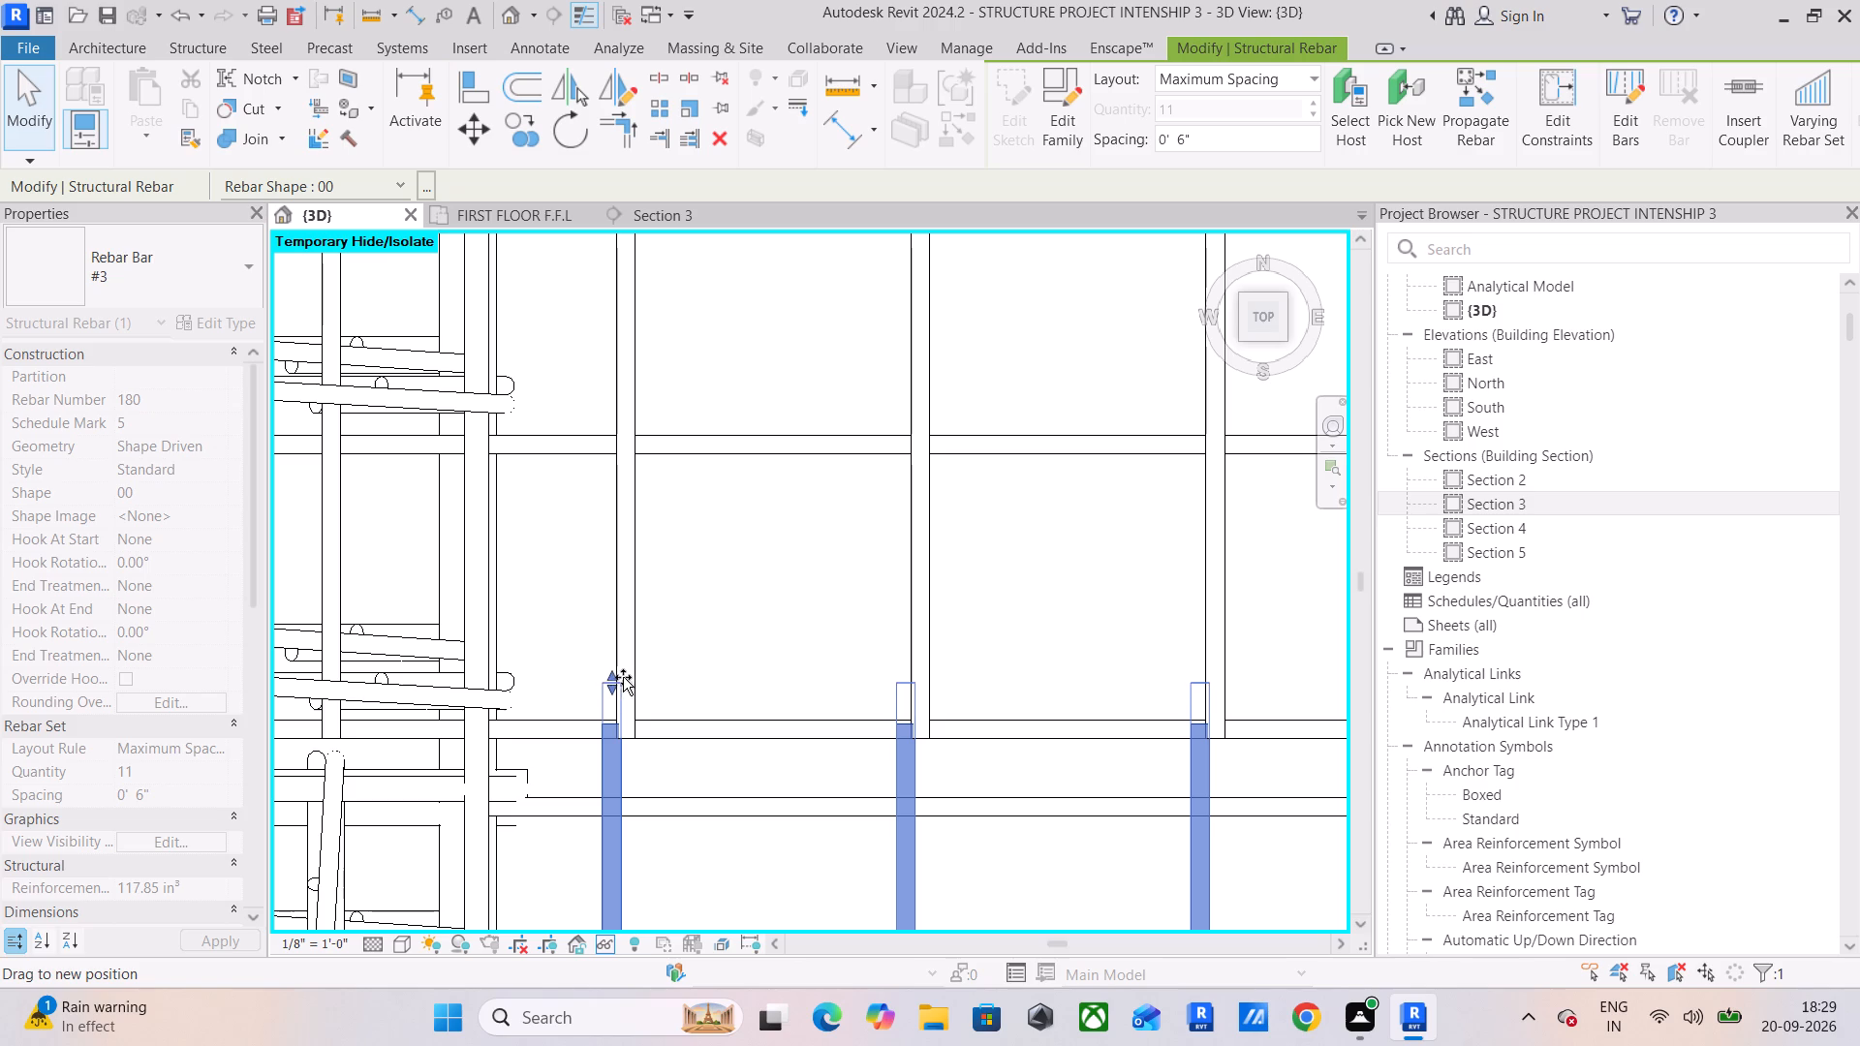
drag(623, 677, 625, 594)
middle_drag(693, 685, 659, 537)
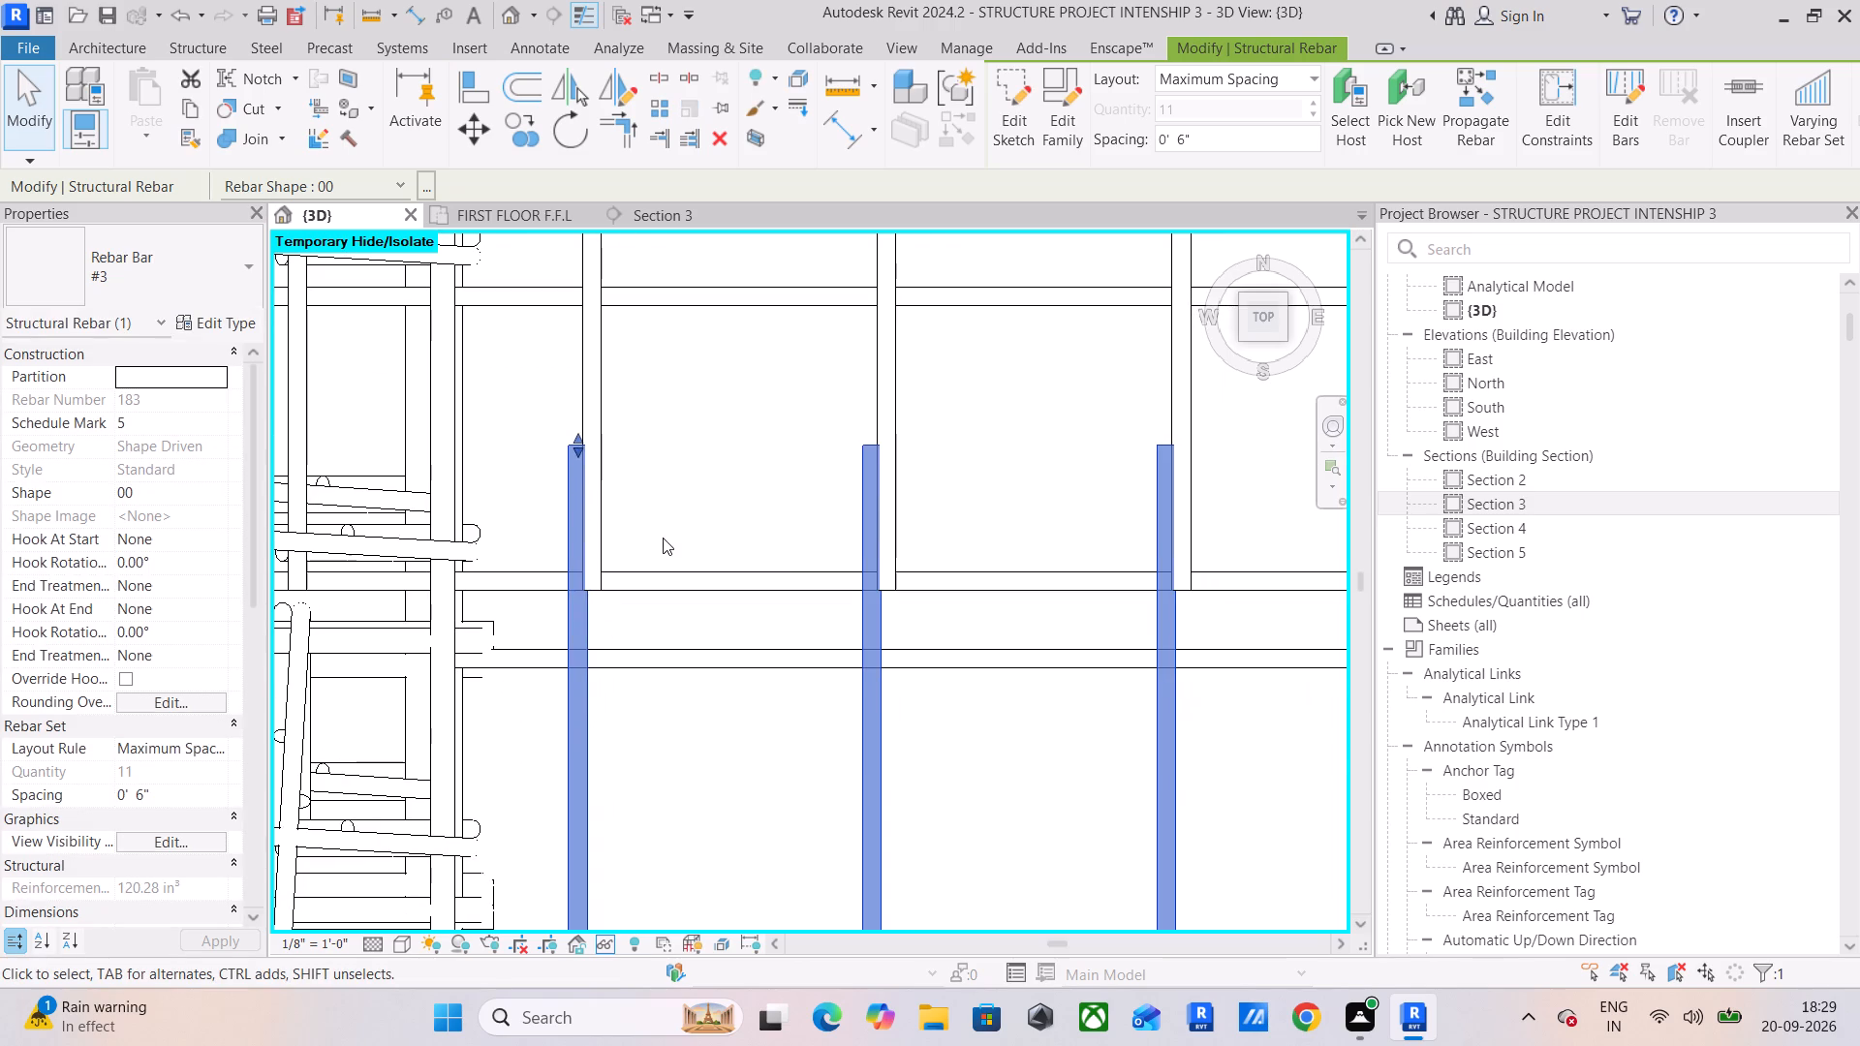
click(782, 544)
Extend the north-south set's south ends across the open area to overlap the lower bay's bars, about 12'-9" long.
scroll(782, 544, down, 5)
middle_drag(834, 560, 688, 564)
scroll(712, 594, down, 5)
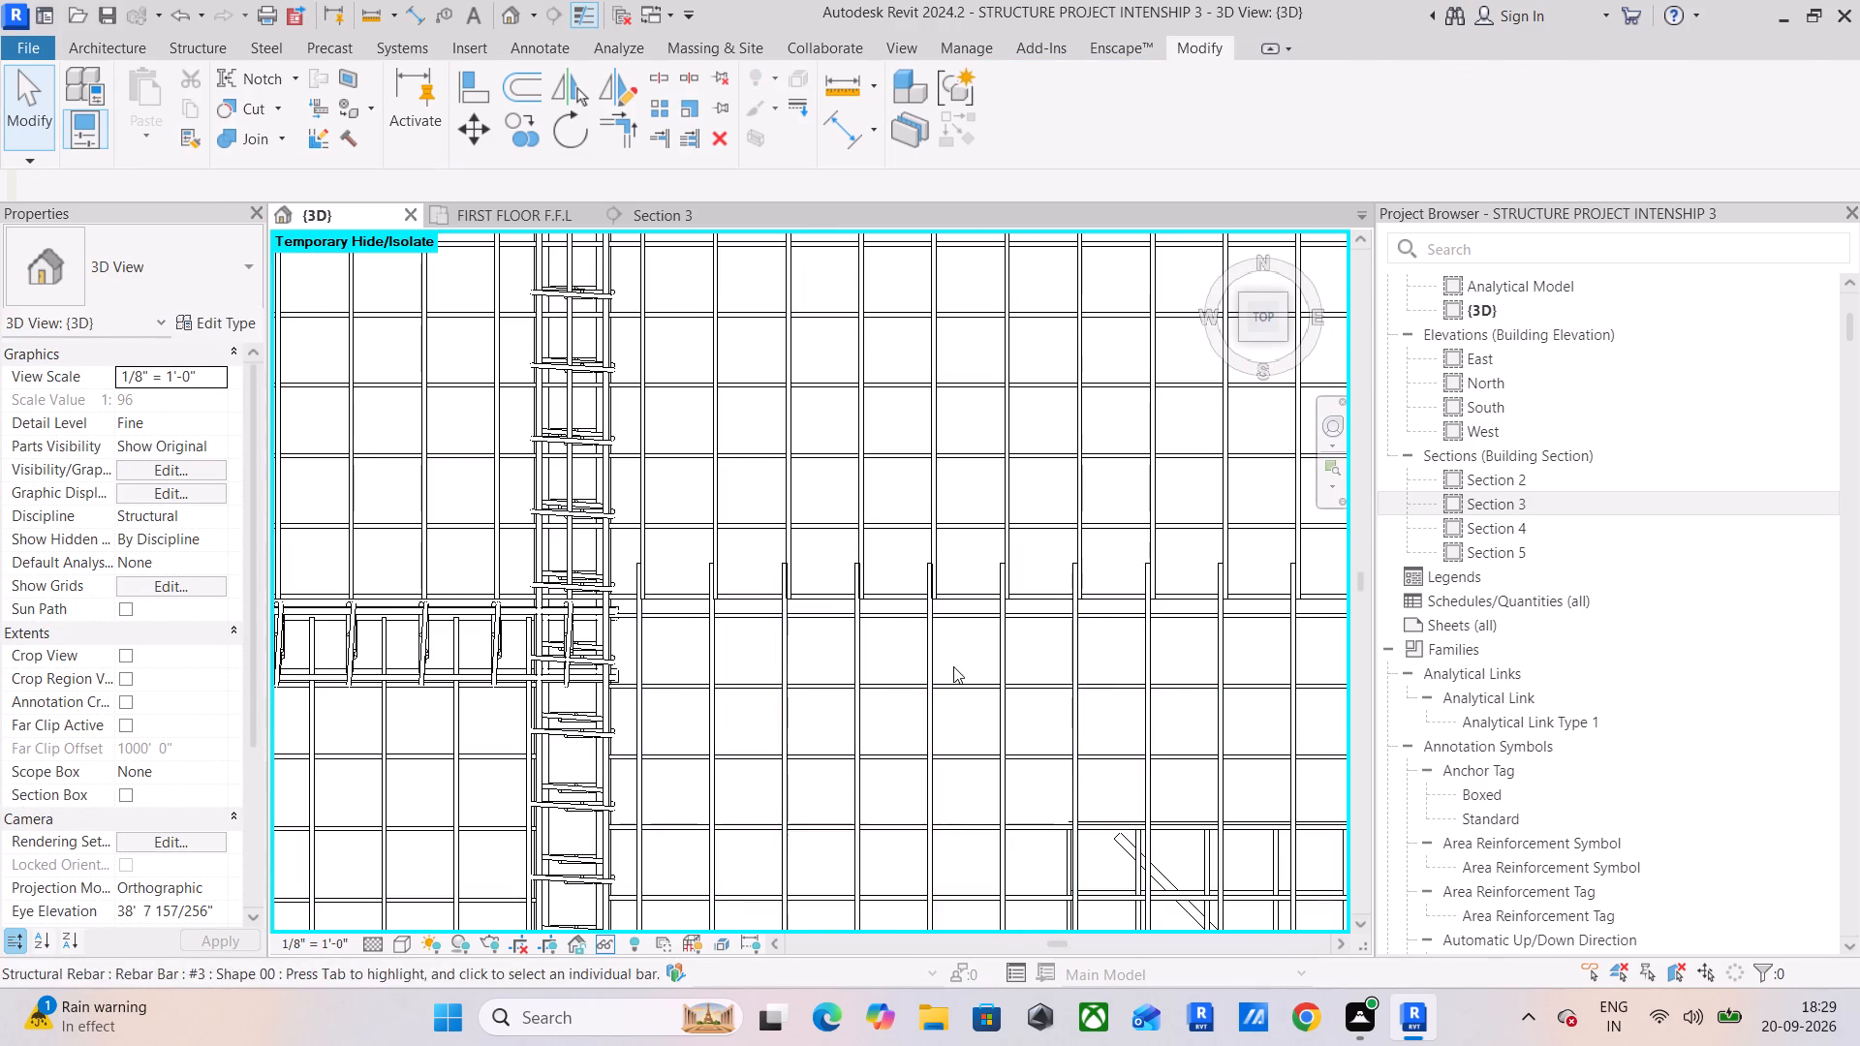
middle_drag(1076, 613, 665, 555)
middle_drag(919, 609, 936, 401)
scroll(903, 592, down, 4)
middle_drag(900, 599, 885, 333)
middle_drag(895, 714, 981, 367)
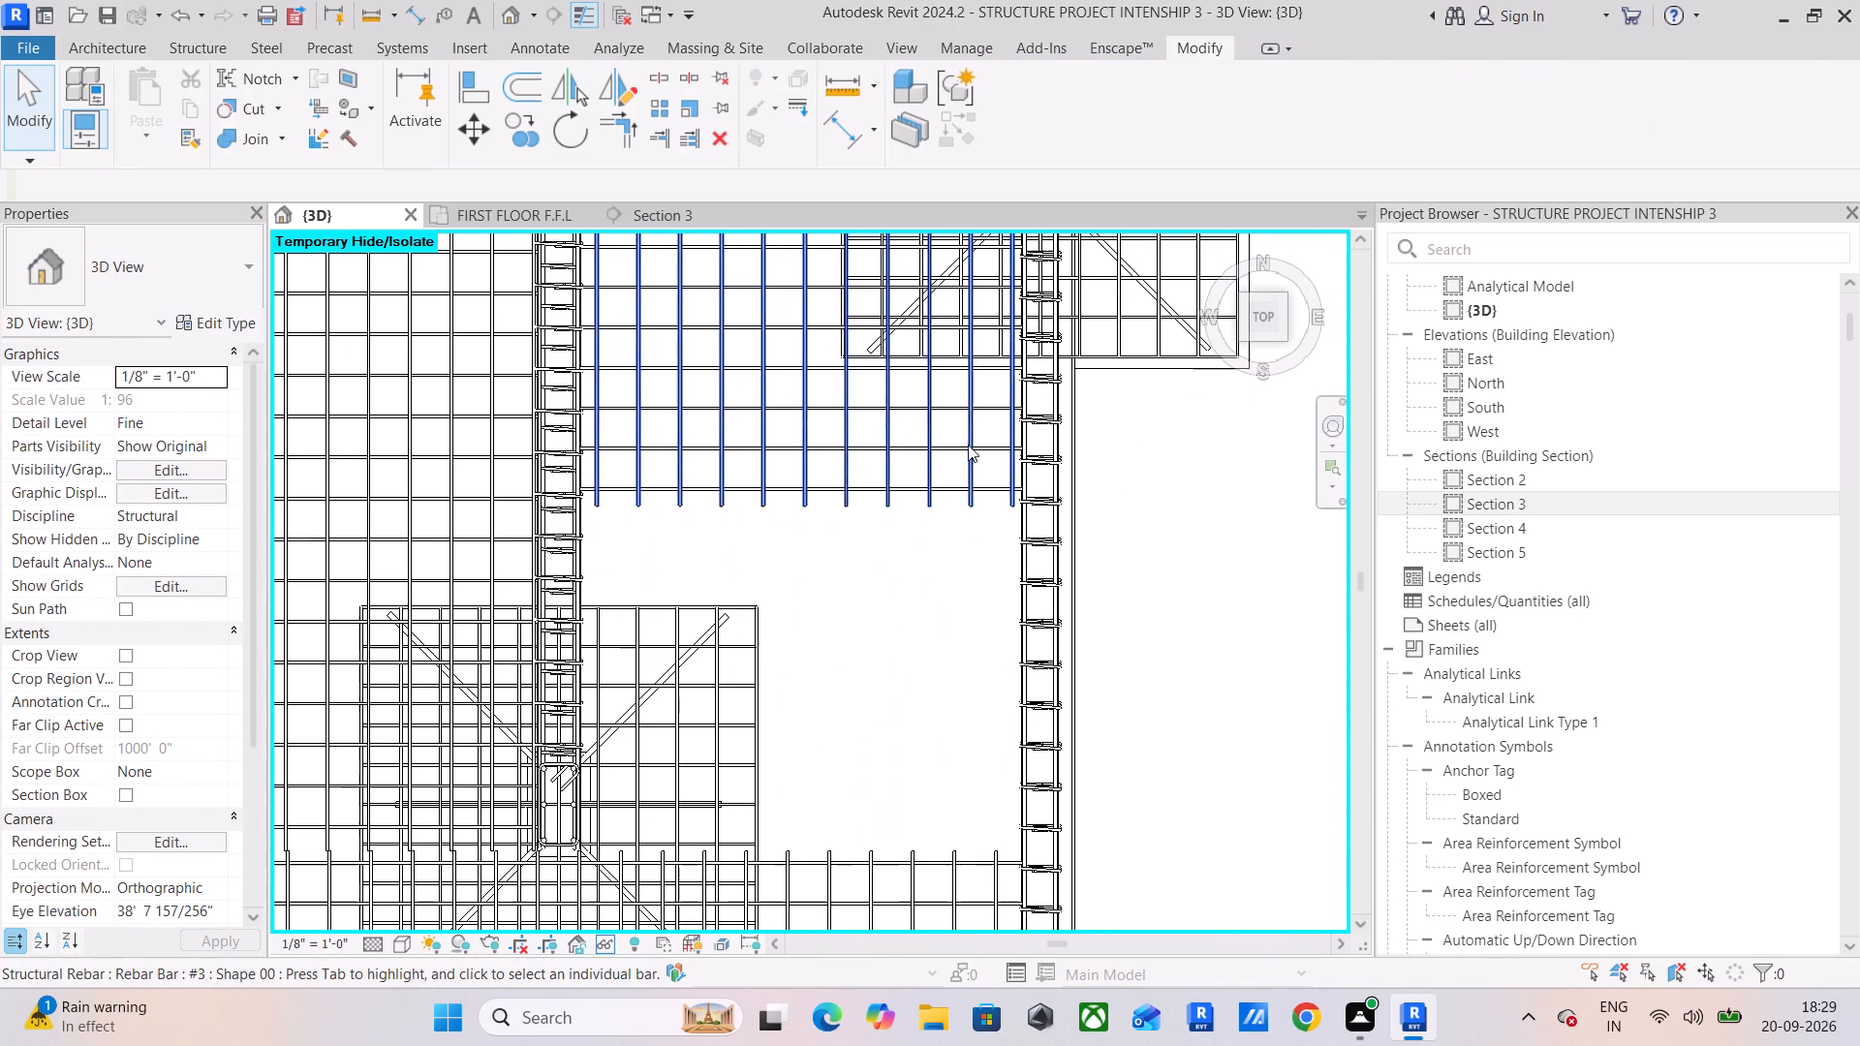
click(929, 508)
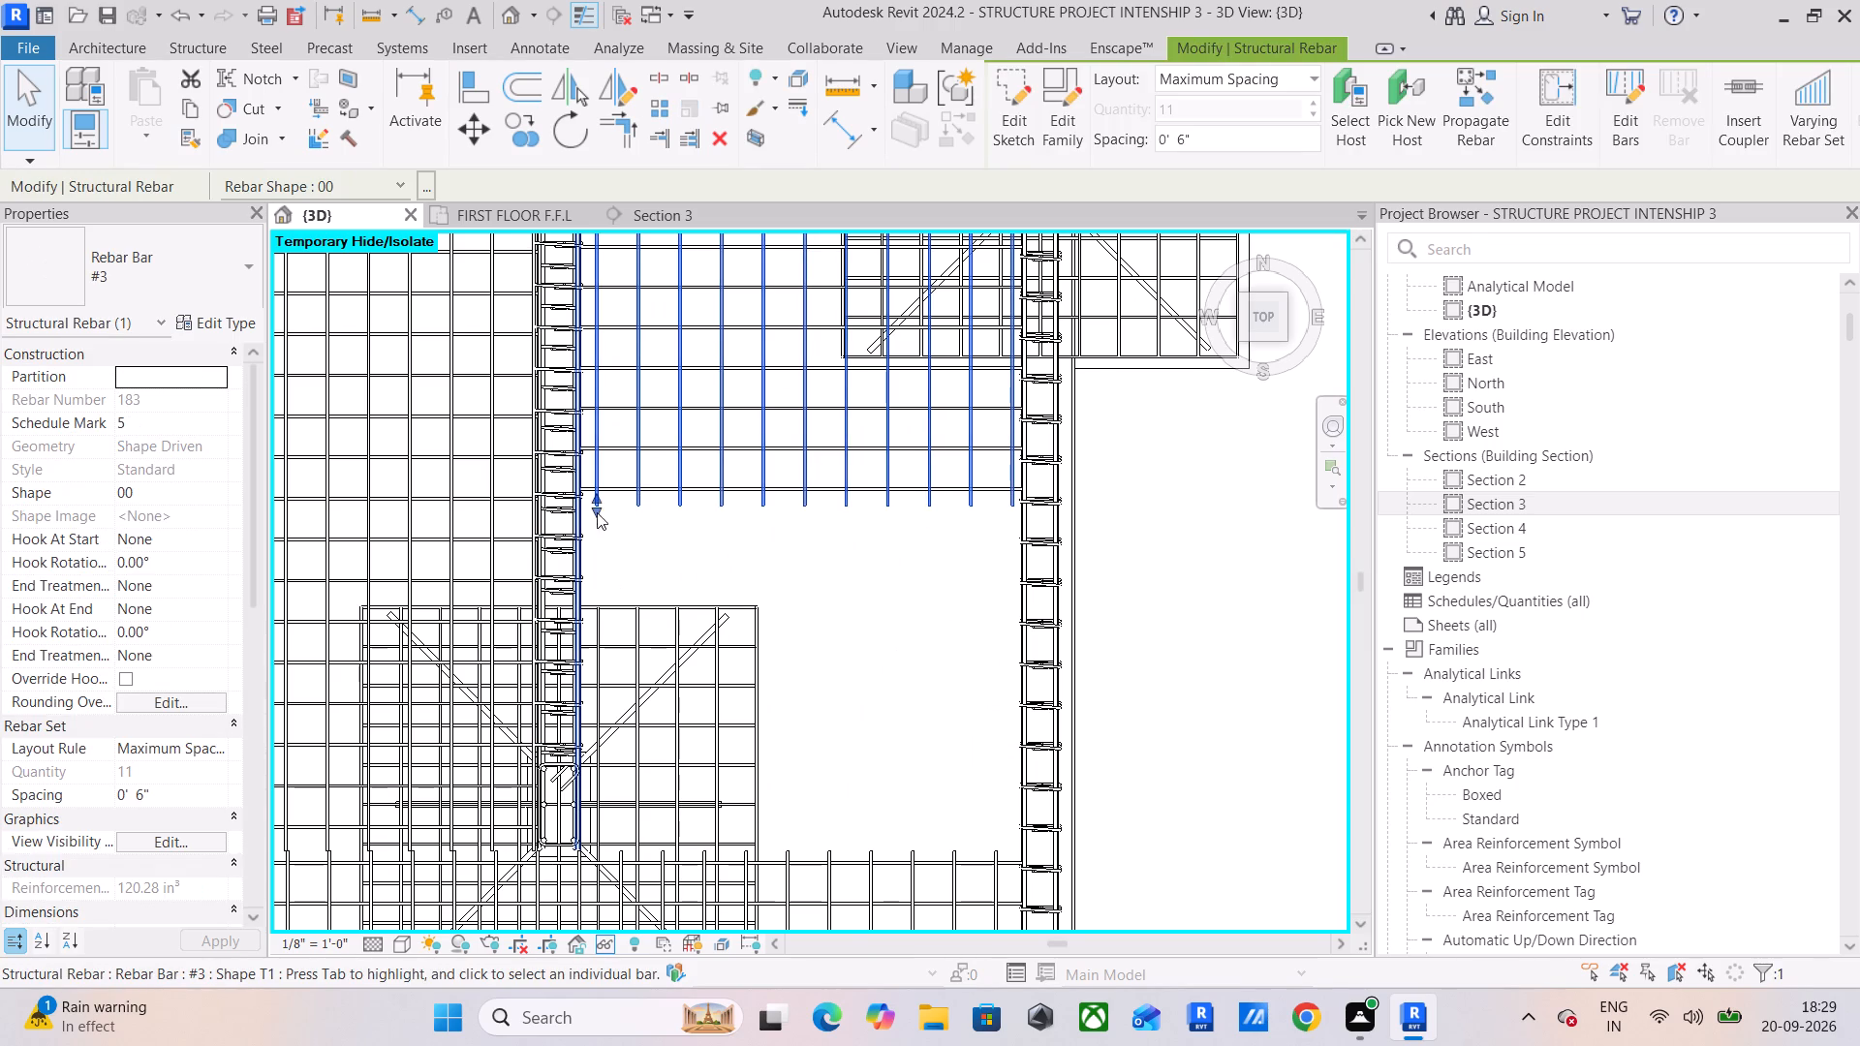
drag(601, 510, 623, 872)
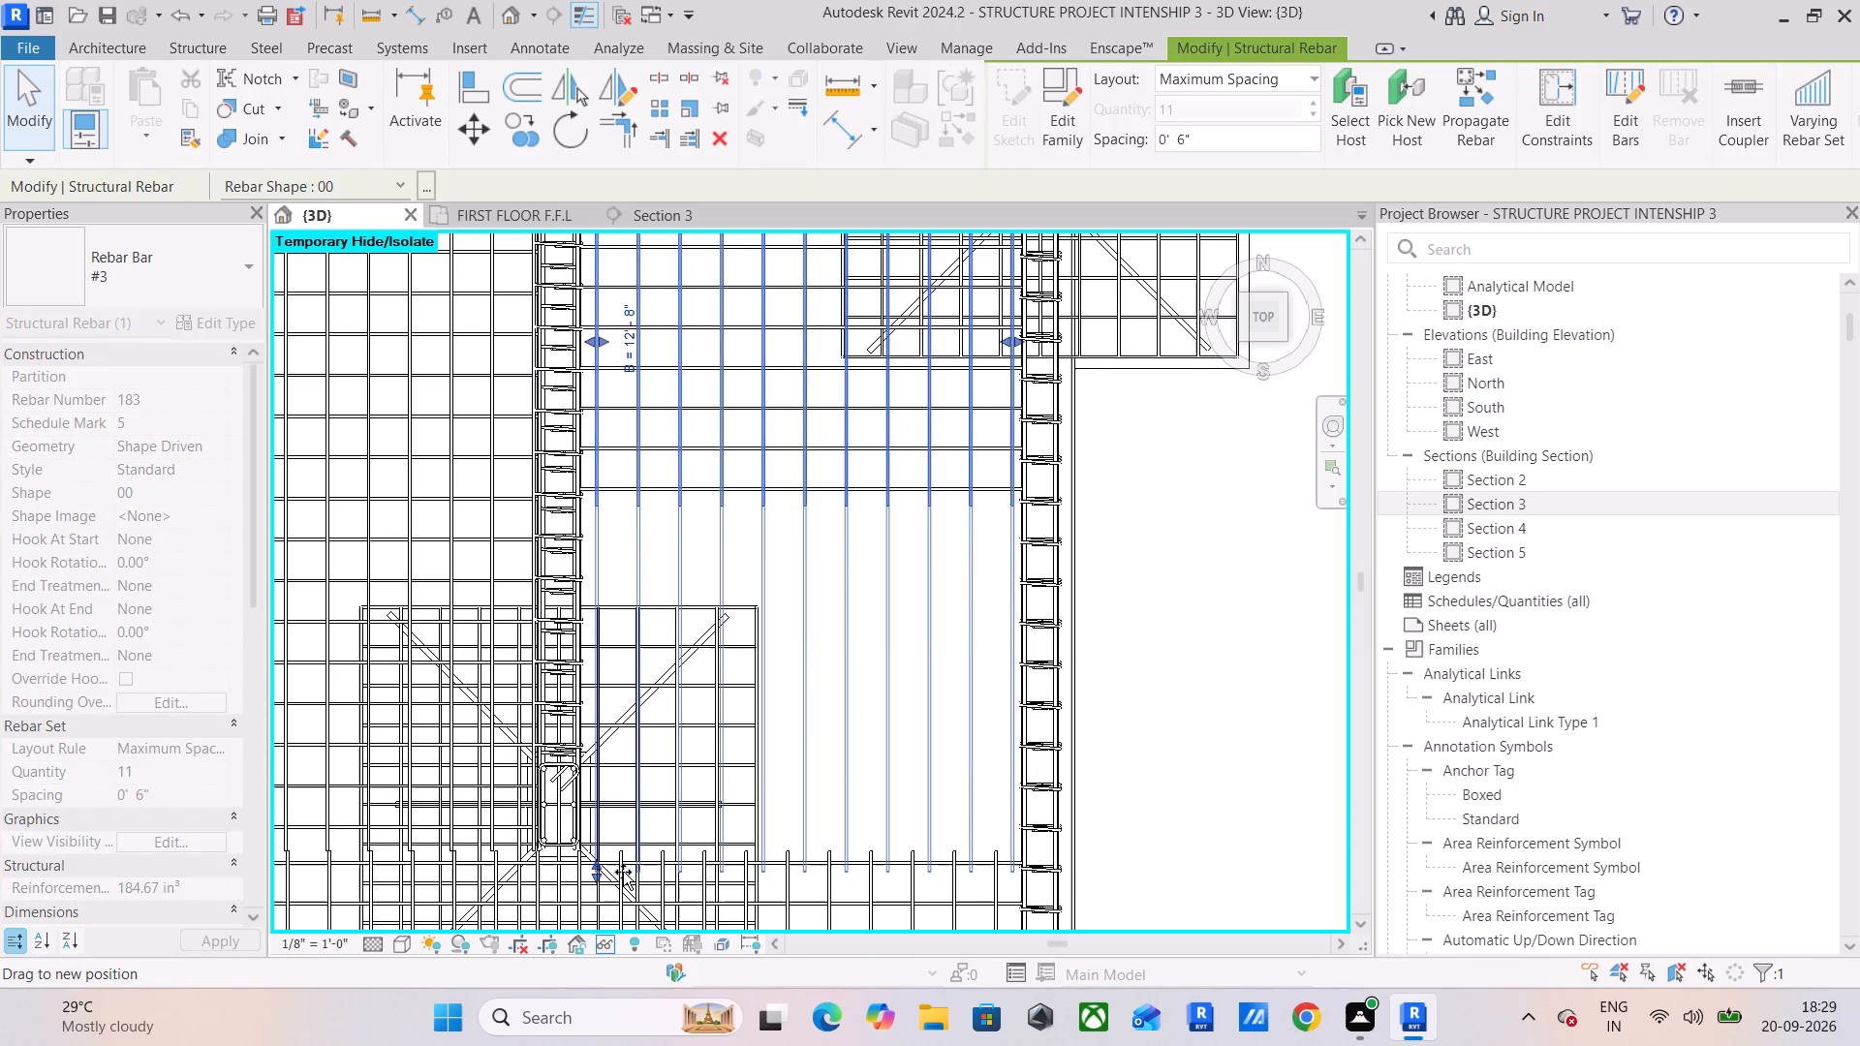
drag(623, 872, 625, 878)
scroll(672, 857, up, 5)
middle_drag(702, 834, 805, 511)
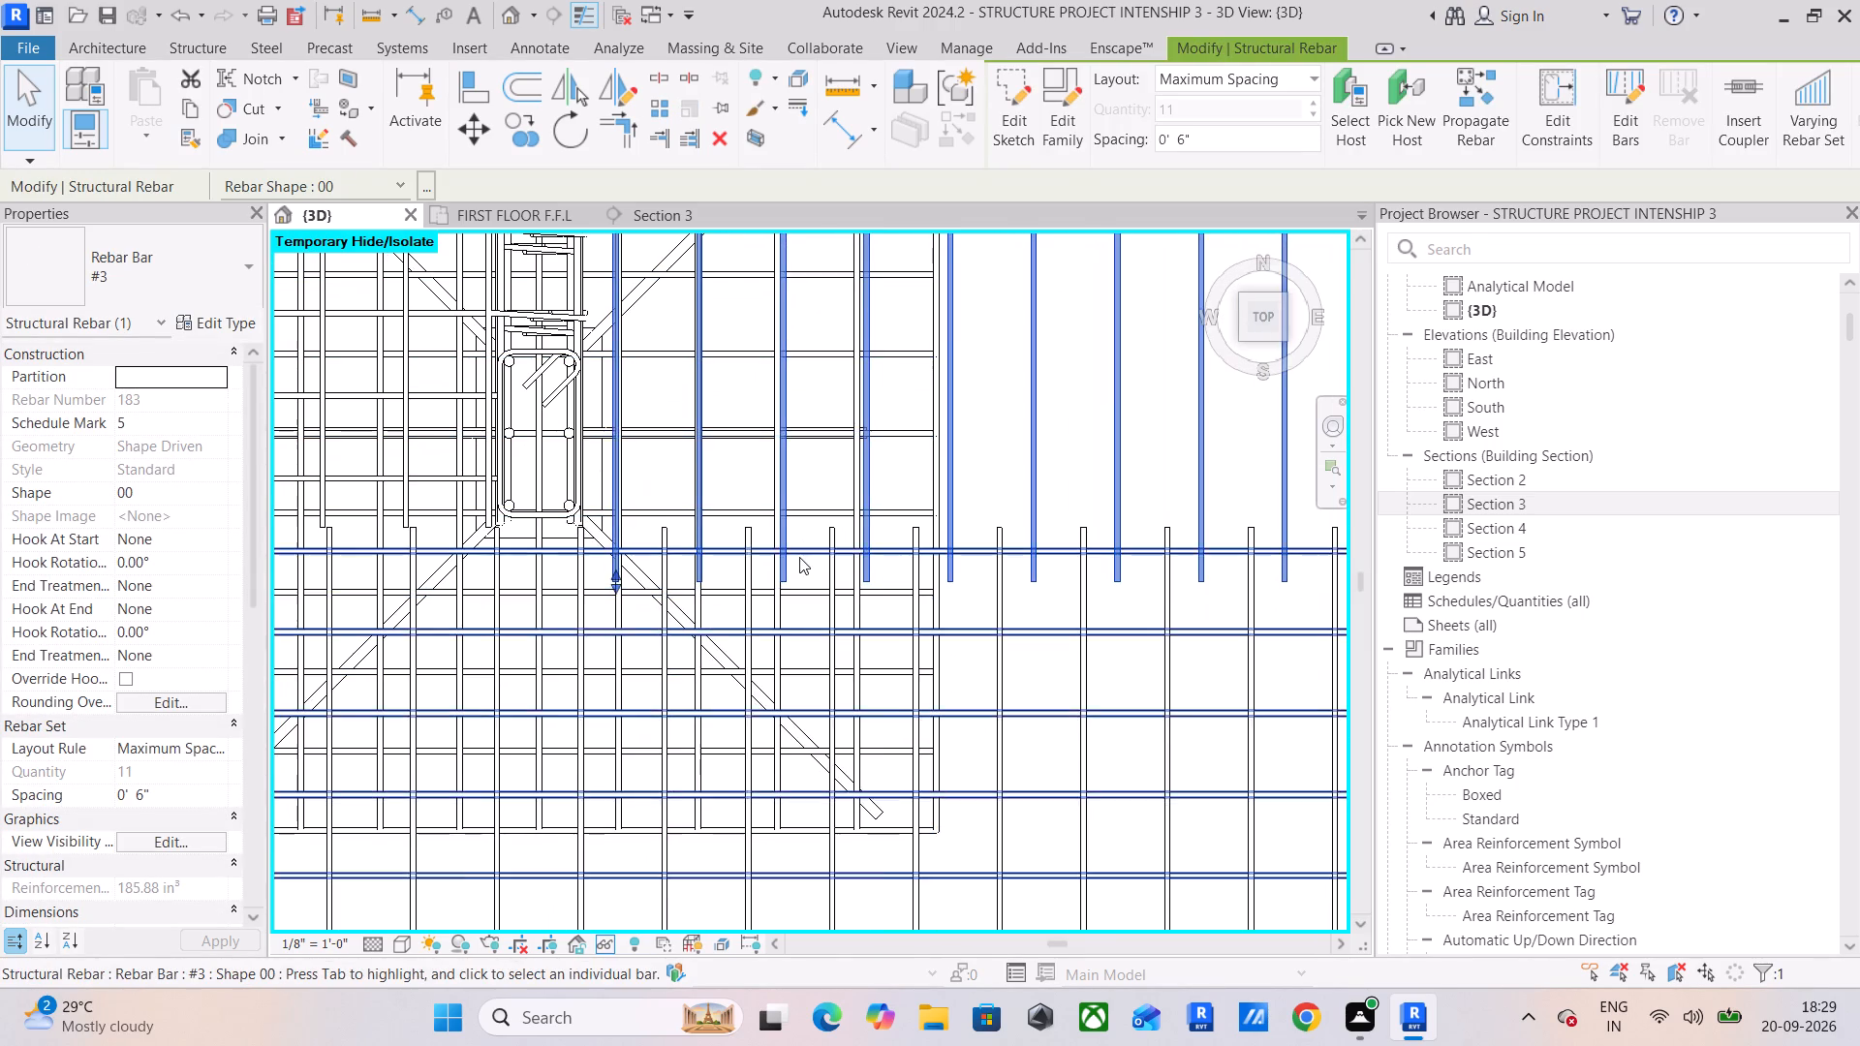
Extend the lower bay's north-south set eastward so its last bar sits close to the east beam.
click(656, 631)
scroll(764, 656, down, 5)
middle_drag(833, 646, 667, 605)
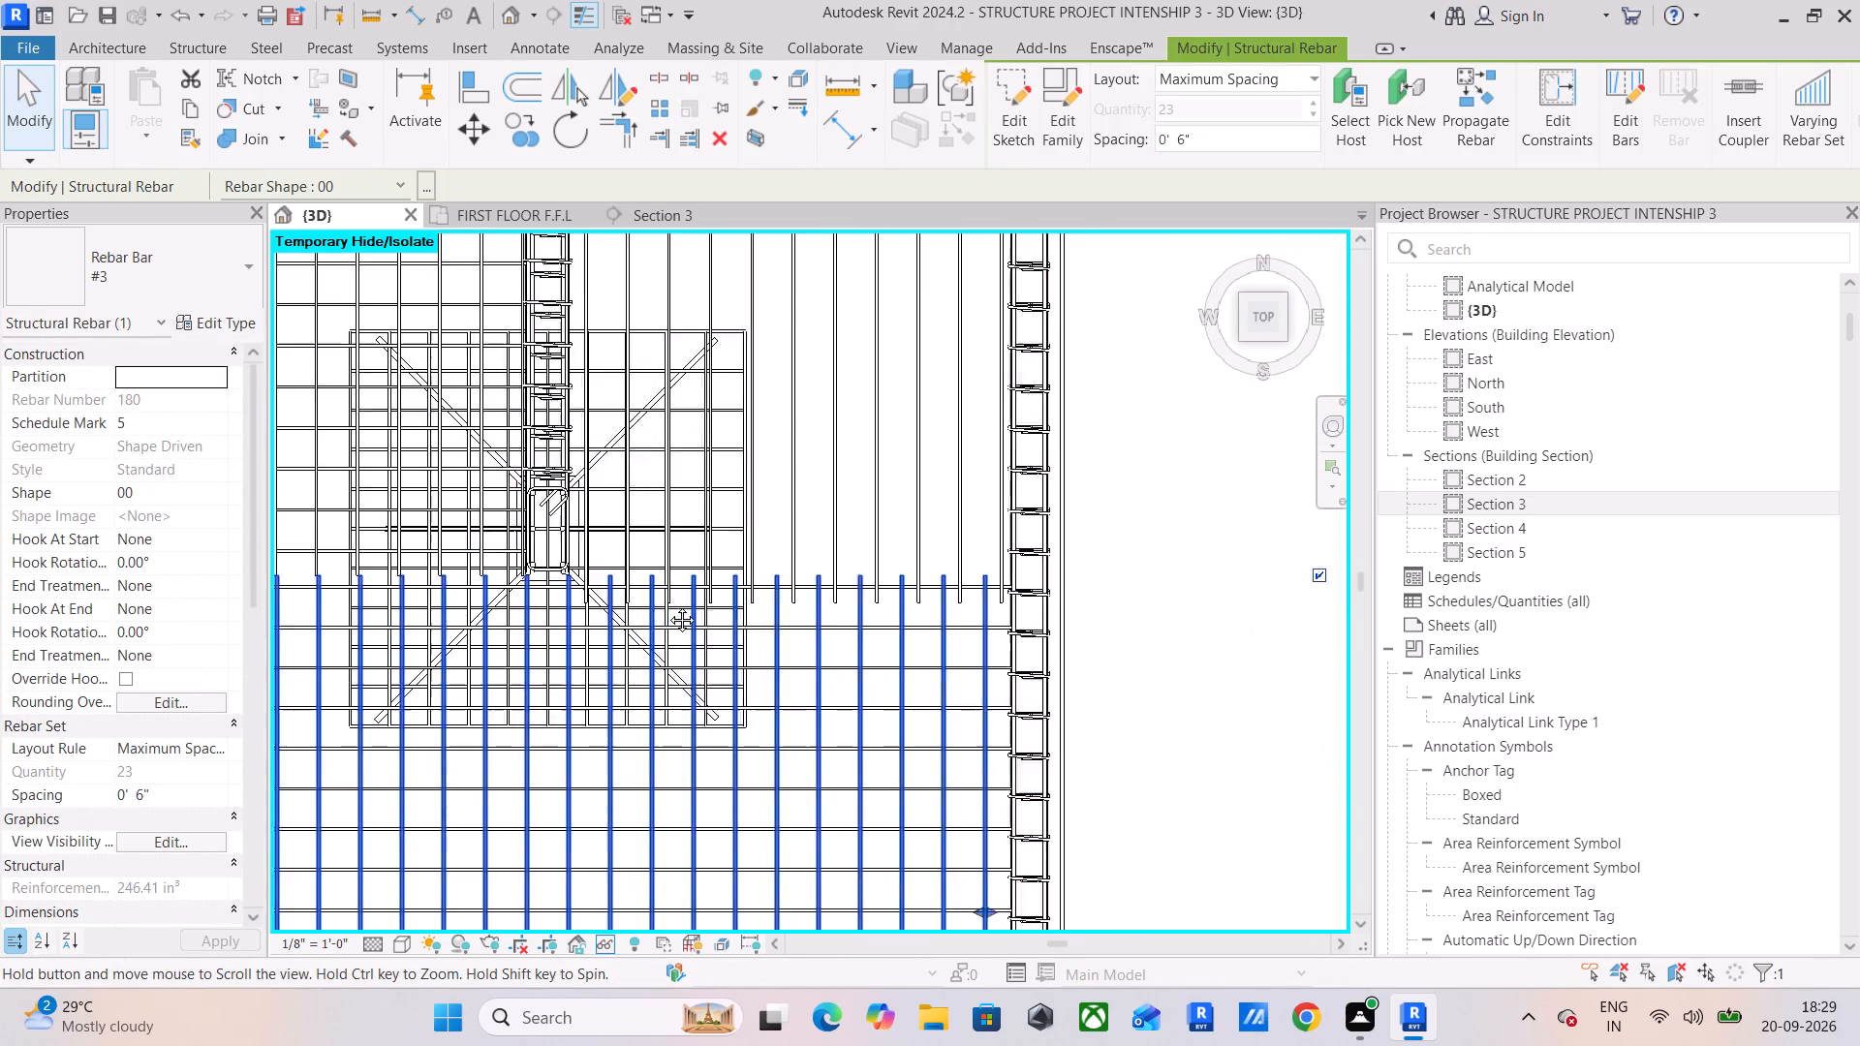
middle_drag(667, 605, 608, 556)
scroll(871, 843, up, 2)
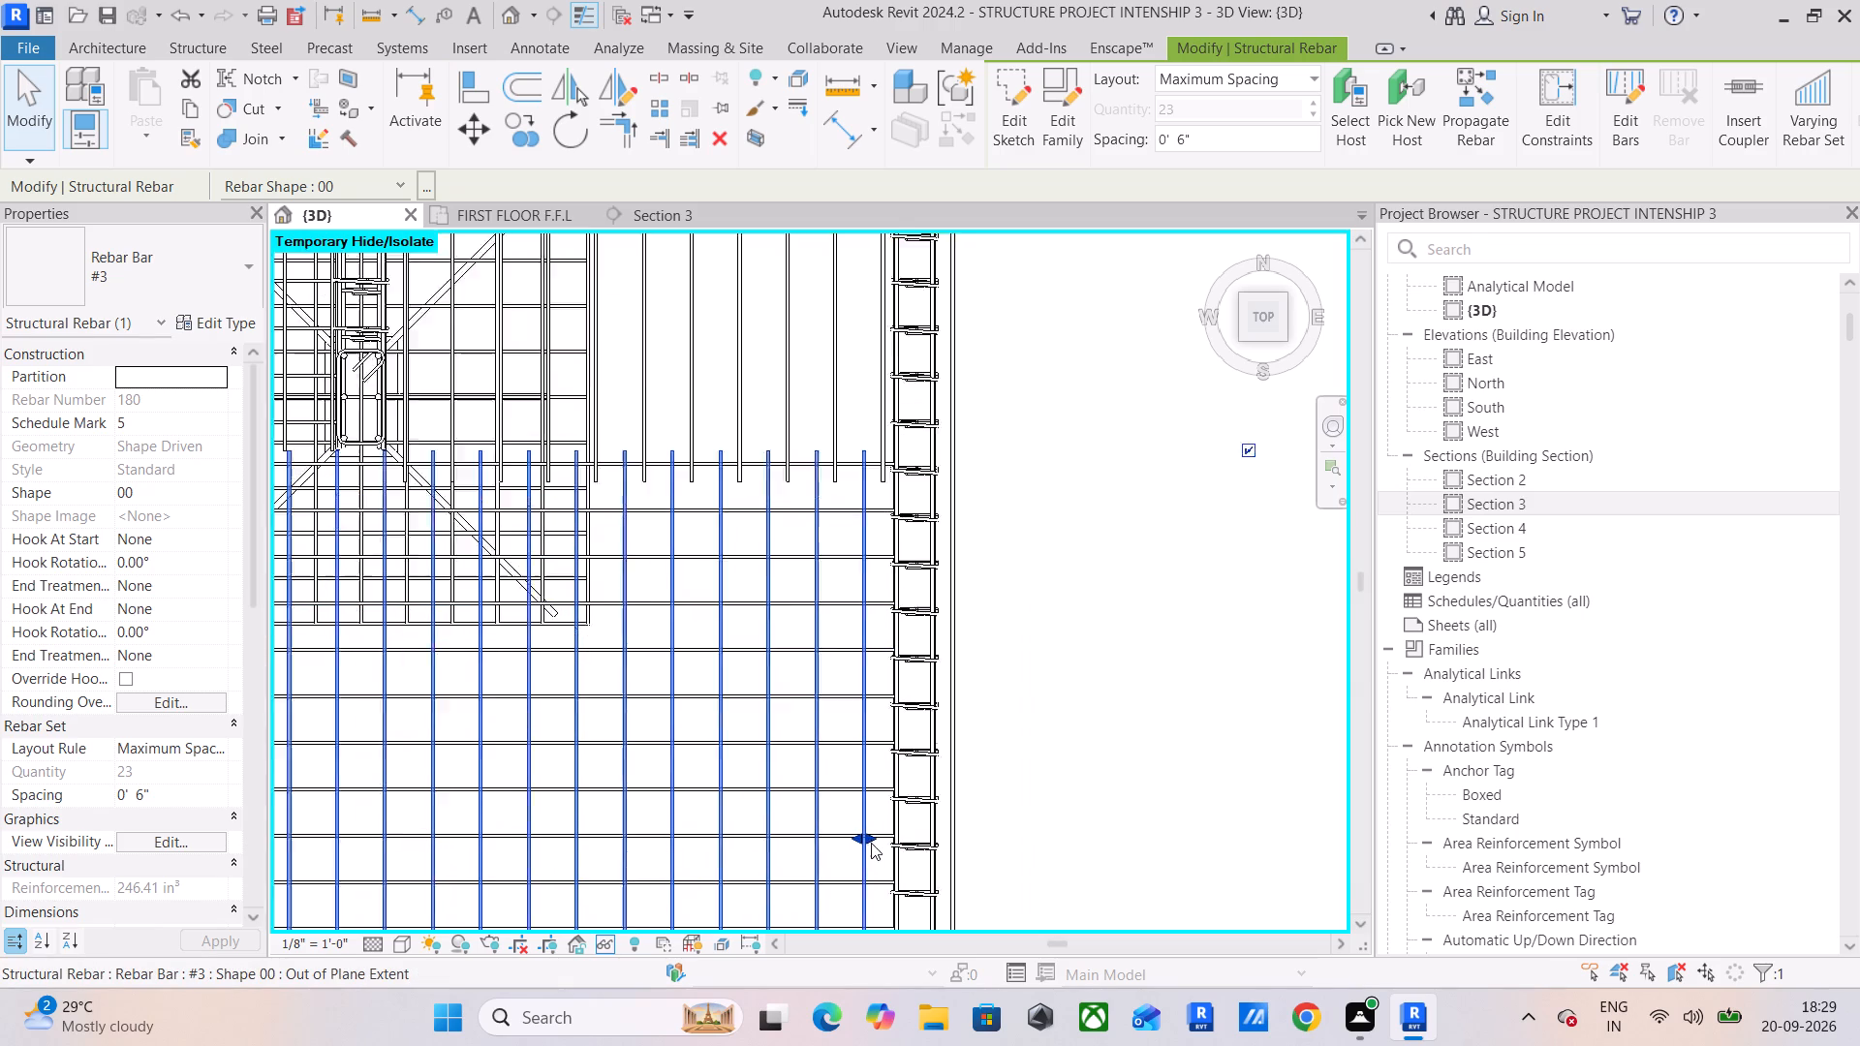
scroll(871, 843, up, 2)
drag(866, 834, 874, 835)
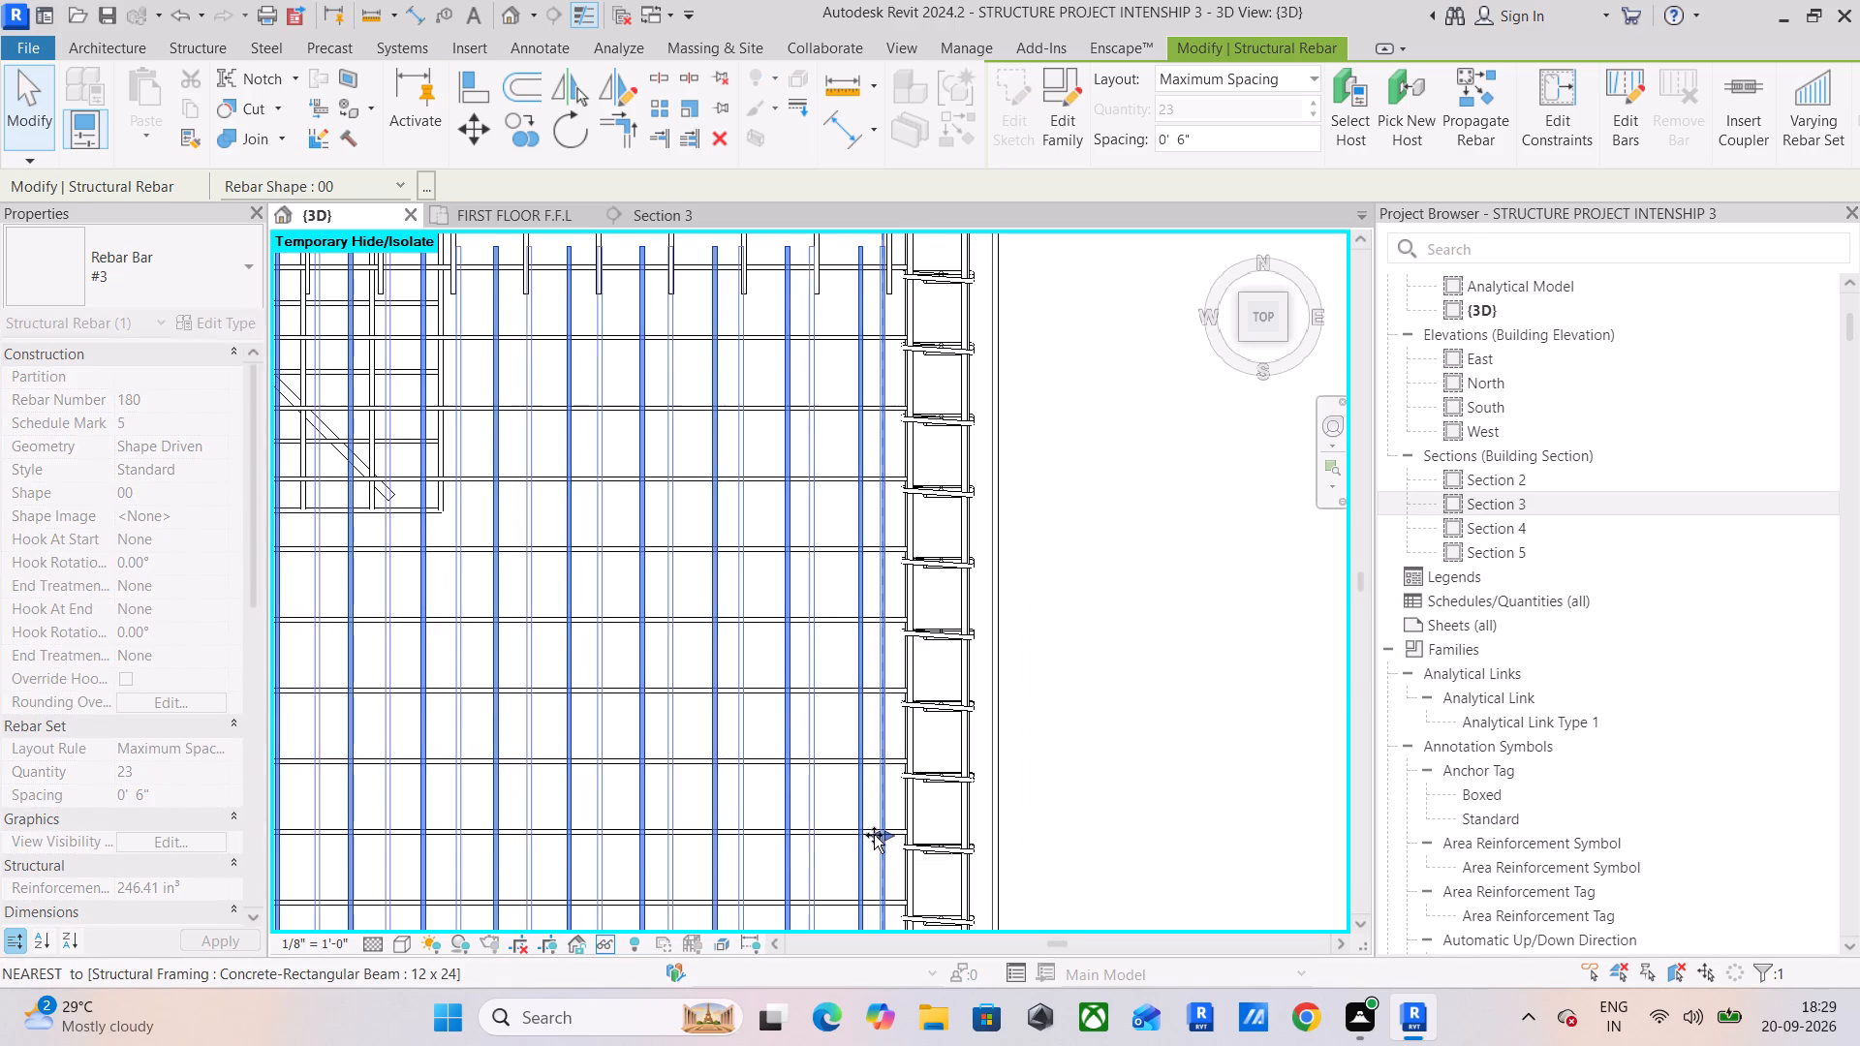
drag(874, 835, 875, 835)
Examine the overlap between the extended north-south bars and the lower bay's bars around the column.
scroll(796, 721, down, 4)
middle_drag(711, 675, 929, 644)
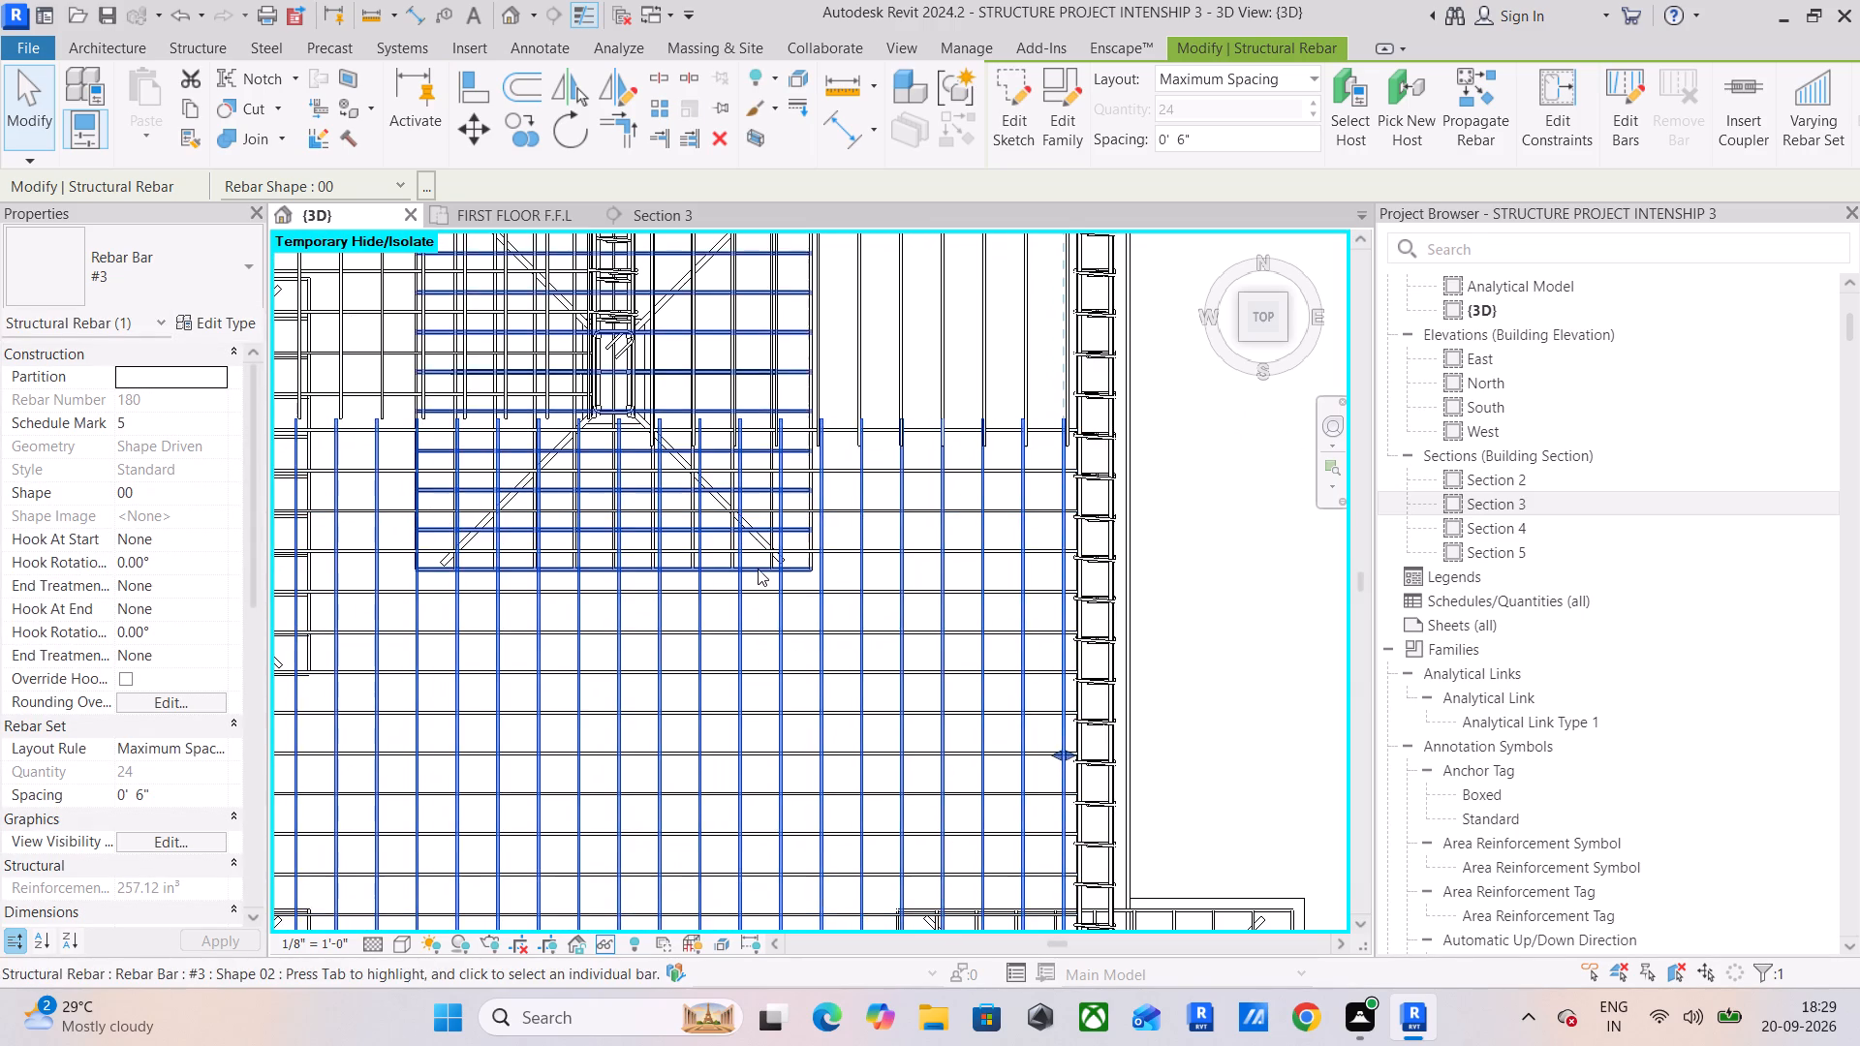
middle_drag(758, 569, 849, 599)
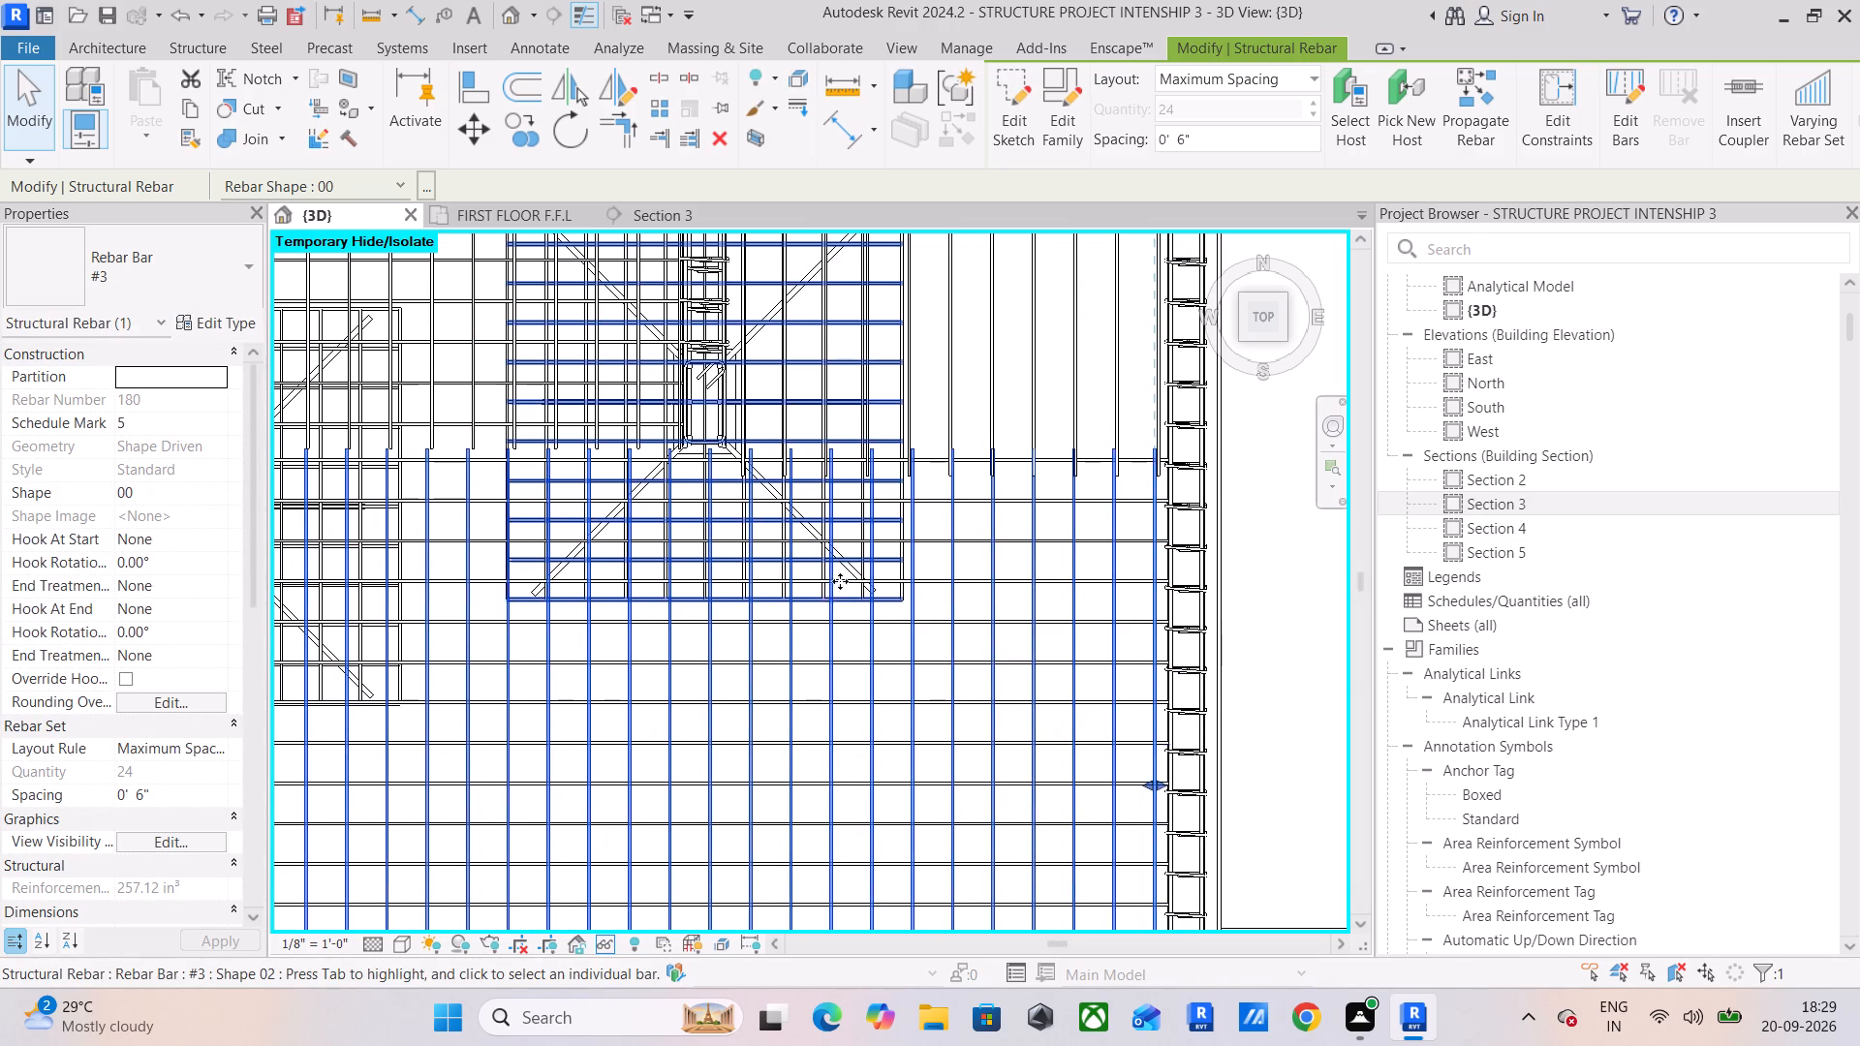
middle_drag(835, 574, 751, 712)
scroll(790, 505, up, 5)
middle_drag(805, 503, 825, 551)
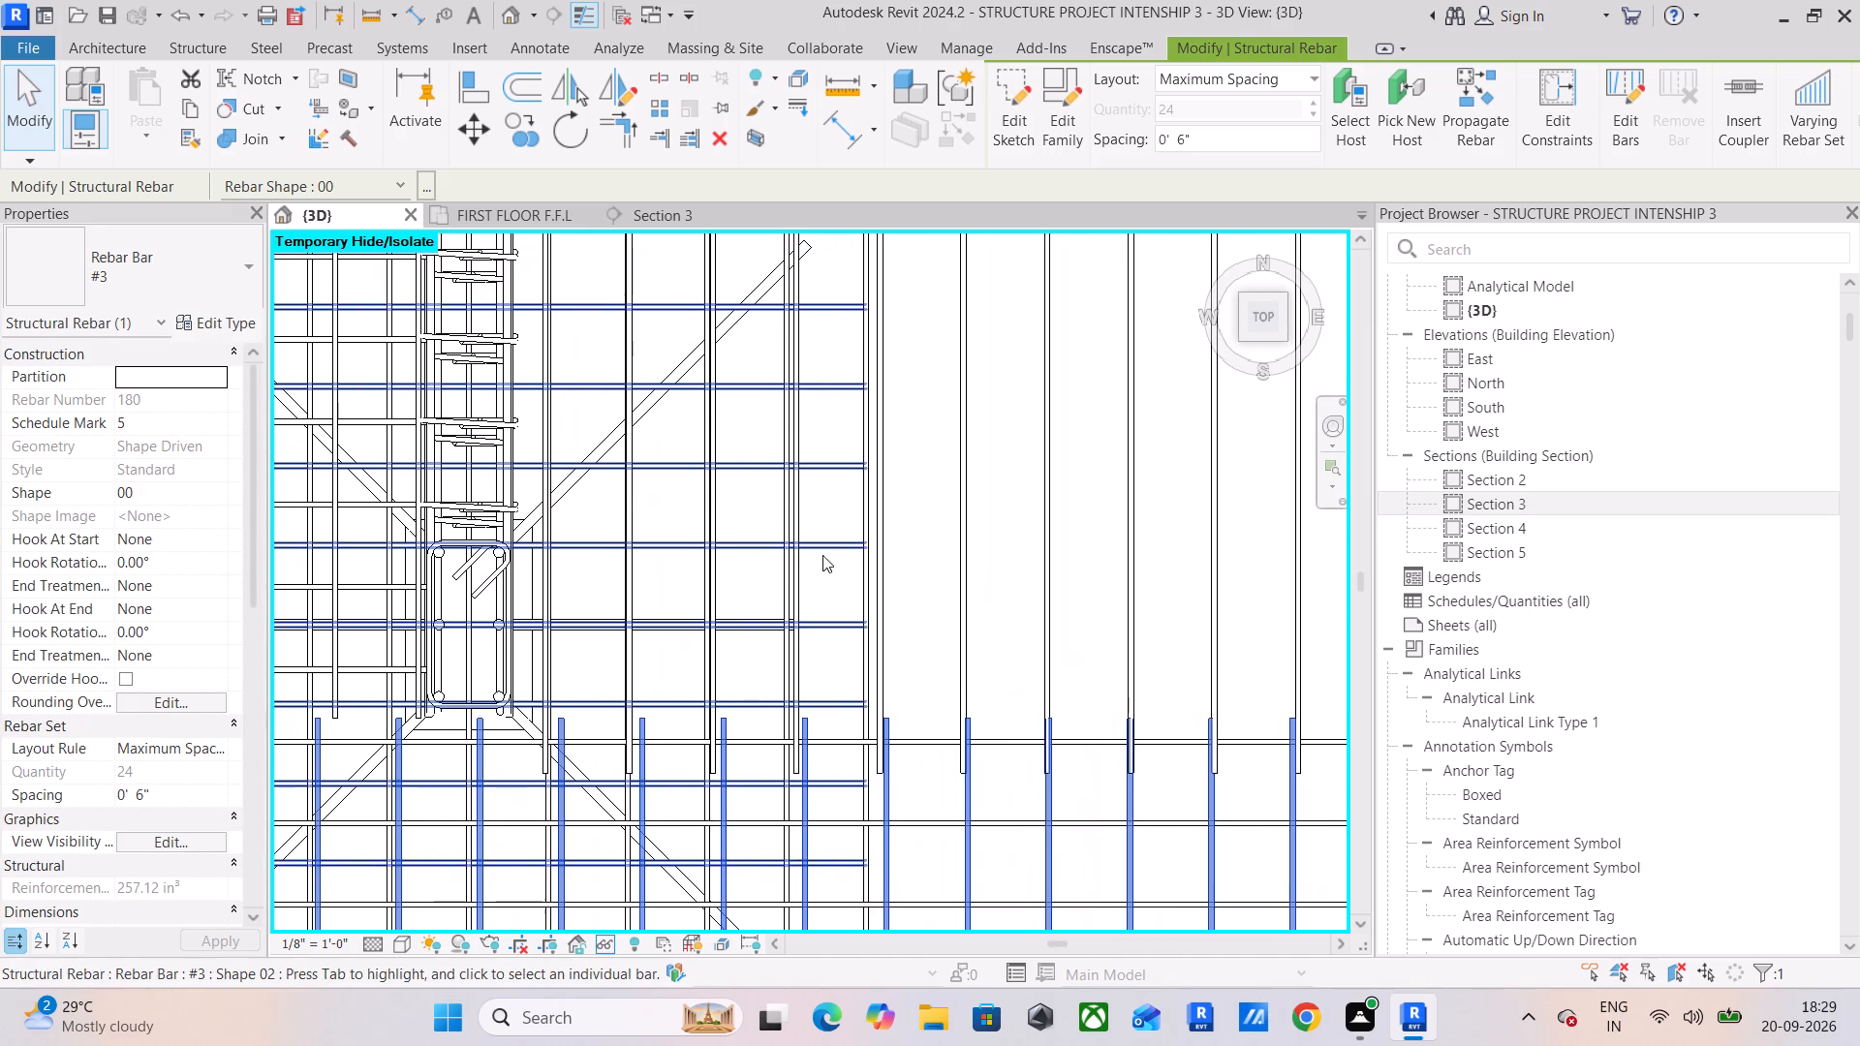
scroll(767, 600, up, 5)
middle_drag(735, 630, 861, 352)
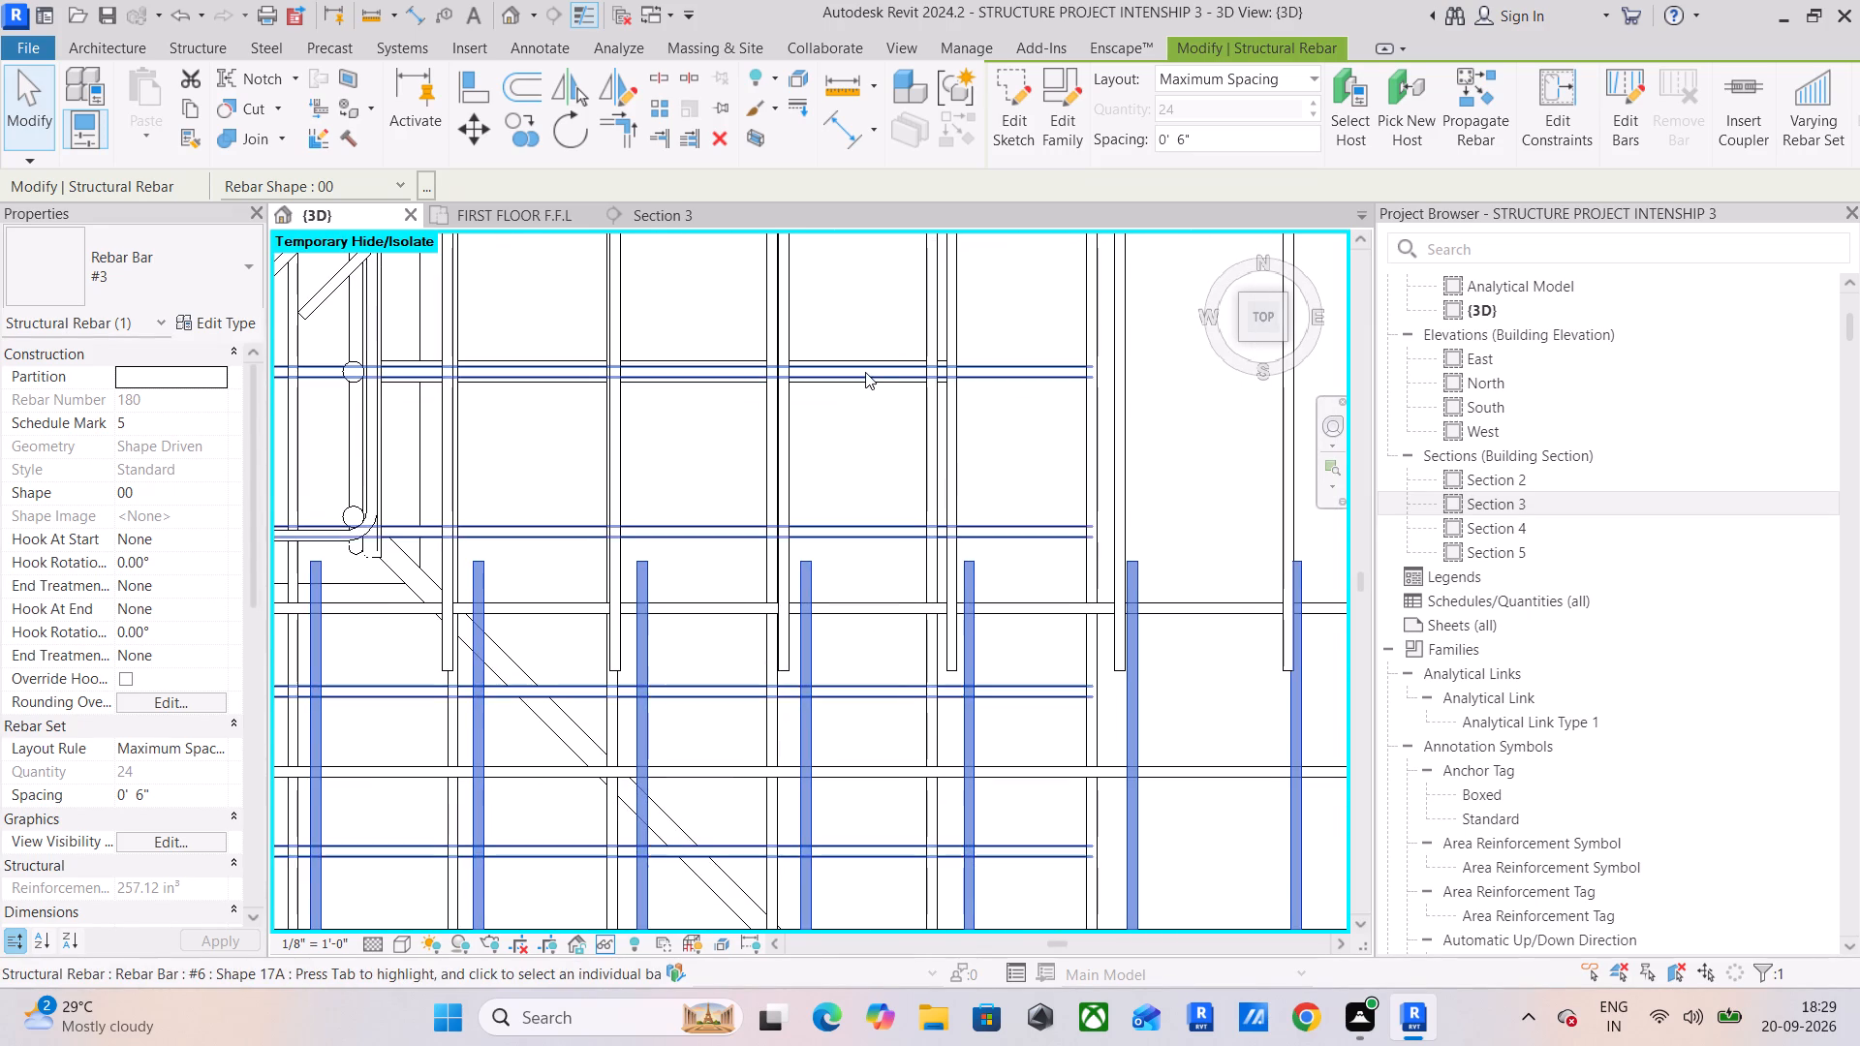
scroll(944, 508, down, 3)
click(949, 499)
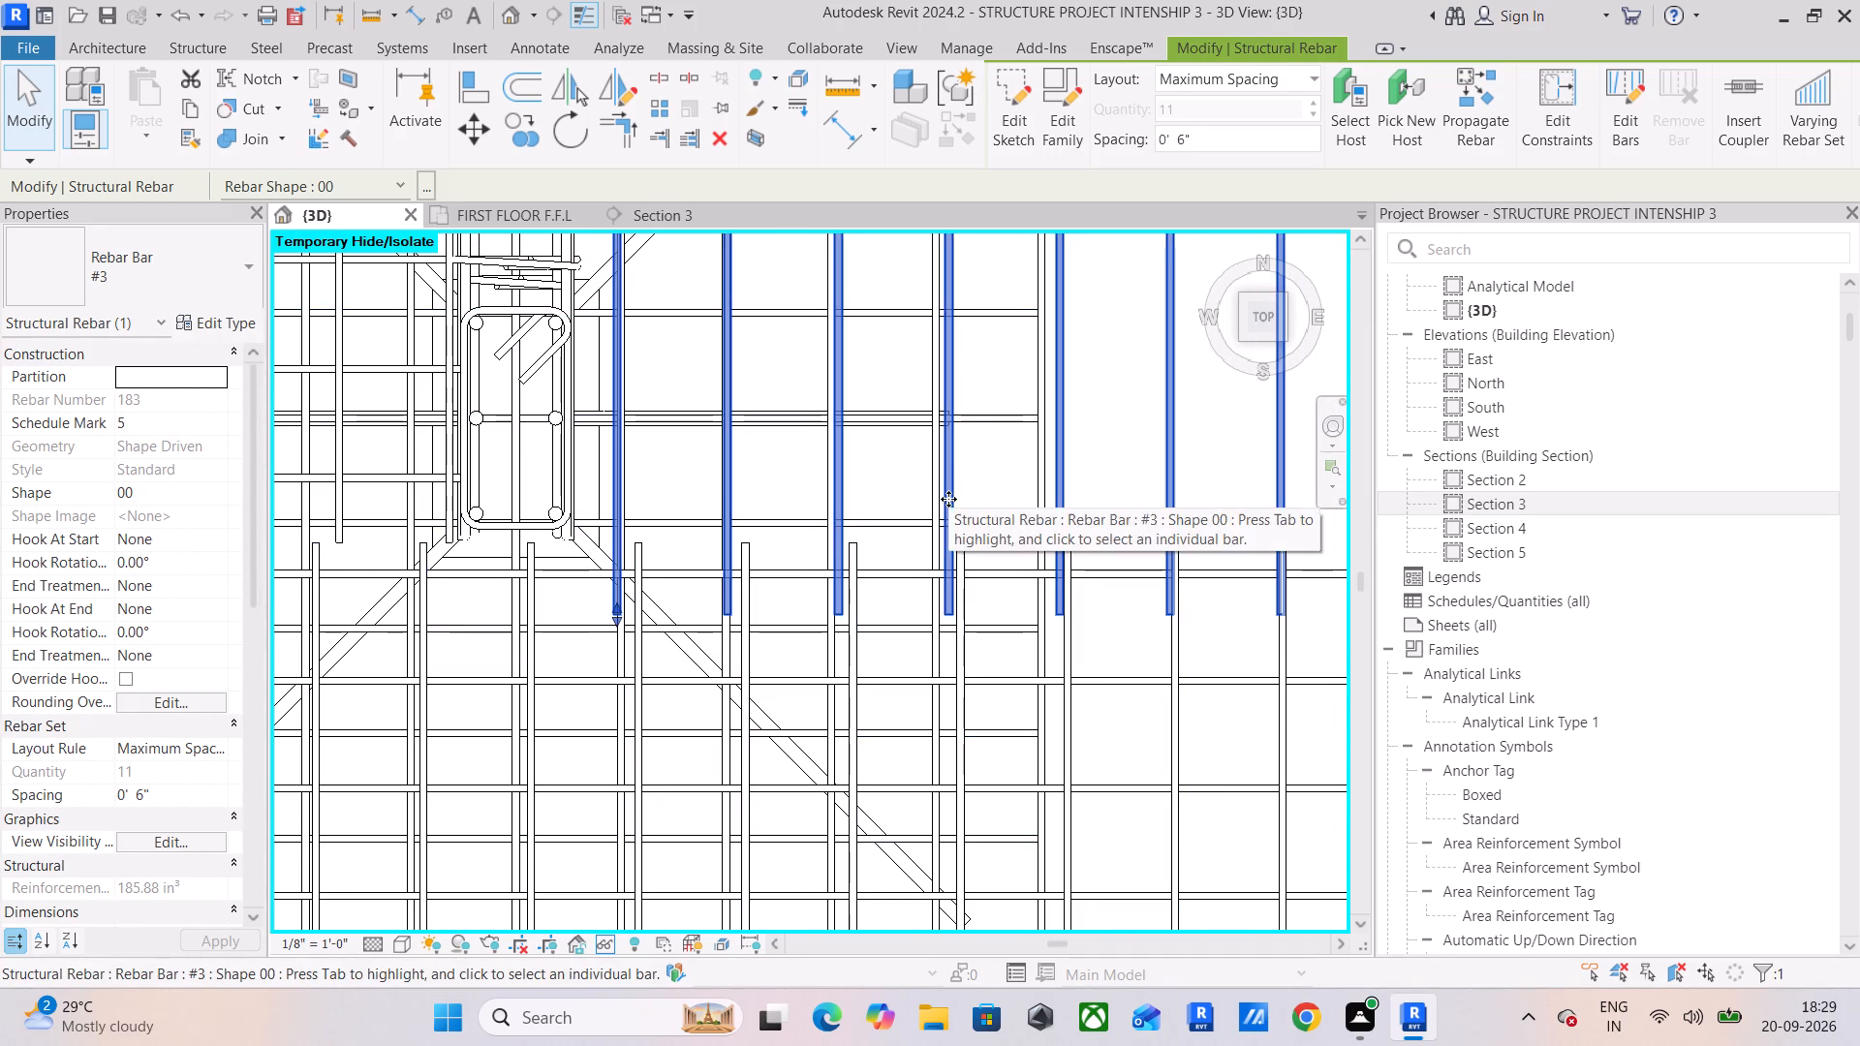
Extend the copied east-west set southward across the open area until its bars reach the lower bay's reinforcement.
scroll(697, 553, down, 5)
middle_drag(781, 554, 760, 684)
scroll(760, 684, down, 5)
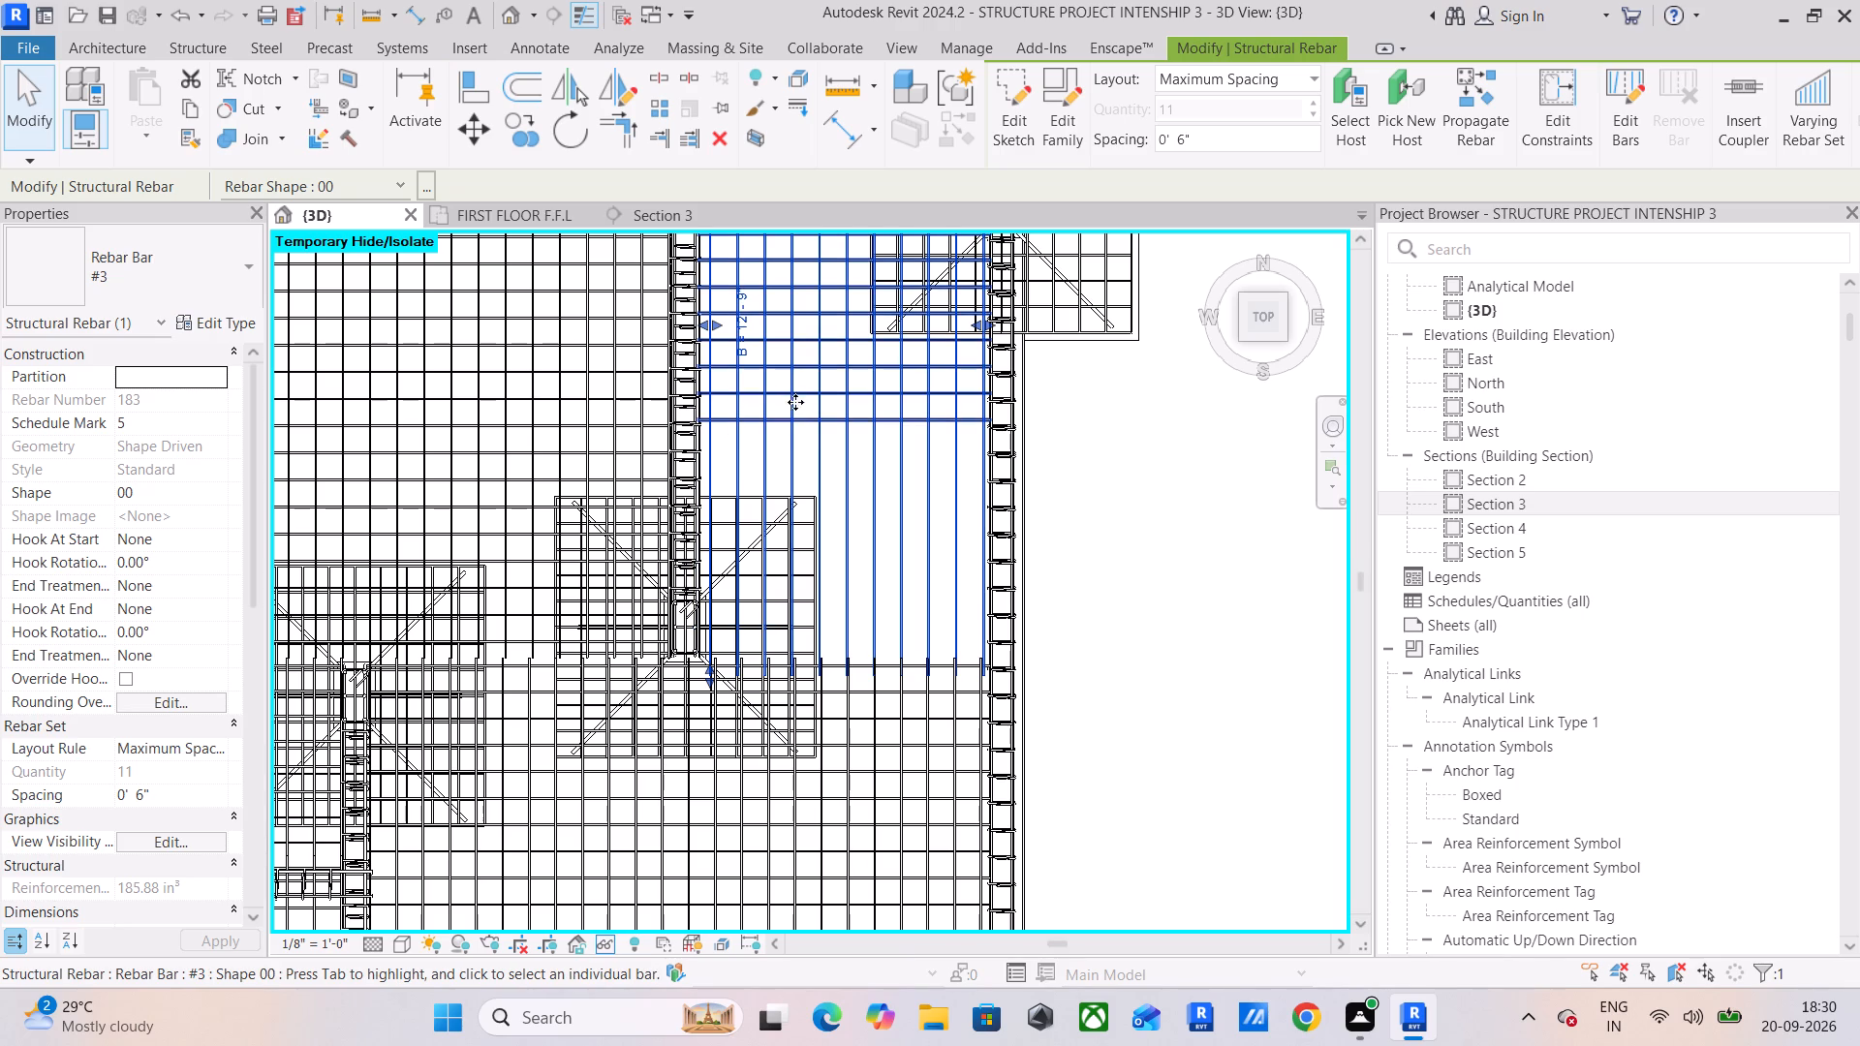
scroll(788, 433, up, 10)
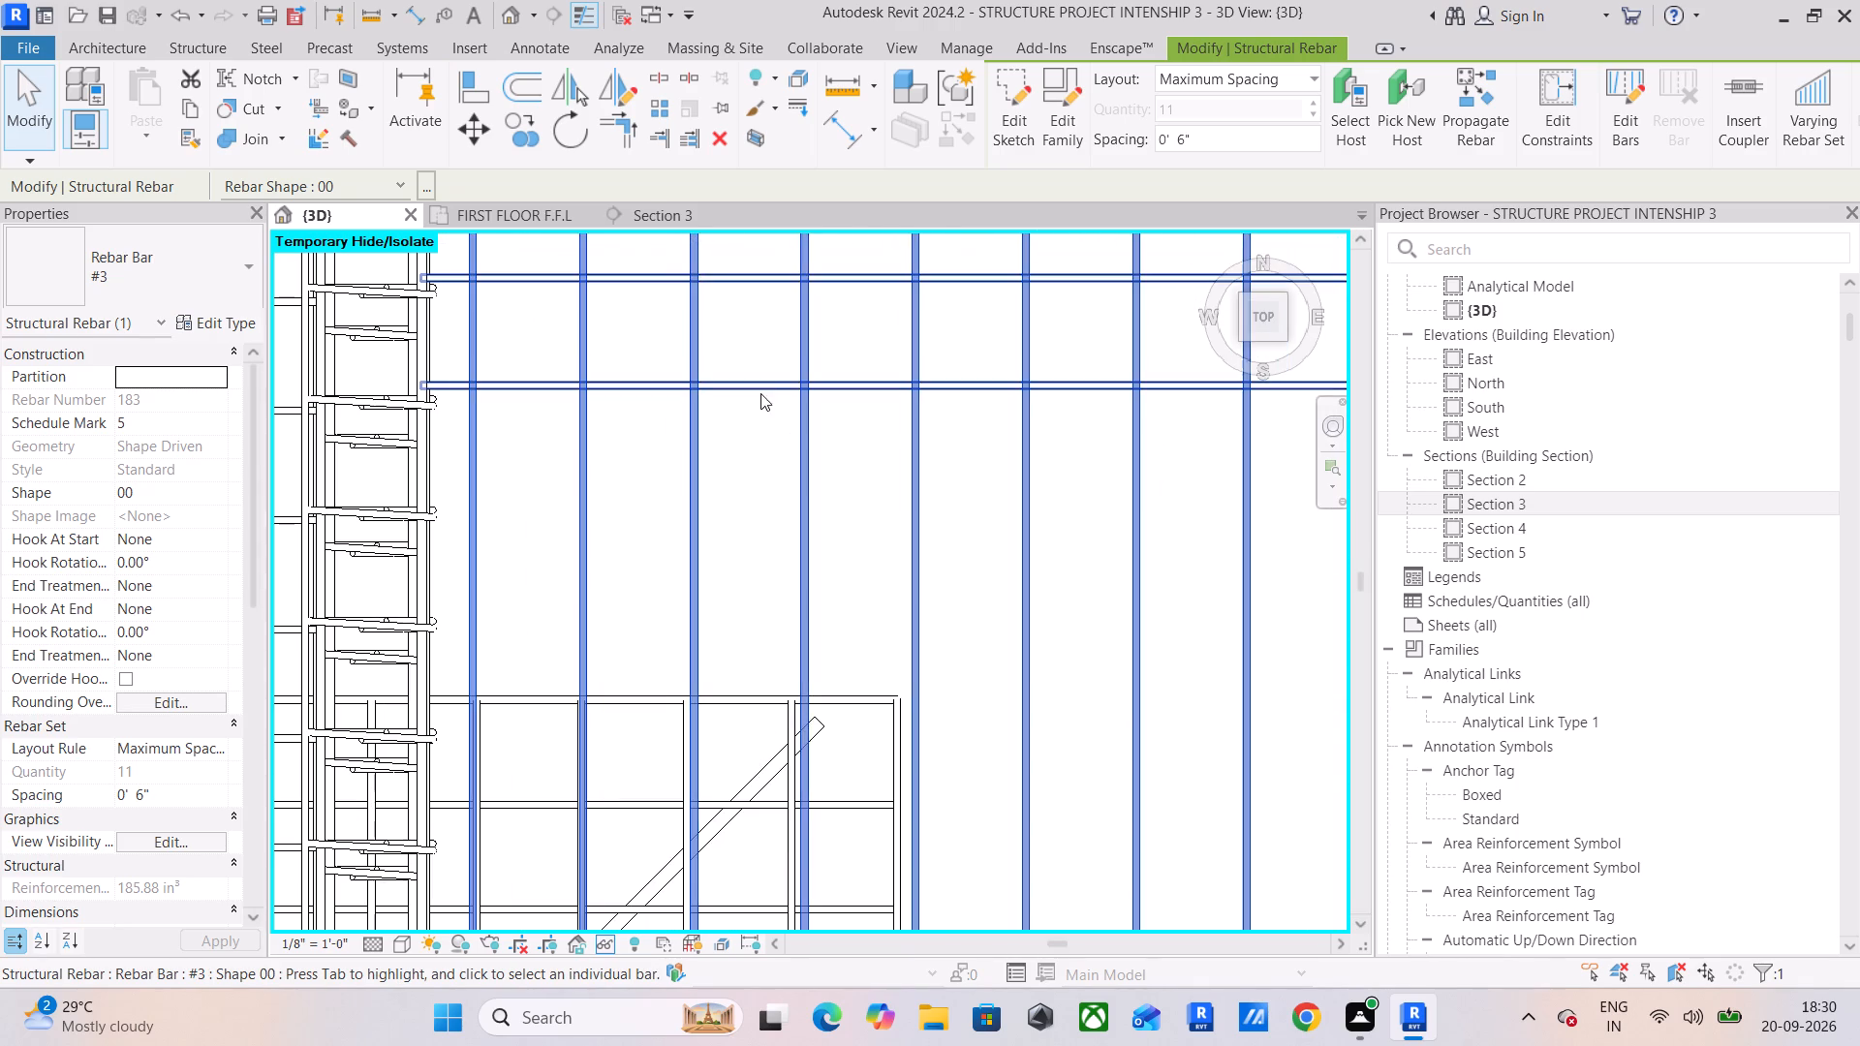
click(760, 390)
scroll(768, 451, down, 6)
drag(868, 430, 858, 809)
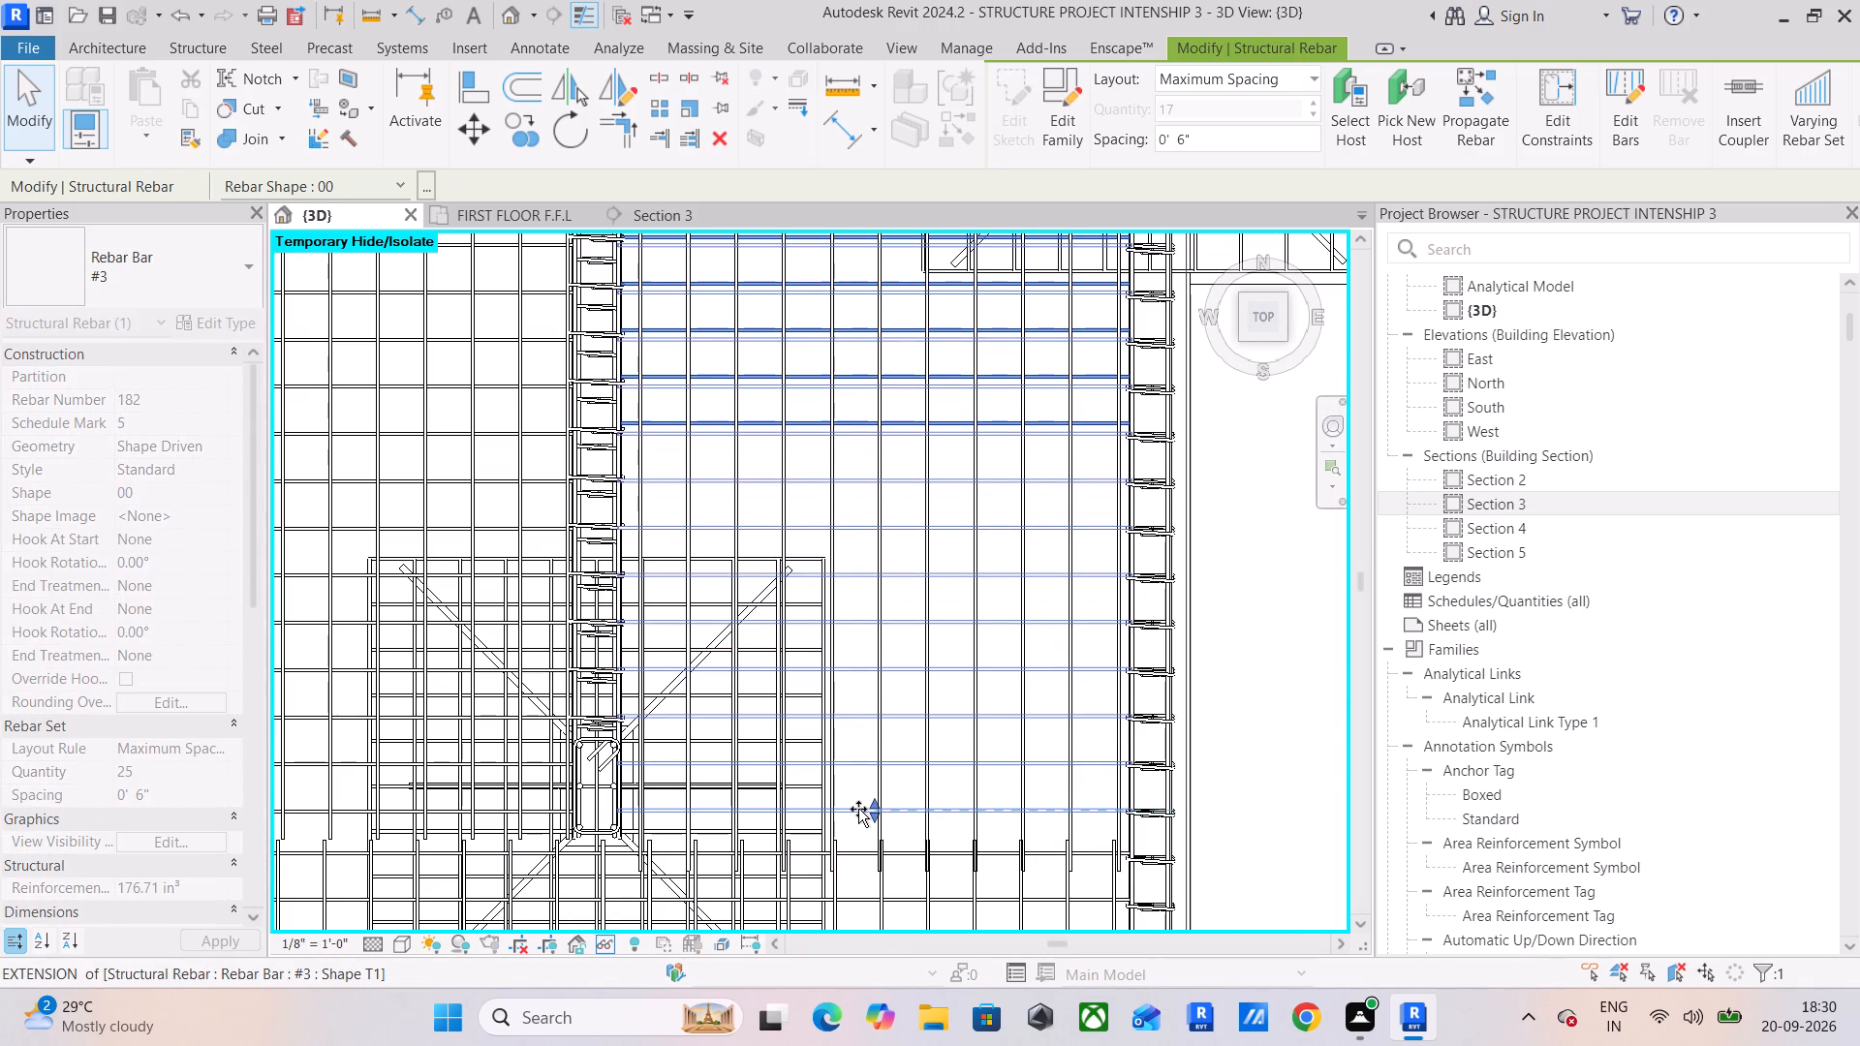
drag(858, 809, 859, 816)
middle_drag(863, 817, 891, 674)
drag(1277, 548, 1274, 560)
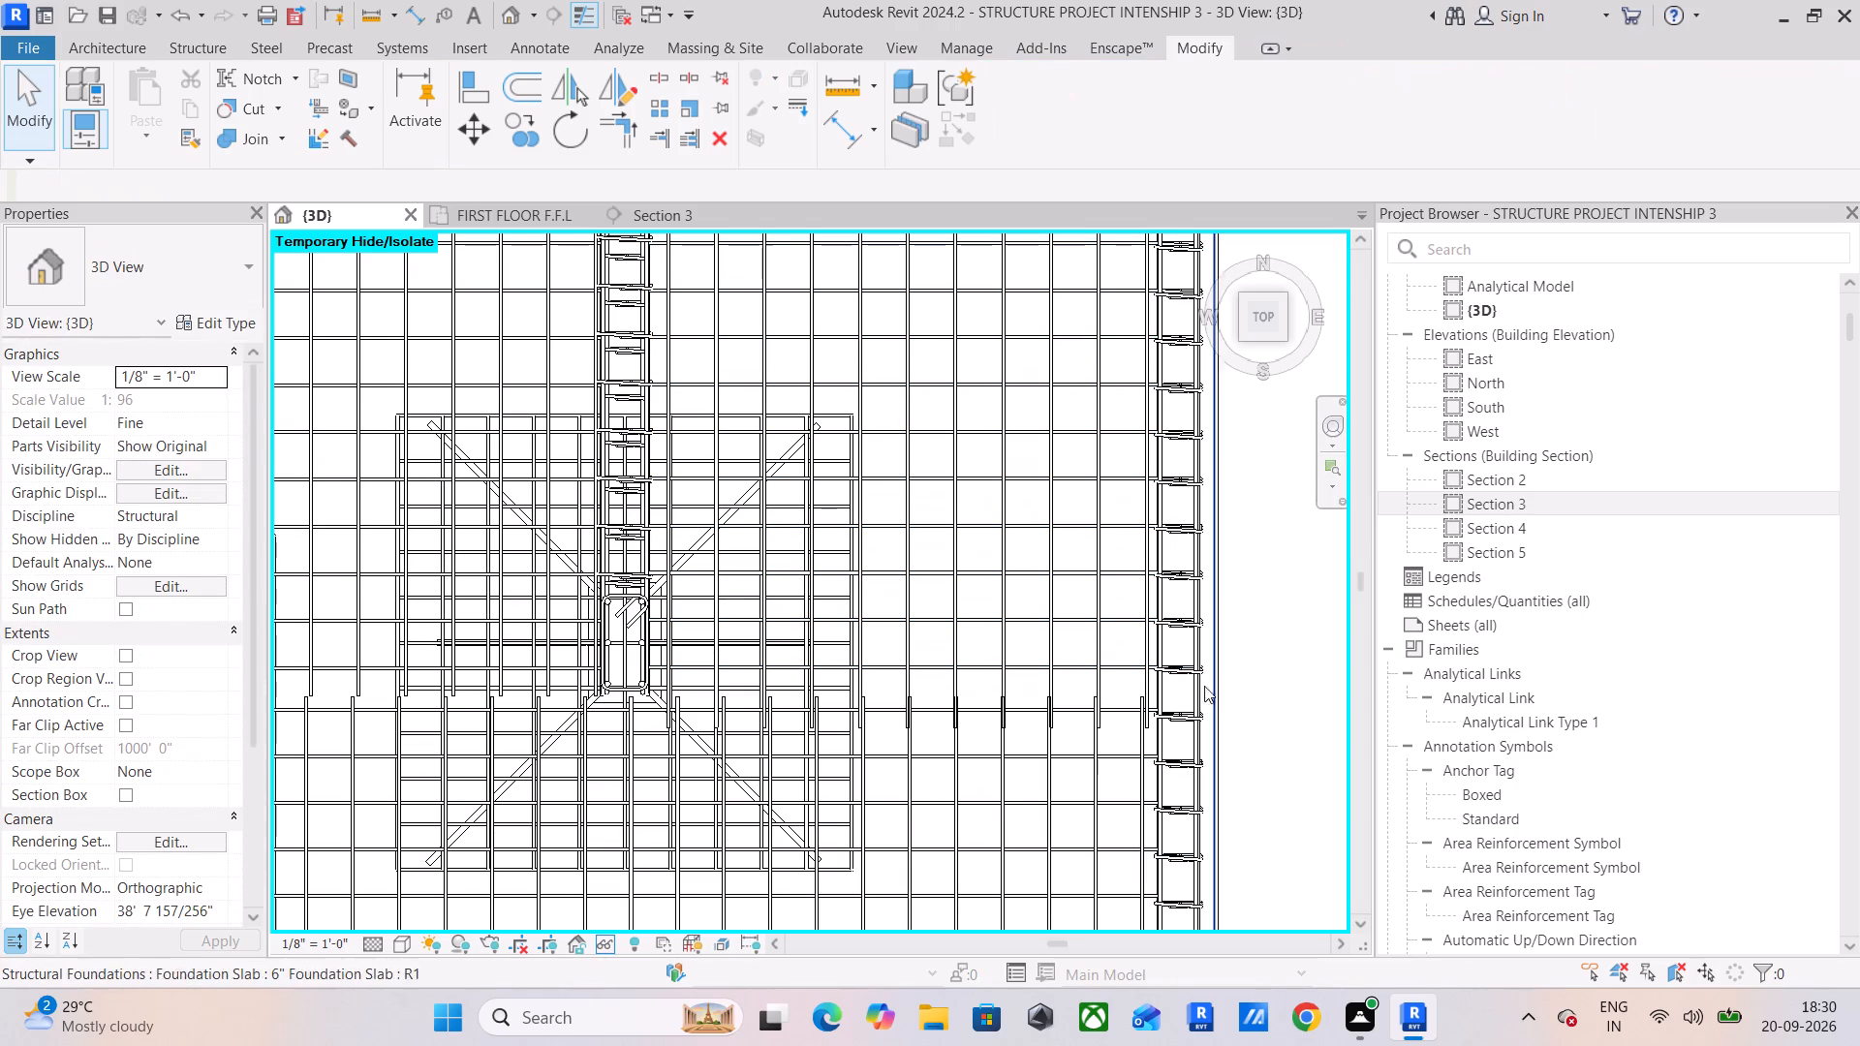
Adjust the west edge of the lower east bay's north-south #3 set so its first bar sits just inside the west beam.
scroll(789, 644, down, 3)
middle_drag(788, 643, 957, 583)
scroll(637, 575, up, 2)
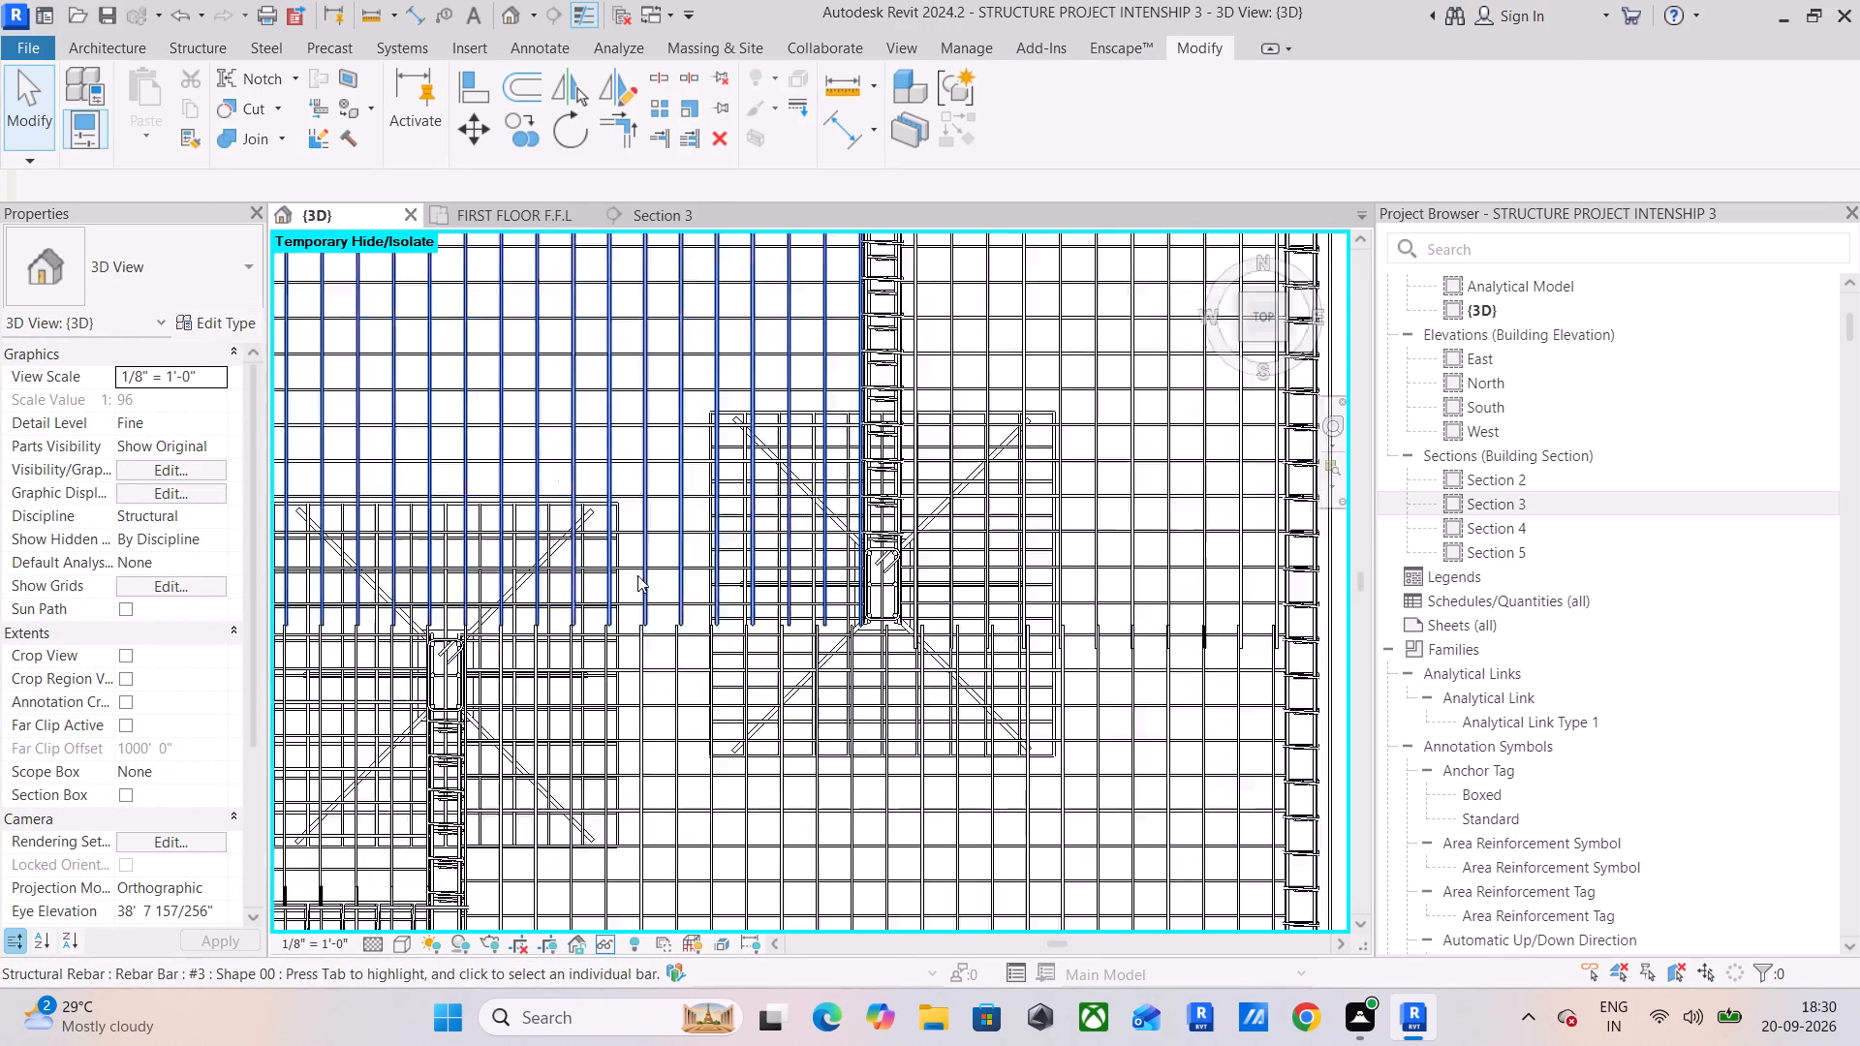
scroll(637, 575, up, 8)
click(639, 779)
click(646, 768)
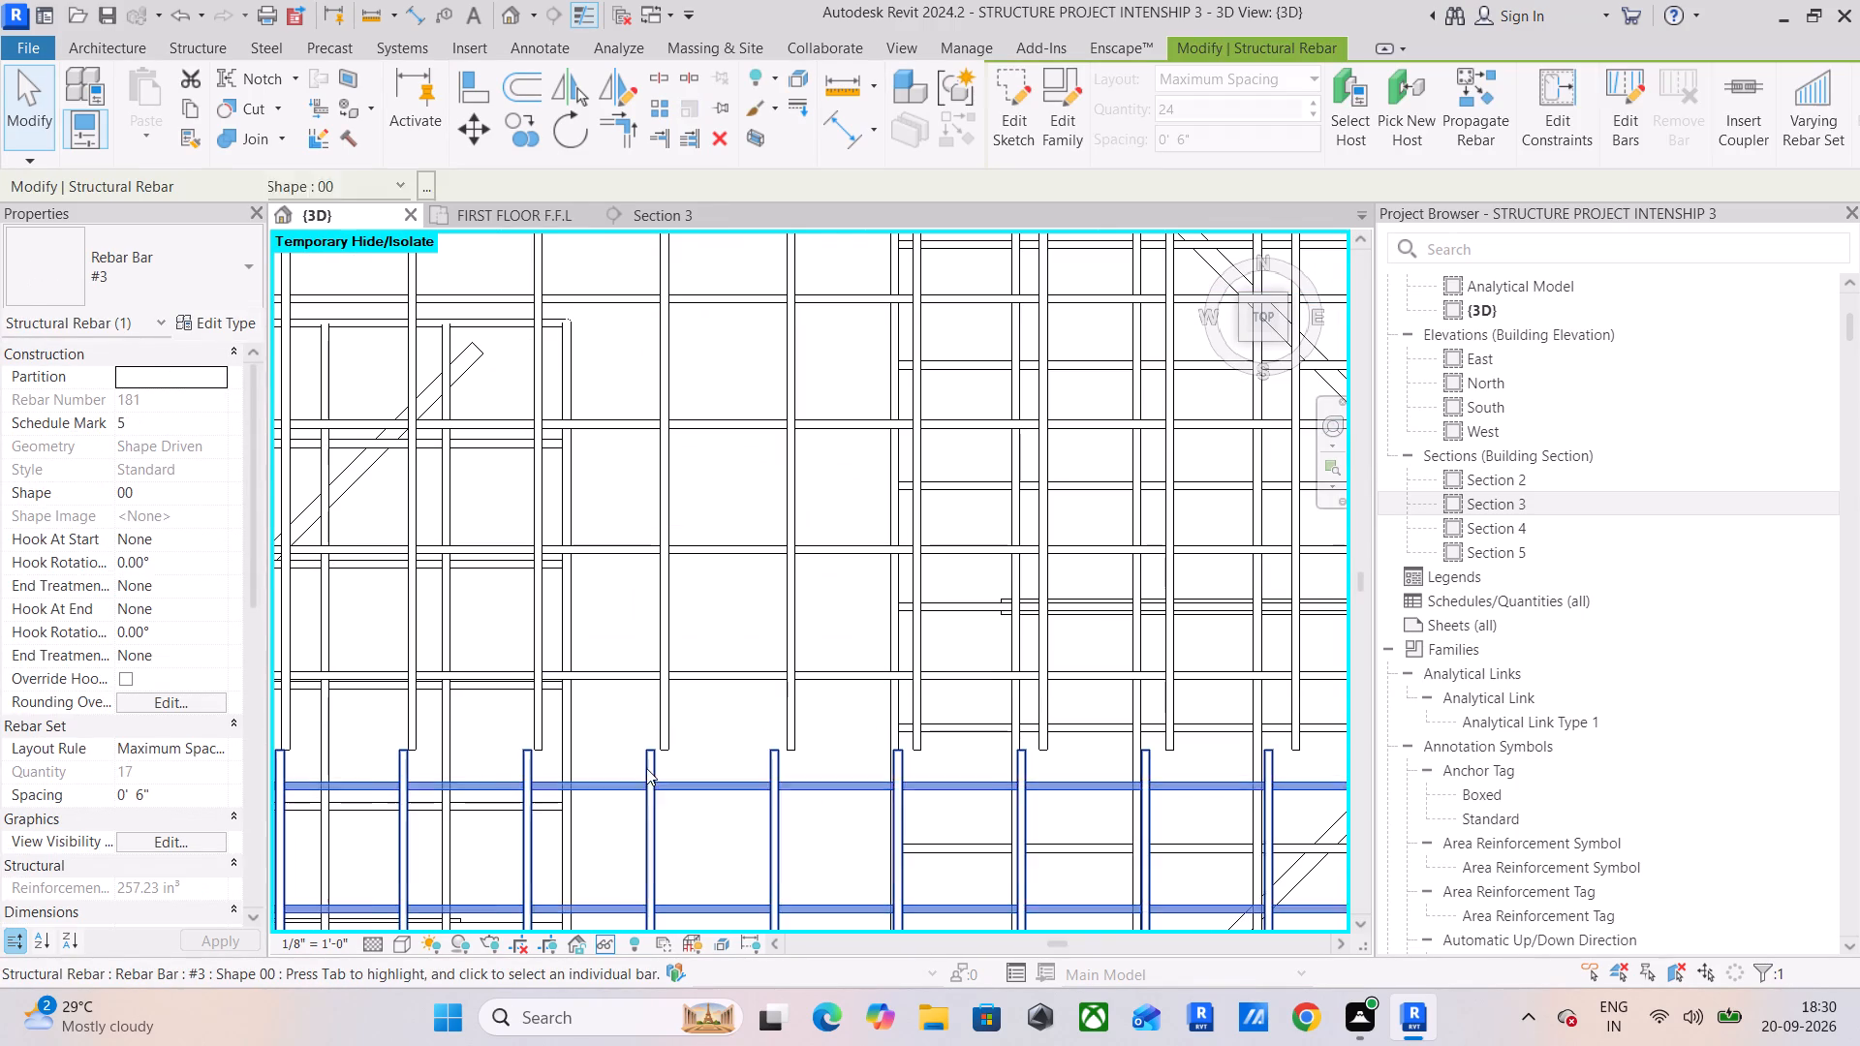
scroll(649, 751, down, 8)
scroll(845, 767, down, 4)
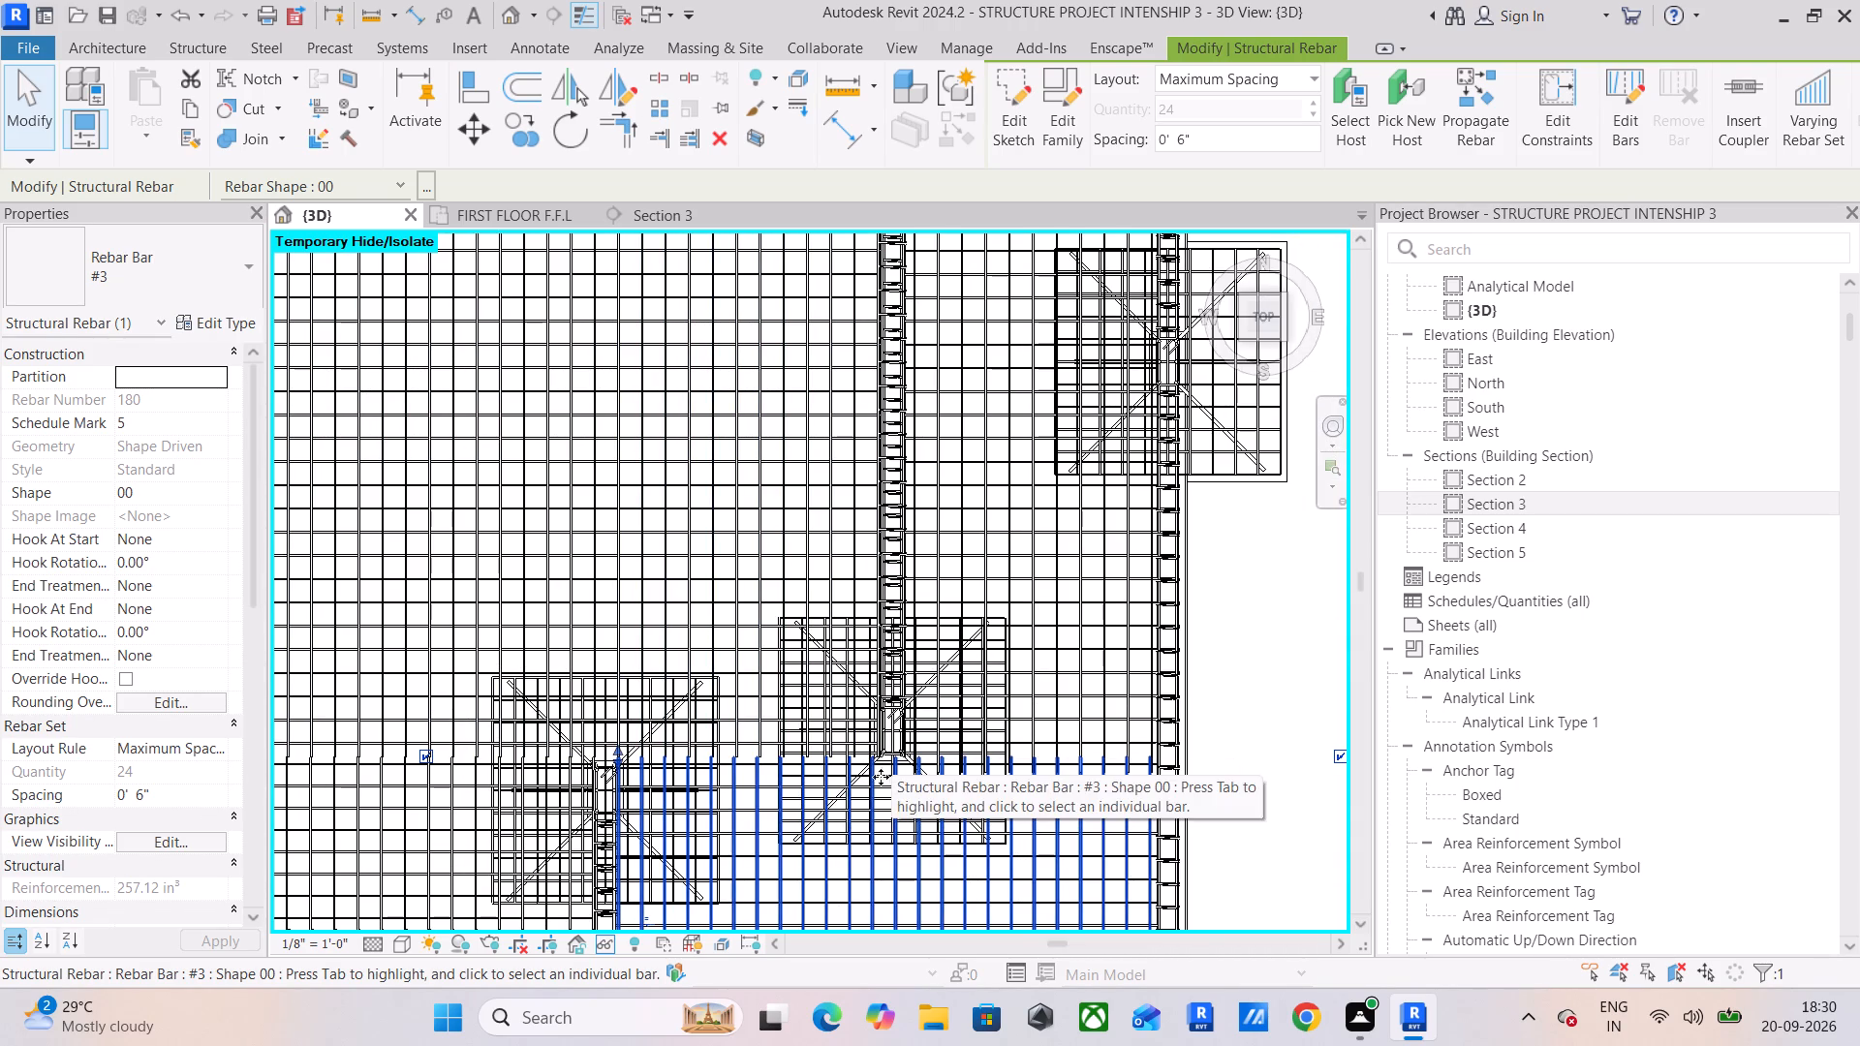
scroll(630, 751, up, 16)
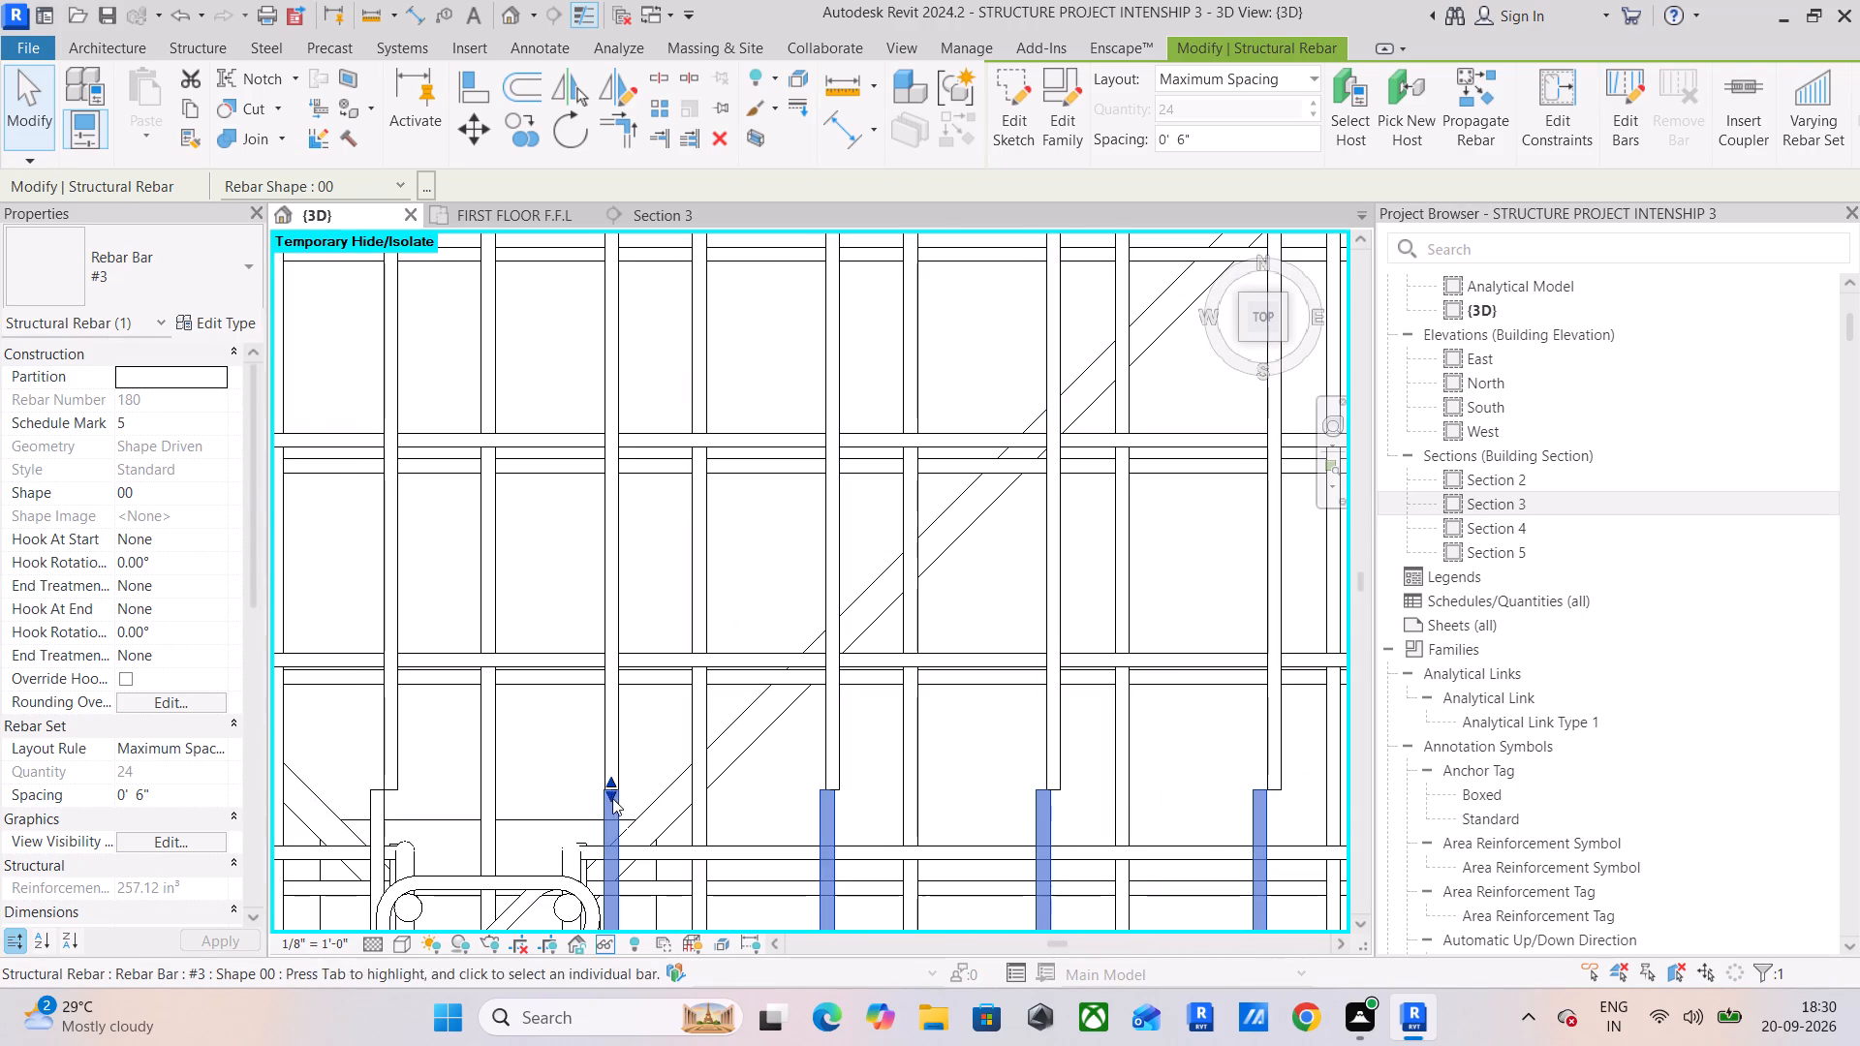
middle_drag(624, 812, 676, 723)
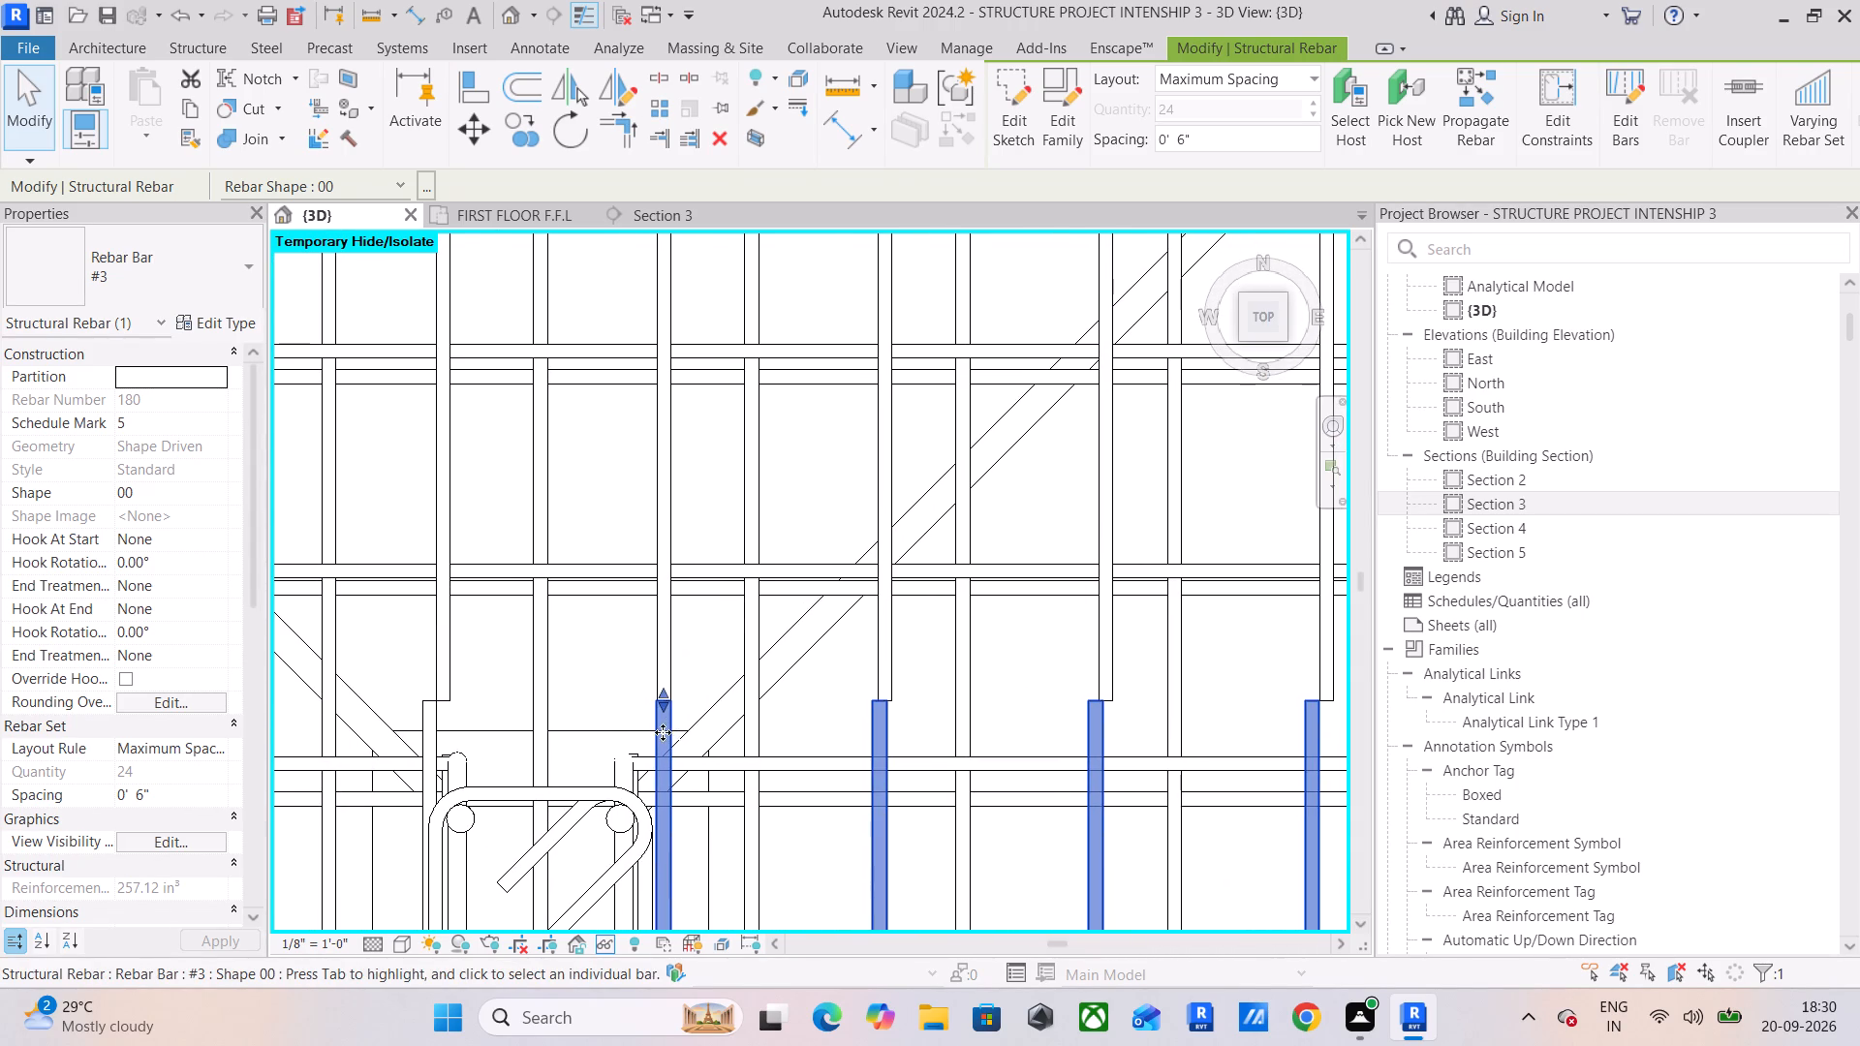
middle_drag(689, 777, 752, 442)
scroll(752, 442, up, 1)
scroll(752, 450, down, 4)
scroll(734, 811, down, 5)
middle_drag(739, 801, 732, 523)
middle_drag(753, 848, 753, 607)
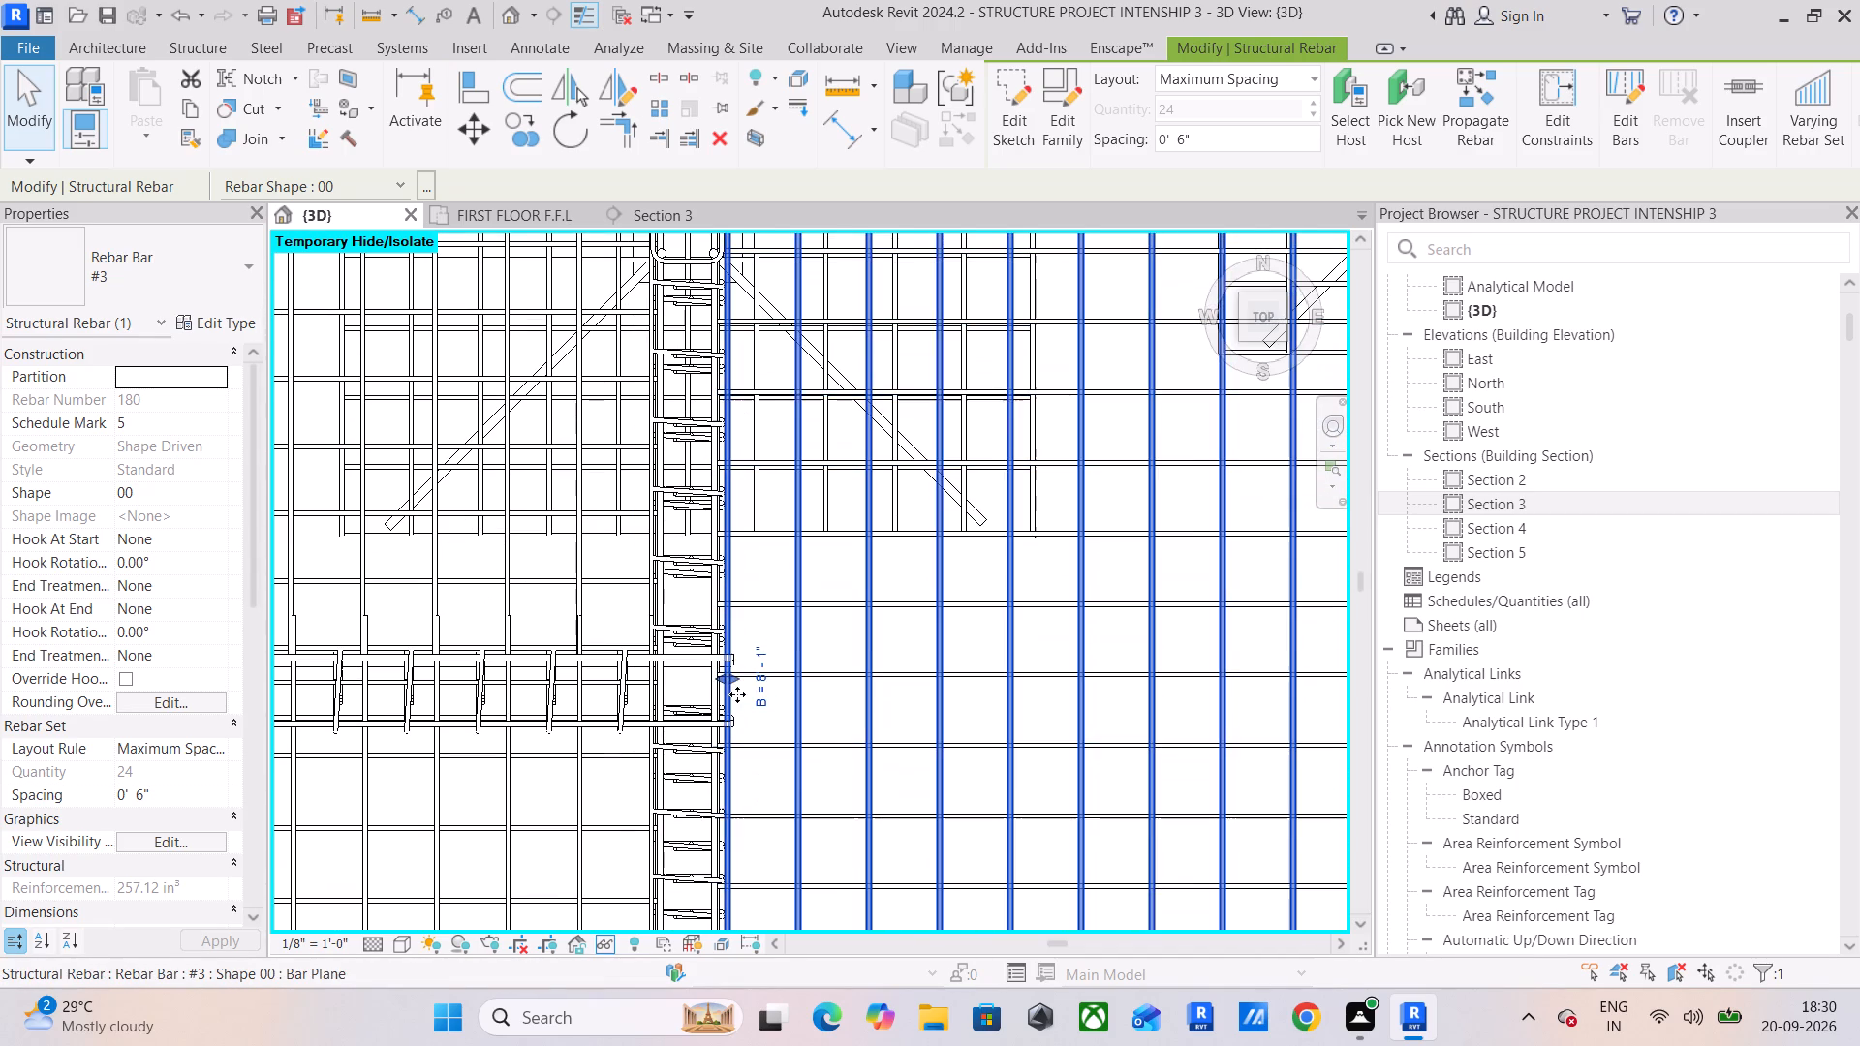
drag(731, 675, 738, 677)
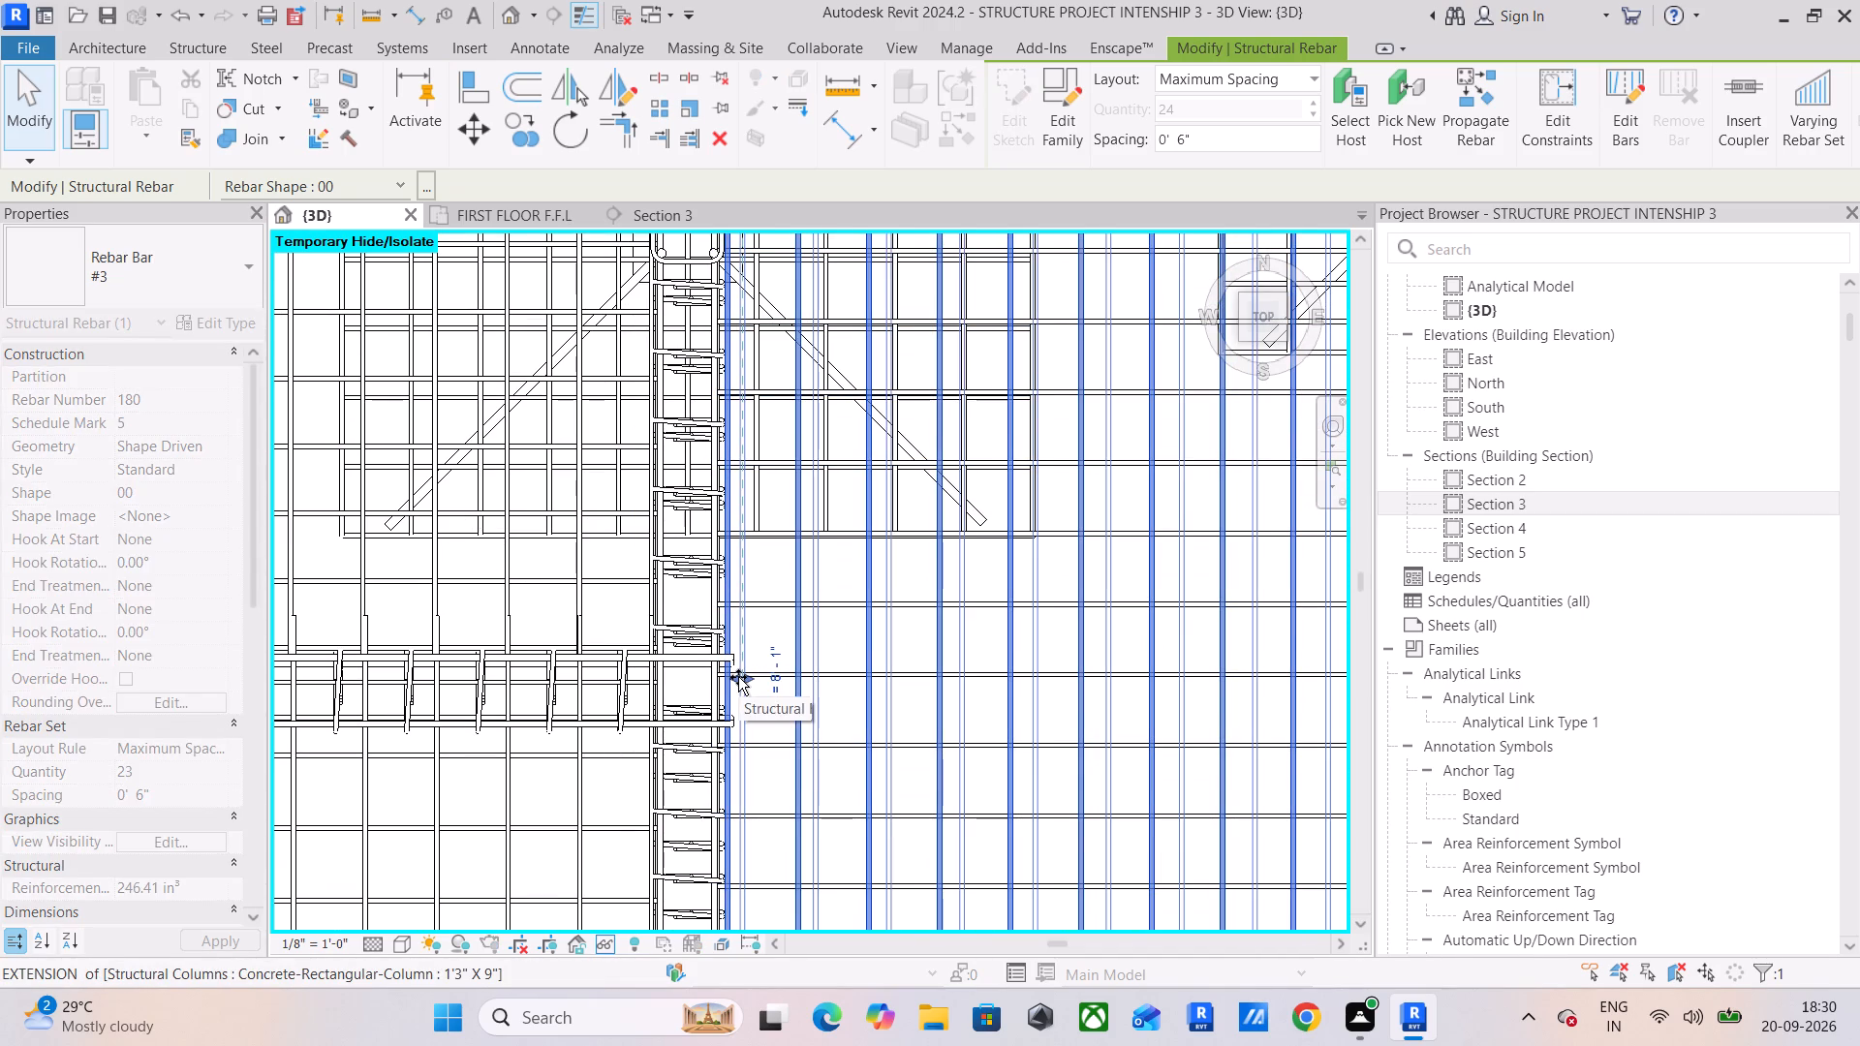
drag(738, 677, 738, 691)
scroll(742, 669, up, 6)
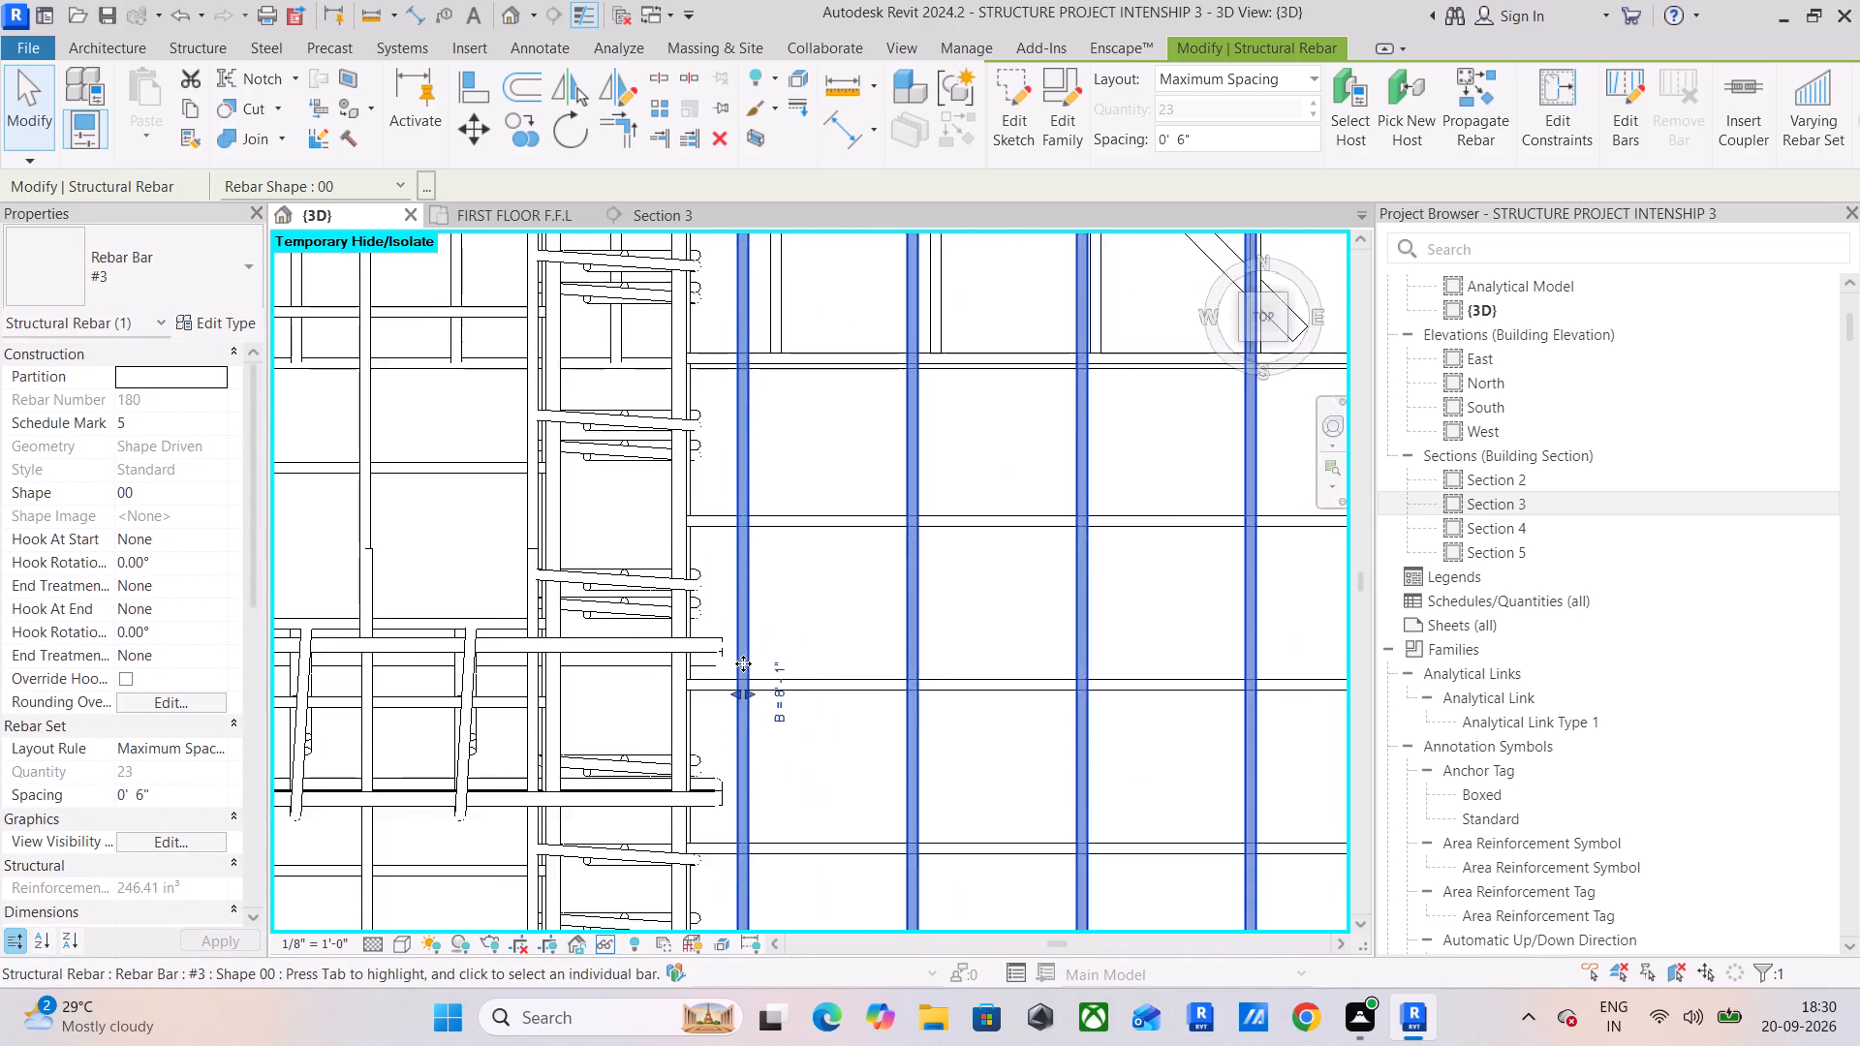
scroll(743, 663, up, 6)
drag(736, 733, 728, 737)
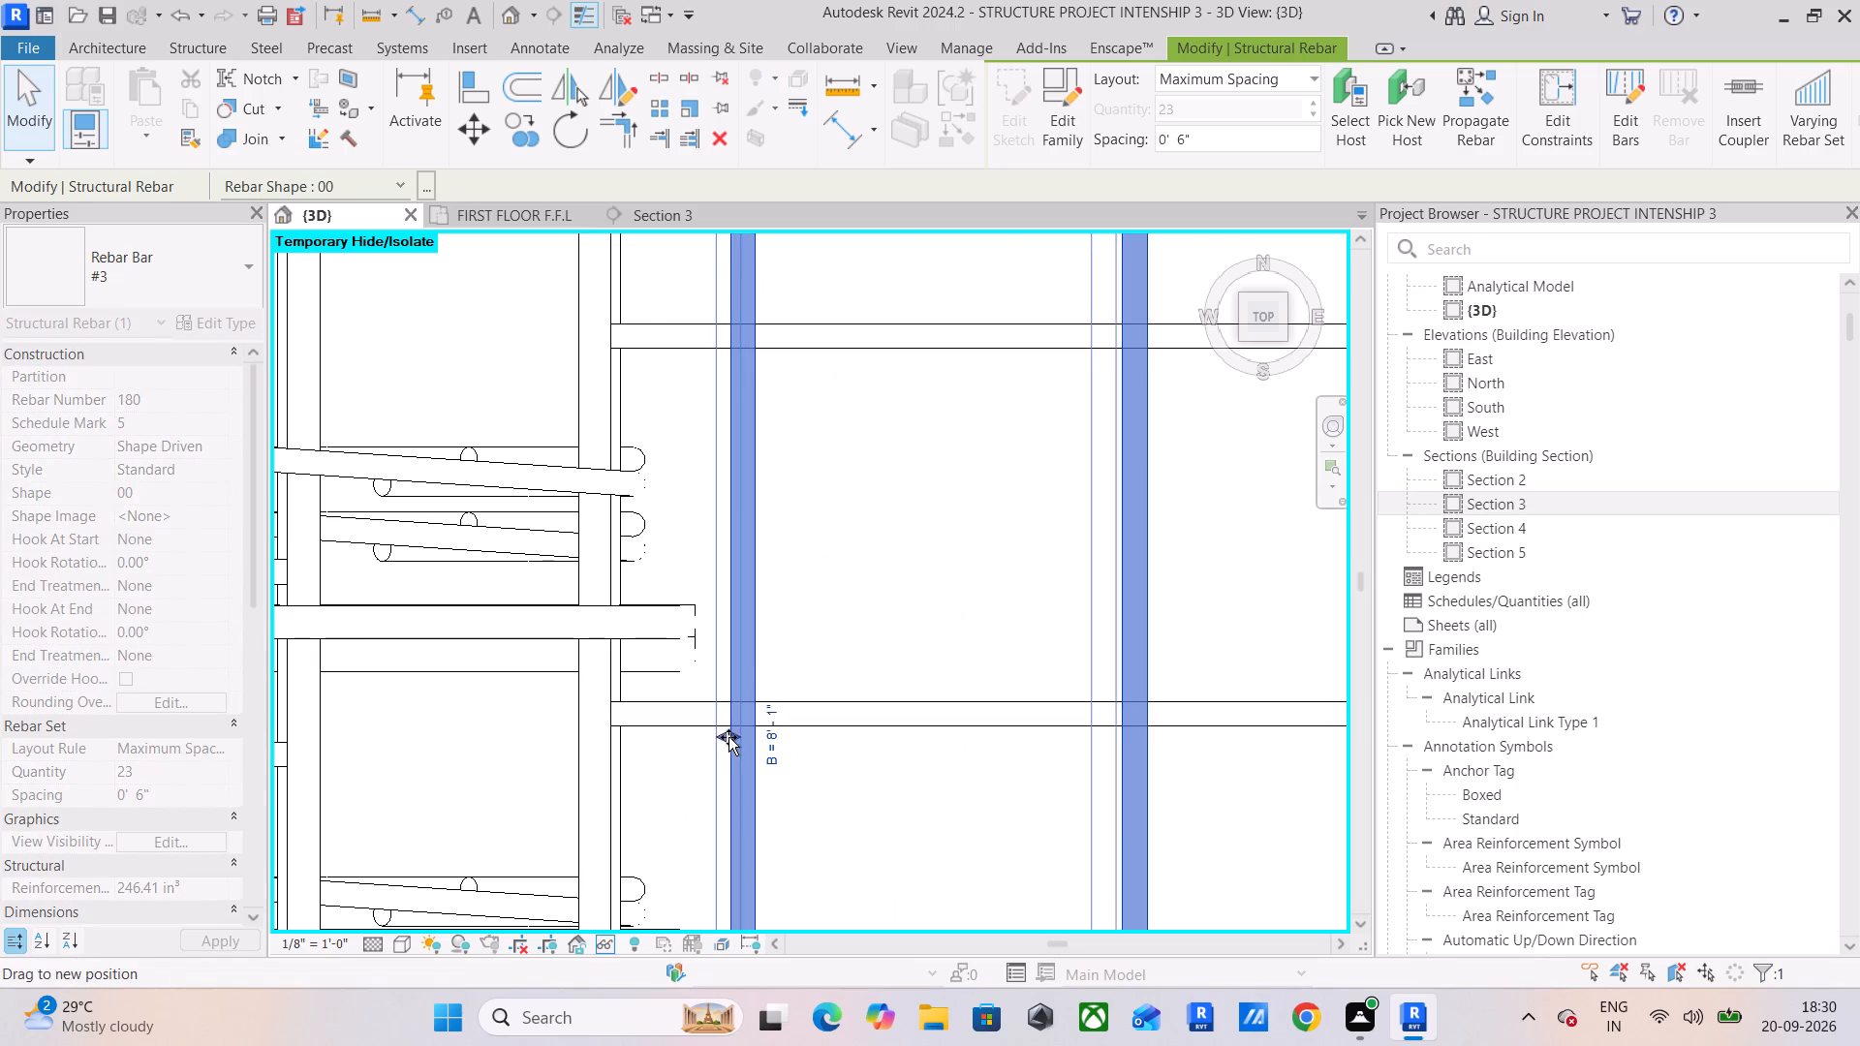
drag(728, 737, 728, 738)
Extend the same north-south set's north ends past the column to overlap the upper bay's bars, making them about 8'-3" long.
scroll(737, 660, down, 10)
middle_drag(758, 492, 766, 833)
scroll(748, 486, down, 3)
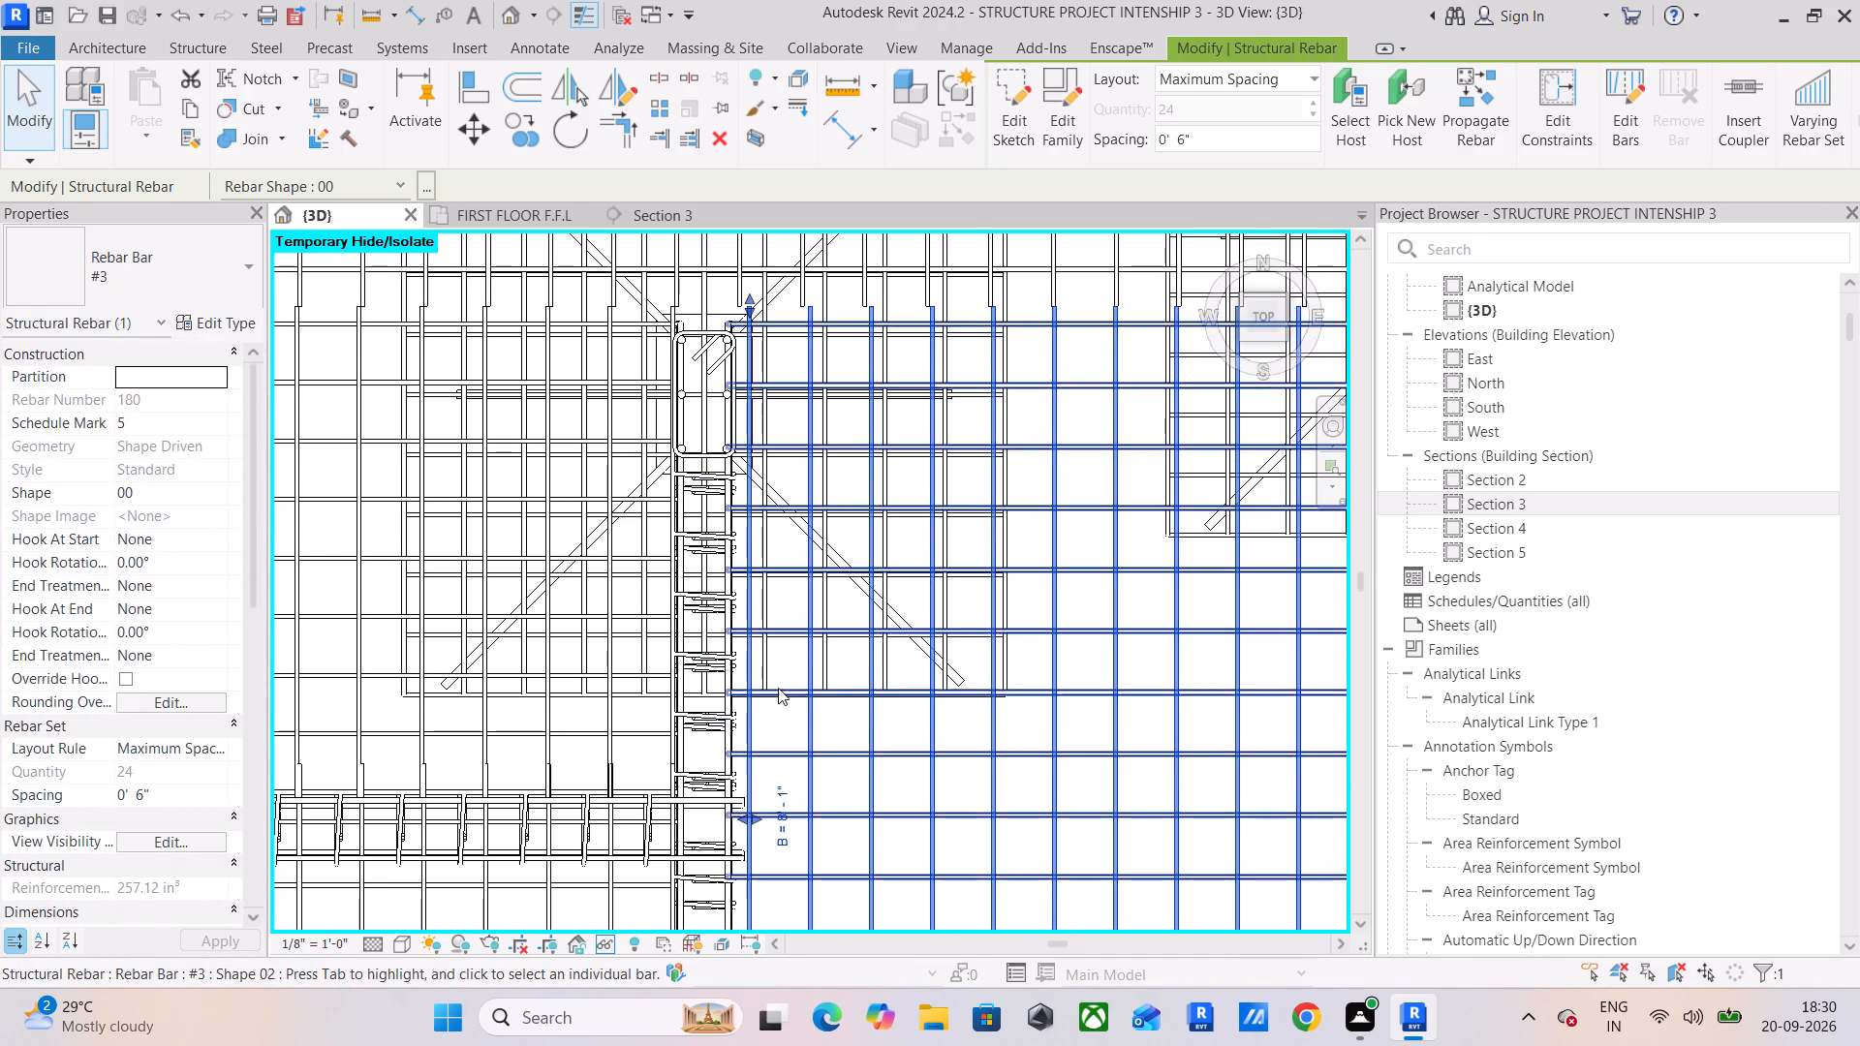
scroll(824, 413, down, 1)
middle_click(784, 378)
middle_drag(783, 381, 781, 480)
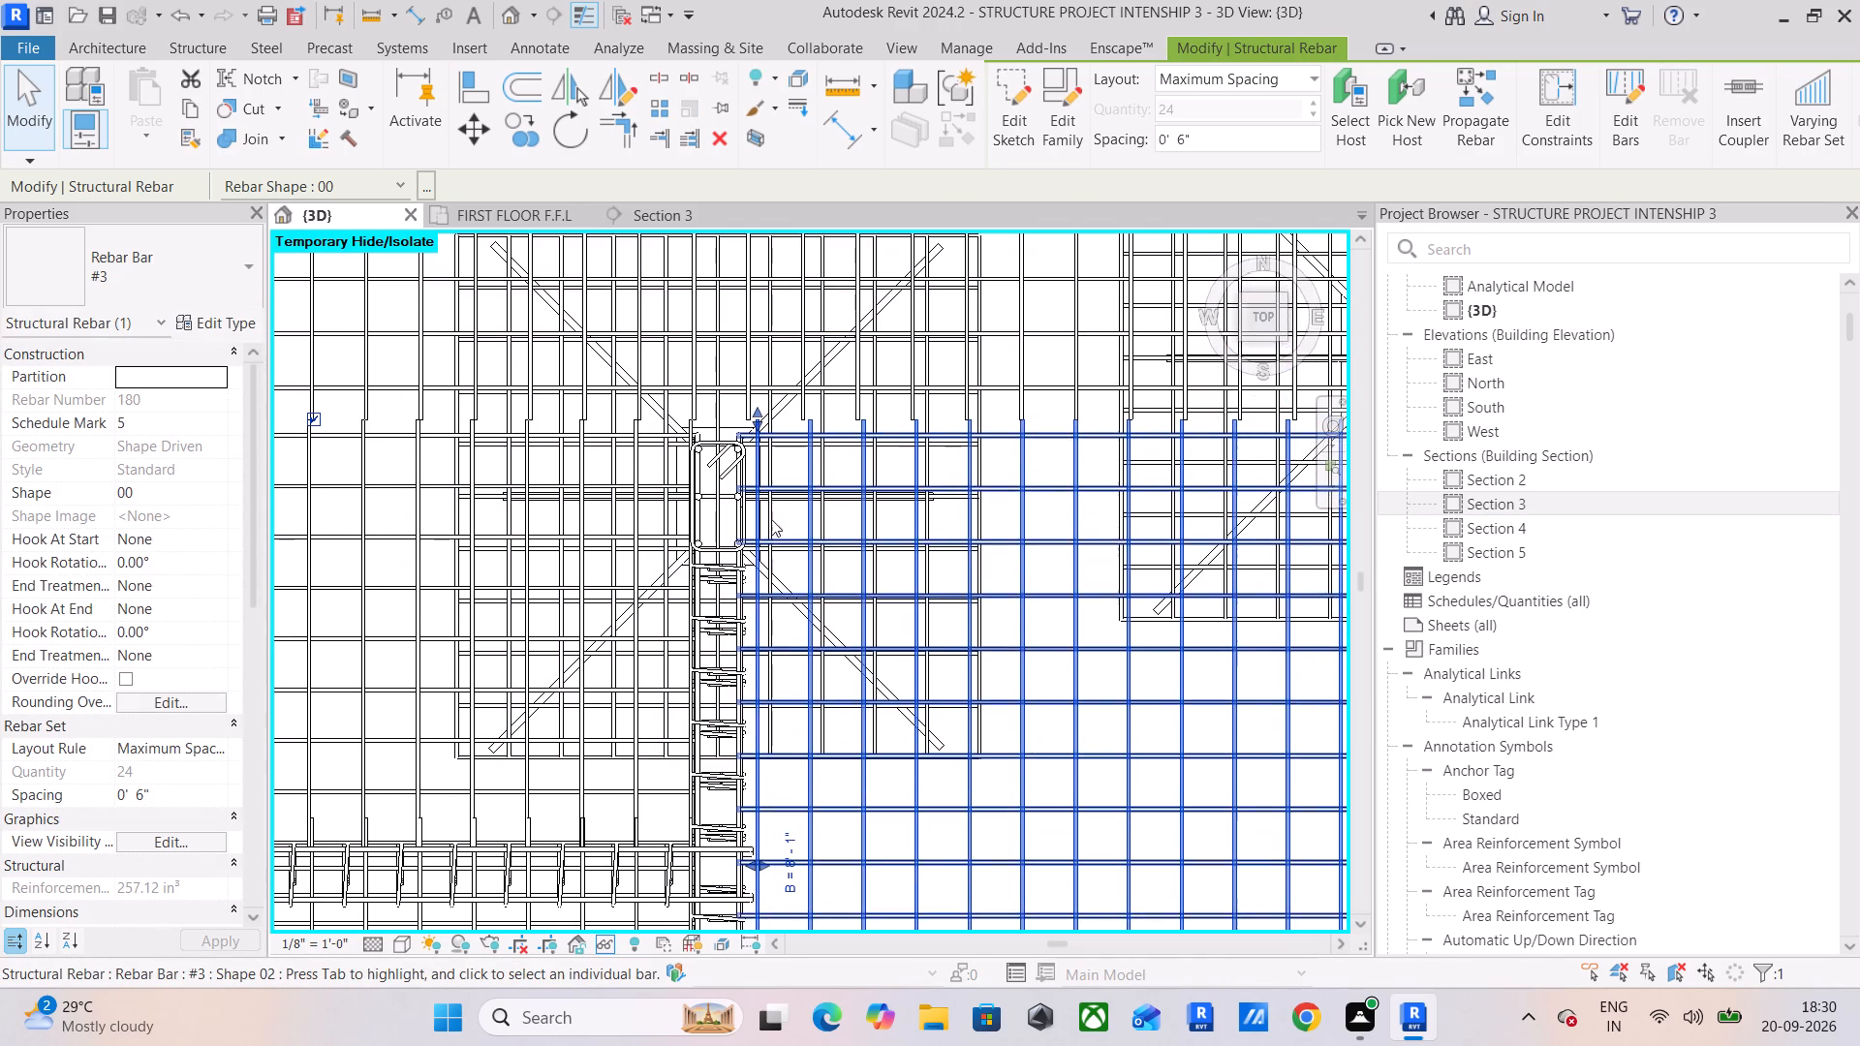
scroll(786, 395, up, 15)
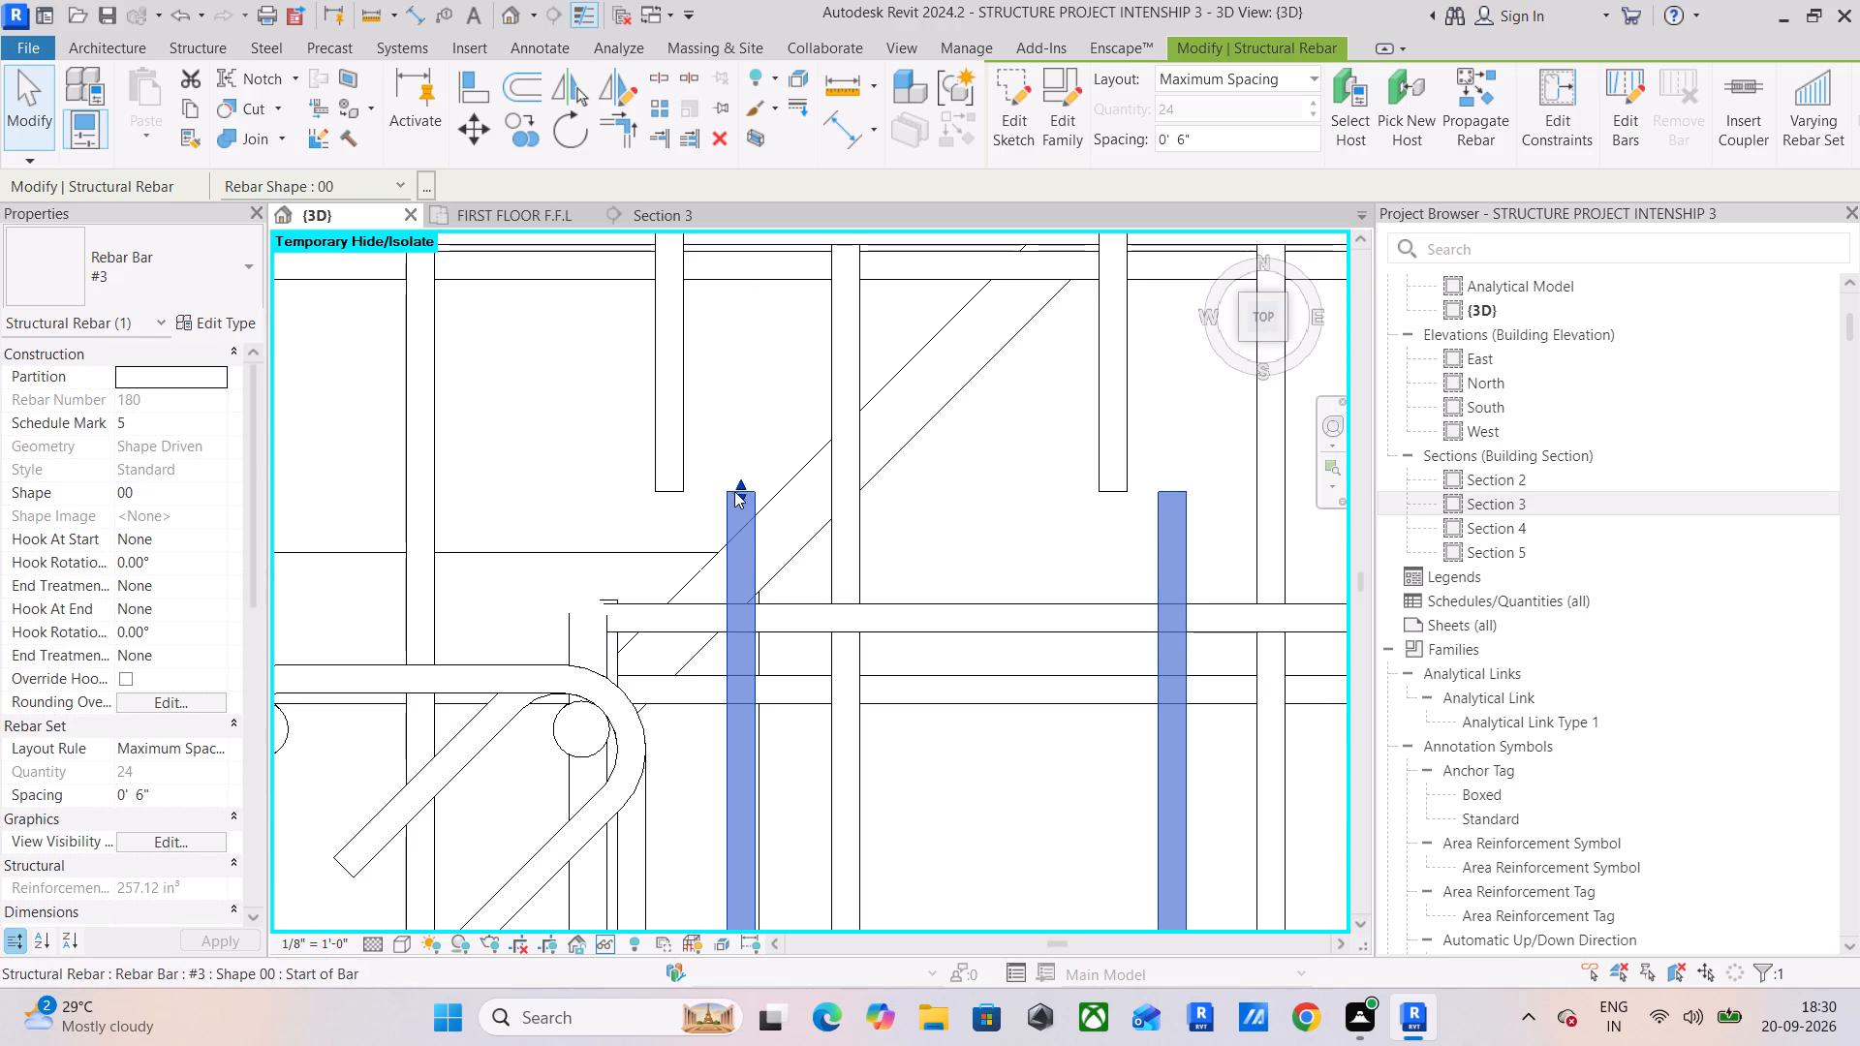
drag(743, 482, 746, 326)
scroll(750, 329, down, 10)
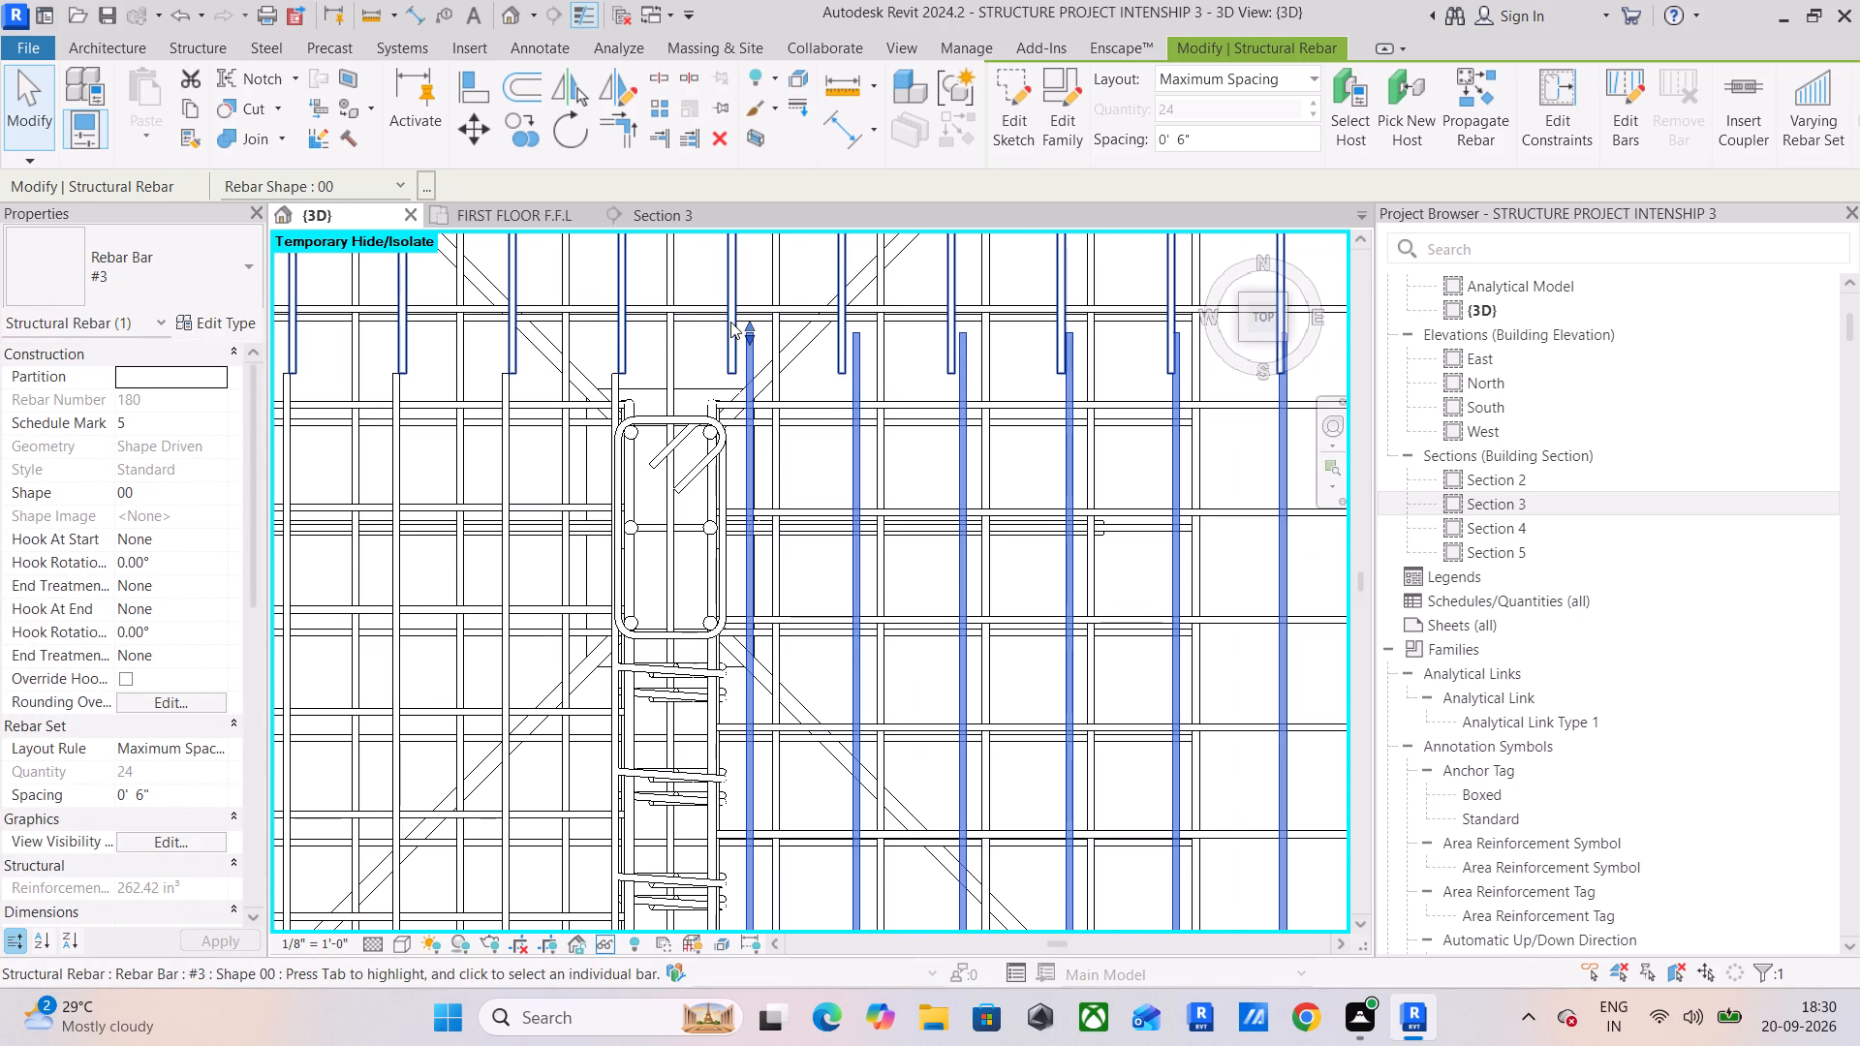
middle_drag(723, 510, 723, 581)
scroll(741, 530, down, 5)
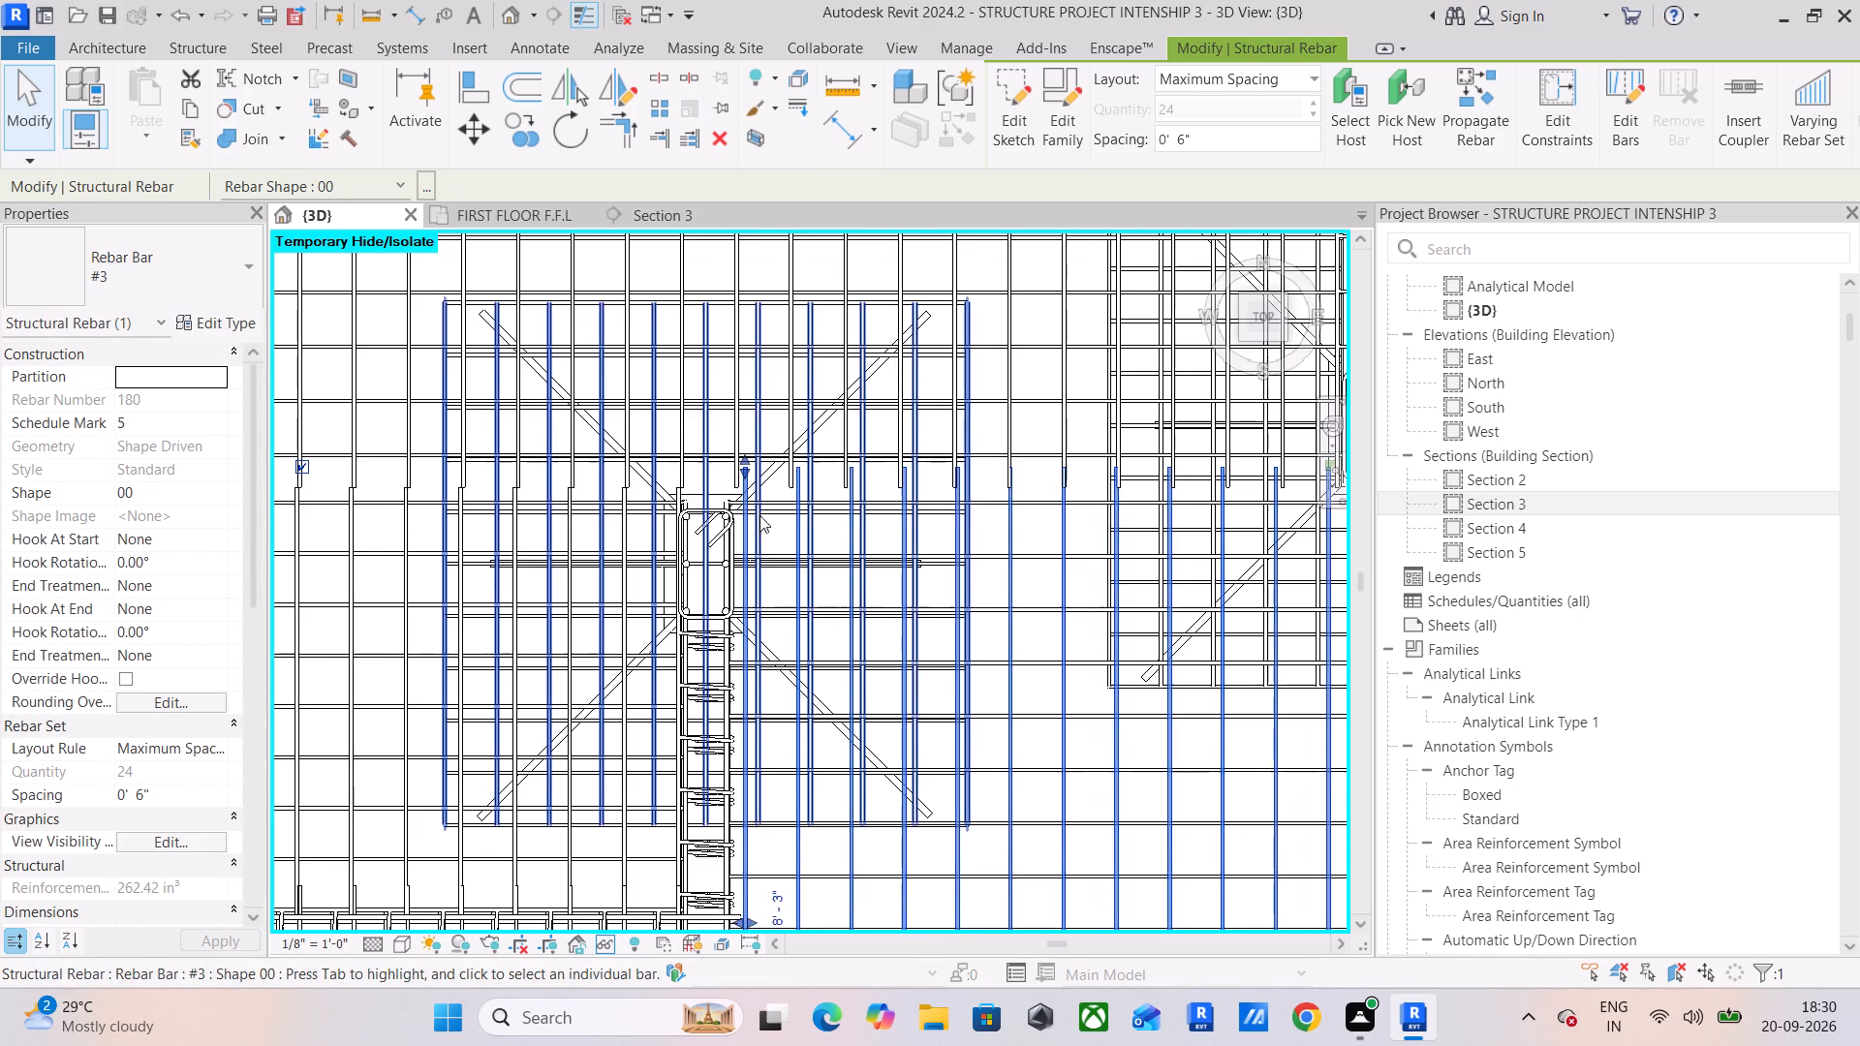
middle_drag(759, 515, 752, 598)
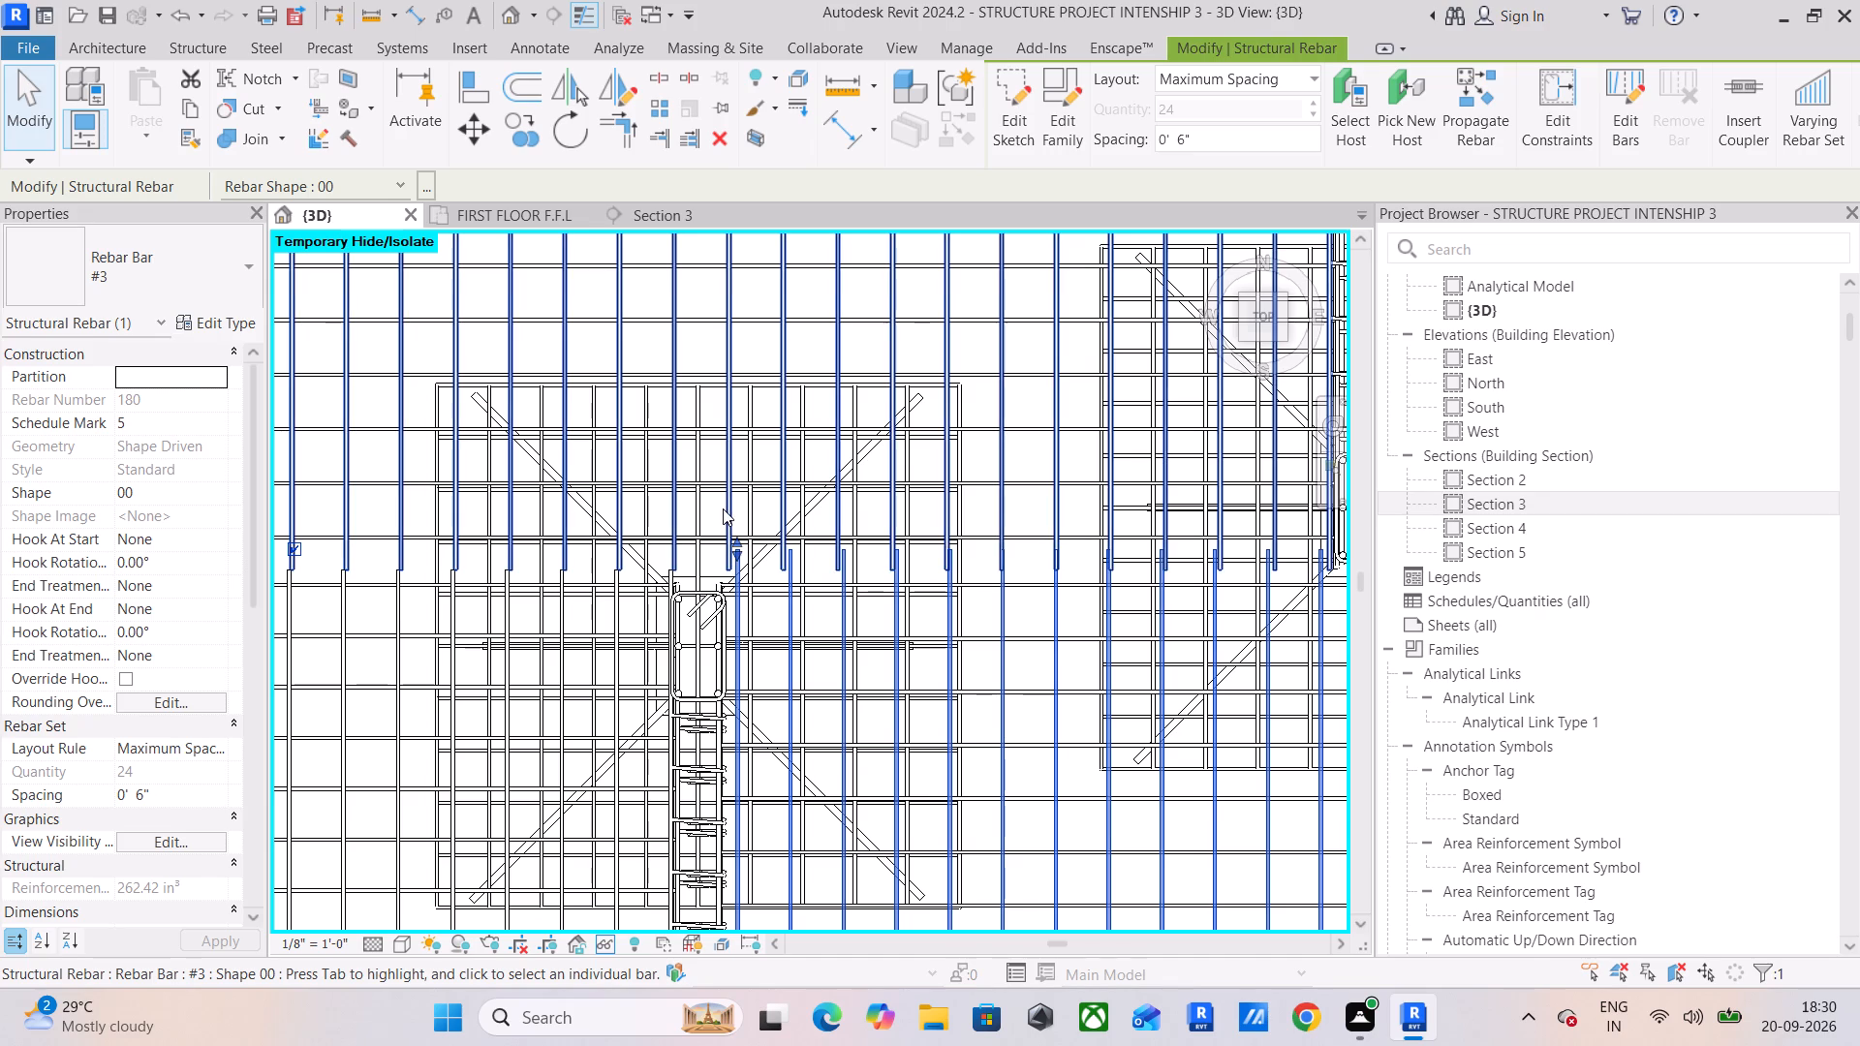
scroll(740, 546, up, 6)
middle_drag(735, 614, 731, 513)
middle_click(731, 510)
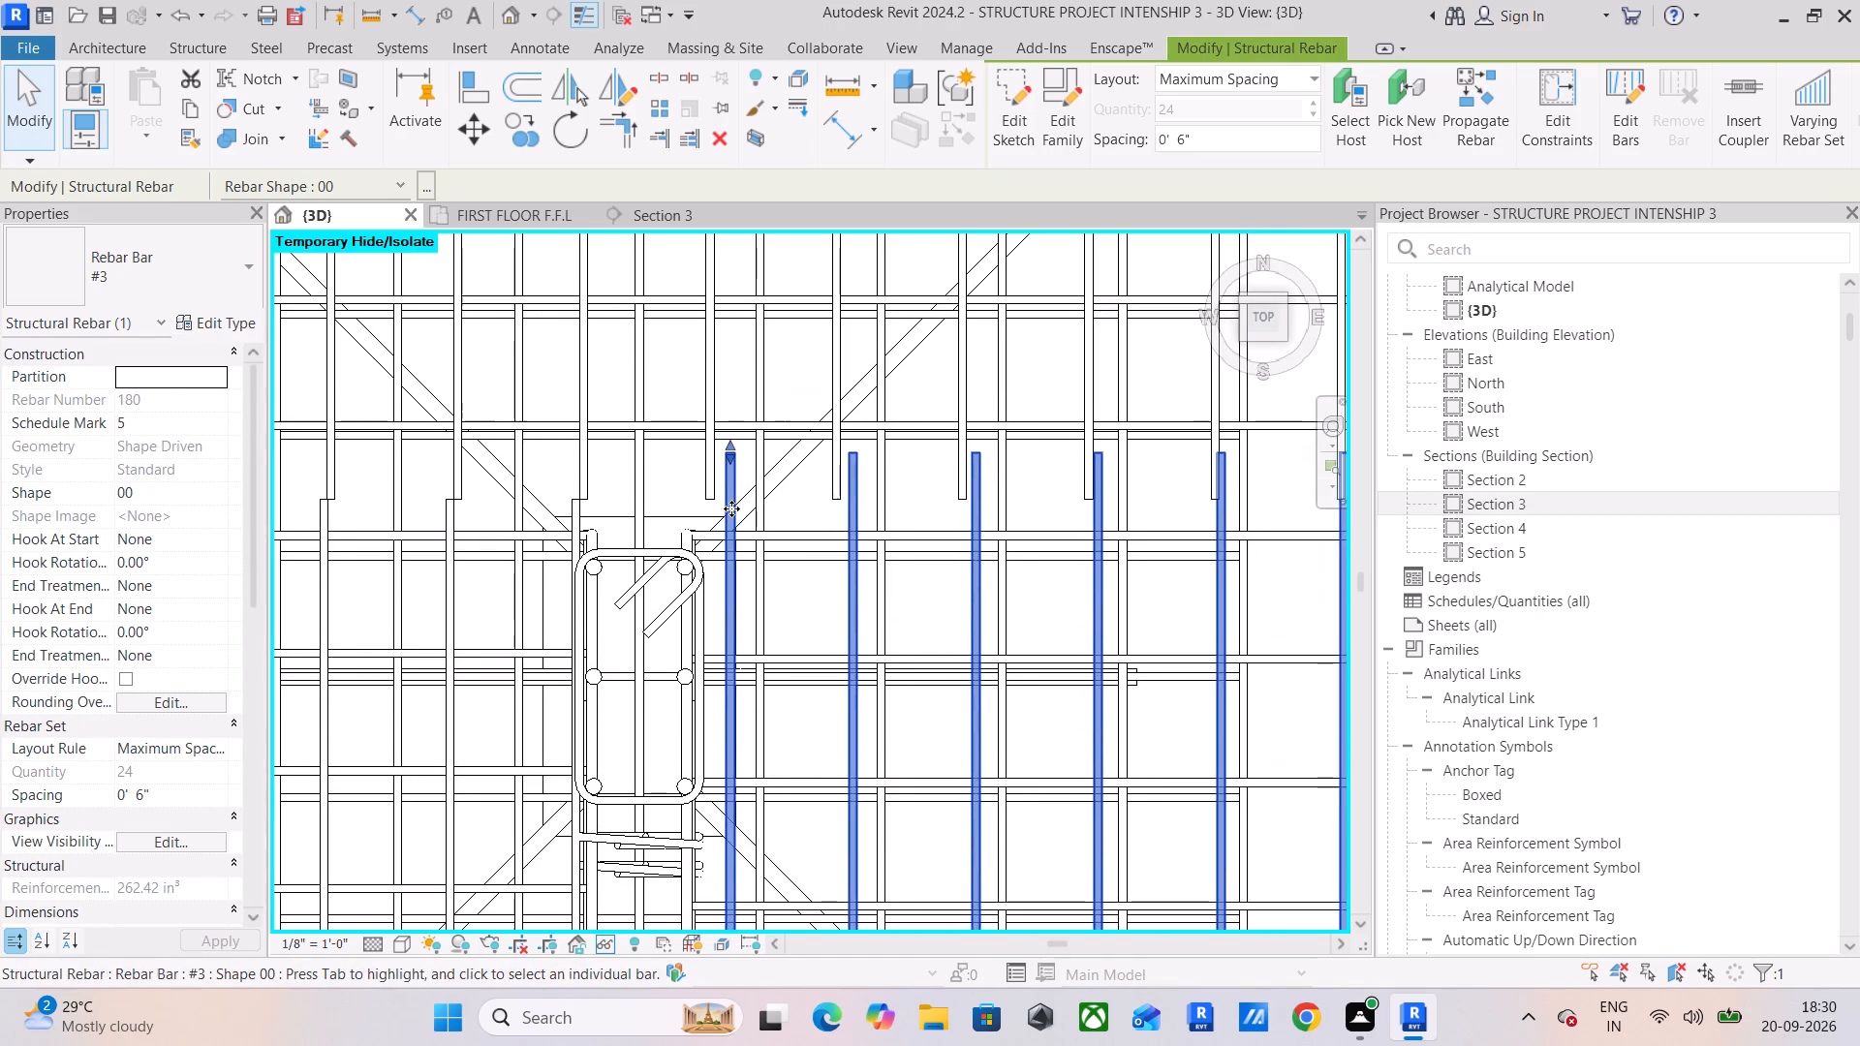
Shift the set's first bar further west until it sits right against the ends of the adjoining beam's bars.
middle_drag(738, 538, 765, 386)
scroll(774, 324, up, 1)
middle_drag(781, 257, 781, 248)
scroll(780, 559, down, 5)
middle_drag(793, 623, 844, 326)
middle_click(848, 303)
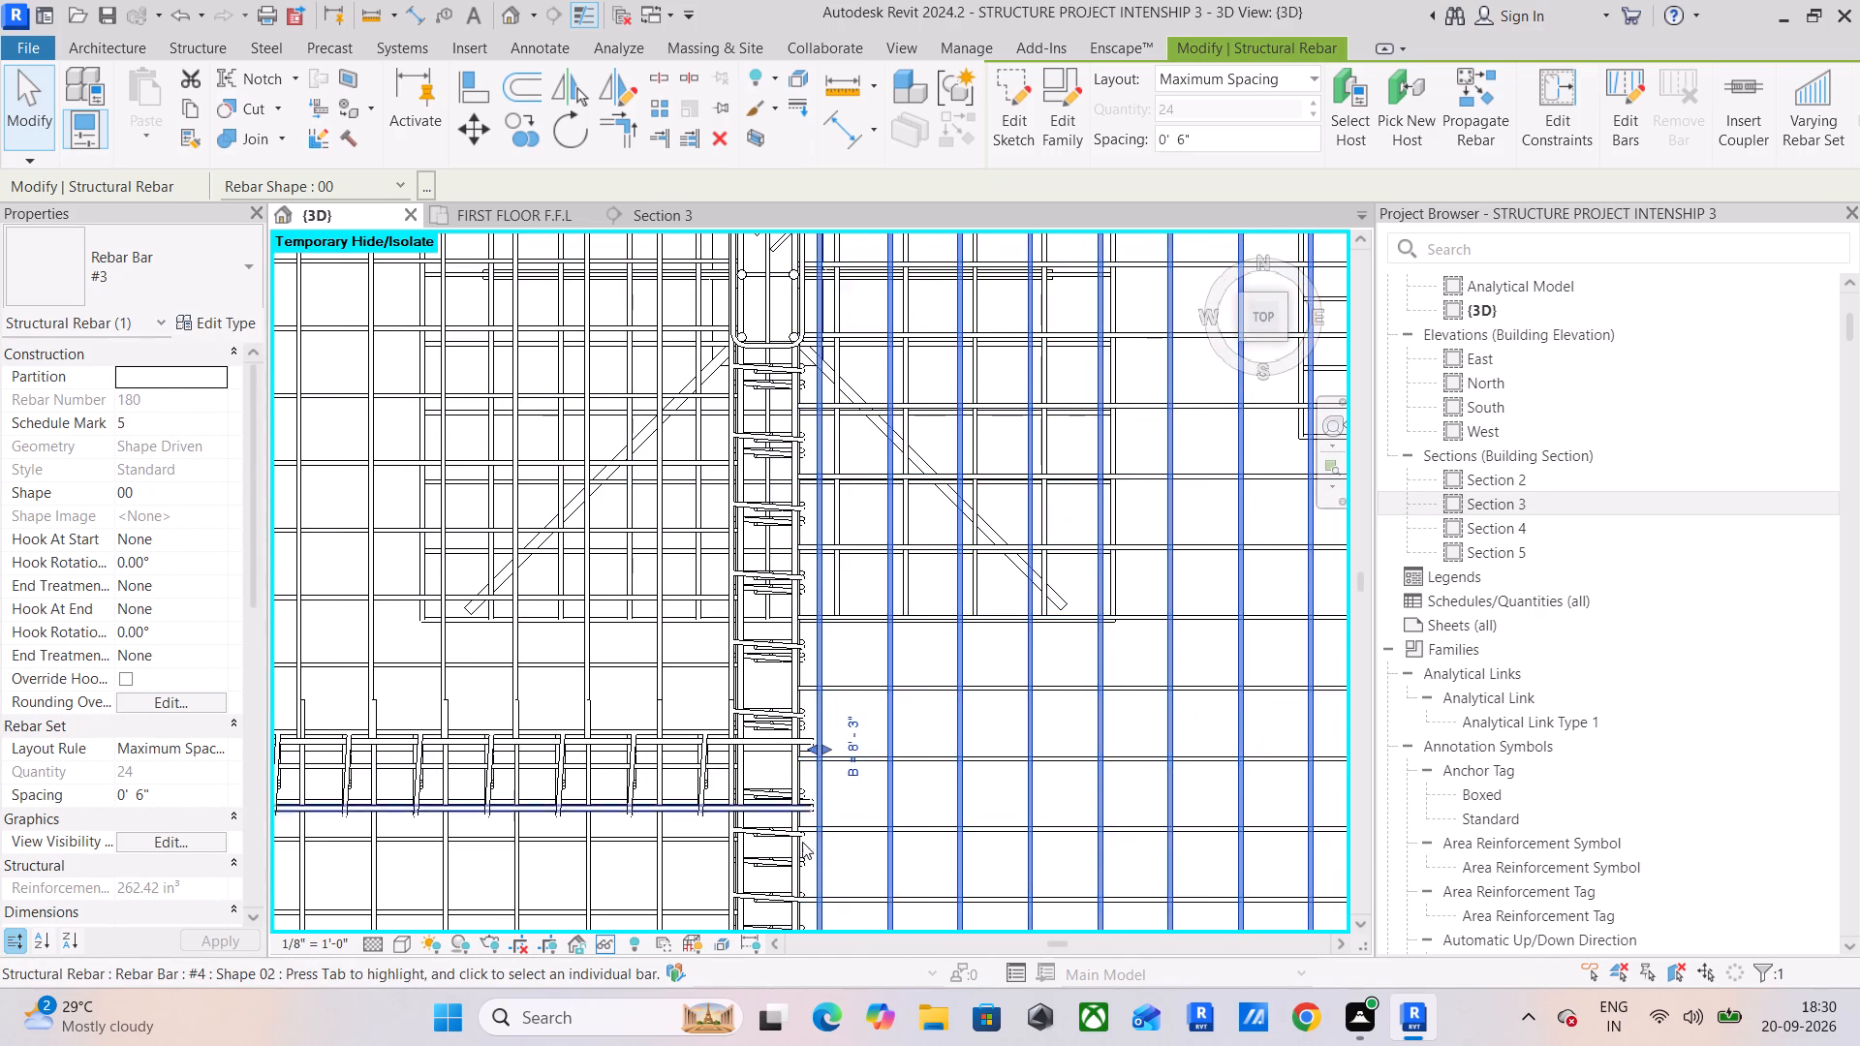
scroll(812, 763, up, 18)
drag(834, 723, 811, 731)
scroll(836, 704, down, 18)
scroll(917, 446, up, 1)
middle_drag(917, 445, 891, 793)
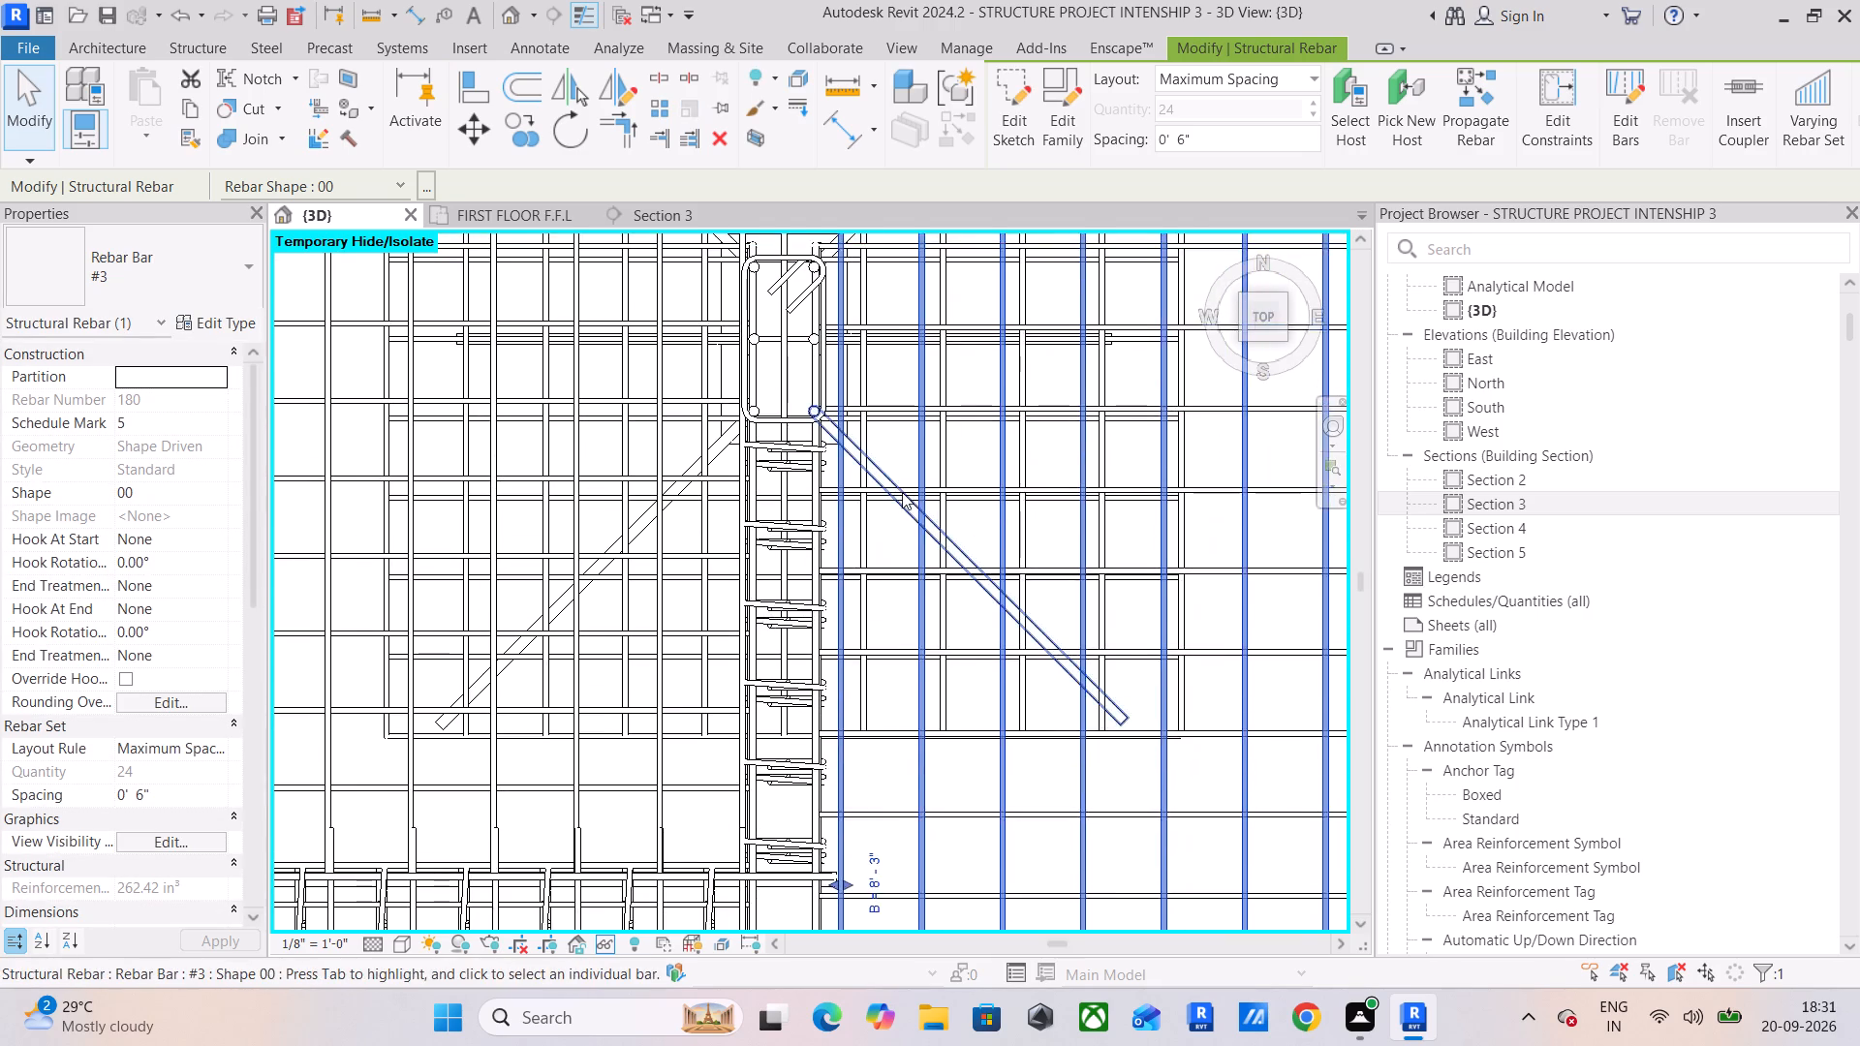
middle_drag(893, 510, 888, 862)
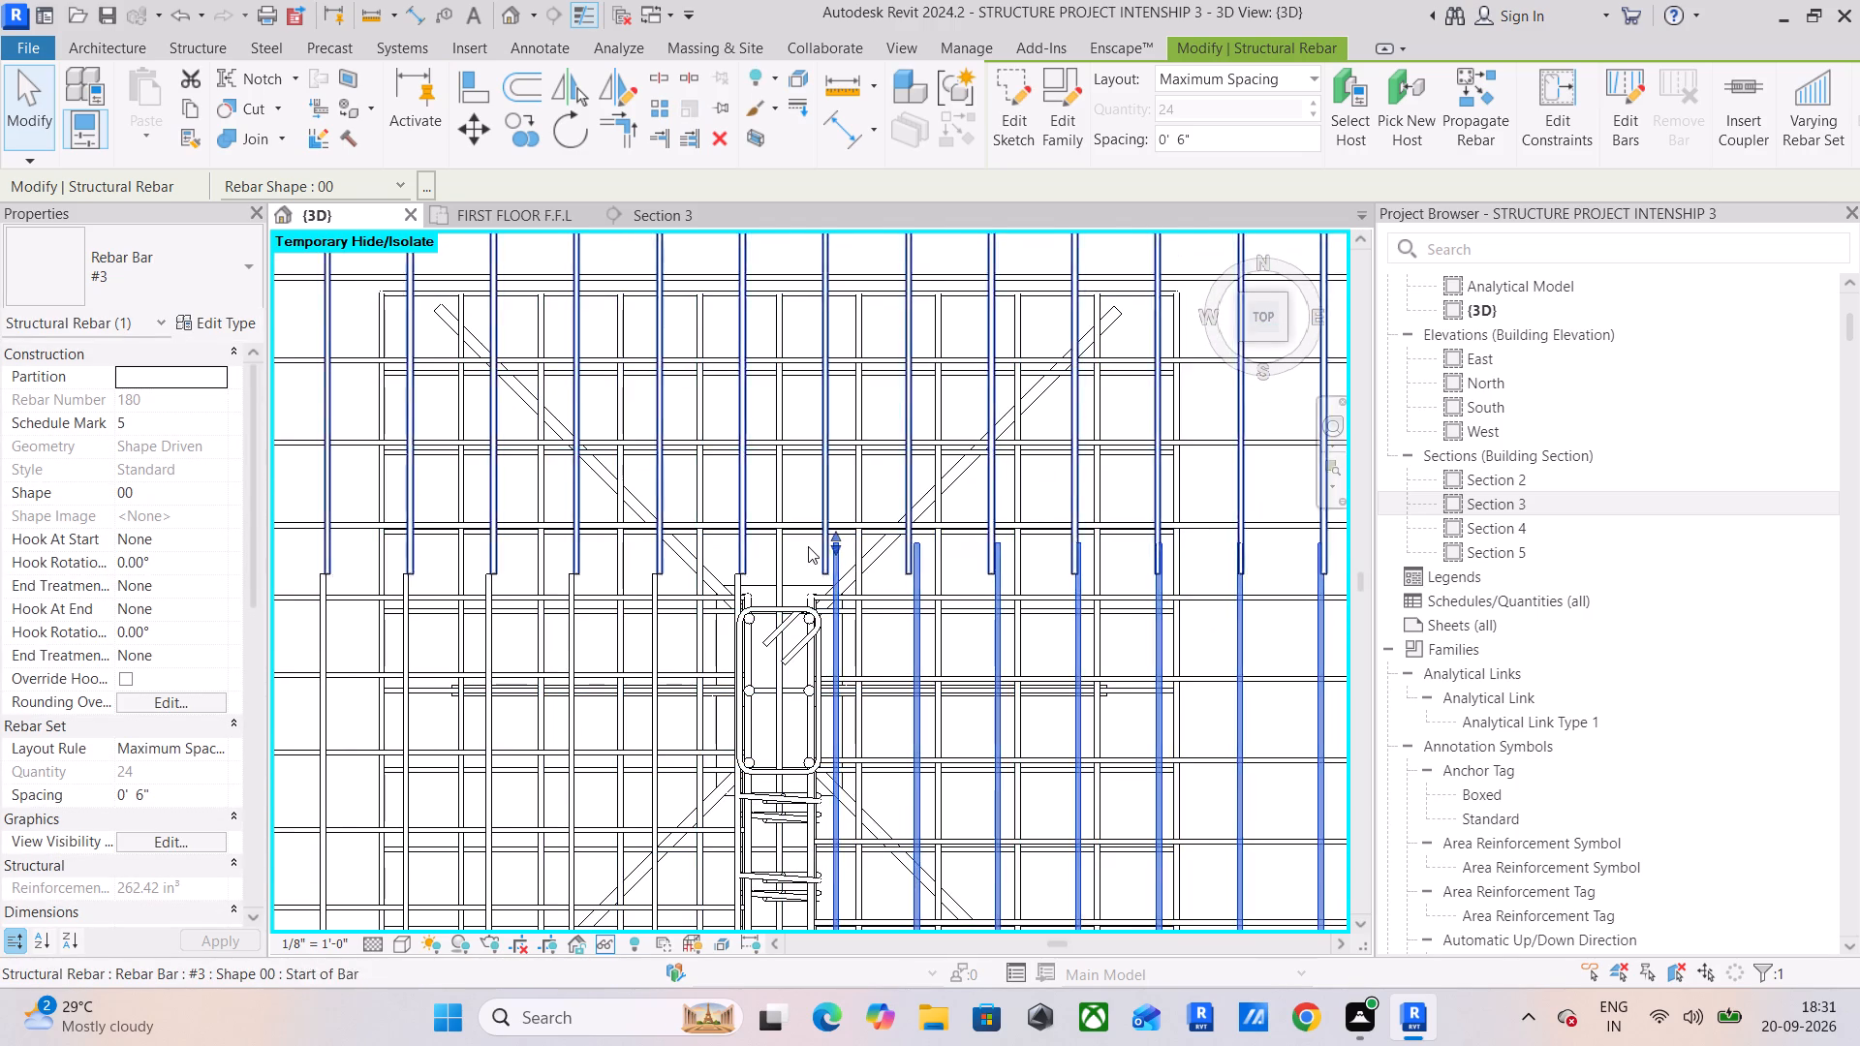
scroll(808, 546, up, 10)
scroll(863, 589, down, 13)
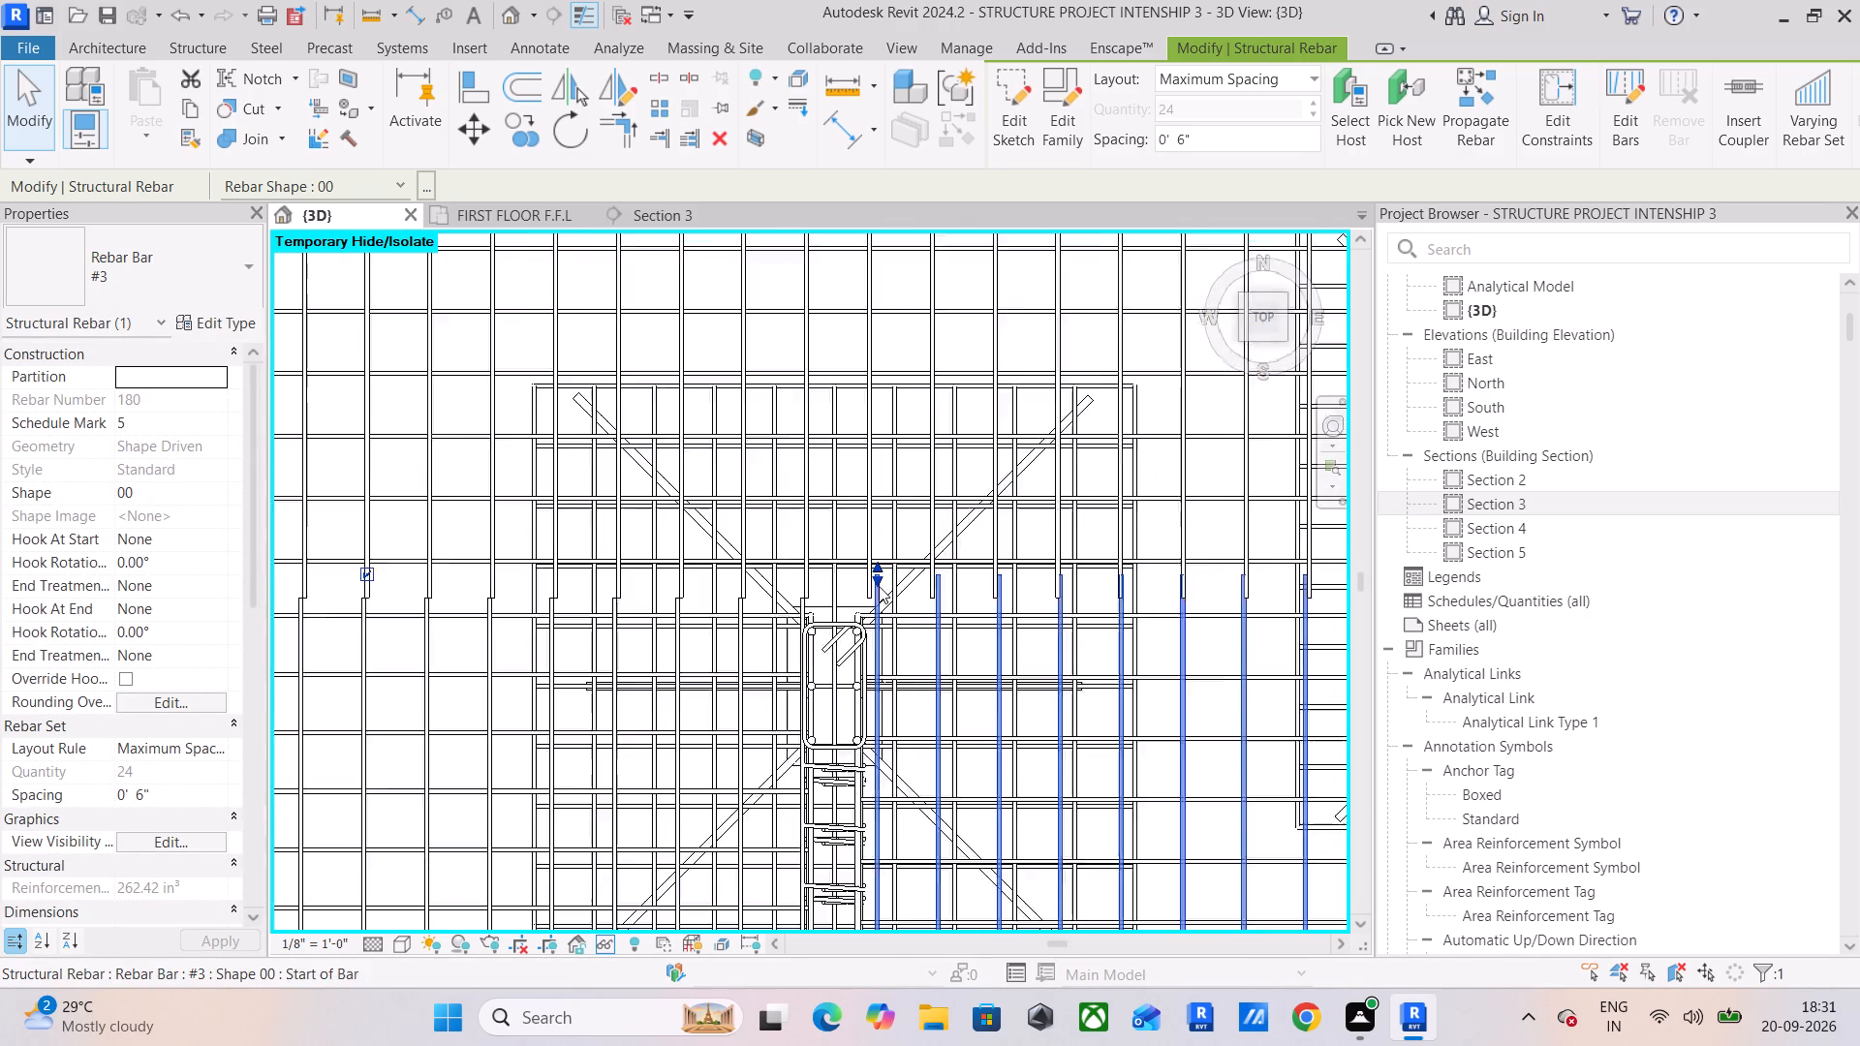
scroll(879, 586, down, 1)
middle_drag(911, 633, 911, 376)
scroll(872, 715, up, 16)
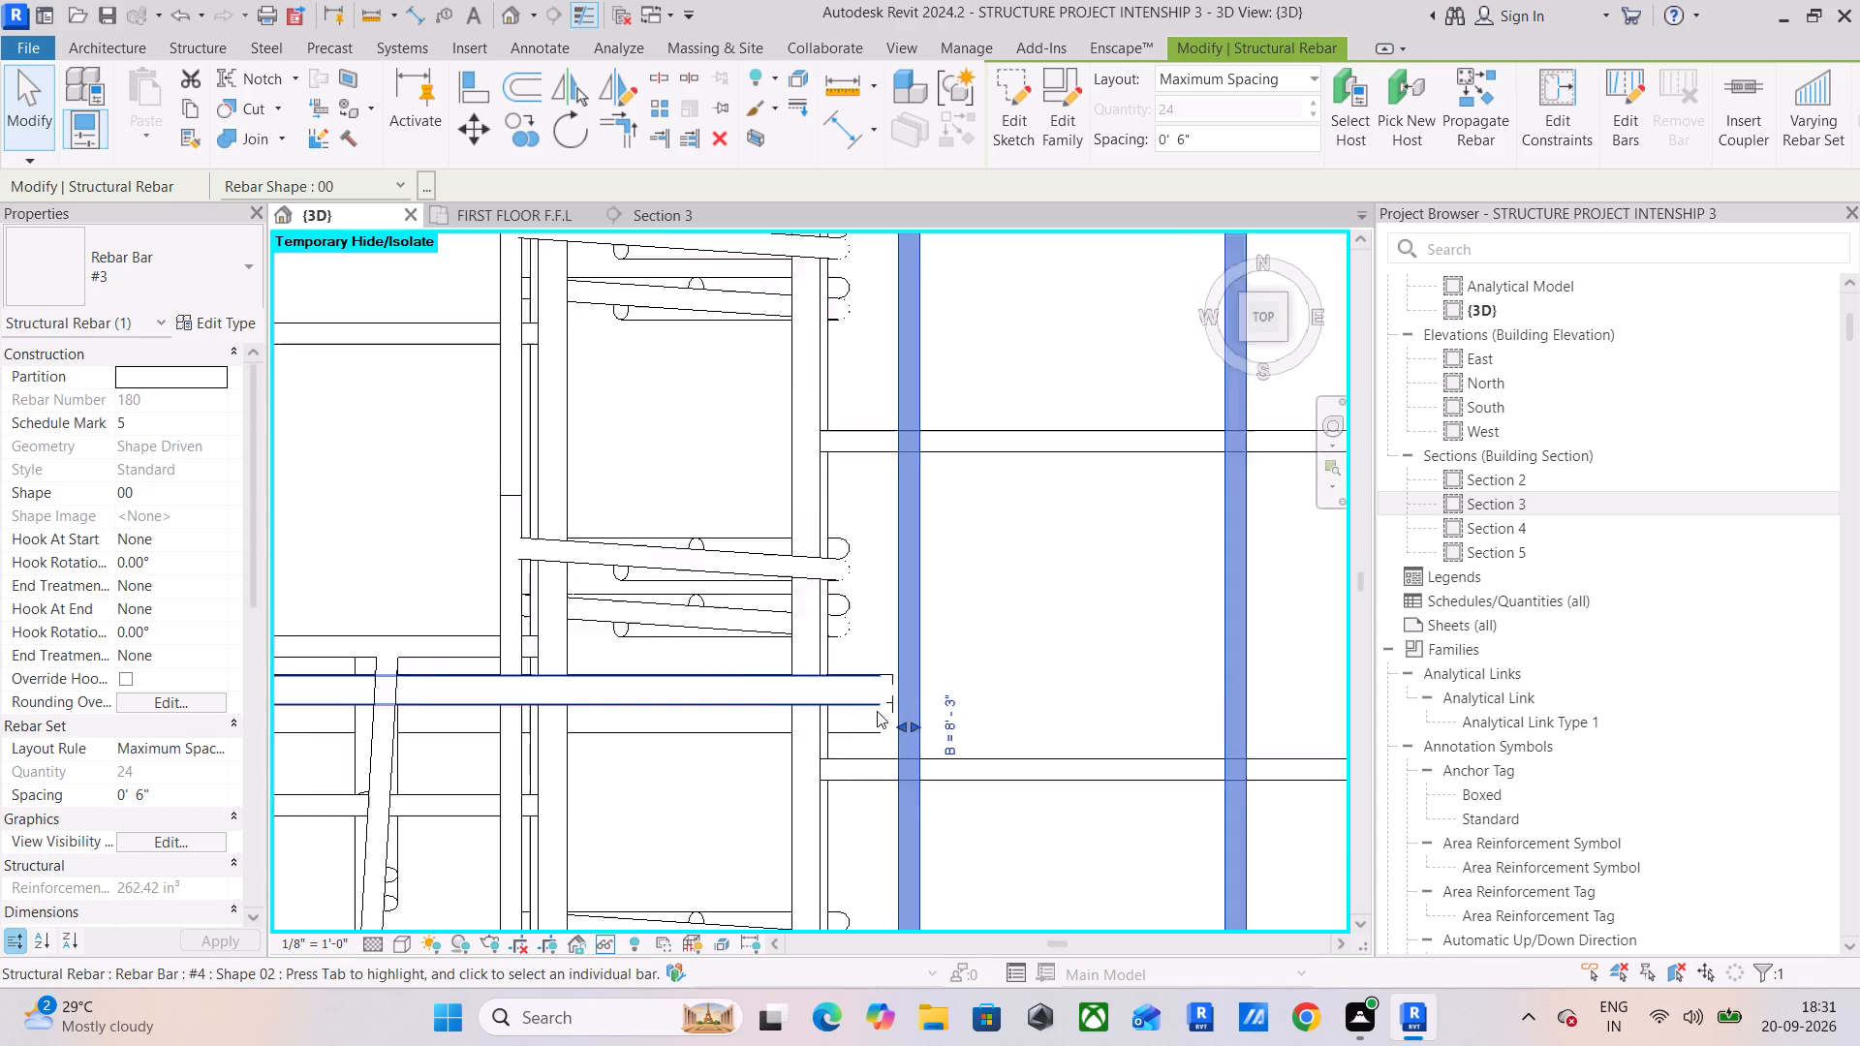
scroll(877, 711, up, 9)
drag(1020, 781, 1018, 782)
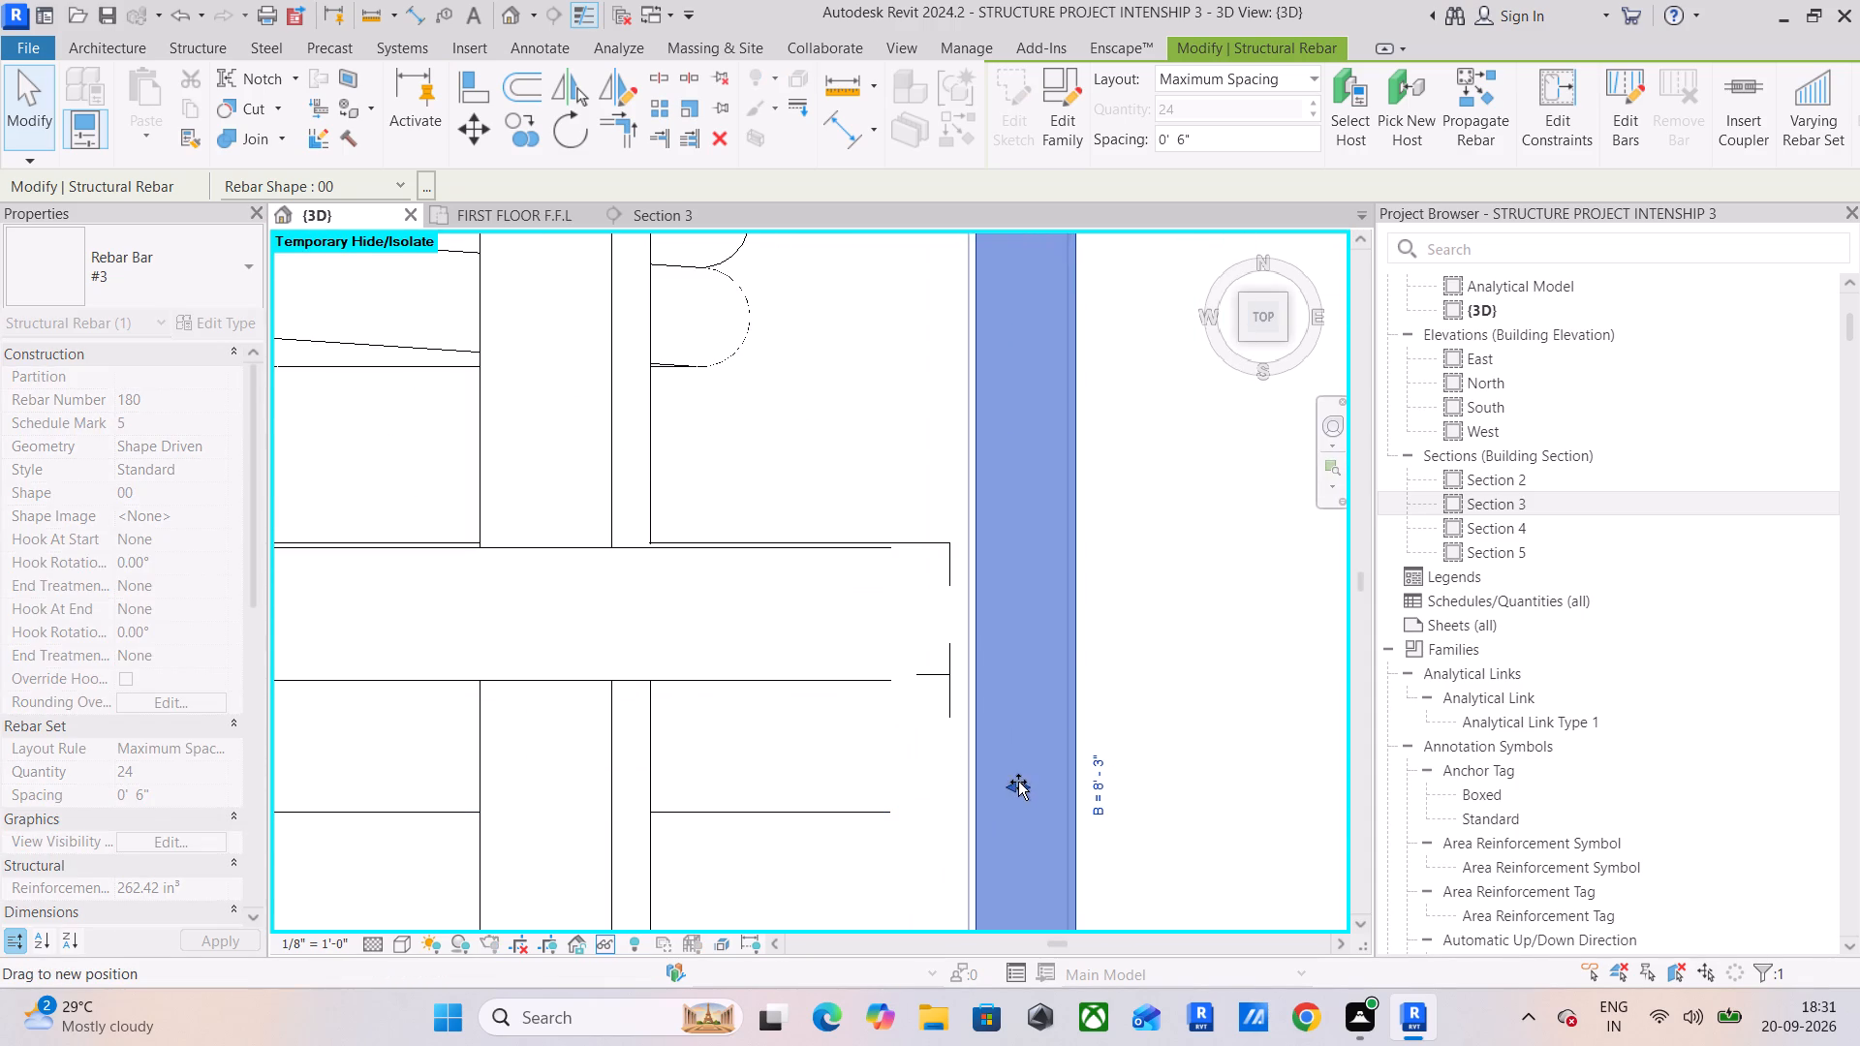
drag(1018, 782, 1002, 794)
scroll(1019, 647, down, 5)
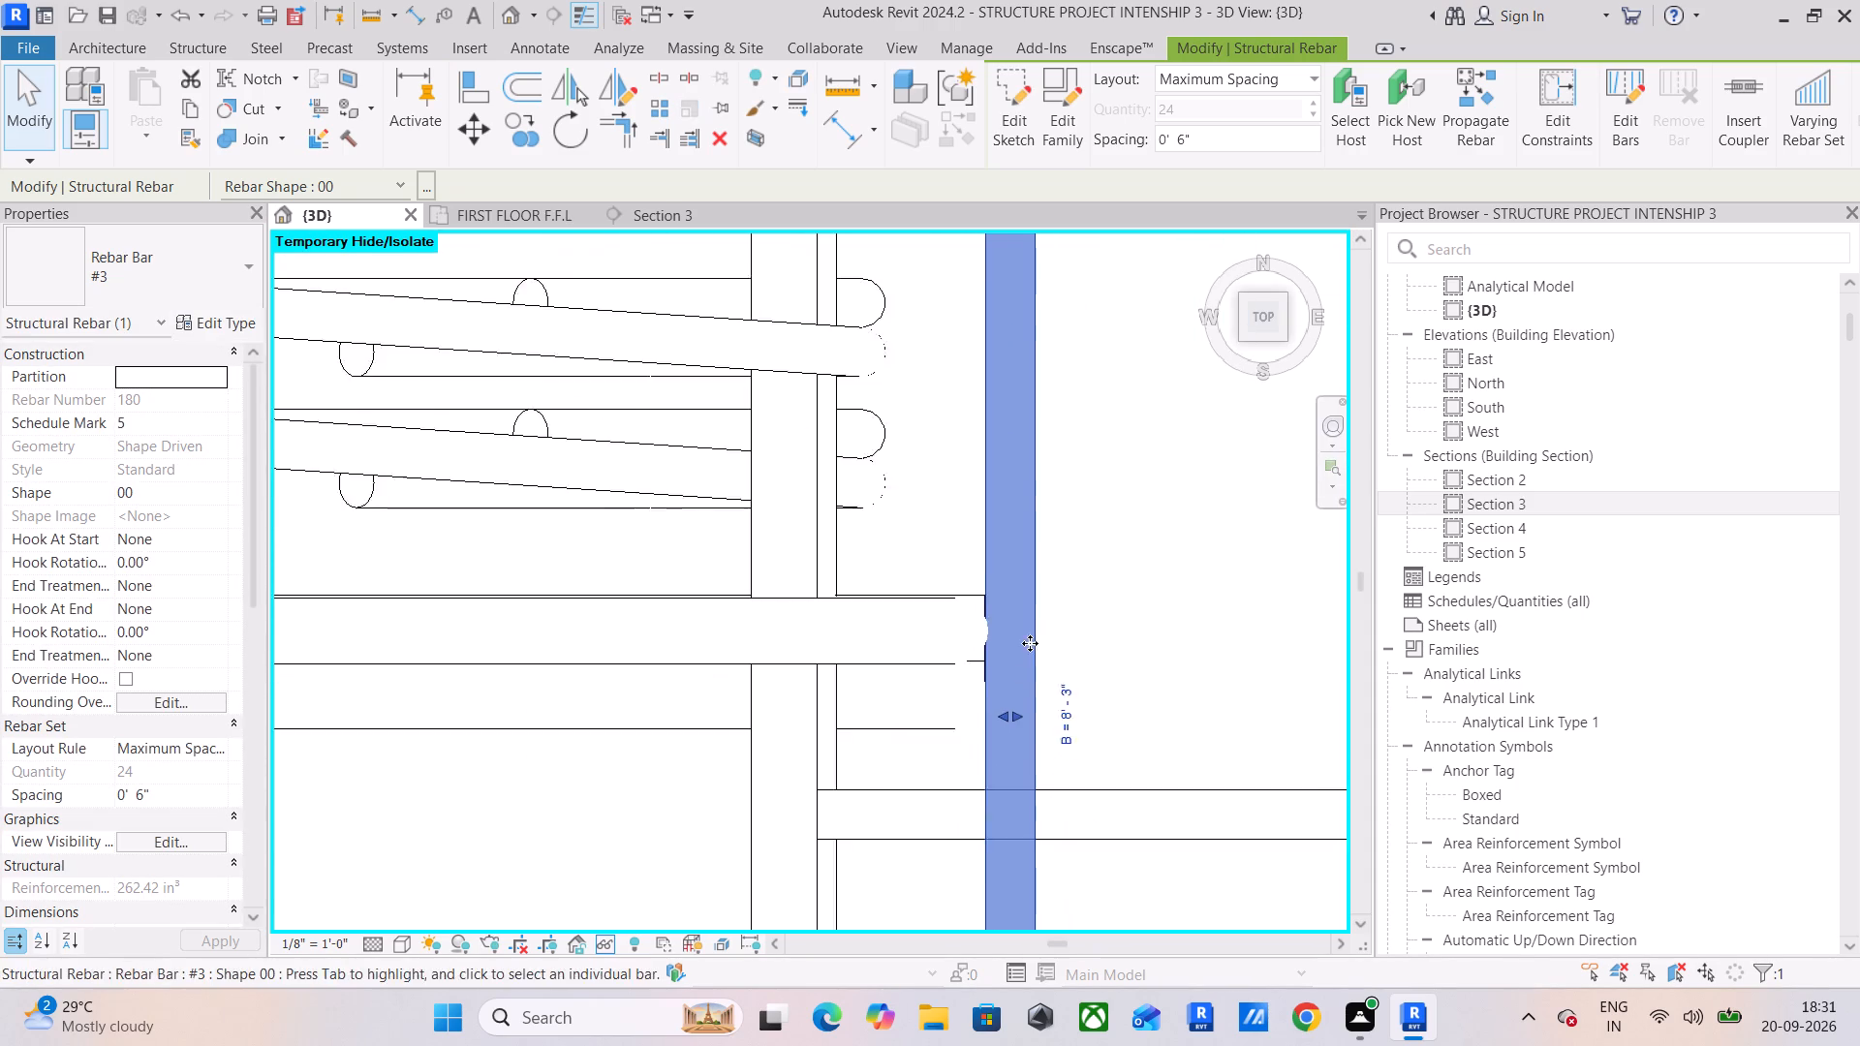
Examine the lap between the lower bay's north-south bars and the upper bay's bars around the column.
scroll(1030, 643, down, 7)
middle_drag(1093, 384, 1054, 799)
scroll(1054, 799, down, 6)
middle_drag(1088, 473, 1051, 939)
scroll(1065, 649, down, 5)
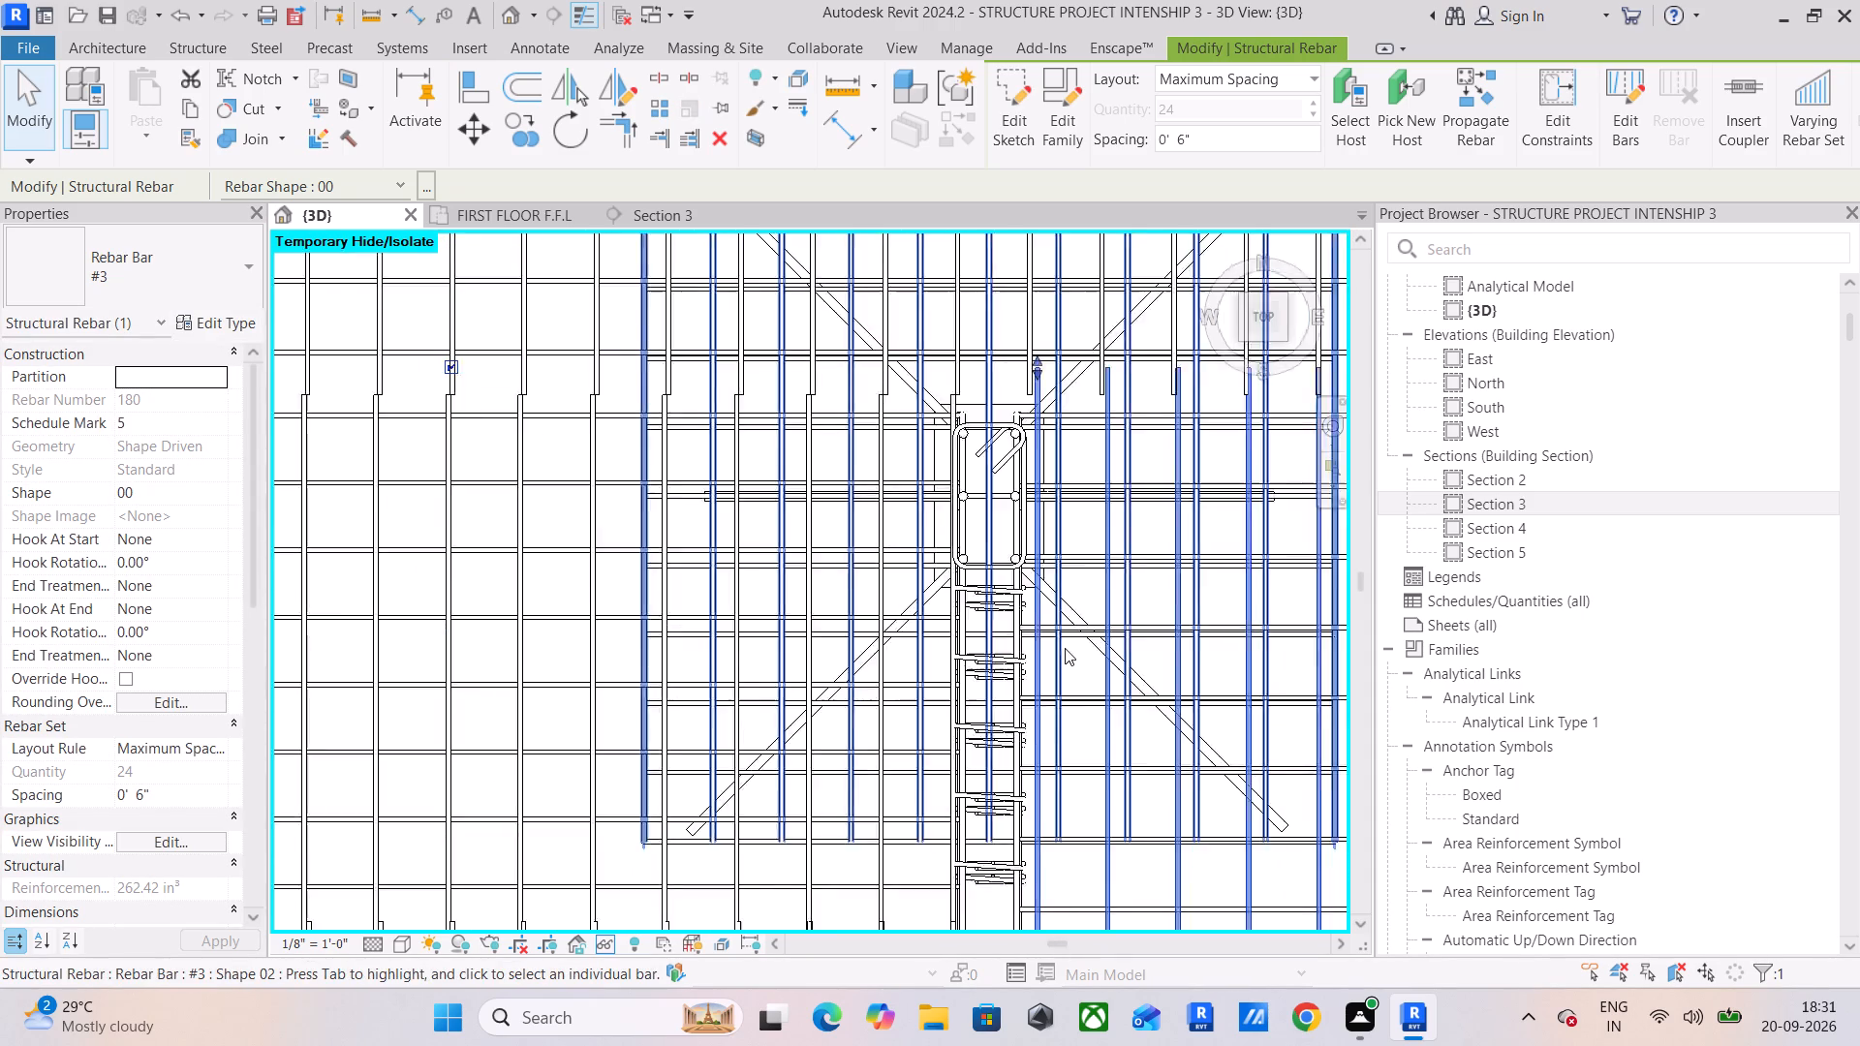
middle_drag(1064, 641, 1007, 947)
scroll(995, 729, up, 15)
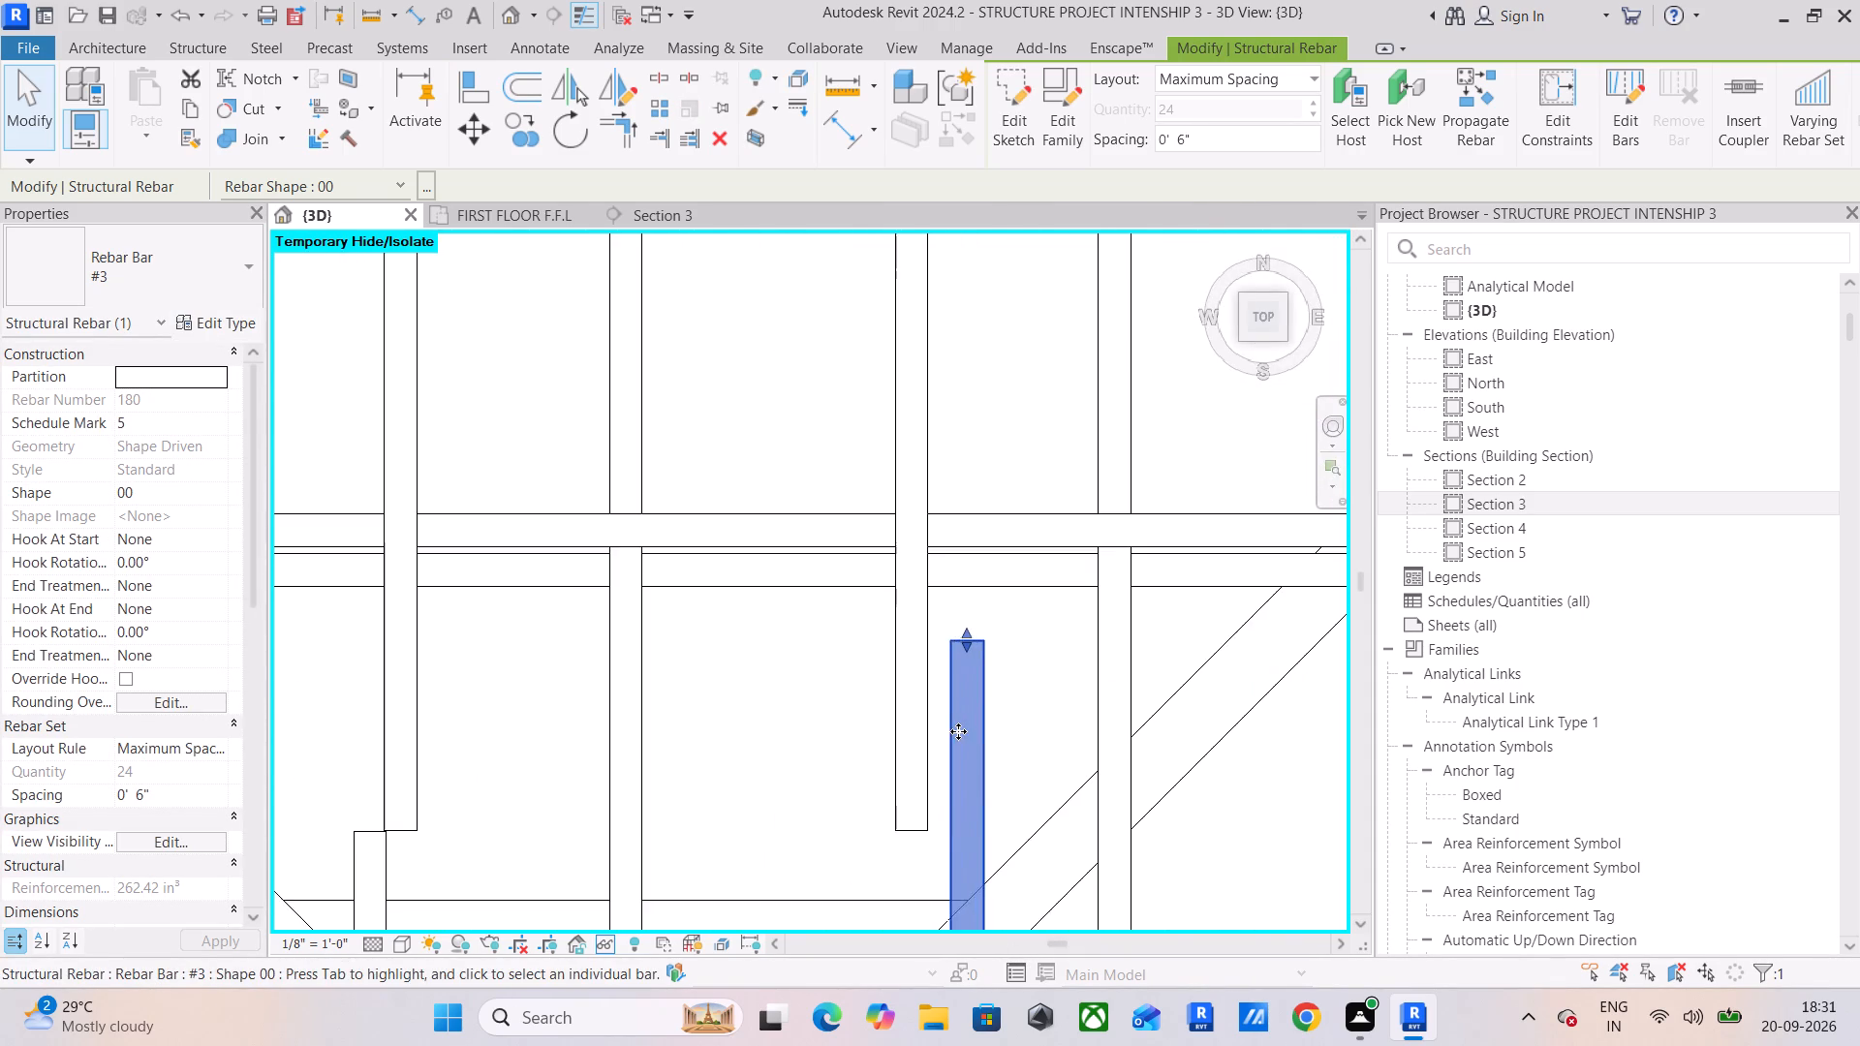
scroll(958, 731, down, 4)
middle_drag(954, 731, 739, 747)
middle_drag(1007, 801, 635, 576)
scroll(636, 570, up, 1)
scroll(636, 570, down, 4)
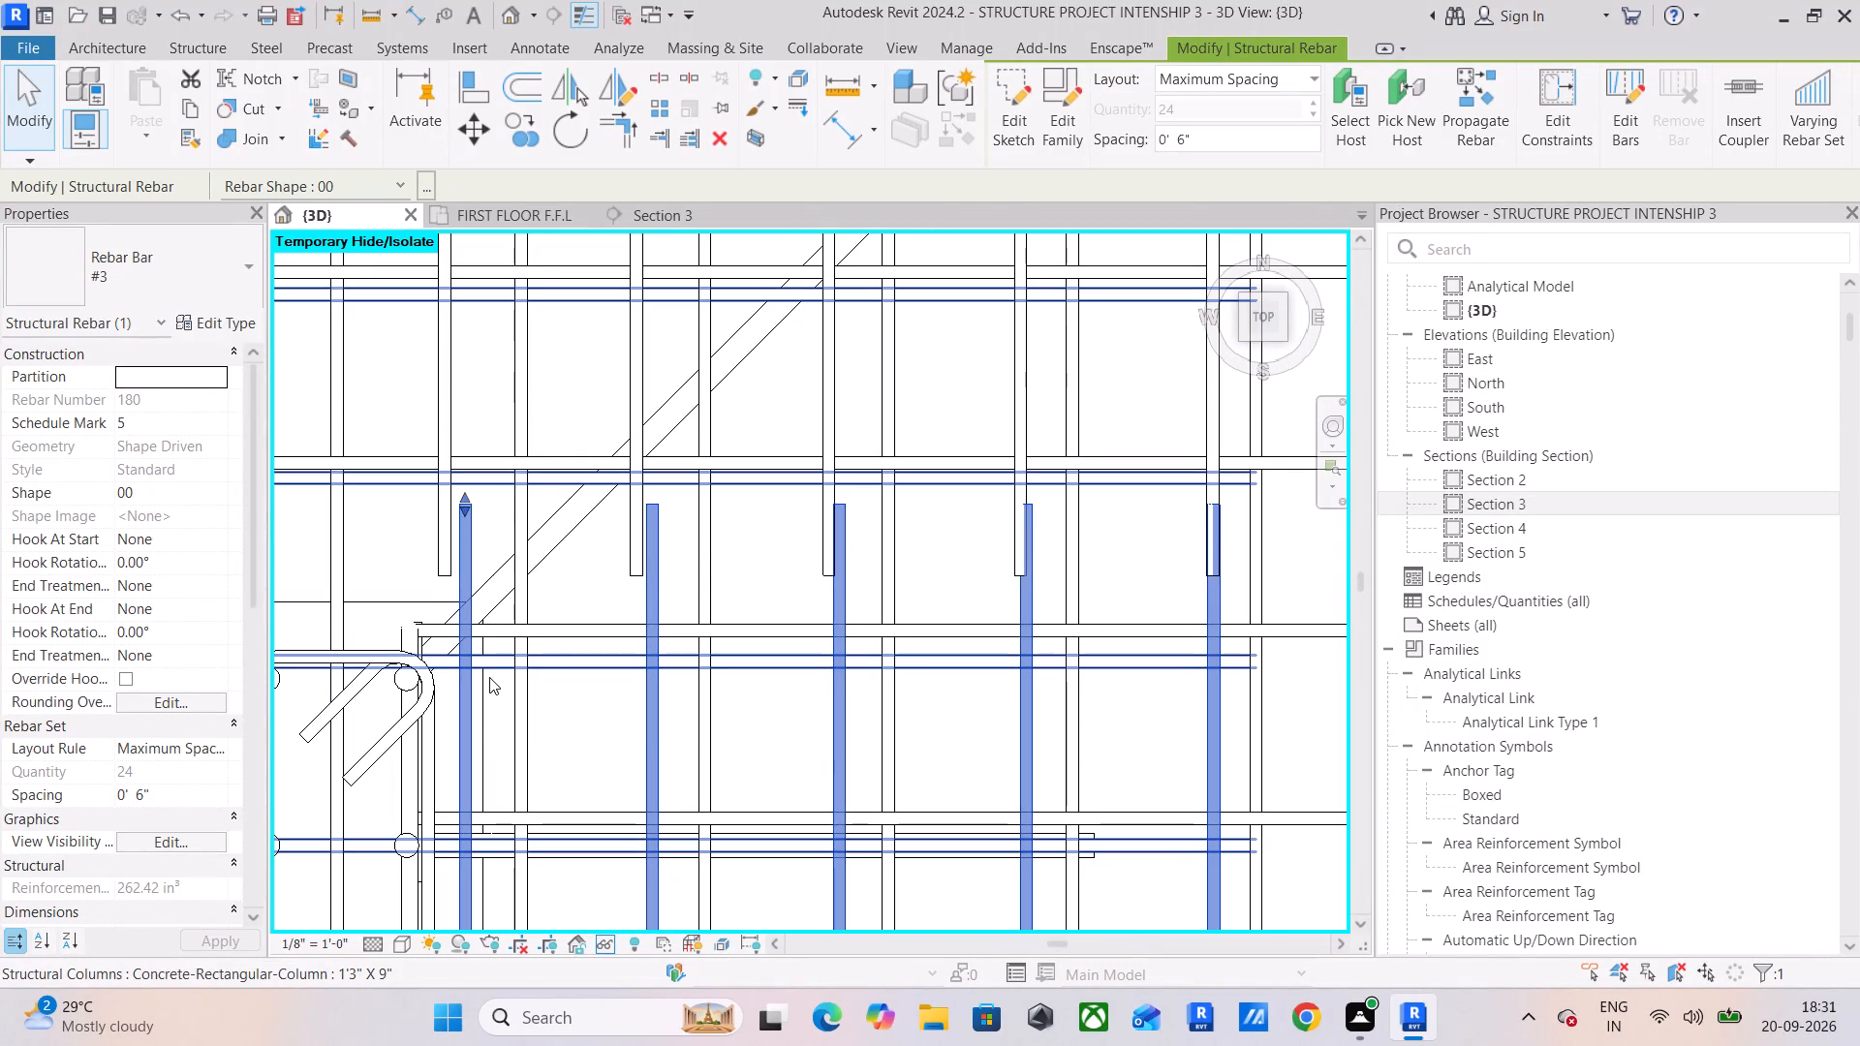
key(Escape)
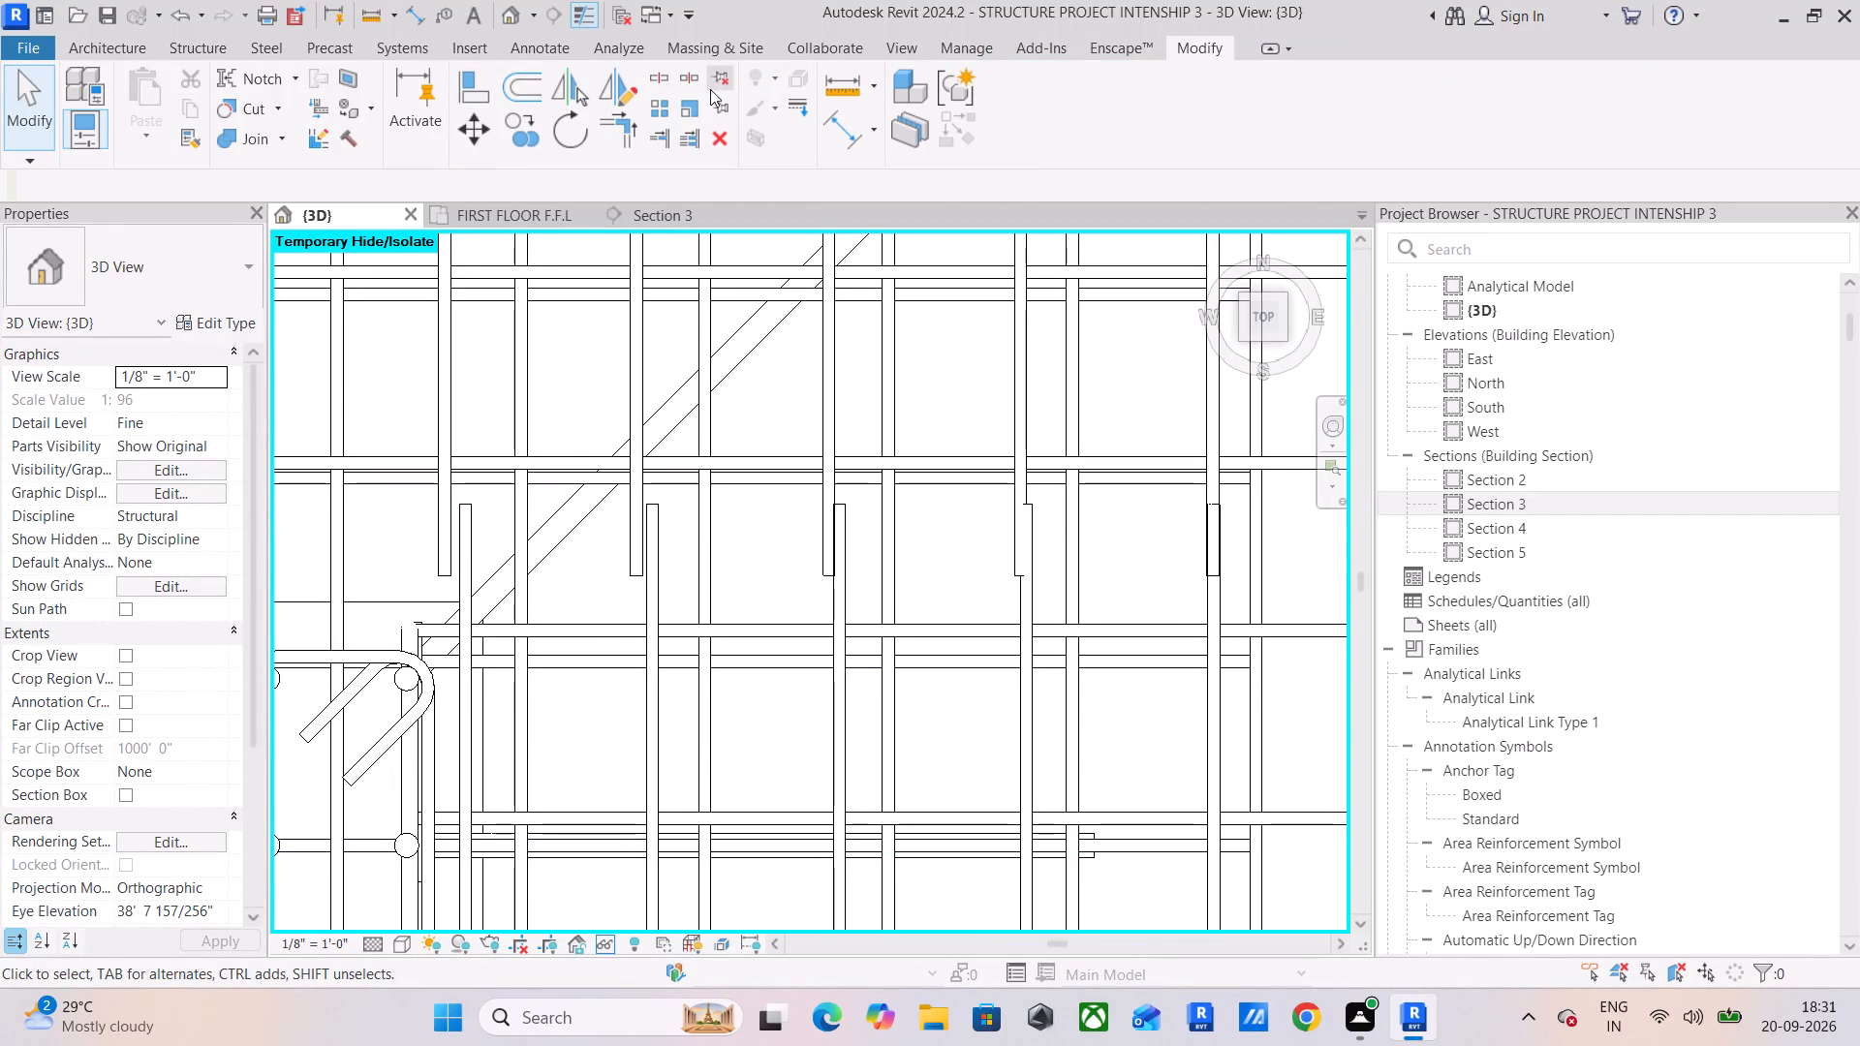
Measure the spacing between the first two north-south bars east of the column.
click(828, 88)
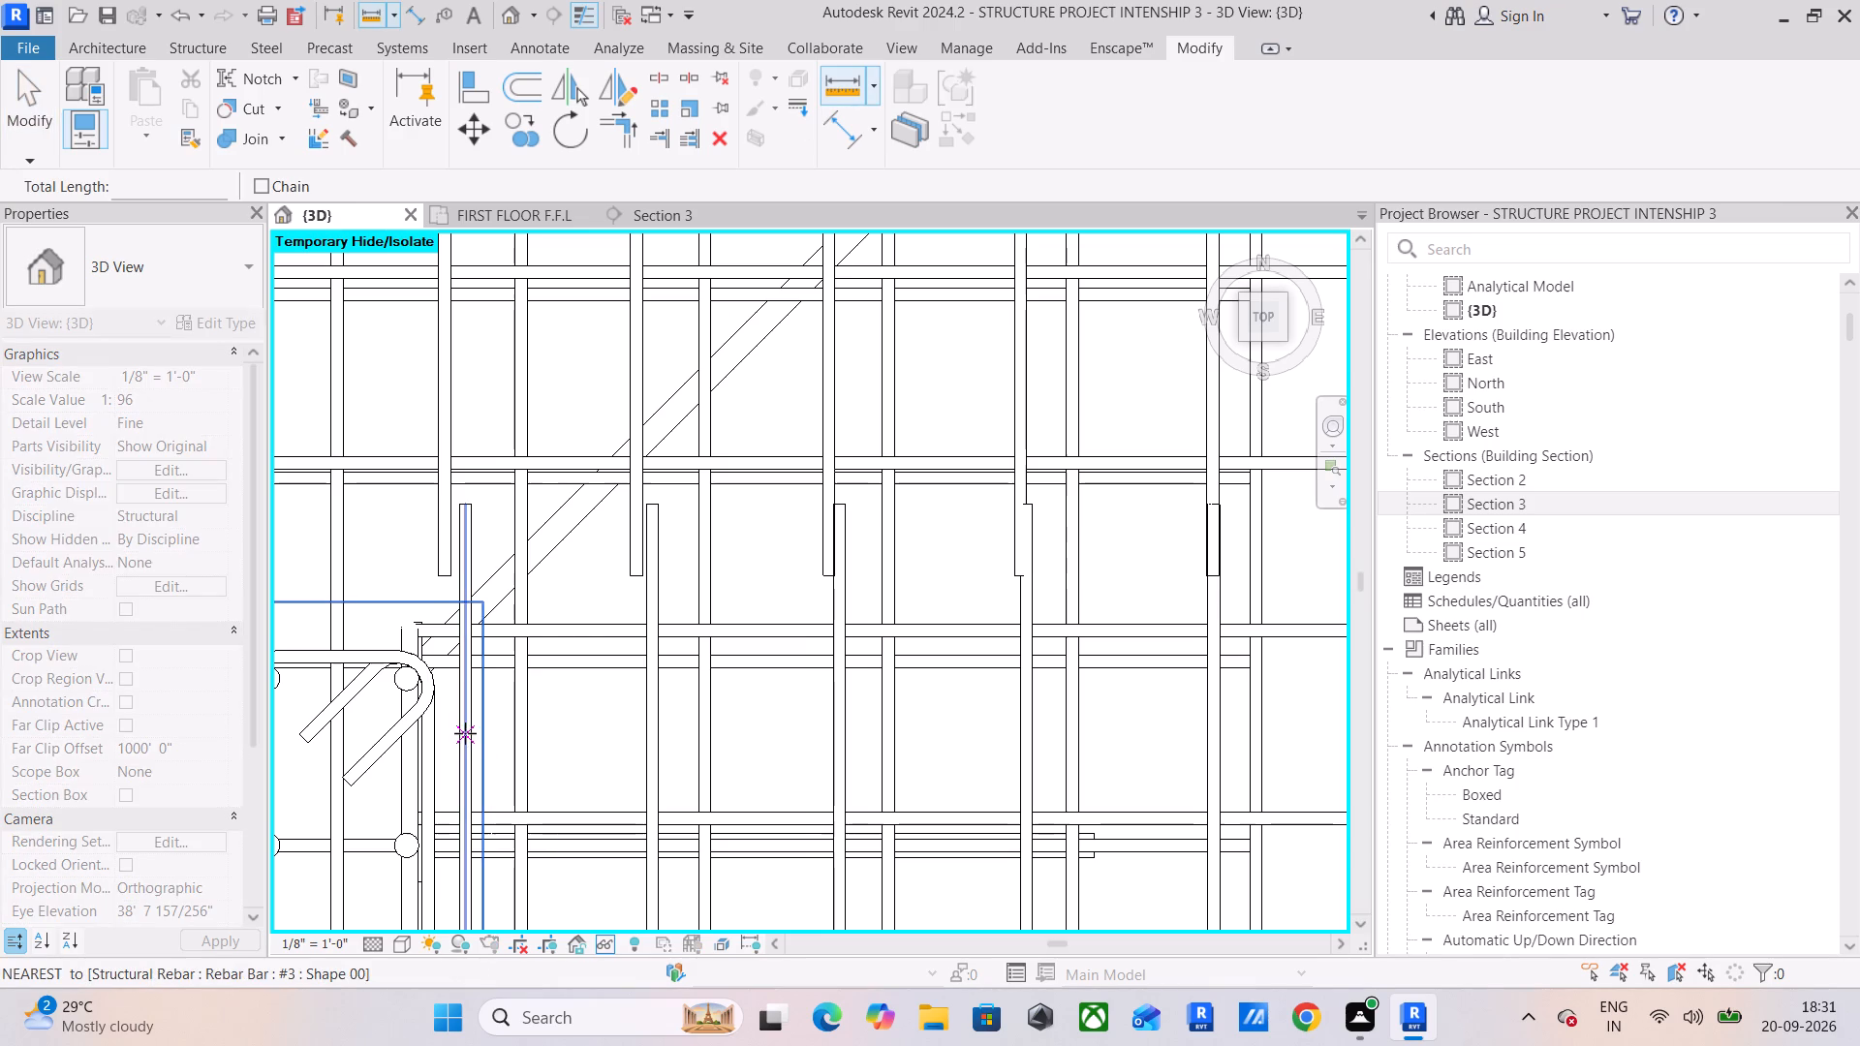
click(465, 733)
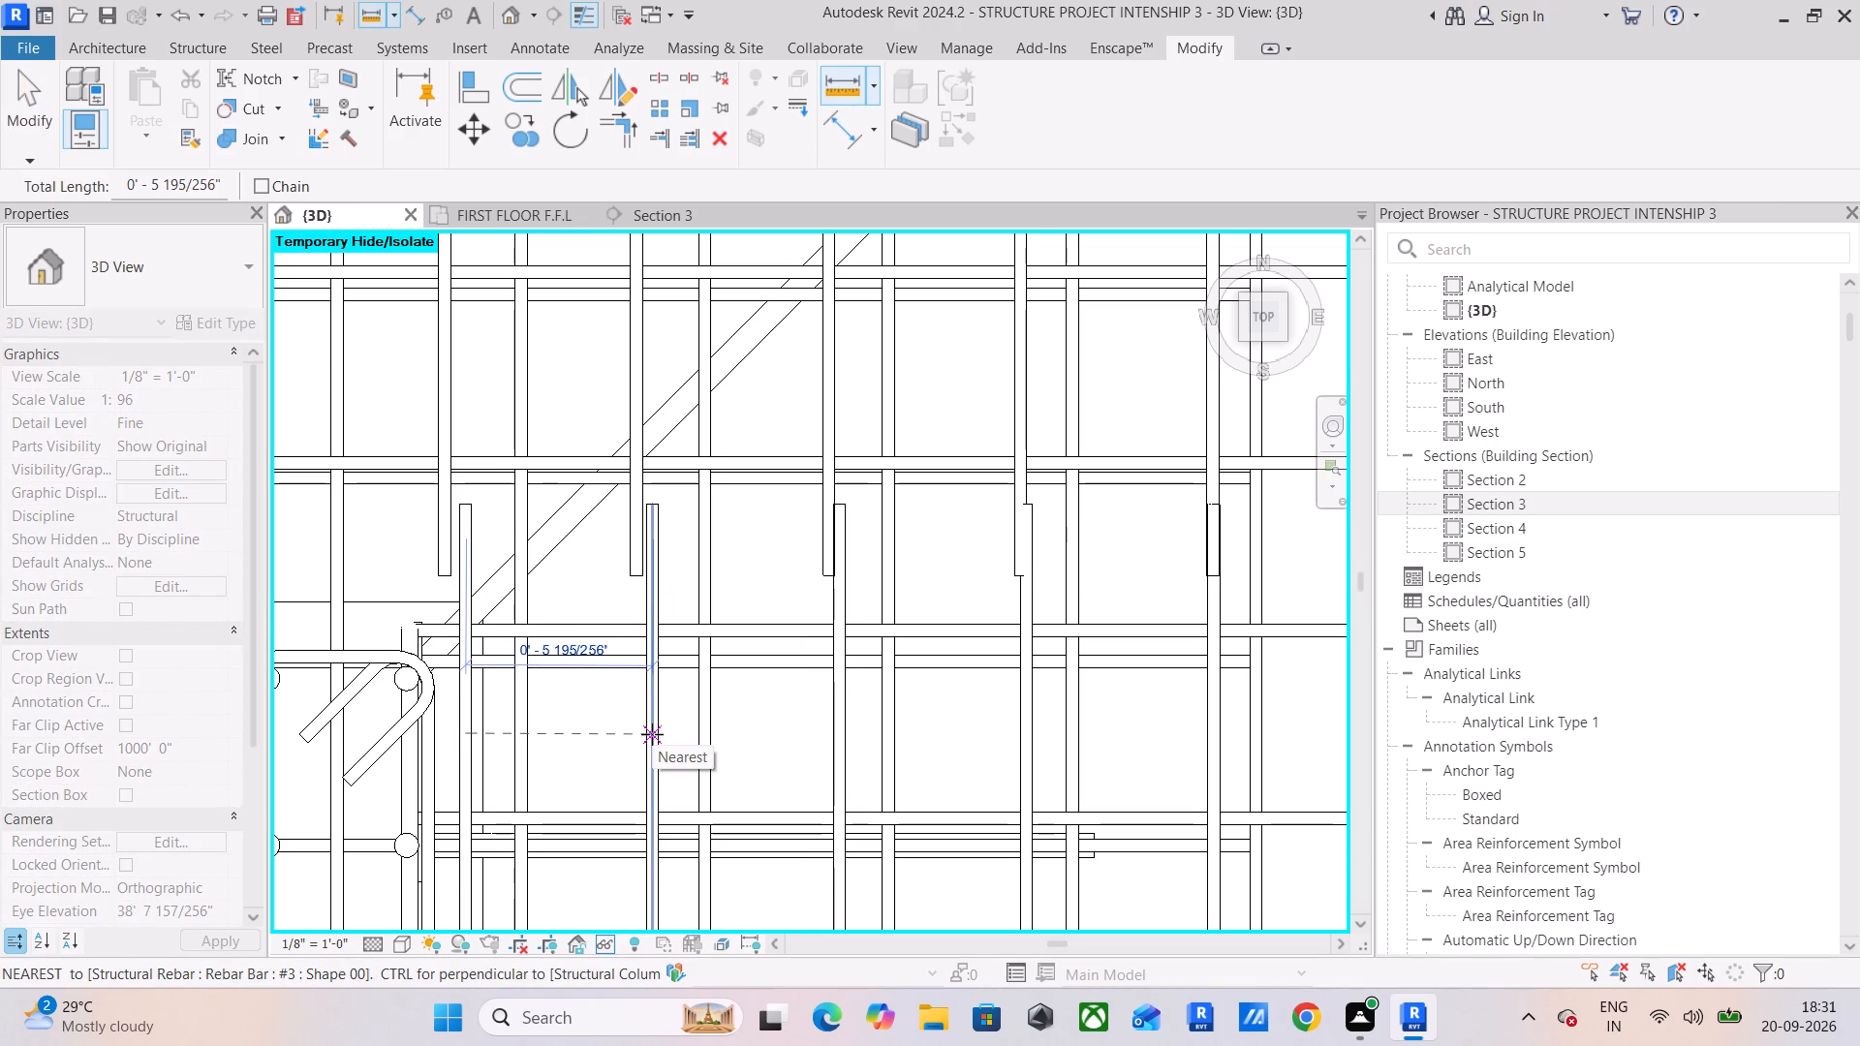
key(Escape)
key(Escape)
key(Escape)
key(Escape)
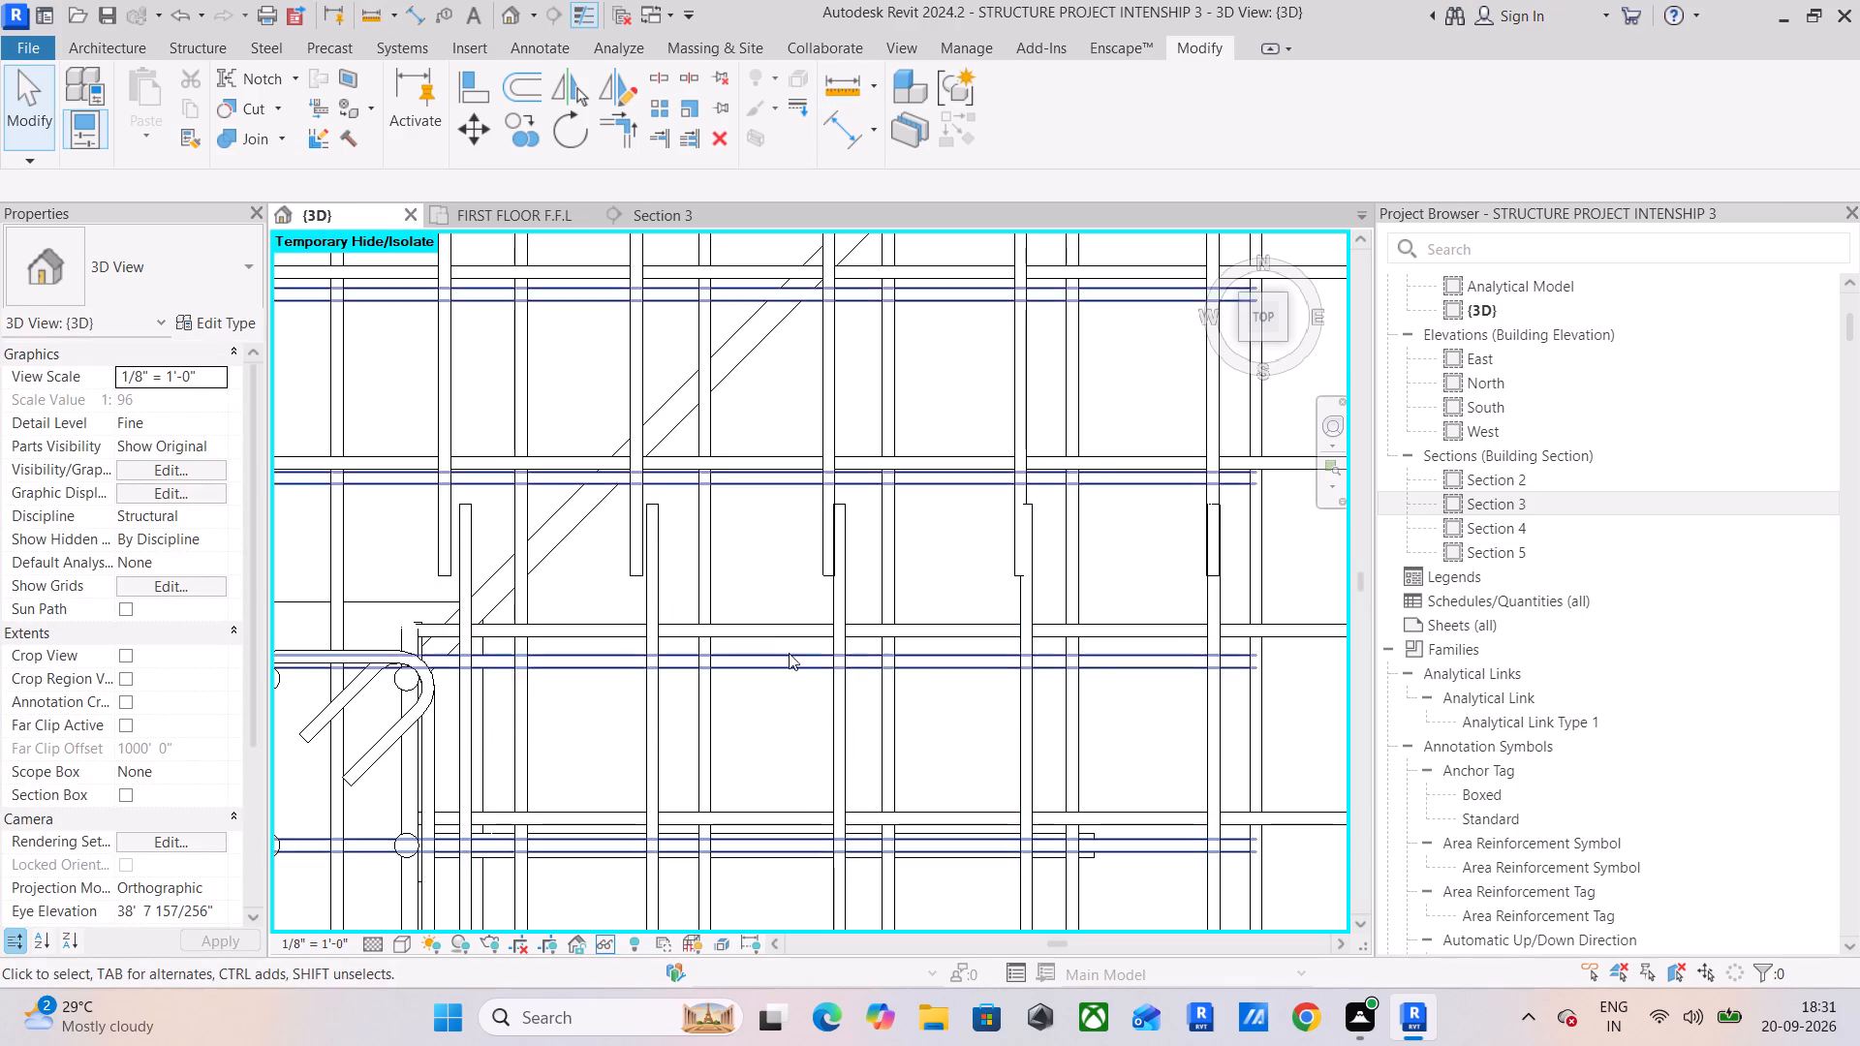
Copy the small east bay's two #3 bar sets about 11'-10" south into the empty bay below its south beam.
scroll(942, 652, down, 3)
middle_drag(941, 652, 1006, 607)
scroll(861, 639, down, 6)
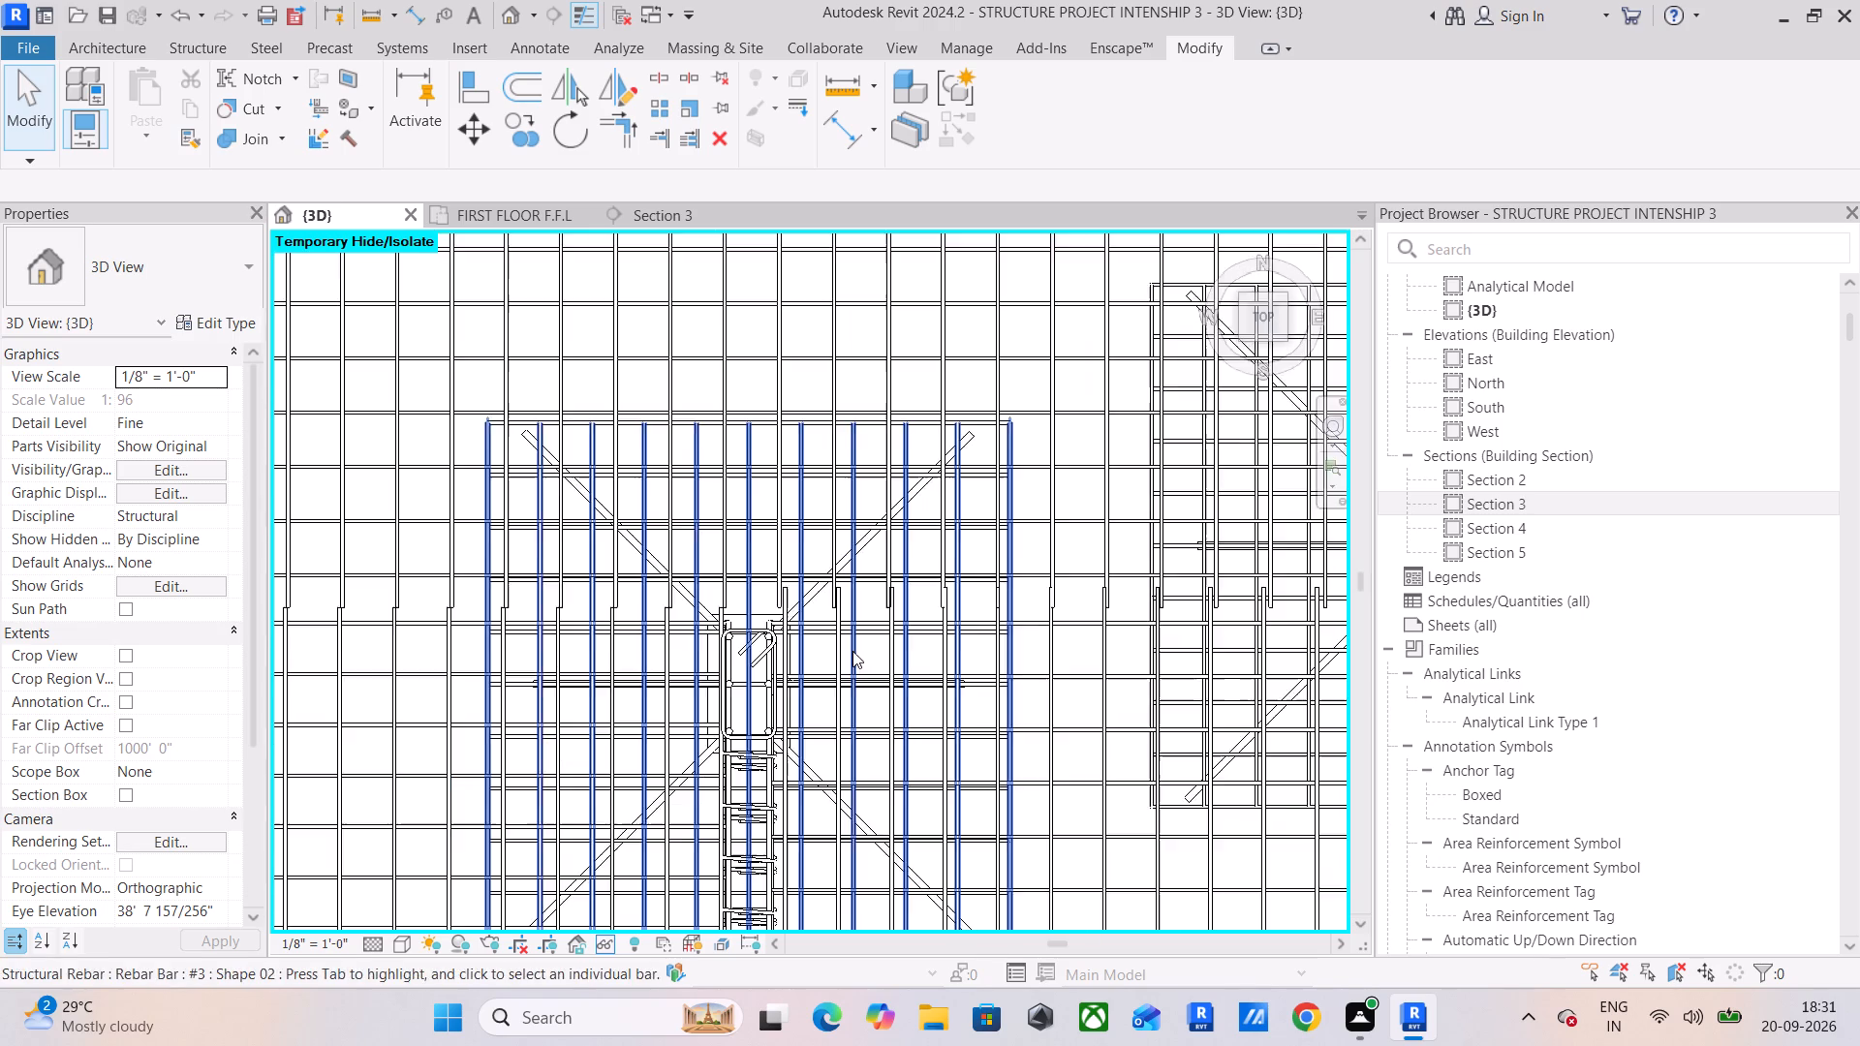
middle_drag(852, 651, 1051, 521)
scroll(954, 565, down, 4)
middle_drag(925, 589, 529, 550)
scroll(538, 548, down, 8)
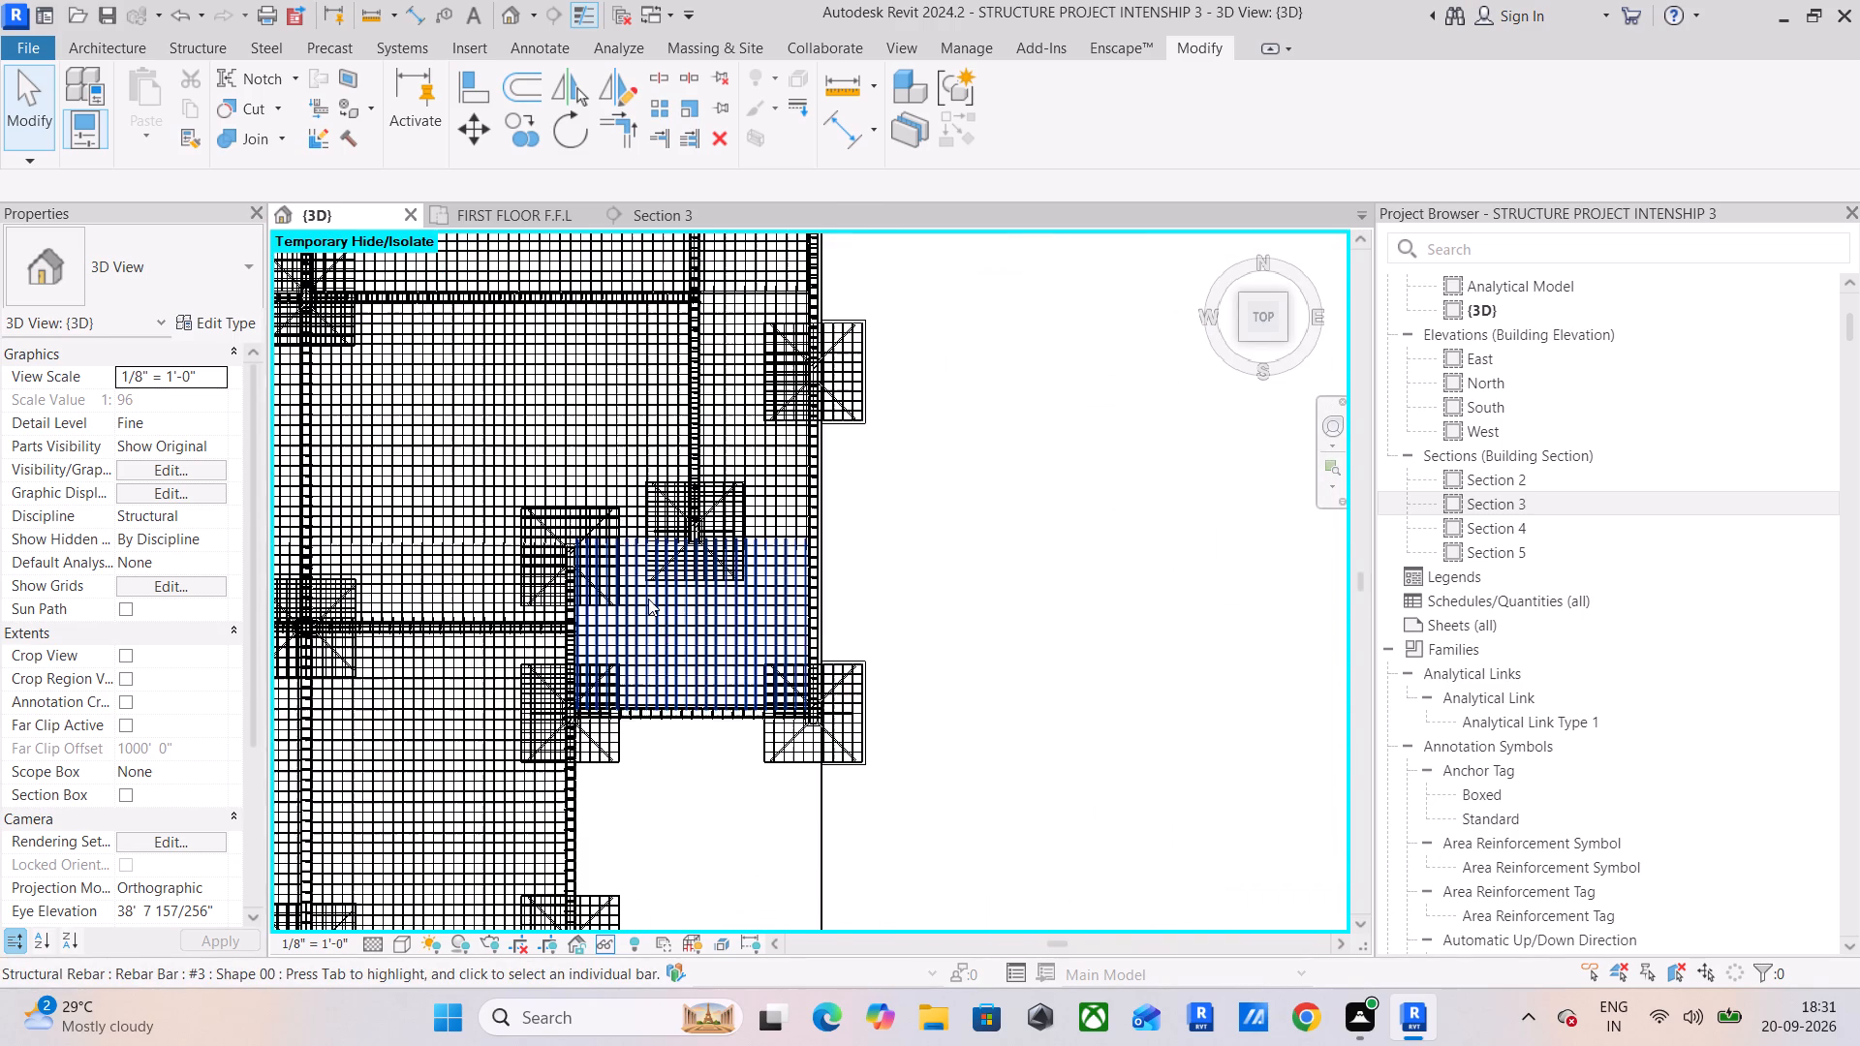
middle_drag(657, 616, 790, 444)
scroll(754, 541, down, 4)
middle_drag(740, 572, 866, 532)
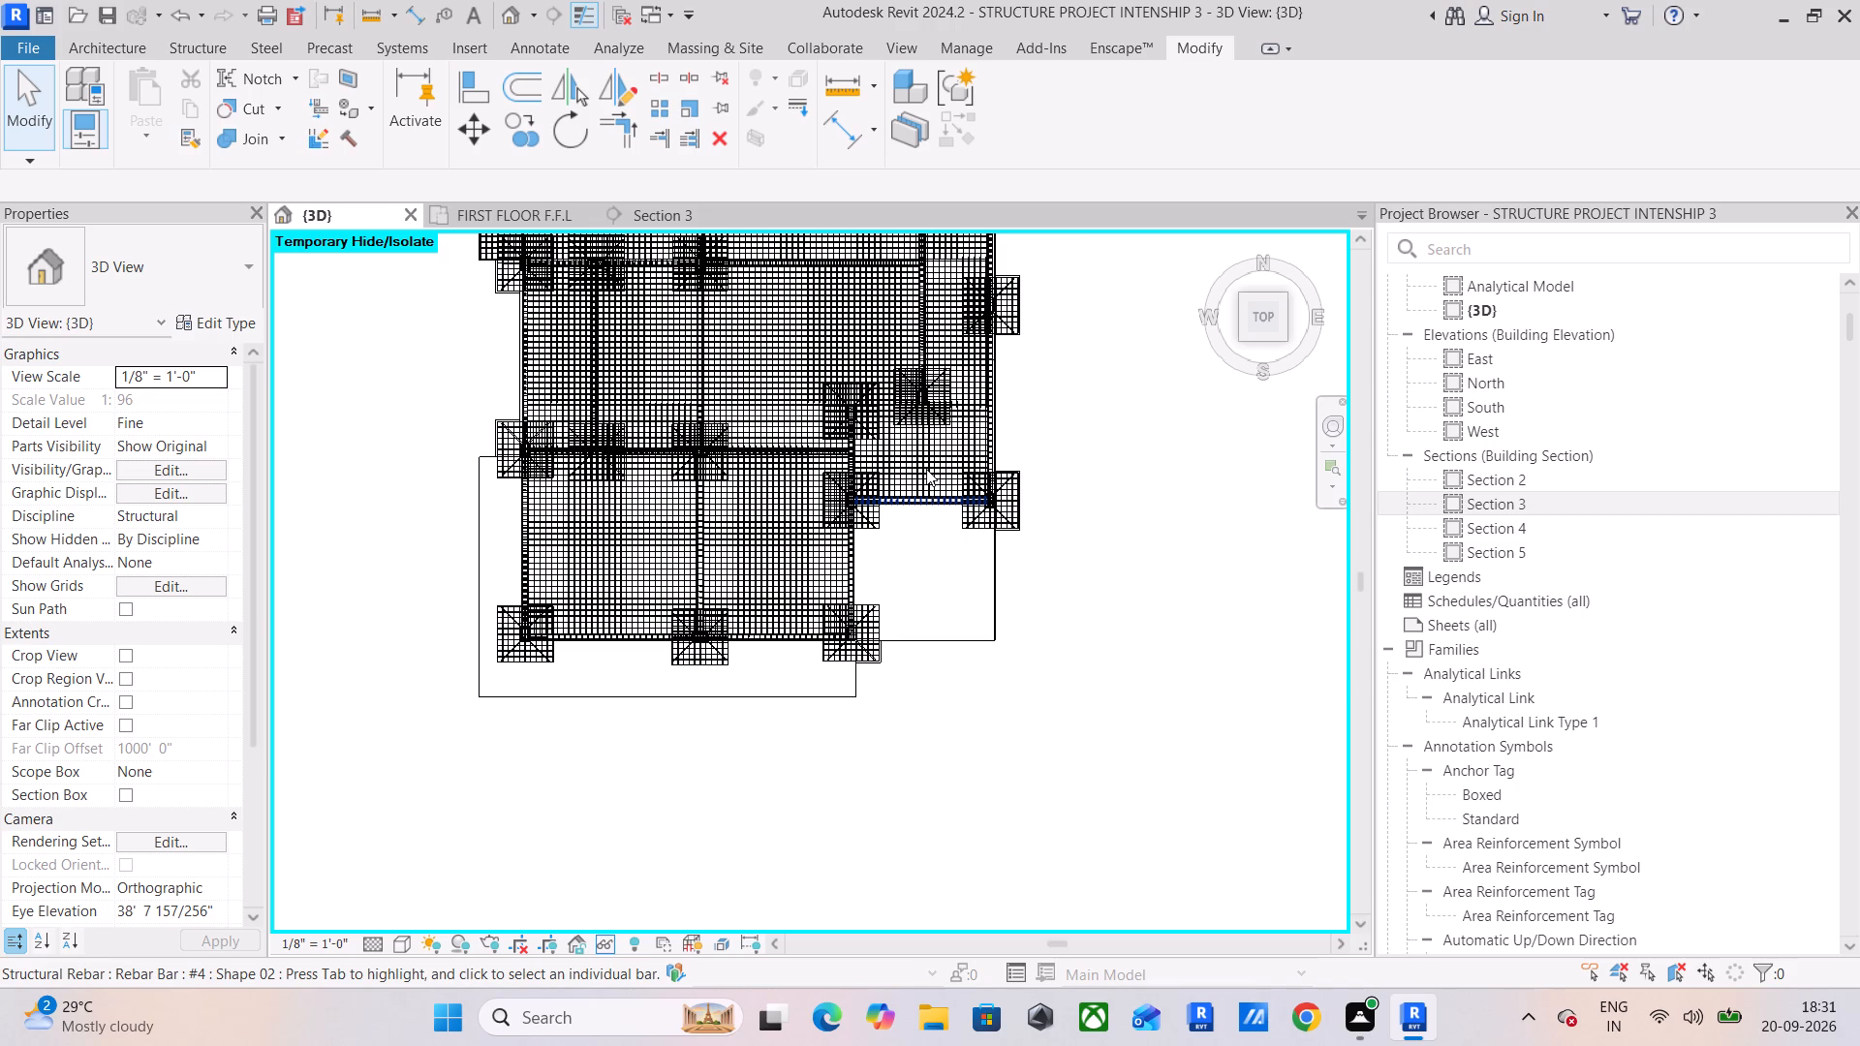
scroll(926, 467, up, 11)
scroll(960, 484, up, 10)
drag(965, 465, 963, 472)
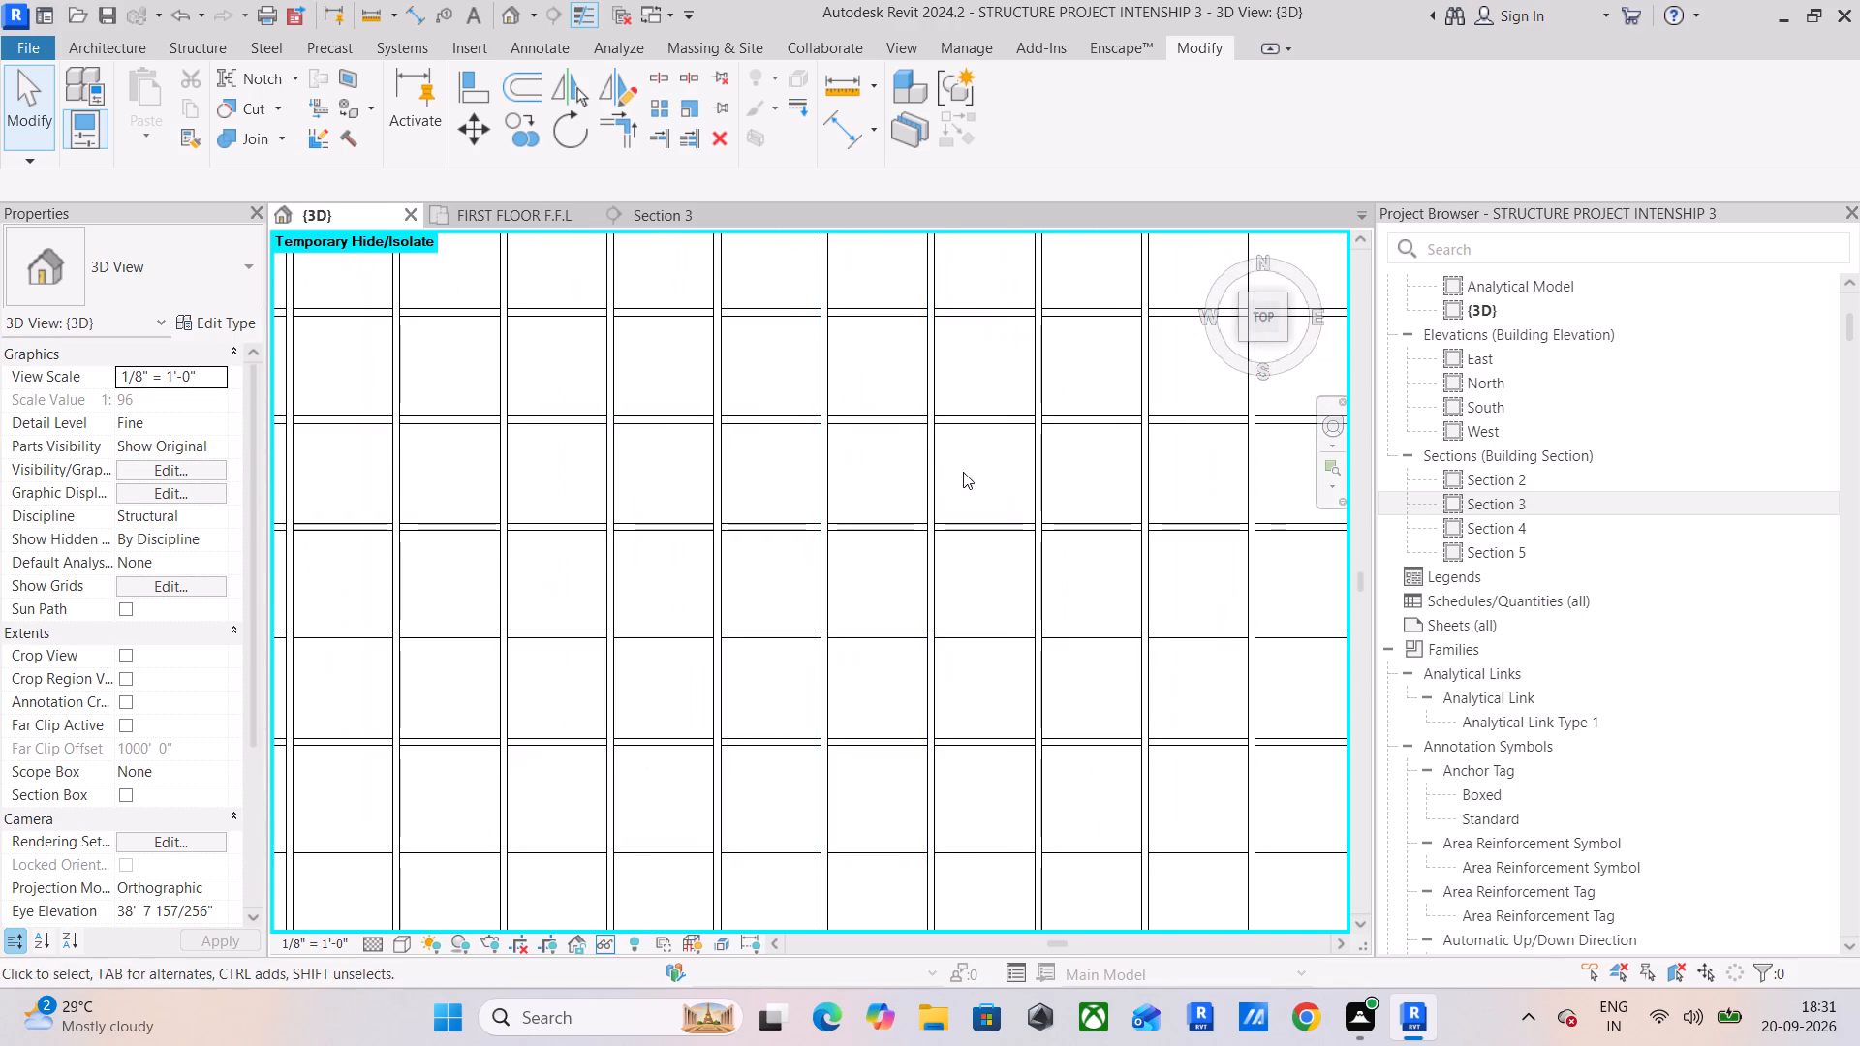
drag(963, 472, 903, 565)
scroll(915, 535, down, 14)
middle_drag(902, 526, 974, 269)
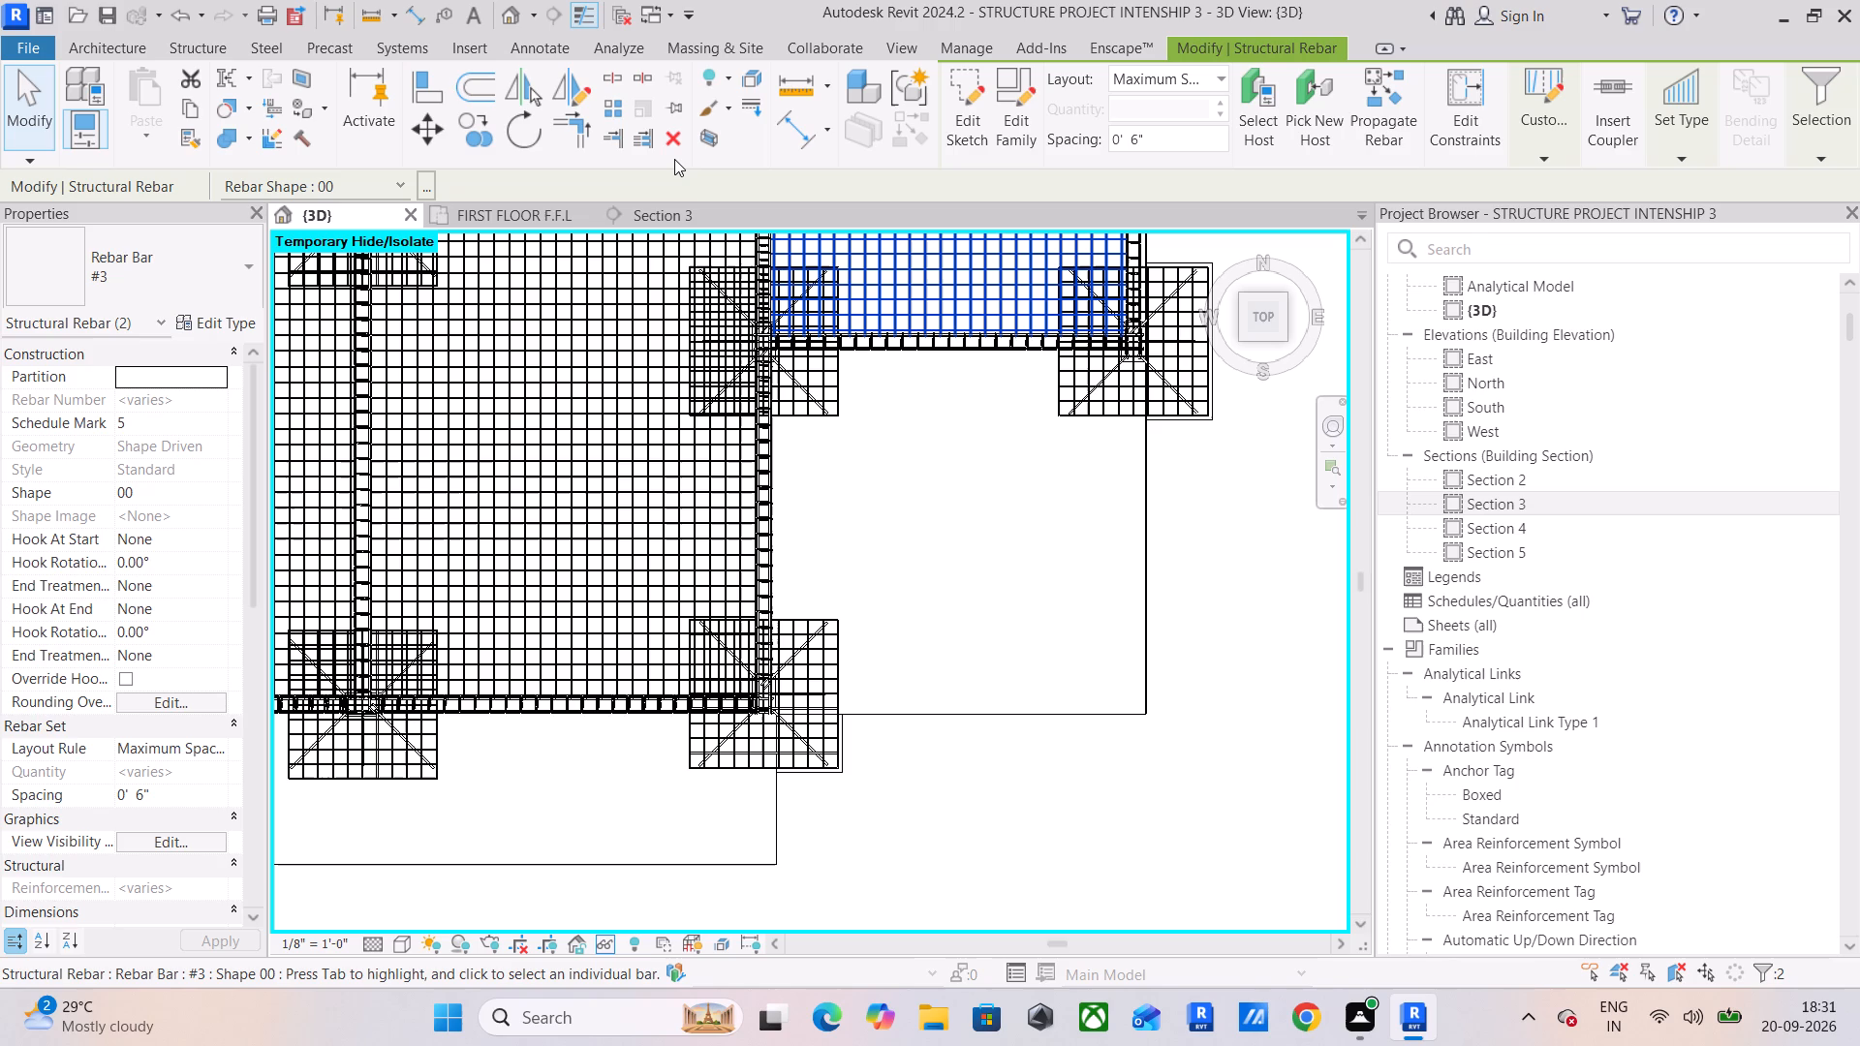
click(479, 127)
middle_drag(821, 377, 592, 460)
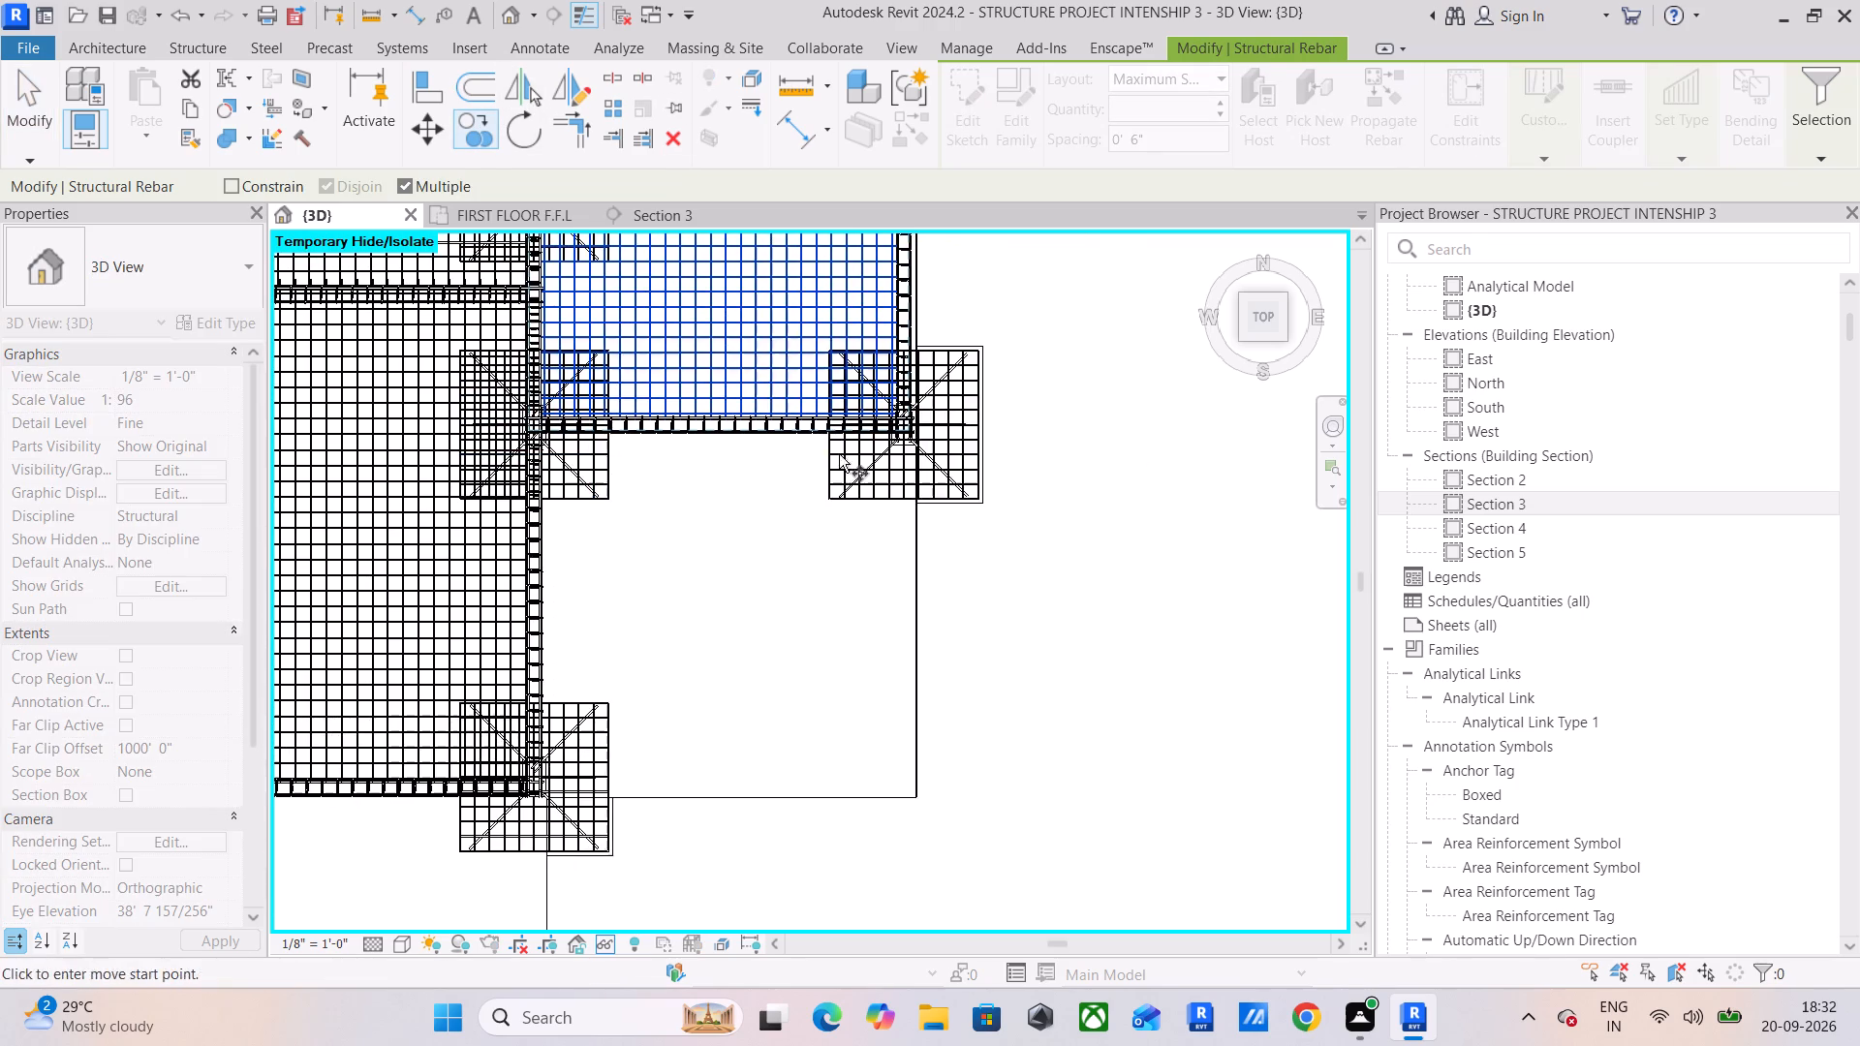
scroll(901, 388, up, 10)
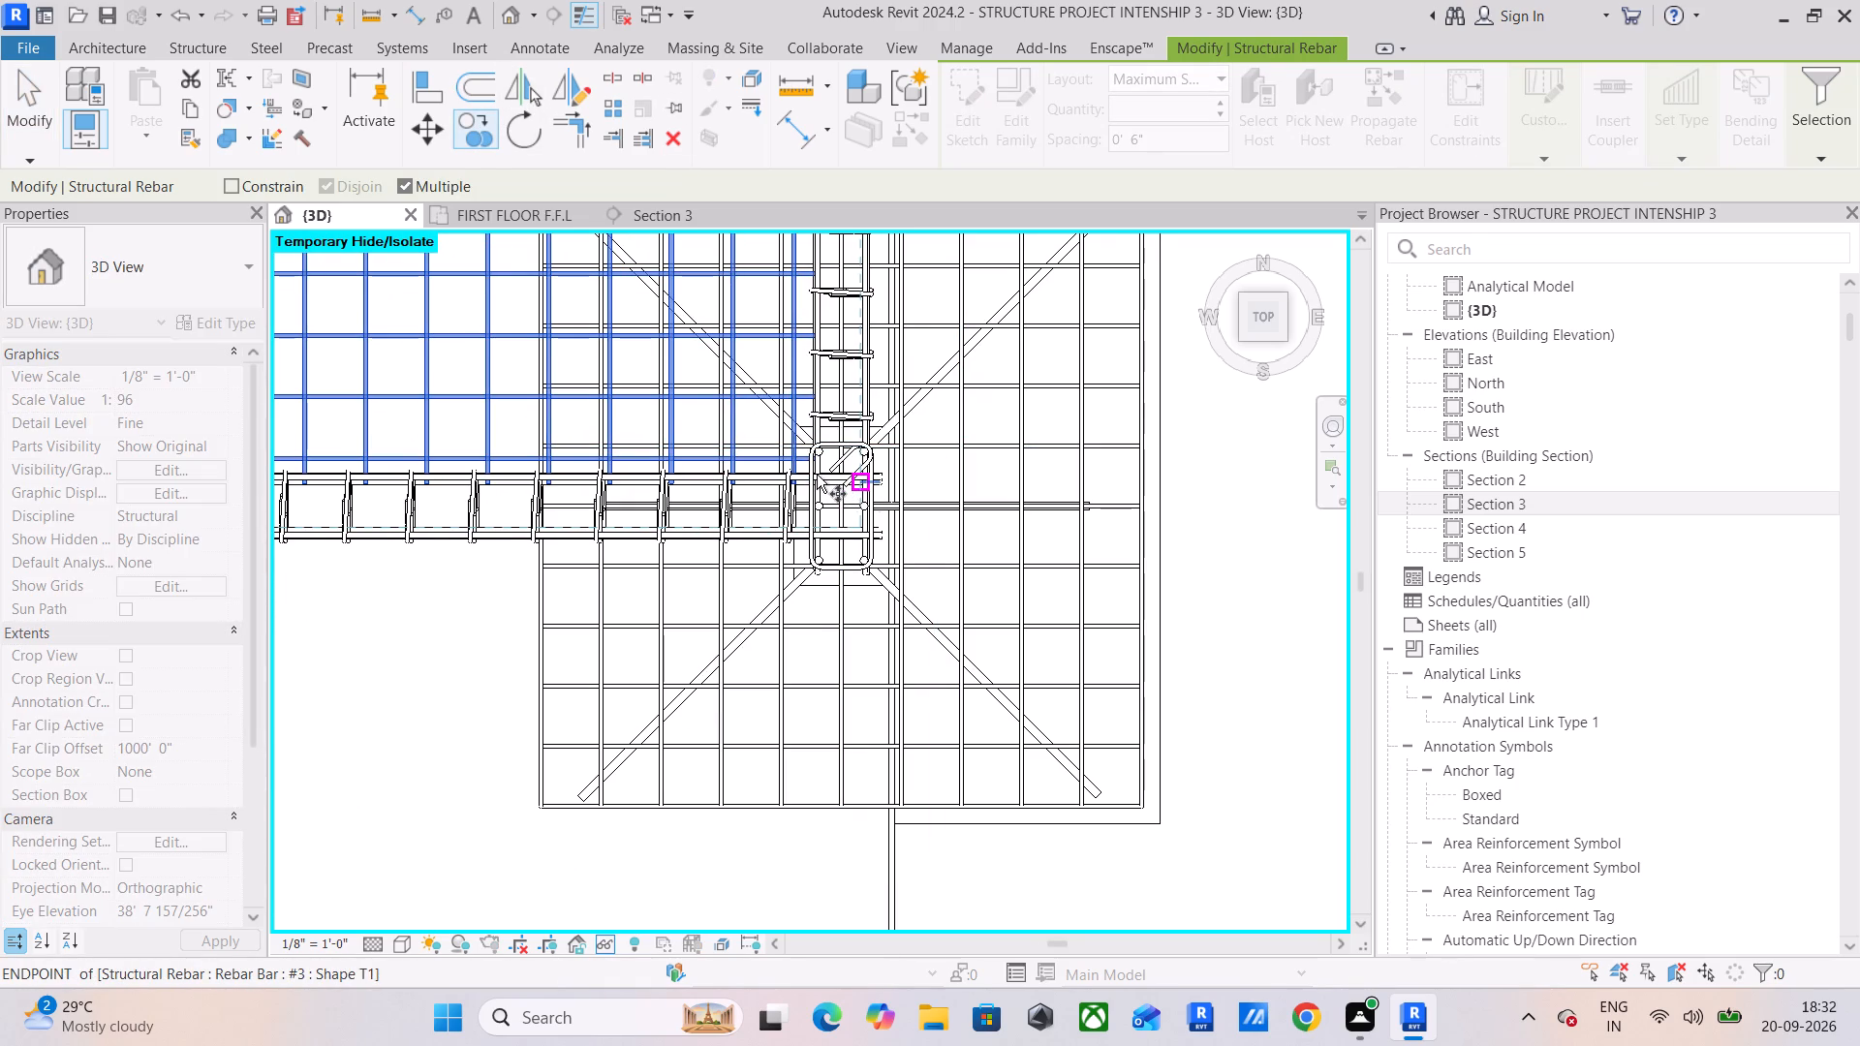
click(816, 475)
scroll(831, 575, down, 6)
middle_drag(829, 588, 849, 270)
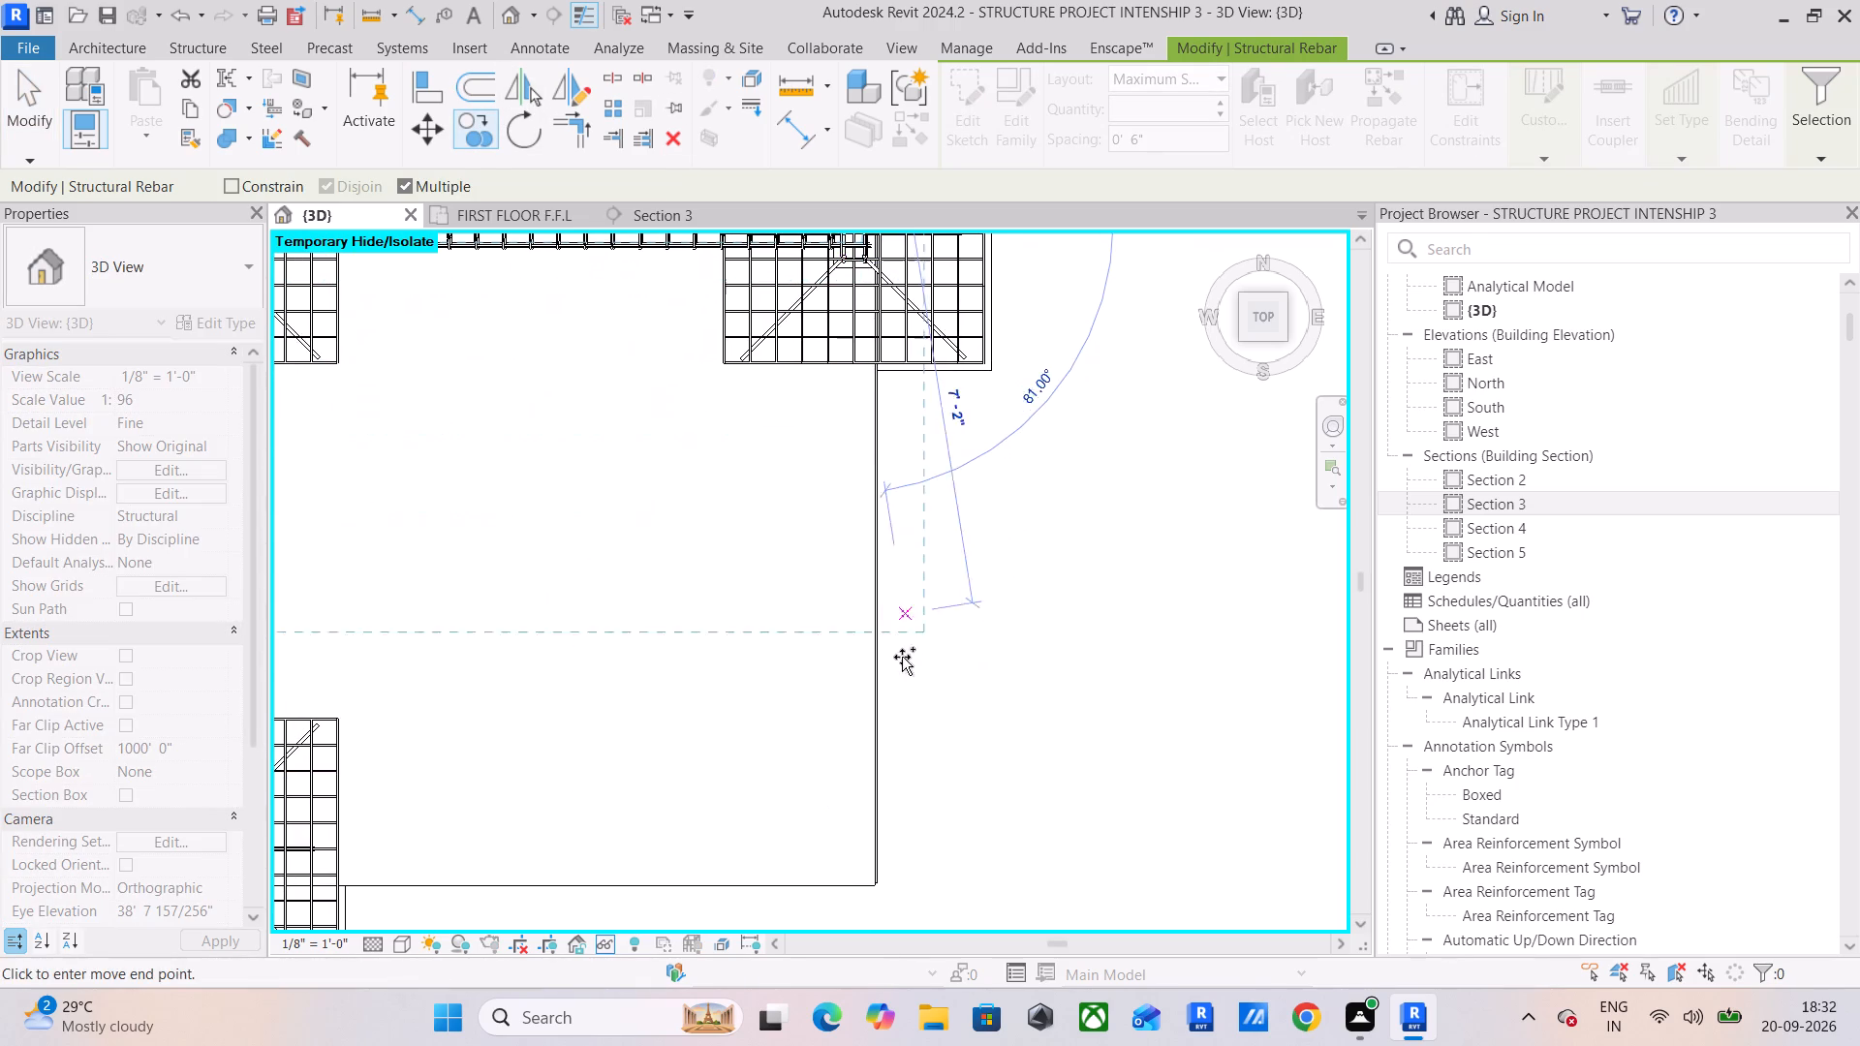
middle_drag(839, 819, 900, 602)
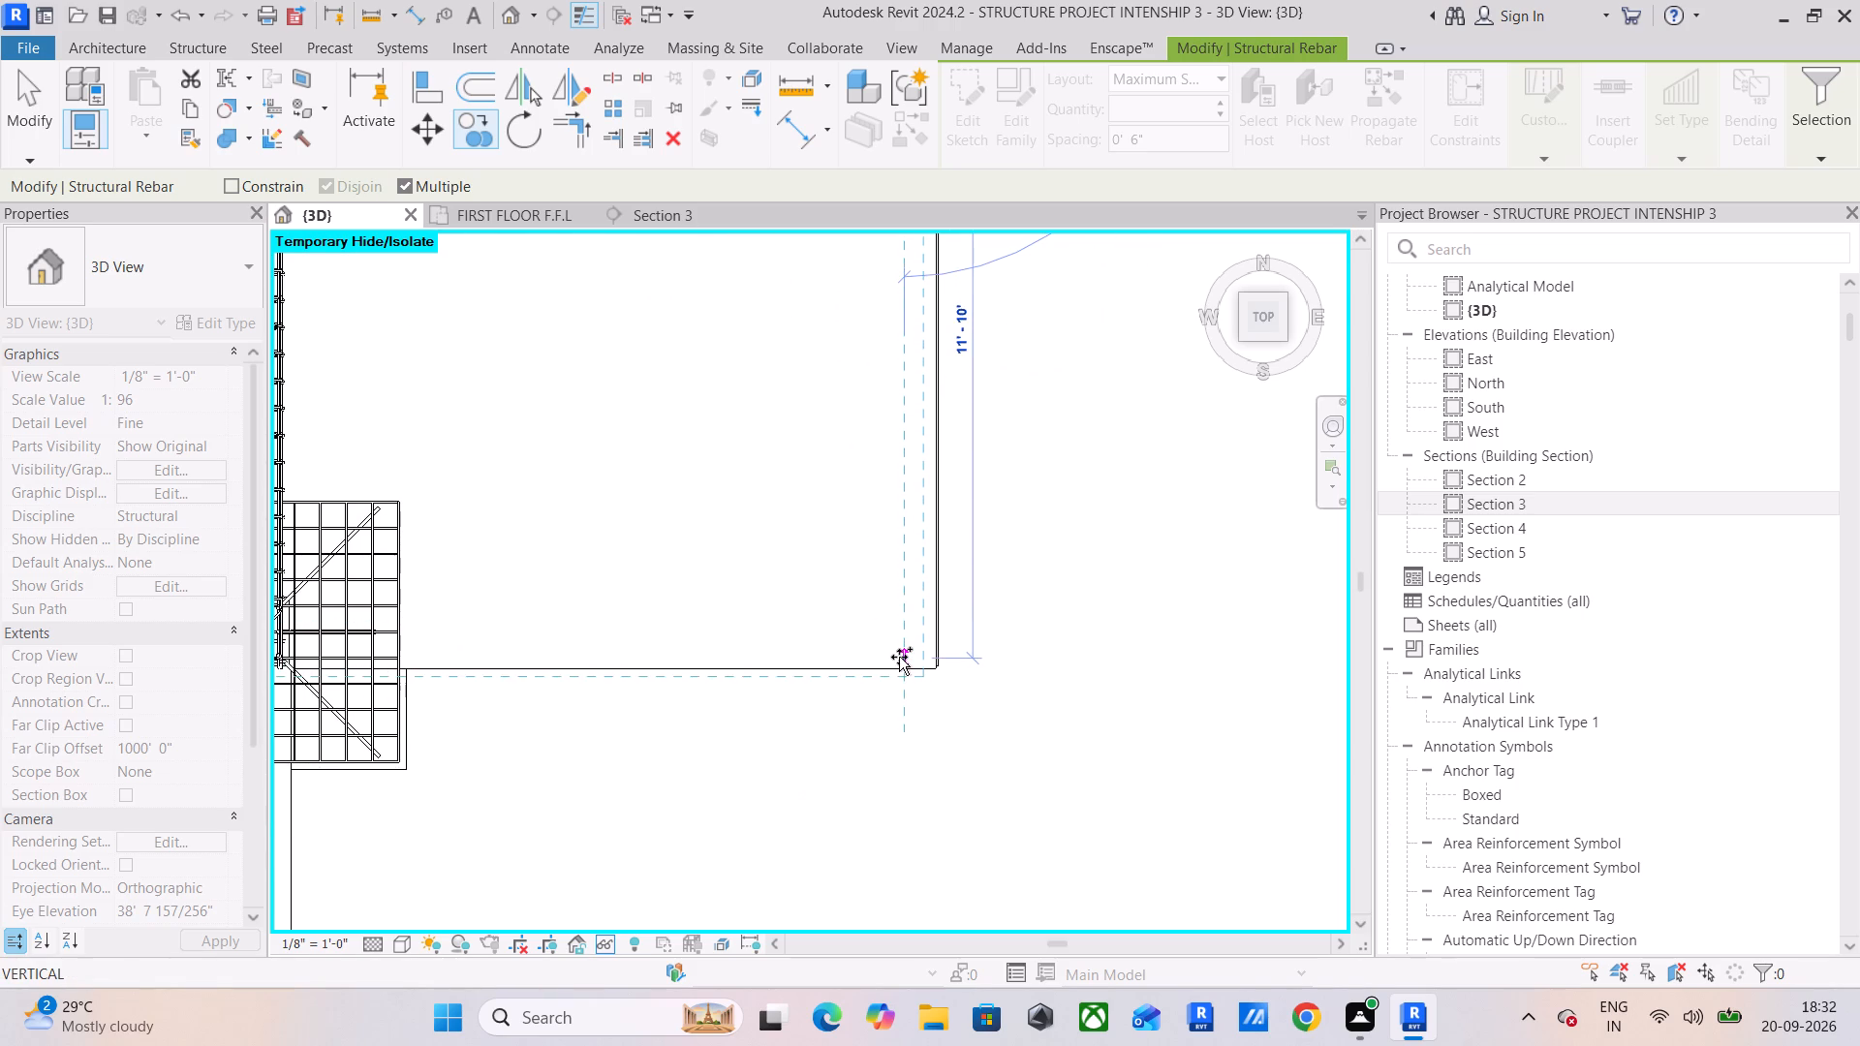
click(899, 650)
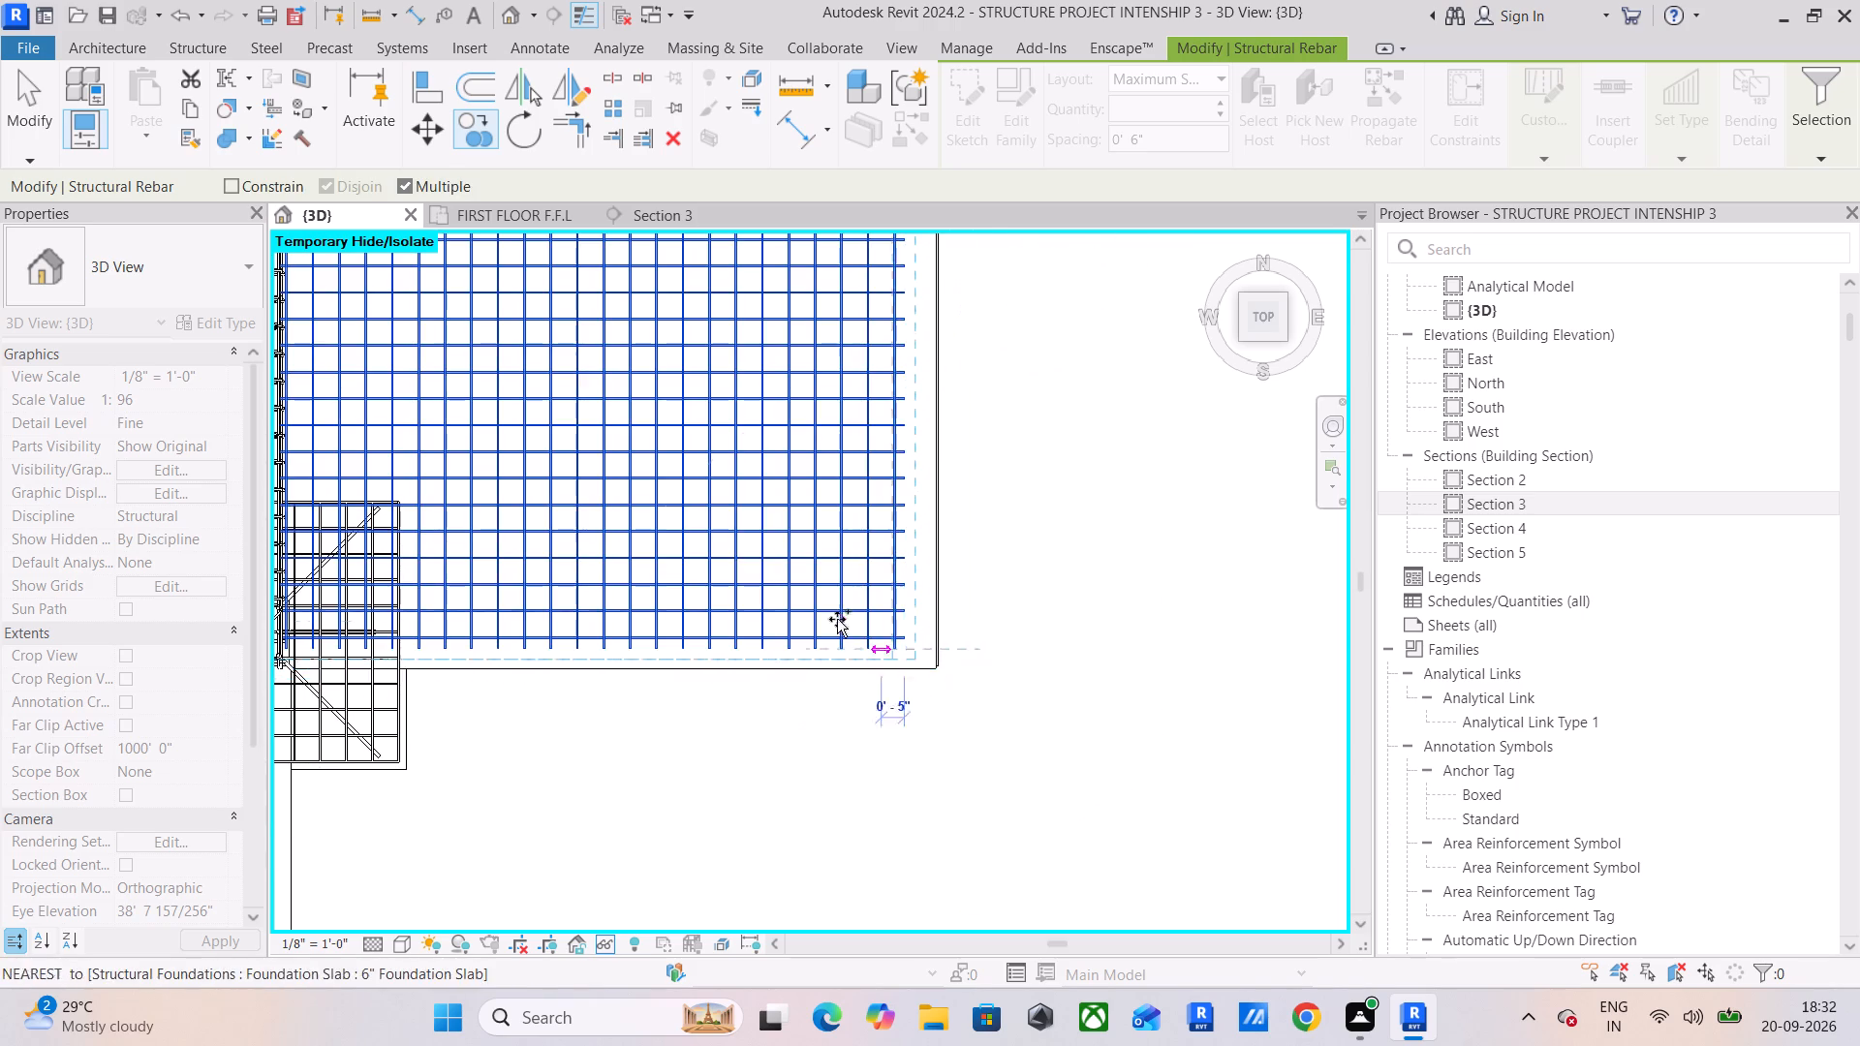
scroll(829, 609, up, 5)
middle_drag(944, 610, 1315, 555)
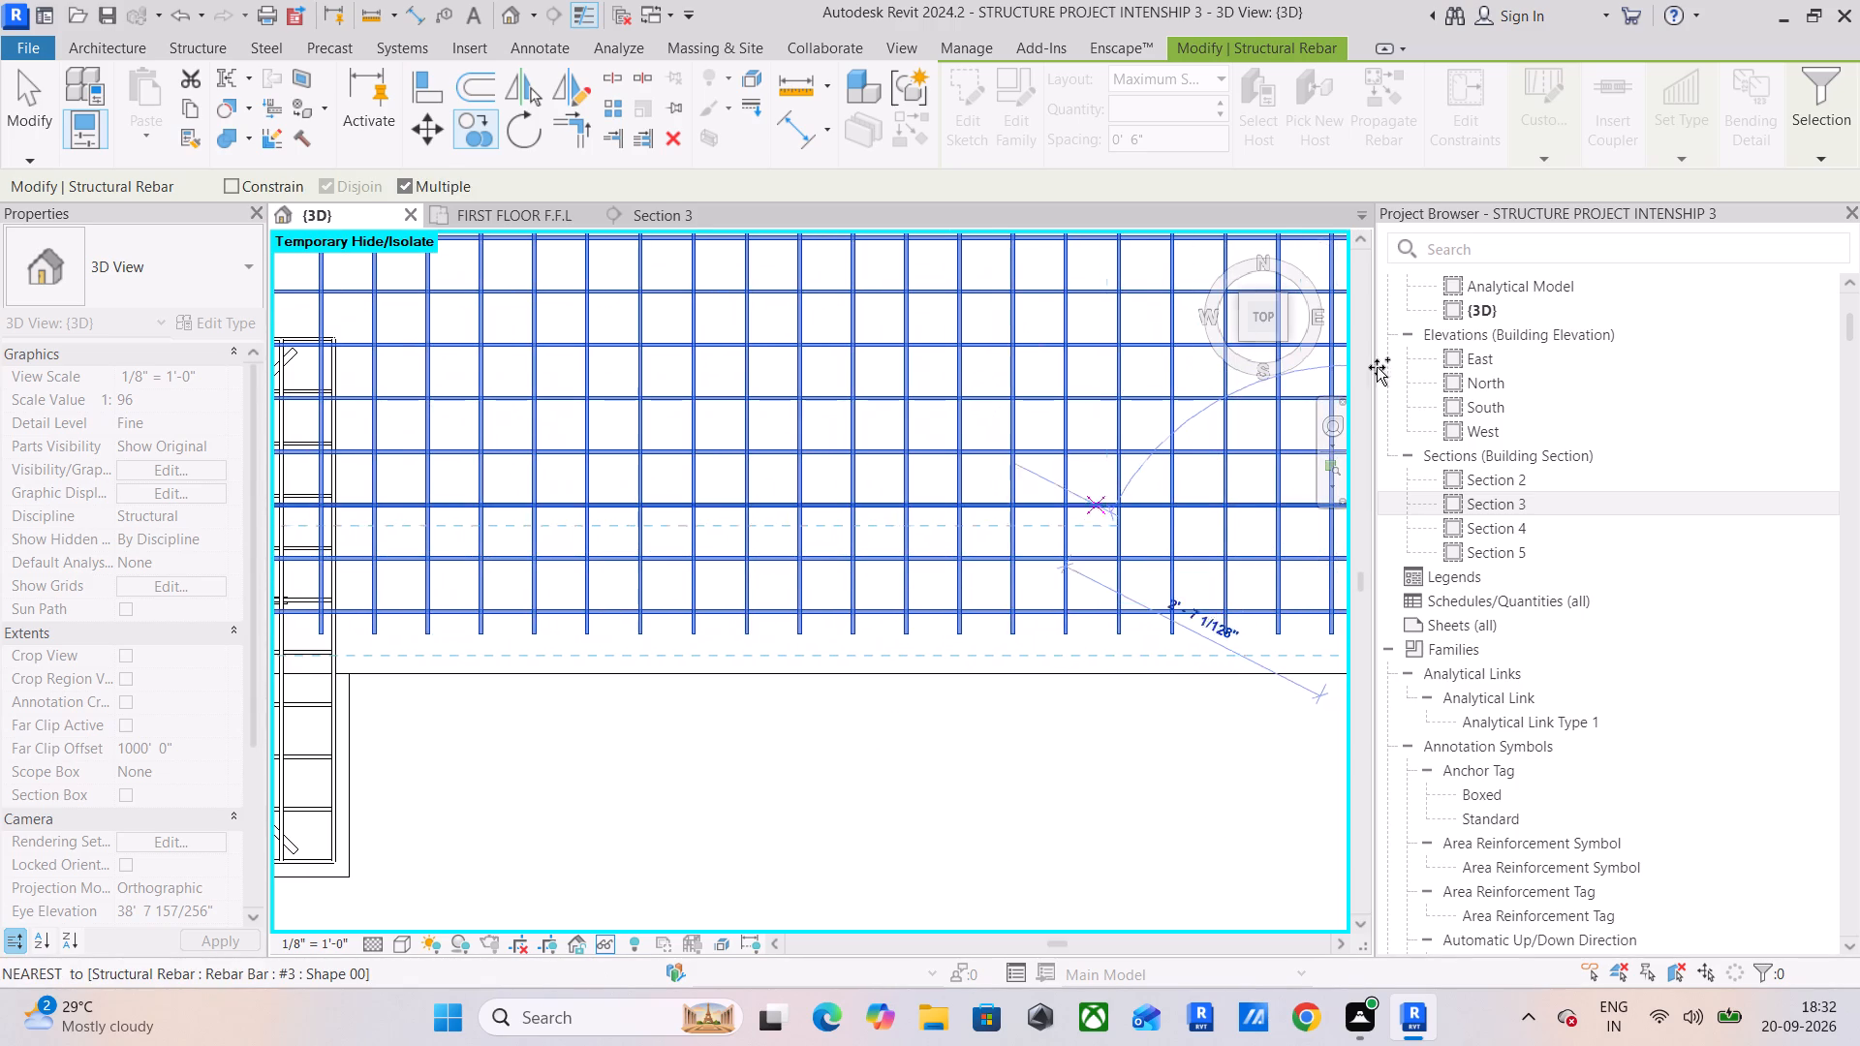
key(Escape)
Extend the copied east-west set's spread south until its last bar reaches the slab's south edge.
scroll(1320, 470, down, 2)
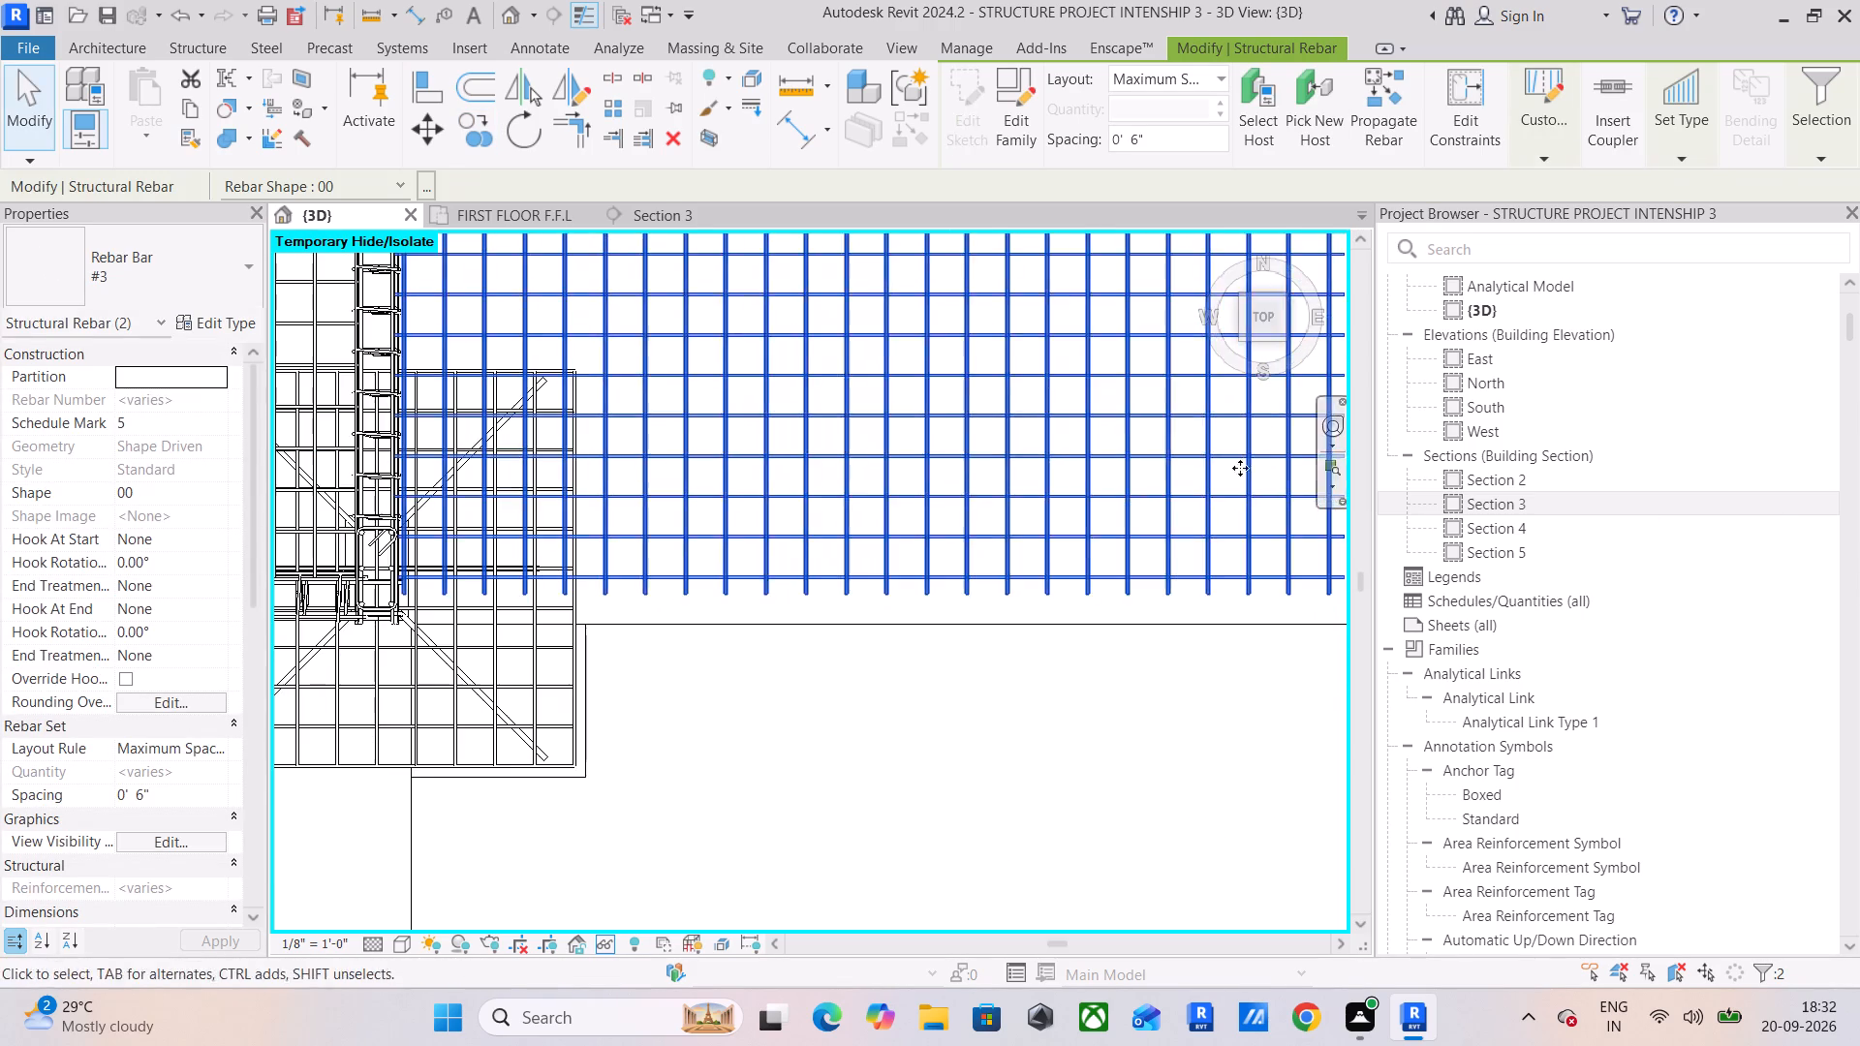
middle_drag(1098, 498, 649, 536)
click(891, 621)
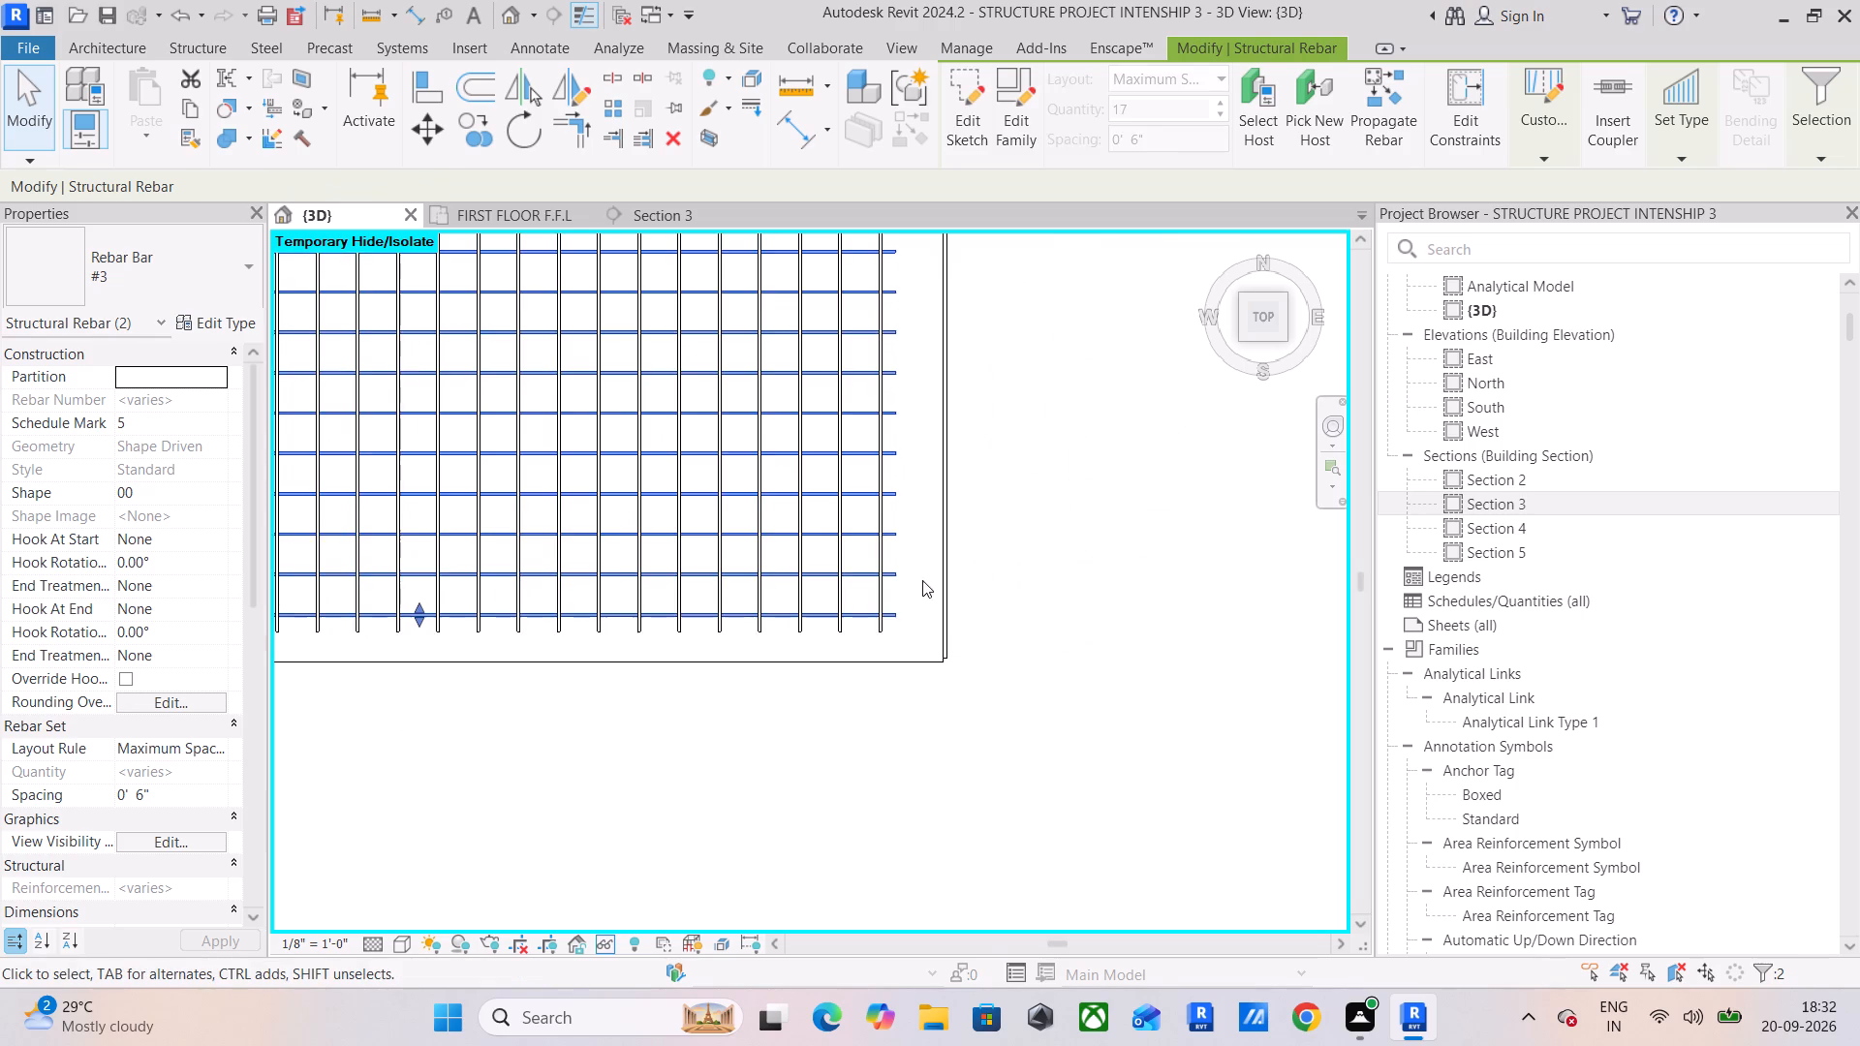
scroll(922, 560, down, 4)
scroll(625, 600, up, 8)
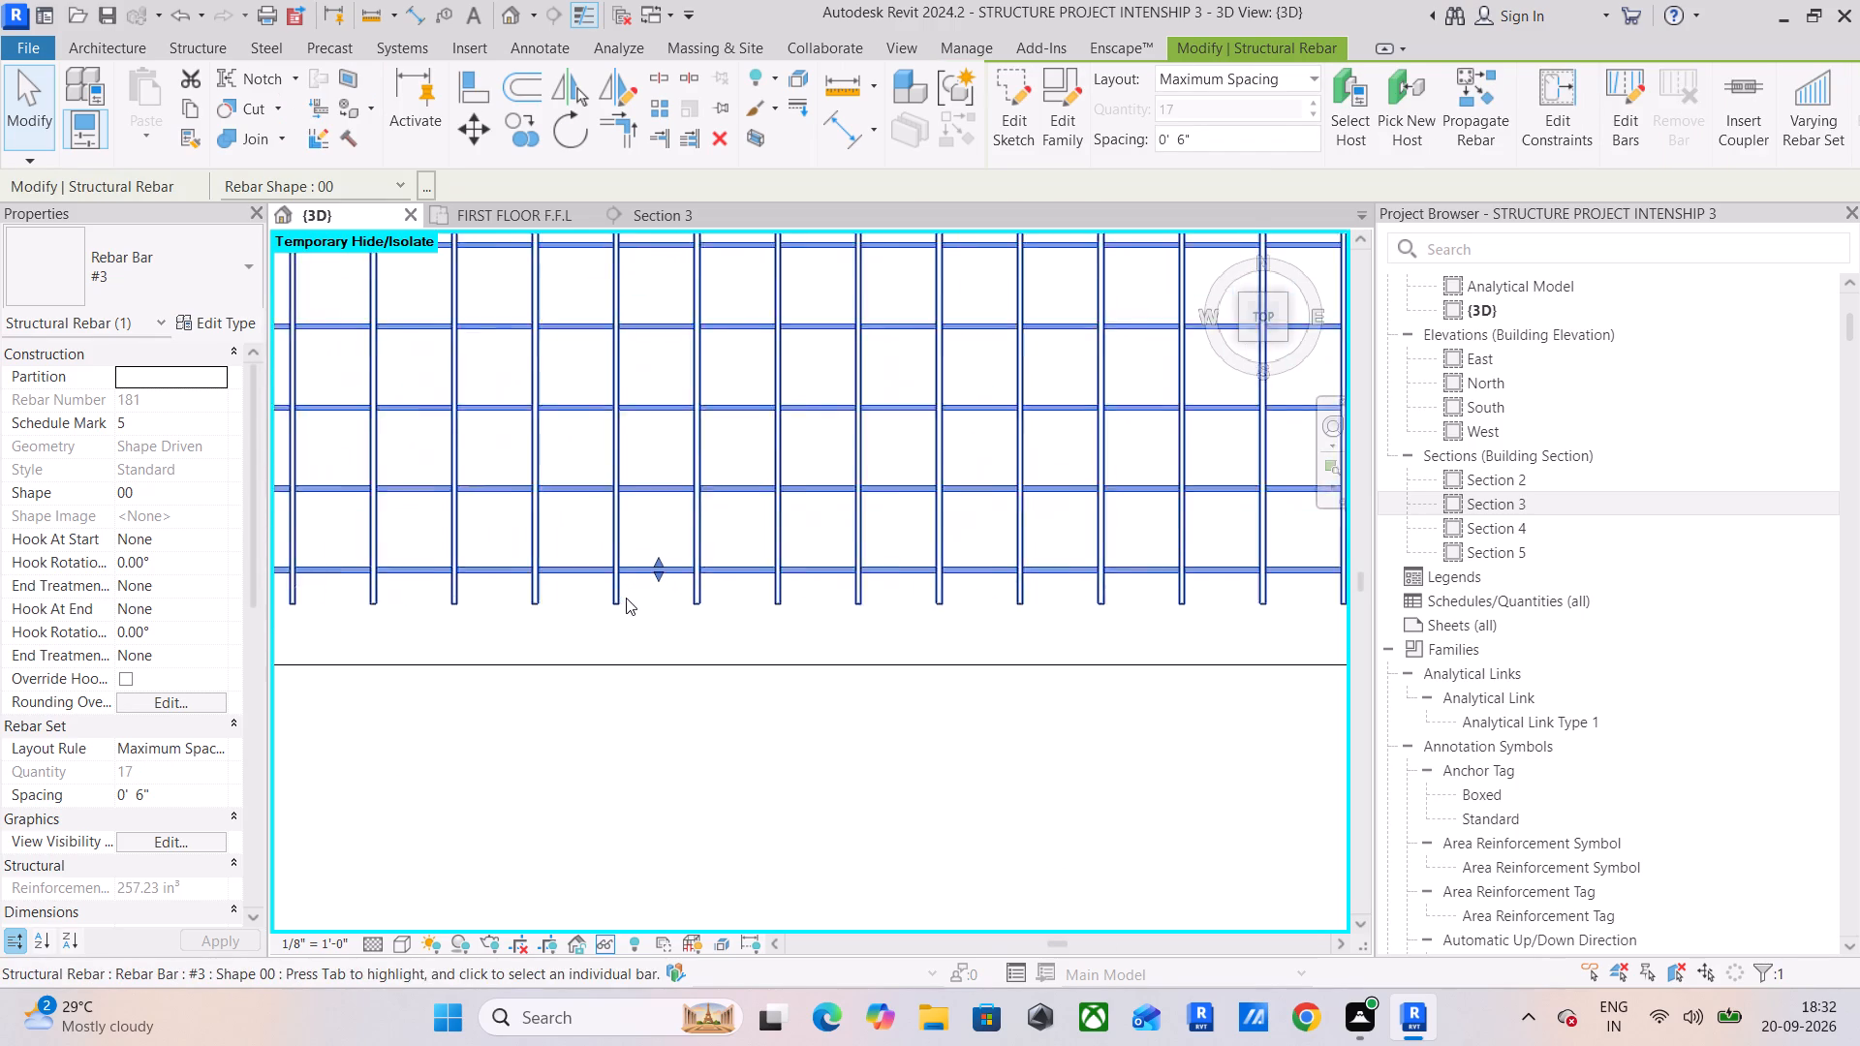
scroll(626, 598, up, 2)
drag(659, 571, 658, 660)
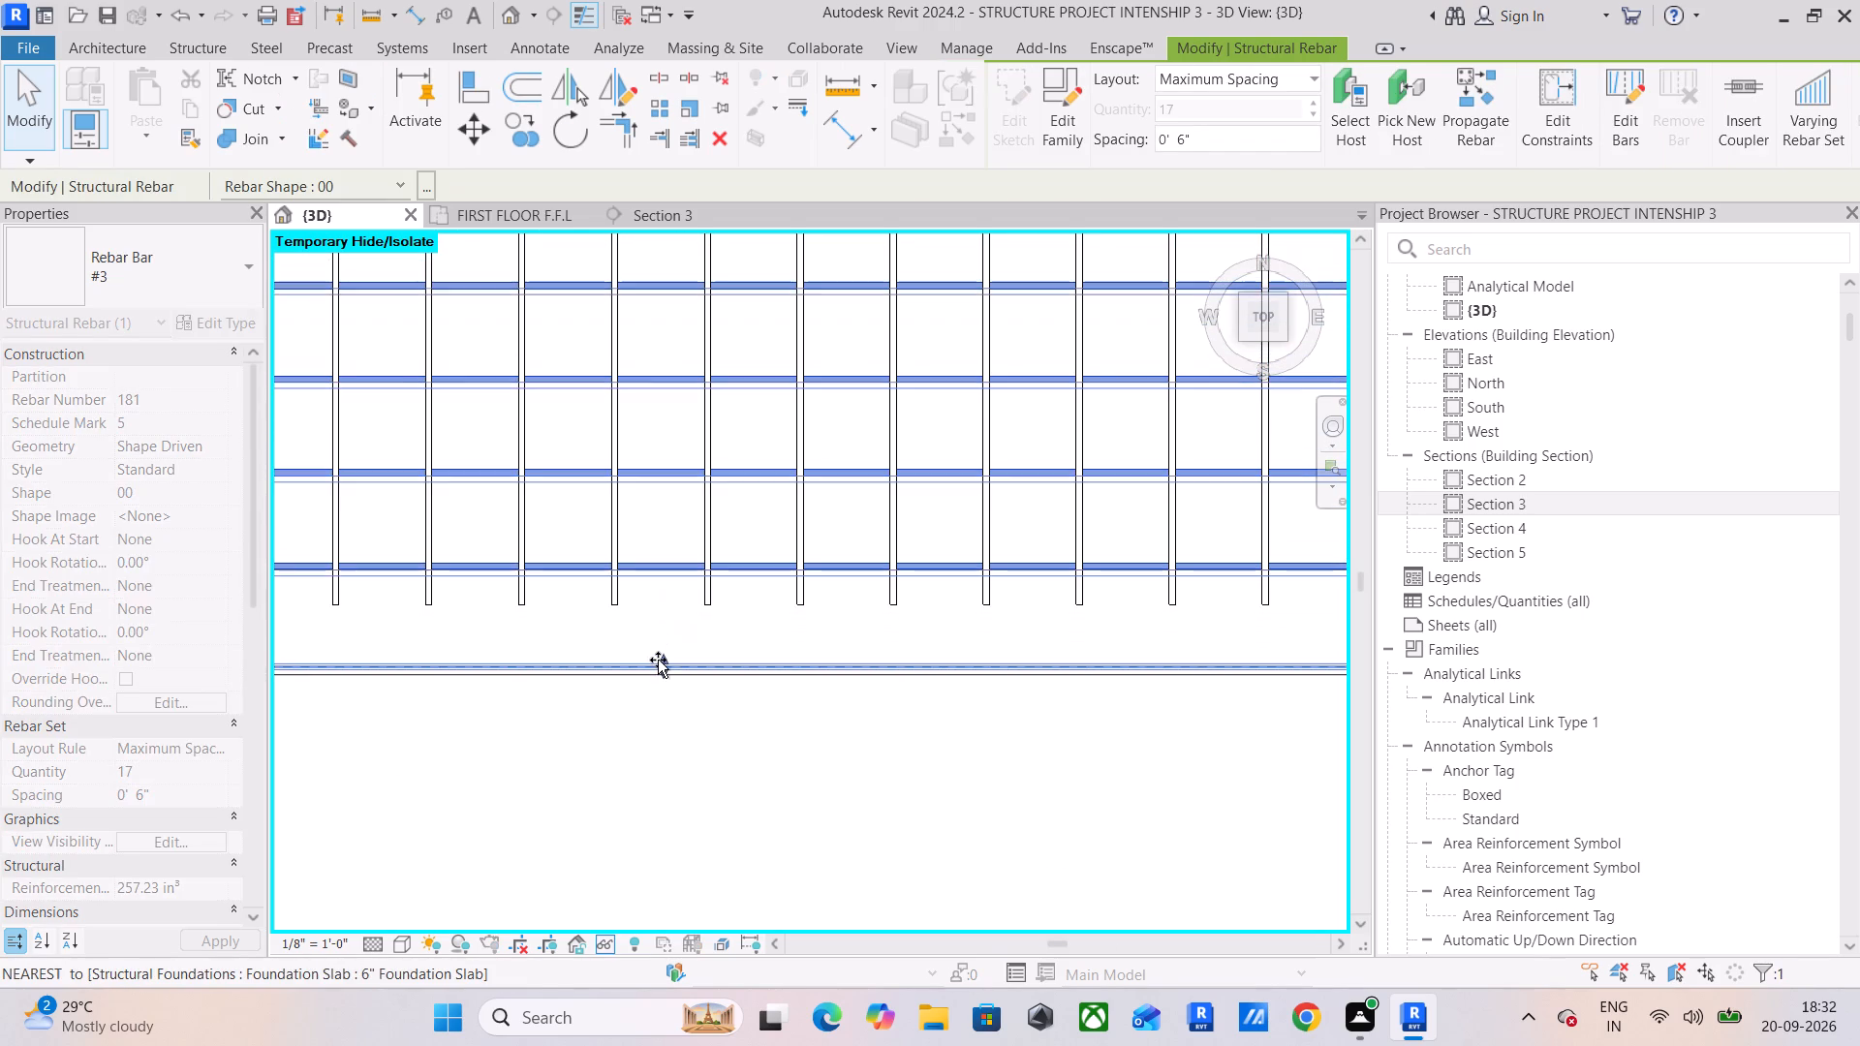
drag(658, 660, 657, 665)
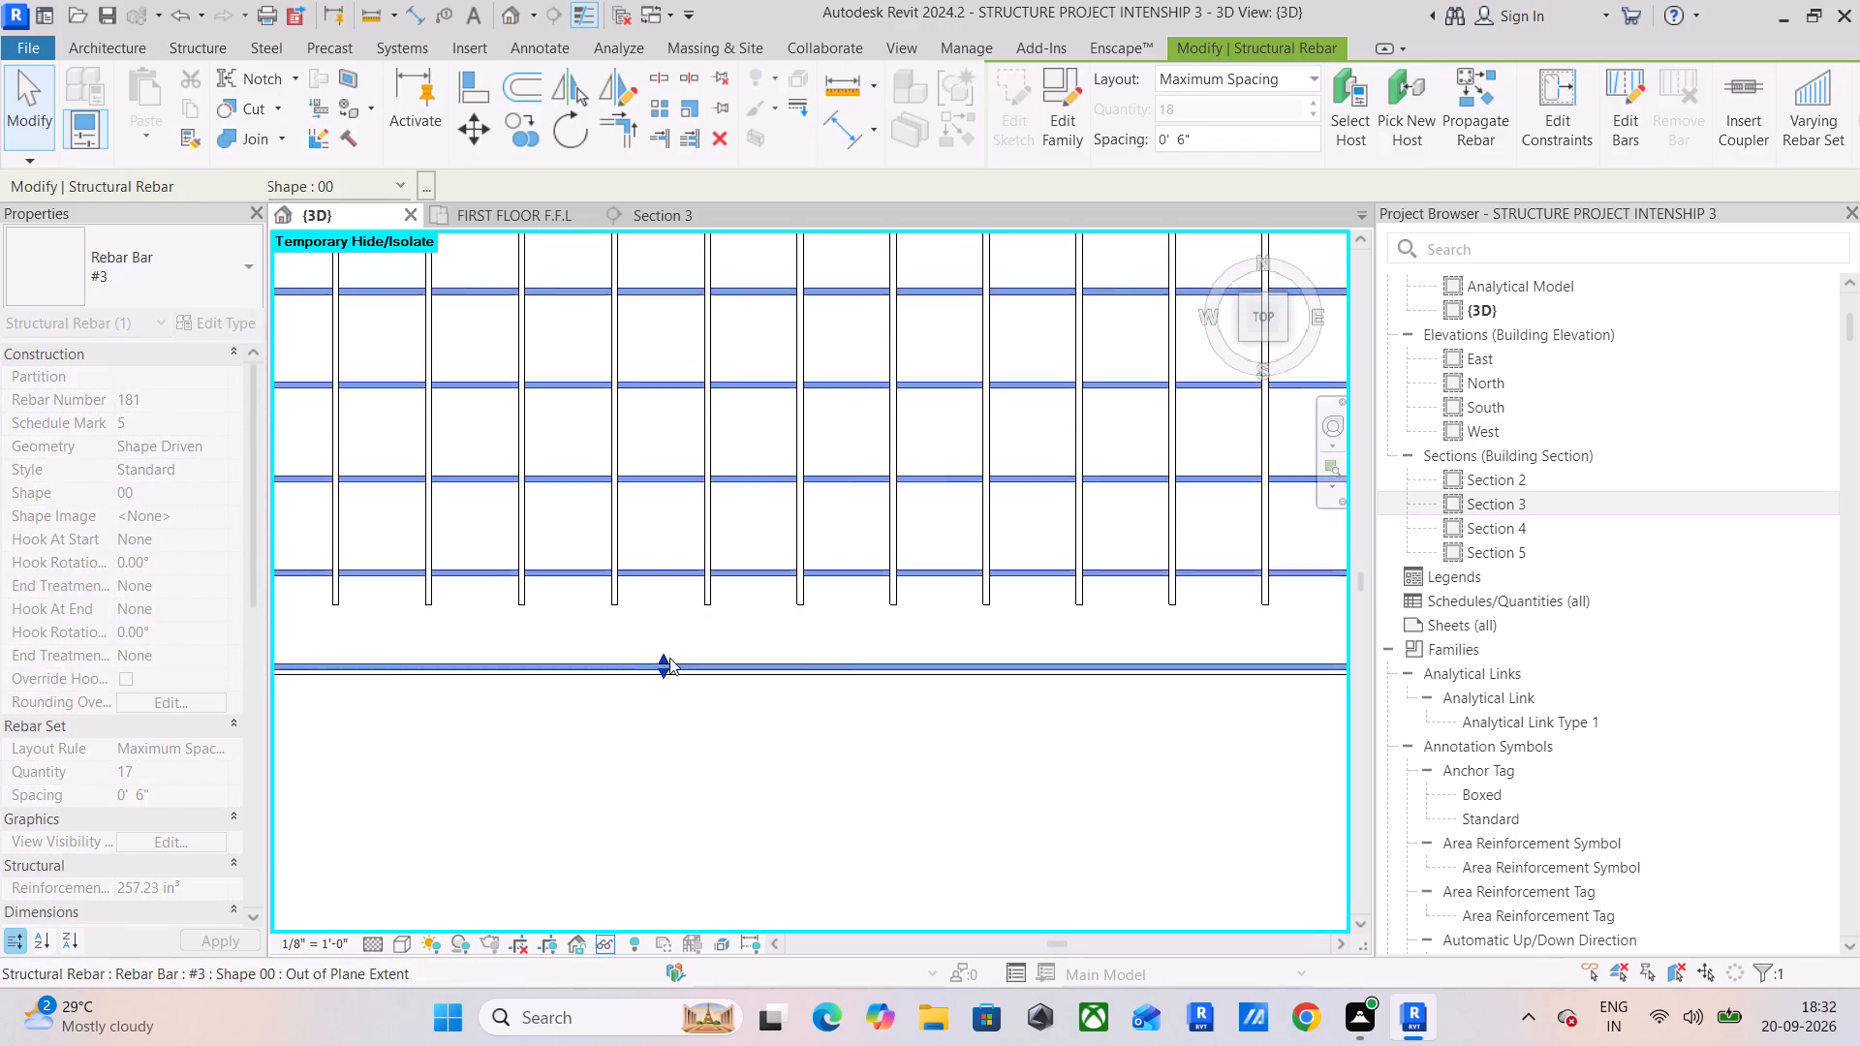
Lengthen the copied north-south bars at their south ends until they reach the southernmost east-west bar at the slab edge.
scroll(672, 657, down, 1)
middle_drag(672, 656, 1077, 622)
scroll(1077, 622, down, 4)
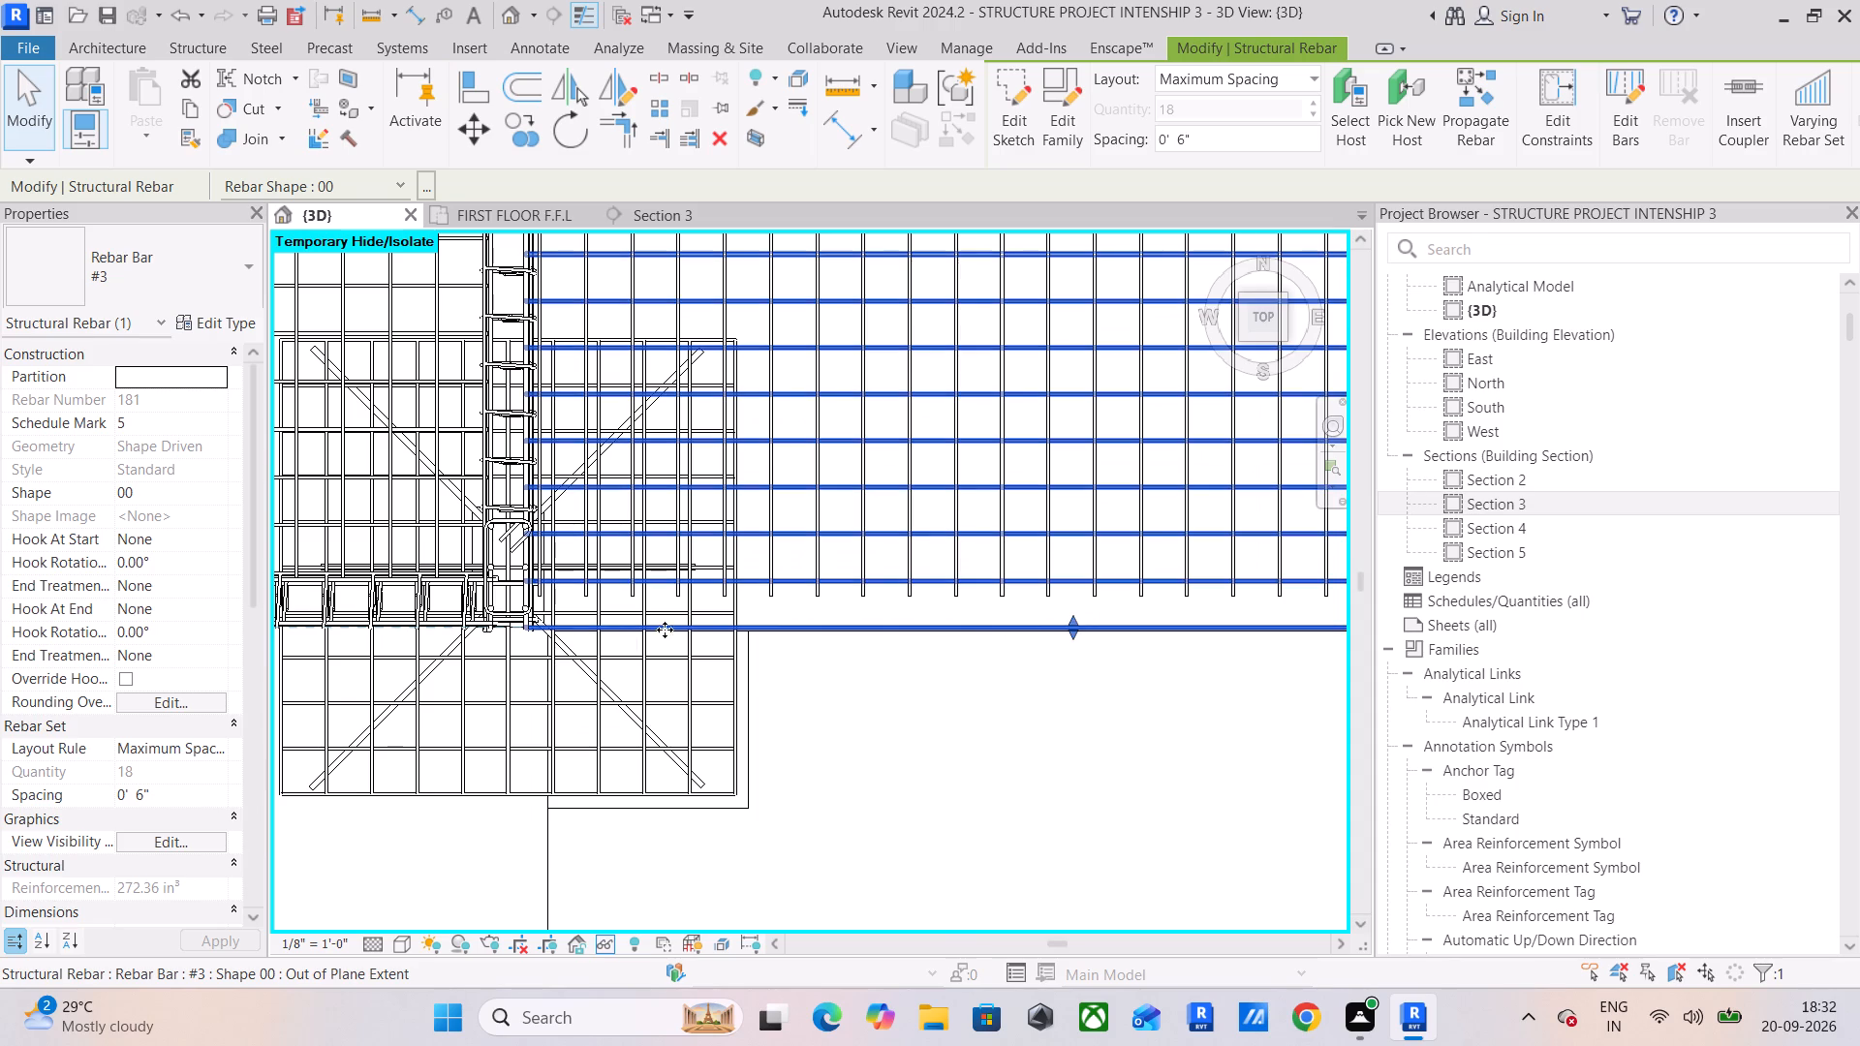
scroll(494, 606, up, 6)
middle_drag(759, 657, 713, 654)
scroll(754, 516, down, 6)
middle_drag(1121, 487, 985, 509)
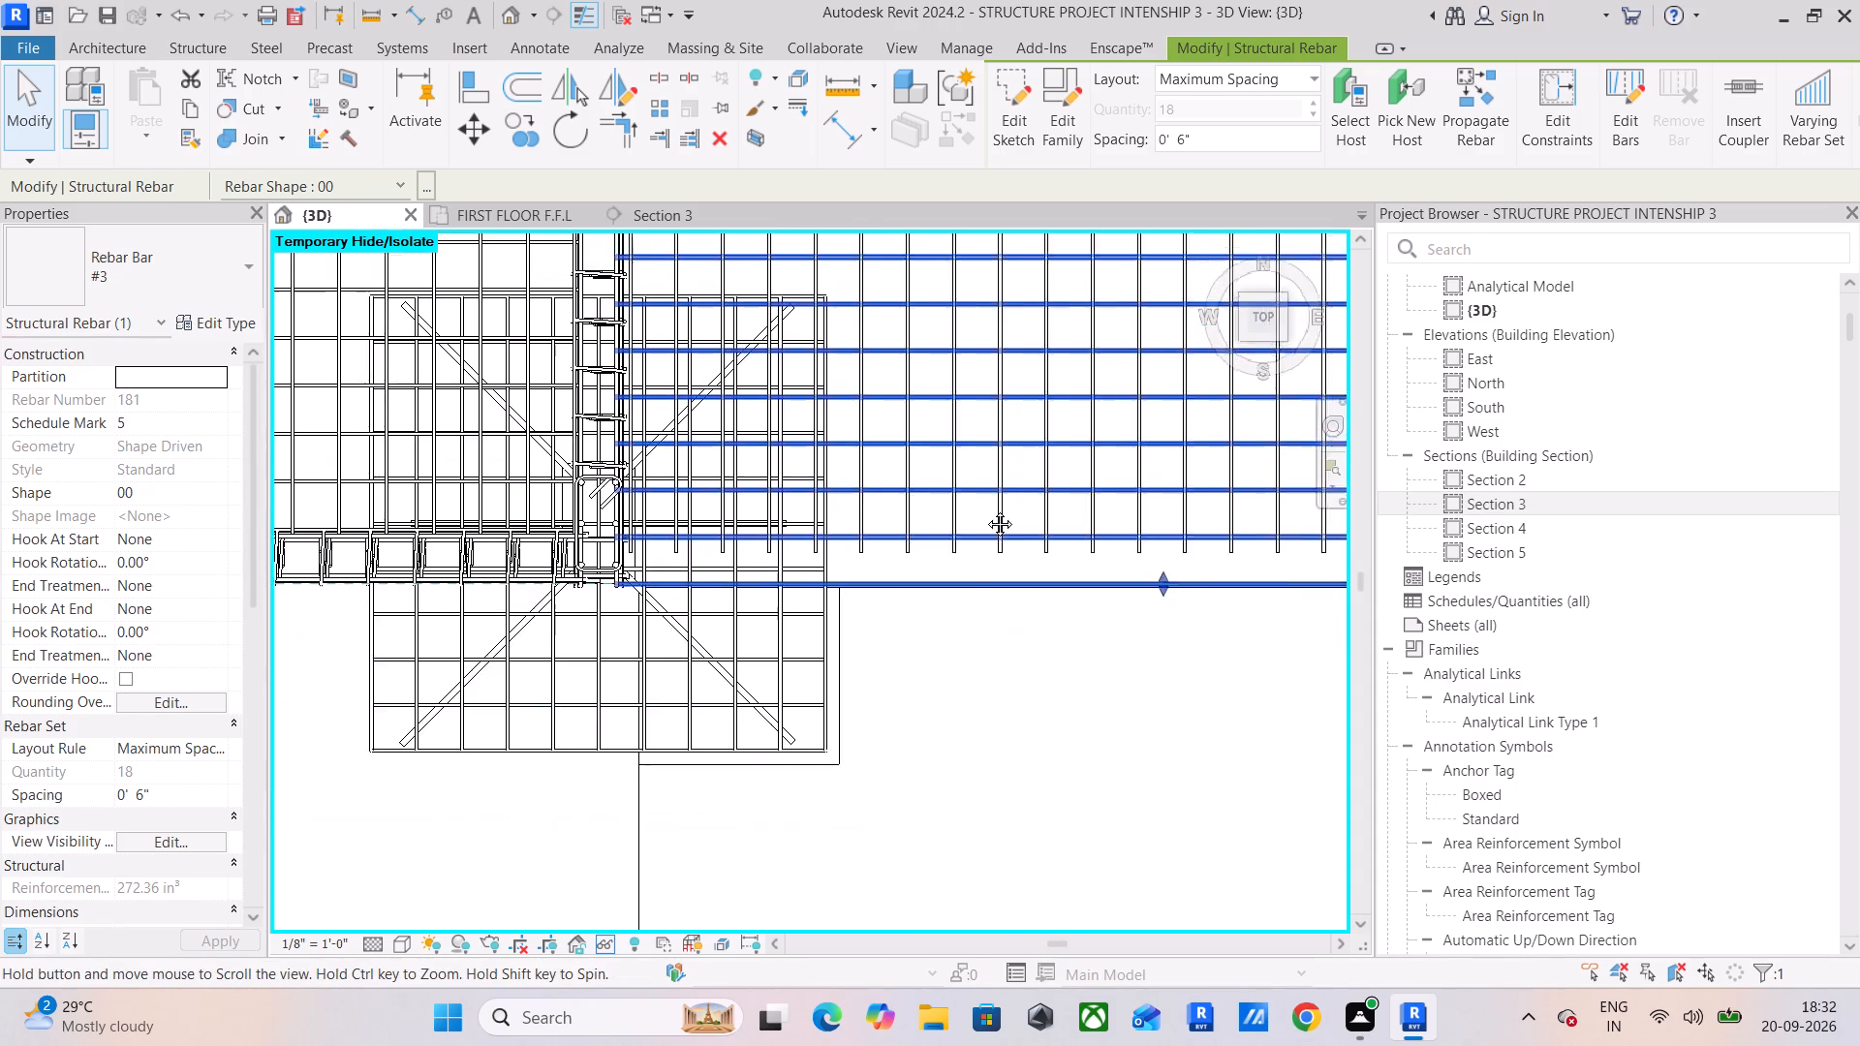
middle_drag(985, 509, 703, 533)
click(808, 588)
scroll(764, 608, down, 4)
scroll(443, 610, up, 4)
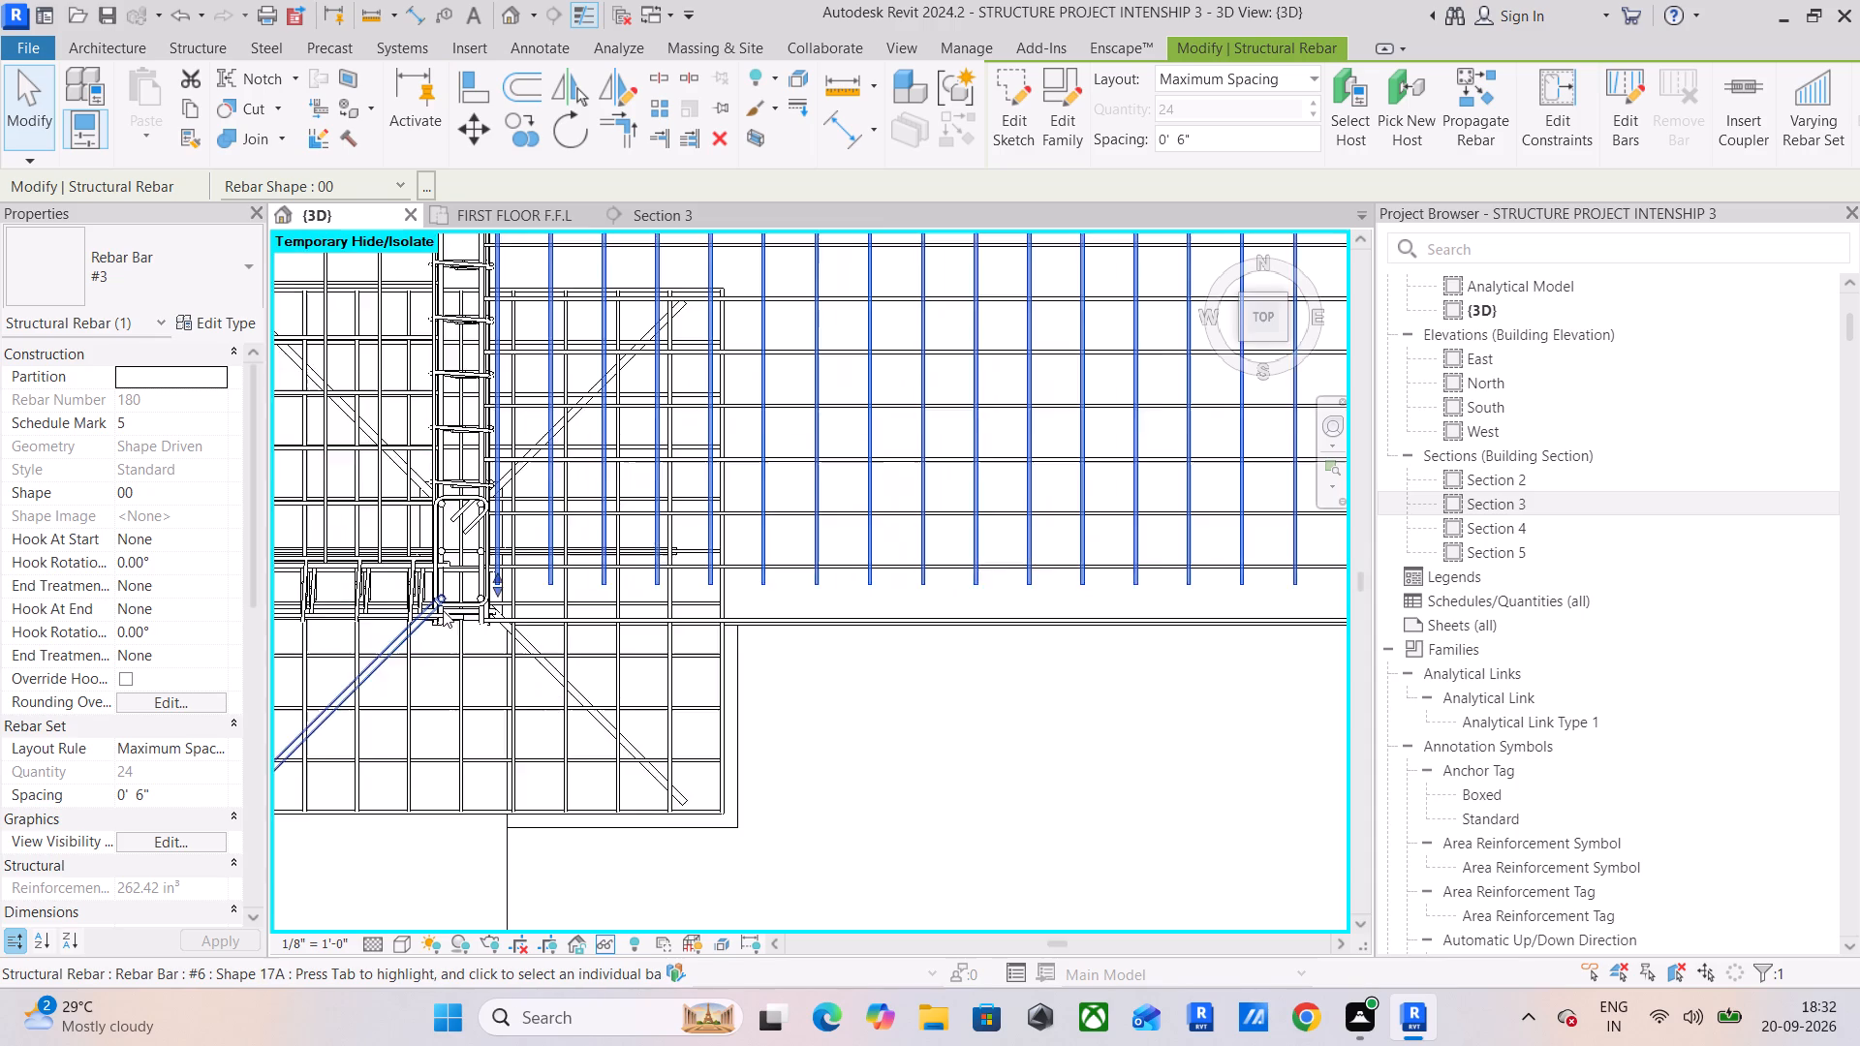
scroll(443, 610, up, 7)
scroll(529, 574, up, 3)
drag(537, 557, 536, 650)
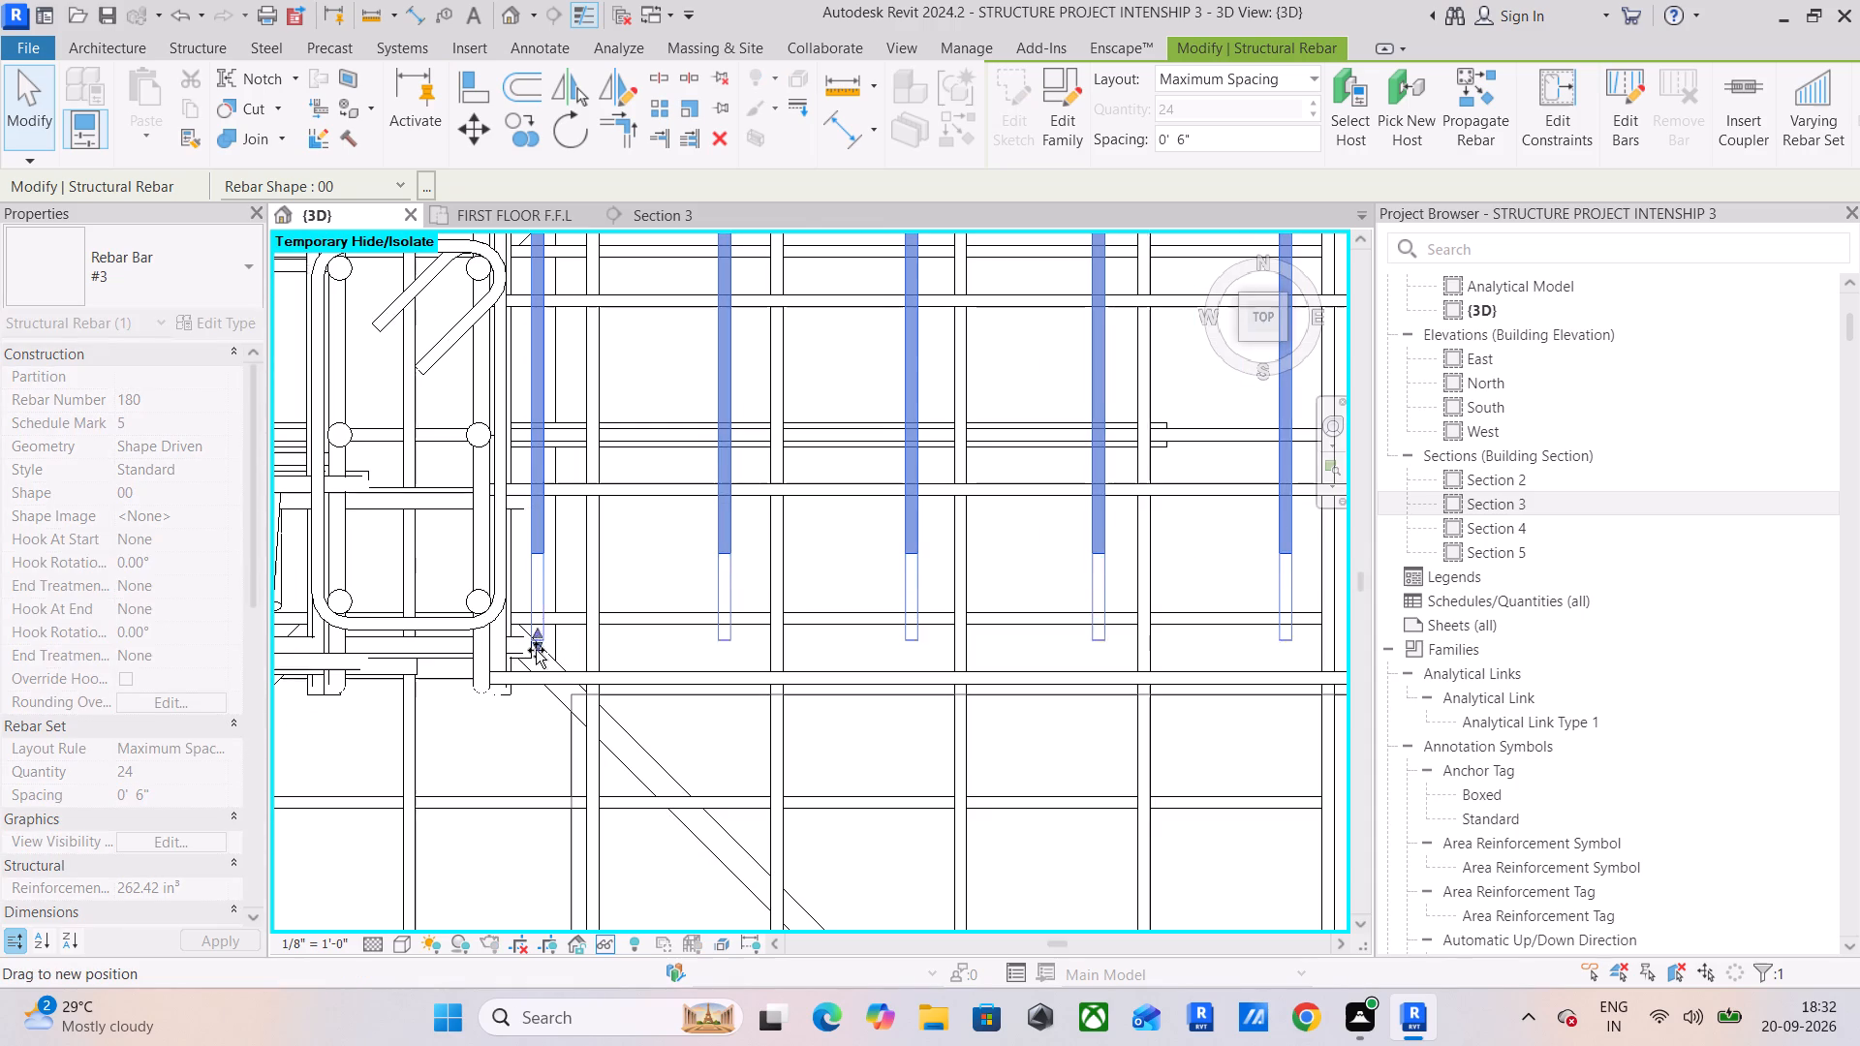
drag(536, 650, 536, 684)
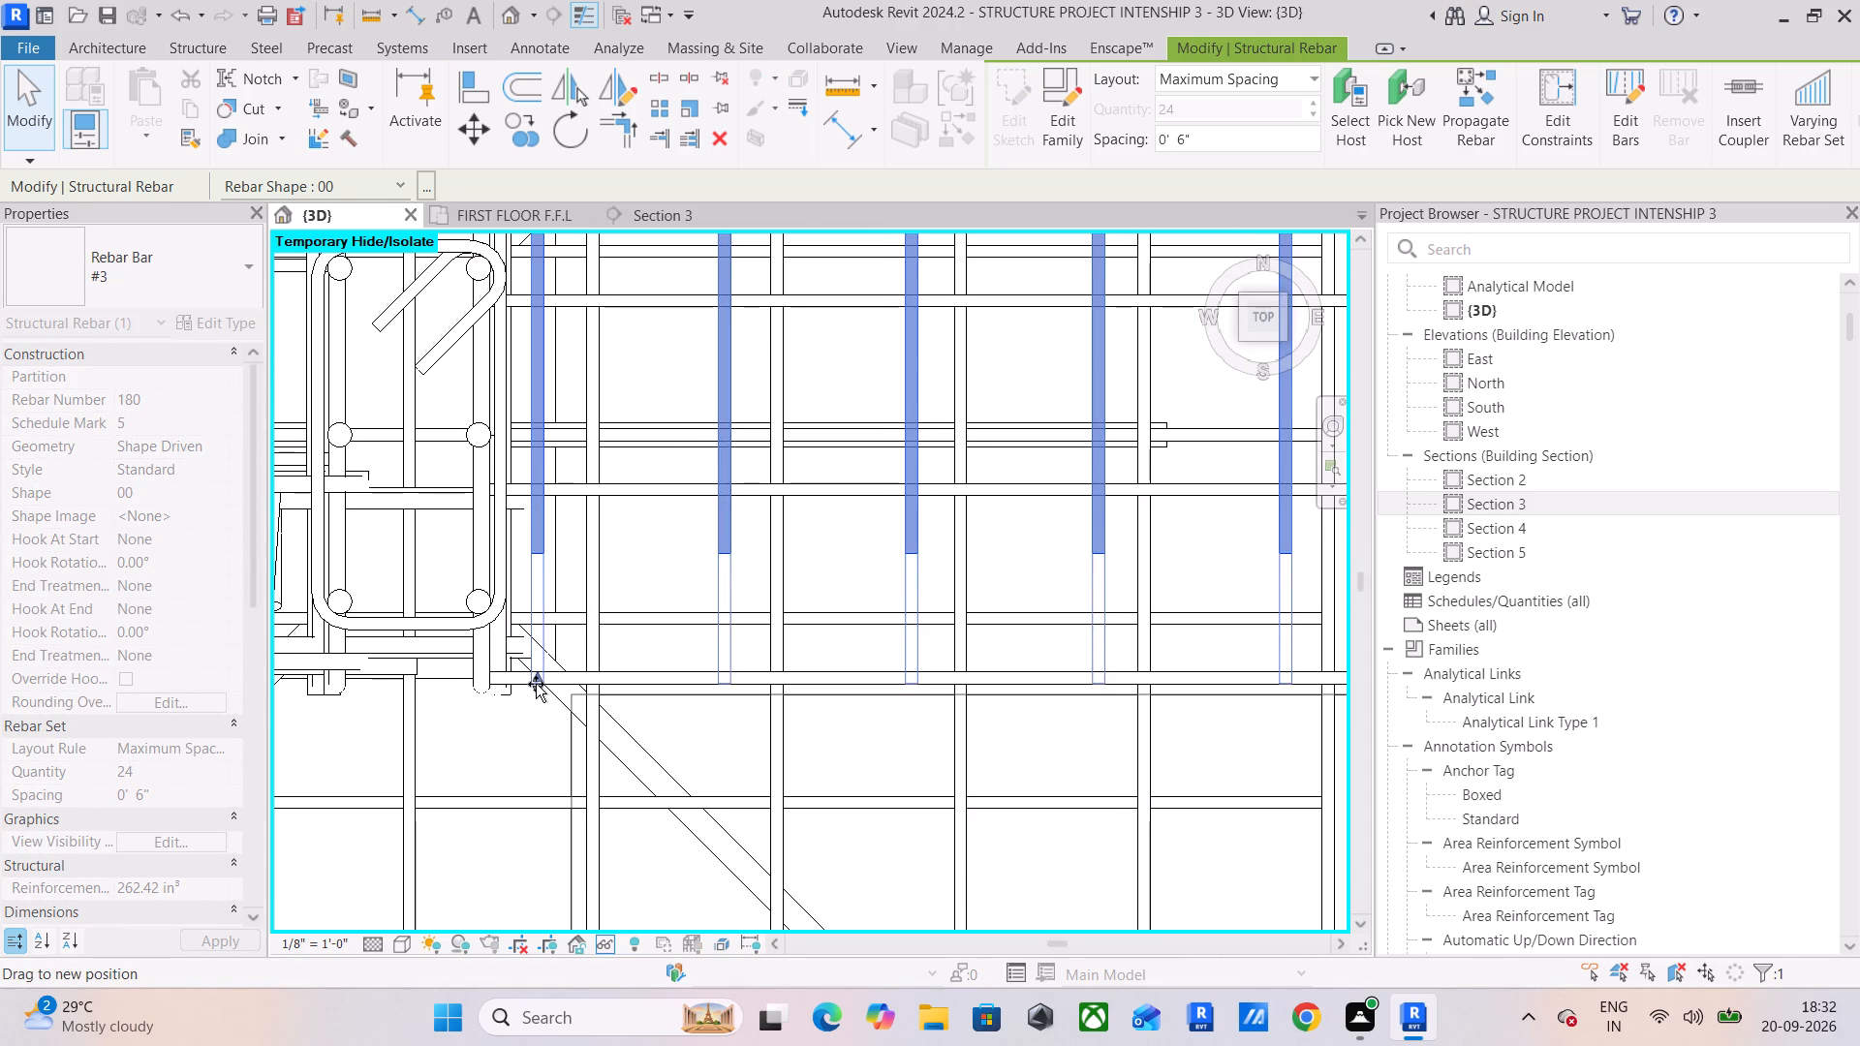
drag(536, 684, 536, 685)
Lengthen the copied east-west bars at their east ends until they reach the slab's east edge.
scroll(674, 673, down, 6)
middle_drag(1025, 643, 621, 650)
scroll(1121, 601, down, 5)
middle_drag(1314, 600, 640, 607)
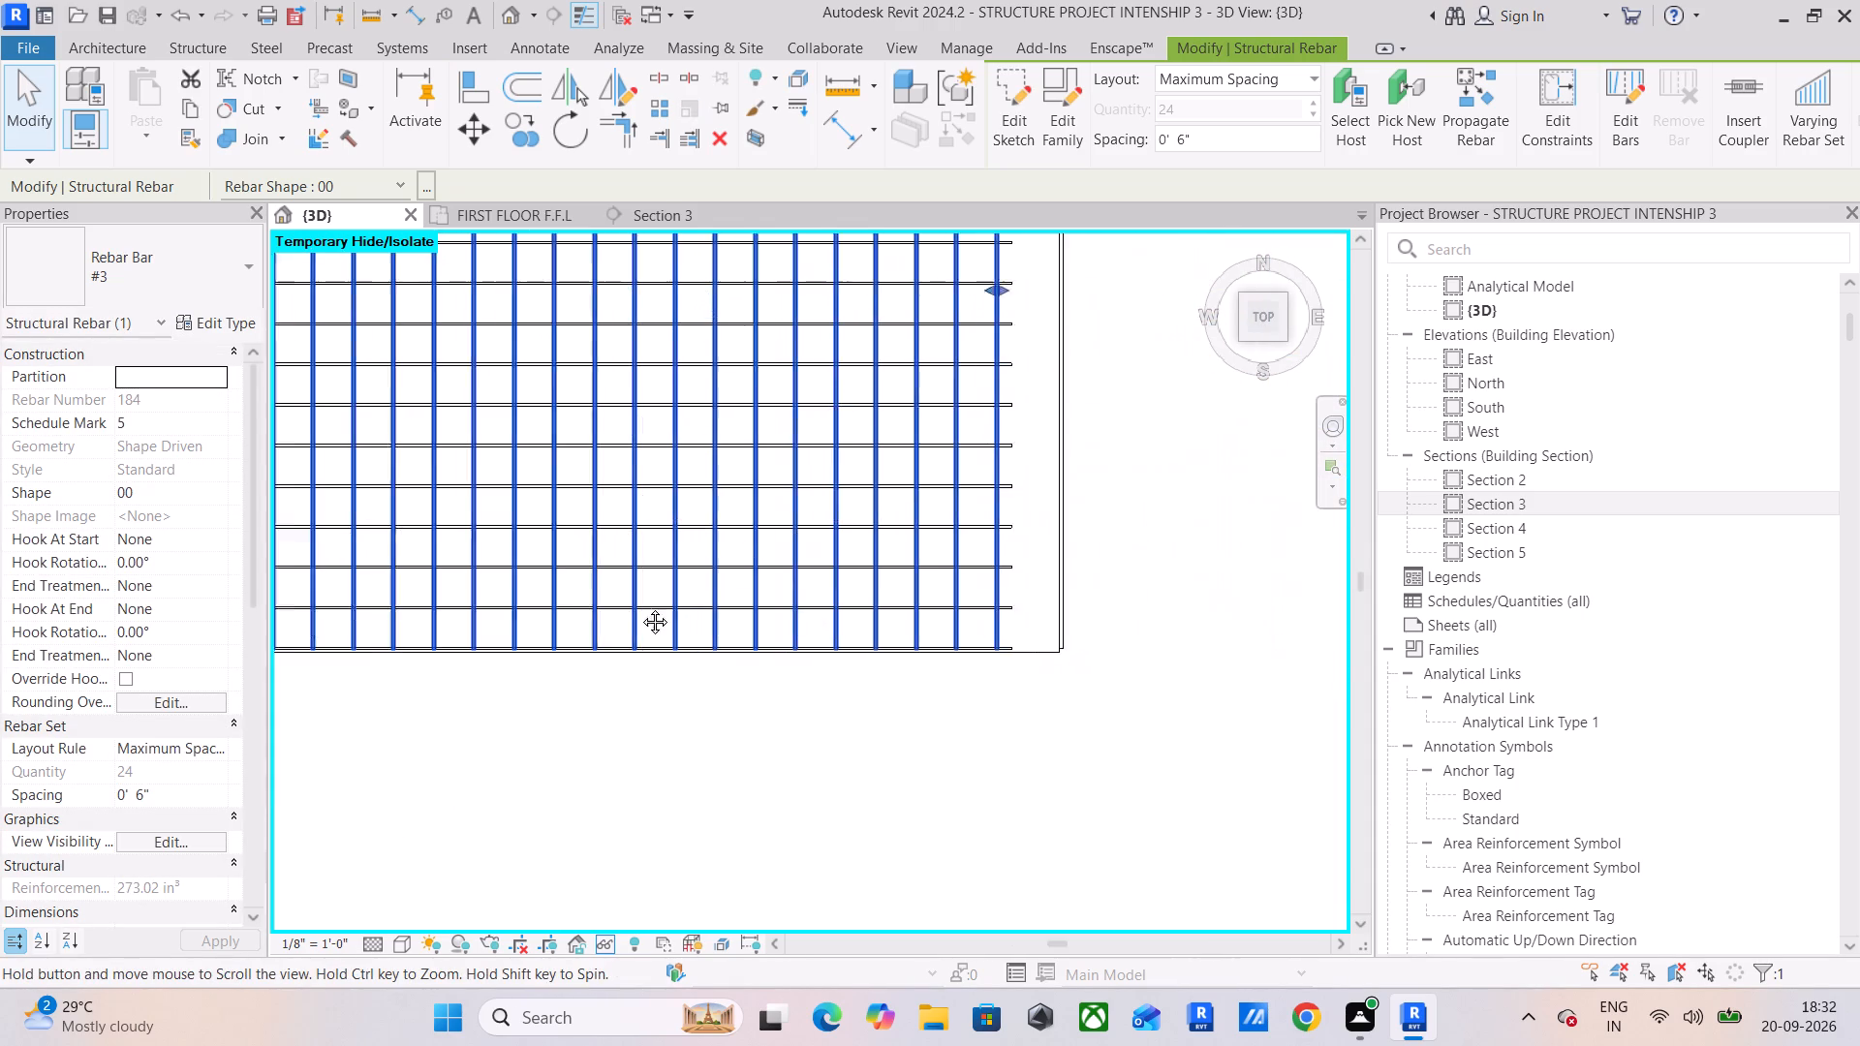
middle_drag(640, 607, 558, 608)
scroll(933, 615, up, 6)
scroll(739, 594, up, 6)
click(736, 608)
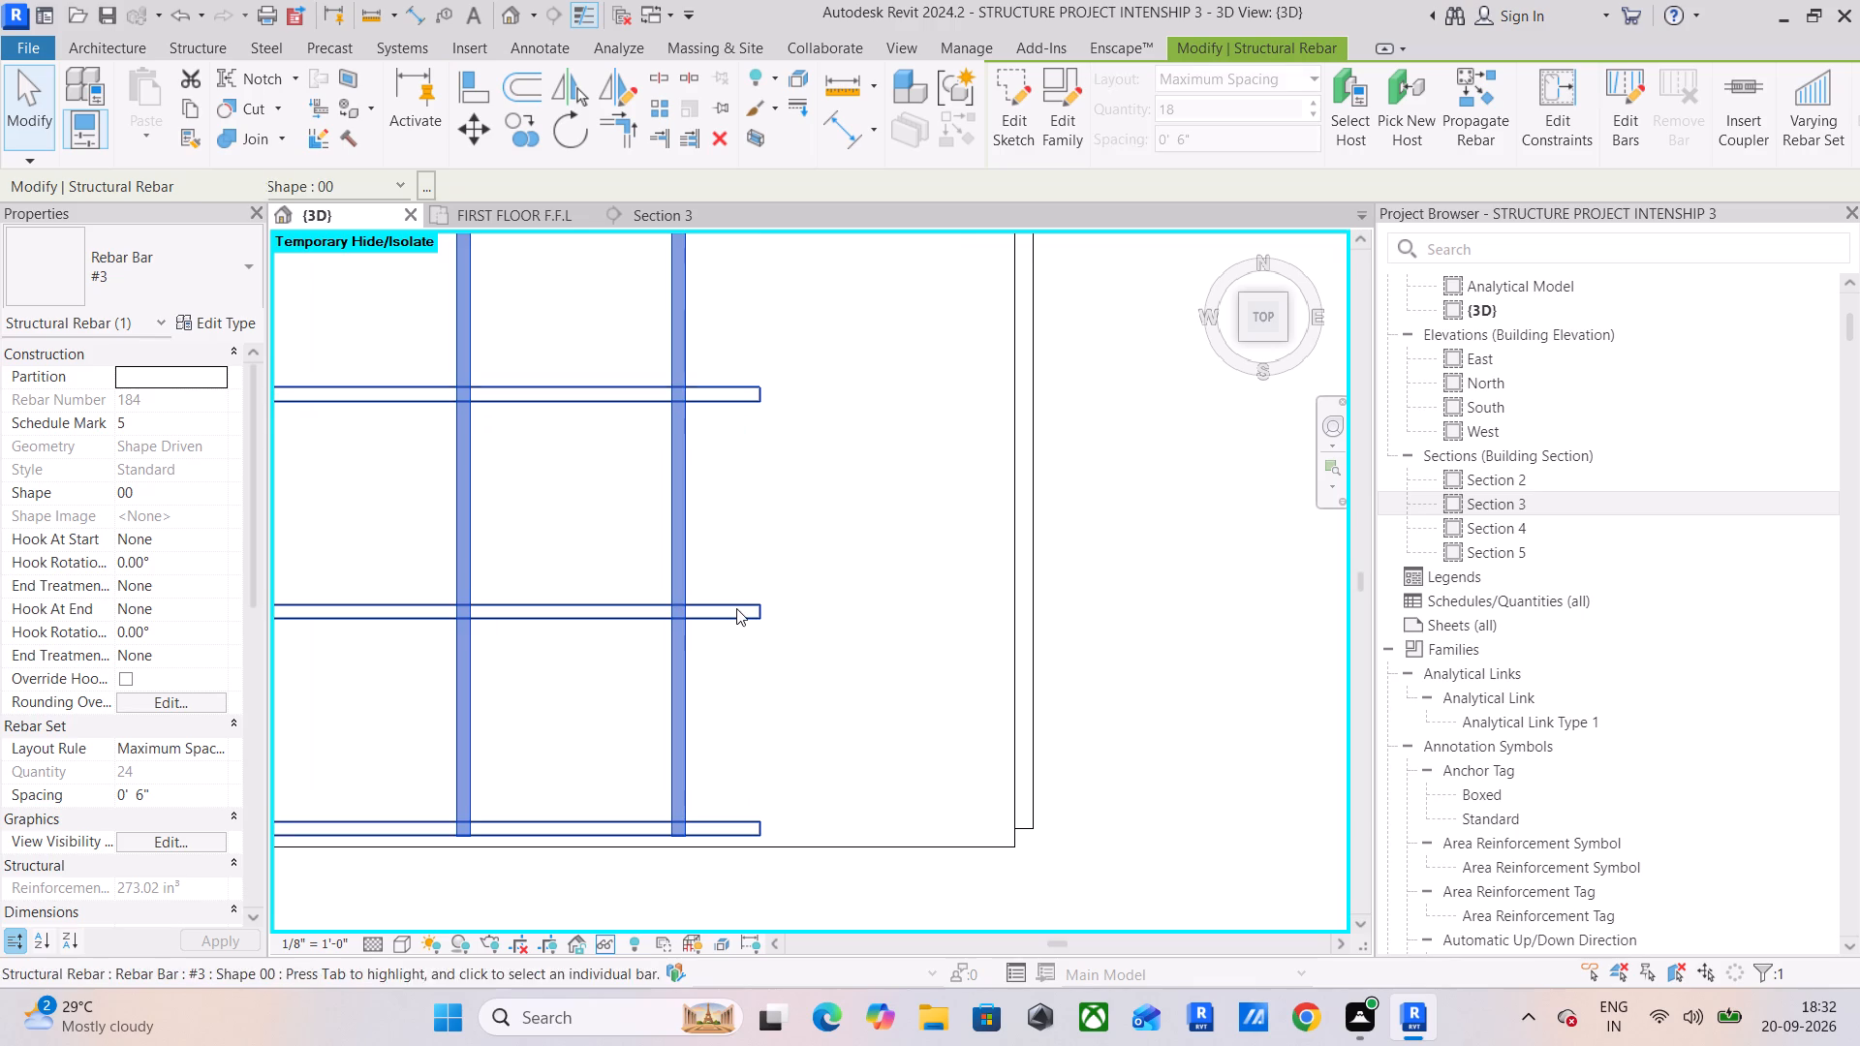
scroll(817, 487, down, 12)
middle_drag(836, 465, 827, 712)
scroll(838, 662, down, 5)
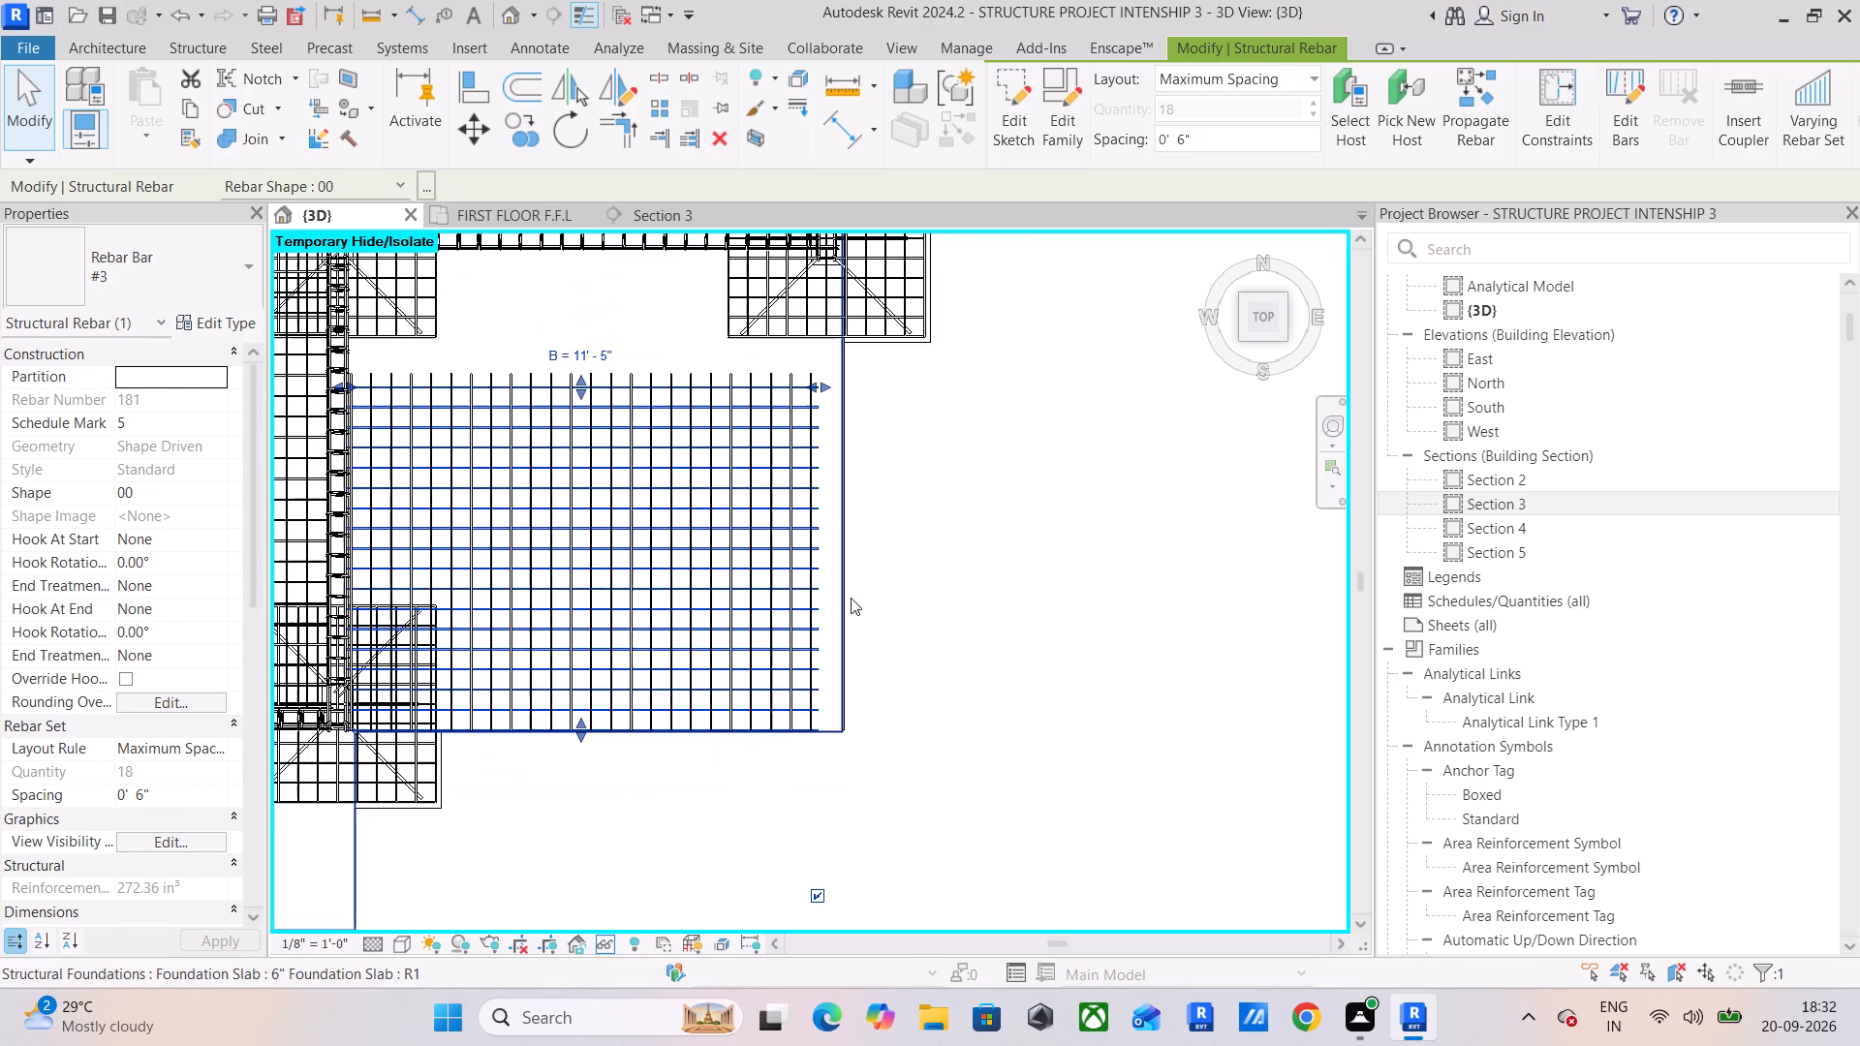
scroll(834, 360, up, 11)
scroll(815, 483, up, 4)
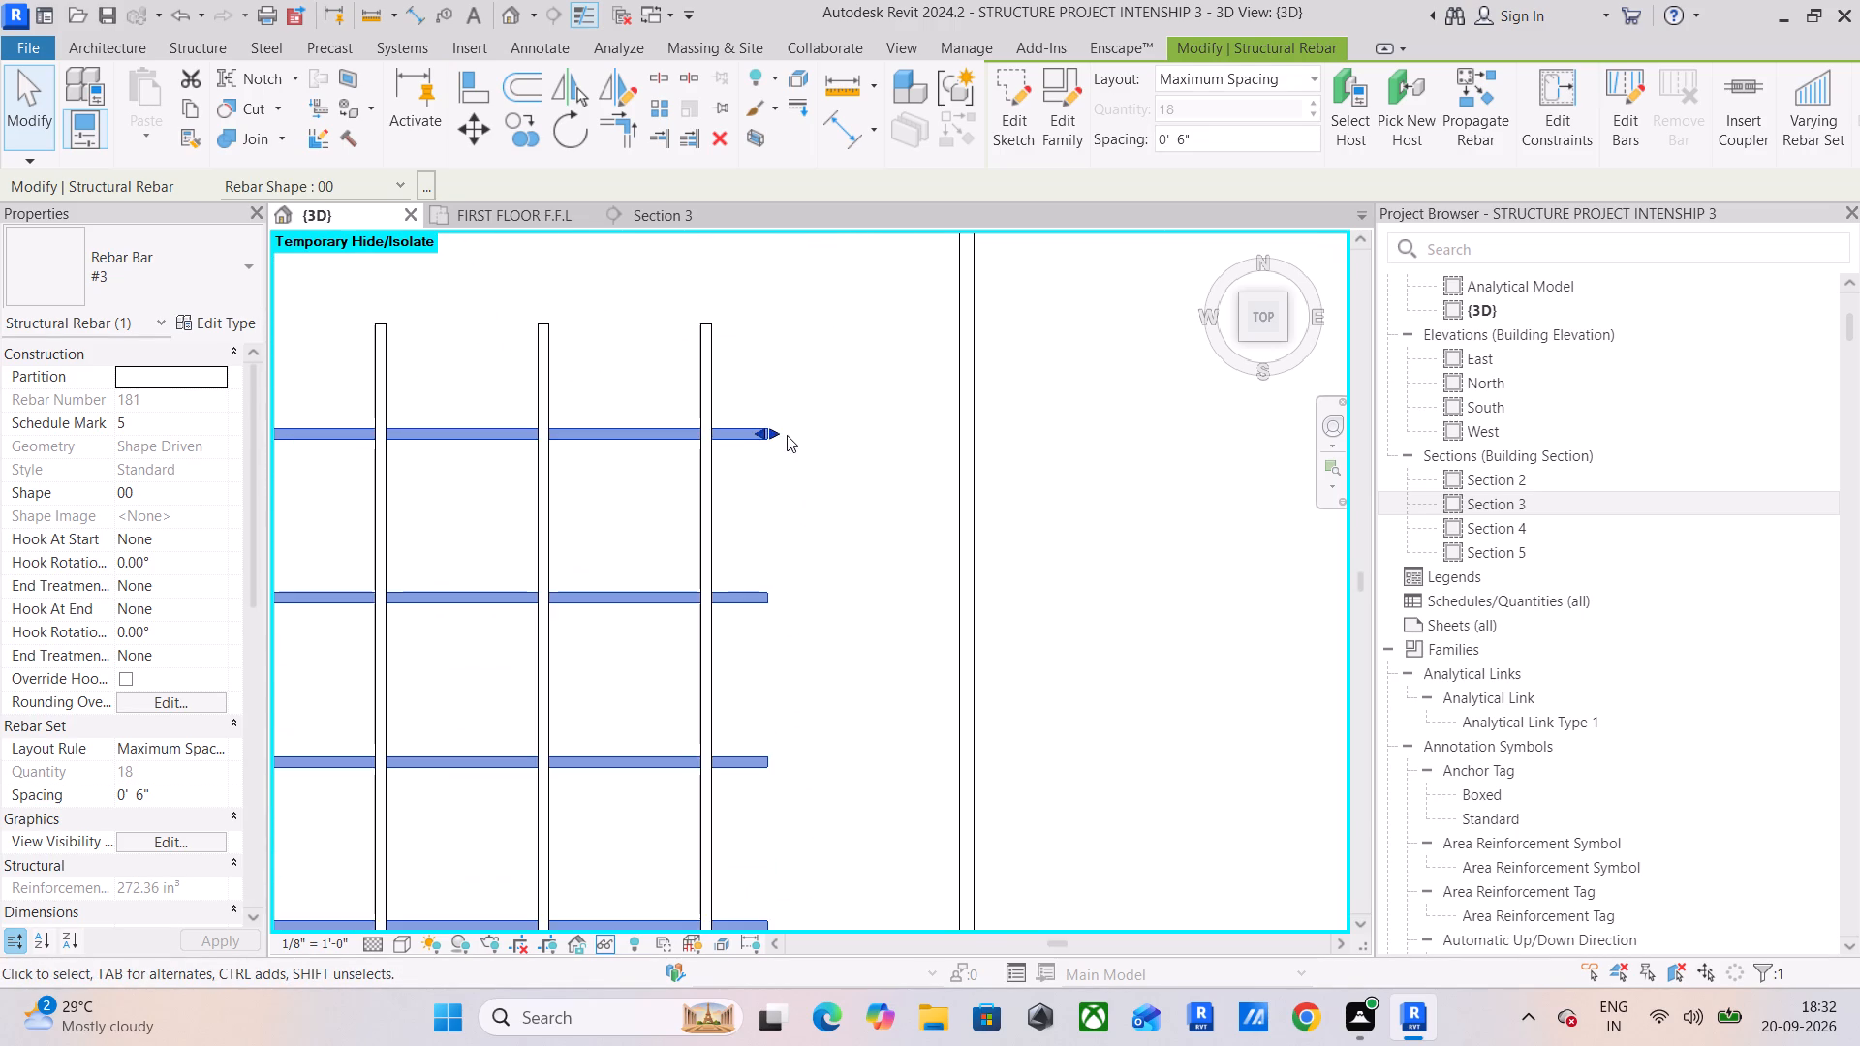
drag(770, 427, 959, 475)
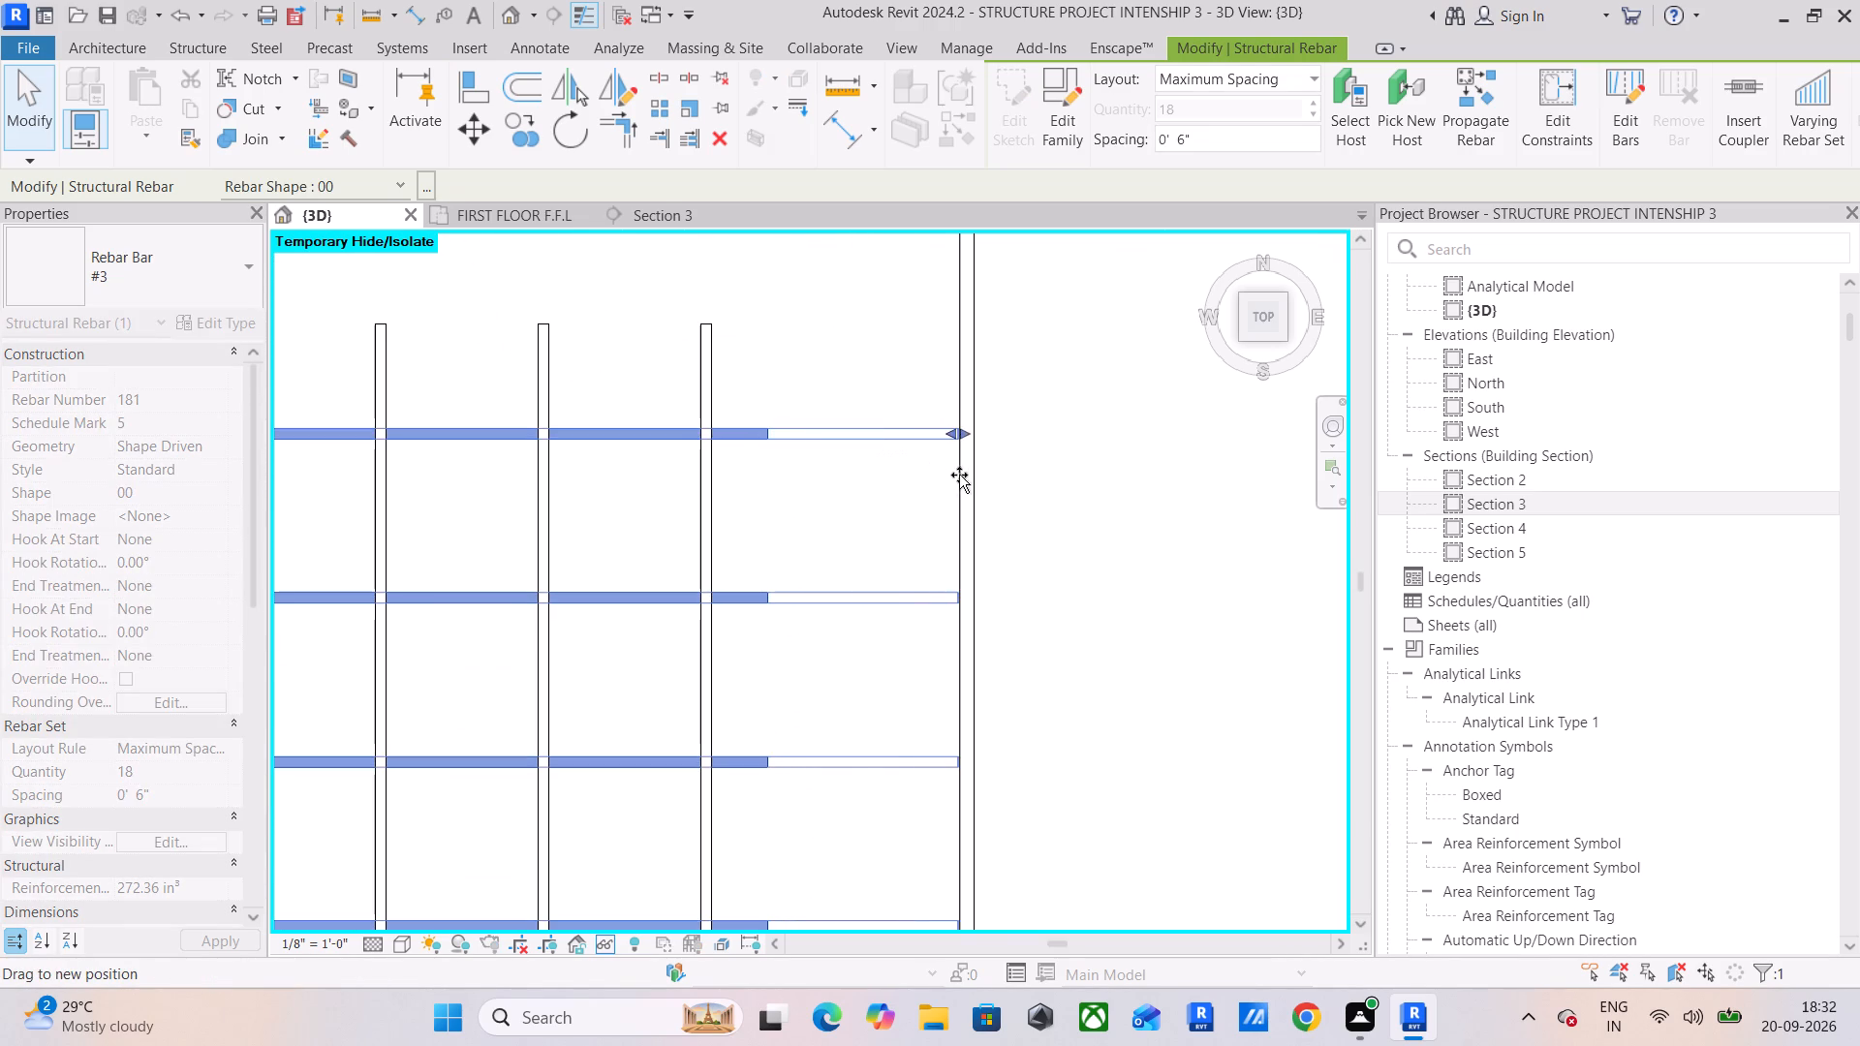
drag(959, 475, 967, 490)
drag(967, 490, 967, 495)
Widen the copied north-south set's spread east so its last bar sits close to the slab's east edge.
scroll(967, 495, down, 5)
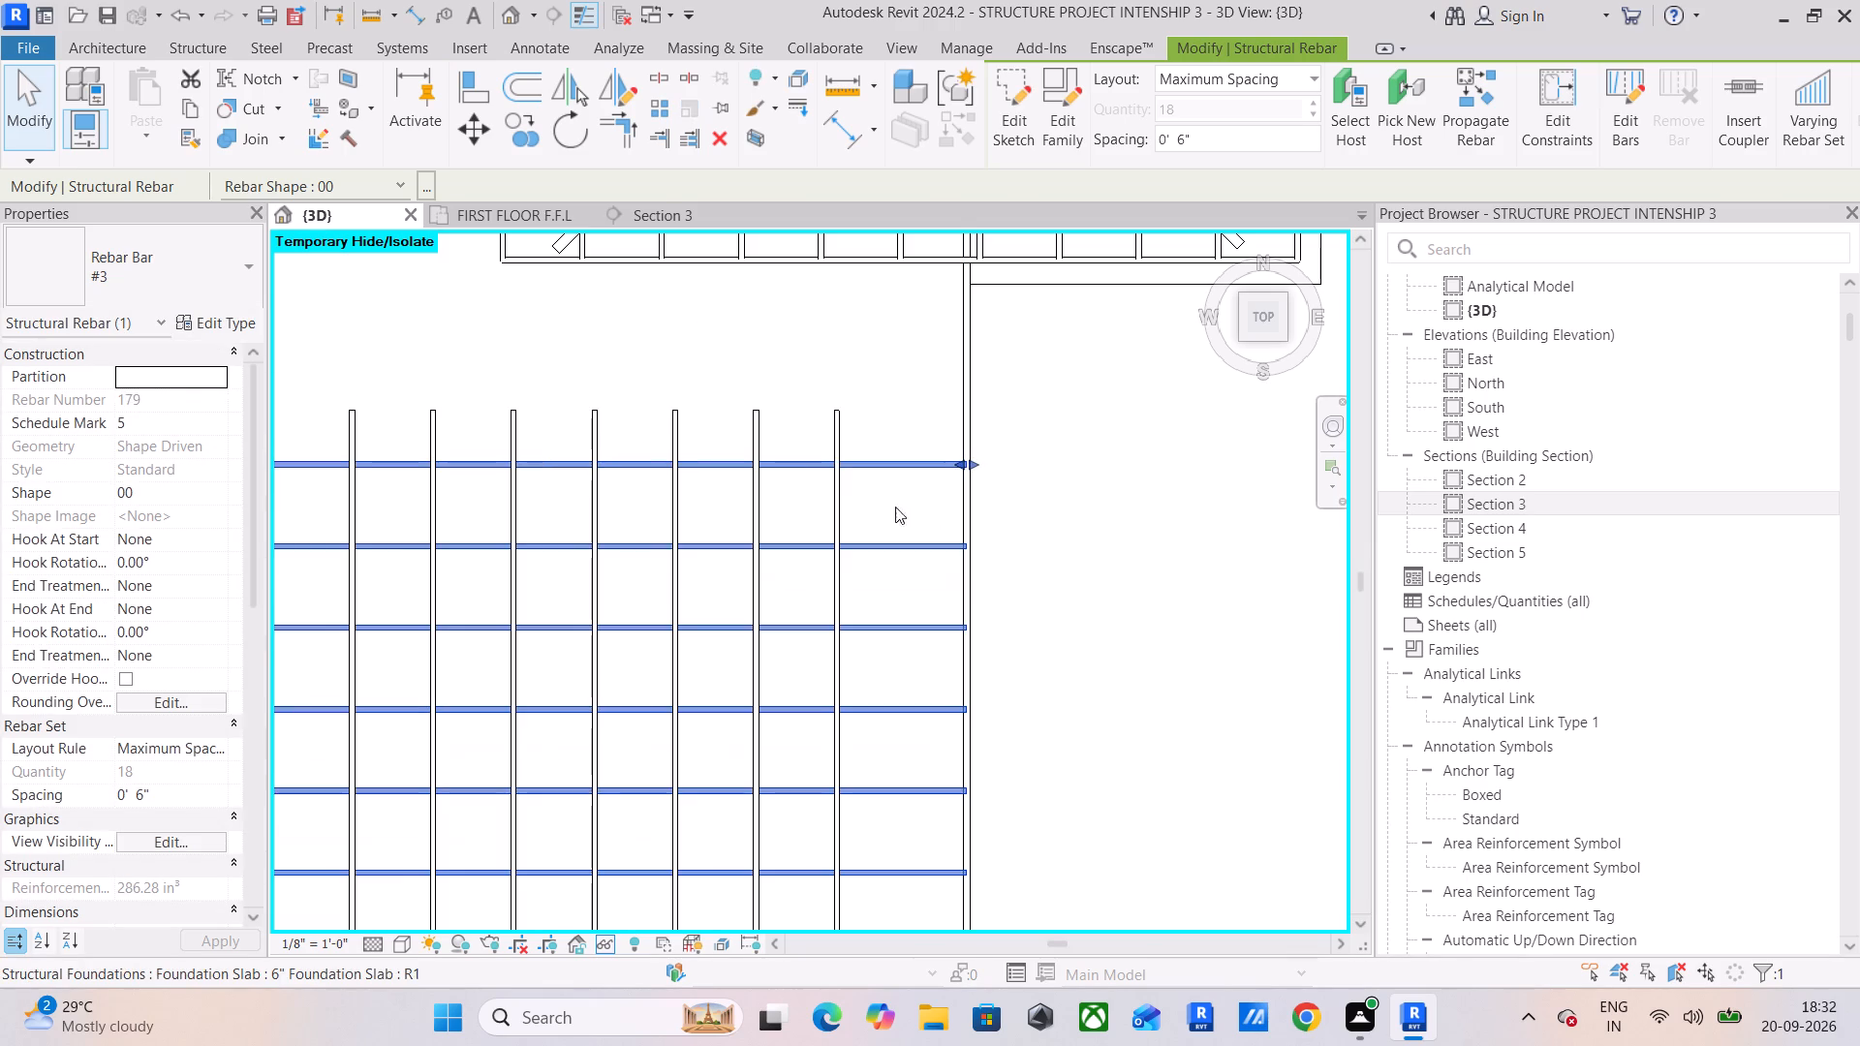
click(835, 501)
scroll(851, 475, down, 5)
middle_drag(851, 475, 909, 565)
middle_drag(986, 815, 946, 569)
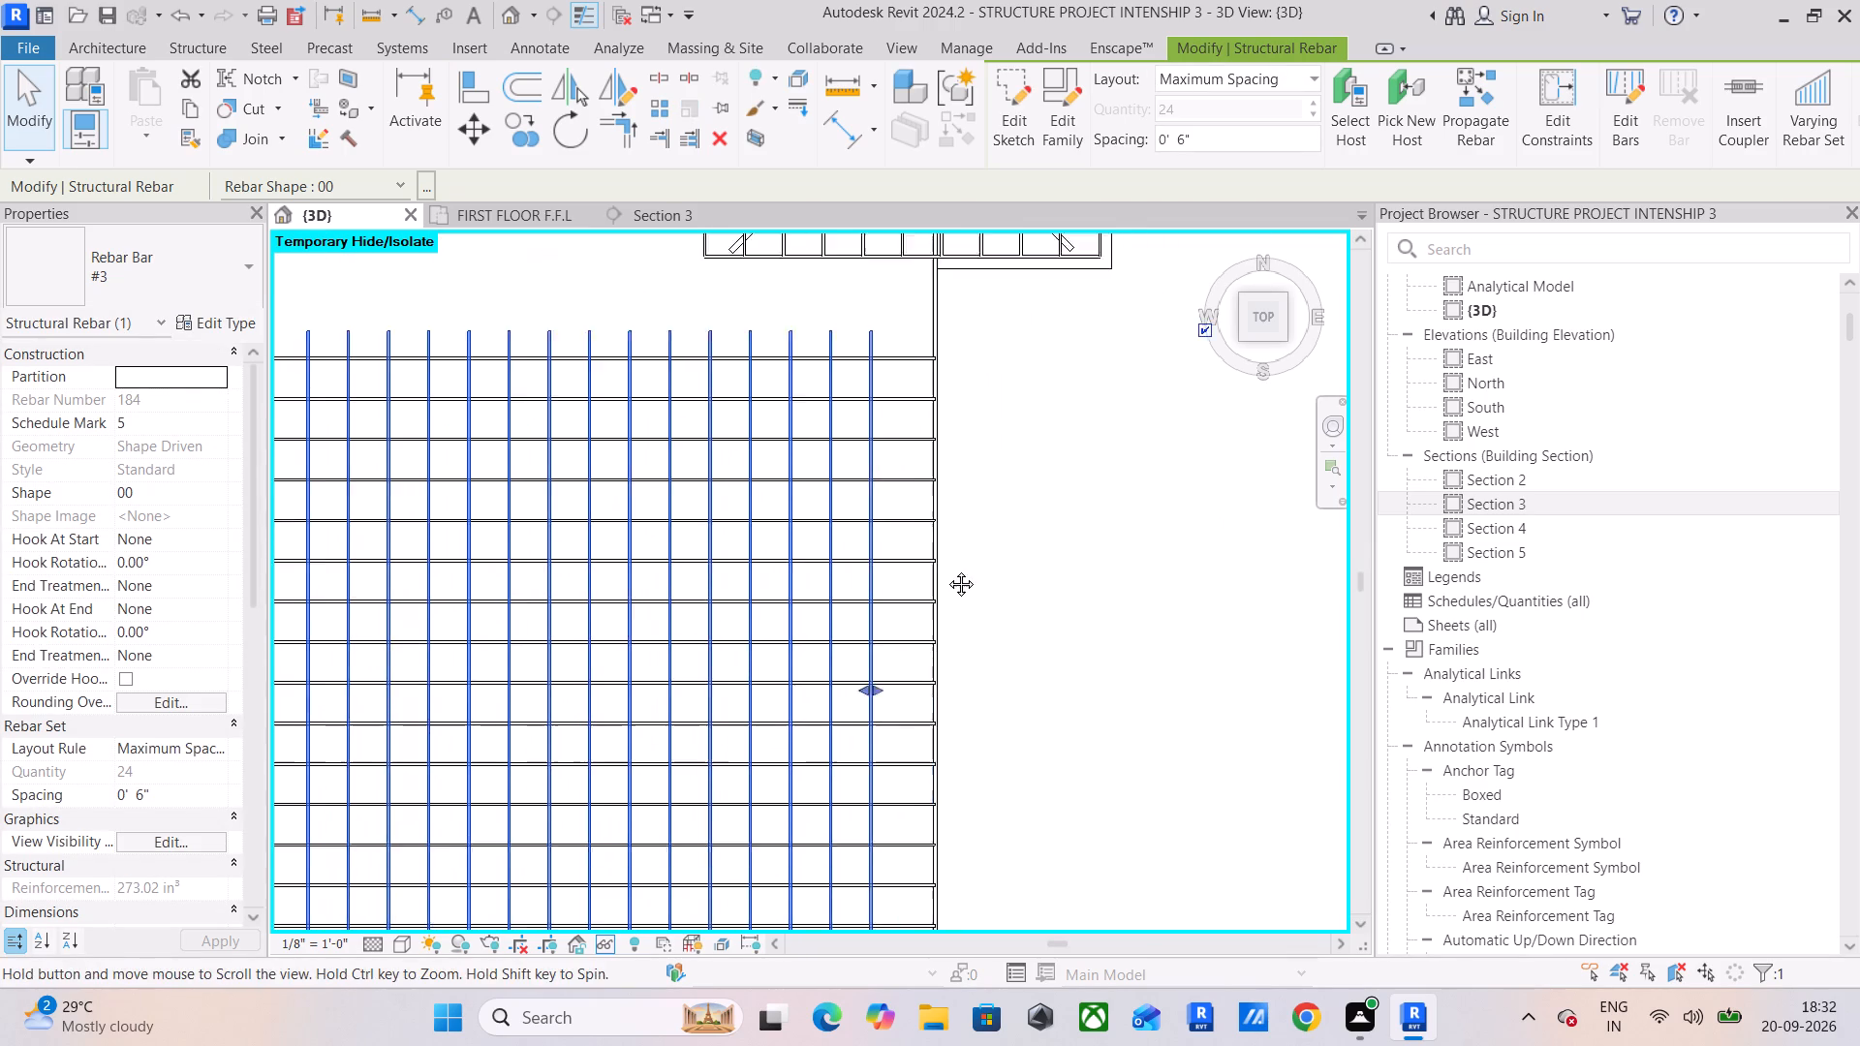
middle_drag(946, 569, 946, 566)
scroll(860, 655, up, 6)
drag(876, 631, 949, 643)
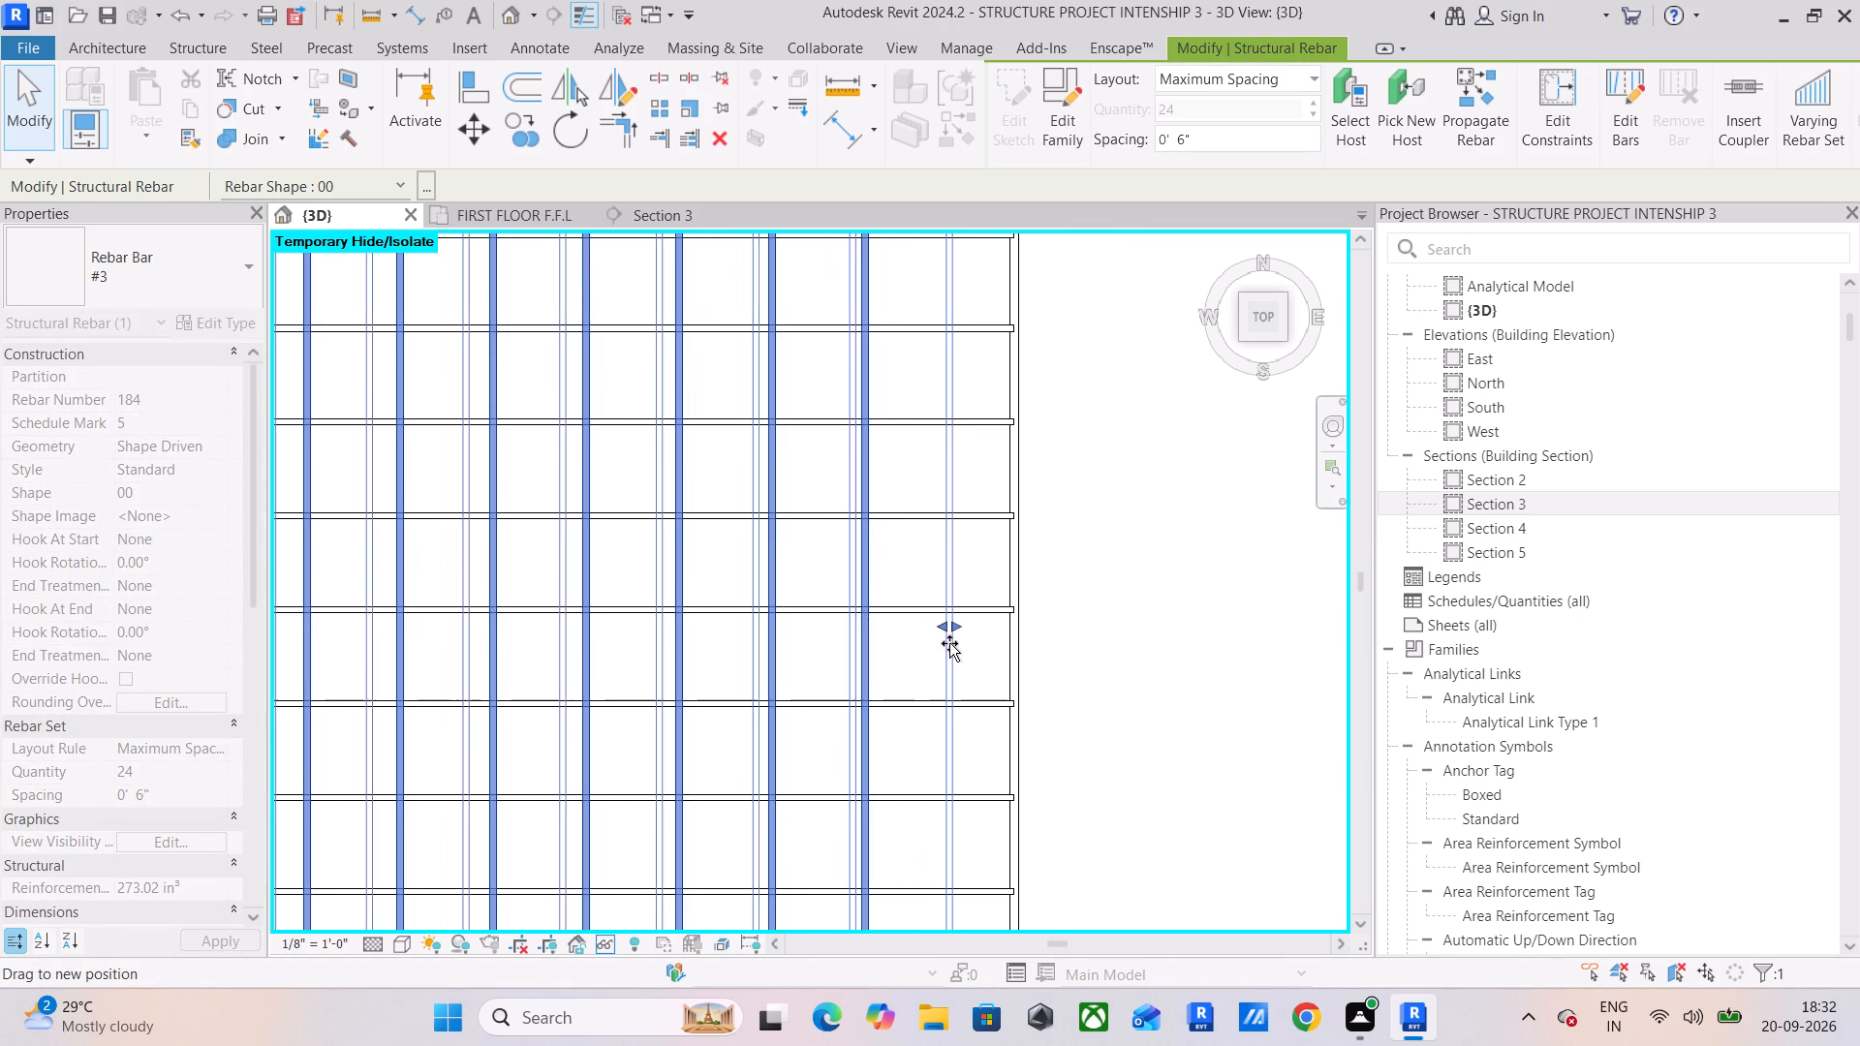
drag(949, 643, 945, 649)
Lengthen the southeast bay's north-south #3 bars at their north ends until they reach the south face of the bay's northern beam.
scroll(944, 611, down, 6)
middle_drag(943, 591, 973, 891)
scroll(907, 662, down, 4)
middle_drag(906, 645, 1171, 579)
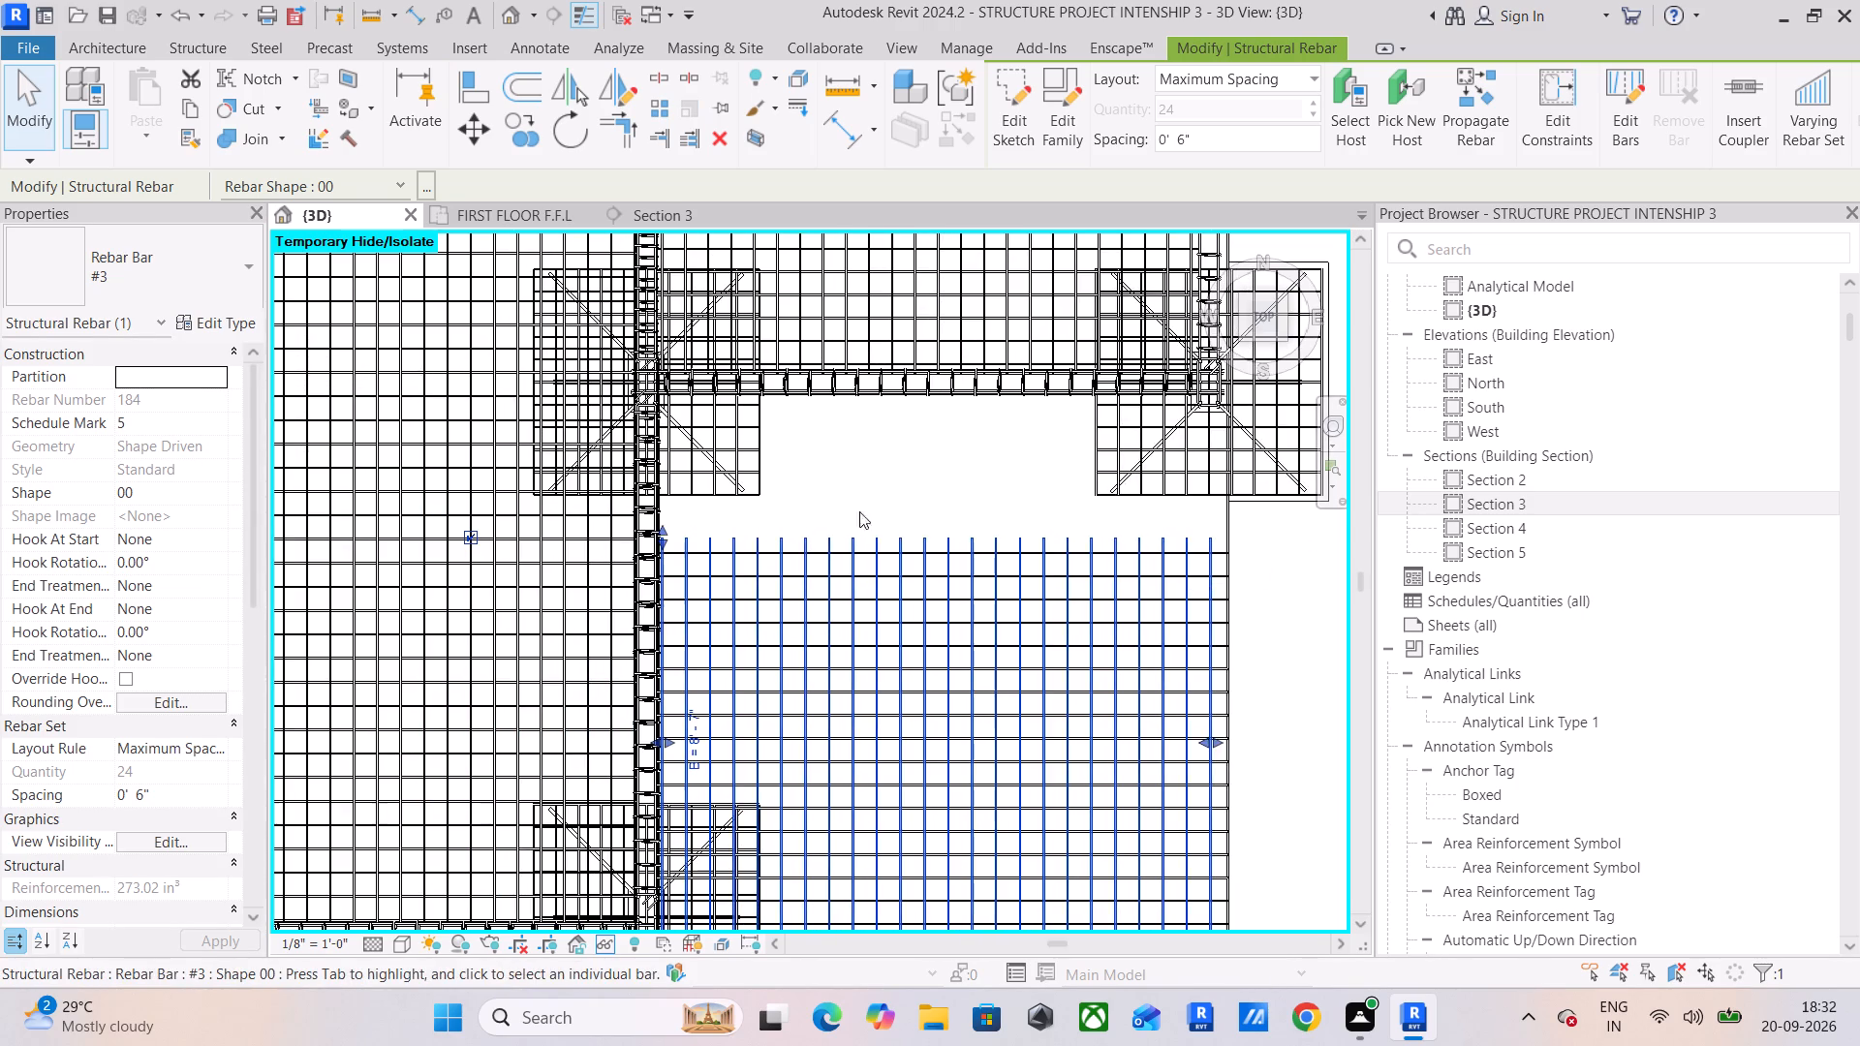
scroll(669, 510, up, 11)
drag(633, 608, 634, 545)
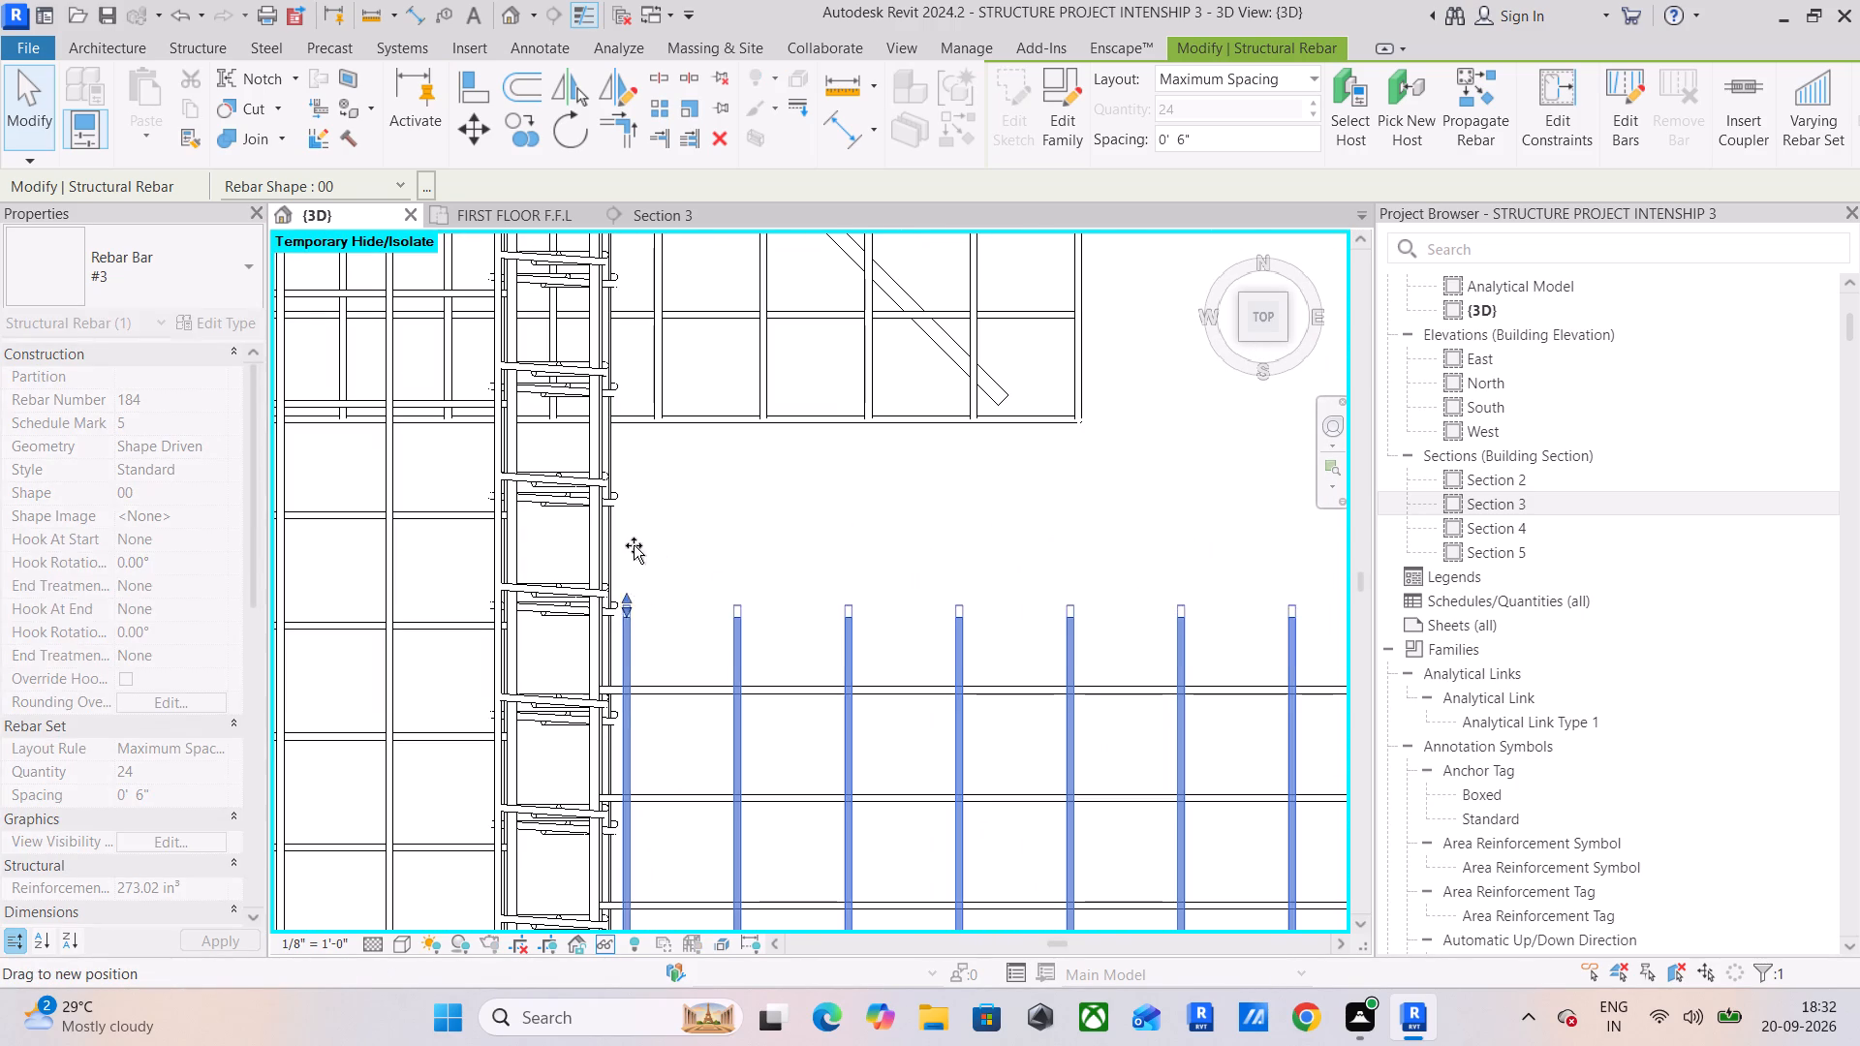
drag(634, 545, 656, 385)
scroll(656, 385, down, 3)
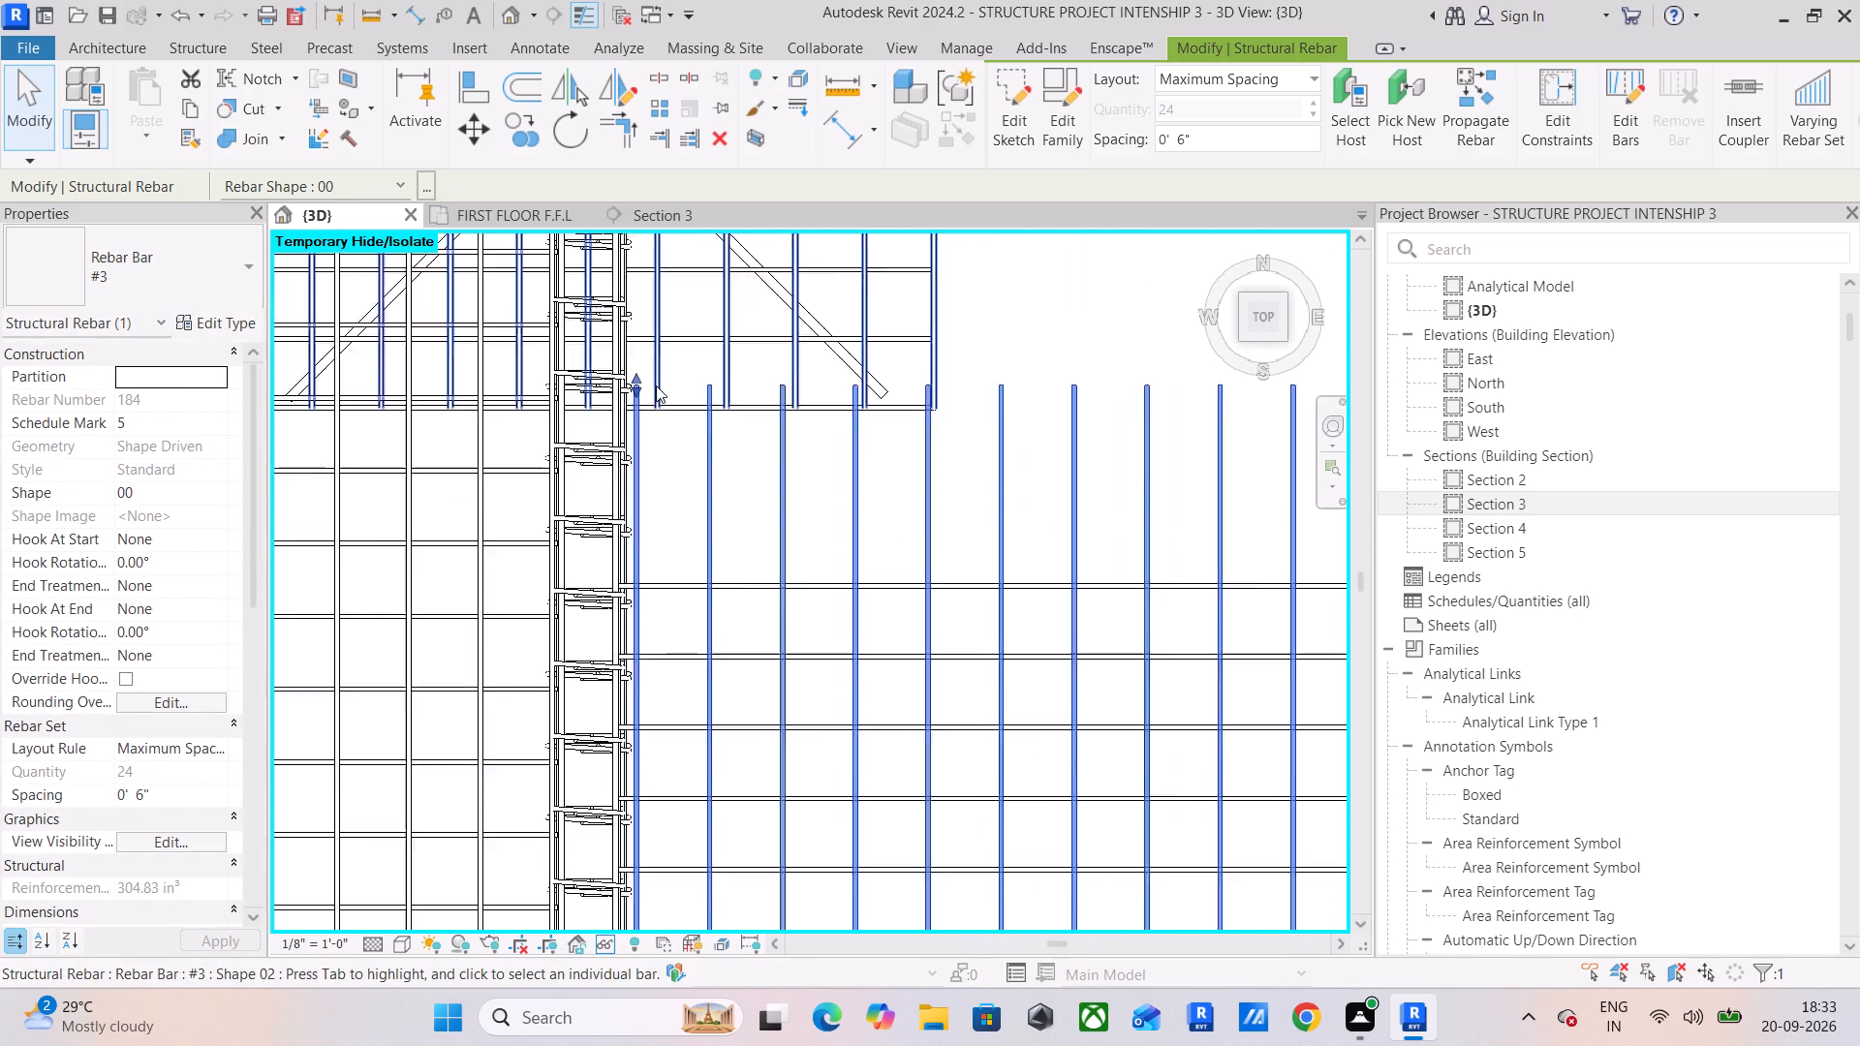
scroll(656, 385, down, 2)
middle_drag(656, 385, 739, 725)
scroll(728, 709, up, 5)
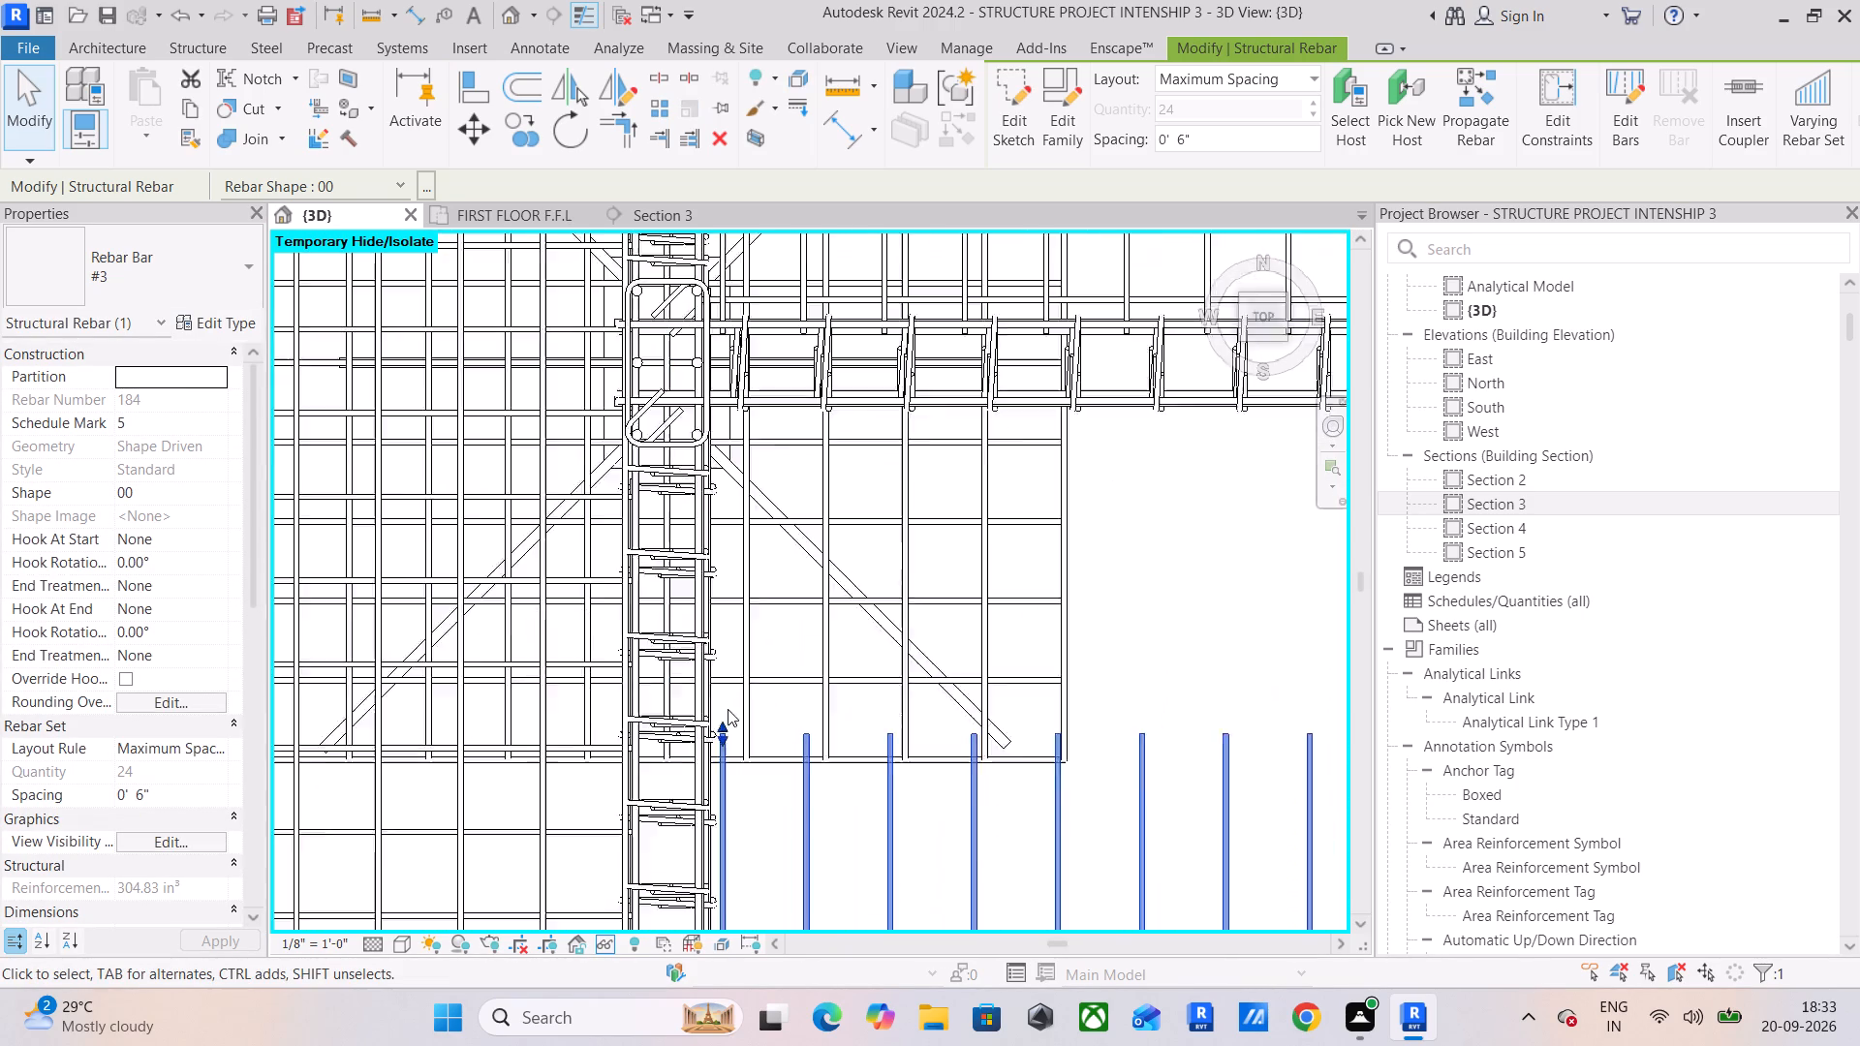
scroll(728, 709, up, 1)
drag(720, 729, 728, 323)
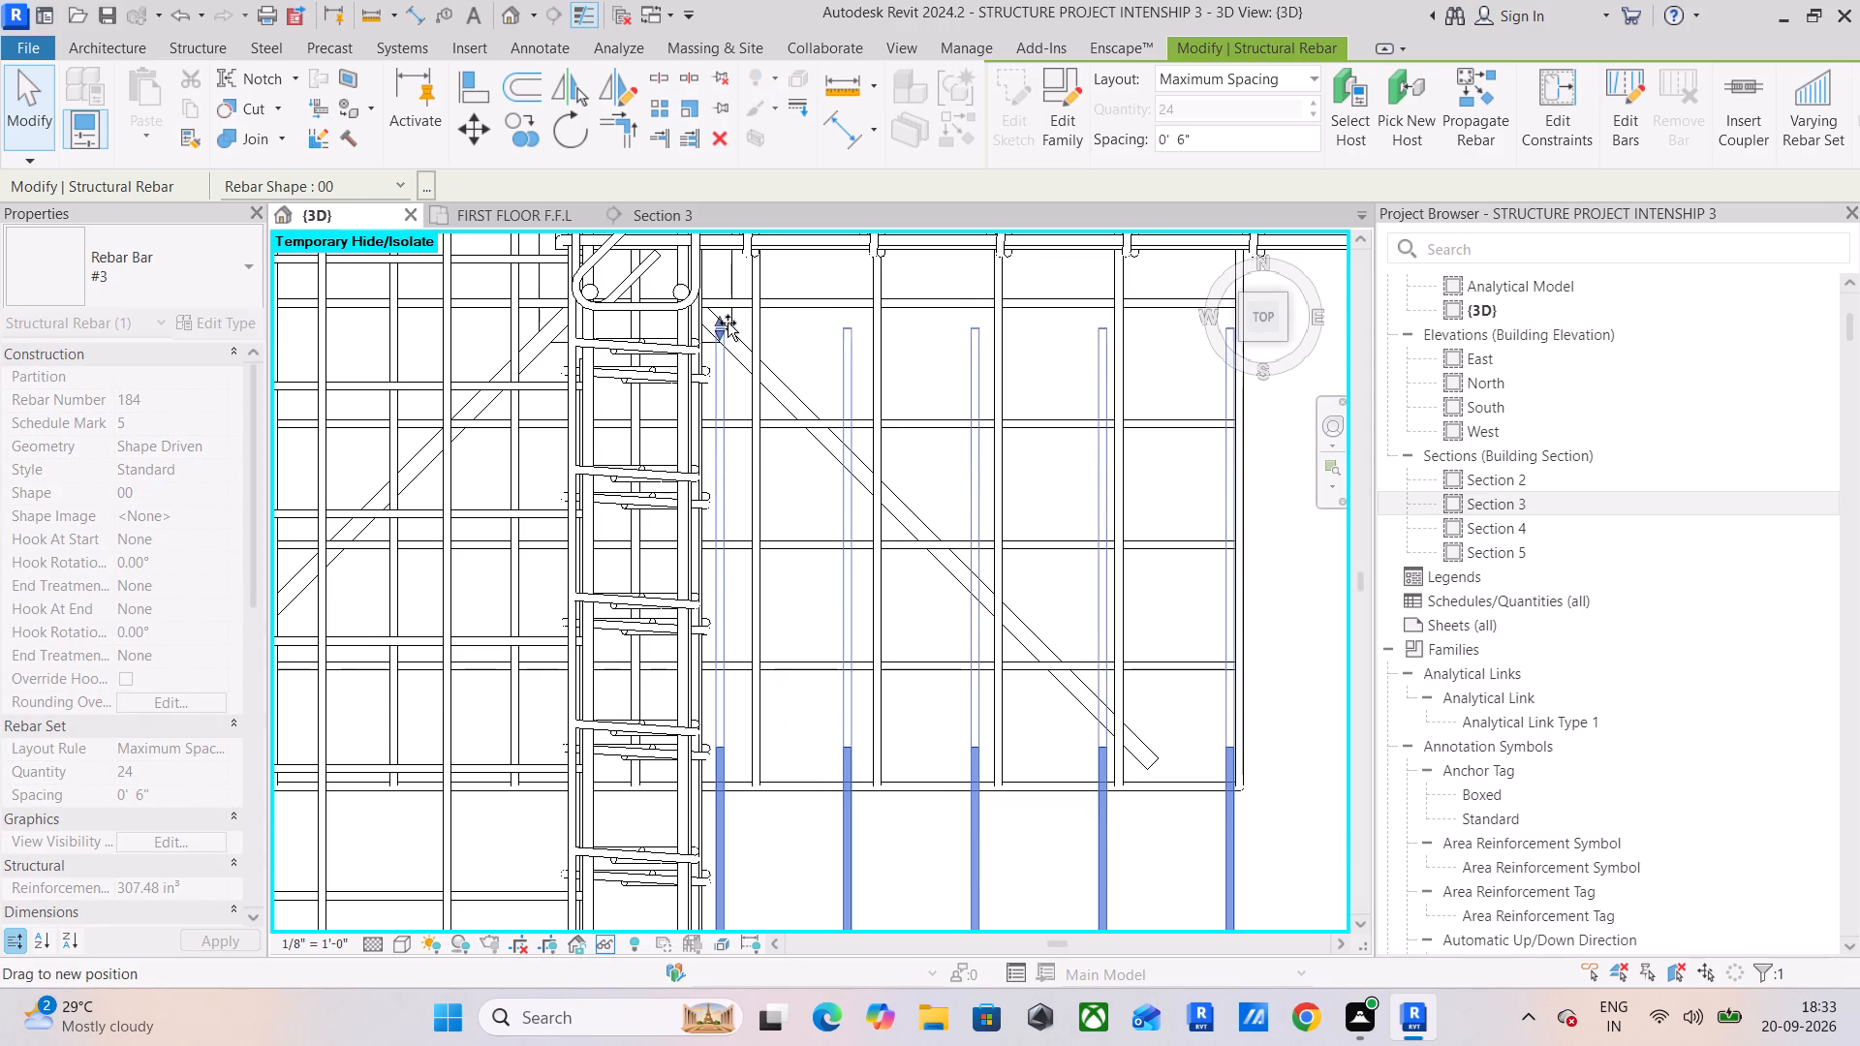
drag(728, 323, 746, 247)
middle_drag(754, 255, 767, 638)
scroll(712, 670, up, 3)
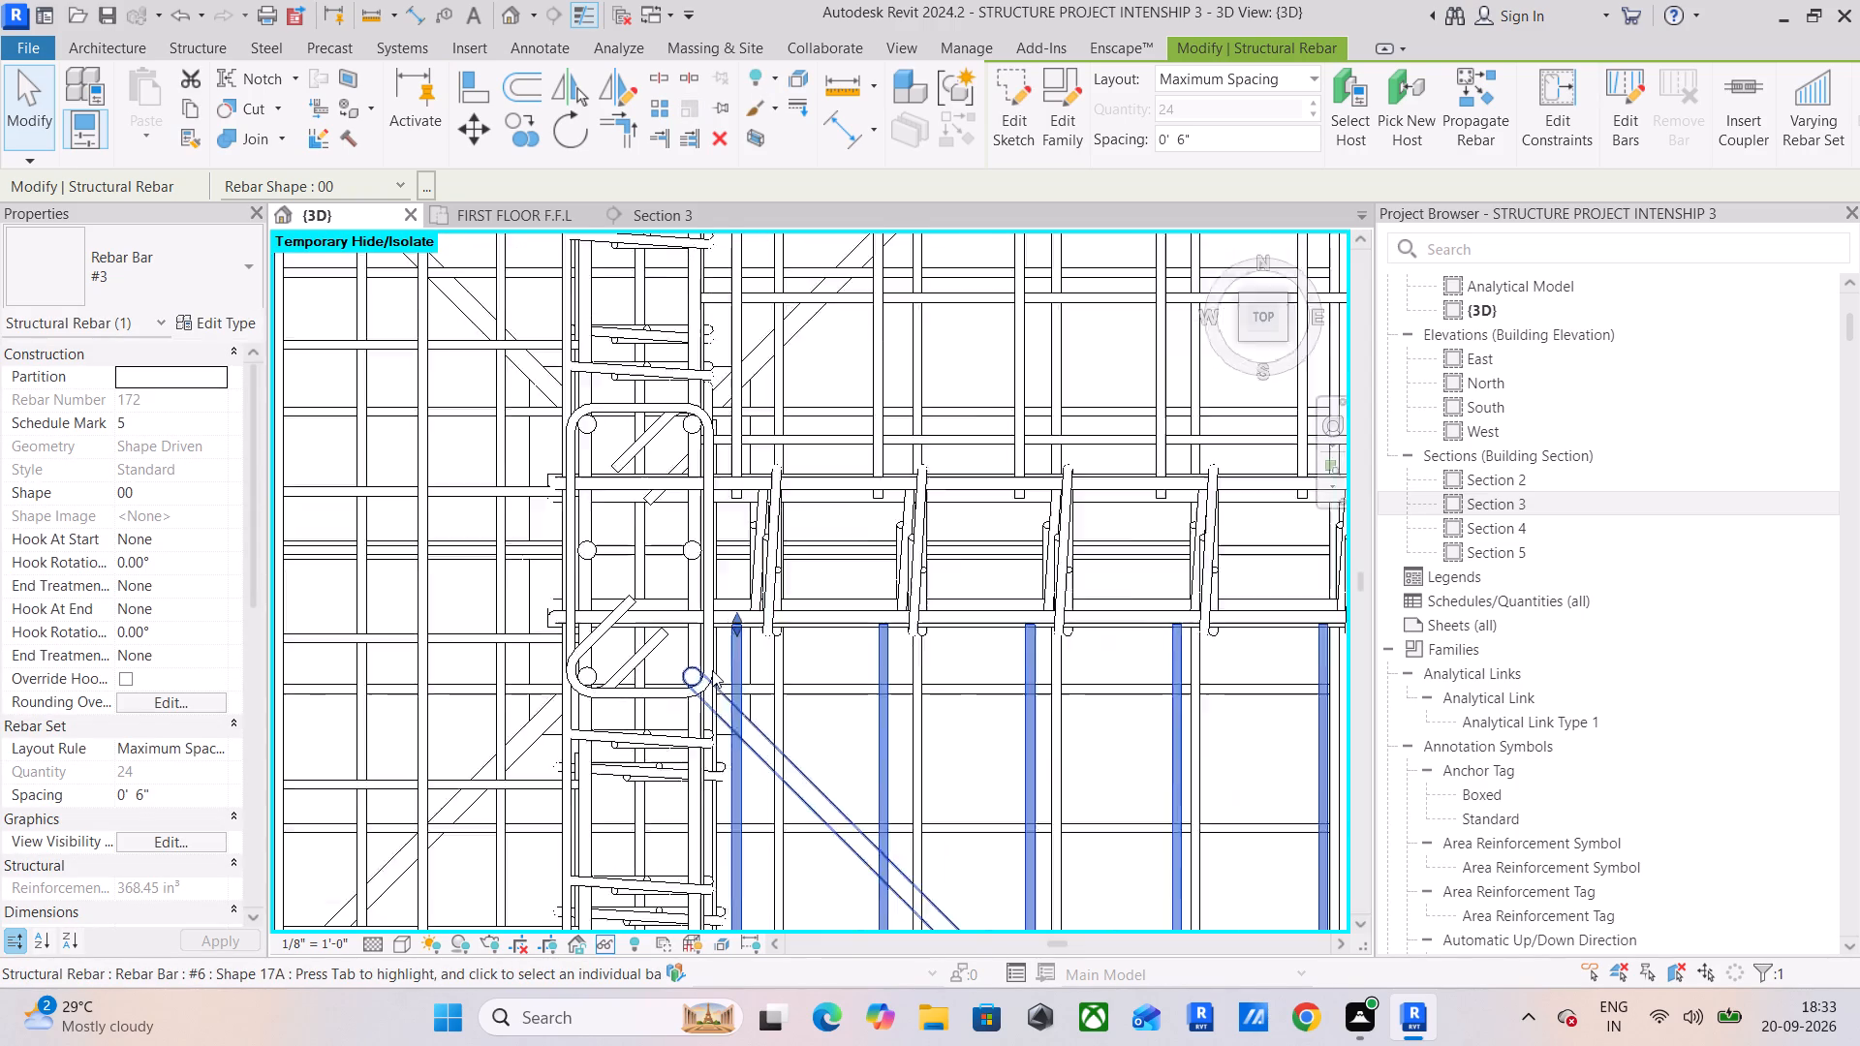
scroll(712, 670, up, 3)
scroll(771, 592, down, 11)
middle_drag(1191, 673, 740, 577)
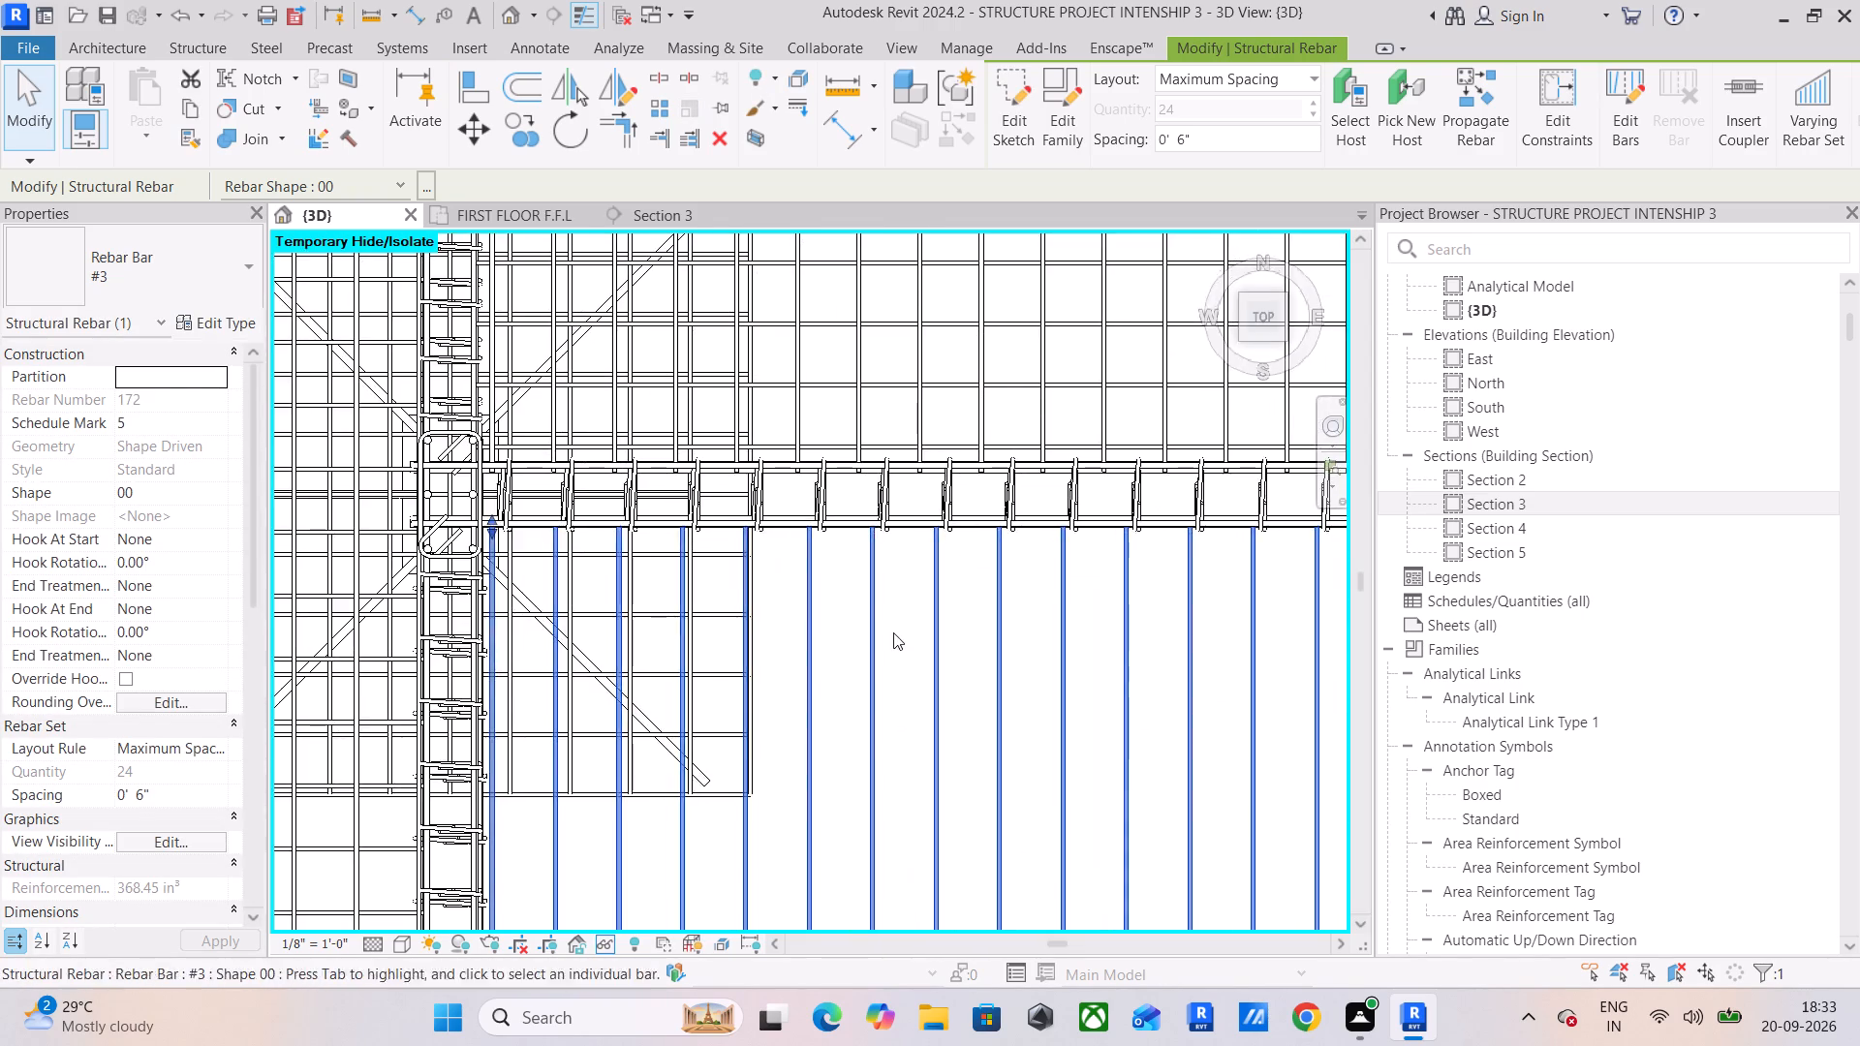
Extend the southeast bay's east-west #3 set's spread north until its last bar sits just south of the northern beam.
scroll(894, 632, down, 4)
middle_drag(929, 644, 855, 518)
click(893, 692)
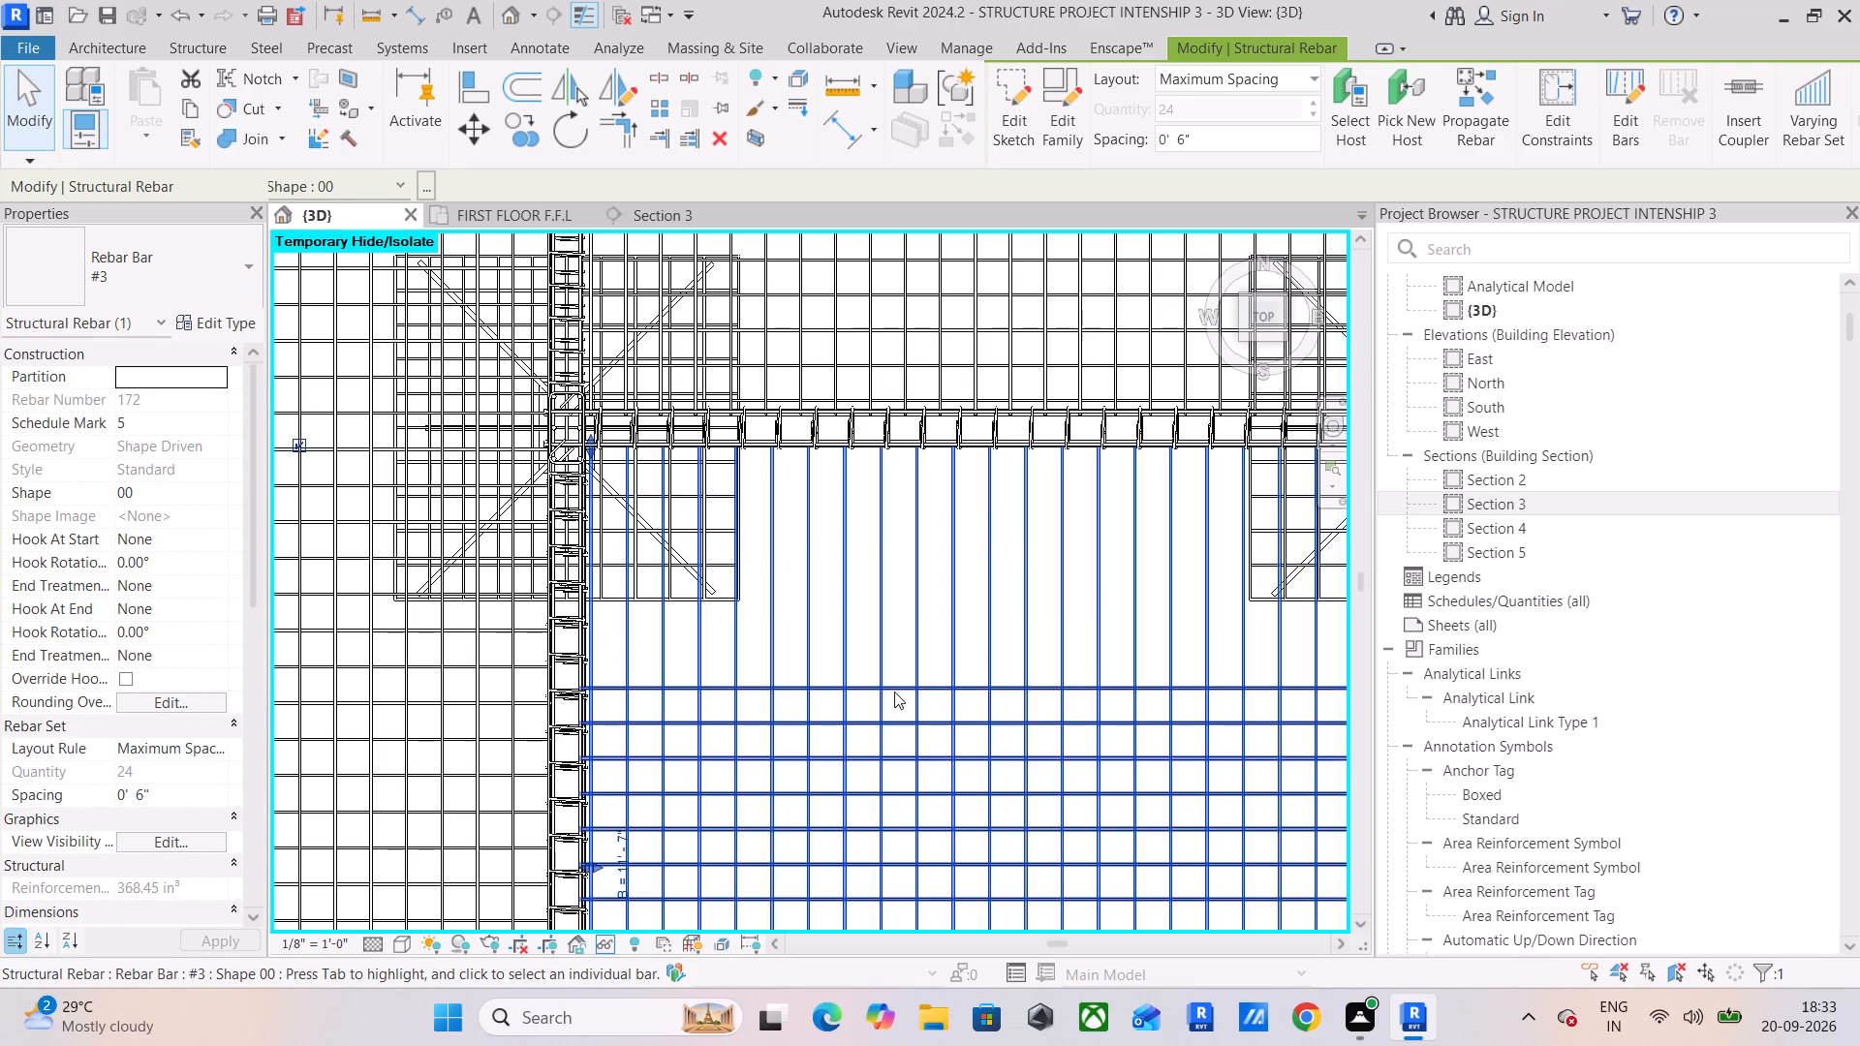
scroll(930, 692, down, 4)
scroll(987, 678, up, 6)
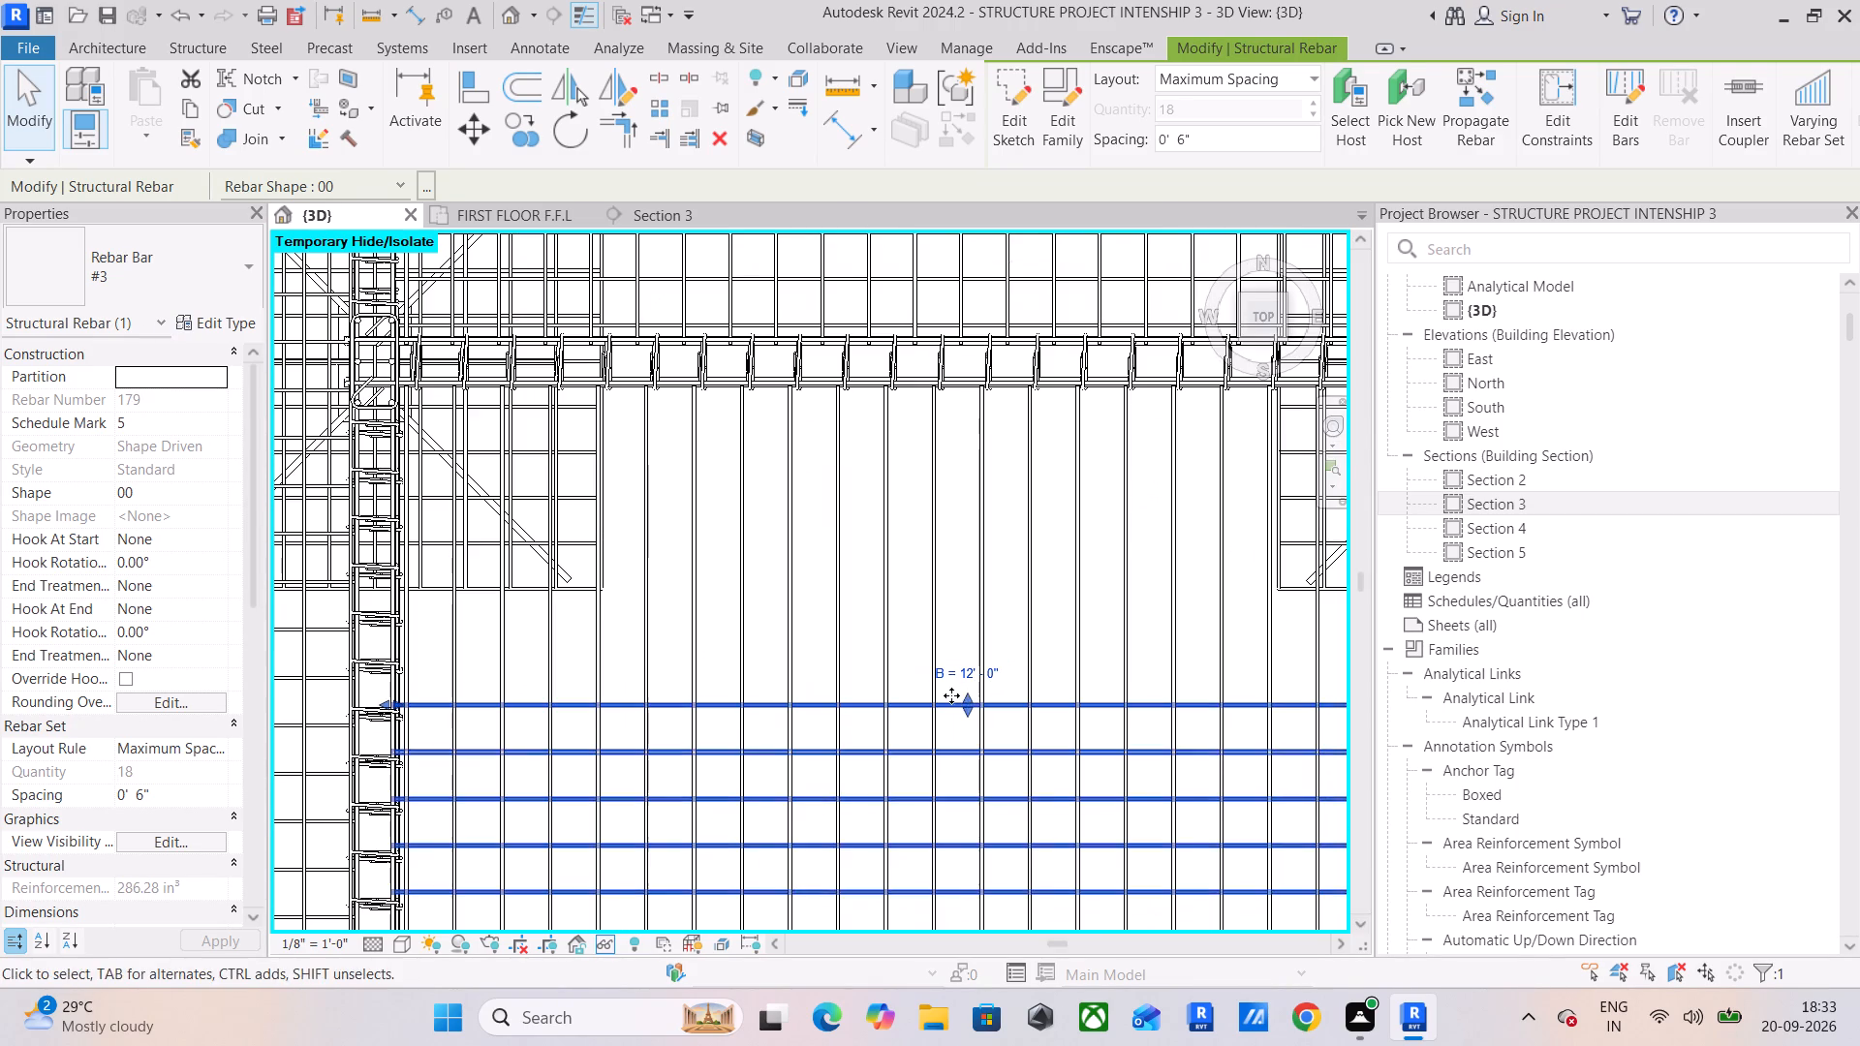
drag(964, 693, 987, 410)
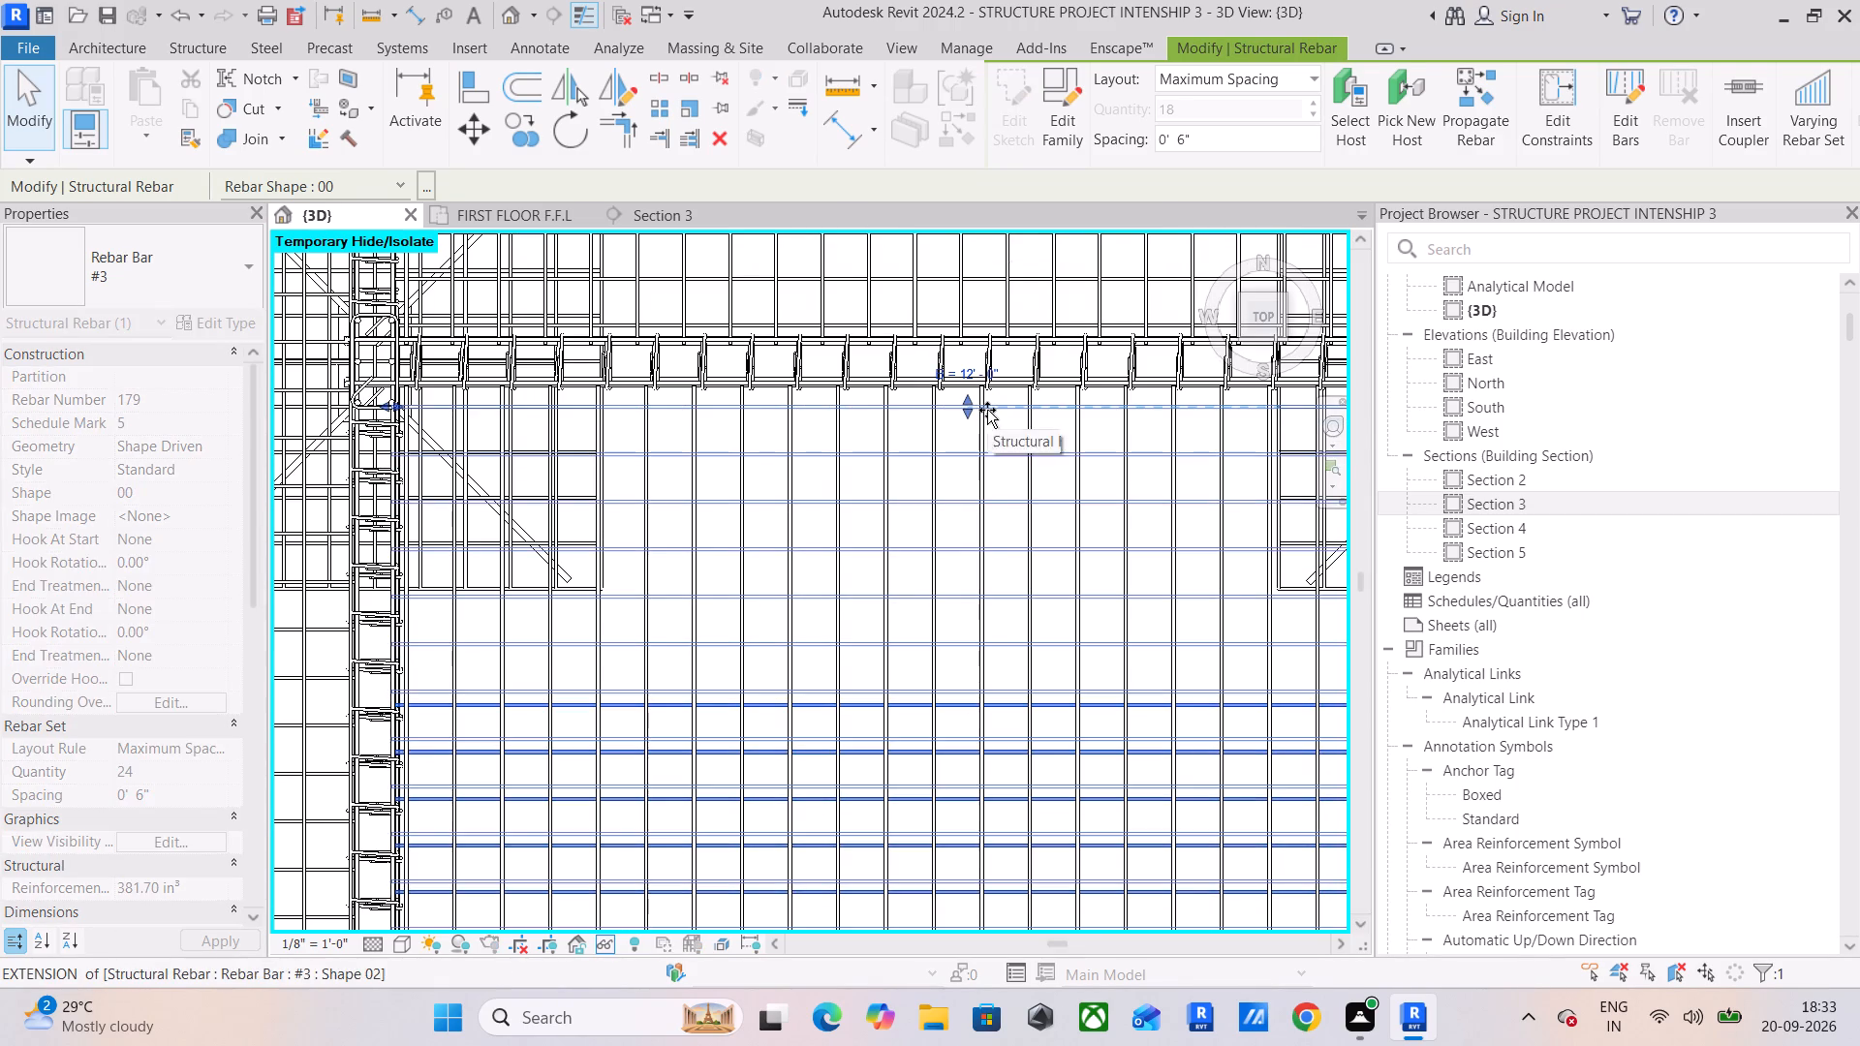
drag(987, 410, 988, 423)
scroll(1025, 483, down, 2)
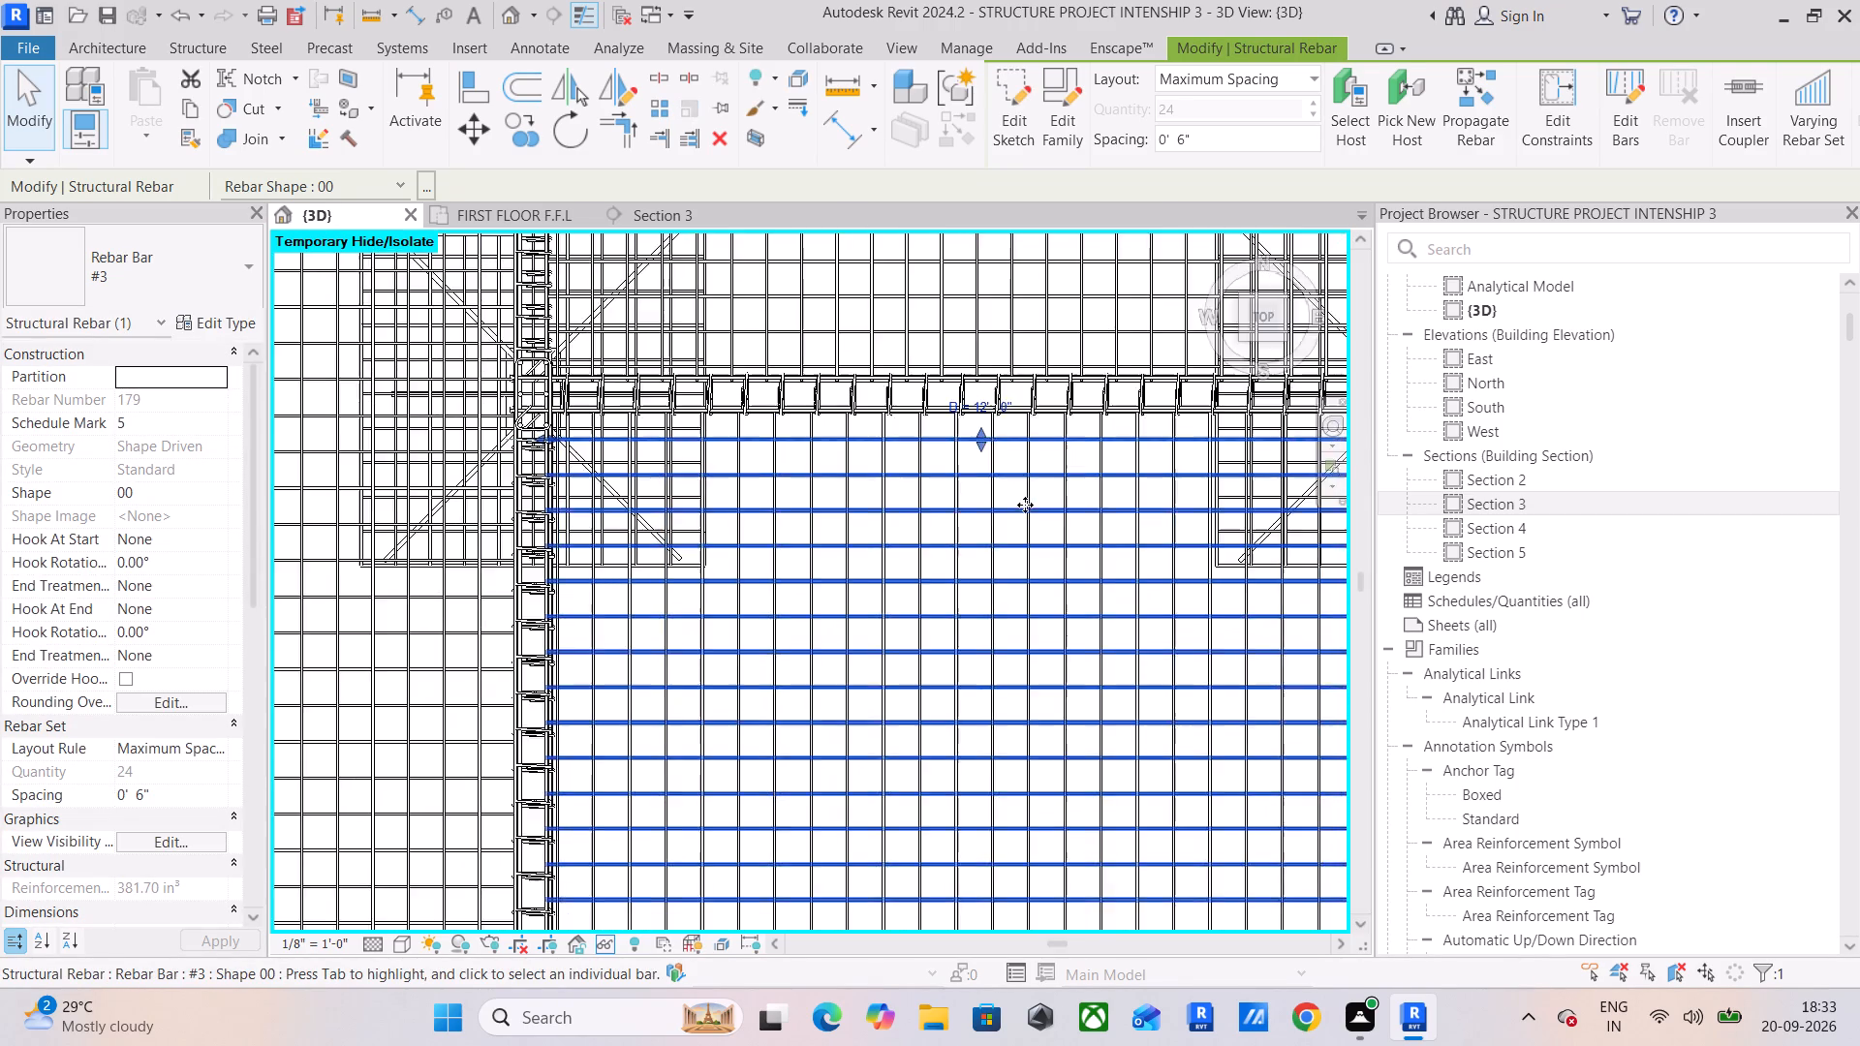
middle_drag(902, 511, 500, 442)
click(1161, 628)
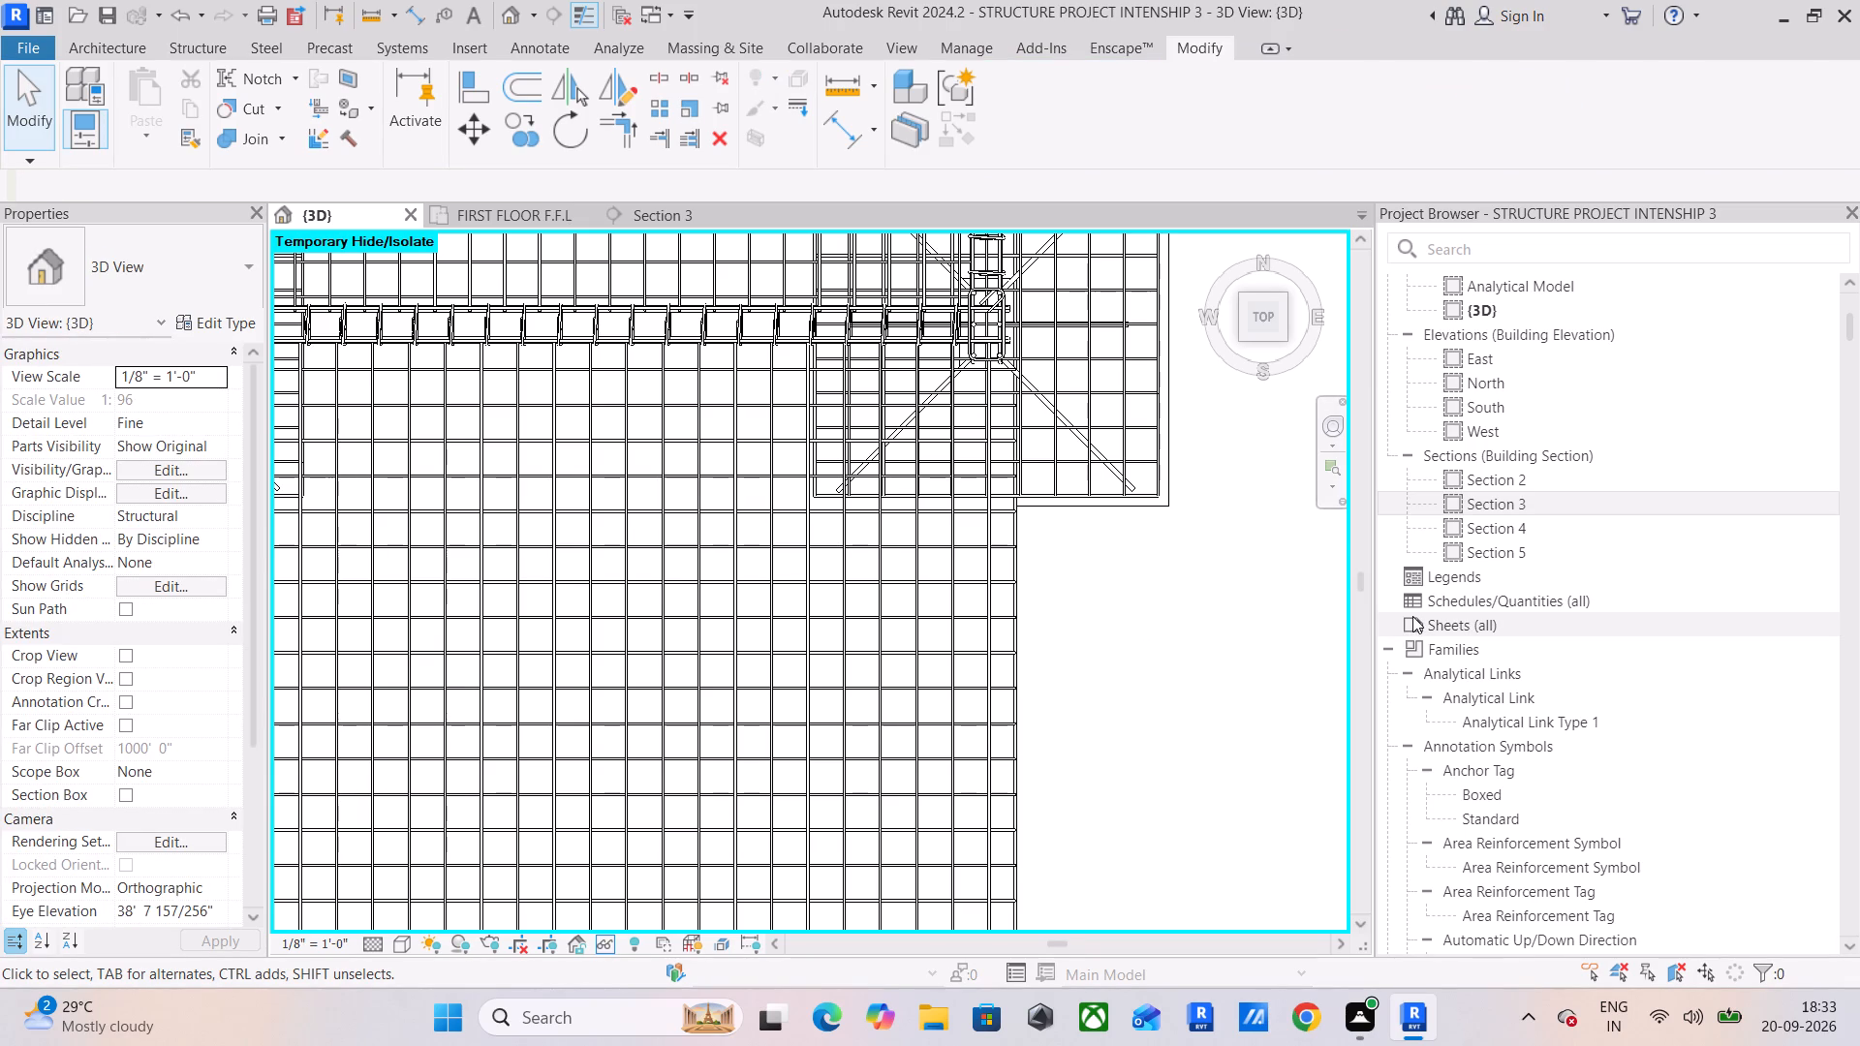
Examine the whole reinforcement model from above and from the sides, including the newly filled southeast bay.
scroll(1414, 614, down, 5)
scroll(1208, 563, down, 5)
middle_drag(1203, 563, 1089, 512)
scroll(1092, 511, down, 6)
middle_drag(1114, 535, 1162, 611)
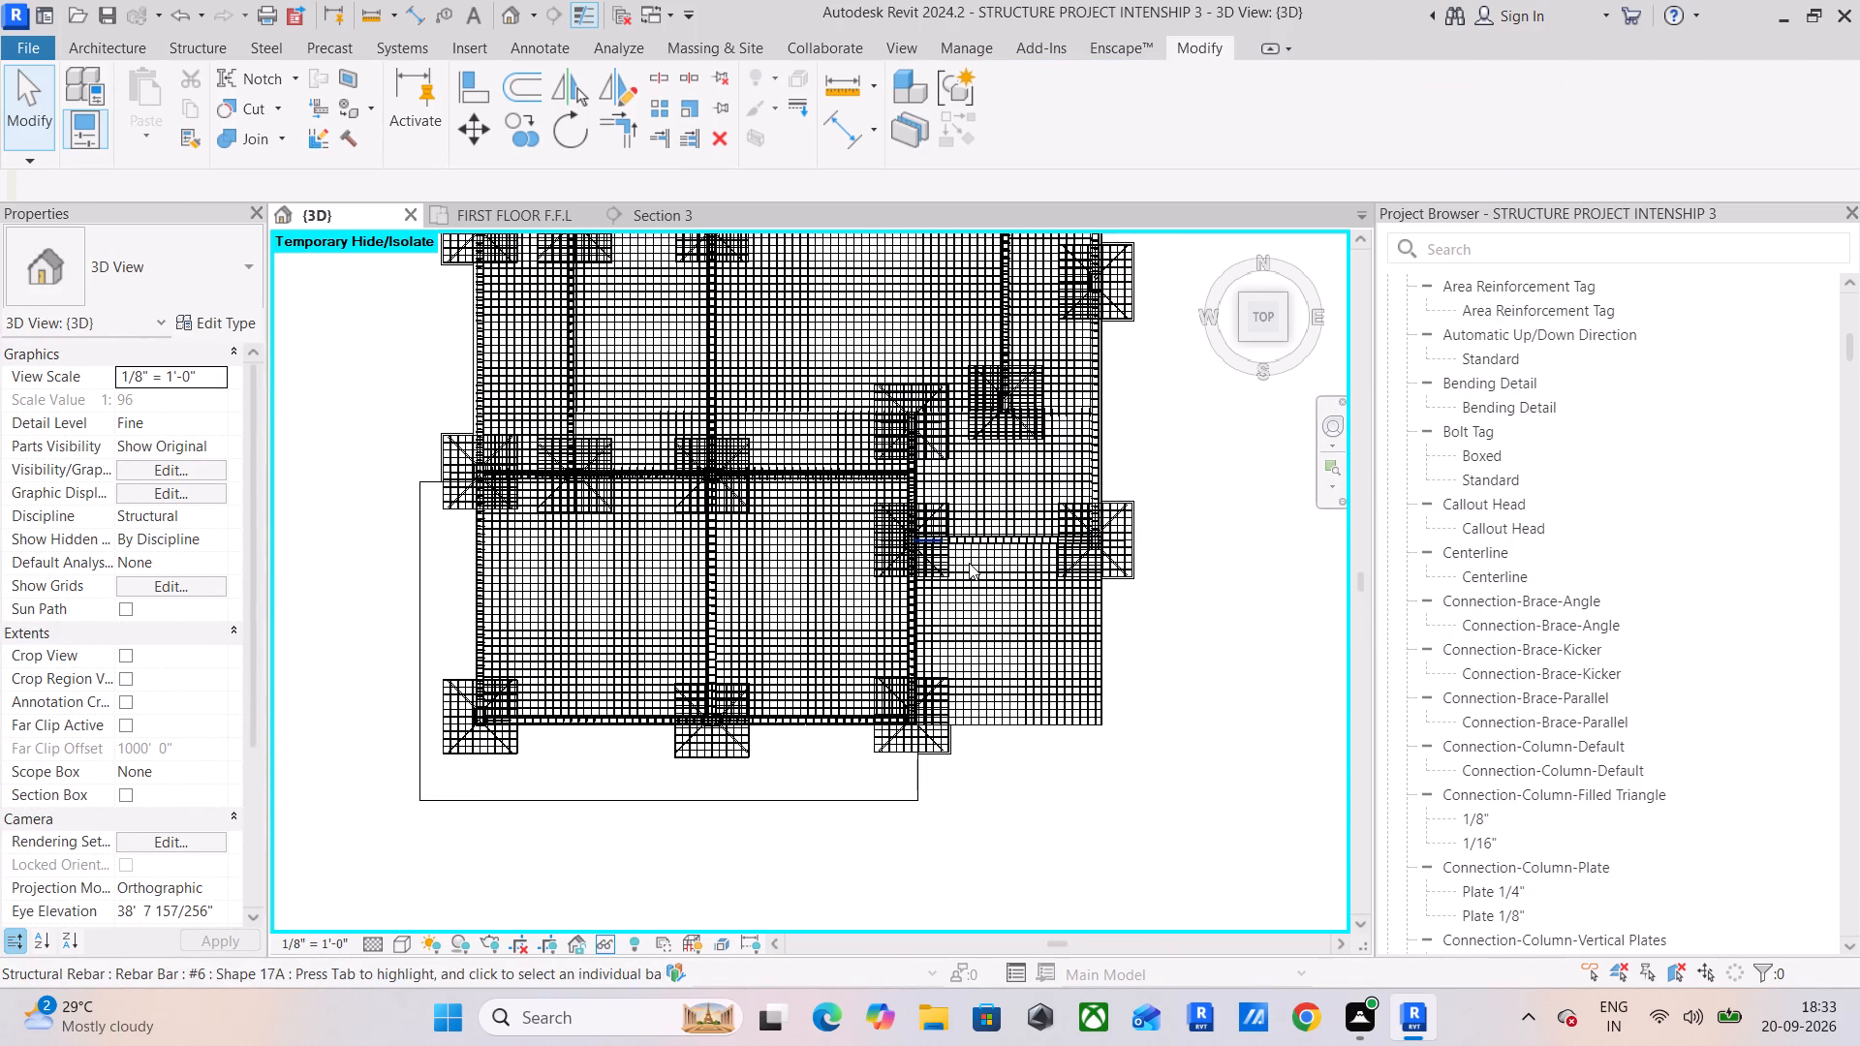
shift+middle_drag(1102, 597, 1148, 396)
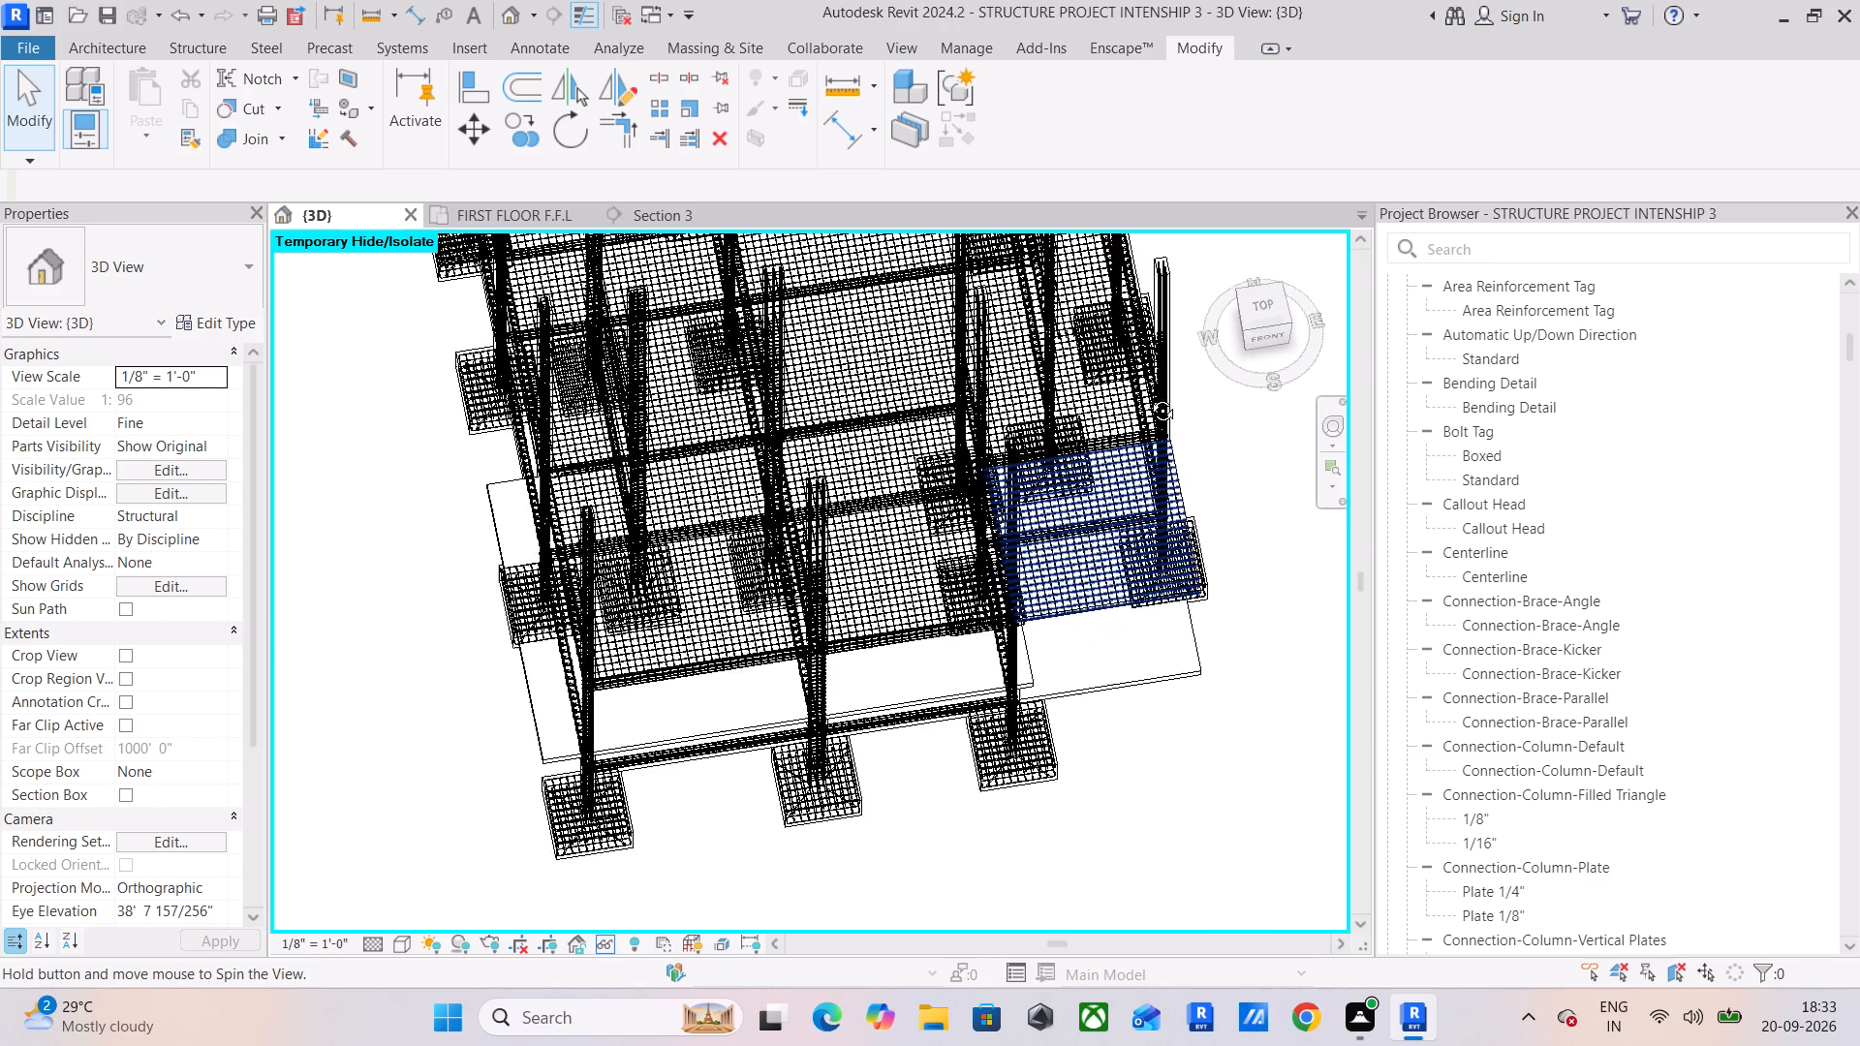
shift+middle_drag(1148, 396, 1173, 270)
shift+middle_drag(715, 771, 840, 640)
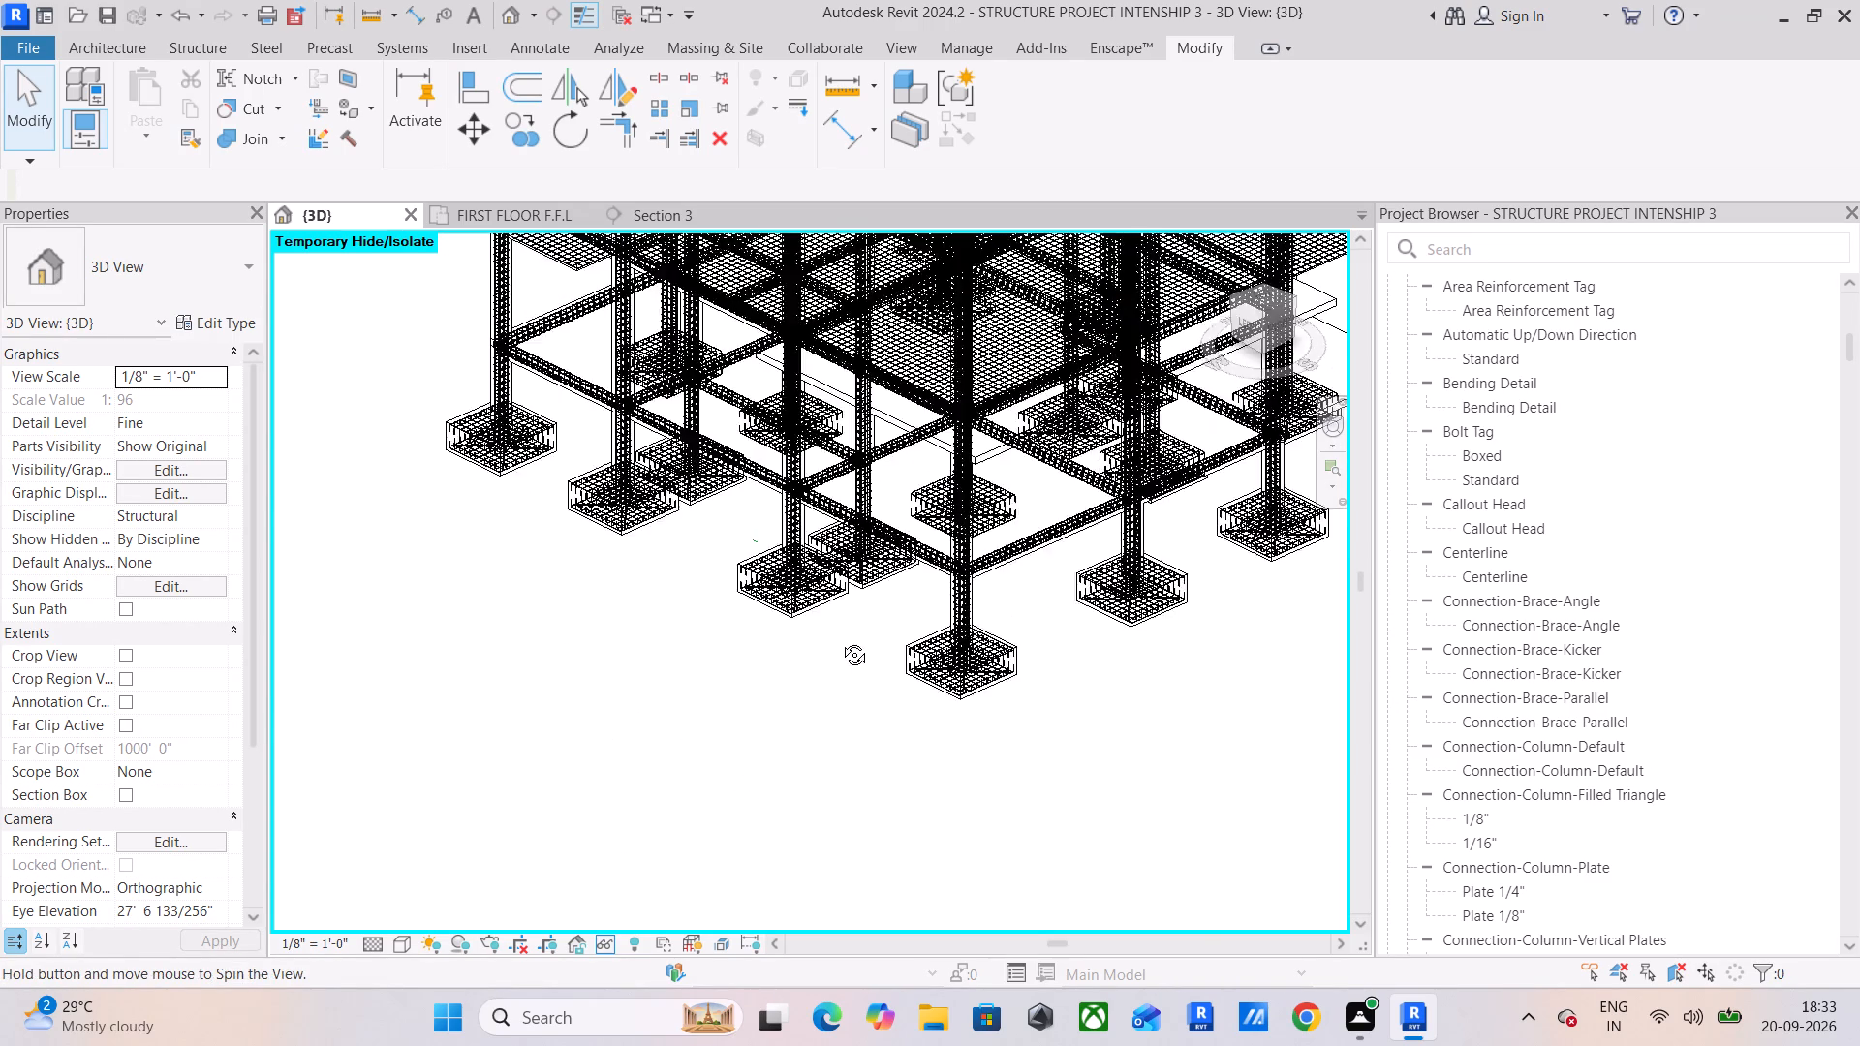
shift+middle_drag(840, 640, 846, 618)
middle_drag(850, 616, 612, 927)
middle_drag(952, 673, 907, 718)
shift+middle_drag(907, 720, 752, 728)
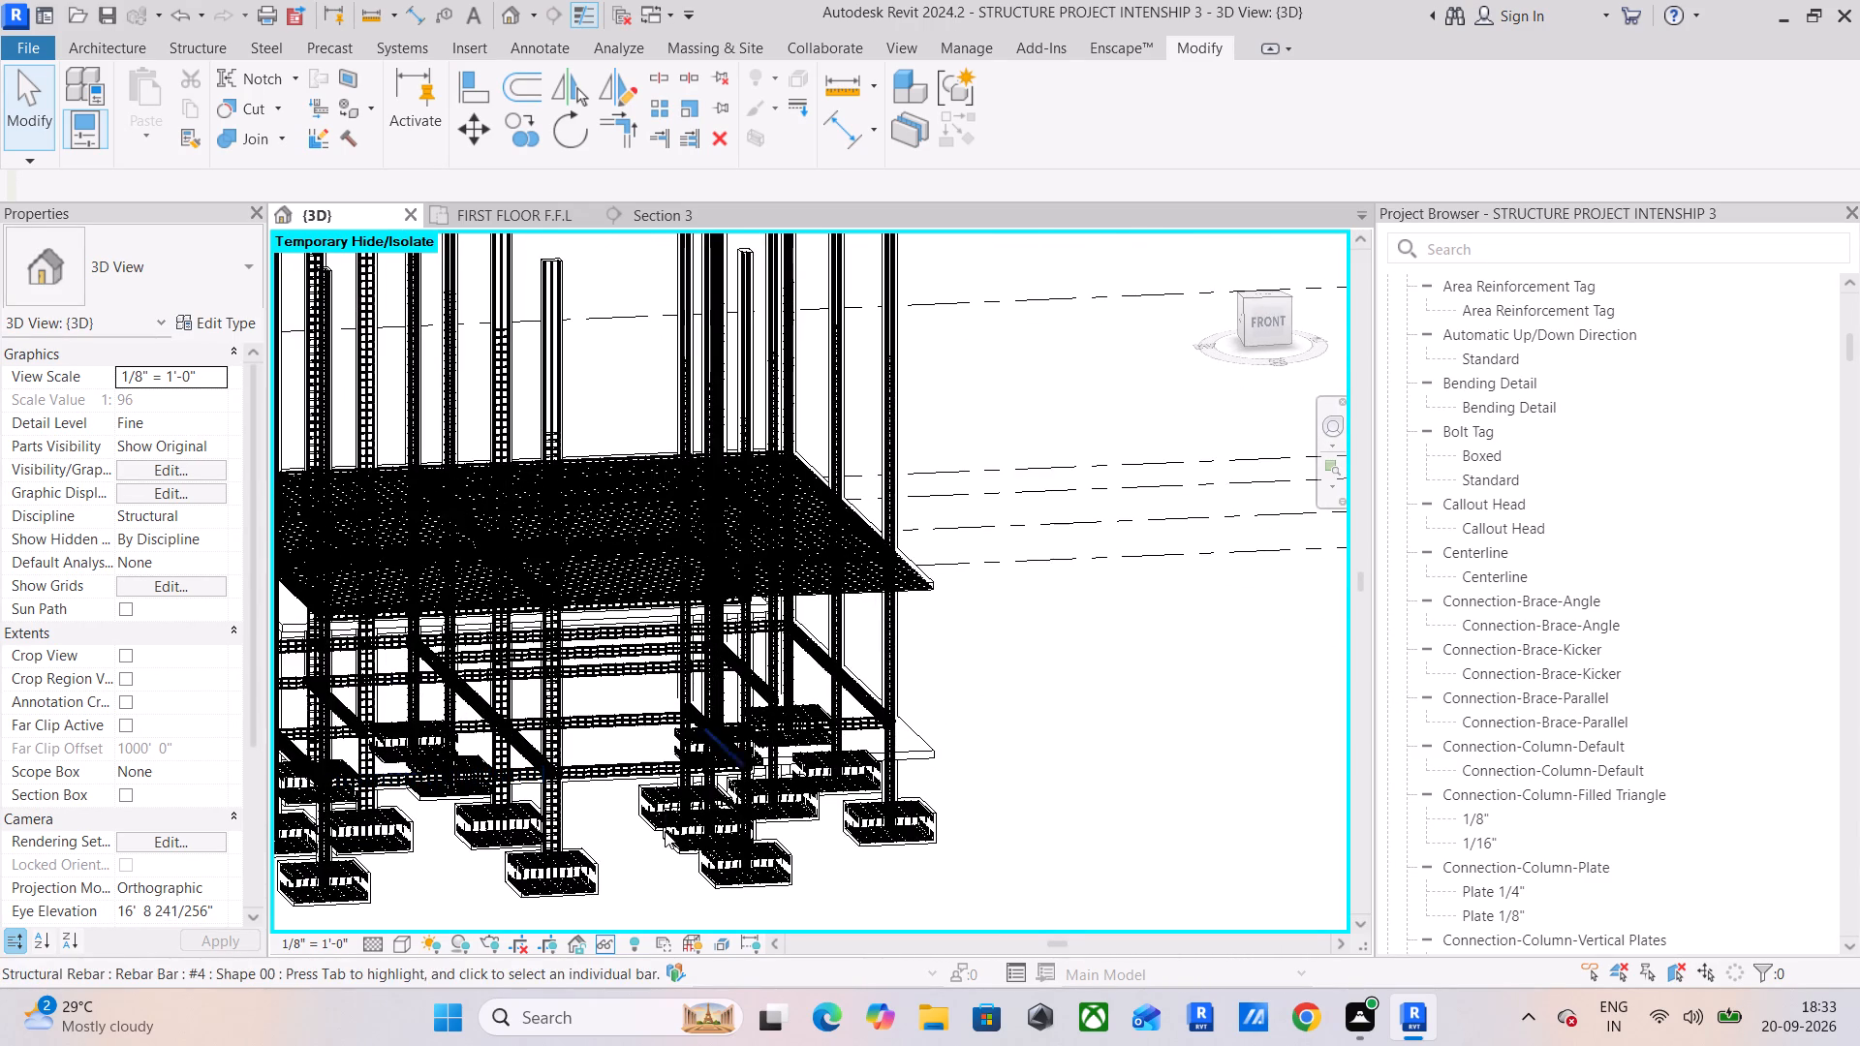
Set the 3D view's visual style to Shaded.
click(402, 944)
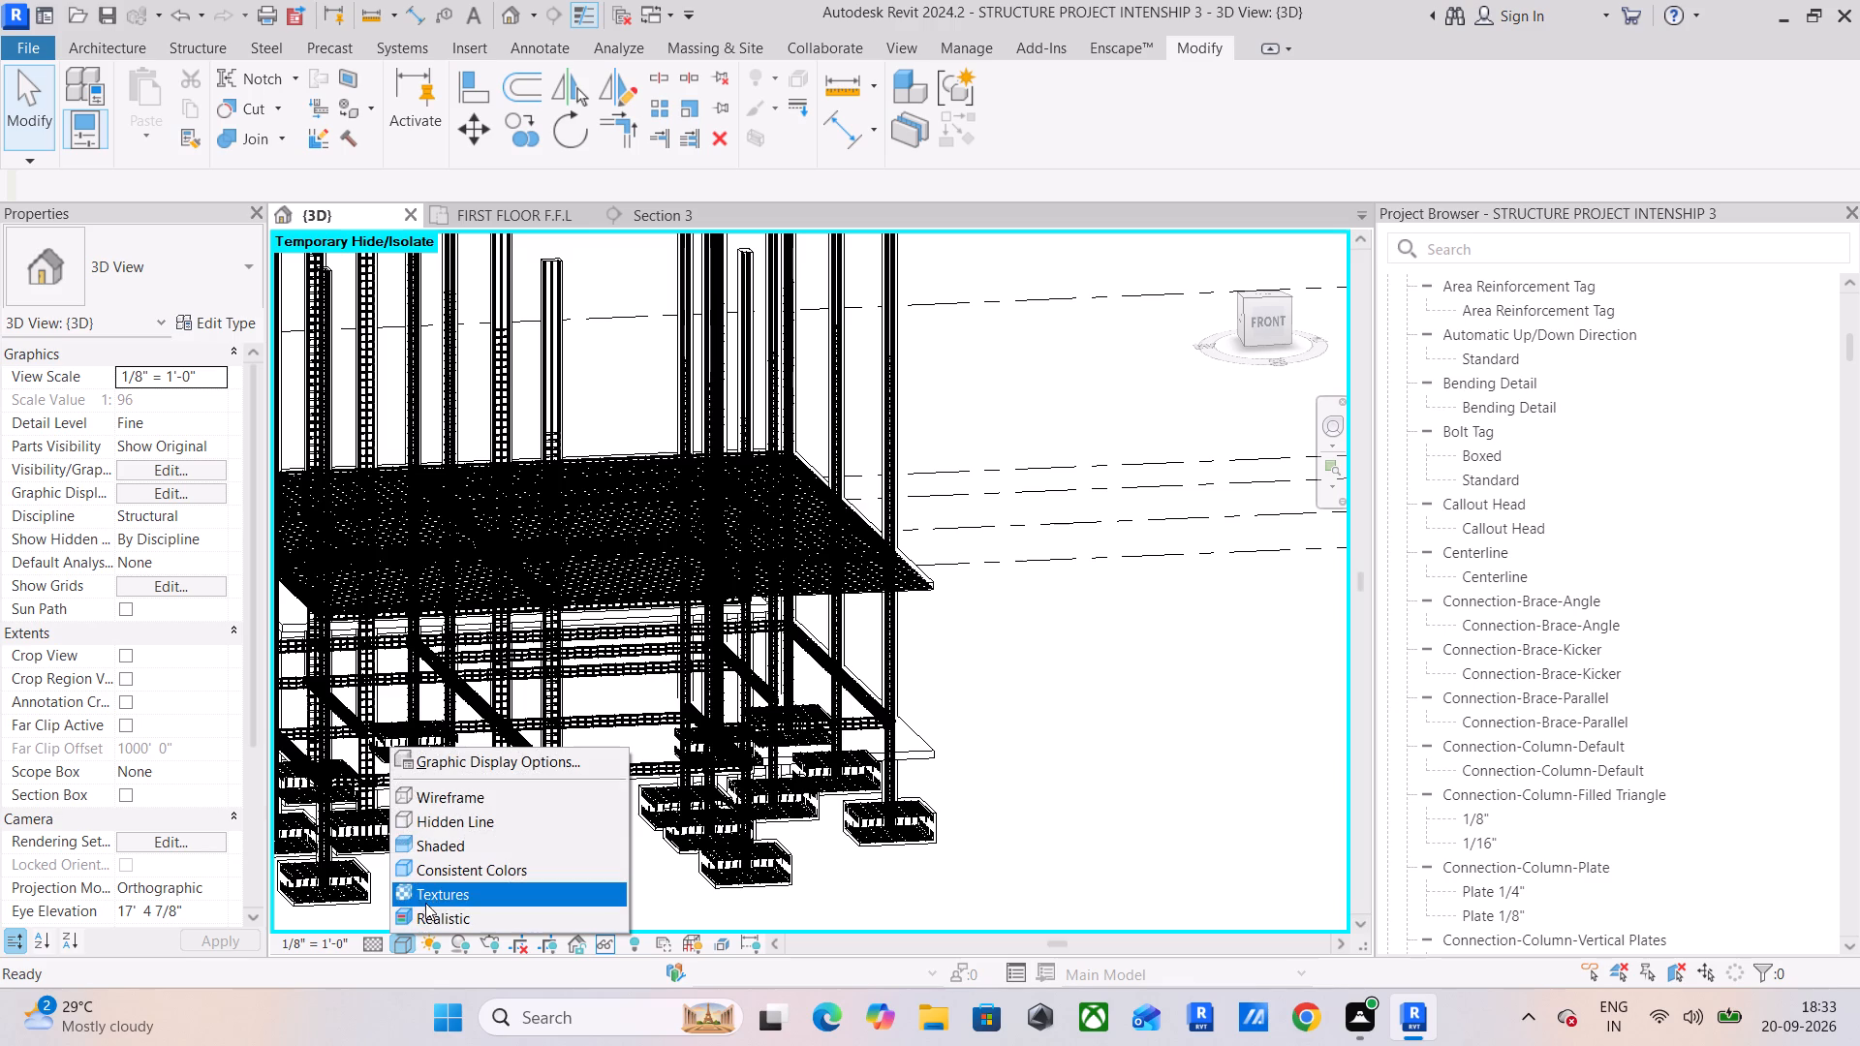
click(457, 840)
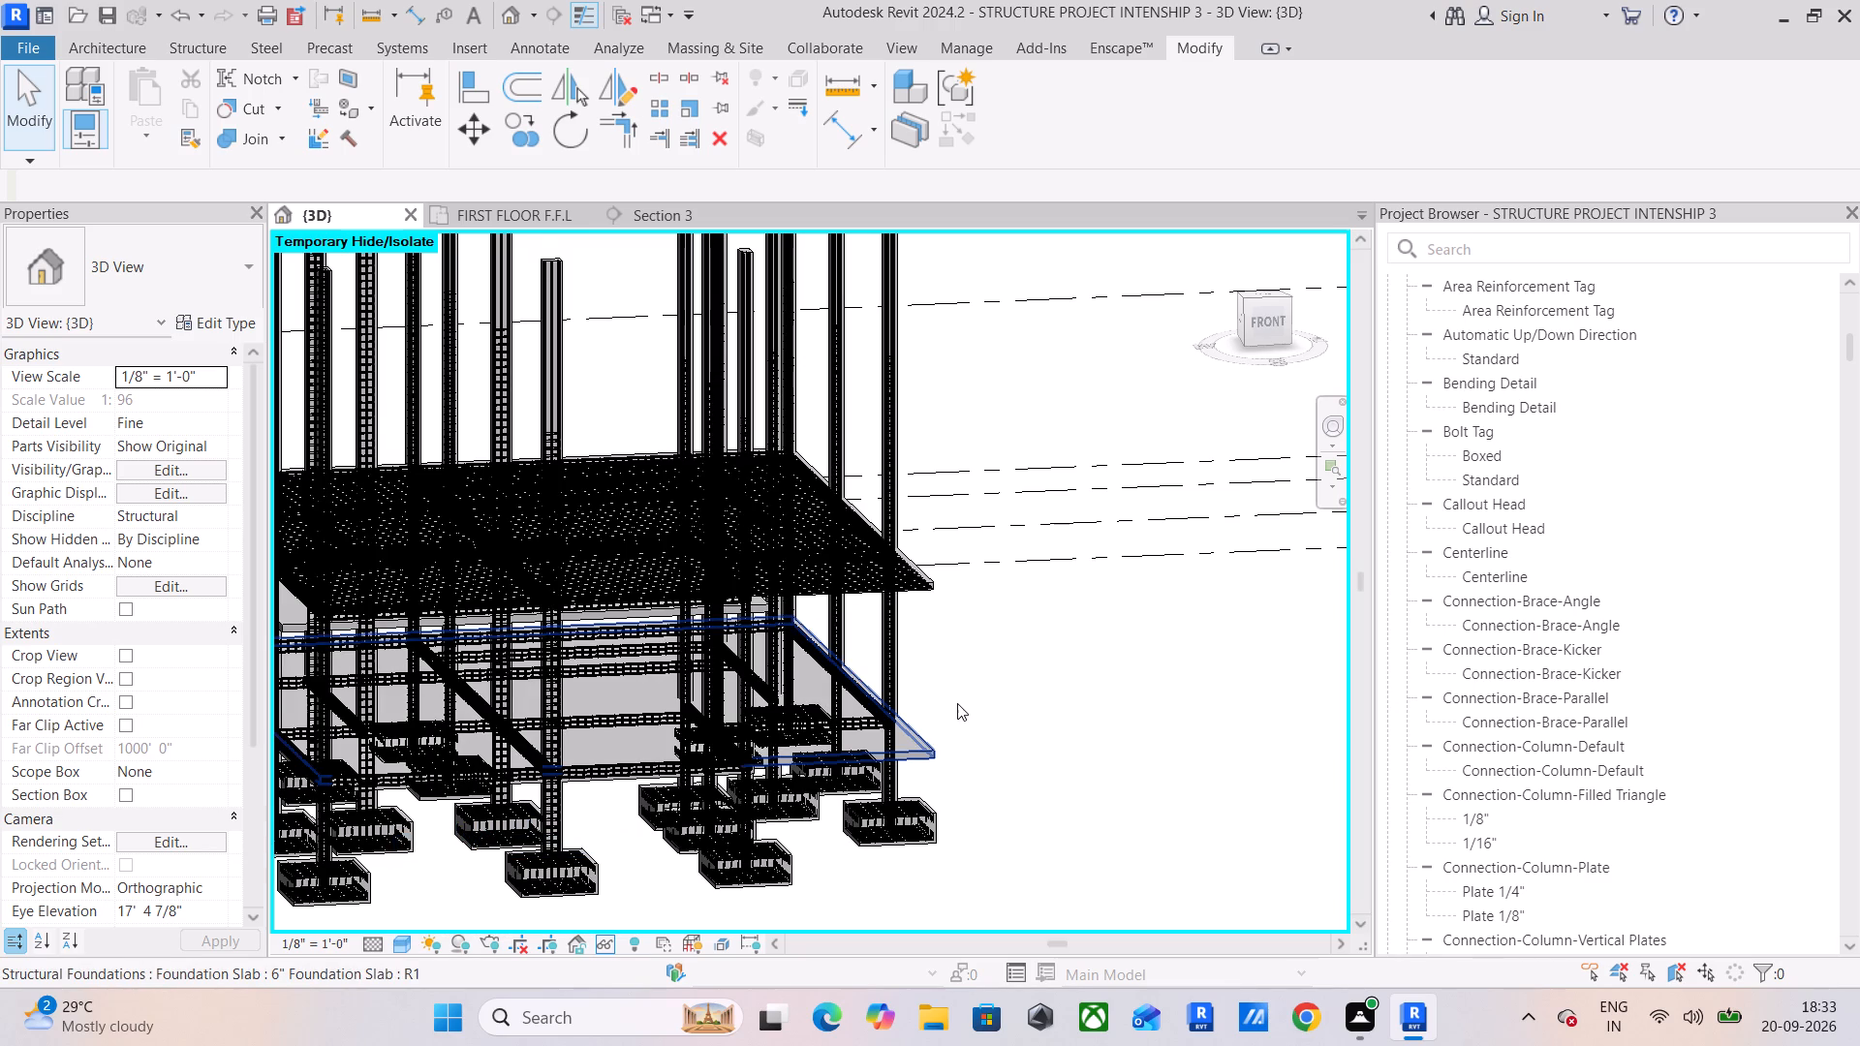
Examine the first-floor slab's rebar mats and beams from the side in the shaded model.
scroll(675, 792, down, 4)
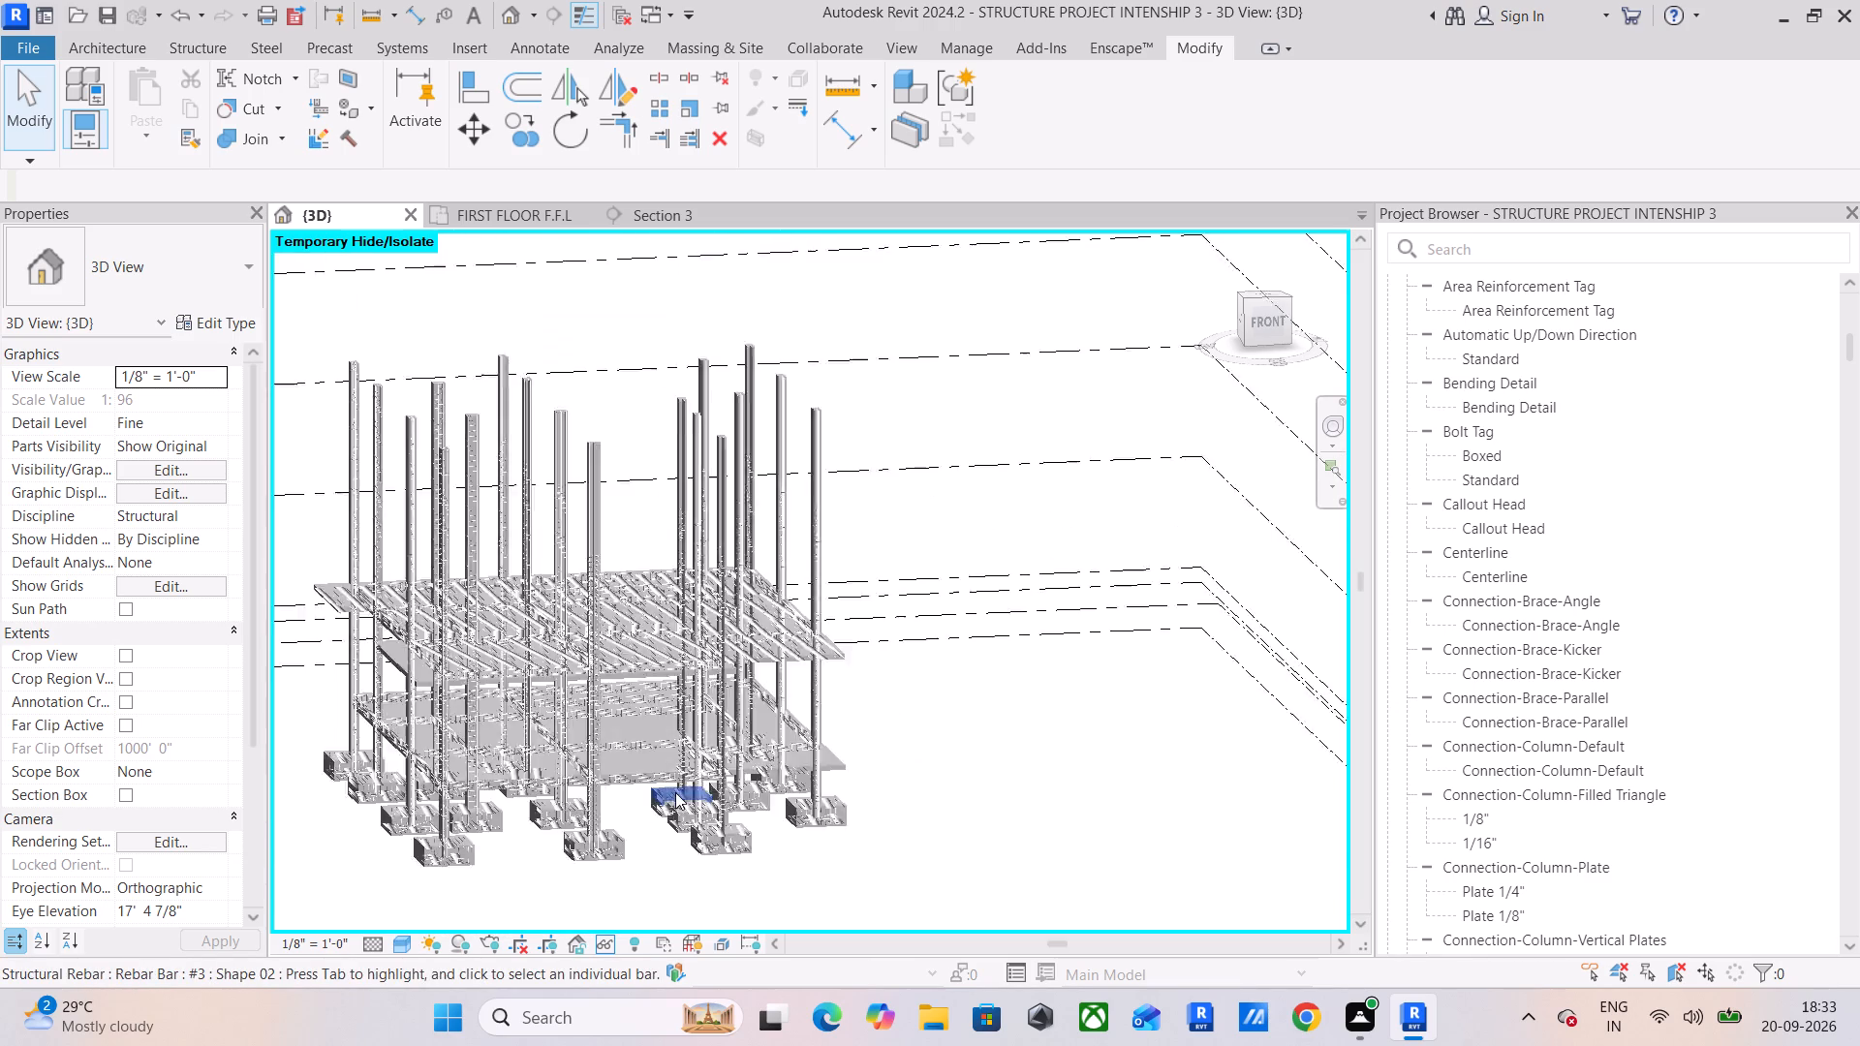
shift+middle_drag(618, 782, 838, 799)
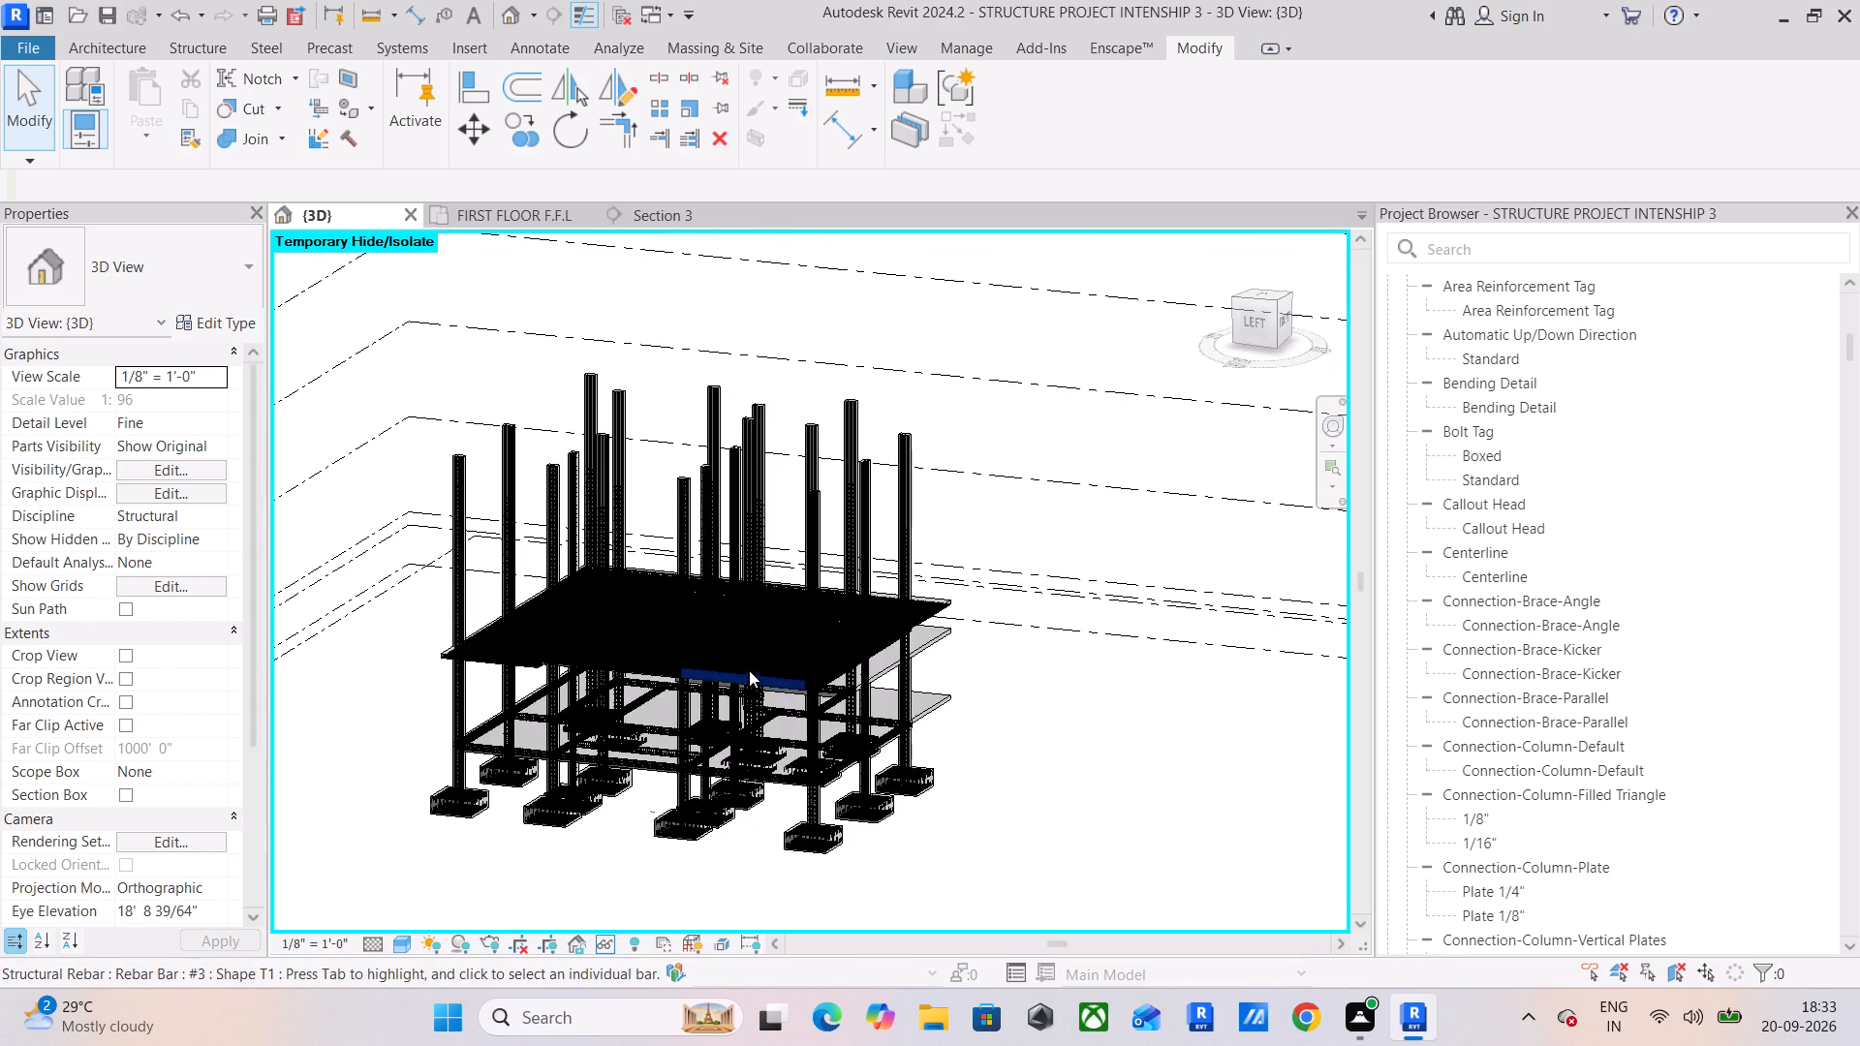
scroll(749, 670, up, 10)
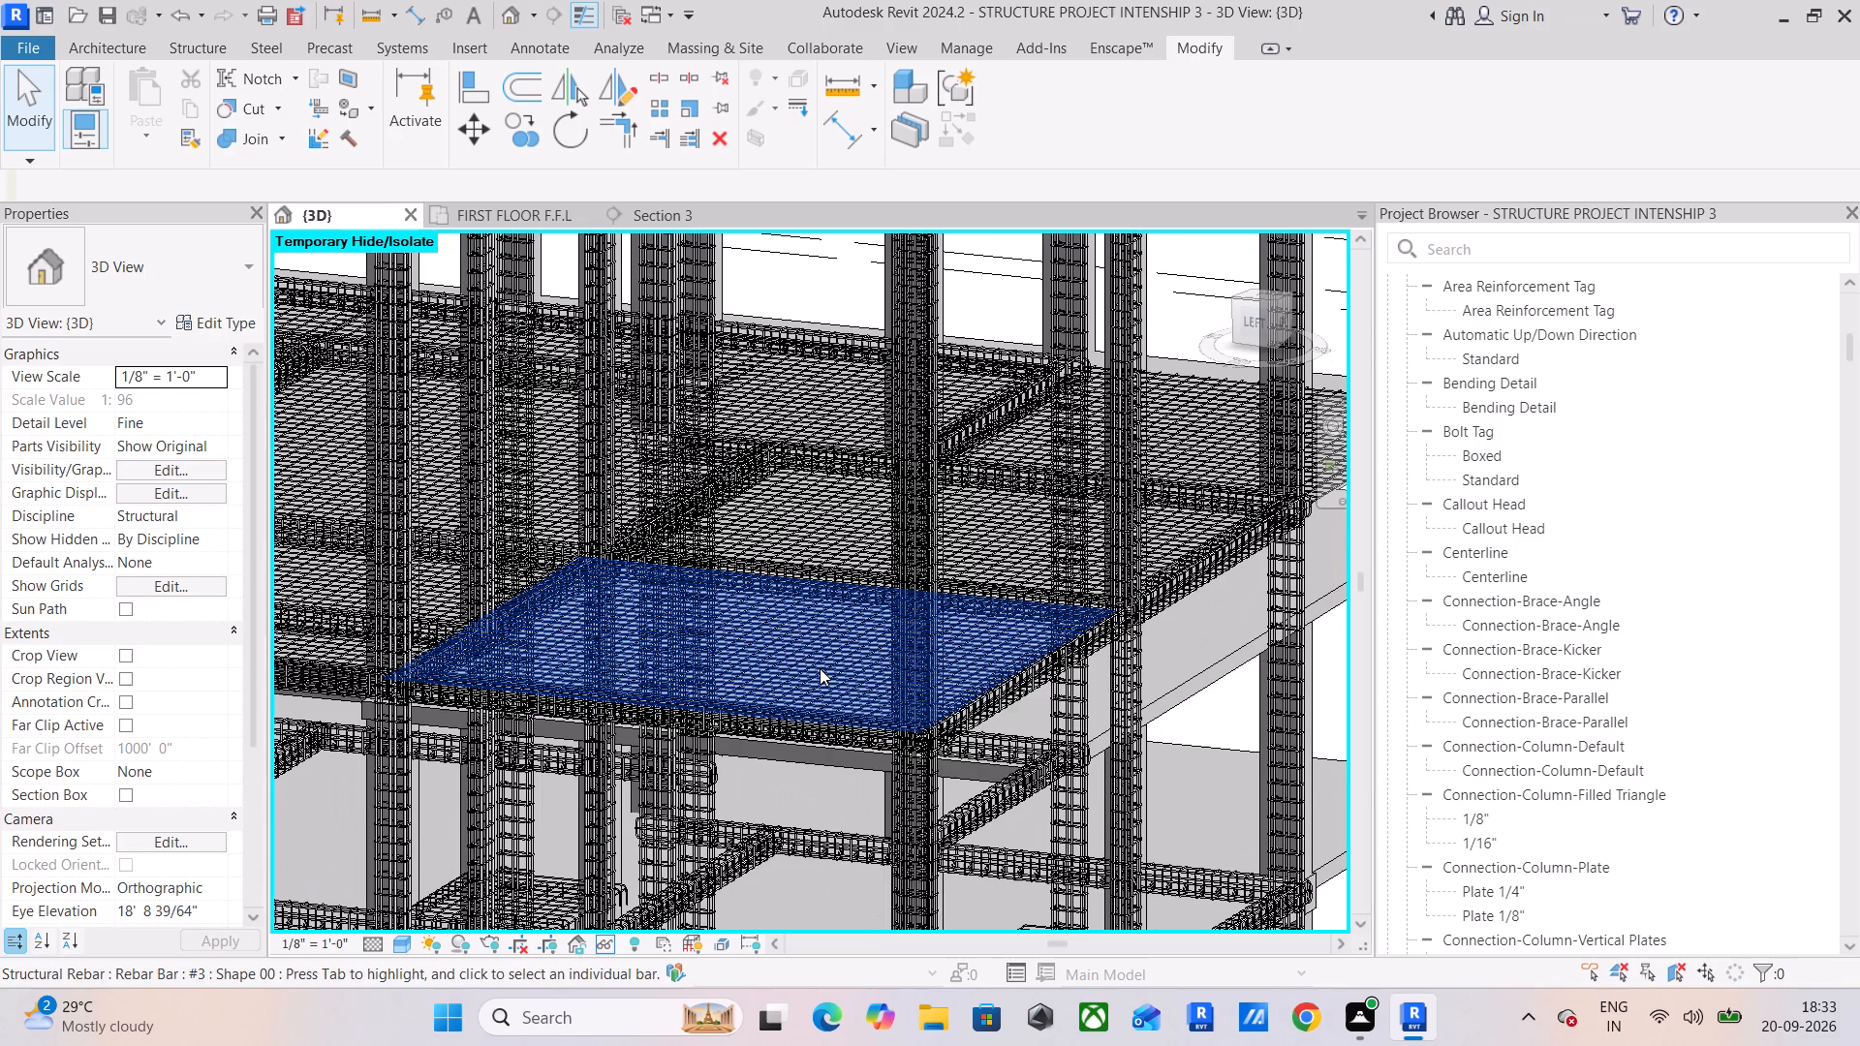
shift+middle_drag(820, 666, 796, 704)
middle_drag(804, 749, 812, 739)
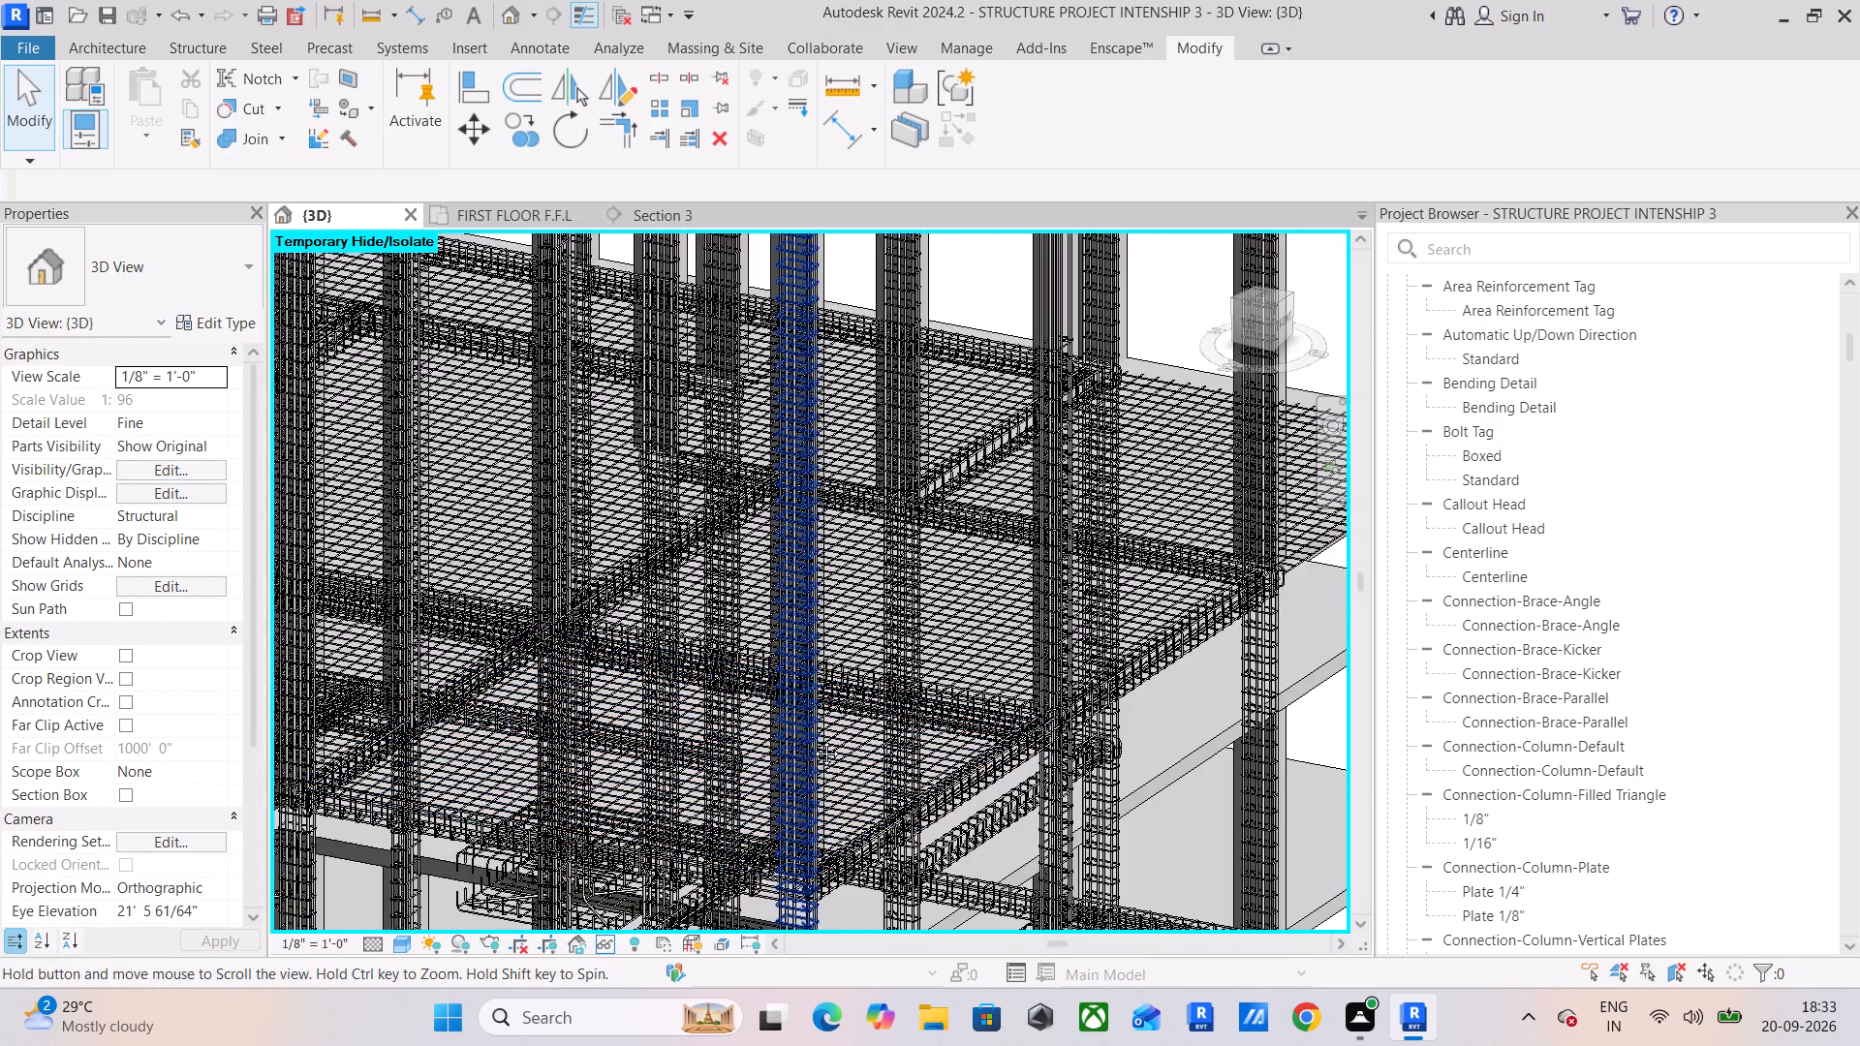
middle_drag(812, 739, 818, 658)
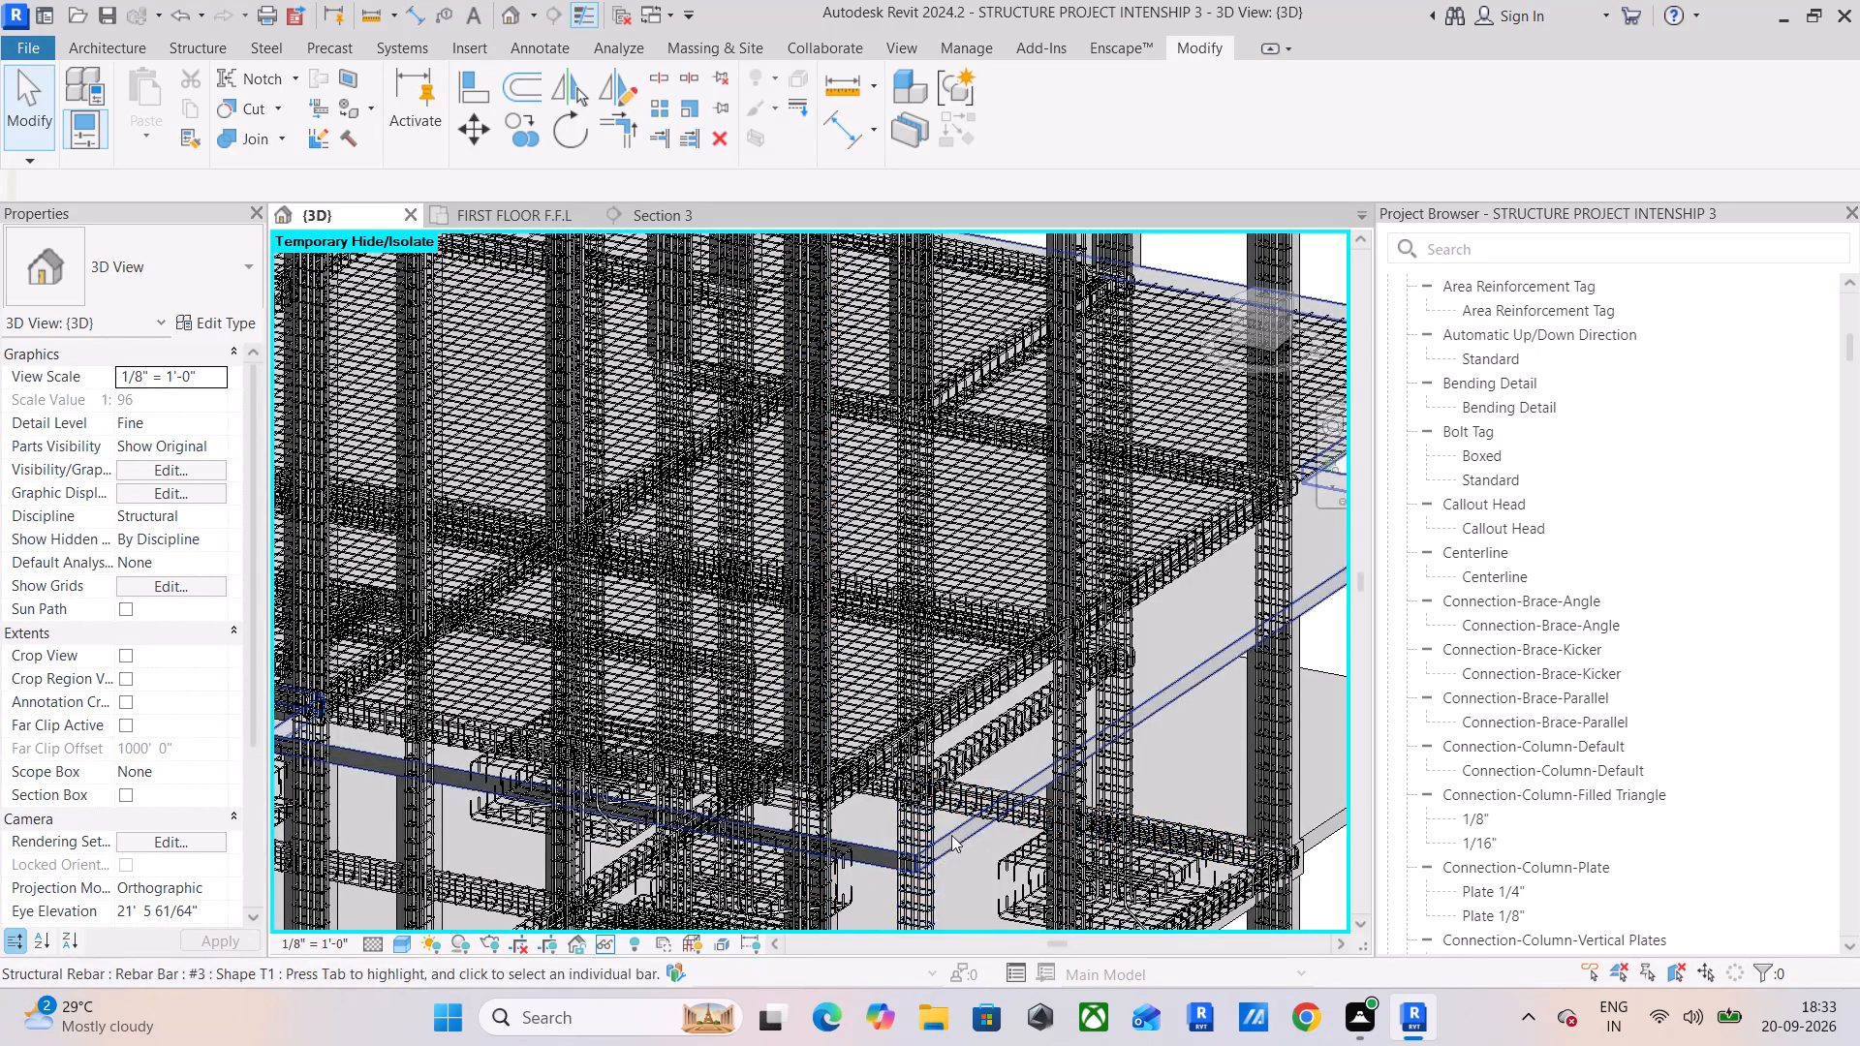
Highlight the 6" first-floor foundation slab and compare its outline with the bar coverage from above, especially along the south edge.
click(951, 835)
scroll(951, 835, down, 5)
shift+middle_drag(1080, 802, 1022, 846)
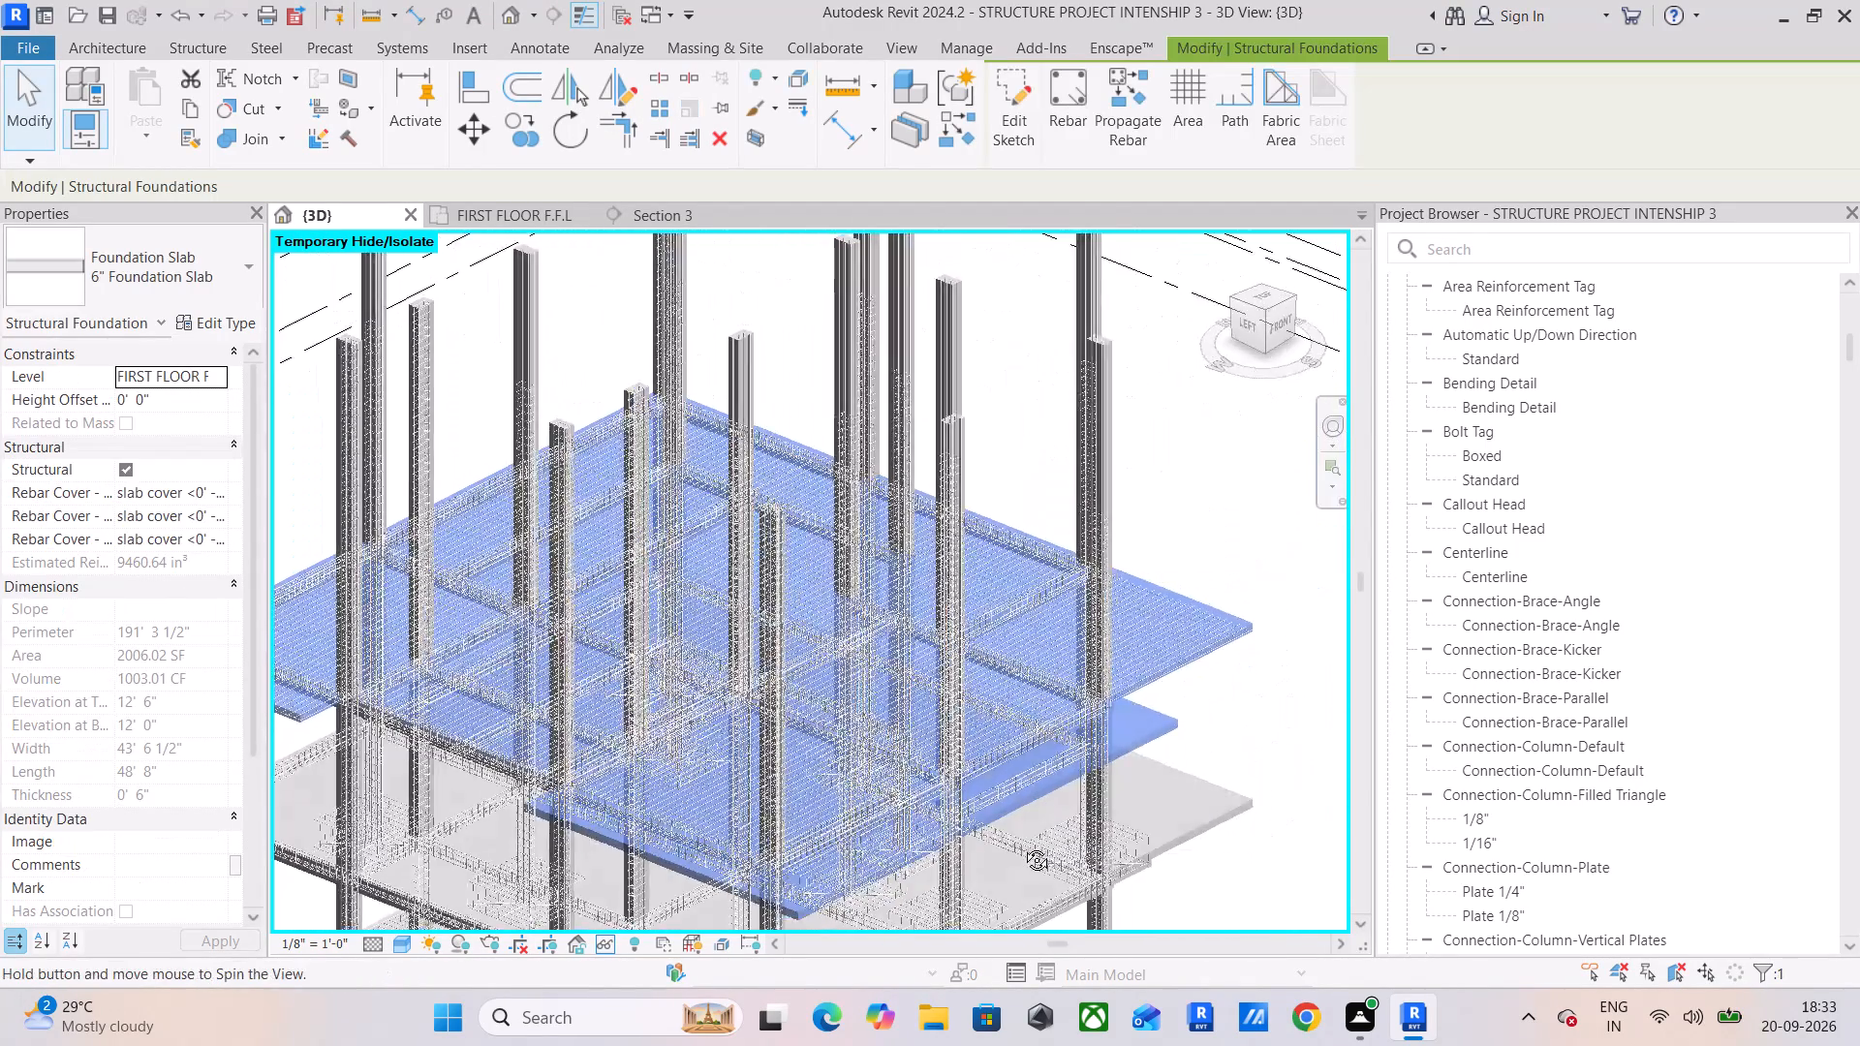
shift+middle_drag(1022, 846, 1026, 845)
click(1262, 290)
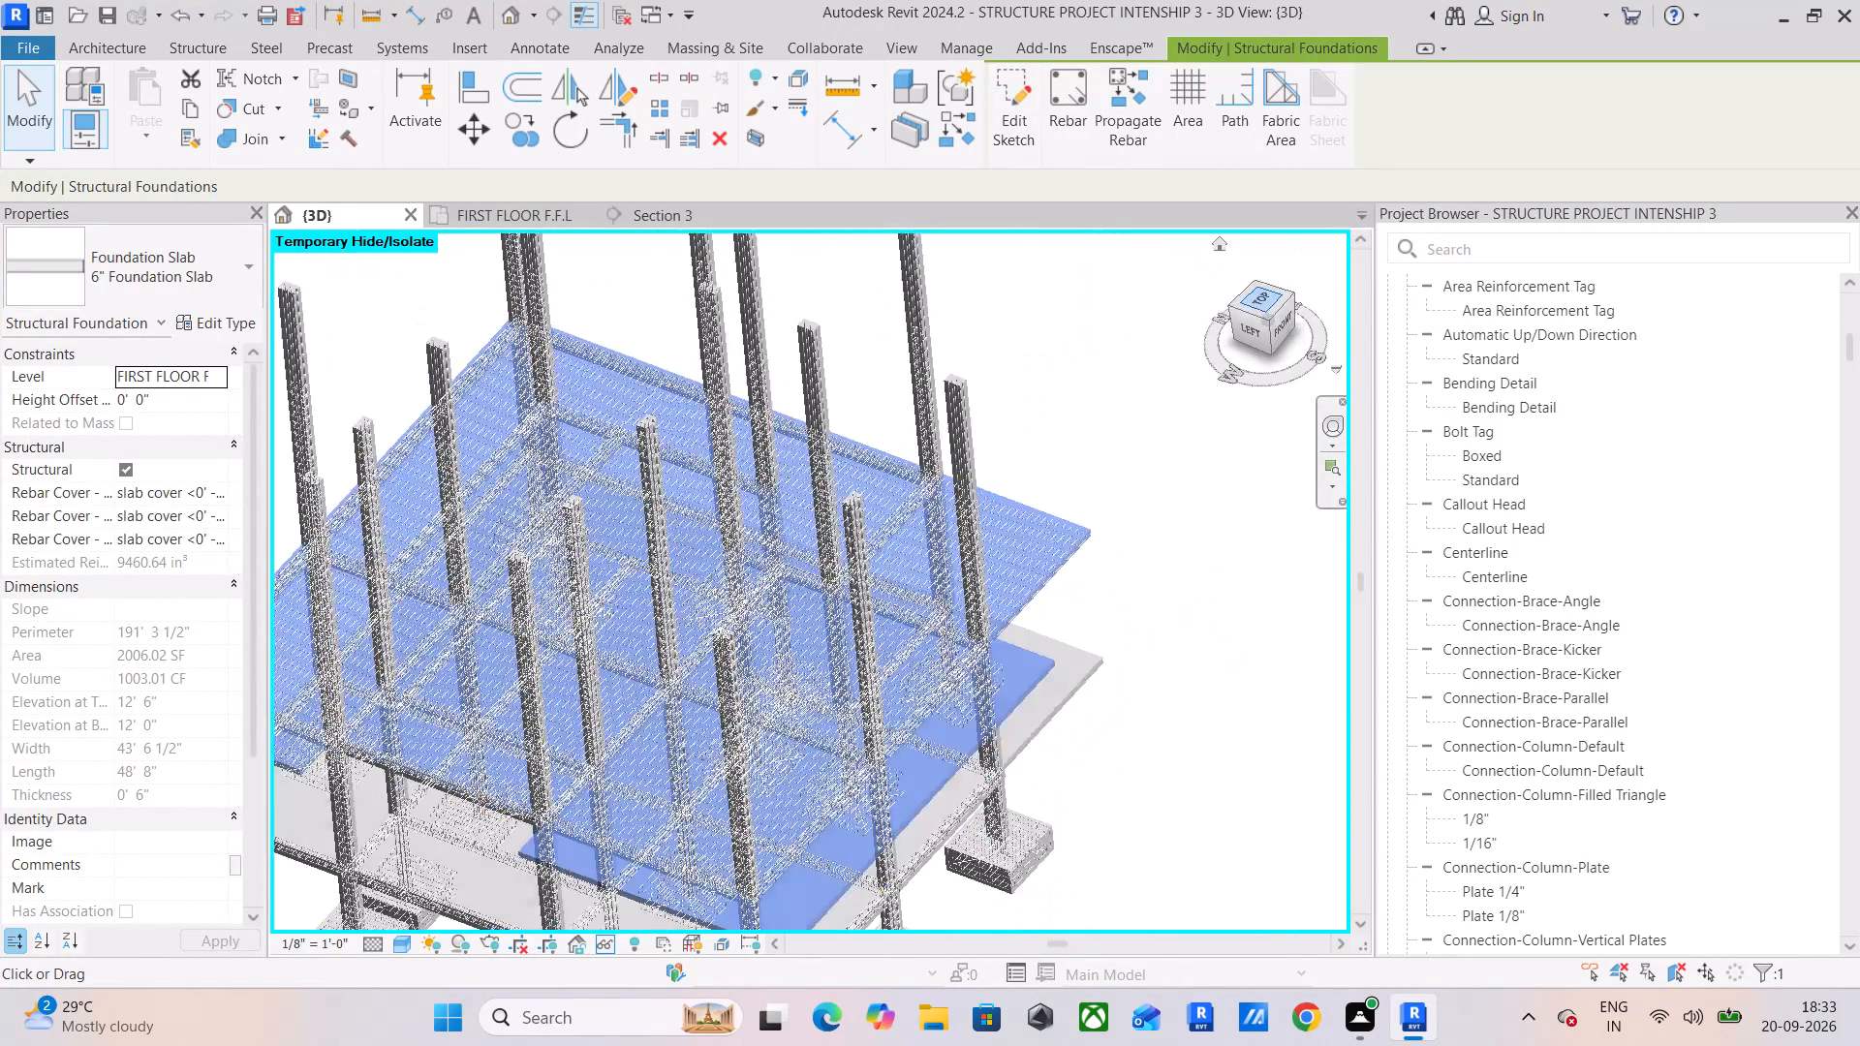
click(1335, 263)
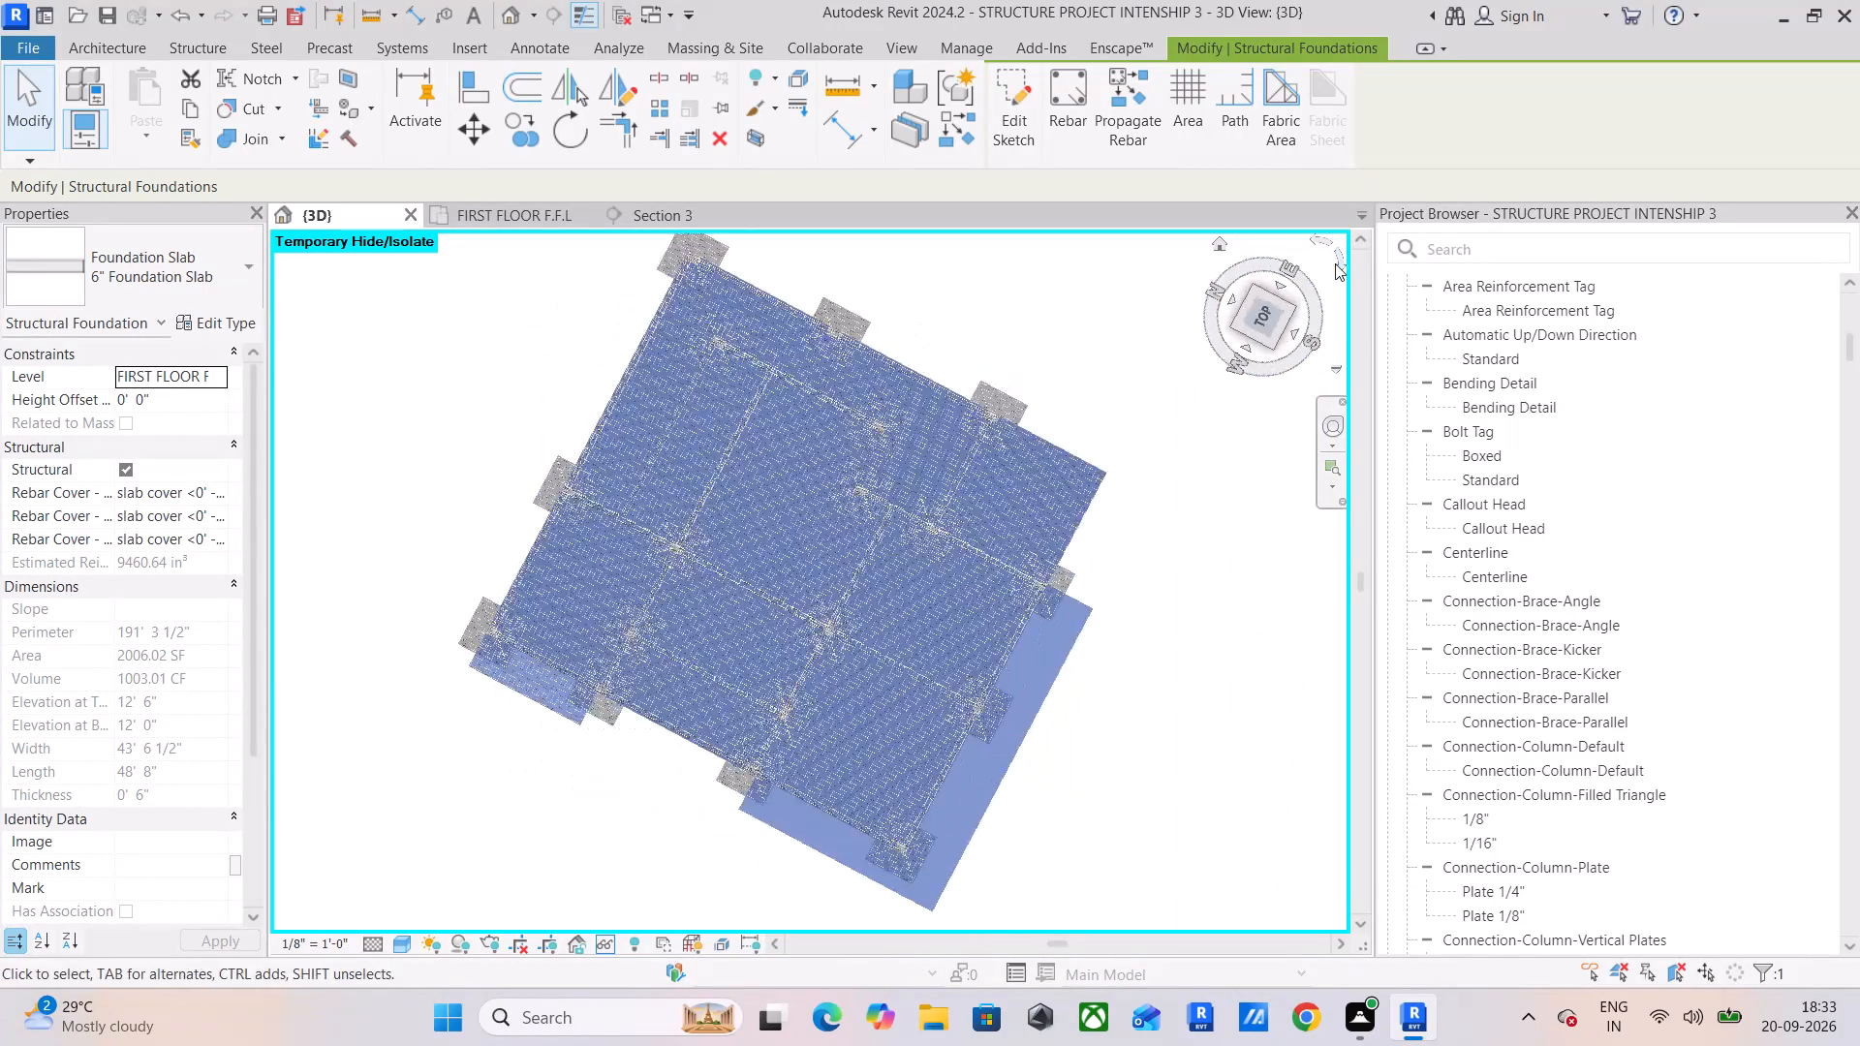
middle_drag(1148, 488, 1185, 340)
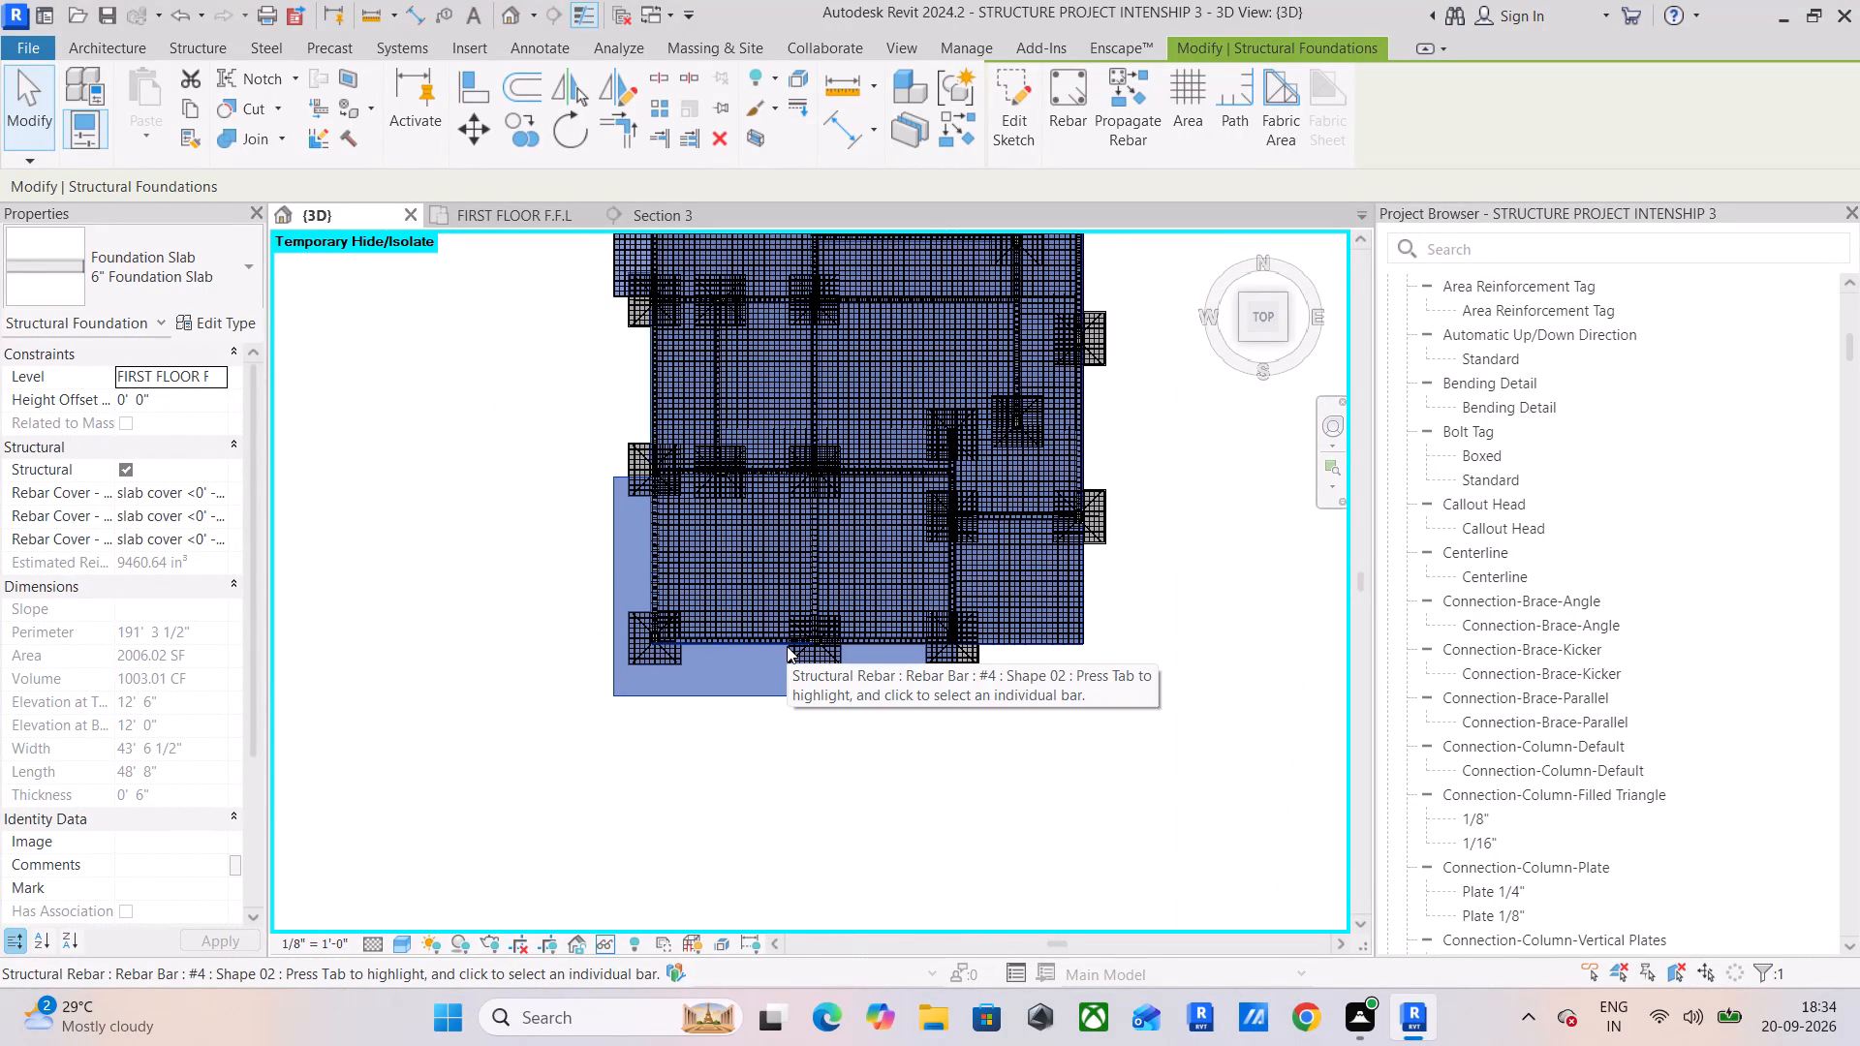
scroll(782, 651, up, 5)
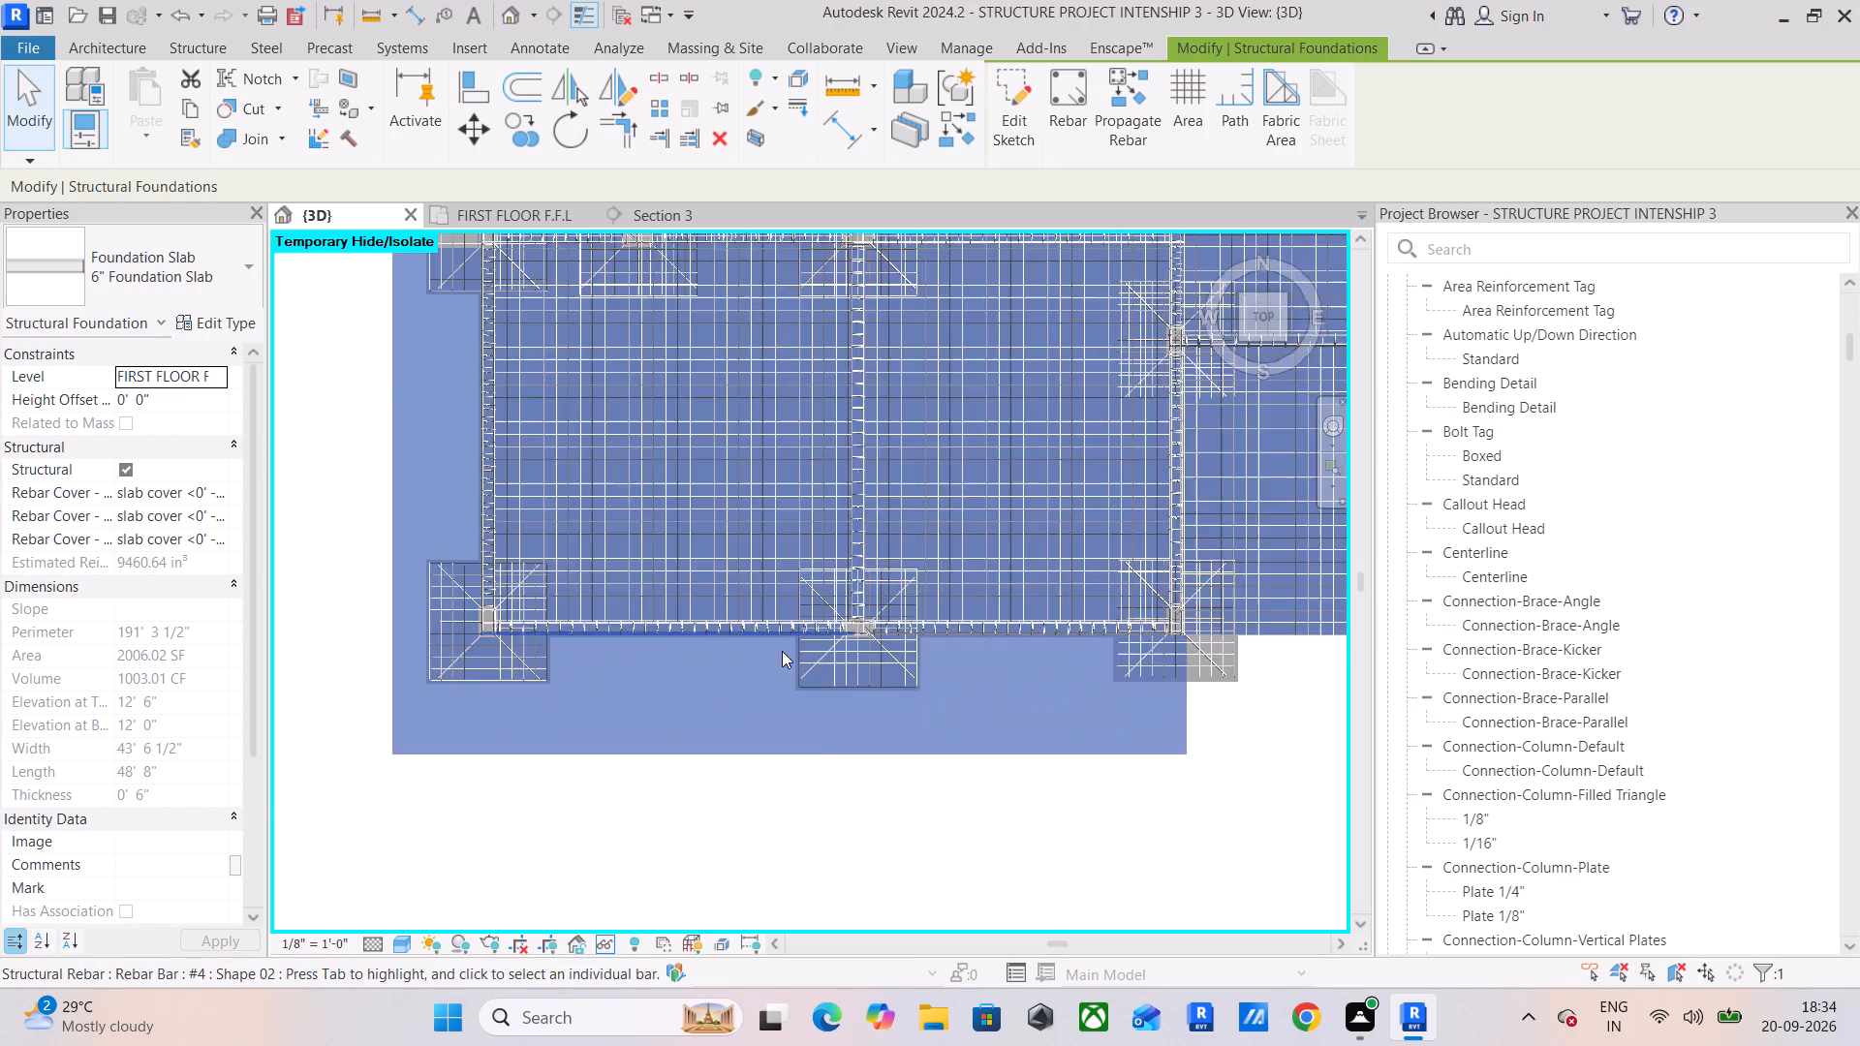
scroll(782, 651, up, 4)
middle_drag(814, 632, 938, 642)
scroll(947, 634, down, 5)
click(827, 813)
middle_drag(1146, 637, 1118, 648)
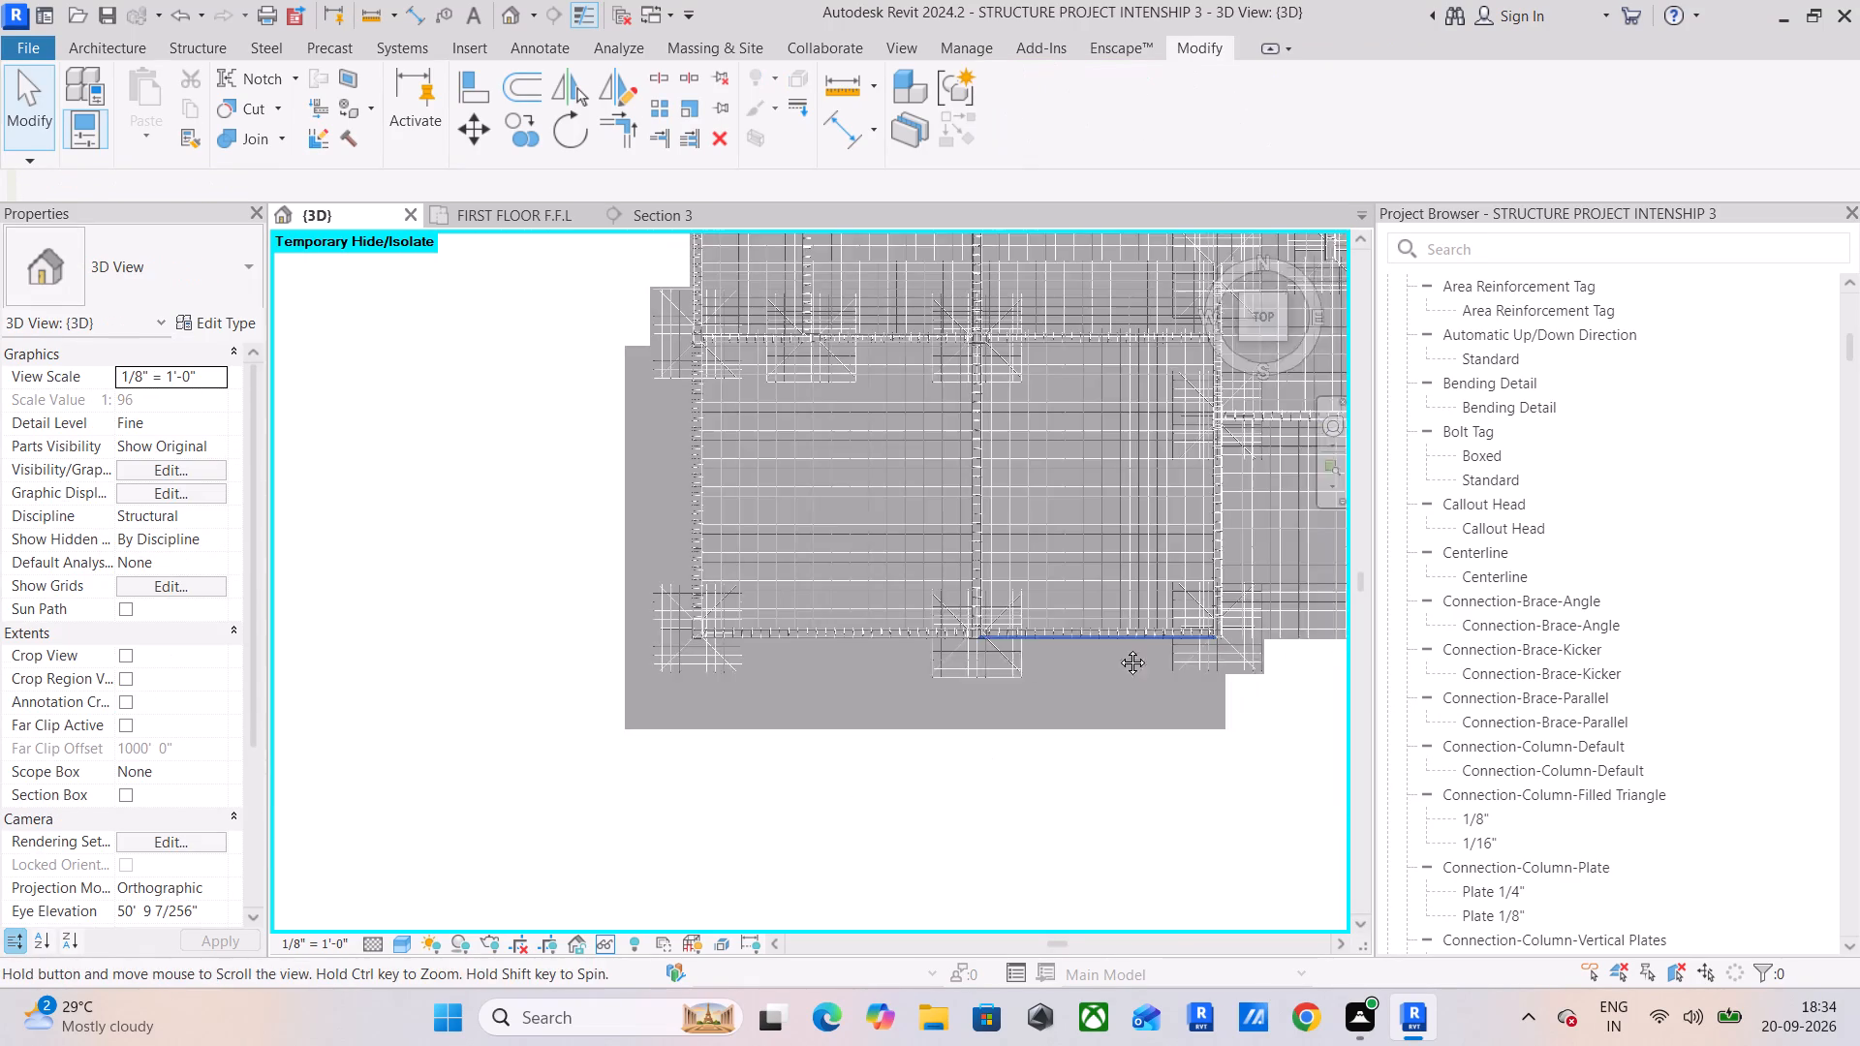
middle_drag(1118, 648, 1102, 651)
middle_drag(1196, 608, 931, 610)
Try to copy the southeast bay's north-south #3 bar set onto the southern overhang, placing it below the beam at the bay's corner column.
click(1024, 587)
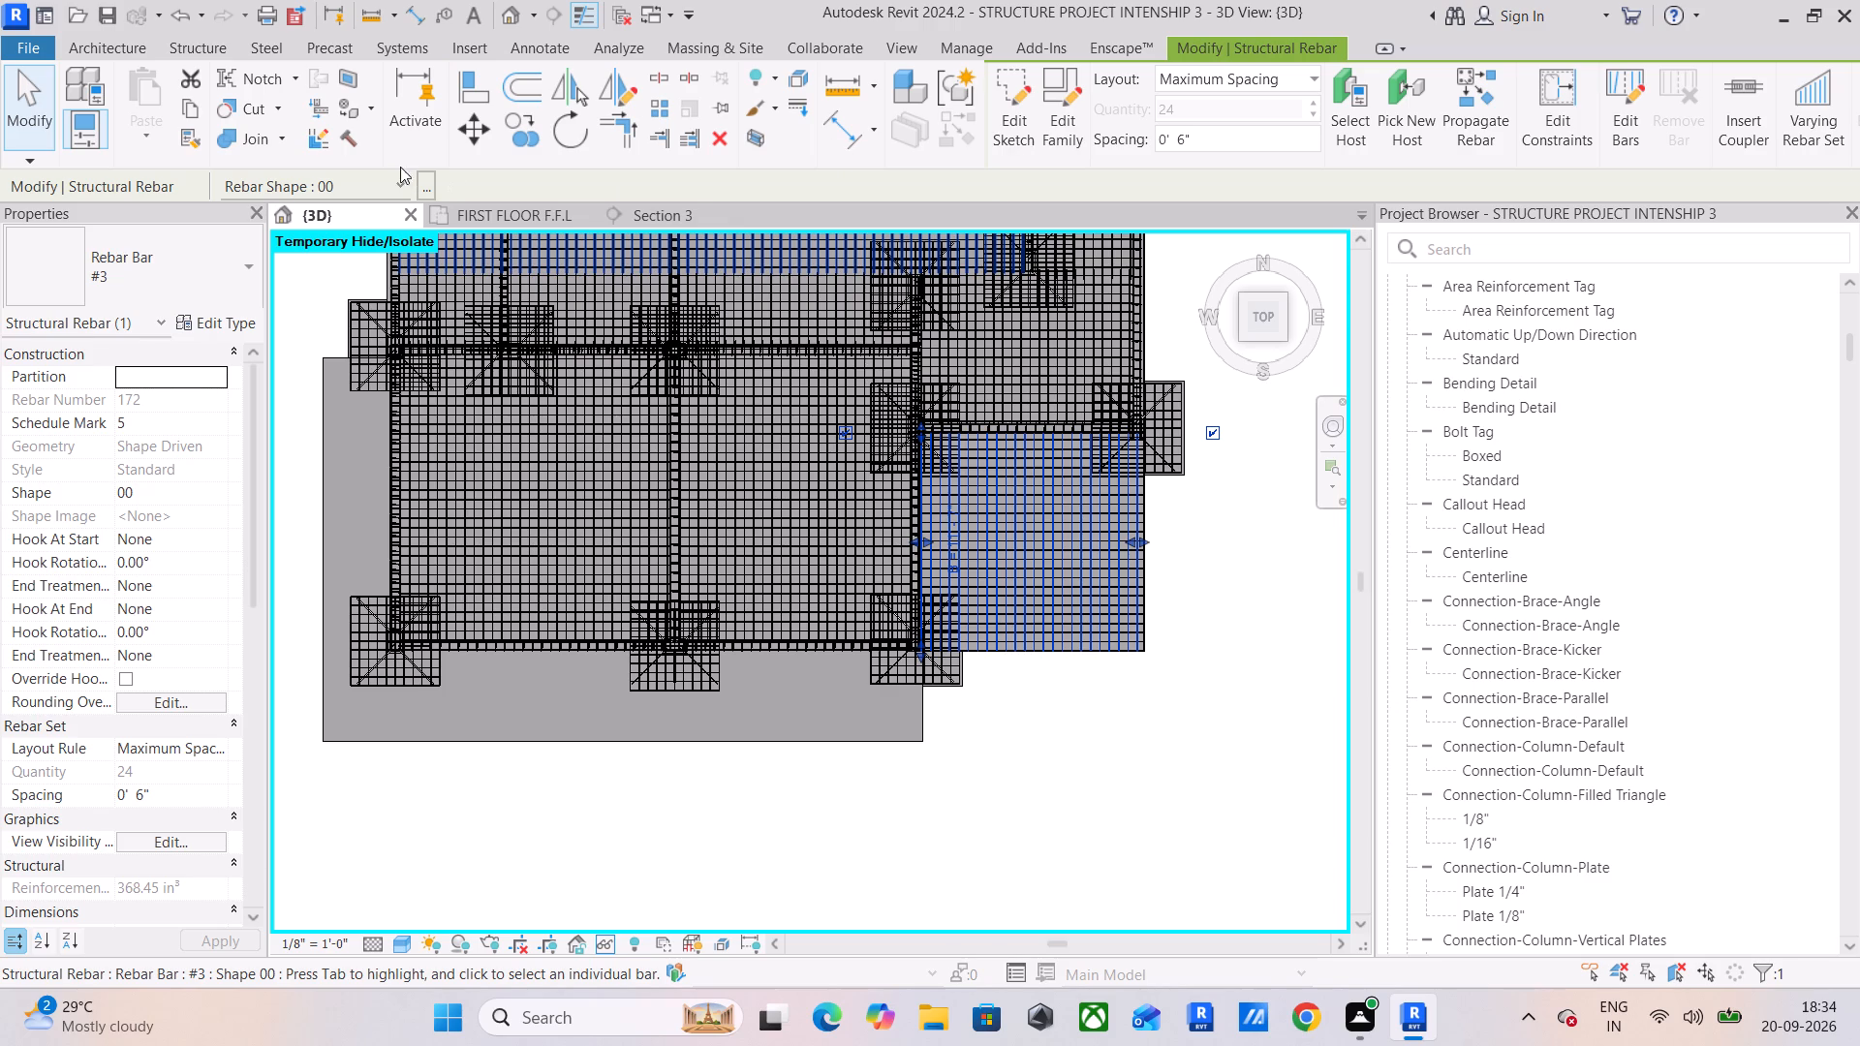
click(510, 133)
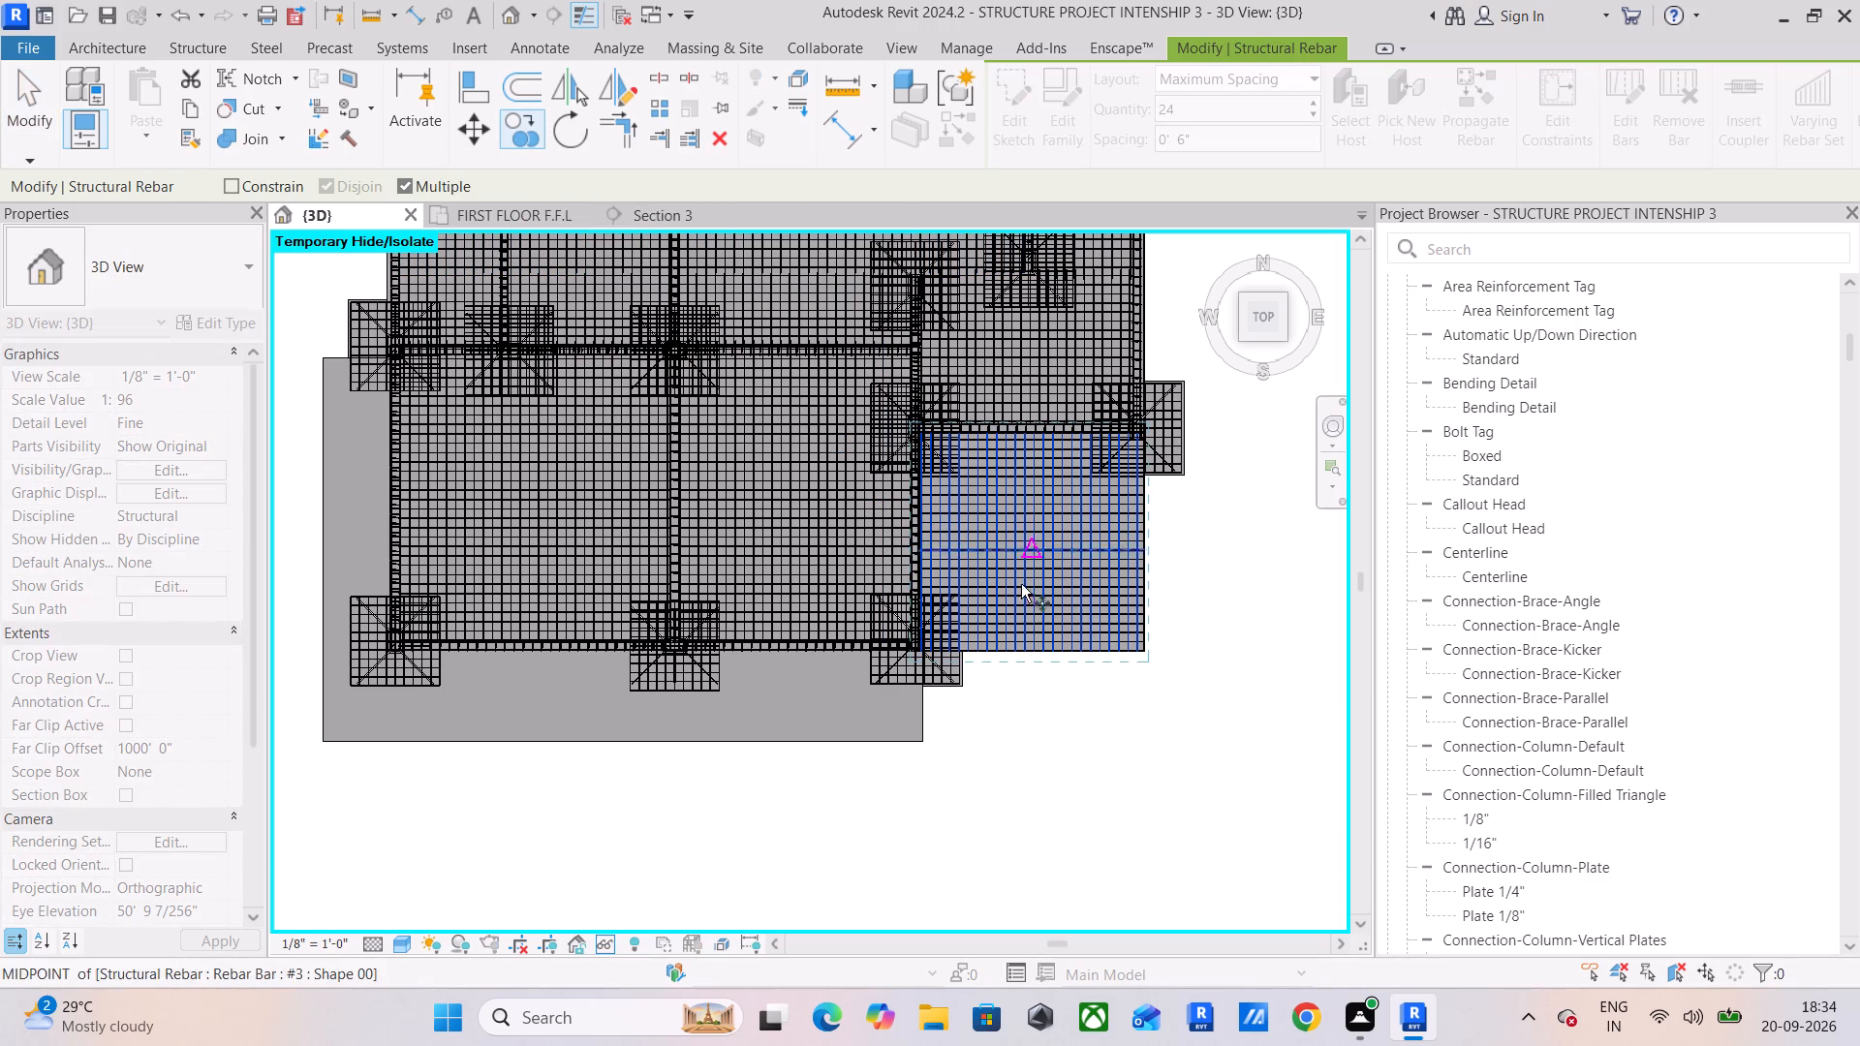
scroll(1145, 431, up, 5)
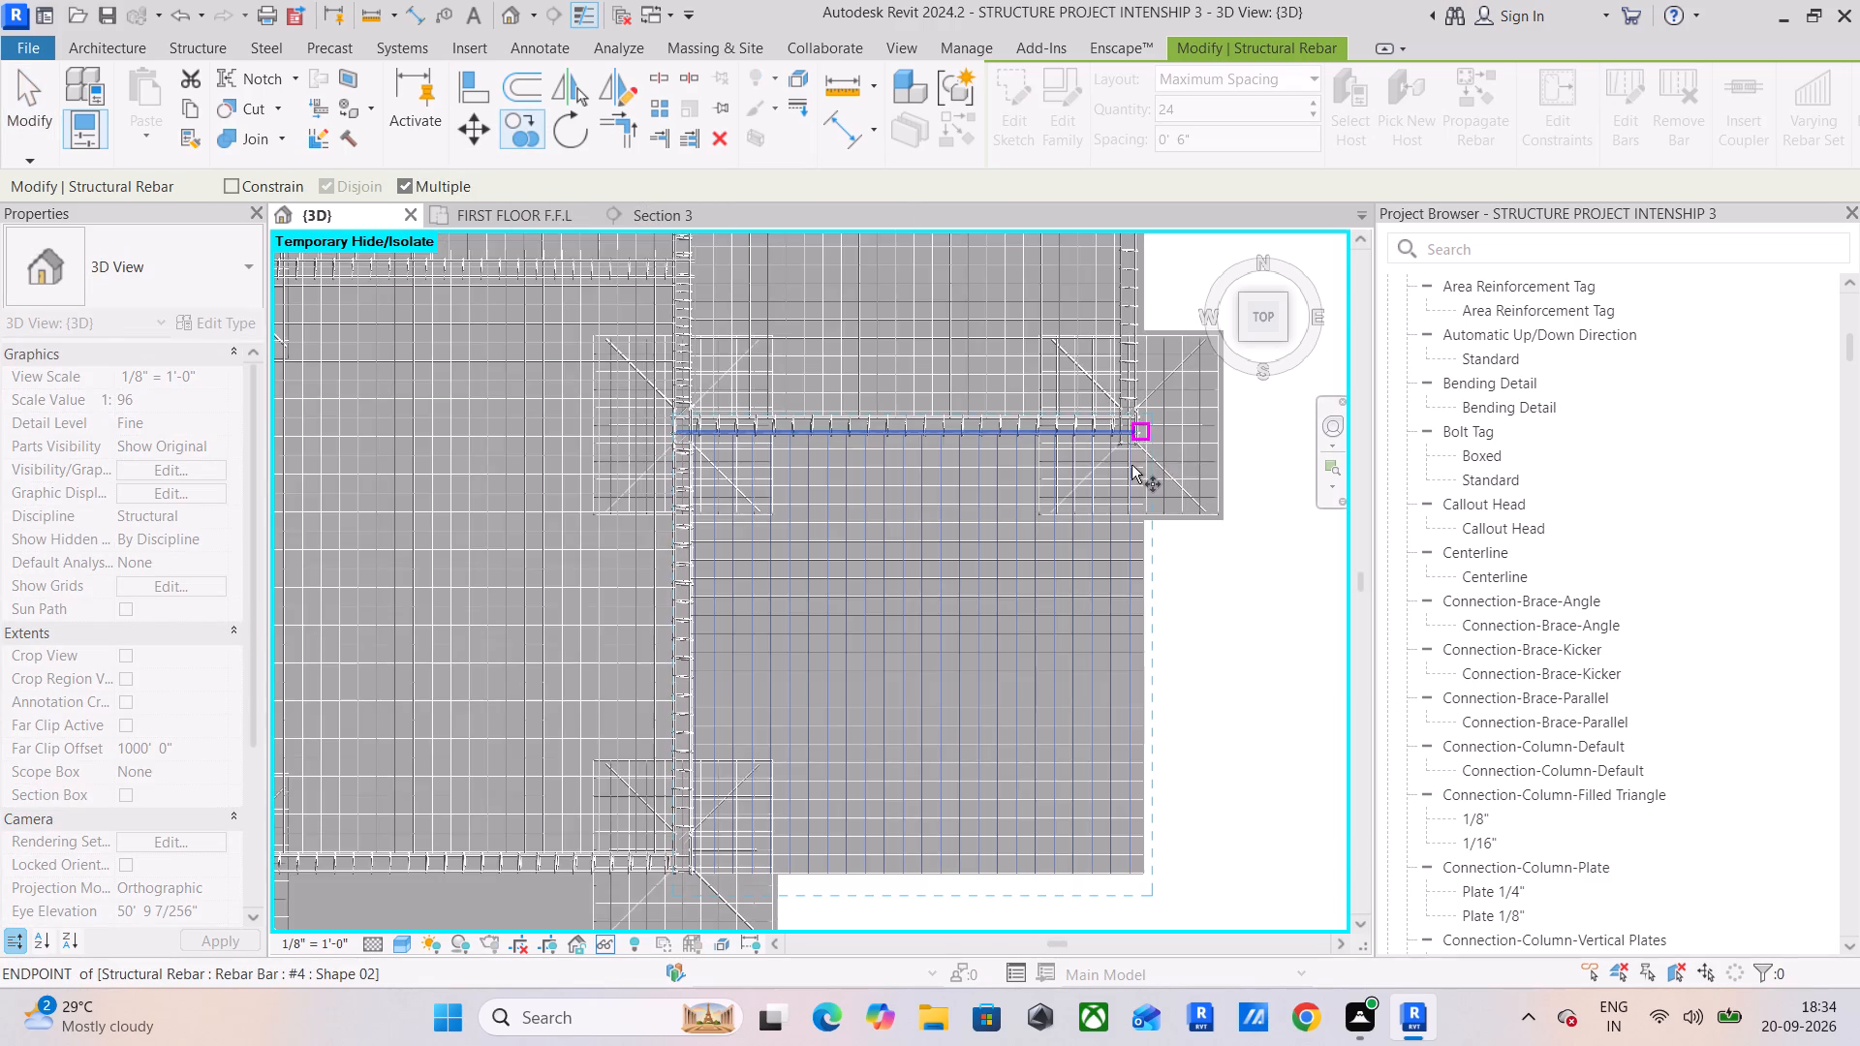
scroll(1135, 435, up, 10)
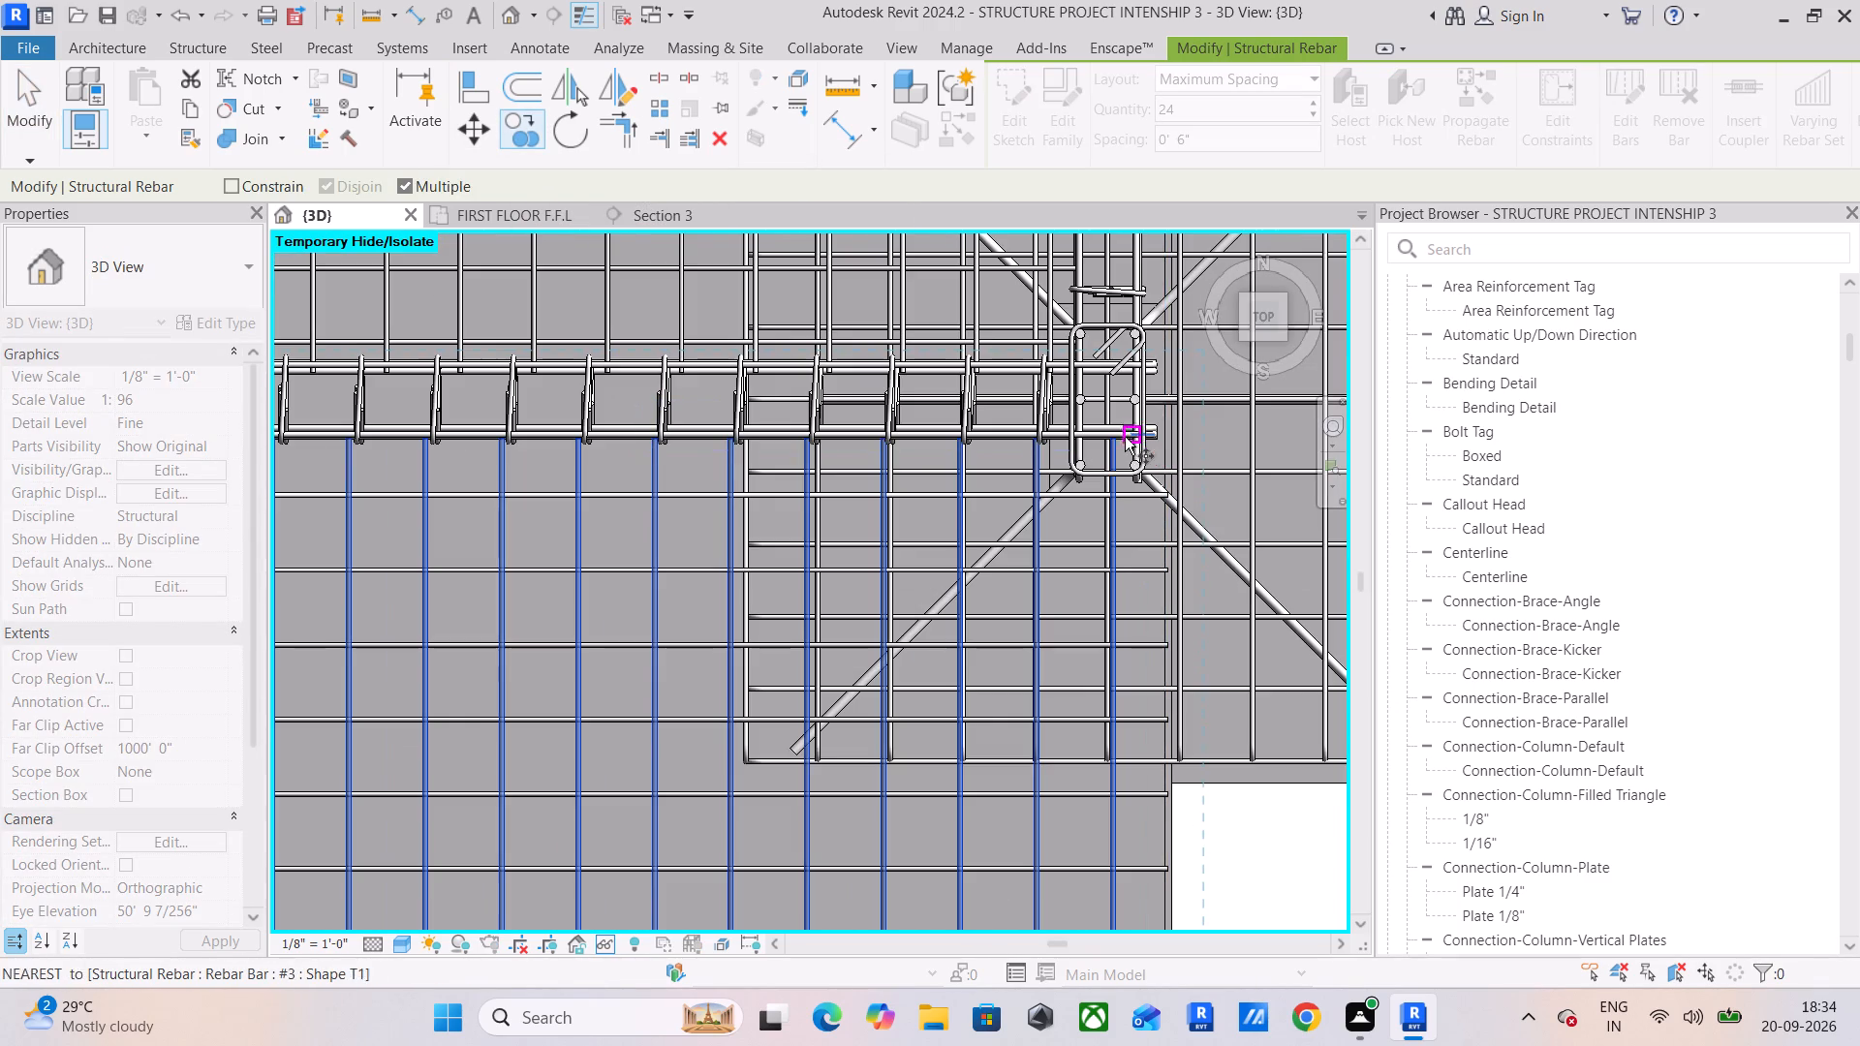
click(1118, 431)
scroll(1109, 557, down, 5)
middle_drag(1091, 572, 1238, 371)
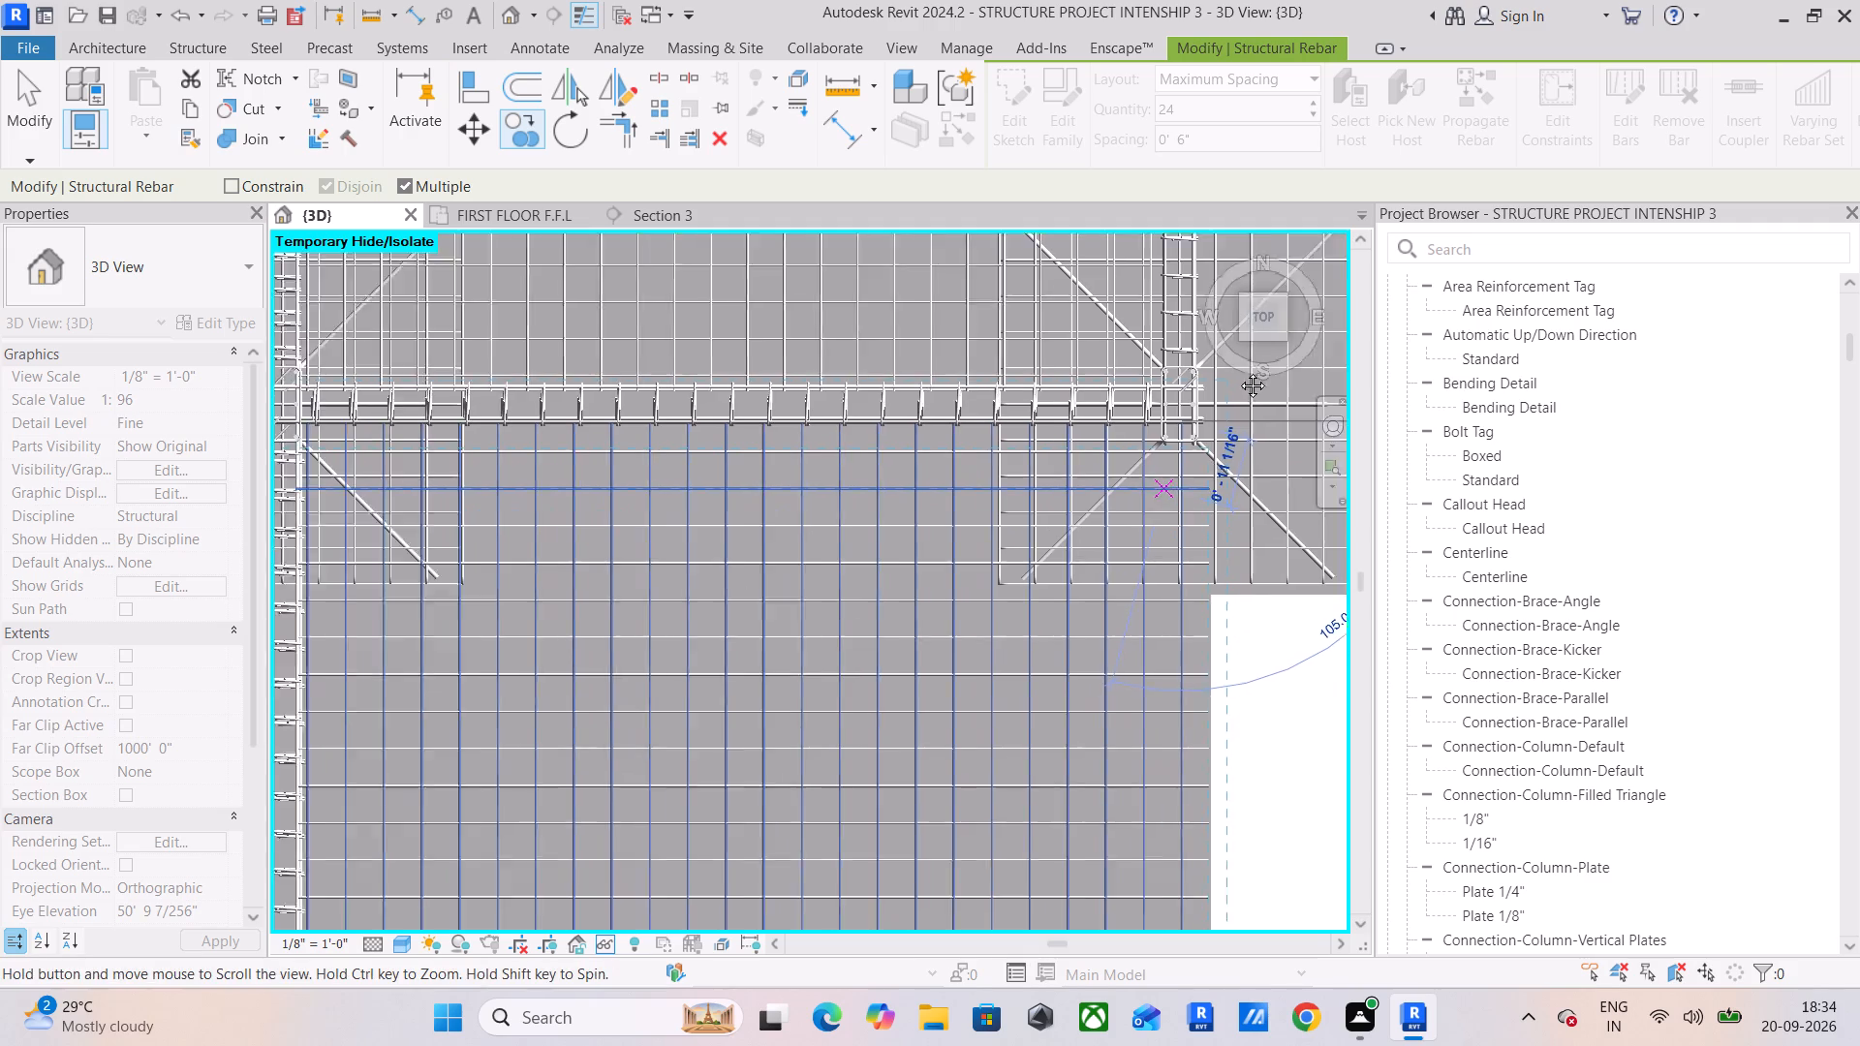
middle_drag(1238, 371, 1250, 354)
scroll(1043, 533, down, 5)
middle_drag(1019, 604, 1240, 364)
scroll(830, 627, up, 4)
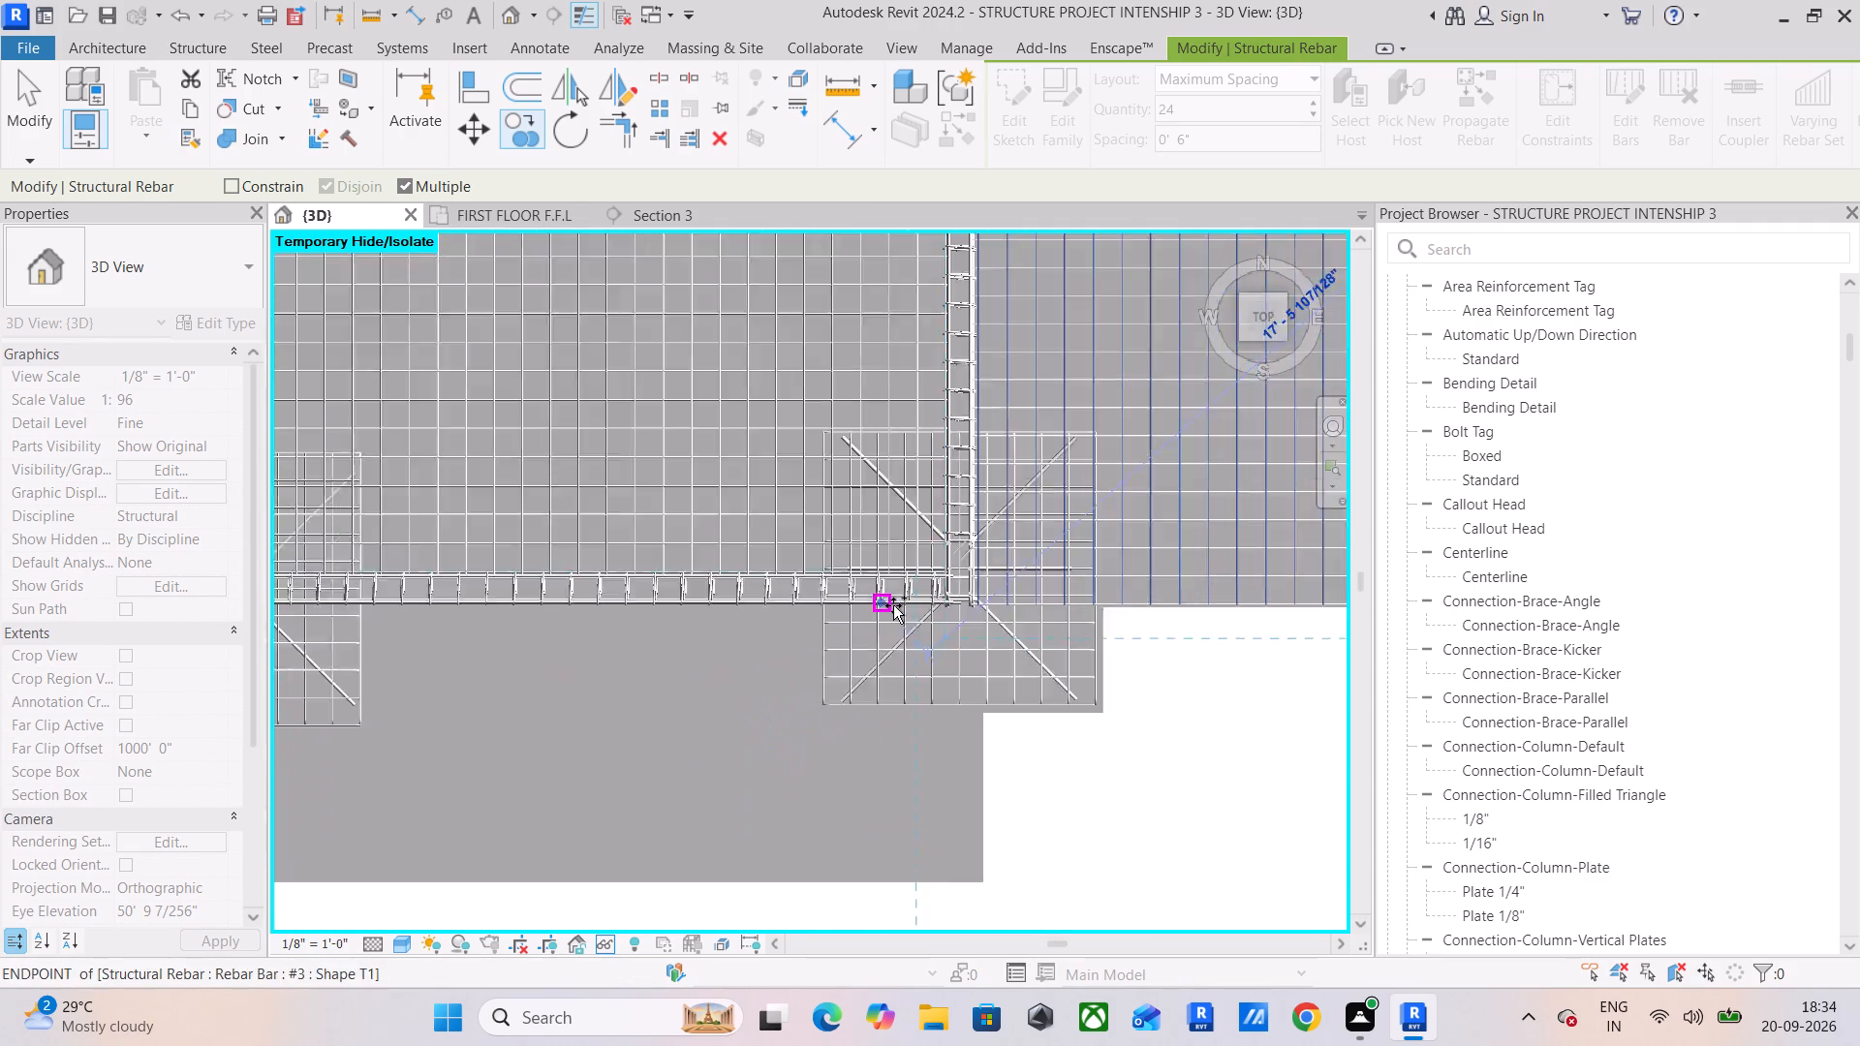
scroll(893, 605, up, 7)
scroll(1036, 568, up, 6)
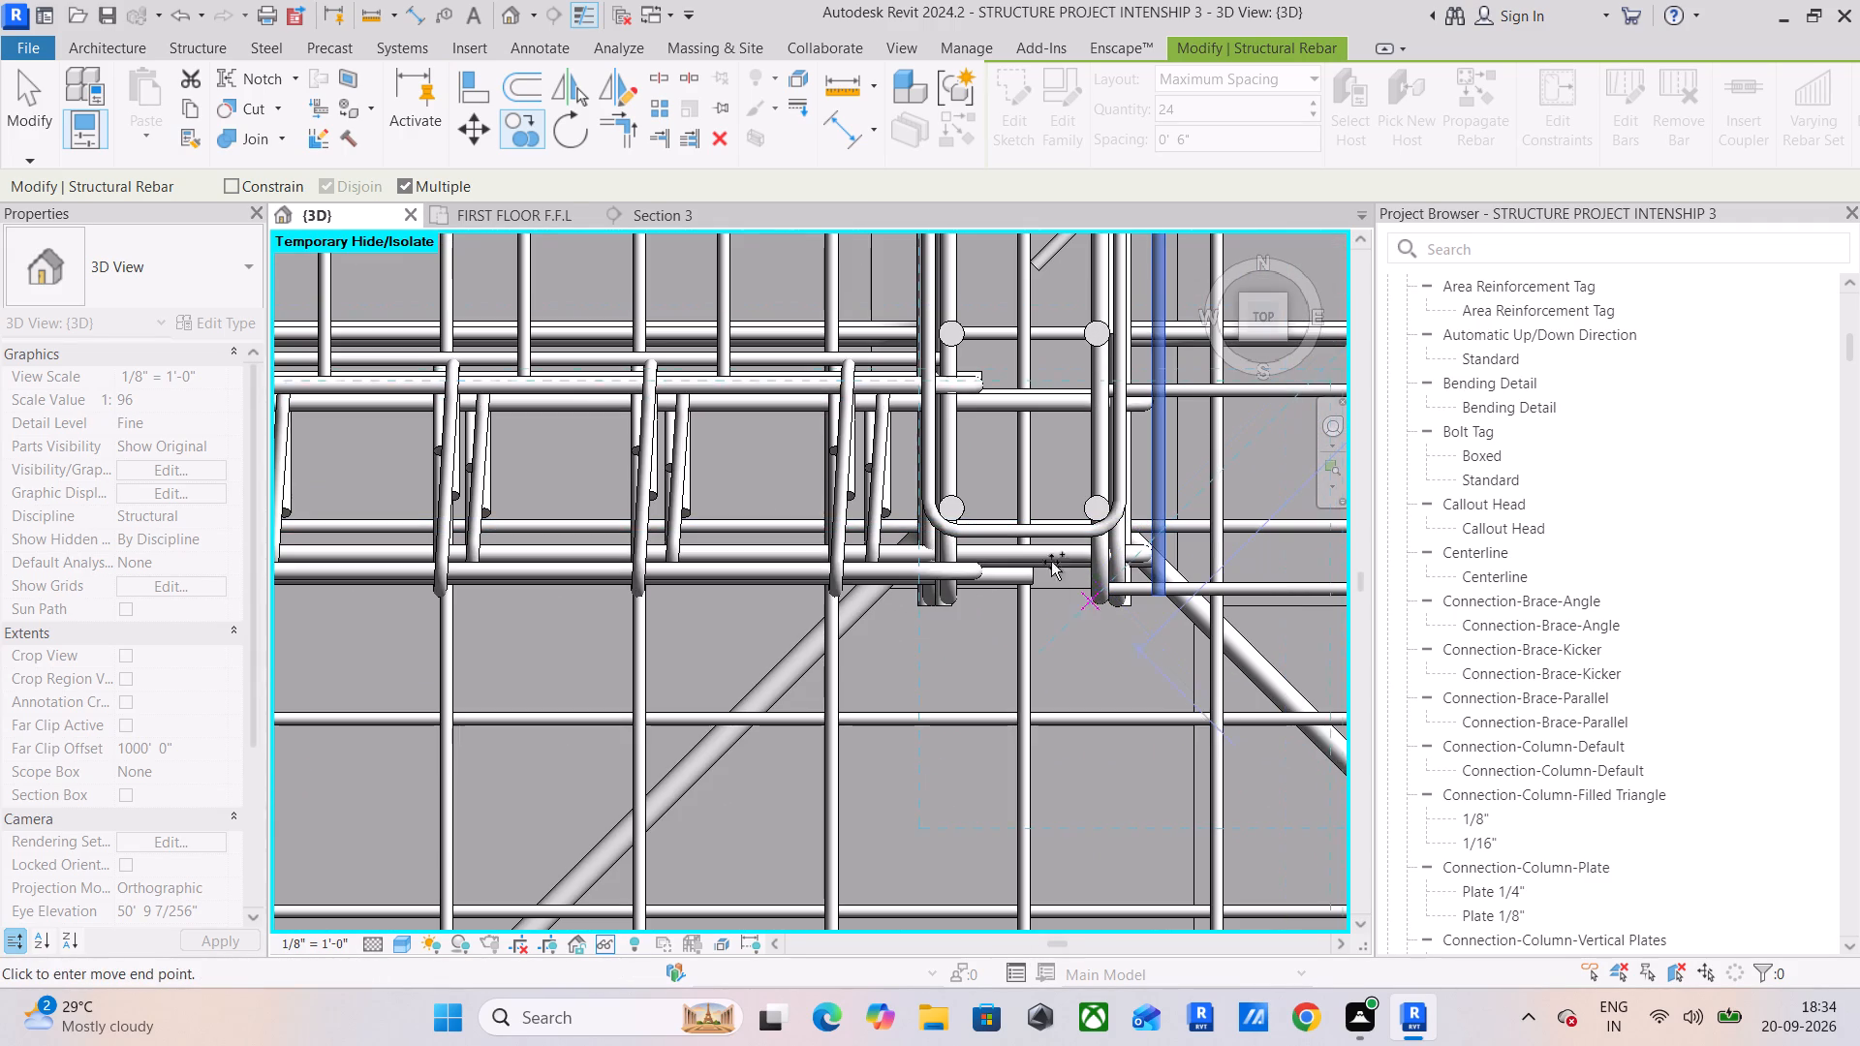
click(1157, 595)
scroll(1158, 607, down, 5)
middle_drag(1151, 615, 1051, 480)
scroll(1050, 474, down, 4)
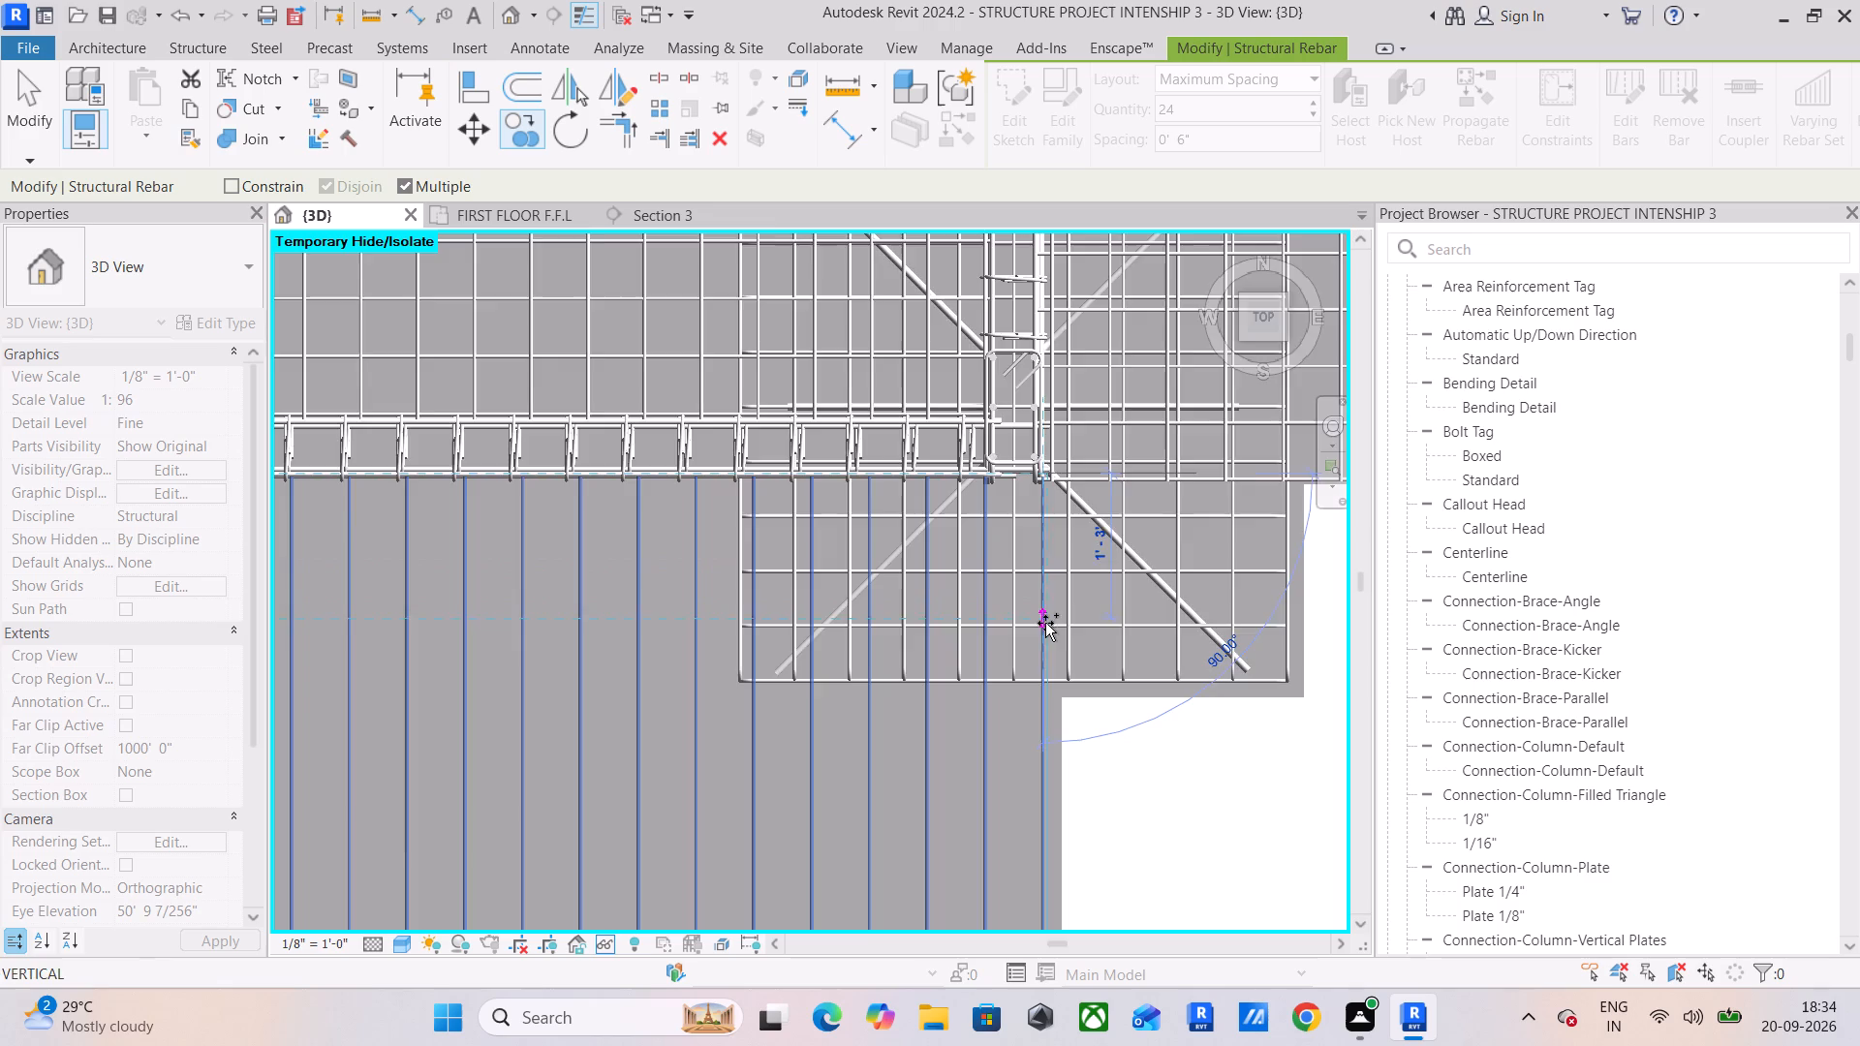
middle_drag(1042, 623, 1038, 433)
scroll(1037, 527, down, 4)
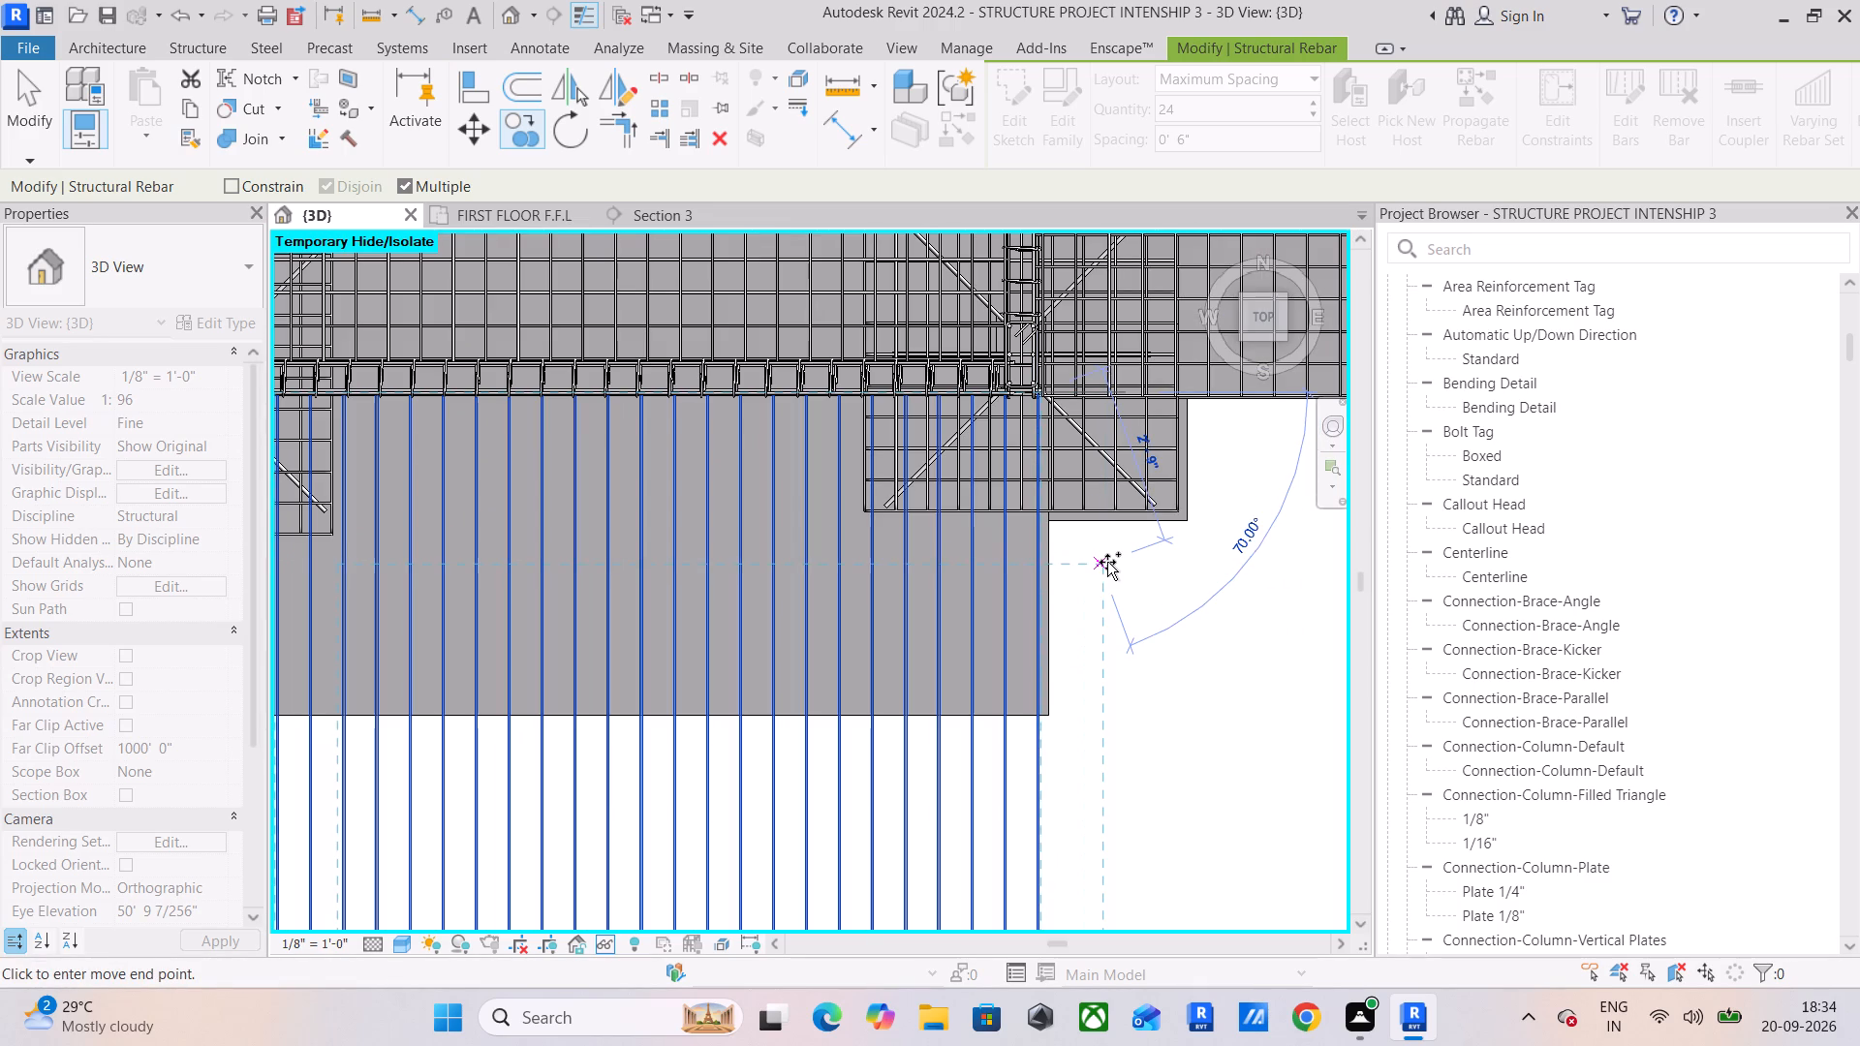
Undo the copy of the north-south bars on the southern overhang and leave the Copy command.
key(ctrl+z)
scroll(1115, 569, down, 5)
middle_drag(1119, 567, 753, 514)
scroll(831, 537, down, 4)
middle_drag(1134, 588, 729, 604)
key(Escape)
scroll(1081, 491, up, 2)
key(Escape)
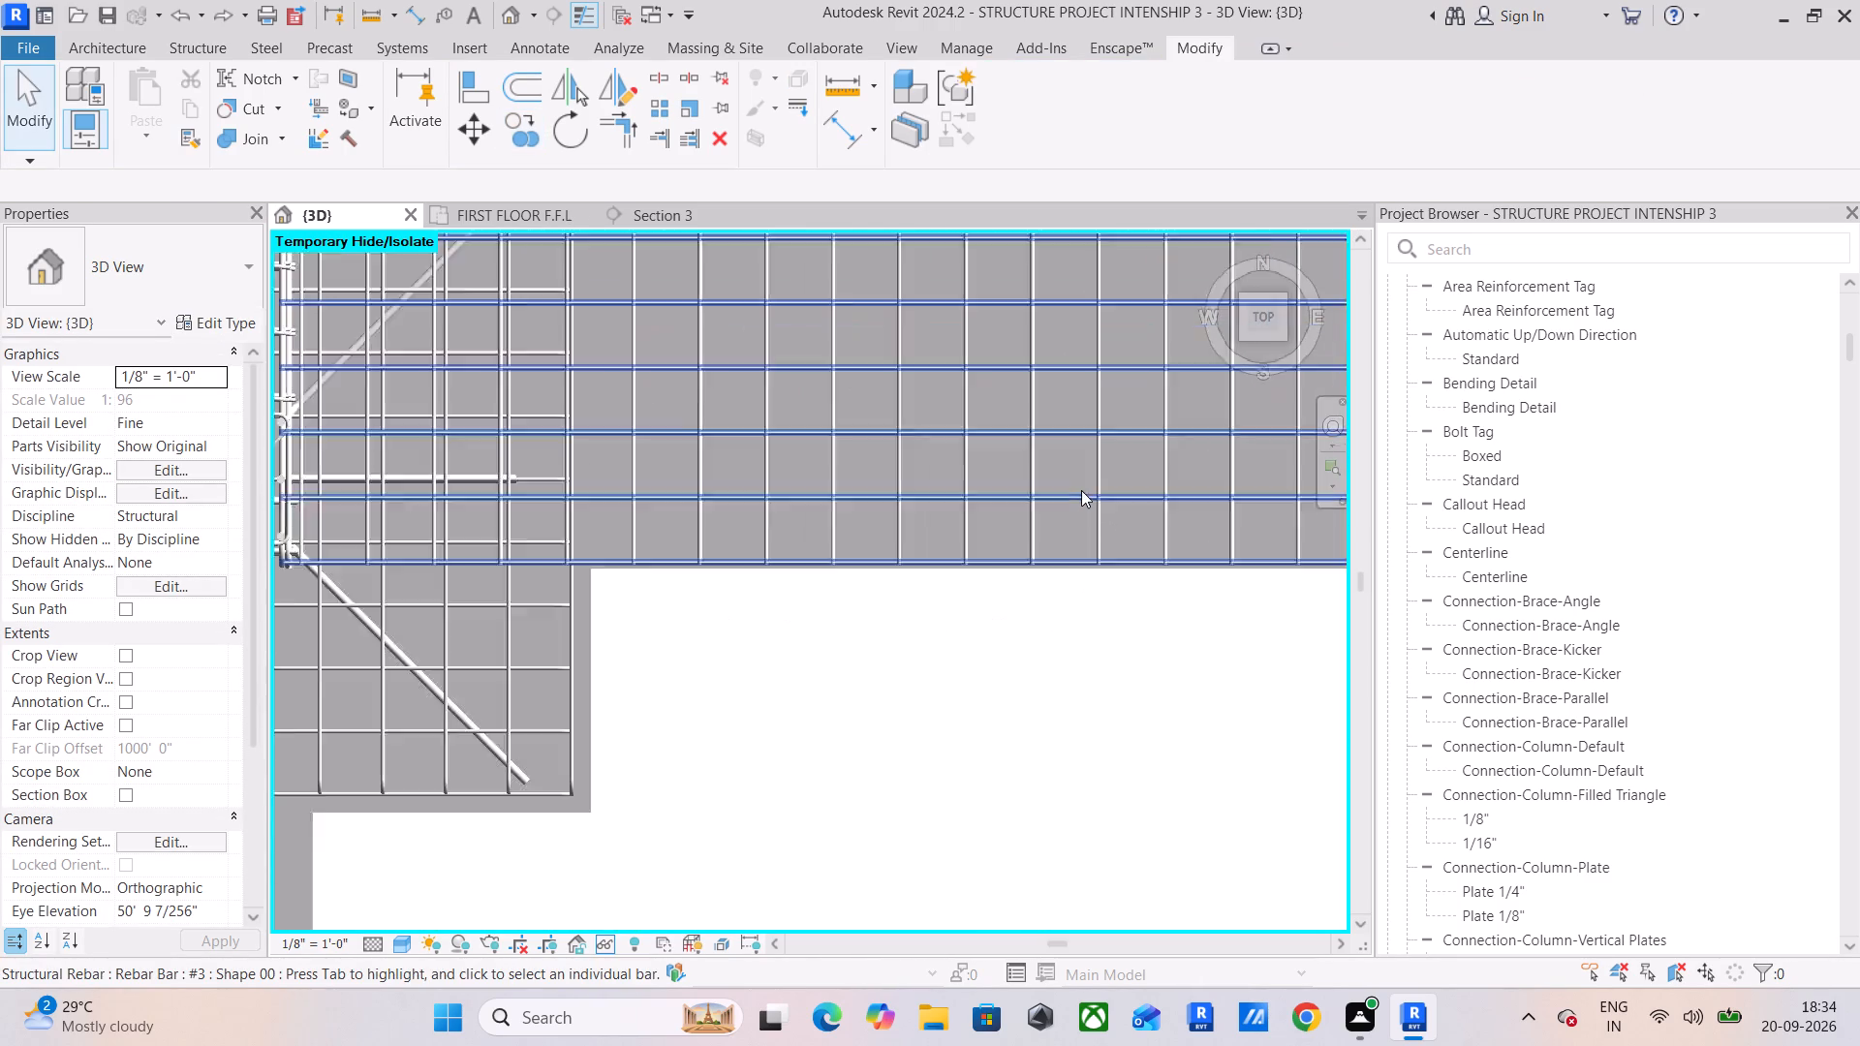
Copy both #3 bar sets of the southeast bay onto the southern overhang, placing them against the south beam at its east corner column.
scroll(1081, 490, up, 3)
drag(1140, 471, 1079, 522)
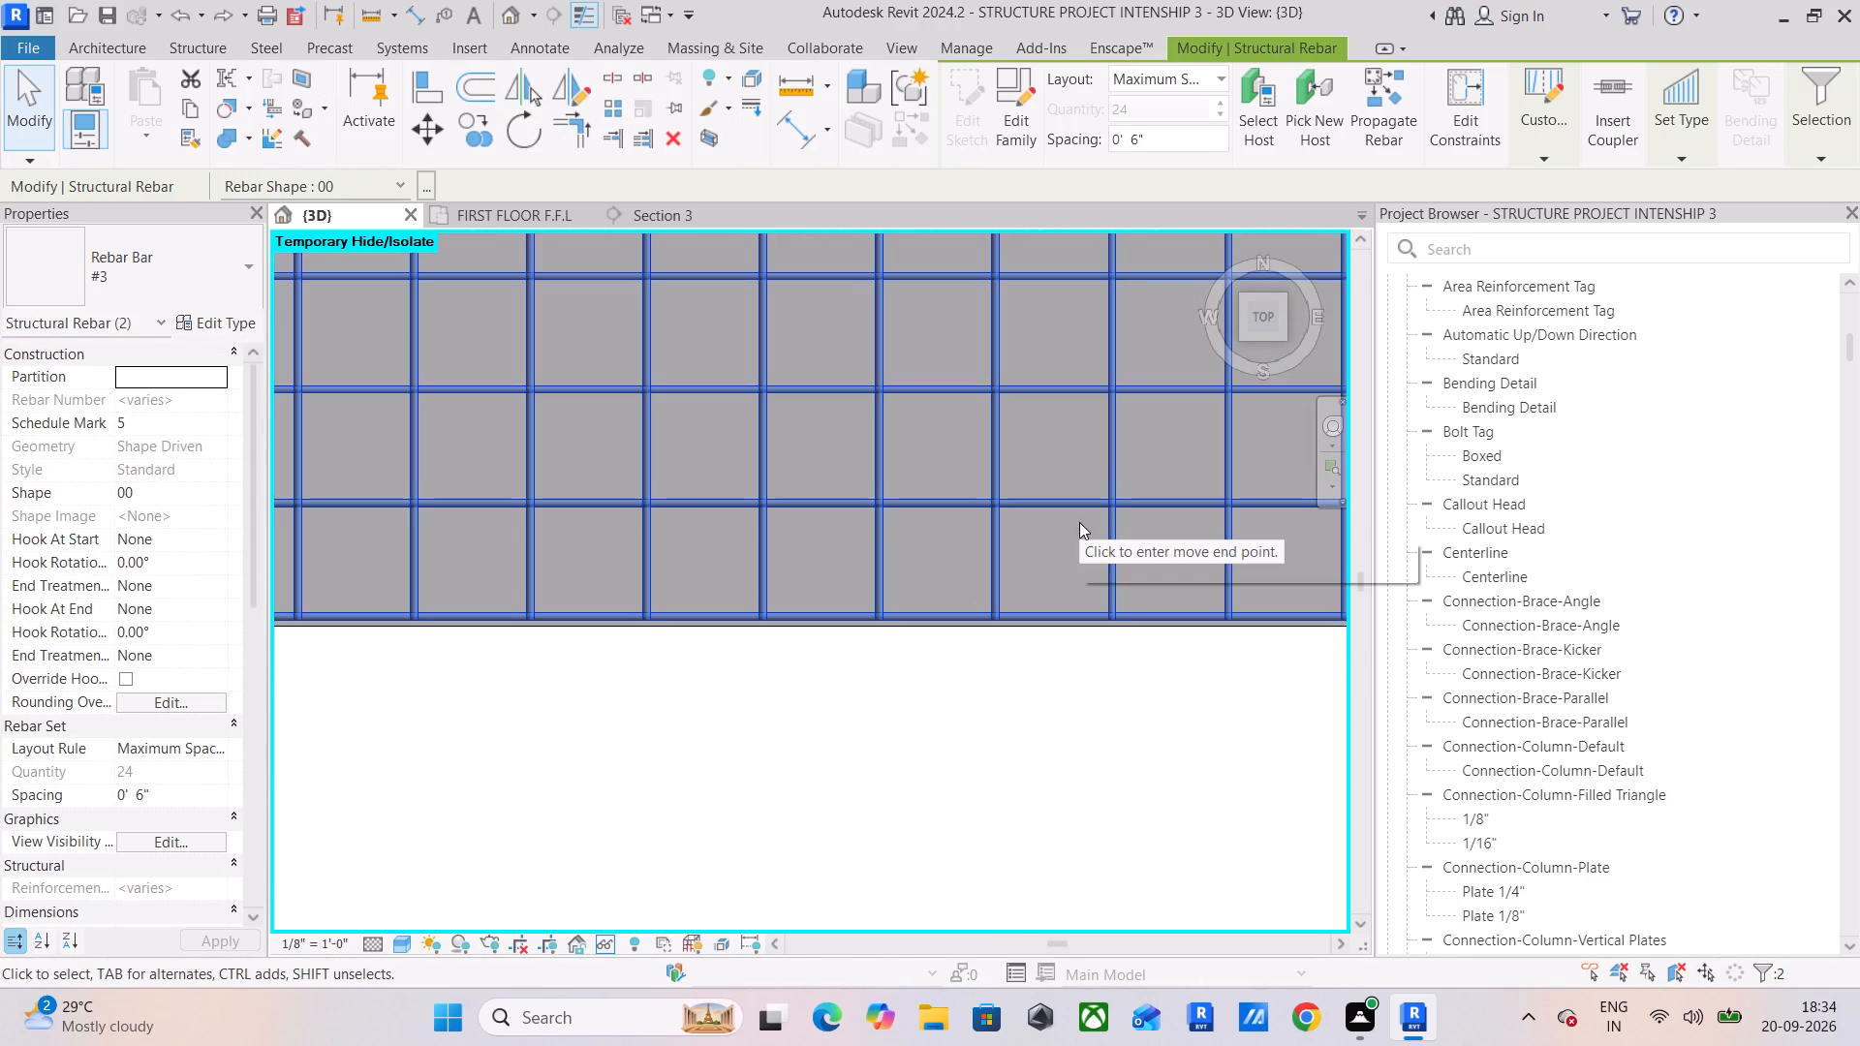
click(484, 124)
scroll(689, 376, down, 6)
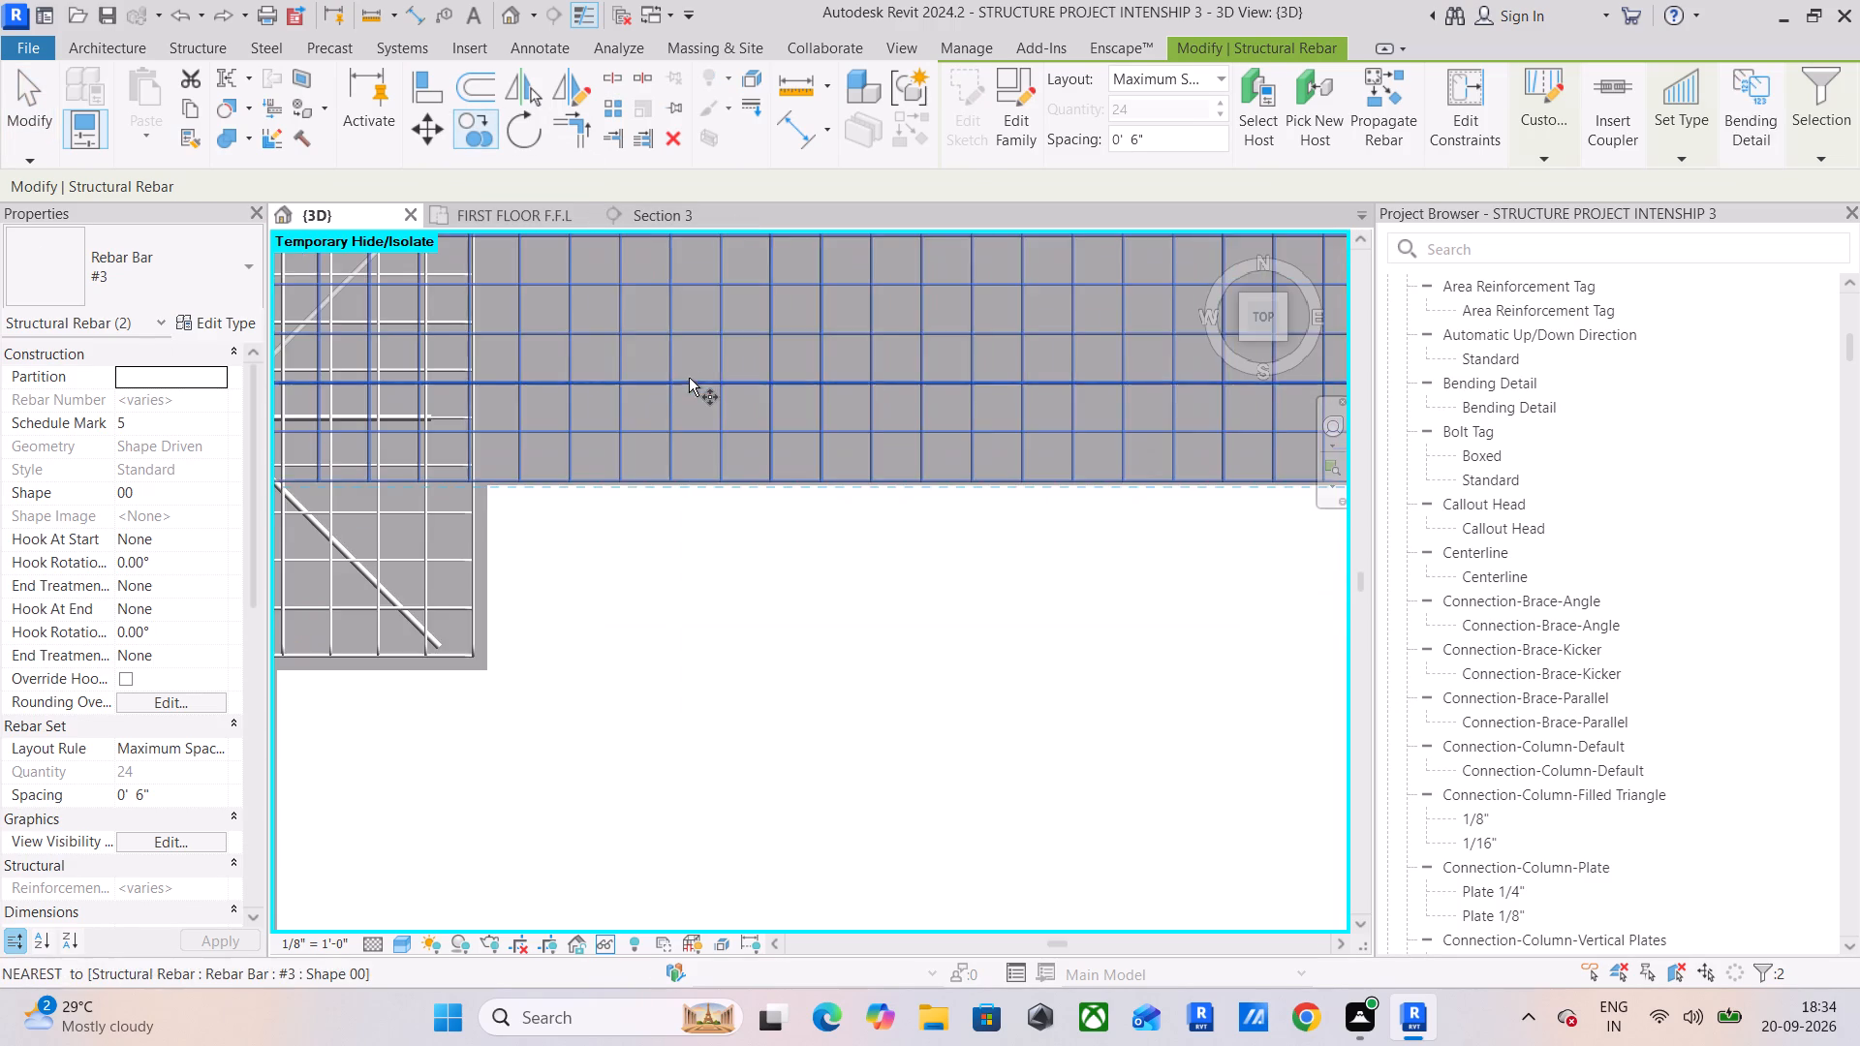
middle_drag(689, 378, 959, 297)
scroll(518, 381, up, 5)
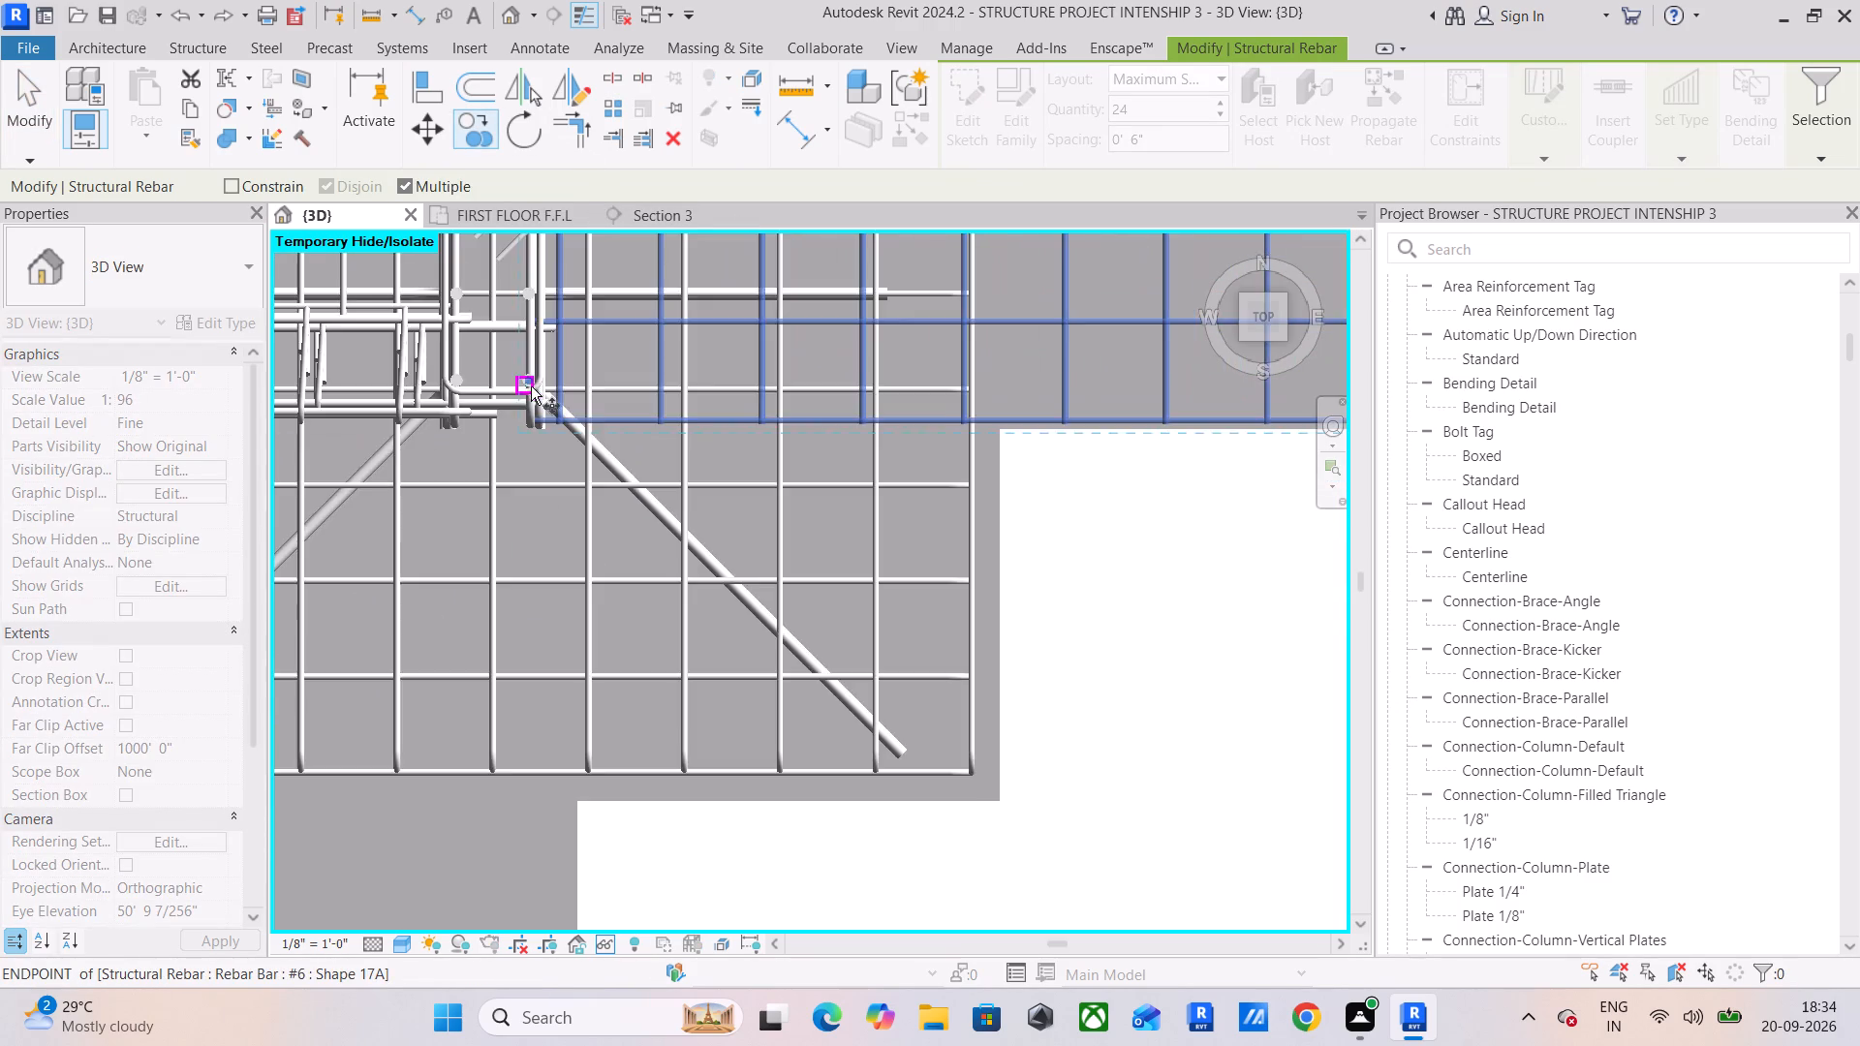
scroll(599, 425, down, 5)
scroll(868, 442, down, 5)
middle_drag(854, 510, 635, 797)
scroll(758, 633, down, 1)
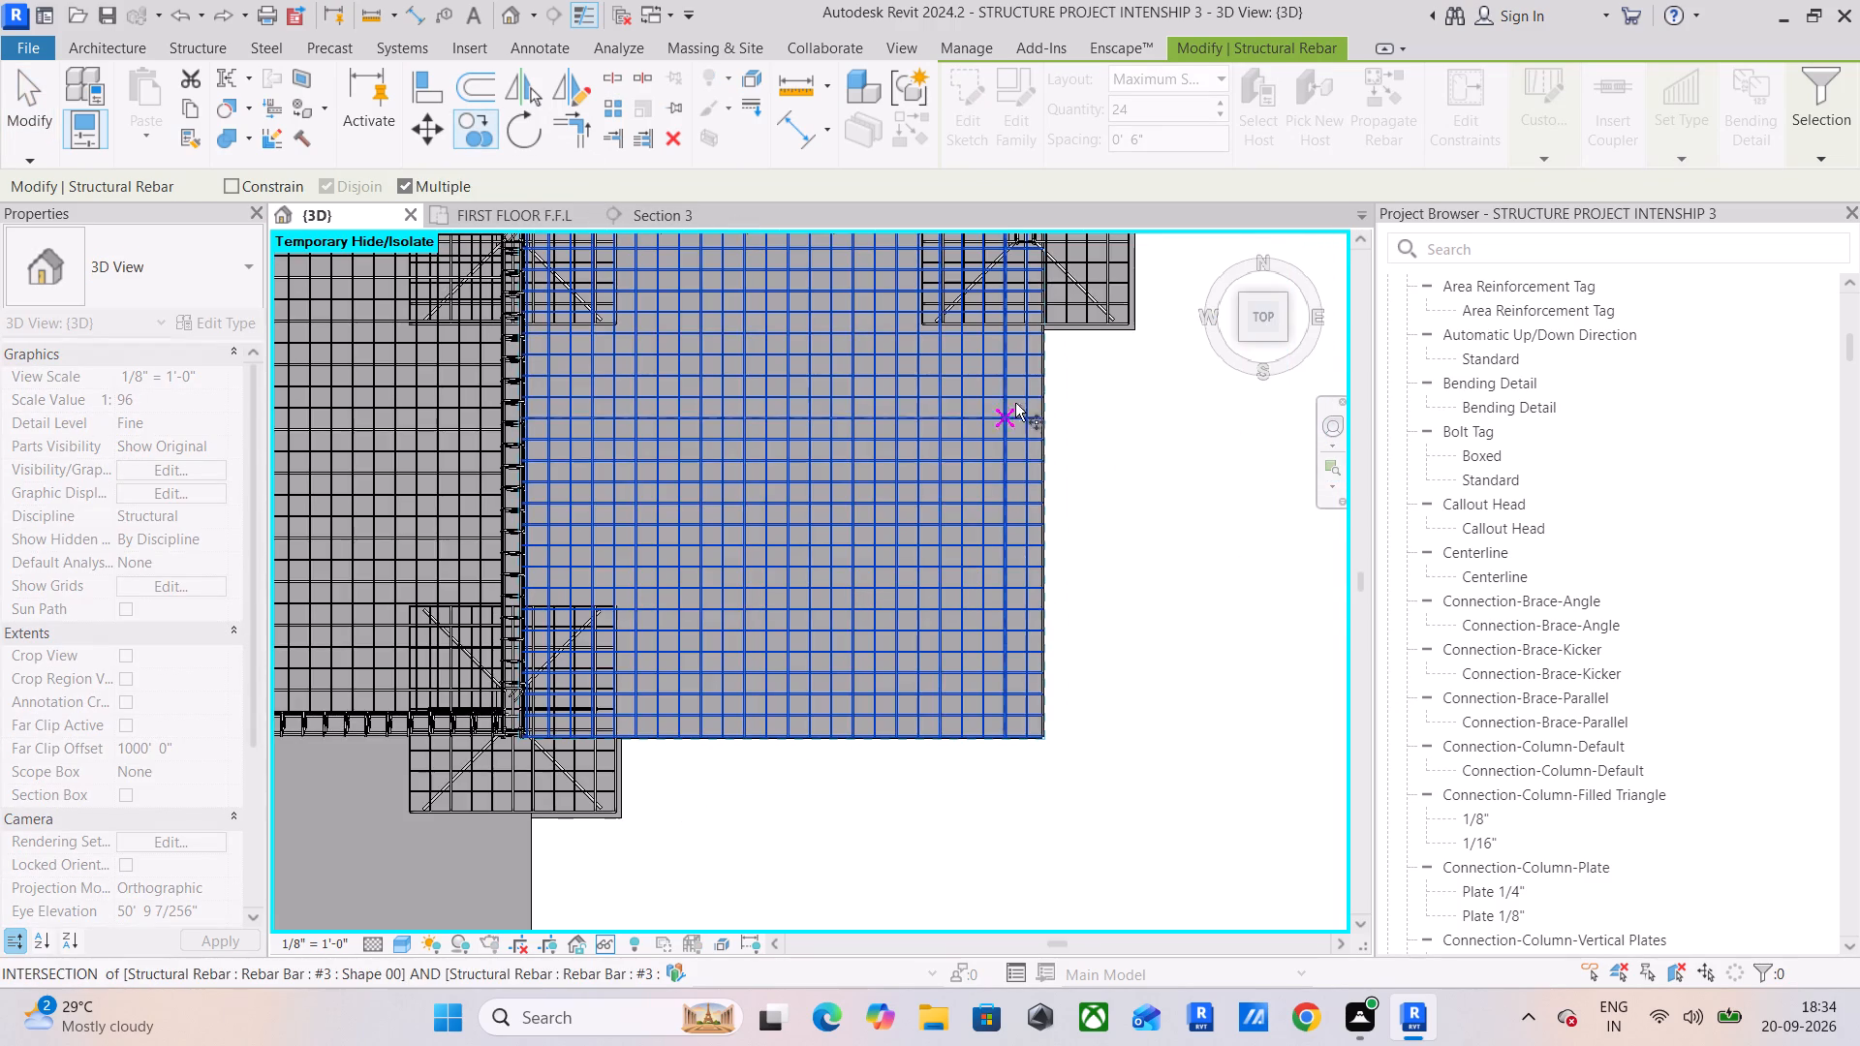
middle_drag(1015, 383, 909, 699)
scroll(909, 530, up, 12)
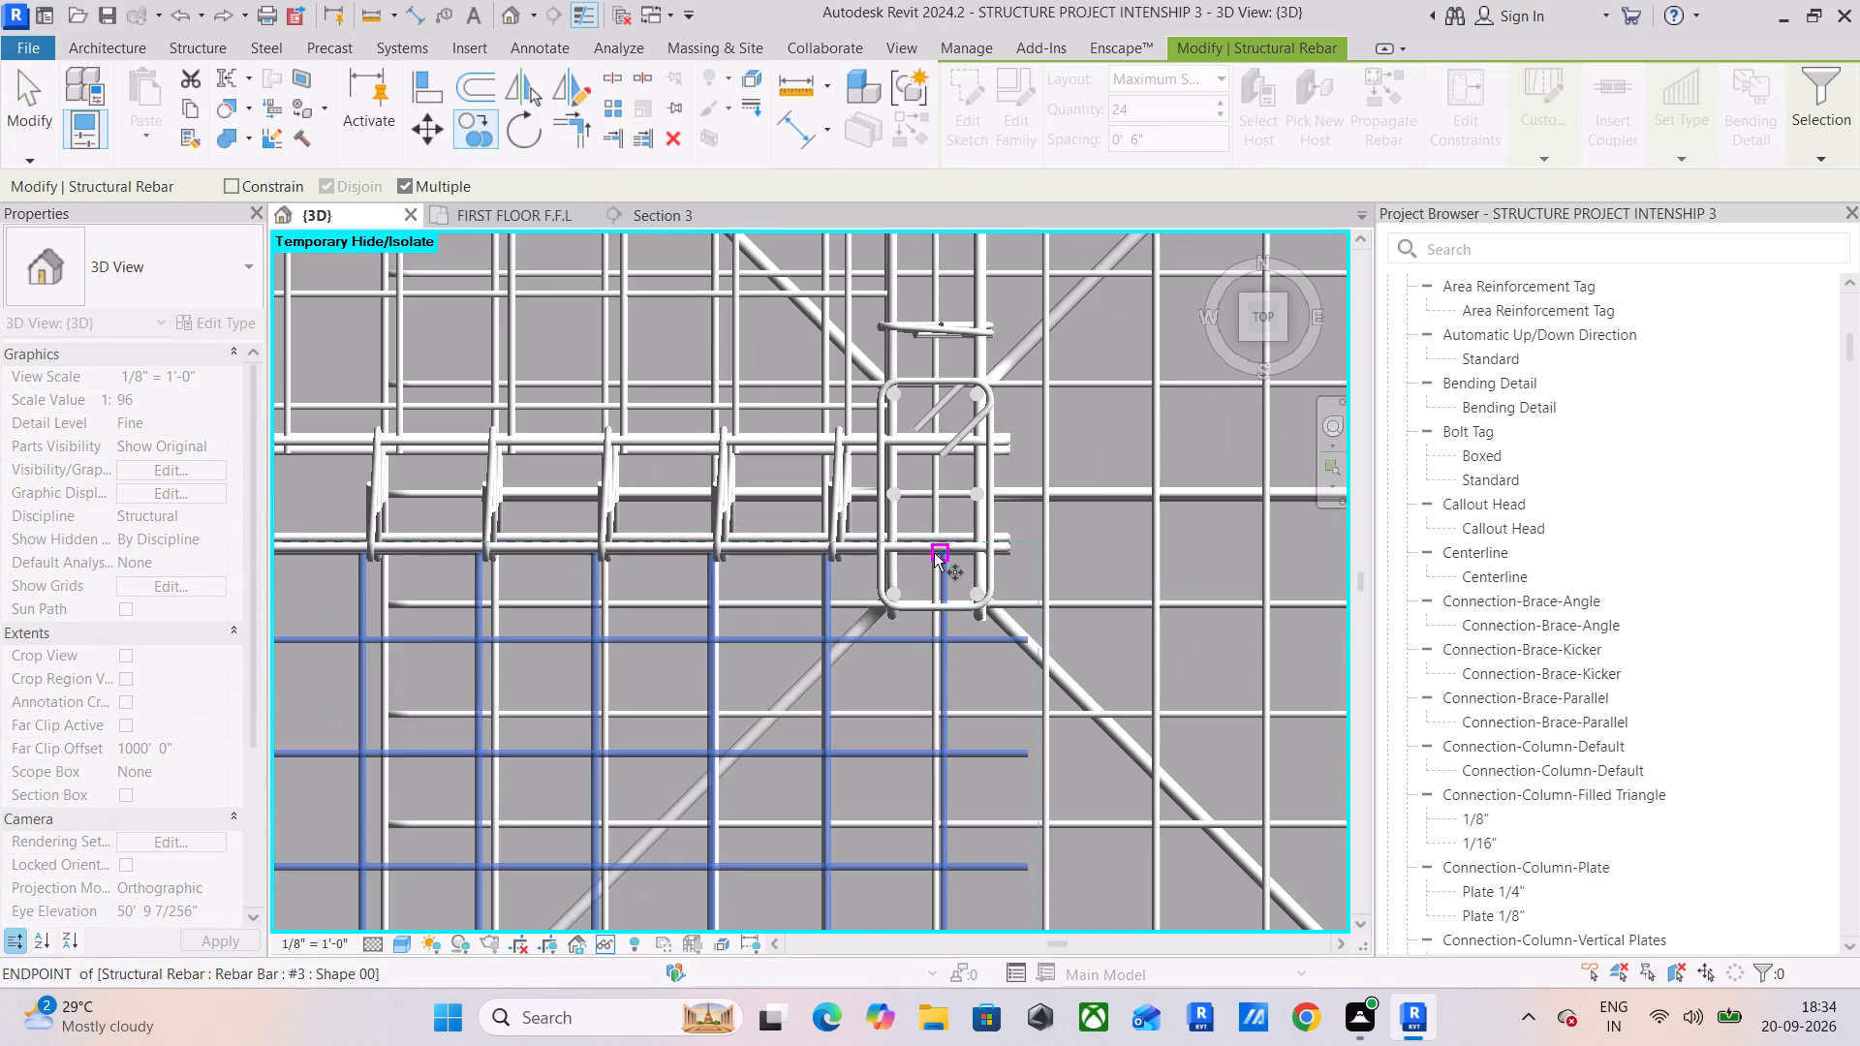
click(937, 541)
scroll(973, 661, down, 6)
middle_drag(964, 668, 1142, 451)
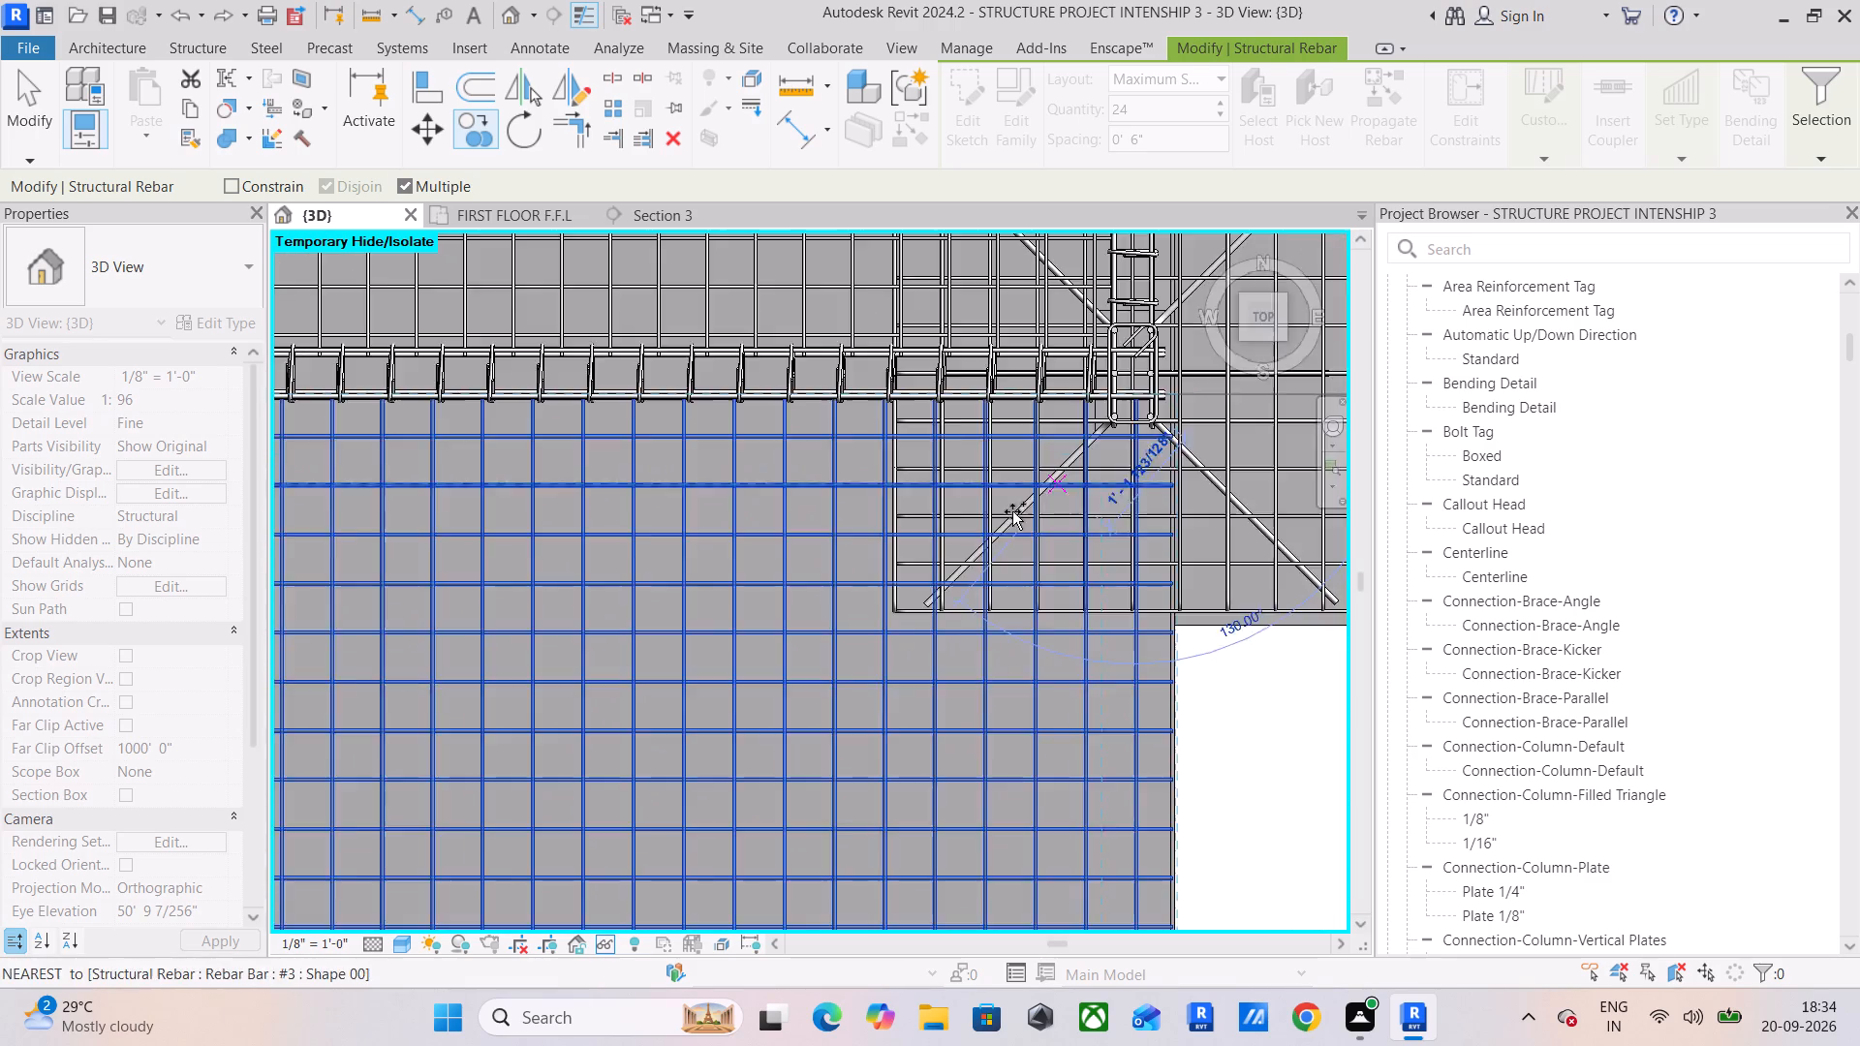
scroll(957, 556, down, 11)
middle_drag(948, 650, 1112, 429)
scroll(880, 573, up, 6)
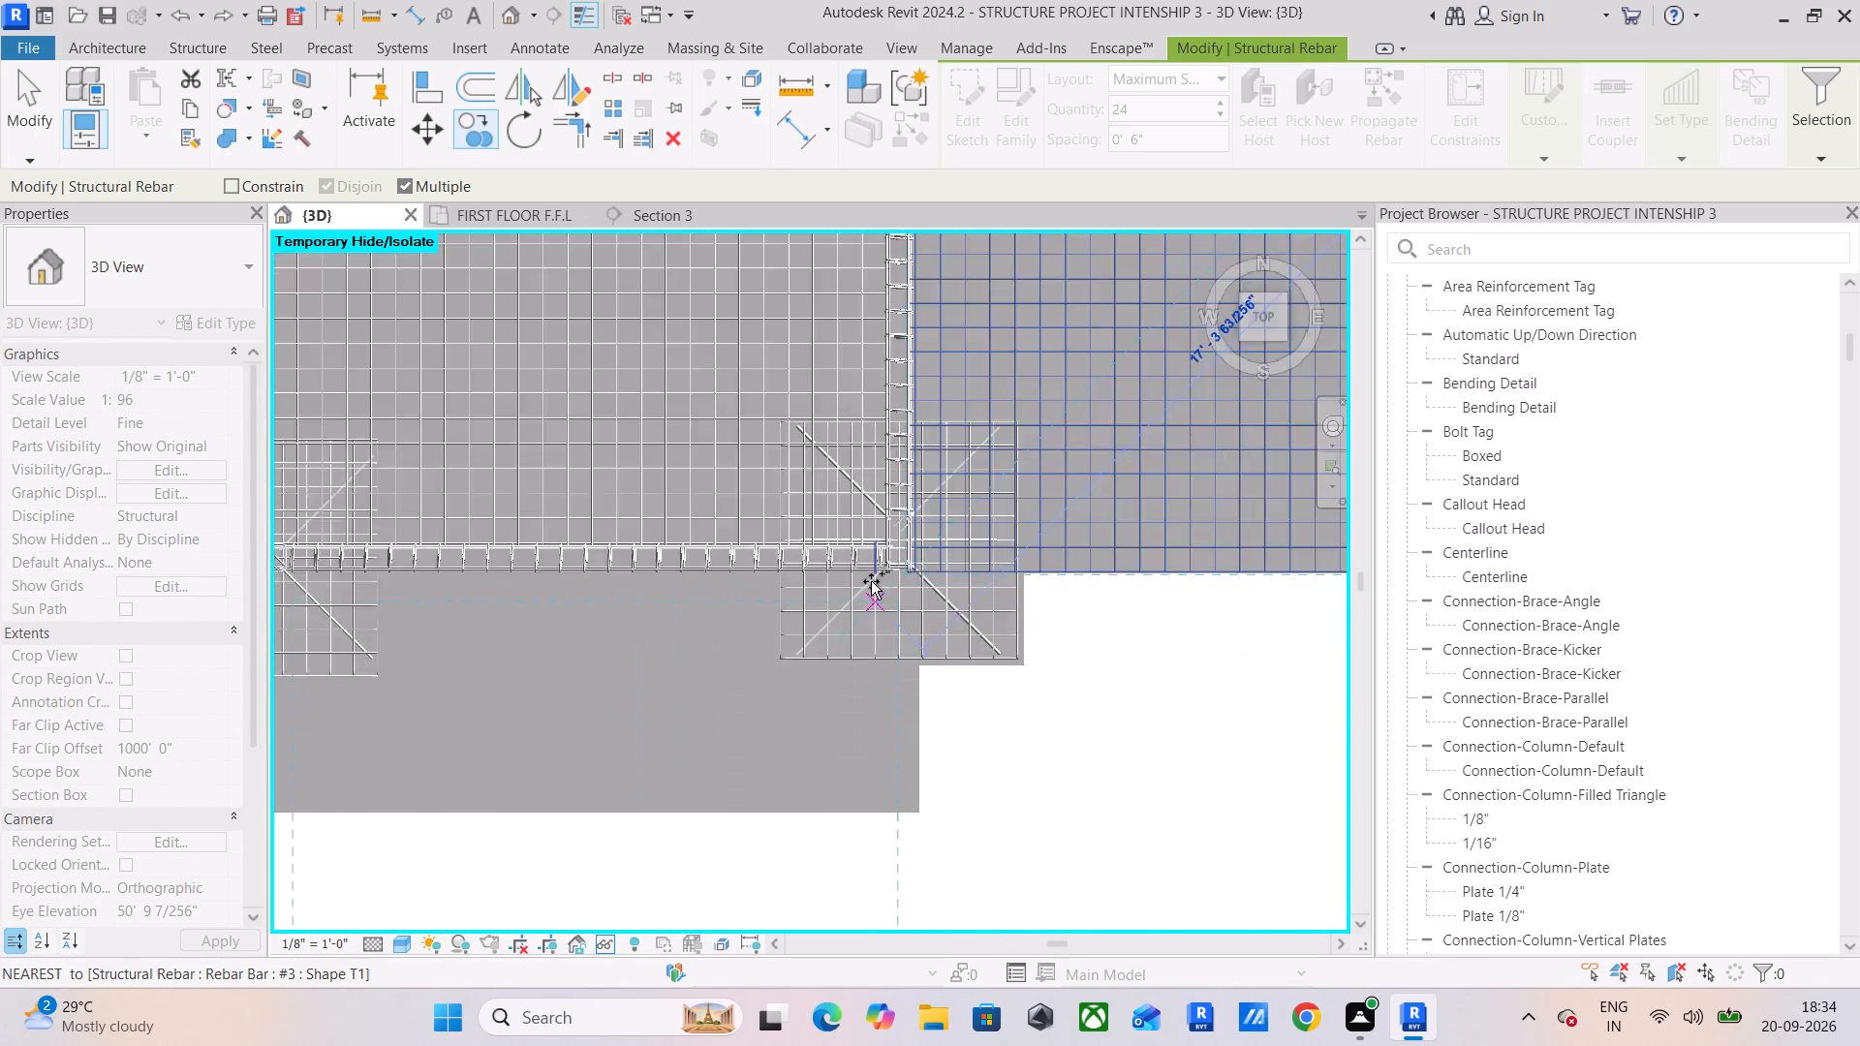
scroll(871, 581, up, 6)
scroll(942, 521, up, 6)
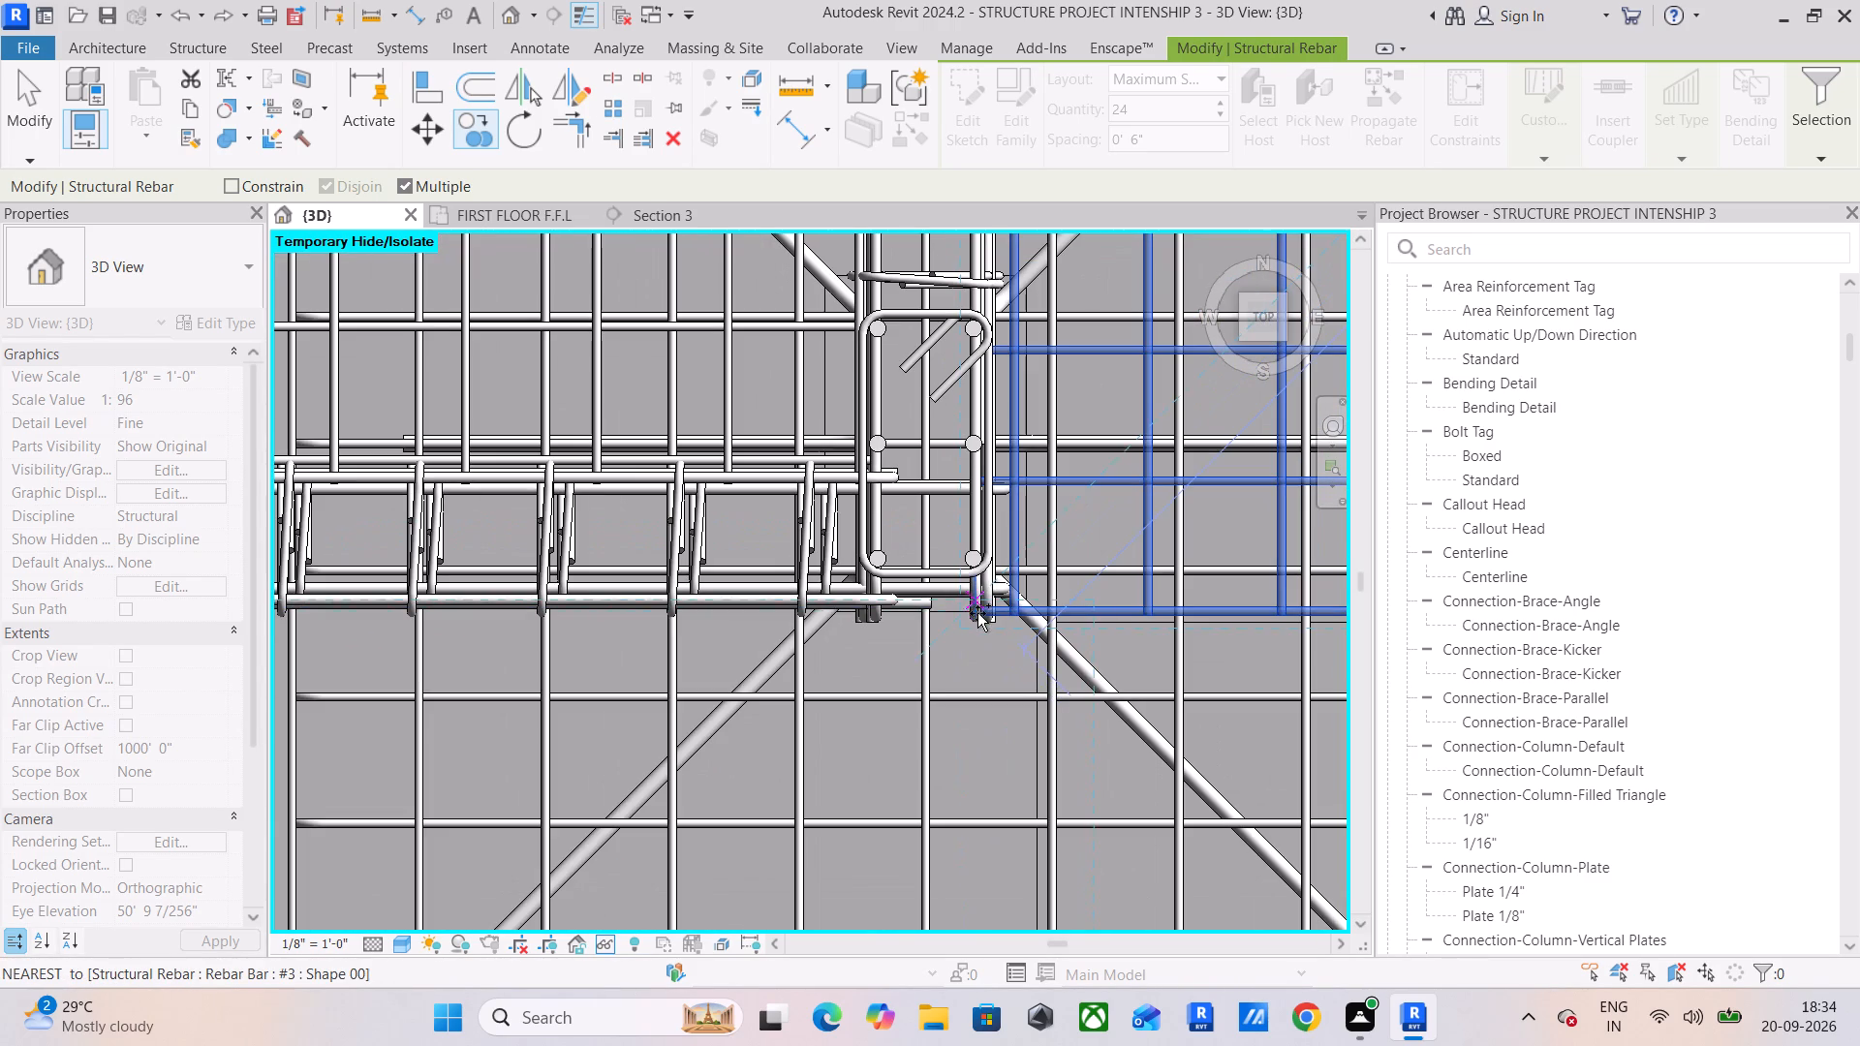
click(861, 614)
scroll(872, 642, down, 5)
scroll(883, 640, up, 1)
middle_drag(883, 640, 979, 618)
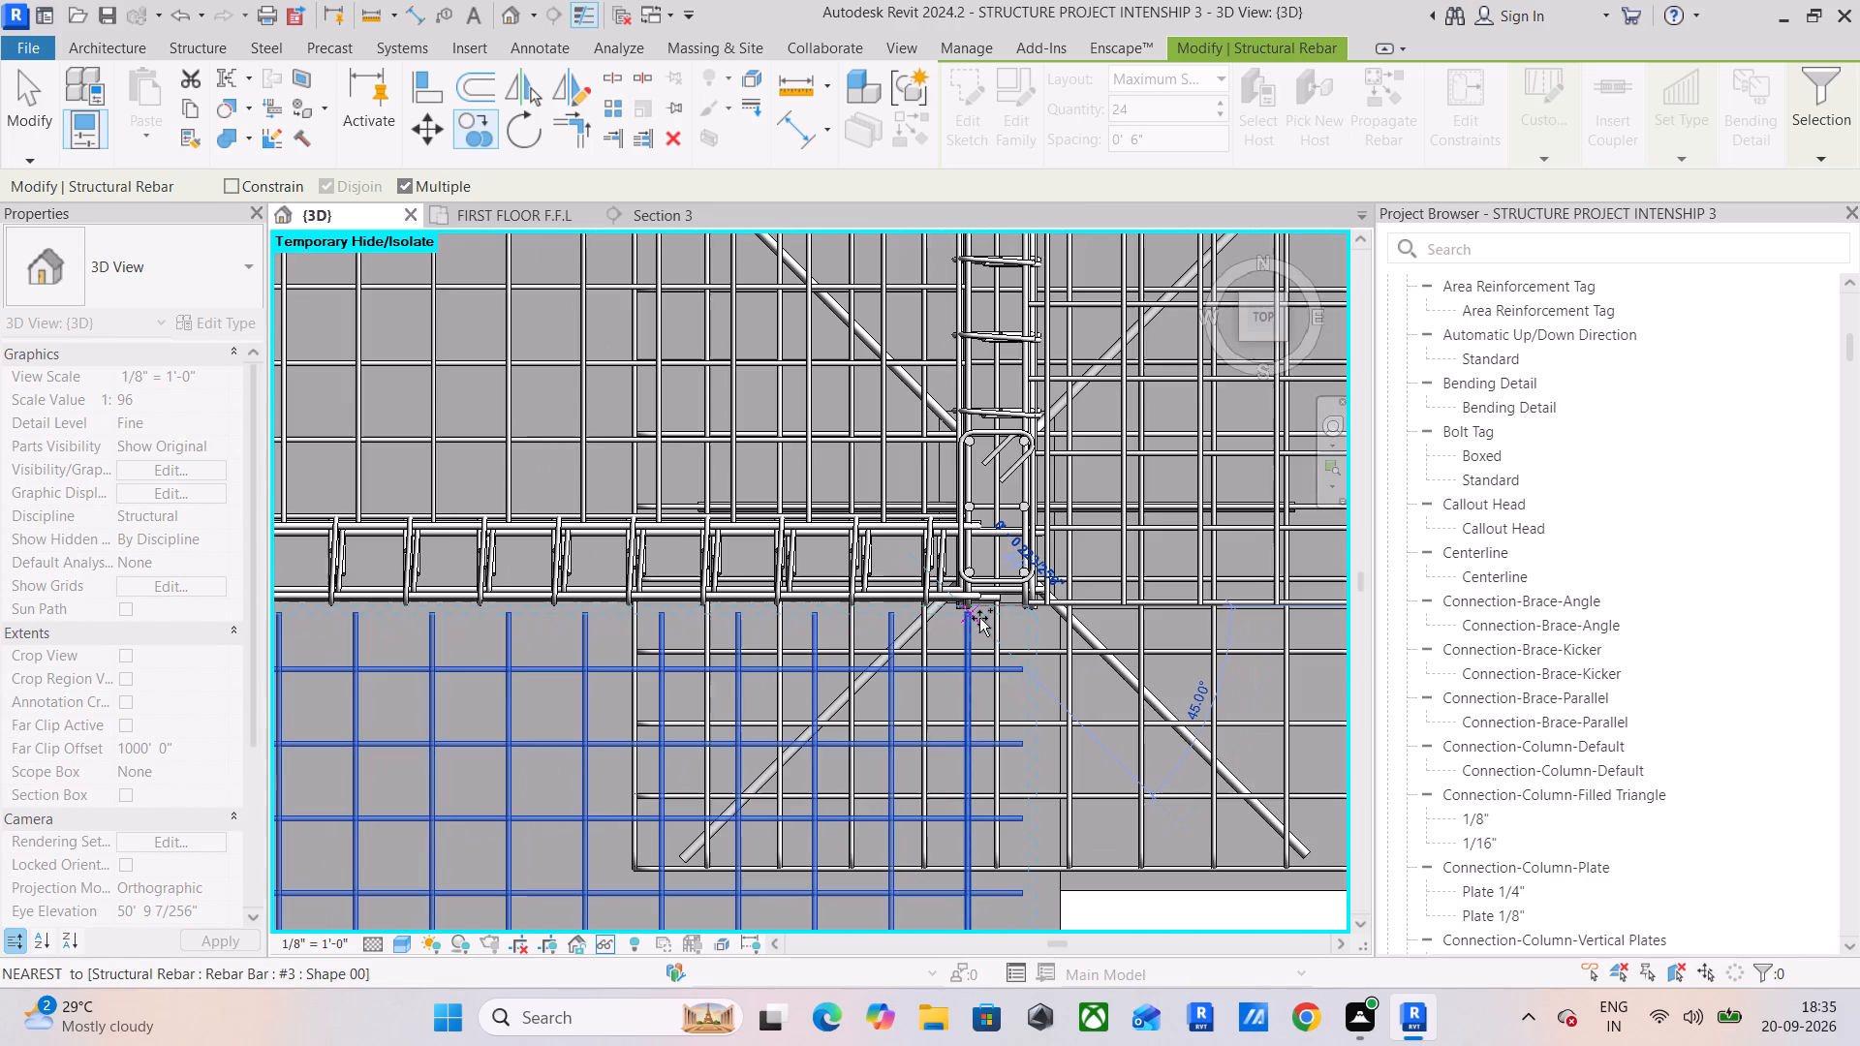
key(Escape)
key(Escape)
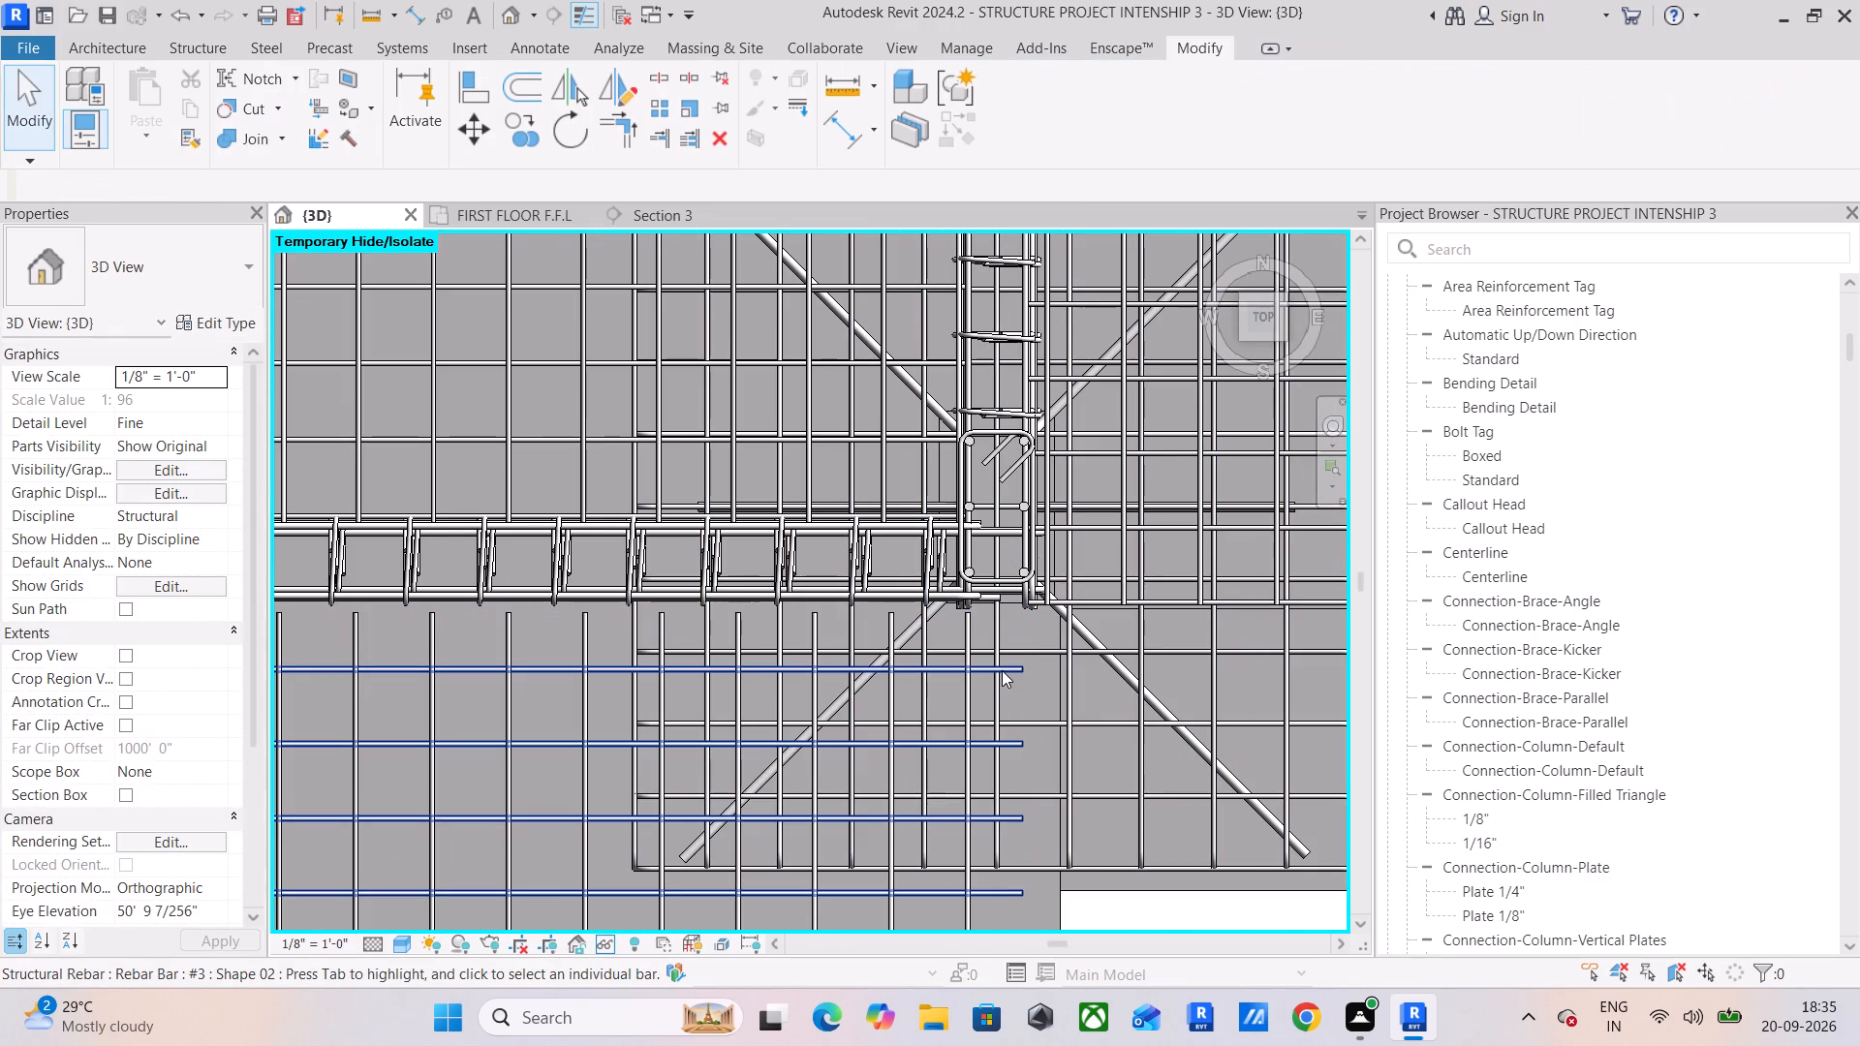
Stretch the copied east-west bars to the overhang's east edge.
click(1002, 668)
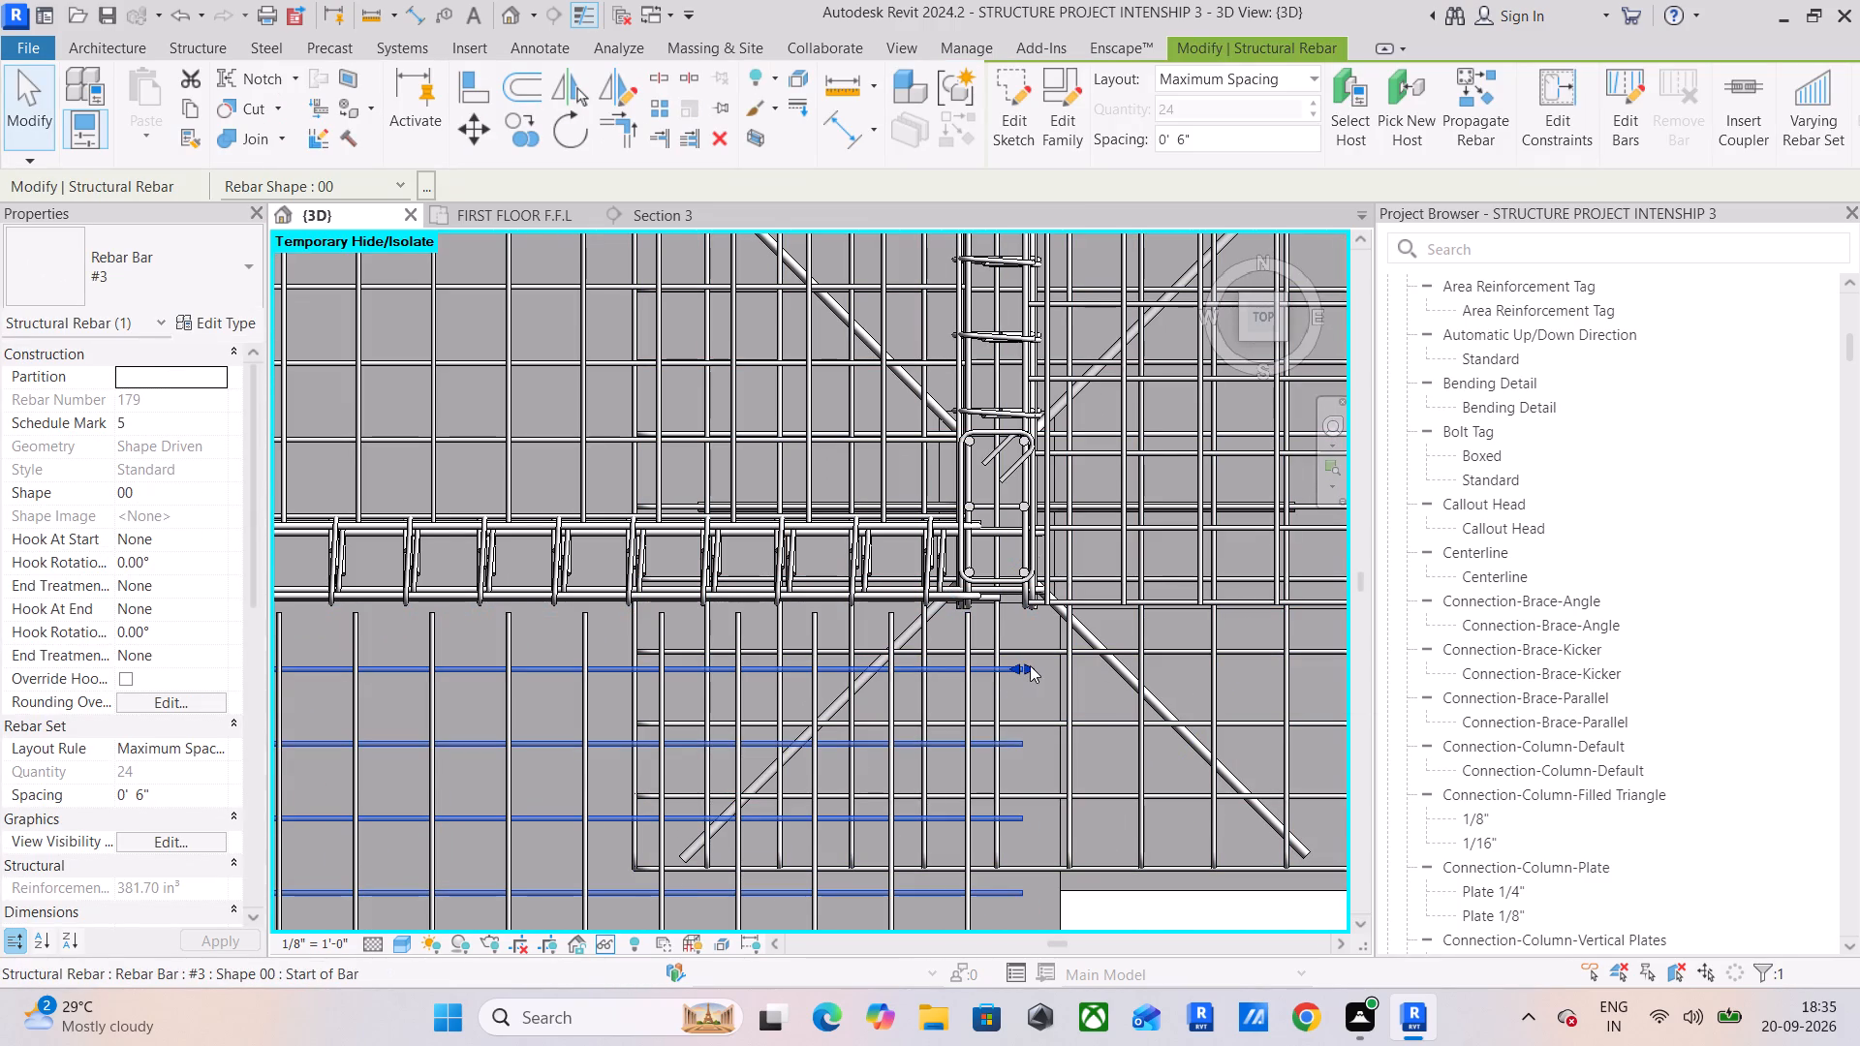
drag(1023, 667, 1061, 675)
Lengthen the copied north-south bars northward so their ends reach into the south beam.
scroll(976, 625, up, 5)
click(962, 629)
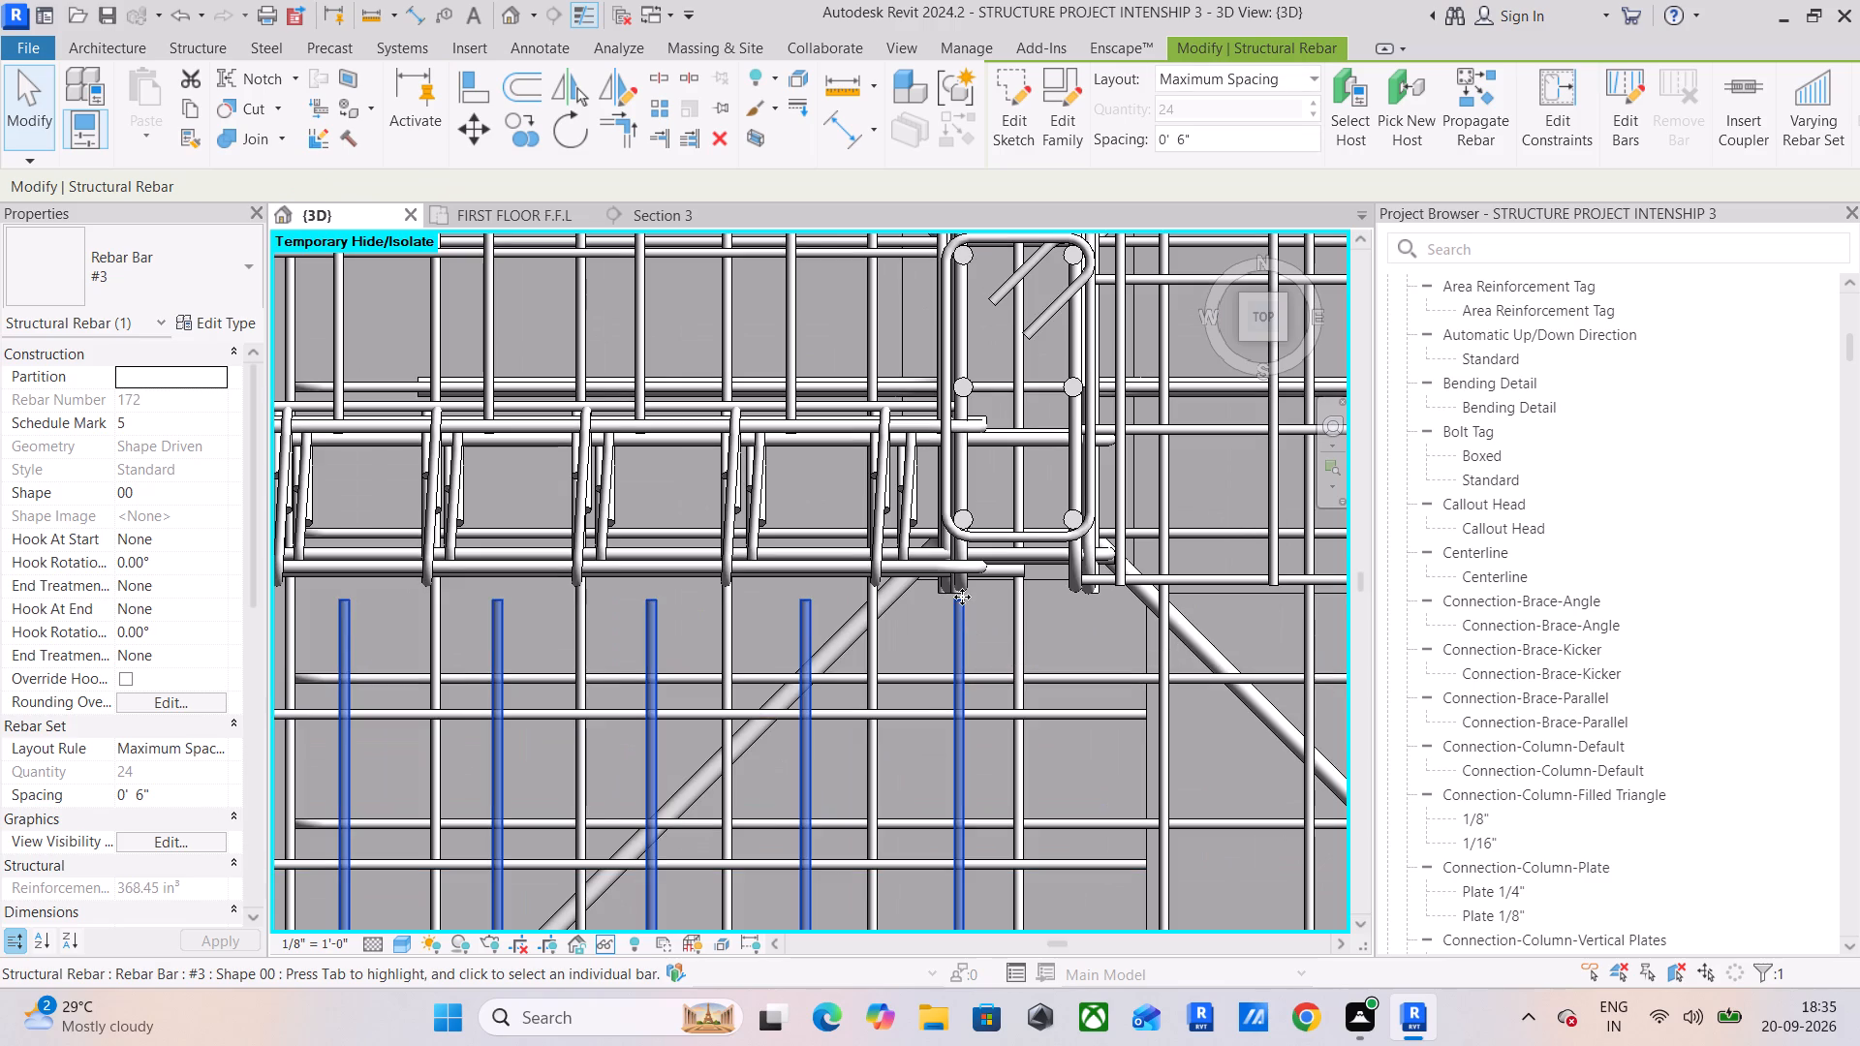
scroll(684, 603, down, 6)
middle_drag(709, 616, 1116, 603)
scroll(1116, 603, up, 1)
scroll(1012, 629, down, 5)
middle_drag(984, 631, 1065, 613)
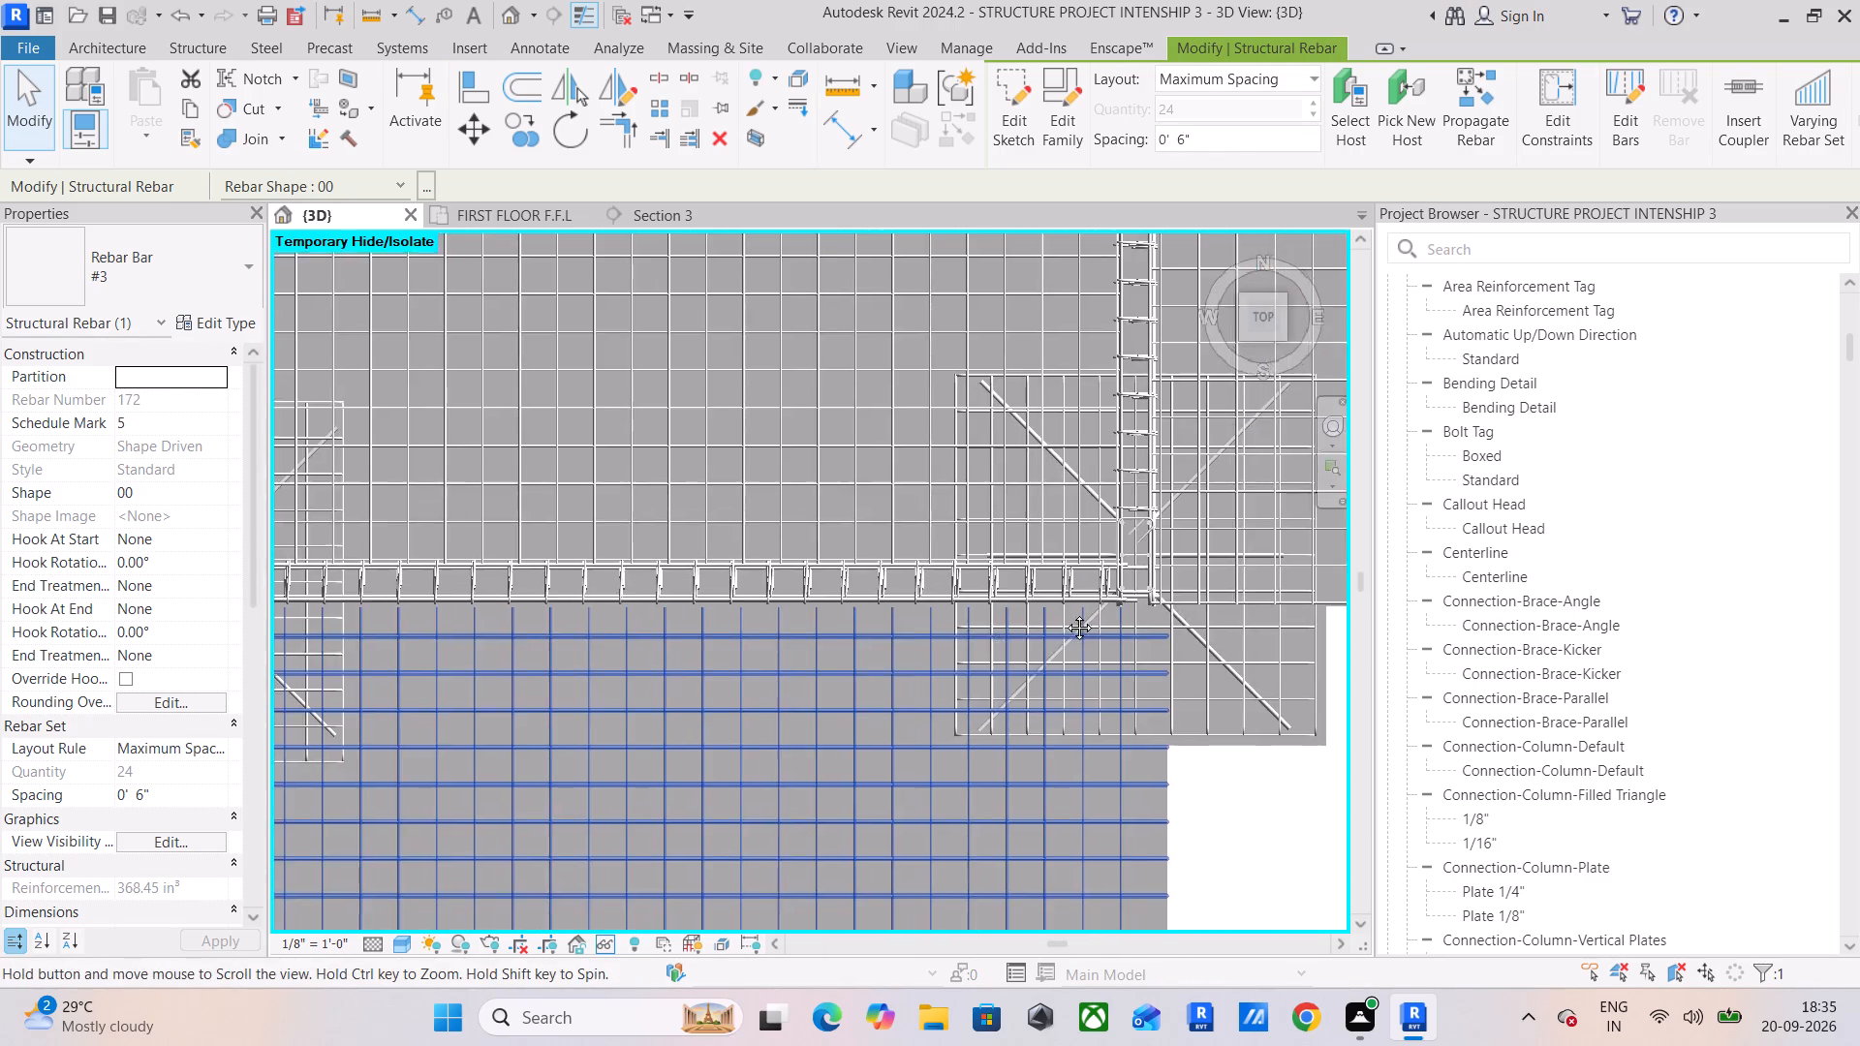
middle_drag(1065, 613, 1180, 583)
scroll(424, 569, up, 5)
middle_drag(484, 508, 498, 598)
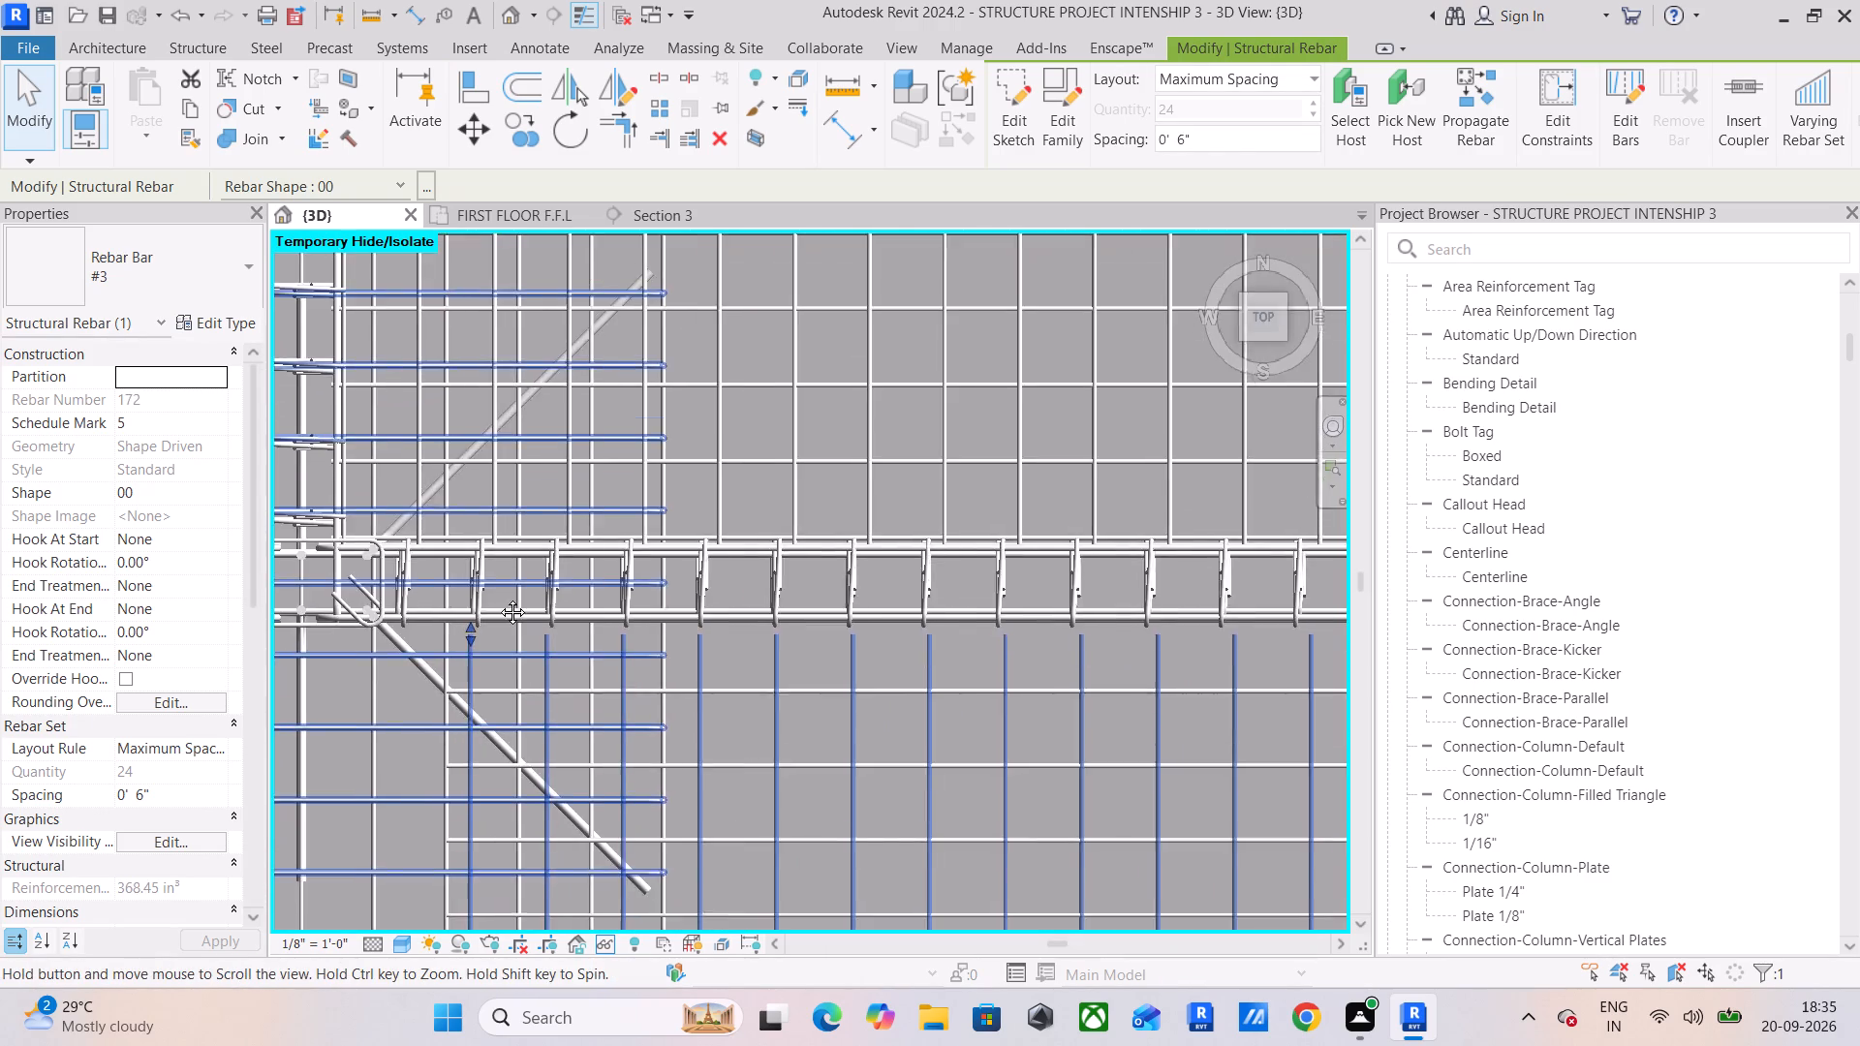
middle_drag(498, 598, 495, 602)
scroll(464, 631, up, 6)
drag(456, 662, 466, 627)
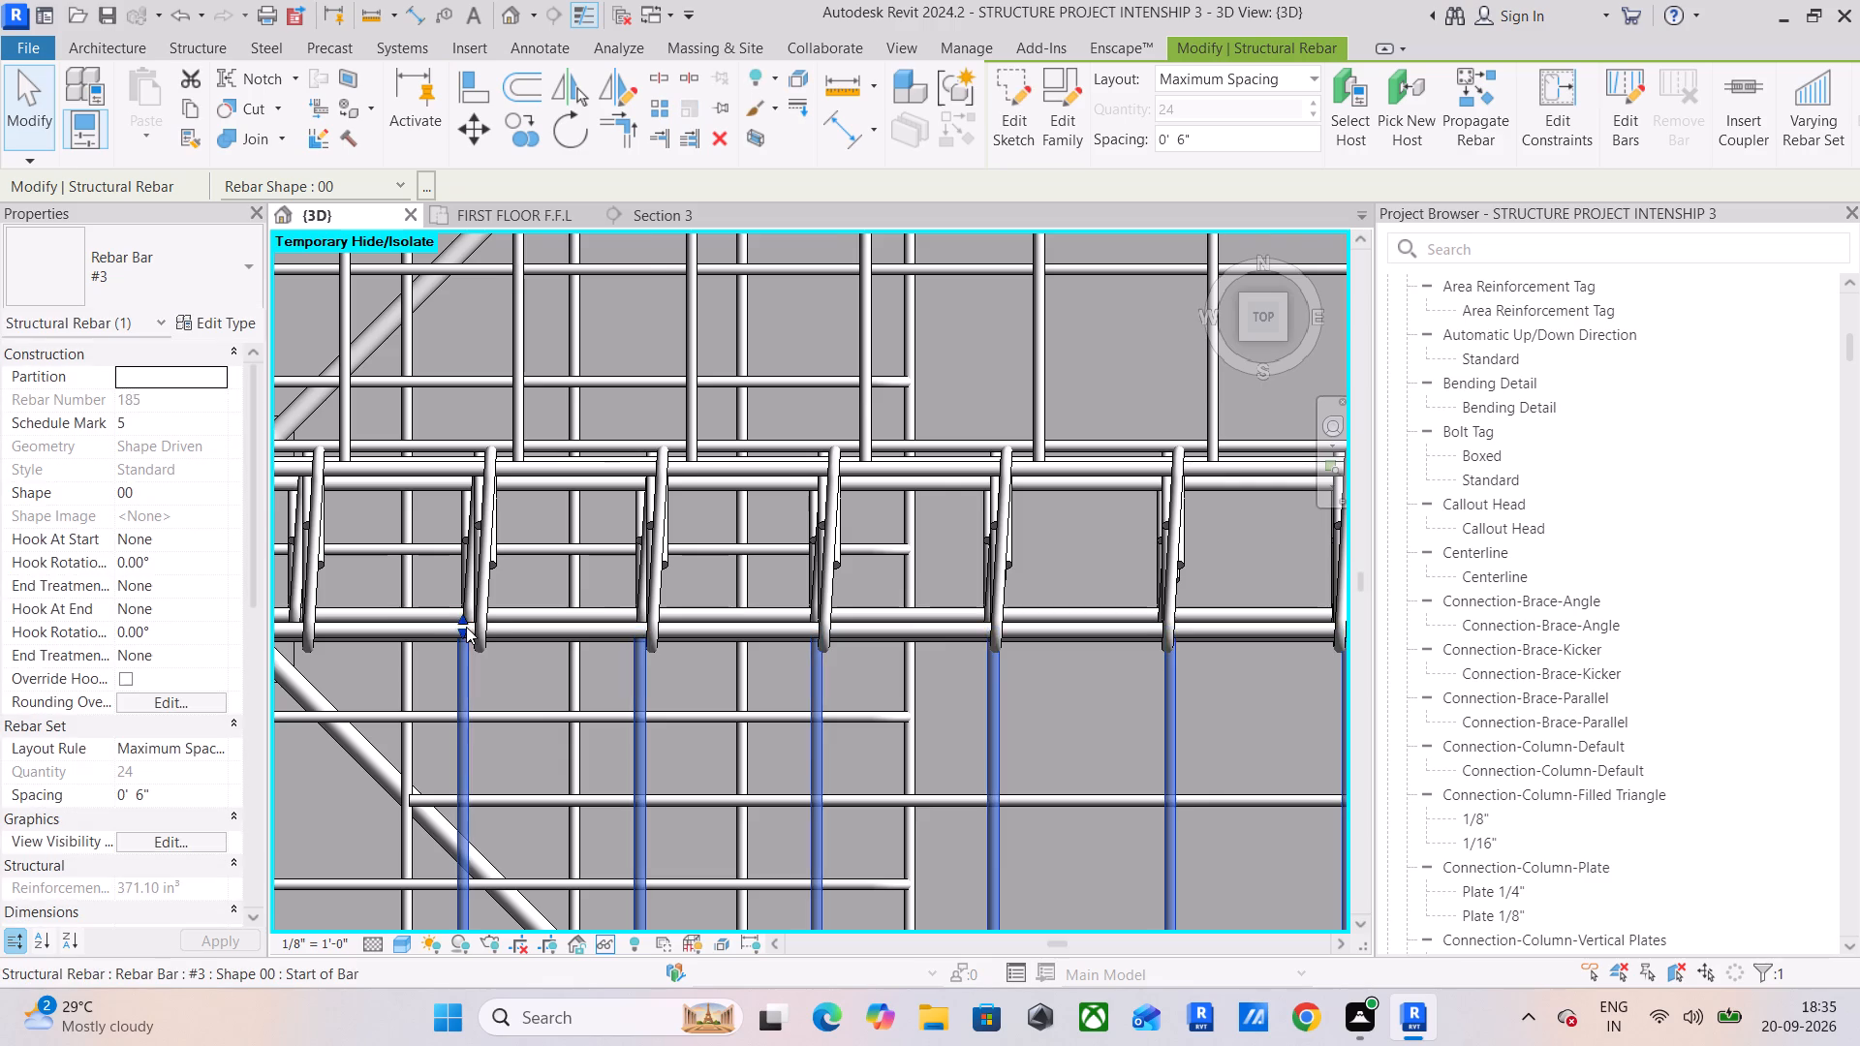
Extend the overhang's north-south bar set westward to the slab's west edge, keeping the 6-inch maximum spacing.
scroll(466, 626, down, 6)
middle_drag(489, 644, 591, 479)
scroll(613, 604, down, 5)
middle_drag(657, 646, 784, 452)
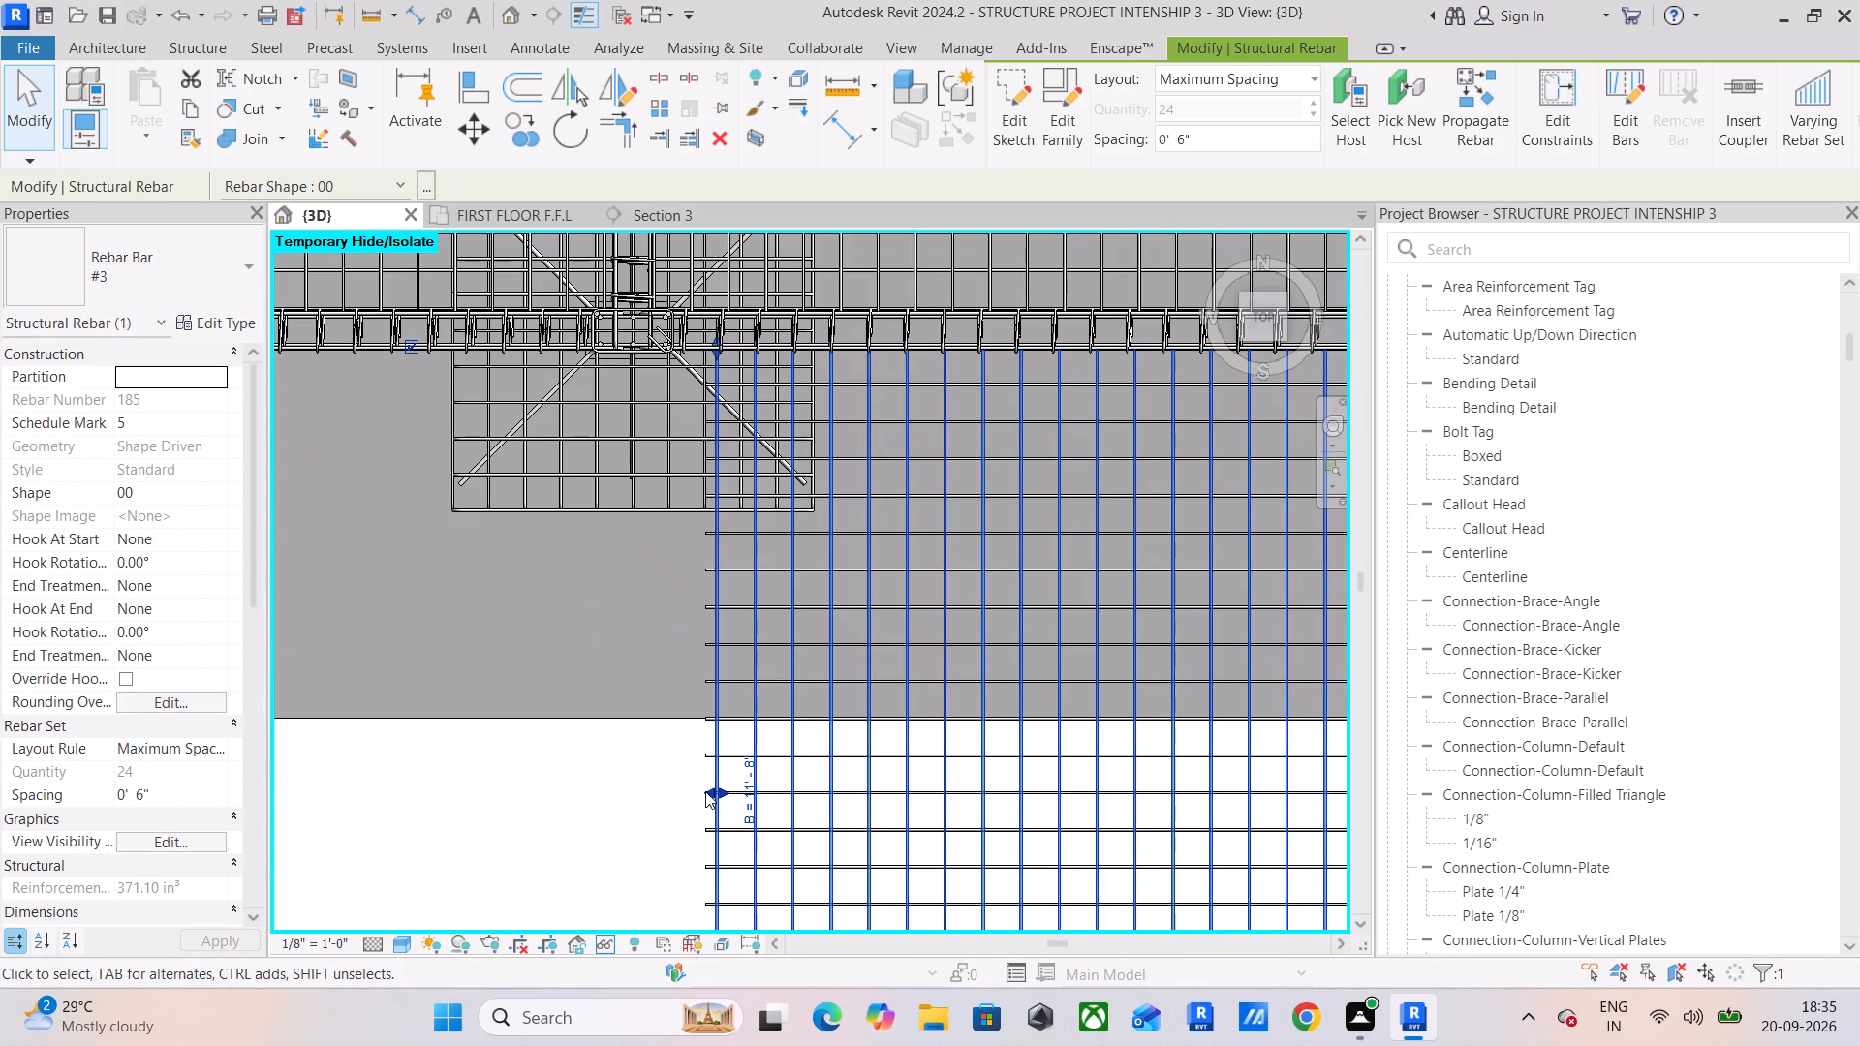
drag(705, 791, 403, 758)
scroll(403, 758, down, 3)
middle_drag(419, 758, 943, 720)
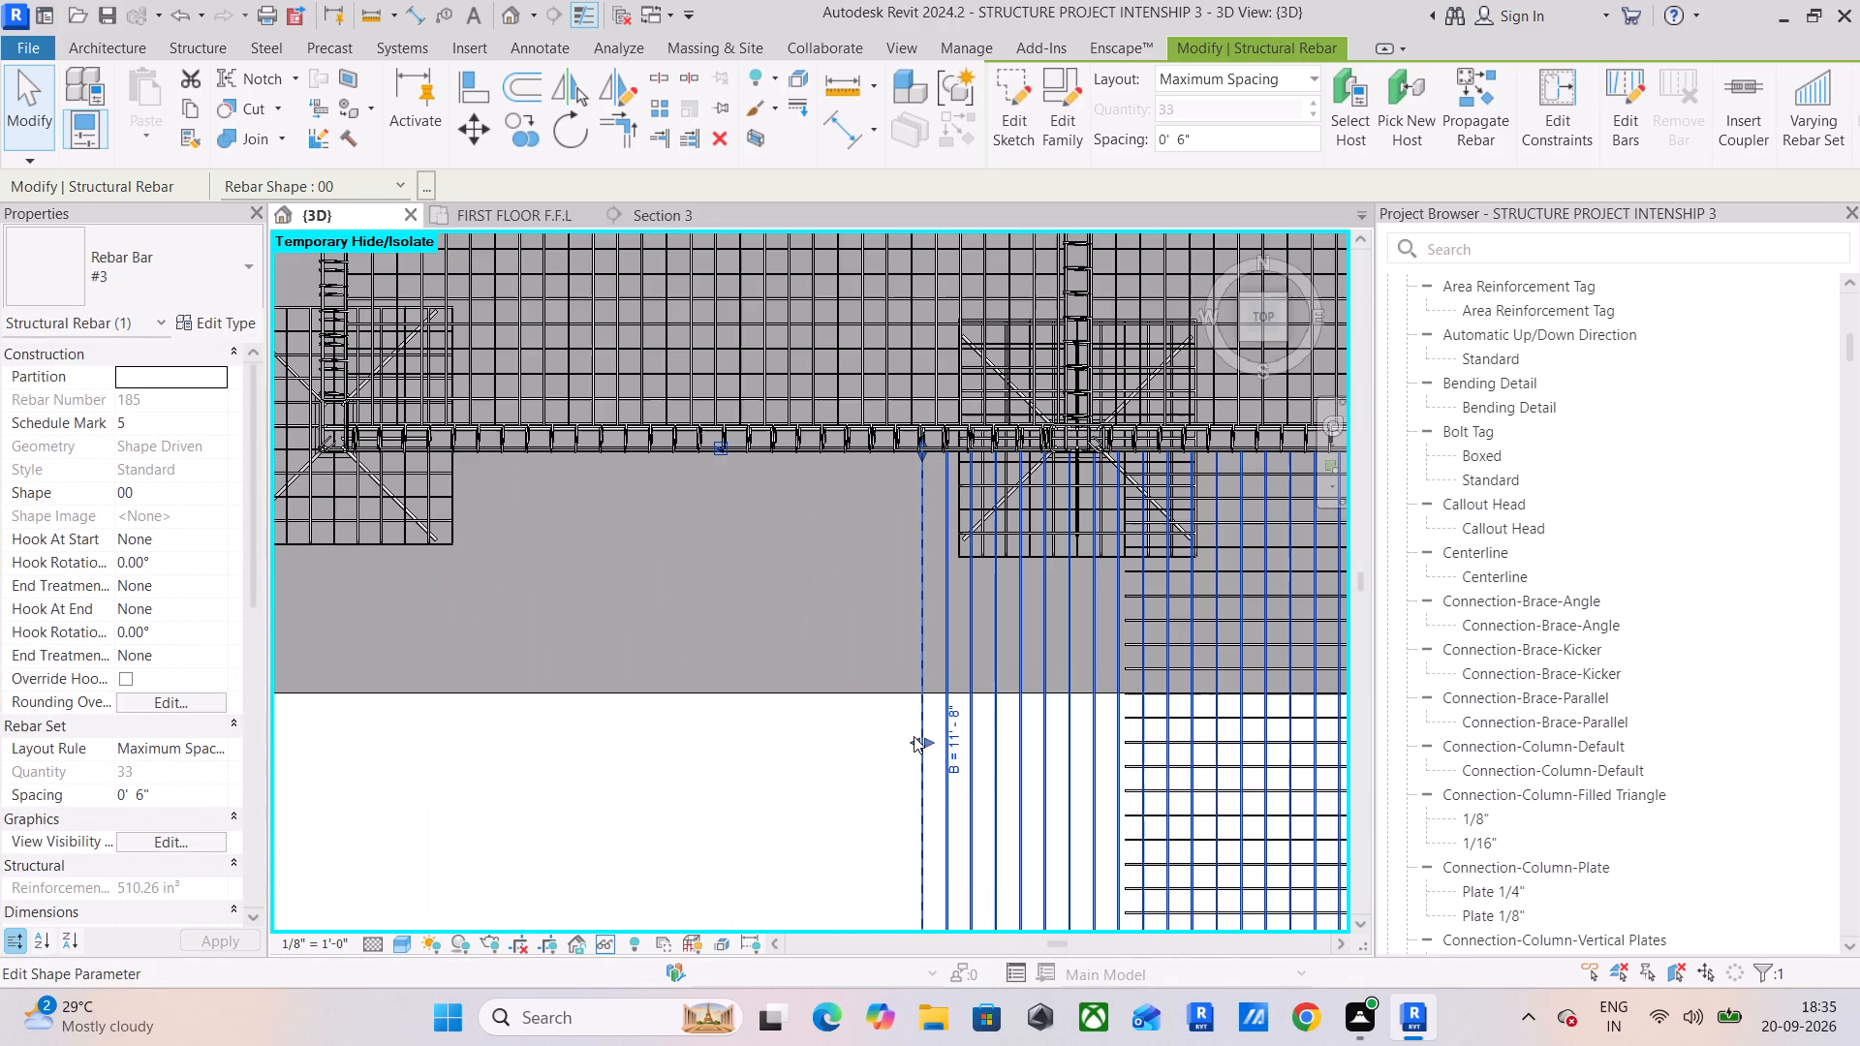
drag(915, 745, 473, 746)
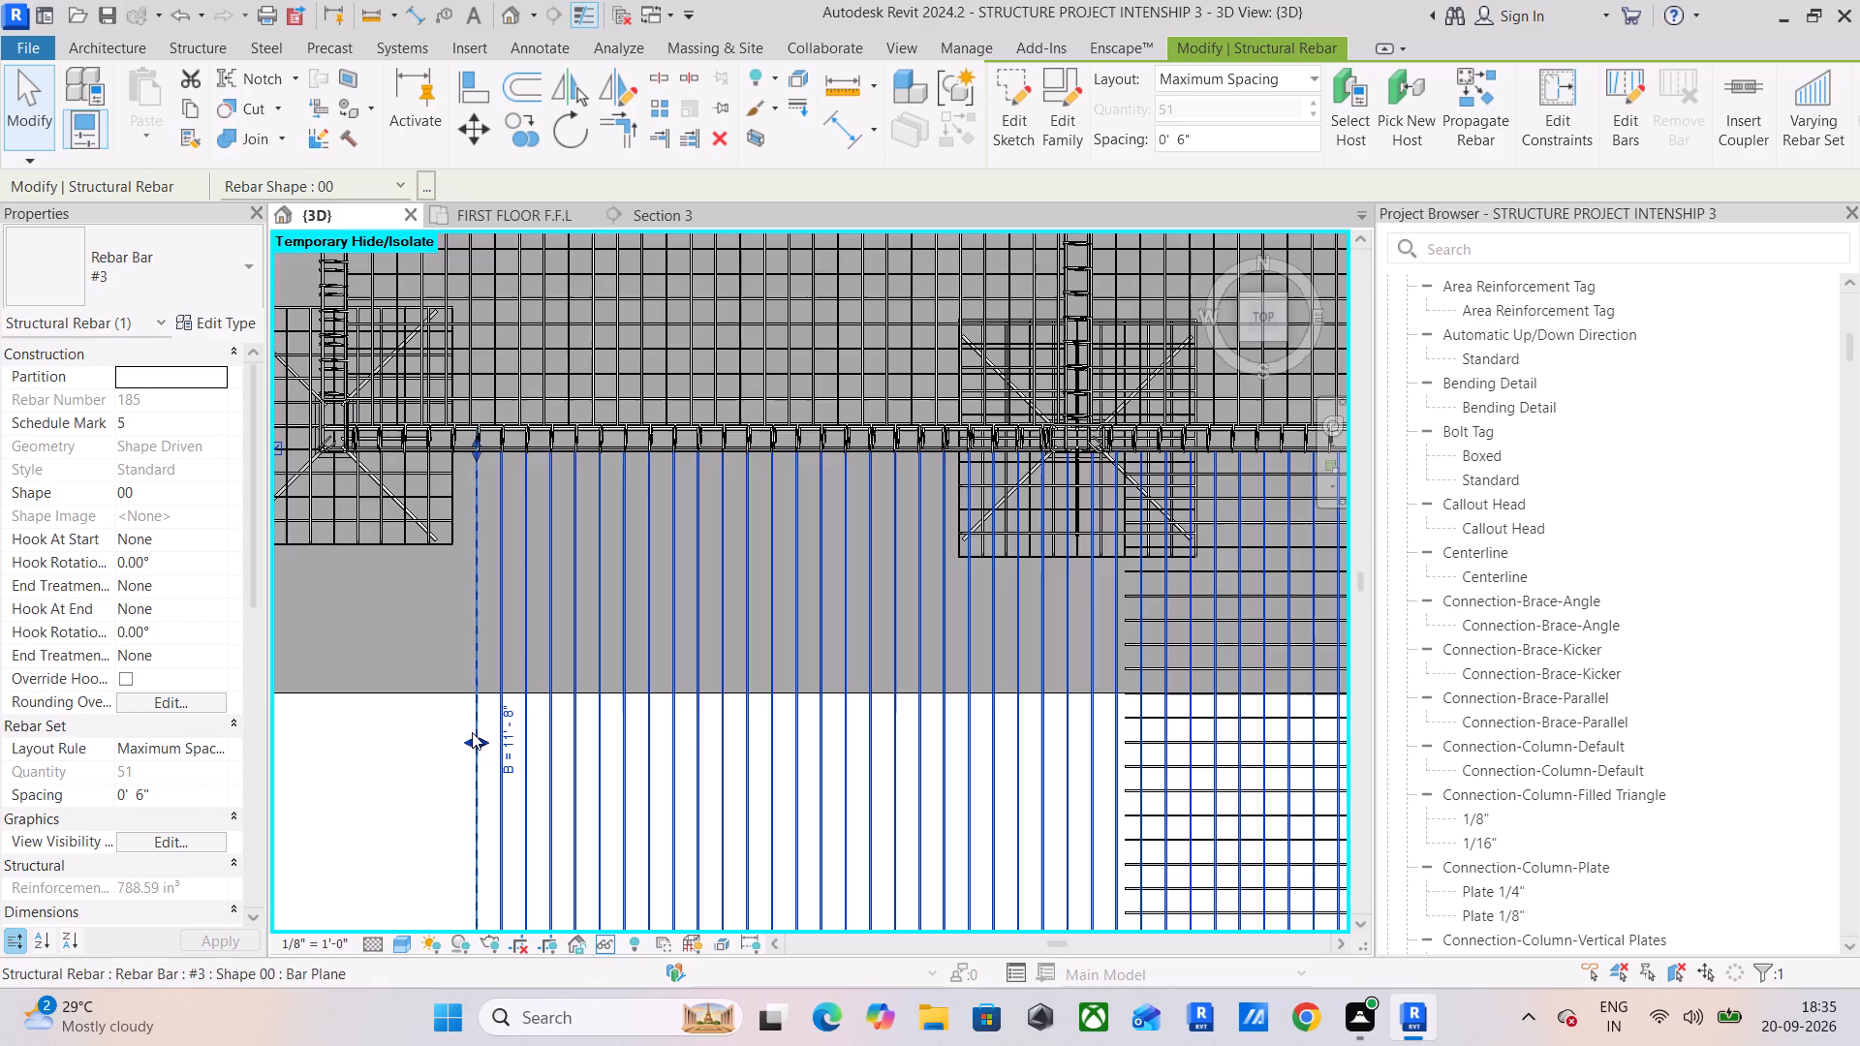
middle_drag(472, 732, 934, 714)
drag(933, 723, 708, 726)
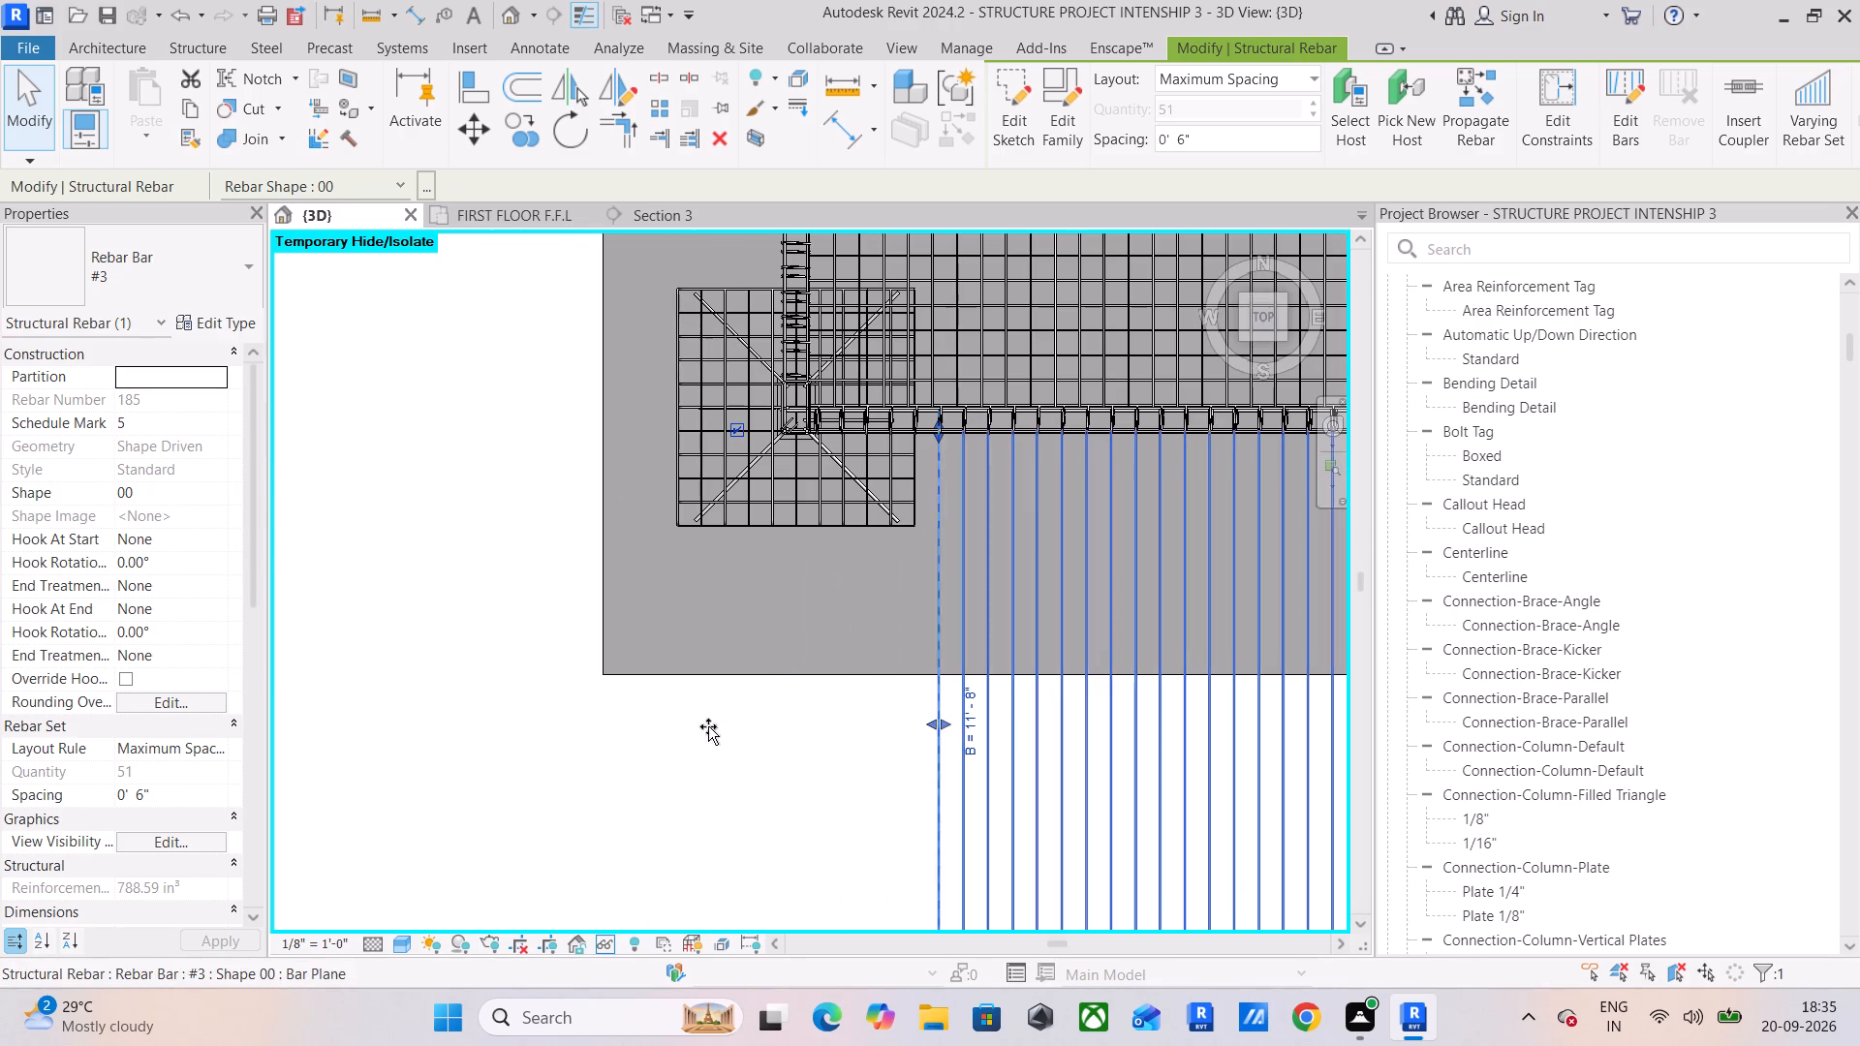
drag(708, 726, 609, 733)
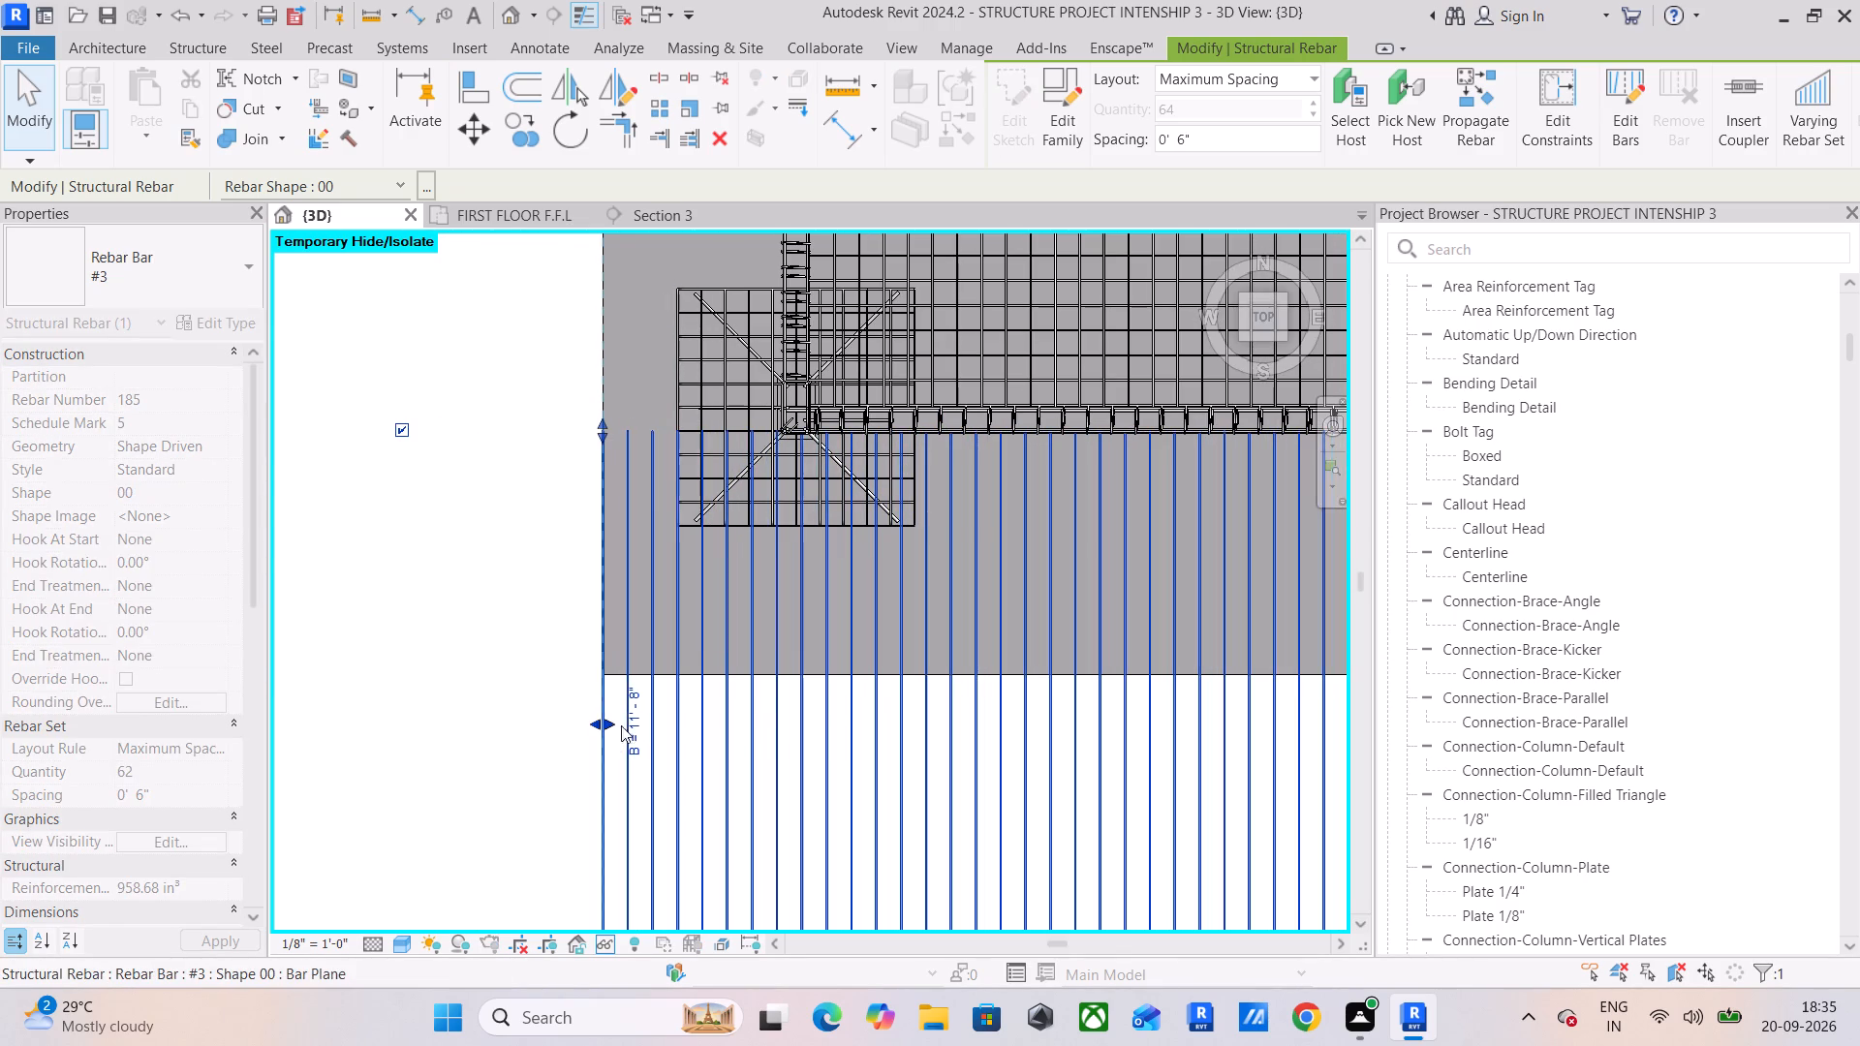
Stretch the southern overhang's east-west #3 bars westward so their ends meet the slab's west edge.
middle_drag(654, 456, 652, 700)
scroll(761, 662, down, 5)
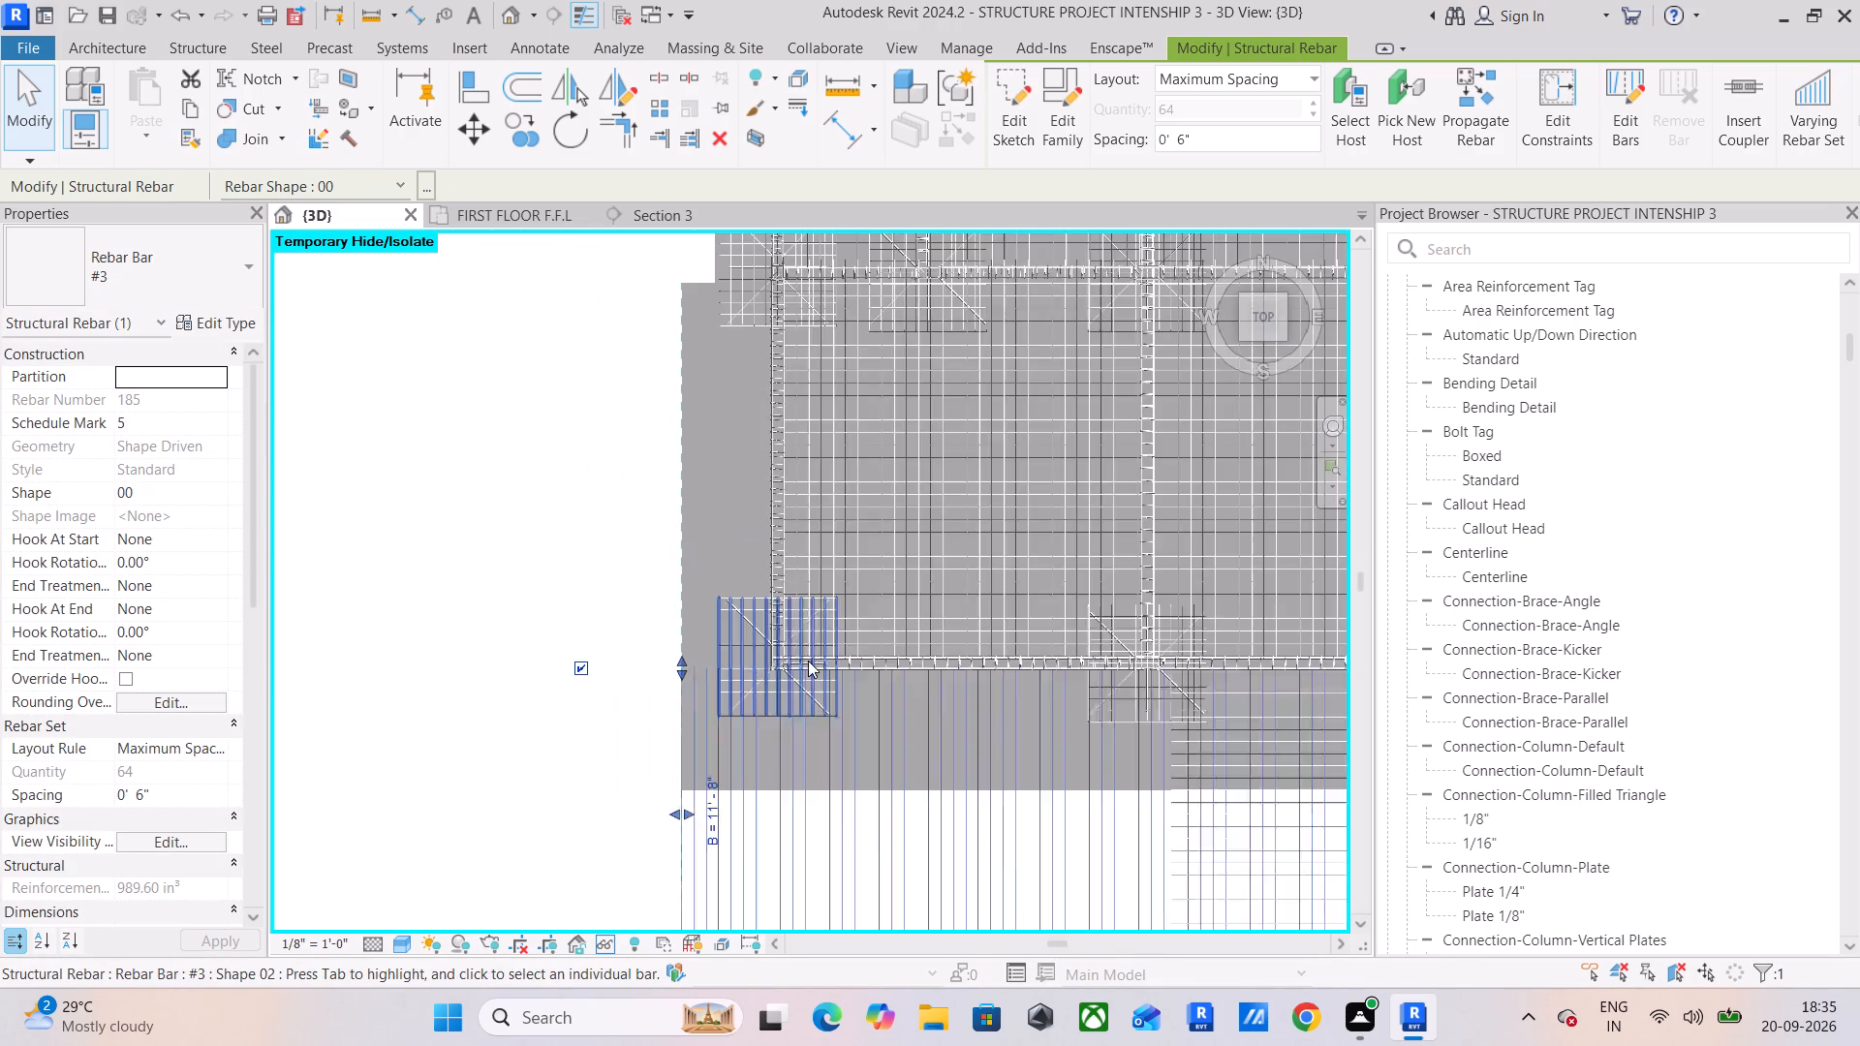
middle_drag(916, 646, 571, 592)
scroll(717, 673, down, 1)
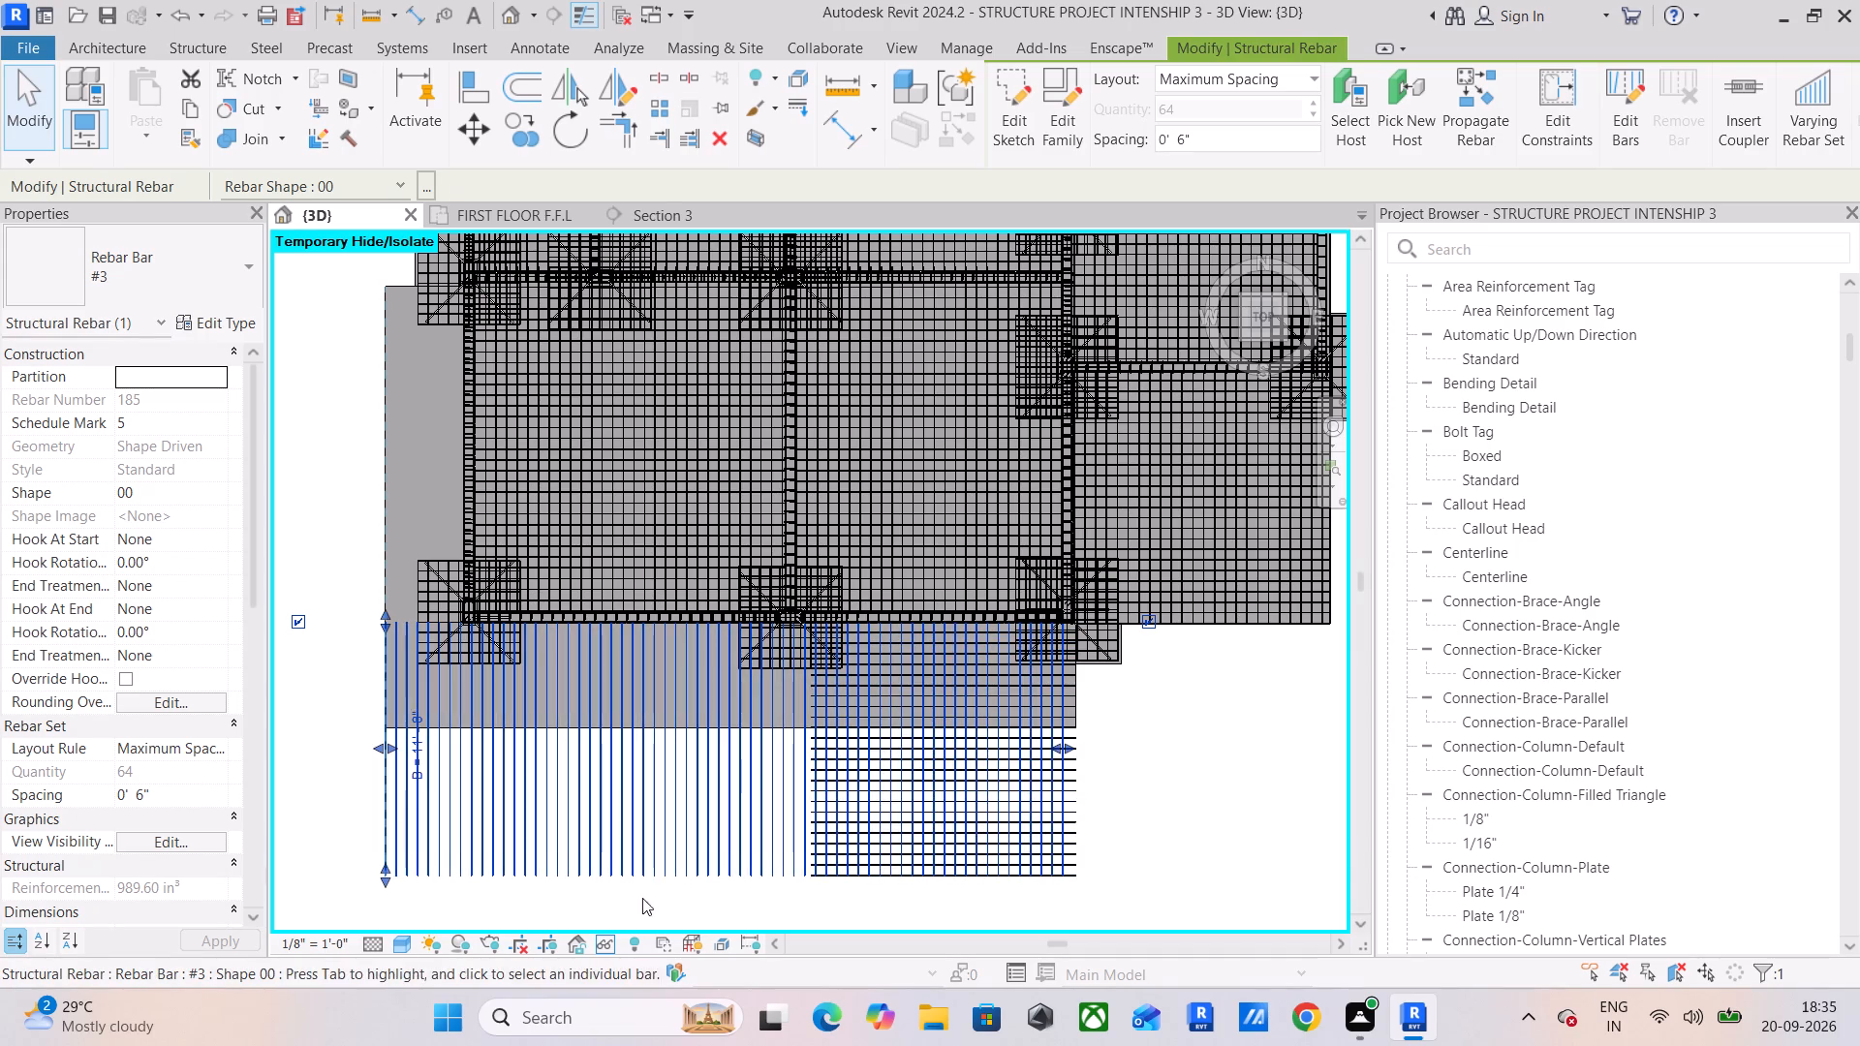
scroll(830, 751, up, 11)
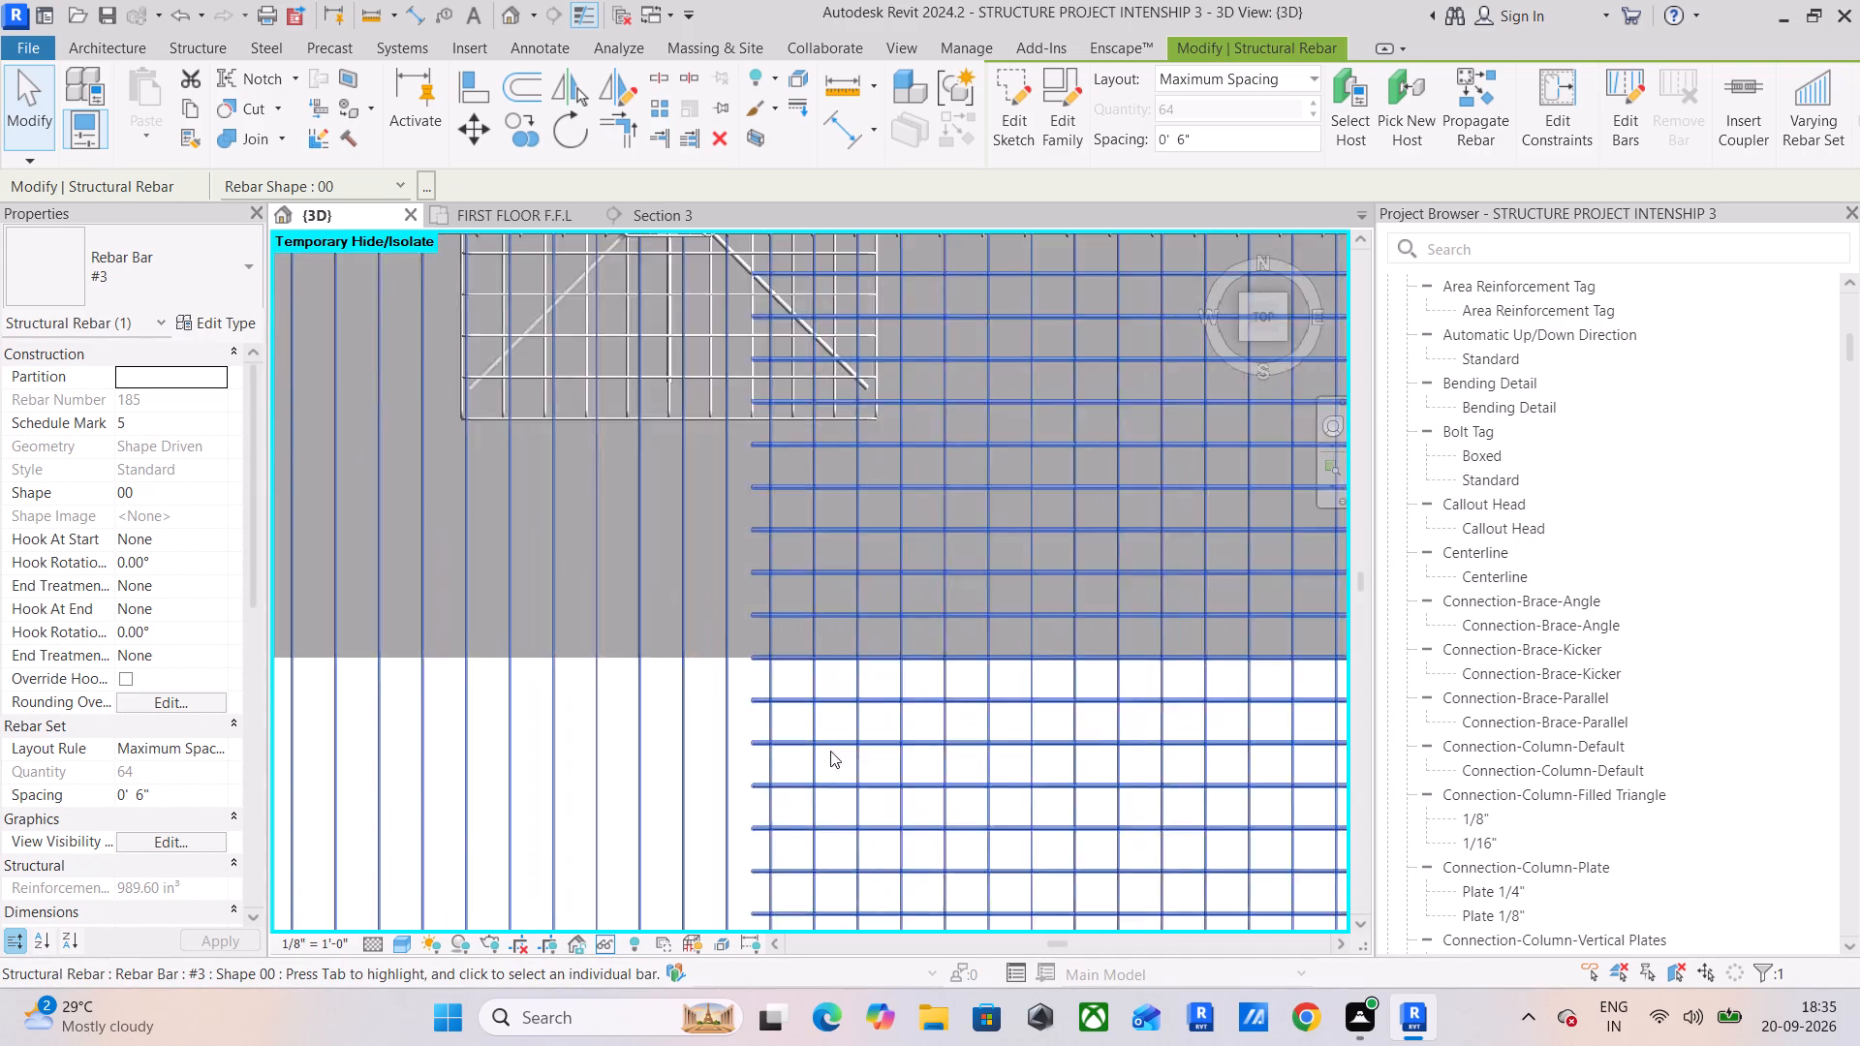
click(835, 740)
scroll(835, 740, down, 8)
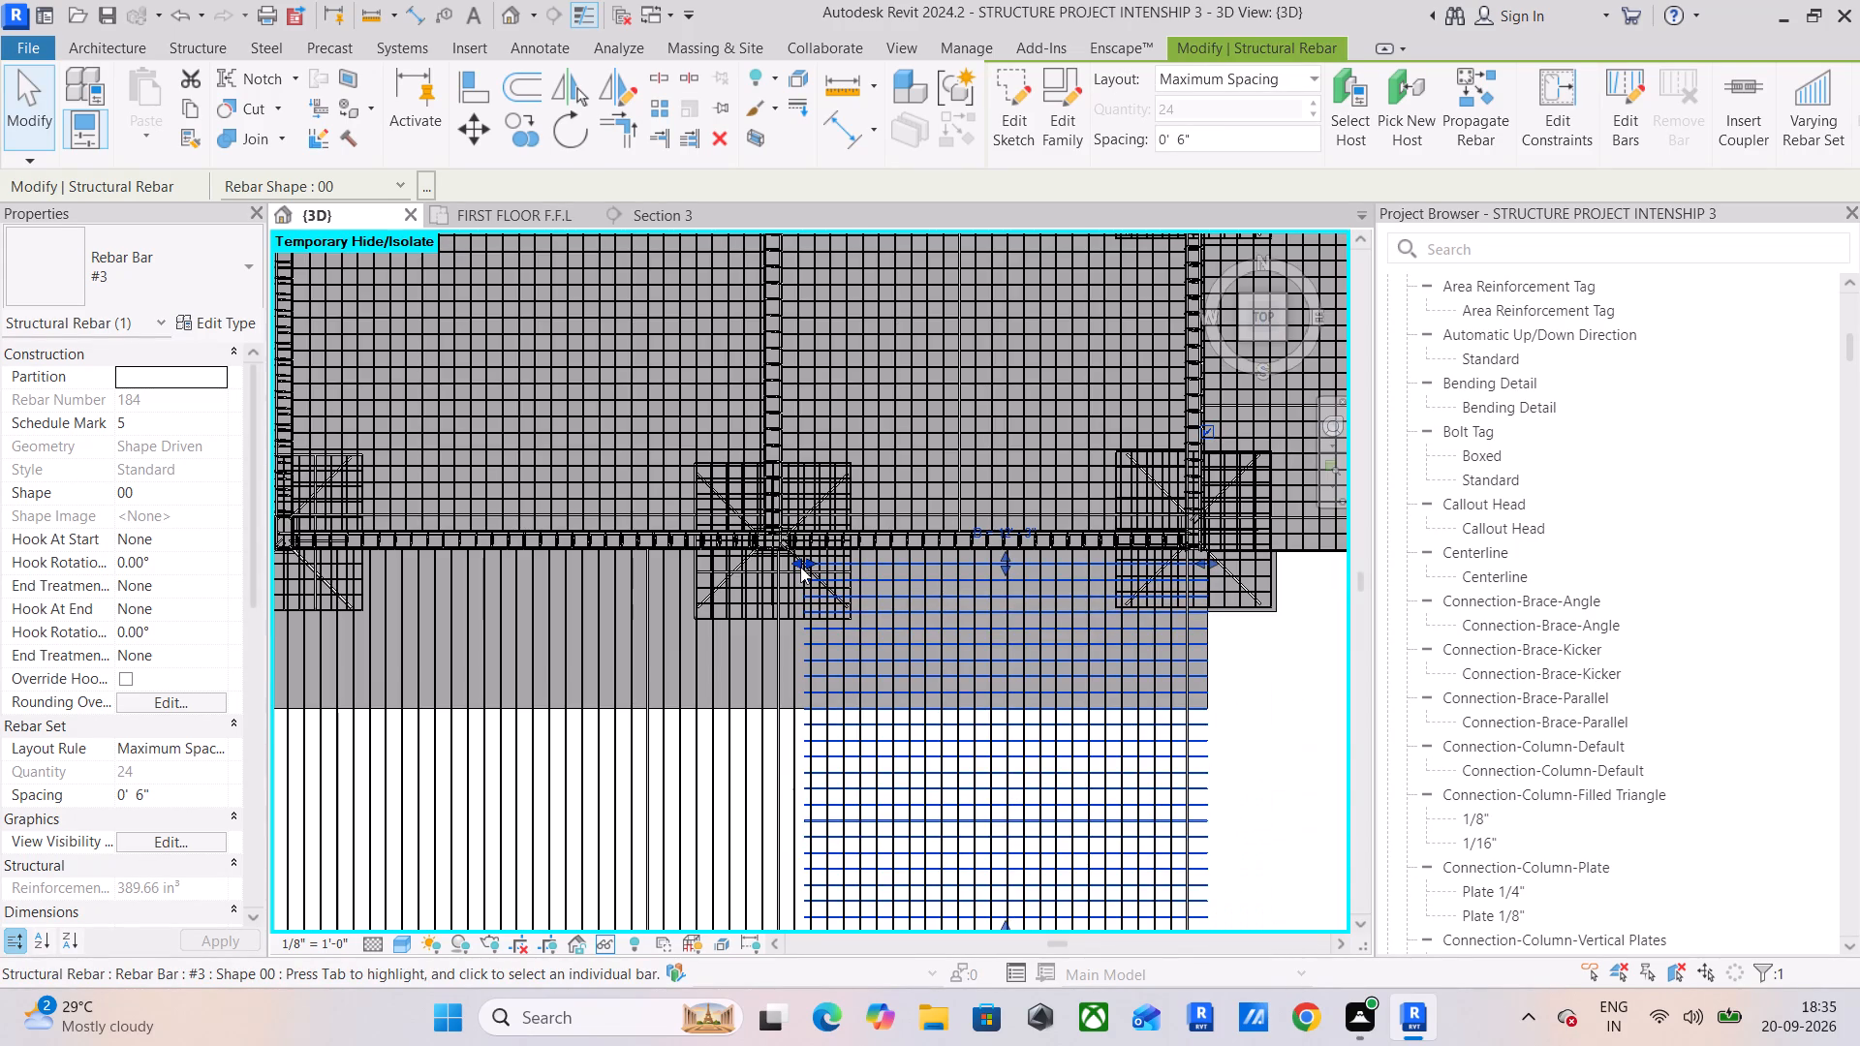
drag(798, 562, 366, 568)
middle_drag(386, 576, 924, 578)
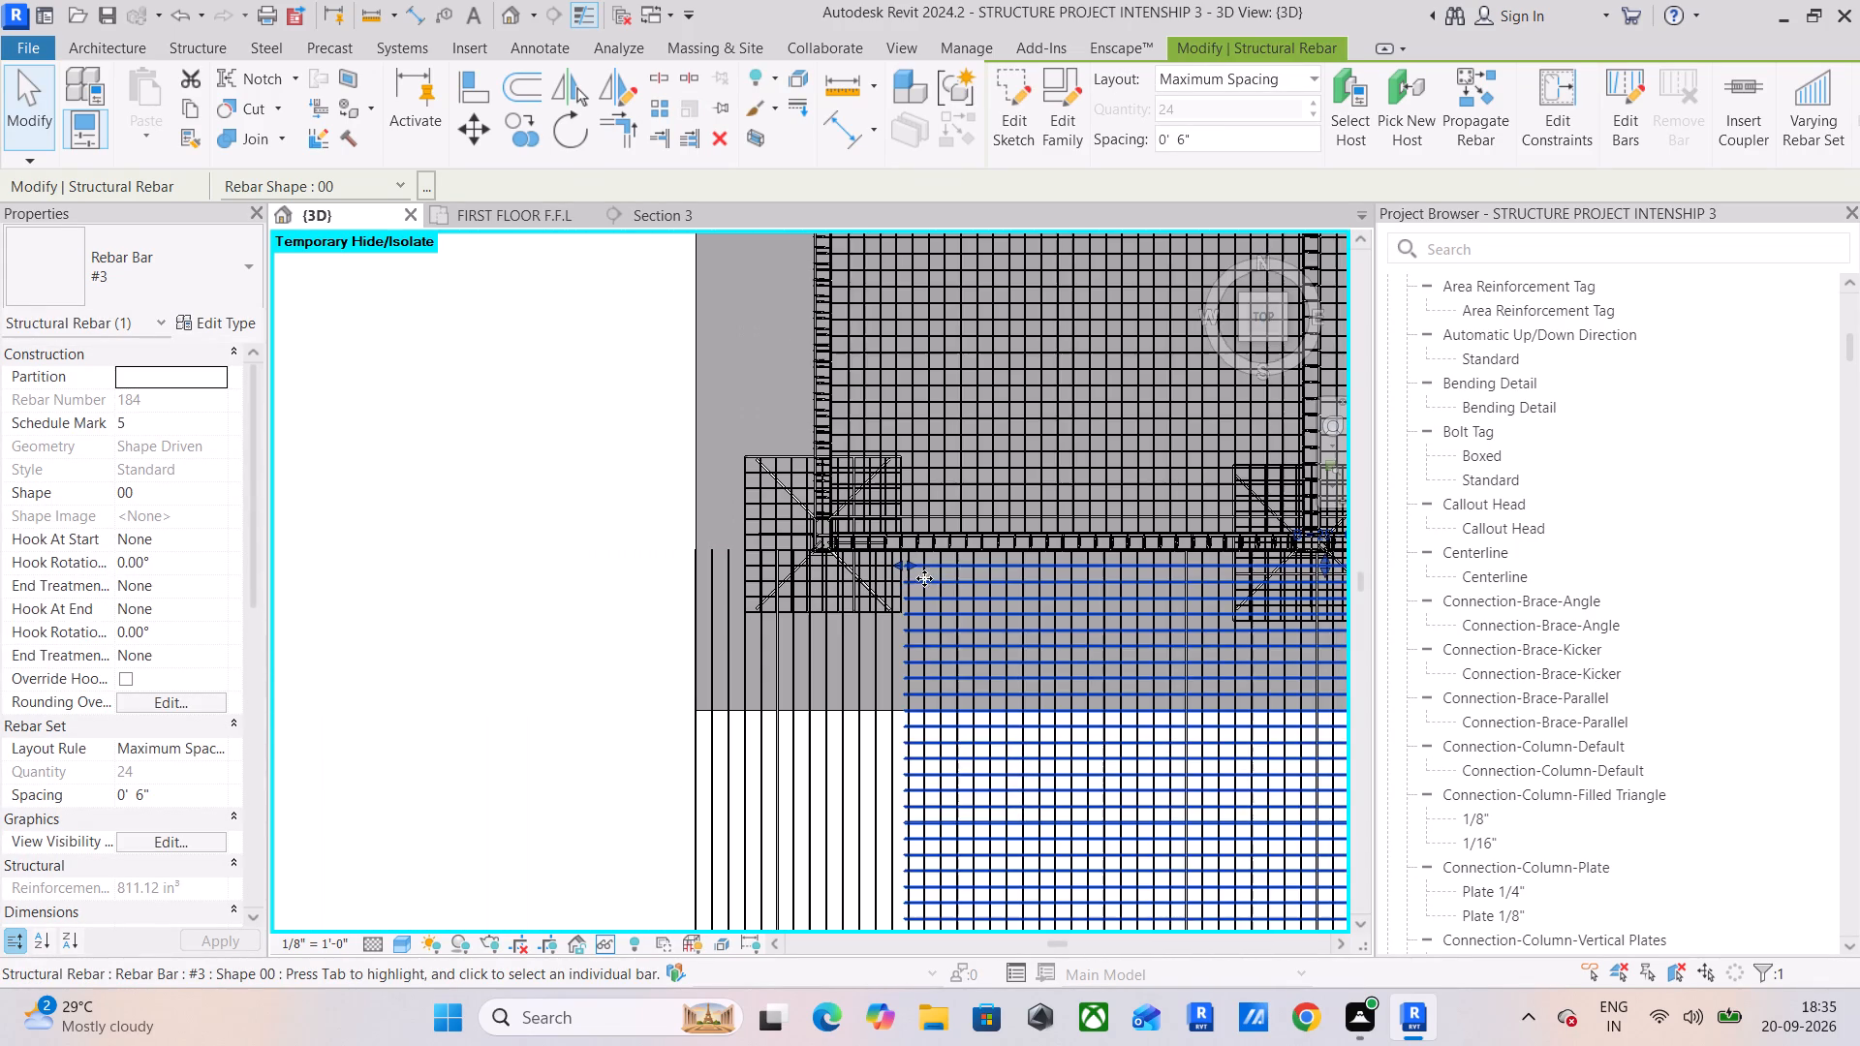
drag(900, 567, 715, 579)
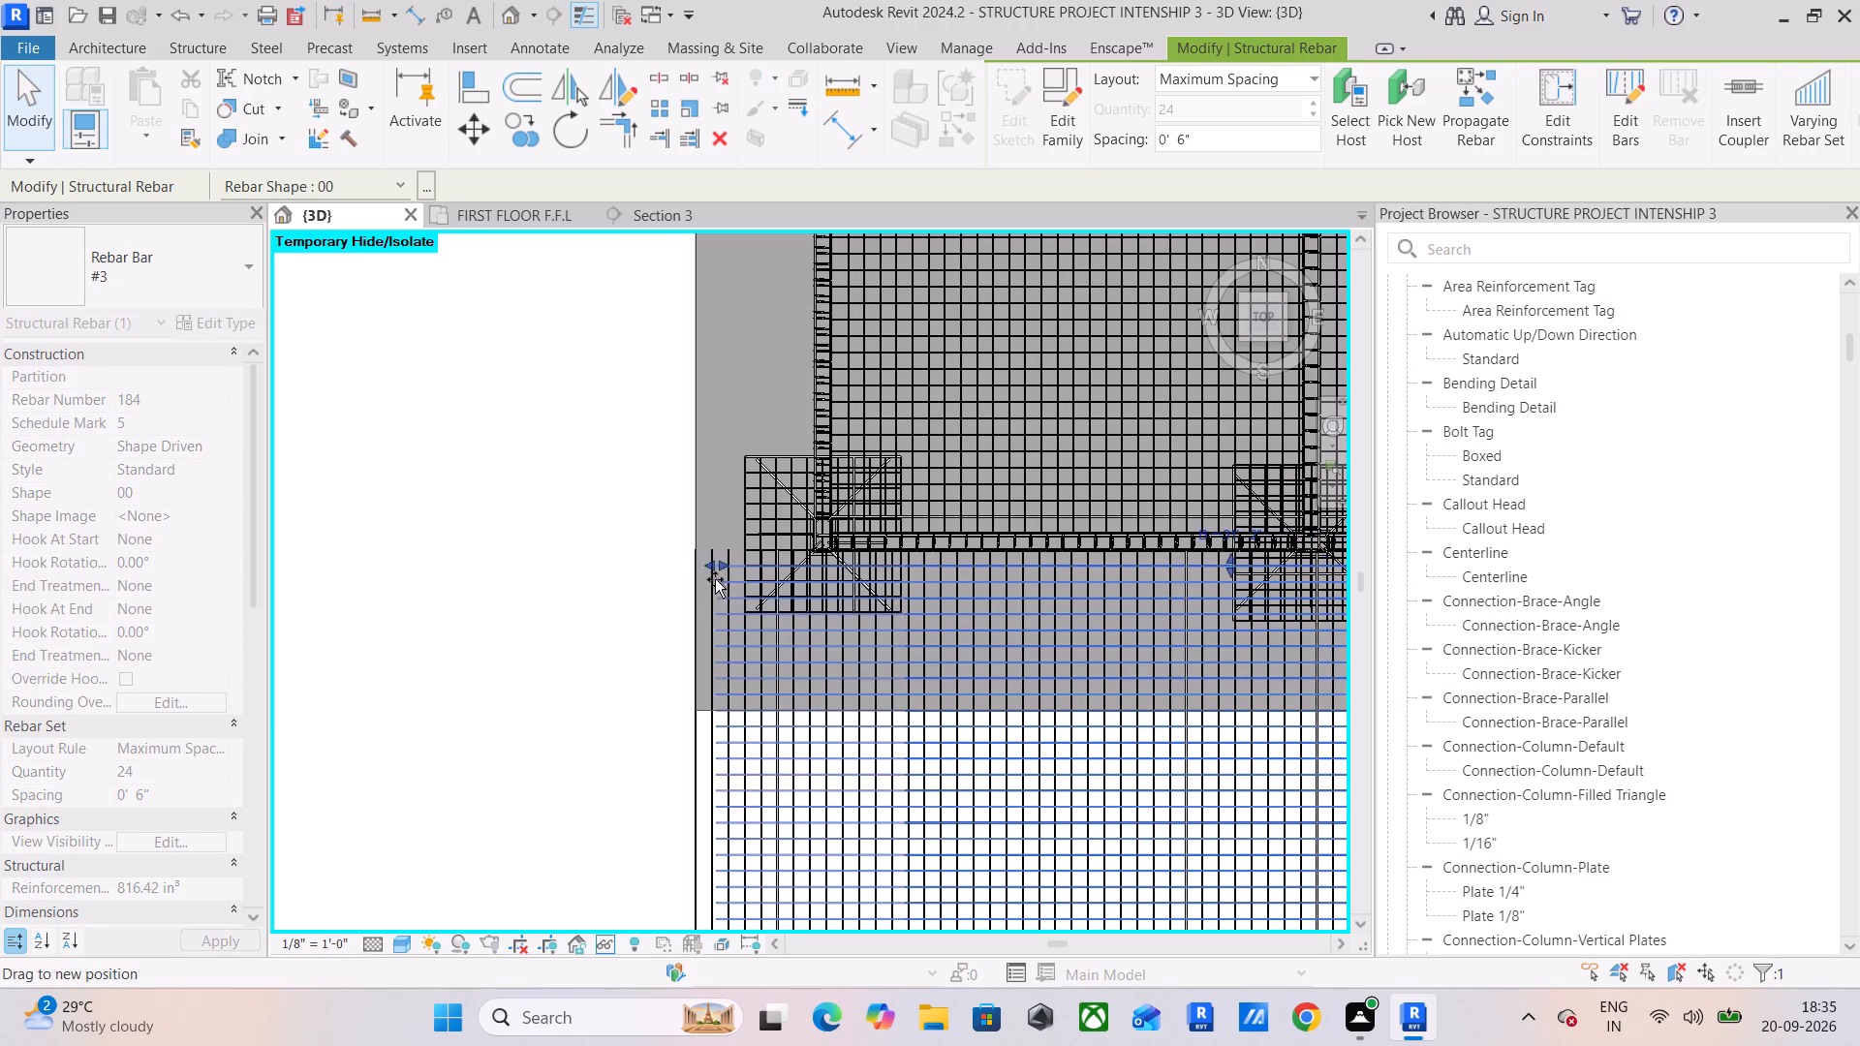
drag(715, 579, 698, 582)
scroll(699, 578, up, 10)
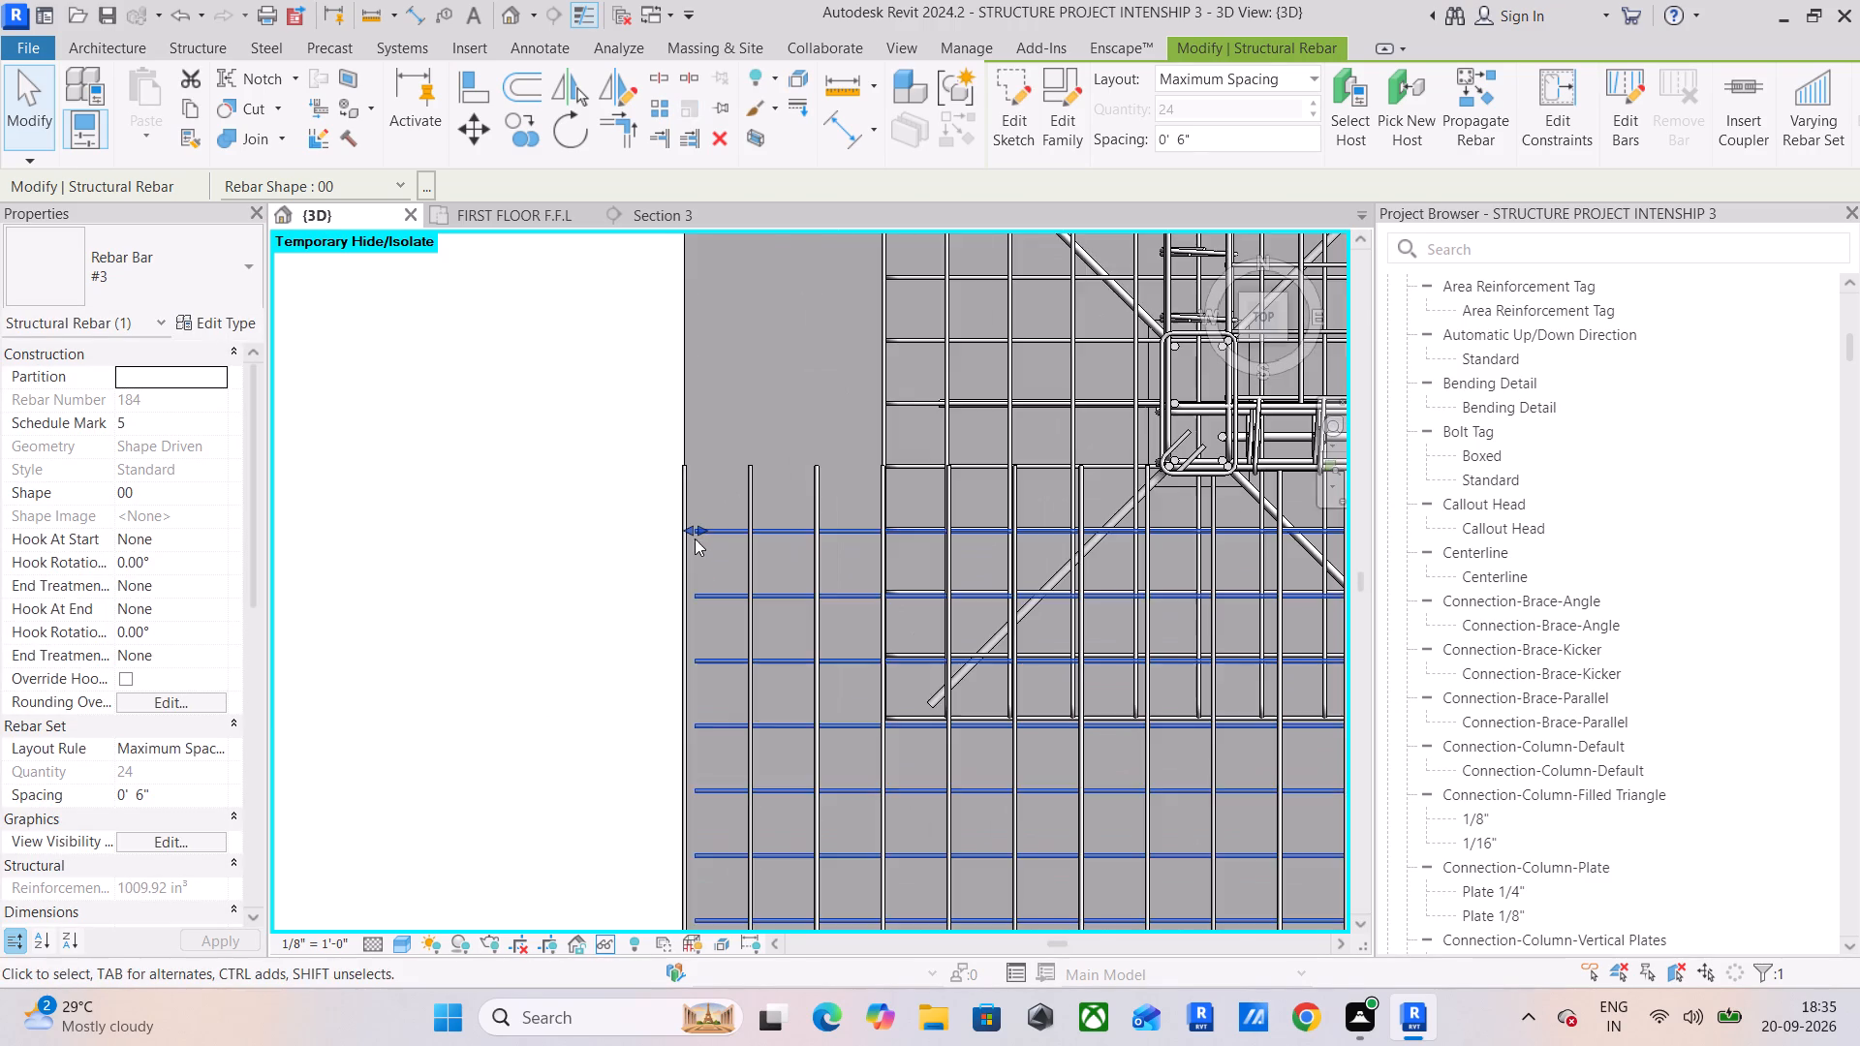
scroll(692, 530, up, 5)
drag(692, 532, 676, 541)
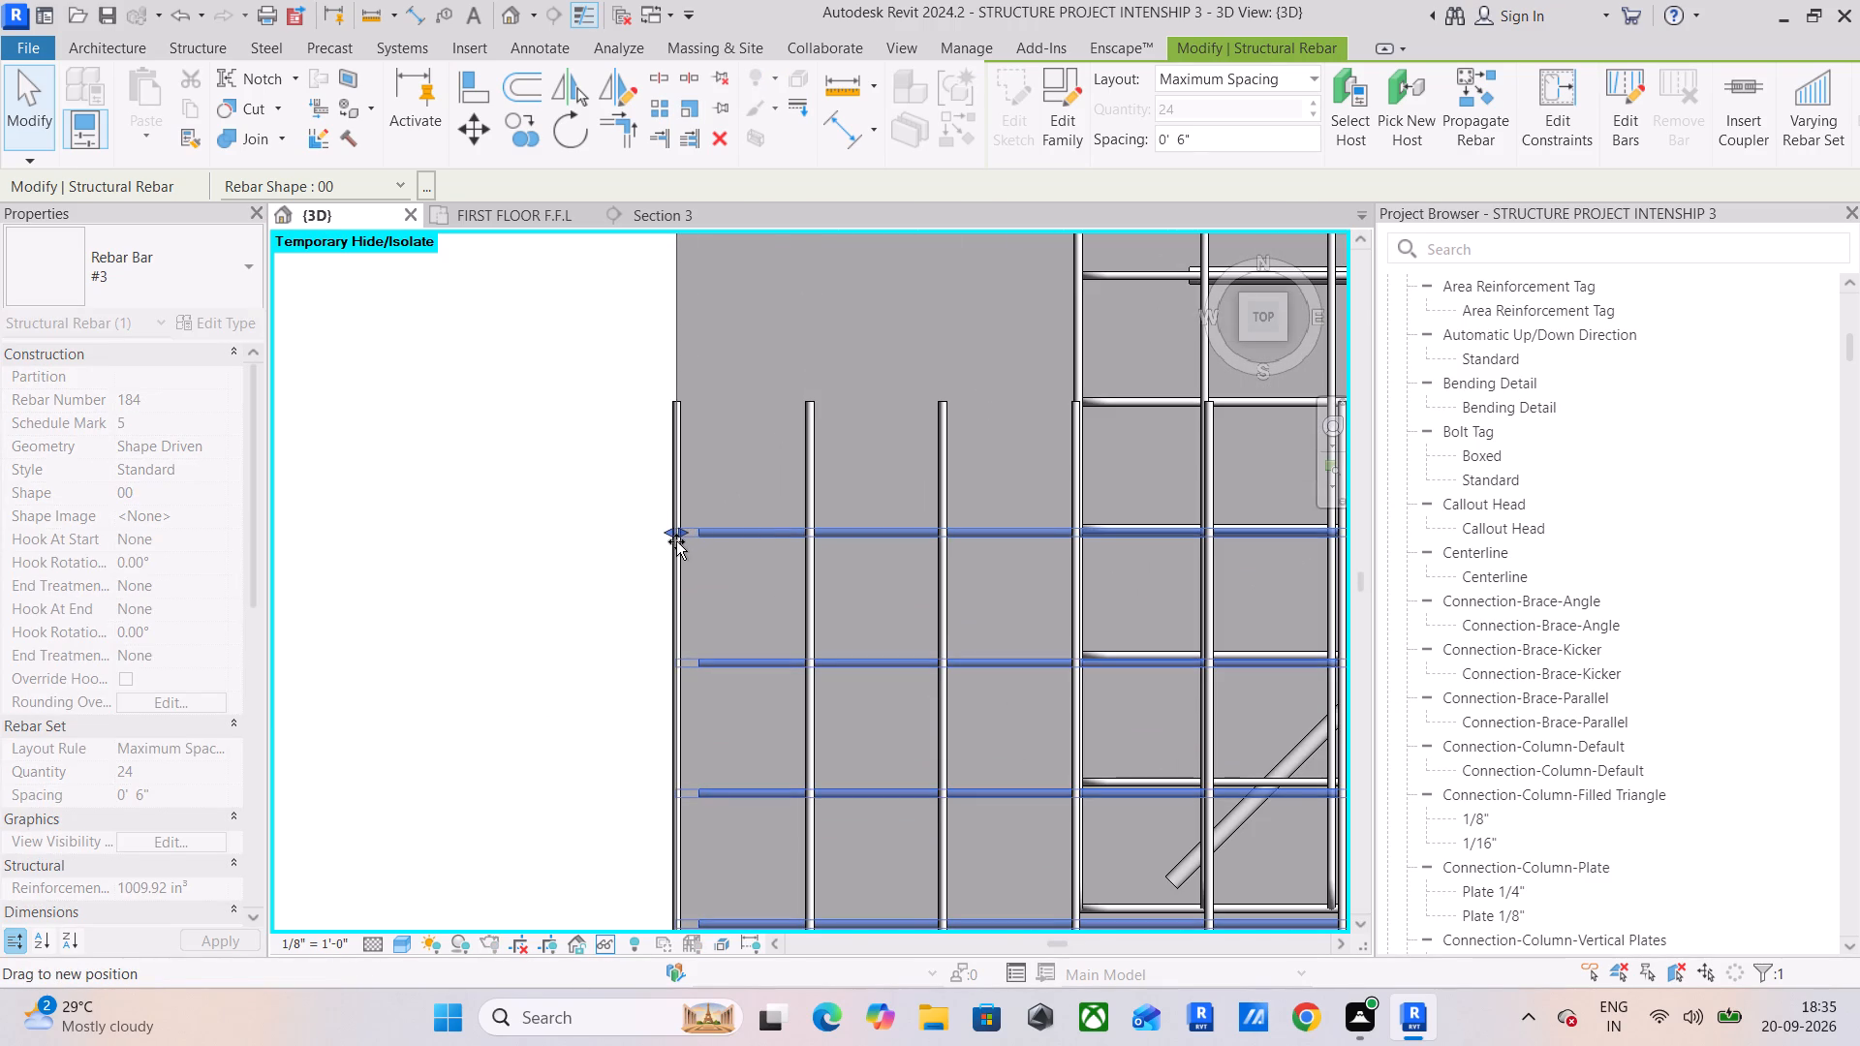
drag(676, 541, 674, 547)
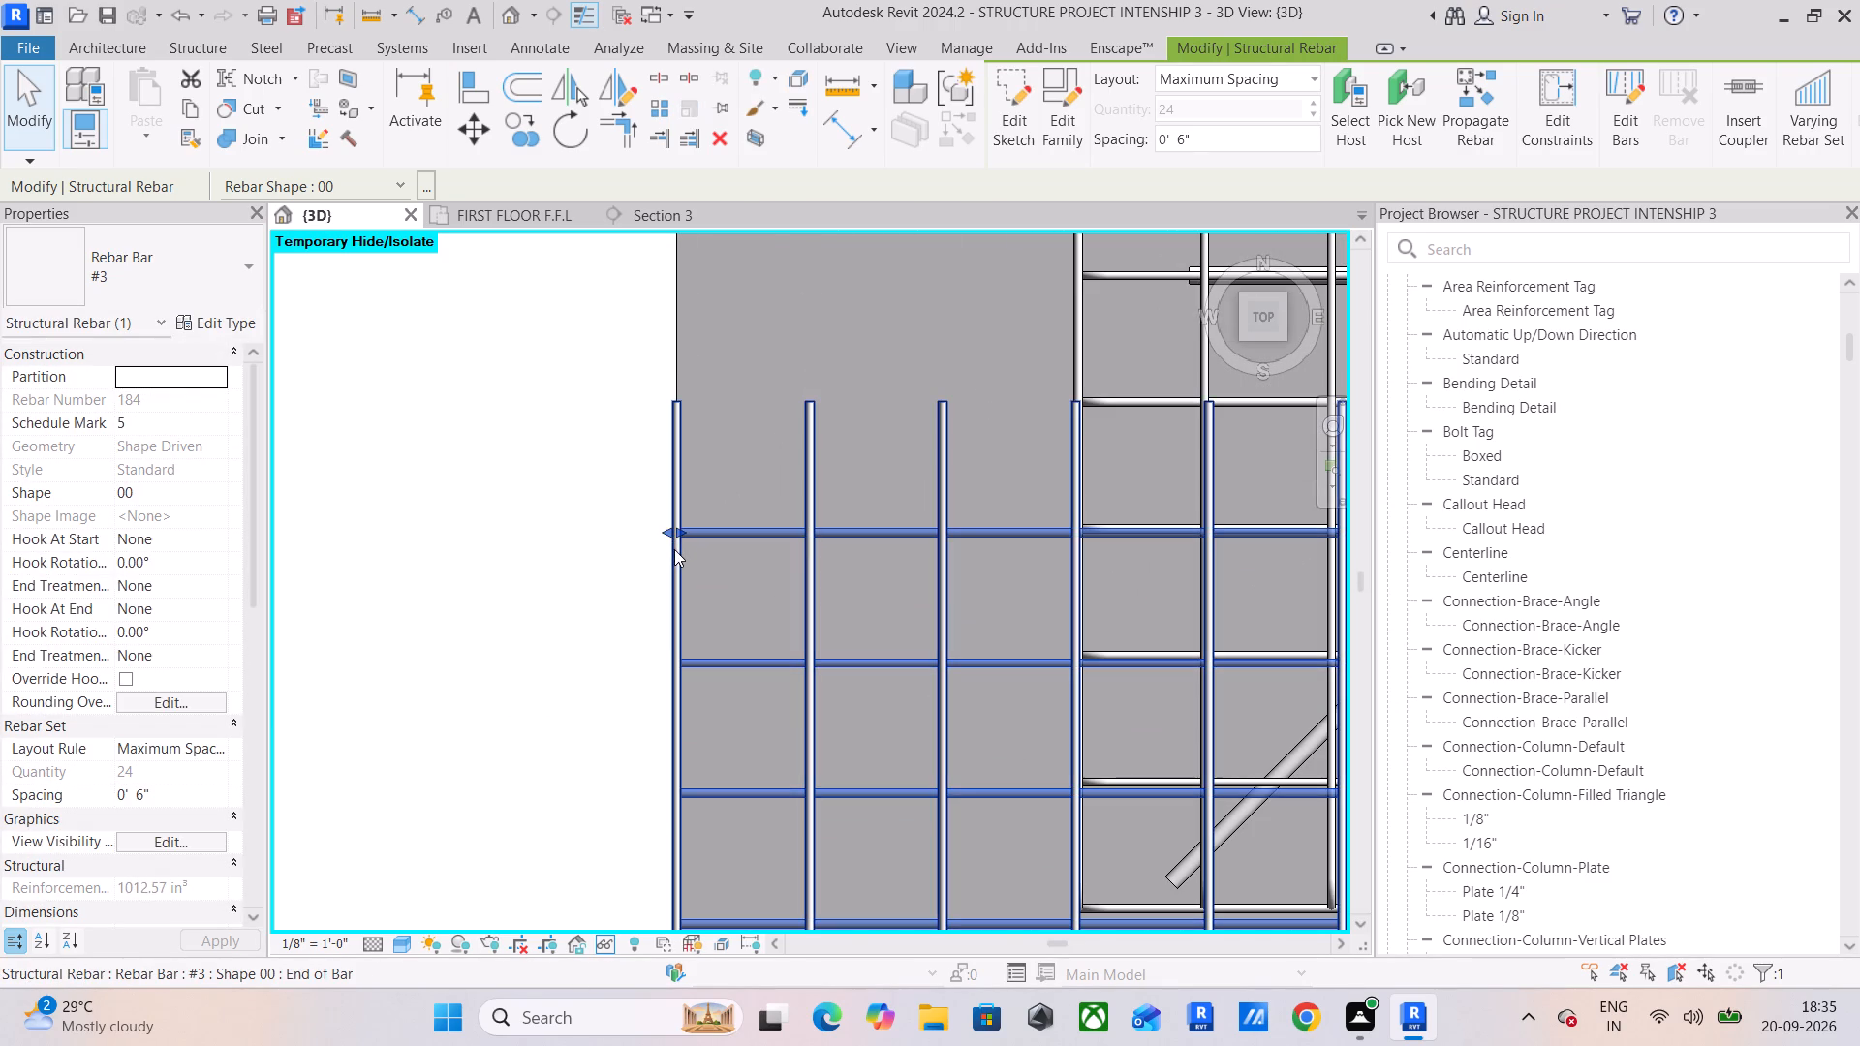
scroll(866, 647, down, 5)
key(Escape)
key(Escape)
Shorten the overhang's north-south #3 bars to about 4'-10" so their southern ends meet the slab's south edge.
scroll(928, 628, down, 4)
middle_drag(1013, 620, 654, 493)
scroll(685, 525, down, 4)
middle_drag(948, 601, 694, 326)
scroll(727, 374, down, 5)
middle_drag(865, 508, 603, 581)
scroll(951, 612, up, 6)
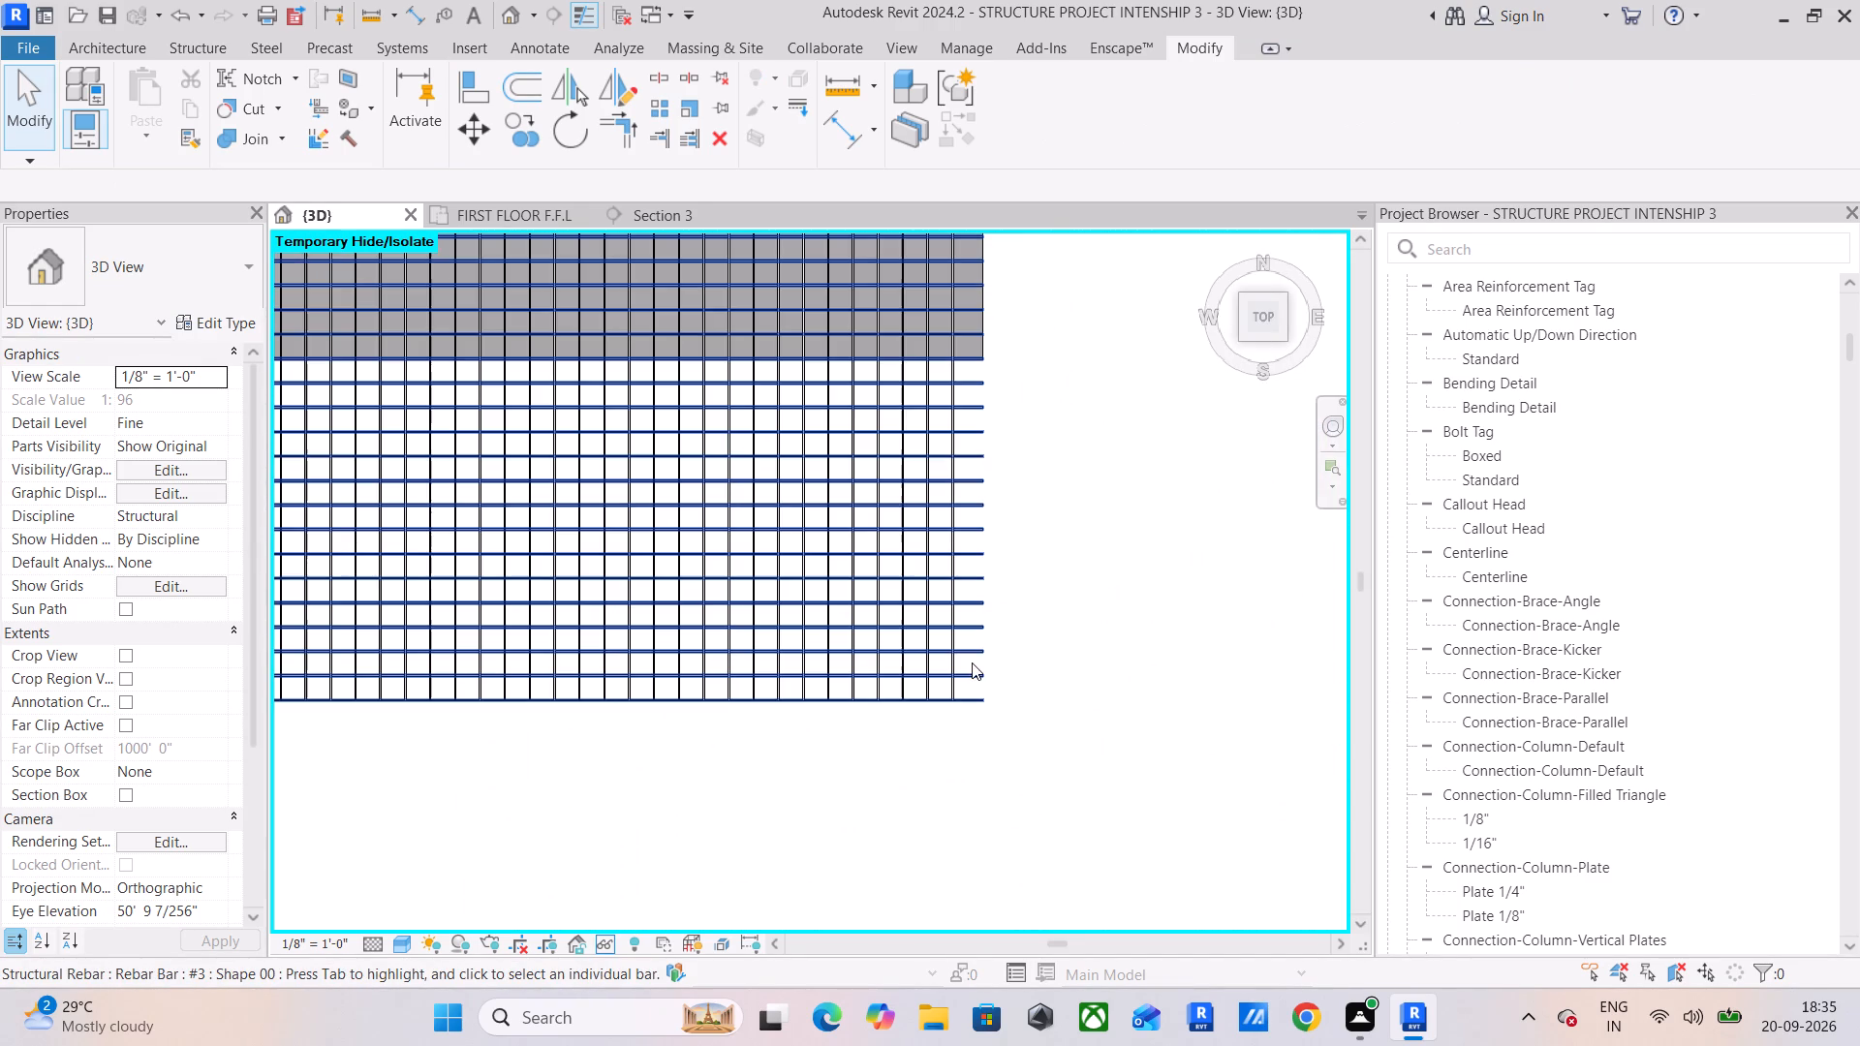
click(956, 578)
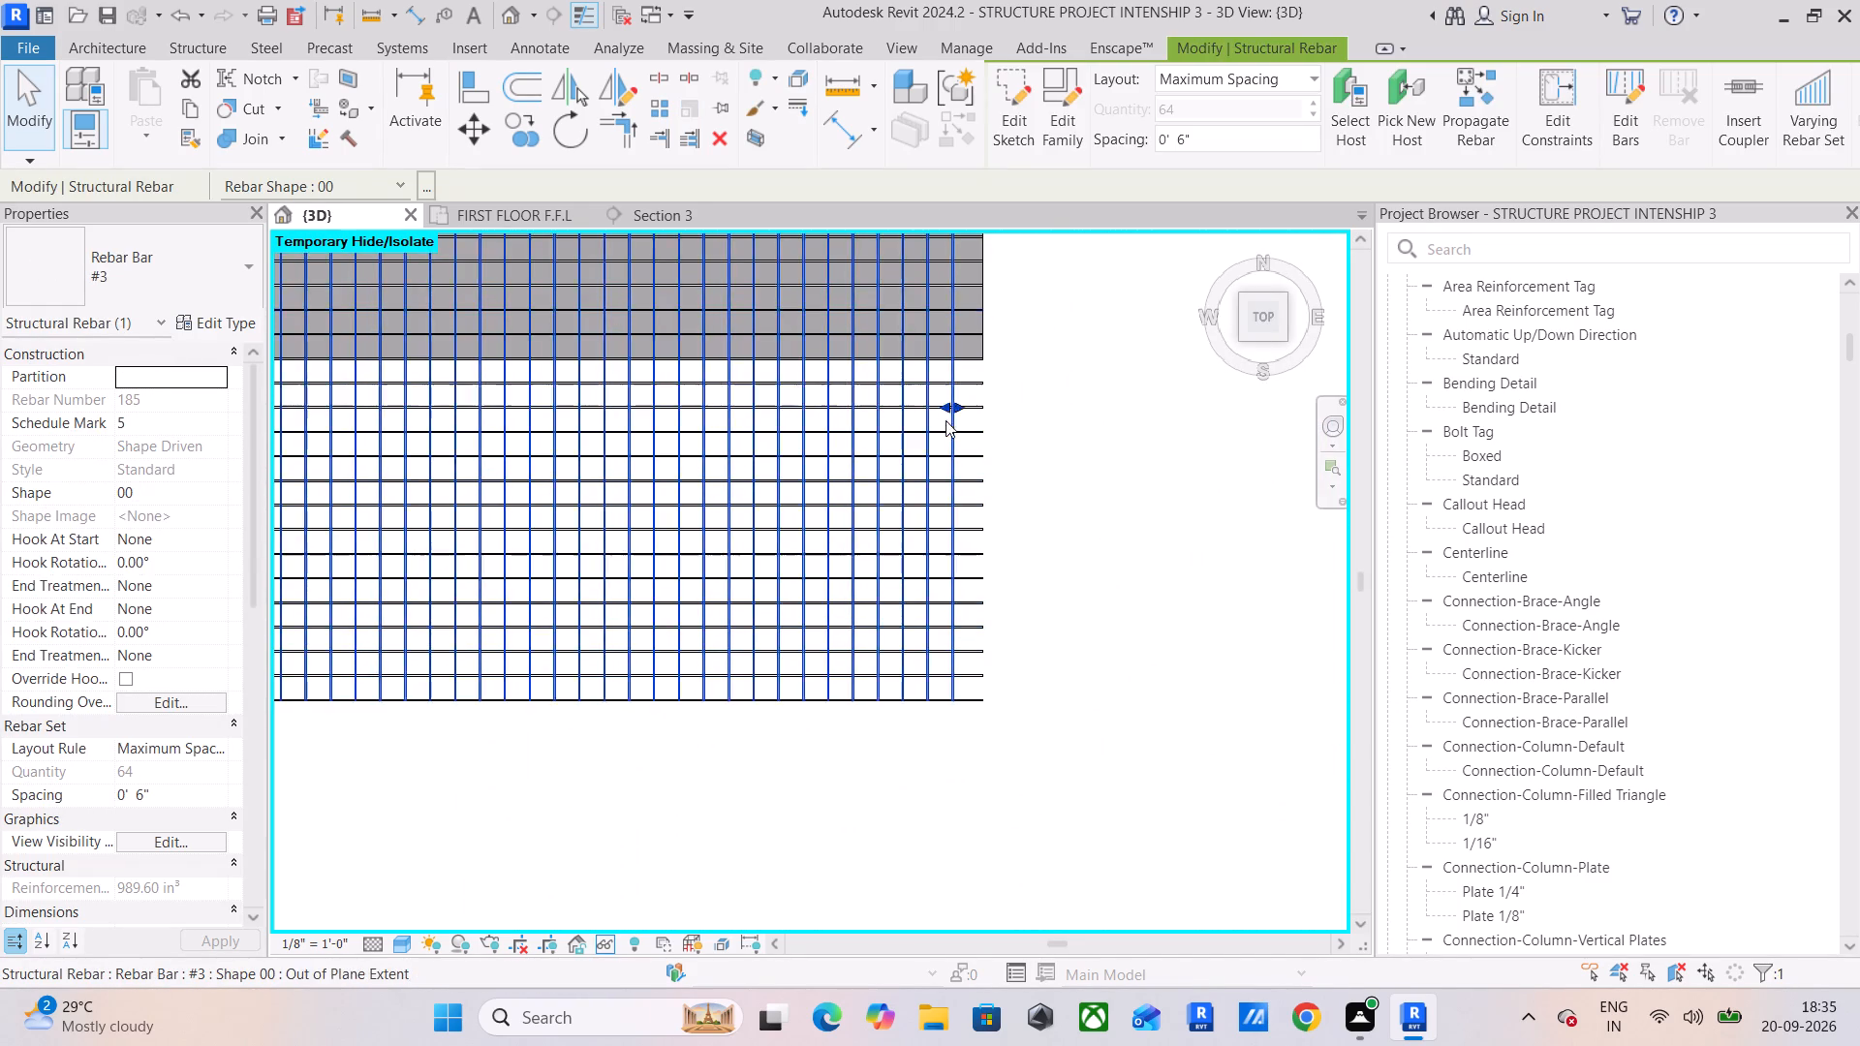
scroll(903, 478, down, 5)
middle_drag(1009, 526, 1055, 513)
middle_drag(790, 558, 823, 558)
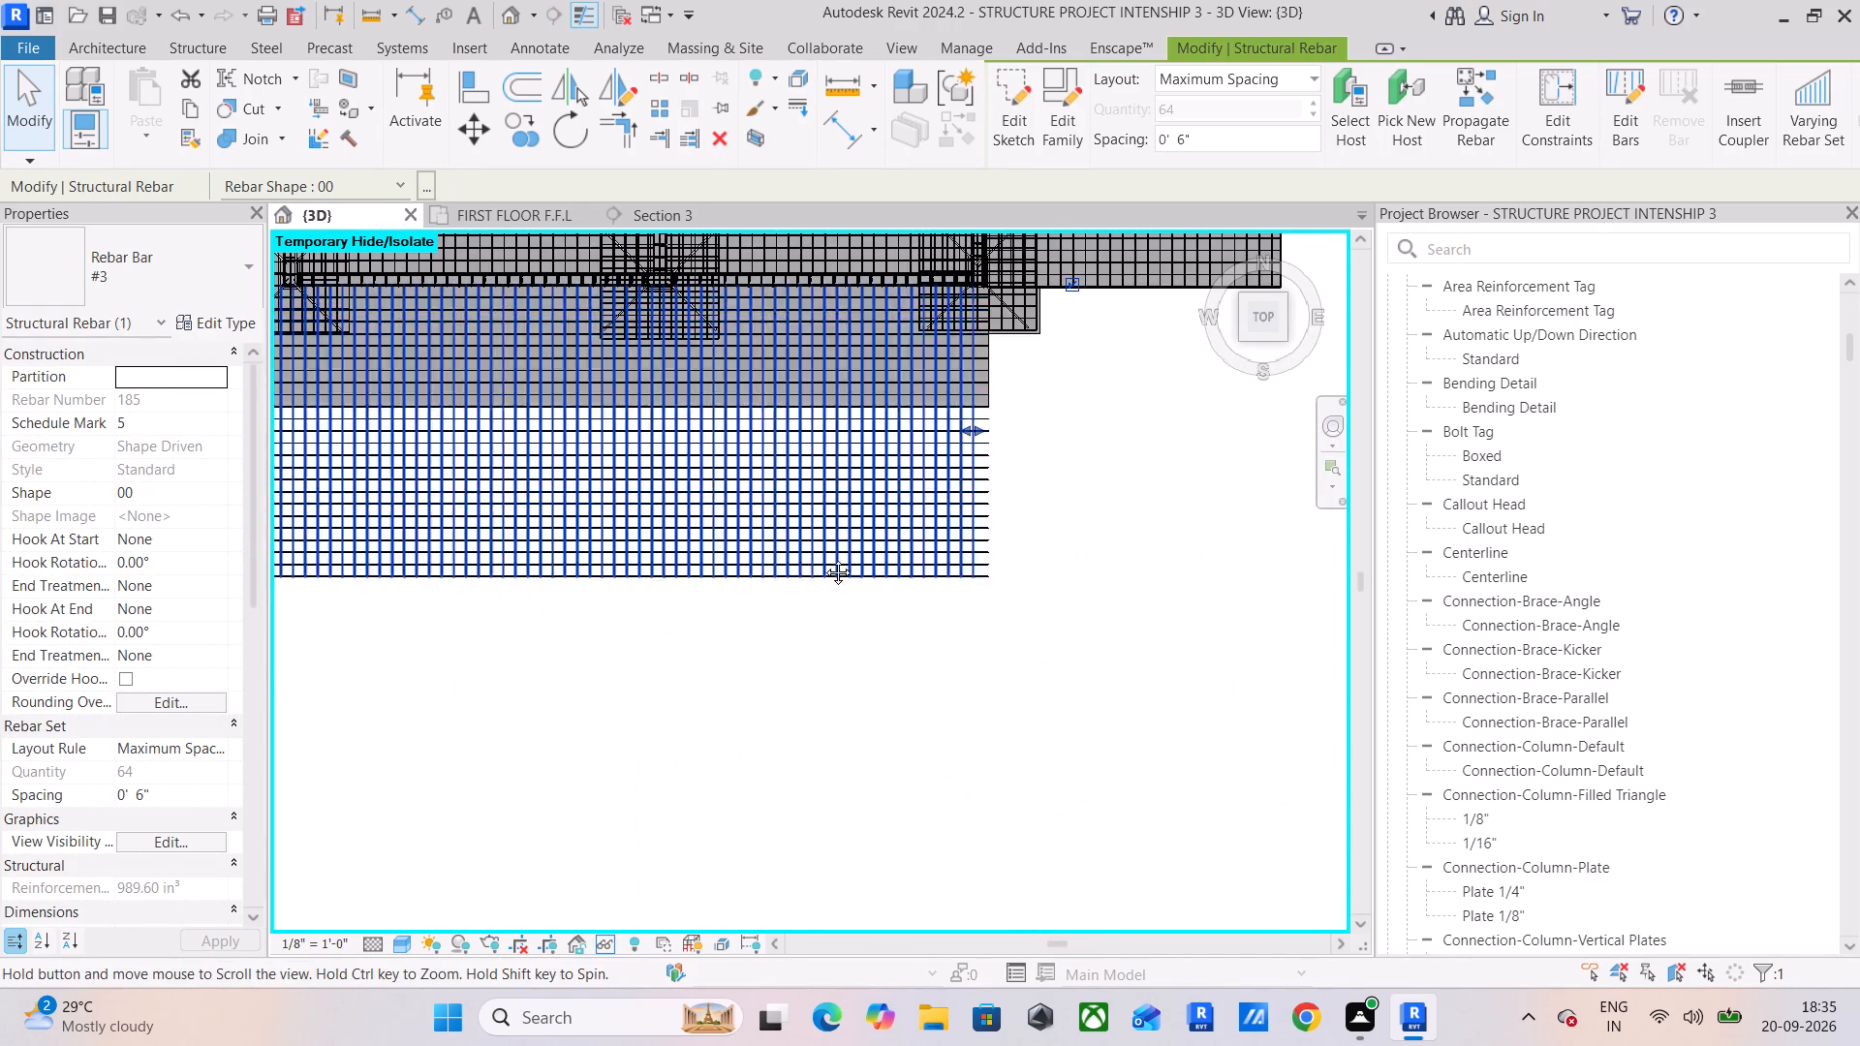
middle_drag(823, 558, 1031, 561)
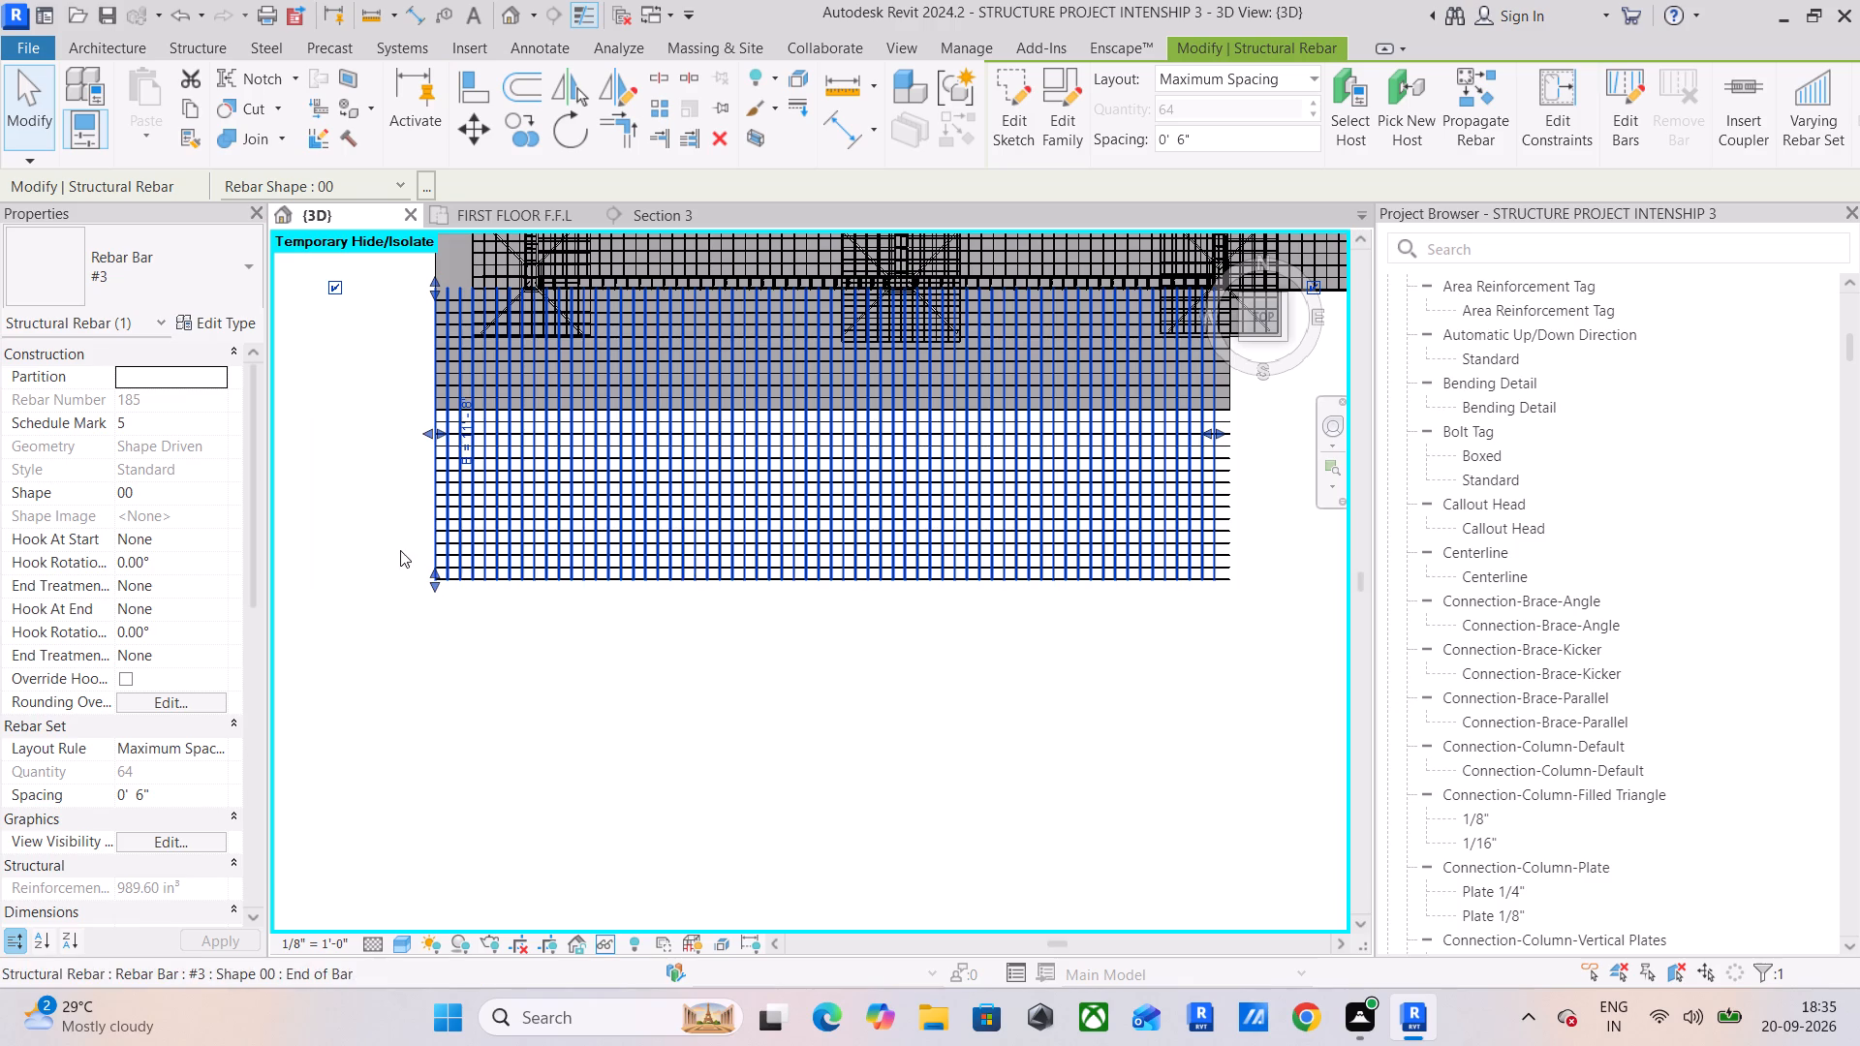
scroll(457, 581, up, 7)
drag(406, 589, 454, 363)
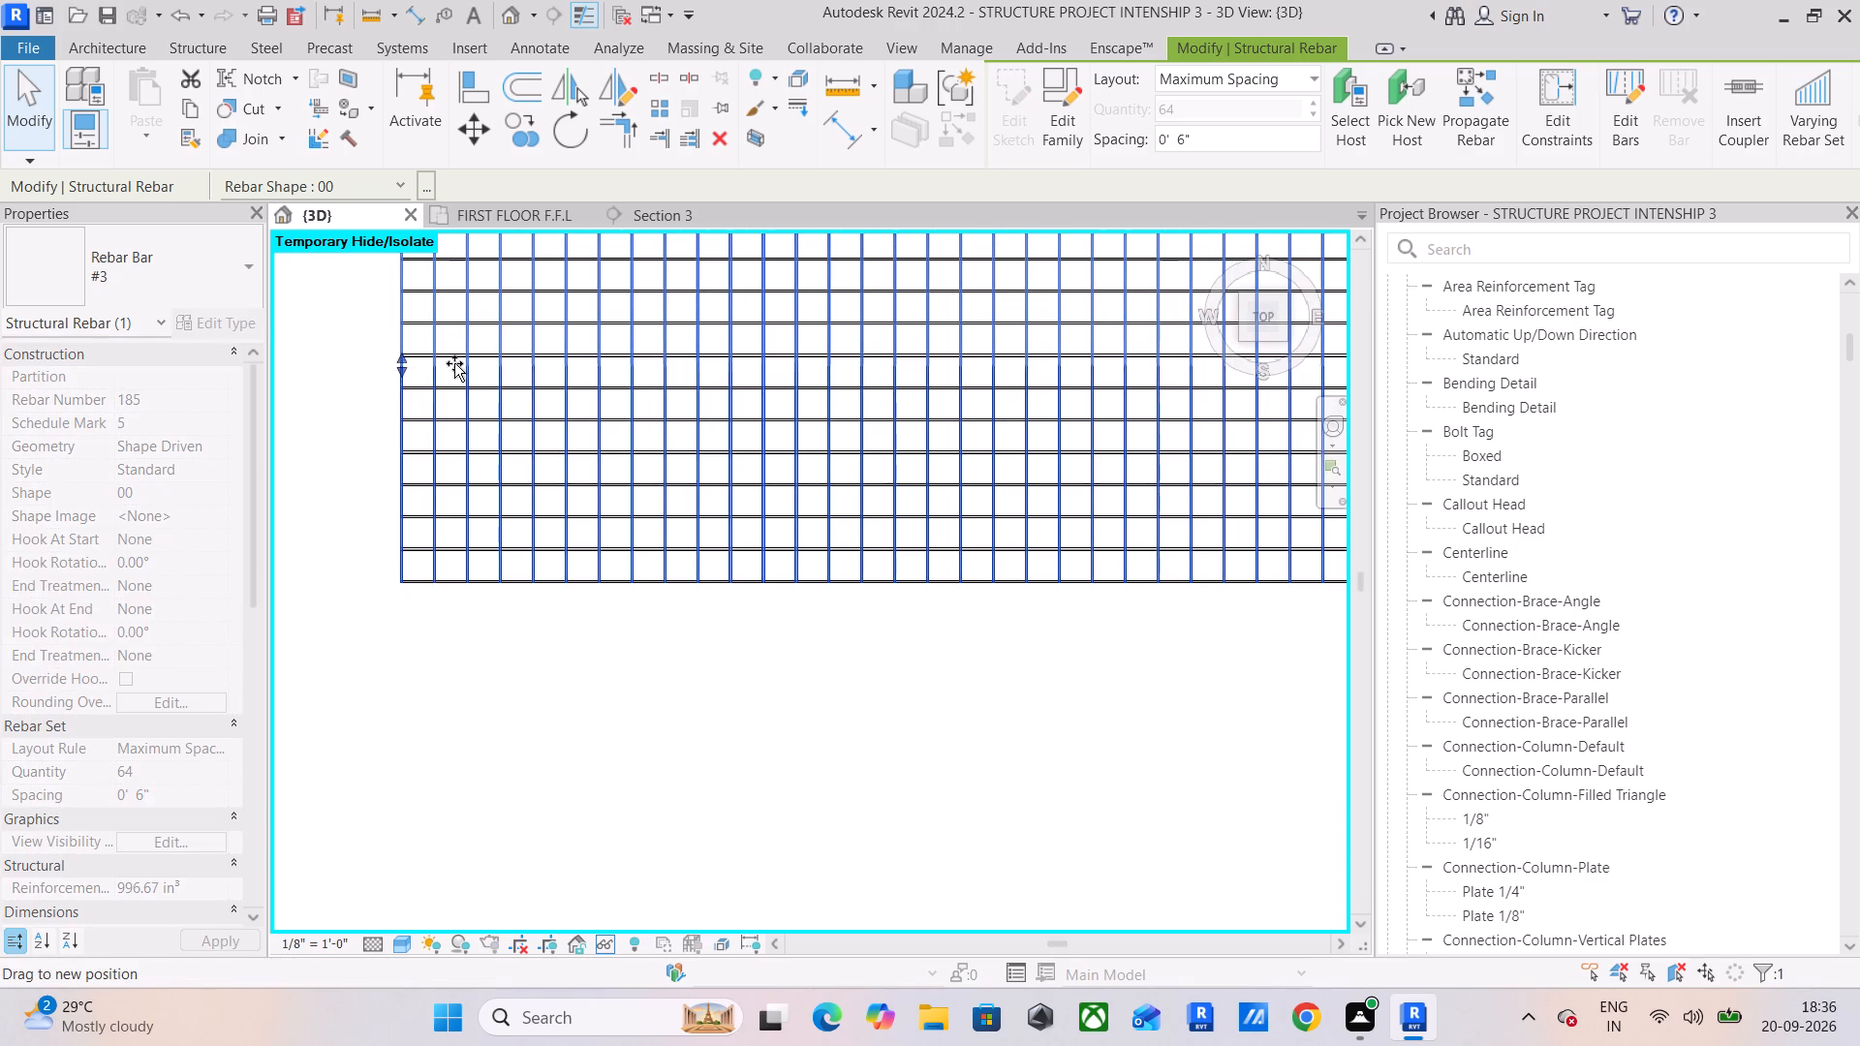
drag(454, 363, 454, 344)
middle_drag(454, 344, 527, 804)
drag(471, 809, 512, 635)
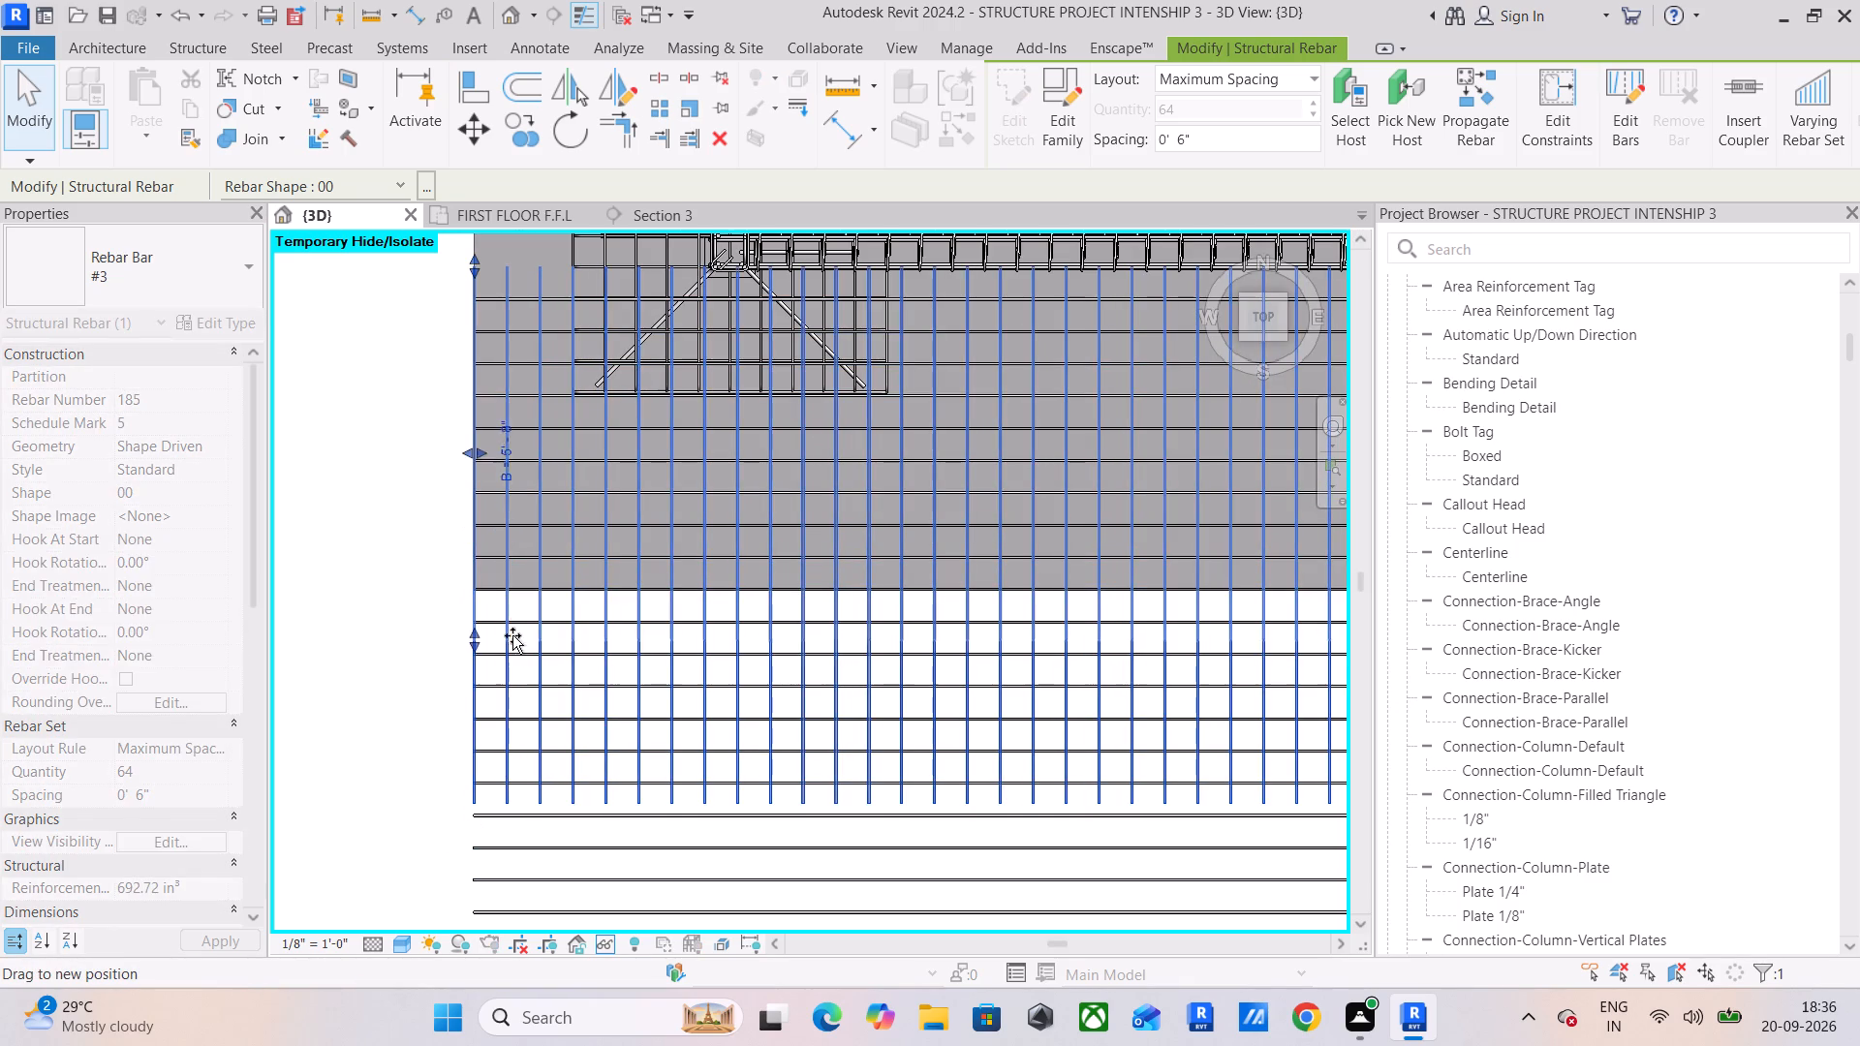
drag(512, 635, 514, 580)
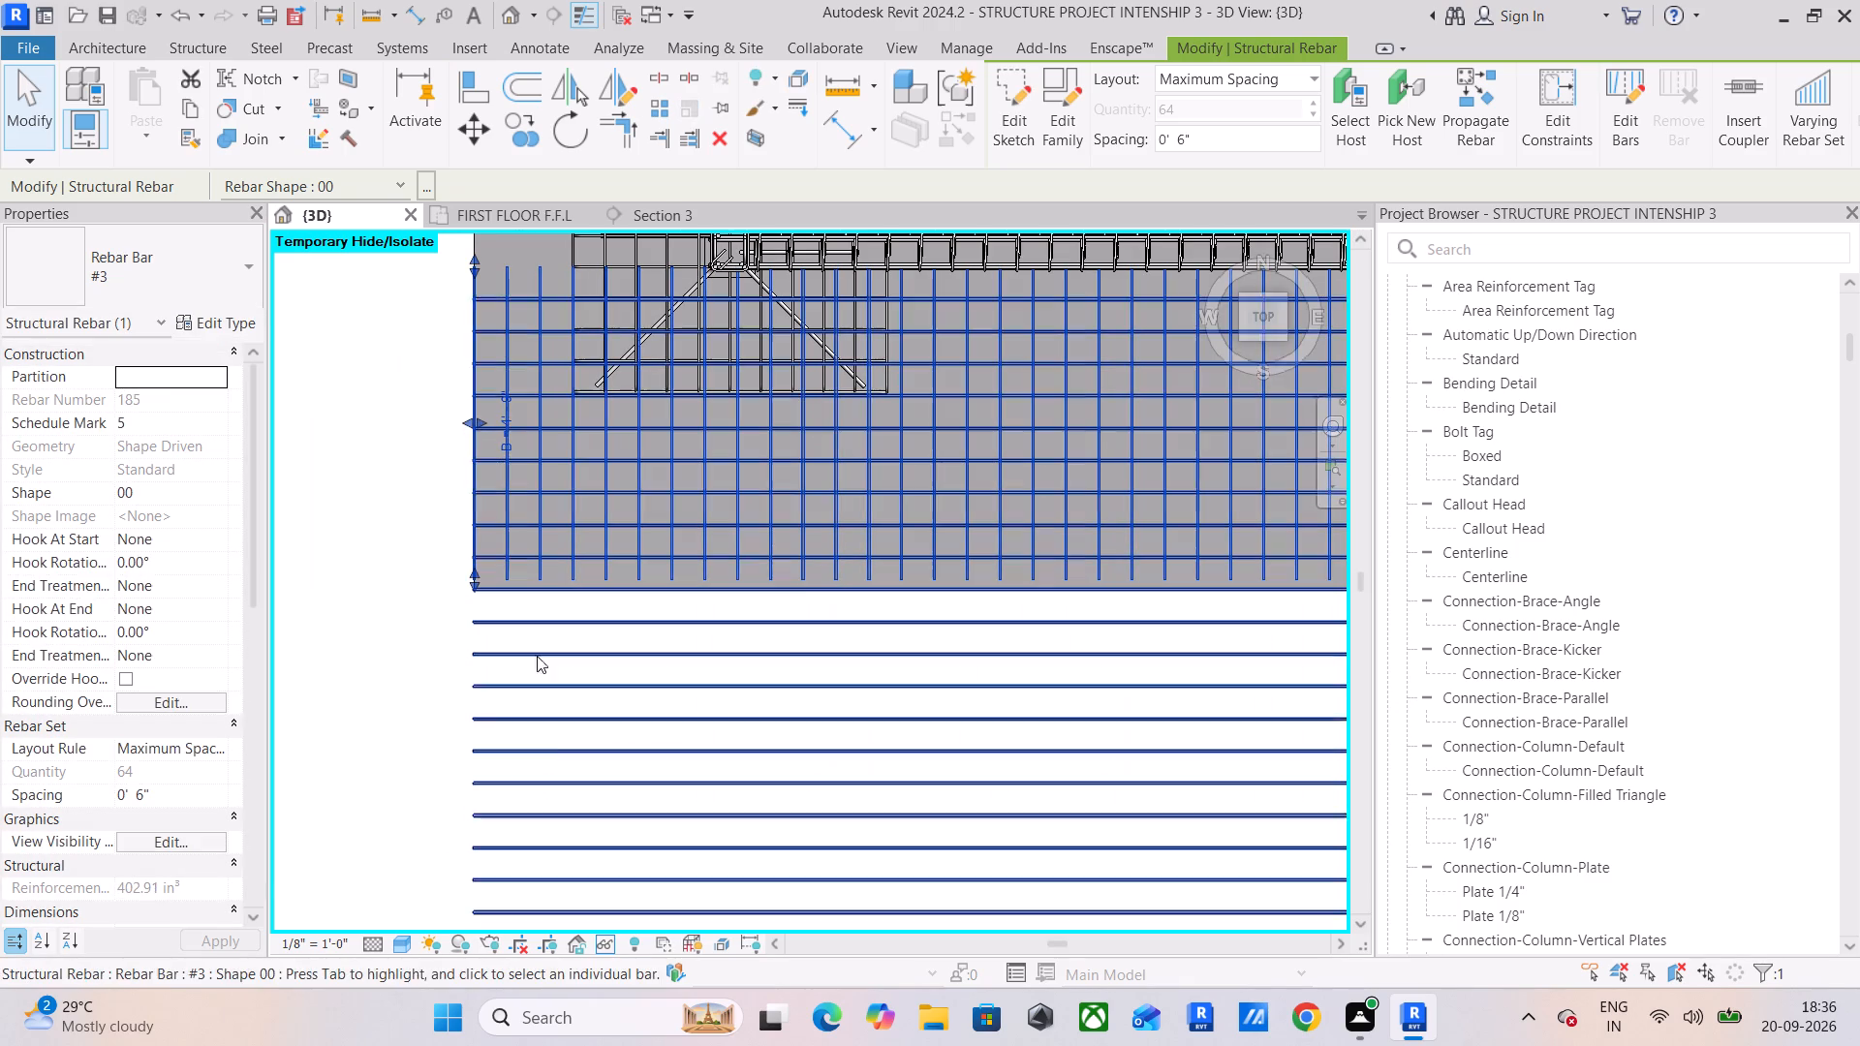
middle_drag(536, 783, 605, 647)
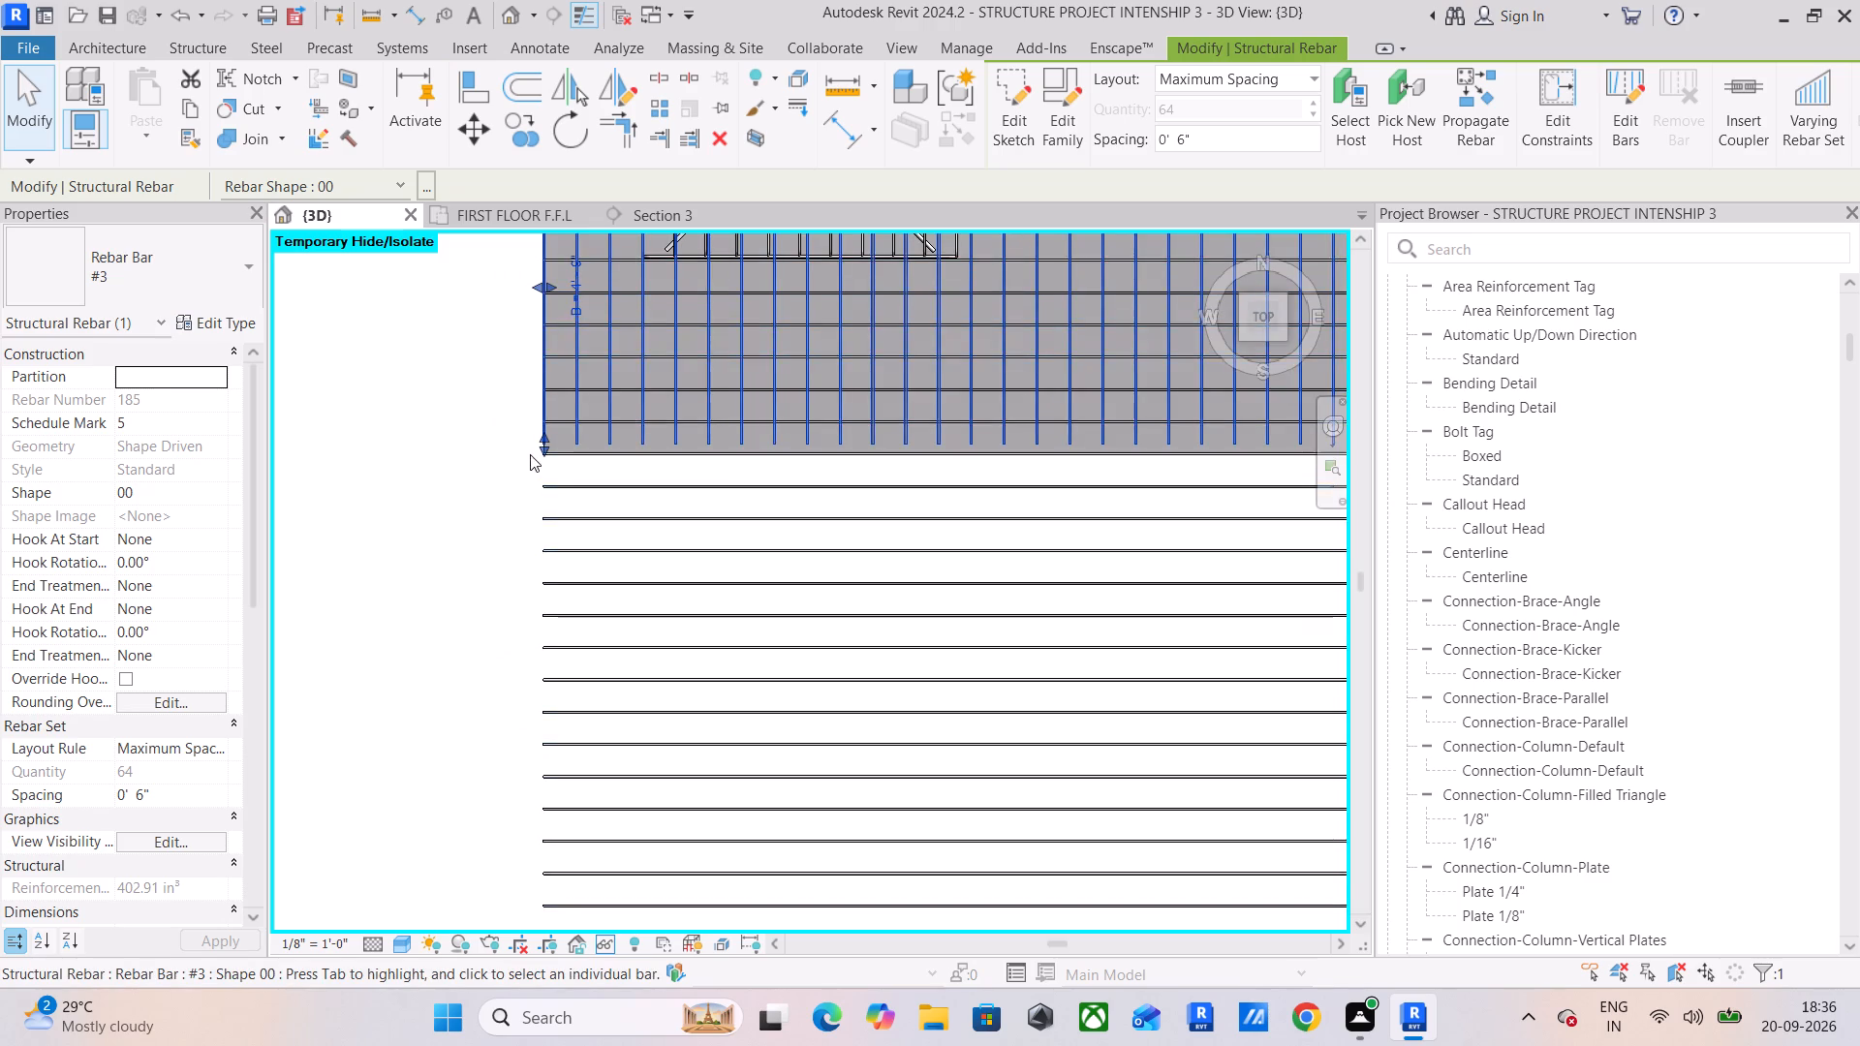
scroll(531, 433, up, 11)
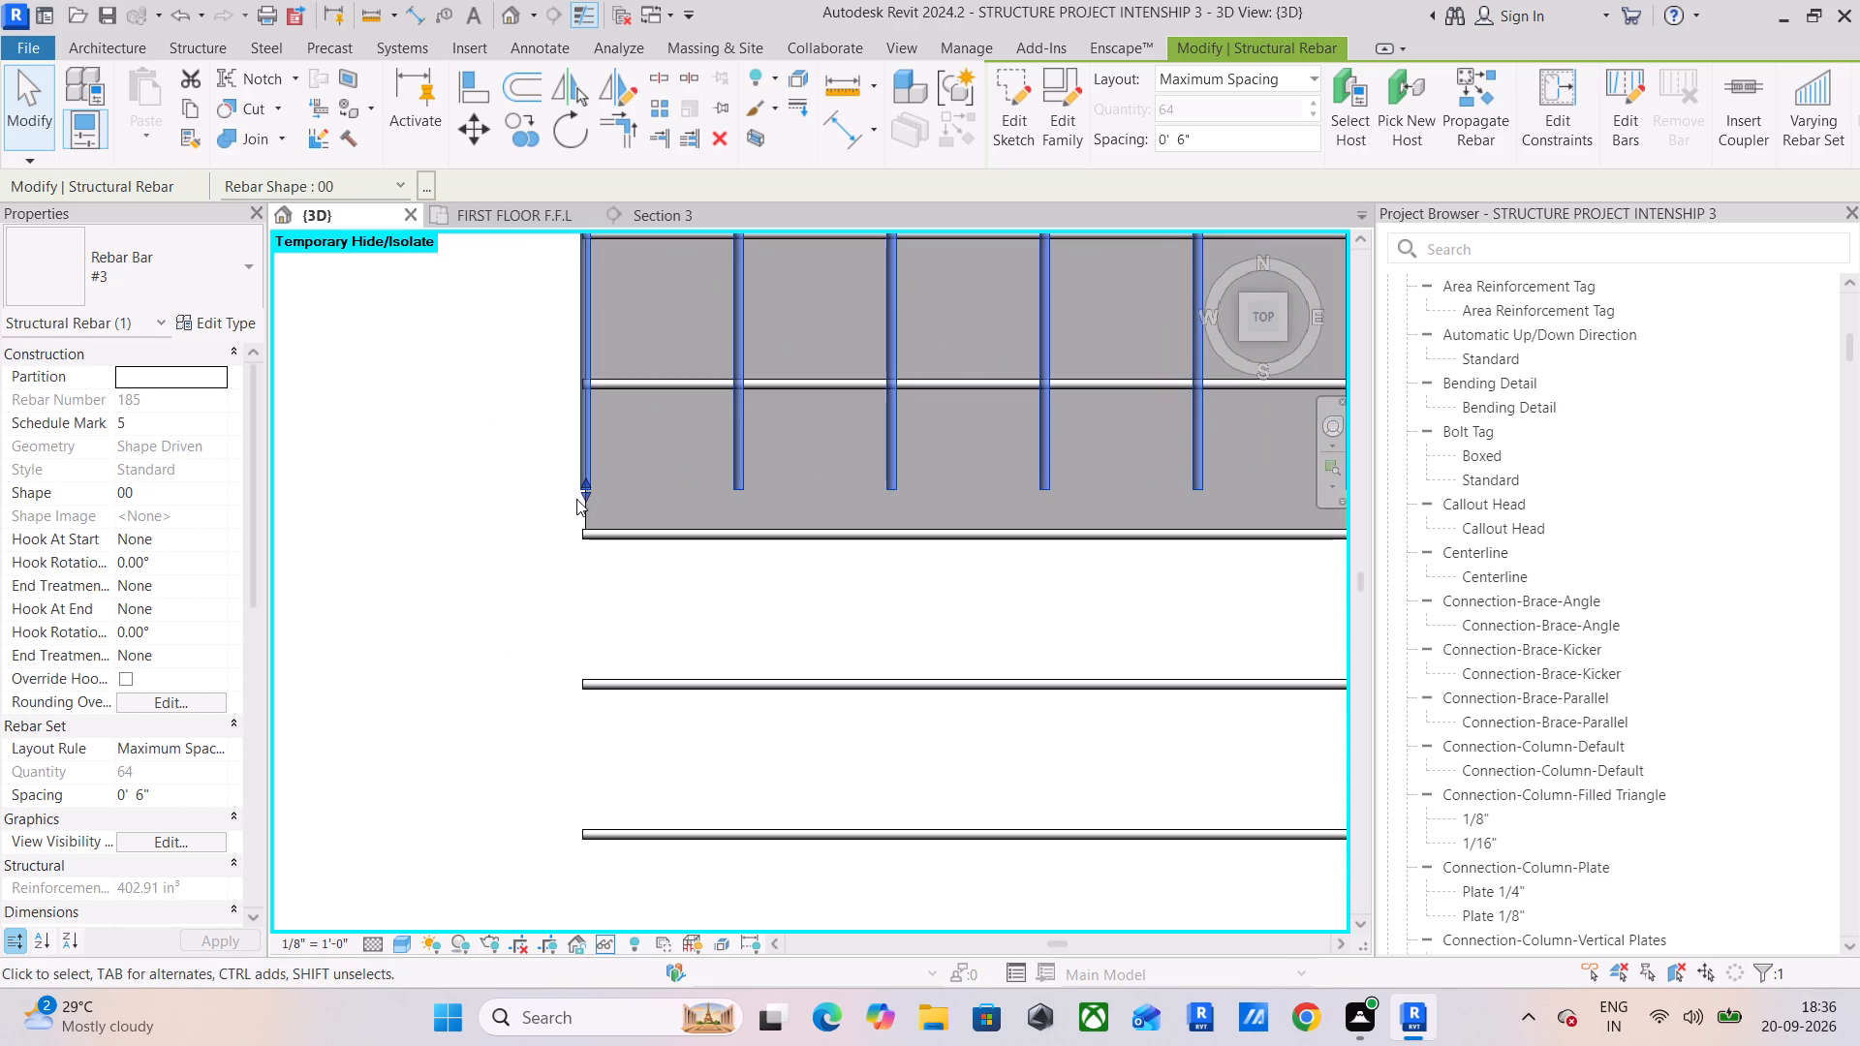
drag(586, 494, 584, 535)
Pull the east-west bar set's southern extent back to the slab's south edge, keeping the 6-inch maximum spacing.
scroll(584, 536, down, 6)
middle_drag(693, 592, 872, 333)
scroll(872, 333, up, 1)
scroll(844, 538, down, 6)
middle_drag(876, 578, 788, 399)
click(791, 563)
scroll(946, 671, down, 6)
middle_drag(1022, 672, 624, 677)
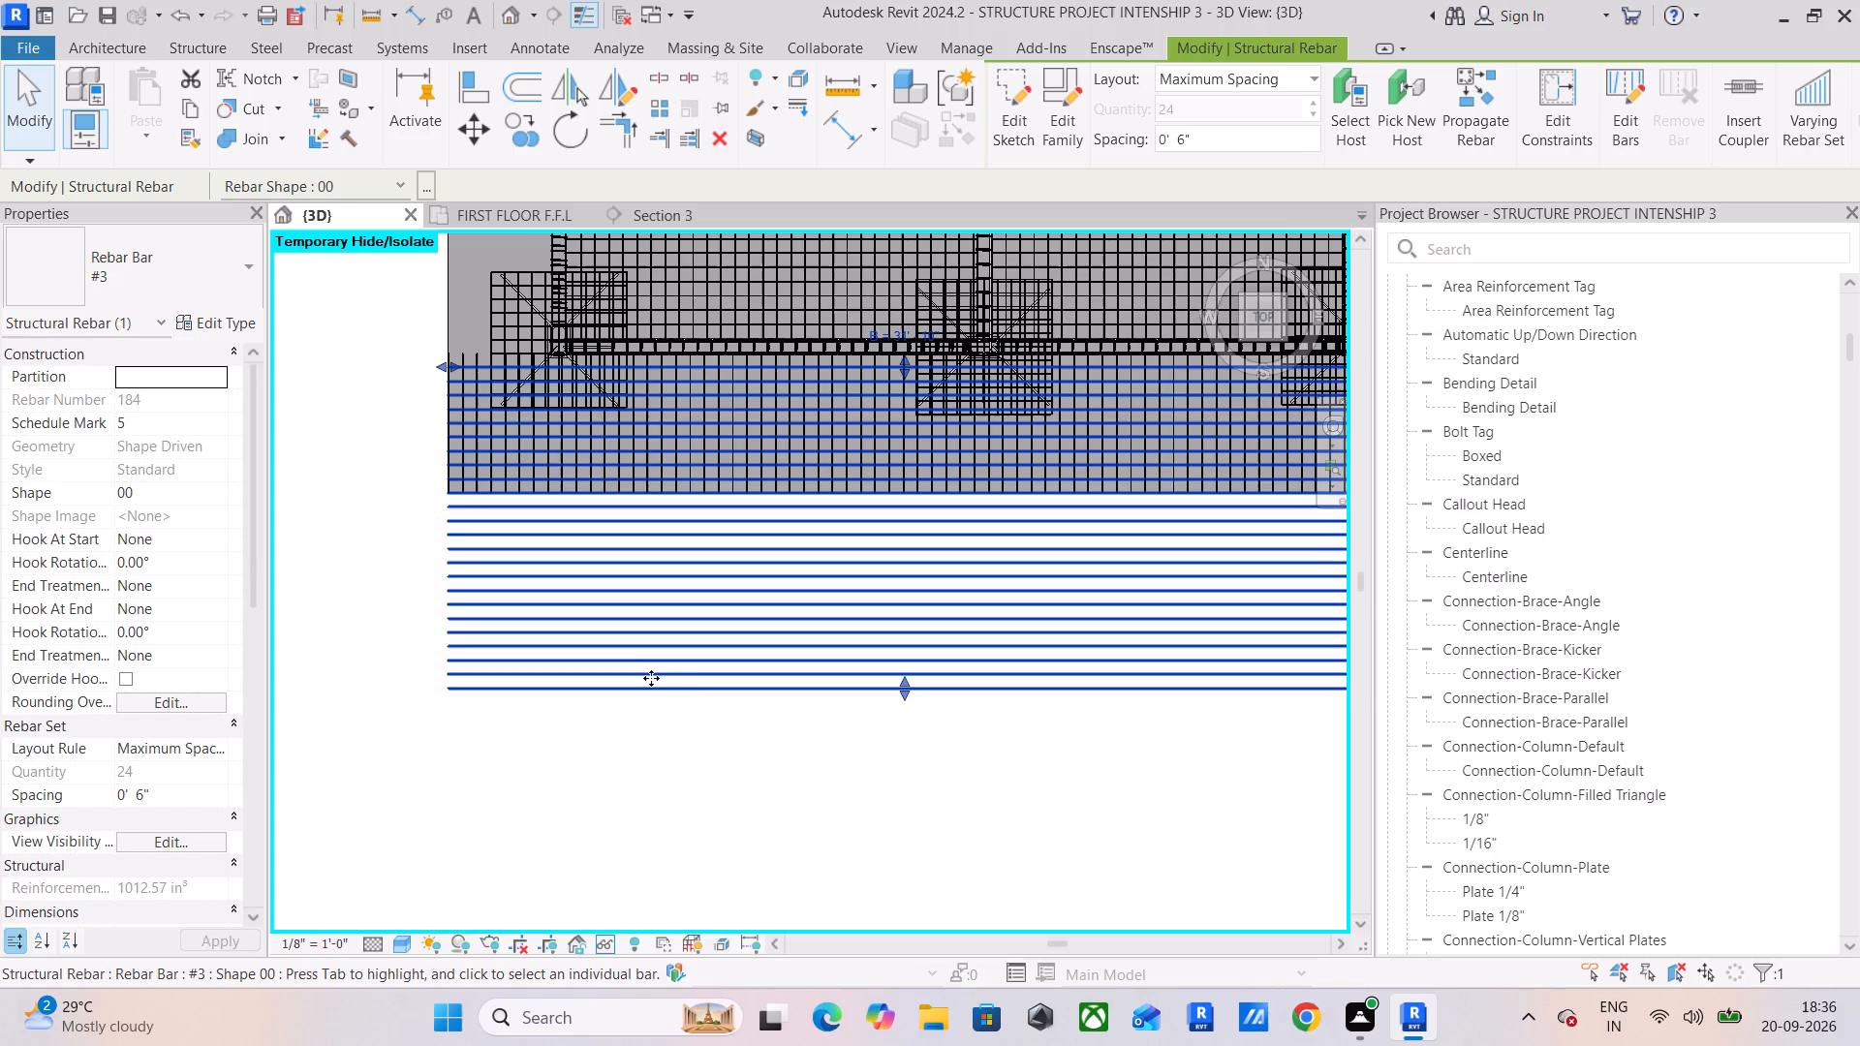
drag(905, 685, 899, 478)
scroll(900, 477, up, 17)
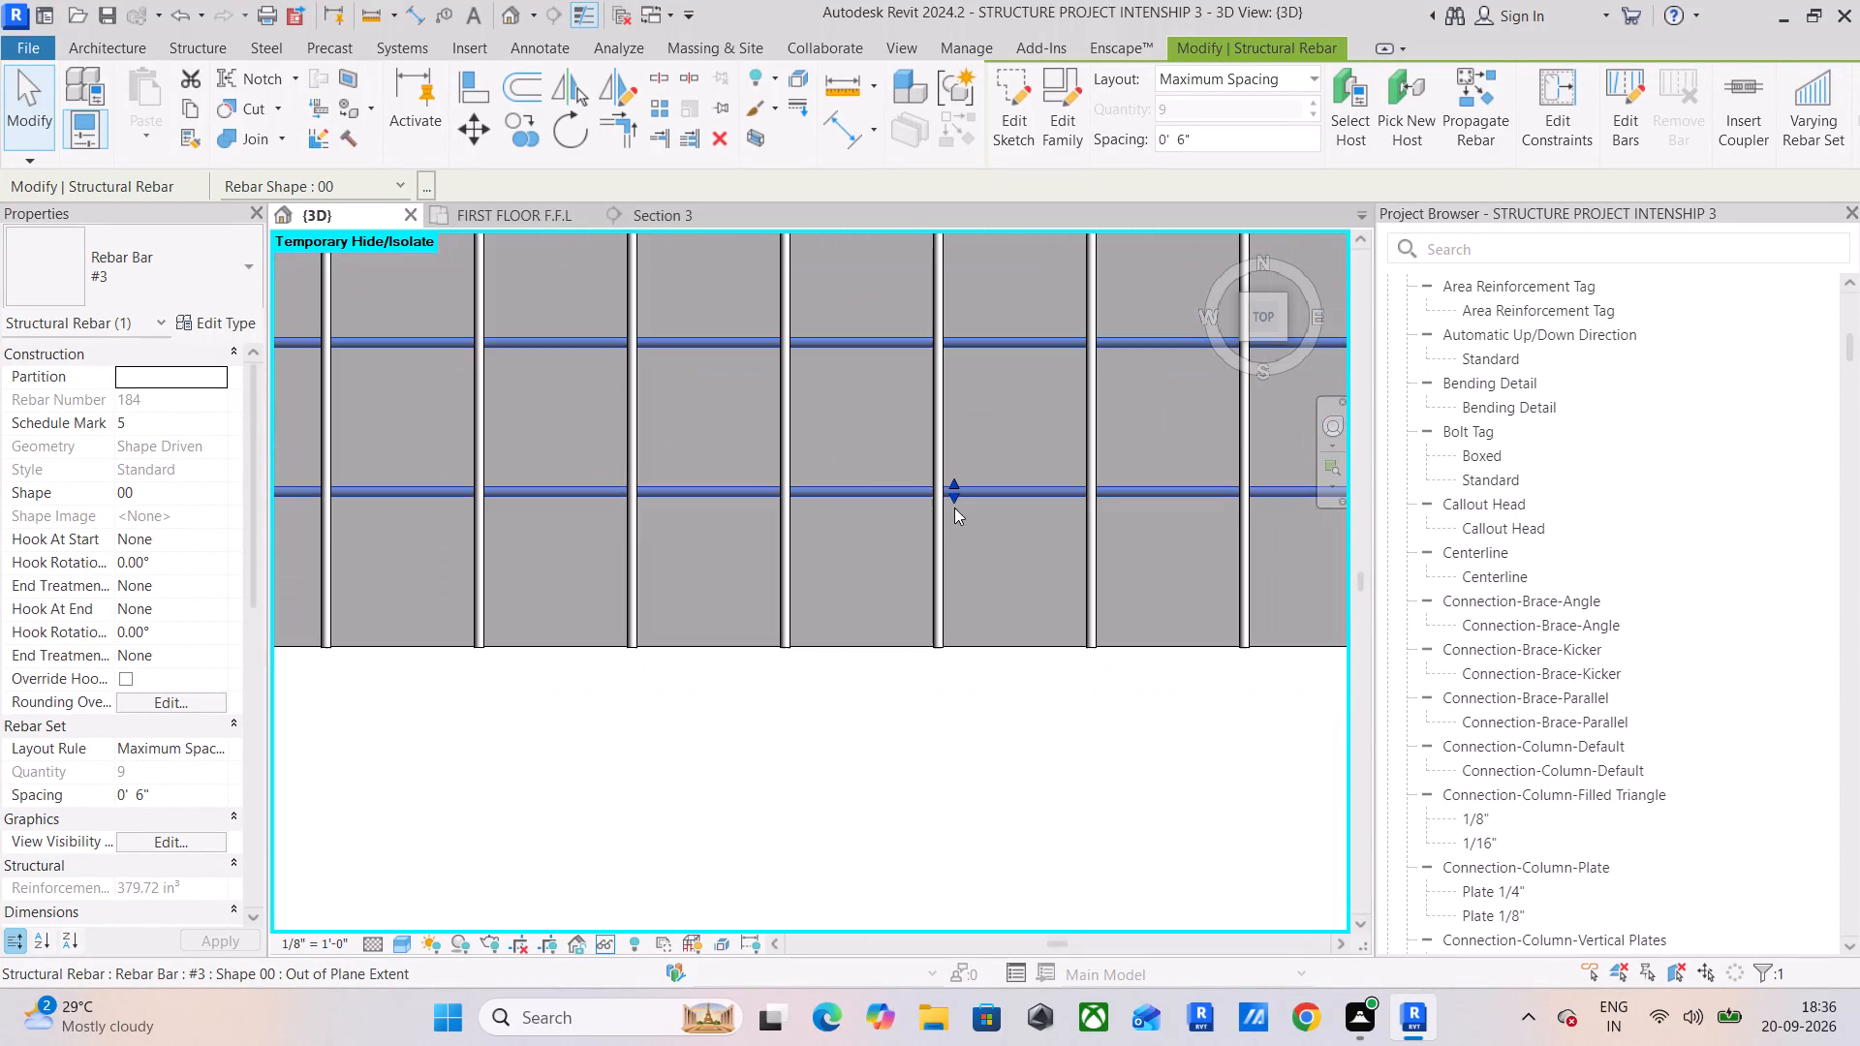
drag(953, 502, 957, 650)
click(982, 757)
Extend the overhang's north-south bar set eastward to the slab's east edge, keeping the 6-inch maximum spacing.
scroll(1013, 684, down, 6)
middle_drag(1032, 681, 745, 675)
scroll(747, 672, up, 1)
scroll(764, 665, down, 12)
middle_drag(1068, 656, 777, 695)
scroll(904, 527, up, 6)
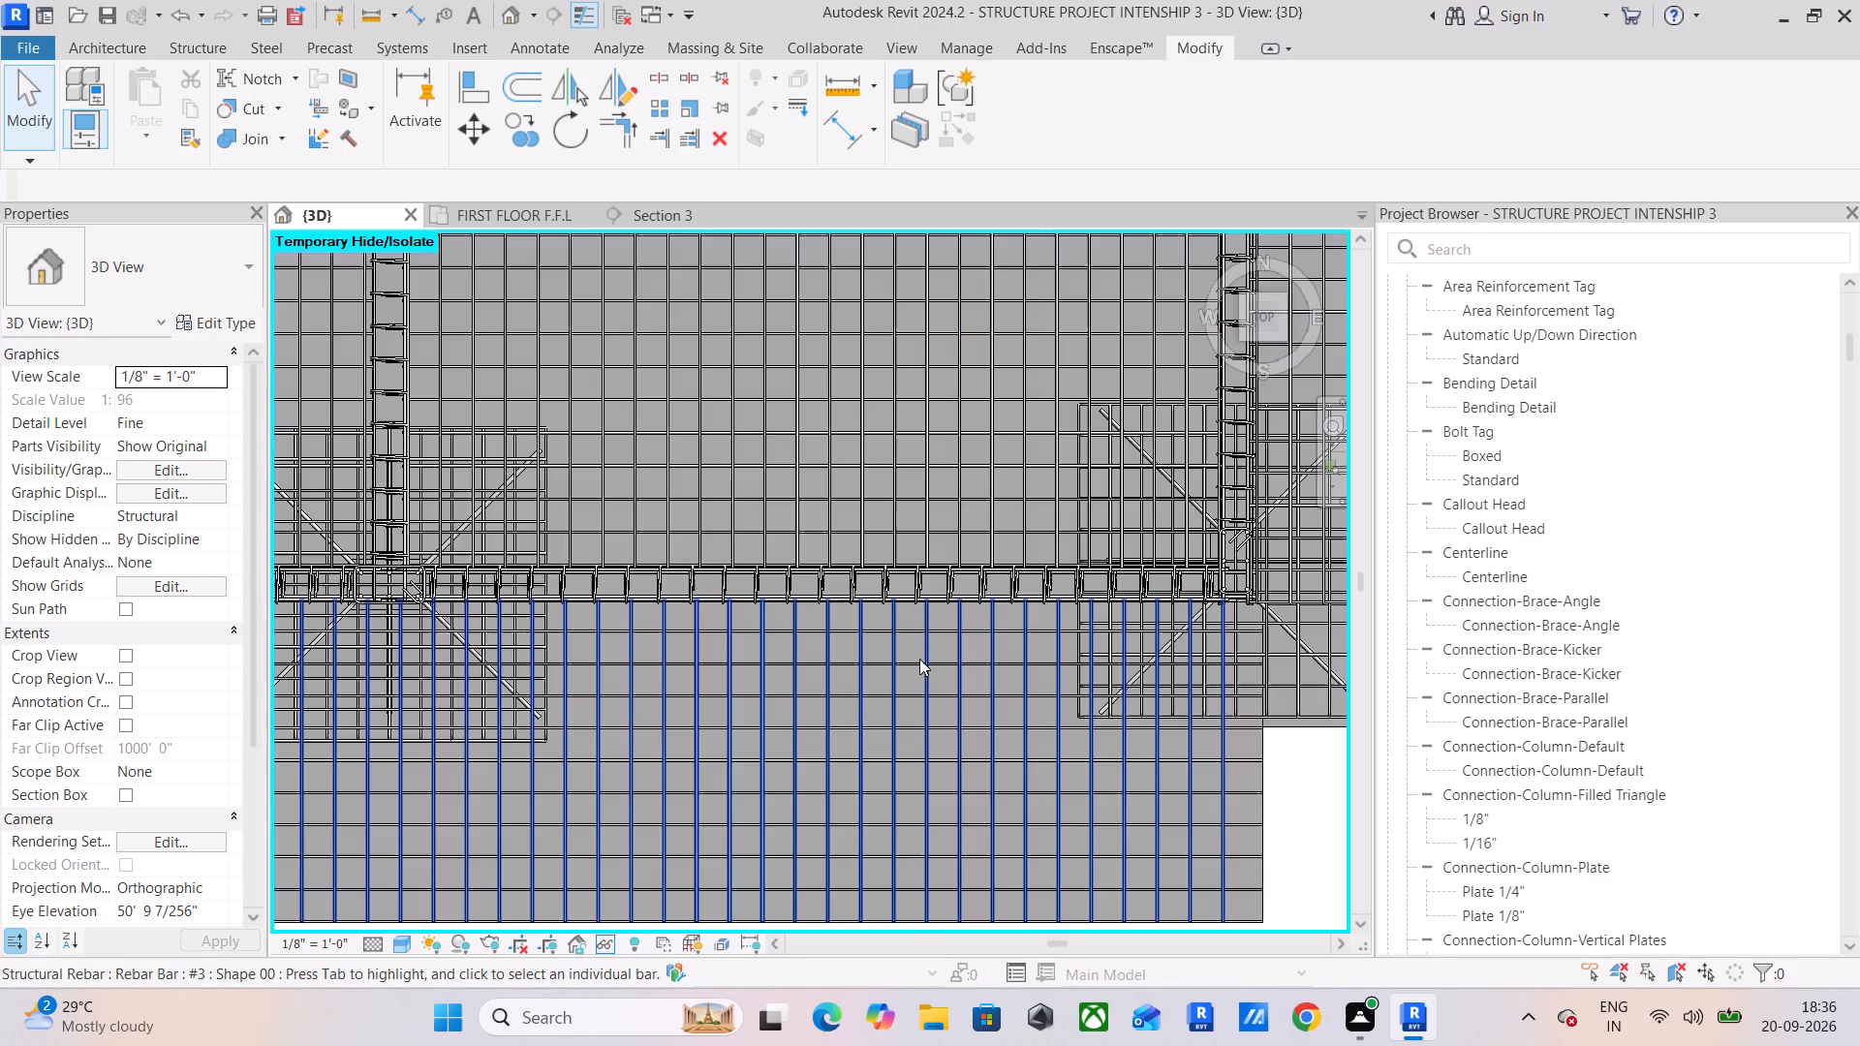
scroll(929, 654, up, 7)
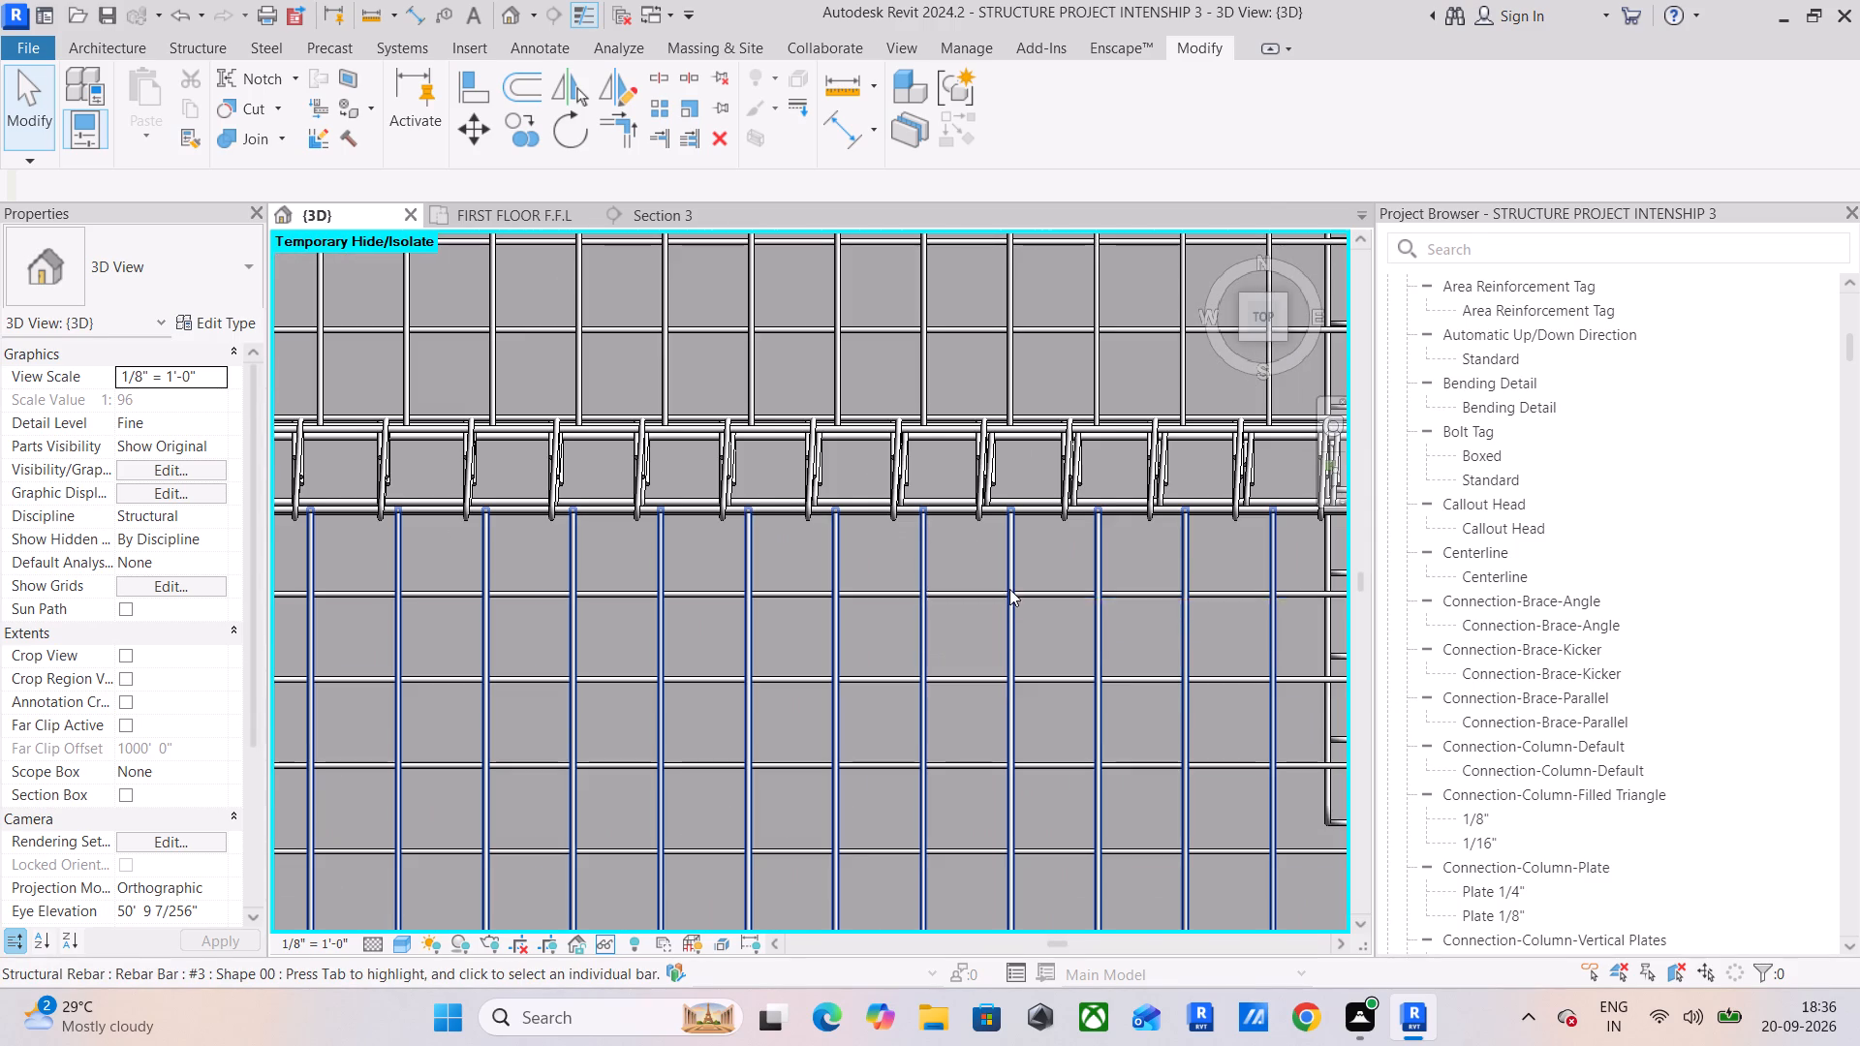
scroll(1010, 588, down, 7)
scroll(1054, 603, up, 1)
middle_drag(1050, 603, 619, 570)
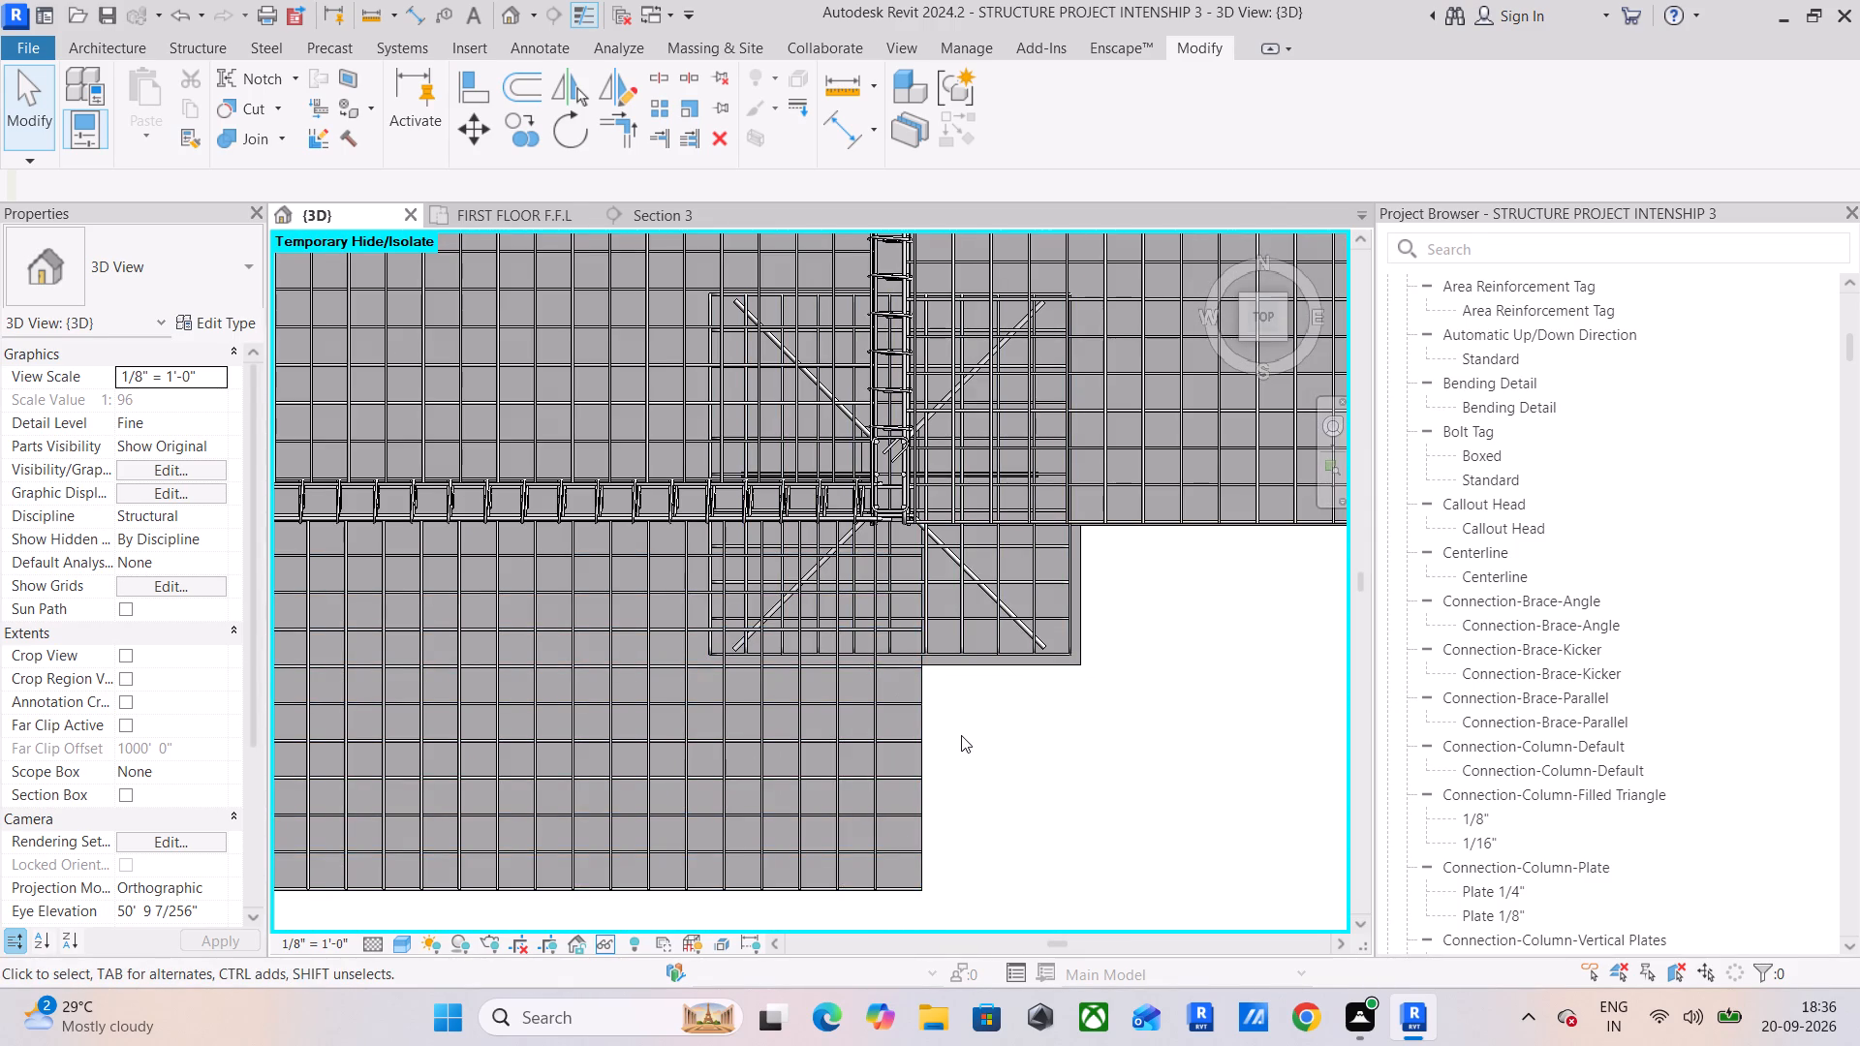
click(961, 735)
click(875, 804)
scroll(878, 743, up, 5)
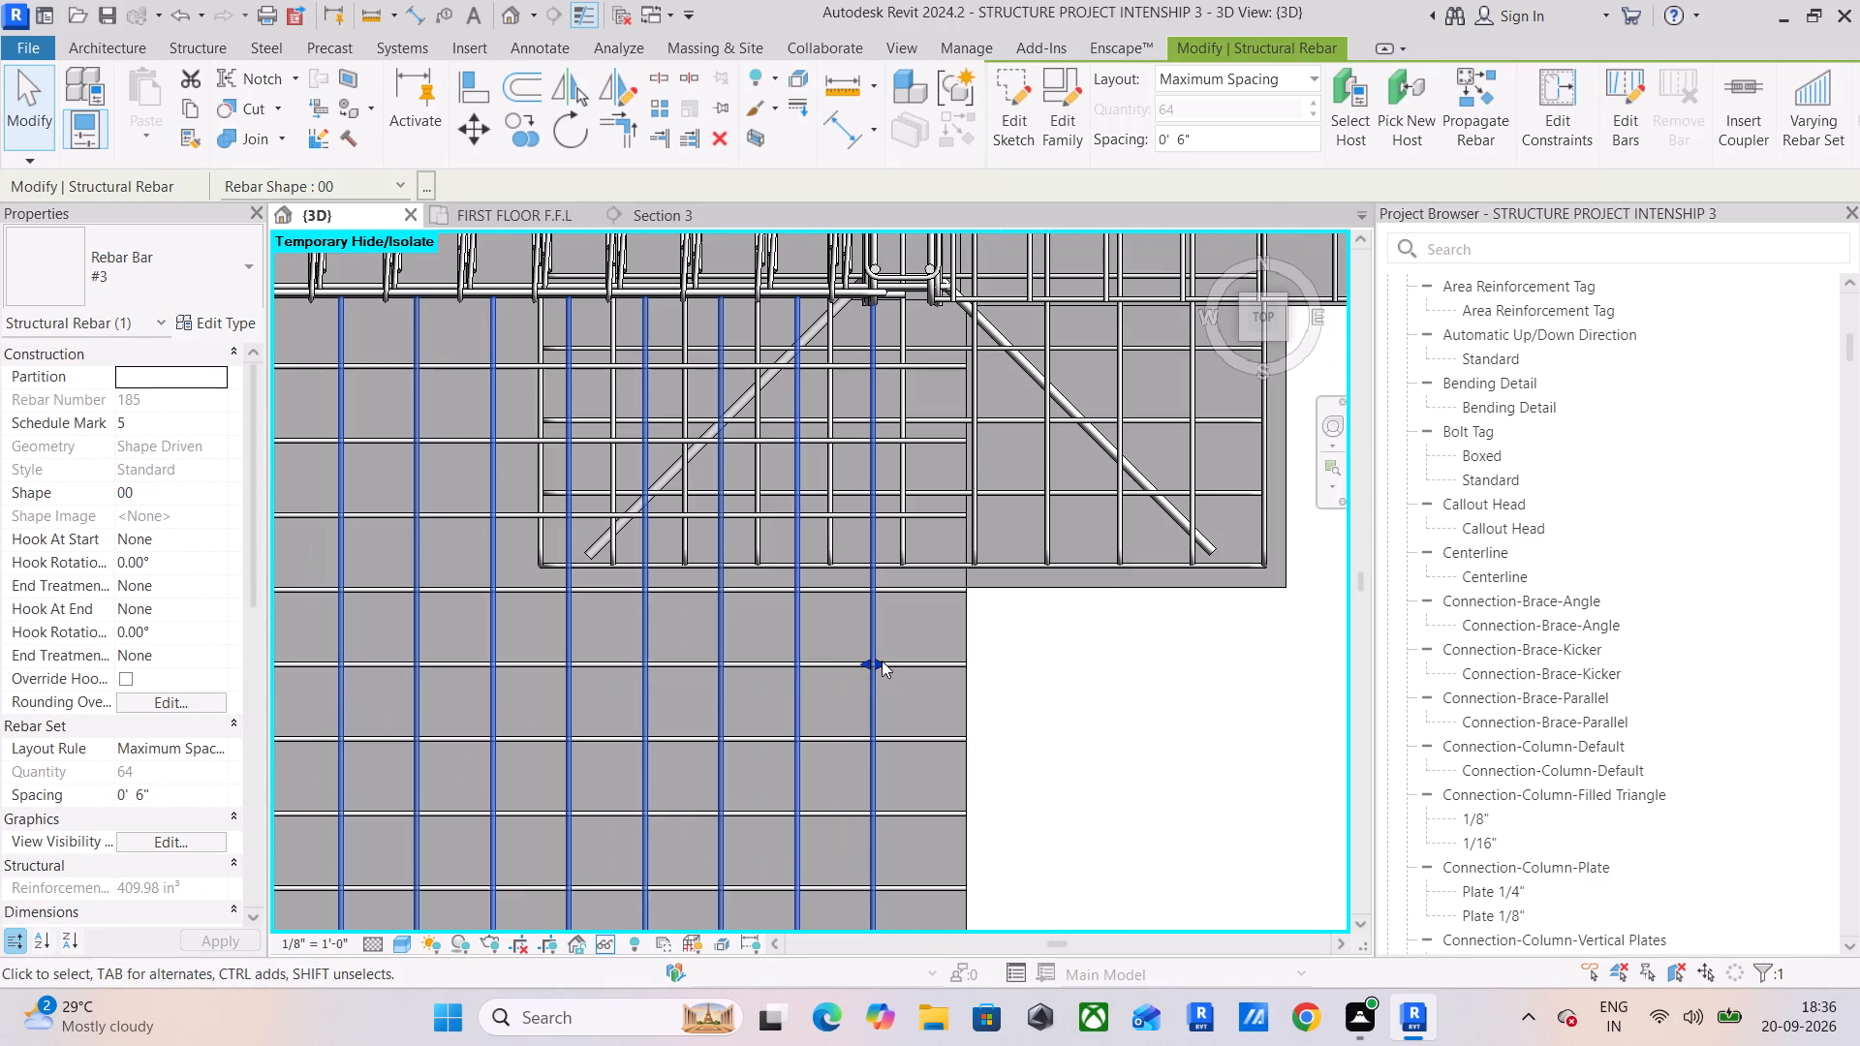
drag(882, 661, 957, 672)
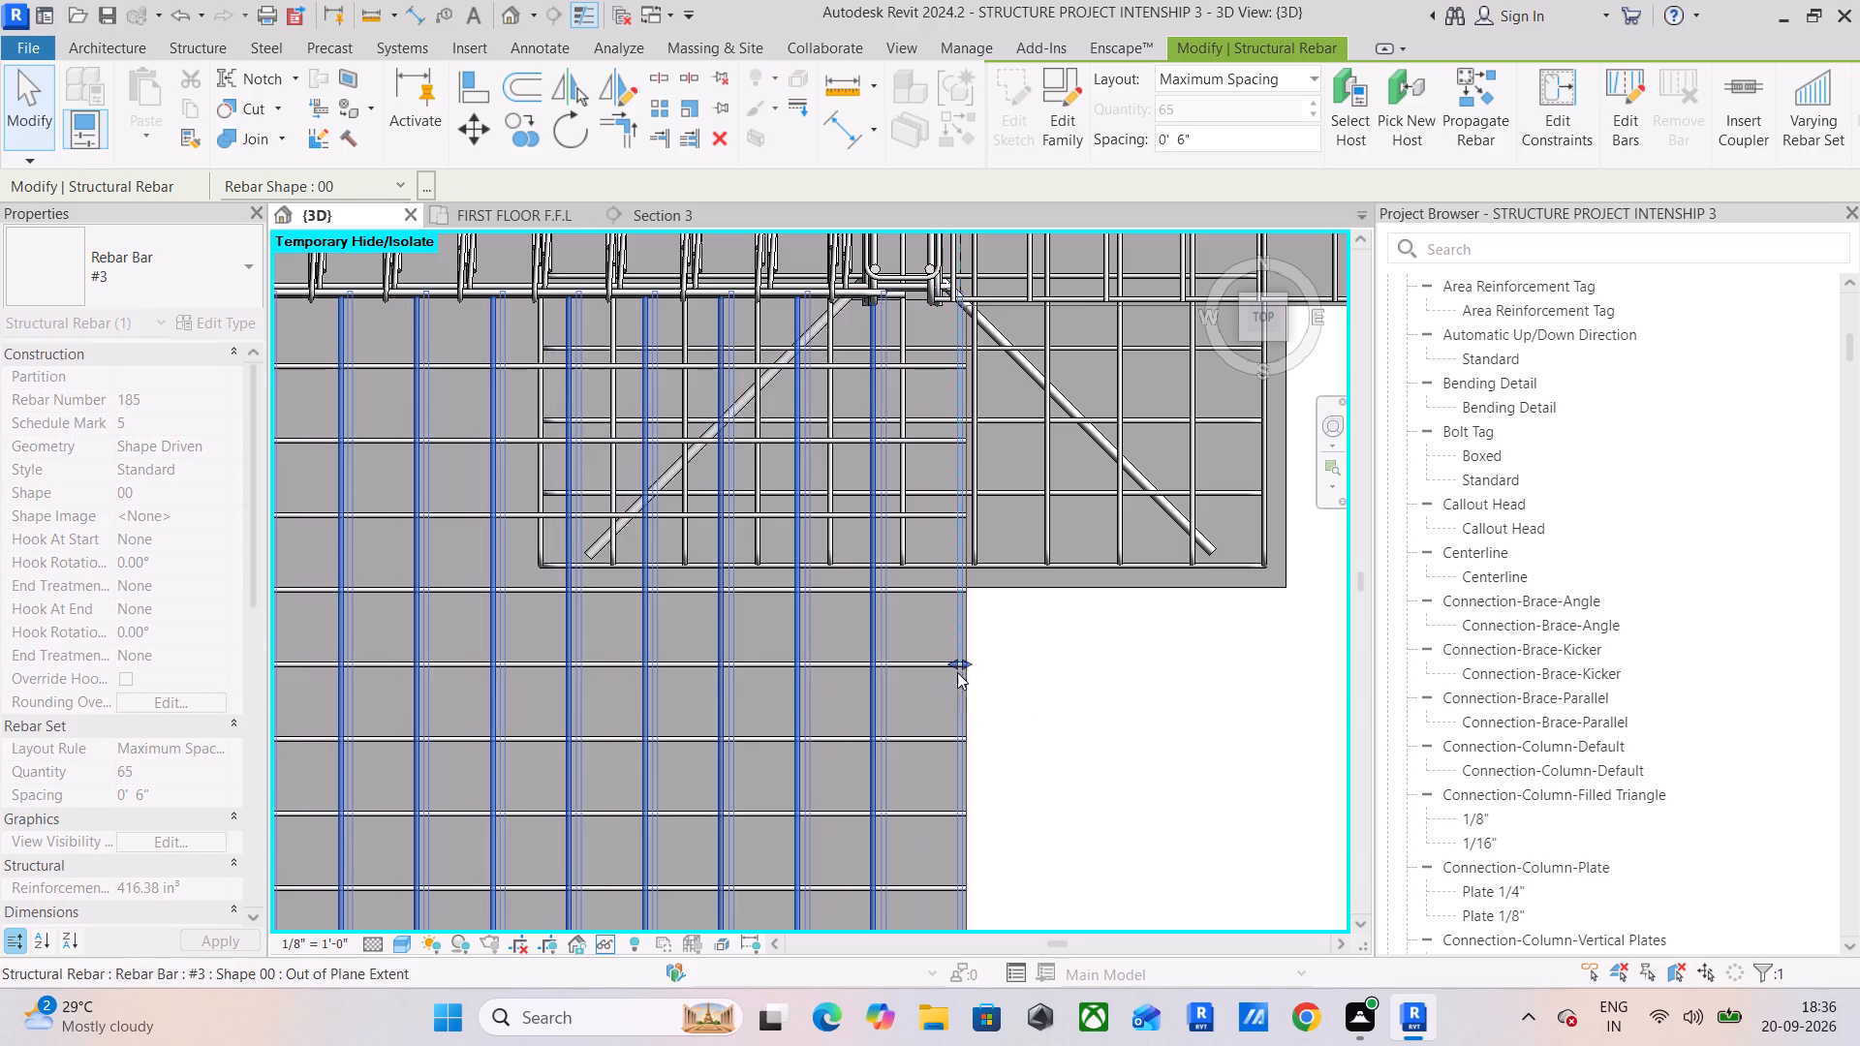
click(1070, 745)
Copy both southern overhang bar sets about 7'-5" north along the slab's west edge onto the western overhang.
scroll(1070, 744, down, 10)
middle_drag(856, 741, 1225, 660)
scroll(758, 685, down, 5)
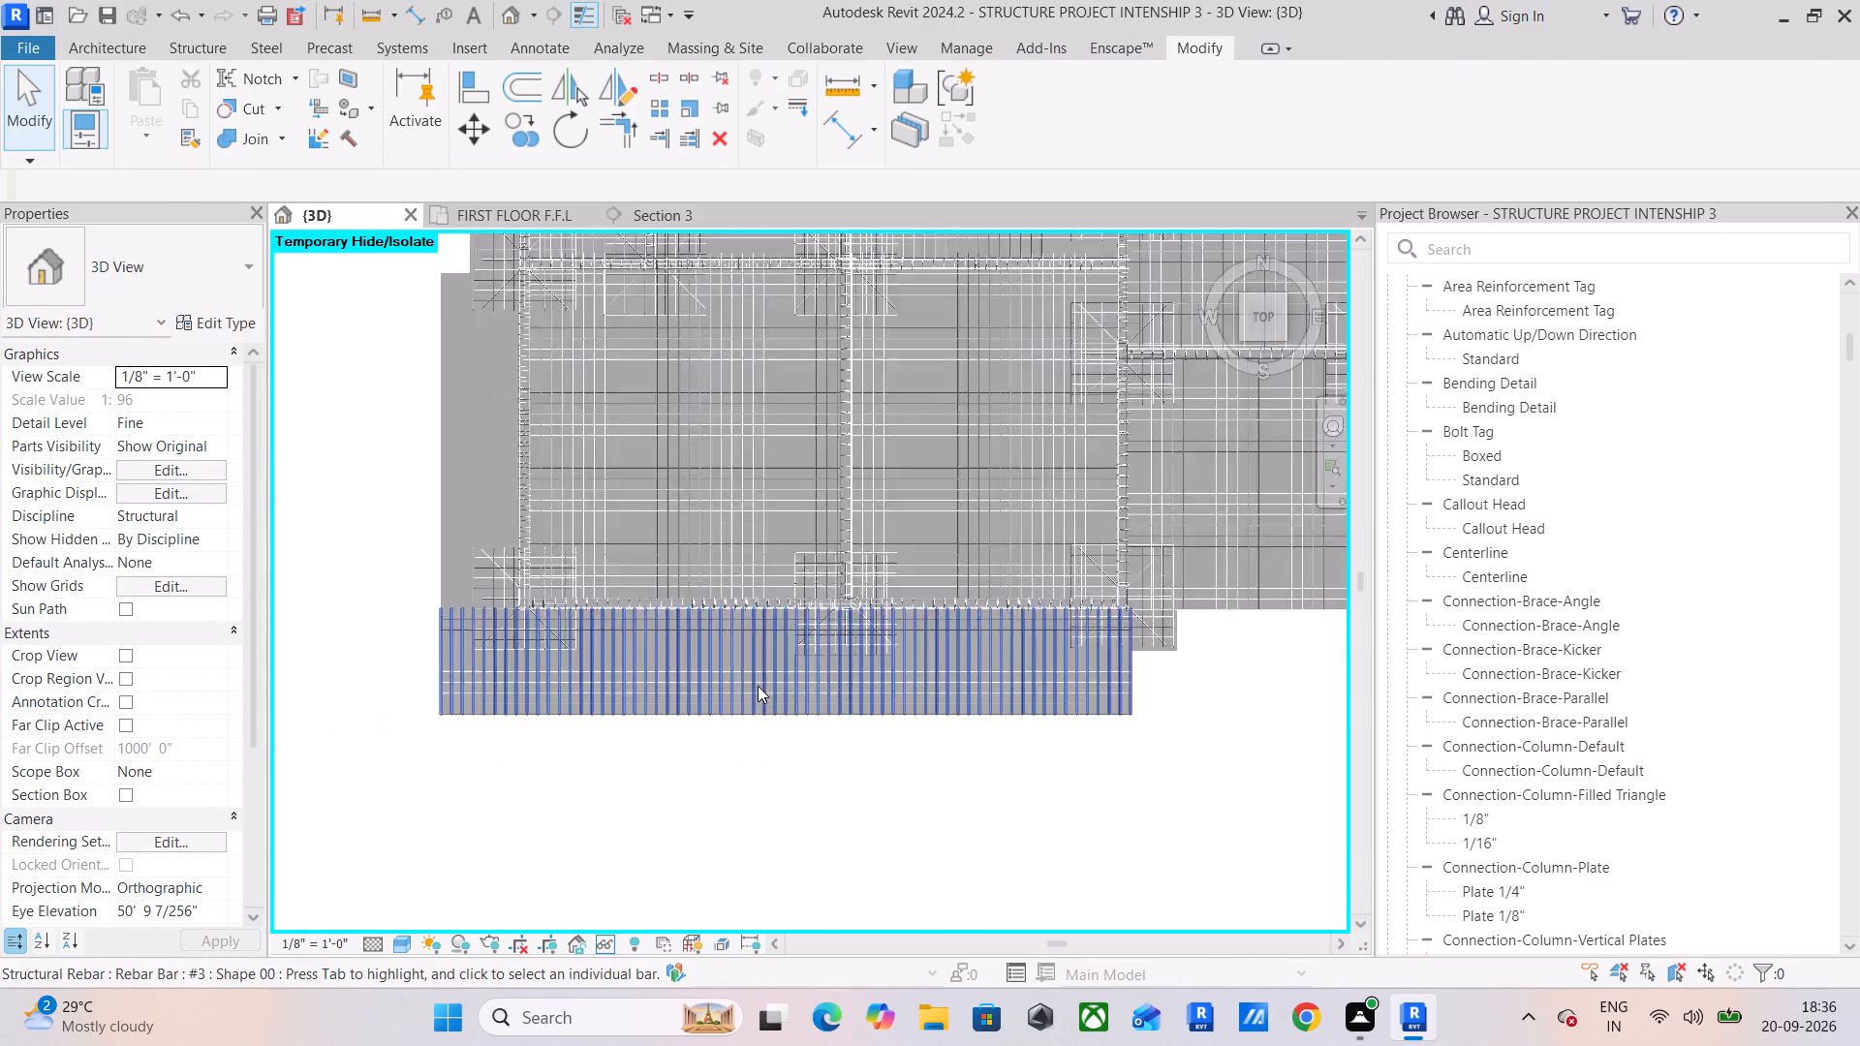
middle_drag(758, 686, 981, 682)
scroll(677, 661, up, 12)
scroll(803, 648, down, 1)
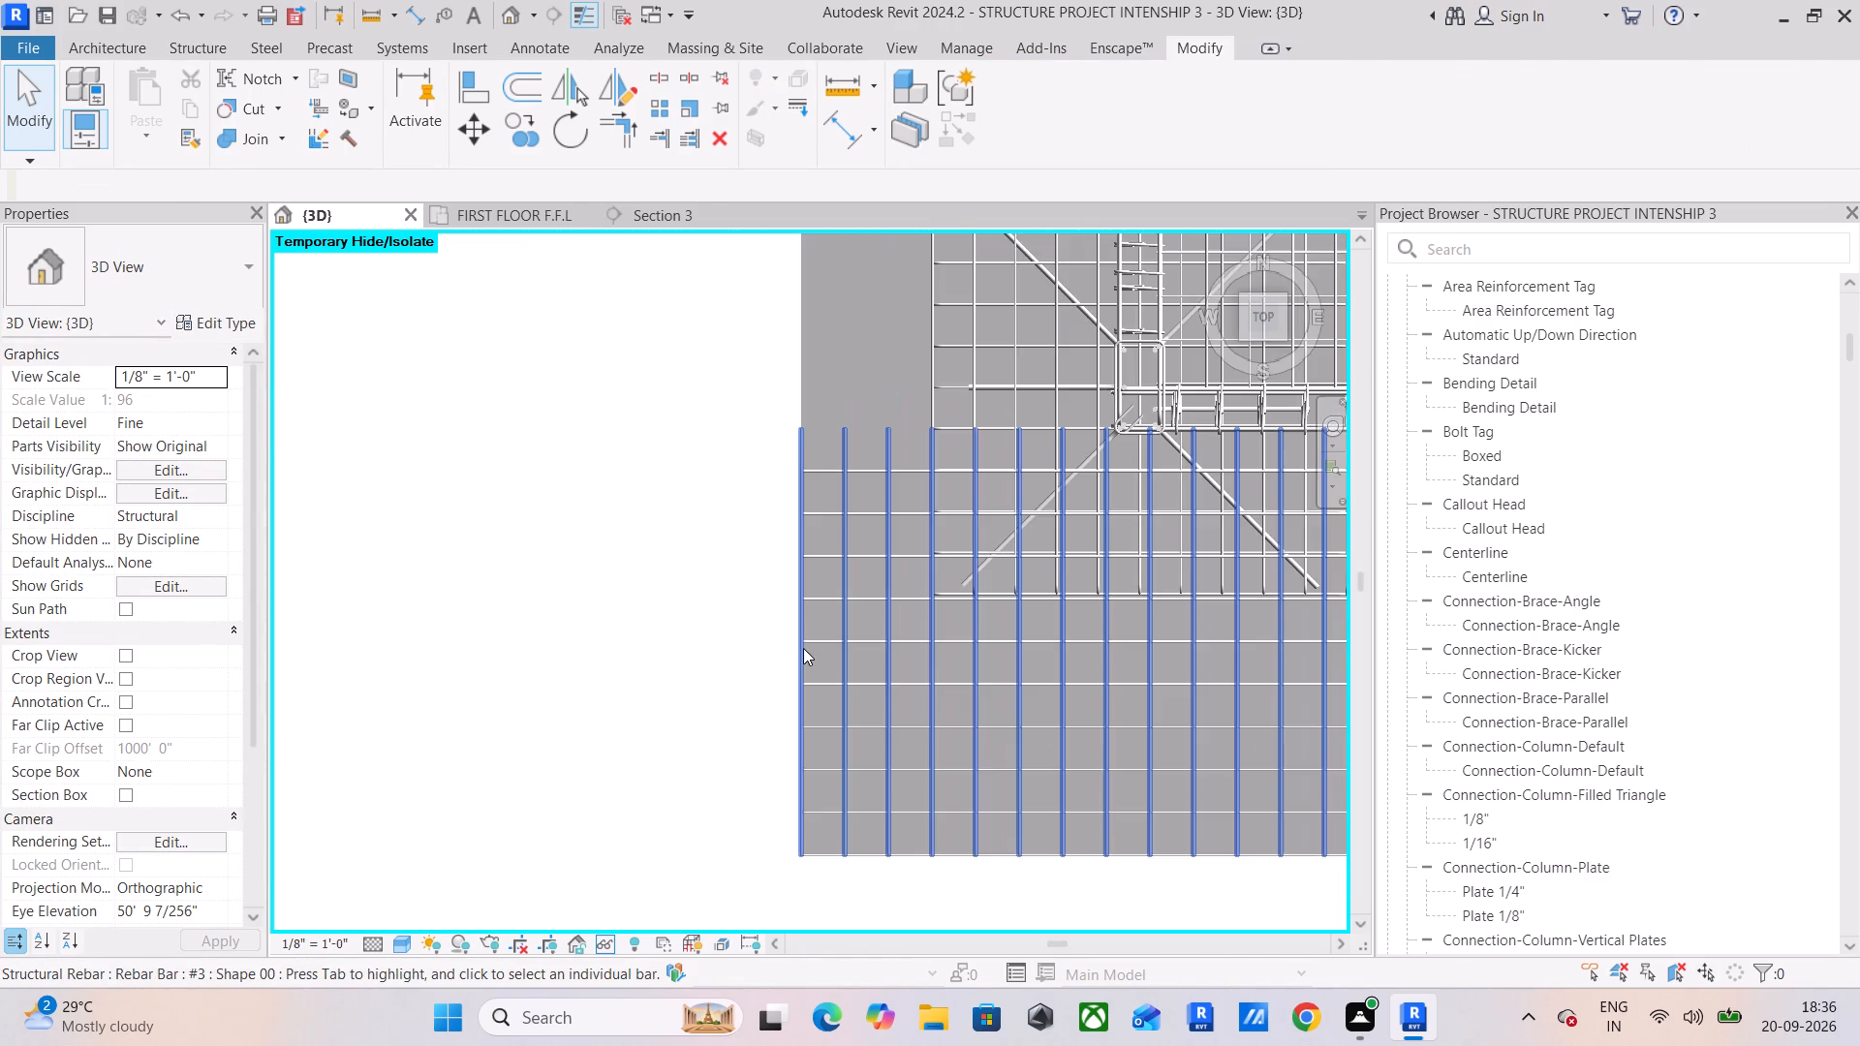
scroll(834, 584, down, 1)
middle_drag(834, 584, 816, 691)
scroll(816, 691, up, 1)
scroll(816, 691, down, 9)
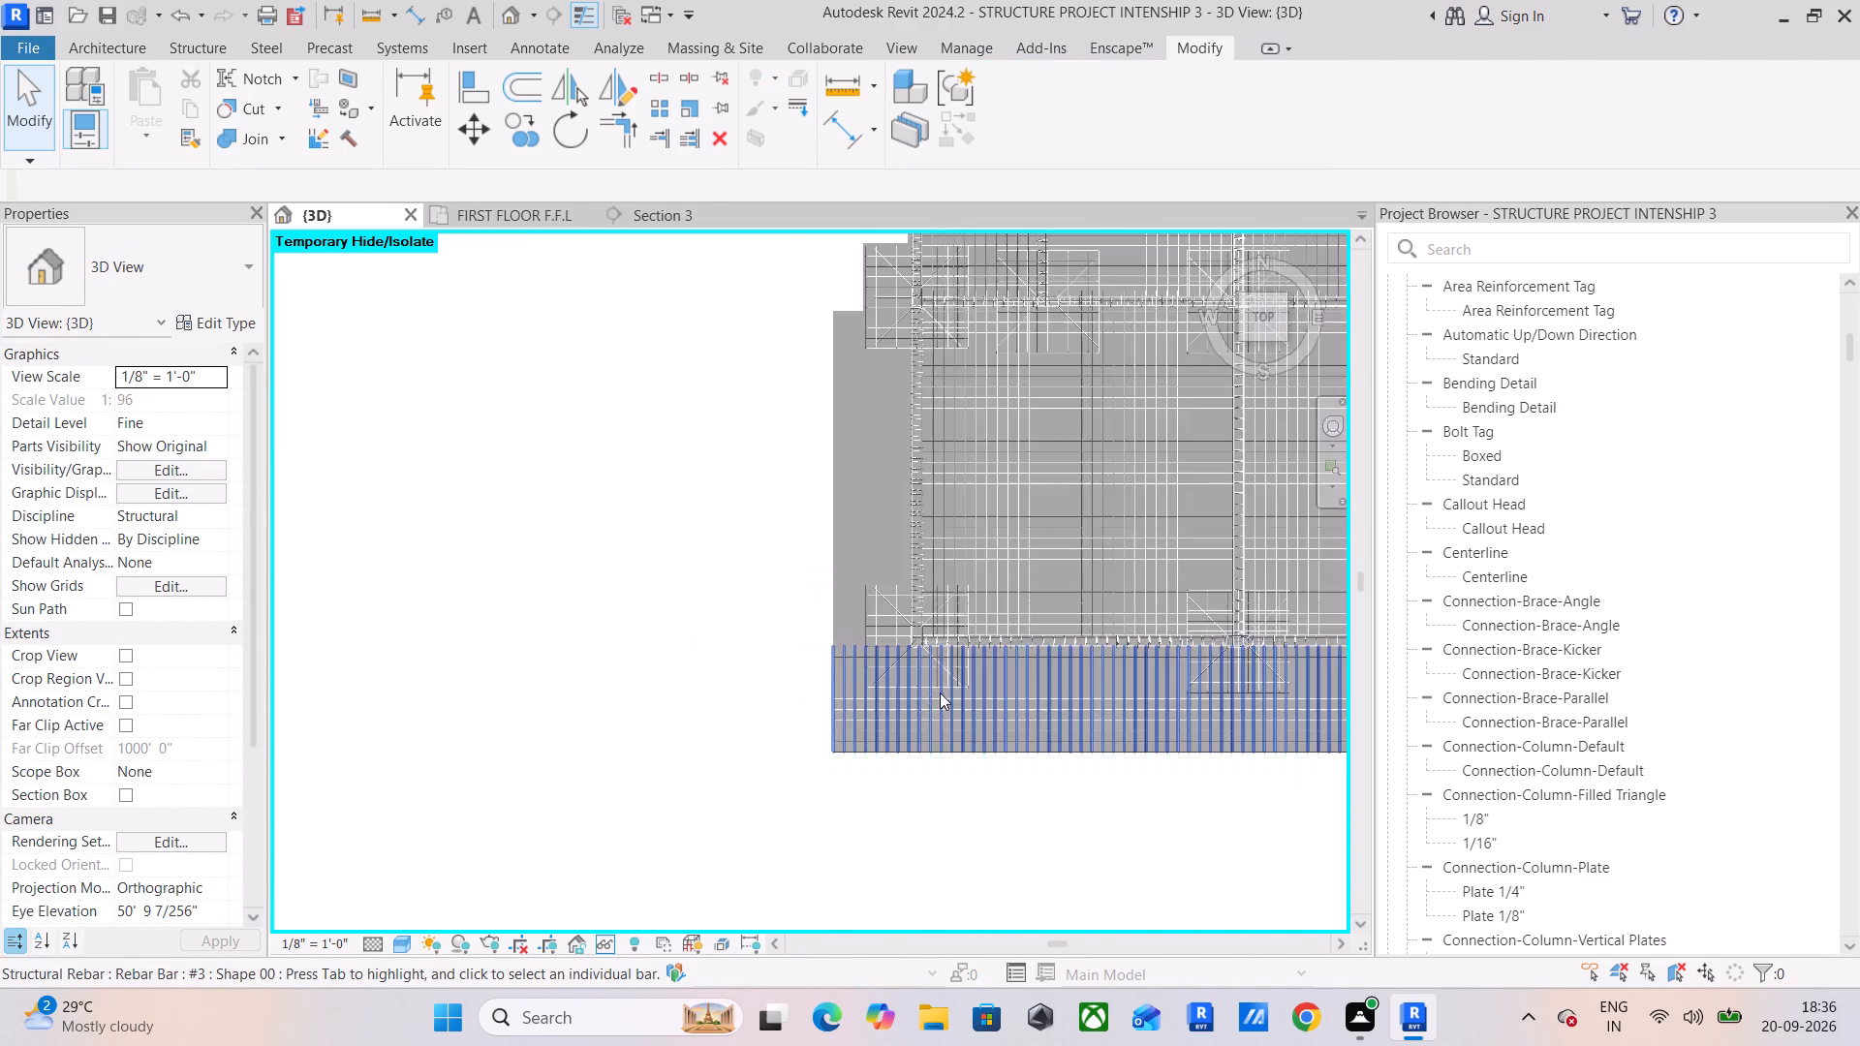
scroll(940, 692, down, 4)
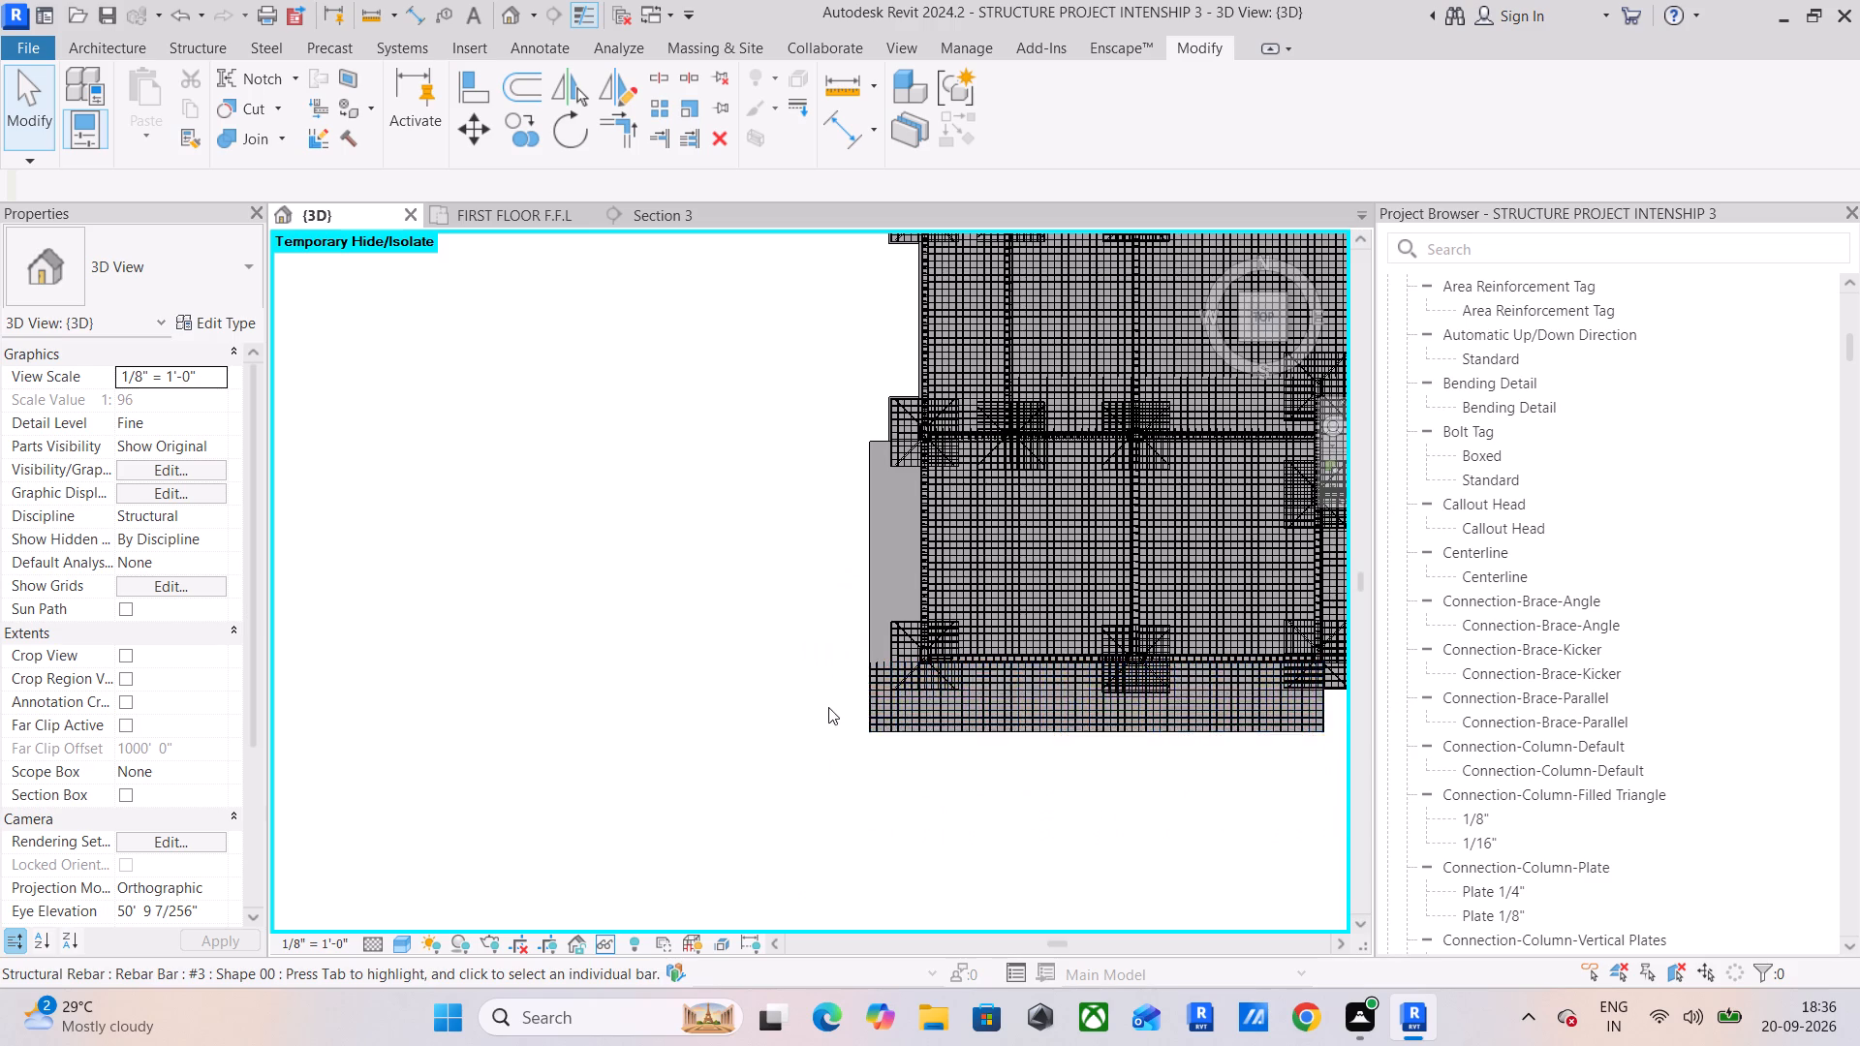
scroll(828, 701, up, 13)
middle_drag(994, 724, 556, 684)
scroll(569, 693, up, 1)
scroll(716, 653, up, 6)
drag(722, 604, 626, 695)
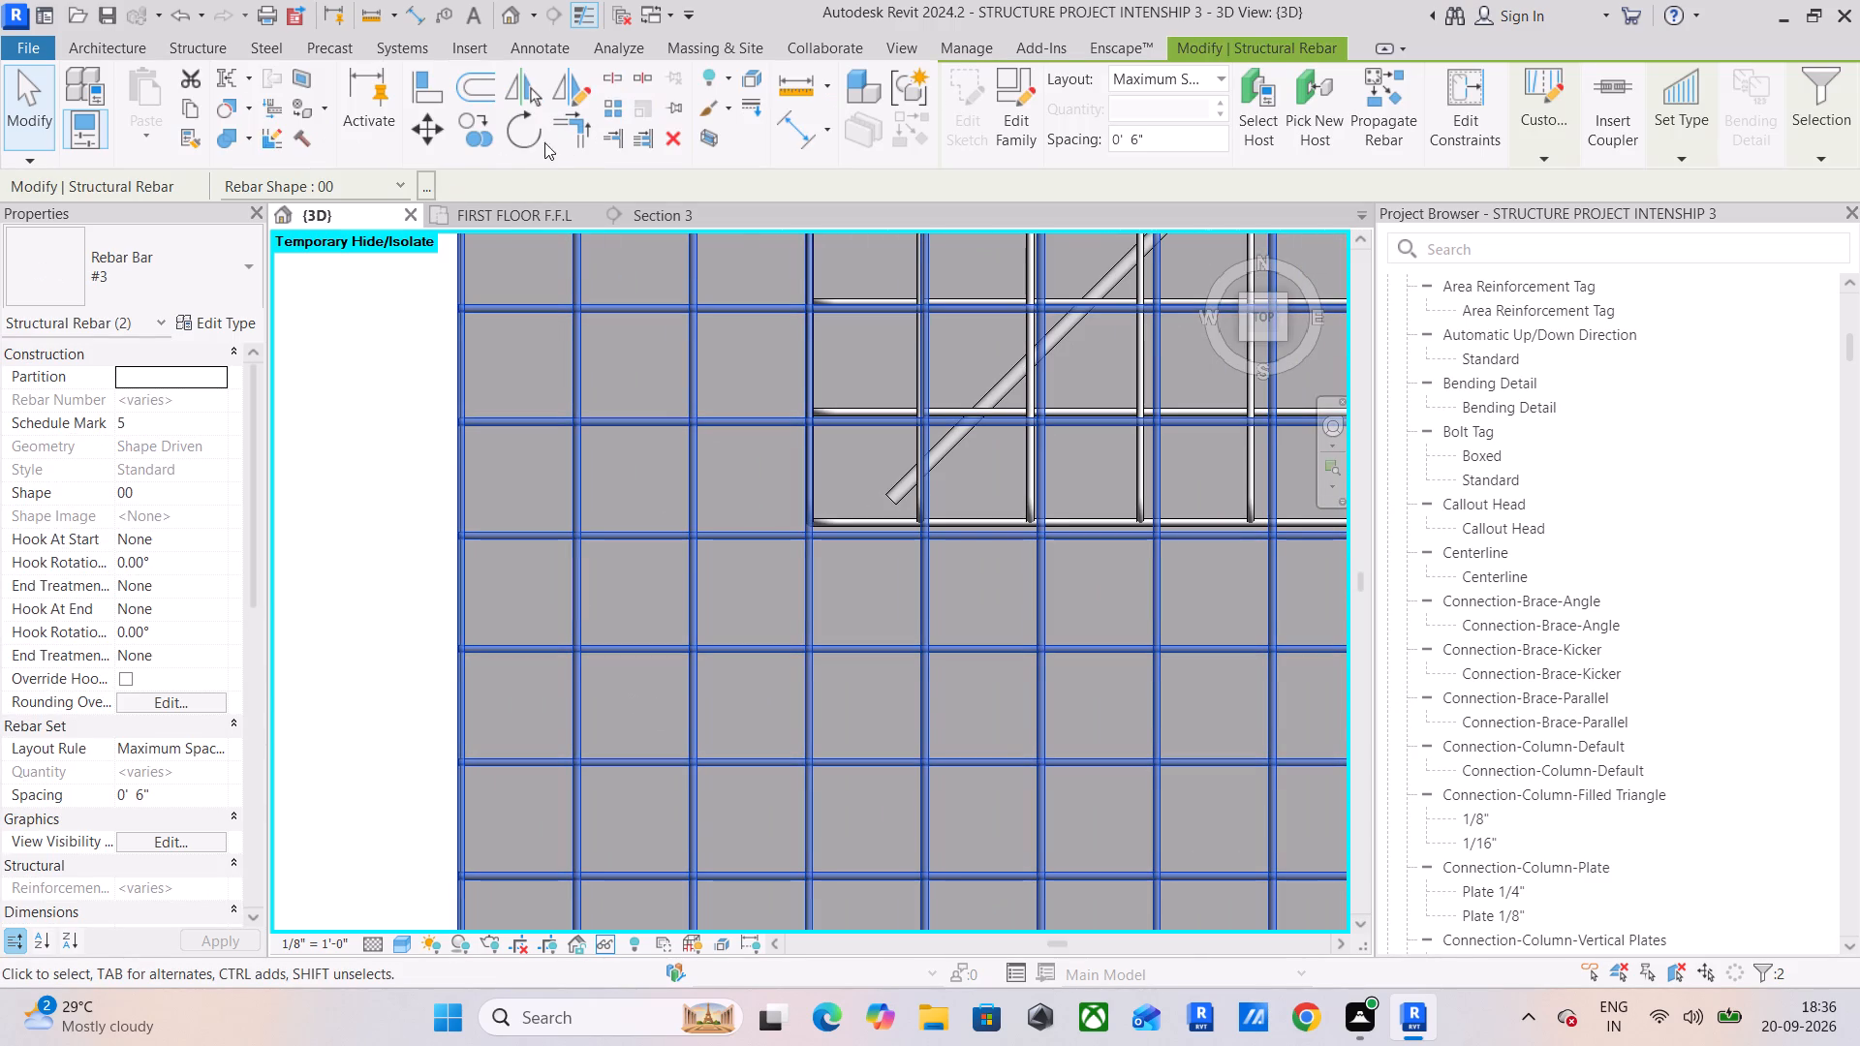
click(477, 122)
scroll(649, 443, down, 11)
middle_drag(659, 450, 614, 797)
scroll(614, 797, down, 1)
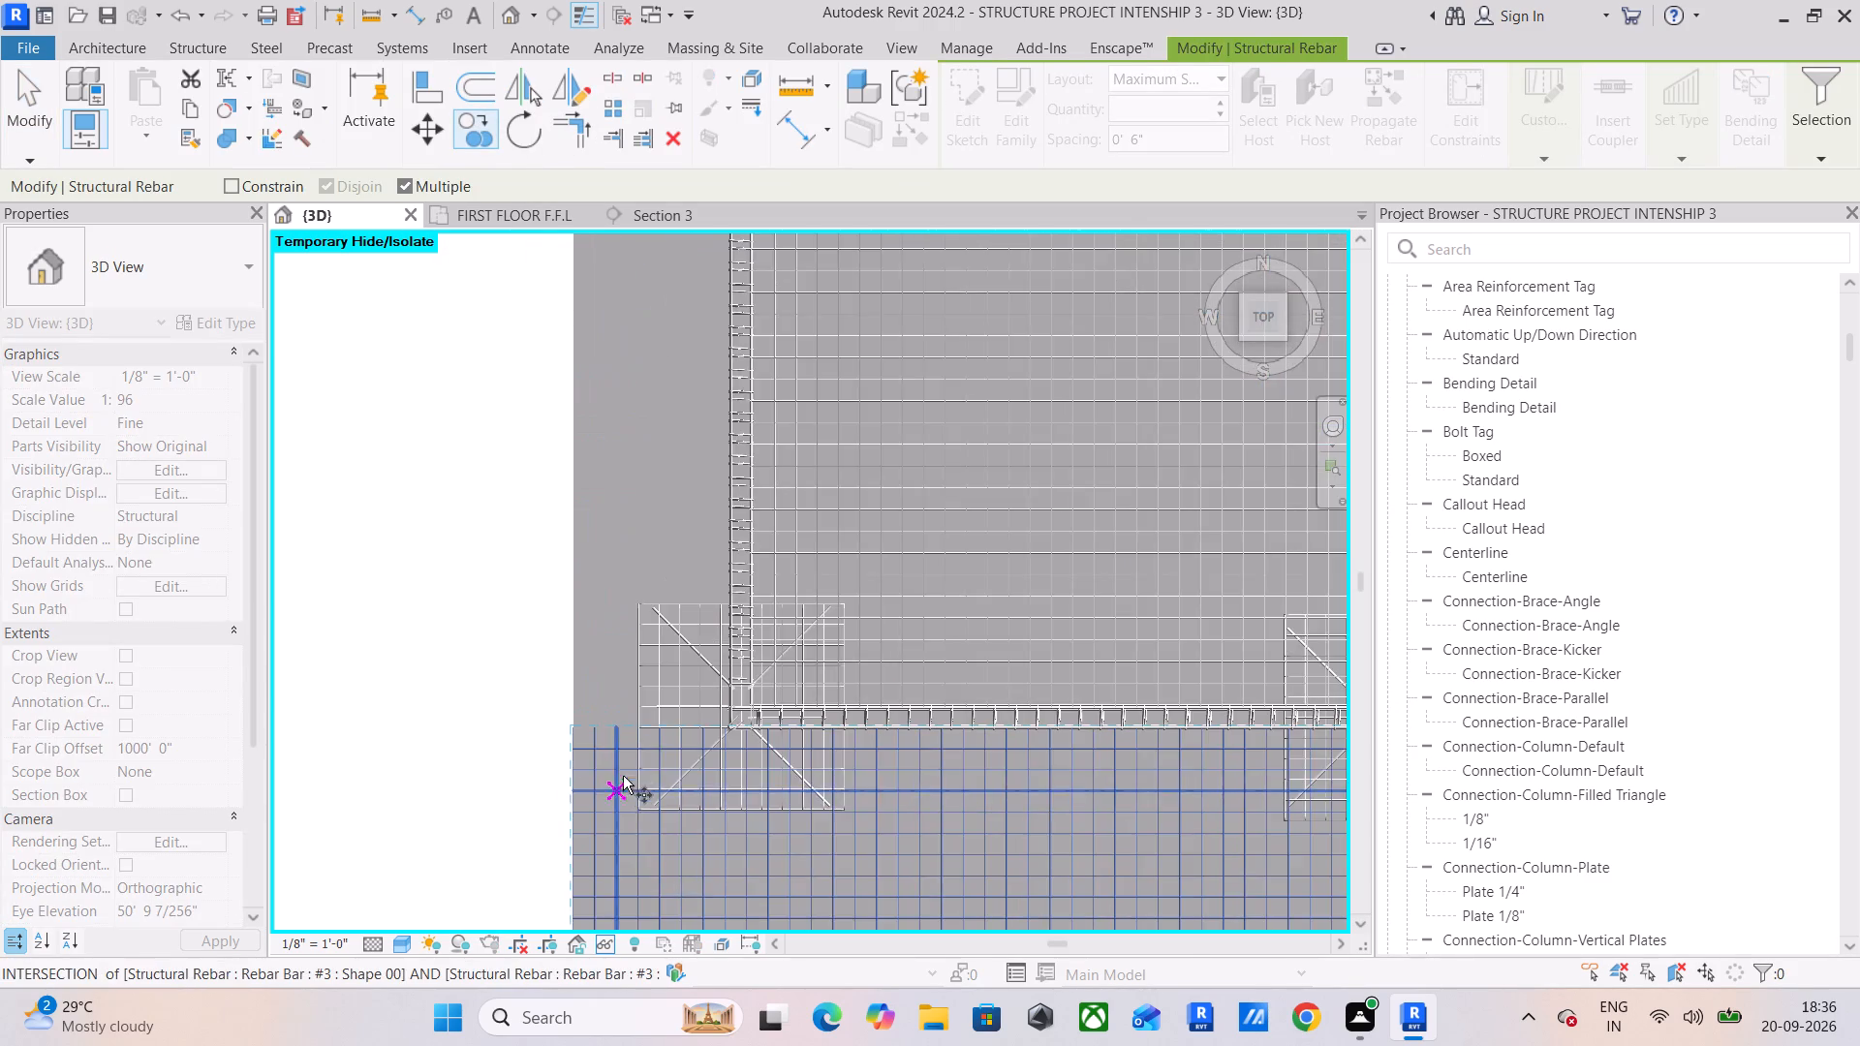
click(581, 729)
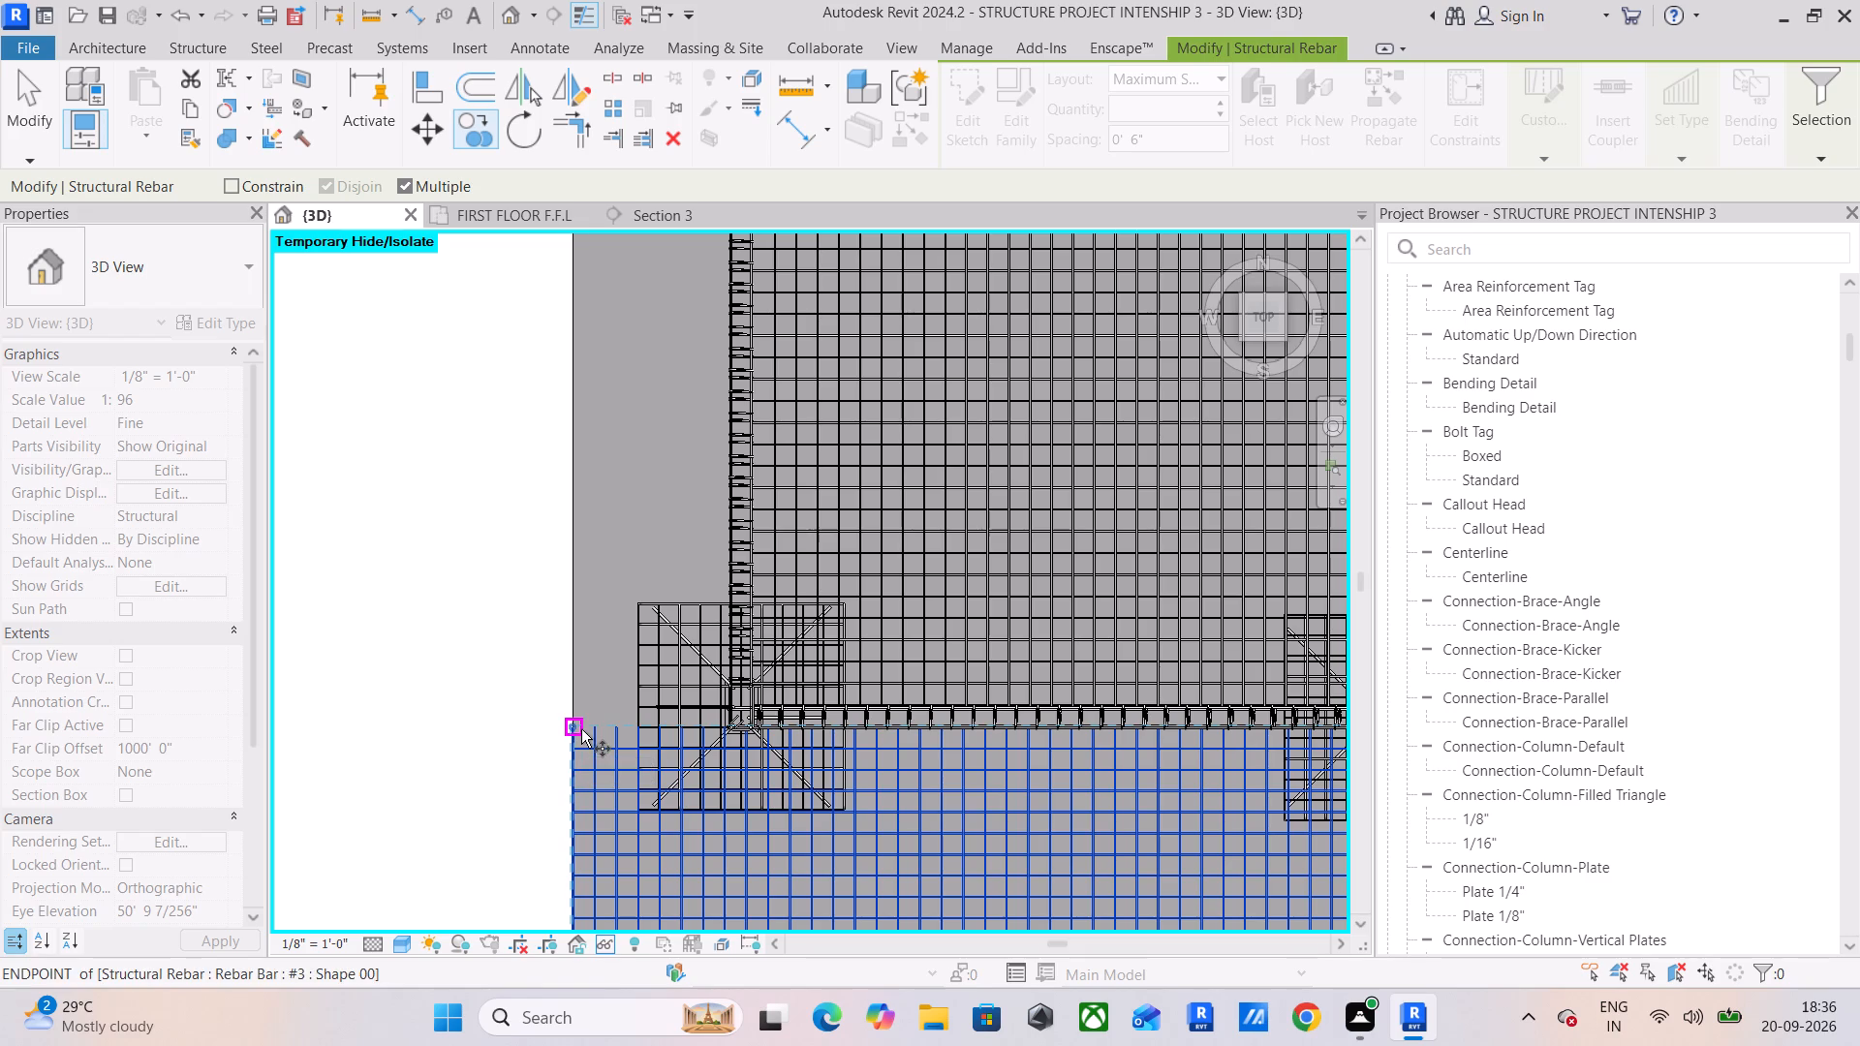
click(571, 401)
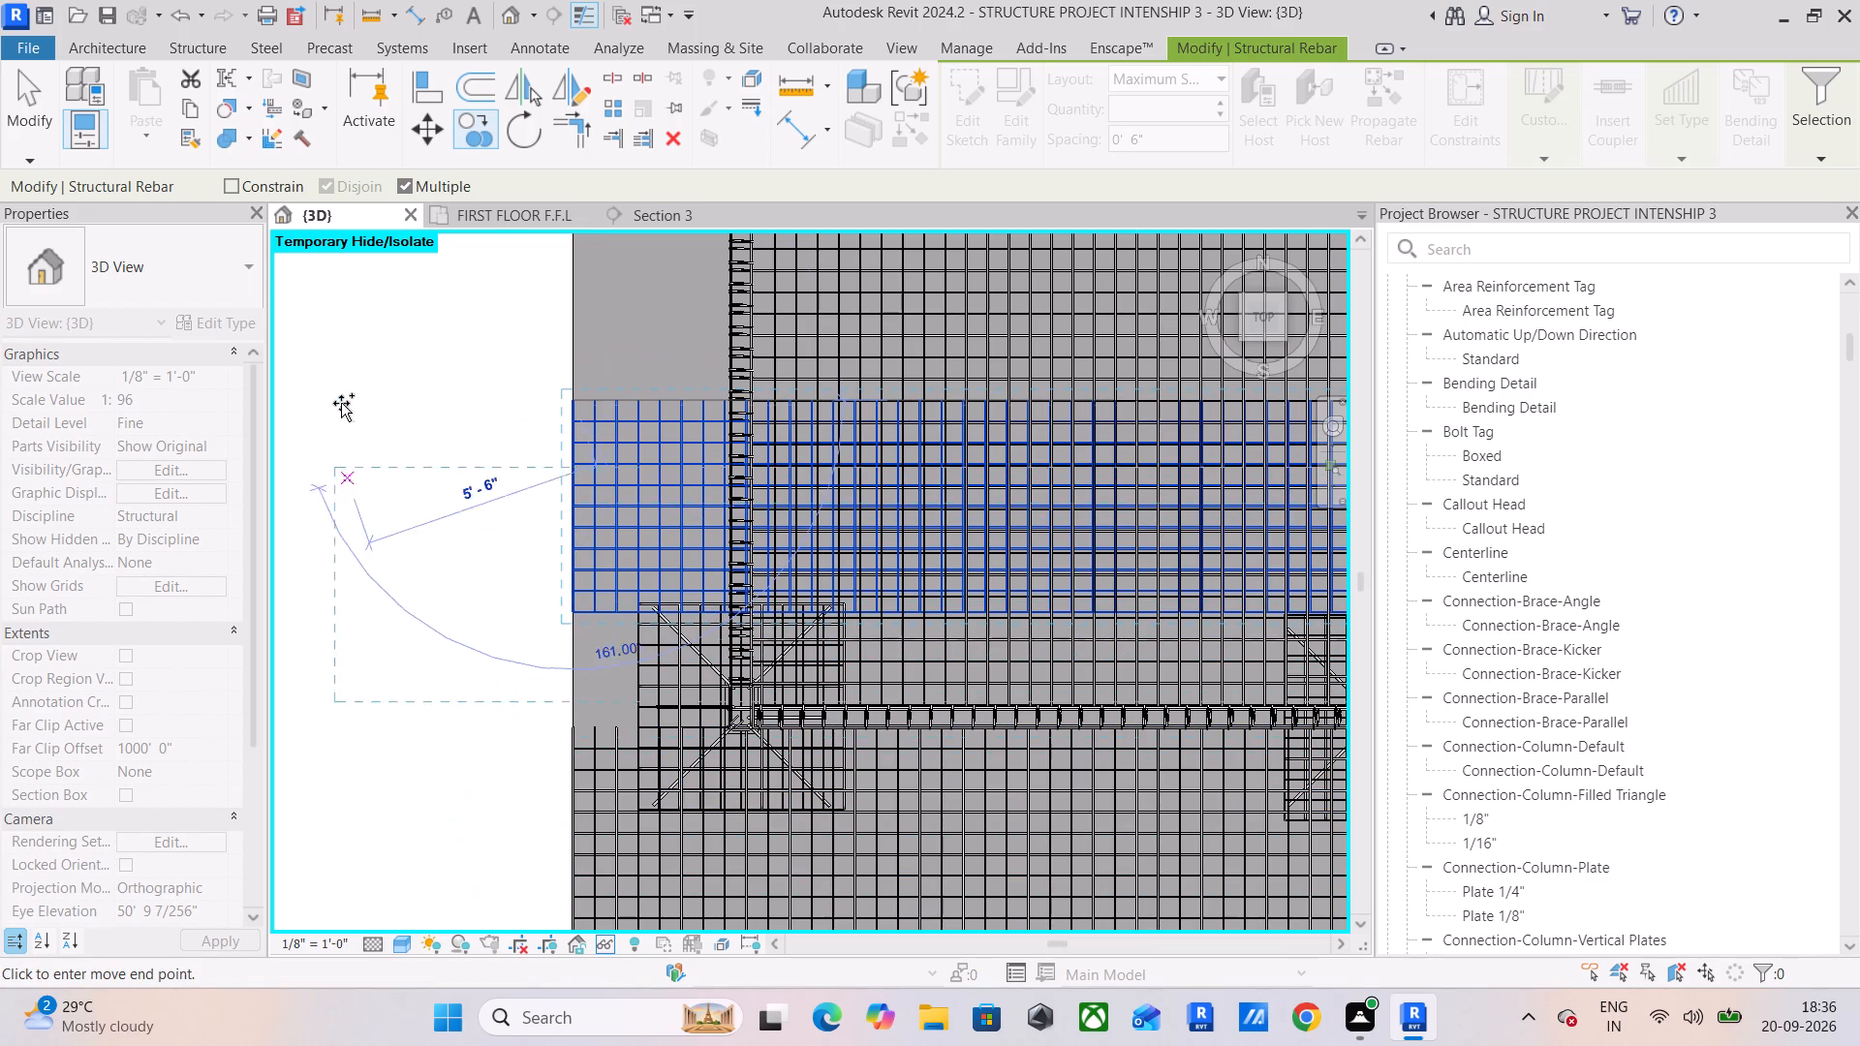
click(15, 121)
Pull the copied north-south #3 bar set's eastern extent back to the beam along the western overhang, keeping the 6-inch maximum spacing.
scroll(629, 543, up, 5)
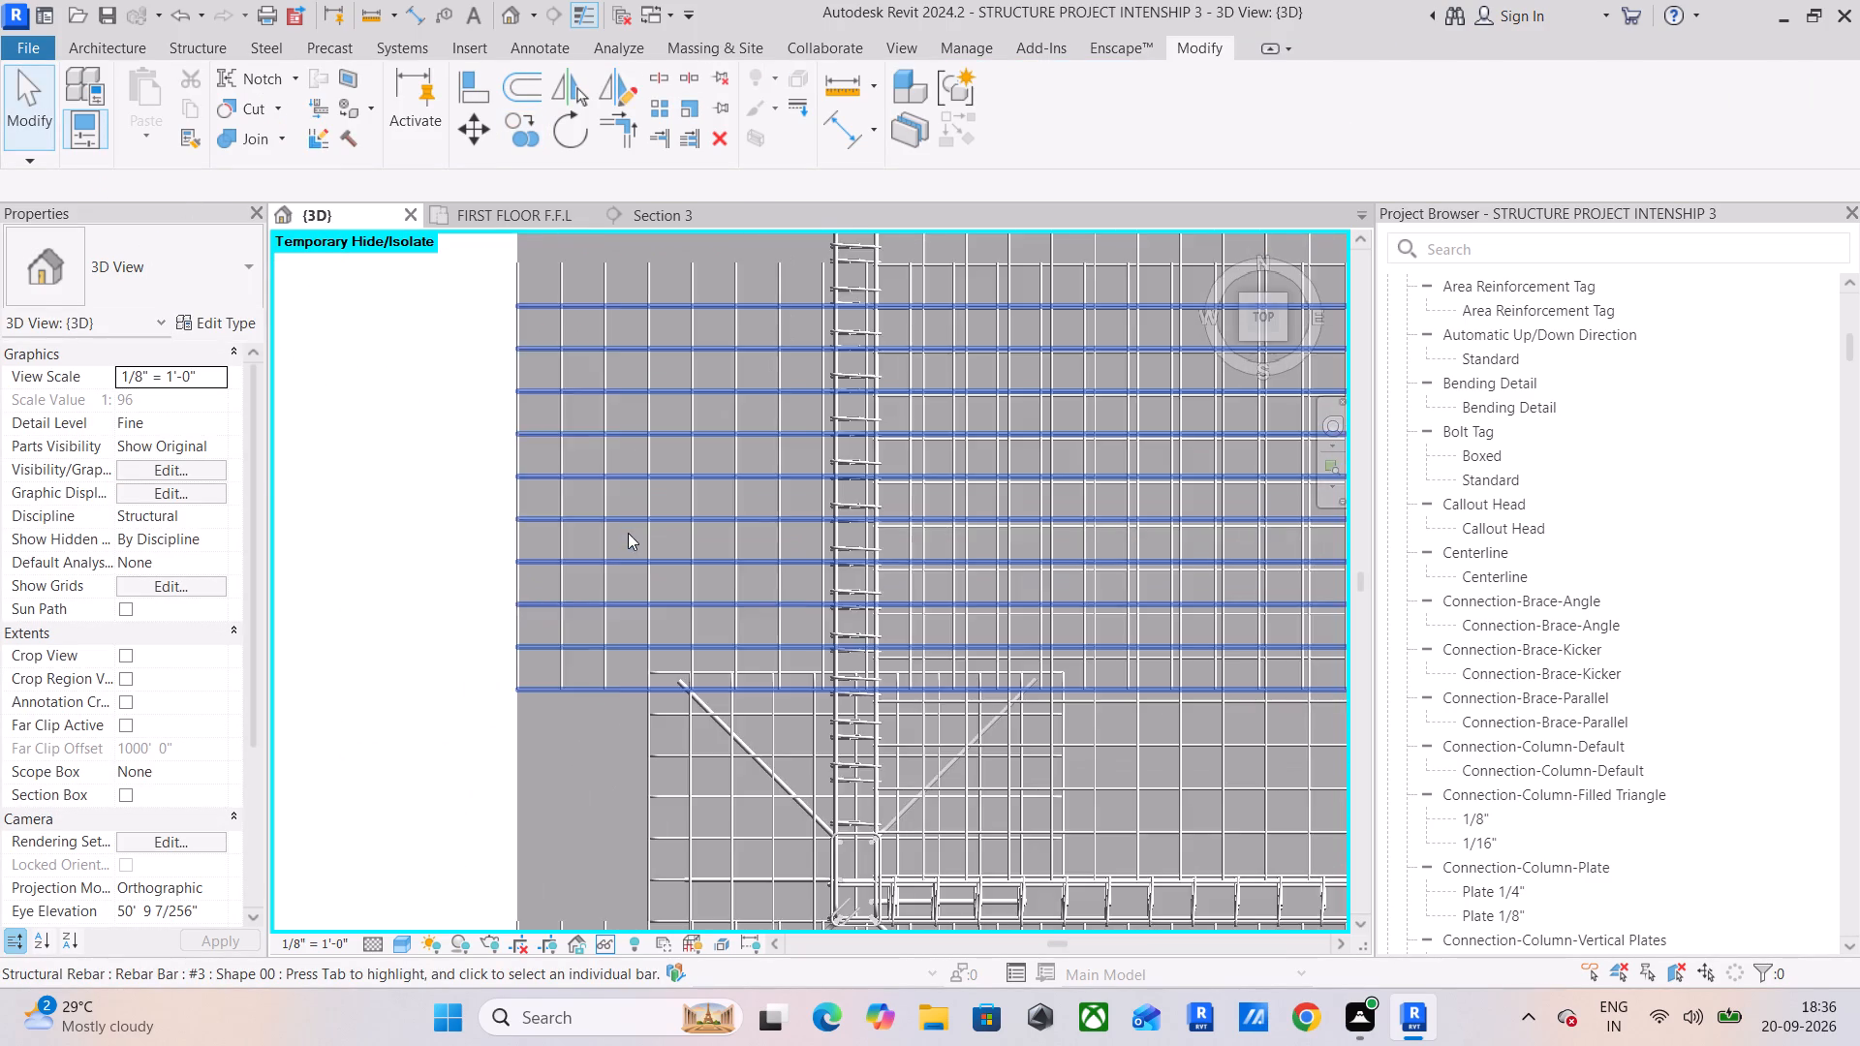
click(691, 542)
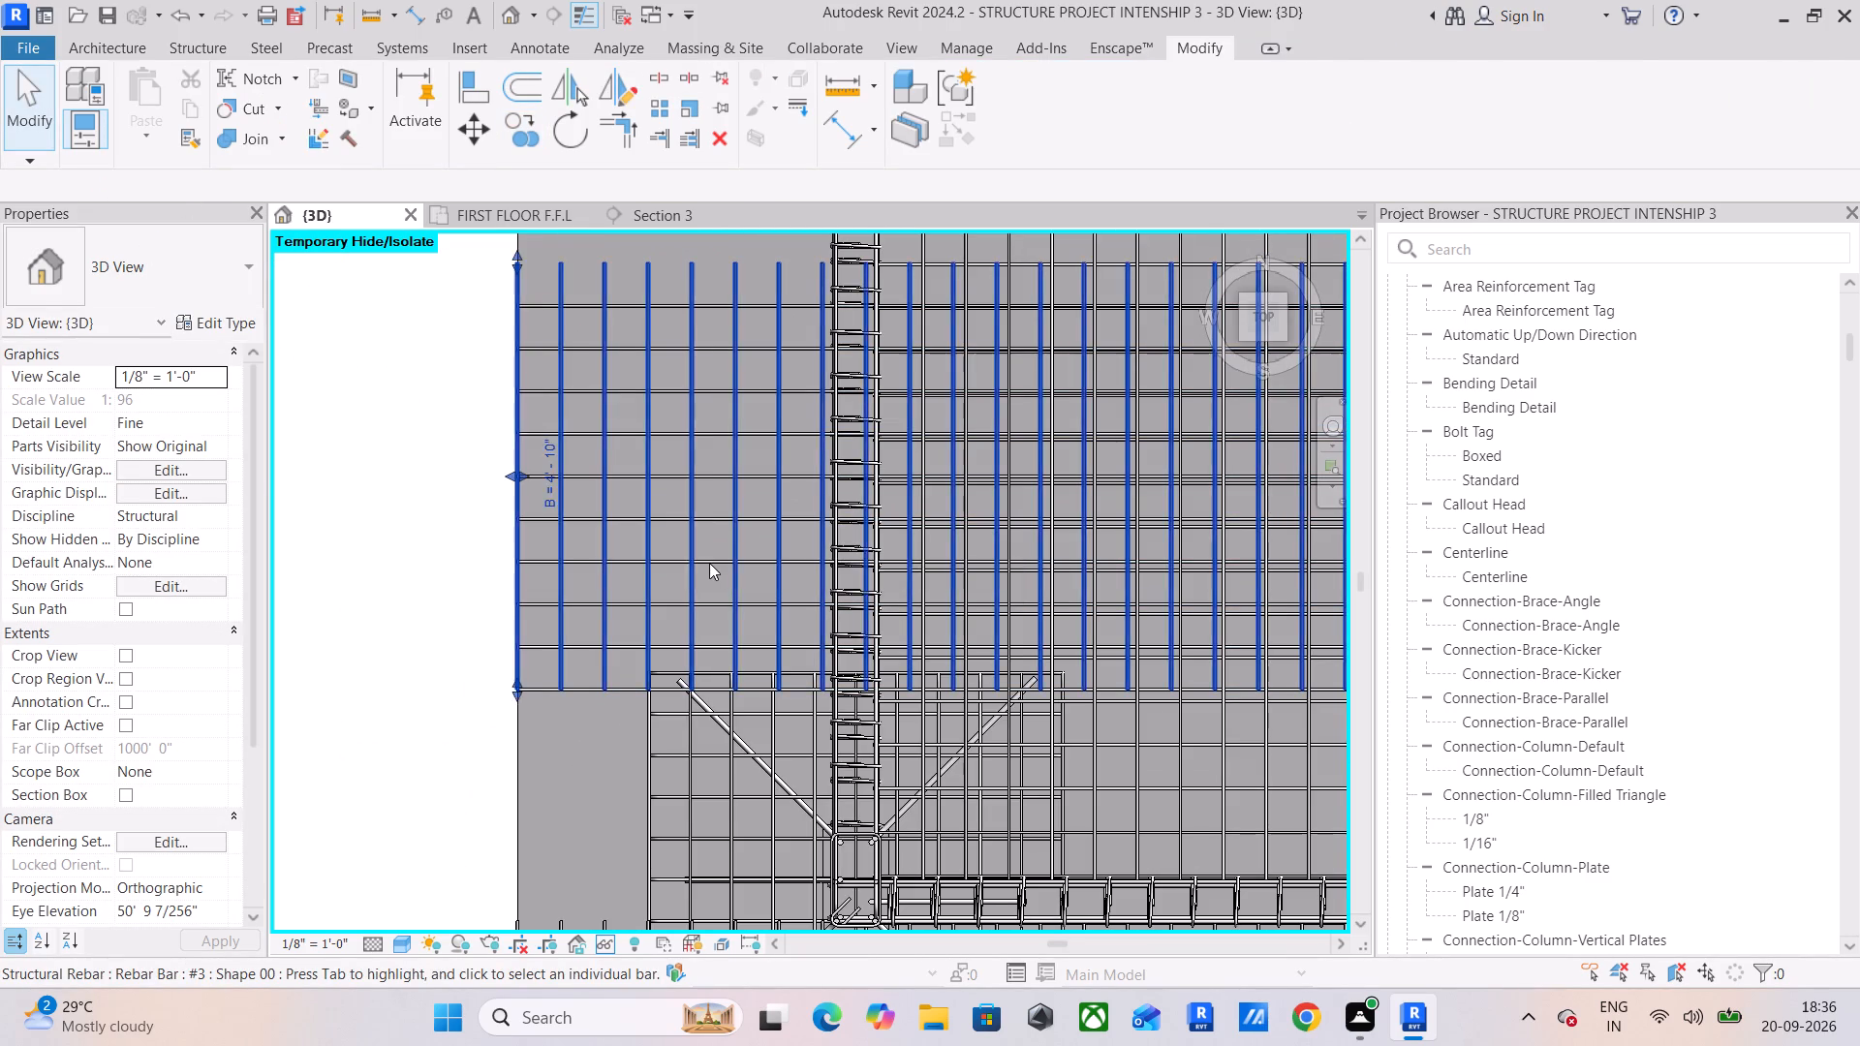
scroll(709, 563, down, 5)
middle_drag(1004, 587, 489, 599)
scroll(653, 629, down, 5)
middle_drag(880, 637, 720, 637)
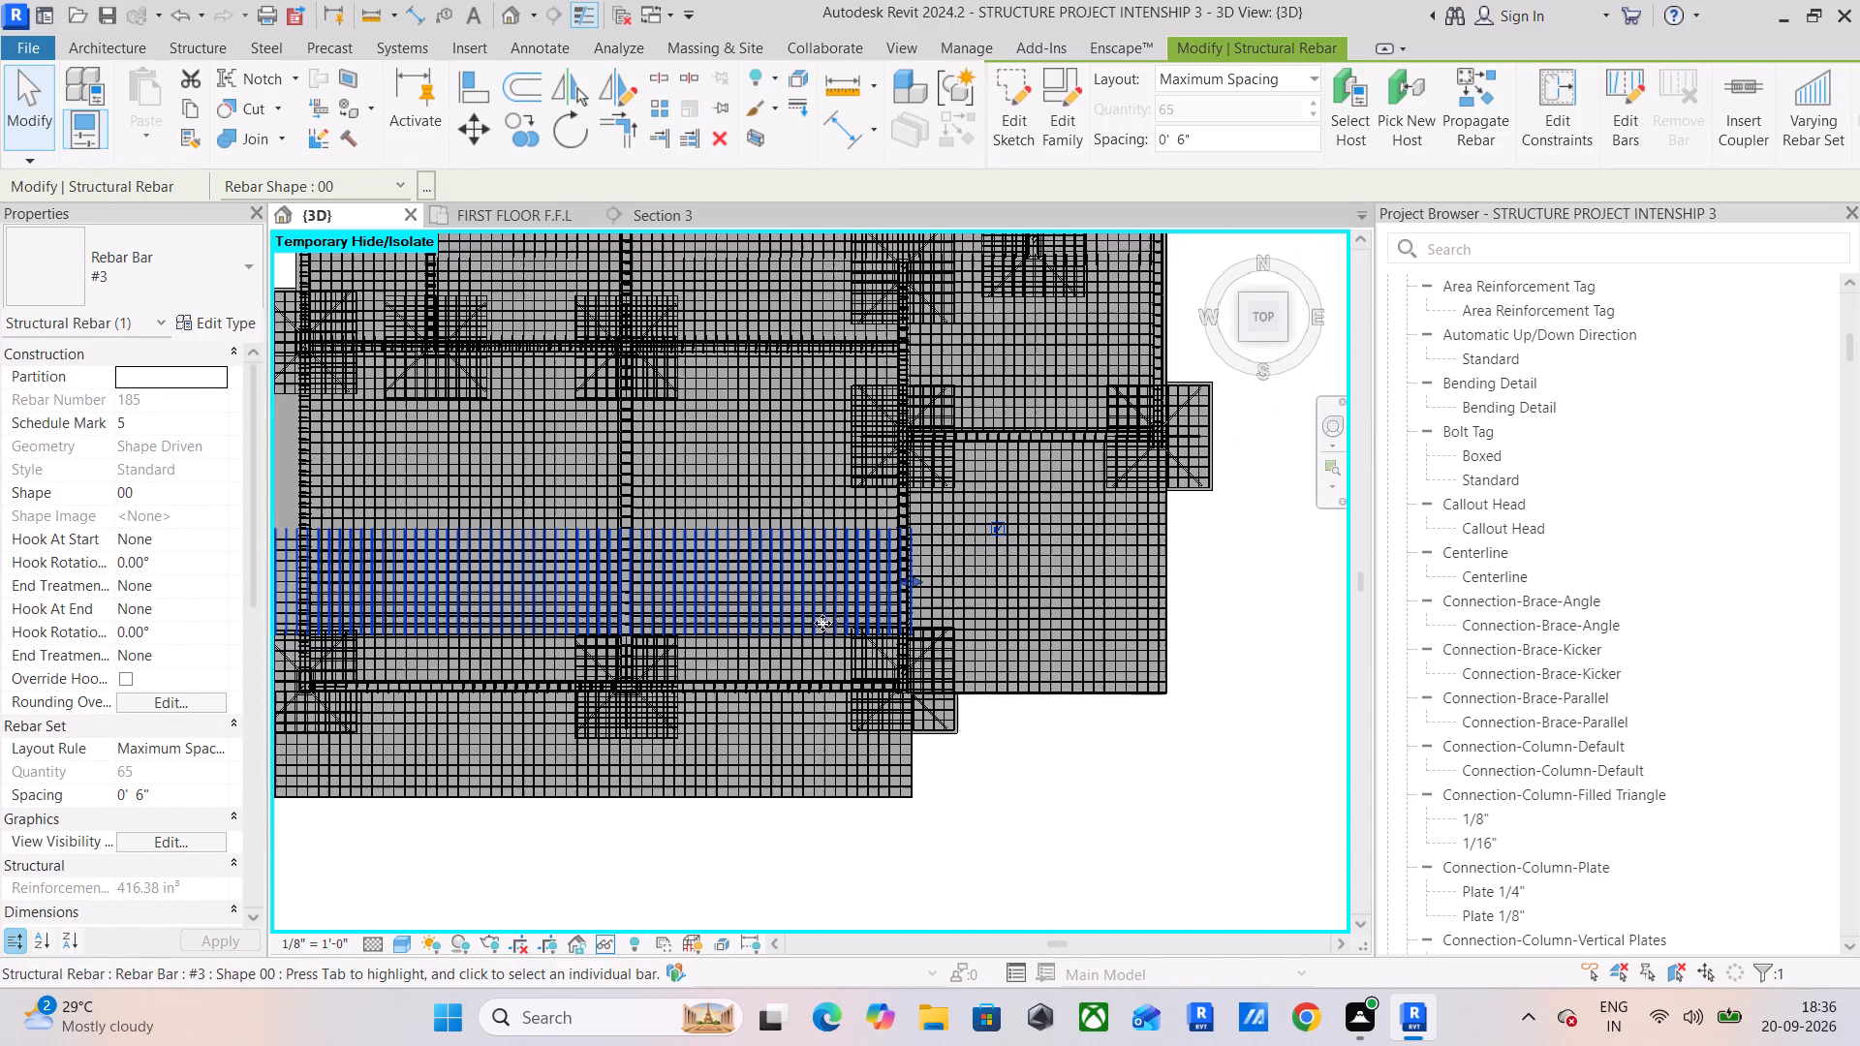
drag(901, 584, 467, 594)
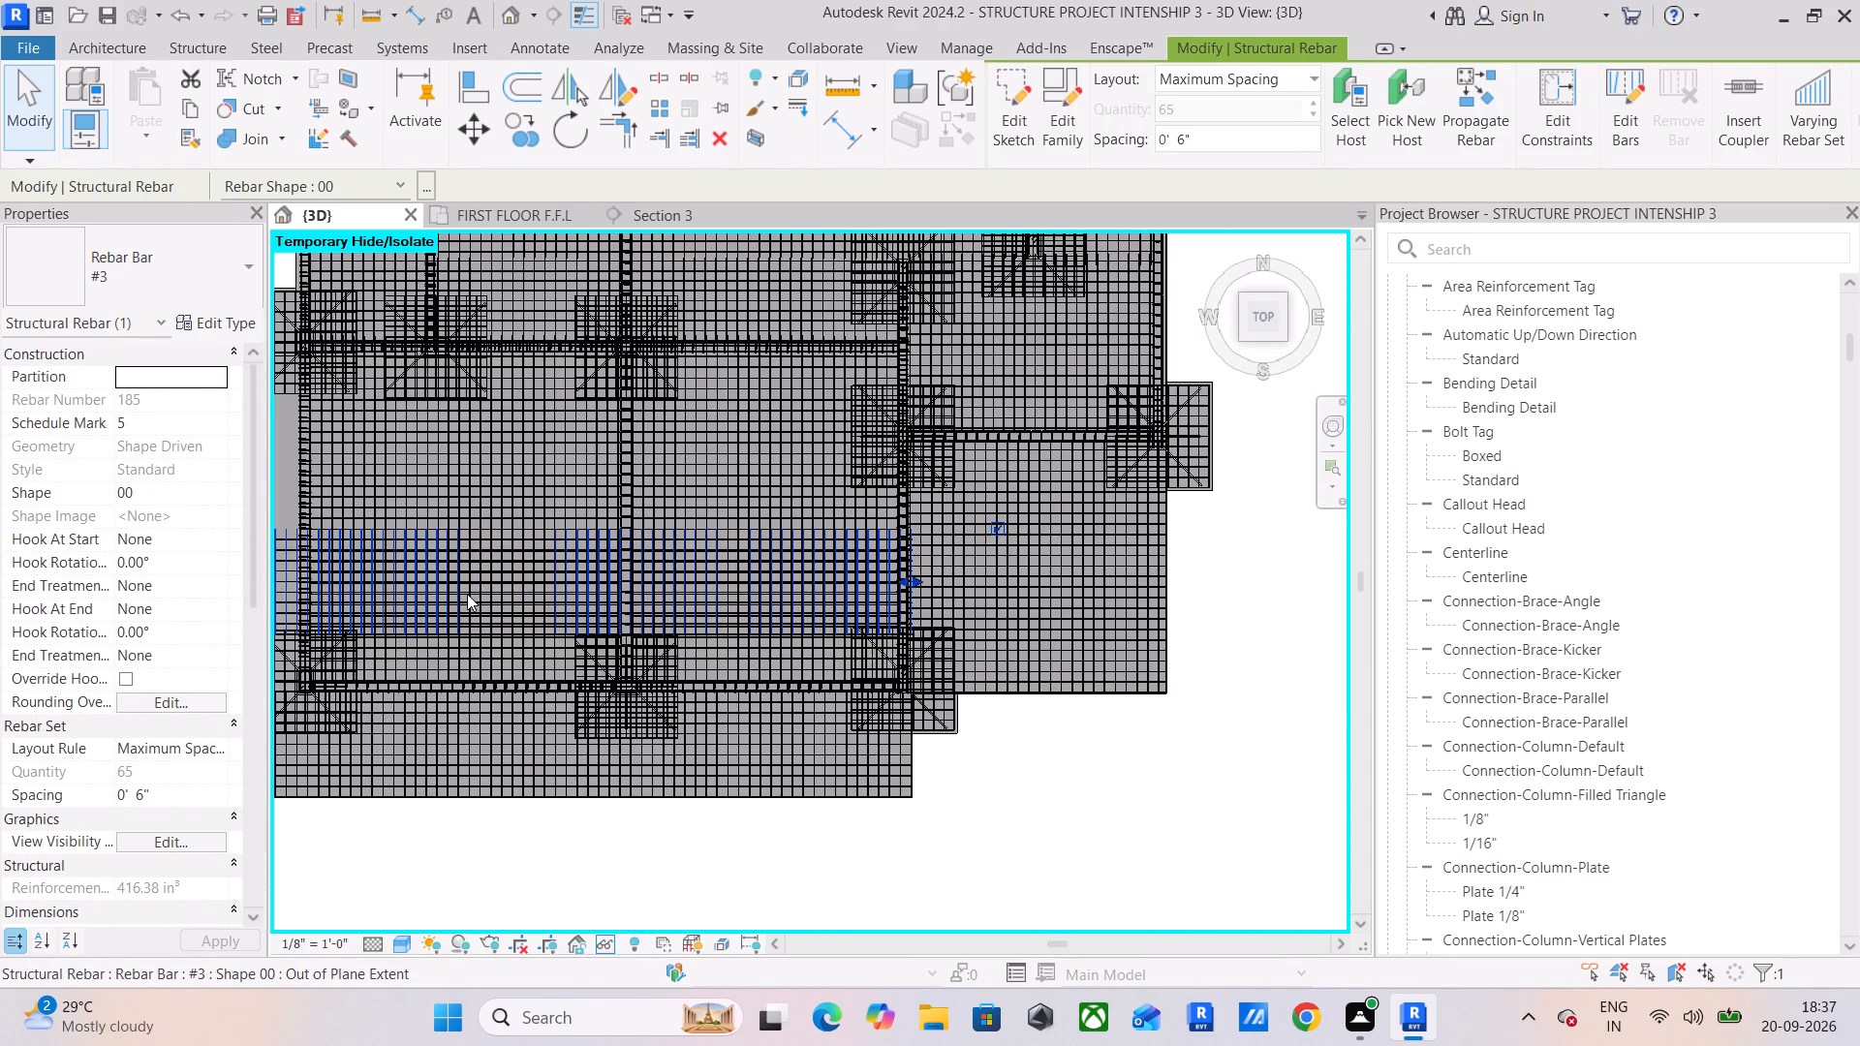
middle_drag(467, 594, 950, 637)
middle_drag(748, 637, 1083, 639)
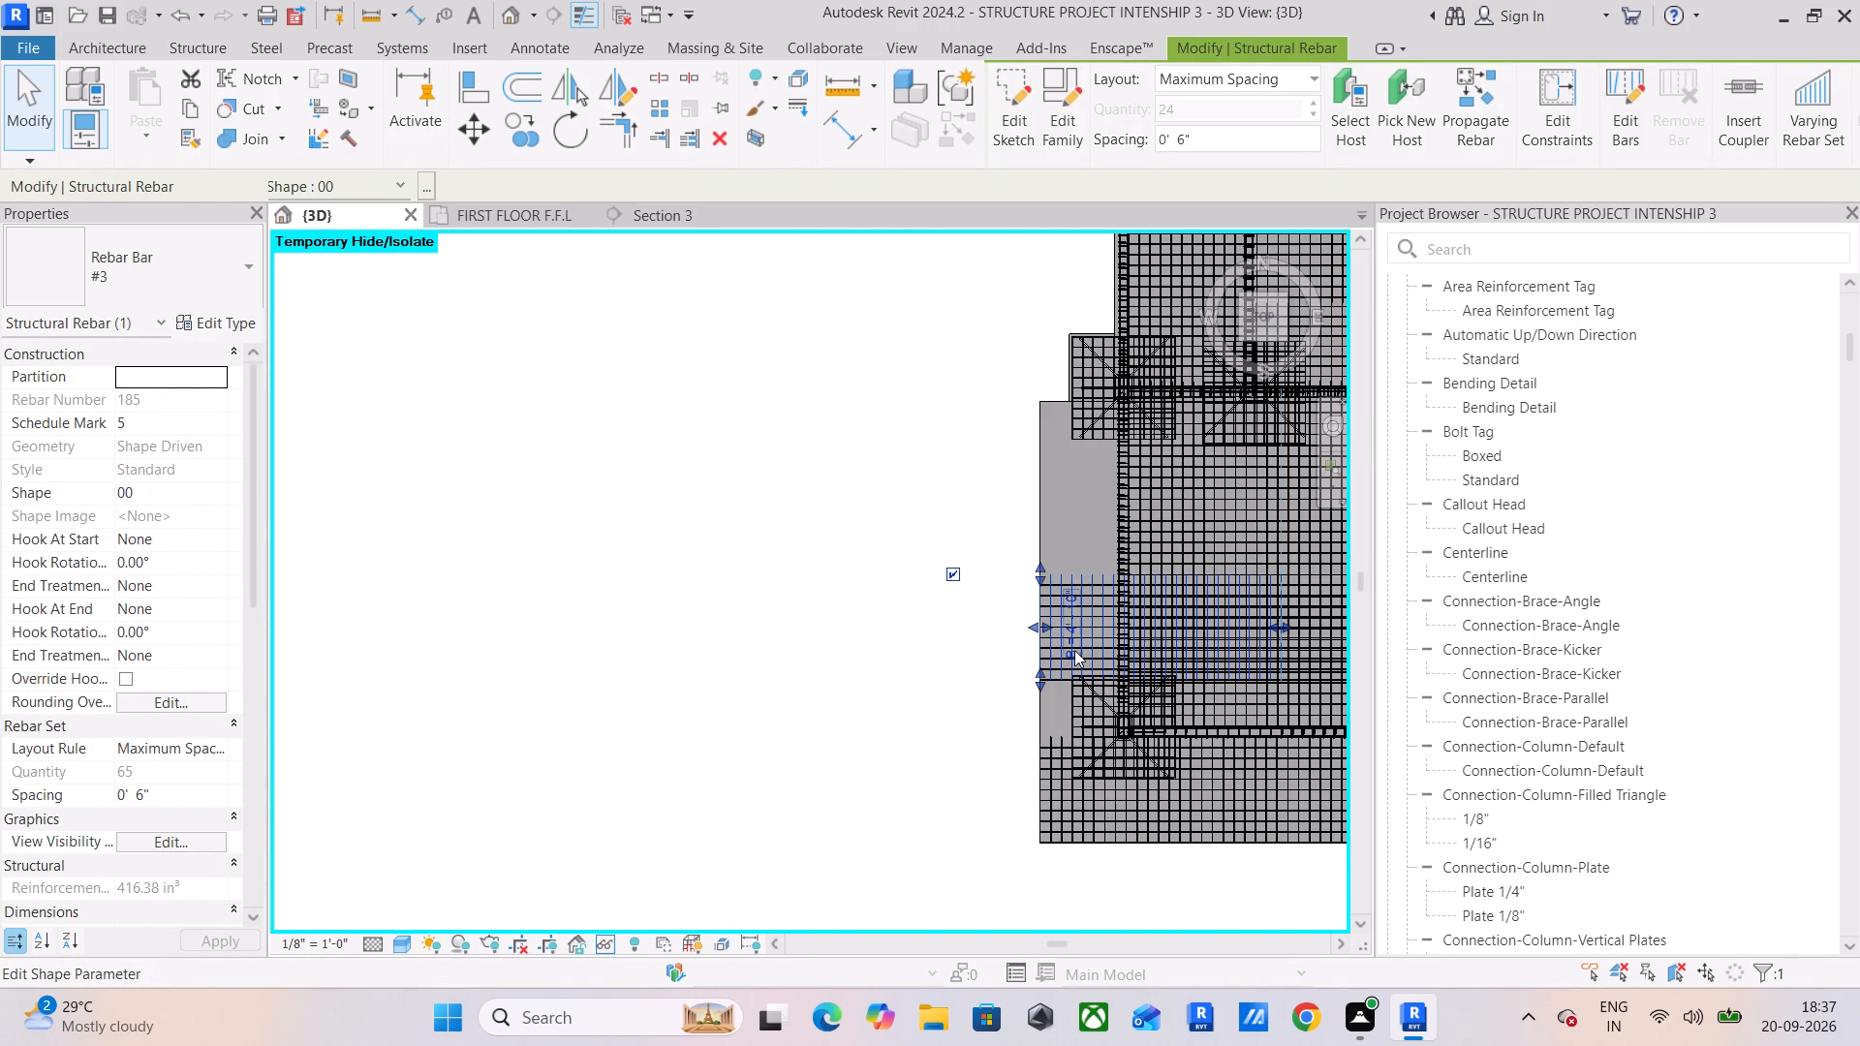
middle_drag(1212, 650, 1025, 663)
scroll(1049, 652, up, 9)
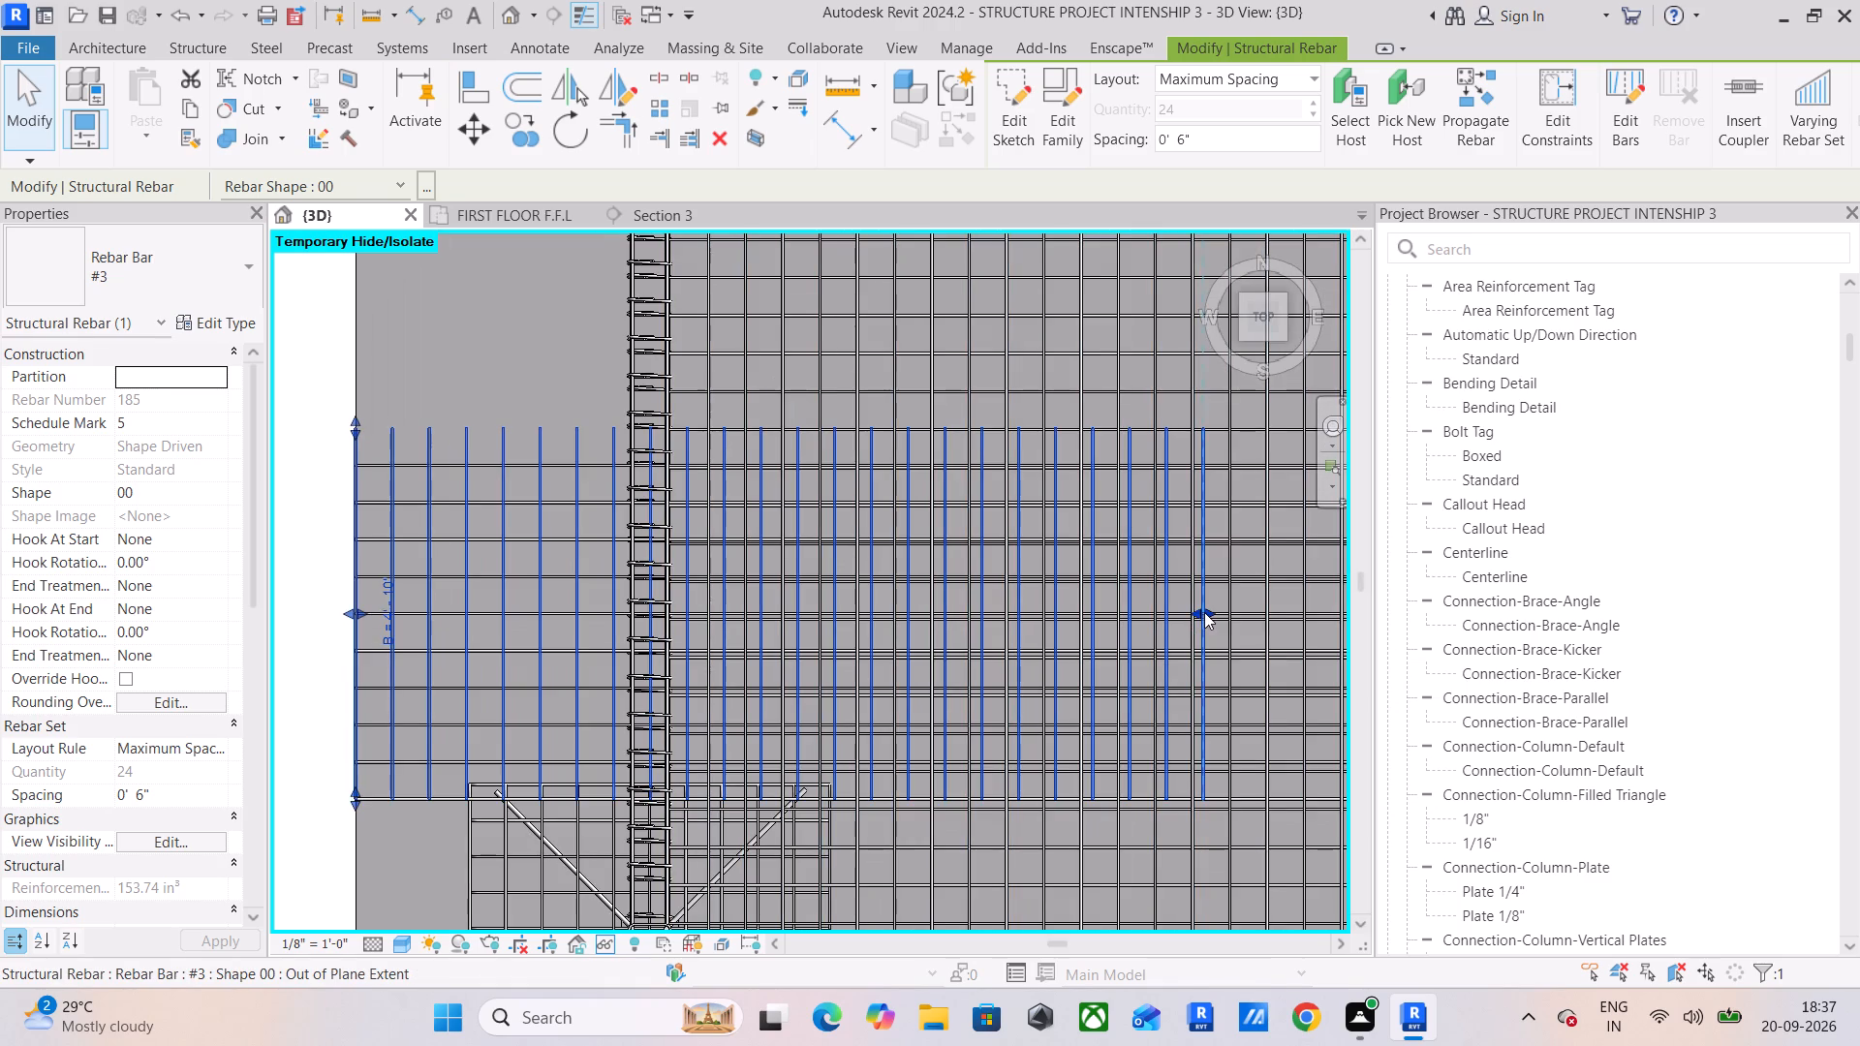
drag(1196, 613, 616, 626)
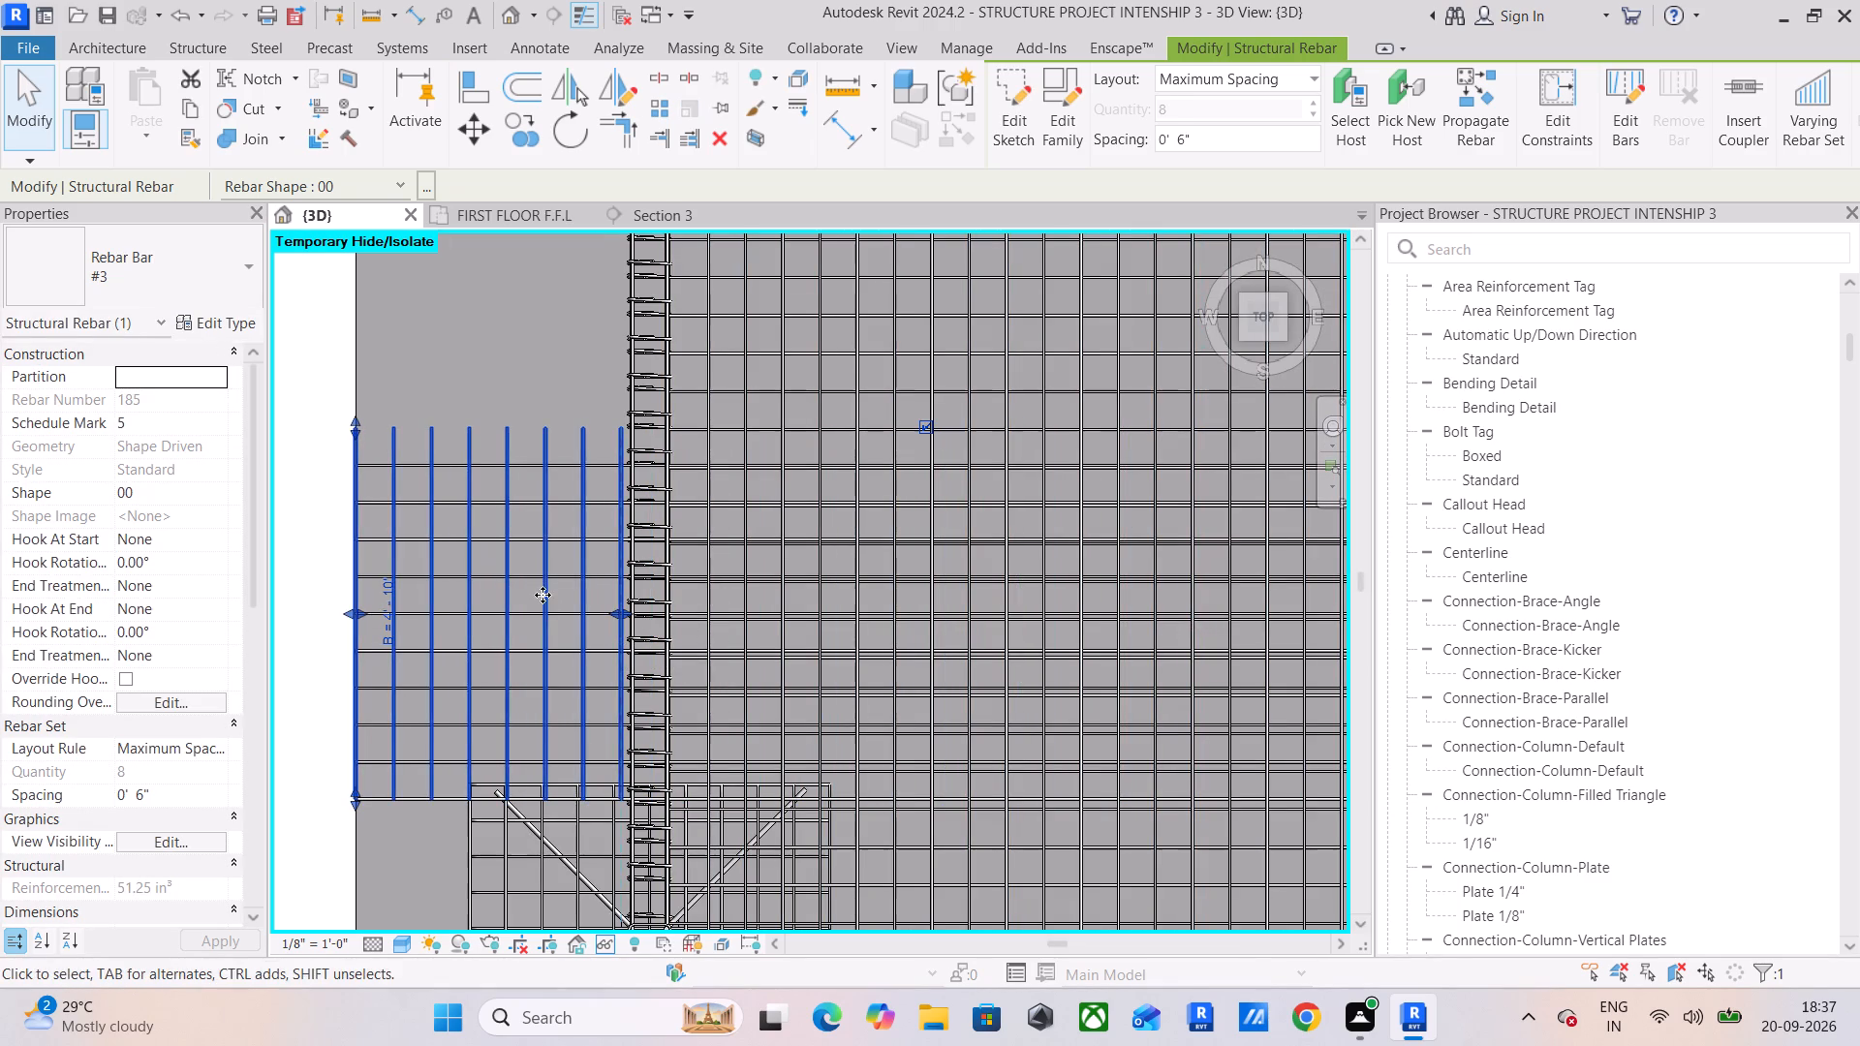
Shorten the copied east-west #3 bars to about 3'-7" so their eastern ends stop at the western overhang's beam.
click(528, 610)
scroll(794, 713, down, 6)
middle_drag(928, 692, 595, 675)
scroll(912, 696, down, 2)
drag(1218, 616, 562, 642)
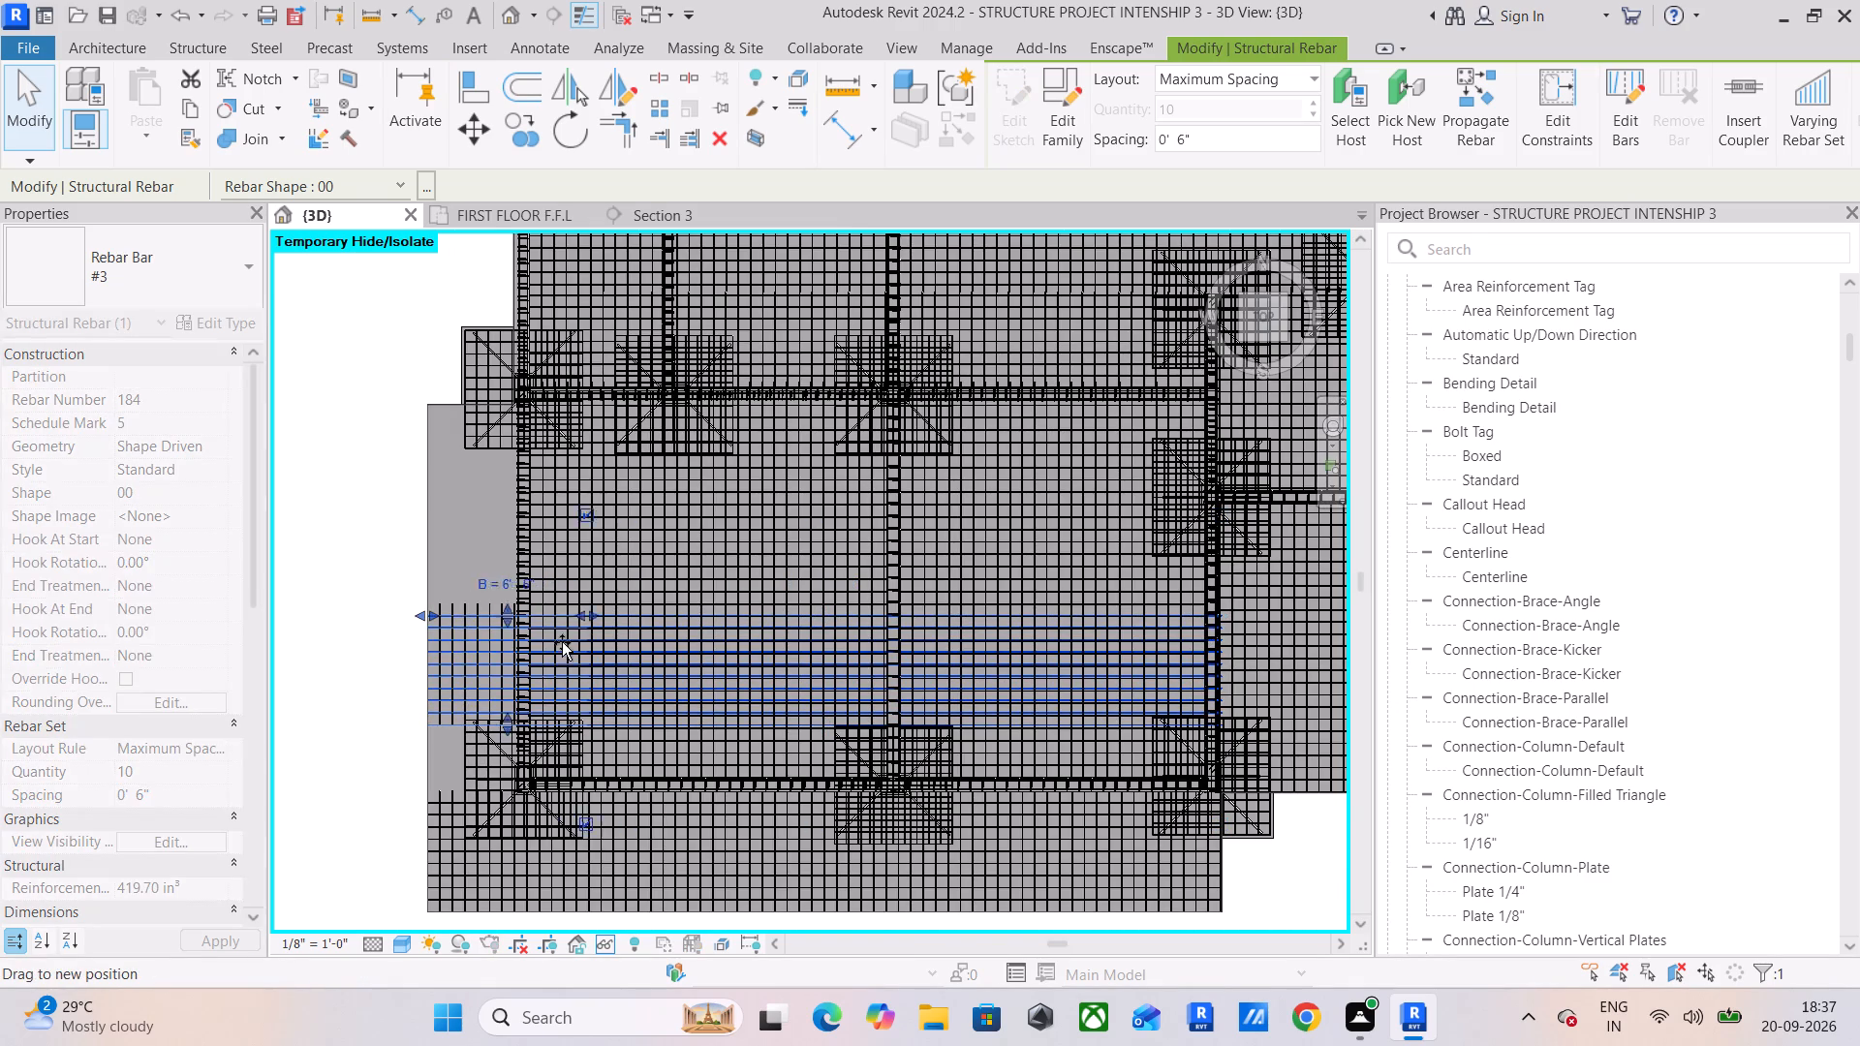
drag(562, 642, 516, 642)
scroll(511, 636, up, 16)
middle_drag(510, 596, 544, 673)
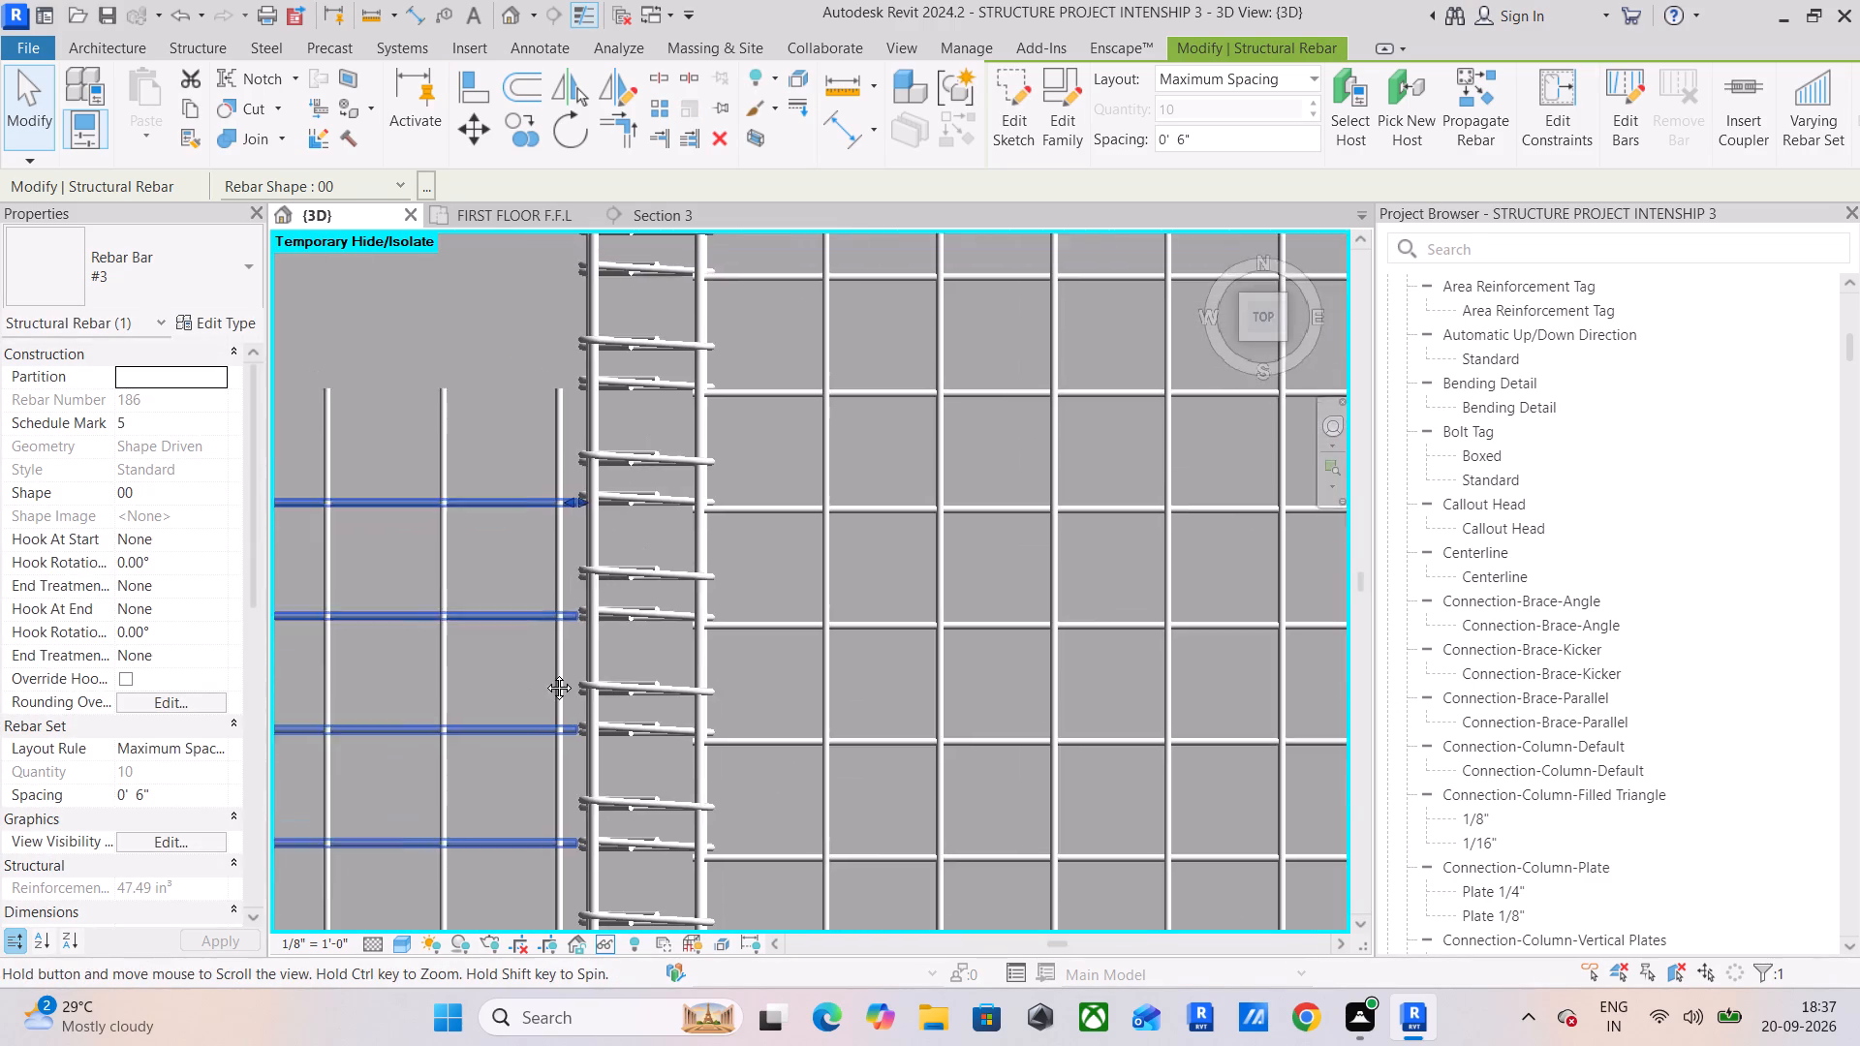
middle_drag(544, 673, 592, 835)
scroll(623, 784, up, 10)
scroll(680, 649, up, 5)
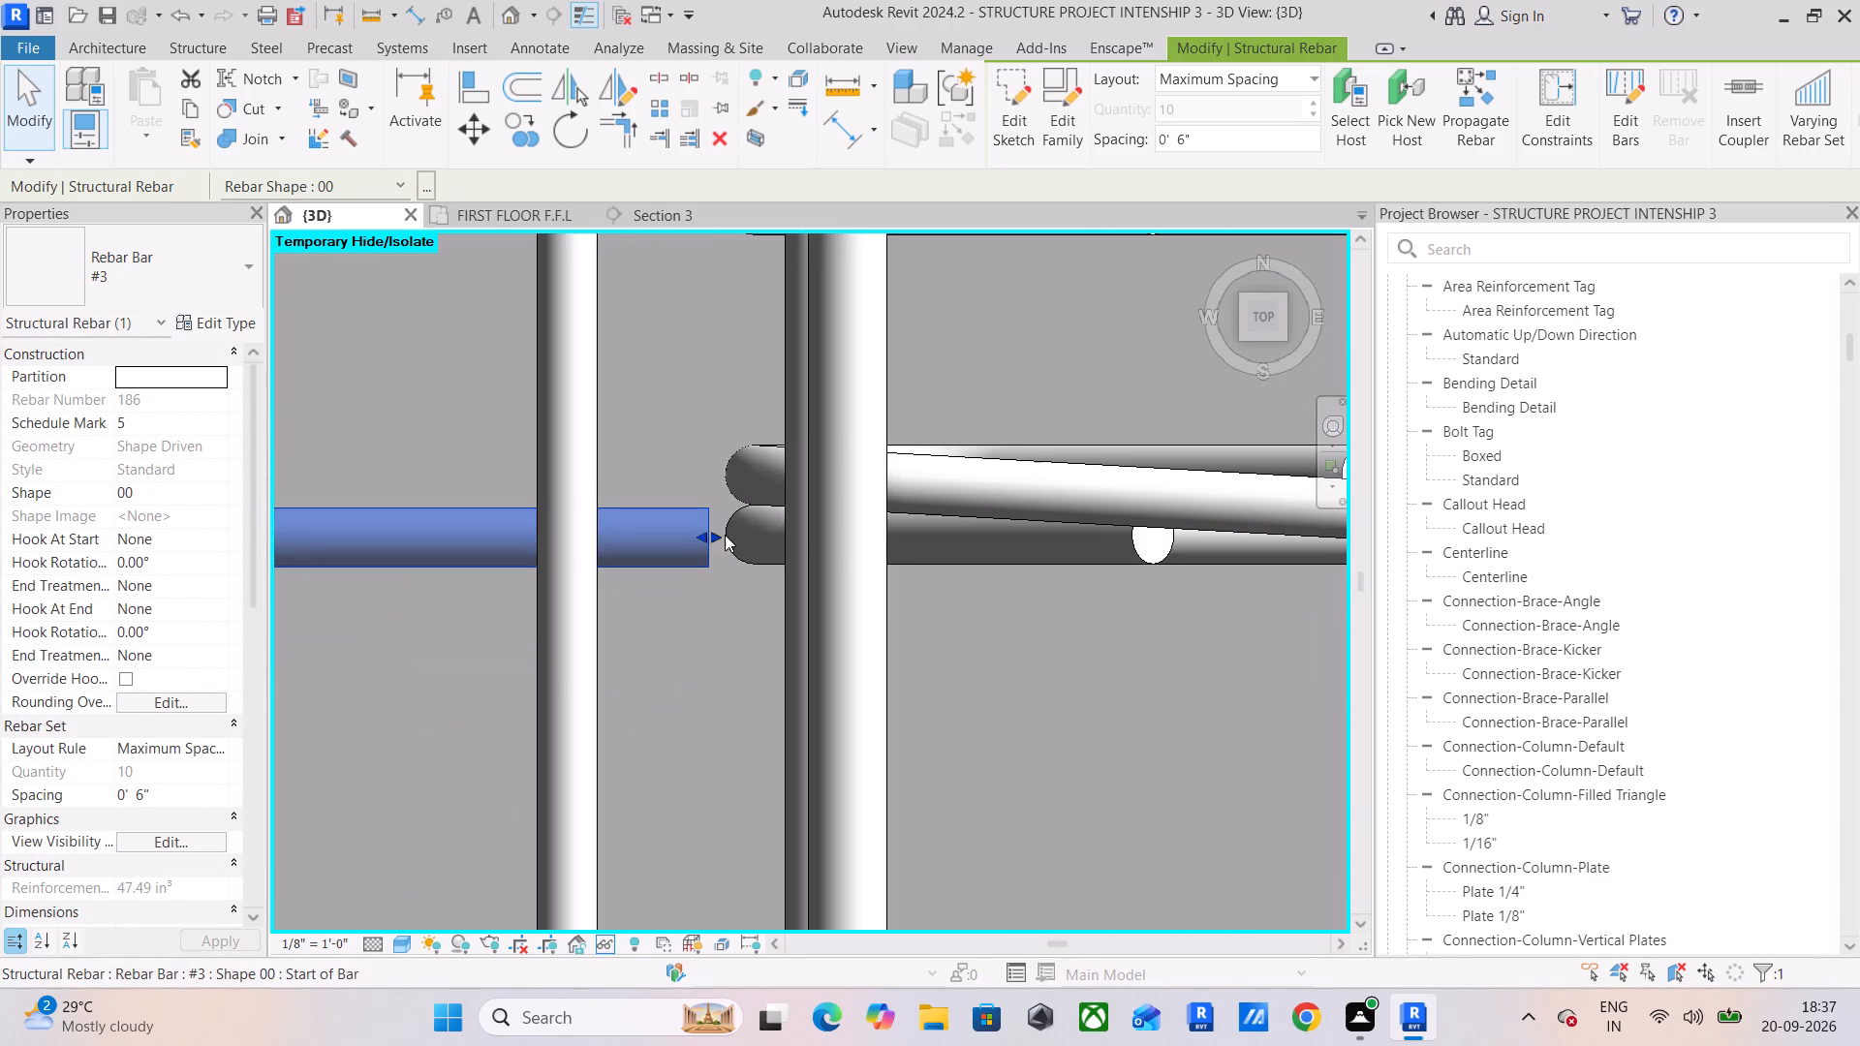
drag(716, 534, 803, 550)
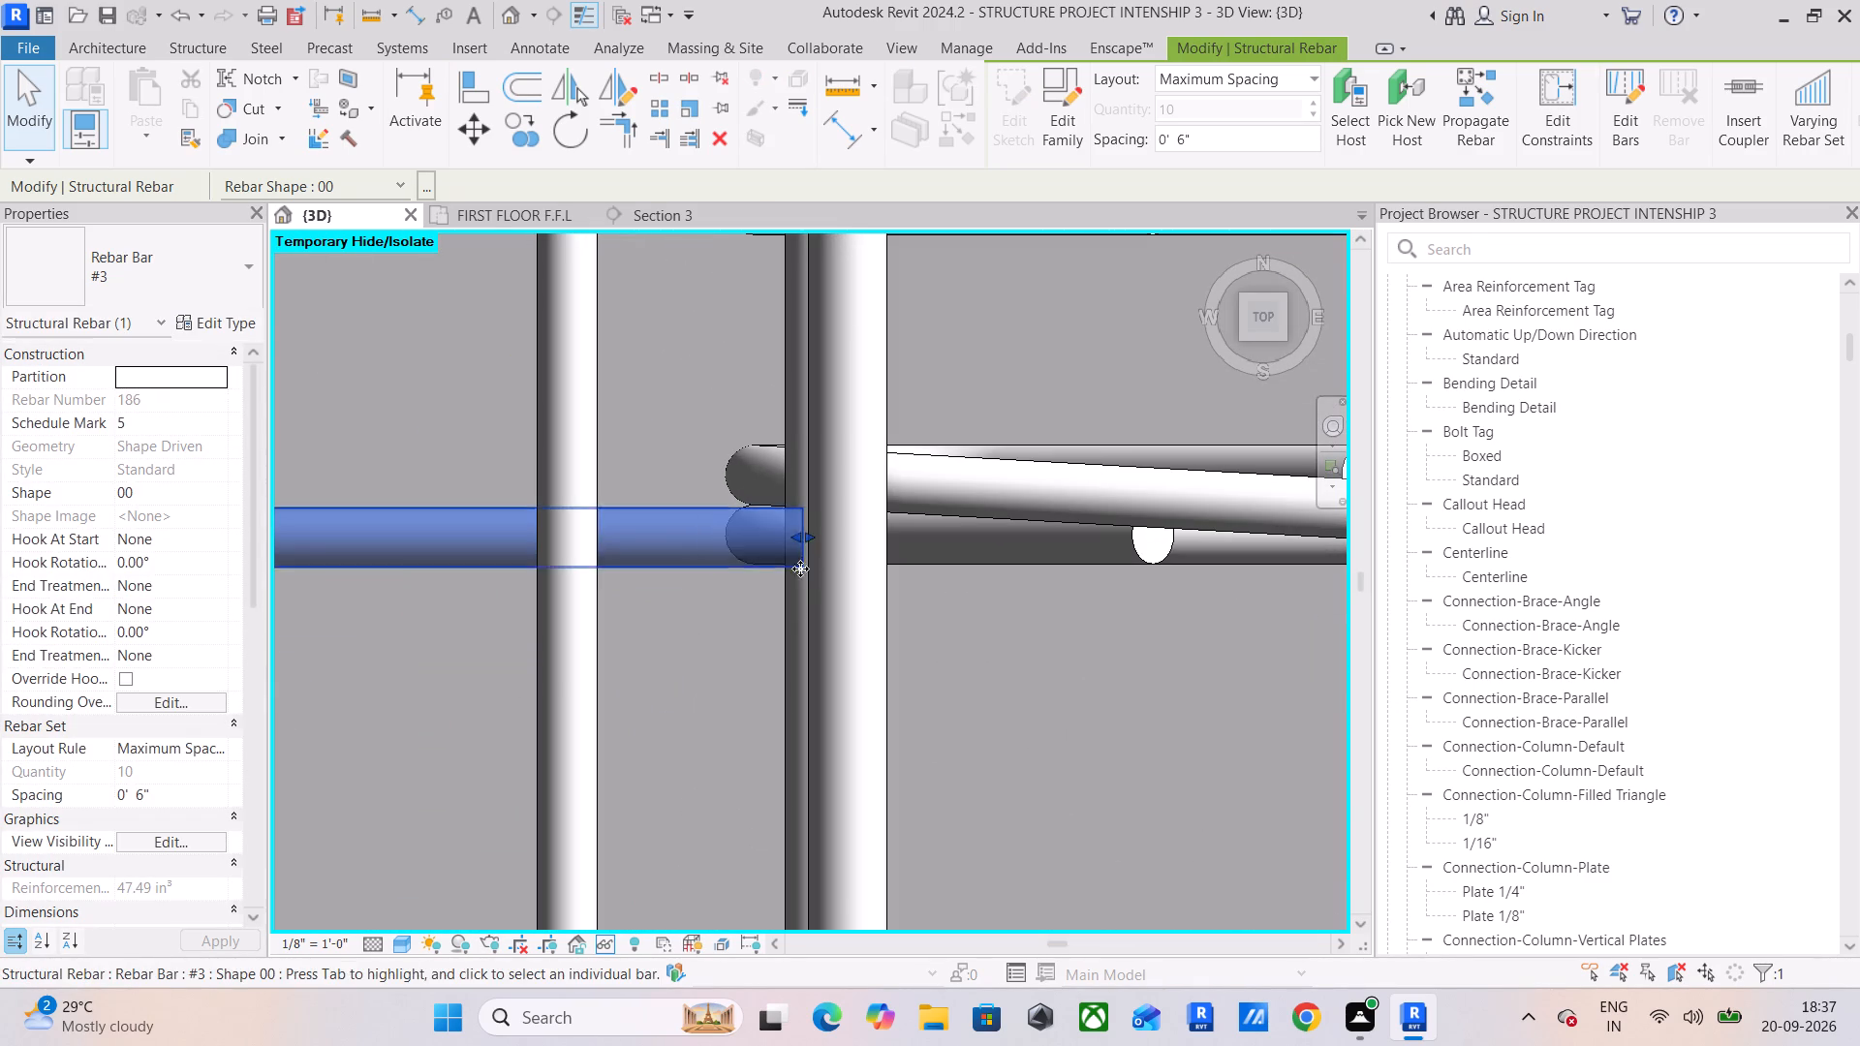
Lengthen the western overhang's north-south #3 bars to about 12'-10" so they reach the overhang's north edge.
scroll(794, 594, down, 9)
click(730, 694)
scroll(730, 694, down, 11)
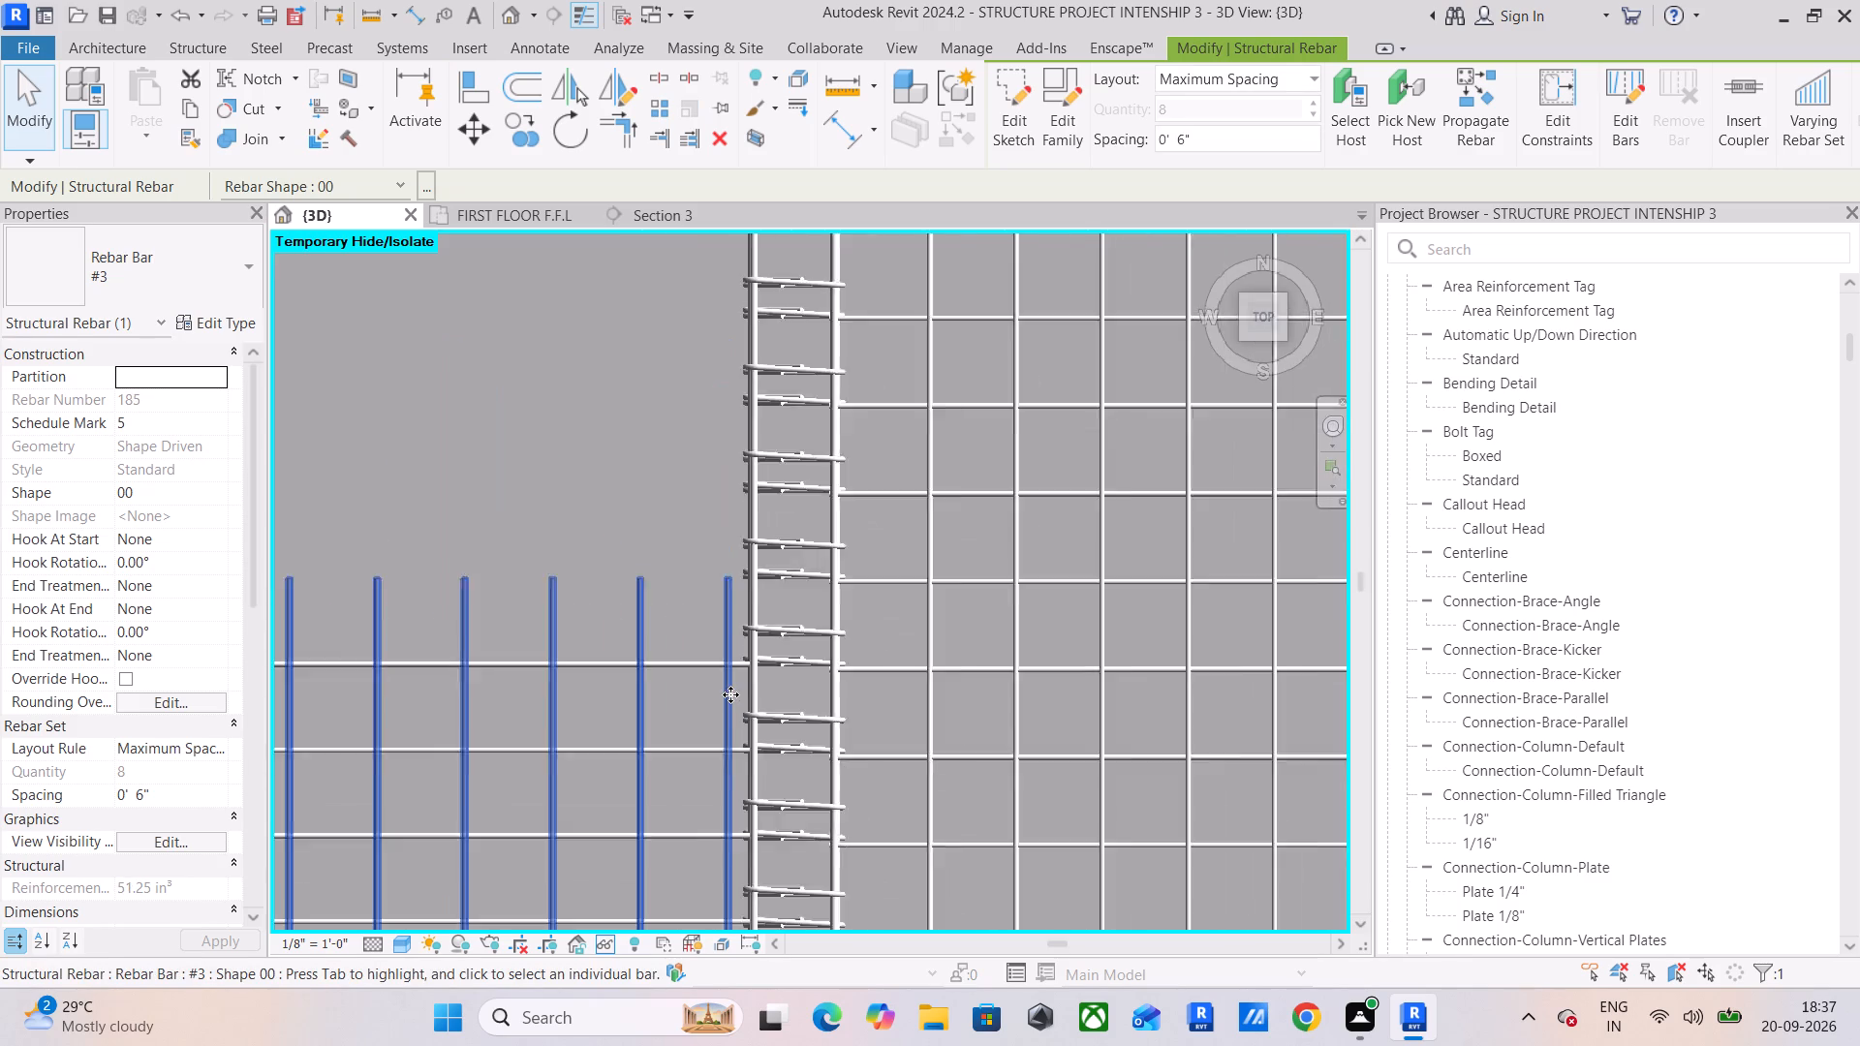
middle_drag(732, 694, 794, 814)
drag(381, 725, 441, 537)
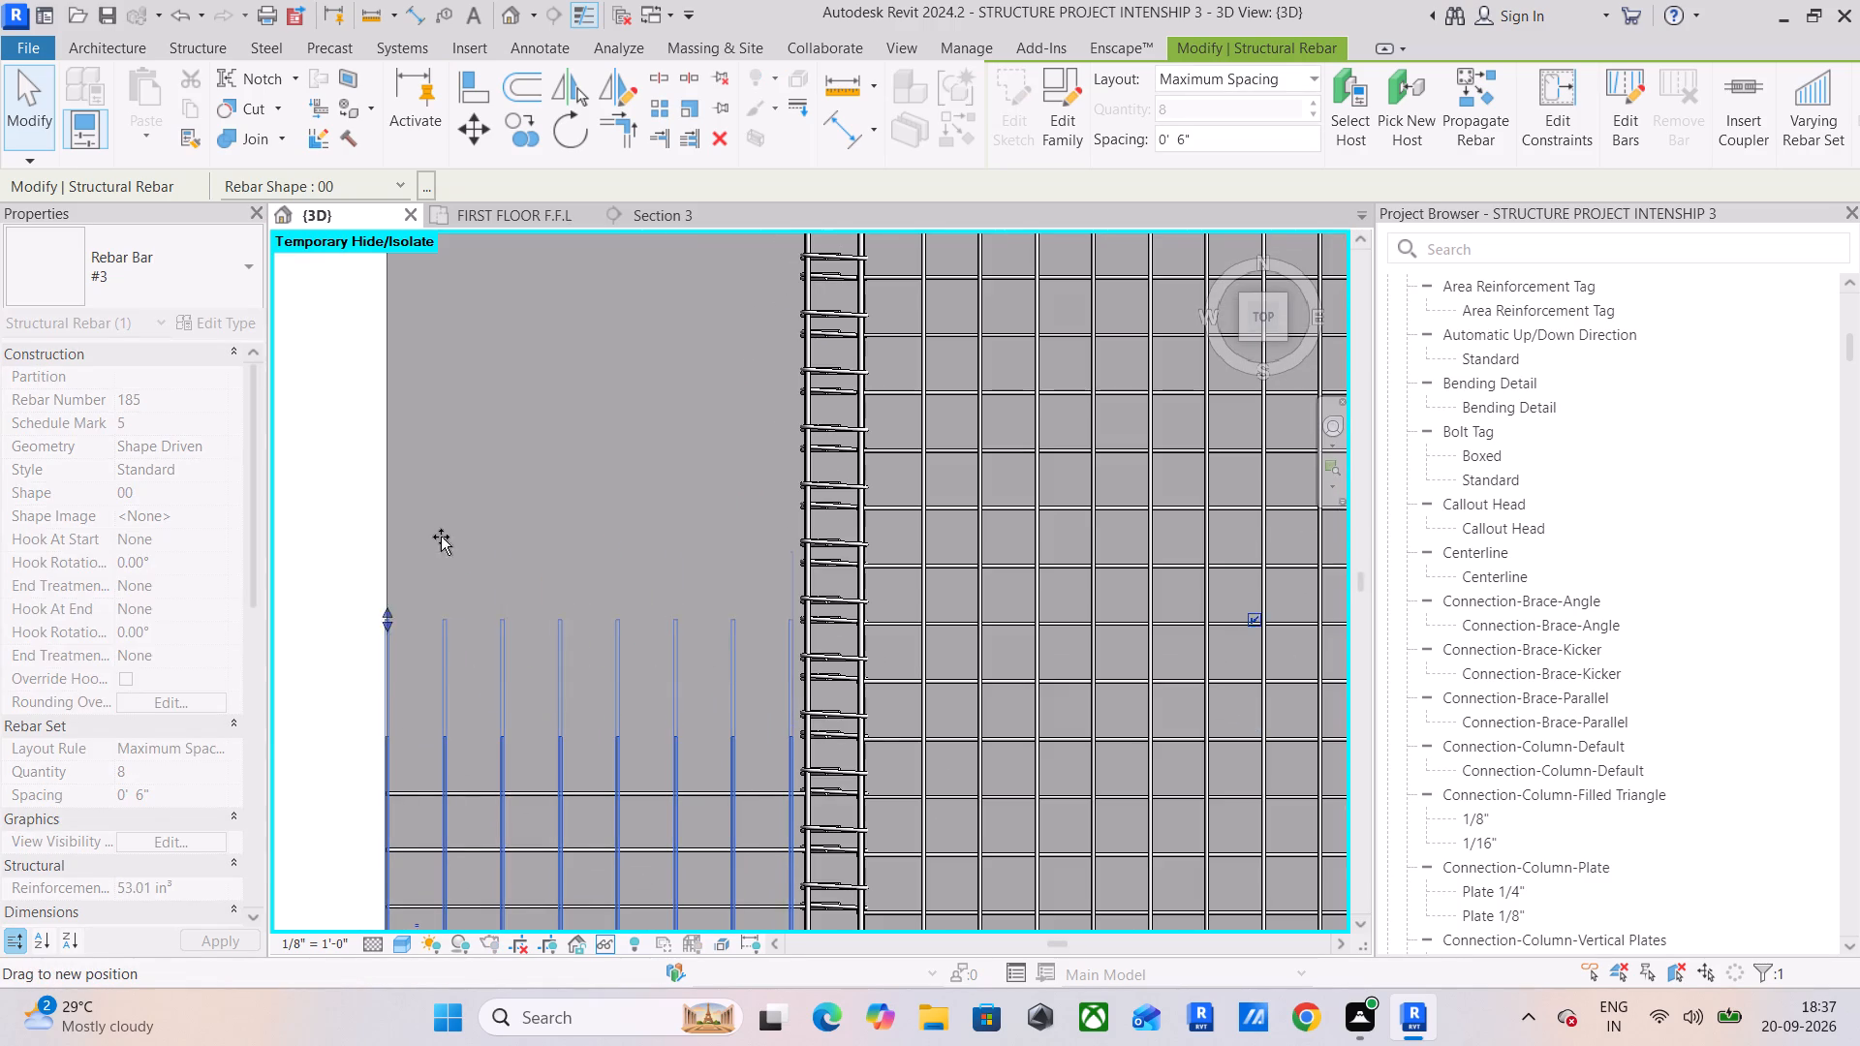
drag(441, 537, 455, 459)
scroll(455, 459, down, 4)
middle_drag(533, 463, 819, 896)
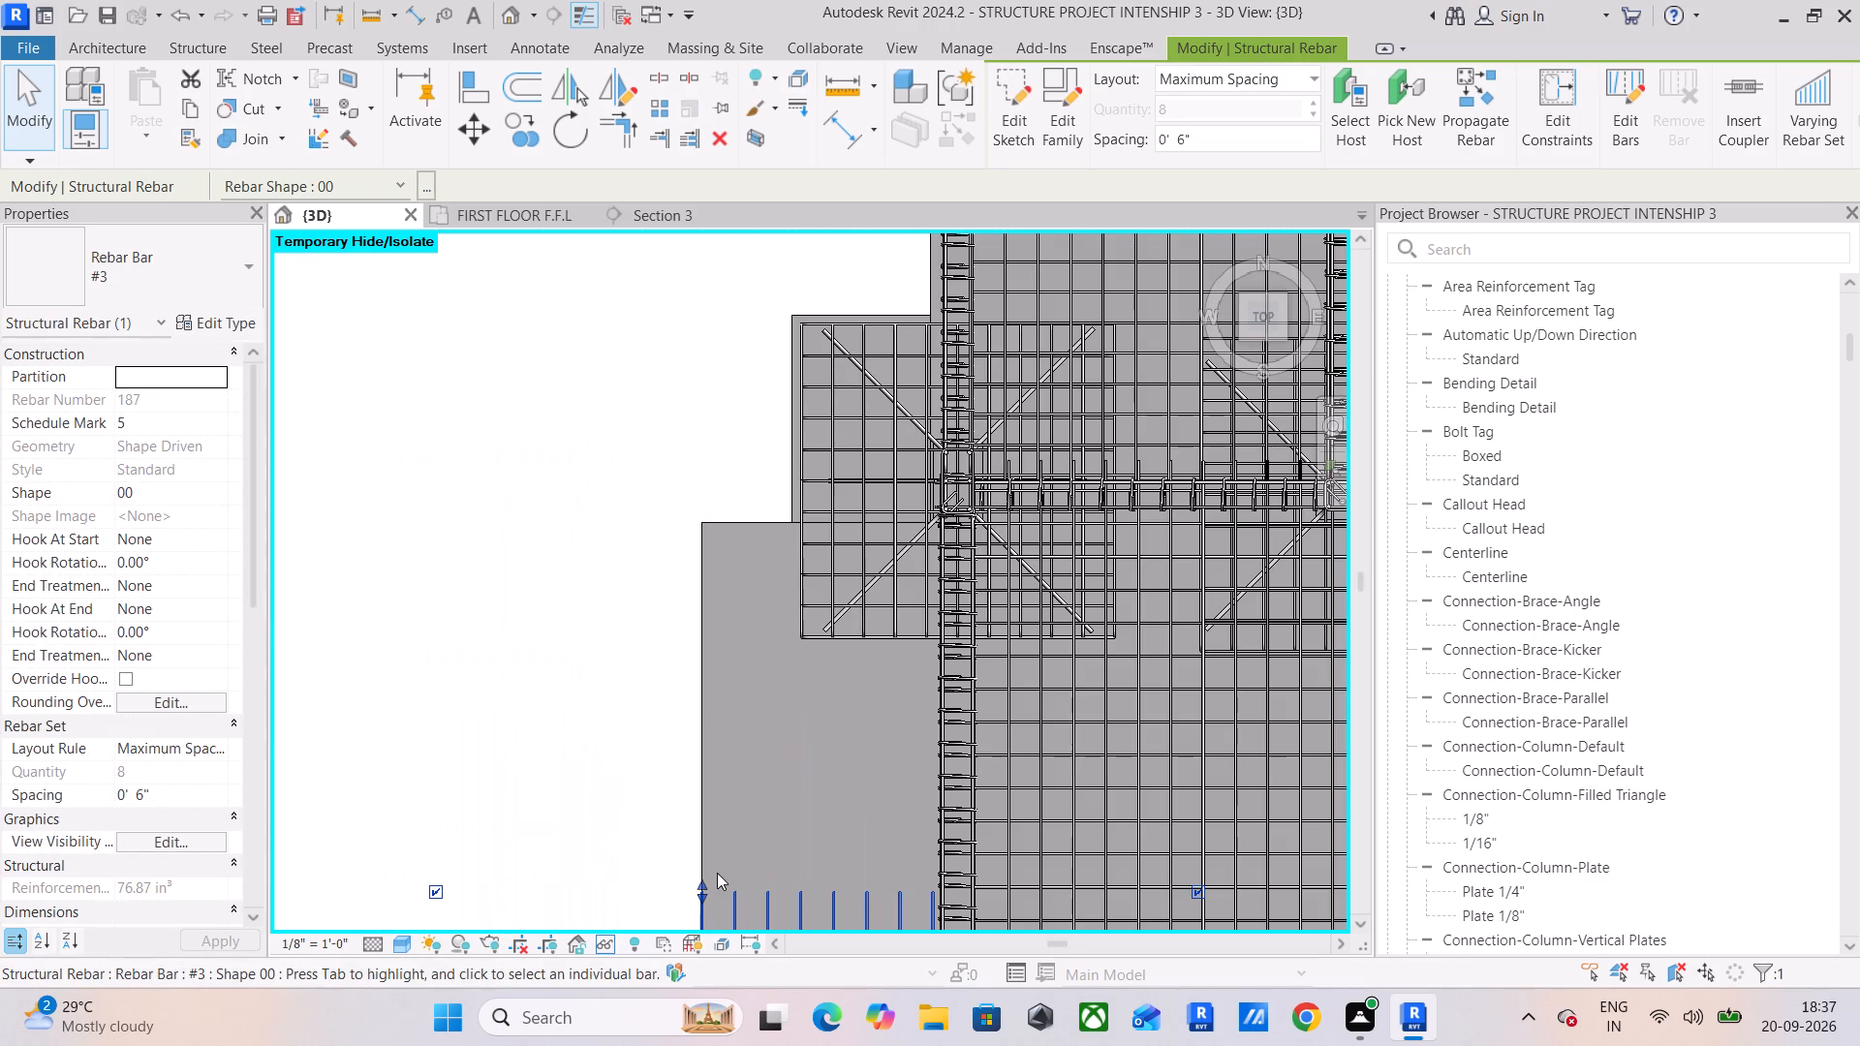
drag(700, 879, 743, 529)
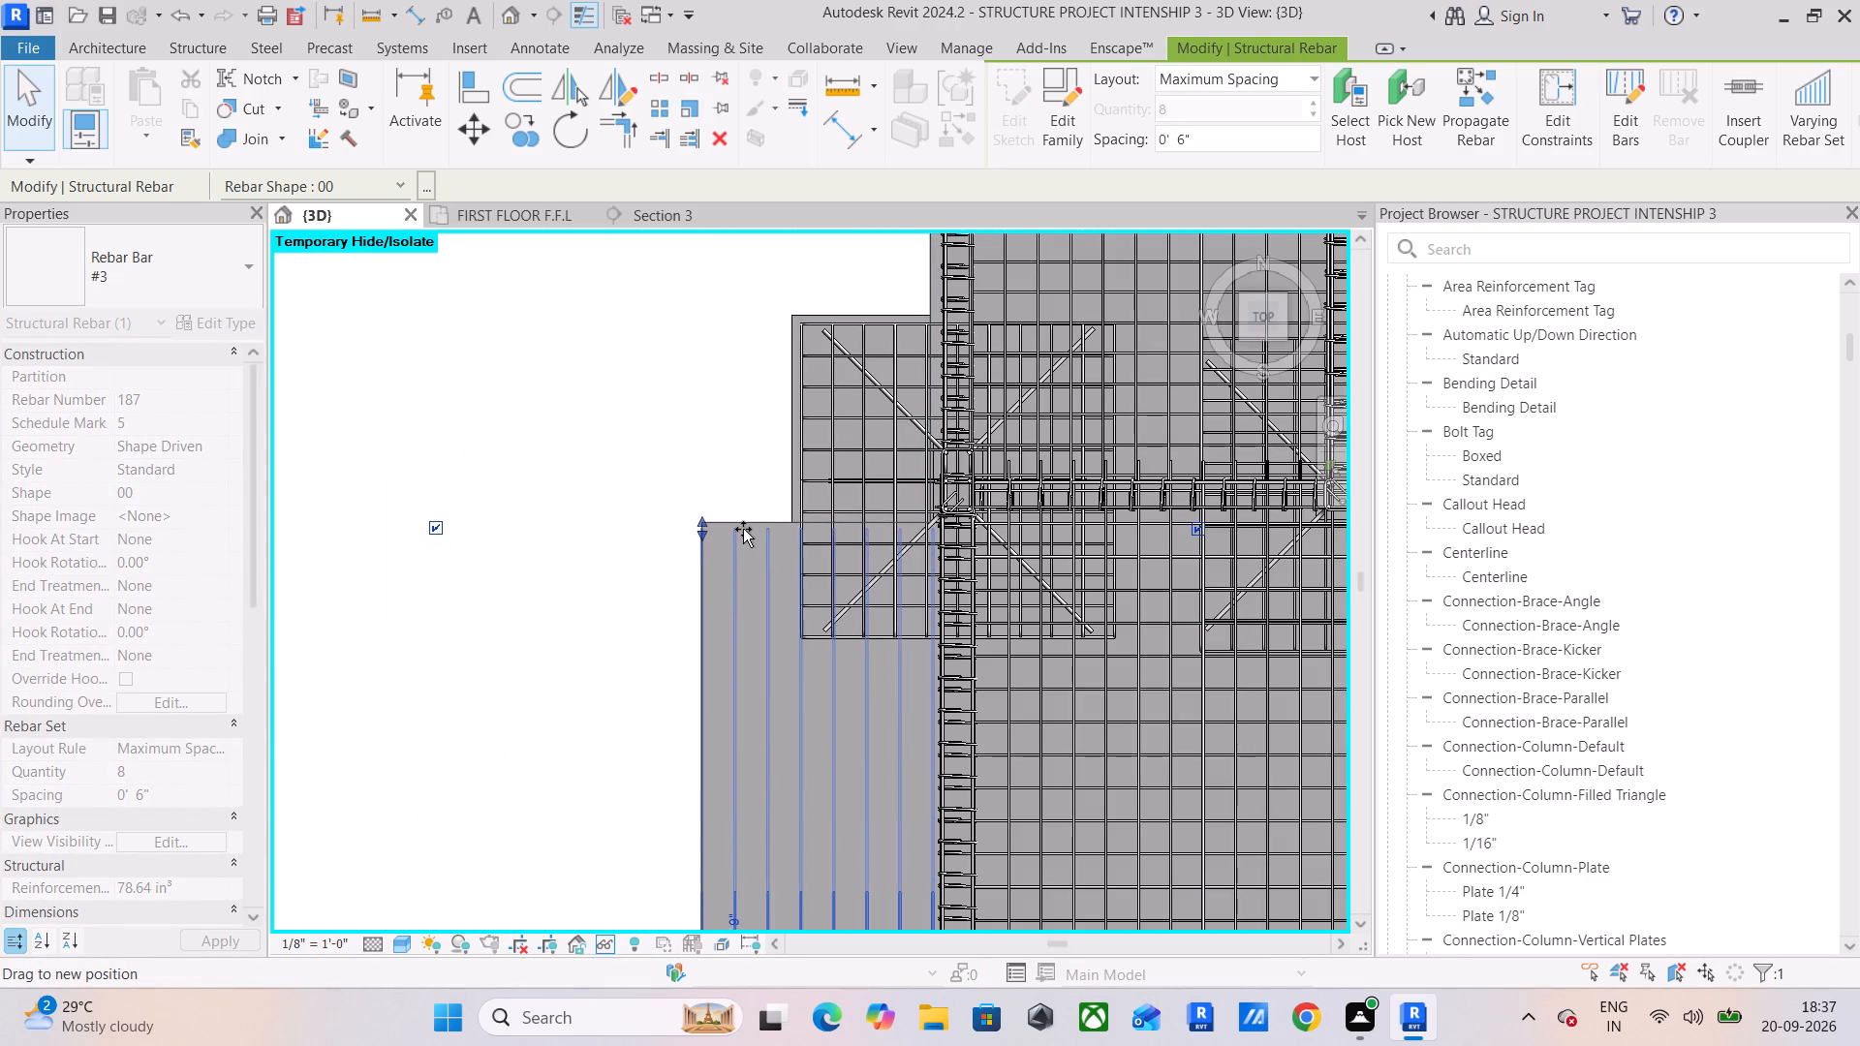
drag(743, 529, 743, 524)
scroll(743, 524, up, 8)
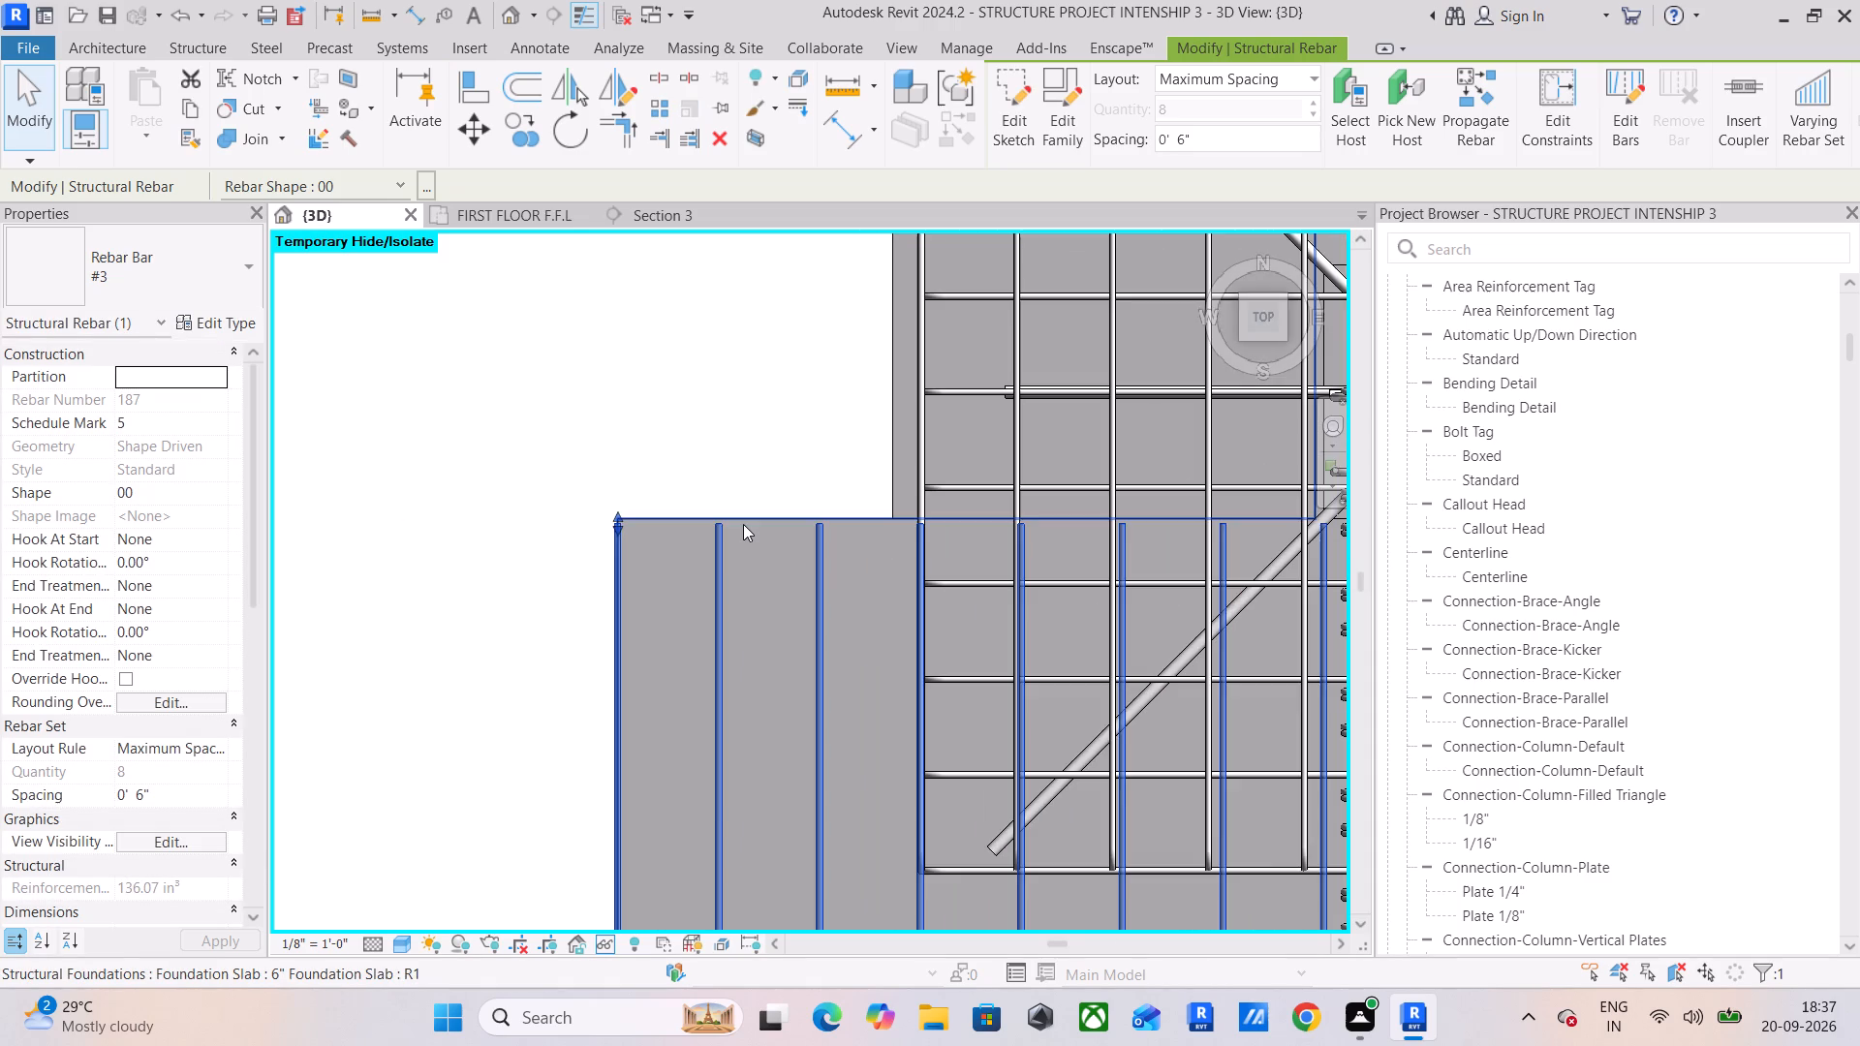
Extend the southern ends of the western overhang's north-south bars across the gap to meet the southern overhang's bars.
scroll(743, 524, down, 6)
scroll(826, 533, down, 4)
middle_drag(857, 702, 857, 456)
scroll(857, 451, up, 1)
scroll(857, 451, down, 6)
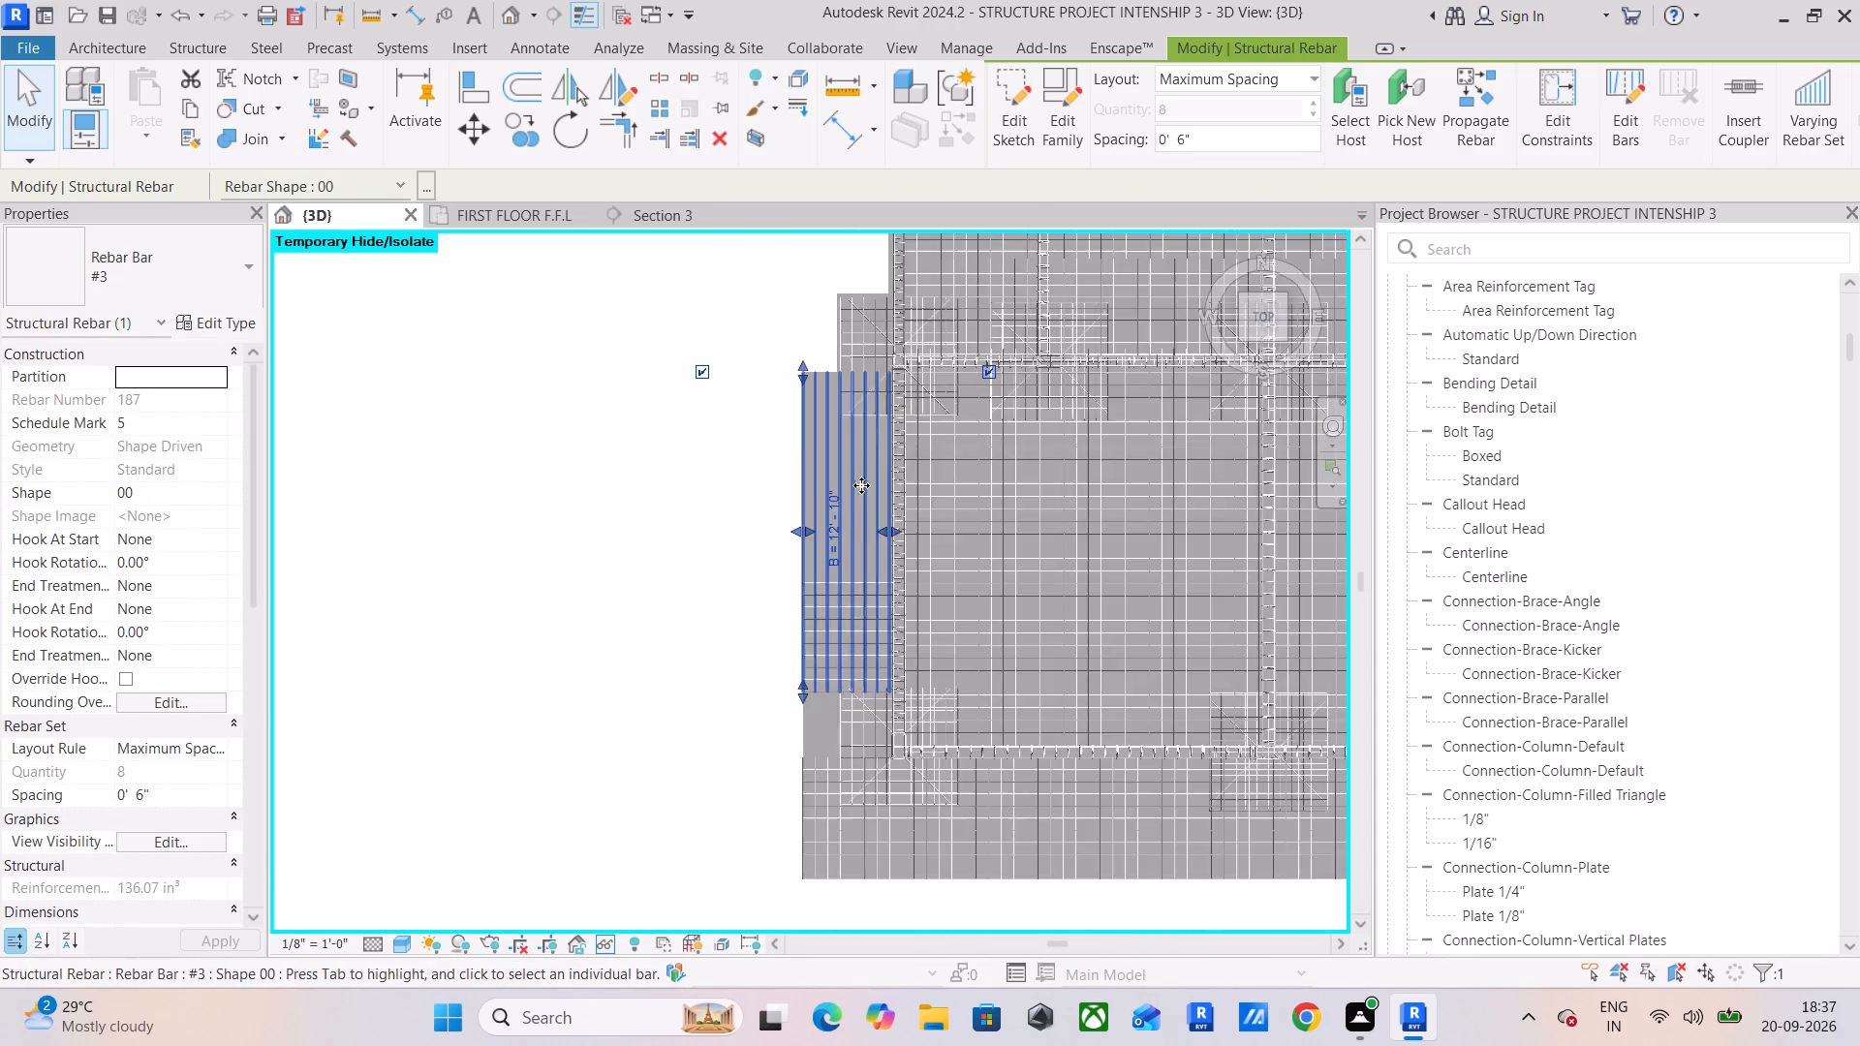
scroll(812, 606, up, 6)
scroll(820, 693, up, 1)
middle_drag(820, 693, 859, 414)
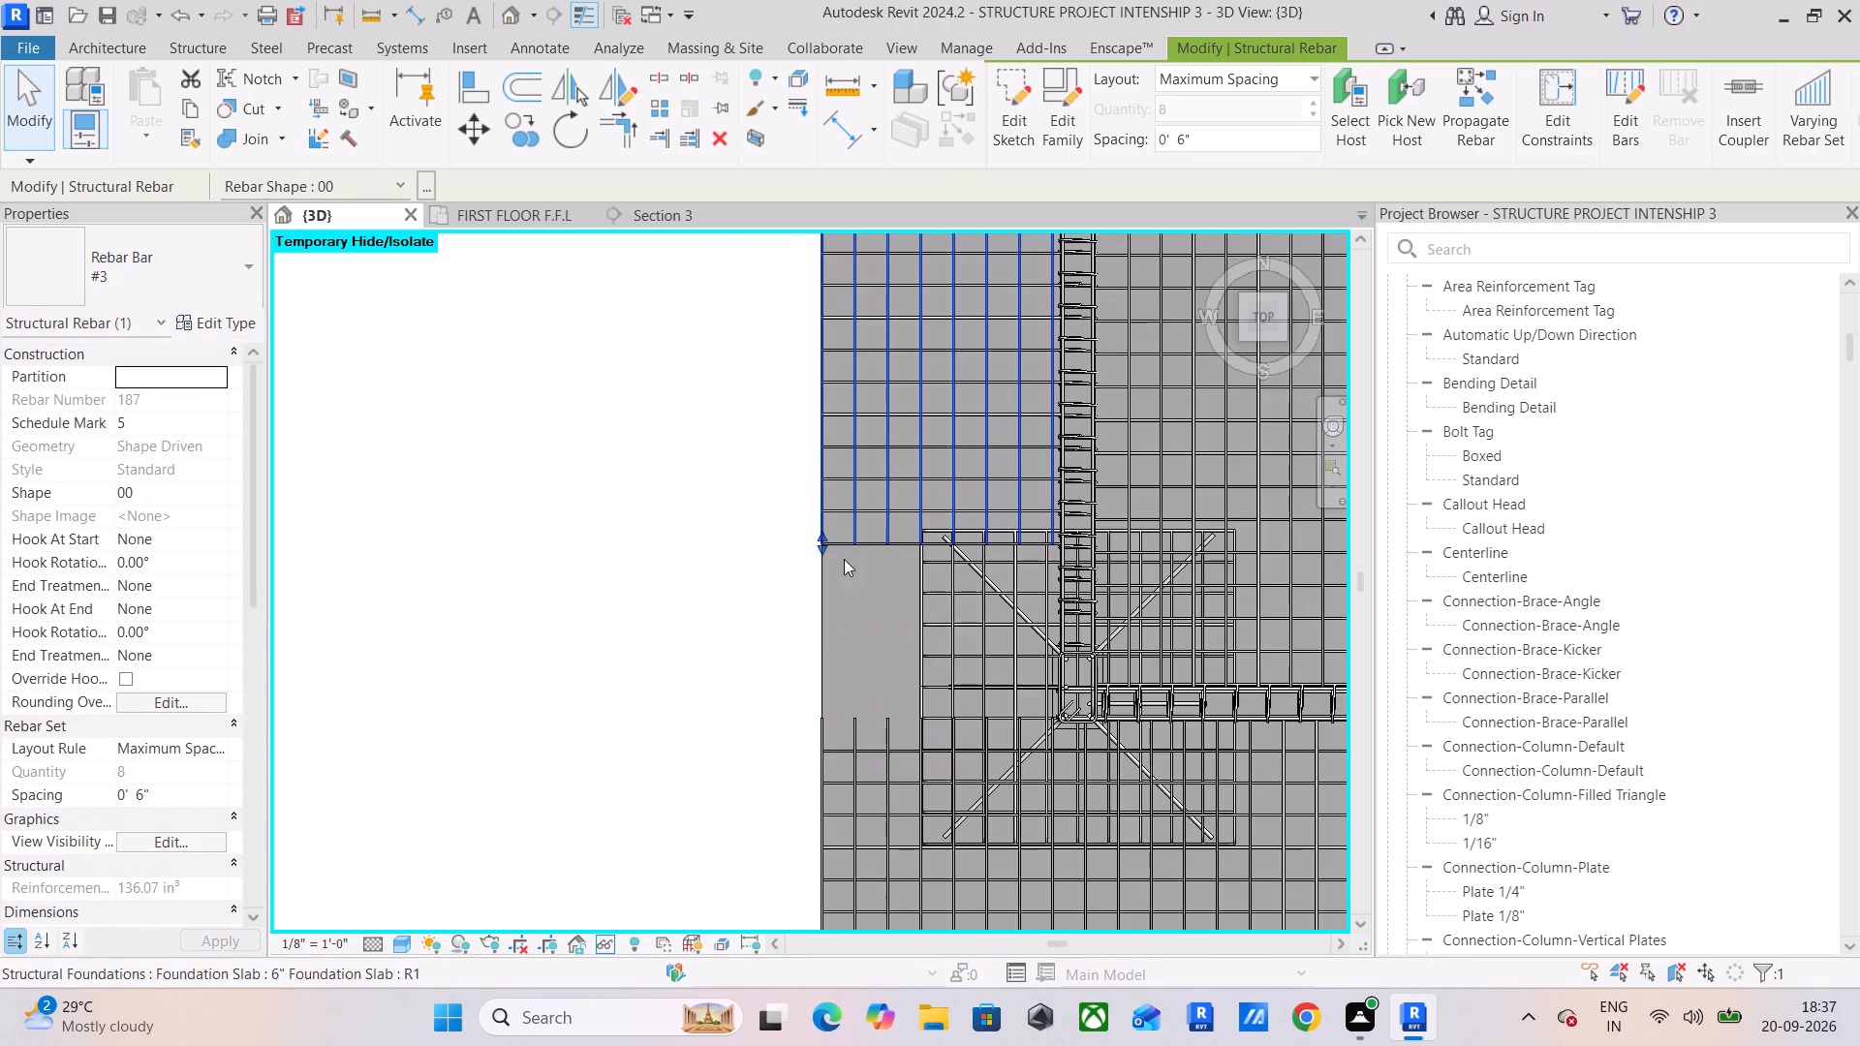
scroll(844, 535, up, 5)
drag(800, 557, 802, 574)
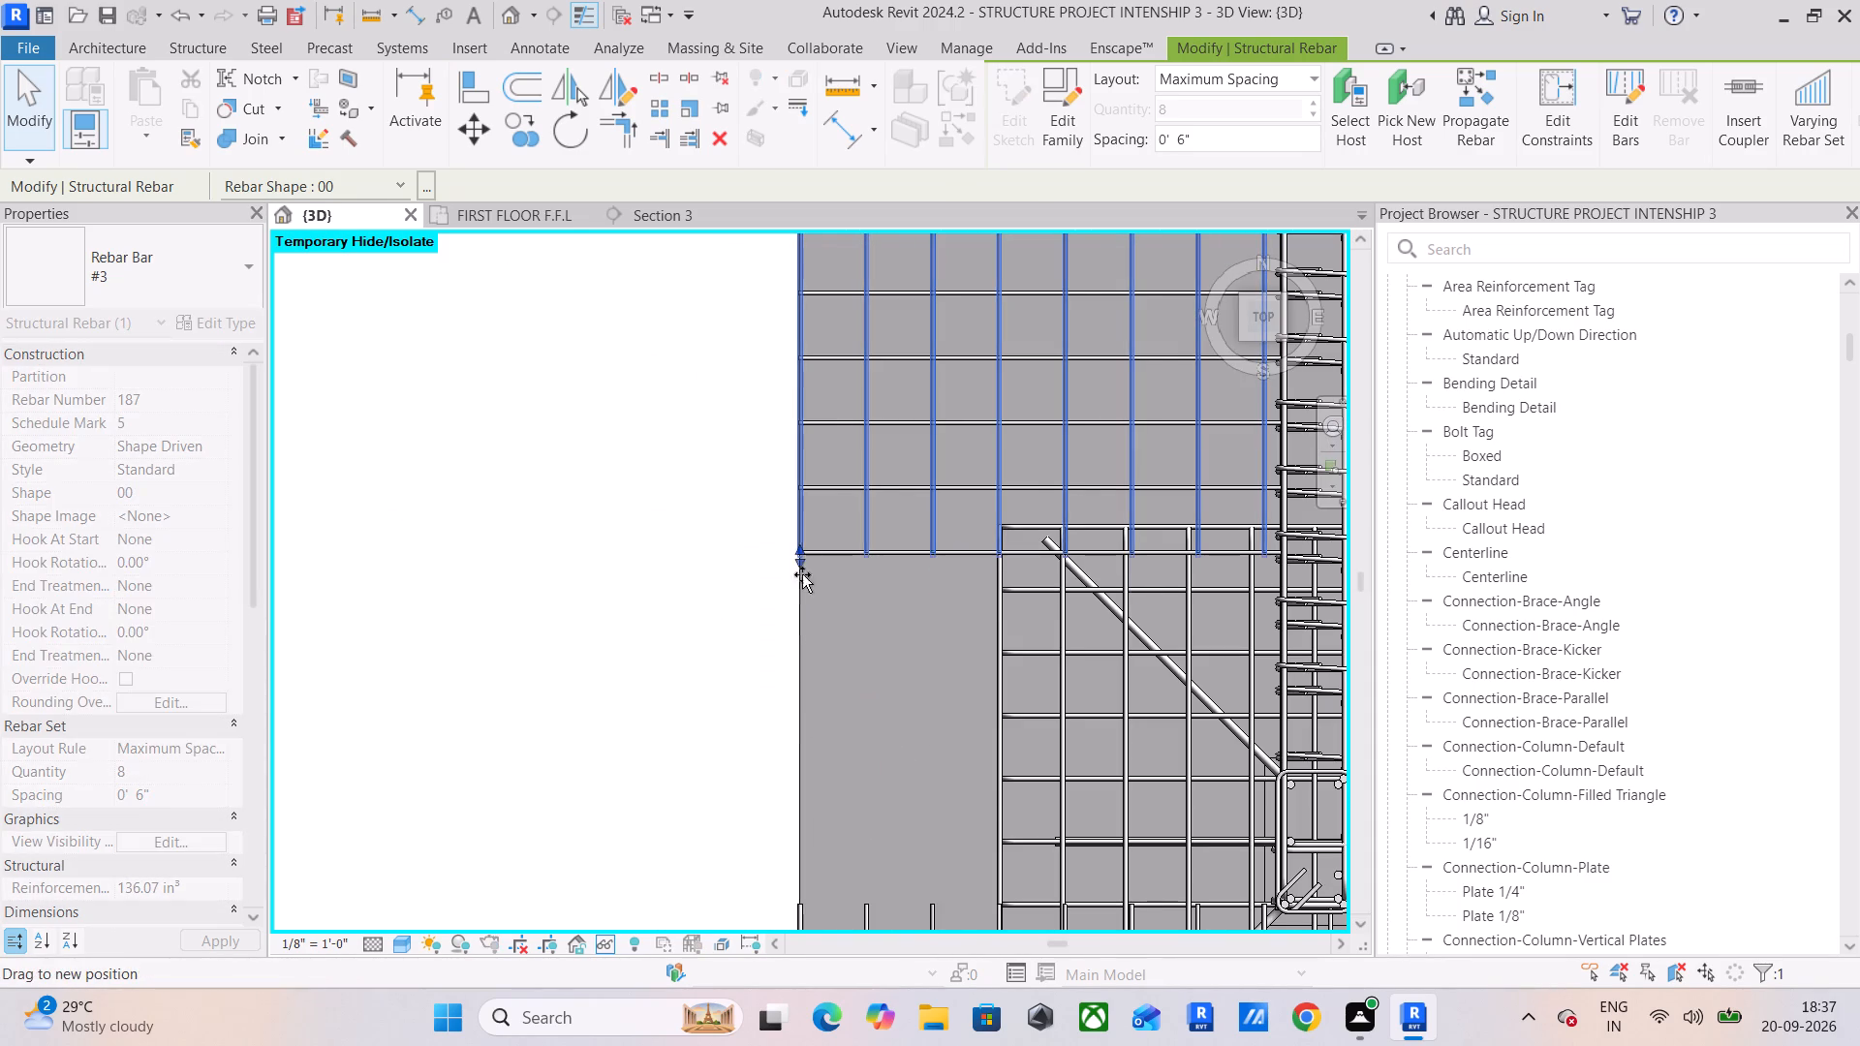
drag(802, 574, 798, 807)
middle_drag(798, 807, 852, 539)
scroll(852, 569, up, 5)
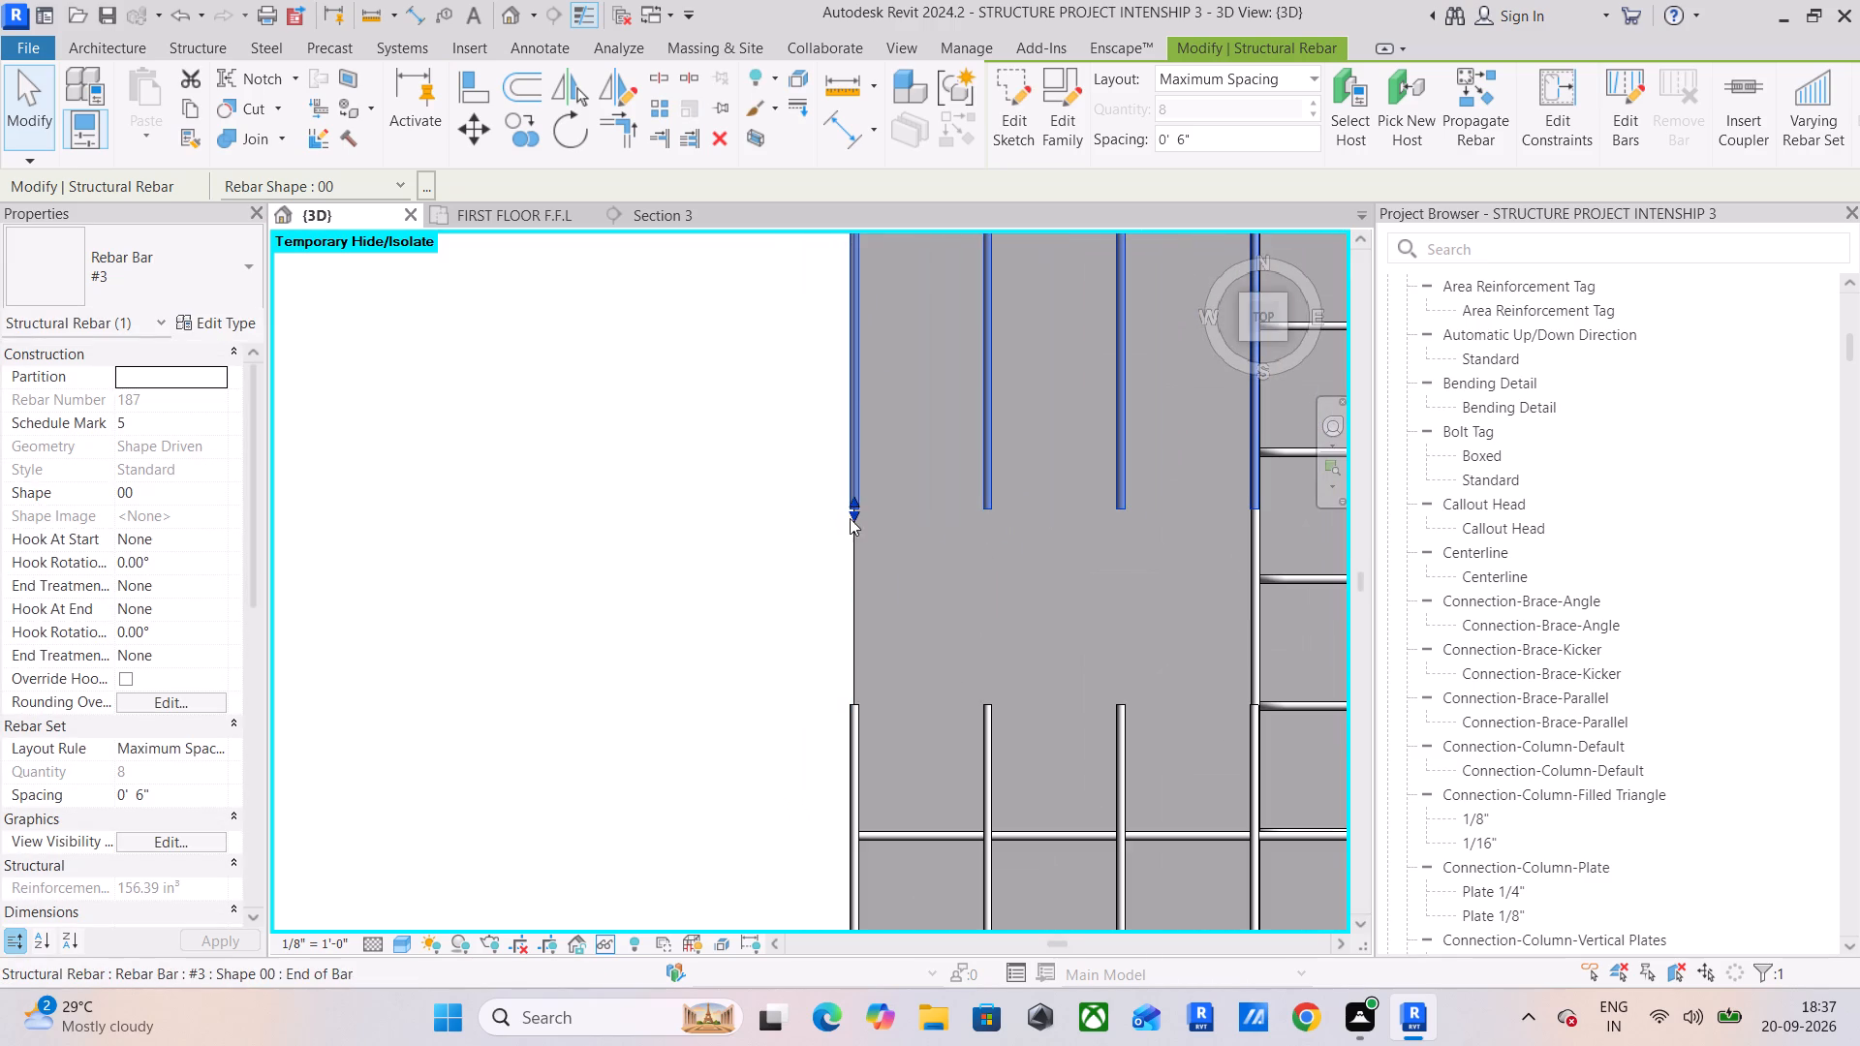
drag(850, 514, 843, 713)
scroll(929, 623, down, 5)
middle_drag(955, 605, 911, 772)
Extend the western overhang's east-west bar set south to the southern overhang's mesh, keeping the 6-inch maximum spacing.
click(884, 480)
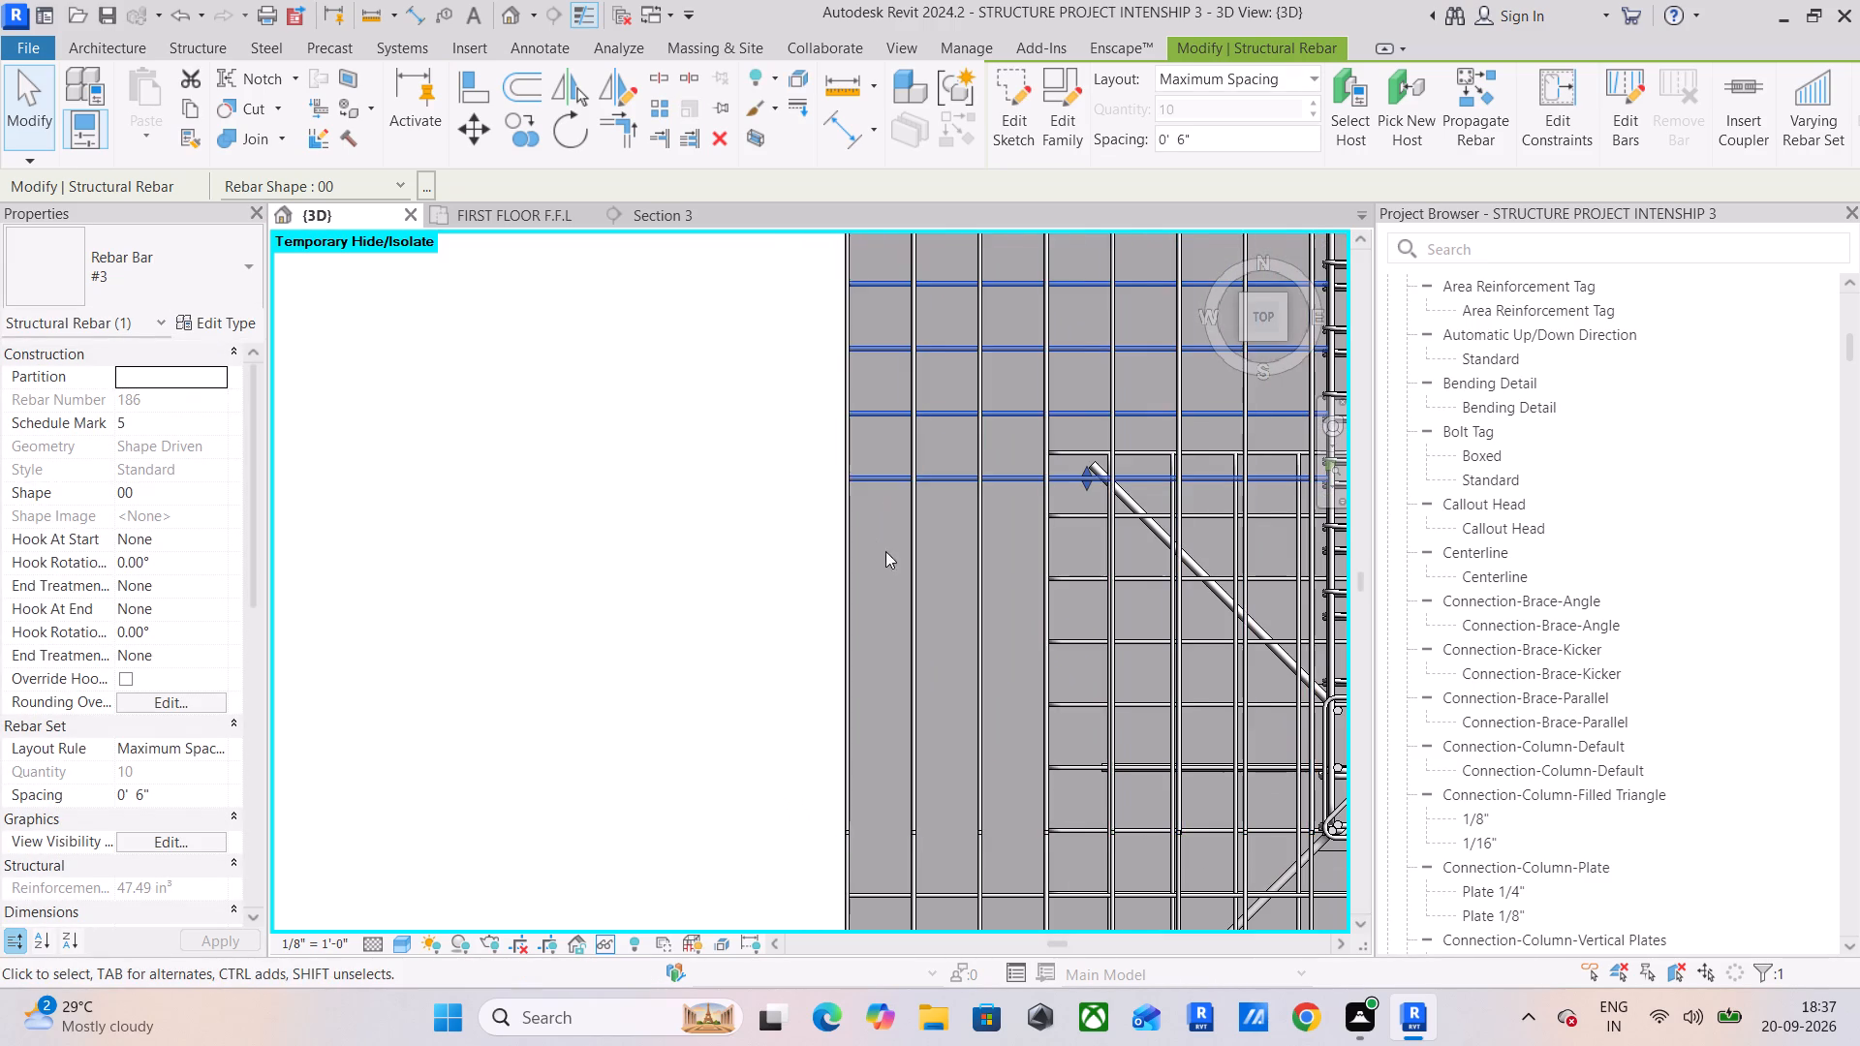
drag(1090, 486, 1055, 765)
middle_drag(1055, 765, 972, 418)
scroll(973, 465, up, 4)
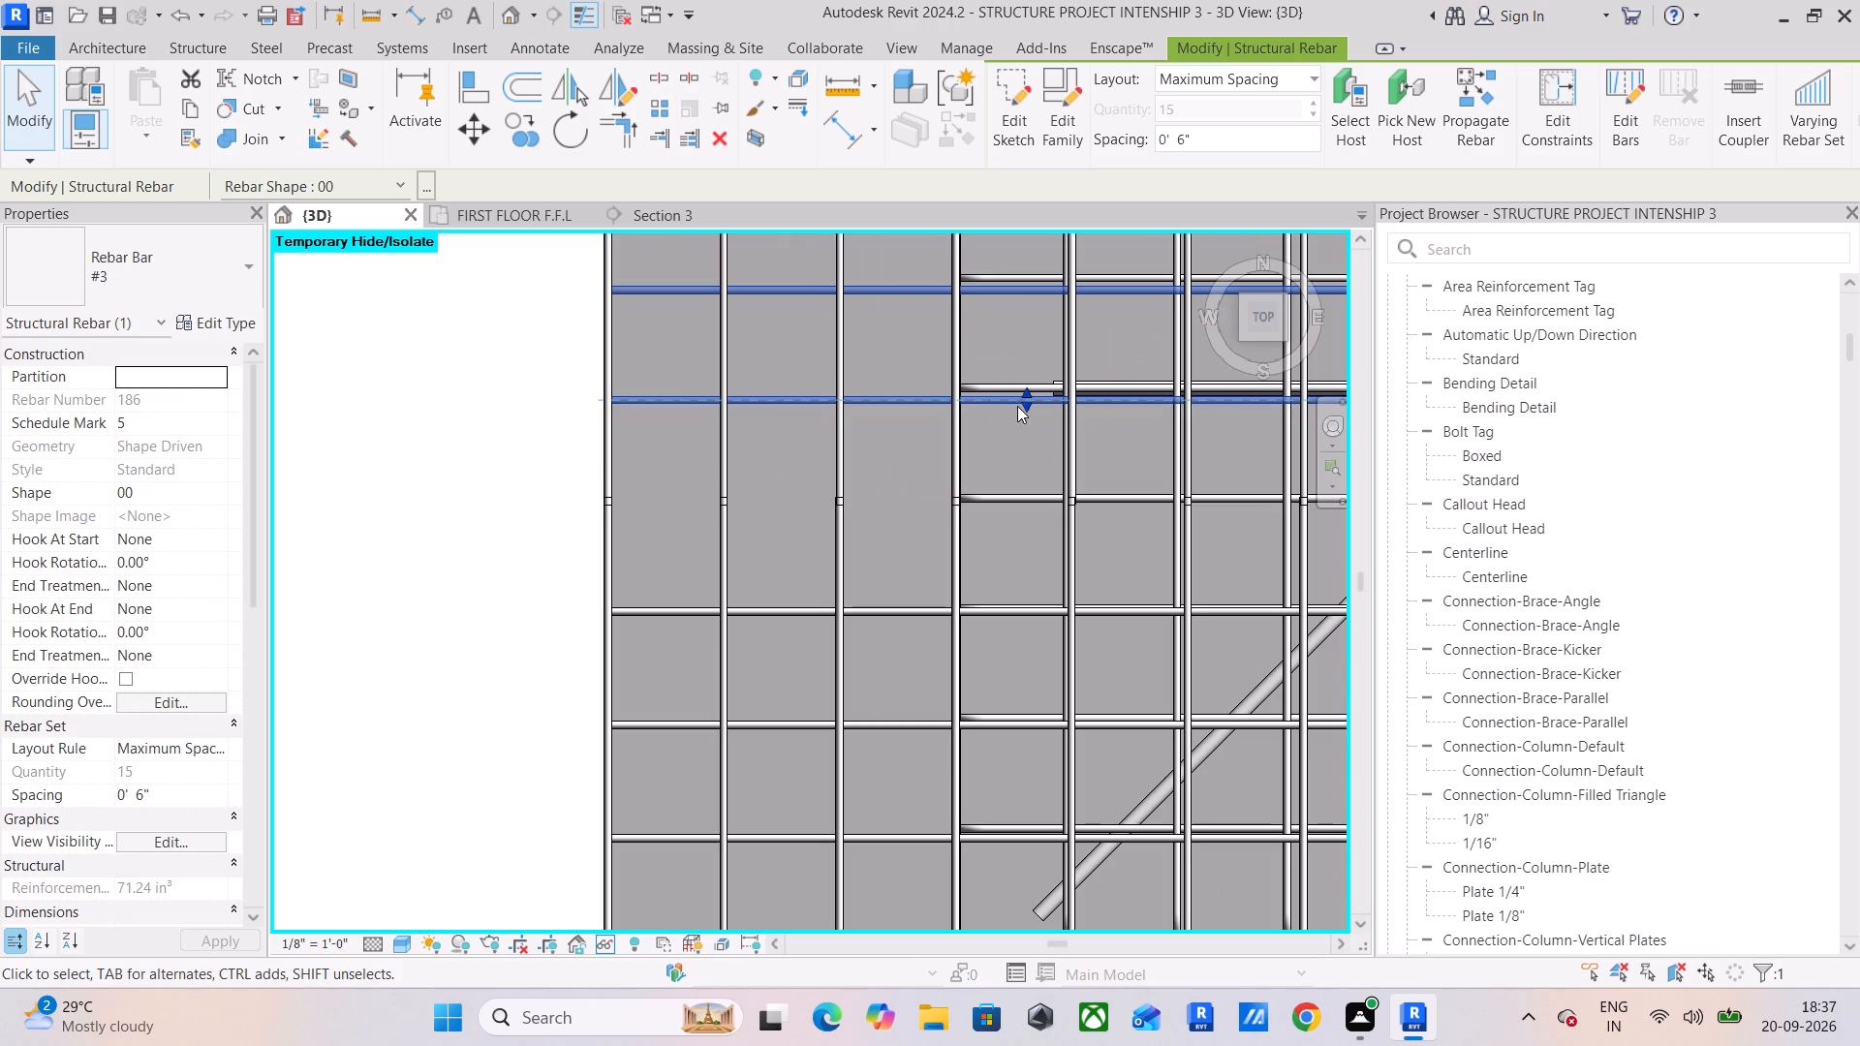
drag(1017, 406, 1017, 502)
scroll(1017, 502, down, 3)
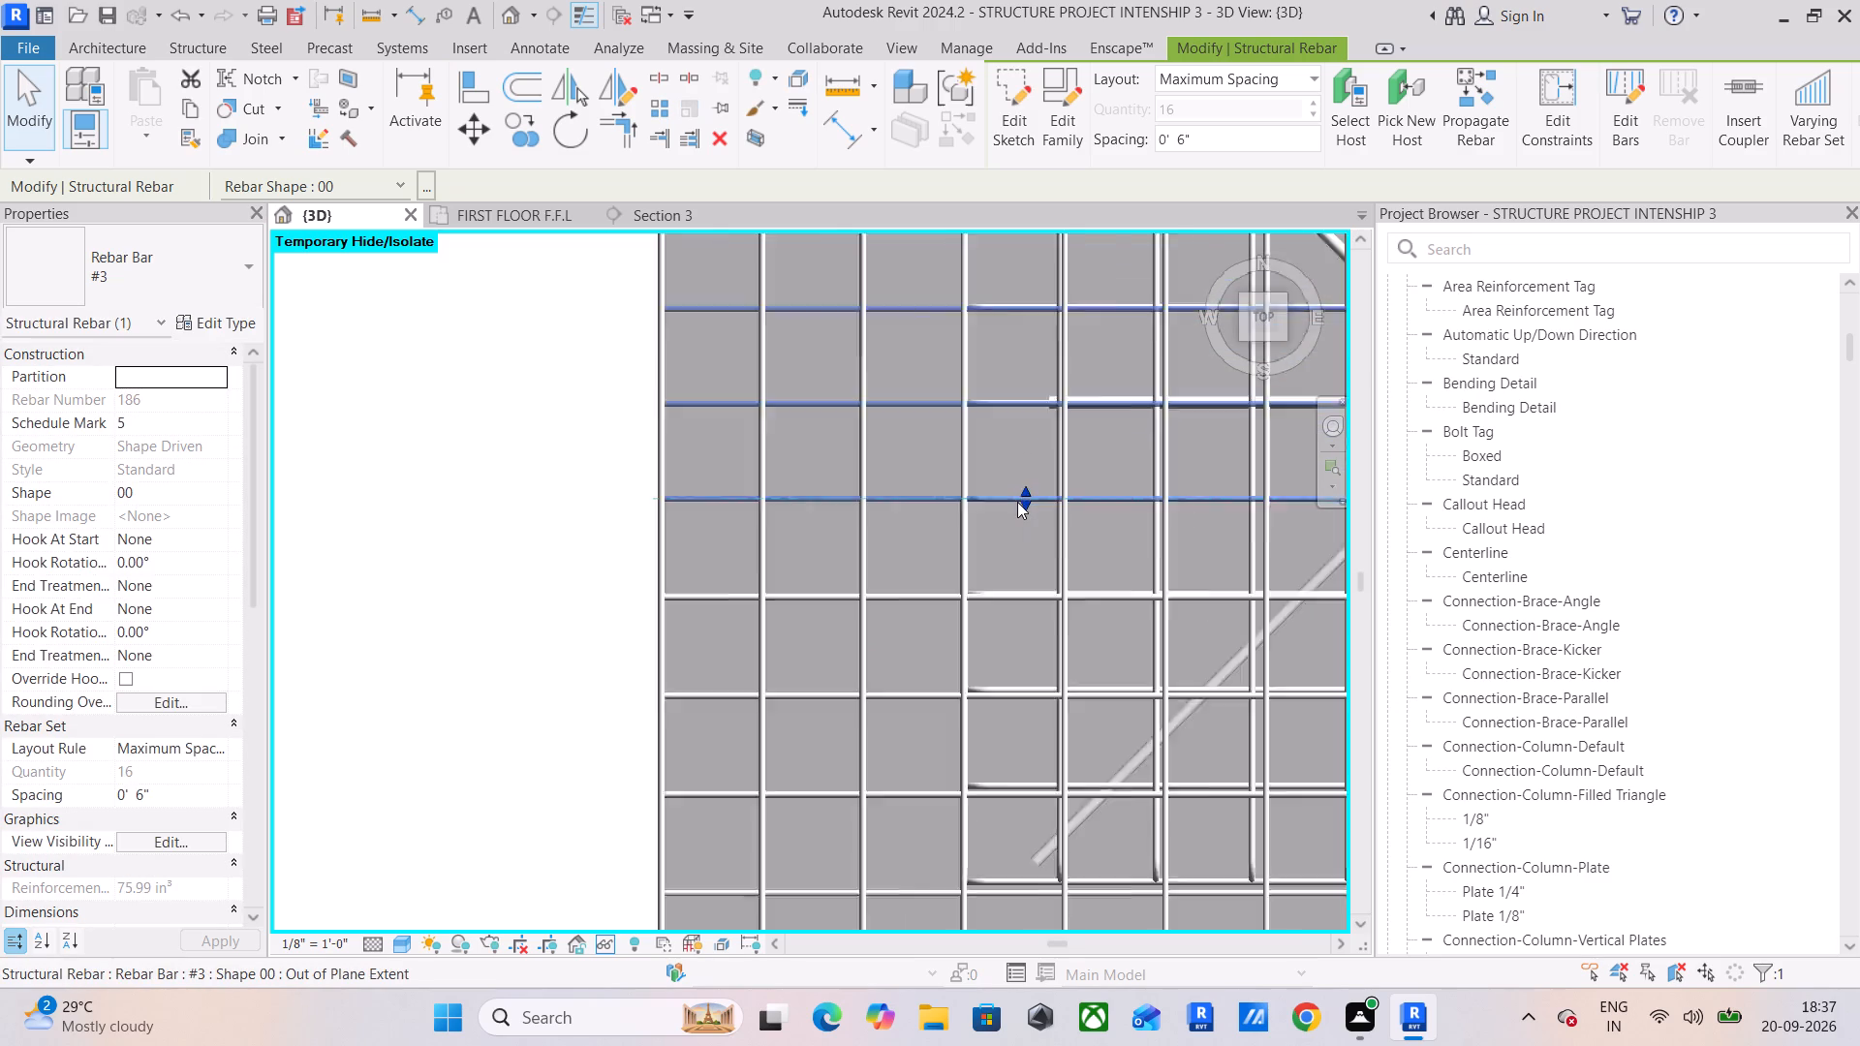
Extend the western overhang's east-west bar set north to the overhang's north edge, keeping the 6-inch maximum spacing.
scroll(1017, 502, down, 4)
middle_drag(1029, 491, 987, 861)
scroll(984, 661, down, 4)
middle_drag(999, 562, 933, 870)
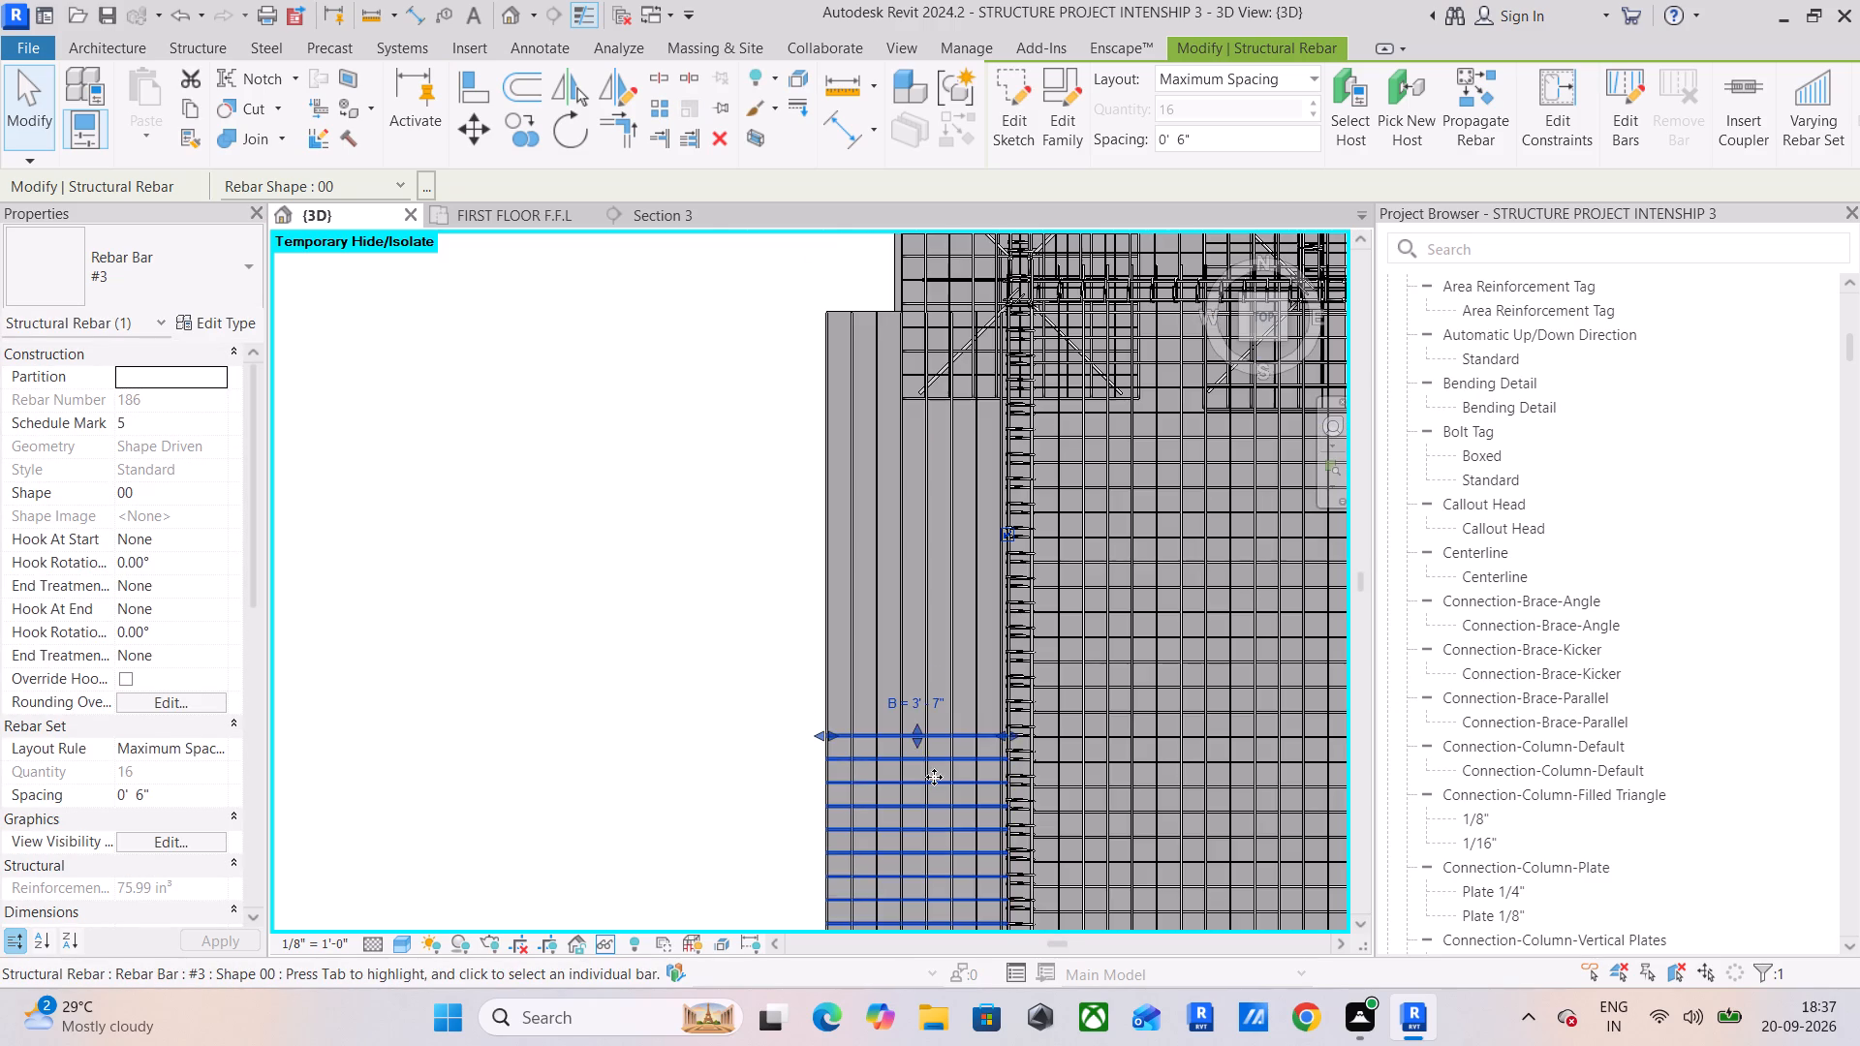
drag(916, 723, 940, 450)
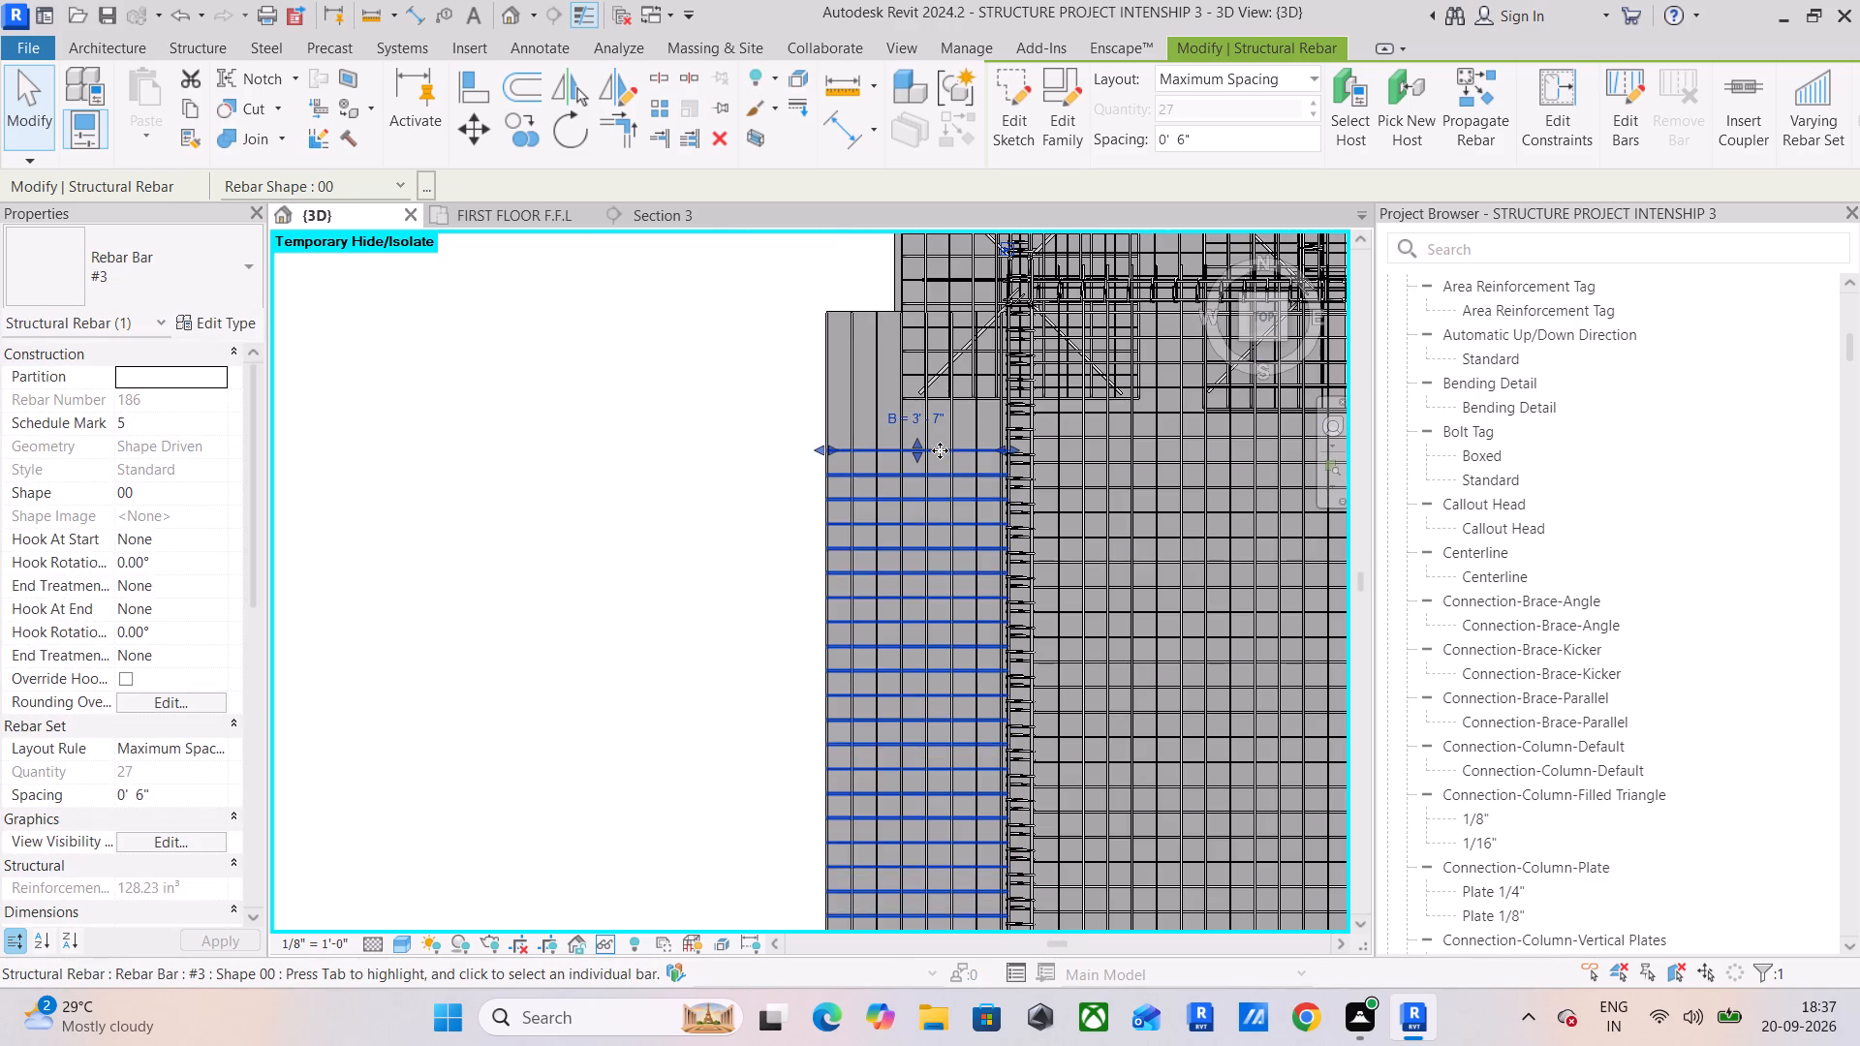
scroll(905, 354, up, 5)
drag(928, 540, 922, 347)
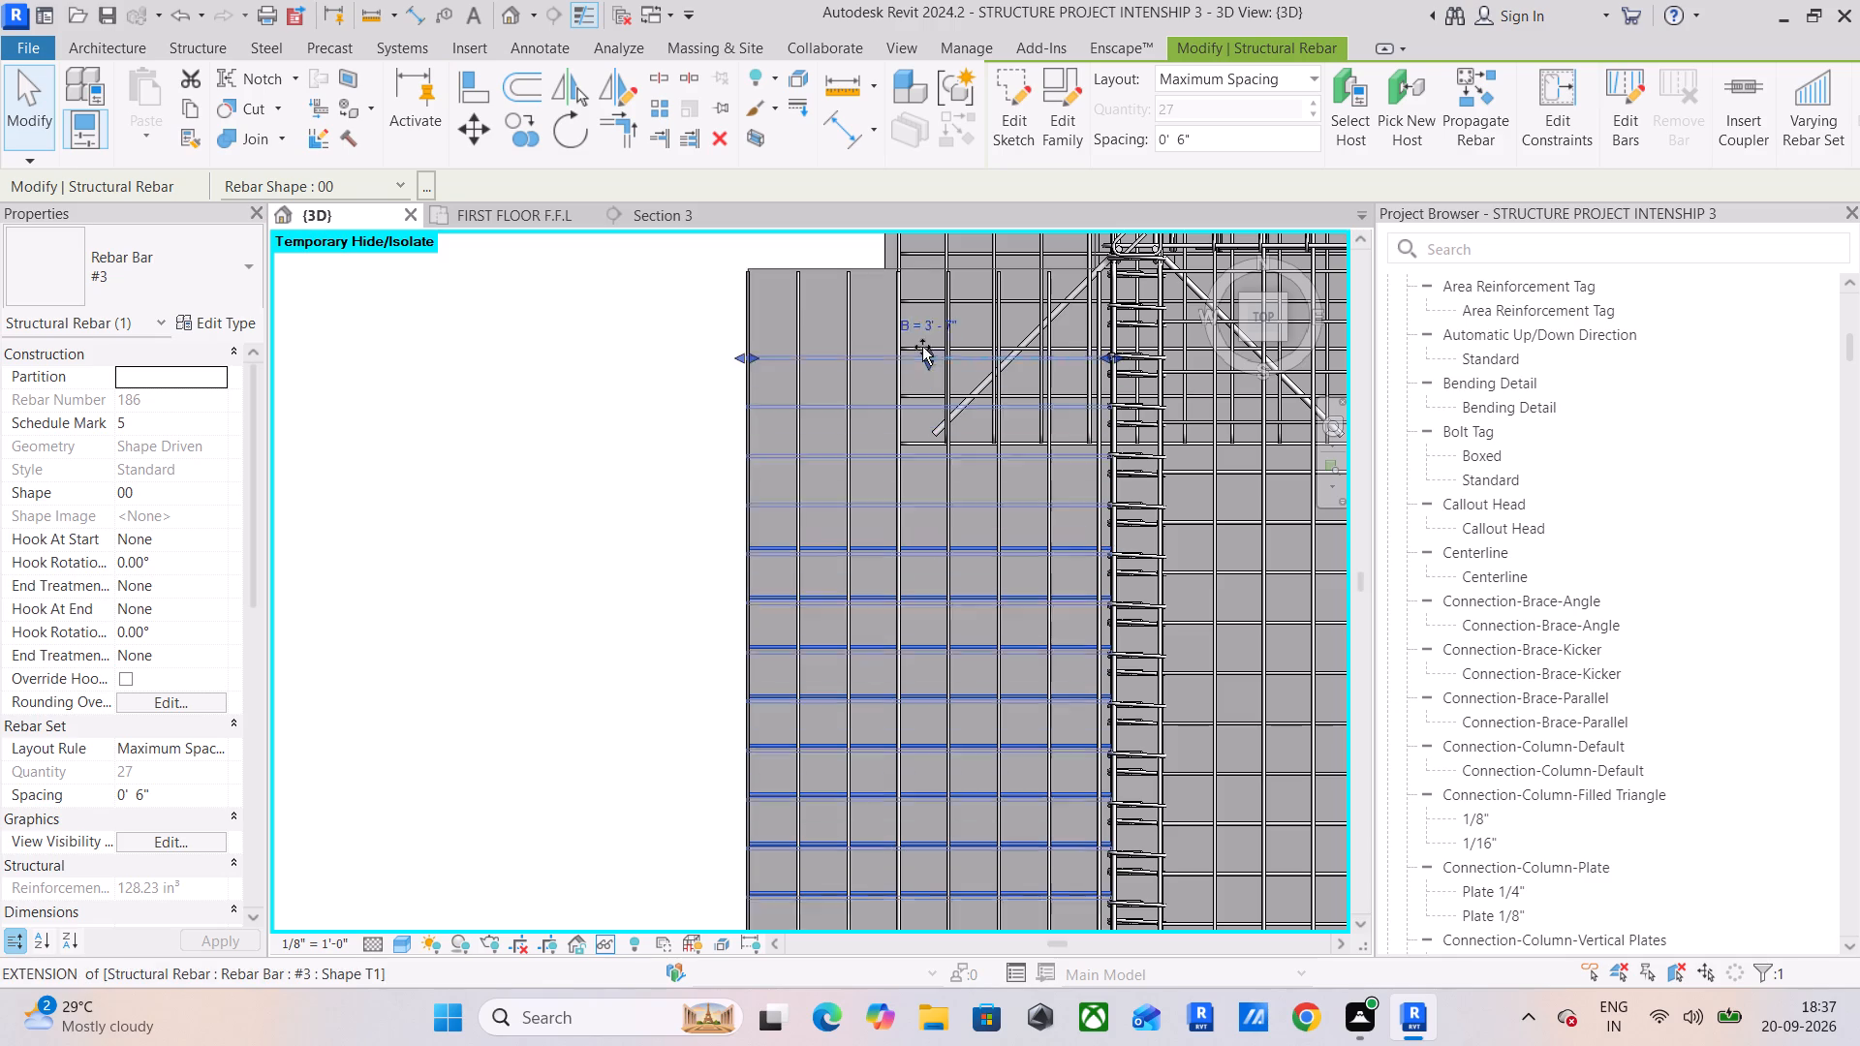
drag(922, 347, 929, 272)
click(573, 436)
scroll(573, 436, down, 6)
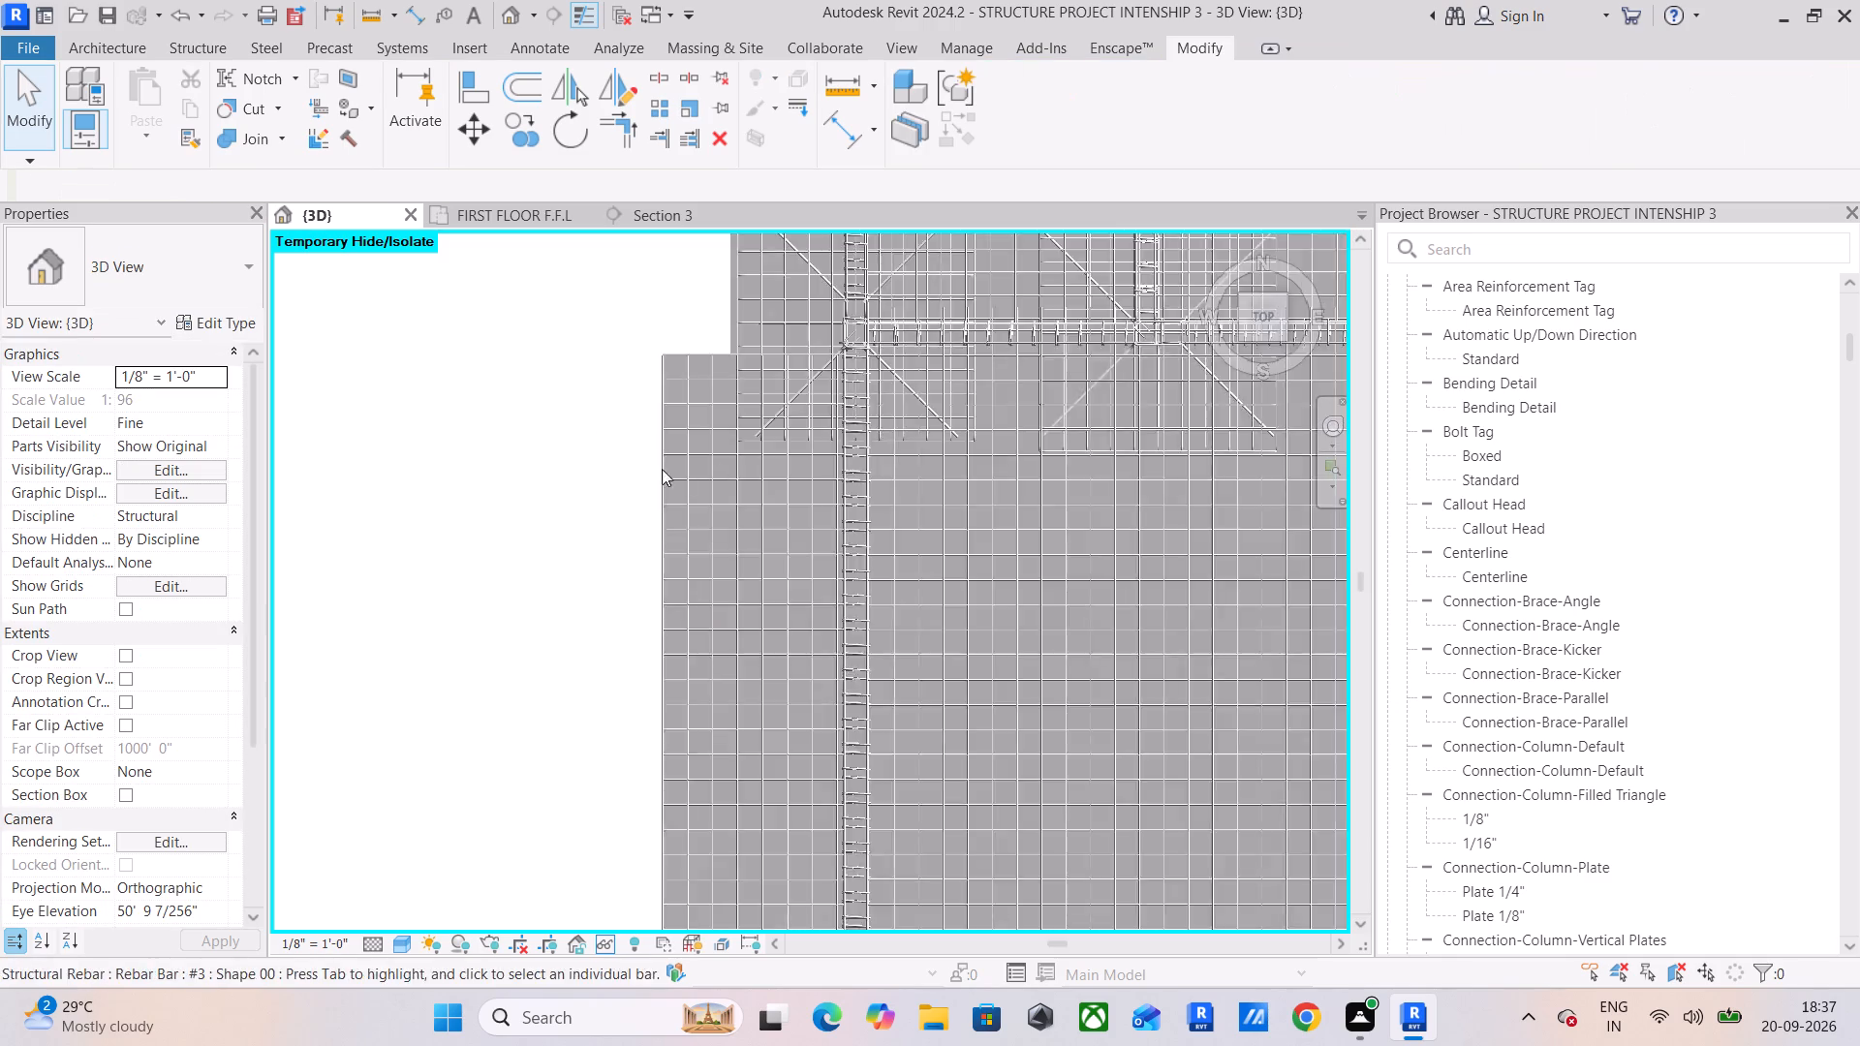
Examine the whole slab's reinforcement coverage in plan, and orbit the 3D model to check the structure from the side.
middle_drag(717, 468, 602, 912)
scroll(602, 912, down, 5)
middle_drag(794, 618, 791, 784)
scroll(791, 784, down, 5)
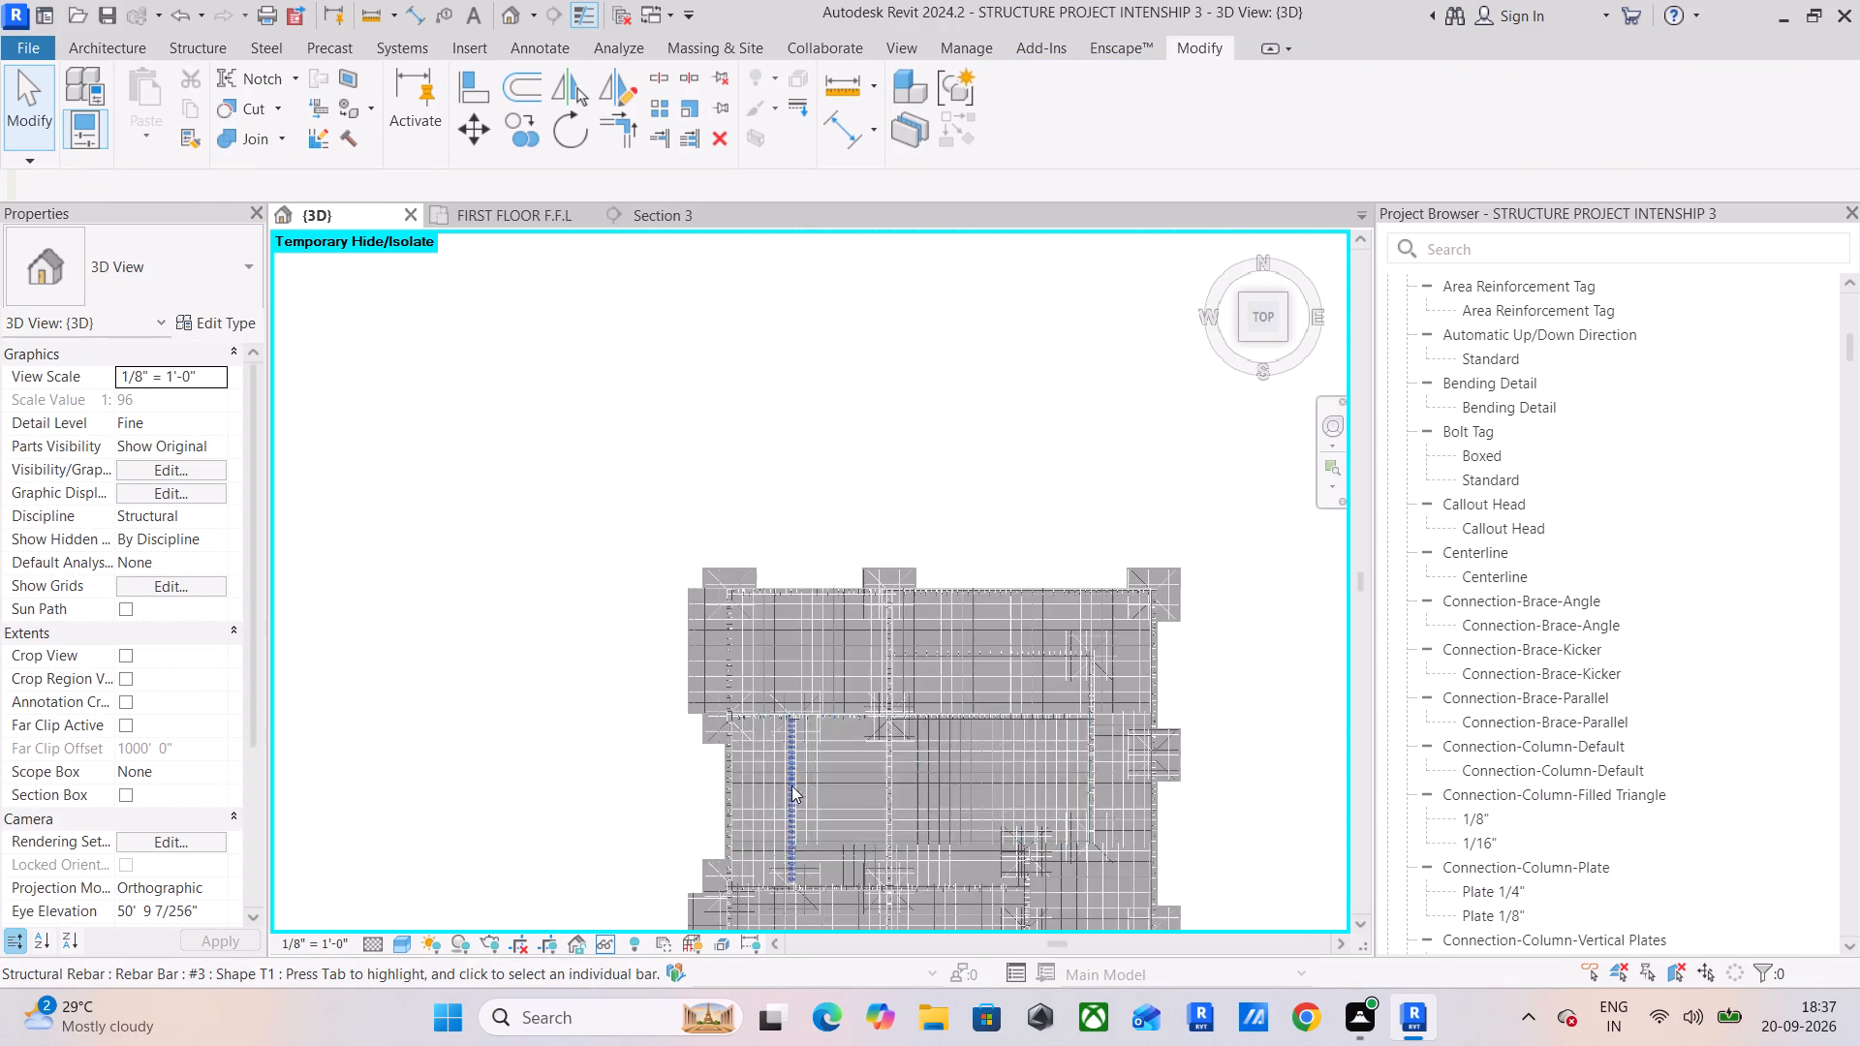
middle_drag(922, 726, 837, 521)
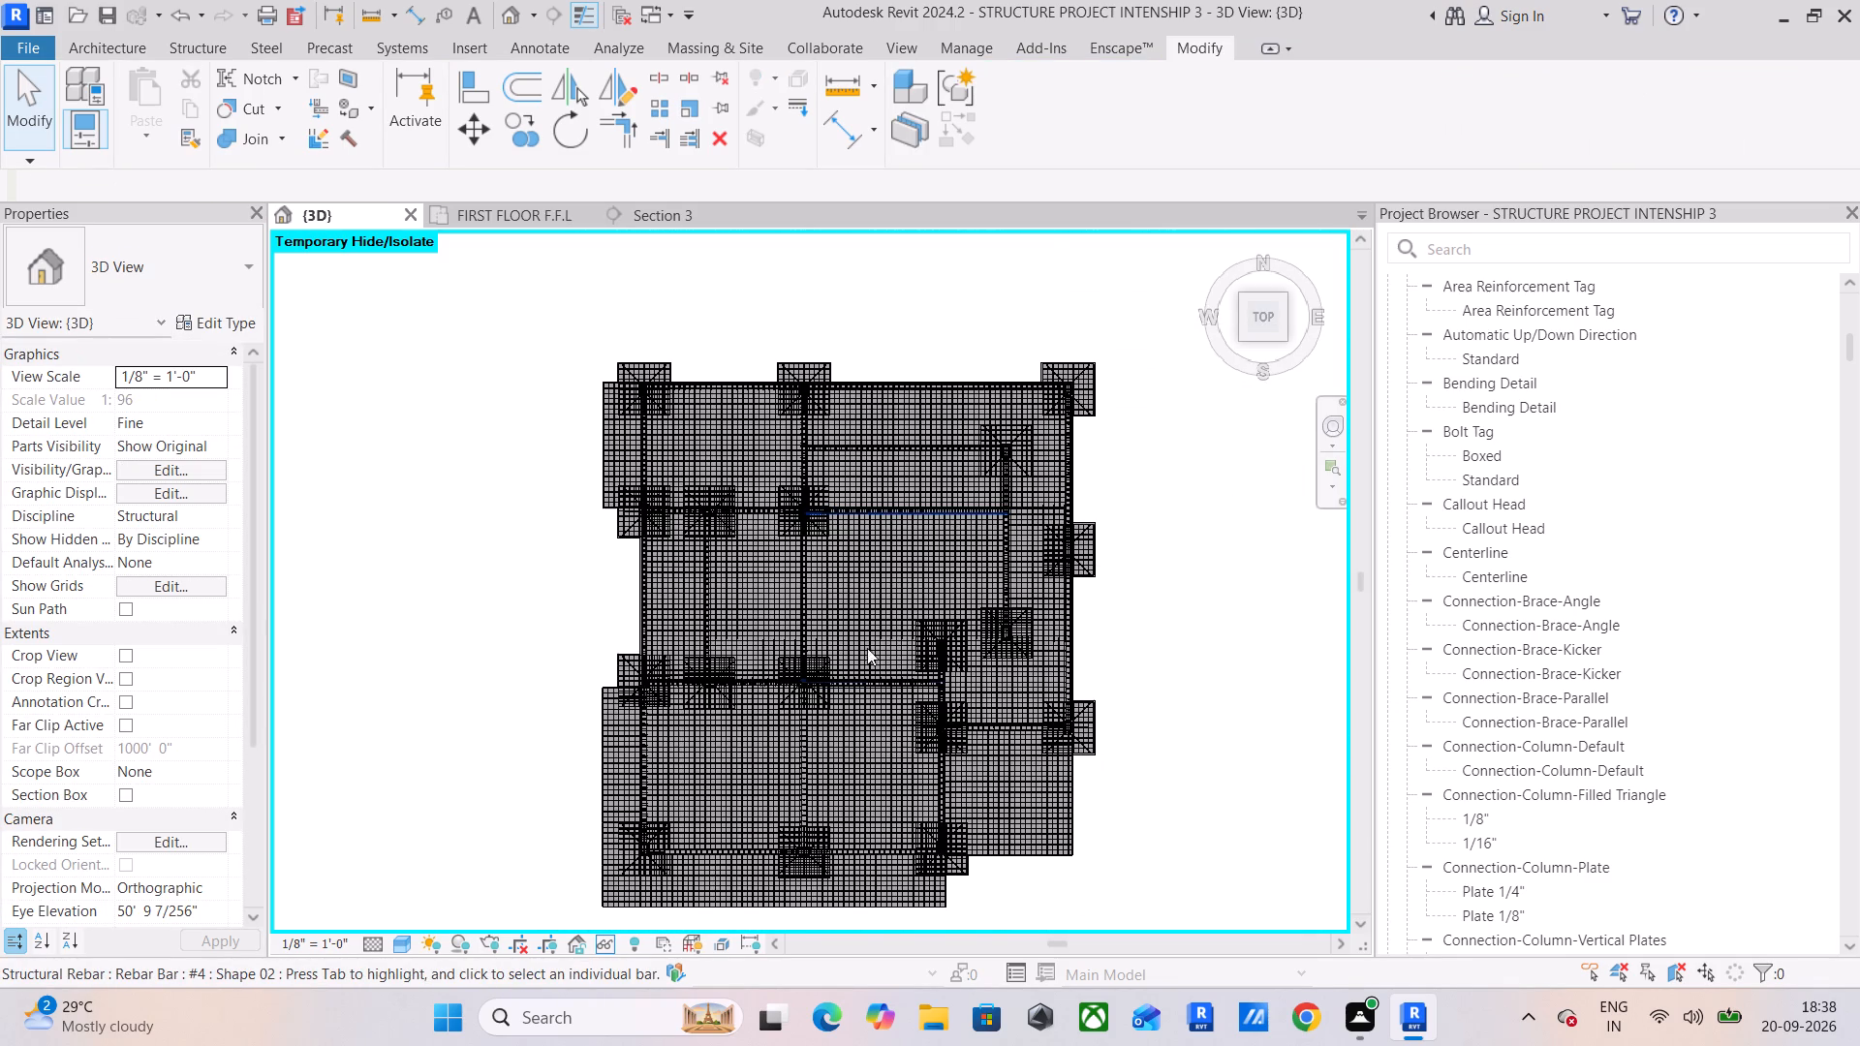
shift+scroll(764, 750, up, 1)
shift+middle_drag(764, 750, 926, 446)
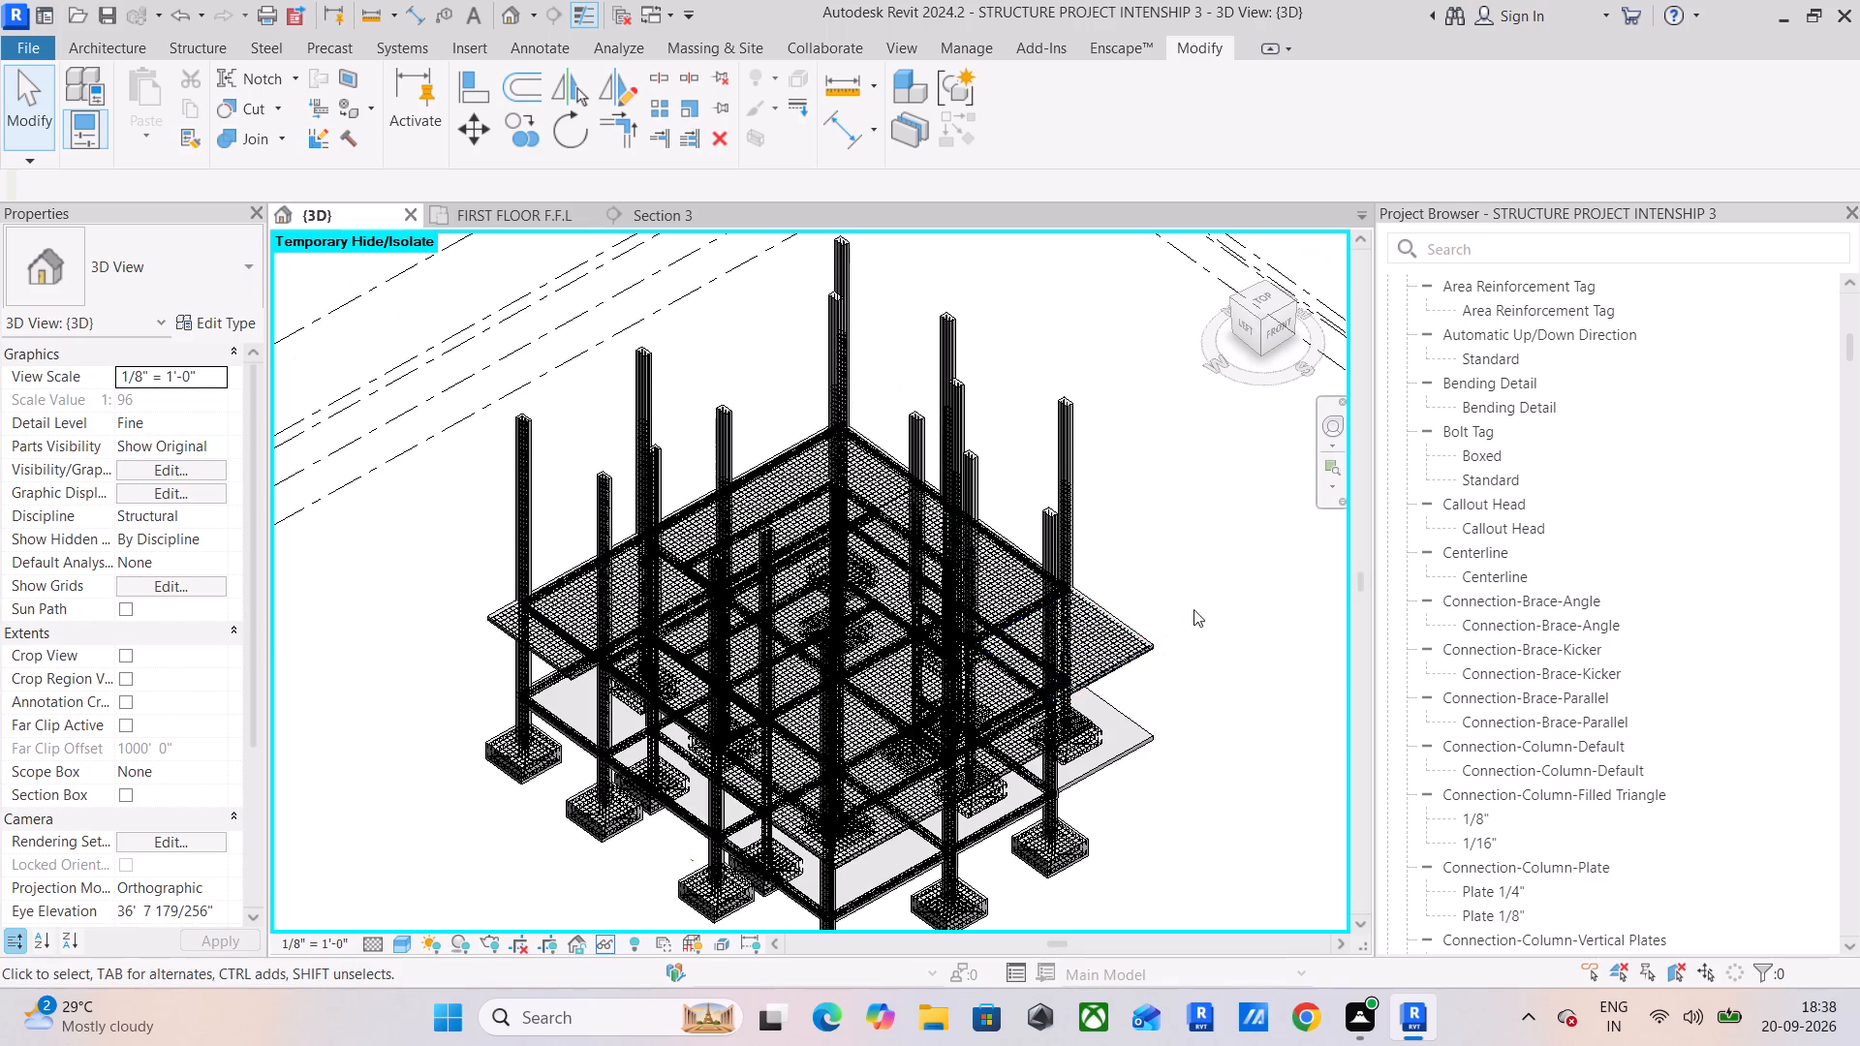
click(1202, 574)
shift+middle_drag(1157, 761, 1279, 625)
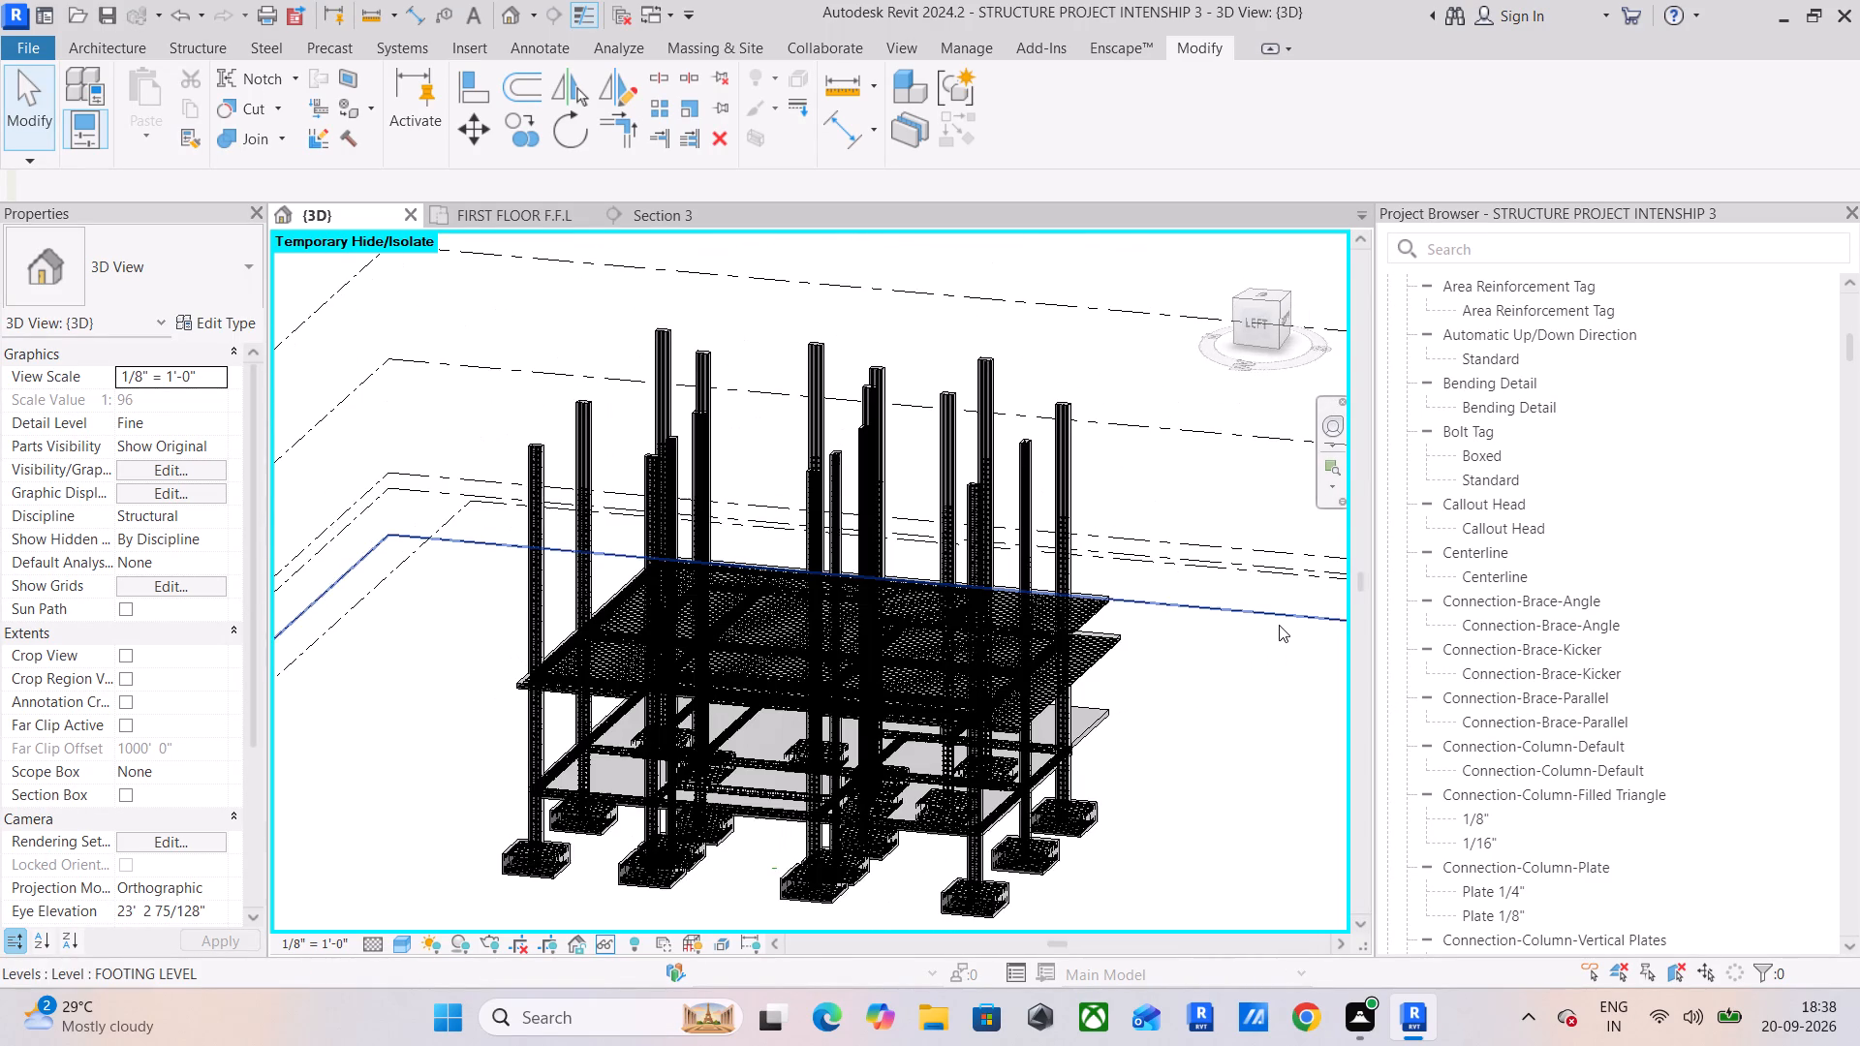
Save the project.
key(ctrl+s)
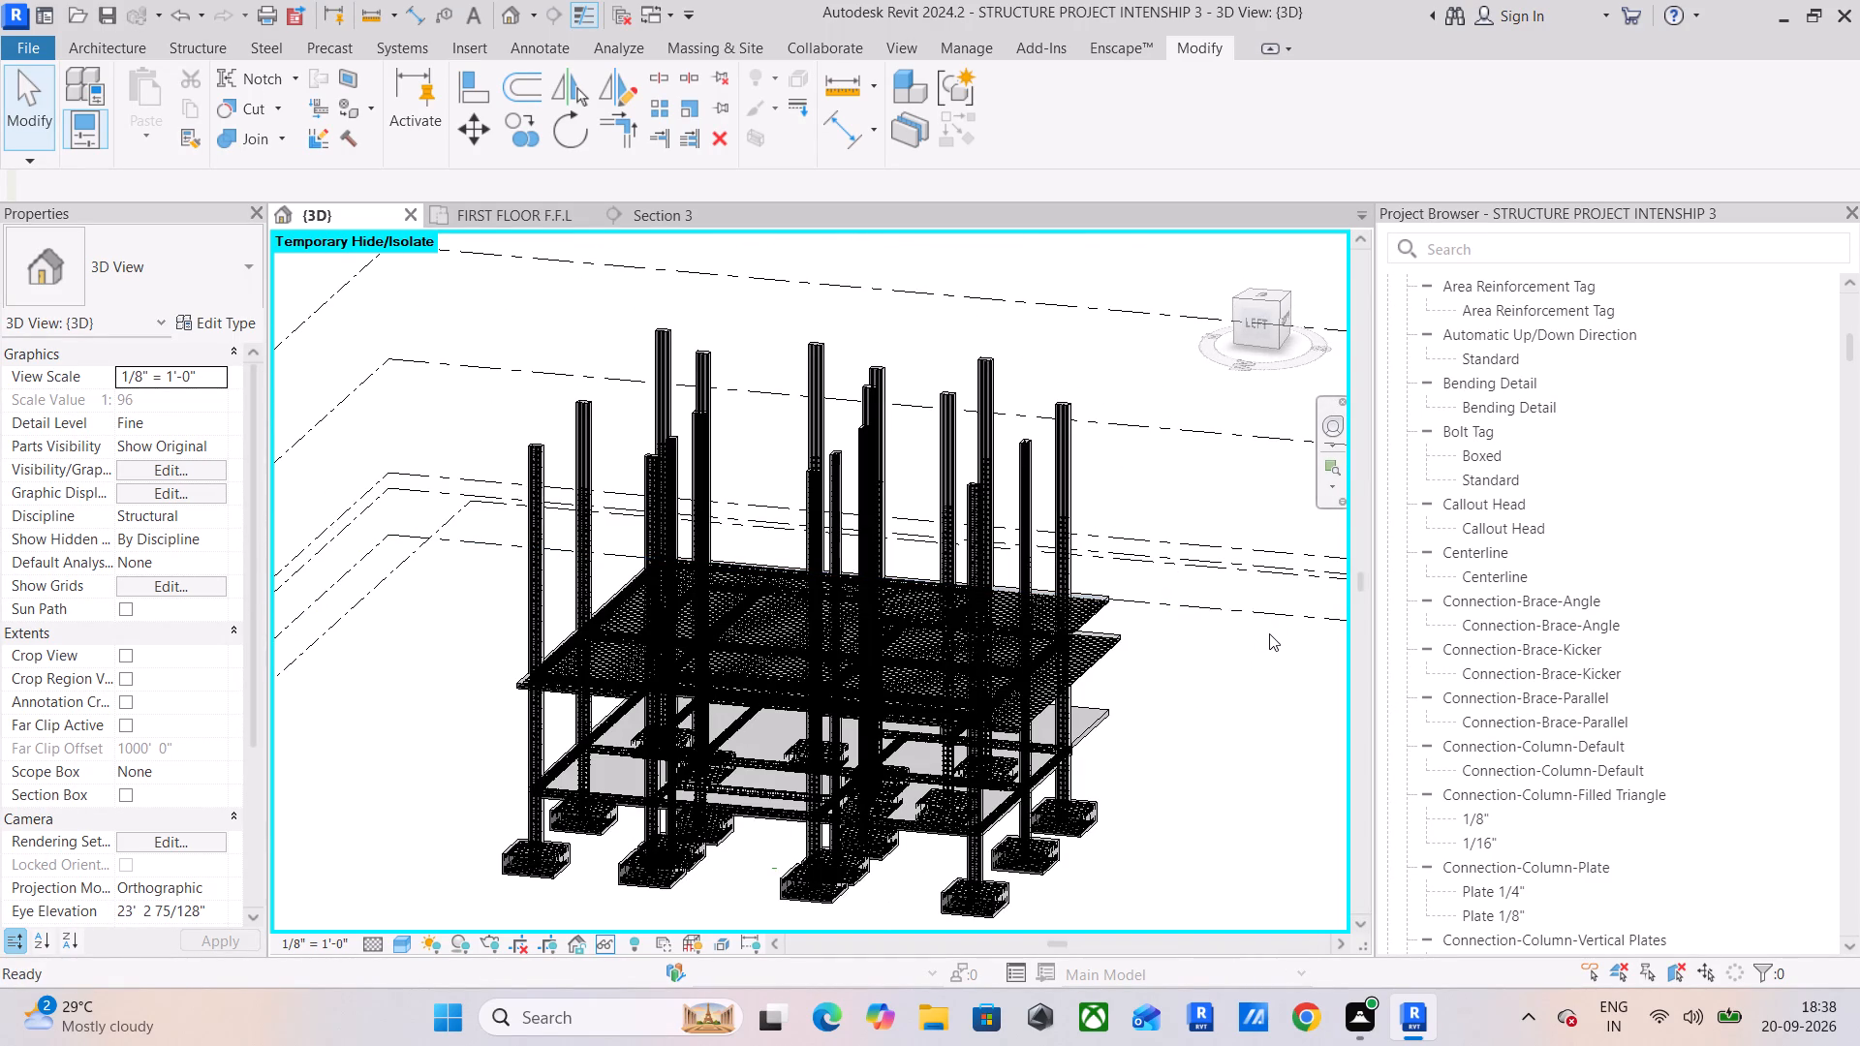
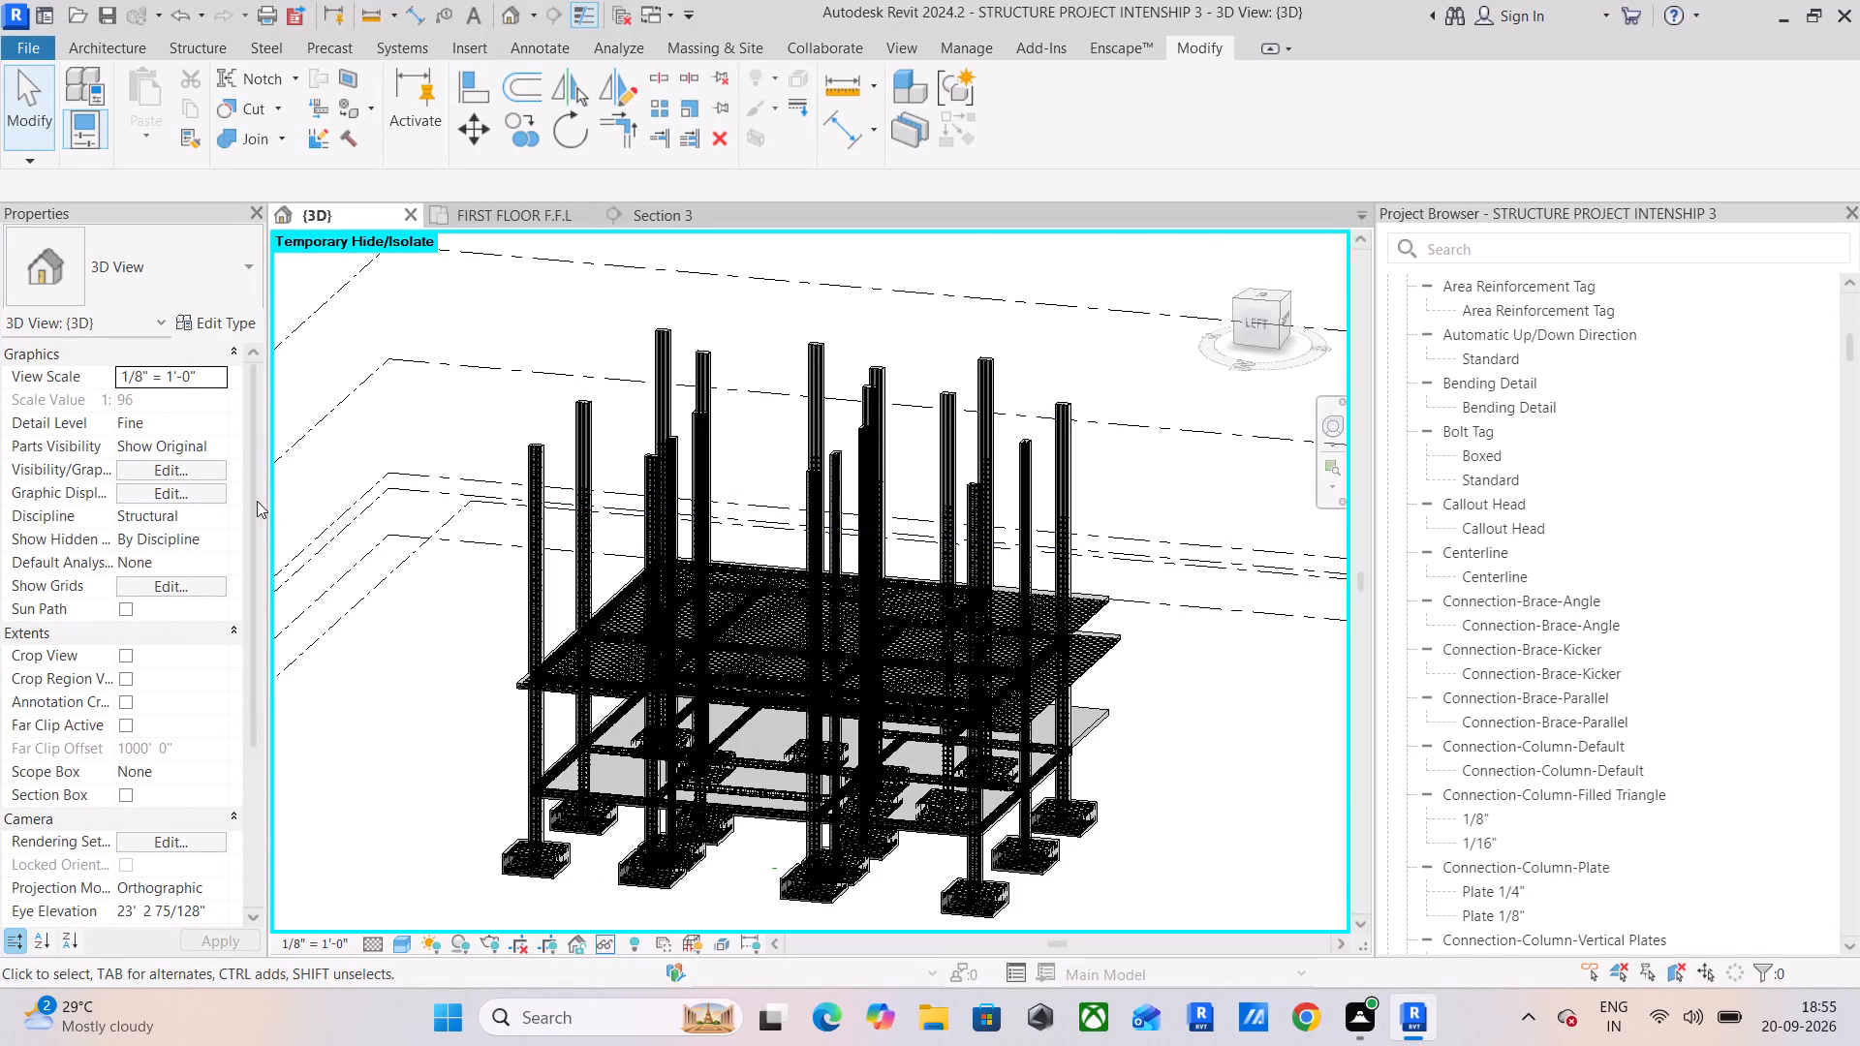
Examine the slab reinforcement in the isolated 3D view, selecting the #3 bar set in the middle slab bay.
scroll(374, 459, down, 4)
middle_drag(514, 597, 701, 538)
scroll(699, 535, up, 4)
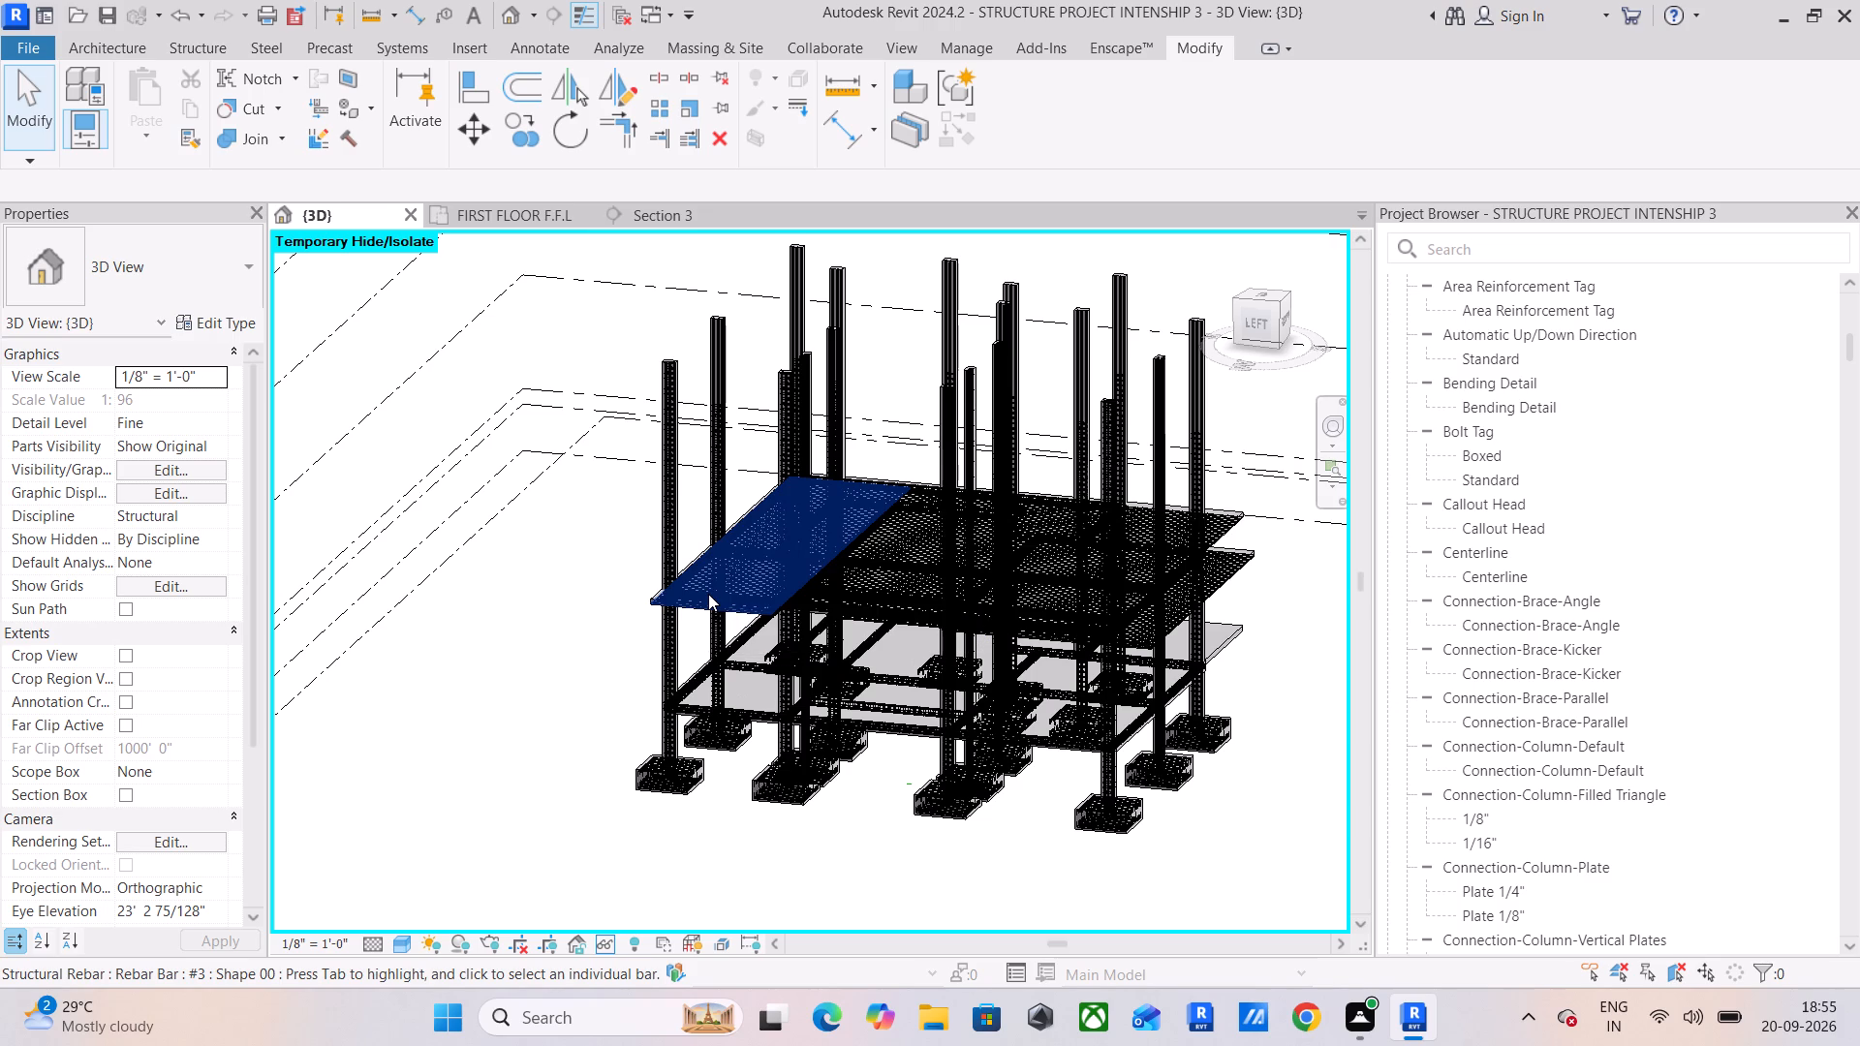
scroll(669, 606, down, 1)
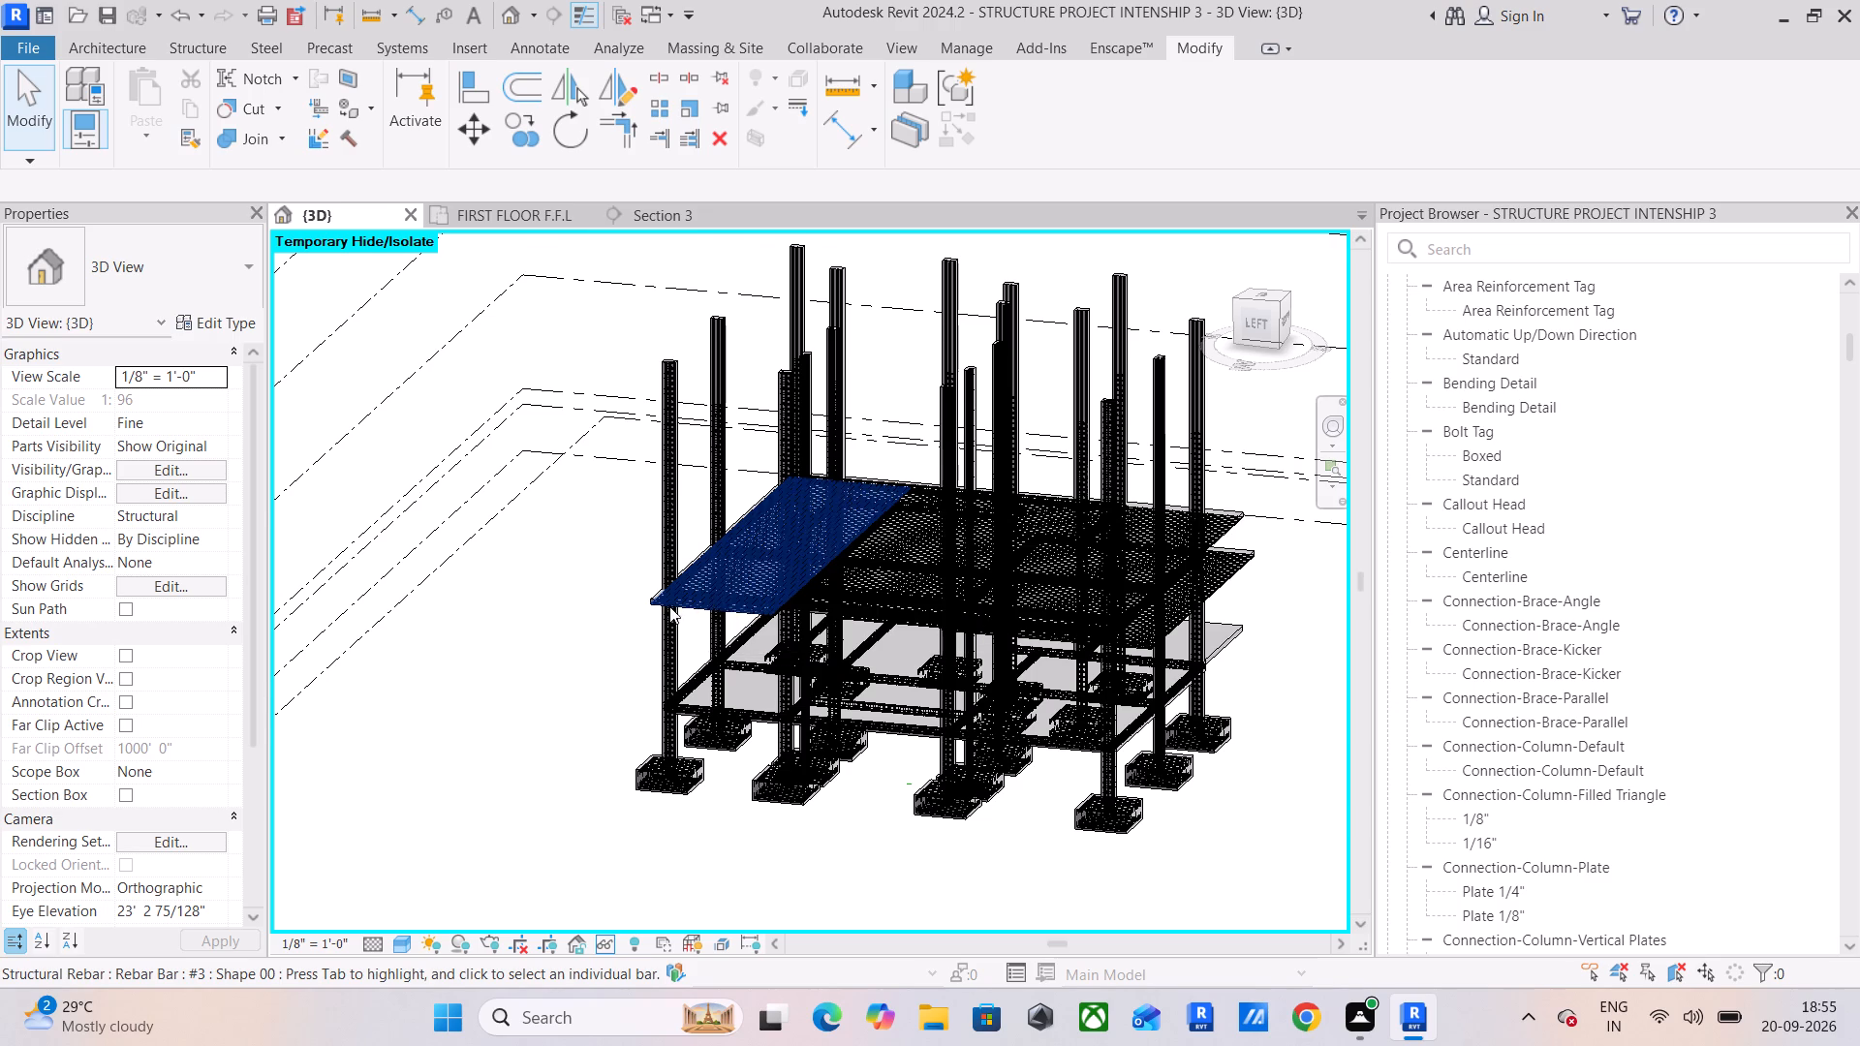
middle_drag(668, 607, 529, 612)
scroll(734, 624, up, 6)
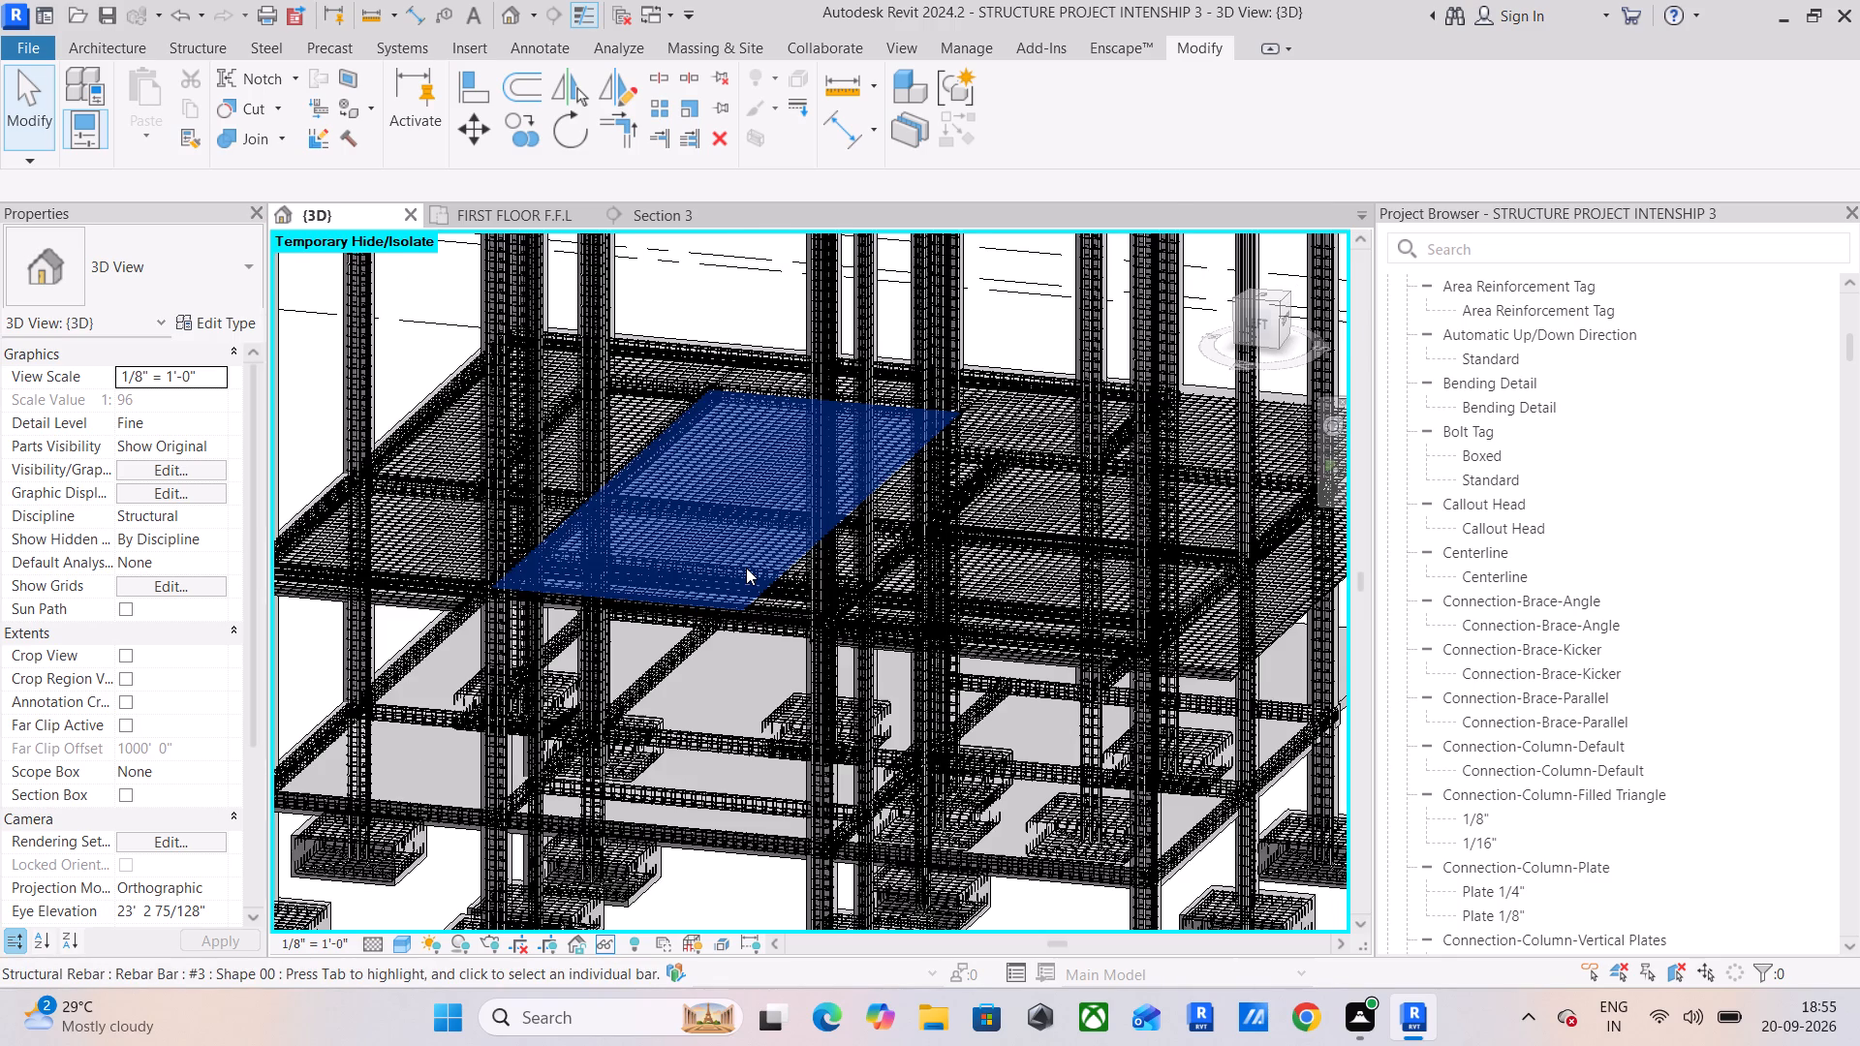
click(746, 568)
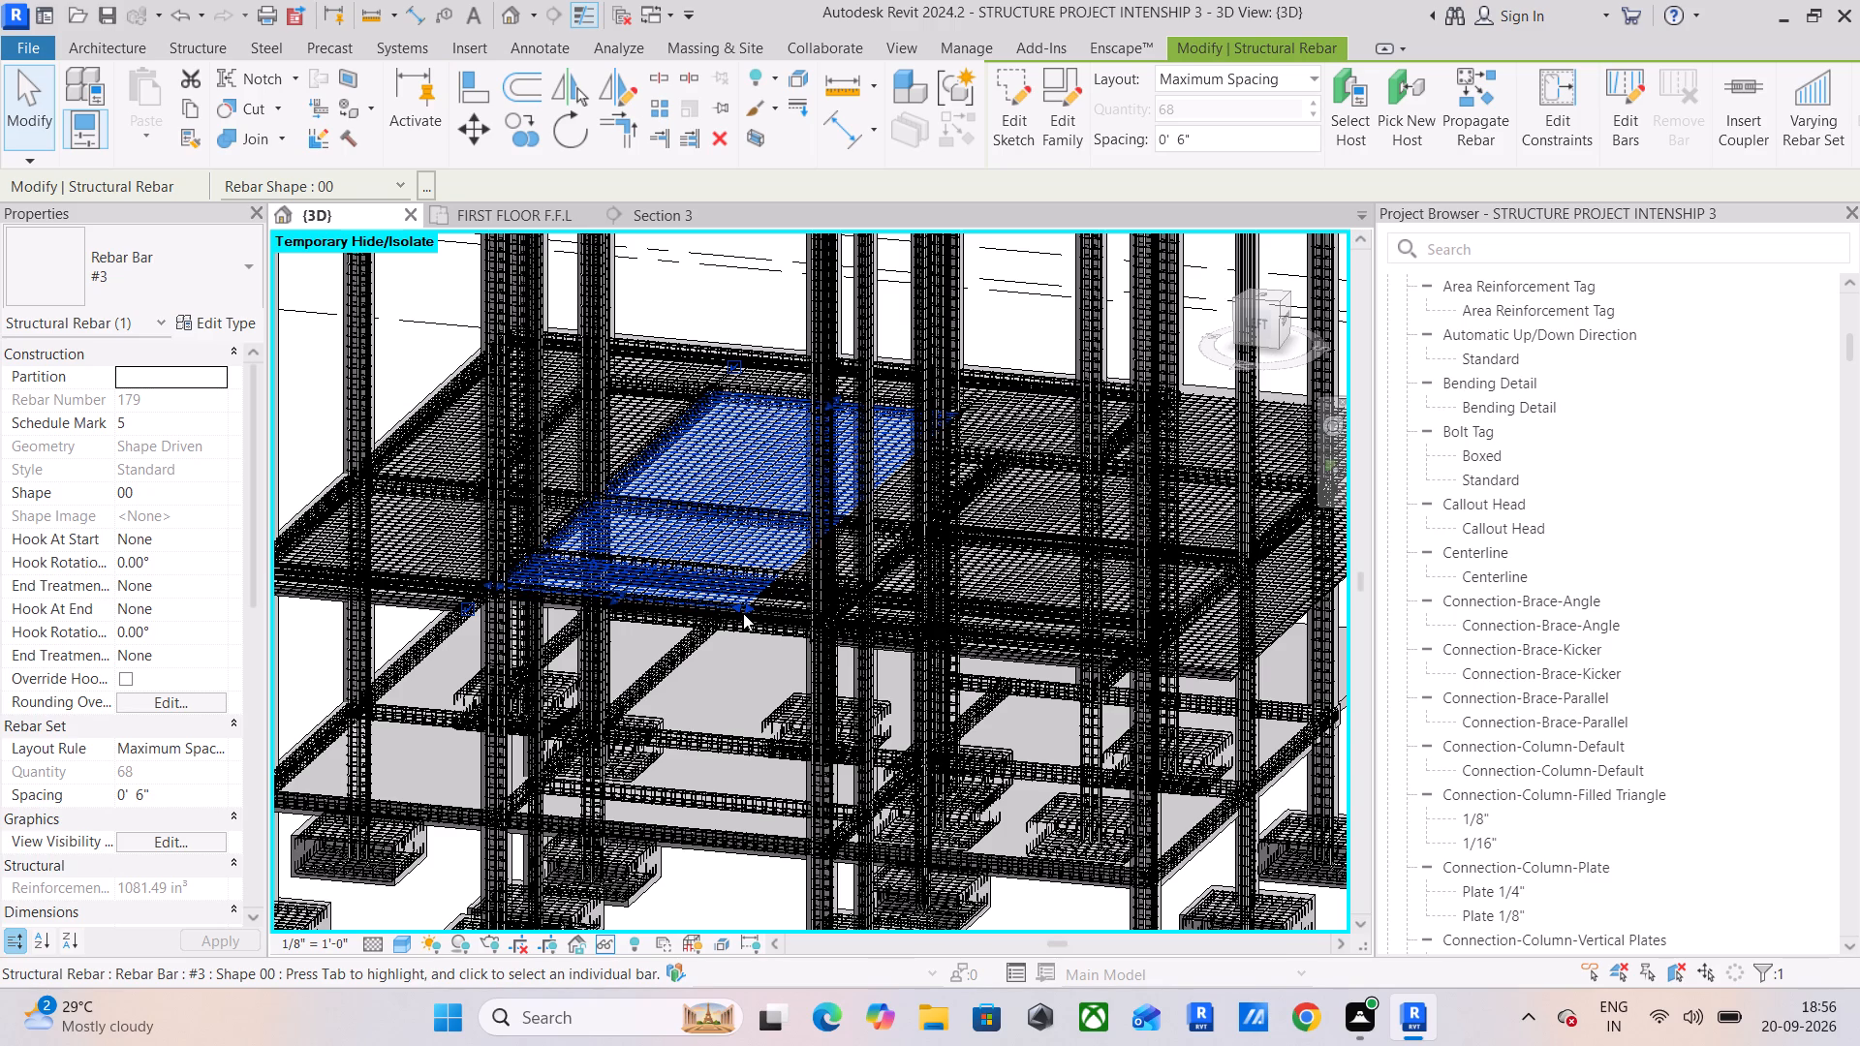
scroll(771, 597, down, 2)
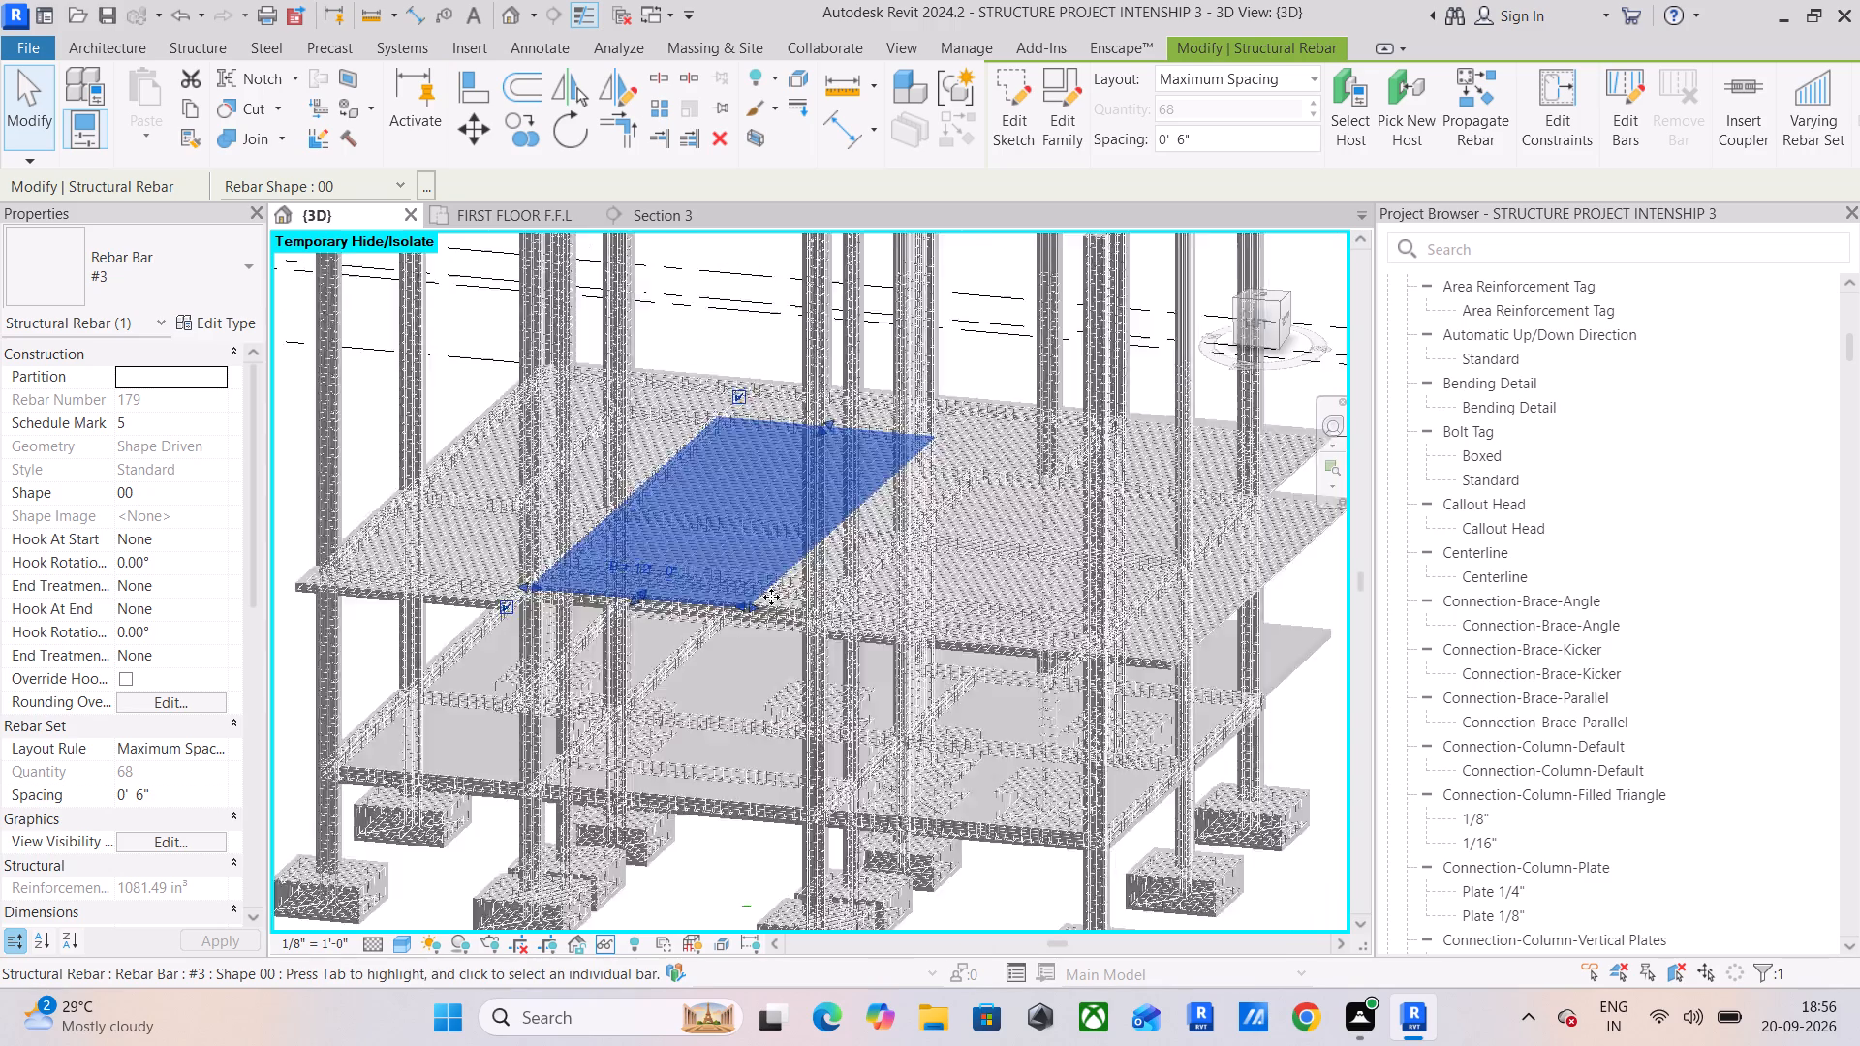
scroll(771, 597, down, 2)
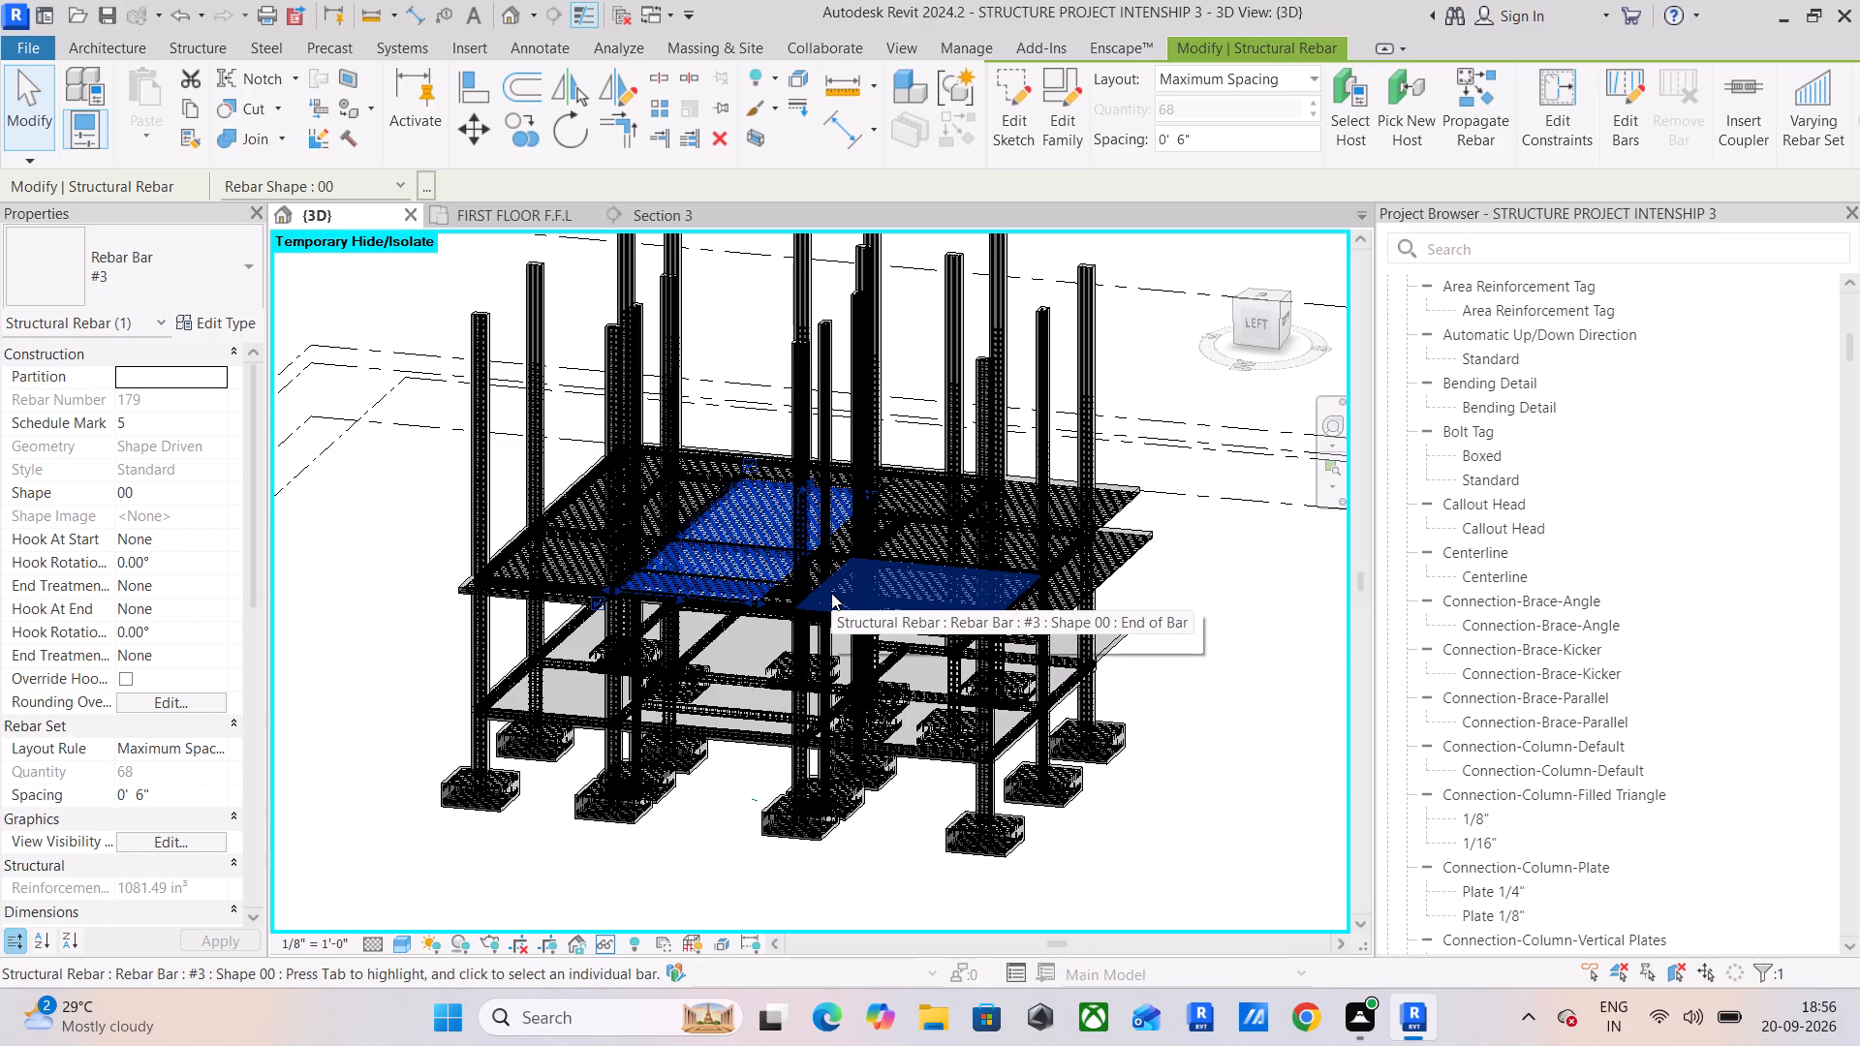
Examine the bar mesh in the projecting slab strip along the building's edge and the column cages beside it.
scroll(831, 593, down, 3)
middle_drag(828, 594, 708, 582)
scroll(776, 579, up, 5)
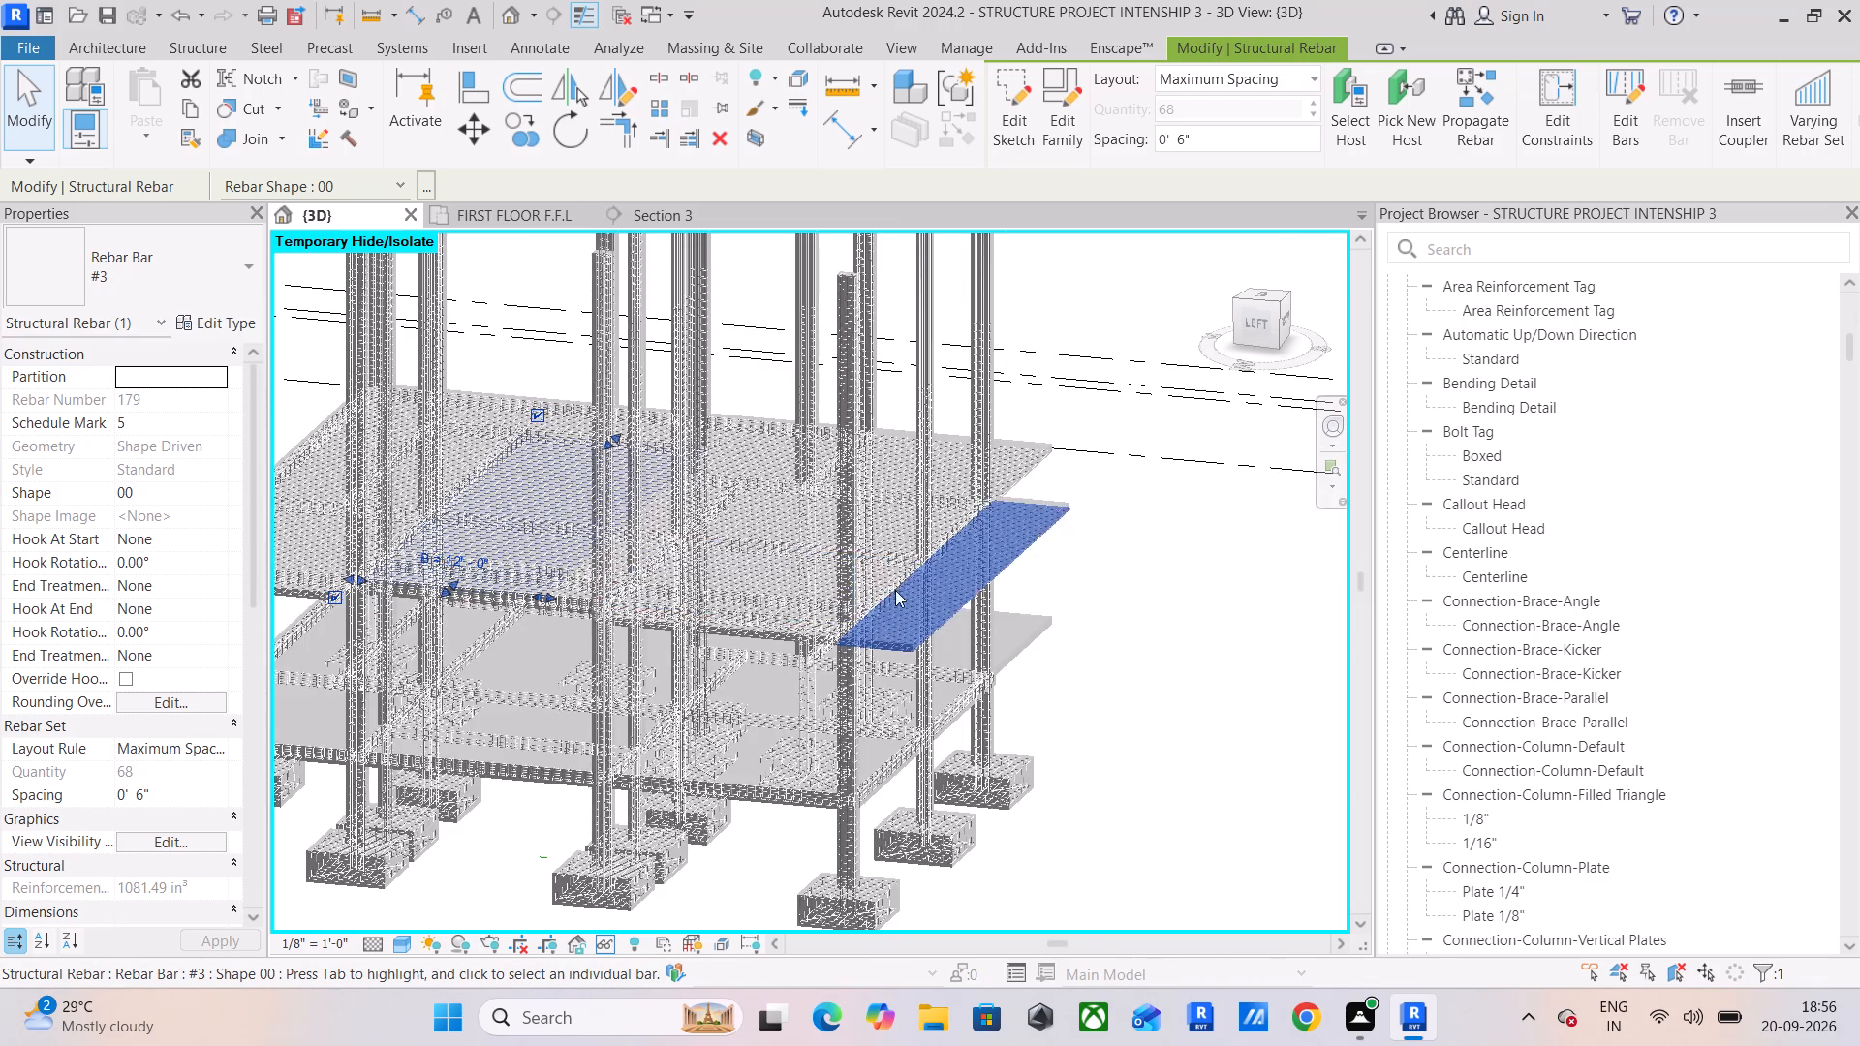
scroll(896, 583, up, 4)
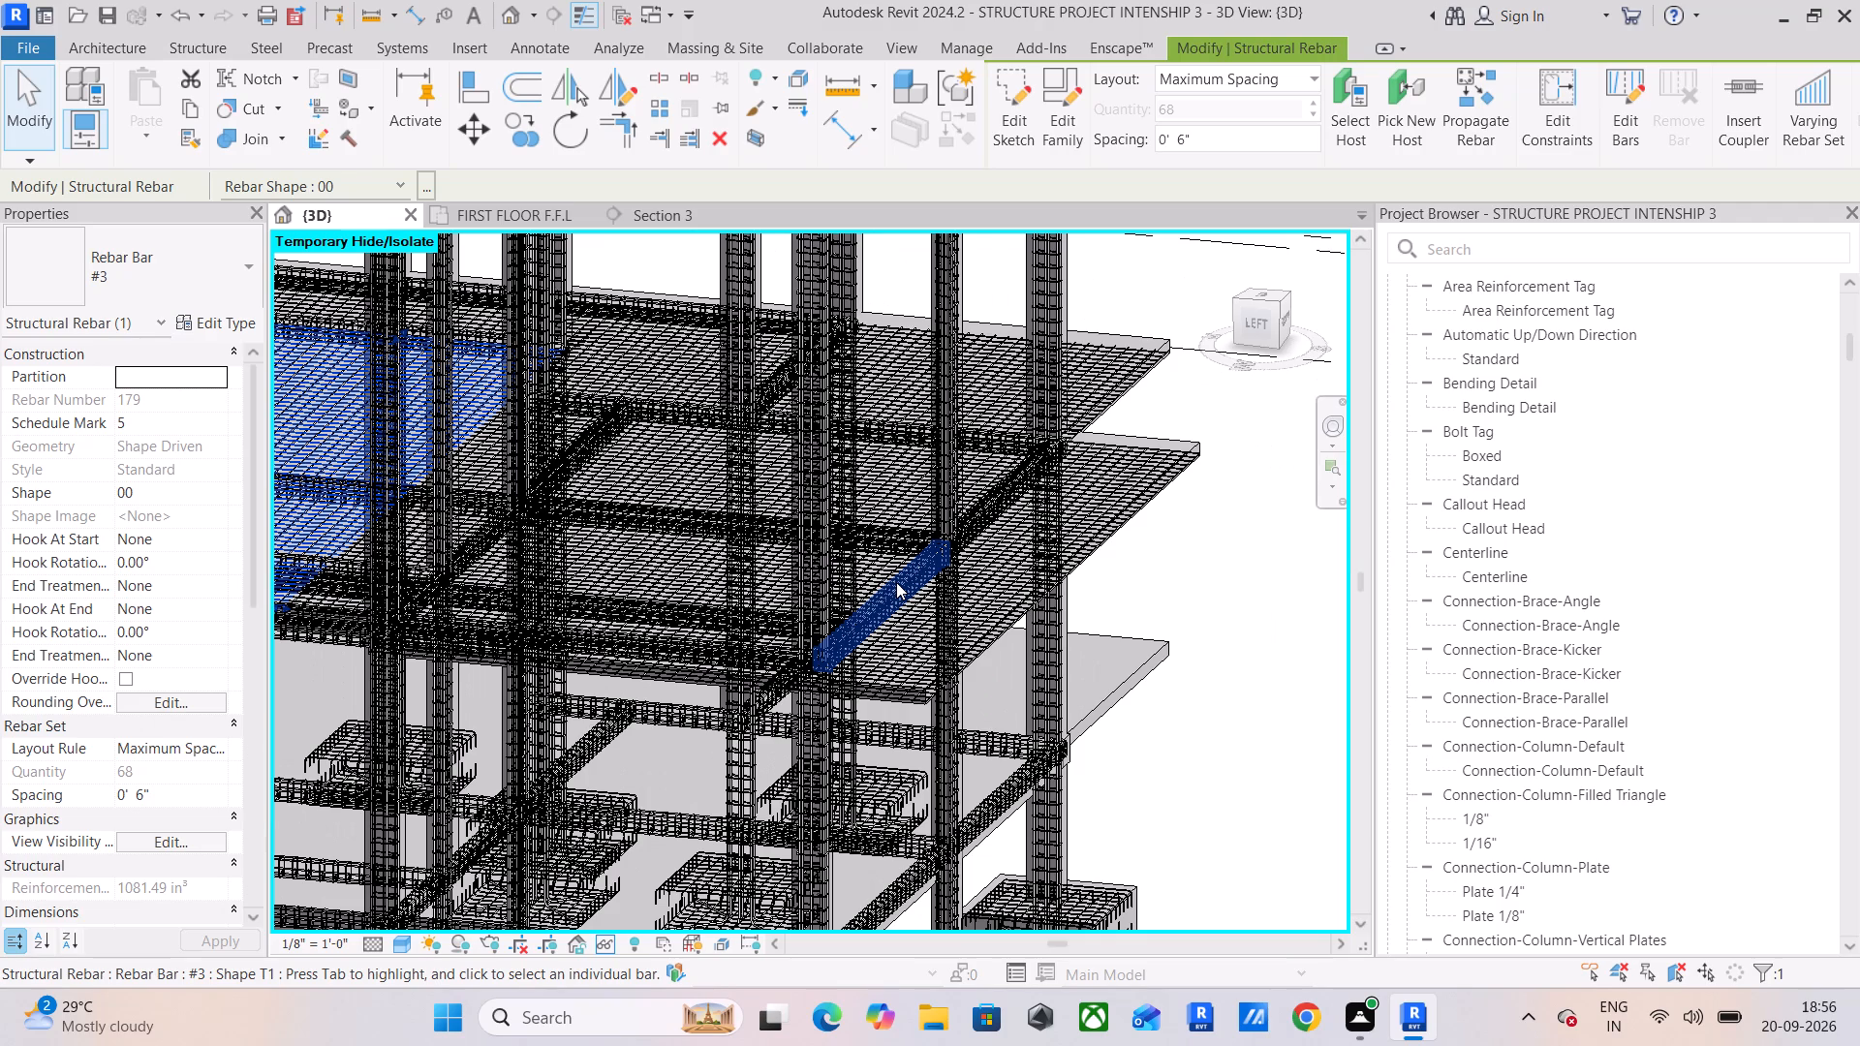
scroll(896, 582, down, 1)
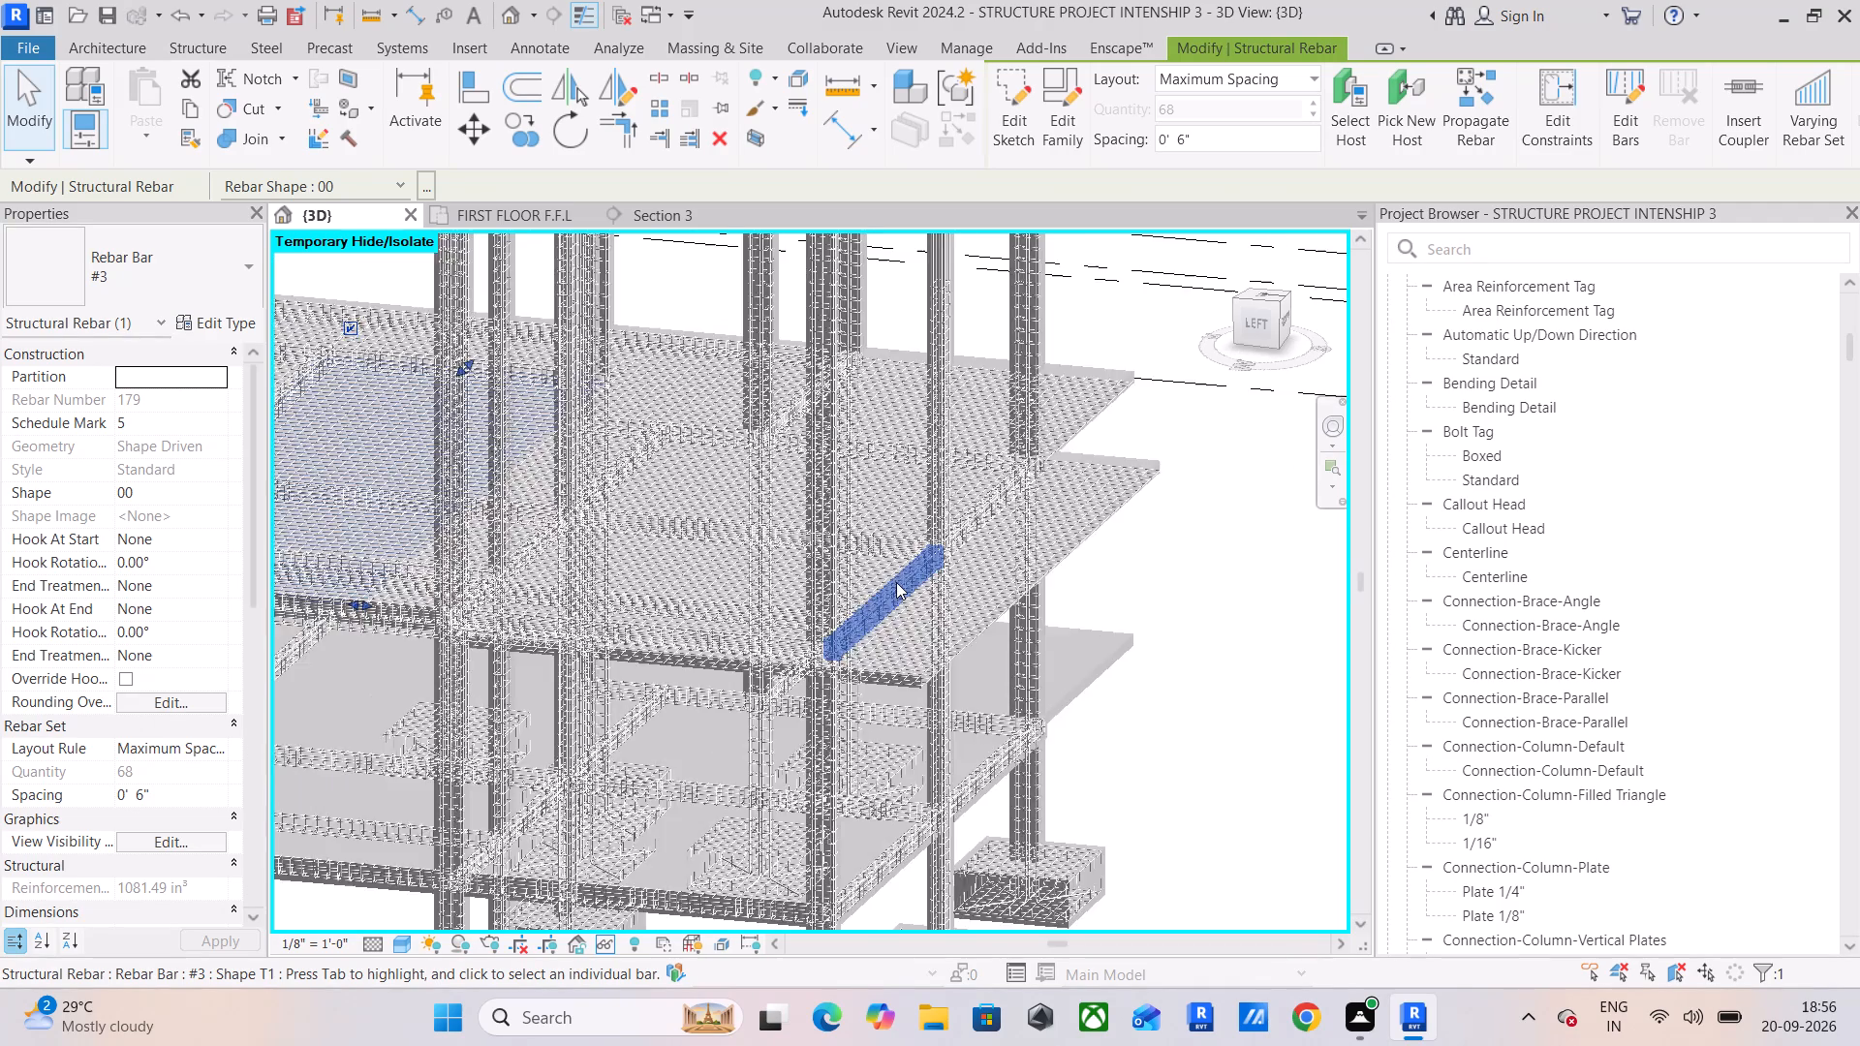
scroll(896, 582, down, 1)
middle_drag(915, 607, 959, 577)
scroll(959, 577, up, 9)
middle_drag(963, 600, 910, 569)
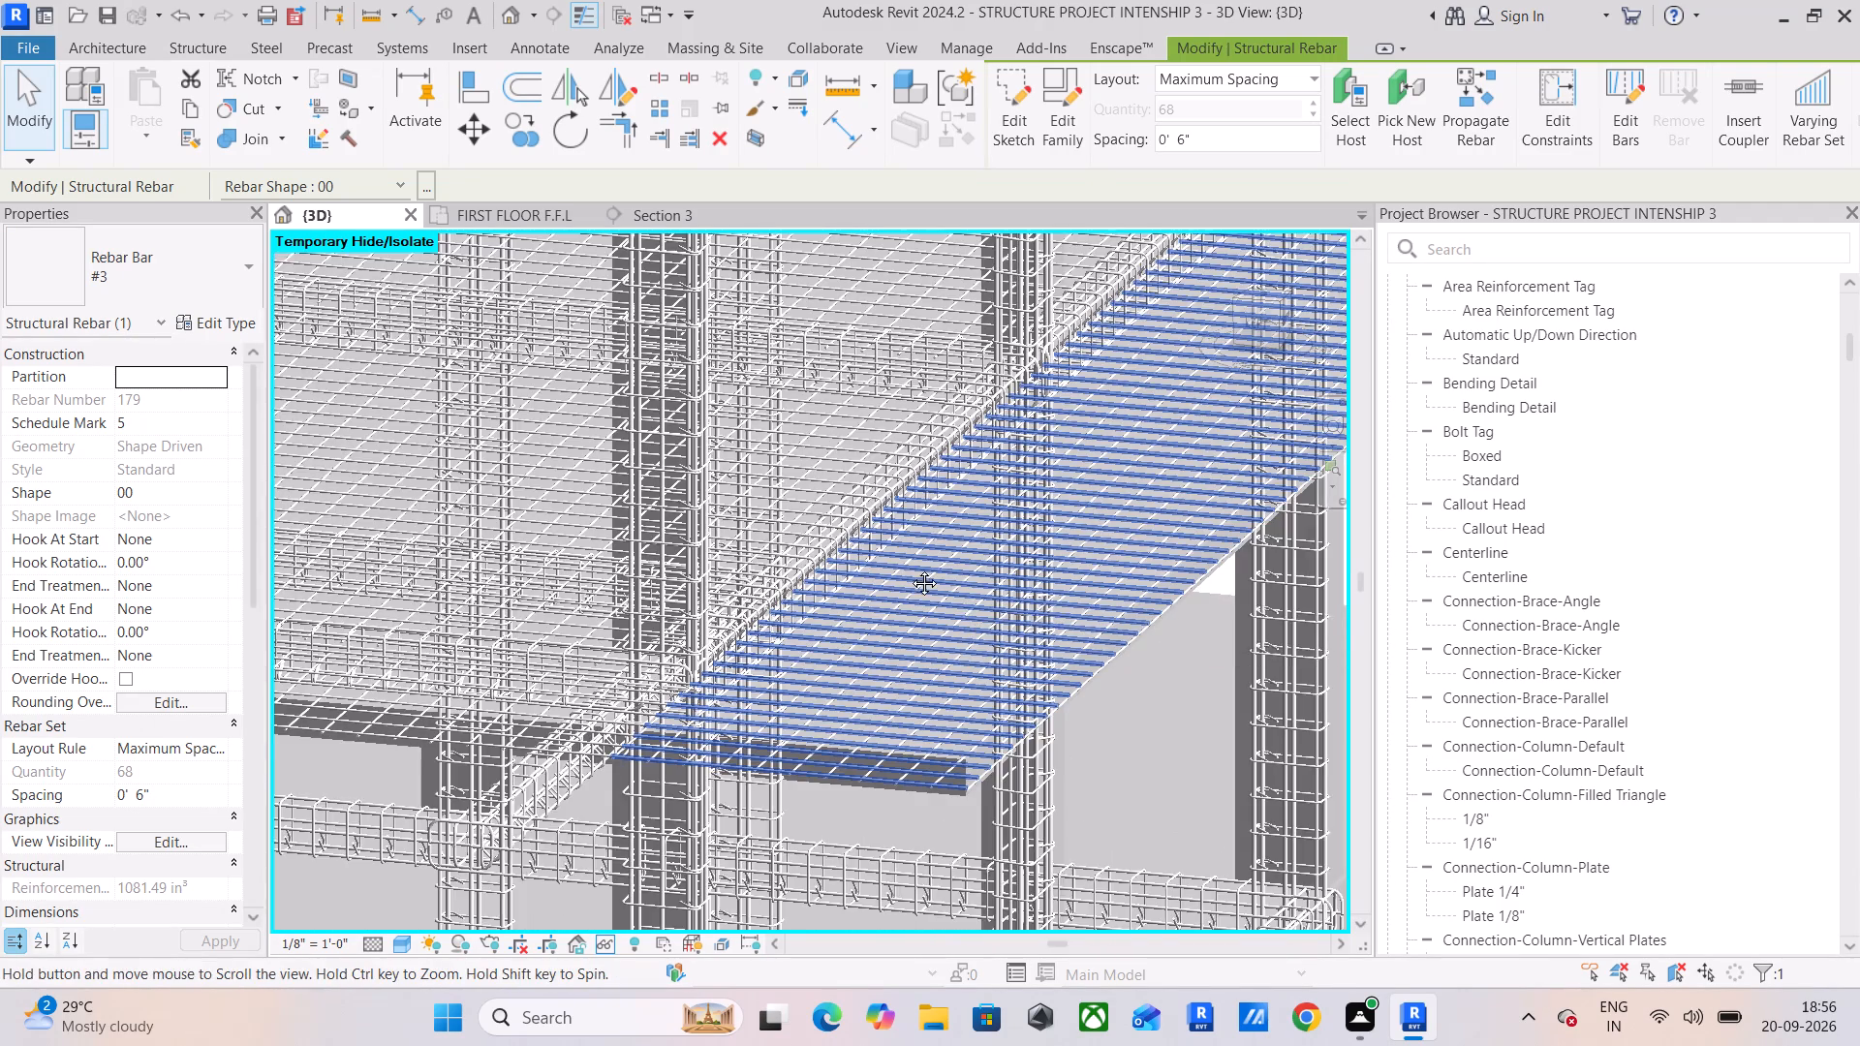
middle_drag(910, 569, 820, 497)
scroll(892, 645, up, 3)
middle_drag(894, 644, 903, 564)
middle_drag(903, 564, 810, 503)
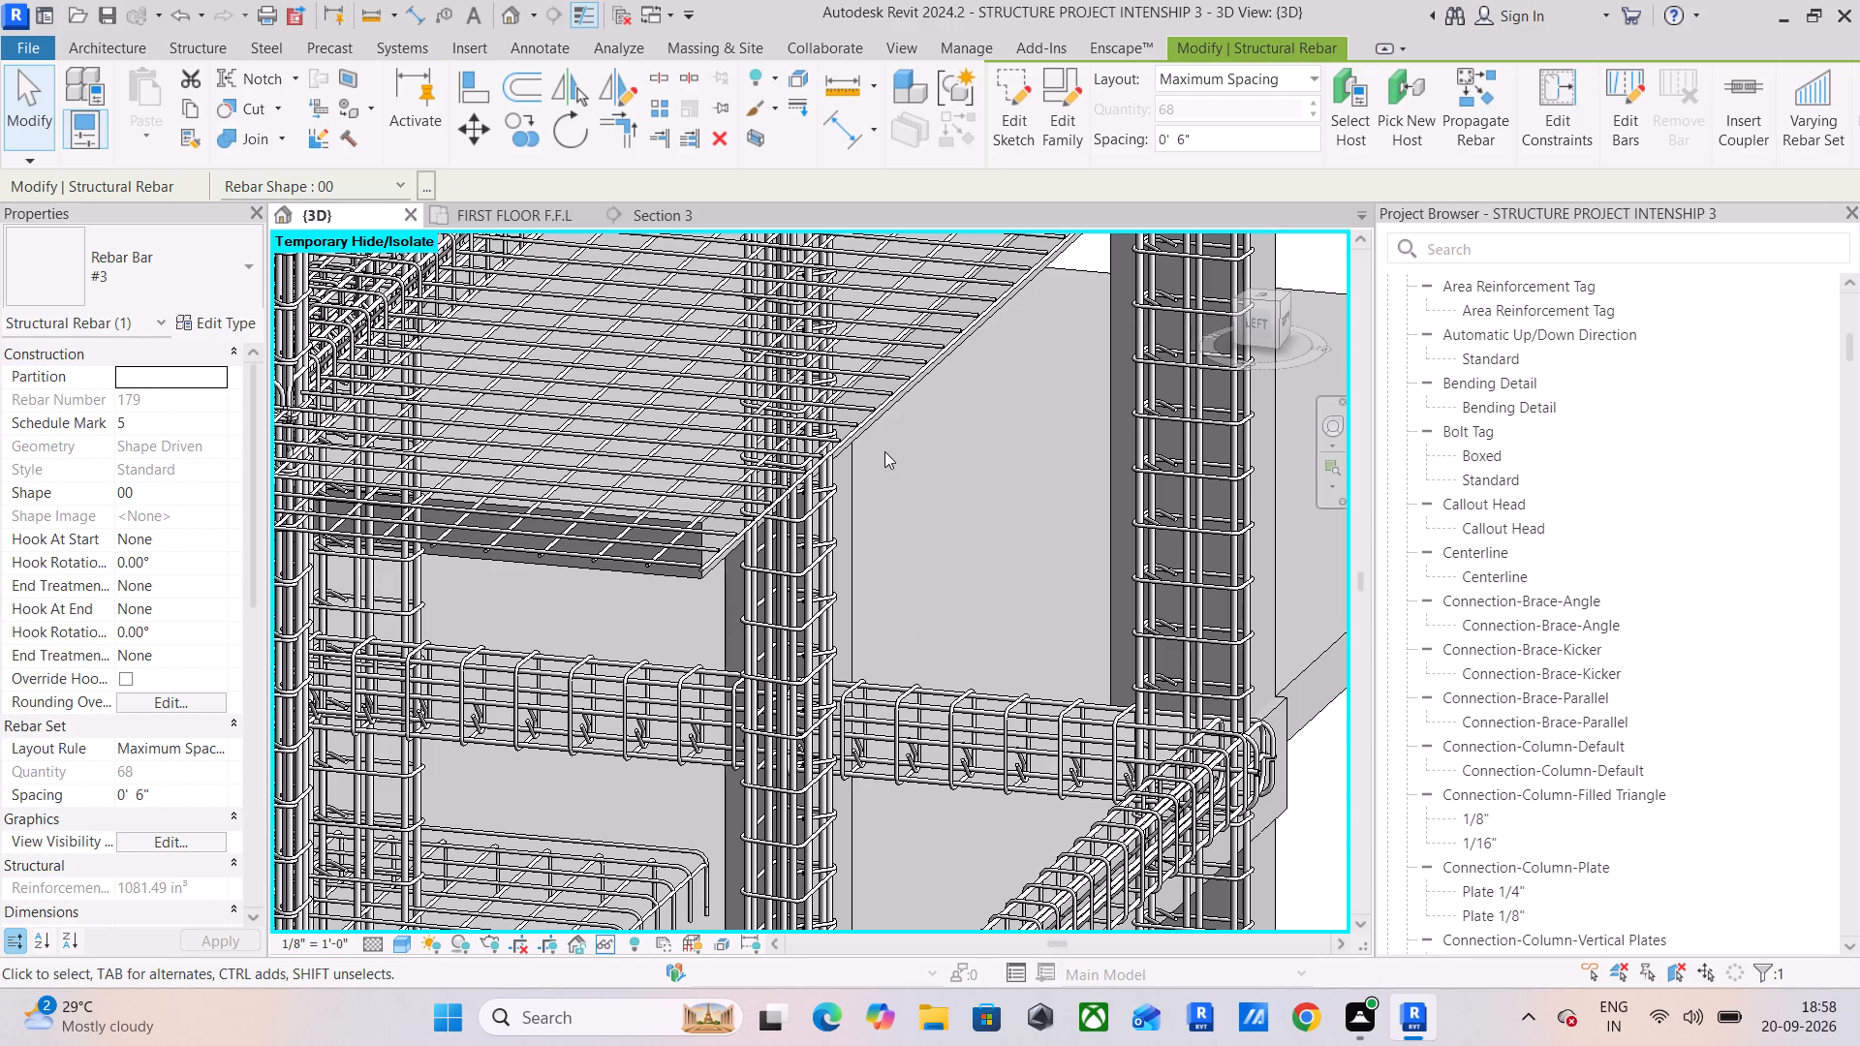
Examine the lower-level beam cages spanning between the columns above the footings.
scroll(876, 489, down, 2)
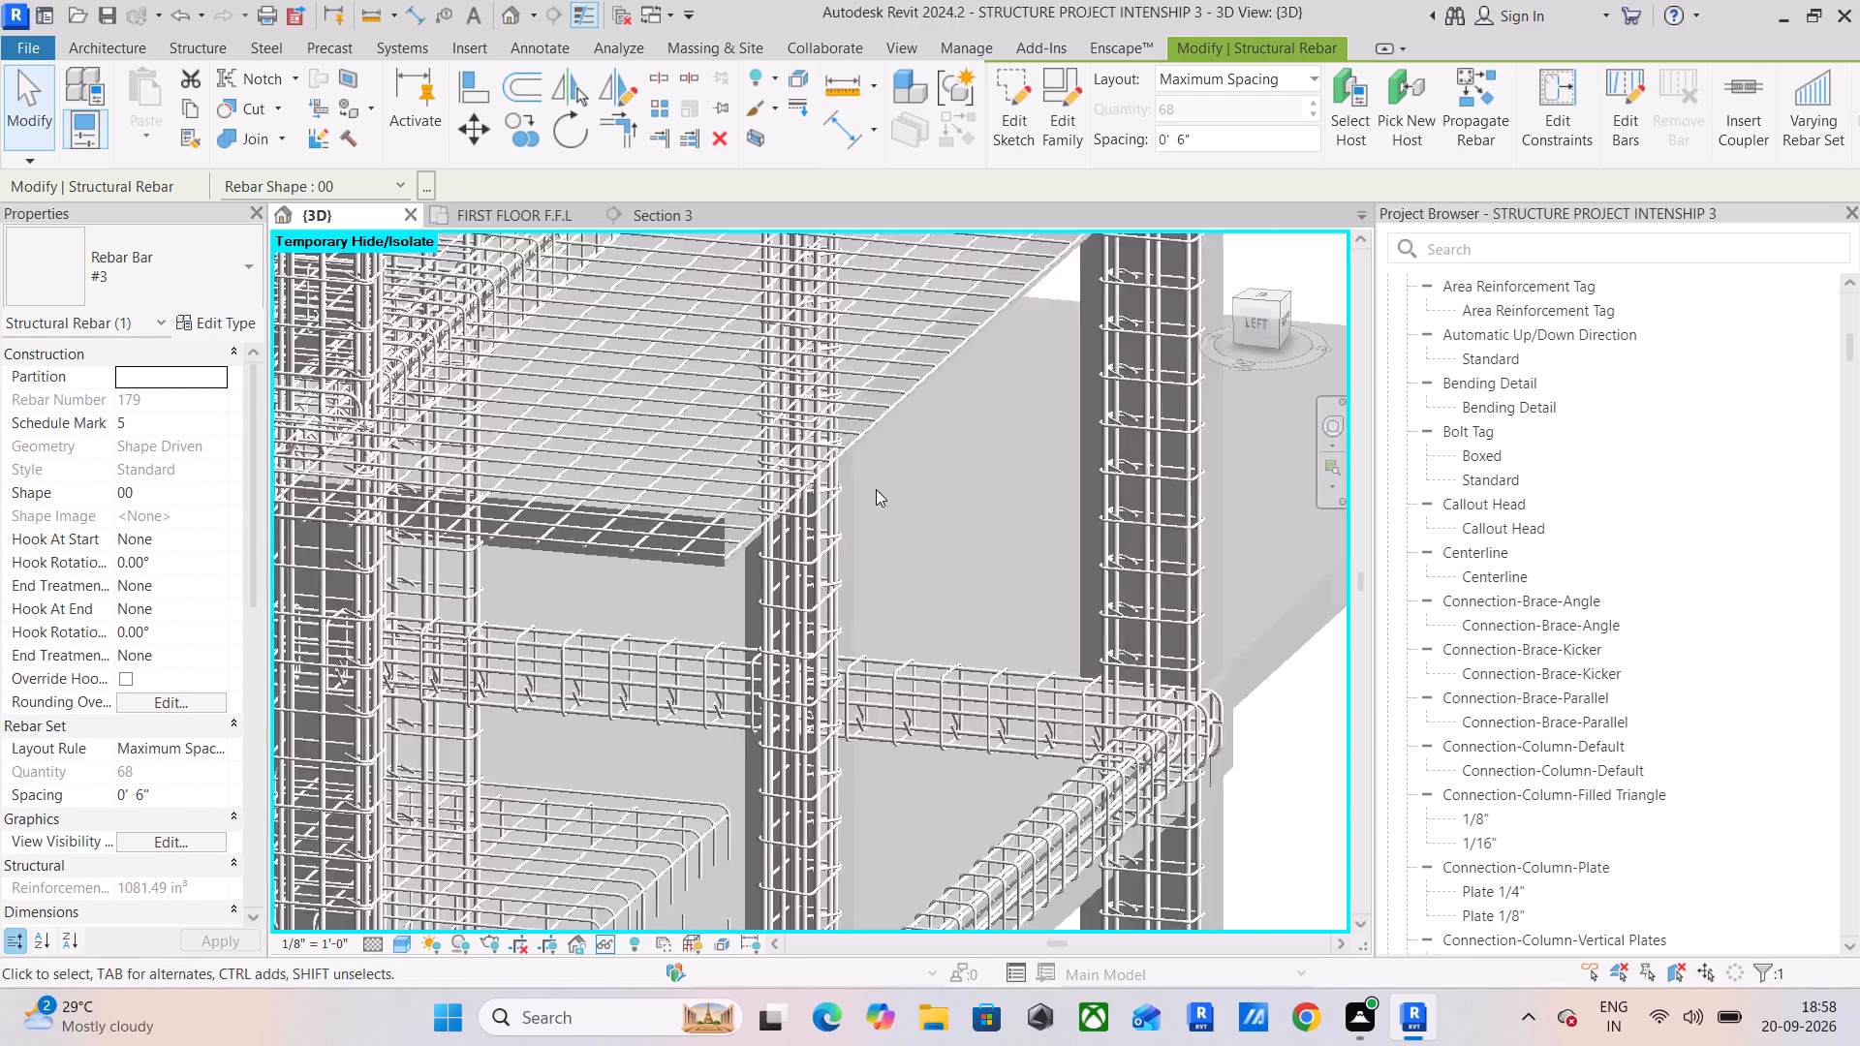
scroll(876, 489, down, 1)
middle_drag(924, 481, 1017, 358)
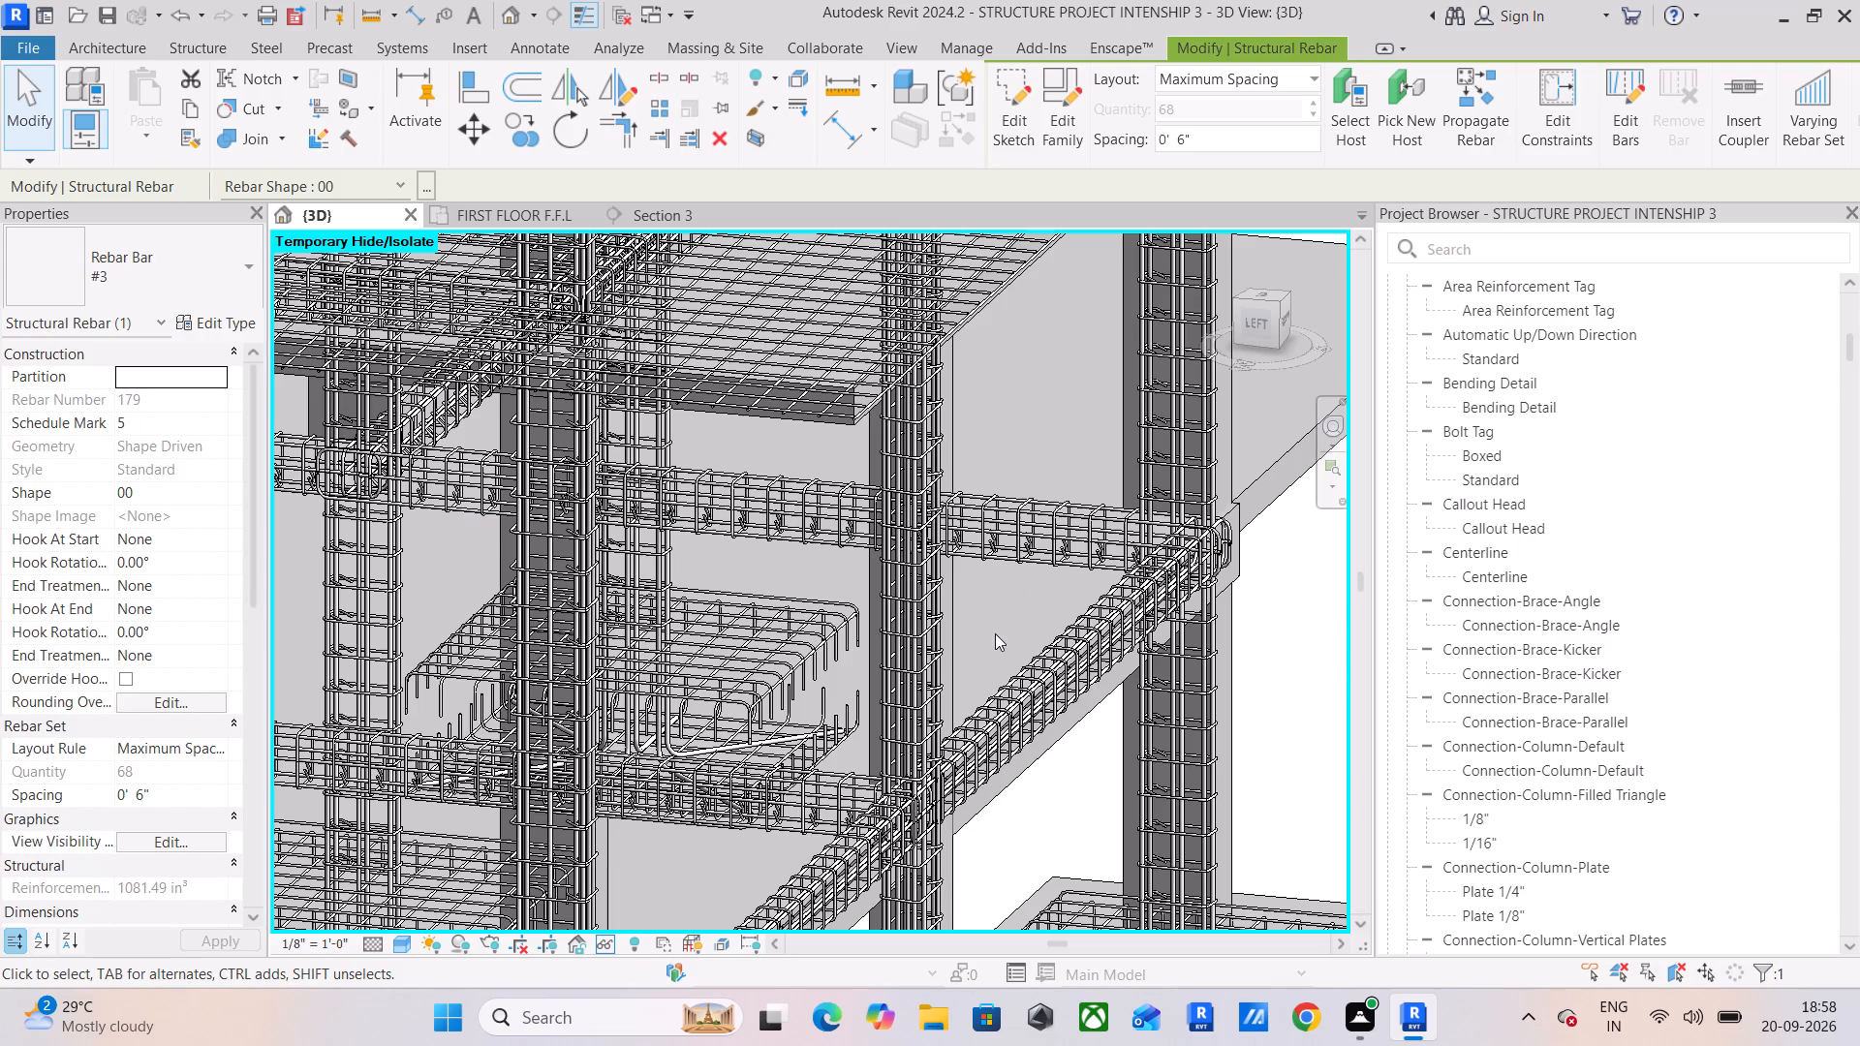
scroll(932, 574, down, 2)
middle_drag(976, 591, 1100, 512)
middle_drag(1007, 645, 1126, 524)
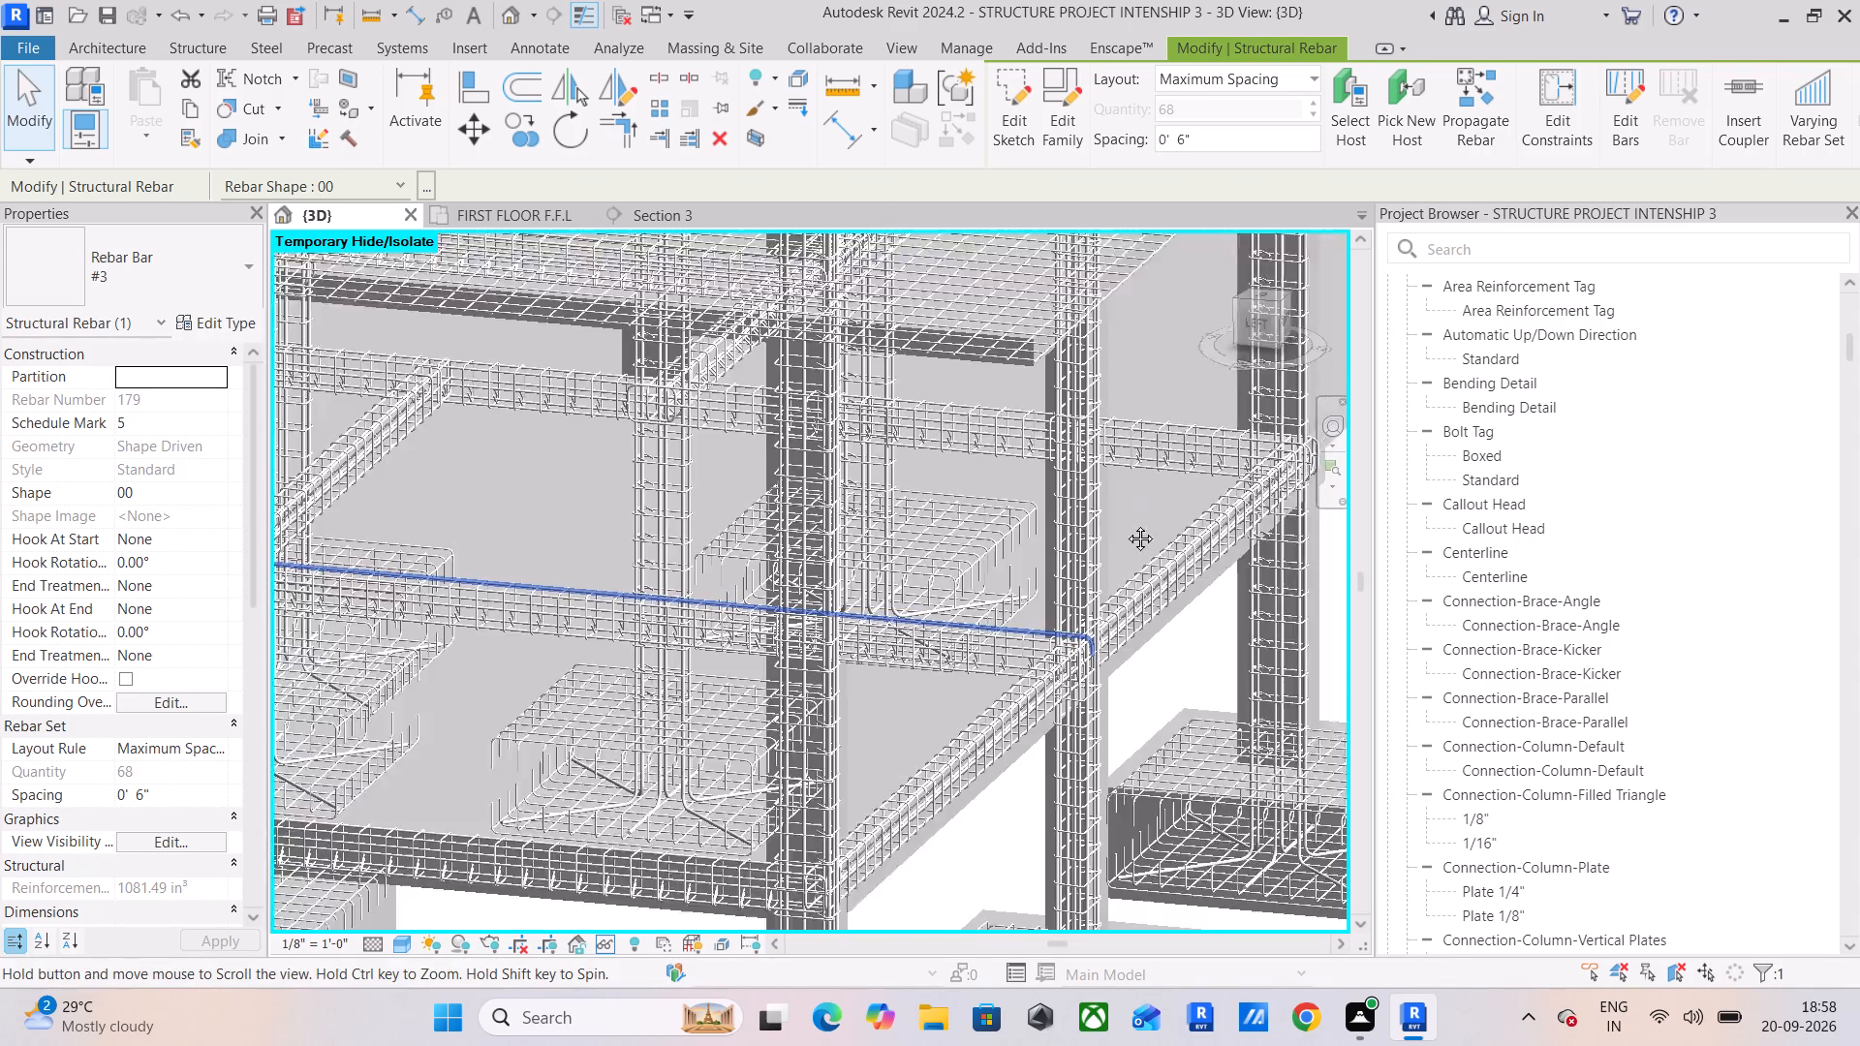
middle_drag(1126, 524, 1181, 425)
scroll(1048, 575, up, 3)
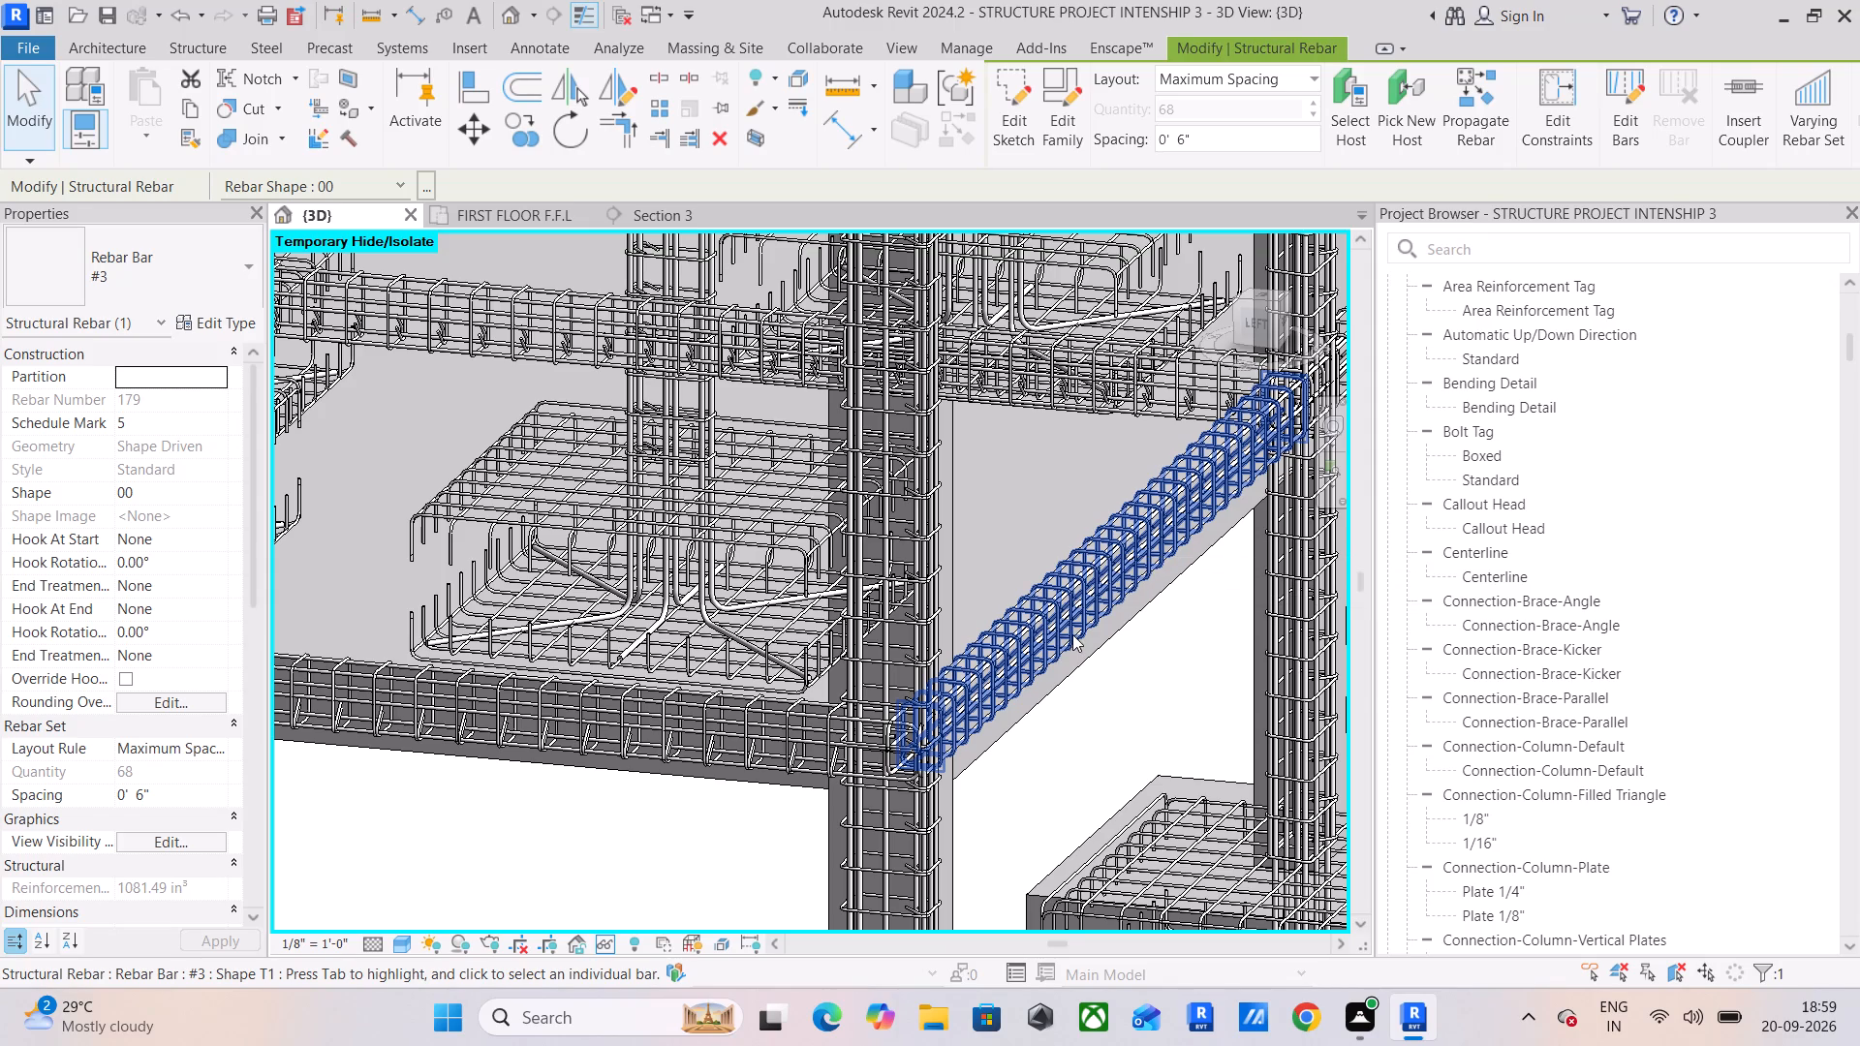
scroll(865, 495, down, 4)
middle_drag(865, 494, 1072, 533)
middle_drag(823, 531, 1133, 538)
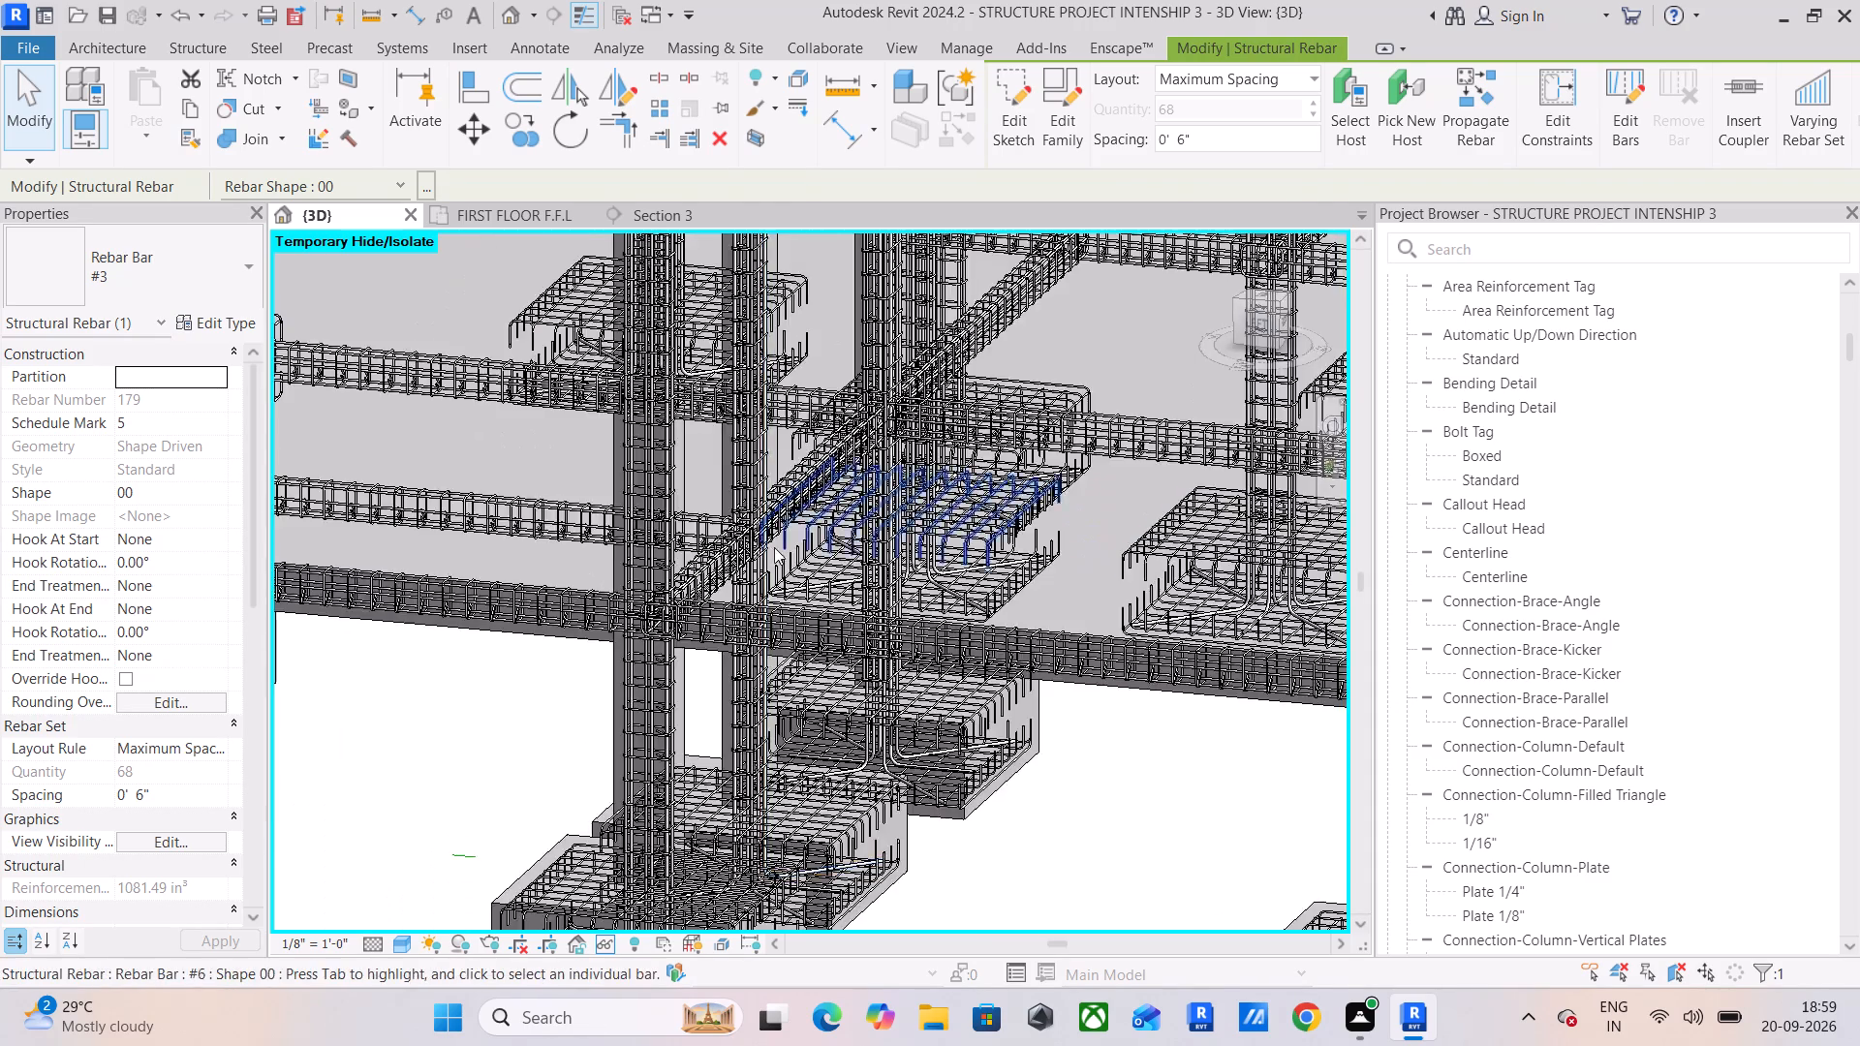
middle_drag(773, 545, 959, 551)
scroll(944, 552, up, 6)
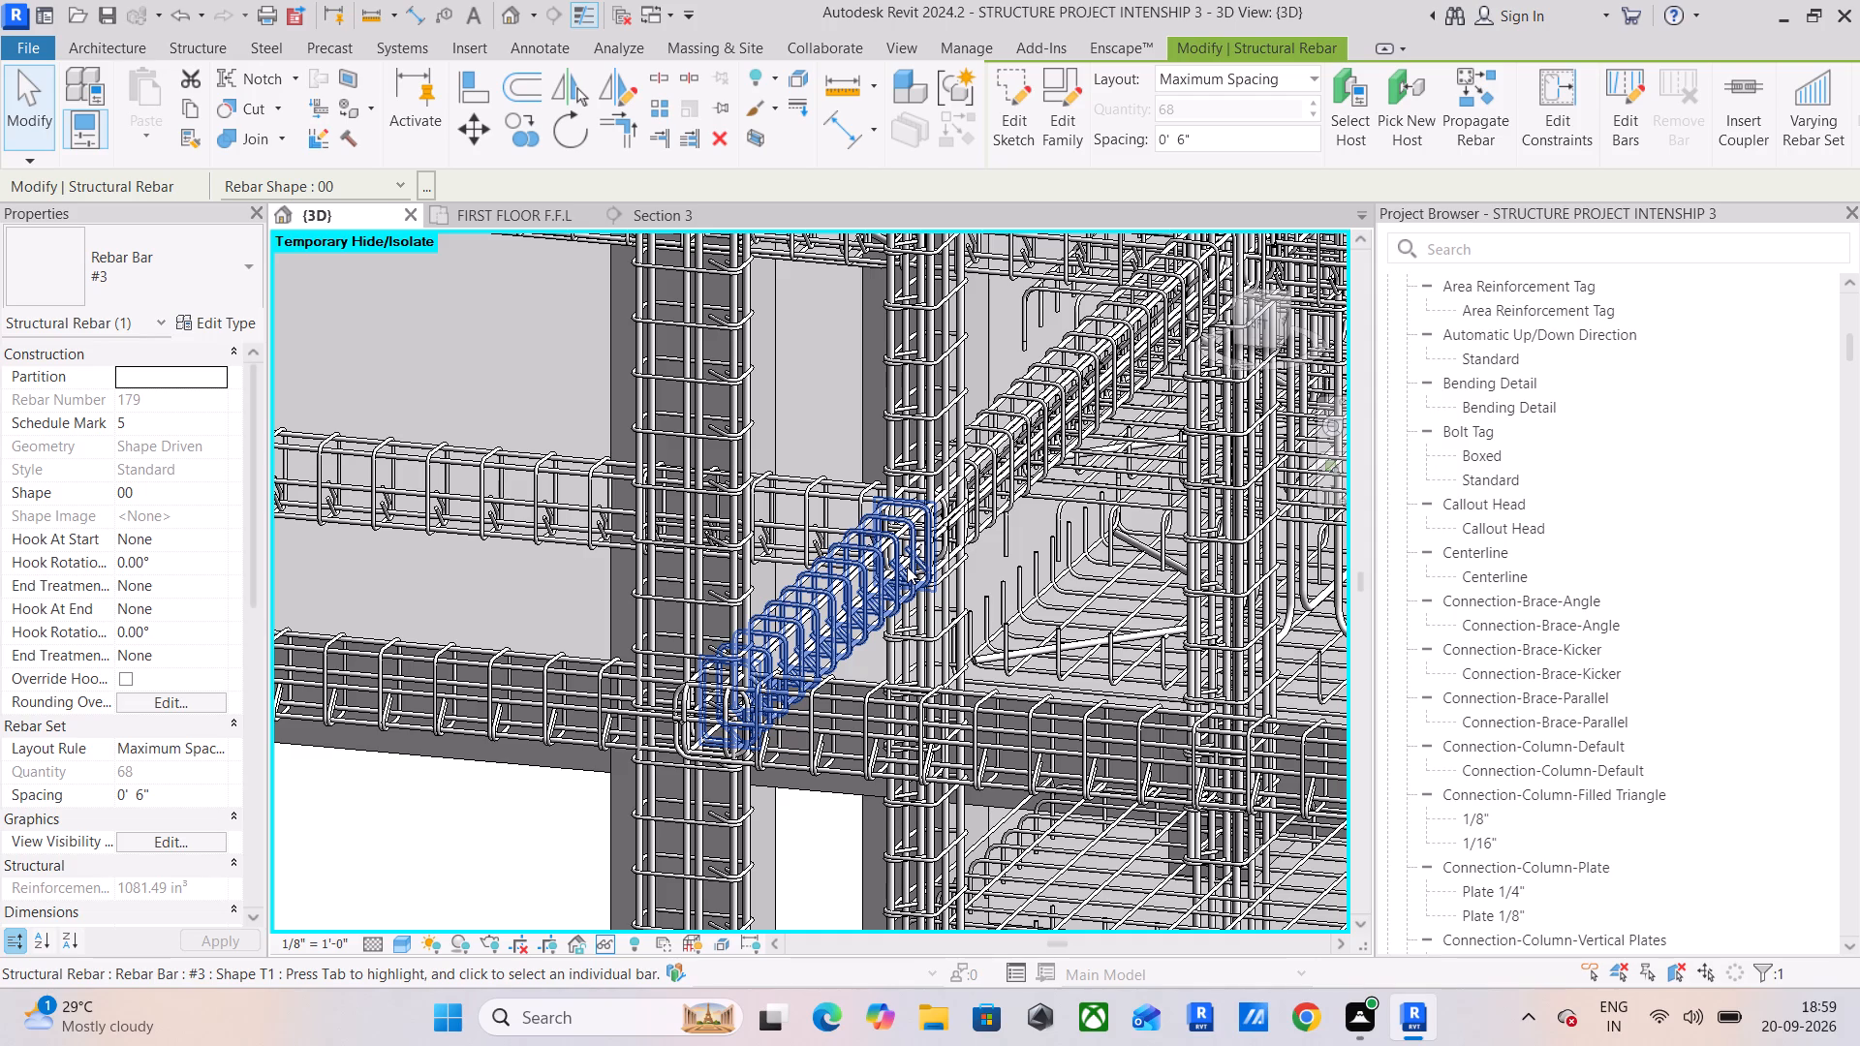
Examine the beam-column junctions up close, including the stirrup hooks and longitudinal bars of the lower beams.
scroll(893, 573, down, 3)
middle_drag(893, 573, 1081, 576)
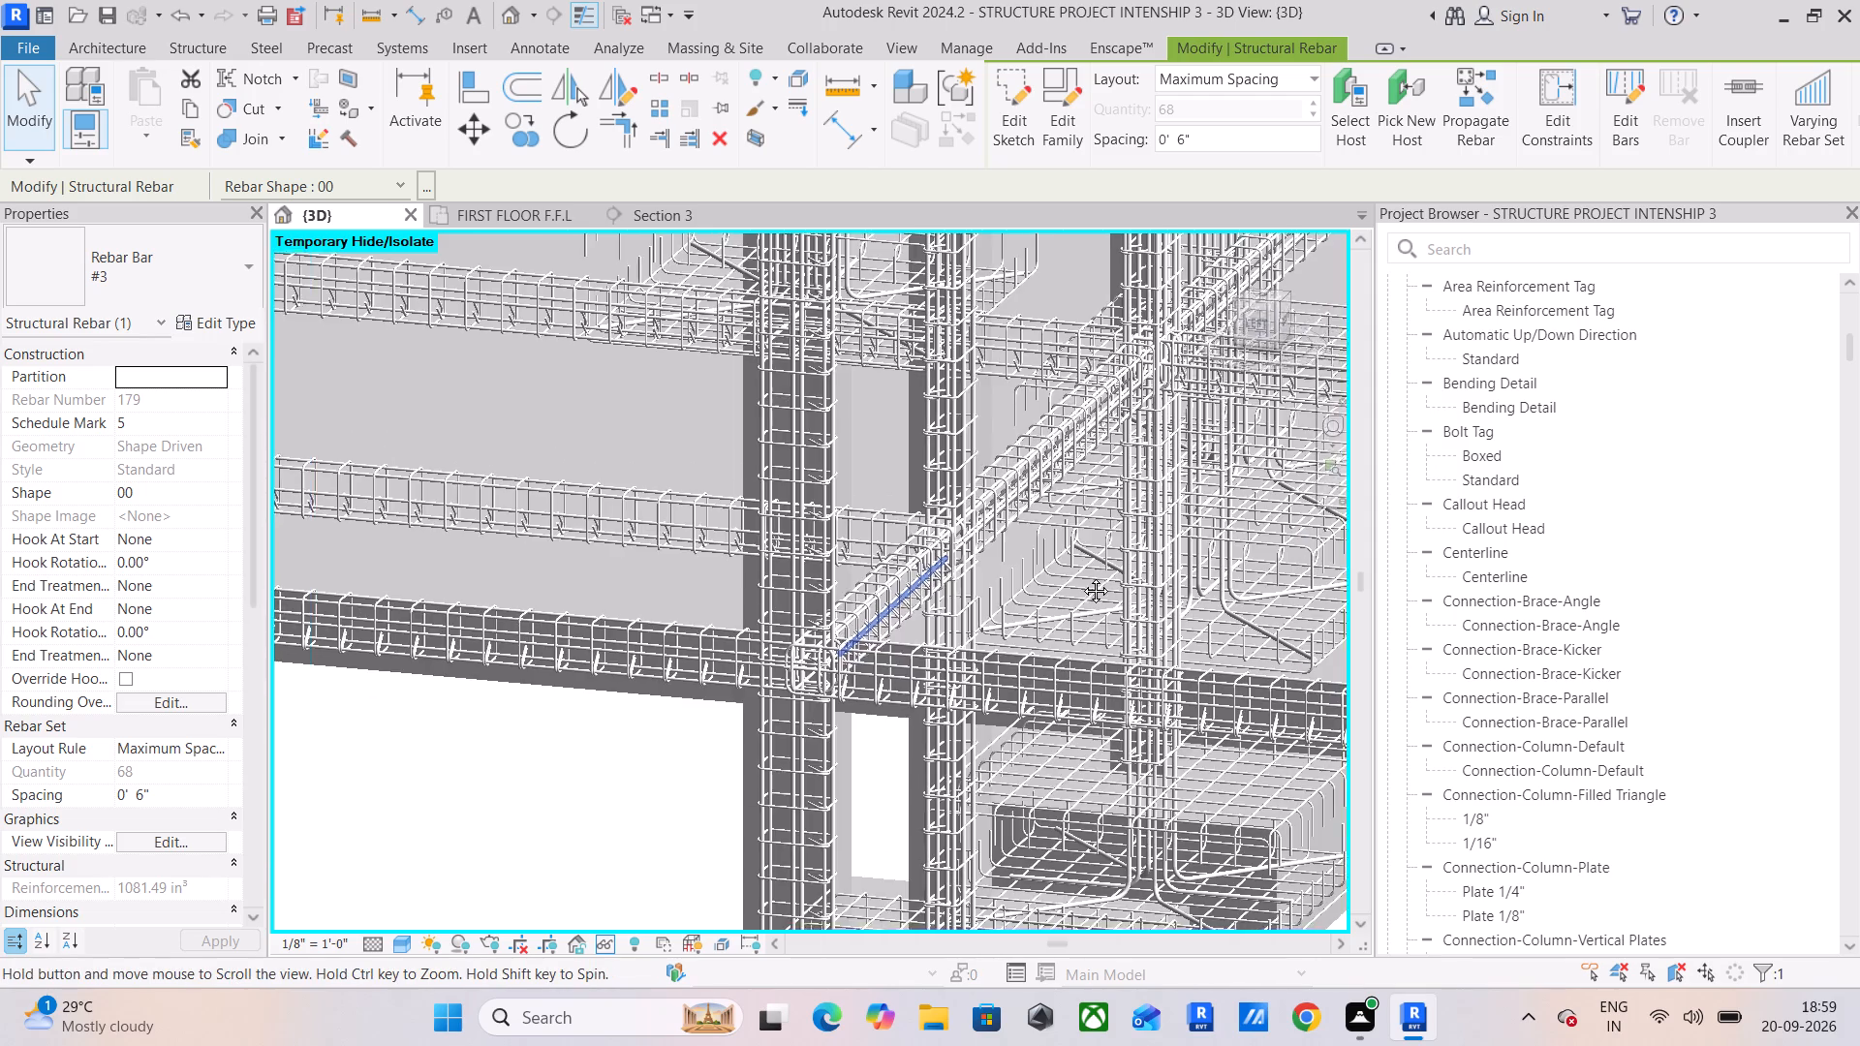
middle_drag(1081, 576, 1131, 576)
middle_drag(838, 554, 1061, 608)
middle_drag(861, 558, 1004, 586)
scroll(610, 571, up, 4)
middle_drag(707, 572, 1004, 572)
scroll(714, 503, up, 9)
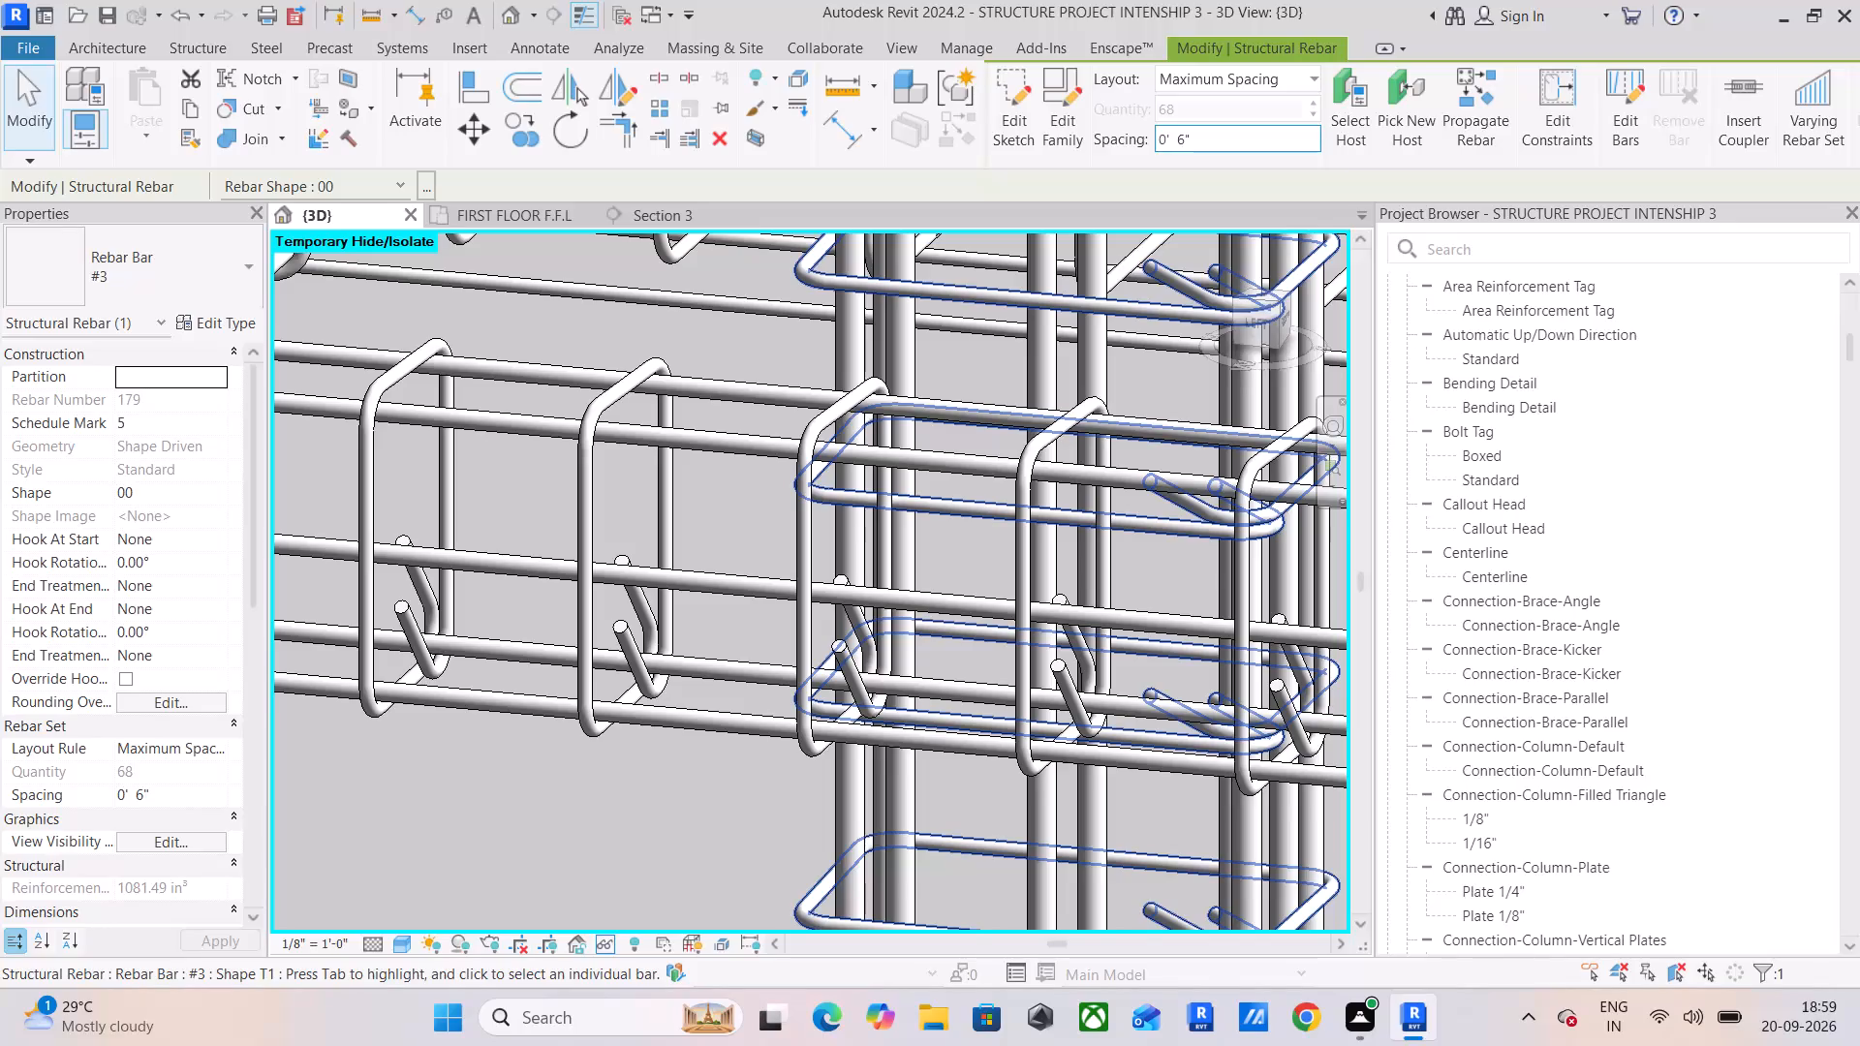
scroll(1086, 399, down, 1)
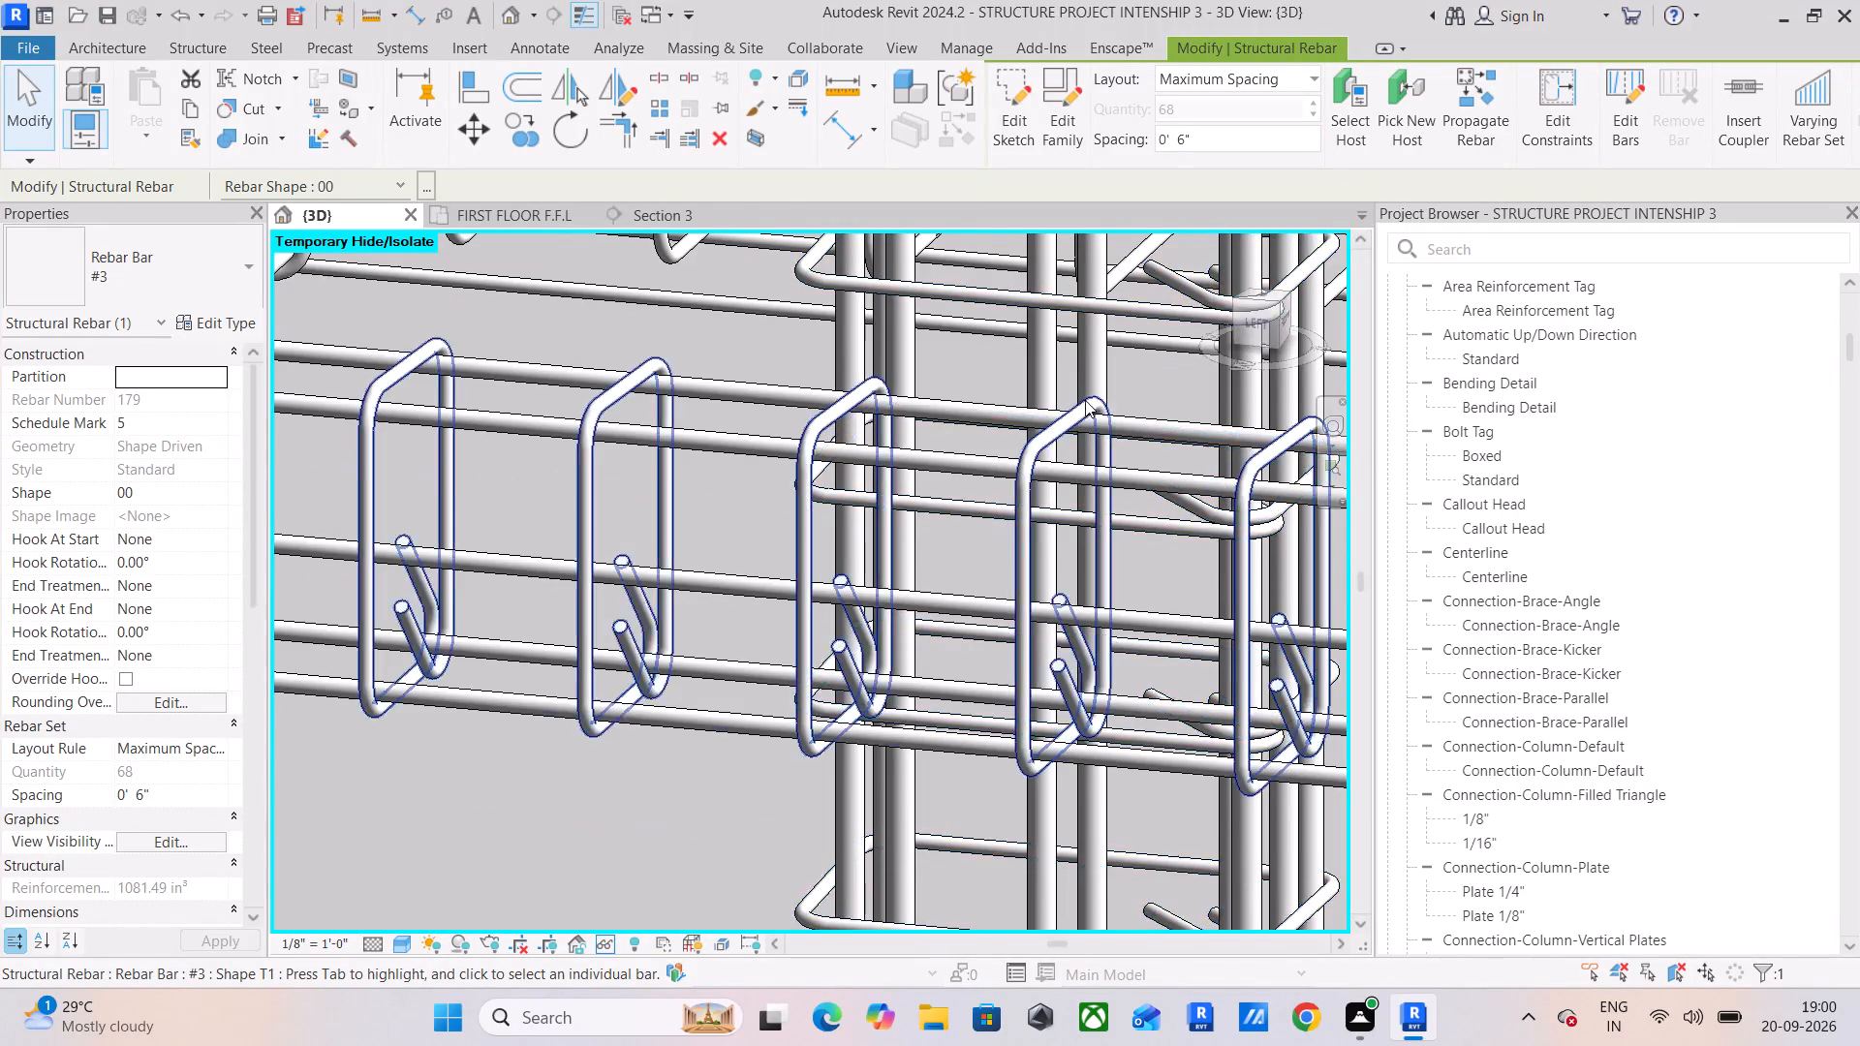
middle_drag(919, 393, 1169, 402)
scroll(771, 304, down, 3)
middle_drag(920, 378, 1084, 410)
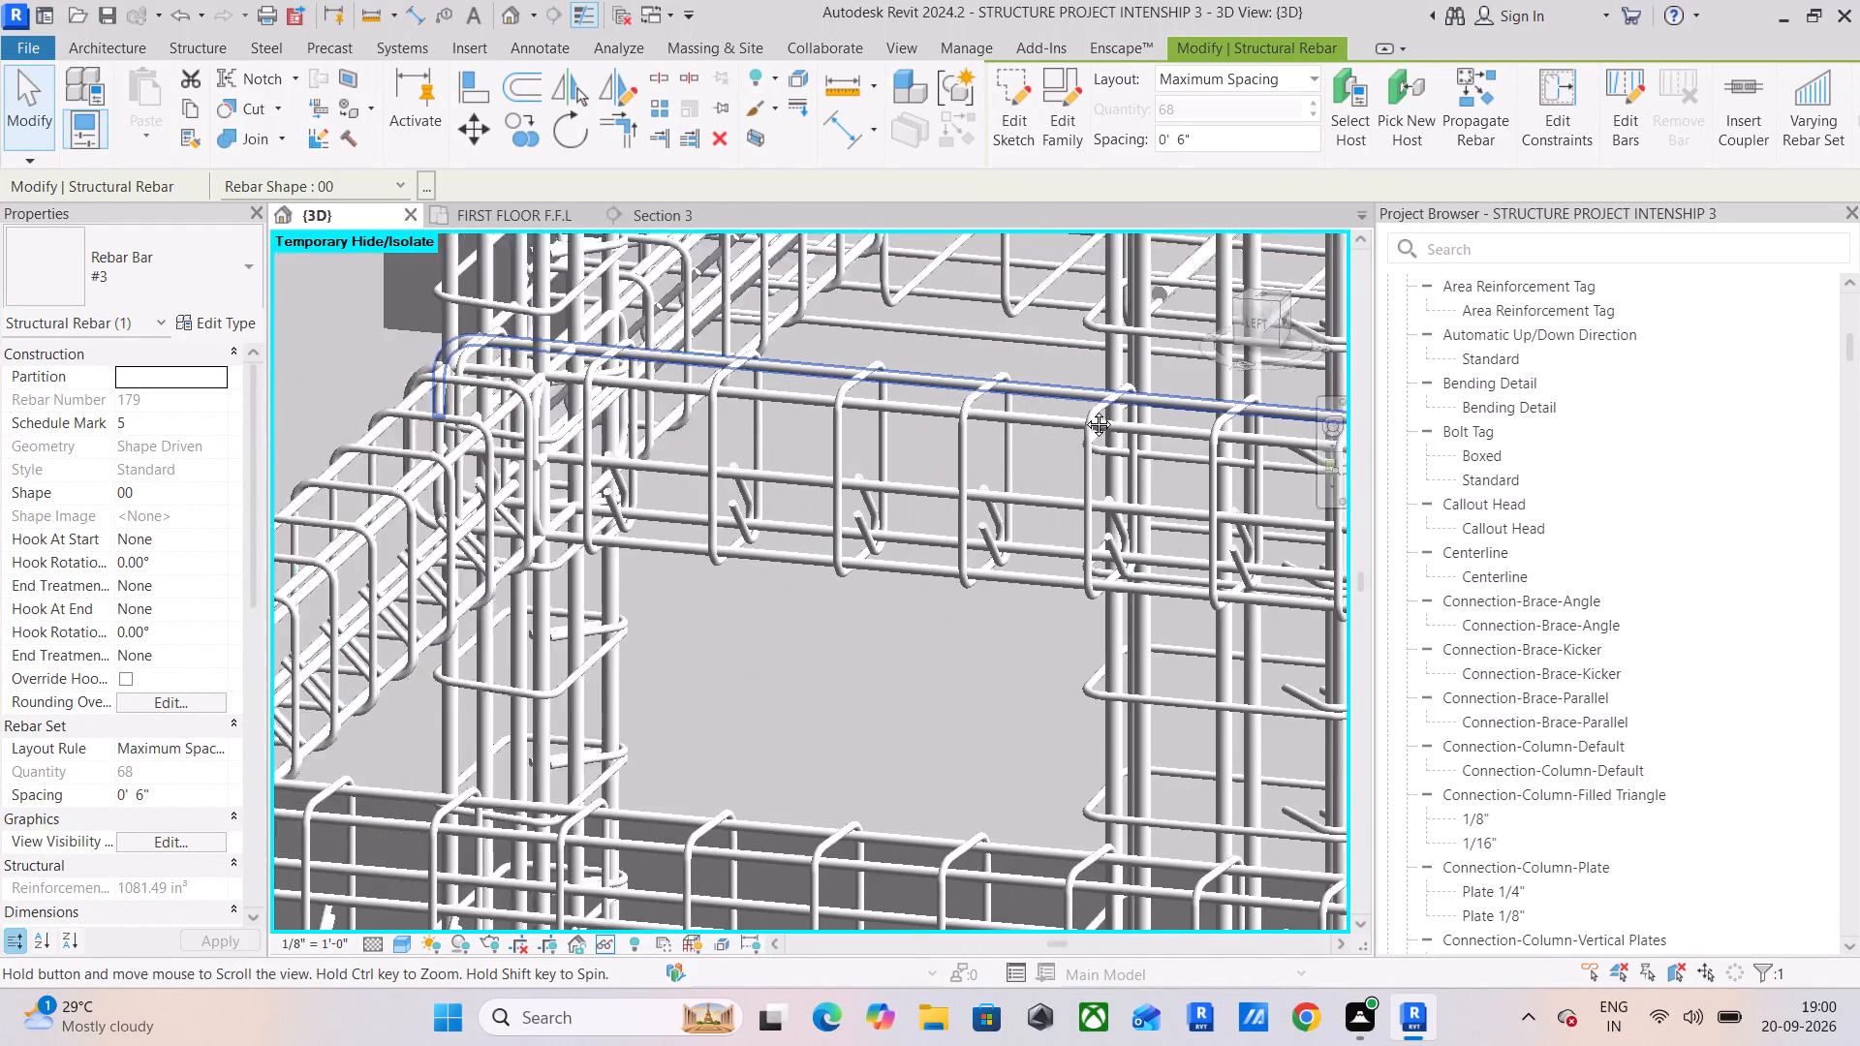
middle_drag(1084, 410, 1127, 419)
middle_drag(759, 388, 1126, 458)
middle_drag(841, 531, 985, 261)
scroll(893, 390, up, 8)
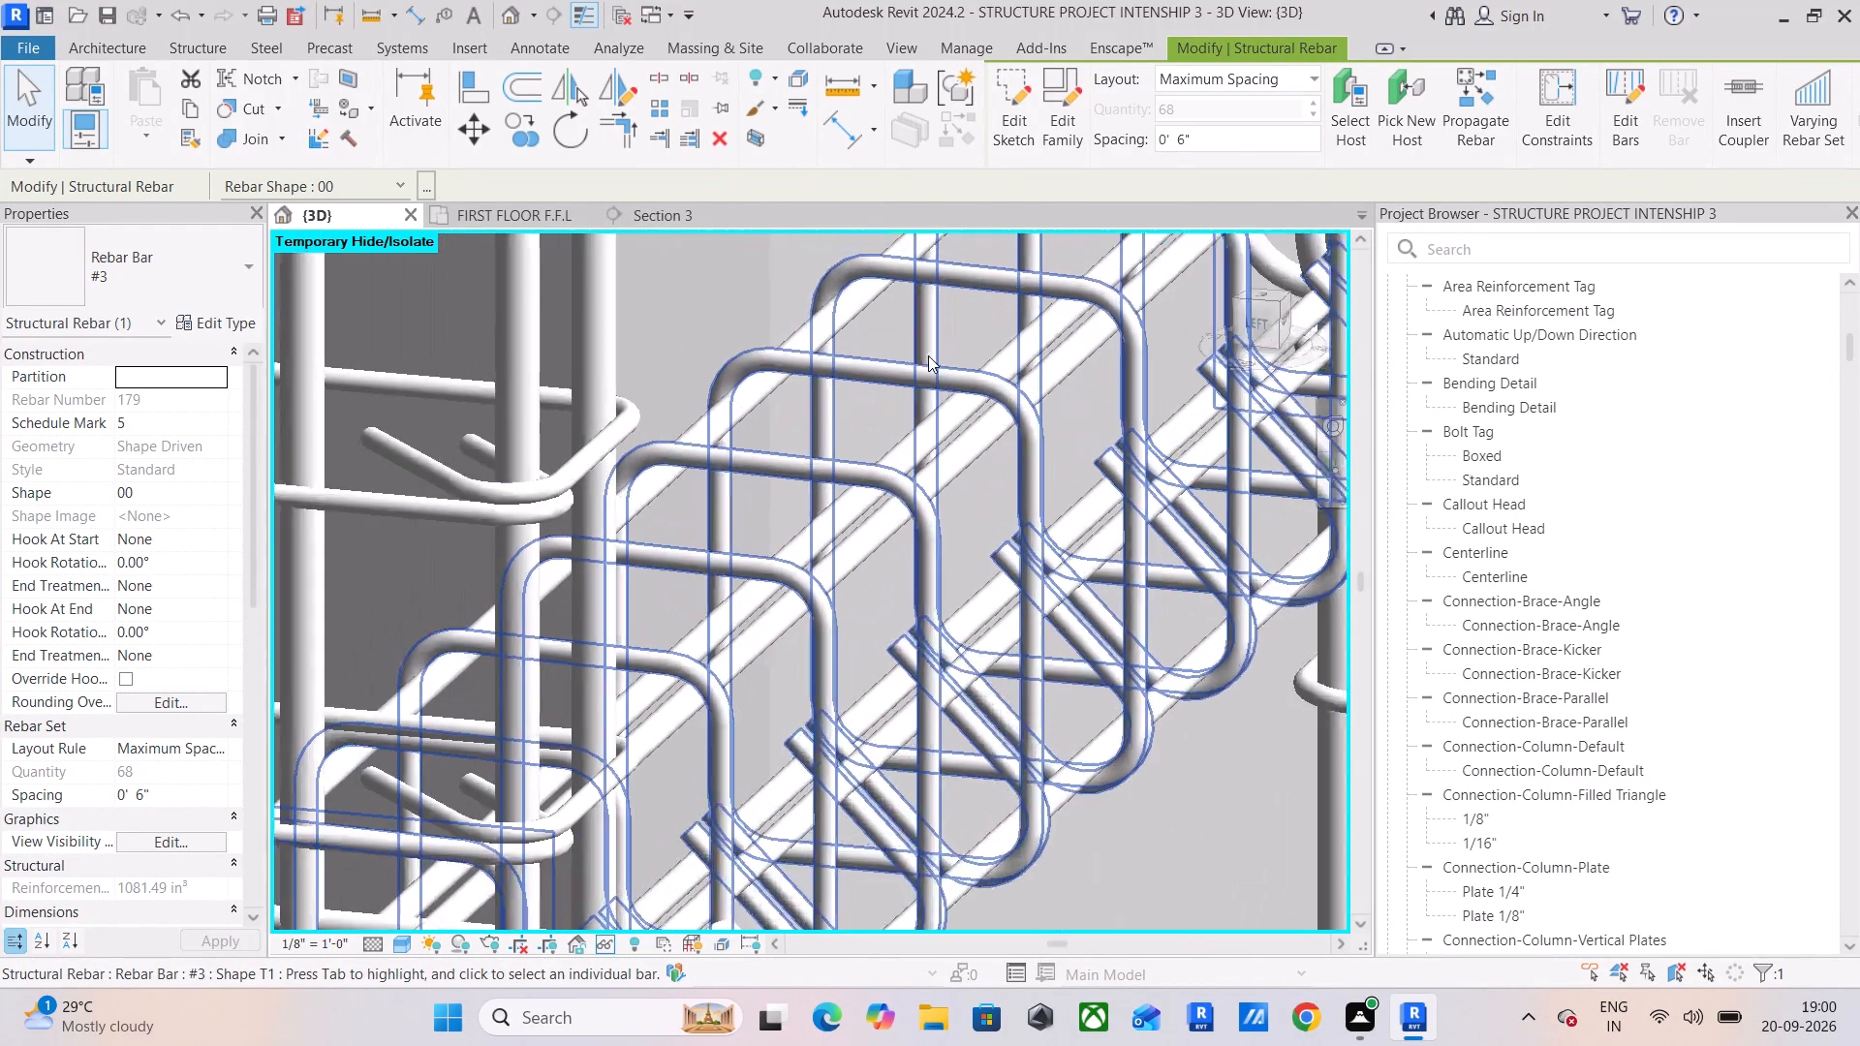
scroll(928, 355, up, 1)
middle_drag(979, 360, 1082, 283)
scroll(945, 394, up, 1)
middle_drag(945, 394, 1017, 278)
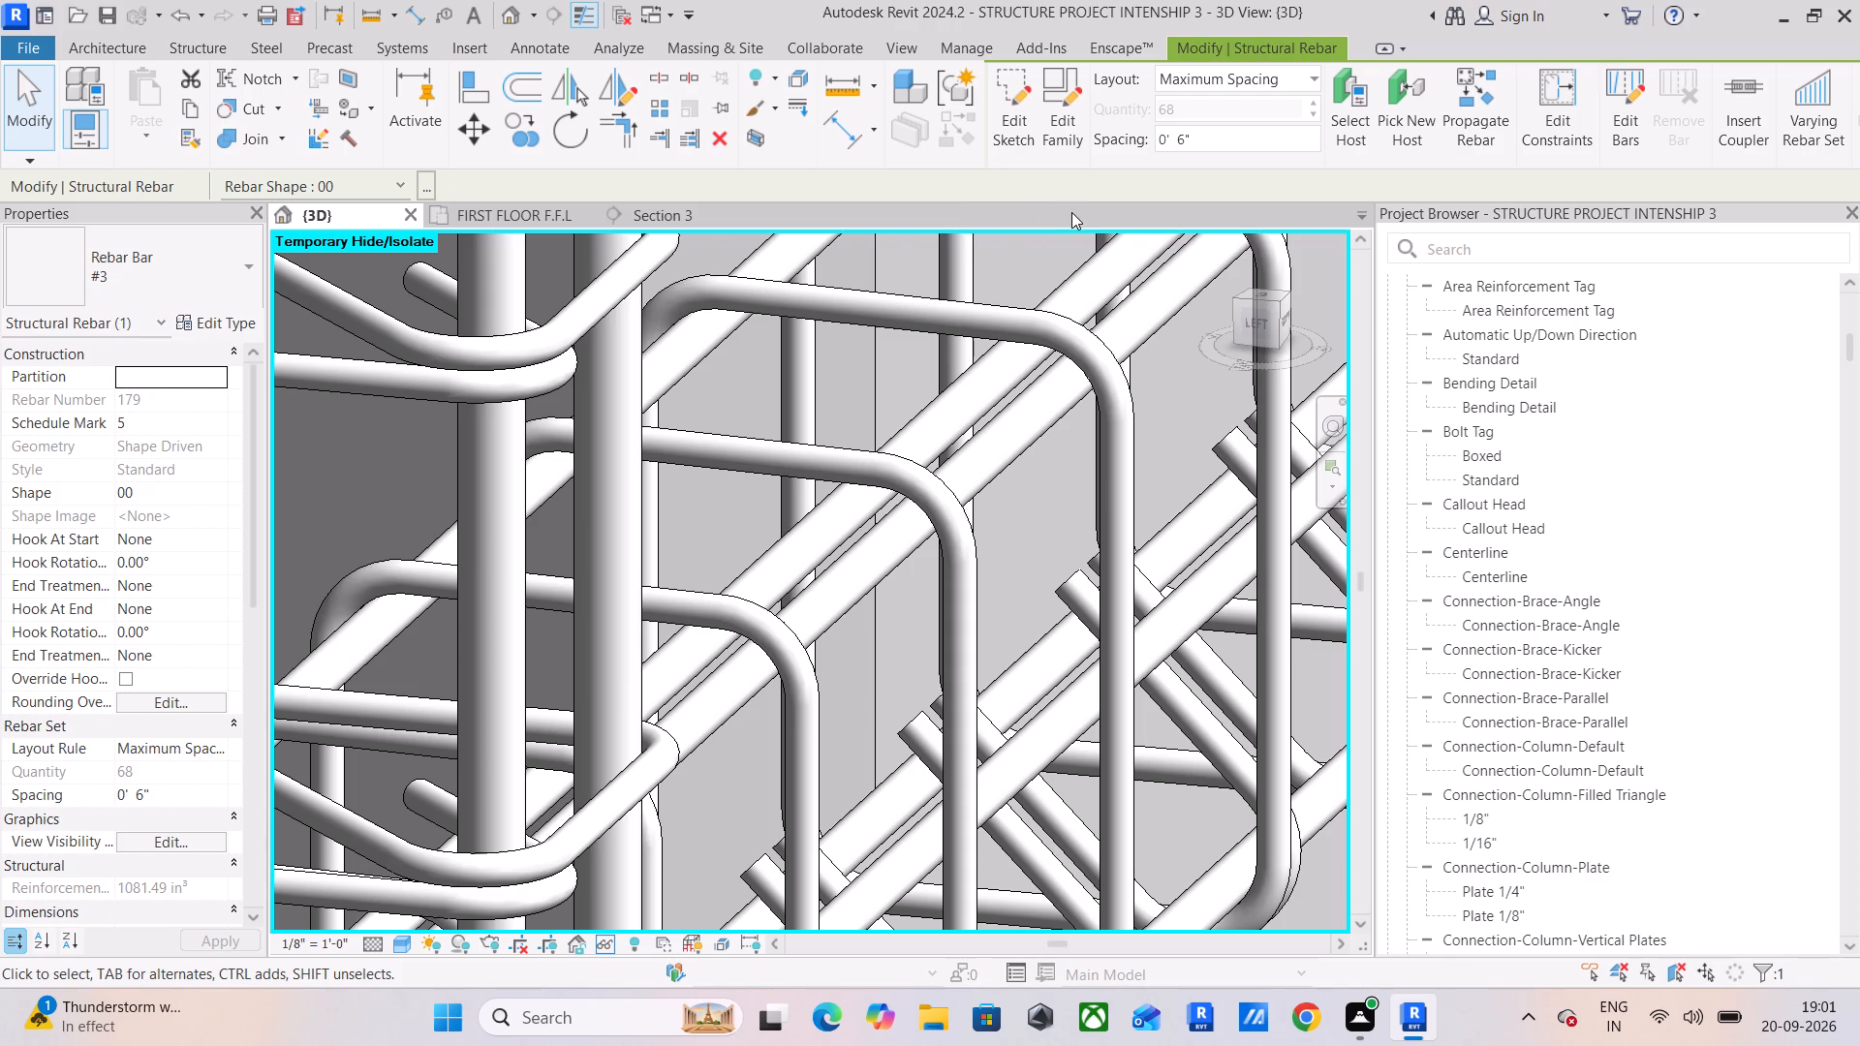
Examine the lower beam reinforcement from the column junction across to an isolated footing and its cage.
scroll(952, 206, down, 2)
middle_drag(1038, 192, 1283, 170)
scroll(1095, 182, down, 4)
scroll(879, 359, down, 3)
middle_drag(986, 437, 1074, 483)
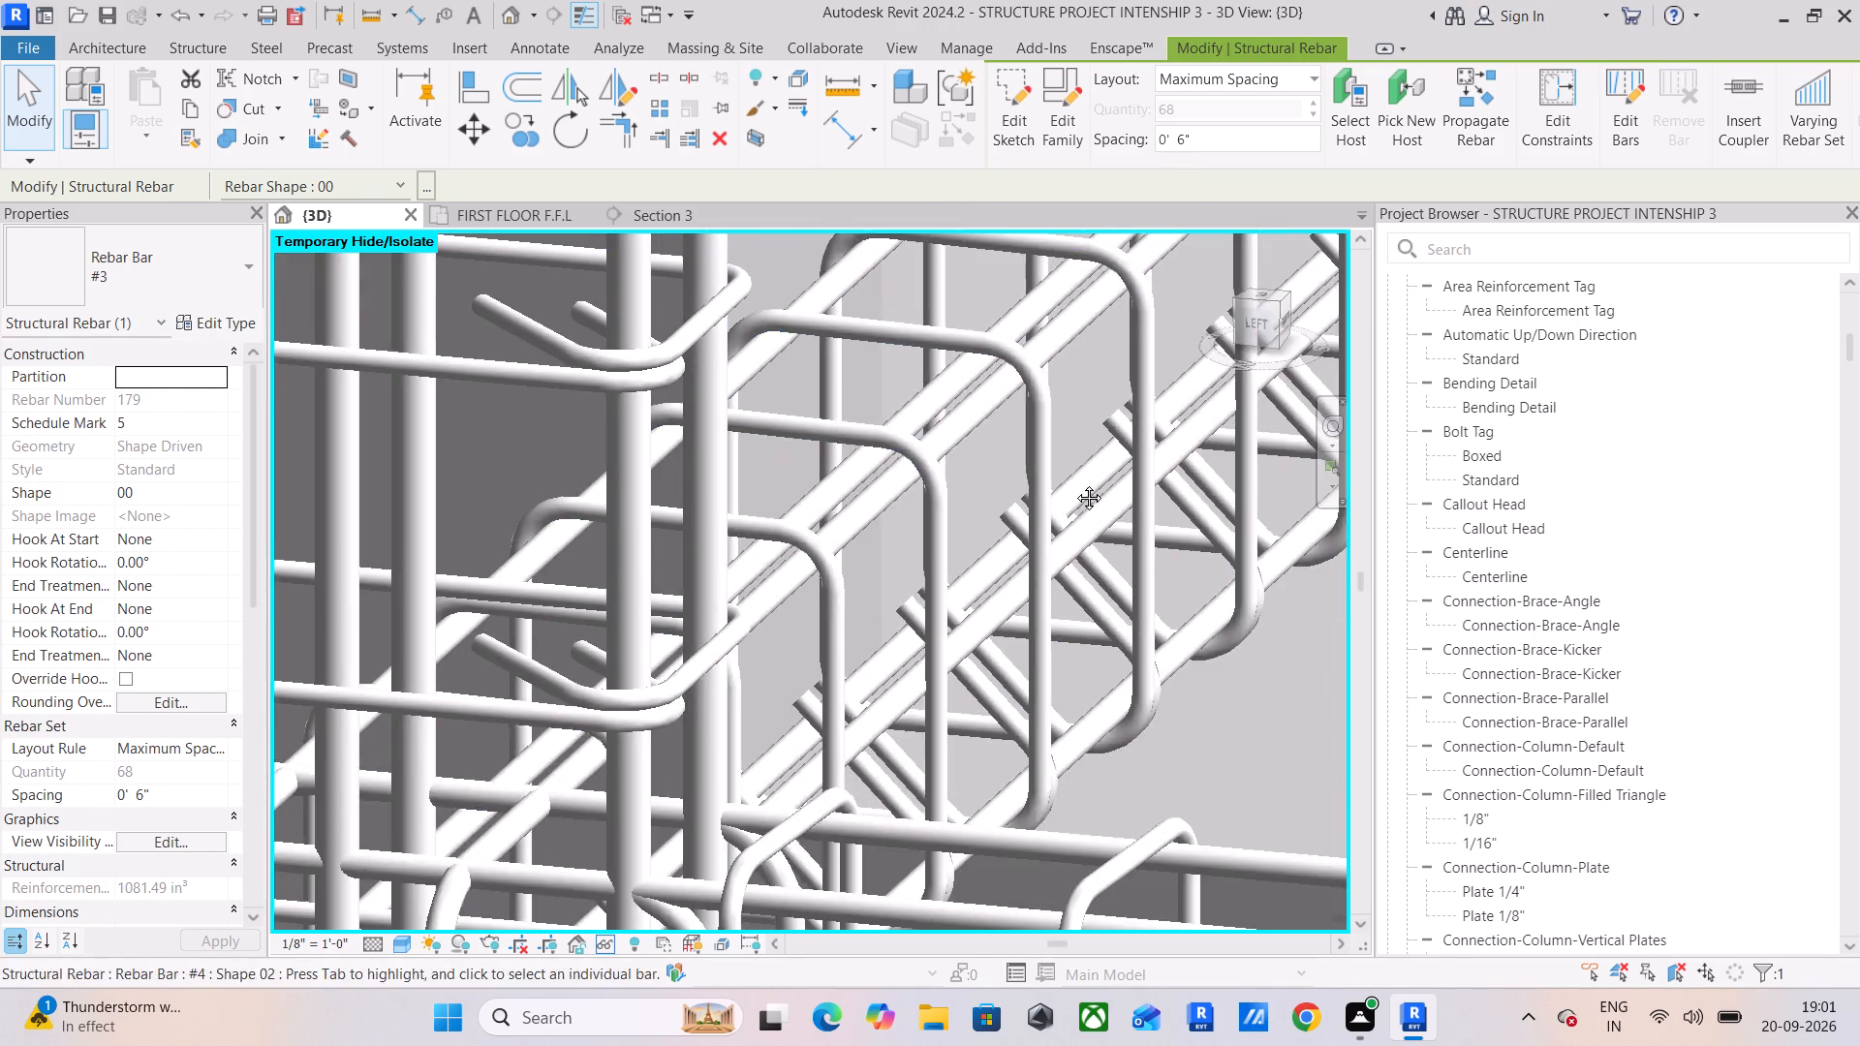
middle_drag(1074, 483, 1091, 489)
scroll(974, 460, down, 7)
middle_drag(1014, 468, 1076, 482)
middle_drag(906, 495, 1108, 557)
middle_drag(826, 499, 1201, 439)
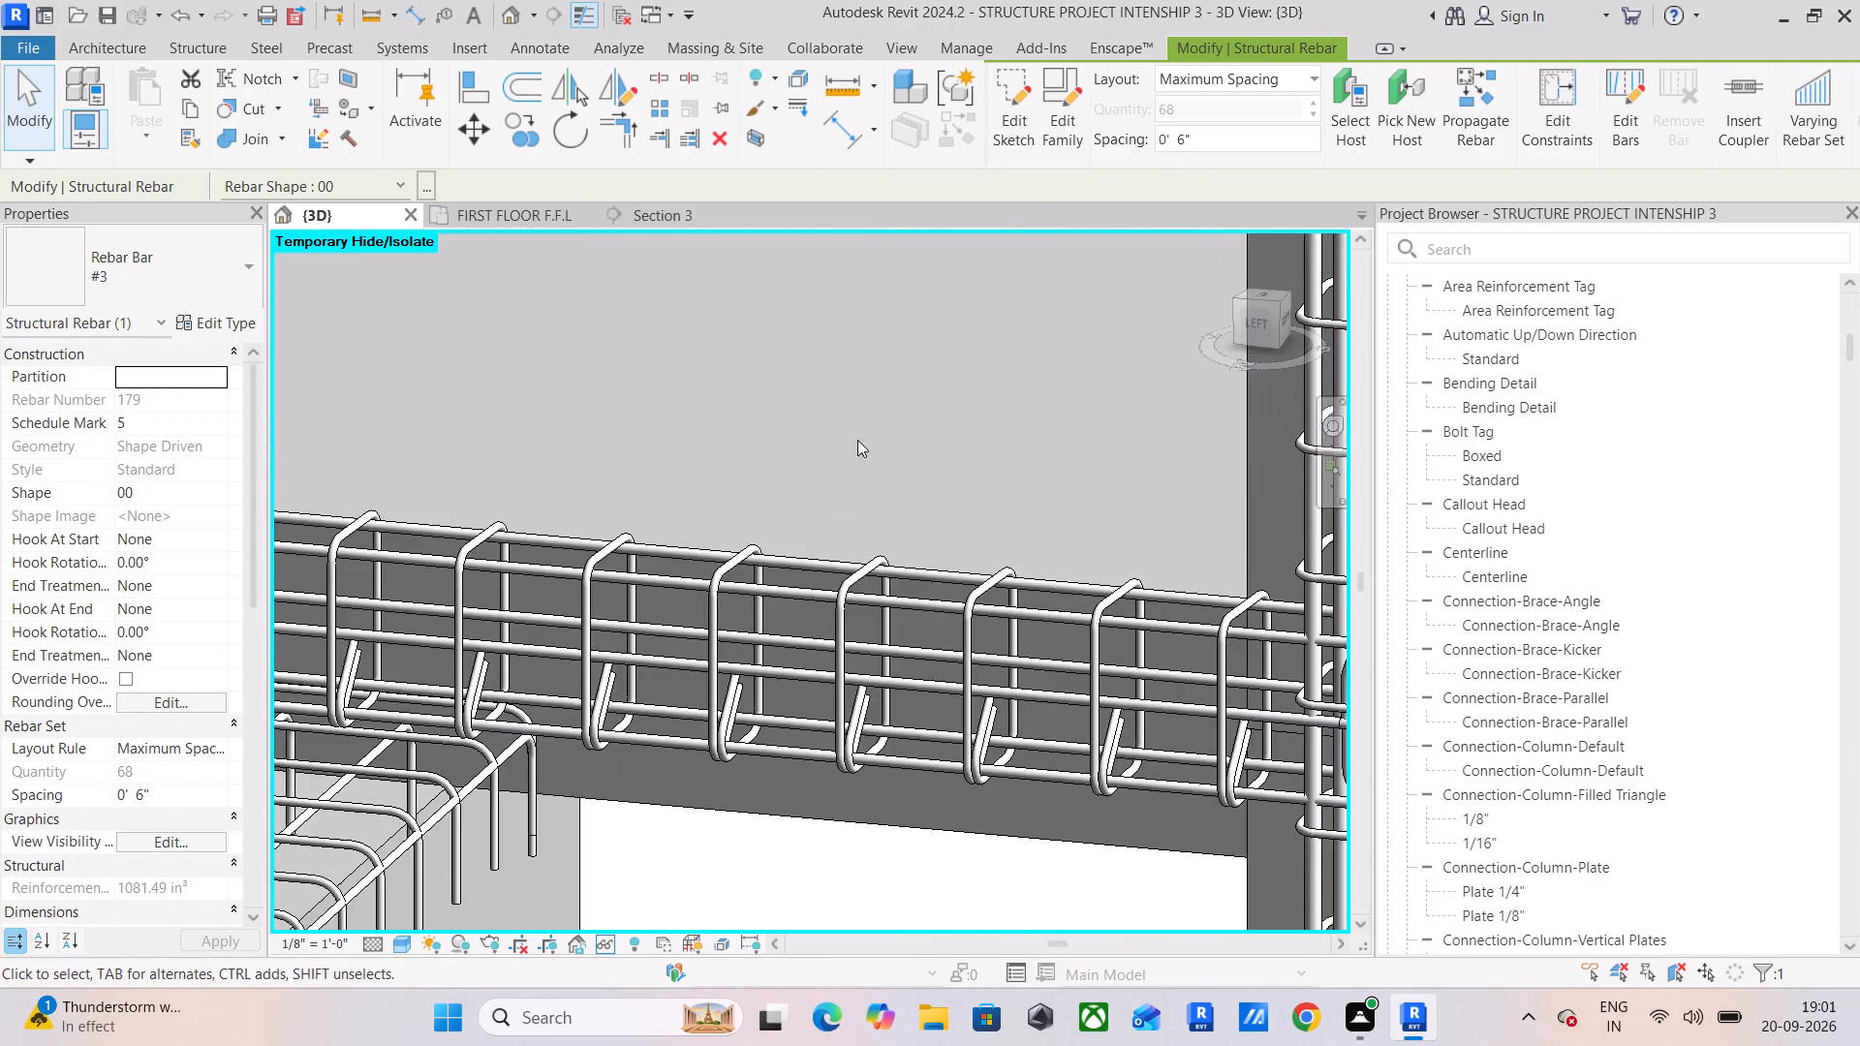
middle_drag(872, 449, 1064, 514)
scroll(1049, 509, down, 1)
middle_drag(908, 511, 991, 342)
middle_drag(818, 493, 1016, 294)
scroll(984, 341, down, 5)
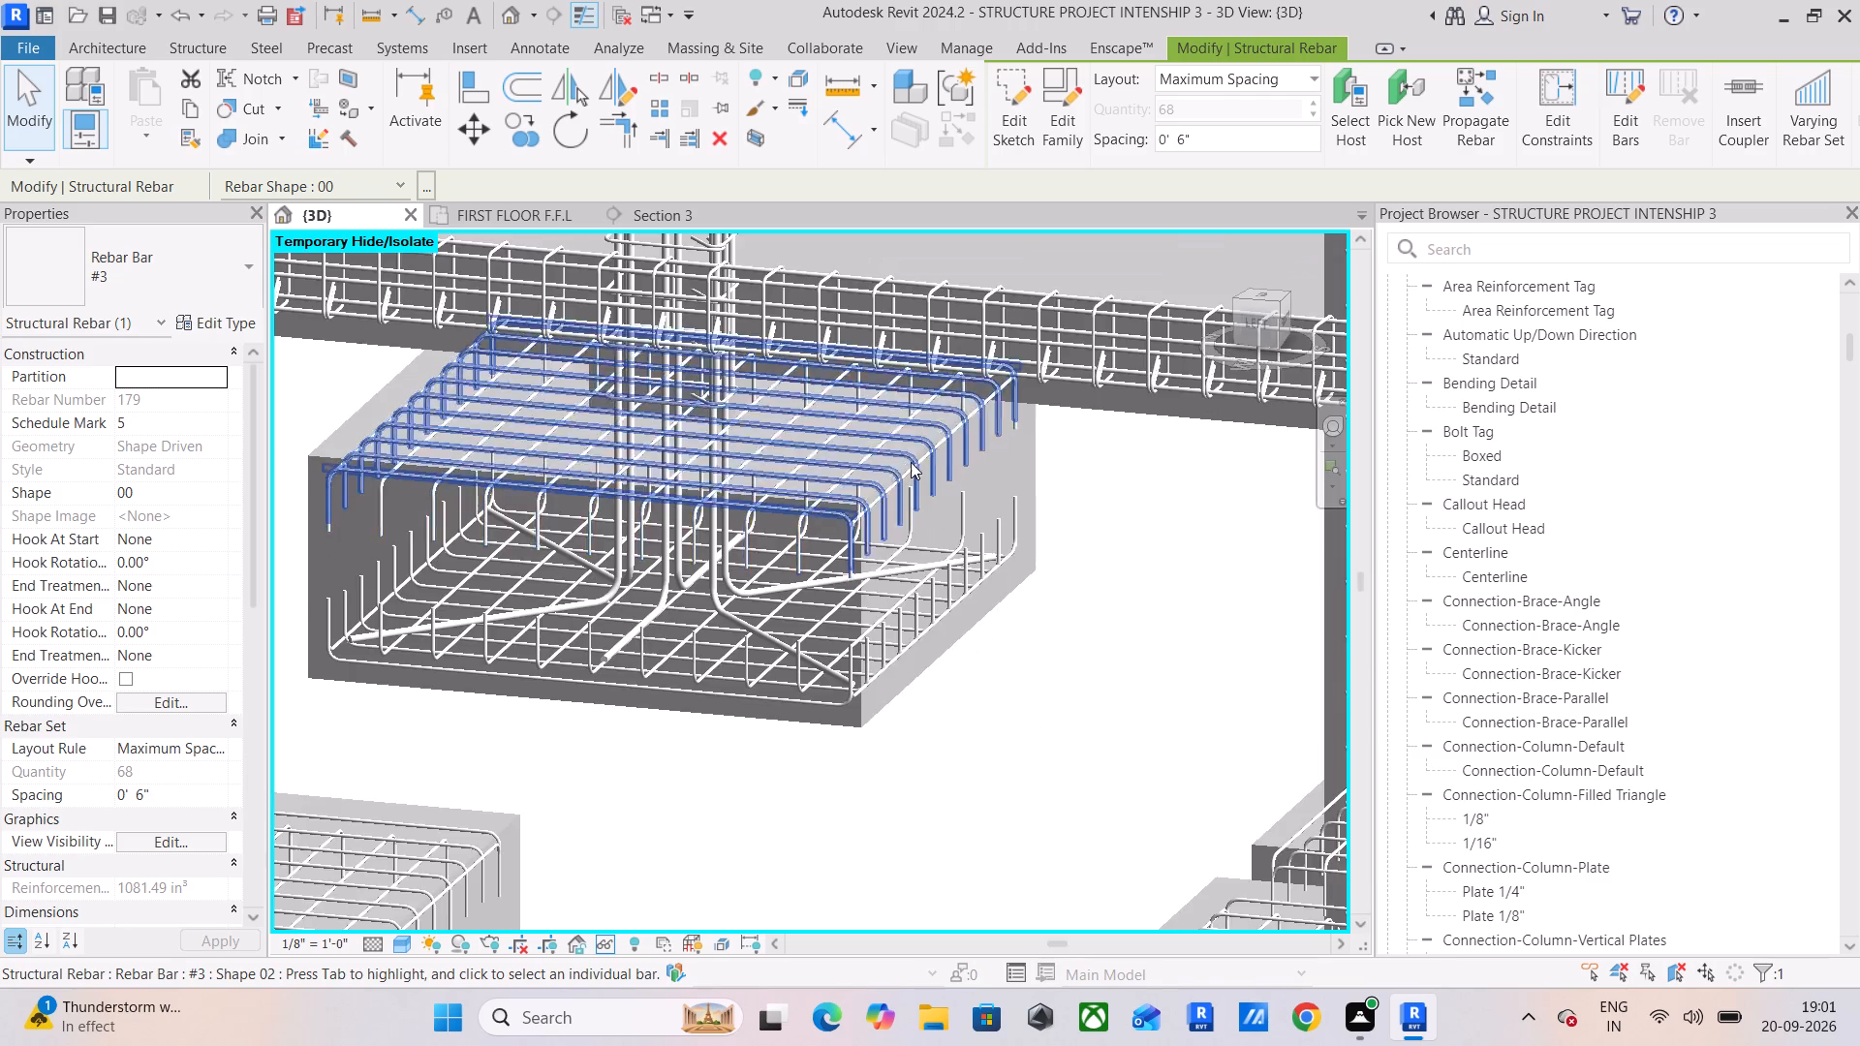
Select the footing's #3 top bar set and examine its hooked ends and the column bars passing through it.
scroll(871, 498, up, 12)
drag(893, 521, 905, 521)
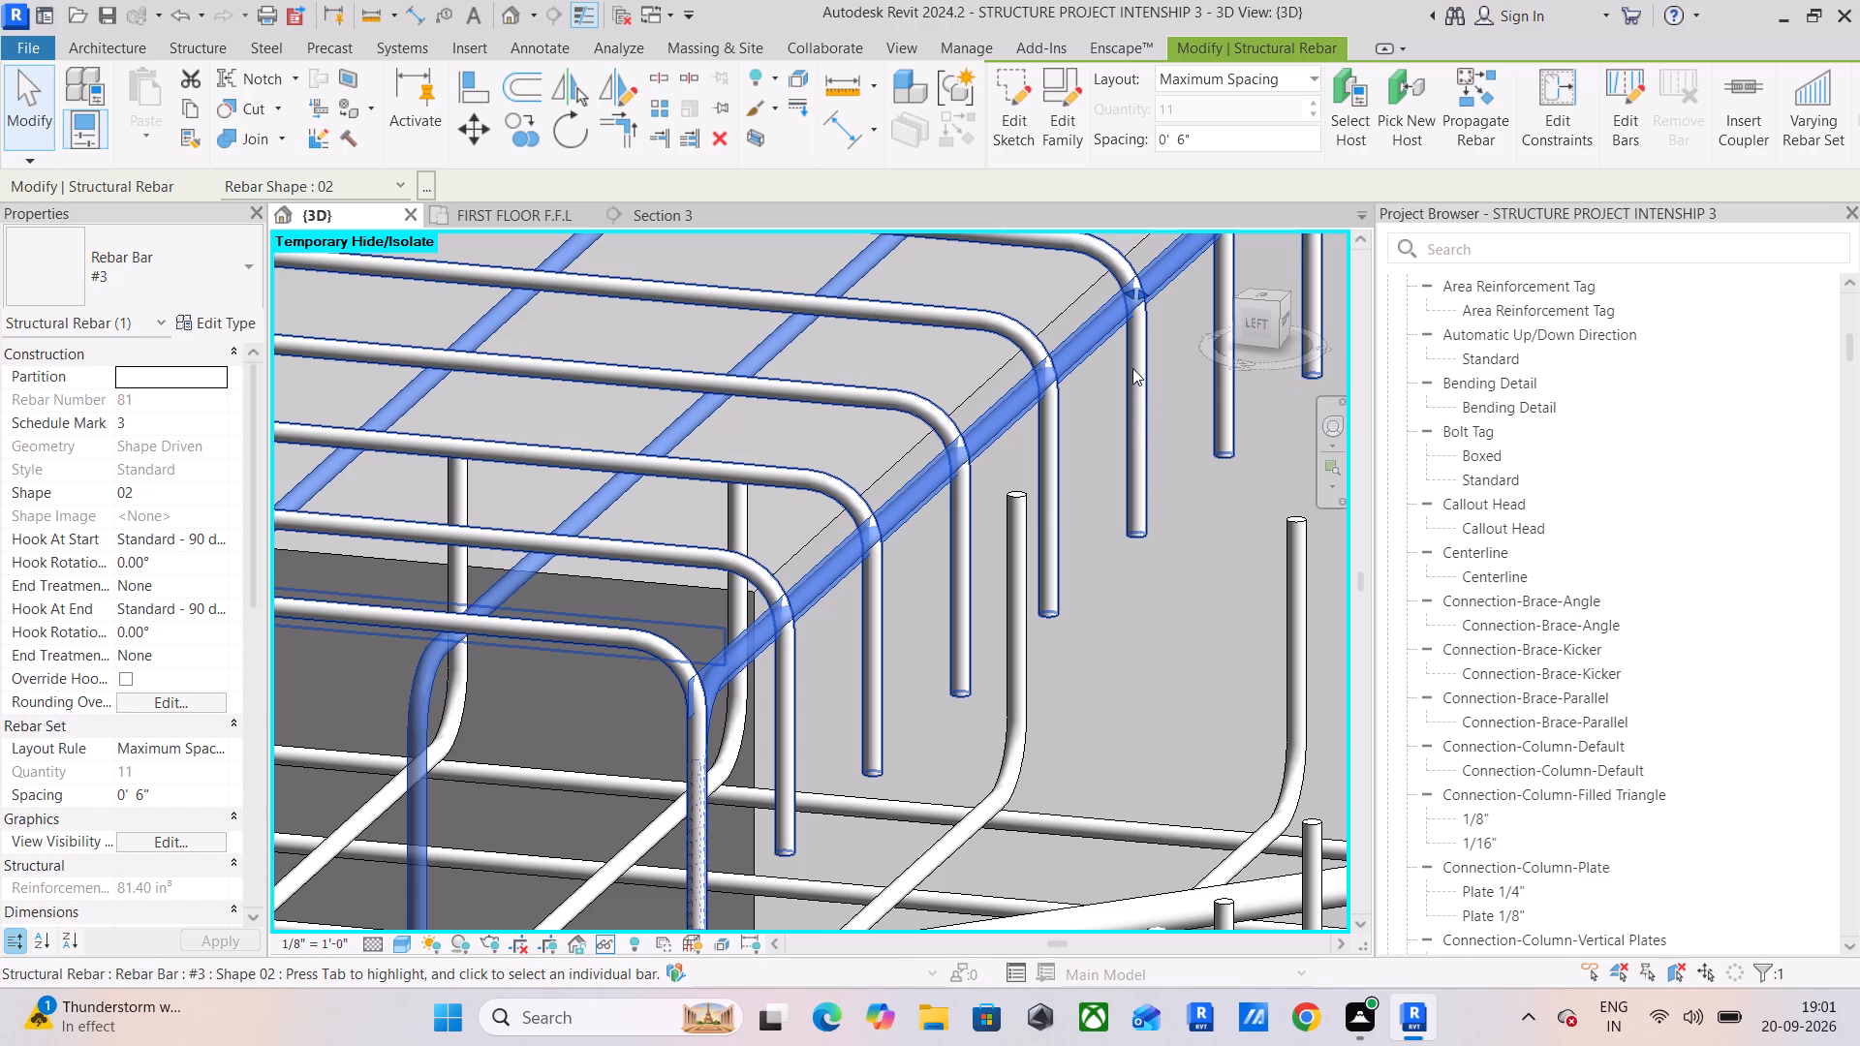
scroll(970, 393, down, 2)
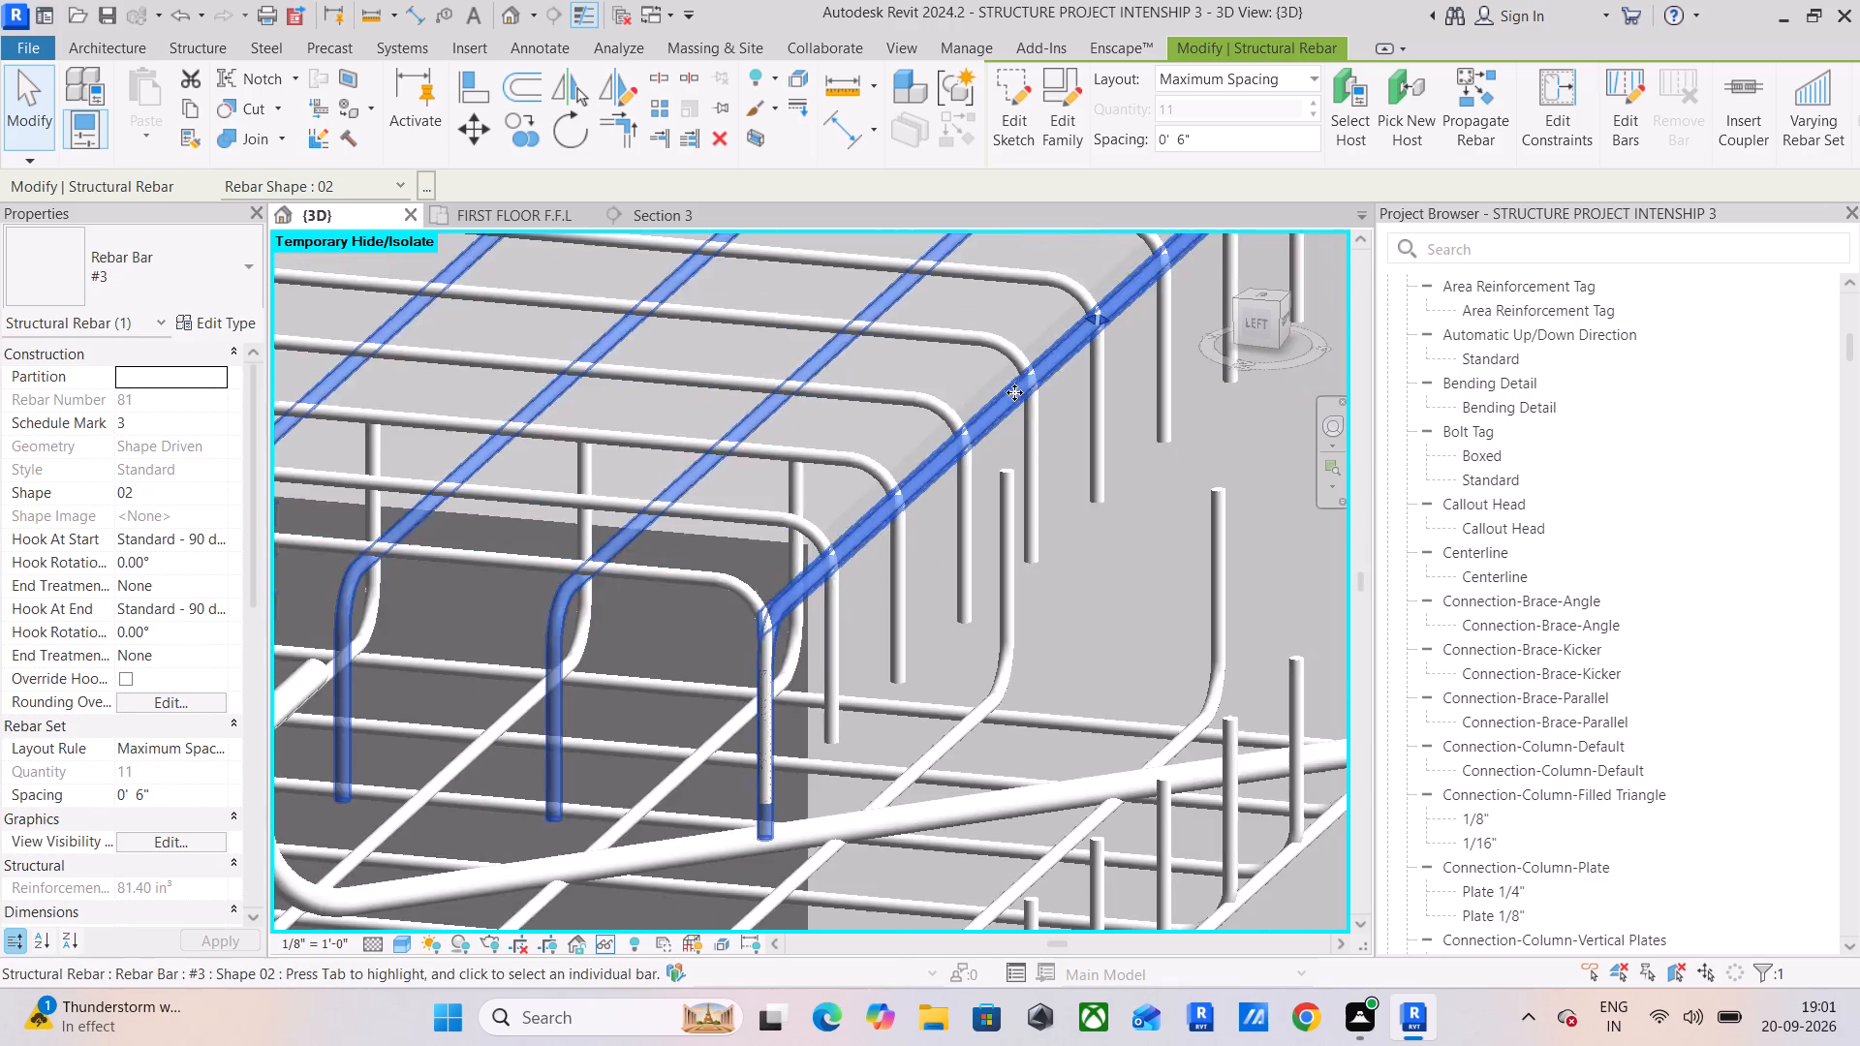
middle_drag(946, 357, 1077, 448)
middle_drag(880, 507, 907, 545)
middle_drag(607, 469, 881, 453)
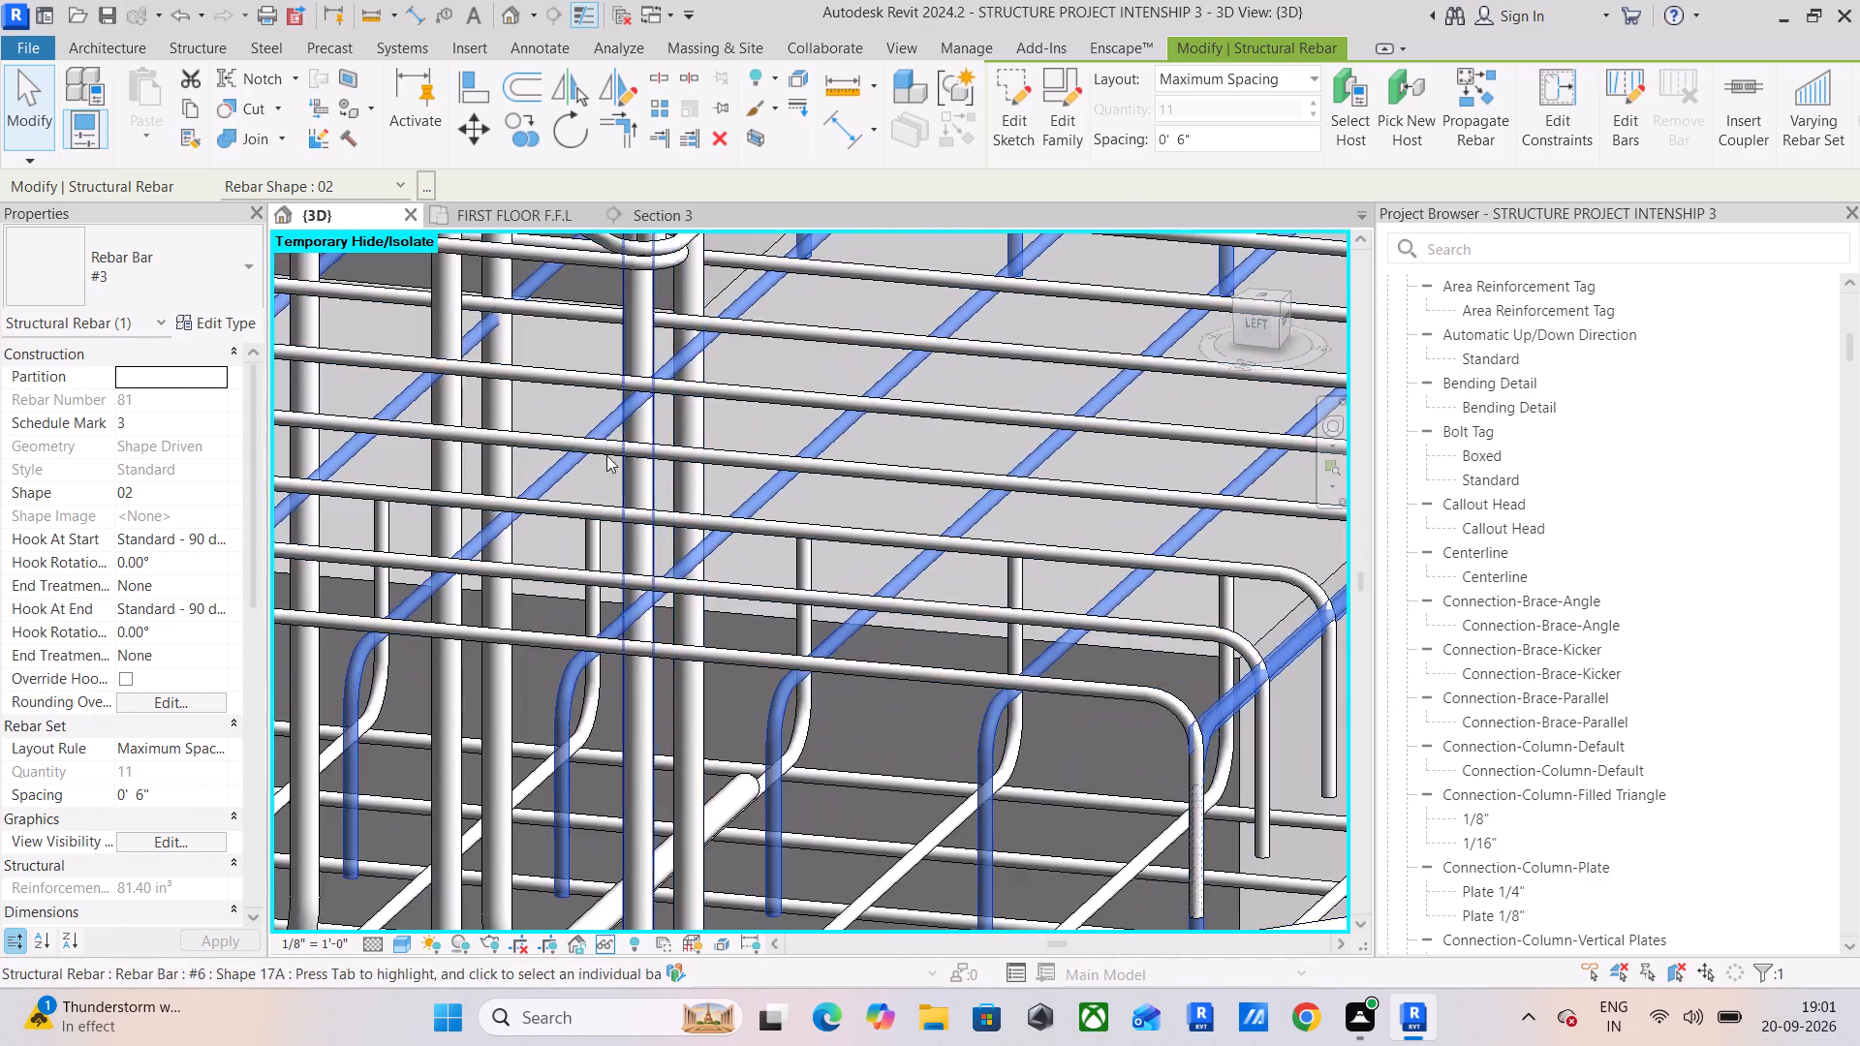
scroll(579, 393, up, 4)
middle_drag(659, 390, 841, 344)
scroll(750, 367, down, 4)
middle_drag(763, 386, 847, 344)
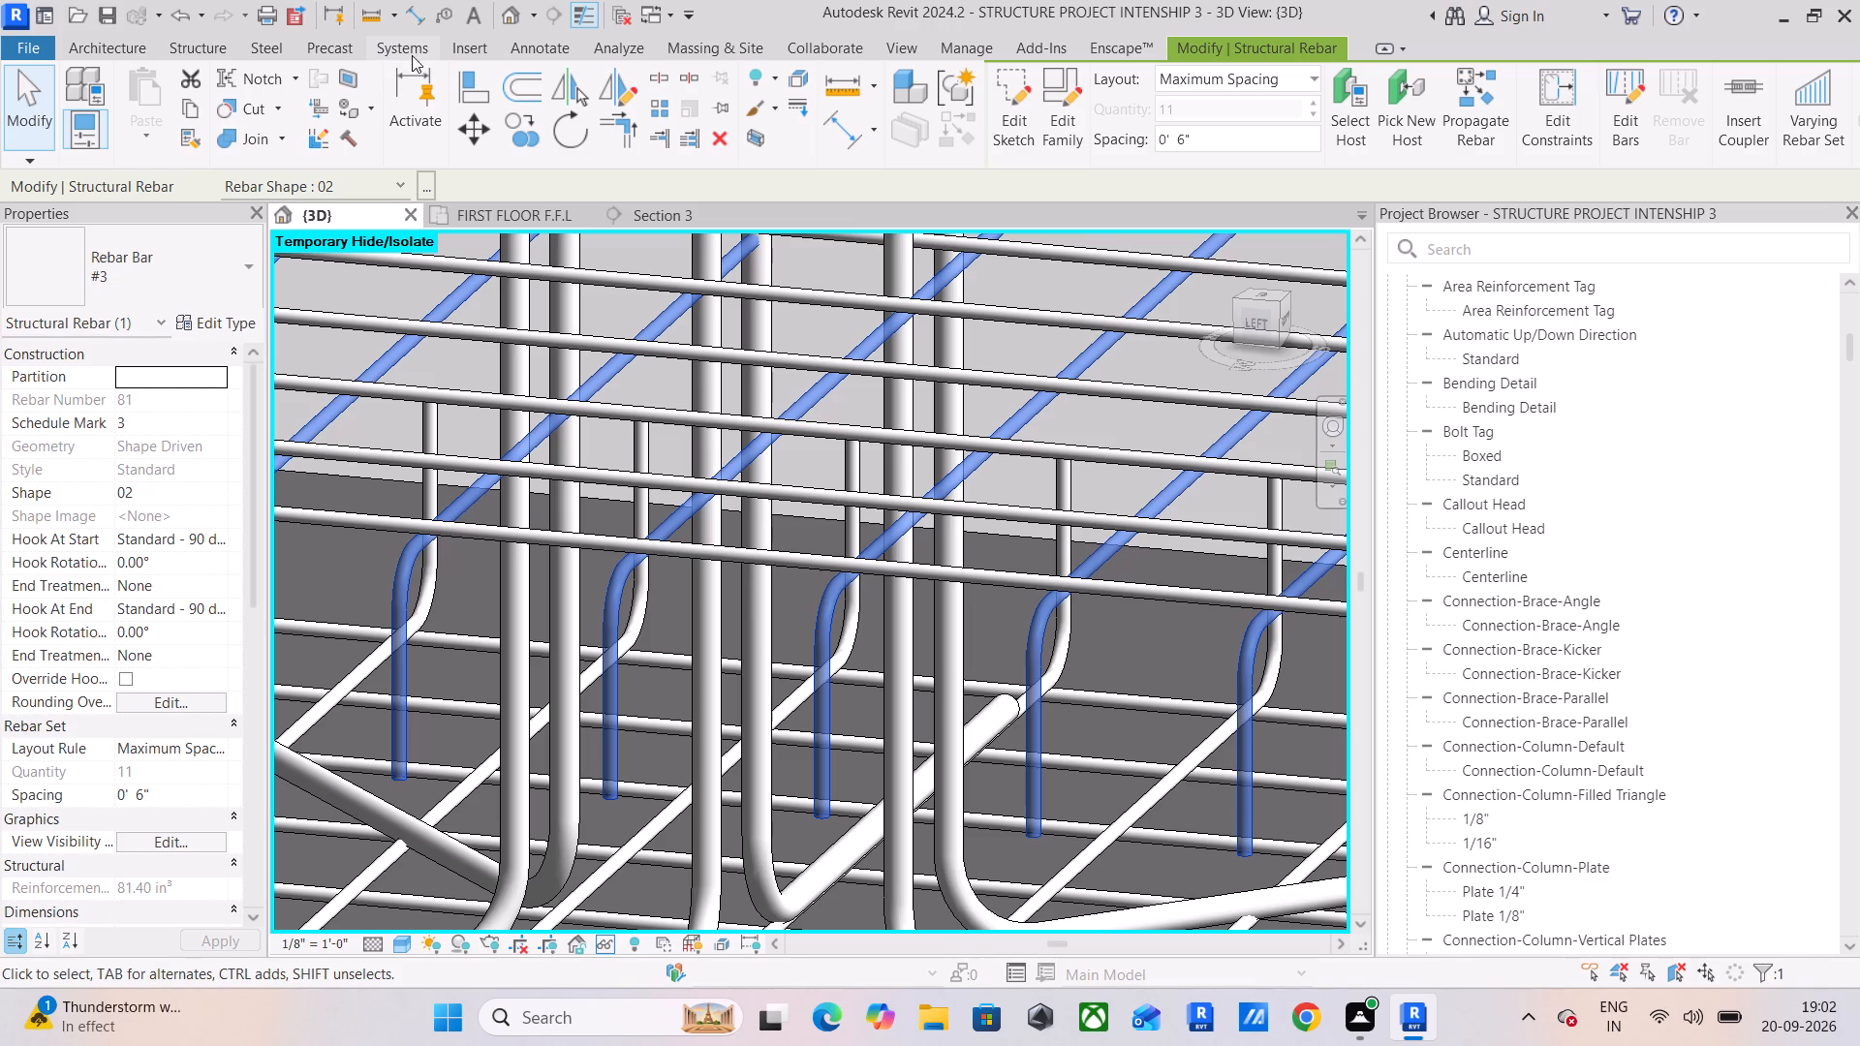
Select one #6 bent column bar in the footing and examine how it sits on the bottom mesh.
scroll(257, 1, down, 3)
scroll(0, 7, down, 3)
scroll(574, 396, down, 4)
middle_drag(636, 394, 709, 461)
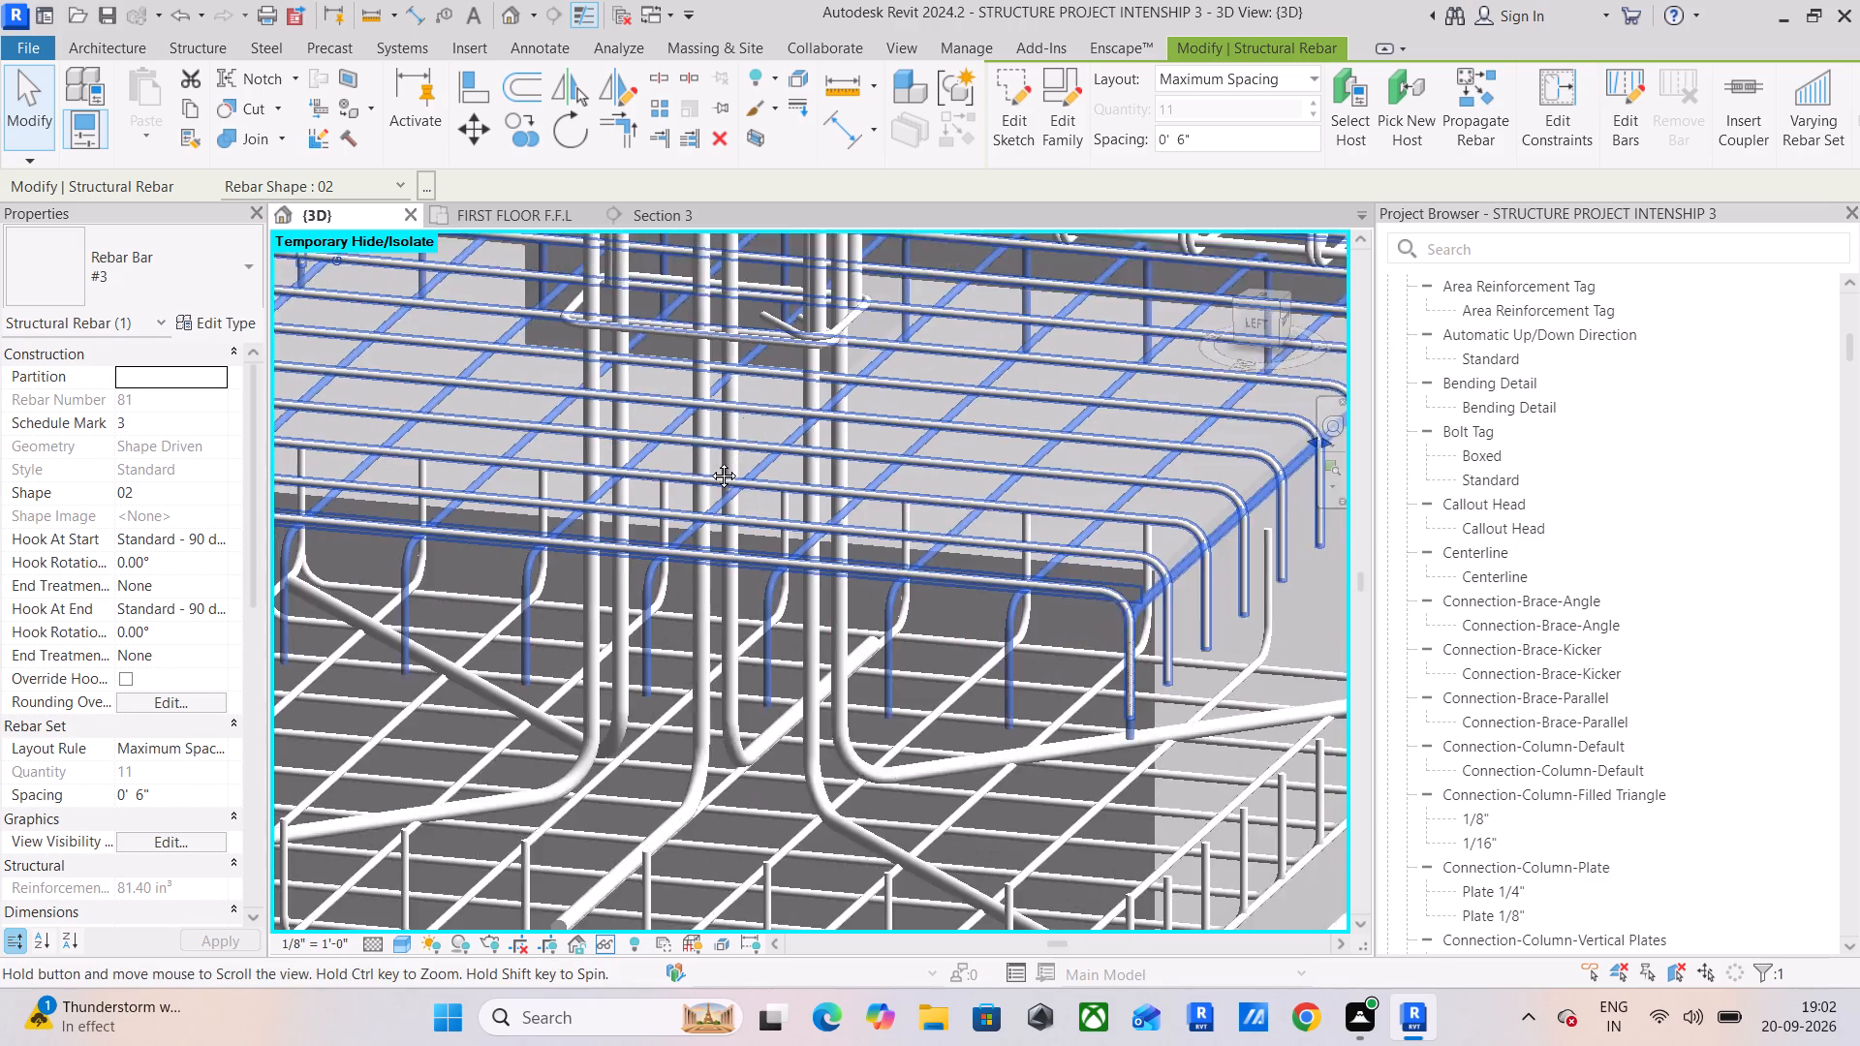
middle_drag(709, 461, 761, 346)
middle_drag(679, 520, 697, 423)
click(657, 557)
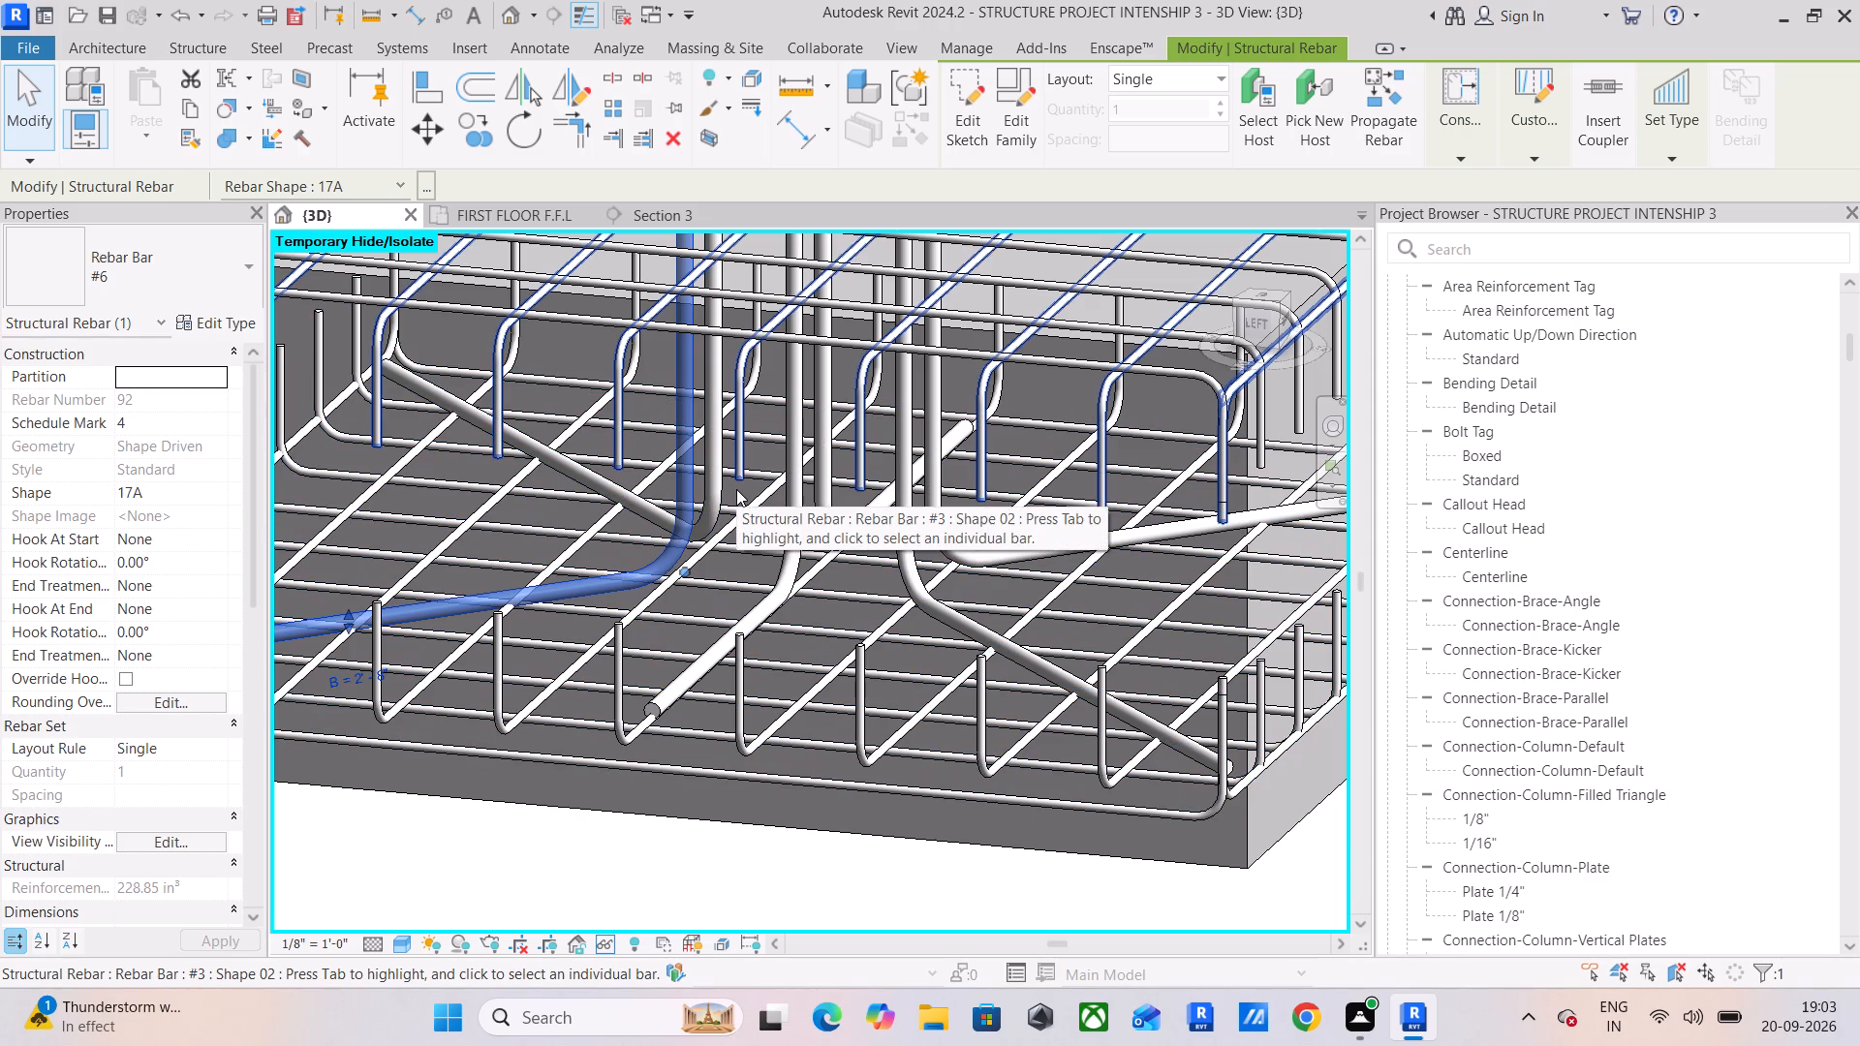
scroll(795, 523, down, 3)
middle_drag(795, 525, 890, 499)
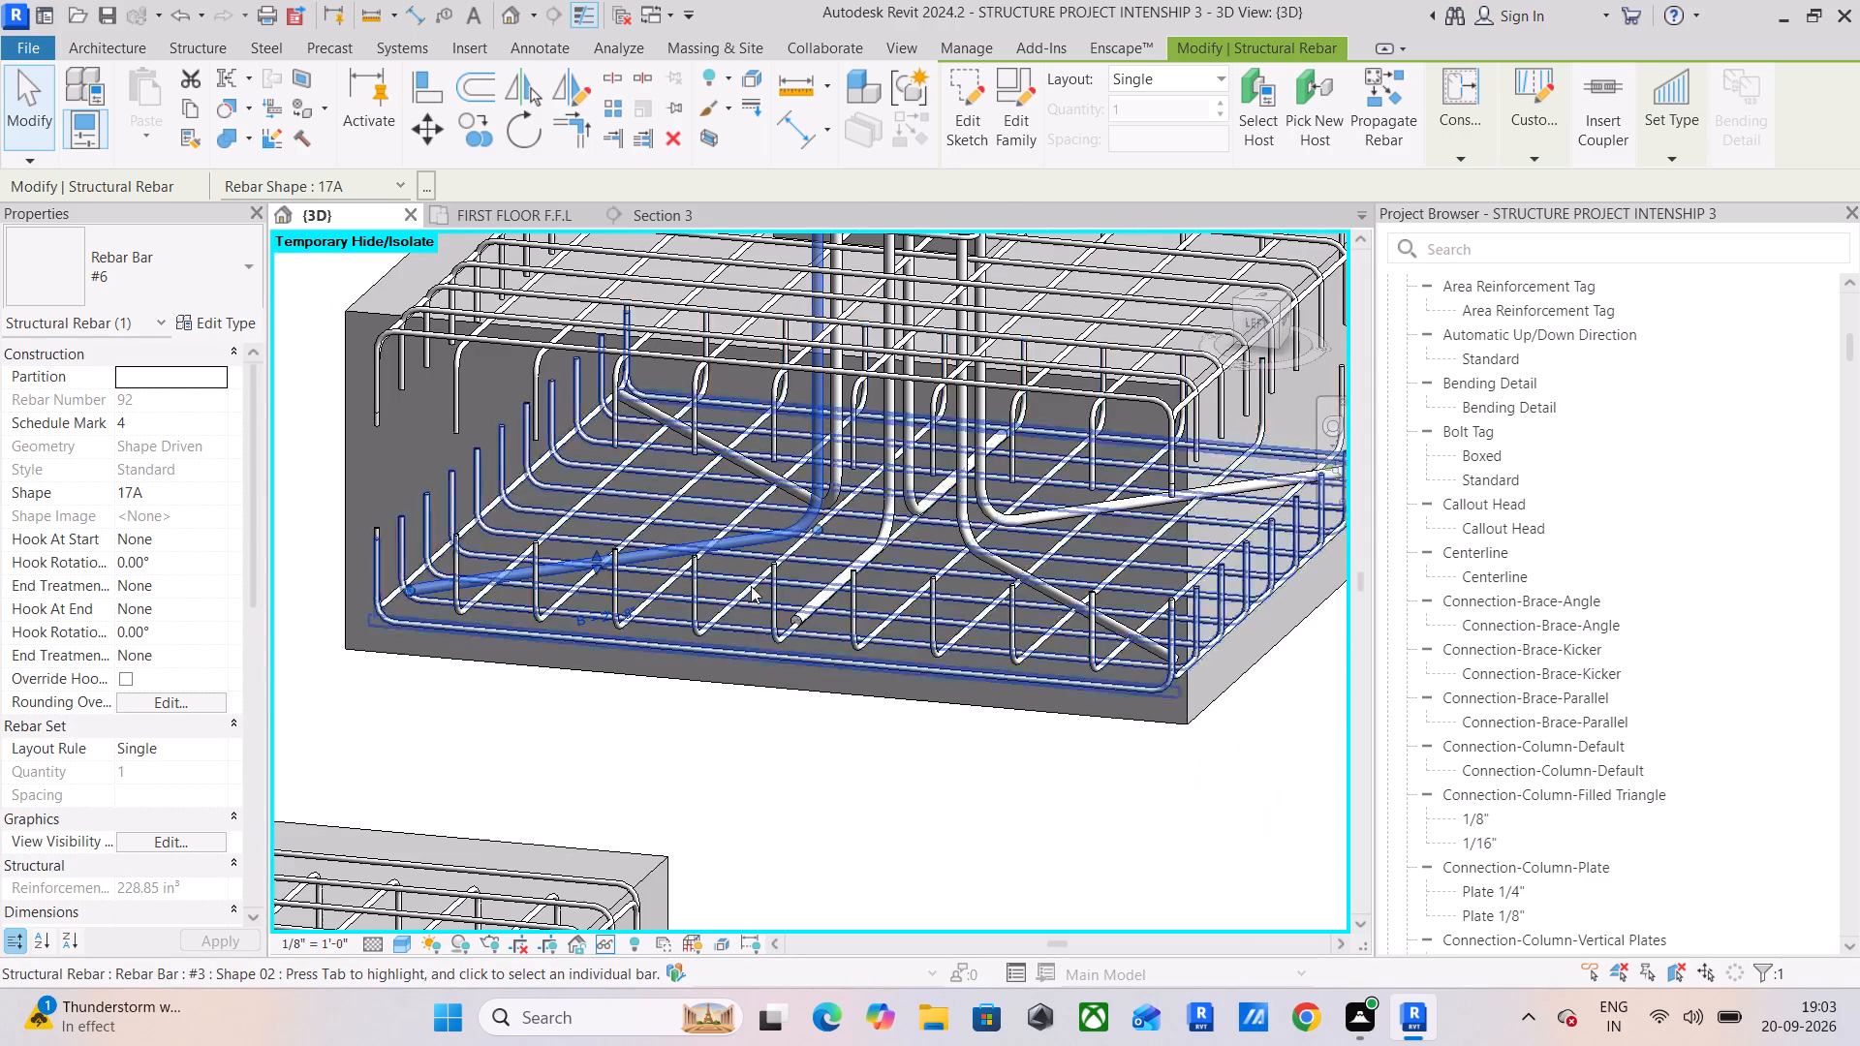
Select the footing's #3 bottom bar sets in both directions and one #6 bent column bar to compare their layout.
click(781, 618)
scroll(706, 603, up, 6)
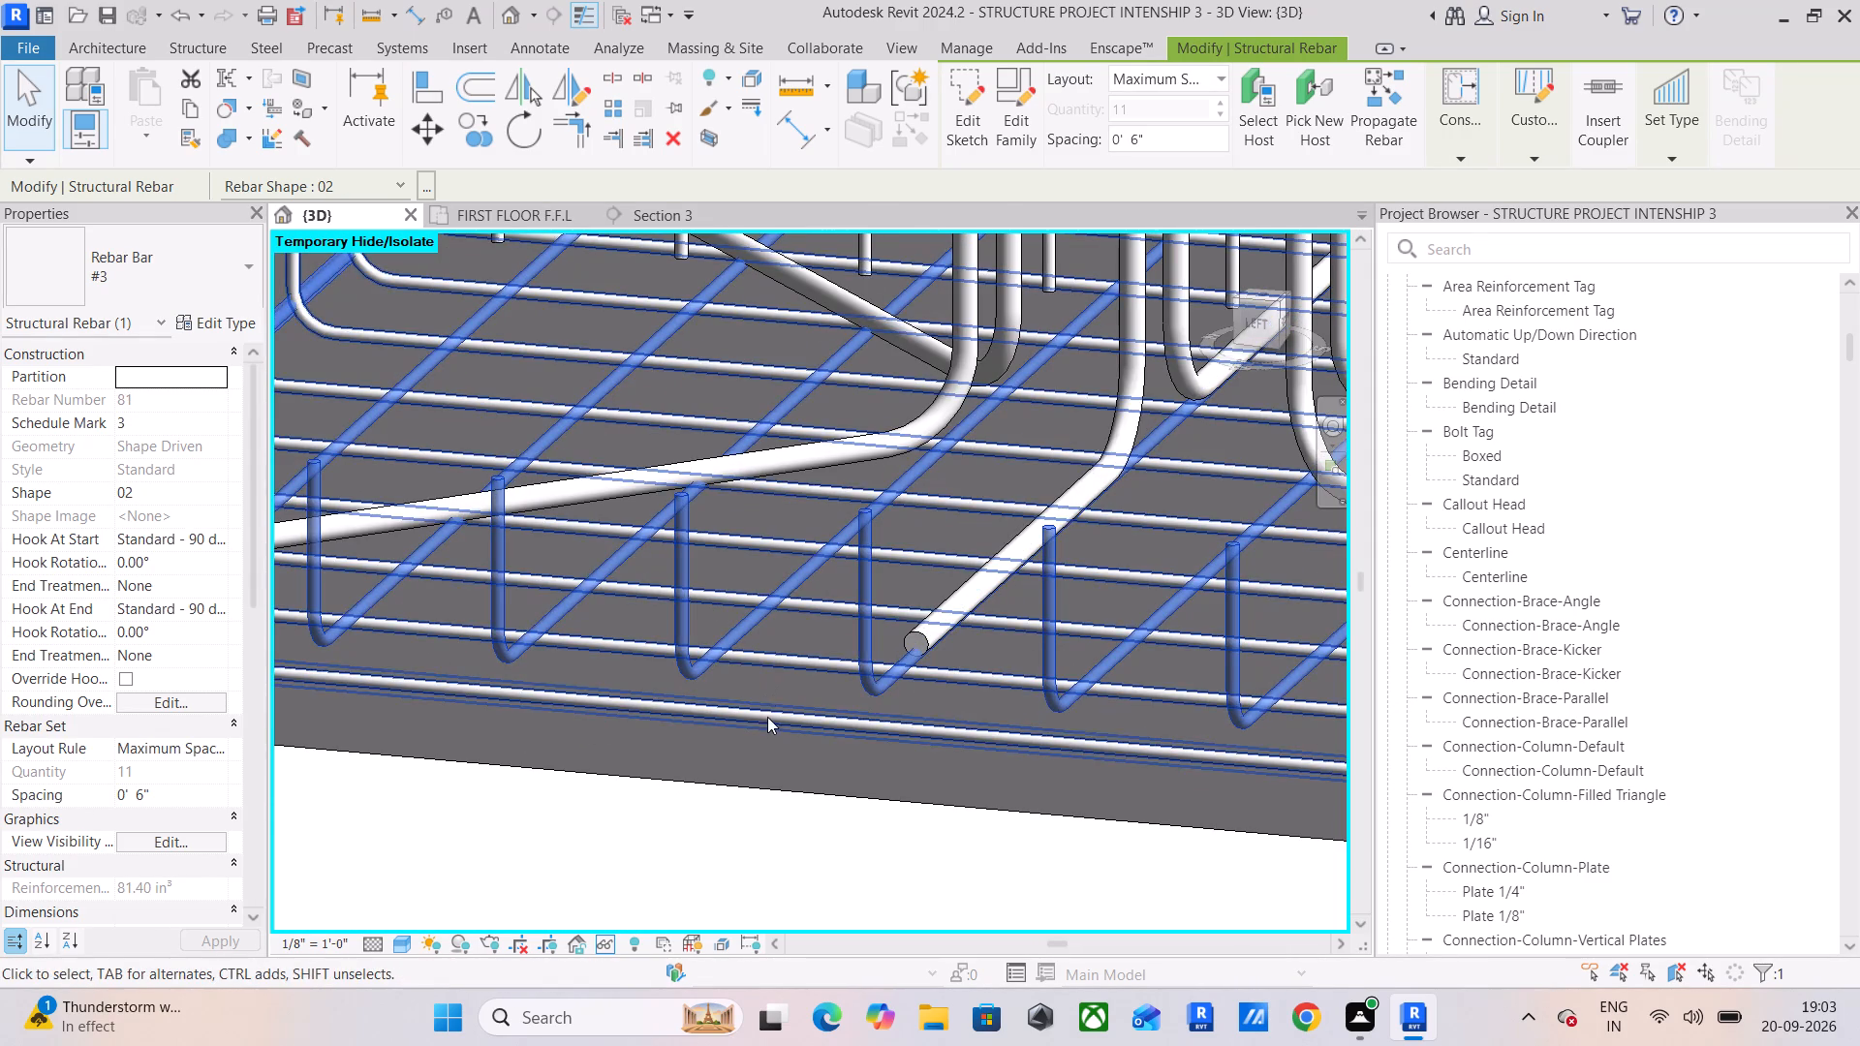
click(772, 719)
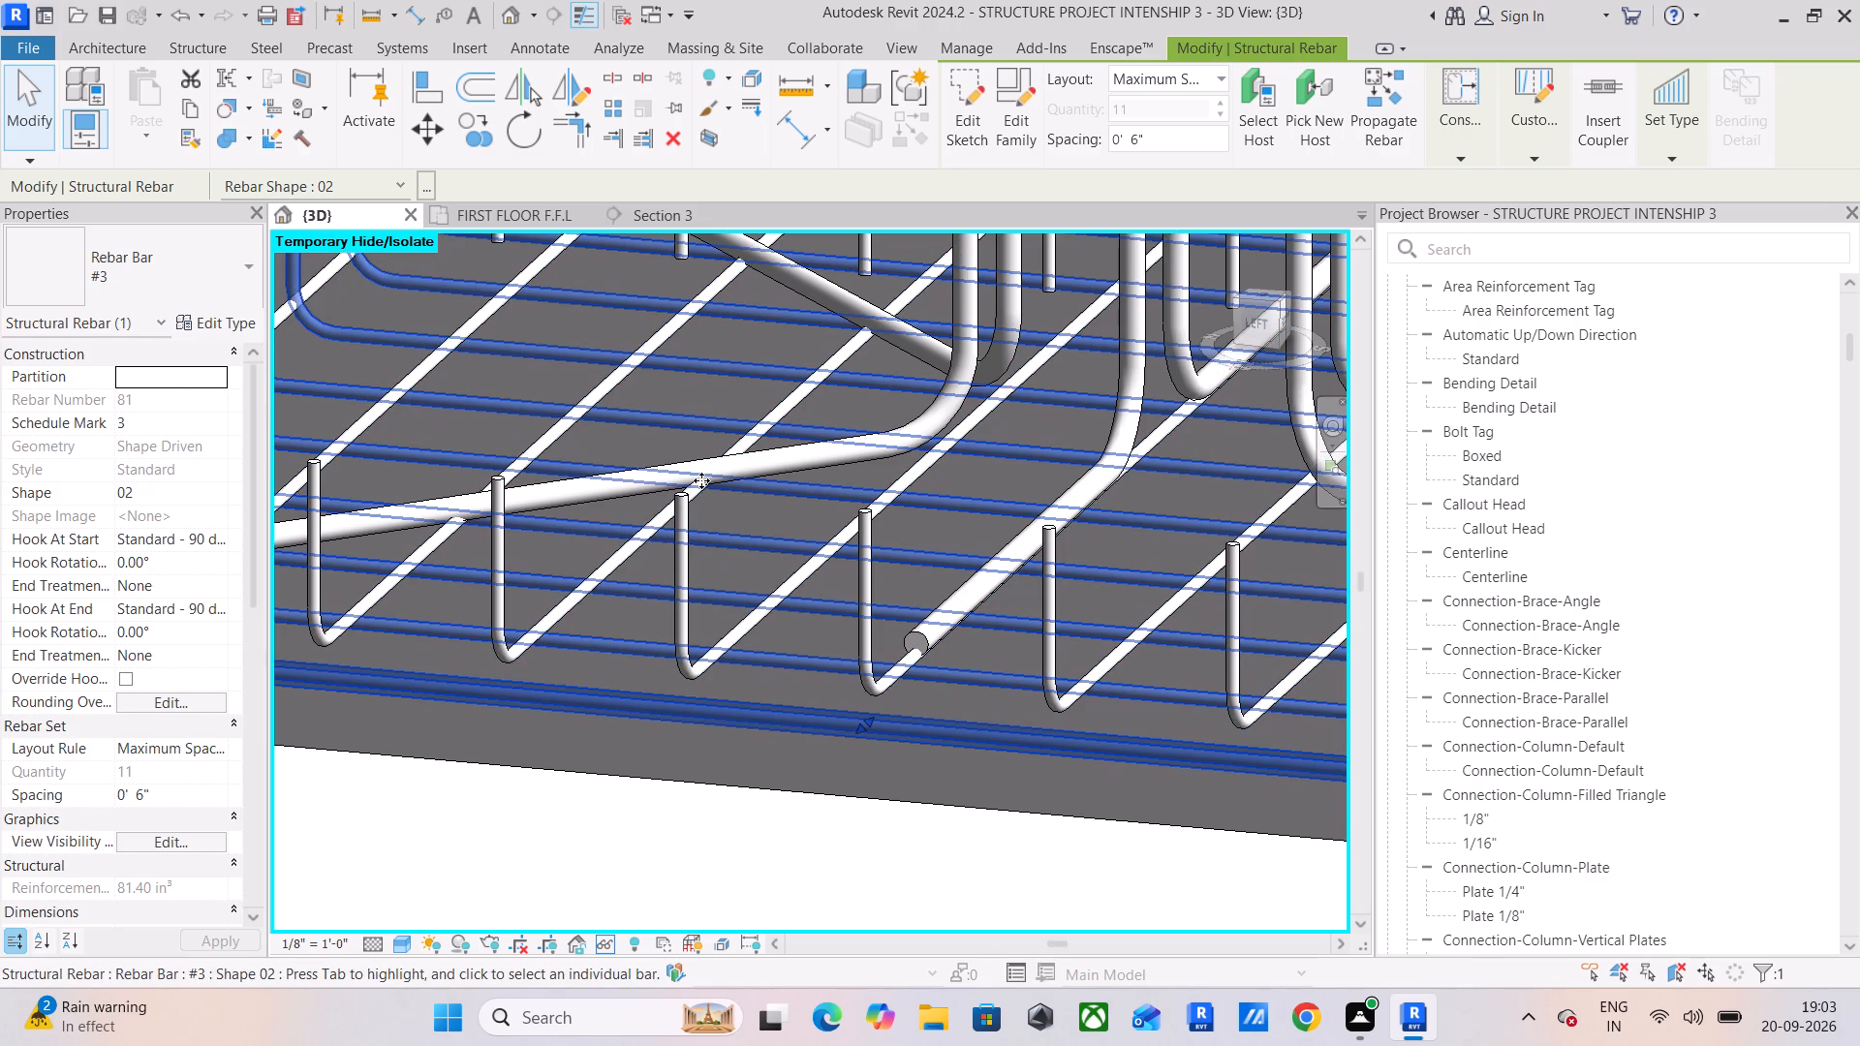
click(769, 469)
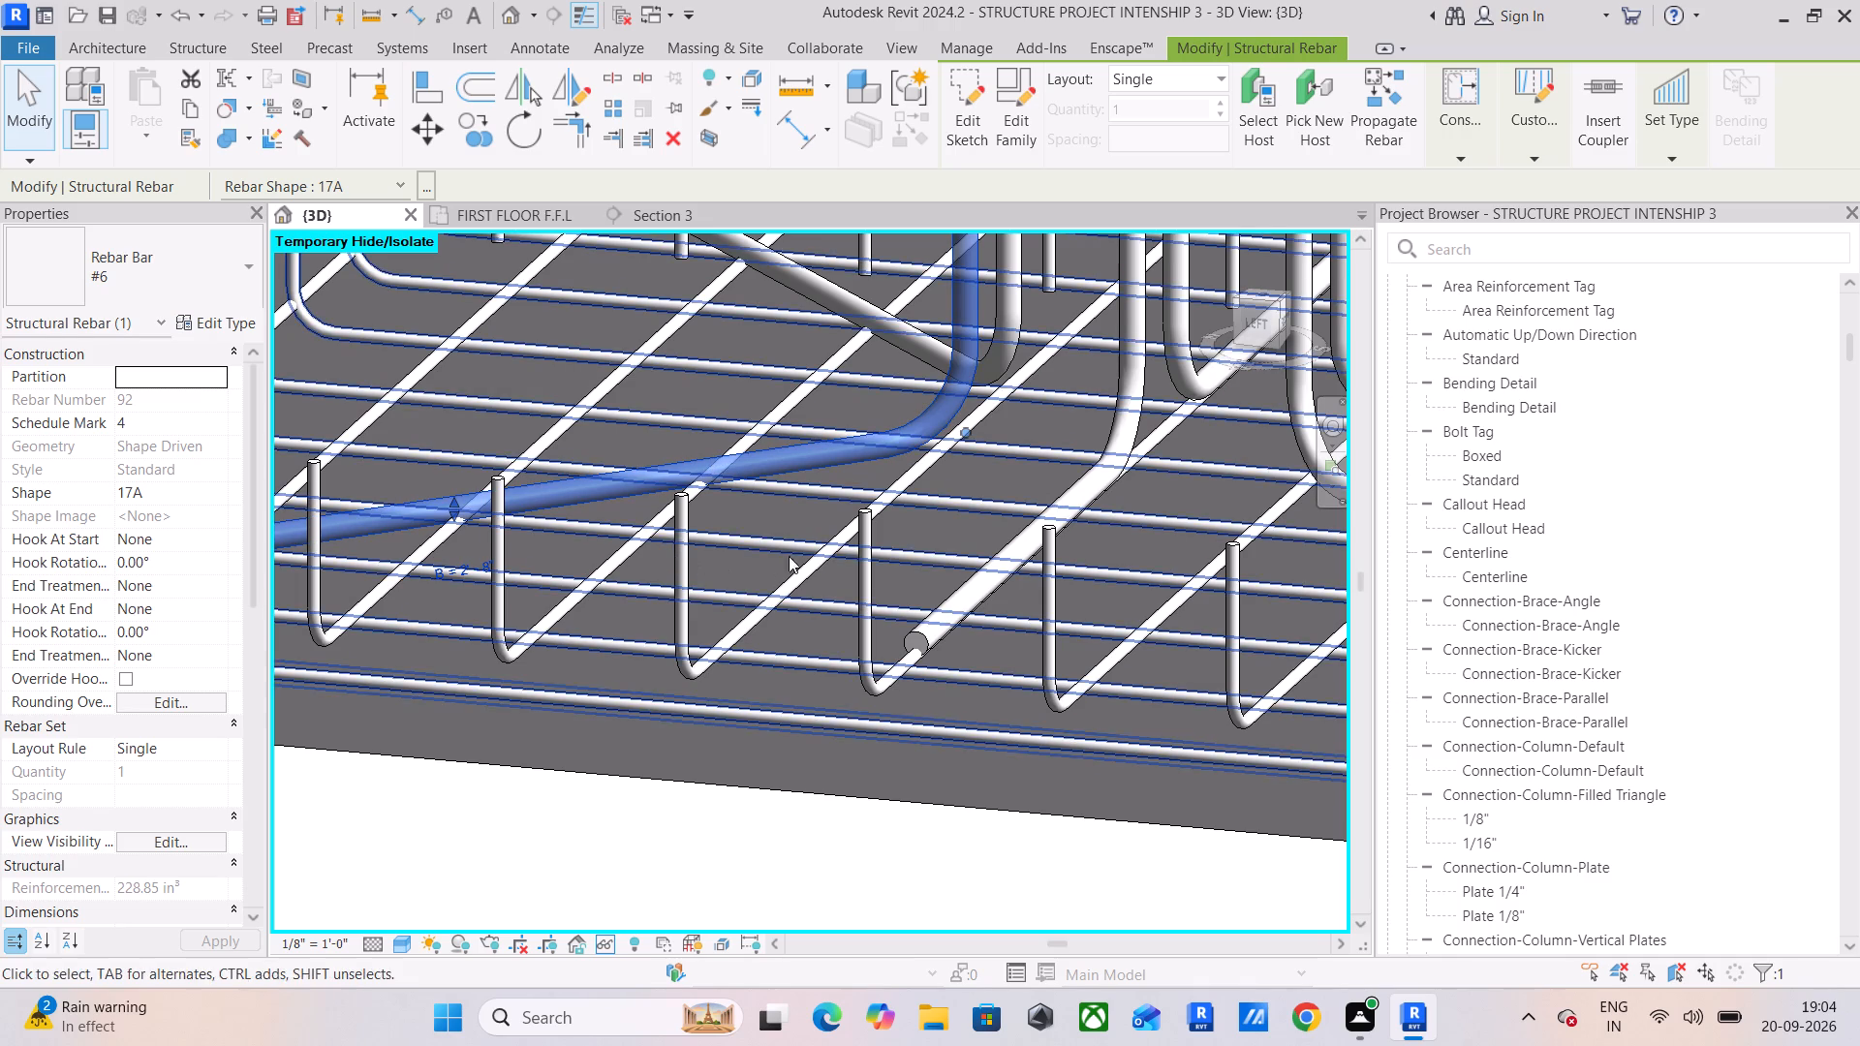
click(865, 555)
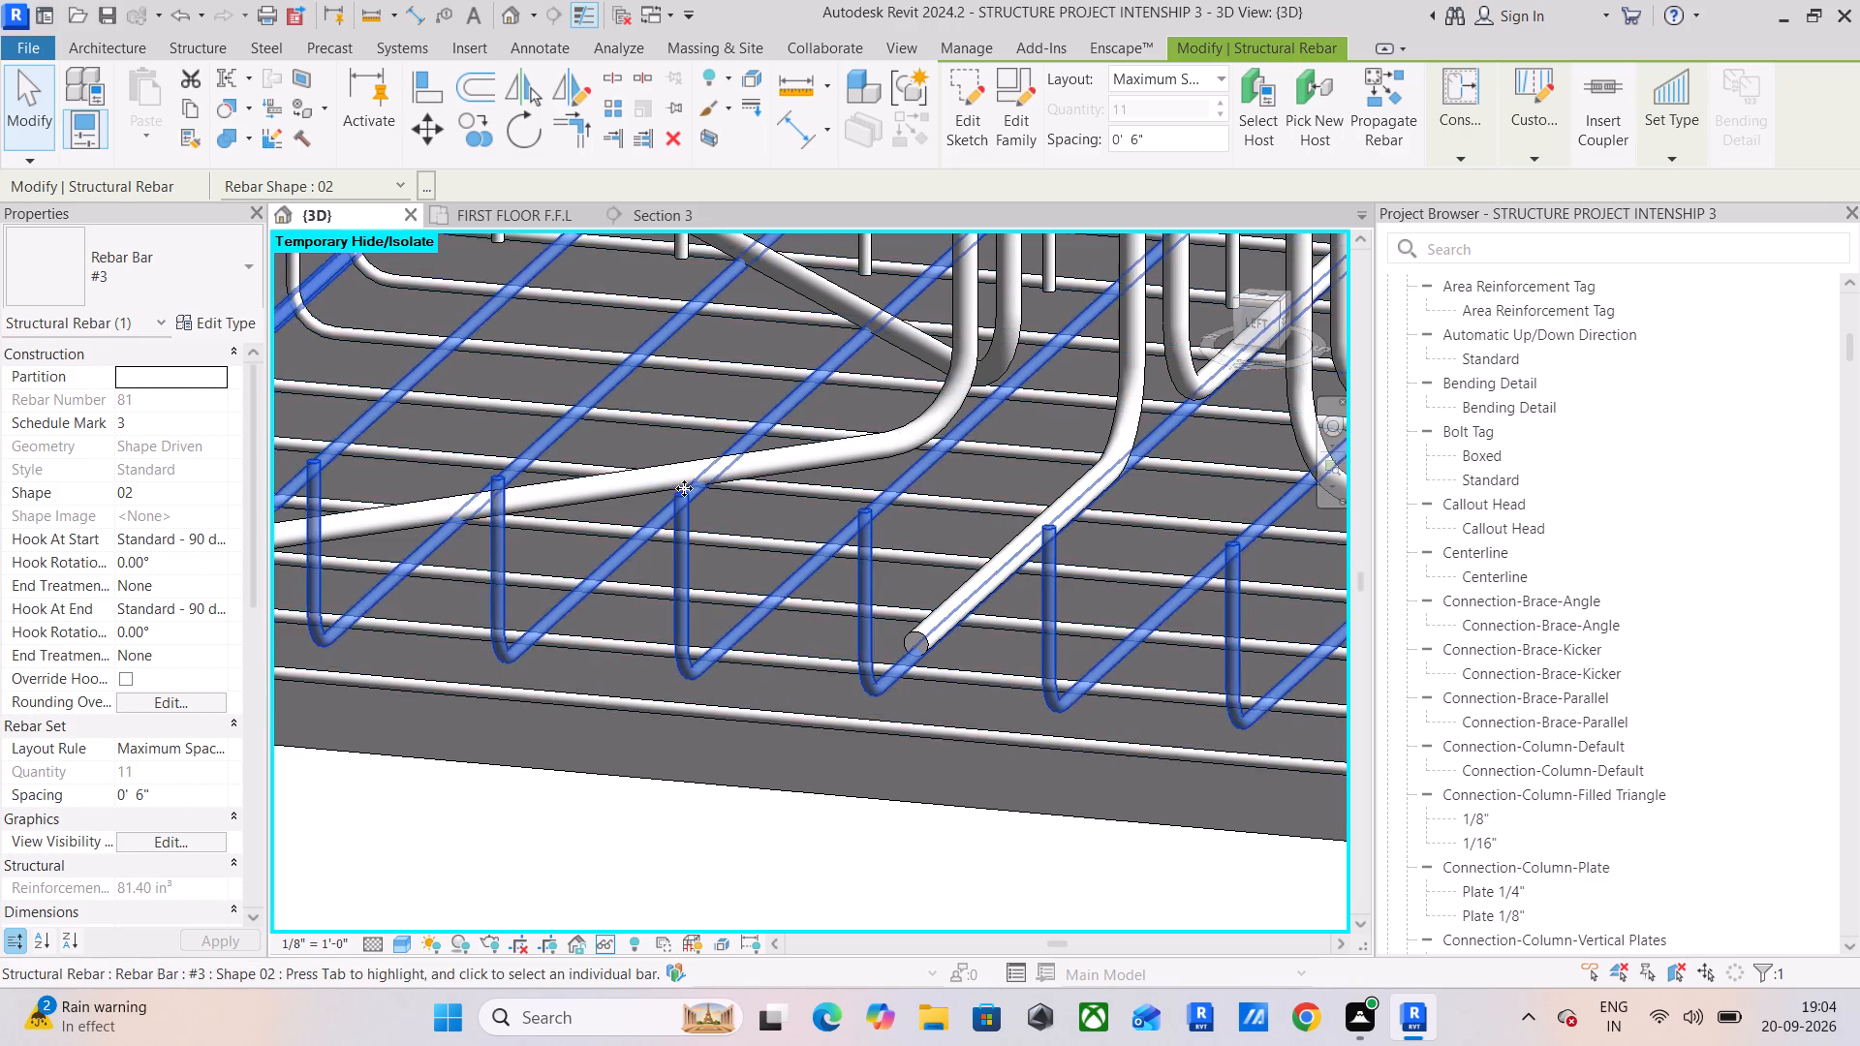
Select the footing's #3 top bar set running front to back and examine its hooked ends at the footing corner.
scroll(697, 548, down, 2)
middle_drag(699, 550, 848, 616)
scroll(654, 540, down, 3)
middle_drag(653, 538, 871, 633)
scroll(658, 479, up, 2)
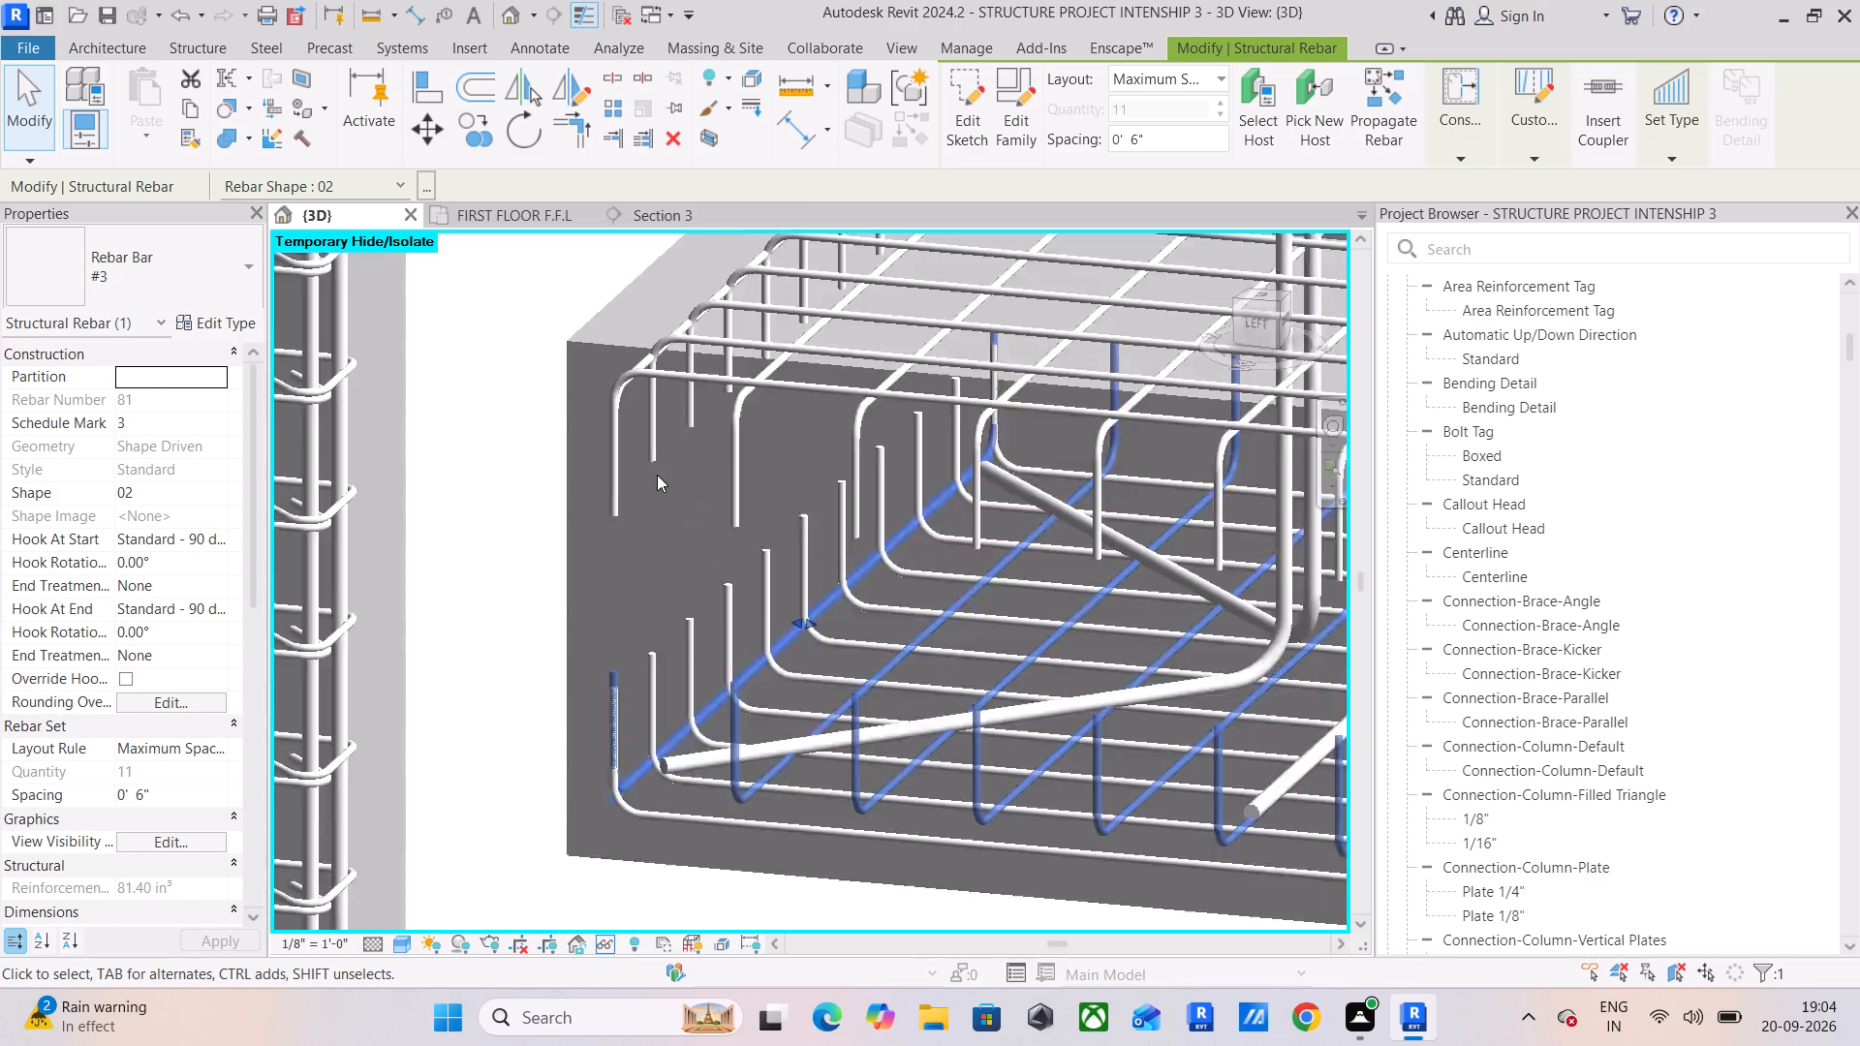
scroll(657, 475, up, 3)
click(604, 424)
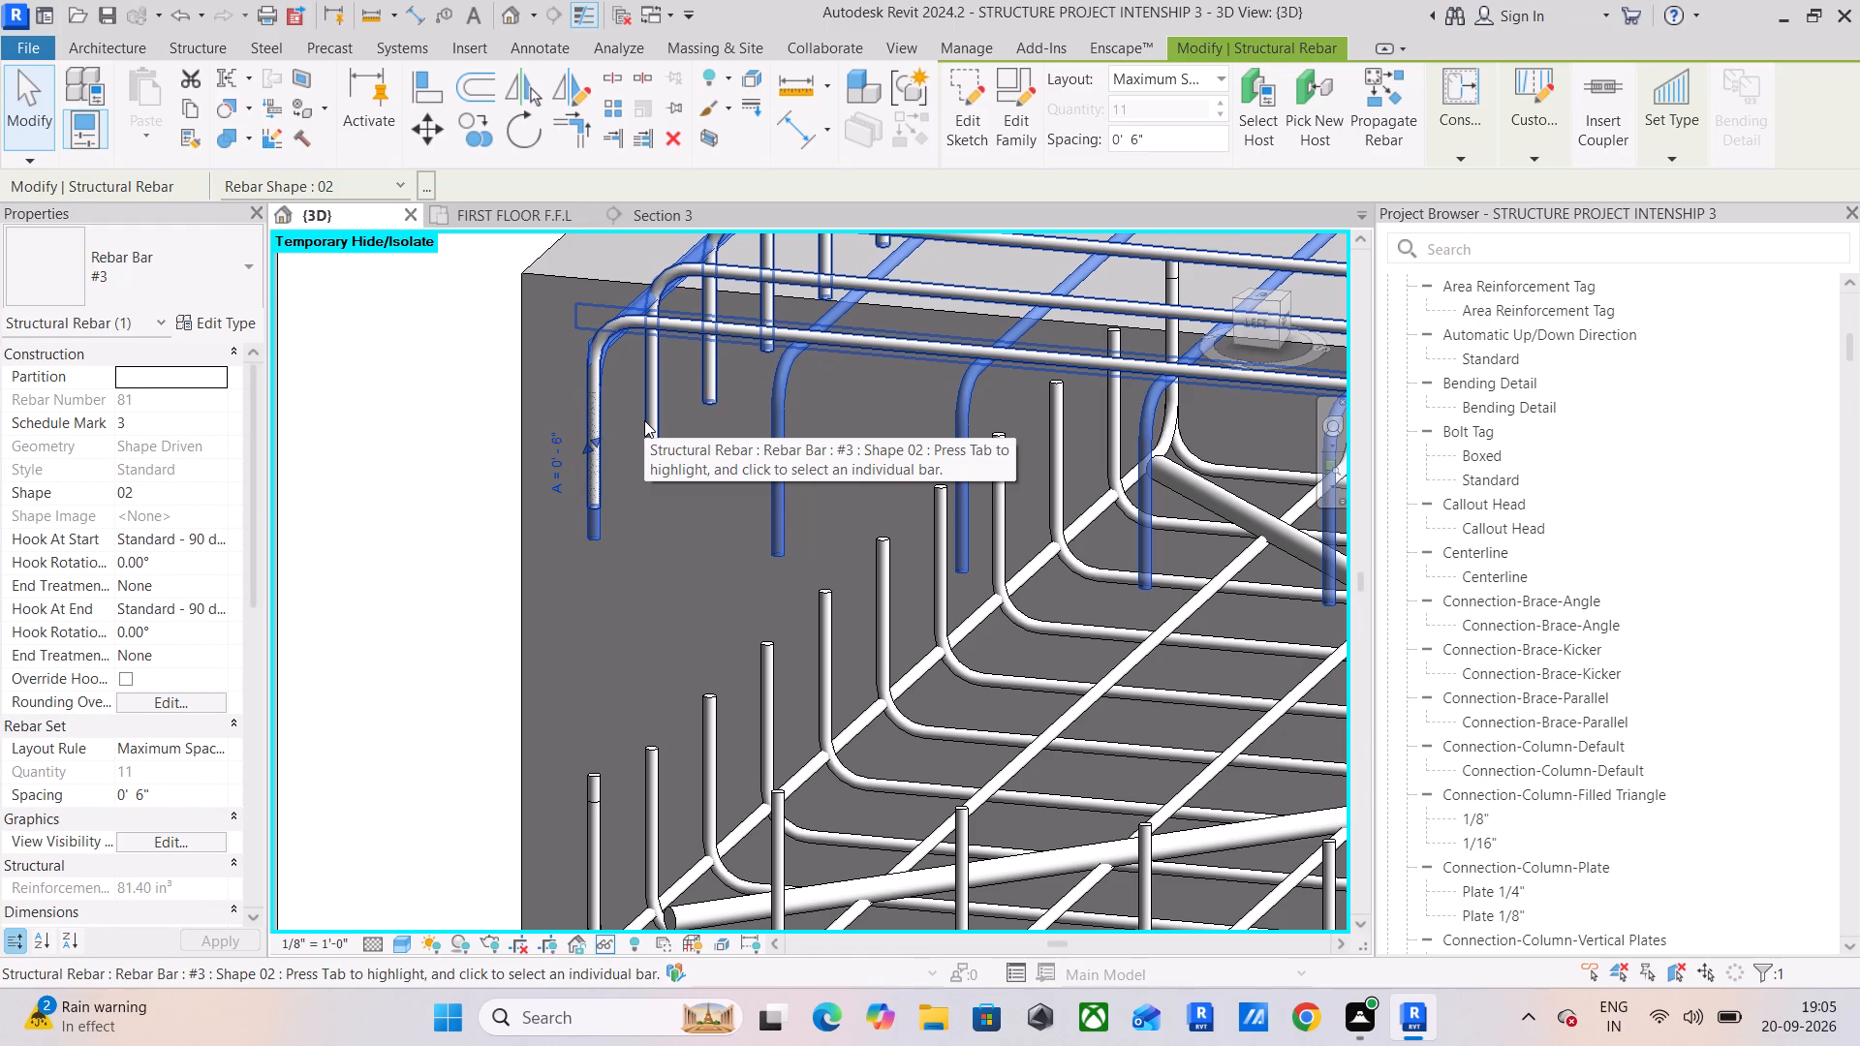
Examine the stirrups, hooks and vertical bars of the column beside the footing up close.
scroll(550, 397, down, 5)
middle_drag(678, 486, 962, 585)
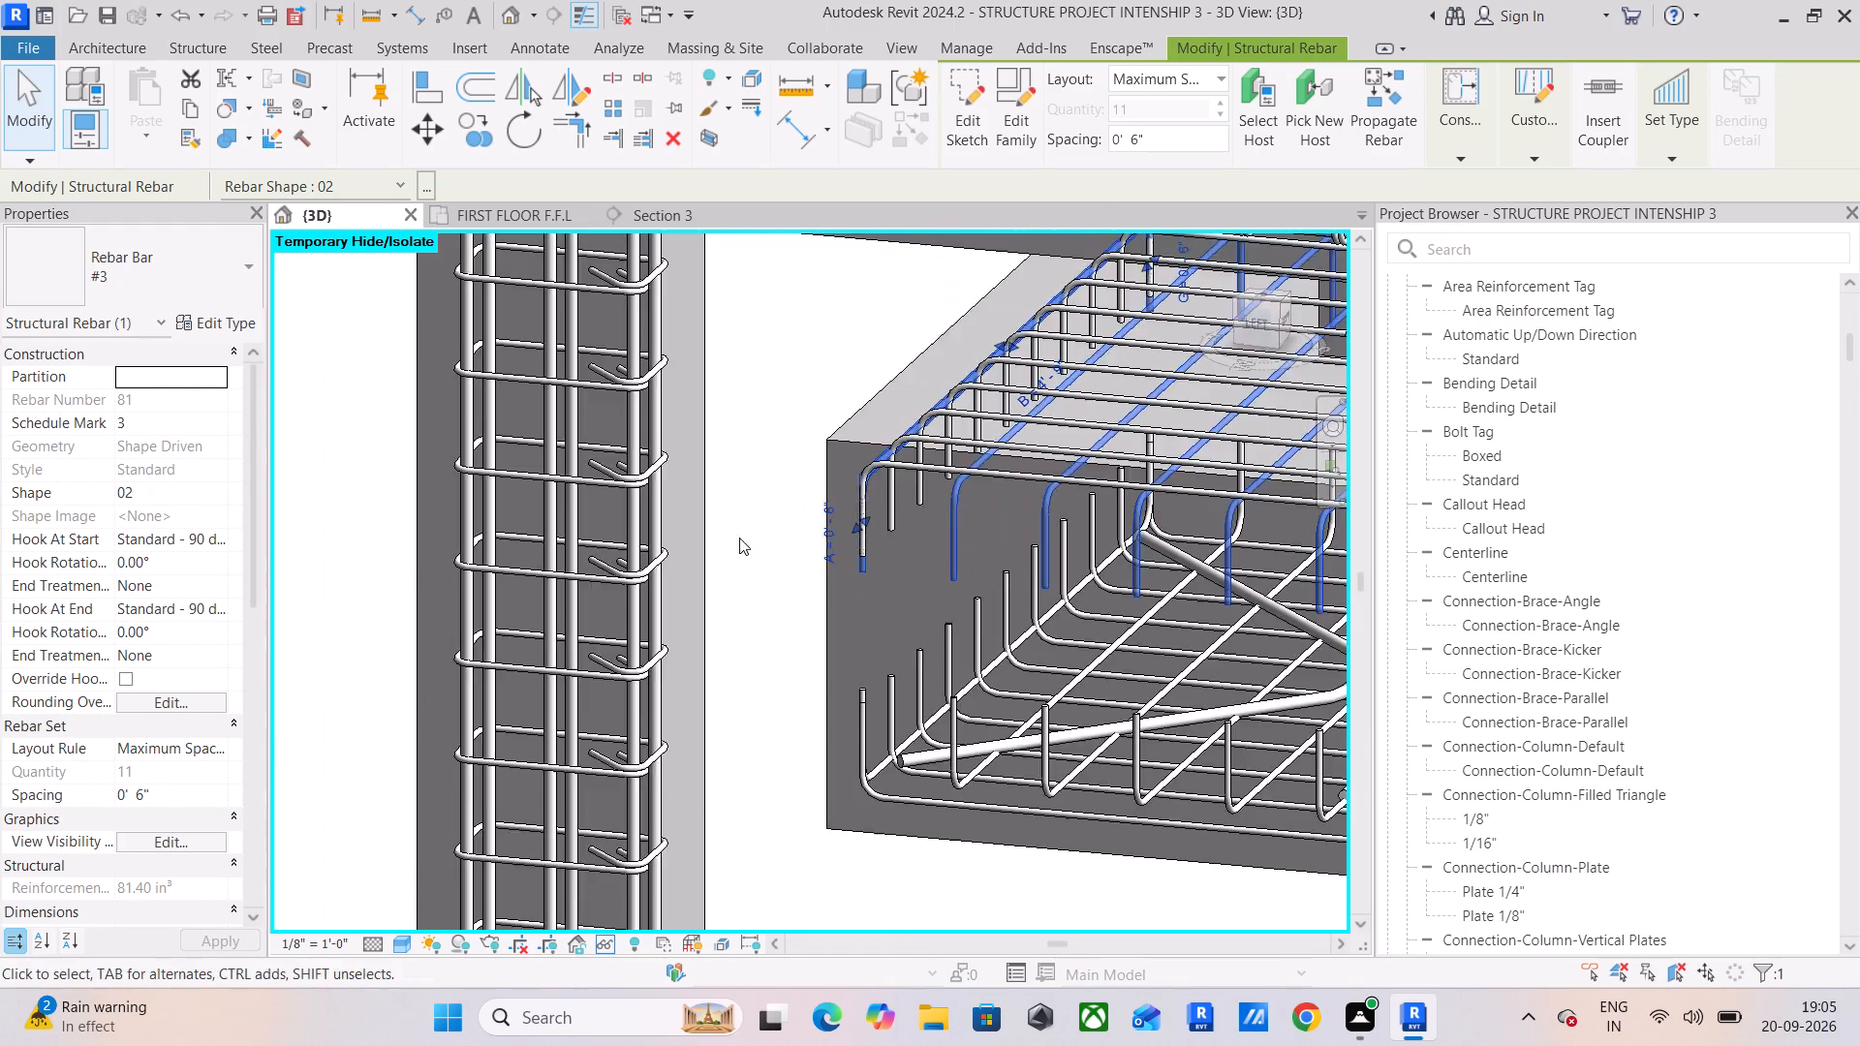
middle_drag(746, 538, 1015, 523)
scroll(845, 542, up, 6)
middle_drag(846, 547, 866, 385)
scroll(869, 396, up, 6)
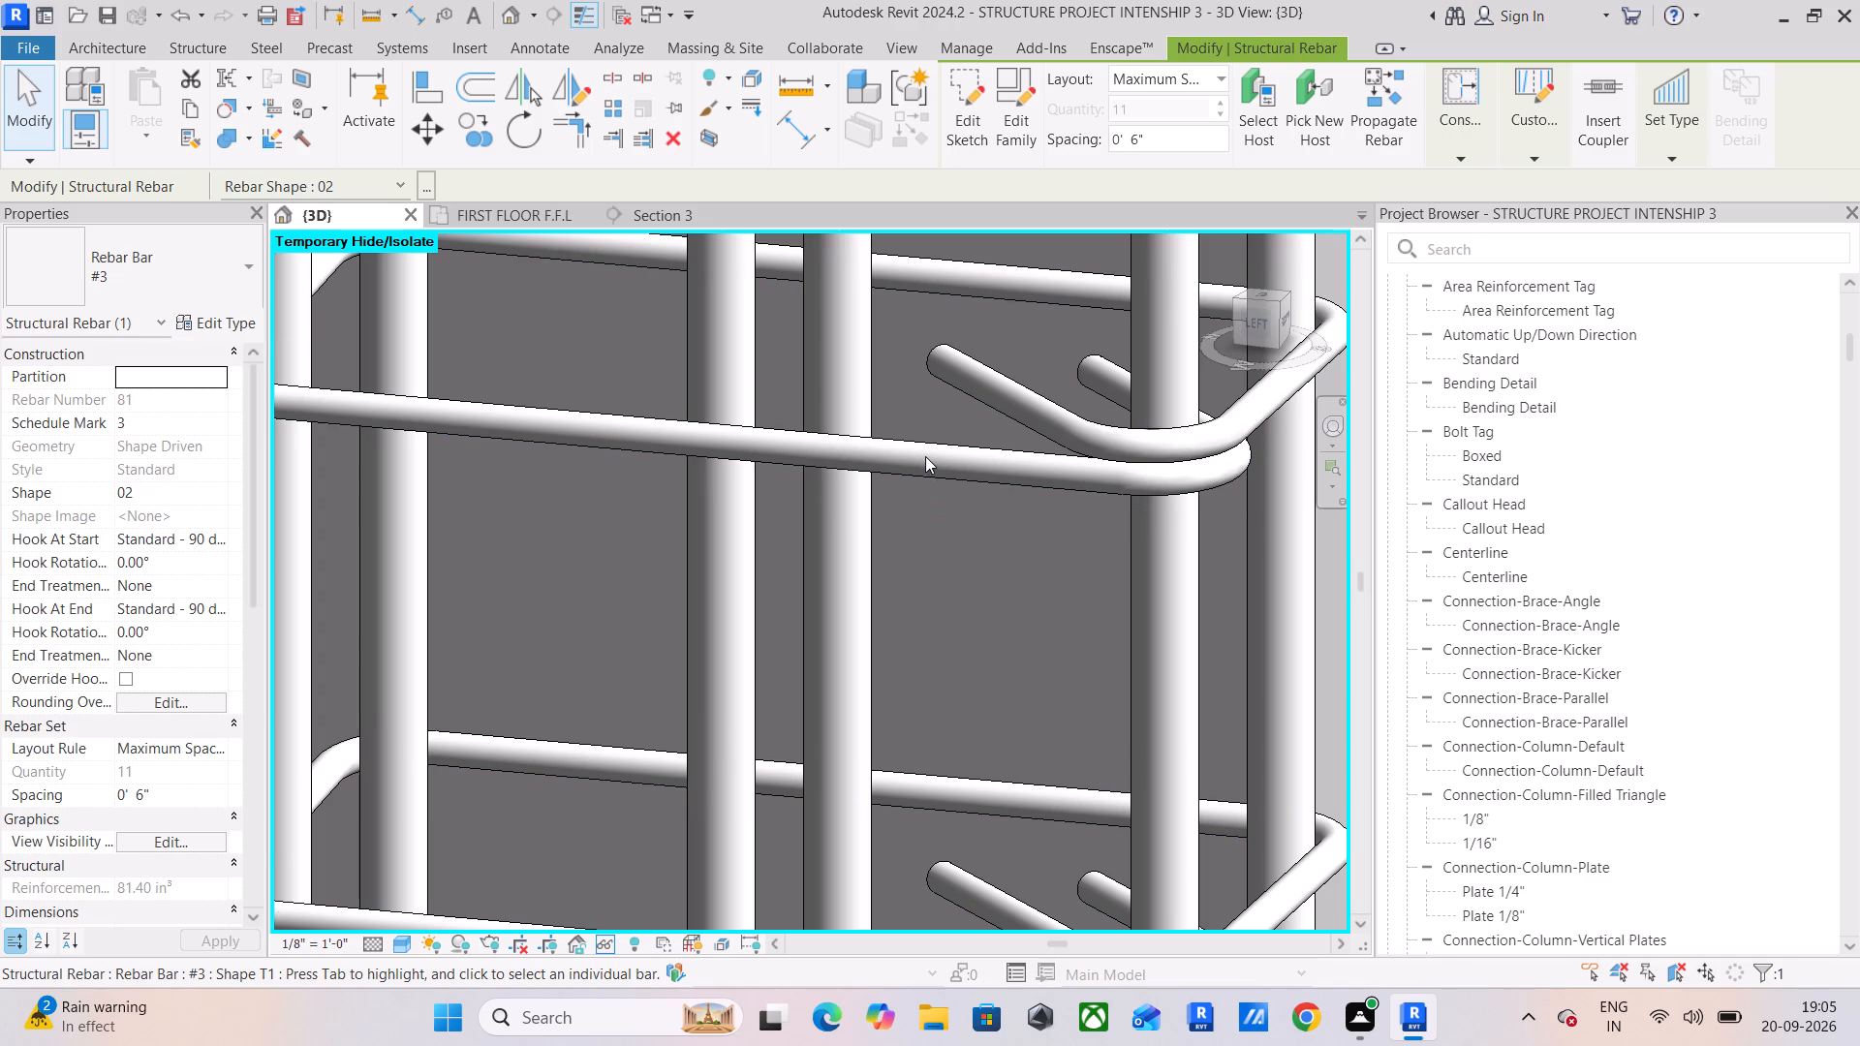
scroll(947, 439, down, 14)
middle_drag(1027, 439, 818, 548)
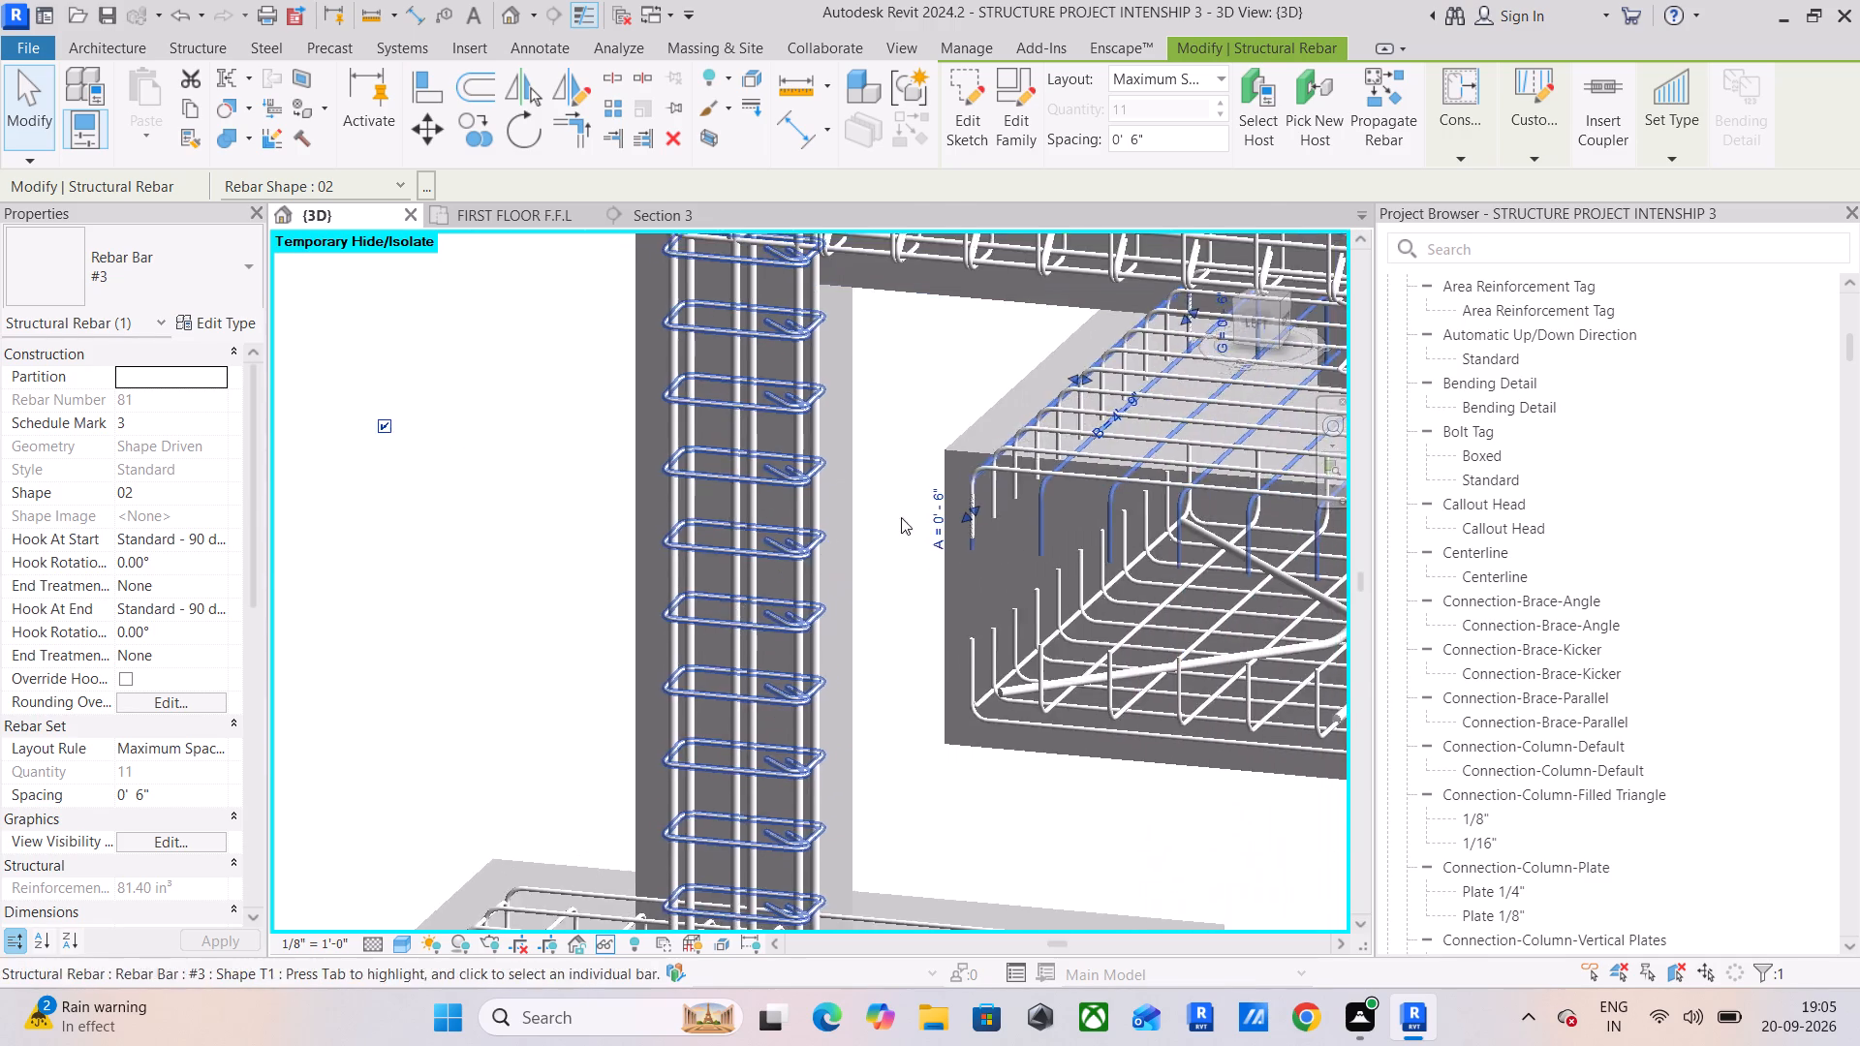
Examine the lower beam cages and their column junctions around the footing and across the adjoining bays.
scroll(922, 513, down, 4)
middle_click(746, 636)
middle_drag(1086, 504, 912, 673)
middle_drag(969, 586, 842, 678)
scroll(967, 589, down, 1)
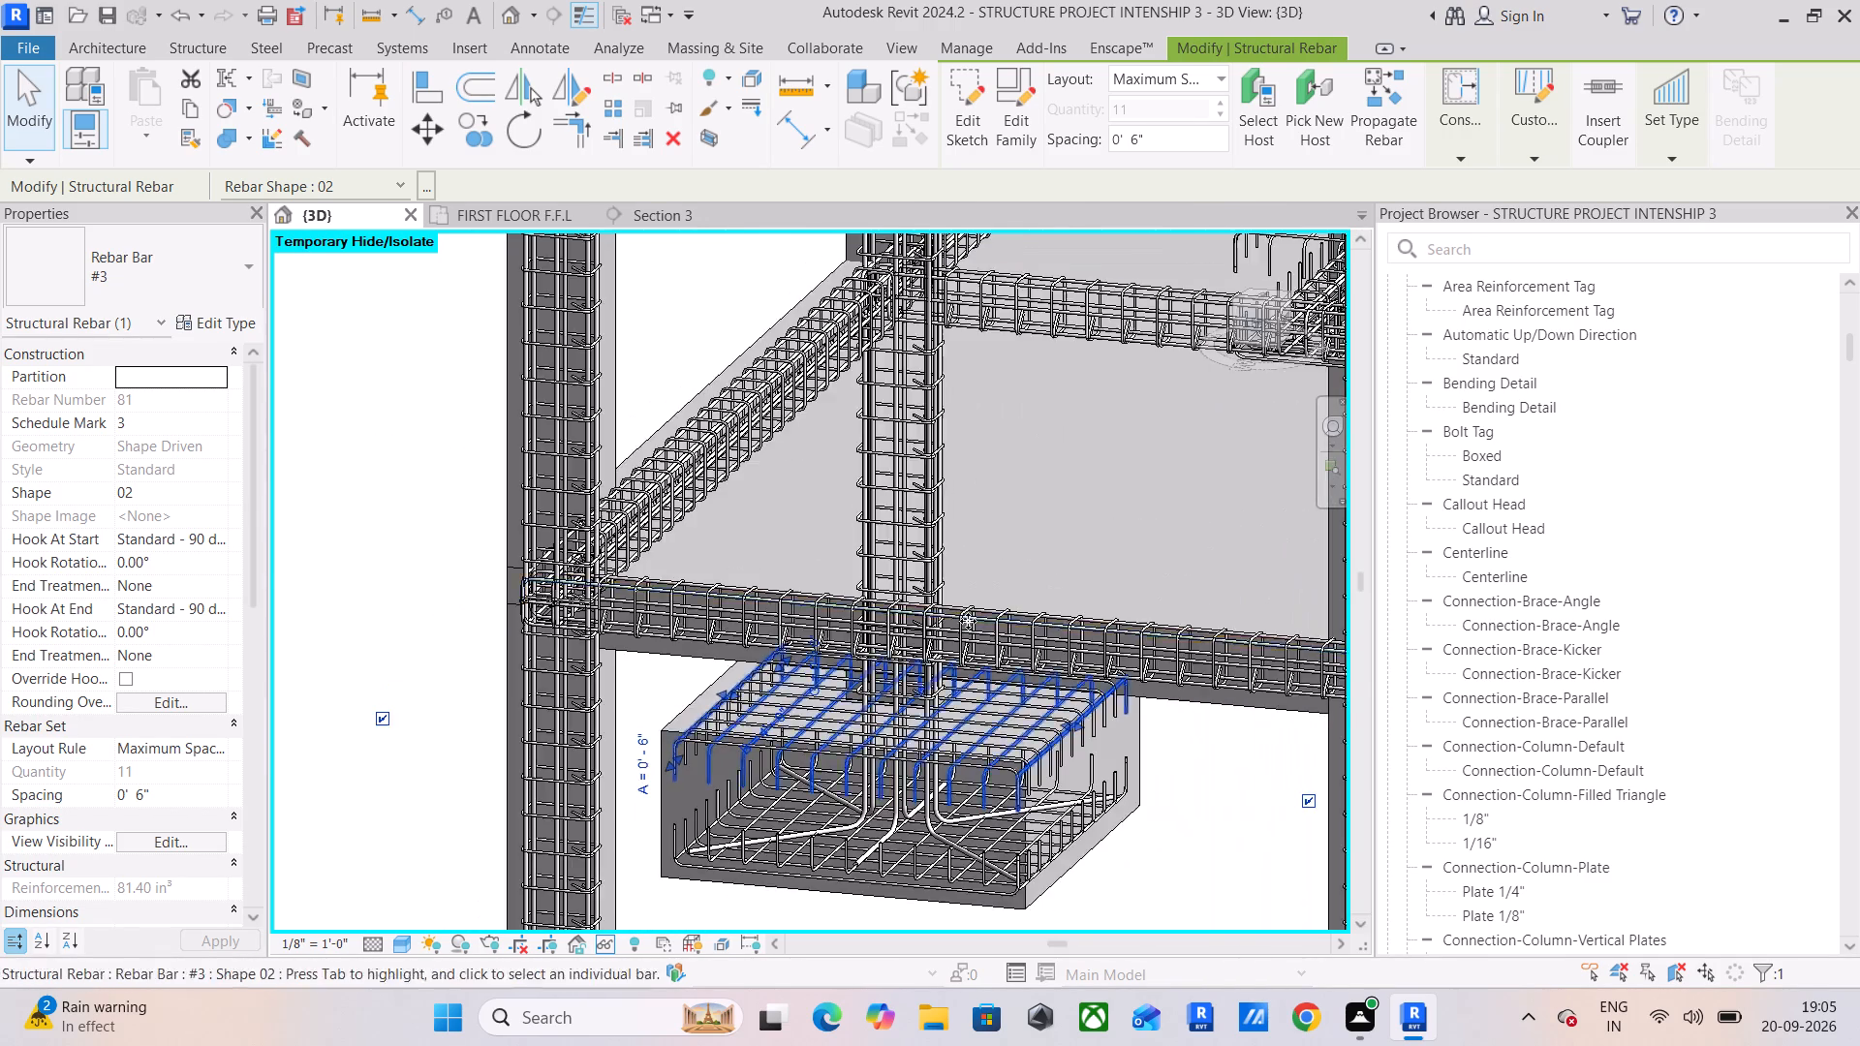
middle_drag(1050, 535, 920, 607)
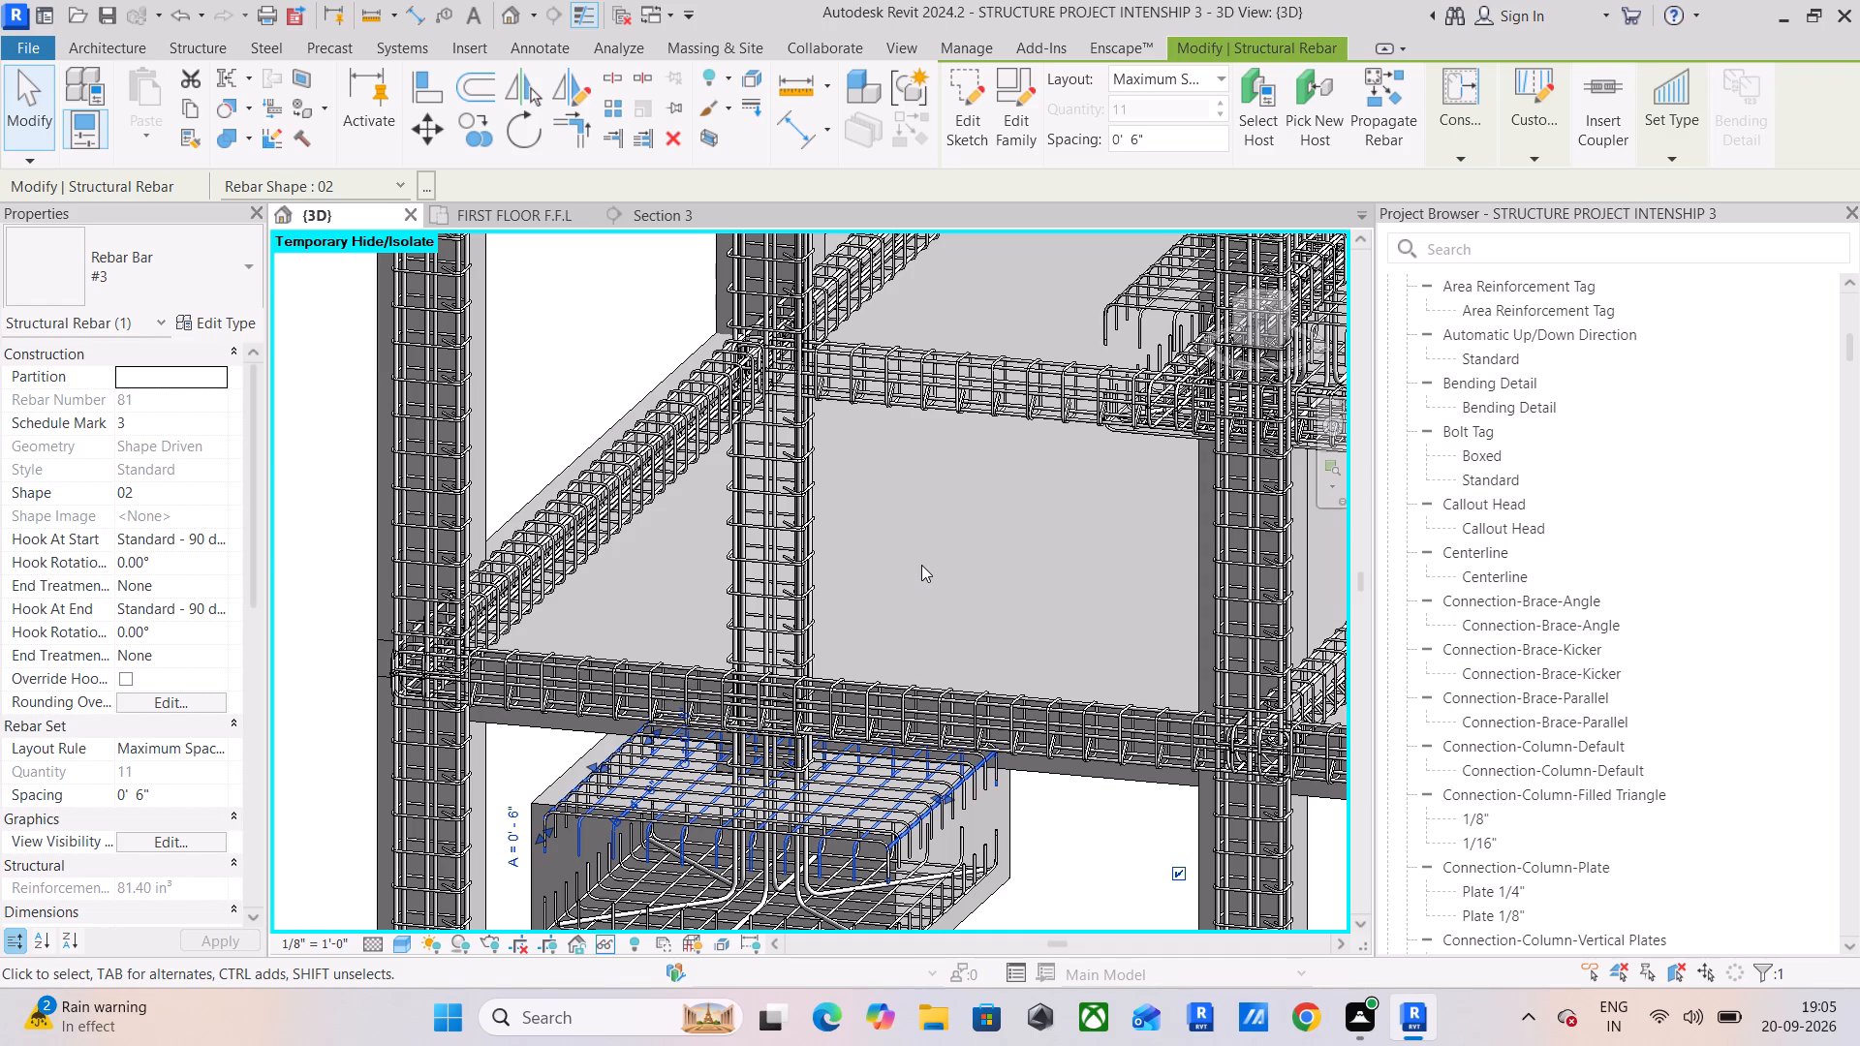
scroll(921, 559, down, 3)
middle_drag(950, 573, 731, 592)
middle_drag(953, 590, 683, 483)
middle_drag(829, 549, 655, 517)
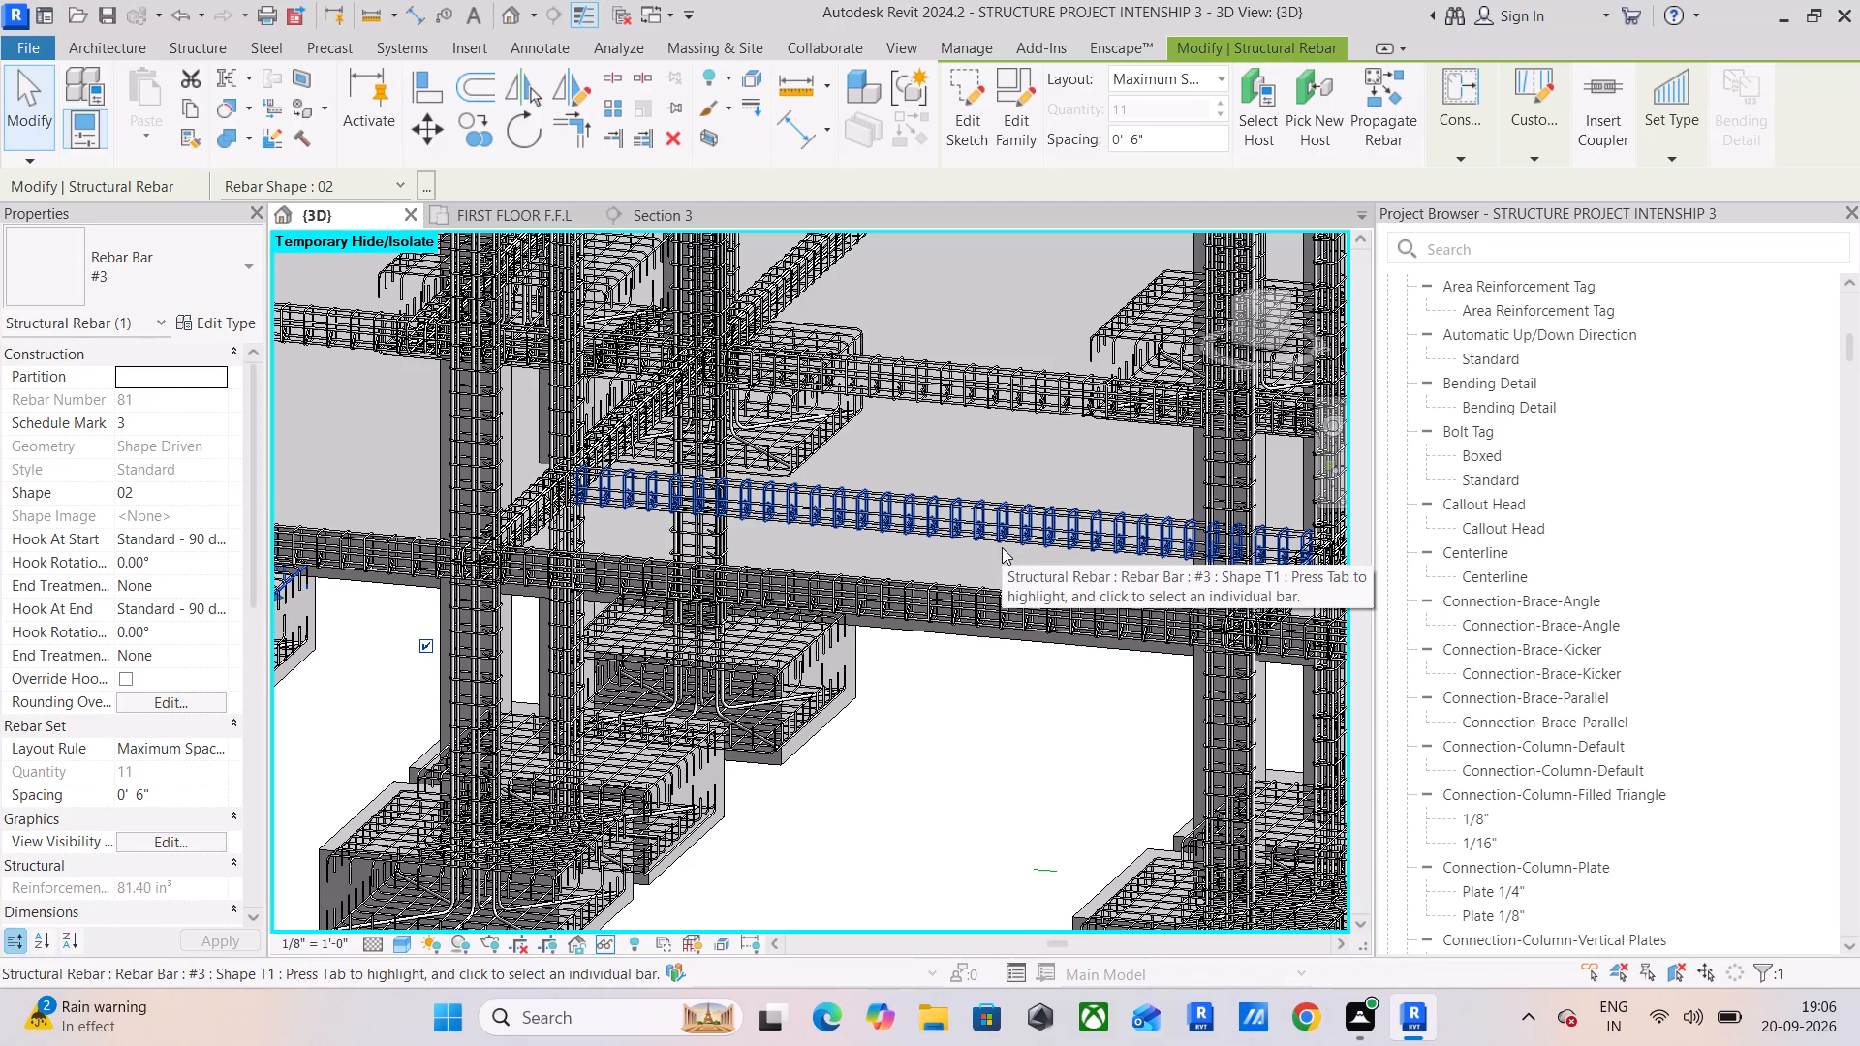
Examine the lower beams and footings along the building edge, finishing with the reinforcement of the whole structure.
scroll(1022, 545, up, 6)
middle_drag(1037, 553, 790, 452)
middle_drag(1020, 573, 719, 460)
scroll(731, 455, down, 7)
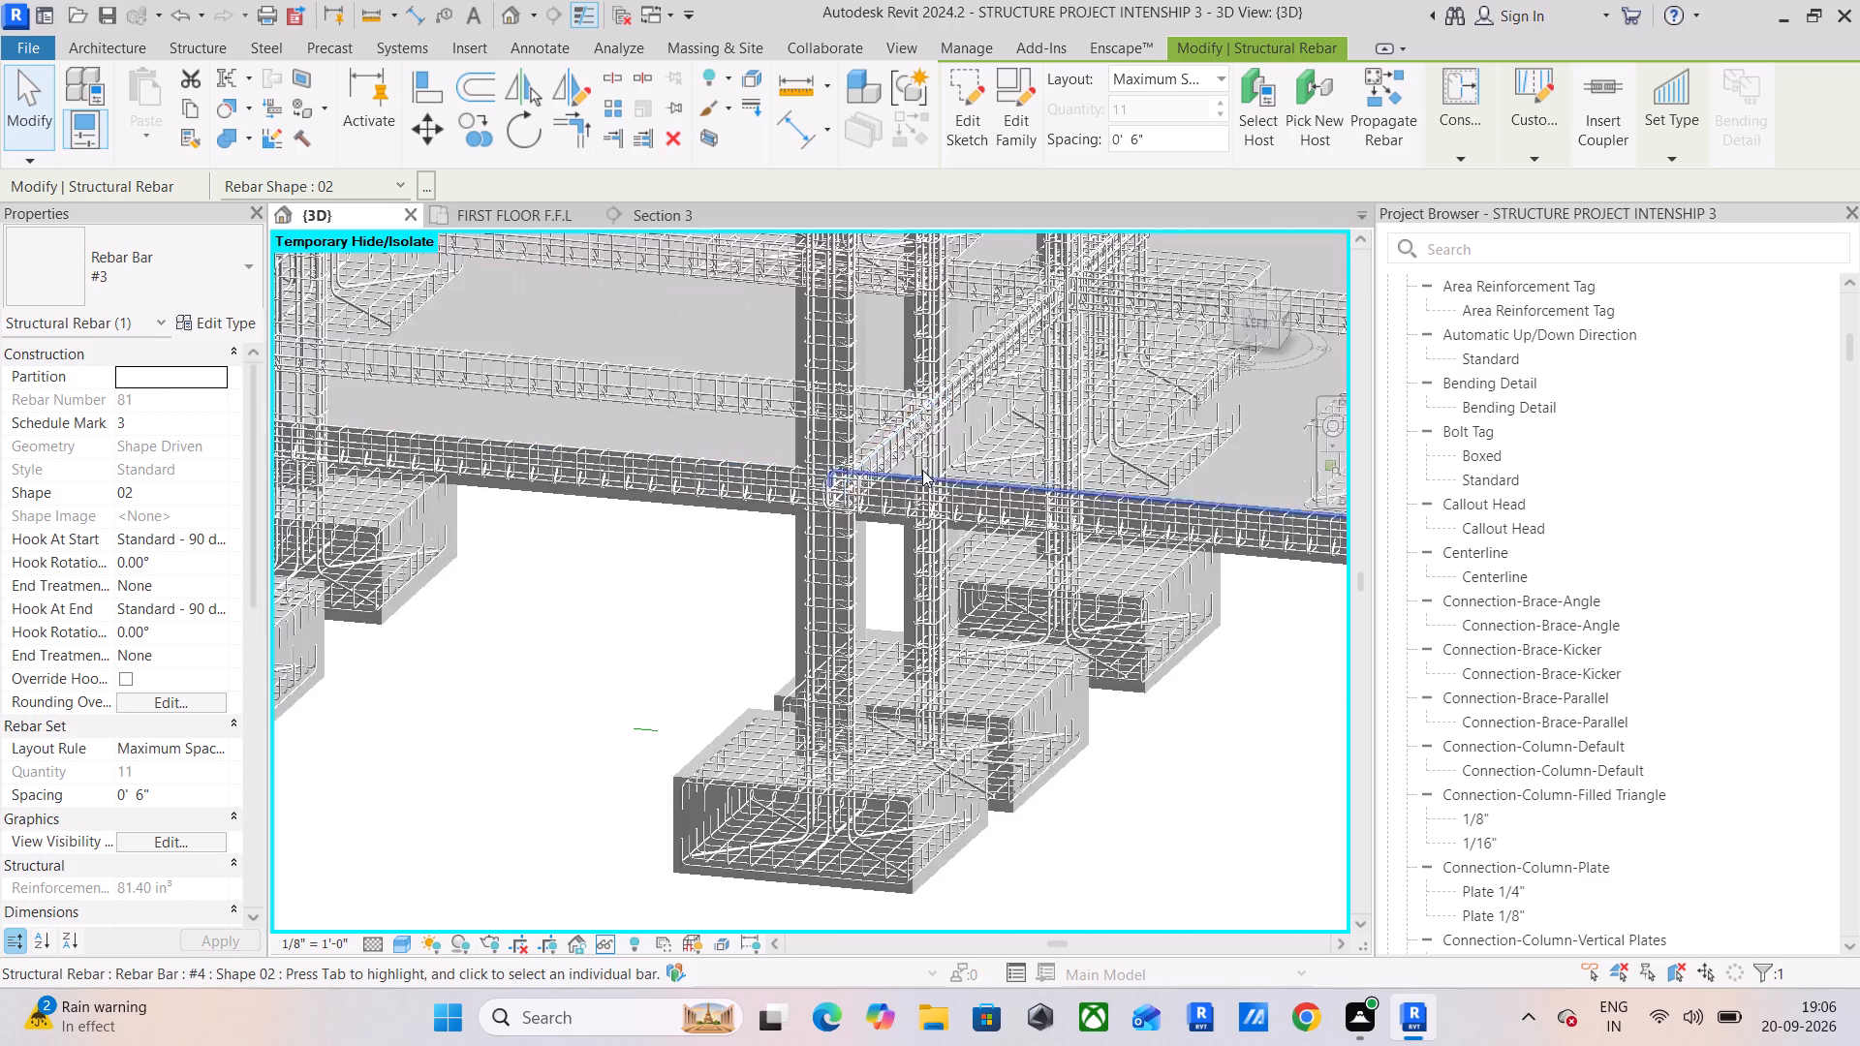
scroll(922, 470, down, 12)
middle_drag(976, 505, 887, 683)
scroll(964, 613, down, 3)
middle_drag(989, 598, 959, 627)
scroll(852, 530, up, 6)
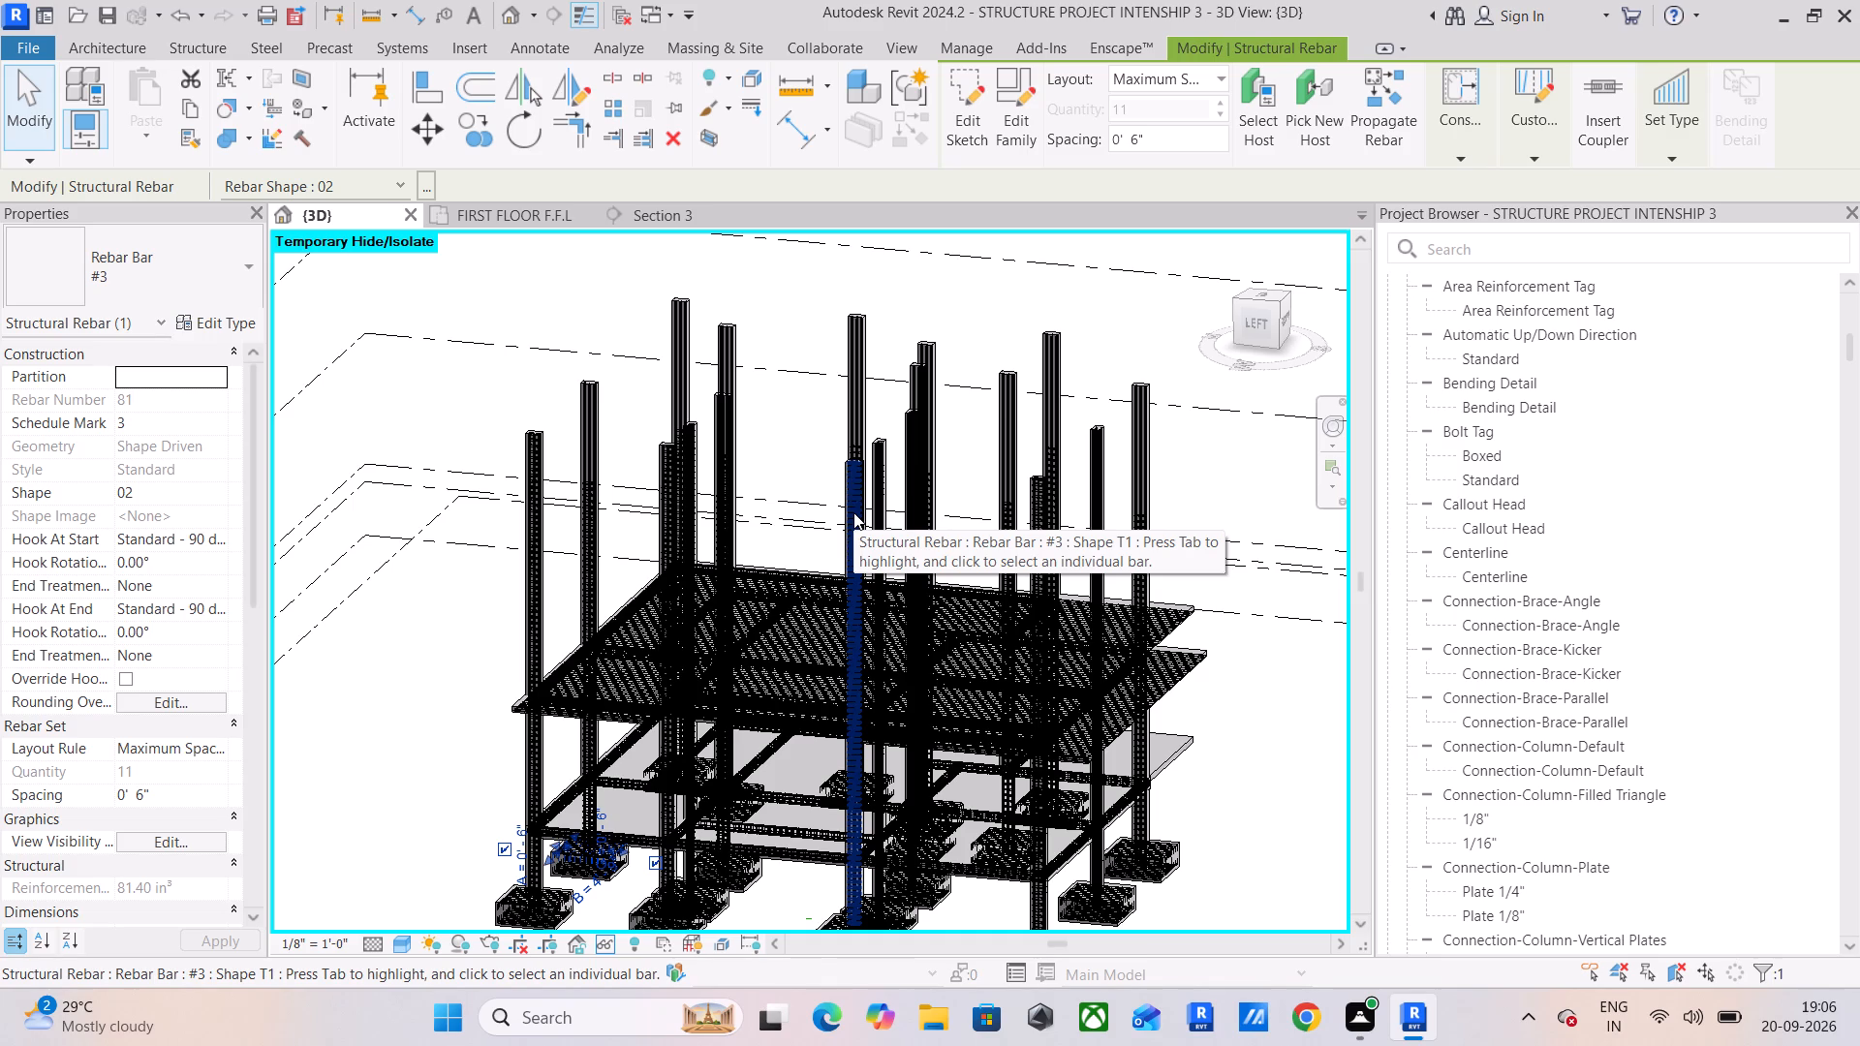
scroll(853, 512, down, 4)
middle_drag(876, 508, 795, 462)
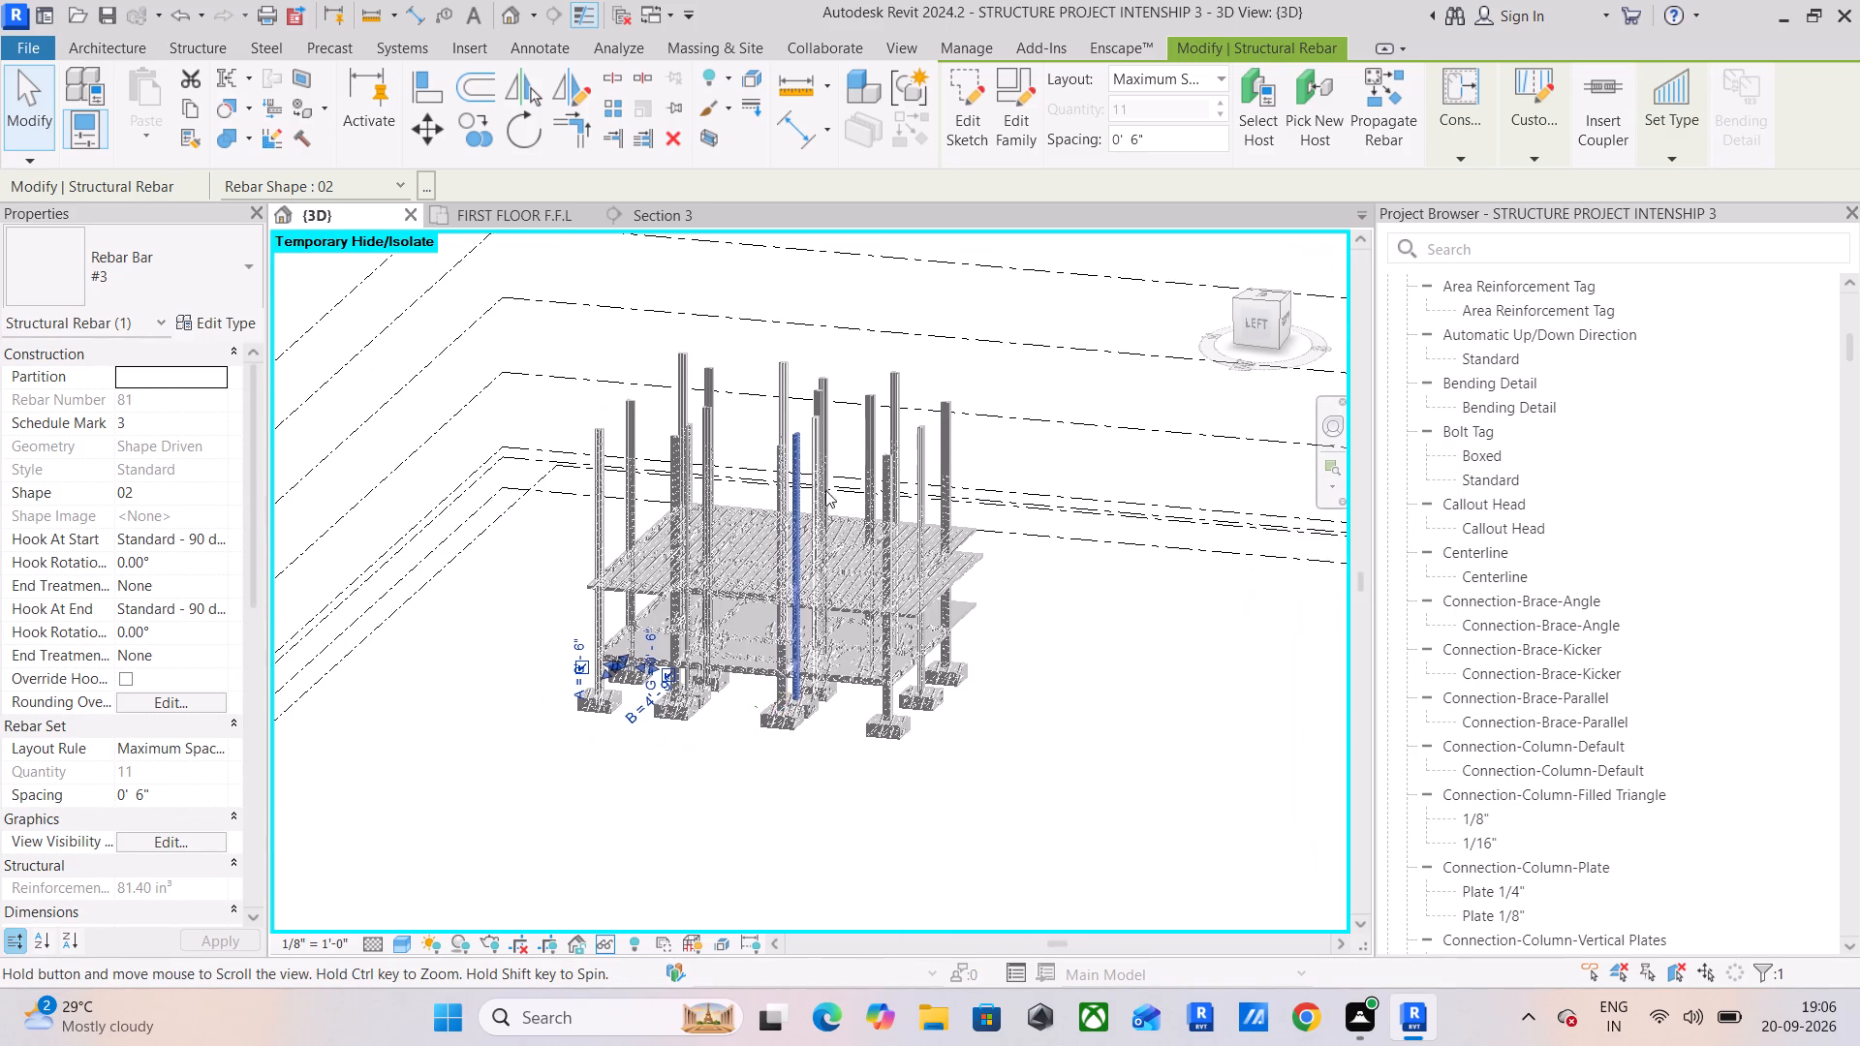
Examine a corner footing's top and bottom meshes and bent column bars, along with the neighbouring edge footings.
scroll(862, 723, up, 18)
middle_drag(941, 694, 886, 474)
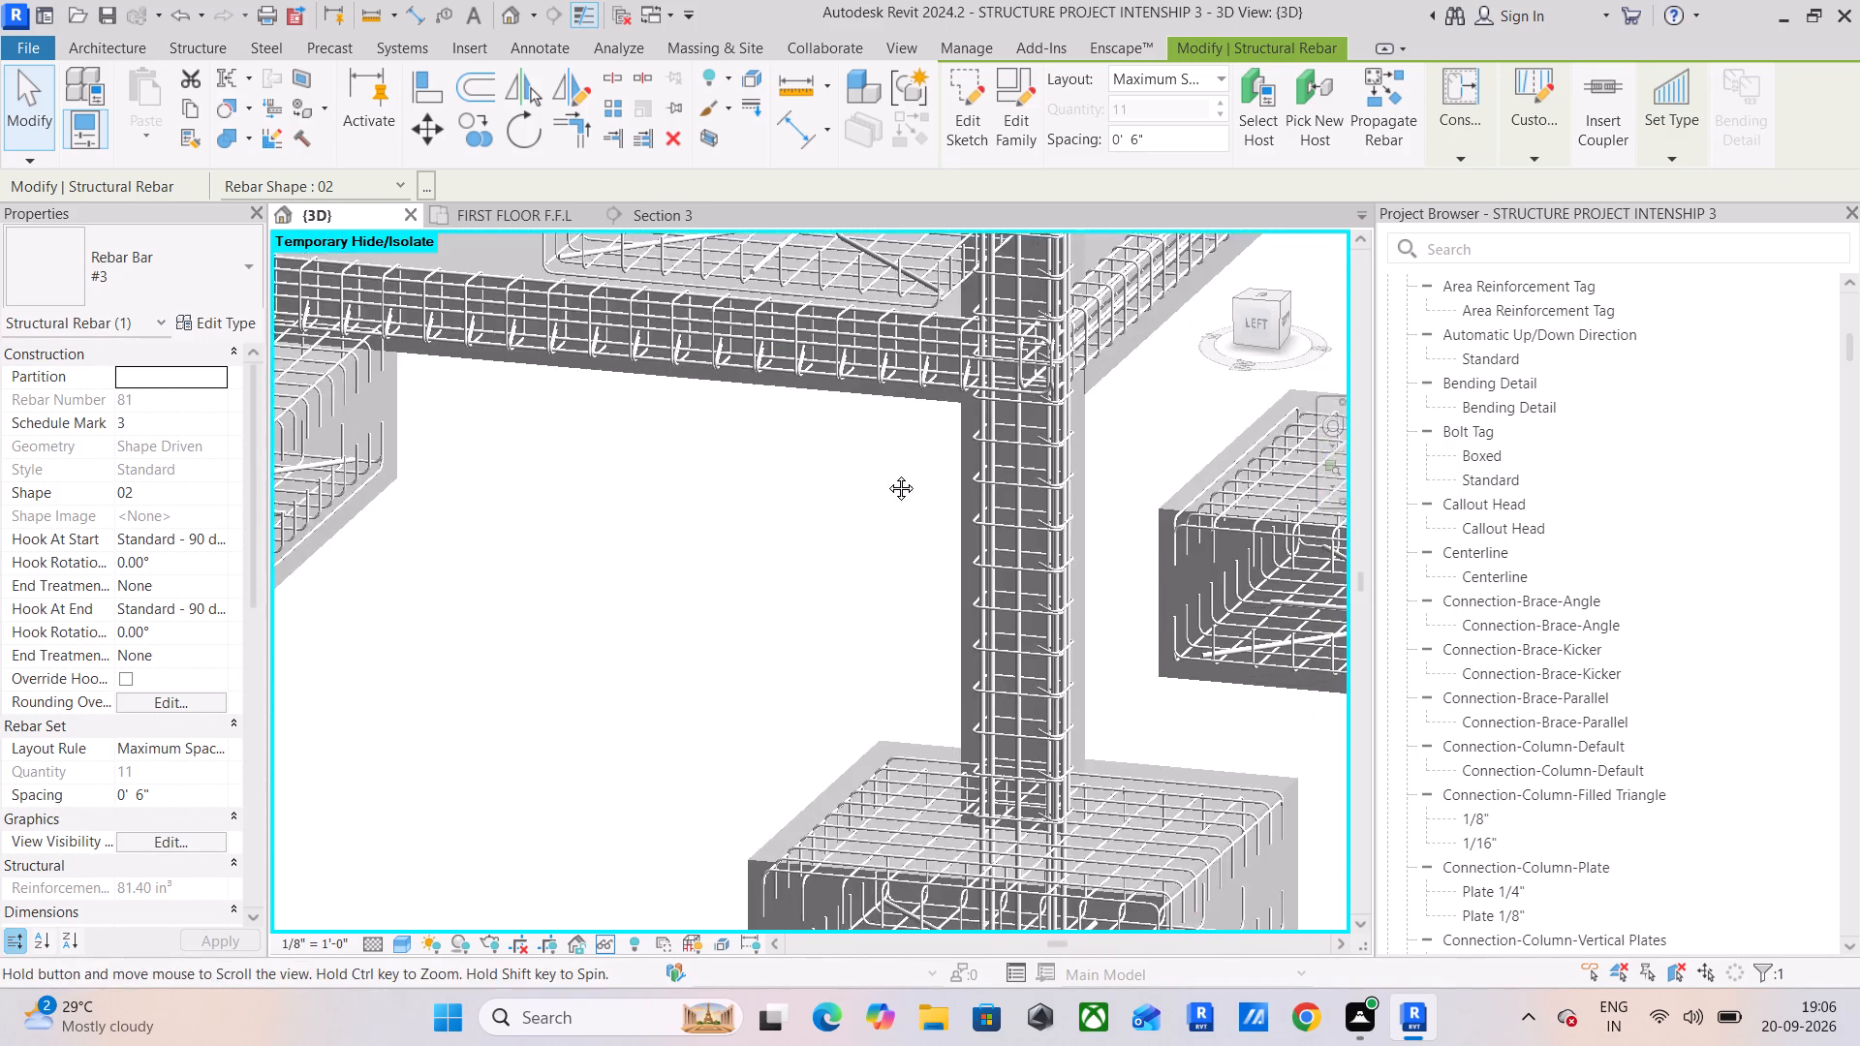
middle_drag(886, 474, 882, 430)
scroll(882, 431, up, 5)
middle_drag(1038, 606, 902, 548)
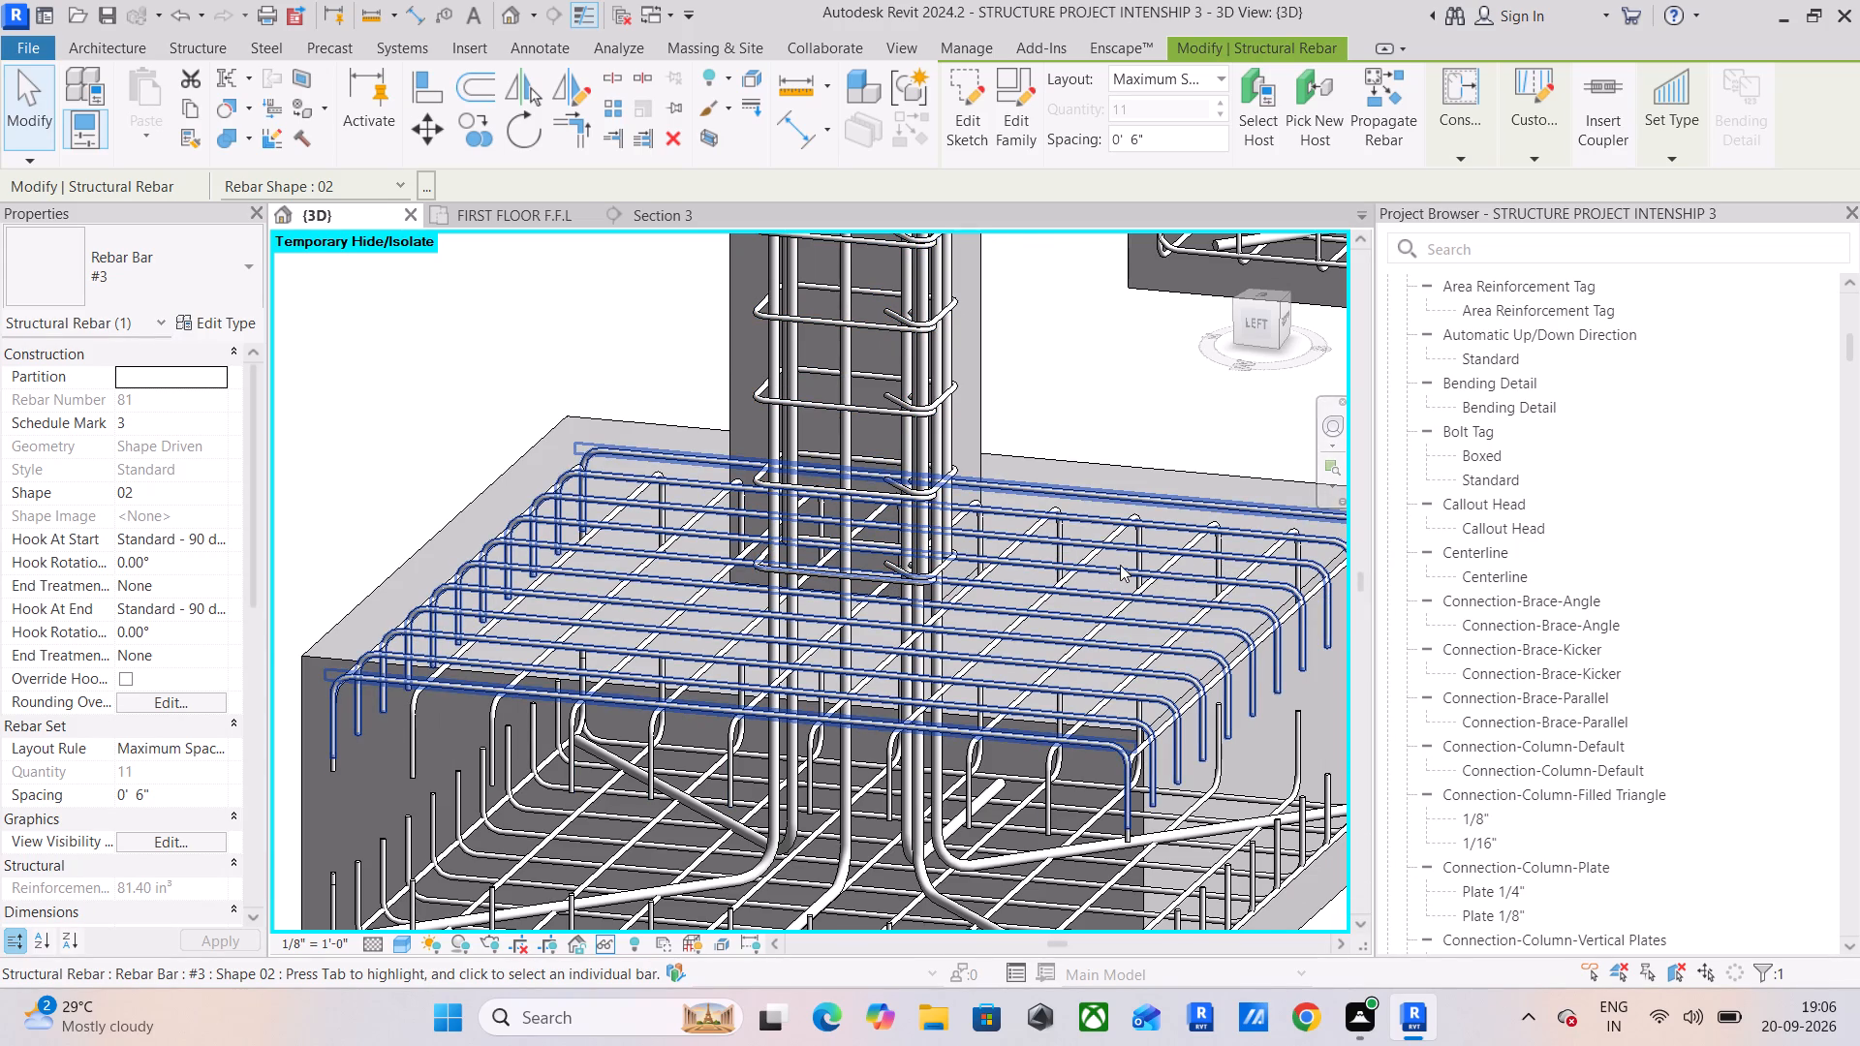
scroll(1171, 600, down, 3)
middle_drag(1237, 631, 1232, 523)
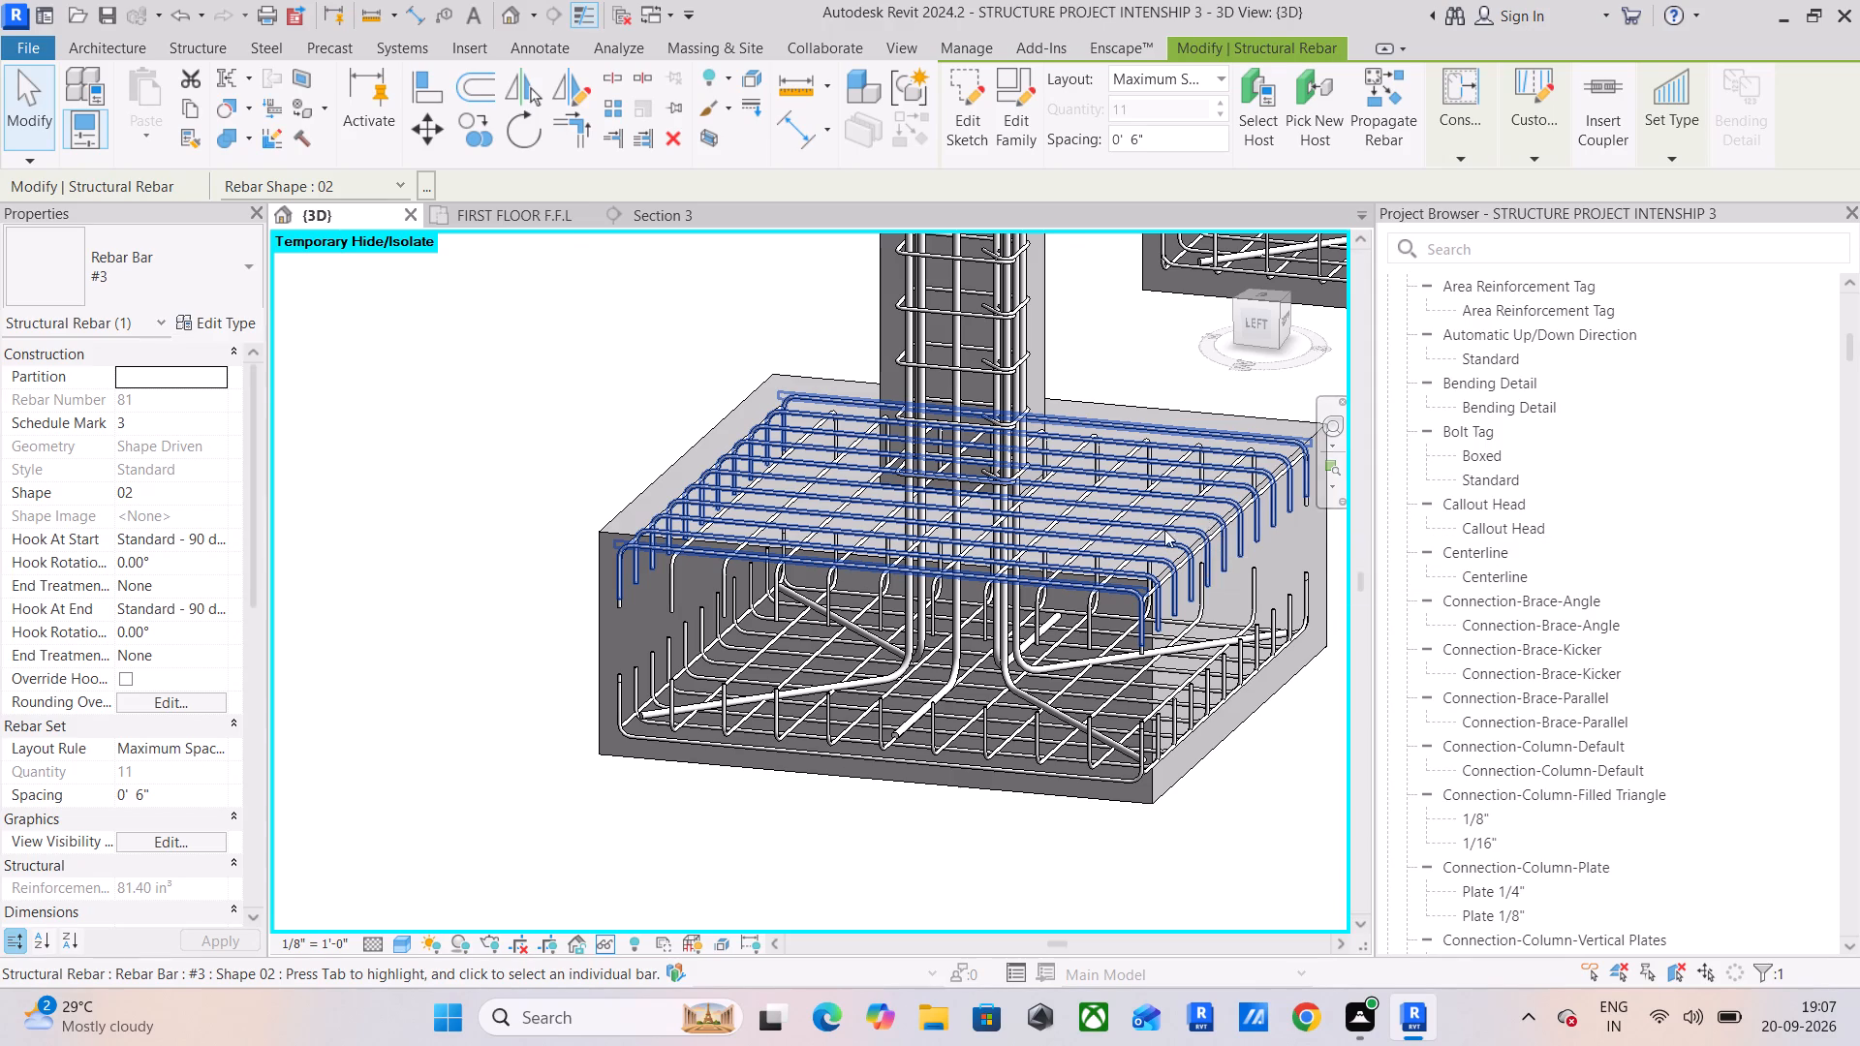
scroll(1163, 530, down, 4)
middle_drag(1115, 555, 797, 751)
scroll(989, 627, down, 4)
middle_drag(1007, 607, 880, 730)
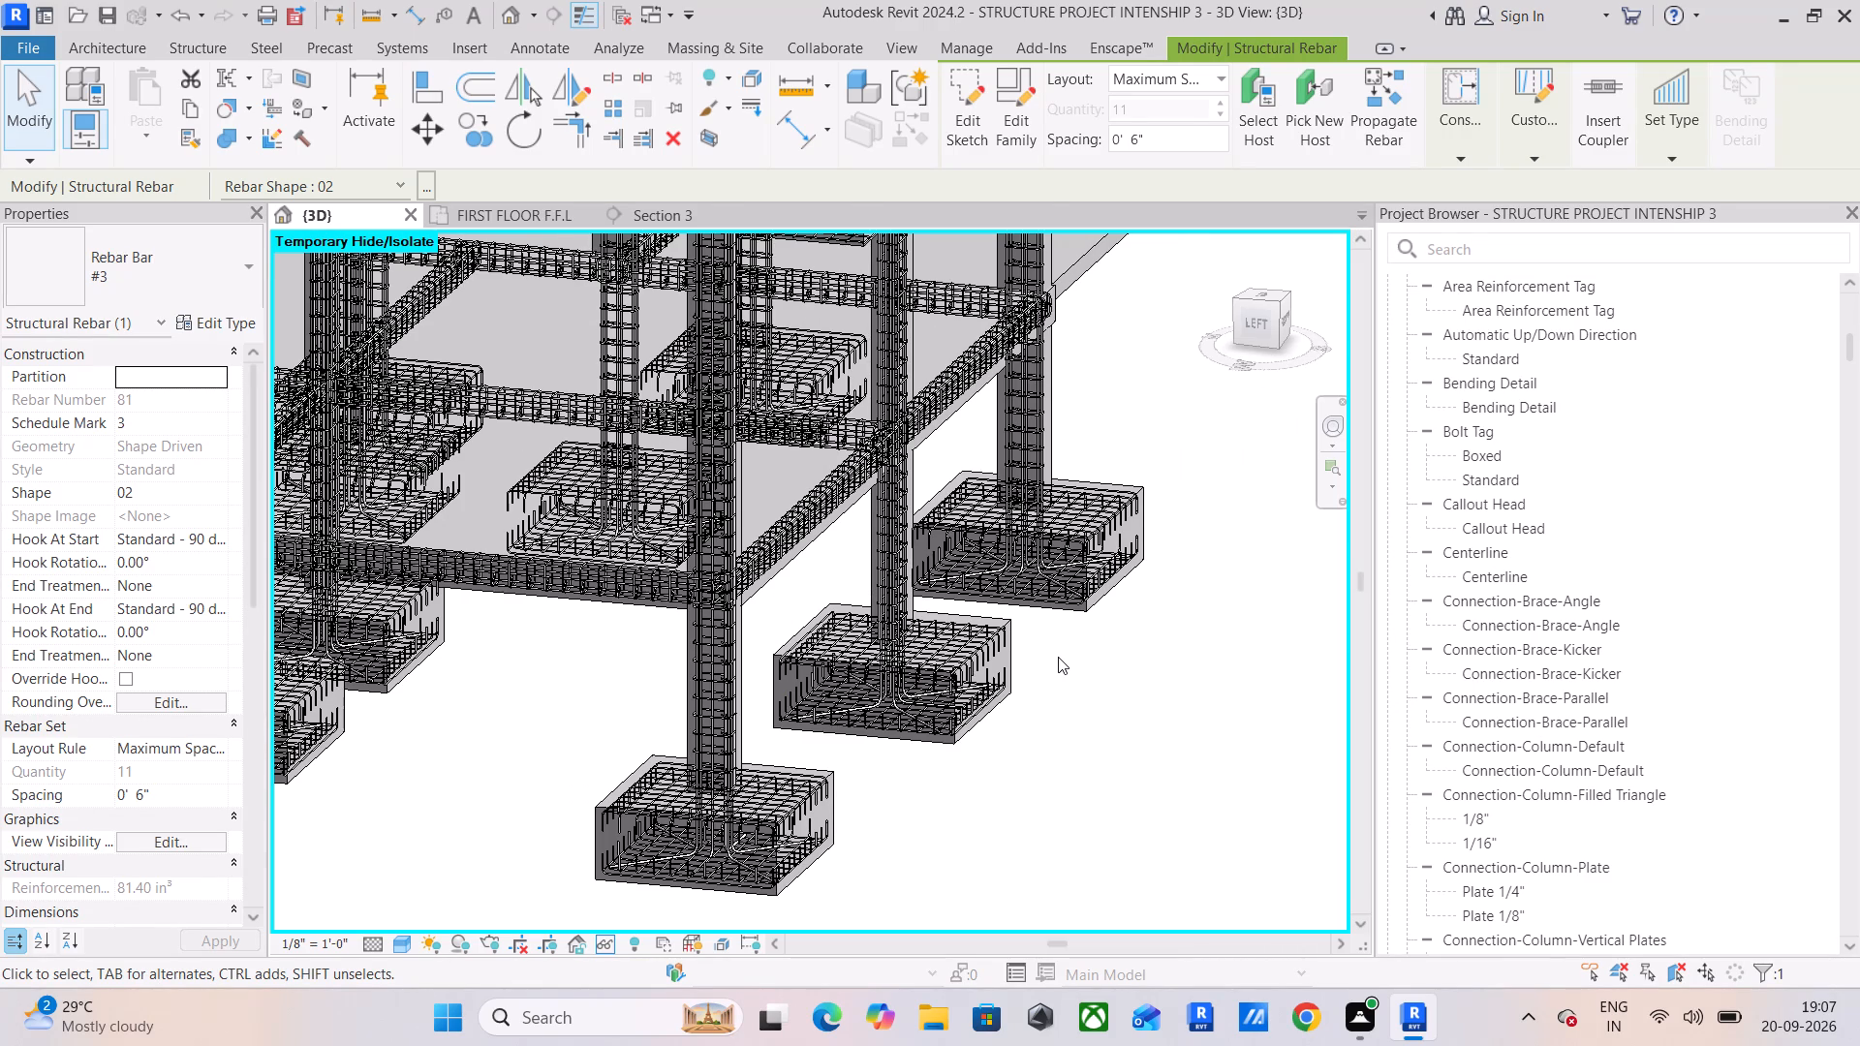
Select the lengthwise #3 bar set in the projecting edge strip of the lower reinforced slab.
scroll(1058, 656, down, 3)
middle_drag(1072, 683, 1090, 851)
middle_drag(1148, 599, 1107, 772)
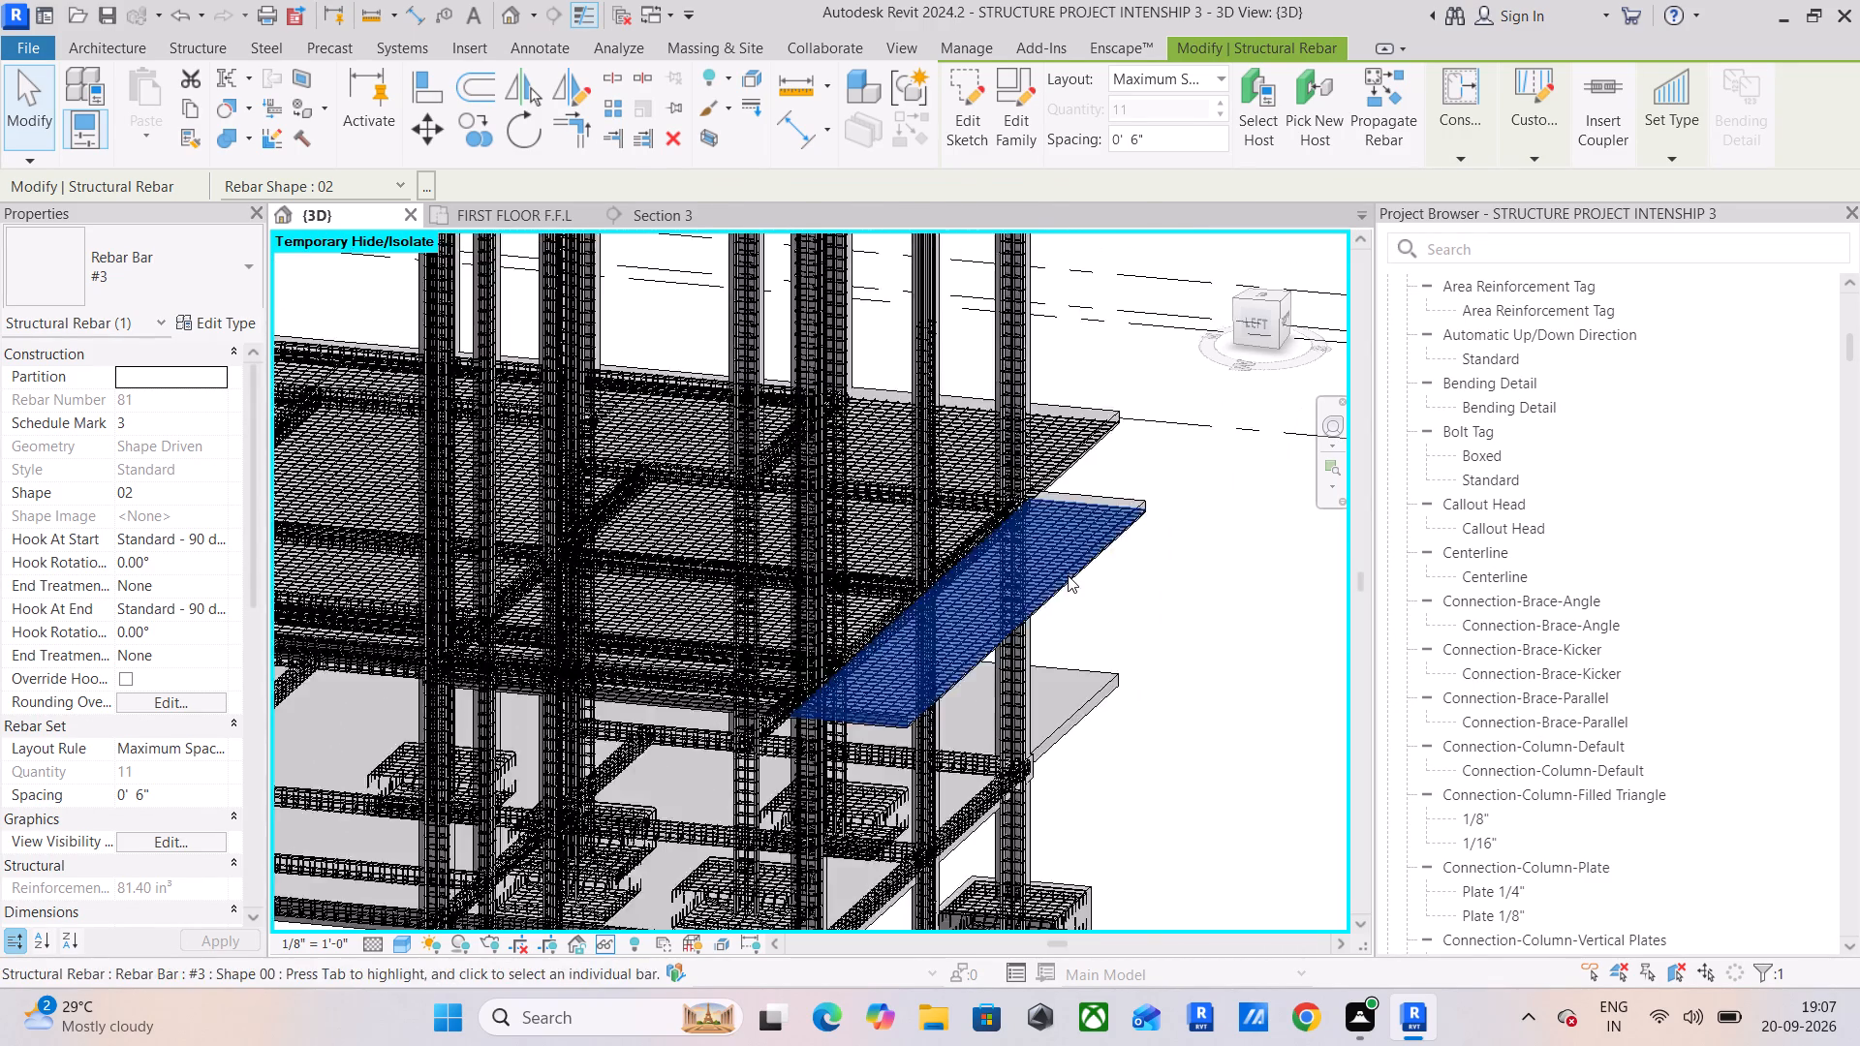
scroll(1068, 575, up, 11)
click(1065, 490)
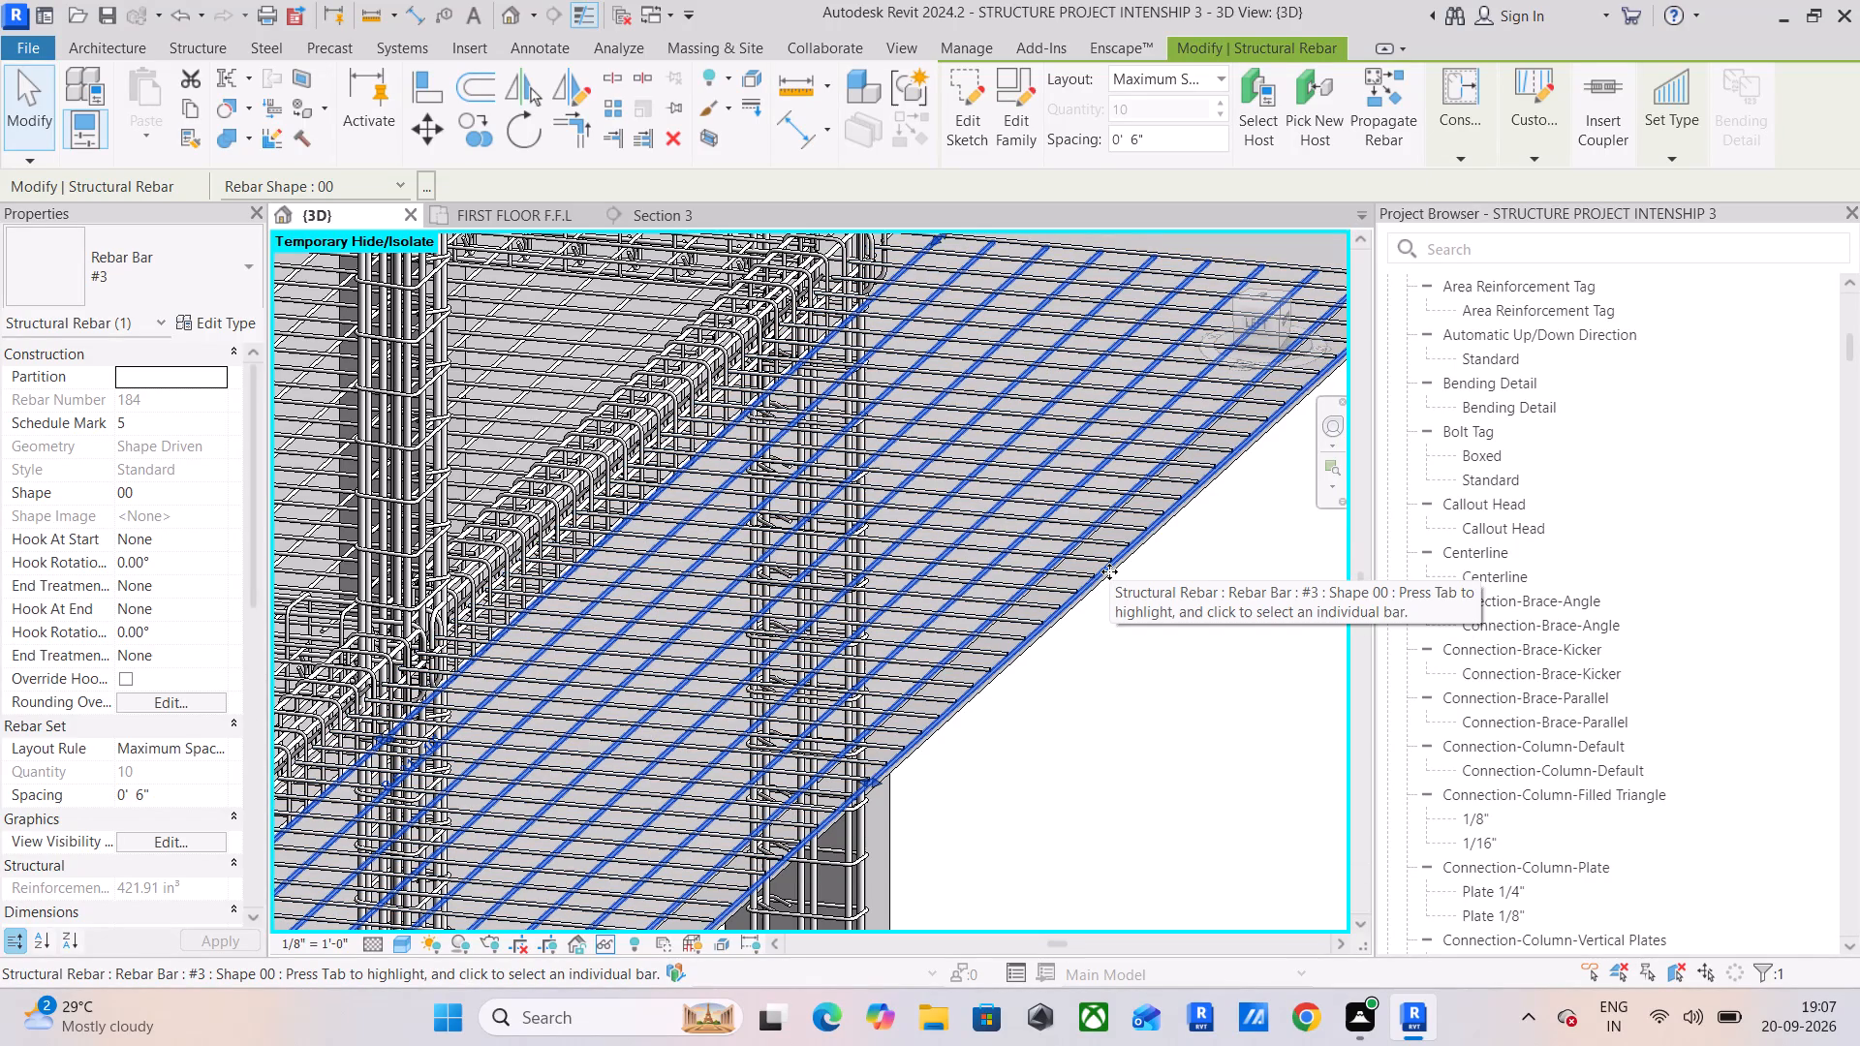
Examine the slab reinforcement and supporting beams bay by bay from the projecting strip to the opposite slab edge.
scroll(1109, 572, down, 2)
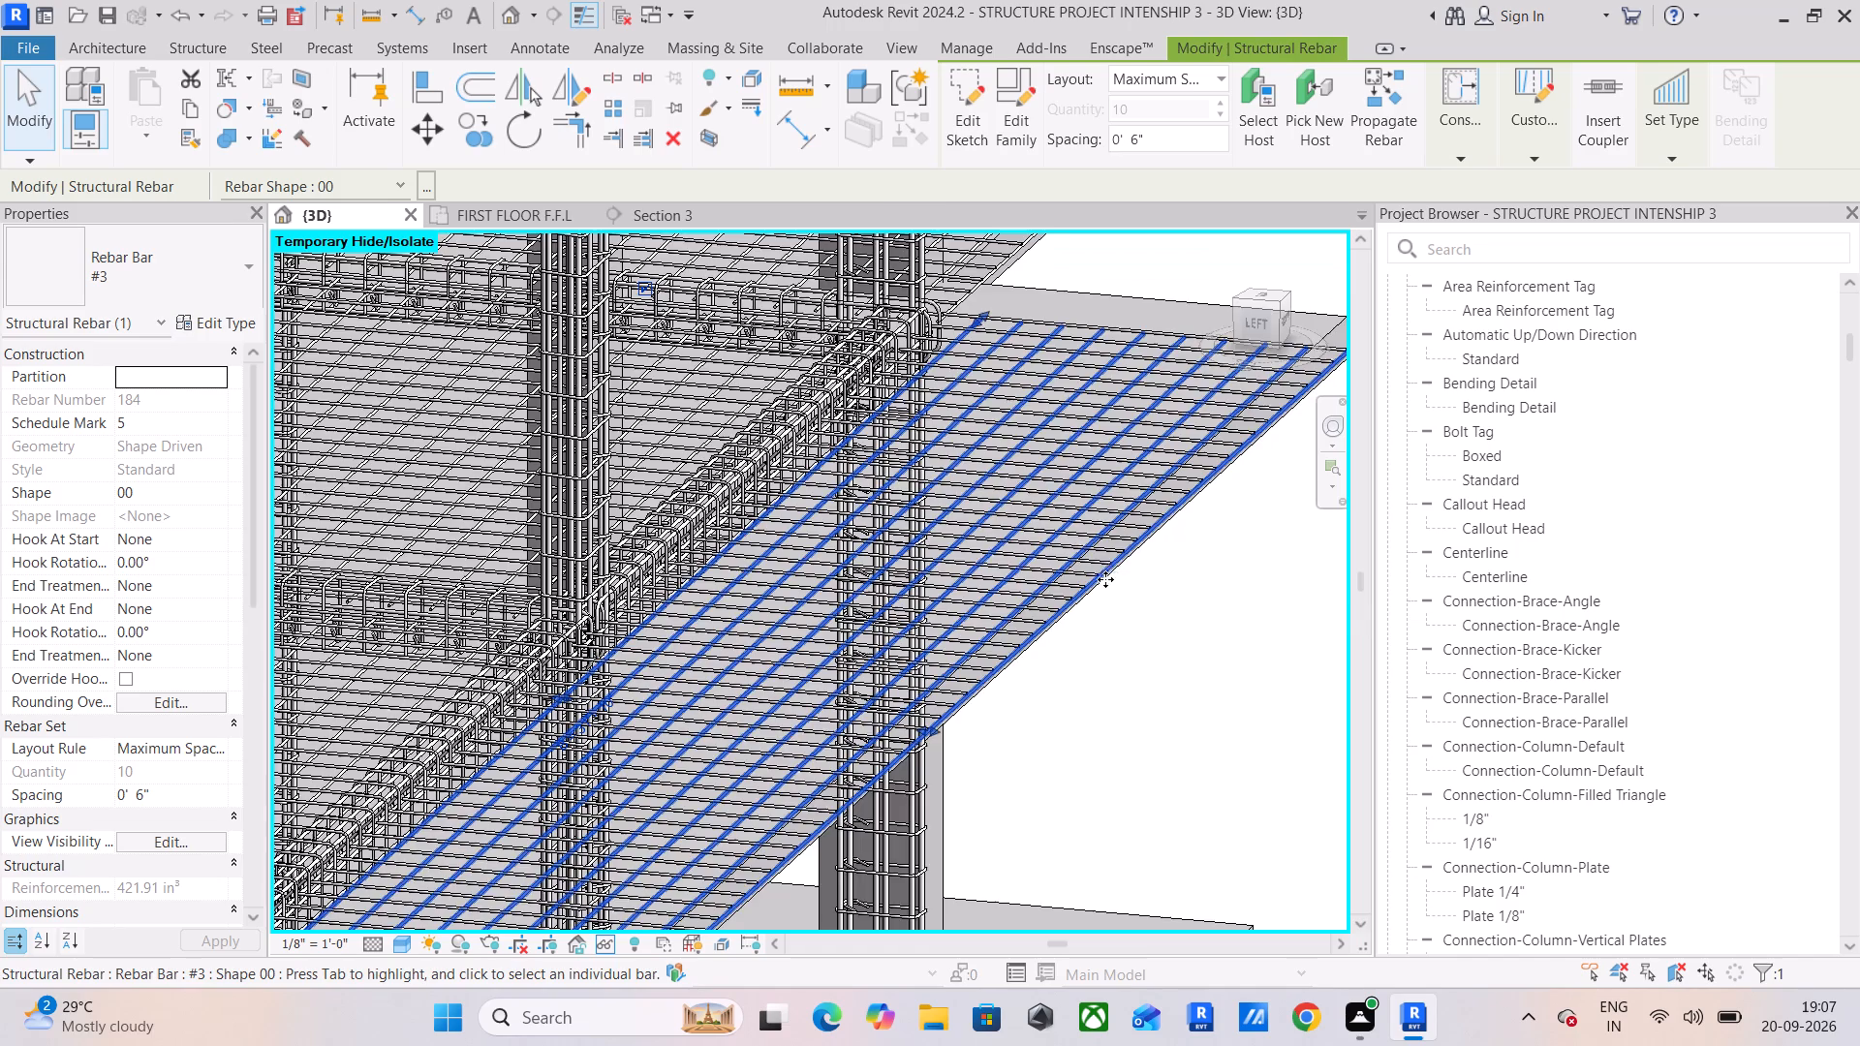
scroll(1105, 579, down, 3)
middle_drag(1116, 584, 1262, 609)
middle_drag(973, 571, 1174, 551)
middle_drag(893, 554, 1046, 415)
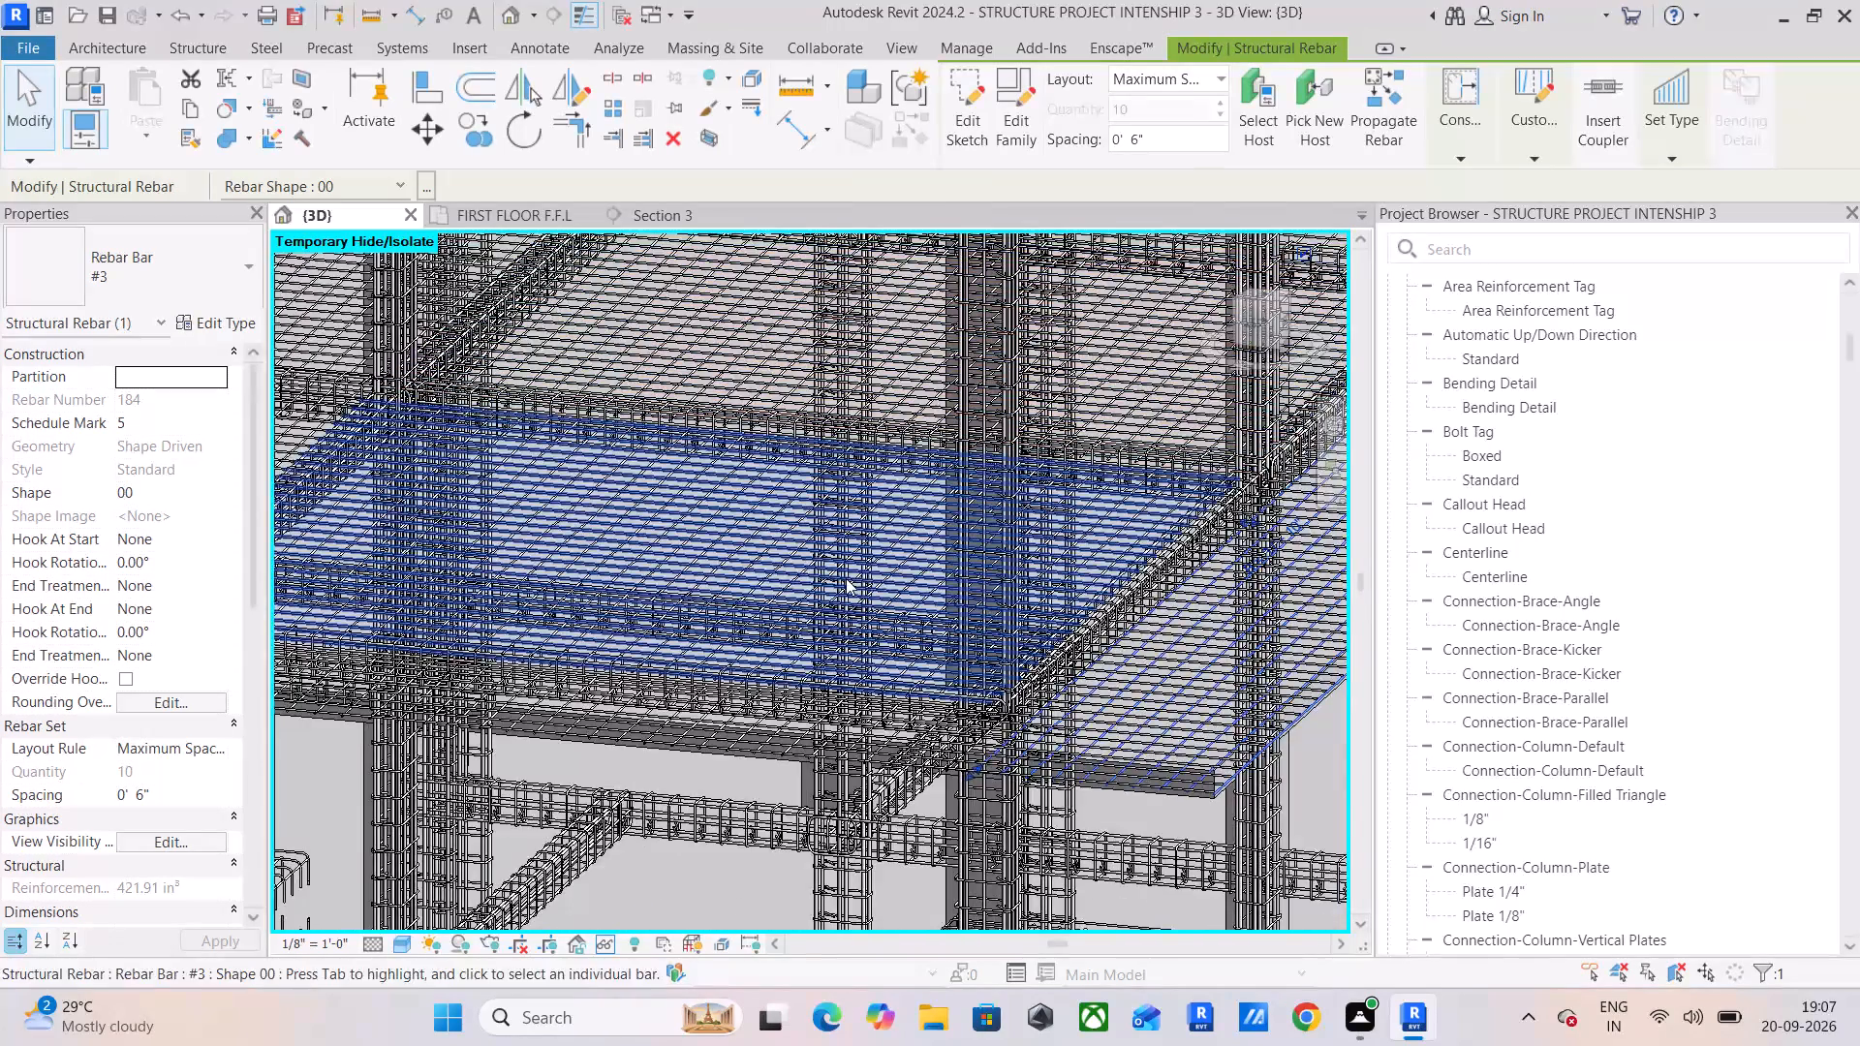
middle_drag(846, 578, 937, 503)
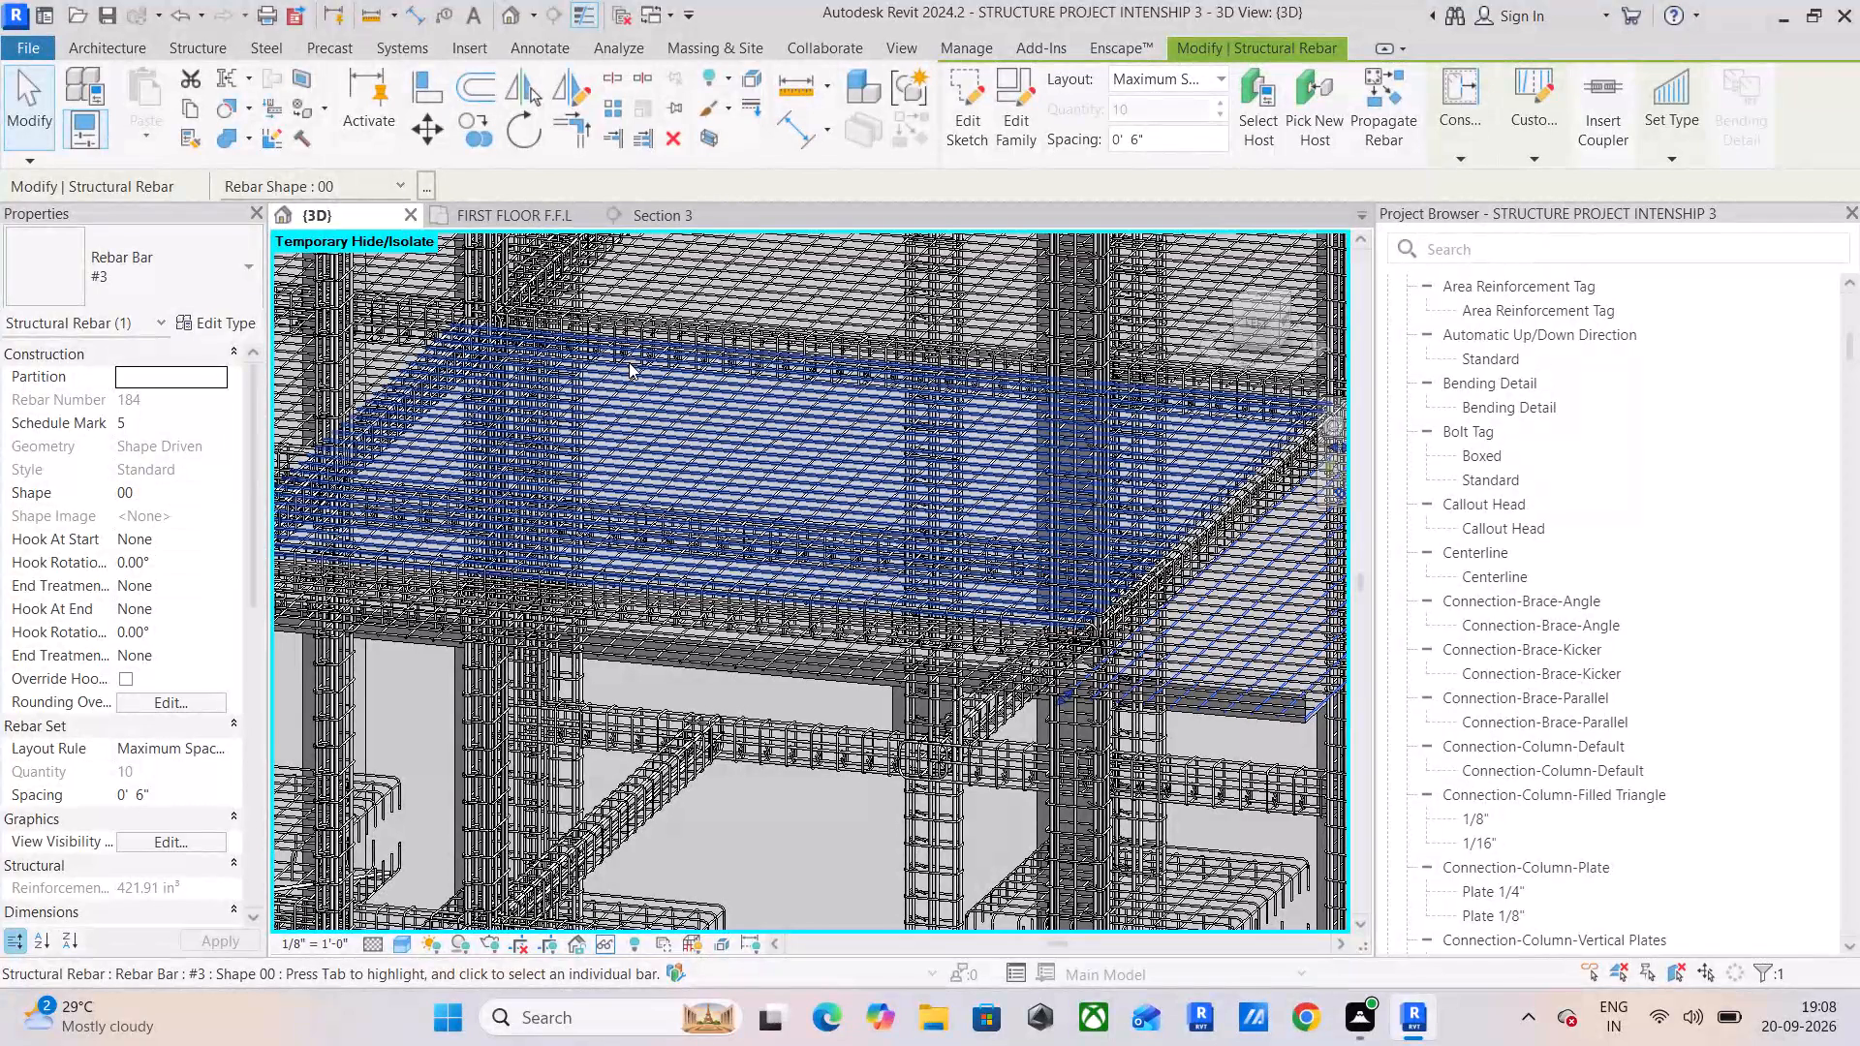
scroll(629, 361, down, 4)
middle_drag(588, 419, 781, 348)
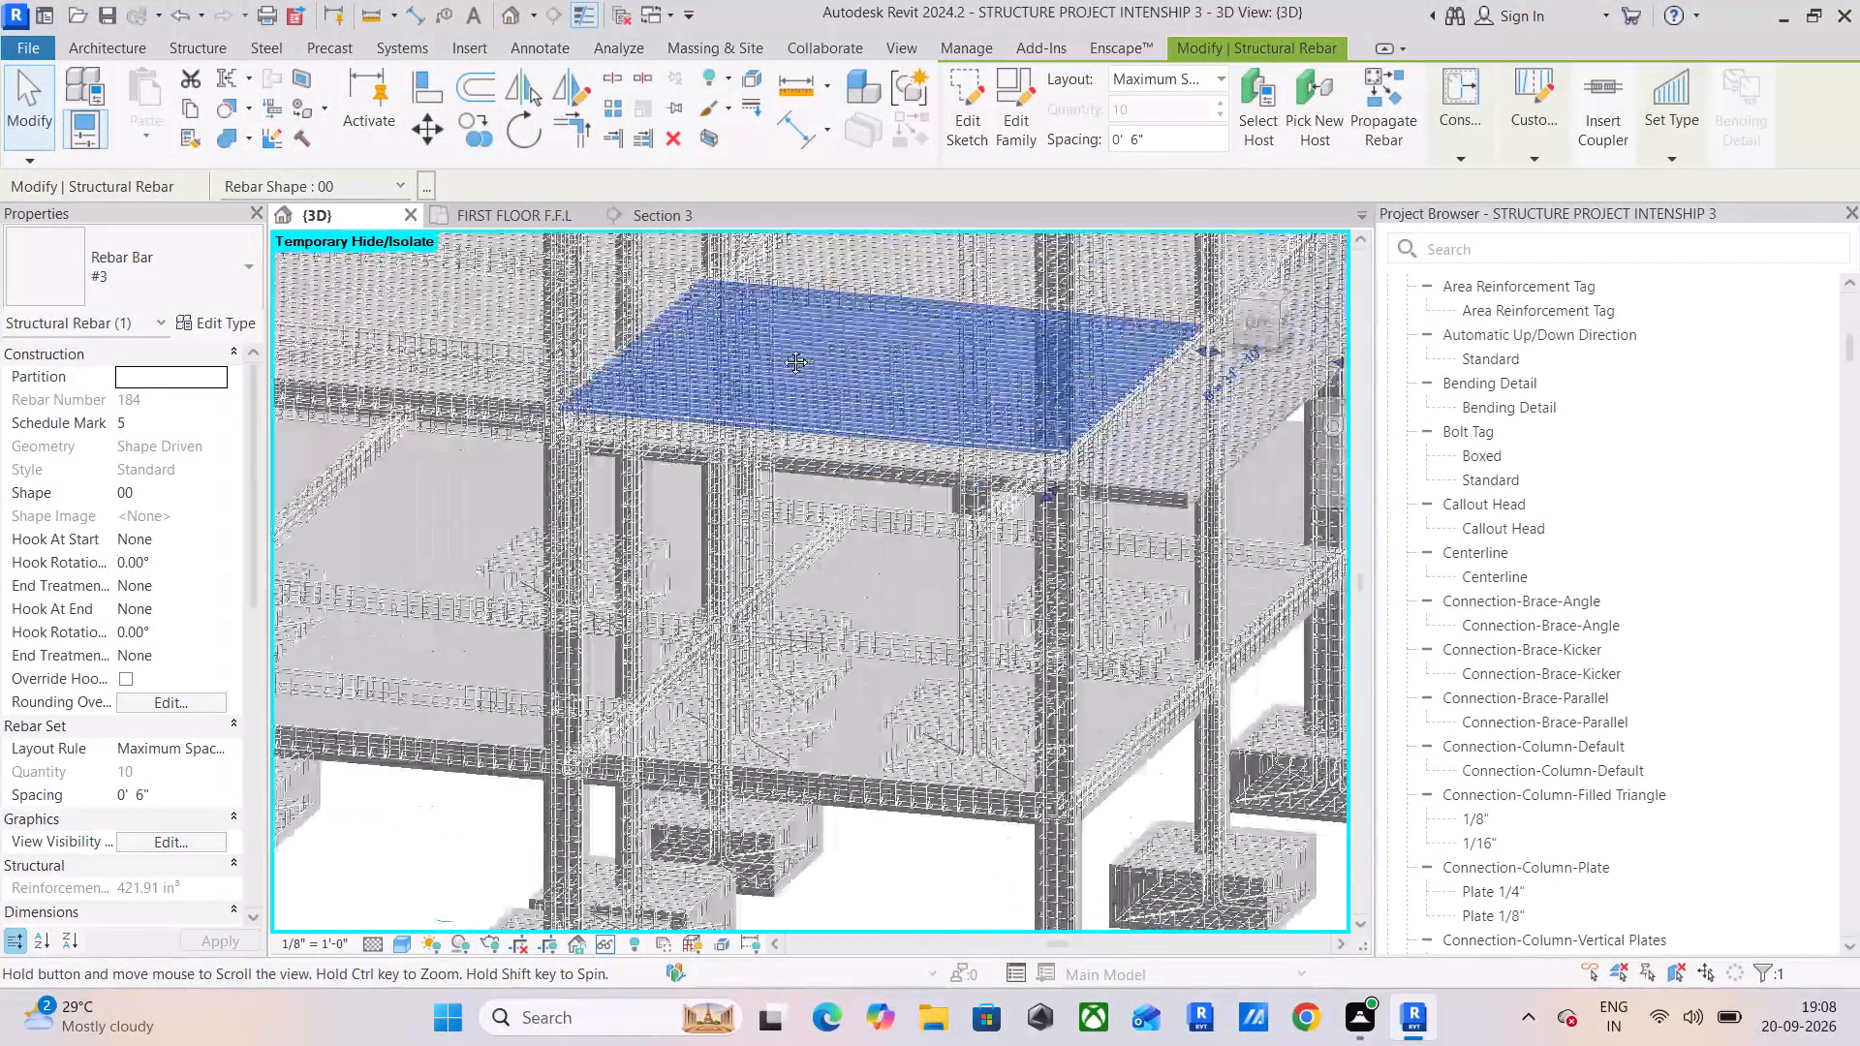
middle_drag(781, 348, 780, 347)
middle_drag(507, 506, 733, 617)
middle_drag(504, 559, 595, 621)
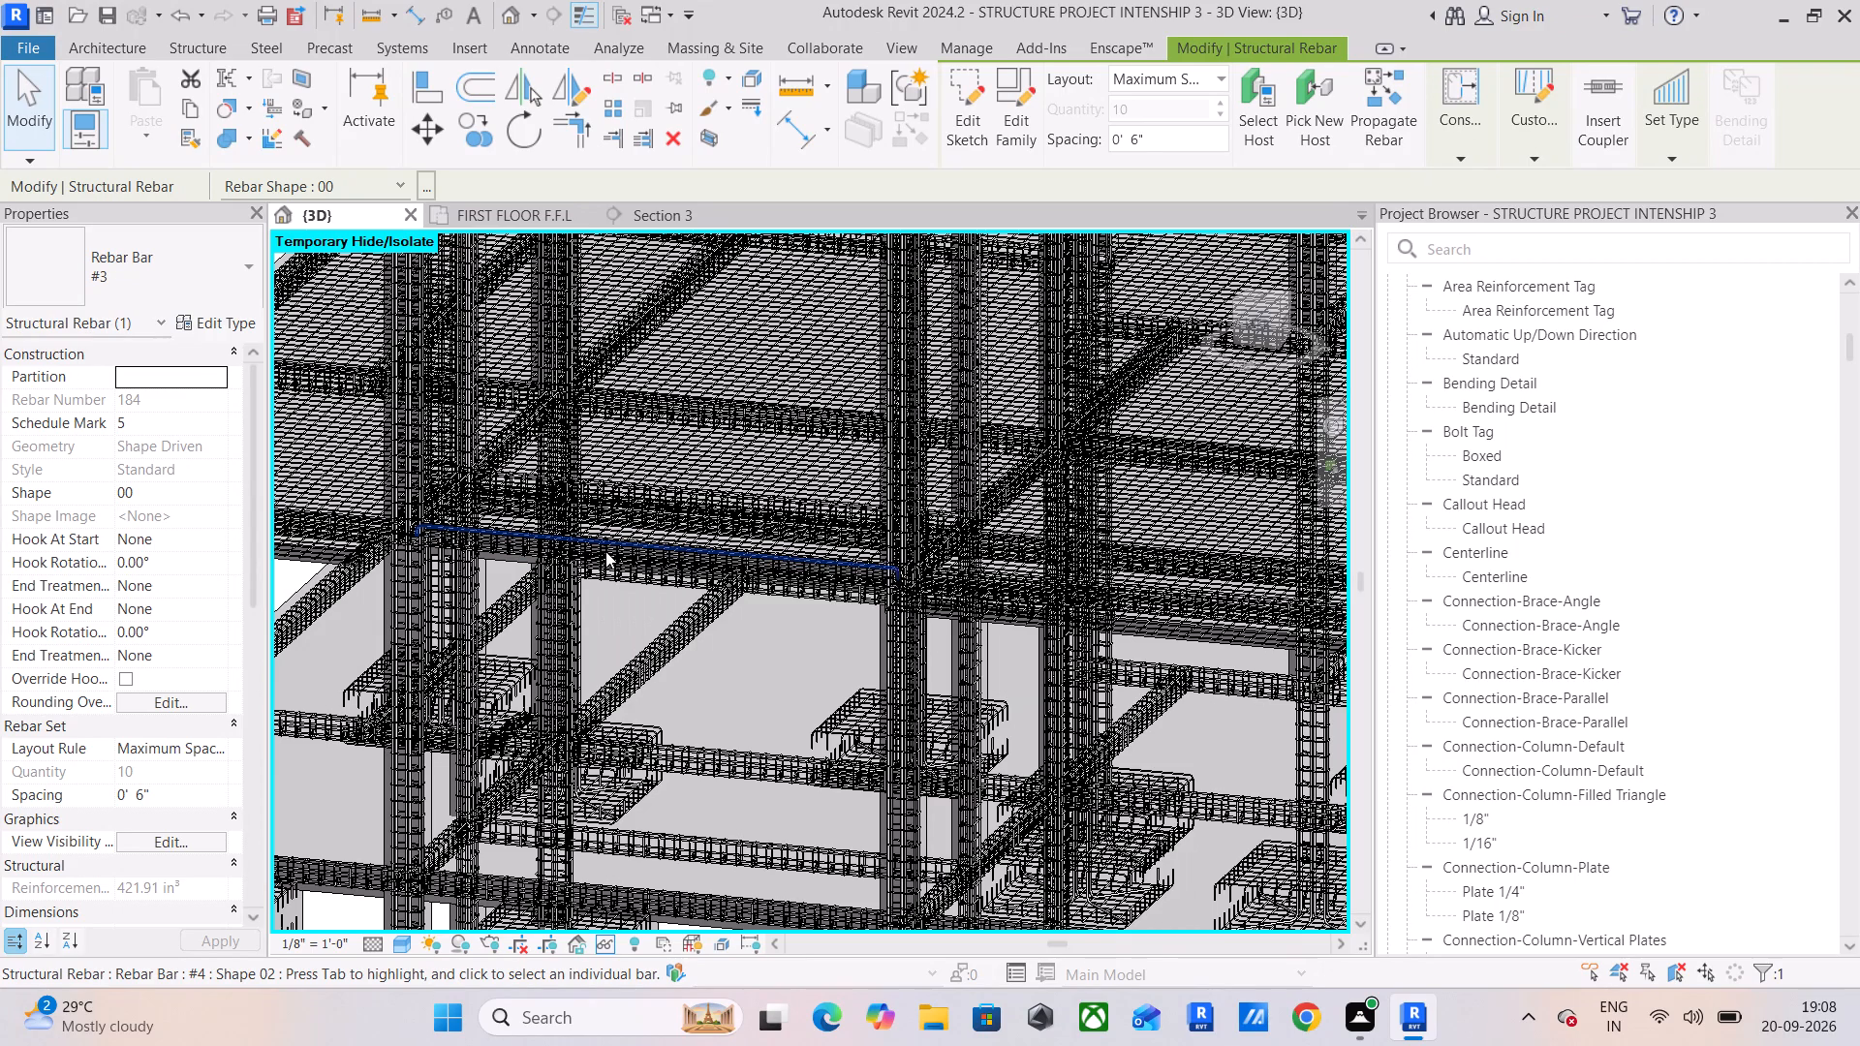
scroll(608, 548, down, 5)
middle_drag(614, 547, 816, 593)
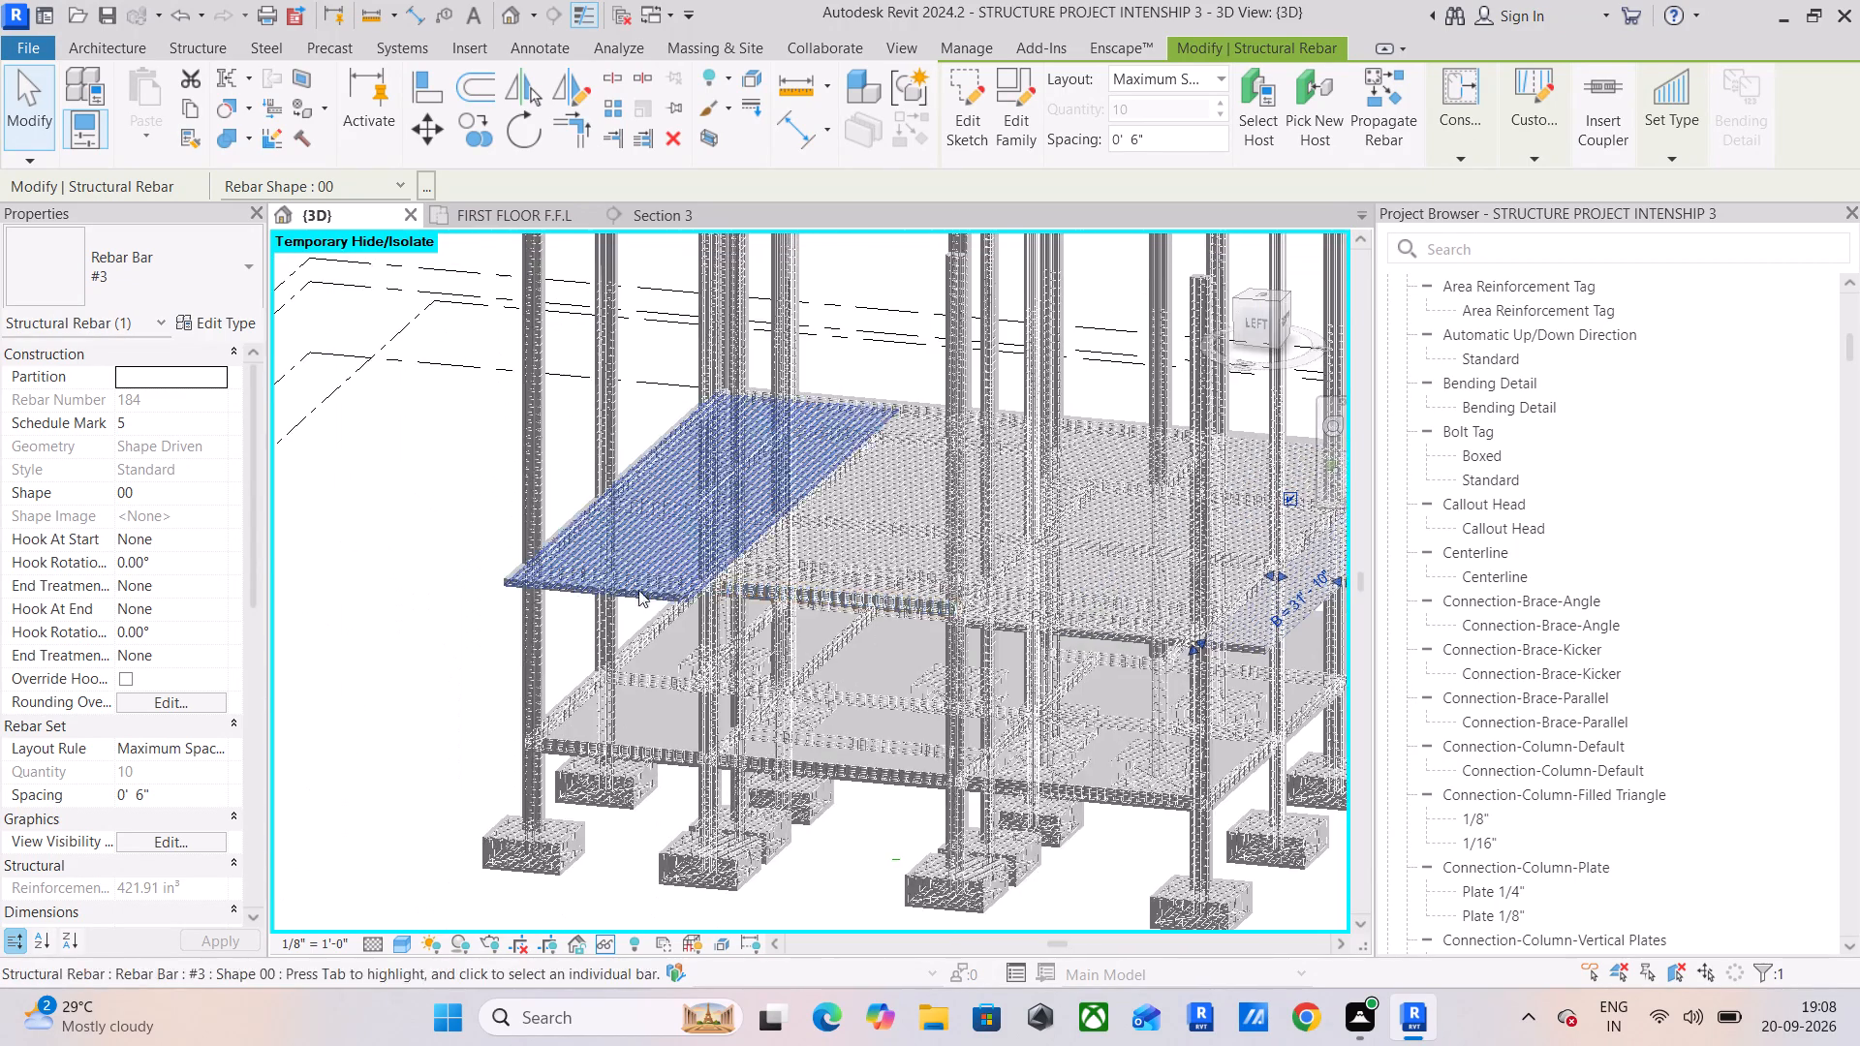
scroll(638, 588, up, 5)
scroll(543, 614, up, 4)
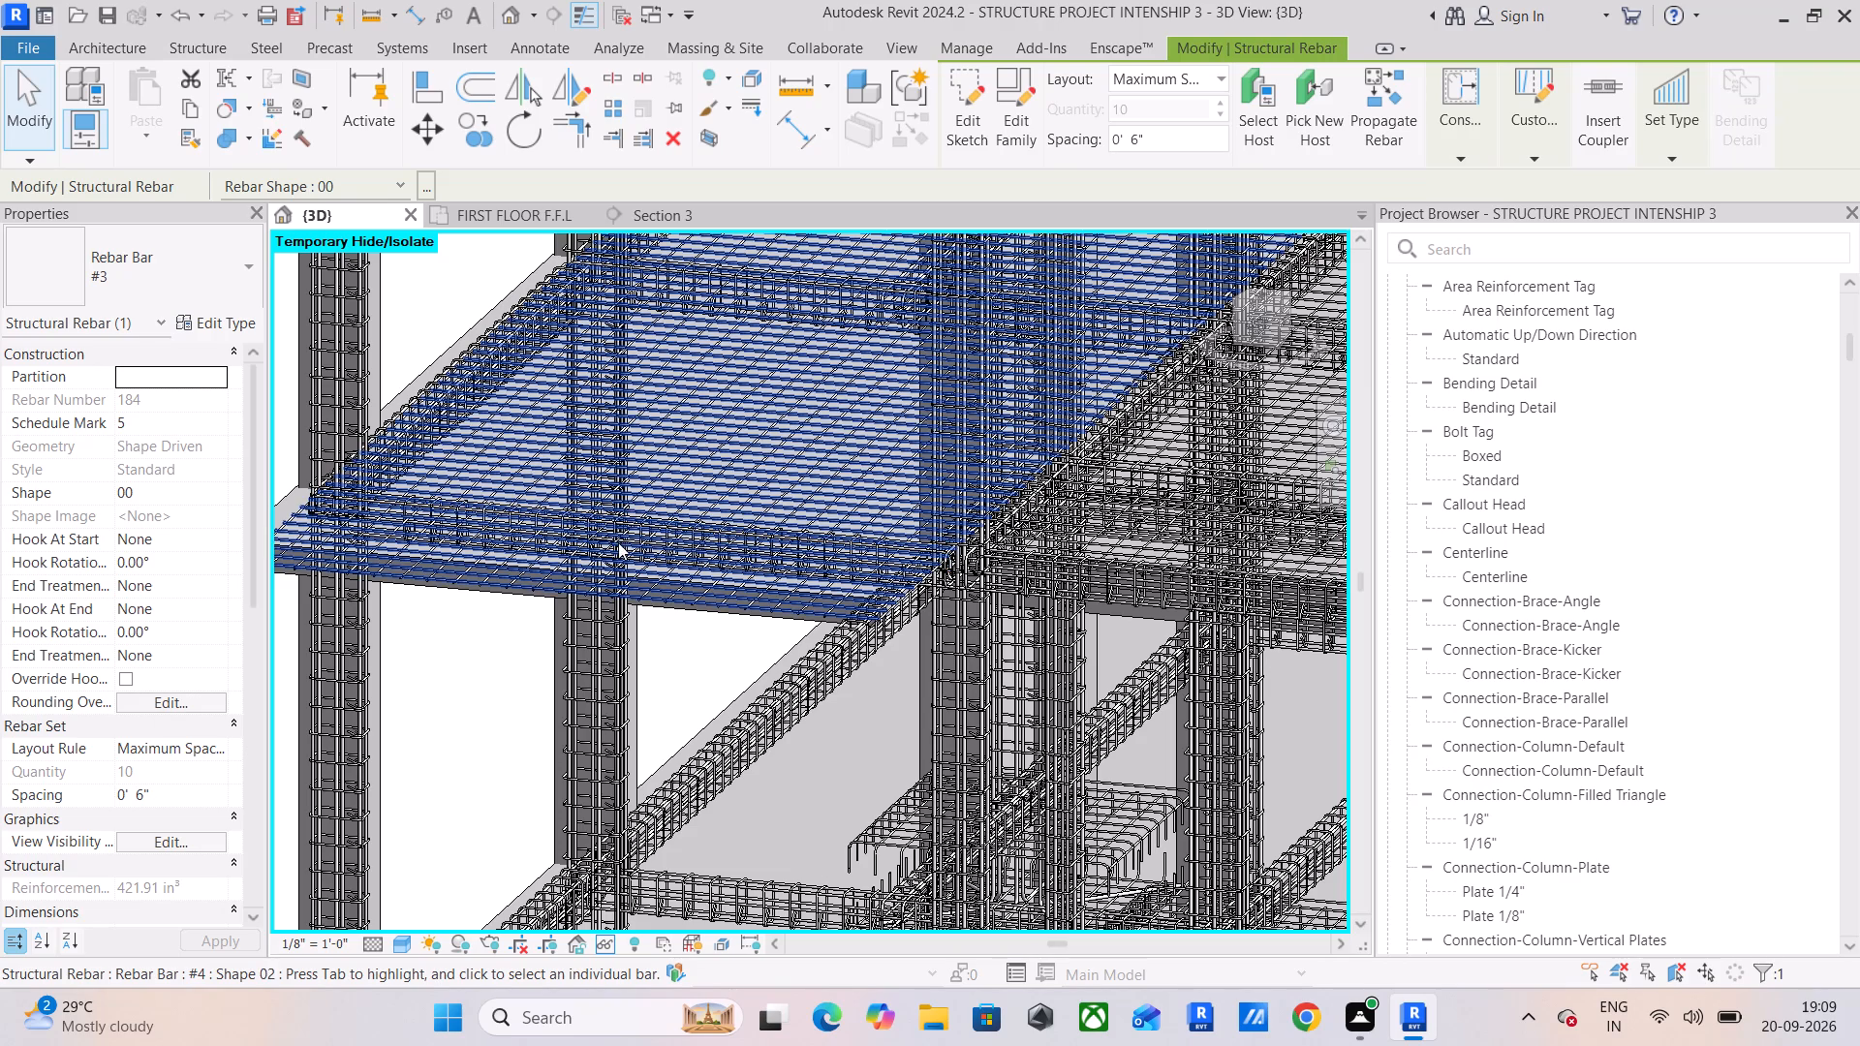
Examine the lower beams, columns and isolated footings beneath the opposite slab edge.
scroll(736, 592, down, 3)
middle_drag(739, 597, 674, 421)
middle_drag(669, 640, 648, 508)
scroll(580, 592, up, 5)
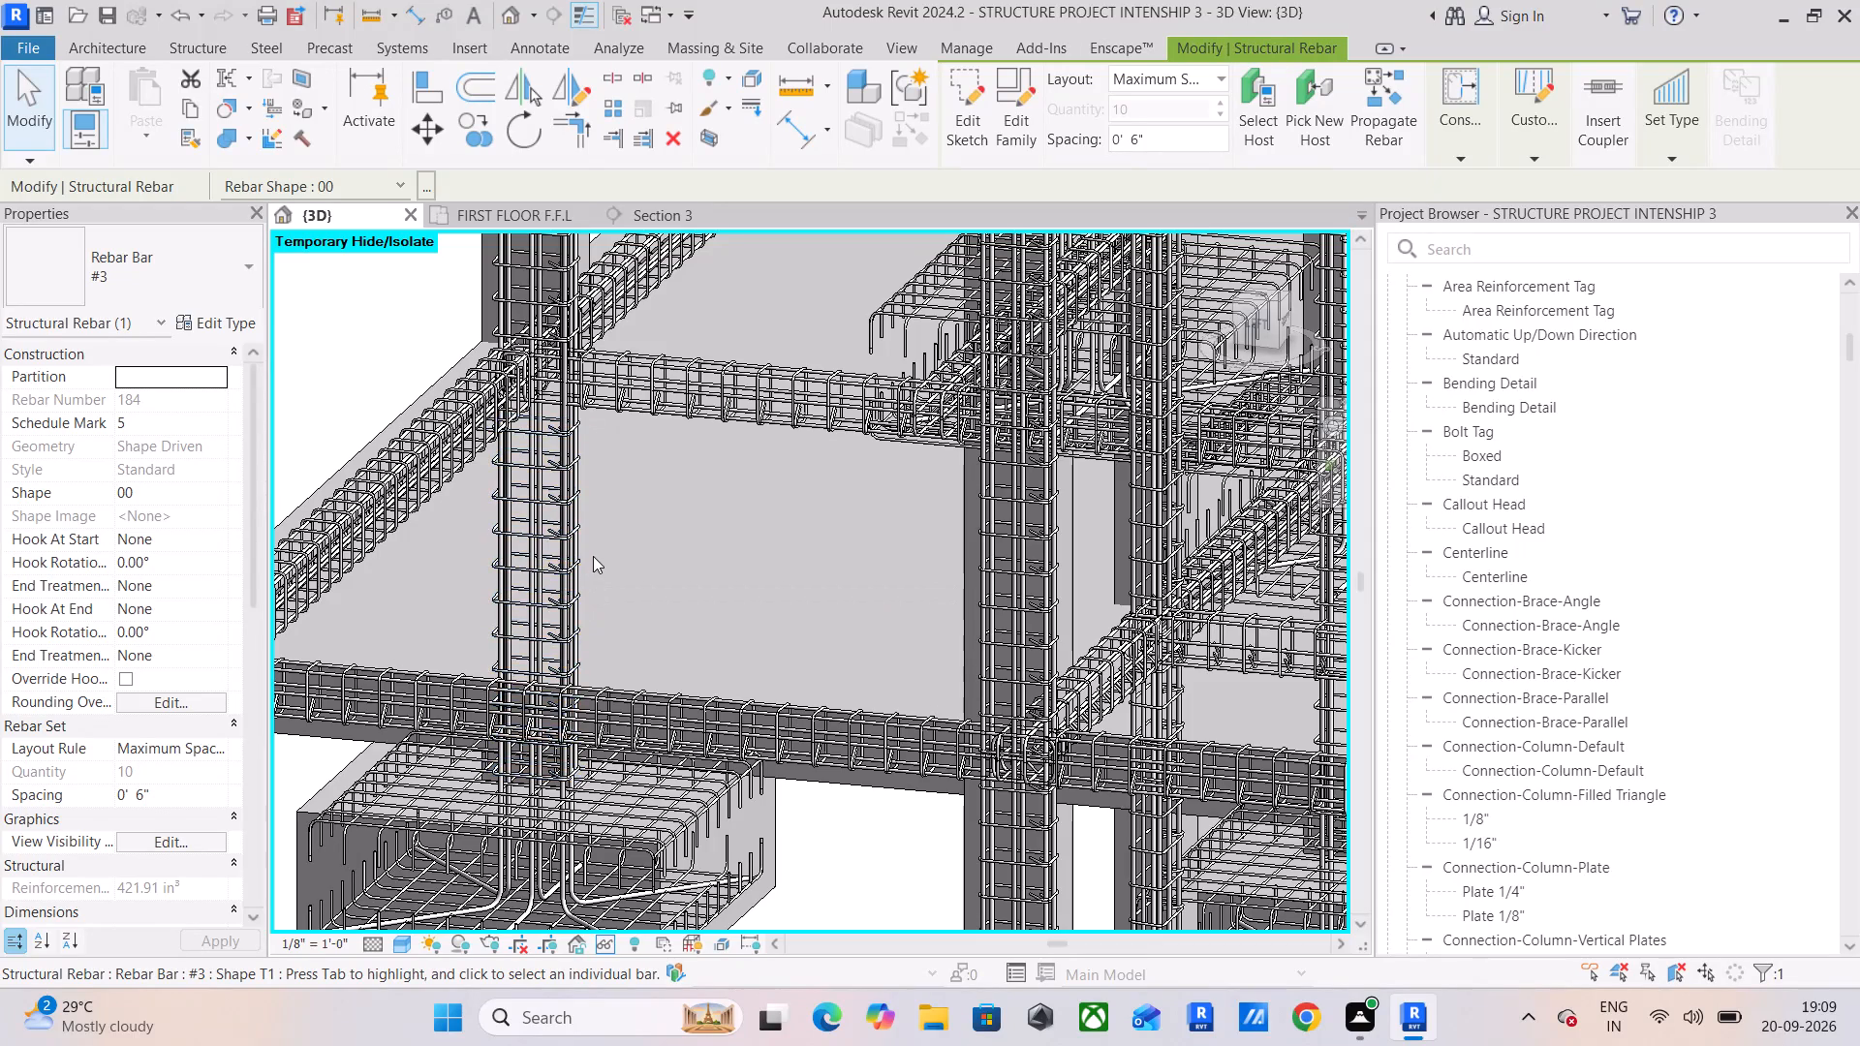
scroll(652, 576, down, 2)
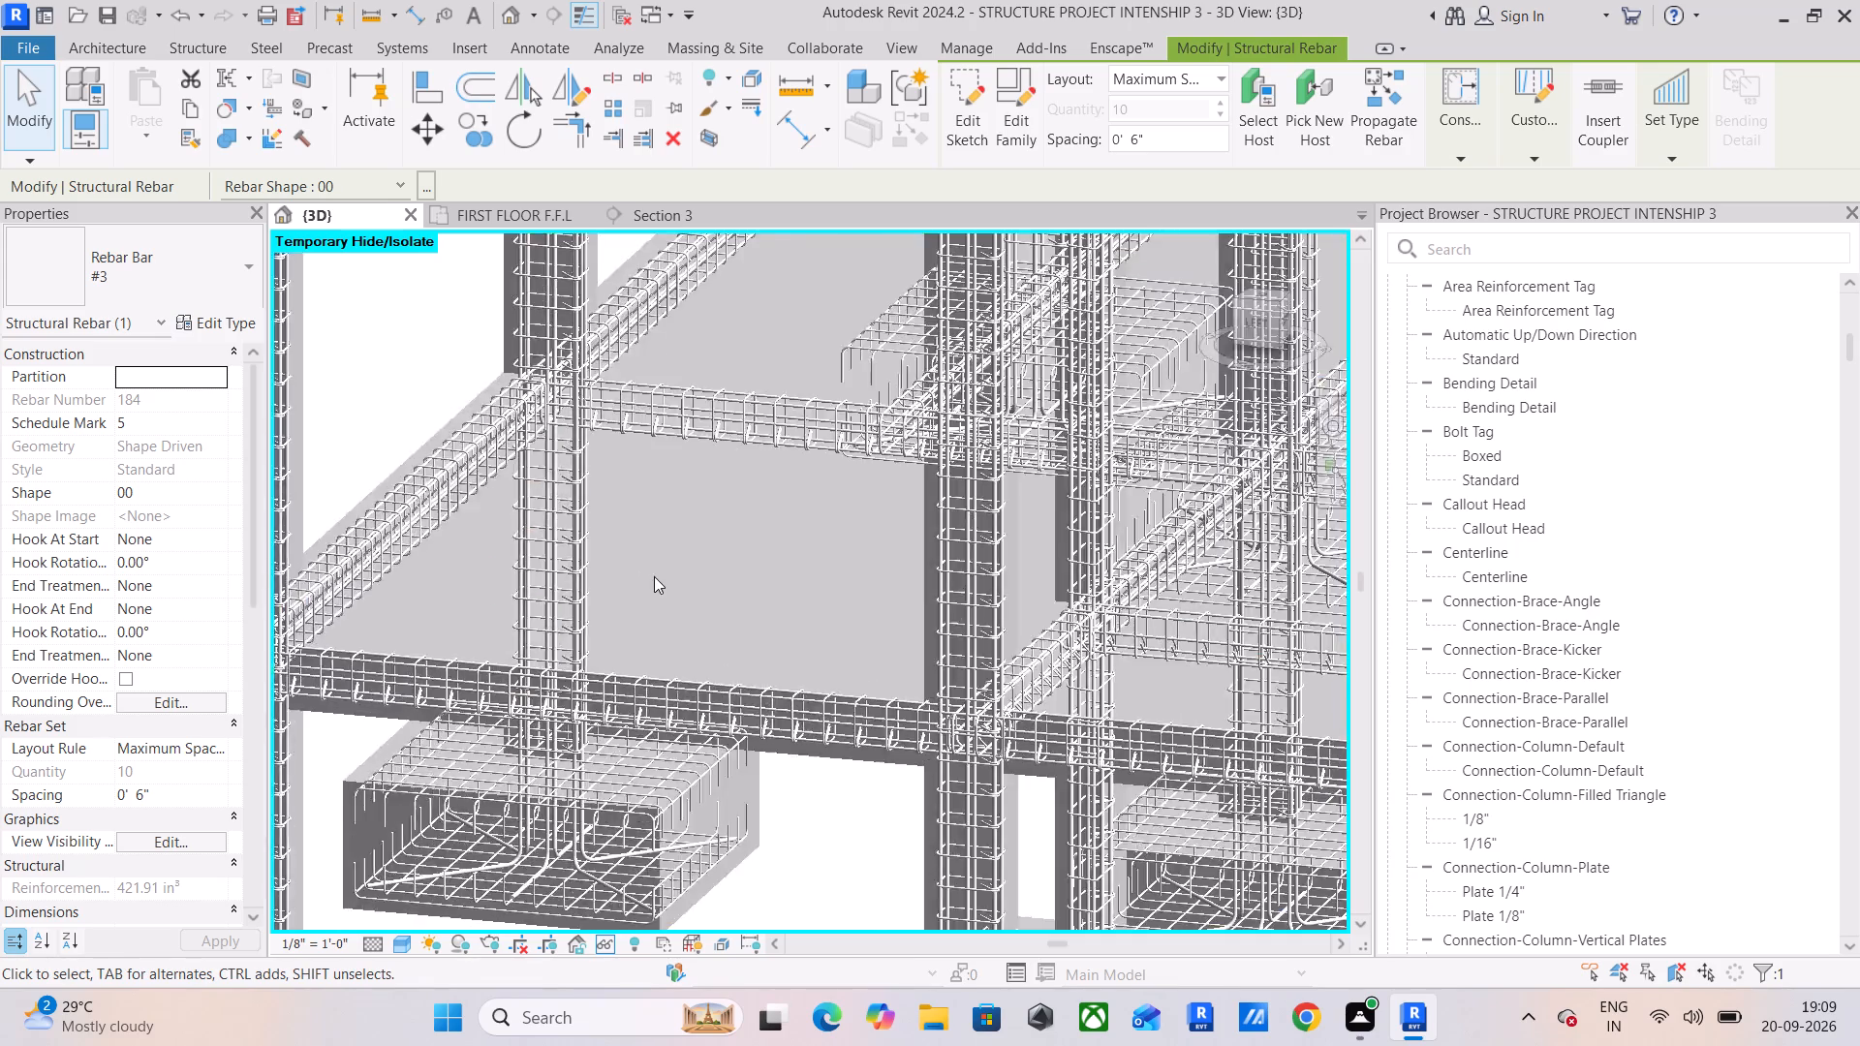
scroll(654, 576, down, 2)
middle_drag(736, 582, 868, 564)
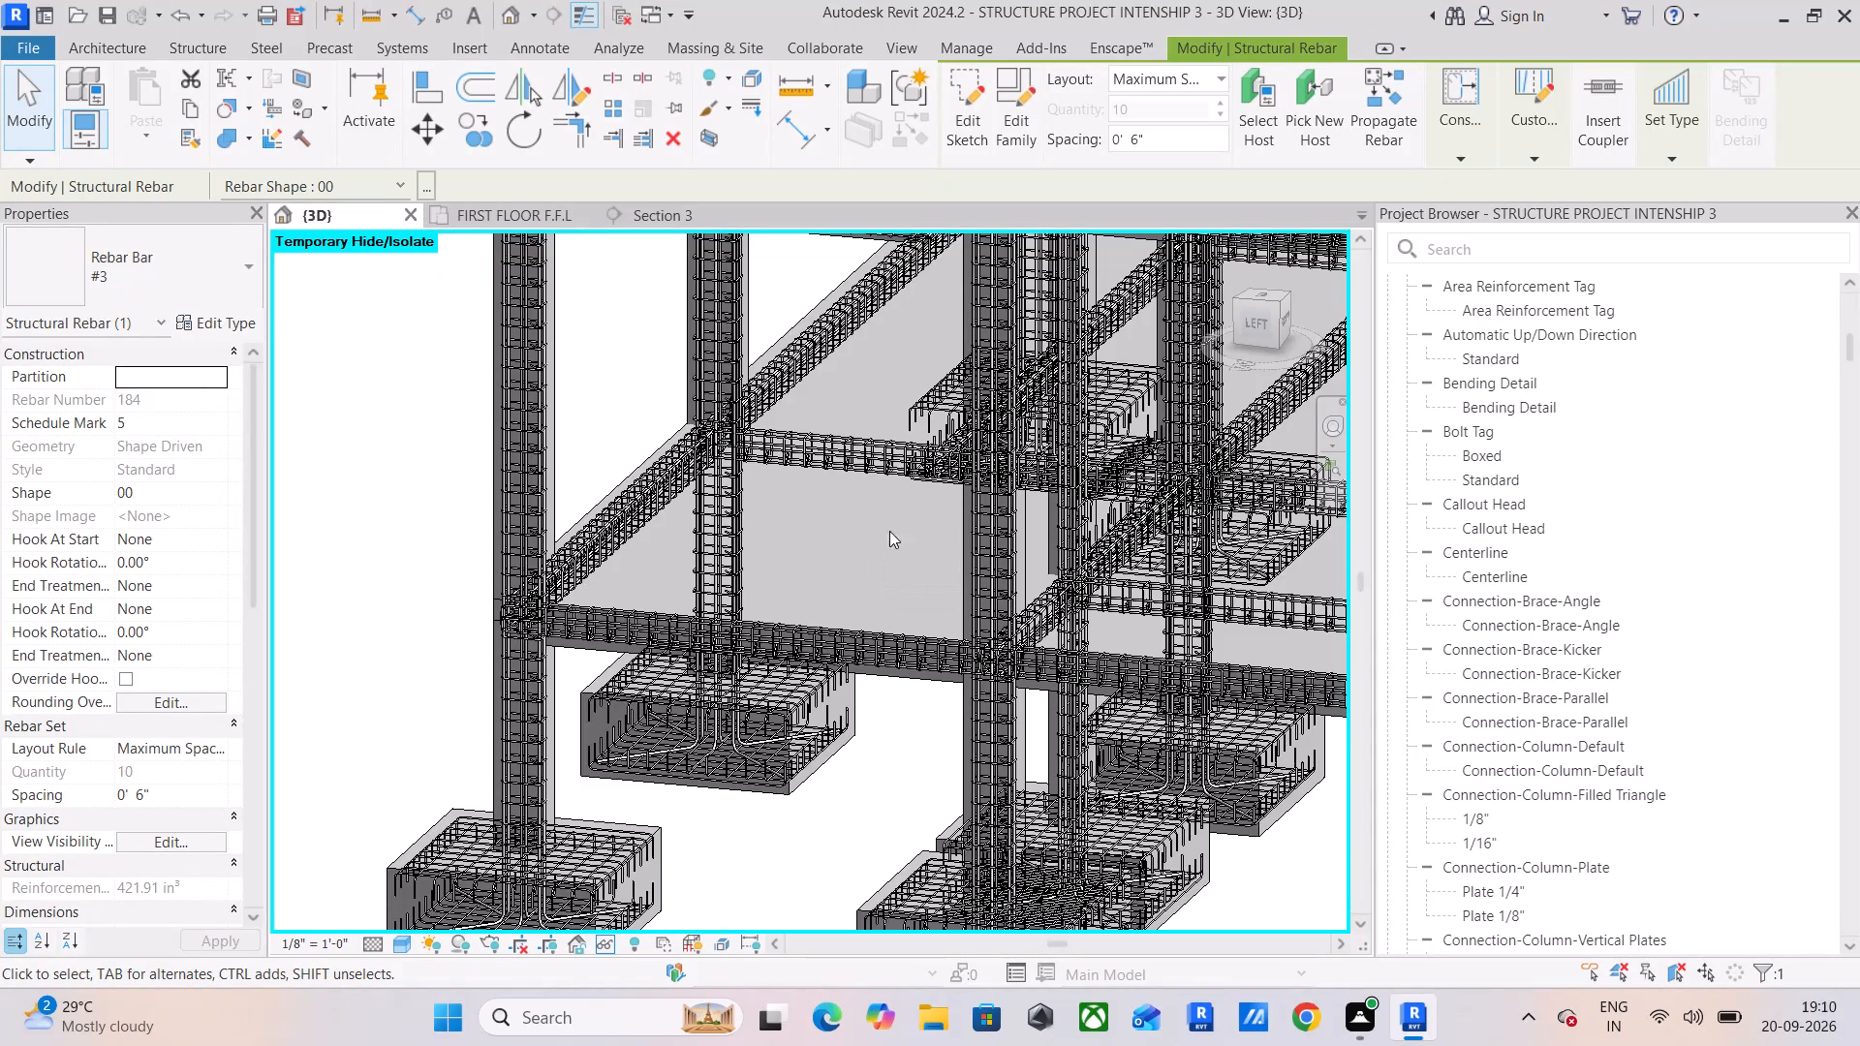
scroll(988, 538, down, 3)
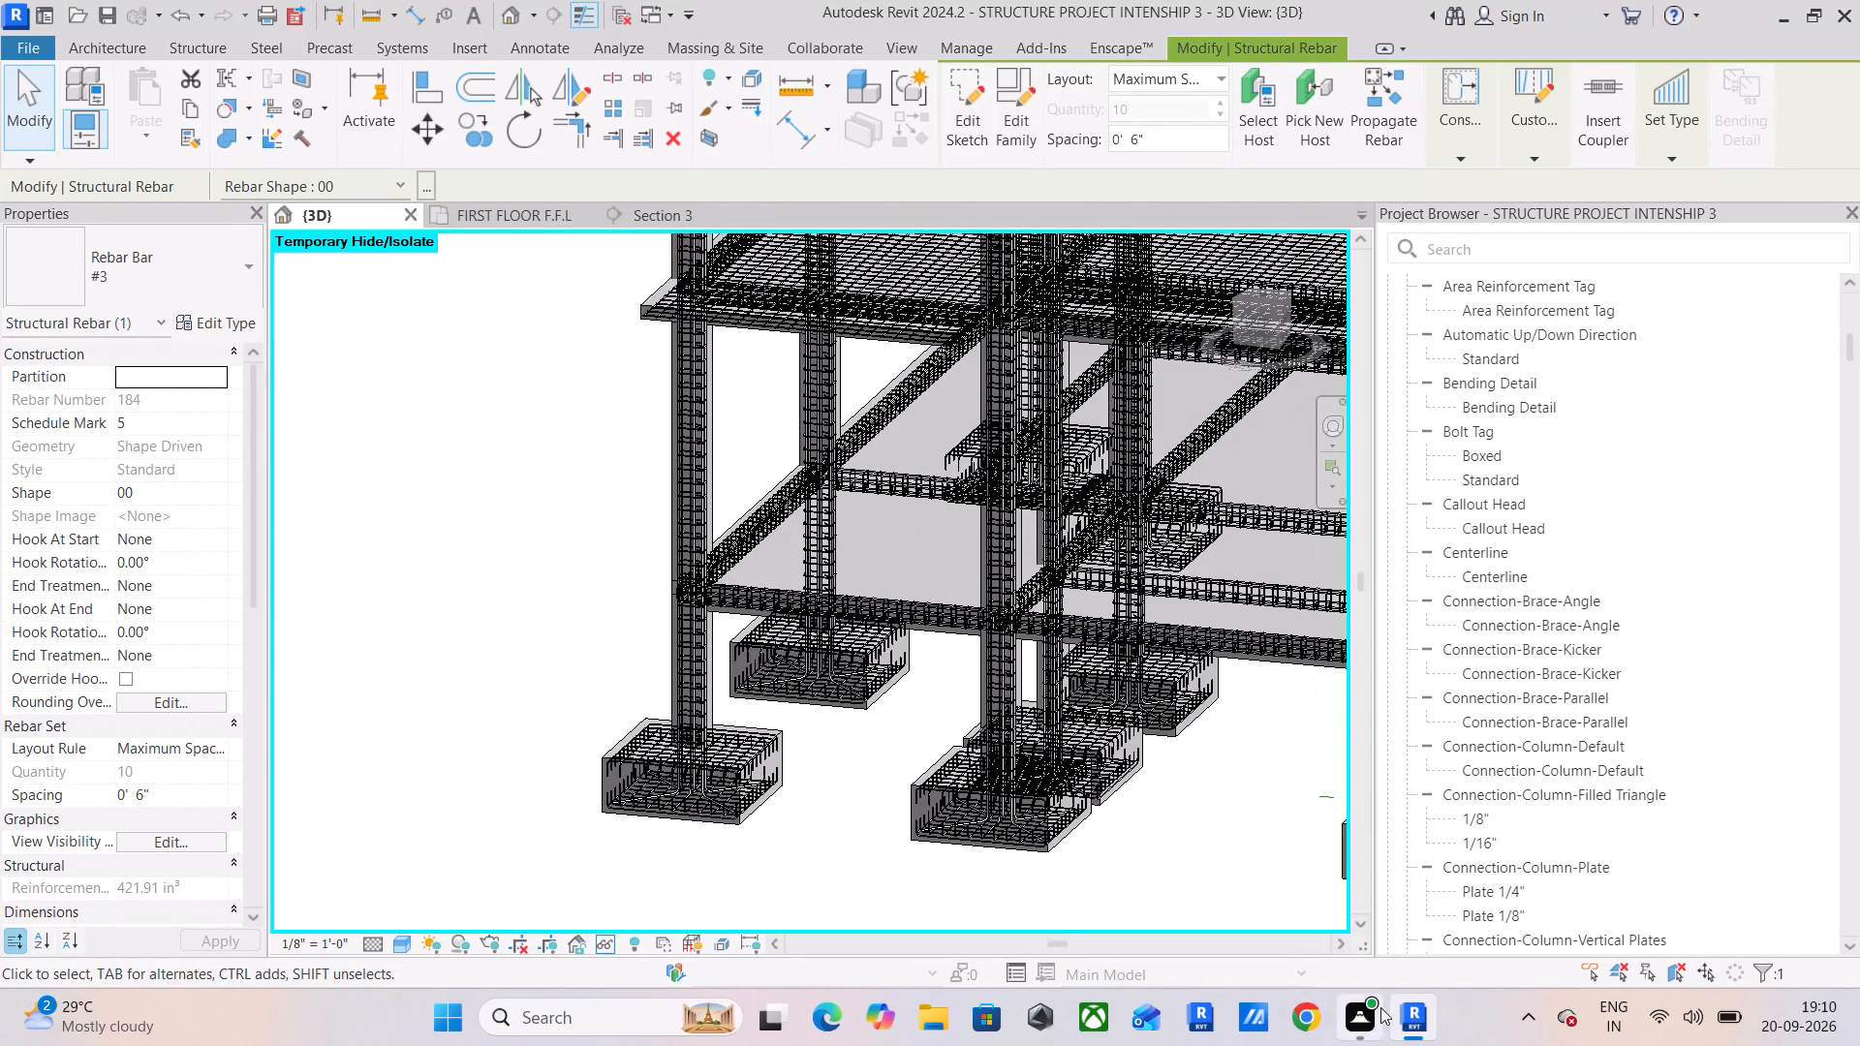
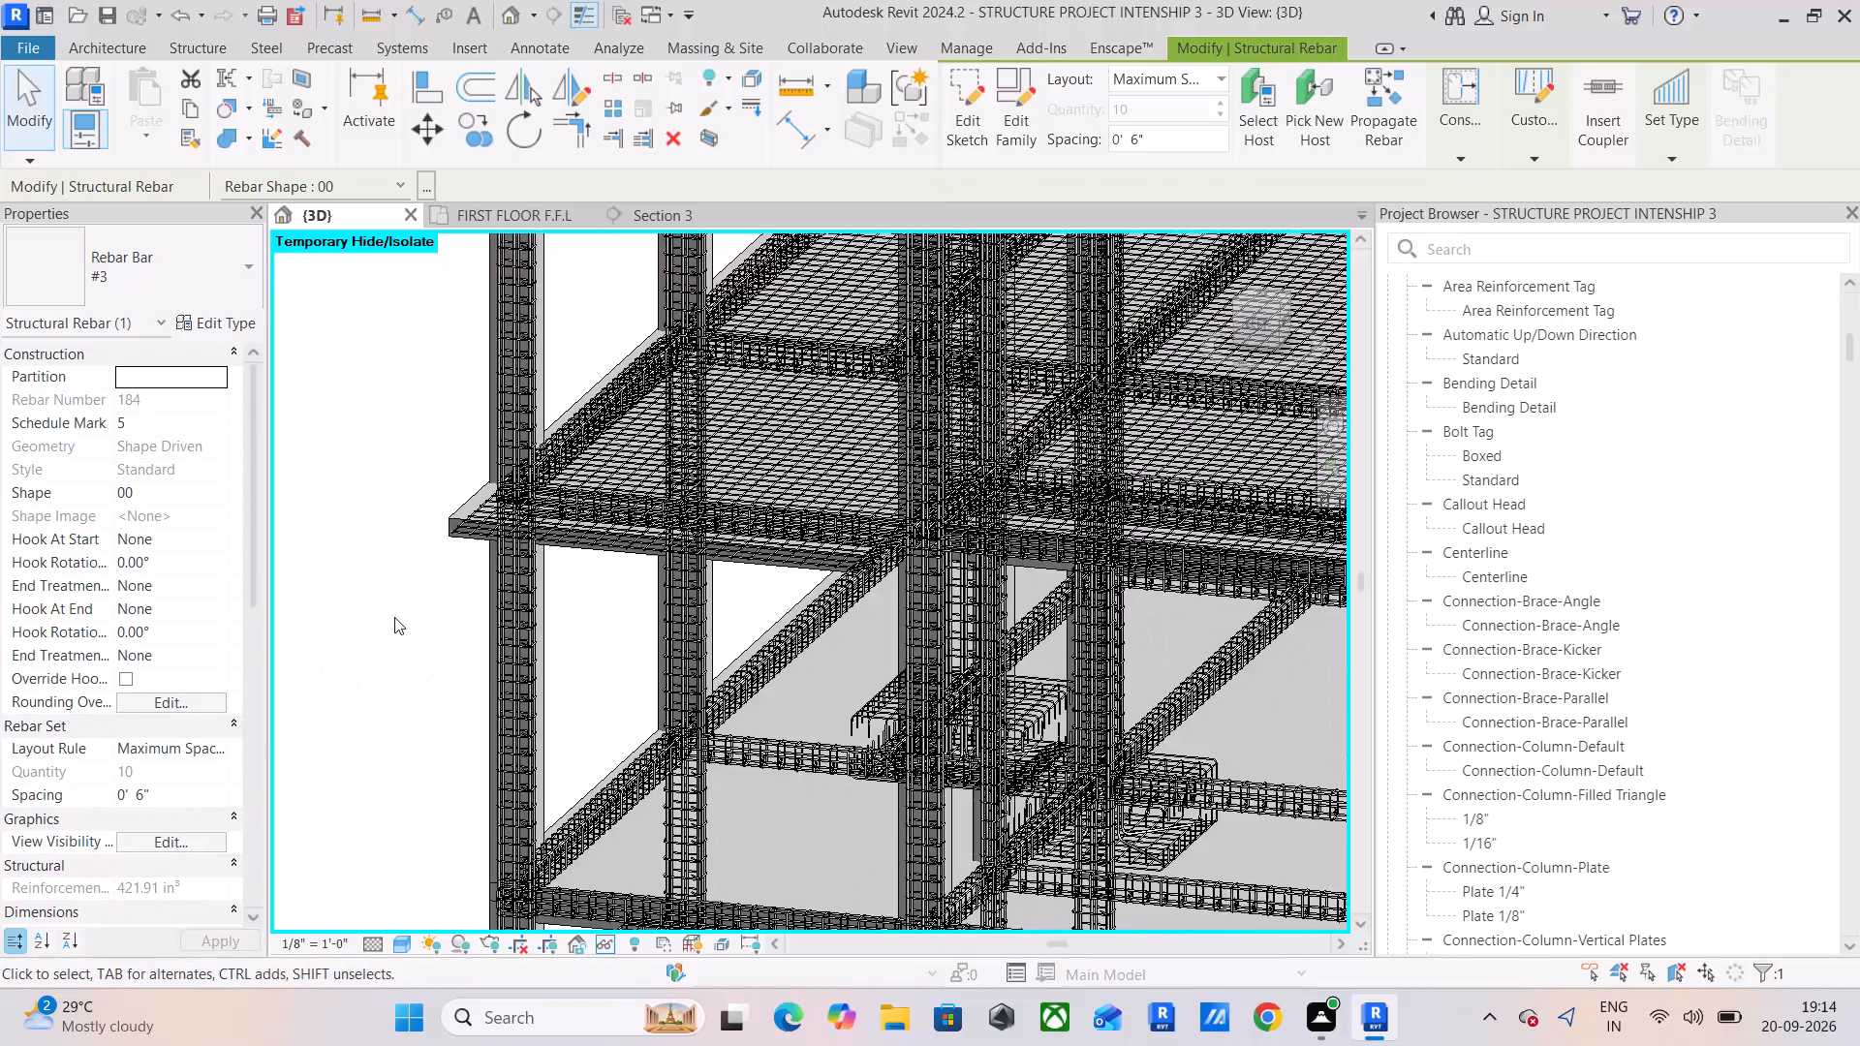
Fit a section box around the 1'3" X 9" concrete column at the projecting slab corner.
scroll(463, 388, up, 5)
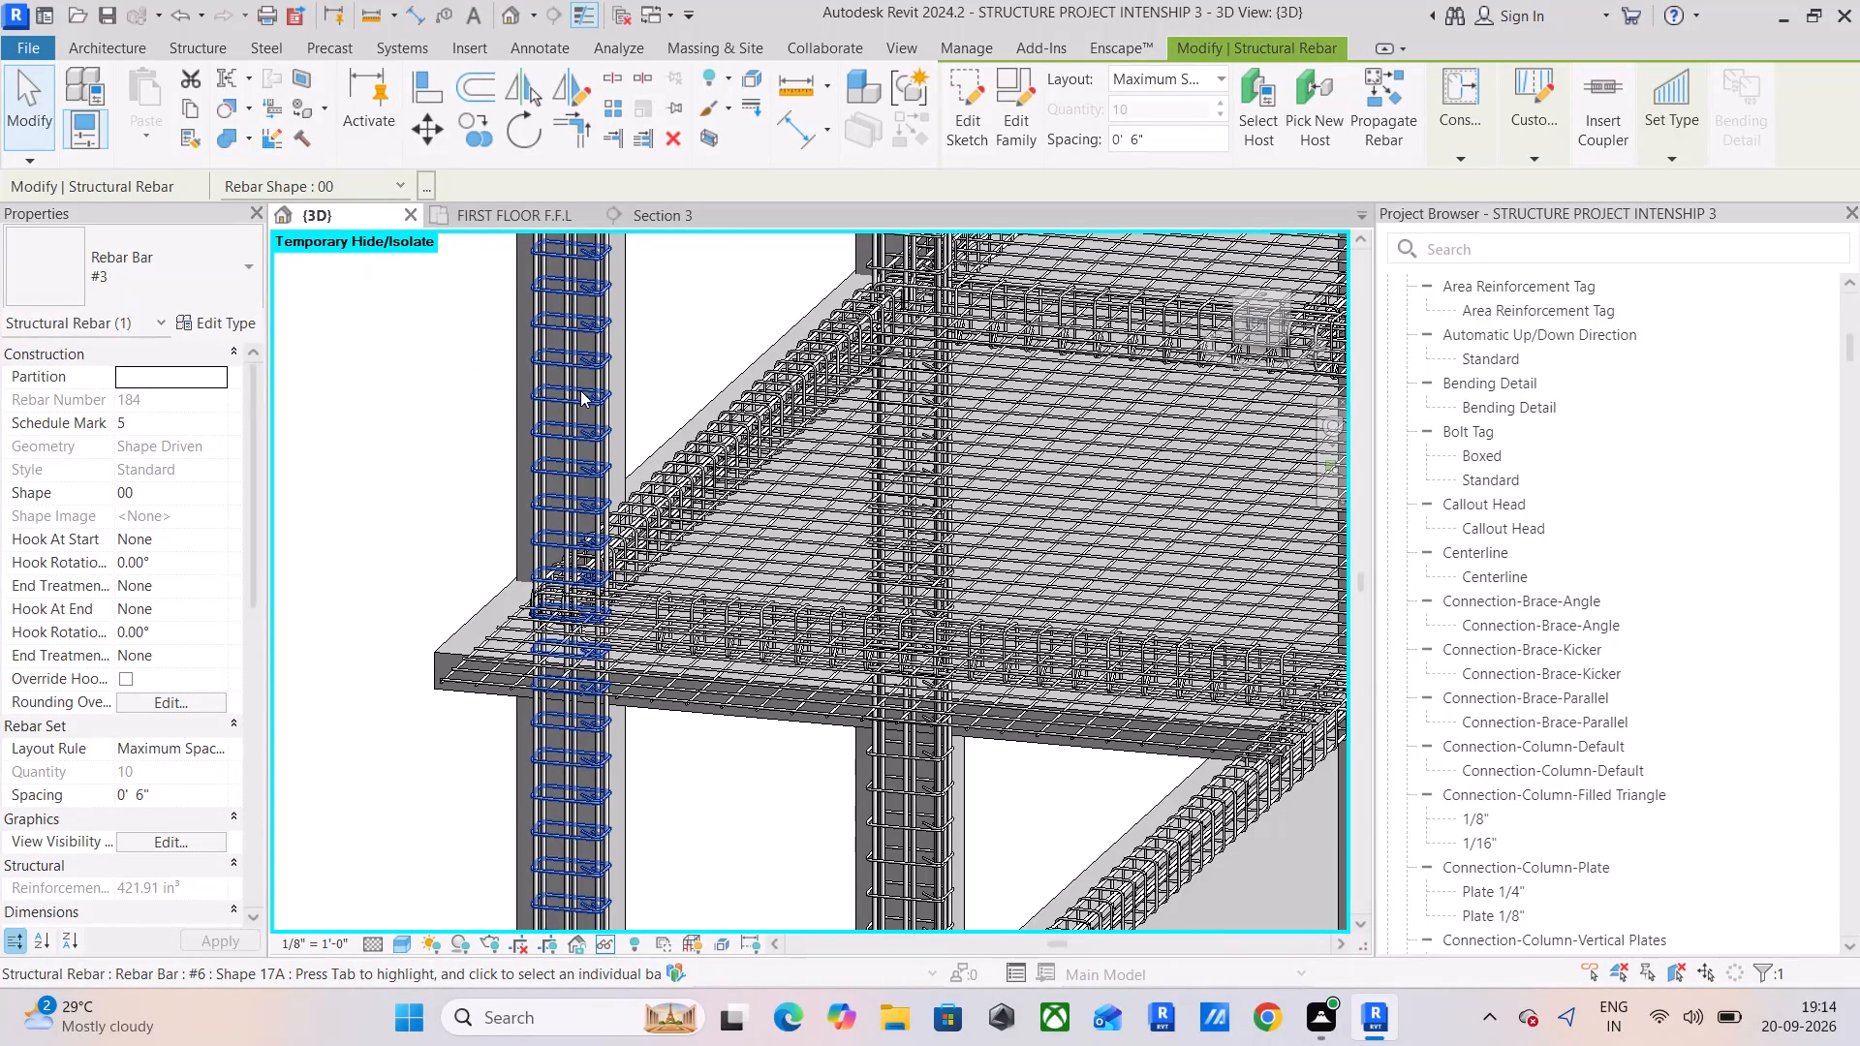
click(622, 357)
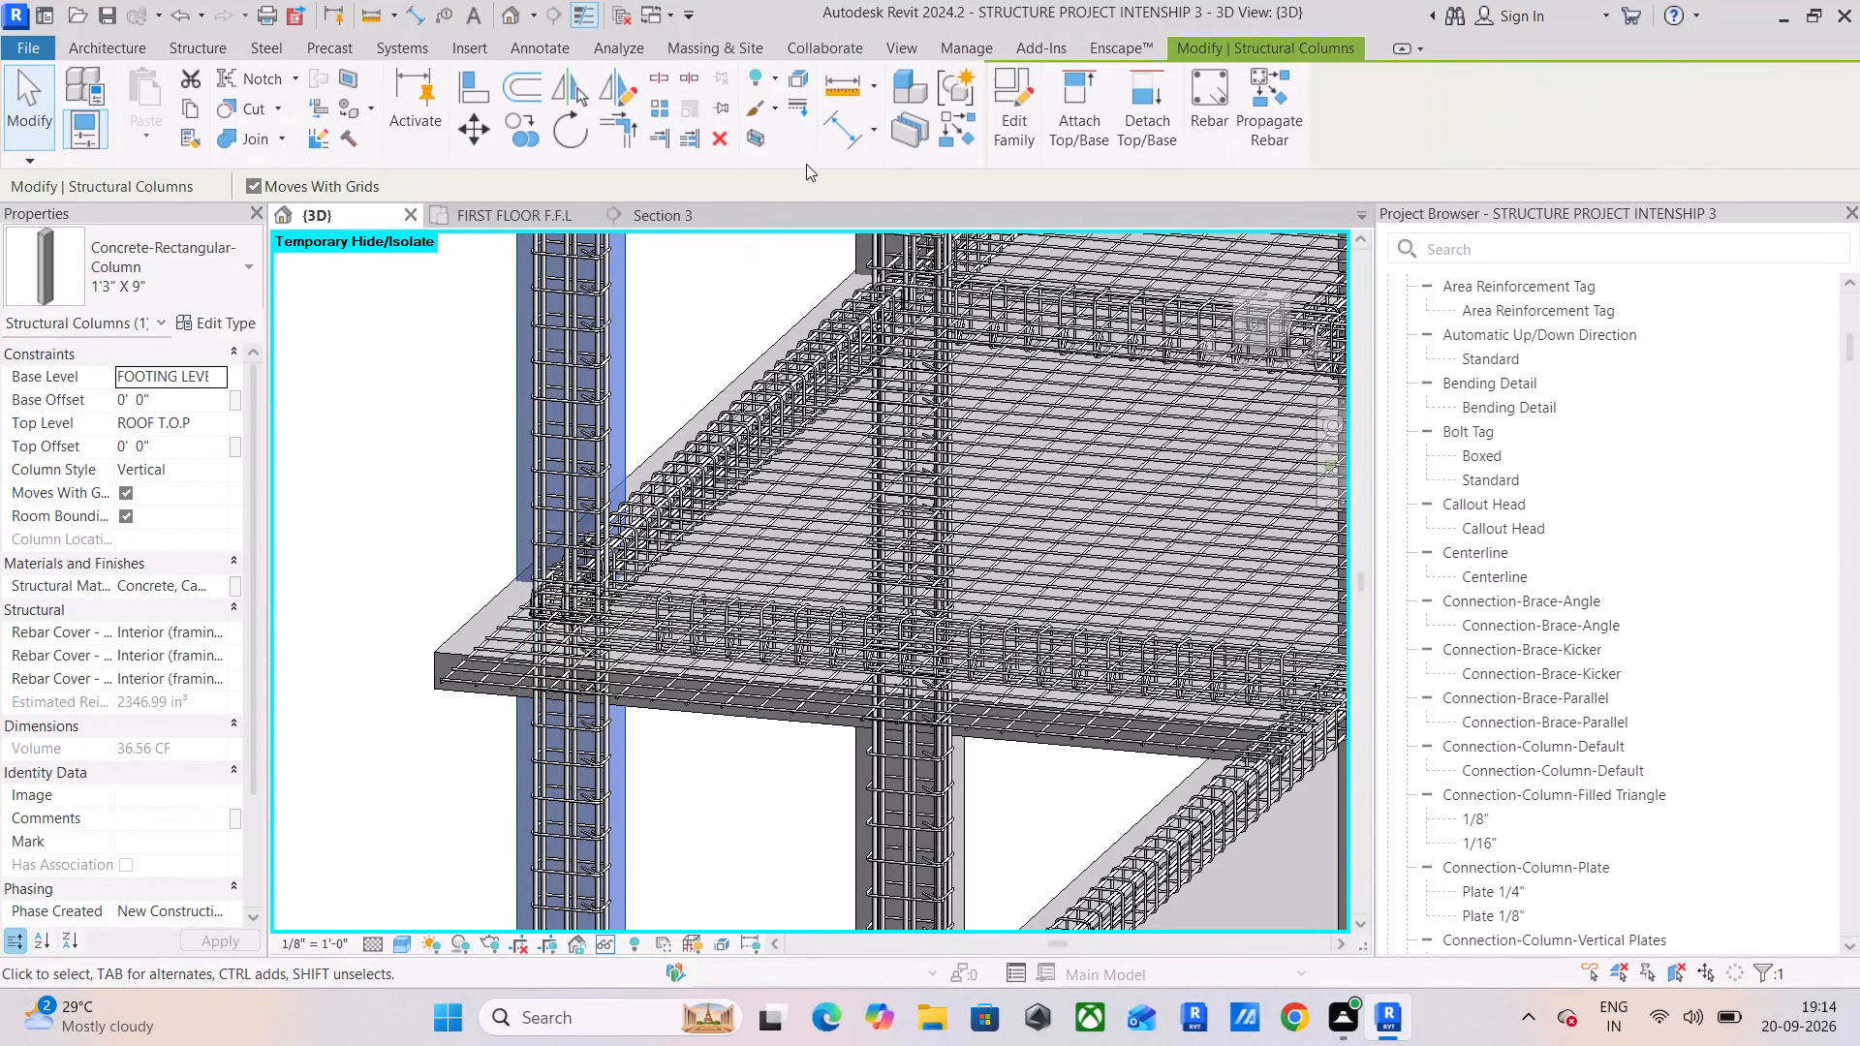
click(758, 133)
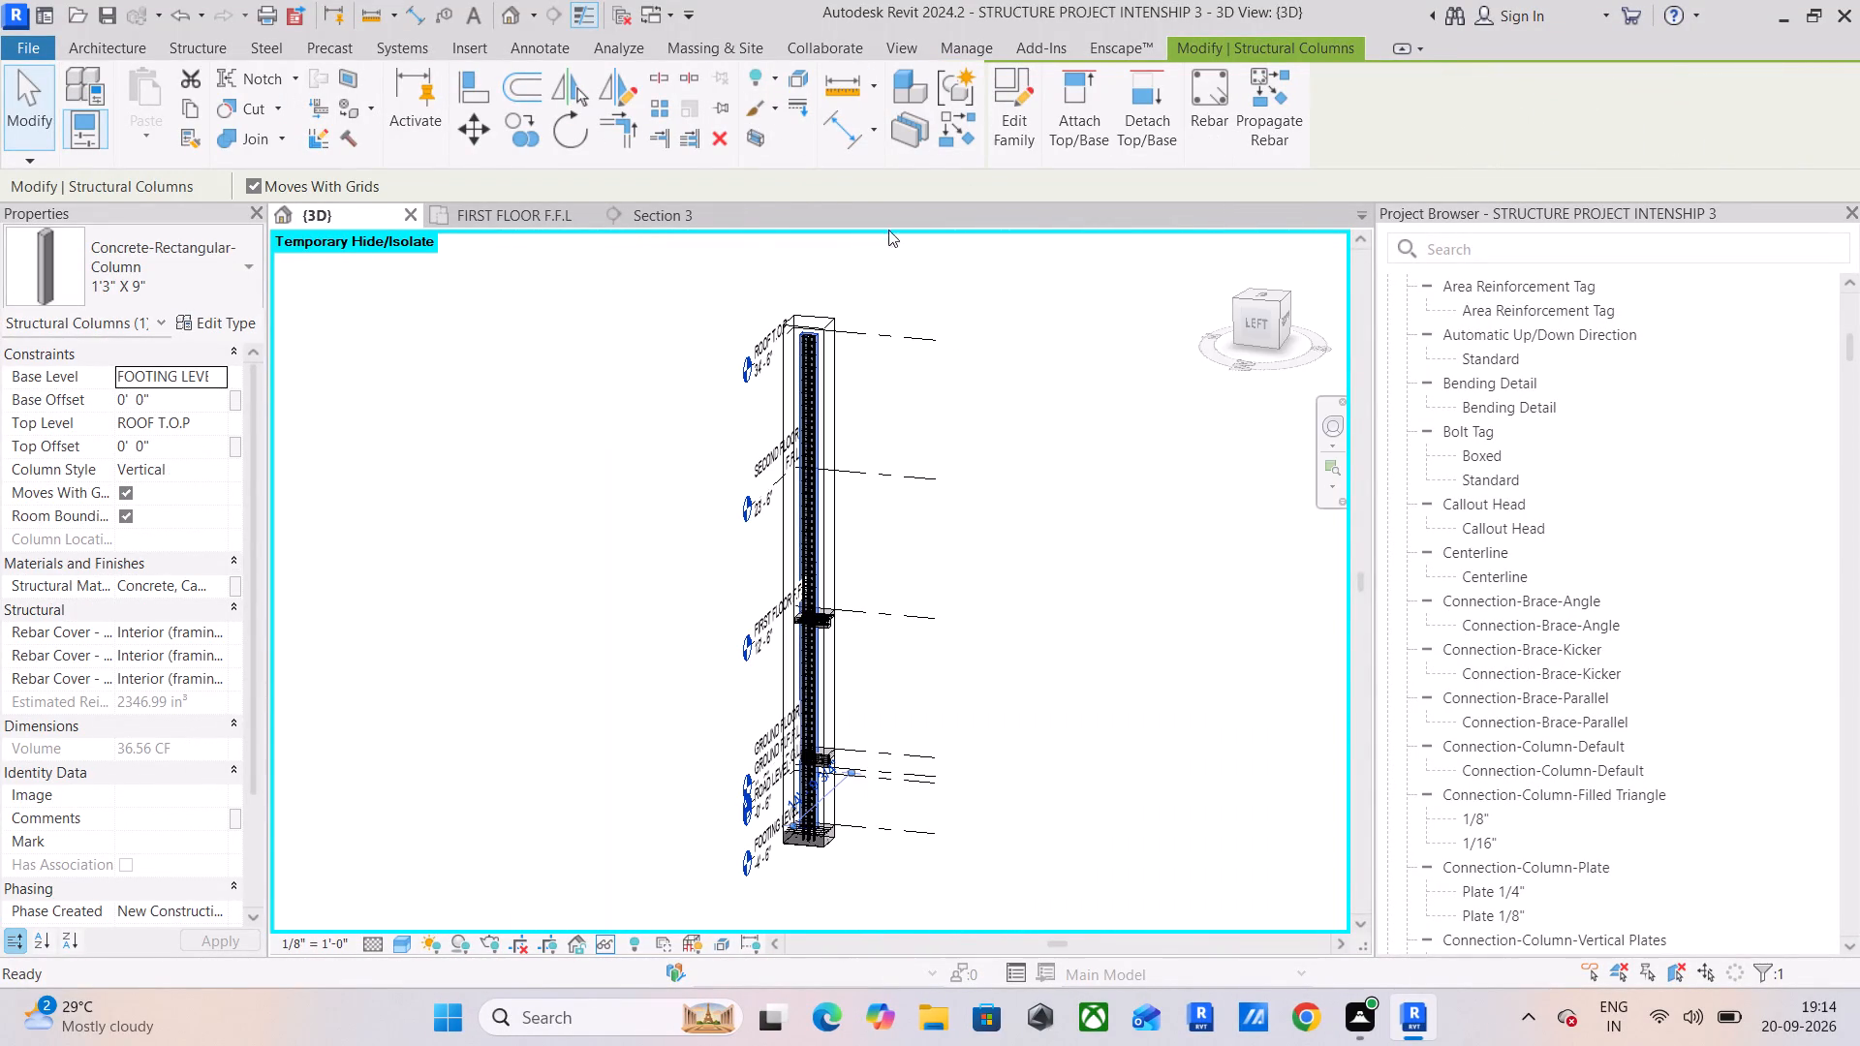
In the left-facing view, widen the section box on both sides of the column to take in the neighbouring column and footings.
click(1239, 326)
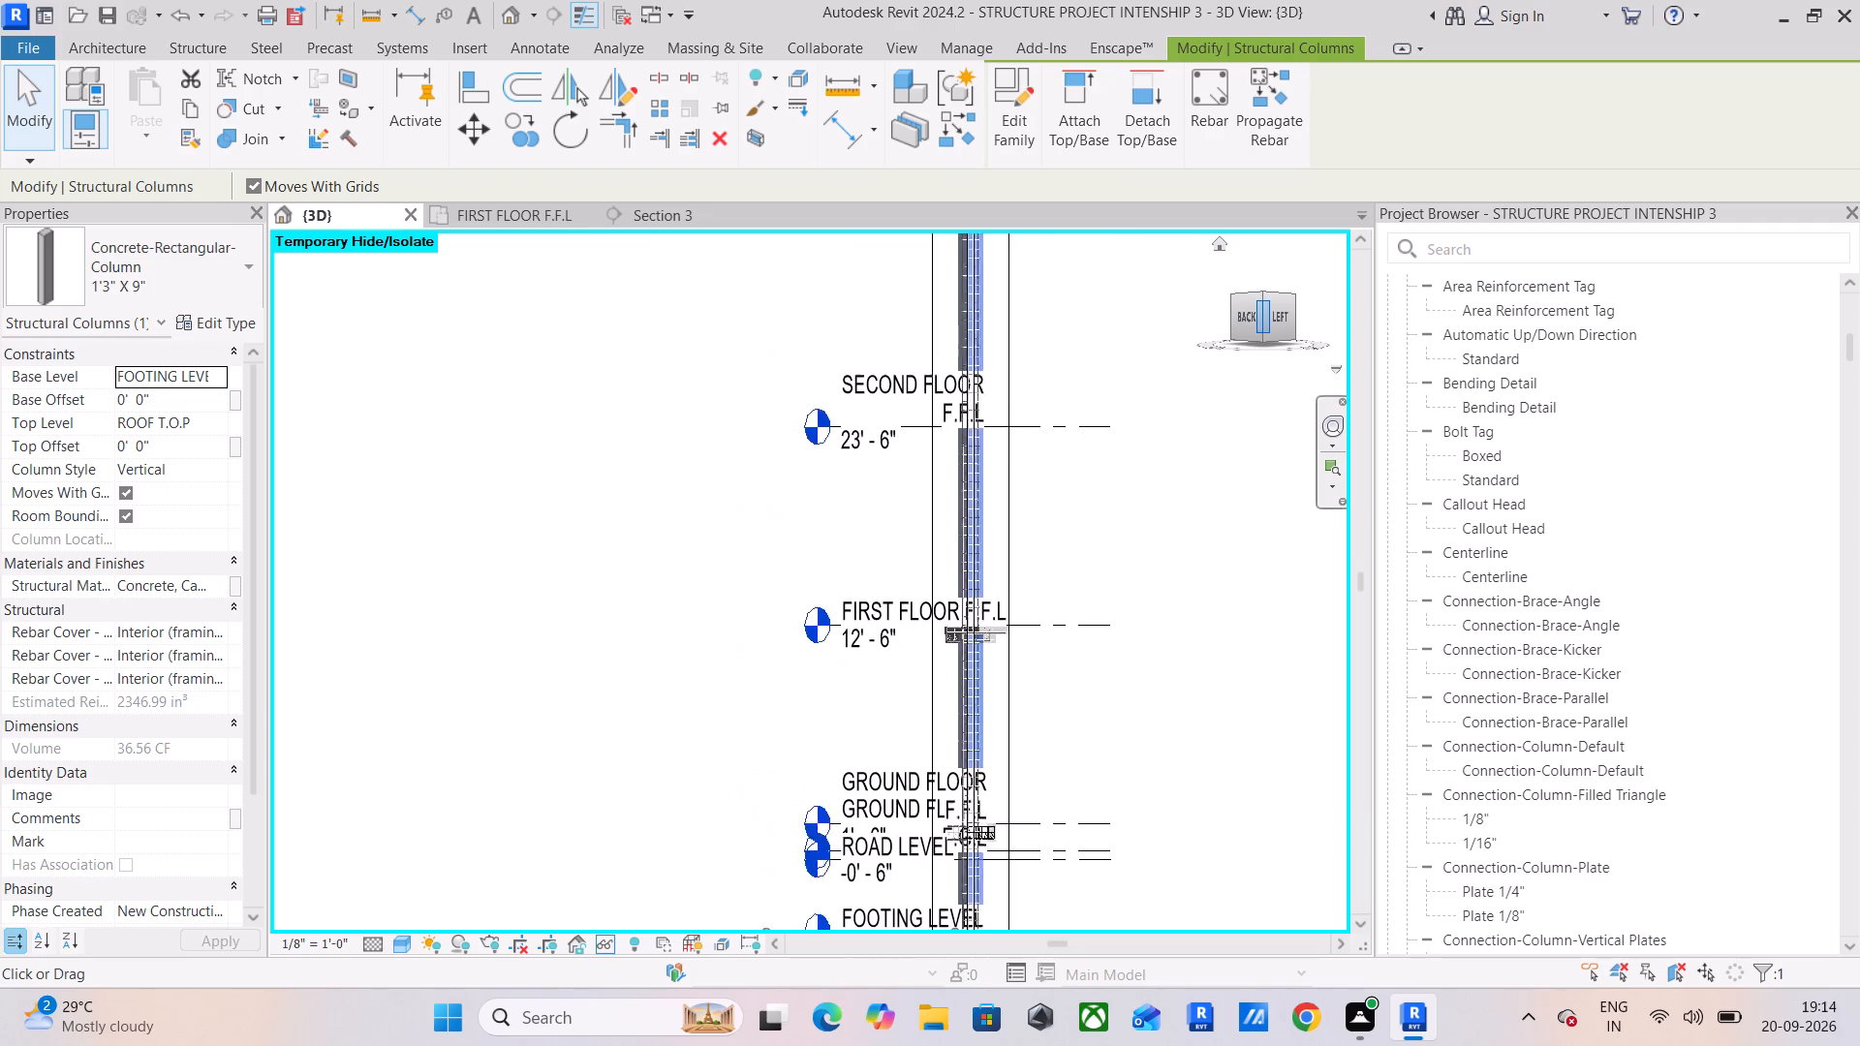
click(1276, 314)
middle_drag(887, 591, 887, 535)
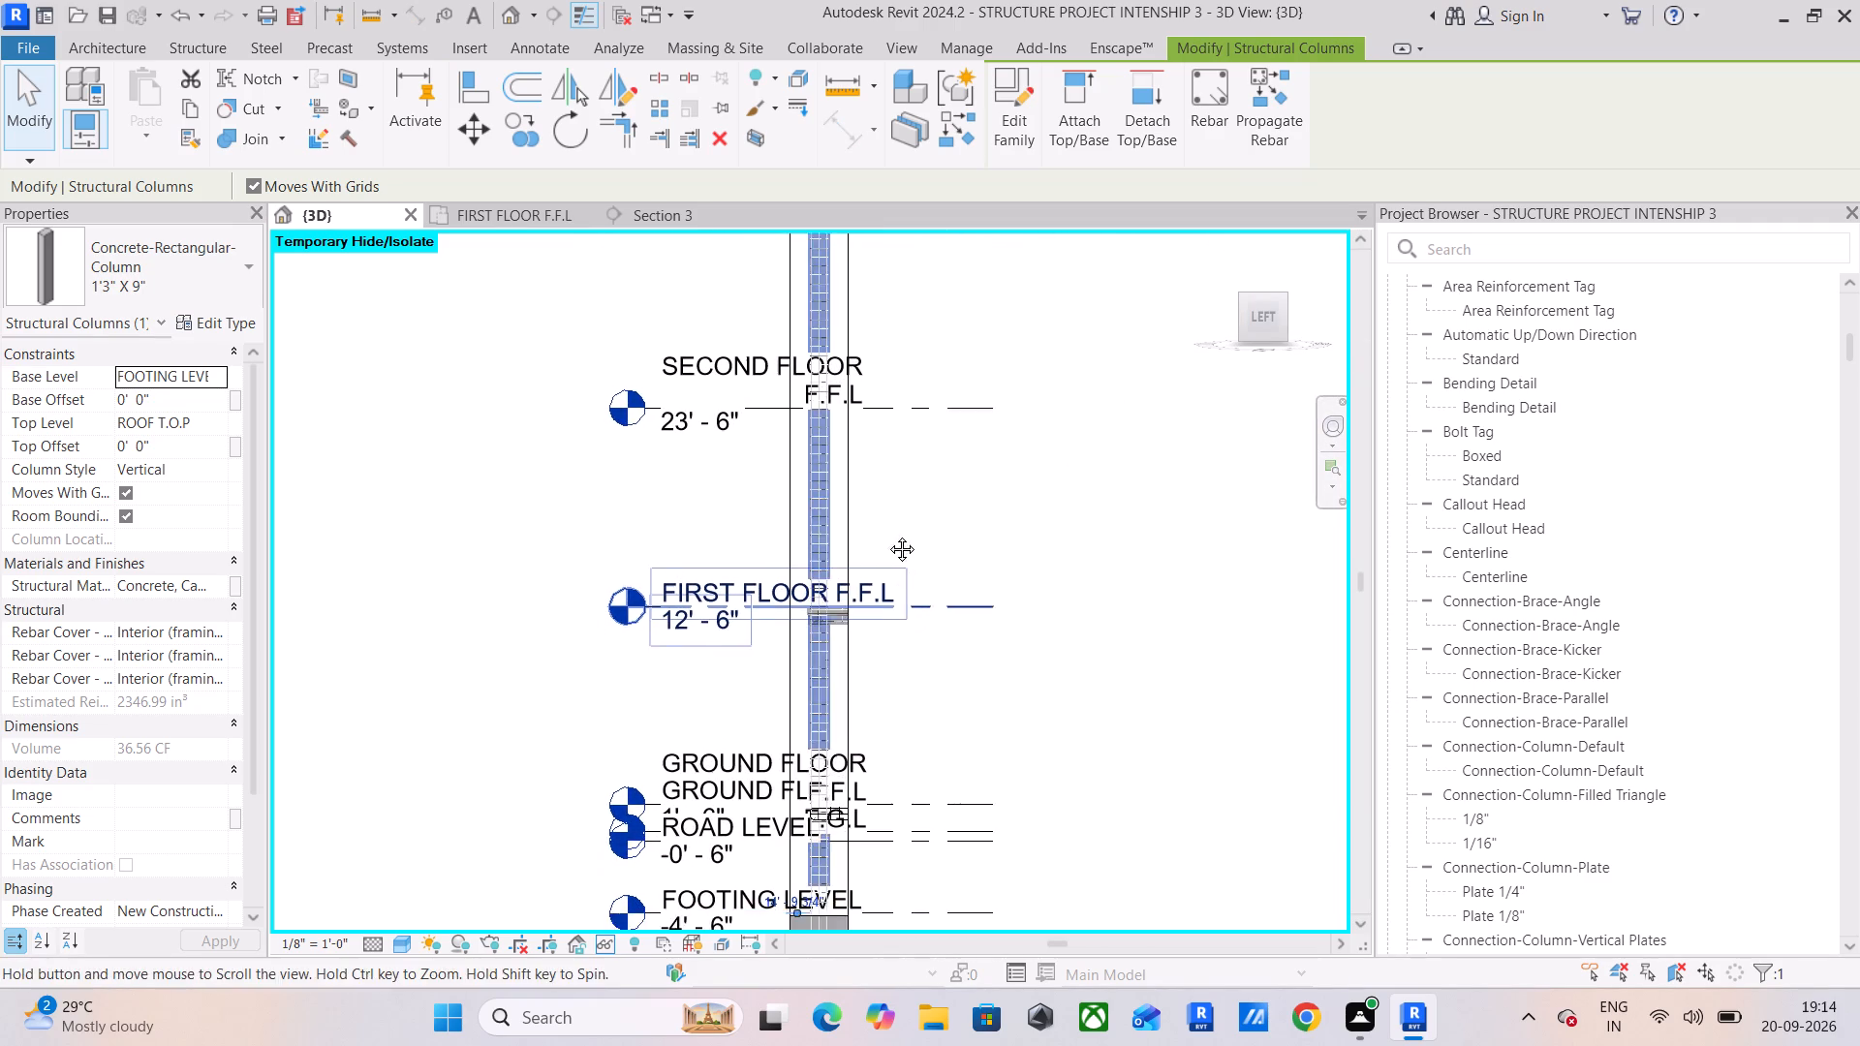
middle_drag(887, 535, 849, 476)
click(808, 416)
drag(810, 461, 1048, 464)
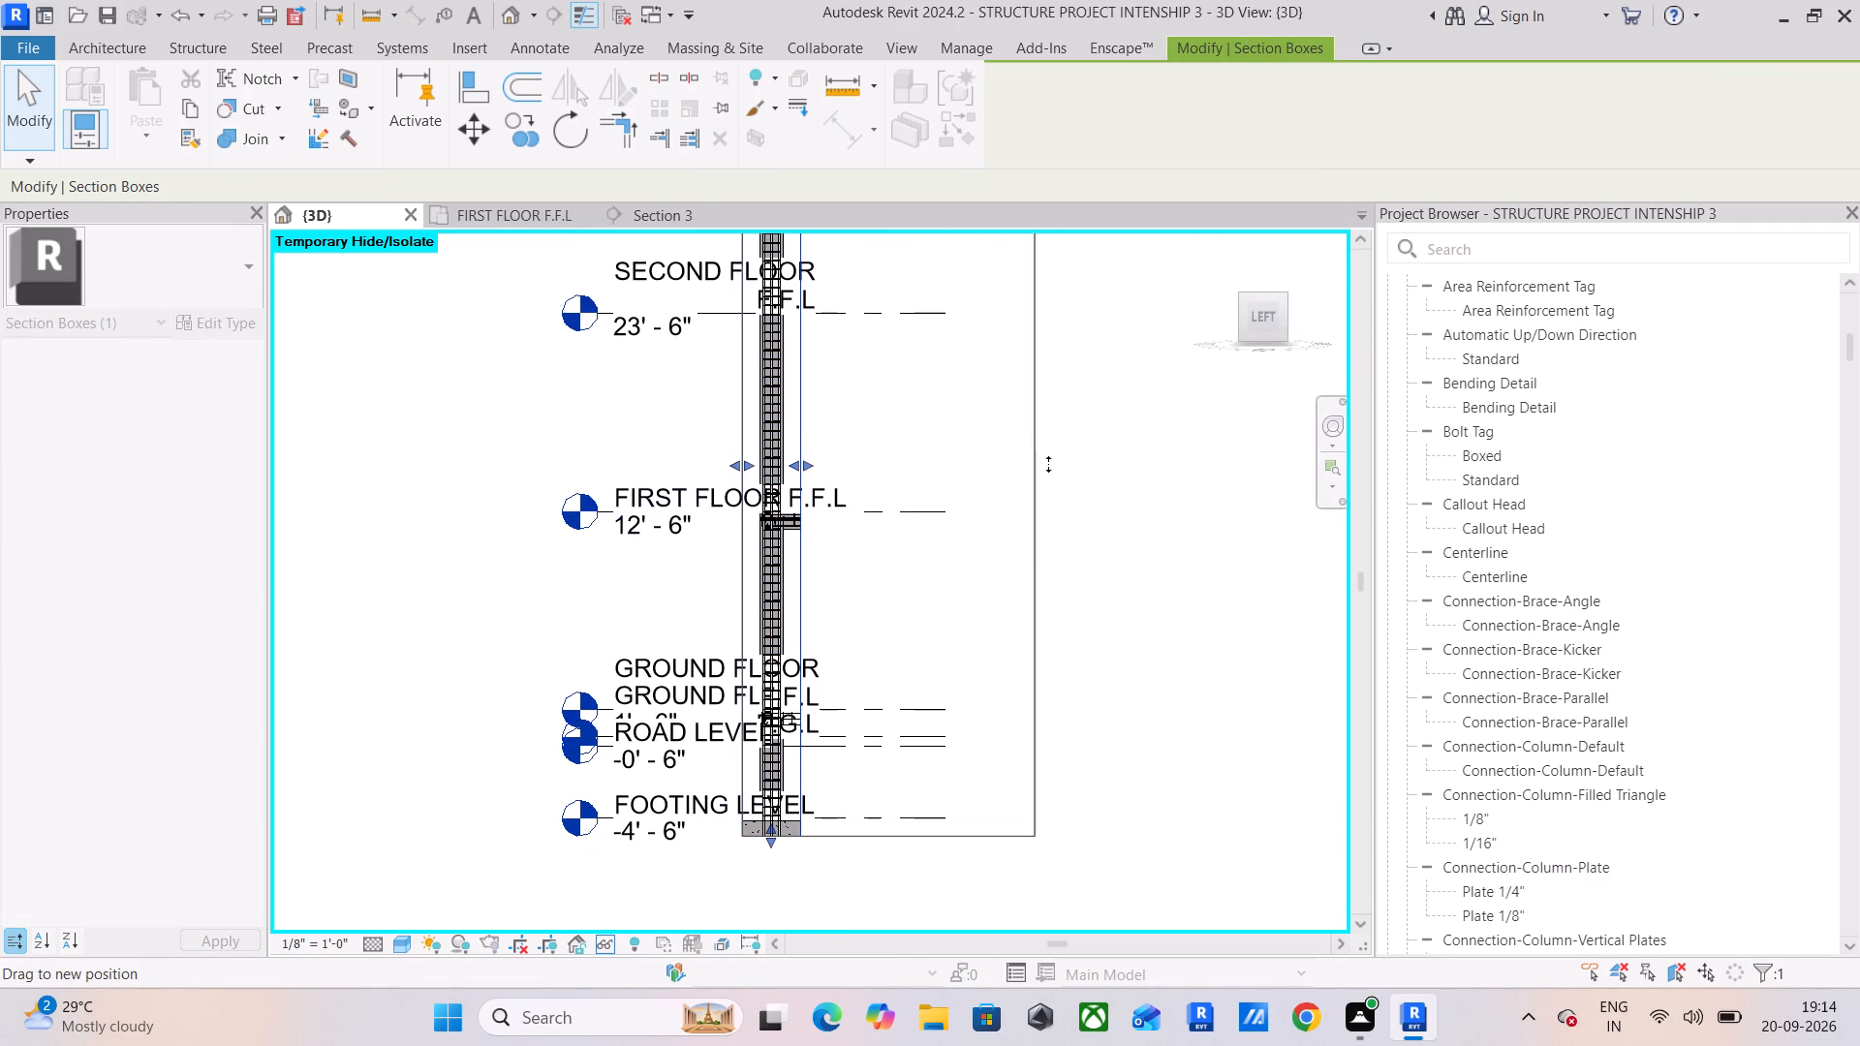
drag(1048, 464, 1027, 472)
drag(735, 462, 541, 478)
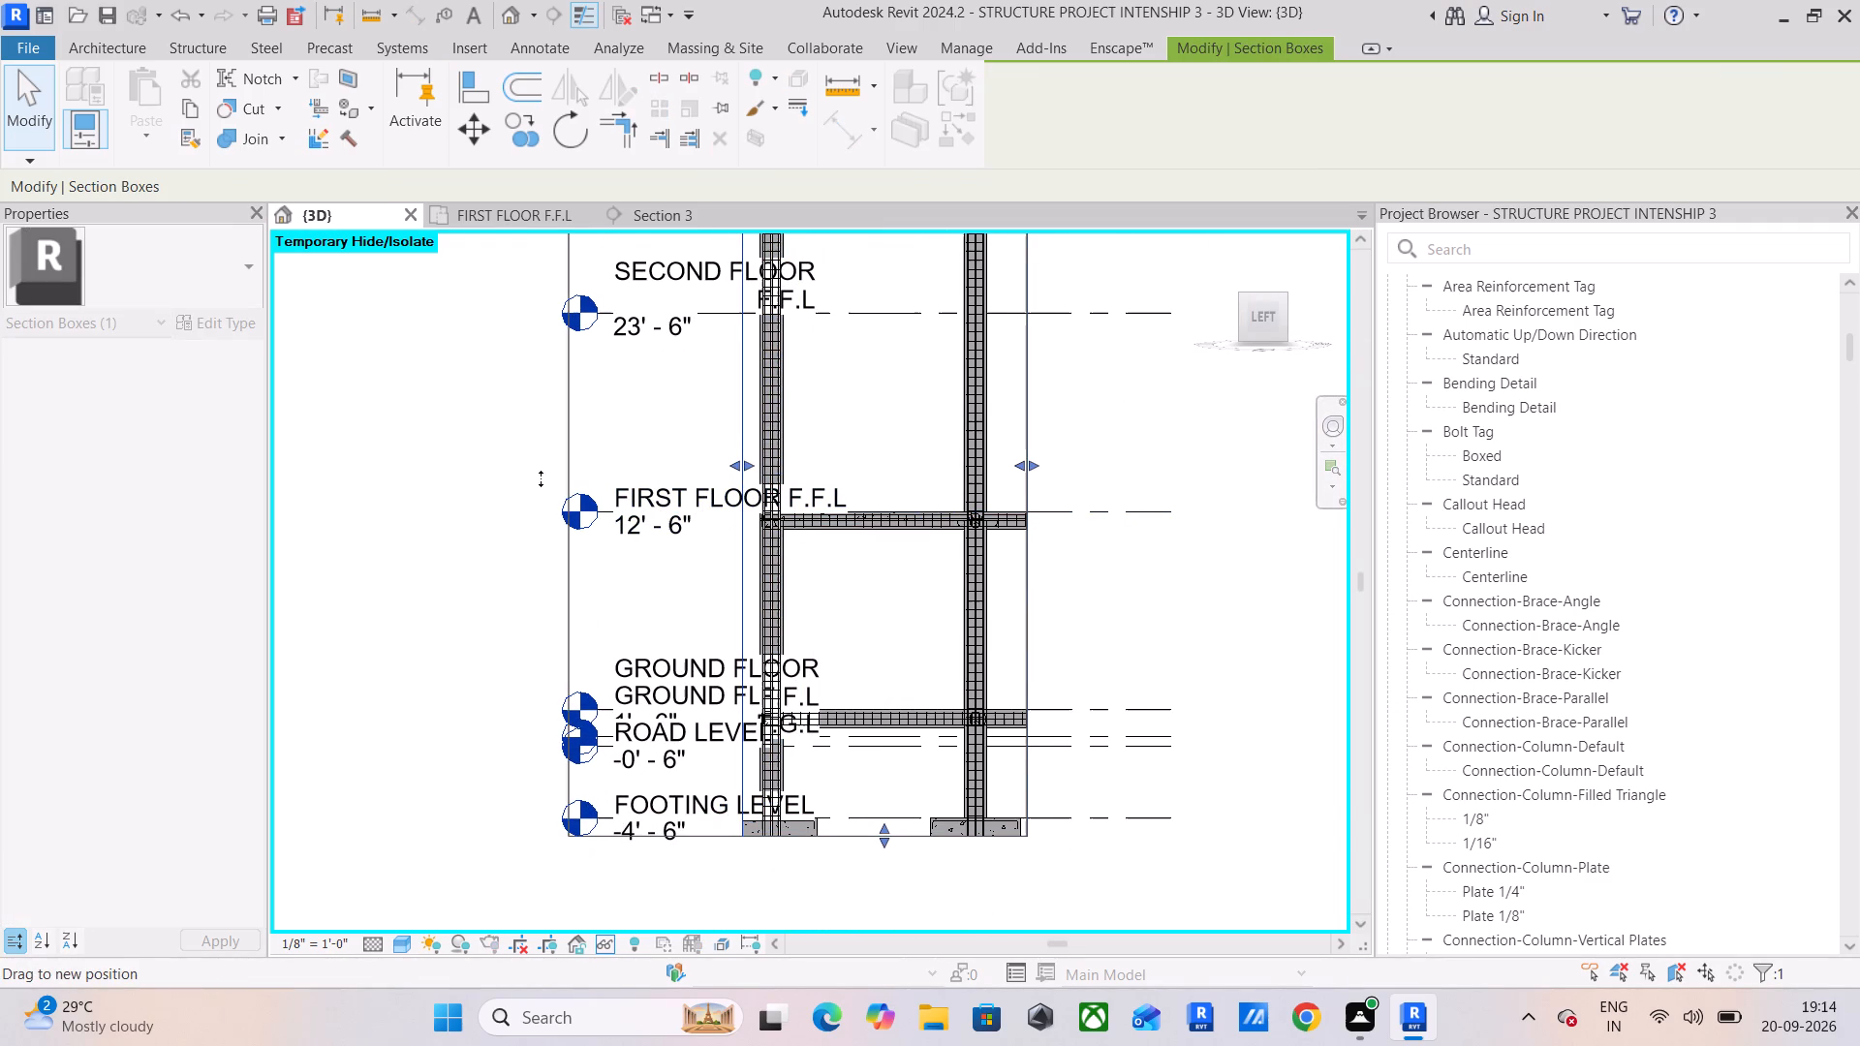
drag(541, 478, 437, 478)
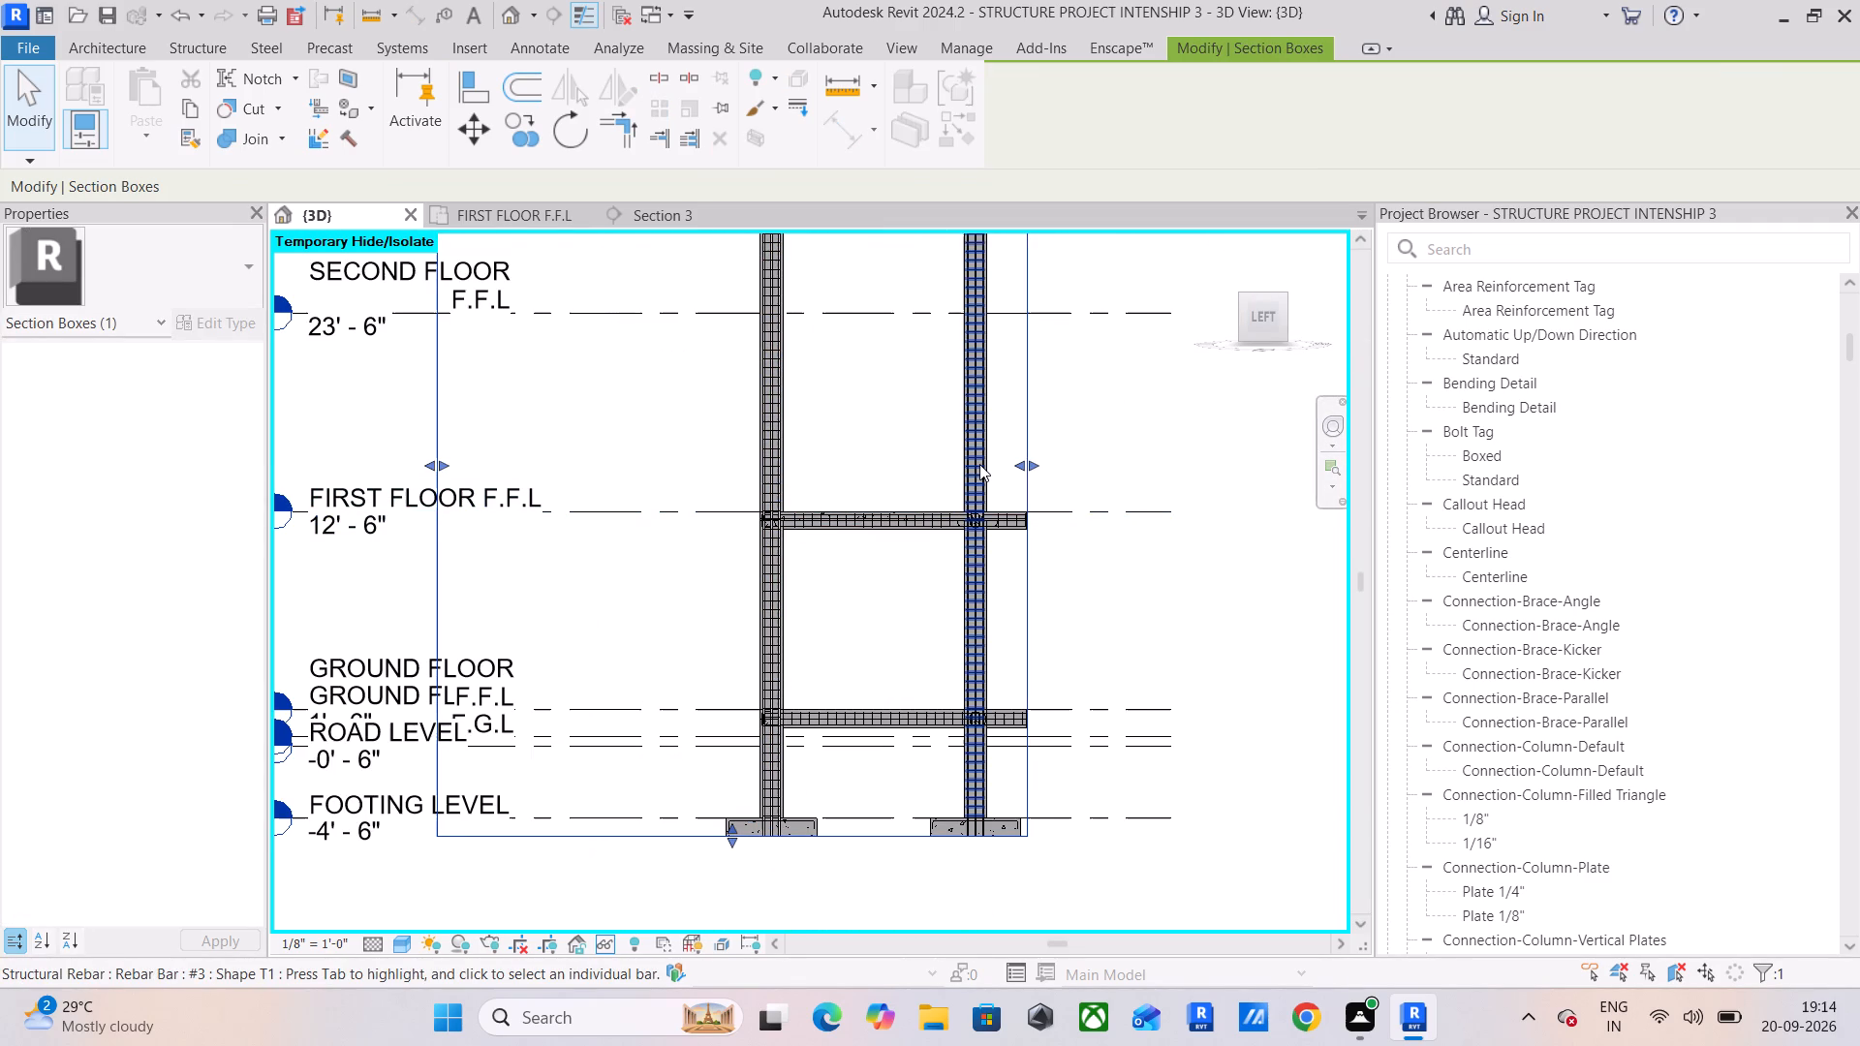
drag(1052, 461, 1085, 461)
click(1028, 464)
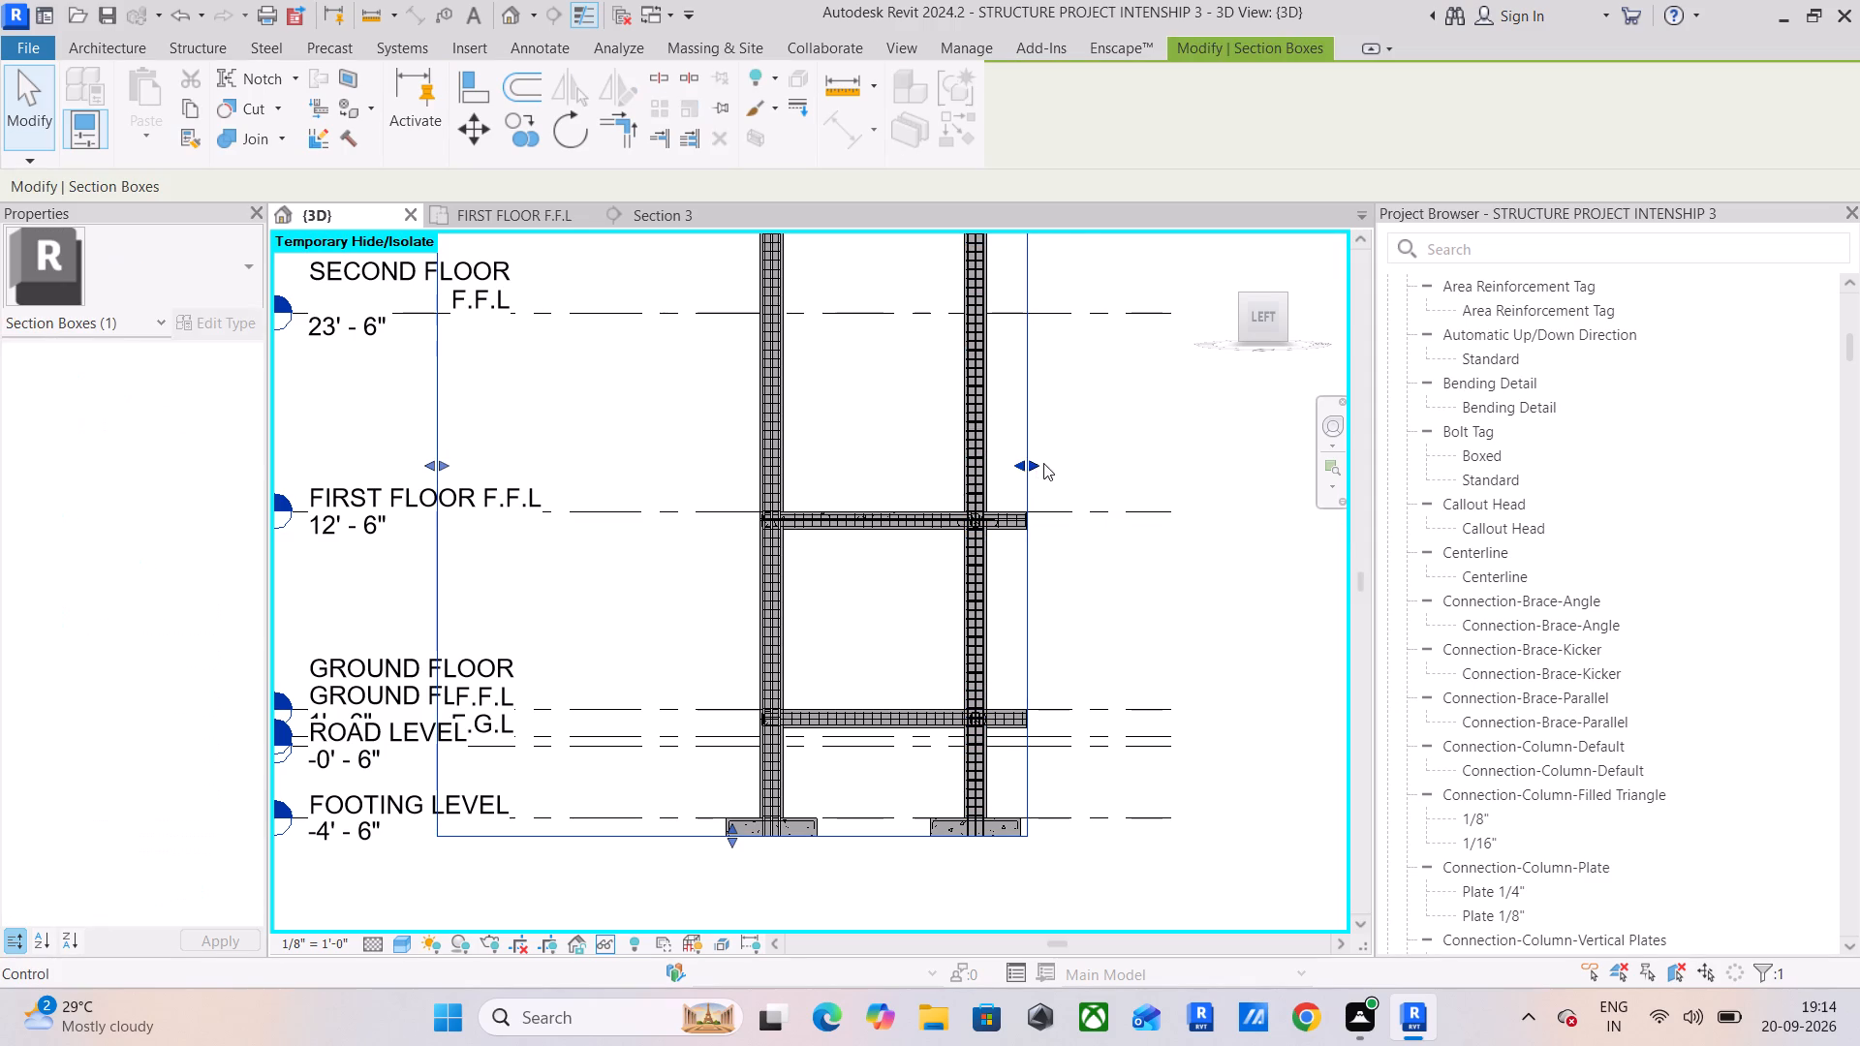
drag(1031, 469, 1074, 469)
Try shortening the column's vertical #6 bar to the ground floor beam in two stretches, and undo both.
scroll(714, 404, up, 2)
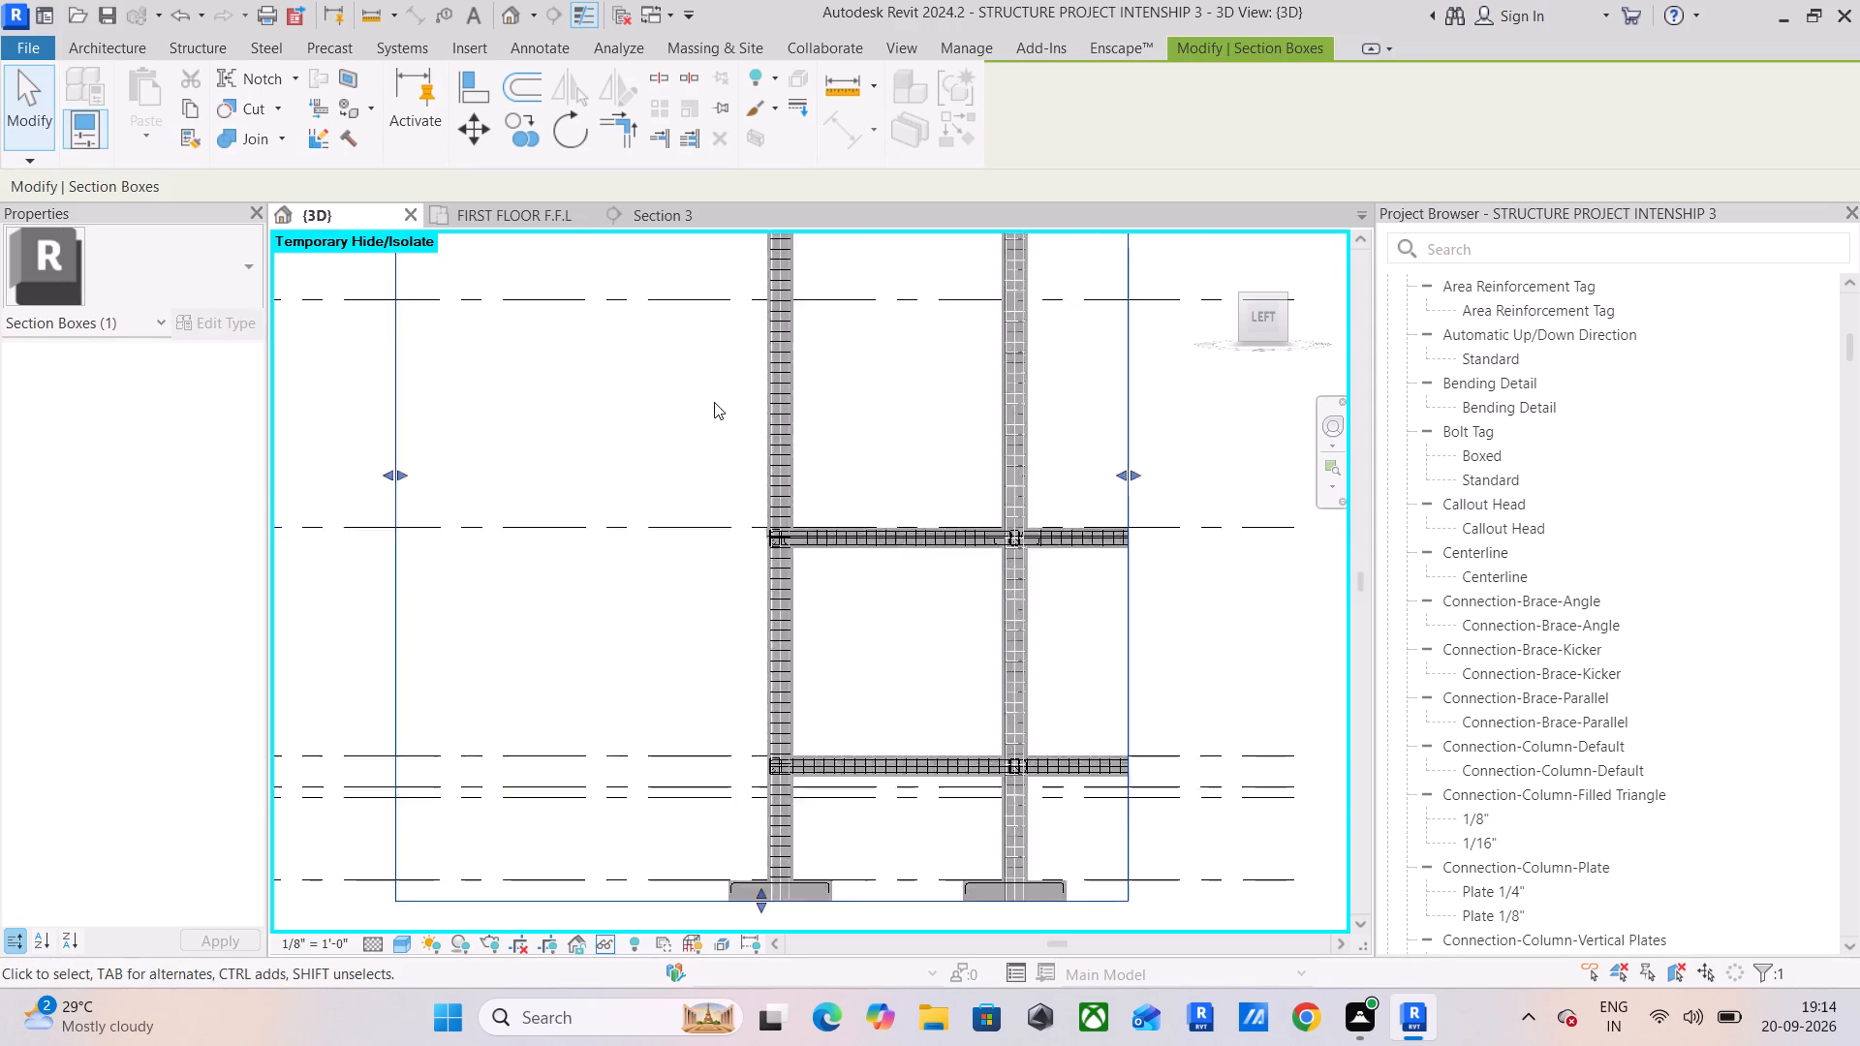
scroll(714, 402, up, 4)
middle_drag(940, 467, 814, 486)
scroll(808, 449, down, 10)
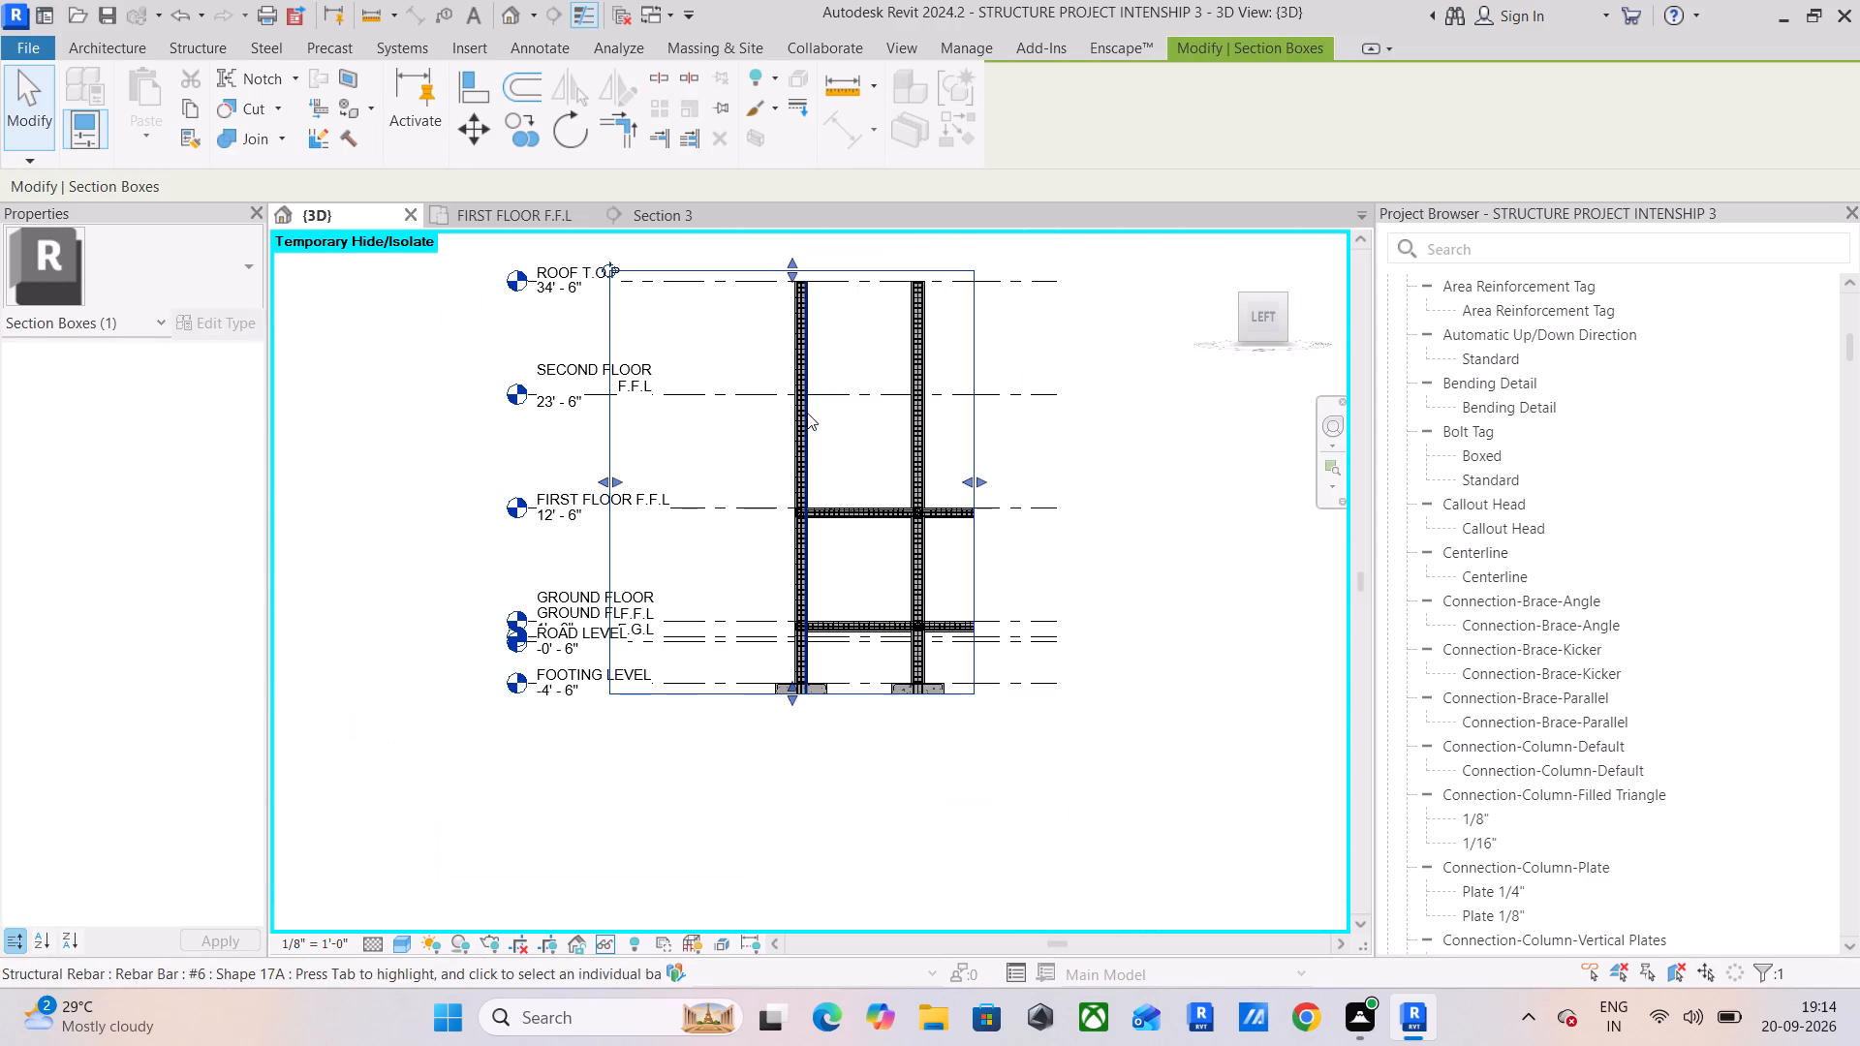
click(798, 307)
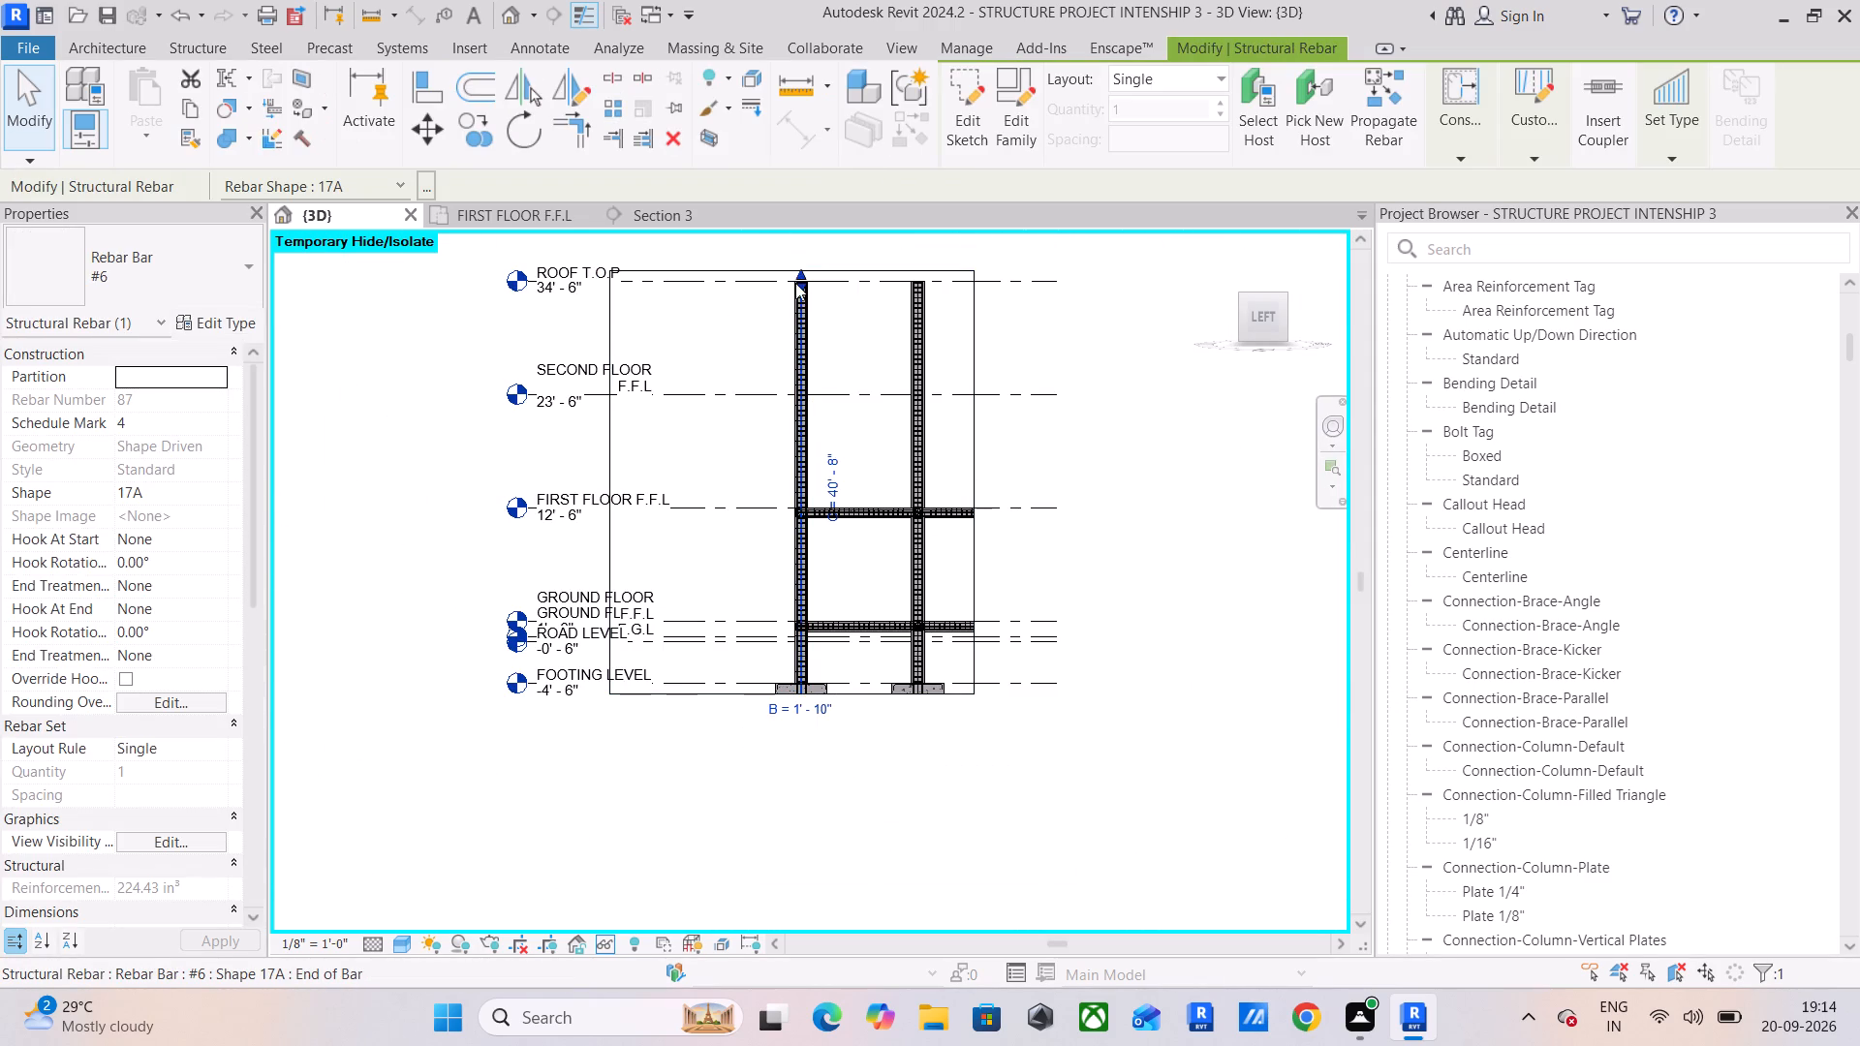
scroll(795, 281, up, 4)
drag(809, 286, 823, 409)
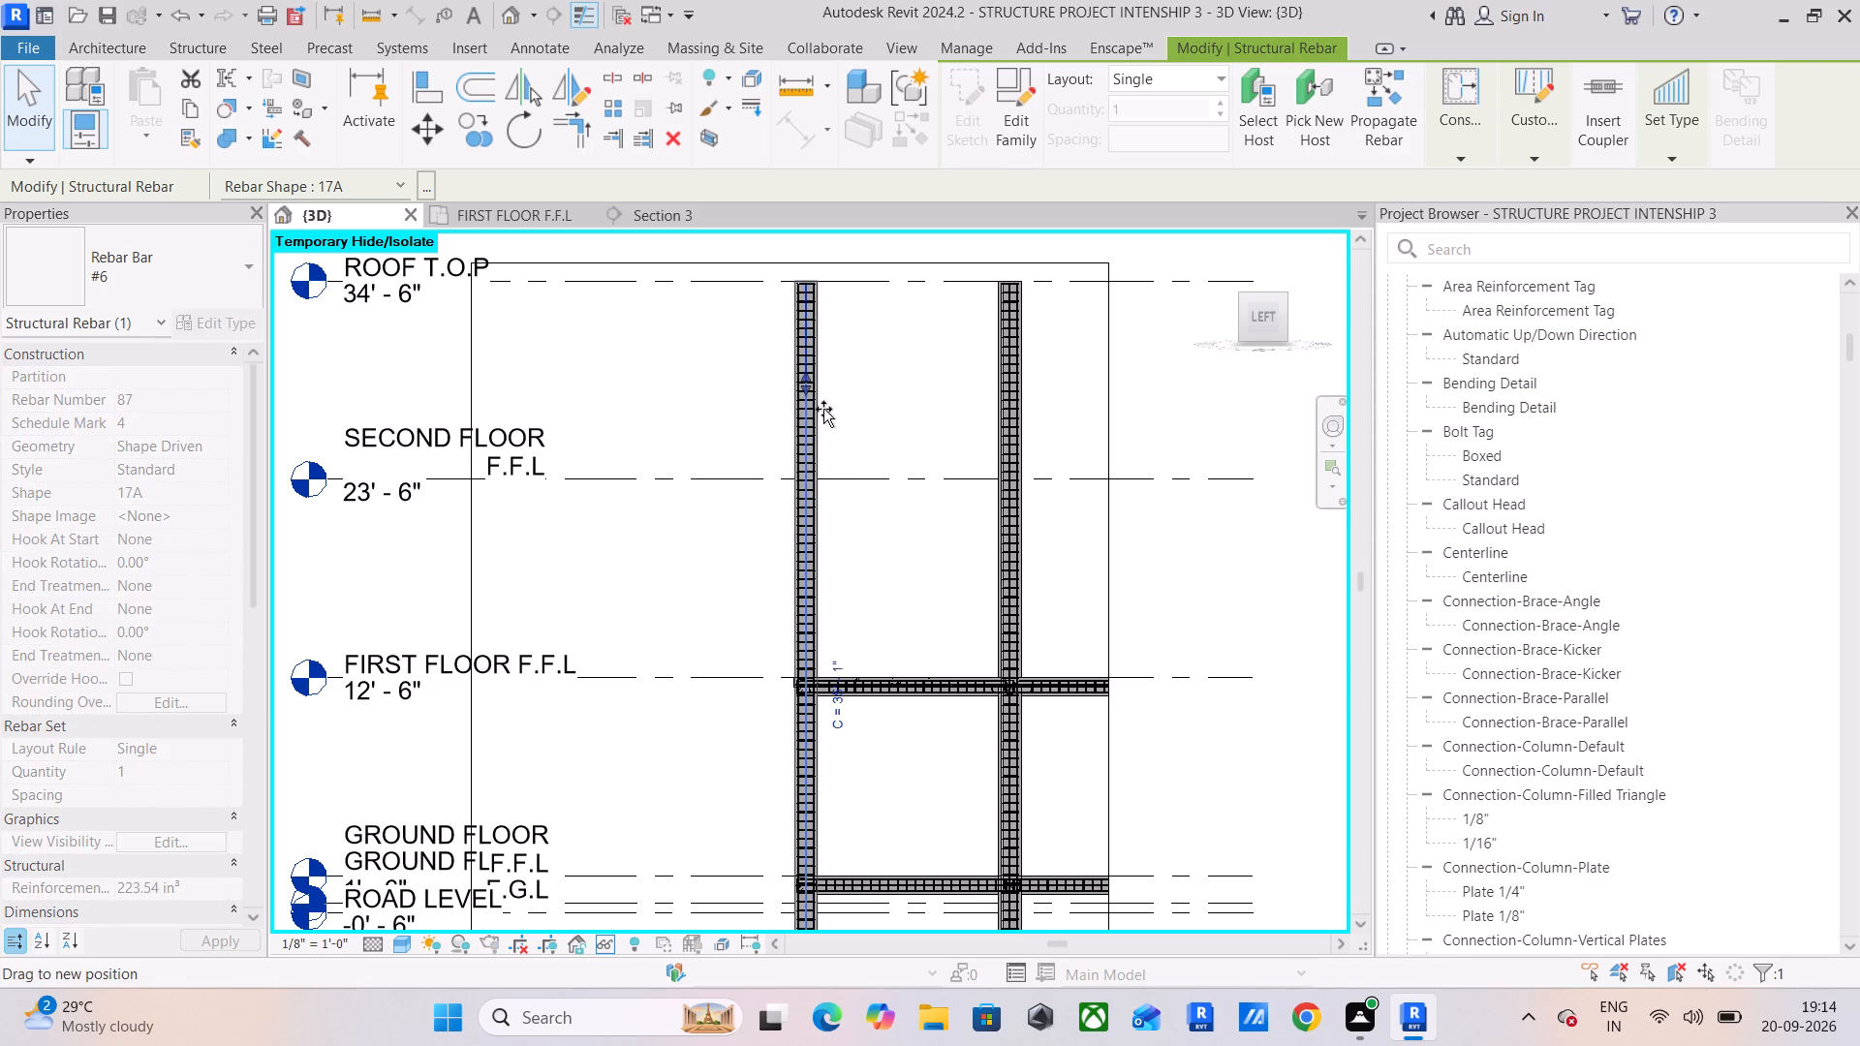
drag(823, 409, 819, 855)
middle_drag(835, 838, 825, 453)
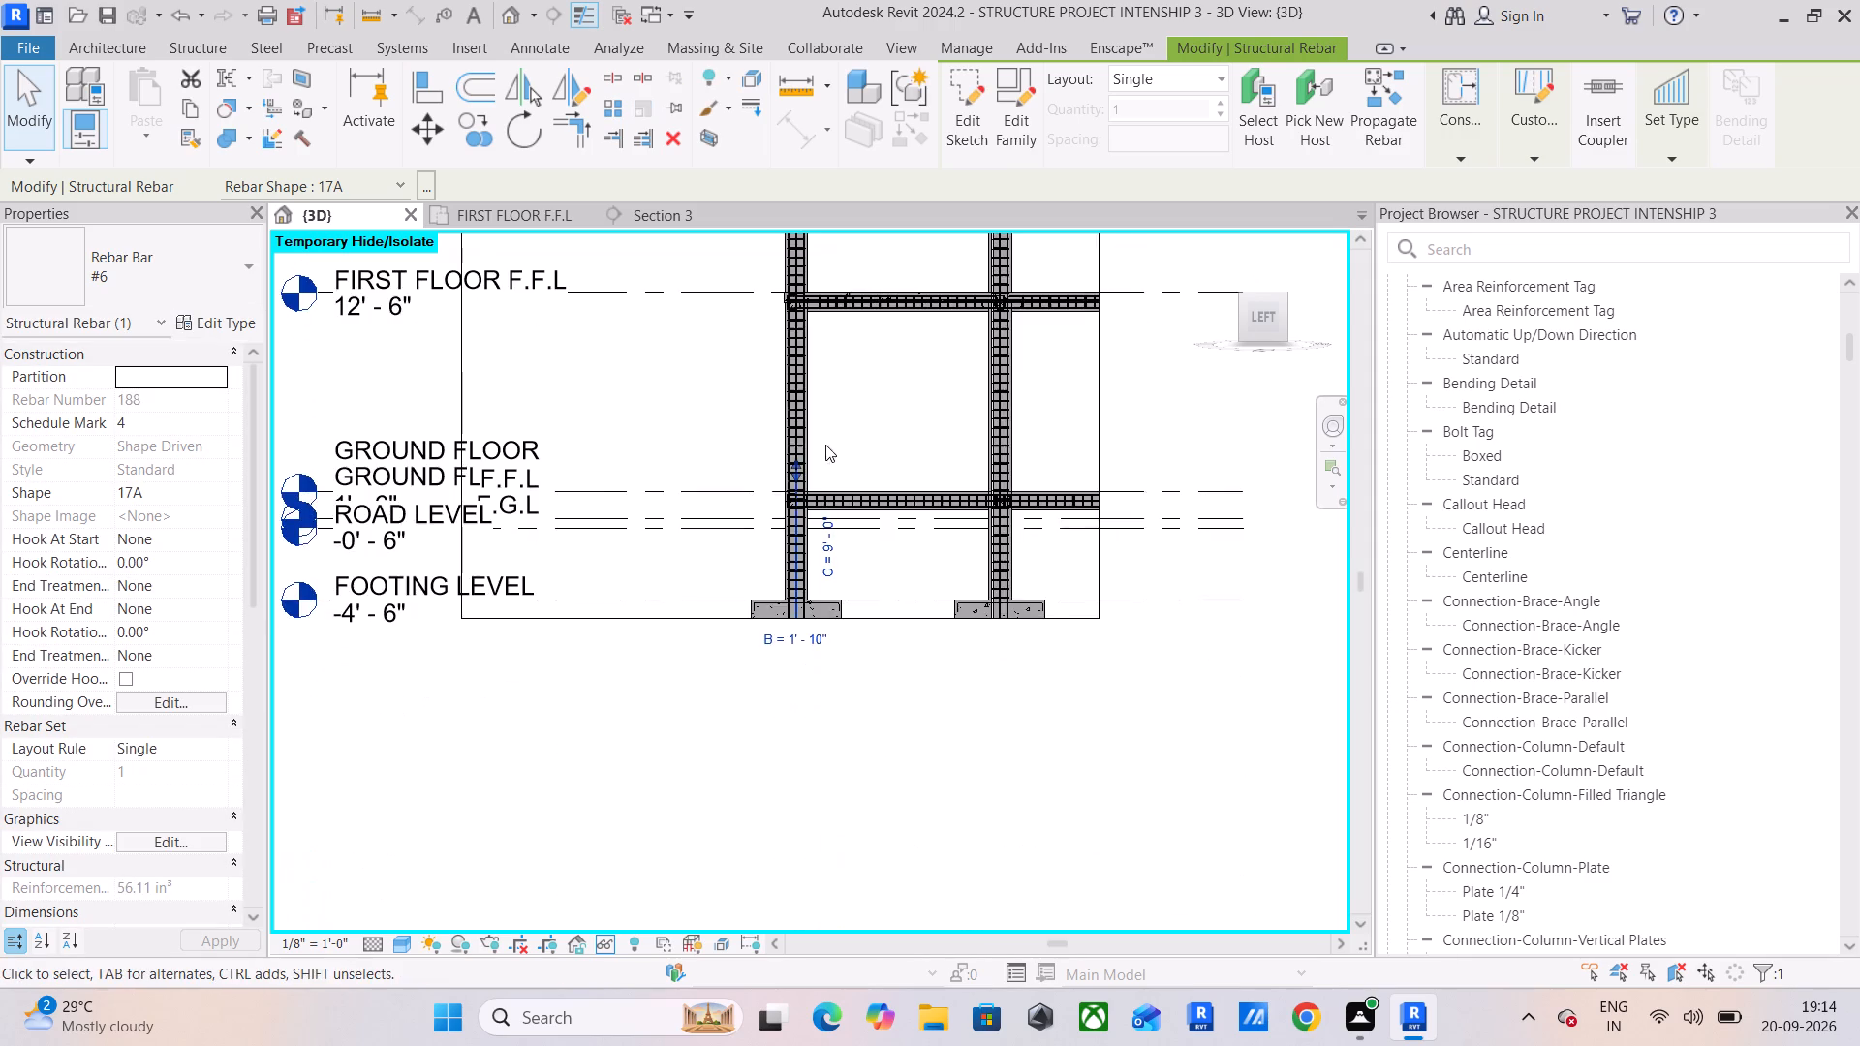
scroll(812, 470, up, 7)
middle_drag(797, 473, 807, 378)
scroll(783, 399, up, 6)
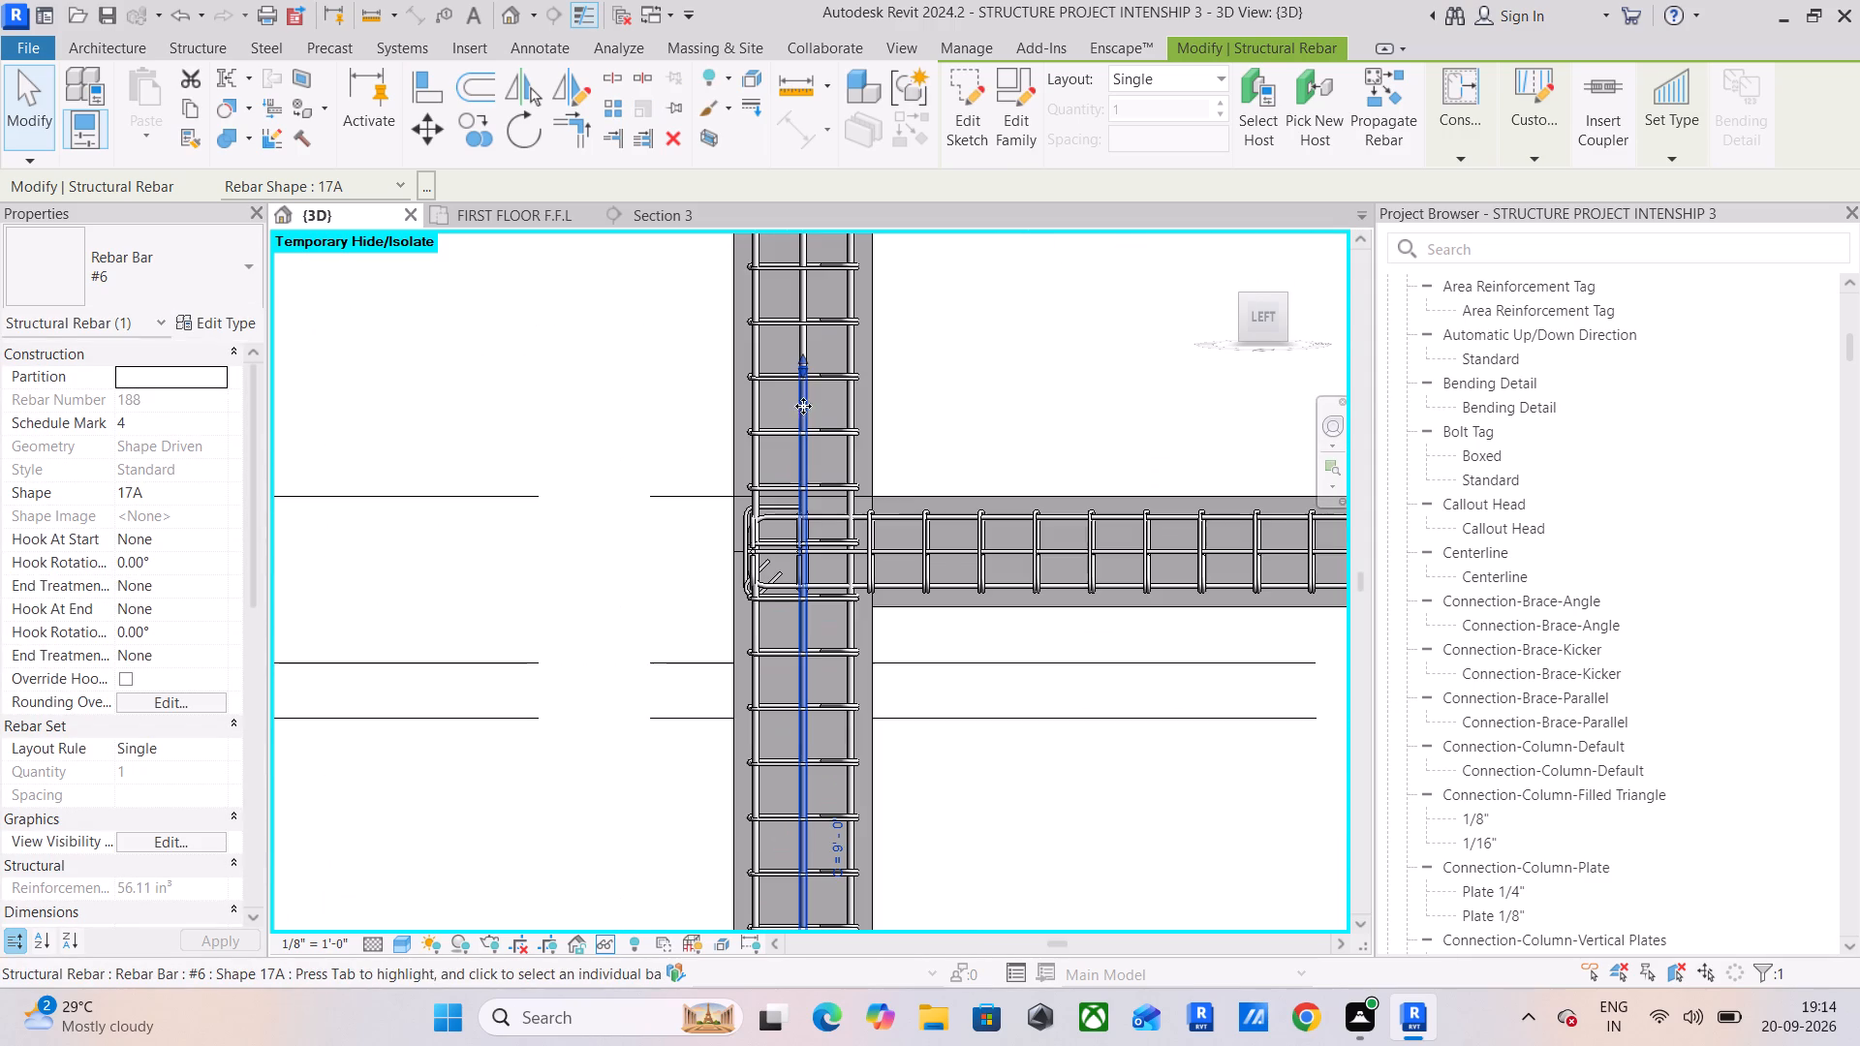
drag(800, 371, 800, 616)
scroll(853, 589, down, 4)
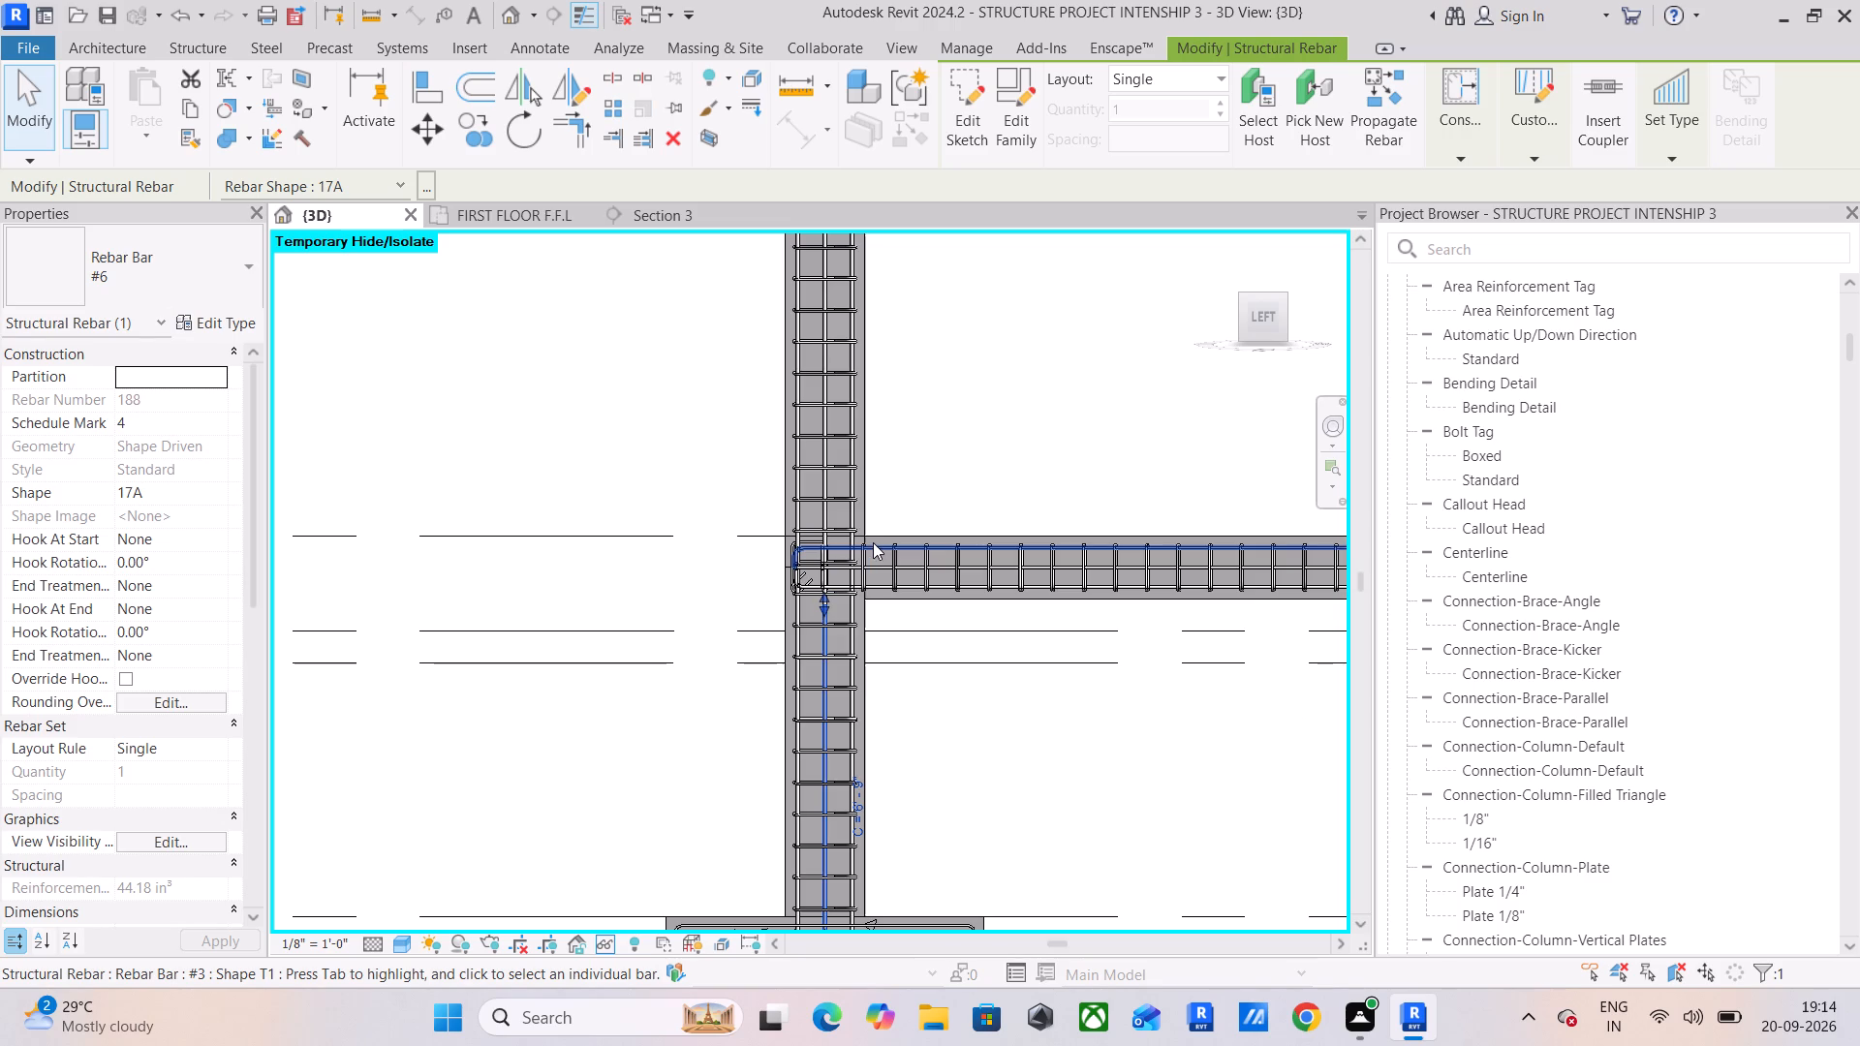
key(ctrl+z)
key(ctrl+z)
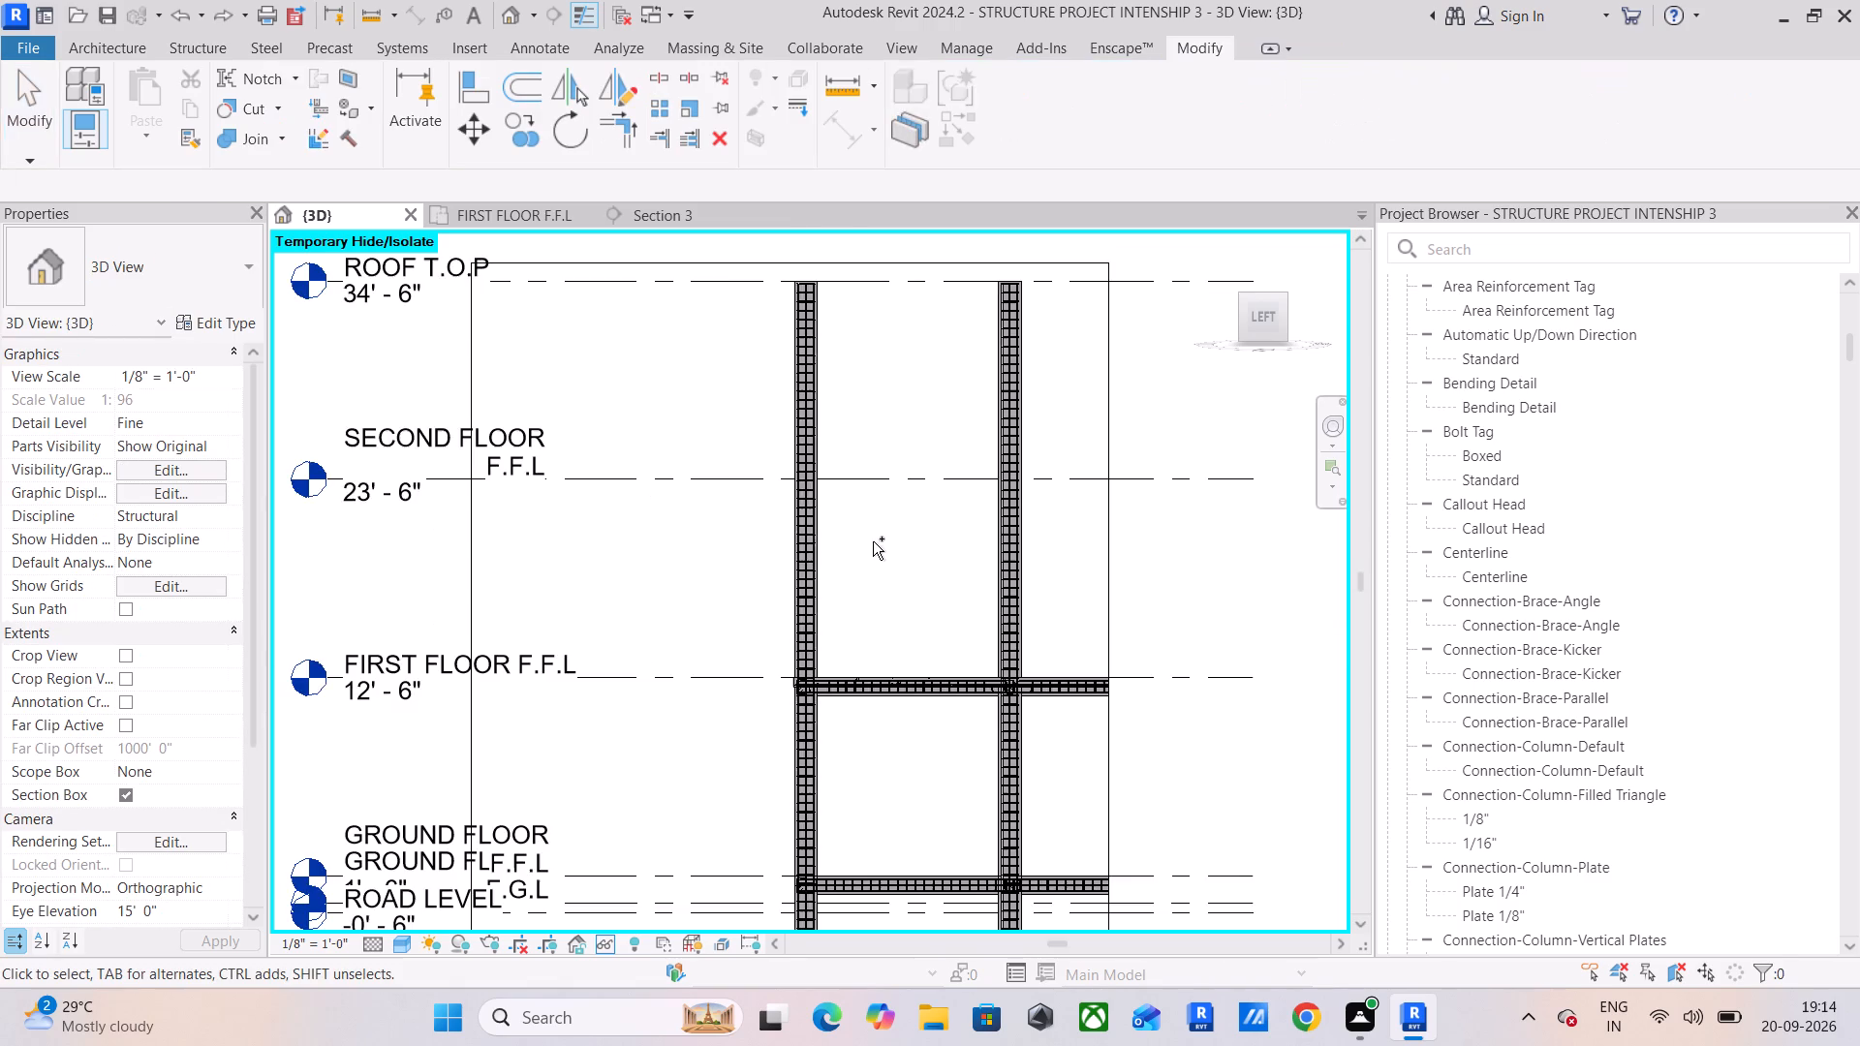
Shorten the column's #3 tie set from the top so it ends just below the ground floor beam.
scroll(850, 511, down, 2)
scroll(800, 408, up, 17)
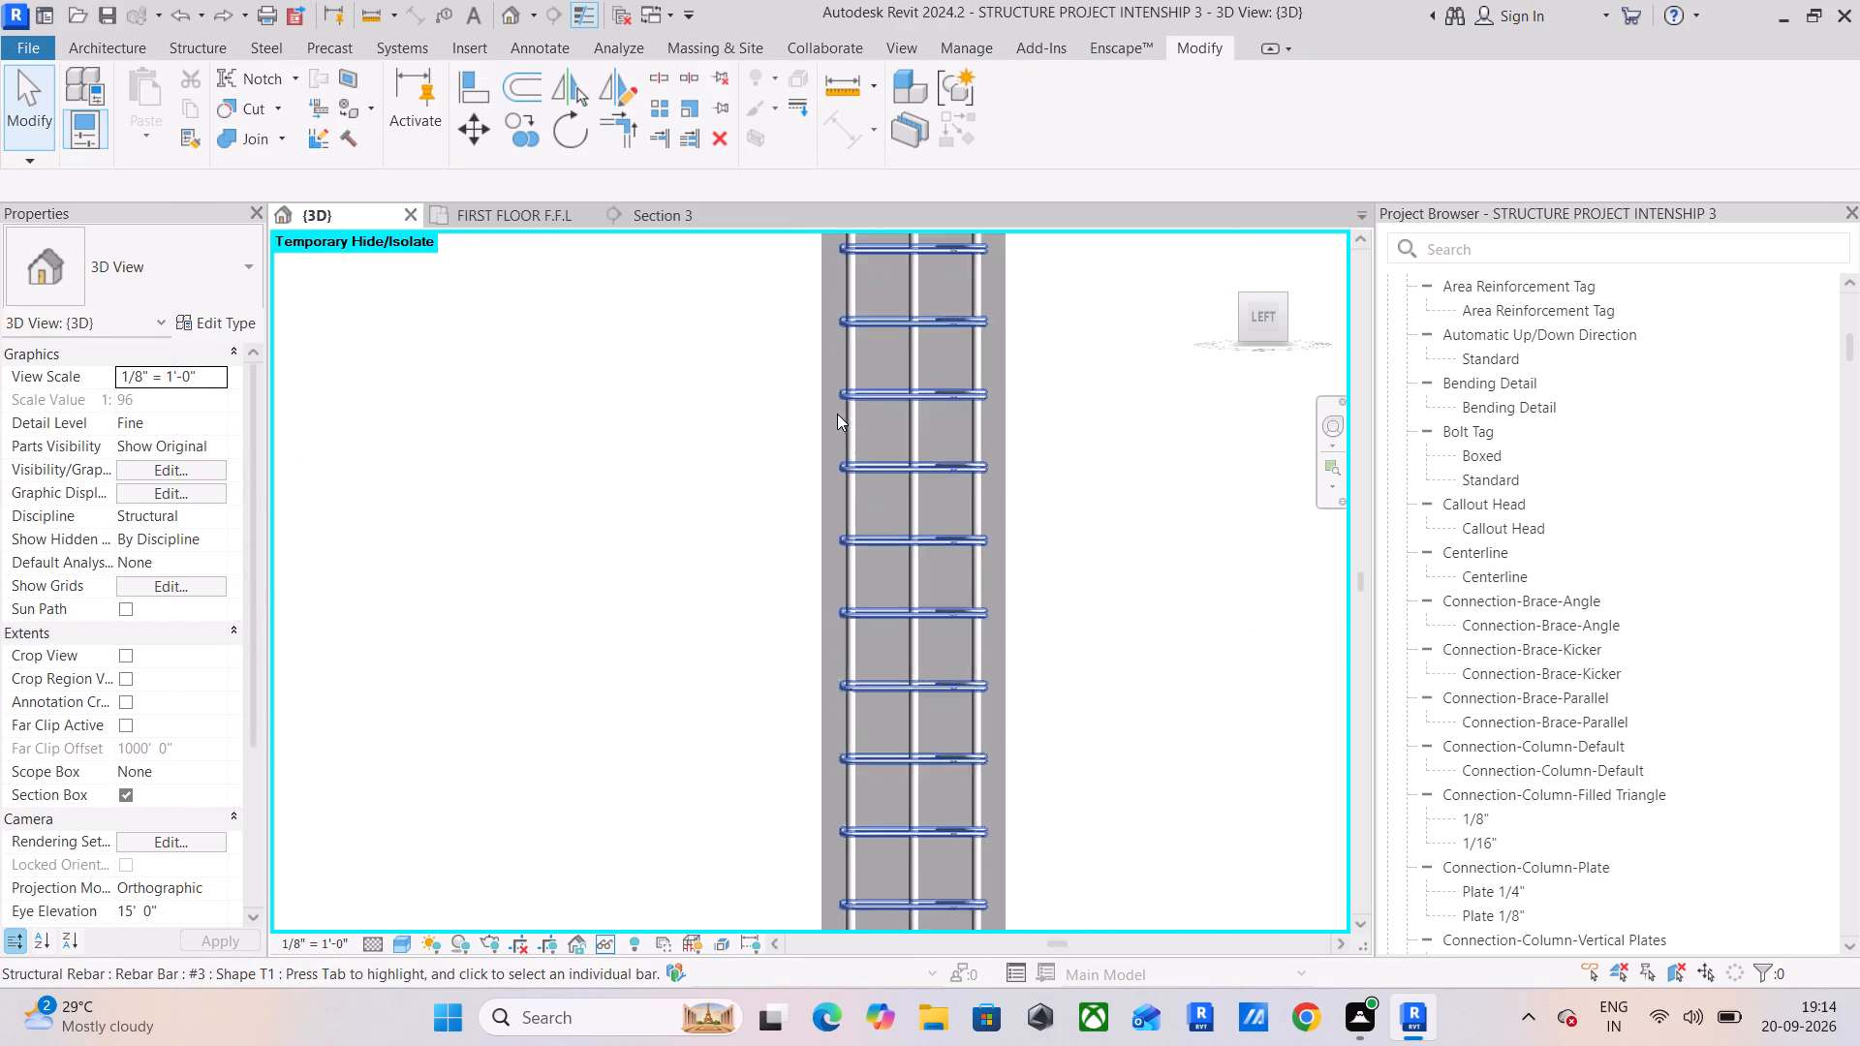
click(875, 469)
scroll(879, 449, down, 14)
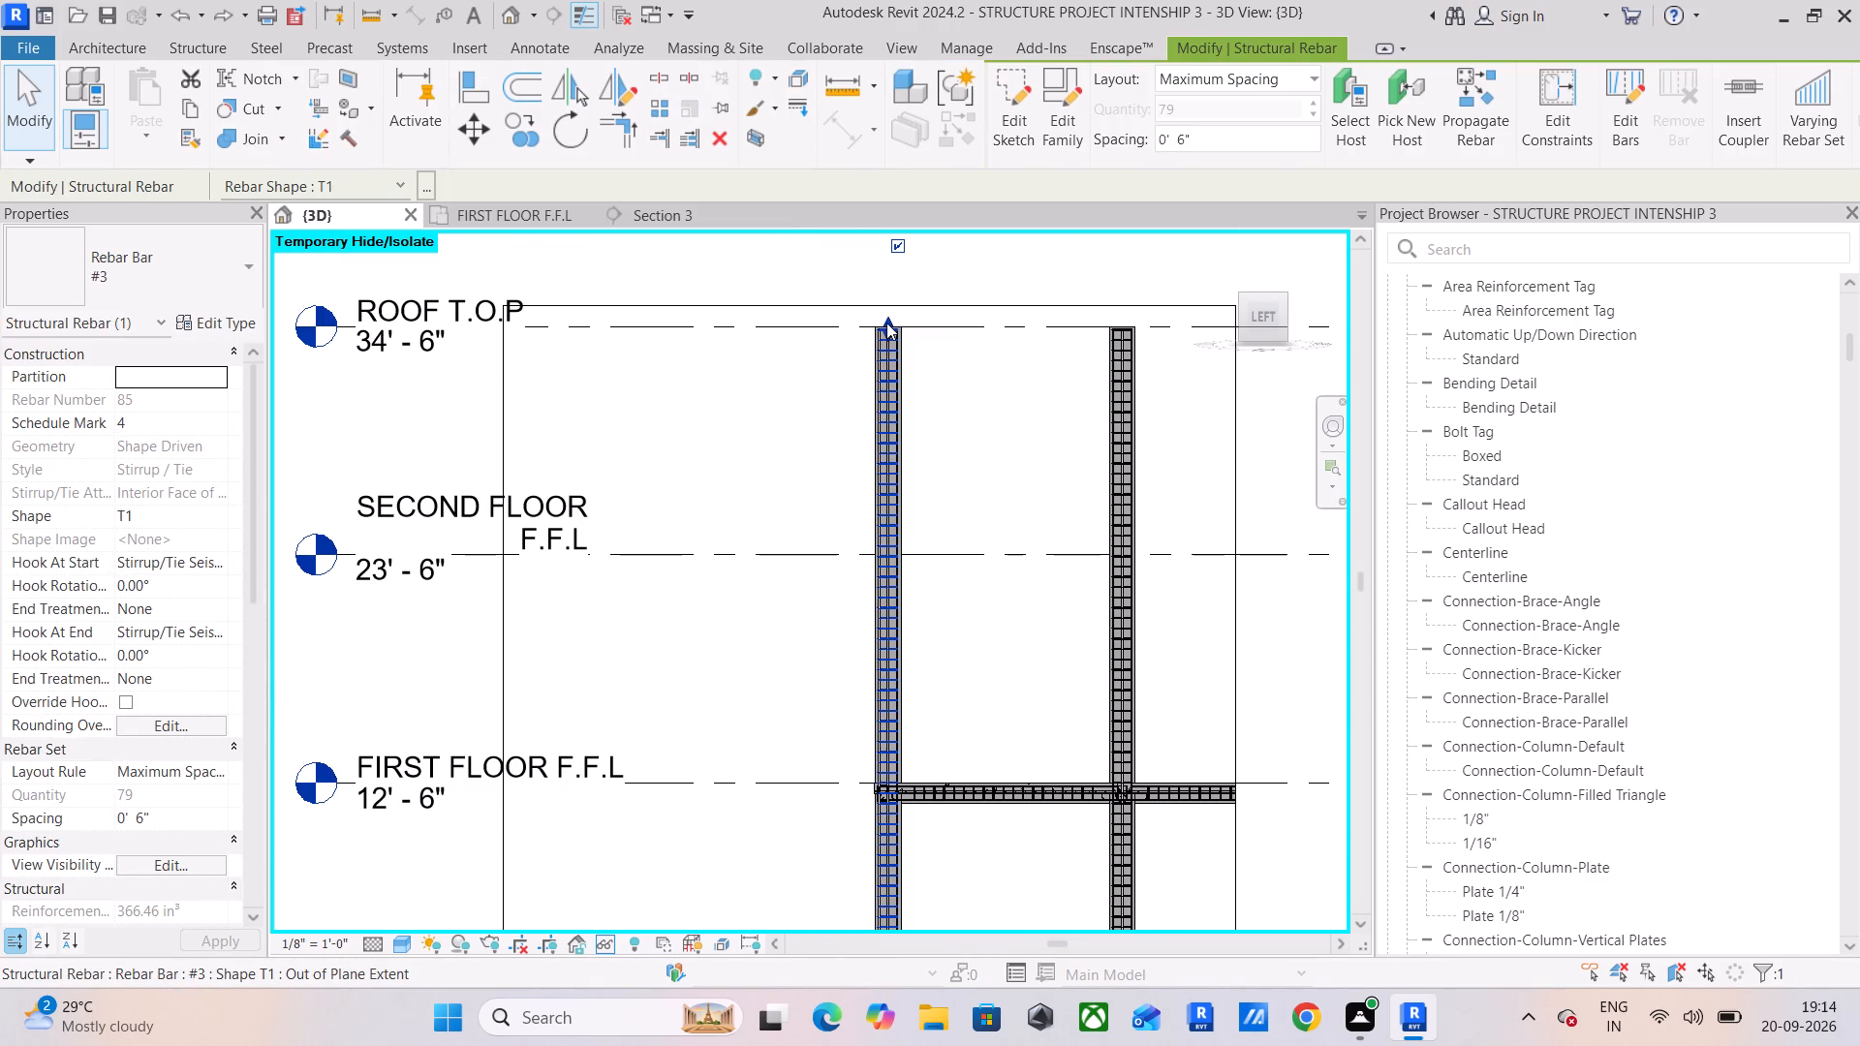
drag(886, 323, 882, 688)
middle_drag(895, 678, 882, 379)
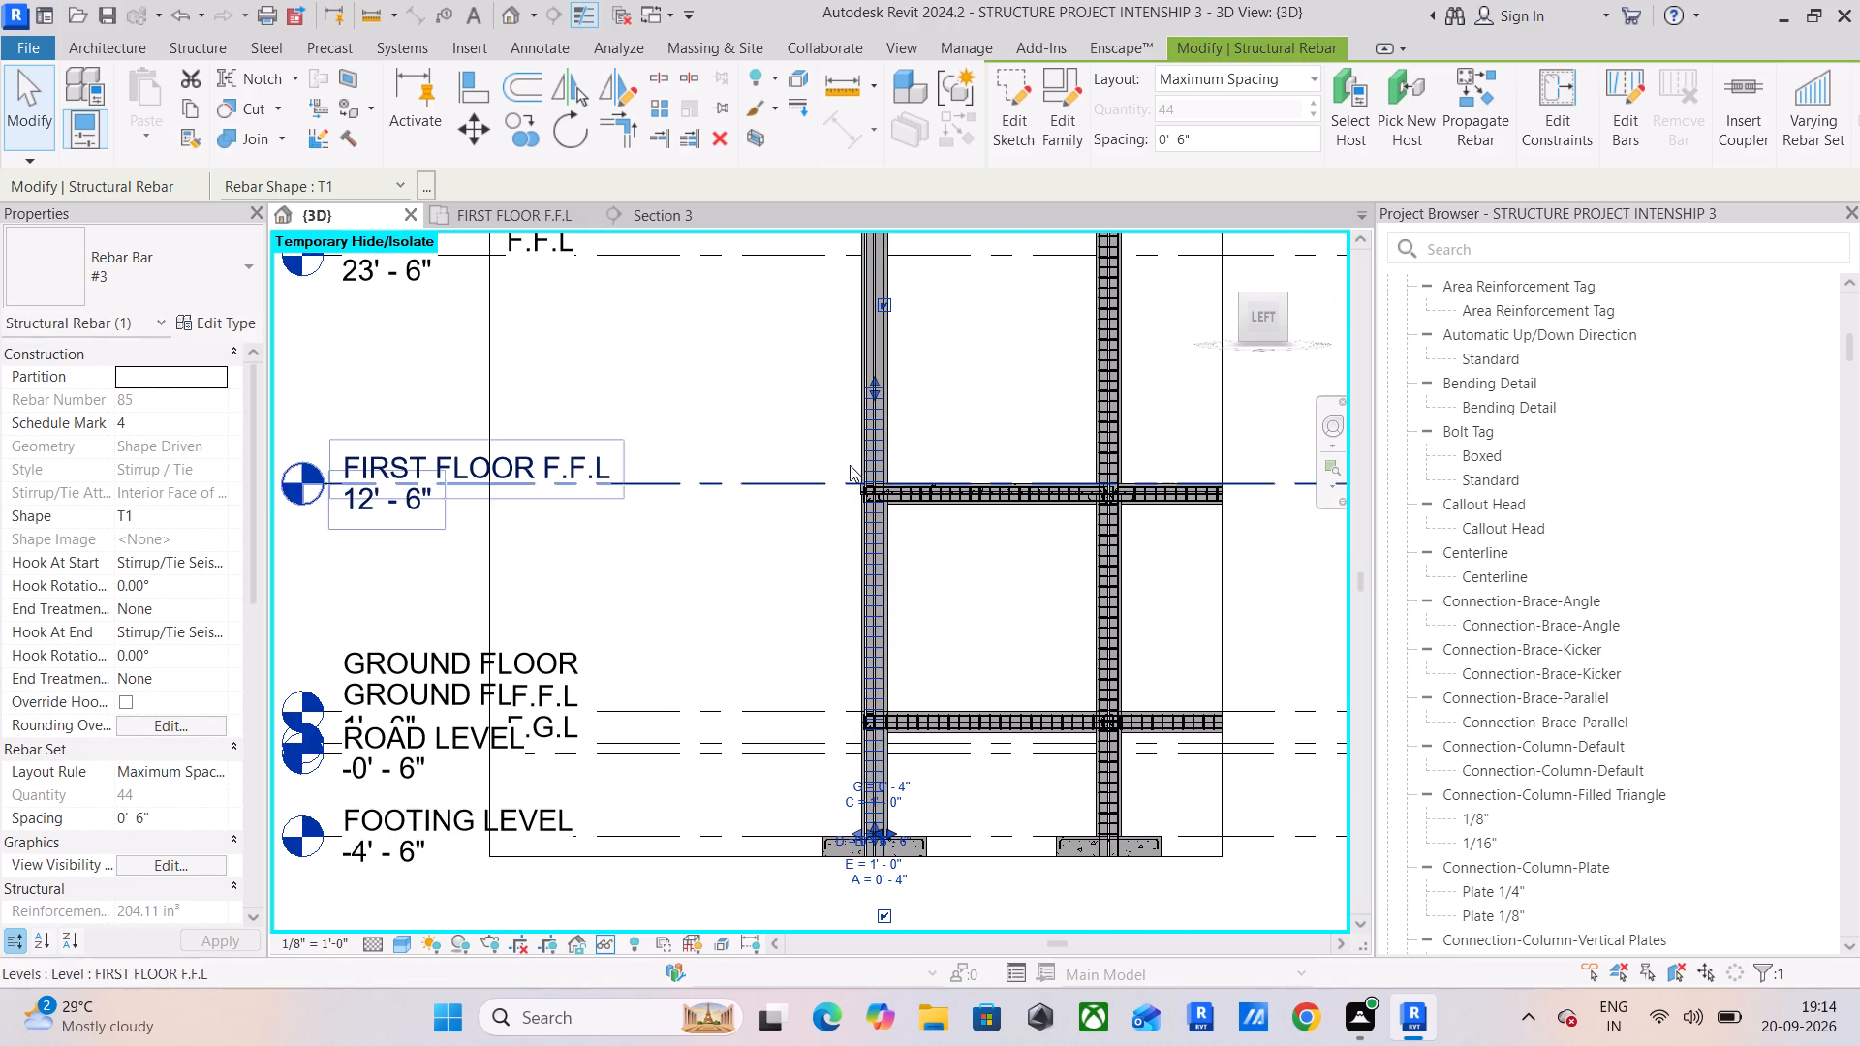
drag(875, 394, 891, 730)
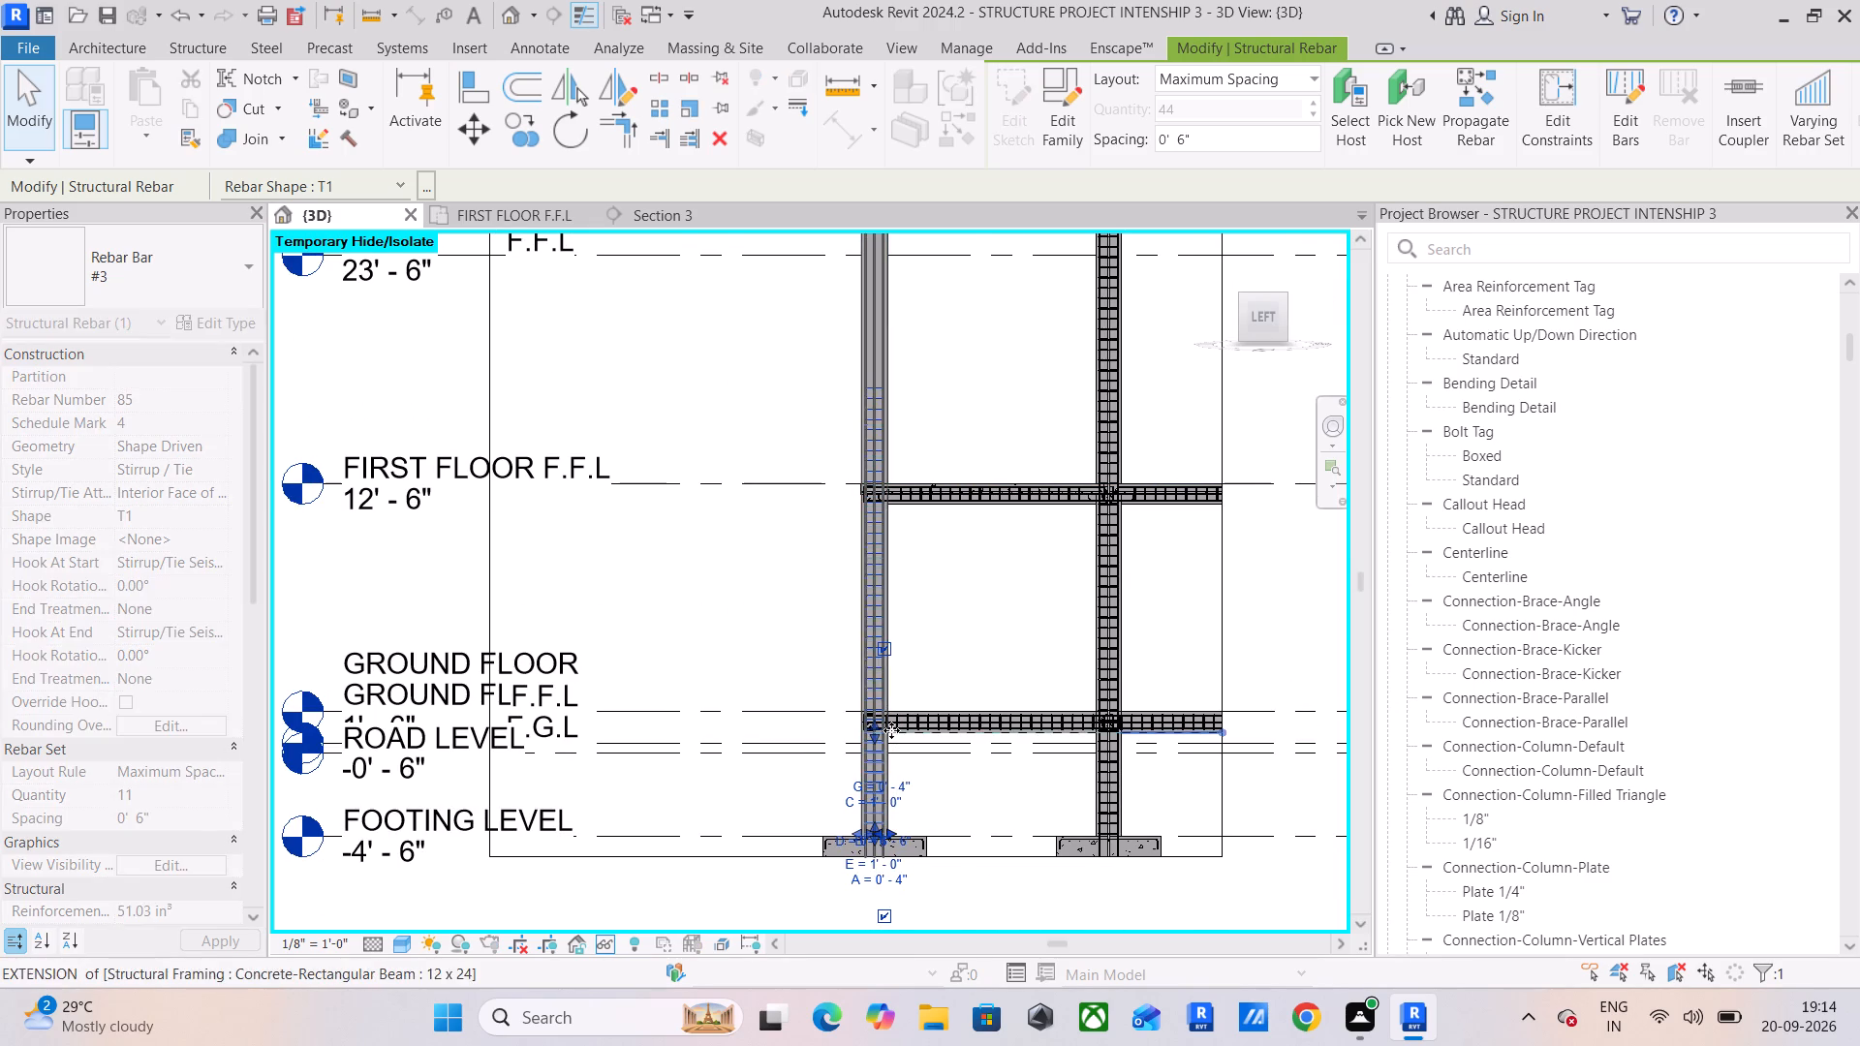
middle_drag(846, 729, 834, 600)
scroll(903, 624, up, 15)
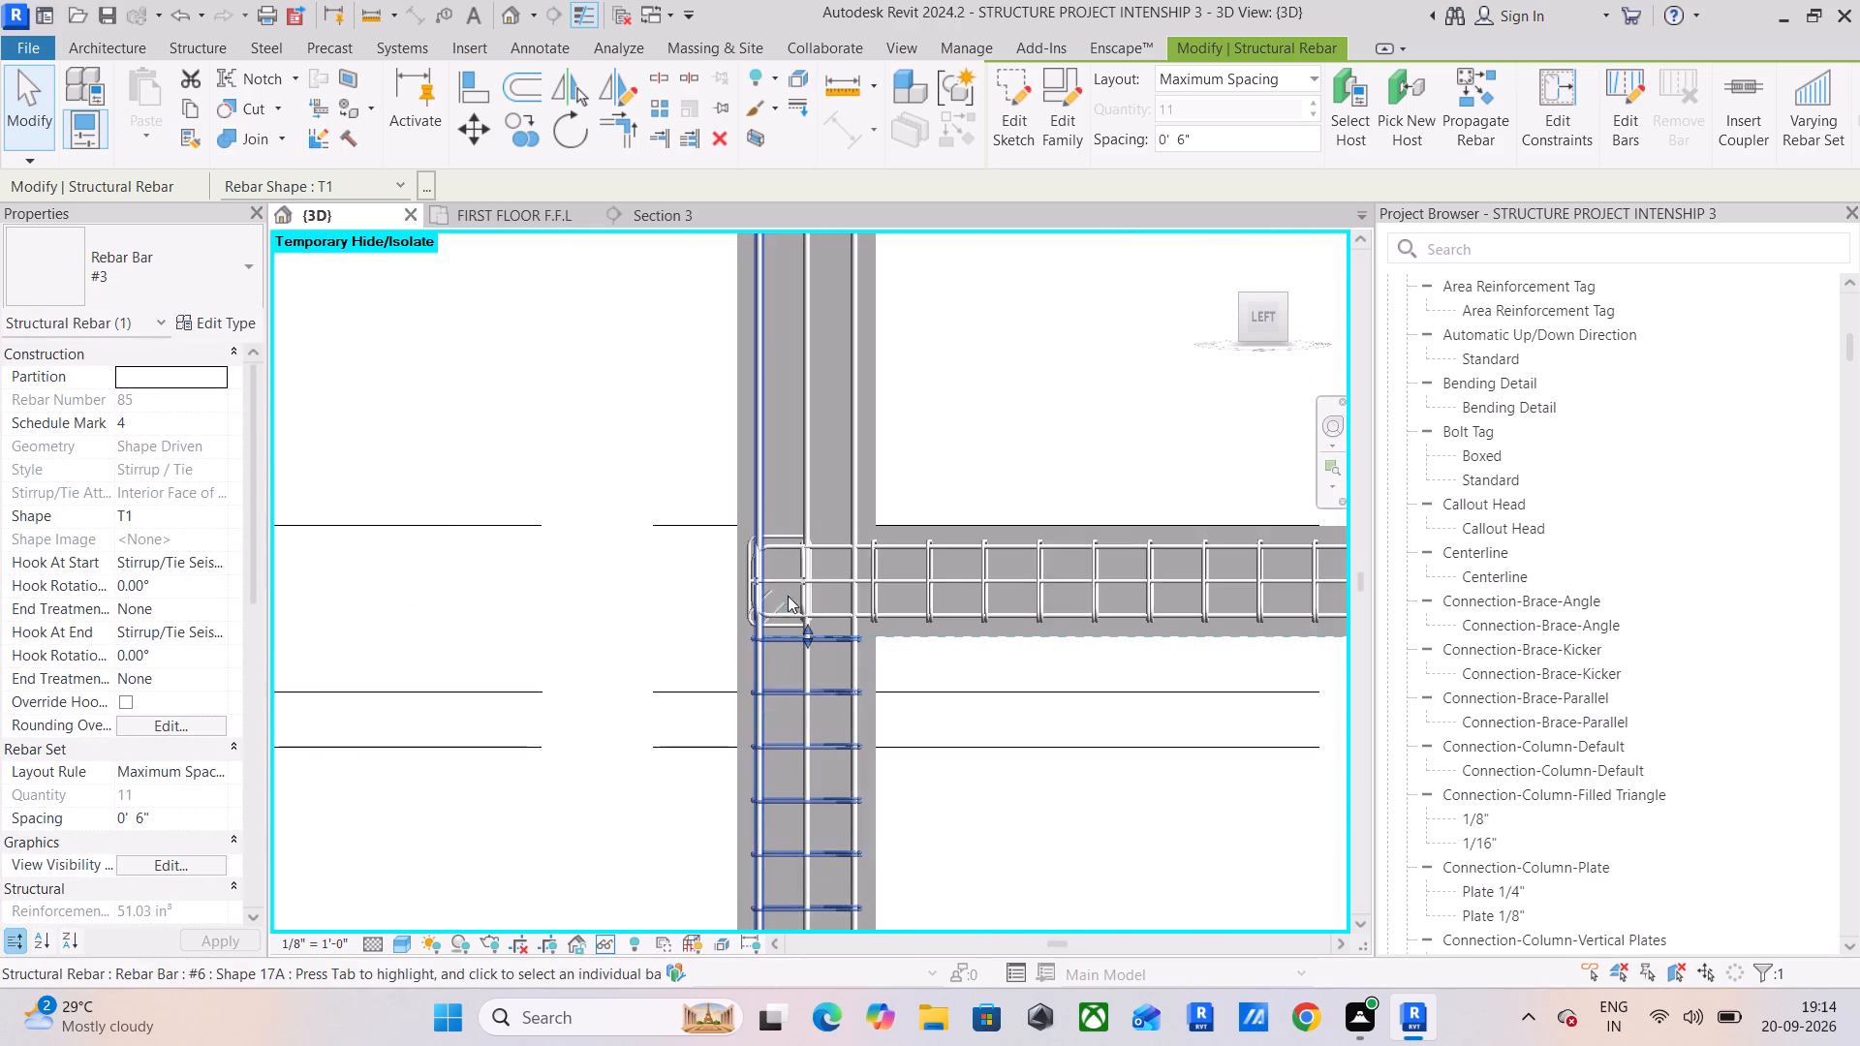
scroll(788, 596, up, 4)
middle_drag(820, 607, 747, 410)
click(764, 516)
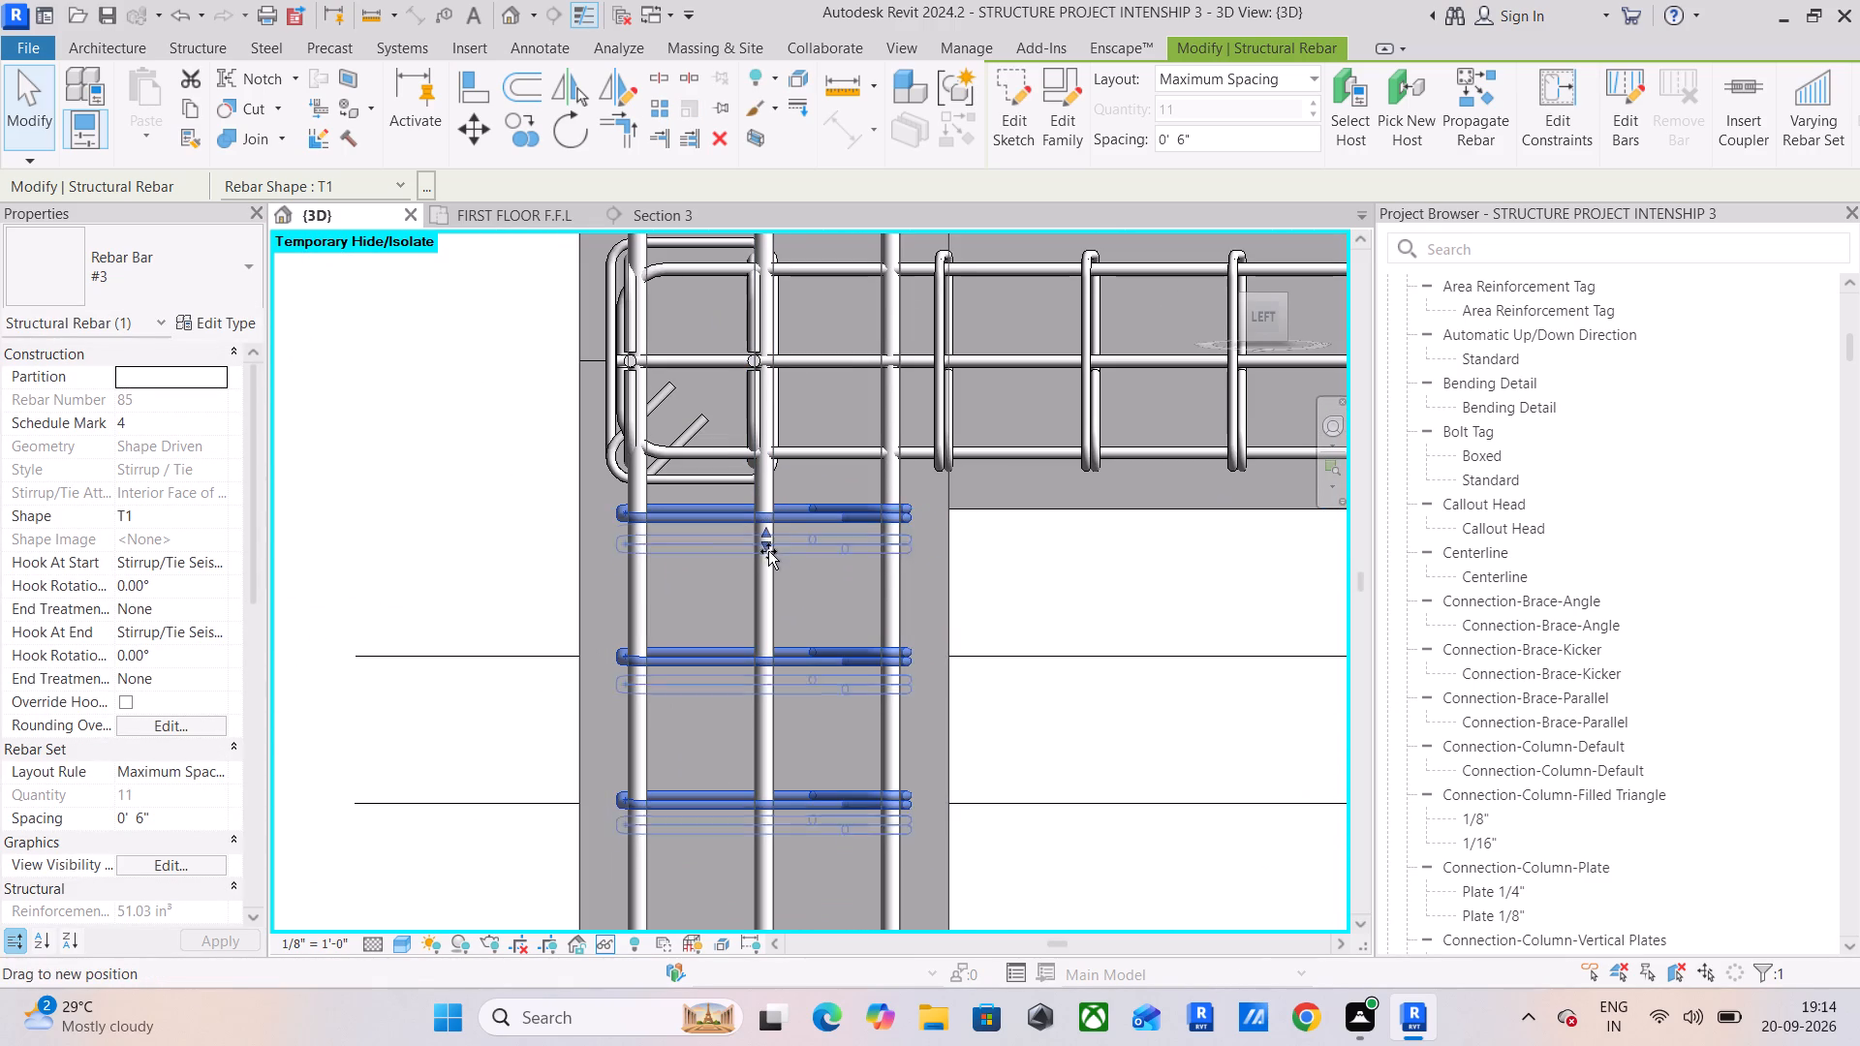
Copy the shortened tie set from the column's corner at the footing top to the top of the ground floor beam.
scroll(850, 540, down, 9)
middle_drag(939, 583, 818, 640)
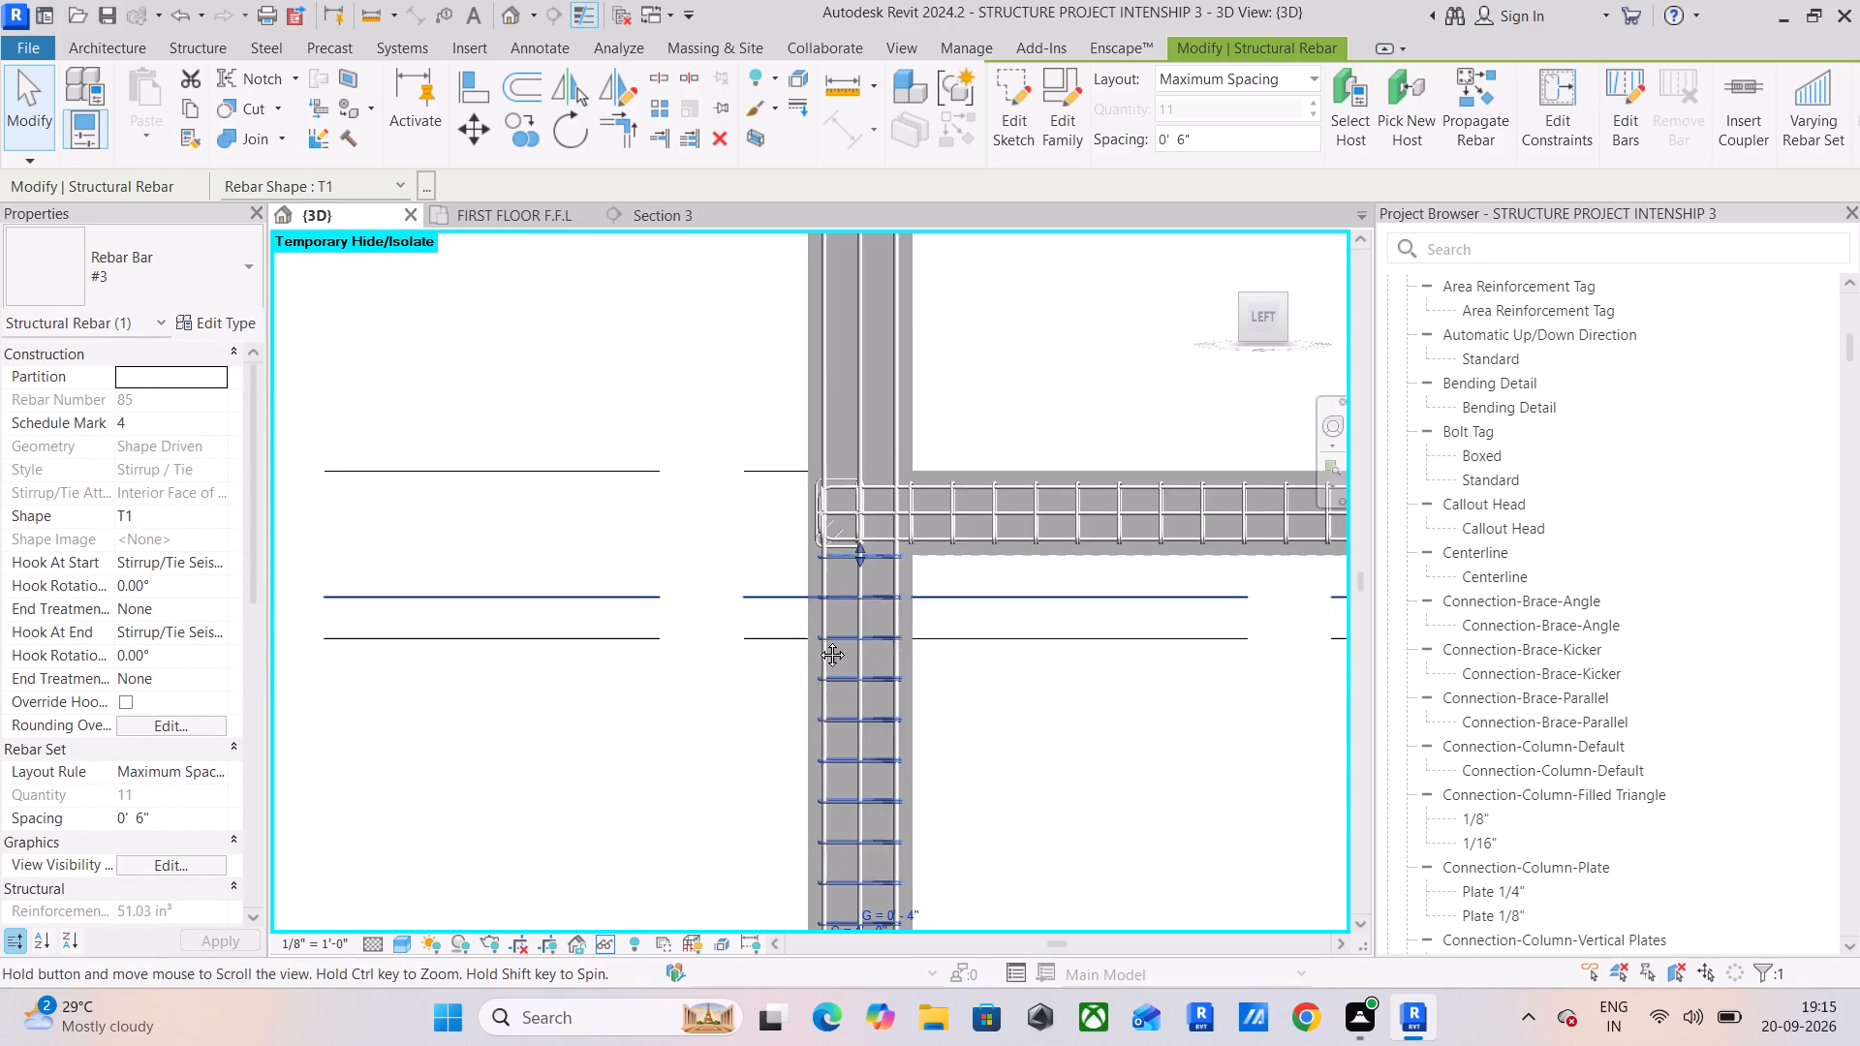
middle_drag(818, 640, 594, 626)
scroll(649, 581, down, 3)
scroll(623, 715, down, 1)
middle_drag(623, 715, 702, 577)
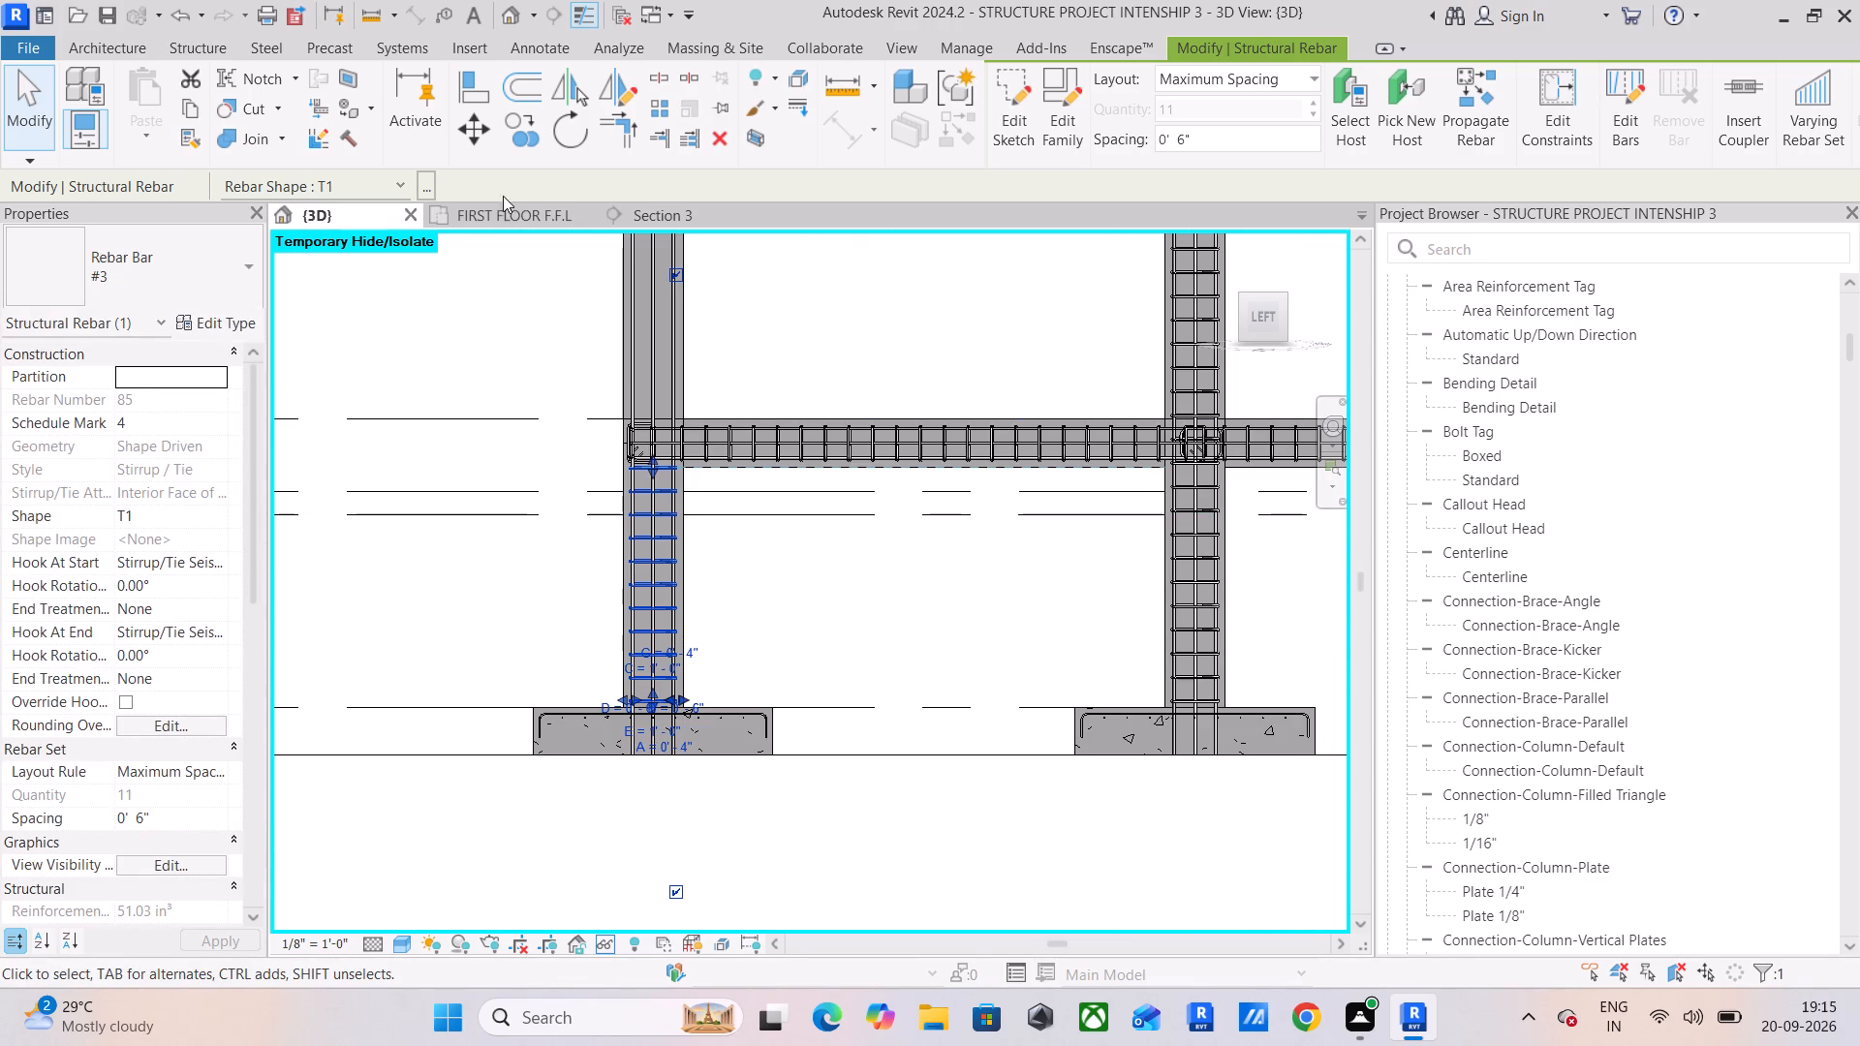
click(526, 127)
scroll(636, 756, up, 4)
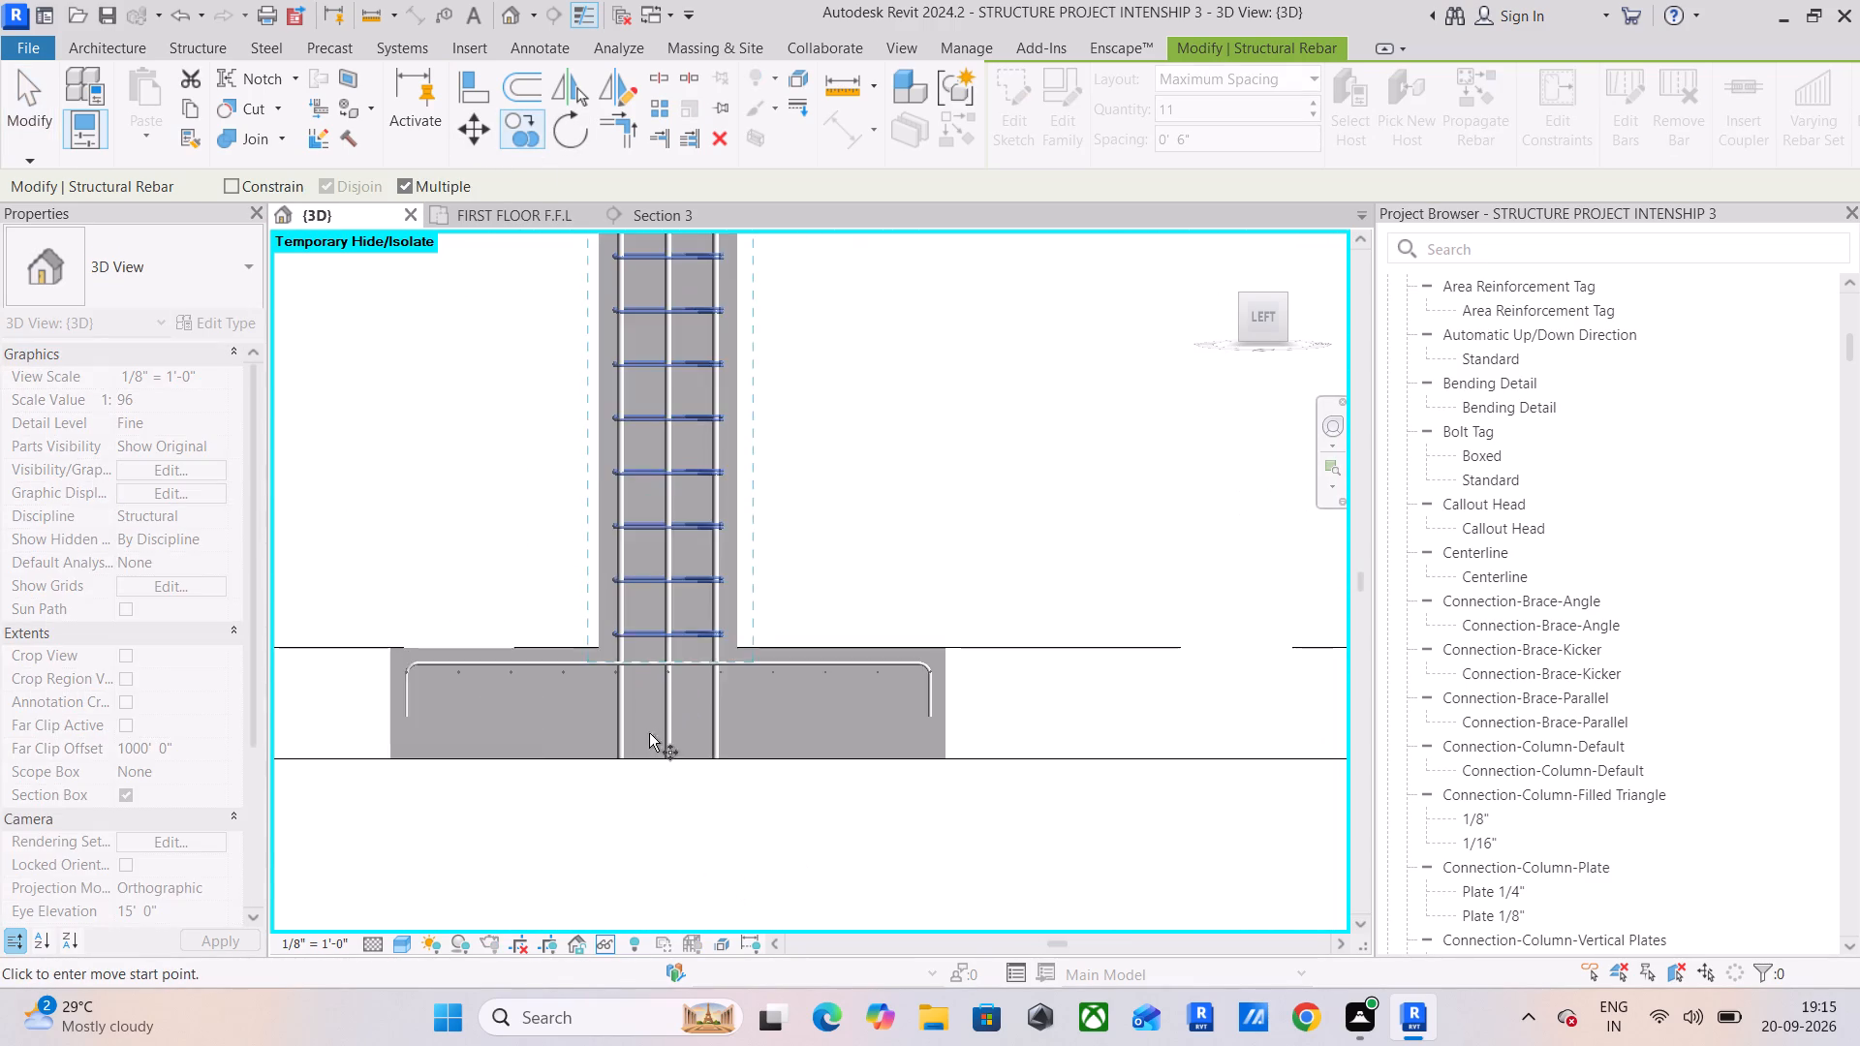
scroll(649, 733, up, 18)
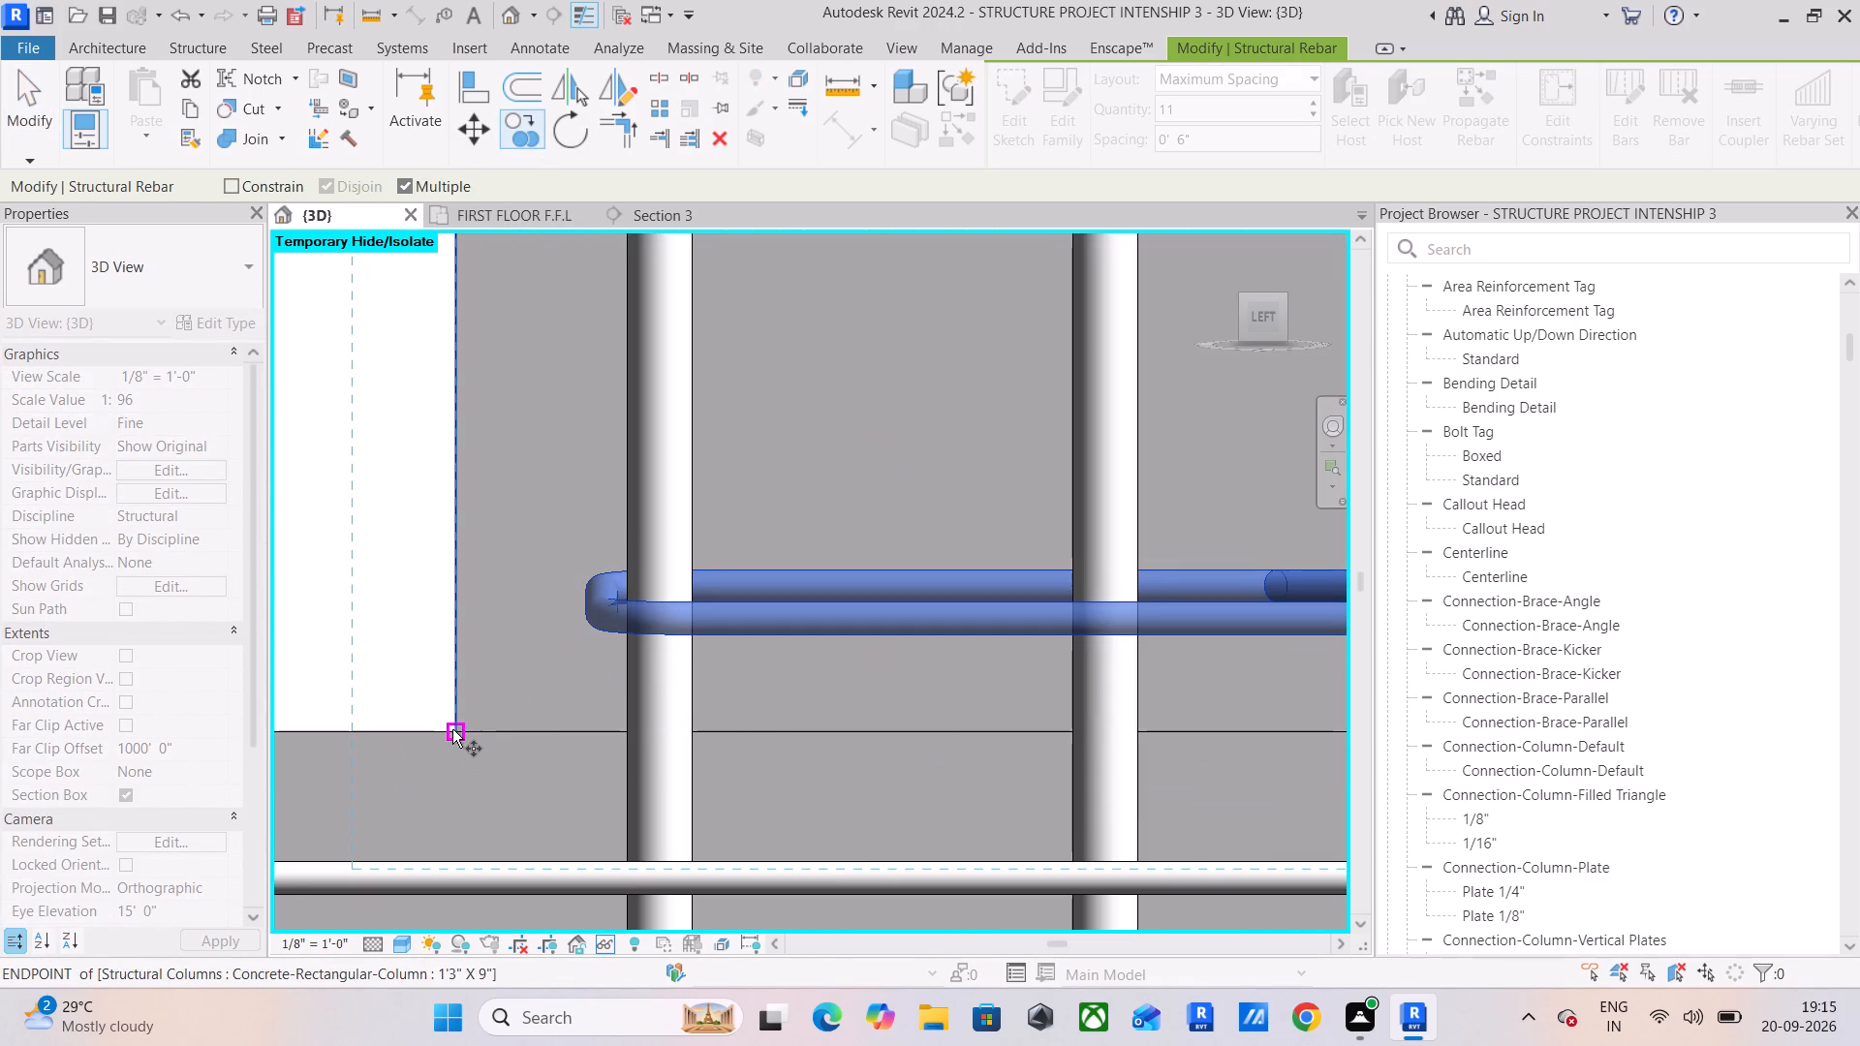
click(452, 729)
scroll(502, 620, down, 8)
scroll(492, 526, down, 3)
middle_drag(476, 490, 553, 991)
scroll(552, 686, down, 5)
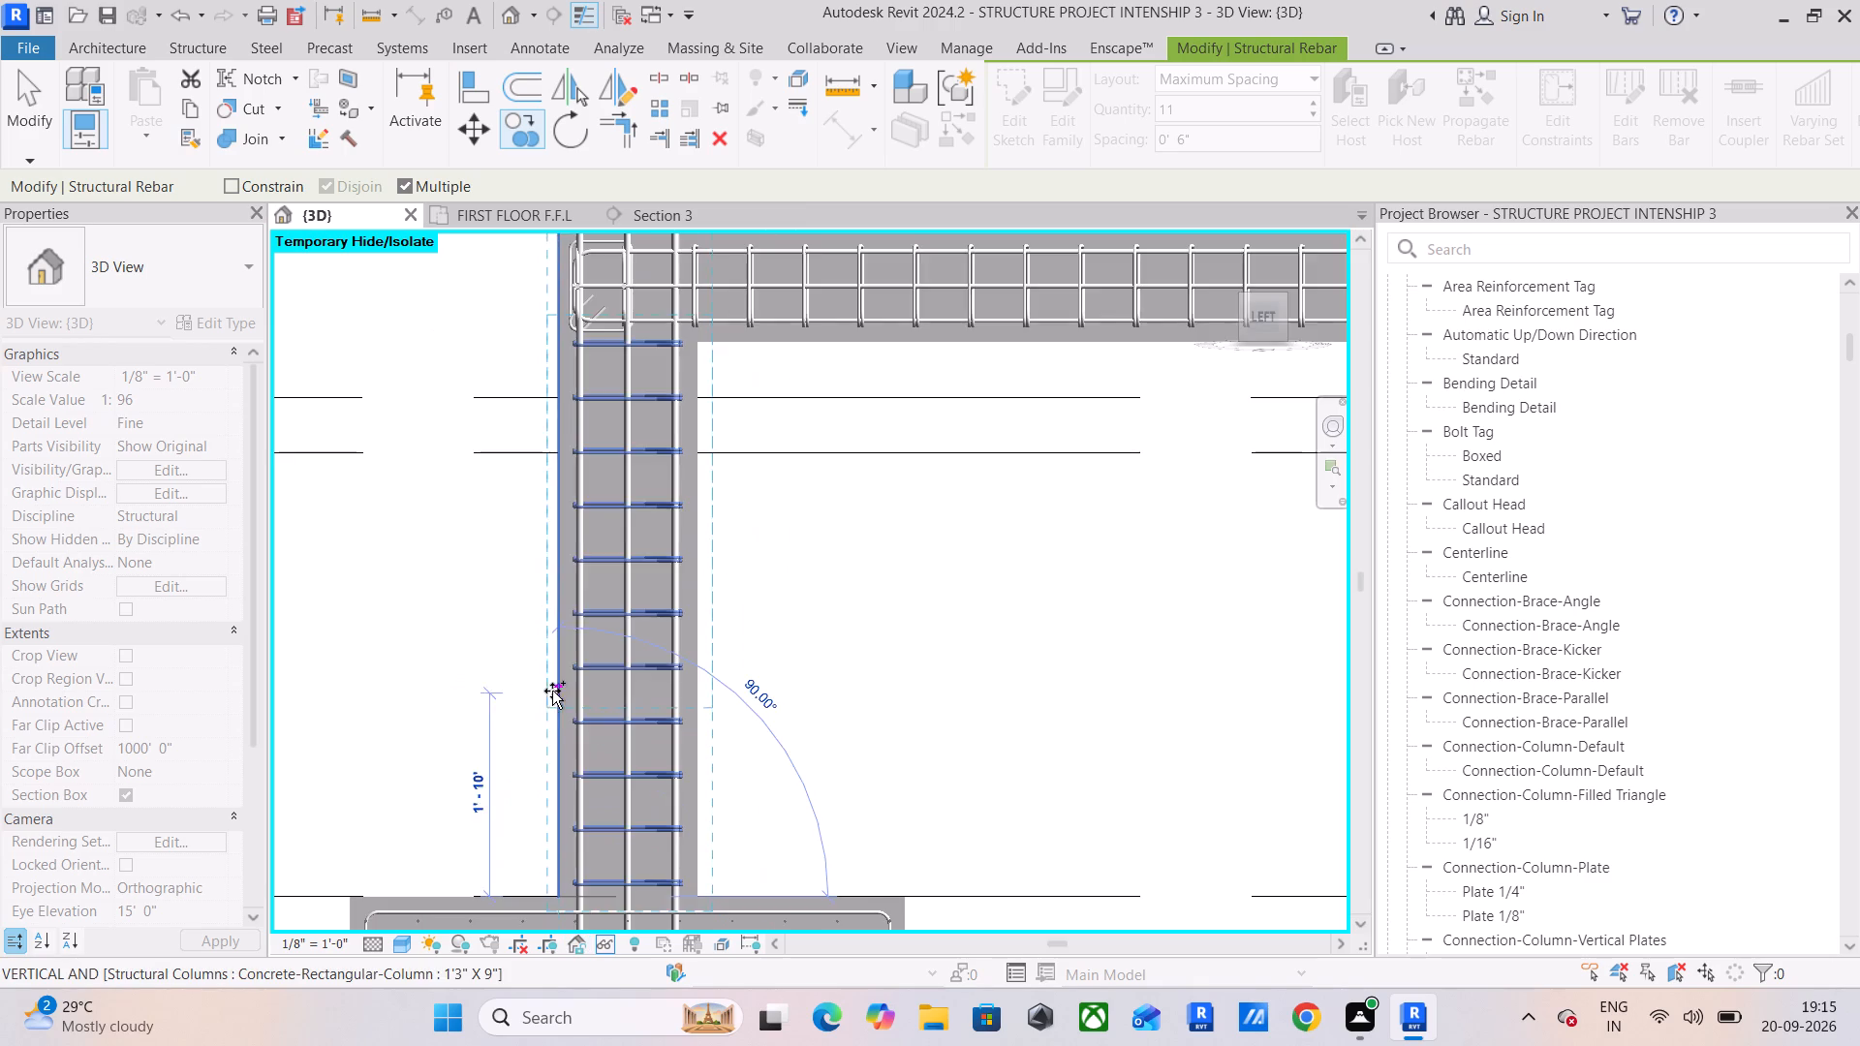
middle_drag(563, 581, 575, 1020)
scroll(562, 640, up, 9)
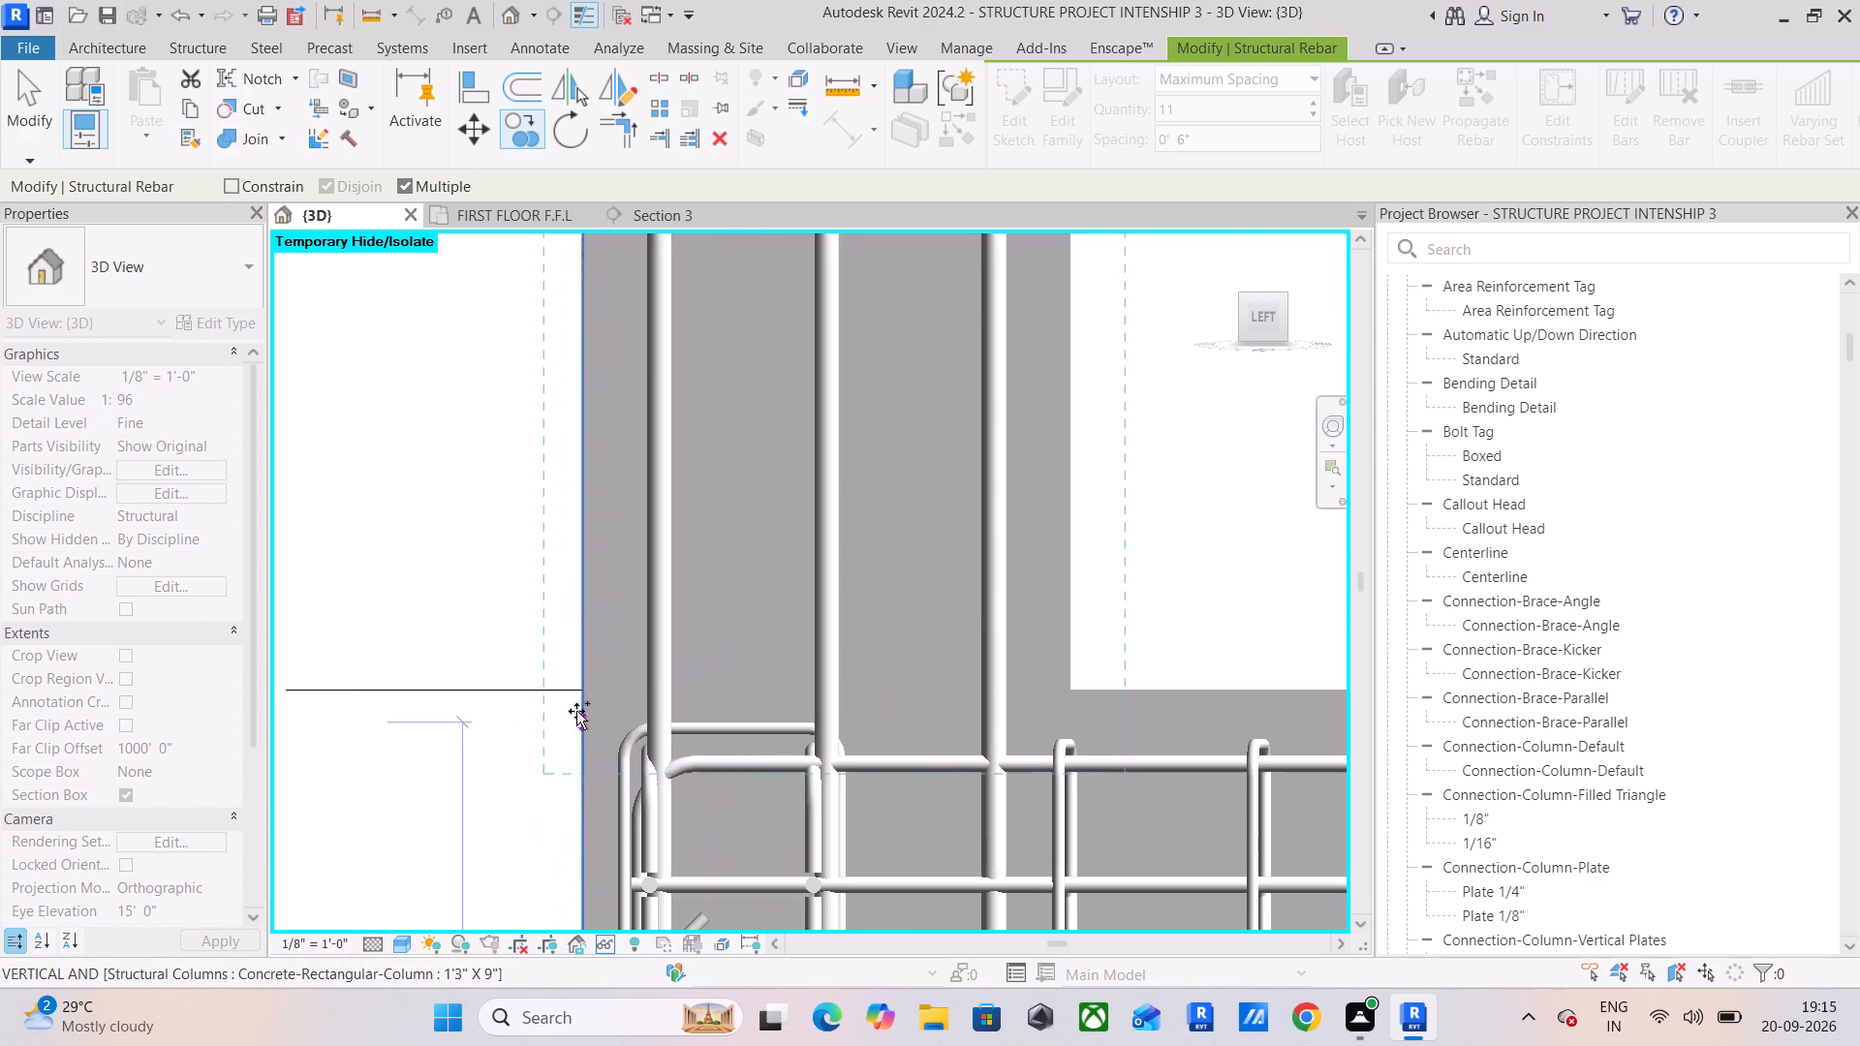
click(576, 687)
Place a second copy of the tie set at the top of the first floor beam and finish copying.
scroll(587, 674, down, 9)
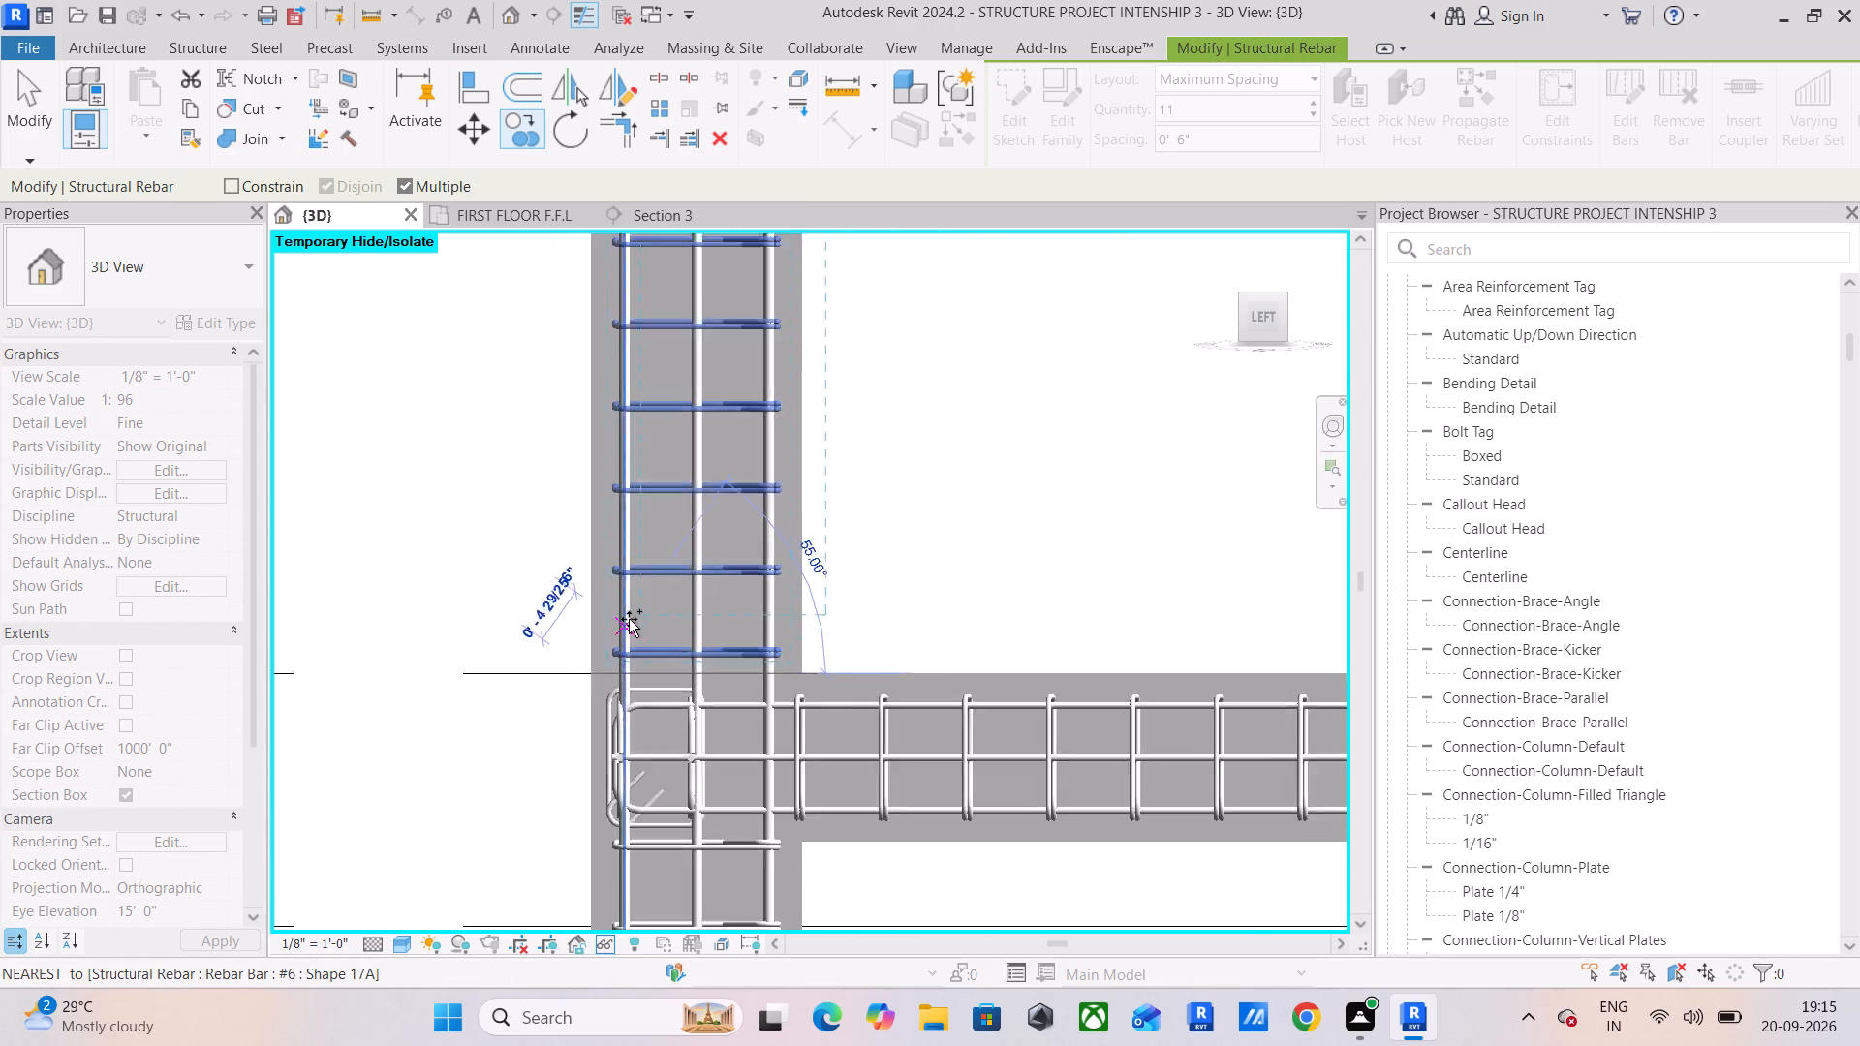
scroll(629, 619, down, 2)
middle_drag(638, 603, 628, 877)
scroll(617, 662, down, 5)
middle_drag(602, 536, 633, 938)
scroll(615, 689, up, 3)
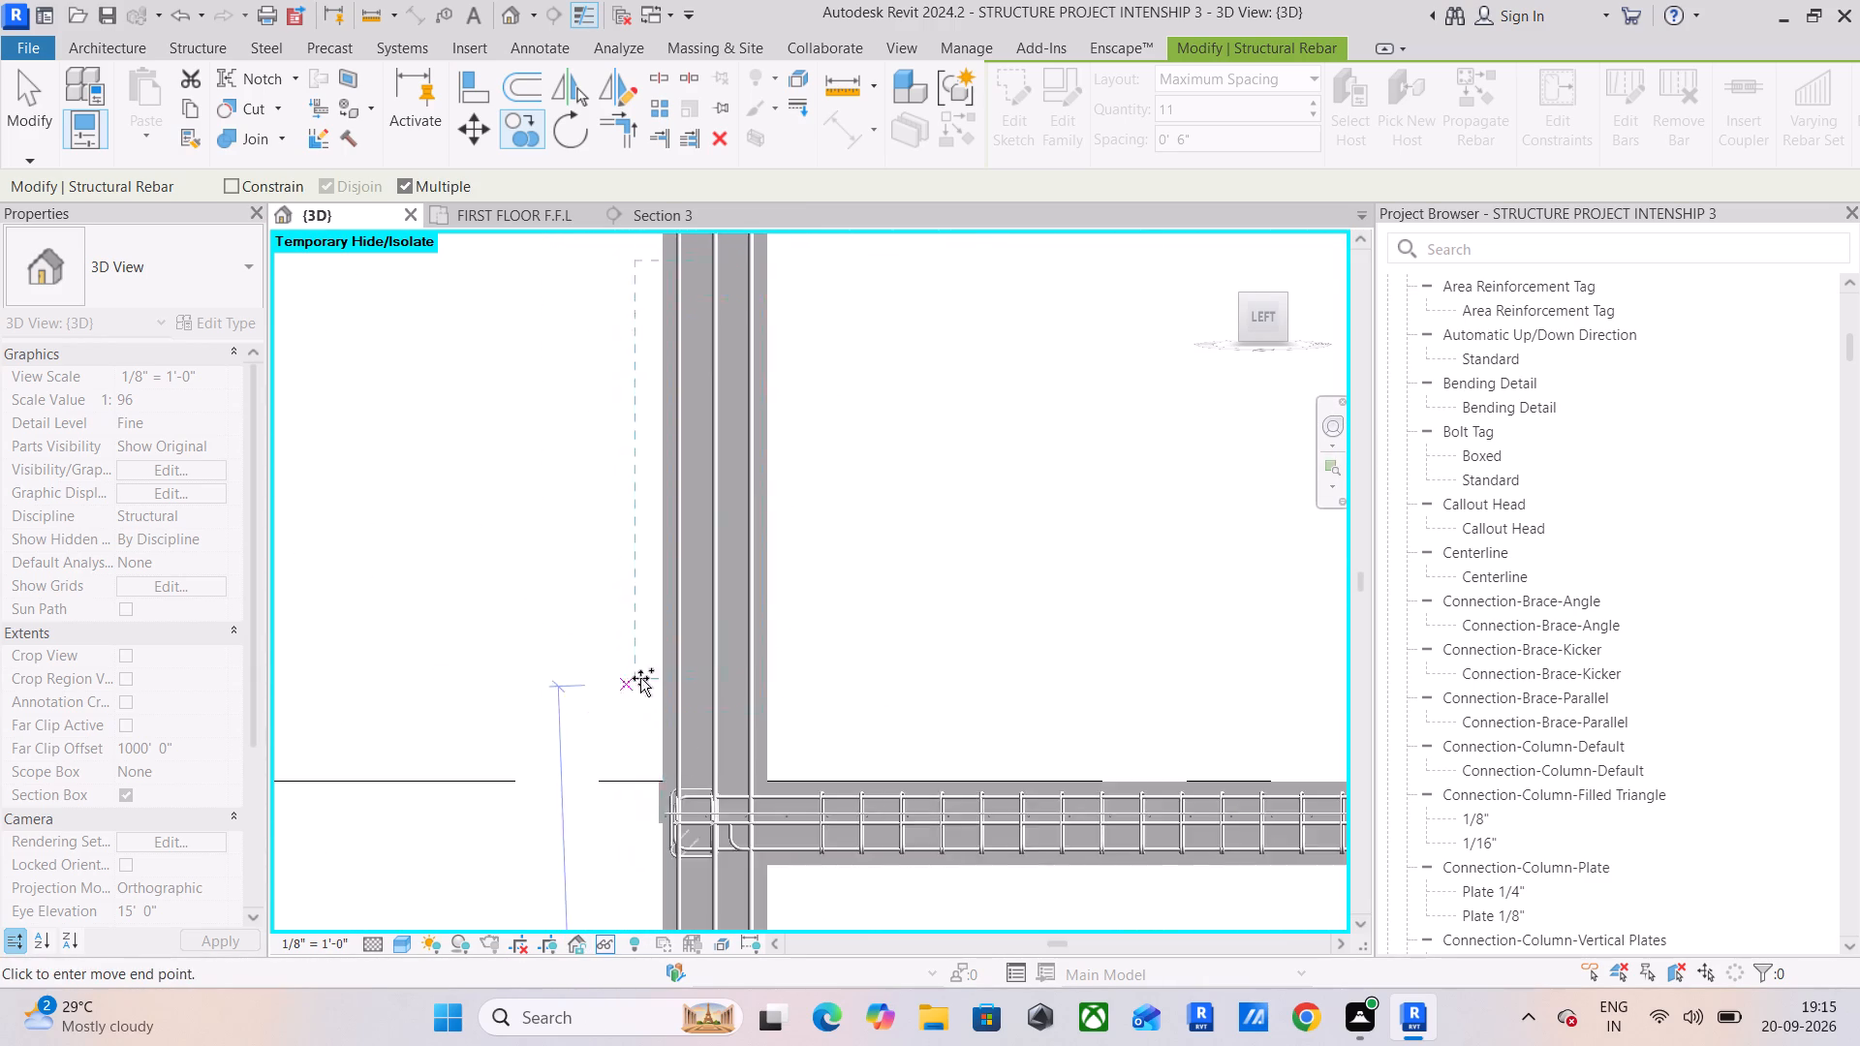
scroll(640, 678, up, 8)
middle_drag(676, 706, 642, 603)
scroll(612, 684, up, 6)
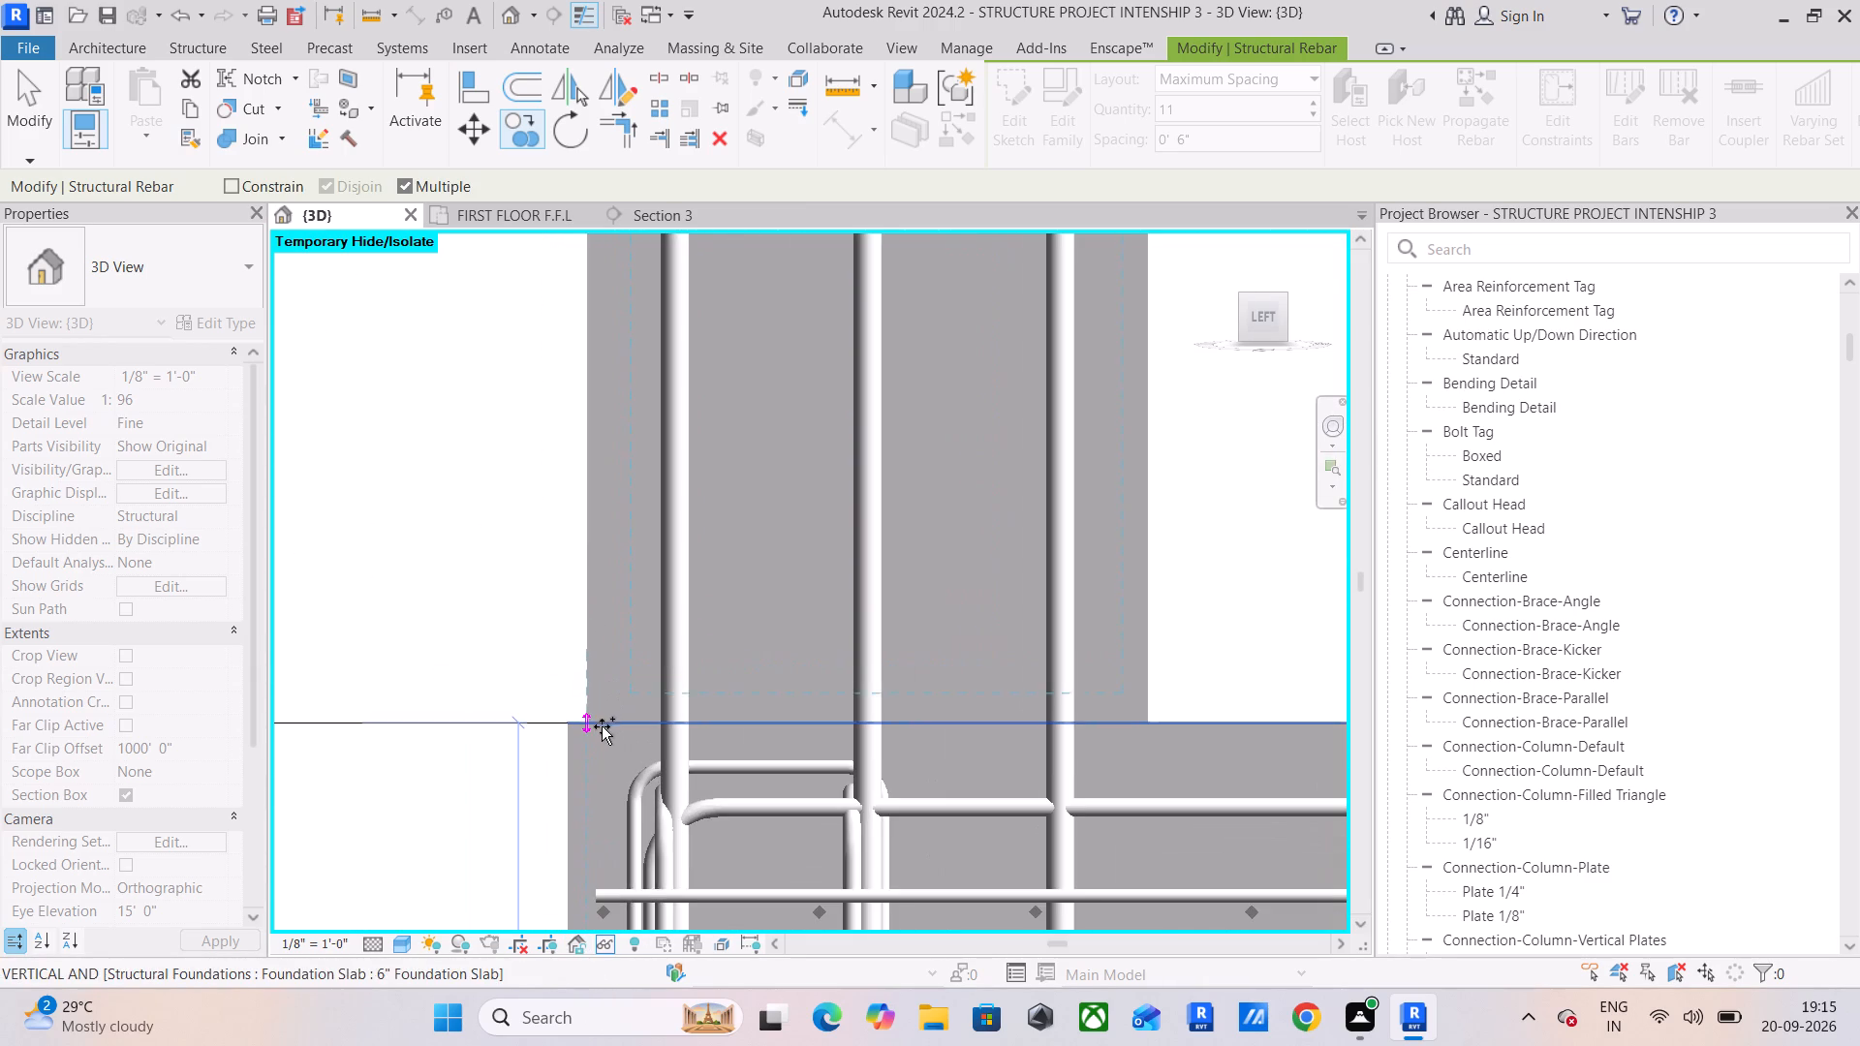
click(591, 722)
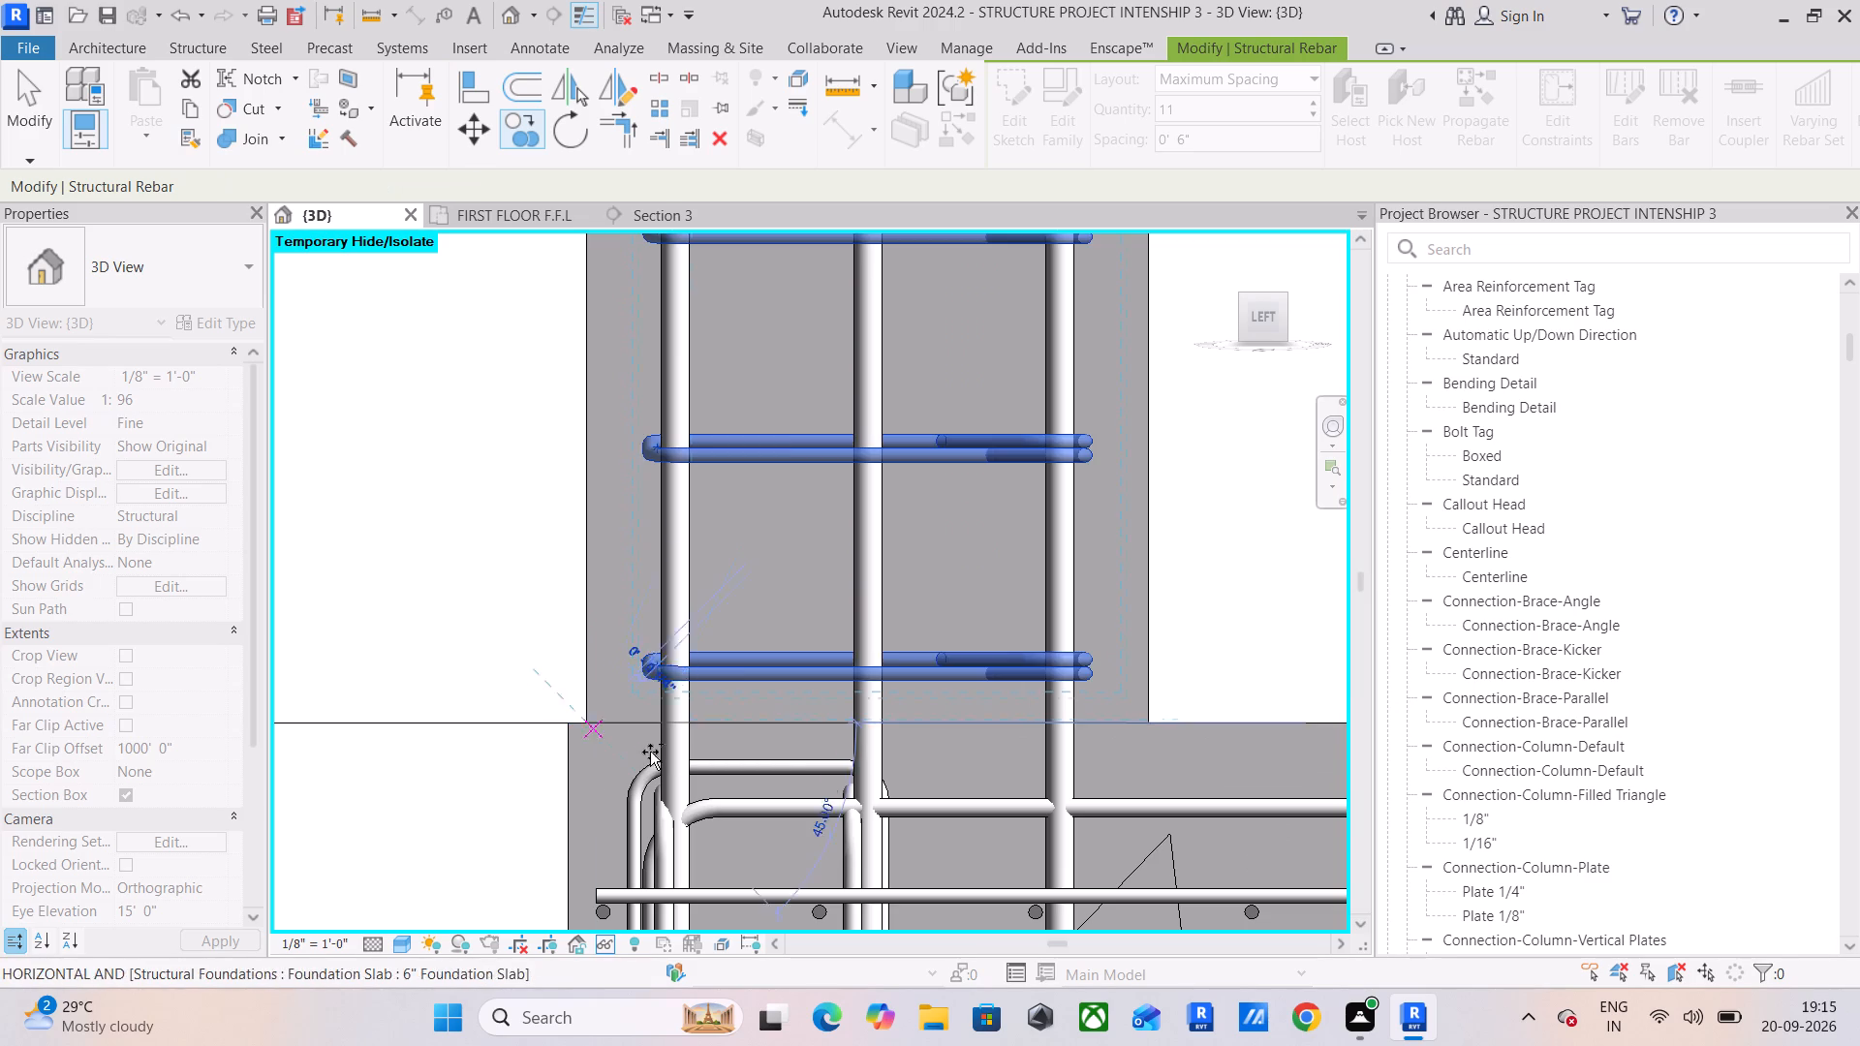
scroll(787, 762, down, 5)
key(Escape)
key(Escape)
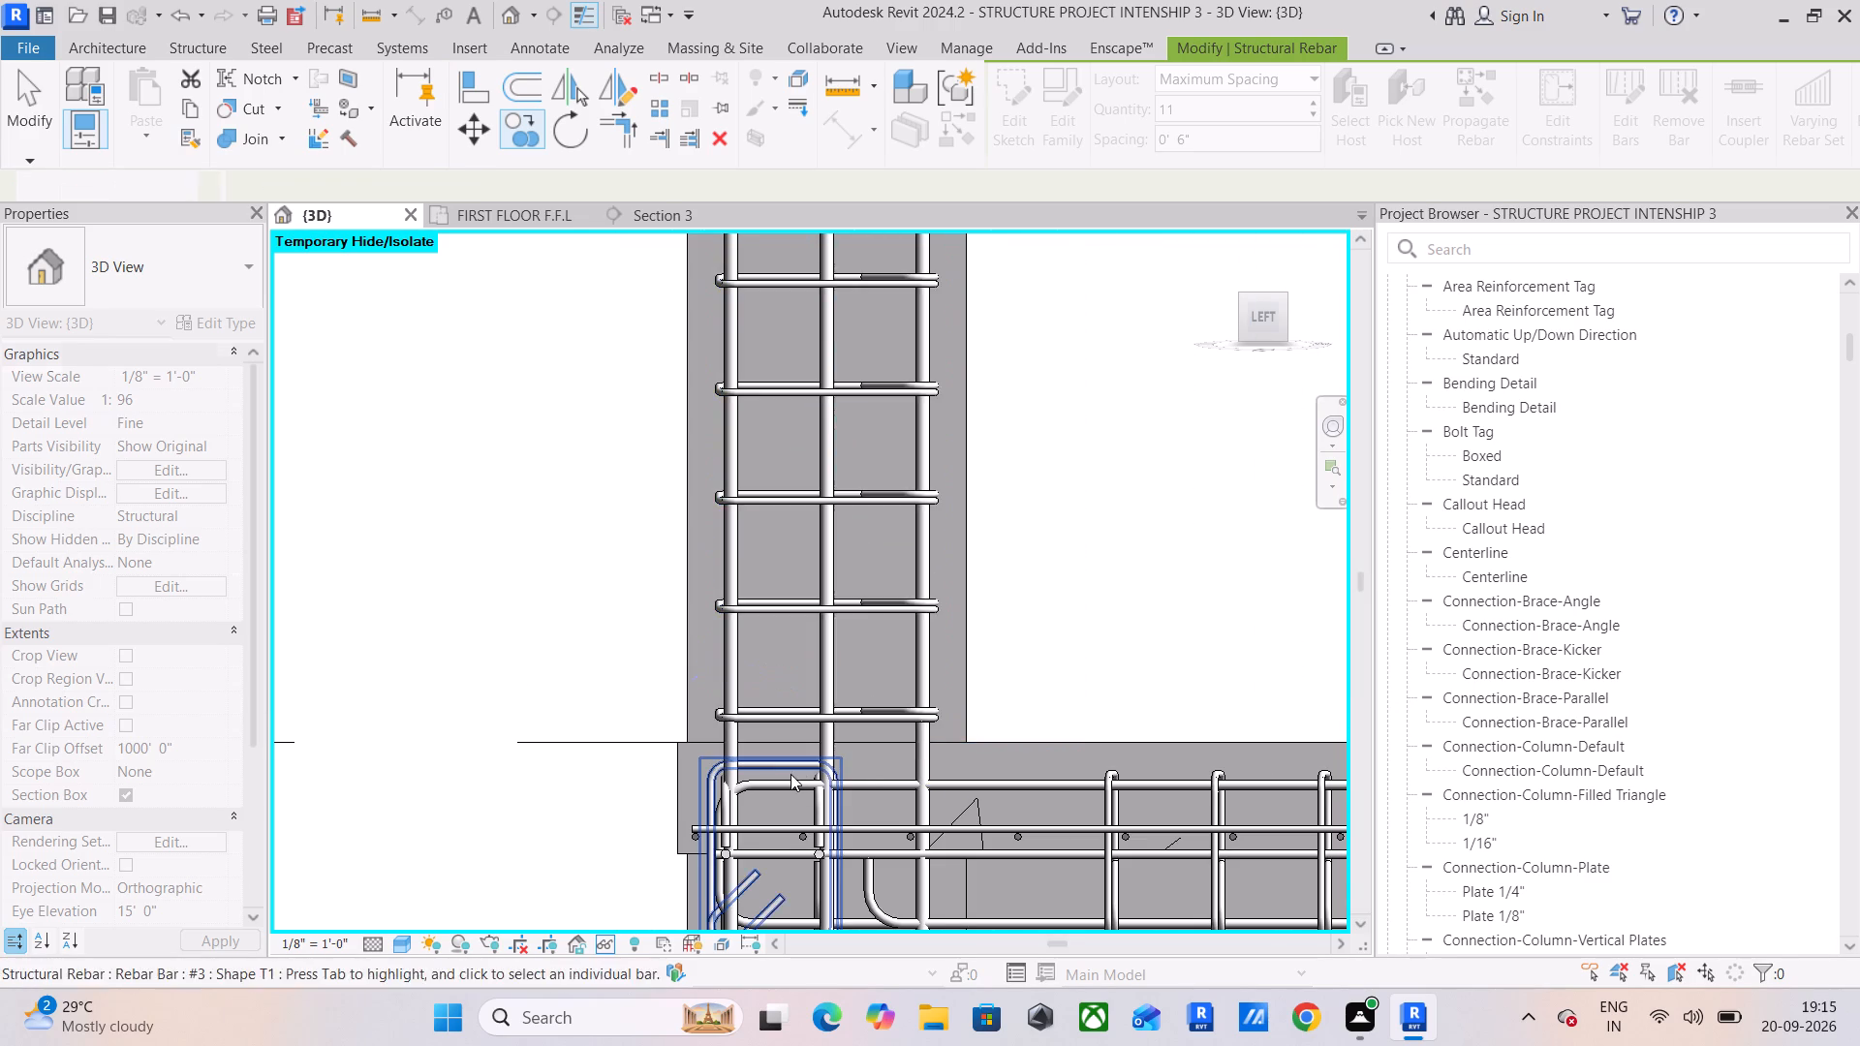
key(Escape)
scroll(800, 763, down, 5)
key(Escape)
Extend the corner column's copied #3 tie set above the ground floor beam up to the underside of the first floor beam.
middle_drag(829, 758, 754, 604)
scroll(750, 593, up, 1)
scroll(768, 617, down, 5)
middle_drag(779, 655, 719, 420)
scroll(714, 410, up, 1)
scroll(728, 456, down, 4)
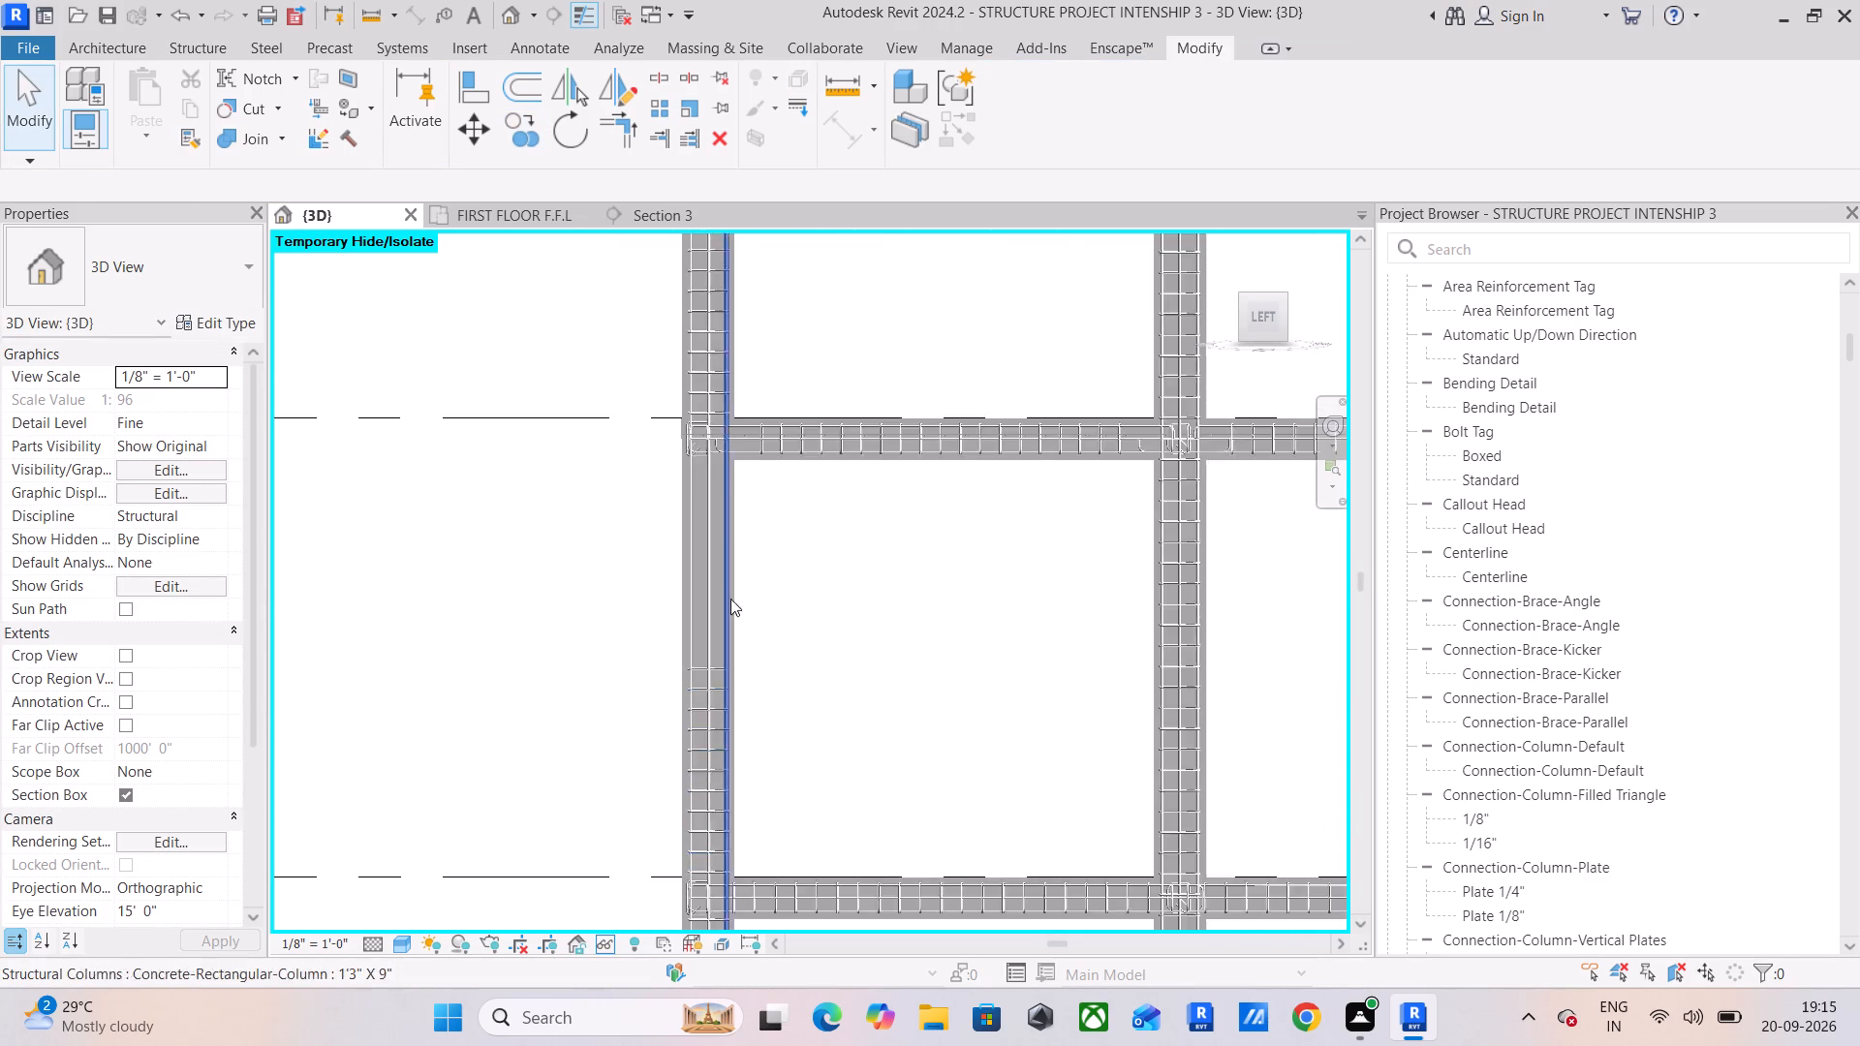
click(698, 674)
drag(706, 660, 707, 587)
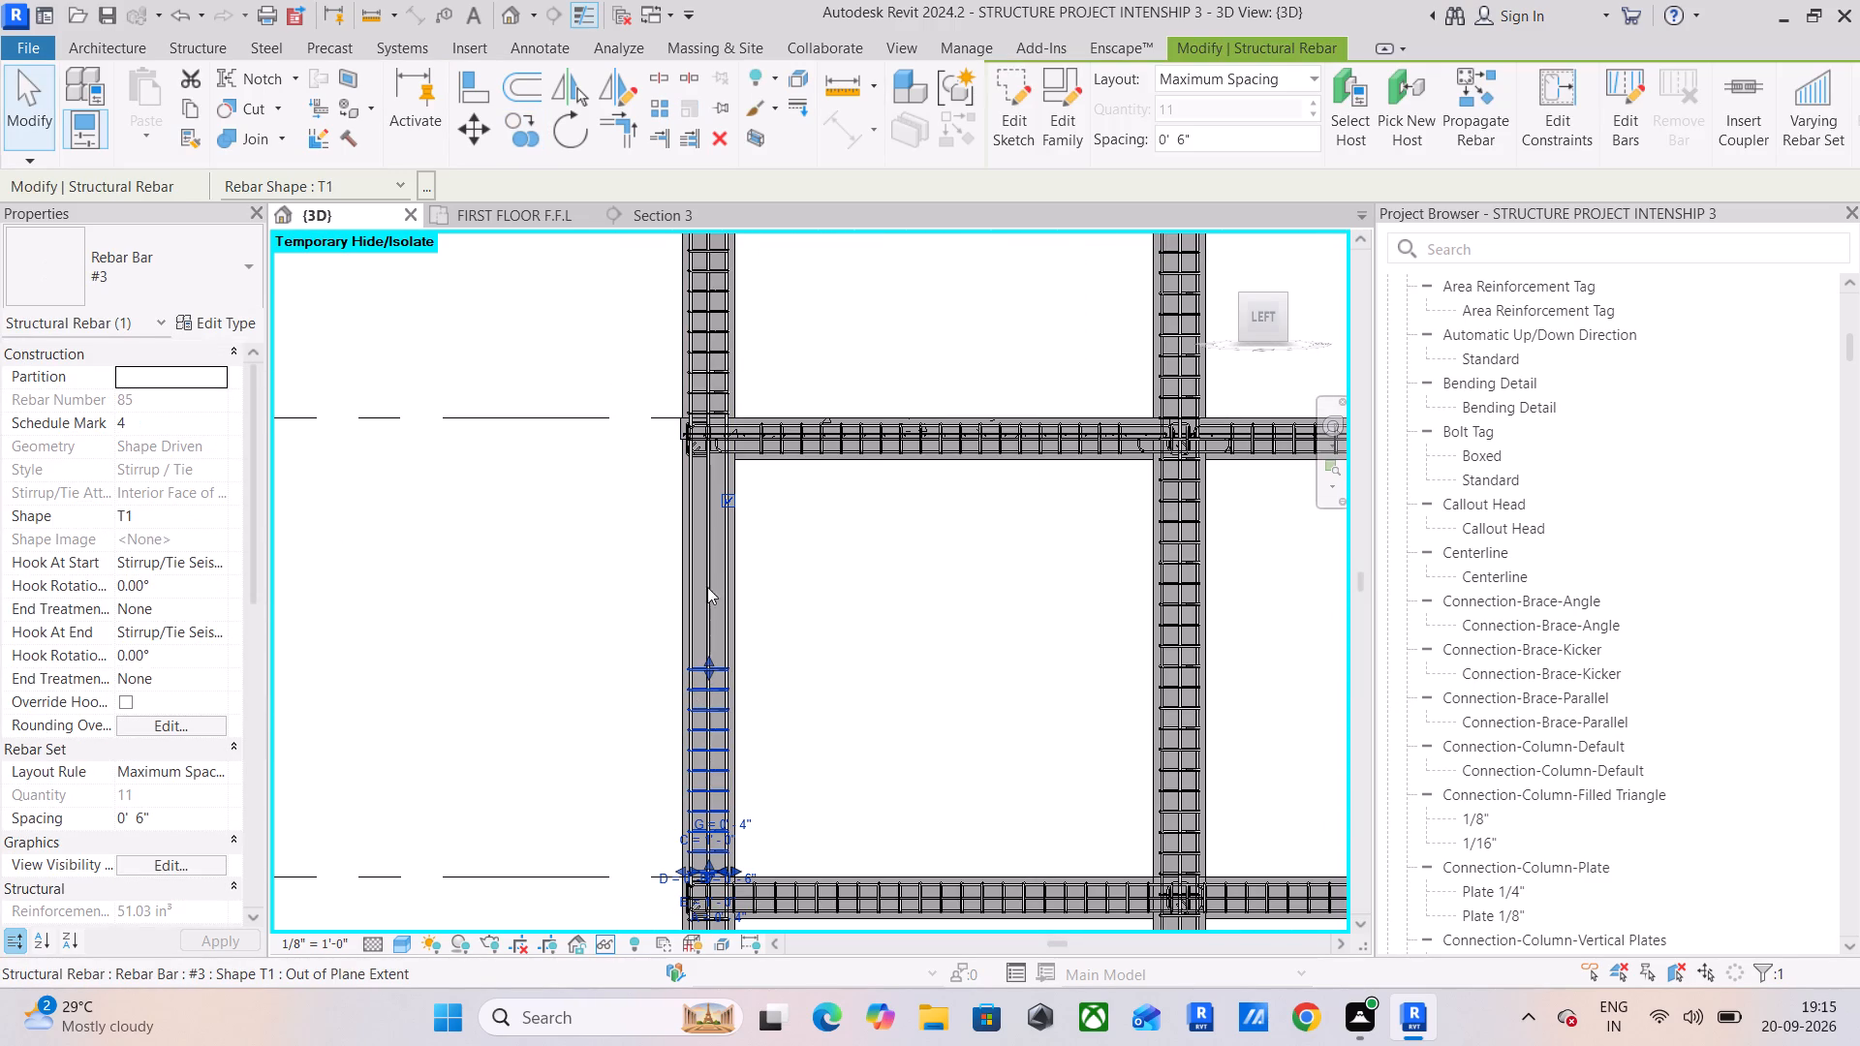
drag(707, 587, 701, 467)
scroll(701, 462, up, 5)
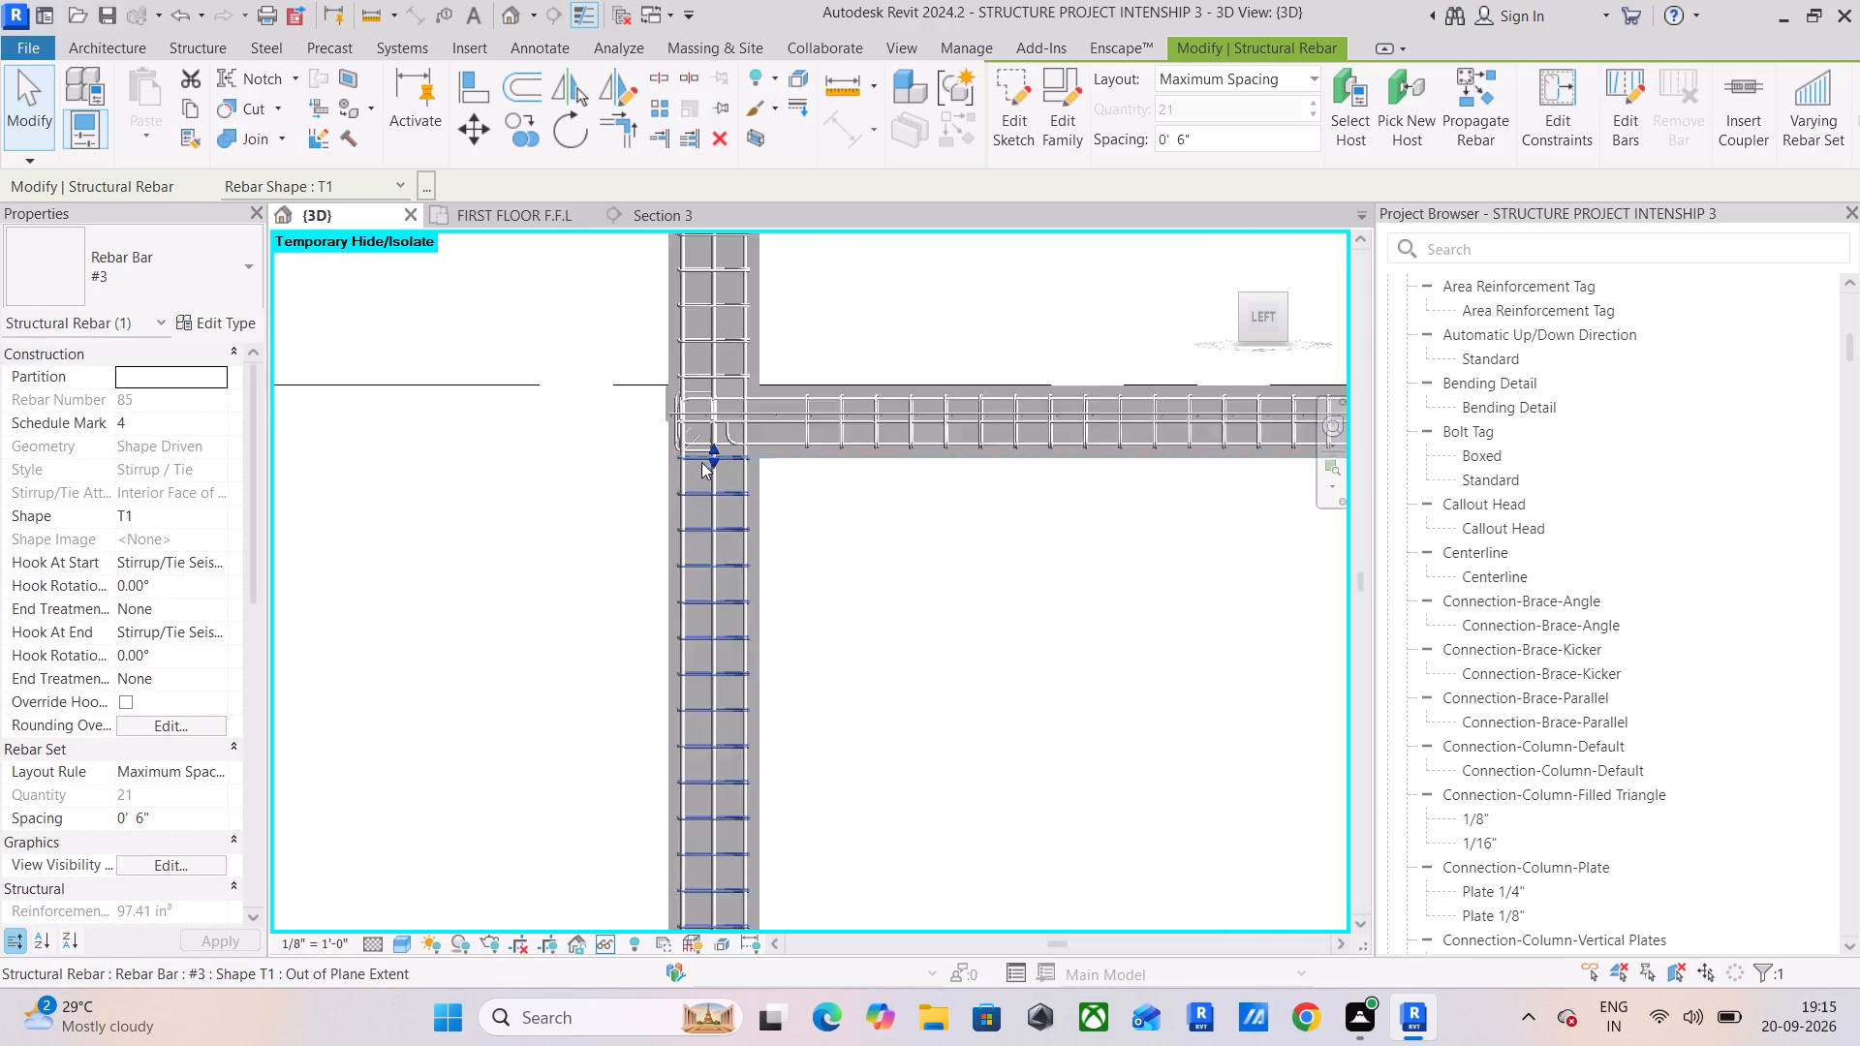
scroll(701, 462, up, 8)
middle_drag(768, 481, 773, 806)
scroll(772, 670, down, 5)
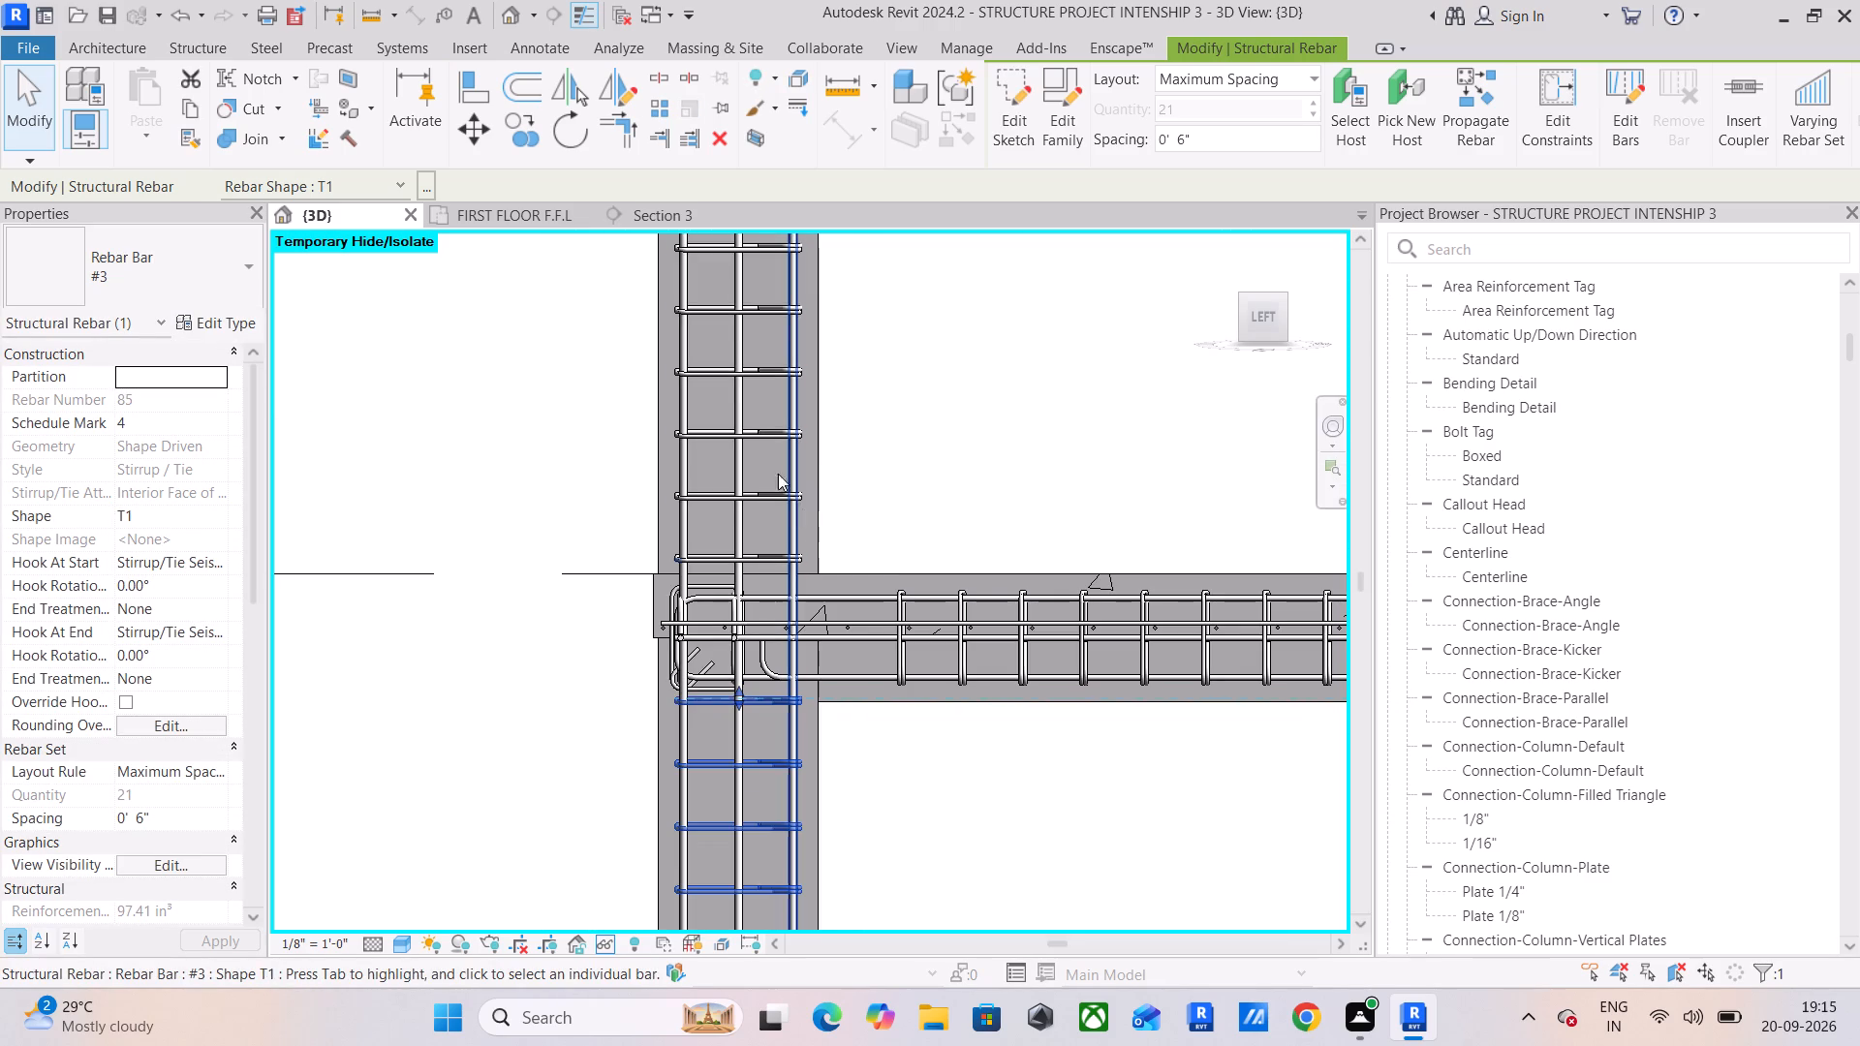
Extend the corner column's tie set above the first floor beam up to the SECOND FLOOR F.F.L level.
click(768, 434)
scroll(768, 432, down, 8)
middle_drag(770, 441, 781, 895)
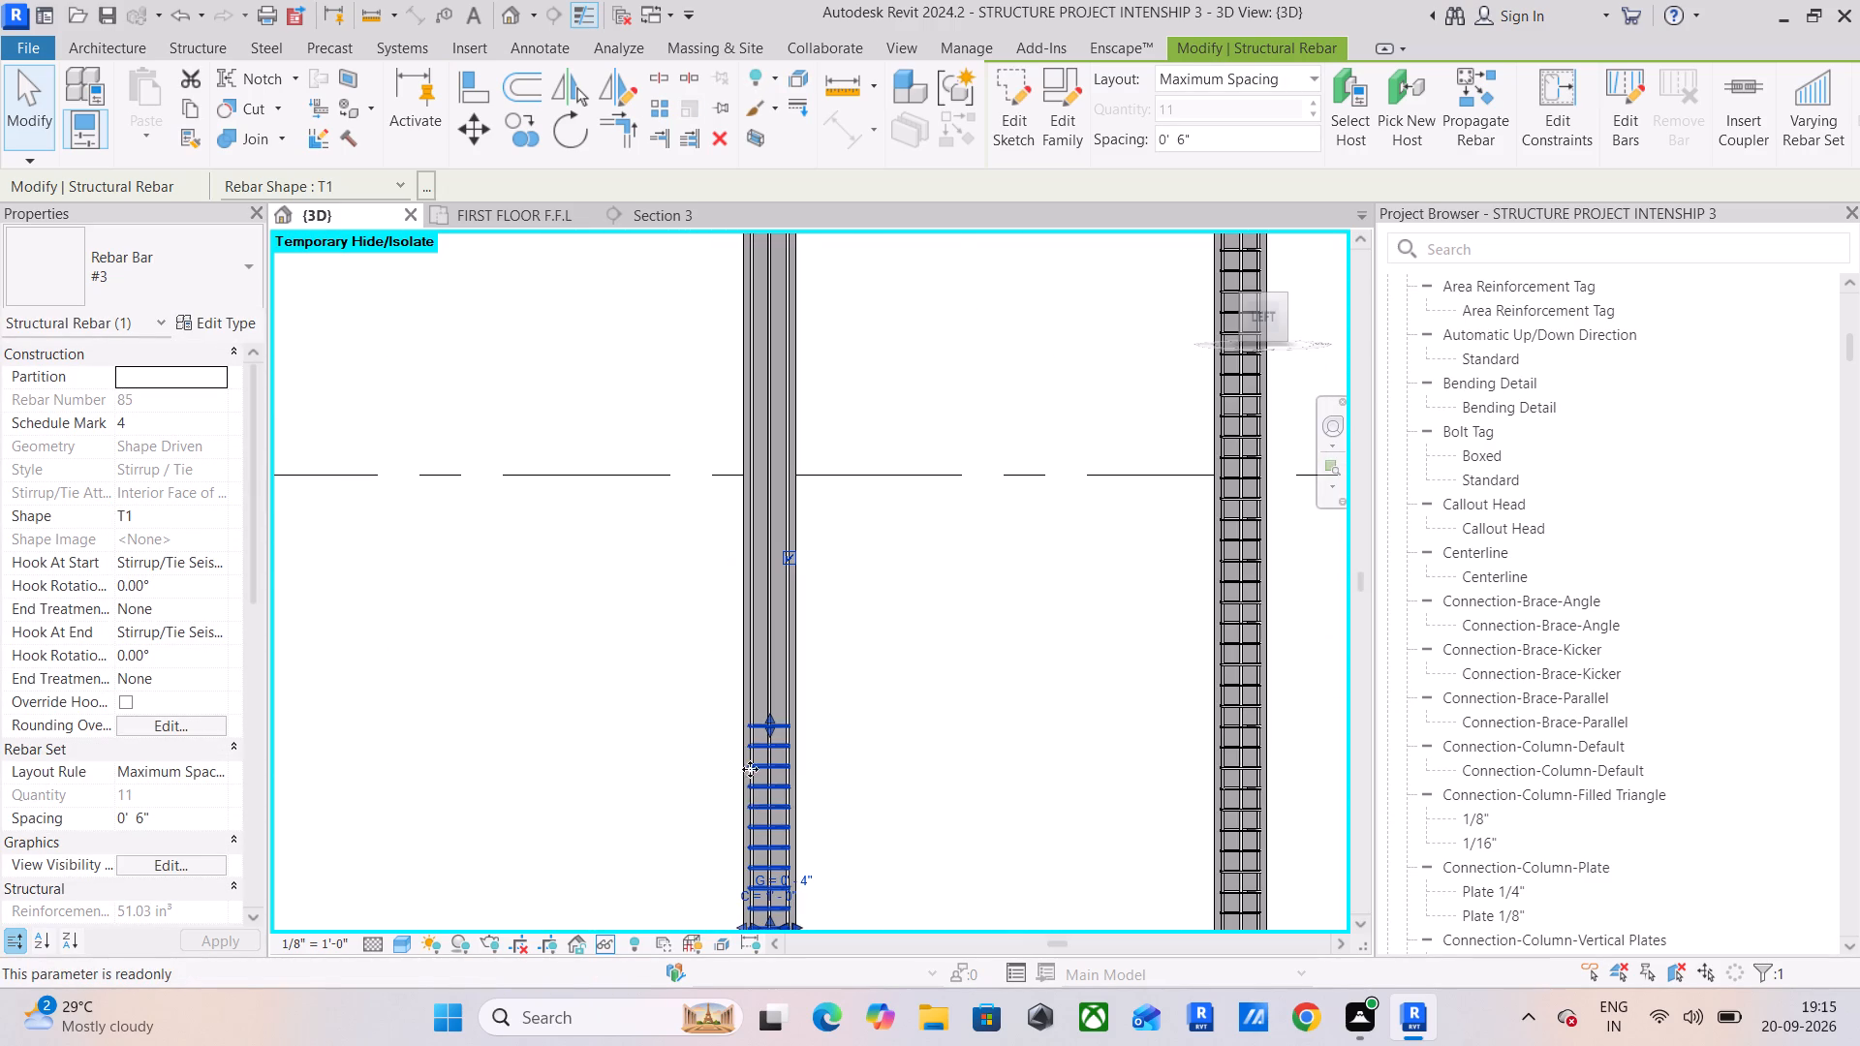
drag(770, 718, 775, 486)
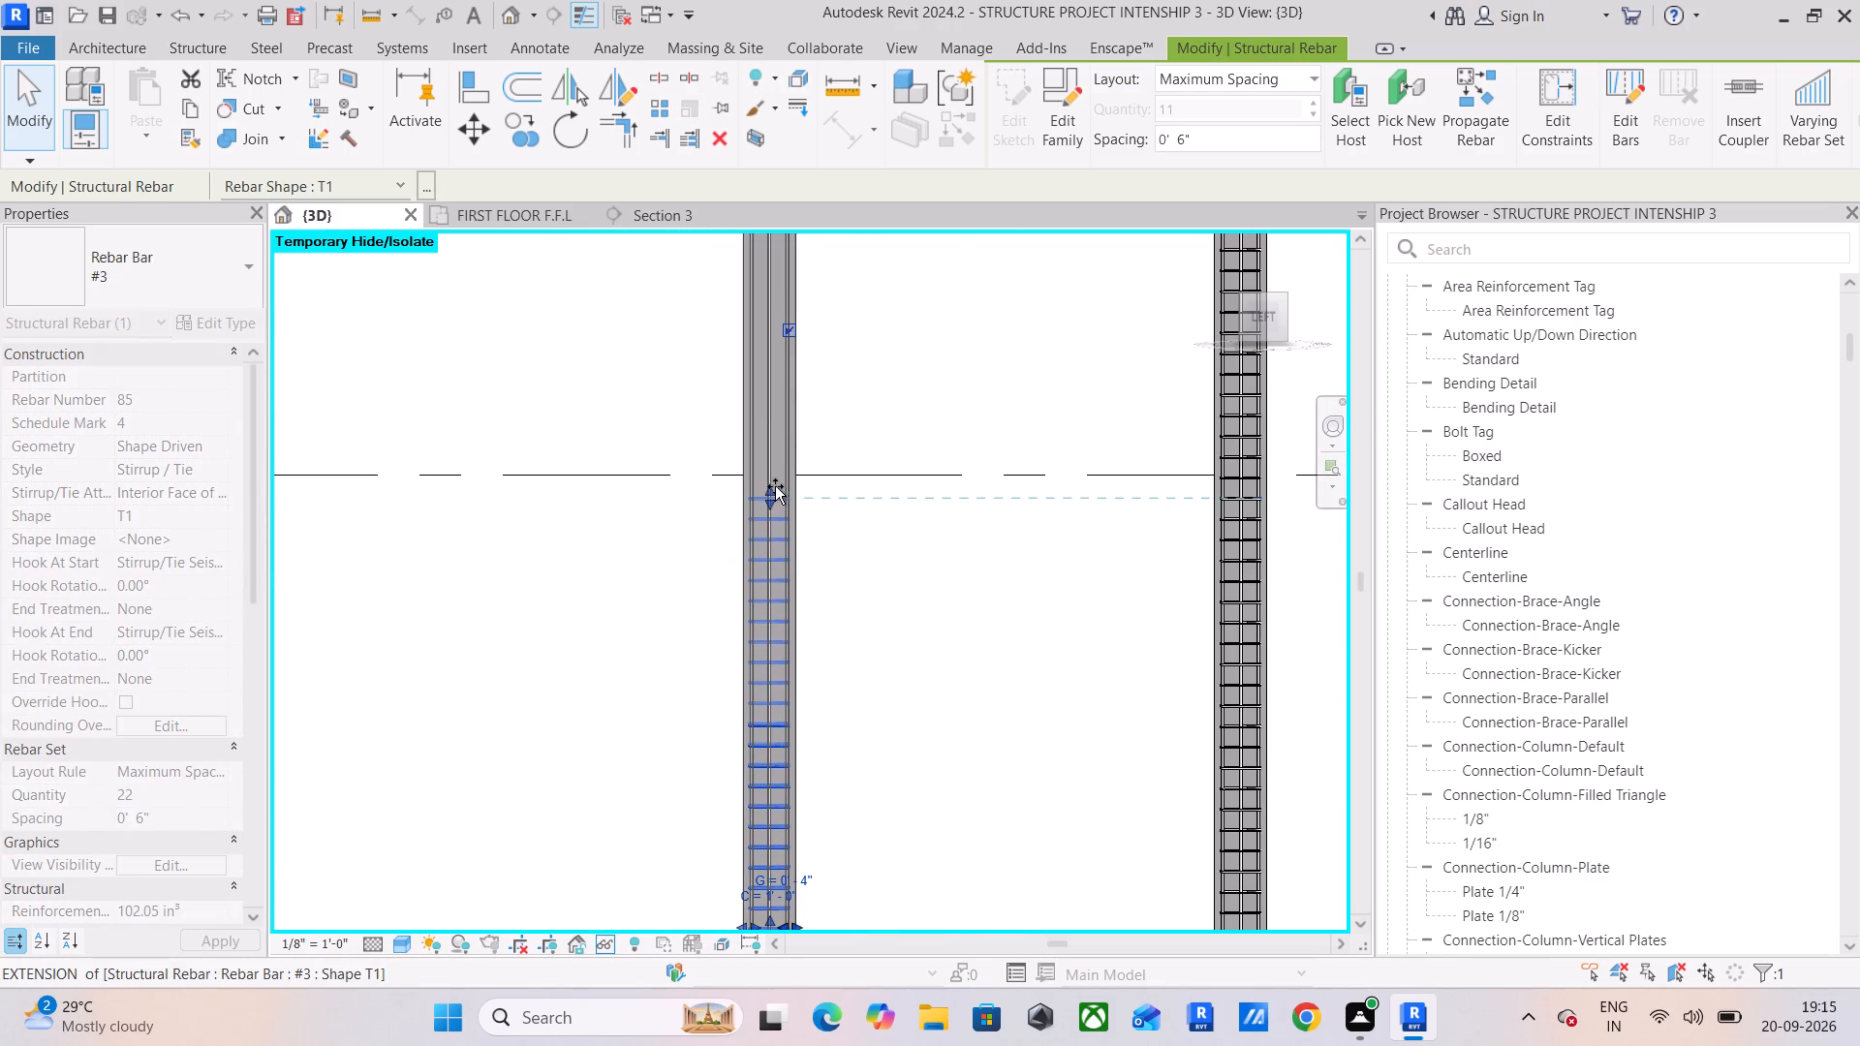
drag(775, 486, 777, 474)
scroll(915, 623, down, 6)
key(Escape)
Shorten the second column's full-height #3 tie set from the top so it ends just below the ground floor beam.
scroll(936, 625, down, 3)
middle_drag(936, 625, 660, 587)
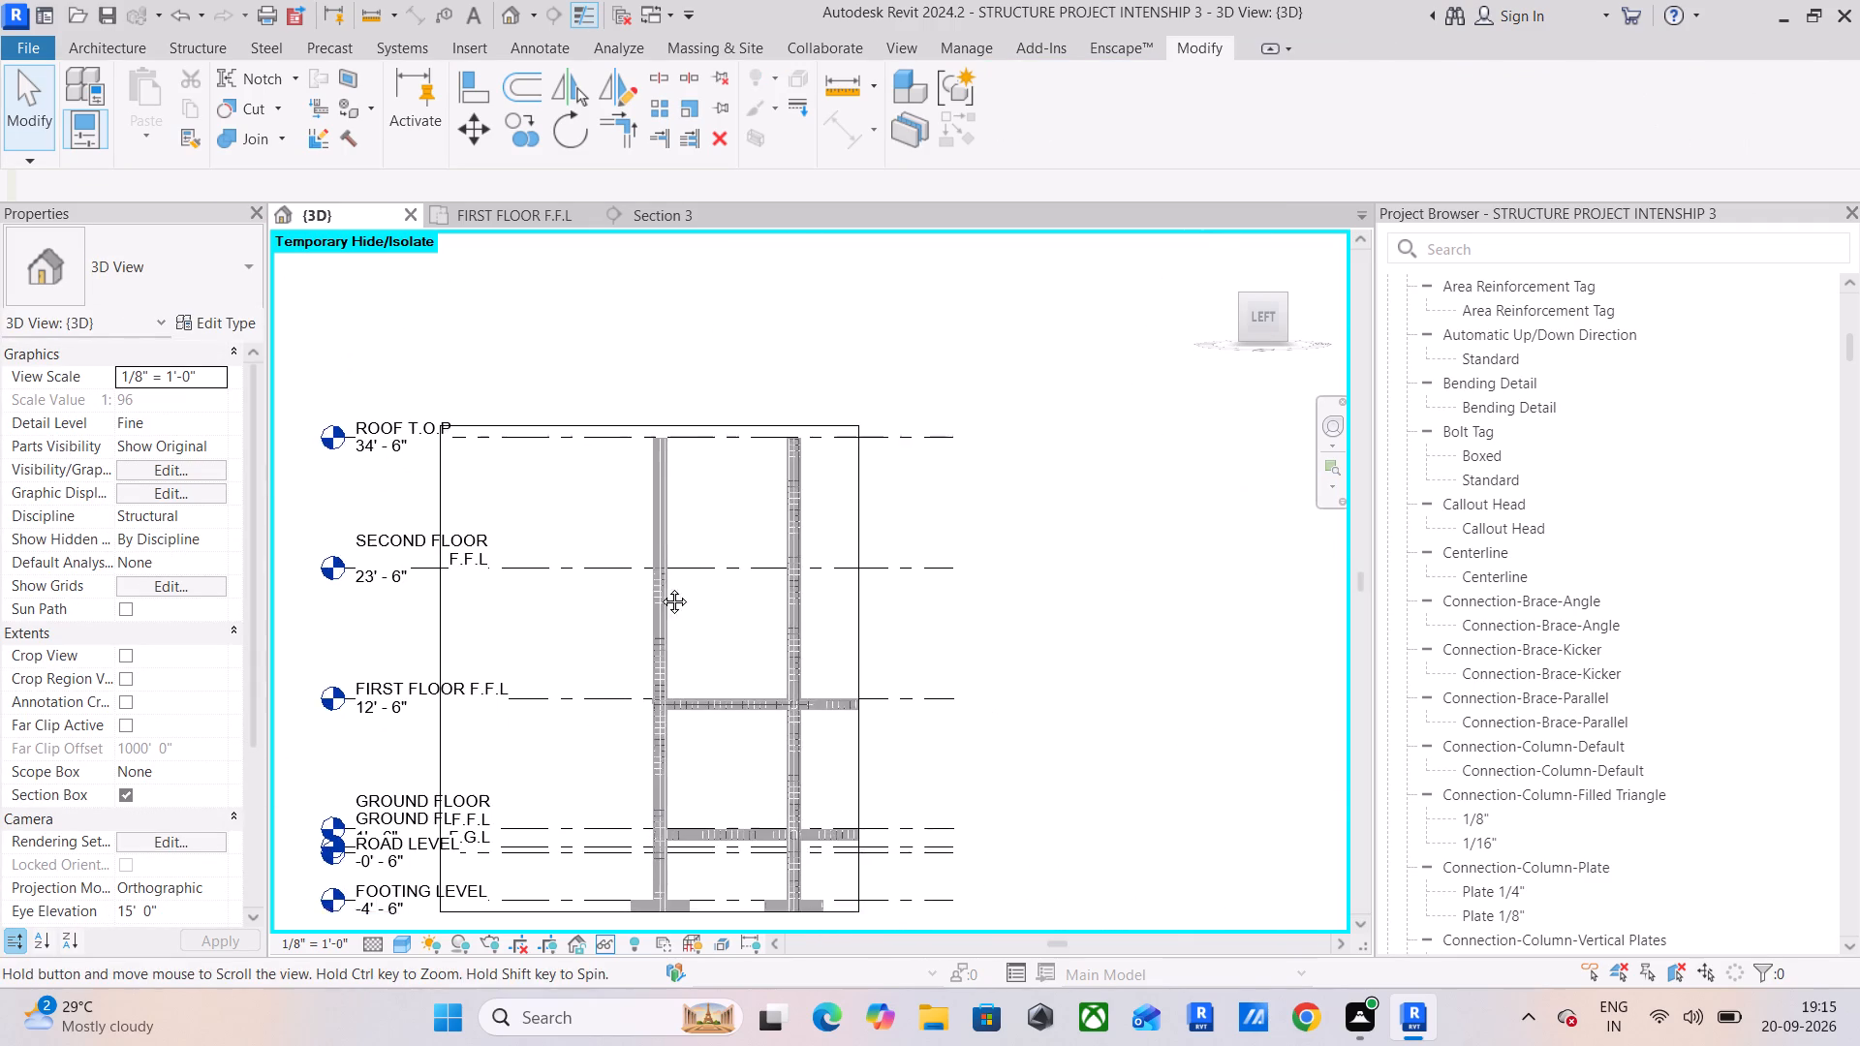
middle_drag(660, 587, 666, 590)
scroll(819, 626, up, 6)
click(661, 616)
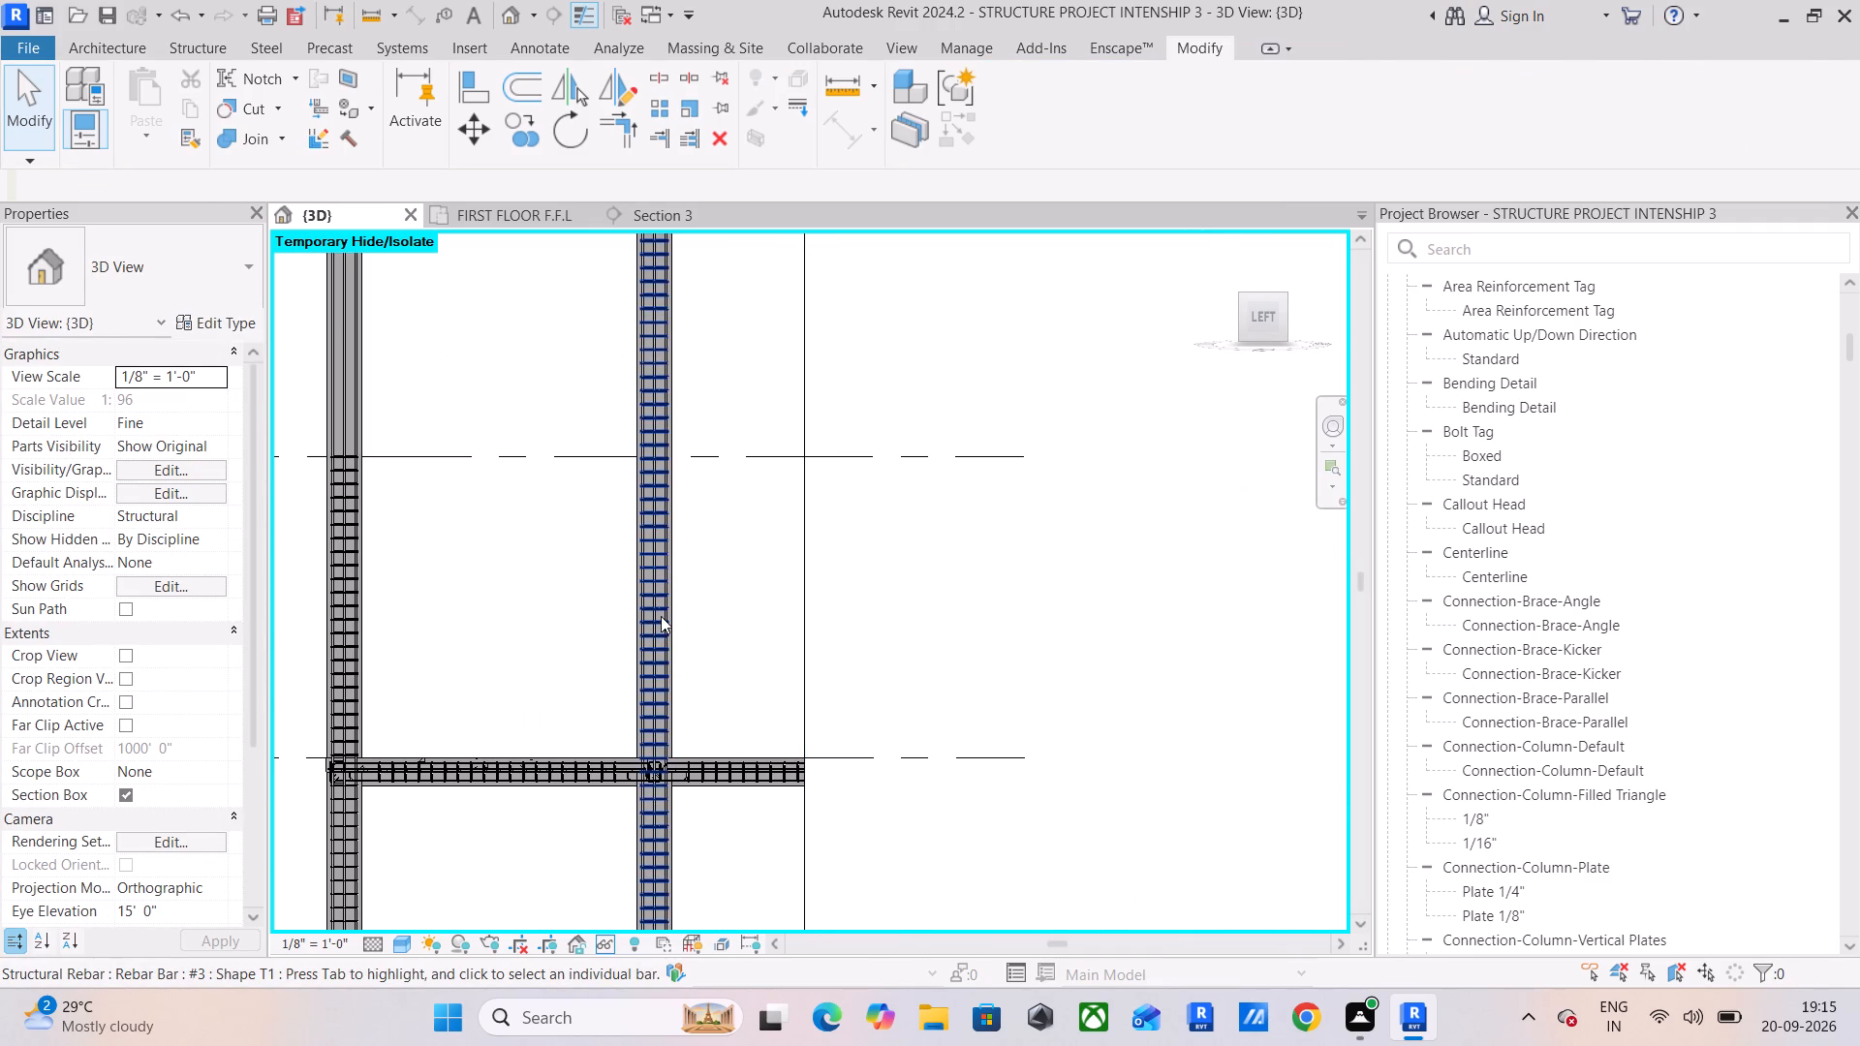
middle_drag(660, 286, 690, 567)
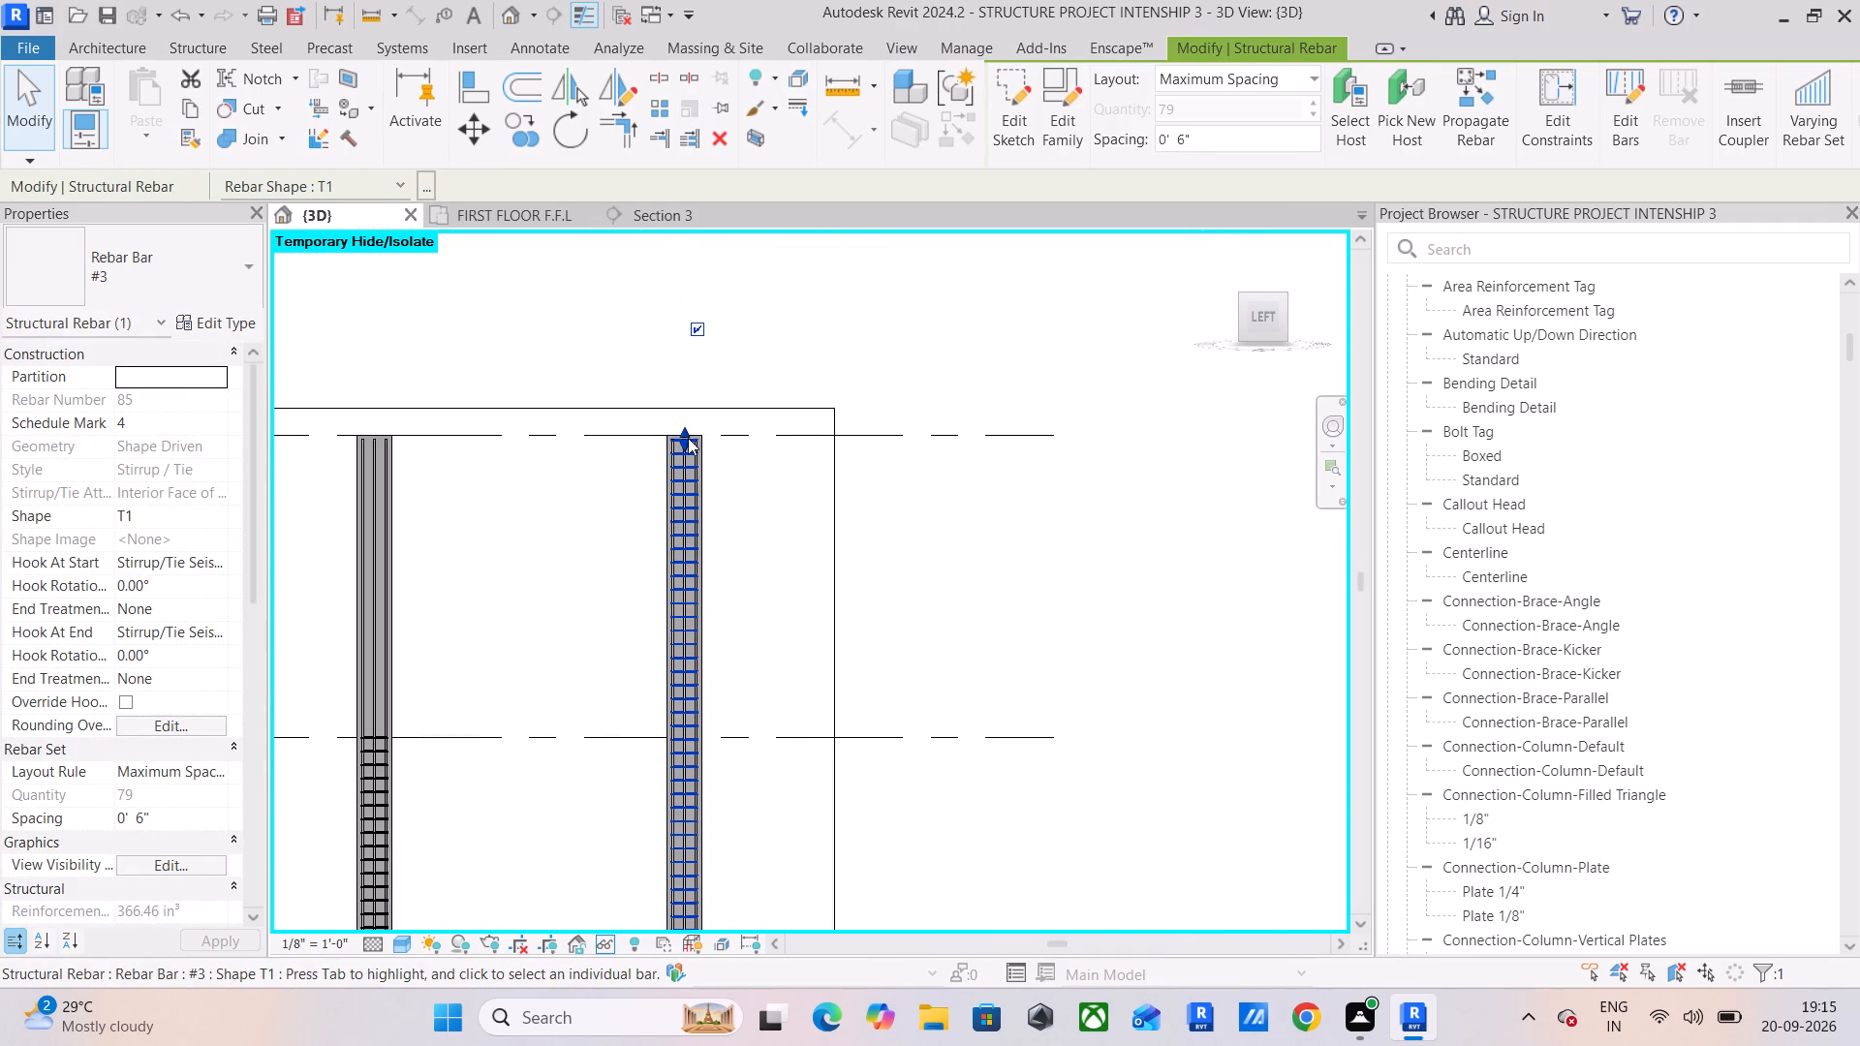
drag(685, 443, 728, 853)
middle_drag(727, 841, 725, 339)
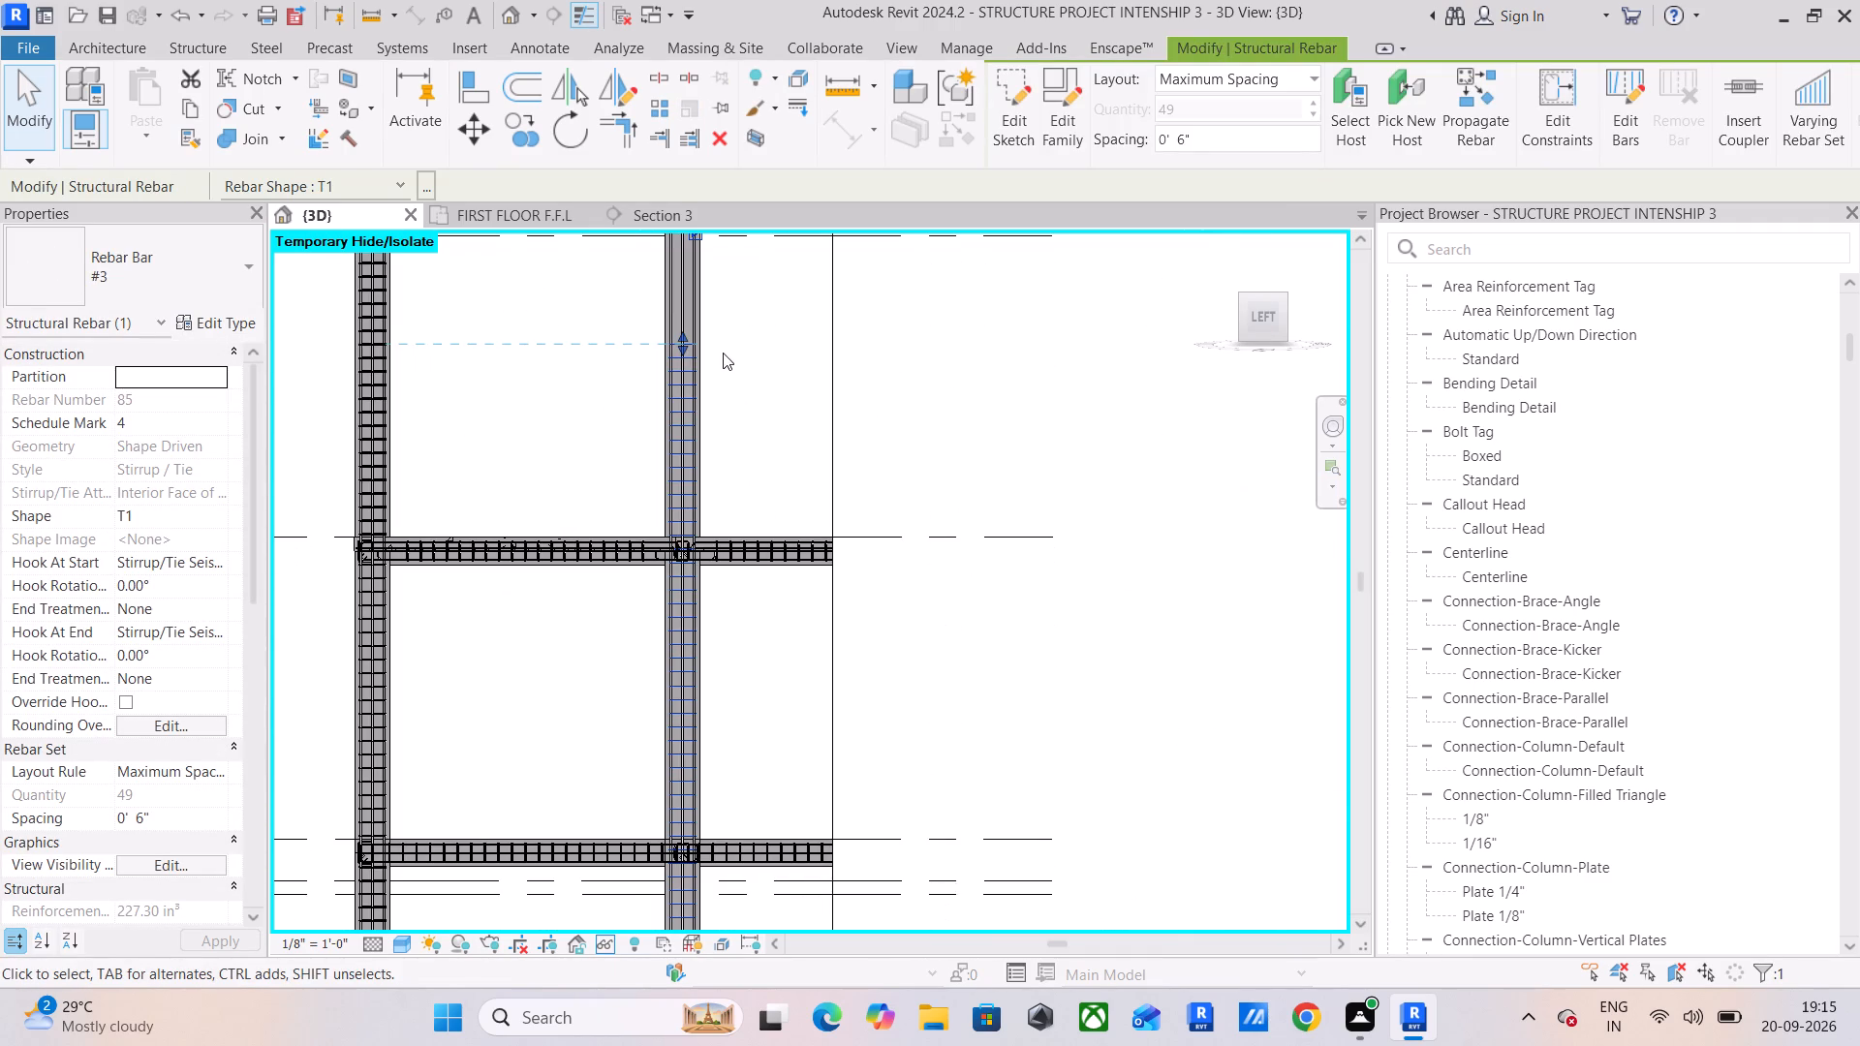
drag(683, 349, 704, 837)
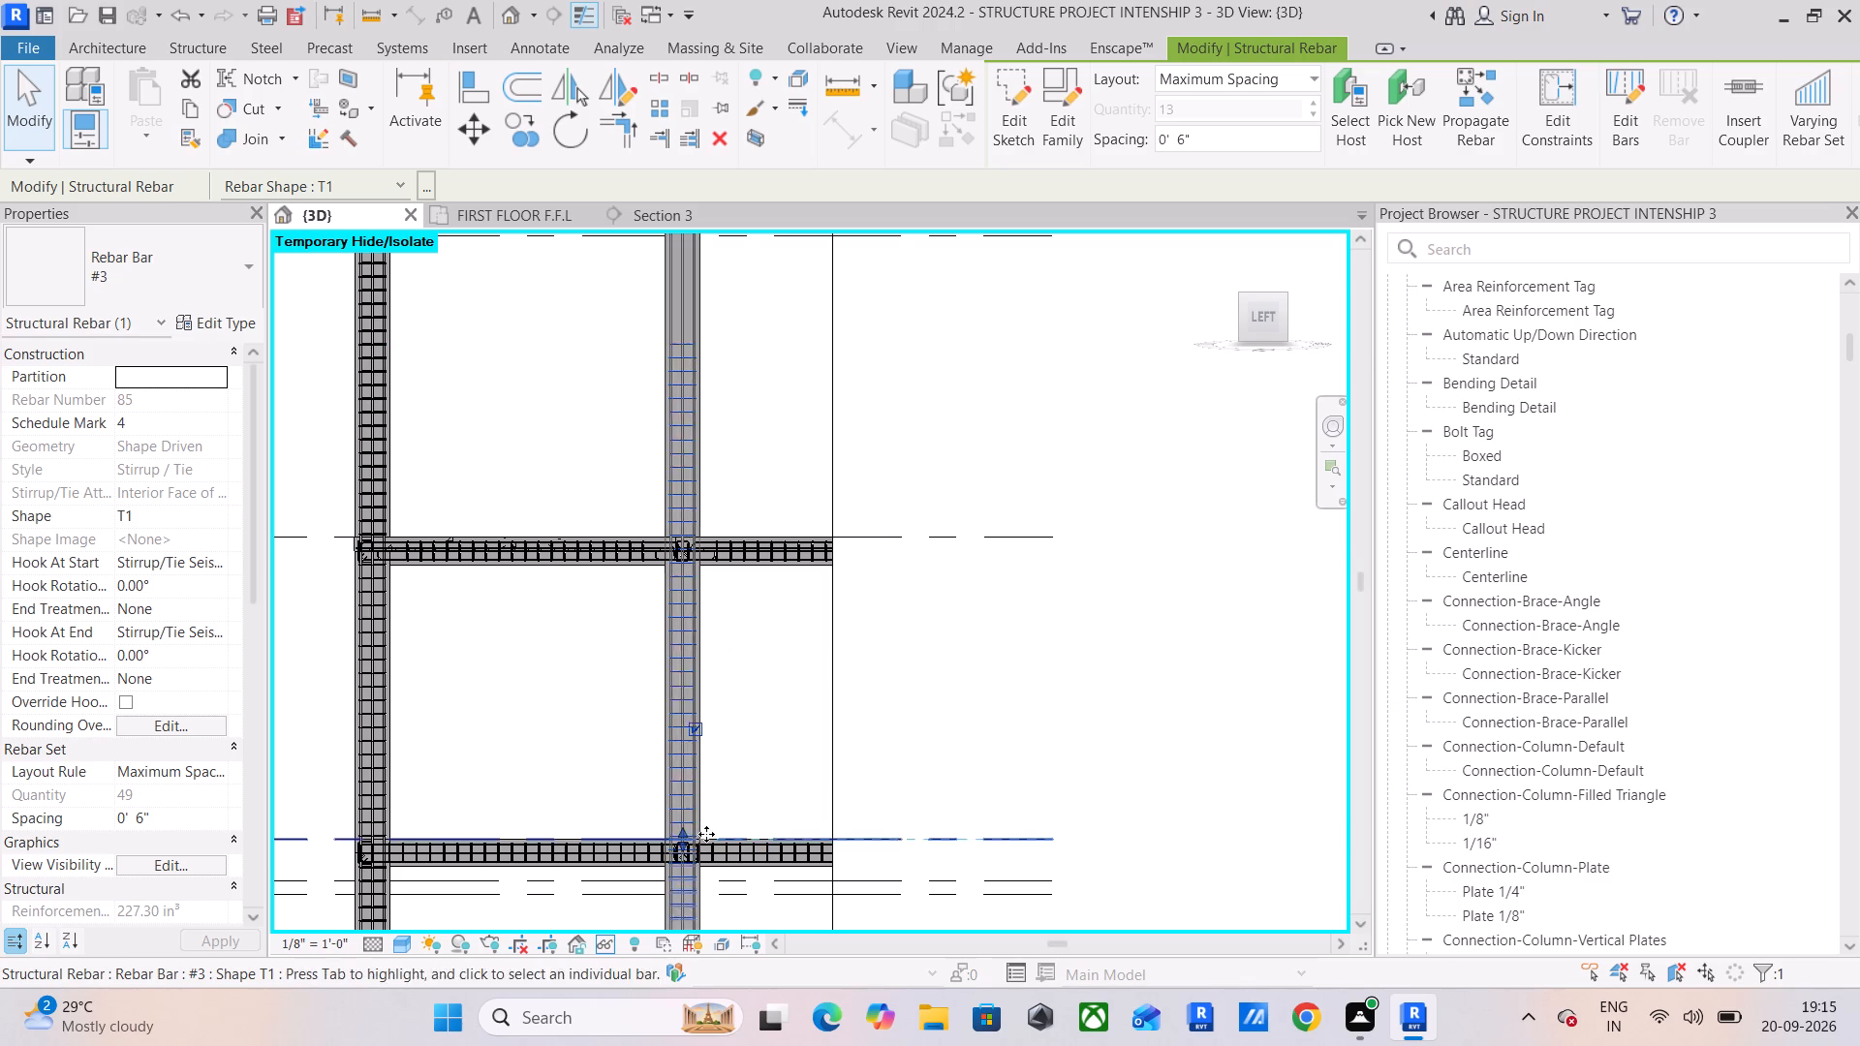
middle_drag(719, 806, 725, 350)
scroll(694, 398, up, 11)
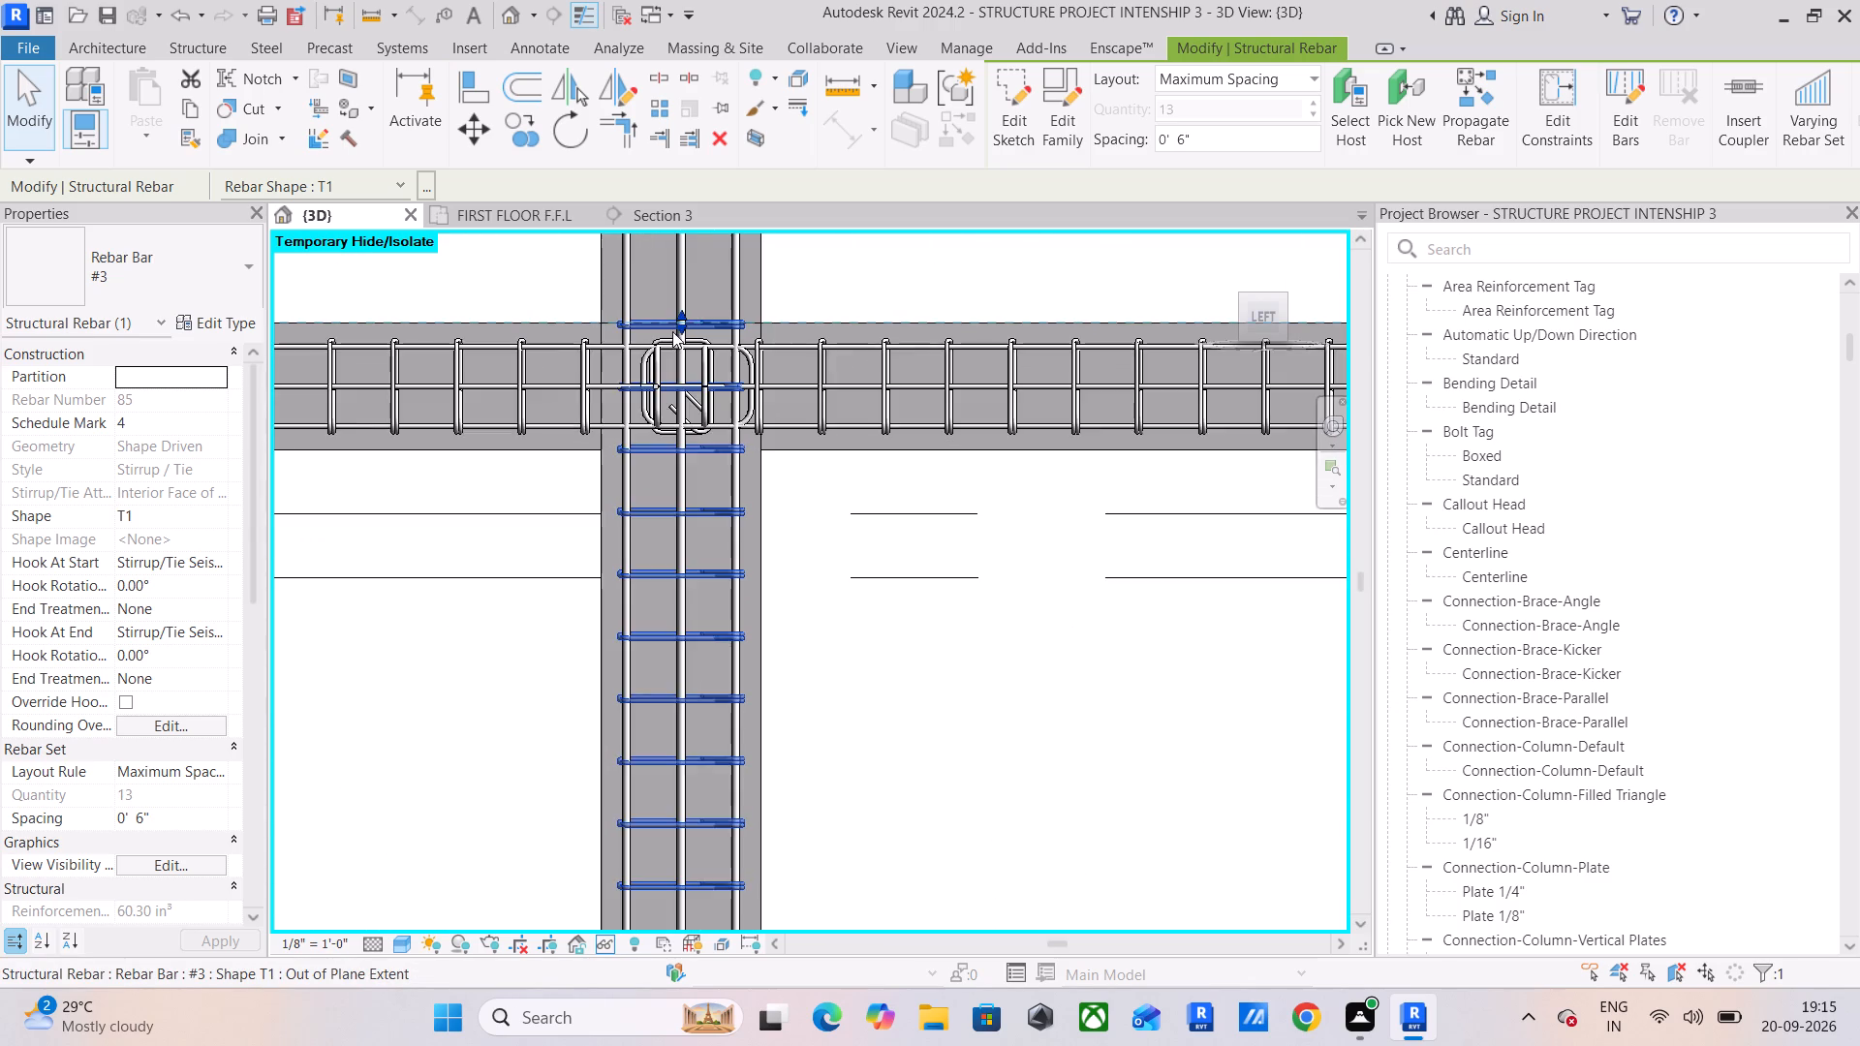
scroll(675, 331, up, 5)
drag(683, 314, 691, 587)
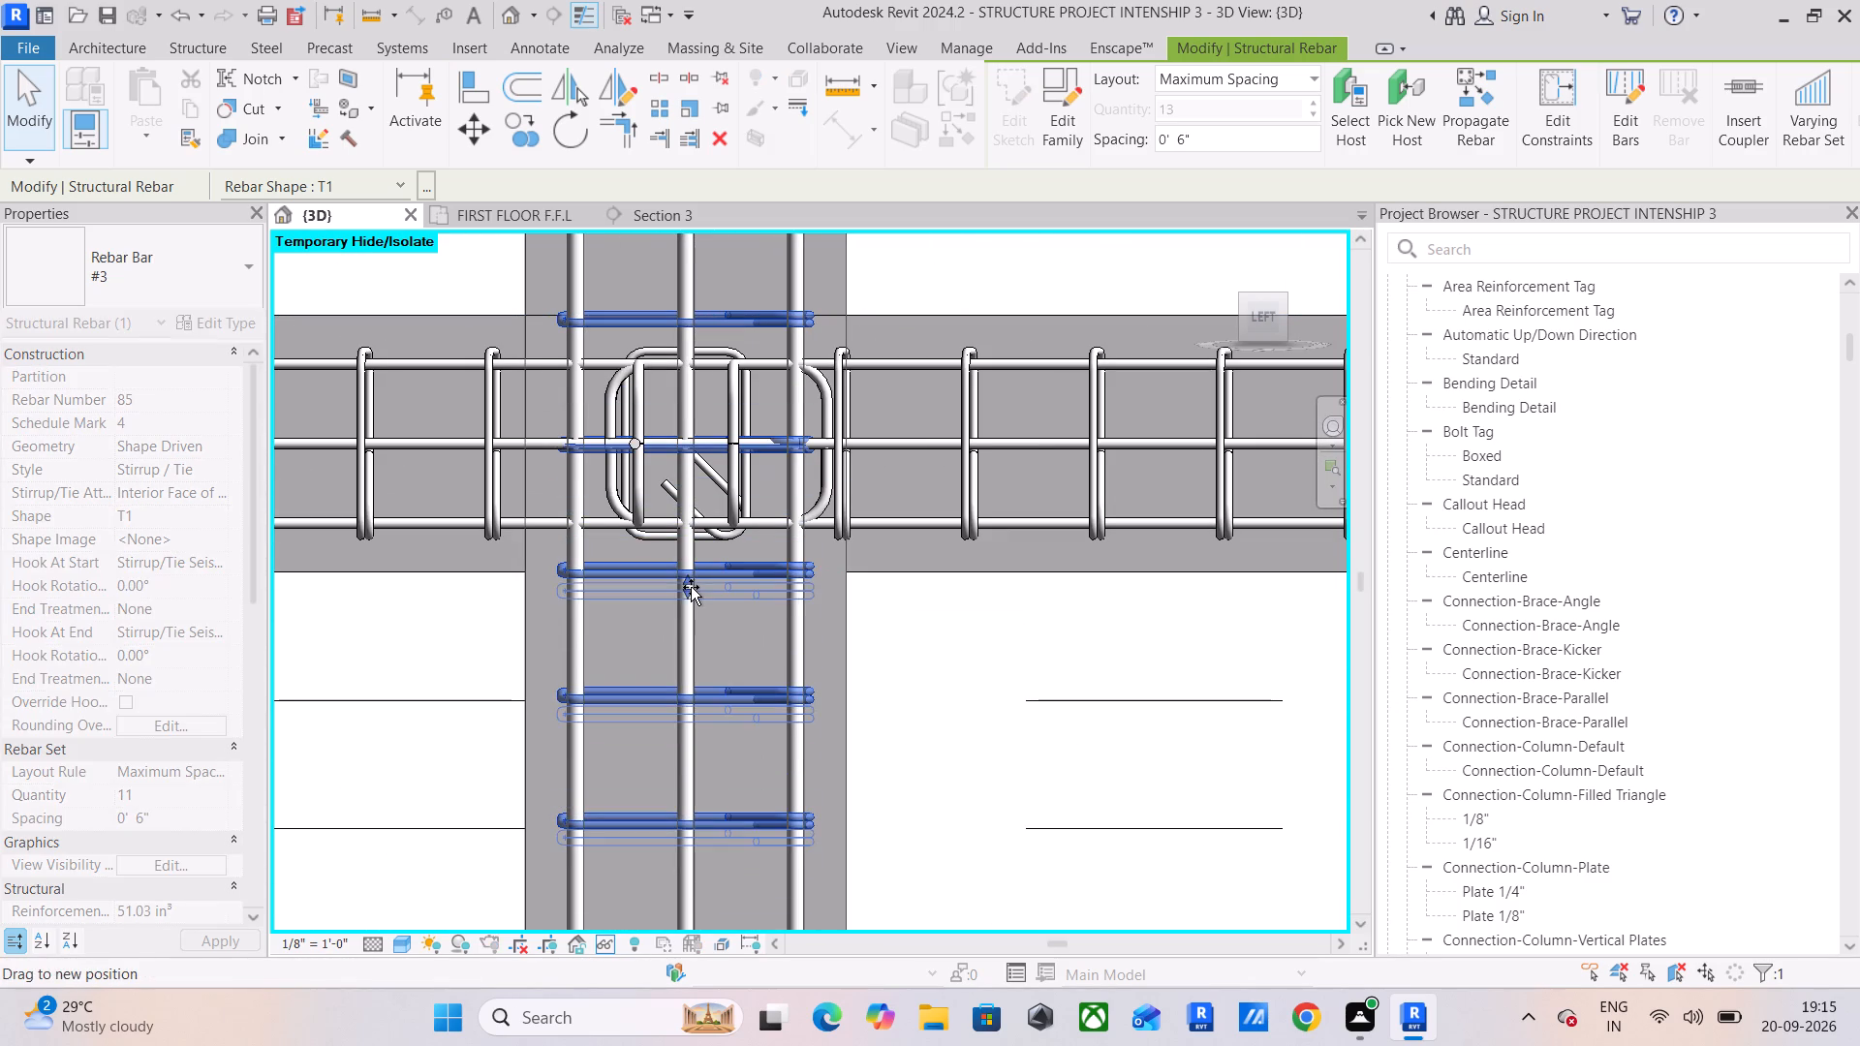
drag(691, 587, 691, 574)
Copy the second column's shortened tie set from the column's corner at the footing top to the top of the ground floor beam.
scroll(691, 574, down, 11)
middle_drag(729, 629, 777, 480)
click(518, 127)
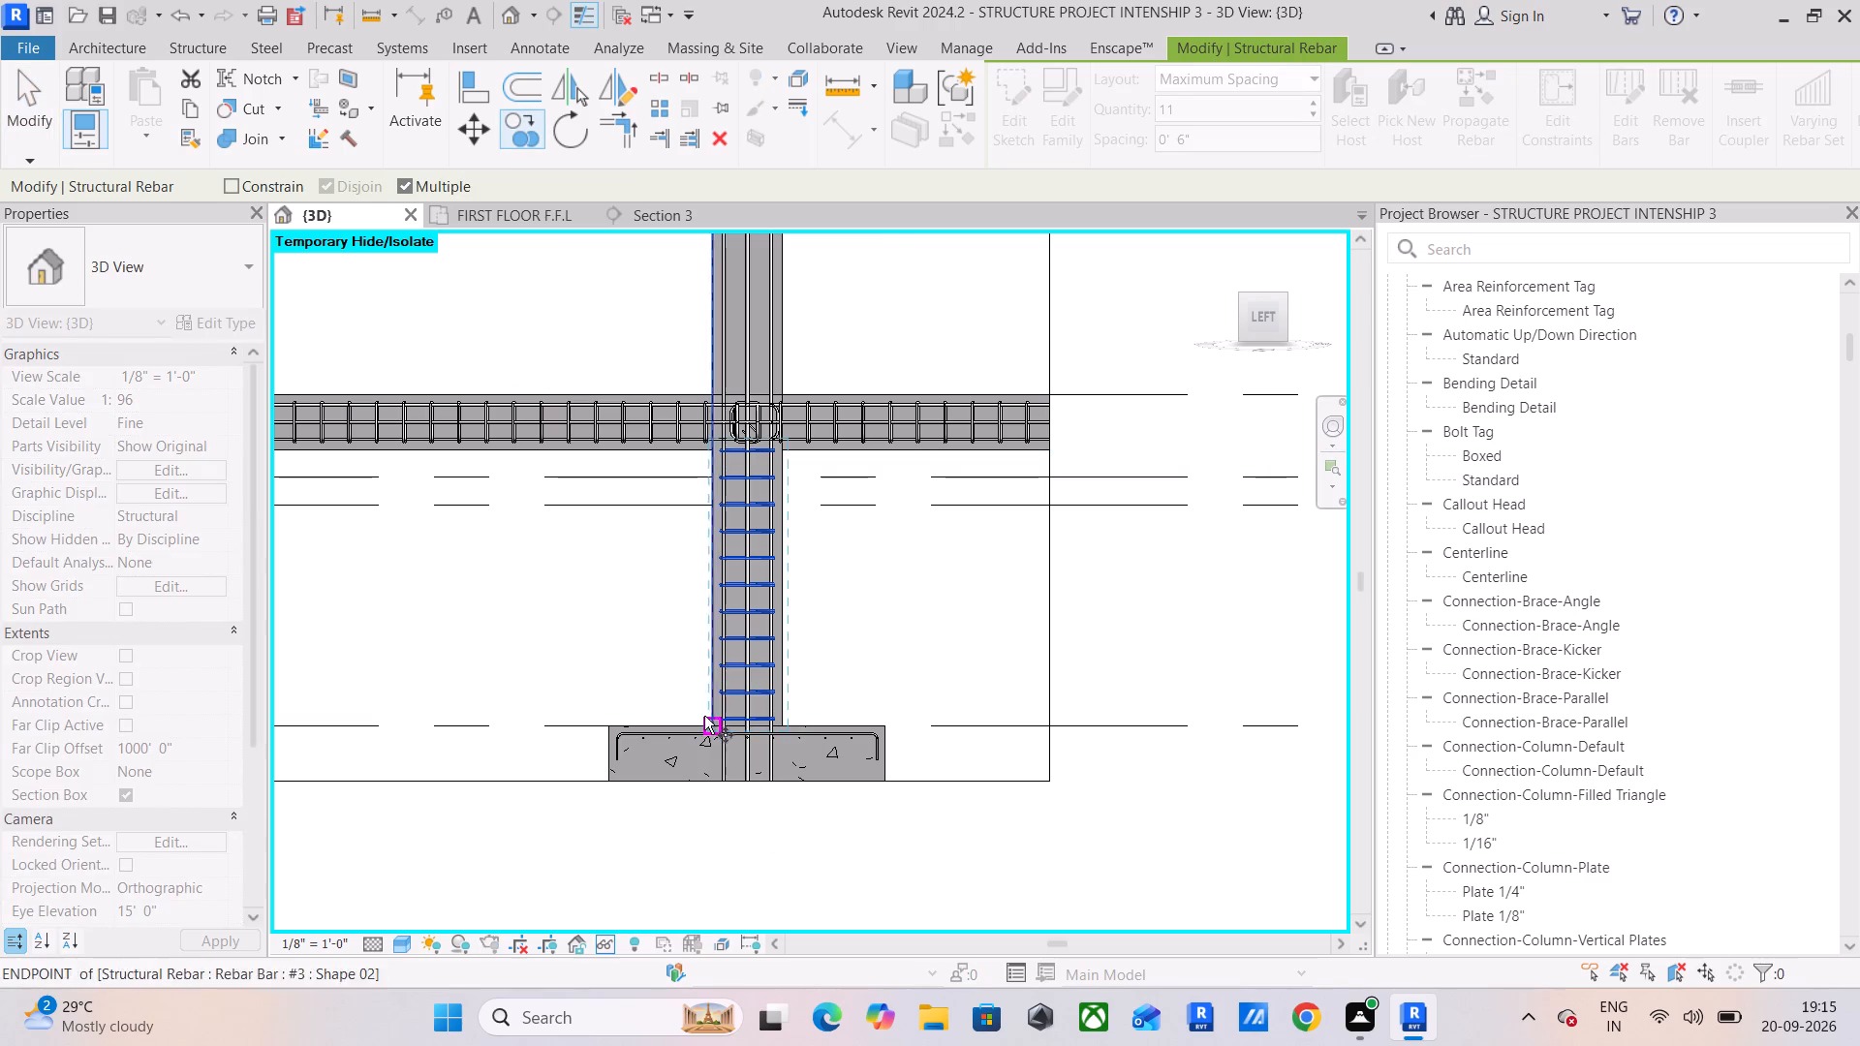
scroll(704, 720, up, 12)
click(733, 804)
scroll(734, 620, down, 7)
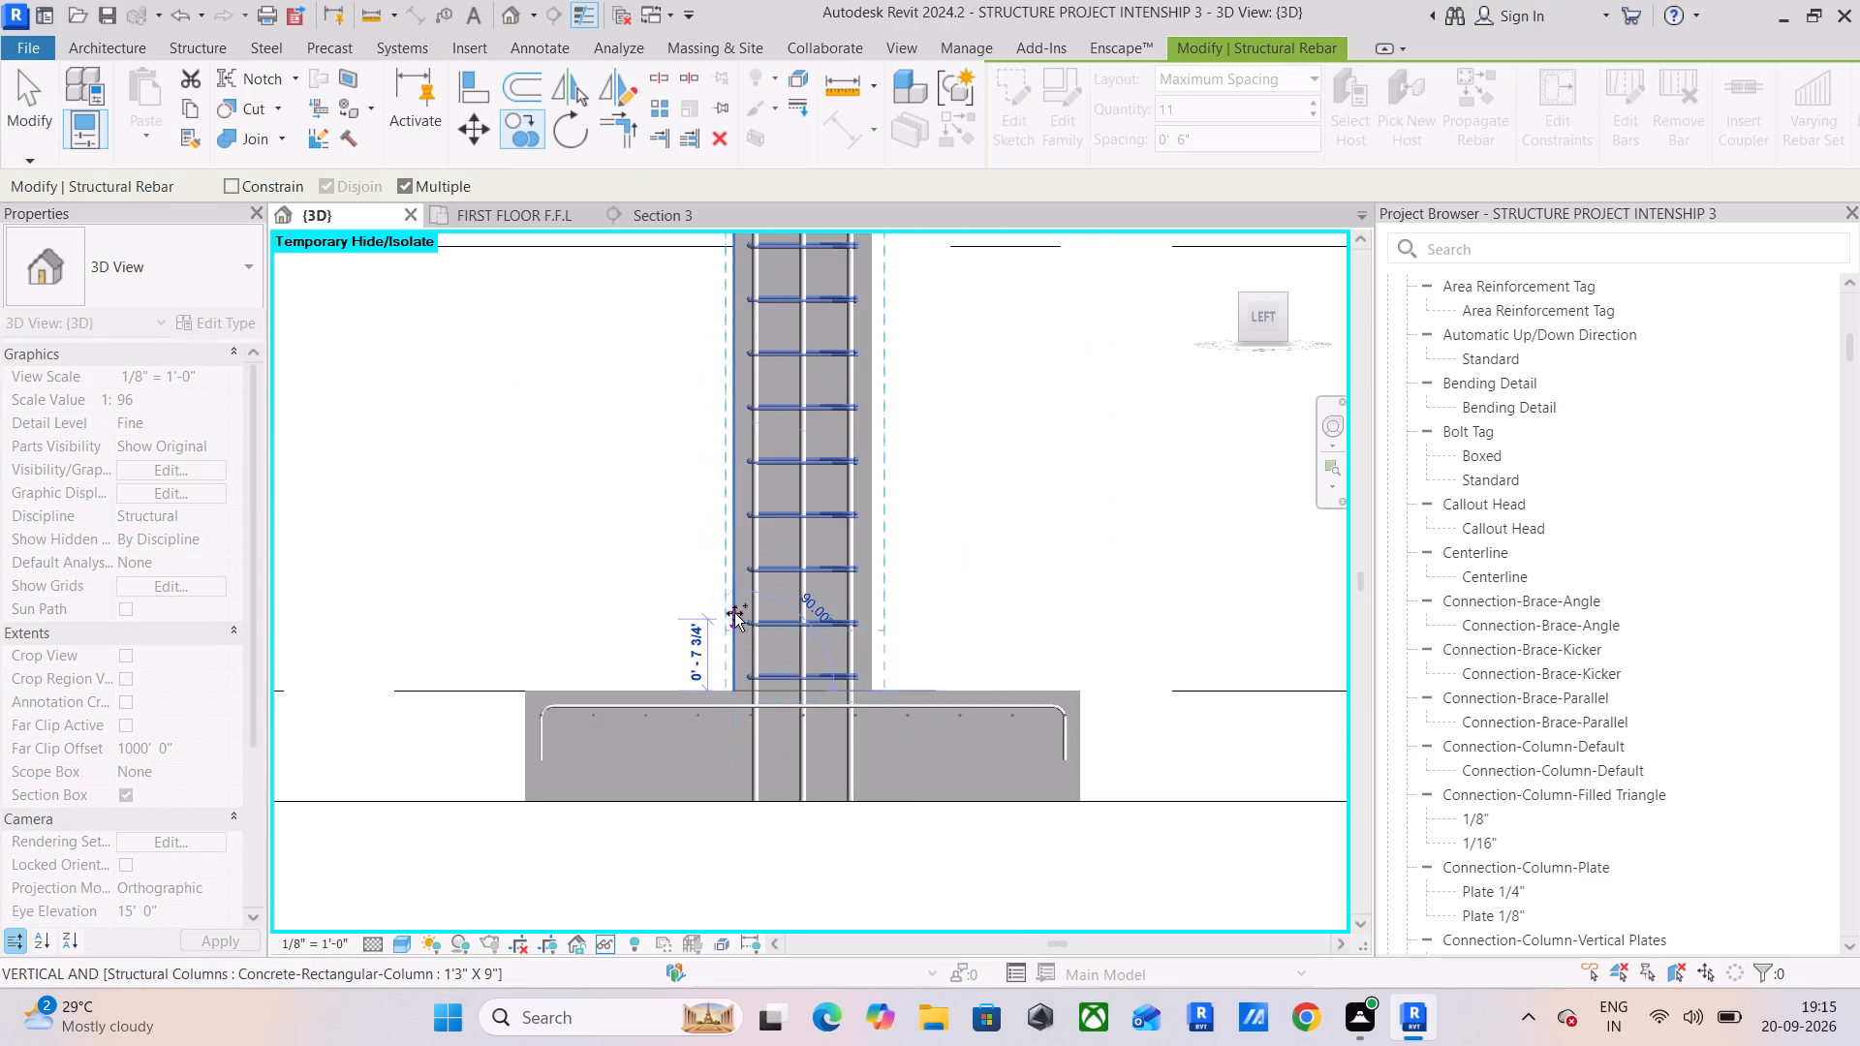
scroll(735, 453, down, 1)
middle_drag(742, 464, 698, 968)
scroll(681, 551, up, 7)
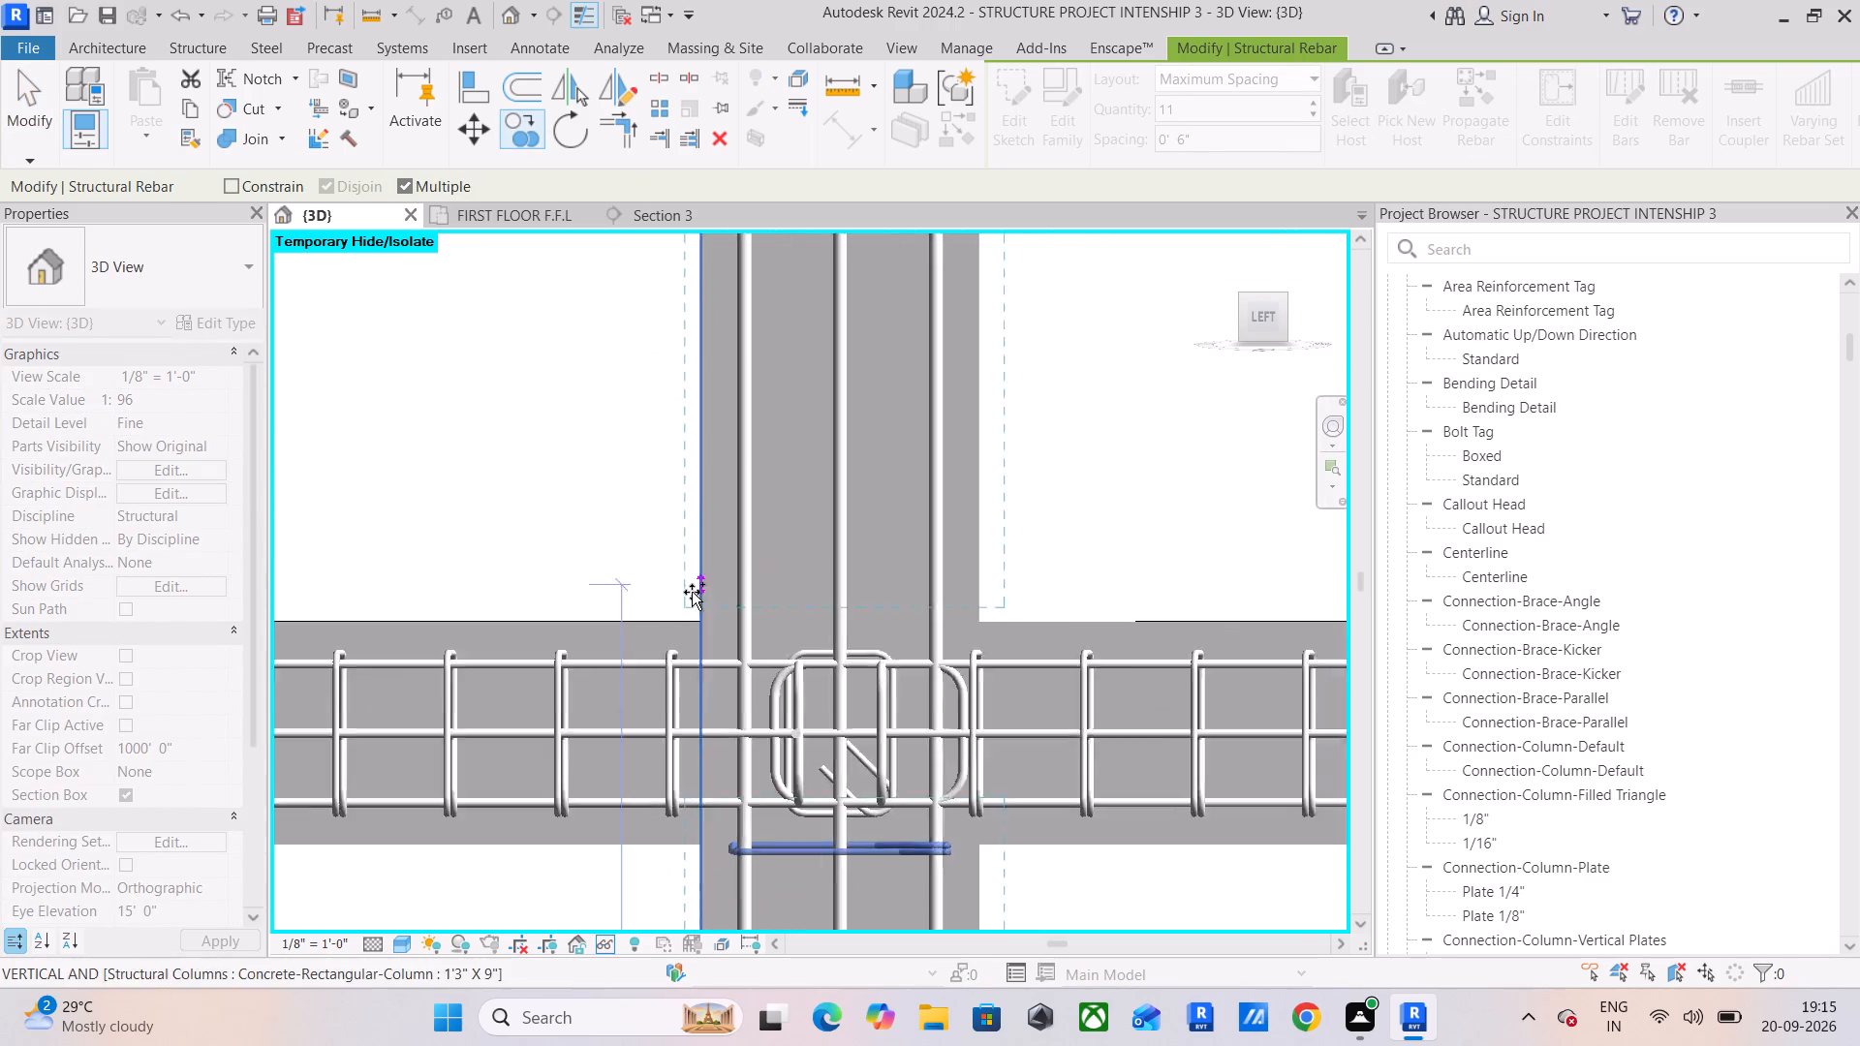
scroll(692, 592, up, 4)
click(709, 651)
Place another copy of the second column's tie set at the top of the first floor beam and finish copying.
scroll(741, 616, down, 13)
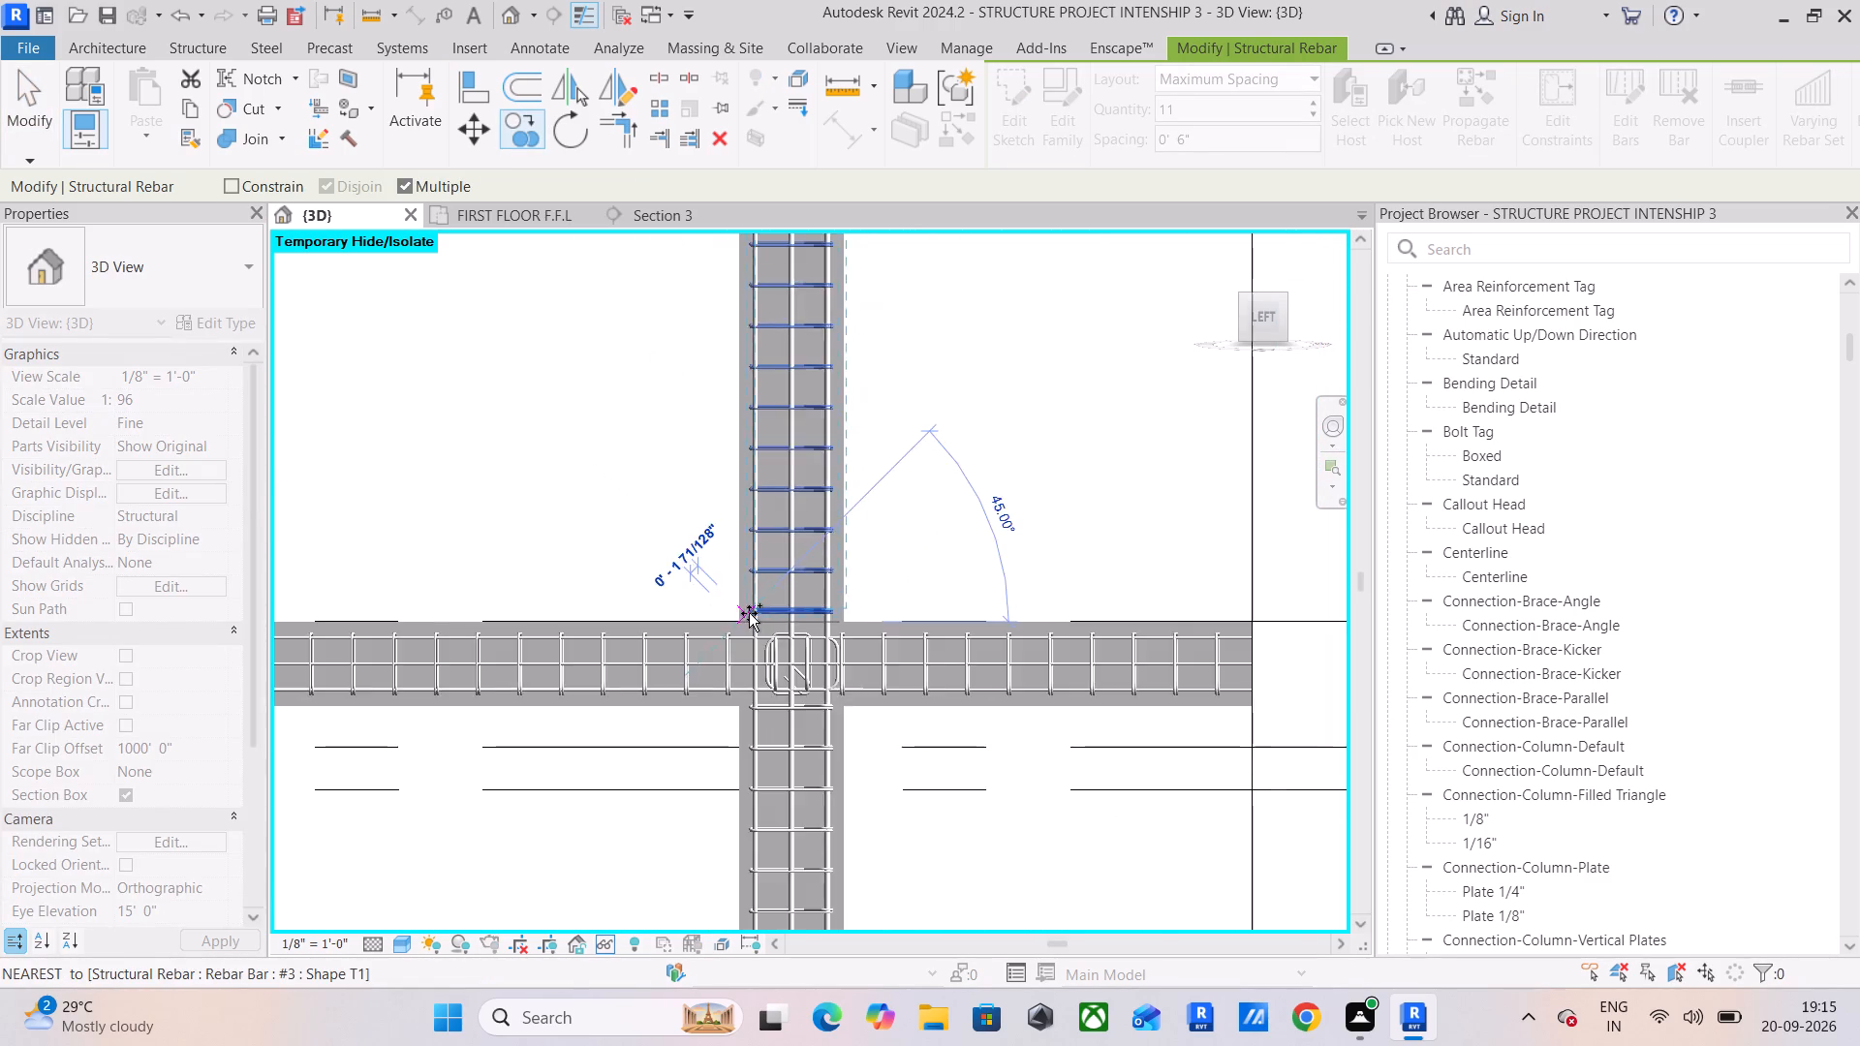
scroll(749, 613, down, 11)
middle_drag(775, 525, 741, 821)
scroll(729, 638, up, 11)
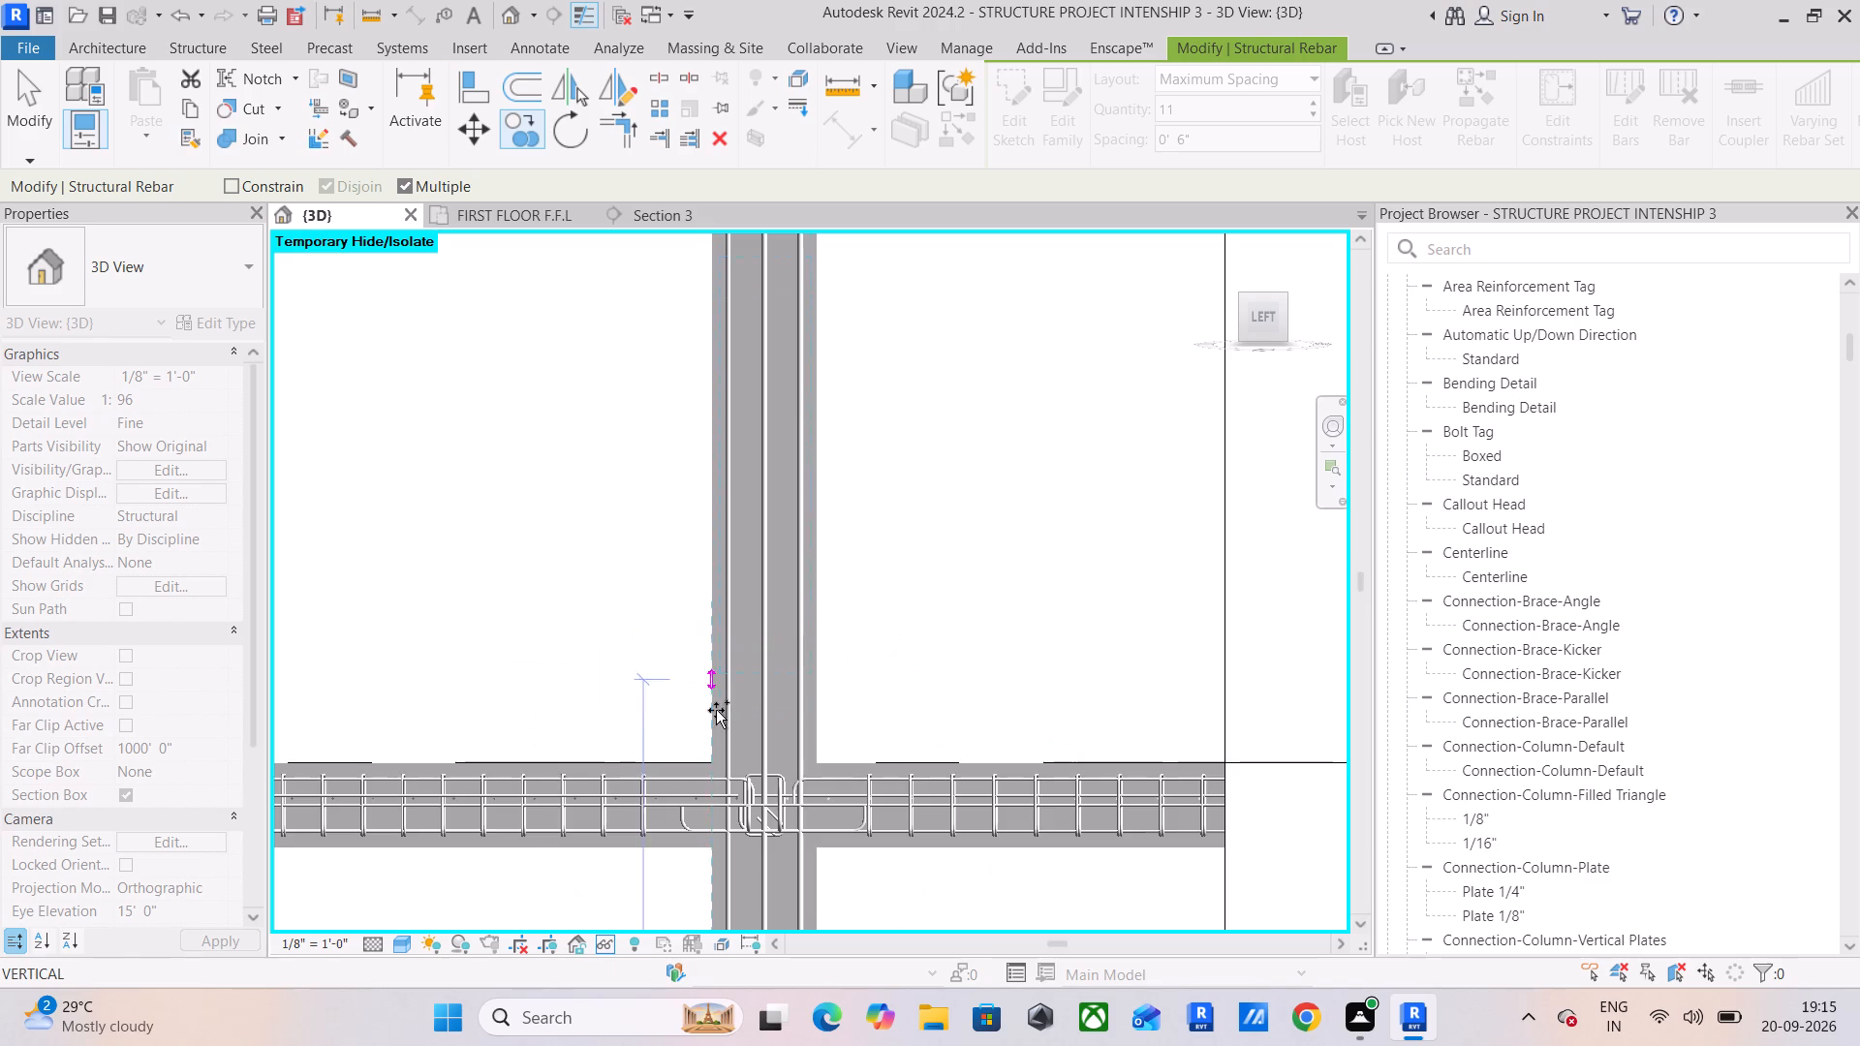
scroll(710, 736, up, 6)
click(712, 795)
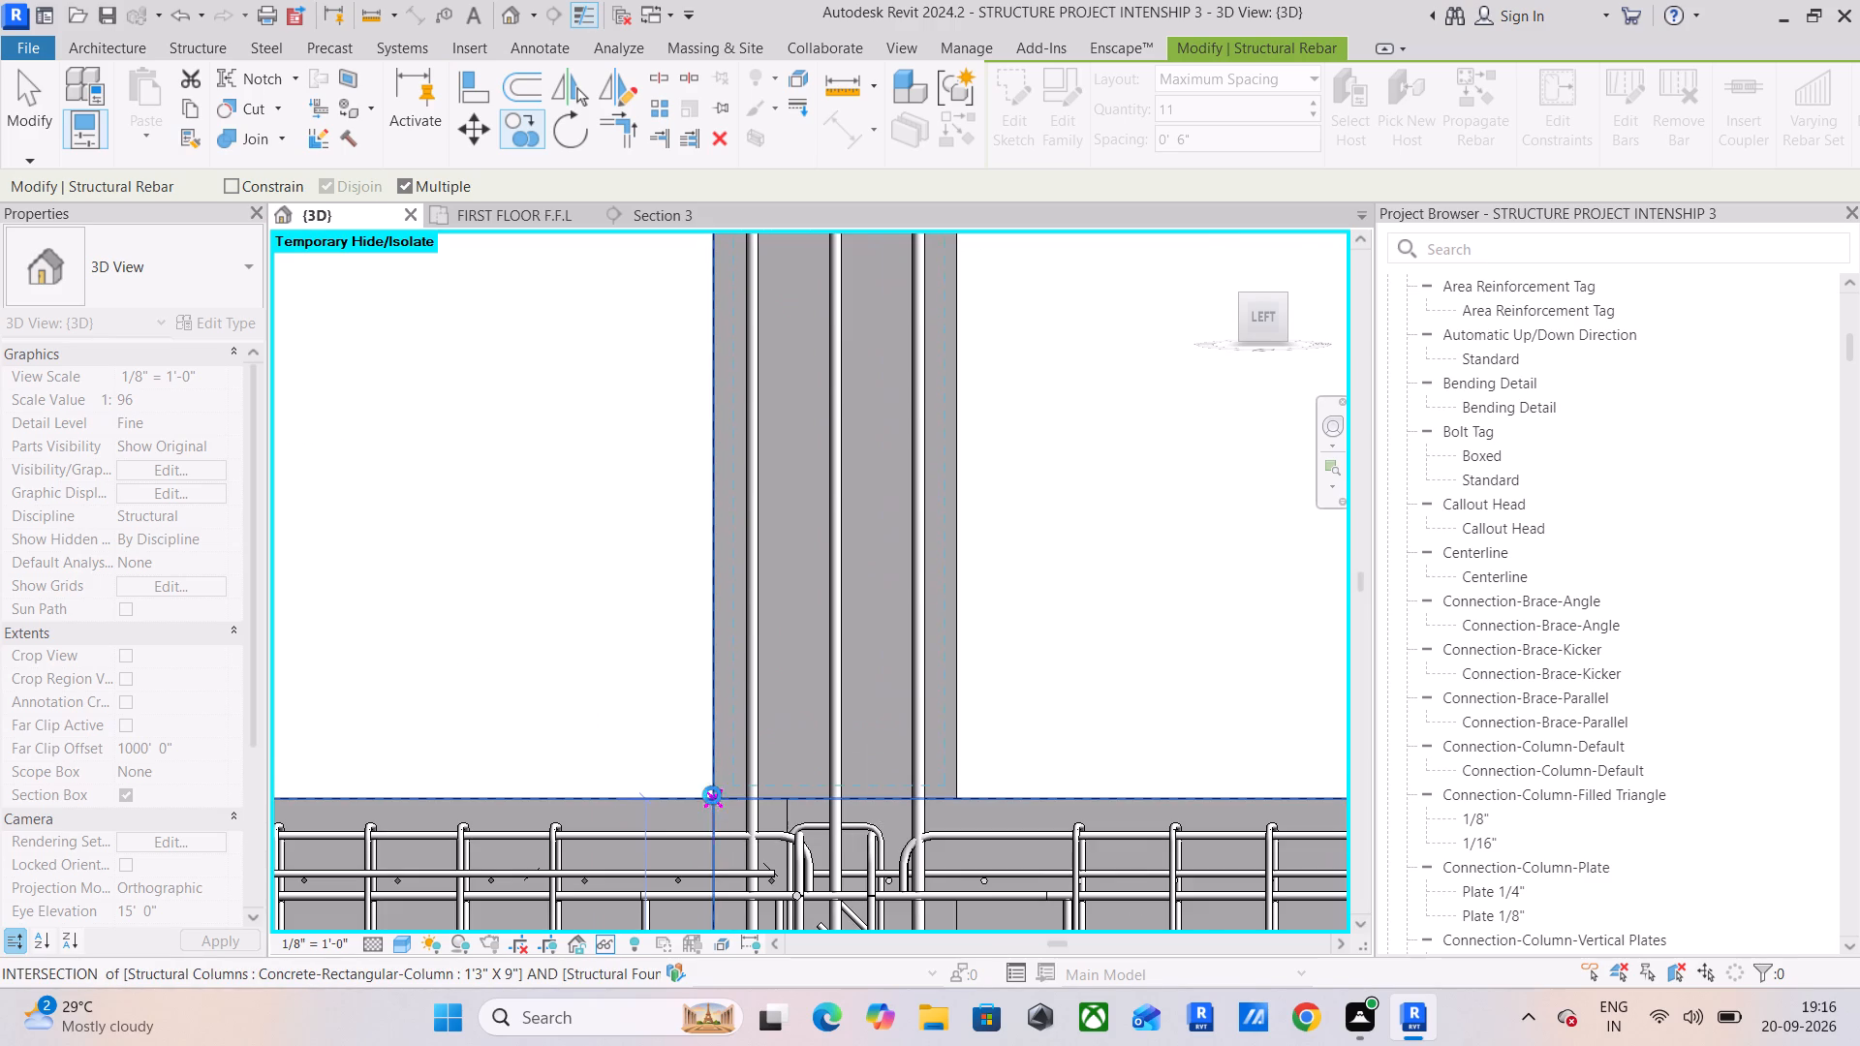
scroll(737, 679, down, 12)
key(Escape)
Extend the second column's tie set above the ground floor beam up to the underside of the first floor beam.
scroll(790, 781, down, 1)
middle_drag(790, 781, 736, 458)
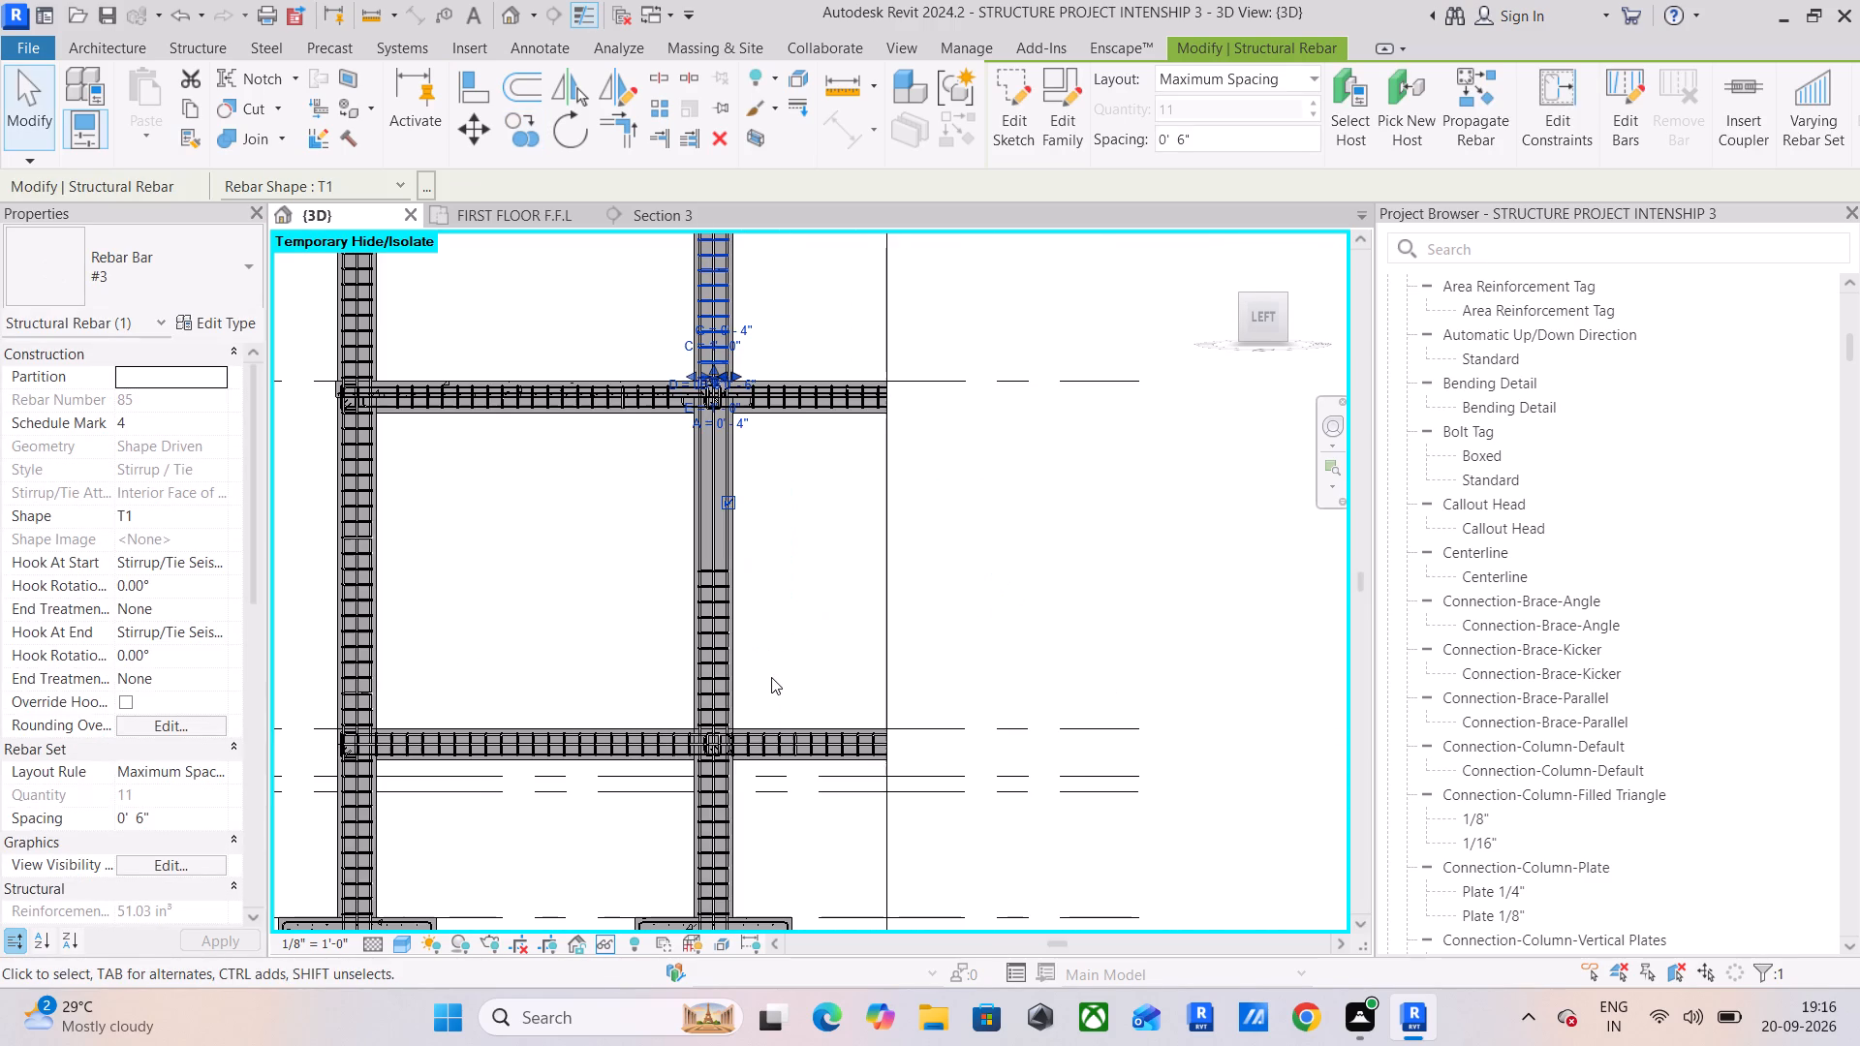
middle_click(769, 675)
click(718, 585)
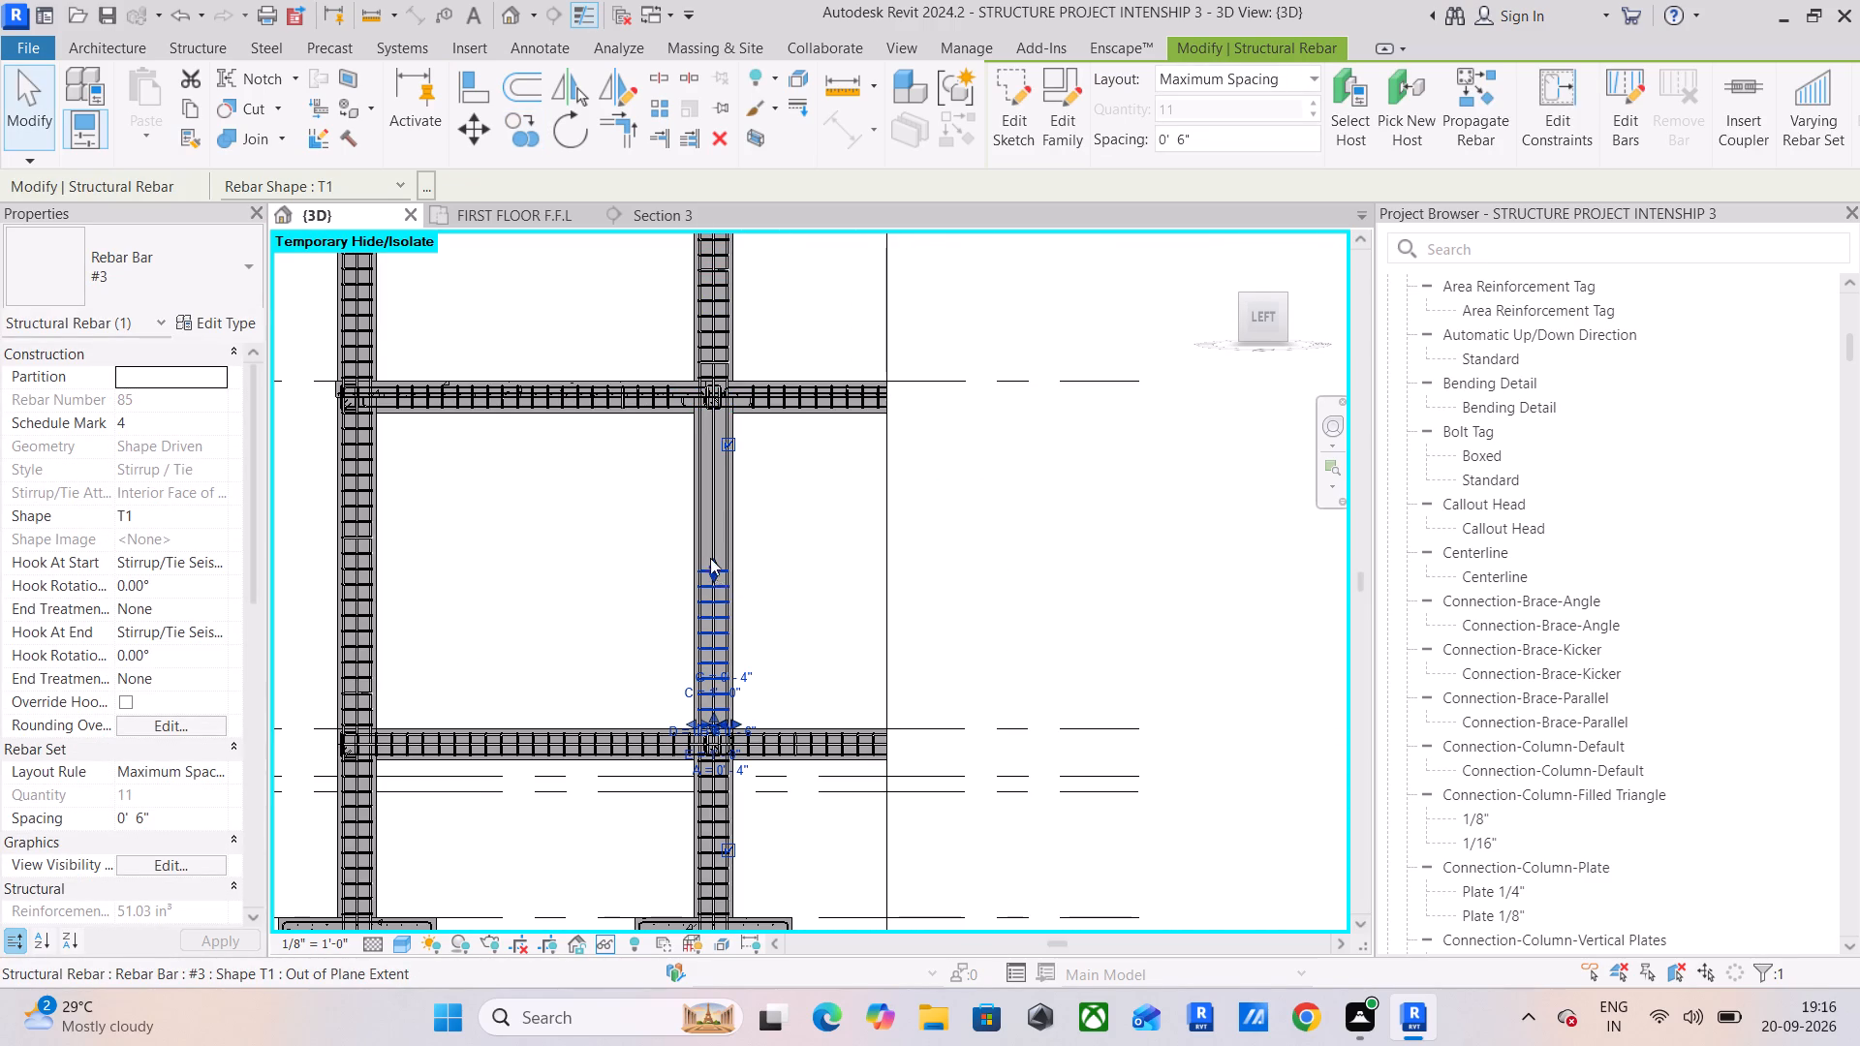
scroll(706, 548, up, 5)
drag(718, 586, 714, 303)
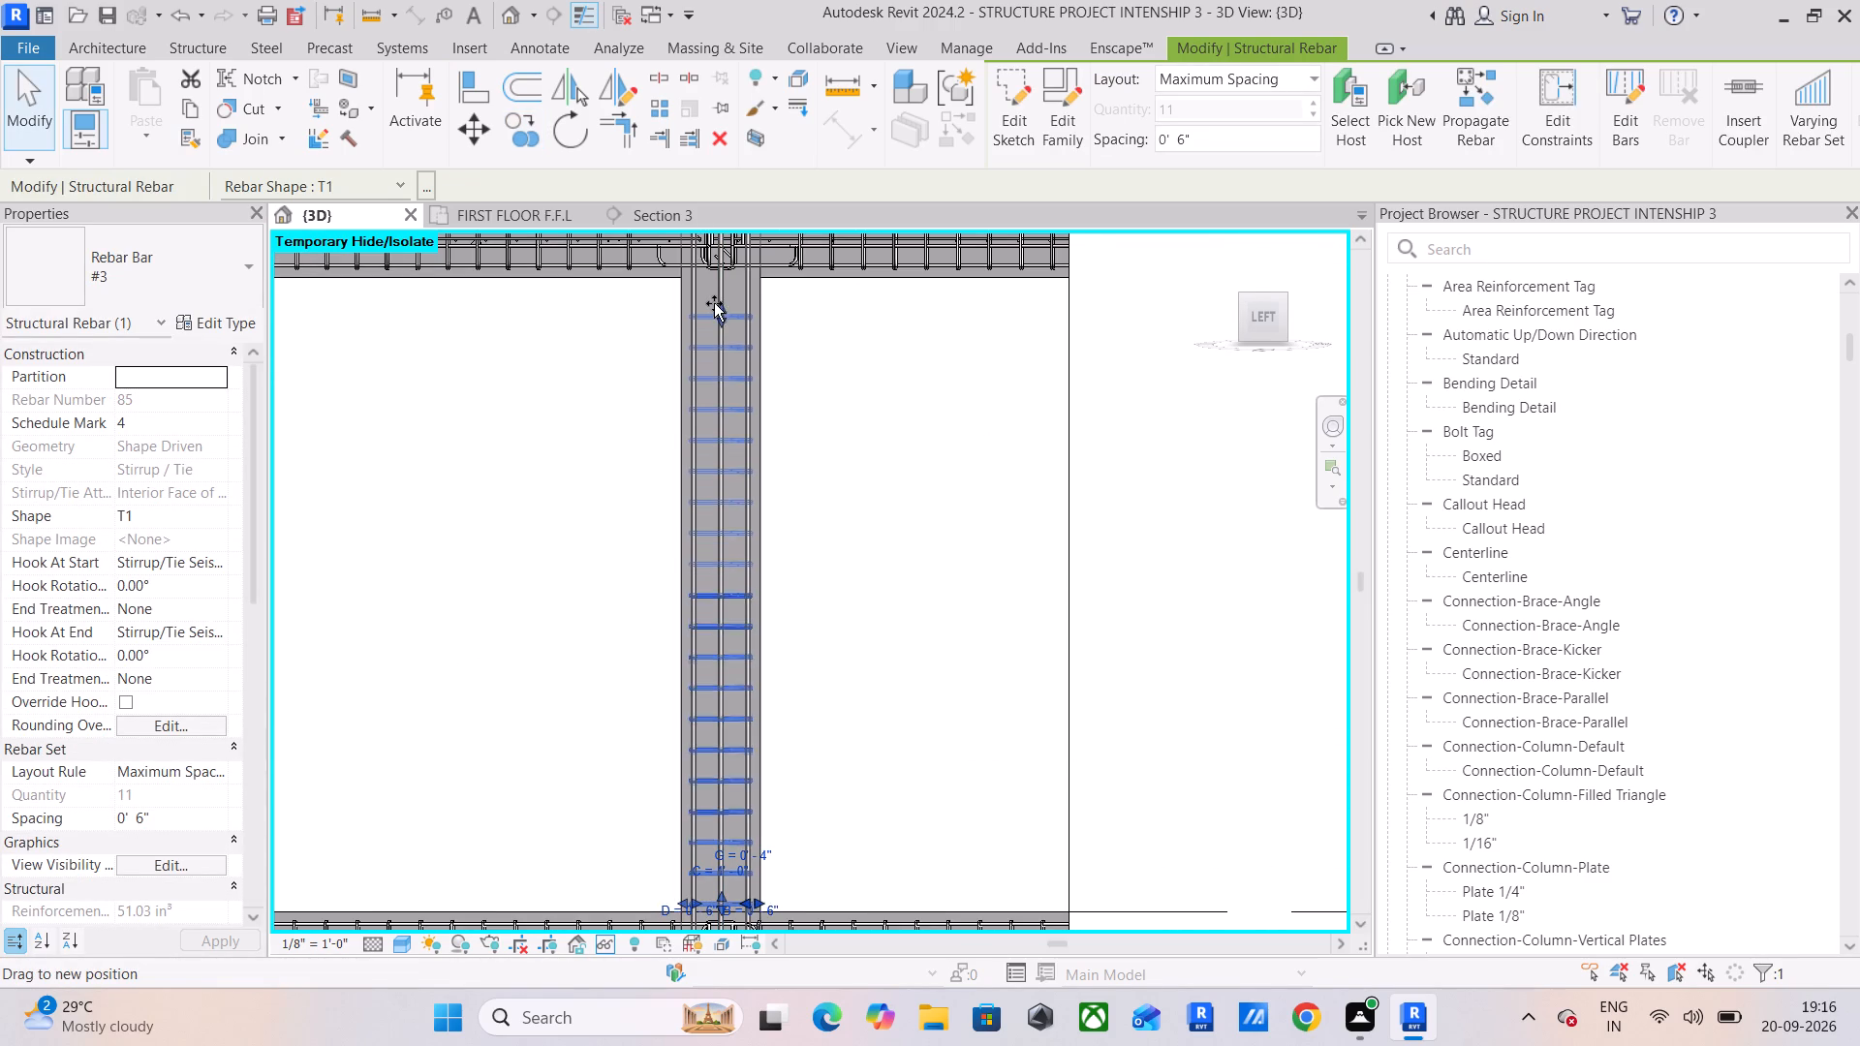
drag(714, 303, 713, 283)
Extend the second column's tie set above the first floor beam up to the SECOND FLOOR F.F.L level.
middle_drag(728, 323, 800, 875)
scroll(796, 837, down, 1)
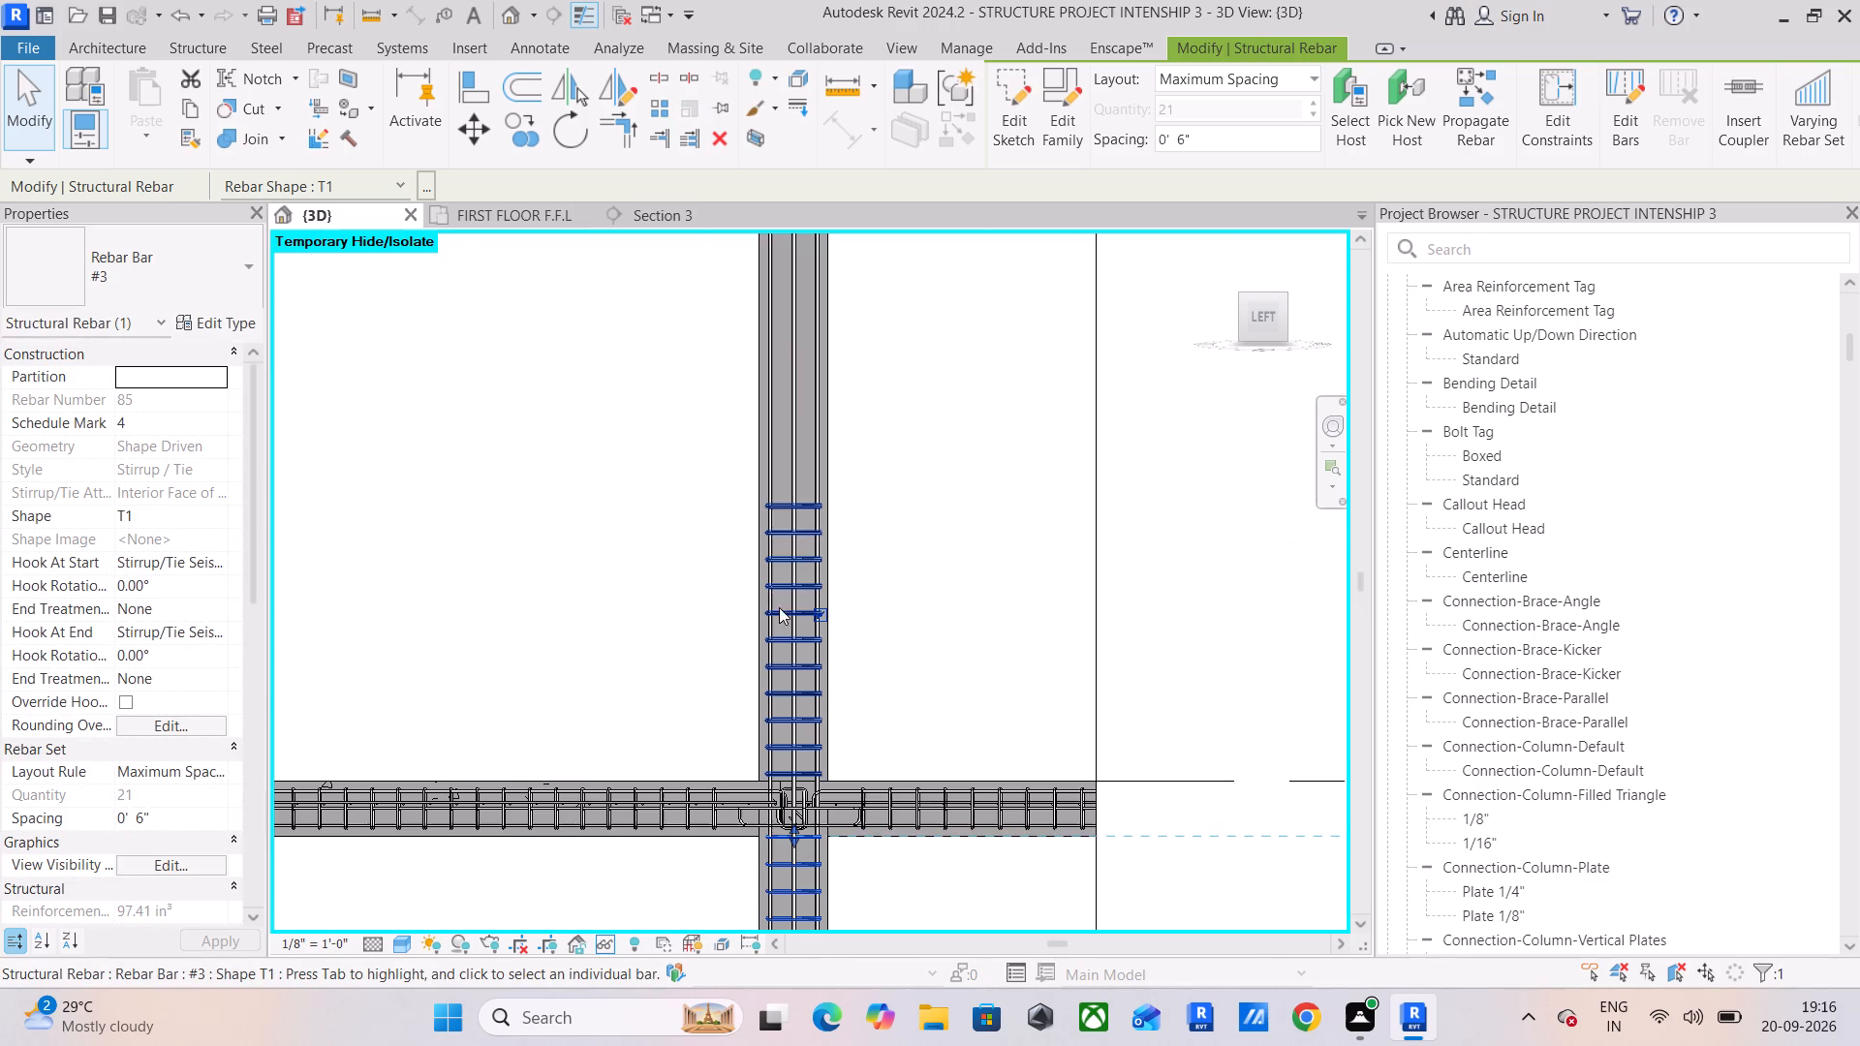
click(802, 504)
middle_drag(812, 511, 825, 823)
scroll(825, 823, up, 1)
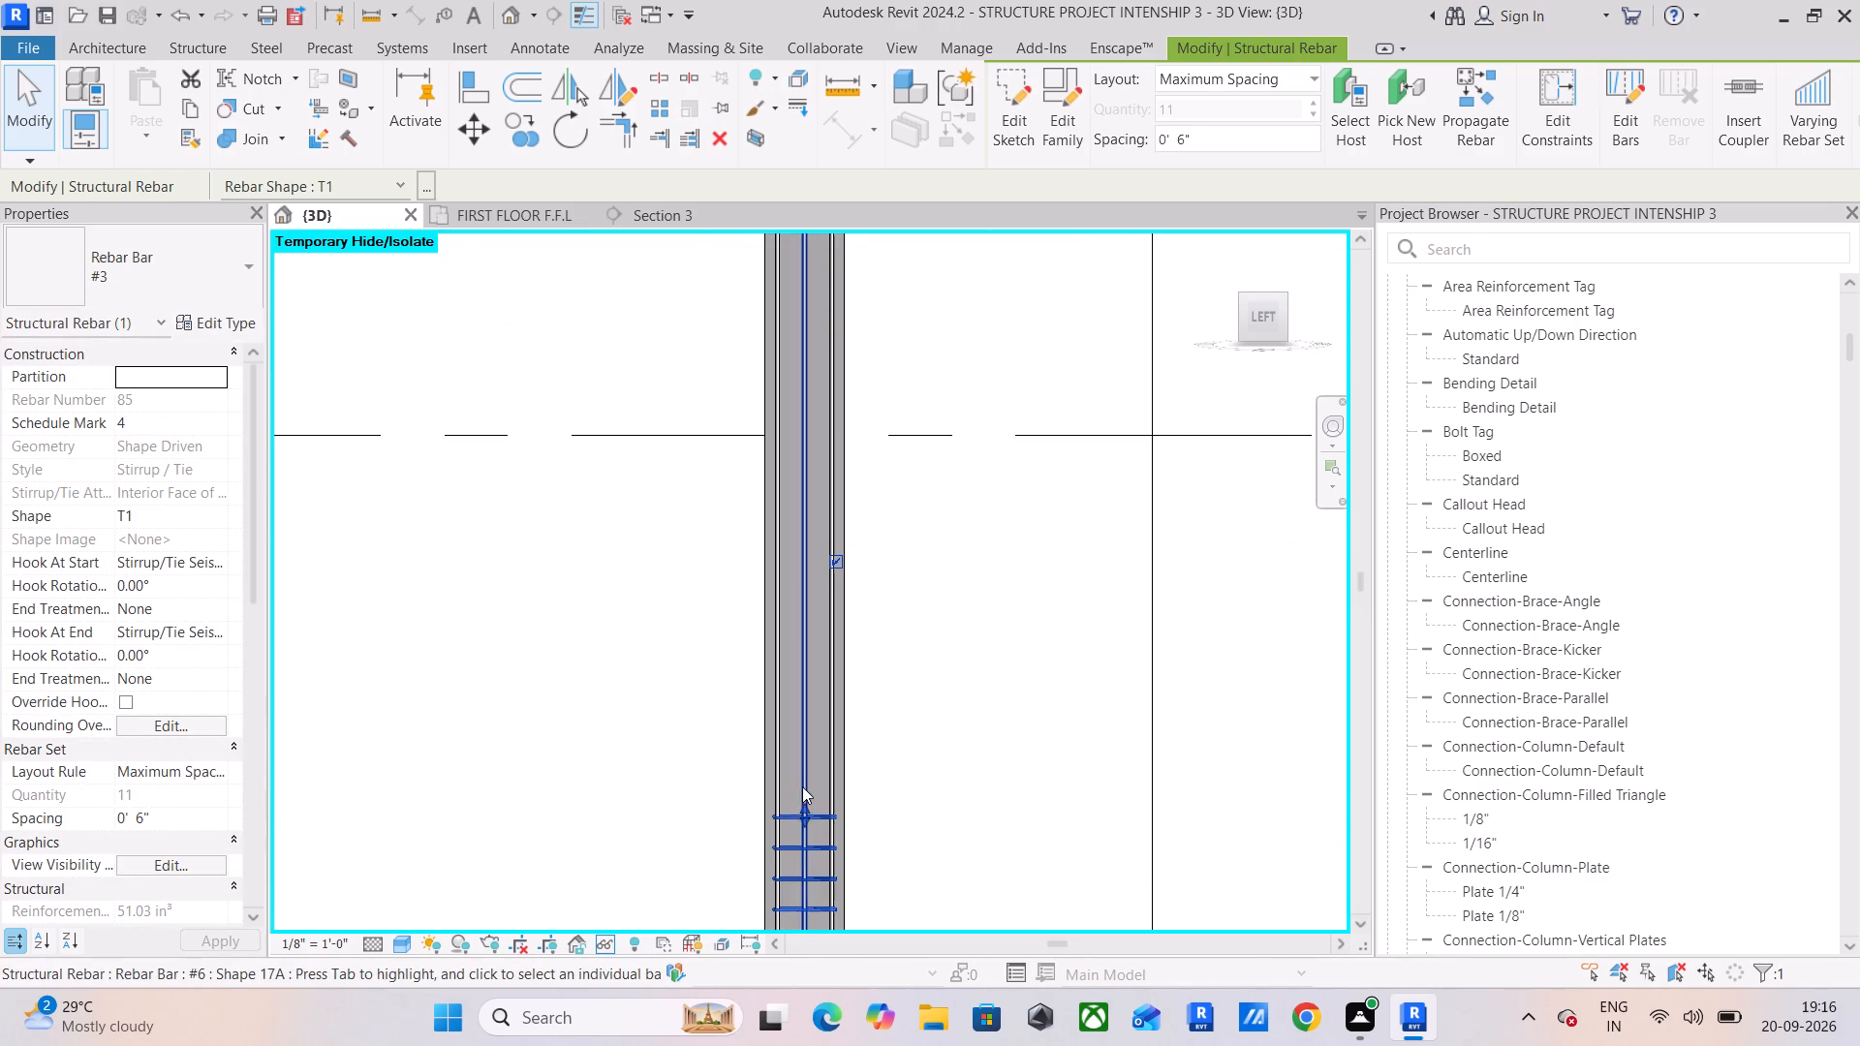
drag(801, 807, 786, 416)
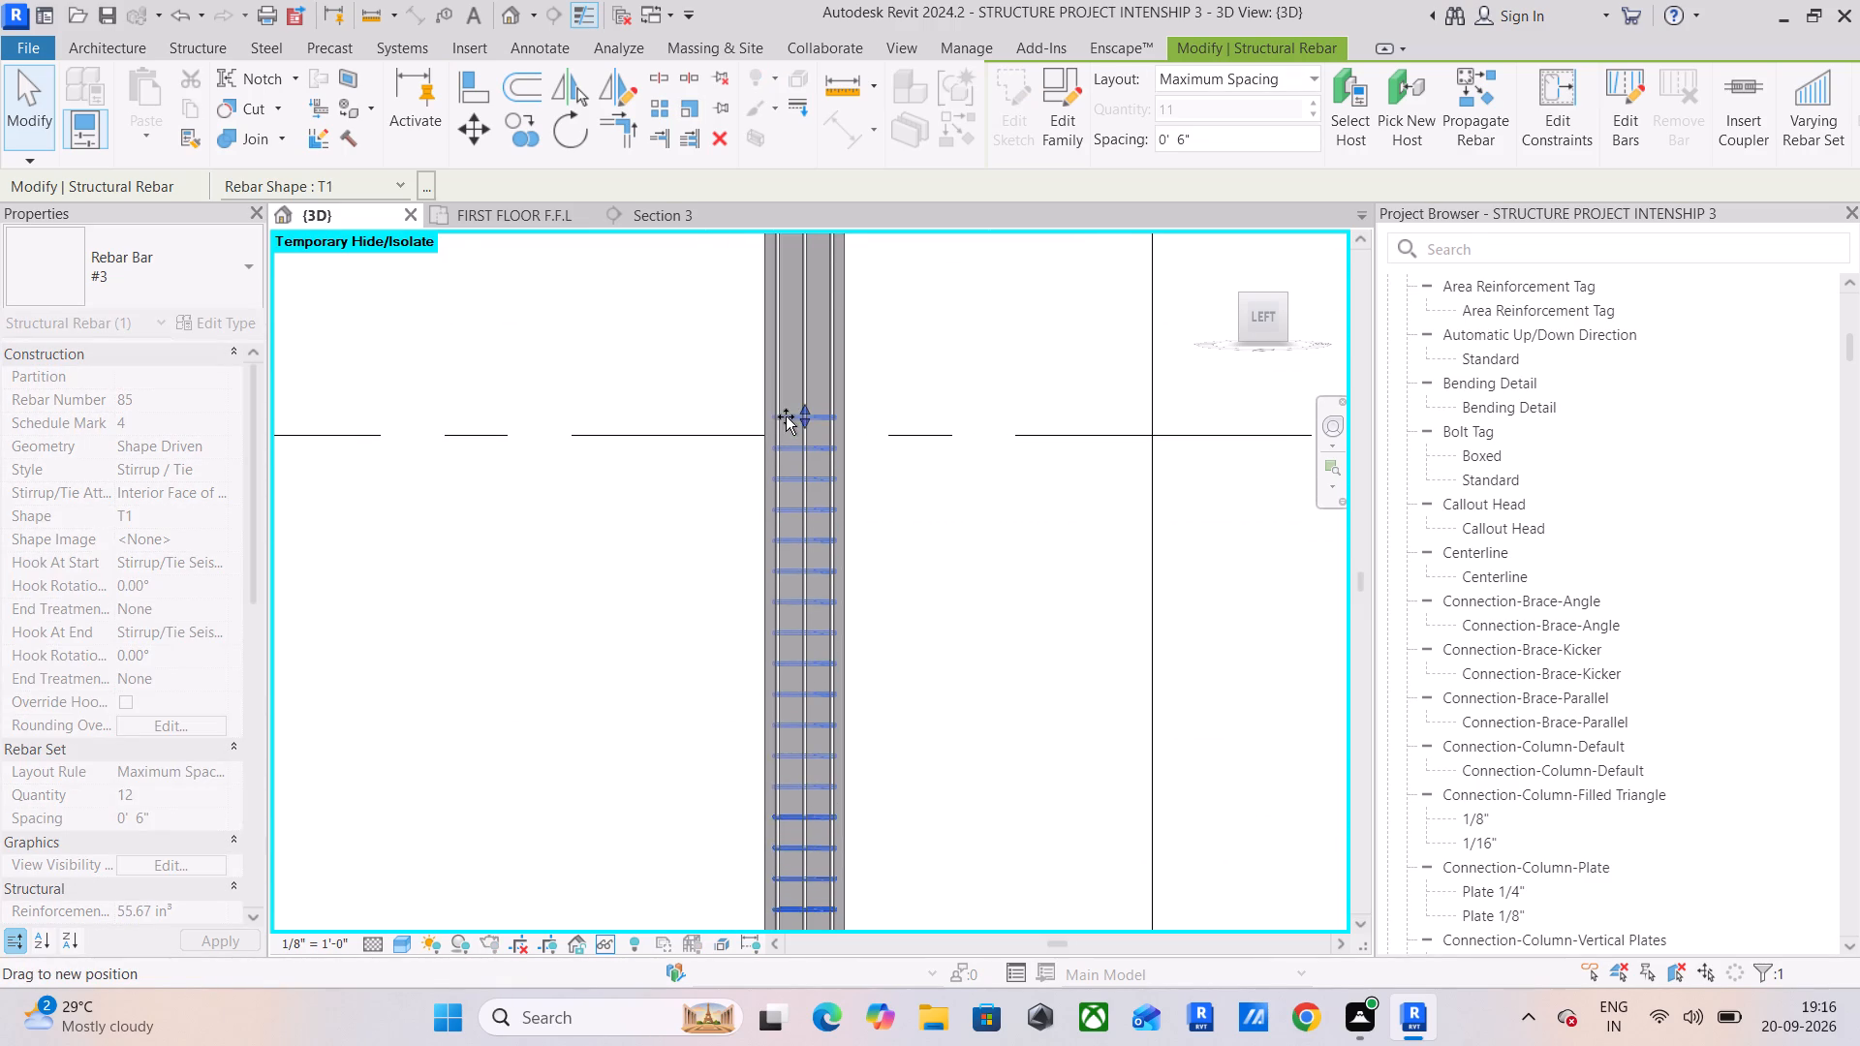
drag(786, 416, 800, 438)
key(Escape)
Enlarge the section box along the beams so it takes in the third column.
scroll(919, 732, down, 6)
middle_drag(931, 735, 868, 507)
middle_drag(865, 750, 565, 571)
click(653, 644)
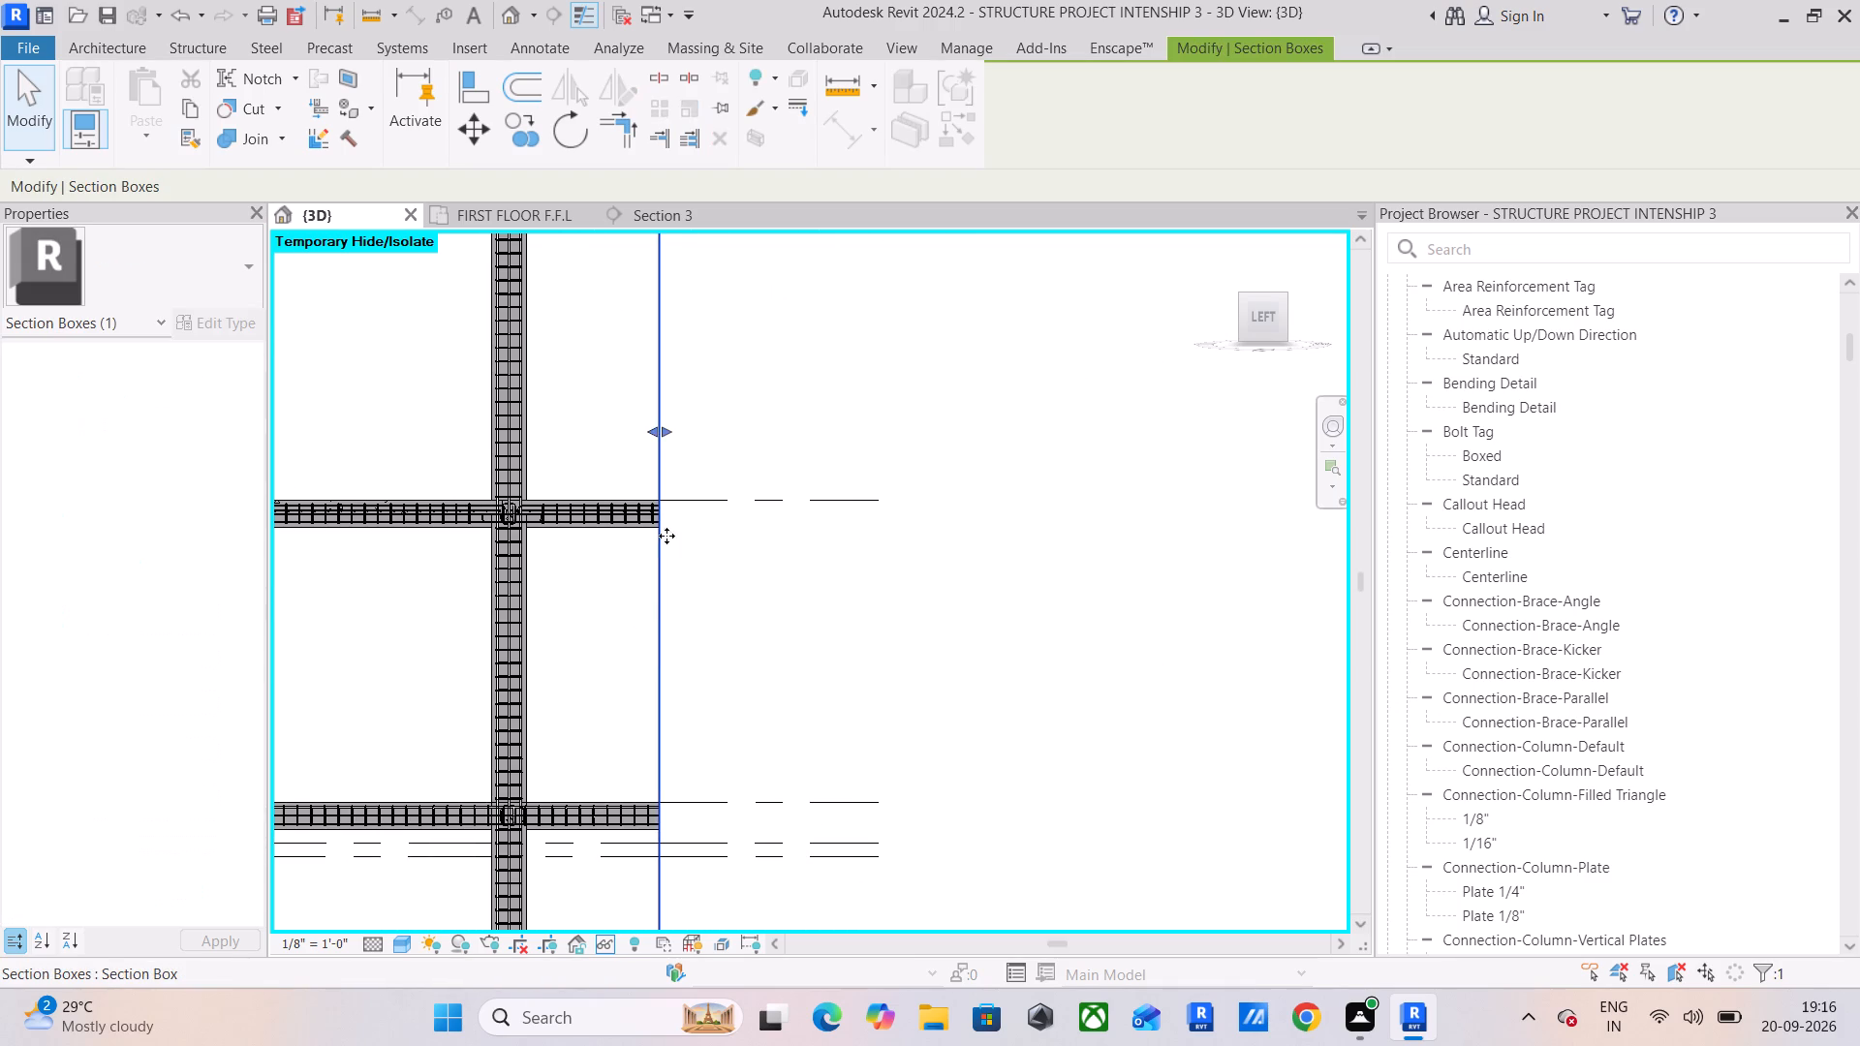
drag(665, 438, 1103, 457)
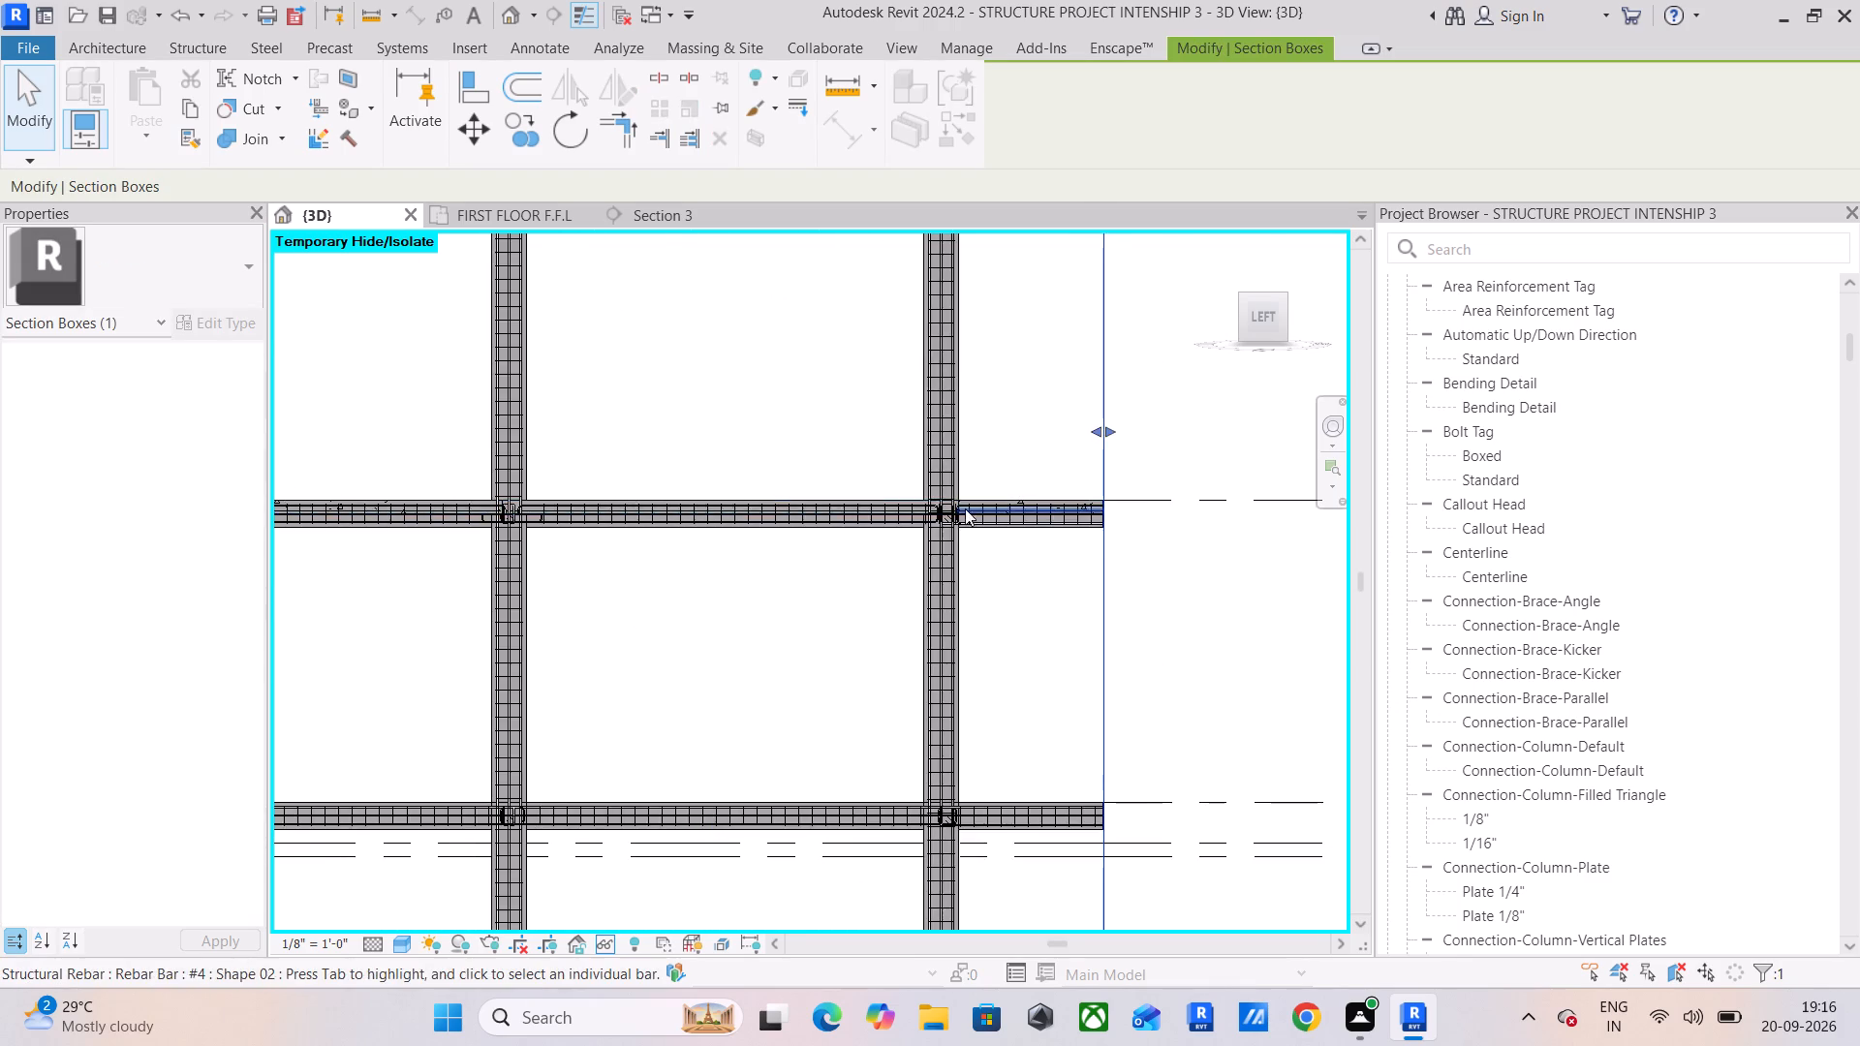
Shorten the third column's full-height #3 tie set from the top so it ends at the underside of the ground floor beam.
scroll(960, 533, down, 2)
middle_drag(960, 538, 701, 693)
scroll(701, 693, up, 1)
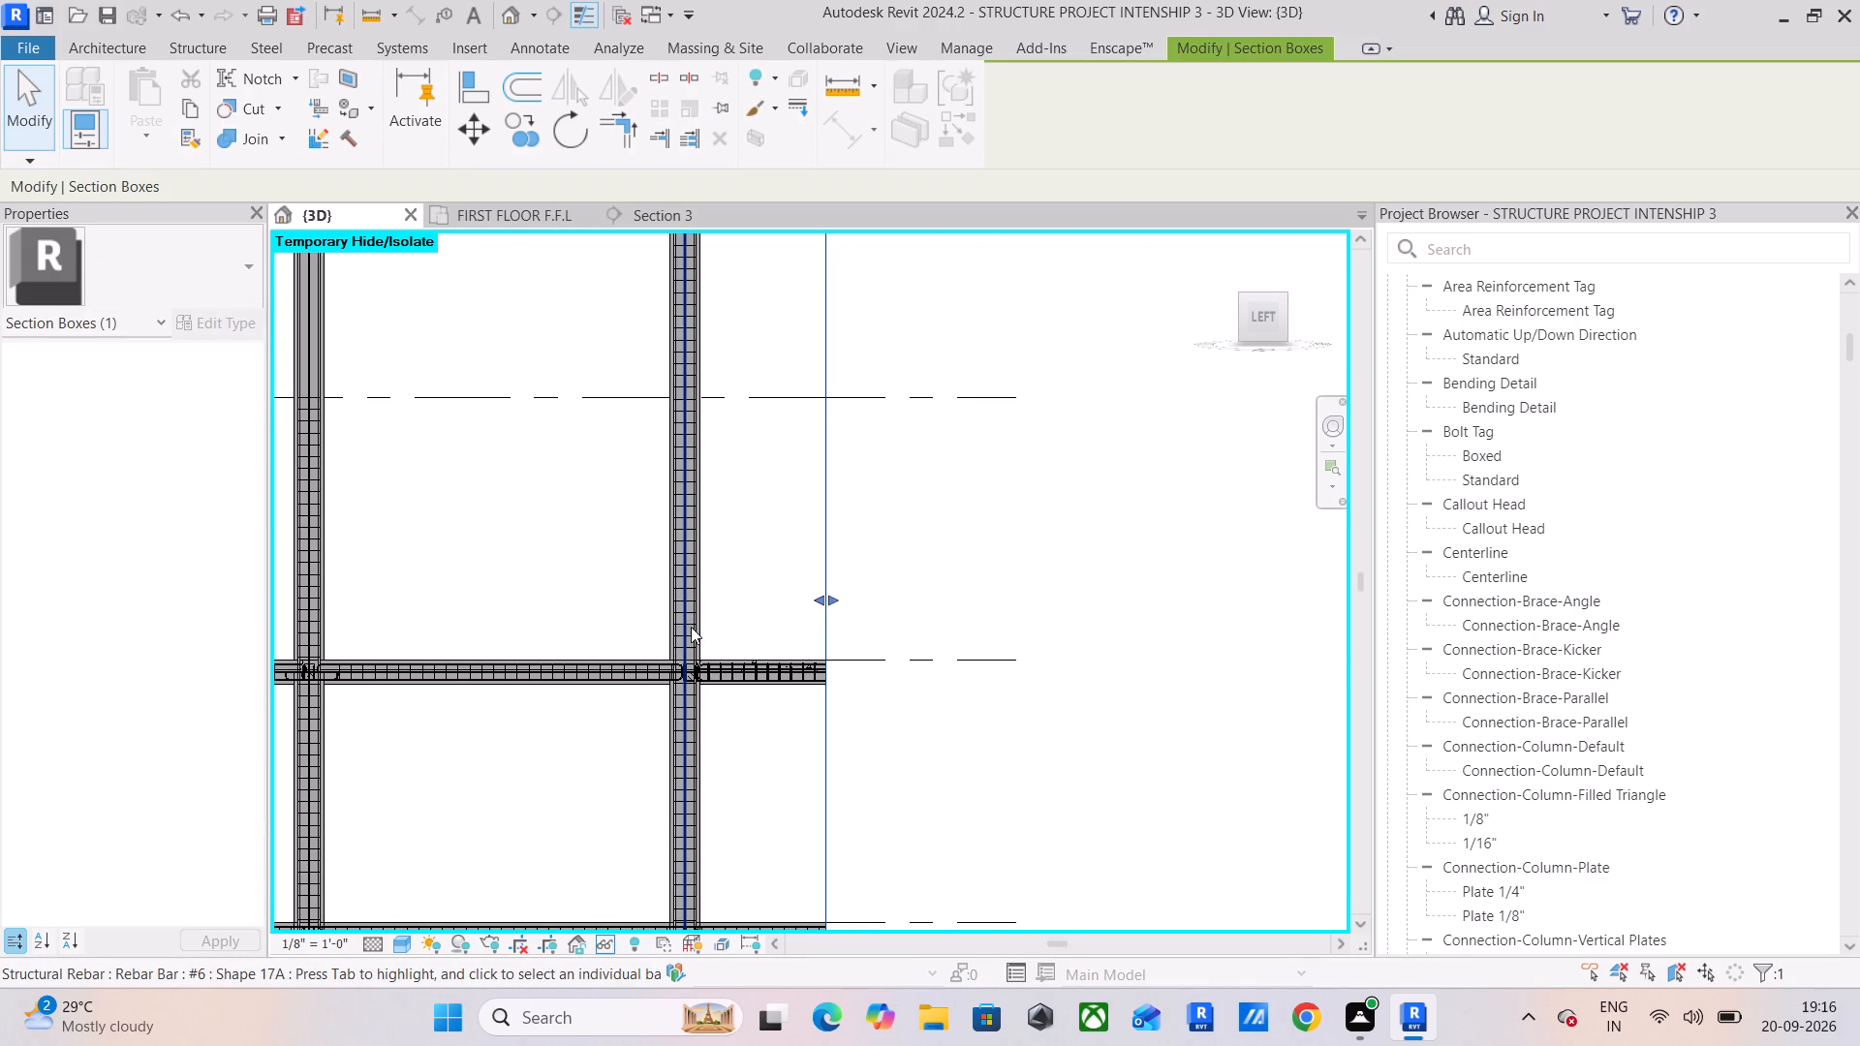
scroll(691, 636, up, 12)
click(694, 693)
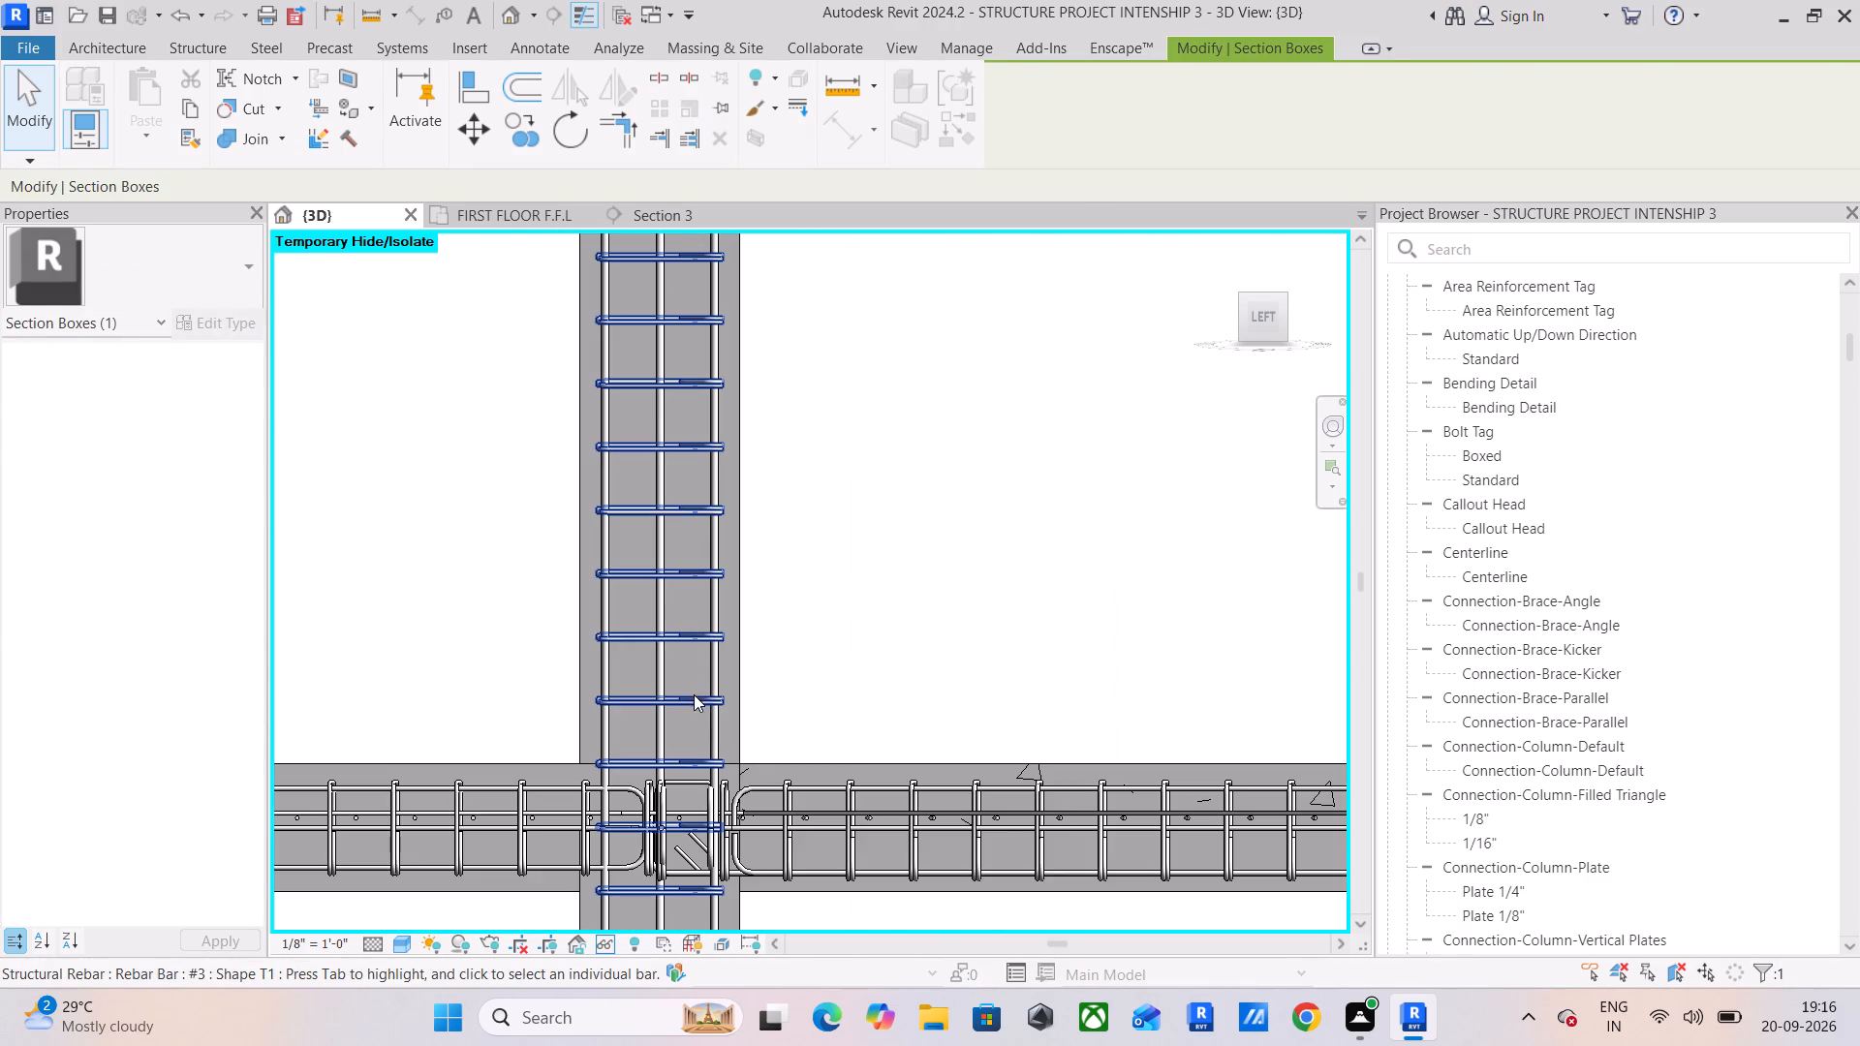
scroll(695, 684, down, 12)
scroll(699, 575, down, 5)
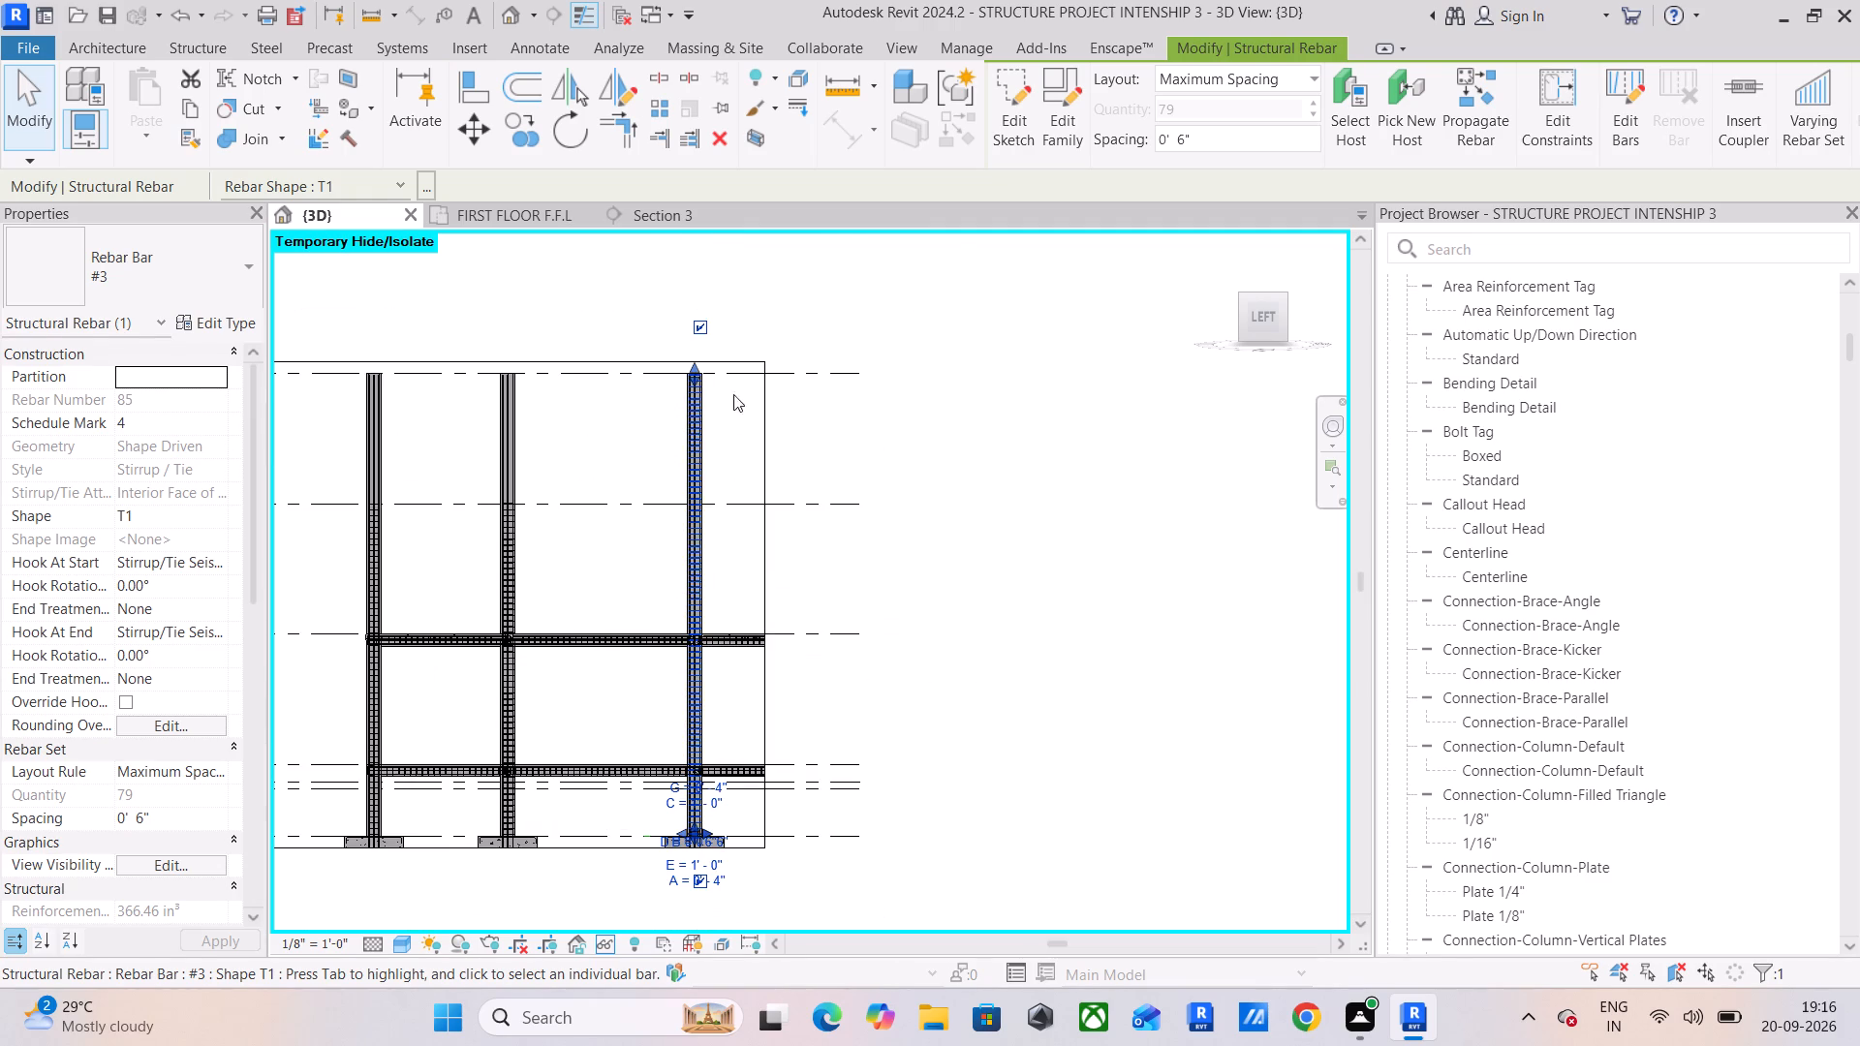
drag(693, 368, 702, 784)
scroll(692, 781, up, 13)
middle_drag(704, 810, 621, 622)
scroll(674, 657, up, 2)
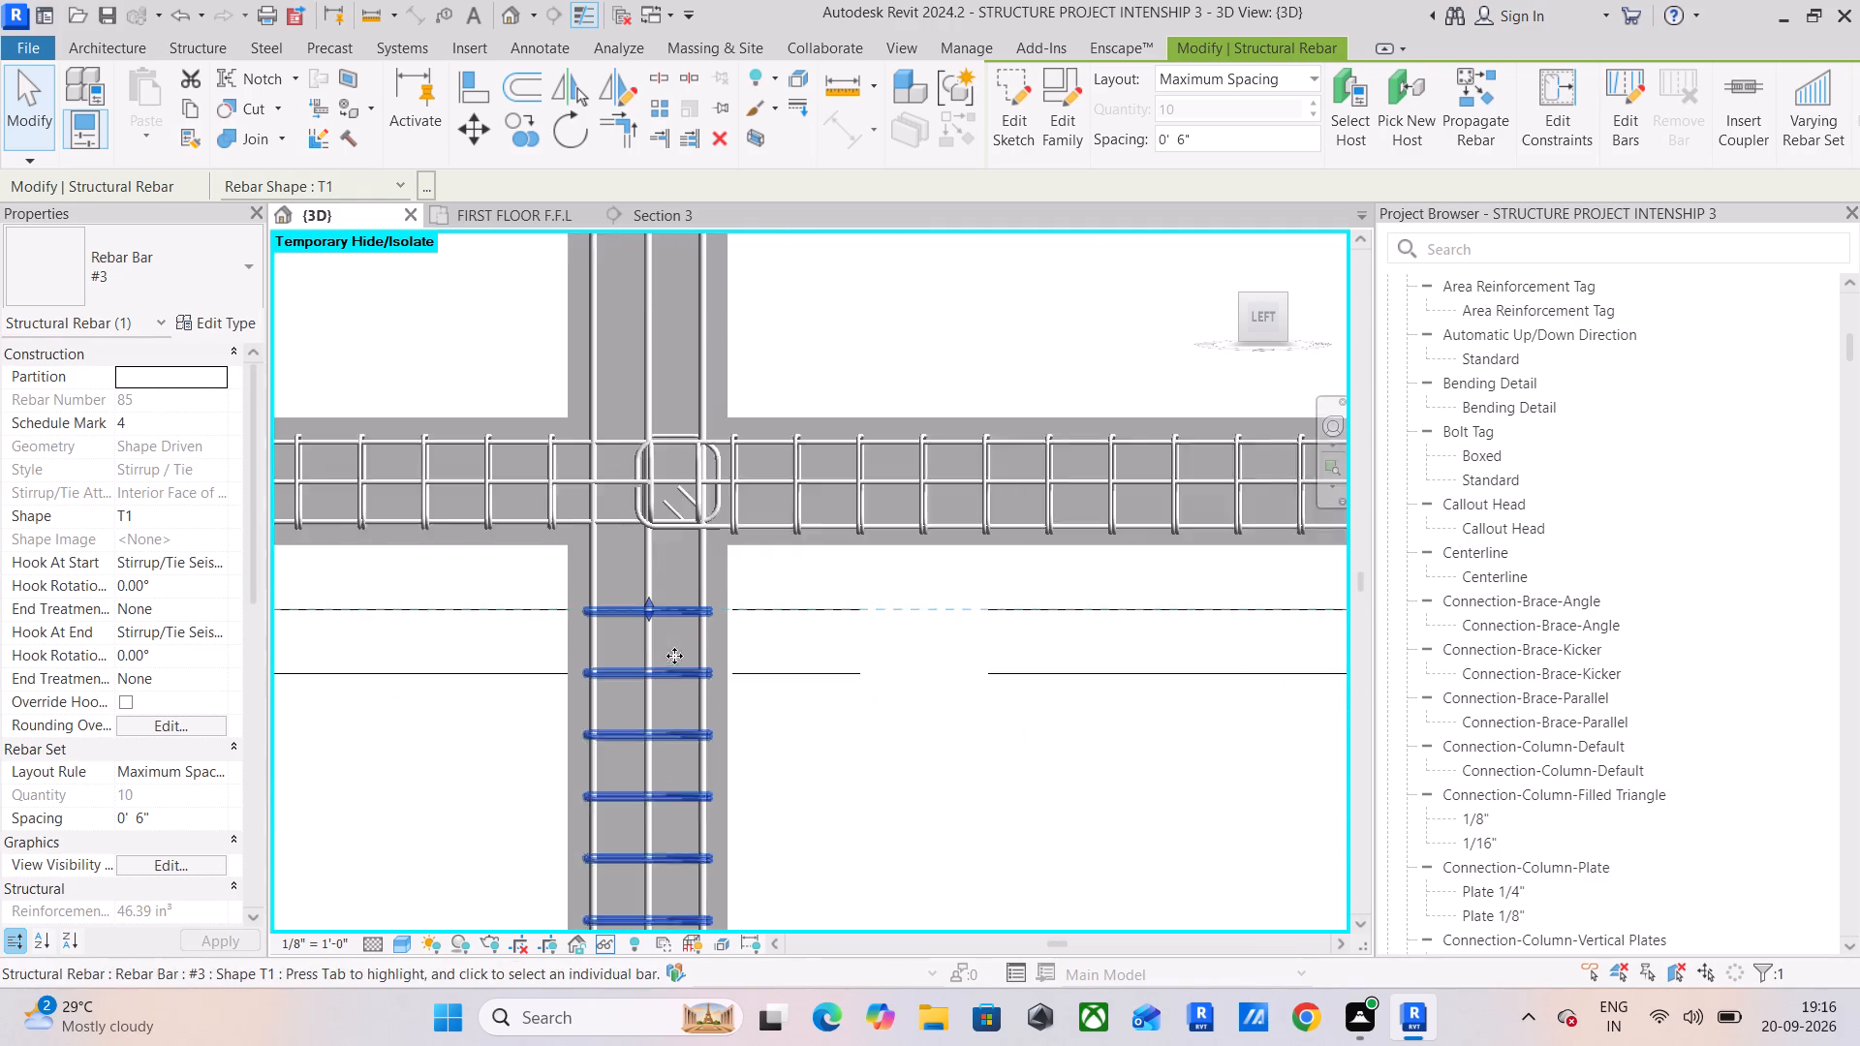
scroll(674, 656, up, 8)
drag(627, 577, 629, 513)
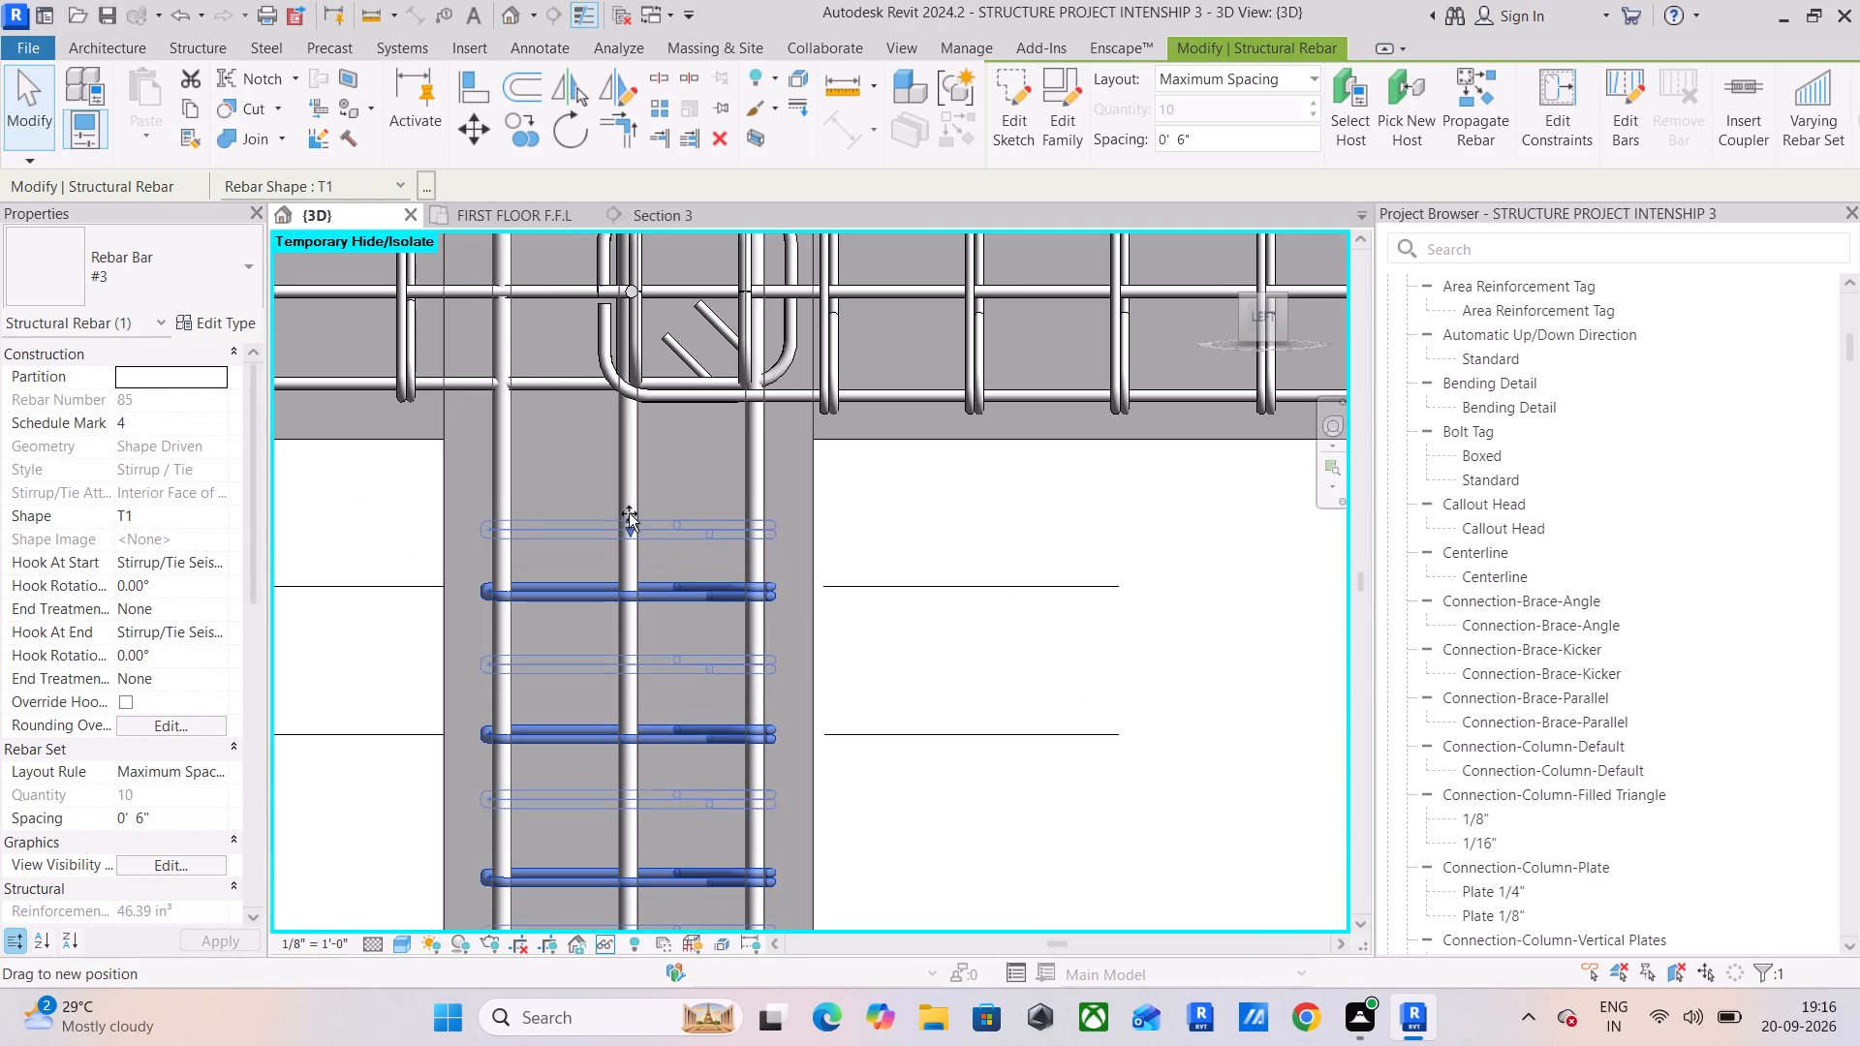
drag(629, 513, 642, 444)
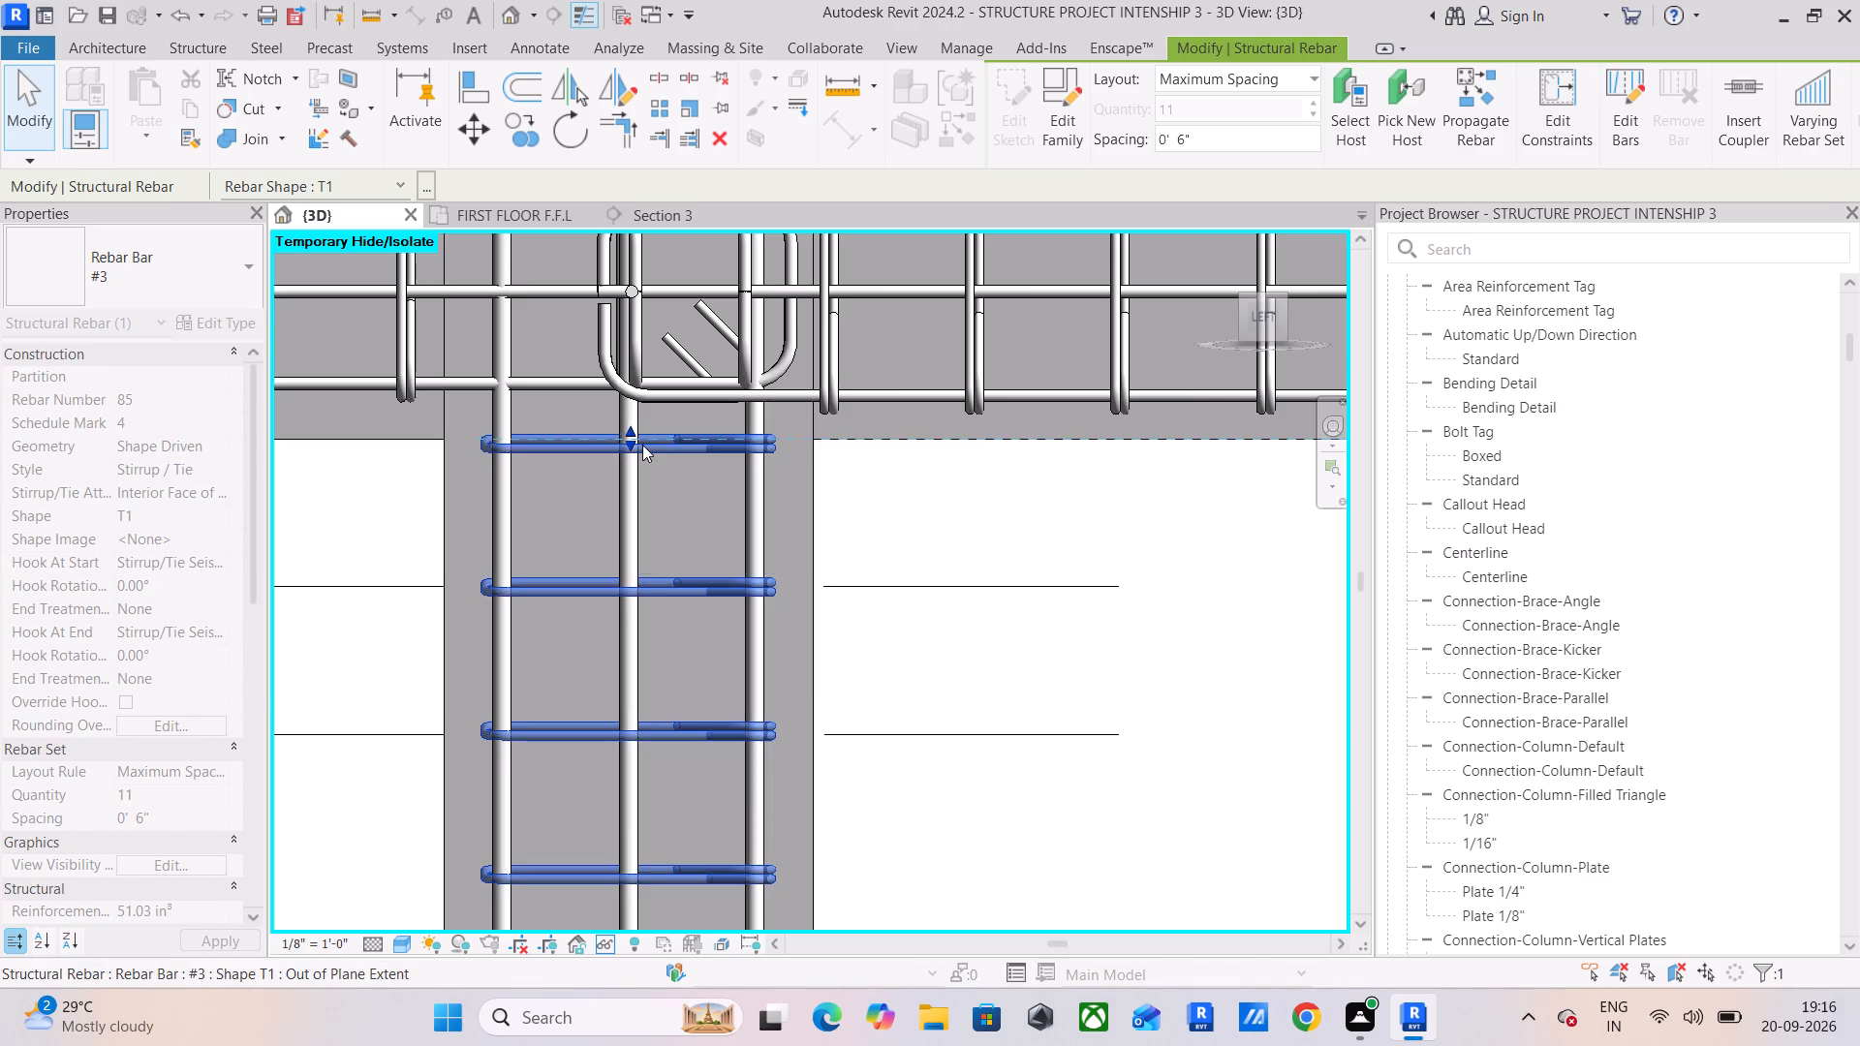
Copy the third column's #3 tie set from the footing top to the tops of the ground floor and first floor beams.
scroll(642, 444, down, 6)
middle_drag(656, 455, 708, 405)
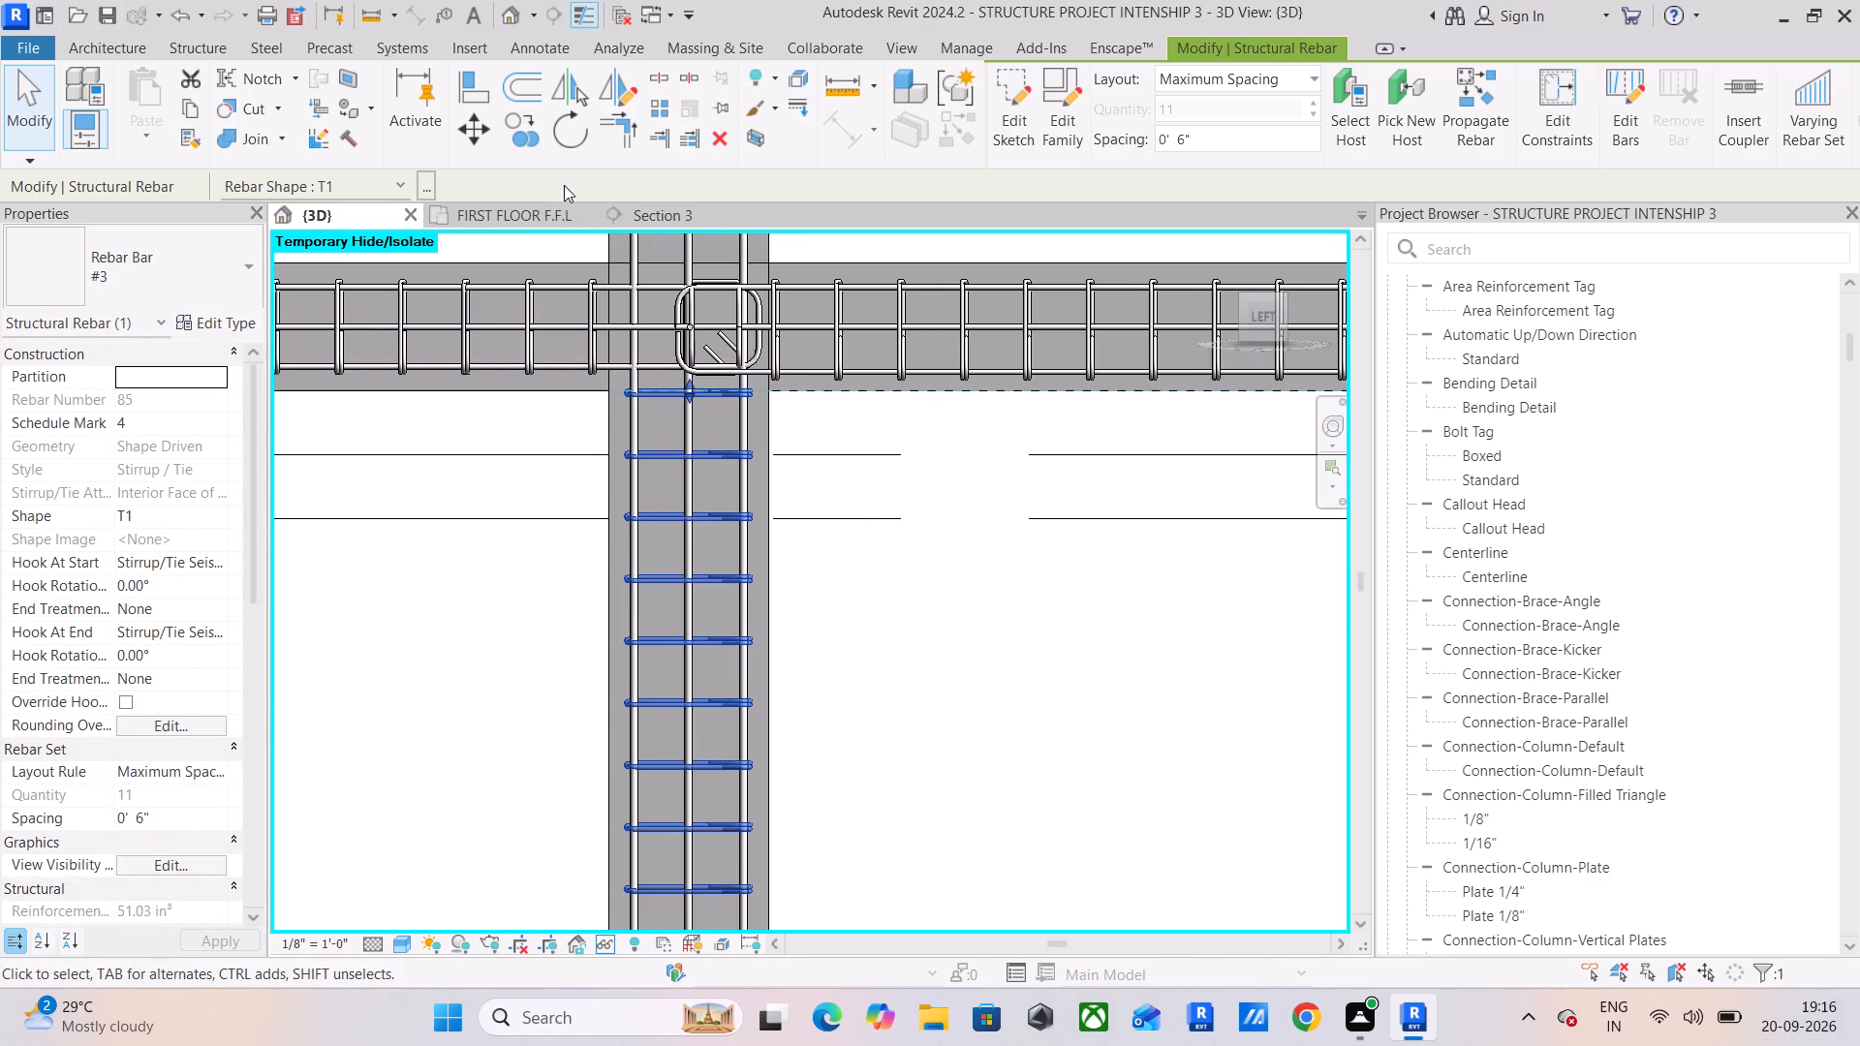
click(529, 141)
scroll(725, 590, down, 4)
middle_drag(743, 600, 760, 416)
scroll(687, 648, up, 11)
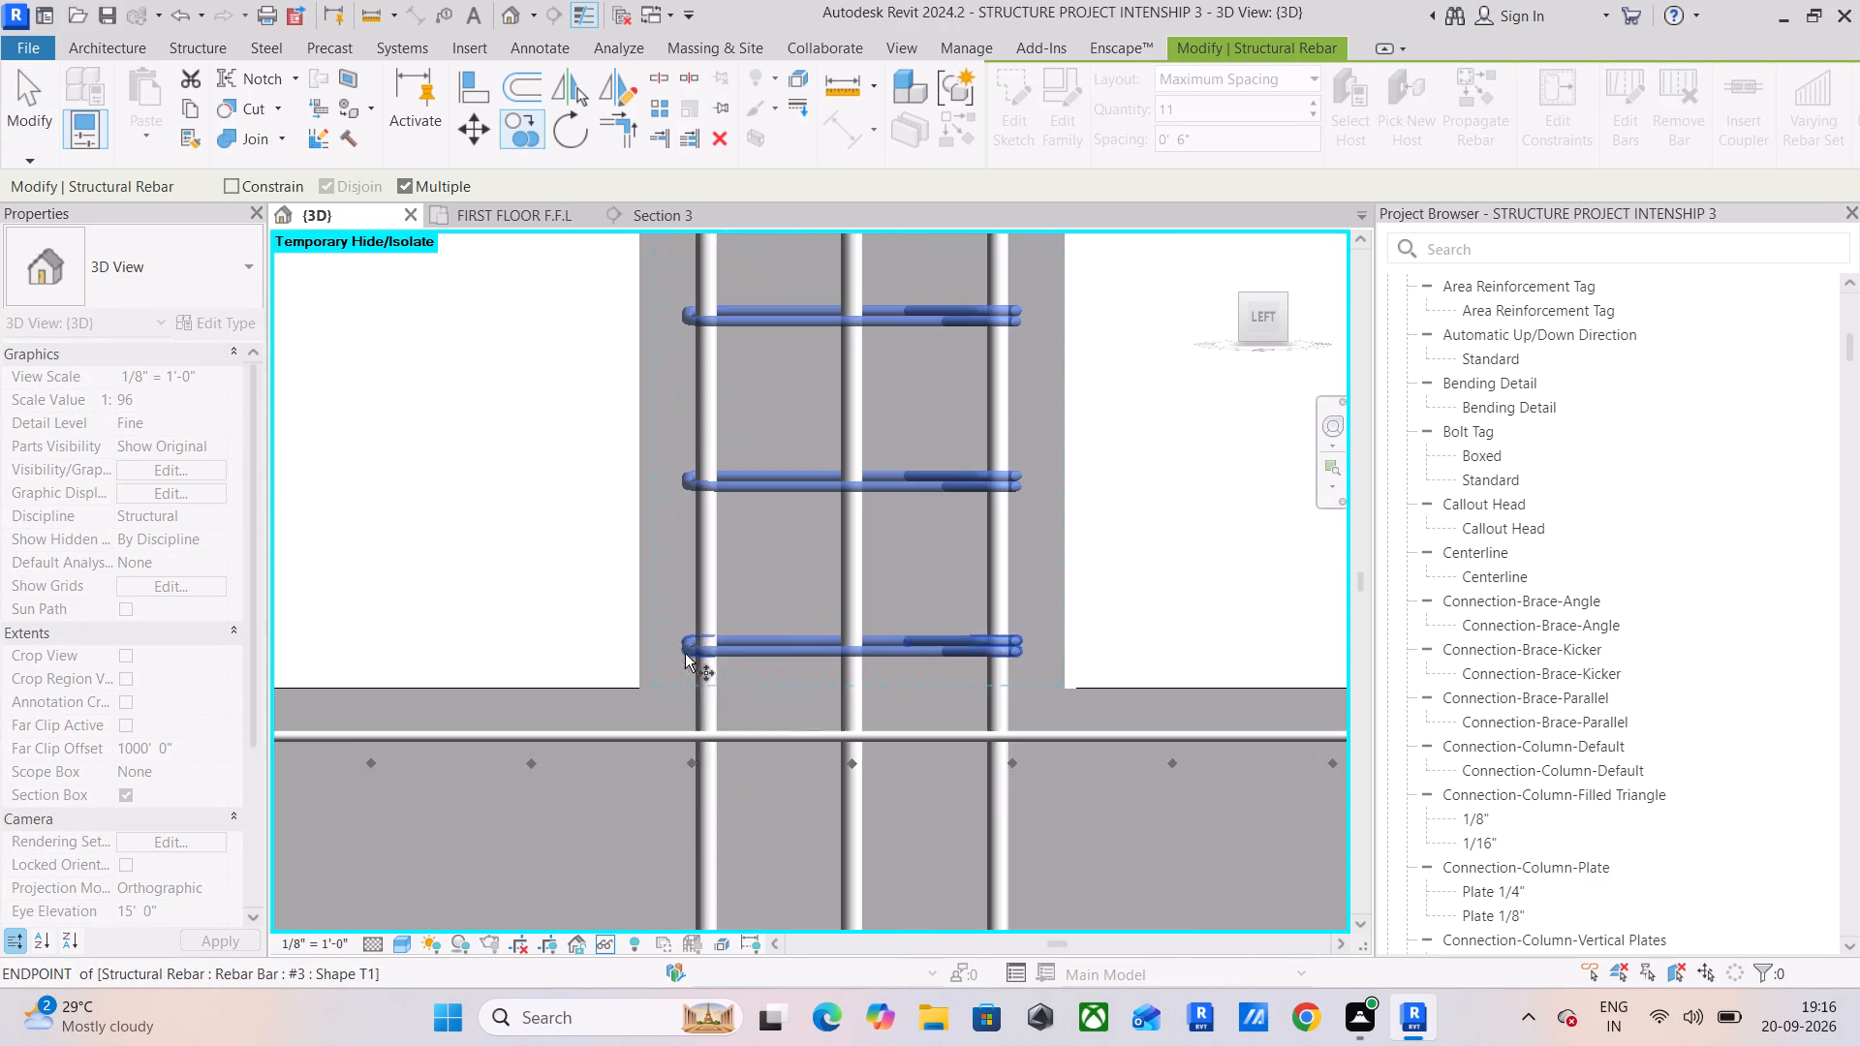
click(639, 678)
scroll(632, 542, down, 7)
middle_drag(636, 505, 631, 850)
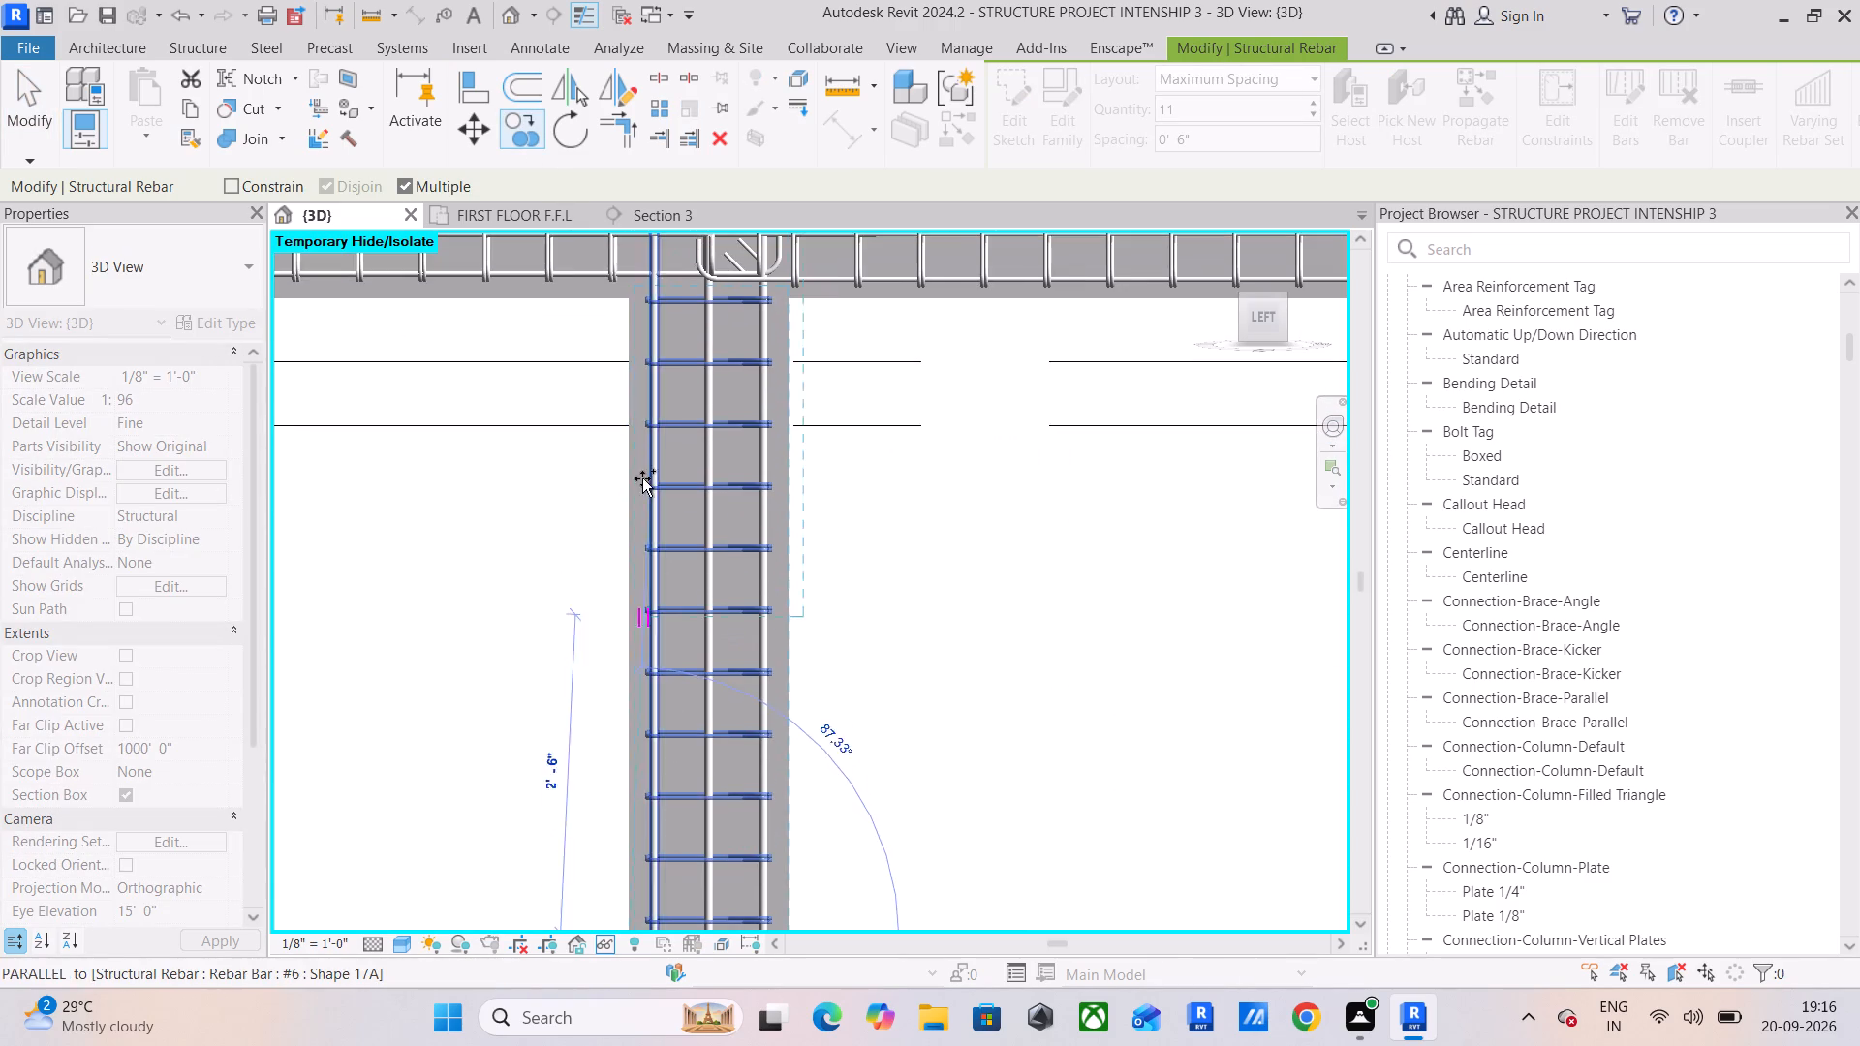
middle_drag(657, 367, 608, 957)
scroll(583, 754, up, 5)
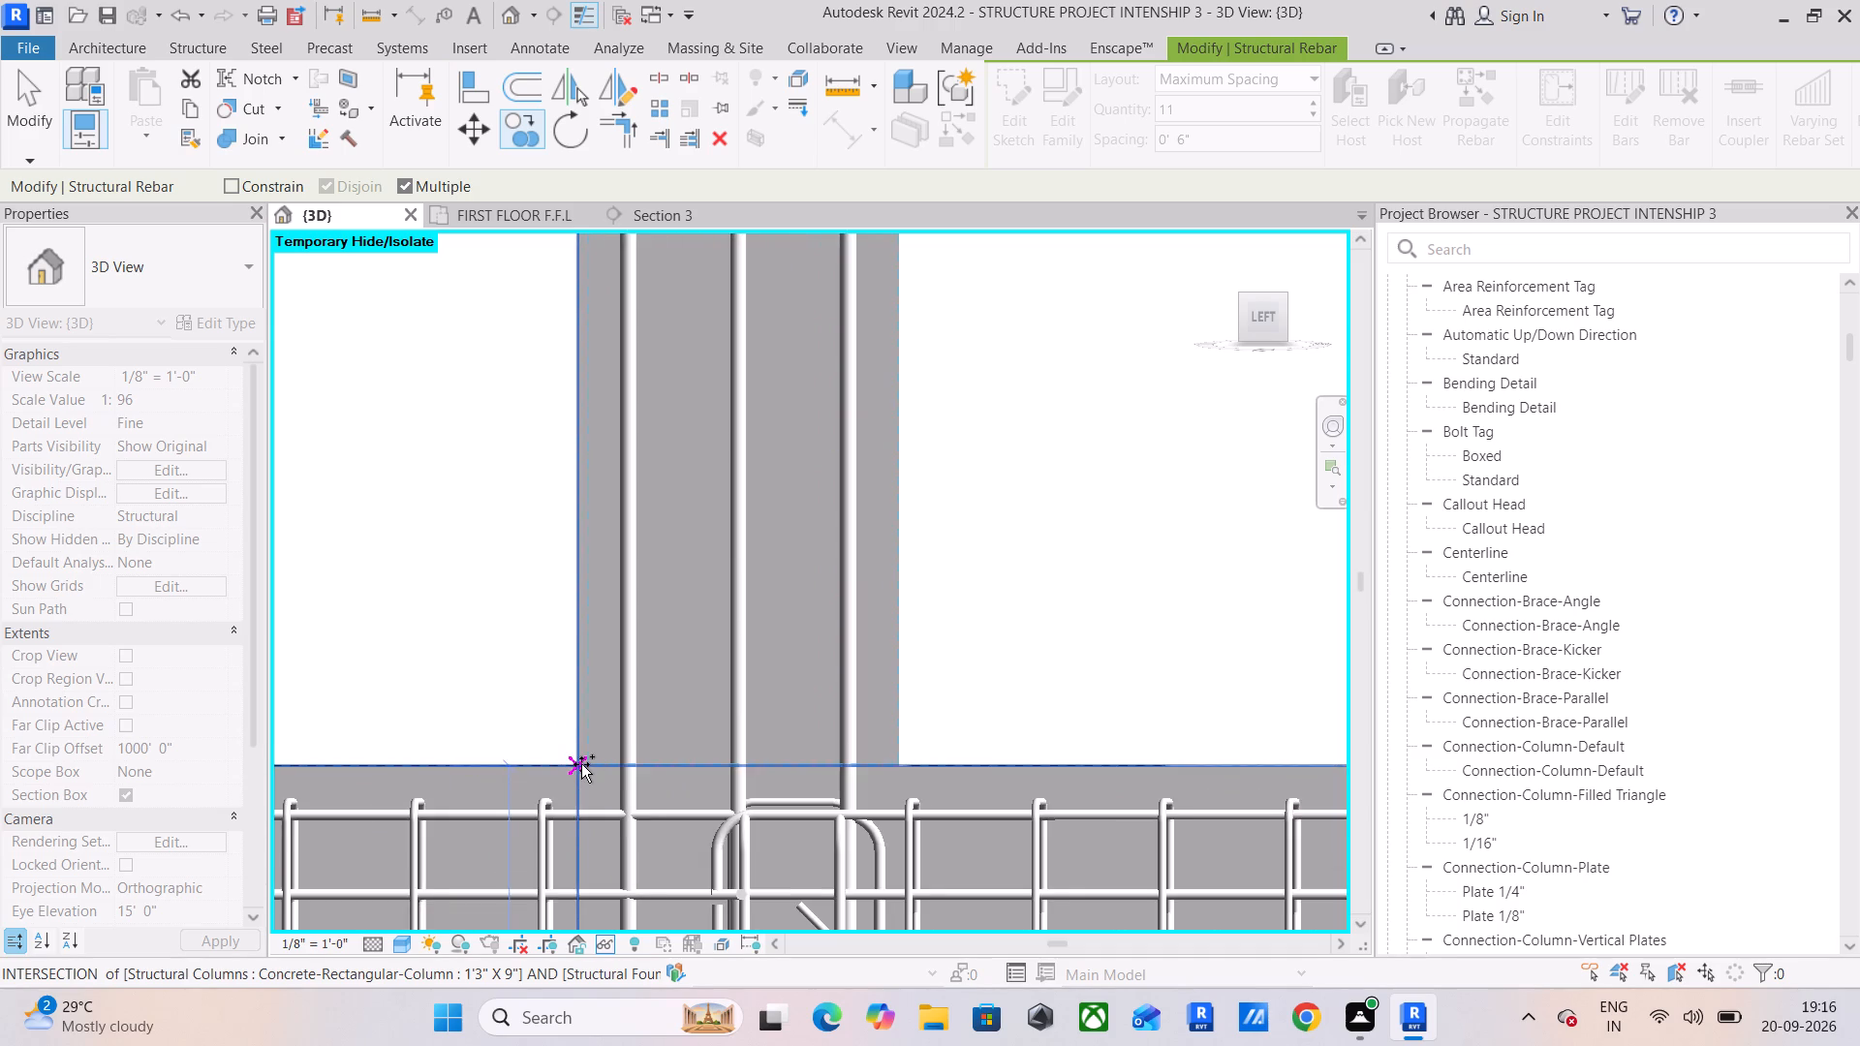
click(581, 764)
scroll(582, 715, down, 13)
middle_drag(603, 646, 642, 931)
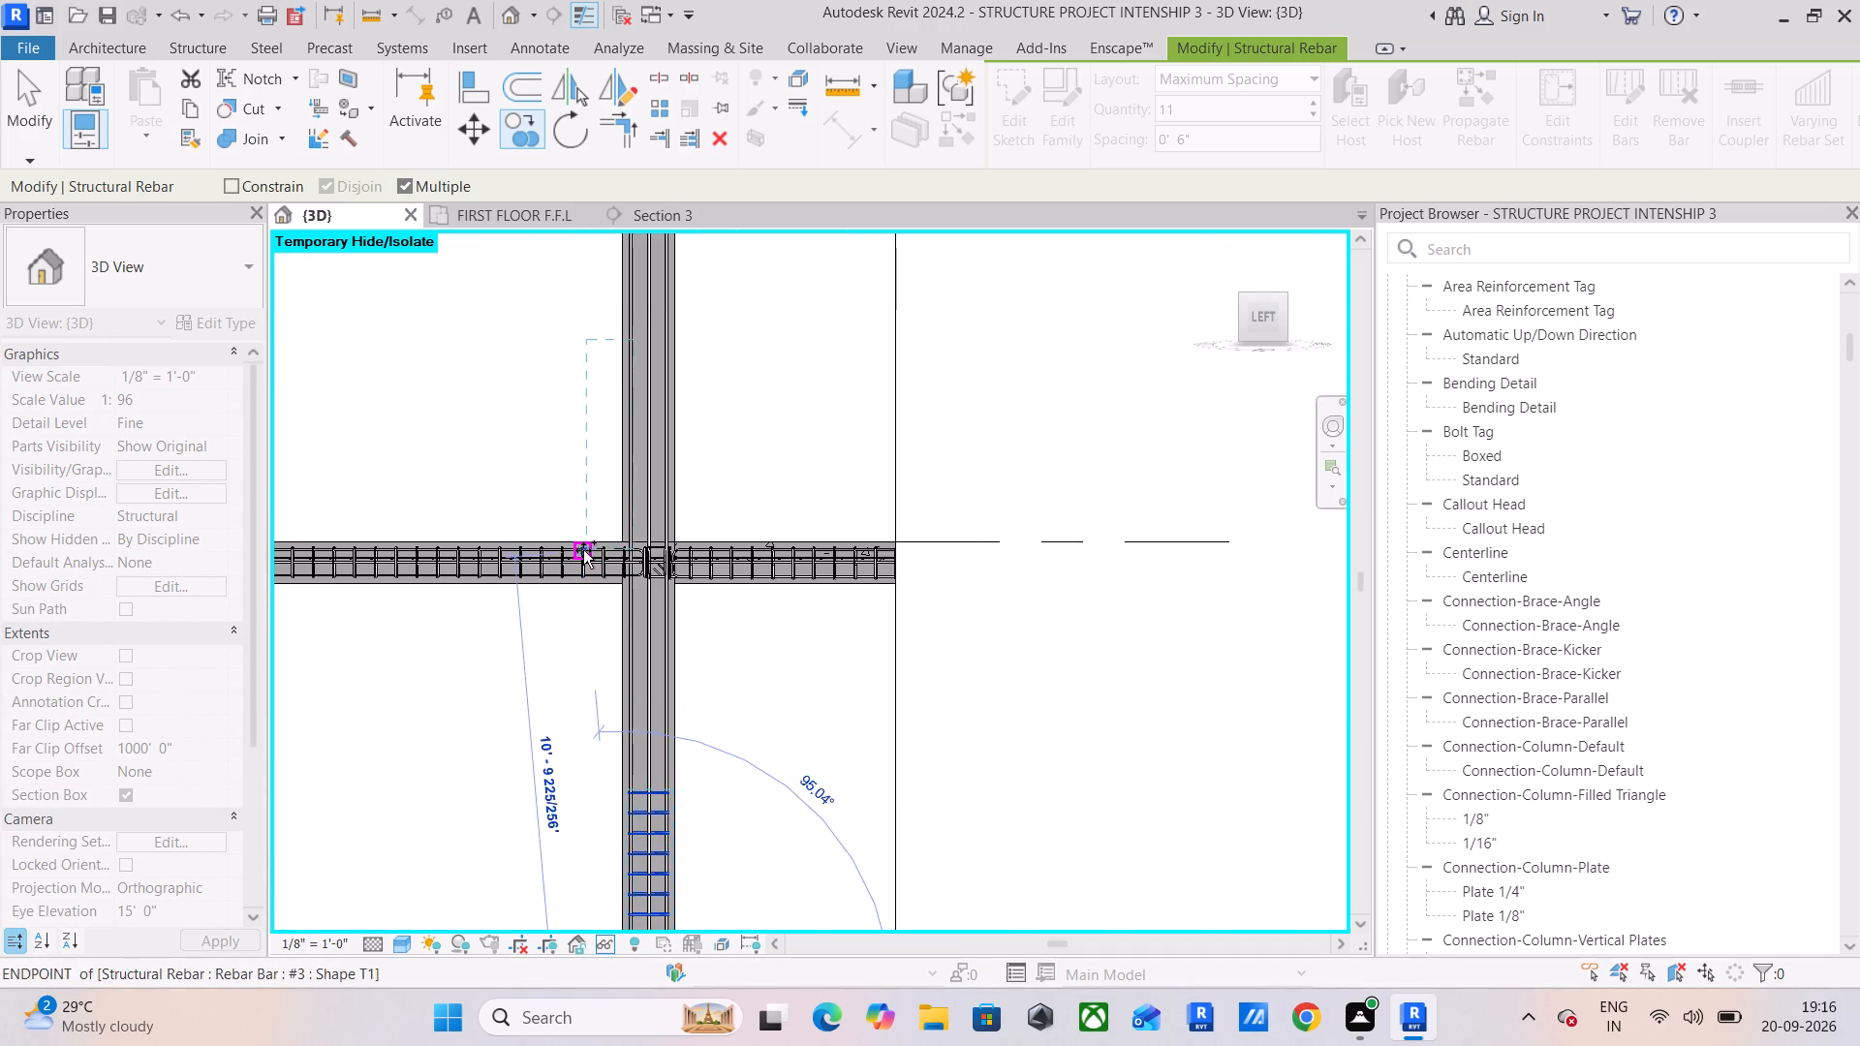
scroll(628, 522, up, 14)
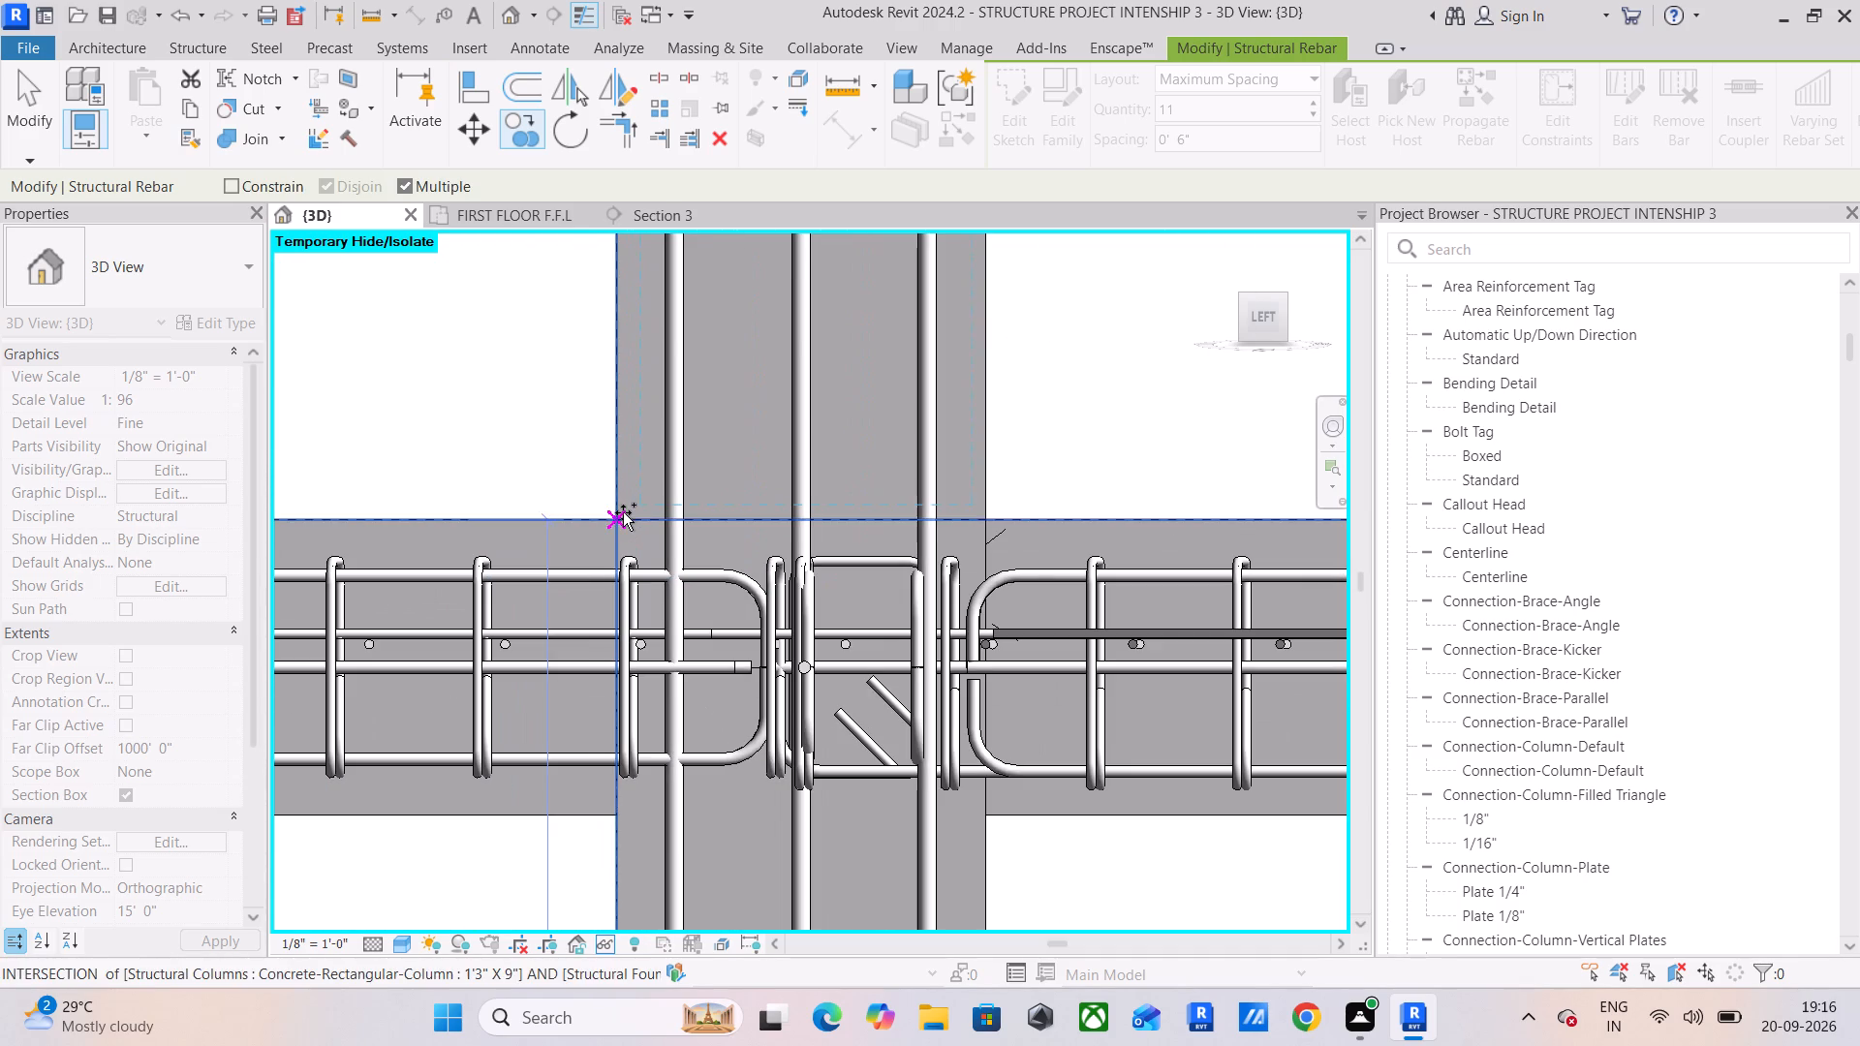
click(623, 512)
scroll(623, 510, down, 11)
middle_drag(755, 479, 810, 807)
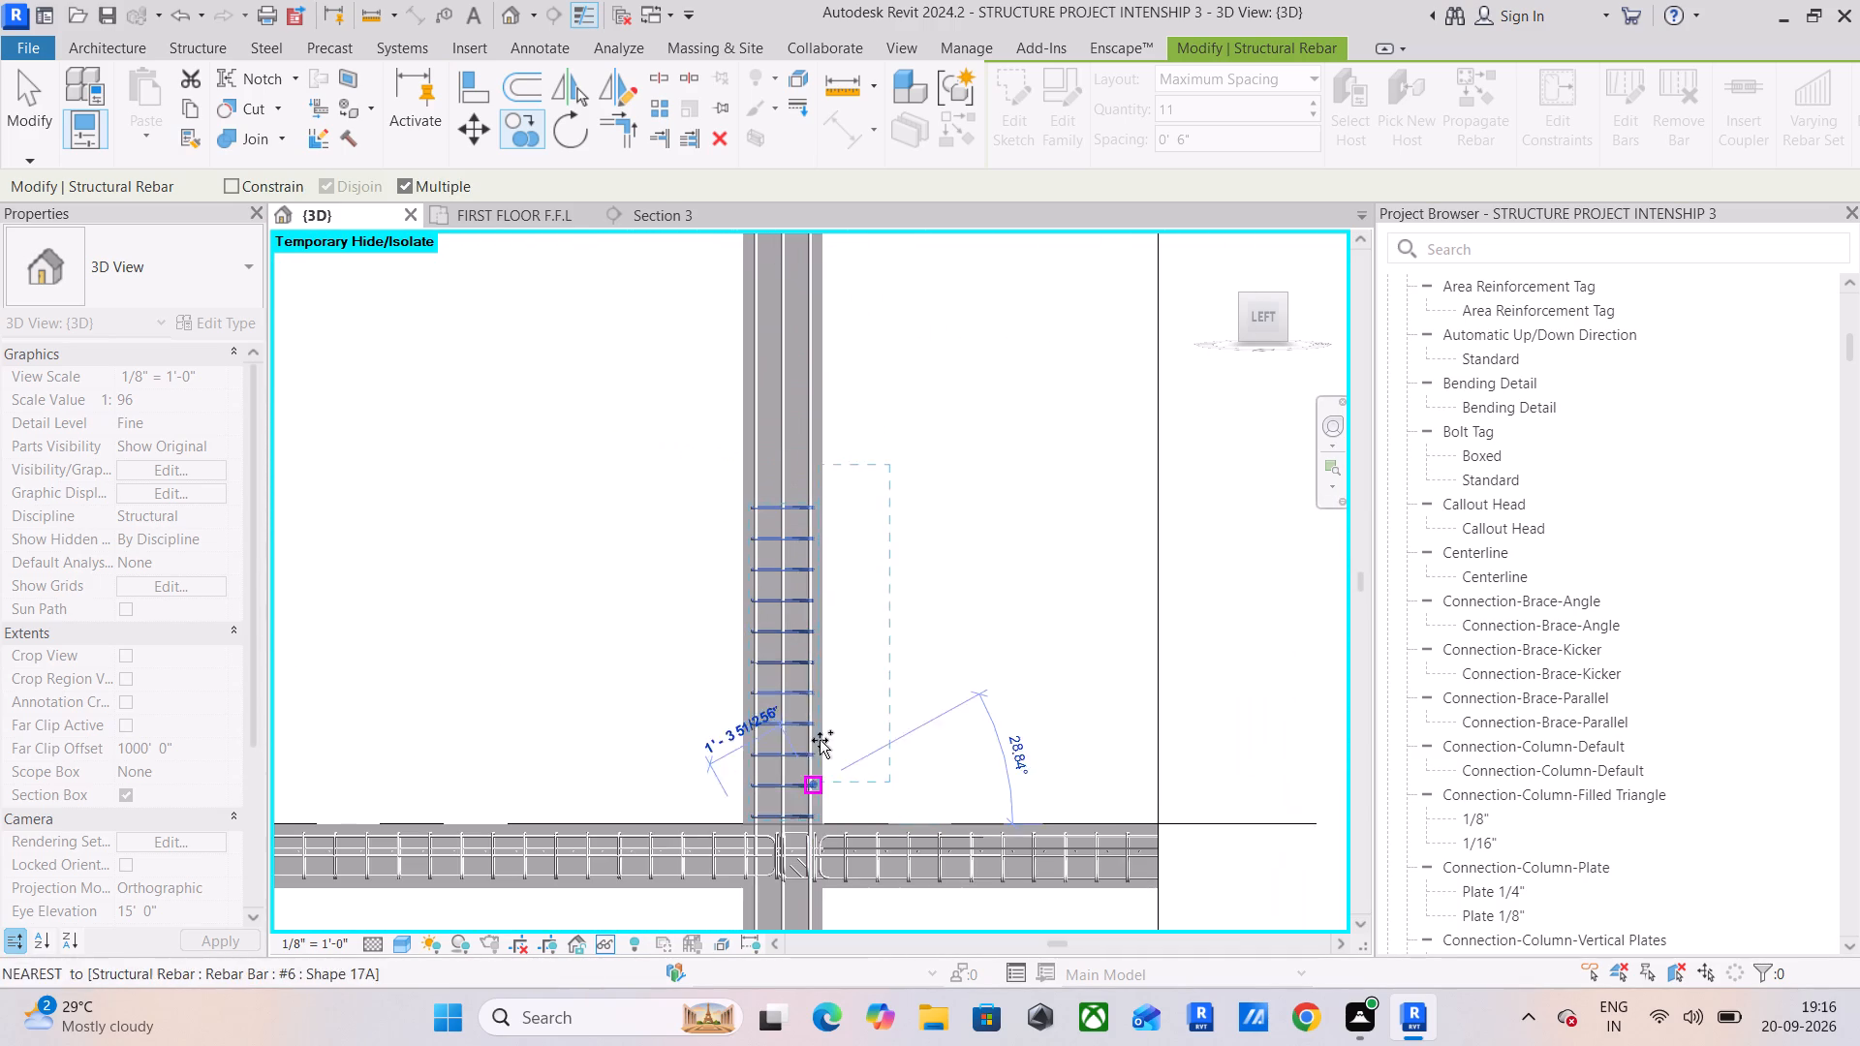
key(Escape)
Extend the third column's tie set above the ground floor beam up to the underside of the first floor beam.
middle_drag(786, 731, 723, 358)
scroll(731, 592, down, 3)
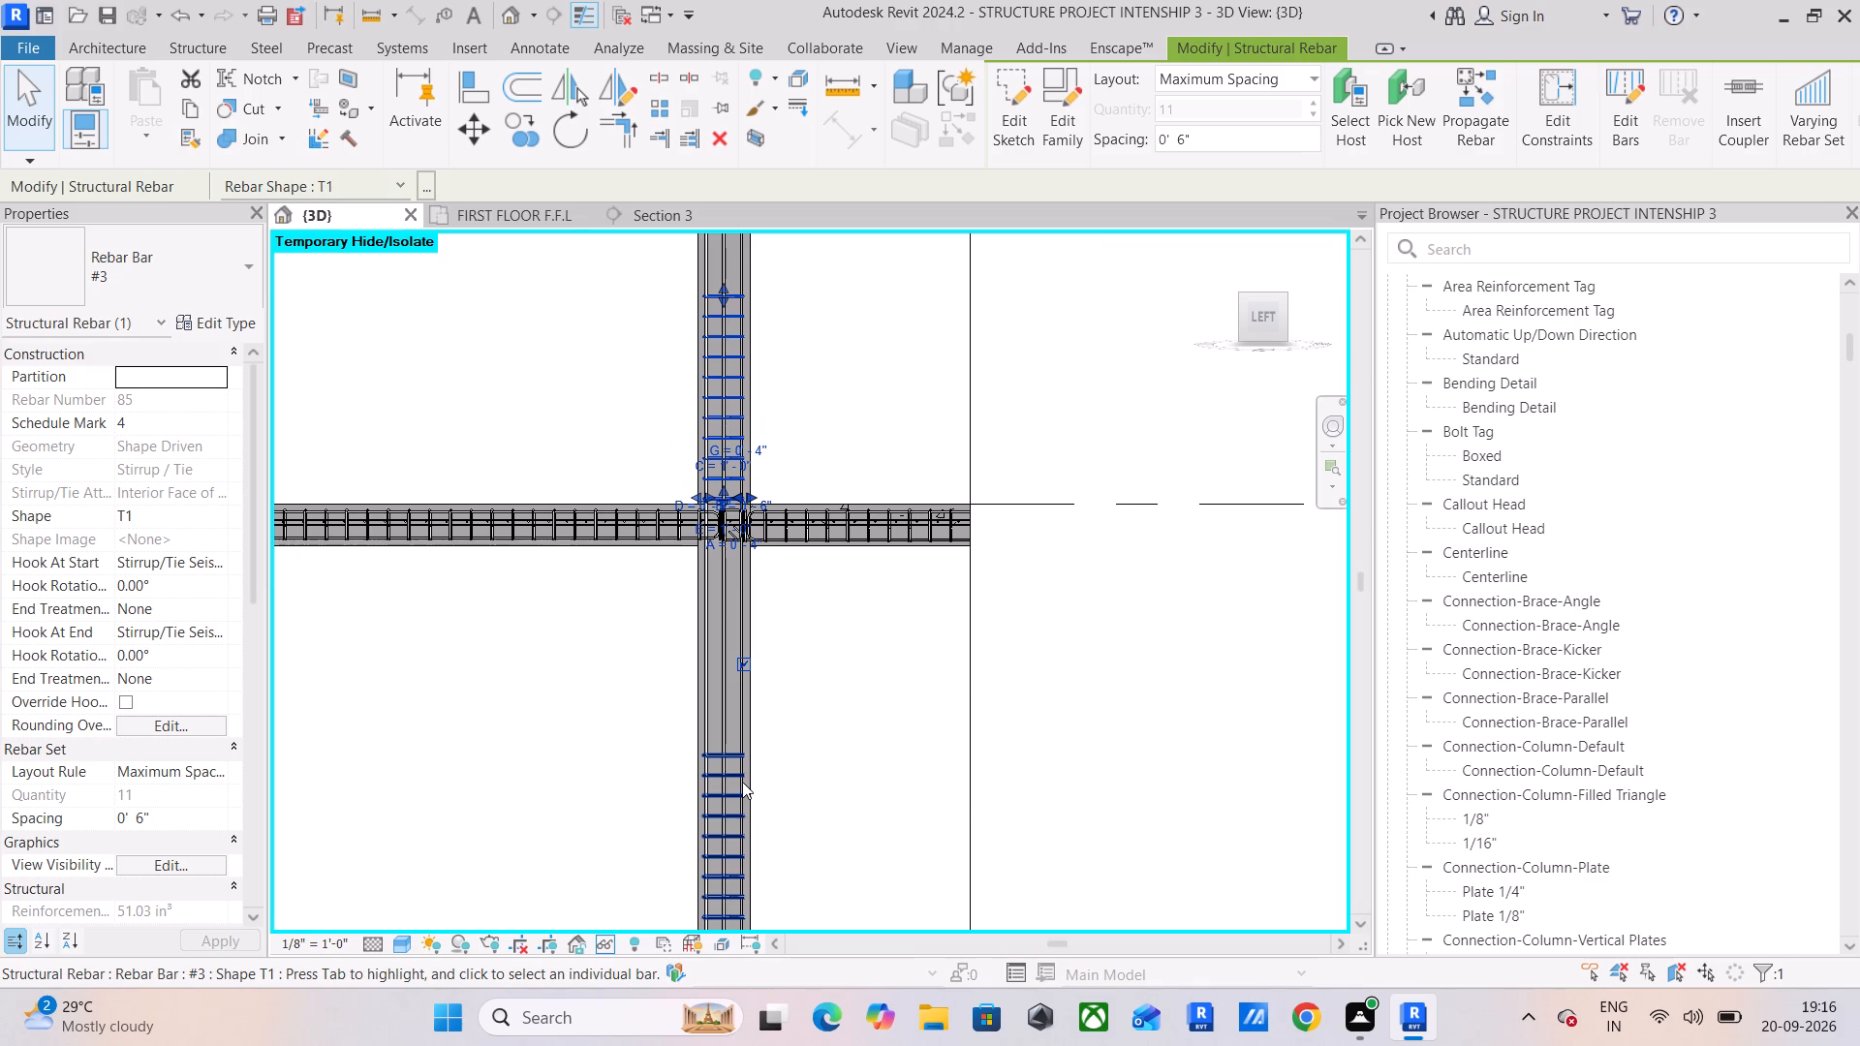
click(742, 781)
scroll(733, 728, up, 5)
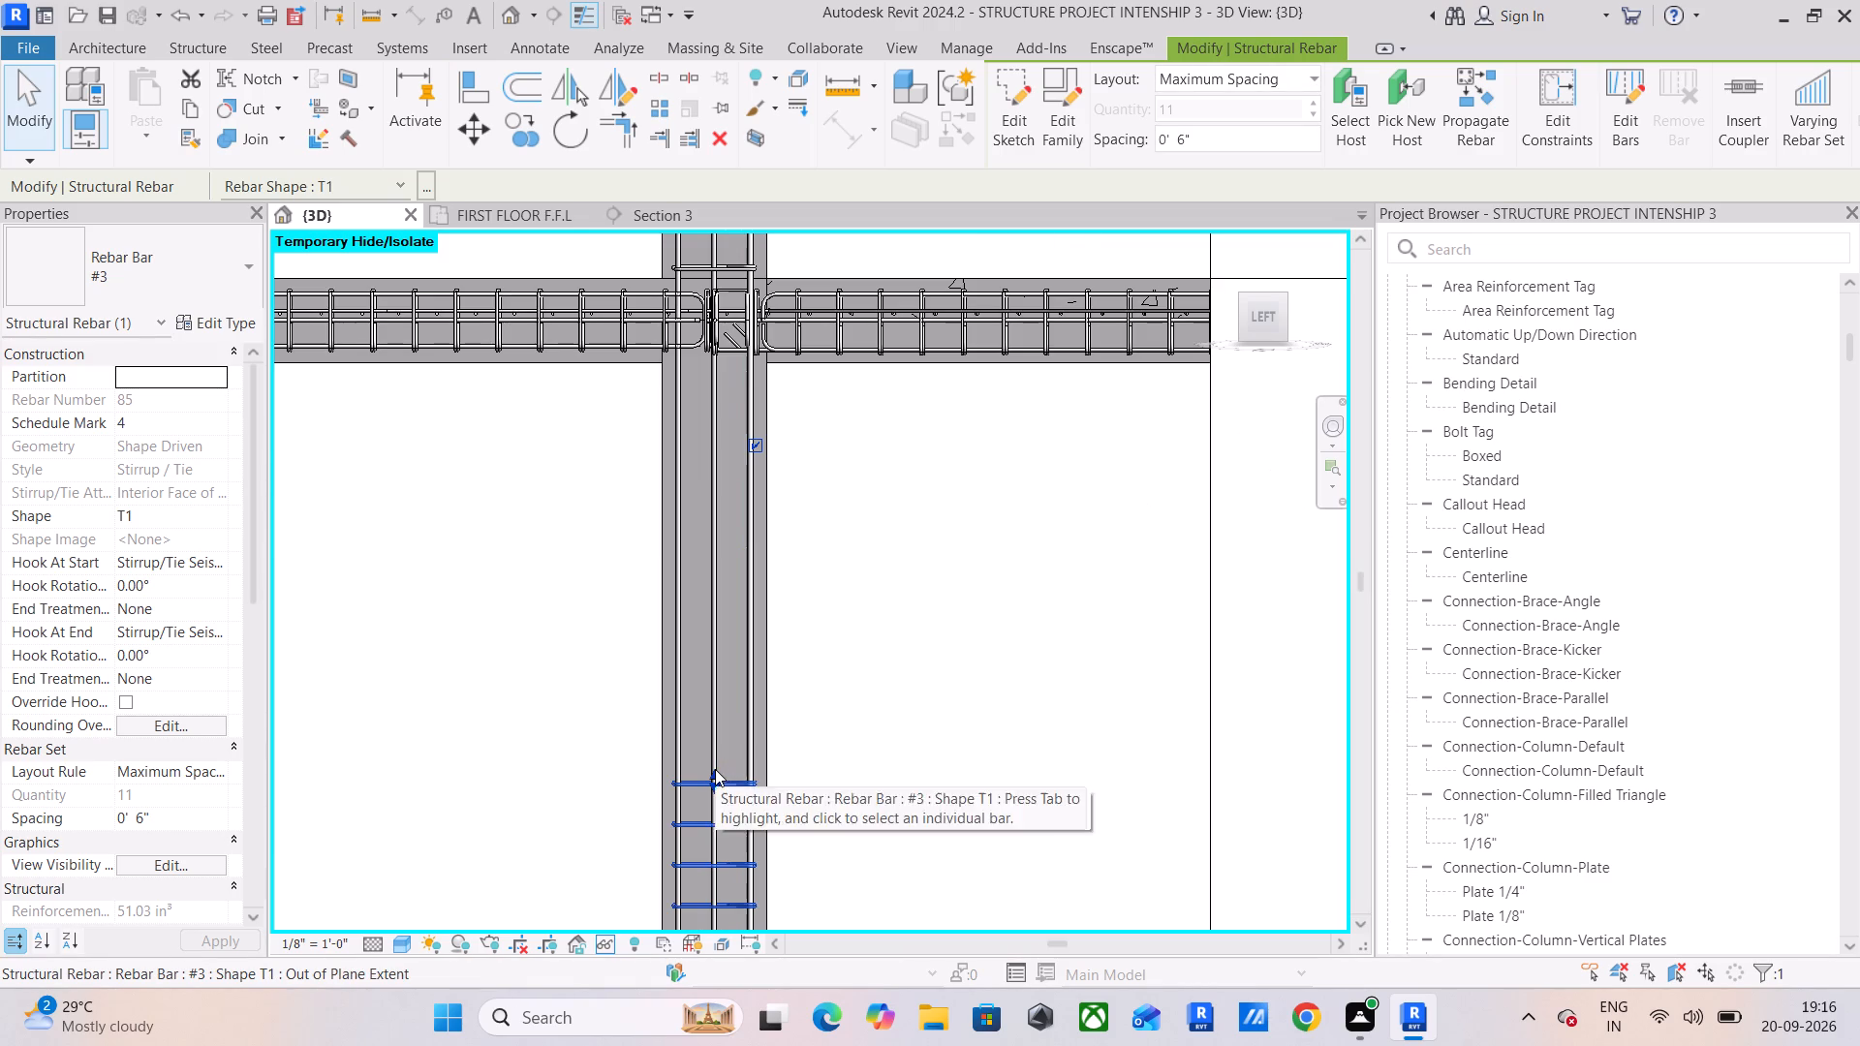
drag(715, 769, 705, 372)
scroll(710, 375, up, 1)
middle_drag(725, 416, 668, 825)
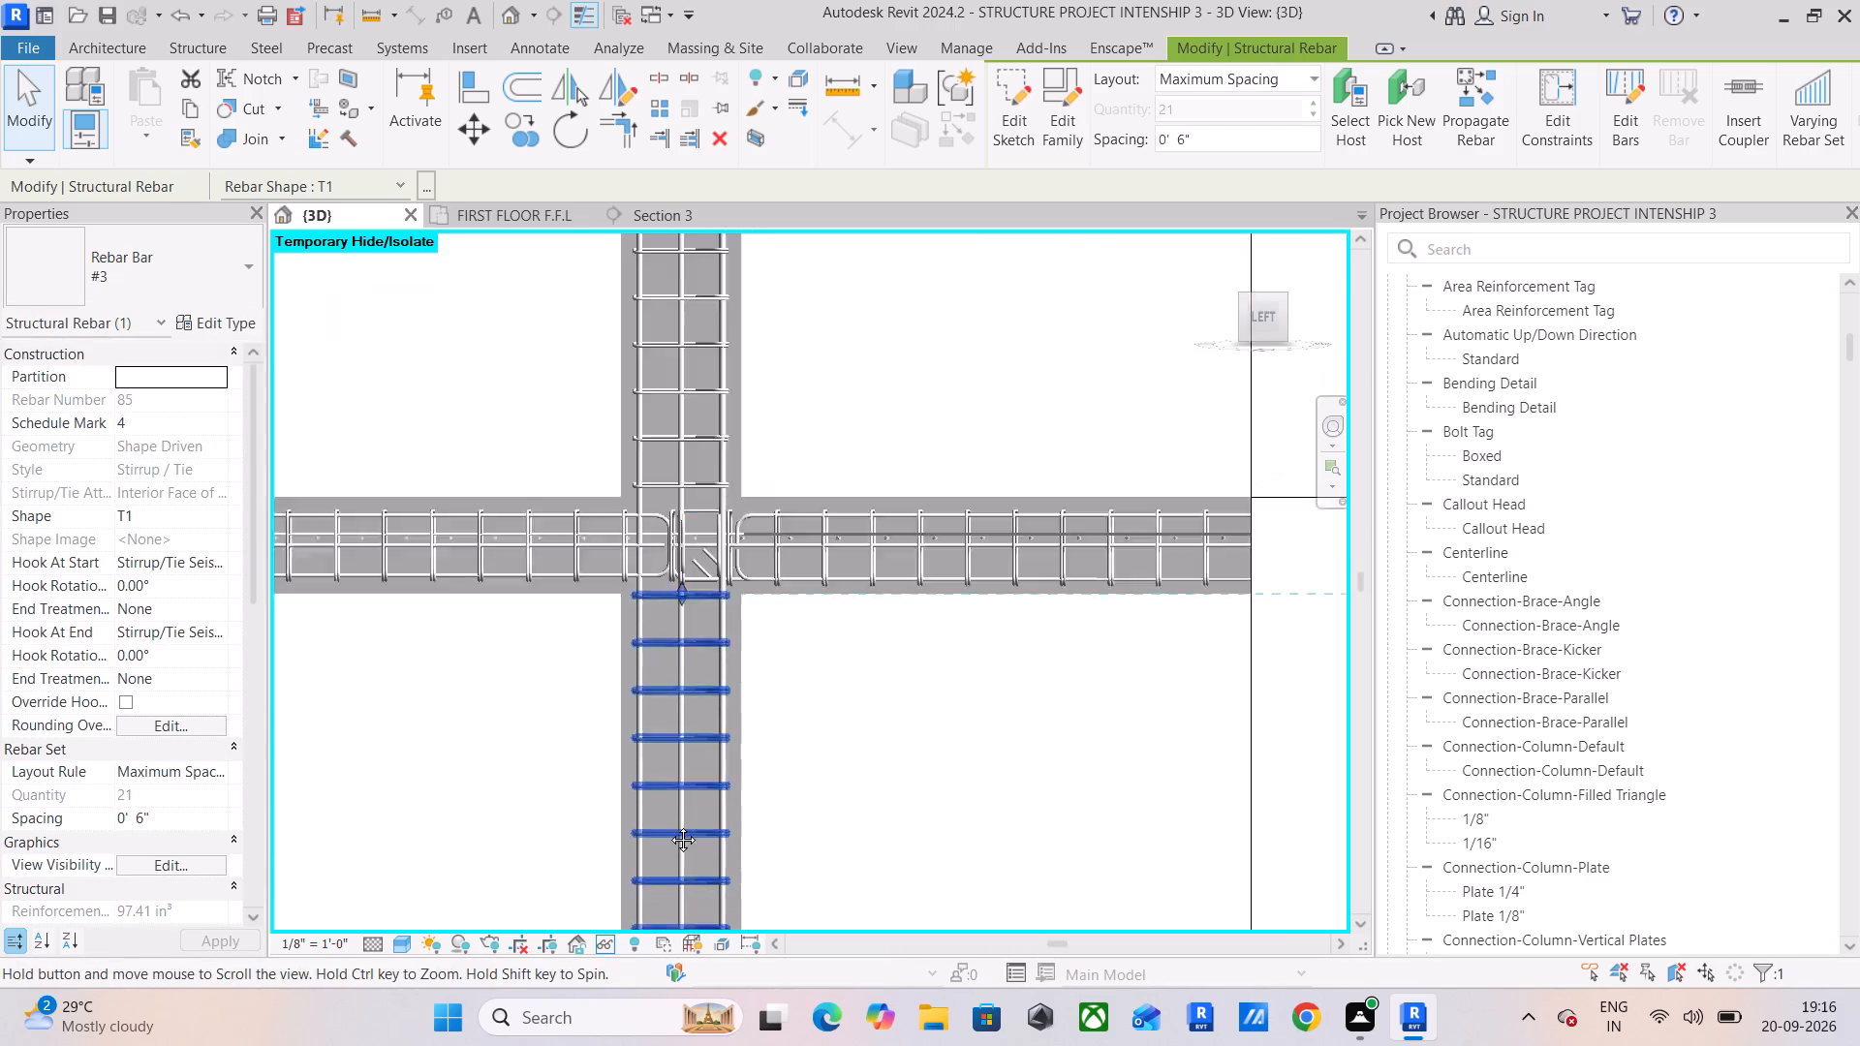
Extend the third column's tie set above the first floor beam up to the SECOND FLOOR F.F.L level.
middle_drag(668, 825, 678, 995)
scroll(649, 678, down, 4)
click(666, 494)
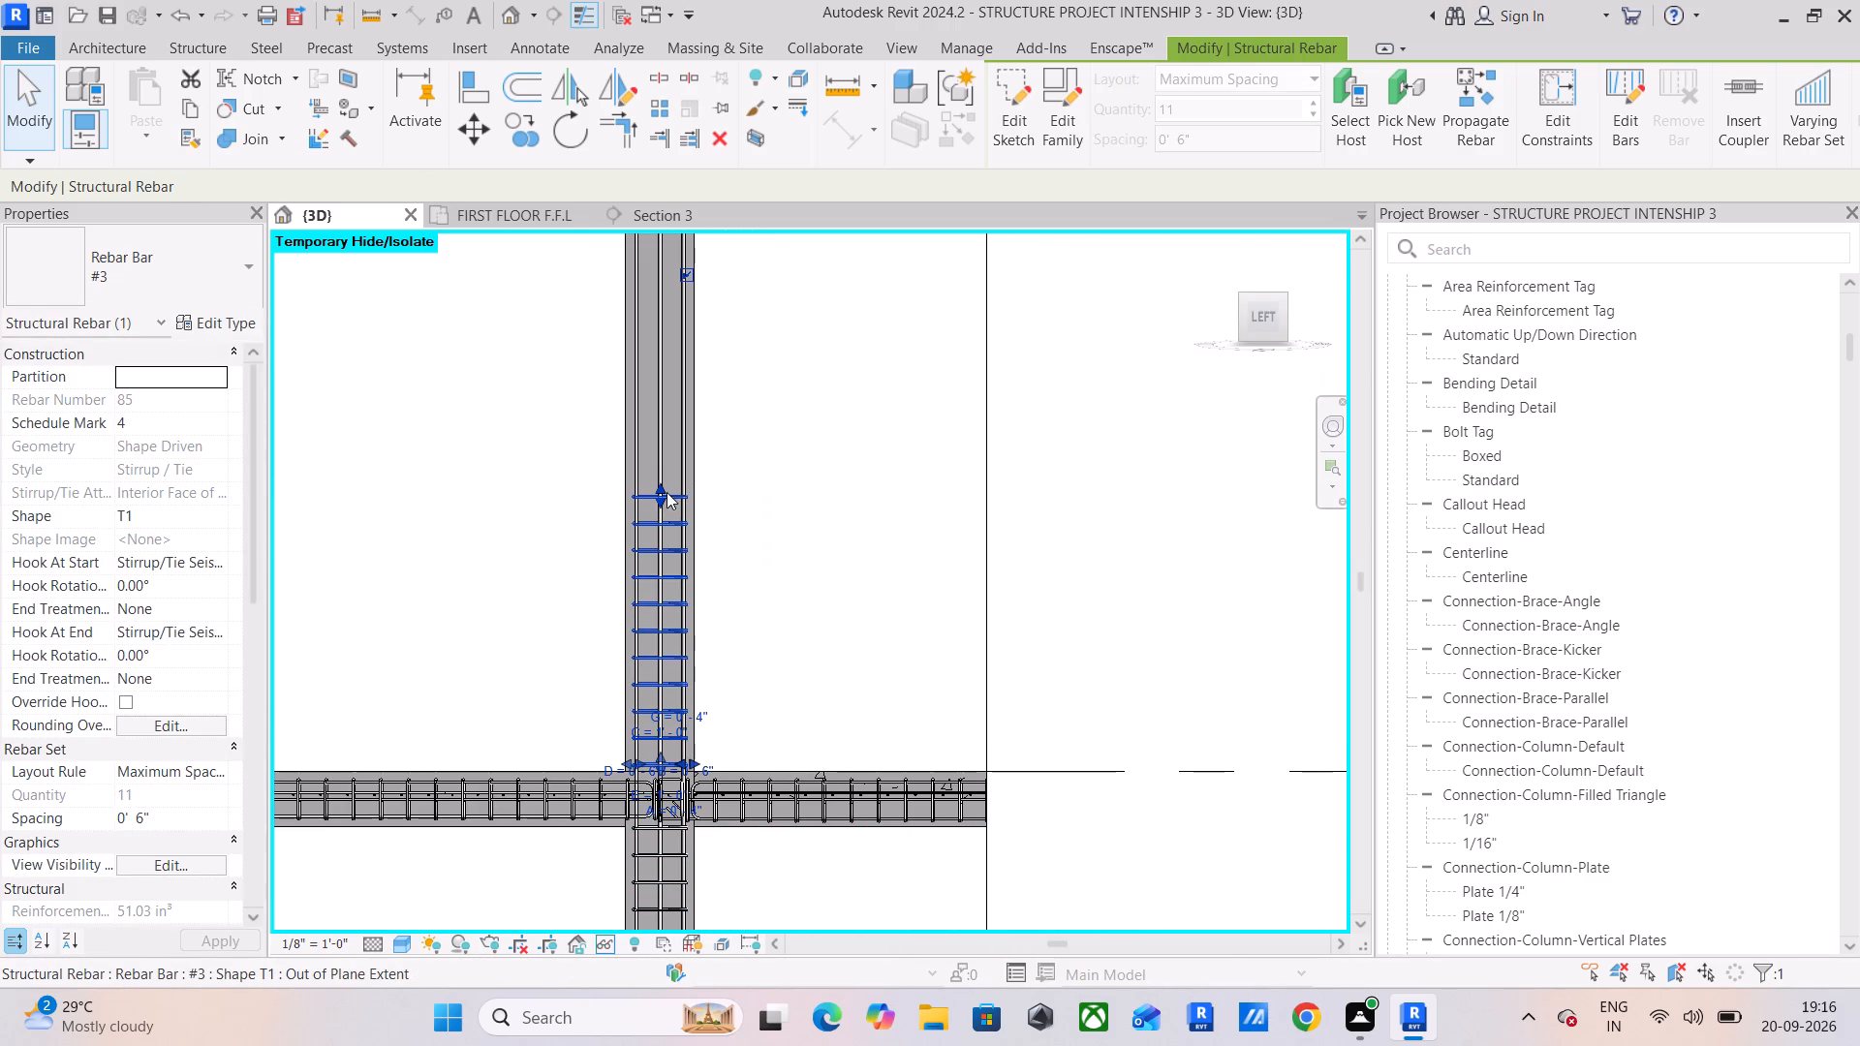
drag(655, 491, 668, 291)
middle_drag(672, 293, 714, 713)
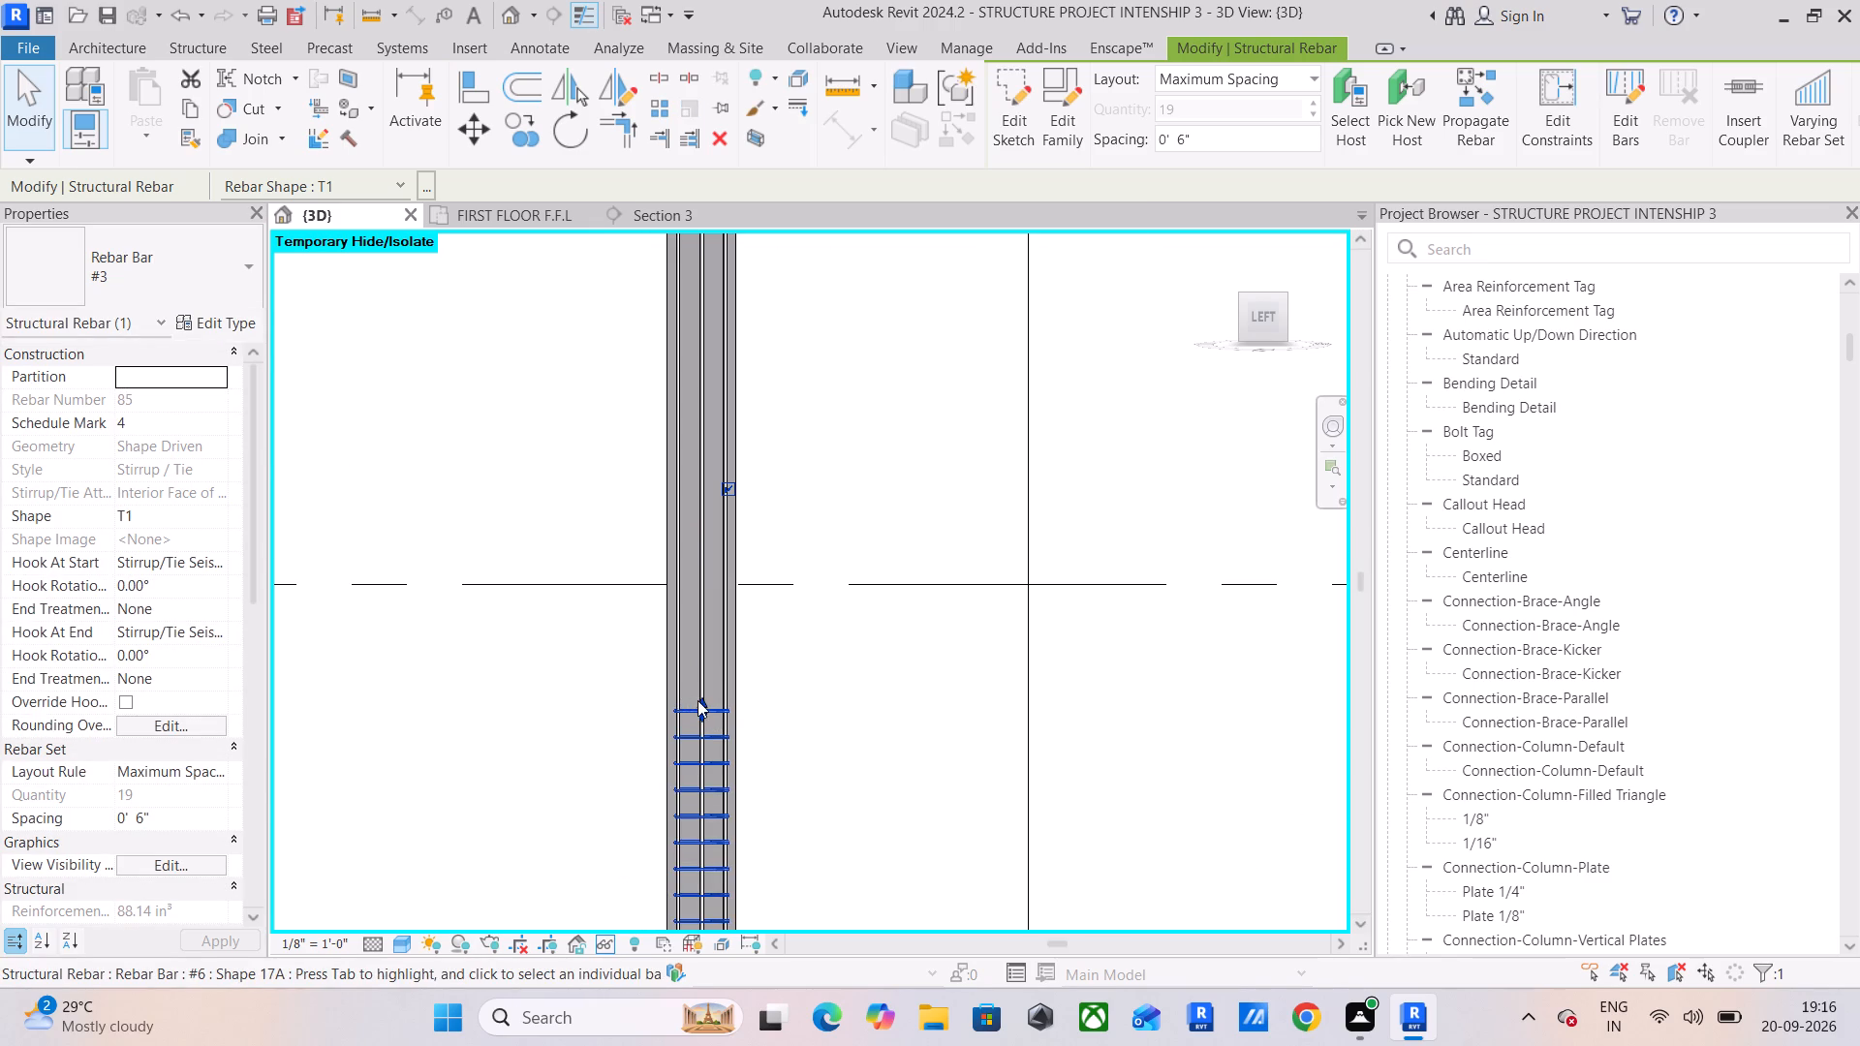
drag(697, 700, 698, 580)
key(Escape)
Enlarge the section box along the beams so it takes in the fourth column.
scroll(756, 729, down, 7)
middle_drag(830, 743, 707, 513)
scroll(711, 520, up, 1)
scroll(710, 532, down, 5)
click(729, 568)
drag(741, 602, 842, 608)
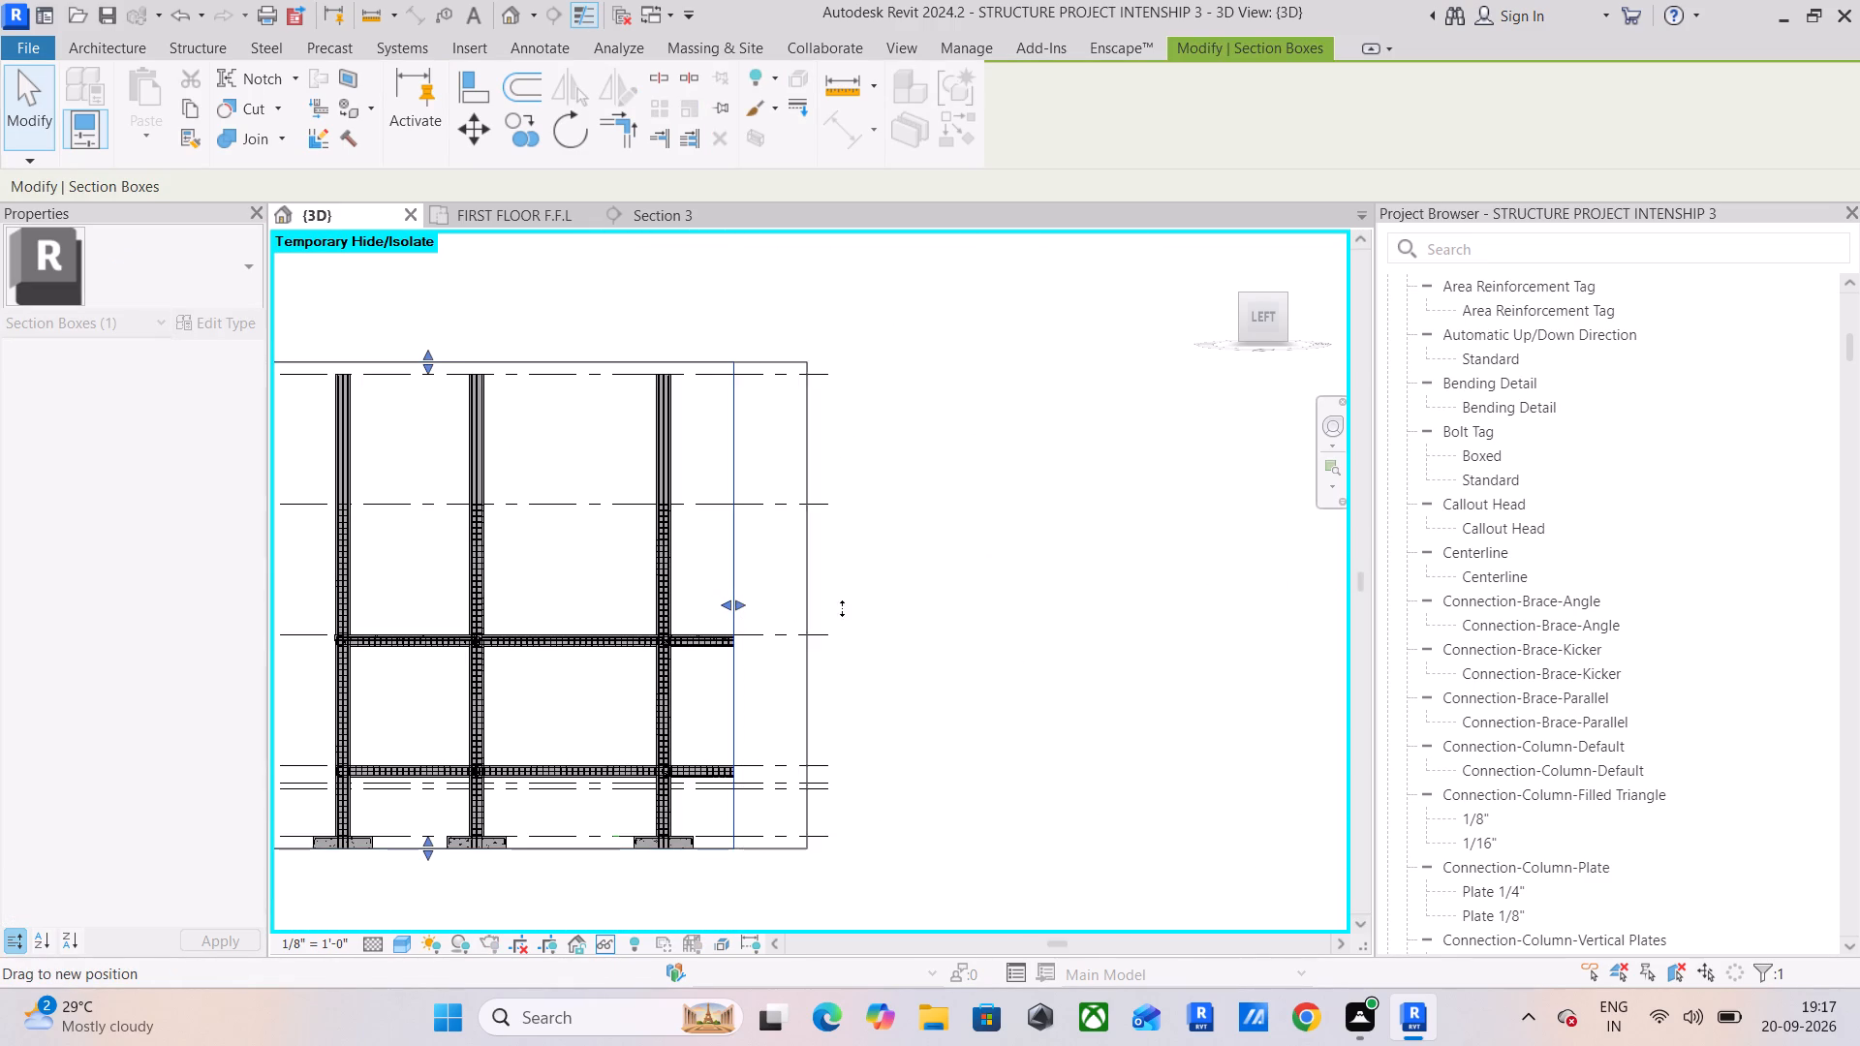
drag(842, 608, 988, 617)
Shorten the fourth column's full-height #3 tie set from the top so it ends at the underside of the ground floor beam.
scroll(831, 633, up, 5)
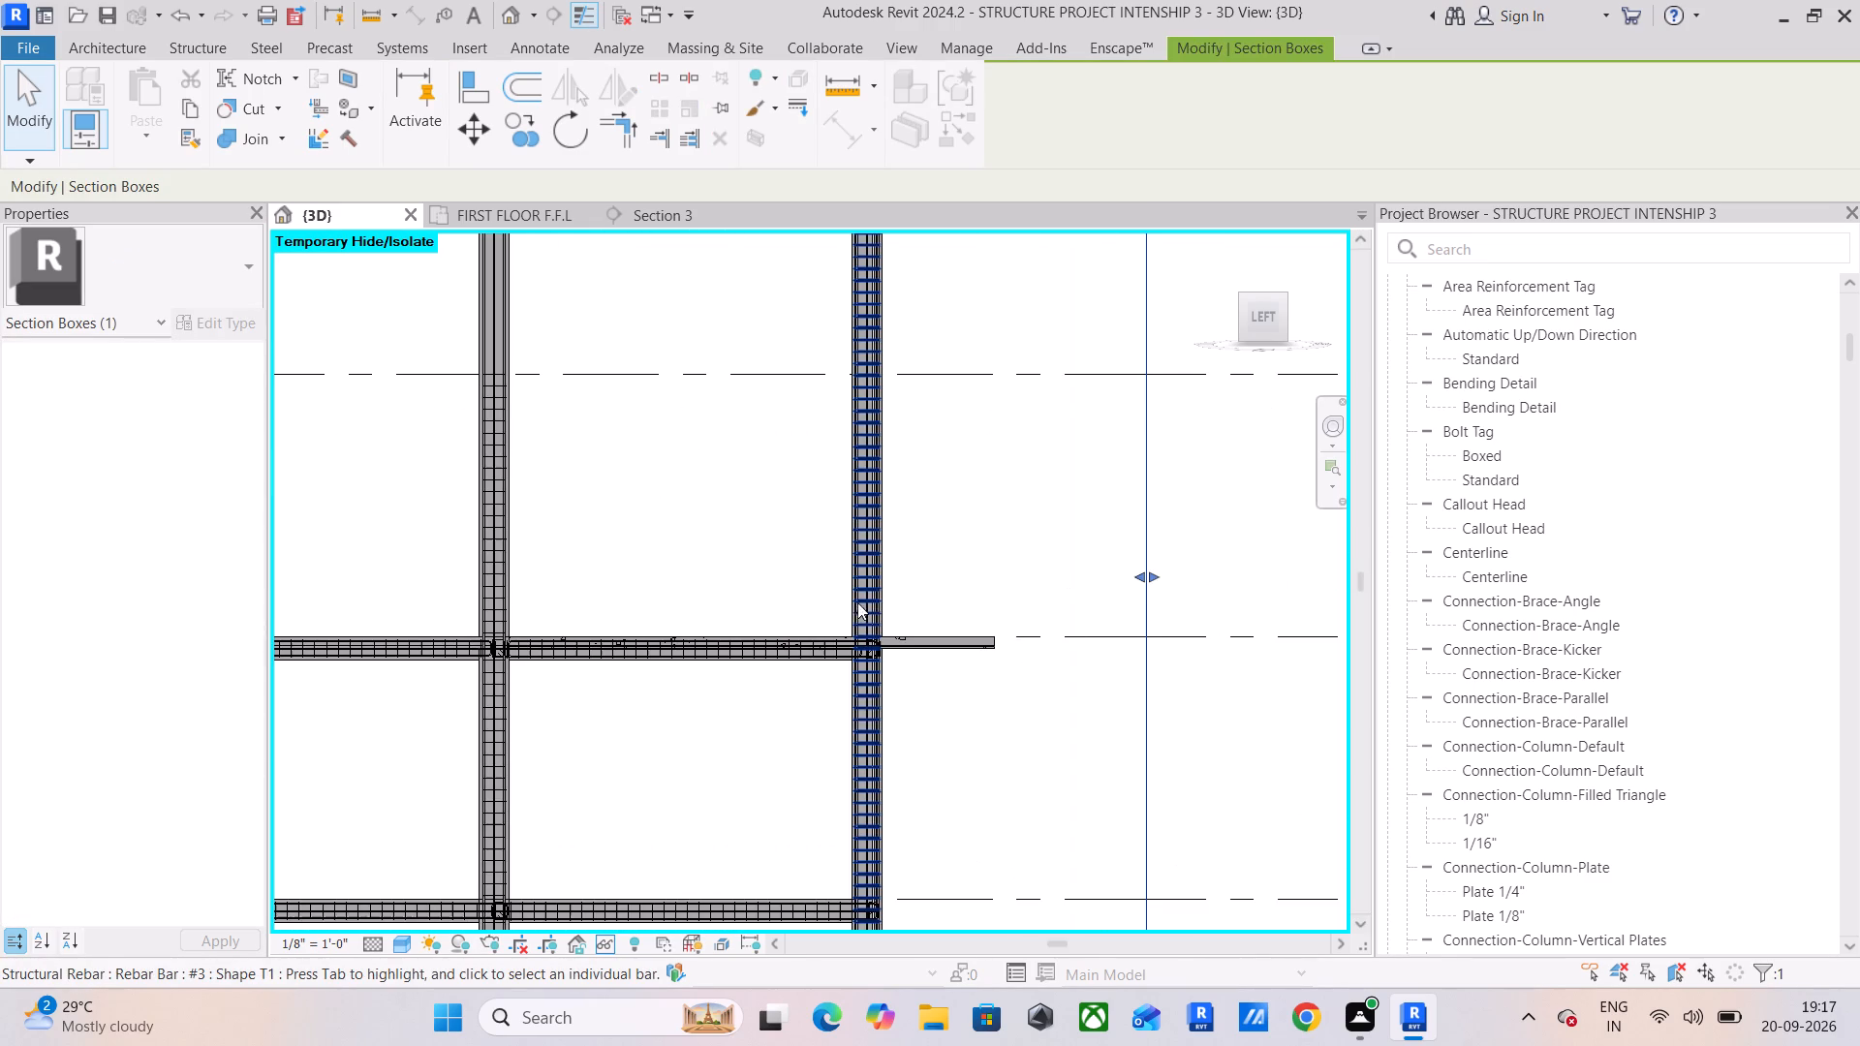
scroll(860, 587, up, 12)
click(855, 598)
scroll(865, 578, down, 3)
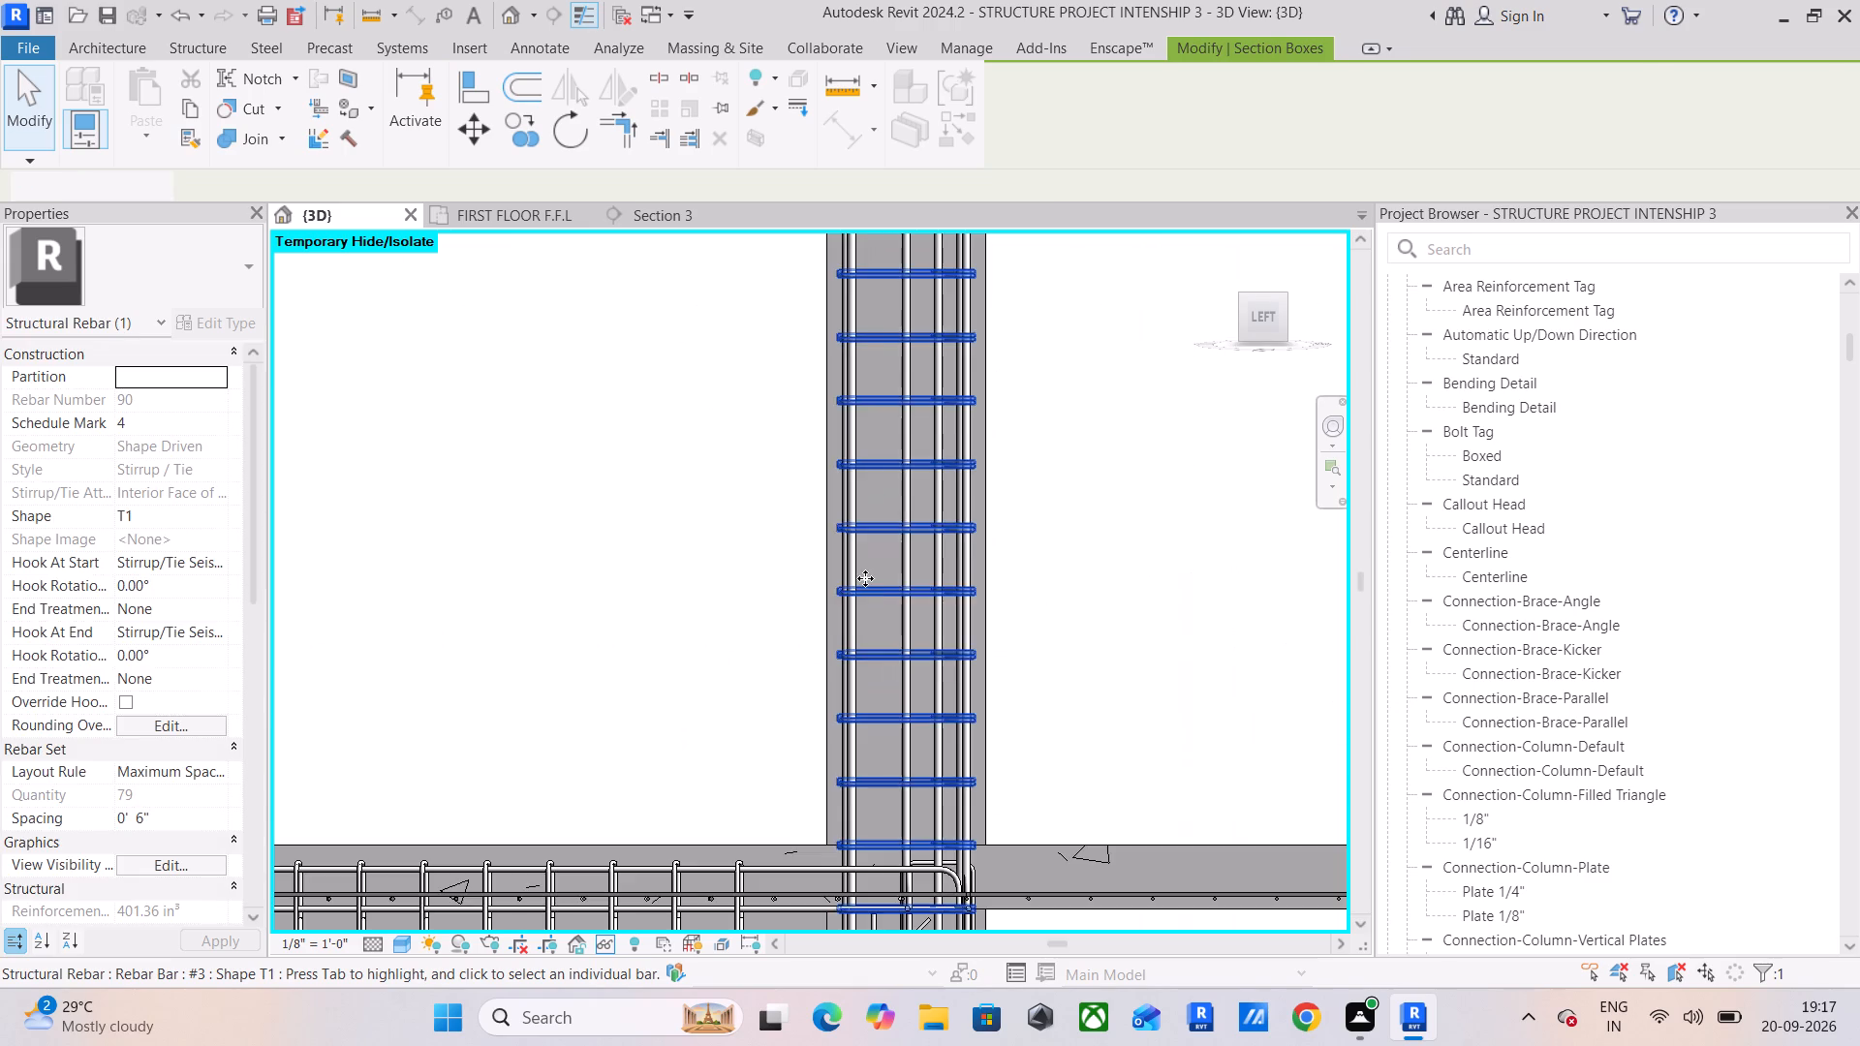
scroll(865, 578, down, 15)
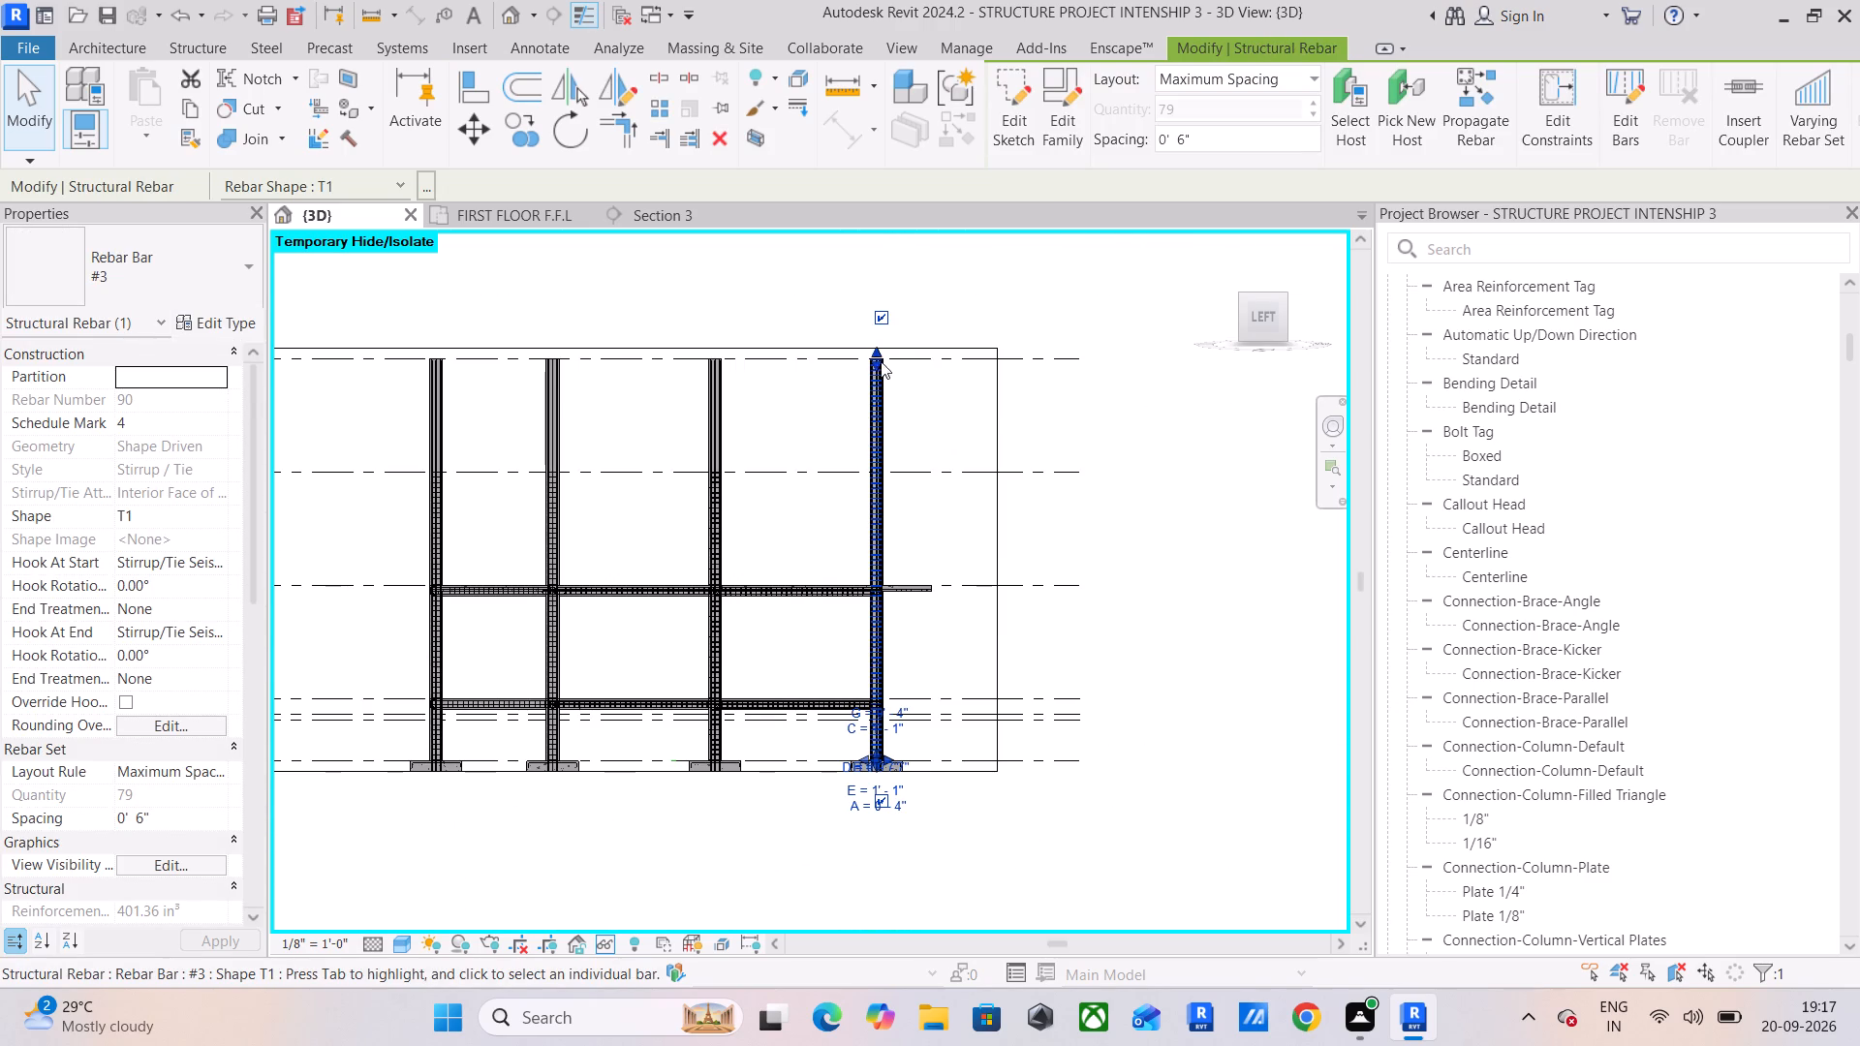
drag(877, 346, 885, 731)
scroll(883, 726, up, 18)
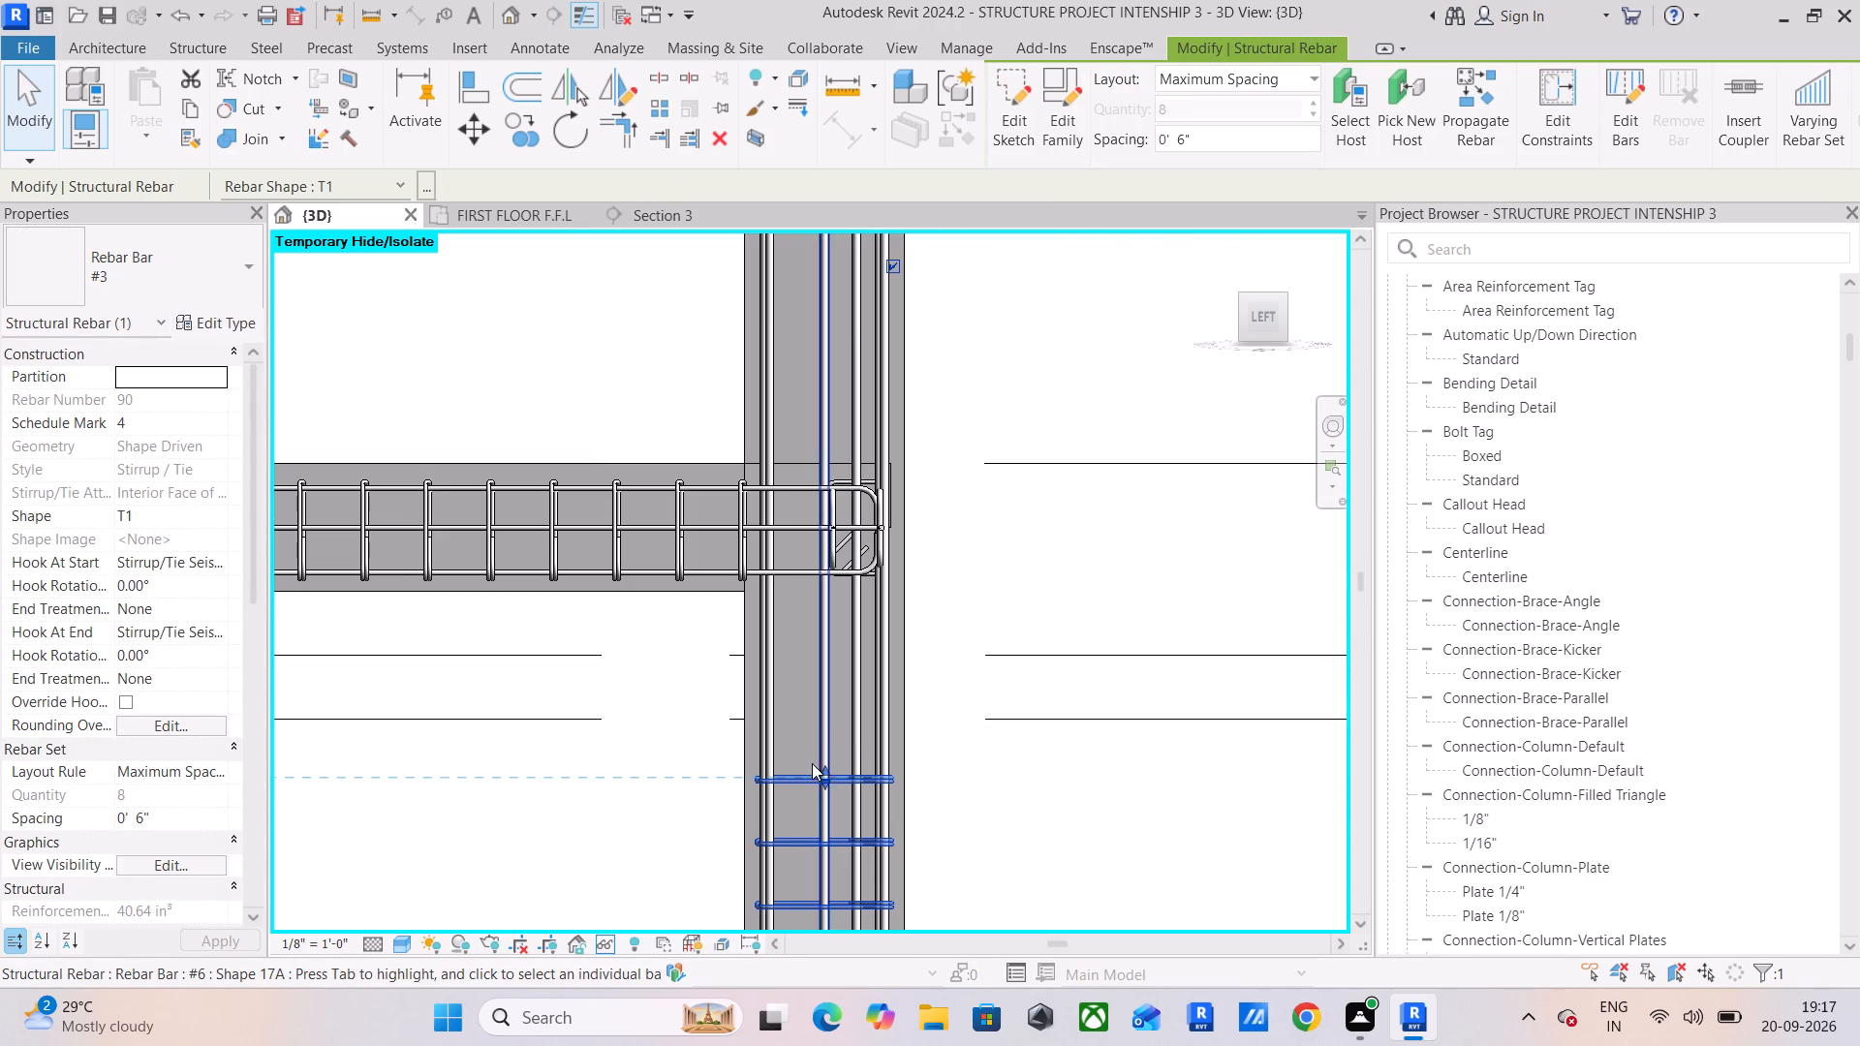
drag(827, 761, 812, 602)
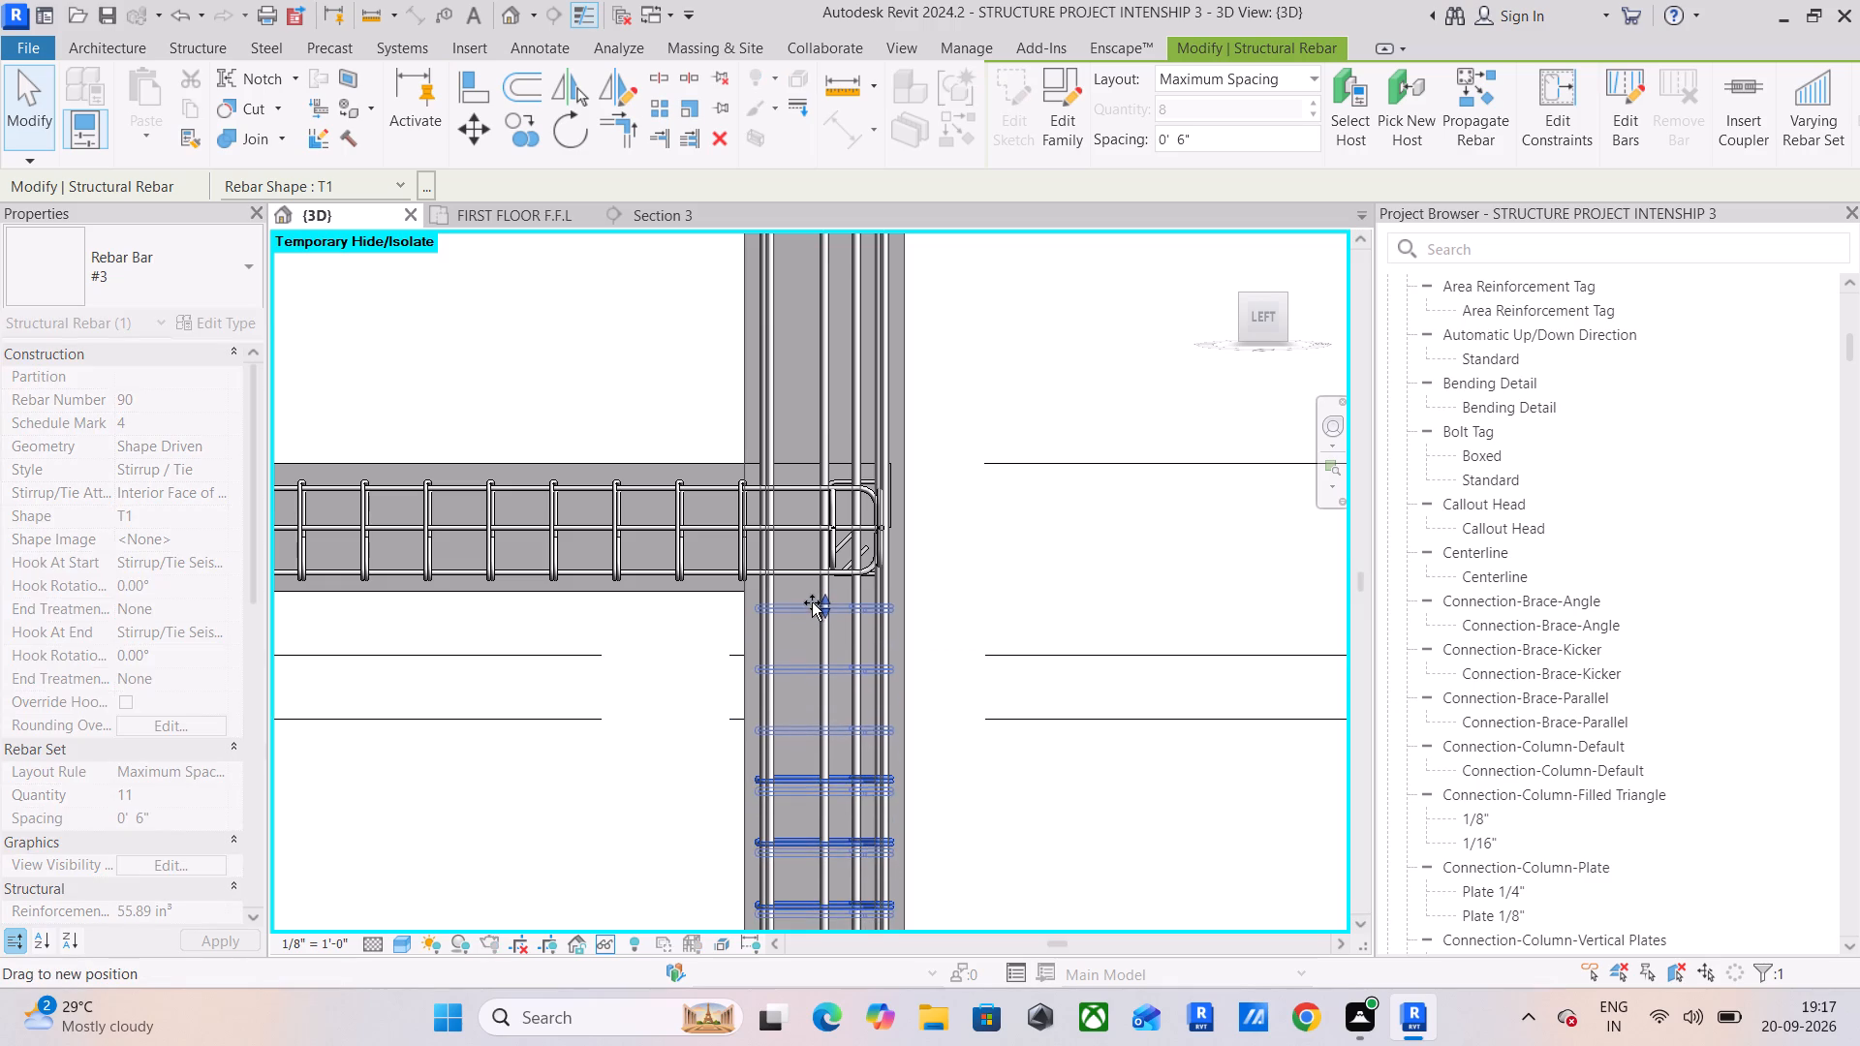
drag(812, 602, 813, 600)
Copy the fourth column's #3 tie set from the footing top to the tops of the ground floor and first floor beams.
scroll(820, 612, down, 5)
middle_drag(824, 631, 822, 684)
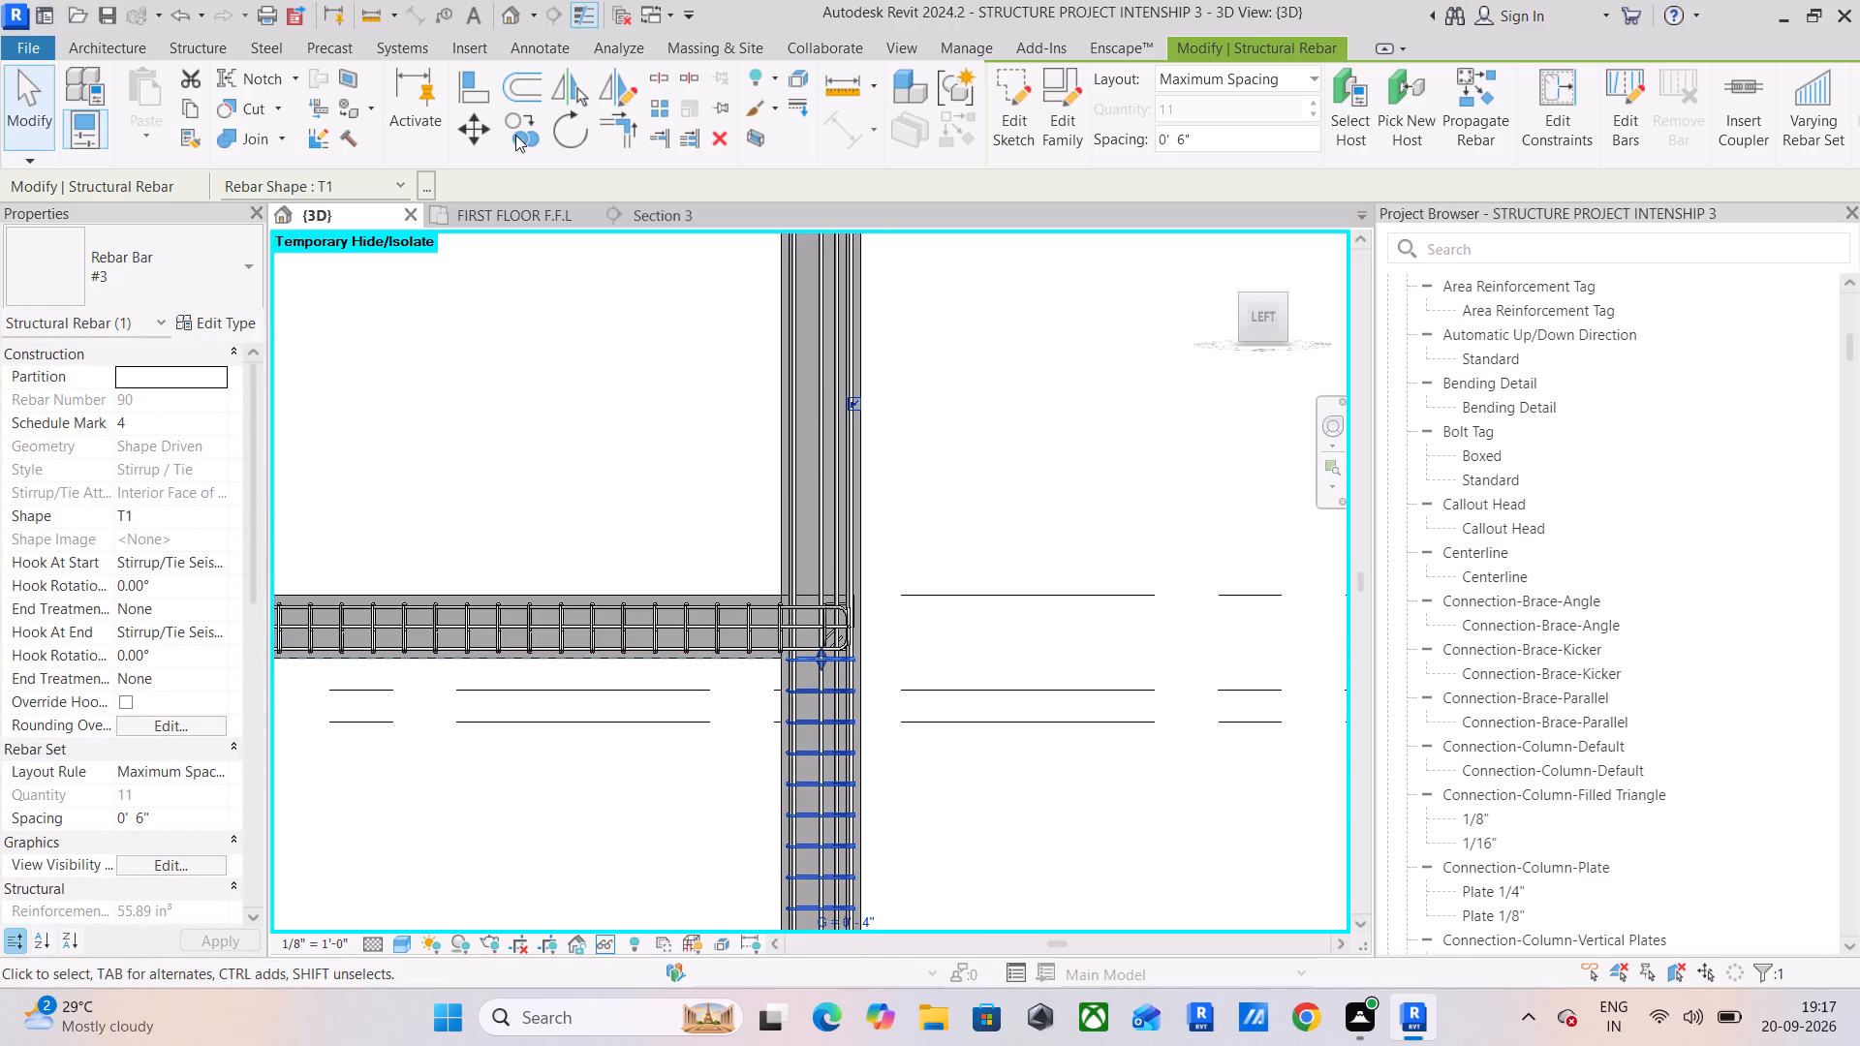
click(522, 128)
scroll(818, 558, down, 2)
middle_drag(836, 584, 765, 293)
scroll(725, 531, up, 2)
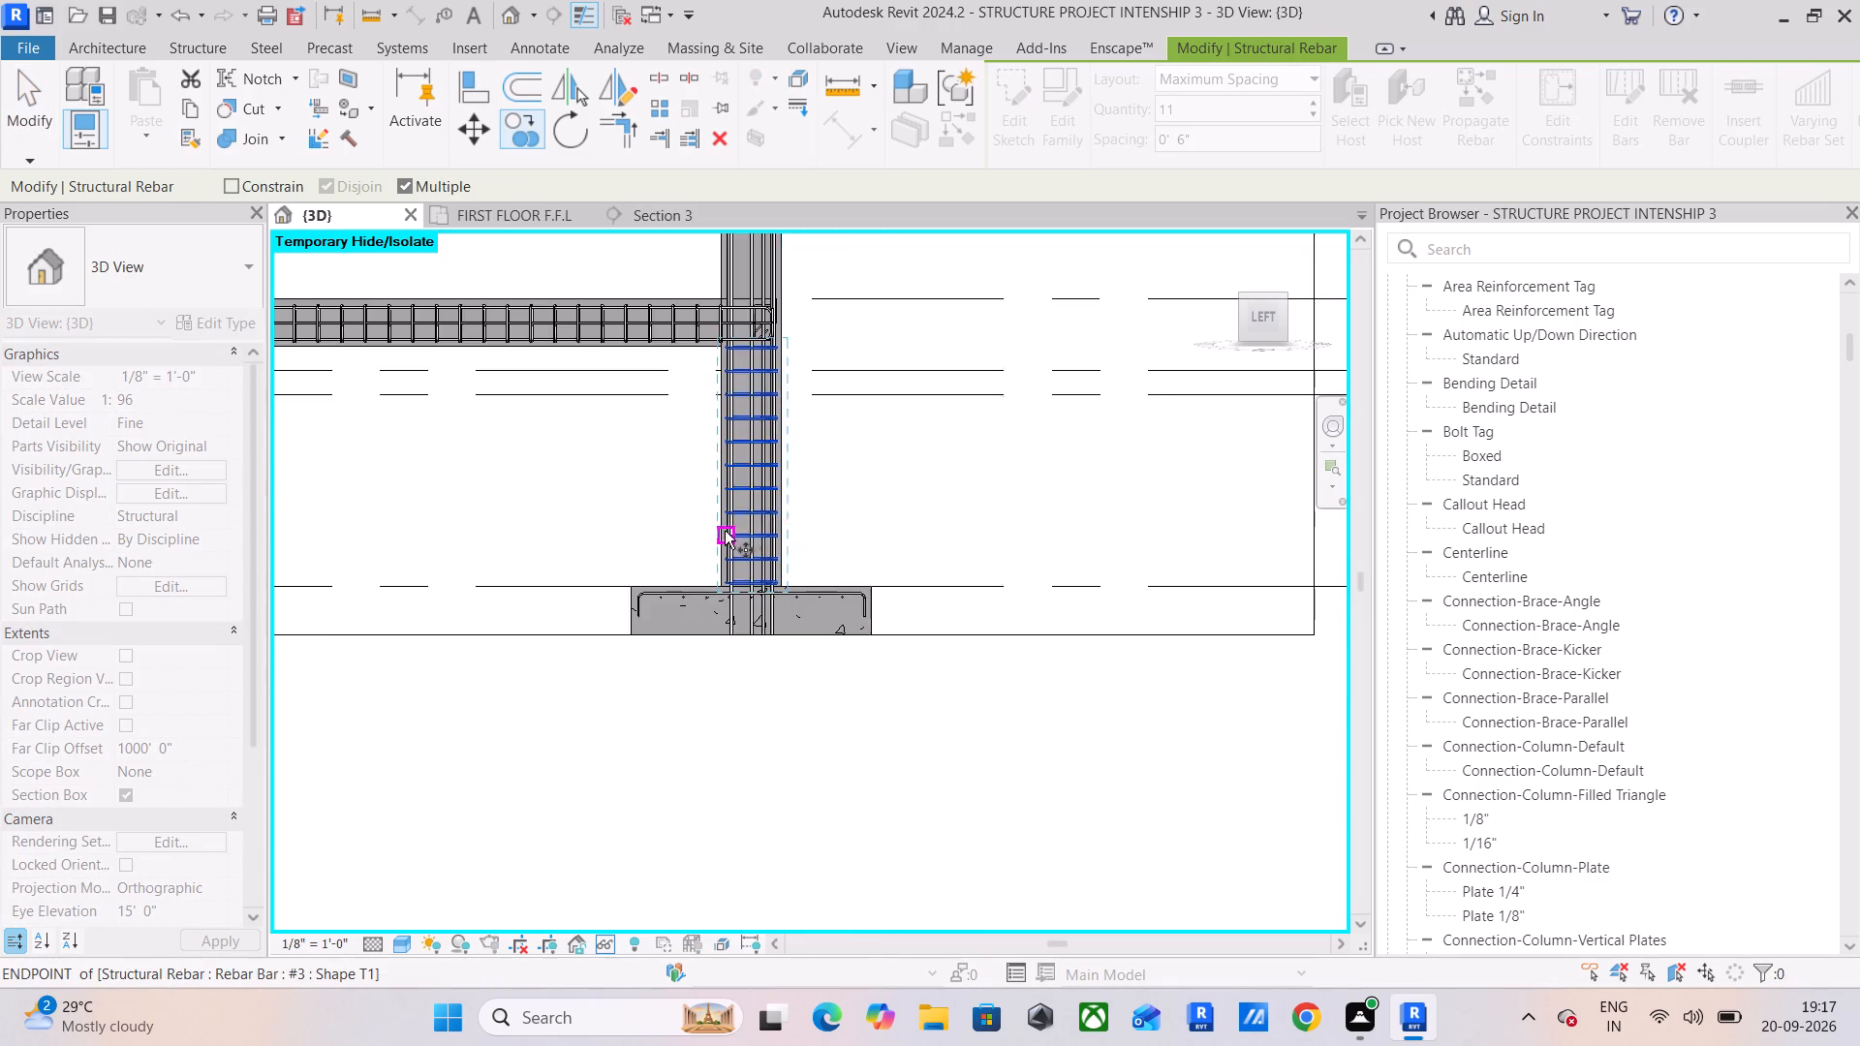
scroll(725, 531, up, 9)
click(710, 754)
scroll(712, 580, down, 5)
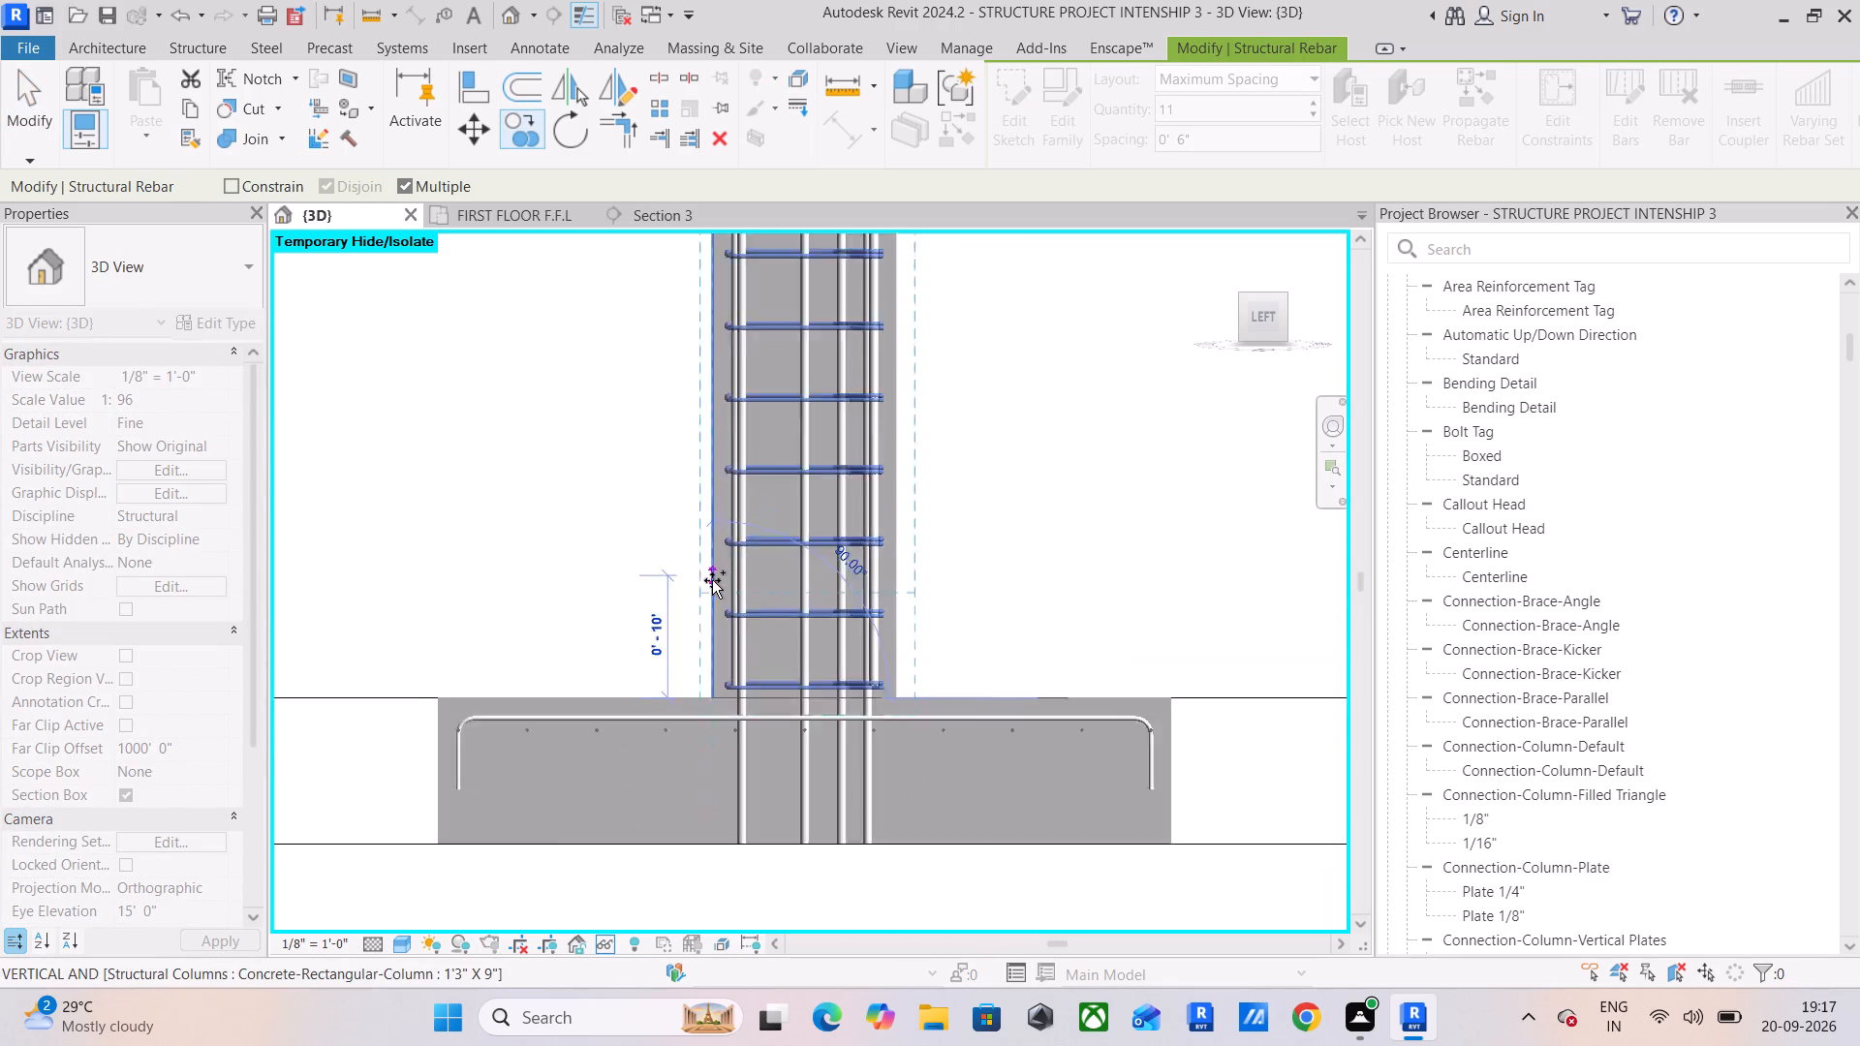
scroll(712, 580, down, 2)
middle_drag(719, 539, 658, 1011)
scroll(643, 589, up, 11)
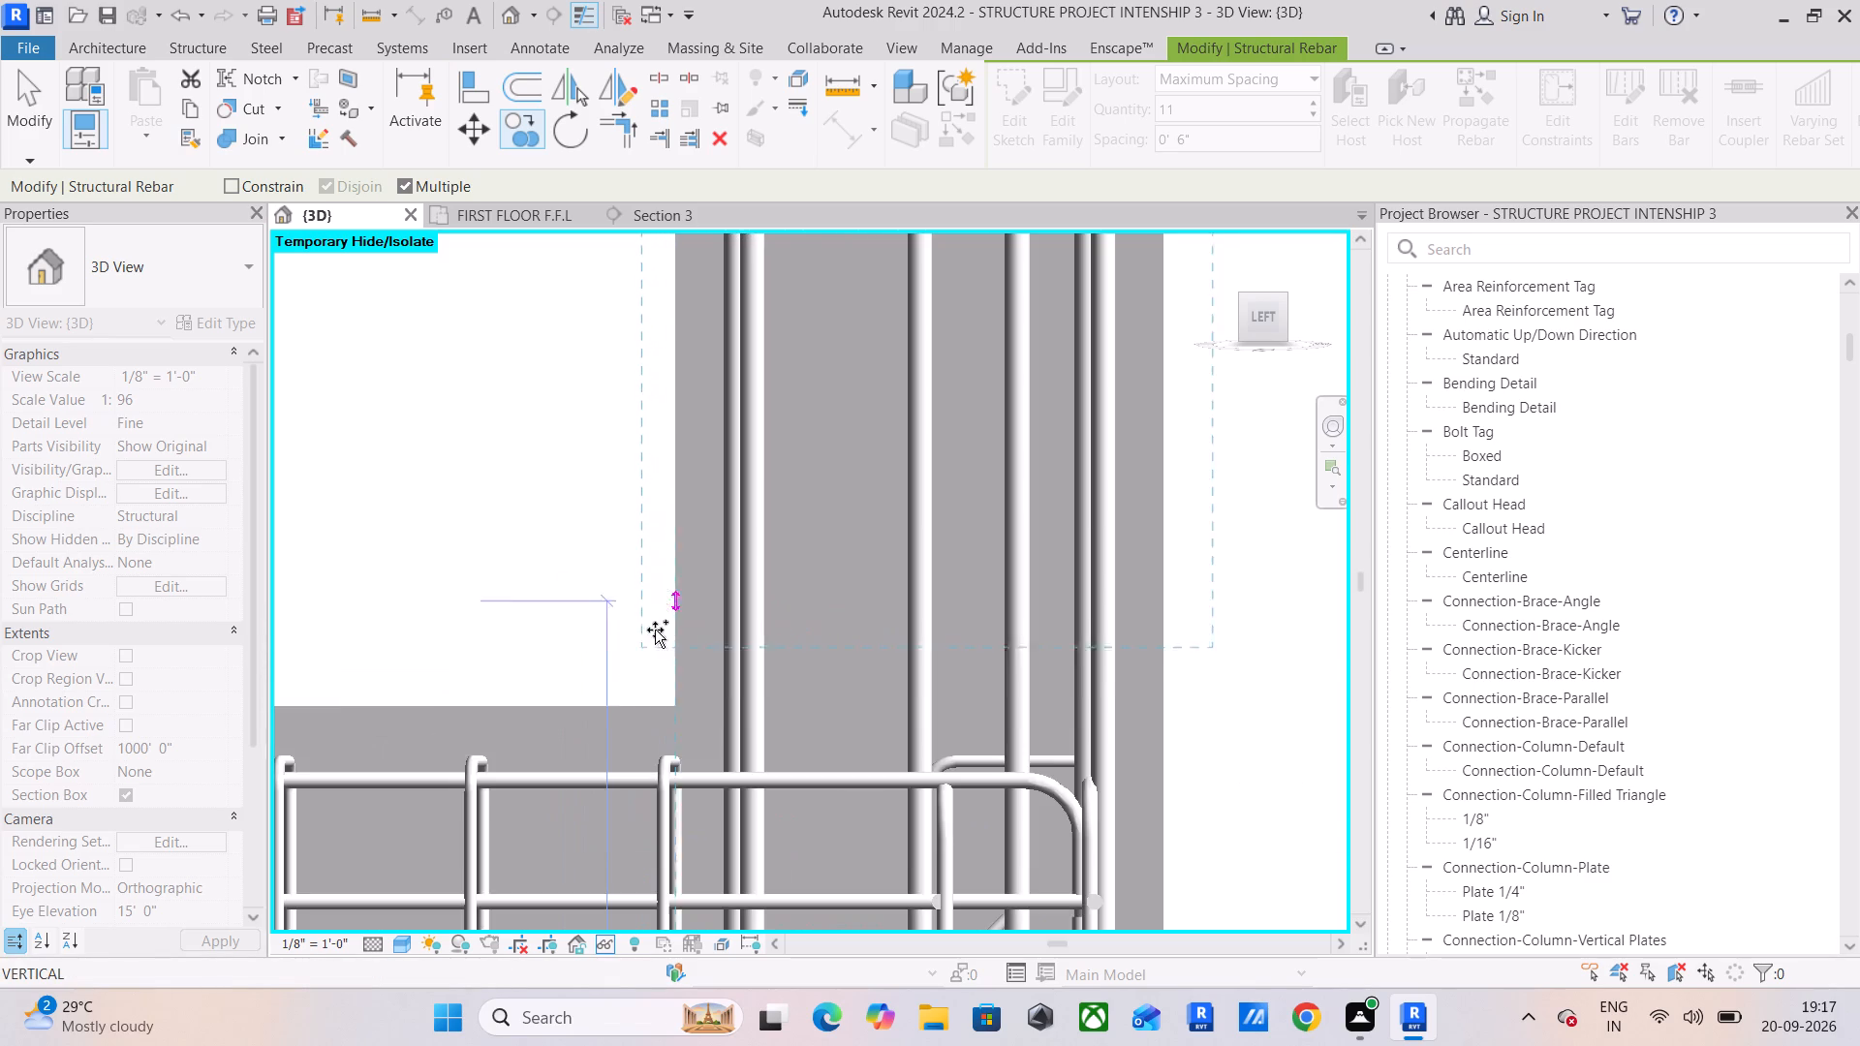
click(676, 711)
scroll(680, 618, down, 13)
middle_drag(703, 515, 756, 977)
scroll(756, 974, down, 1)
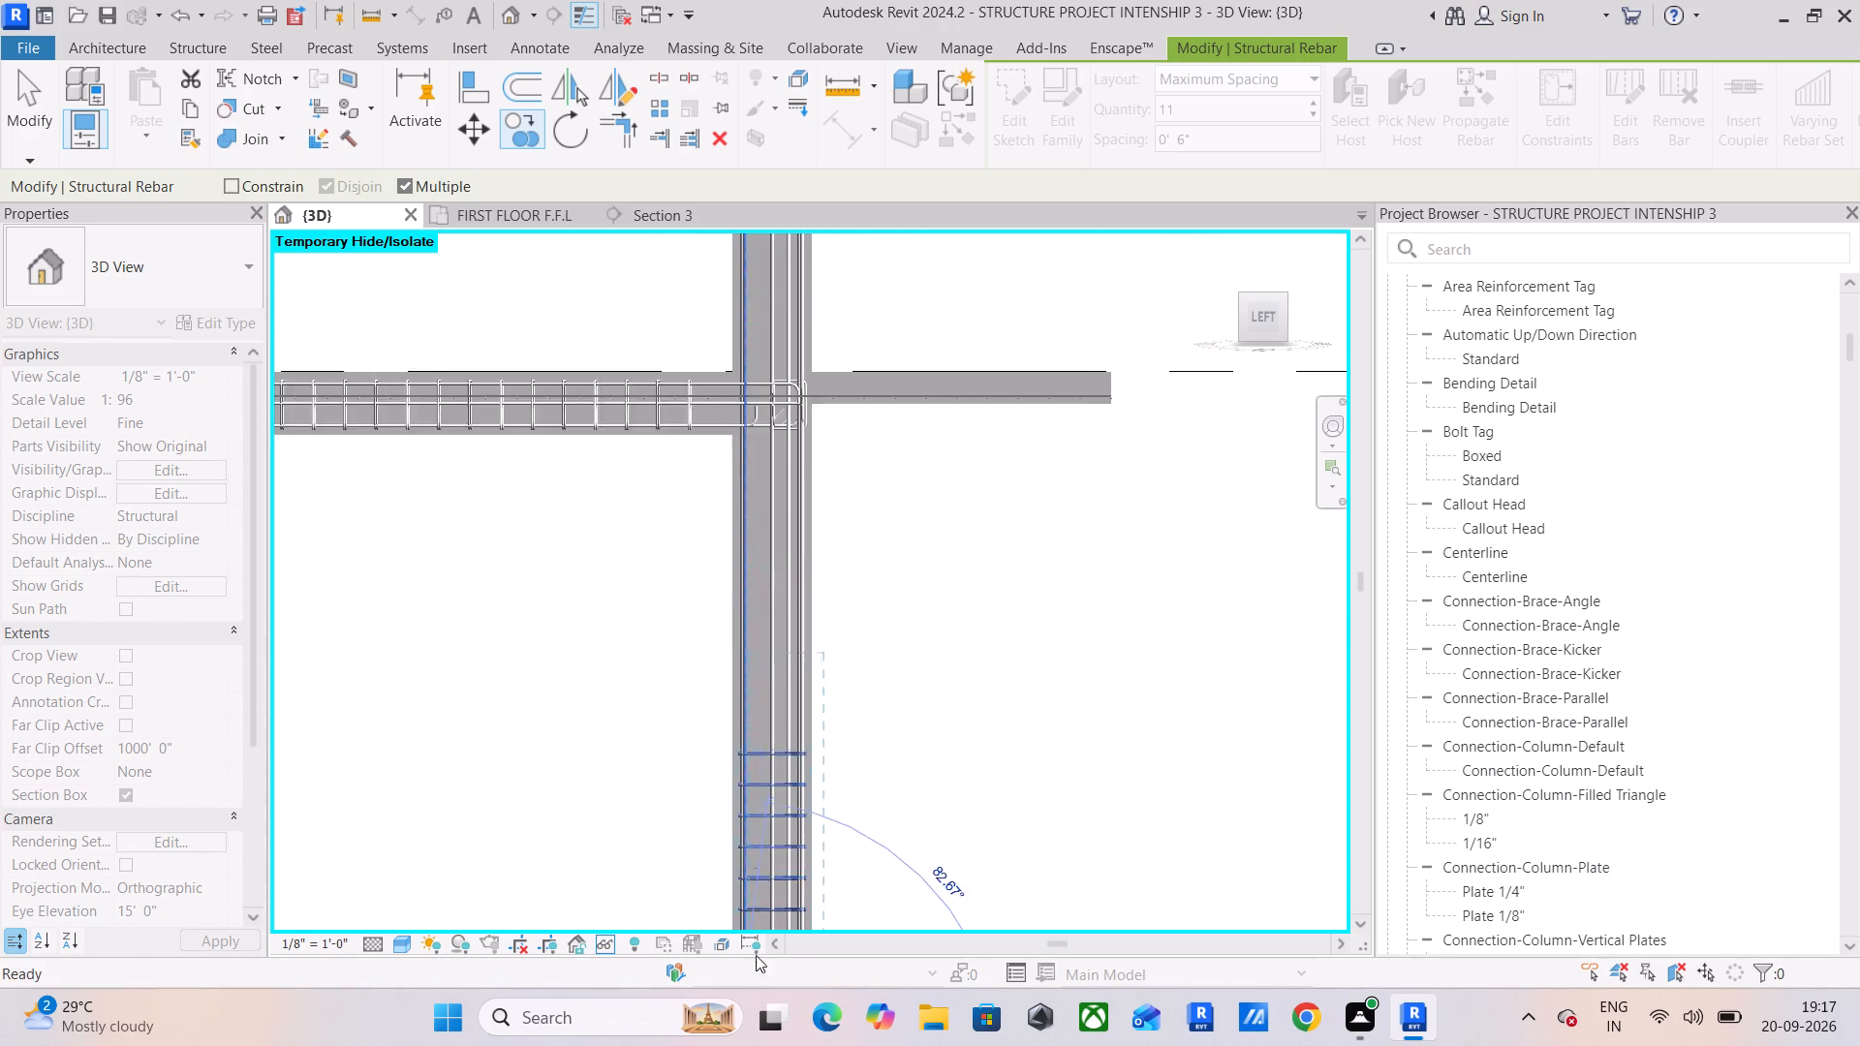
middle_drag(743, 439, 702, 848)
scroll(709, 785, up, 11)
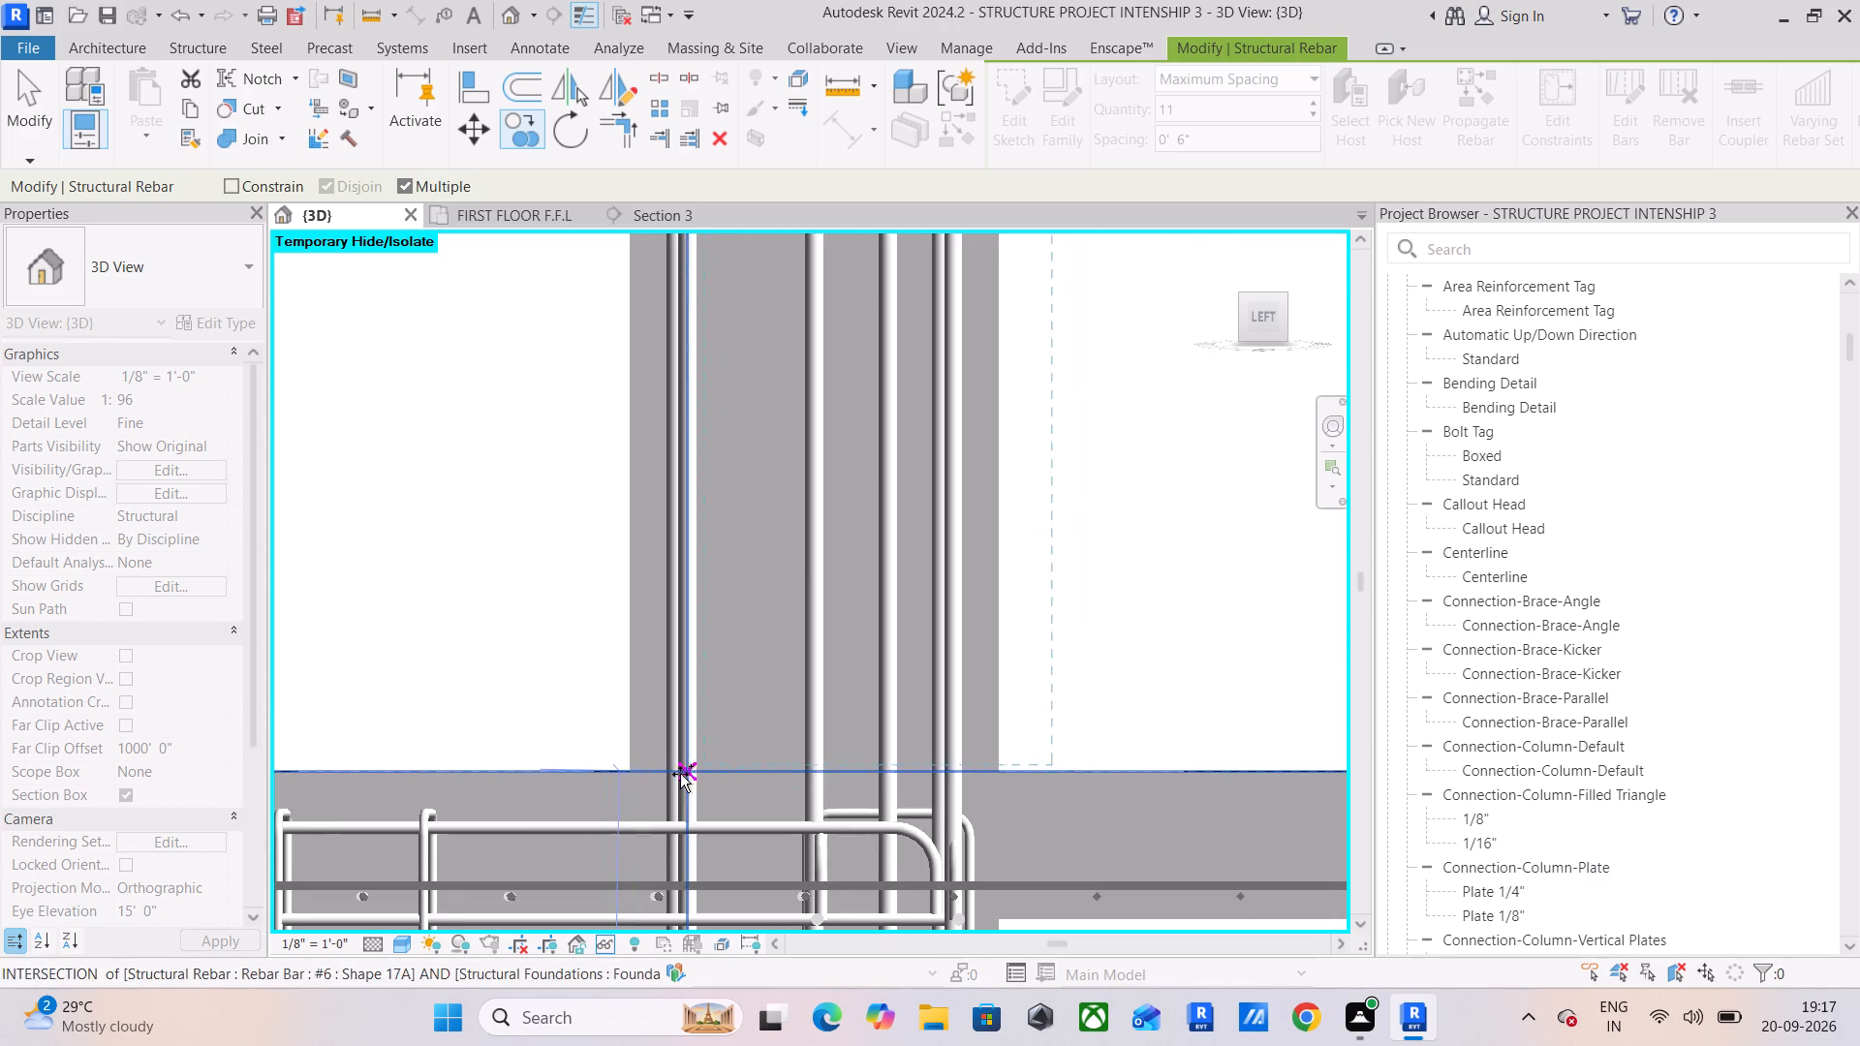
click(632, 763)
scroll(670, 661, down, 7)
key(Escape)
Extend the fourth column's tie set above the ground floor beam up to the underside of the first floor beam.
scroll(700, 697, down, 5)
middle_drag(735, 715, 759, 440)
scroll(705, 775, up, 6)
click(737, 736)
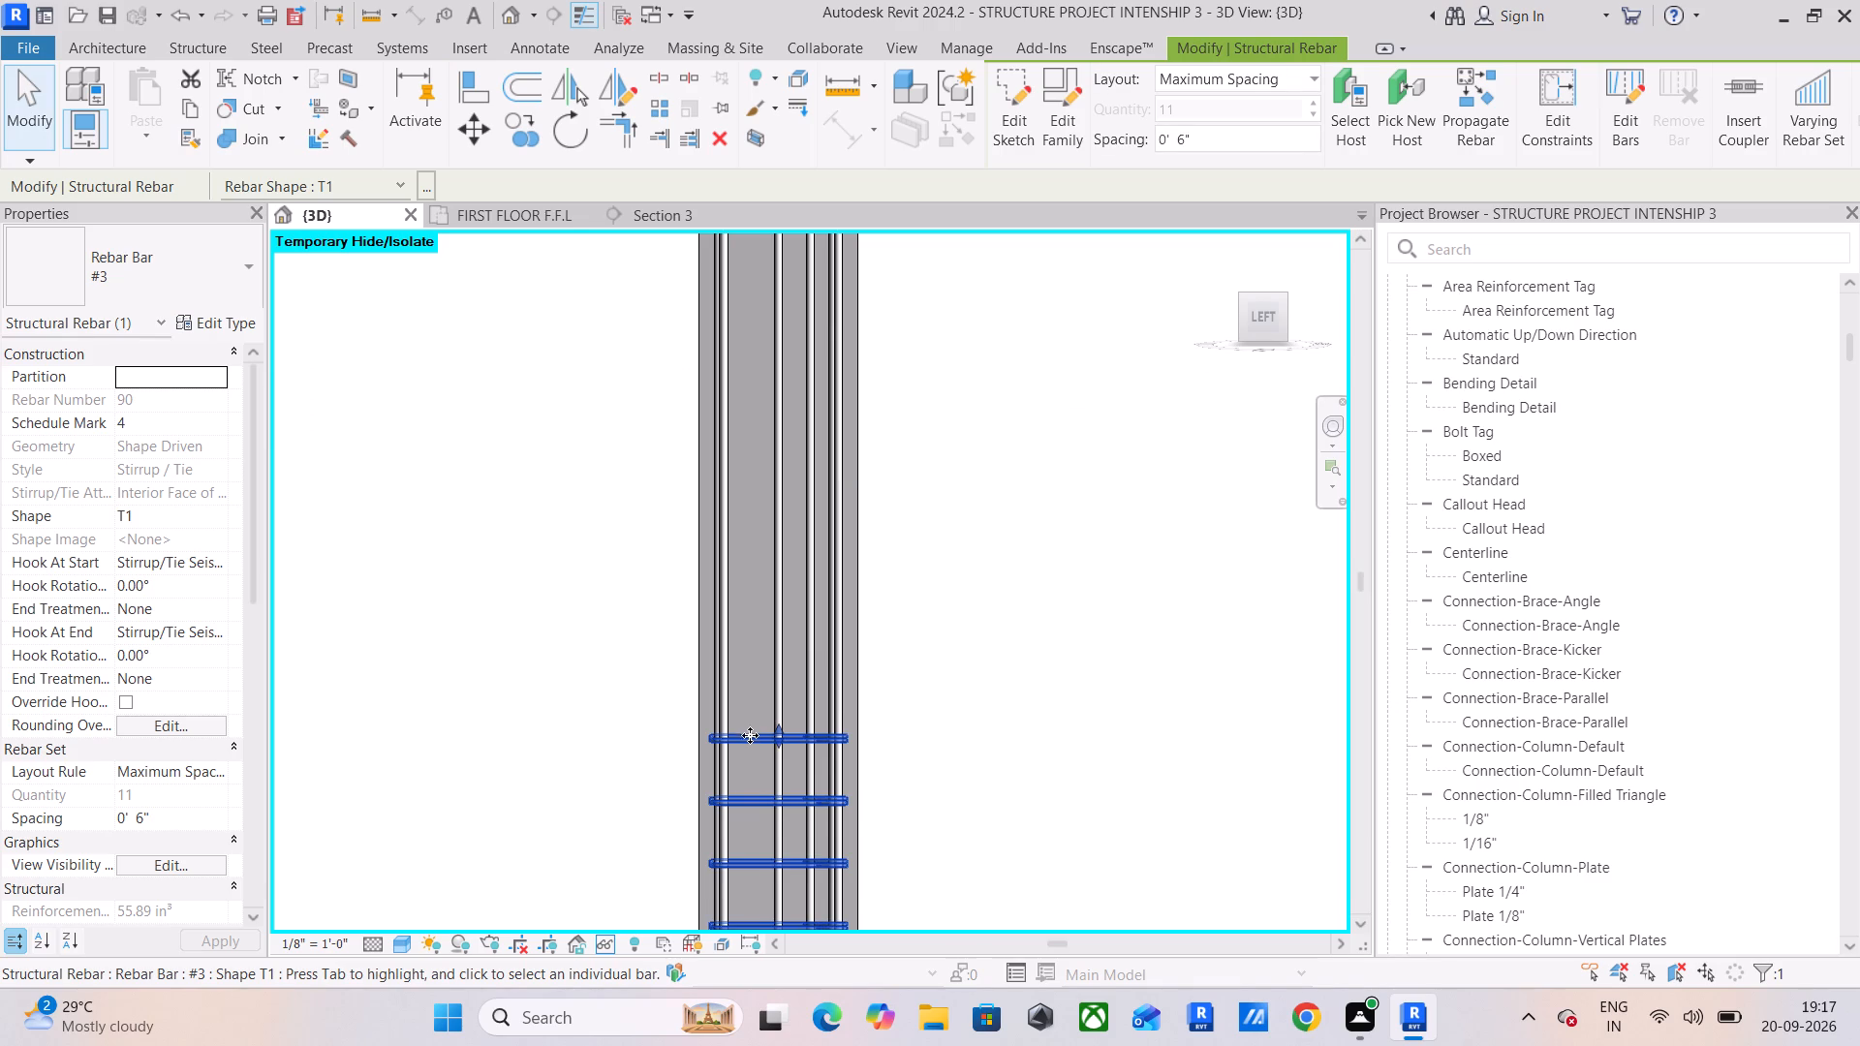
drag(770, 727, 744, 411)
scroll(756, 447, down, 5)
middle_drag(760, 479, 742, 749)
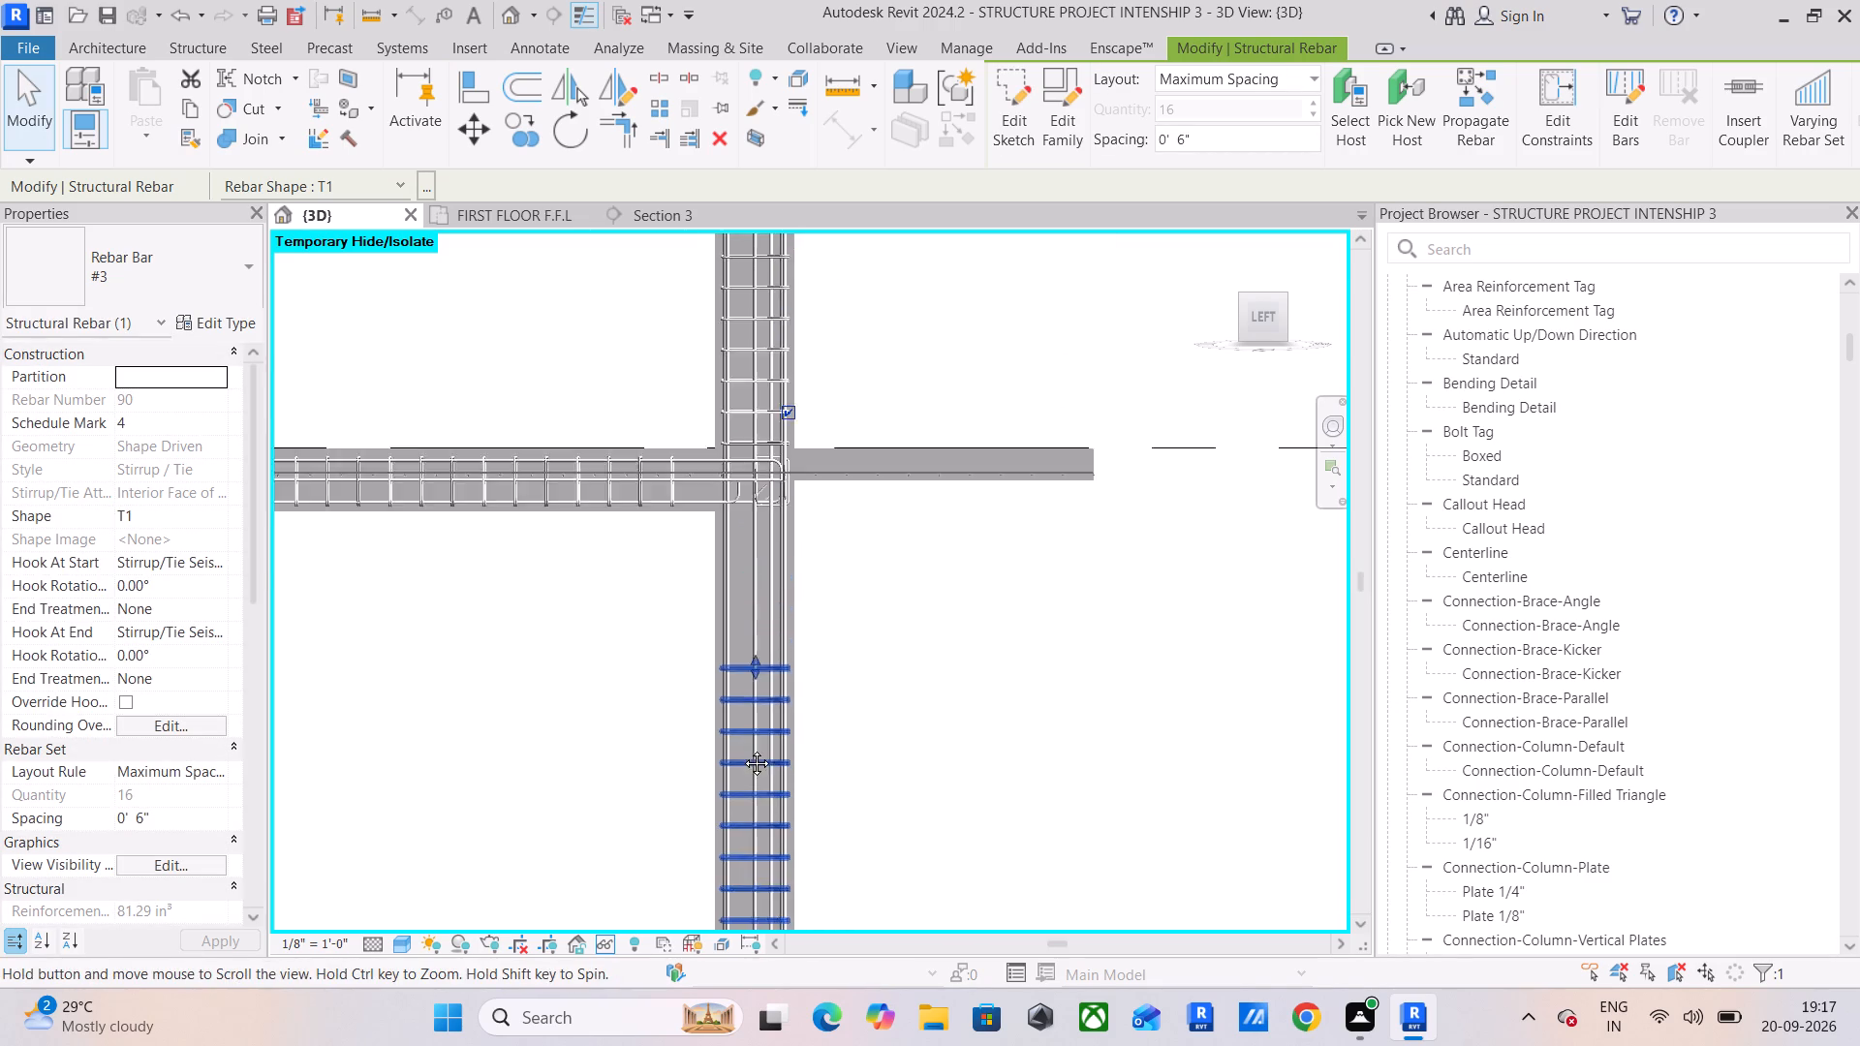
middle_drag(742, 749, 743, 776)
scroll(748, 720, up, 5)
drag(752, 733, 719, 494)
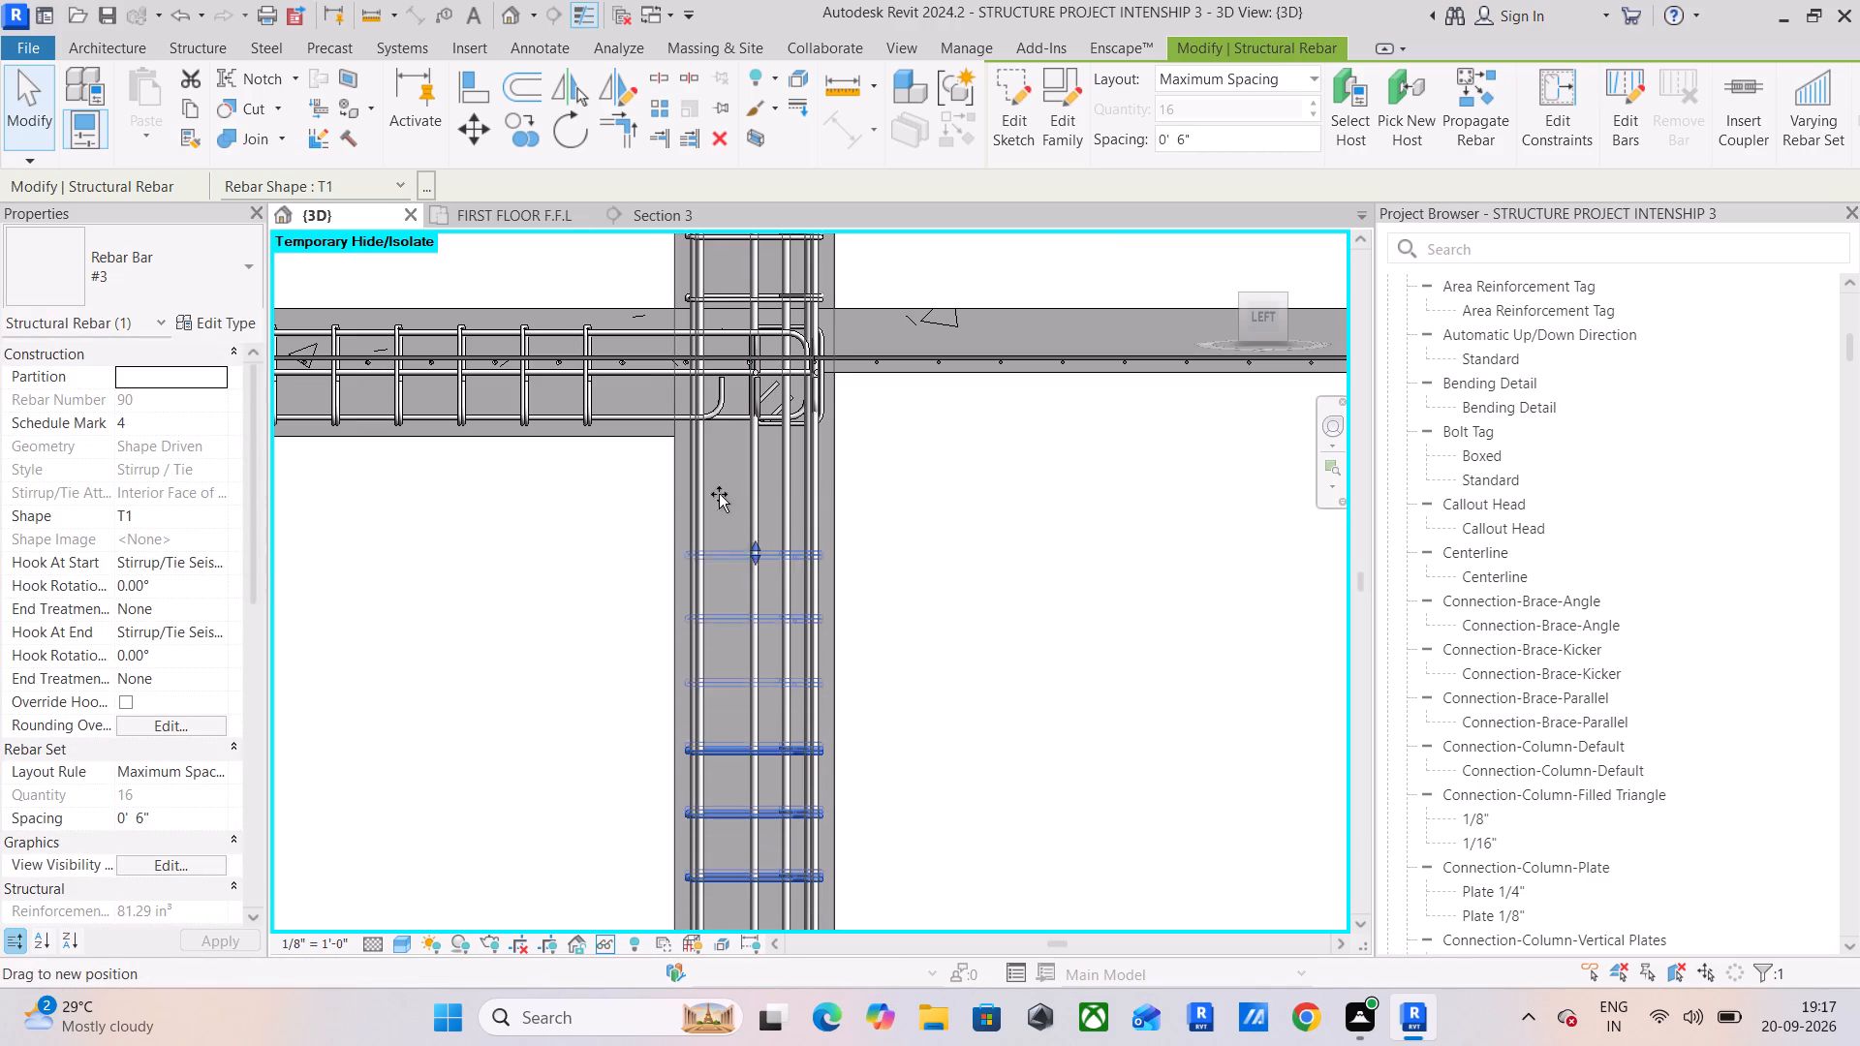
drag(719, 494, 714, 441)
Extend the fourth column's tie set above the first floor beam up to the SECOND FLOOR F.F.L level.
scroll(714, 447, down, 5)
middle_drag(718, 466, 717, 474)
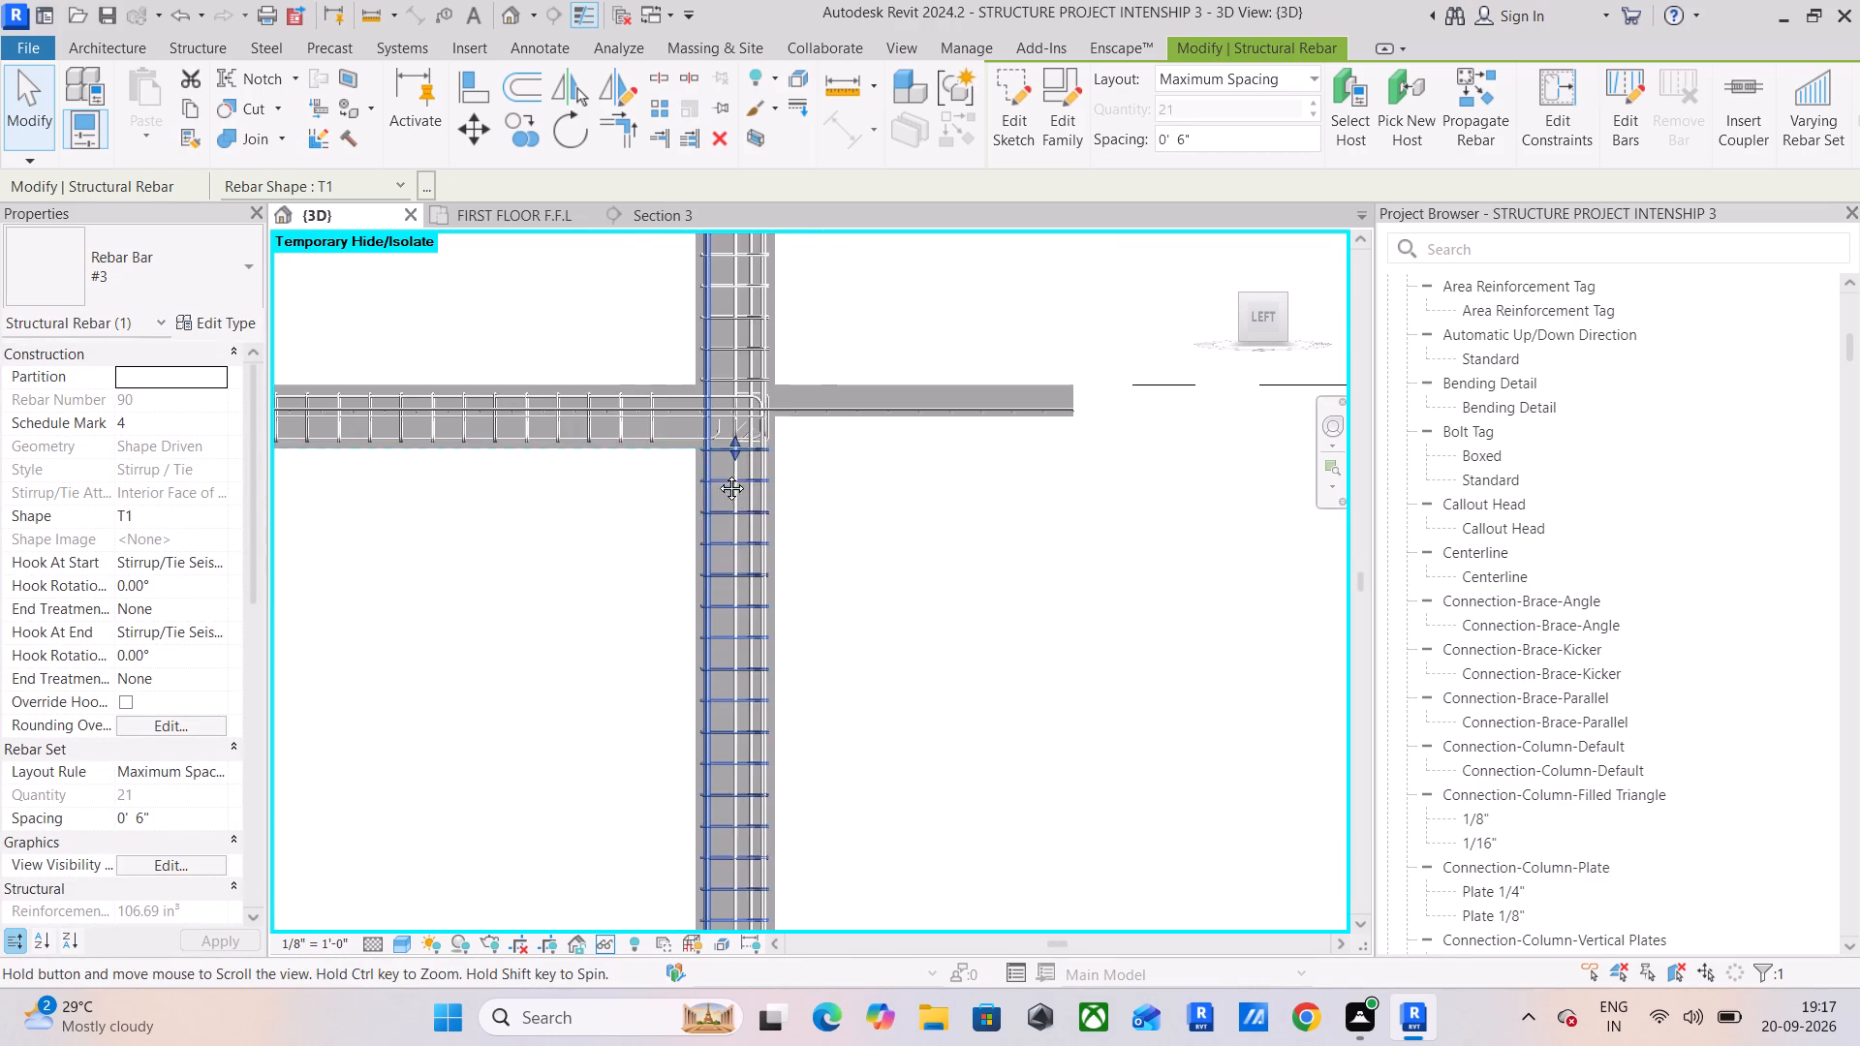
middle_drag(717, 474, 683, 850)
middle_drag(682, 547, 666, 751)
scroll(667, 749, up, 1)
scroll(680, 574, up, 4)
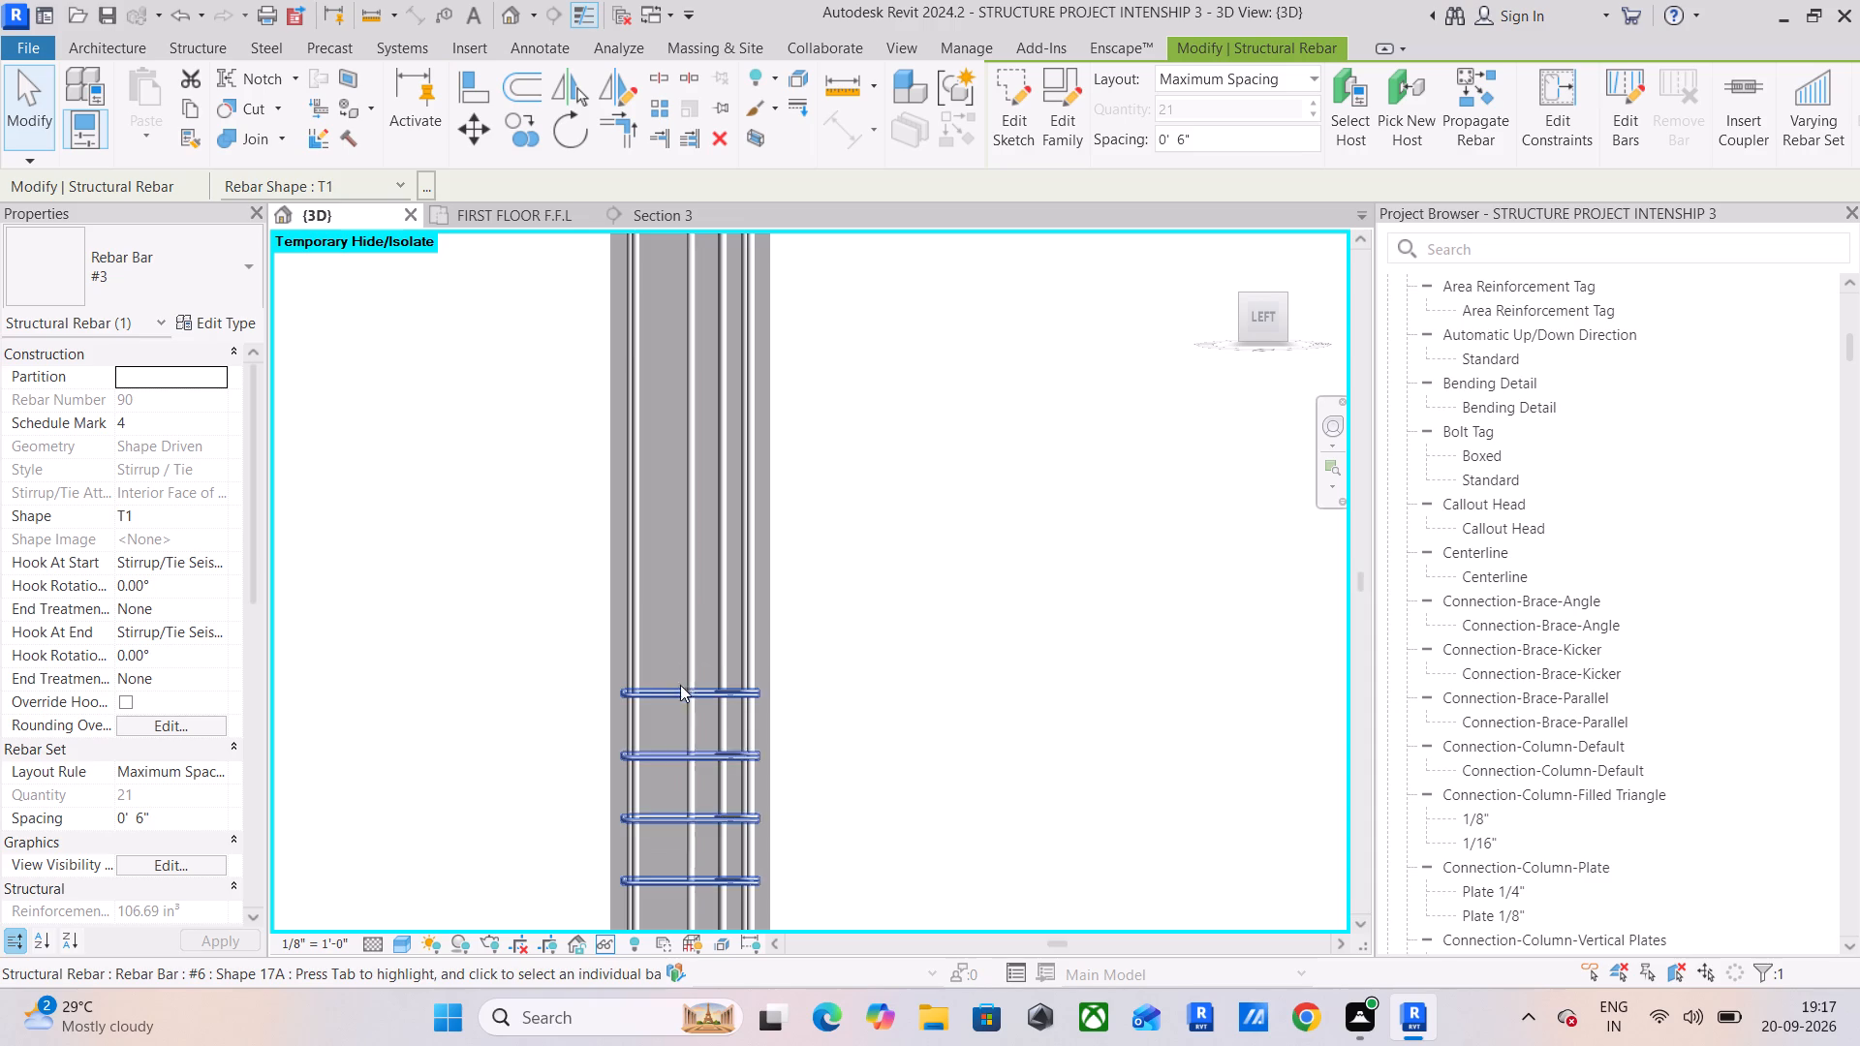
click(676, 692)
drag(684, 676, 681, 486)
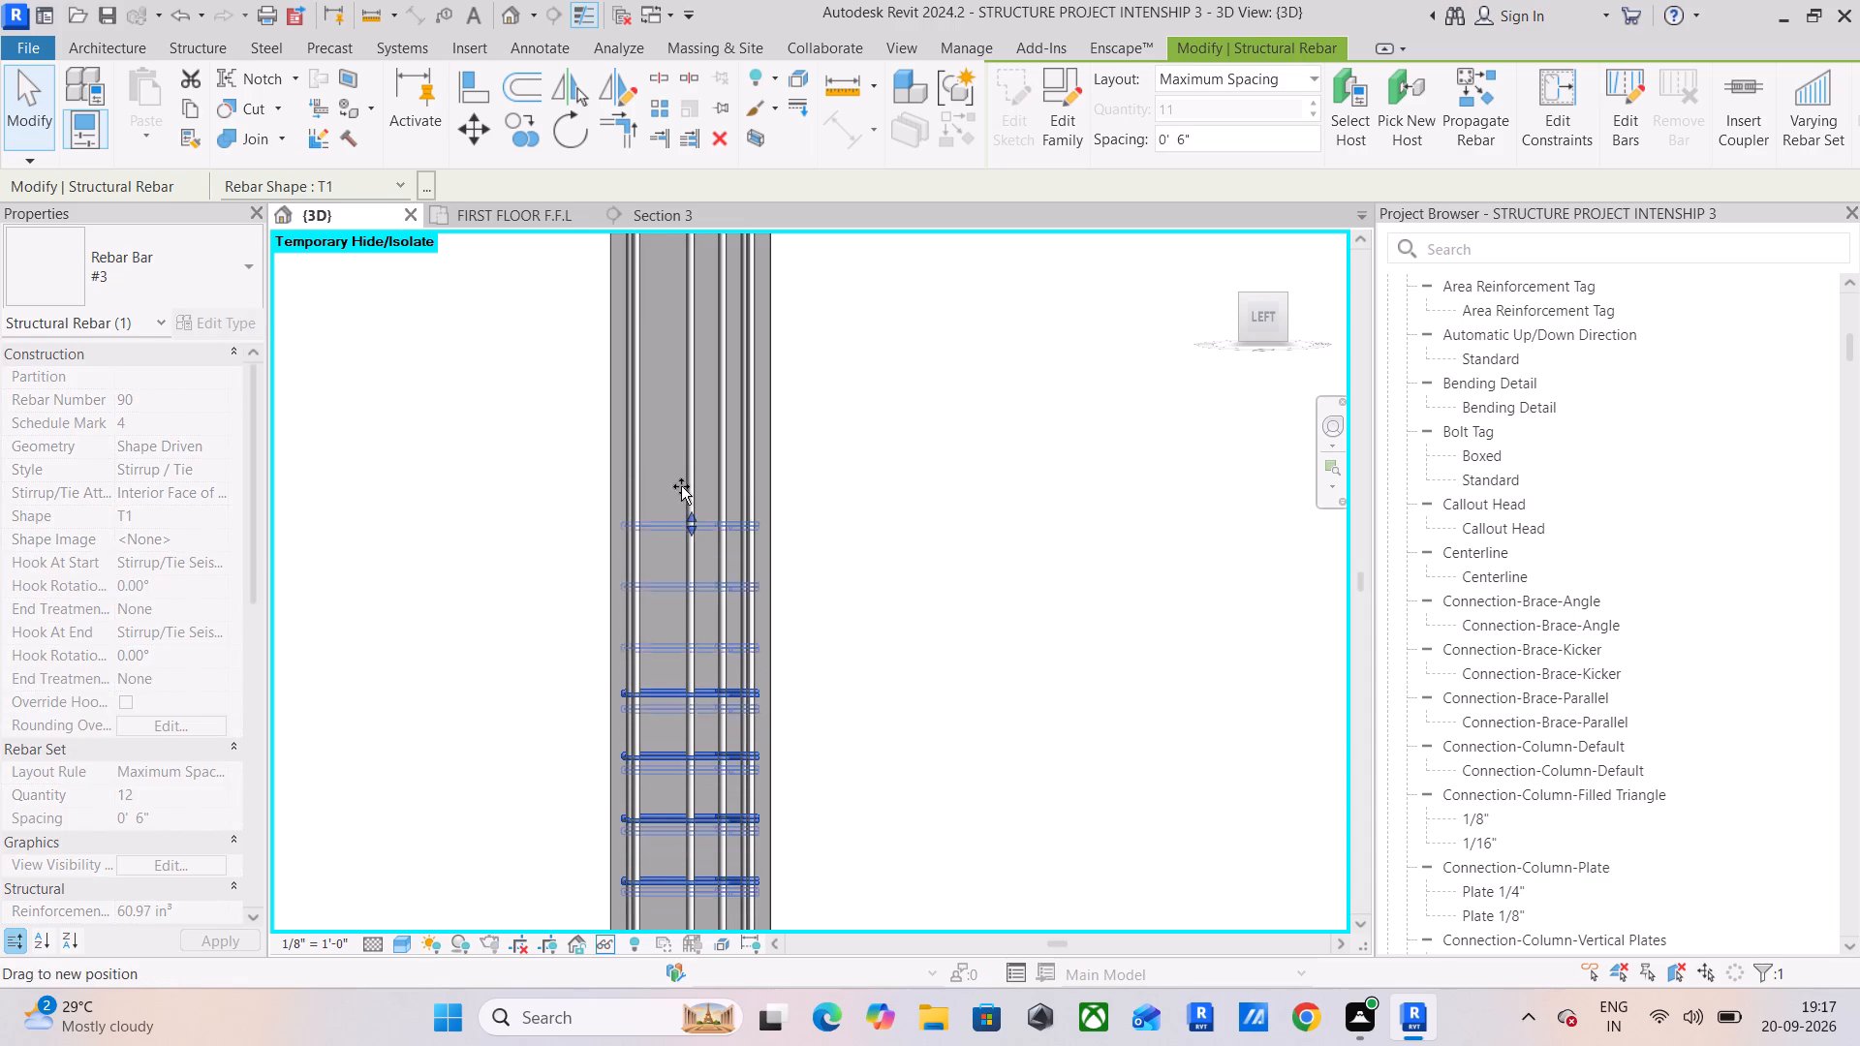
drag(681, 486, 642, 350)
scroll(652, 379, down, 6)
middle_drag(678, 423, 783, 850)
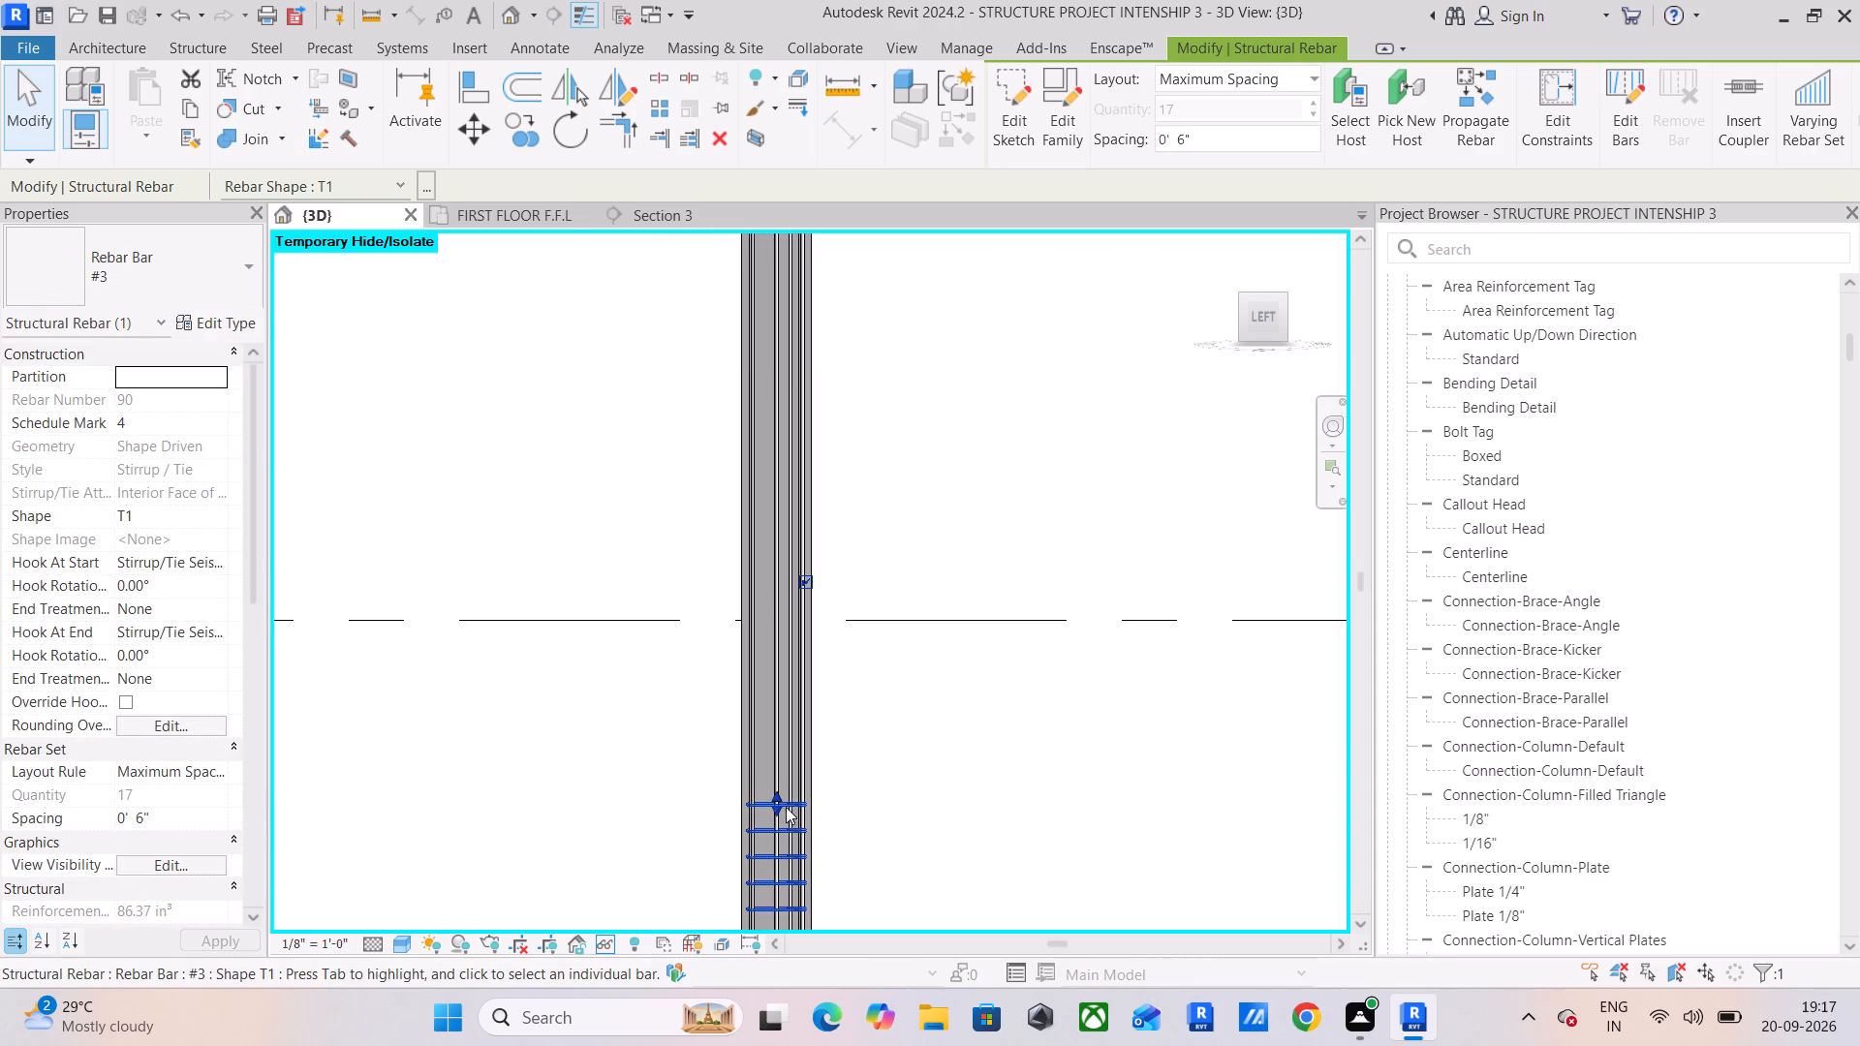
drag(778, 797, 774, 624)
scroll(806, 661, down, 6)
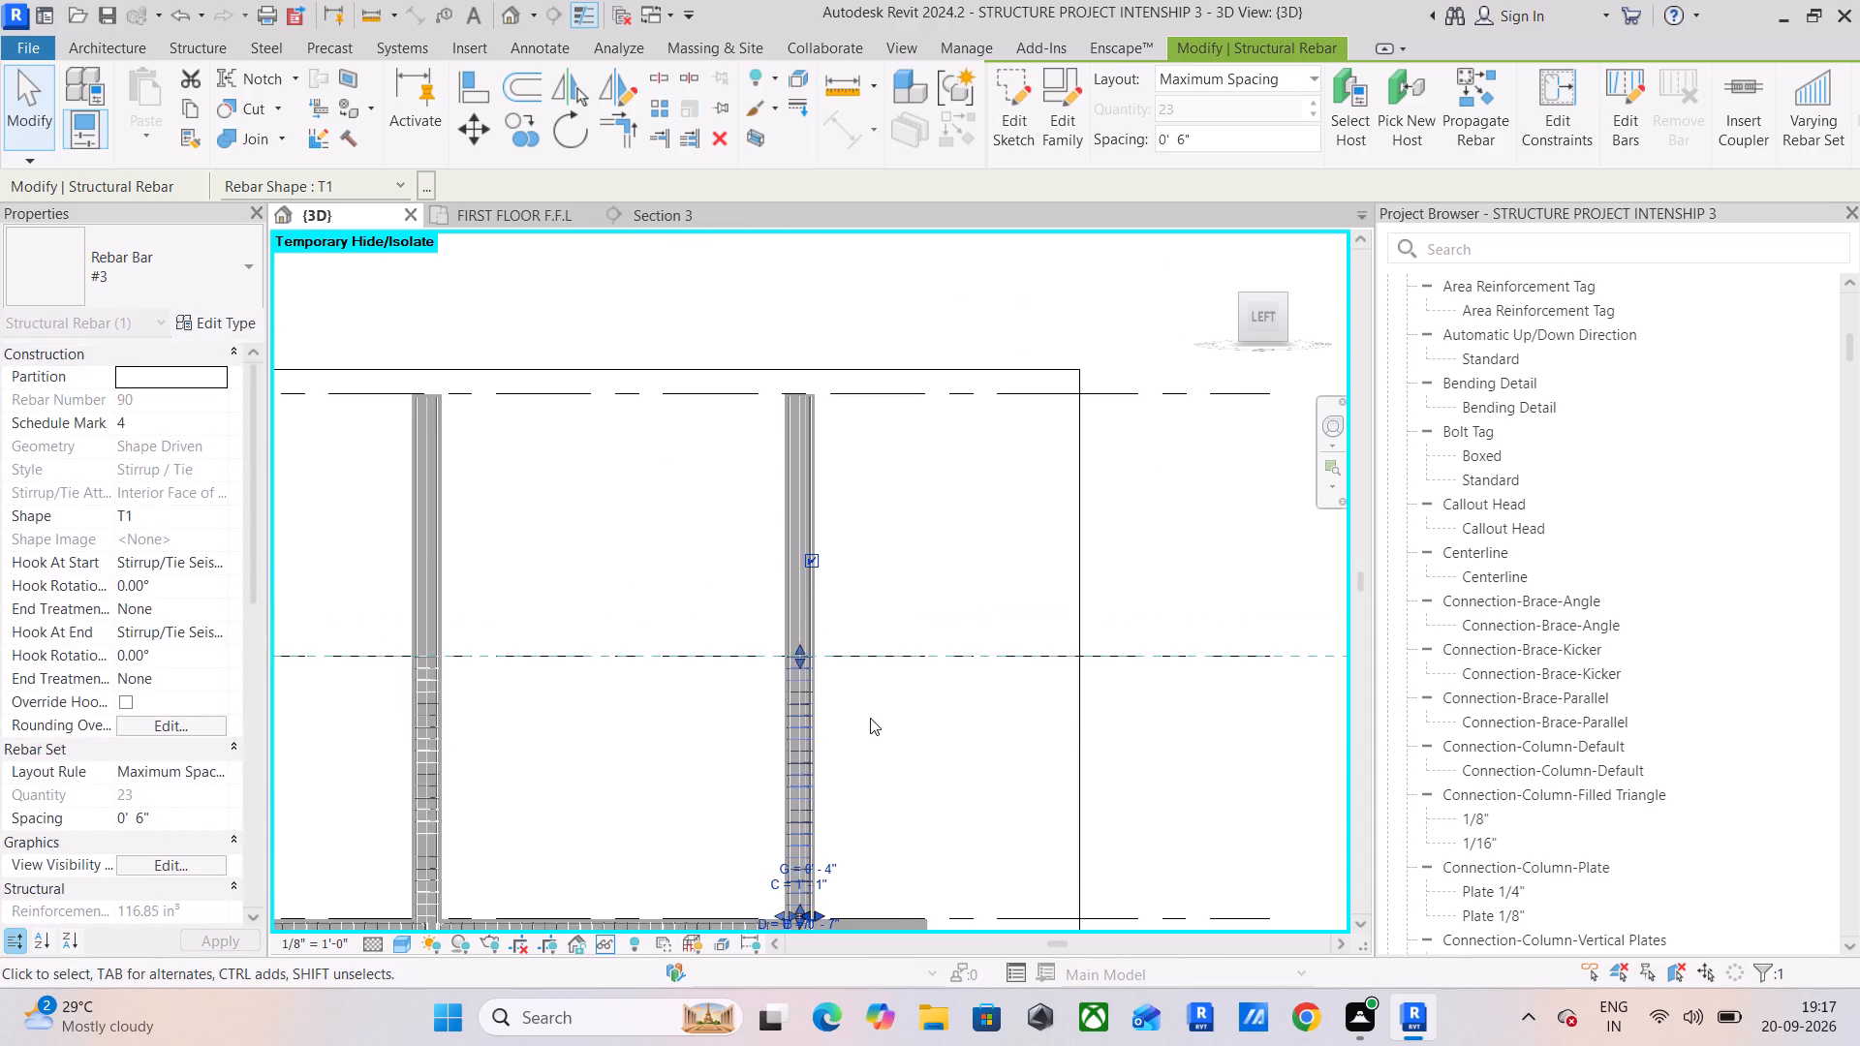
click(879, 723)
Review the reworked tie sets along all four columns, from the footings up to the roof level.
scroll(917, 769, down, 3)
middle_drag(918, 771, 903, 500)
scroll(918, 771, up, 1)
middle_drag(926, 778, 902, 556)
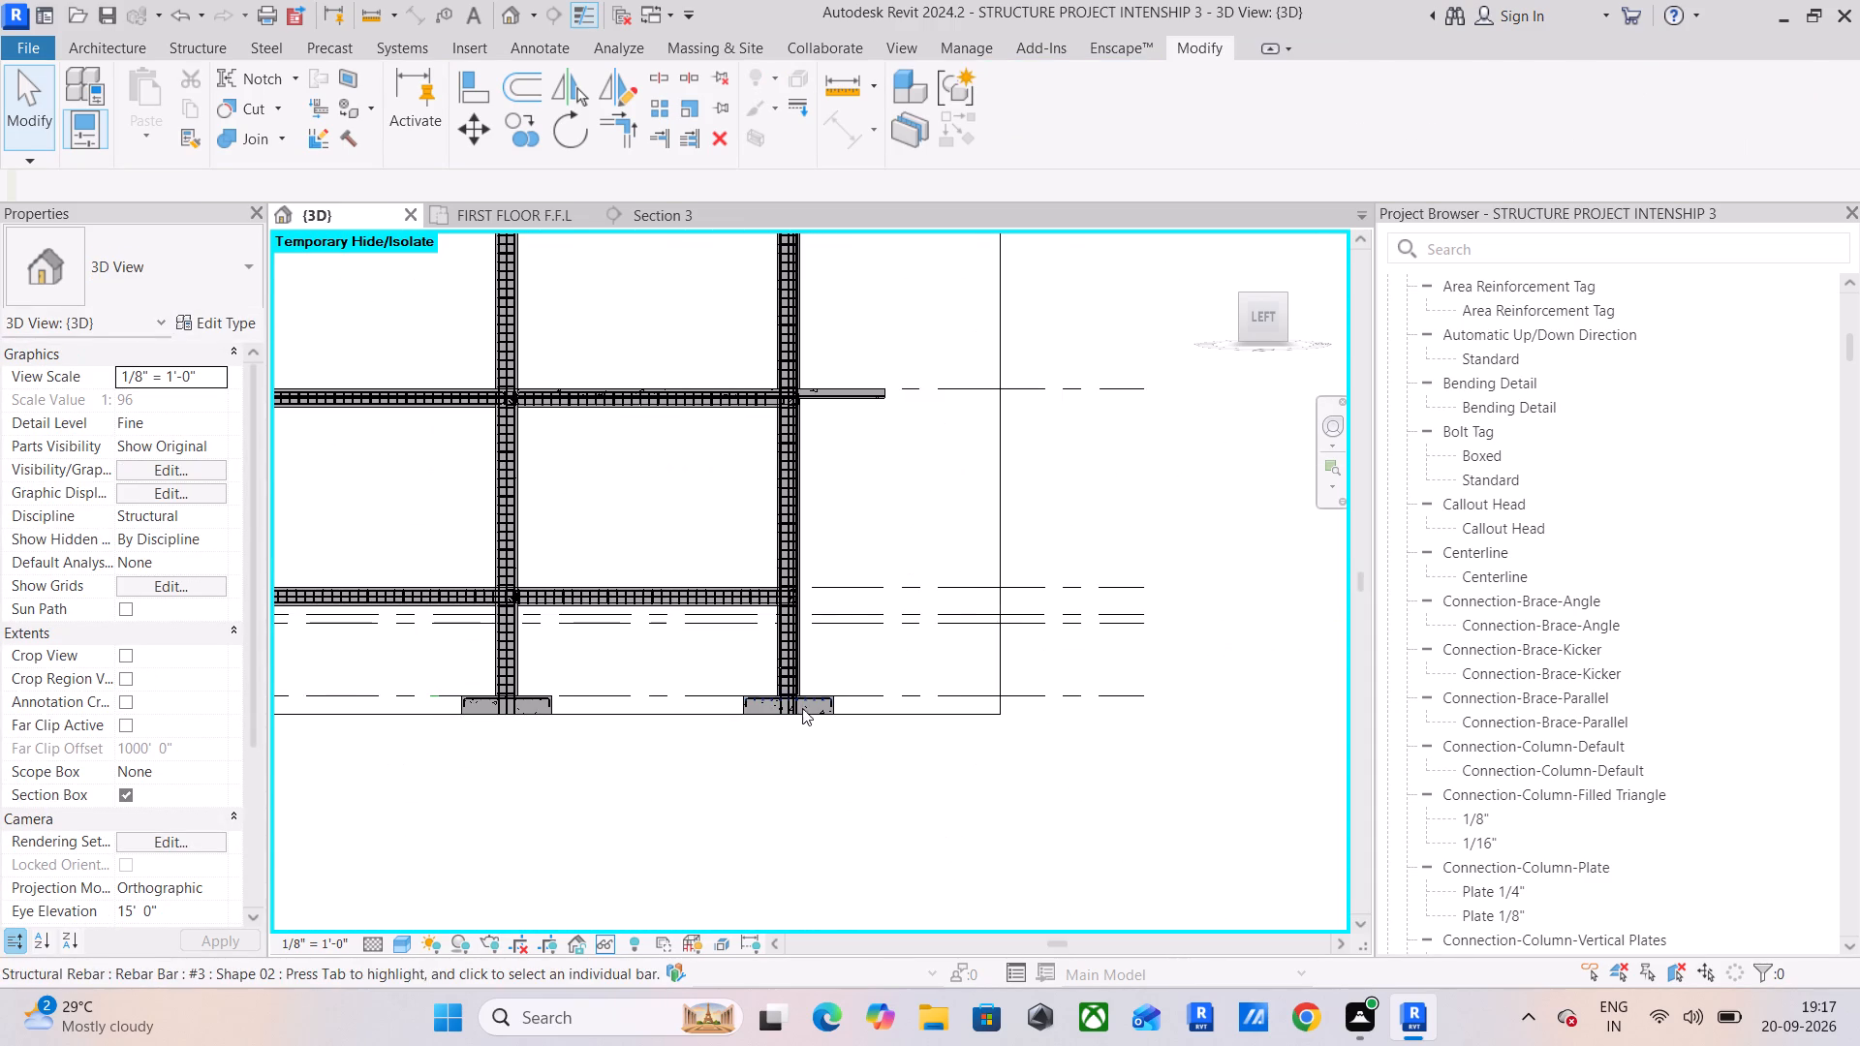
scroll(898, 701, down, 5)
middle_drag(773, 716, 939, 754)
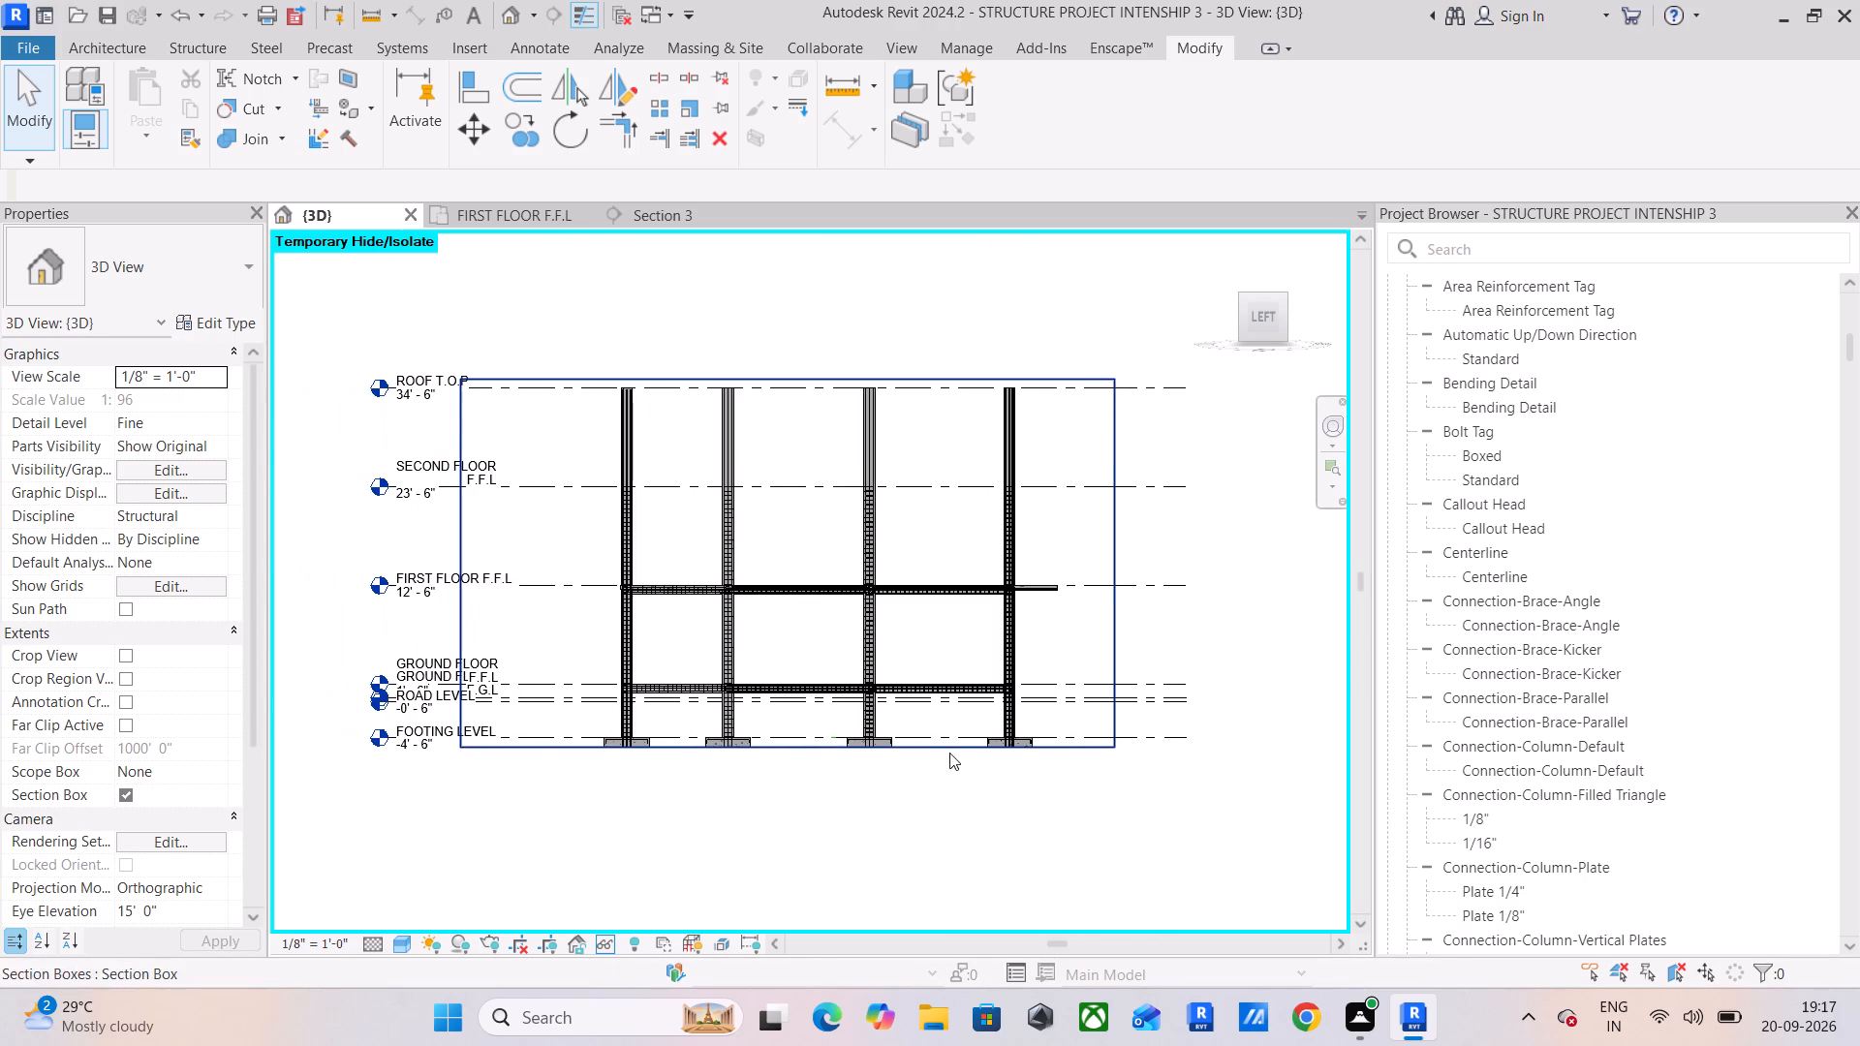
key(Escape)
key(Escape)
key(Escape)
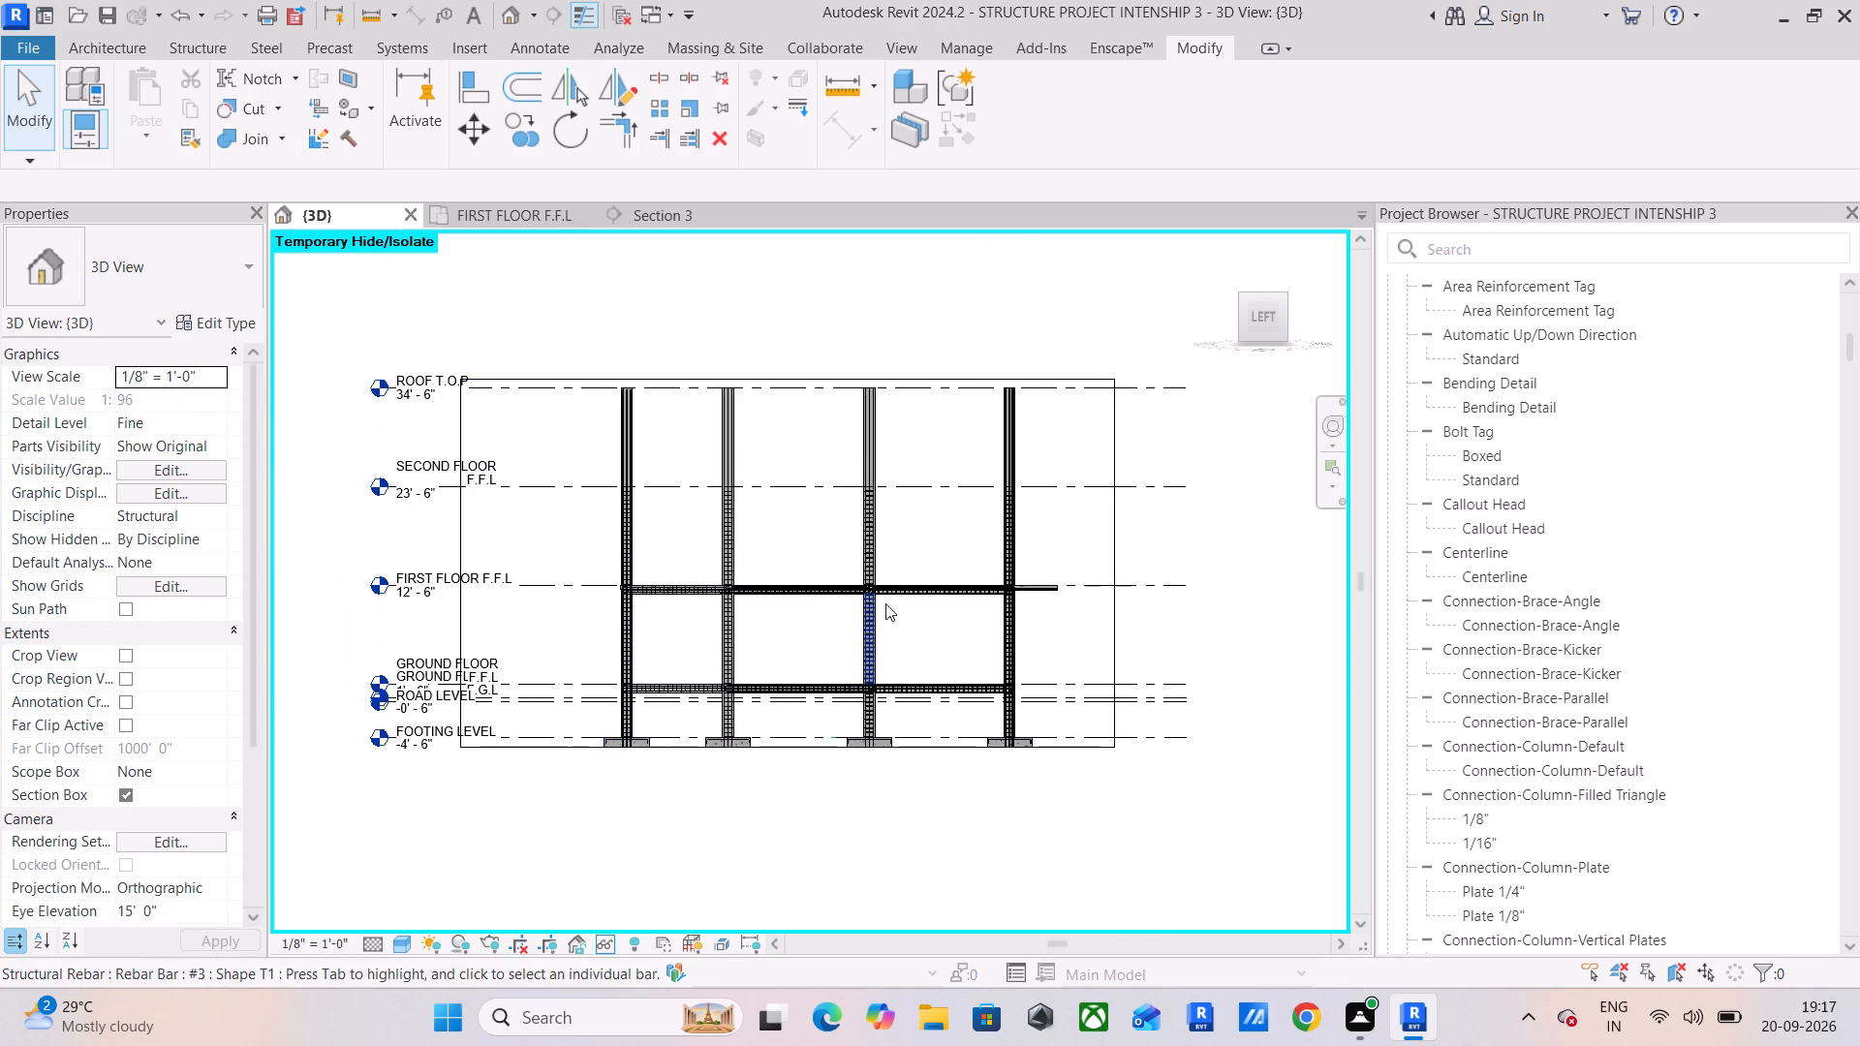
Turn off the 3D view's section box.
click(129, 793)
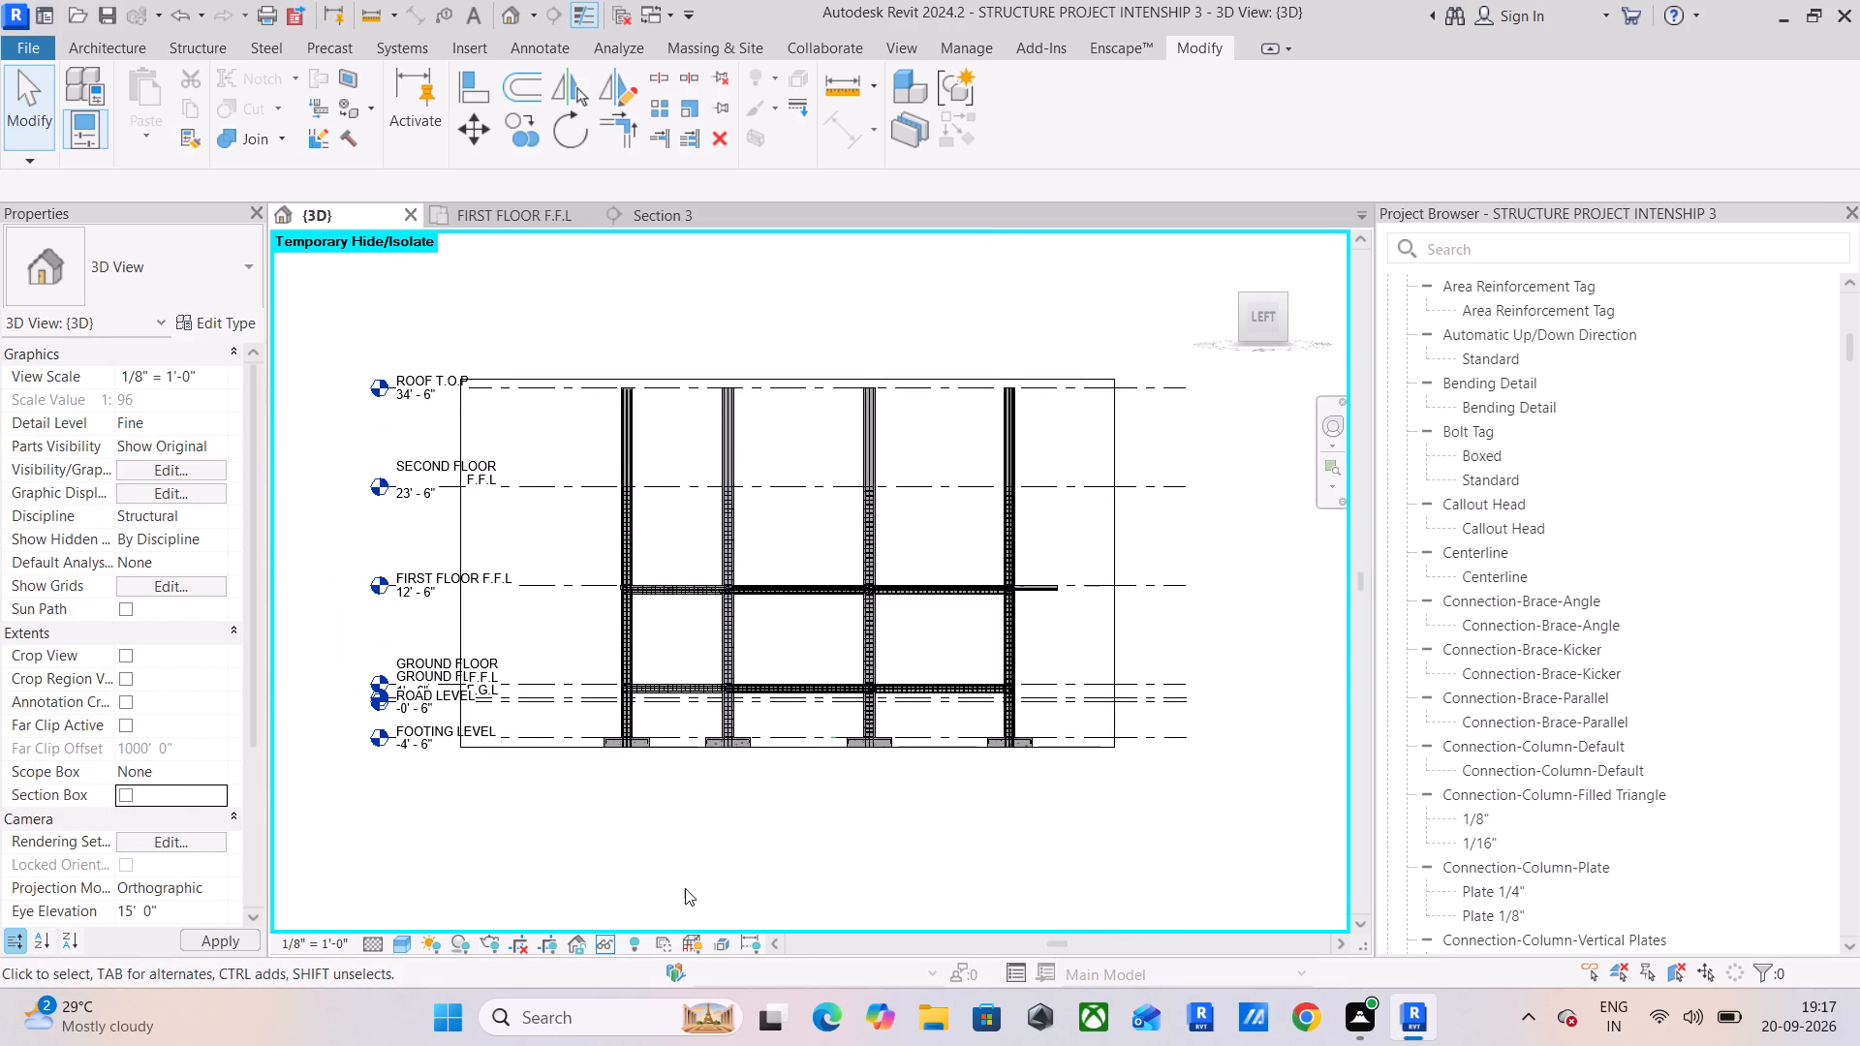
Examine the #3 tie sets of the columns between the ground and first floor beams, going around the whole structure.
shift+middle_drag(723, 907, 868, 987)
scroll(591, 619, up, 10)
shift+middle_drag(682, 680, 686, 637)
middle_drag(325, 593, 379, 626)
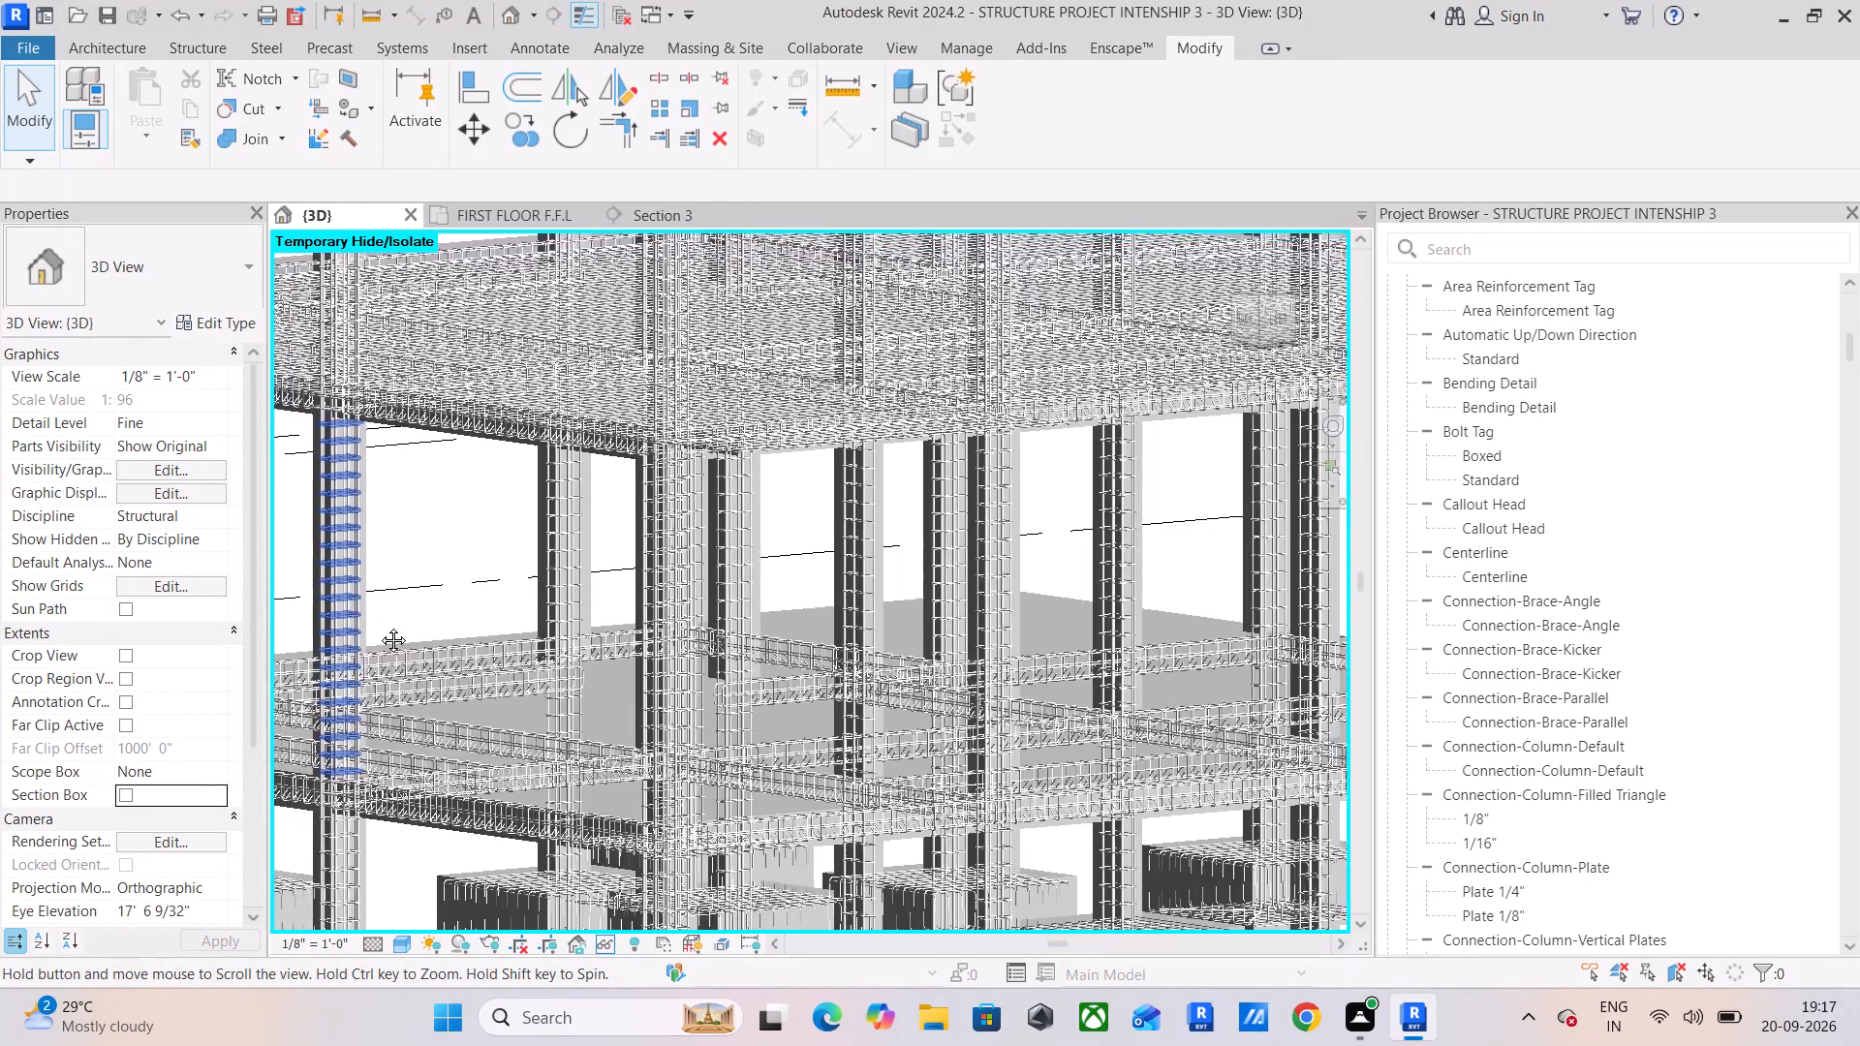
middle_drag(379, 626, 744, 732)
scroll(737, 732, up, 1)
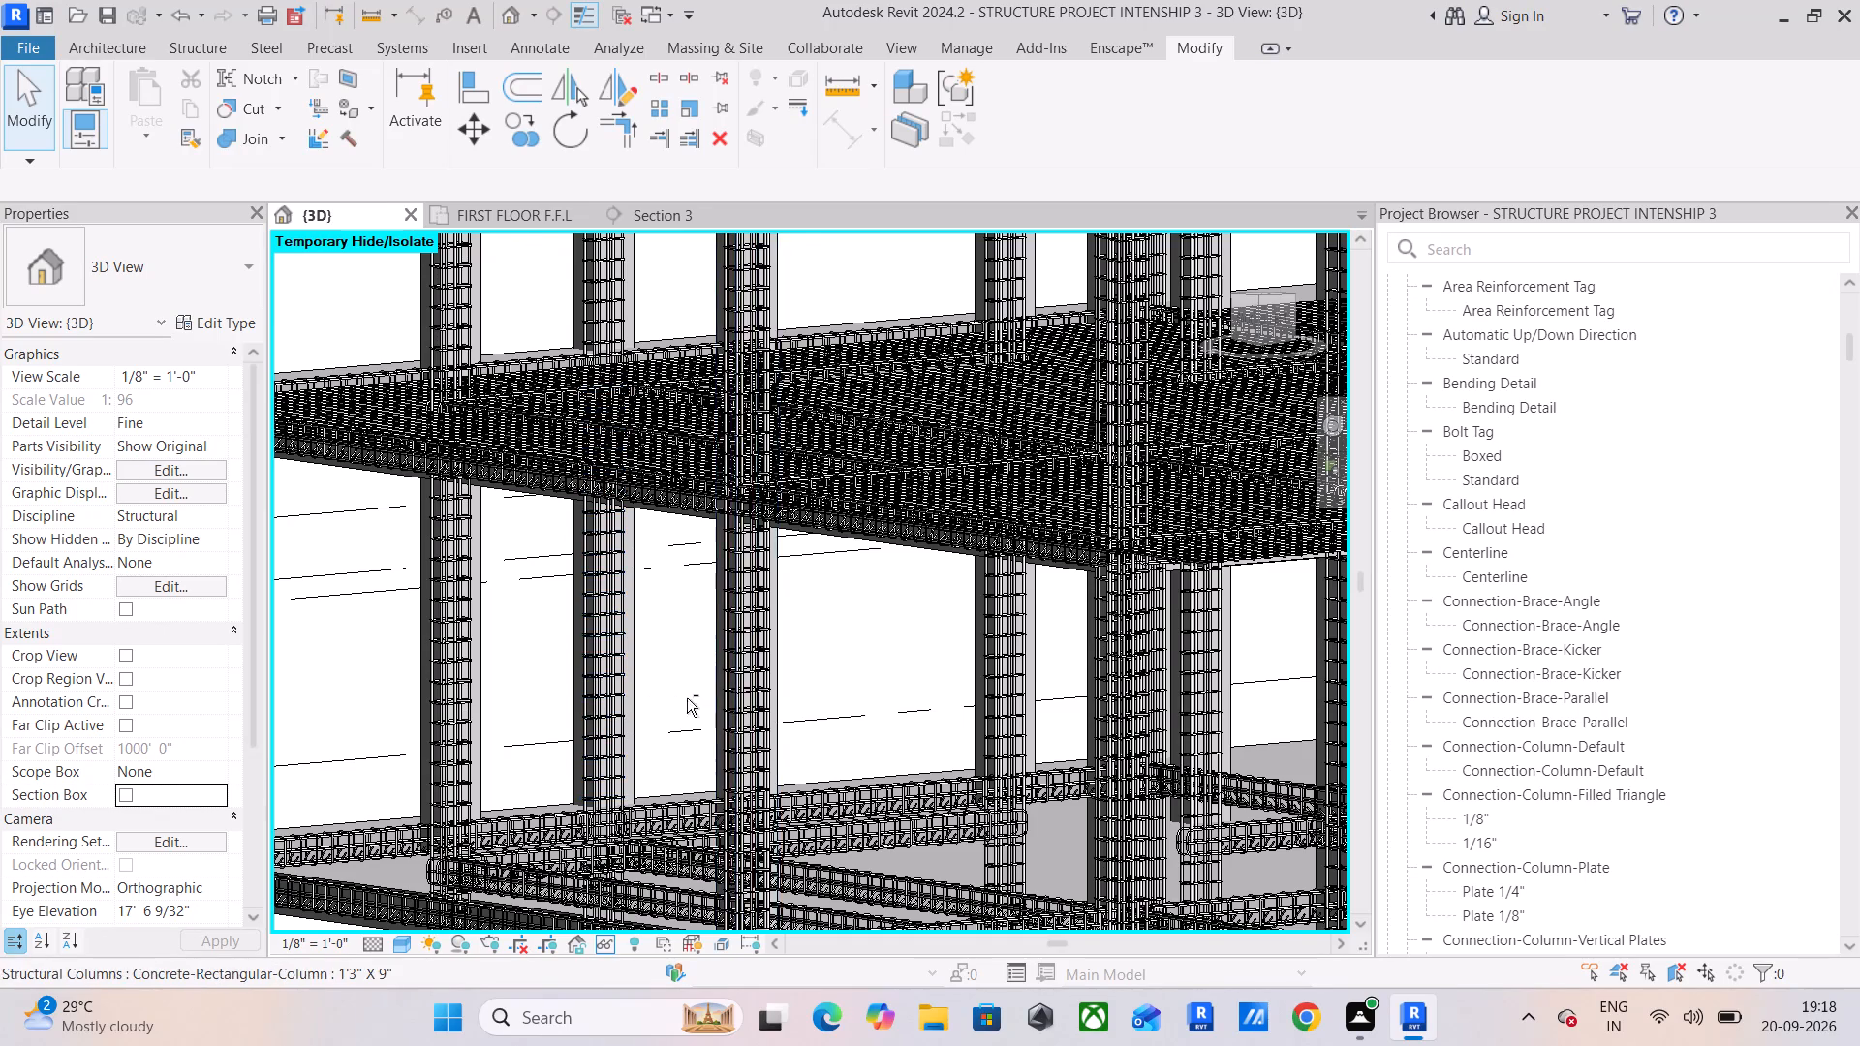
shift+middle_drag(687, 703, 790, 712)
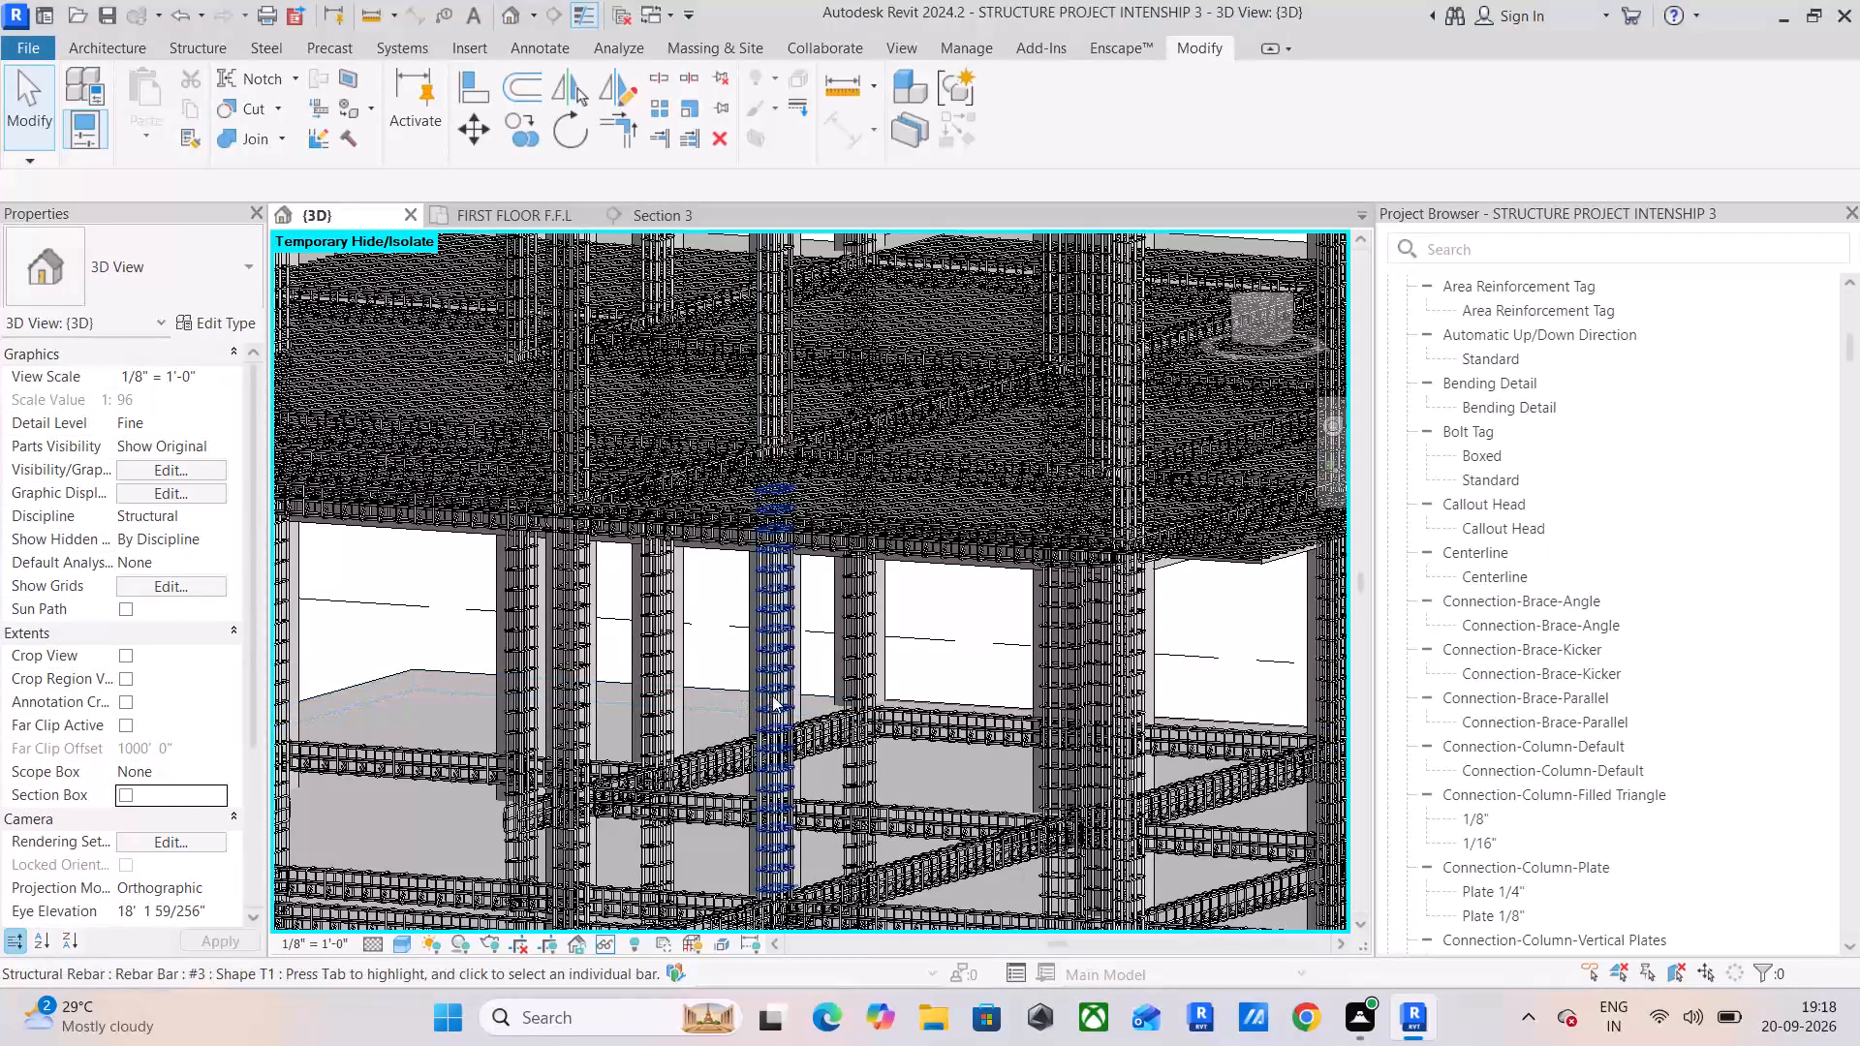
click(865, 677)
shift+middle_drag(876, 679, 806, 686)
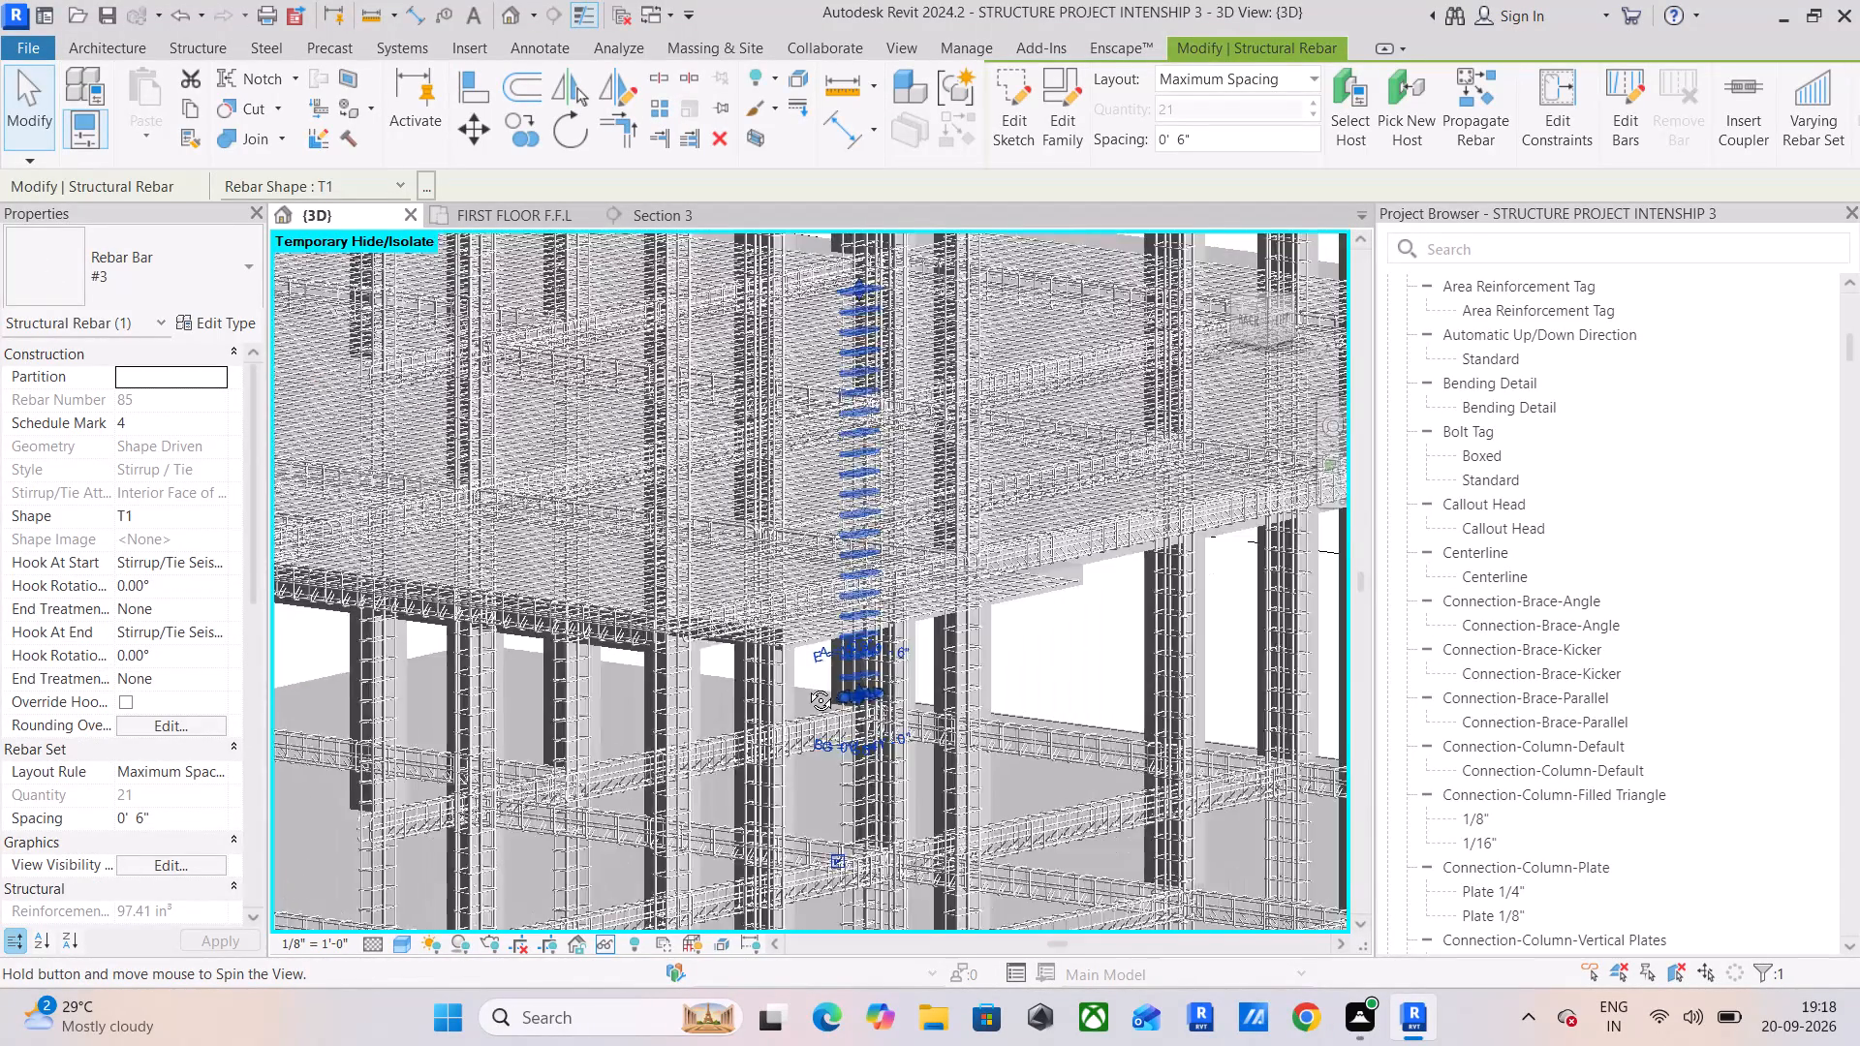
shift+middle_drag(806, 686, 564, 653)
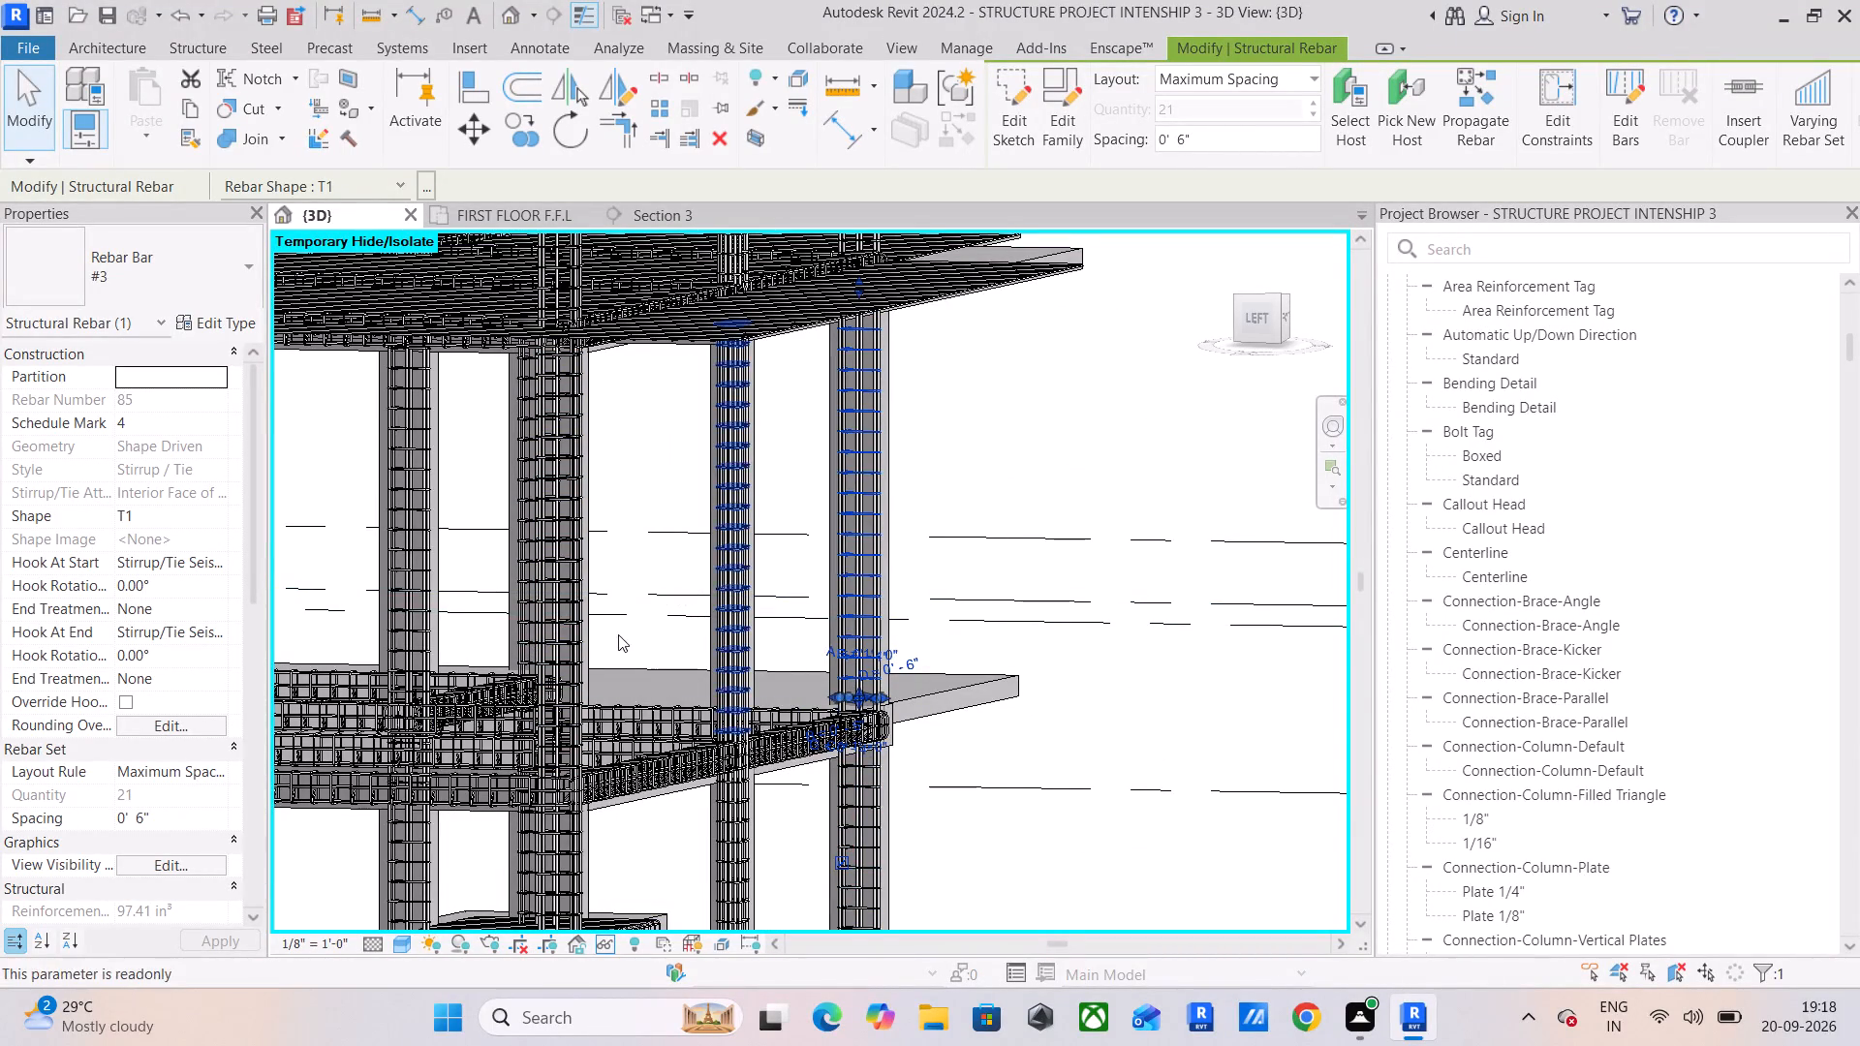
shift+middle_drag(617, 629, 538, 629)
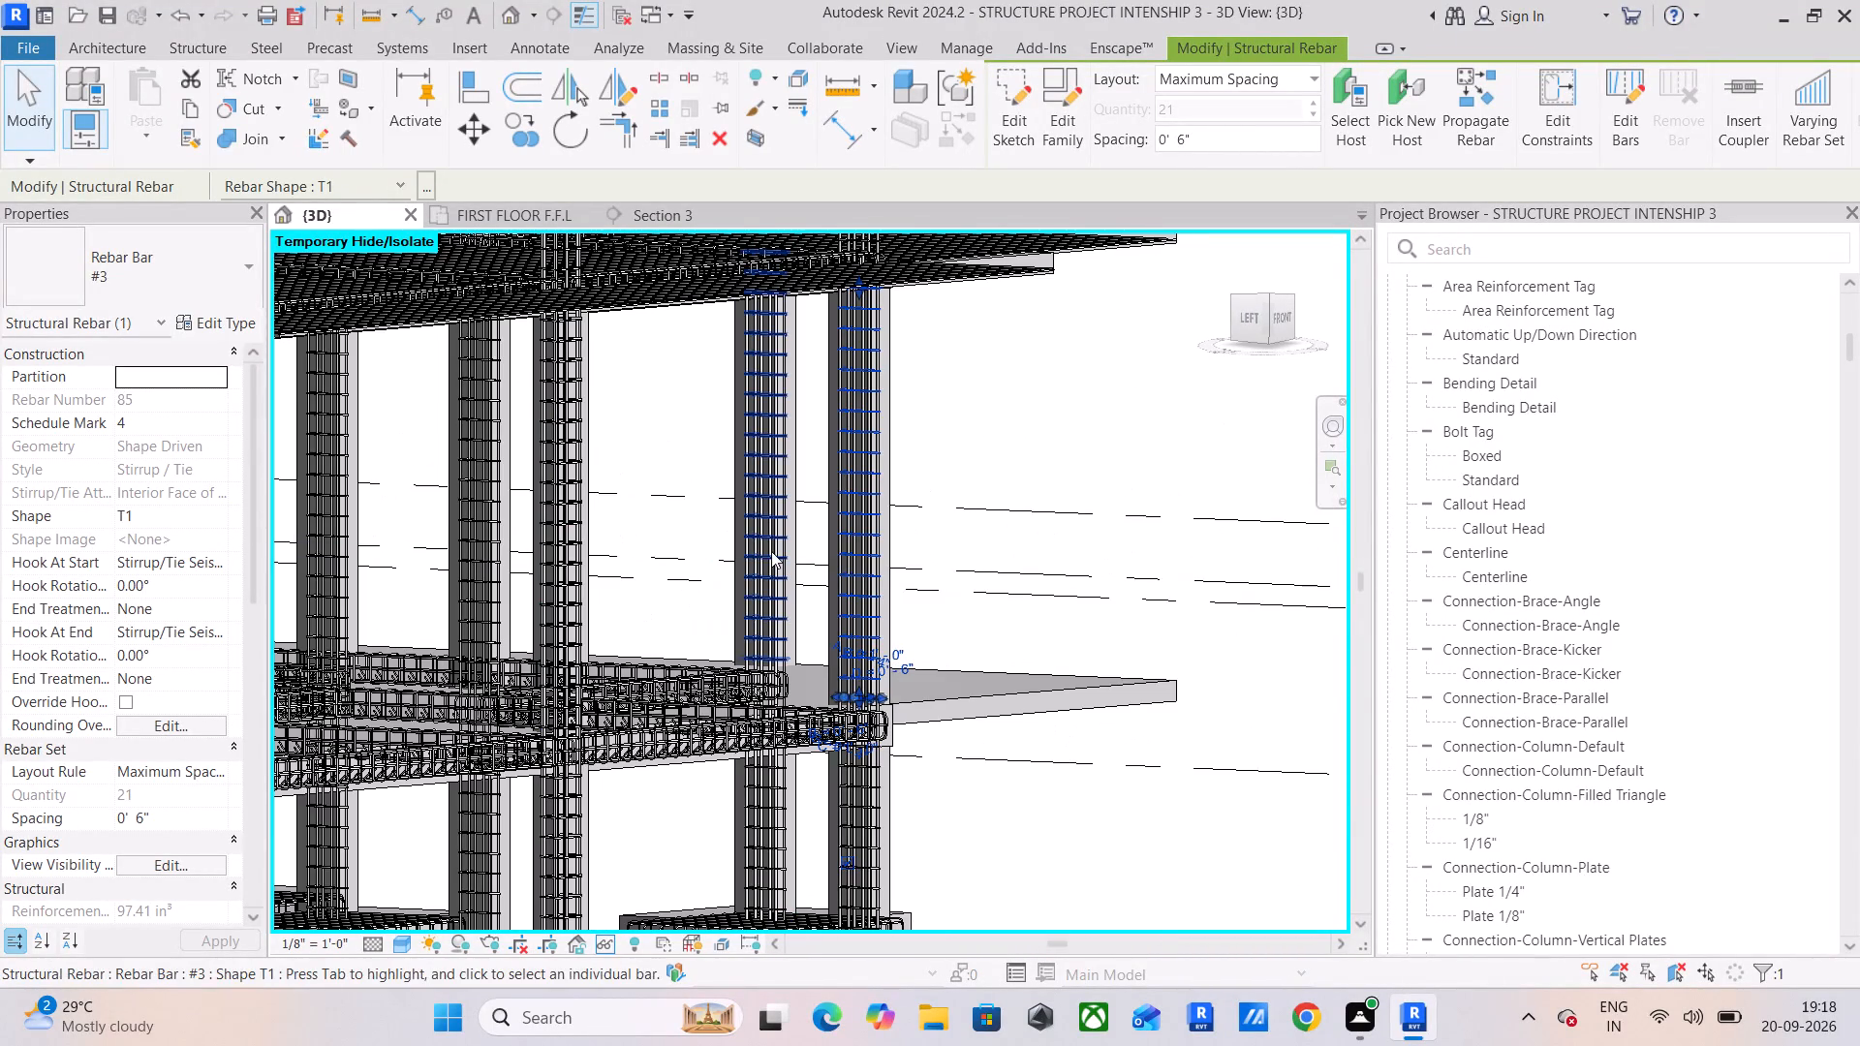
click(772, 552)
scroll(768, 580, down, 2)
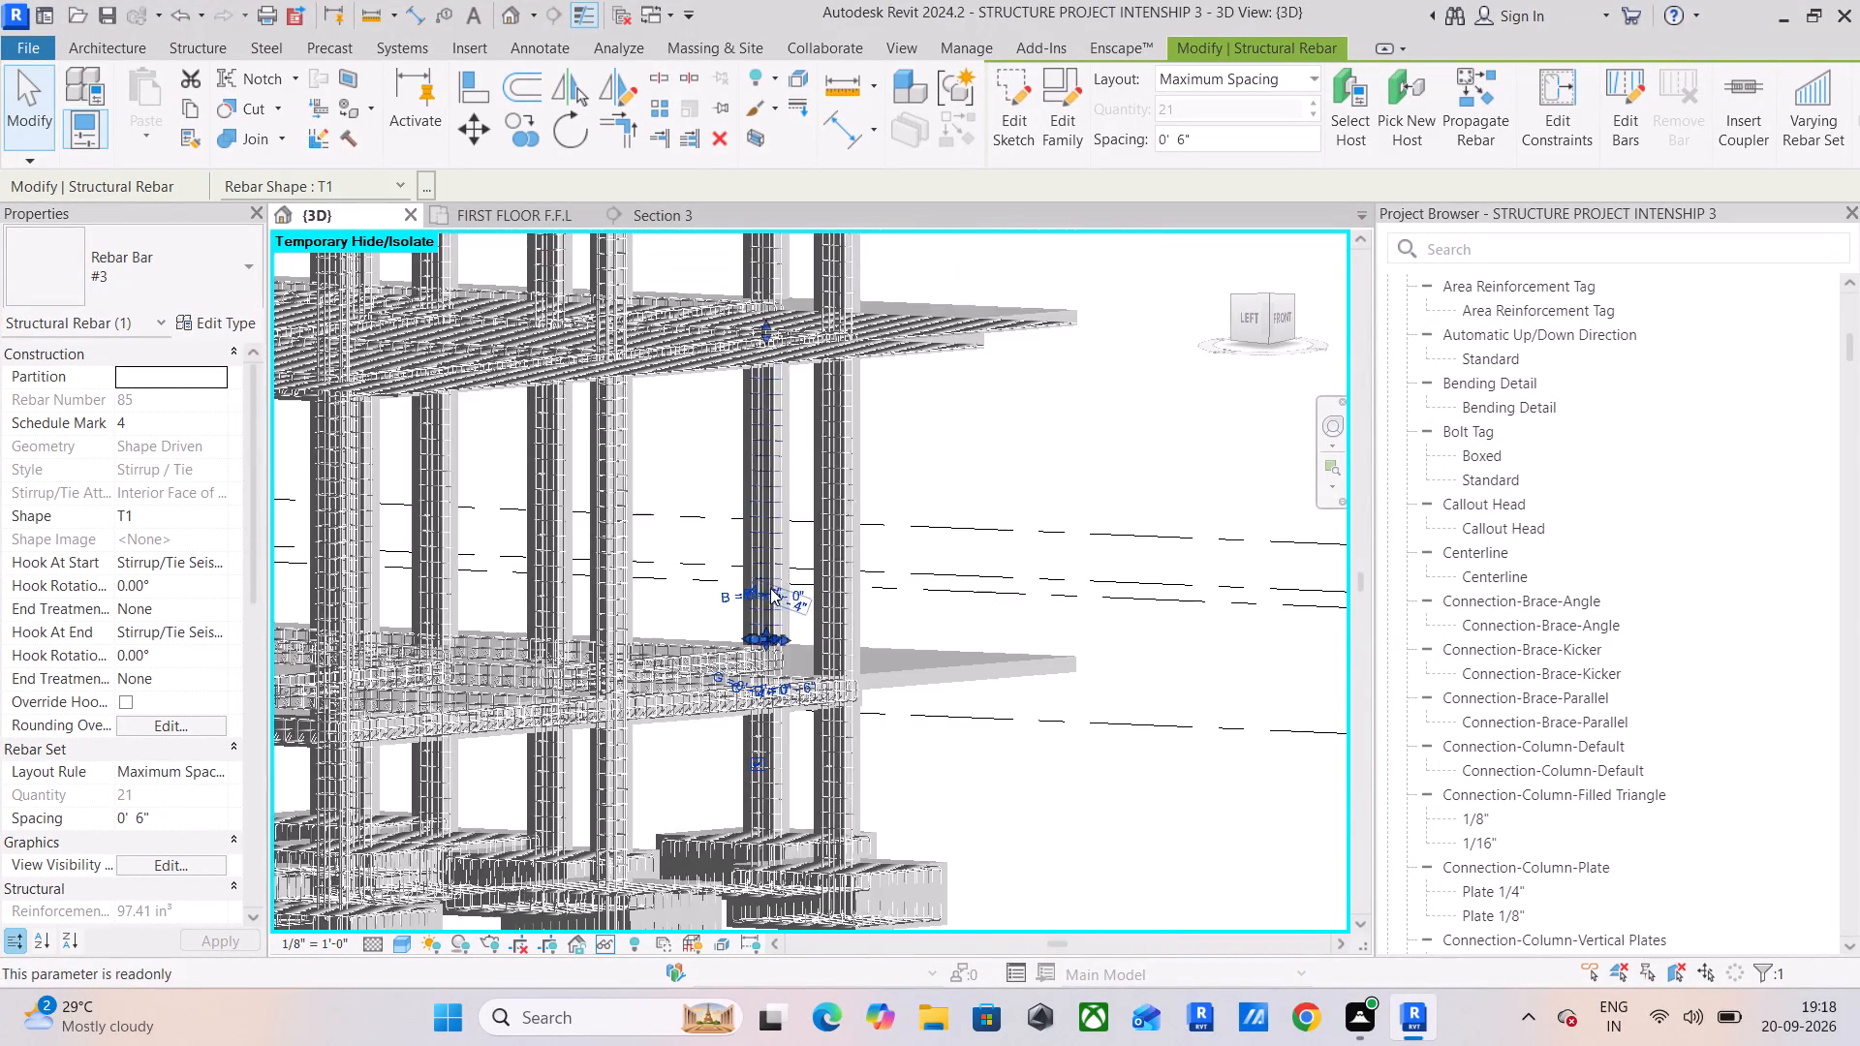
shift+middle_drag(798, 588, 343, 609)
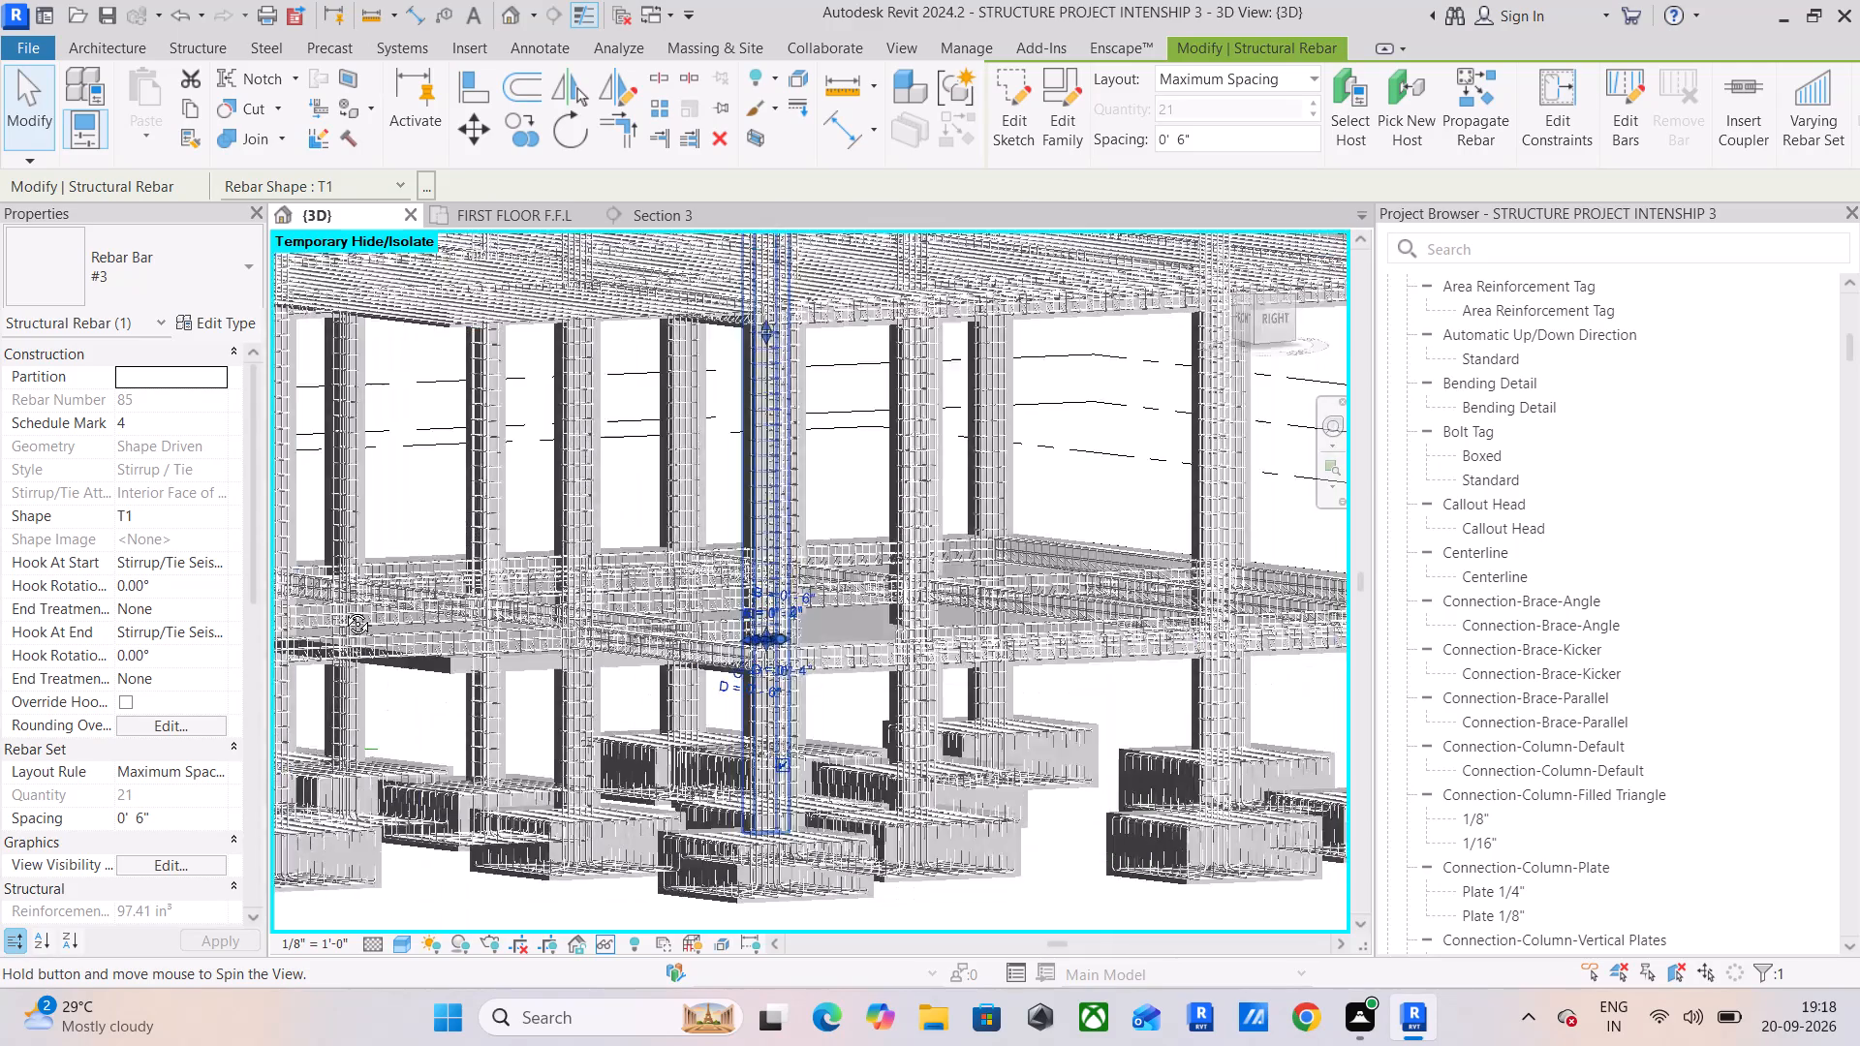
shift+middle_drag(343, 609, 339, 618)
scroll(756, 559, up, 3)
scroll(835, 695, down, 4)
shift+middle_drag(925, 631, 914, 636)
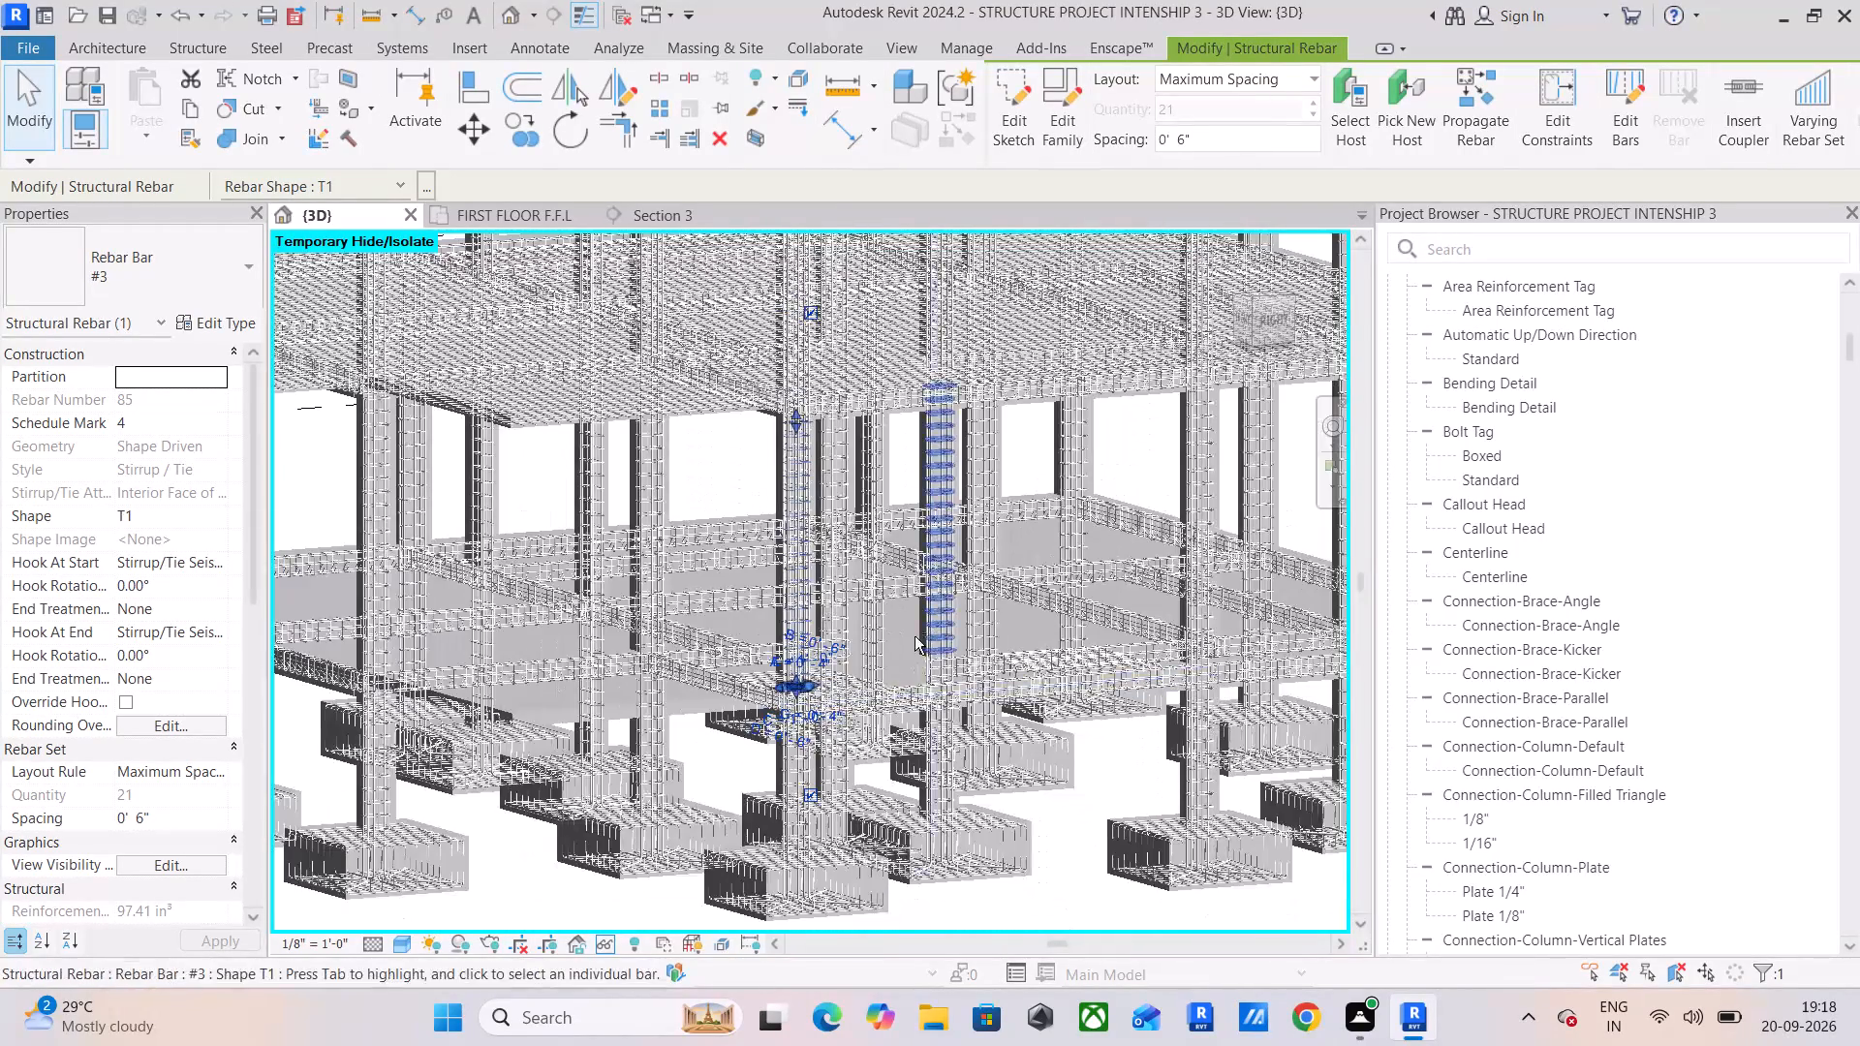
shift+middle_drag(914, 636, 793, 604)
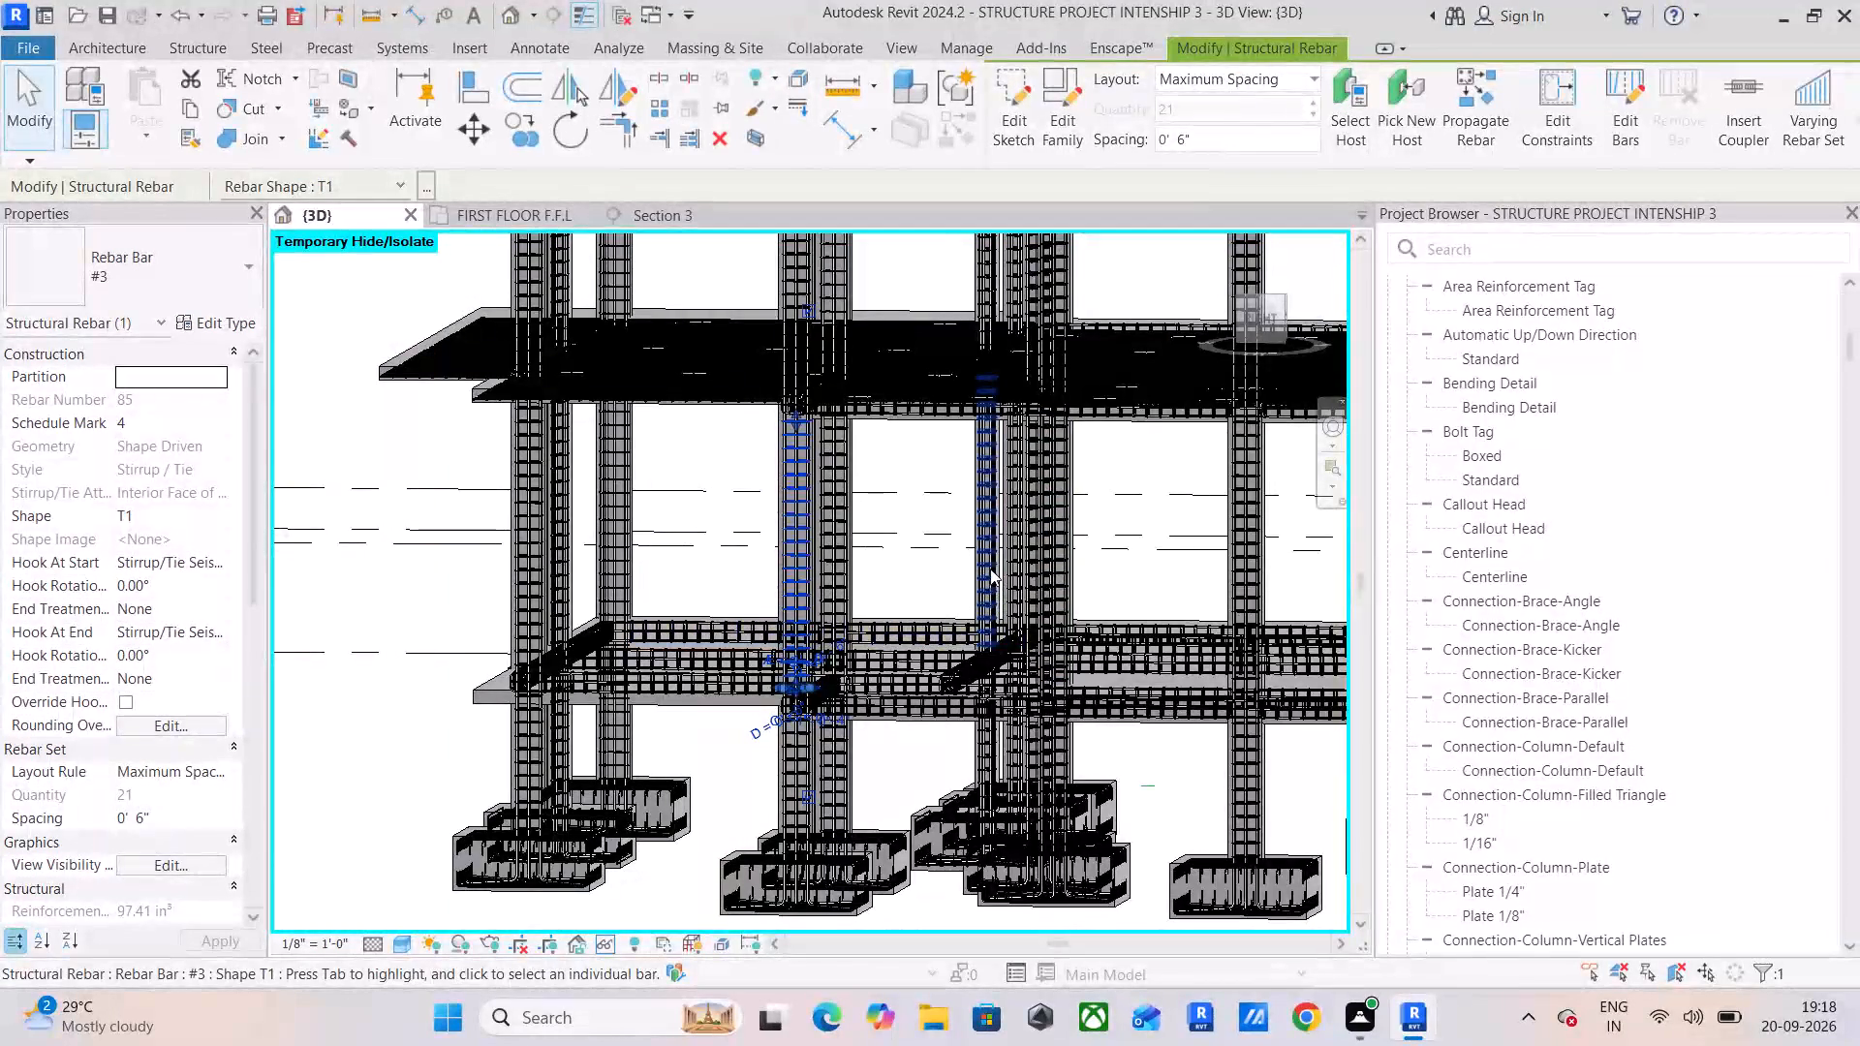
click(990, 569)
click(1040, 581)
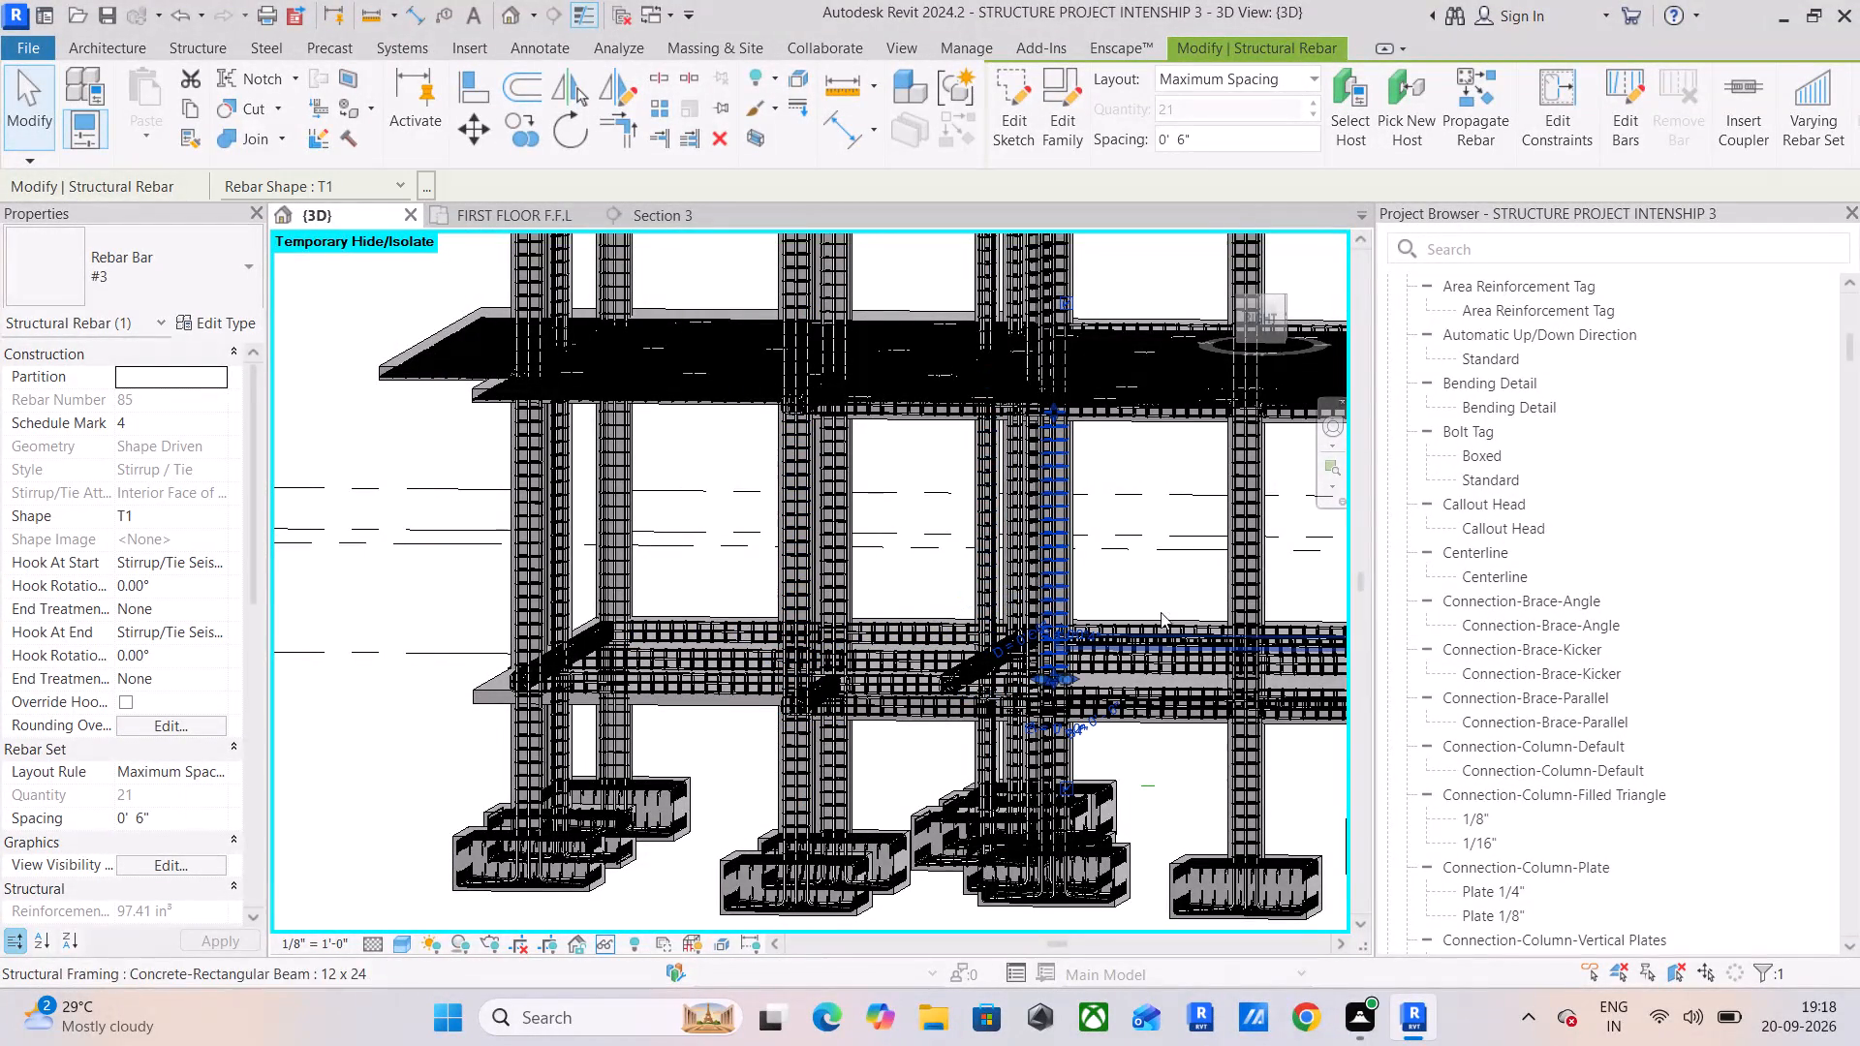
click(1250, 584)
middle_drag(1252, 612, 455, 713)
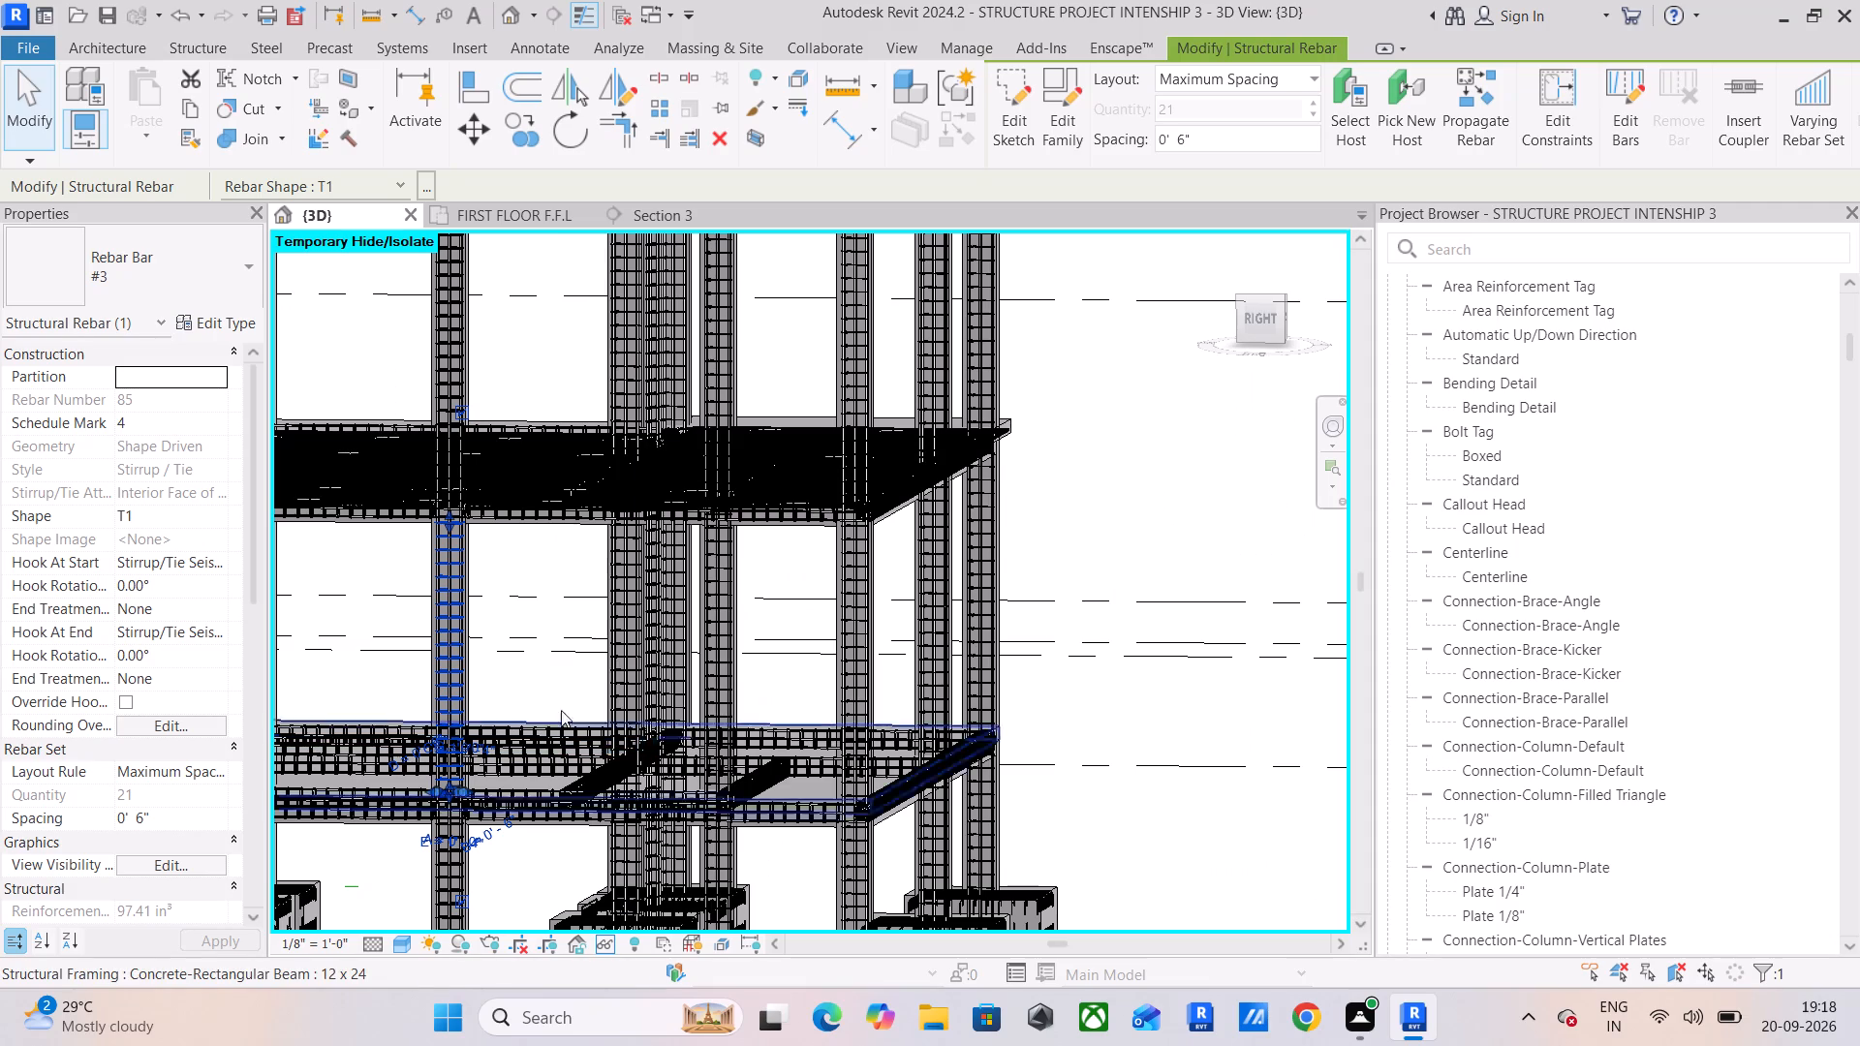
click(718, 678)
scroll(728, 697, down, 5)
shift+middle_drag(715, 719, 765, 732)
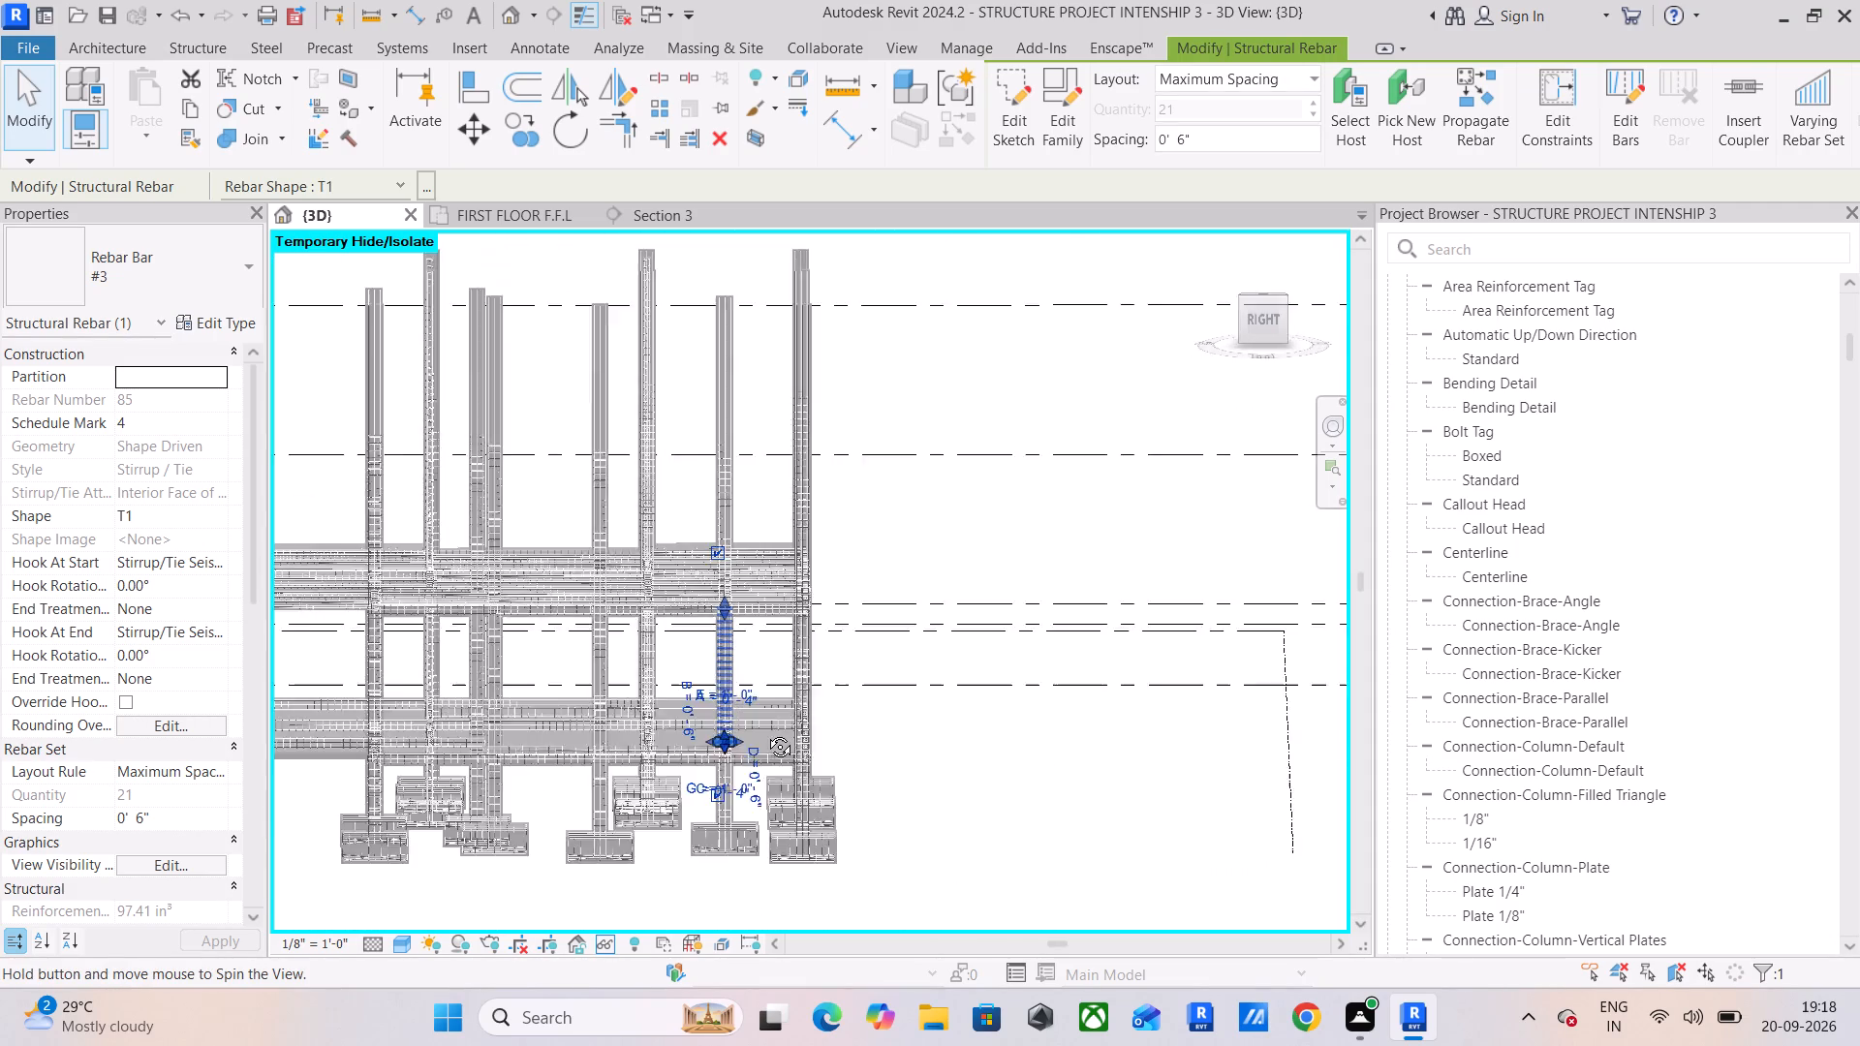
shift+middle_drag(765, 732, 914, 748)
click(992, 787)
shift+middle_drag(857, 849, 1117, 858)
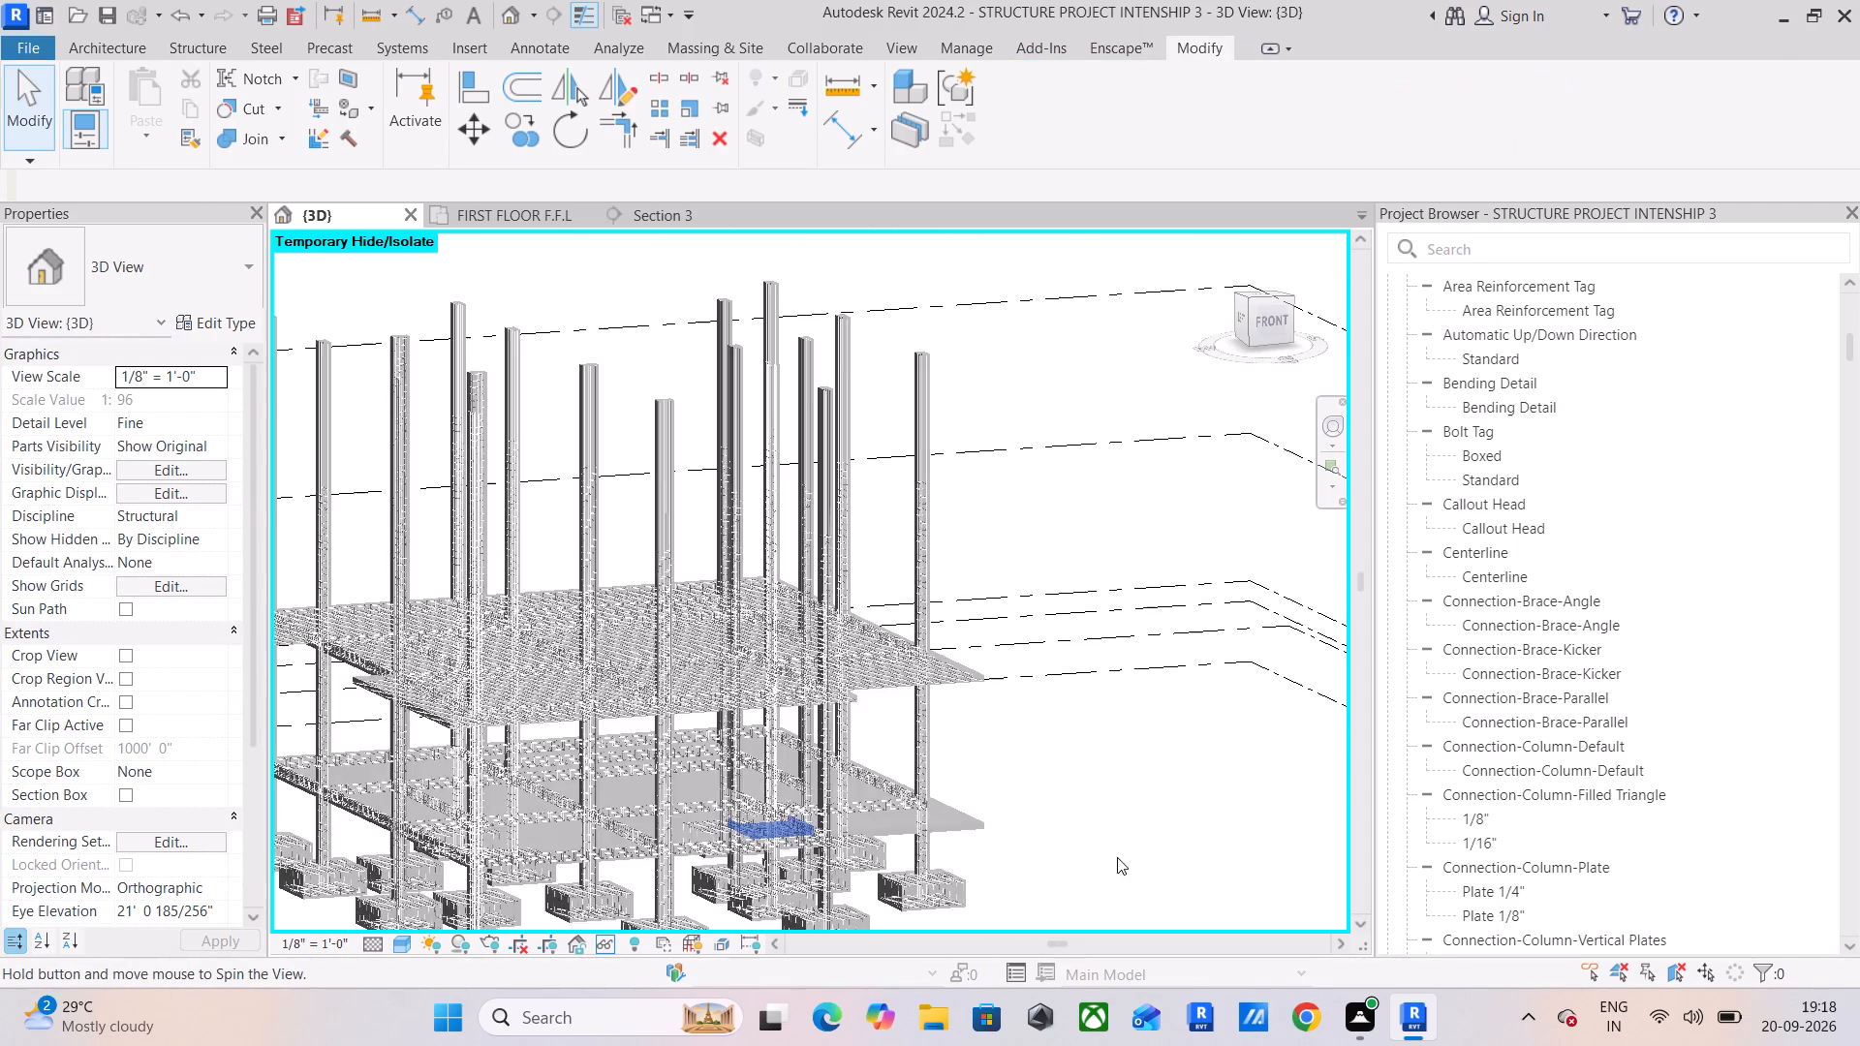
scroll(931, 837, down, 5)
middle_drag(790, 850, 1056, 853)
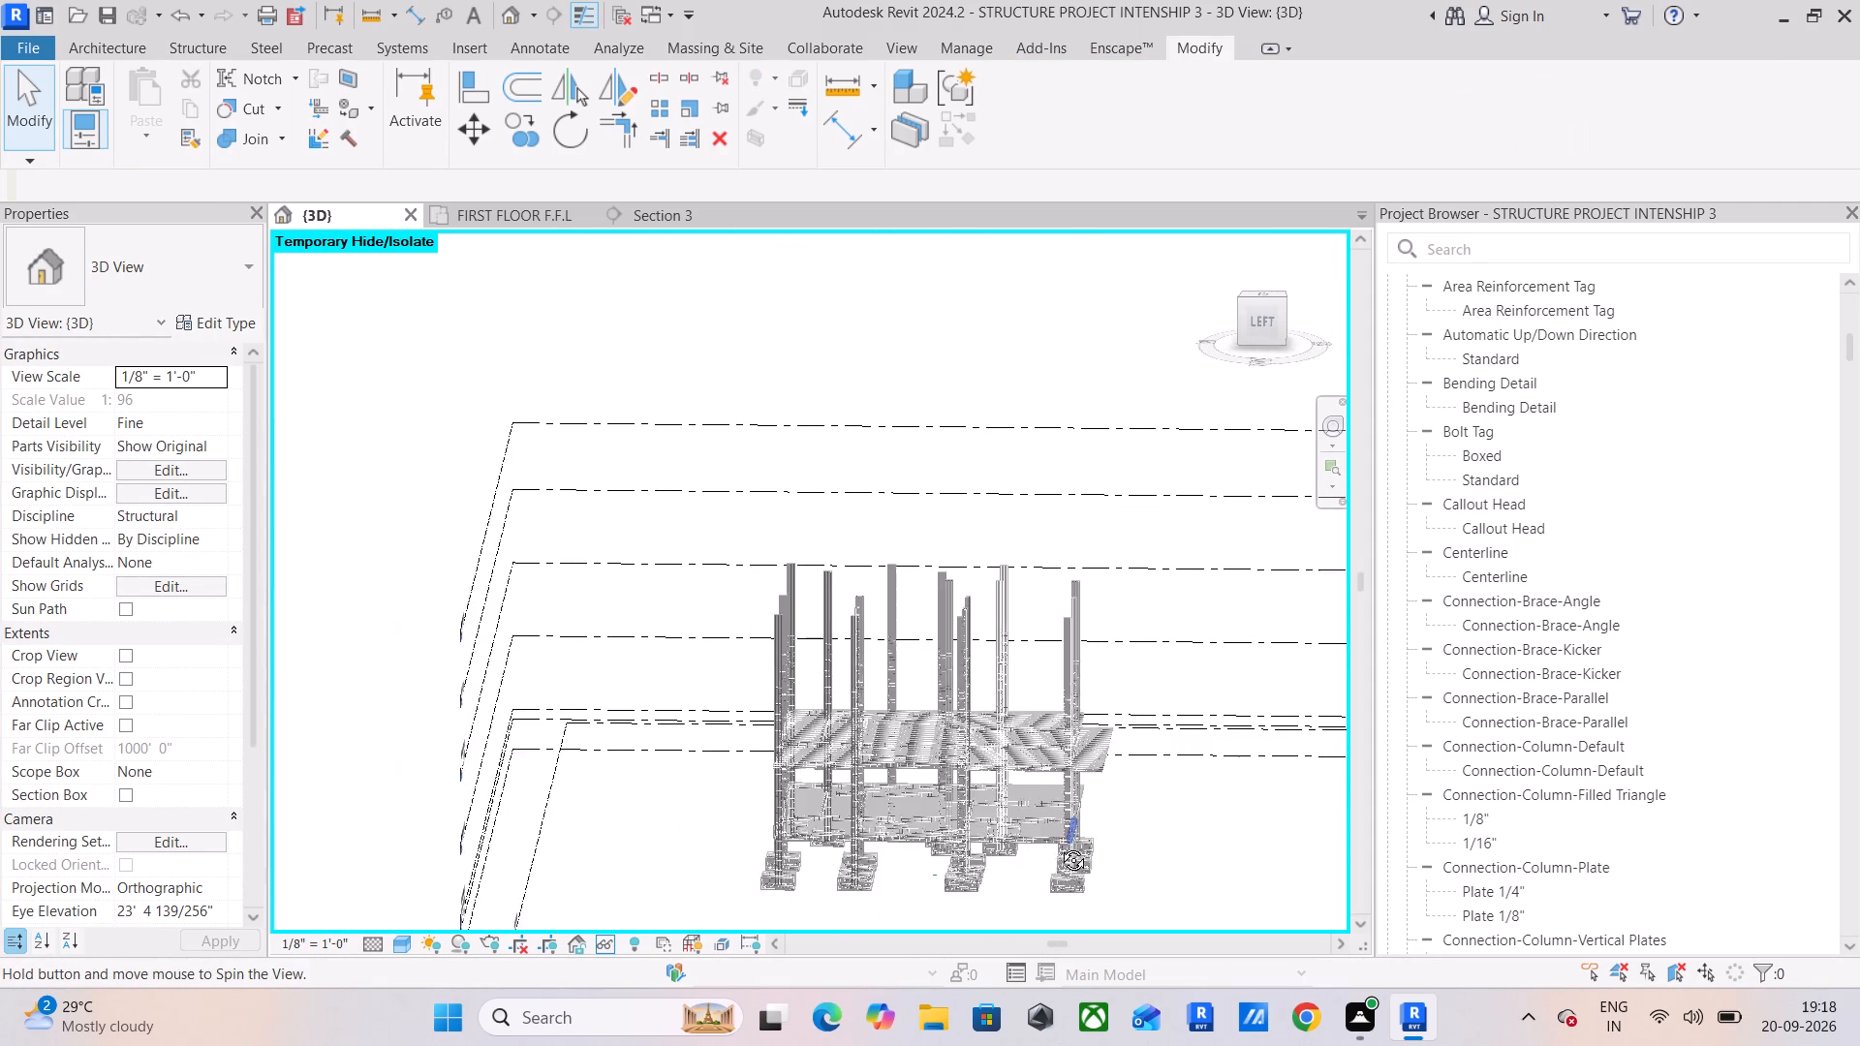
scroll(987, 742, up, 5)
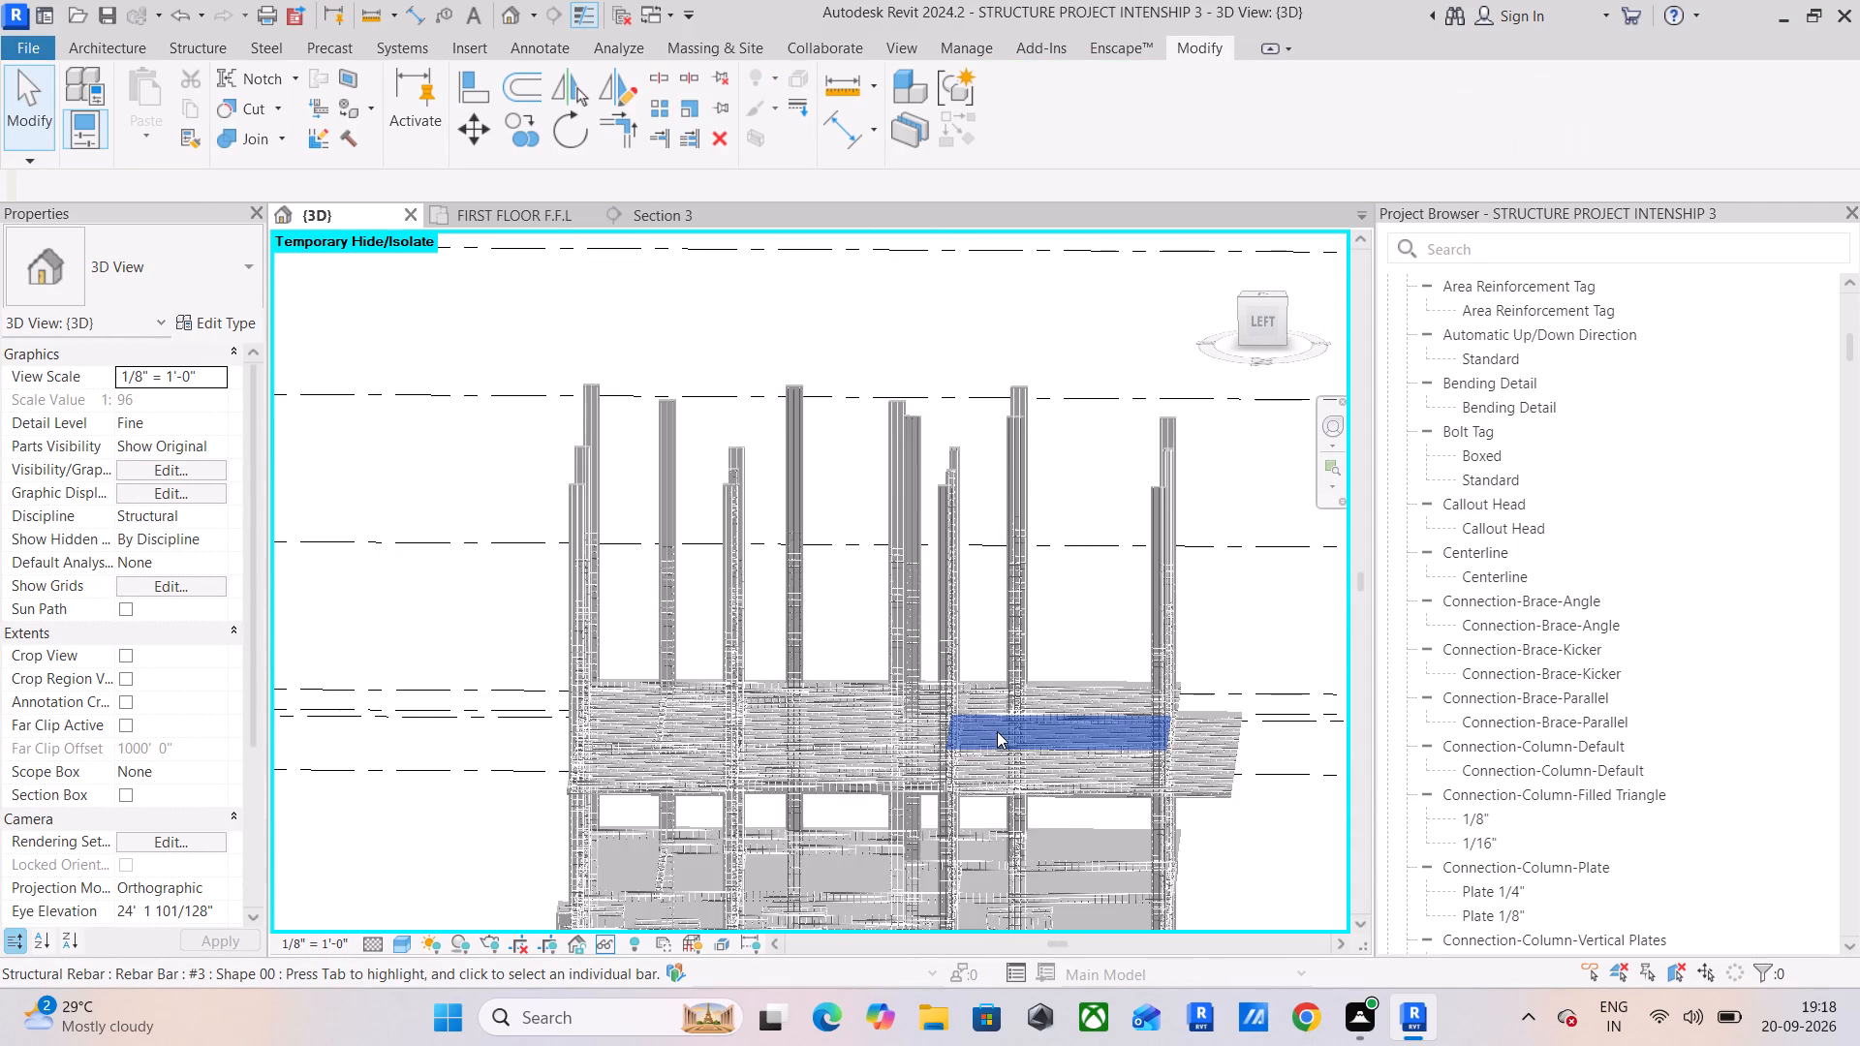
Copy the 6" foundation slab at the first floor and paste it aligned to the SECOND FLOOR F.F.L level.
click(1261, 331)
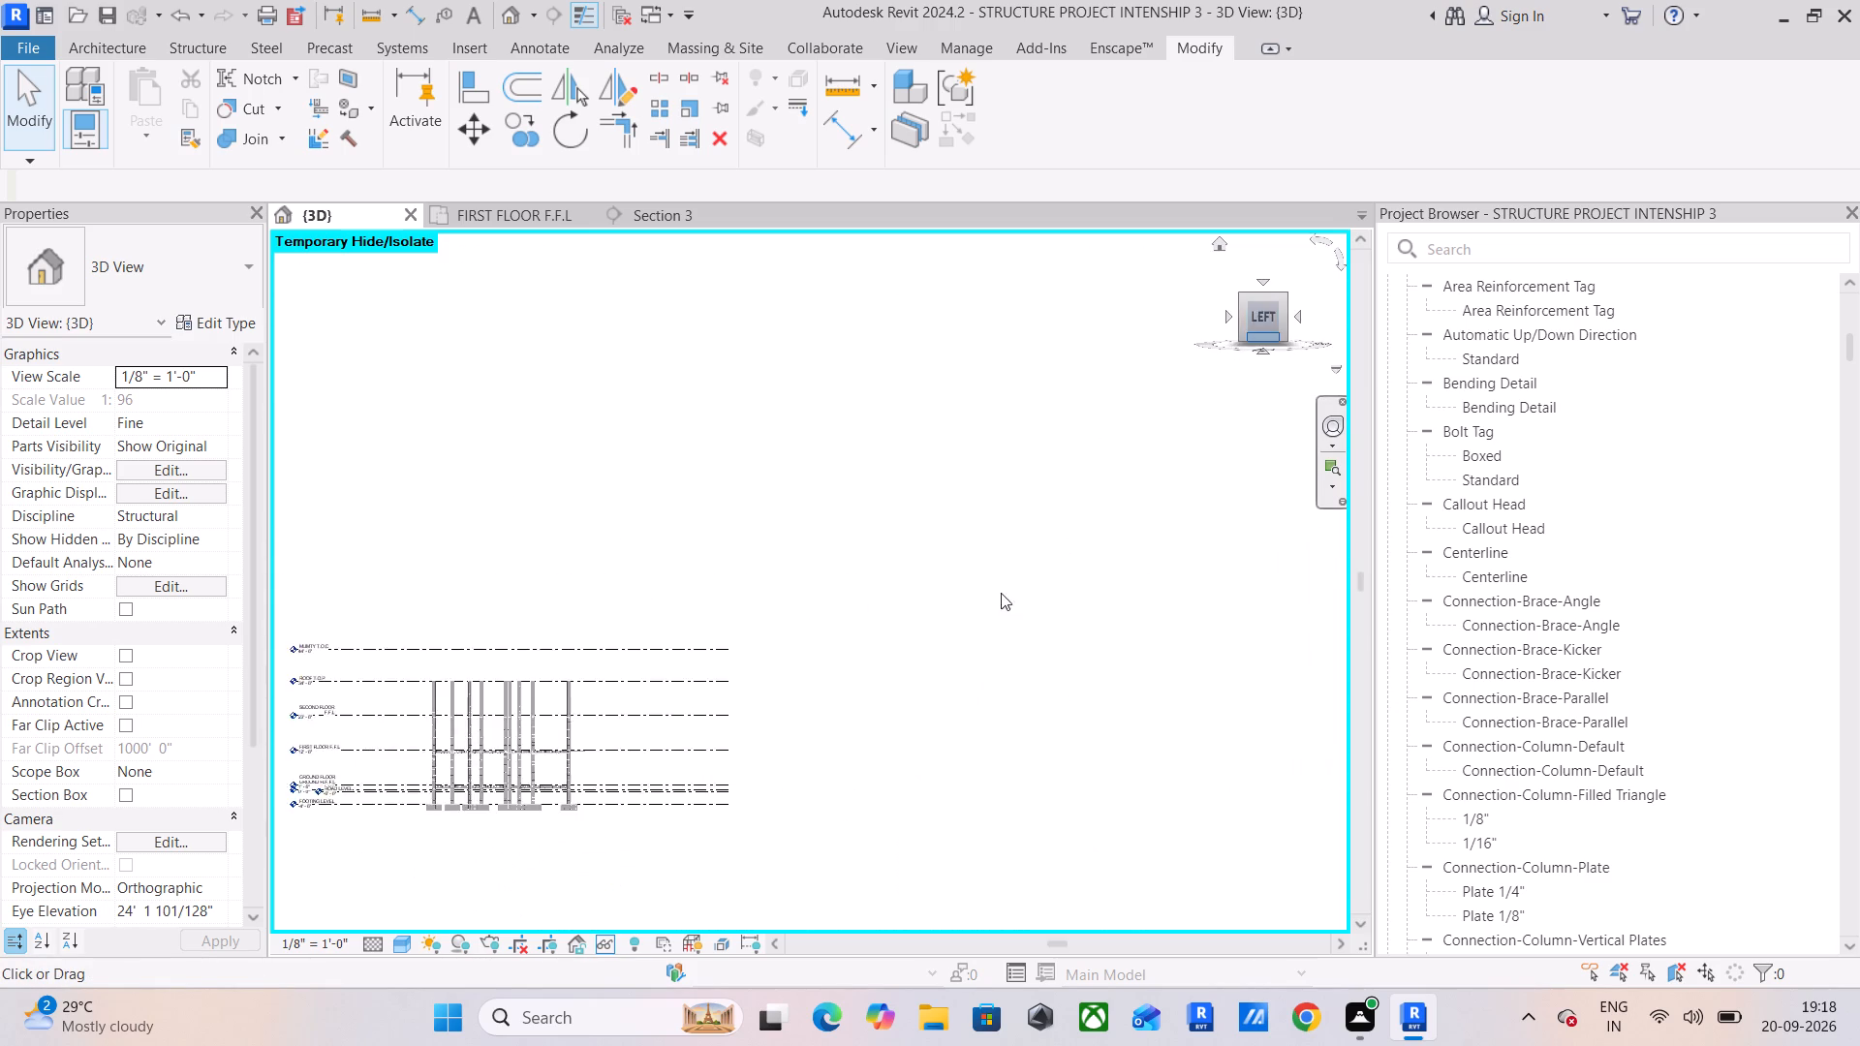
scroll(886, 609, up, 5)
middle_drag(888, 585, 829, 693)
scroll(788, 679, up, 6)
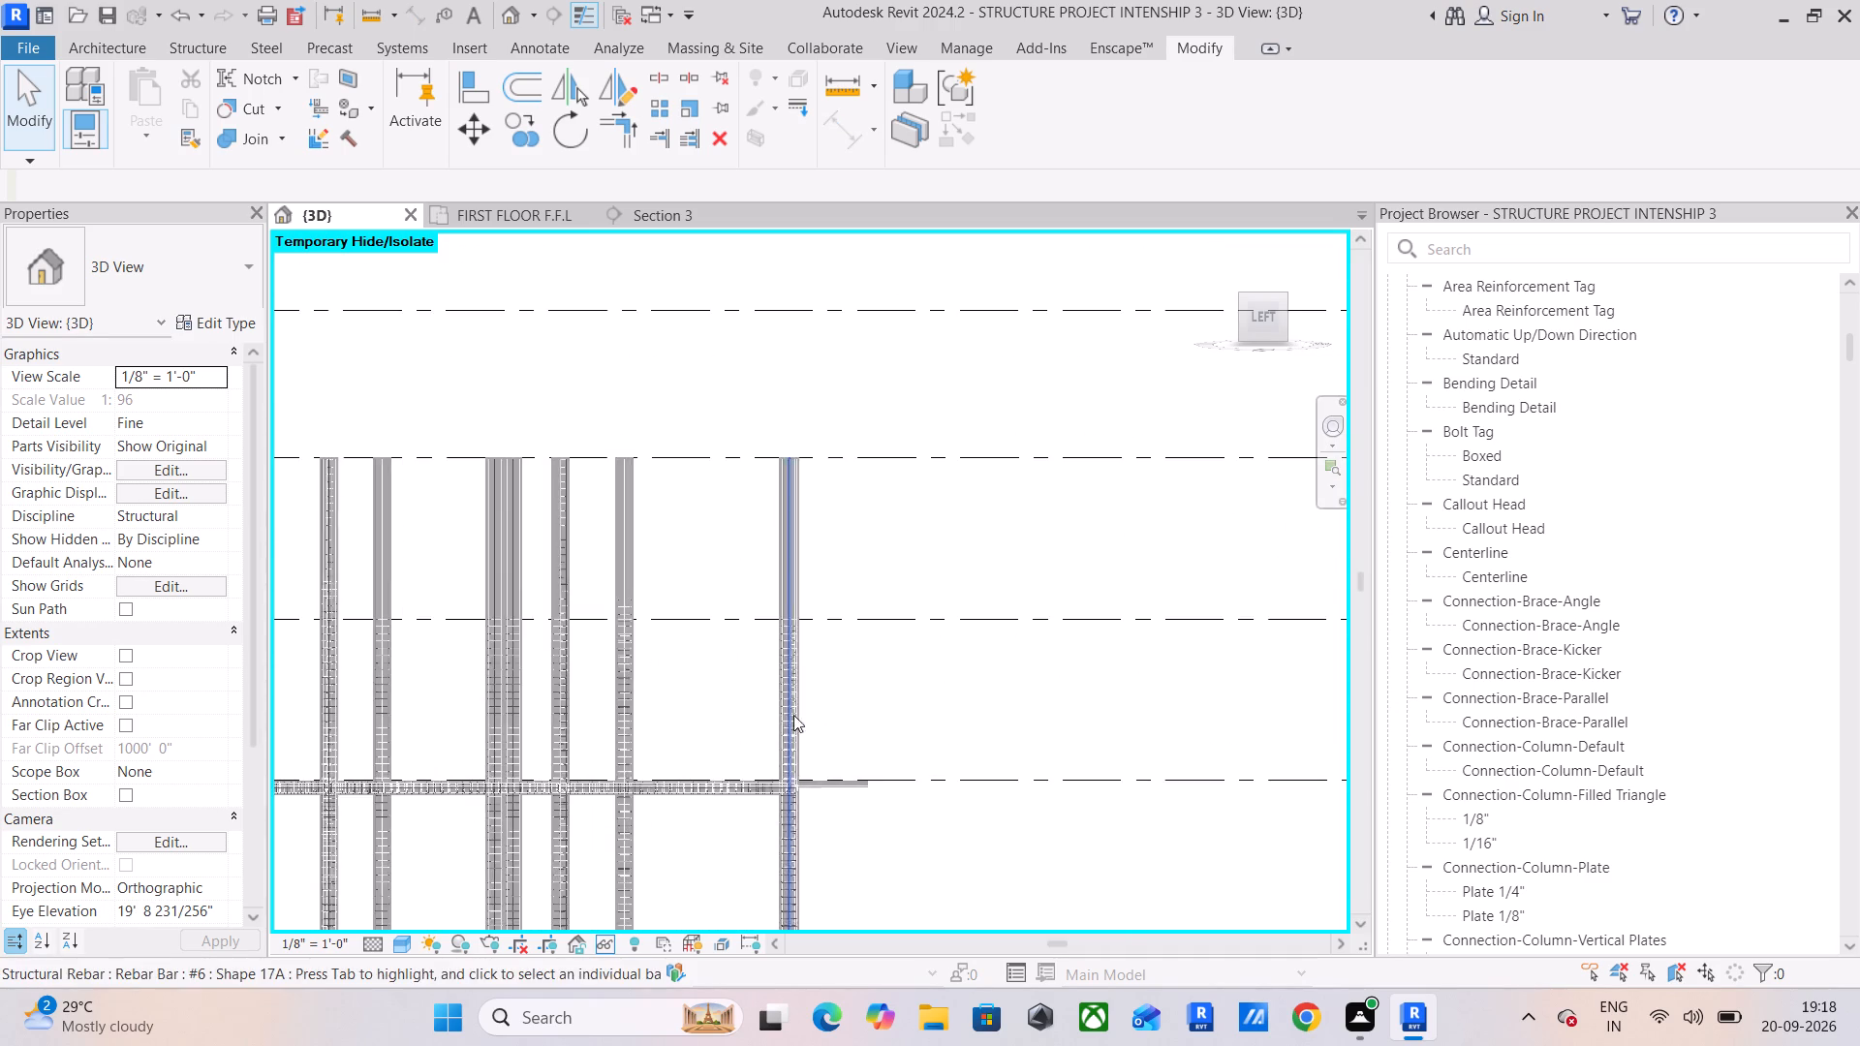
scroll(821, 777, up, 4)
scroll(746, 812, up, 6)
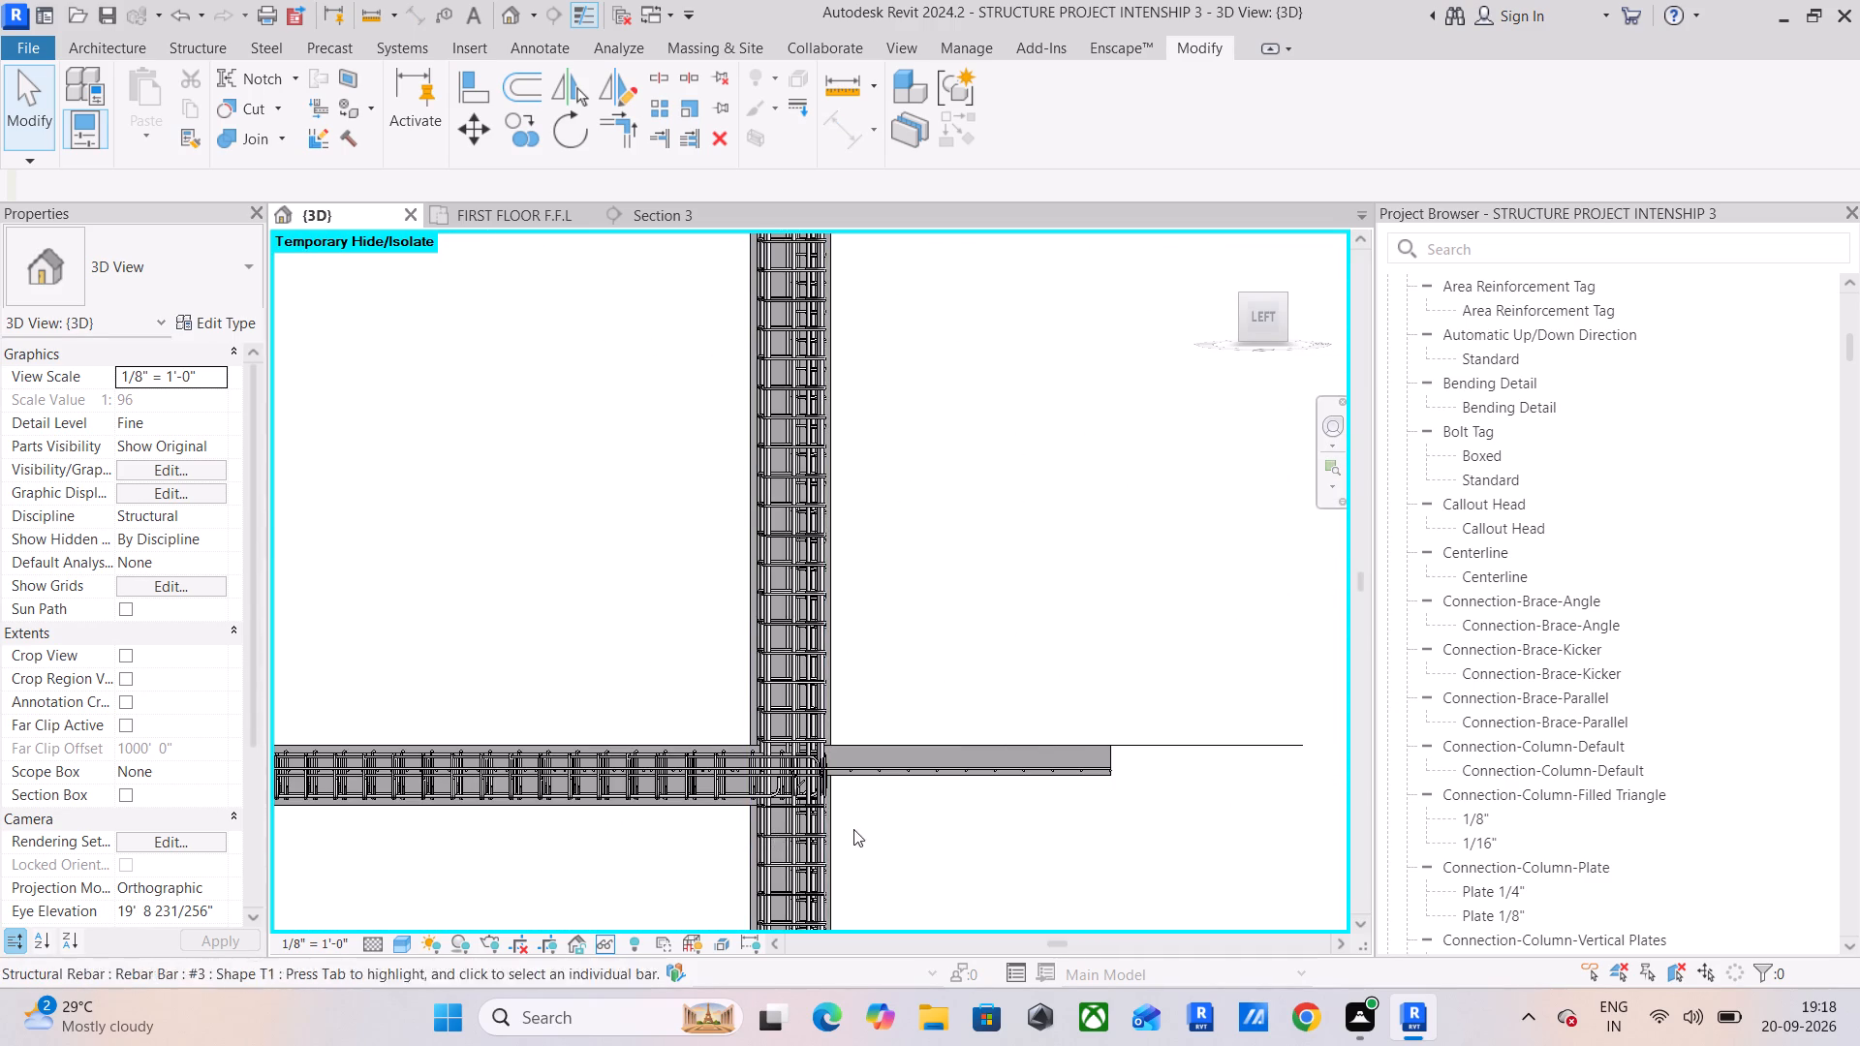
scroll(709, 815, up, 2)
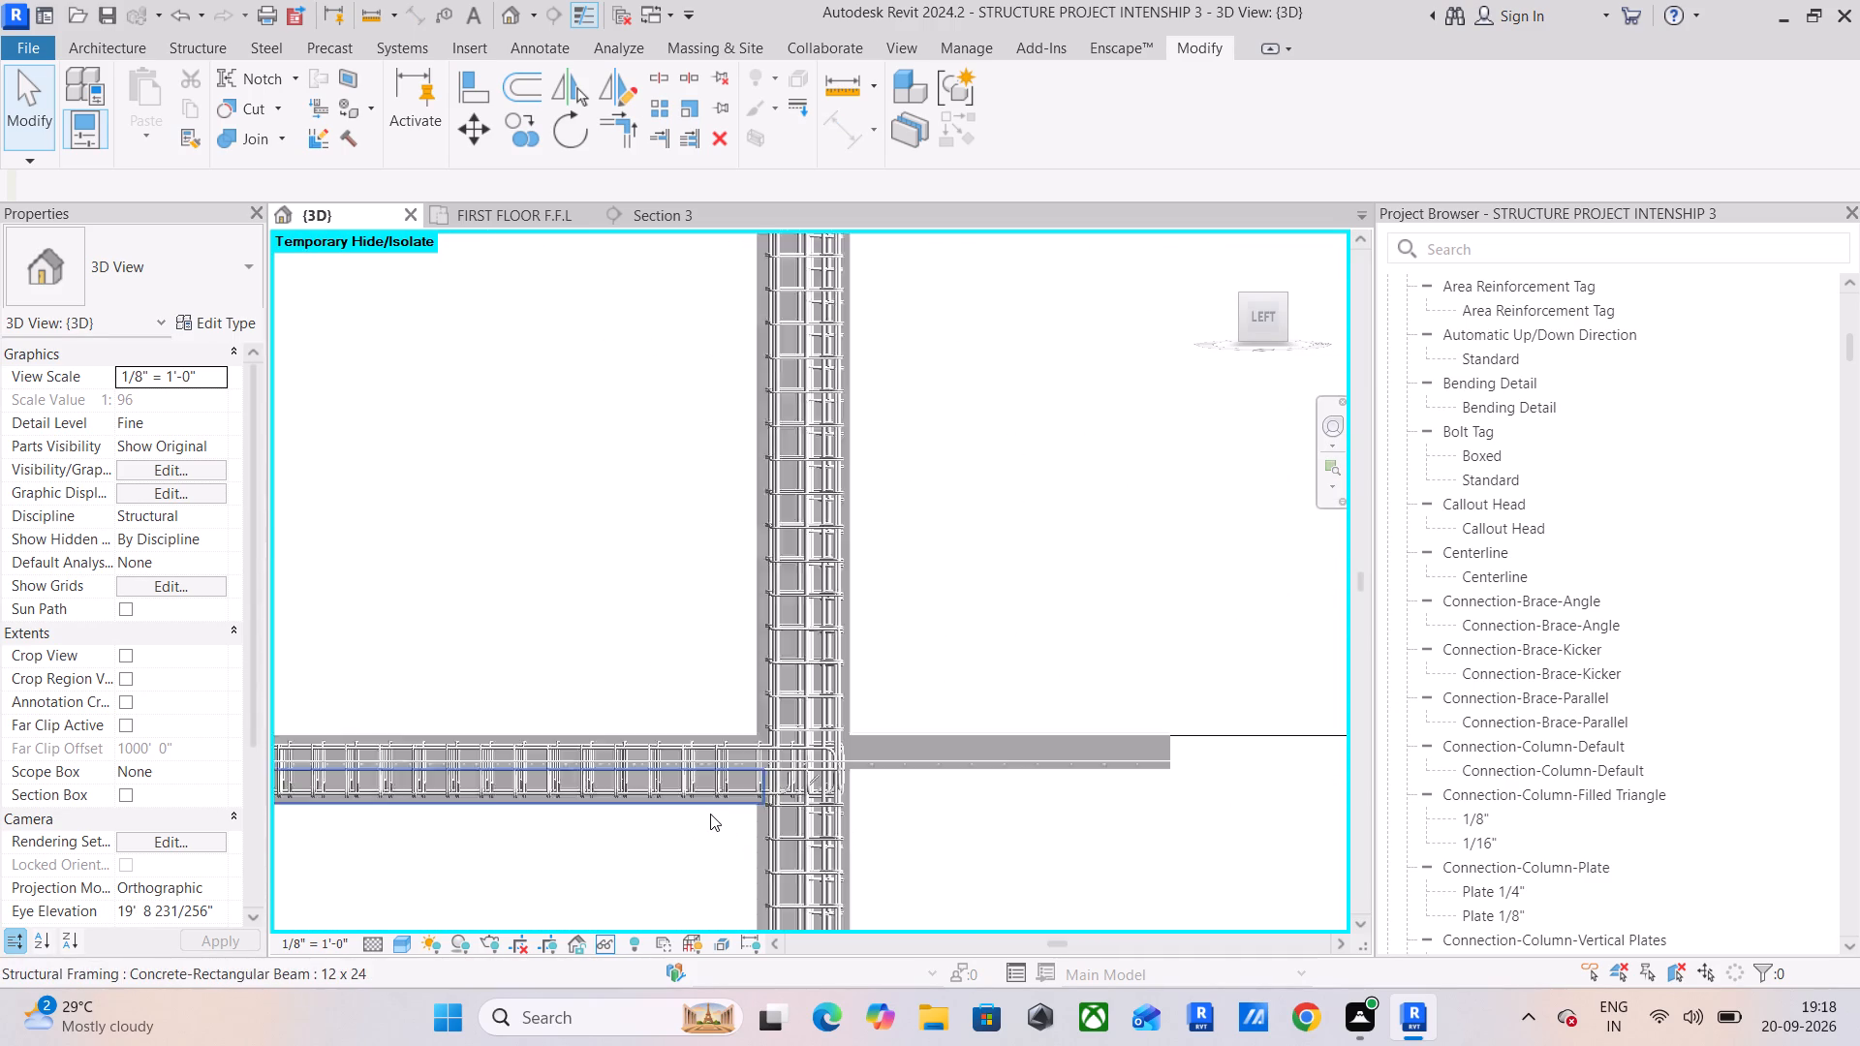
scroll(710, 814, up, 4)
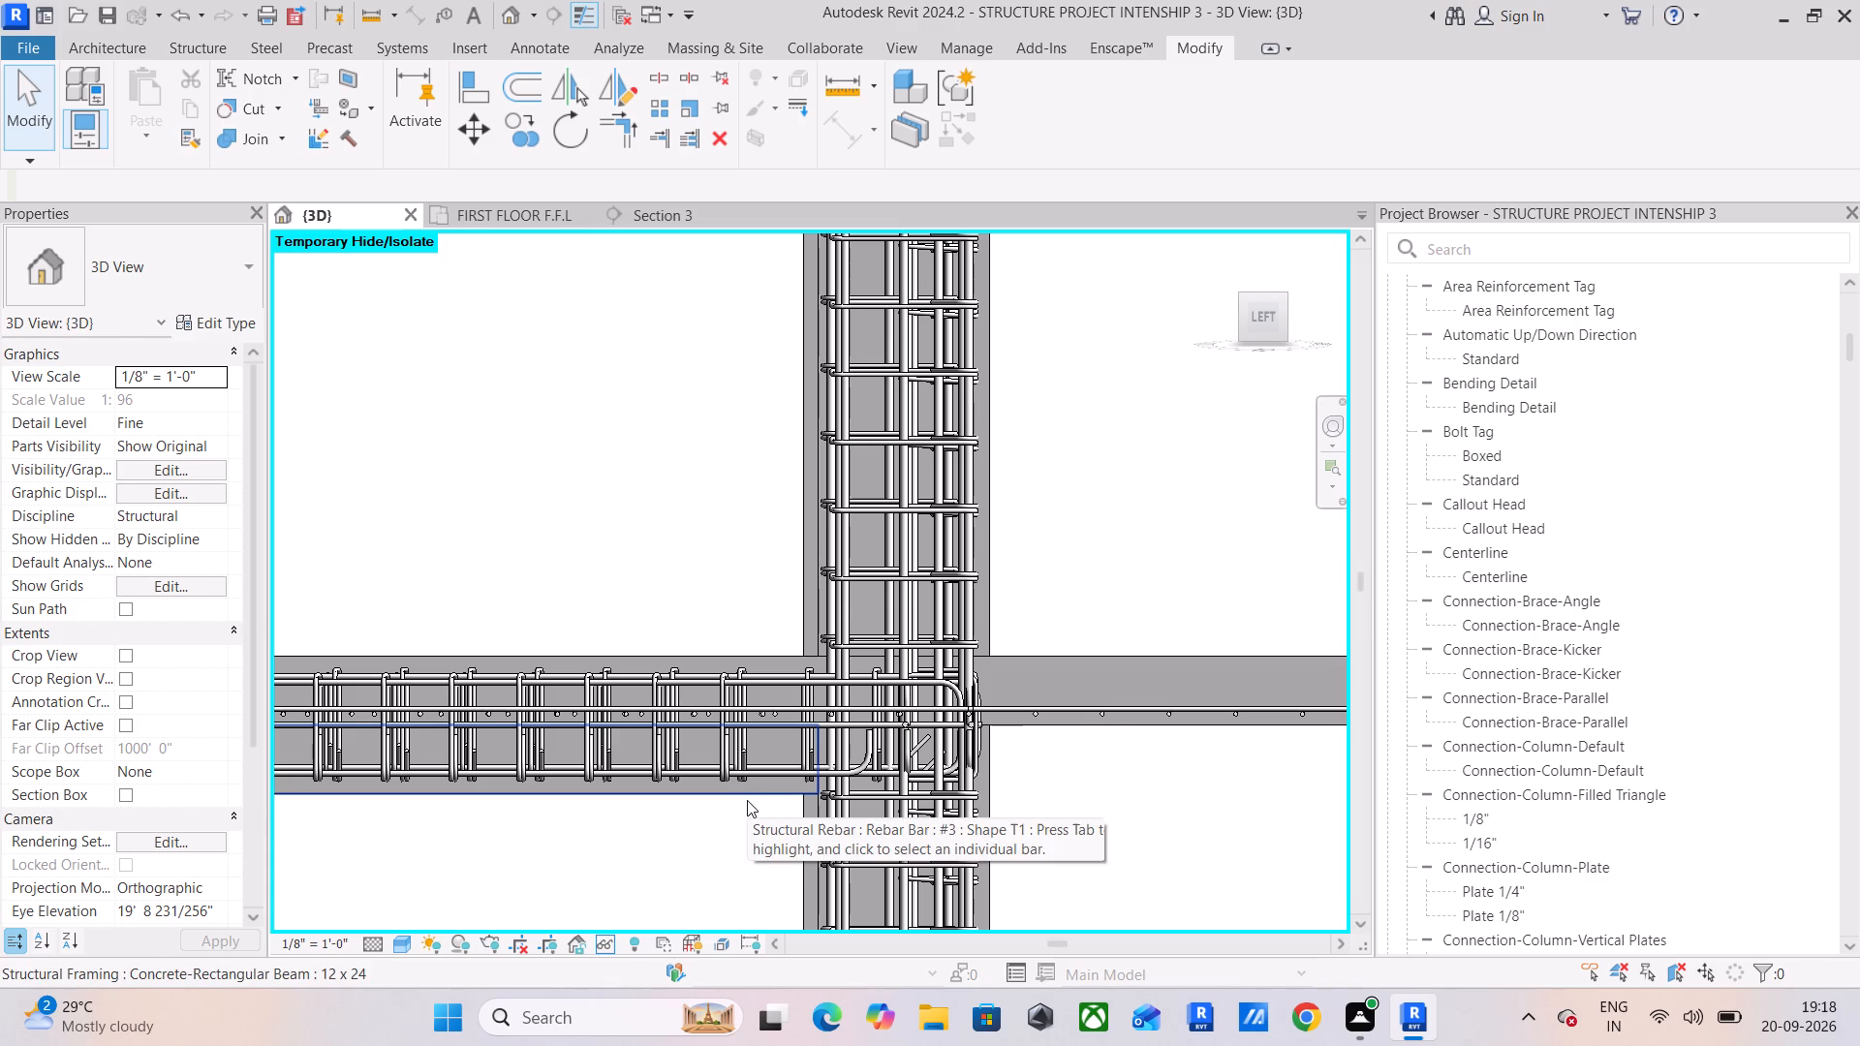
click(747, 800)
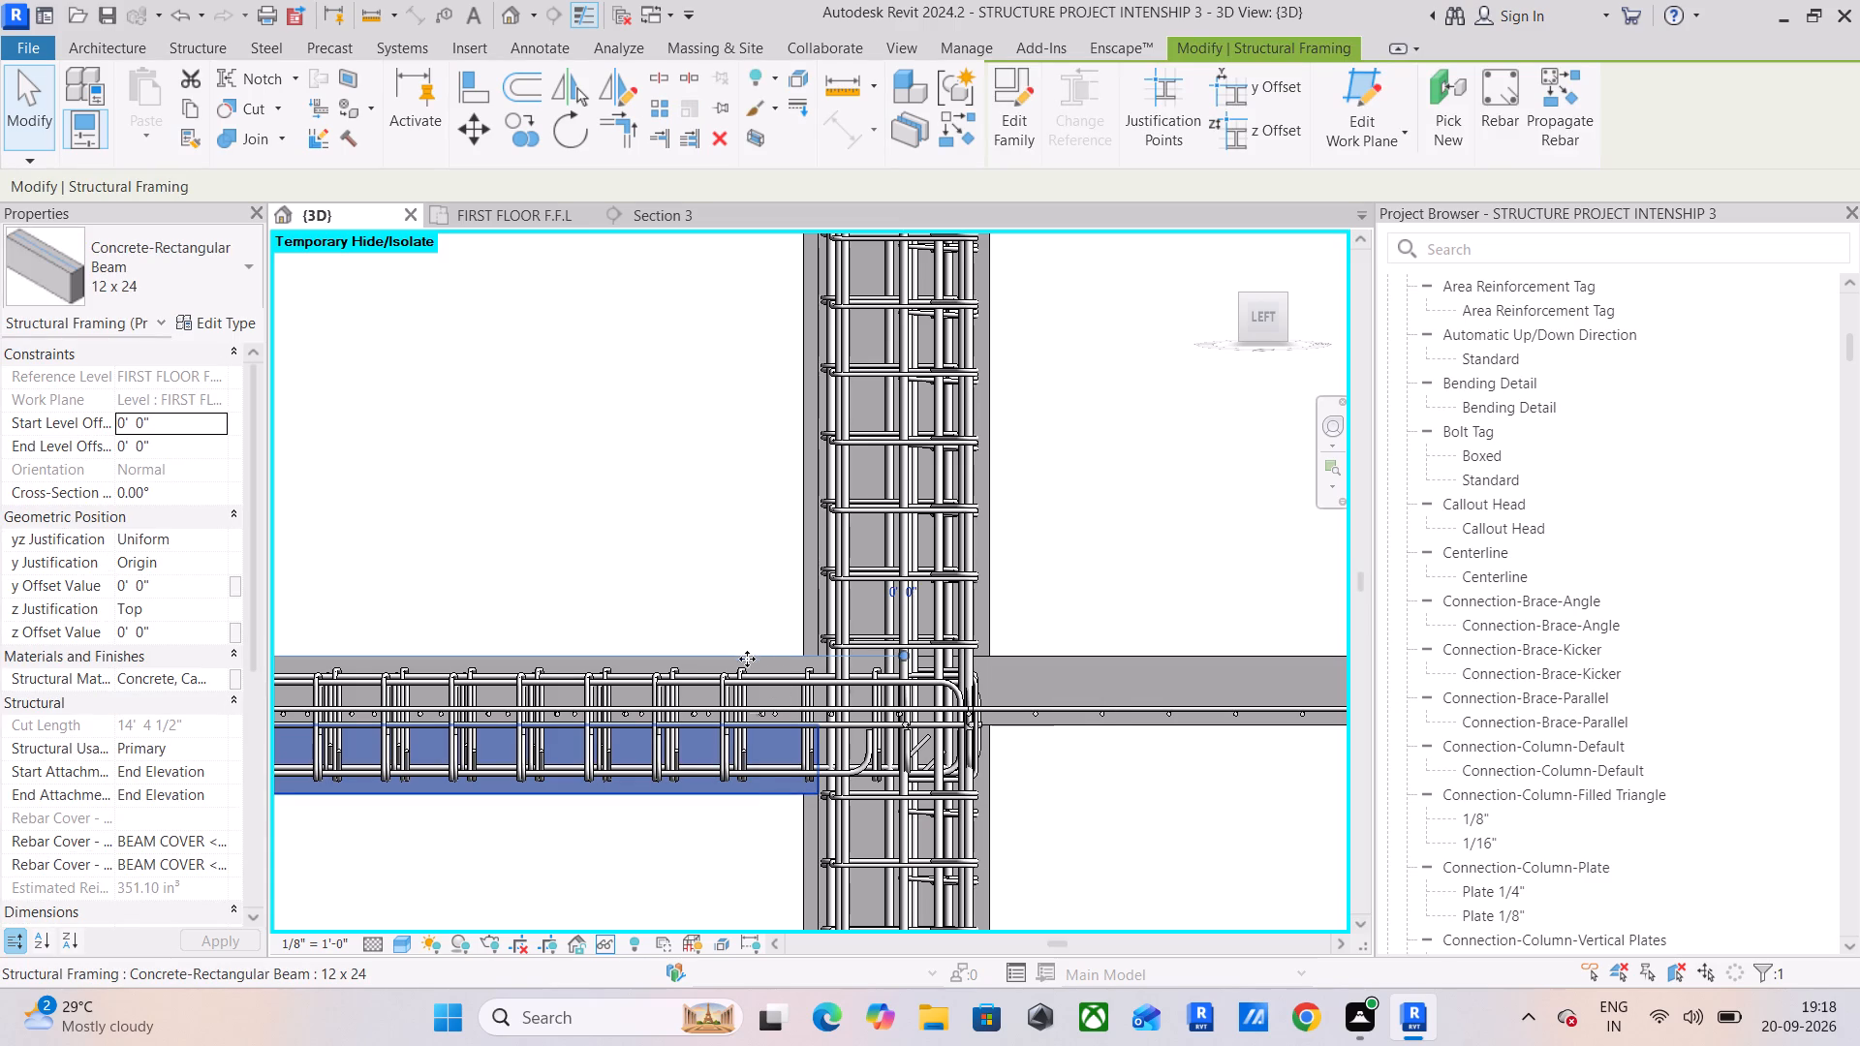
click(1091, 815)
click(1077, 661)
scroll(1068, 854, down, 3)
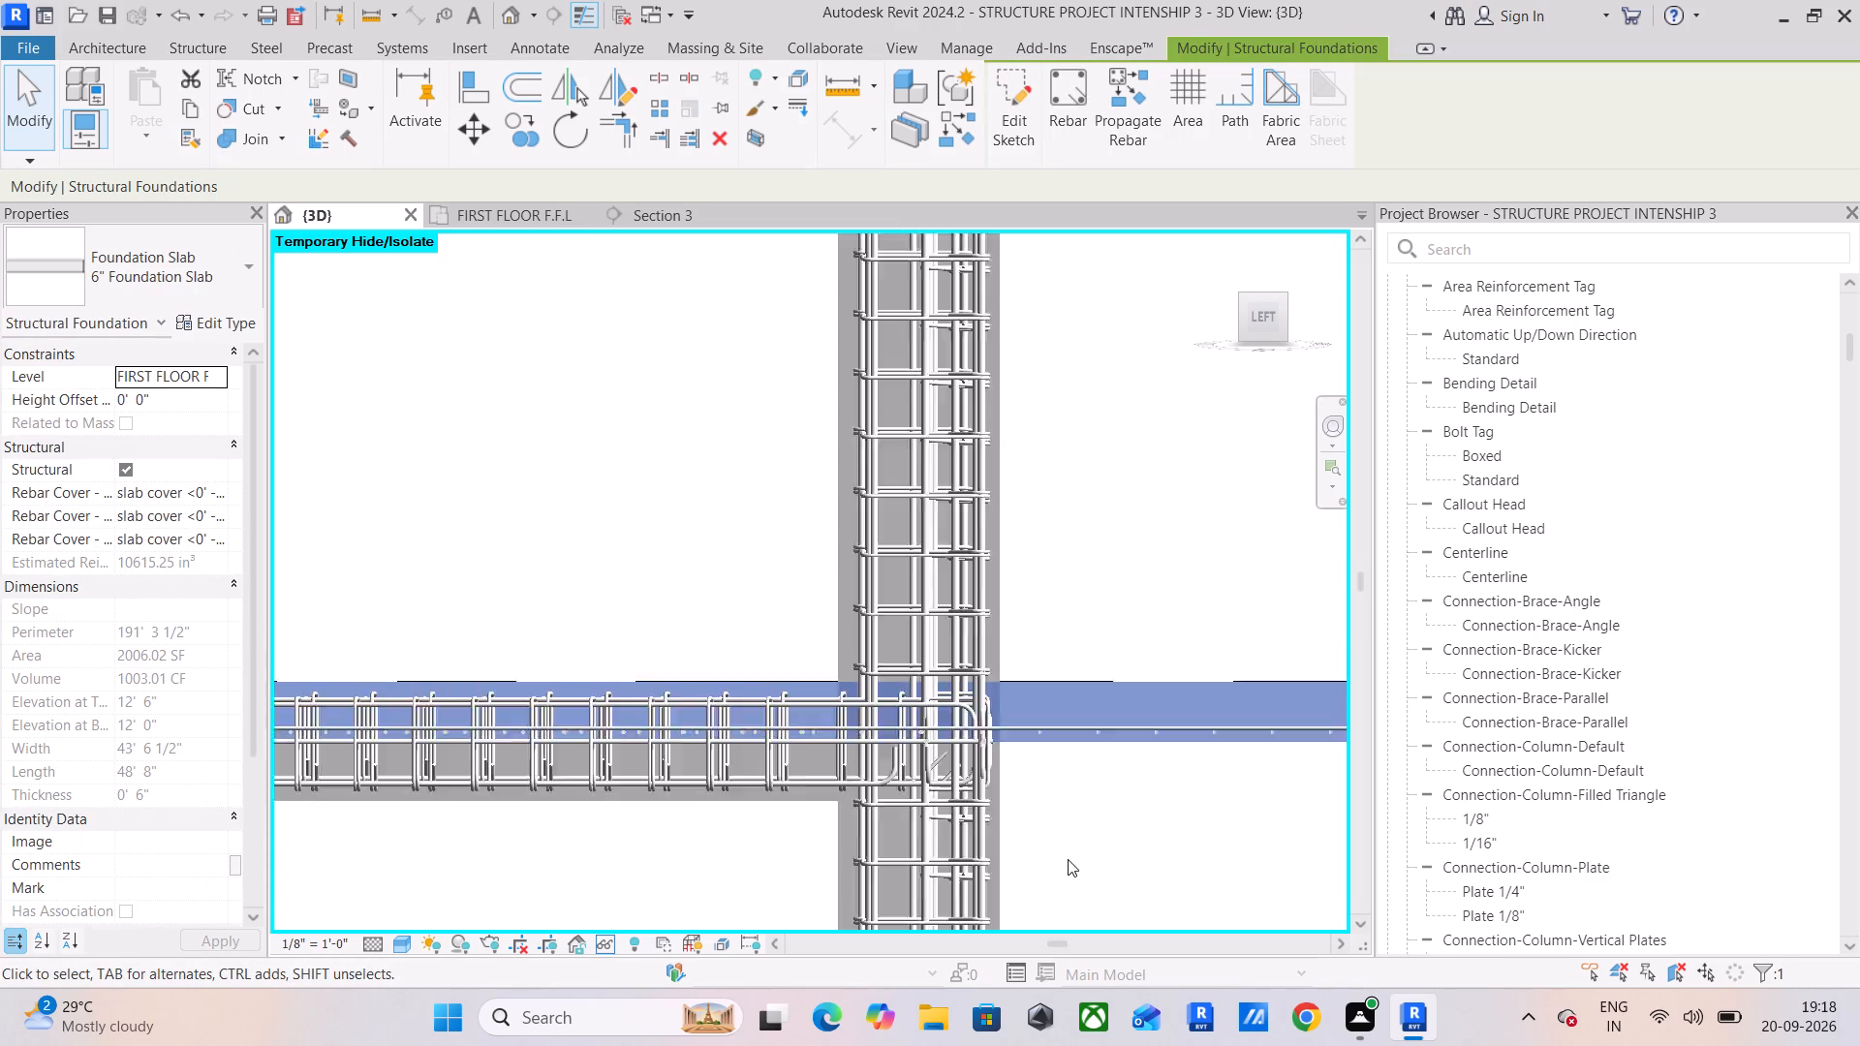
scroll(1068, 859, down, 6)
middle_drag(1049, 821, 906, 784)
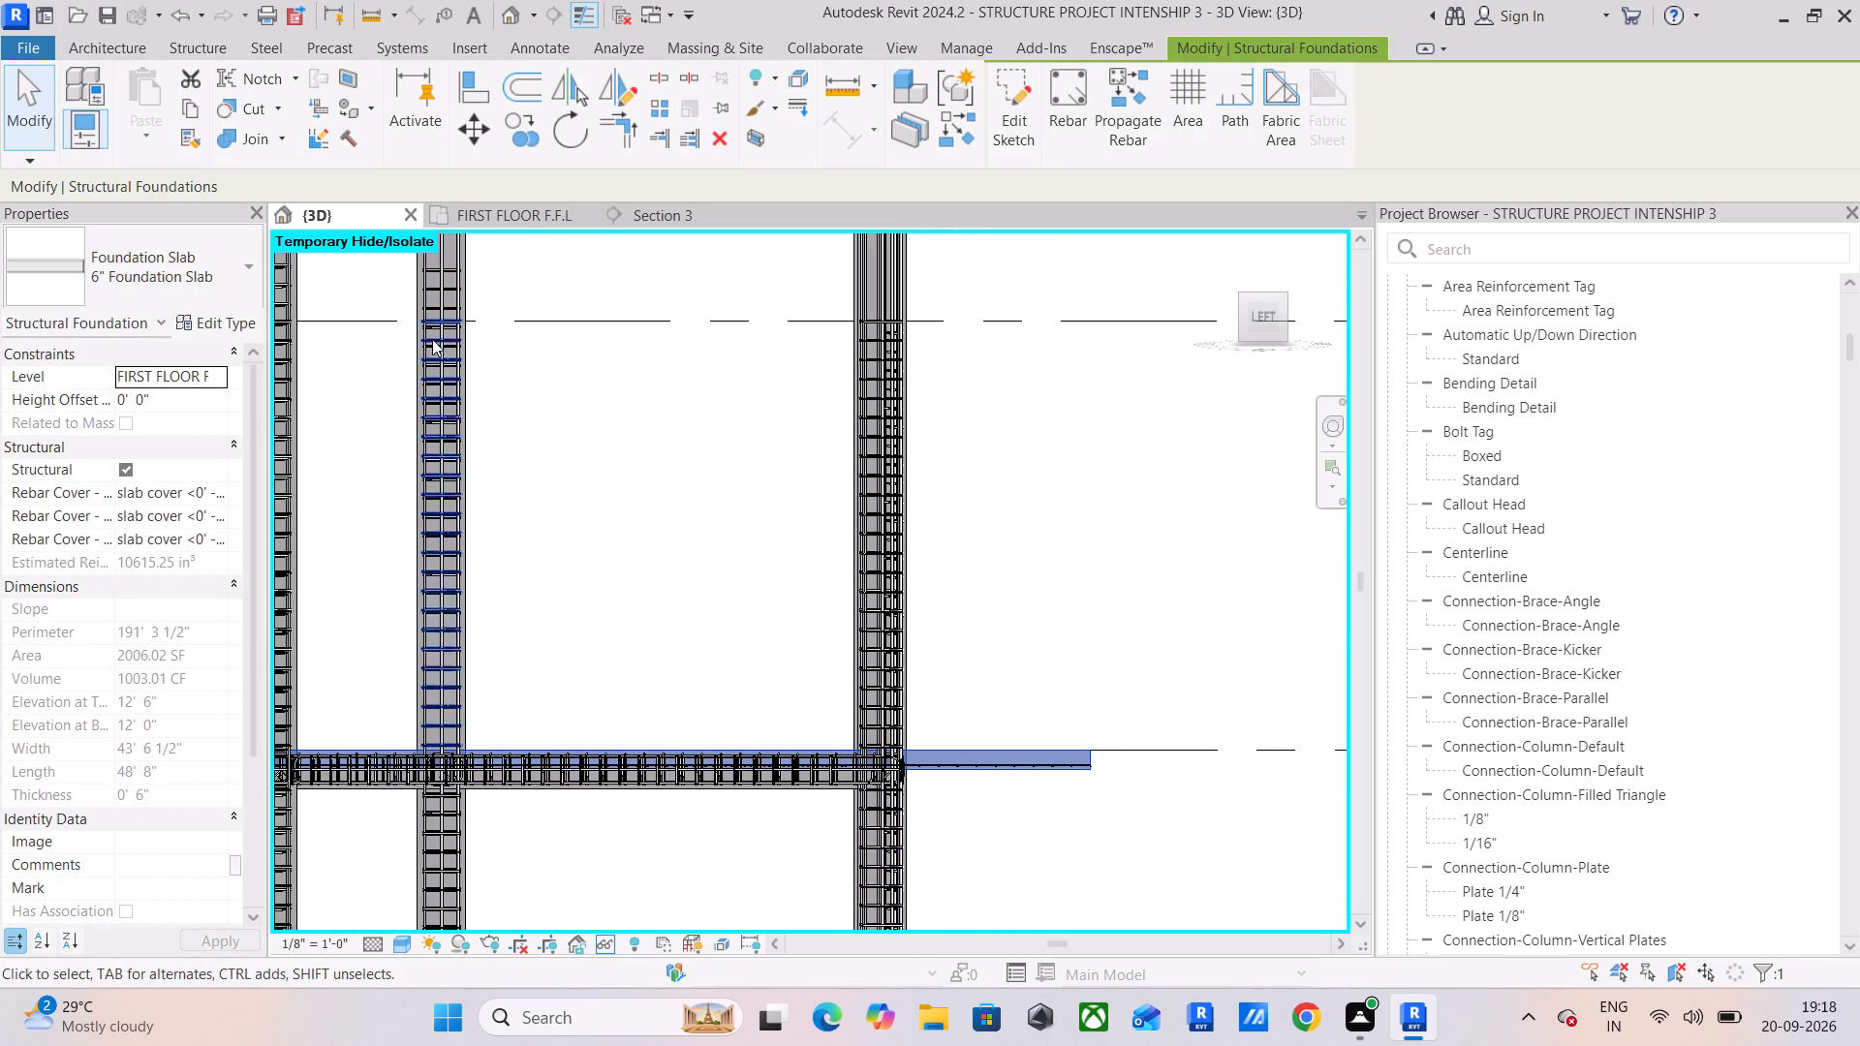
click(199, 107)
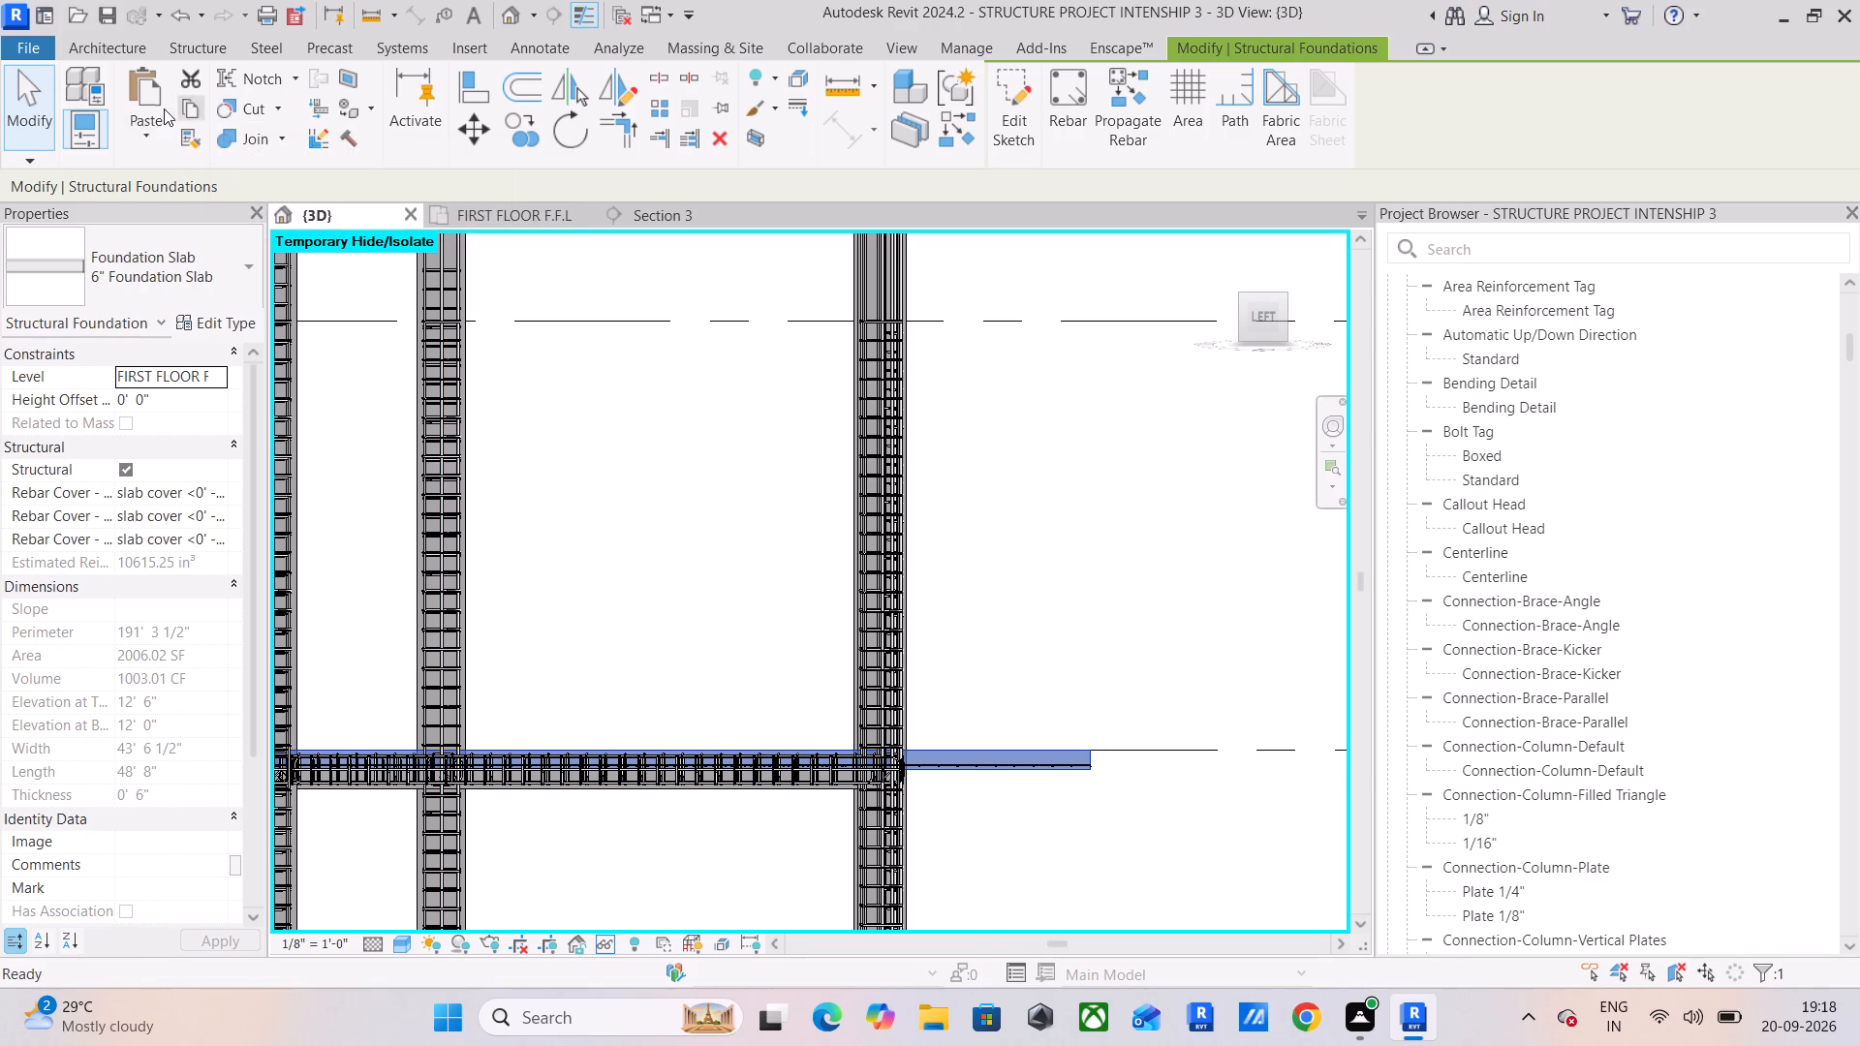
click(155, 129)
click(194, 215)
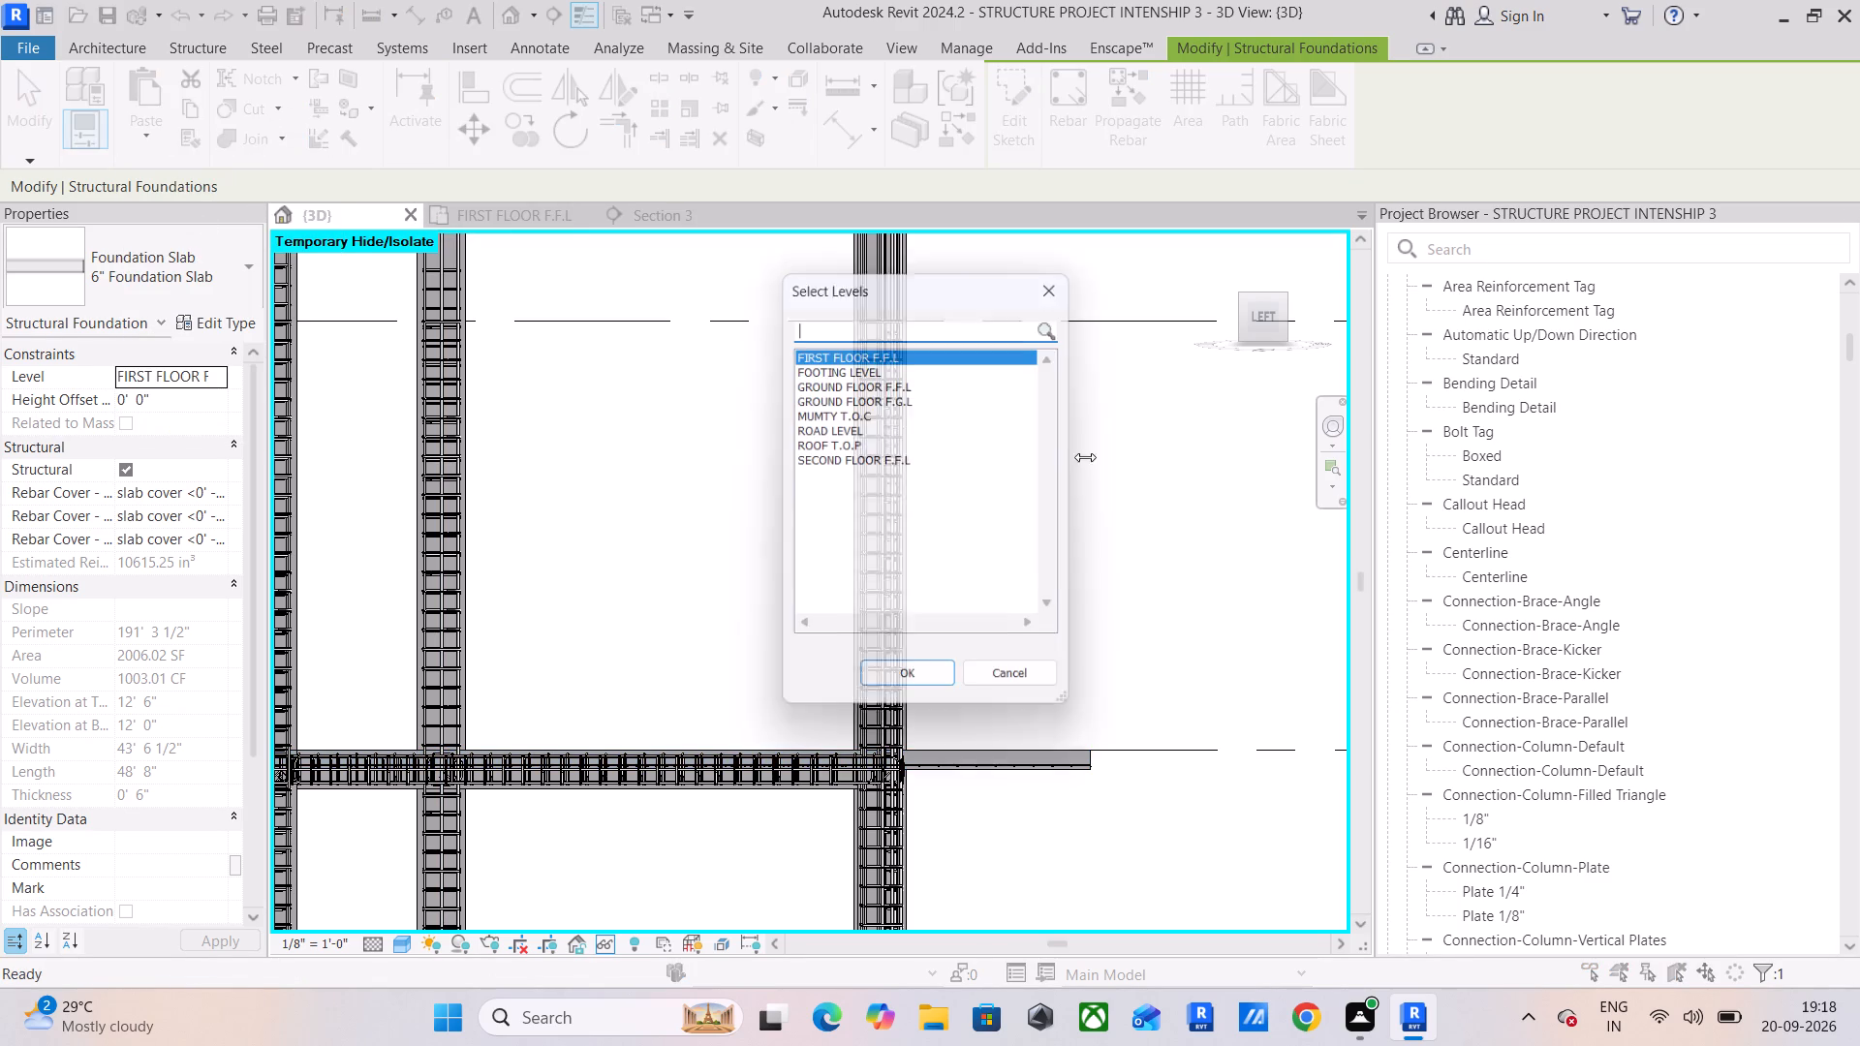
click(850, 460)
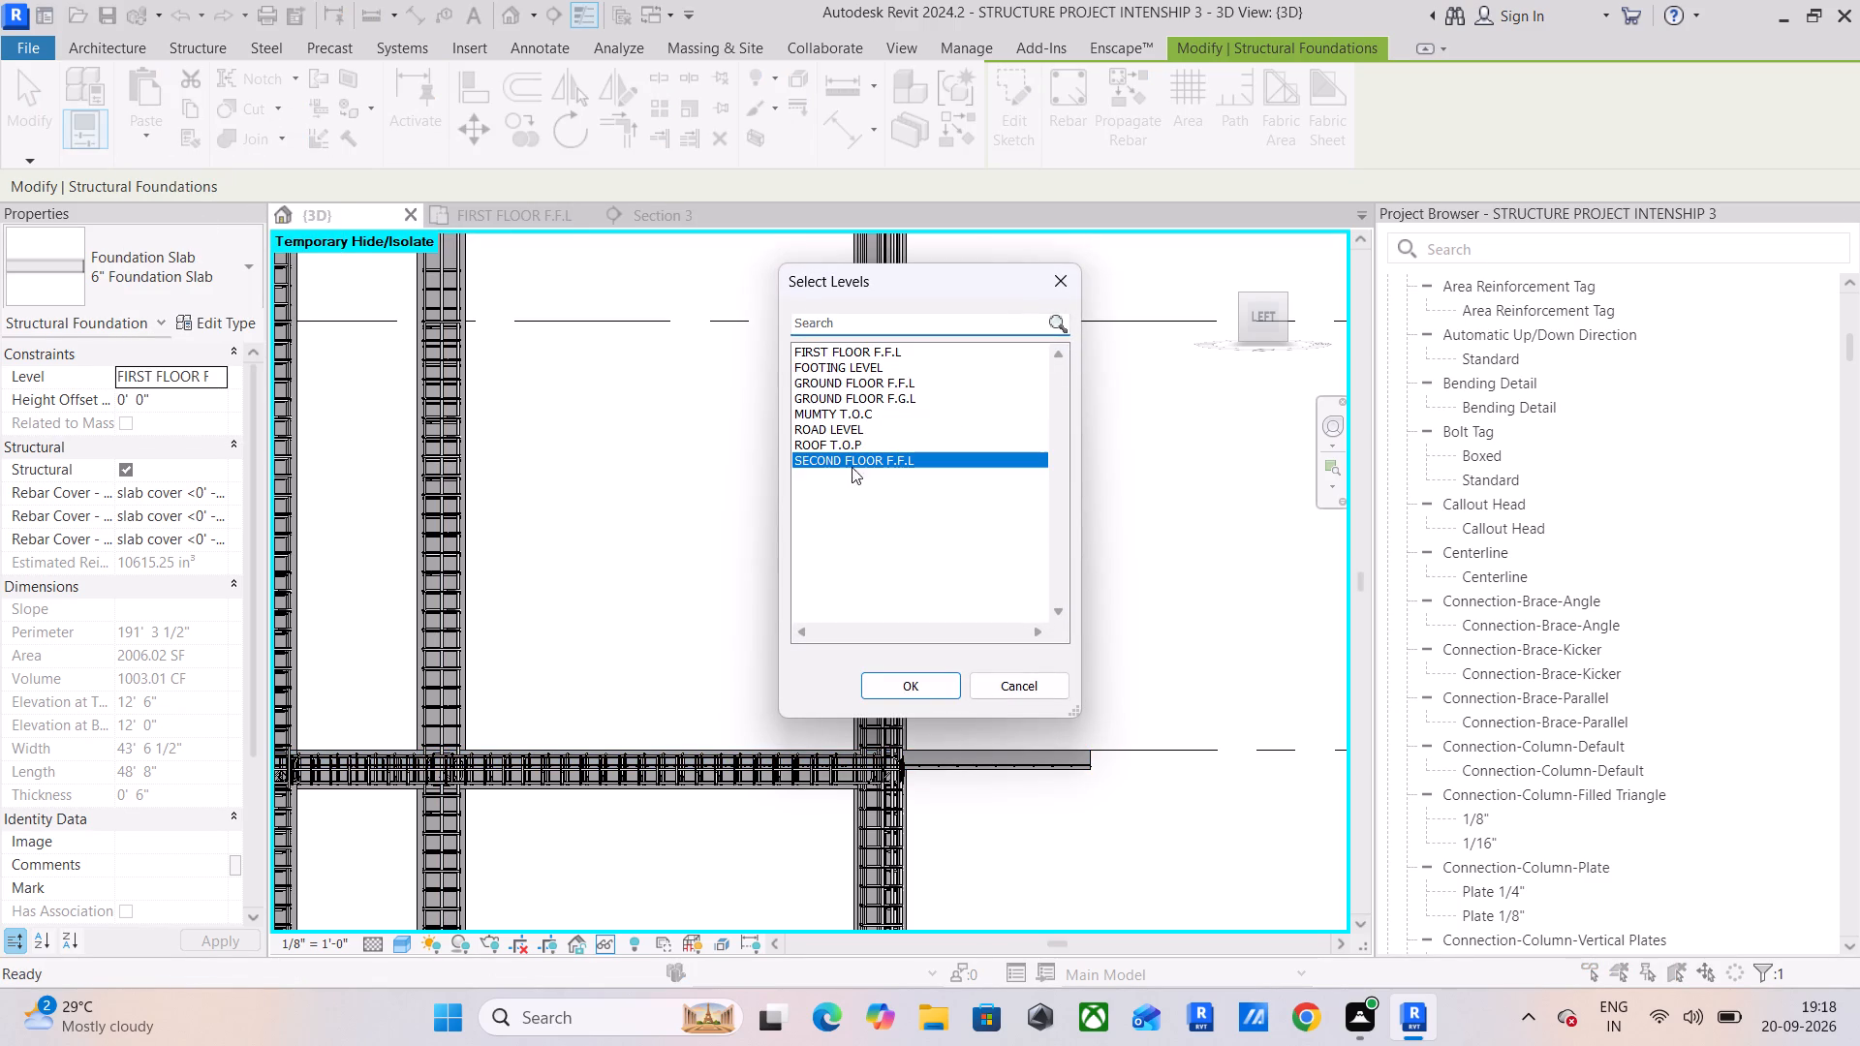
click(892, 692)
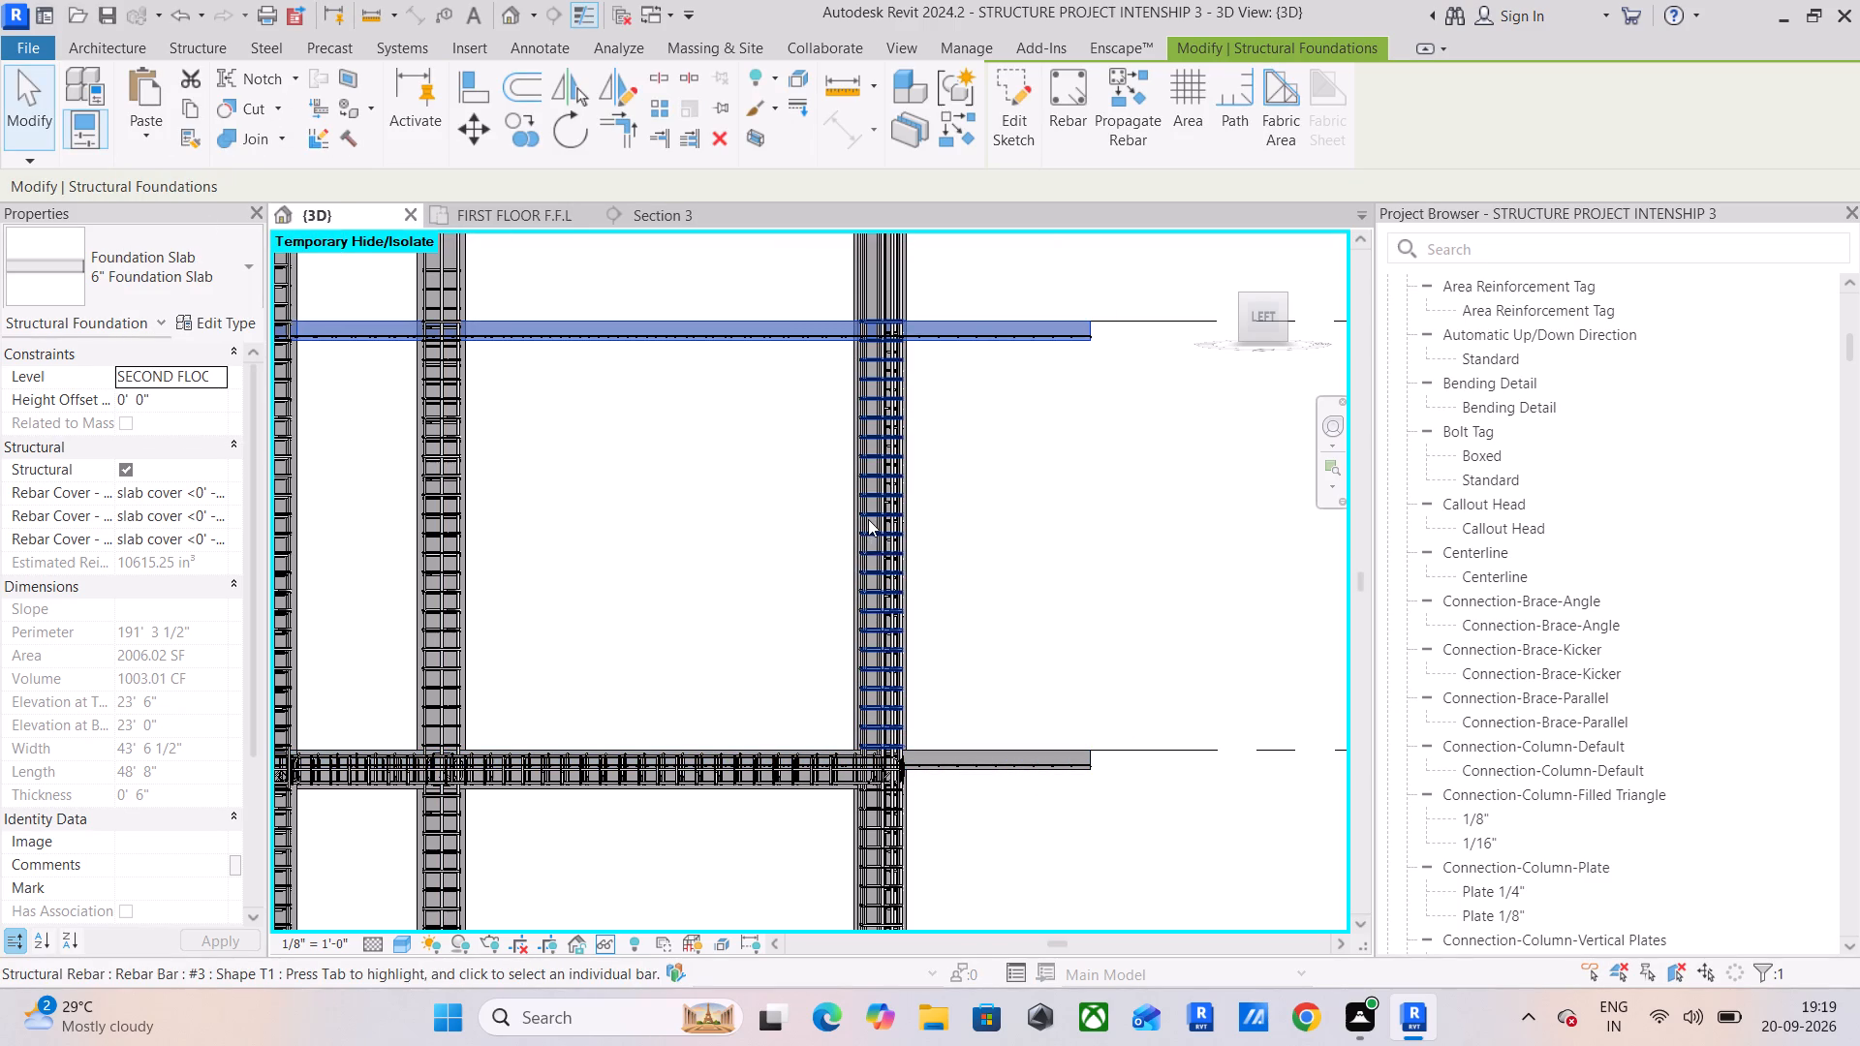
click(1078, 464)
Examine the copied second floor slab and the whole frame from several sides.
shift+middle_drag(1069, 458, 1019, 548)
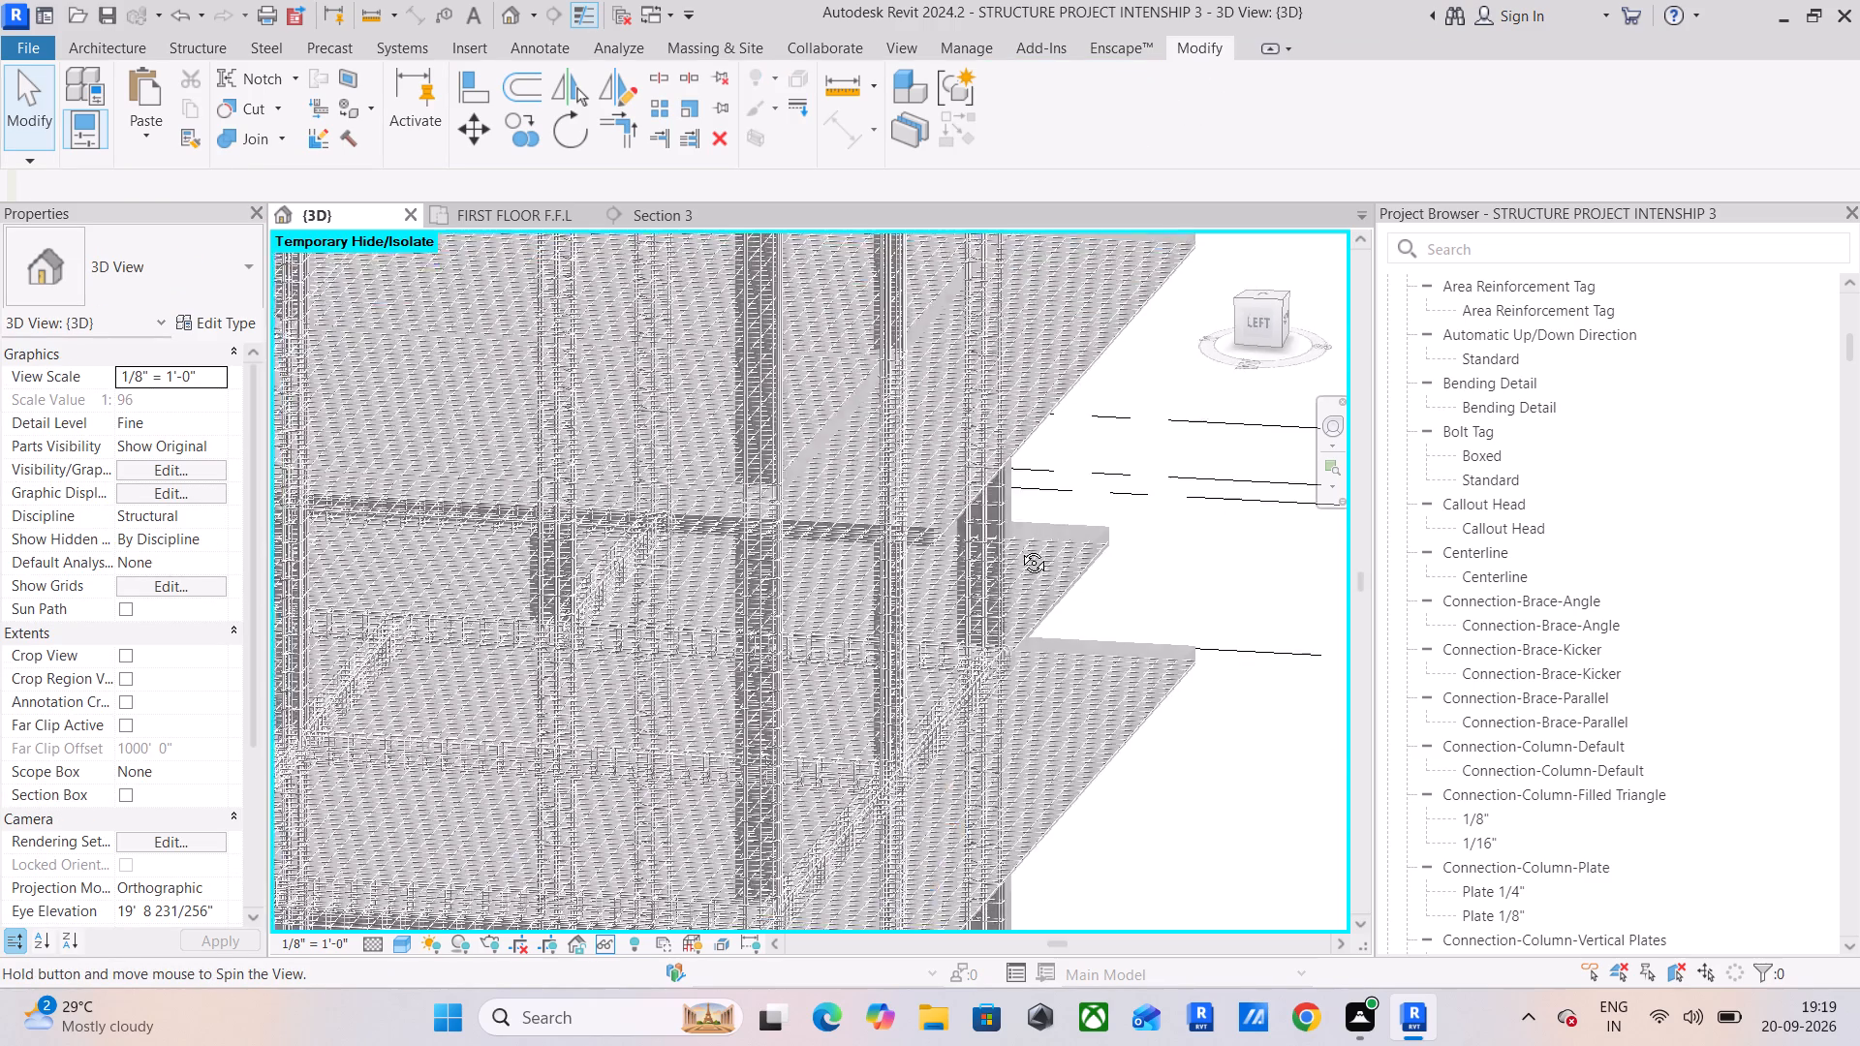
shift+middle_drag(1019, 548, 965, 559)
scroll(962, 543, down, 4)
middle_drag(960, 547, 1166, 511)
shift+middle_drag(1148, 518, 853, 548)
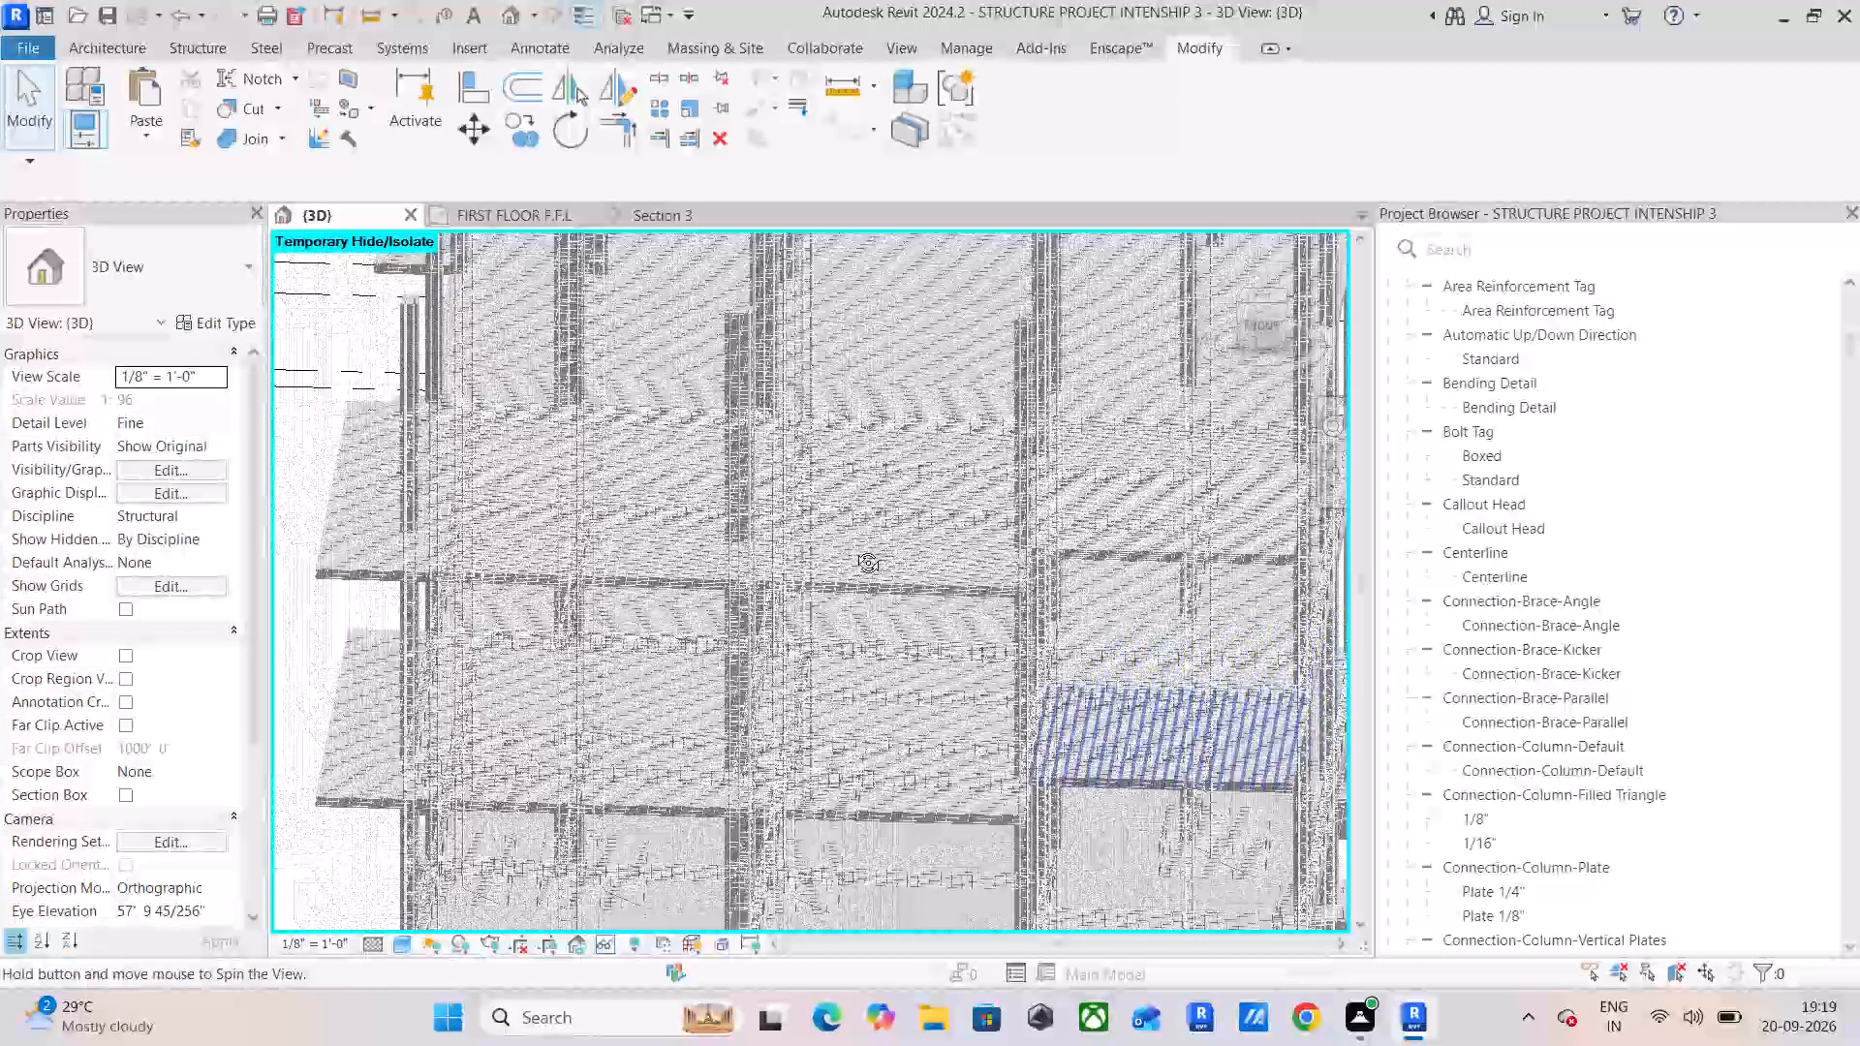
shift+middle_drag(853, 548, 808, 551)
scroll(820, 569, down, 4)
shift+middle_drag(848, 594, 887, 632)
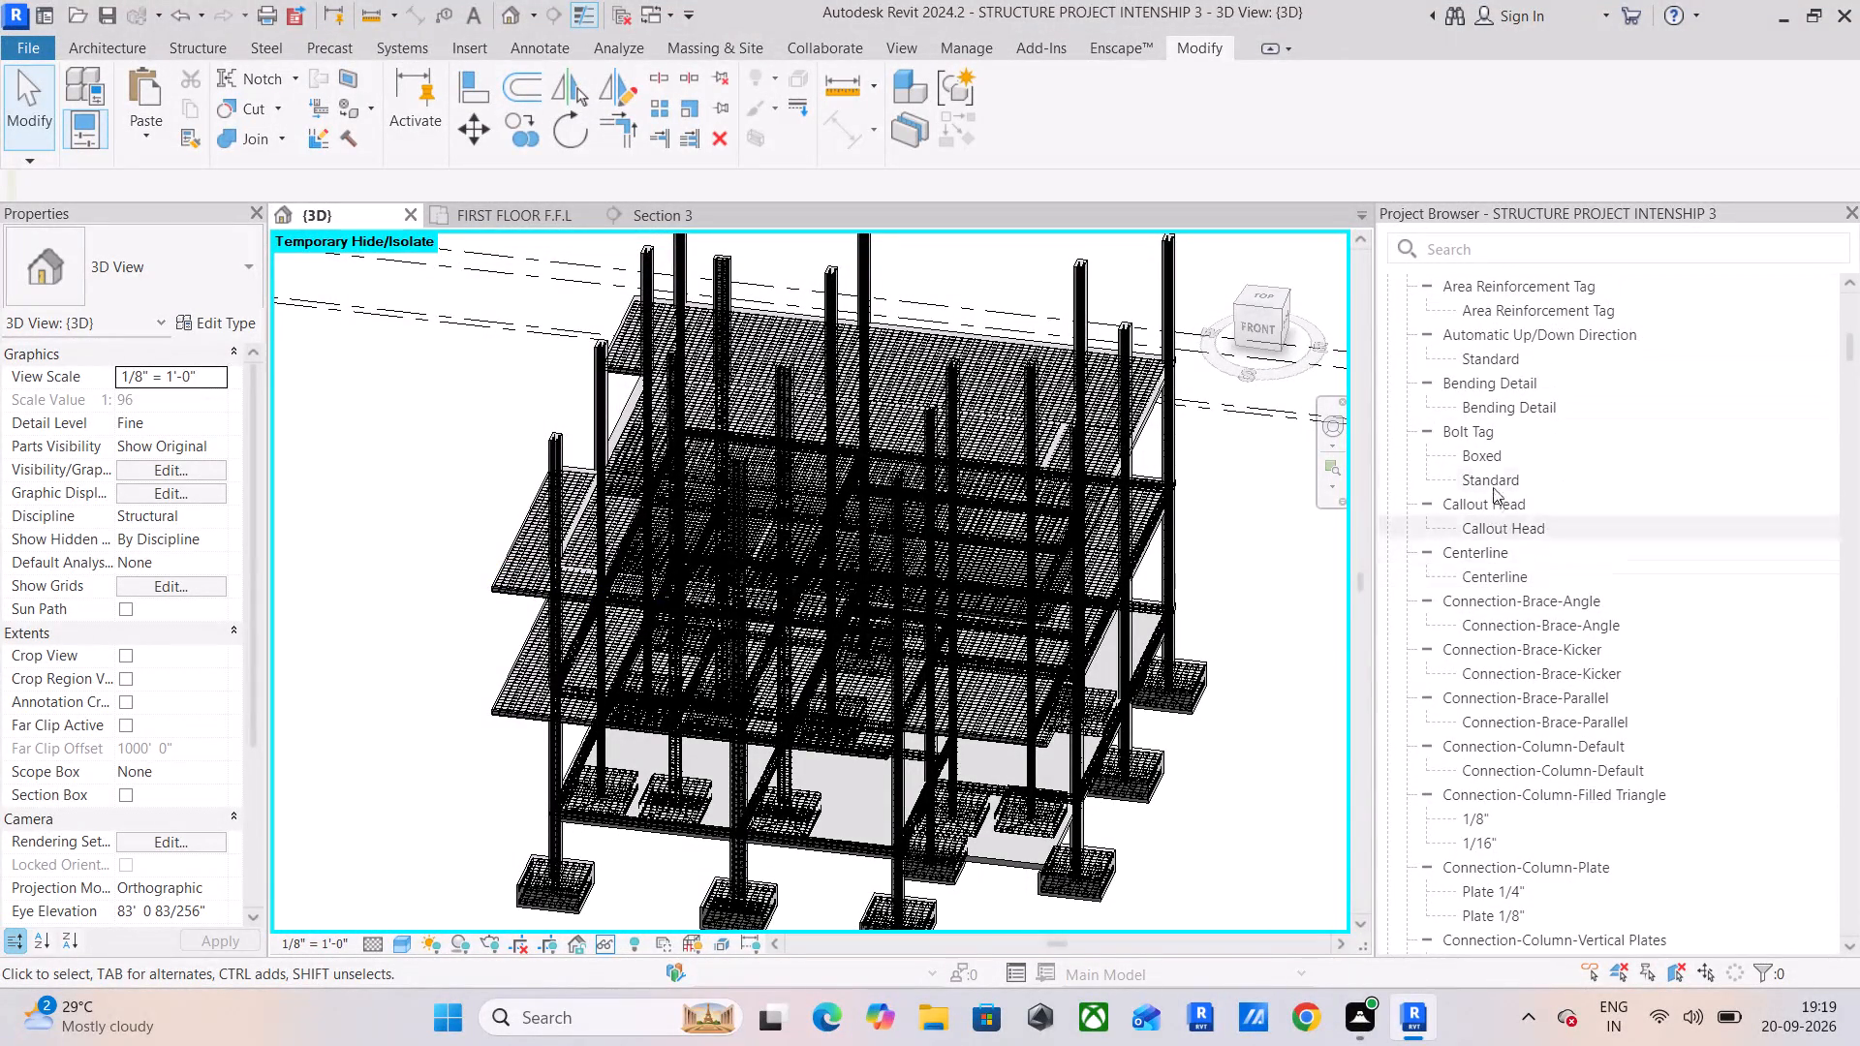
Open the SECOND FLOOR F.F.L floor plan at the area around grids D to E and 4 to 6.
scroll(1531, 351, up, 11)
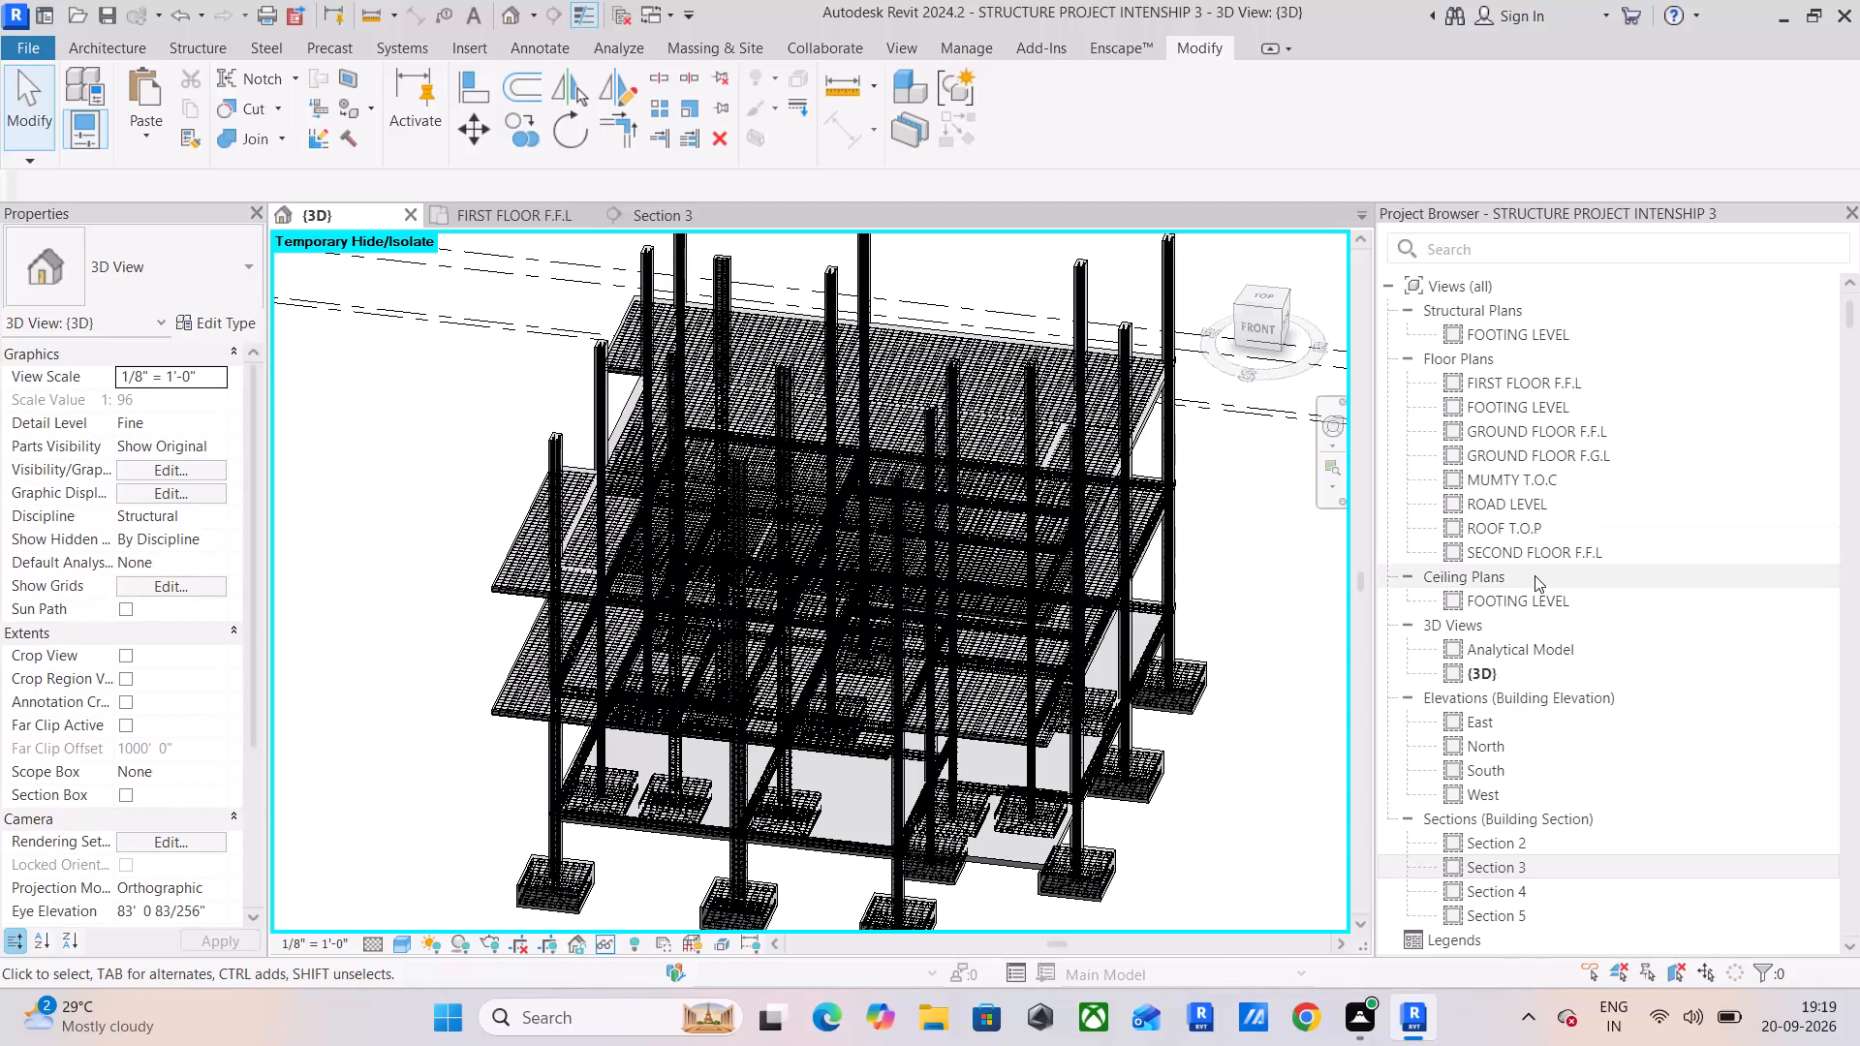
scroll(1534, 575, up, 4)
double_click(1539, 557)
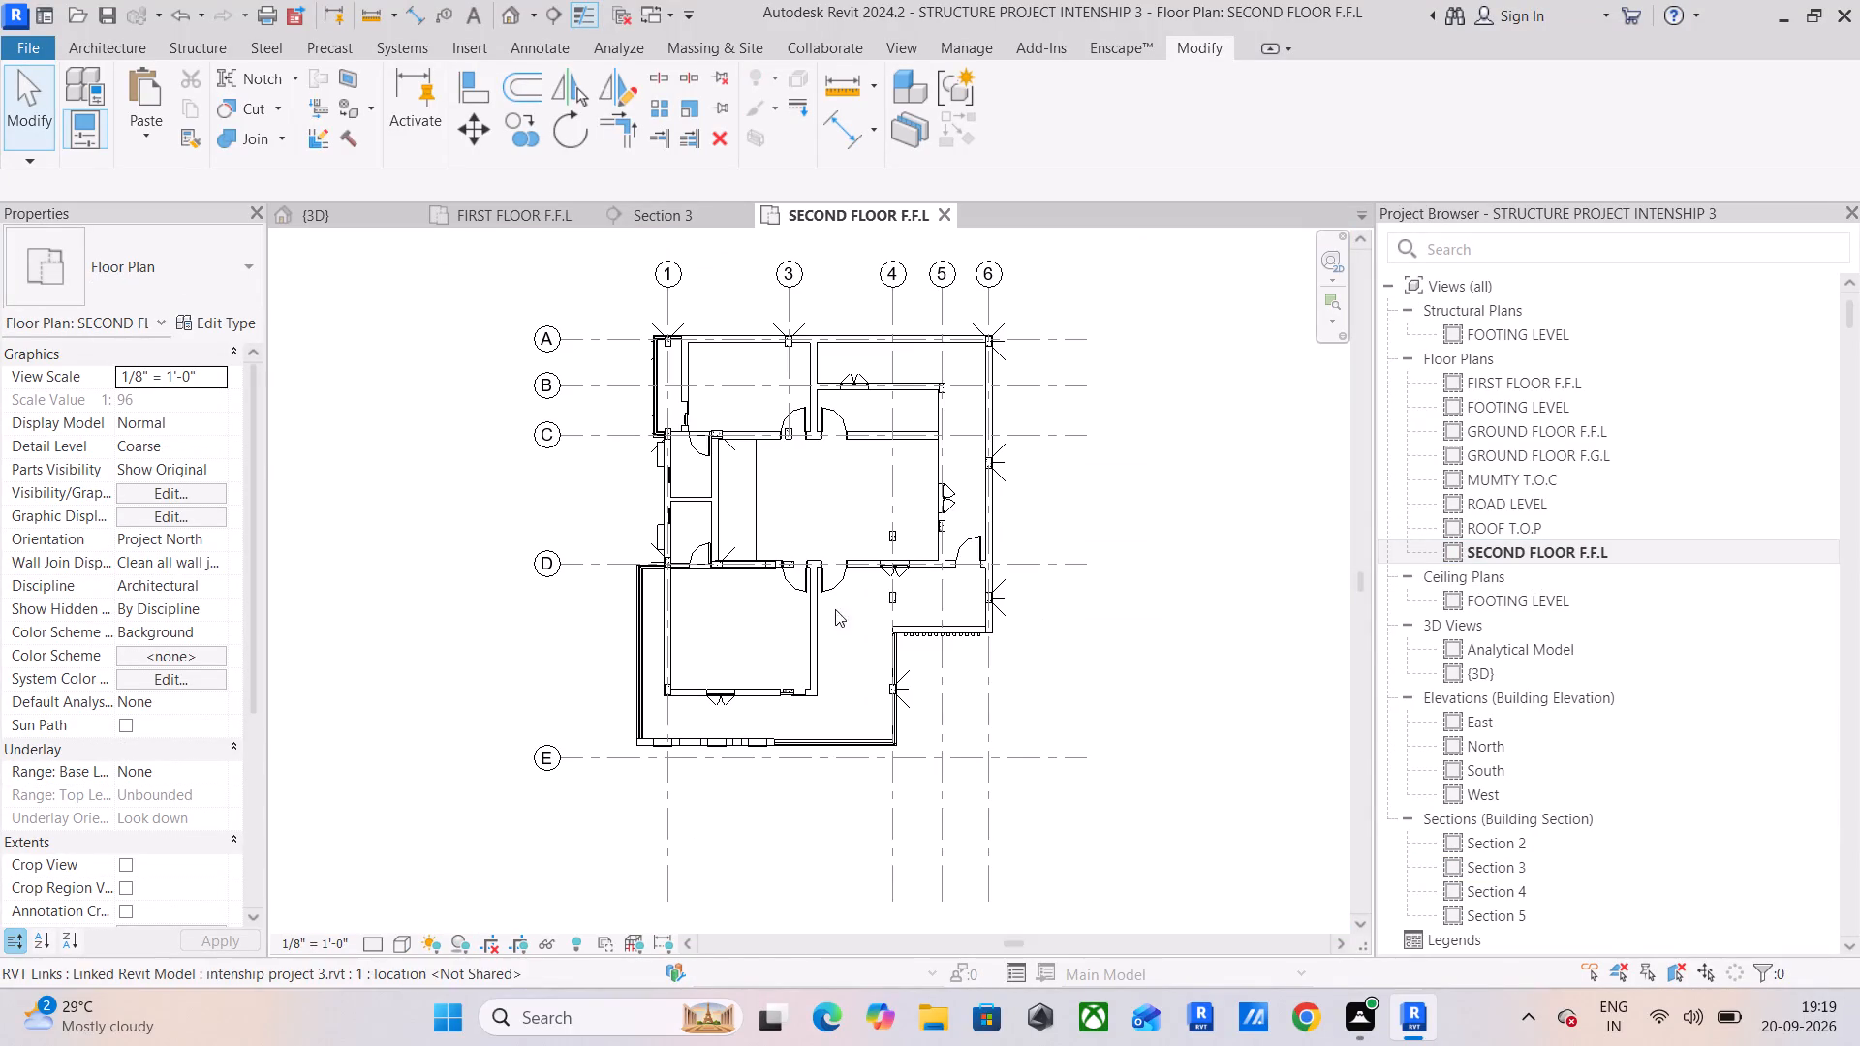
scroll(760, 593, up, 6)
middle_drag(1091, 670, 836, 483)
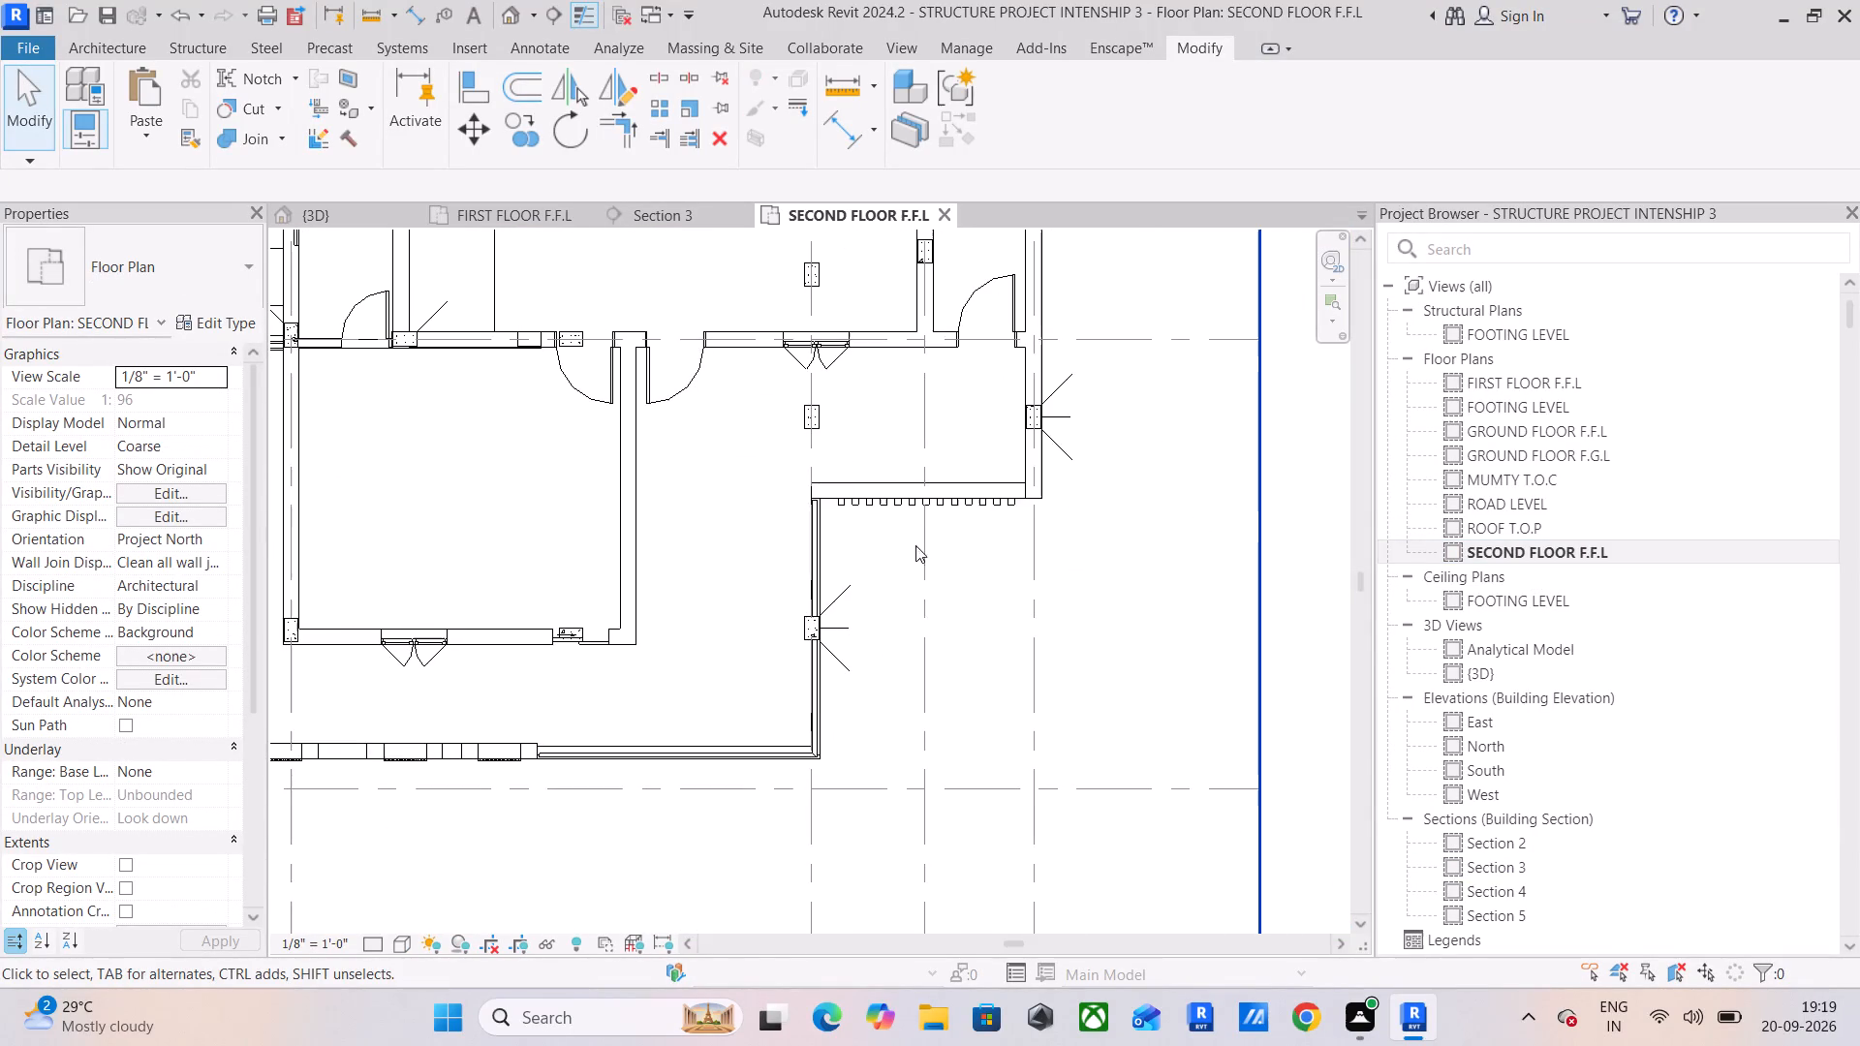
Compare the SECOND FLOOR F.F.L plan layout with the FIRST FLOOR F.F.L plan, especially the corner around grids D to E and 4 to 6.
scroll(914, 553, down, 2)
scroll(878, 449, down, 4)
middle_drag(888, 472, 899, 519)
scroll(926, 544, down, 2)
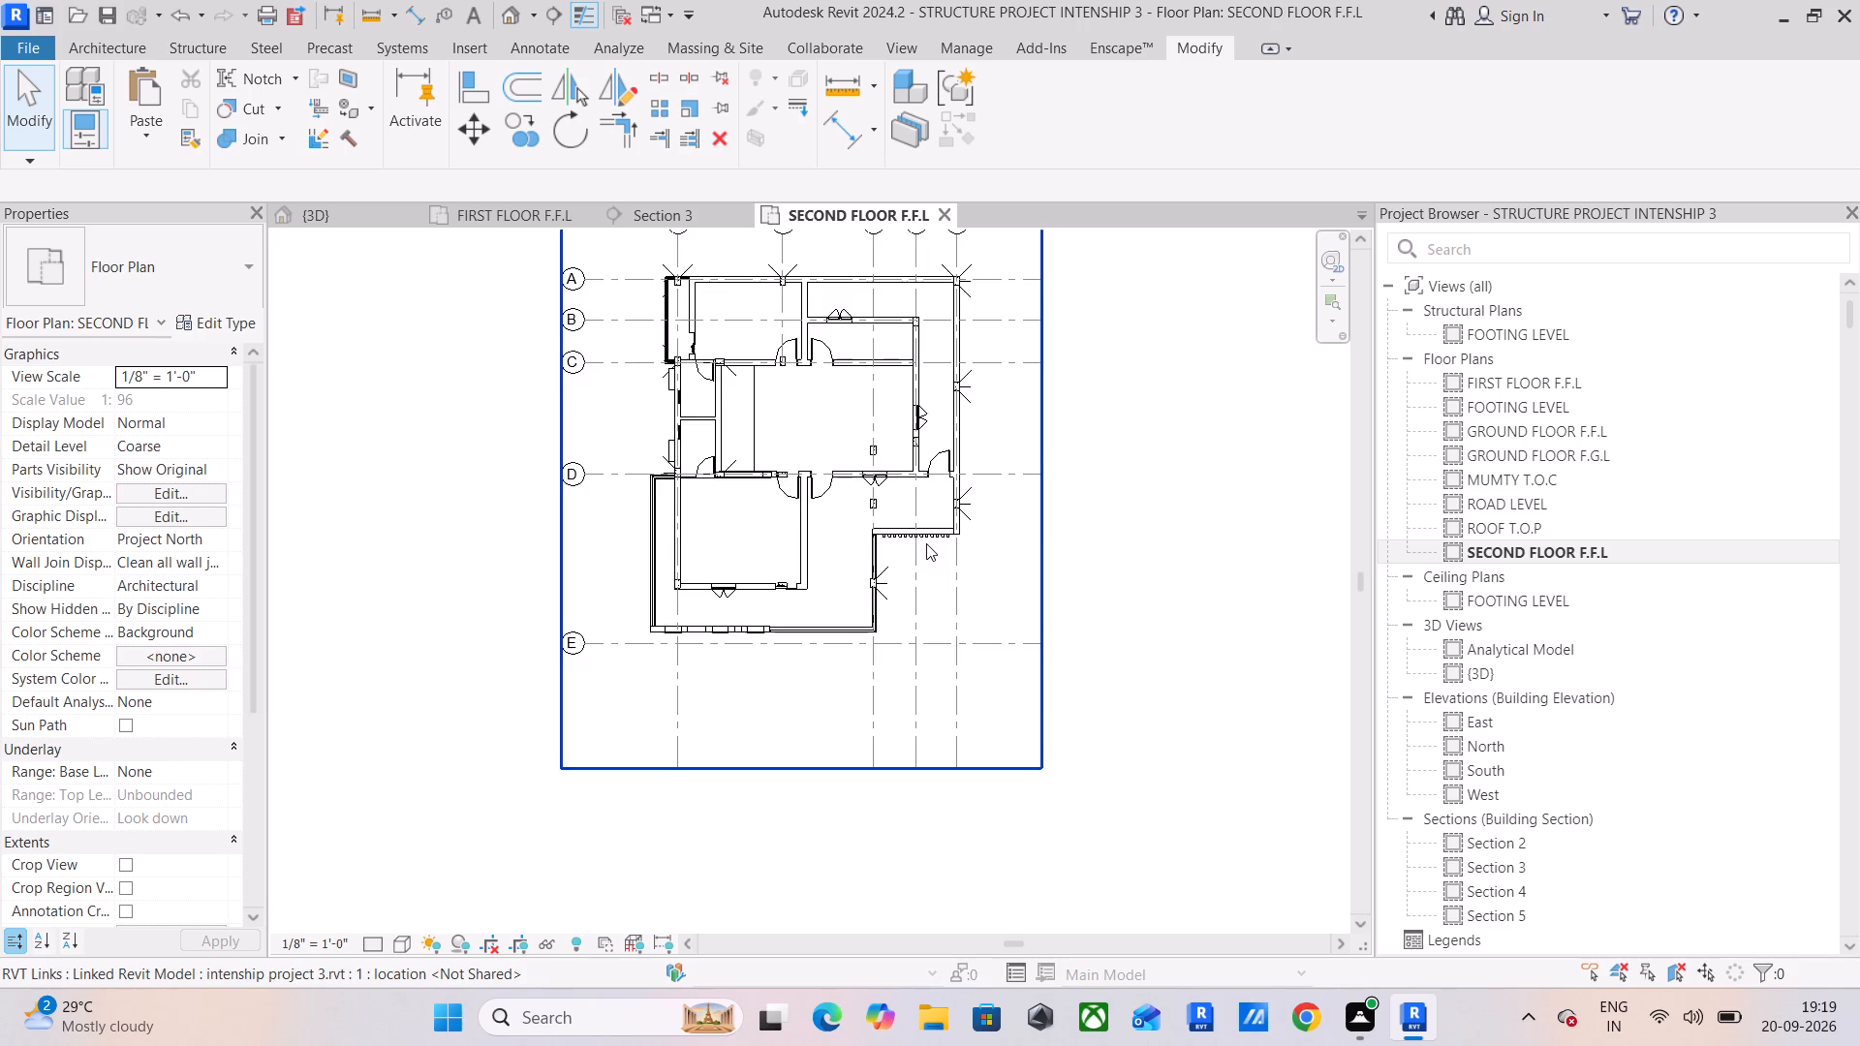
scroll(926, 543, down, 1)
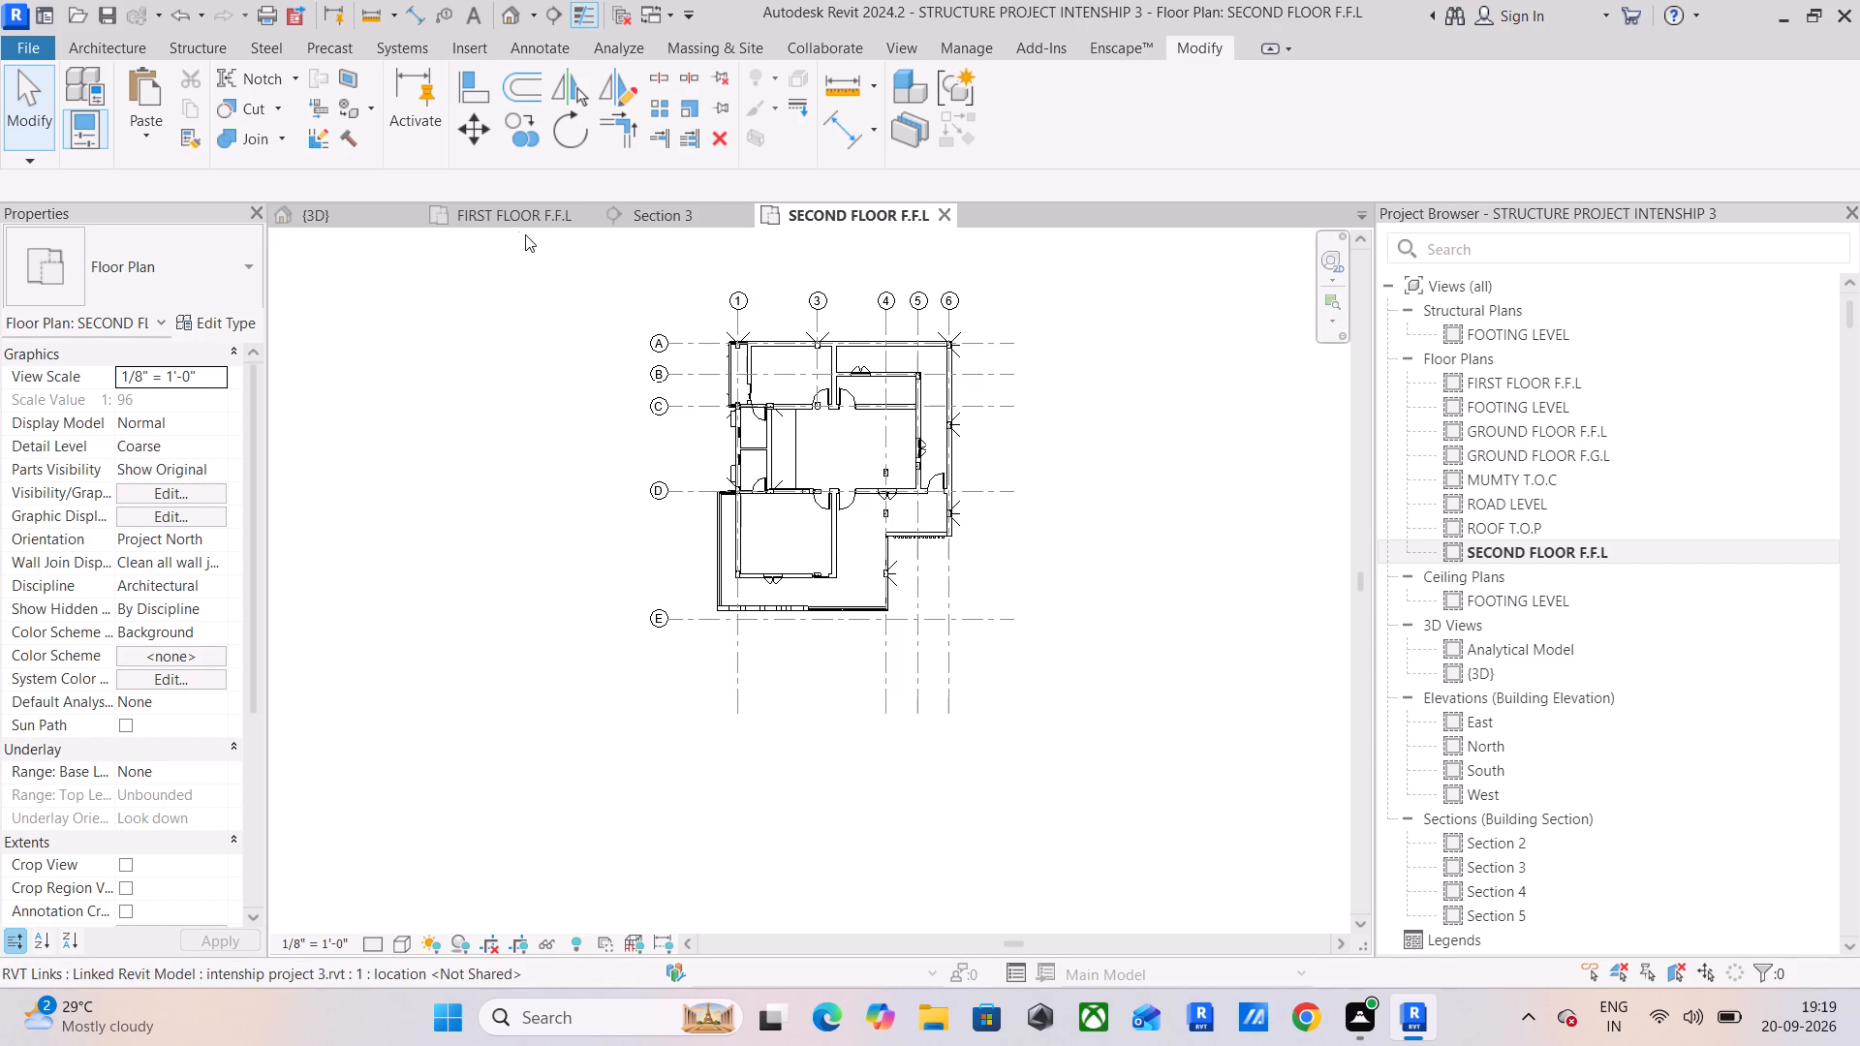
click(480, 209)
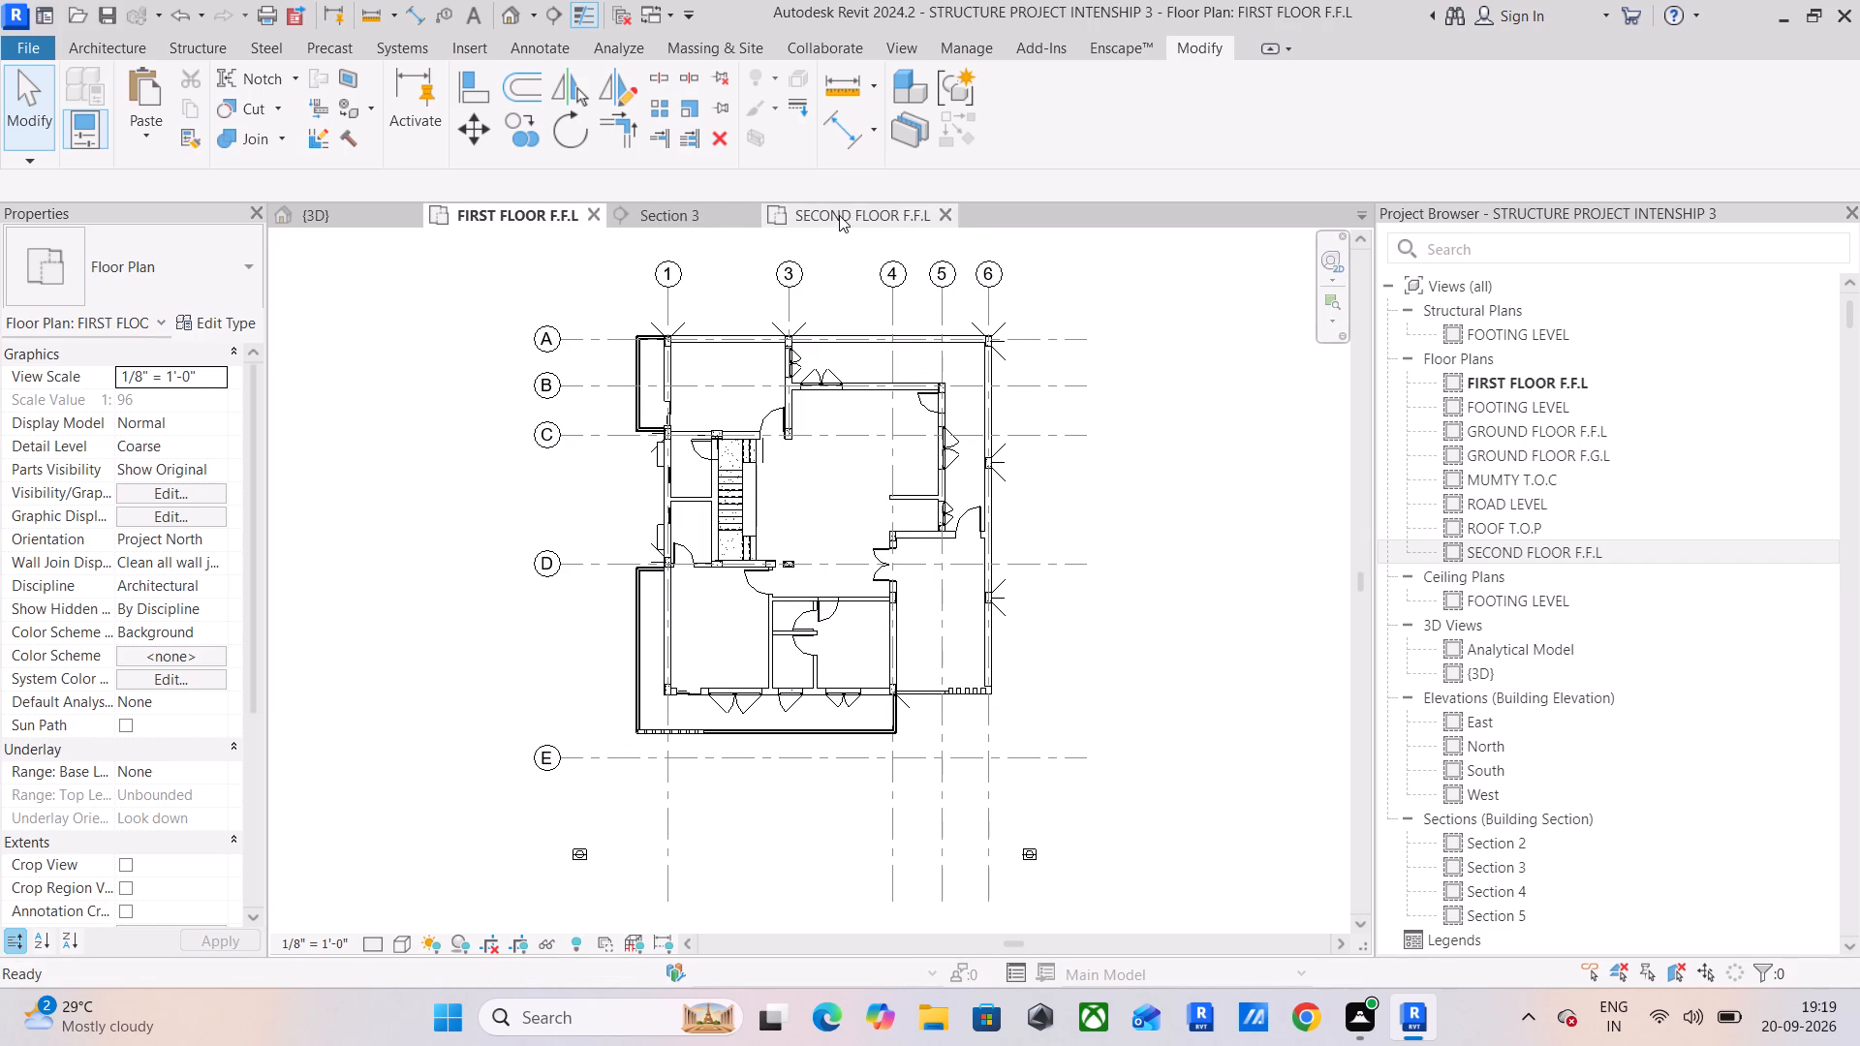
click(839, 215)
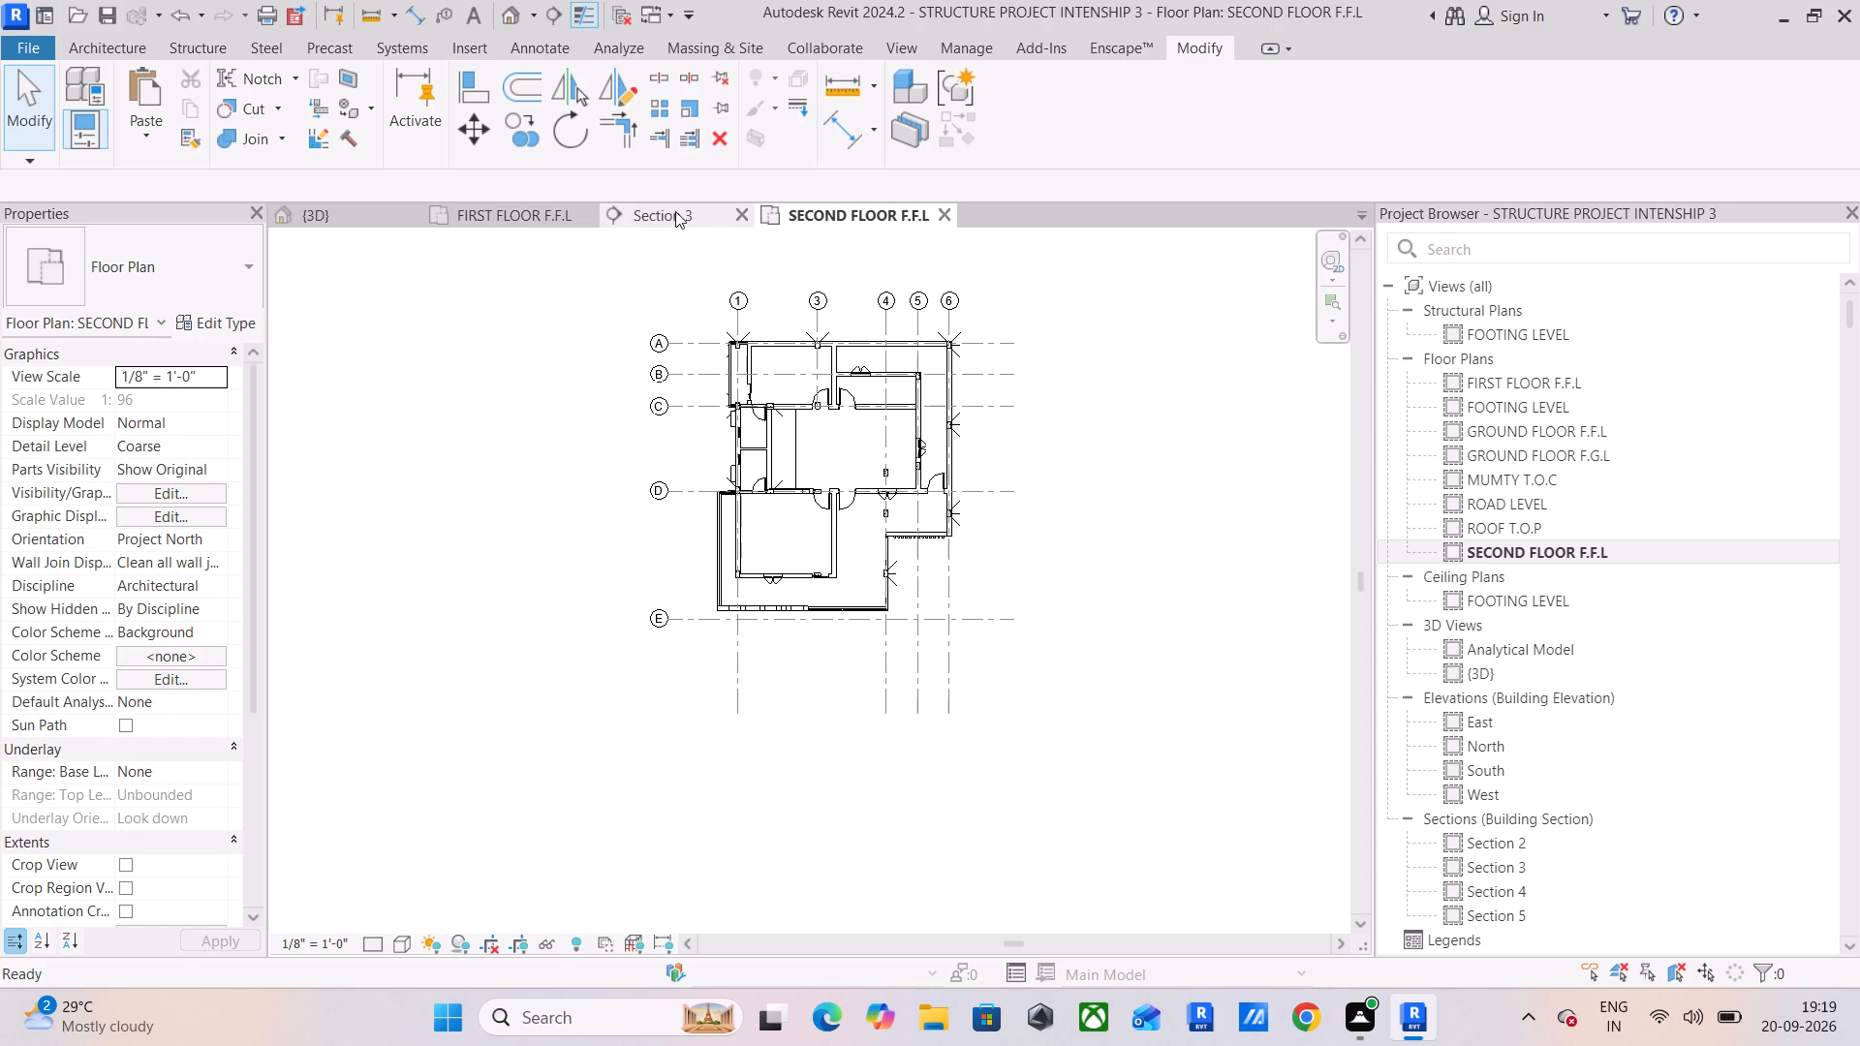
scroll(824, 490, up, 5)
middle_drag(980, 664, 672, 631)
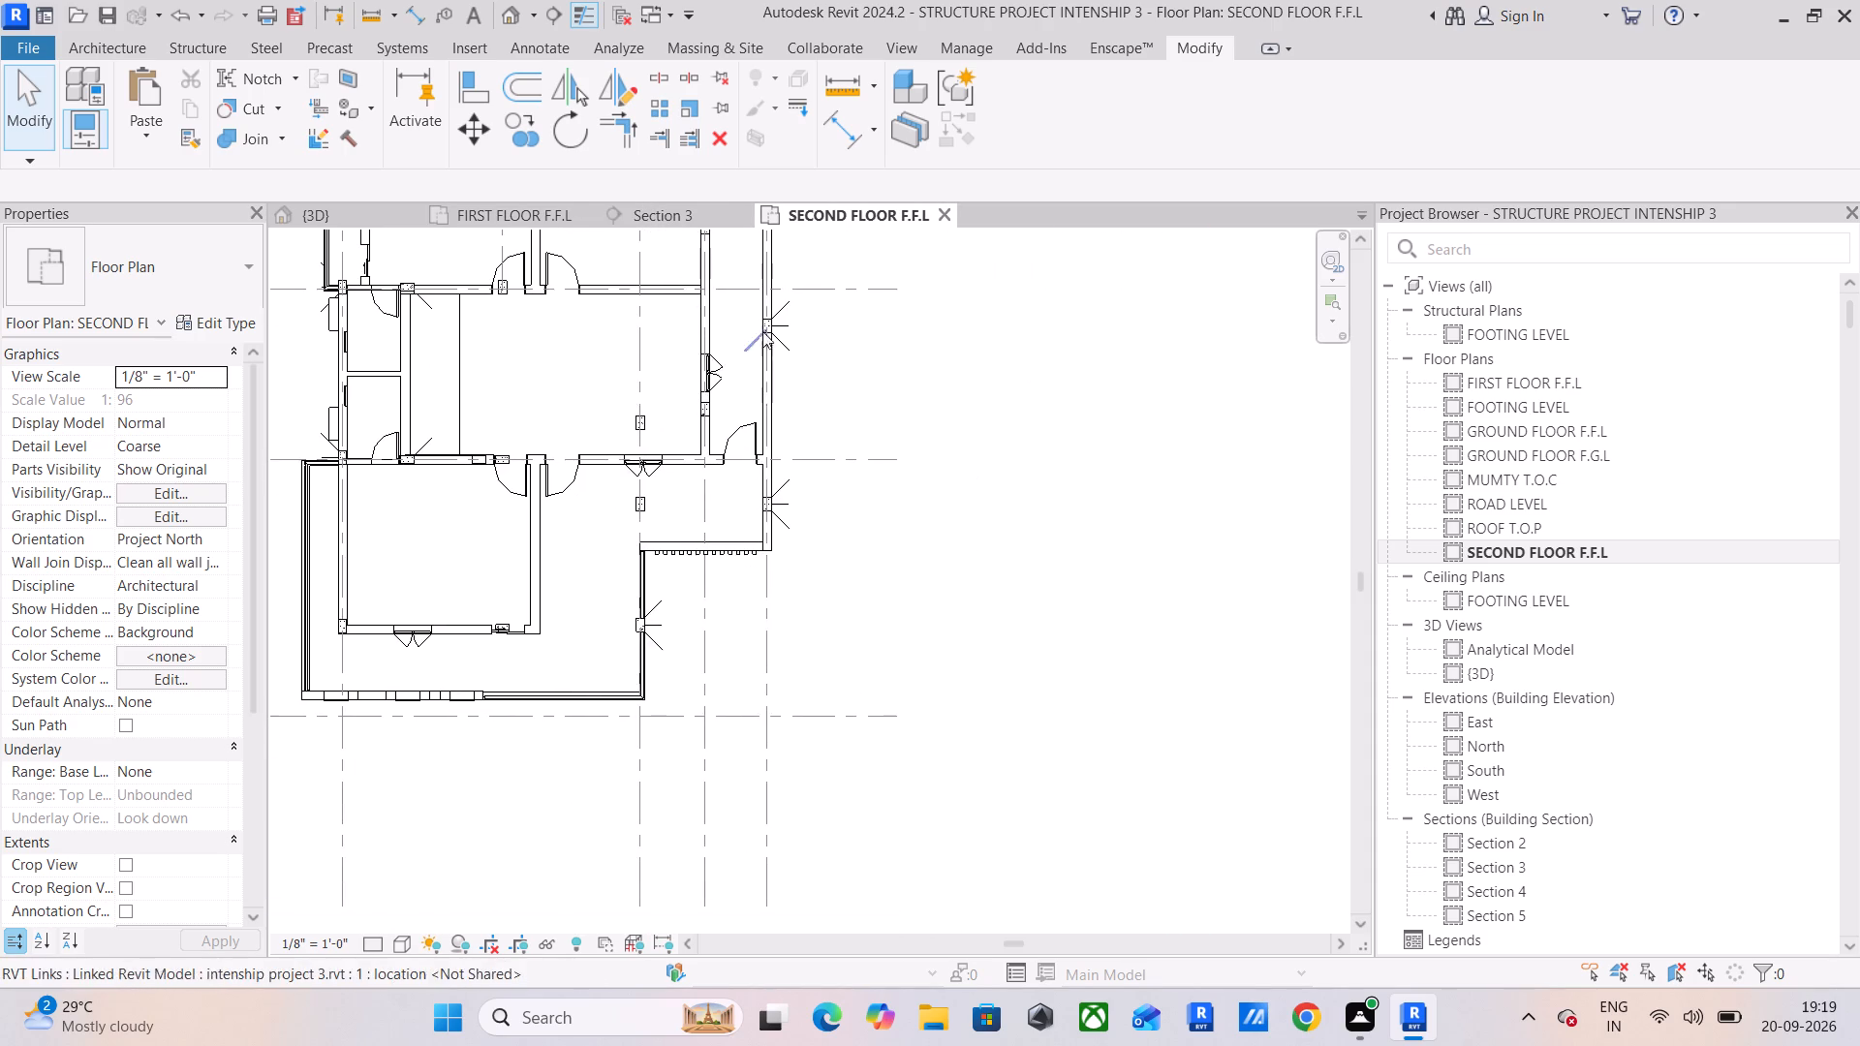
Measure the balcony's projection along grid 4 in the FIRST FLOOR F.F.L plan, from its outer corner to the wall corner beside the column.
click(670, 209)
click(534, 214)
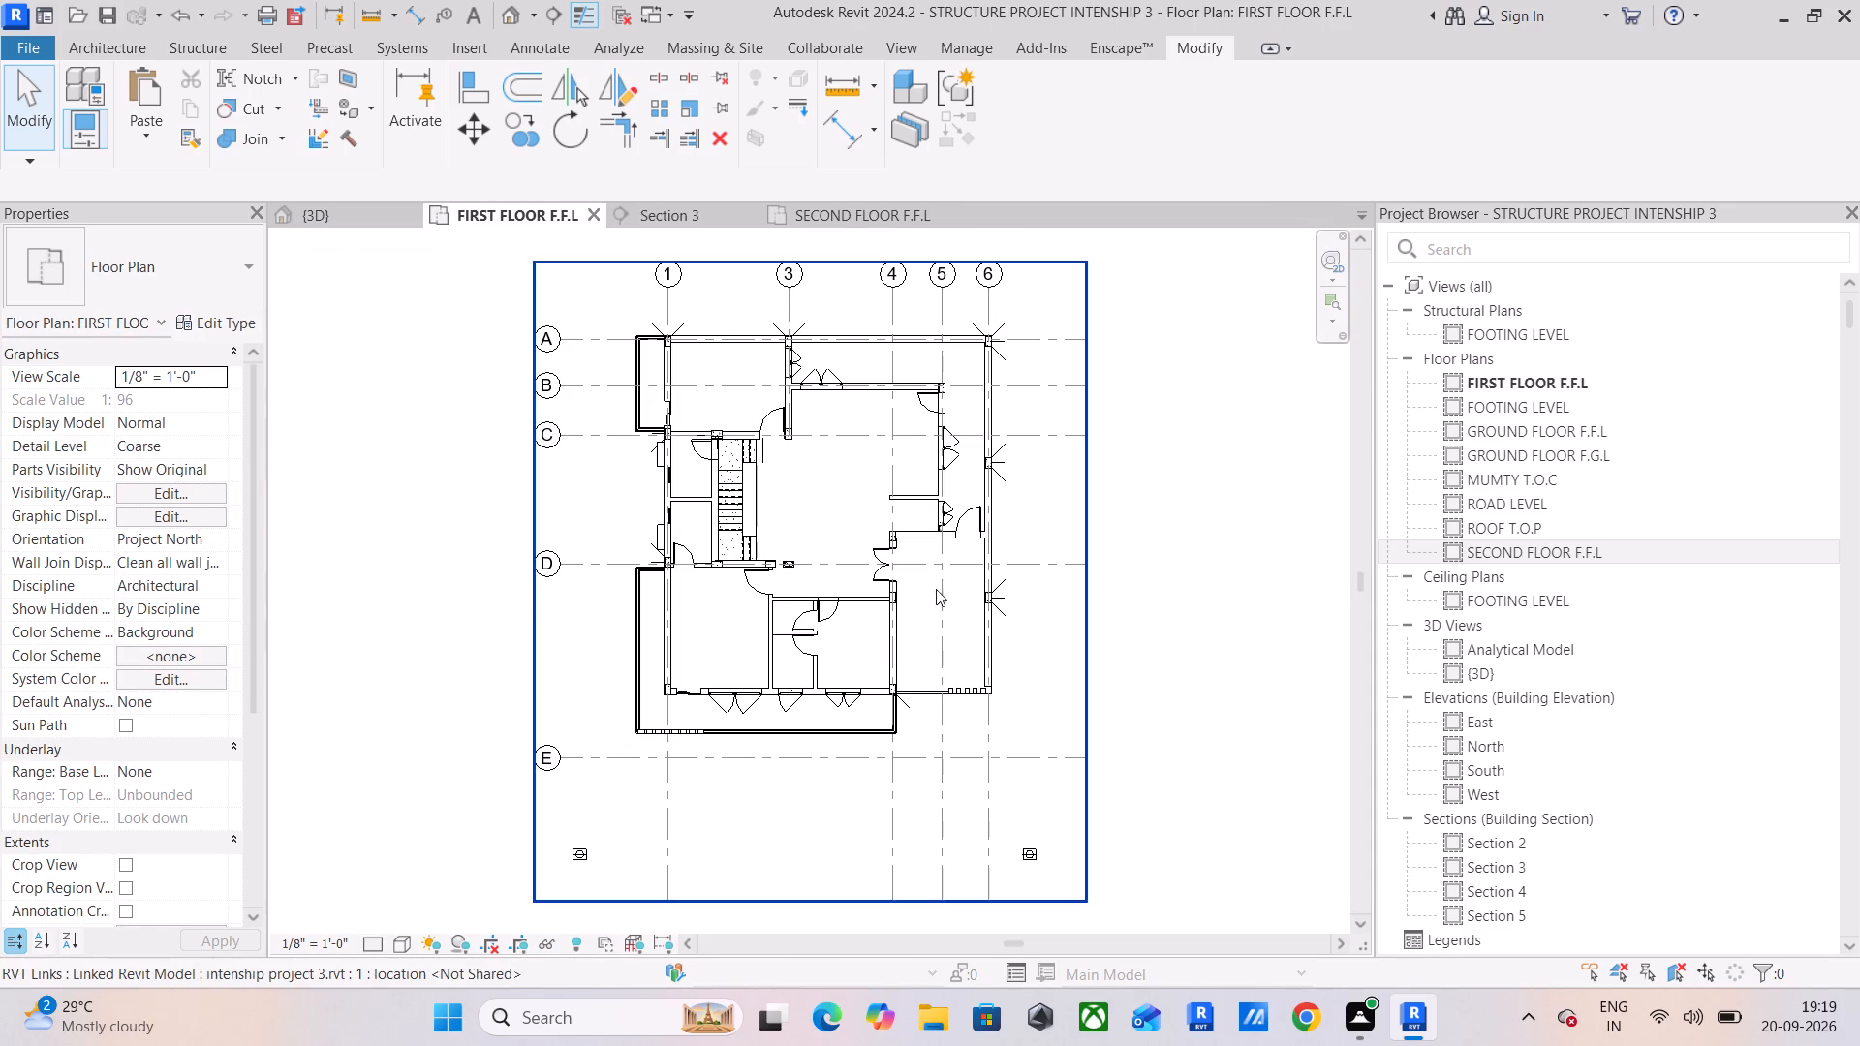
scroll(952, 720, up, 10)
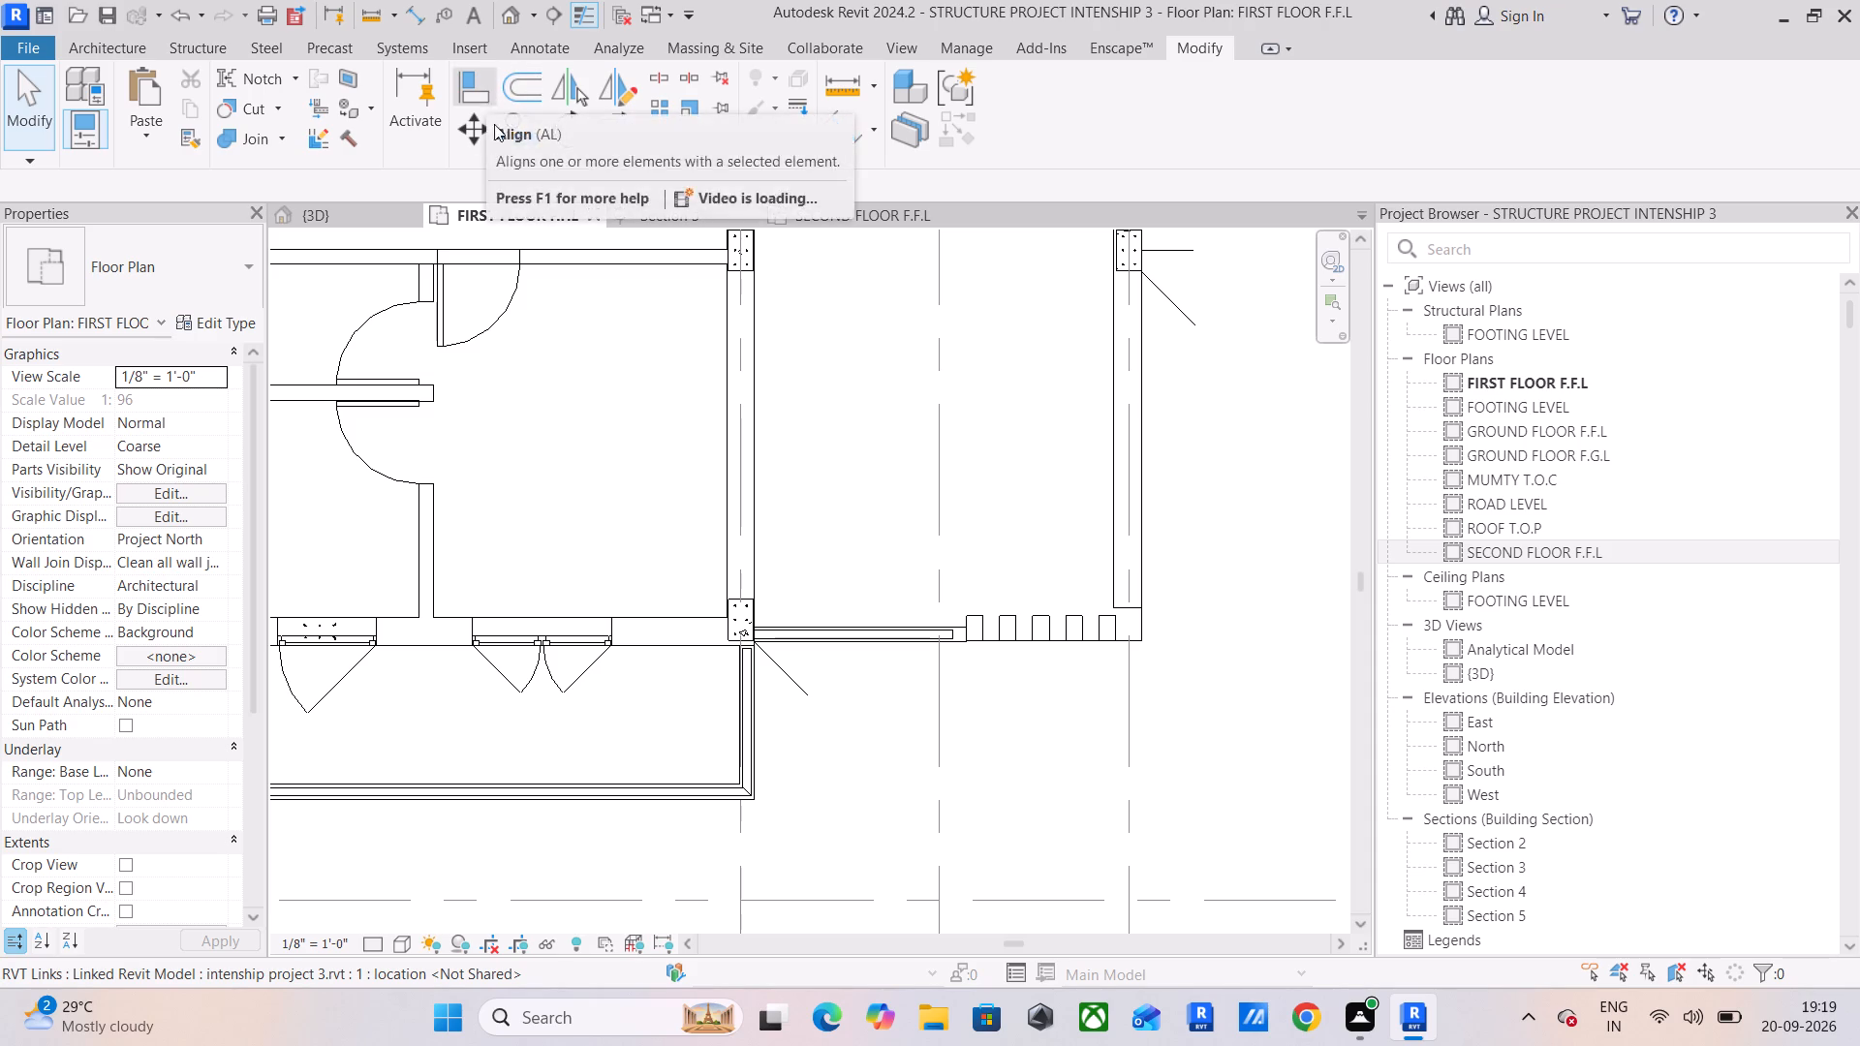
click(852, 86)
scroll(760, 785, up, 5)
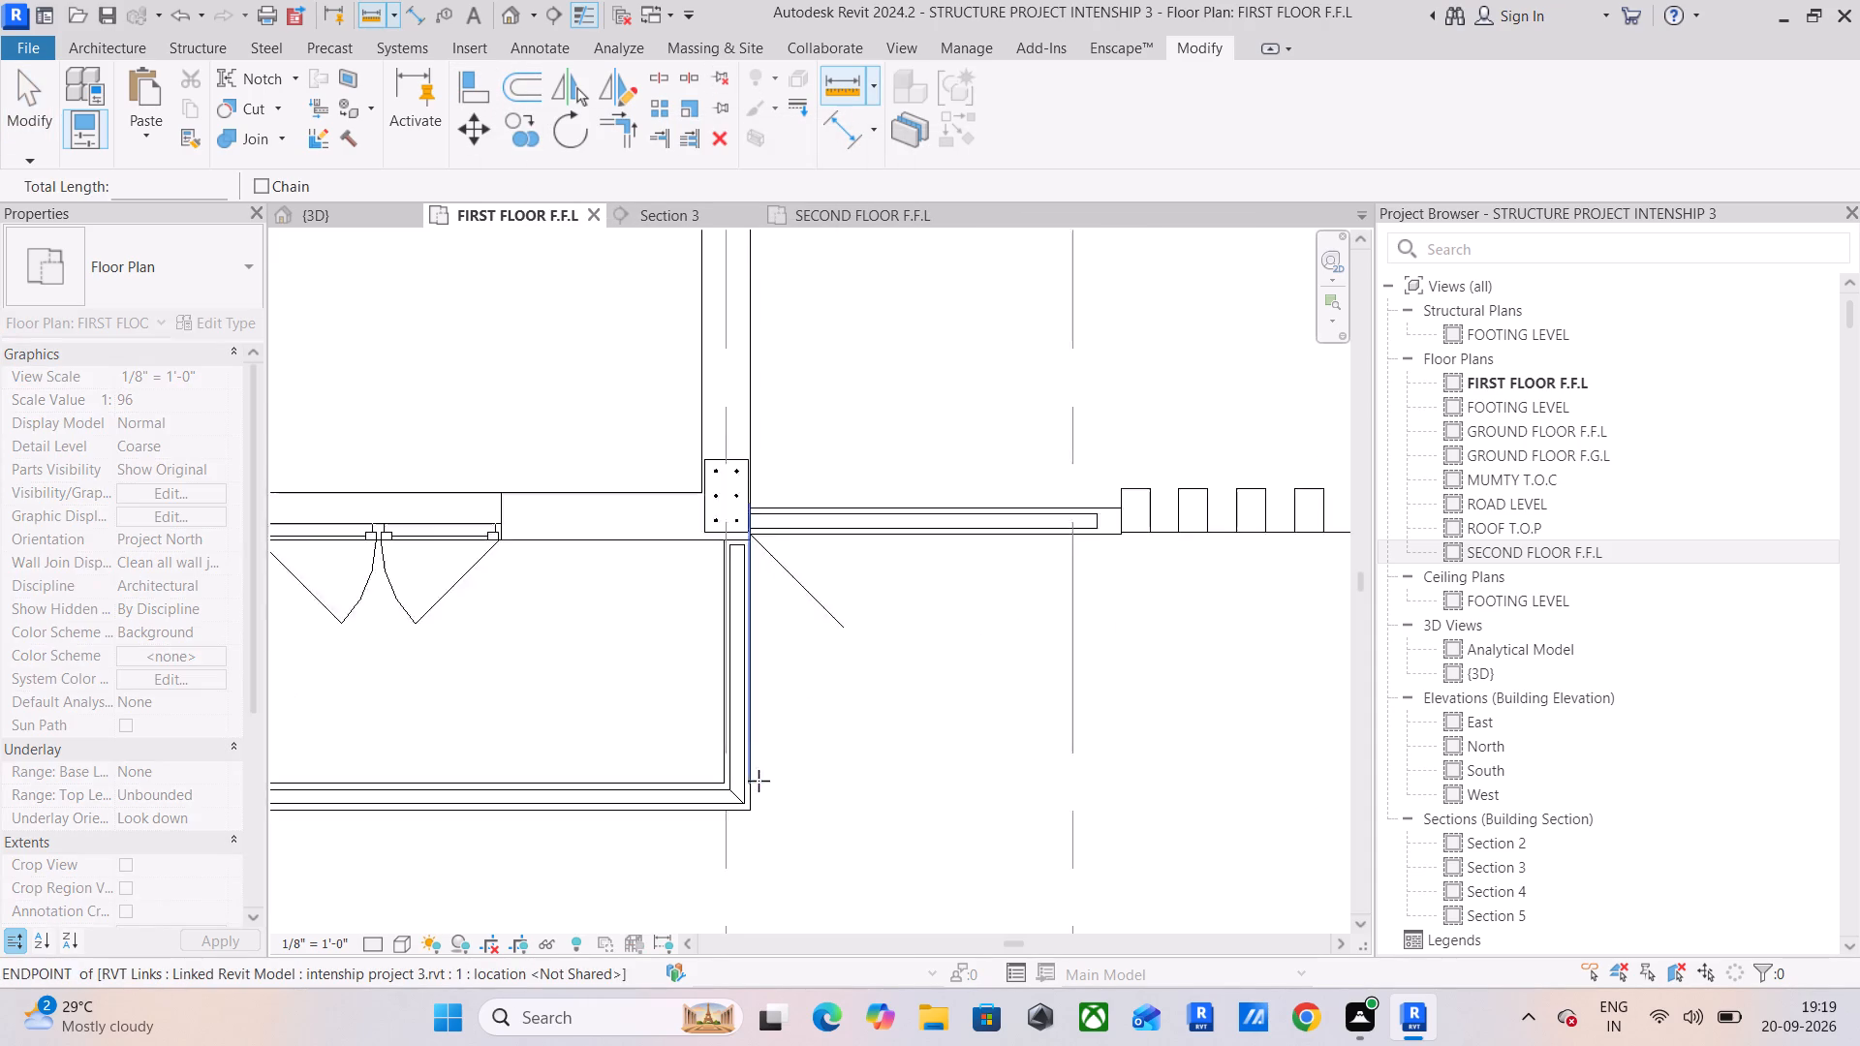
drag(752, 818, 758, 804)
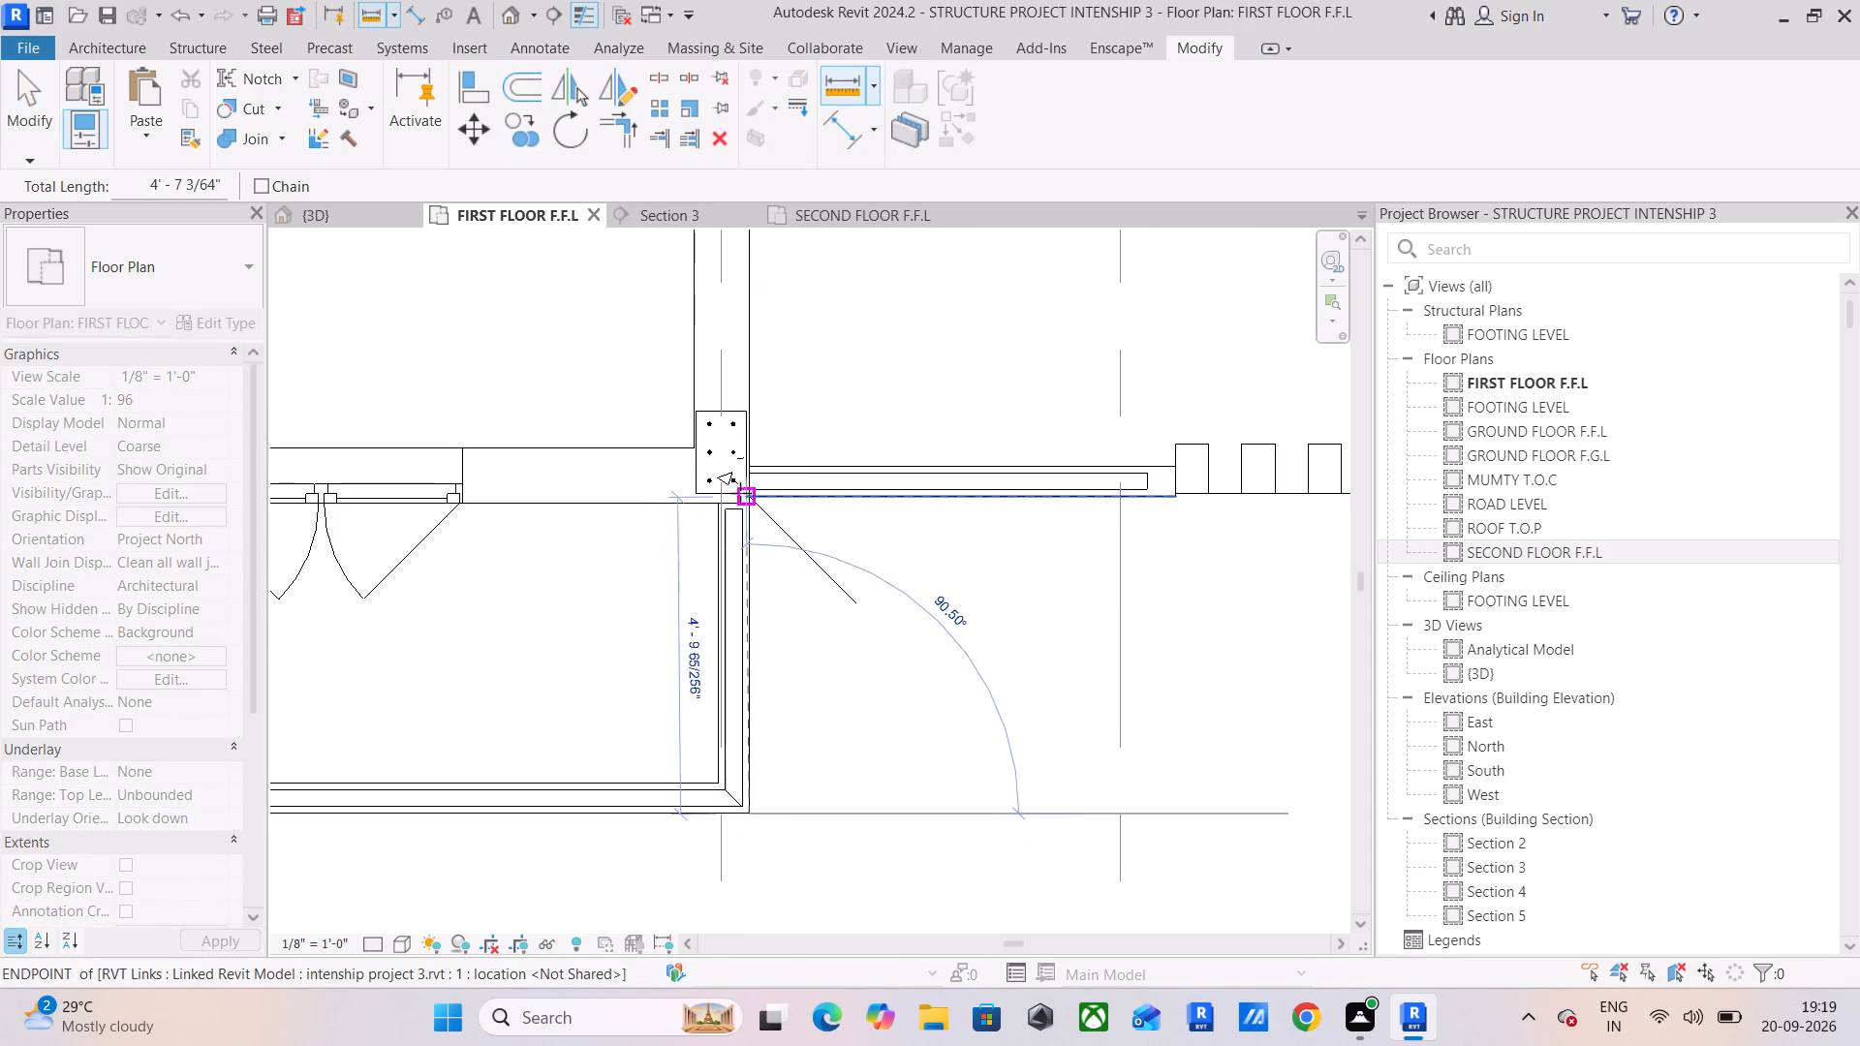
scroll(740, 491, up, 11)
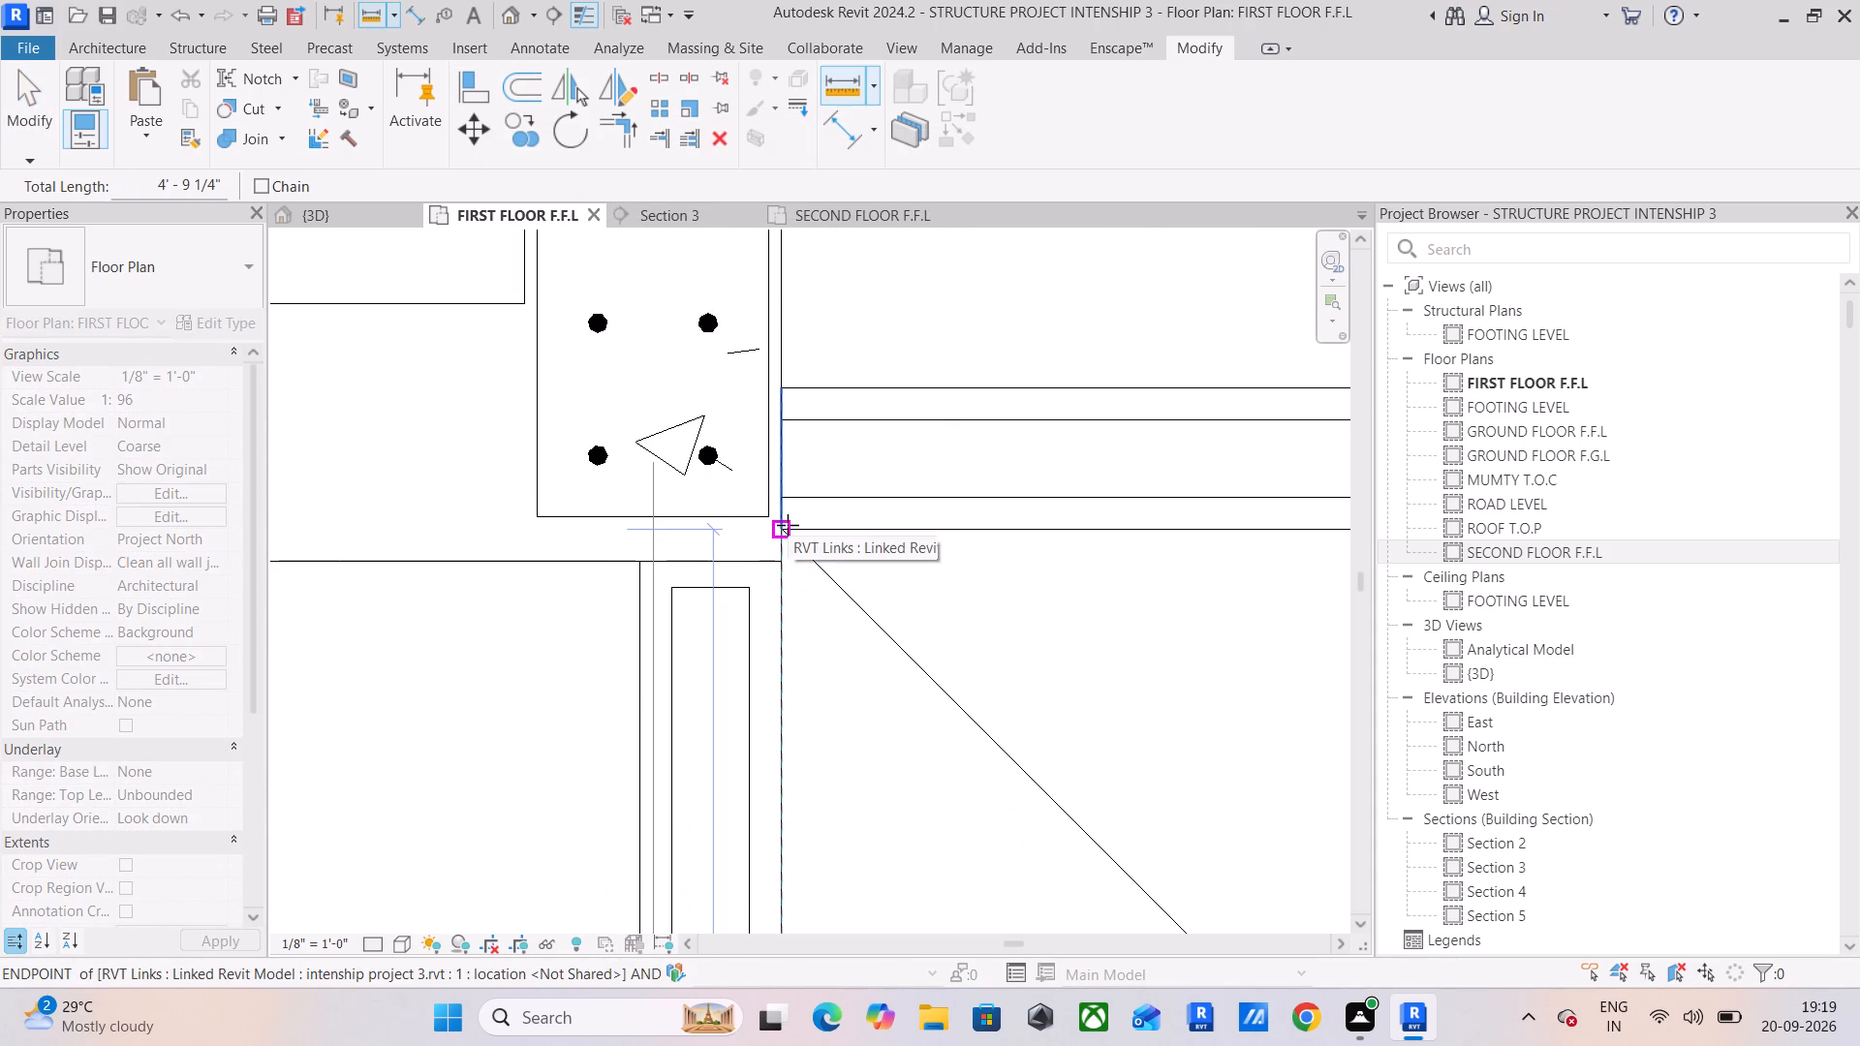
click(788, 525)
Examine the FIRST FLOOR F.F.L plan around the measured balcony corner, including the columns and walls between grids 4 and 6.
scroll(933, 556, down, 4)
middle_drag(934, 559, 901, 276)
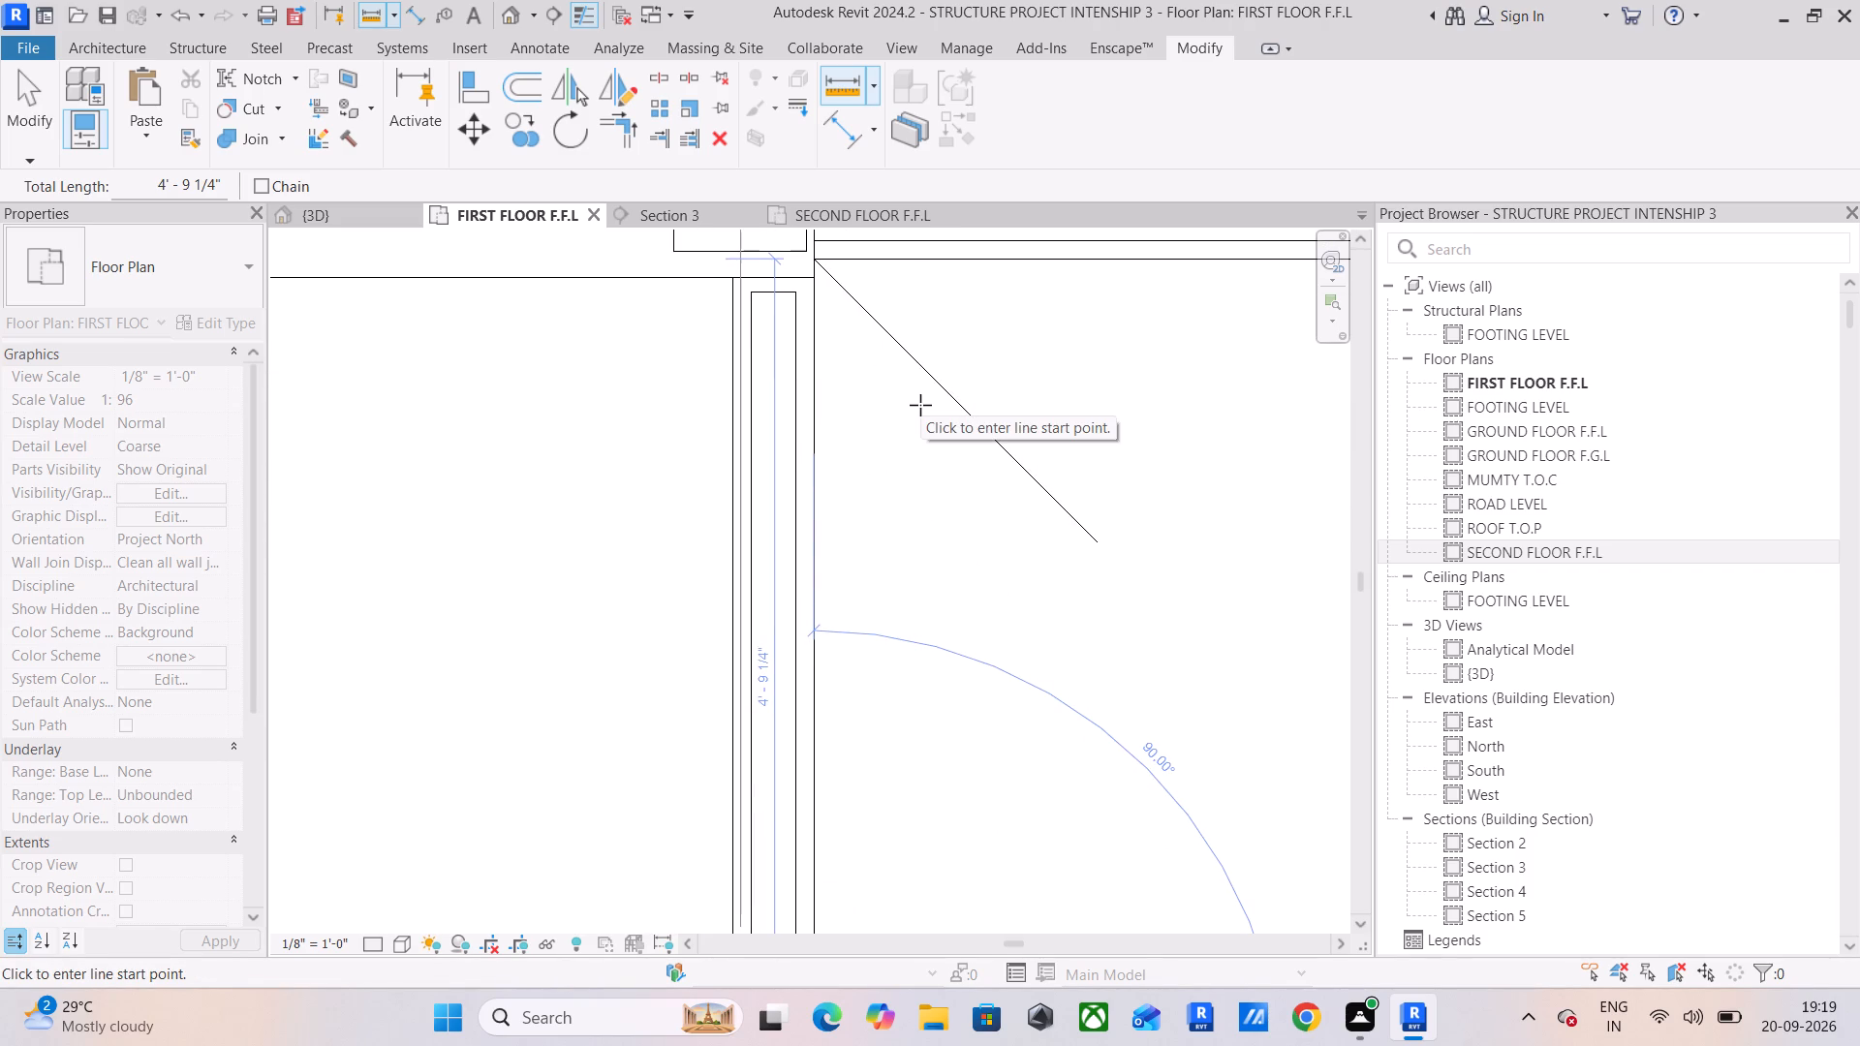
scroll(920, 405, down, 4)
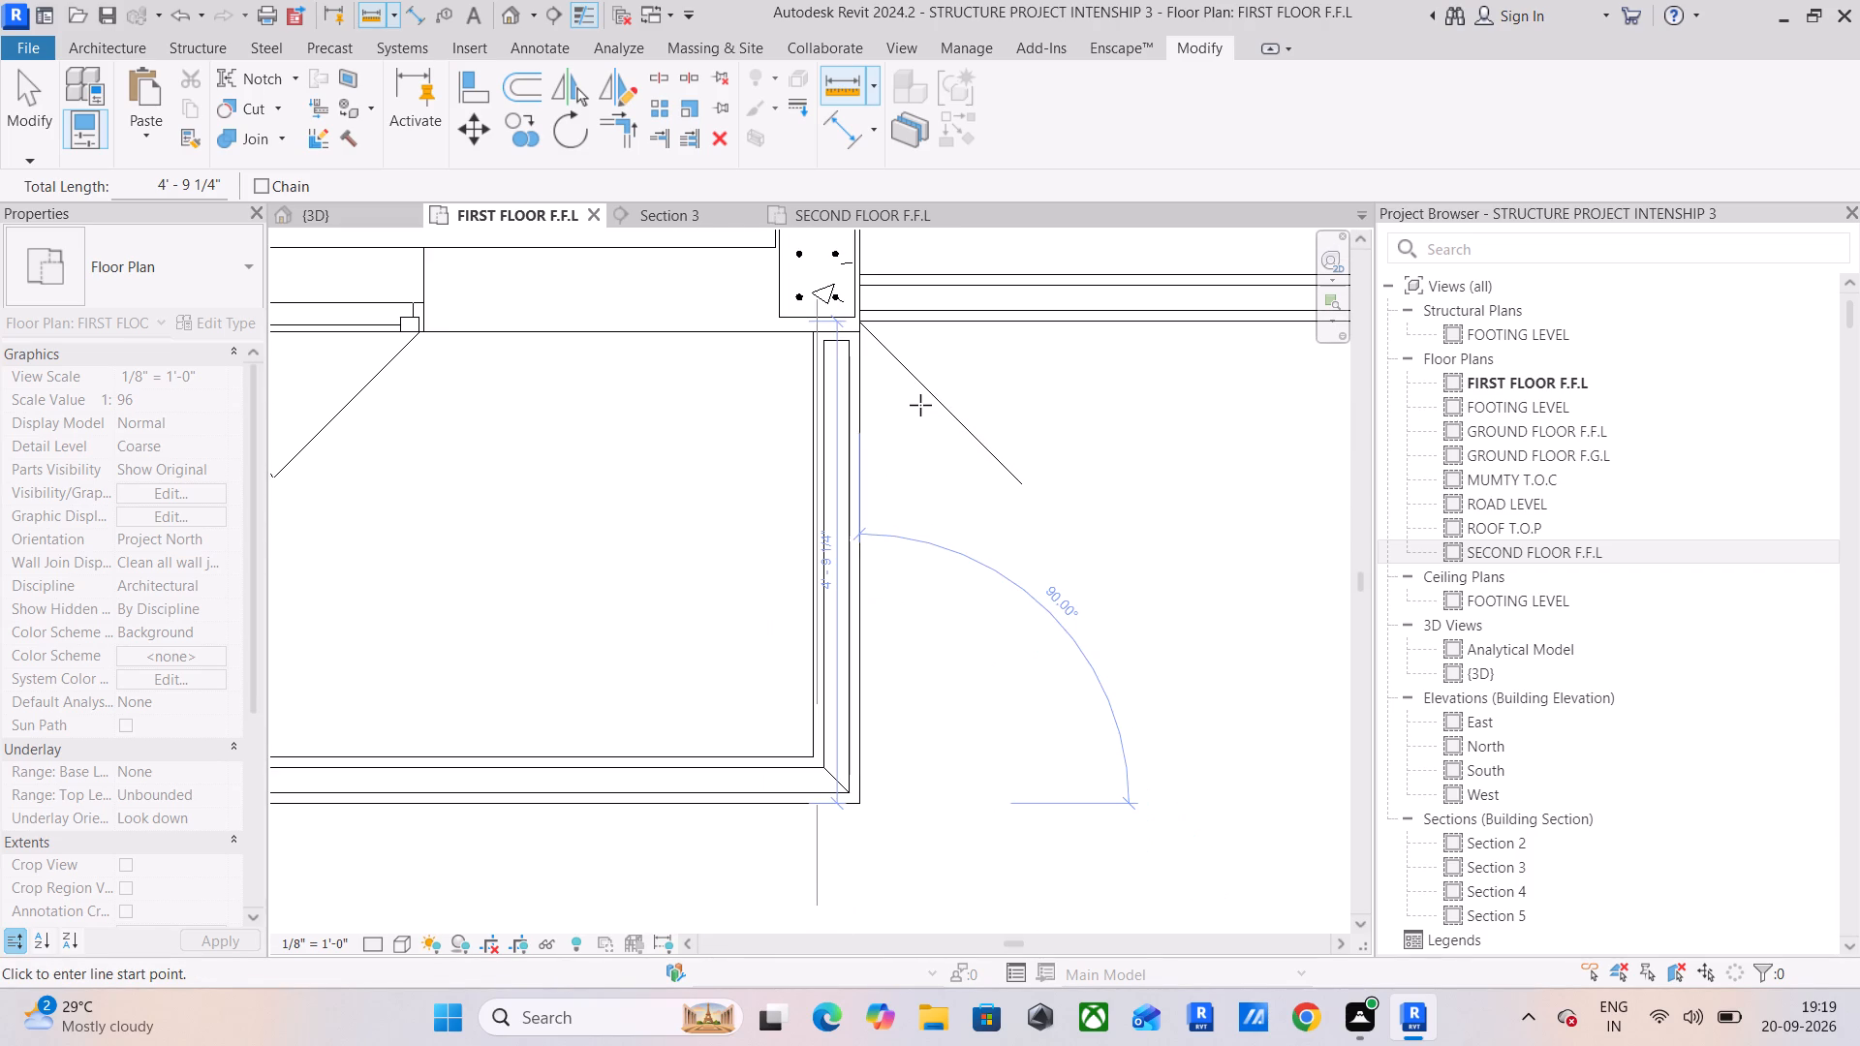
middle_drag(864, 424, 732, 697)
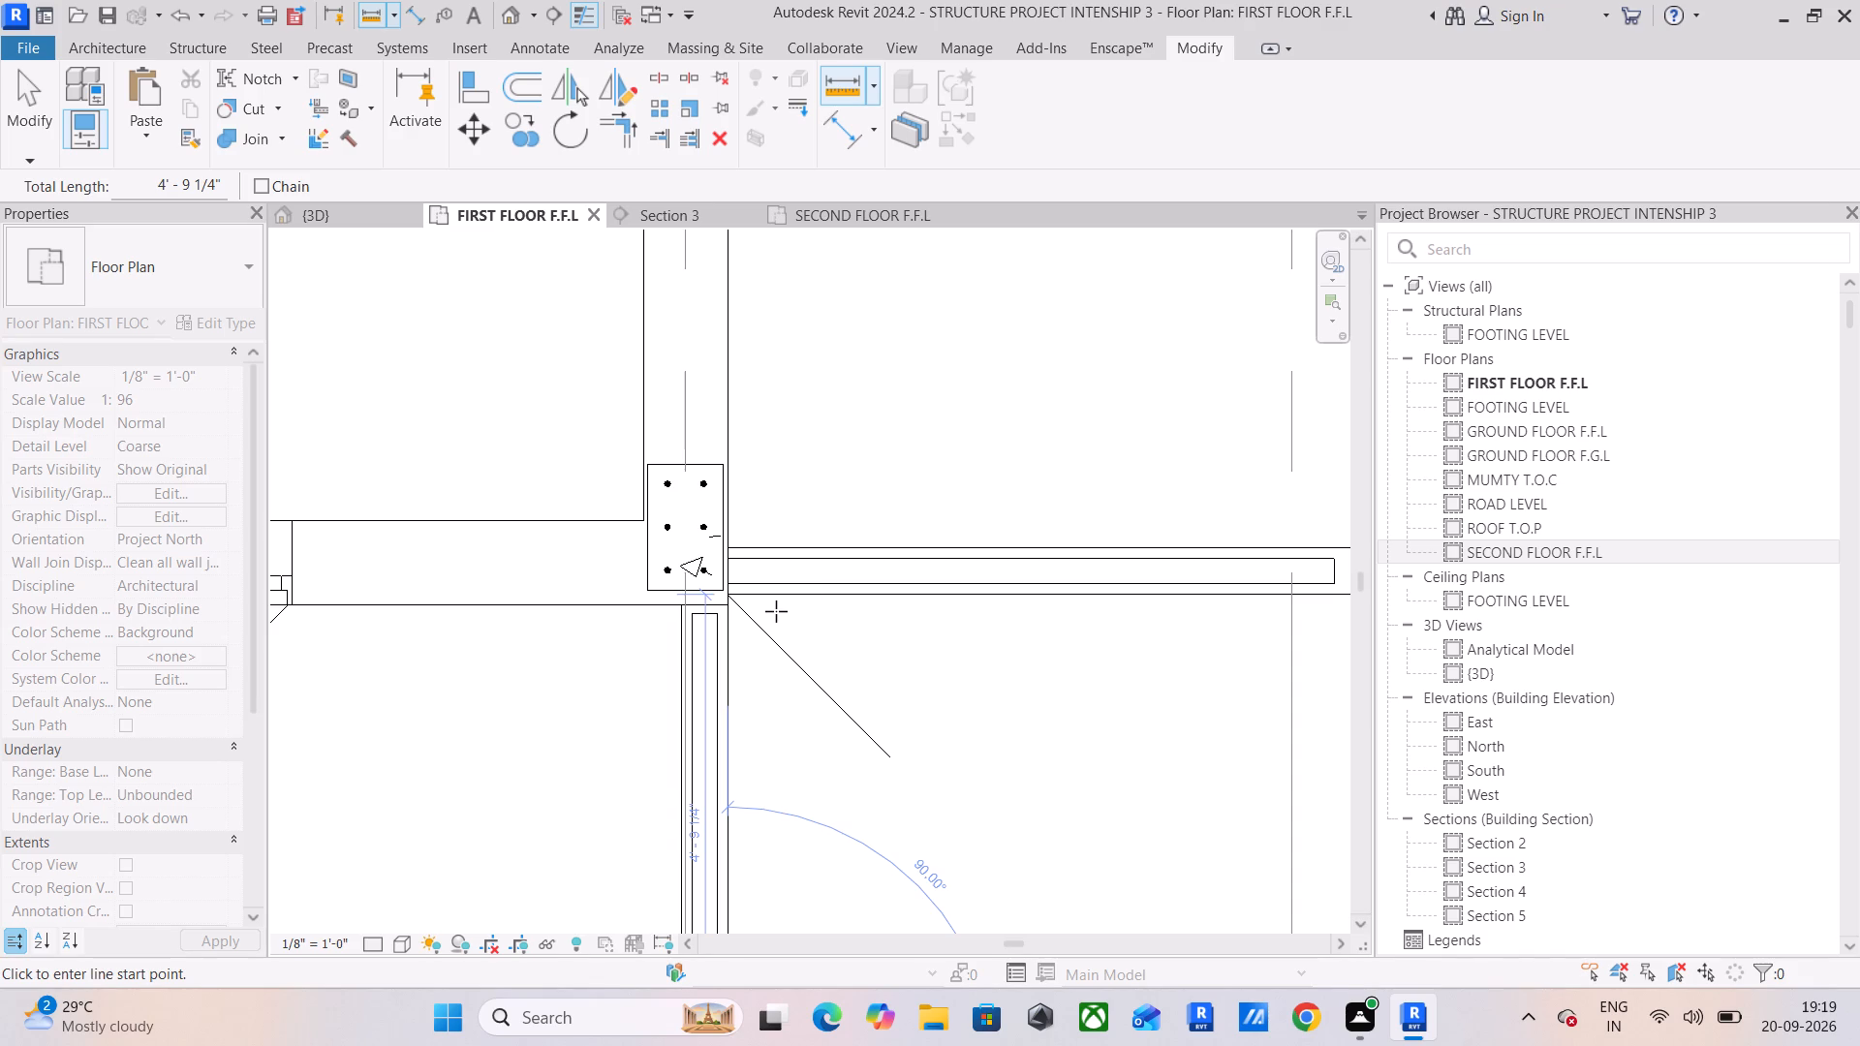
middle_drag(777, 611, 832, 421)
scroll(610, 549, down, 5)
middle_drag(802, 591, 787, 663)
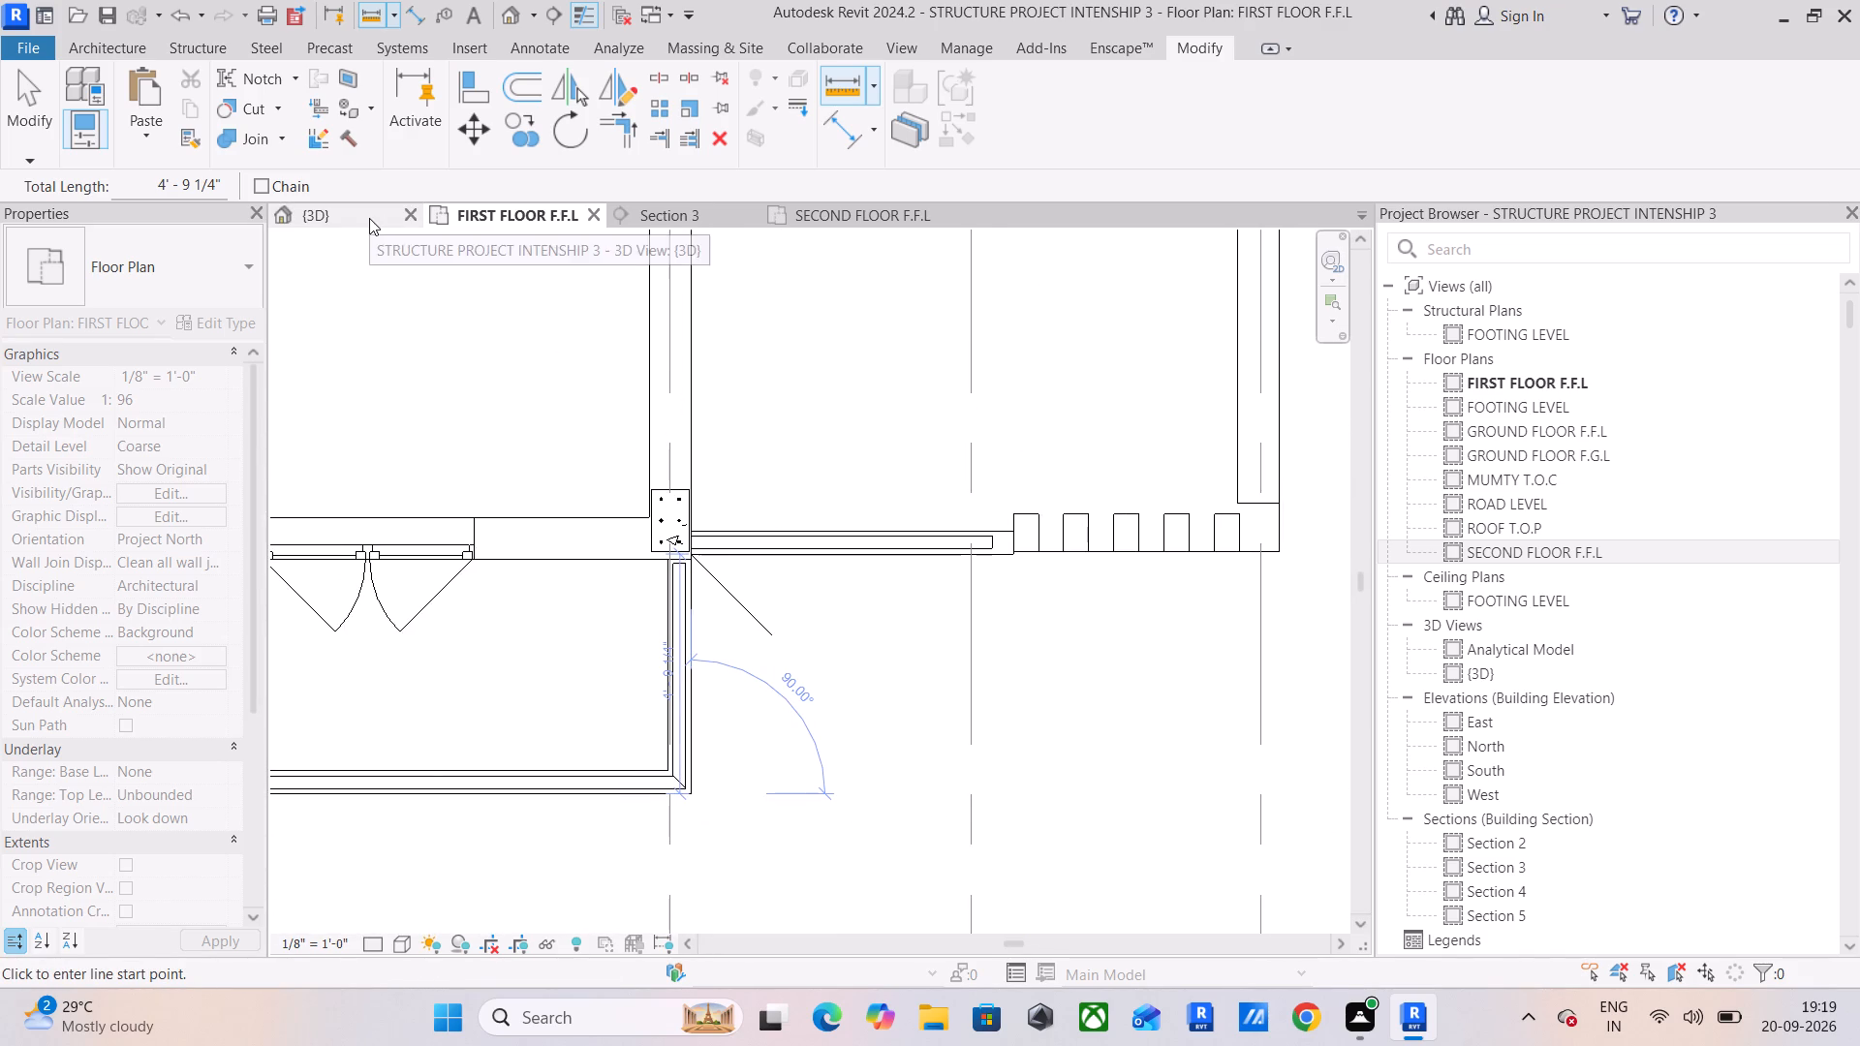
scroll(684, 591, down, 4)
middle_drag(738, 616, 530, 764)
scroll(631, 709, down, 2)
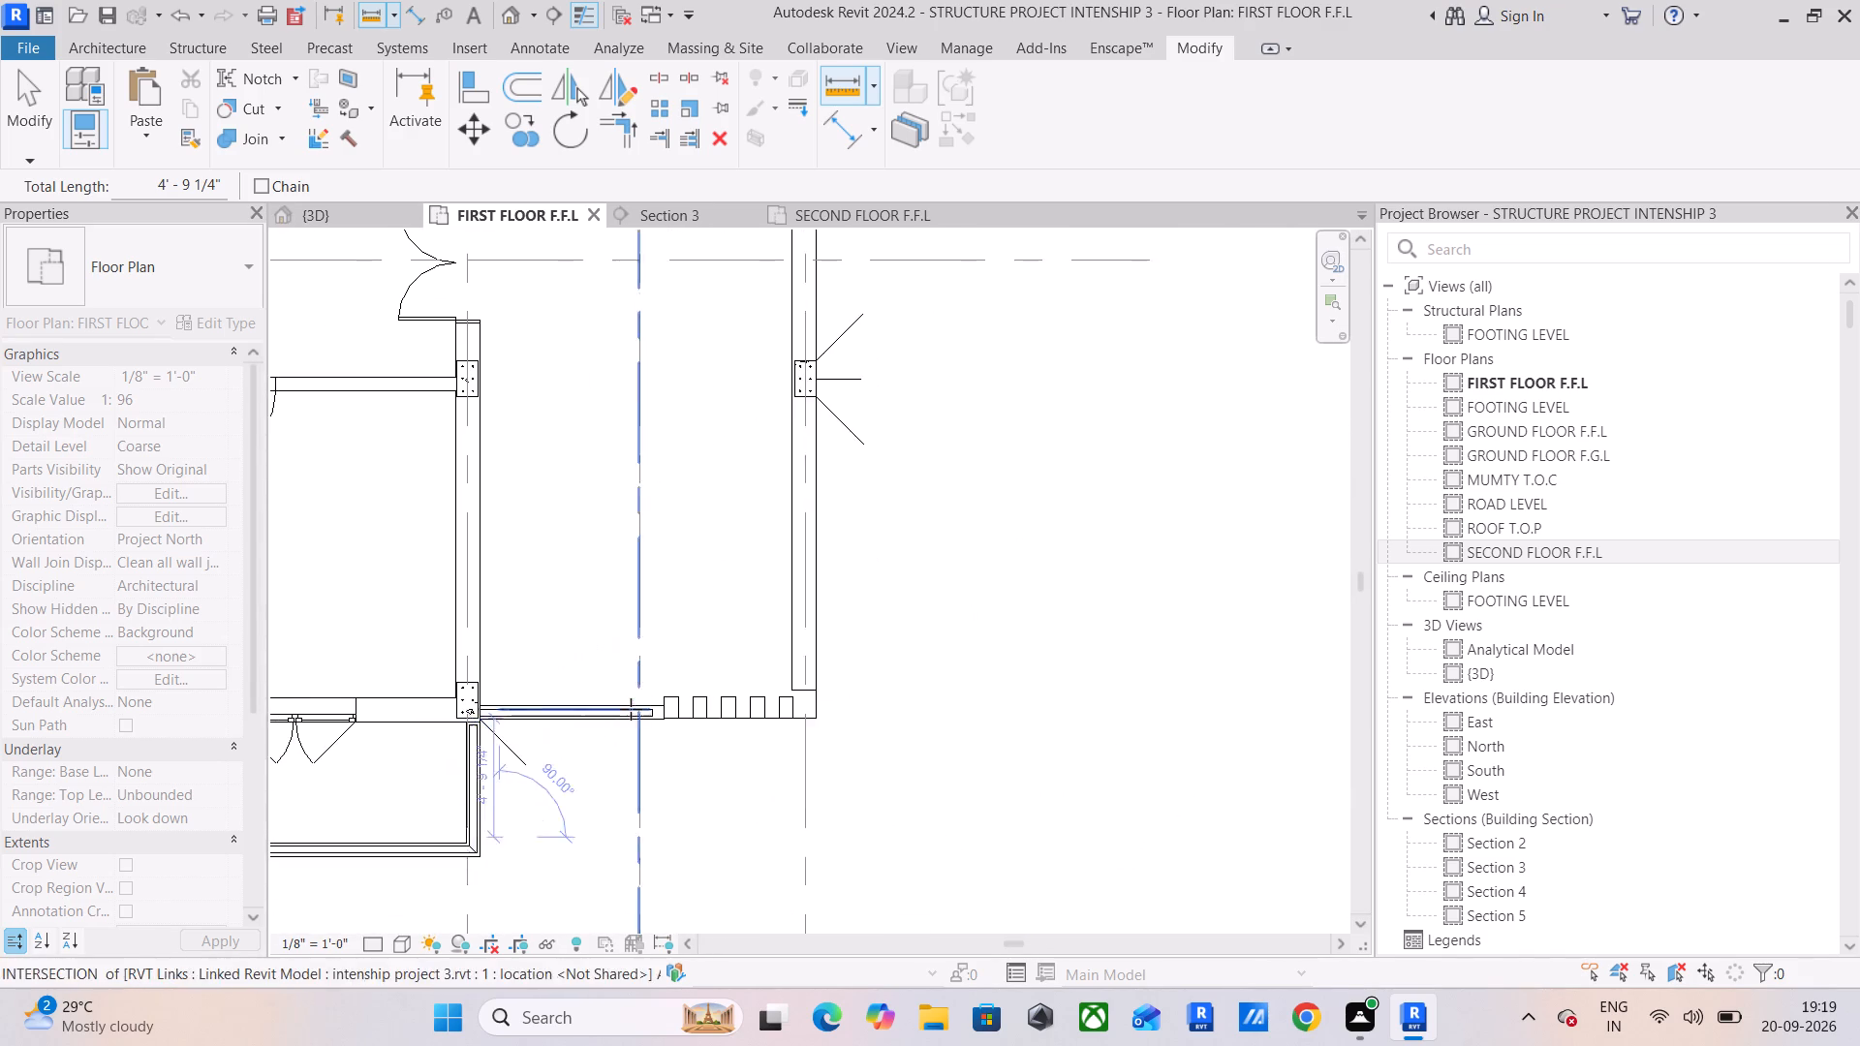
scroll(631, 709, down, 2)
middle_drag(648, 706, 798, 728)
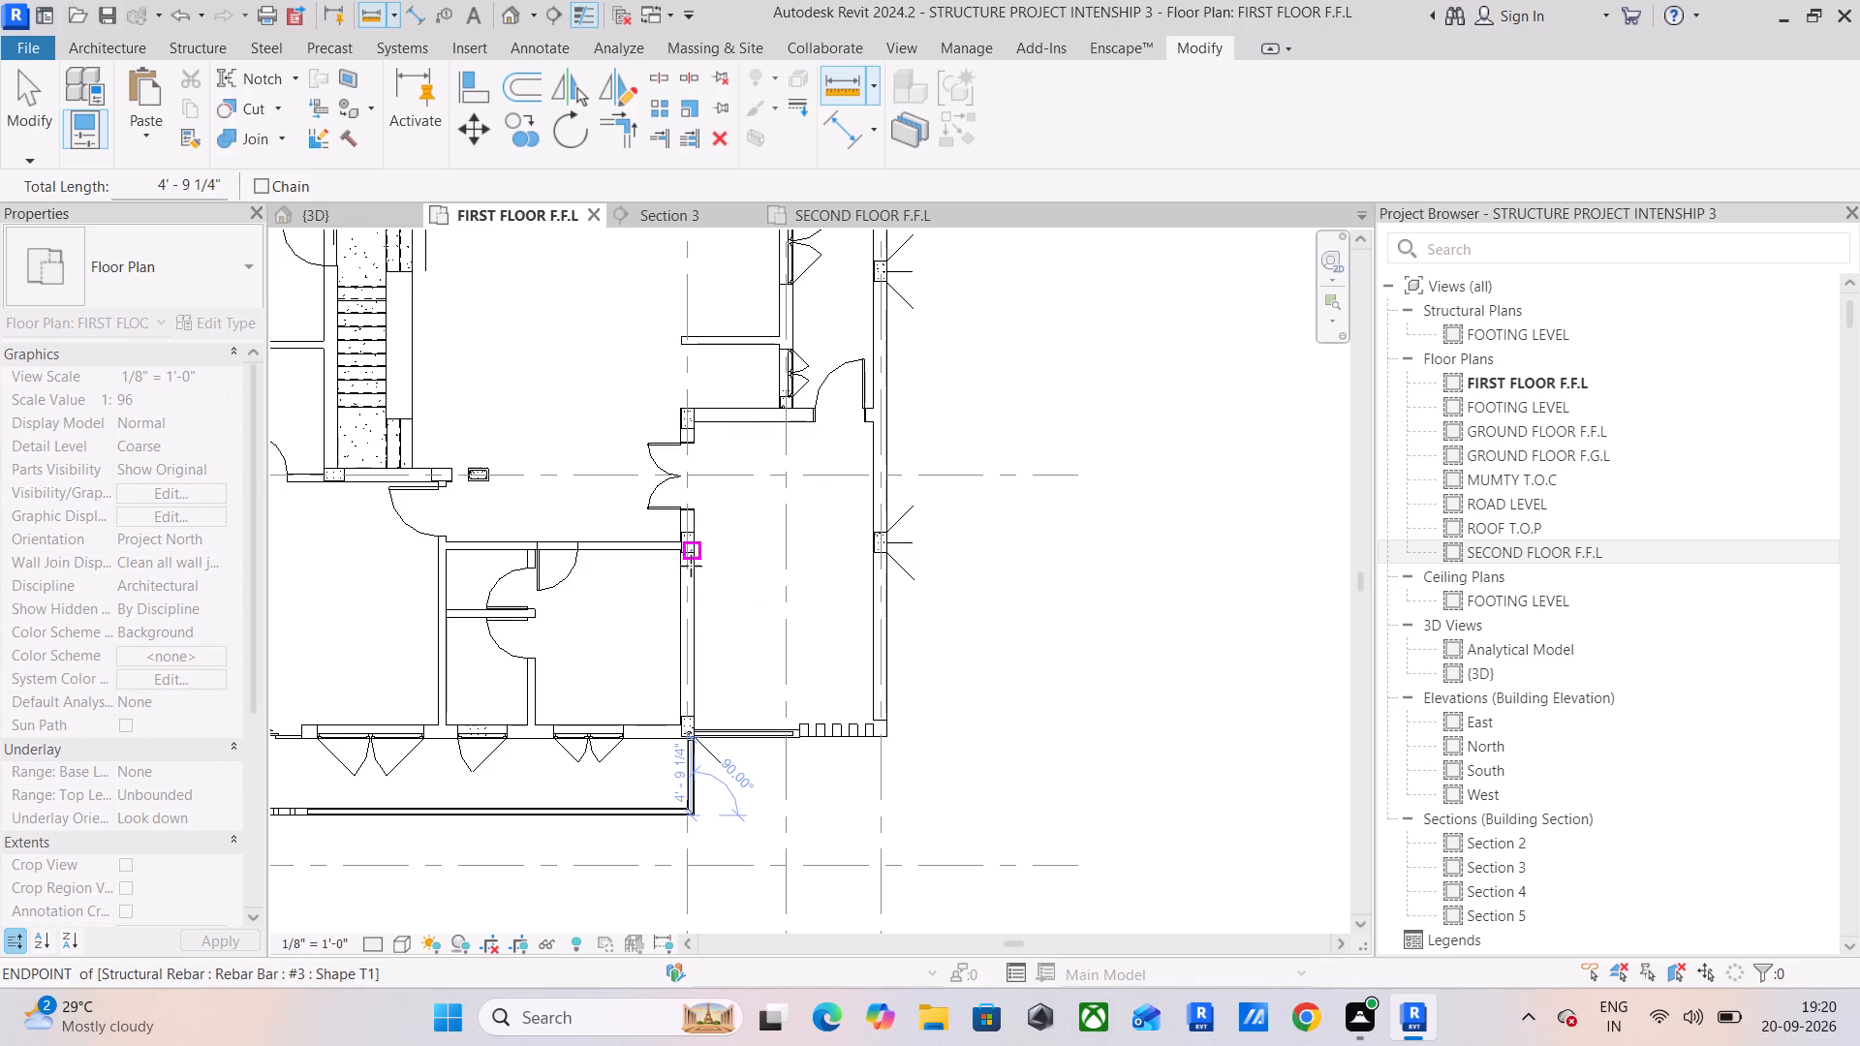
scroll(681, 528, up, 5)
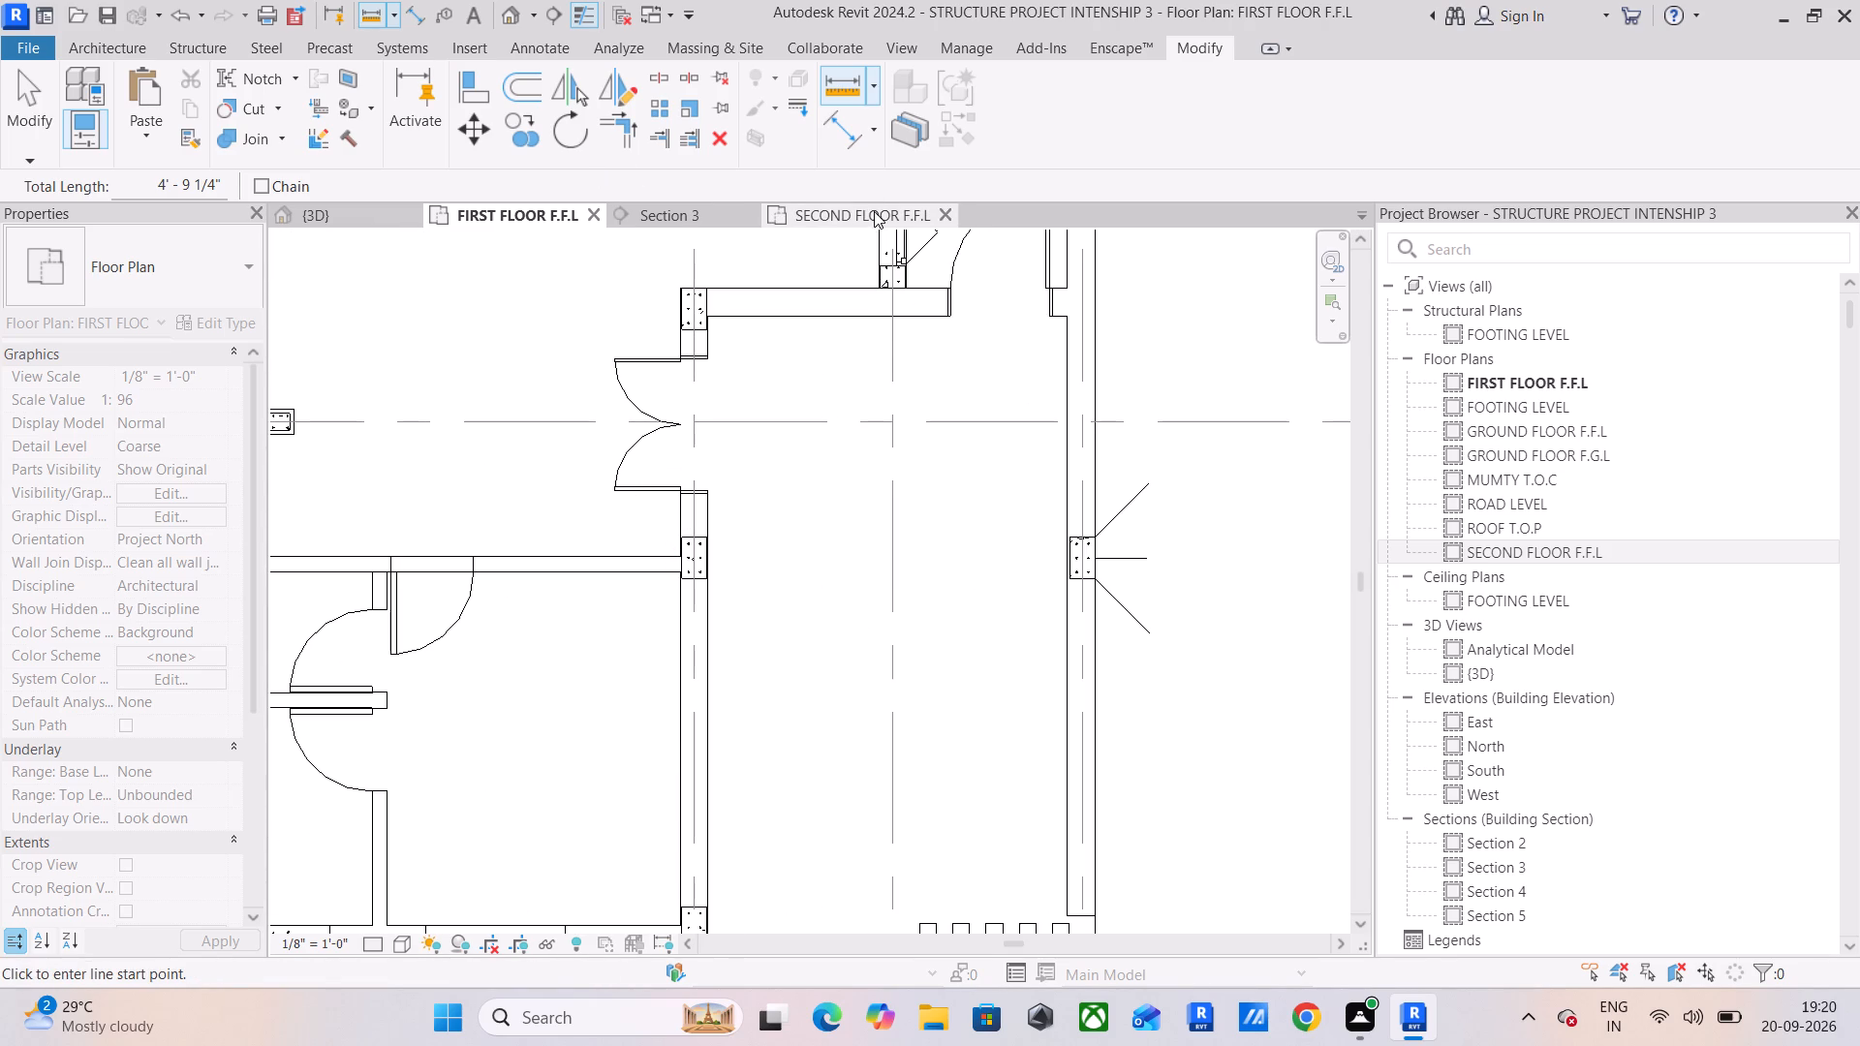
Measure the balcony edge along grid 4 in the SECOND FLOOR F.F.L plan, from its outer corner near grid E to the recessed wall.
click(874, 211)
scroll(644, 533, up, 5)
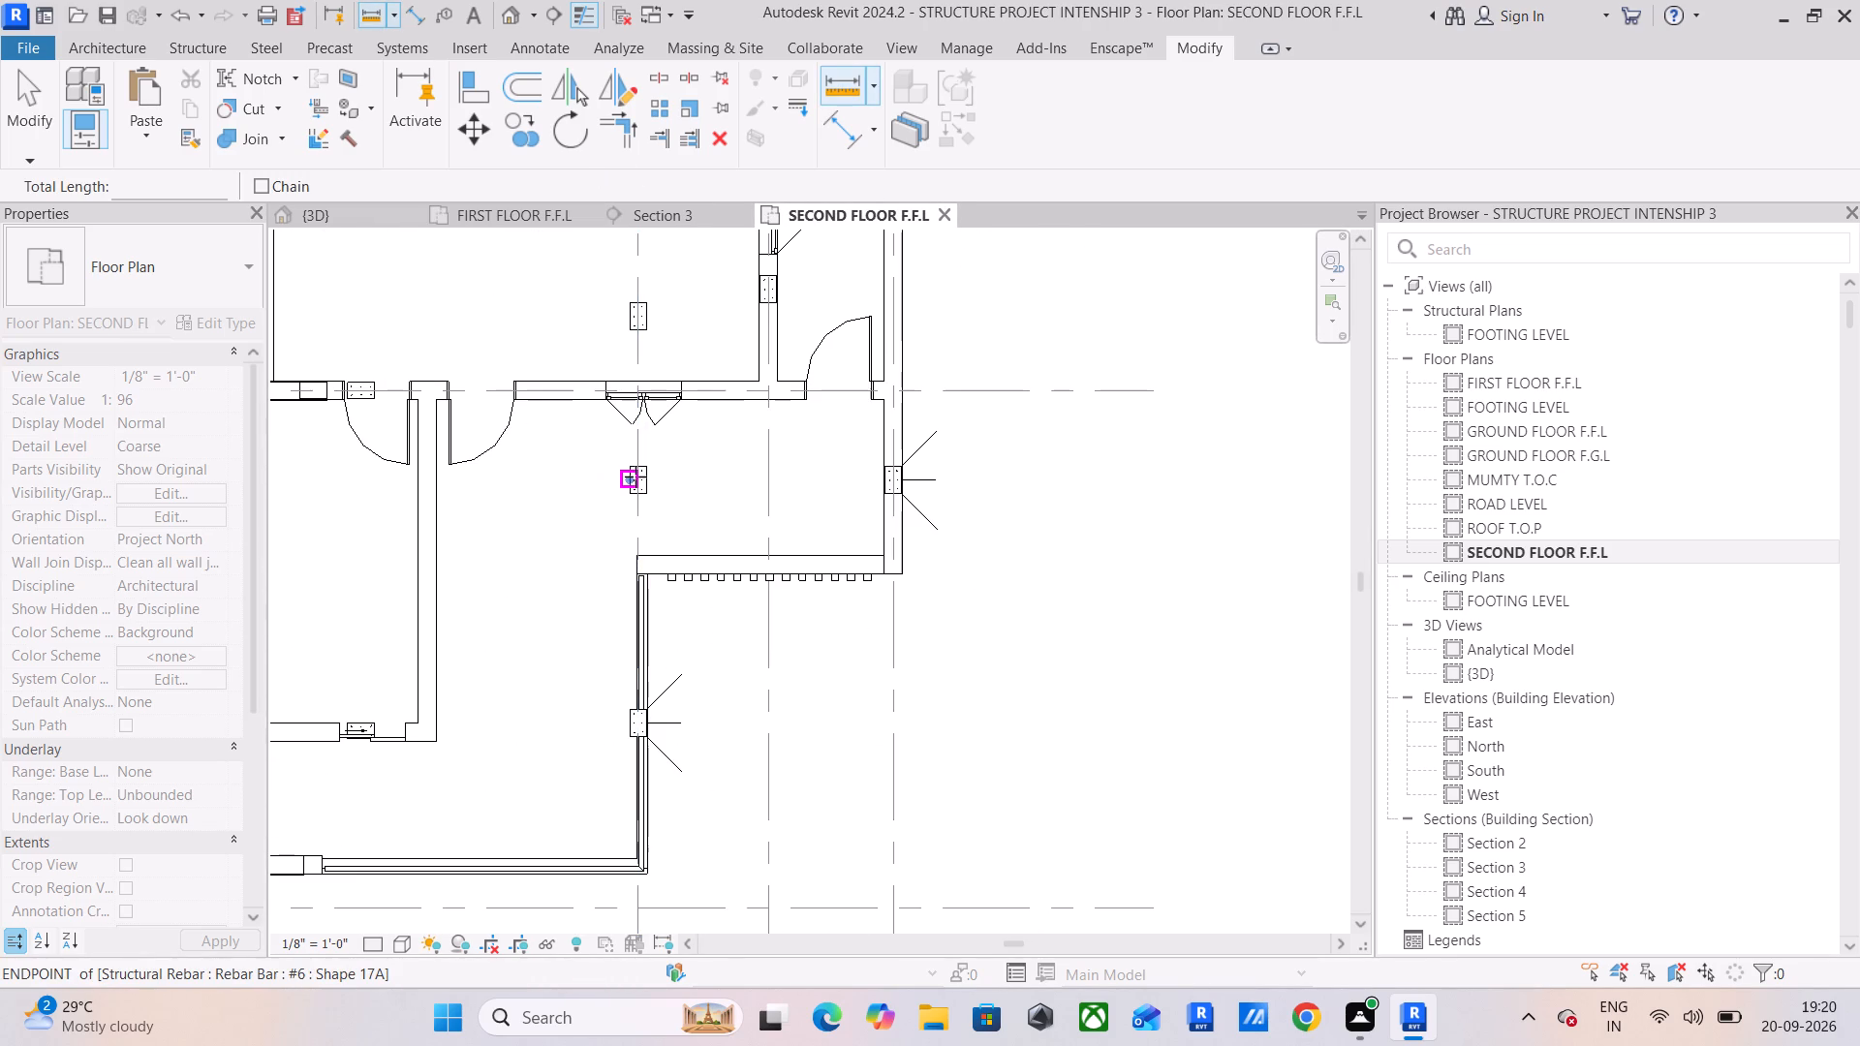
scroll(635, 477, up, 5)
scroll(661, 687, down, 1)
middle_drag(661, 687, 696, 423)
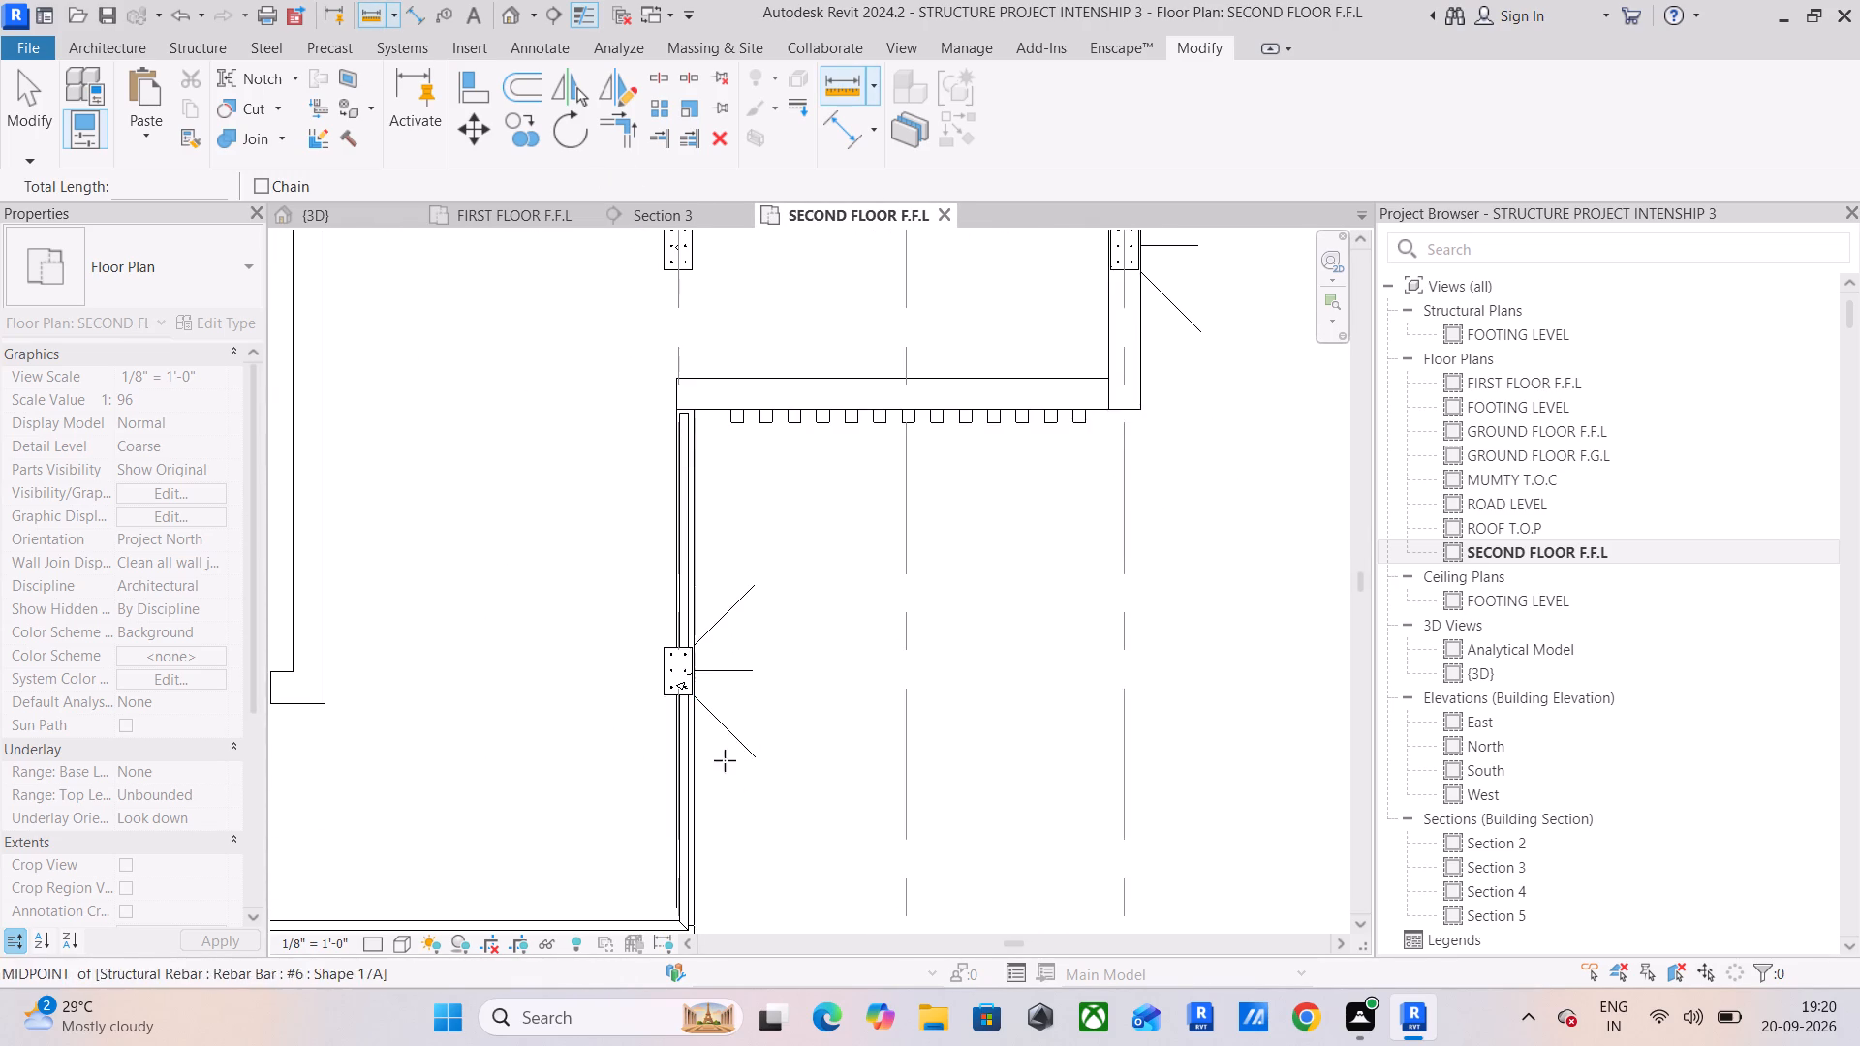
middle_drag(725, 757, 747, 461)
scroll(715, 611, down, 2)
scroll(720, 610, up, 11)
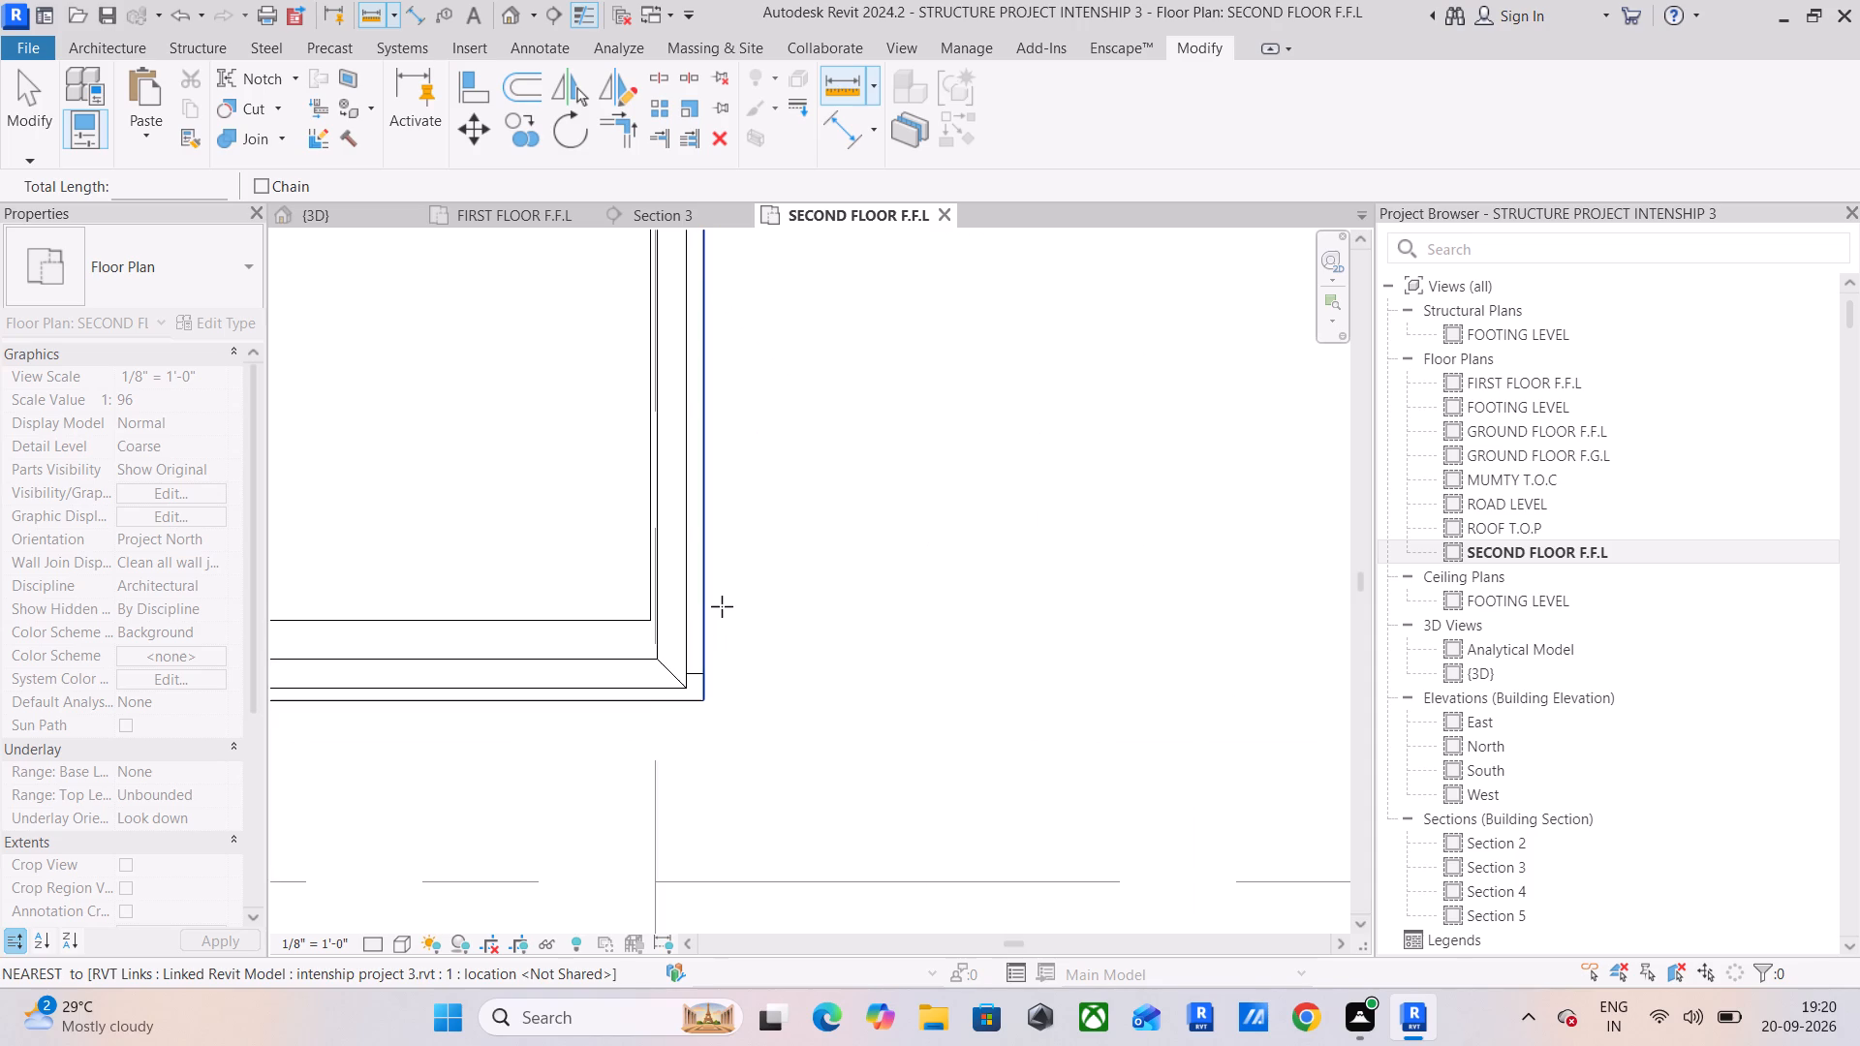
click(702, 705)
scroll(700, 376, down, 3)
middle_drag(696, 420, 710, 812)
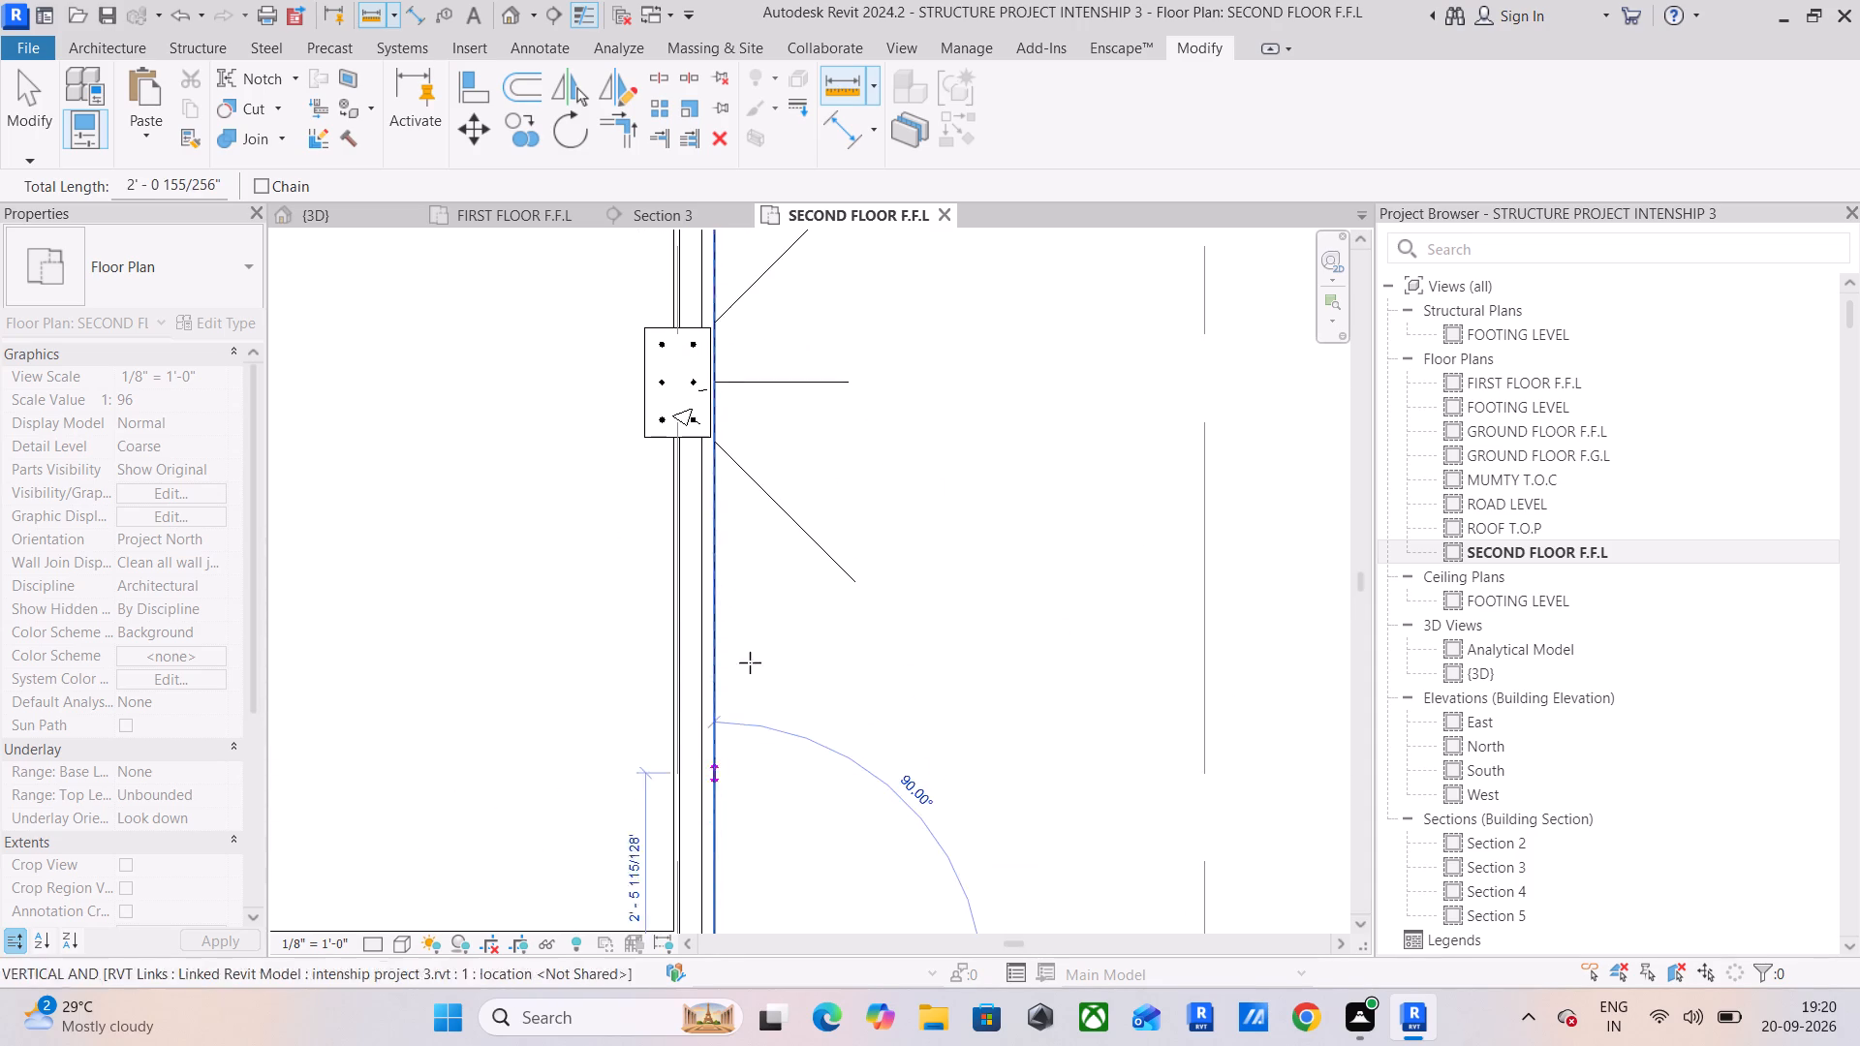
middle_drag(765, 525, 725, 1039)
middle_drag(747, 647, 702, 857)
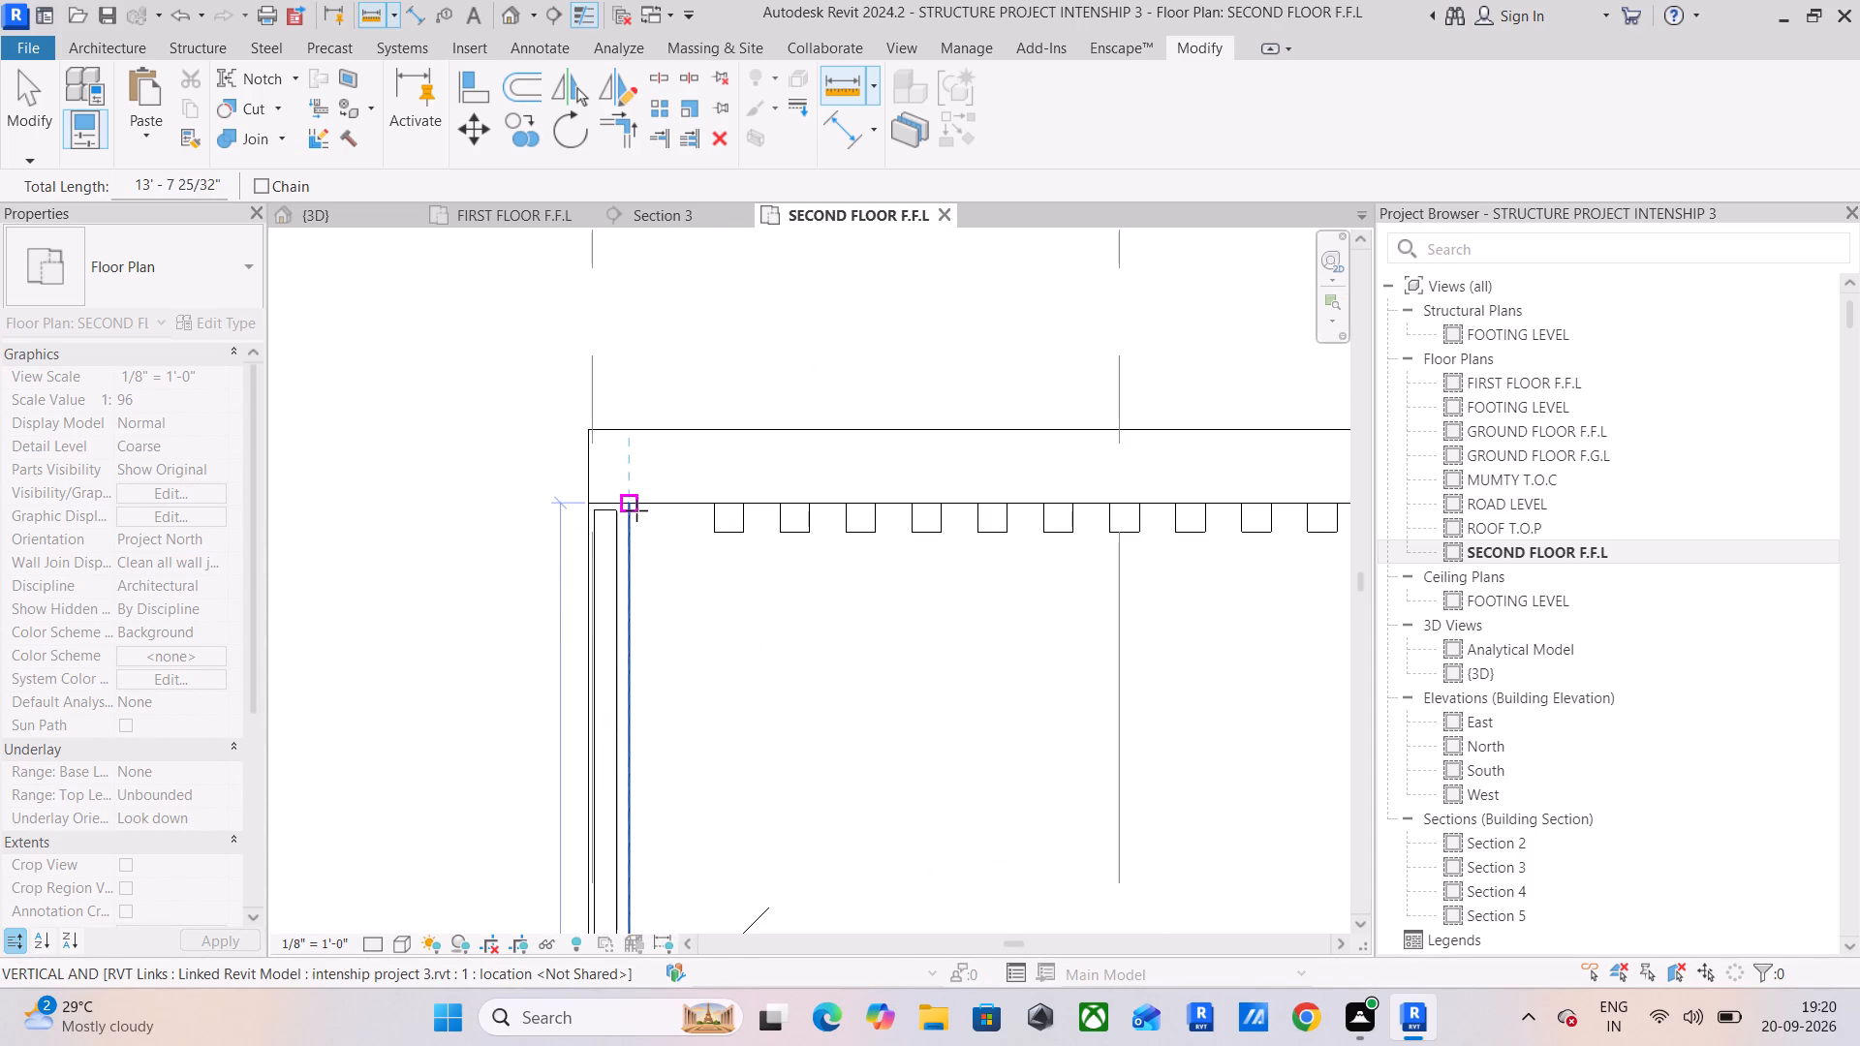
click(635, 510)
Examine the column on the second floor balcony edge at grid 4 and the recessed corner between grids 4 and 6.
middle_drag(641, 514, 890, 354)
middle_drag(830, 549, 833, 178)
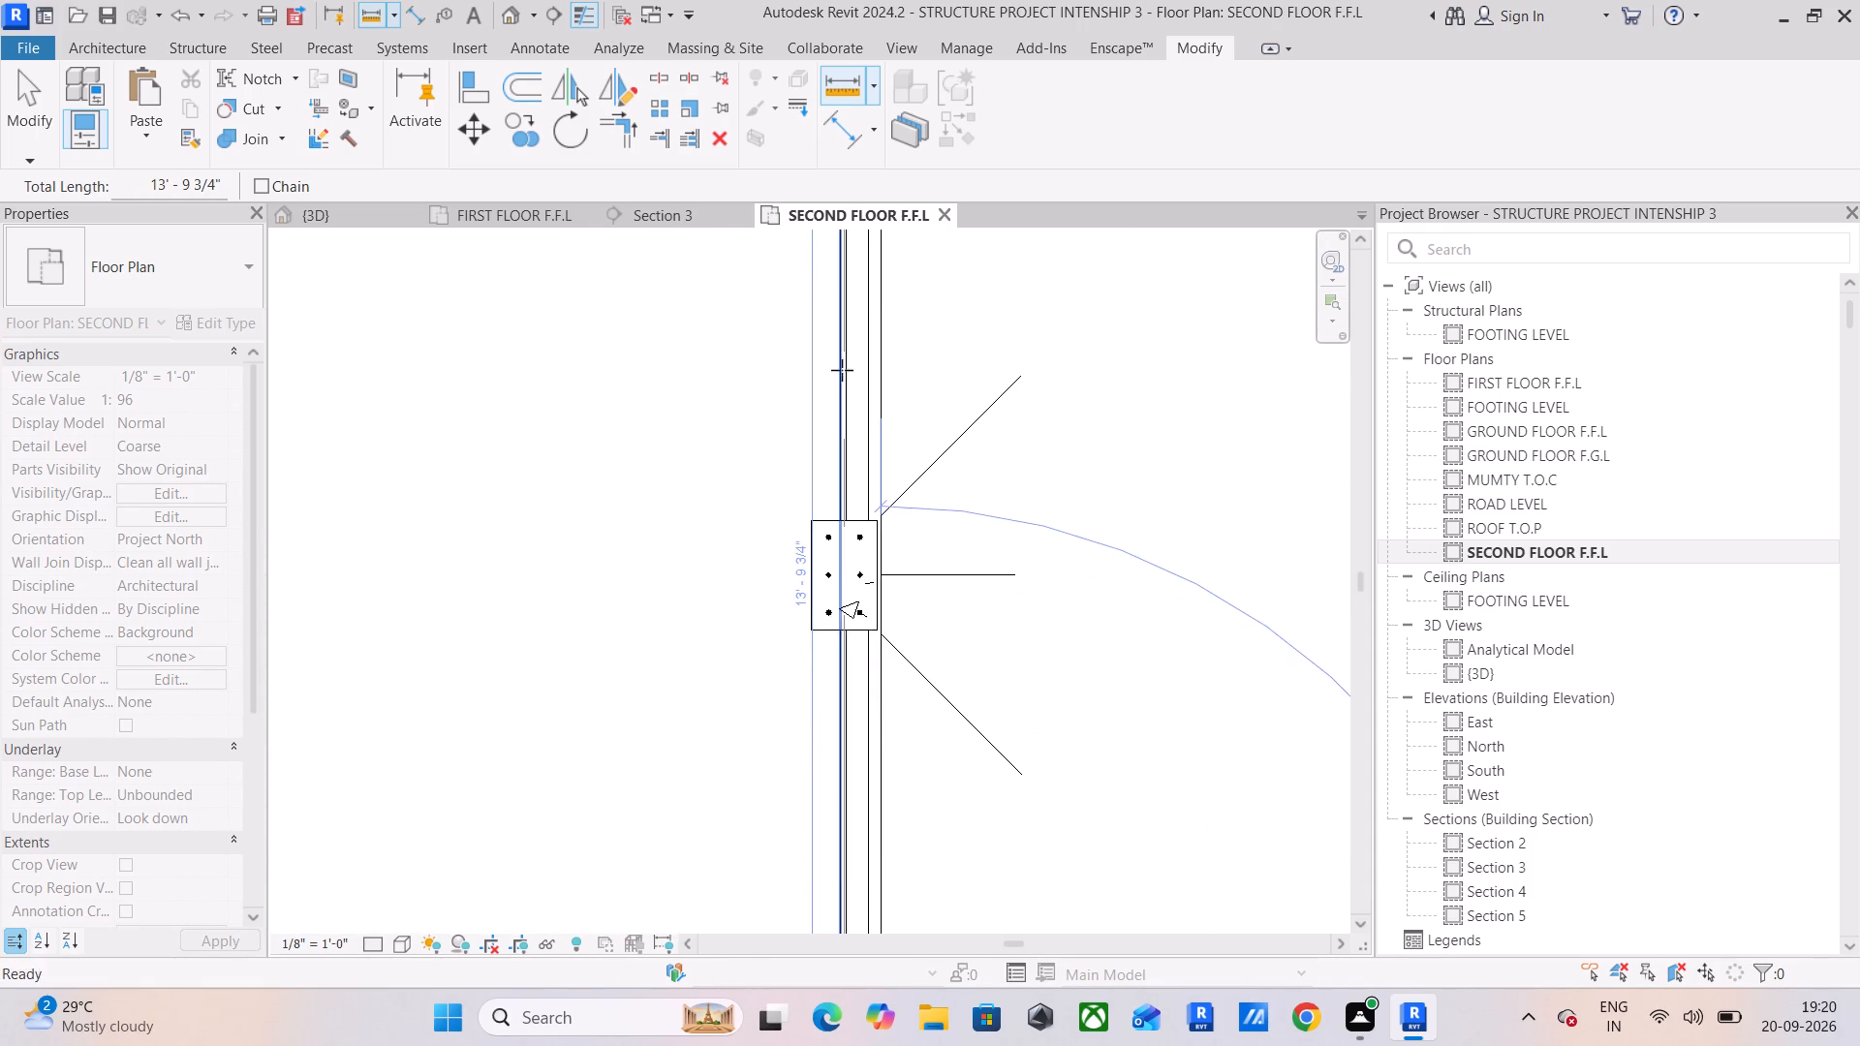
scroll(802, 635, up, 8)
middle_drag(790, 630, 715, 727)
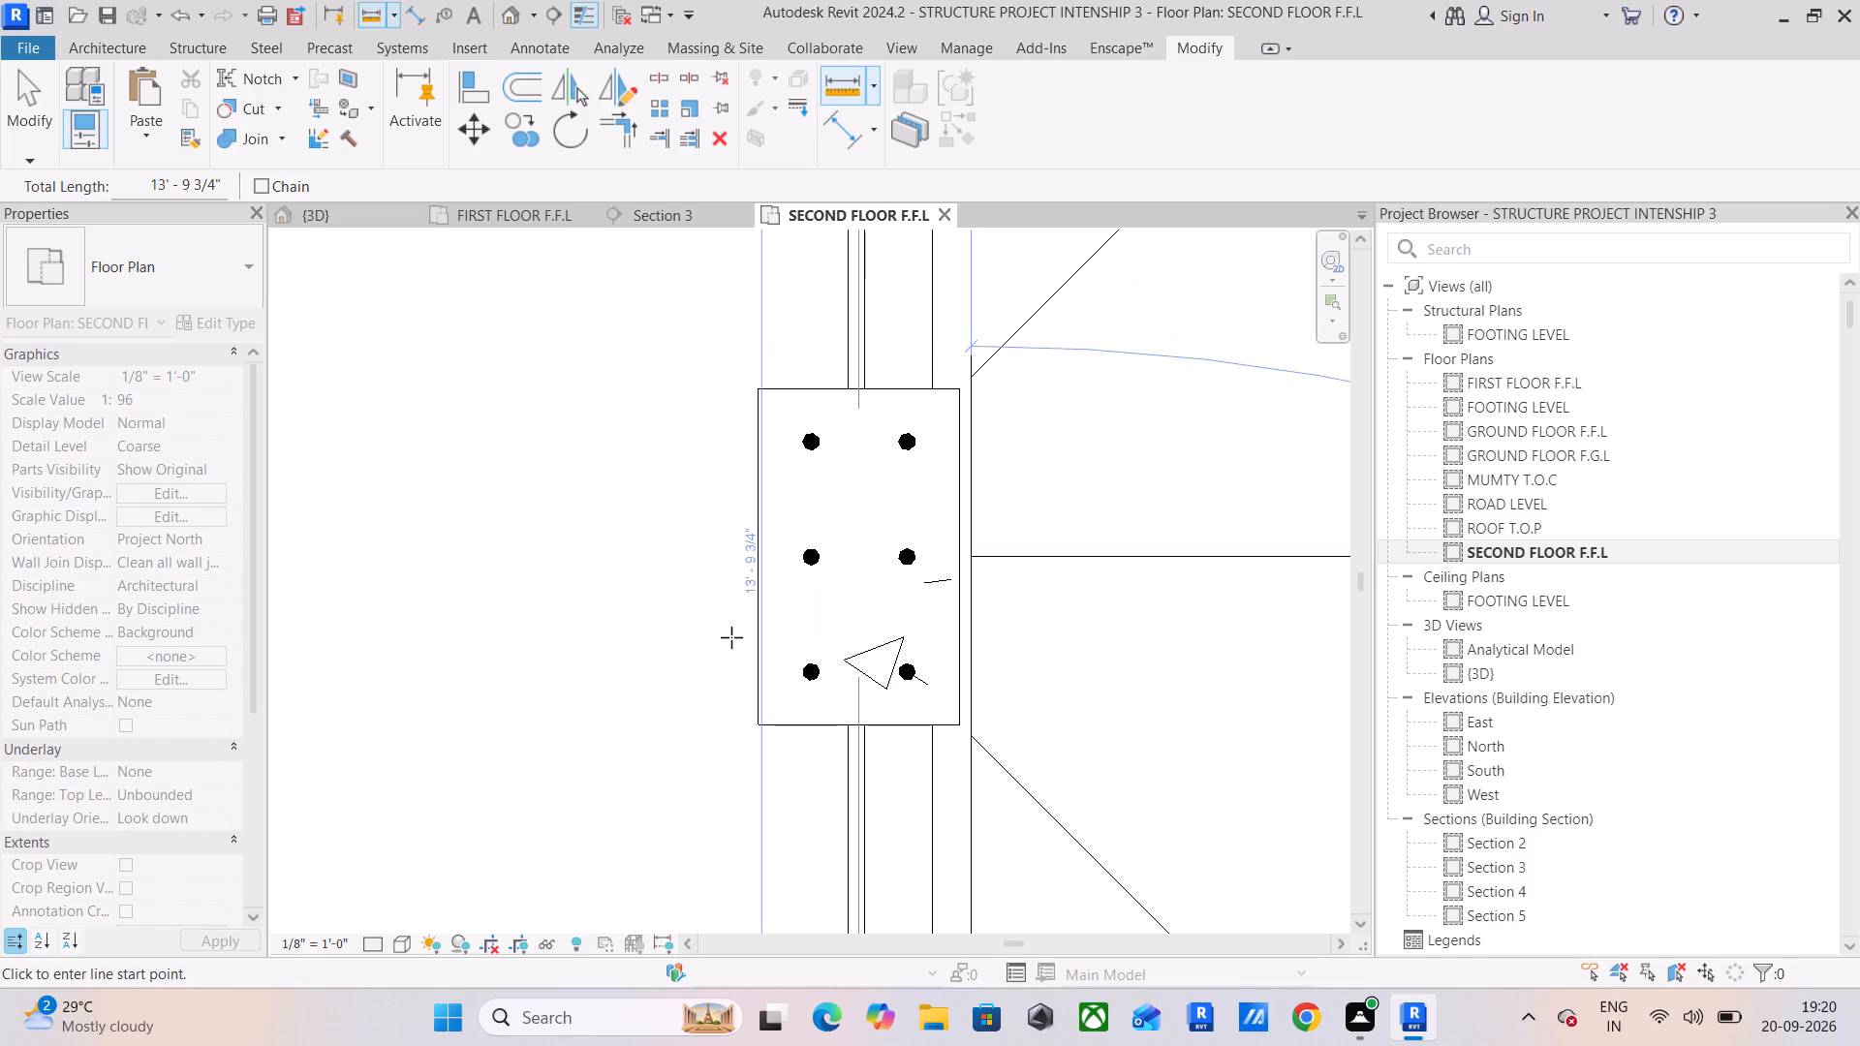
scroll(942, 710, down, 4)
middle_drag(1001, 702, 752, 726)
scroll(790, 663, down, 4)
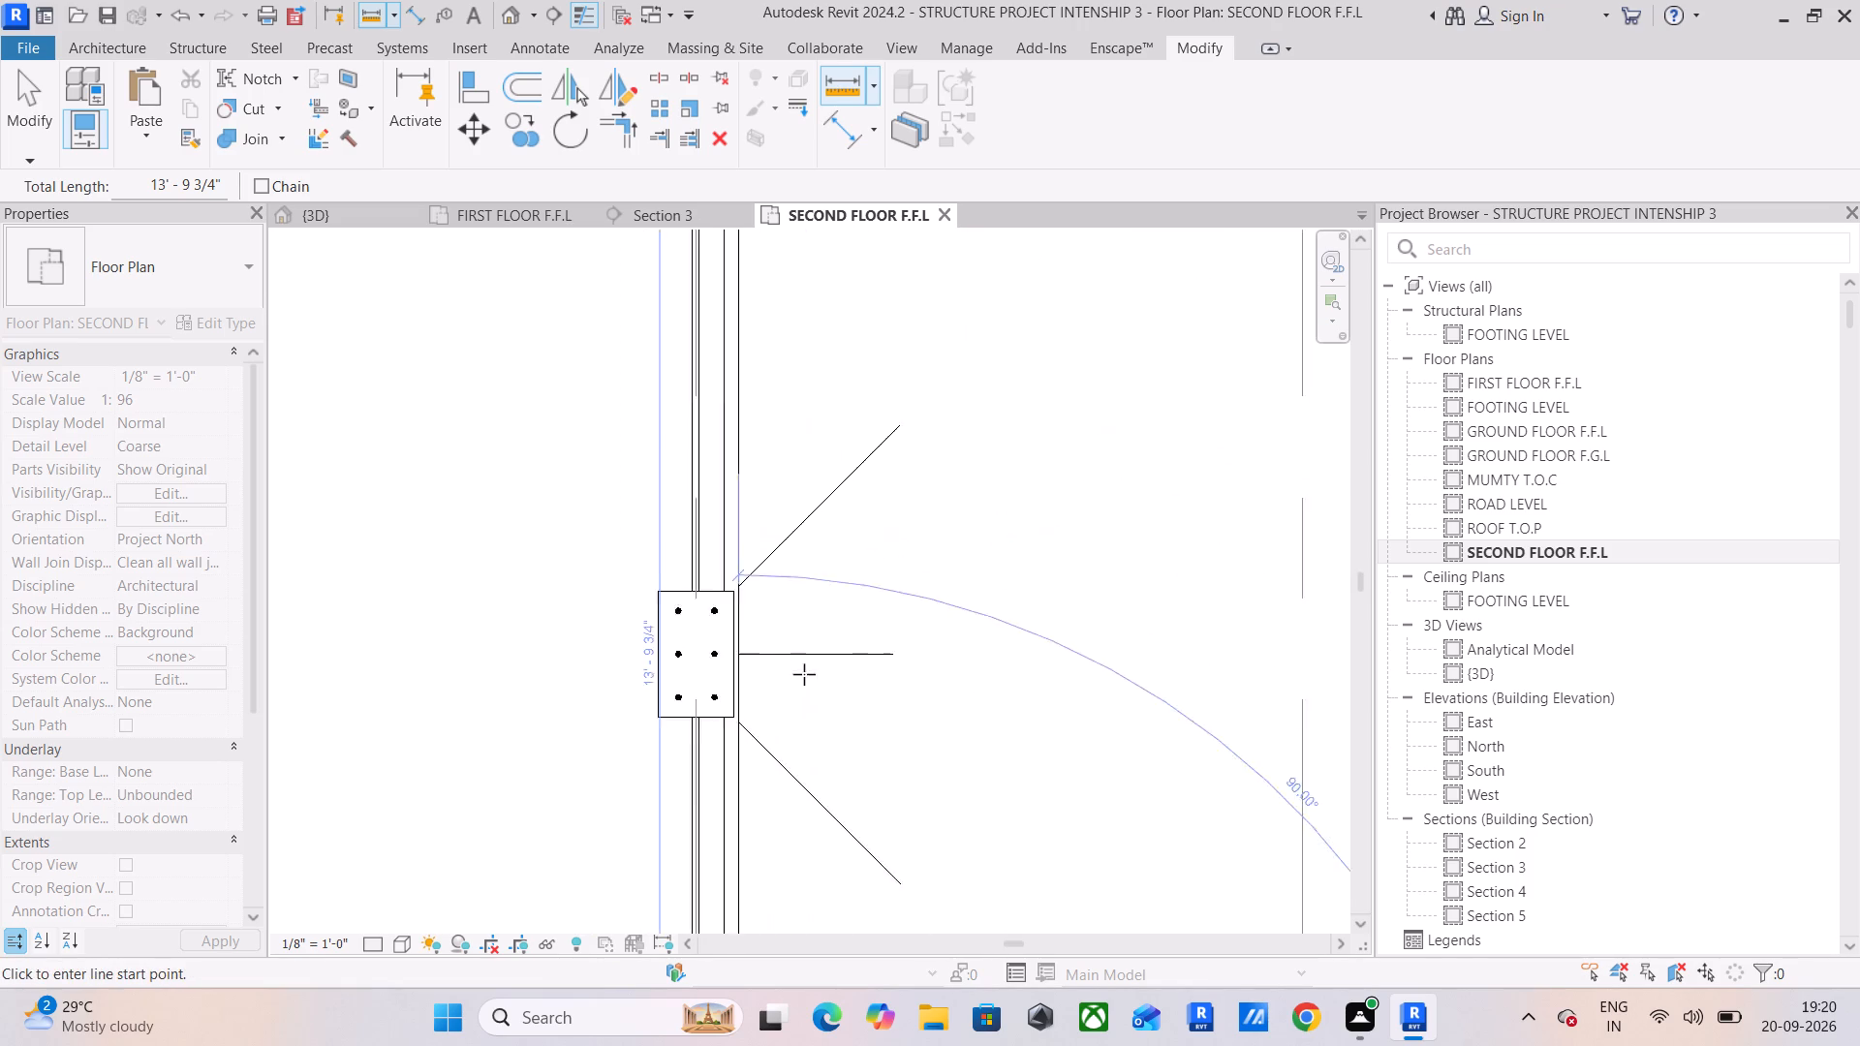
middle_drag(919, 640, 863, 750)
scroll(882, 692, down, 8)
middle_drag(932, 683, 787, 698)
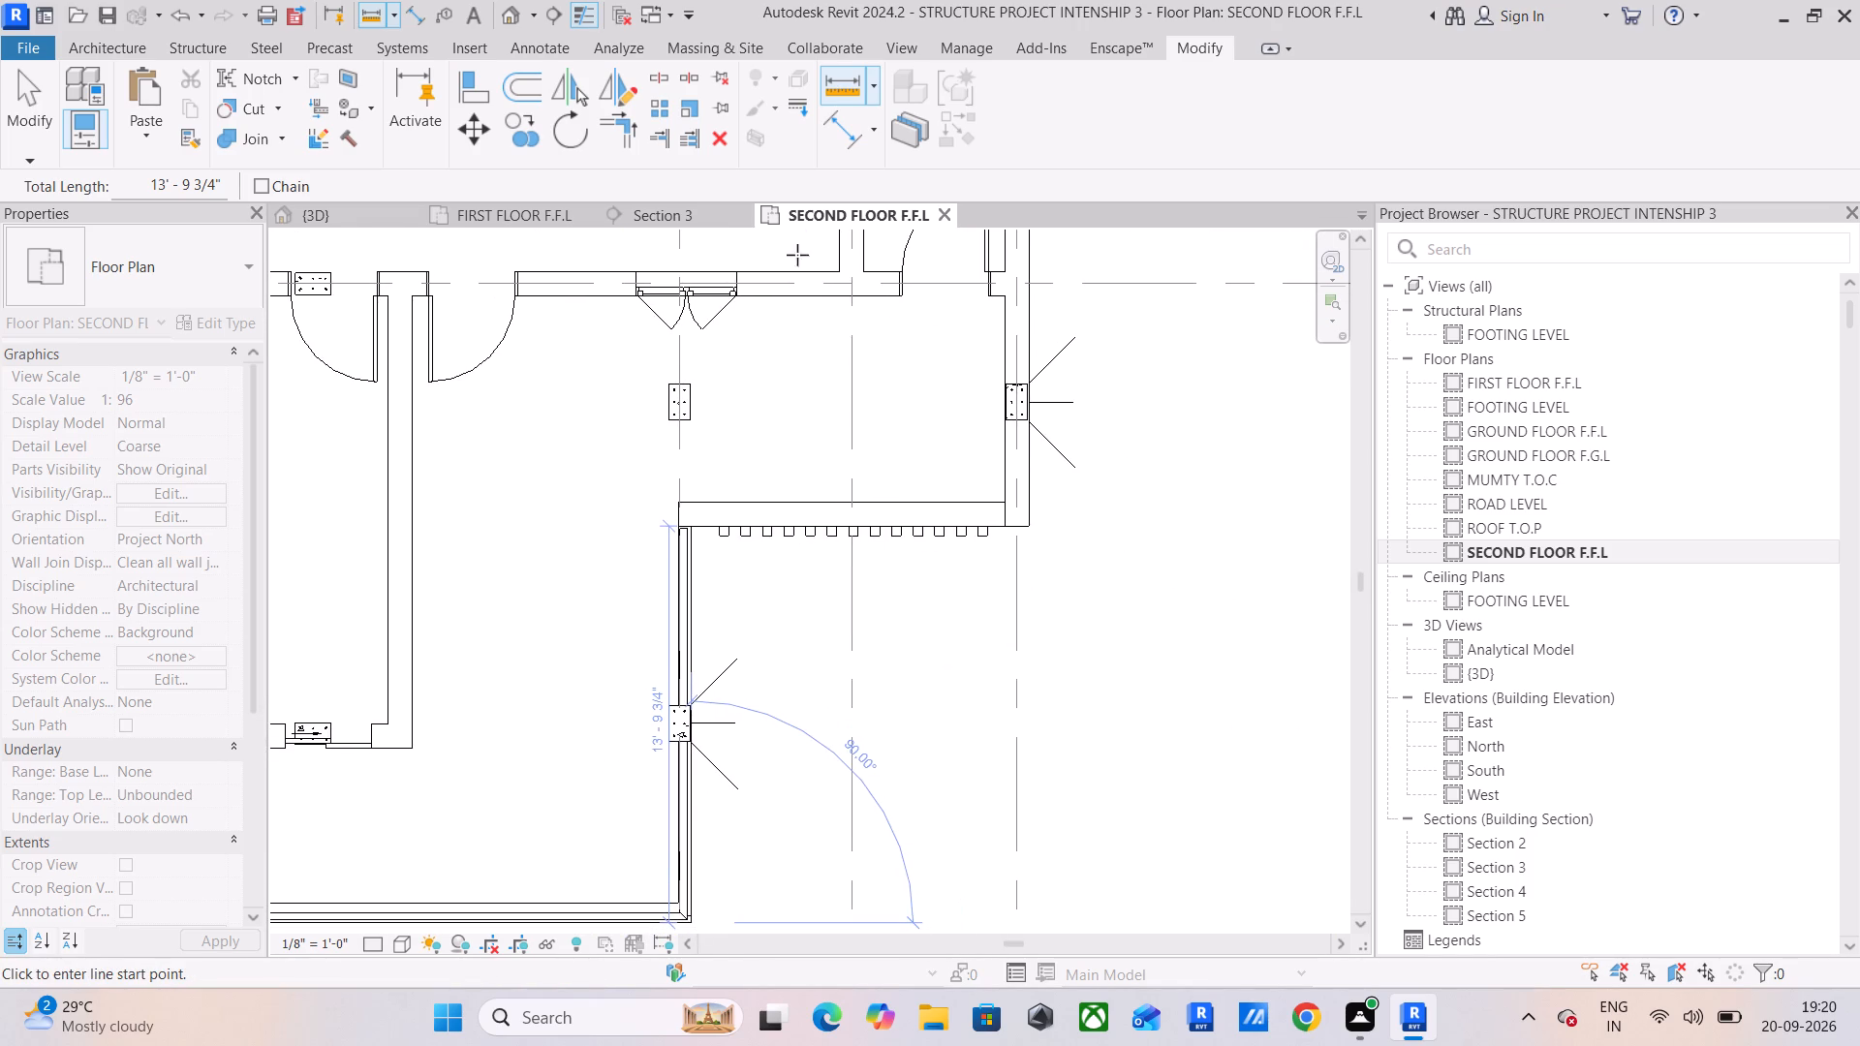
Open the boundary sketch of the SECOND FLOOR 6" foundation slab for editing in the 3D view.
click(353, 221)
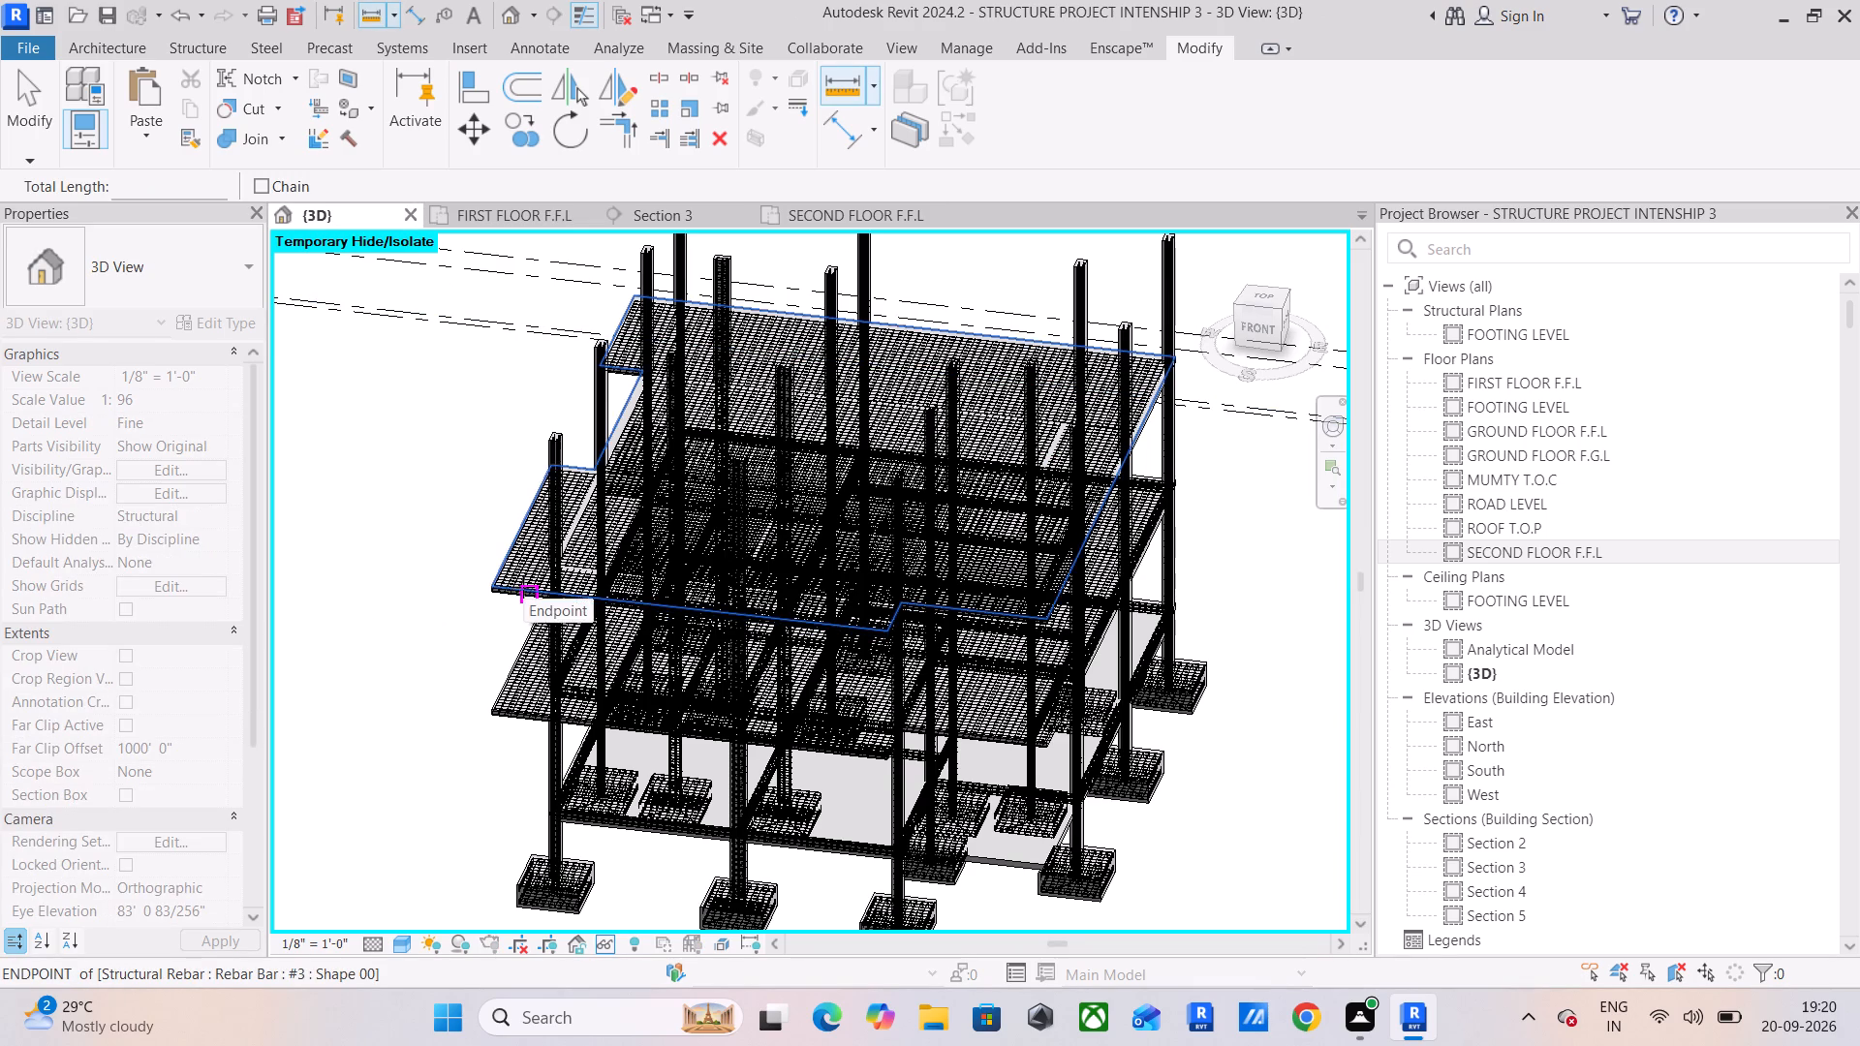
click(23, 88)
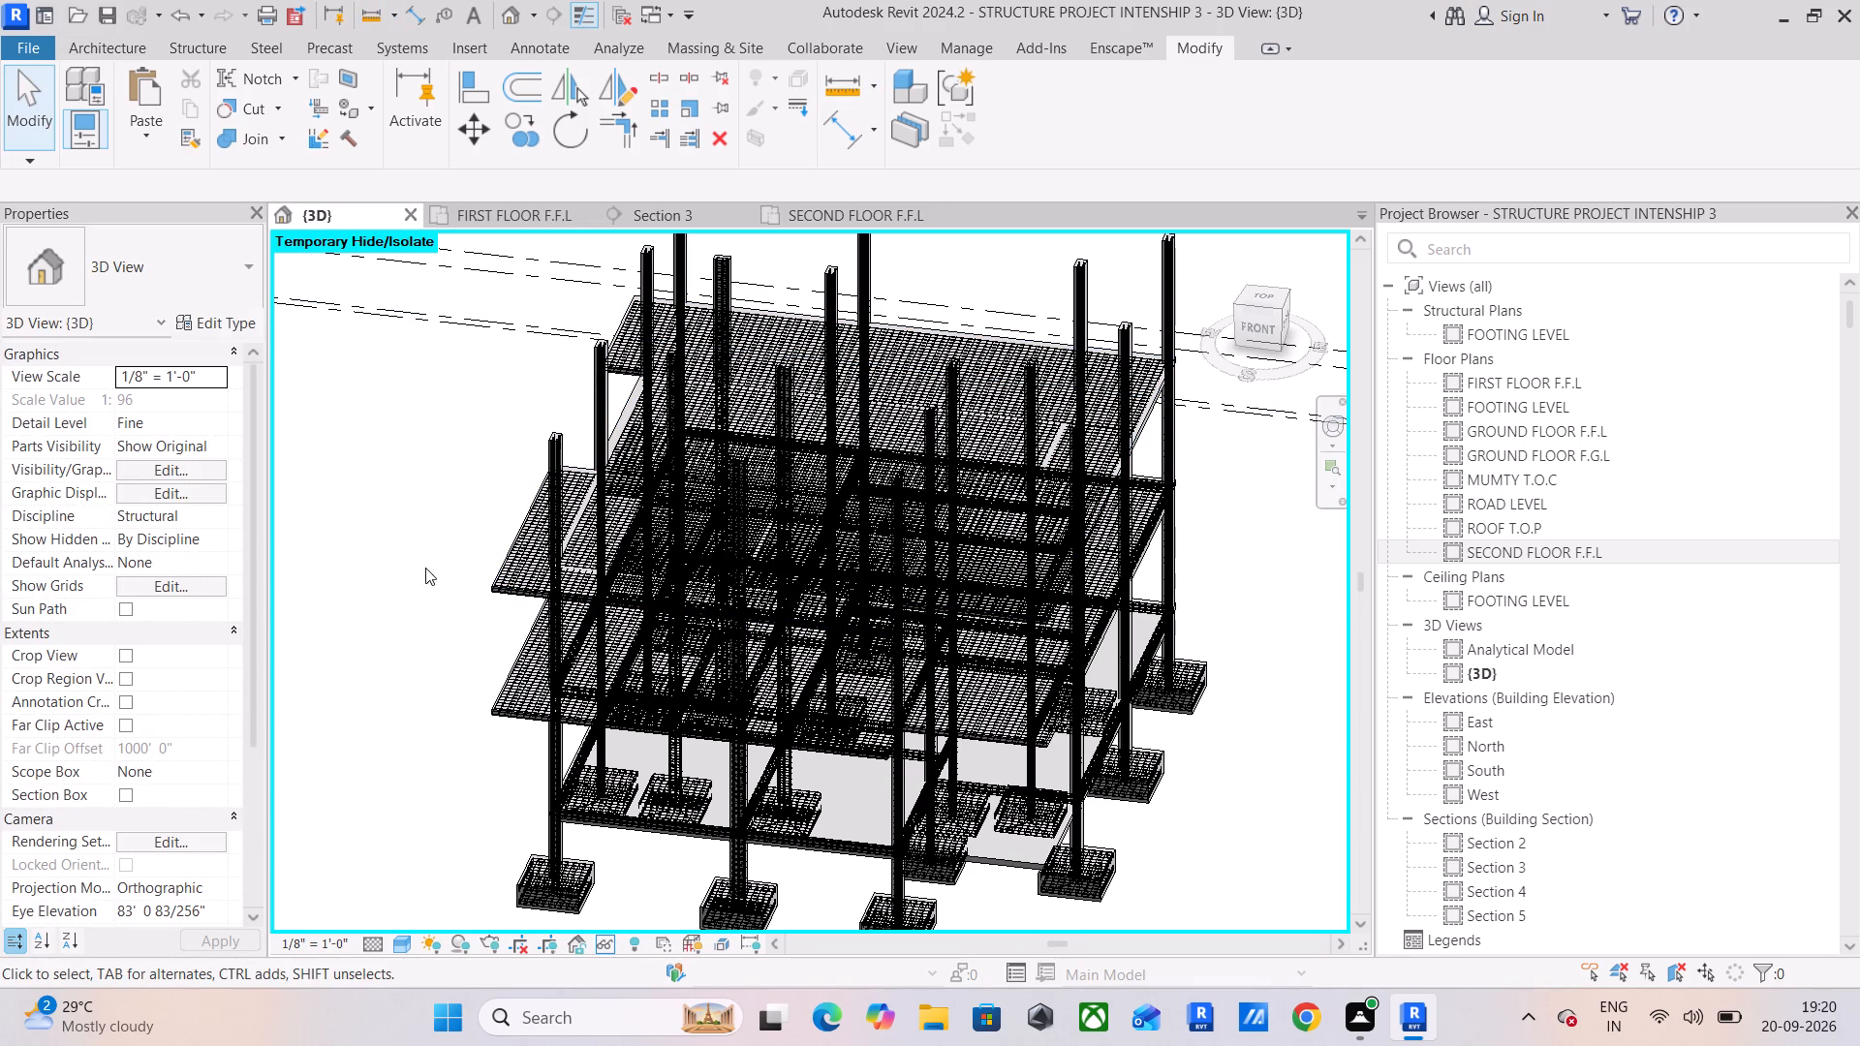
click(497, 589)
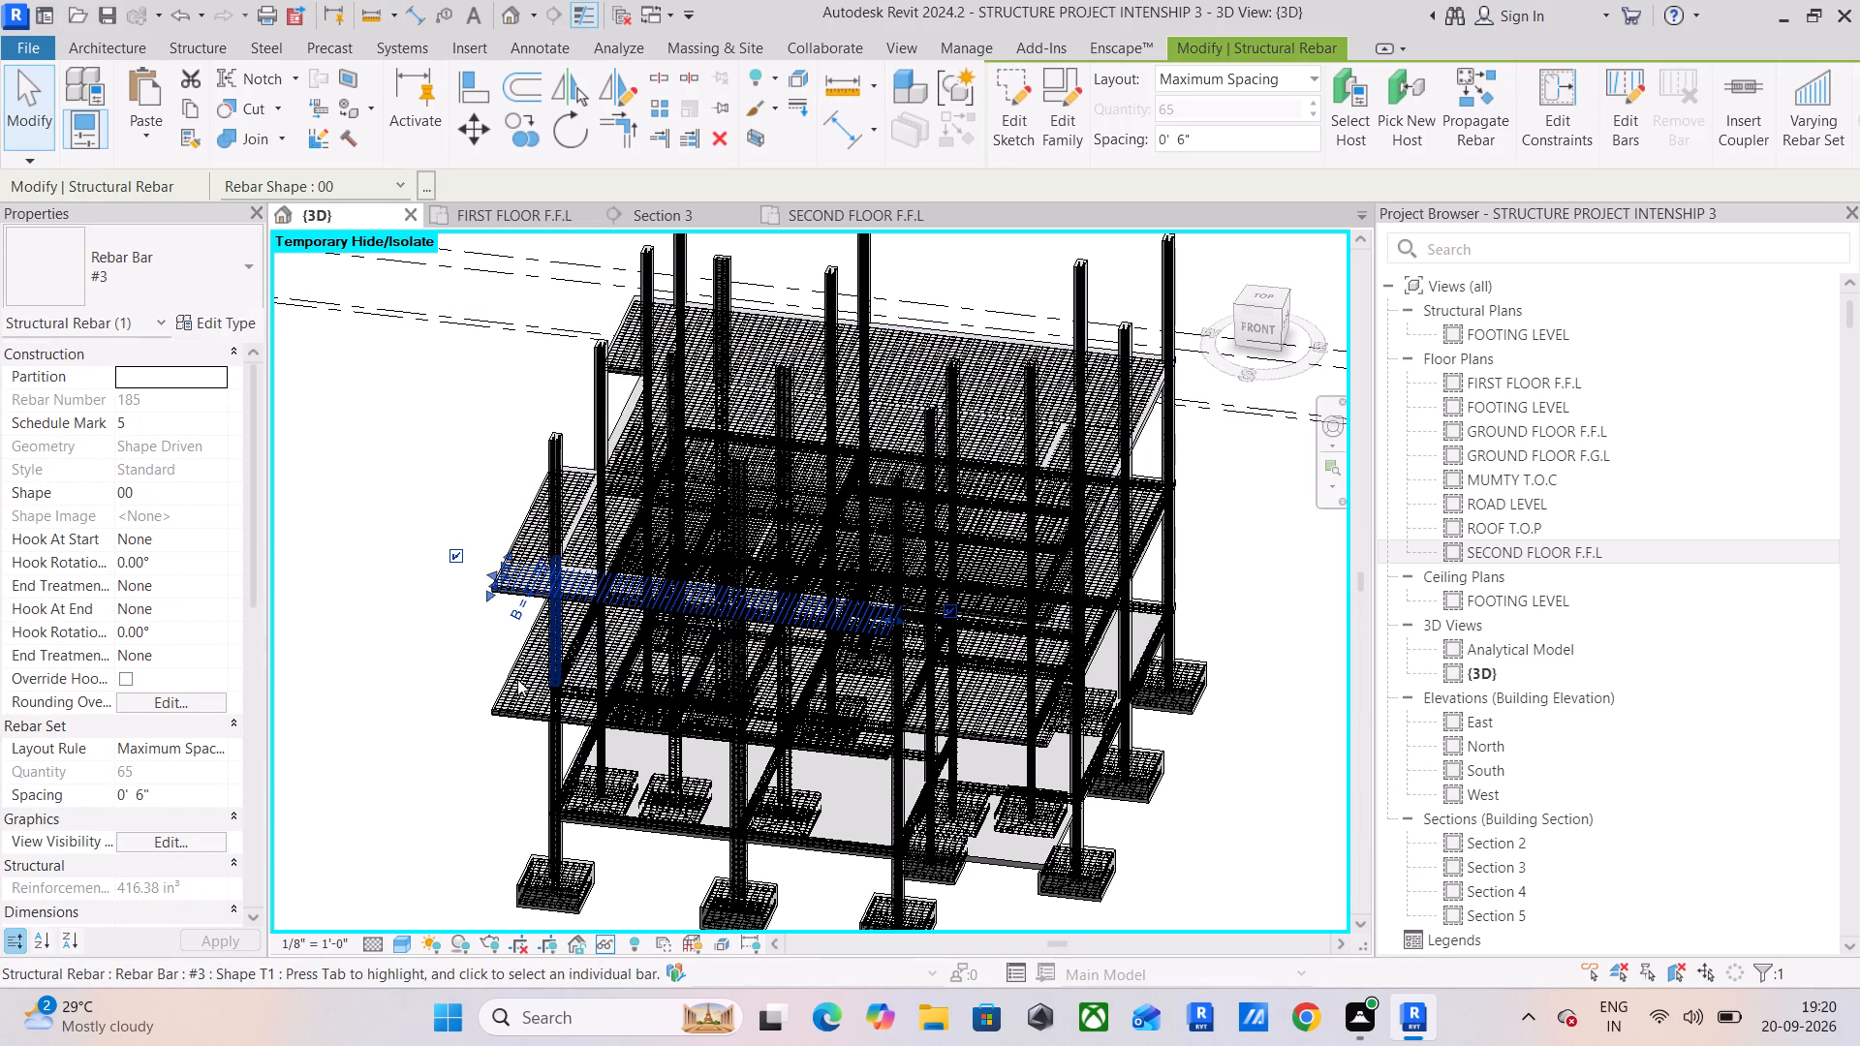
click(364, 557)
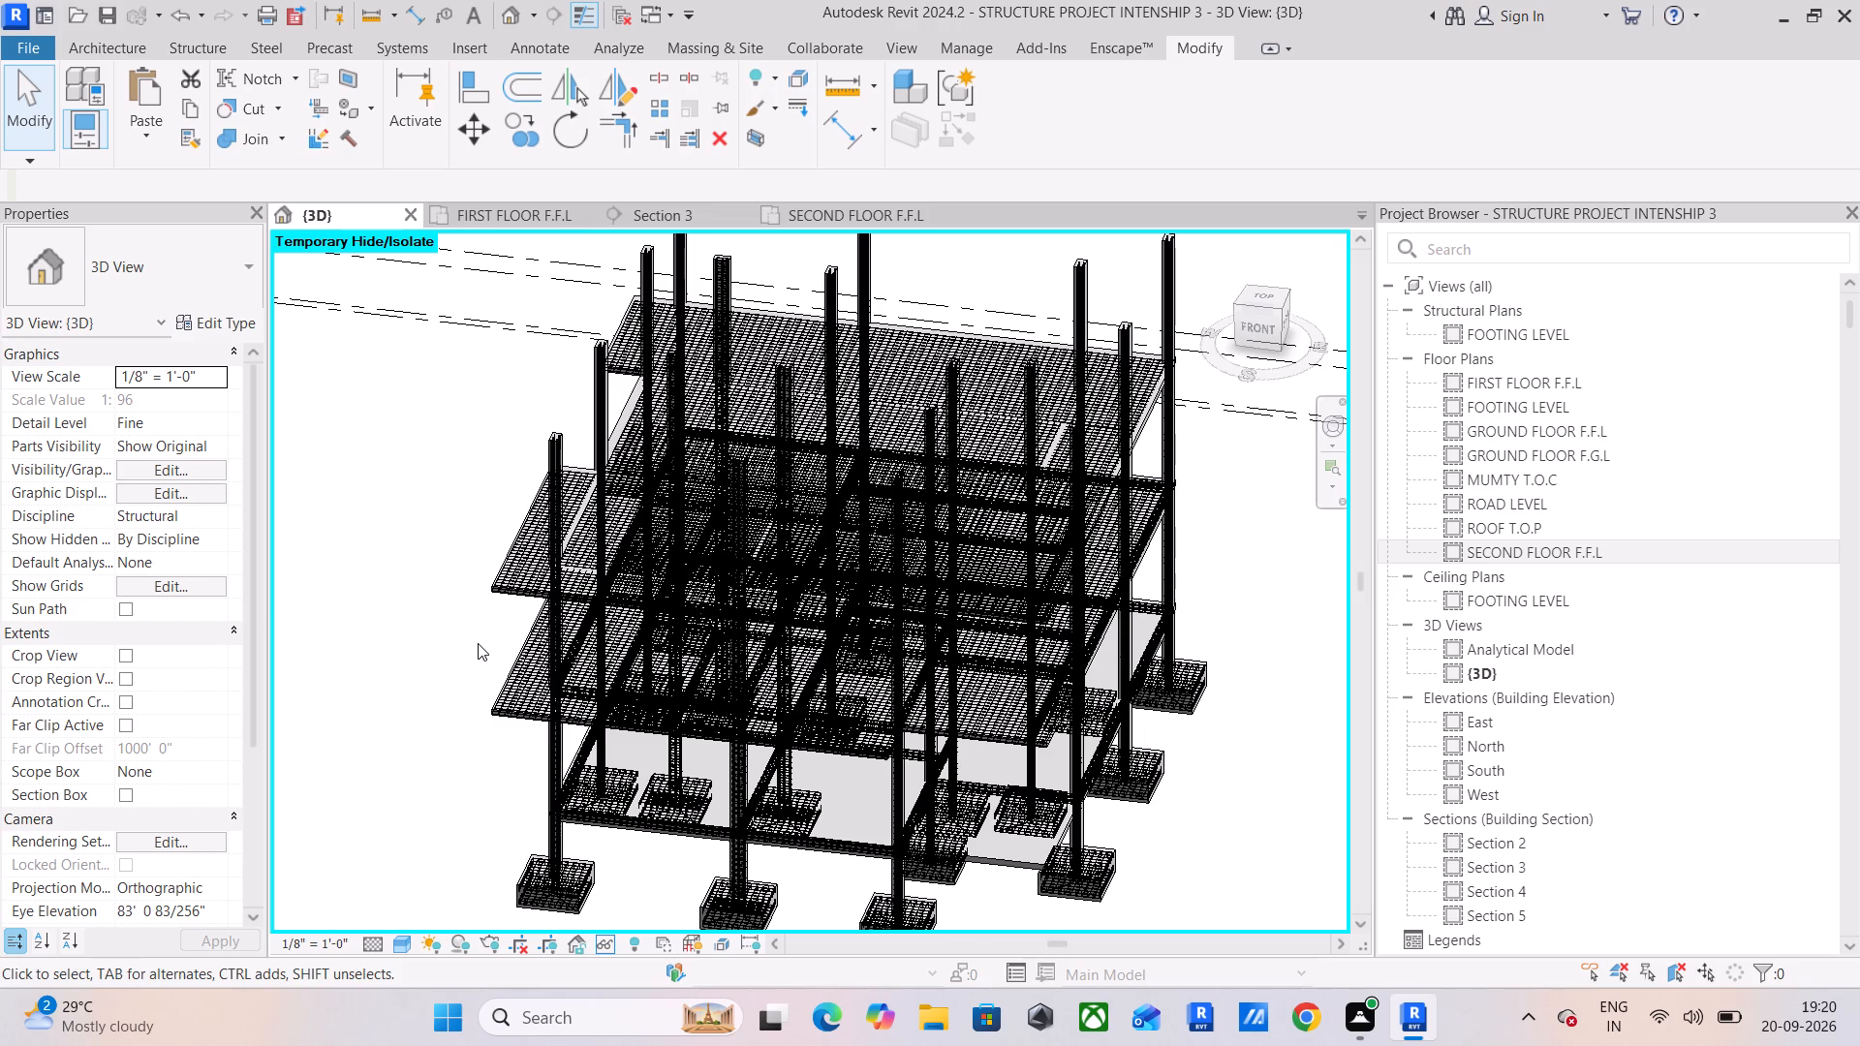
shift+middle_drag(478, 643, 804, 640)
shift+middle_drag(927, 569, 721, 624)
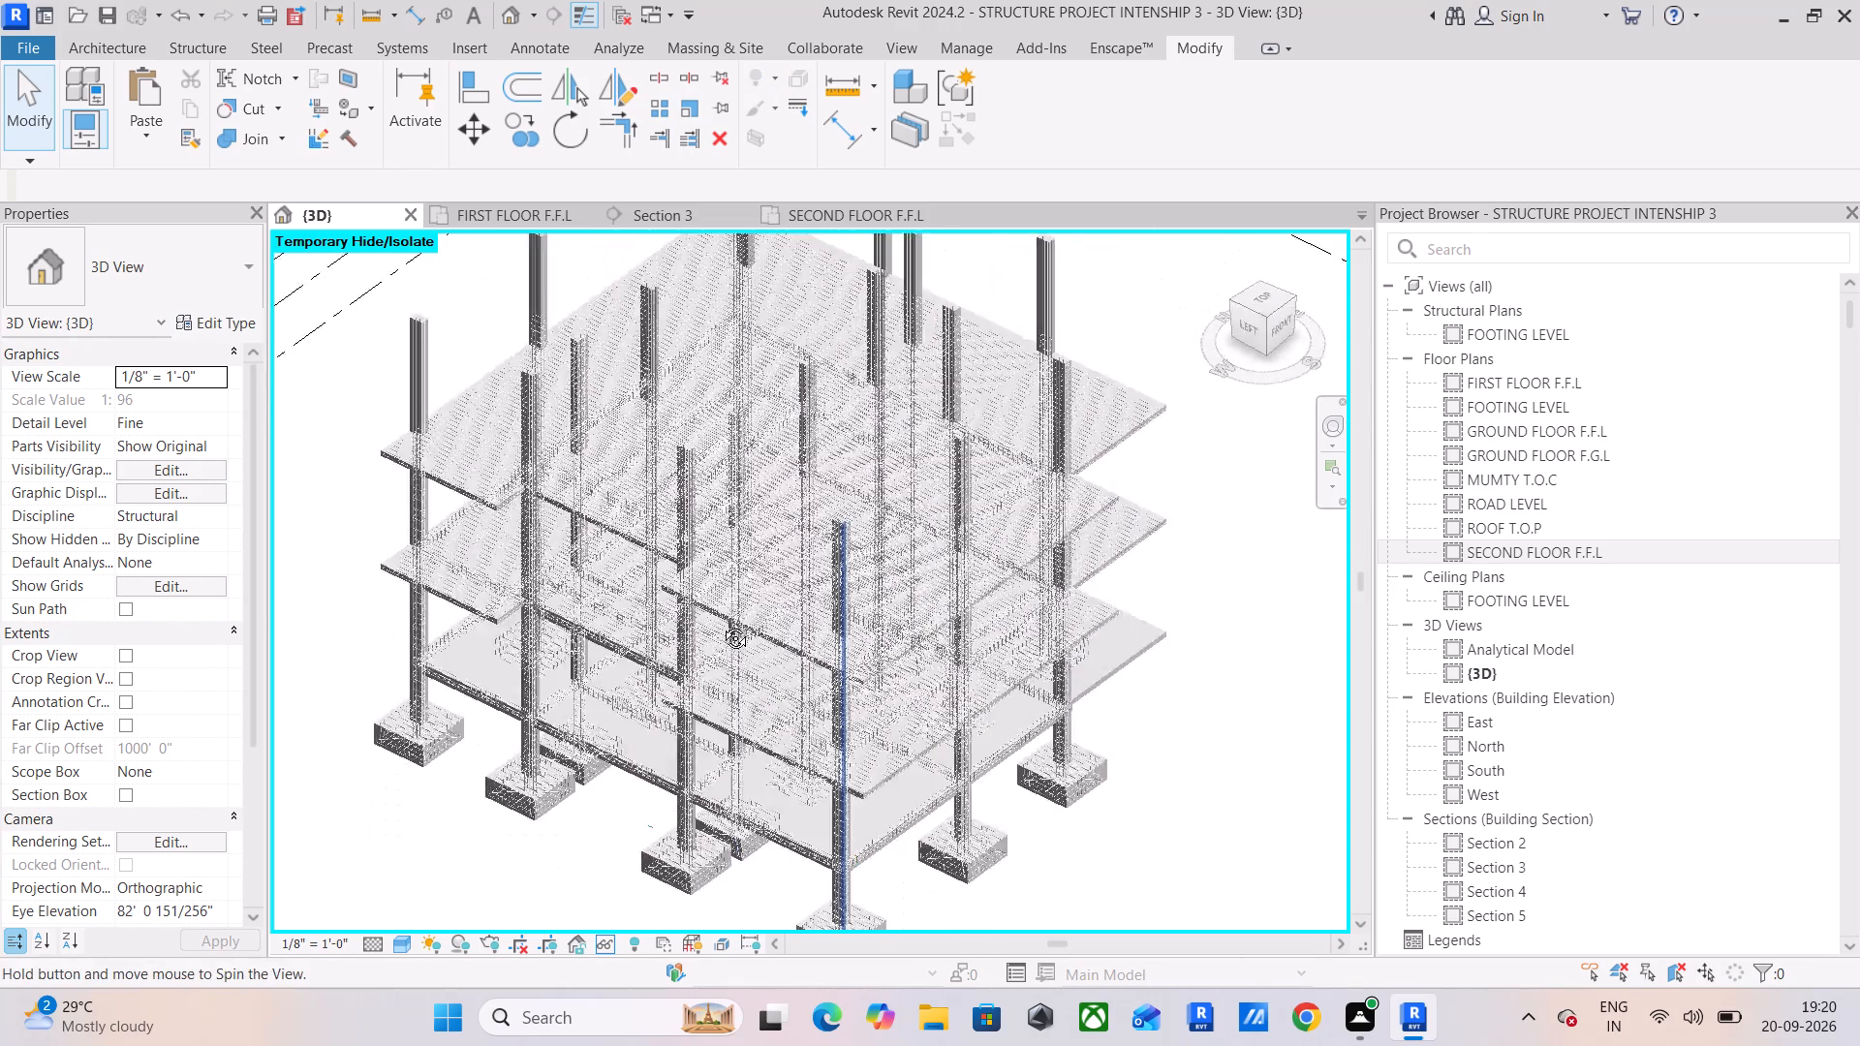
shift+middle_drag(721, 624, 656, 533)
scroll(1062, 542, up, 10)
shift+middle_drag(1139, 630, 1146, 577)
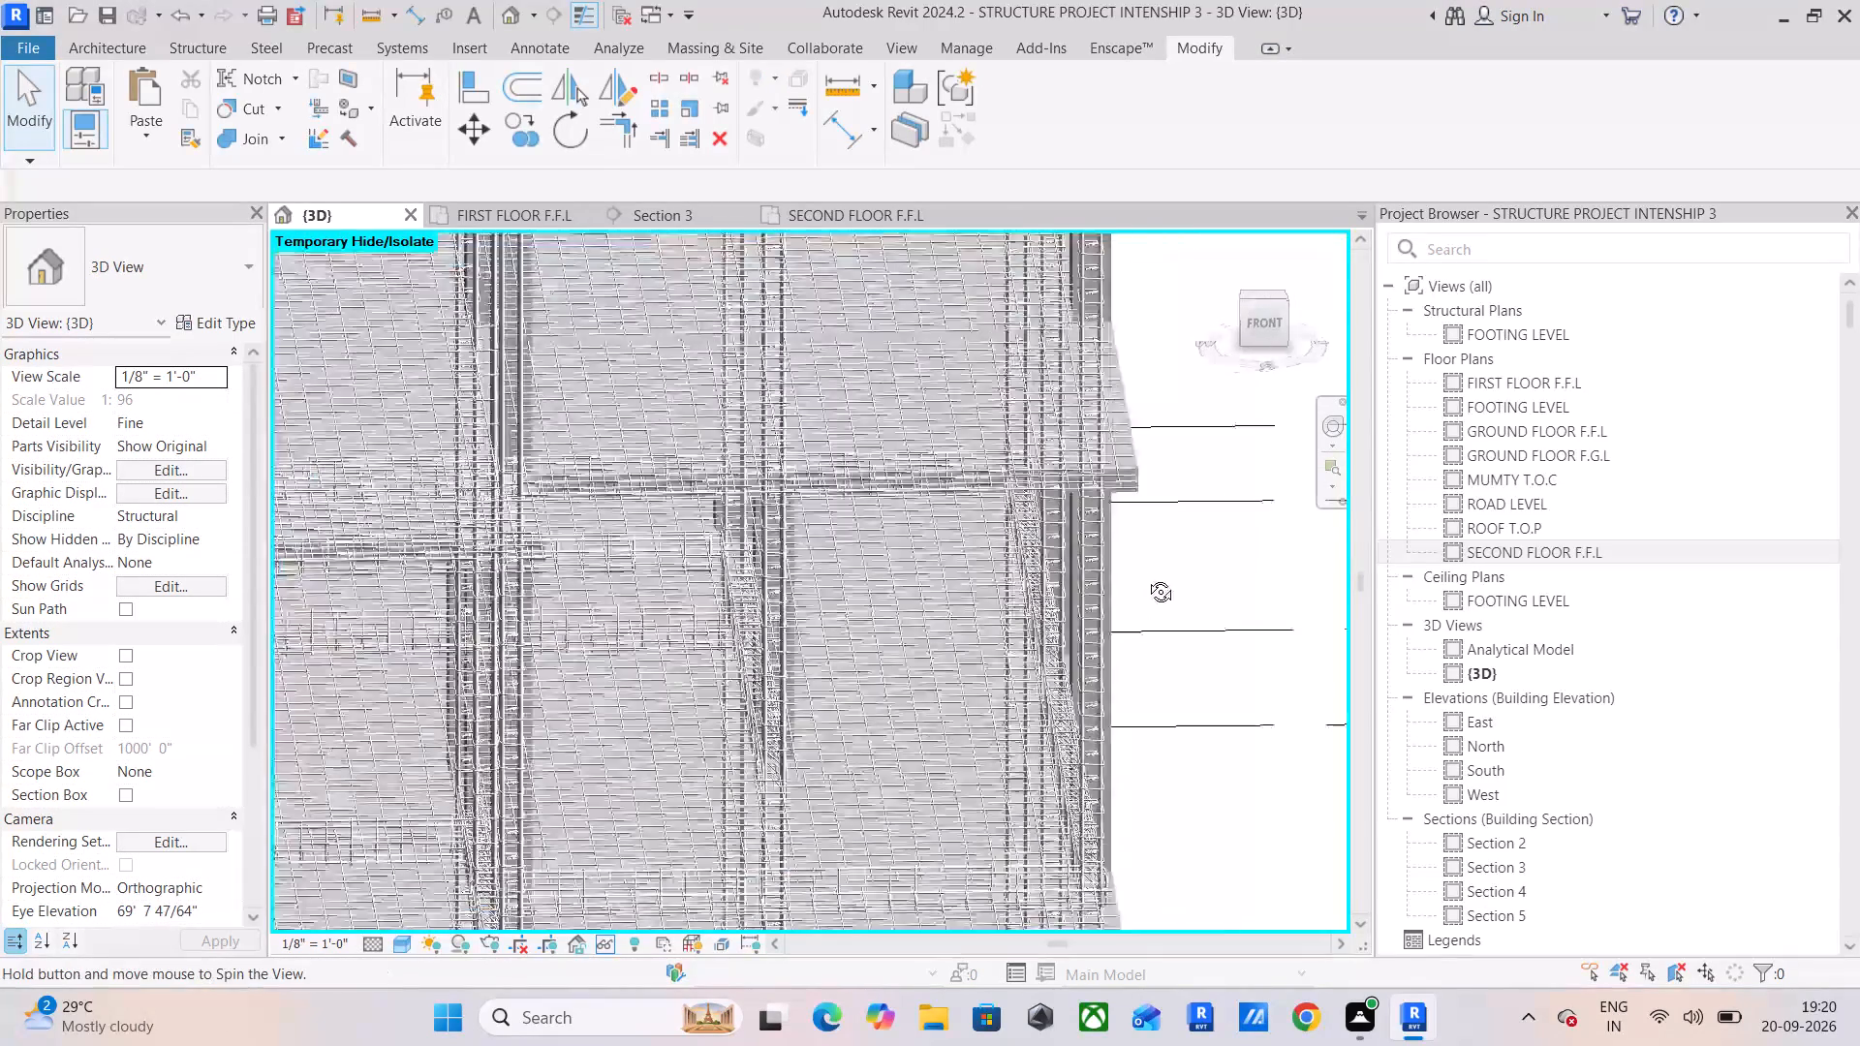
shift+middle_drag(1146, 577, 1153, 538)
click(1163, 328)
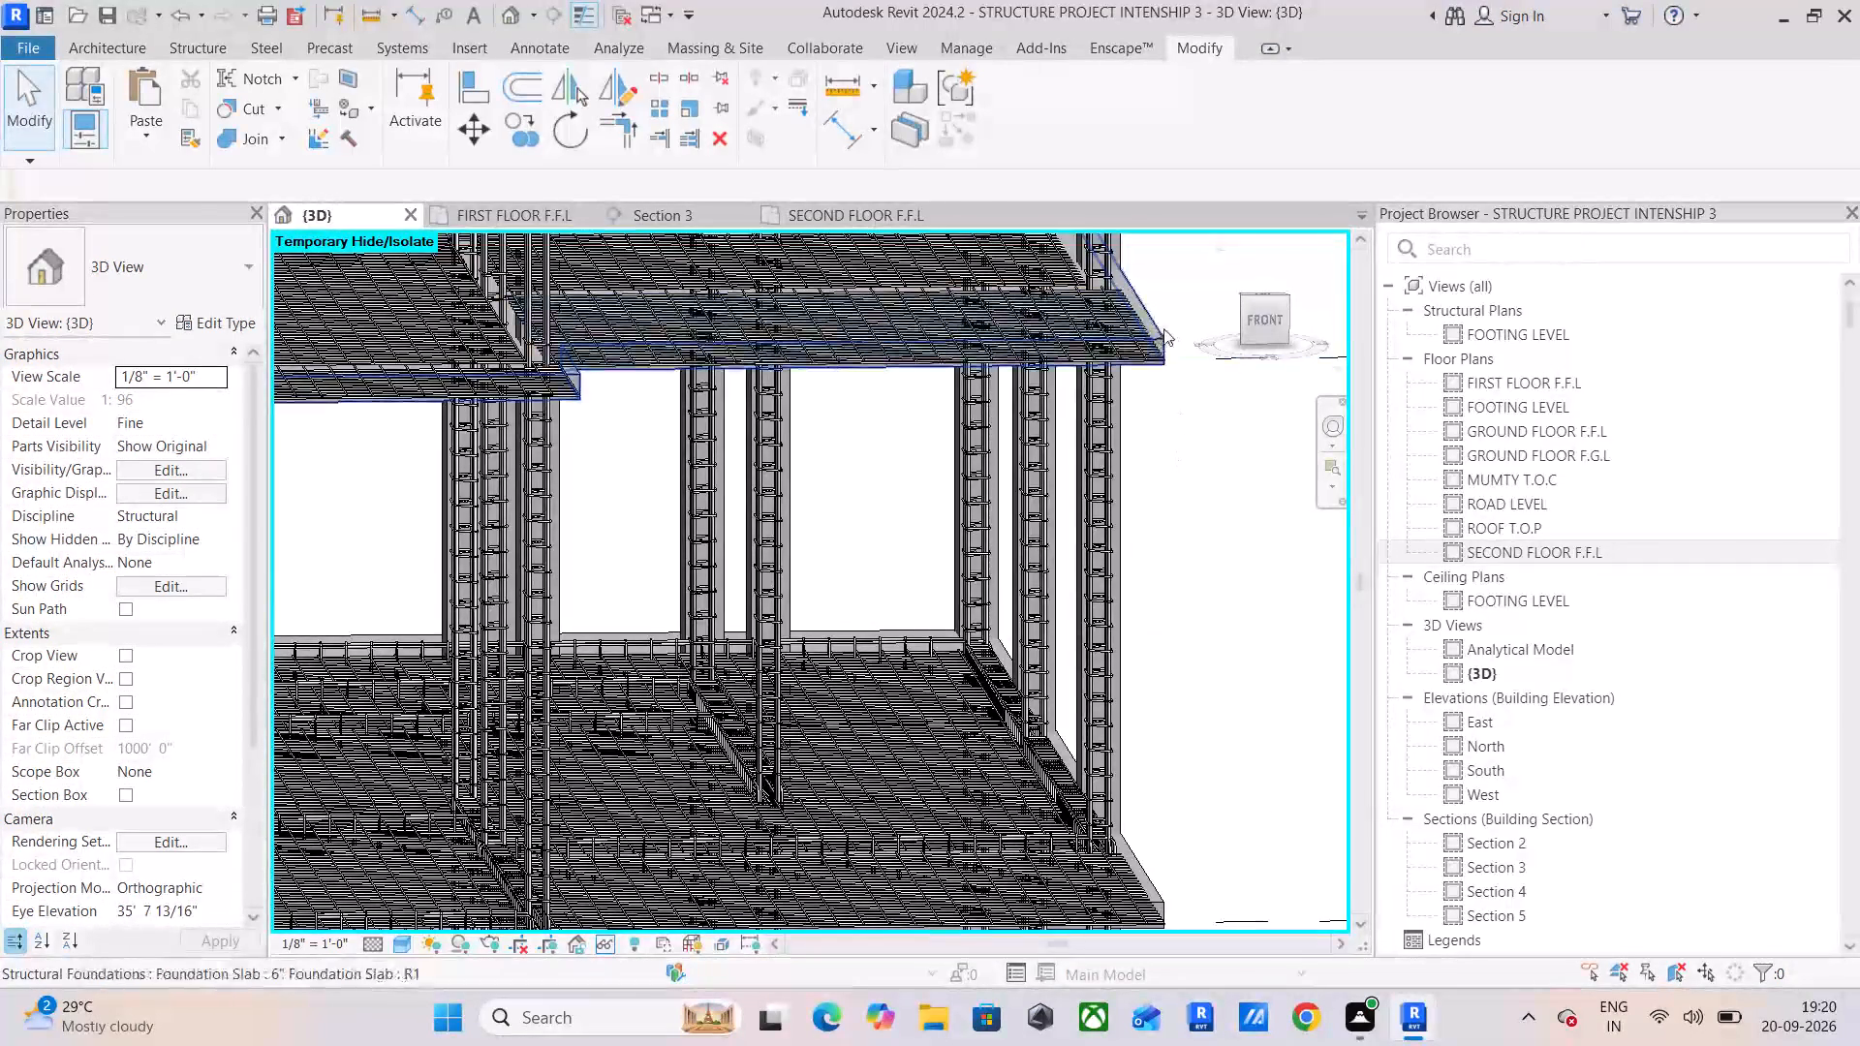
scroll(1131, 478, down, 4)
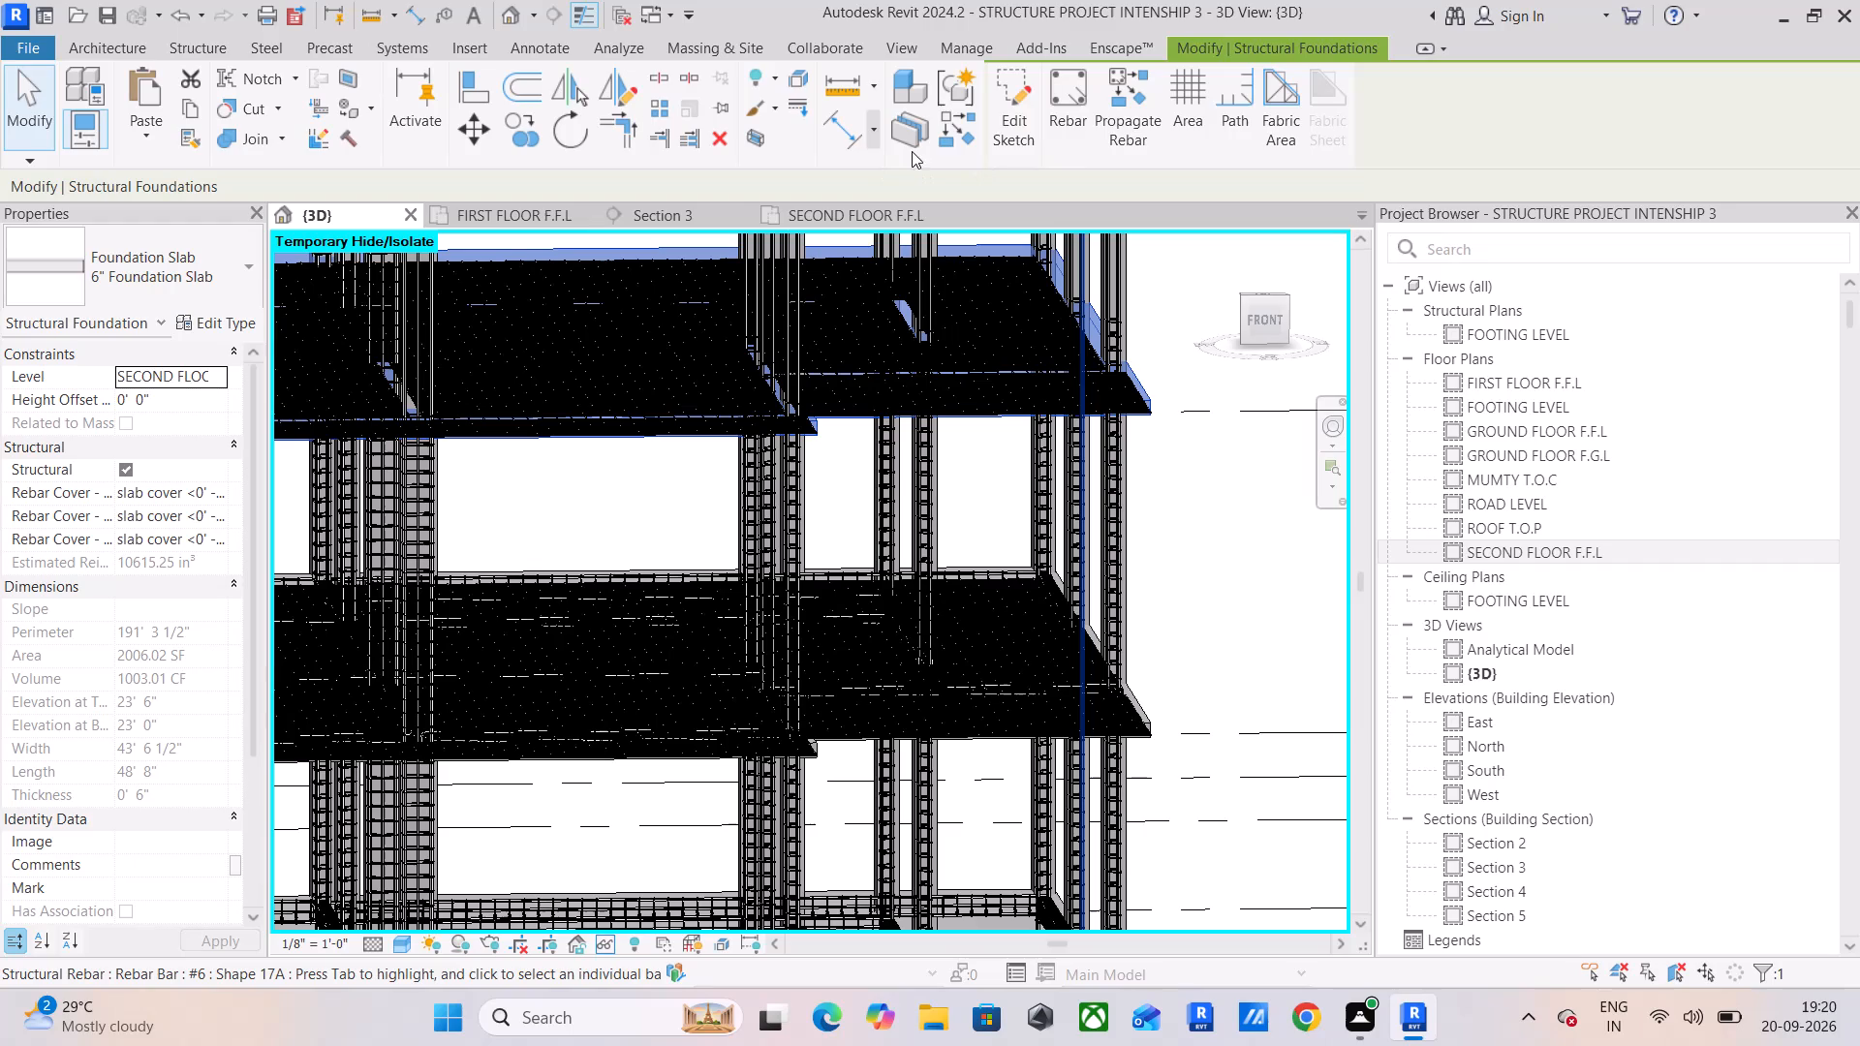
click(1027, 124)
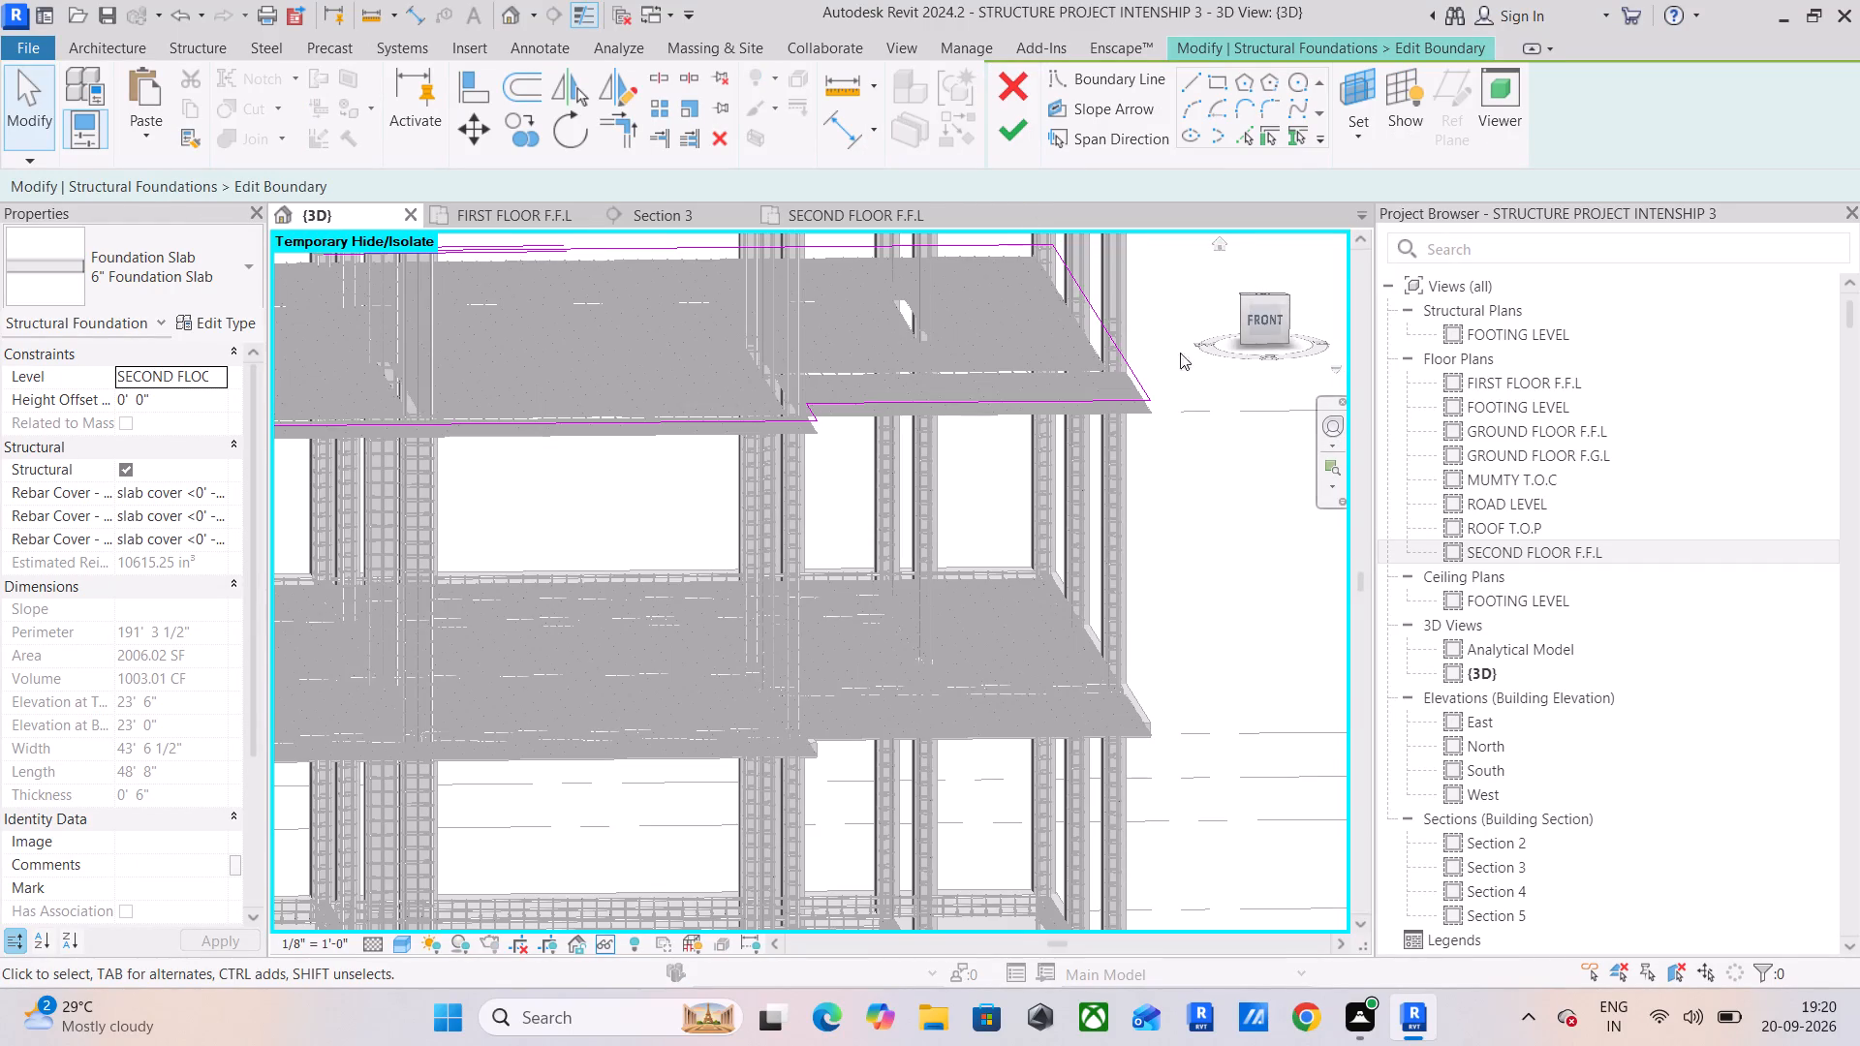
Set the south-east recess edge 13' 9 3/4" from the slab's outermost south edge and finish the boundary edit.
shift+middle_drag(1163, 384, 1138, 481)
click(1262, 291)
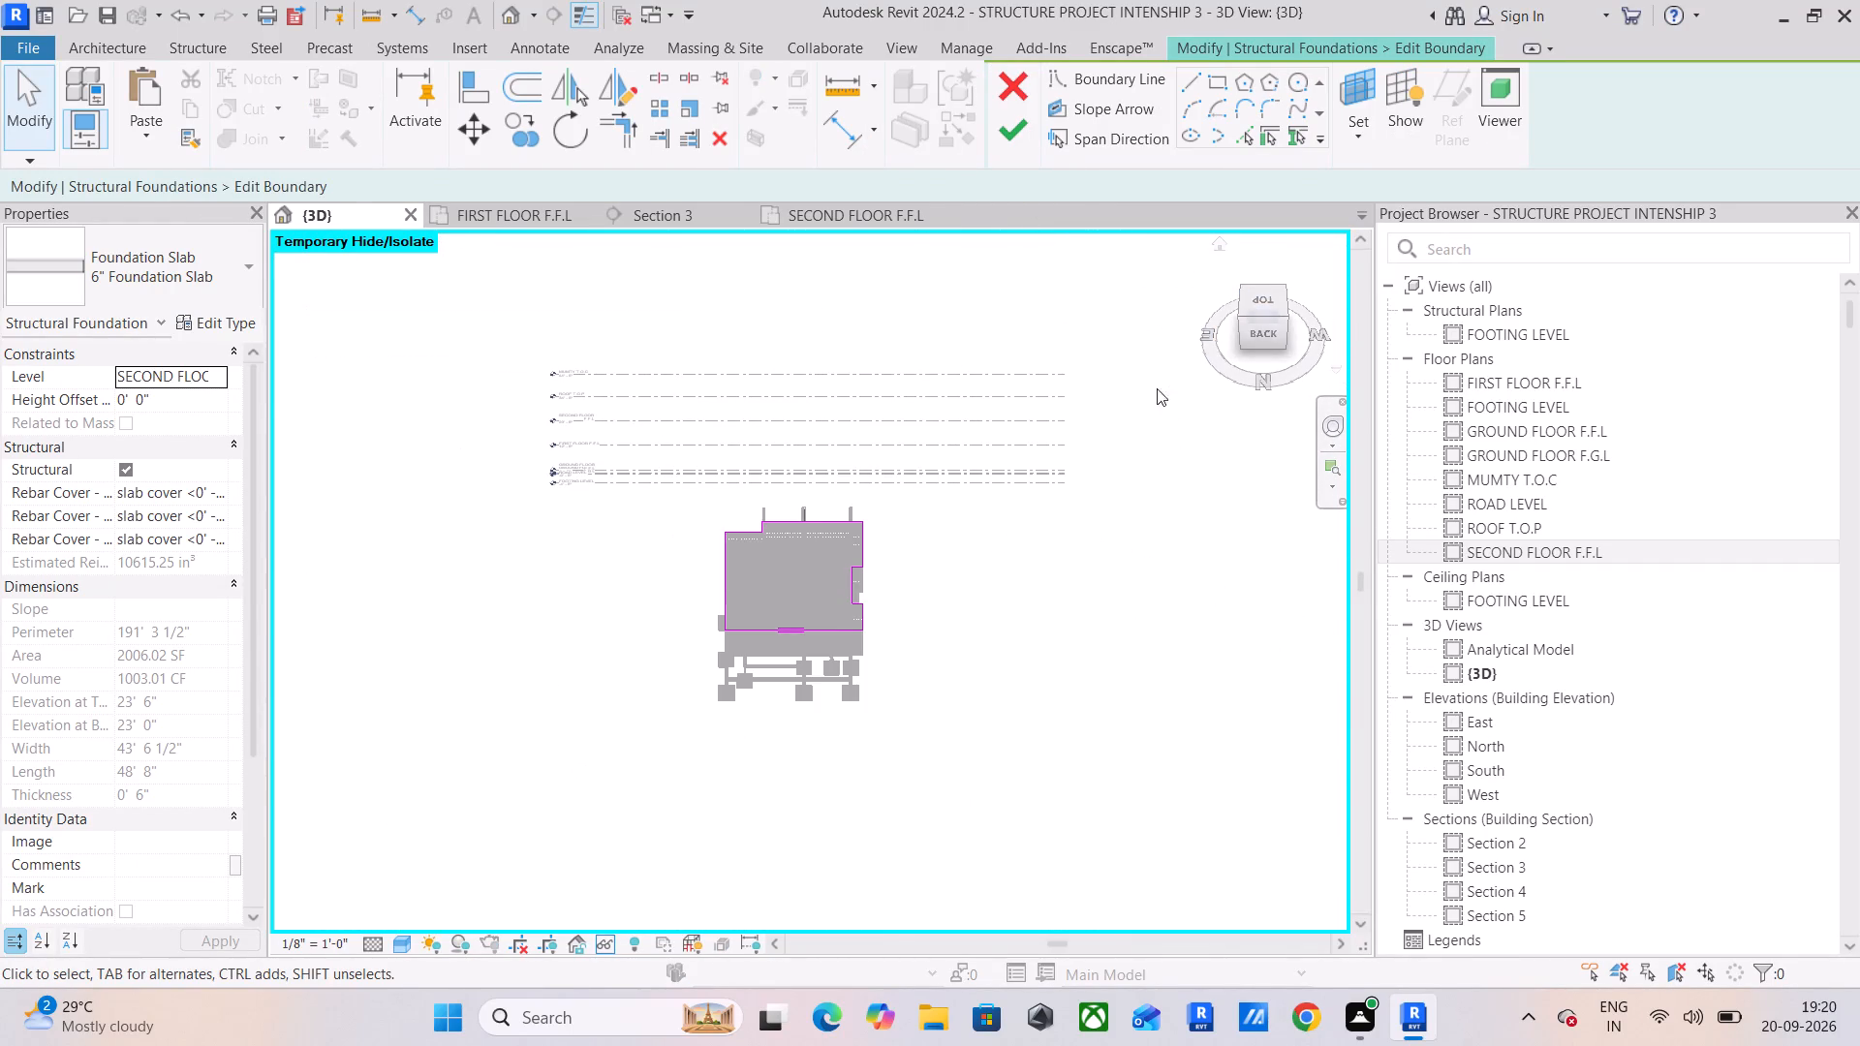
scroll(883, 626, up, 6)
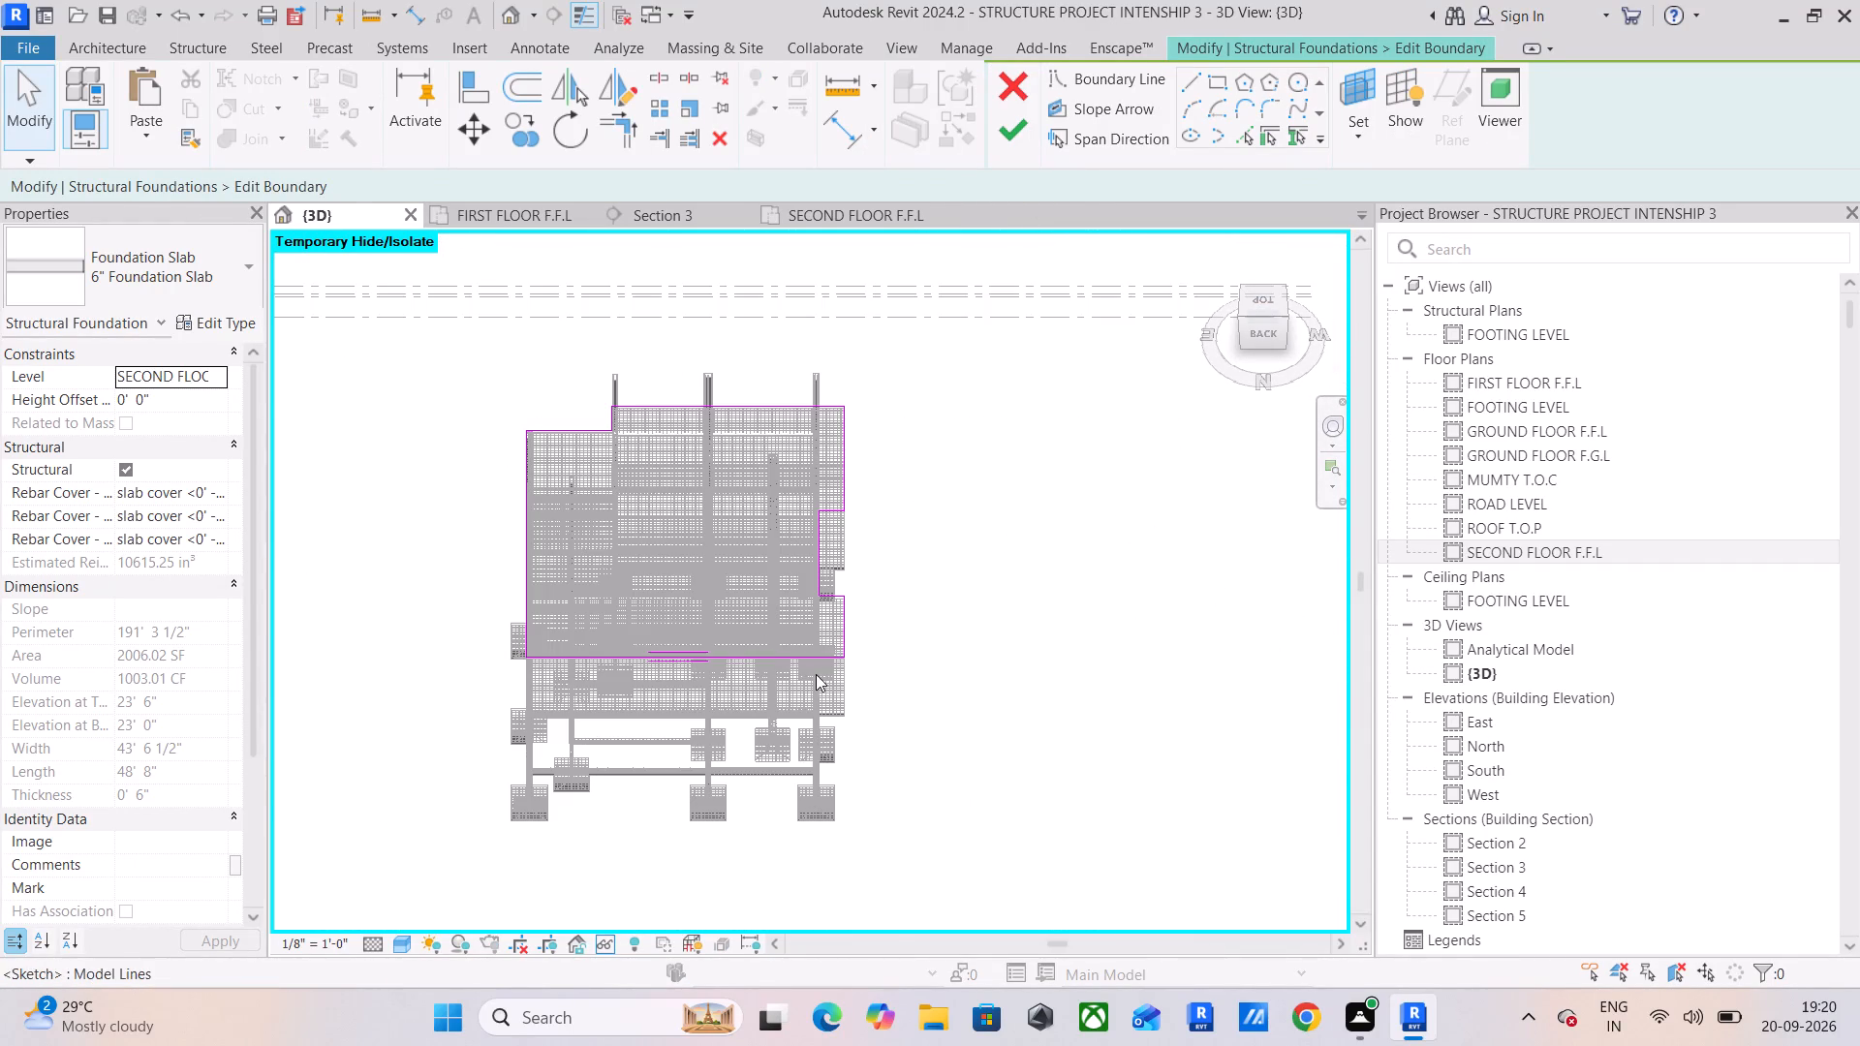
scroll(768, 636, up, 6)
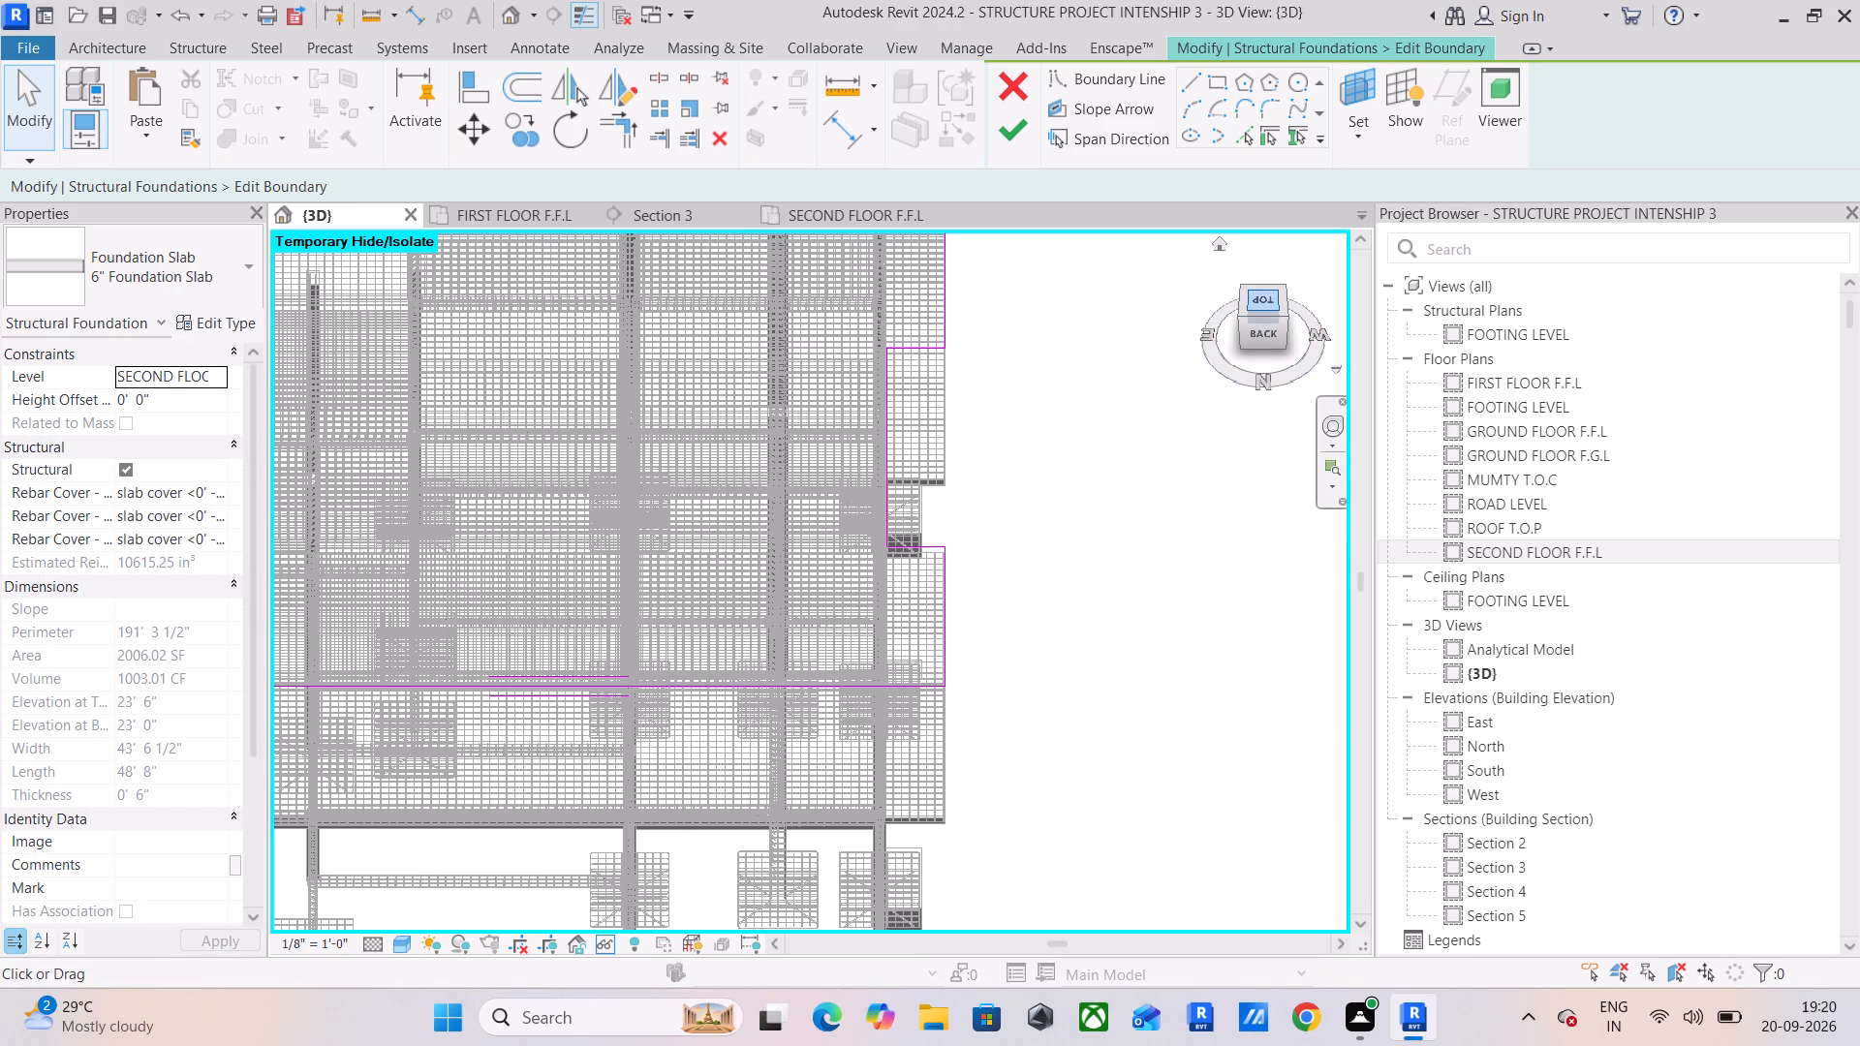
click(1259, 295)
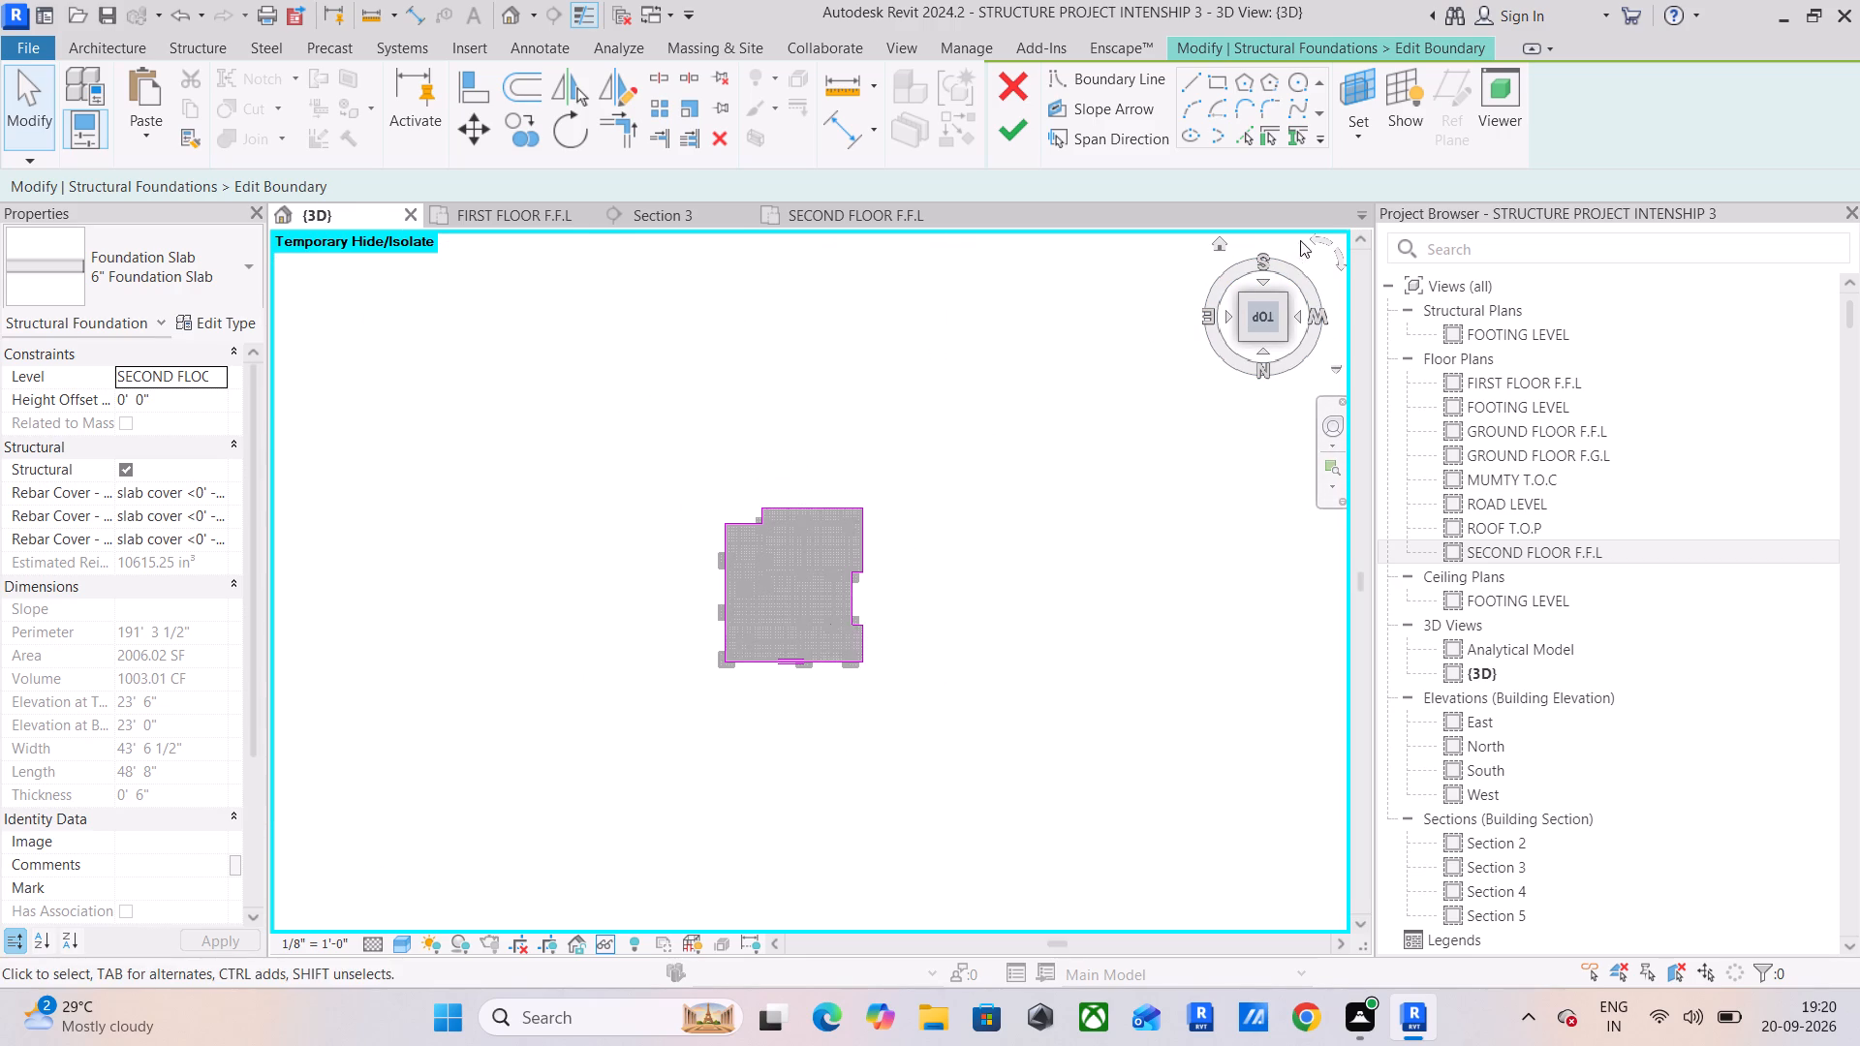
click(1310, 238)
click(1311, 238)
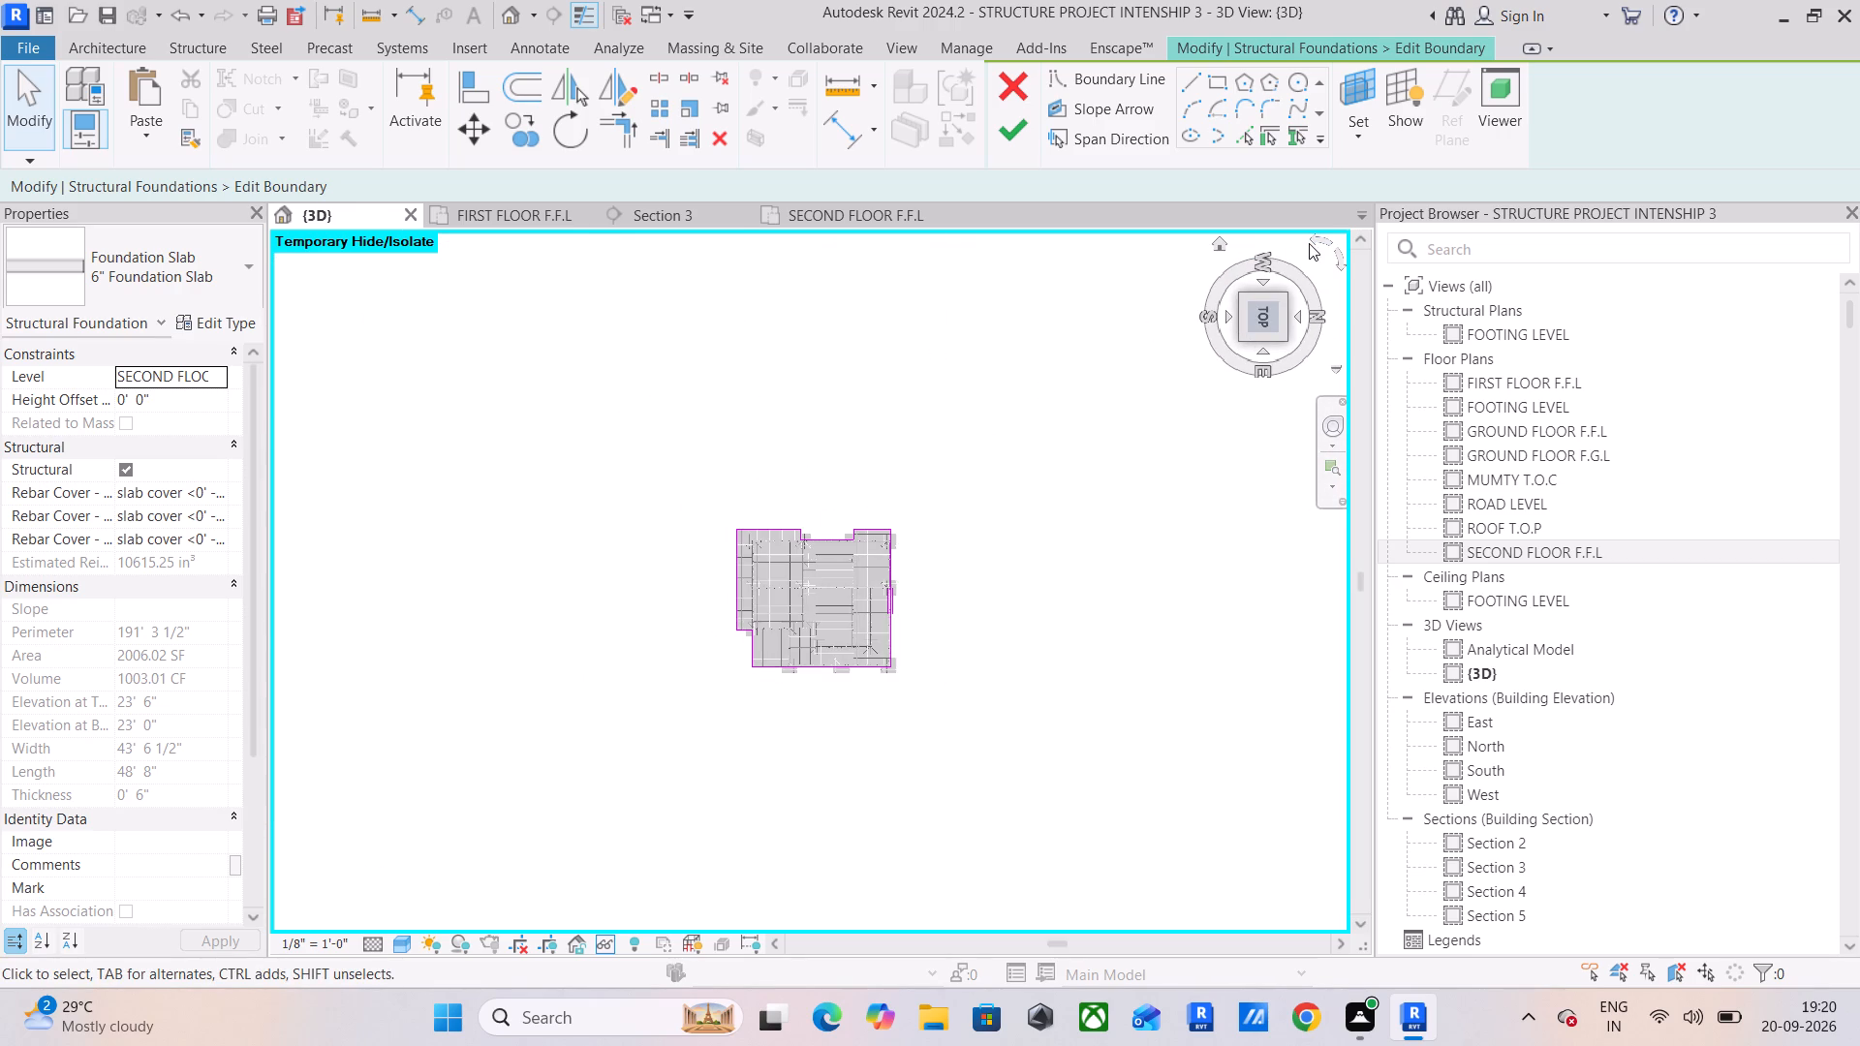
scroll(888, 627, up, 10)
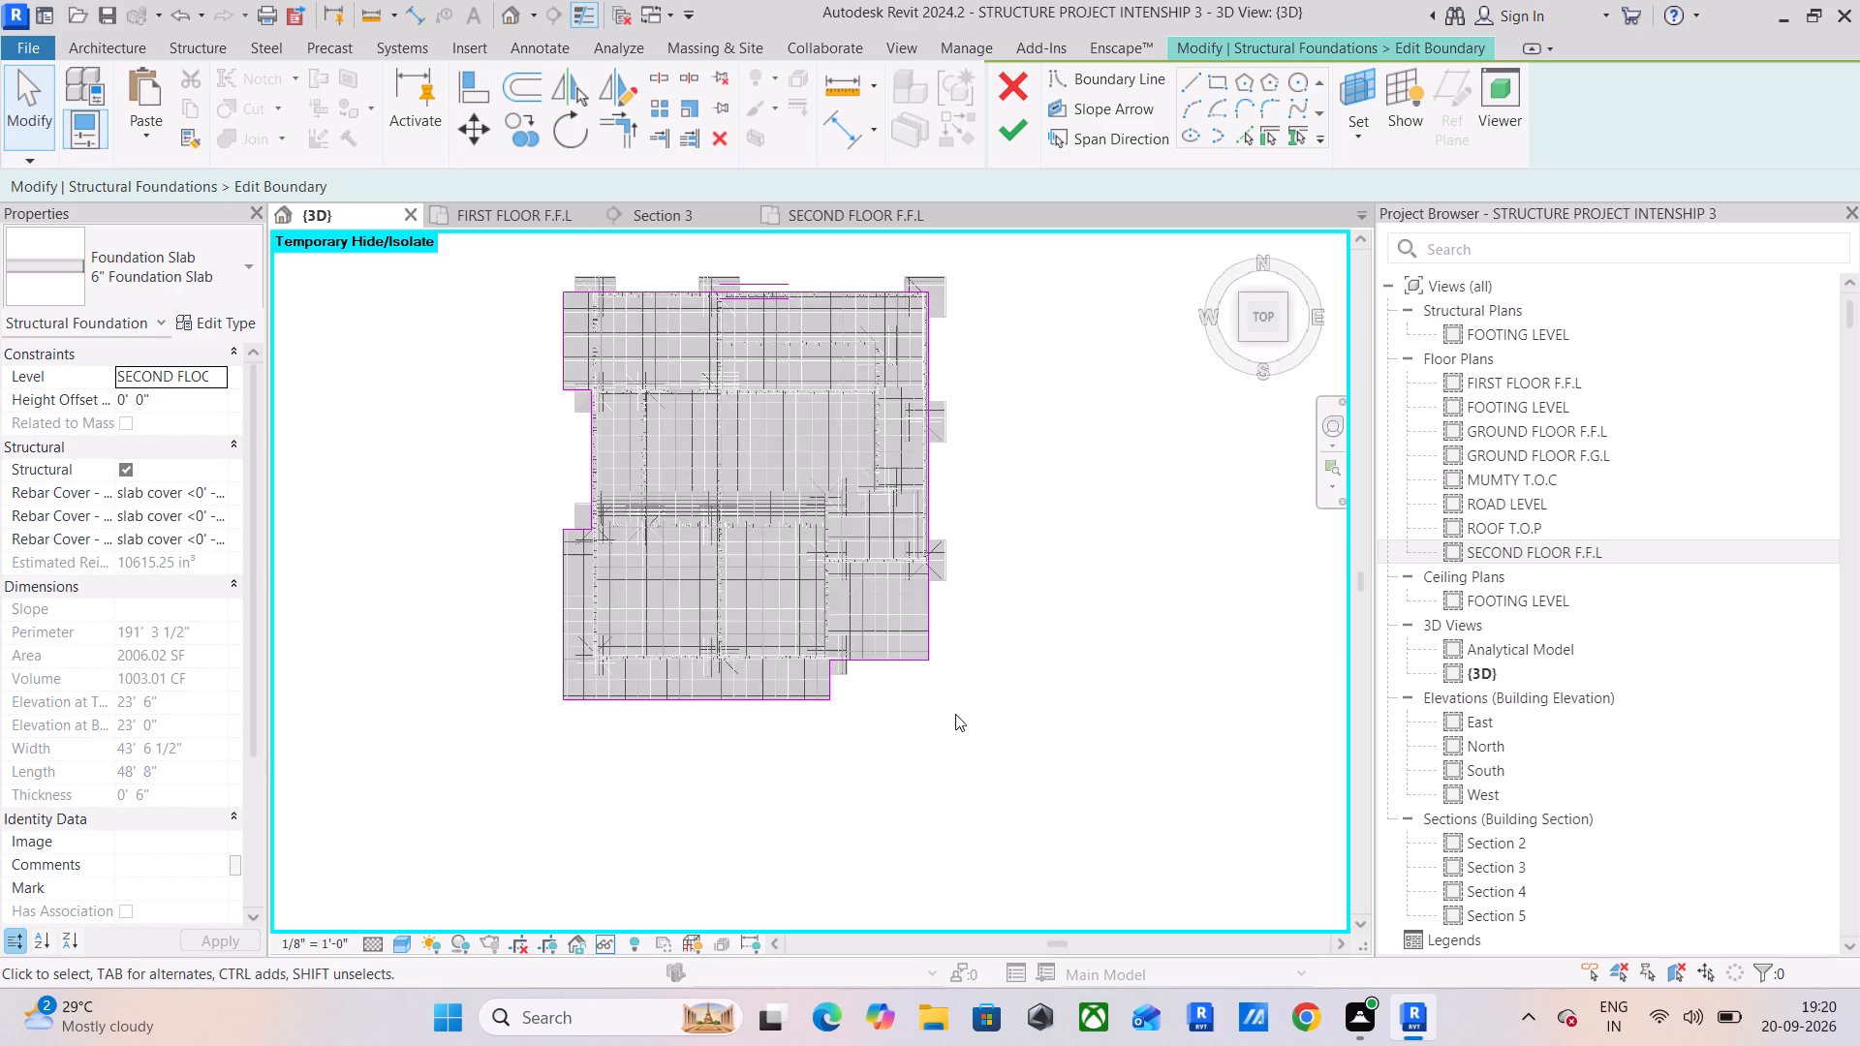
scroll(957, 704, up, 5)
scroll(863, 662, up, 4)
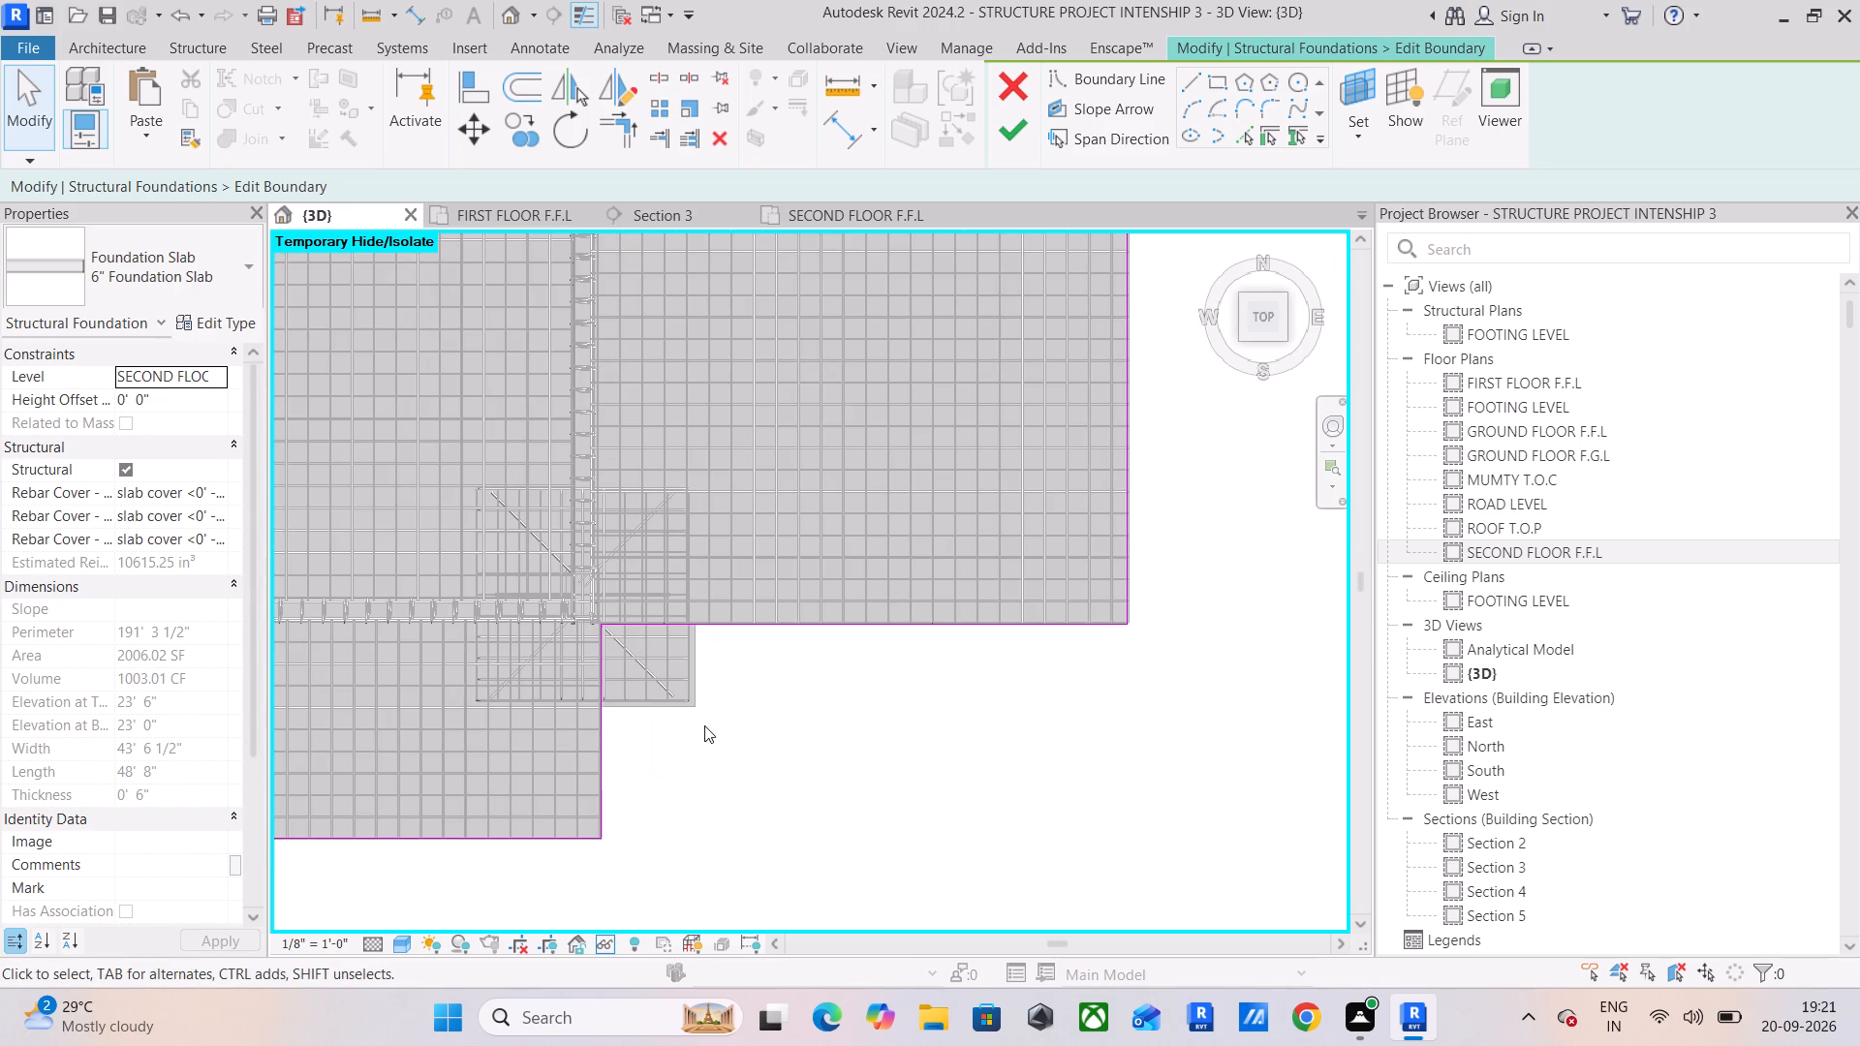
click(818, 622)
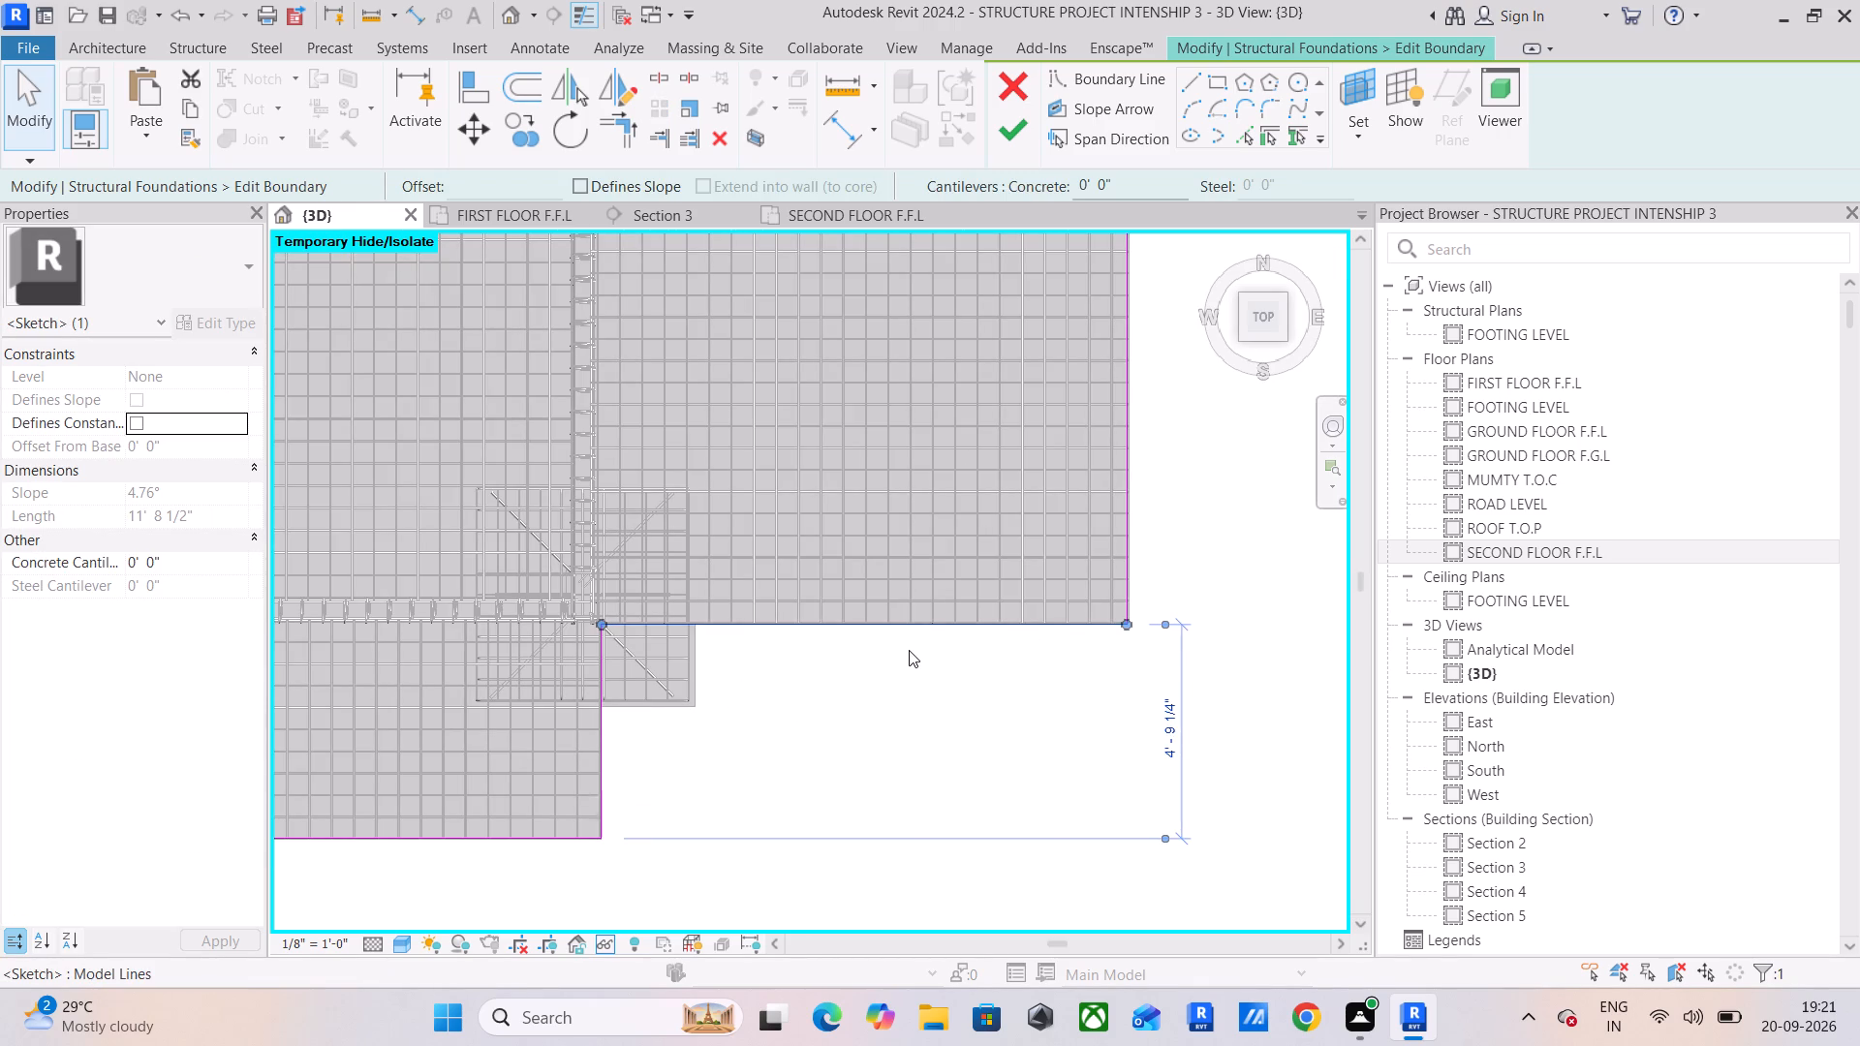
click(1160, 744)
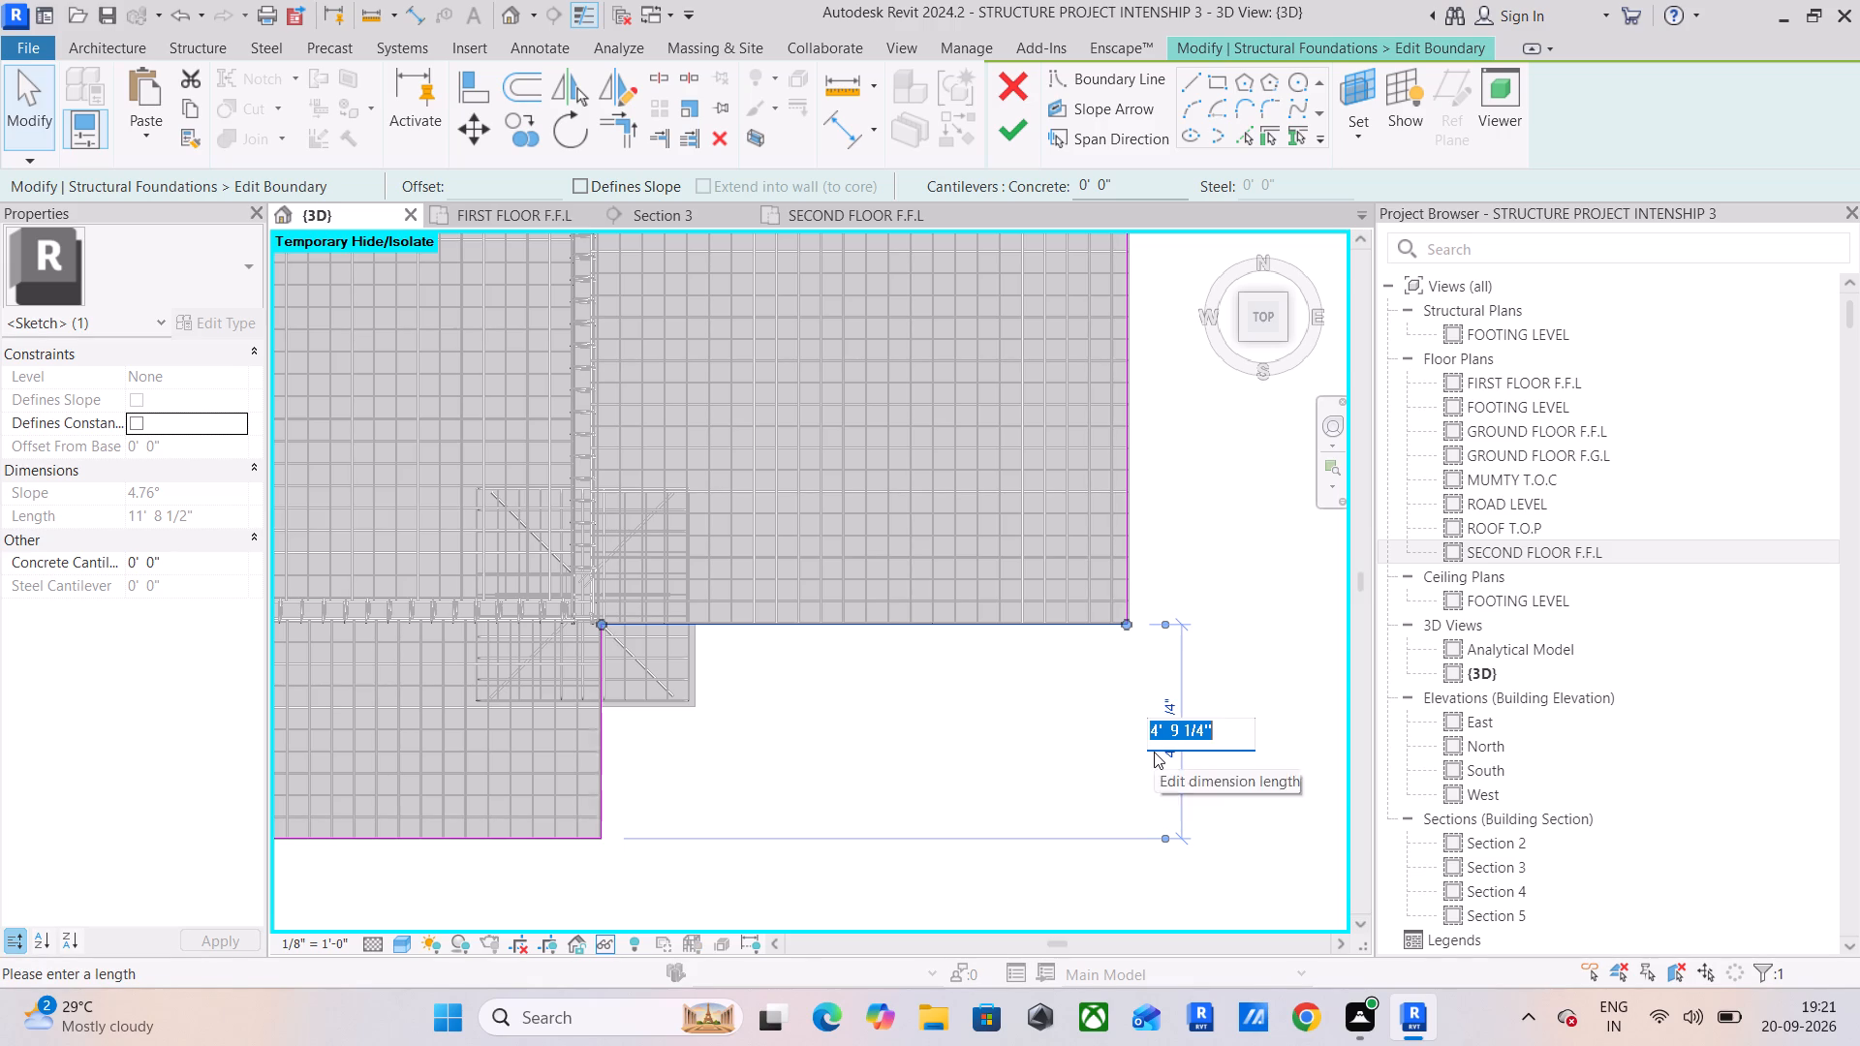
text(13'3)
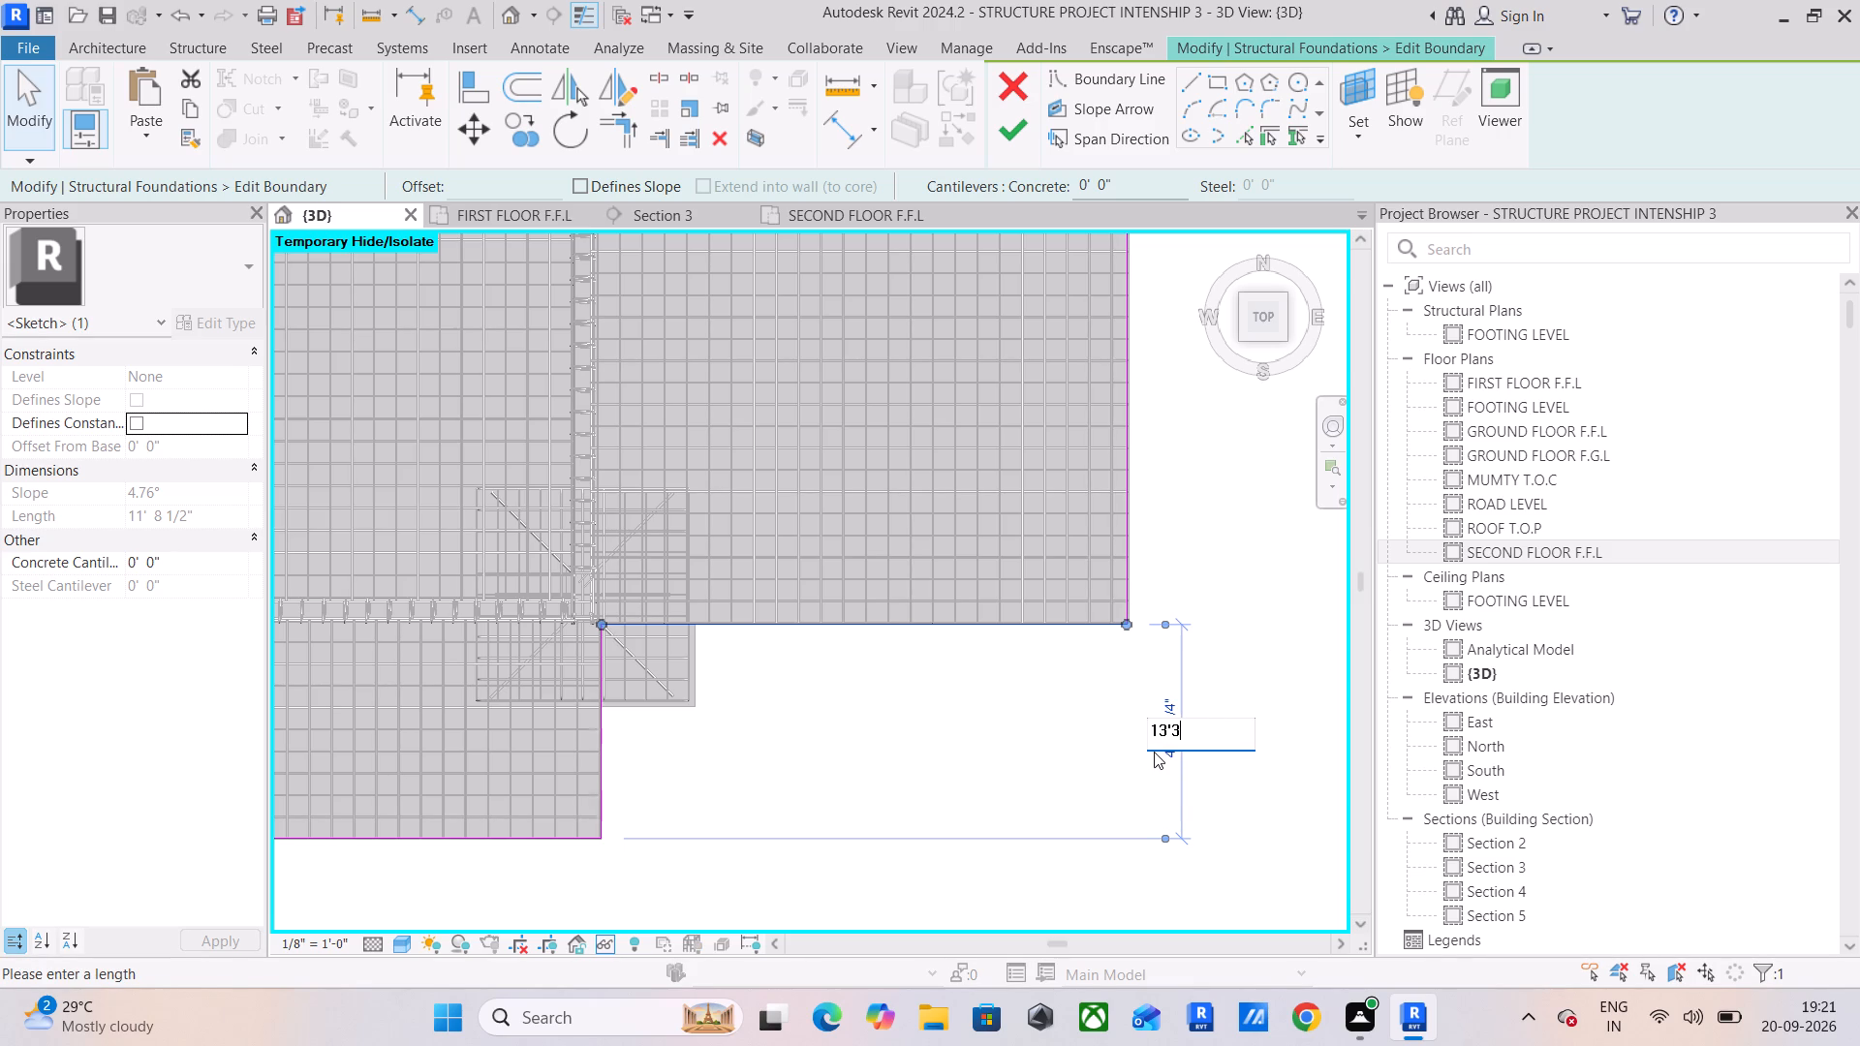
key(9)
key(space)
key(slash)
key(BackSpace)
key(BackSpace)
key(BackSpace)
key(BackSpace)
key(9)
key(space)
text(3/4)
key(shift+quotedbl)
key(Return)
scroll(1163, 718, down, 2)
middle_drag(1162, 723, 1112, 845)
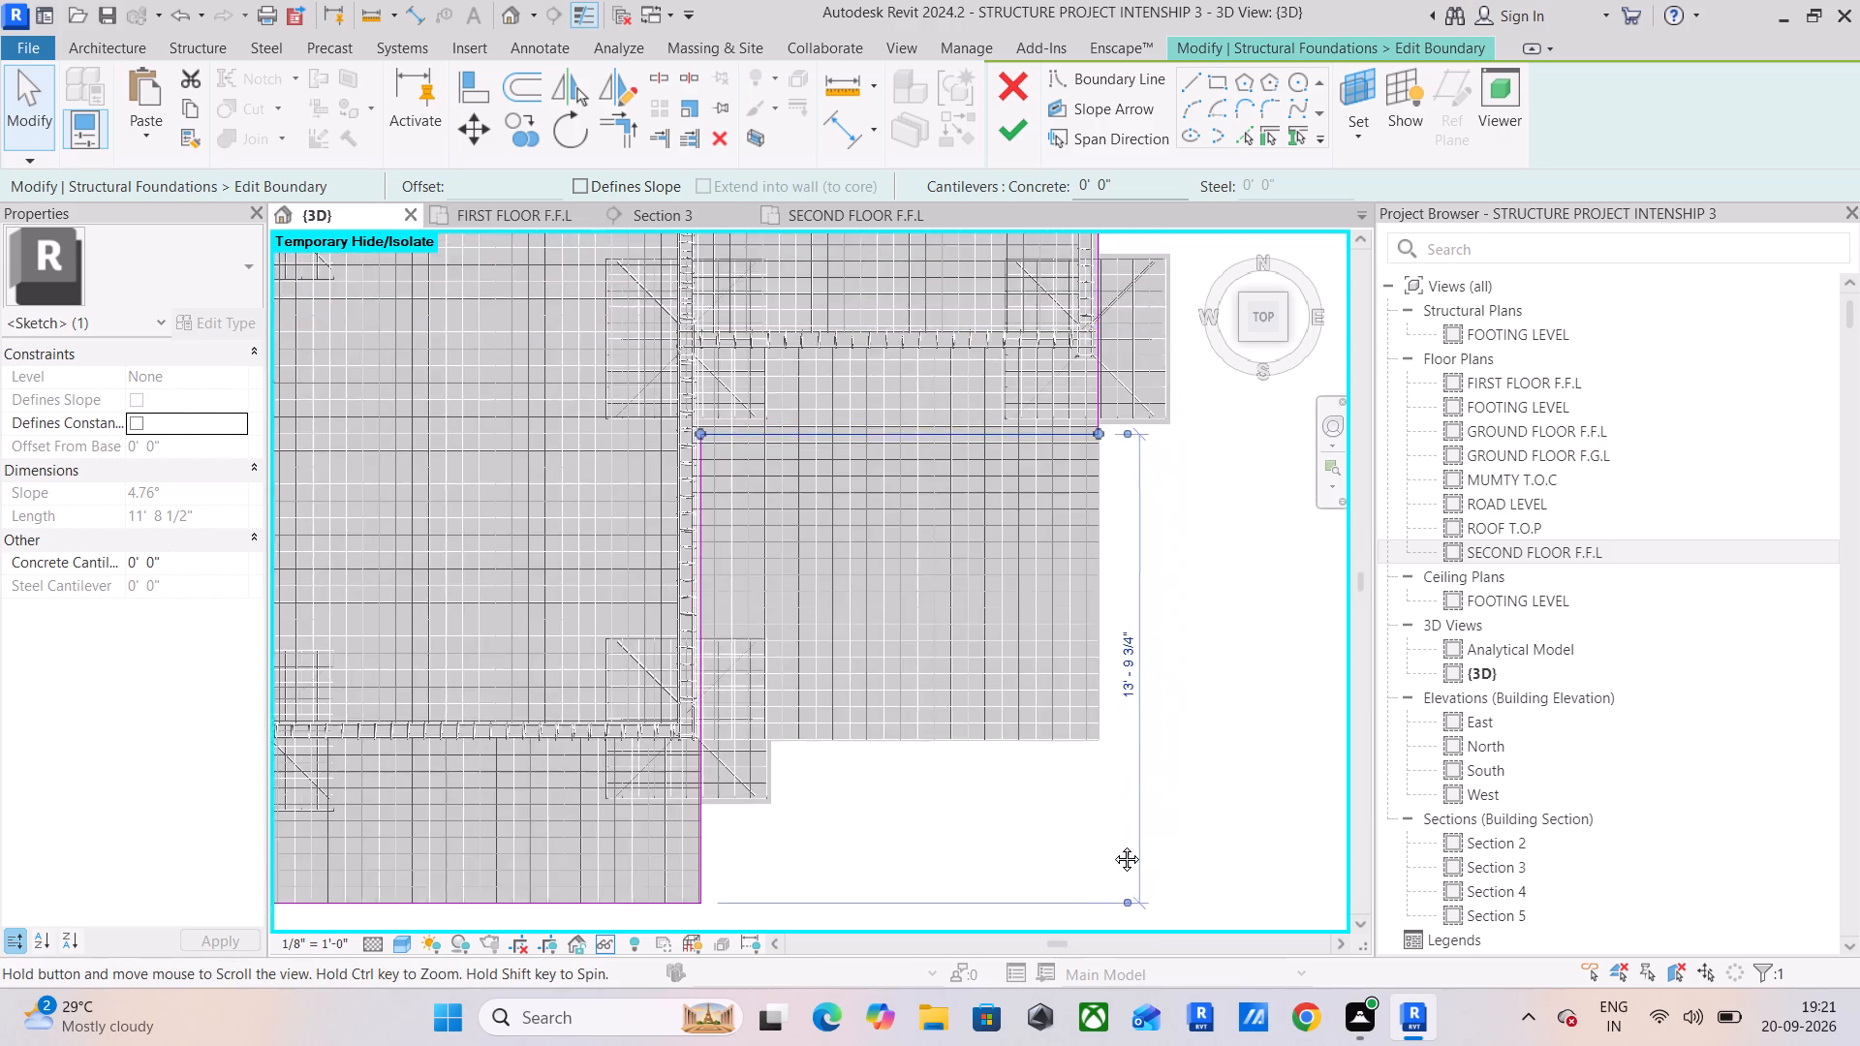
middle_drag(1112, 845, 1109, 851)
click(1232, 666)
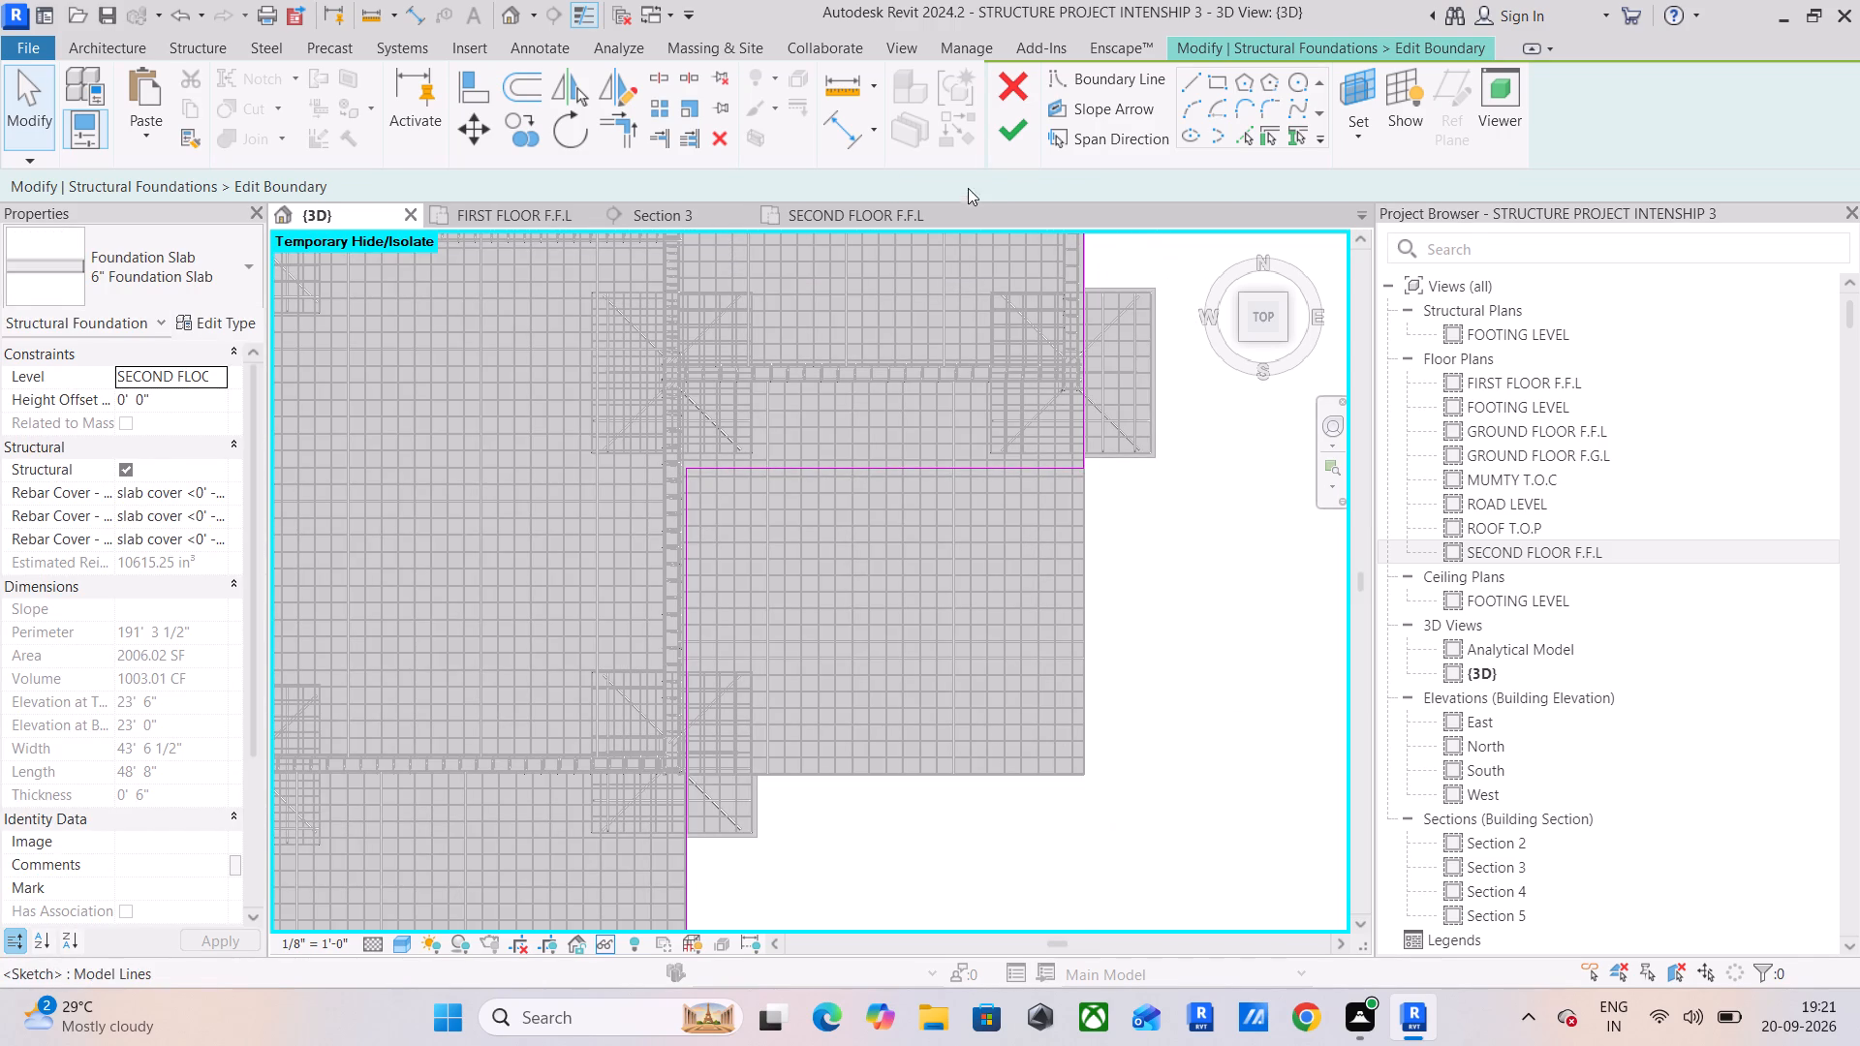
click(1015, 128)
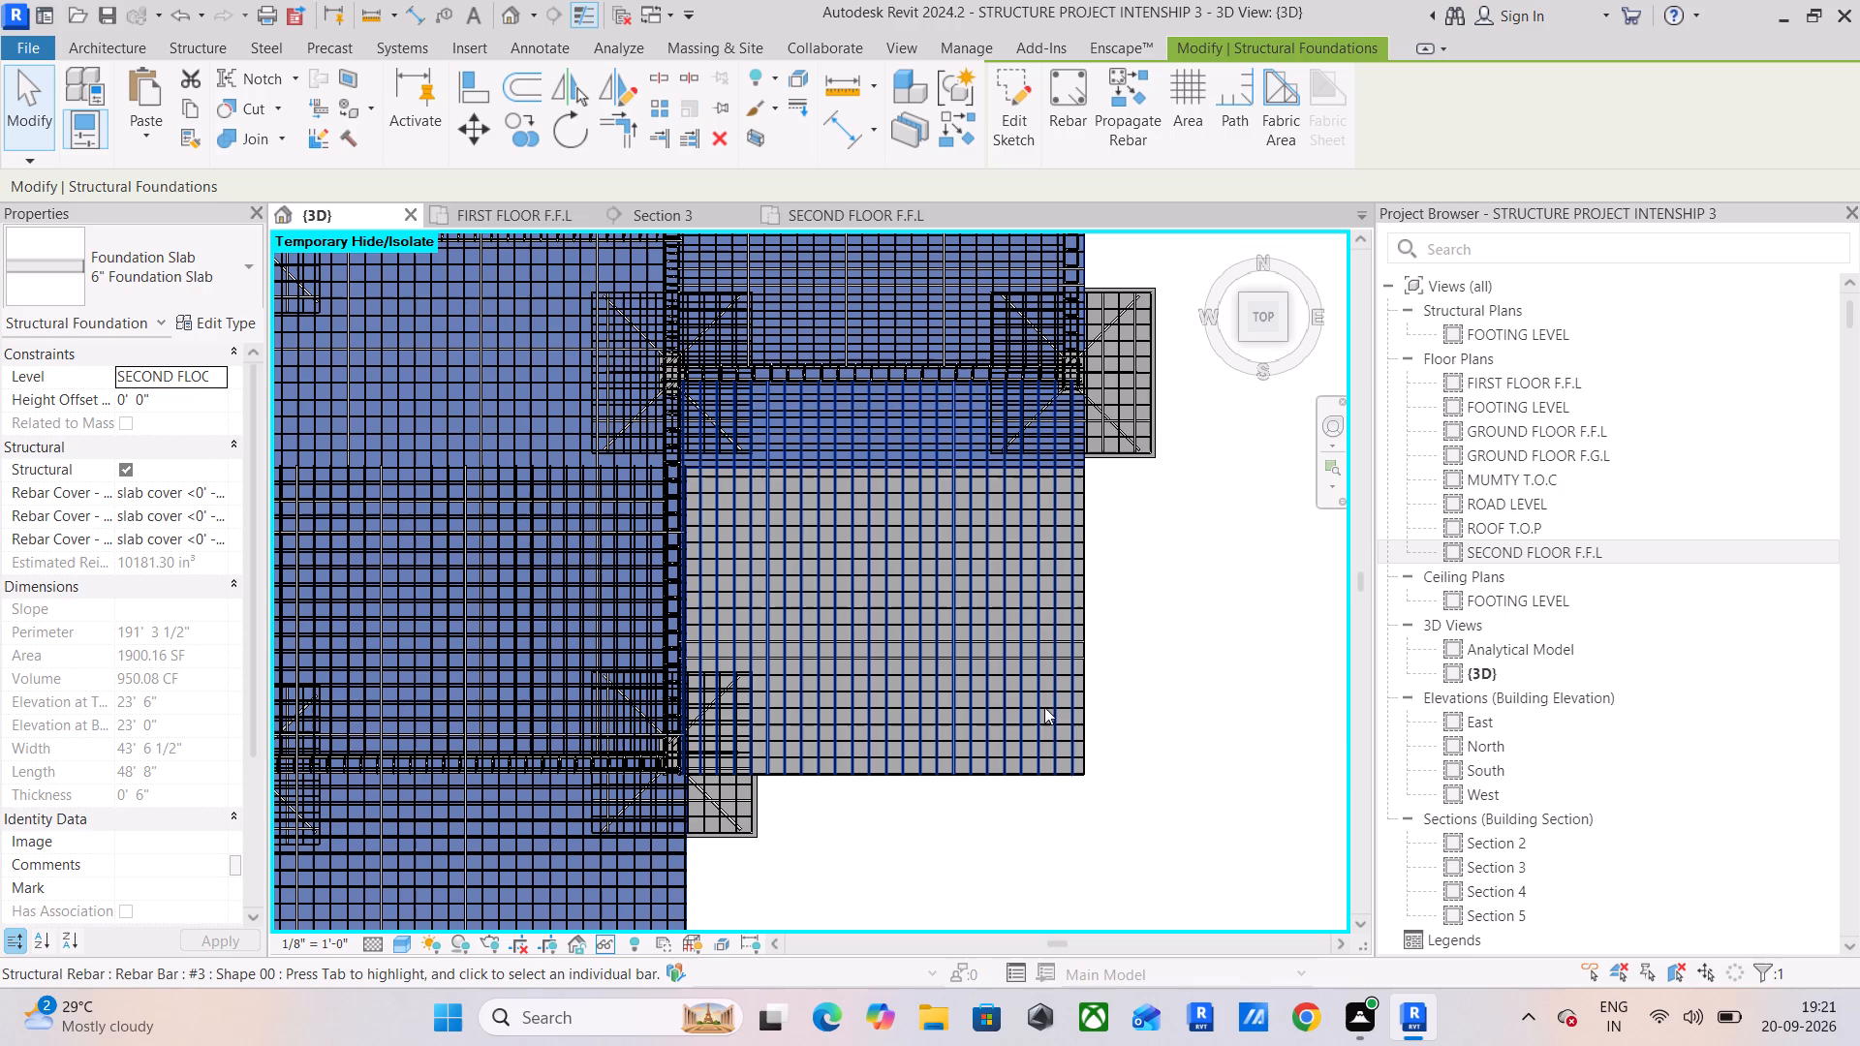
Examine the #3 slab rebar around the newly edited south-east recess of the second floor slab.
click(1016, 683)
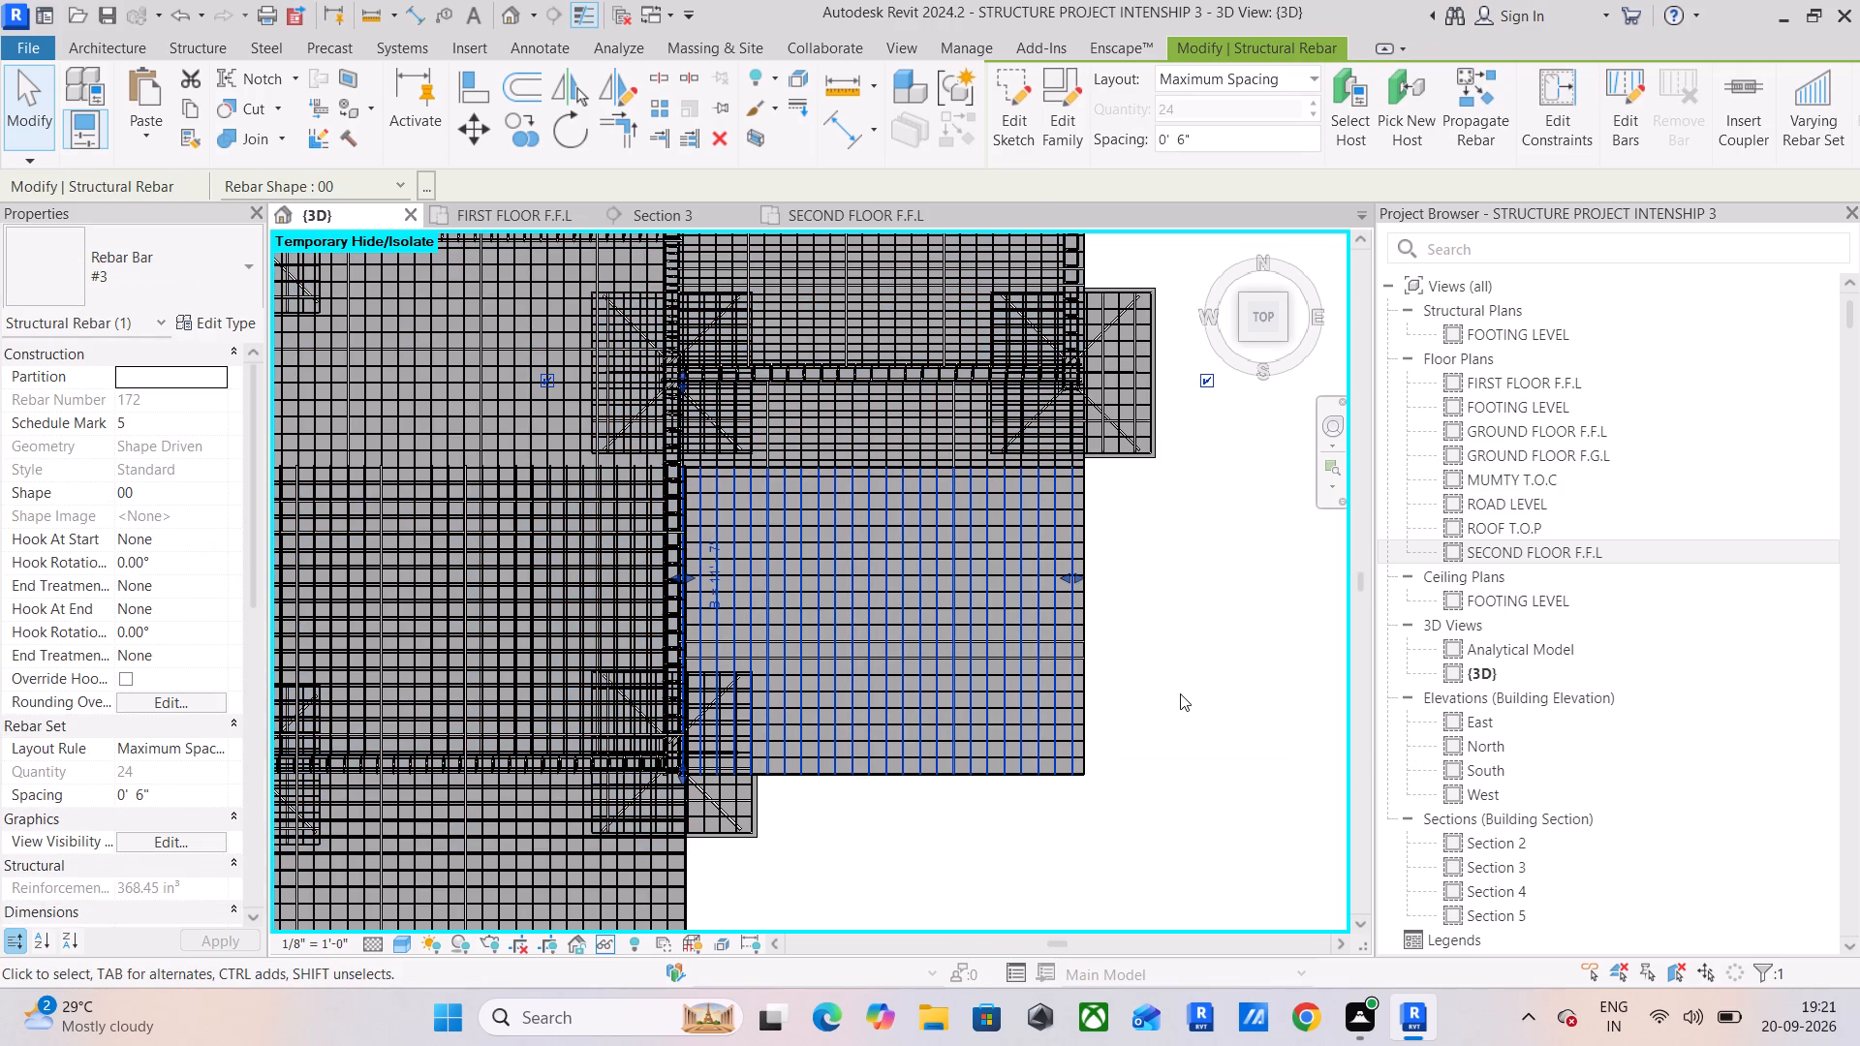
shift+middle_drag(1093, 565, 1092, 571)
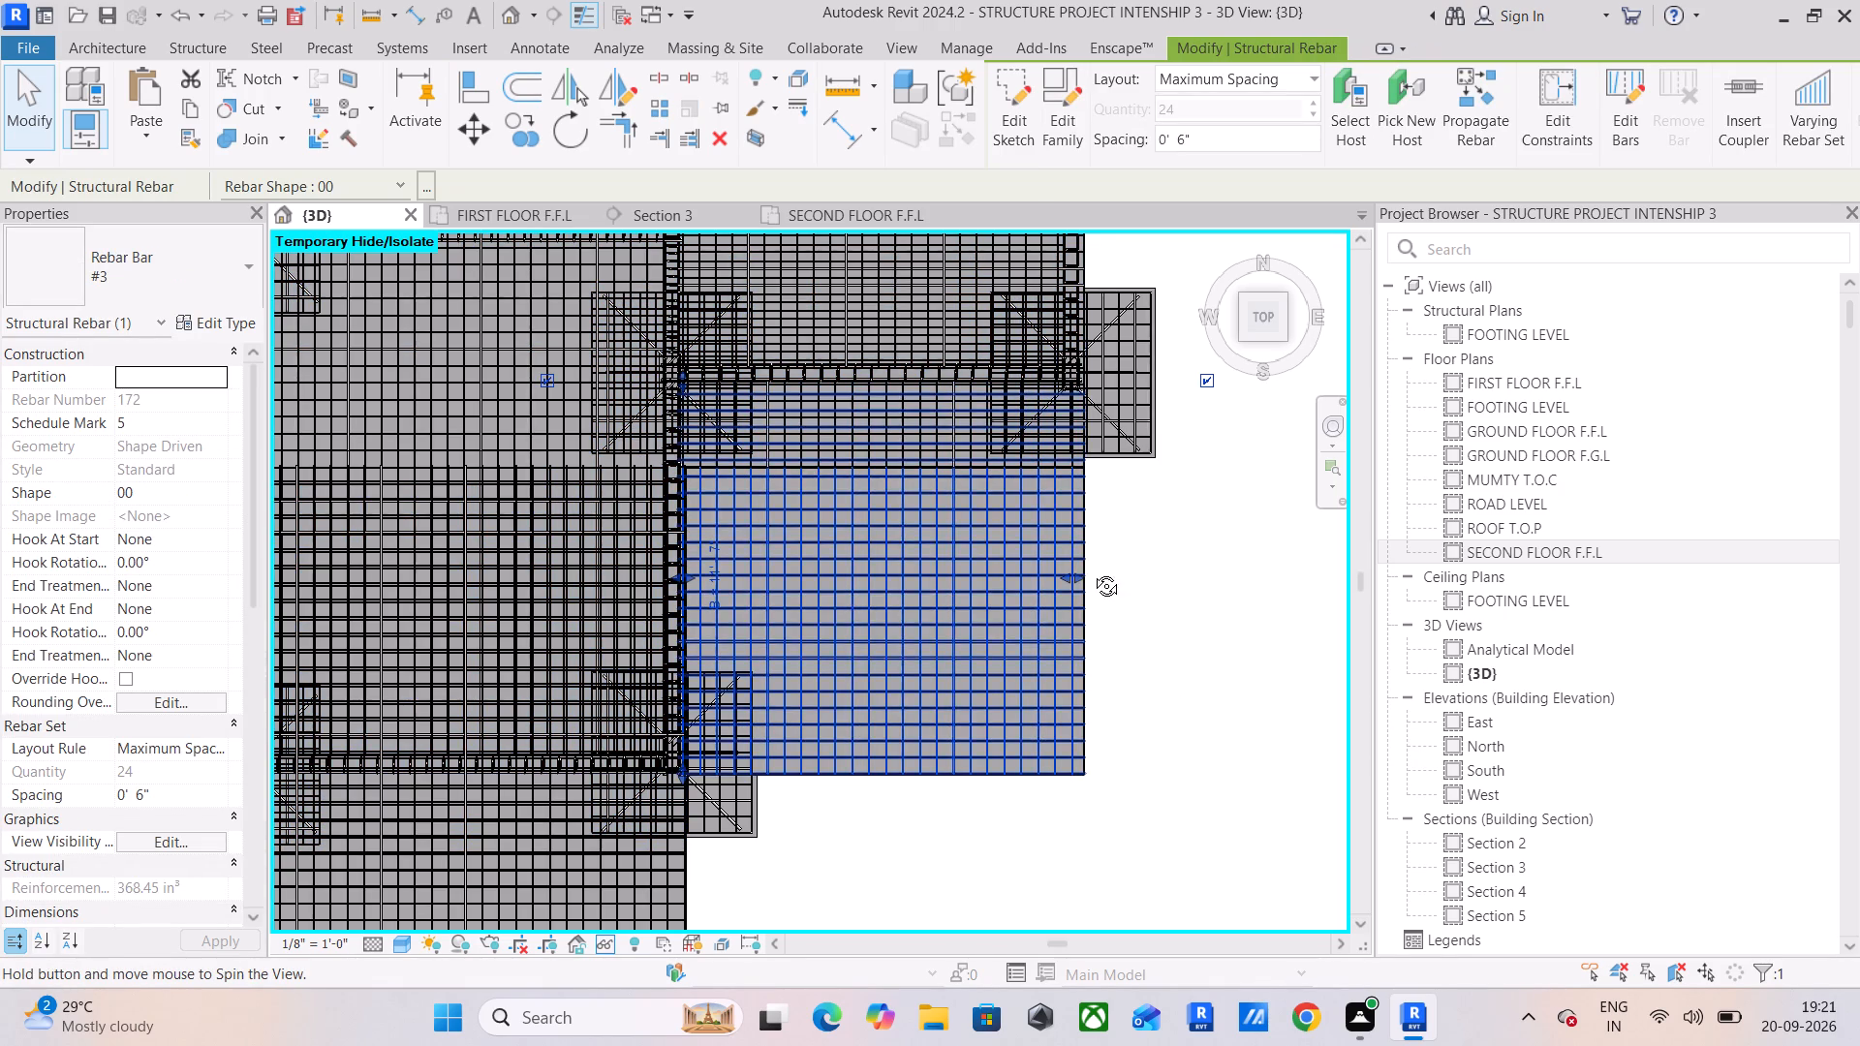
shift+middle_drag(1092, 571, 895, 361)
scroll(1088, 689, down, 2)
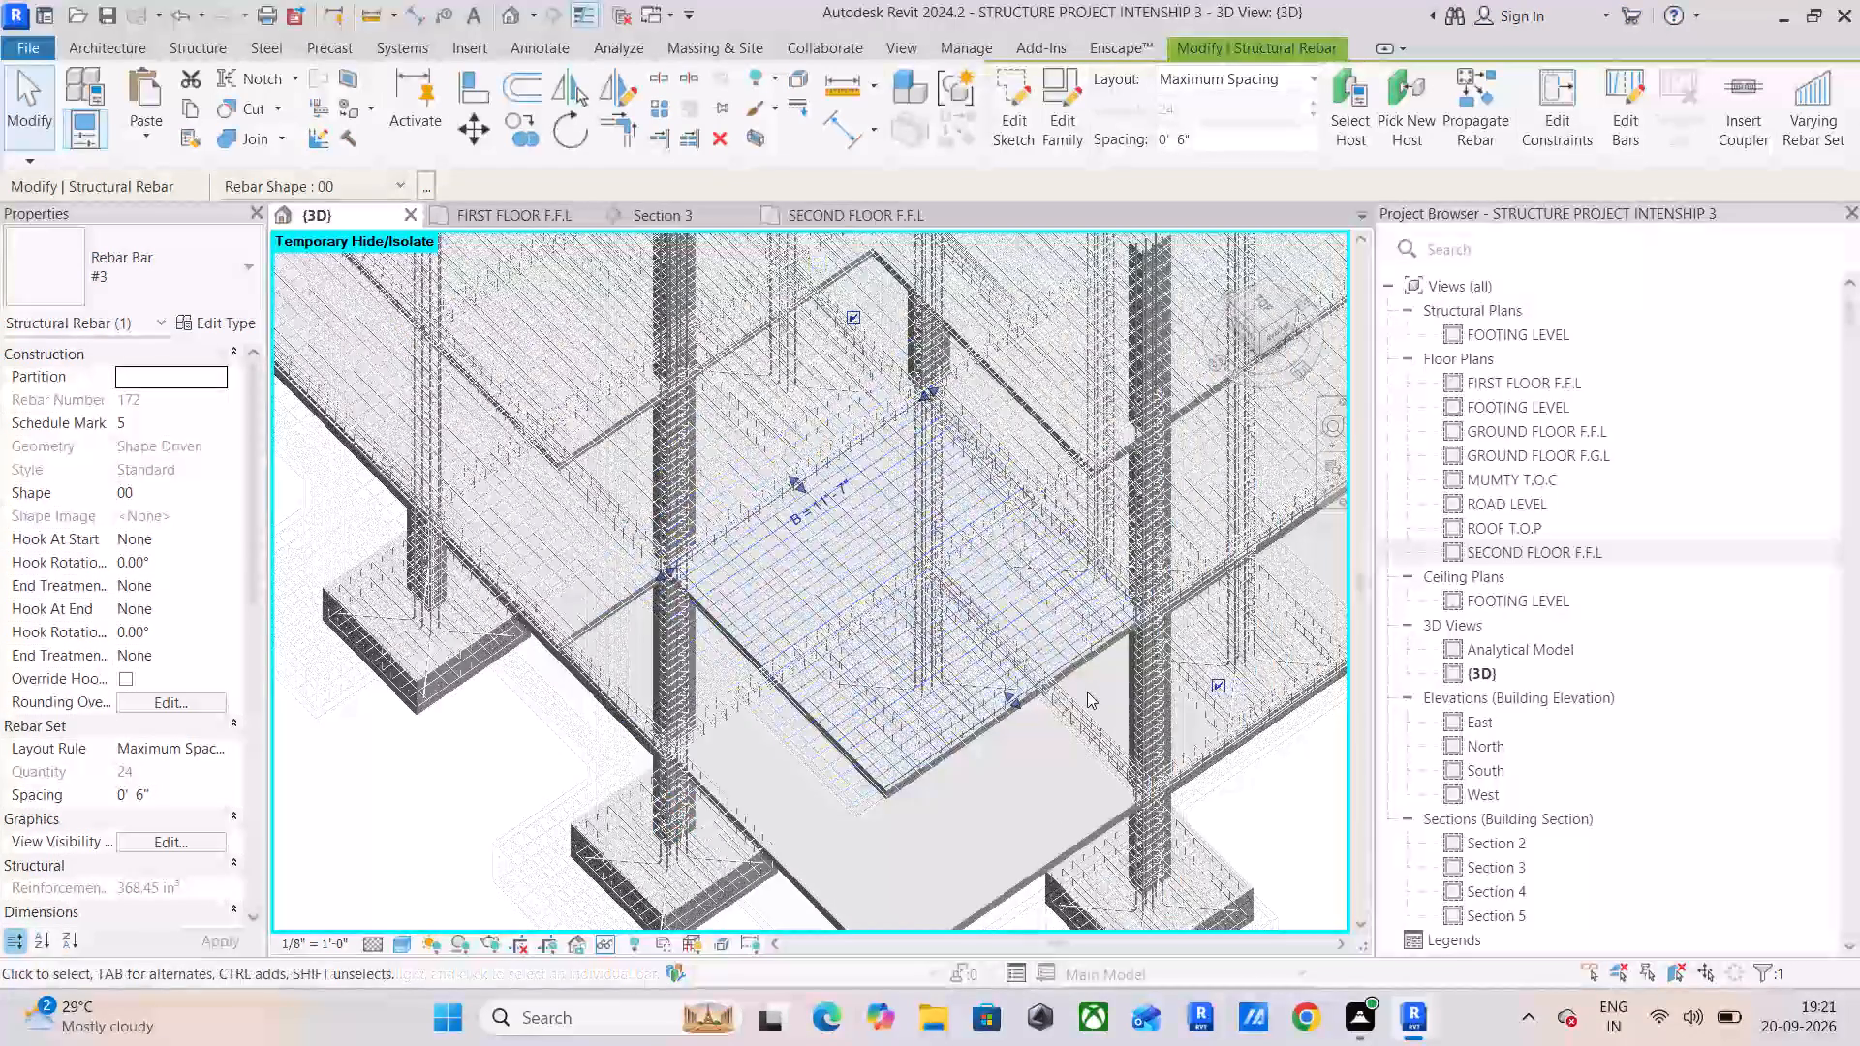
scroll(1087, 692, down, 1)
click(542, 860)
click(491, 776)
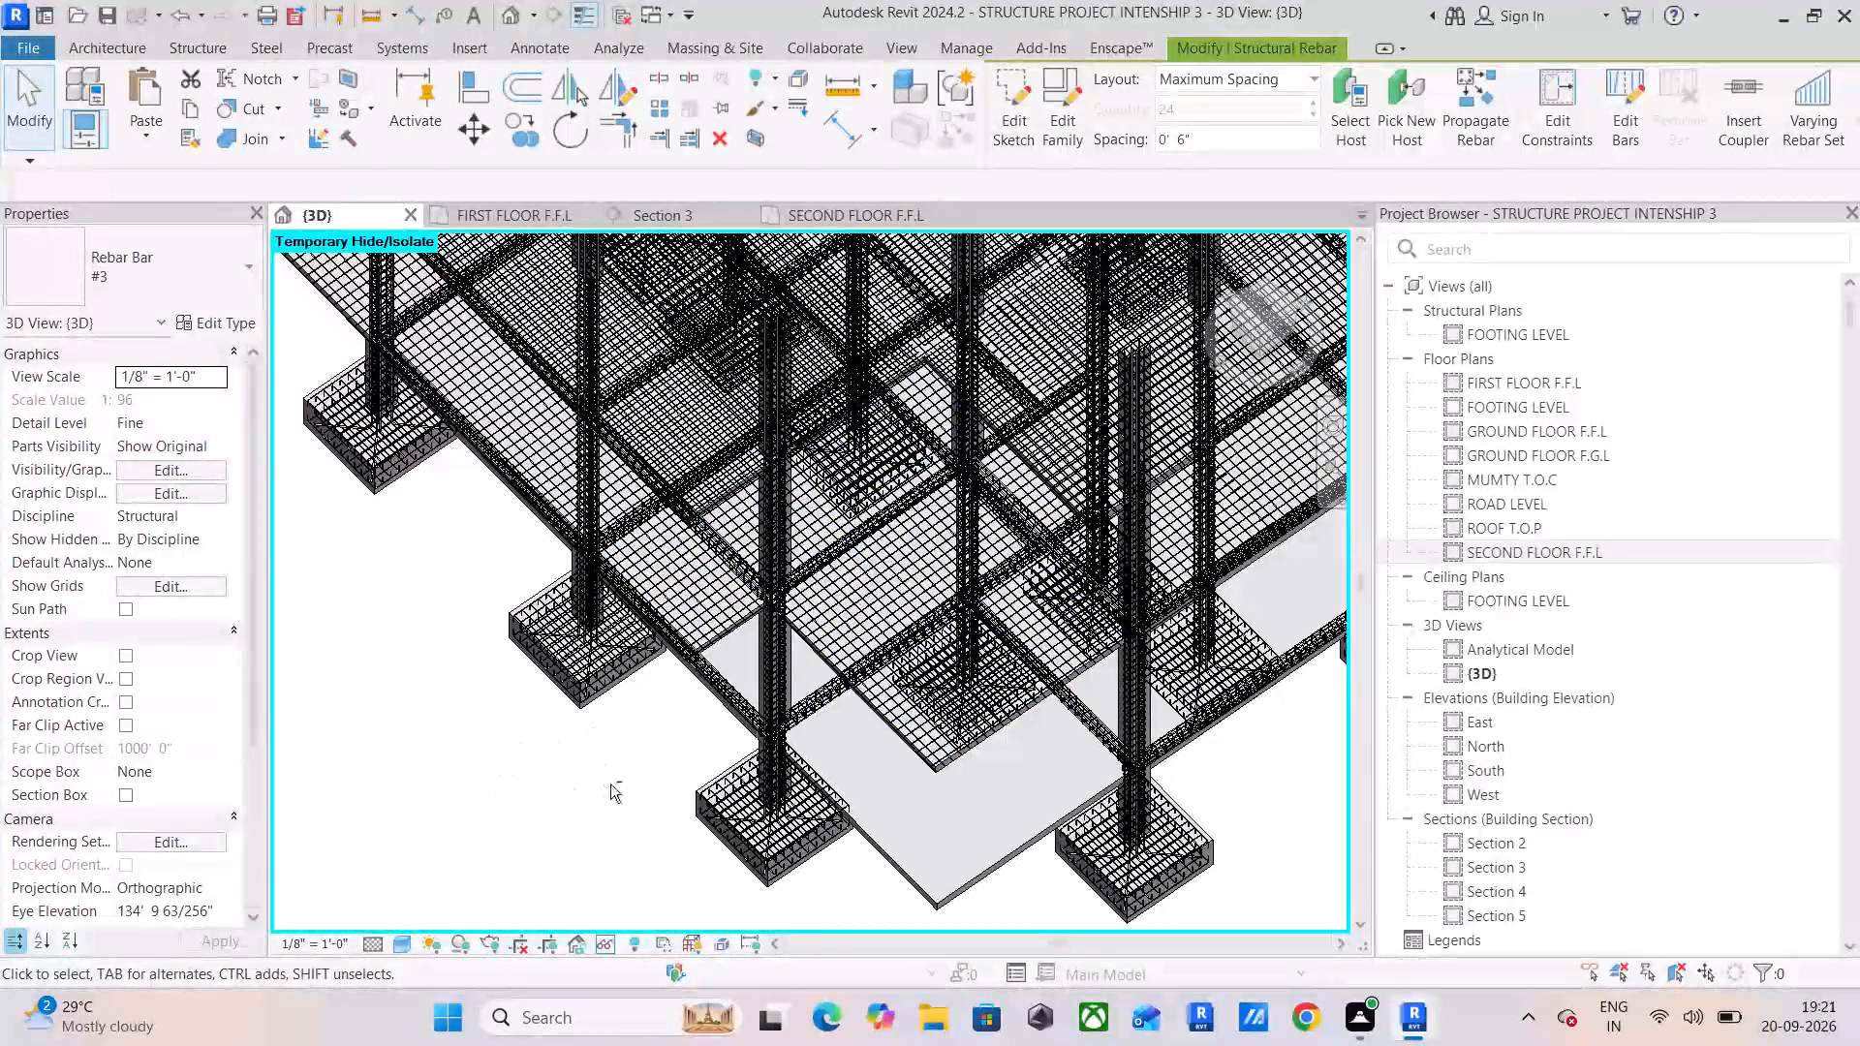
shift+middle_drag(619, 788, 794, 631)
middle_drag(909, 563, 773, 920)
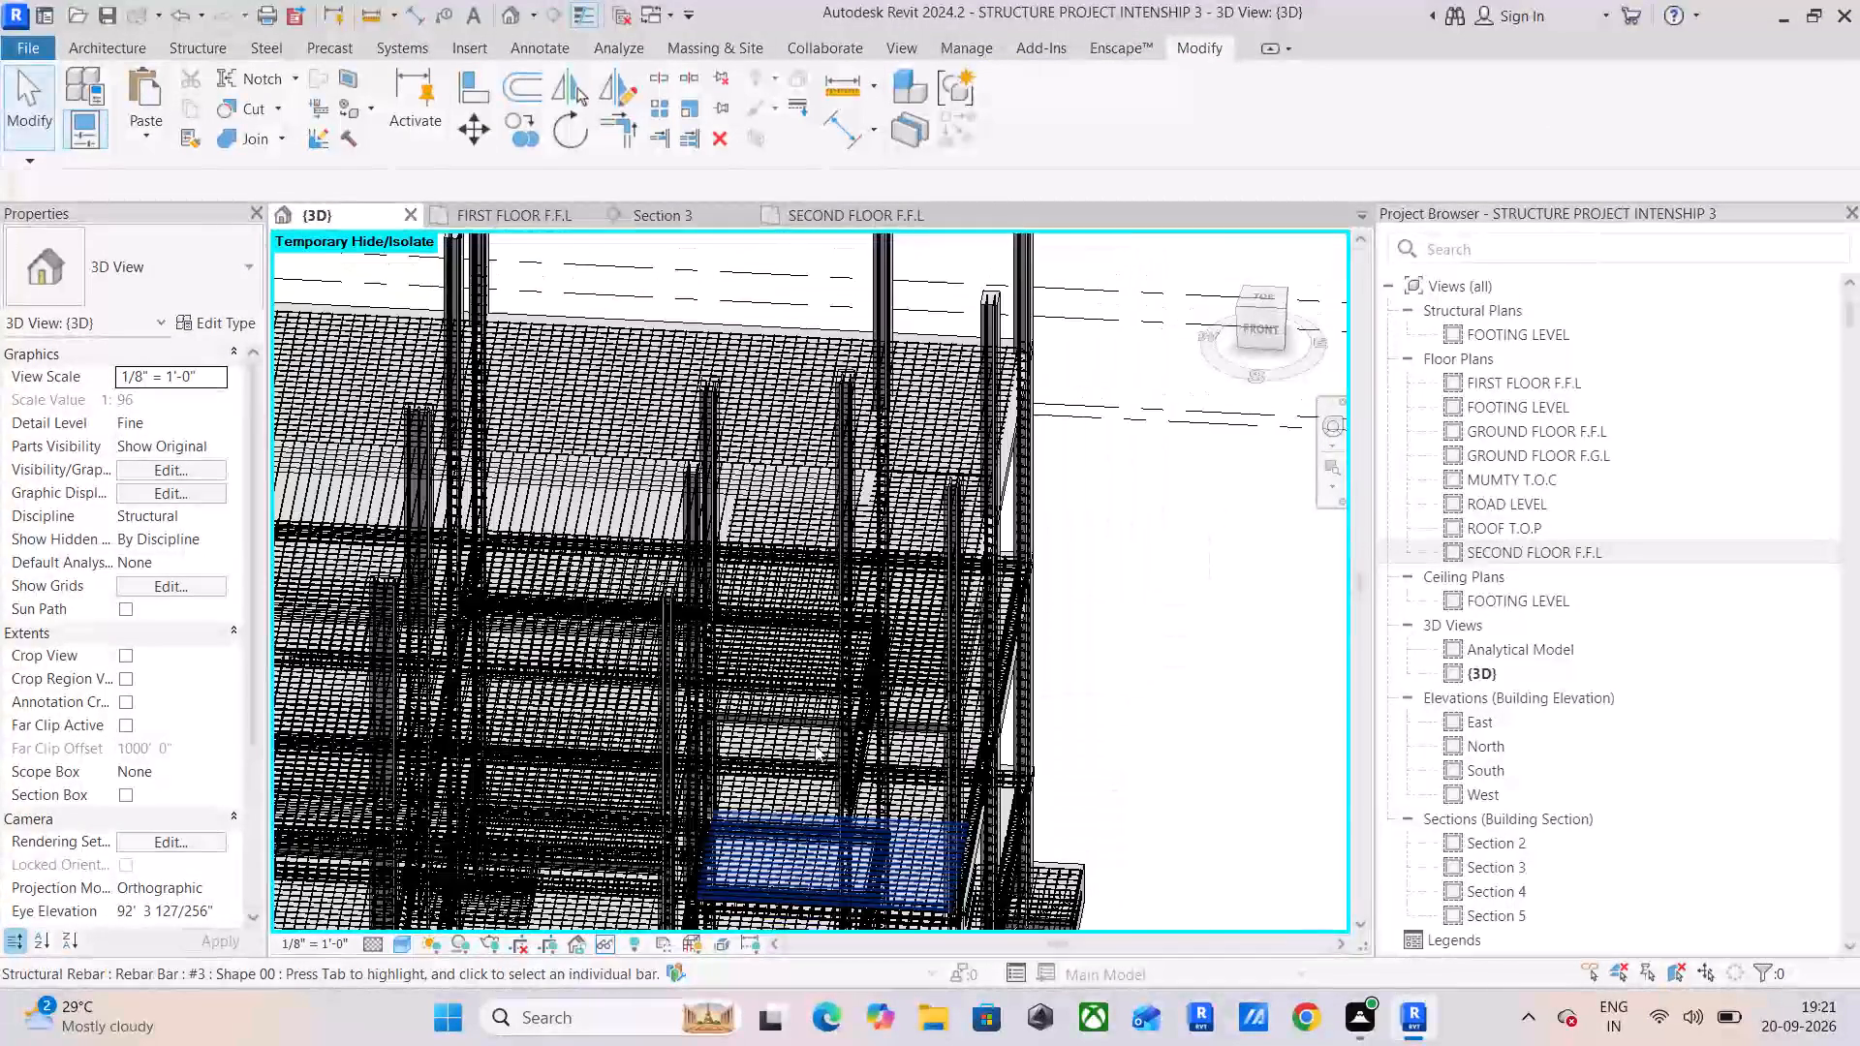
scroll(788, 728, up, 5)
shift+middle_drag(836, 715, 725, 663)
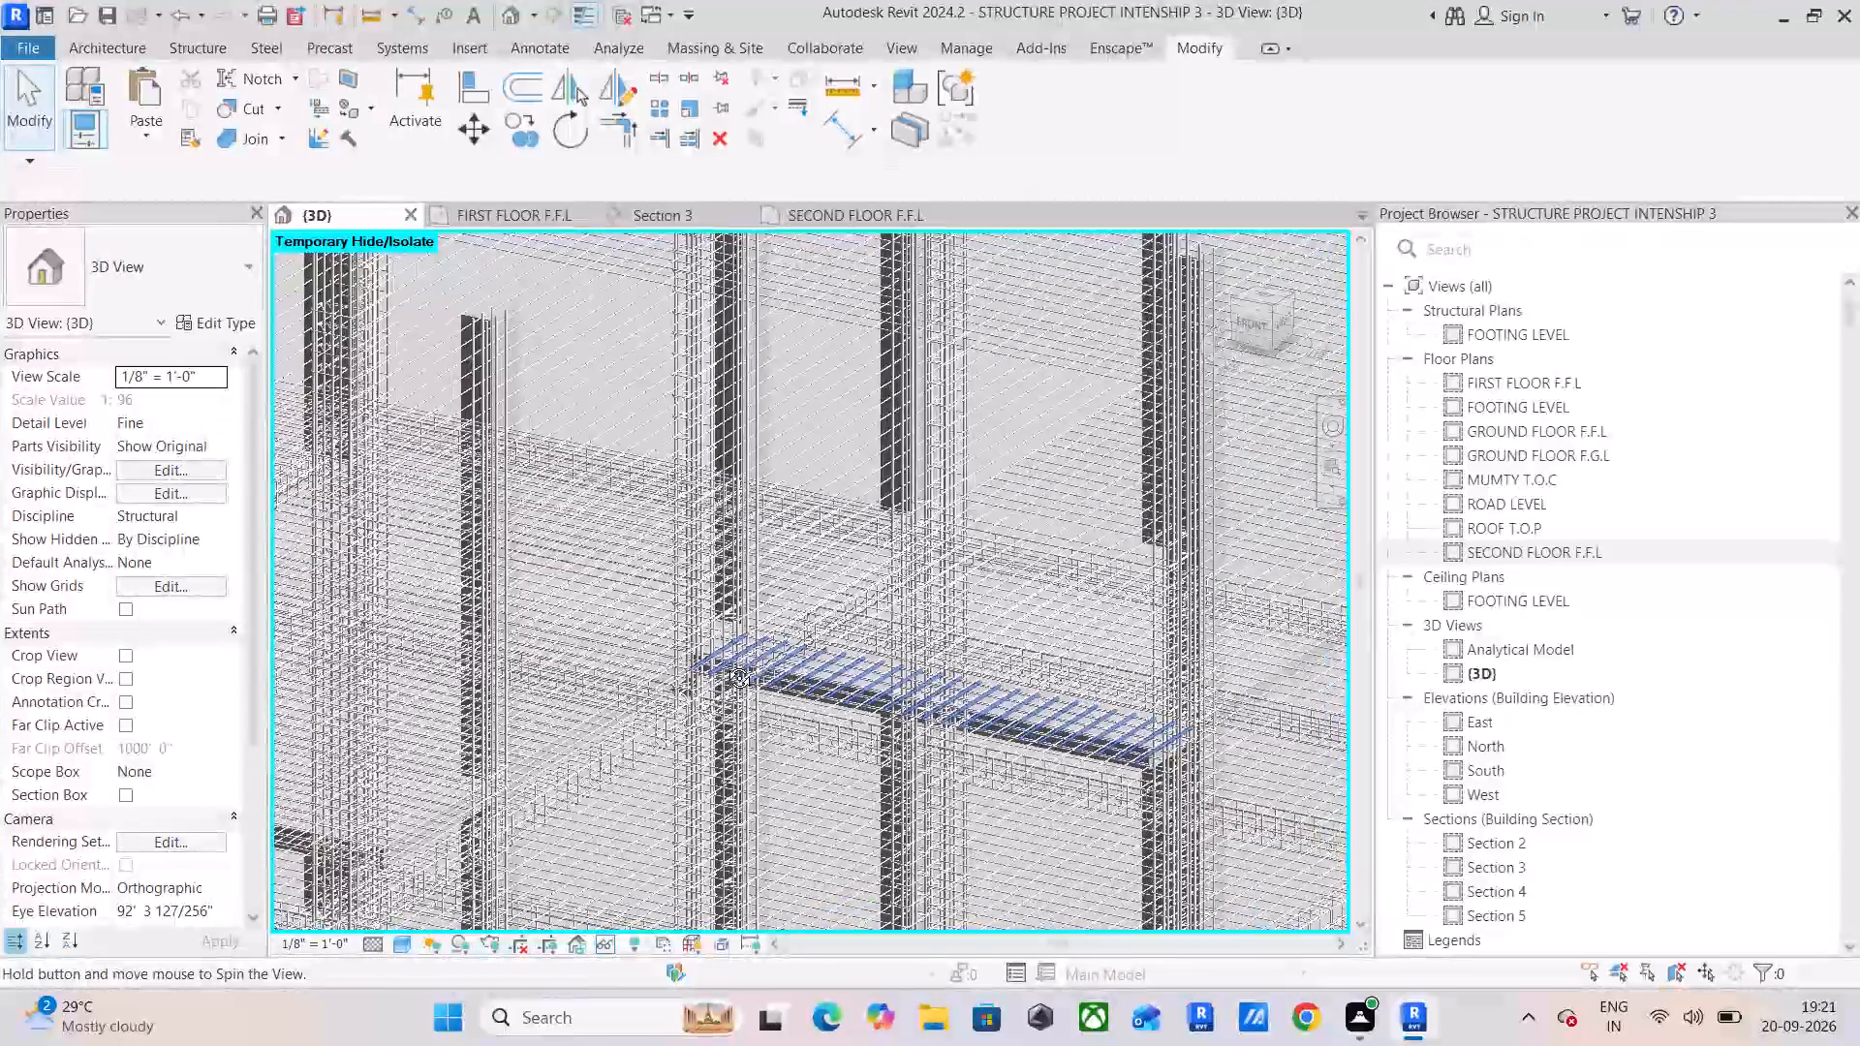
shift+middle_drag(725, 663, 555, 639)
scroll(1064, 752, up, 5)
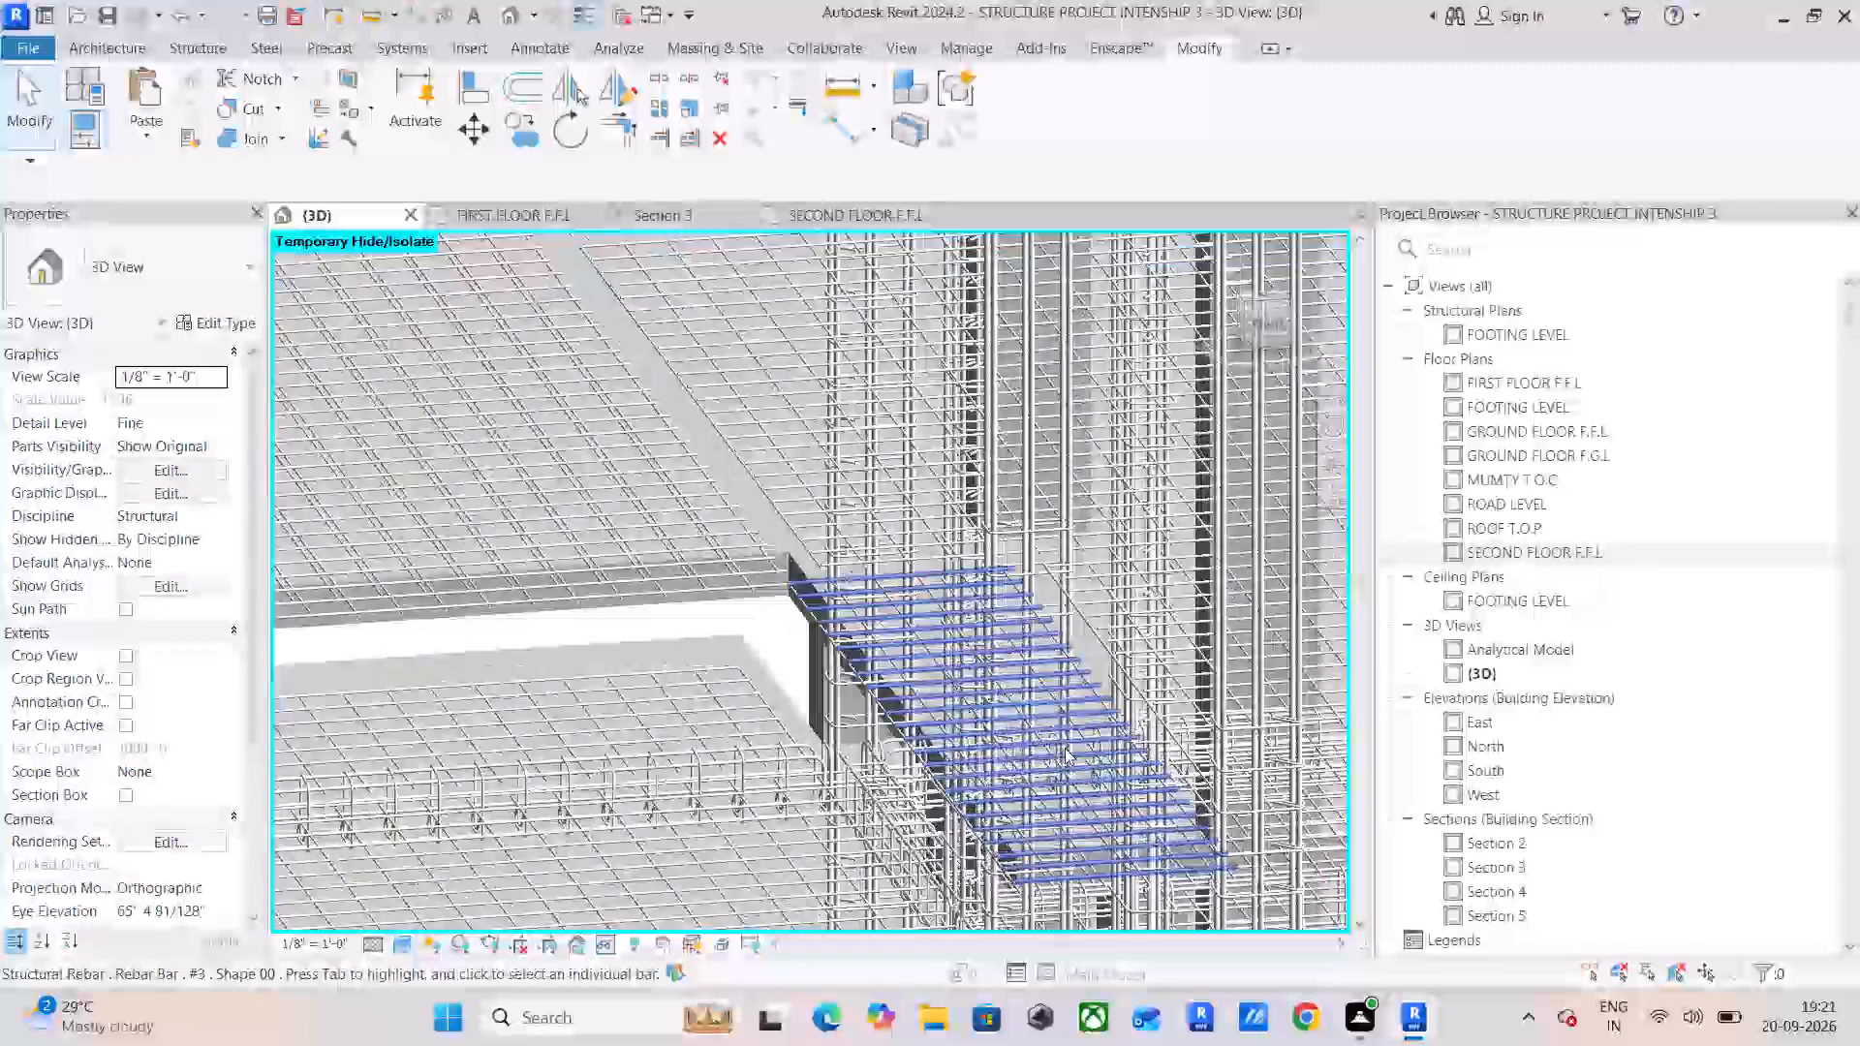
scroll(1033, 831, up, 4)
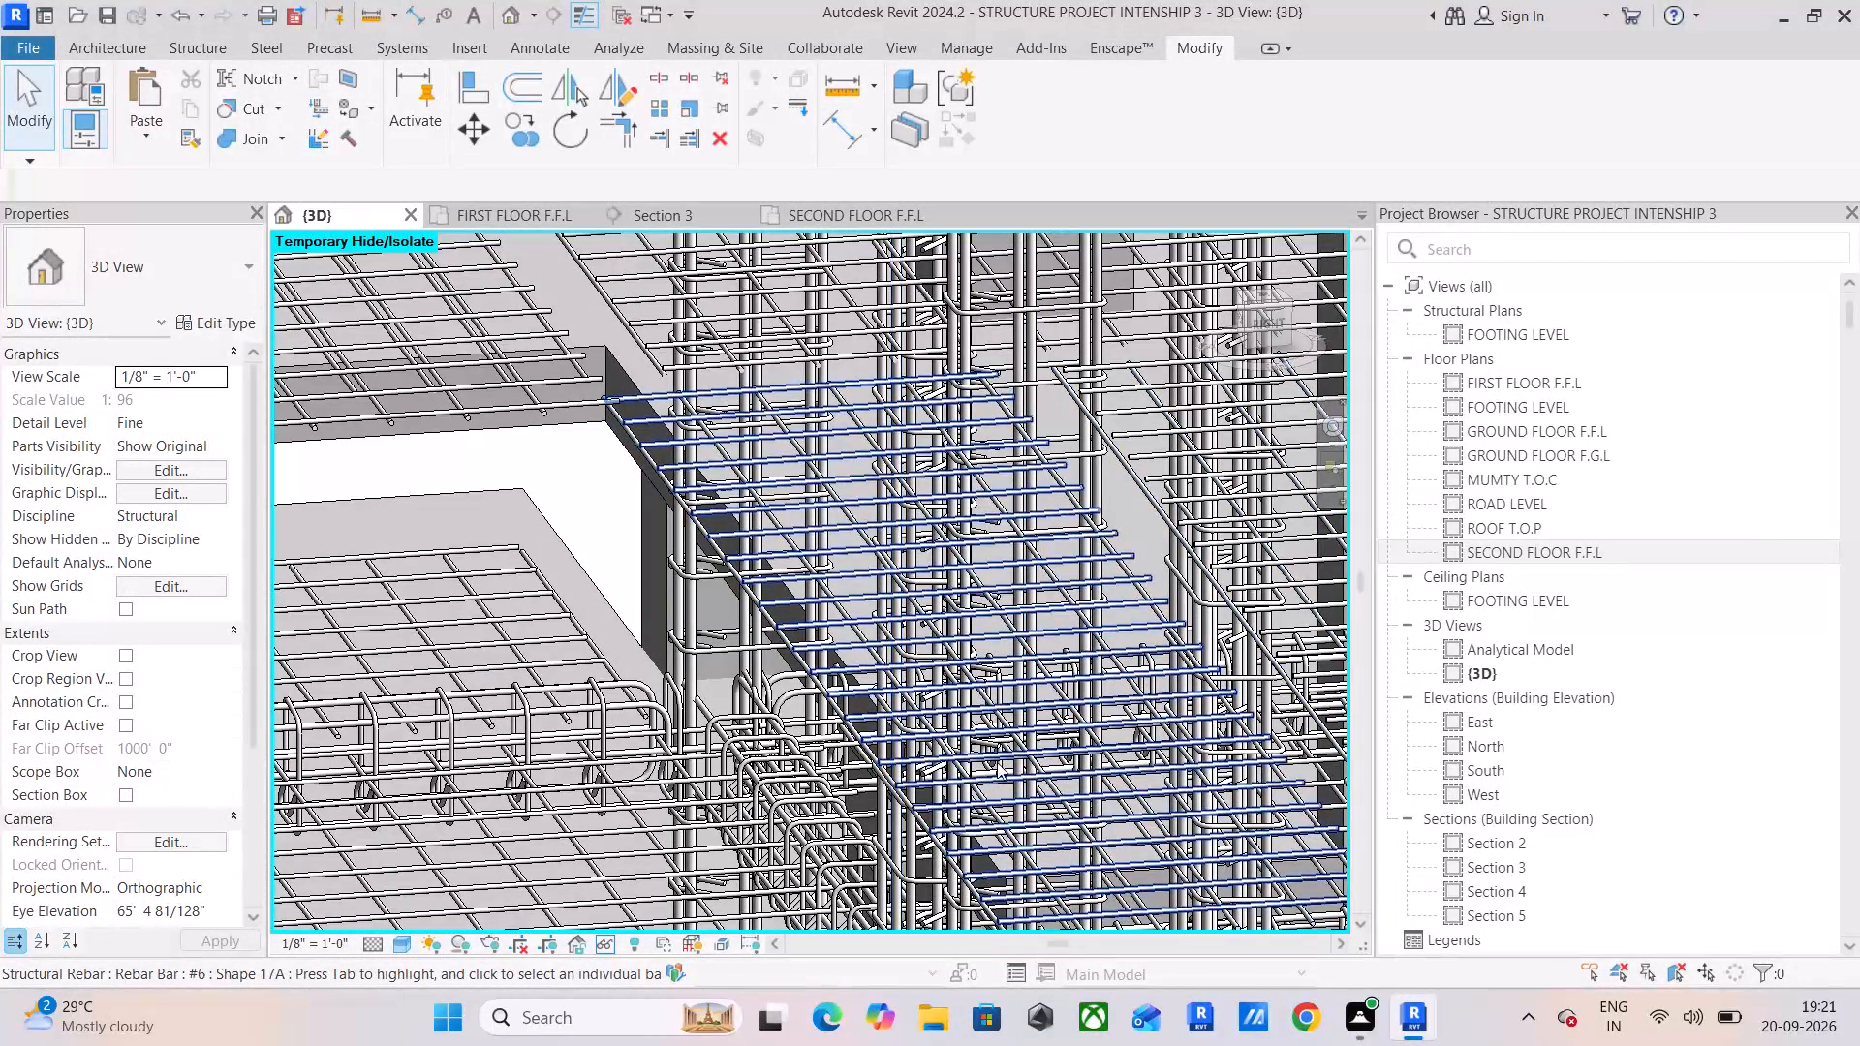
scroll(996, 759, up, 8)
scroll(943, 808, down, 12)
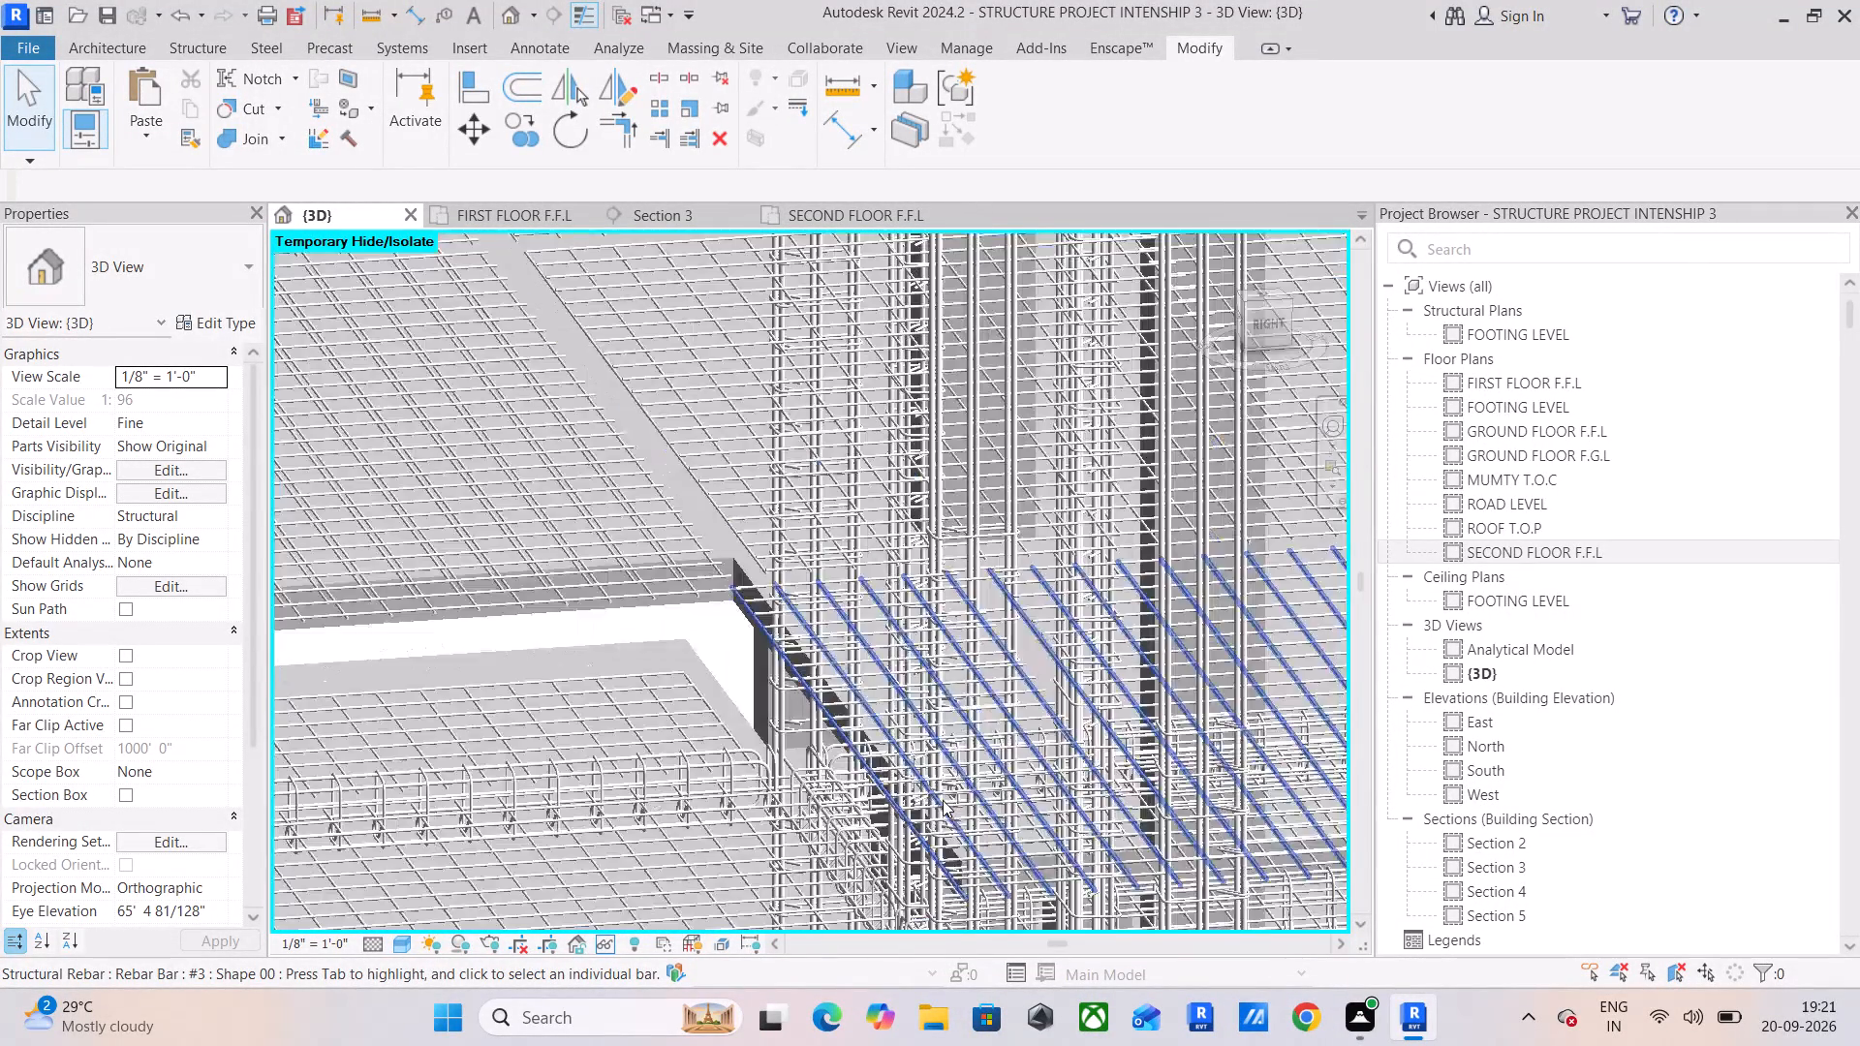
Inspect the recessed slab edge and the ends of the adjoining rebar sets from the east side.
shift+middle_drag(850, 819, 932, 921)
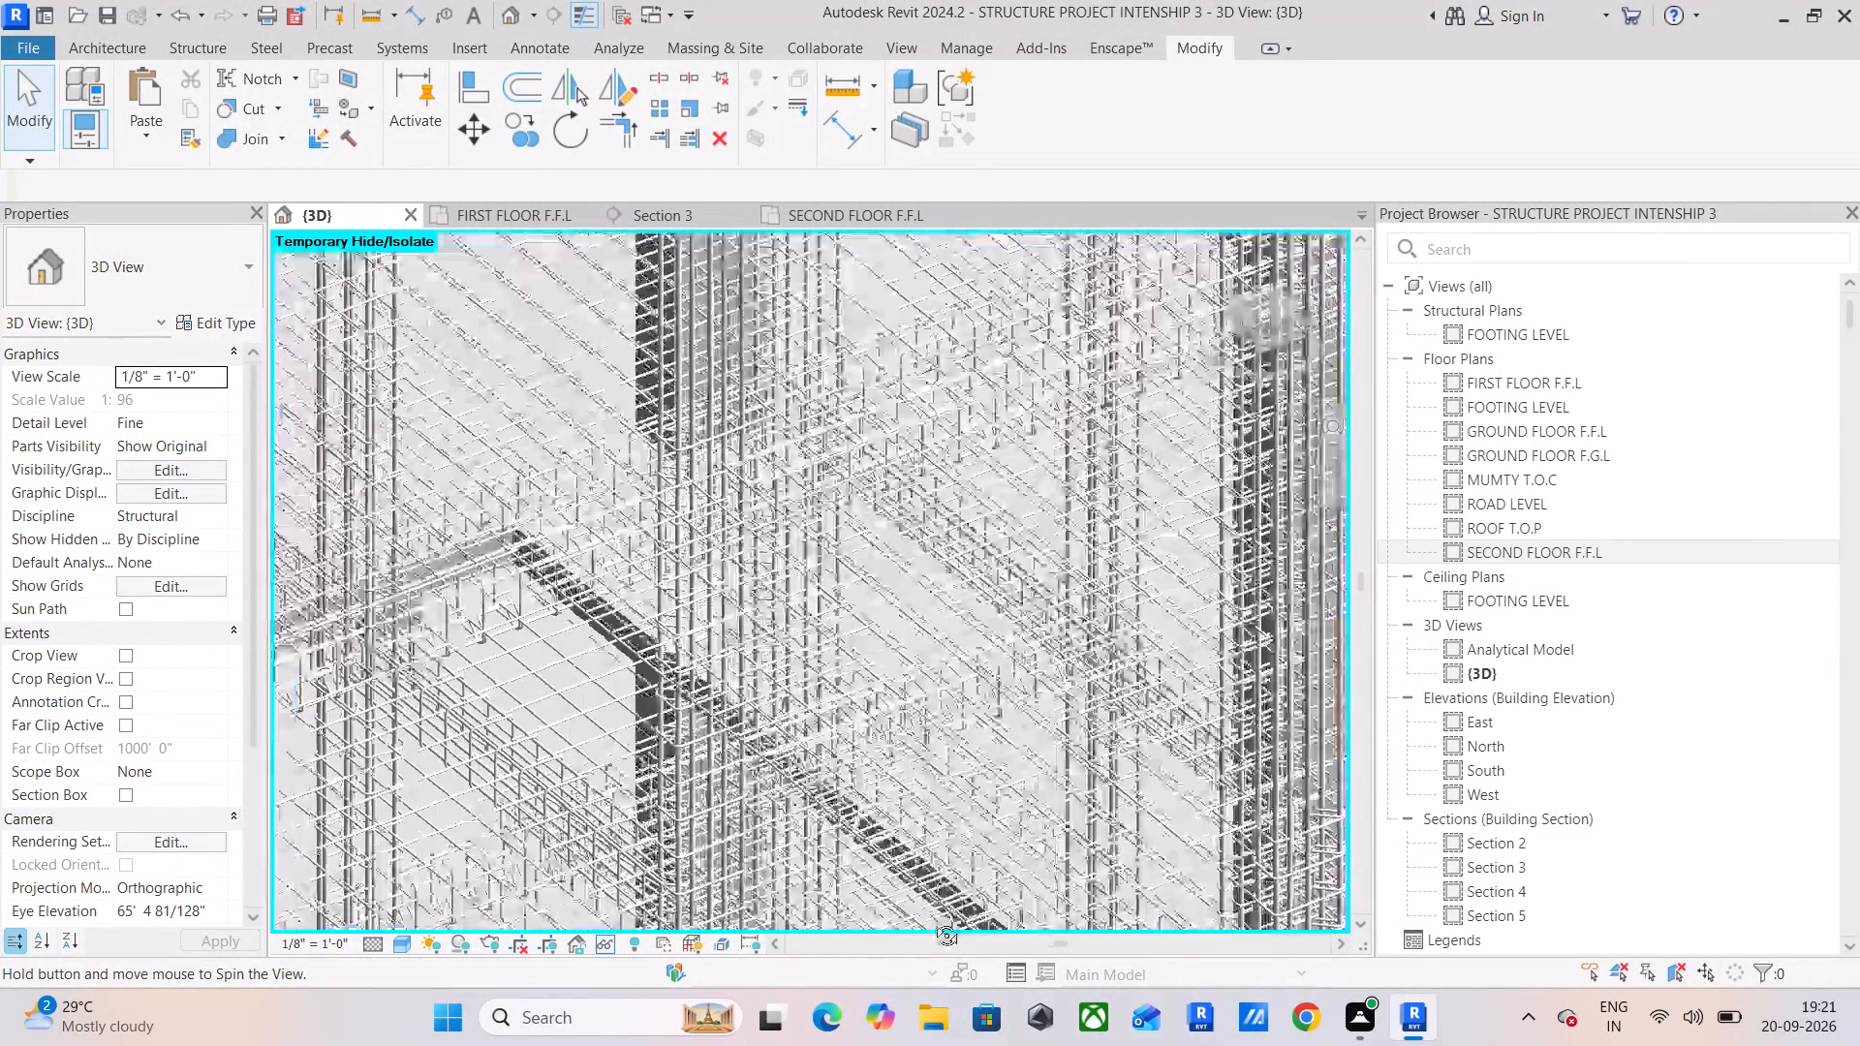
shift+middle_drag(932, 921, 807, 803)
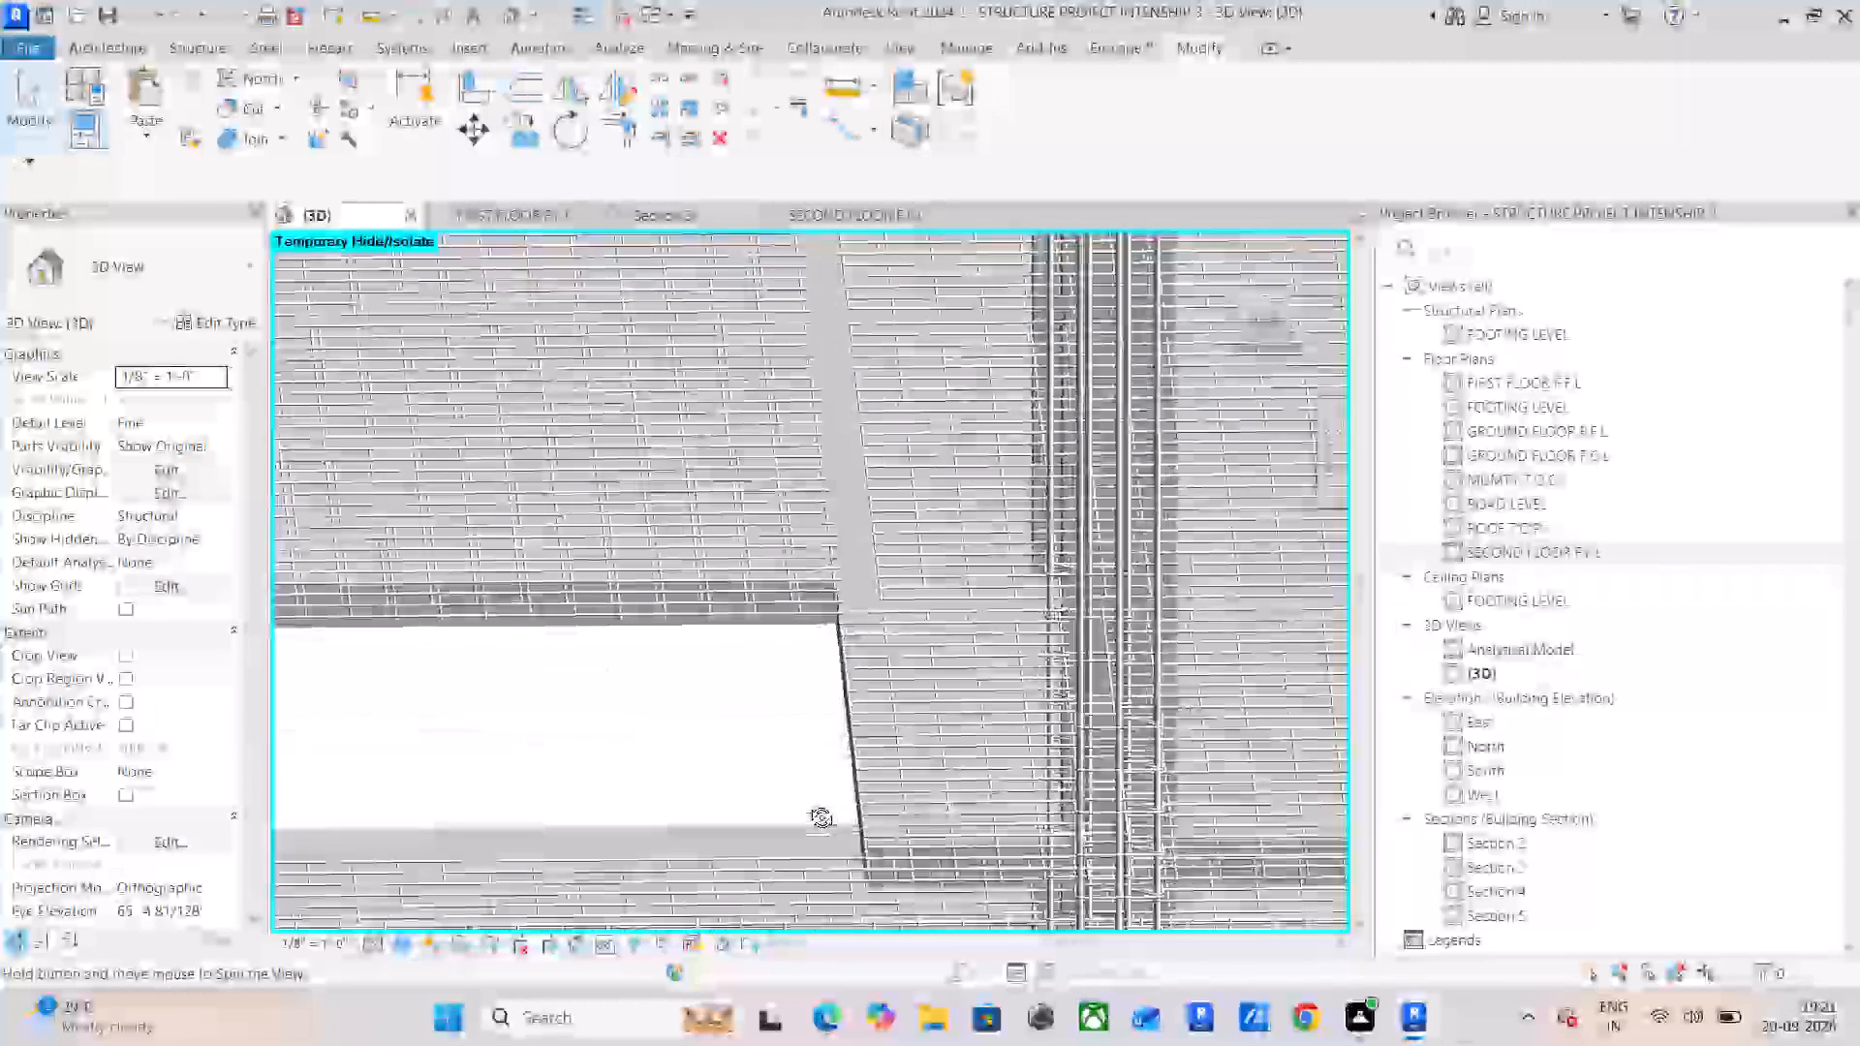
shift+middle_drag(807, 803, 805, 785)
scroll(807, 784, down, 10)
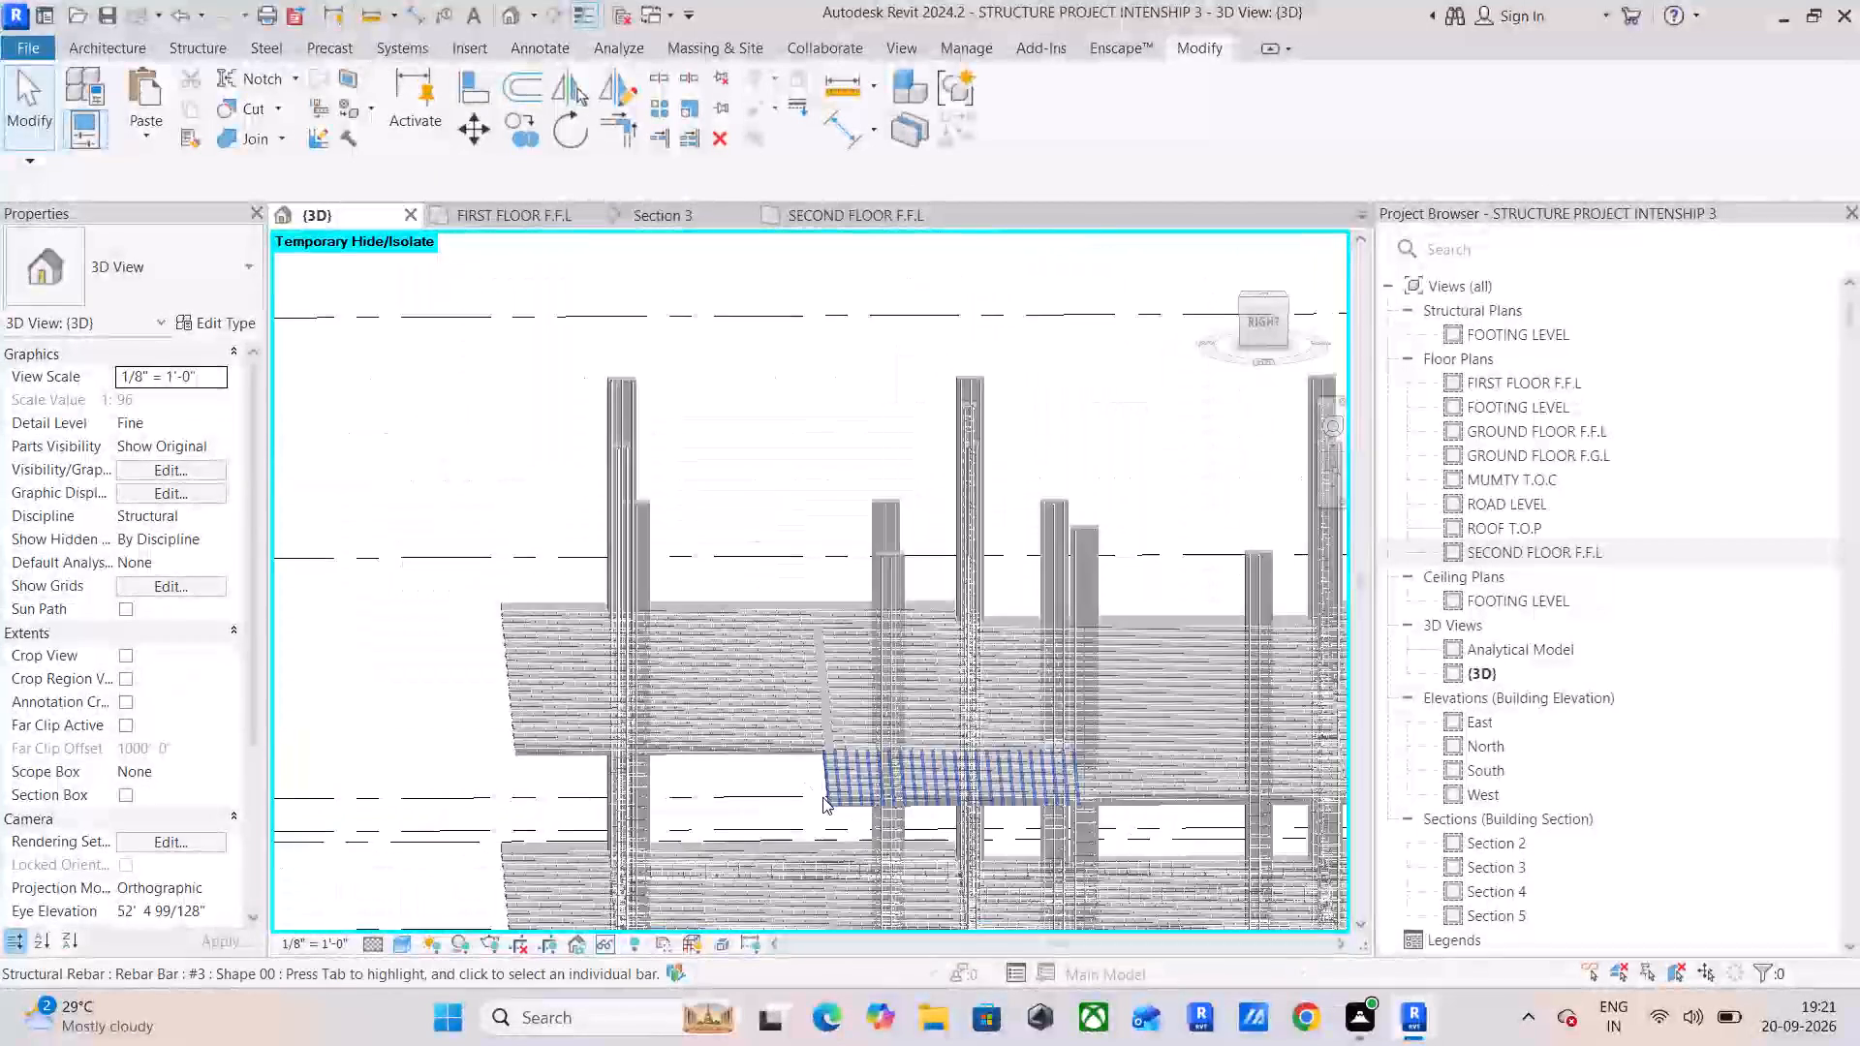
scroll(834, 720, up, 10)
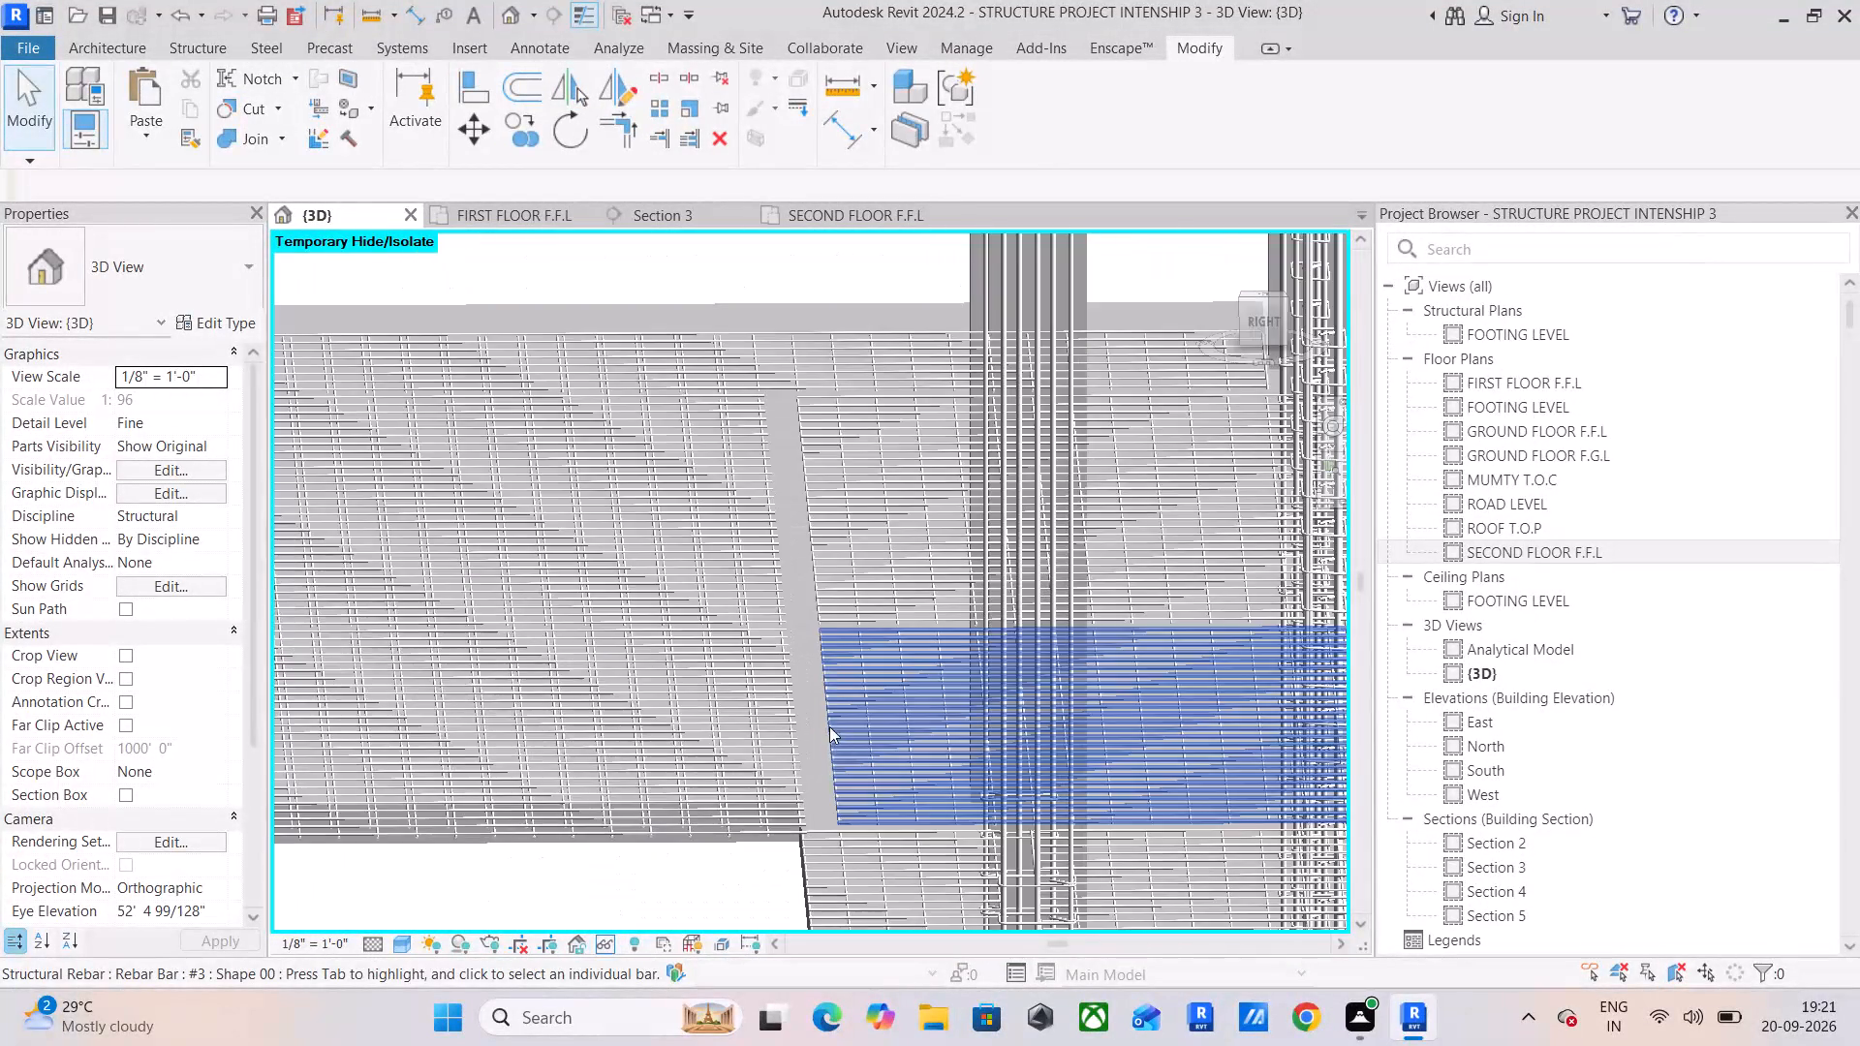
scroll(809, 756, up, 4)
scroll(819, 739, down, 2)
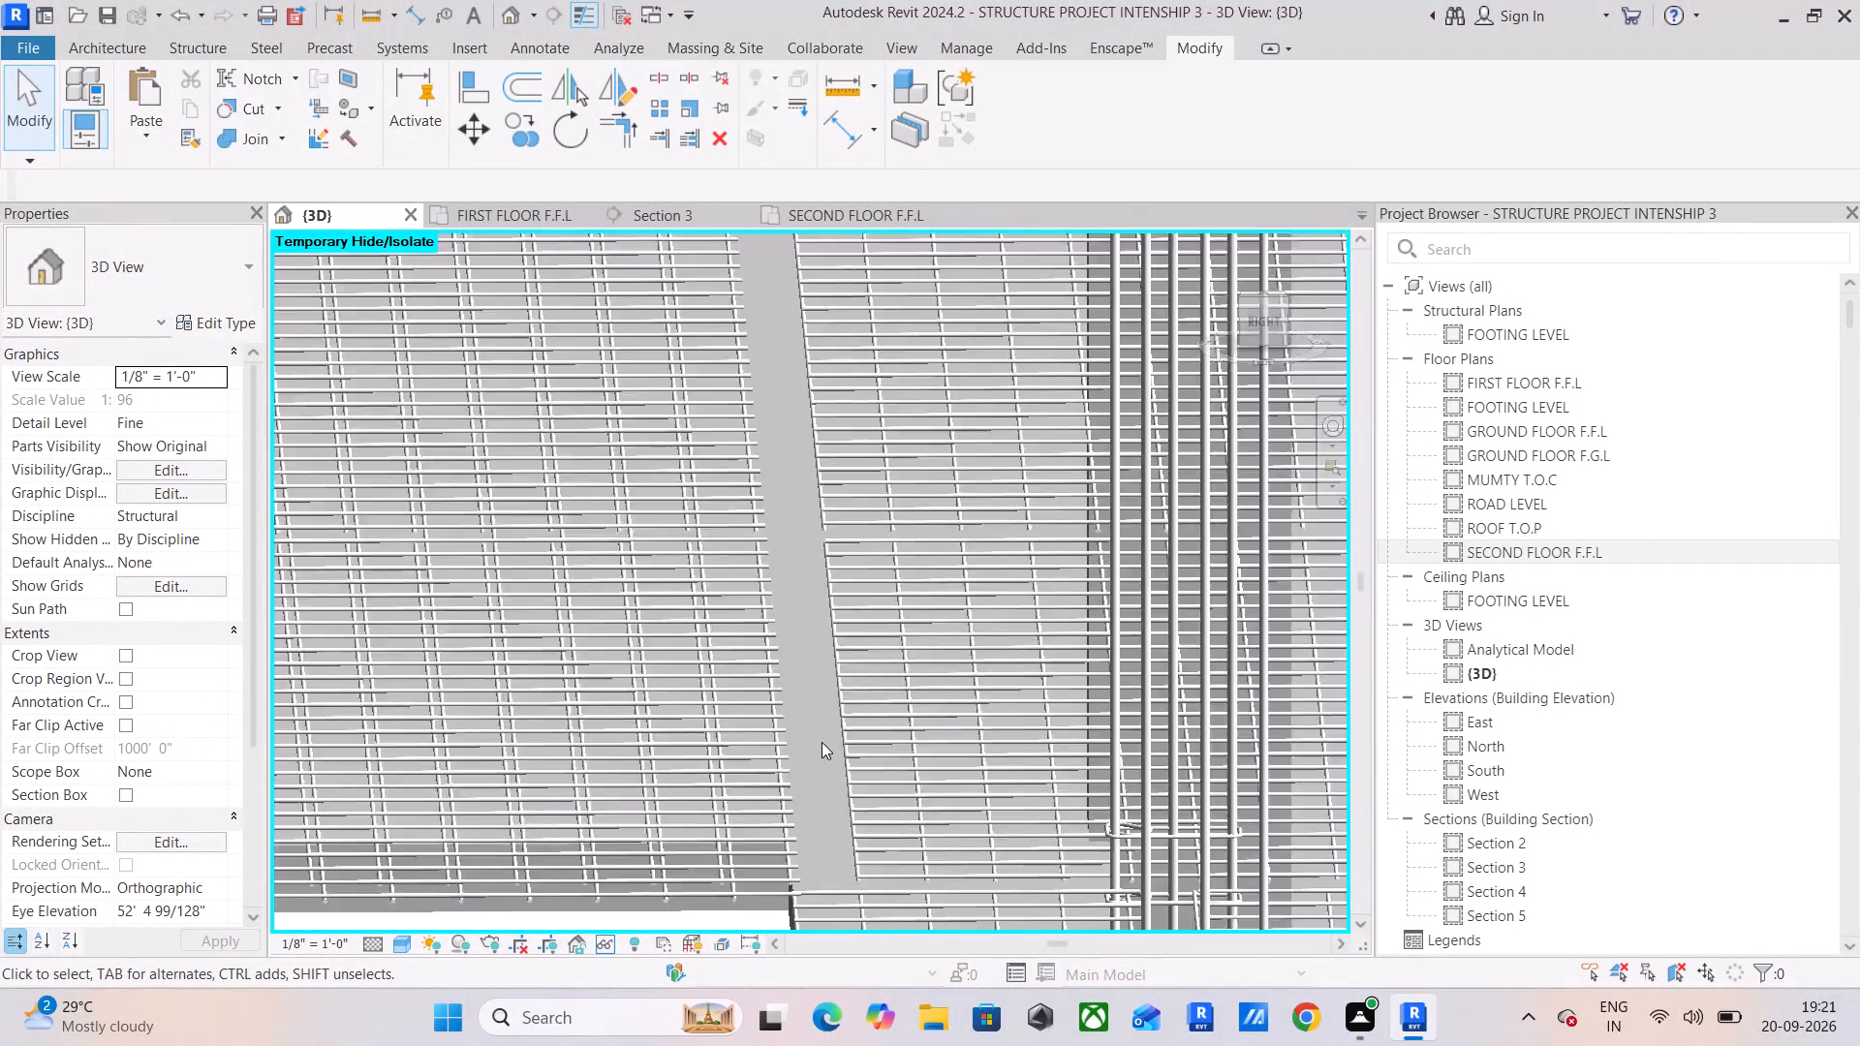
scroll(821, 742, down, 7)
shift+middle_drag(823, 754, 883, 797)
shift+scroll(883, 797, up, 1)
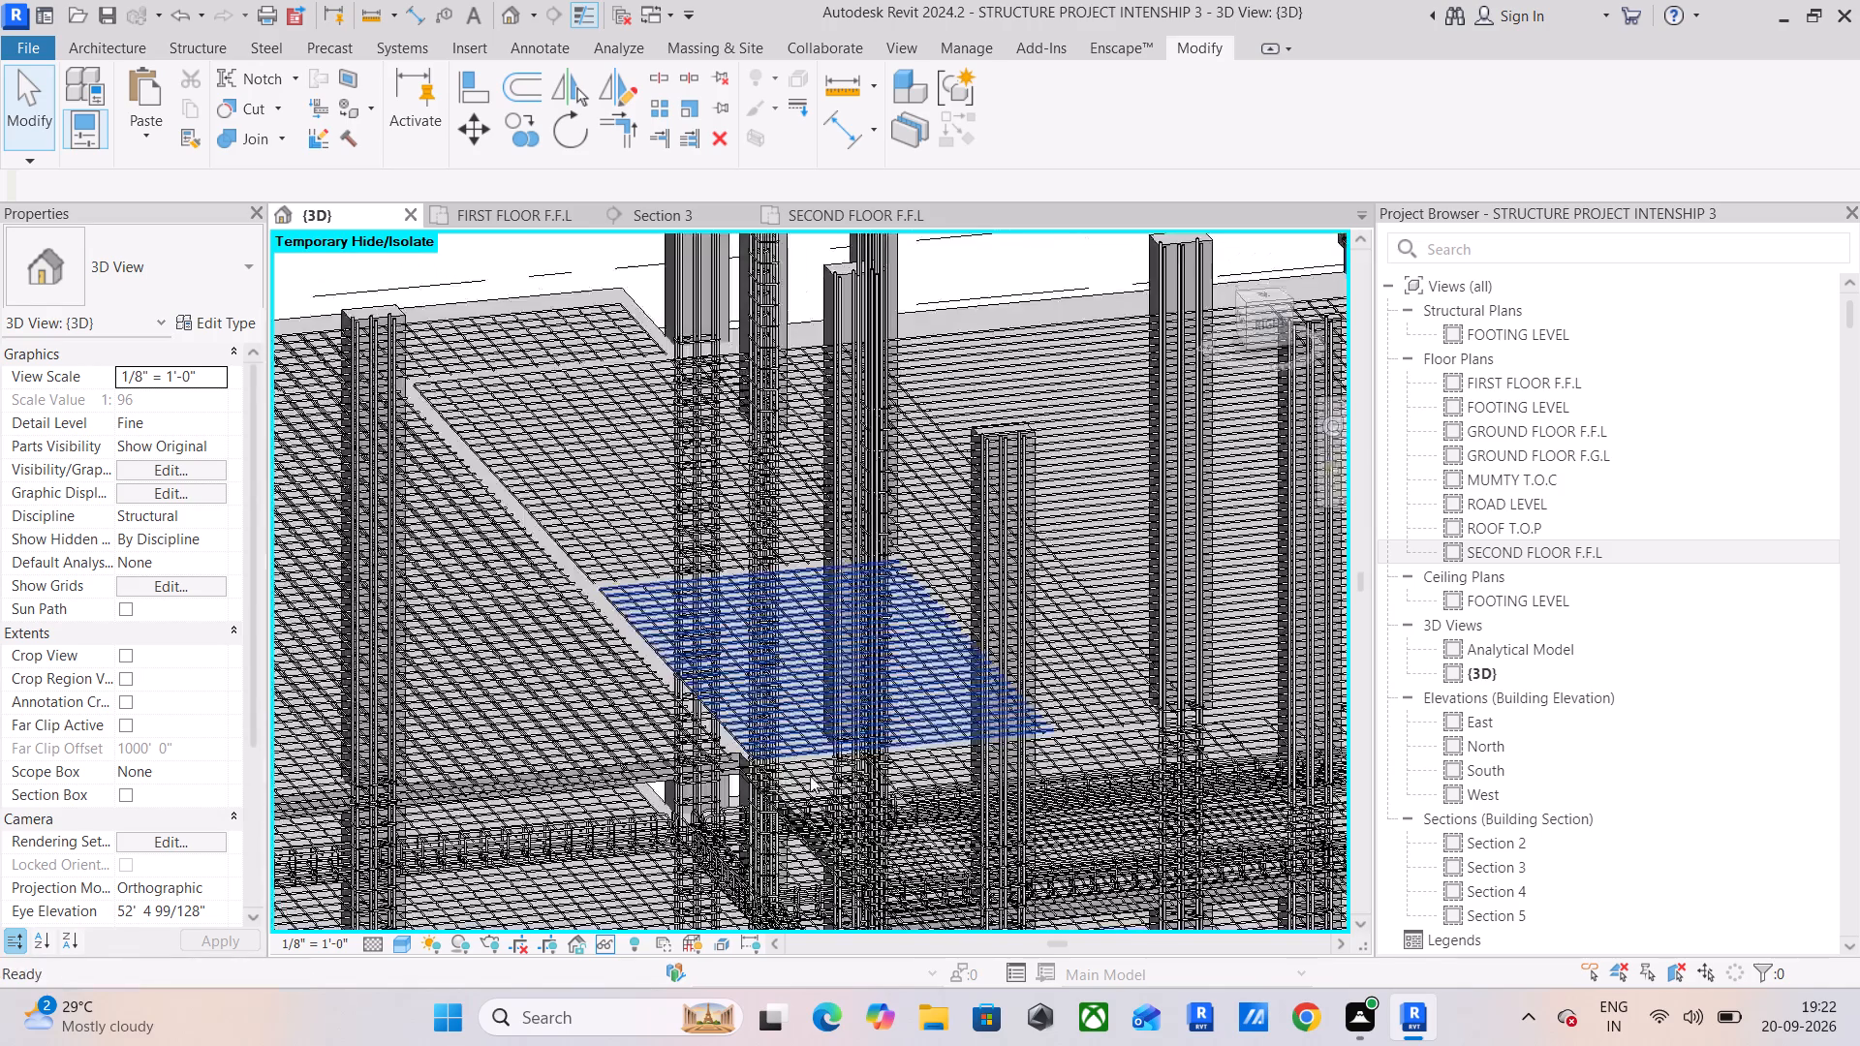
Check the slab reinforcement from directly above and consult the SECOND FLOOR F.F.L plan.
click(1263, 294)
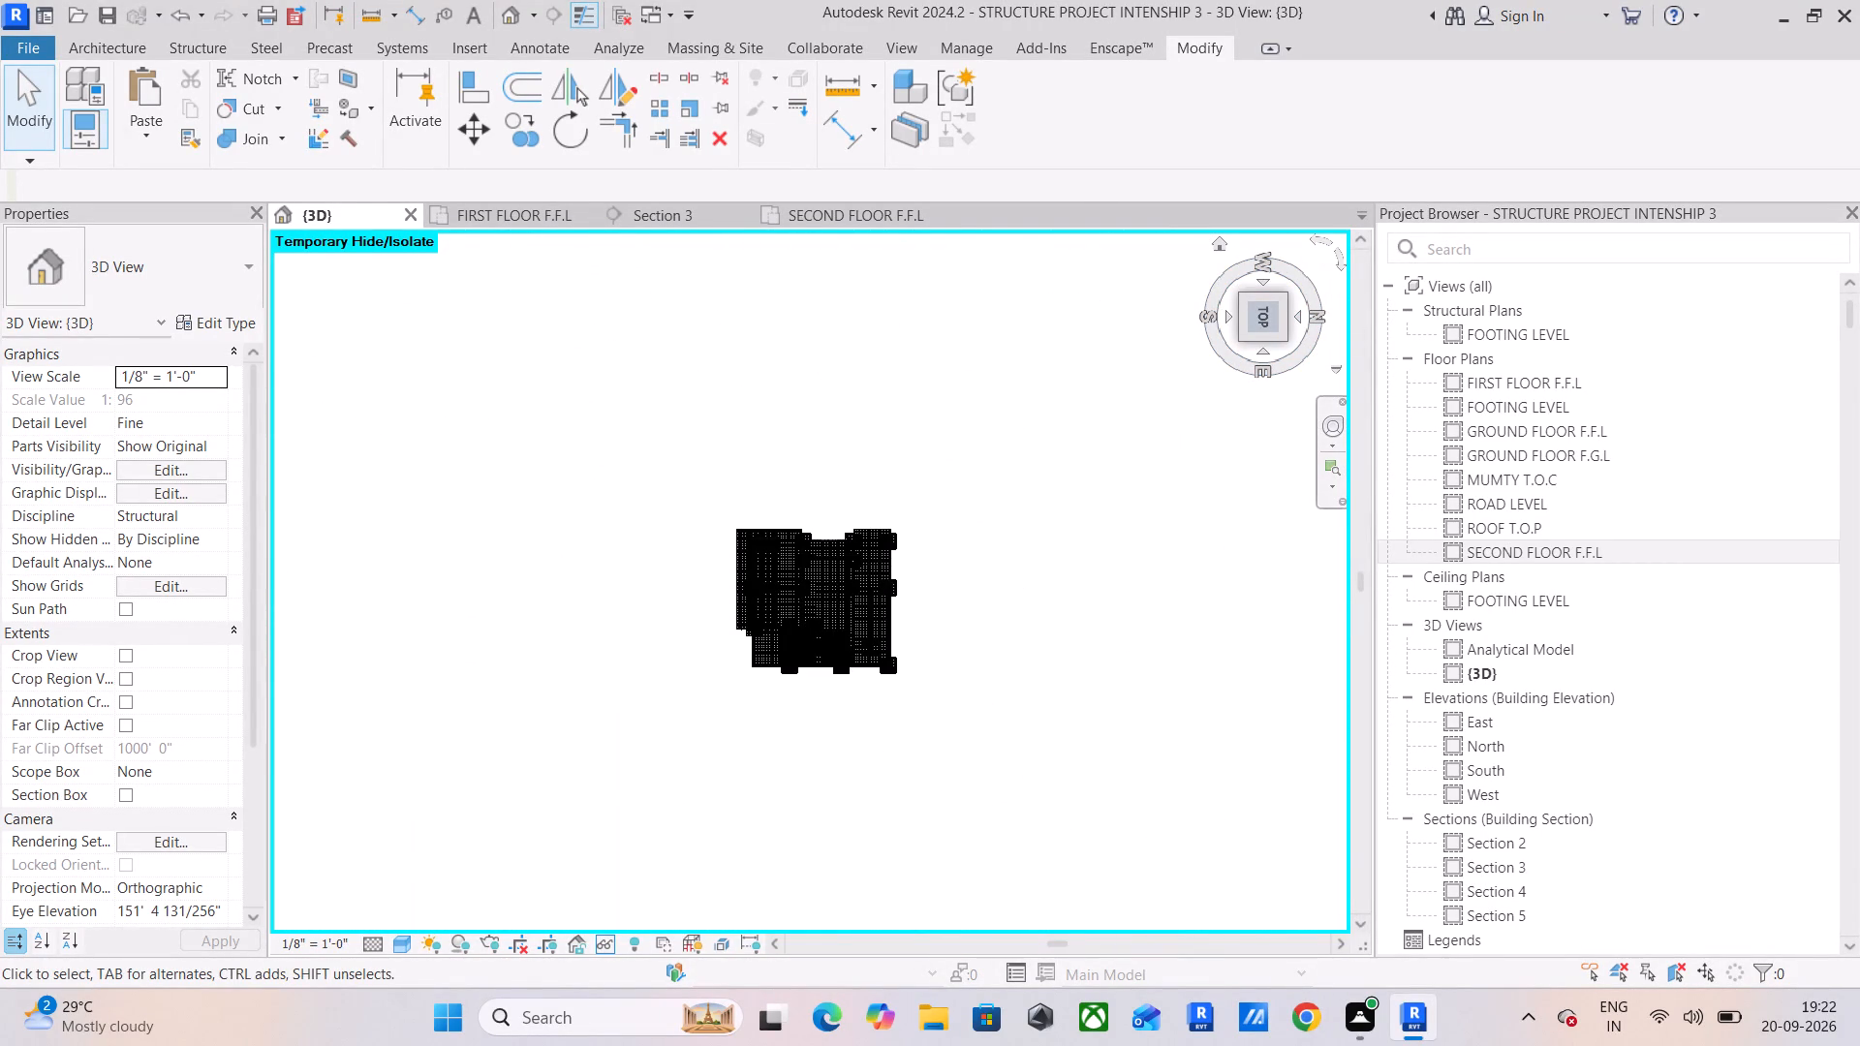
scroll(840, 639, up, 9)
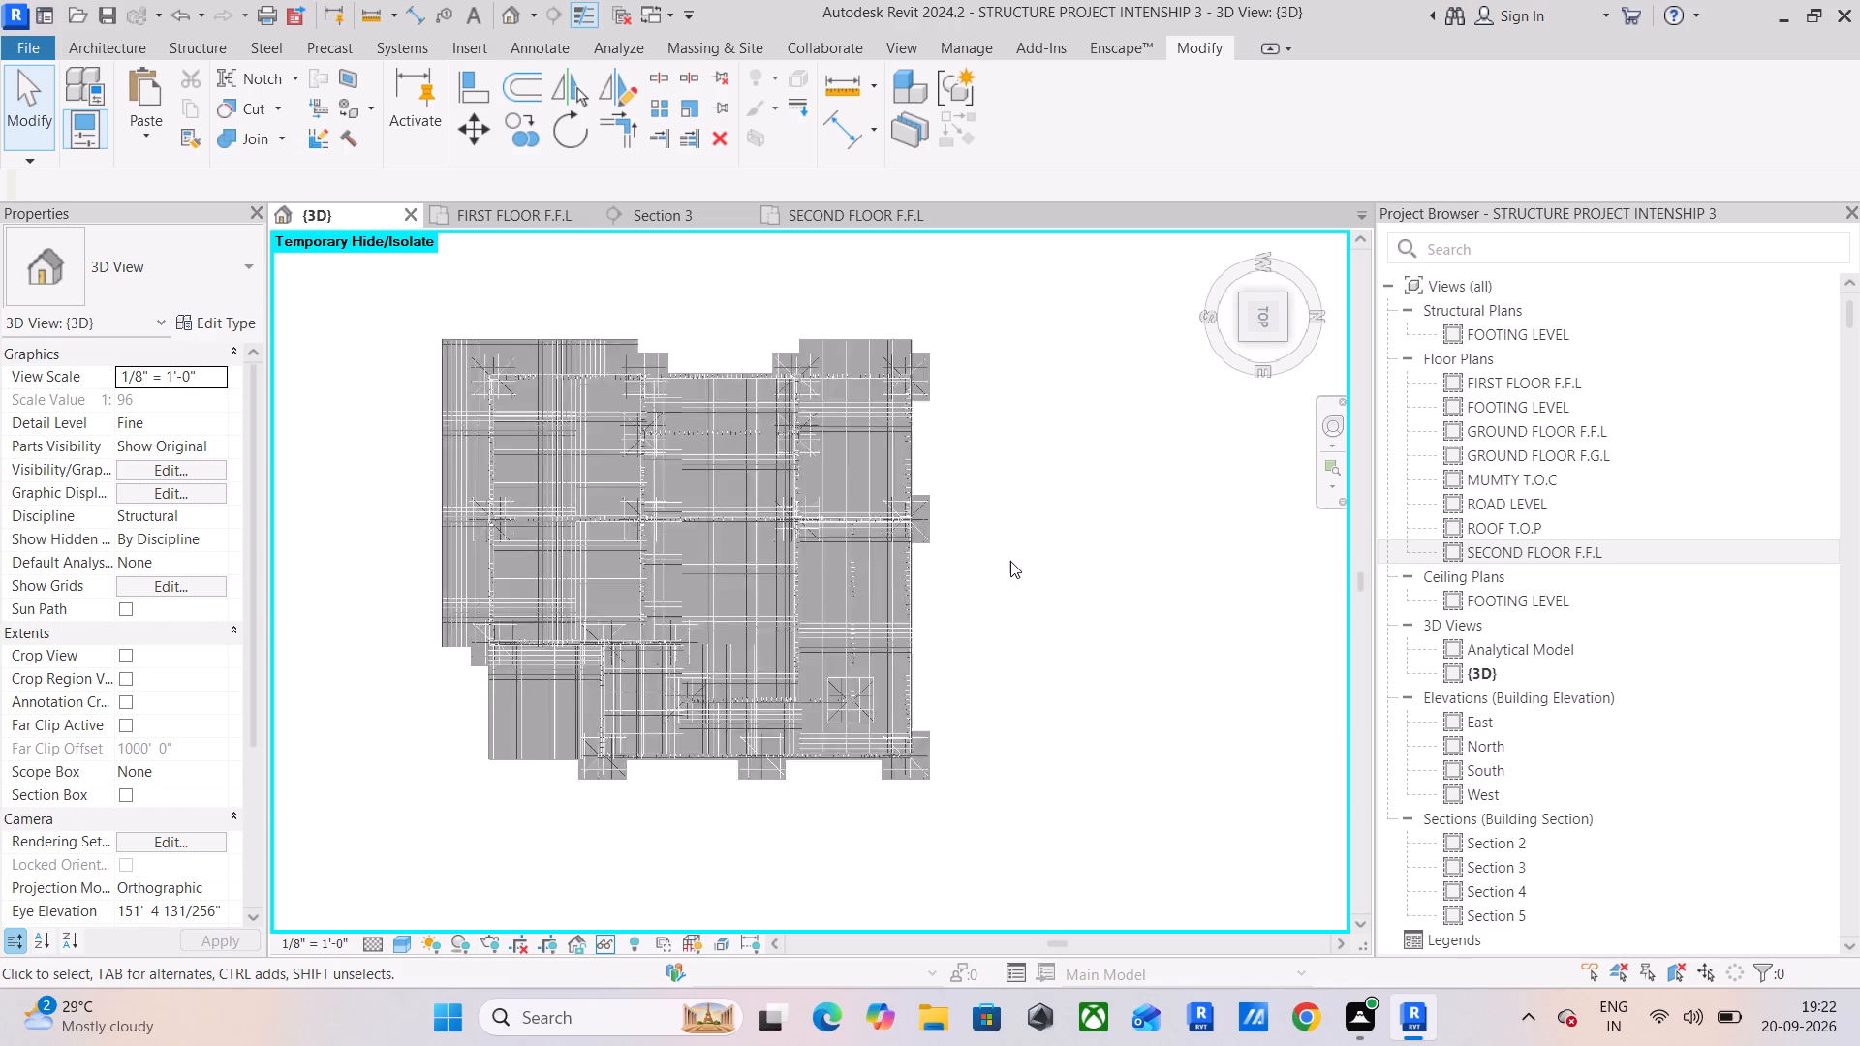
scroll(859, 605, up, 5)
middle_drag(808, 701, 752, 507)
scroll(808, 701, up, 1)
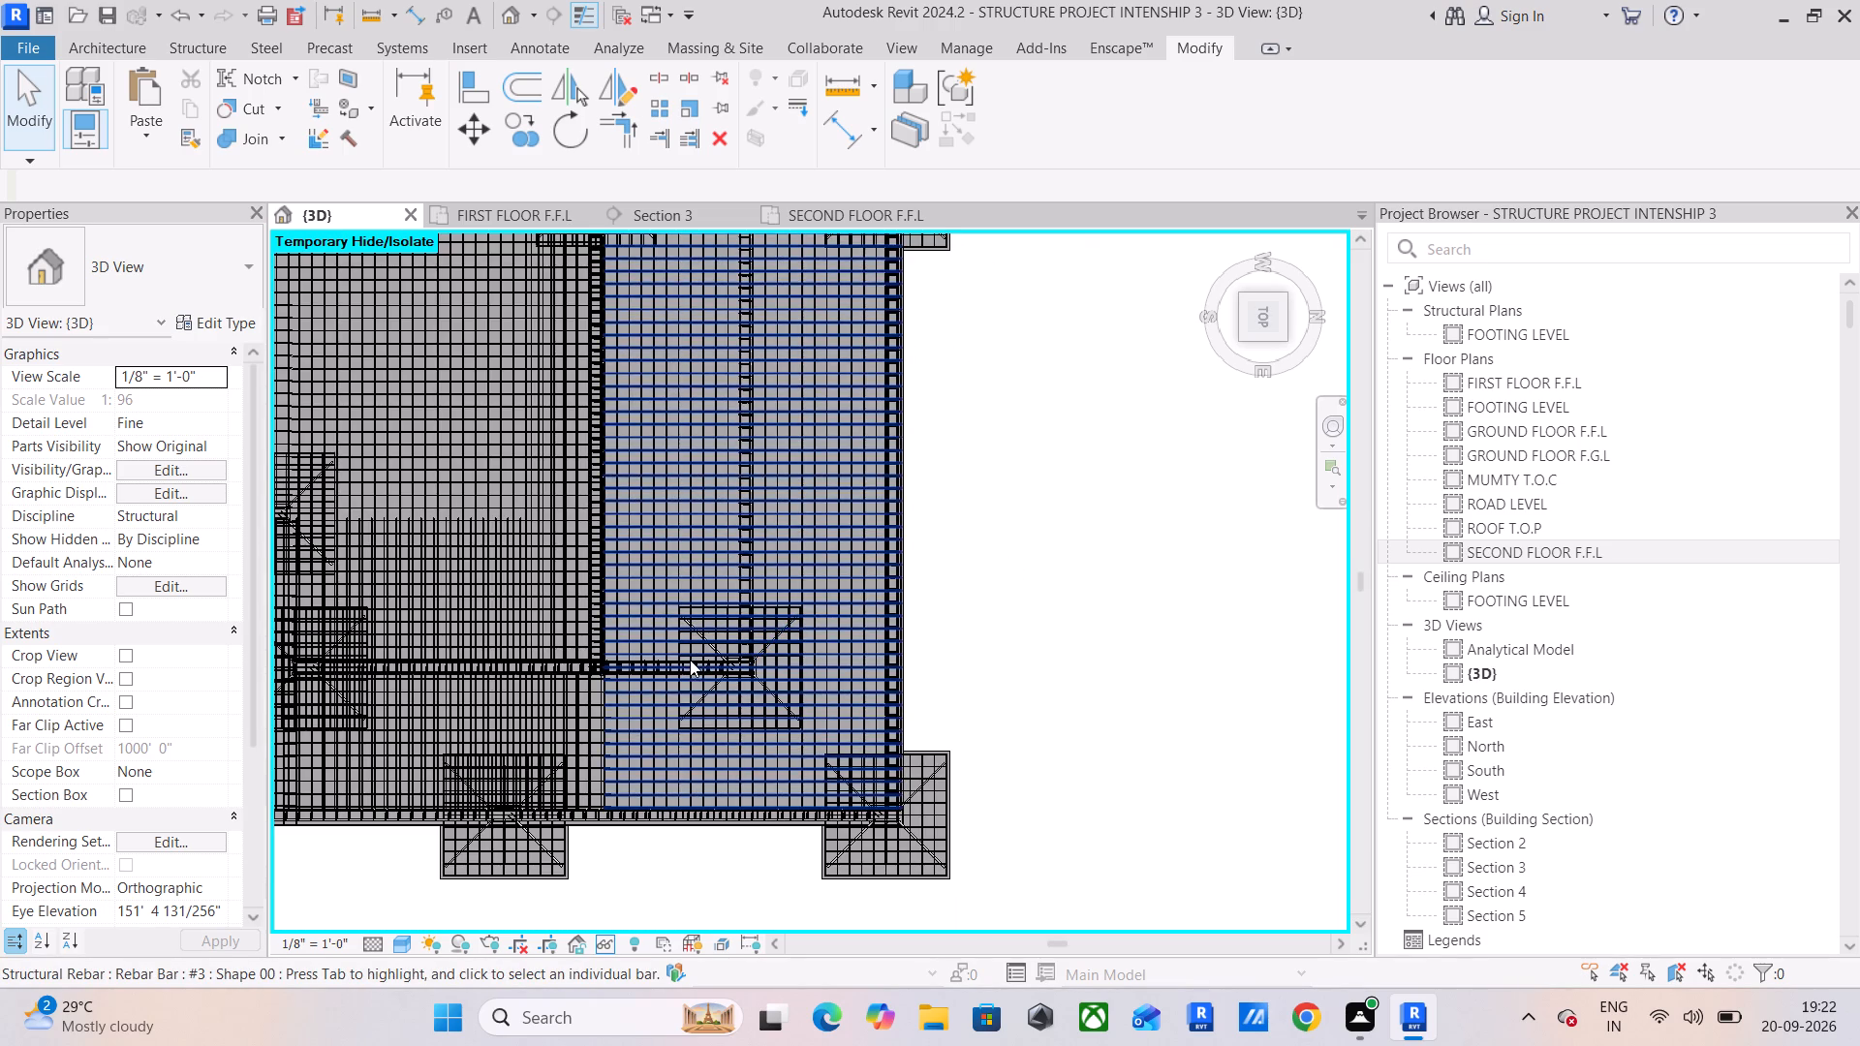
scroll(555, 557, up, 16)
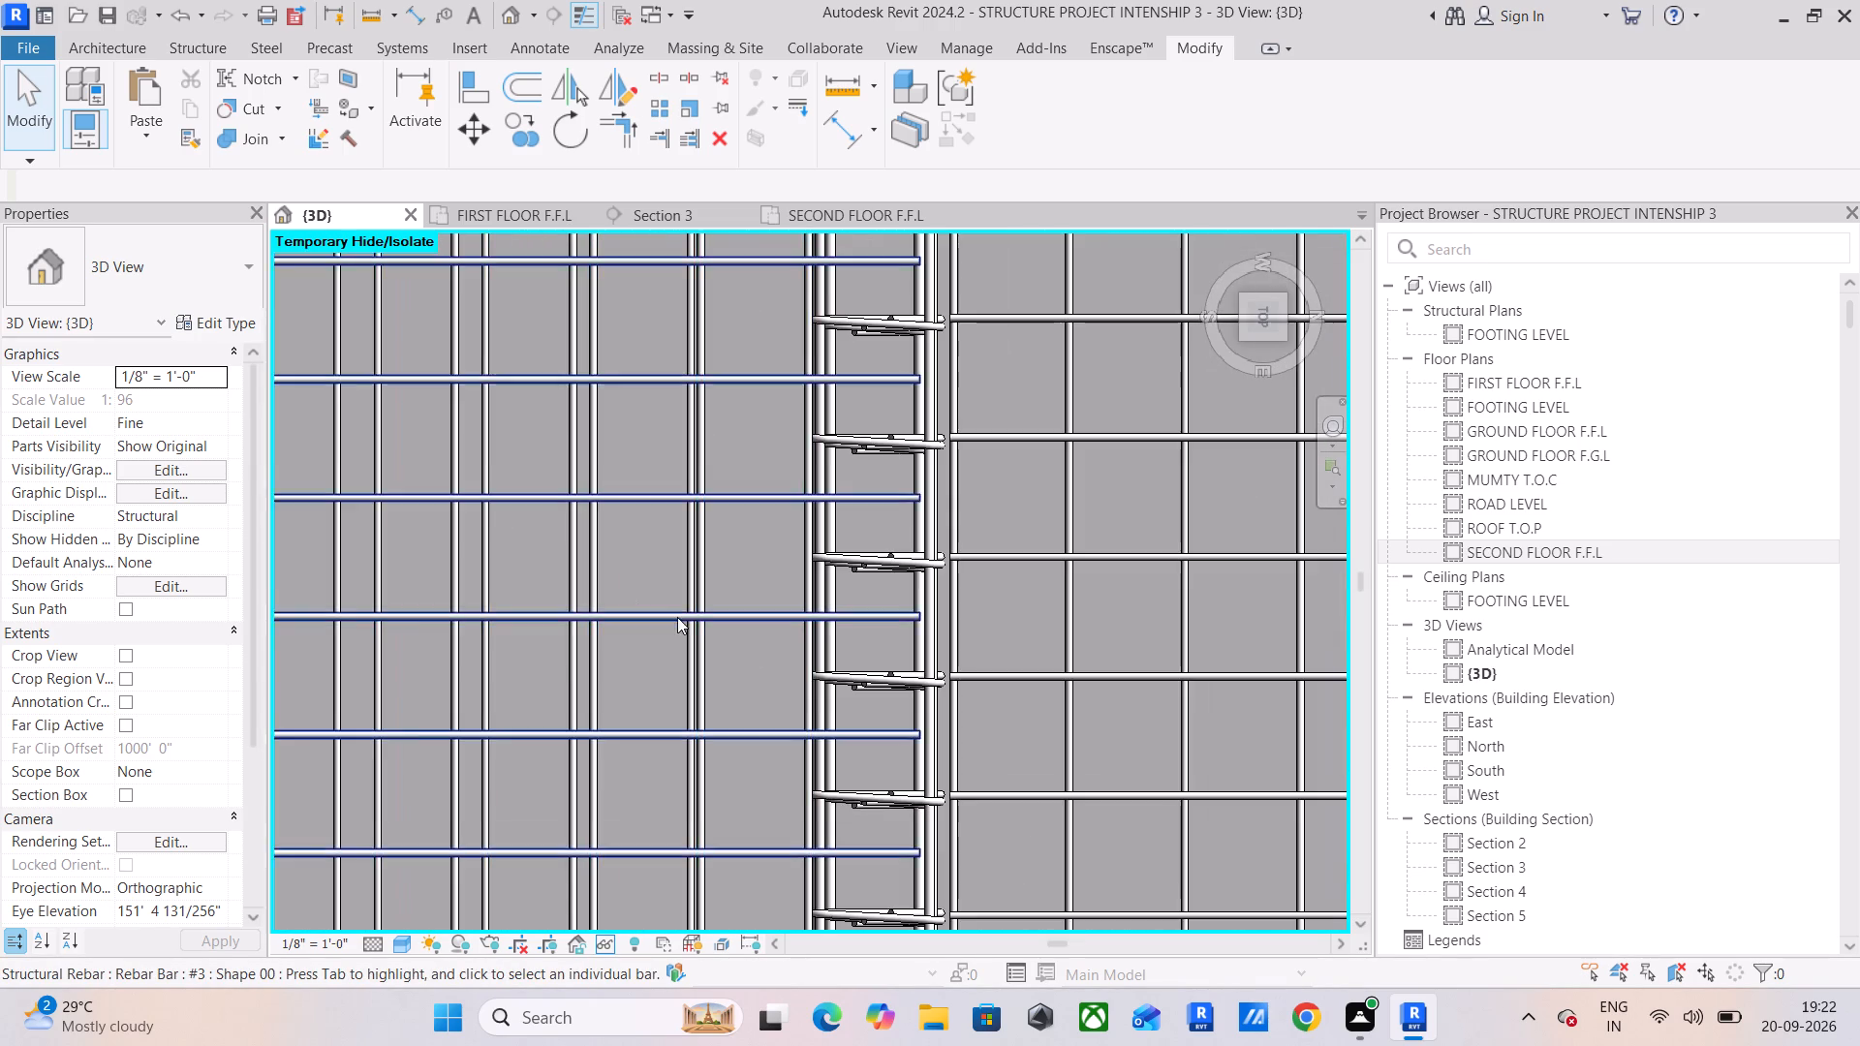
scroll(680, 619, down, 7)
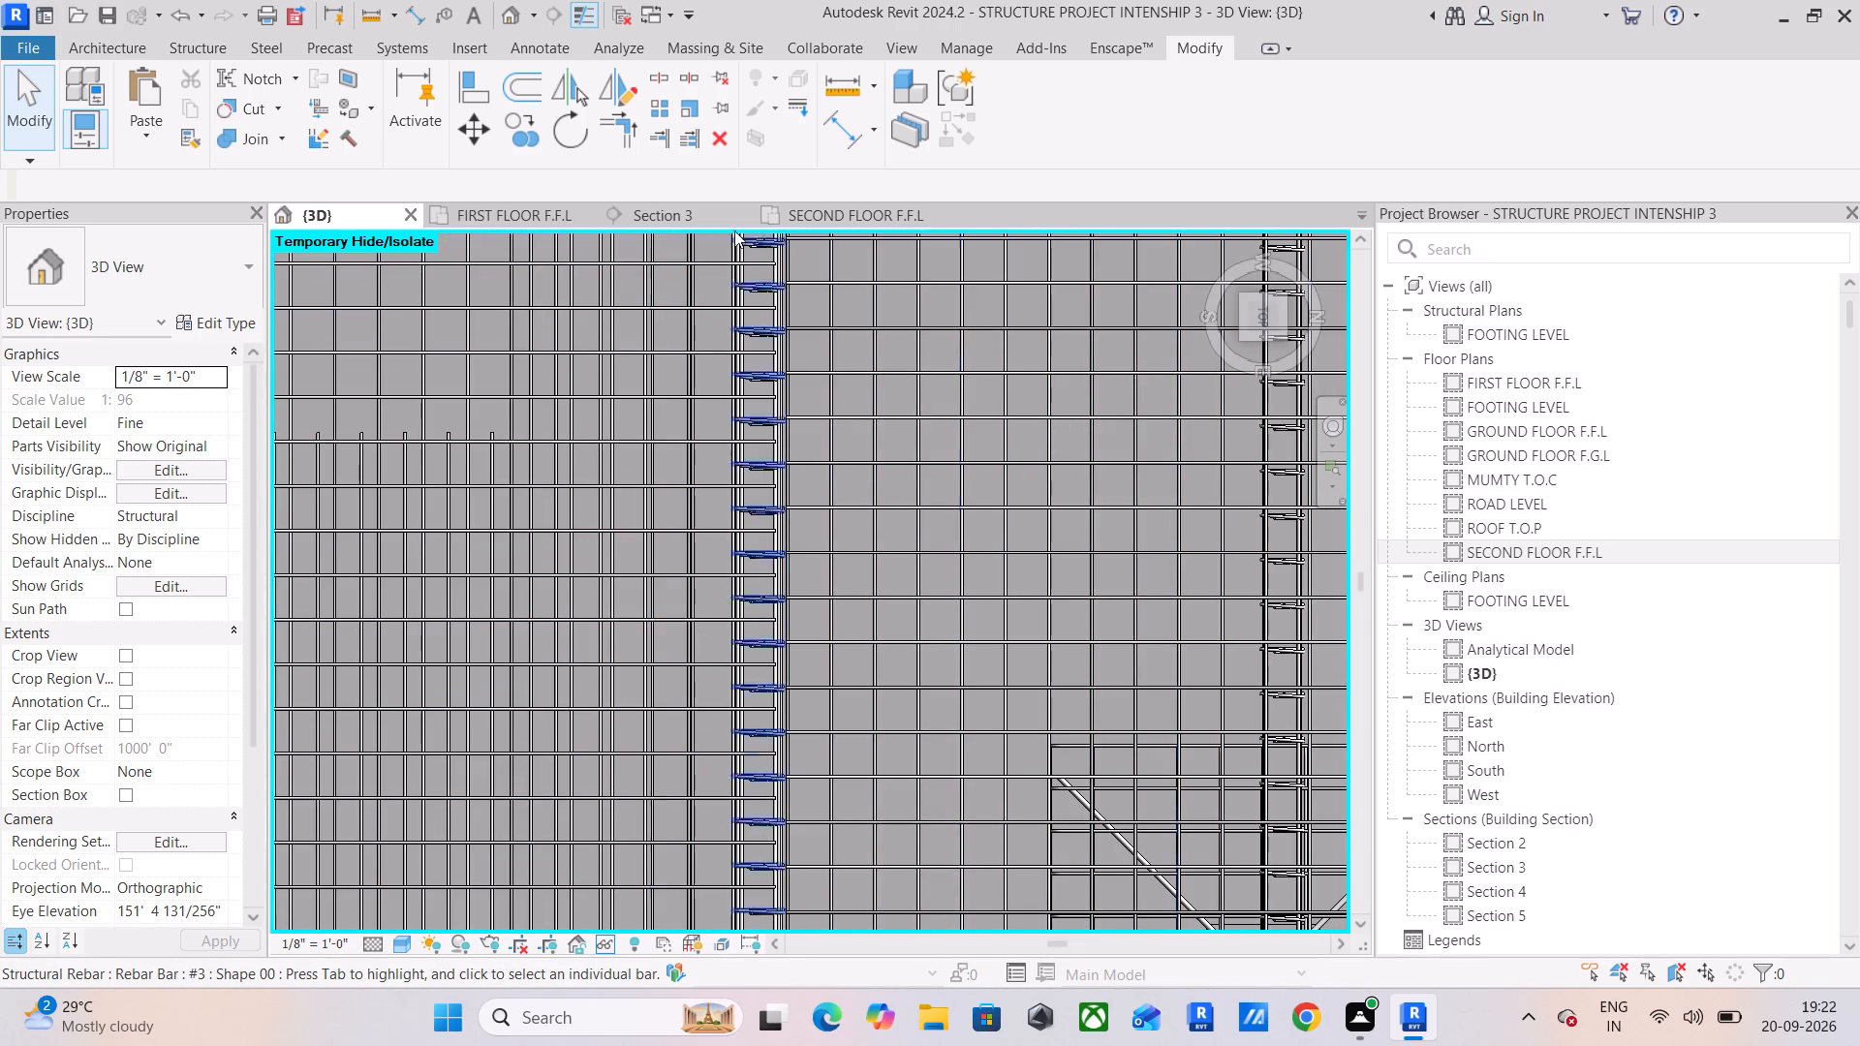
click(878, 213)
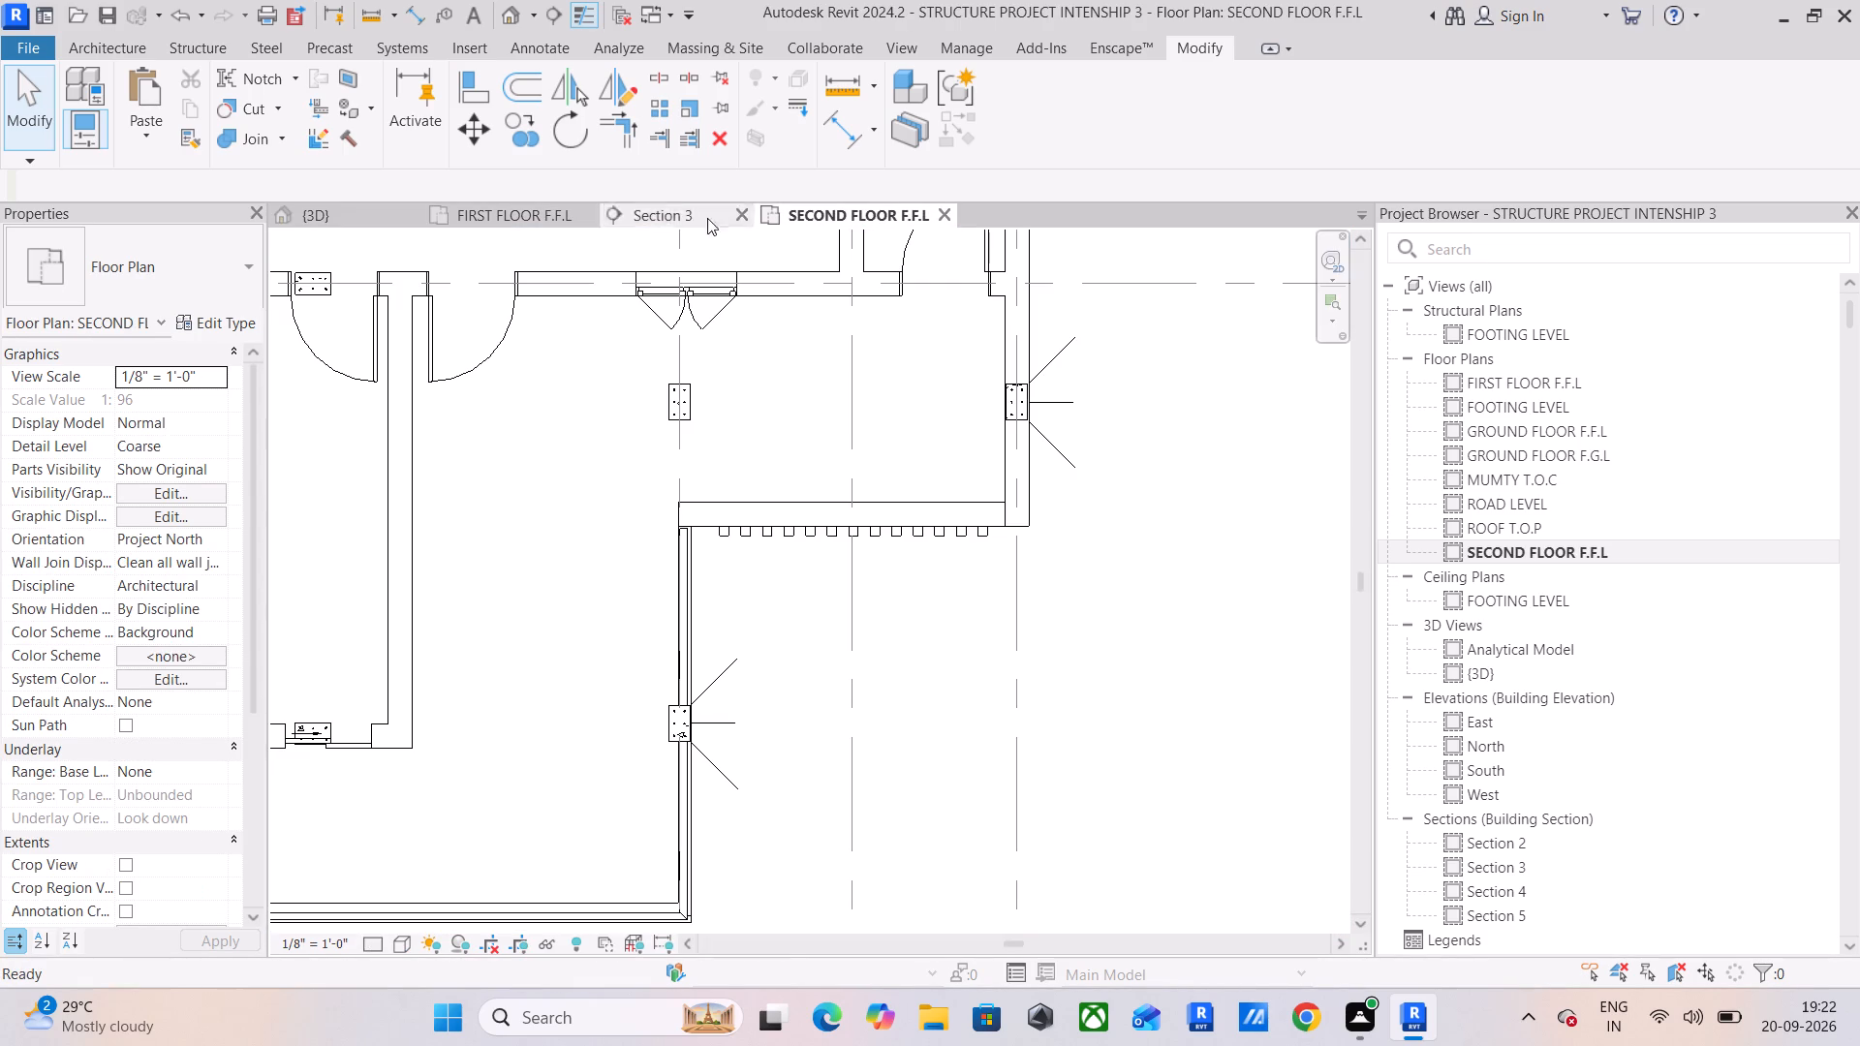
click(333, 217)
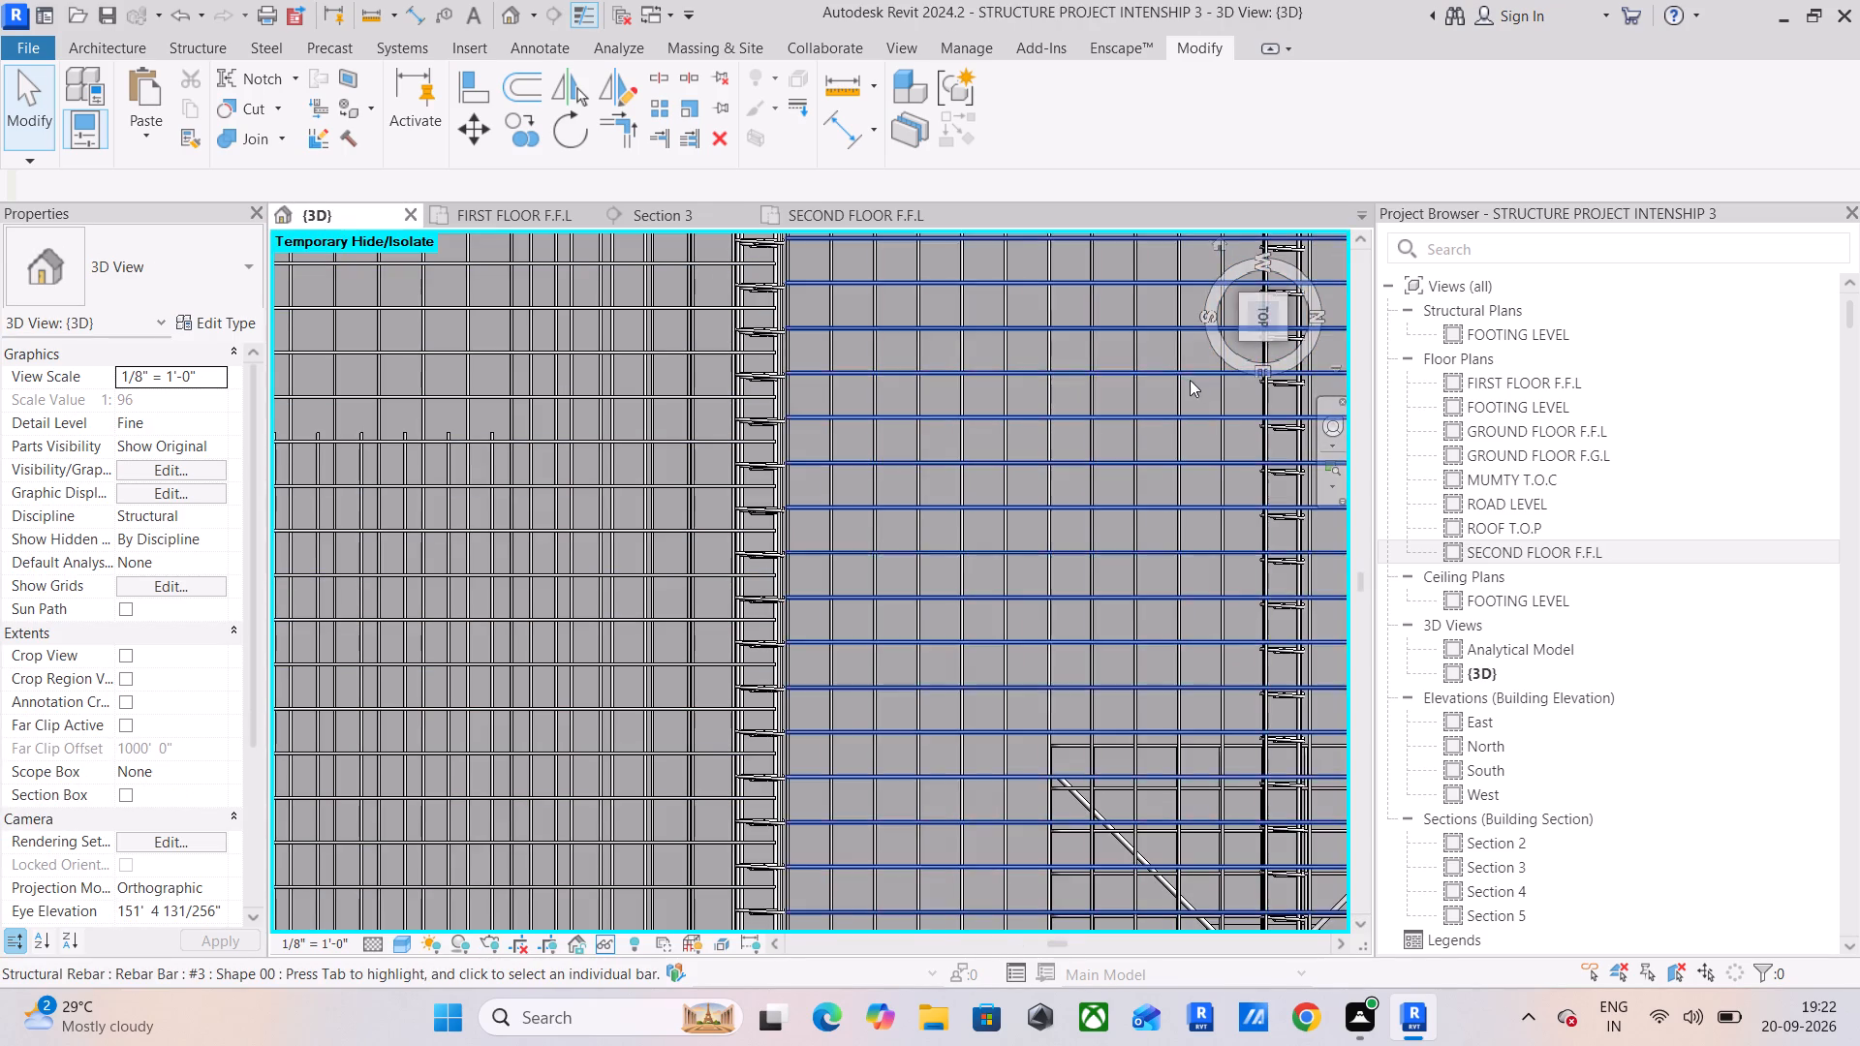
Examine the floor slabs and their reinforcement at each storey from the north and east sides of the structure.
shift+middle_drag(1038, 629, 919, 327)
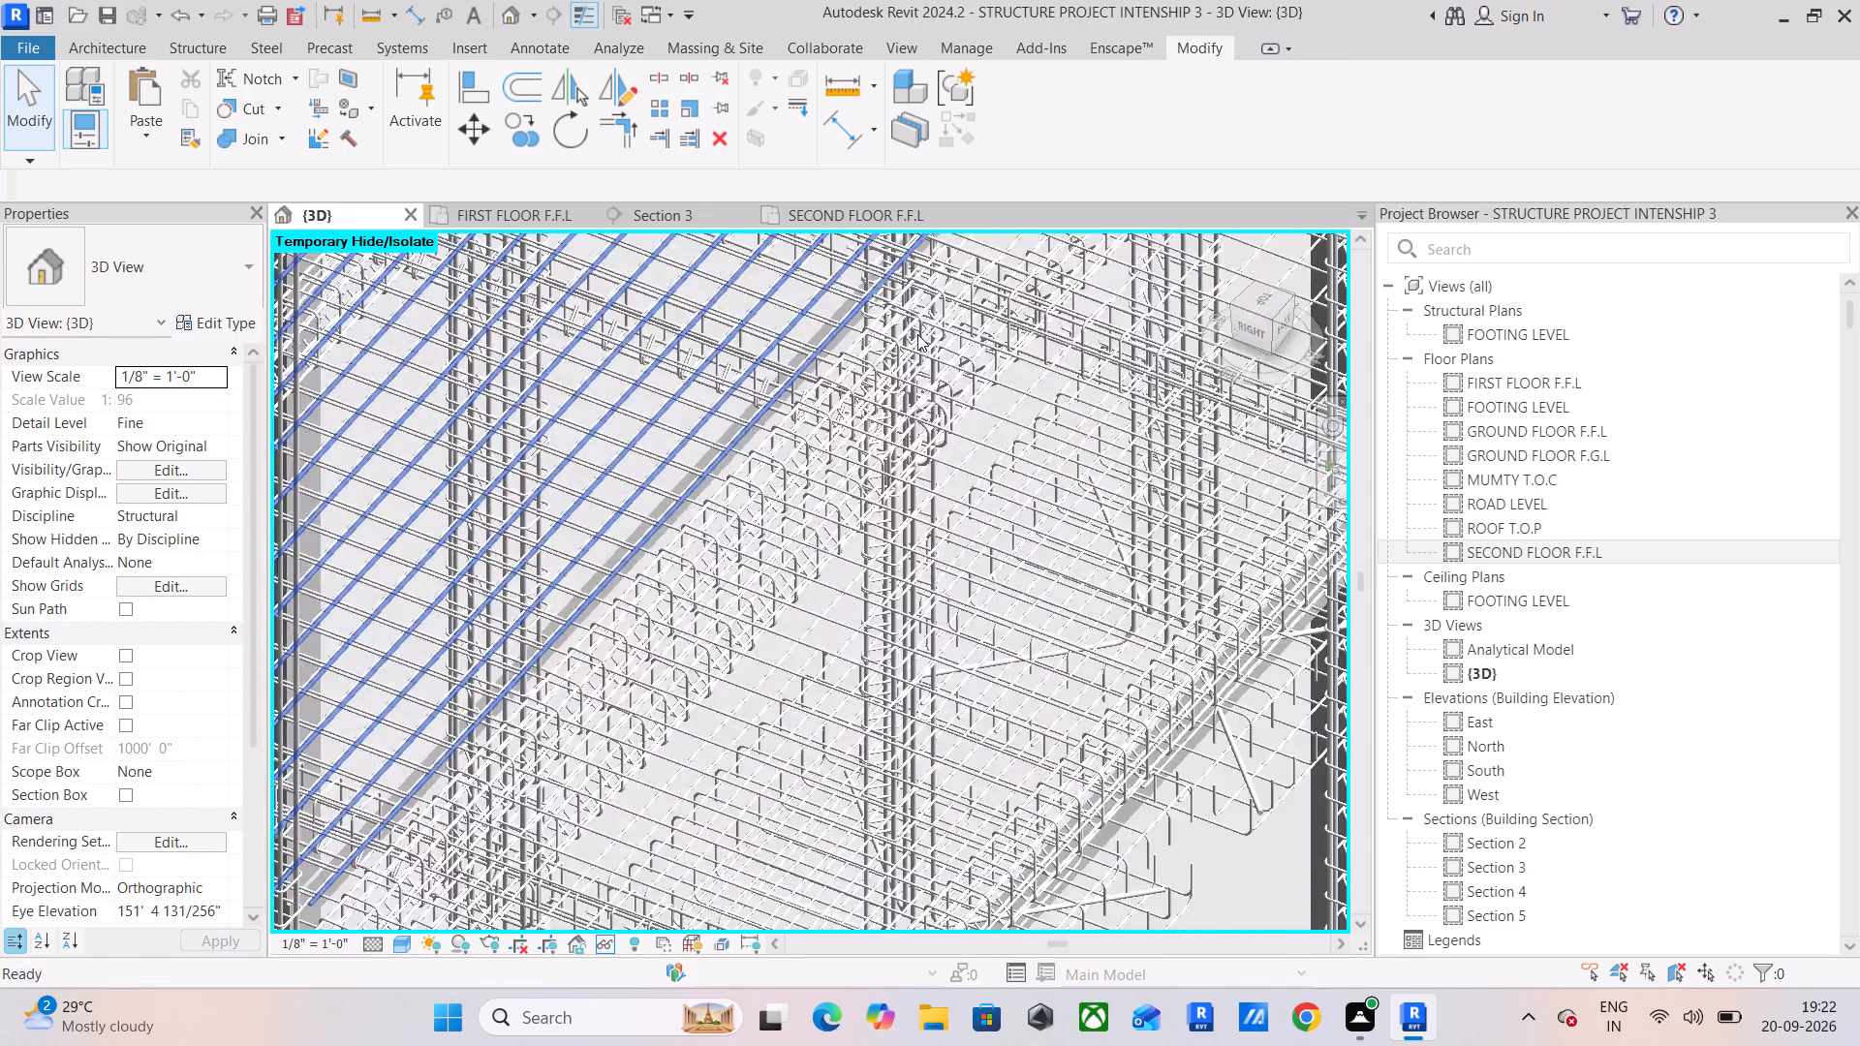
scroll(915, 377, down, 11)
middle_drag(996, 510, 885, 400)
scroll(878, 457, up, 1)
middle_drag(891, 469, 903, 486)
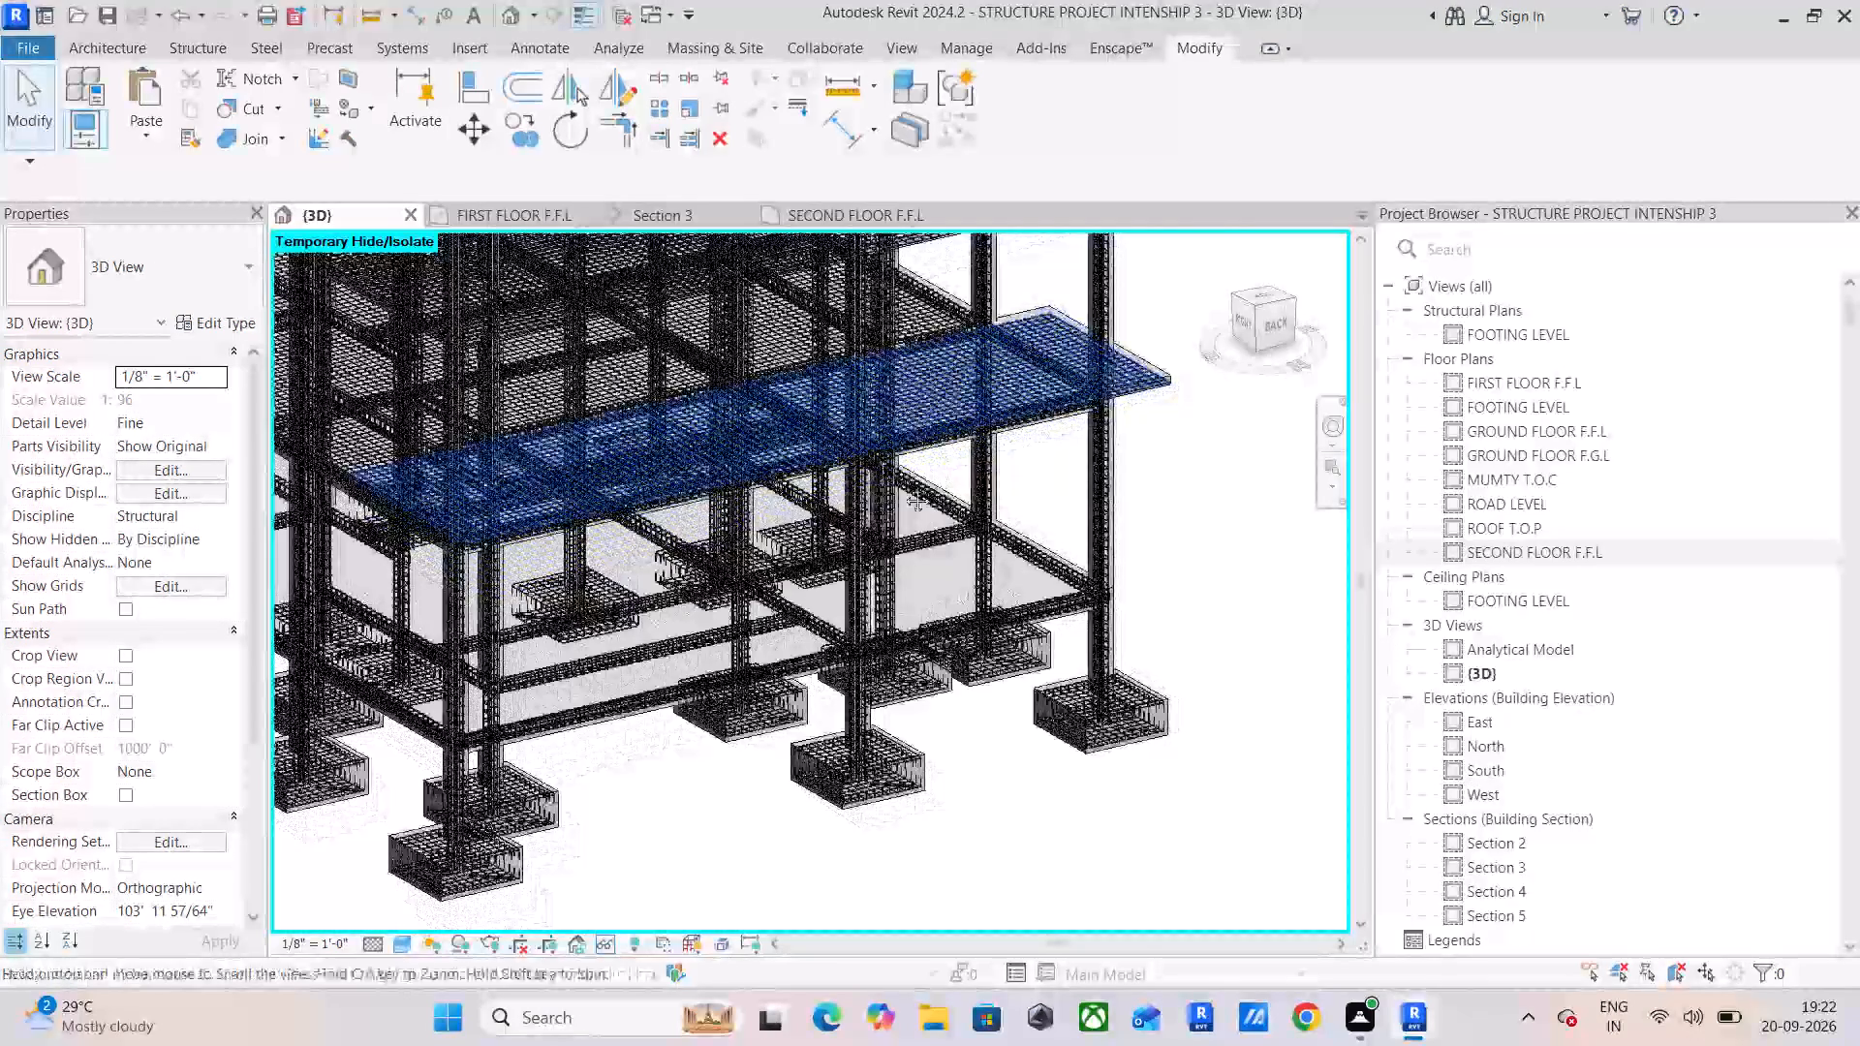
middle_drag(903, 486, 953, 707)
shift+middle_drag(881, 632, 799, 555)
middle_drag(816, 595, 1224, 683)
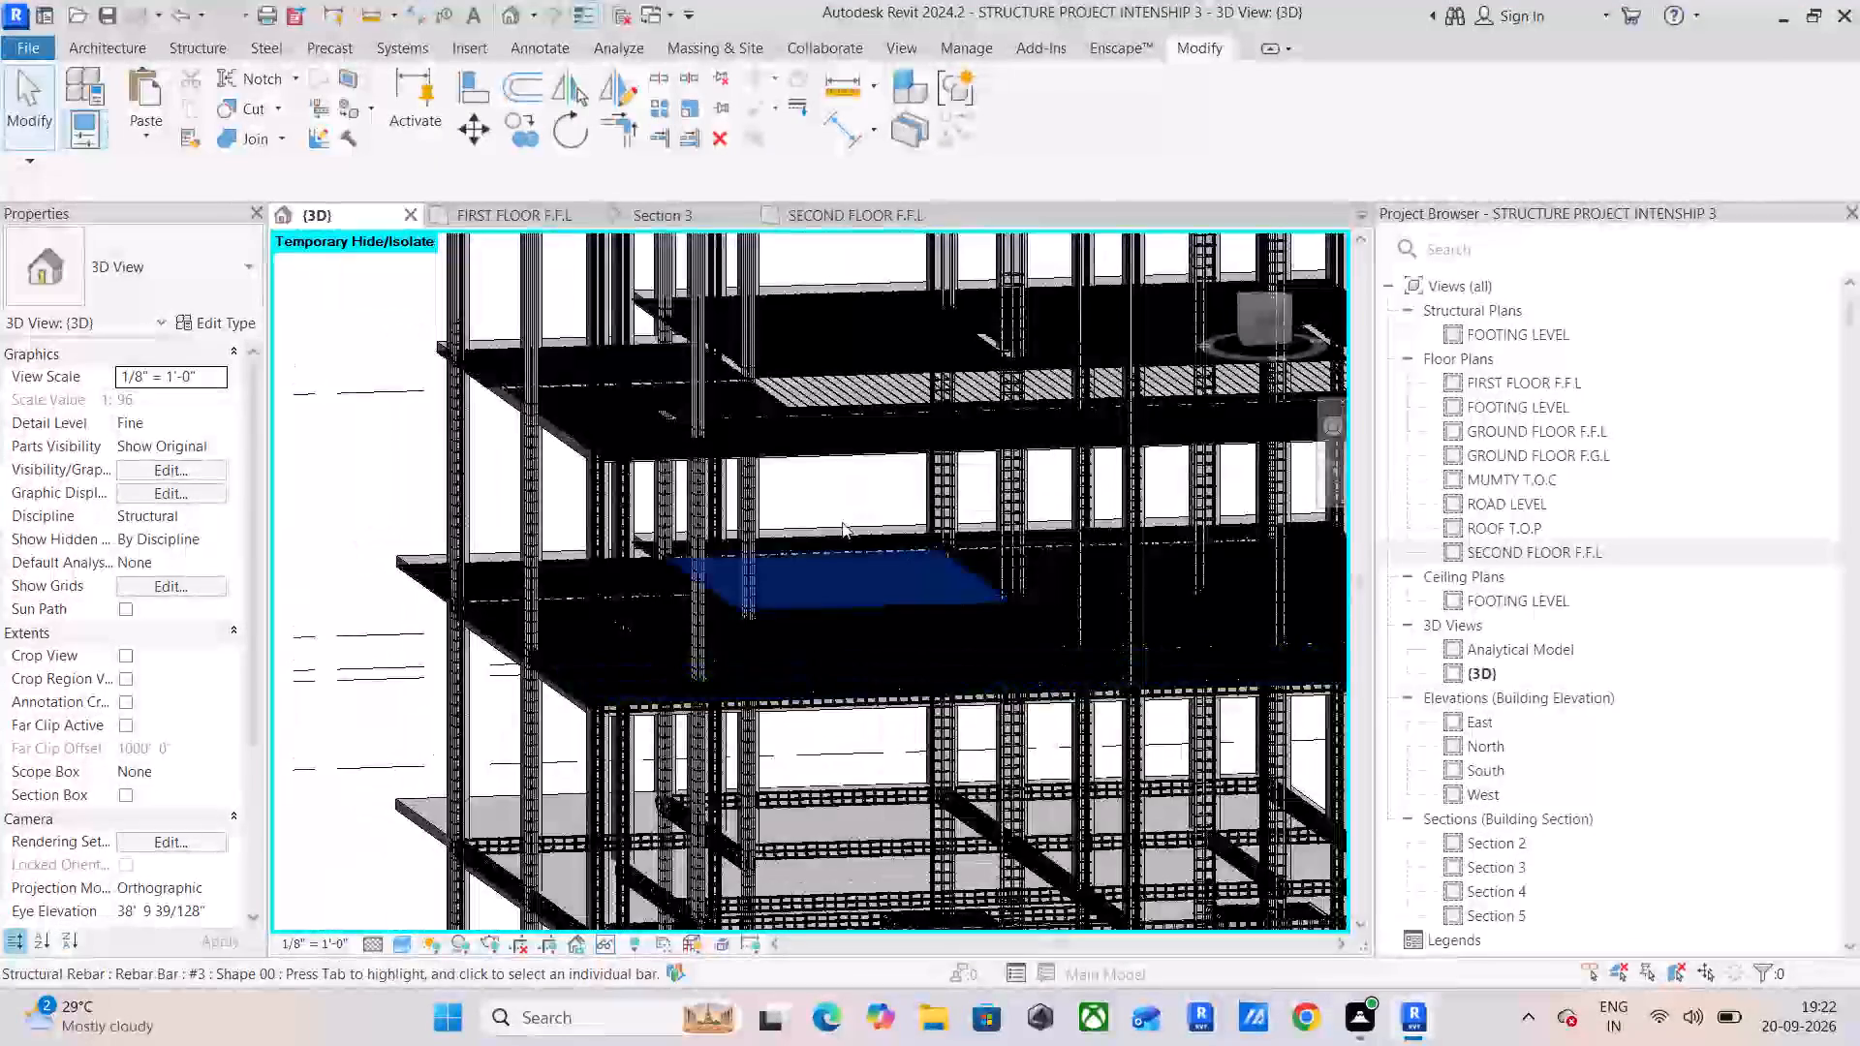
shift+middle_drag(593, 763, 652, 690)
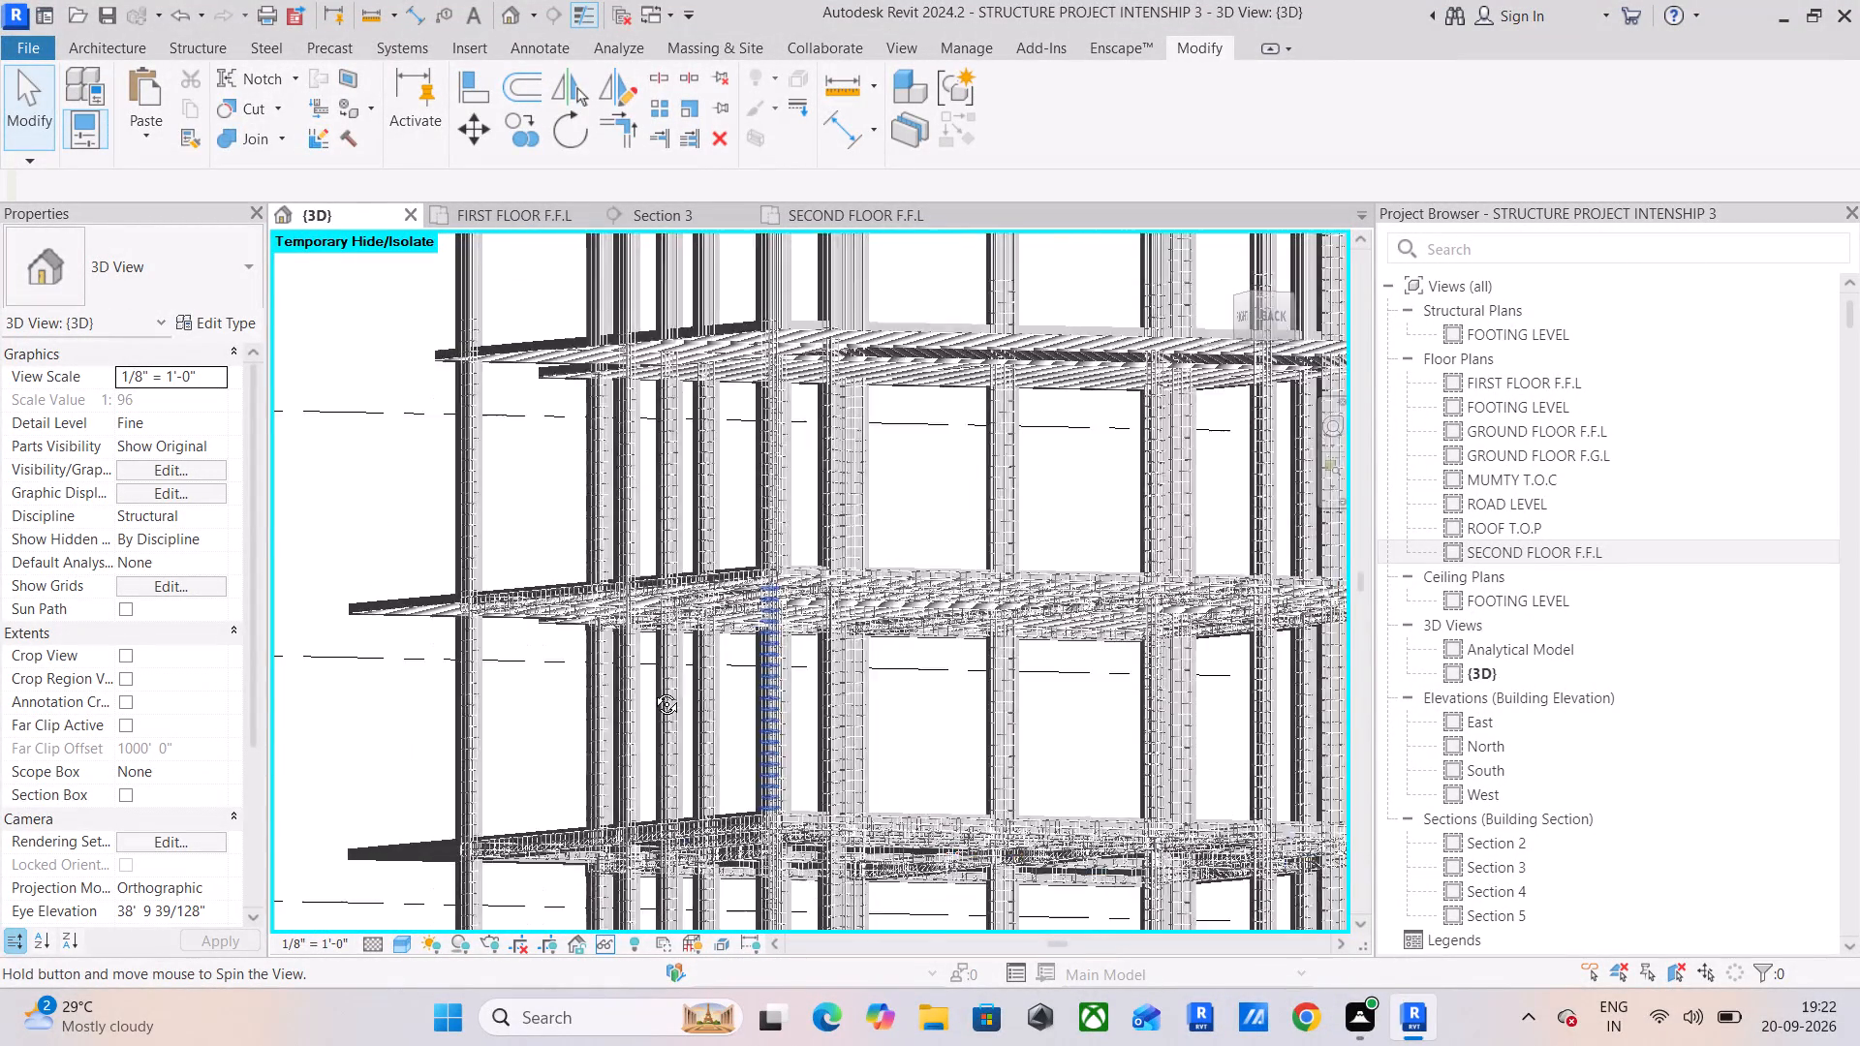
shift+middle_drag(652, 690, 810, 685)
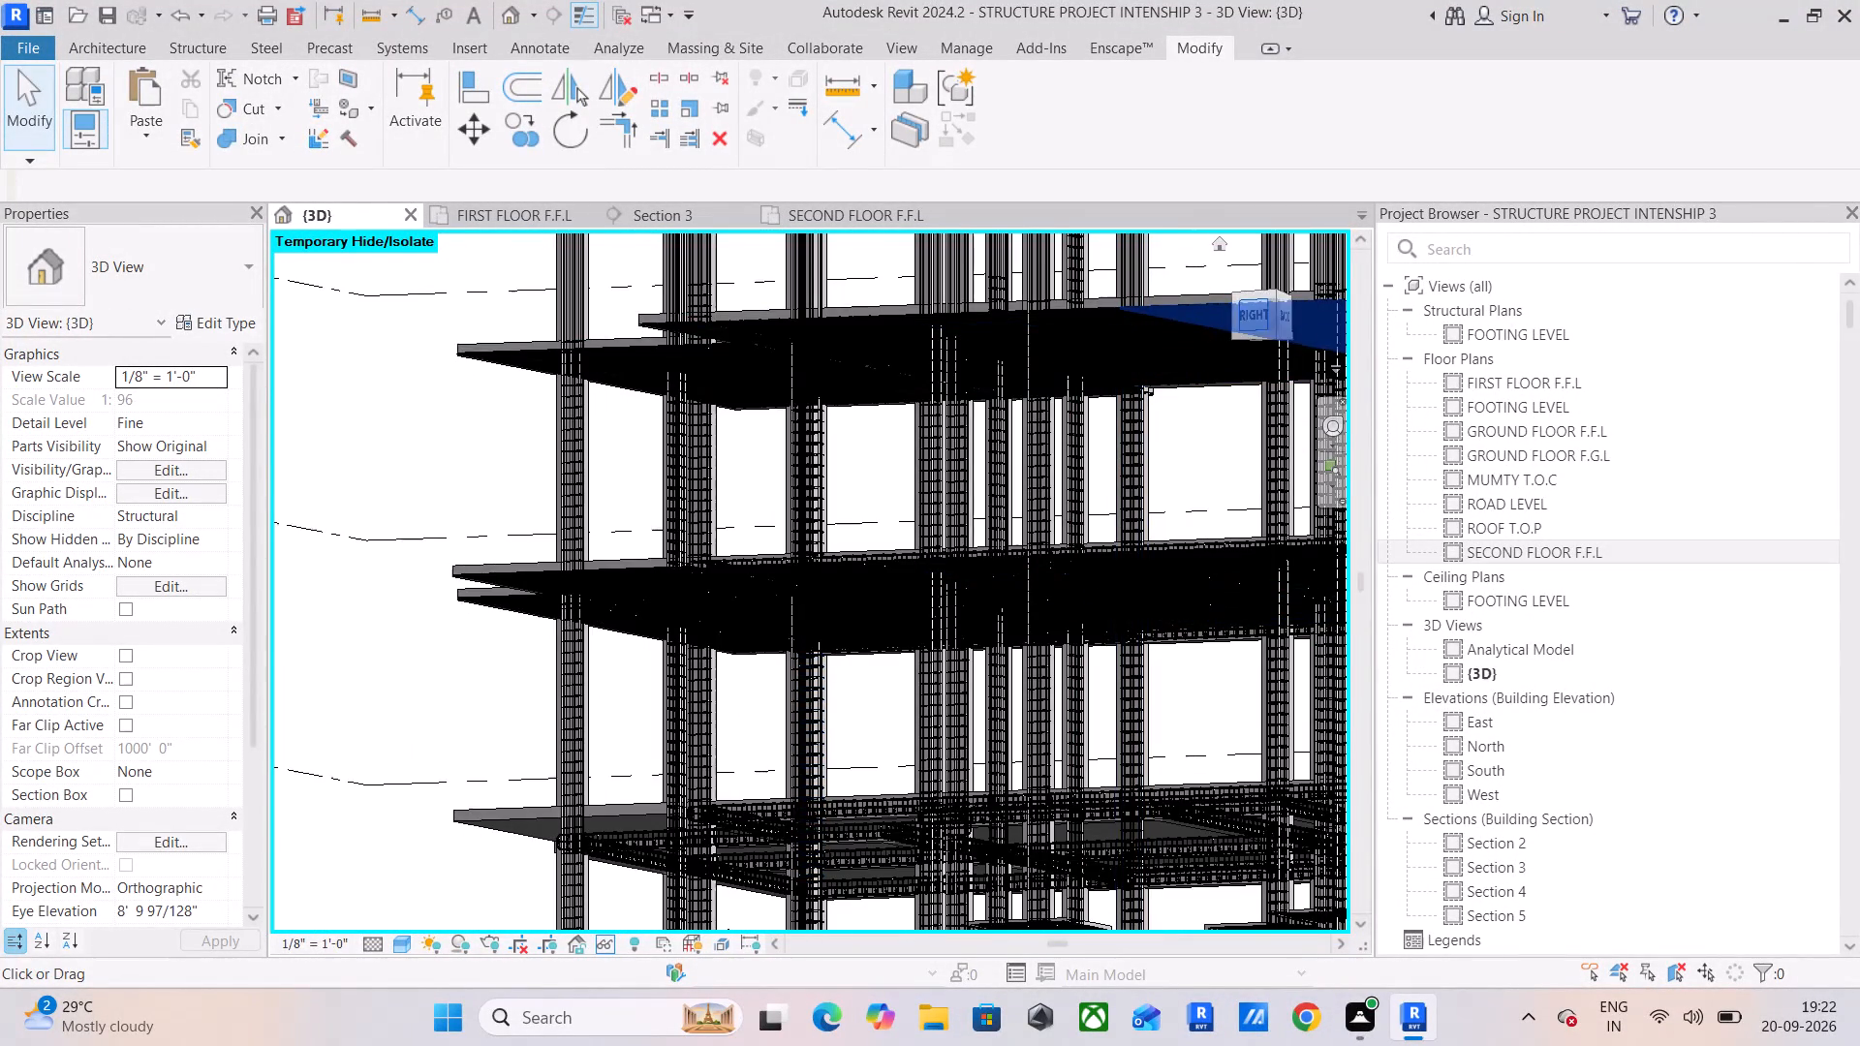
Temporarily hide the FIRST FLOOR 6" foundation slab in the right-side 3D view, zoomed to its overhang beyond the column.
click(1251, 315)
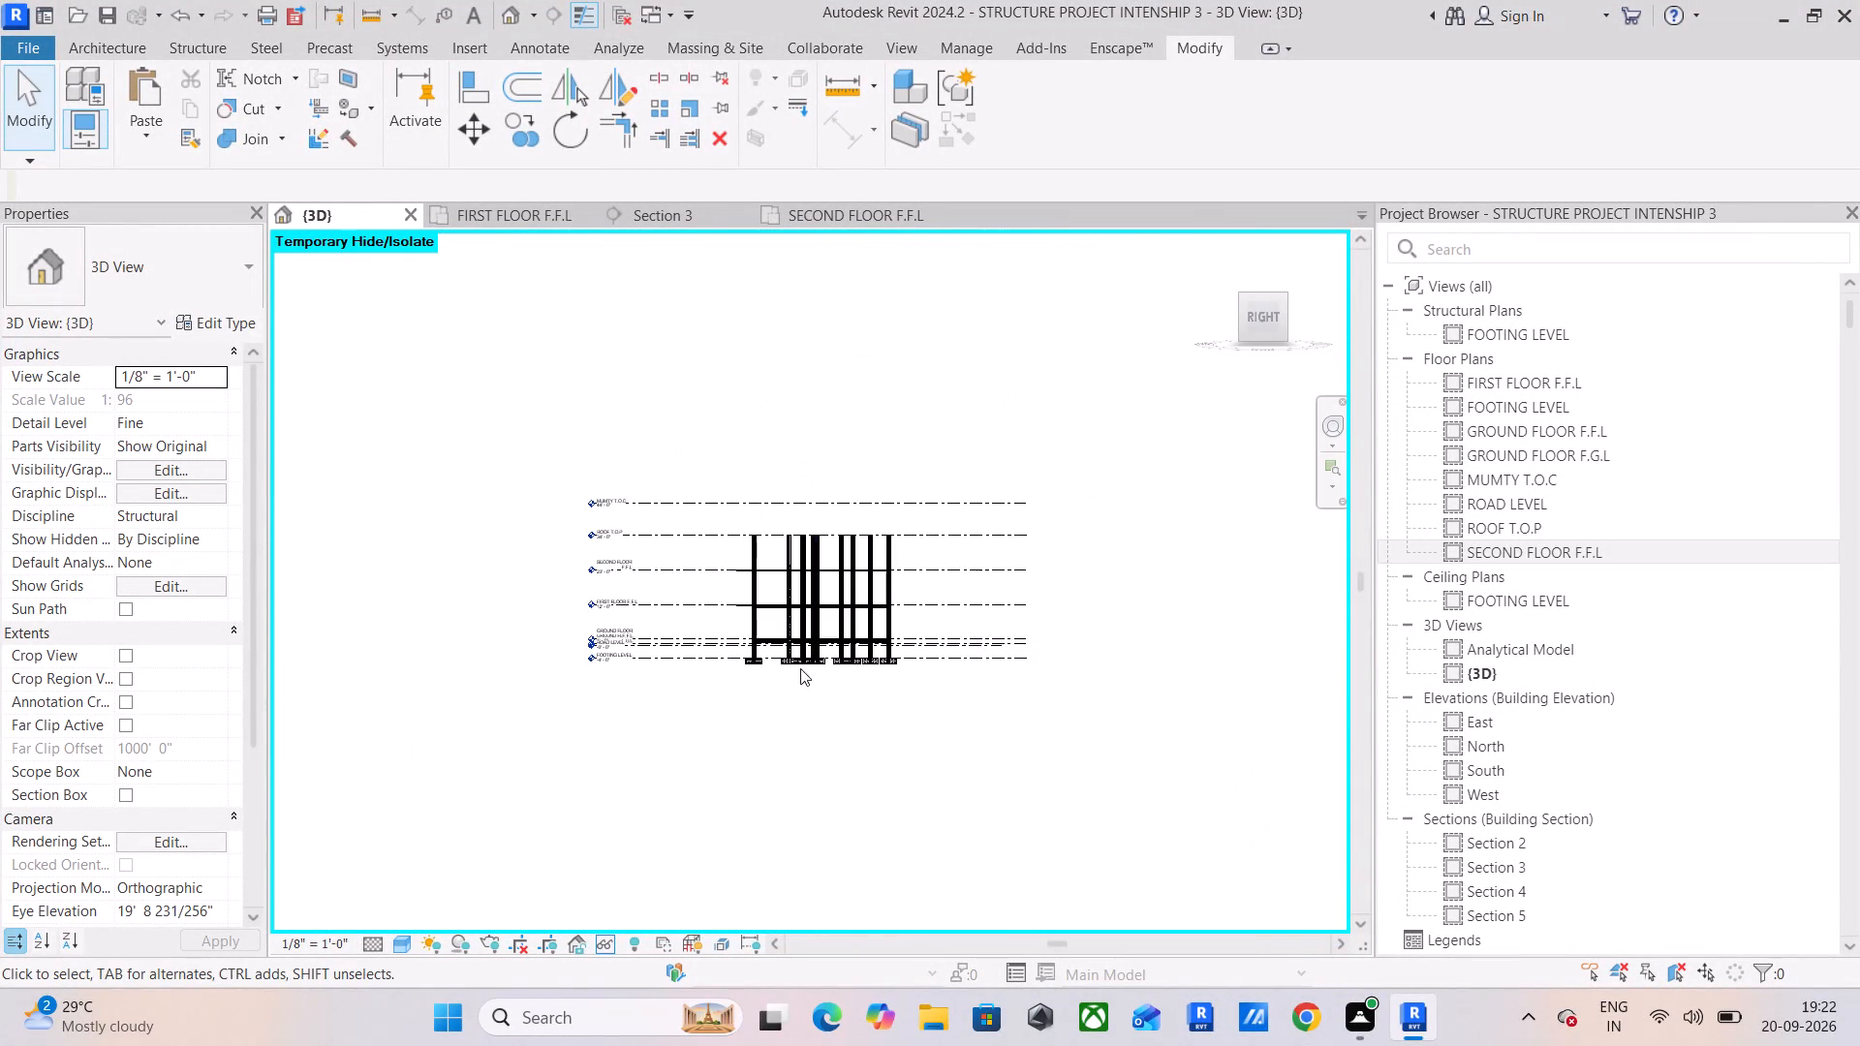
scroll(764, 645, up, 11)
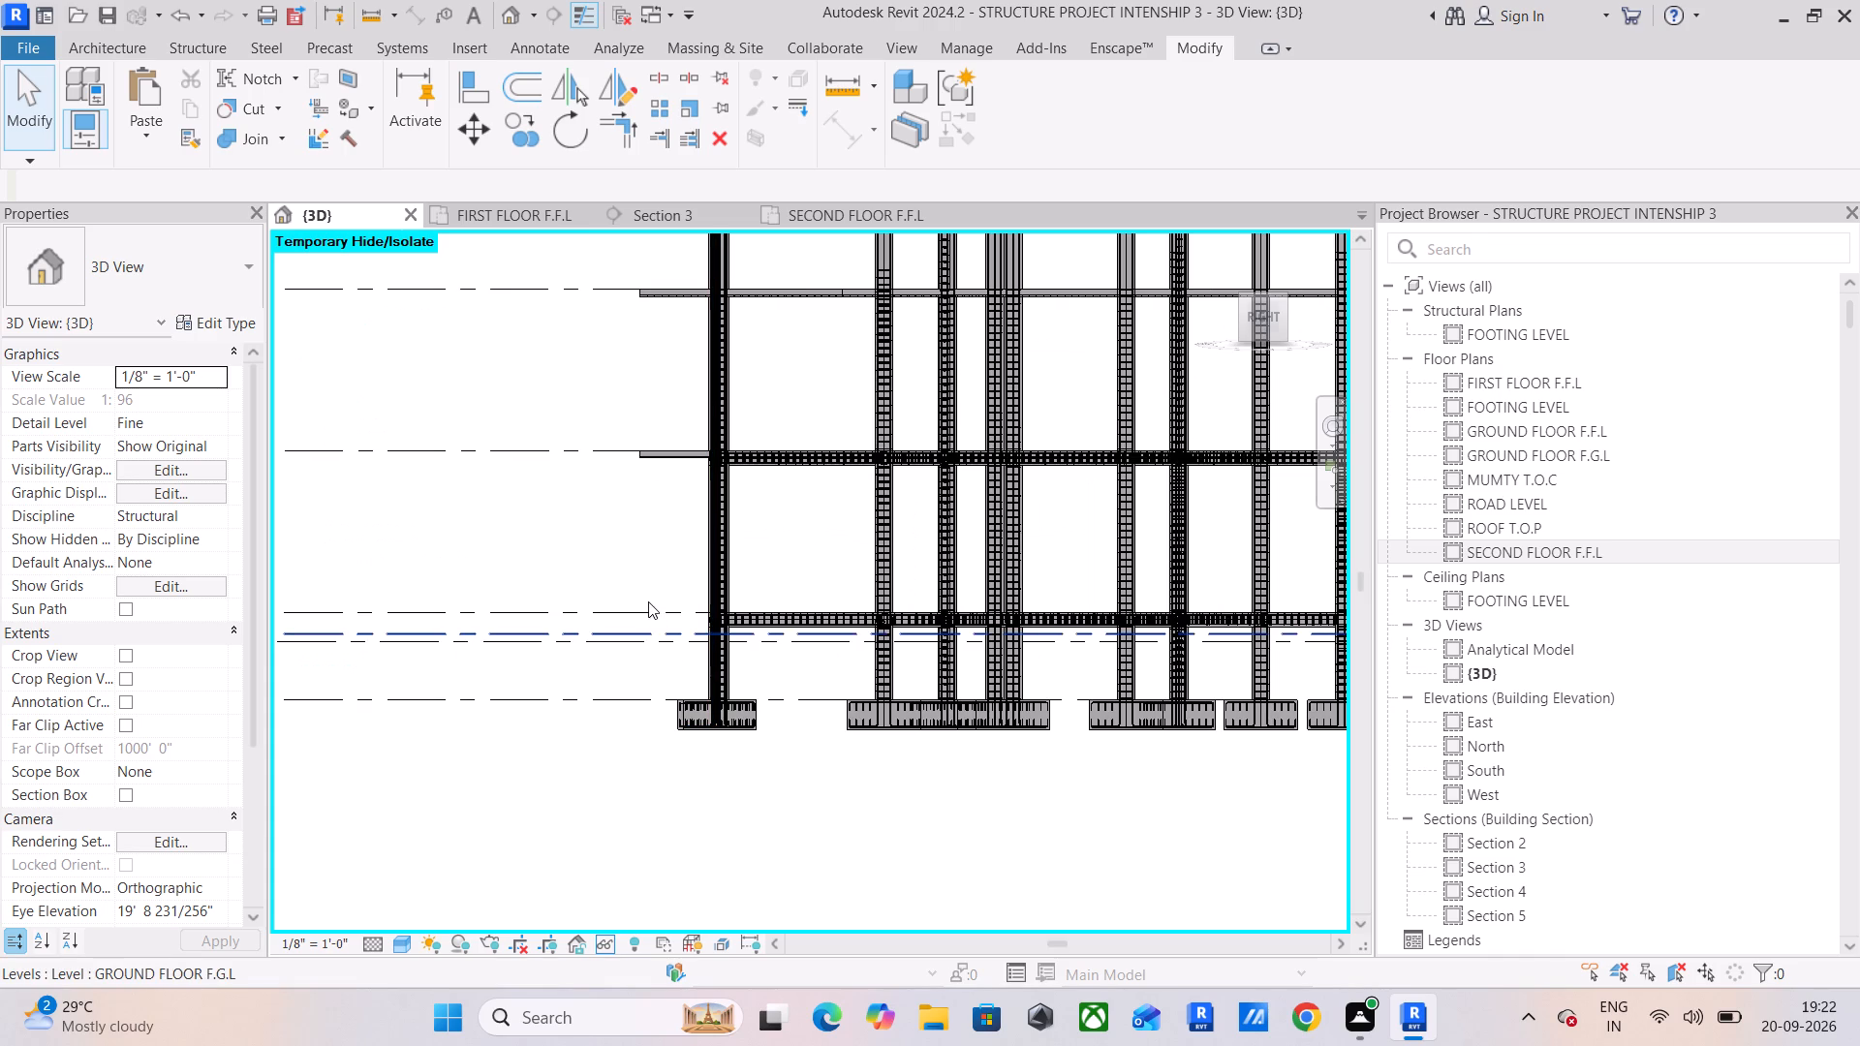
scroll(680, 532, up, 4)
middle_drag(682, 529, 512, 634)
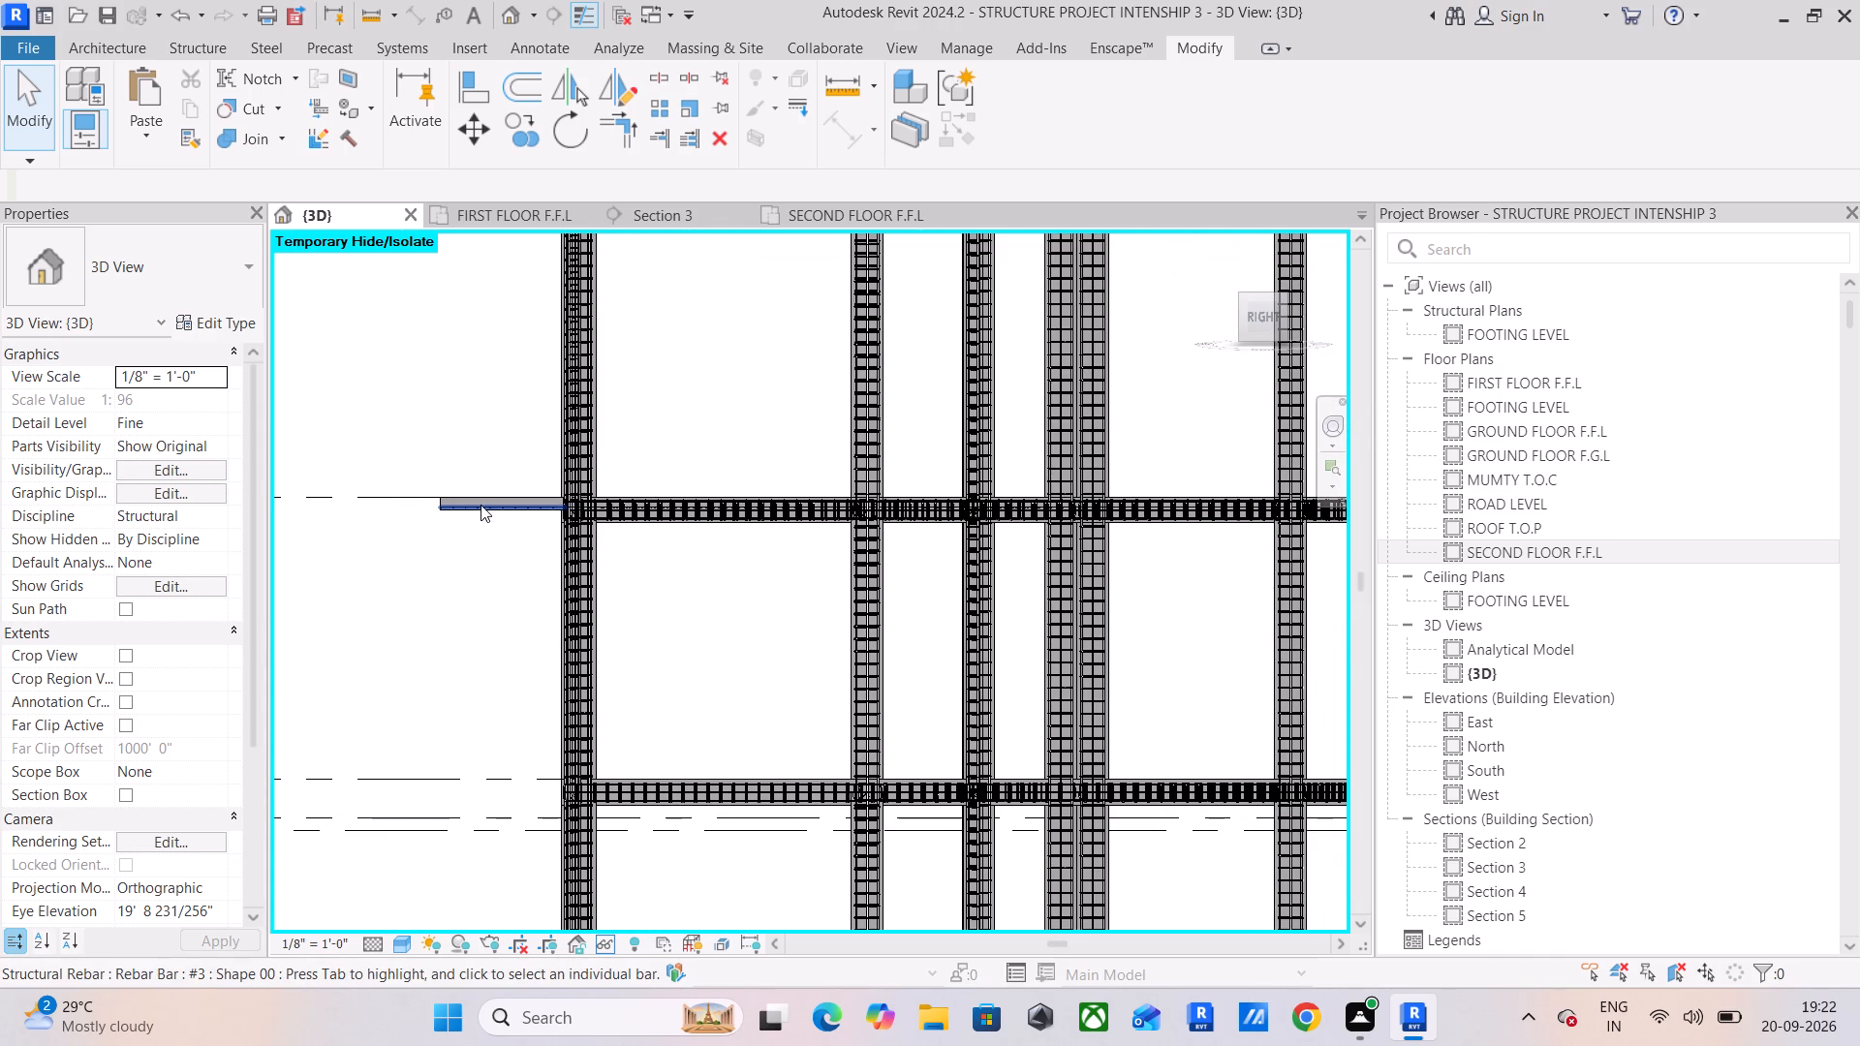
click(480, 504)
scroll(480, 501, up, 4)
click(495, 497)
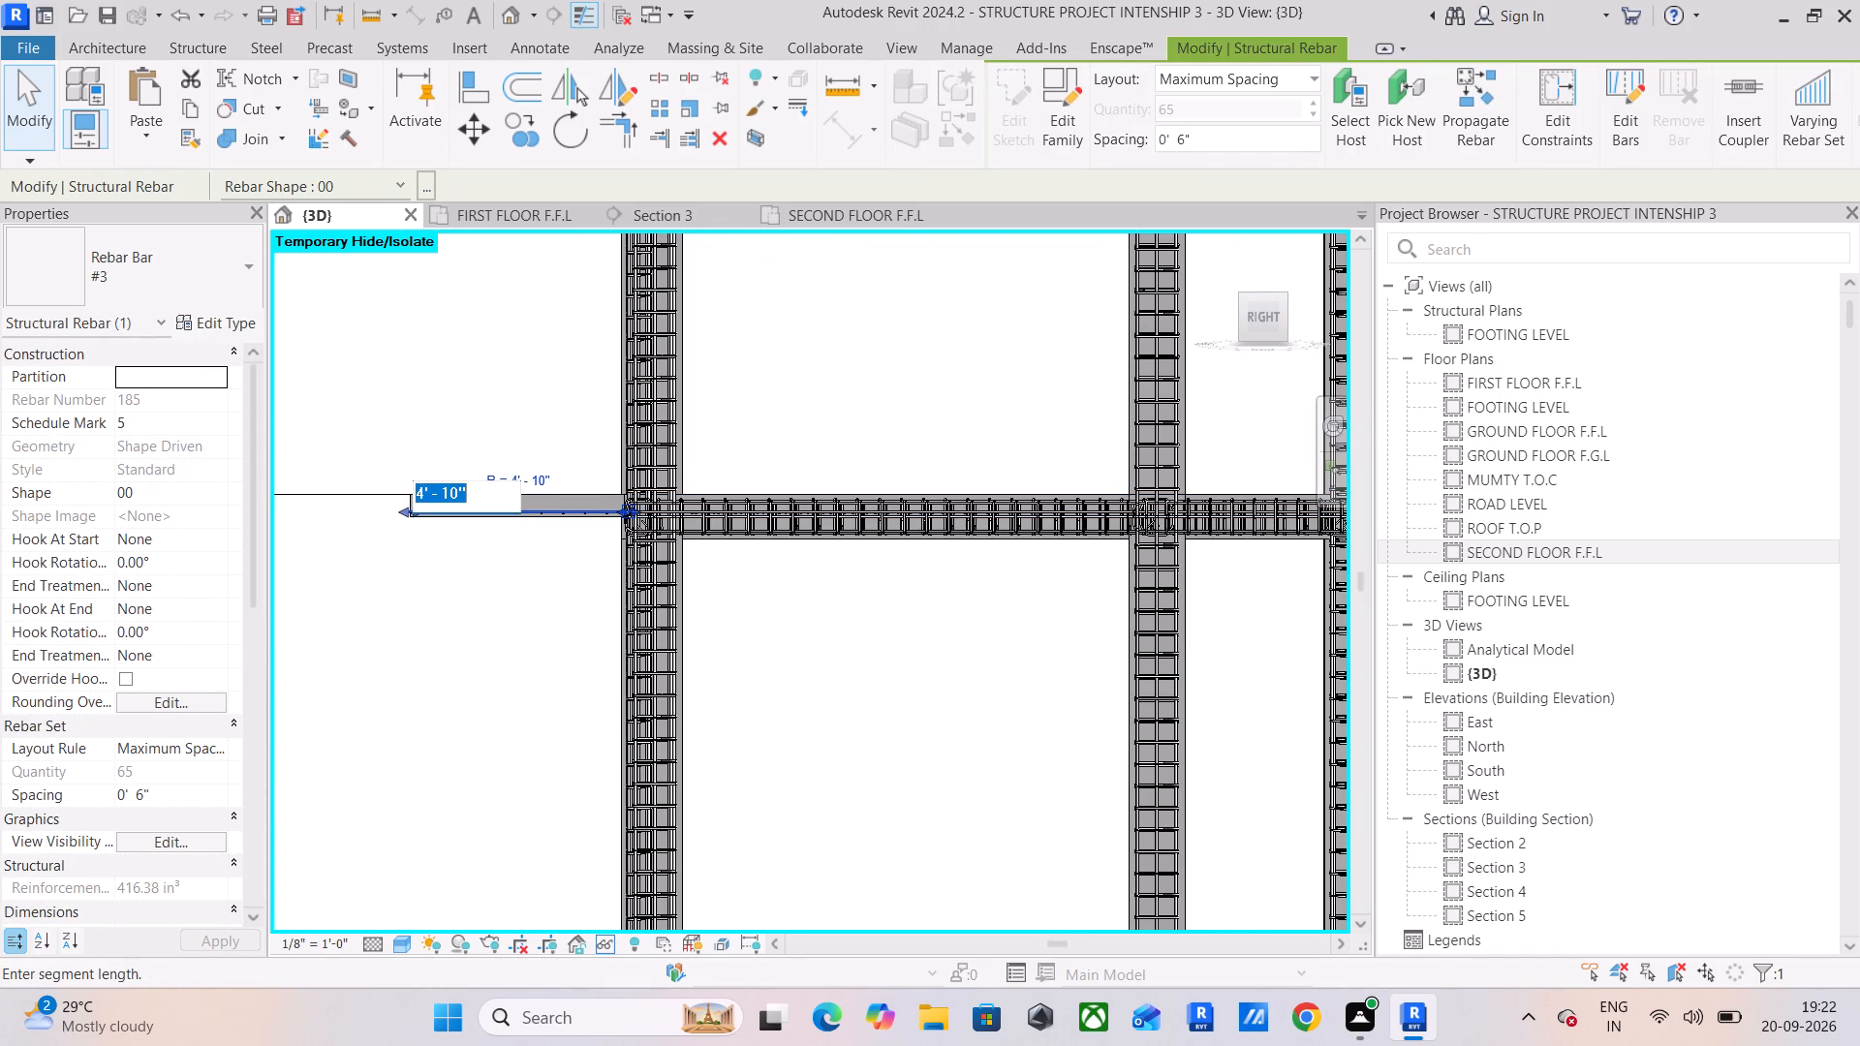
click(498, 693)
scroll(566, 512, up, 5)
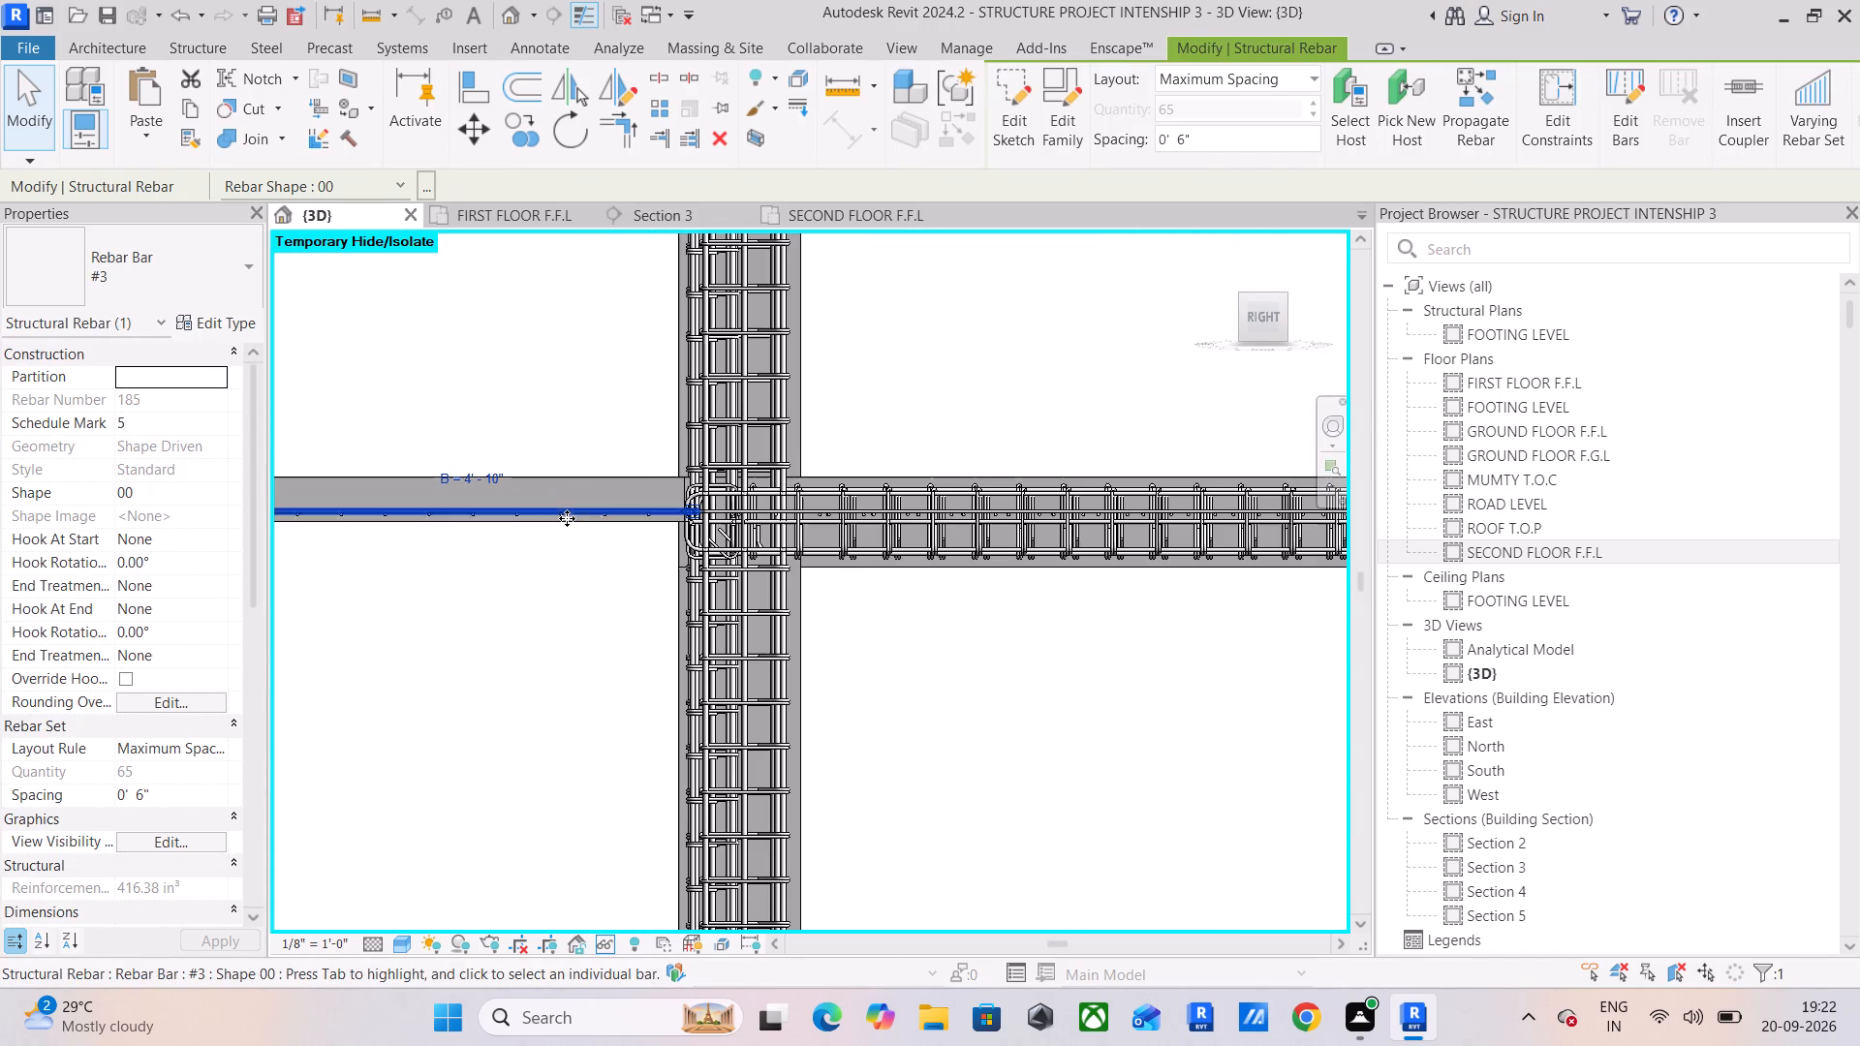
click(542, 678)
click(604, 486)
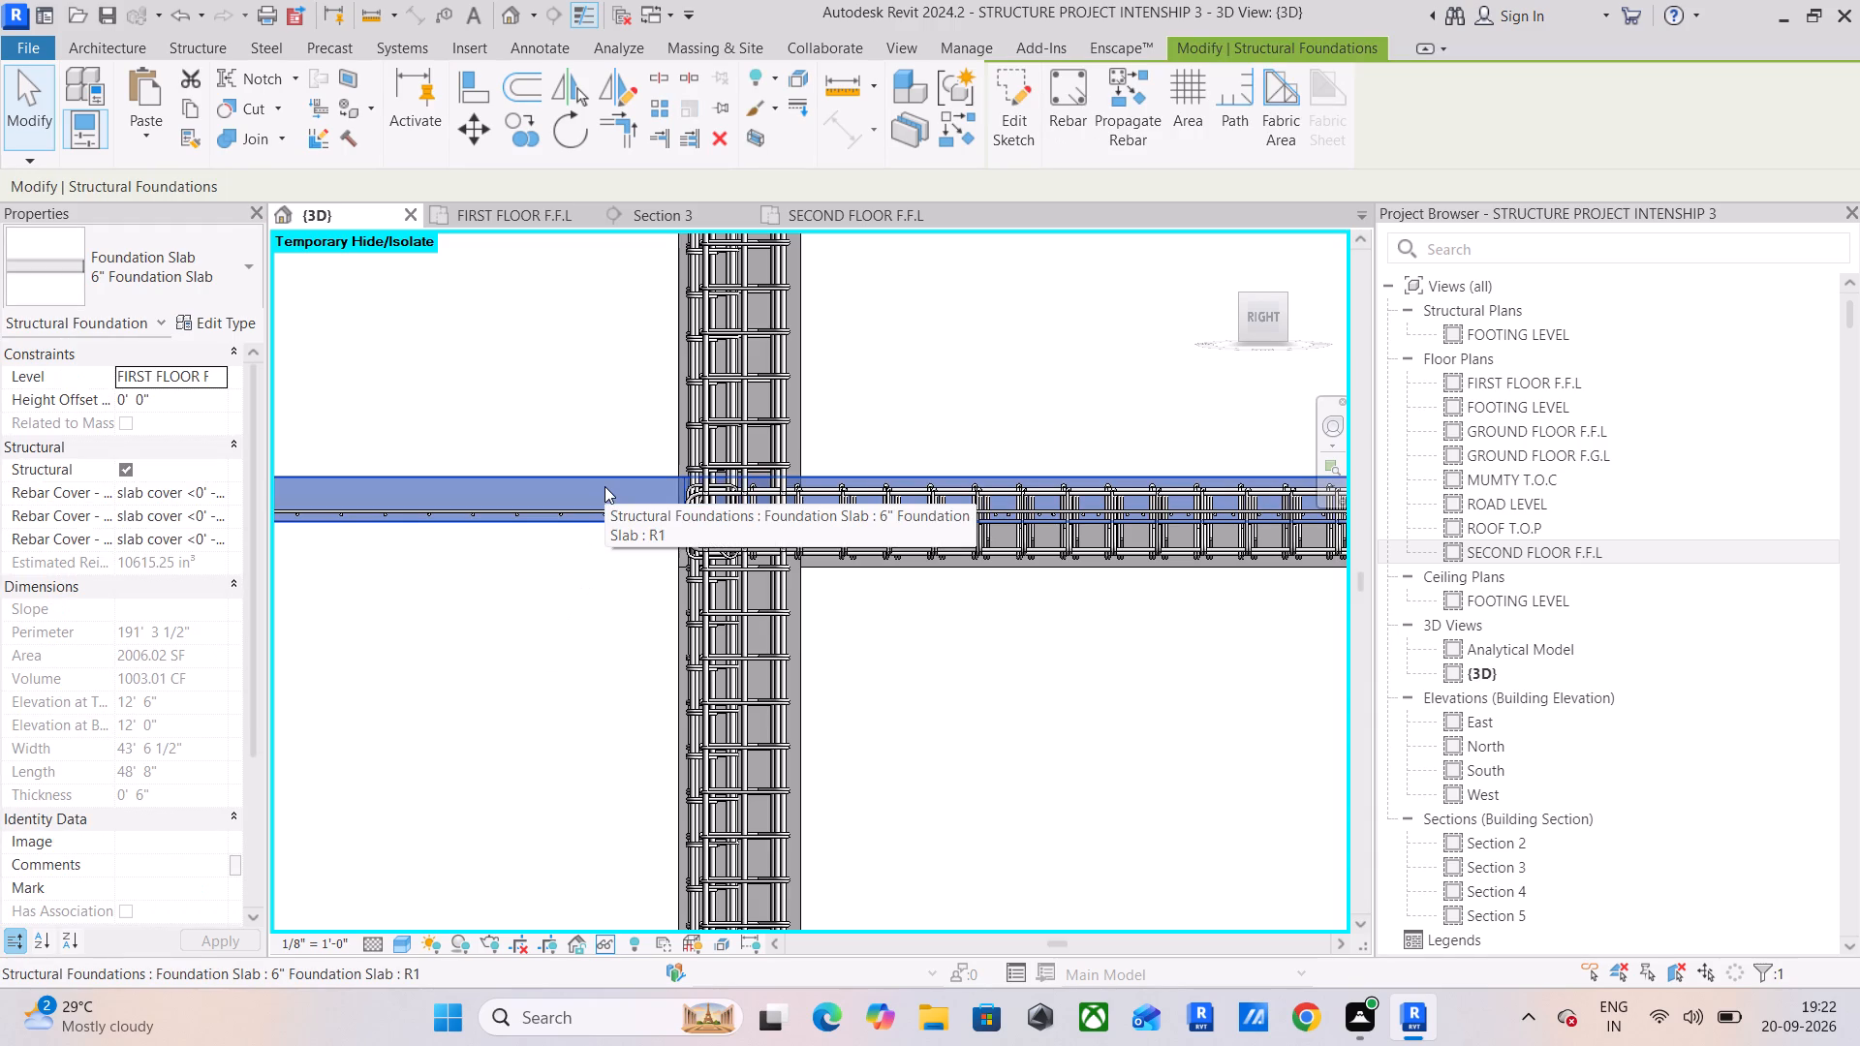
text(HH)
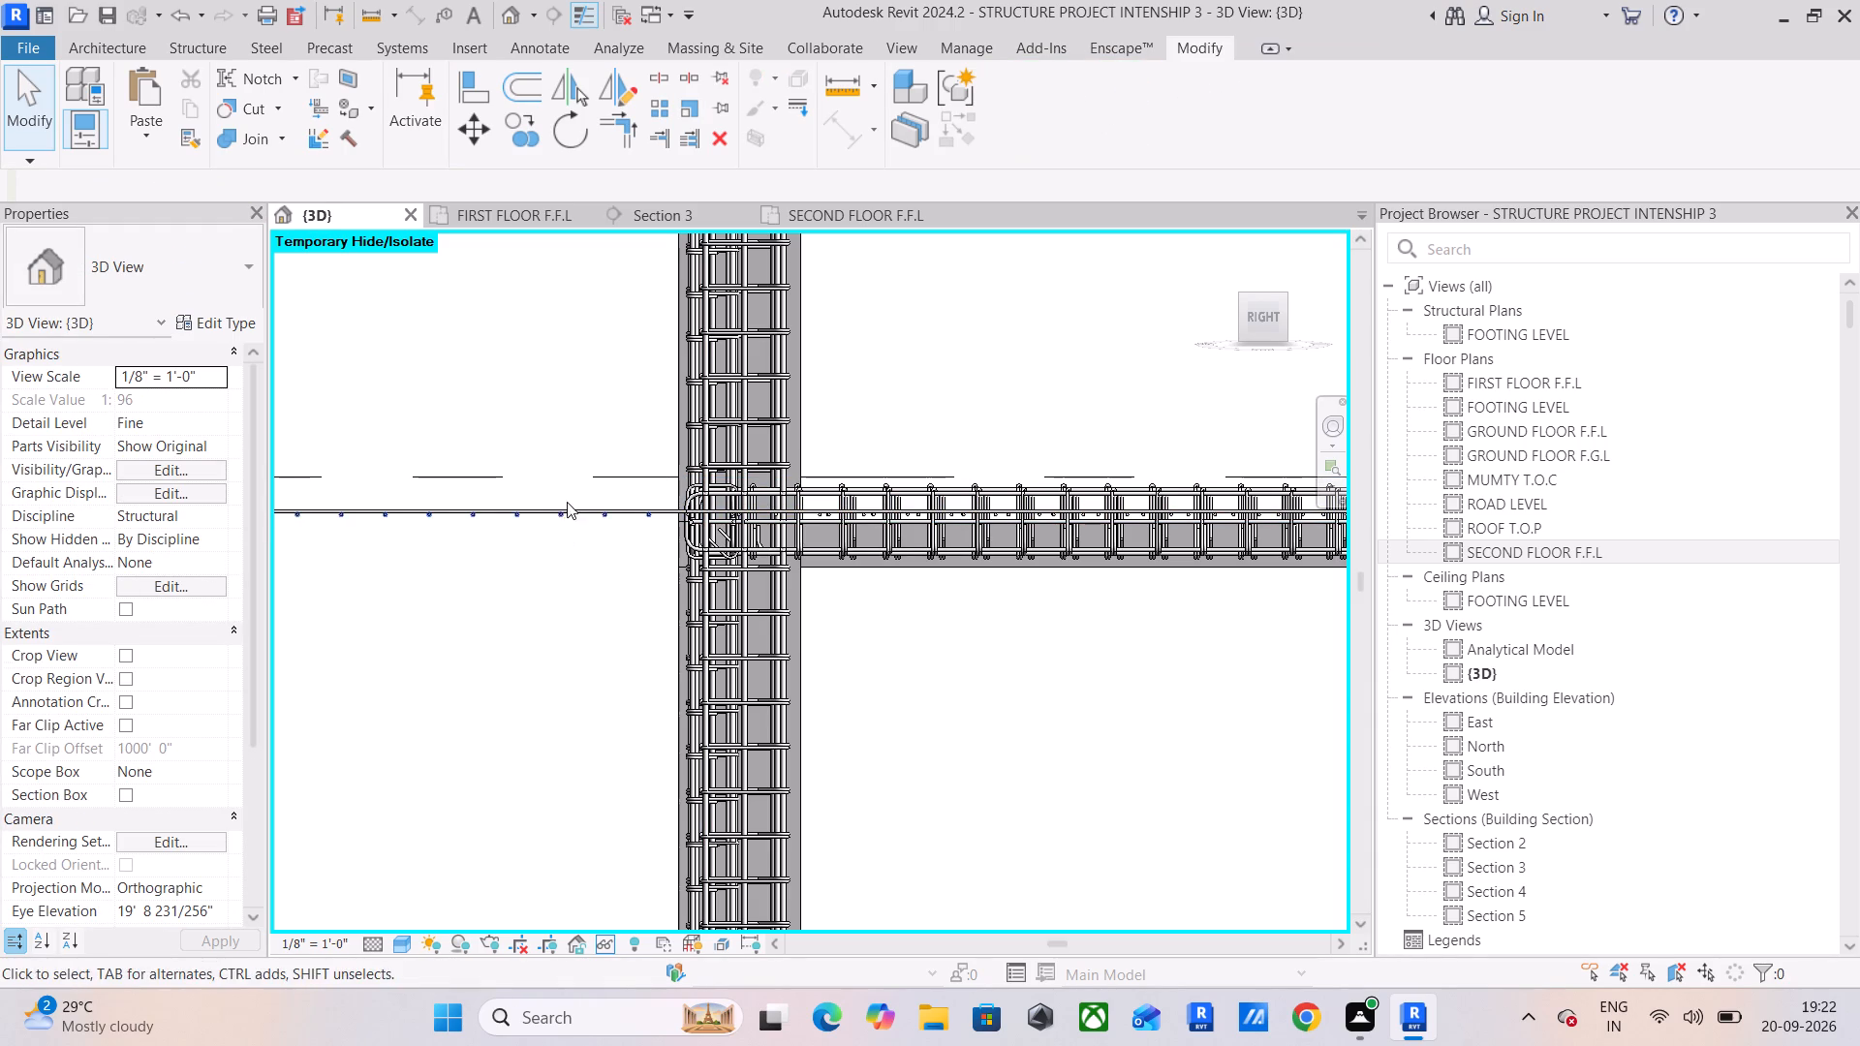
Select the #3 rebar sets projecting beyond the column at the first-floor slab, extend the selection to all matching instances, and temporarily hide them.
drag(572, 492, 522, 546)
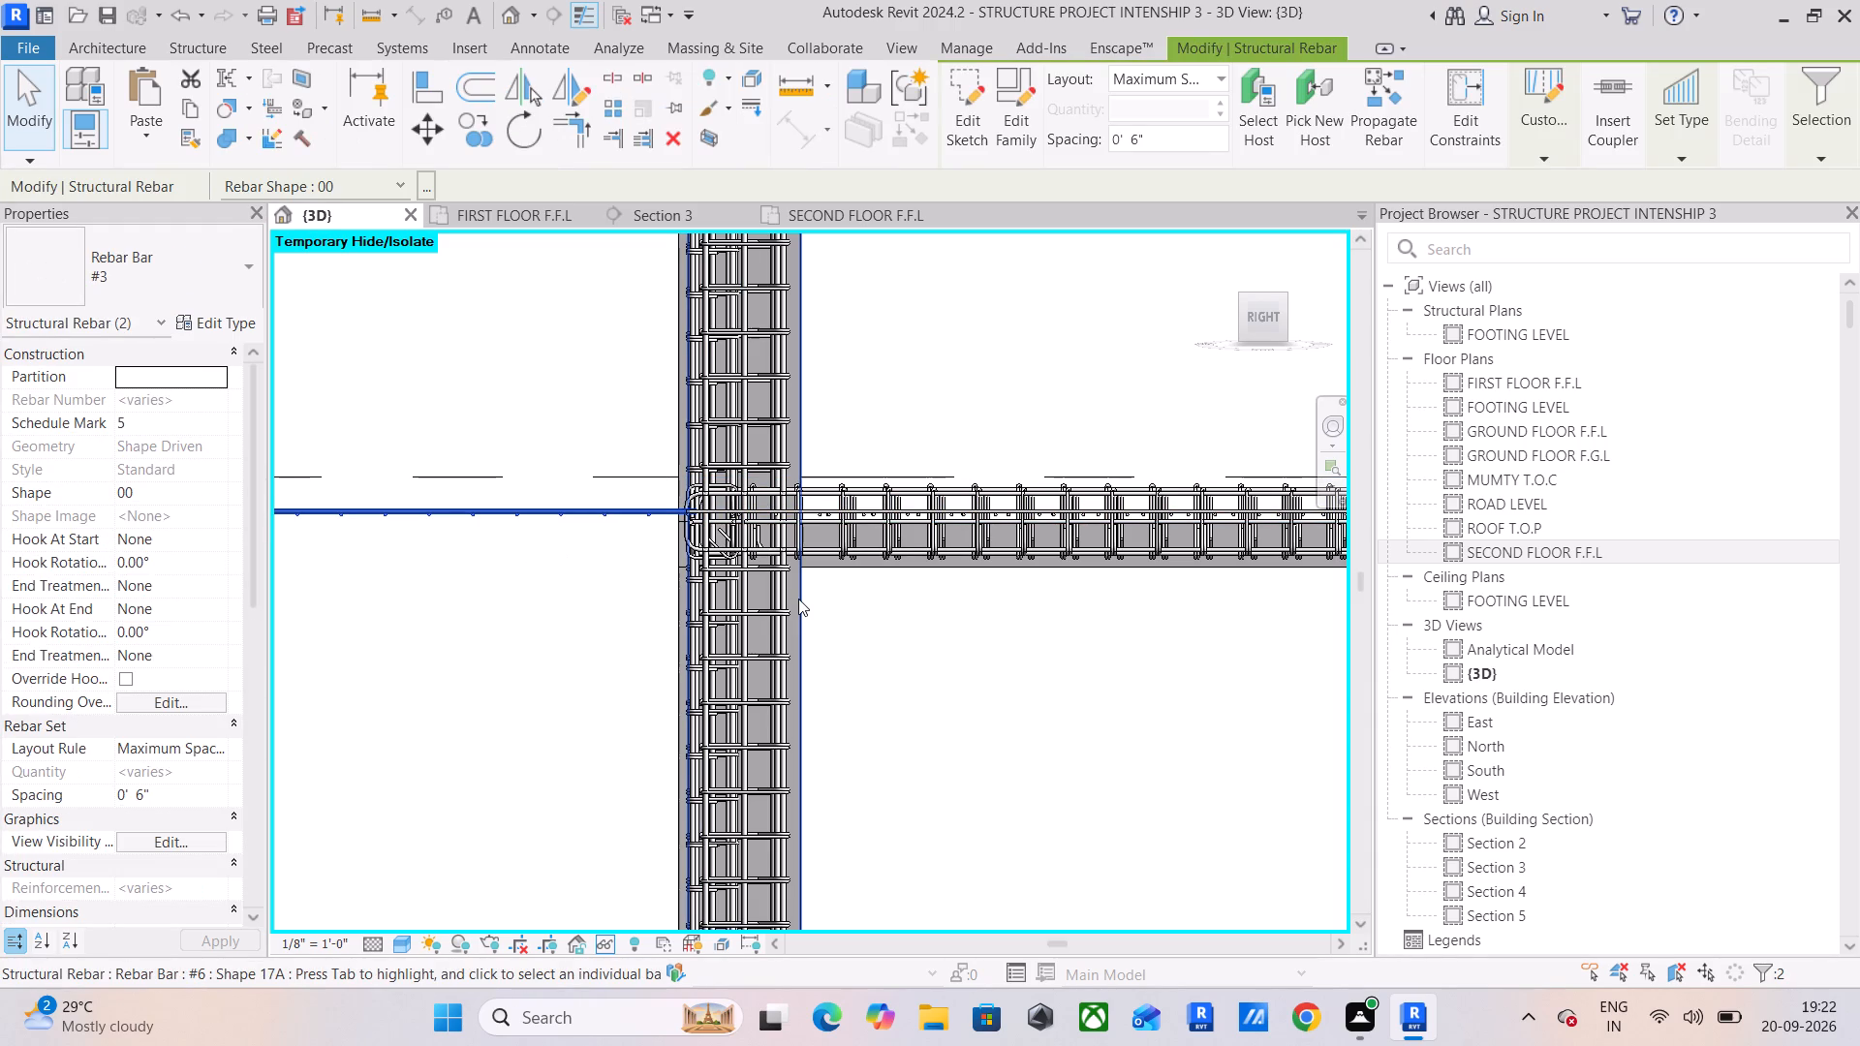
text(SA)
text(HH)
middle_drag(852, 581, 593, 693)
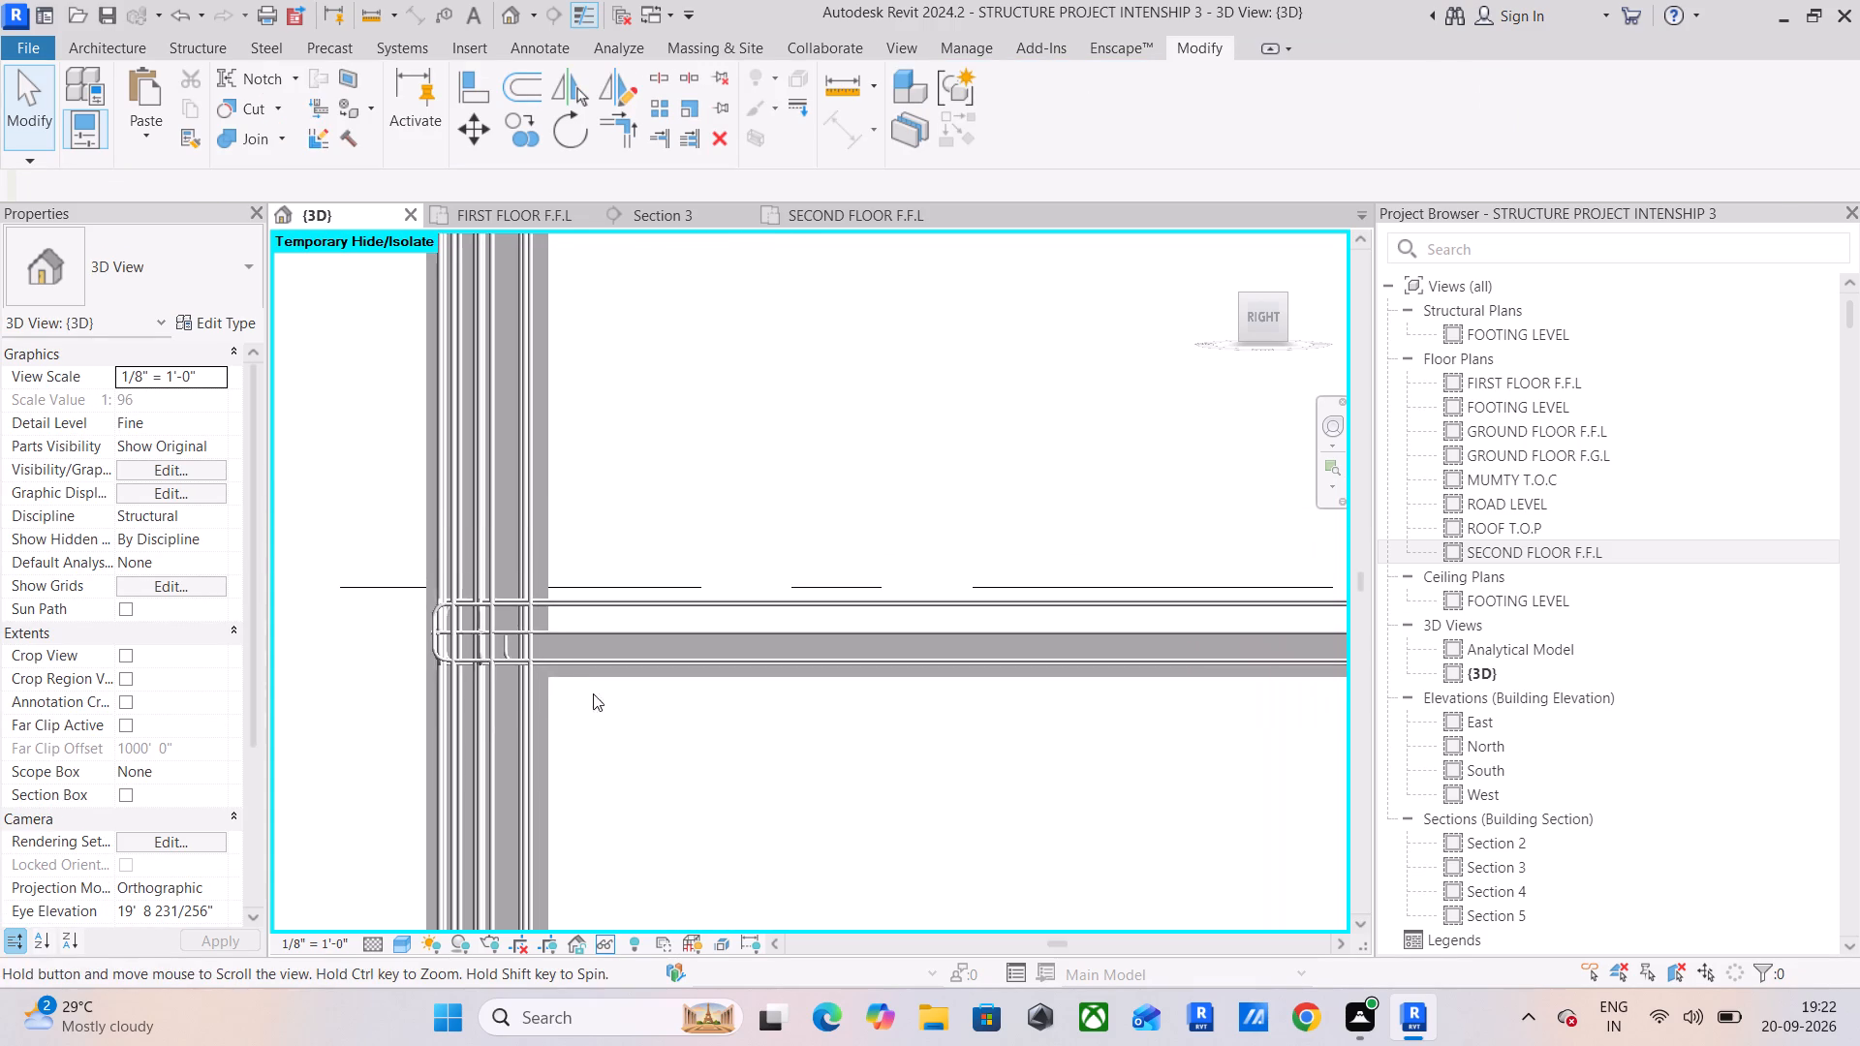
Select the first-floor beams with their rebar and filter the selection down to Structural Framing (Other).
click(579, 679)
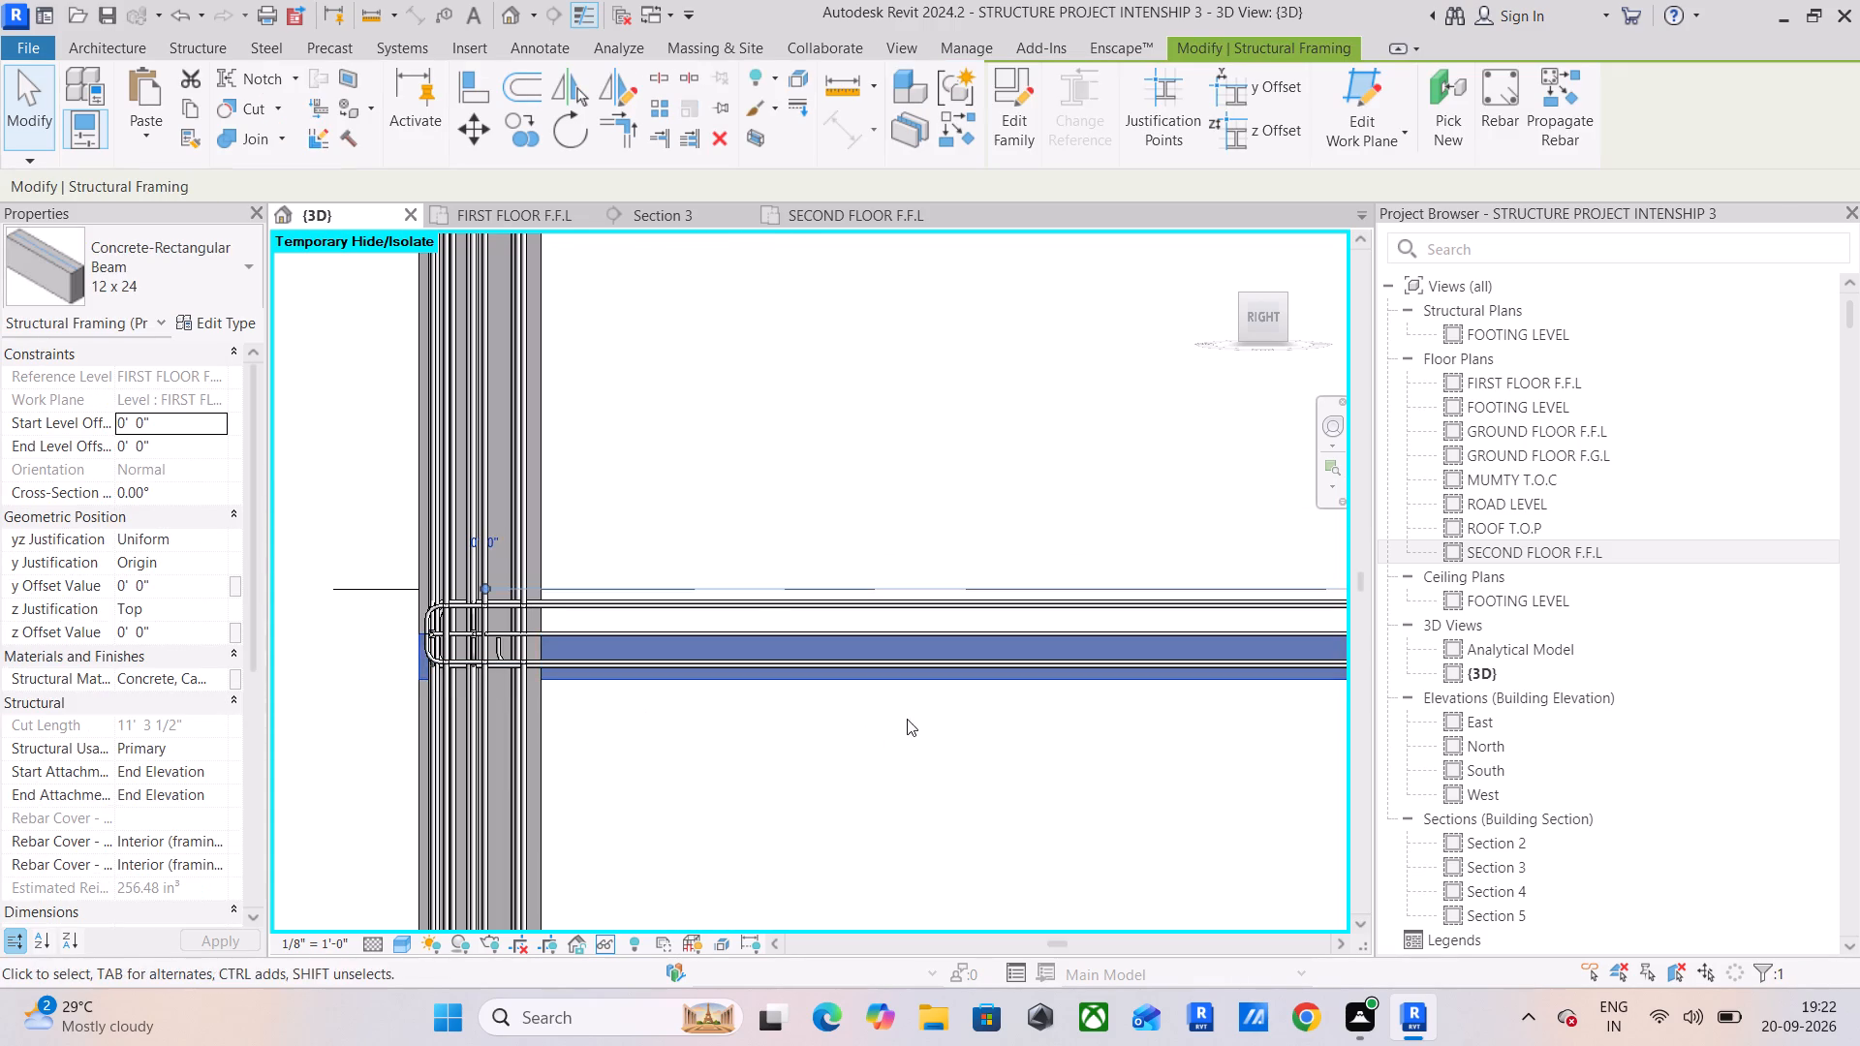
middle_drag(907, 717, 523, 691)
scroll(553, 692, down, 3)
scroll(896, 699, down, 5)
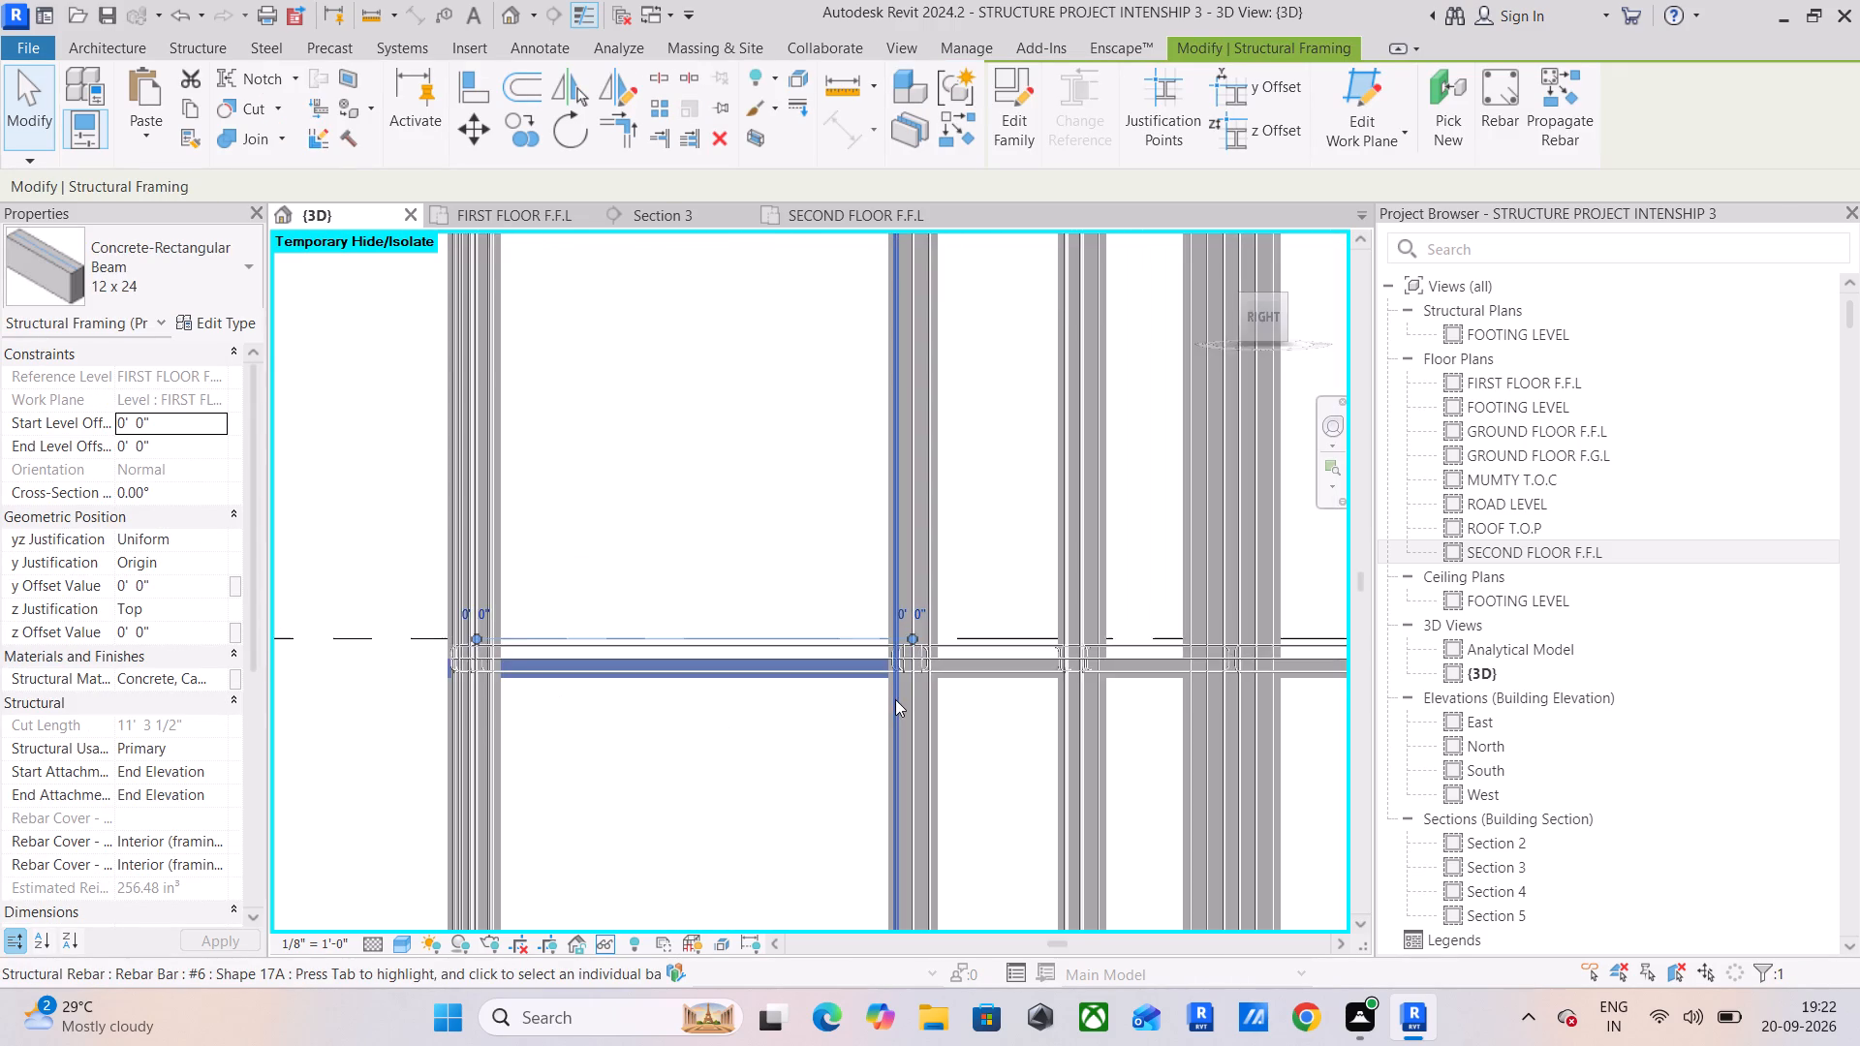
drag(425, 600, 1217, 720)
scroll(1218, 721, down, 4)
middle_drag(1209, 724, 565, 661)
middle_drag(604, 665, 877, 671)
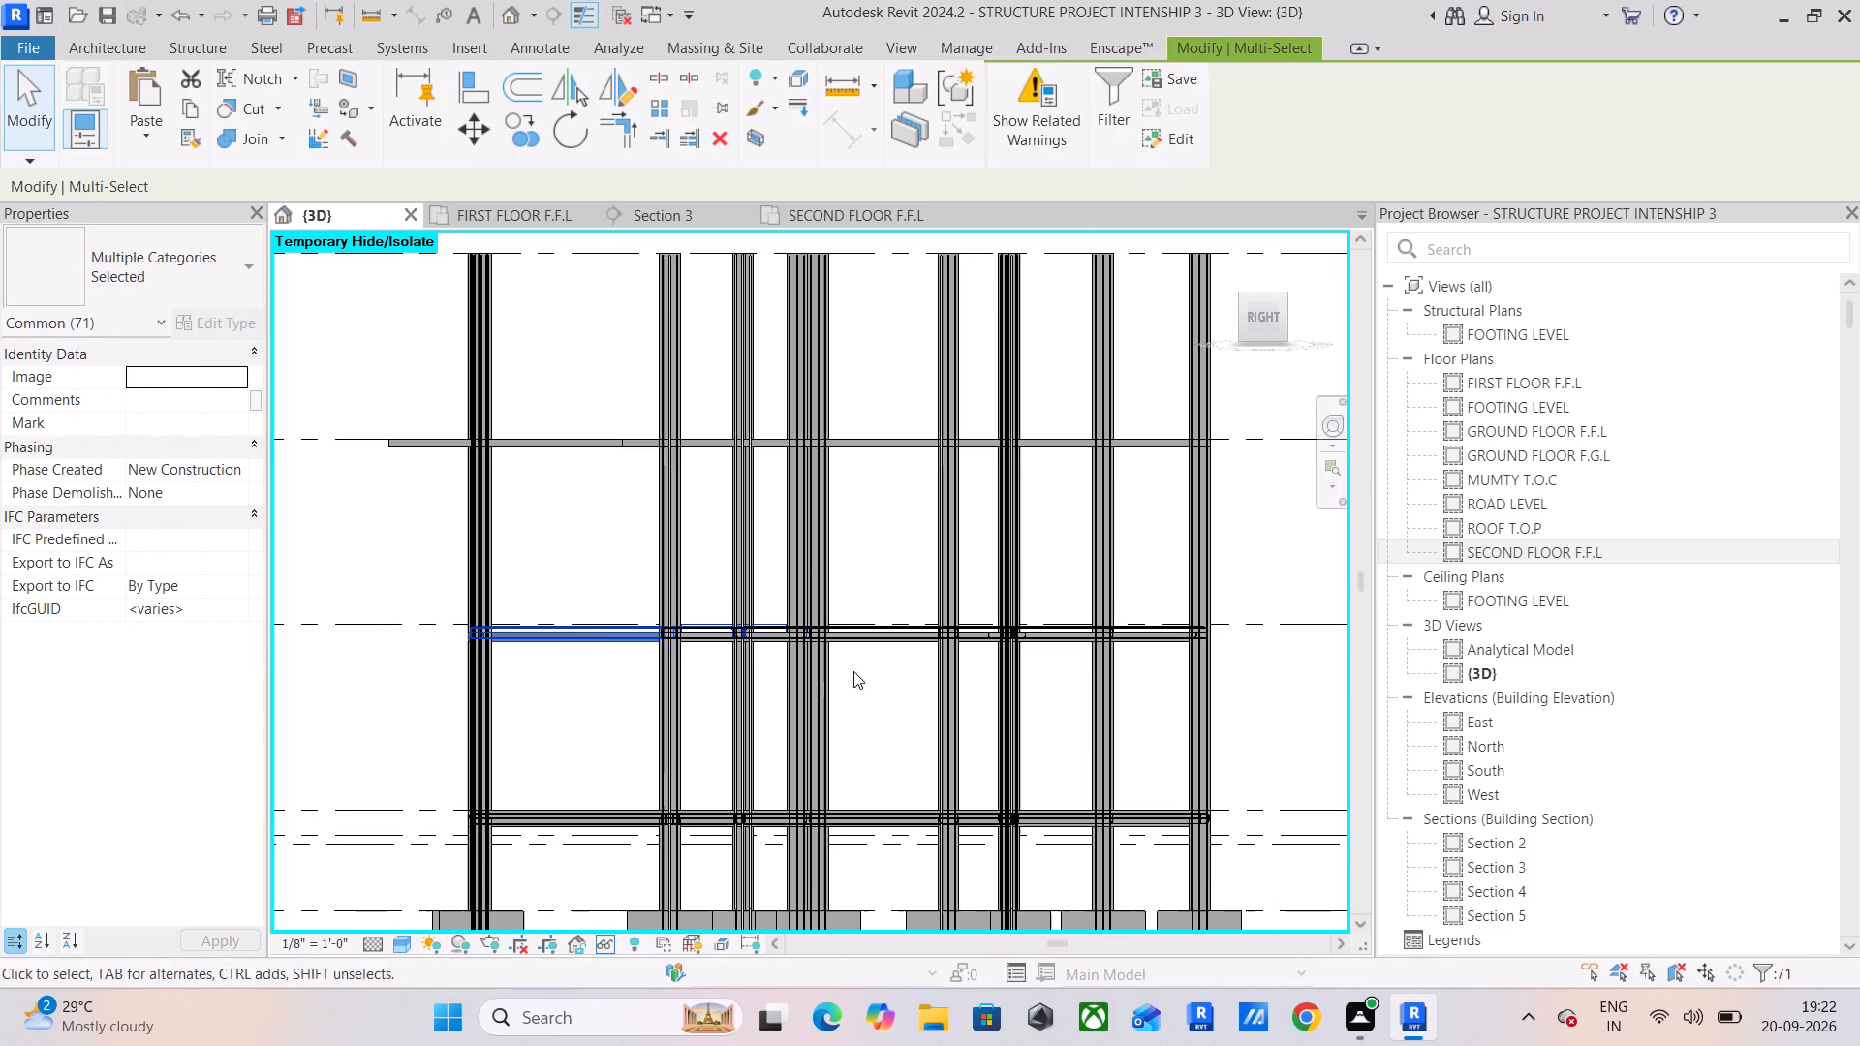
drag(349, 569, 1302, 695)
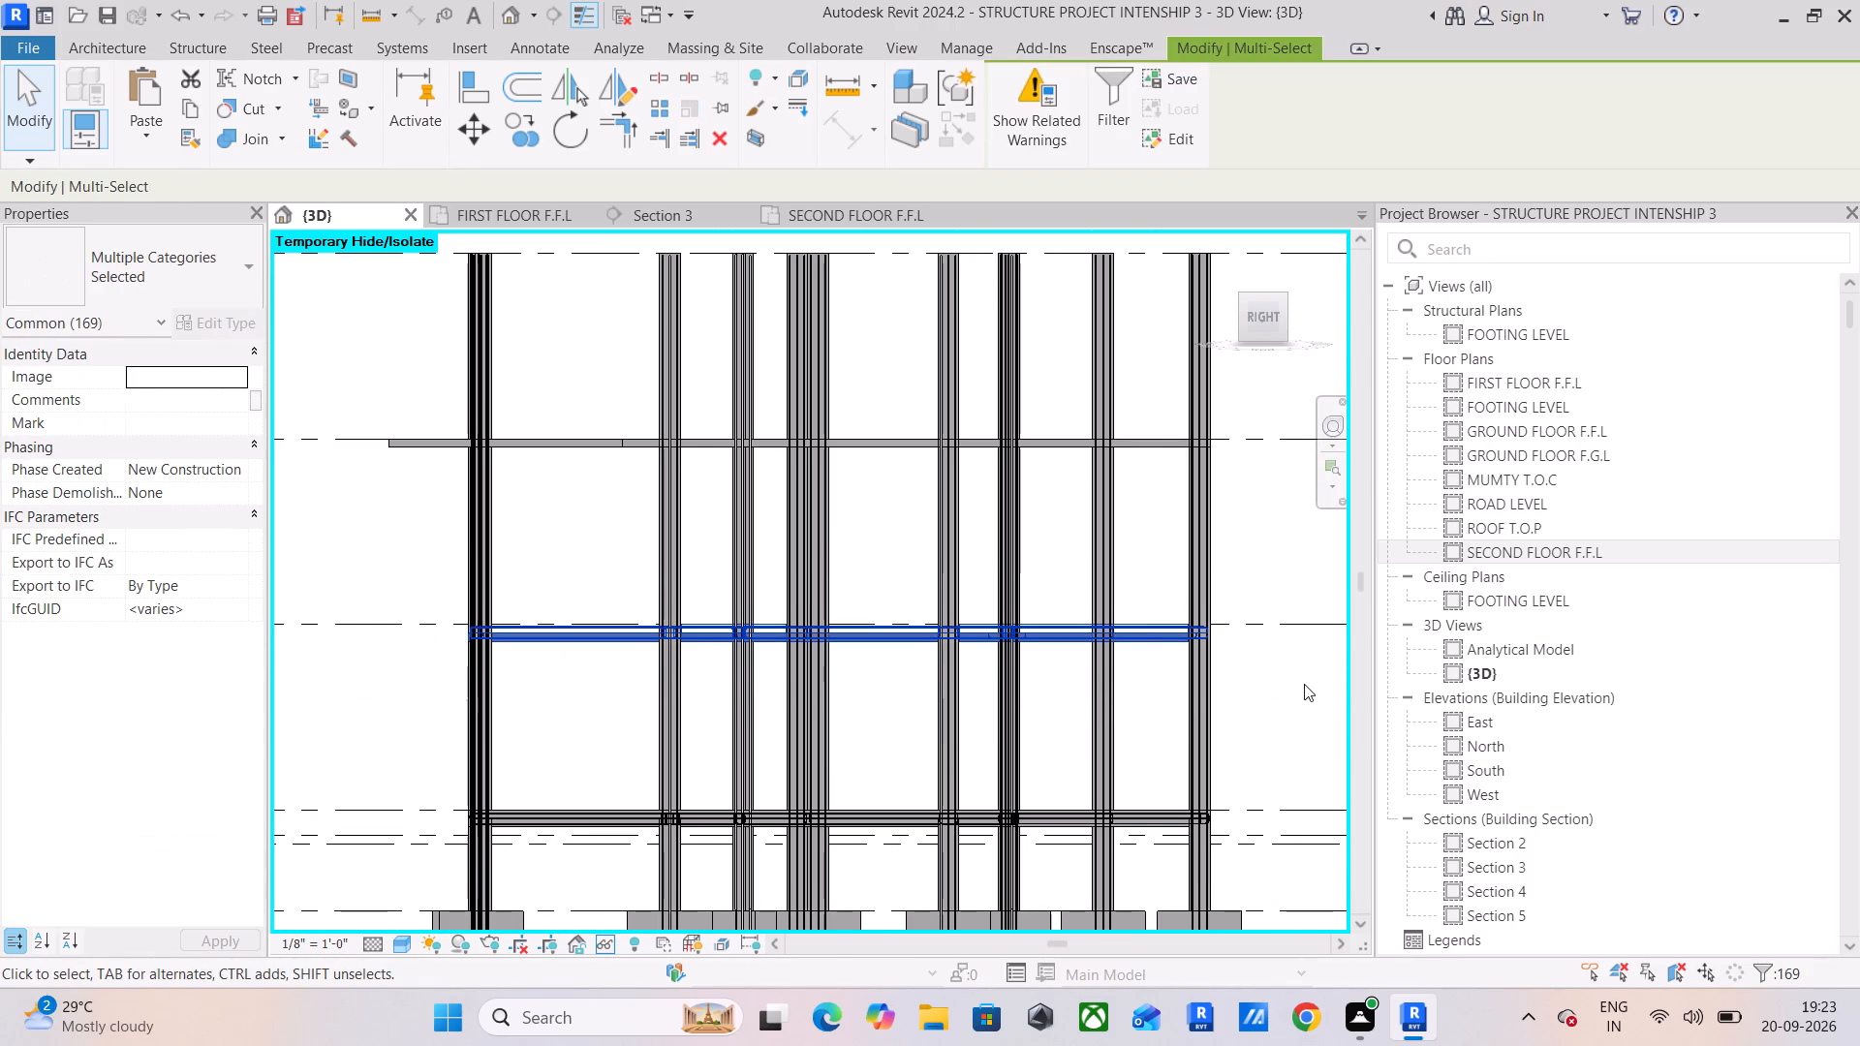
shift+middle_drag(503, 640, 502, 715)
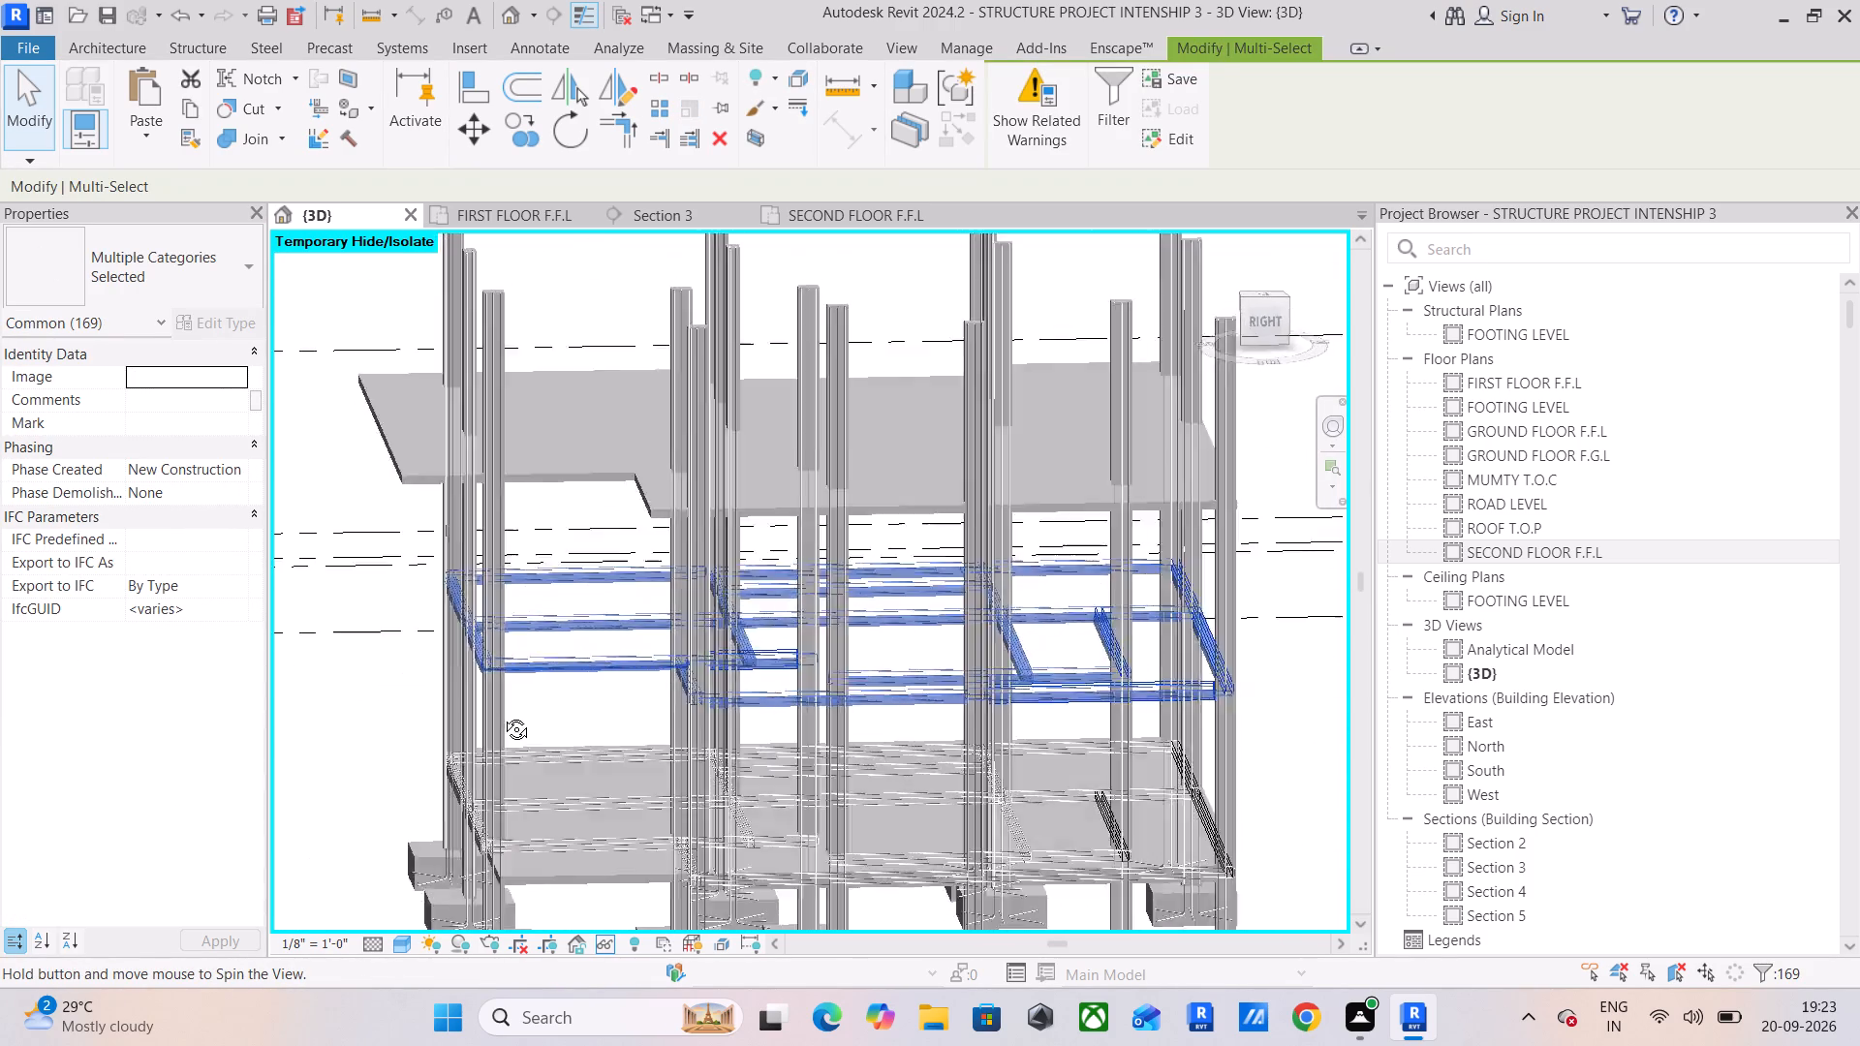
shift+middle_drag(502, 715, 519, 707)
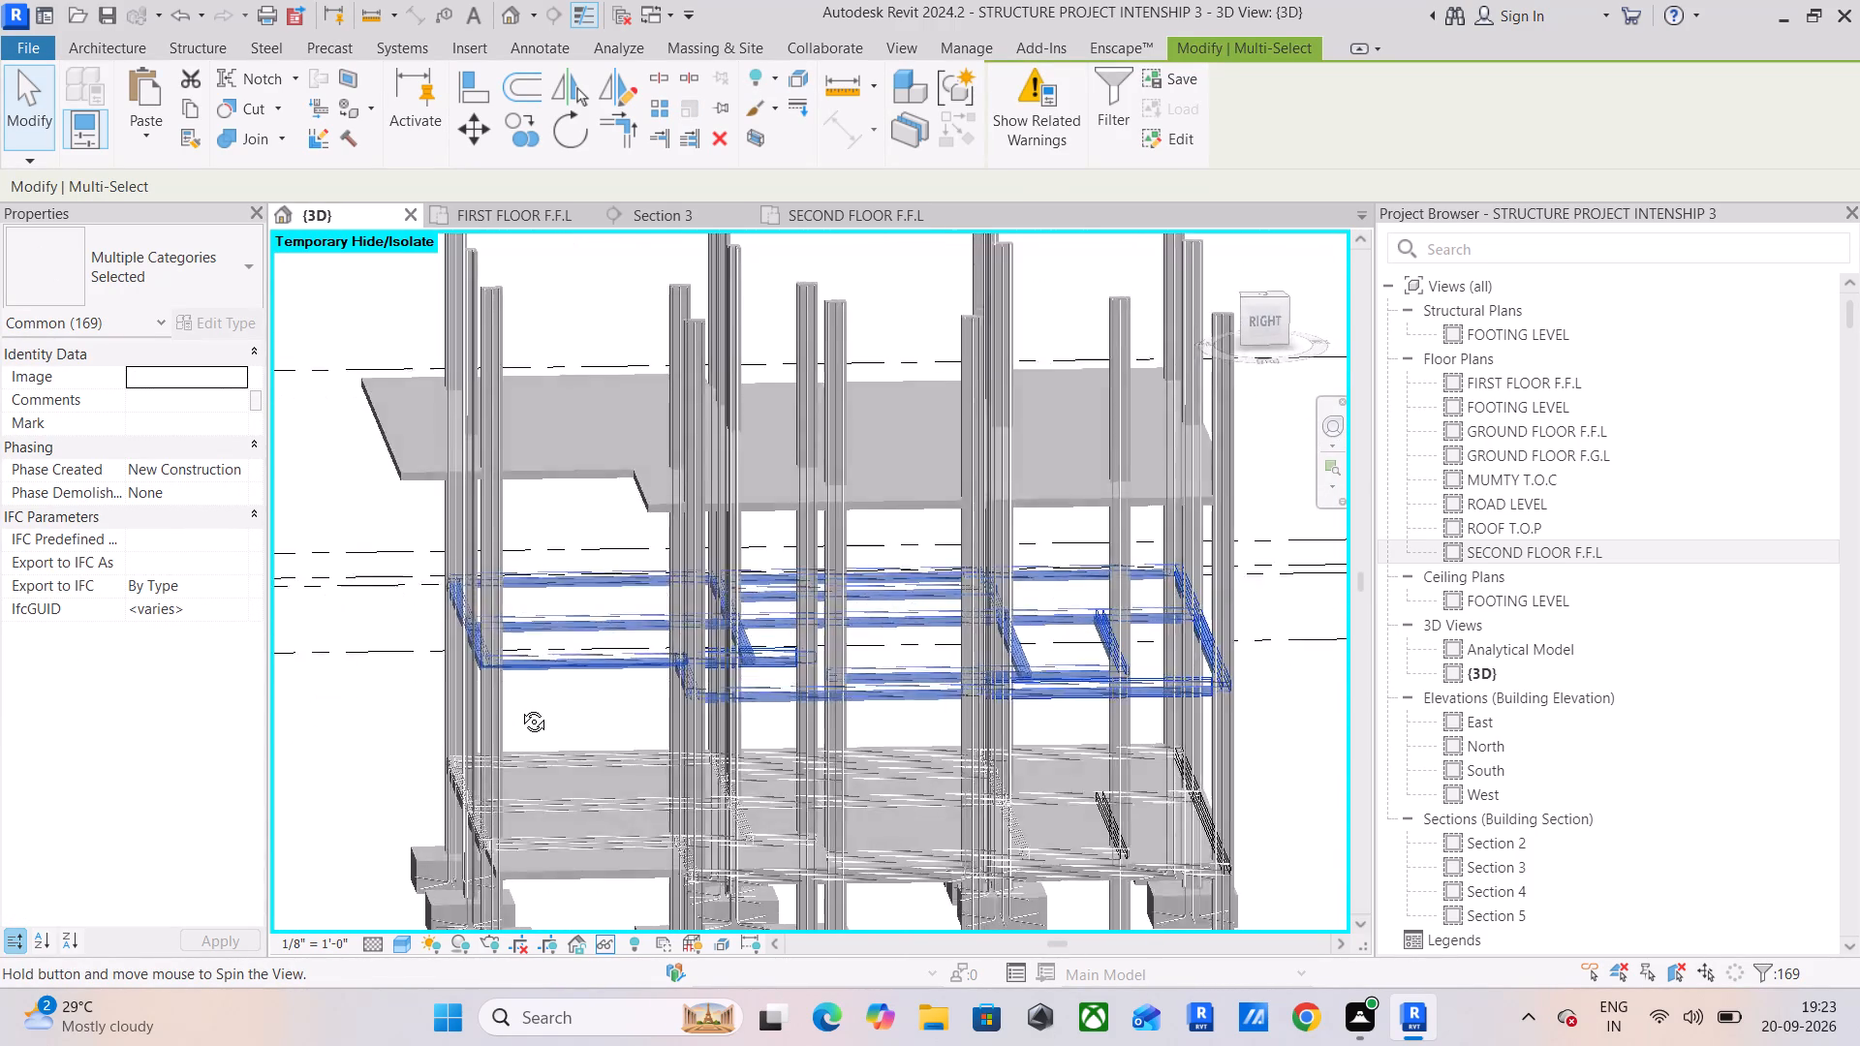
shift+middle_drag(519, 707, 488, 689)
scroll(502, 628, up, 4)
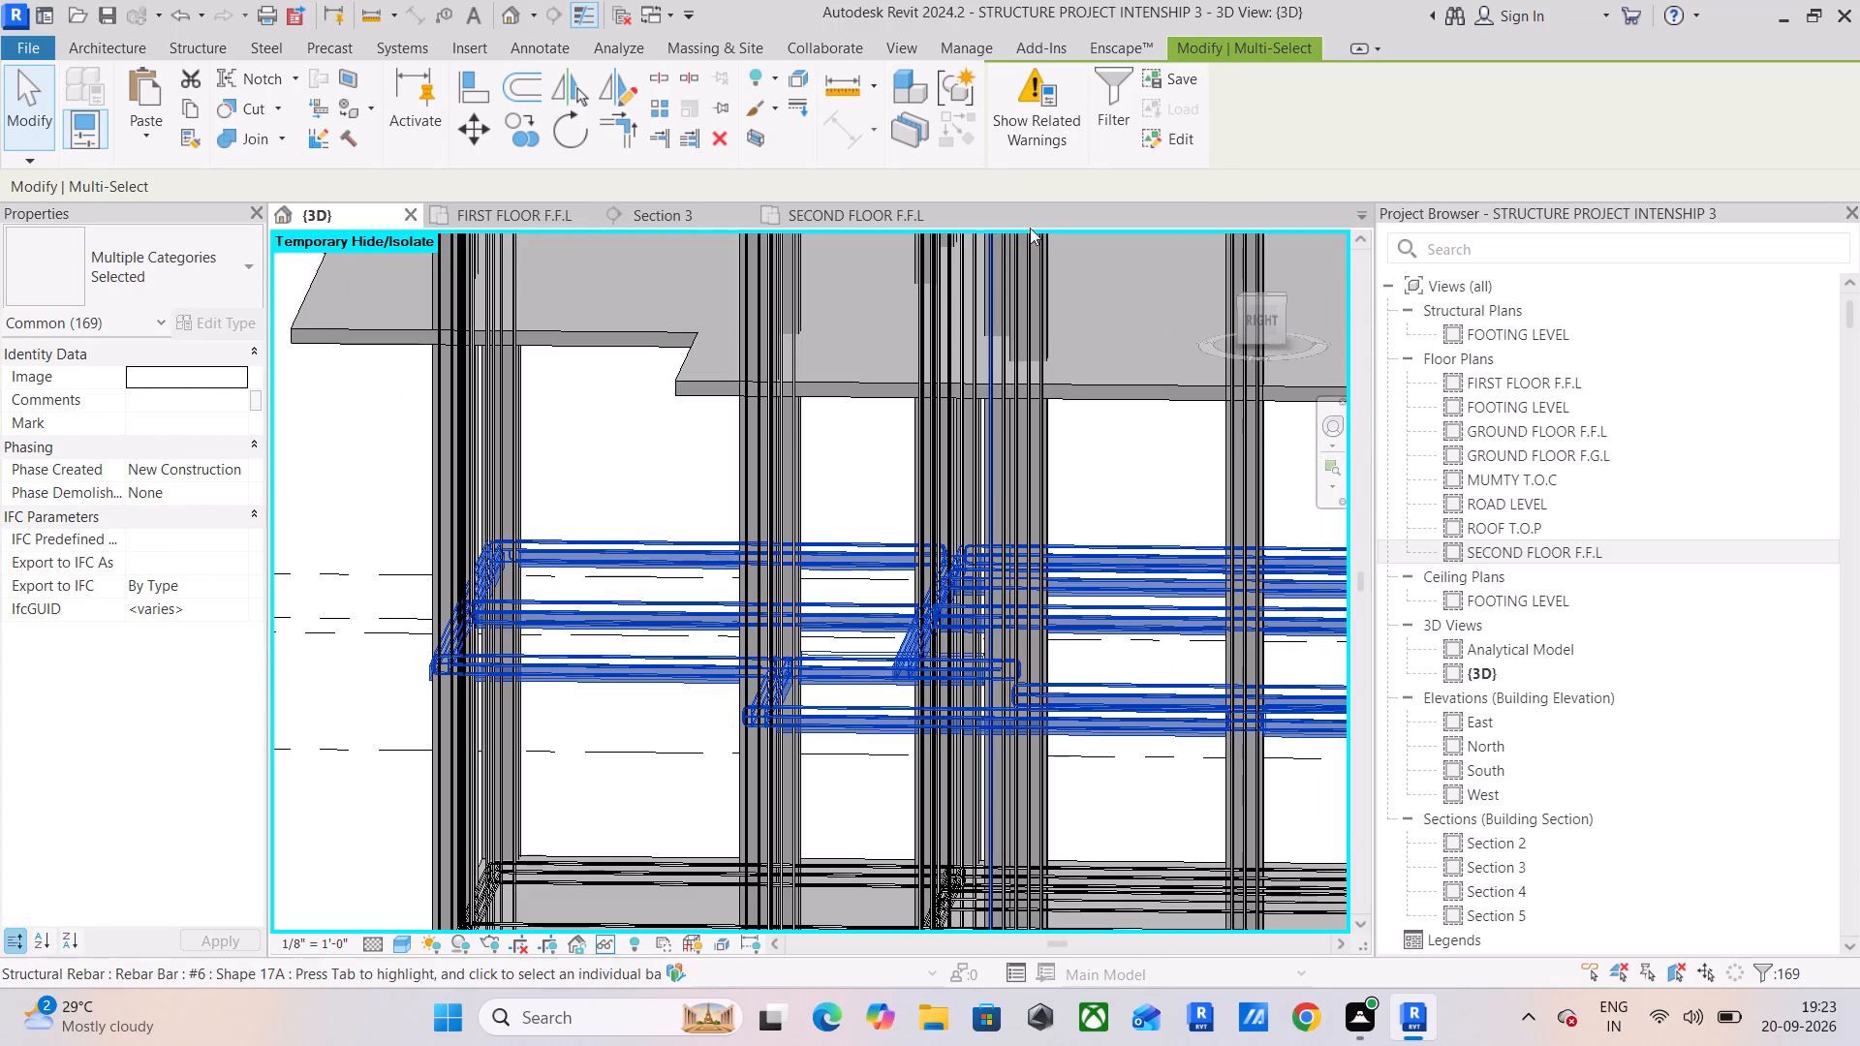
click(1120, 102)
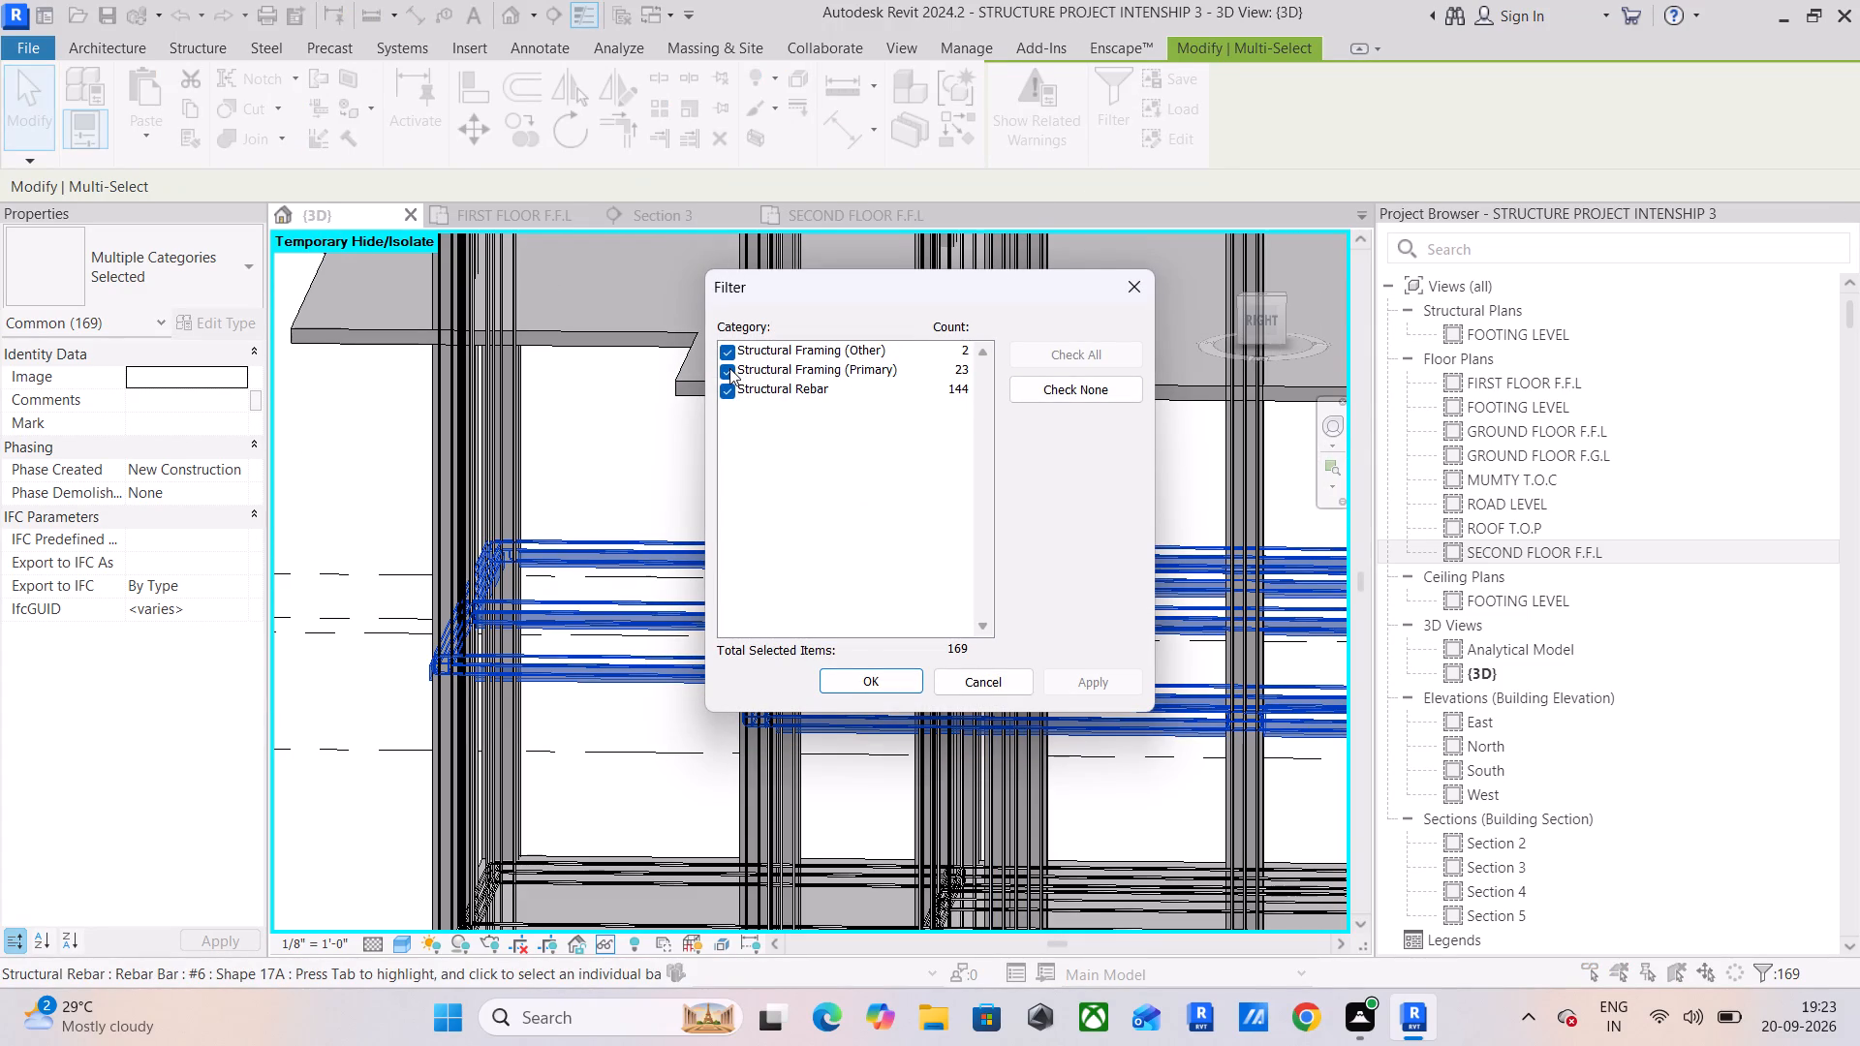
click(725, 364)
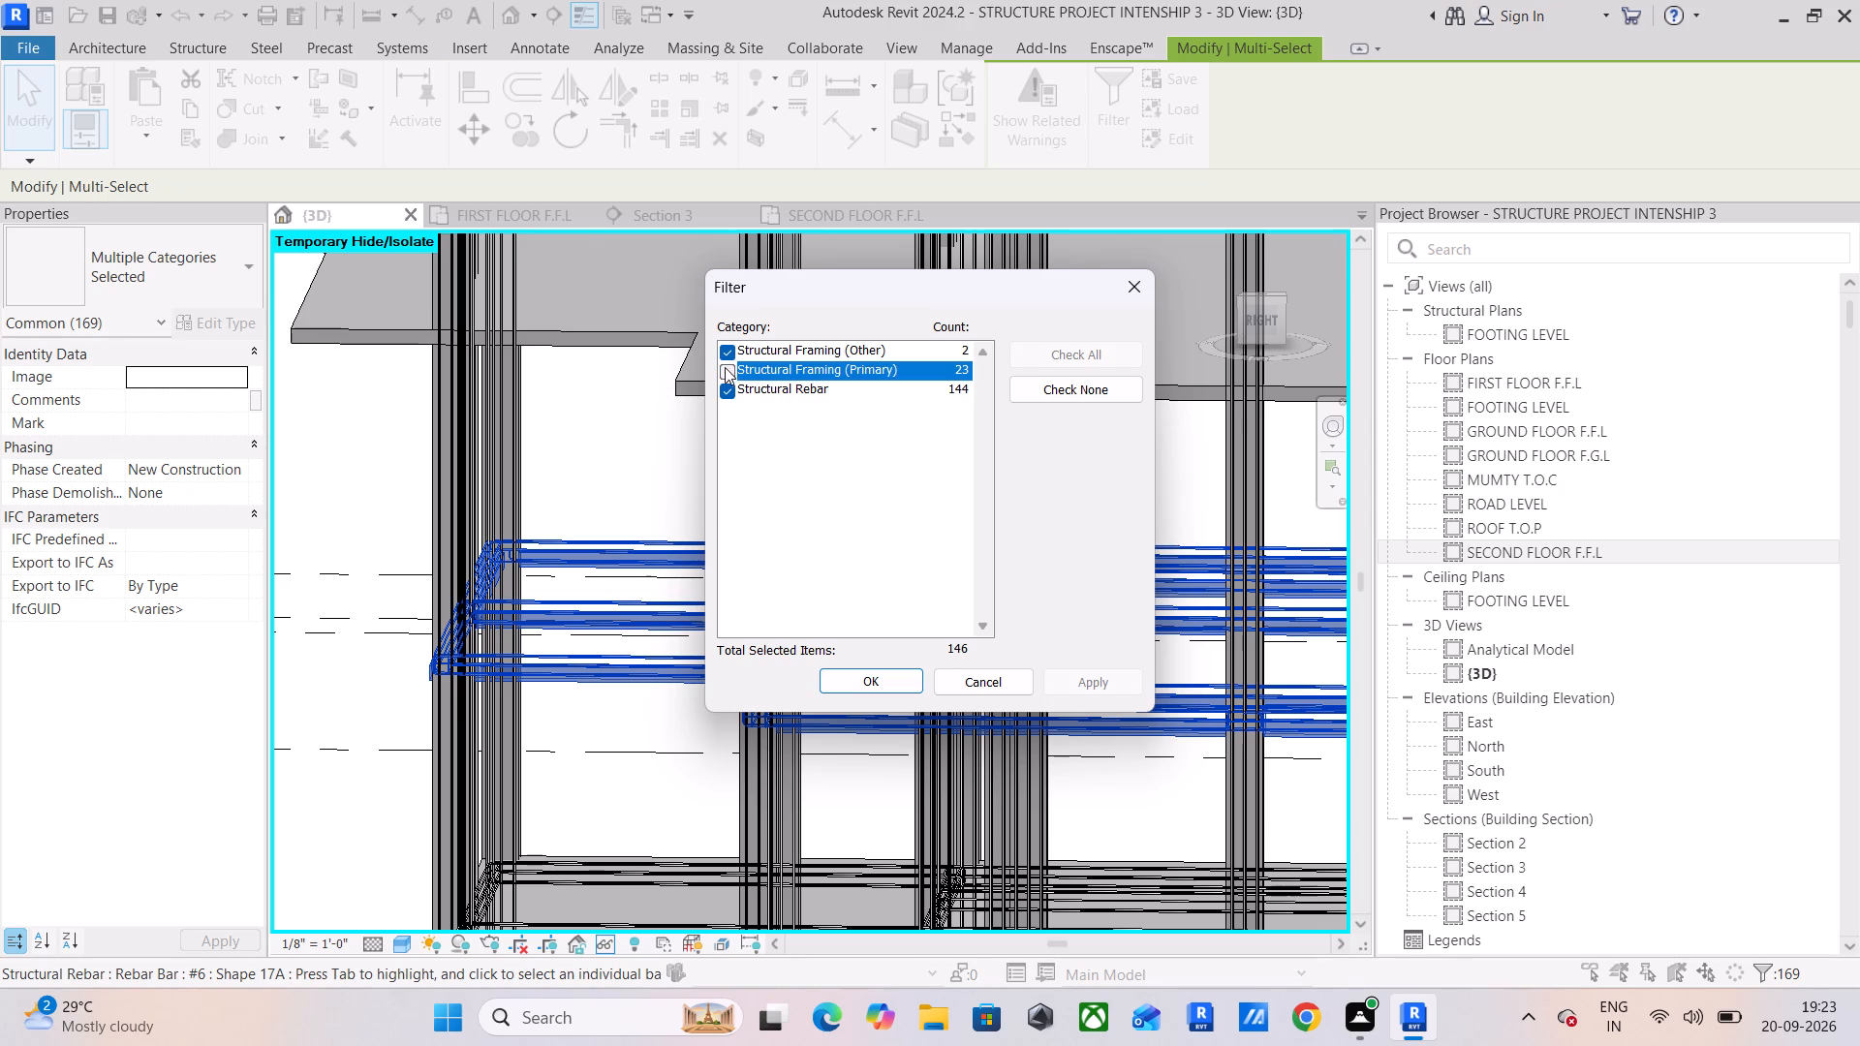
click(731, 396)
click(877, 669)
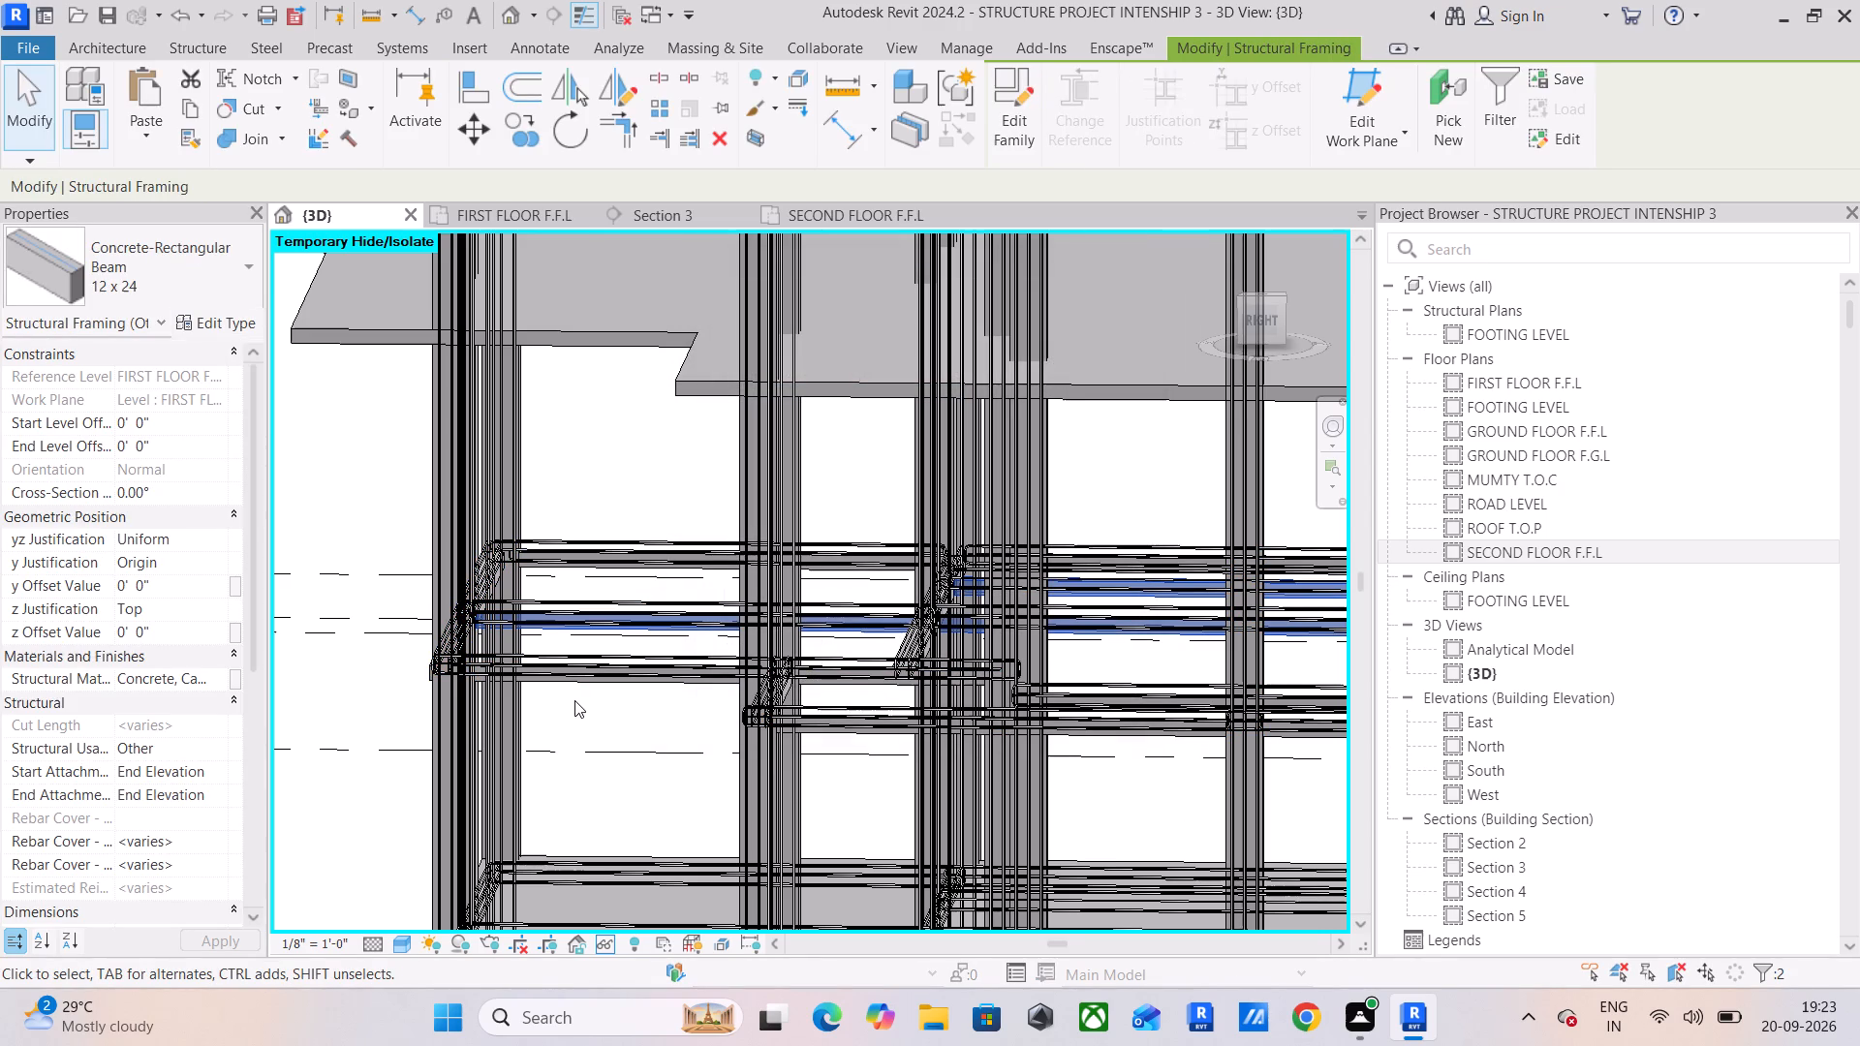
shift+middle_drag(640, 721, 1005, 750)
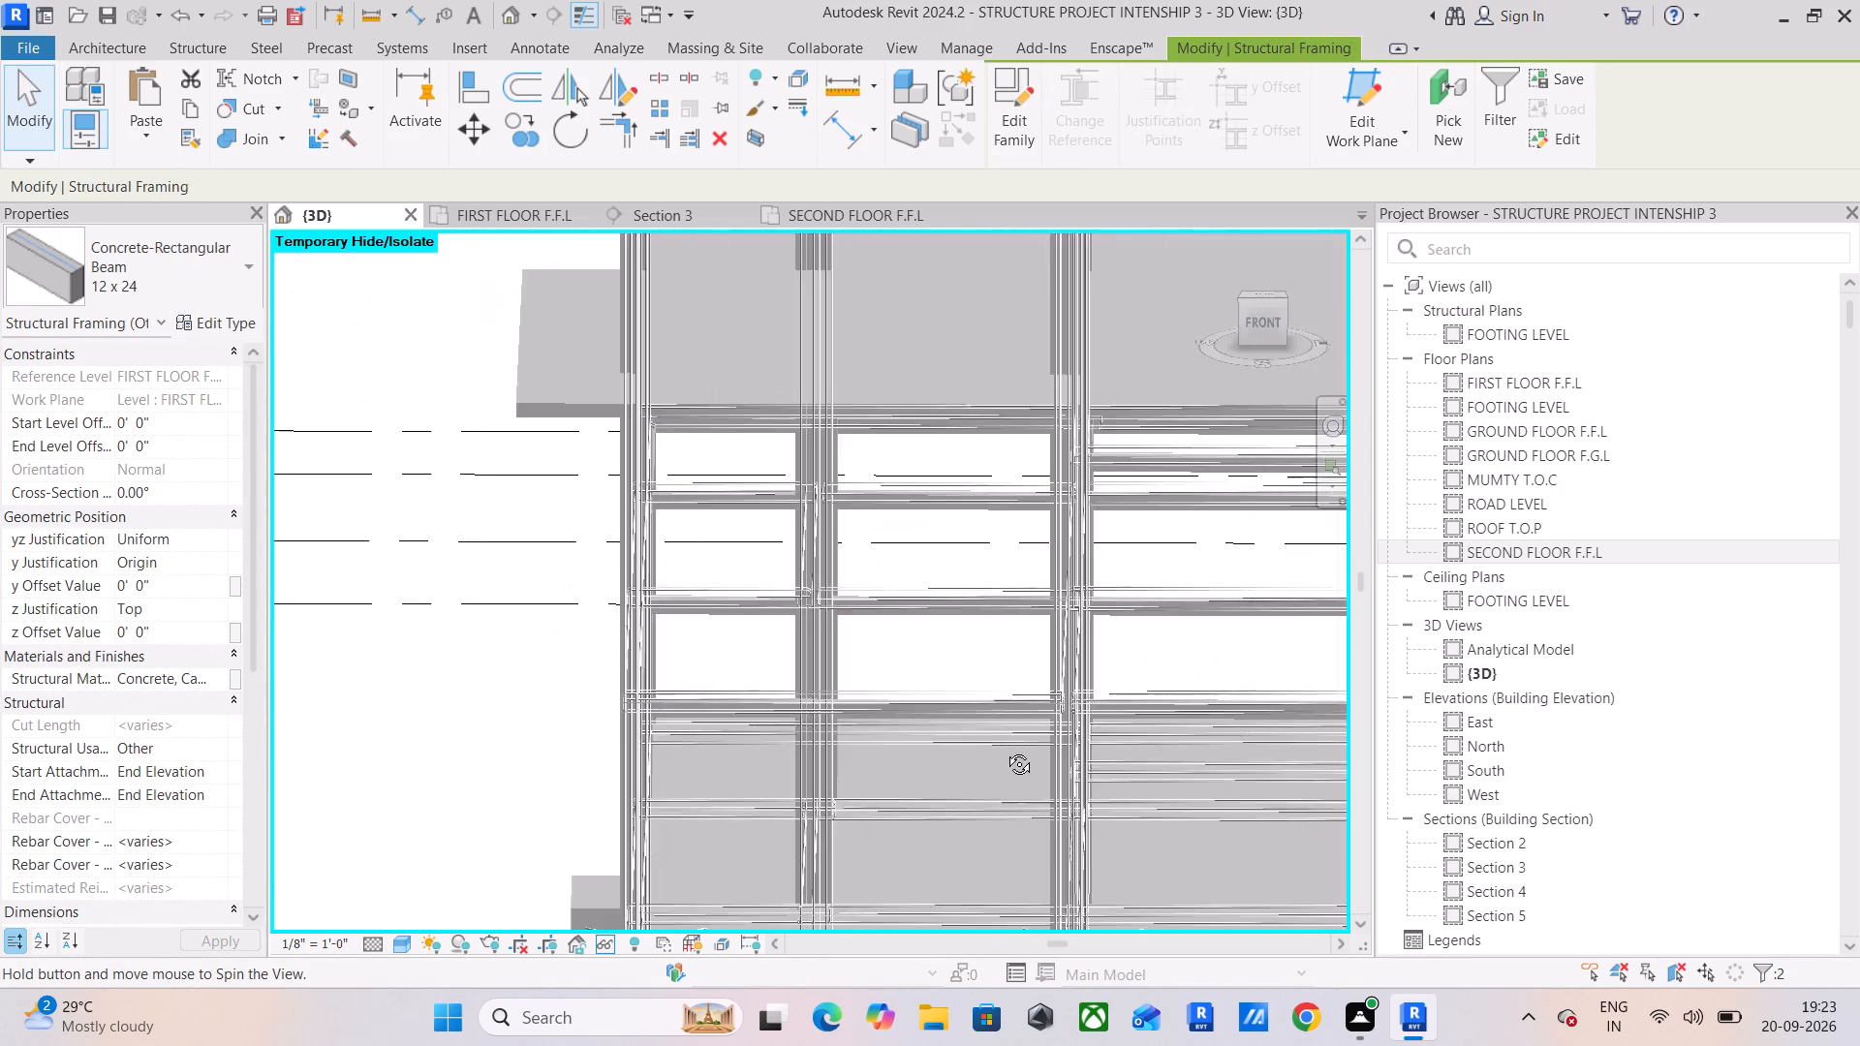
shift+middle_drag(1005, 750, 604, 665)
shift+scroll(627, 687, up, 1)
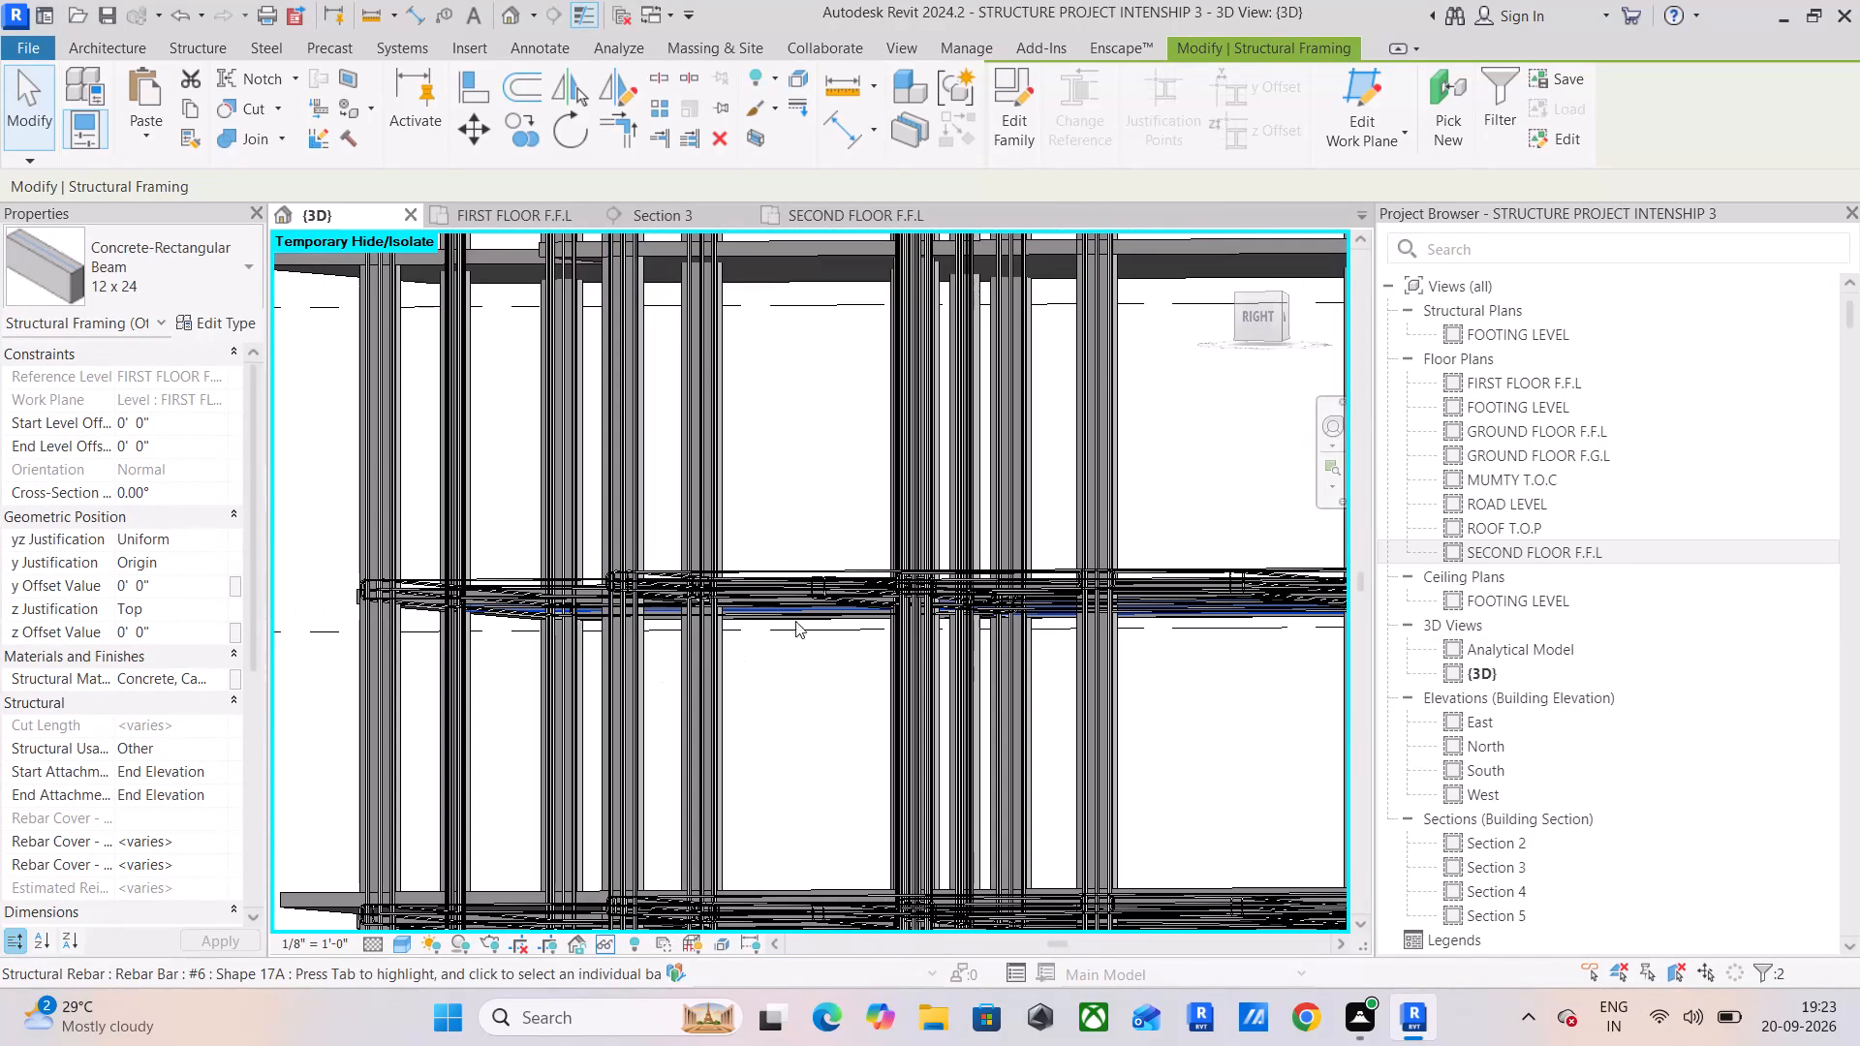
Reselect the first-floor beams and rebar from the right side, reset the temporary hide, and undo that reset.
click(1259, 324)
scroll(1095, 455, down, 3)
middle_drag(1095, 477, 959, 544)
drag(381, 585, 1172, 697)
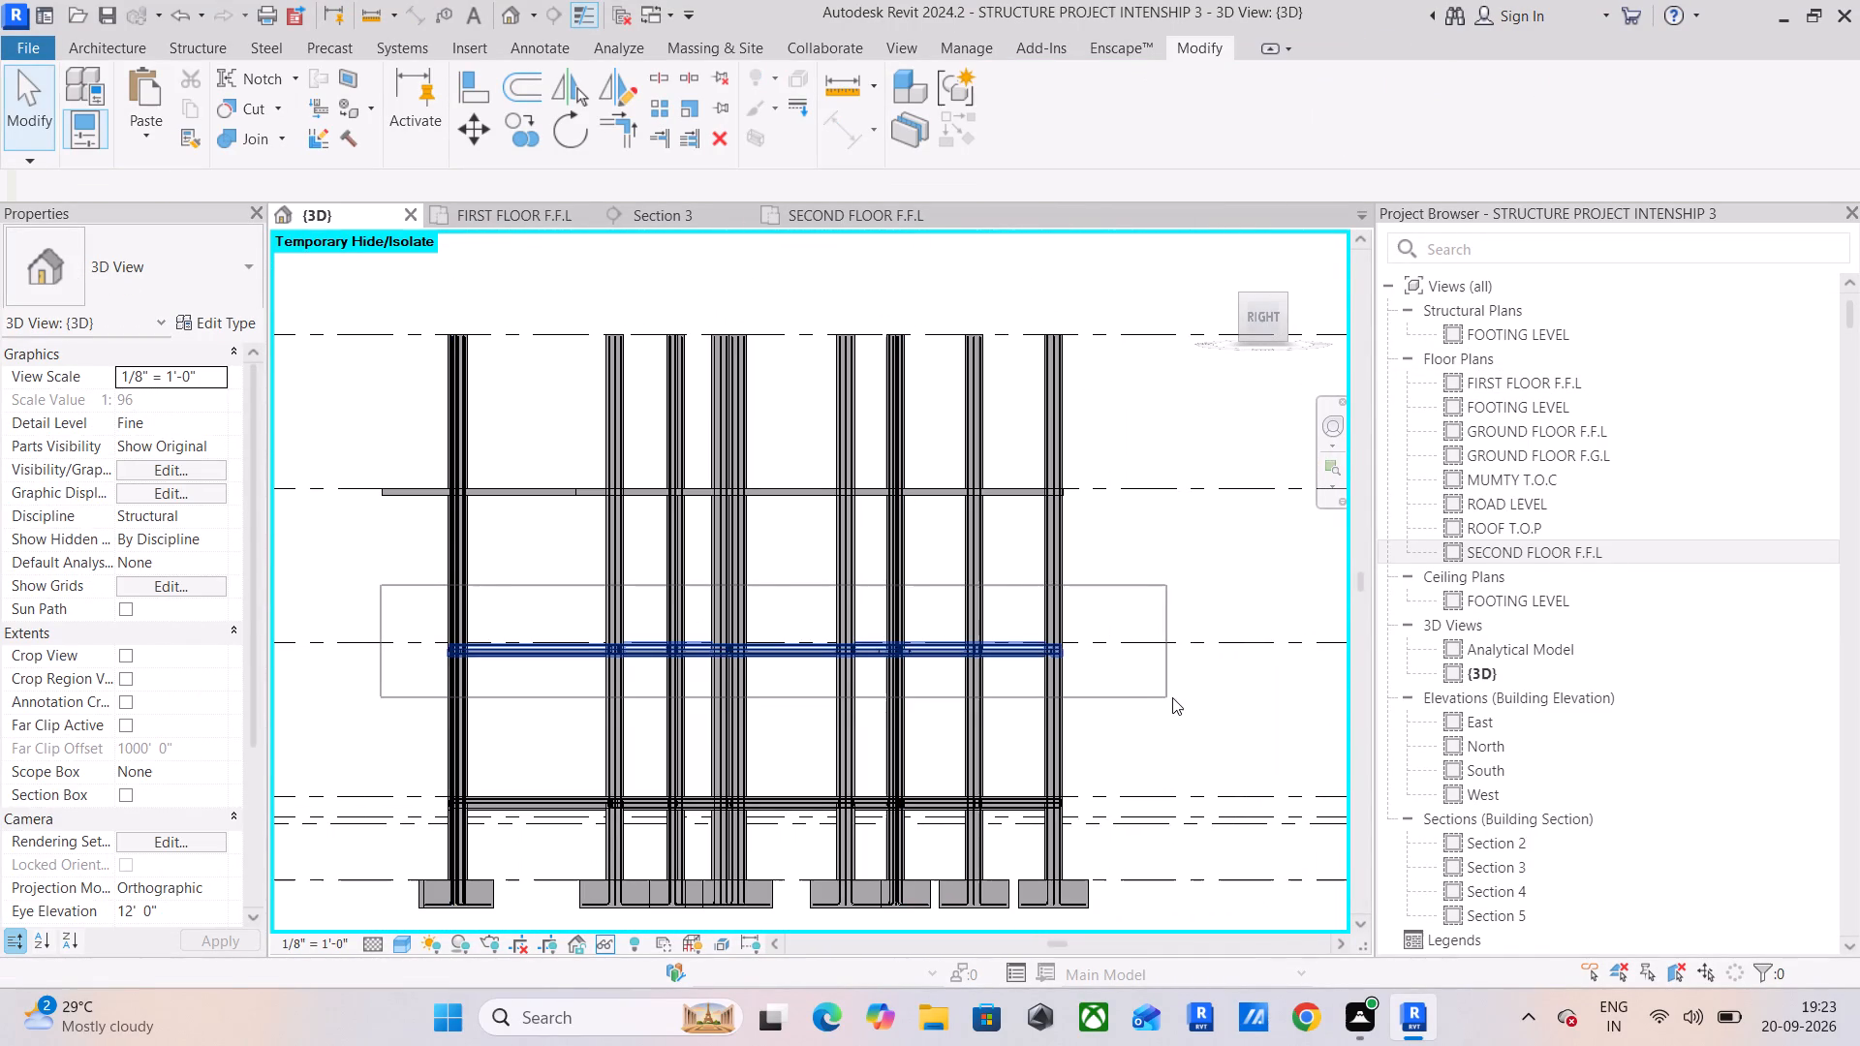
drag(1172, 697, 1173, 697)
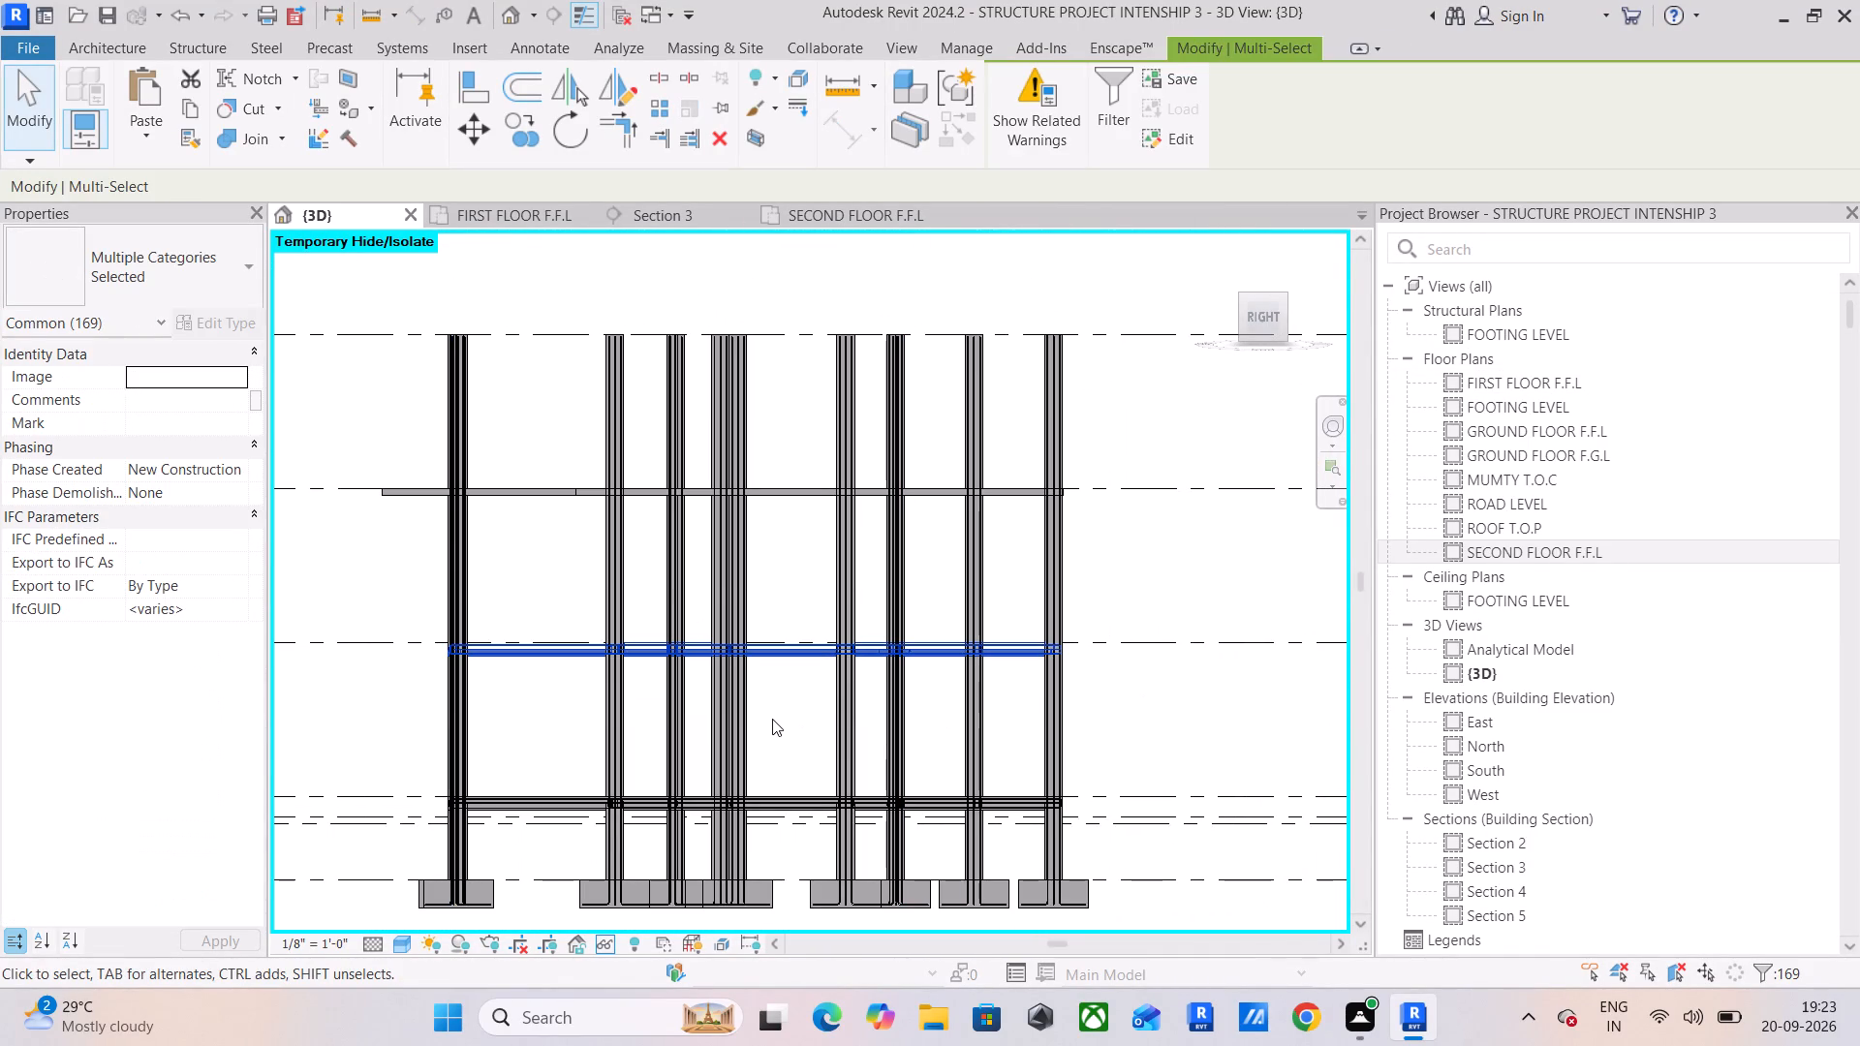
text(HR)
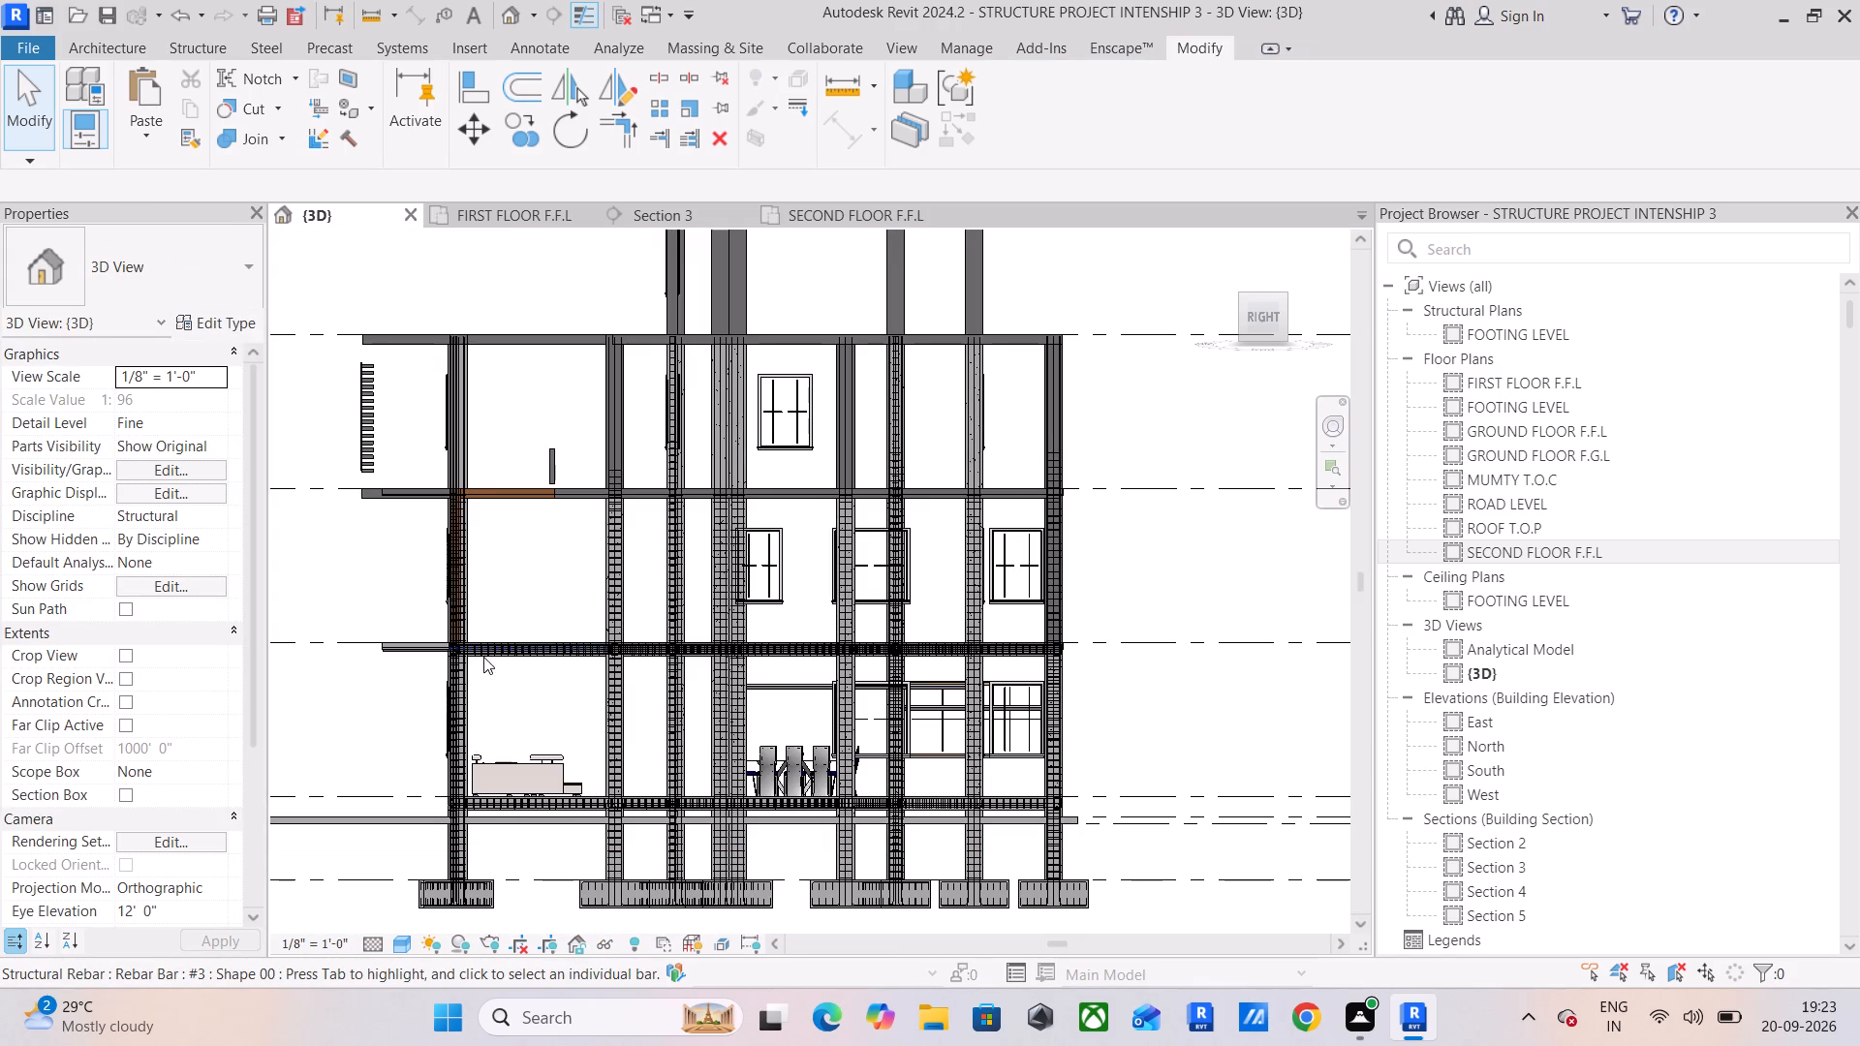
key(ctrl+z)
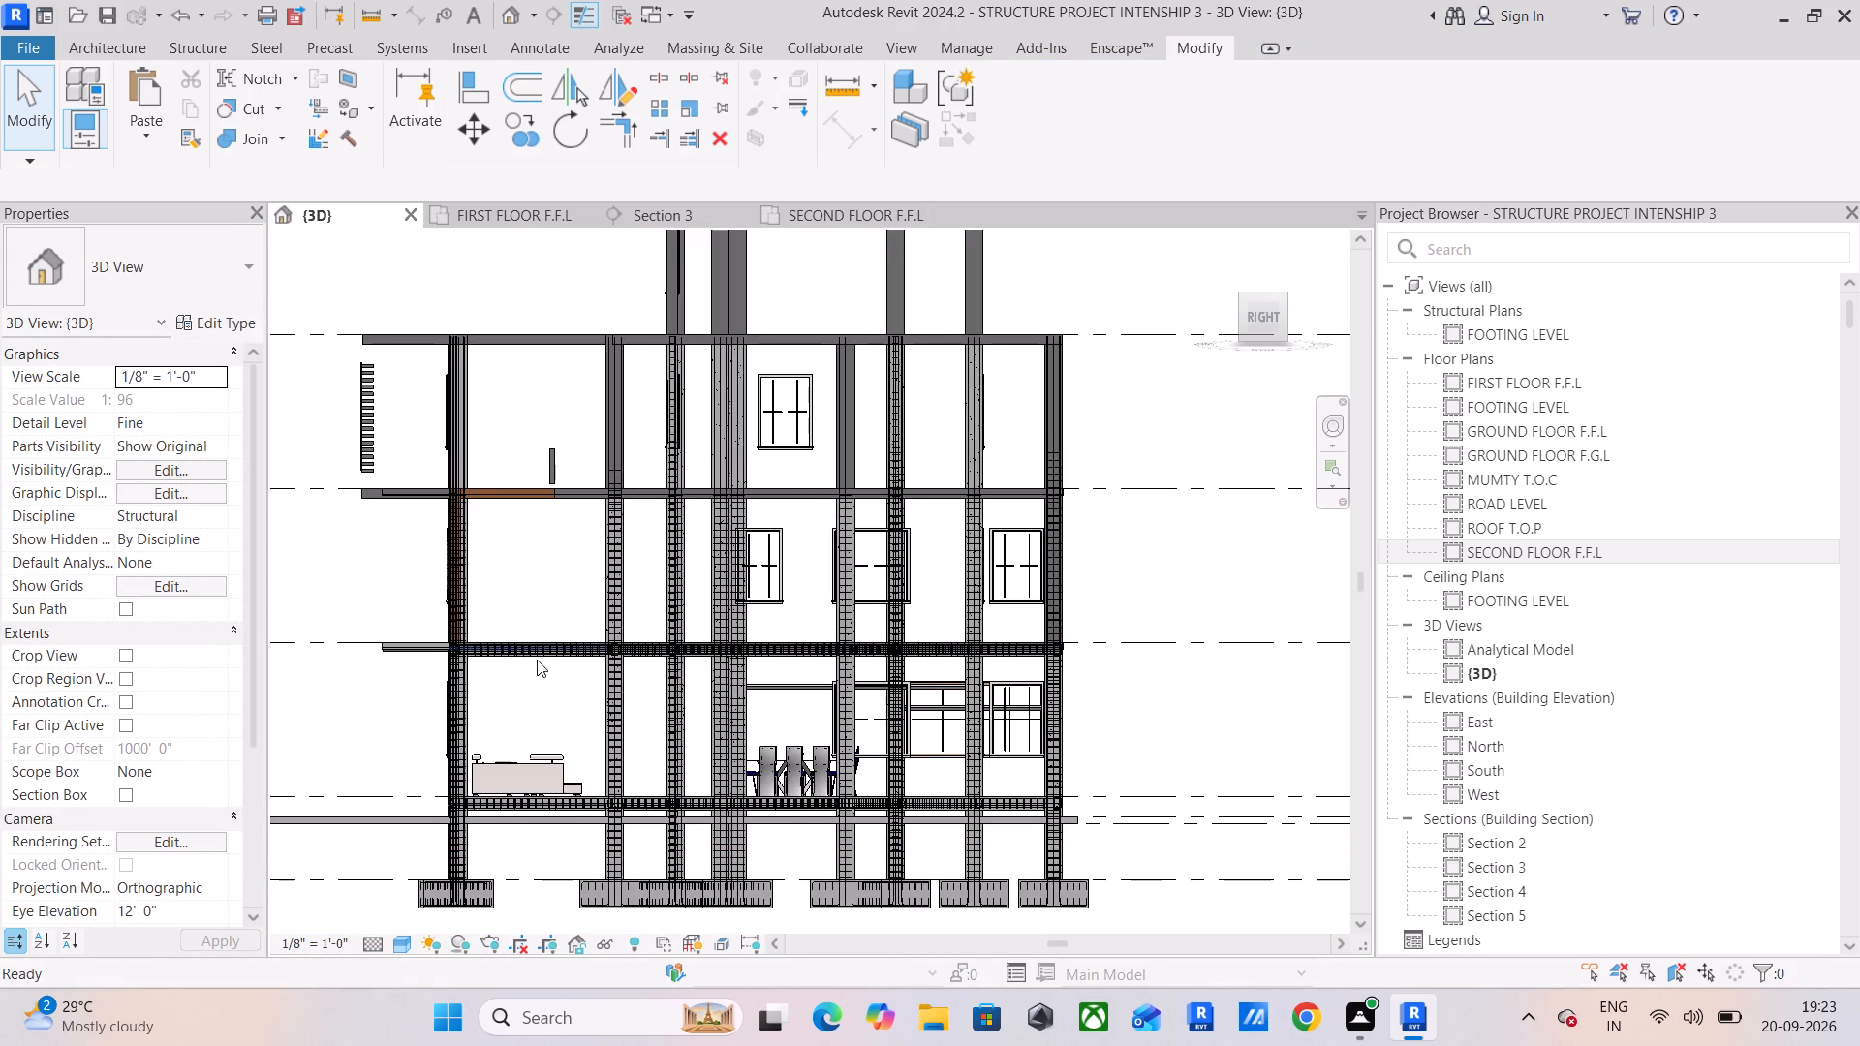
Copy the first-floor beams and their rebar, keeping all filter categories, and paste them aligned to the SECOND FLOOR F.F.L level.
scroll(418, 639, up, 5)
scroll(603, 661, up, 5)
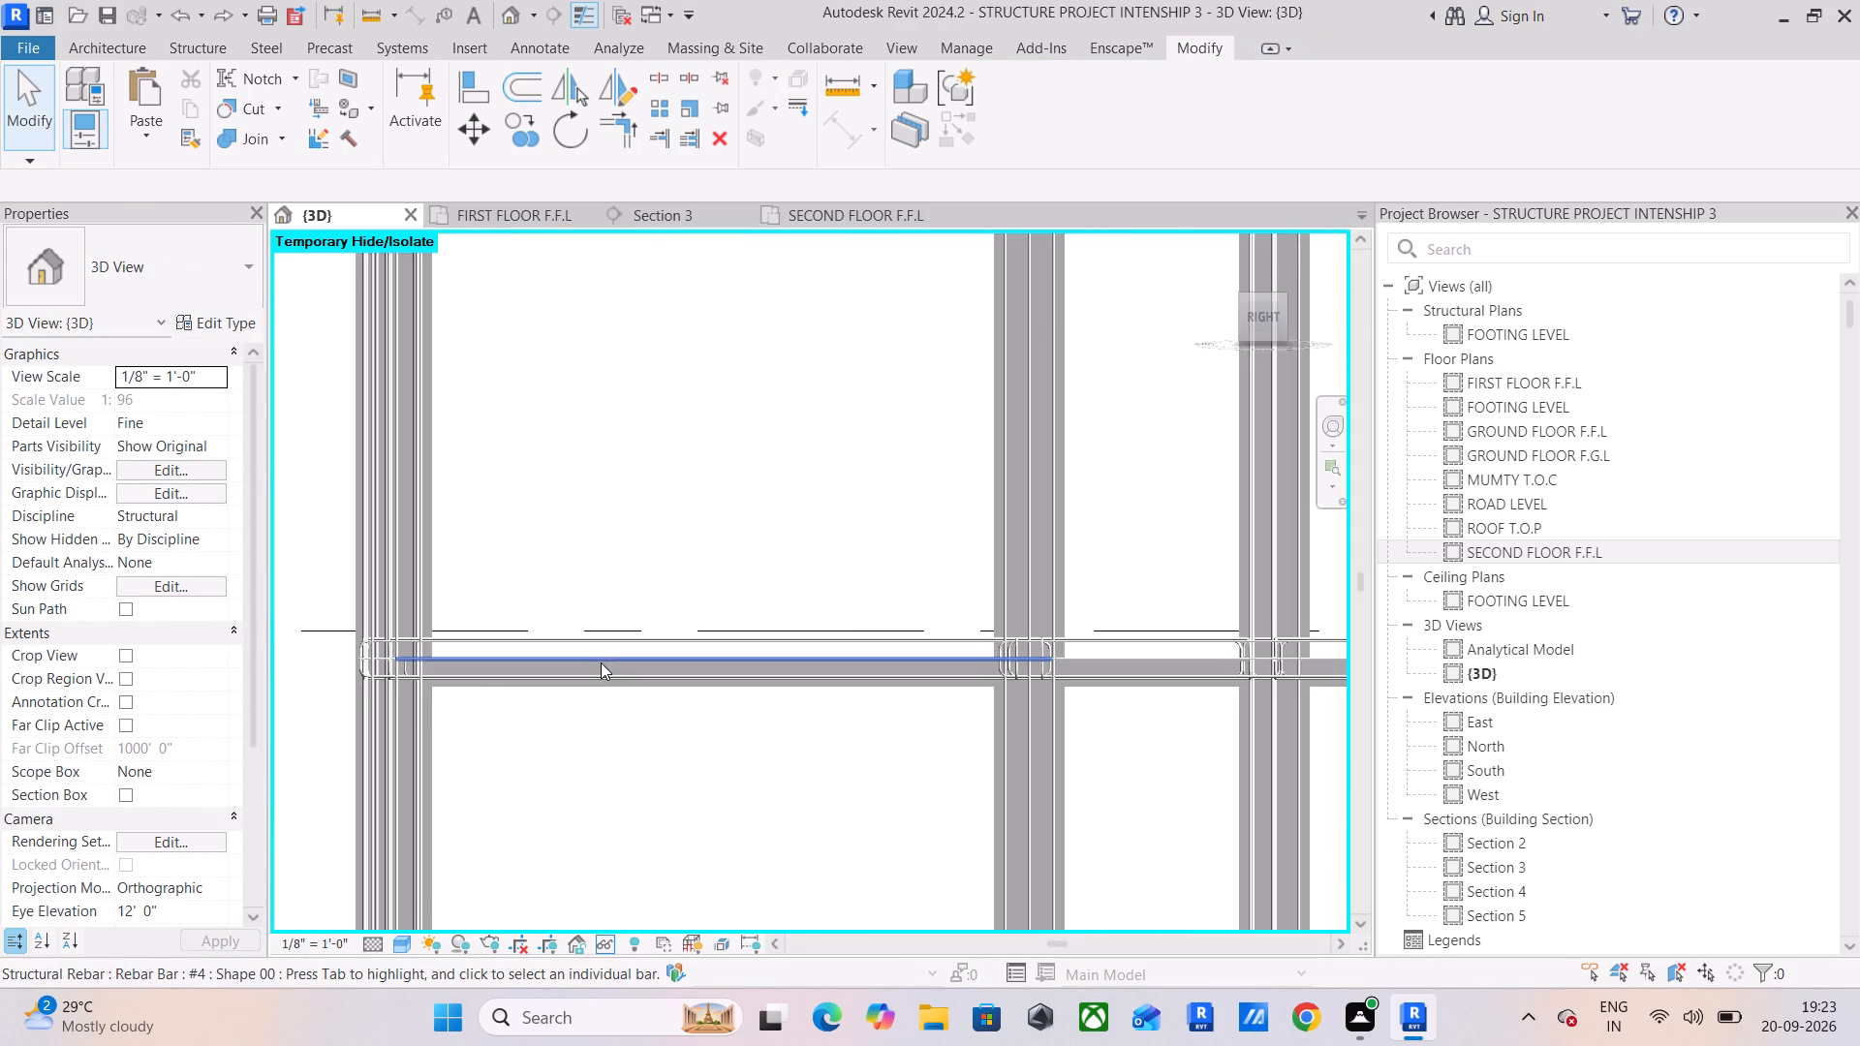
middle_drag(601, 662, 666, 609)
scroll(366, 550, down, 8)
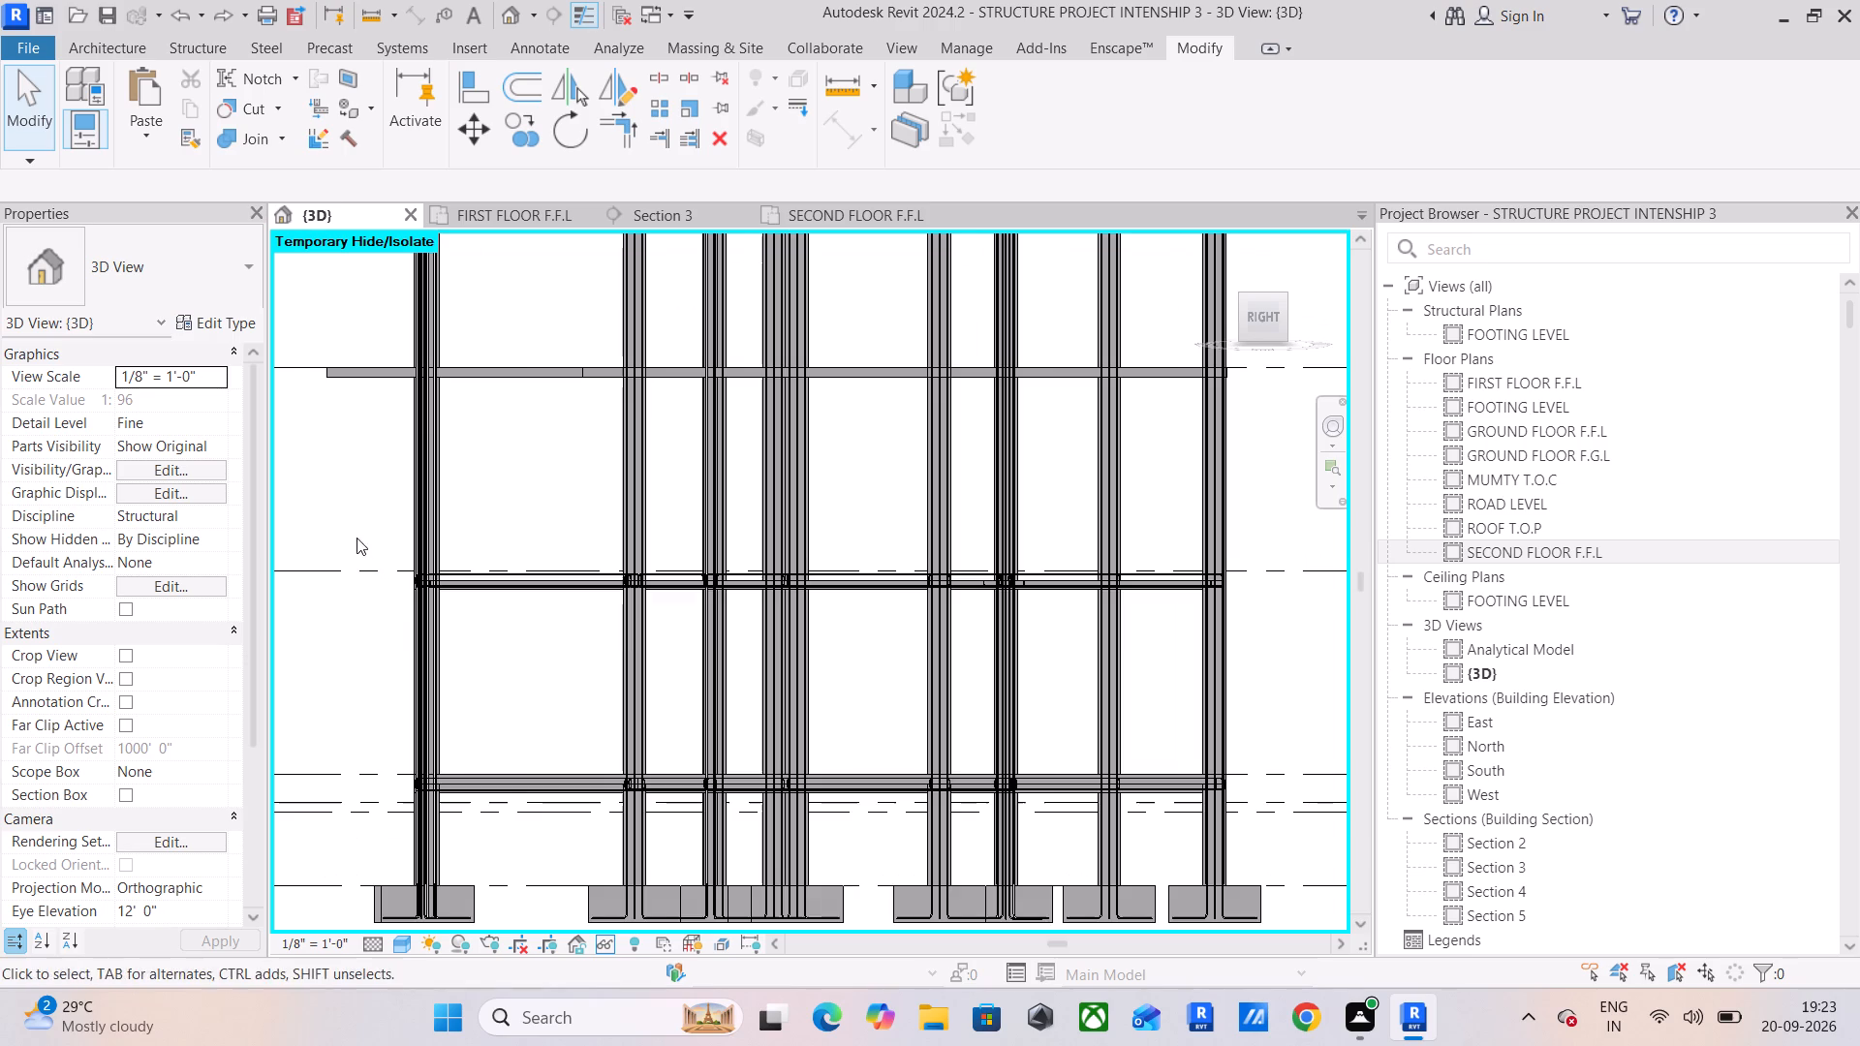
drag(357, 537, 1326, 647)
scroll(434, 581, up, 5)
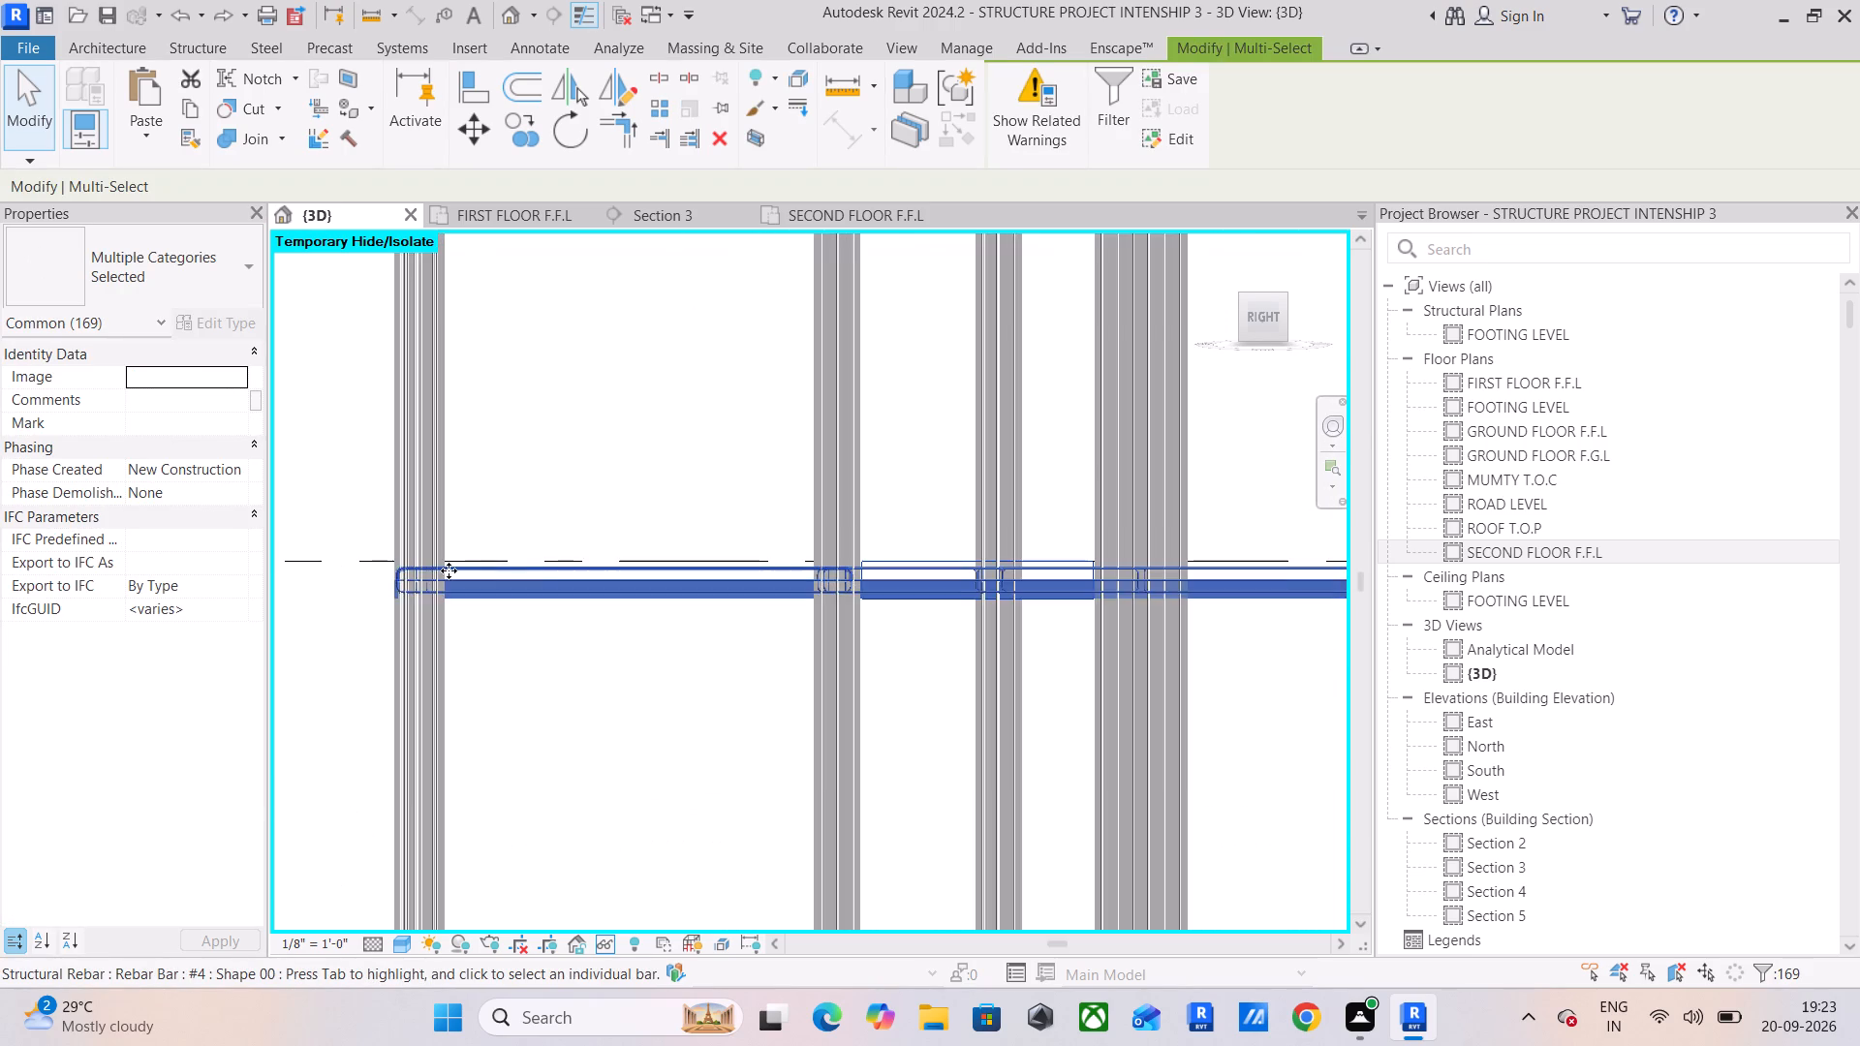
click(1091, 114)
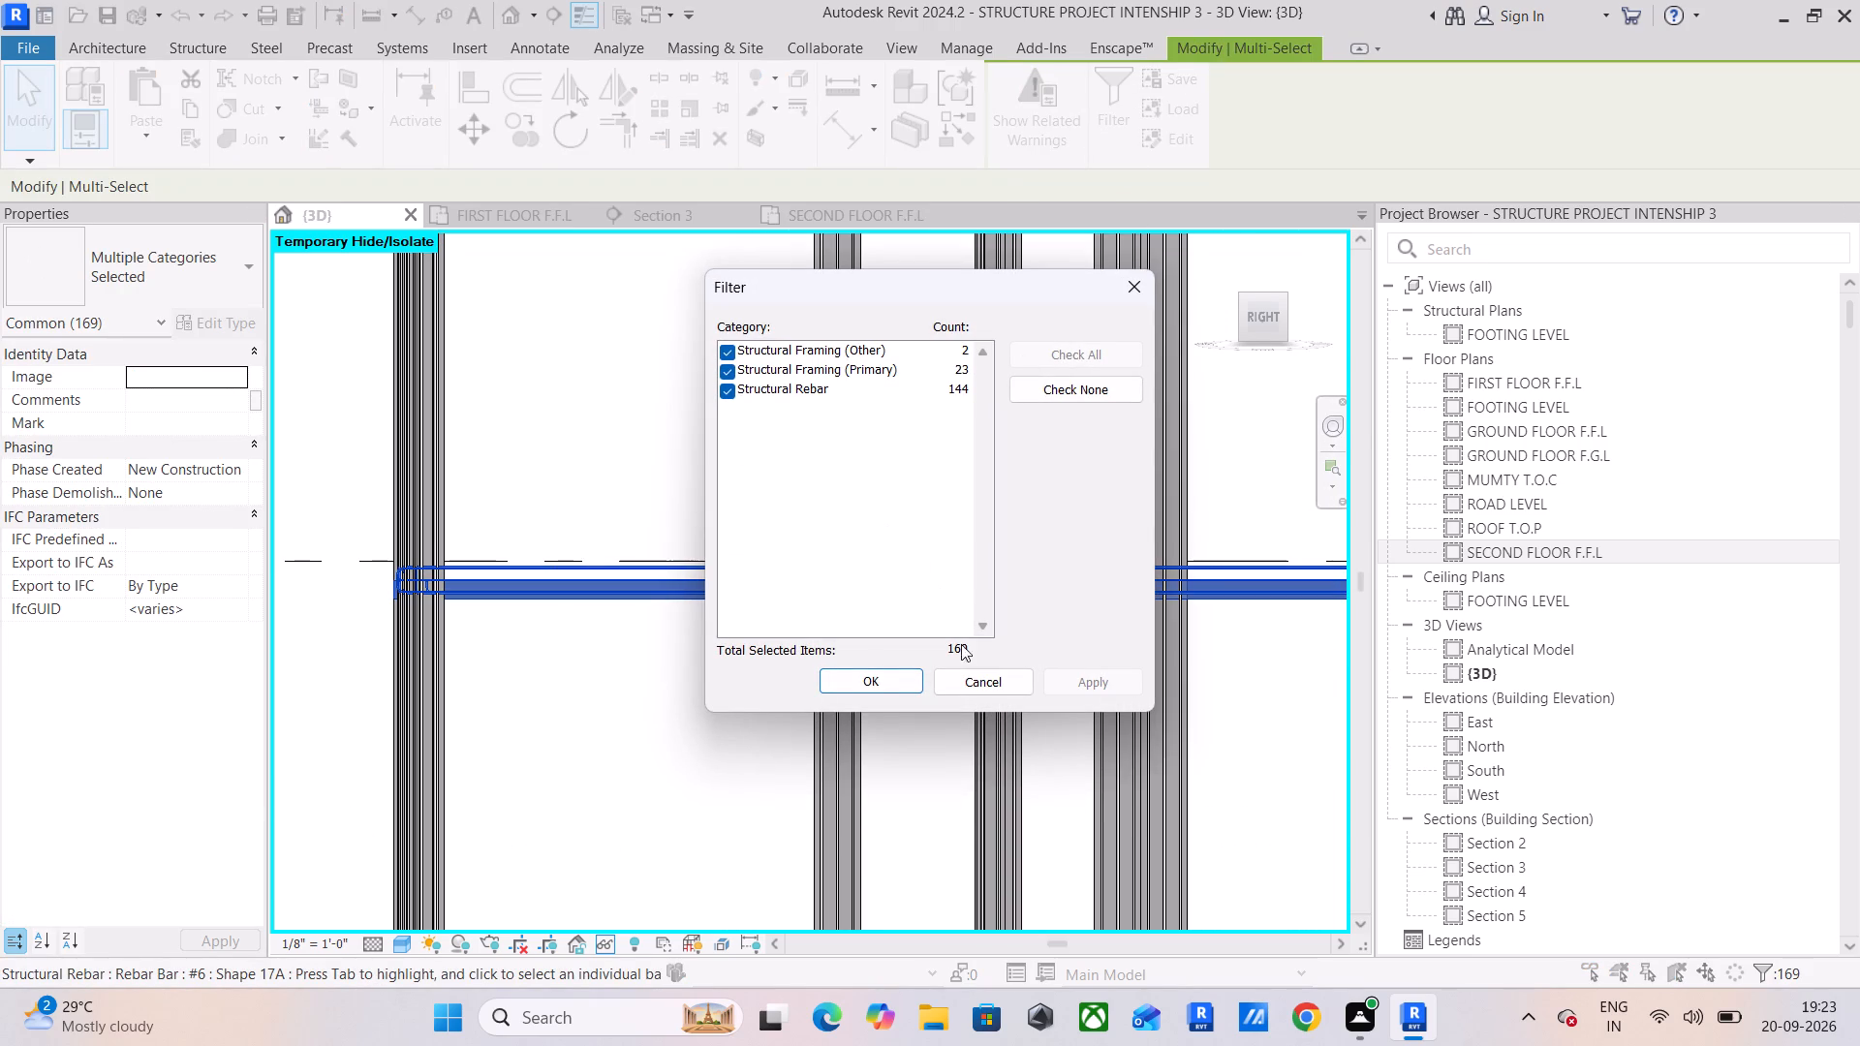
click(891, 679)
scroll(464, 547, down, 3)
shift+middle_drag(508, 547, 839, 646)
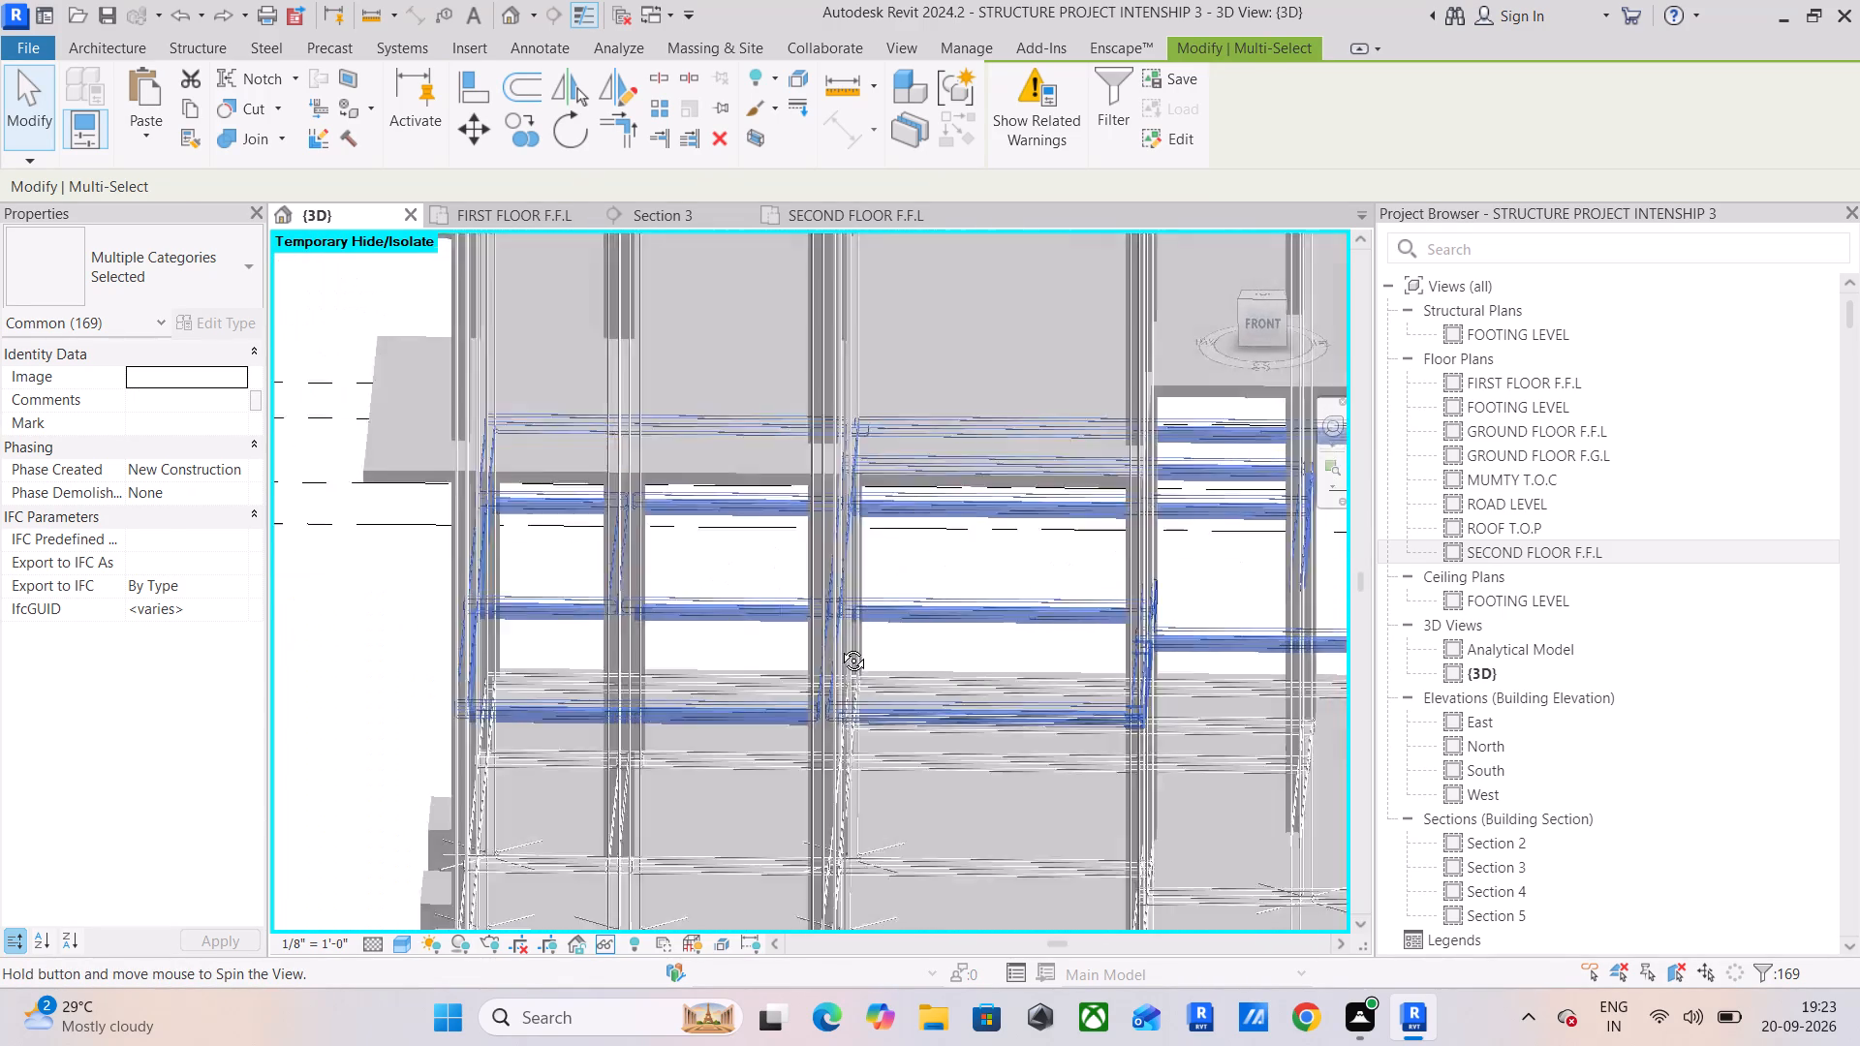
shift+middle_drag(839, 646, 798, 635)
scroll(774, 665, up, 11)
middle_drag(724, 684, 722, 656)
scroll(721, 654, down, 3)
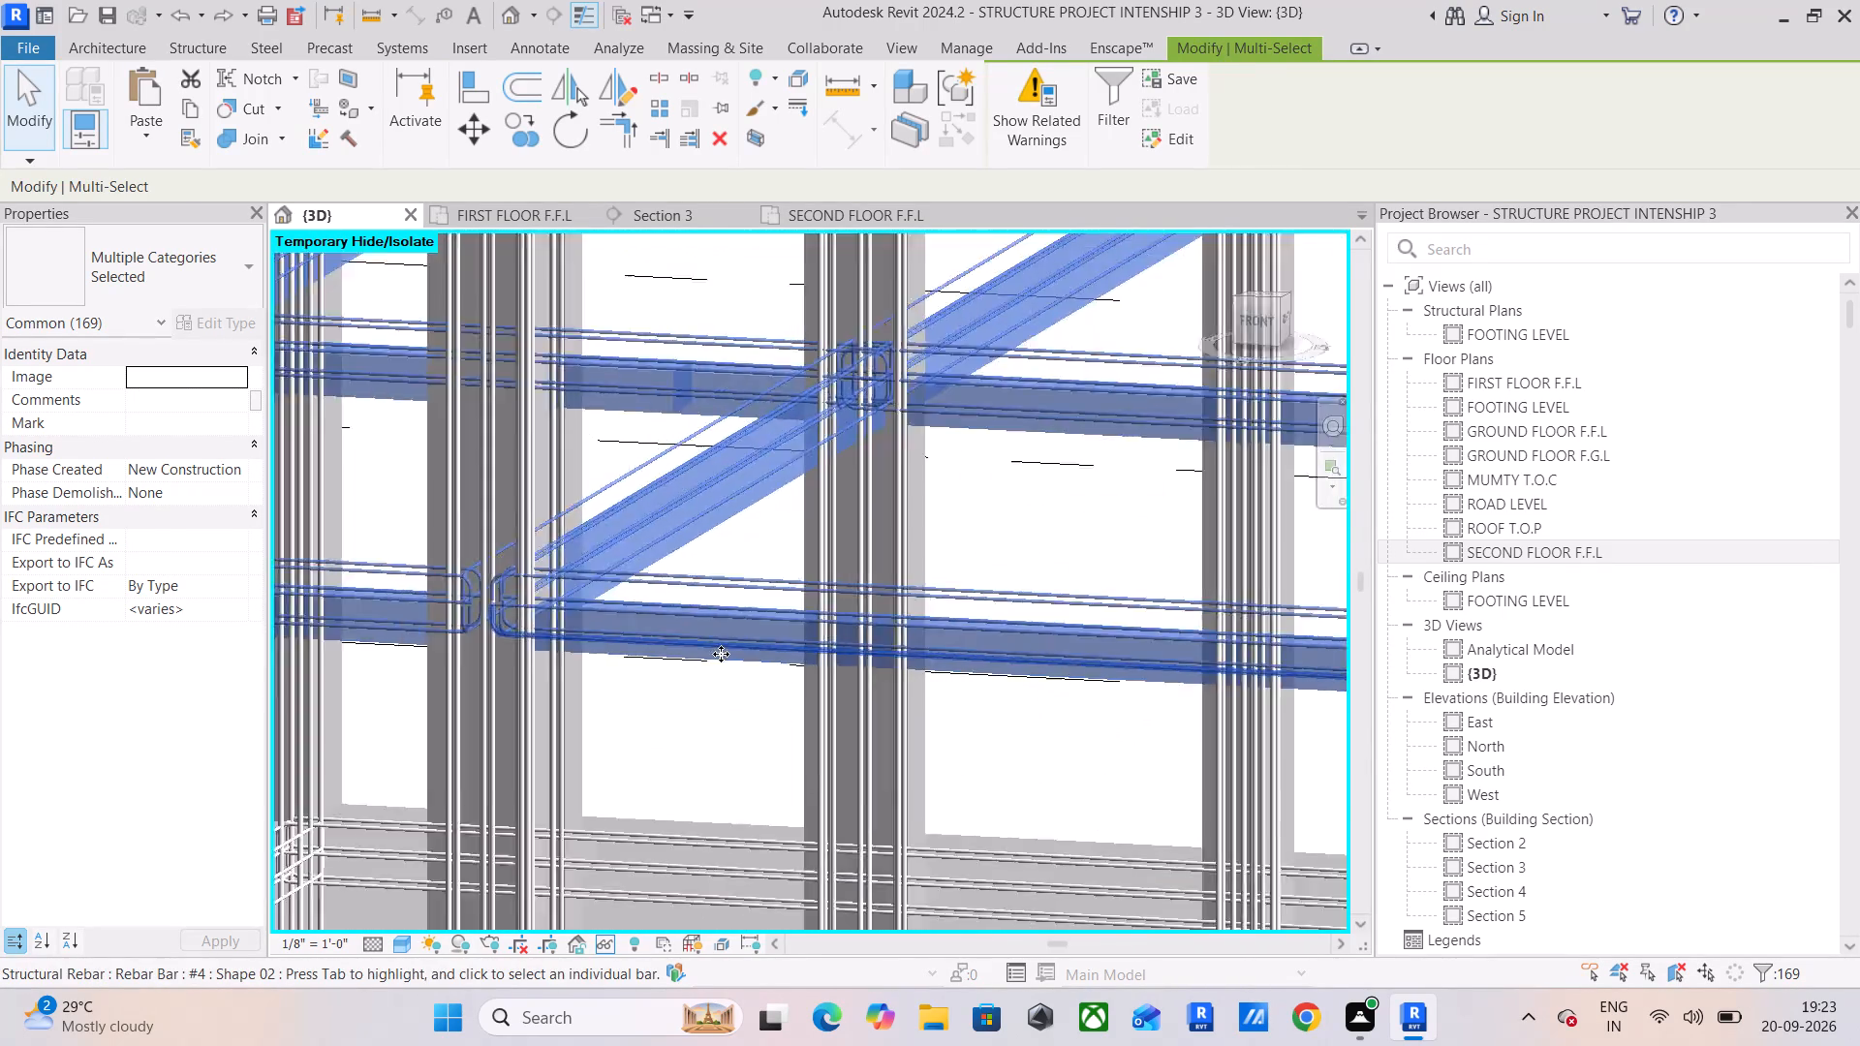
scroll(721, 654, down, 3)
shift+middle_drag(794, 643, 824, 642)
scroll(819, 624, down, 5)
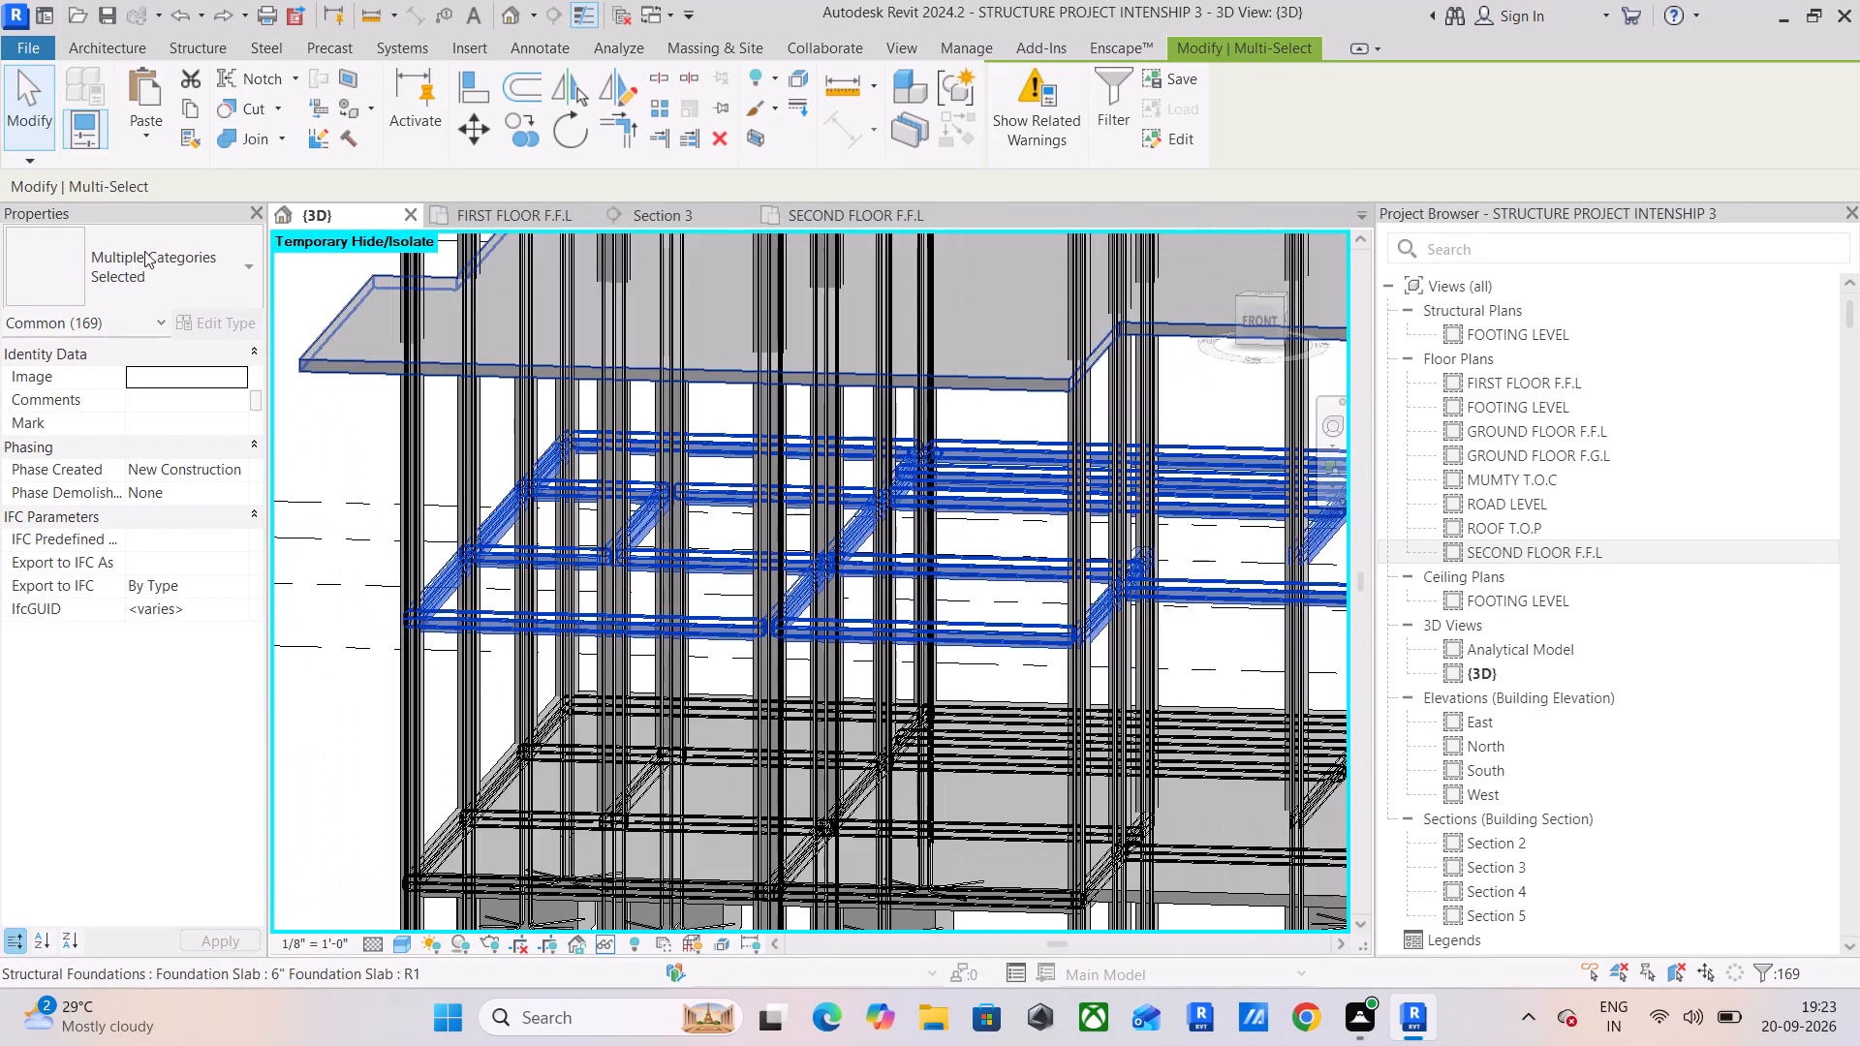
click(194, 102)
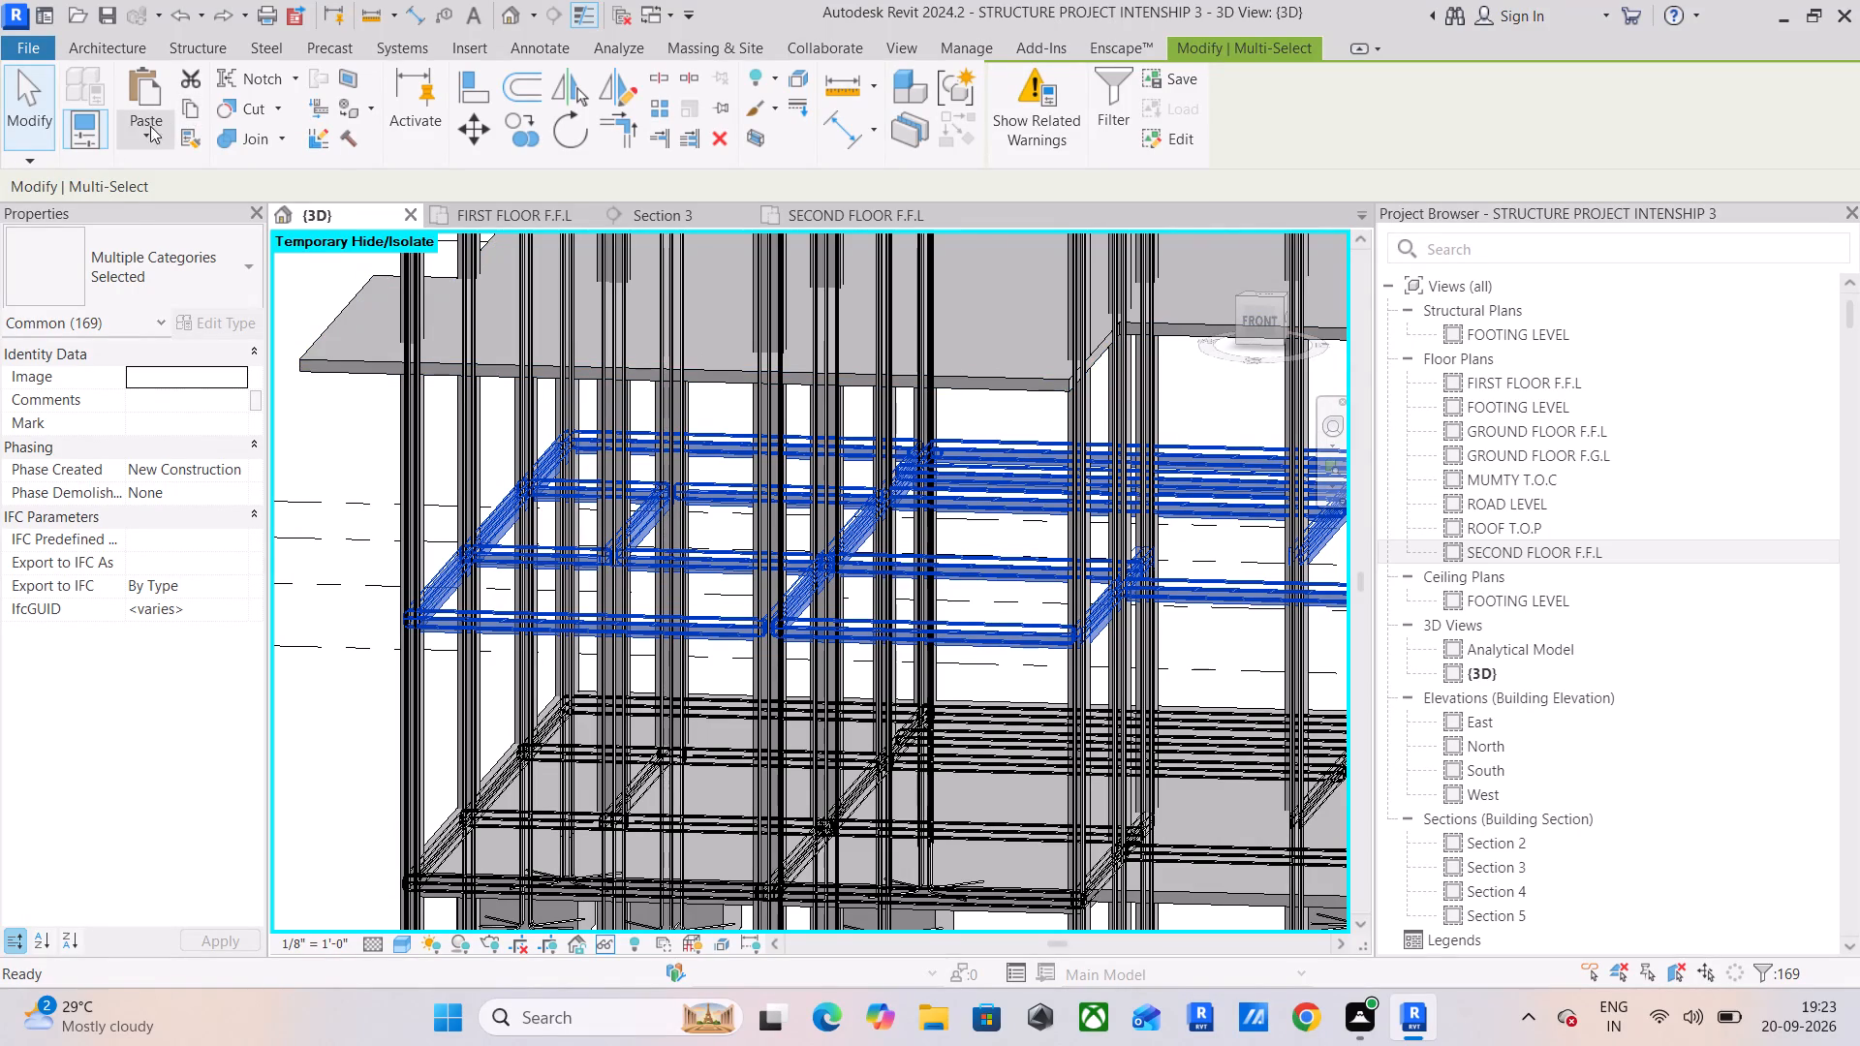
click(147, 132)
click(211, 227)
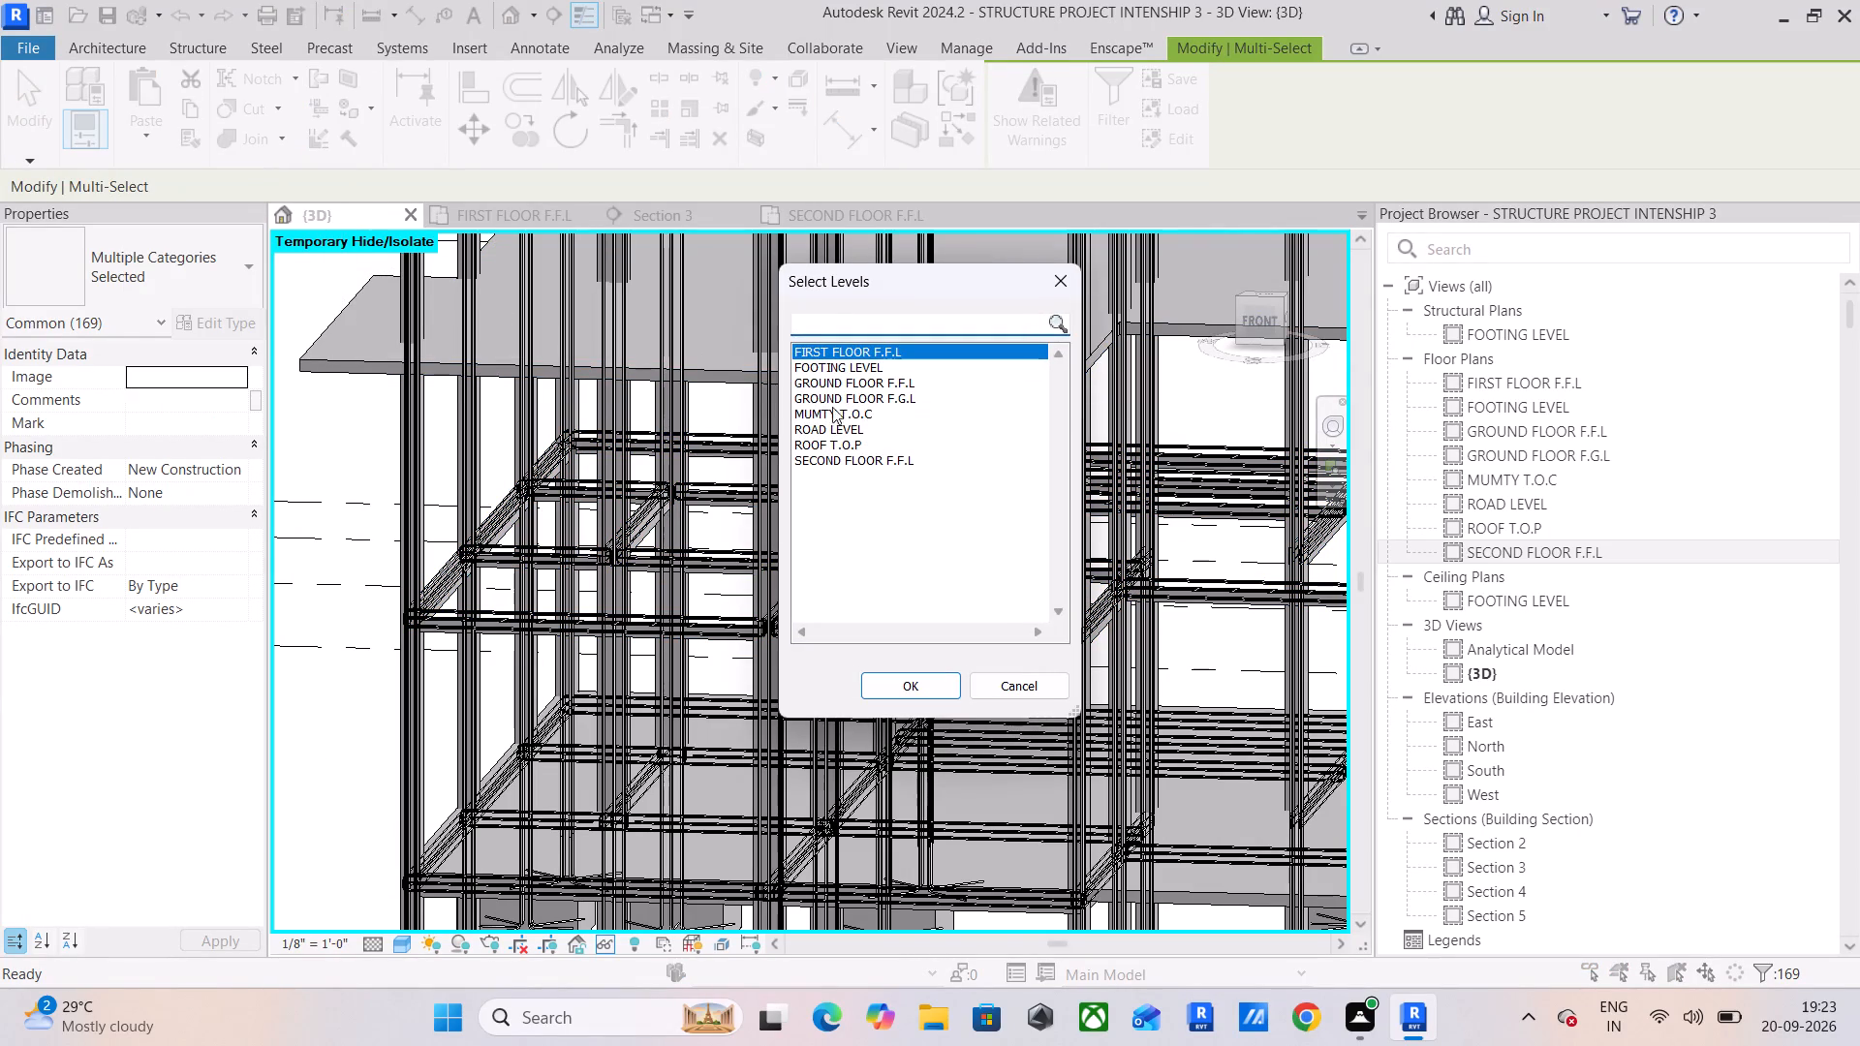
click(883, 458)
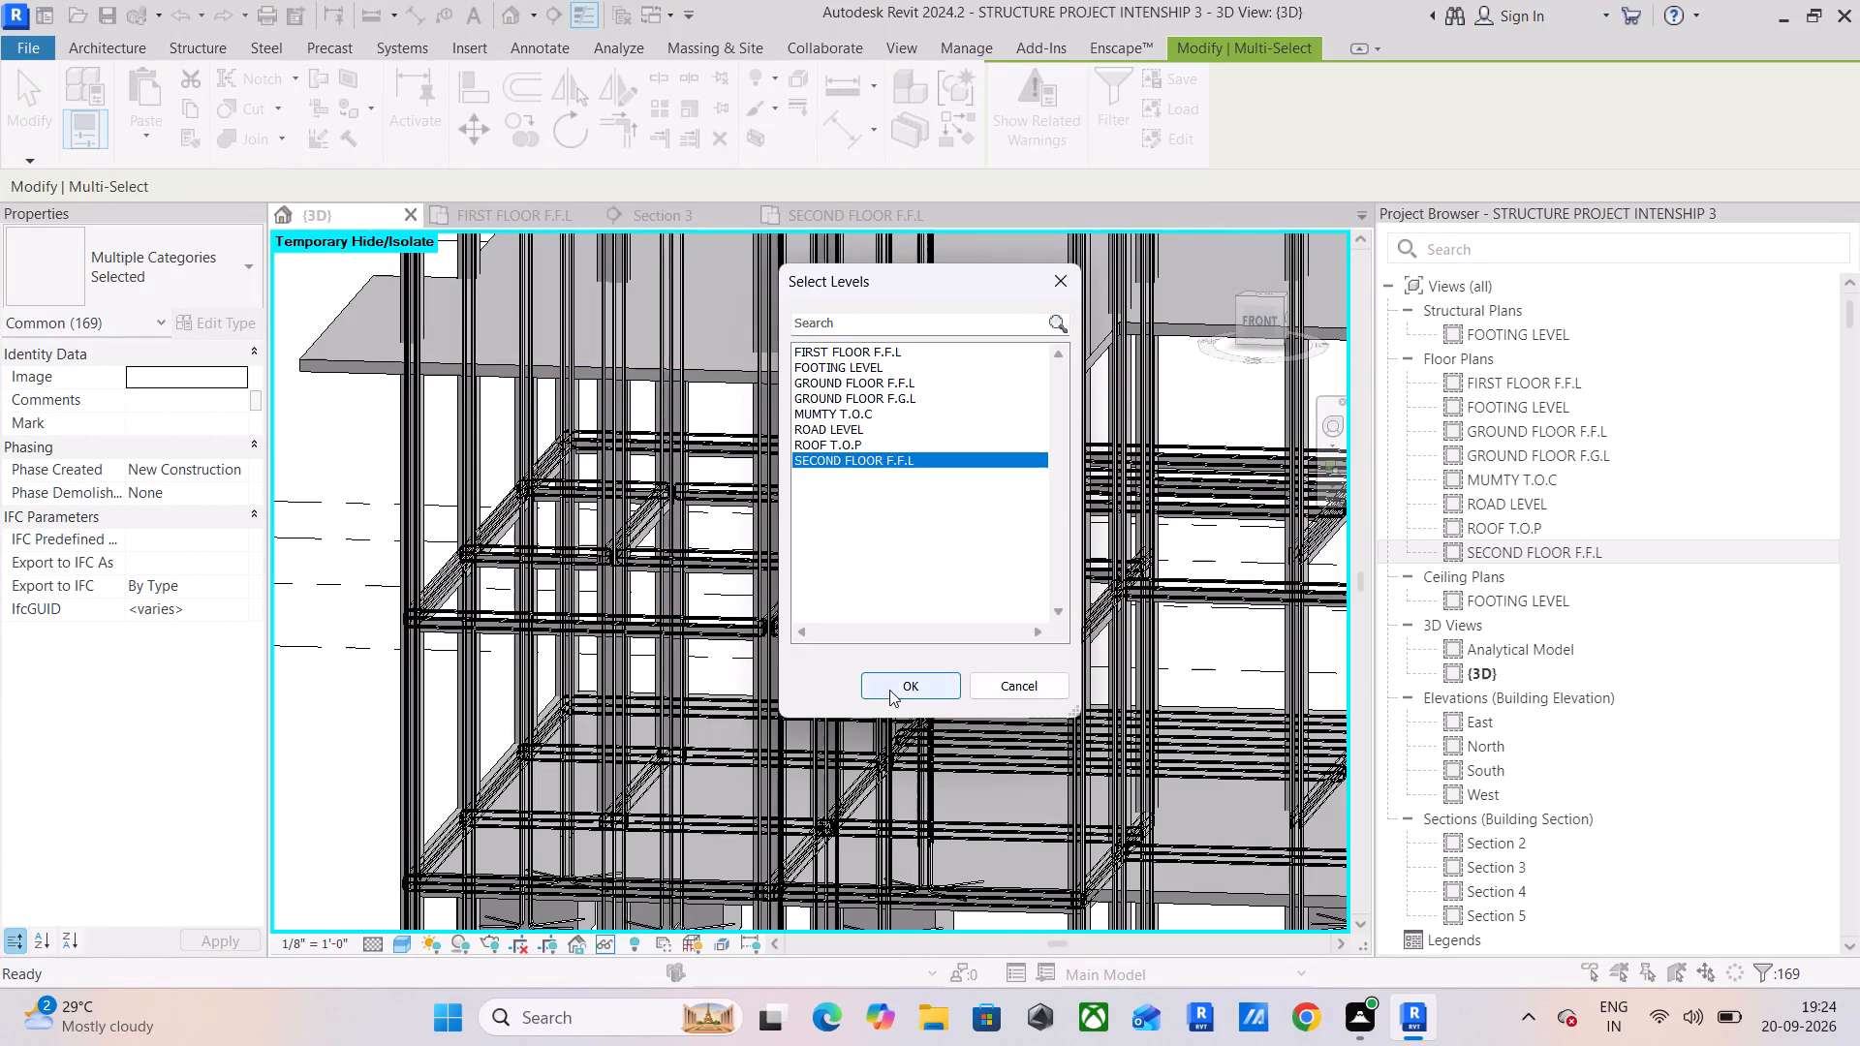
click(889, 690)
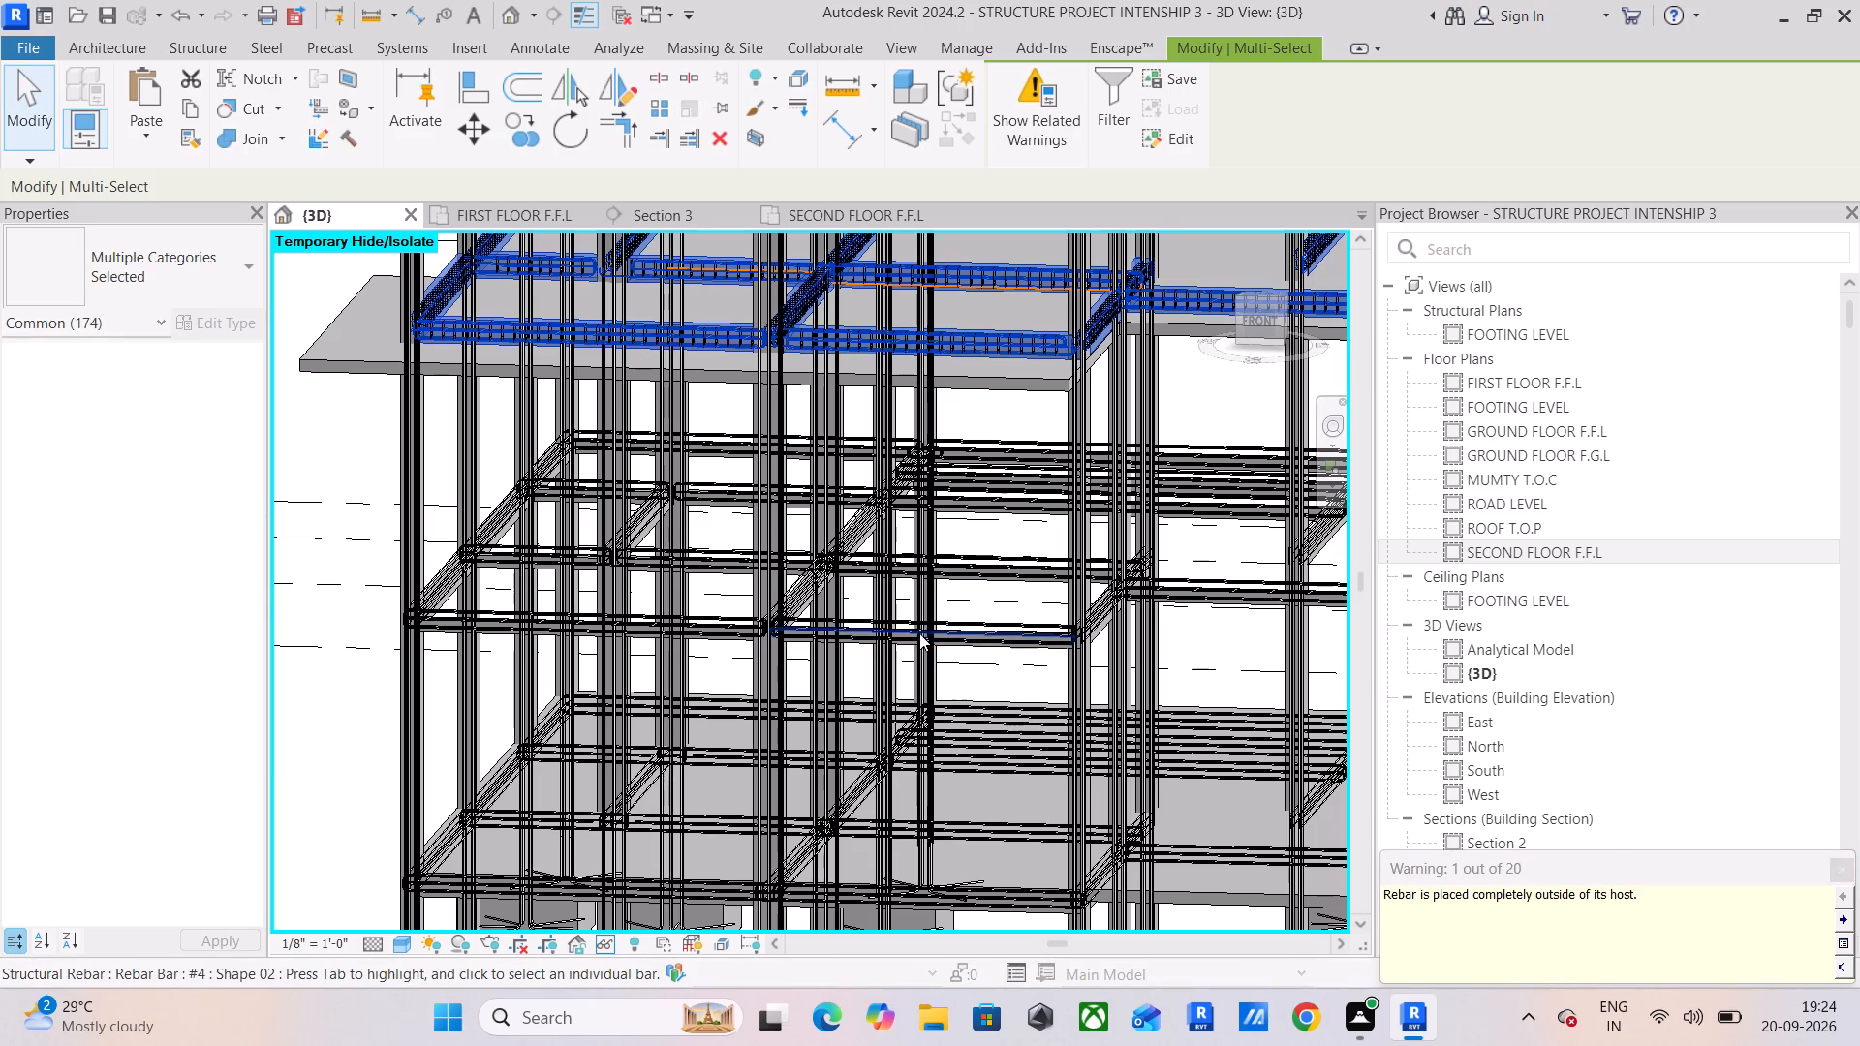
Examine the pasted beams' height against the second-floor slab and level line, in perspective and from the right side.
shift+middle_drag(876, 527, 788, 521)
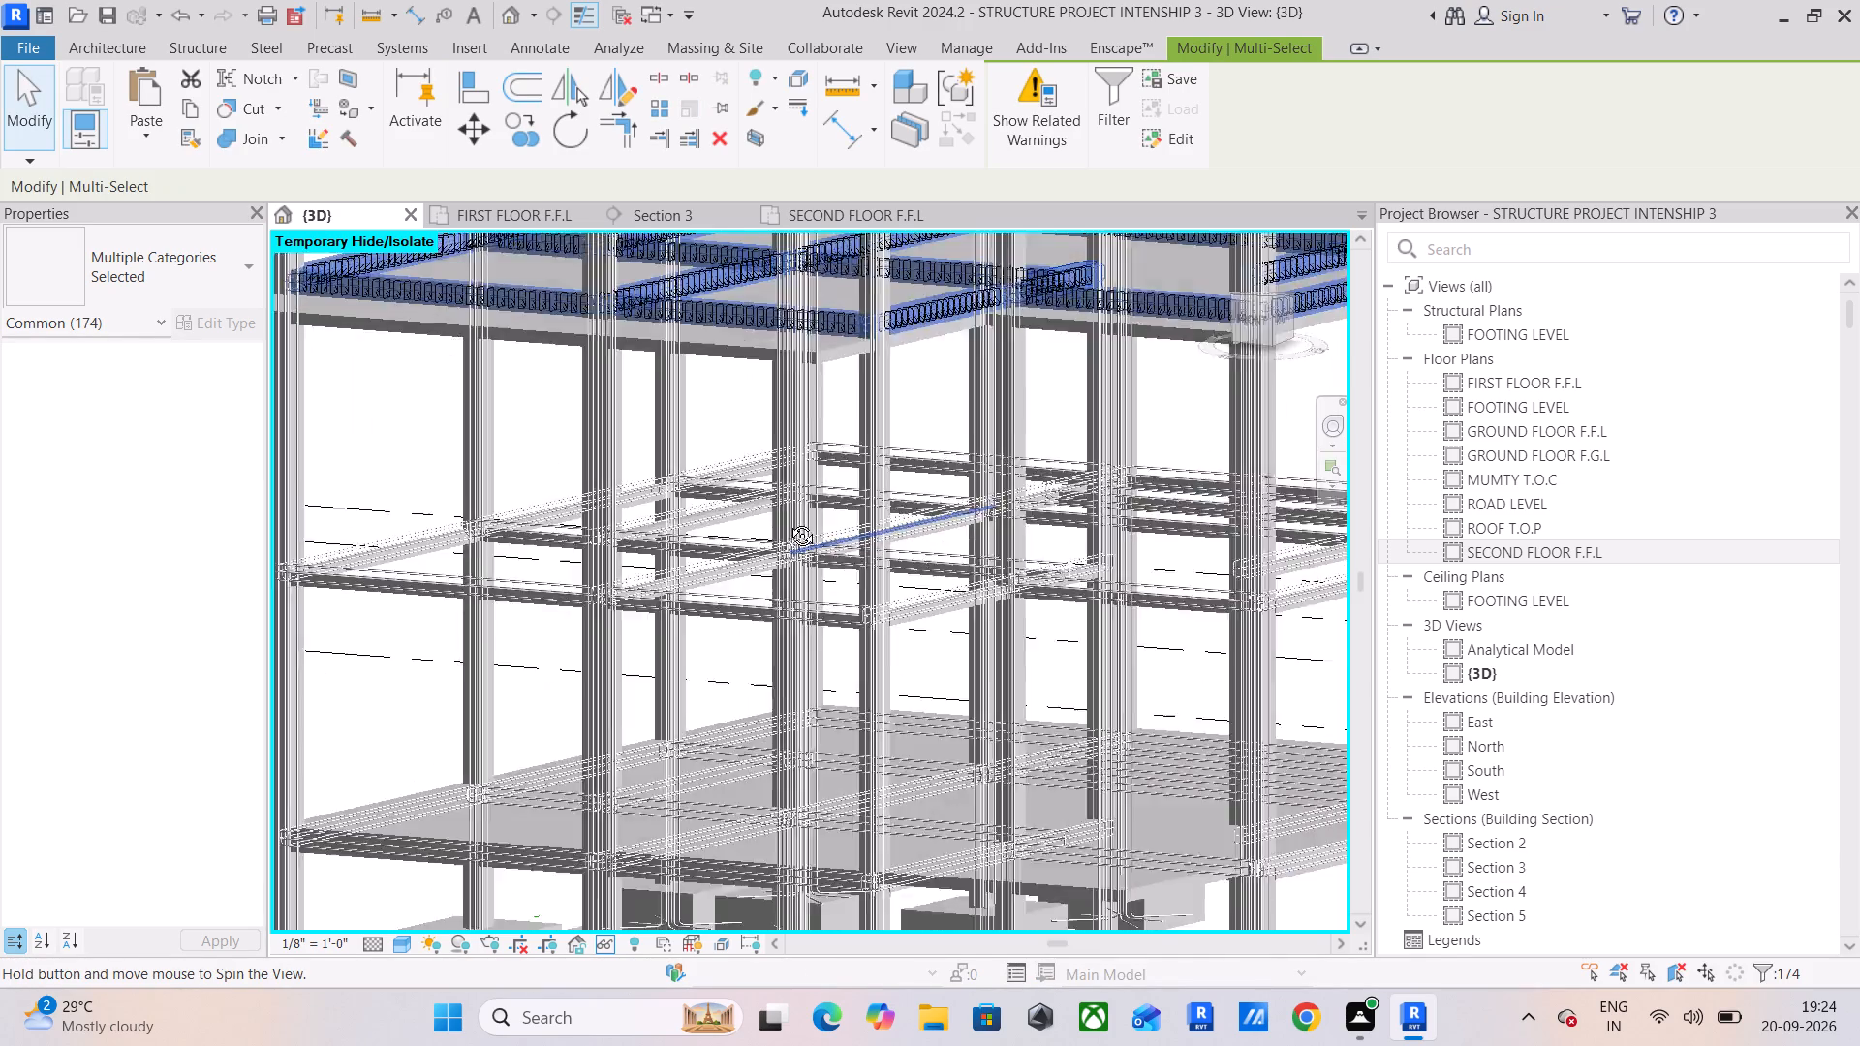
shift+middle_drag(788, 521, 668, 530)
middle_drag(945, 416, 643, 461)
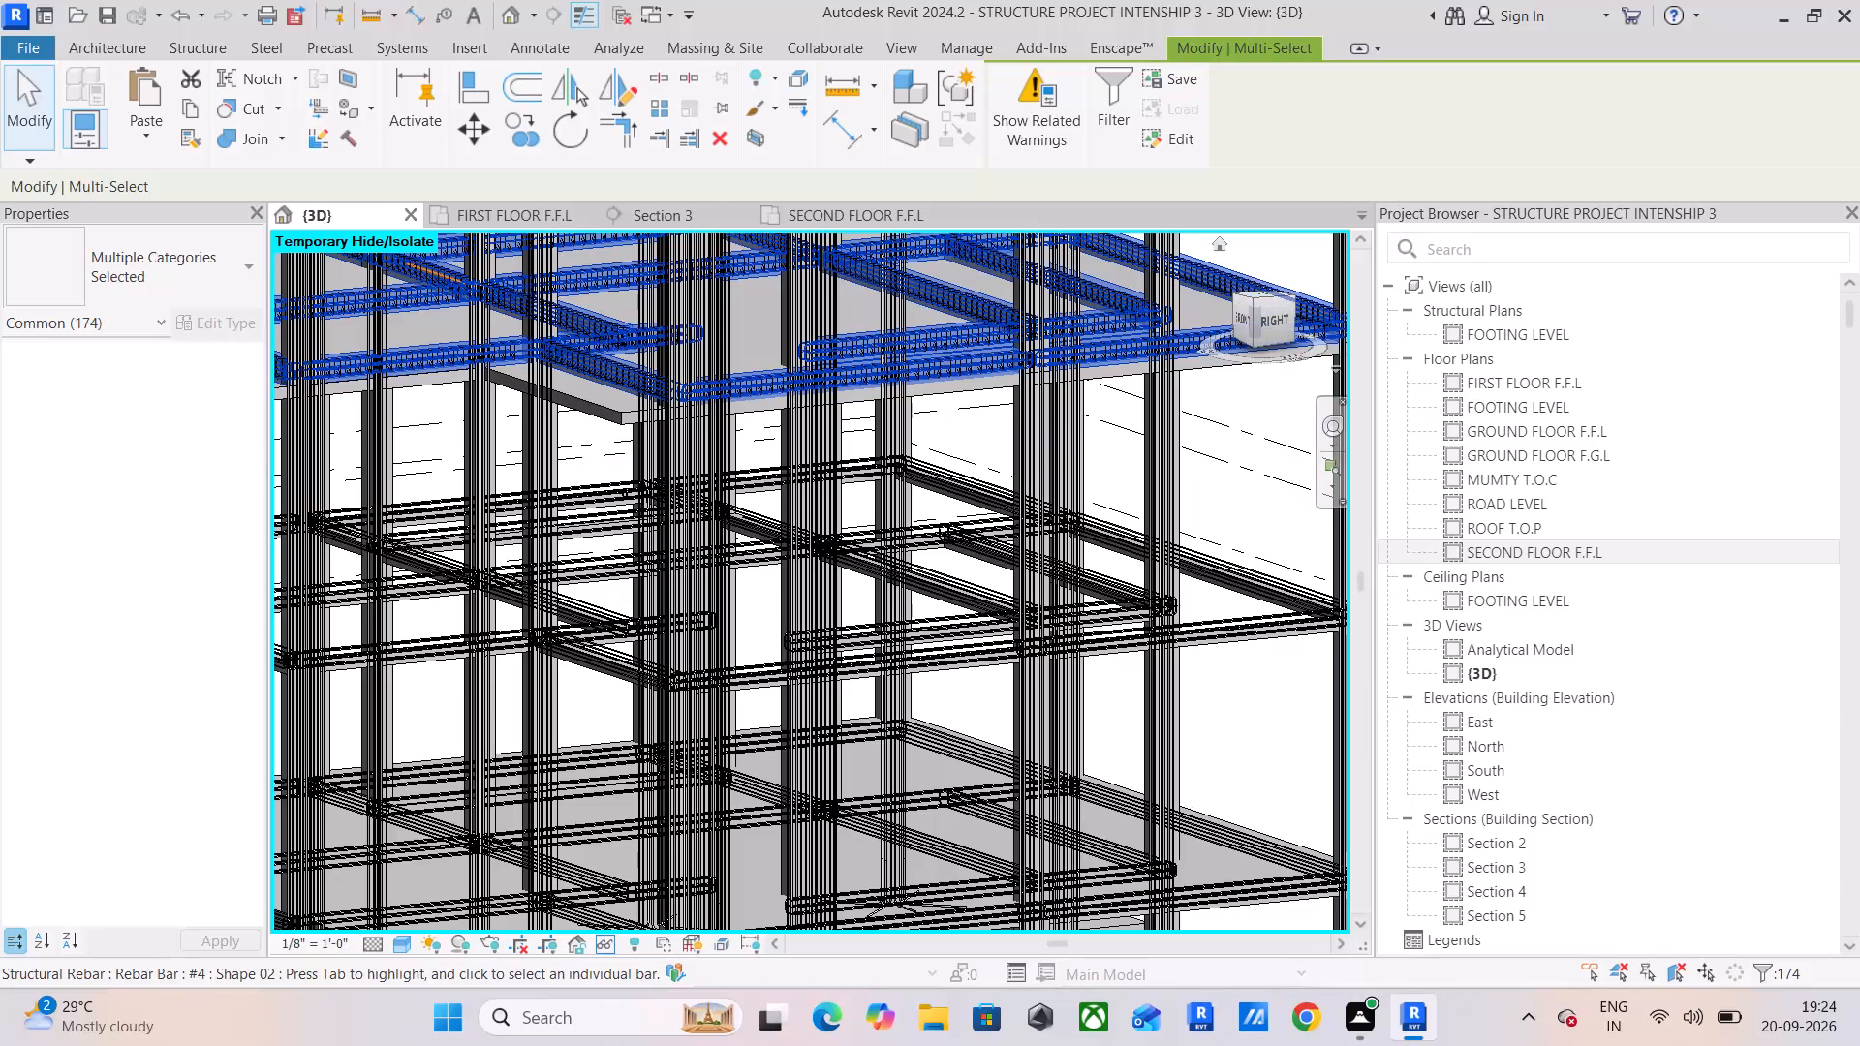
click(1277, 325)
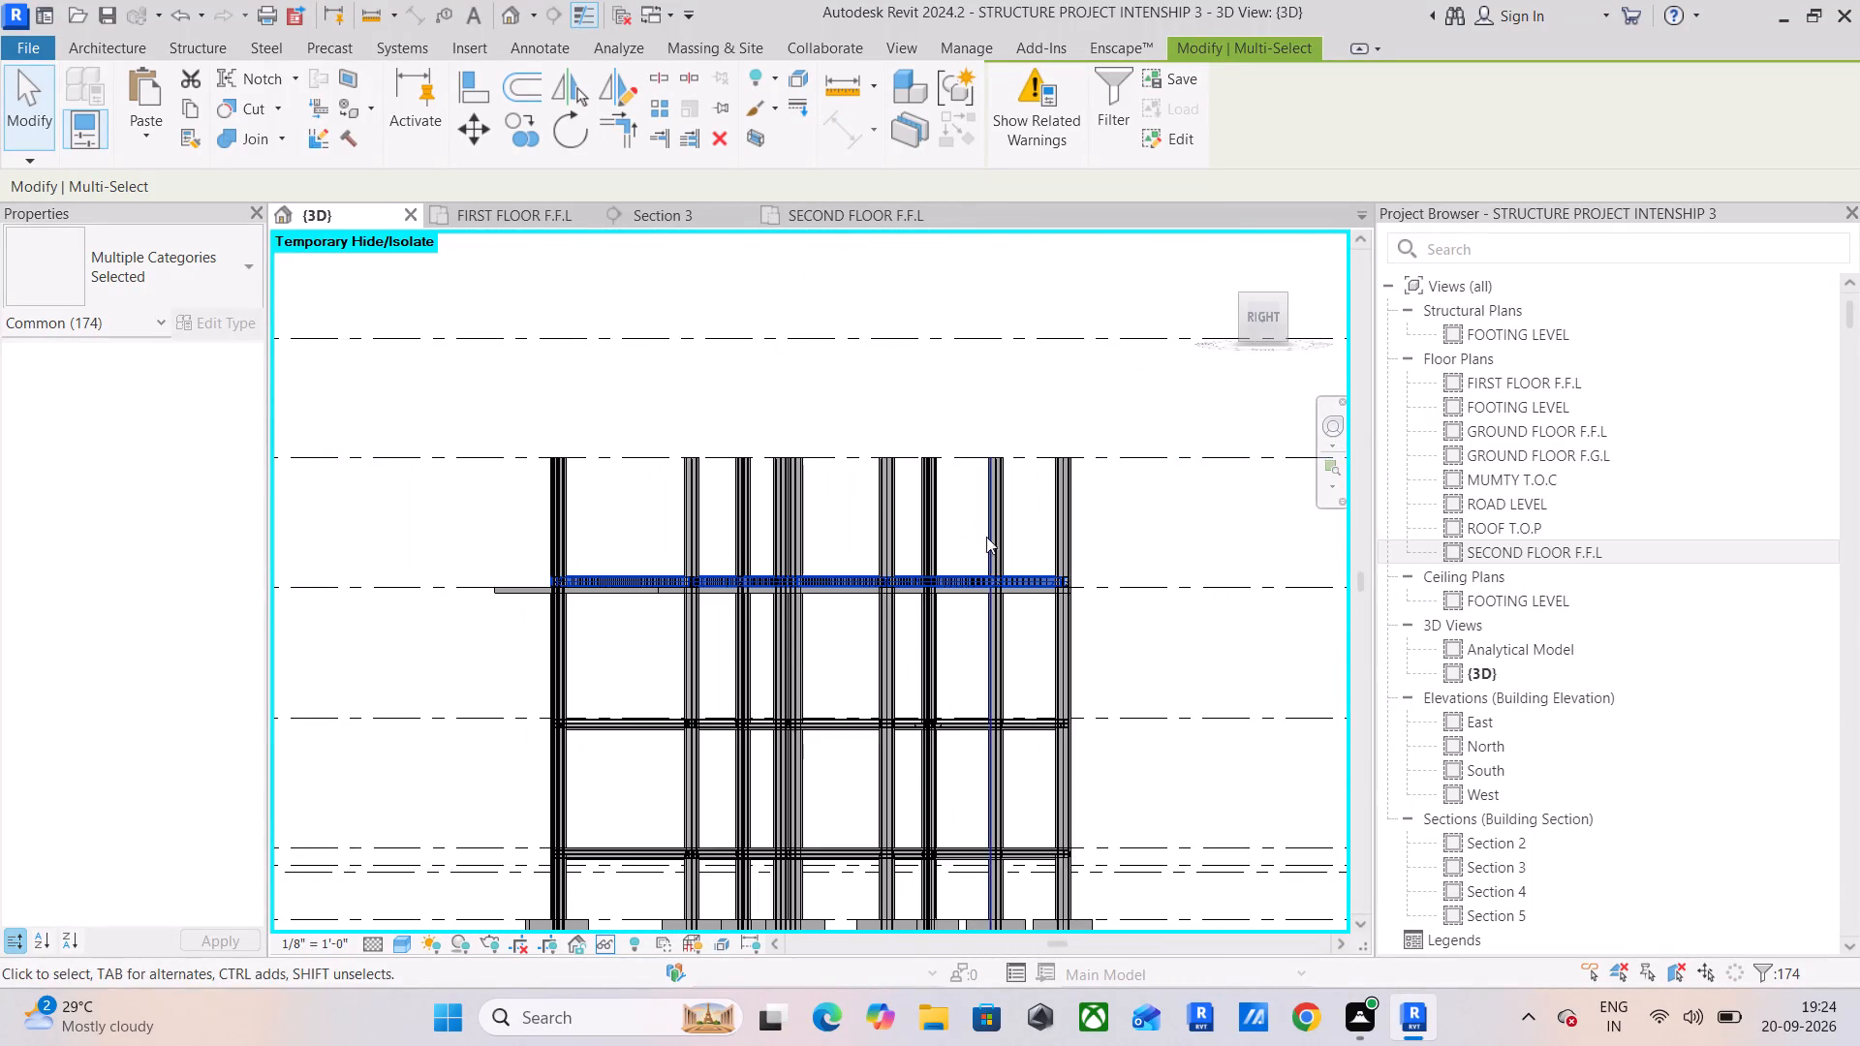
scroll(1065, 570, up, 5)
middle_drag(1113, 569, 864, 347)
scroll(1059, 568, up, 1)
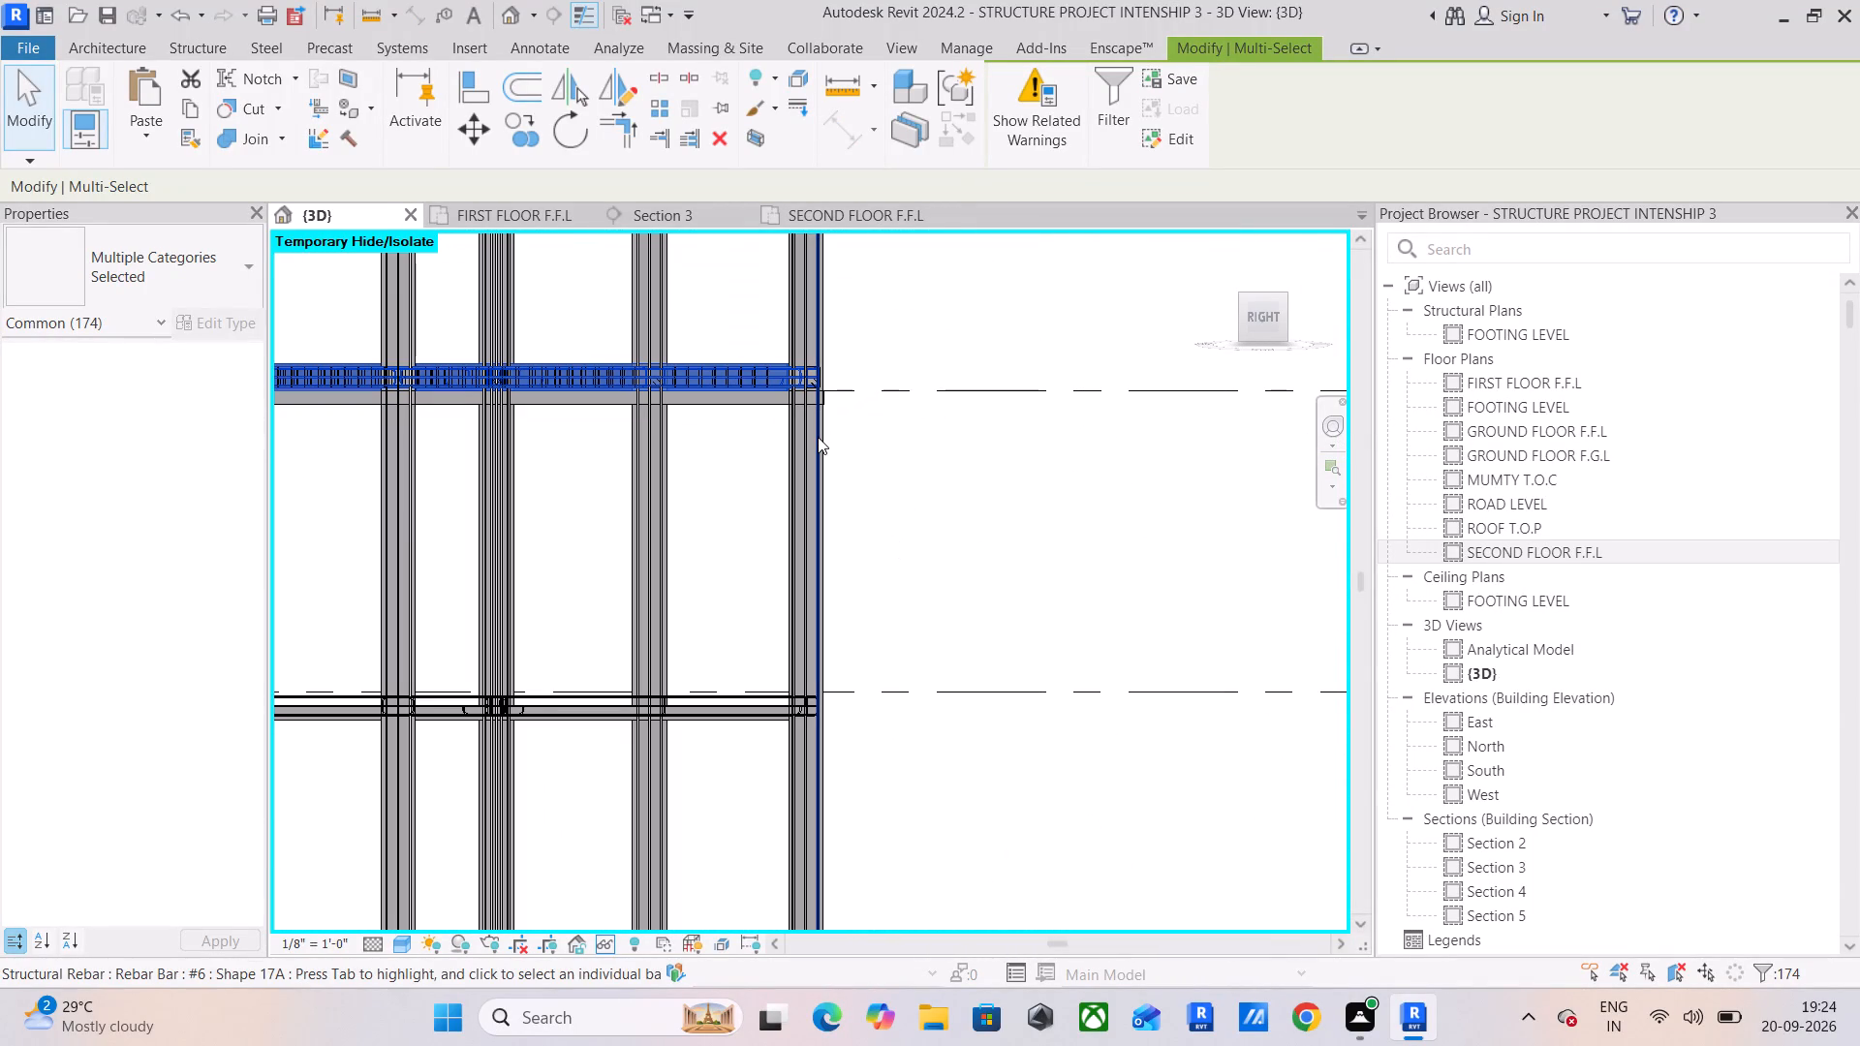
middle_drag(562, 424, 963, 526)
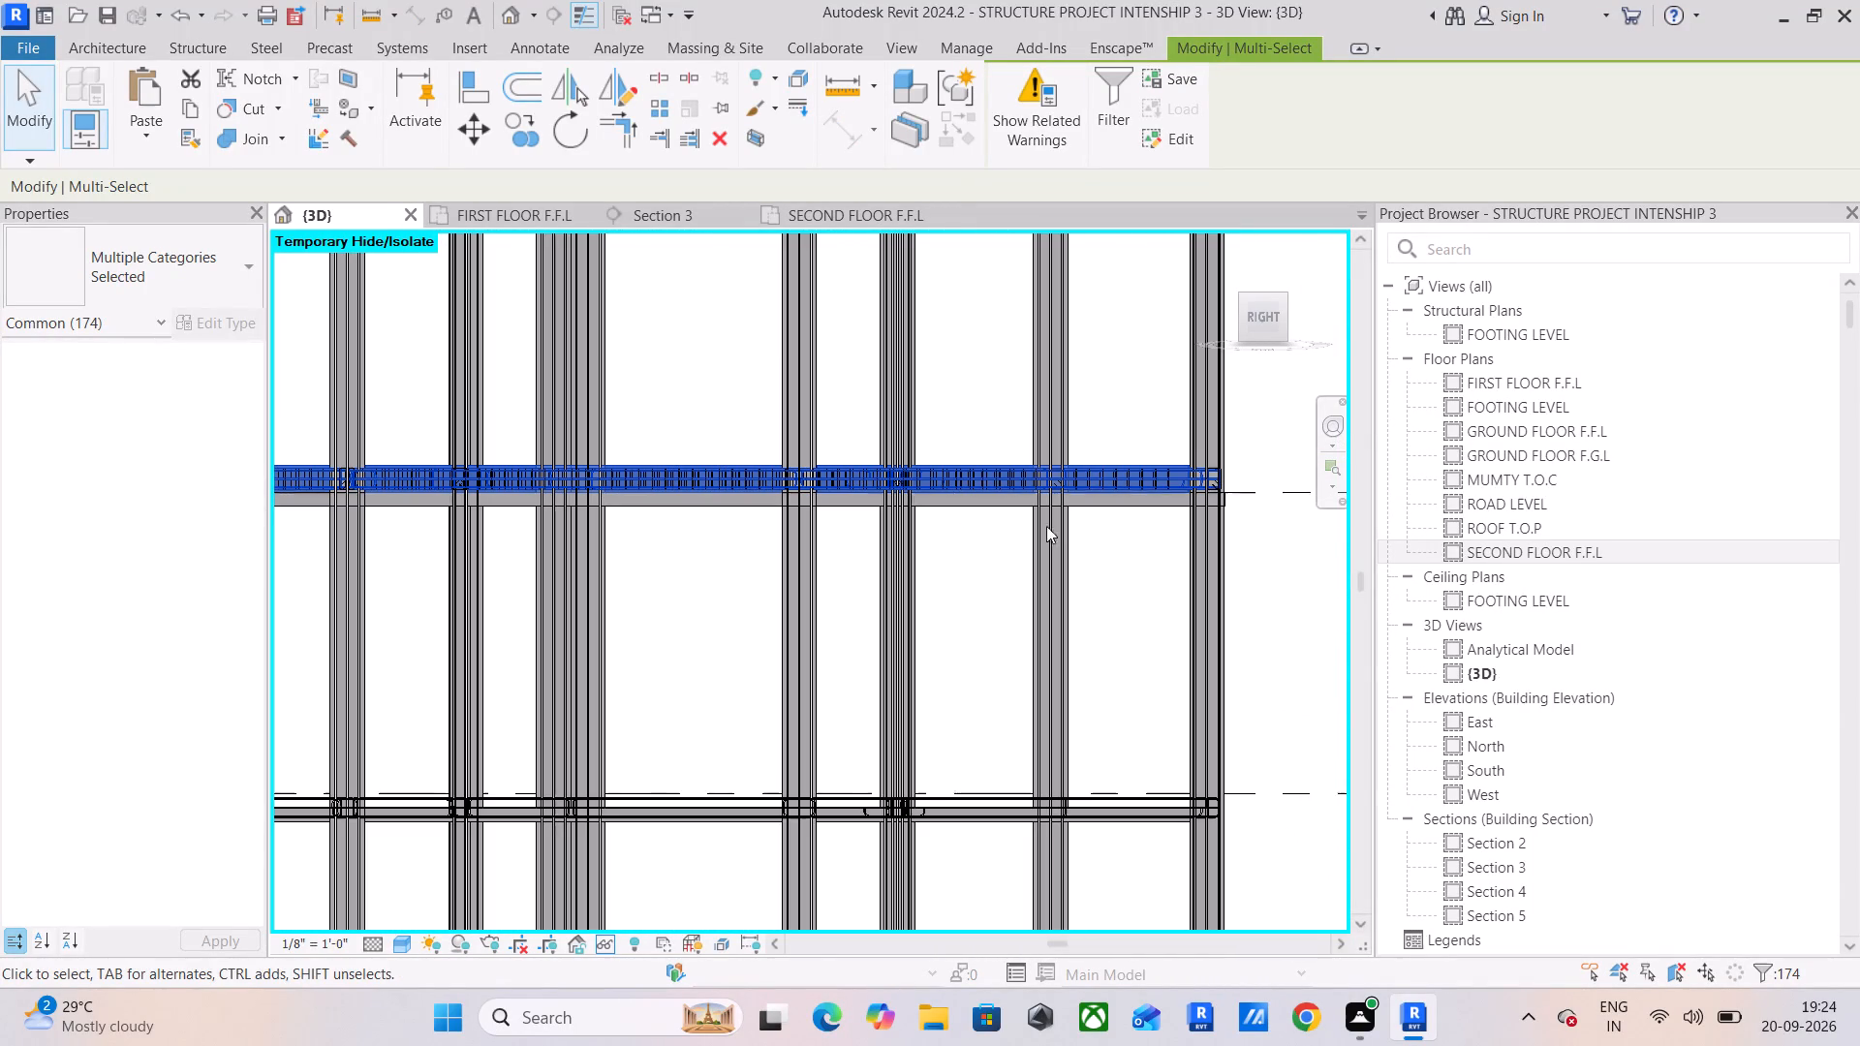
middle_drag(1080, 470, 859, 475)
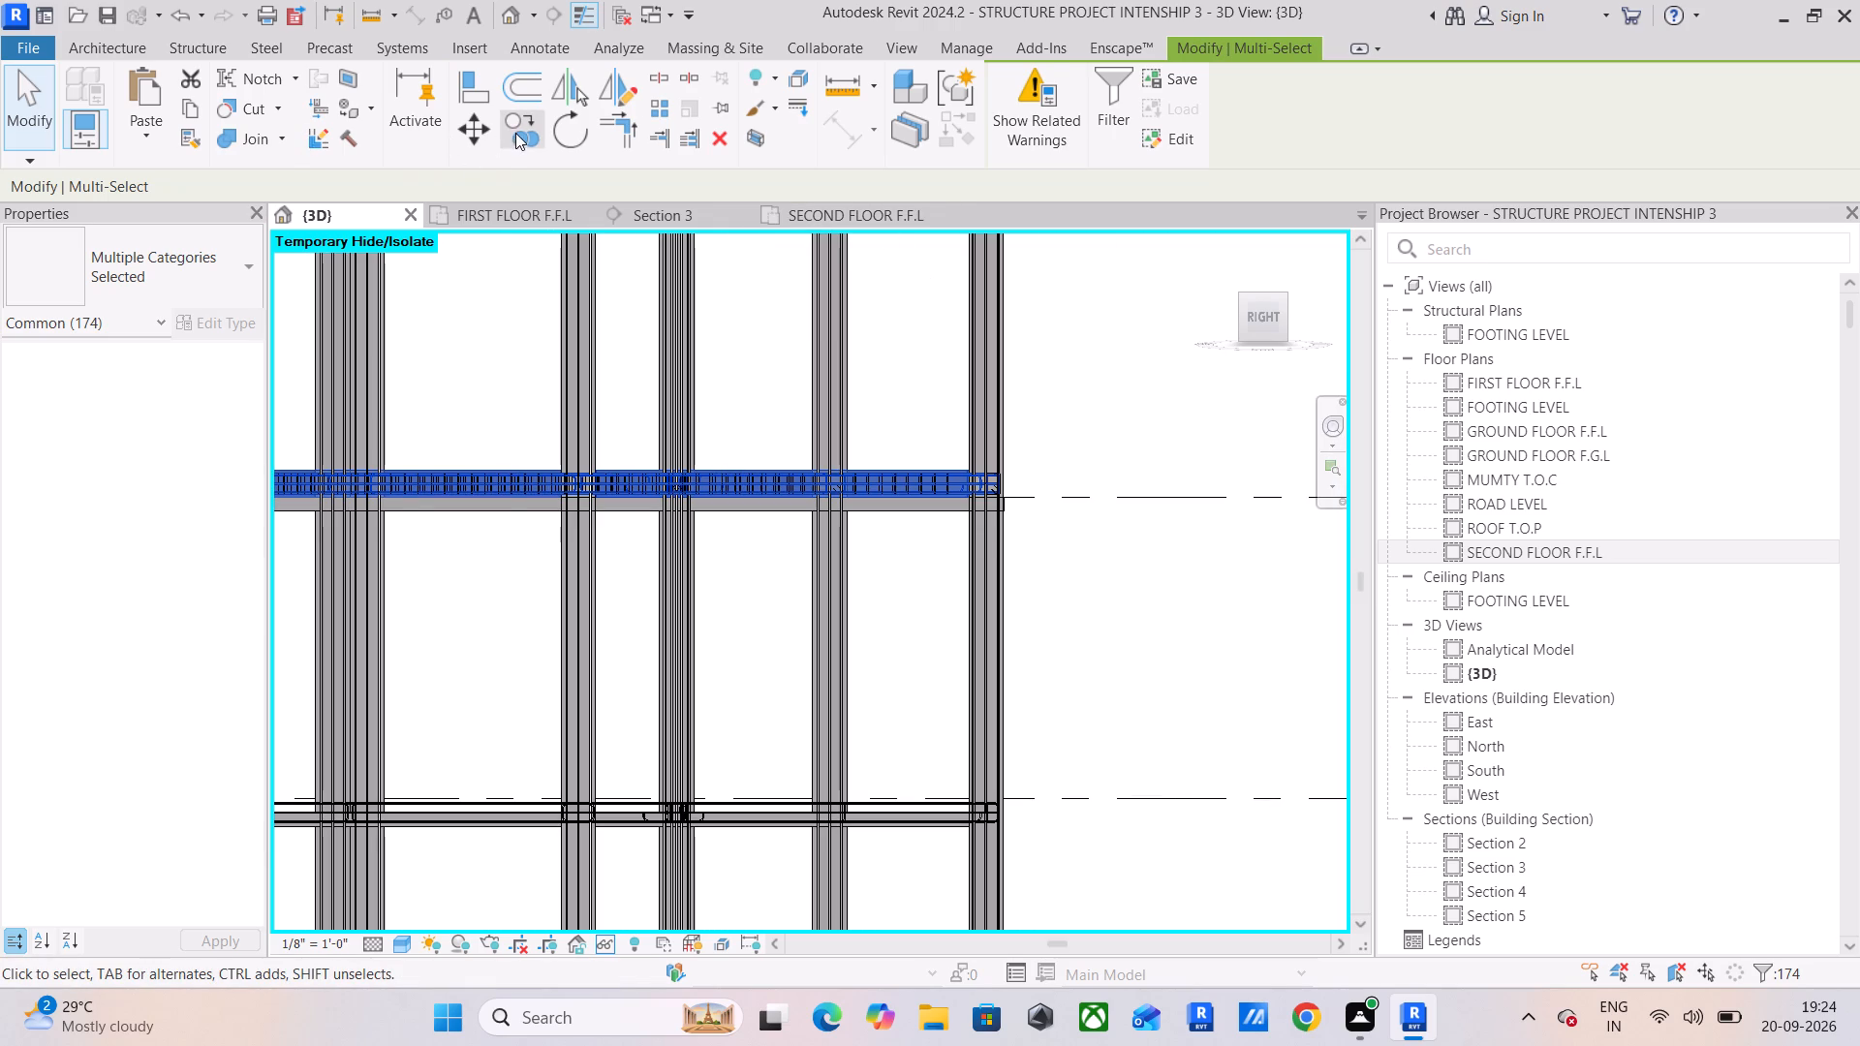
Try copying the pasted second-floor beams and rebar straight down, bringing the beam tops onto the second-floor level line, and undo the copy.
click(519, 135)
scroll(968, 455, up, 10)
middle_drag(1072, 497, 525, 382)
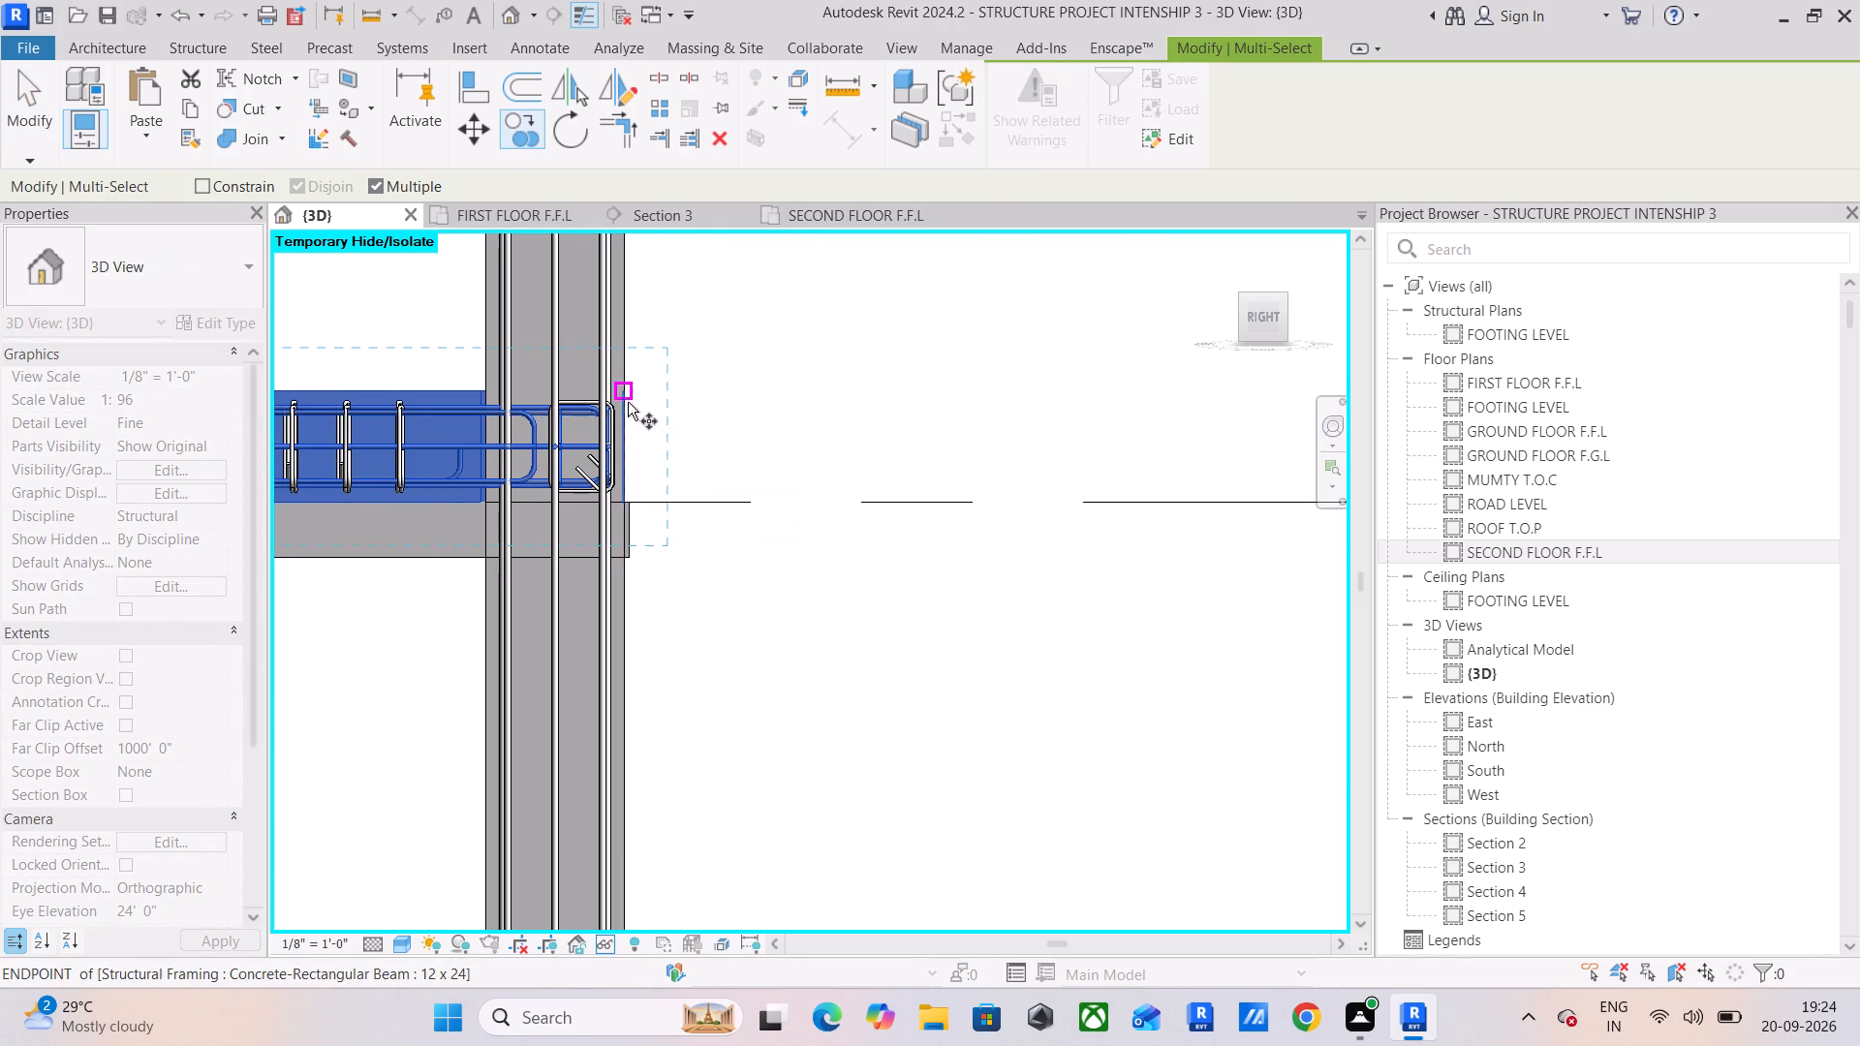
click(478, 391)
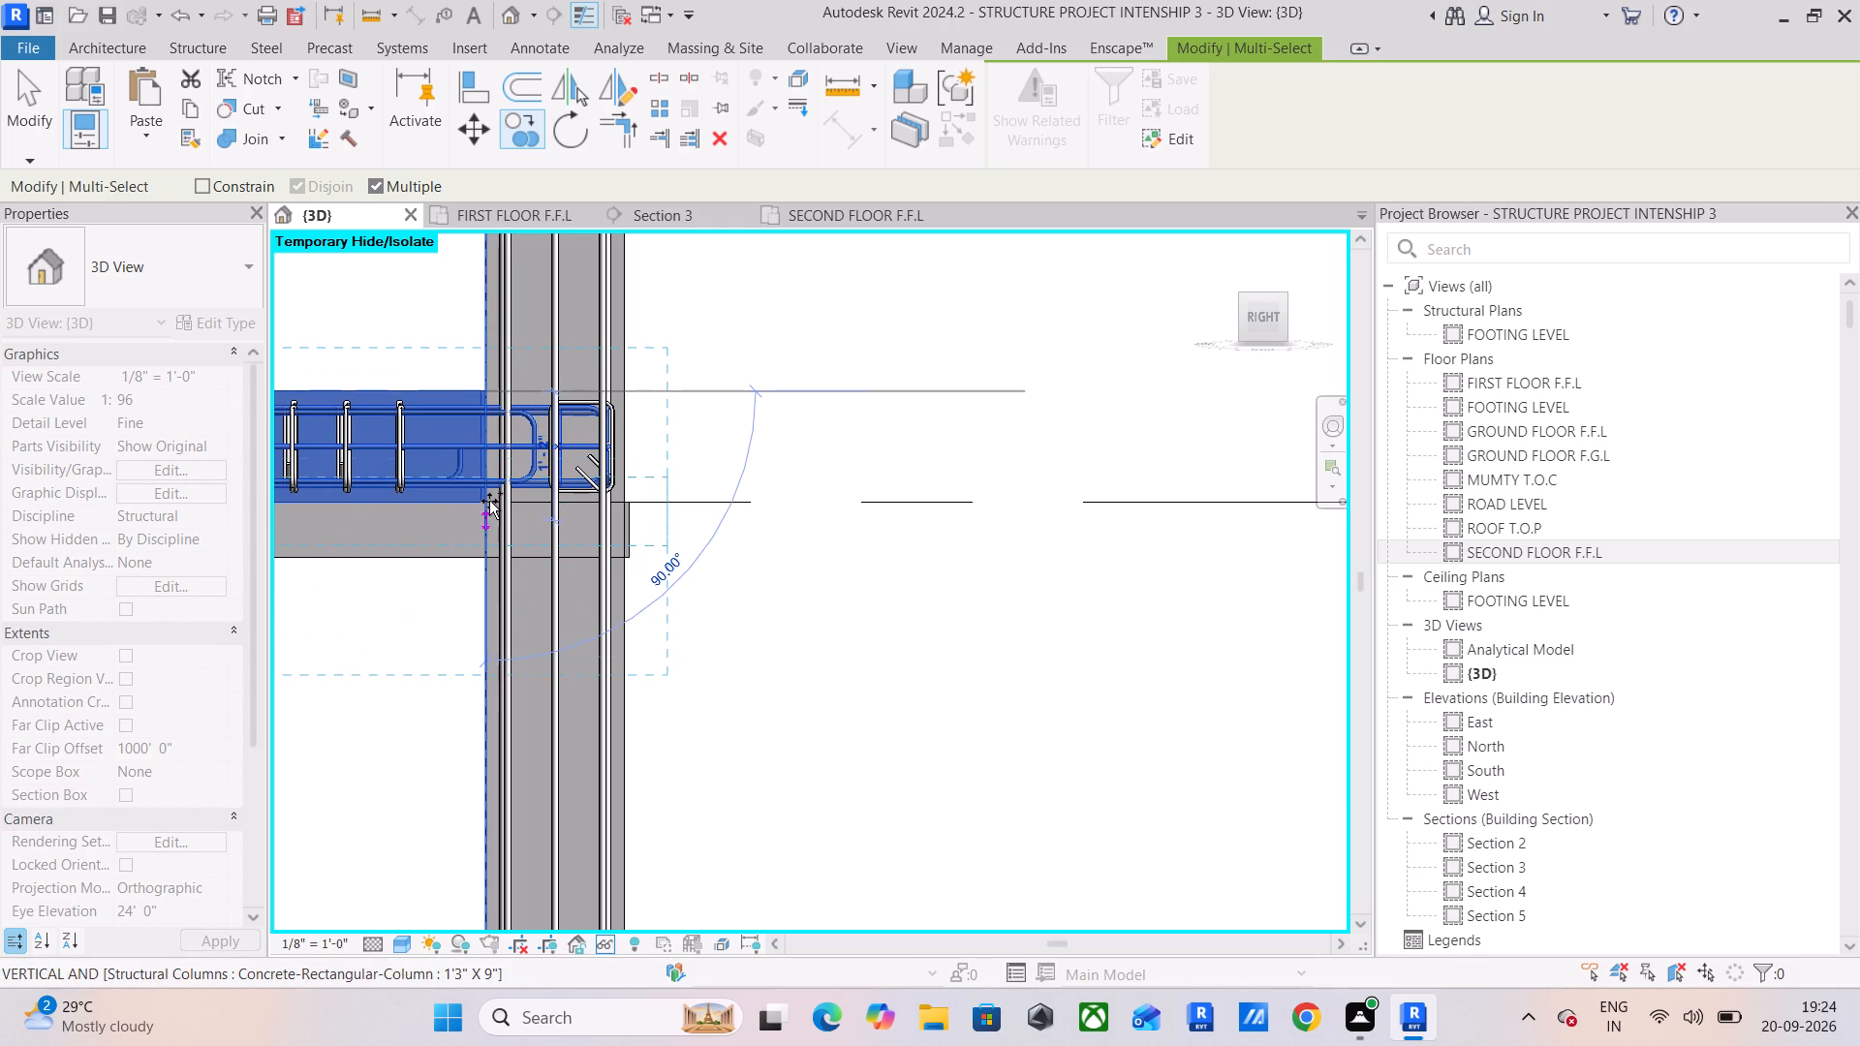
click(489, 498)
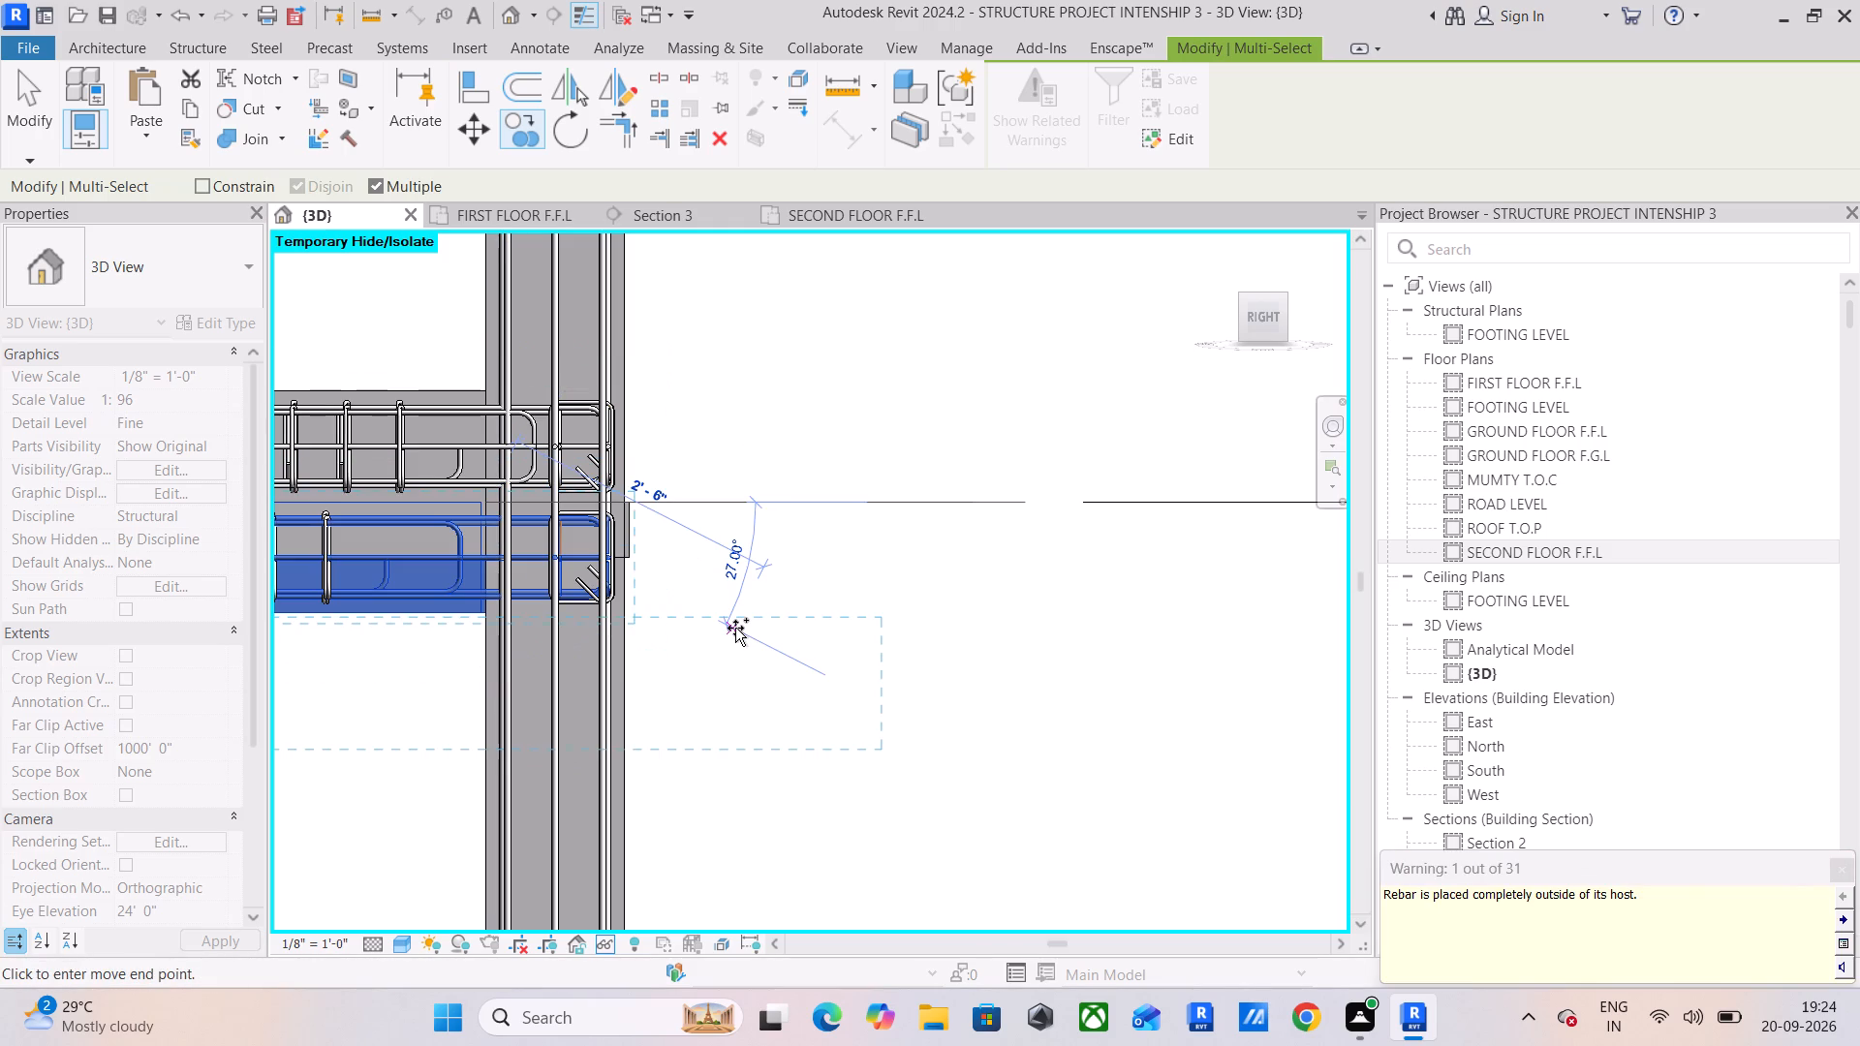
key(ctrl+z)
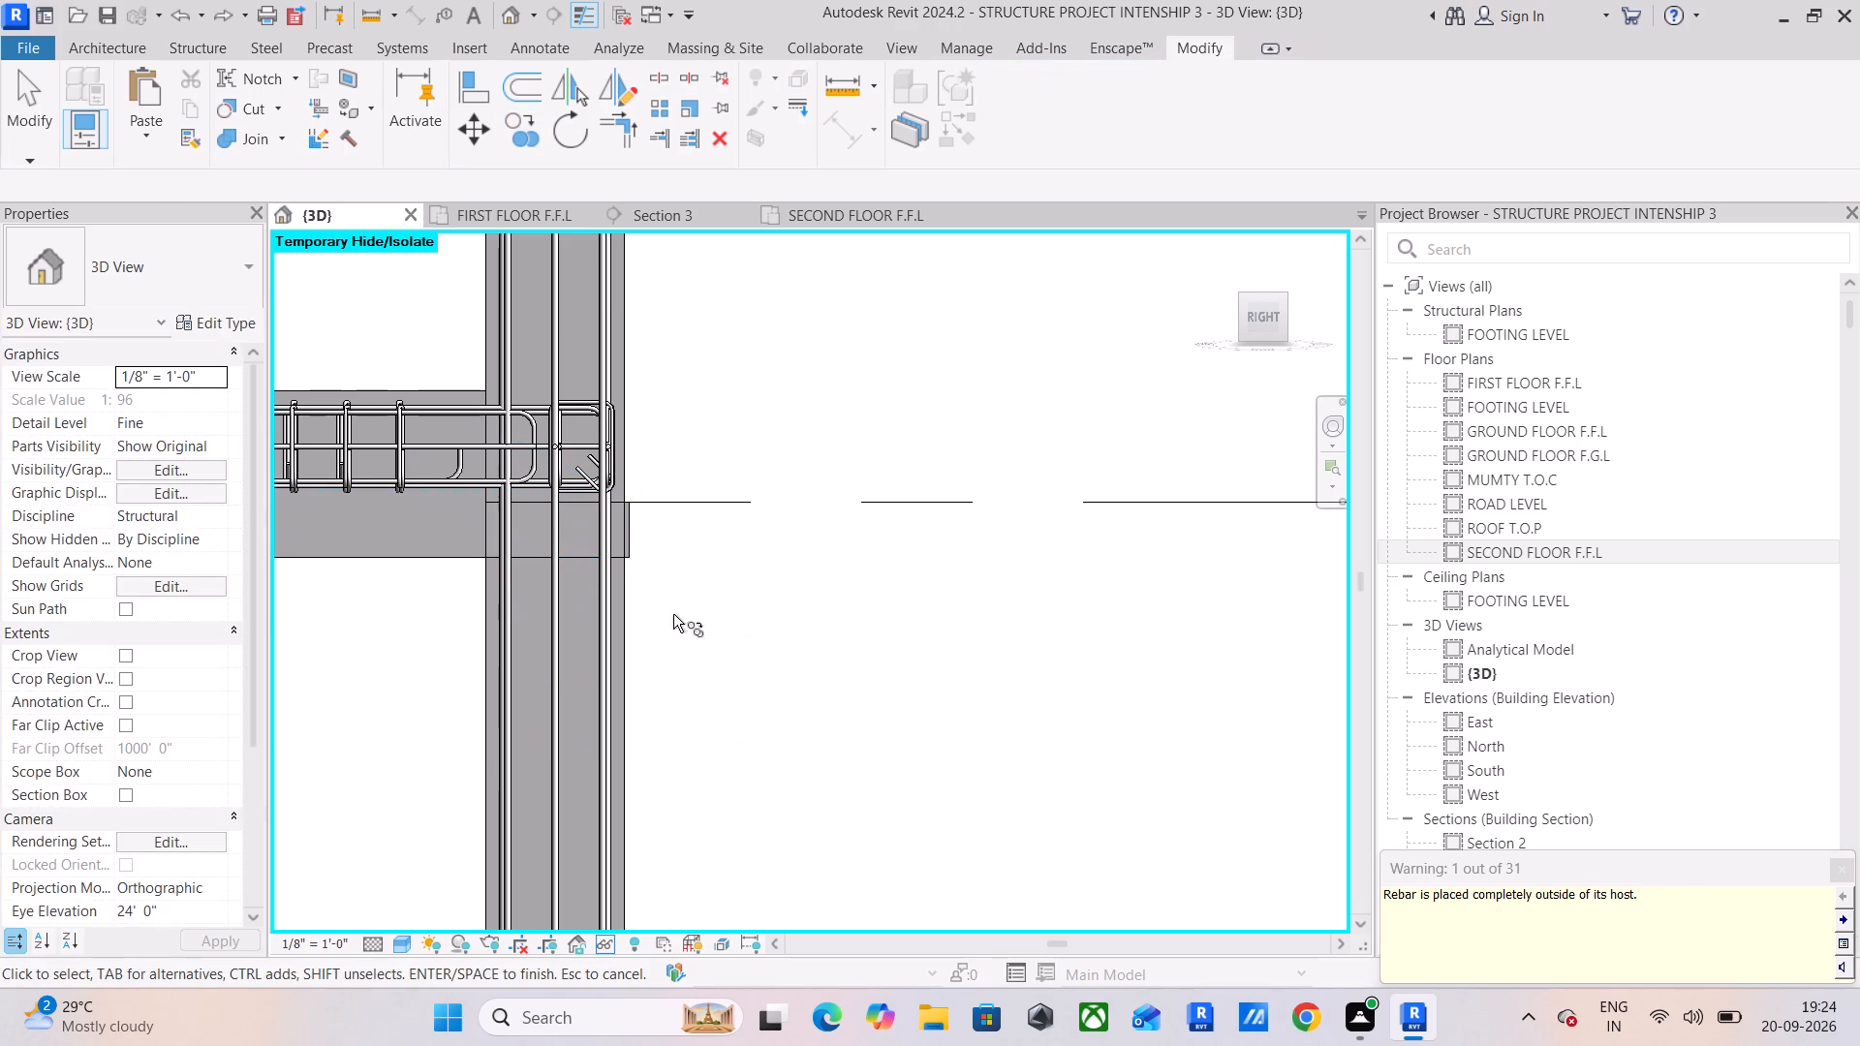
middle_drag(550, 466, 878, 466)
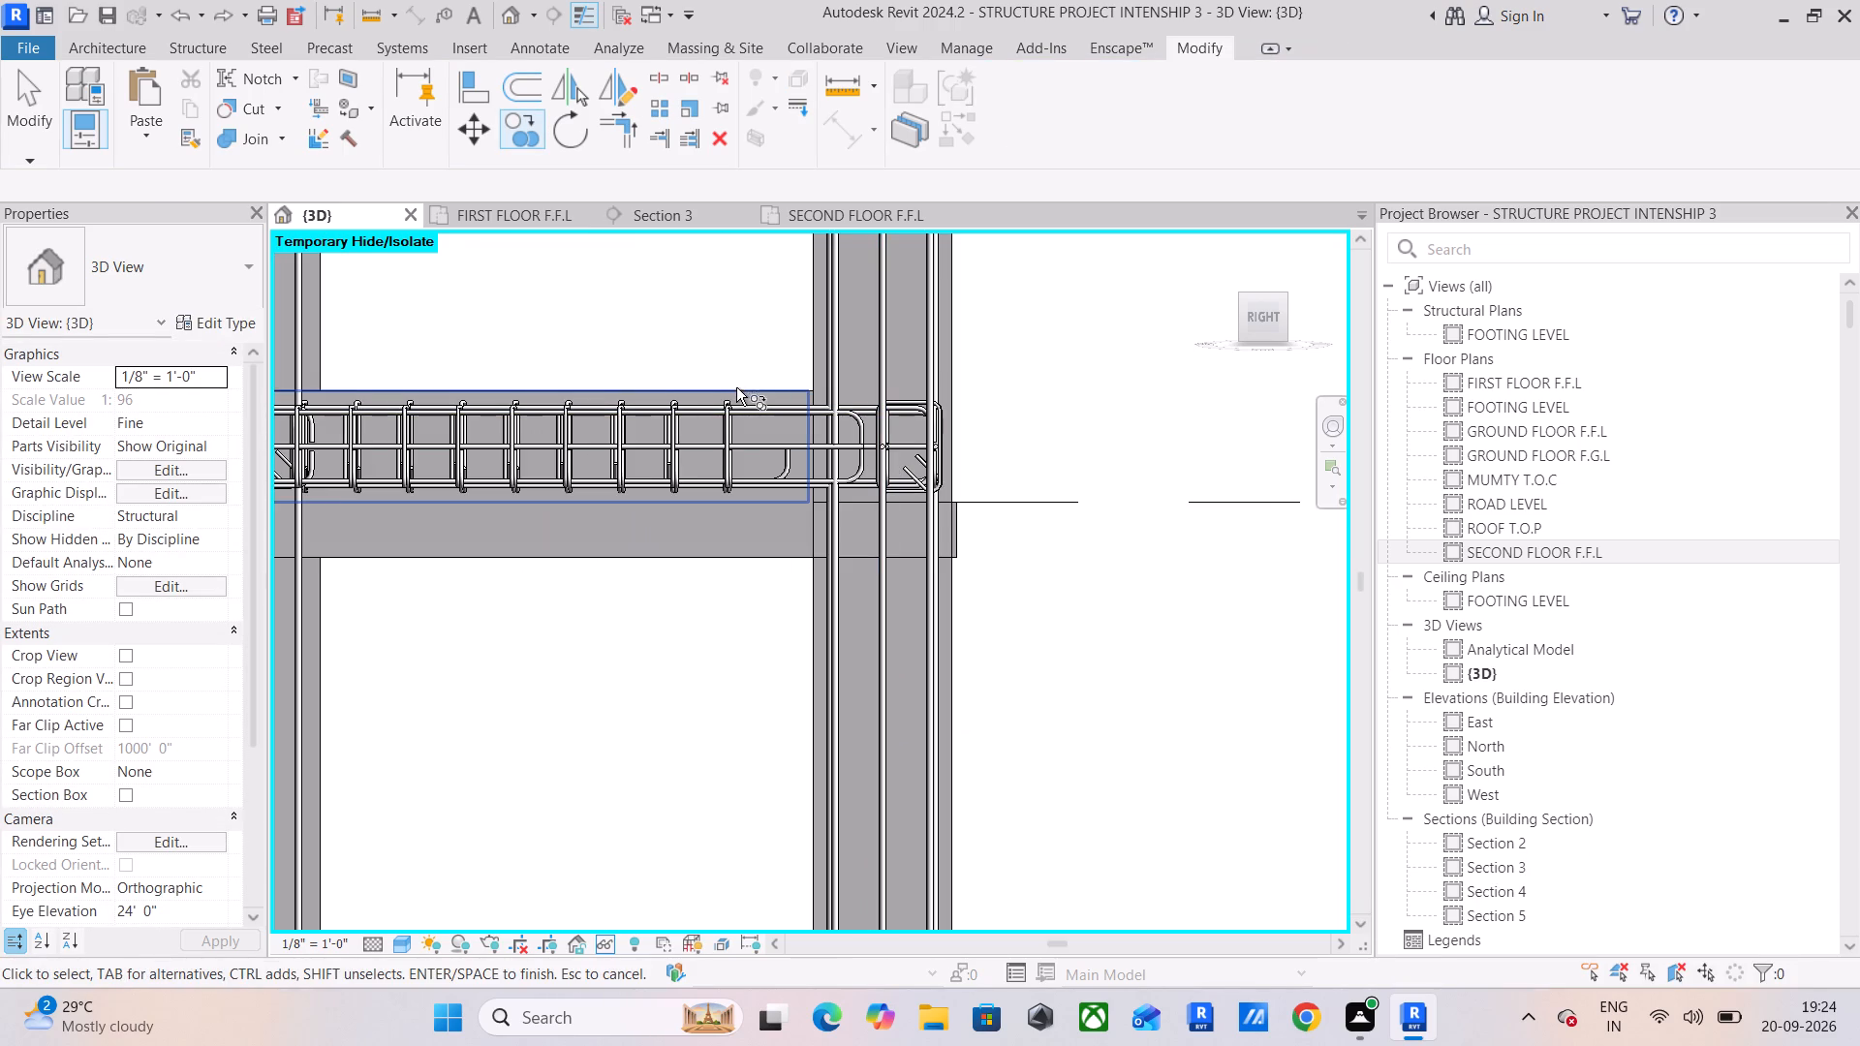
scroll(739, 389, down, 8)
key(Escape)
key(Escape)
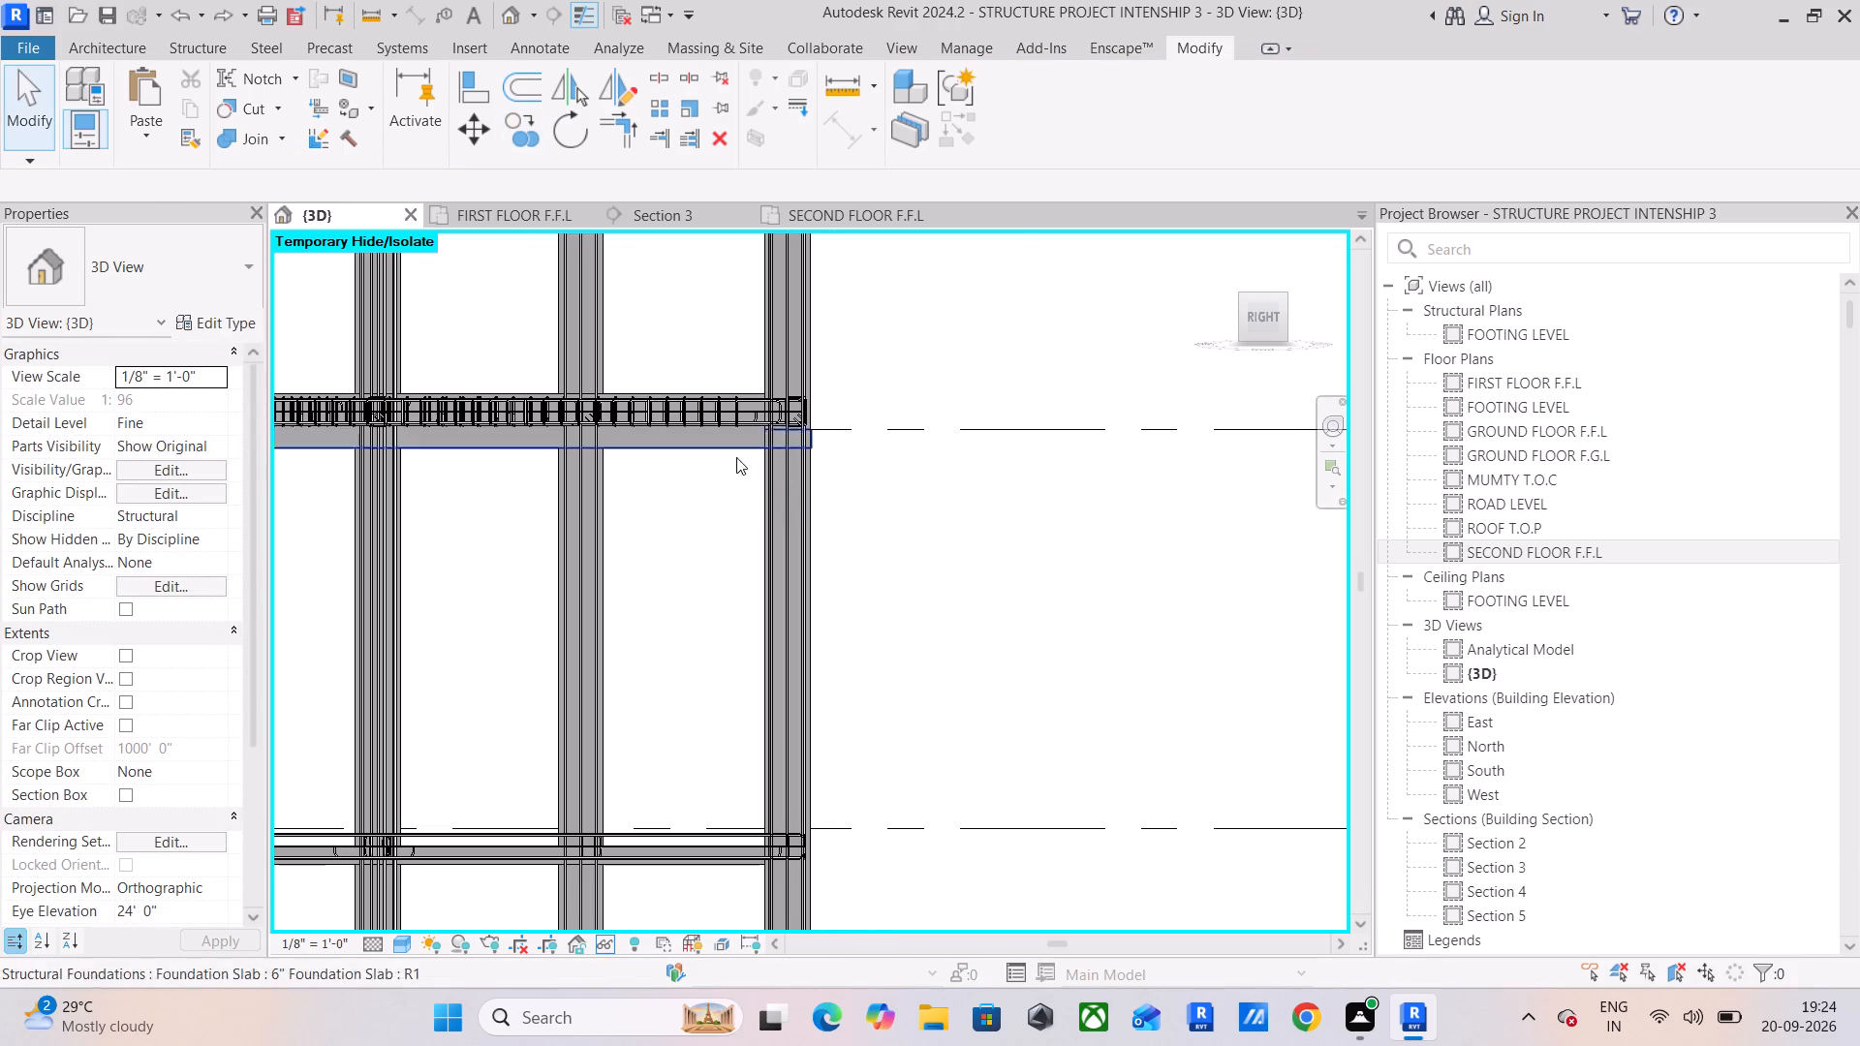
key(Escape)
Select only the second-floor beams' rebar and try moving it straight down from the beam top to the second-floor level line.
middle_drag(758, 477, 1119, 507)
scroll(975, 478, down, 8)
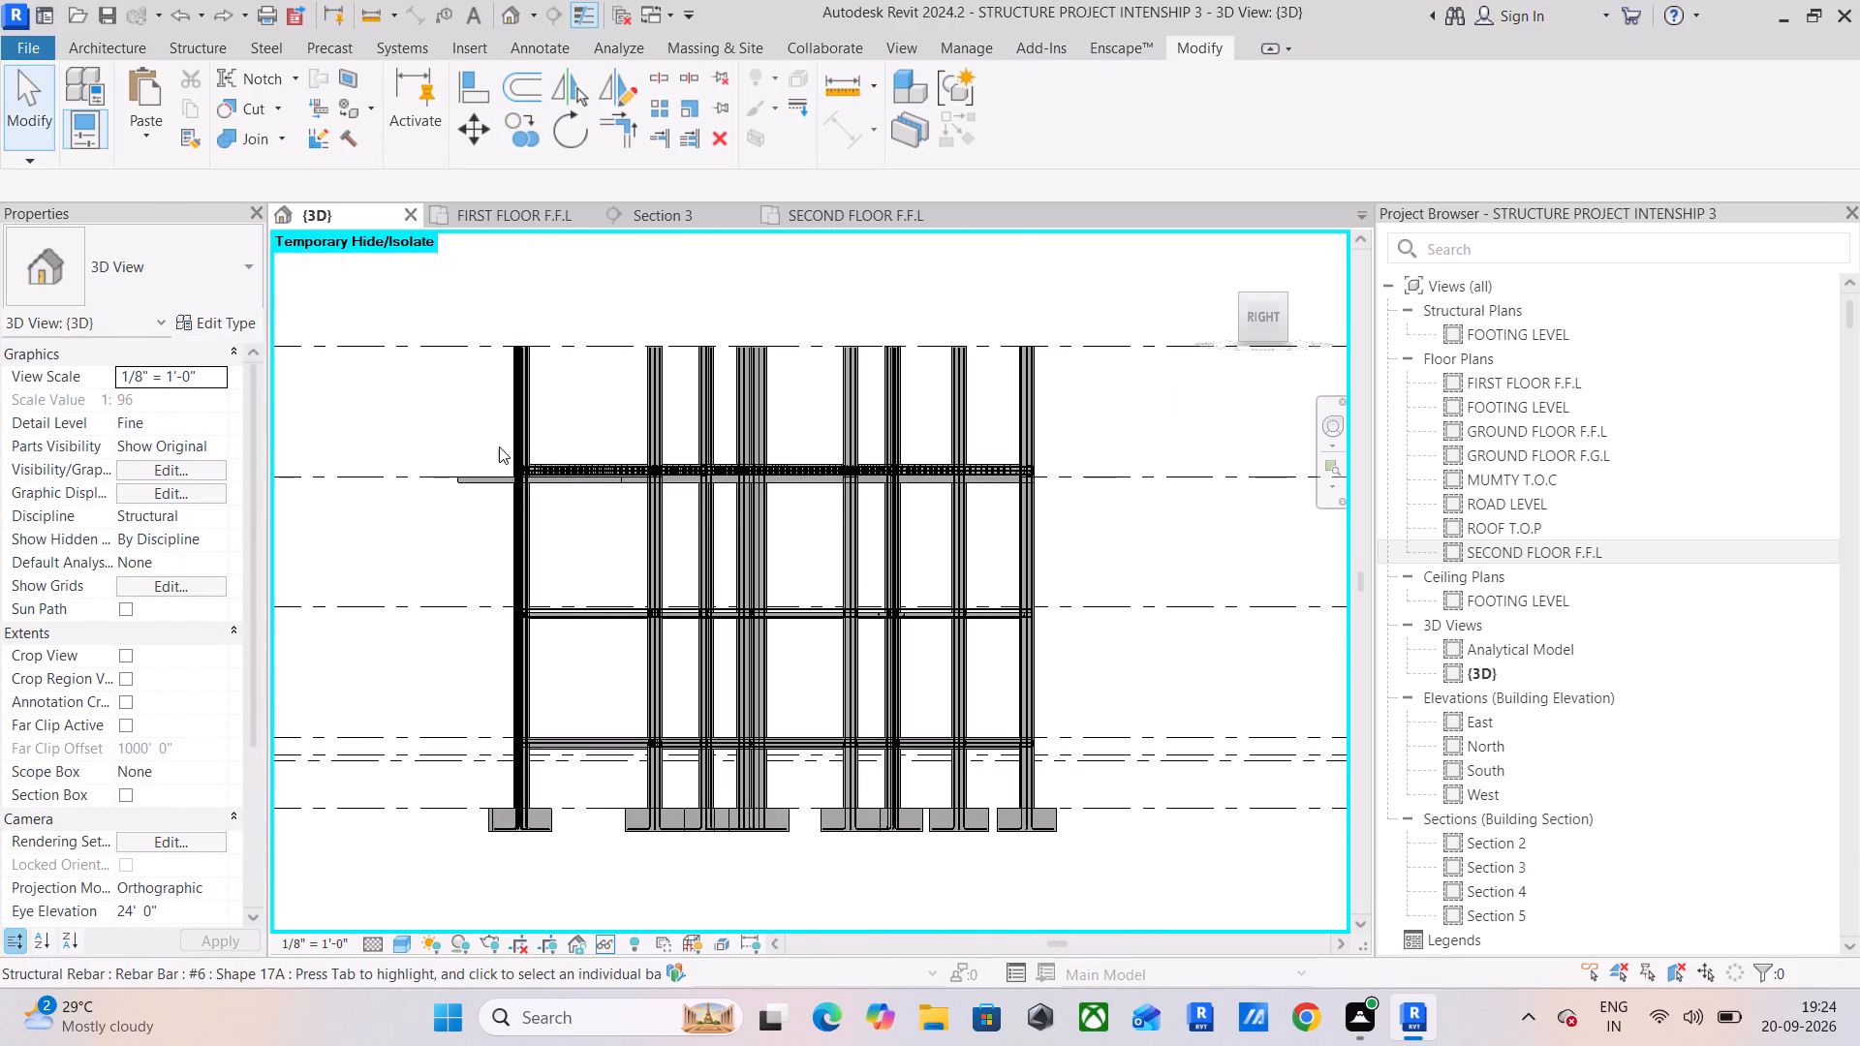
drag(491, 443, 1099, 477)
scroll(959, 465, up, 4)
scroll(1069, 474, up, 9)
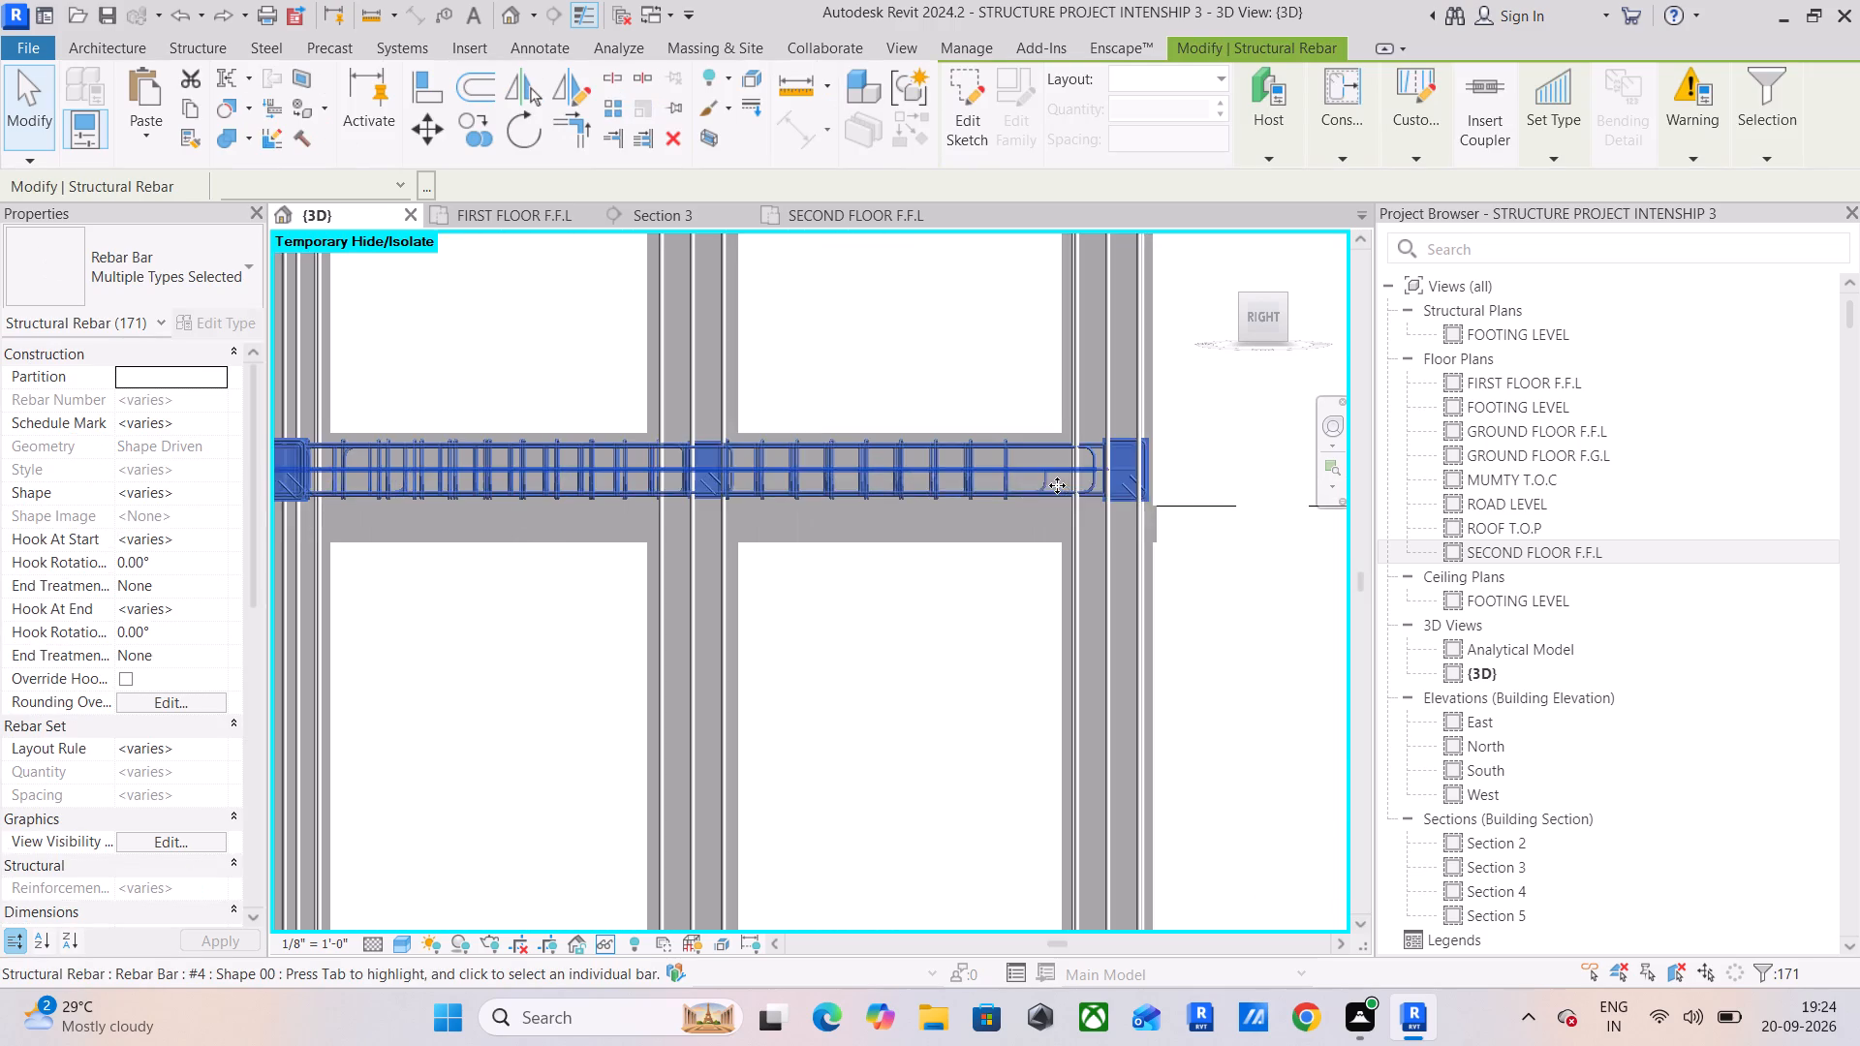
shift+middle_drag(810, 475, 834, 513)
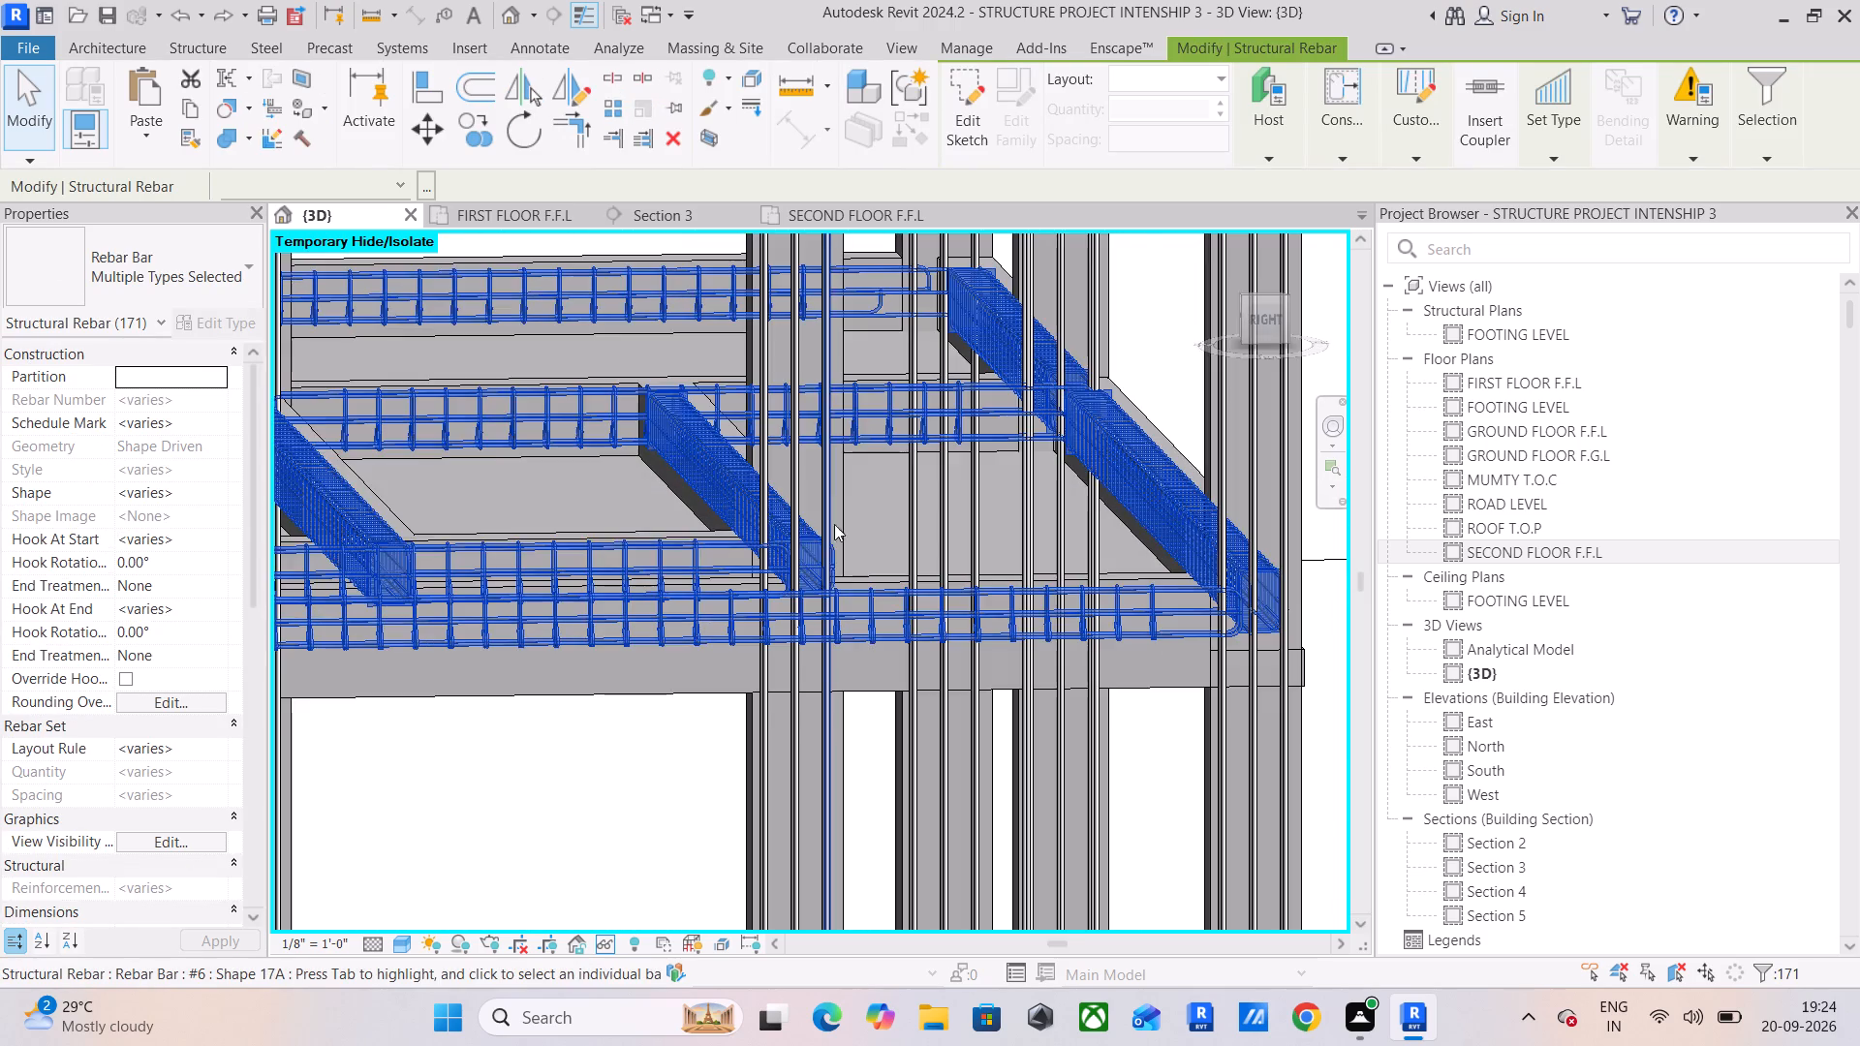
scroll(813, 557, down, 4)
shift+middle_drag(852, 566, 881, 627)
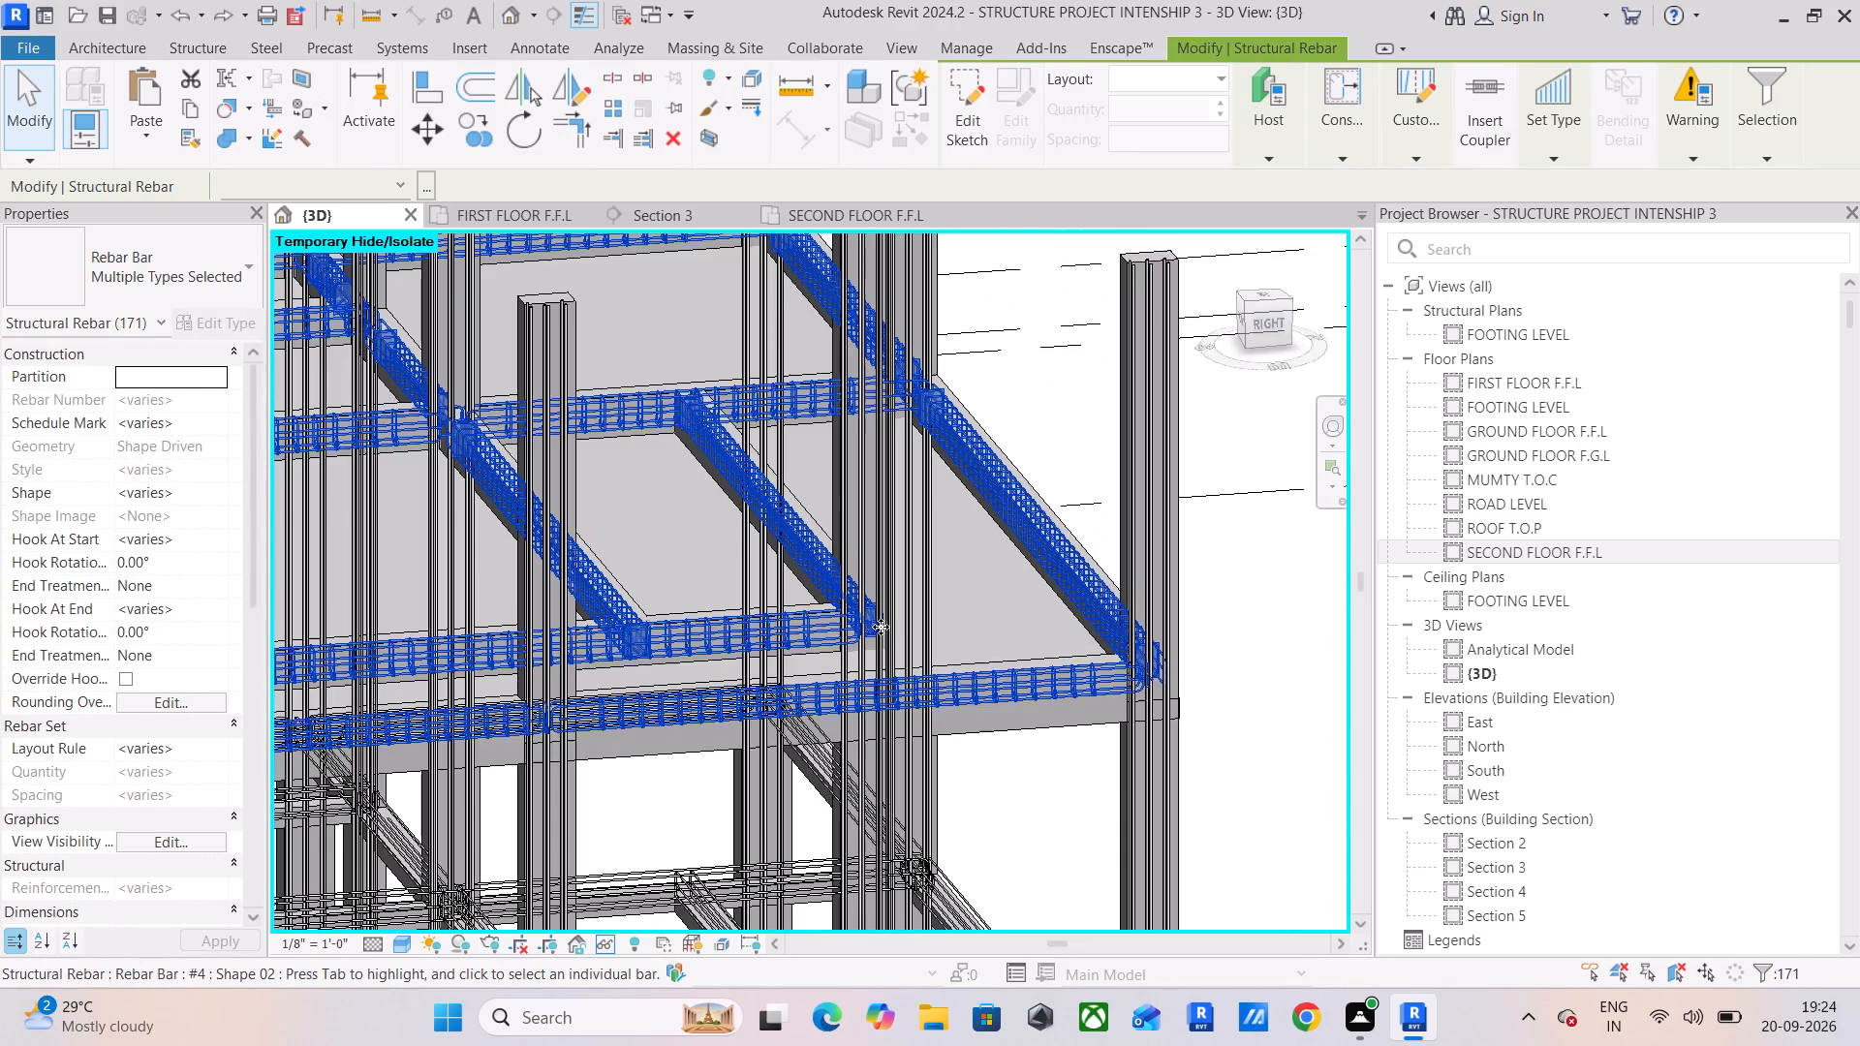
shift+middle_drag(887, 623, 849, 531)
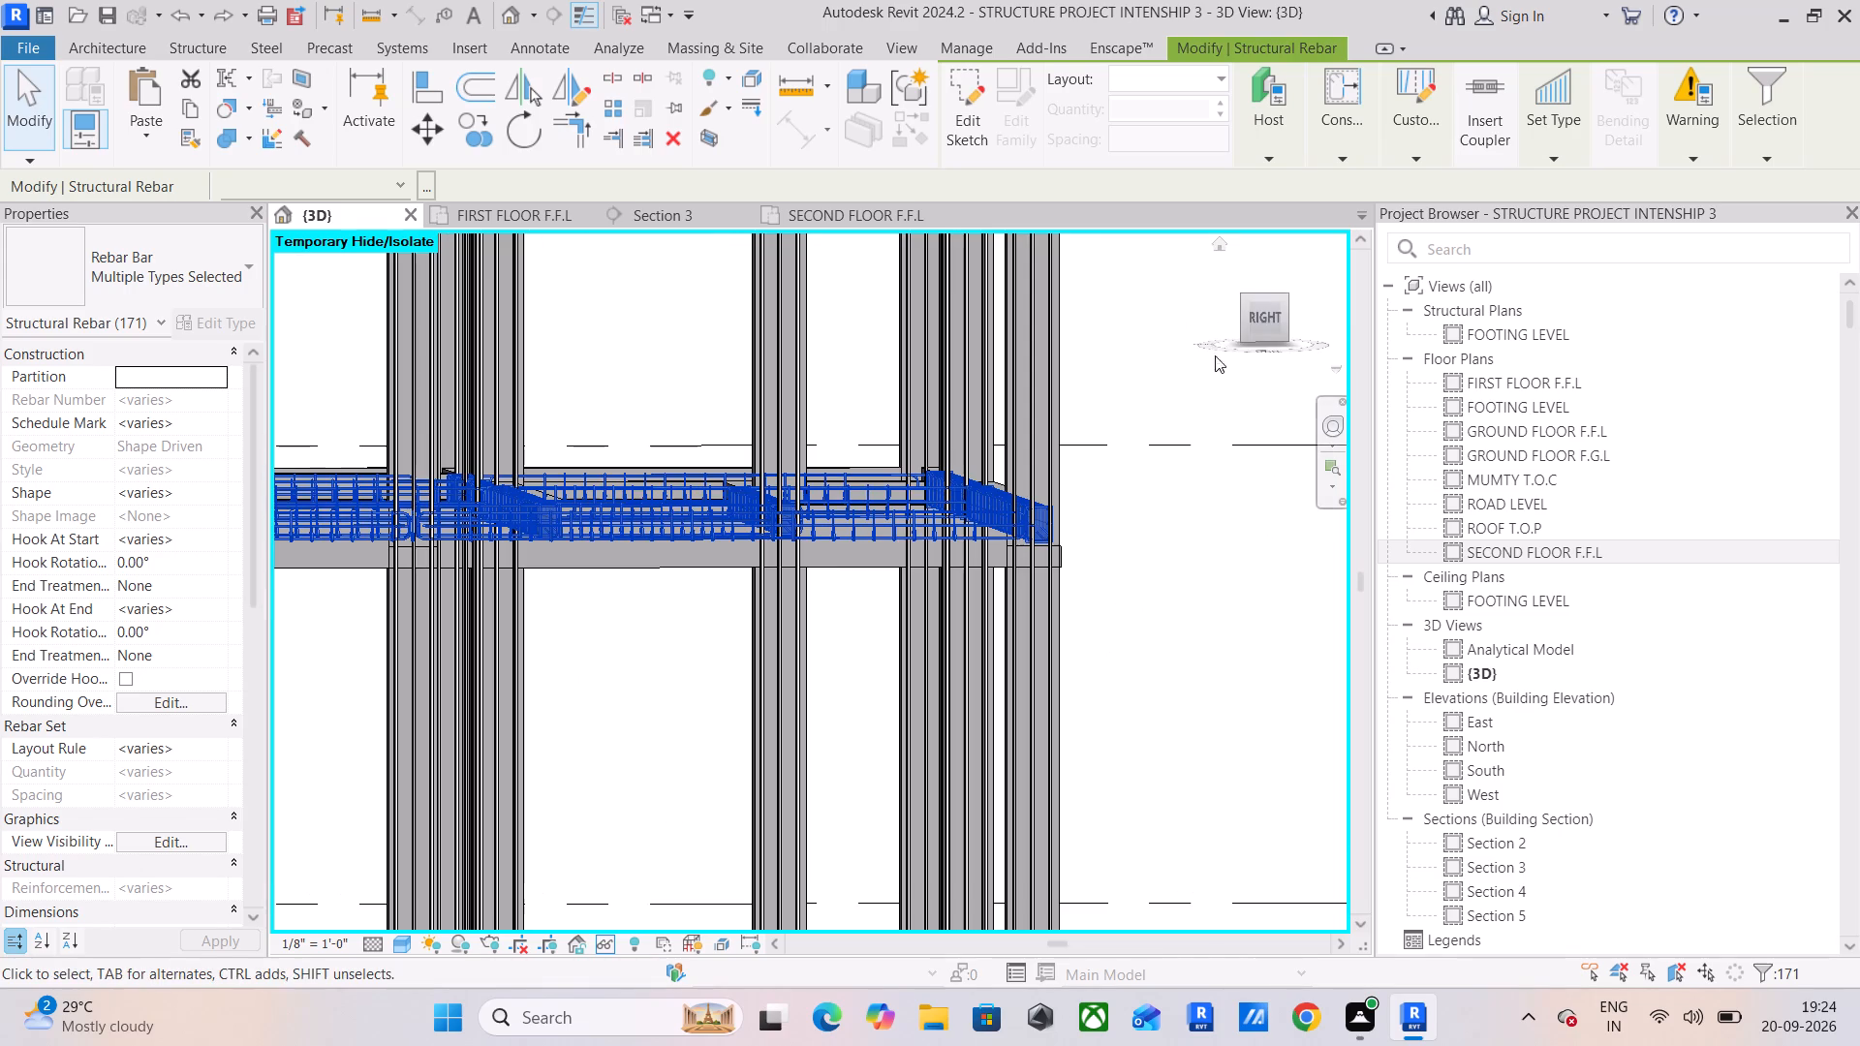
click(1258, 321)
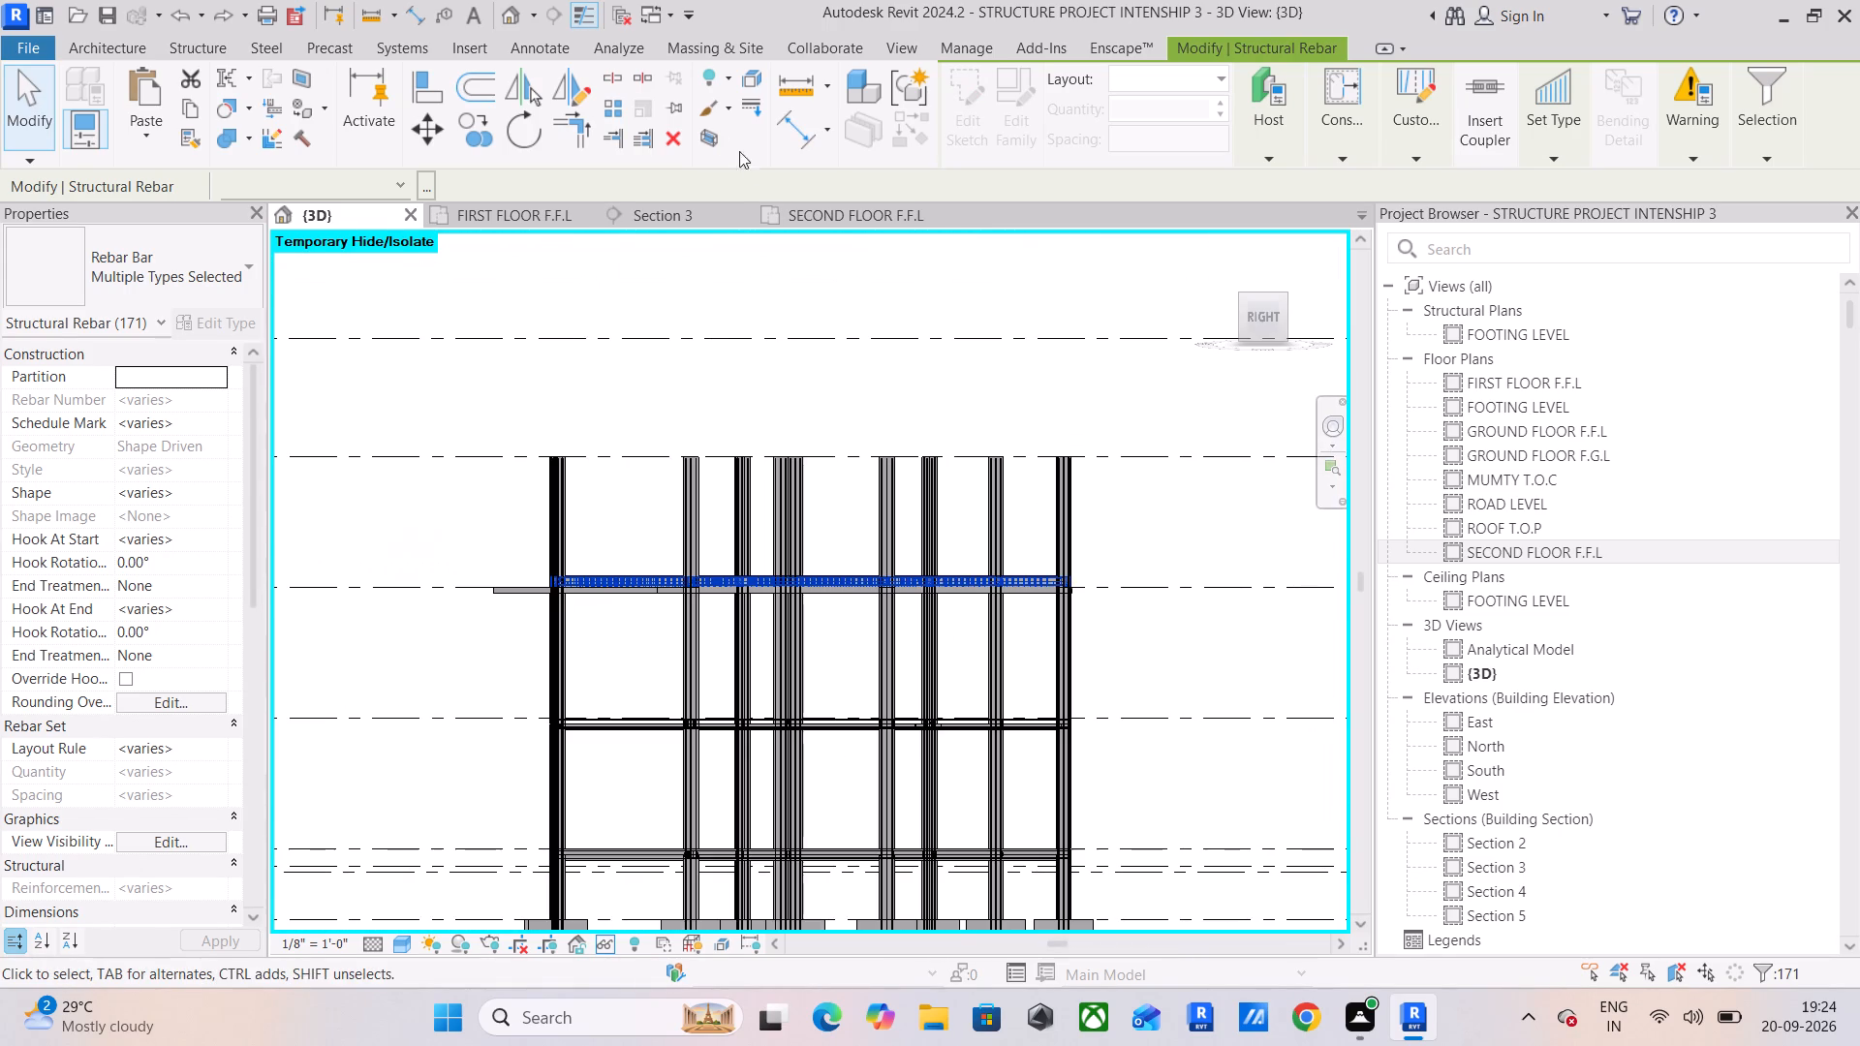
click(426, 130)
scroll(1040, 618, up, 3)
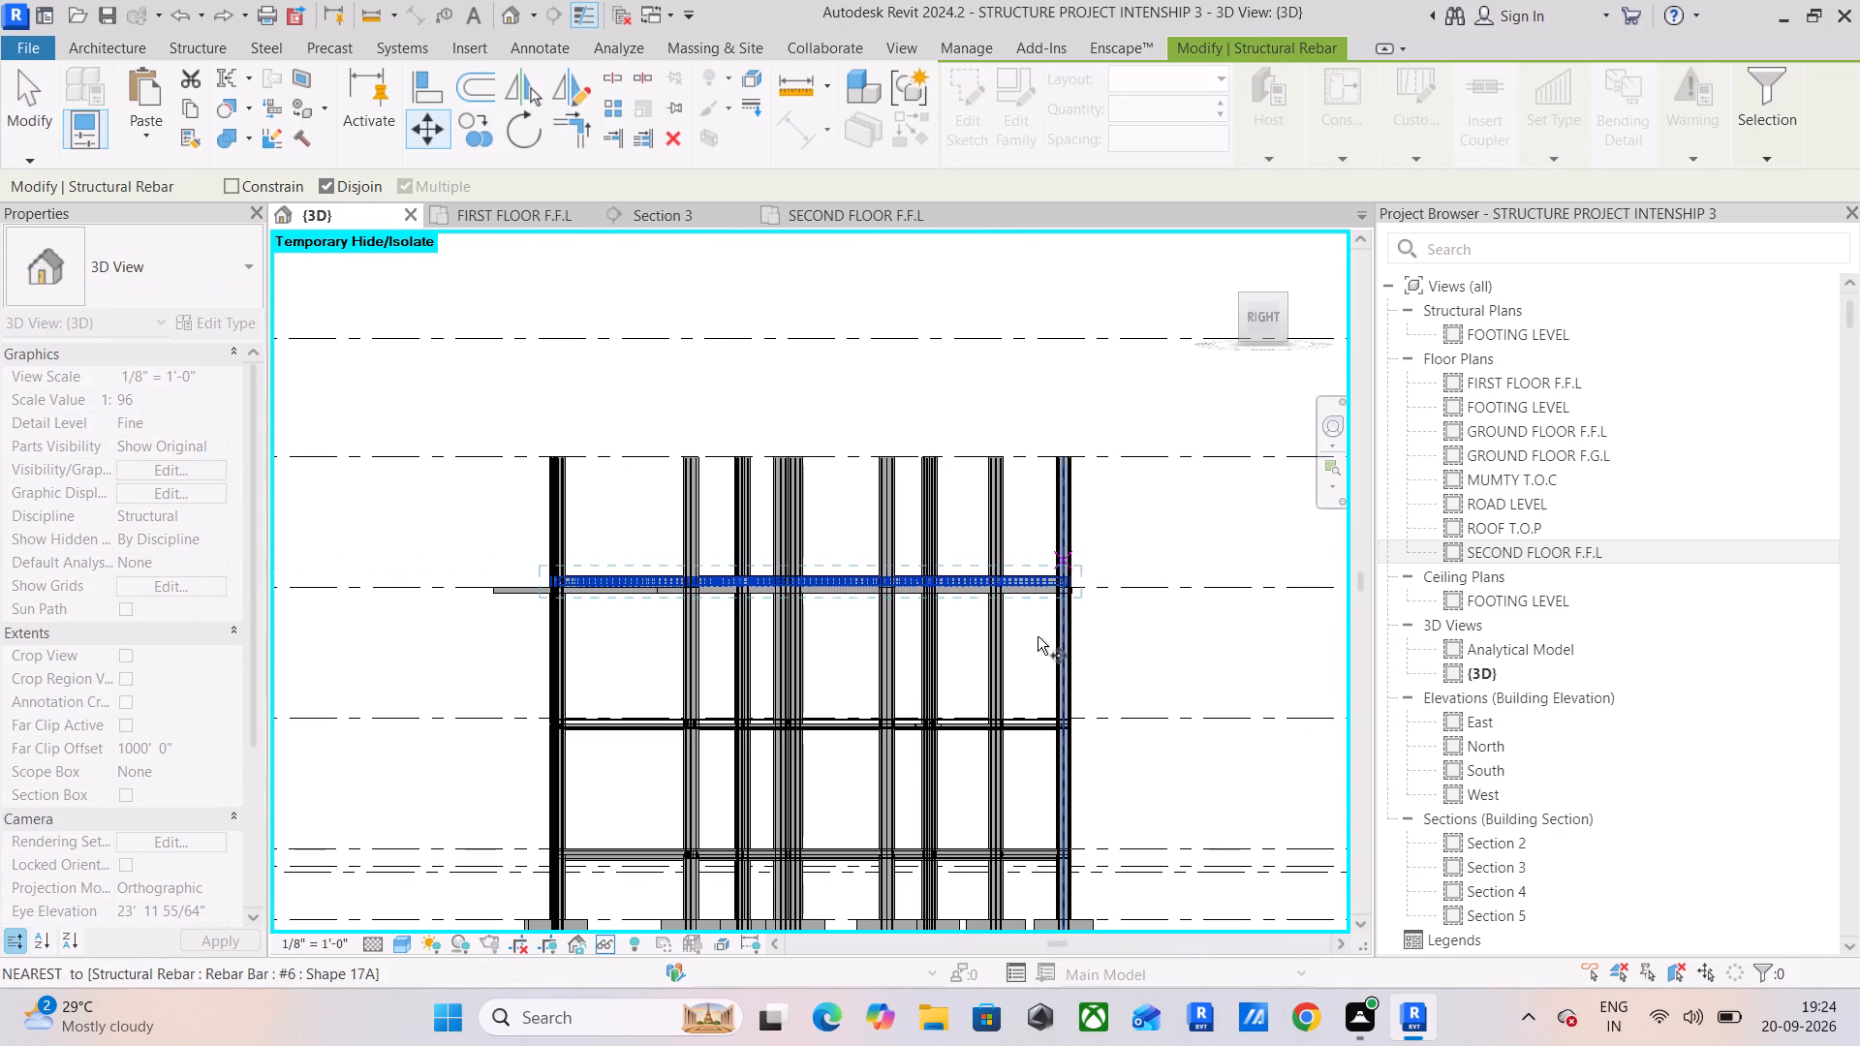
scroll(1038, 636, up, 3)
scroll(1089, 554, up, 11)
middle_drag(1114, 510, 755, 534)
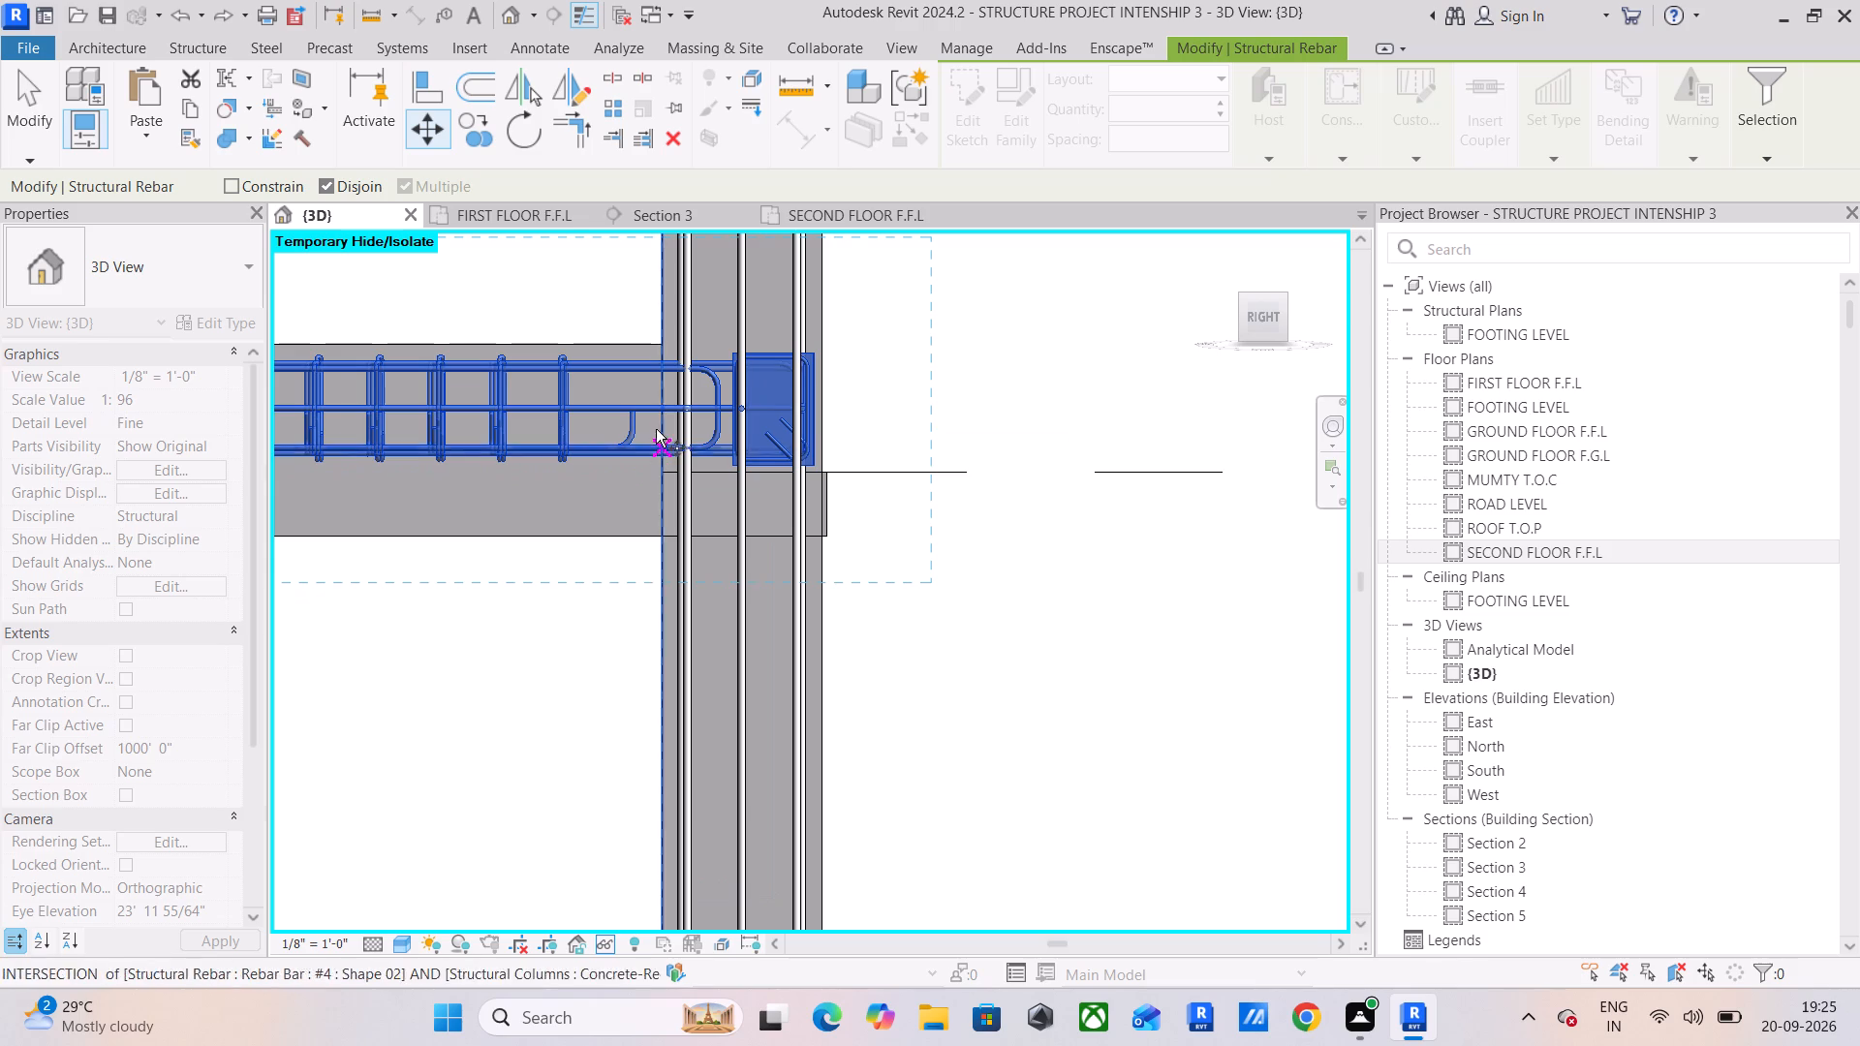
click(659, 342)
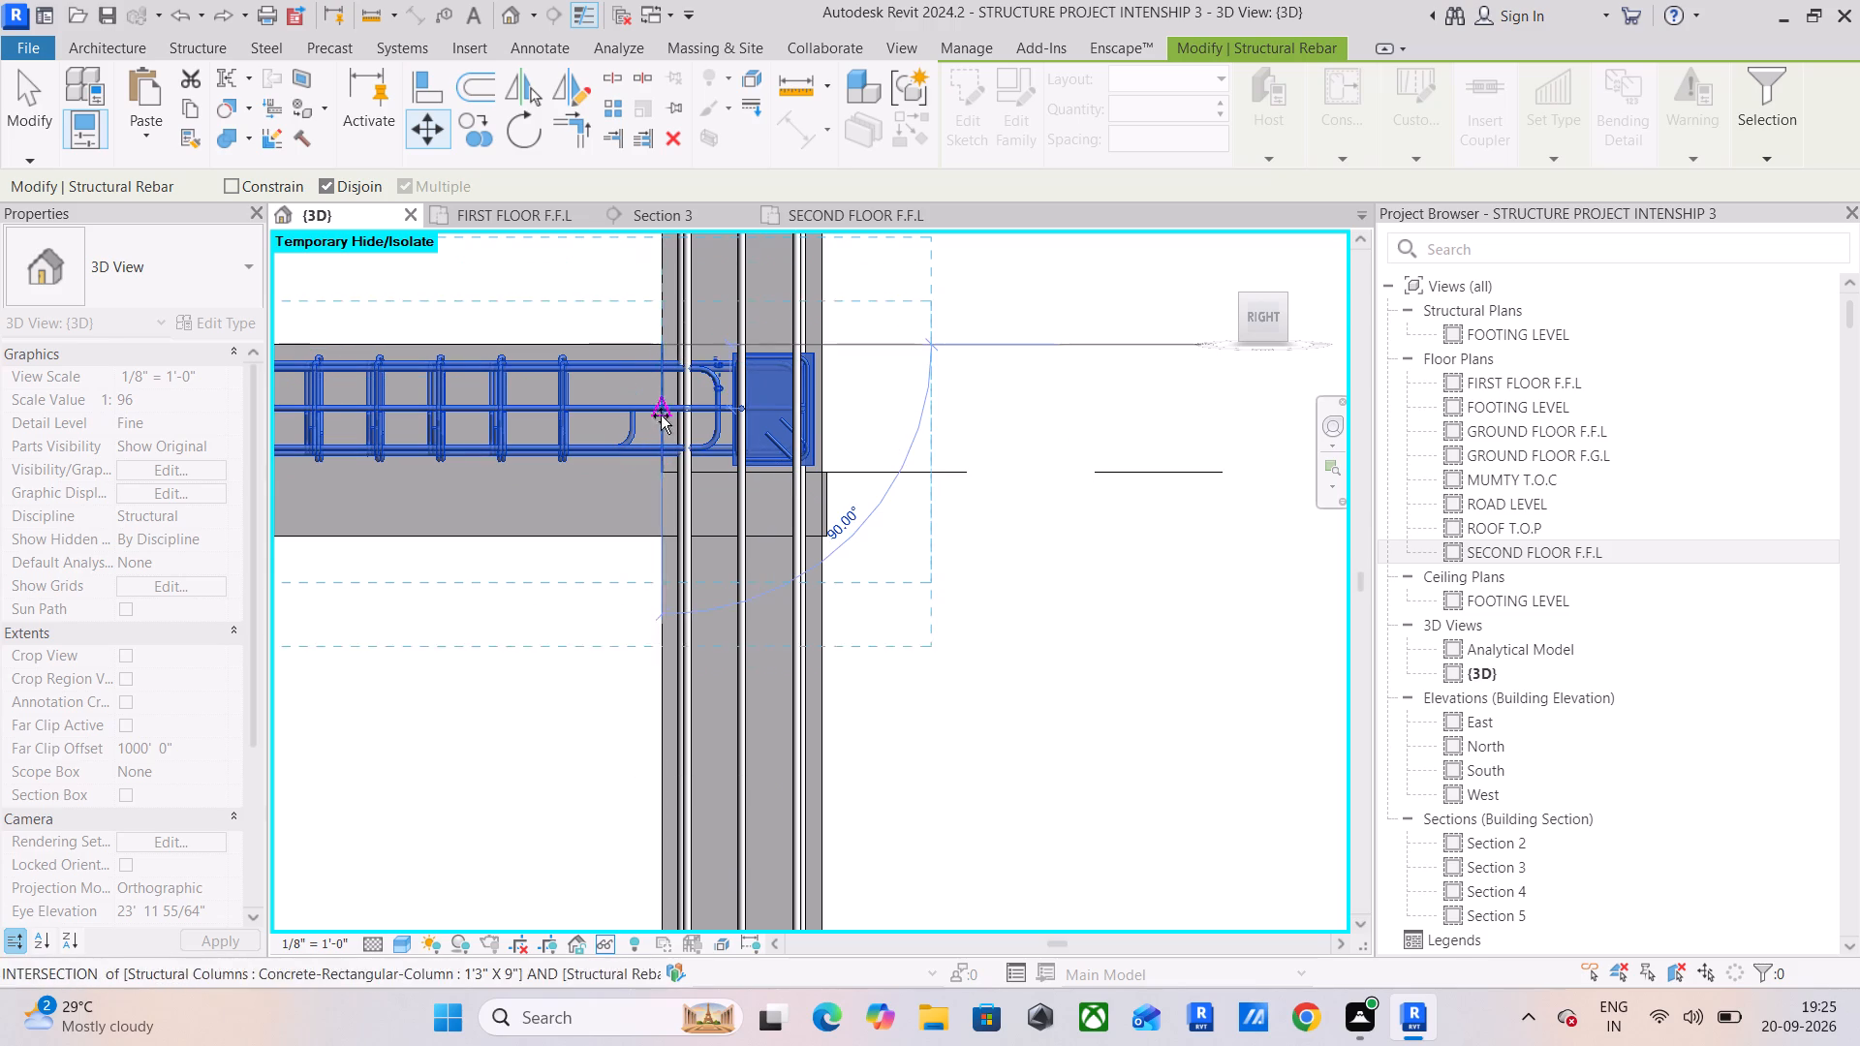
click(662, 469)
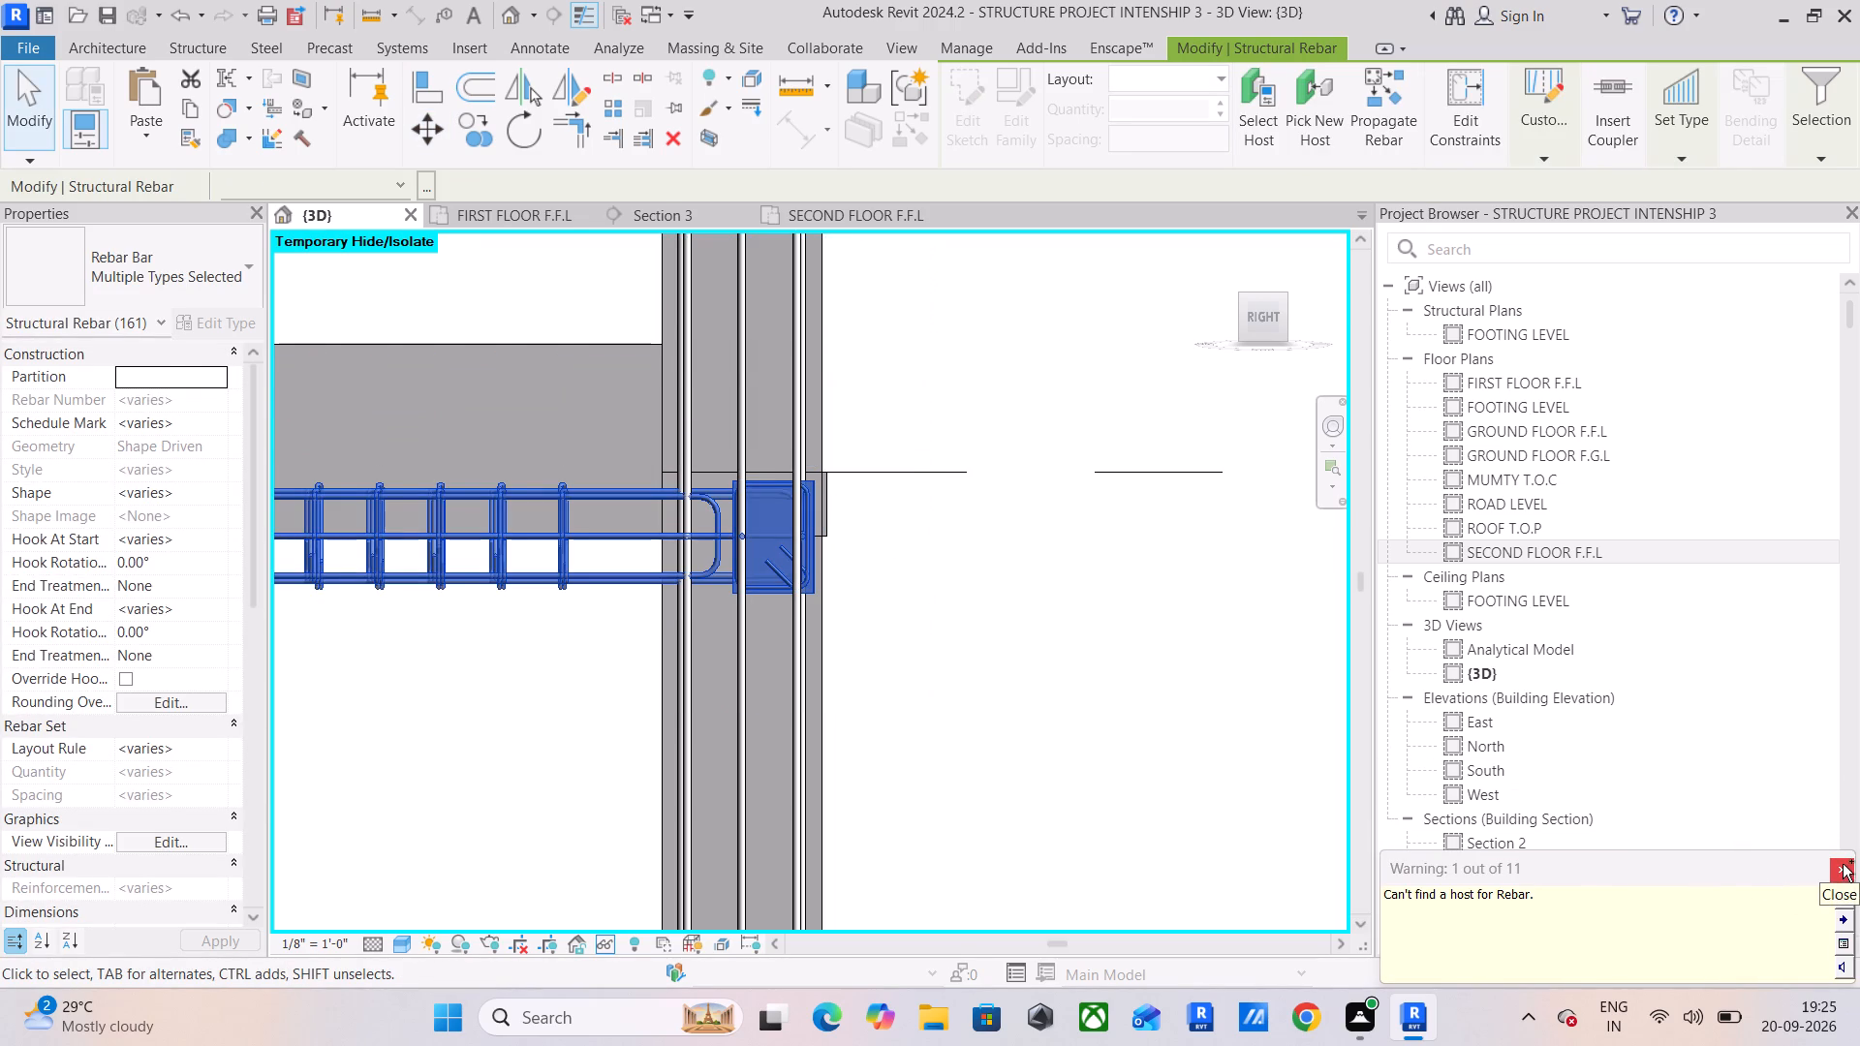
Undo the rebar move and the earlier paste of the beams and rebar onto the second floor.
key(ctrl+z)
key(ctrl+z)
Reset the temporary hide in the 3D view and temporarily hide only the linked architectural model, leaving all rebar shown.
scroll(906, 736, down, 5)
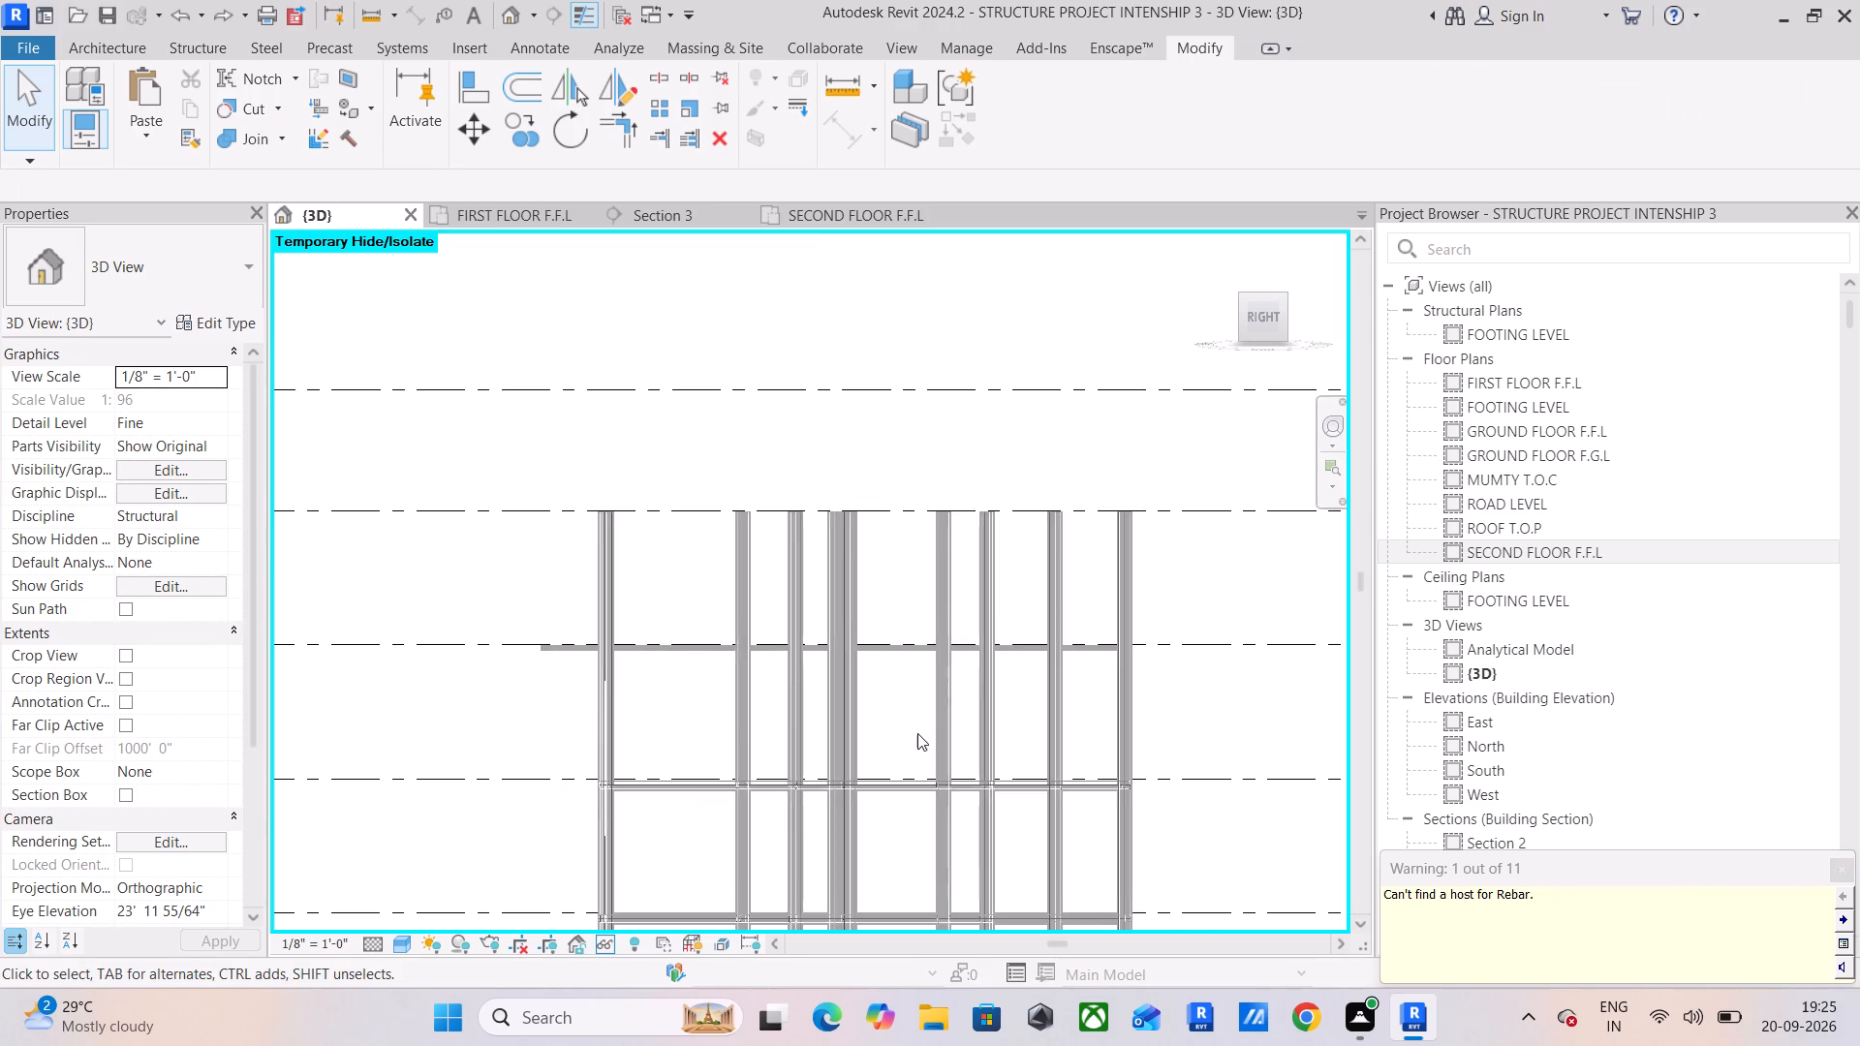
text(GR)
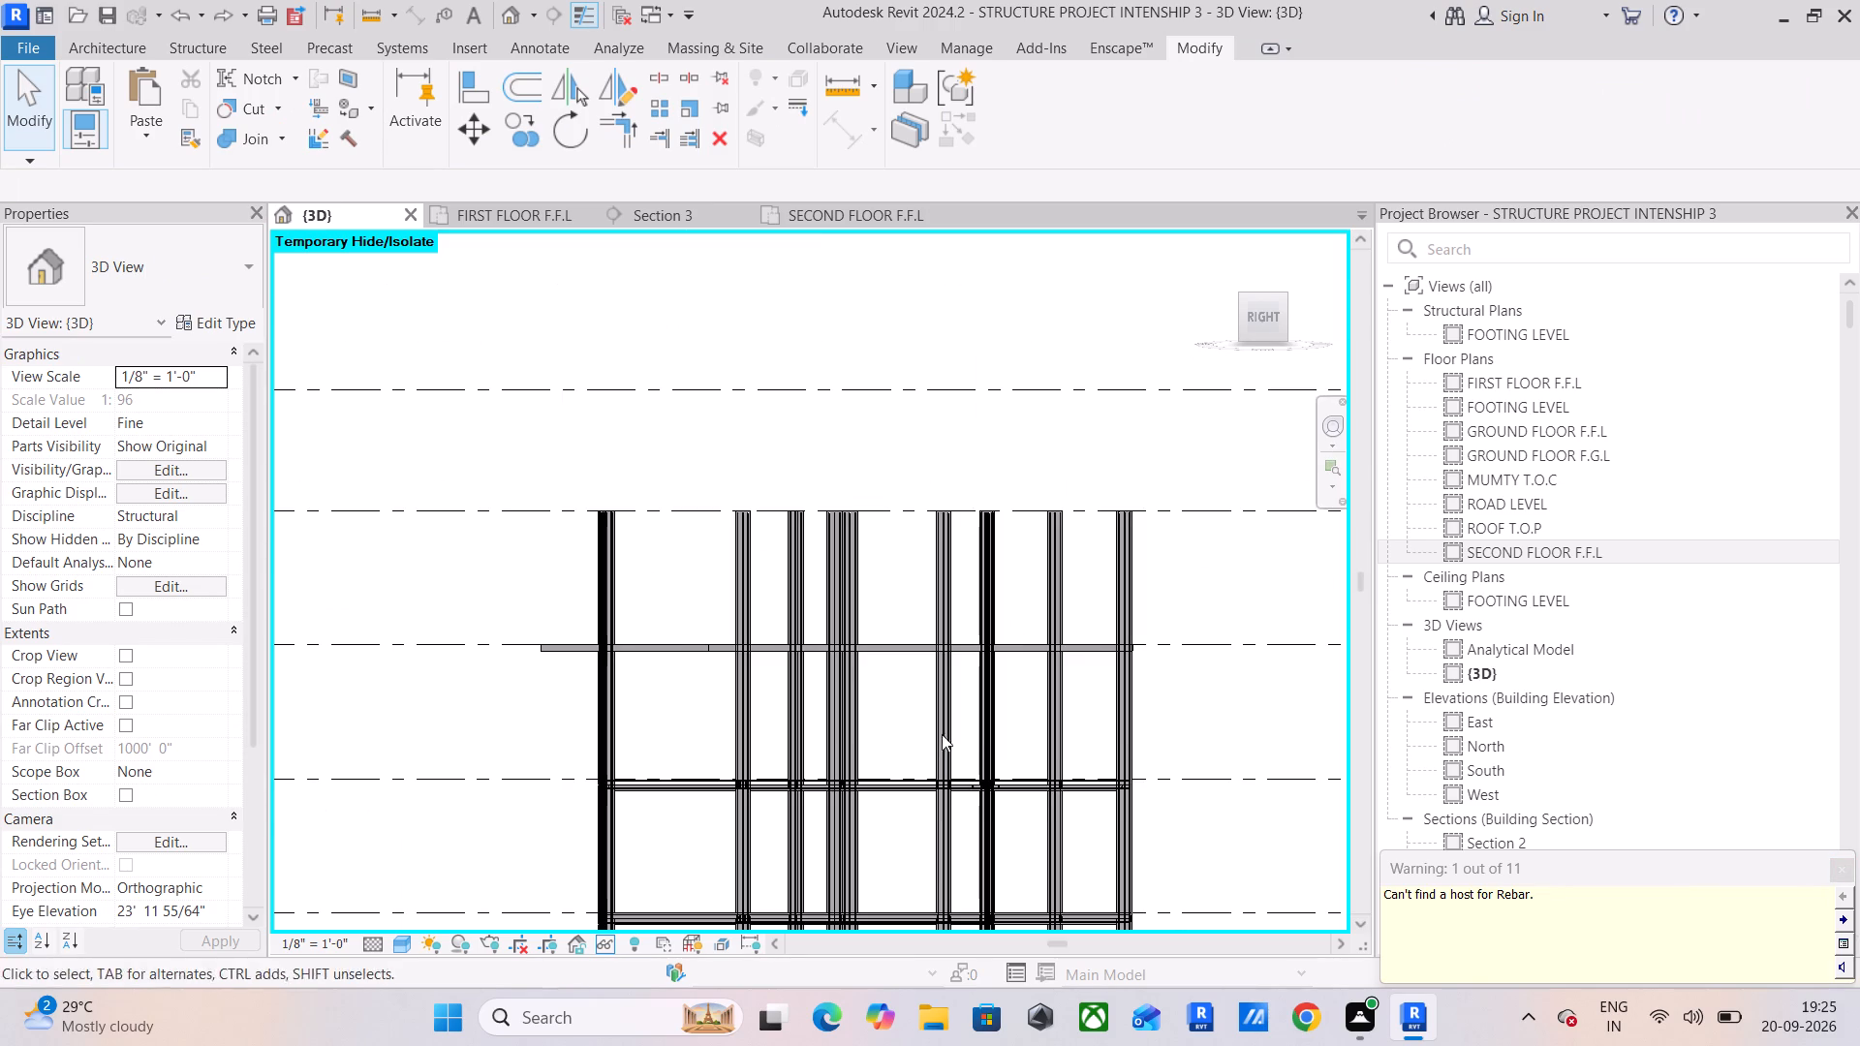
click(1853, 865)
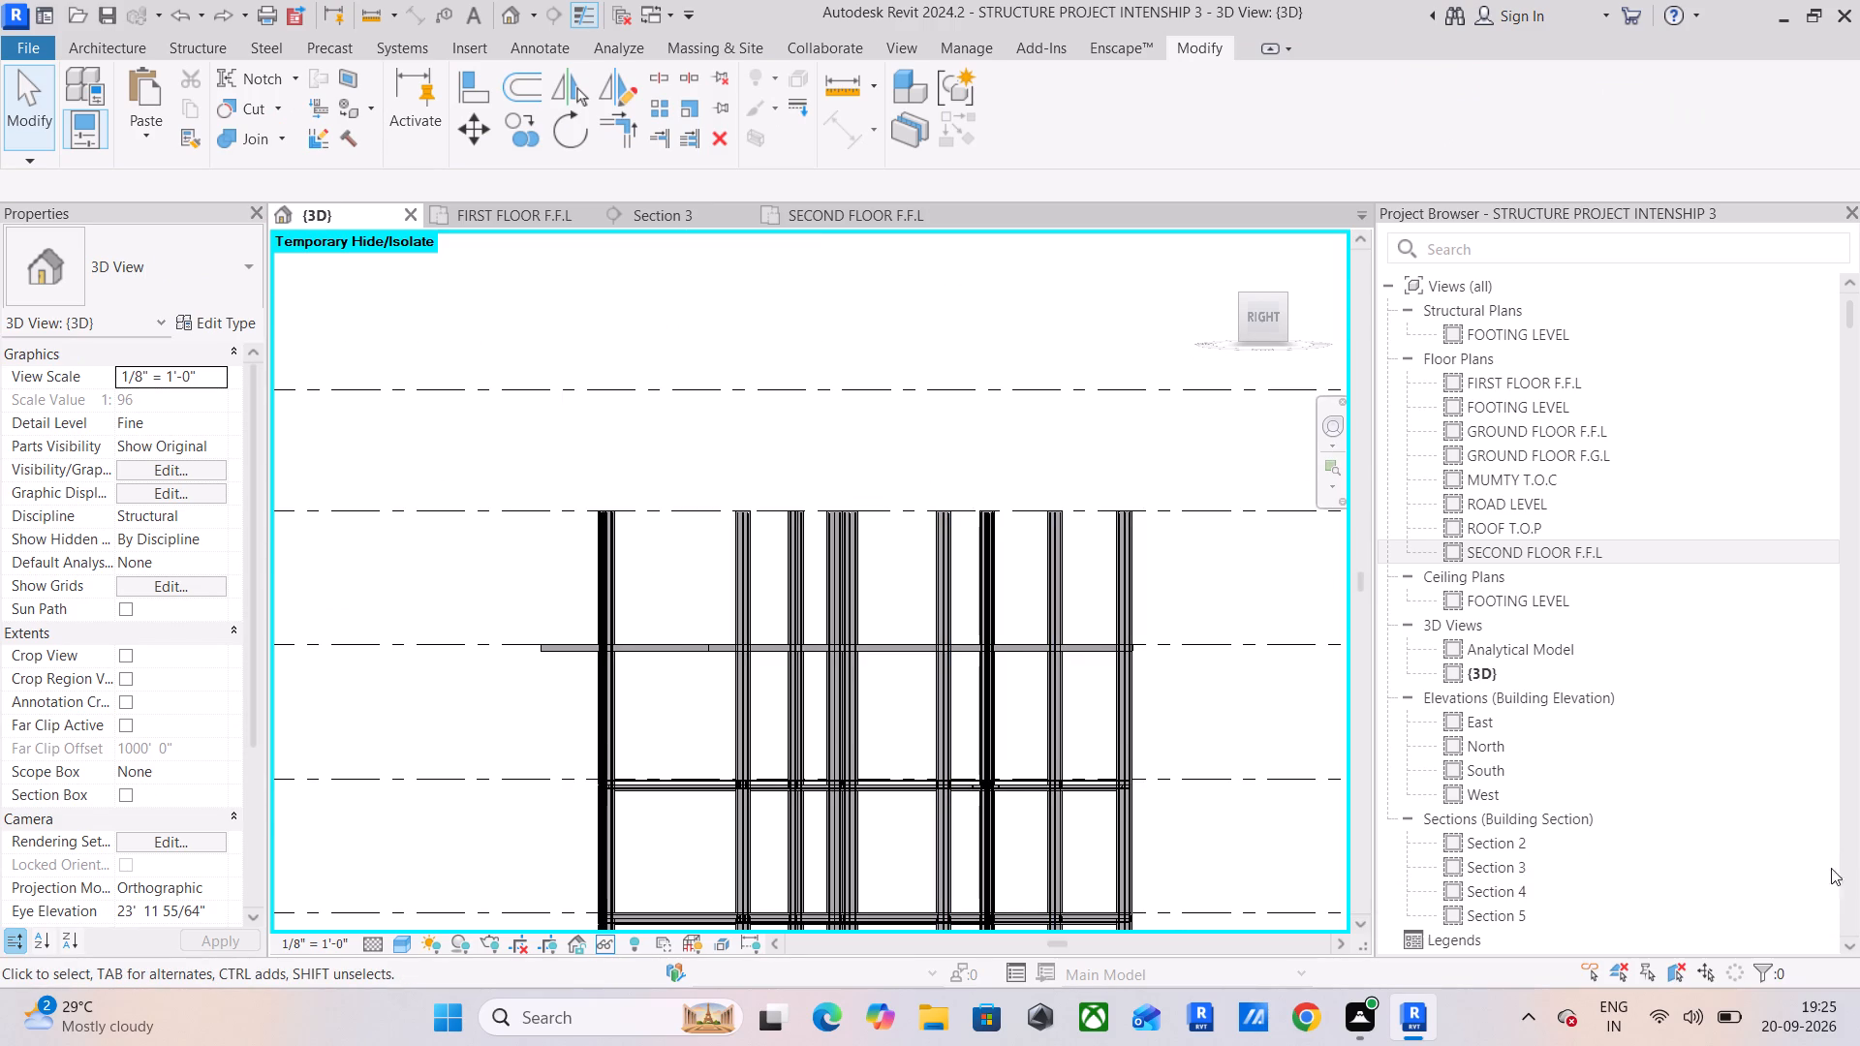
text(HR)
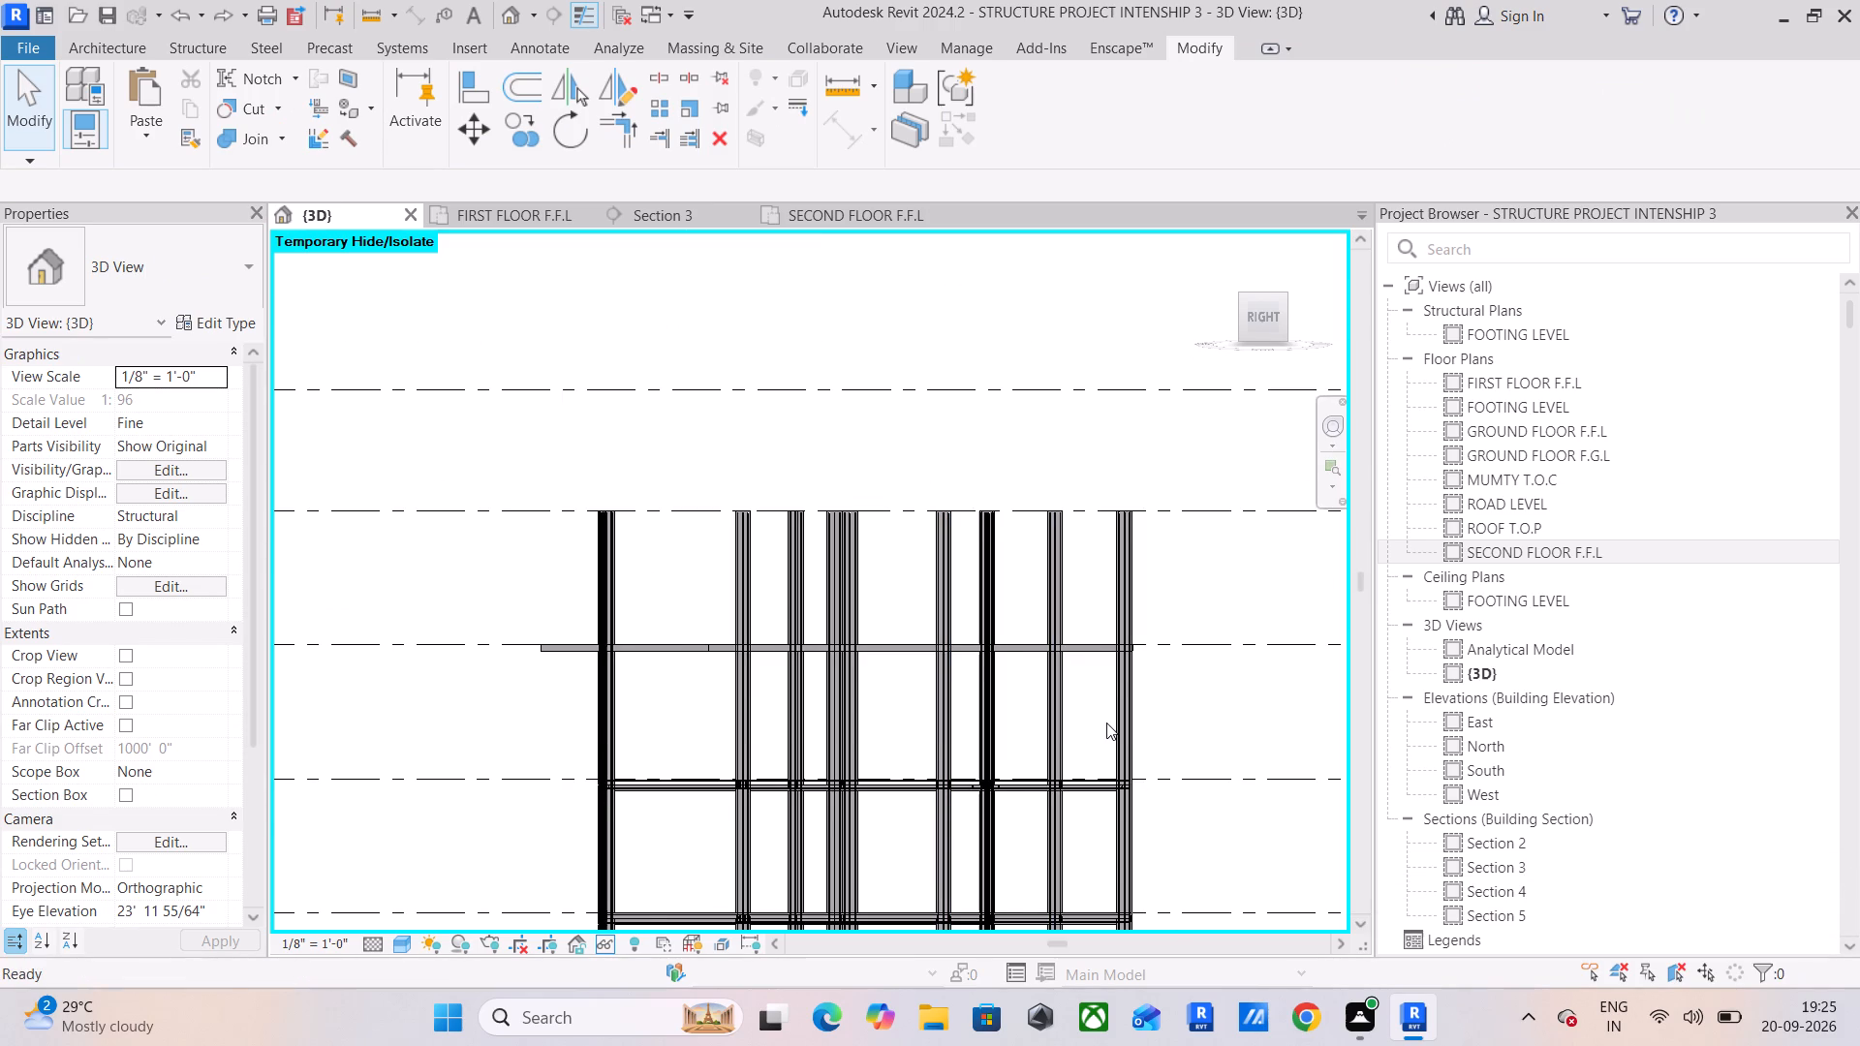
click(1051, 446)
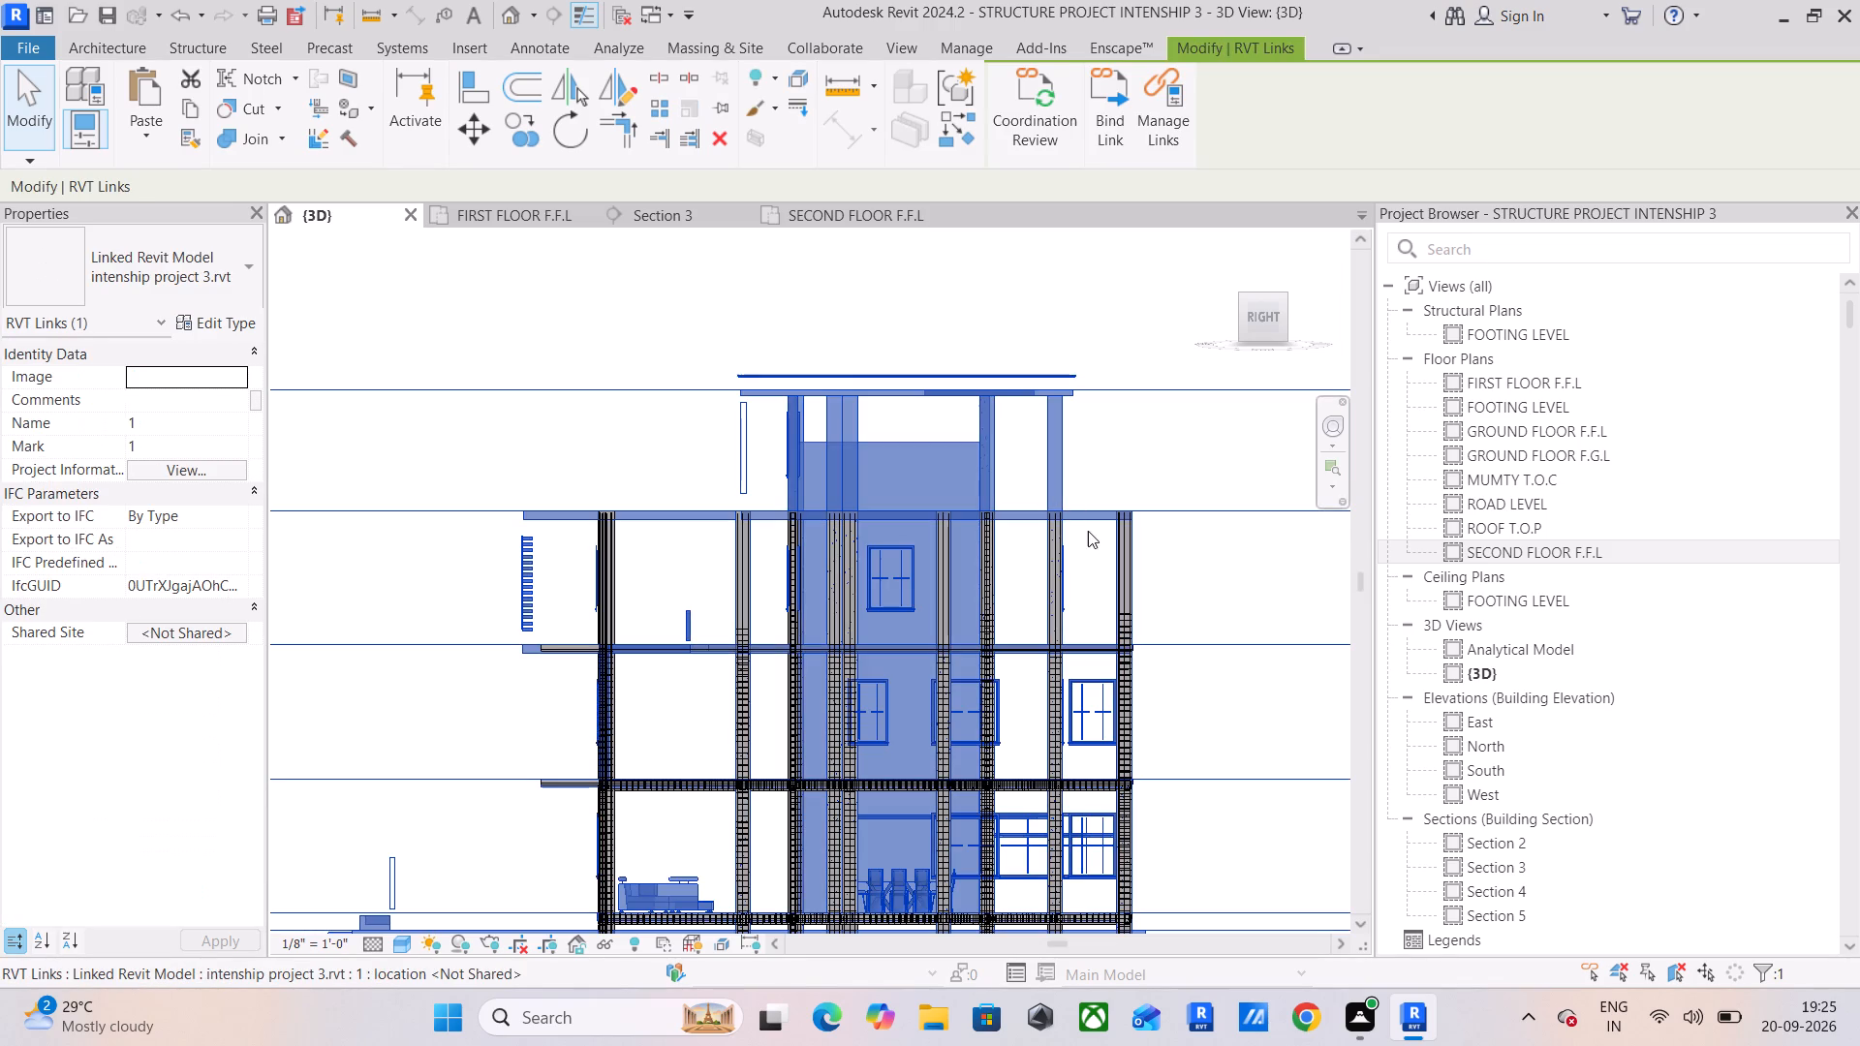
text(HH)
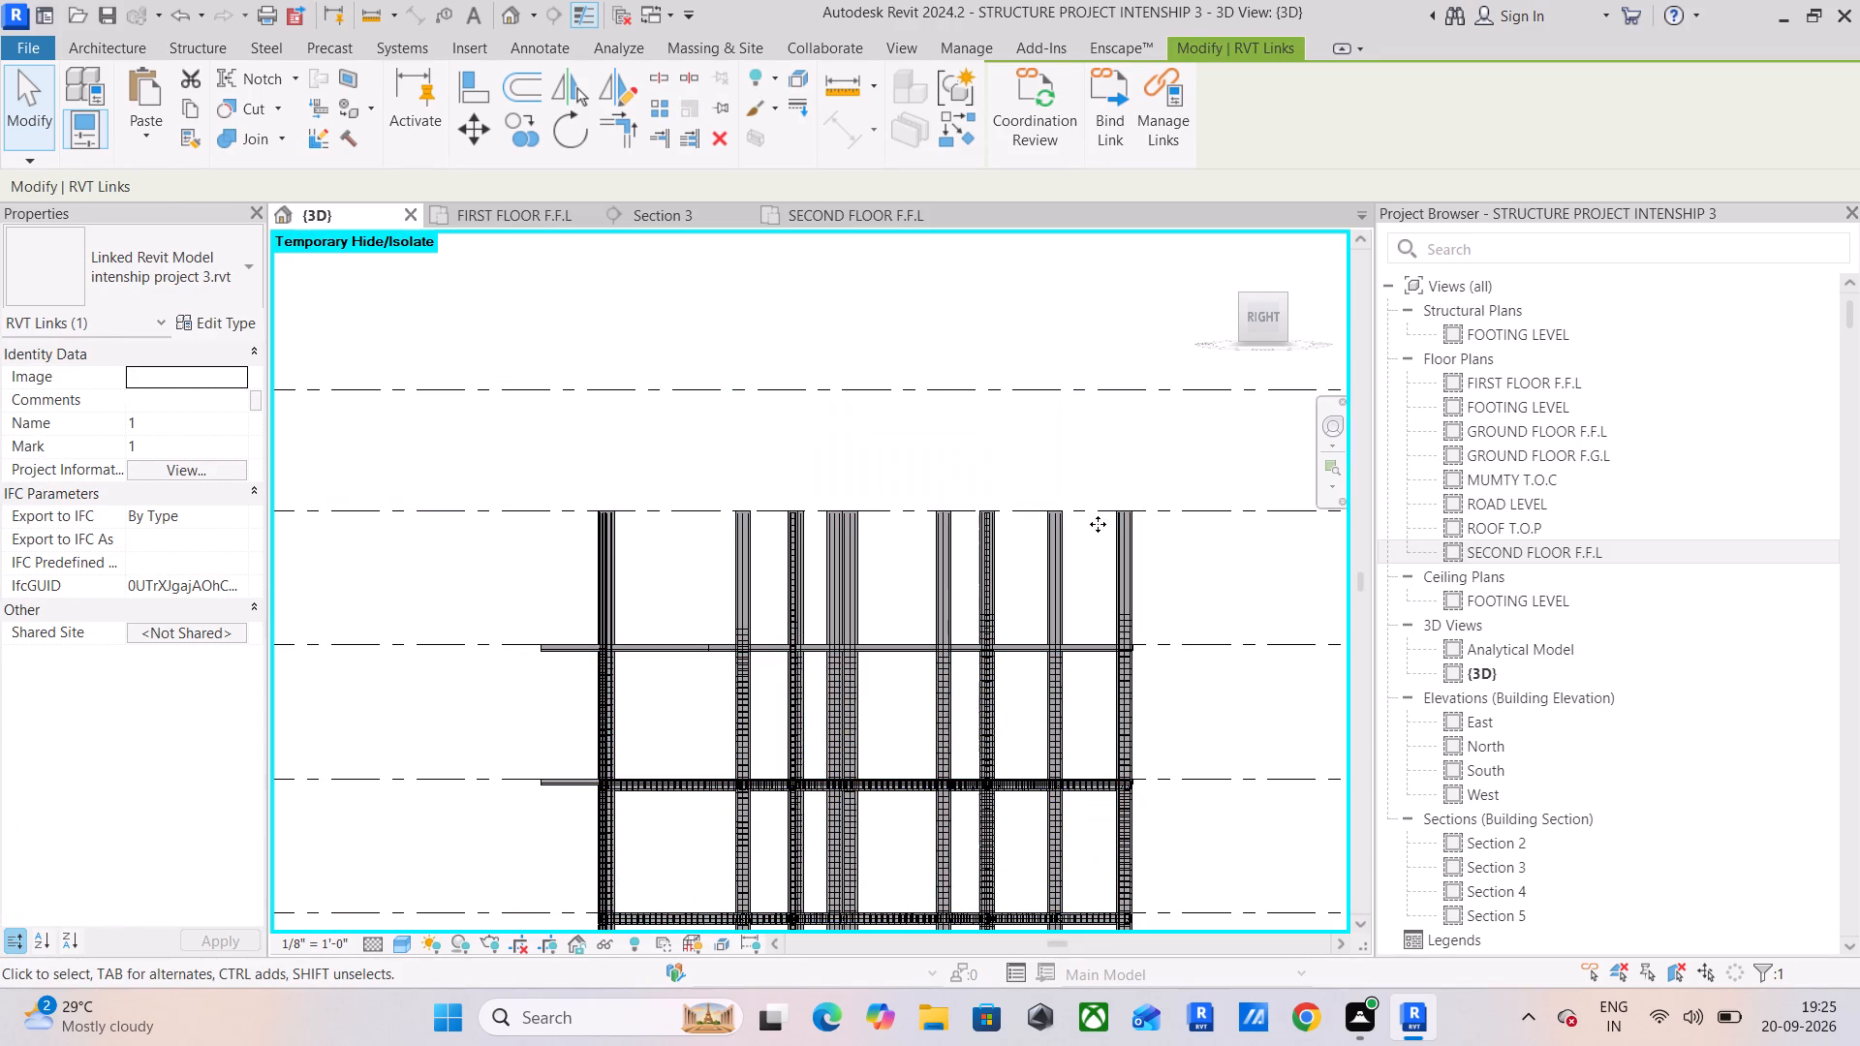
Select the second-floor slab with its rebar, exclude Levels through the filter, and delete the slab and rebar.
middle_drag(755, 767, 771, 610)
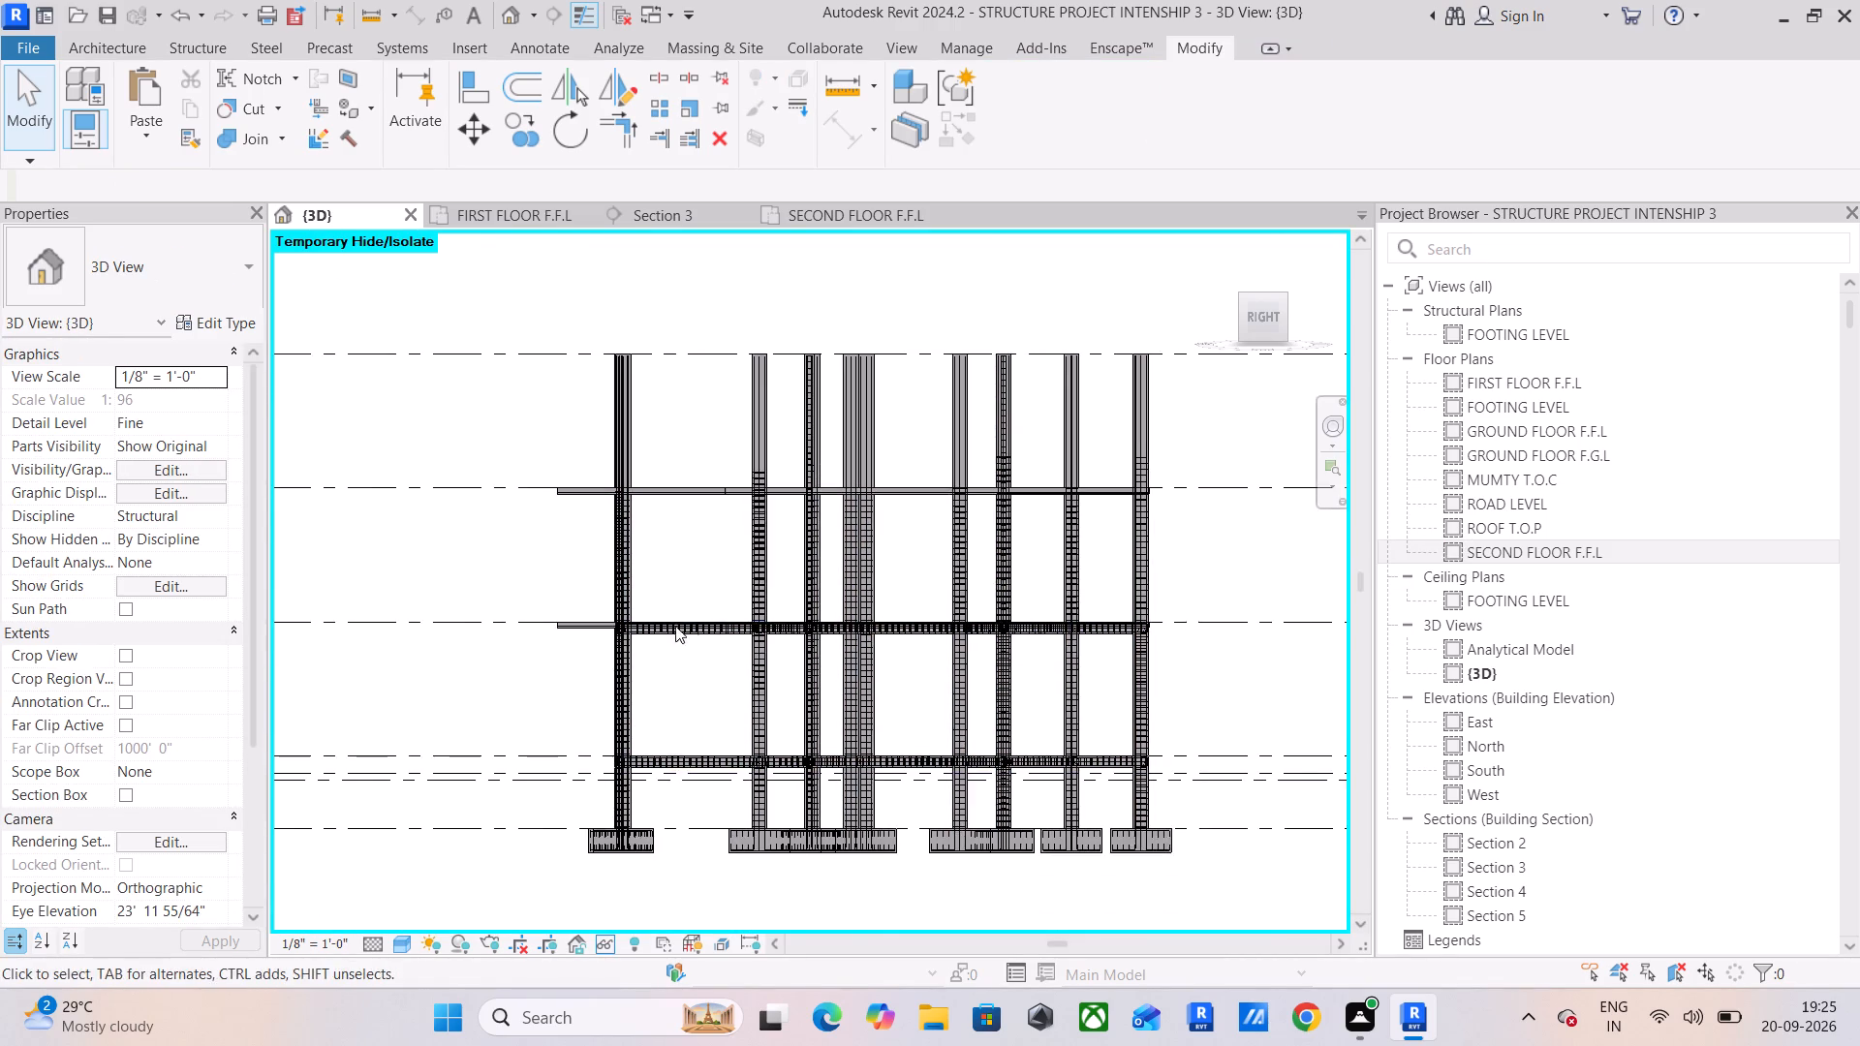
scroll(666, 618, up, 11)
middle_drag(647, 658, 672, 628)
scroll(621, 643, up, 6)
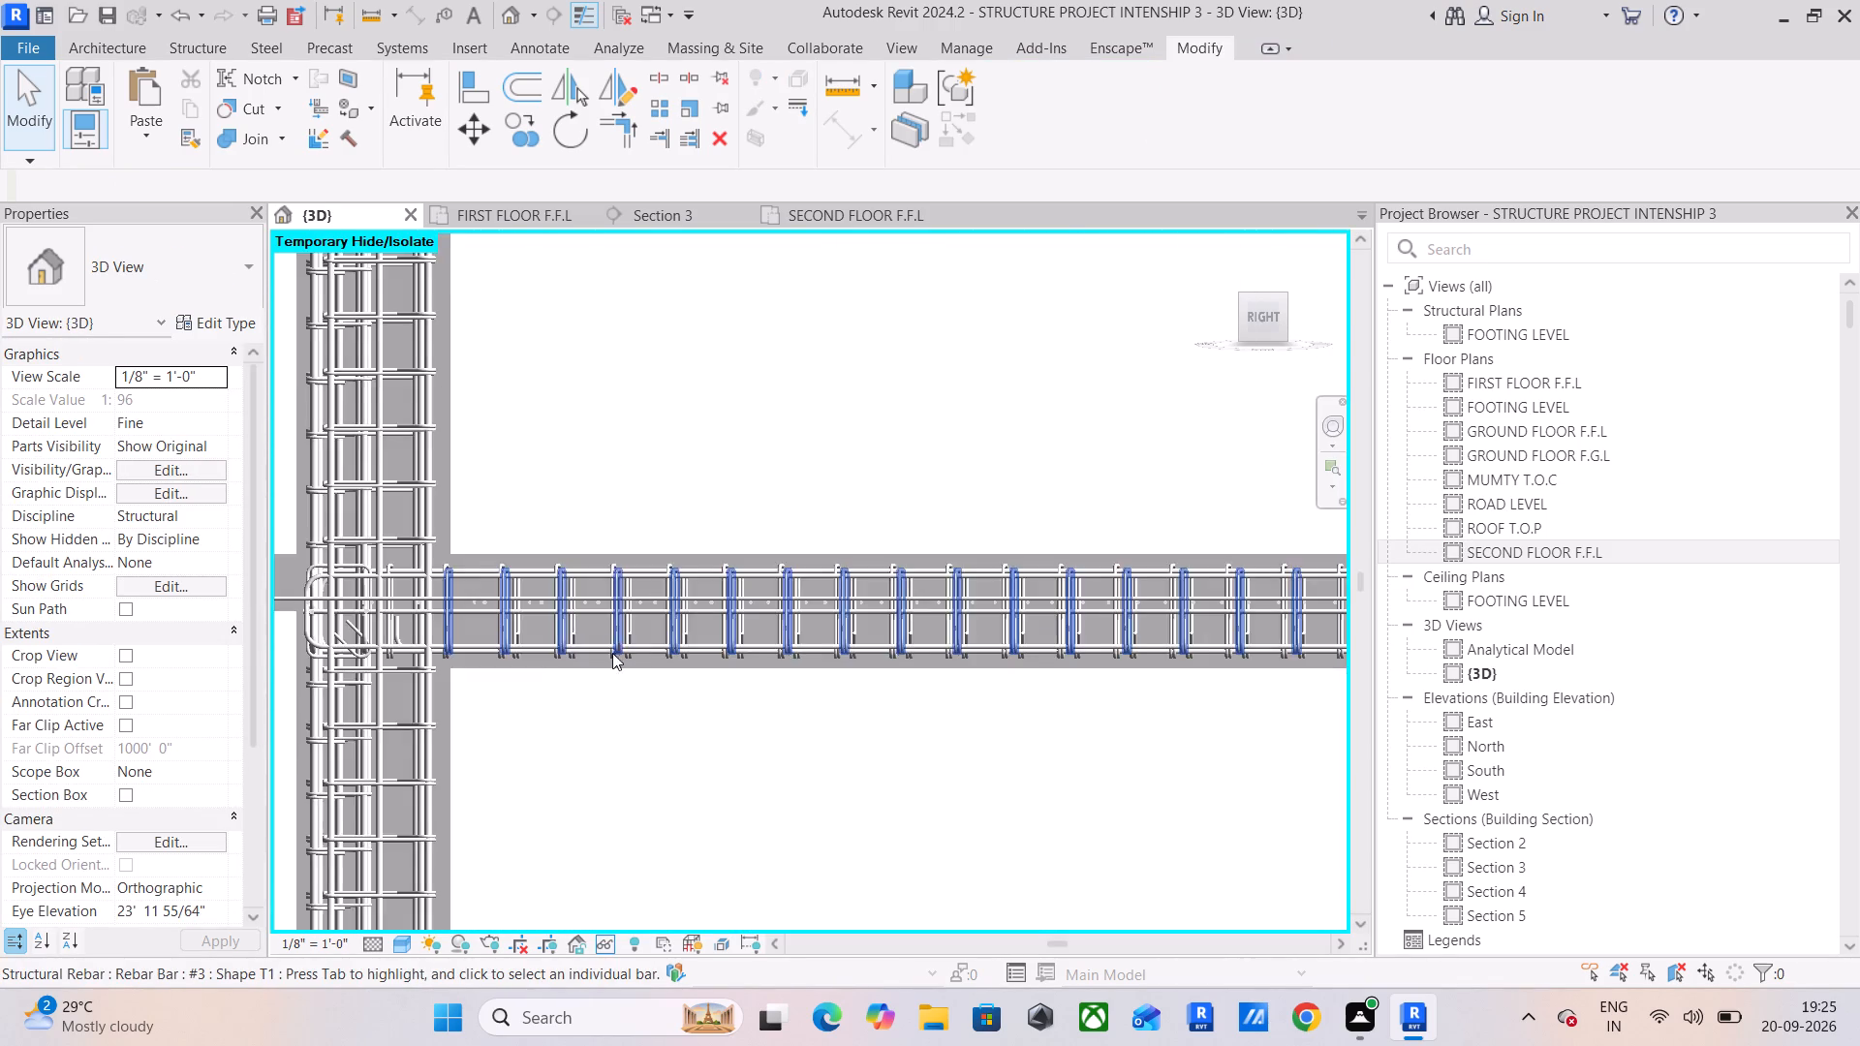
scroll(501, 641, down, 8)
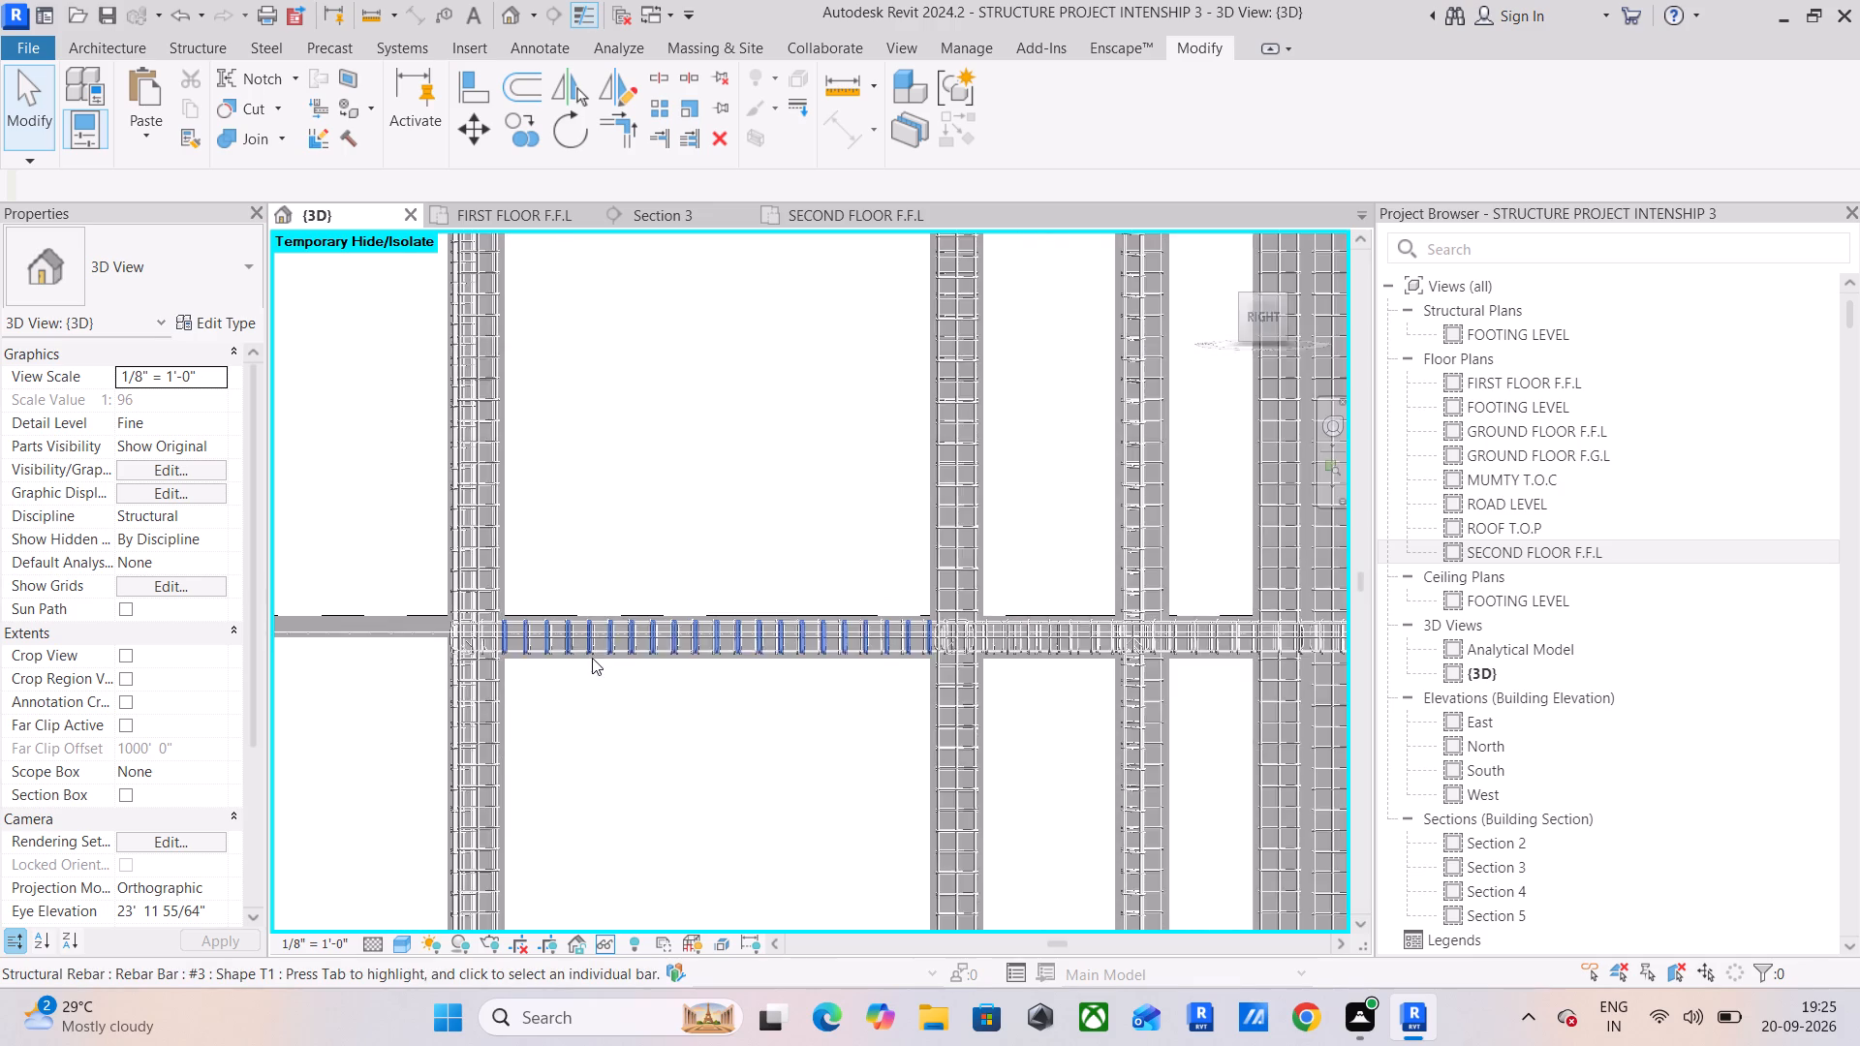
scroll(549, 651, down, 4)
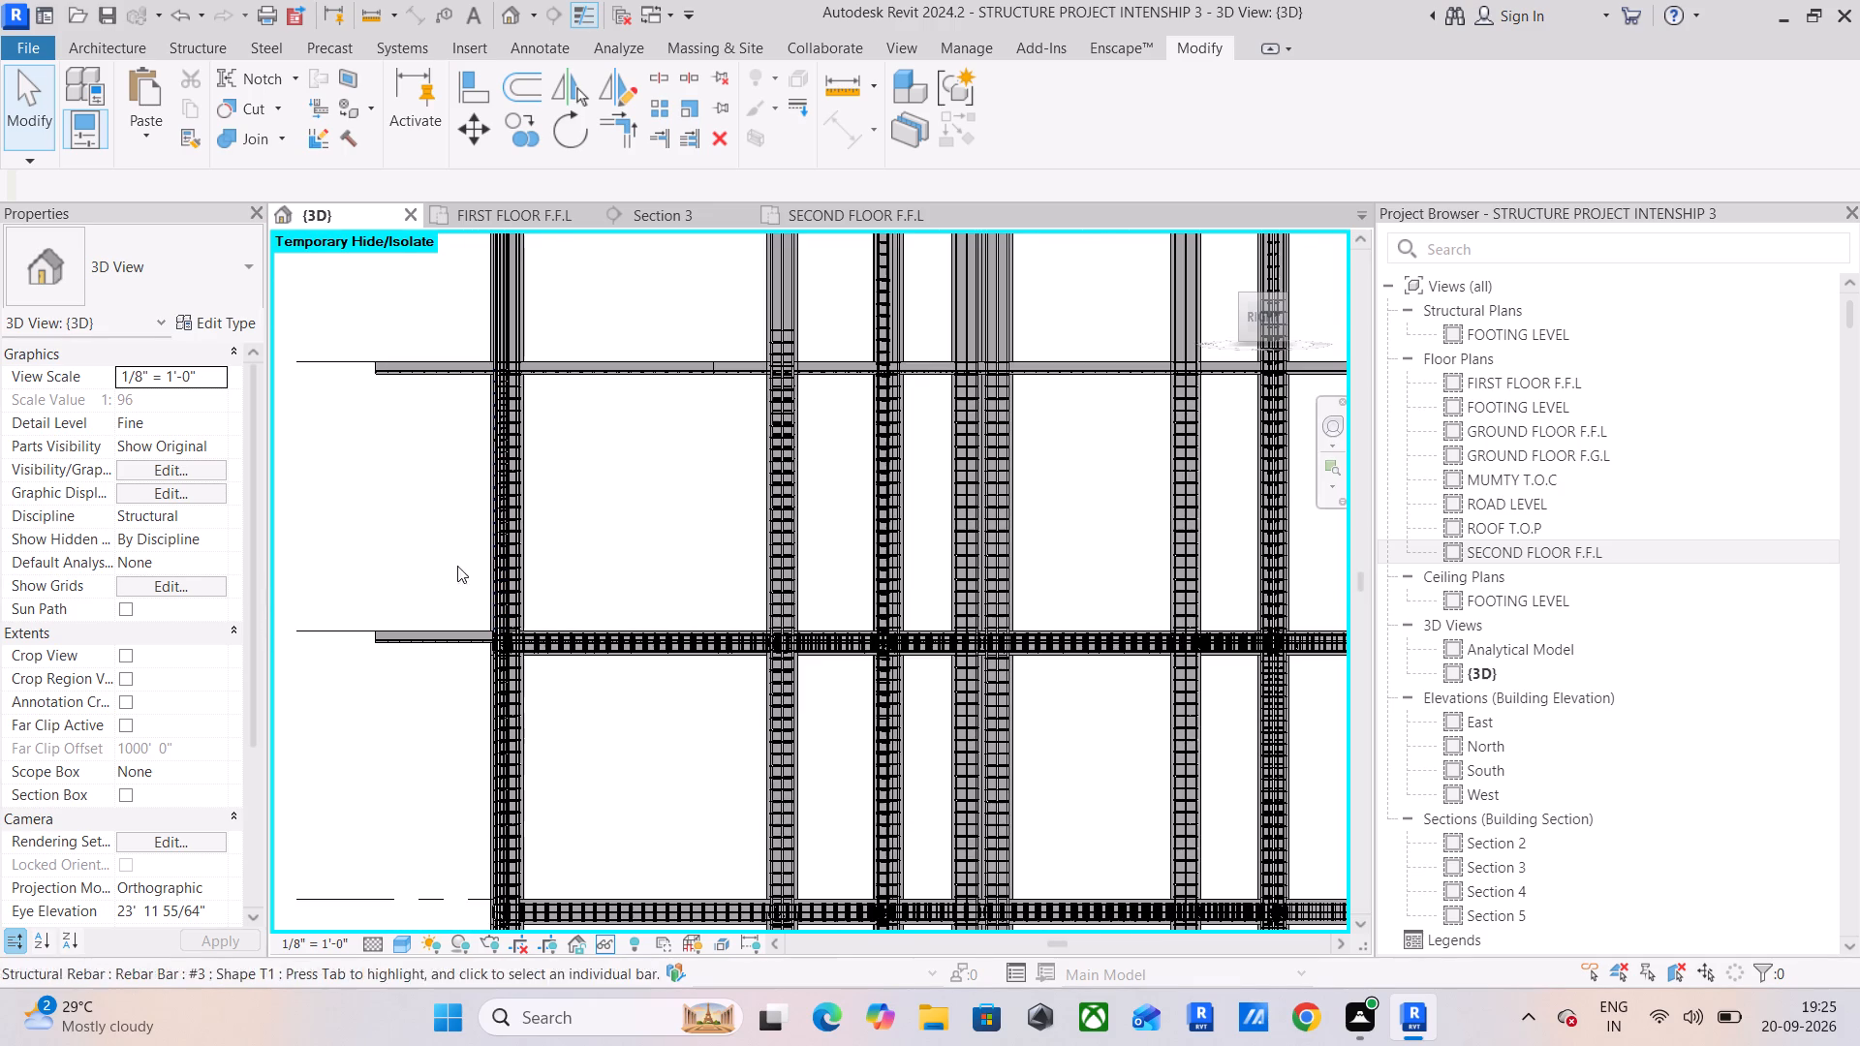
drag(666, 319, 613, 419)
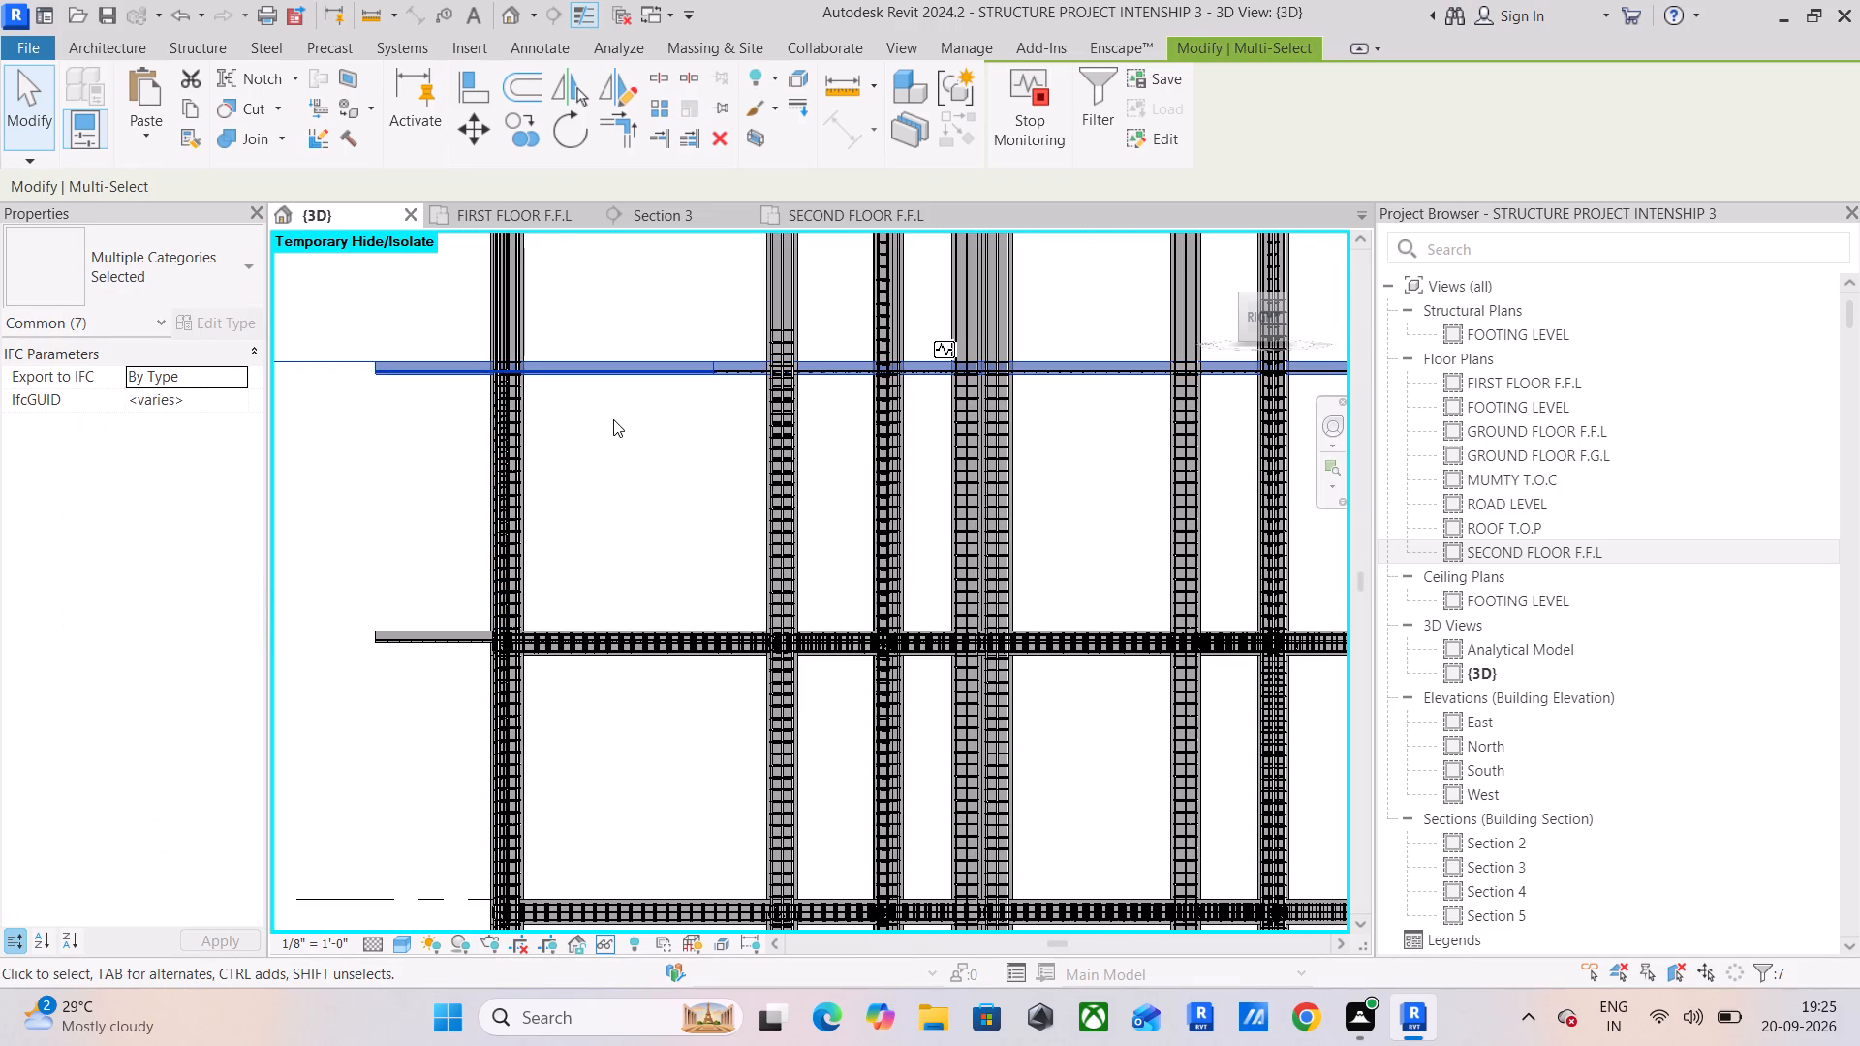
middle_drag(432, 413, 826, 495)
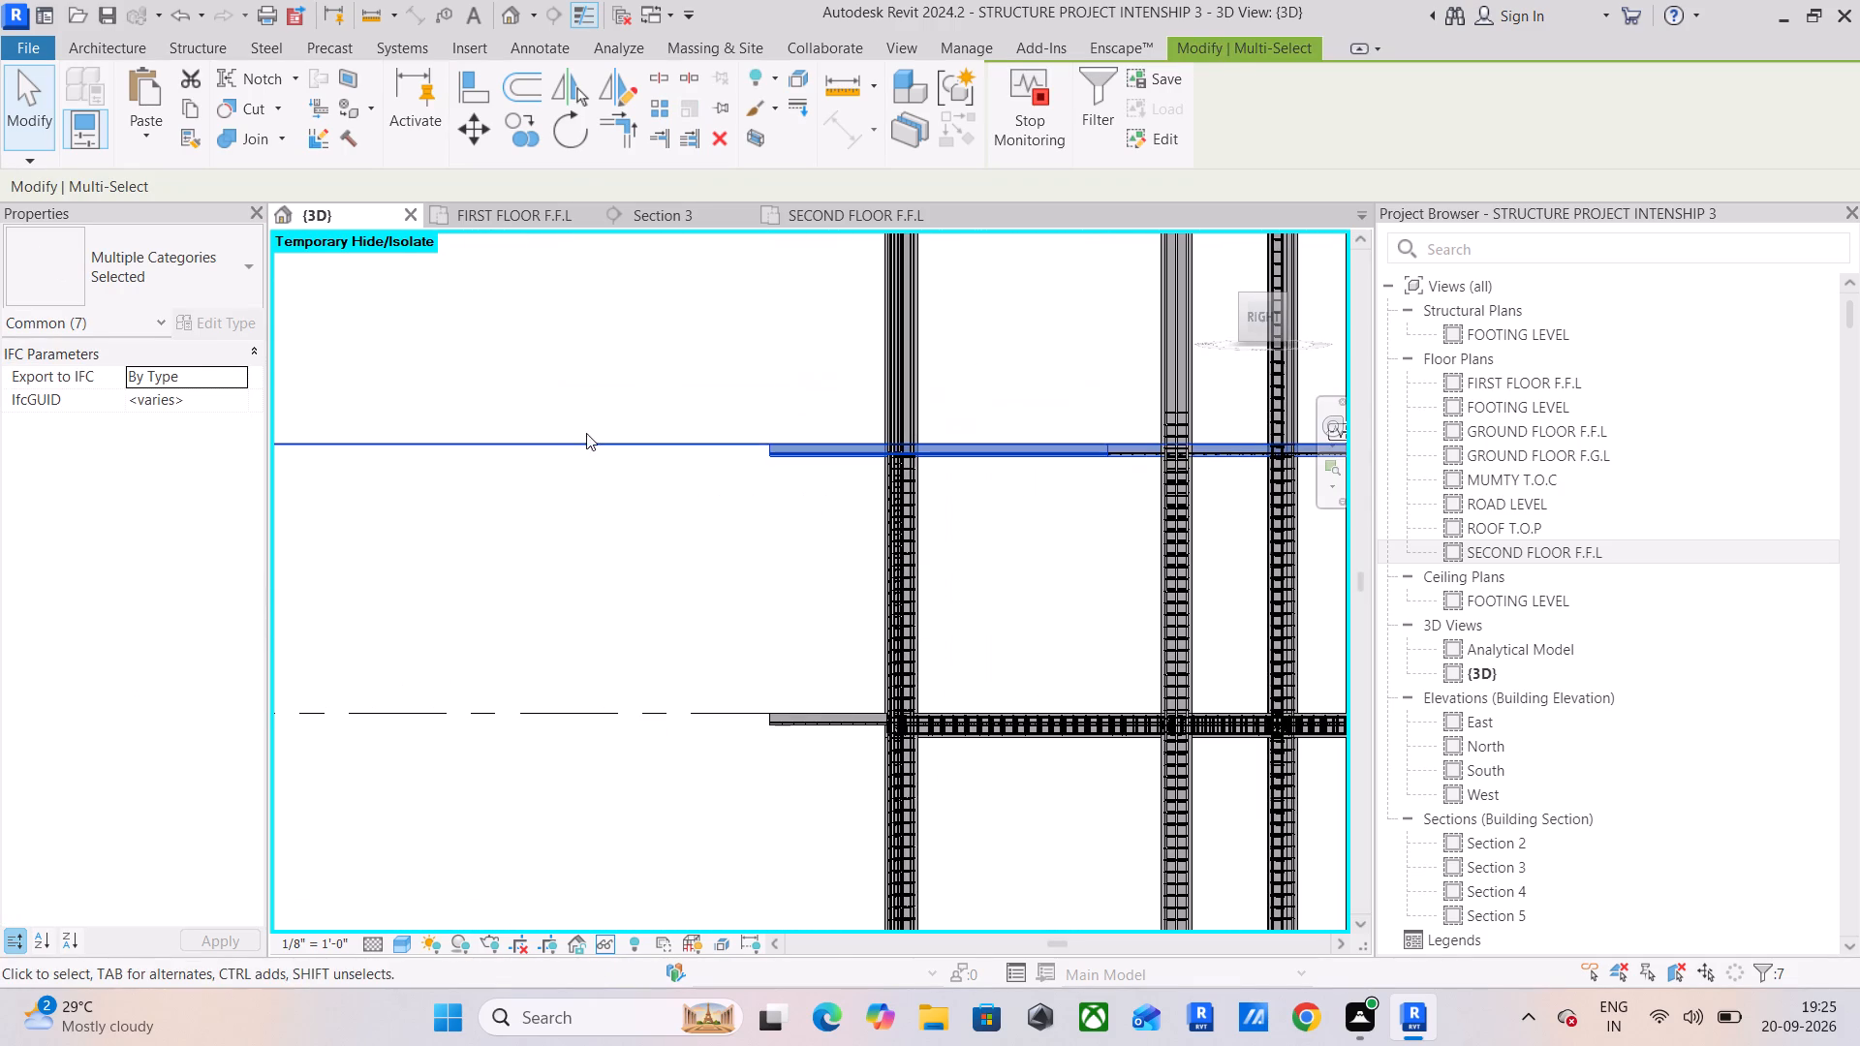
scroll(609, 473, down, 5)
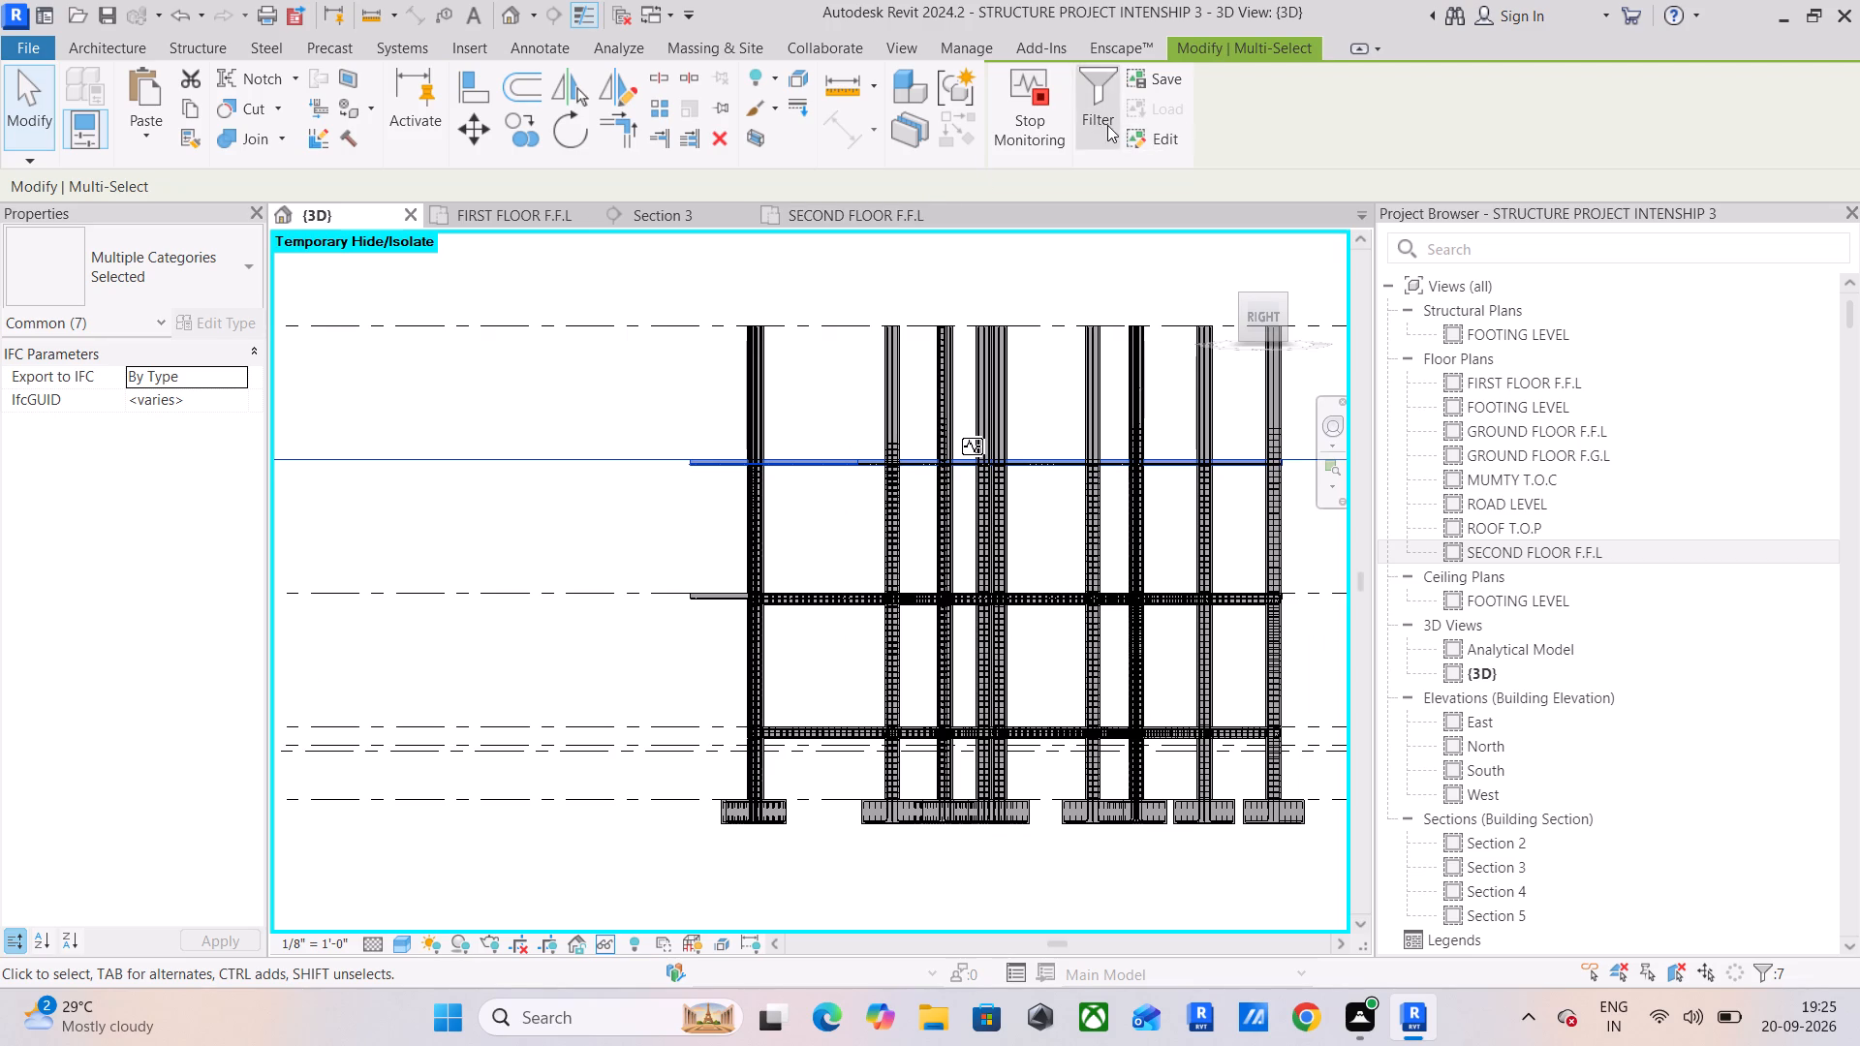
click(1106, 123)
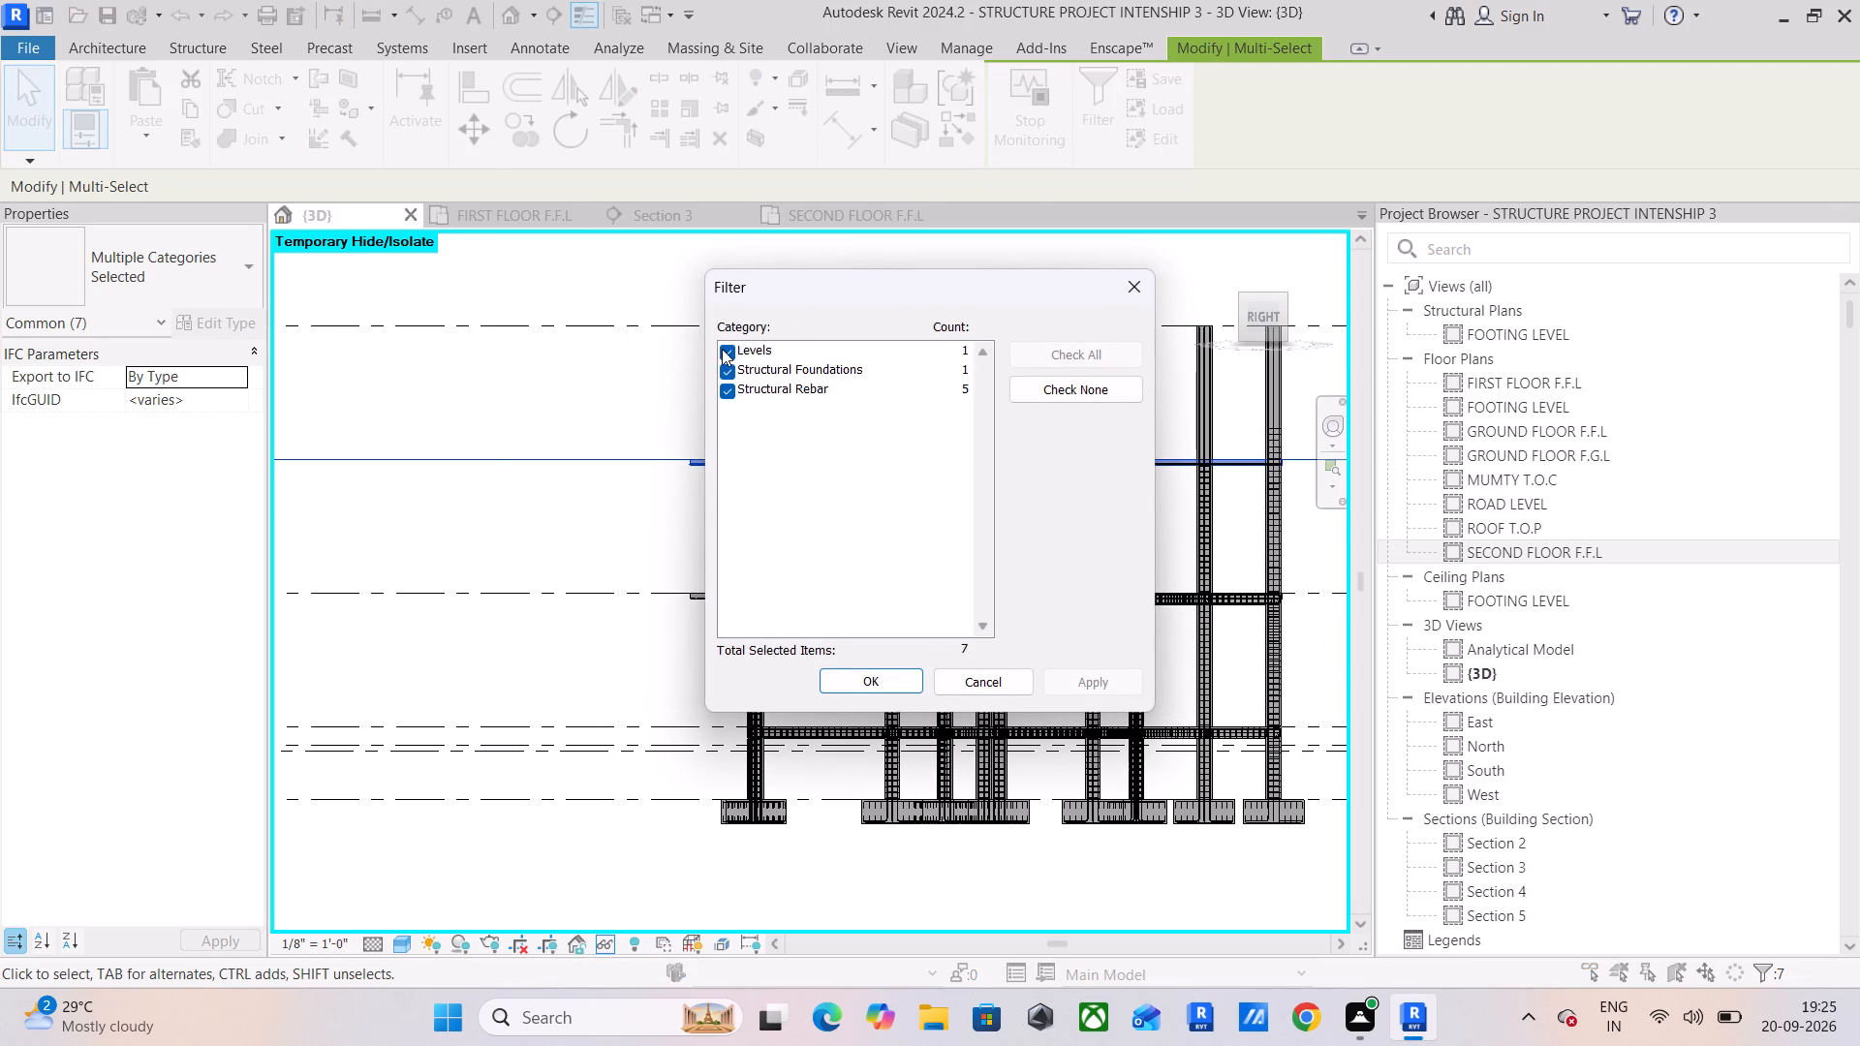
click(722, 349)
click(890, 676)
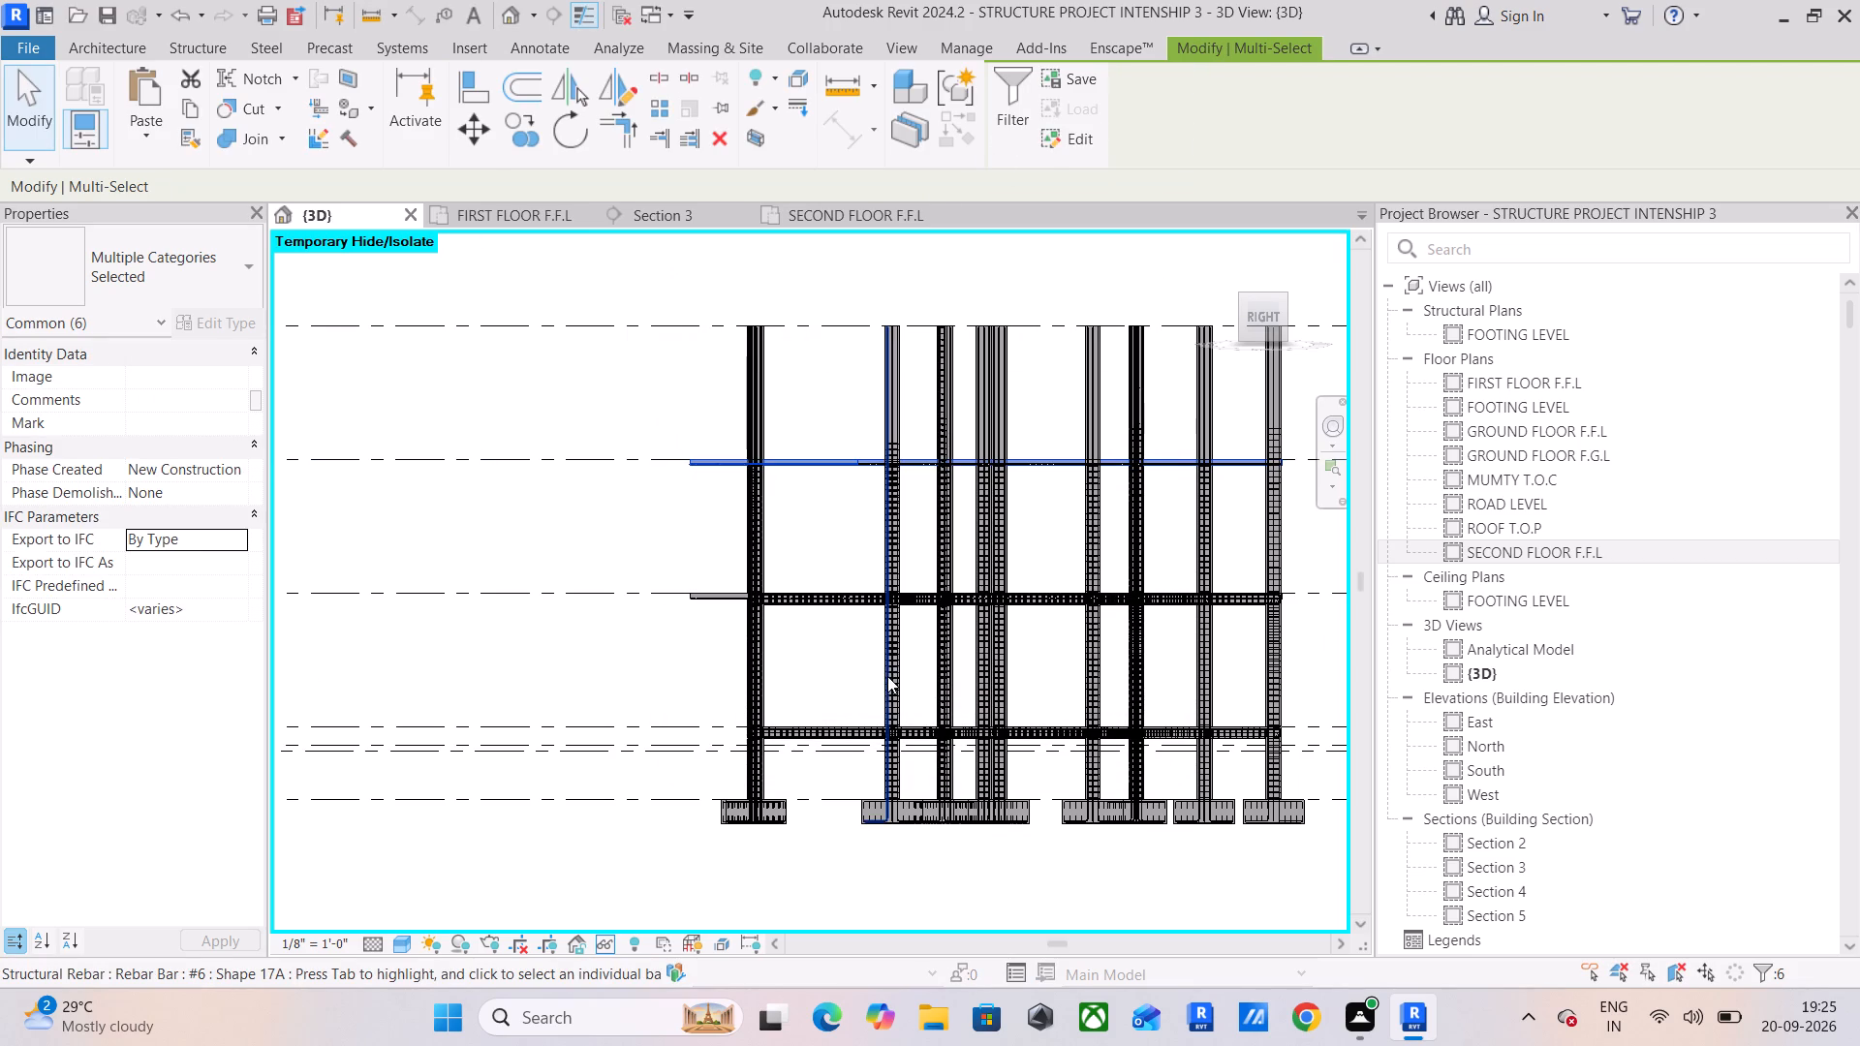
key(Delete)
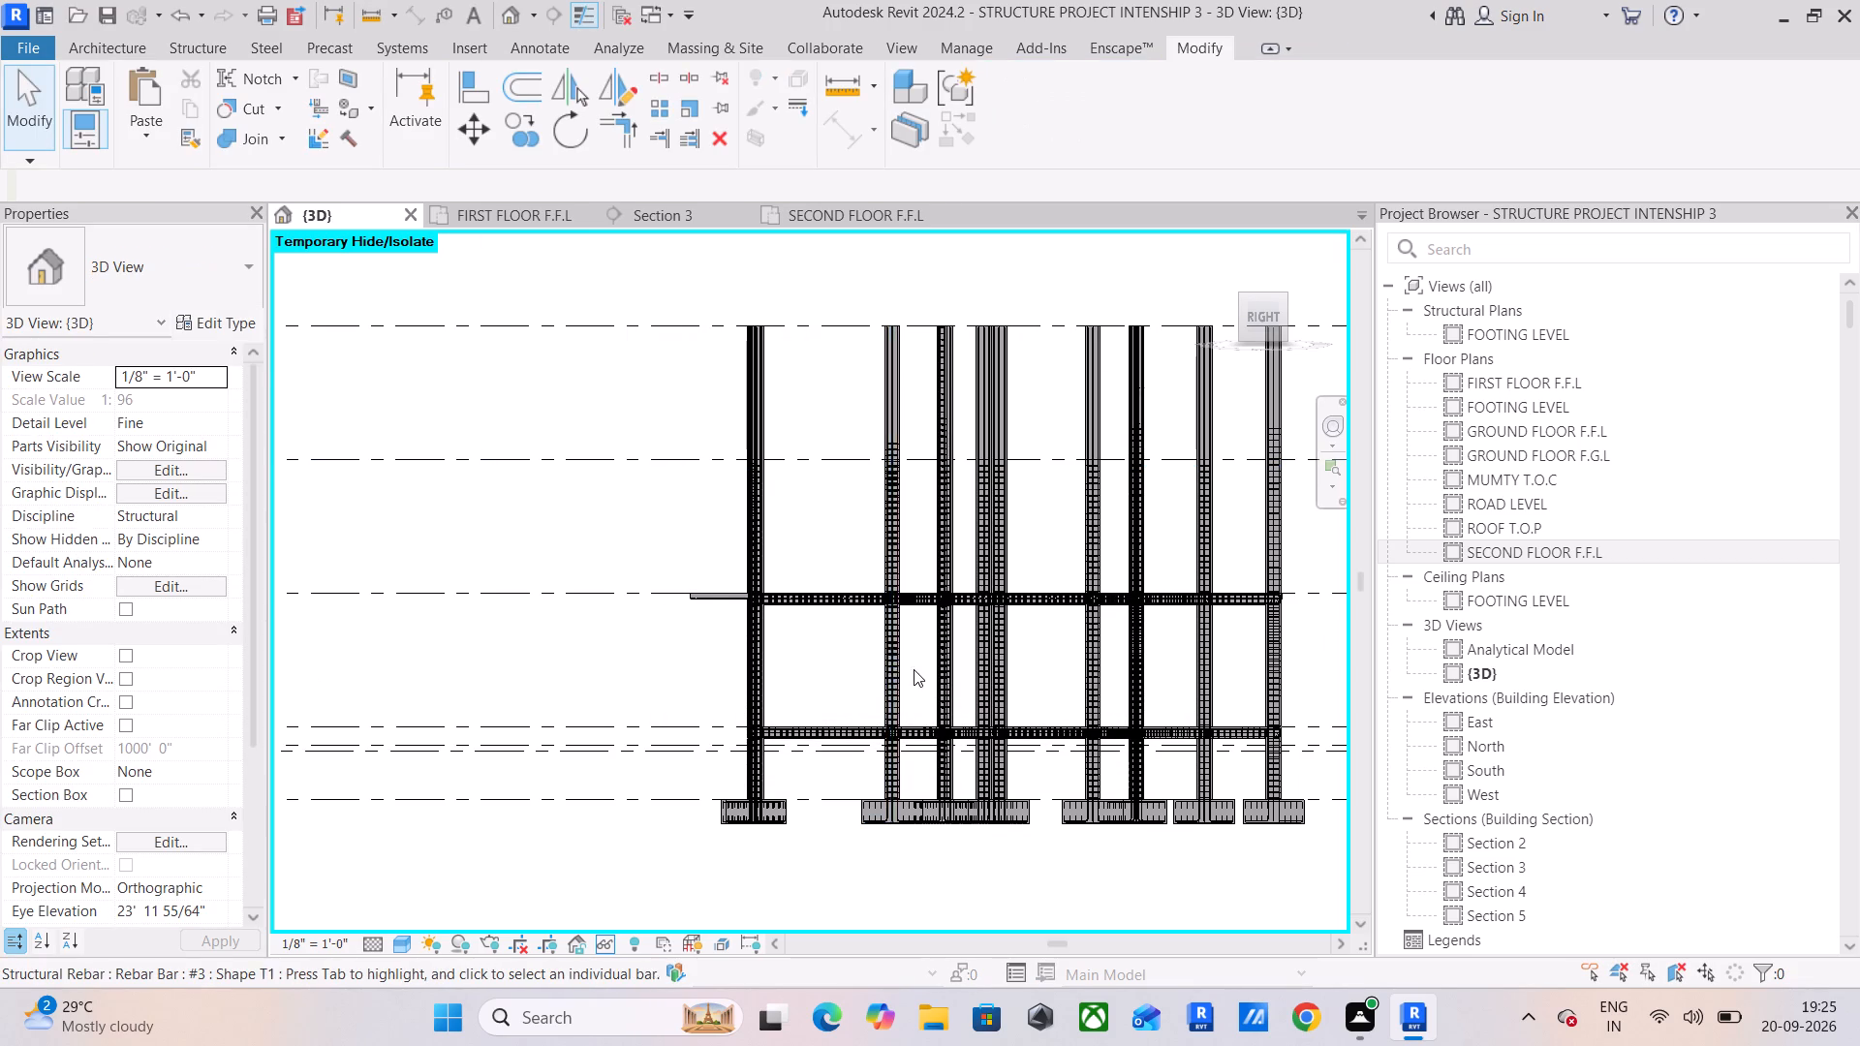
Copy the first-floor slab, beams and all their rebar and paste them aligned to the SECOND FLOOR F.F.L level.
scroll(914, 669, down, 1)
middle_drag(914, 669, 751, 646)
drag(488, 551, 1120, 607)
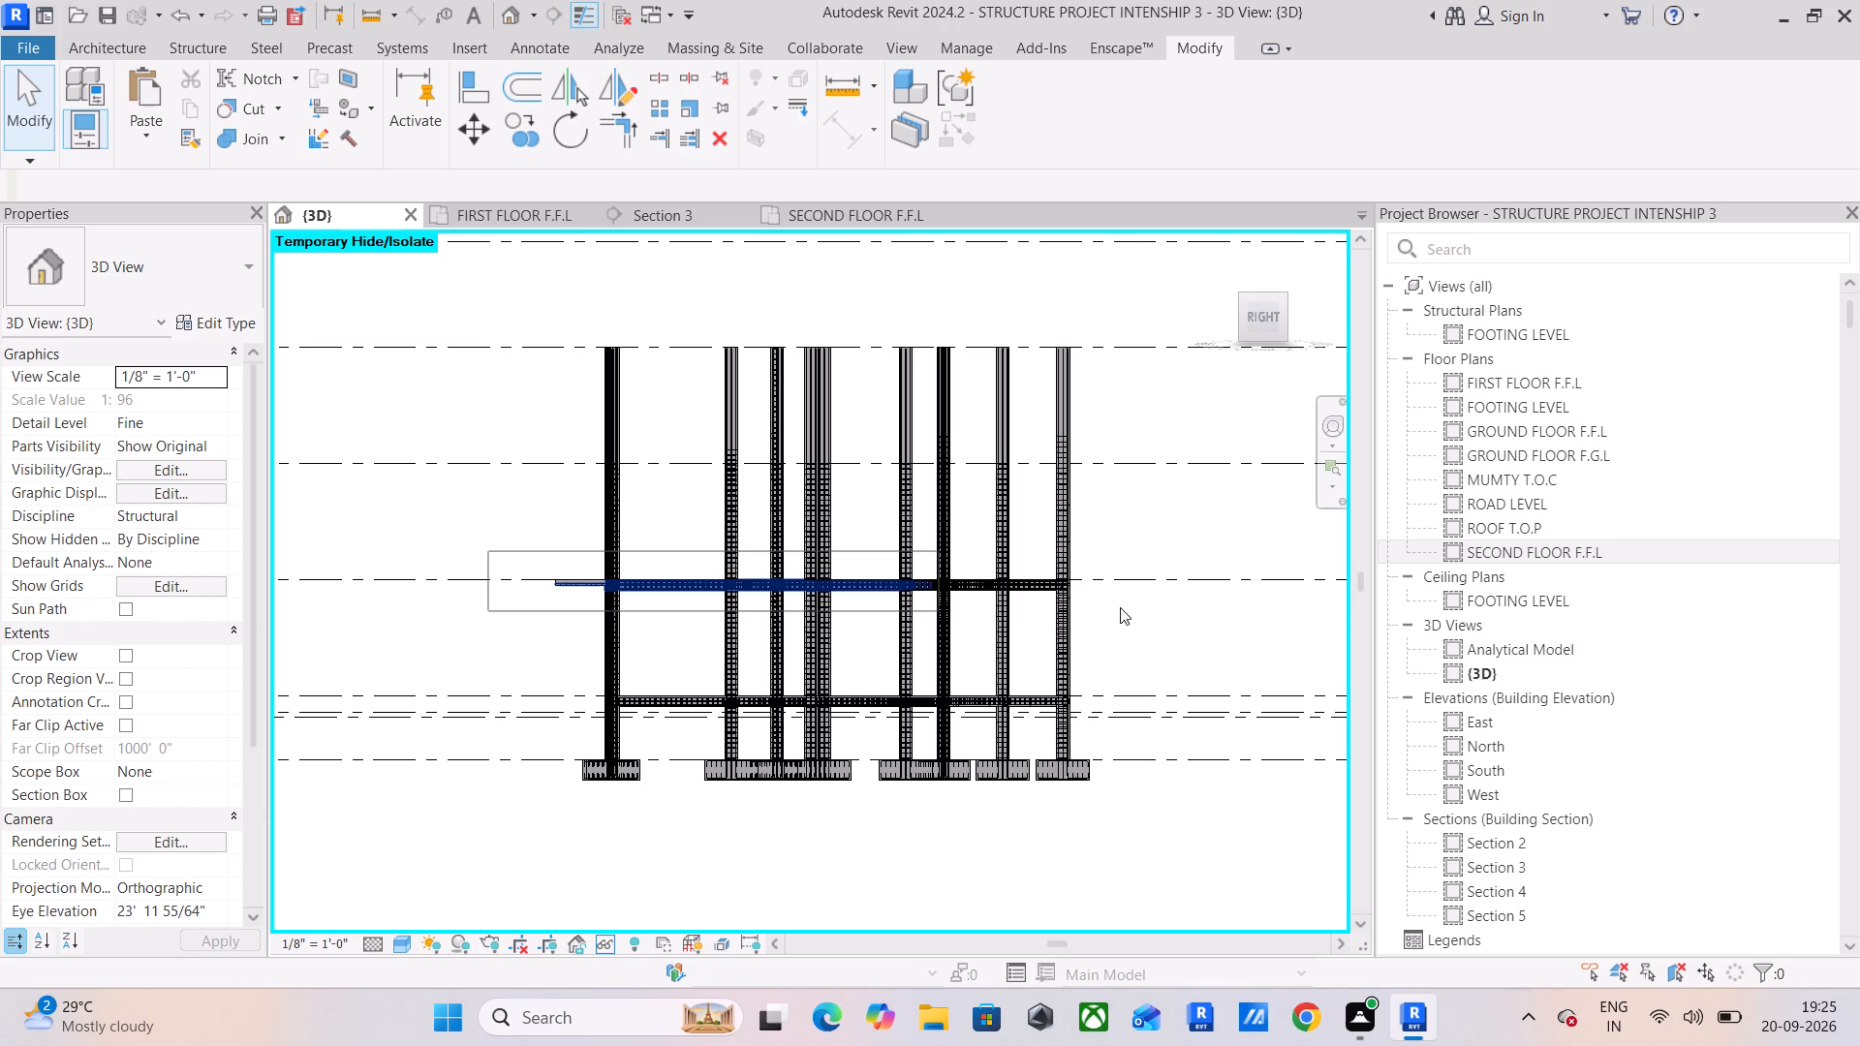
drag(1120, 607, 1140, 600)
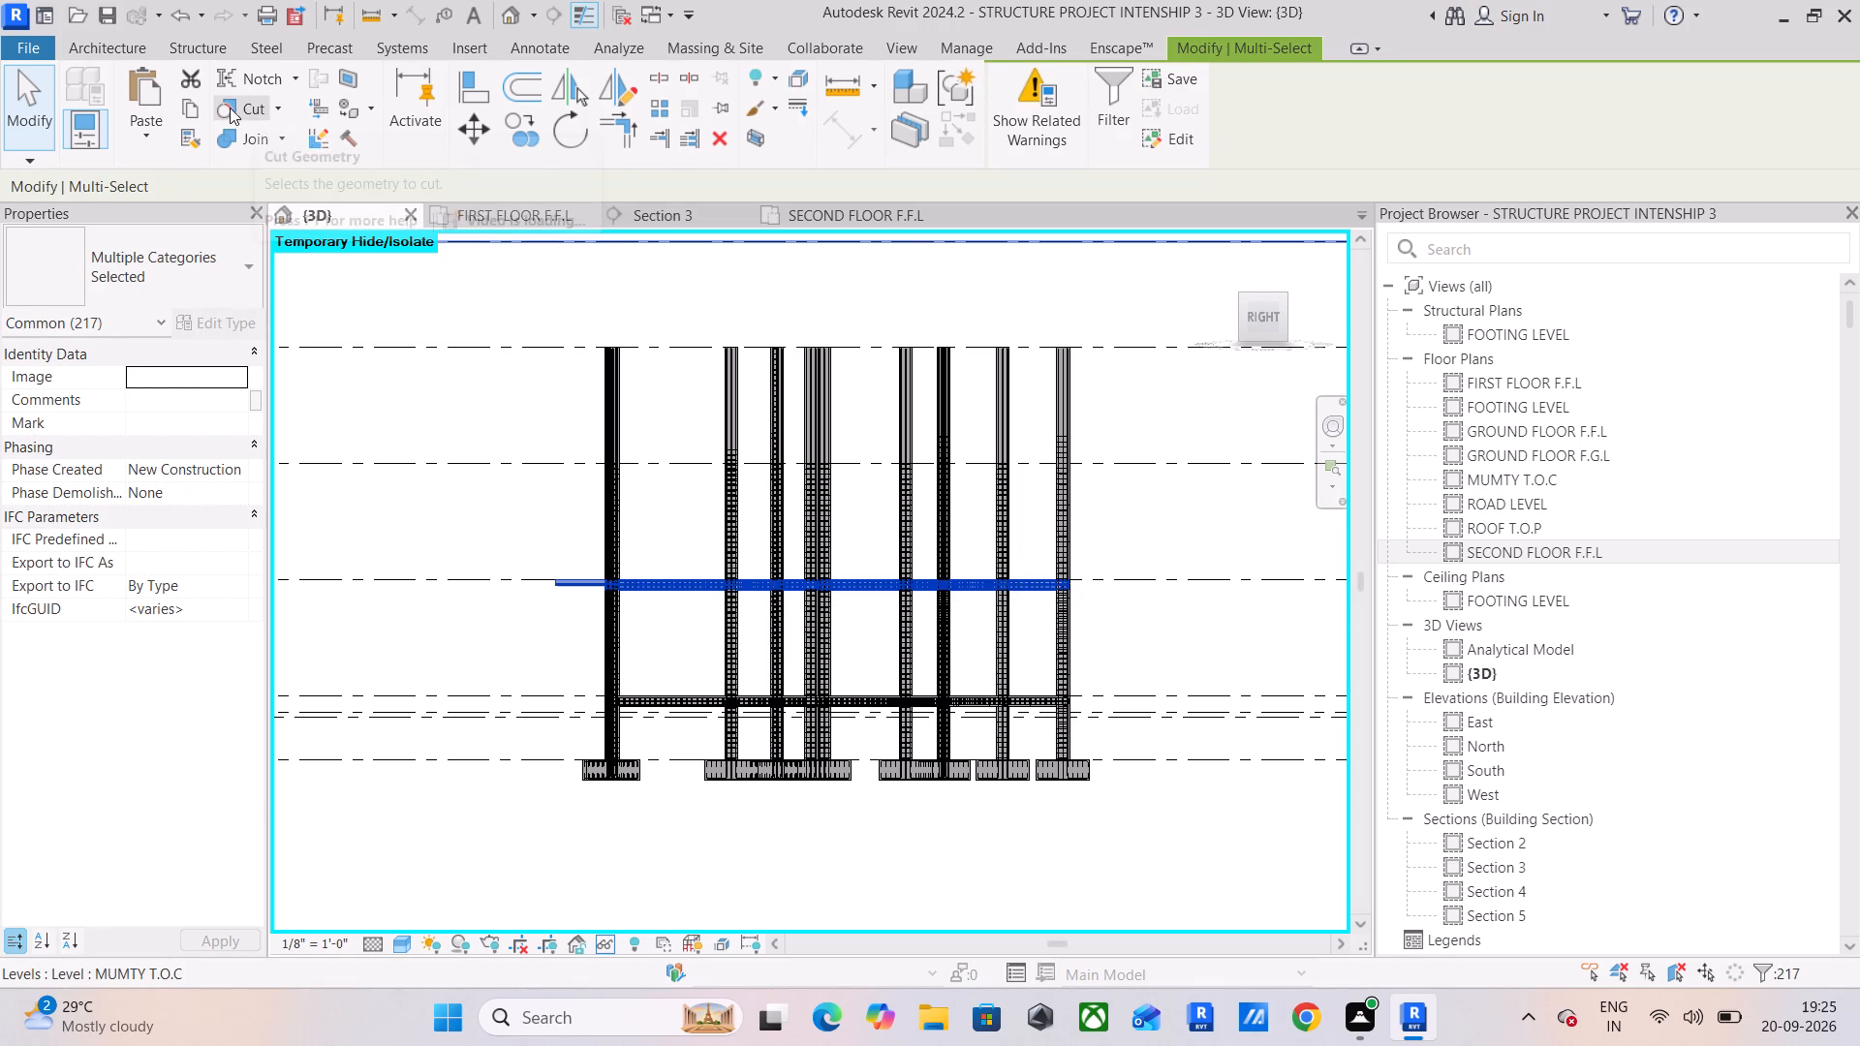
click(189, 107)
click(152, 130)
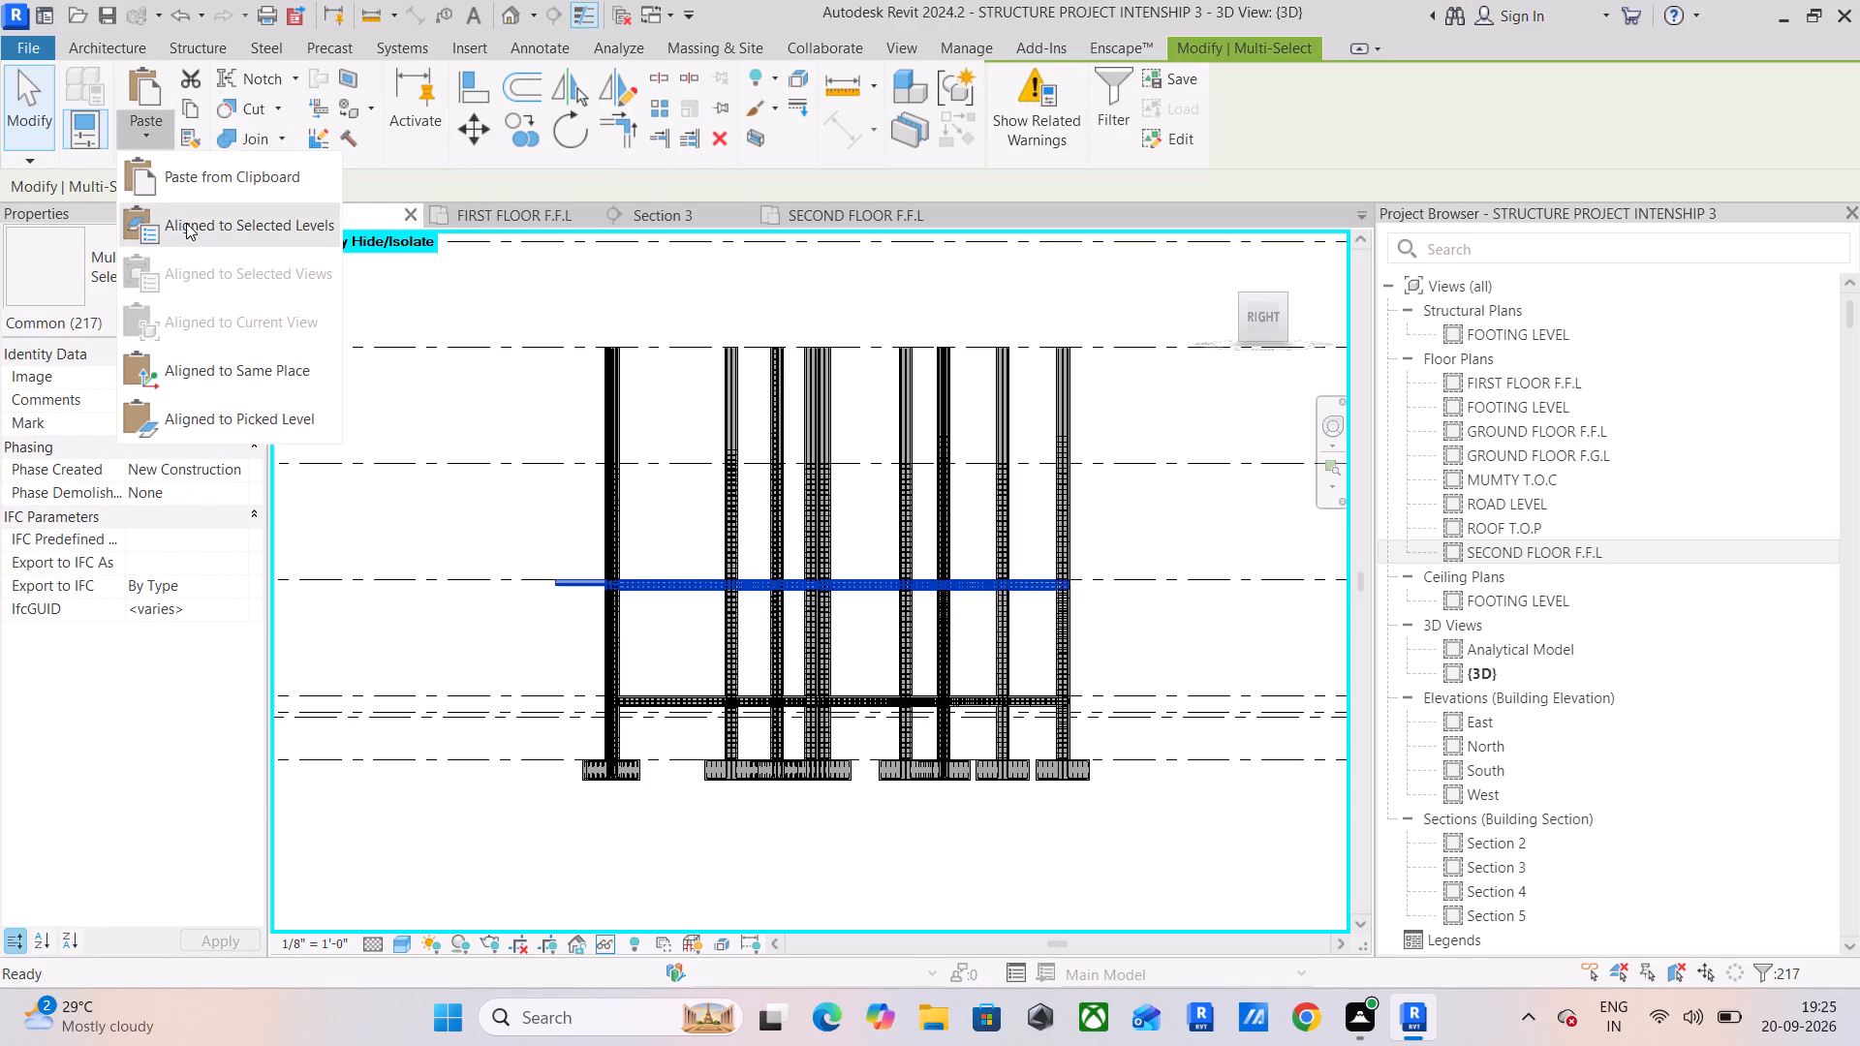
click(186, 223)
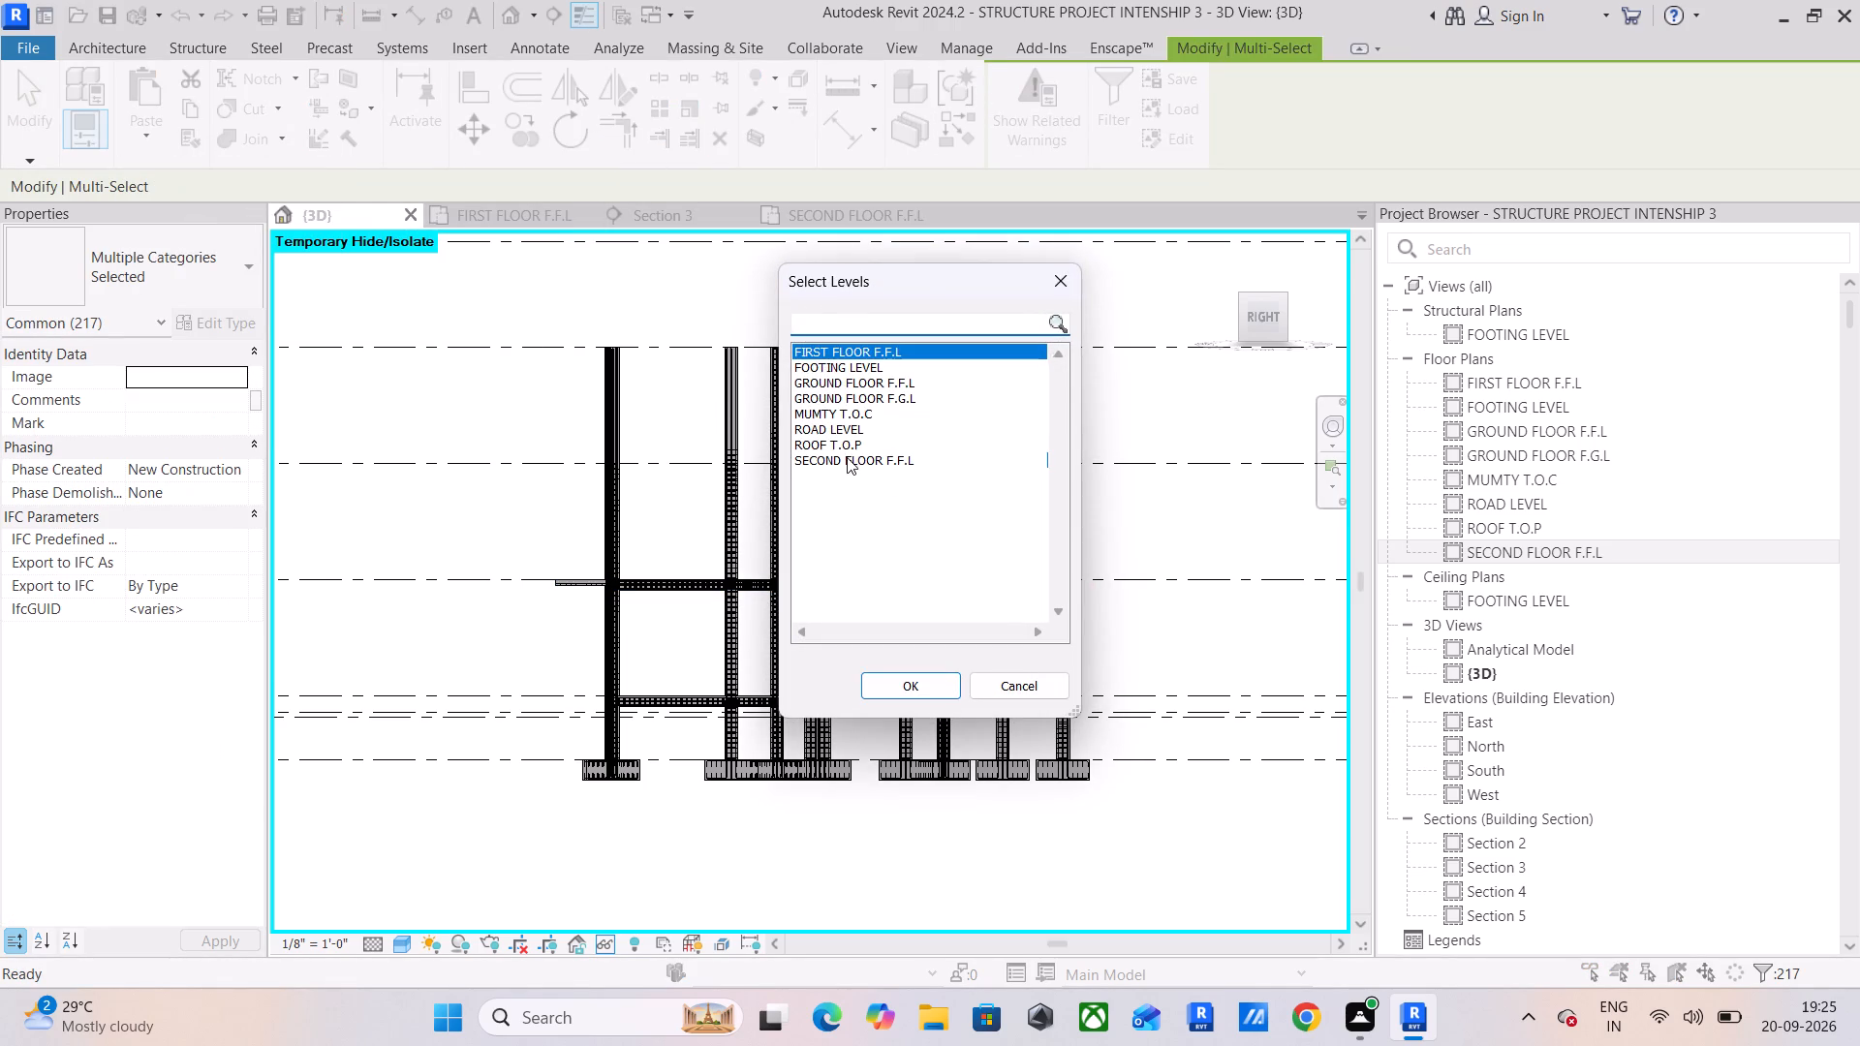
click(847, 457)
click(924, 695)
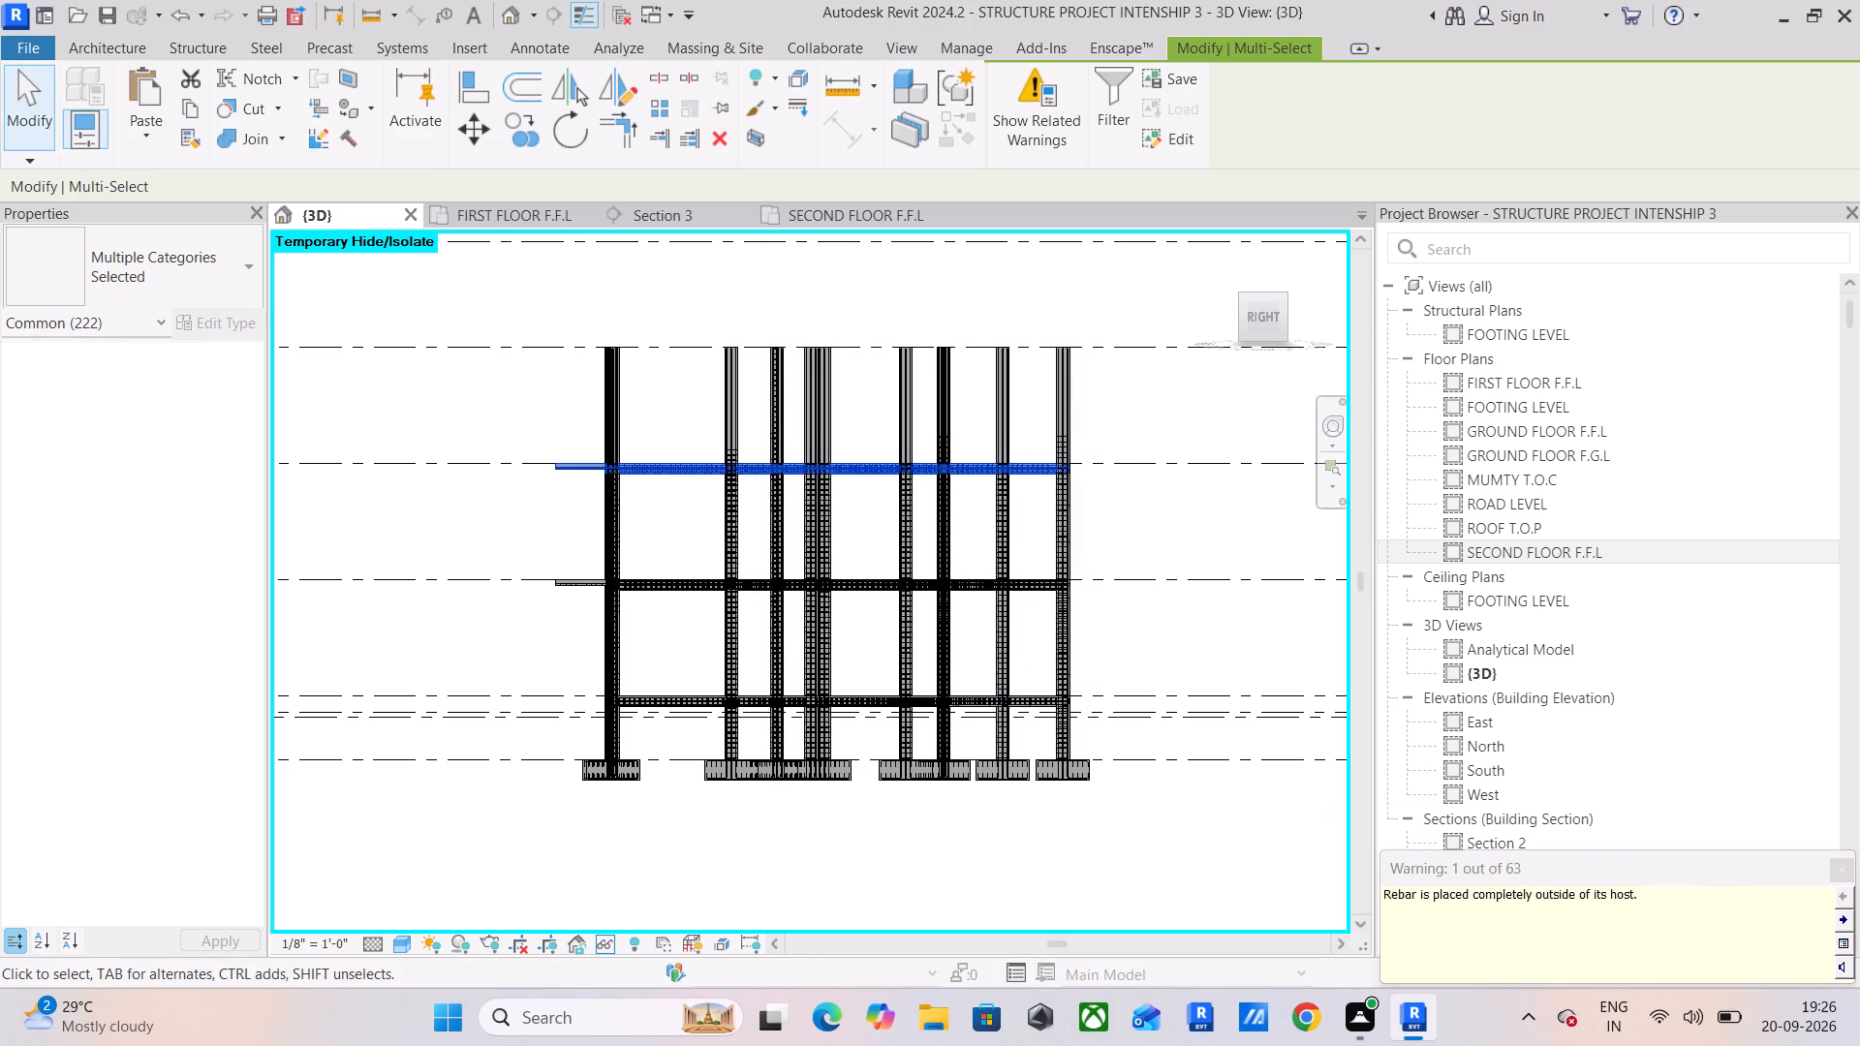
click(1837, 870)
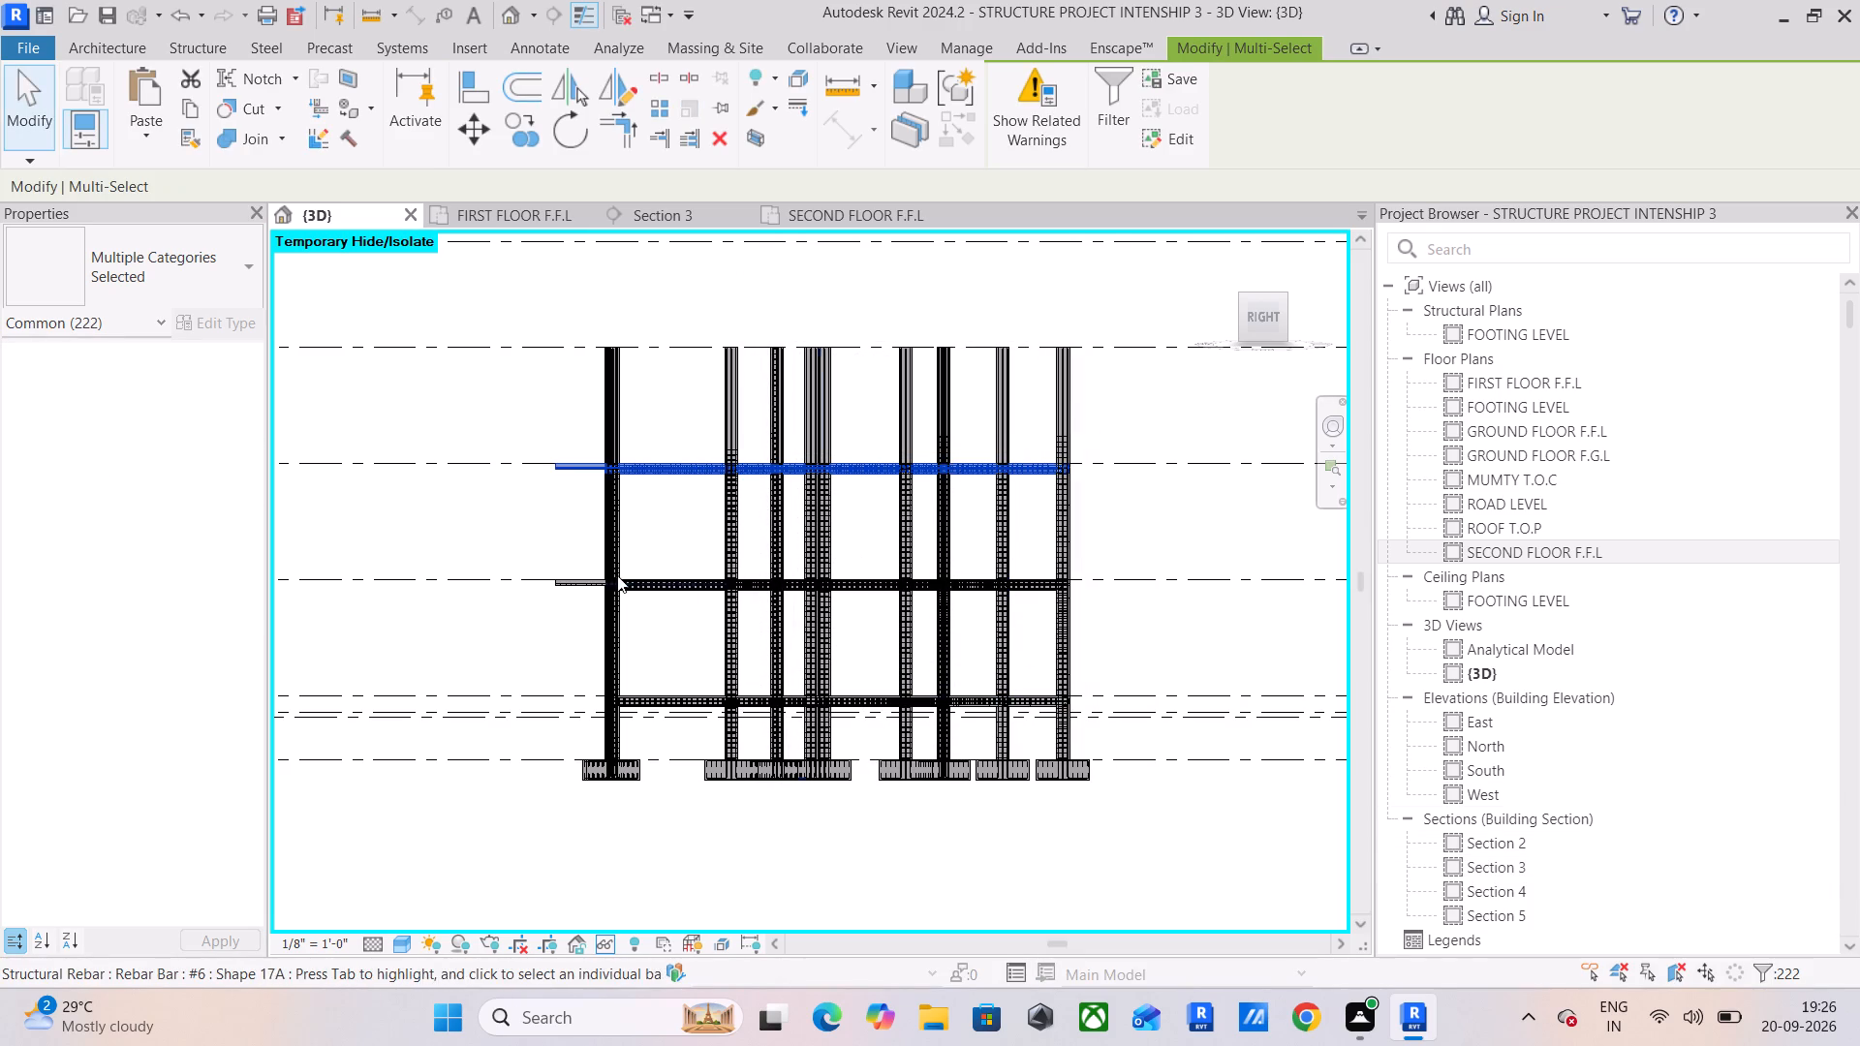
Enclose a second-floor beam's #3 T1 stirrup set in a section box and view it from the front.
shift+middle_drag(394, 471, 661, 609)
shift+scroll(661, 609, up, 1)
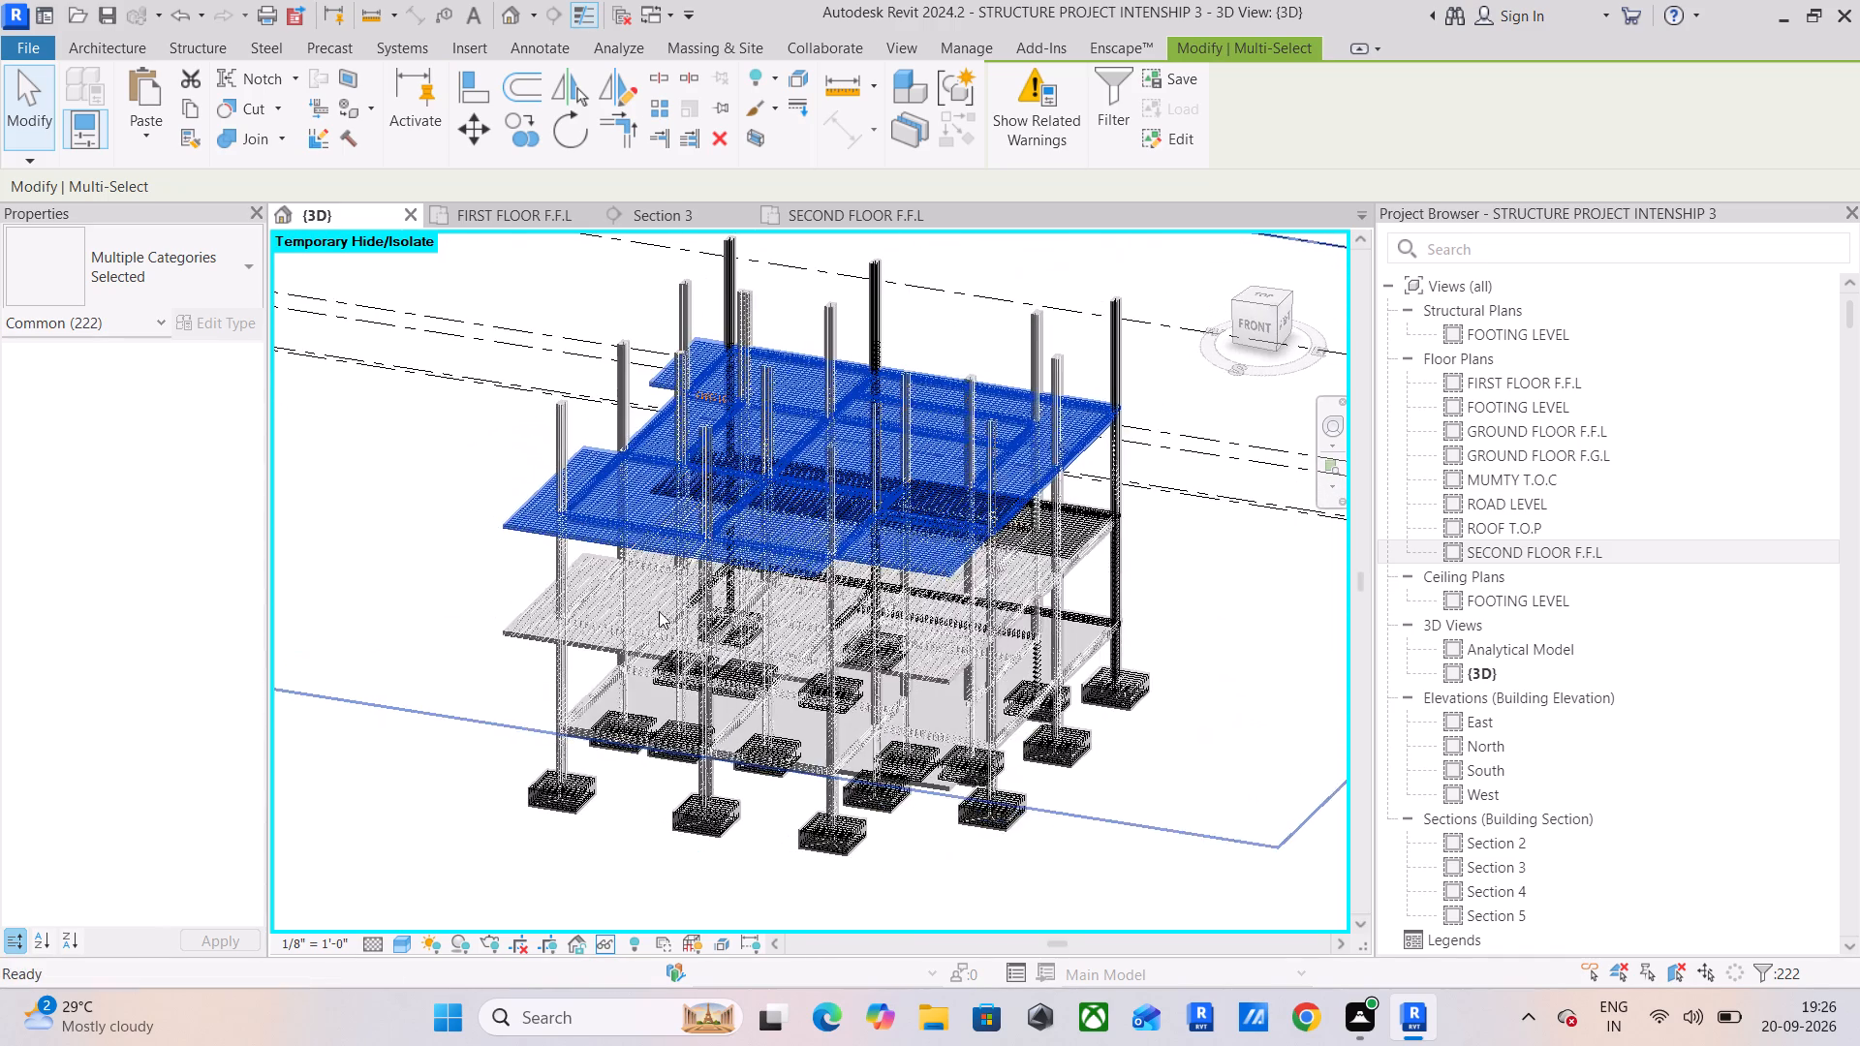
click(234, 348)
click(346, 426)
middle_drag(558, 557, 345, 506)
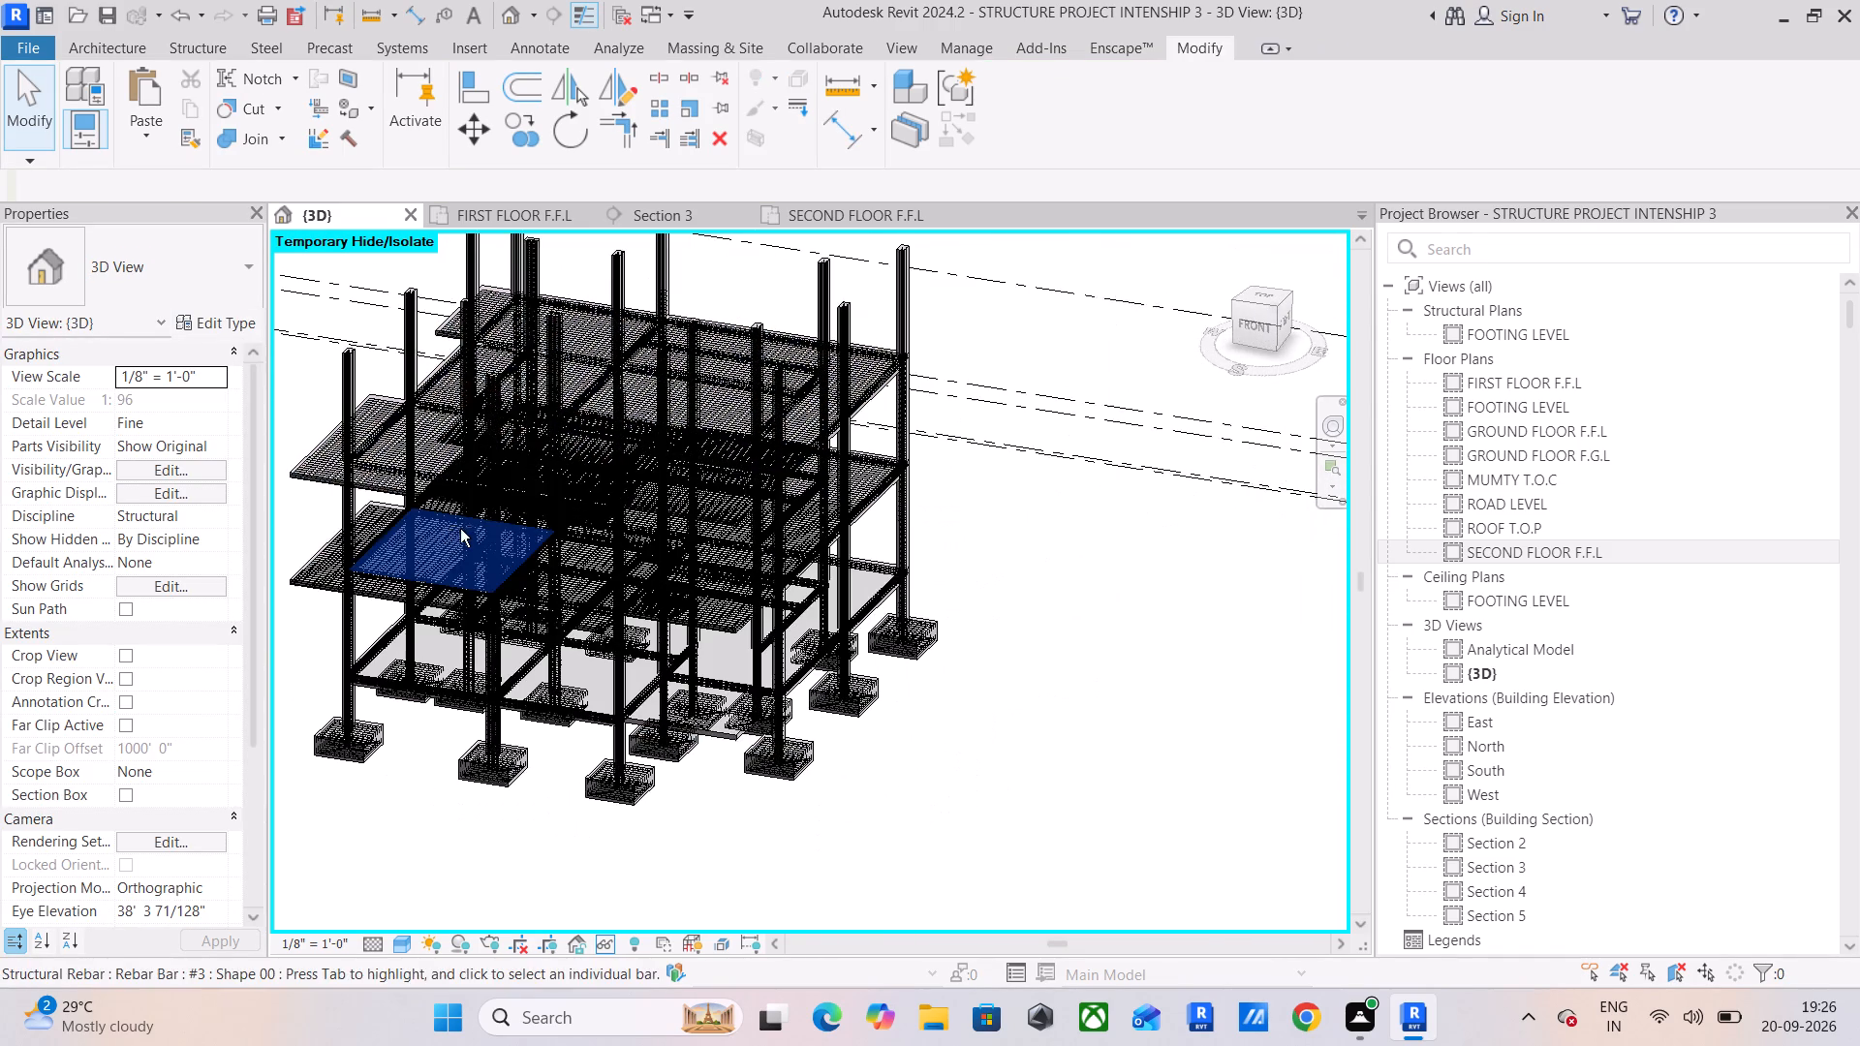
shift+scroll(461, 529, up, 2)
shift+middle_drag(462, 529, 661, 521)
scroll(580, 491, up, 15)
shift+middle_drag(542, 522, 494, 496)
shift+scroll(531, 525, up, 1)
middle_drag(497, 494, 806, 849)
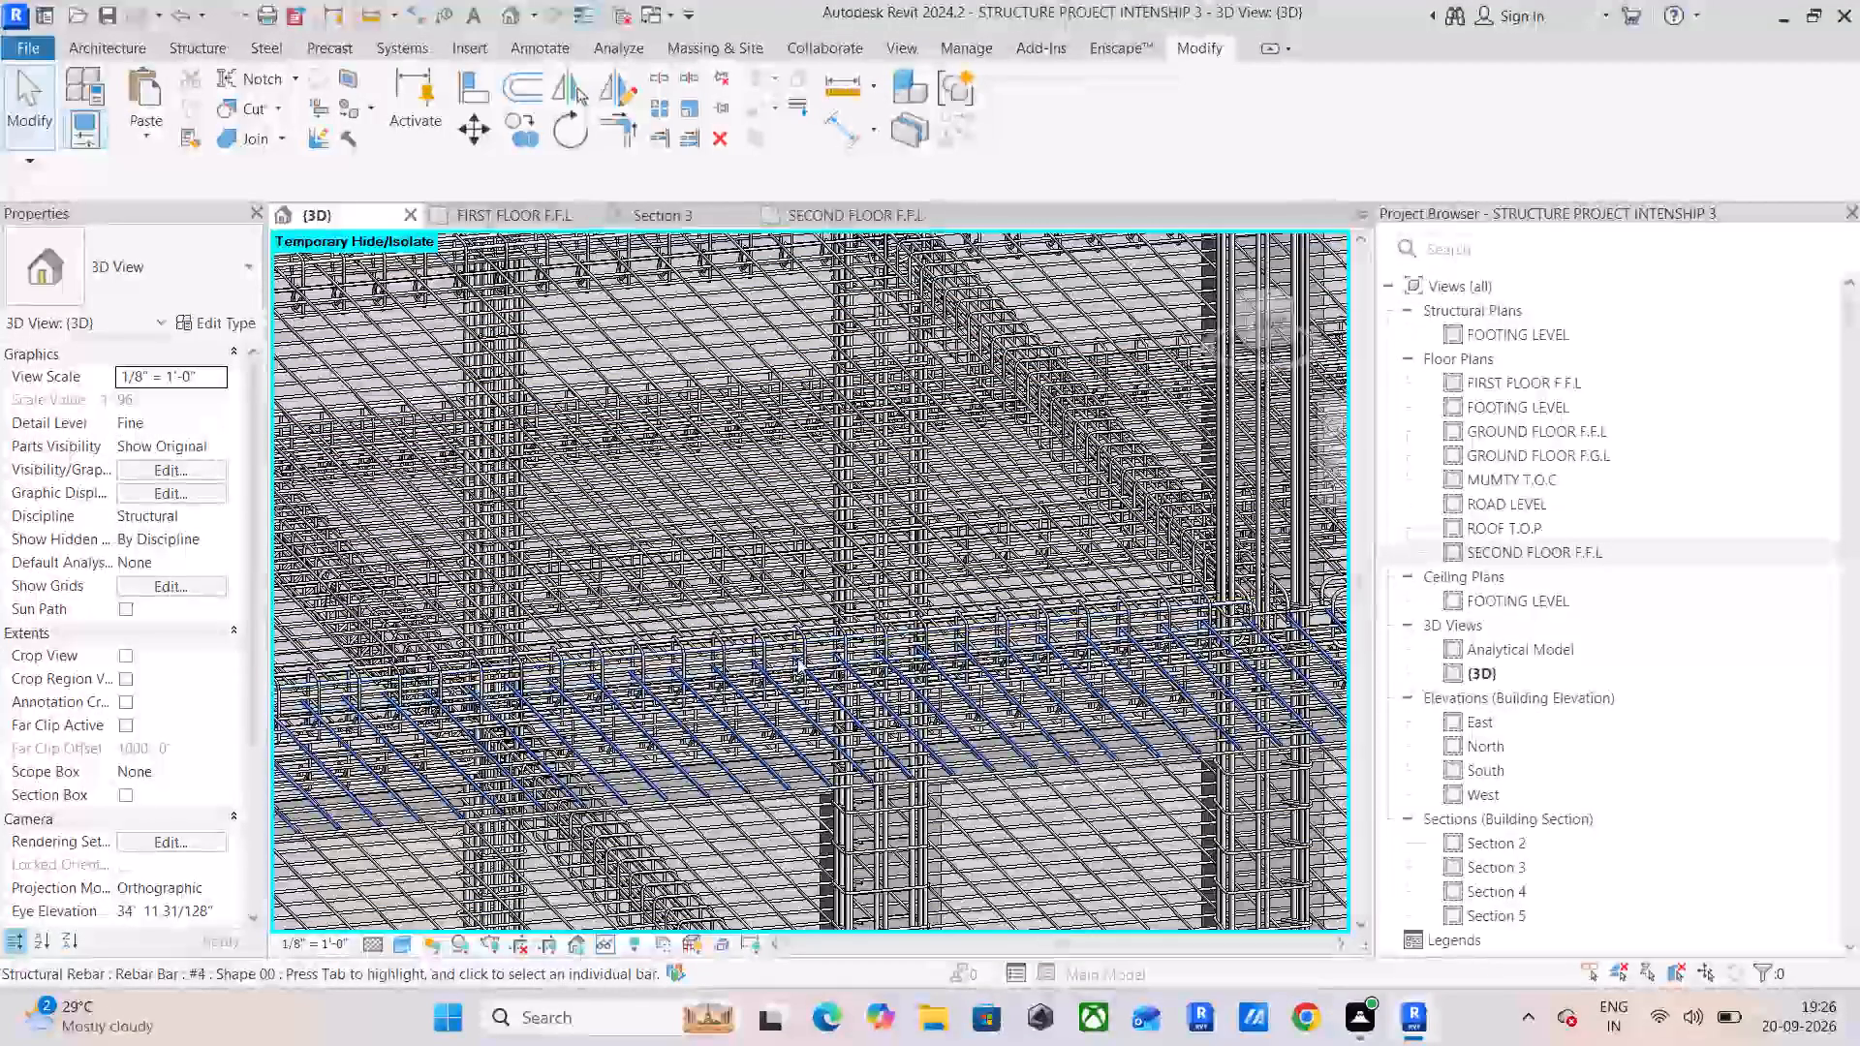
click(730, 654)
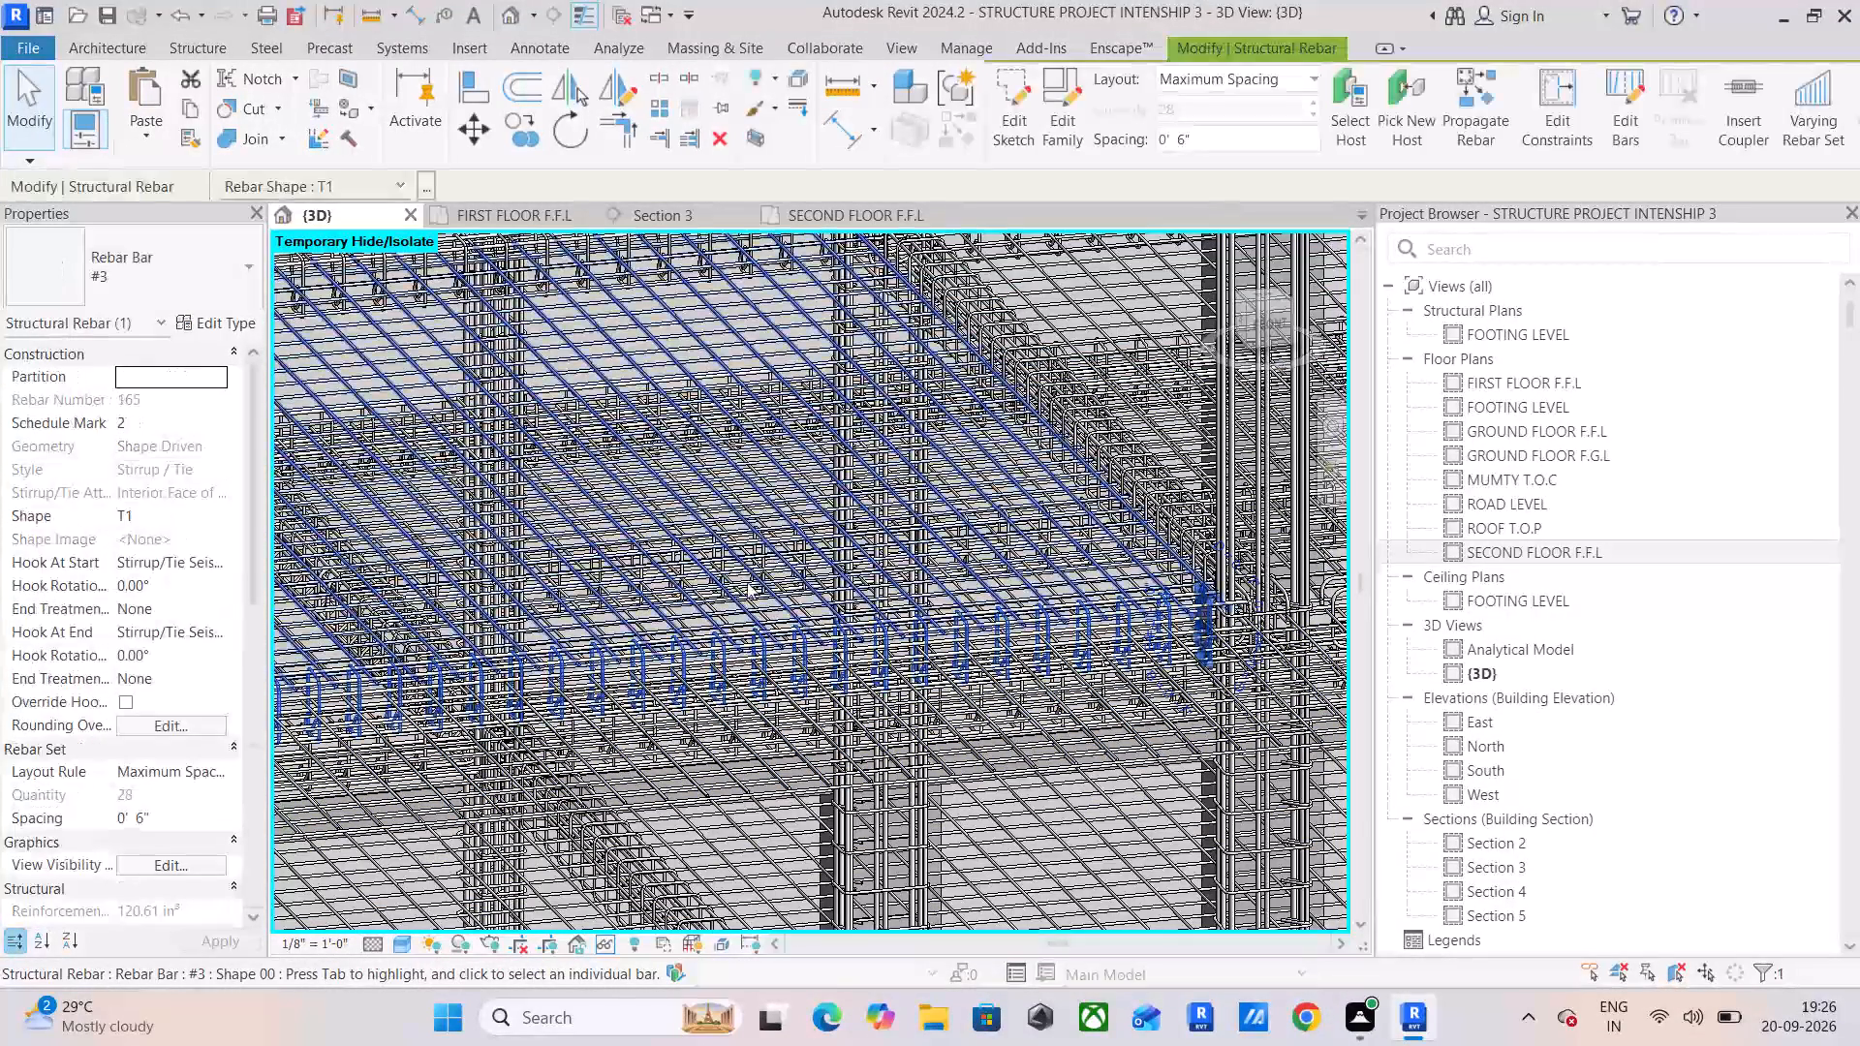
click(752, 144)
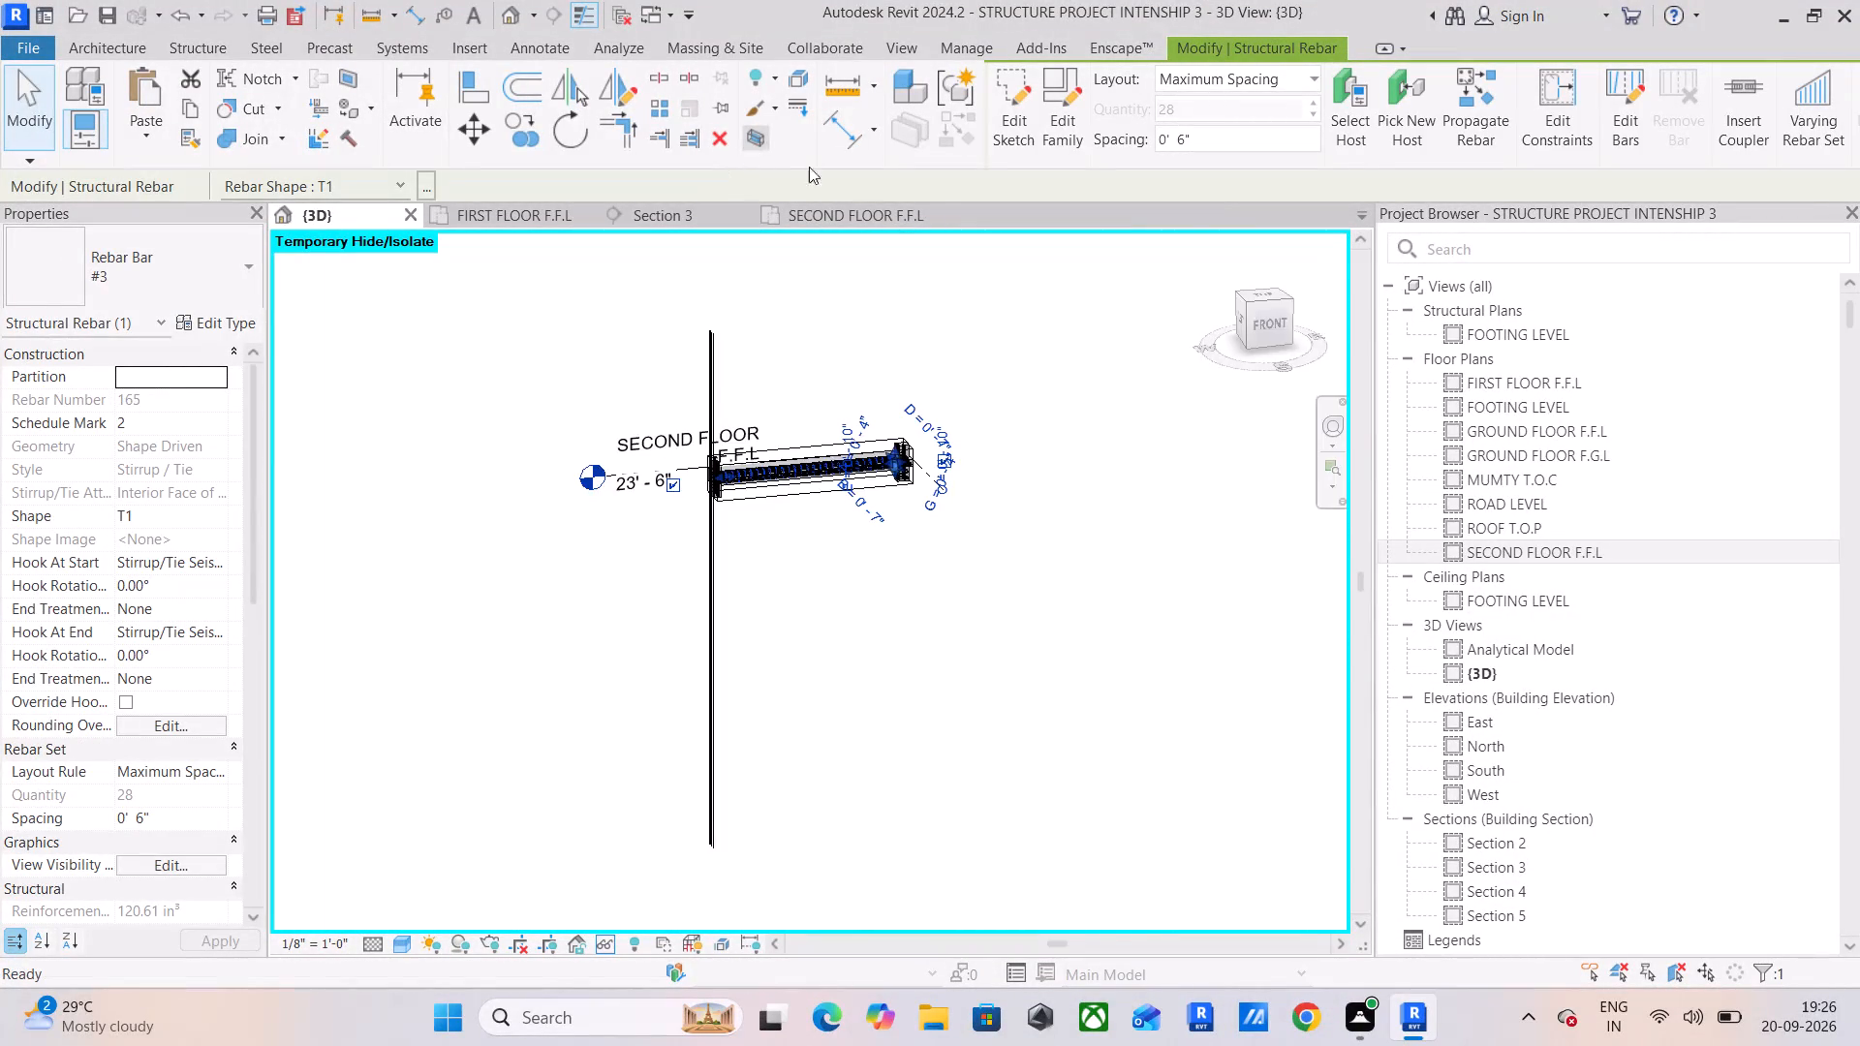
click(1268, 323)
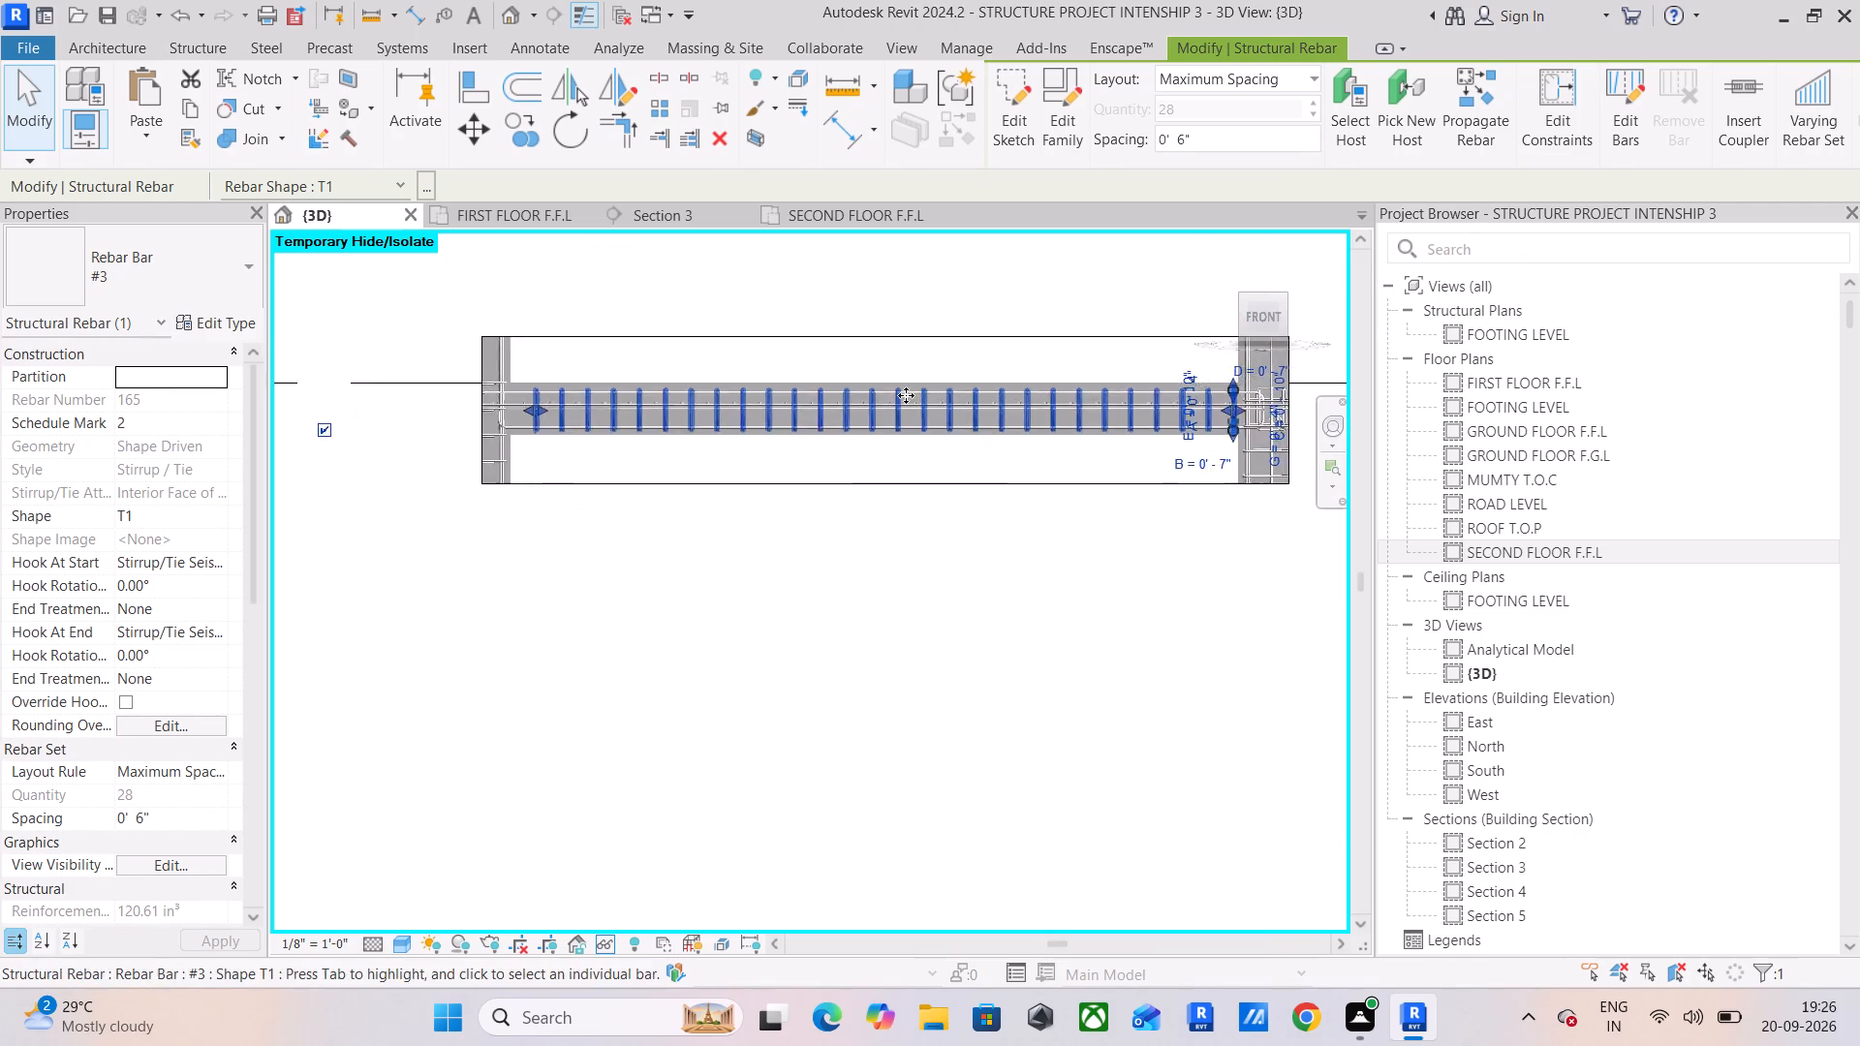
Examine the pasted second-floor beam's stirrups and longitudinal bars where they meet the end column.
middle_drag(905, 420, 738, 434)
scroll(850, 496, up, 5)
middle_drag(908, 490, 821, 266)
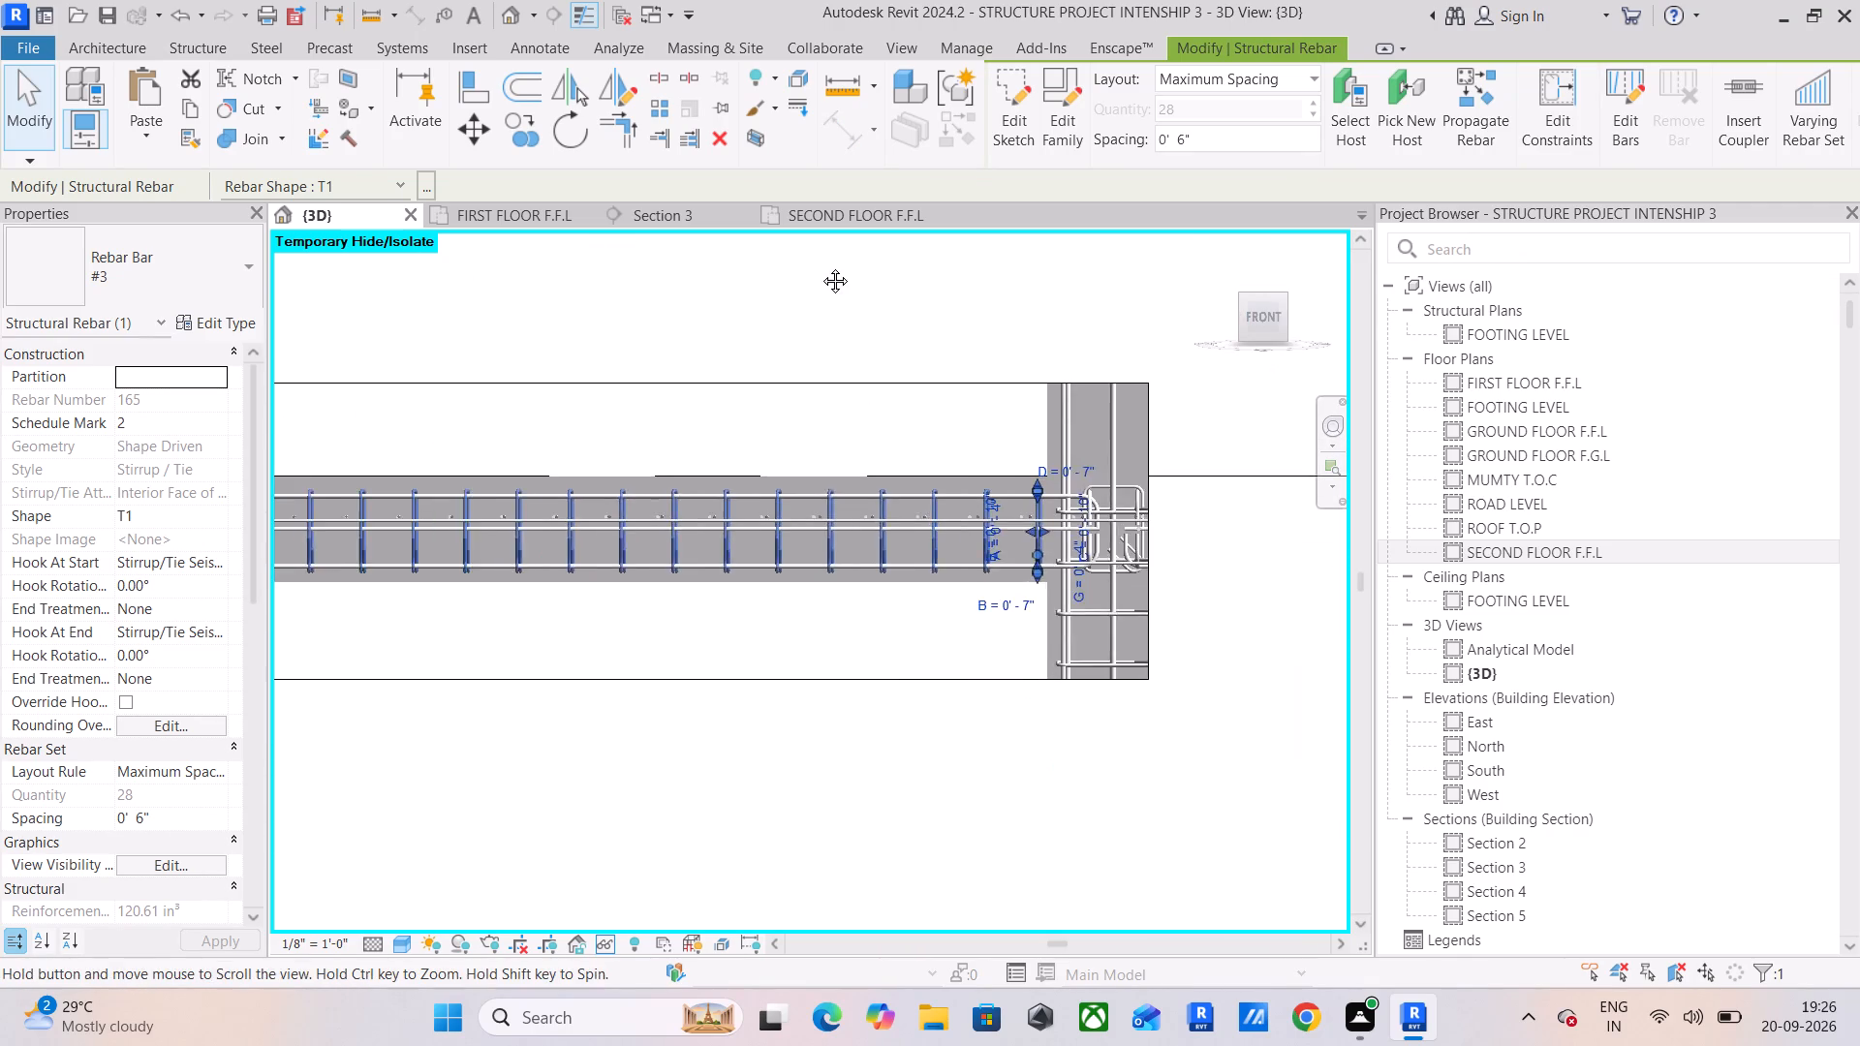
middle_drag(821, 266, 821, 263)
scroll(1122, 477, up, 5)
middle_drag(1023, 481, 773, 399)
middle_drag(689, 404, 1139, 471)
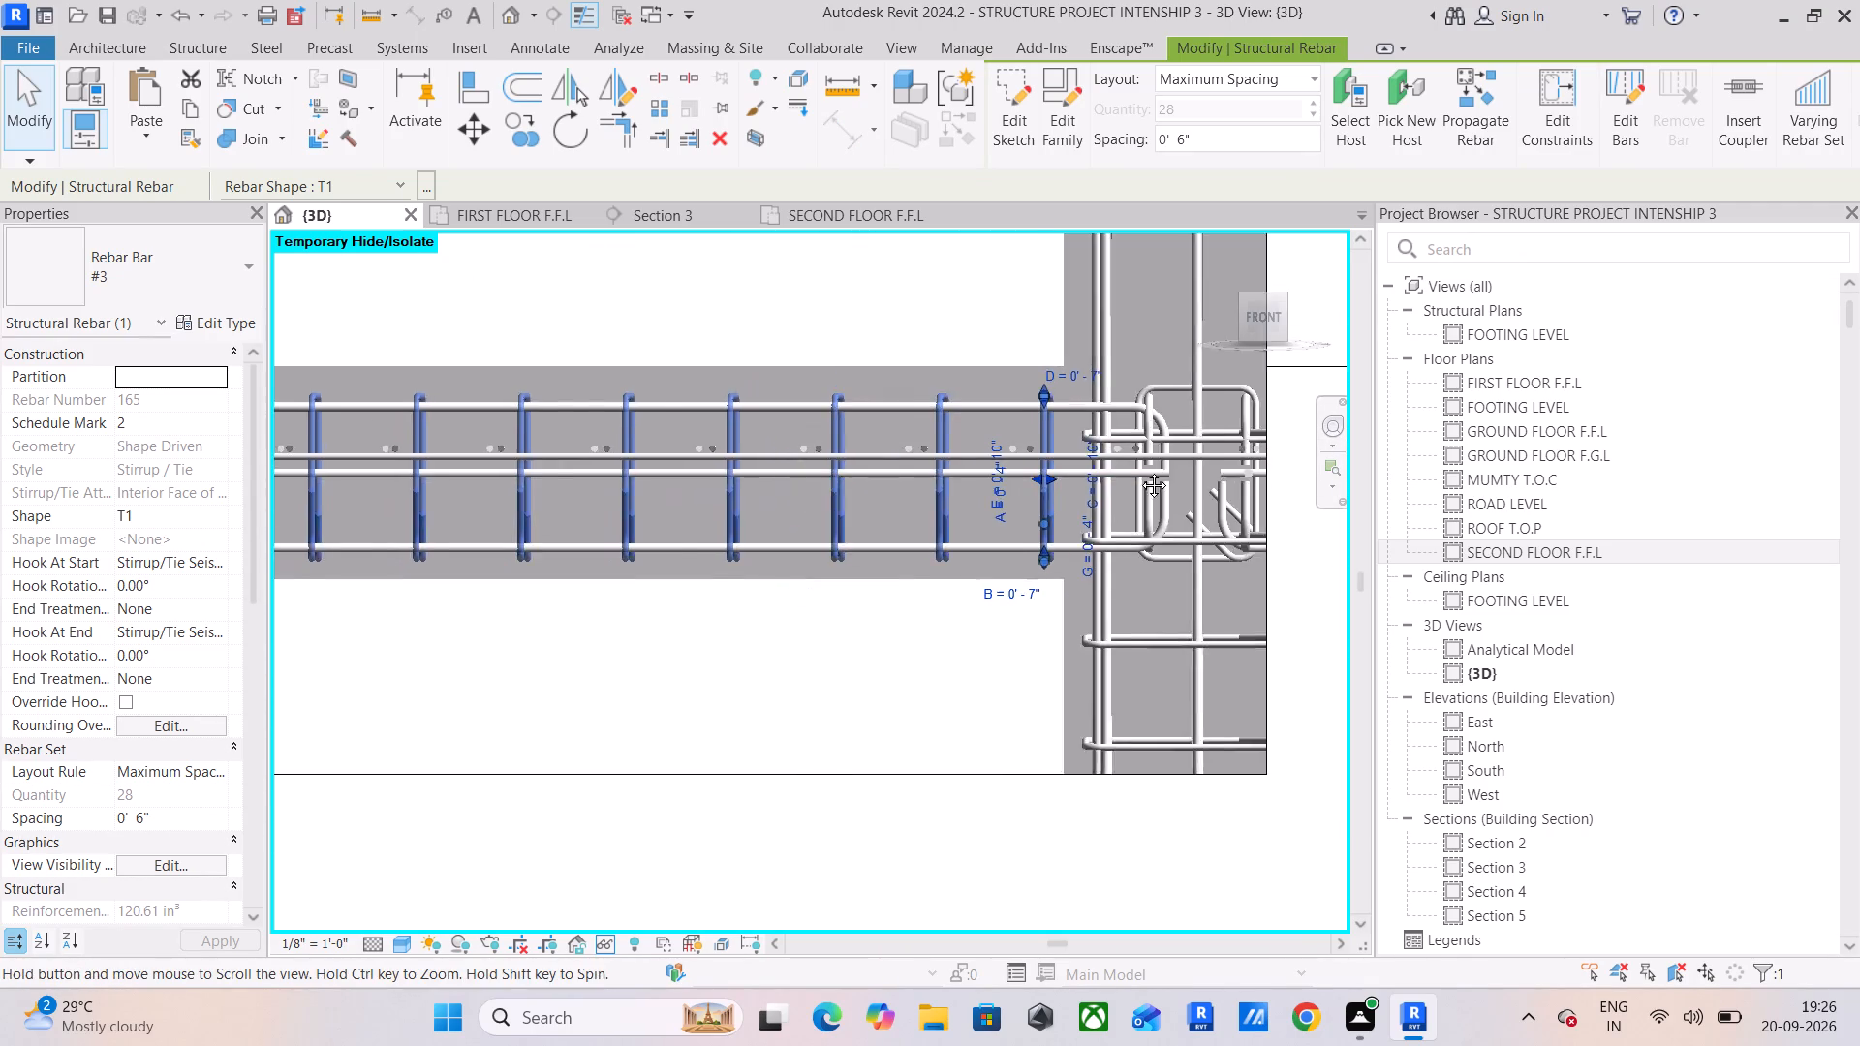
middle_drag(1139, 471, 1151, 470)
middle_drag(1078, 482, 812, 503)
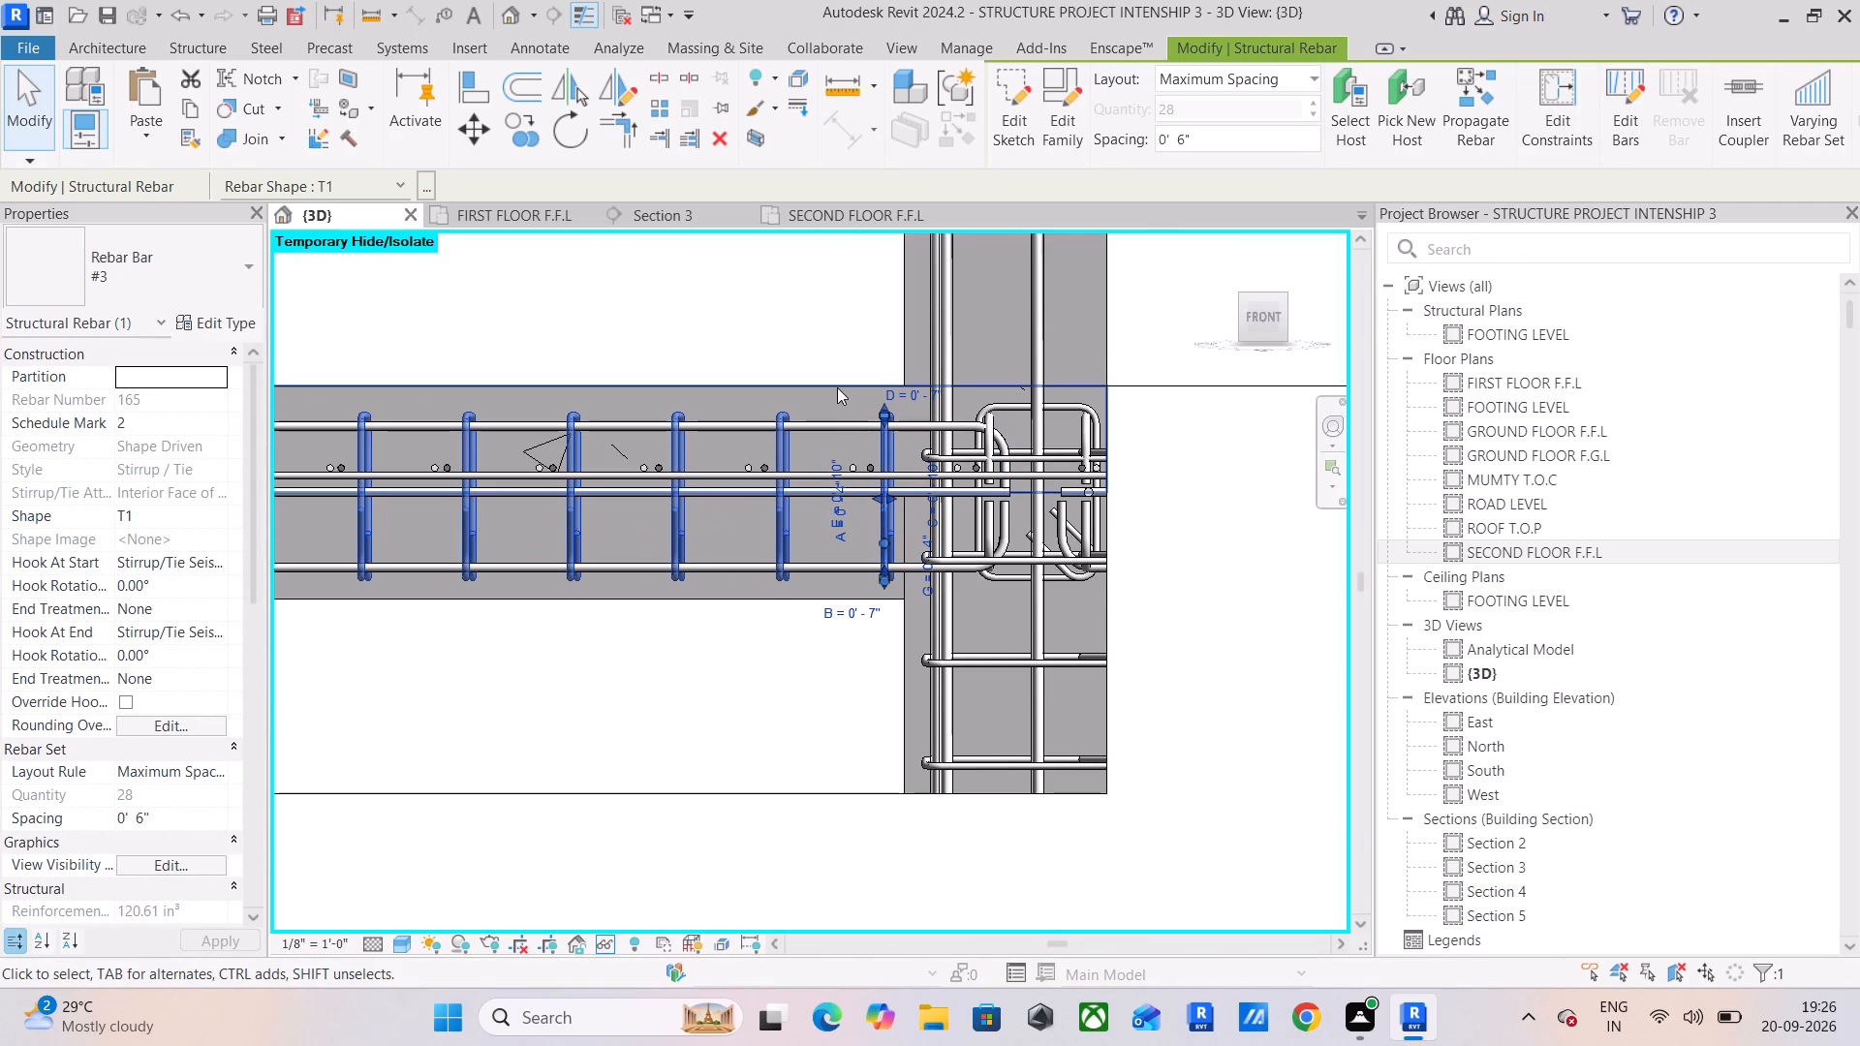
middle_drag(1063, 491, 935, 415)
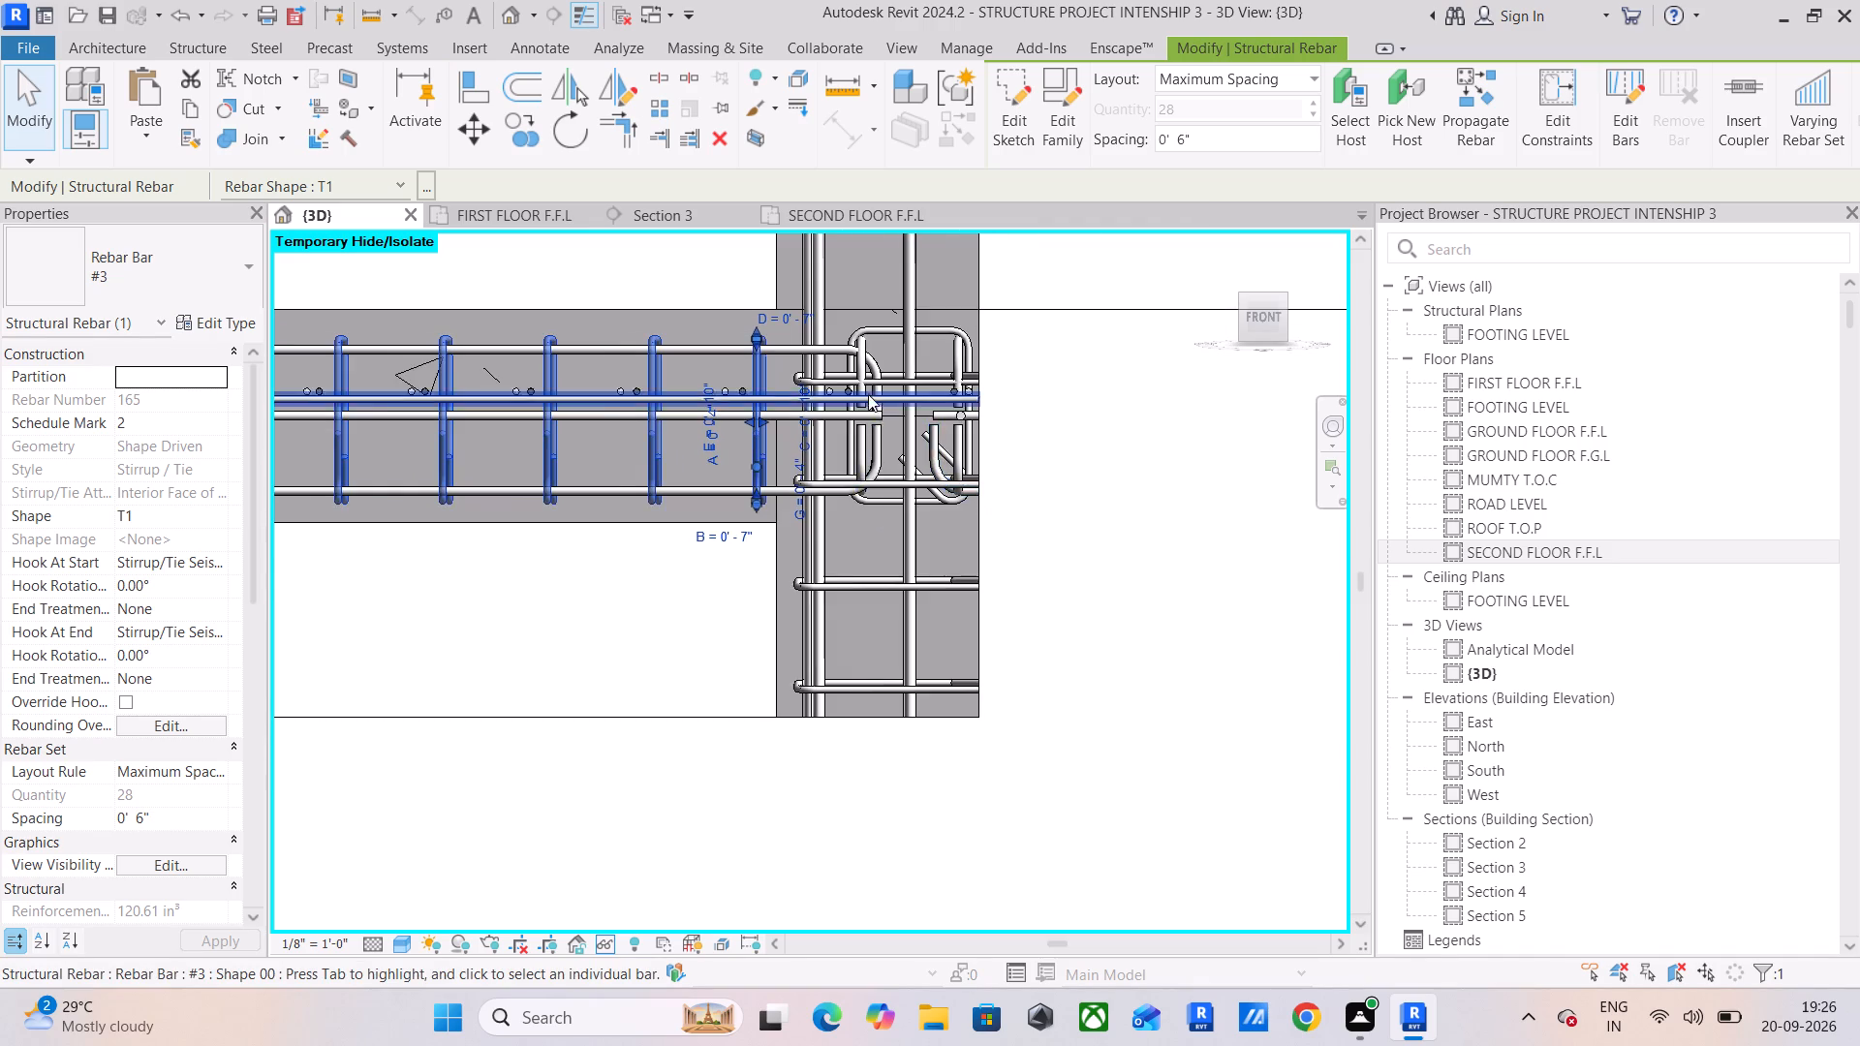
scroll(868, 392, up, 5)
scroll(1020, 487, down, 17)
Extend both ends of the section box along the beam line to include the adjoining bays and slab edges.
click(912, 414)
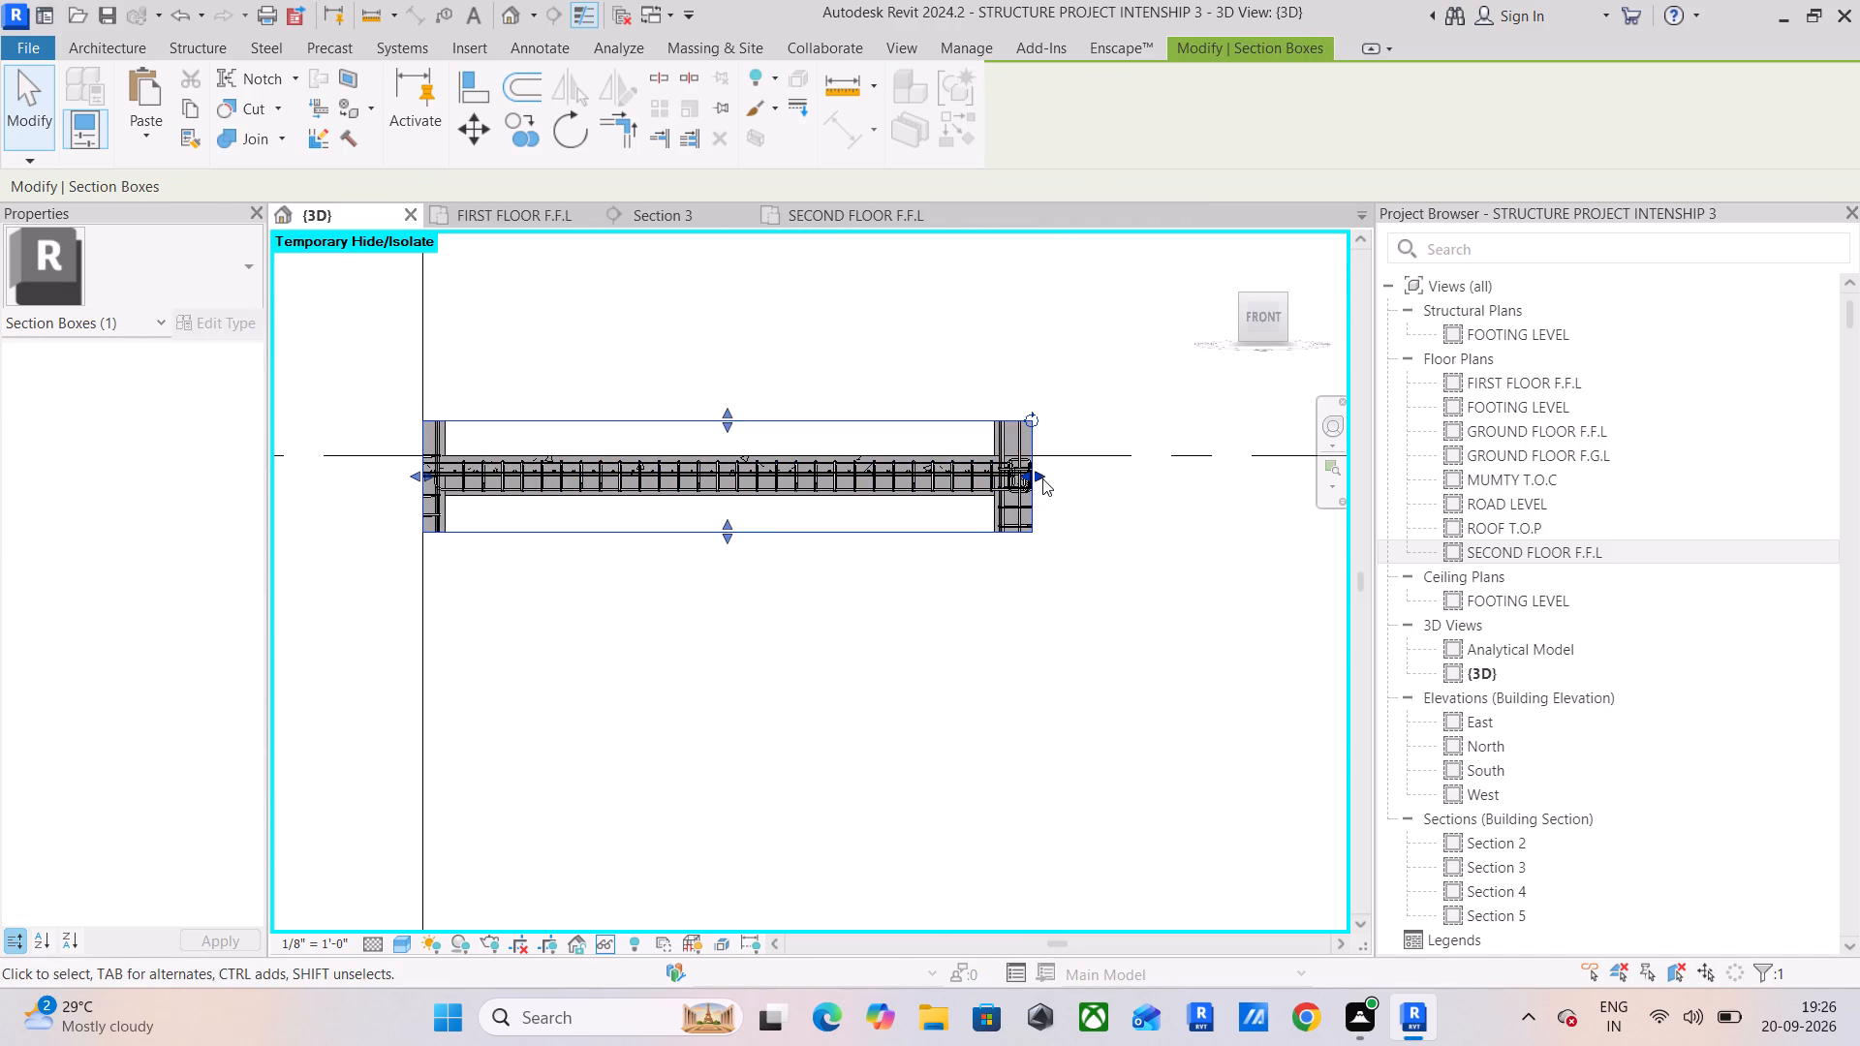
drag(1042, 478, 1212, 487)
middle_drag(1201, 493, 835, 504)
scroll(835, 503, down, 4)
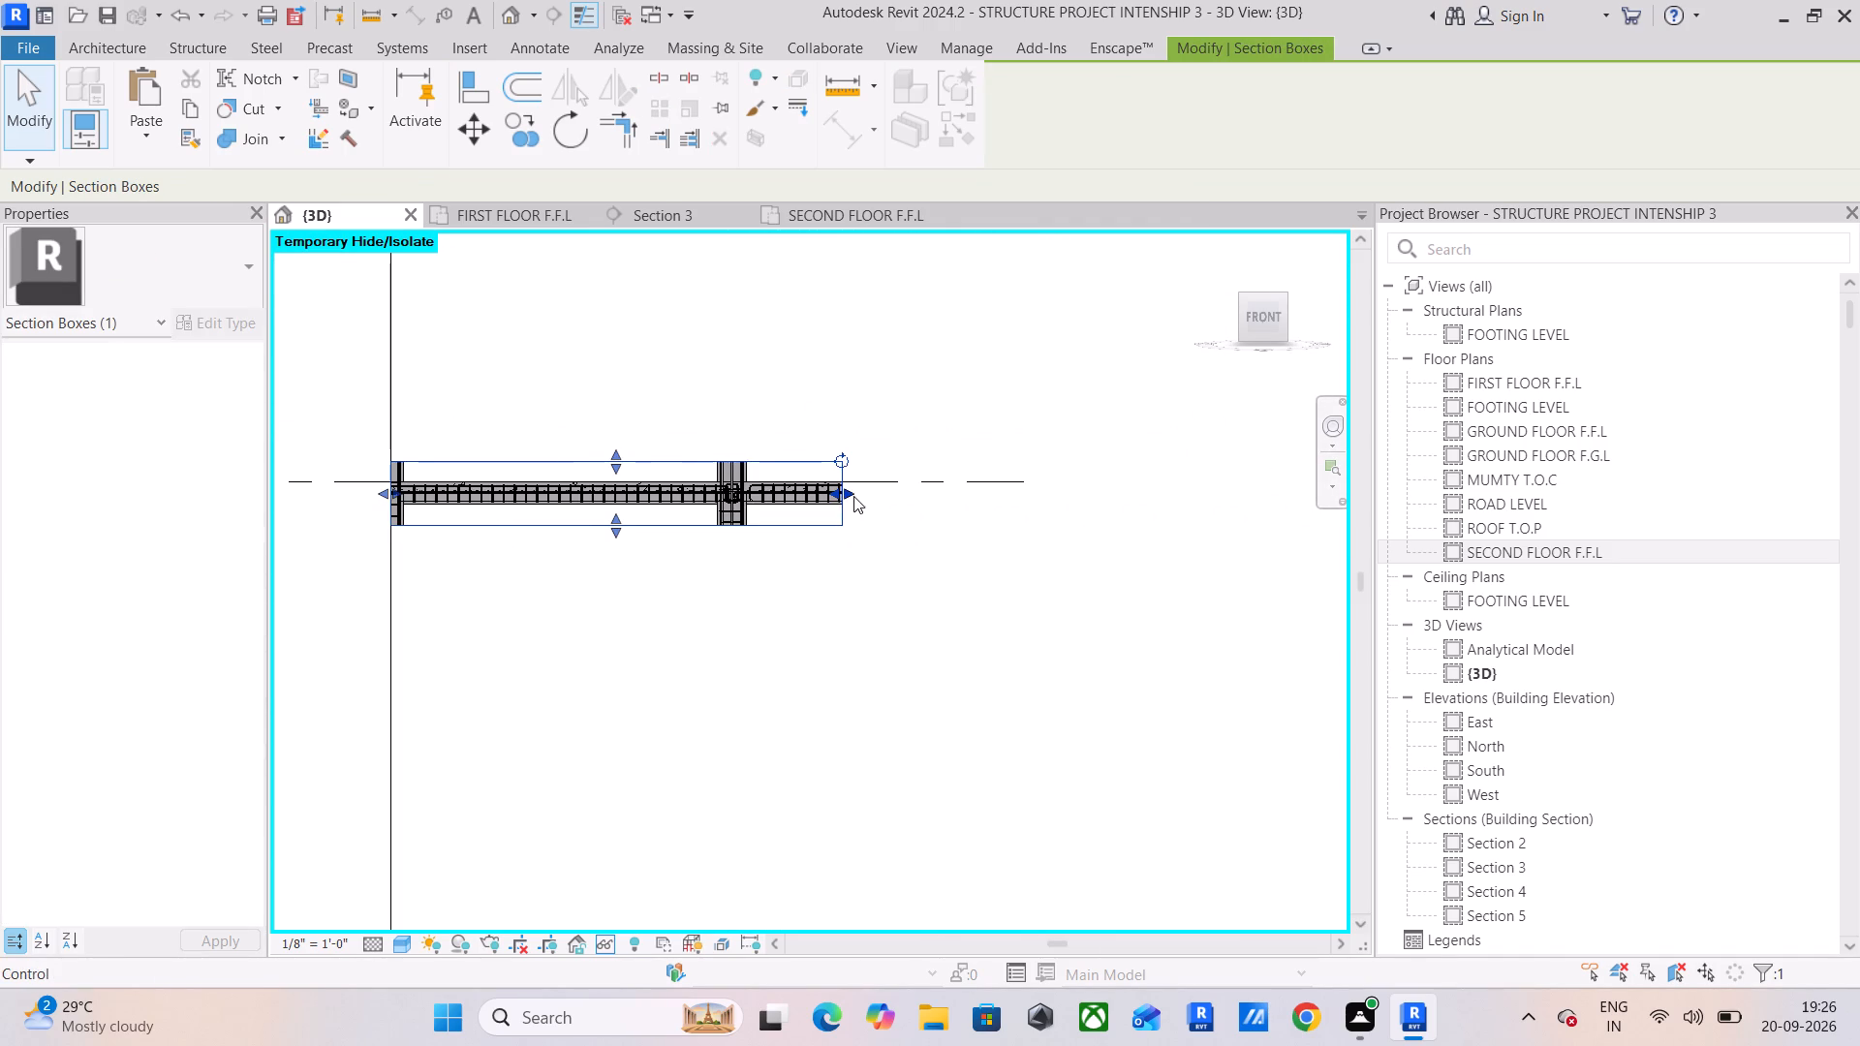
drag(852, 492, 1217, 498)
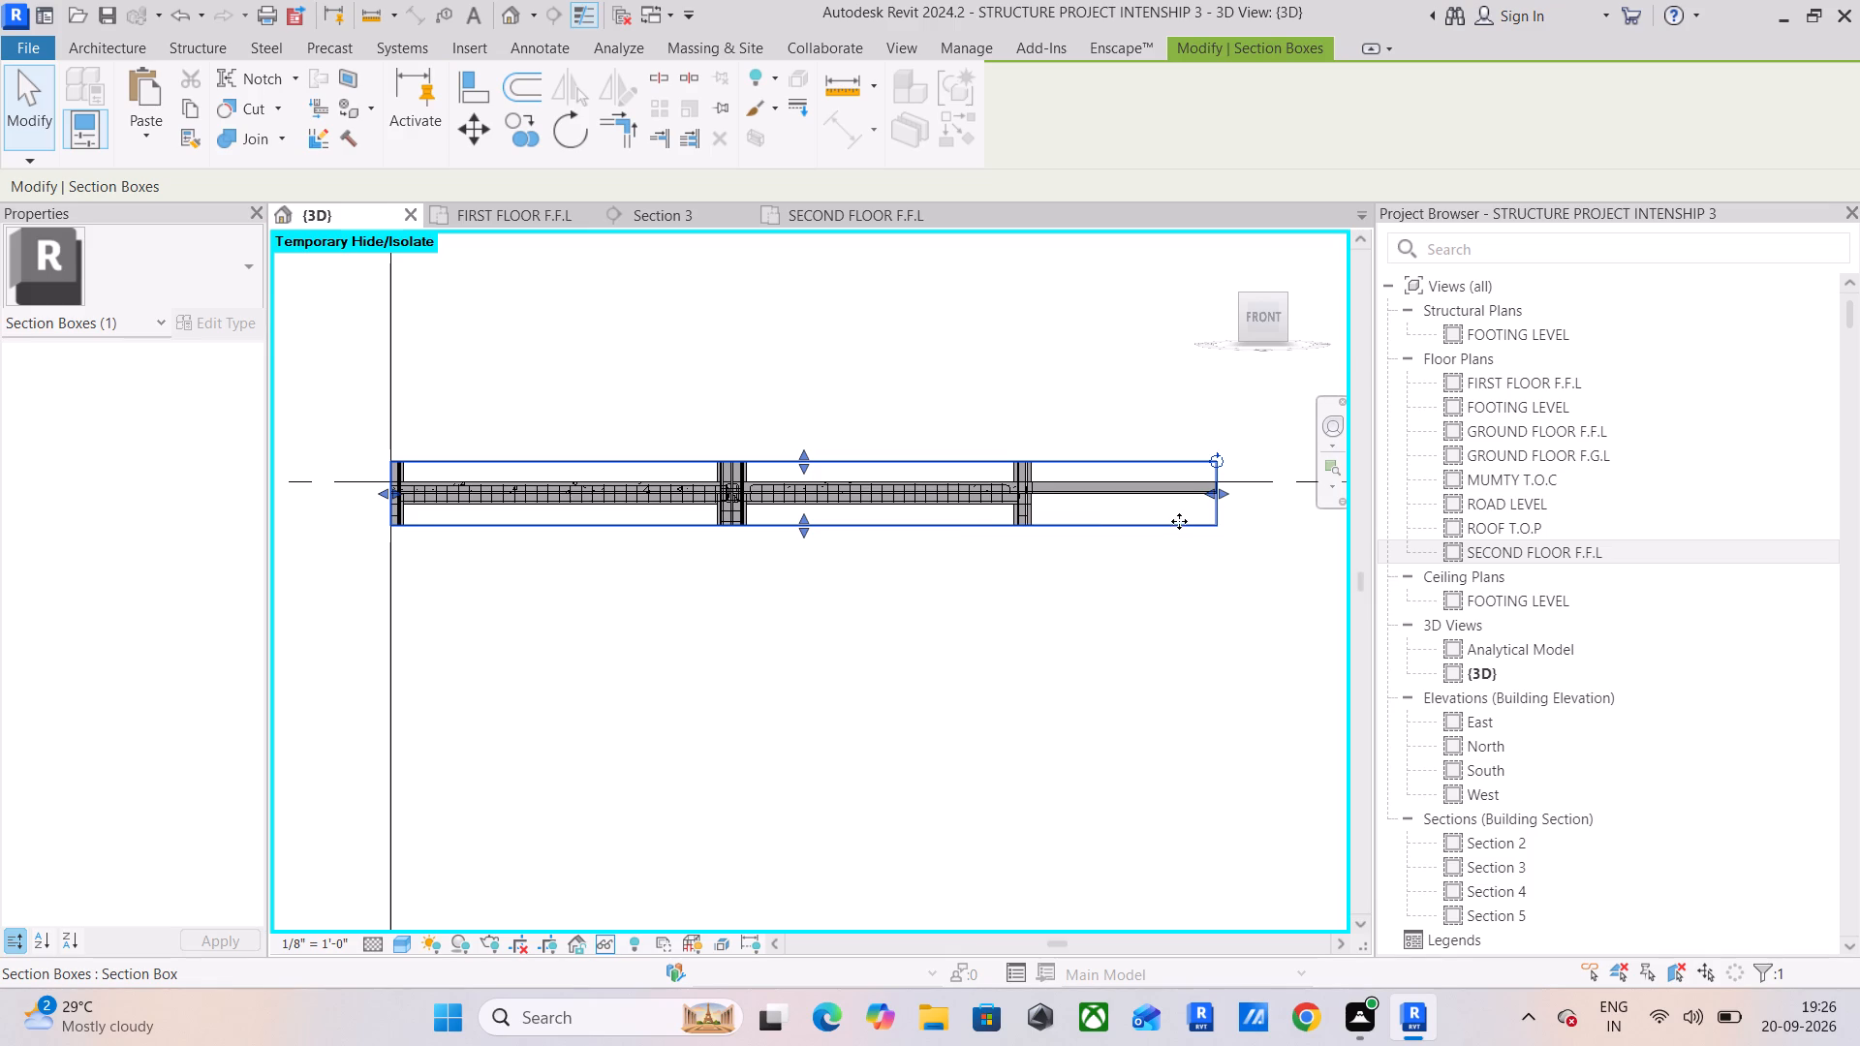
middle_drag(470, 531, 991, 538)
drag(906, 502, 885, 506)
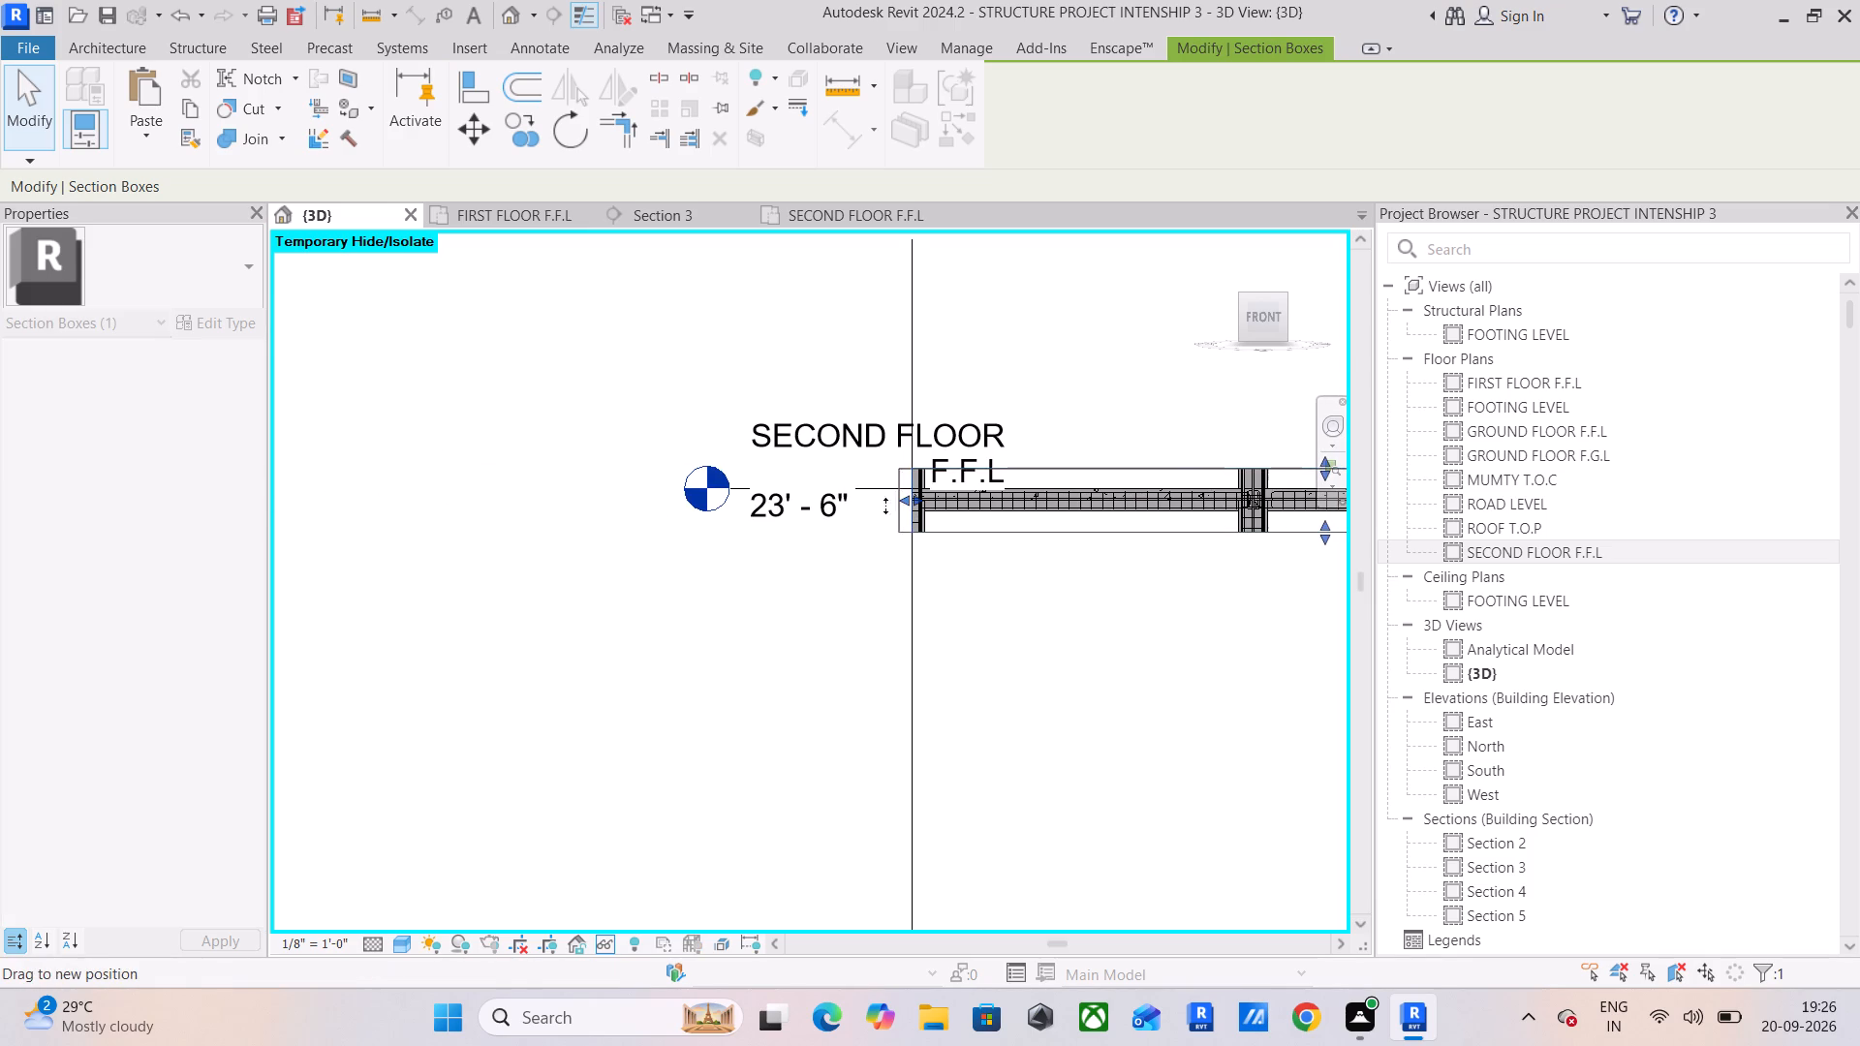
drag(885, 506, 595, 543)
Examine the rebar at the middle column joint and the properties of the second-floor slab and 12 x 24 beam.
scroll(927, 505, up, 5)
middle_drag(946, 521, 610, 558)
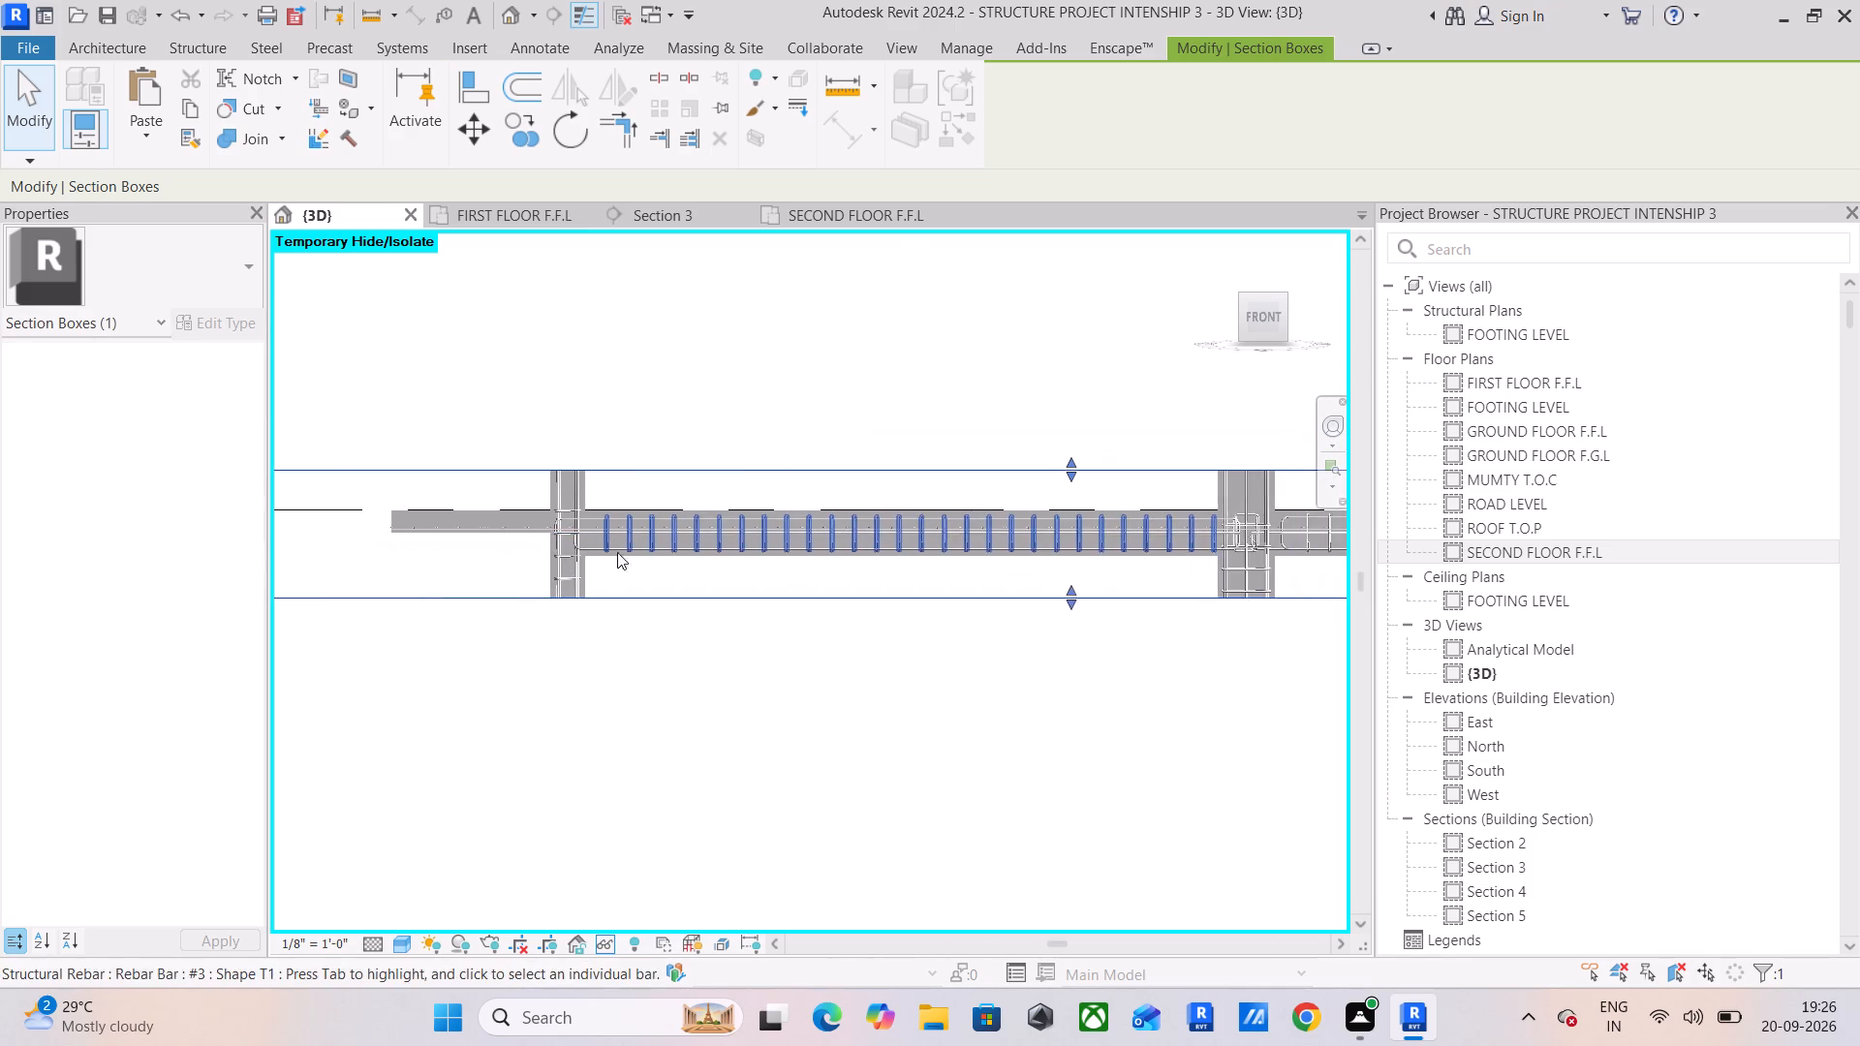
middle_drag(1085, 549, 641, 580)
scroll(875, 582, up, 1)
scroll(824, 516, up, 2)
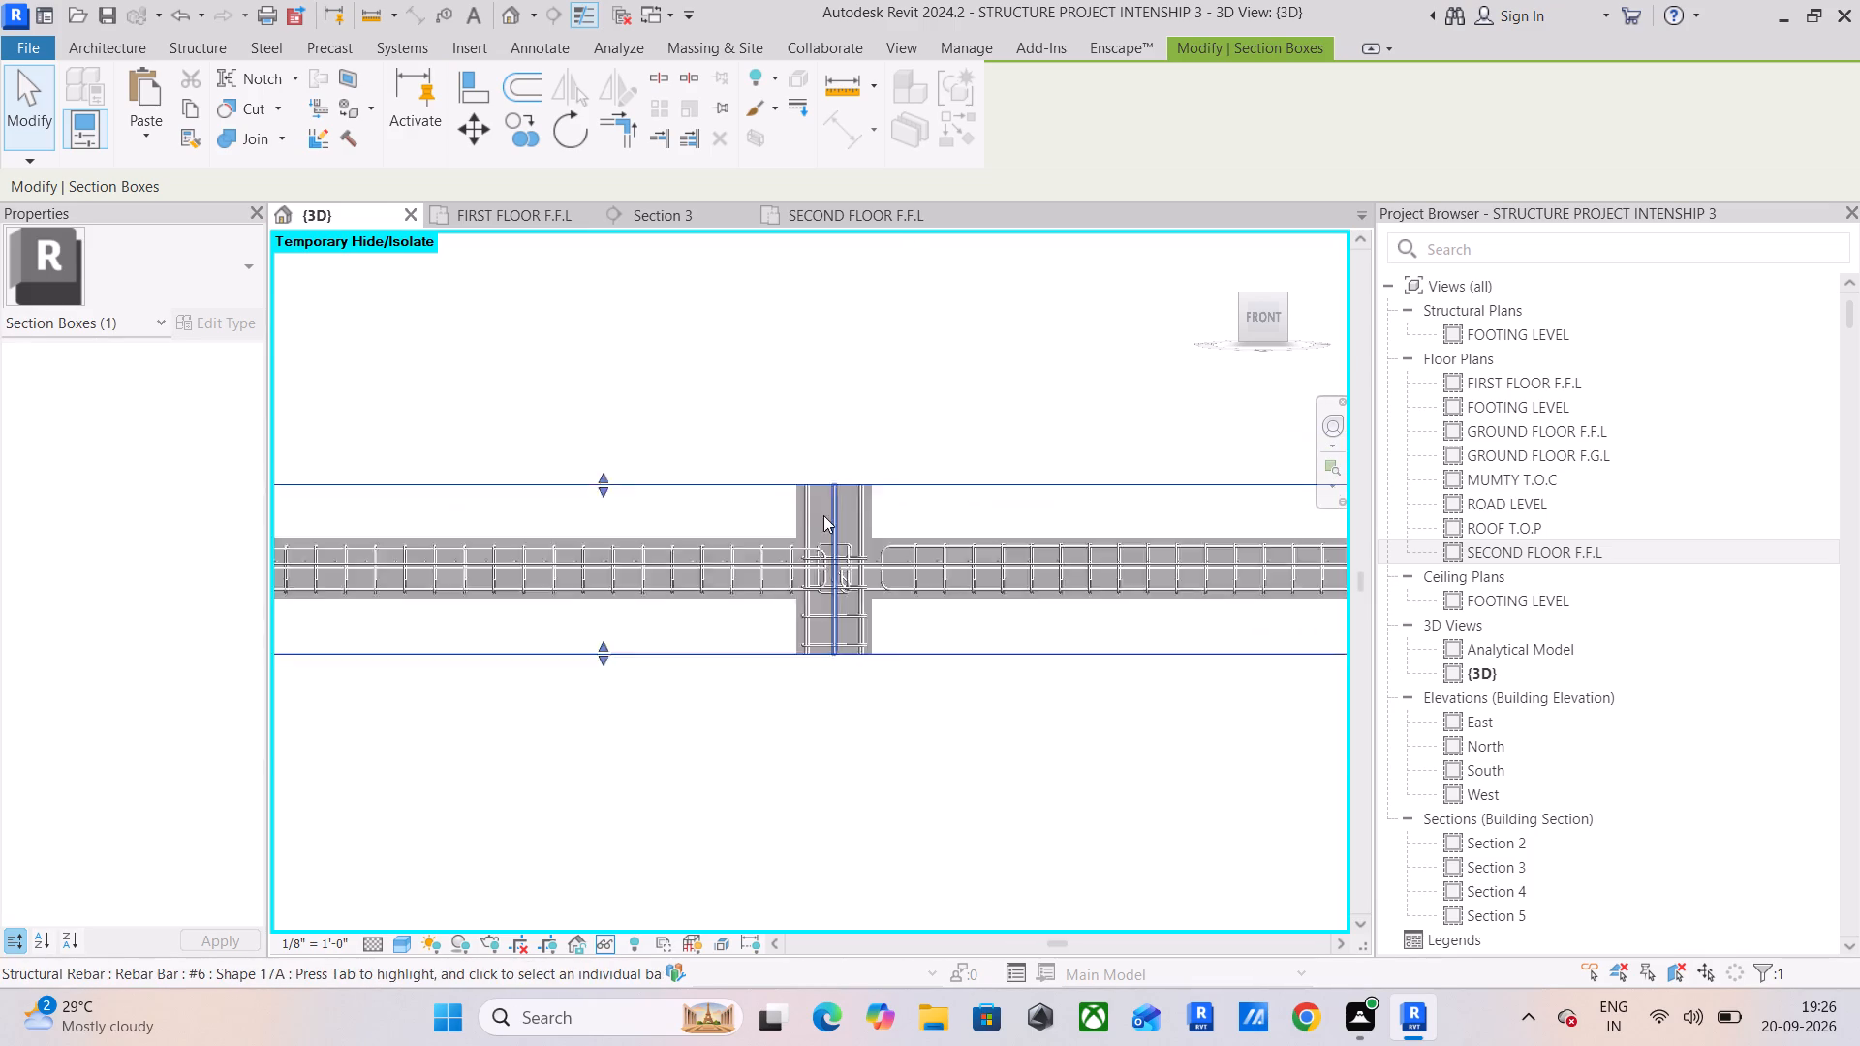
scroll(823, 515, up, 8)
middle_drag(929, 617, 674, 588)
middle_drag(543, 565, 896, 555)
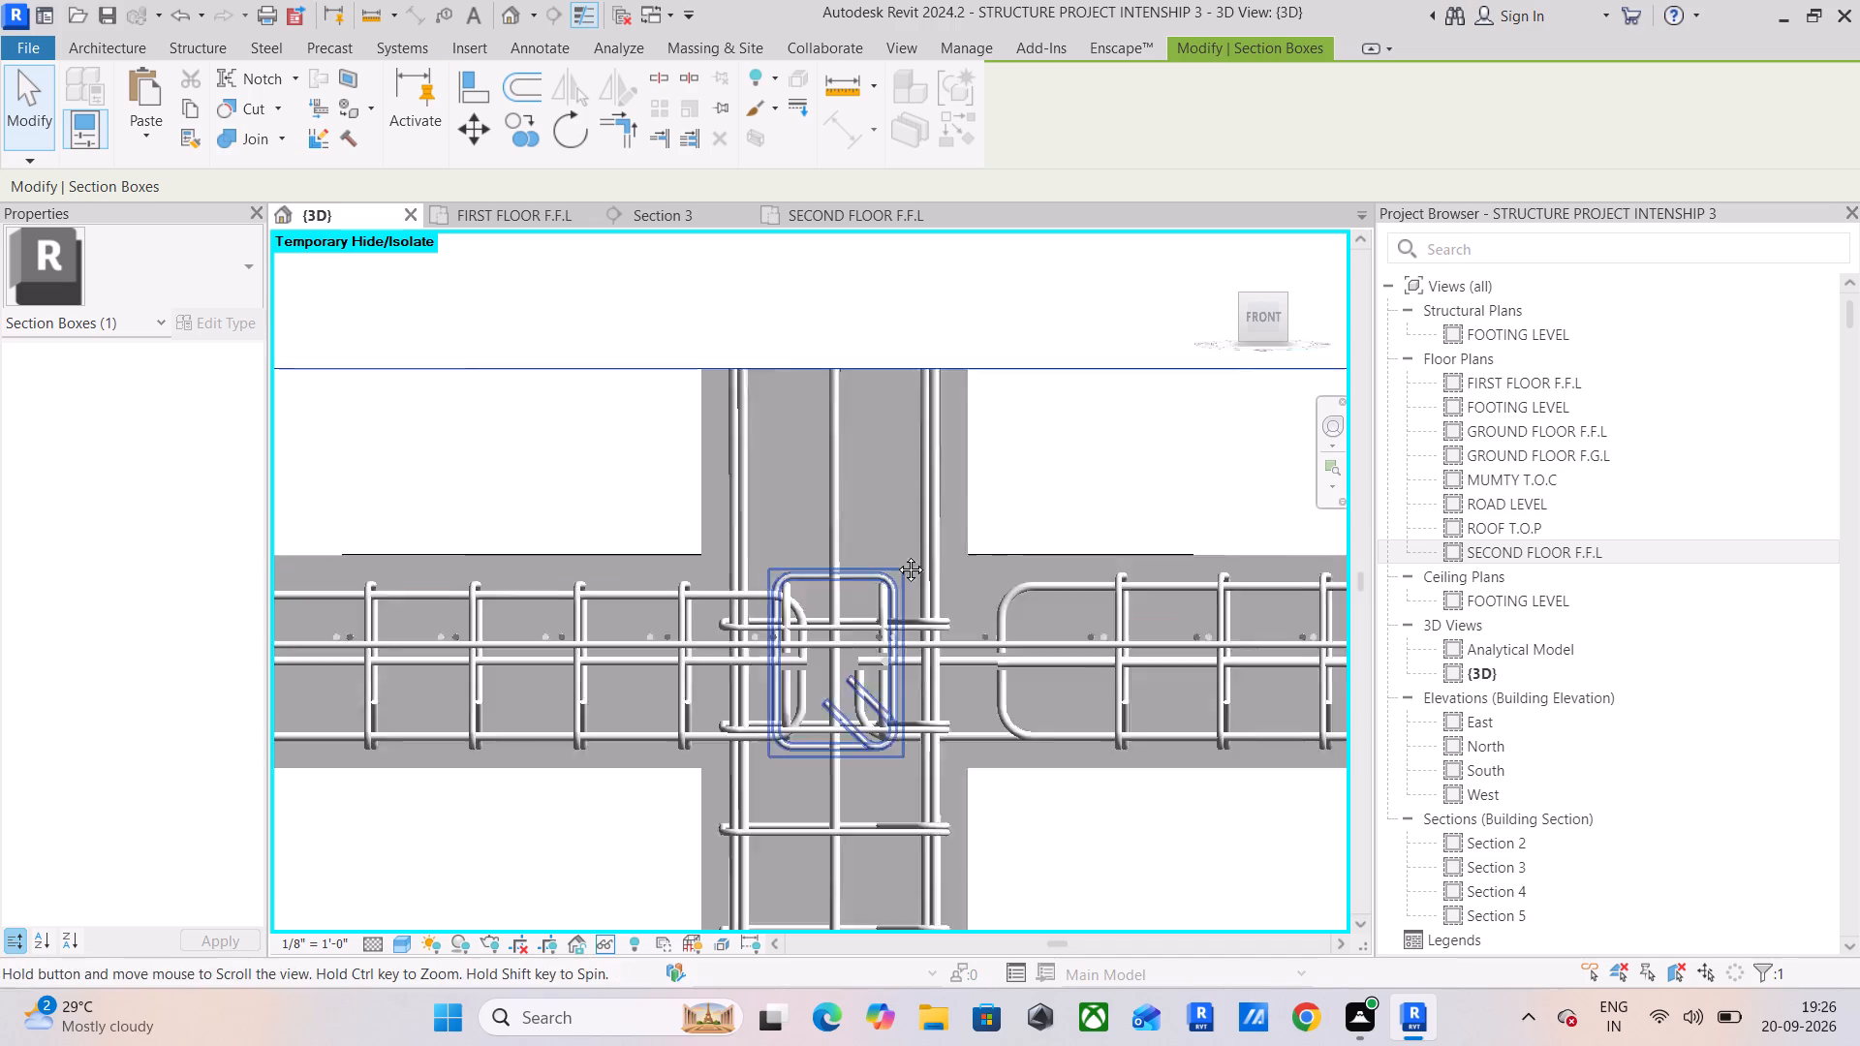
middle_drag(896, 555, 960, 515)
click(737, 484)
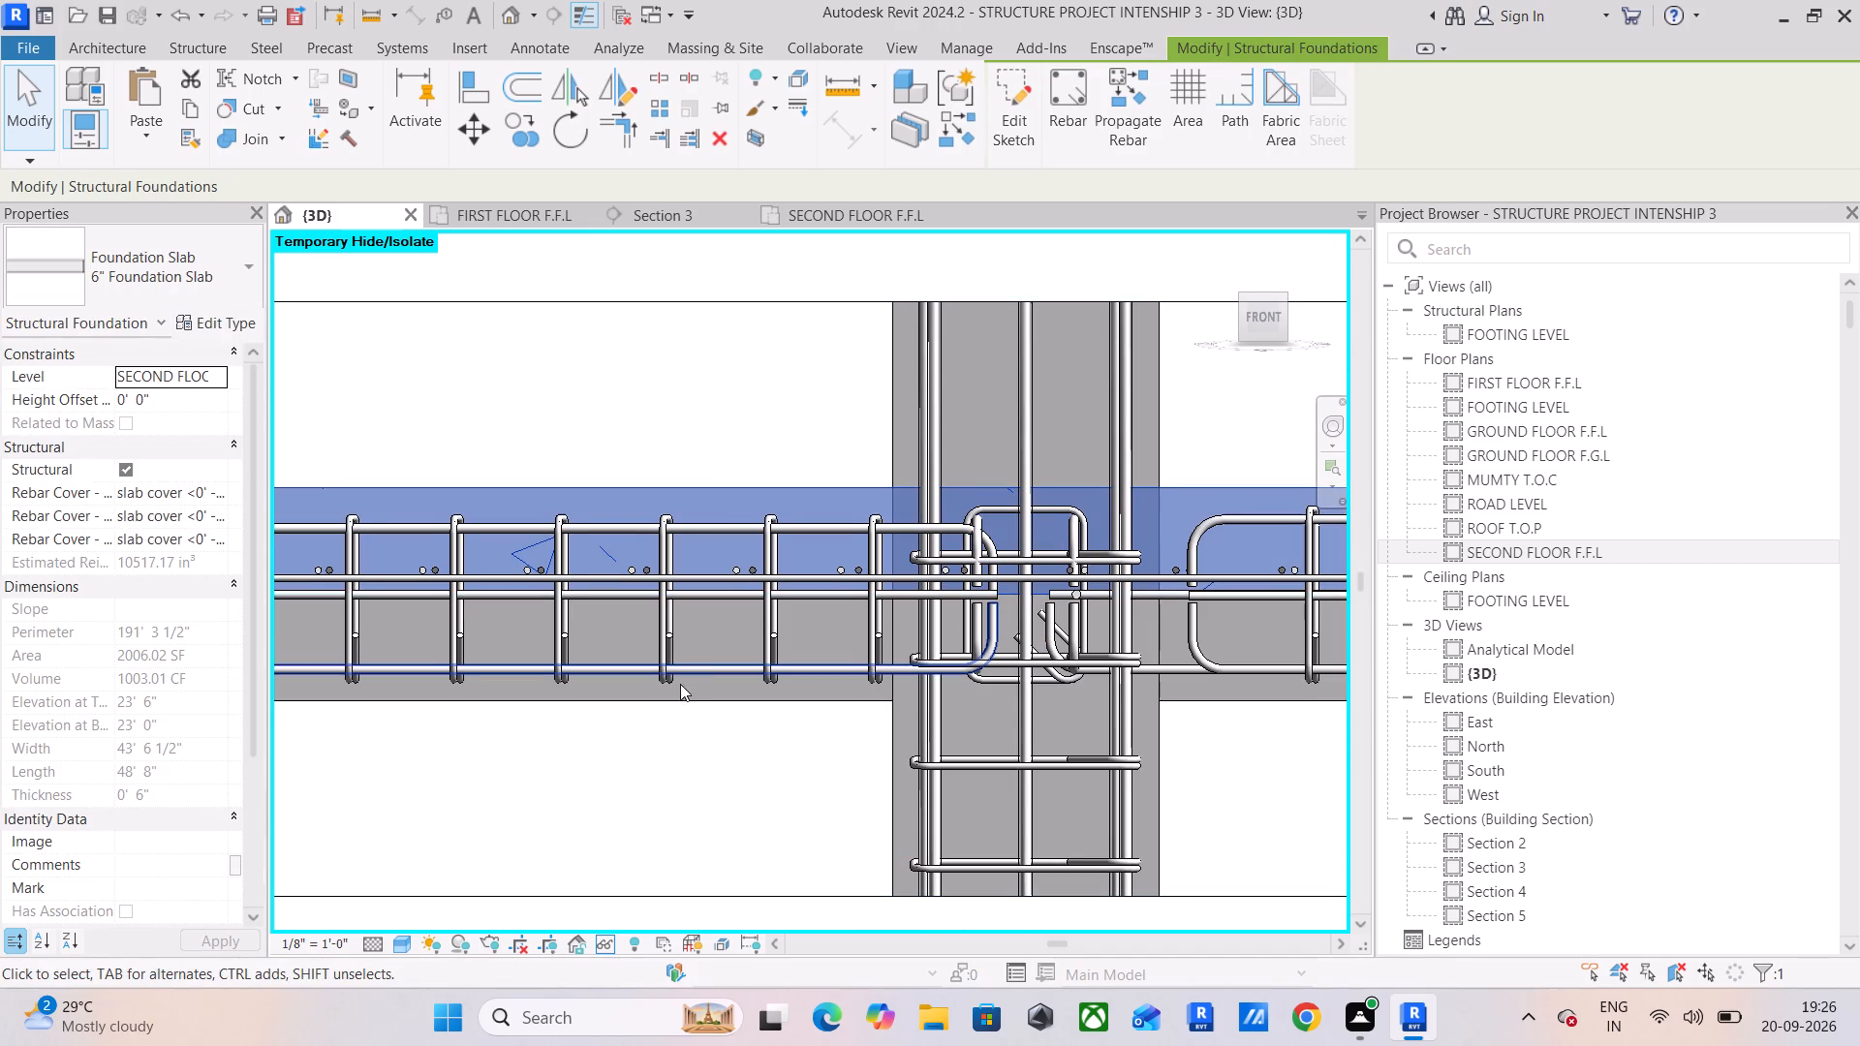
click(661, 726)
click(690, 706)
middle_drag(715, 647, 949, 625)
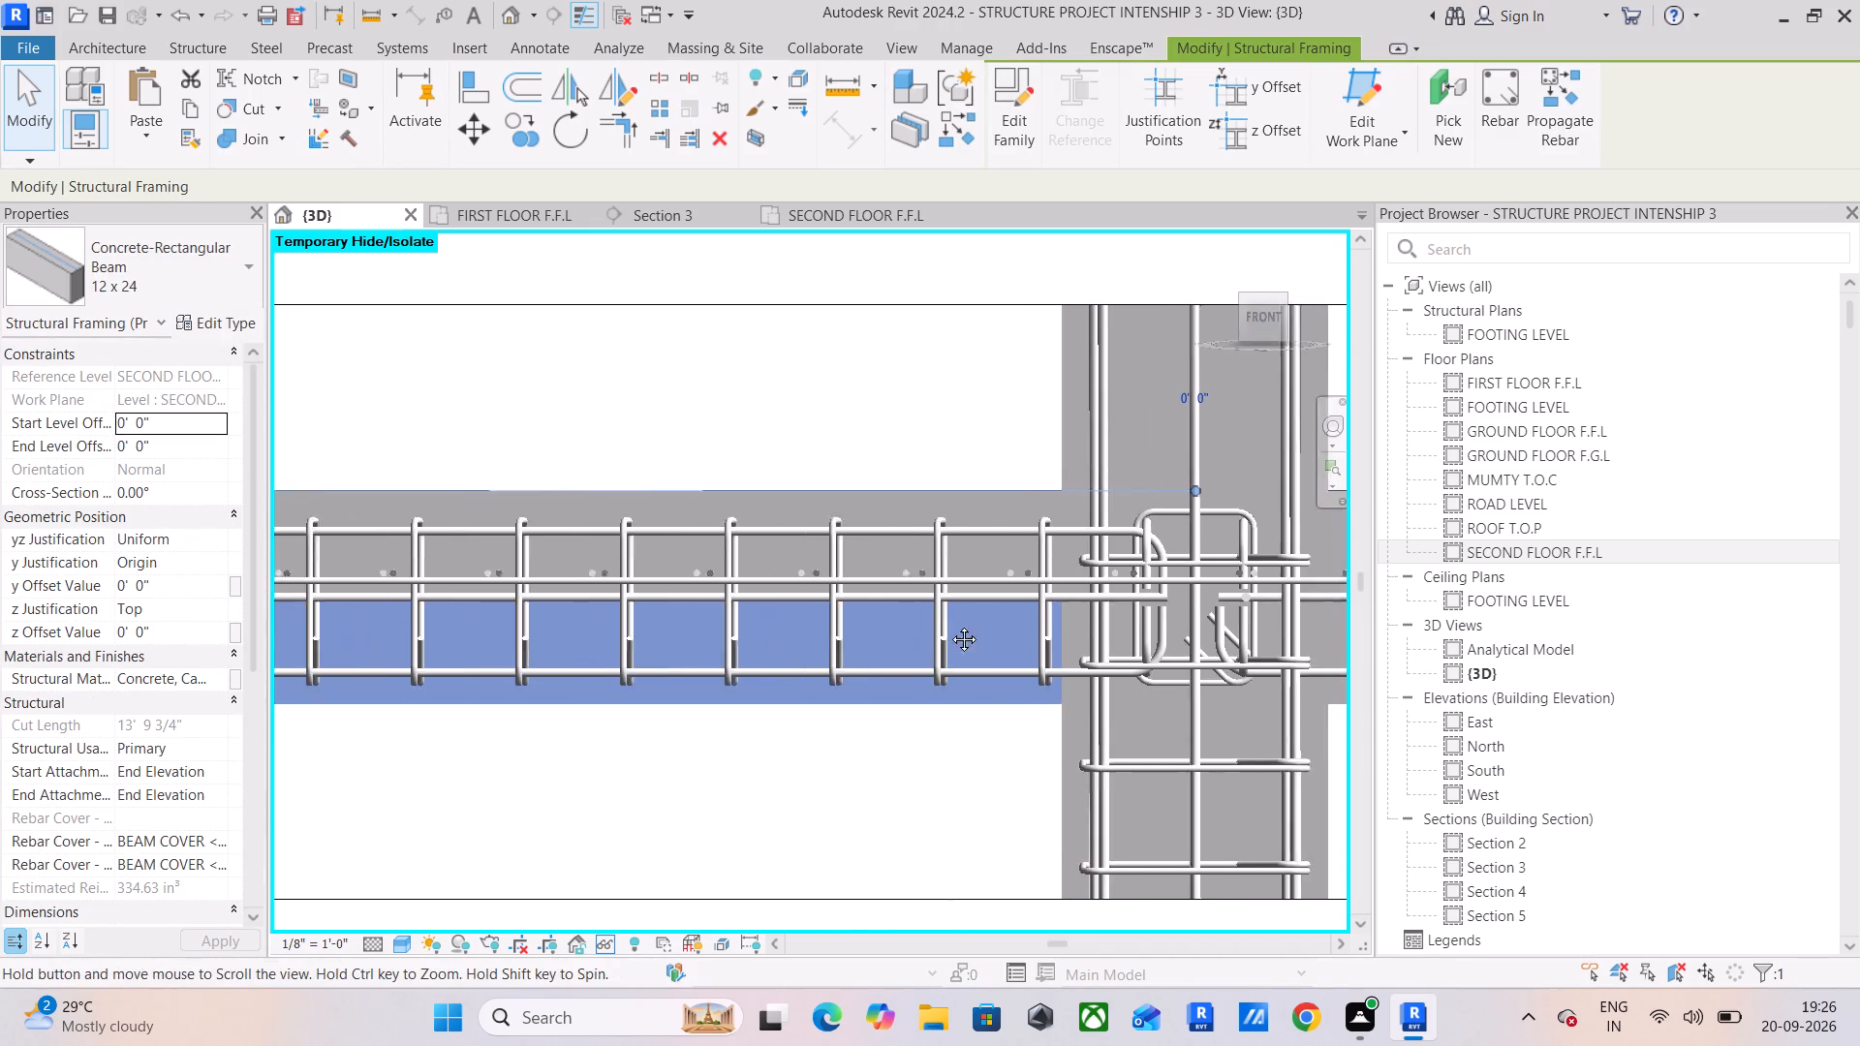
middle_drag(949, 625, 976, 615)
scroll(979, 585, down, 3)
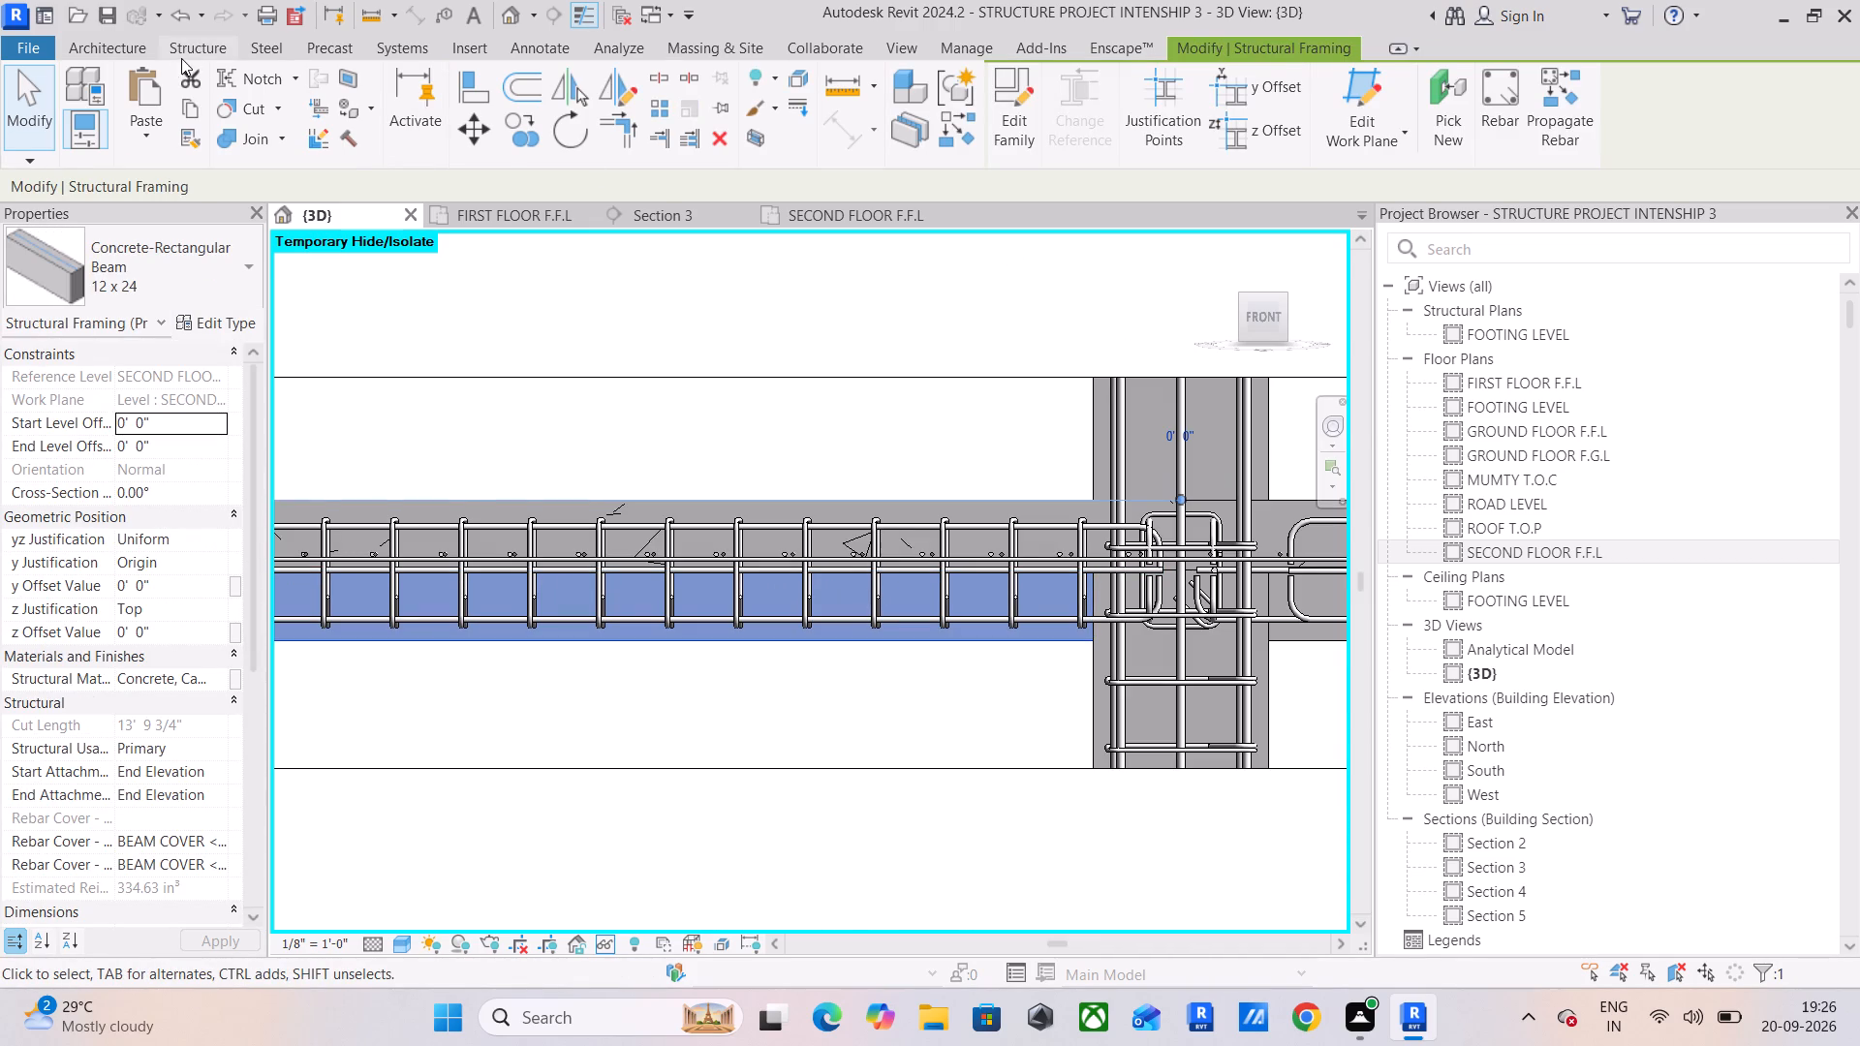
Check the rebar cover settings of the second-floor beams on both sides of the middle column.
click(190, 47)
click(1023, 98)
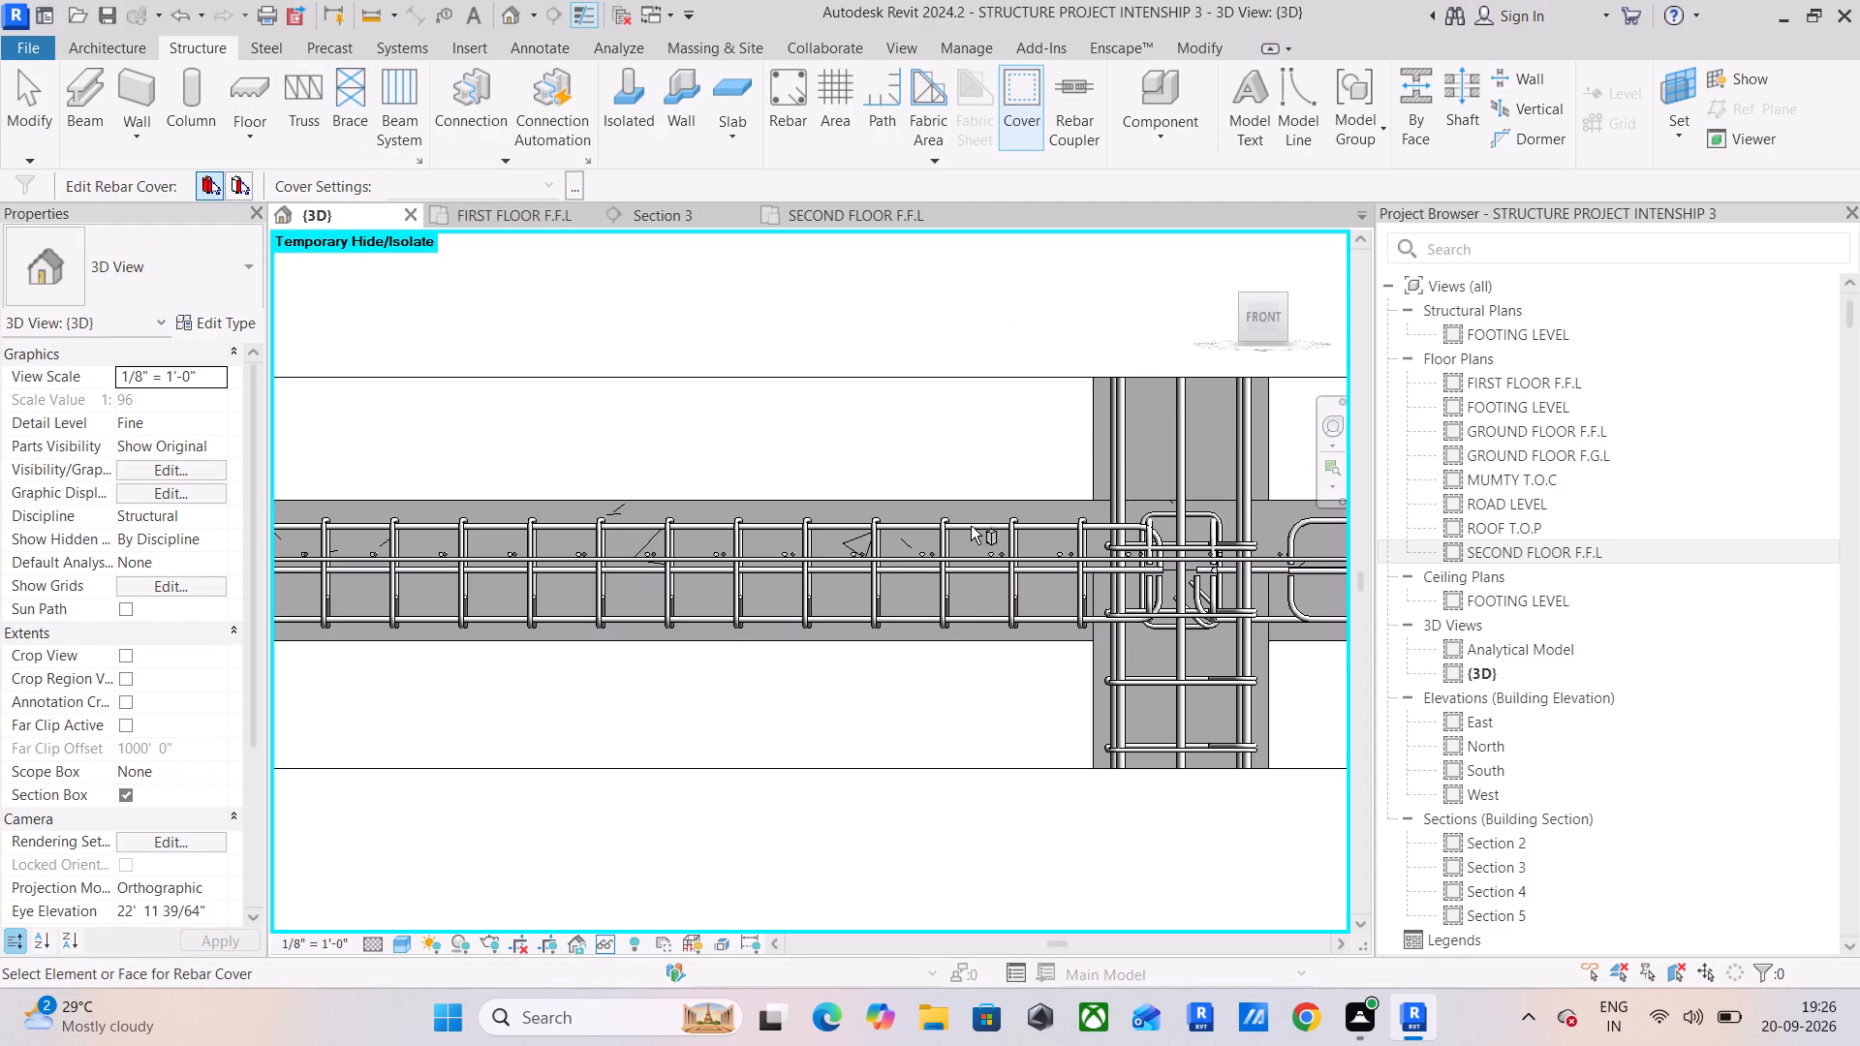
click(945, 633)
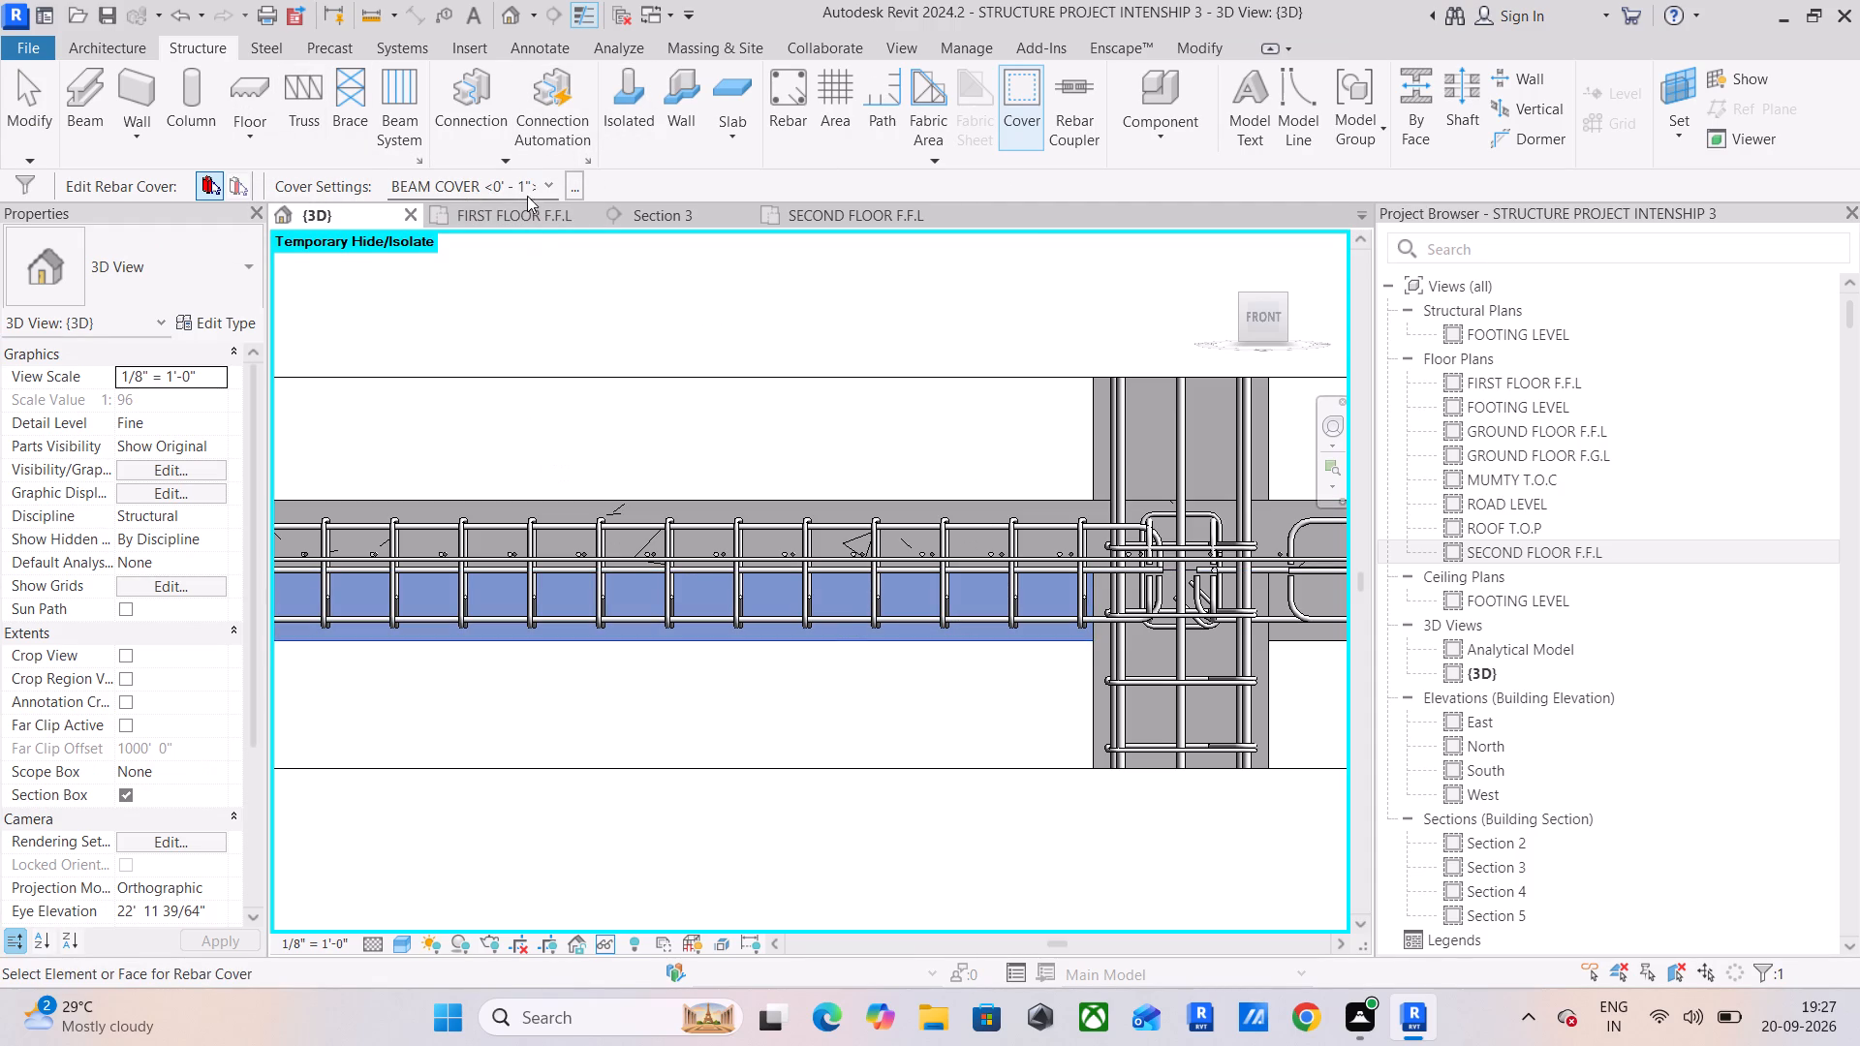
middle_drag(782, 568, 382, 508)
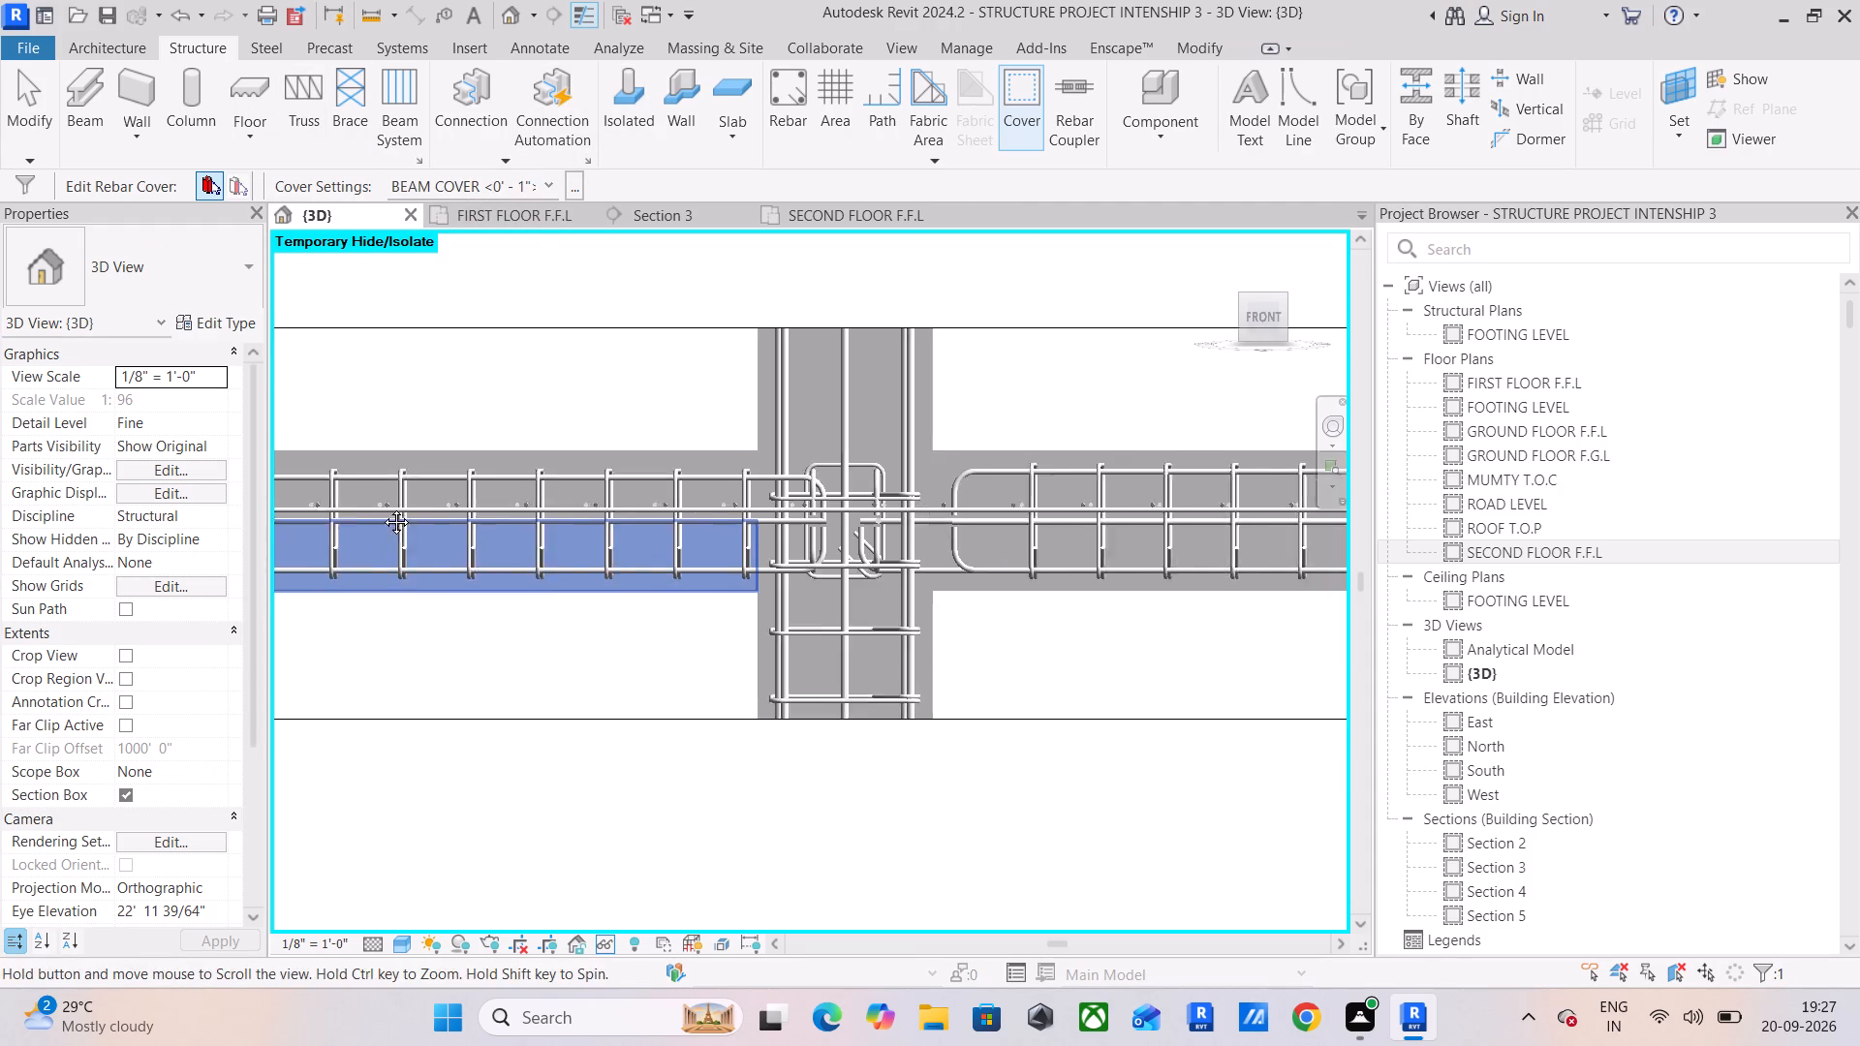
middle_drag(382, 508, 369, 503)
click(949, 661)
click(950, 578)
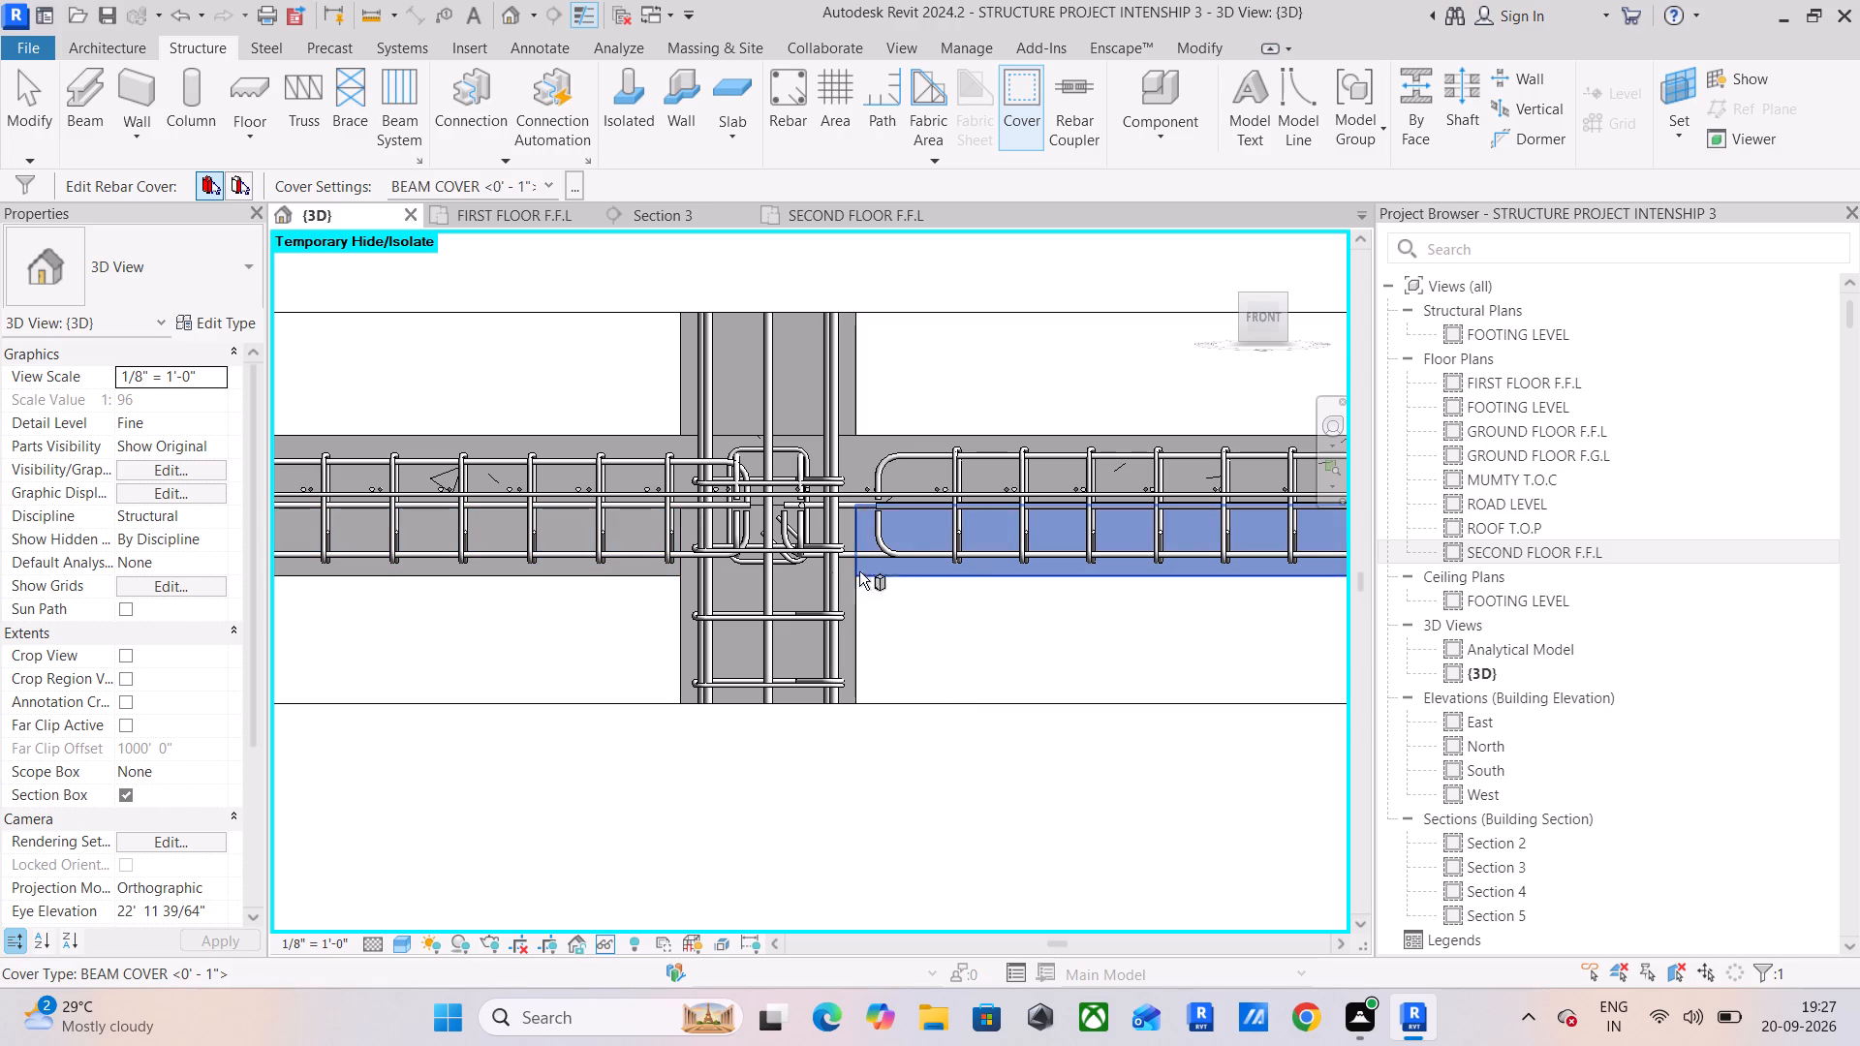
click(944, 641)
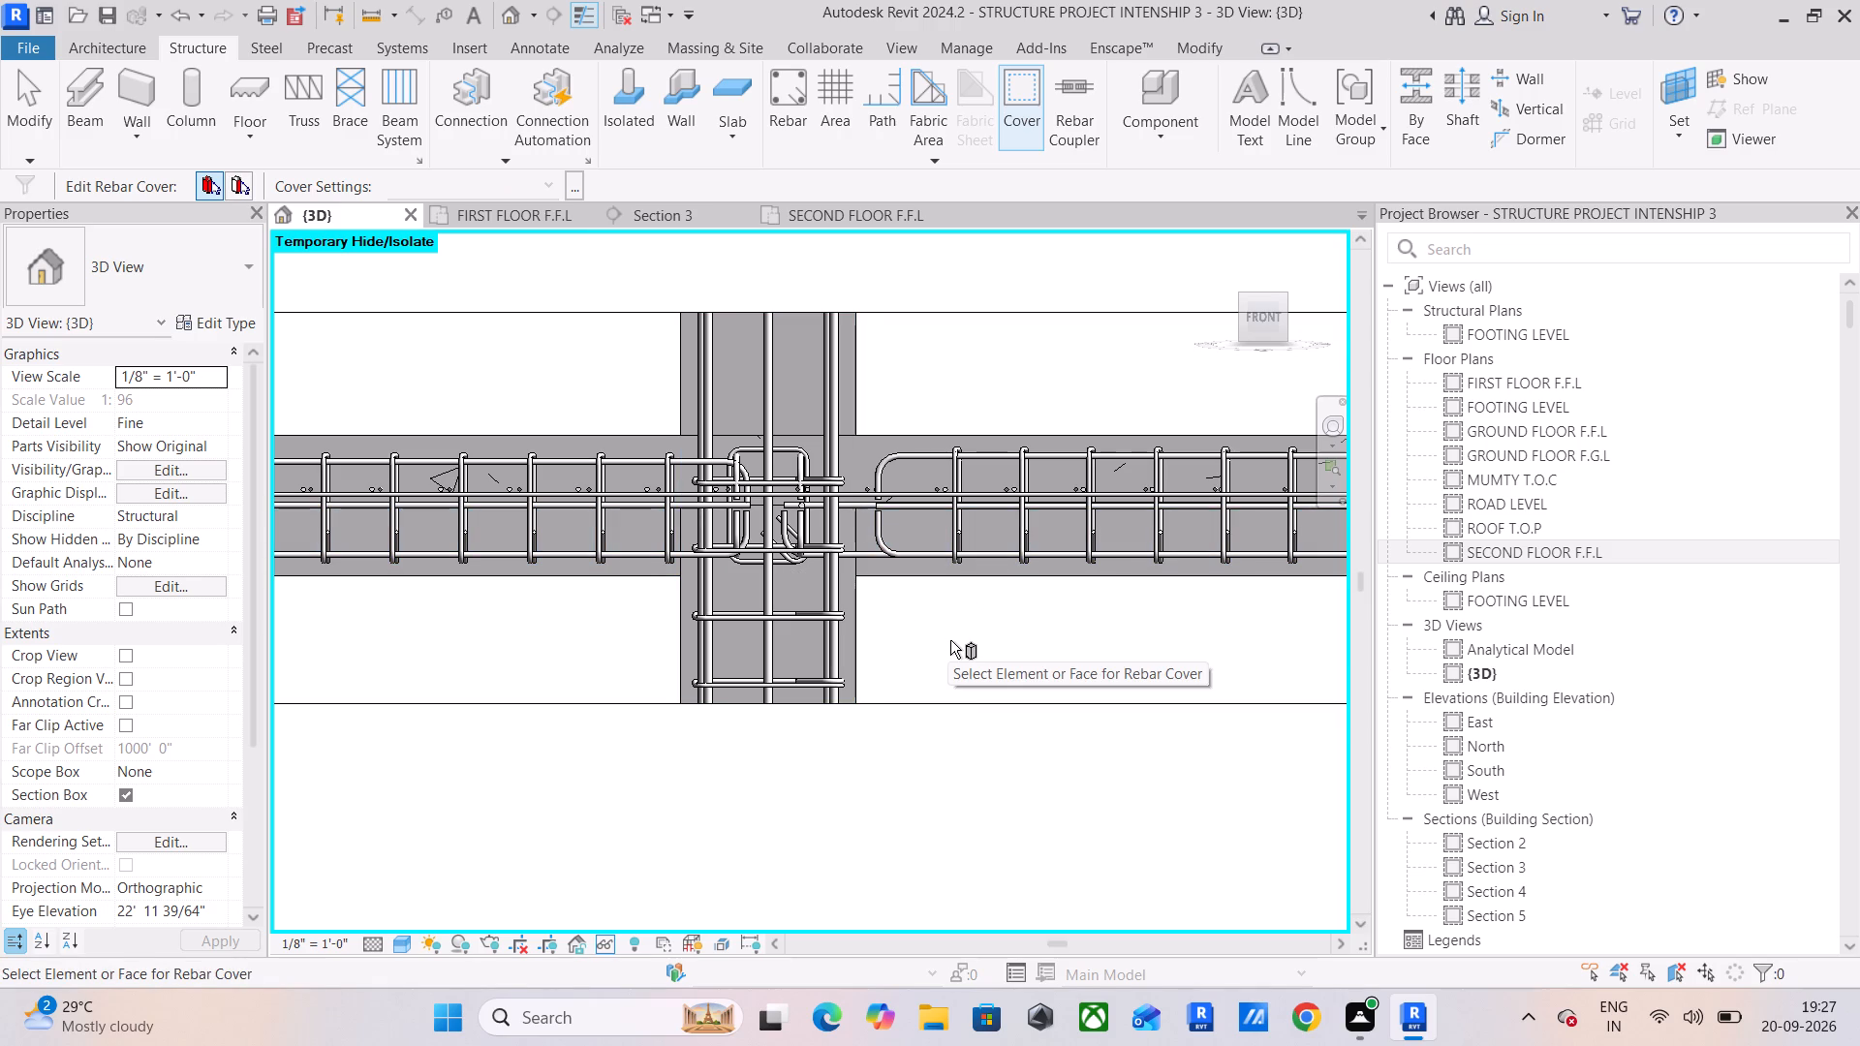
key(Escape)
key(Escape)
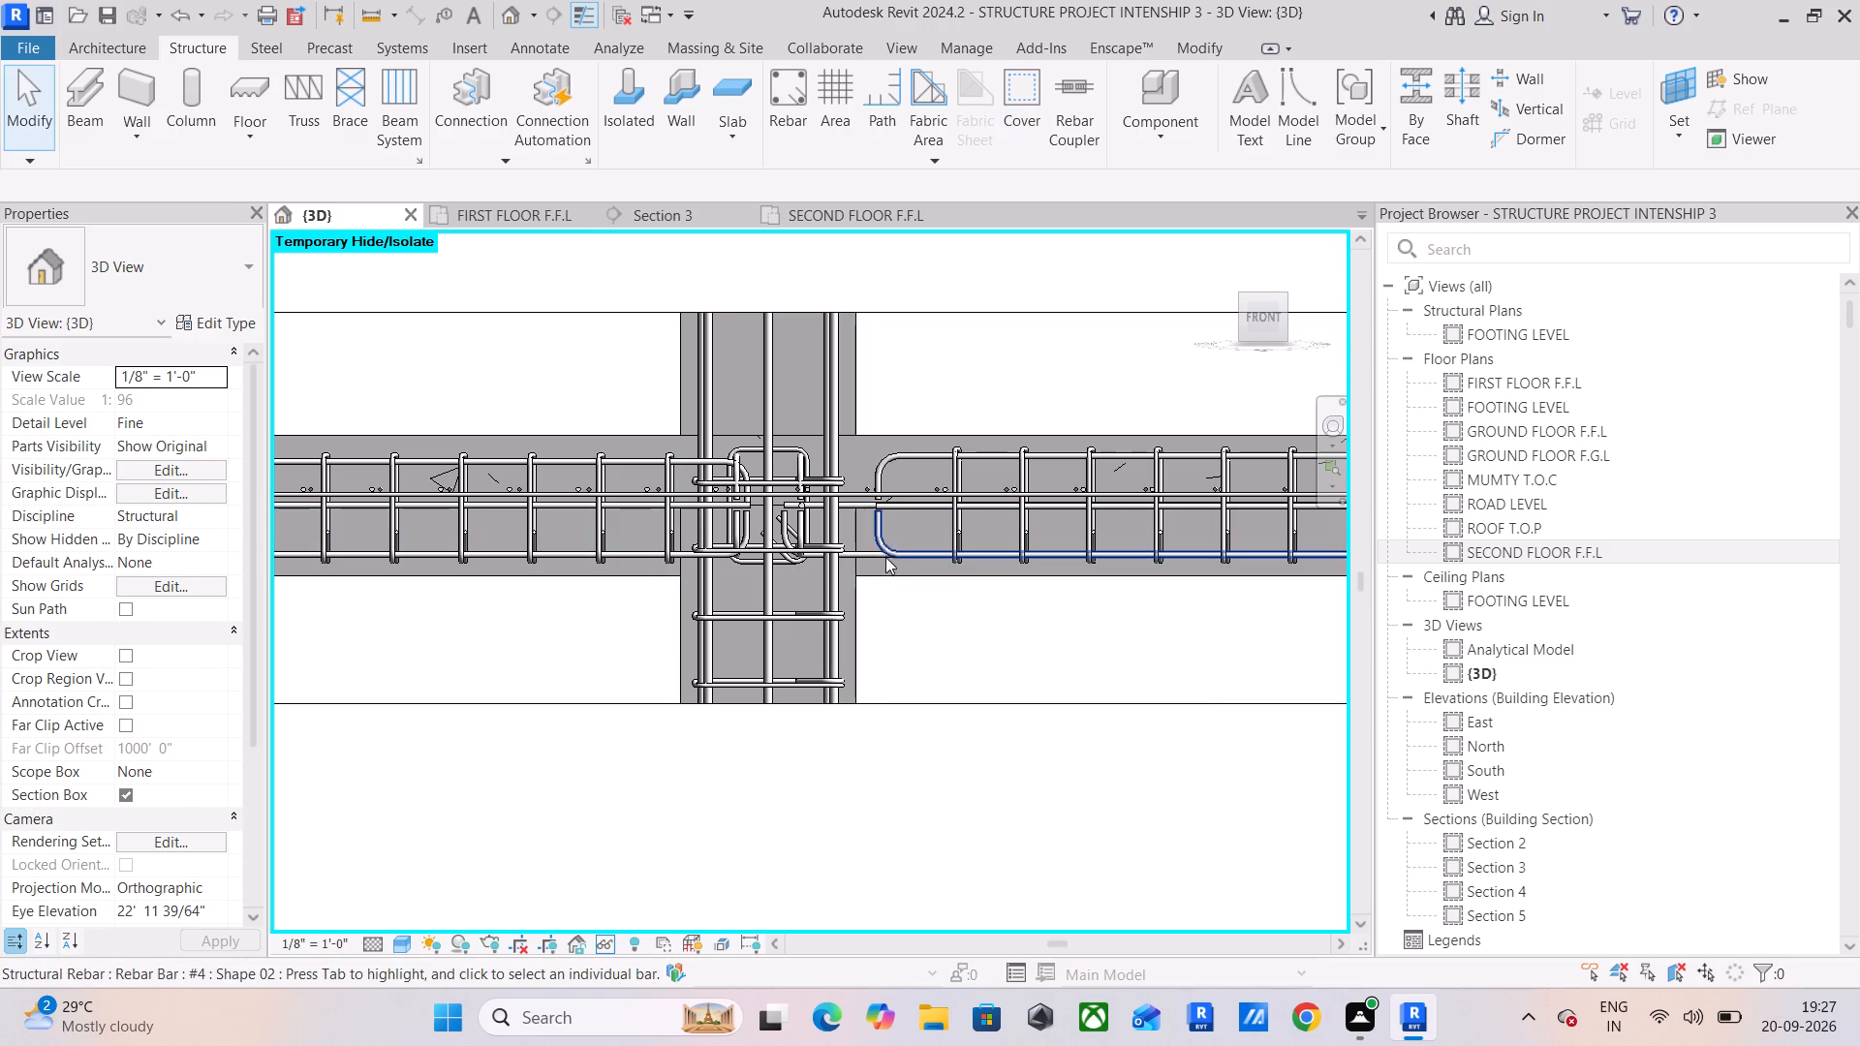
key(Escape)
Extend the two hooked bottom #4 bars of the right-hand beam through the middle column to its far vertical bars.
click(890, 546)
scroll(873, 541, up, 5)
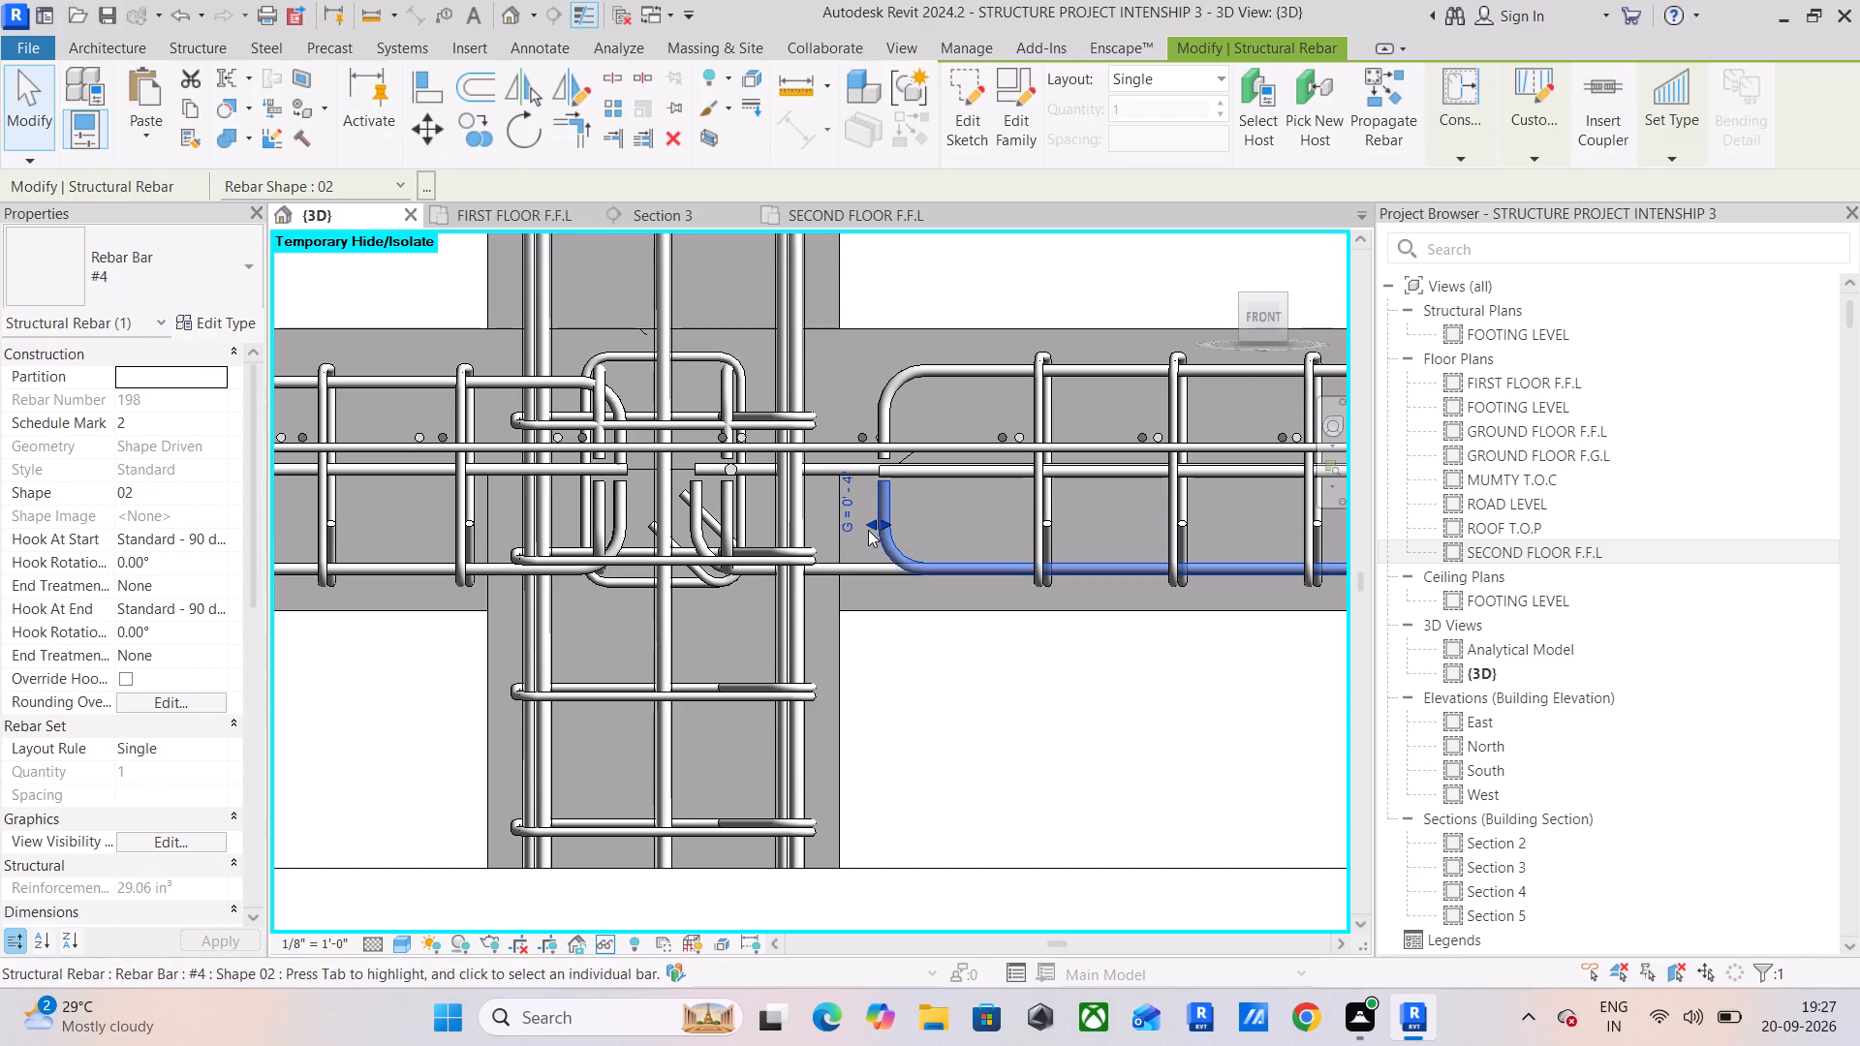
drag(870, 525, 563, 544)
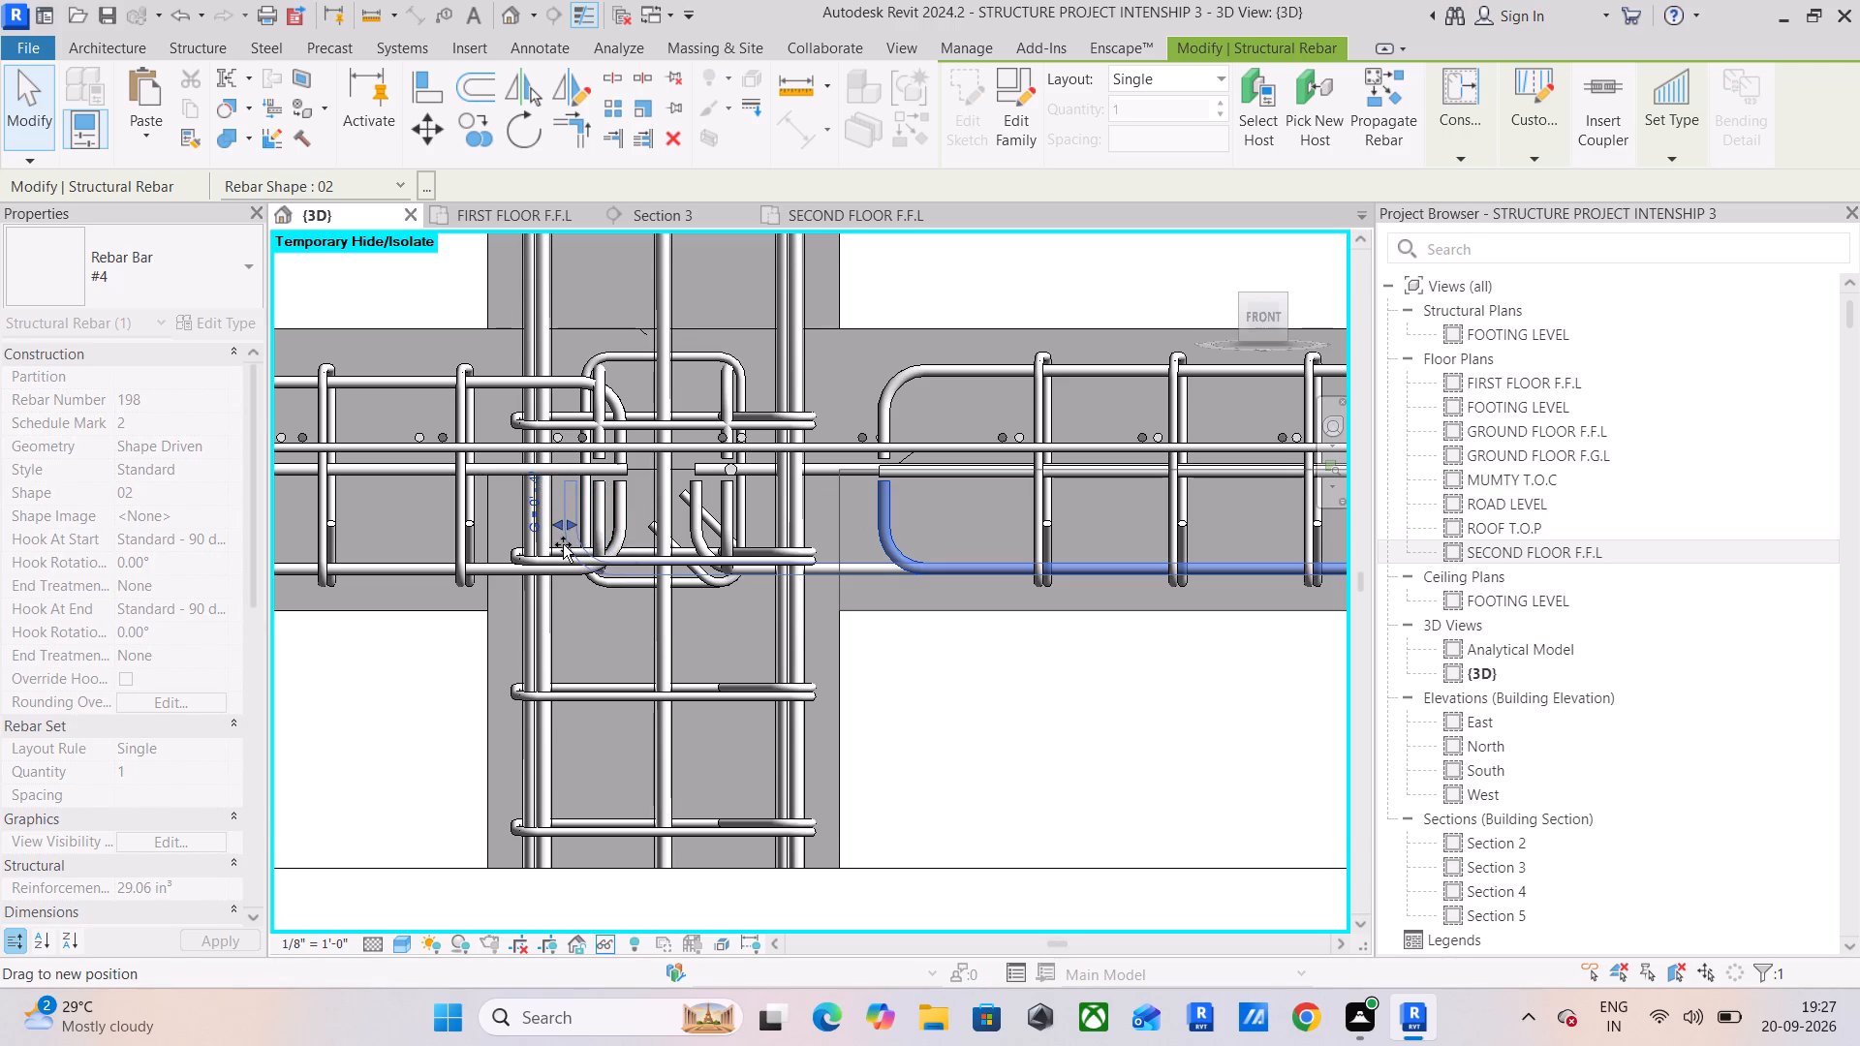
drag(563, 544, 541, 554)
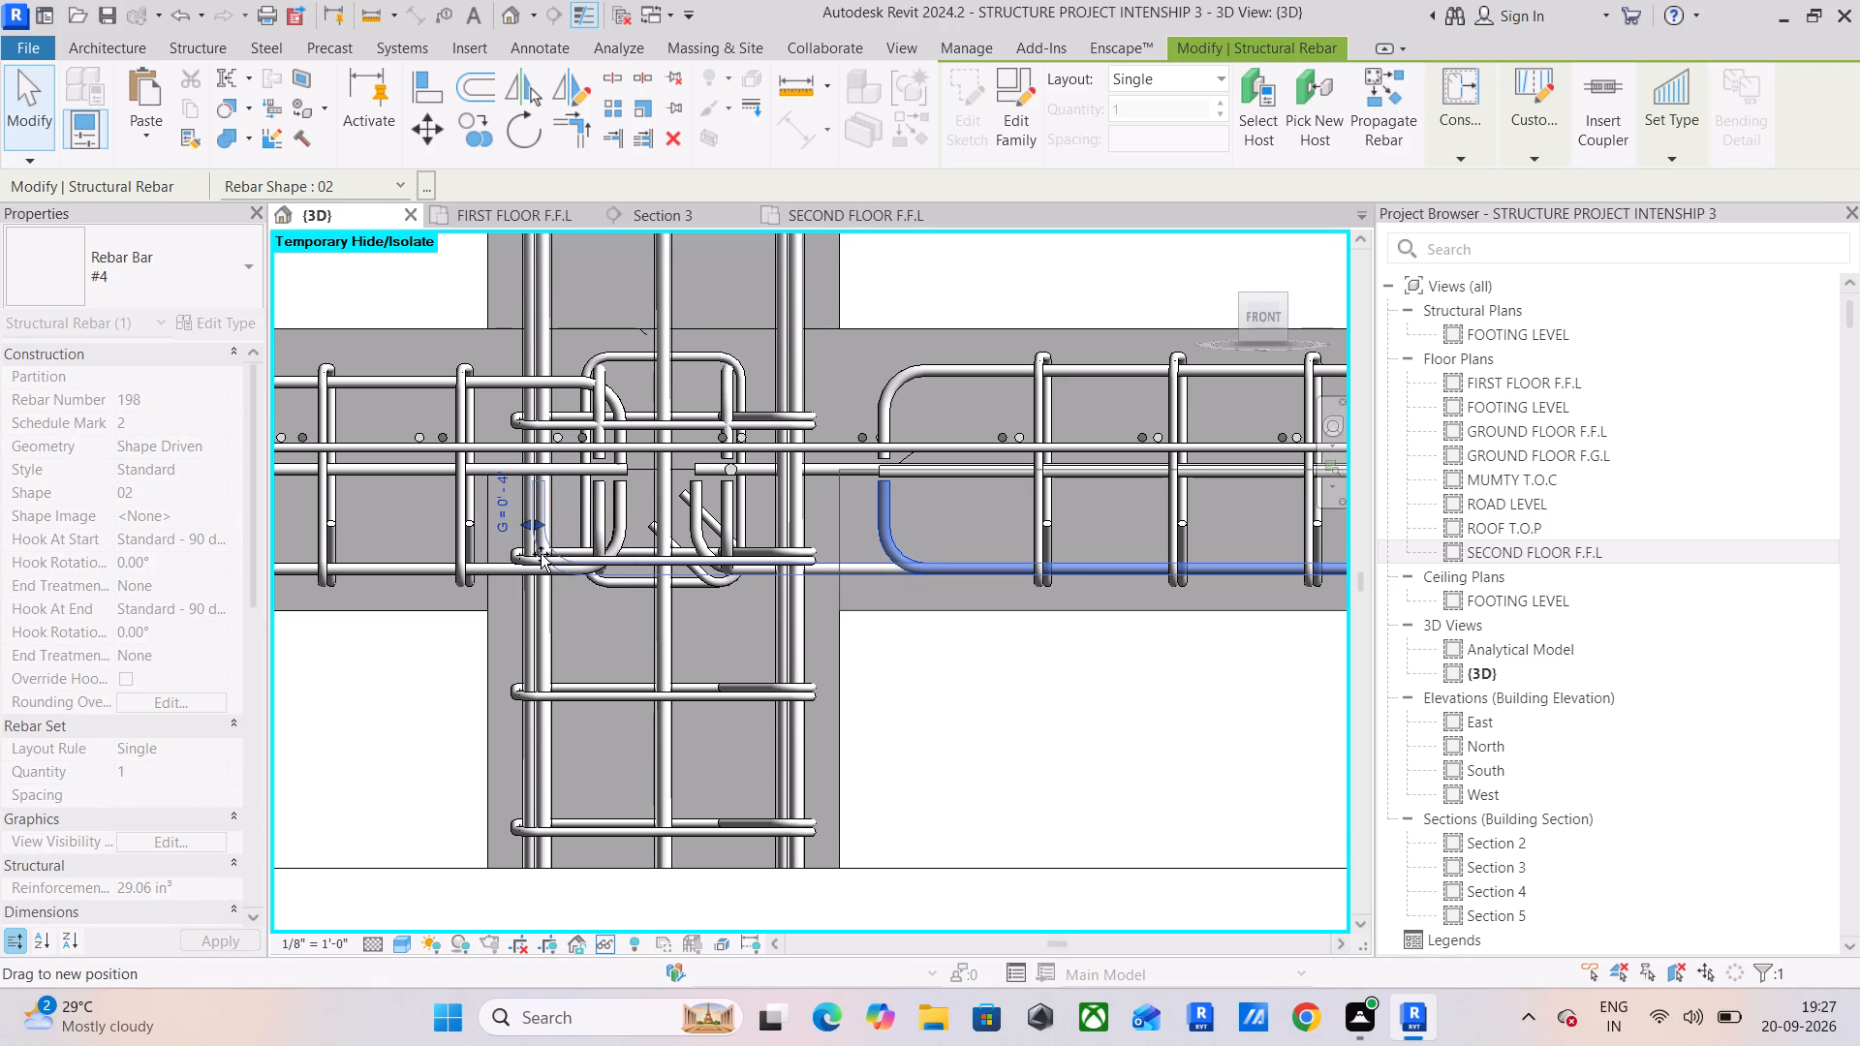
drag(541, 554, 558, 554)
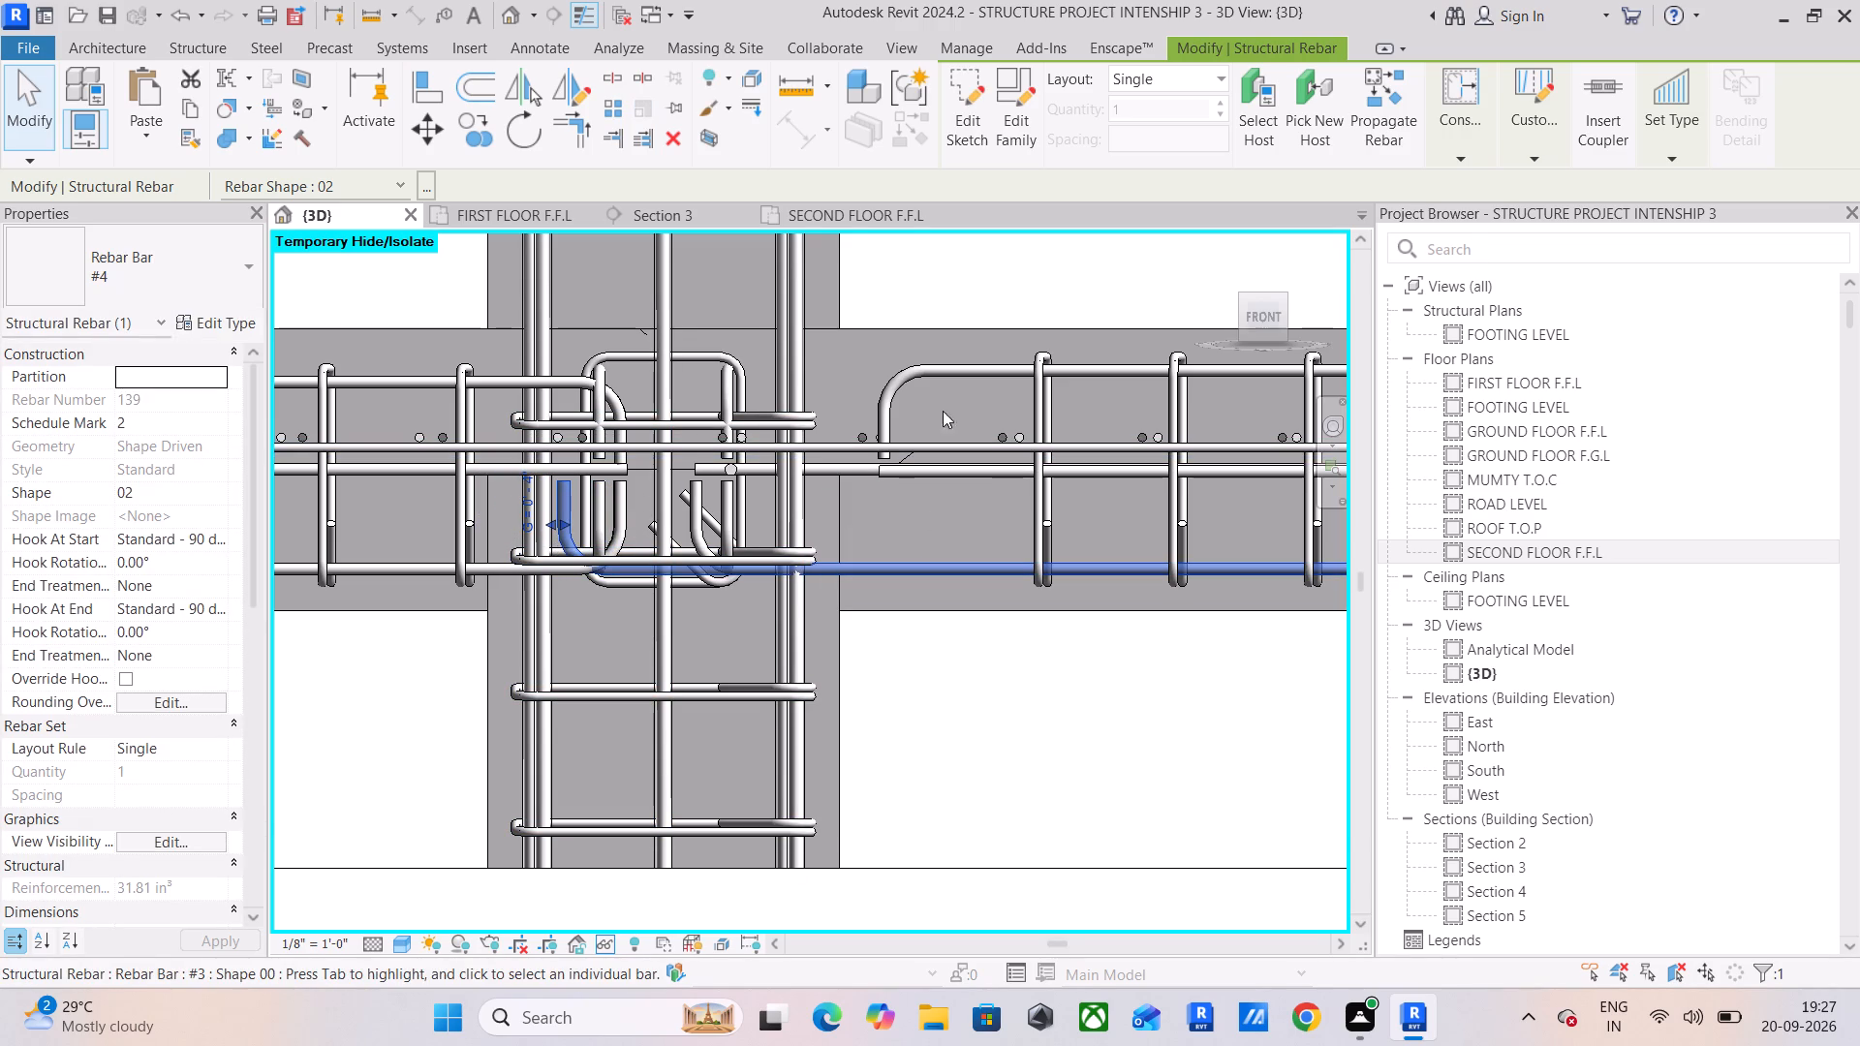
click(694, 508)
scroll(696, 512, up, 4)
drag(679, 538, 455, 538)
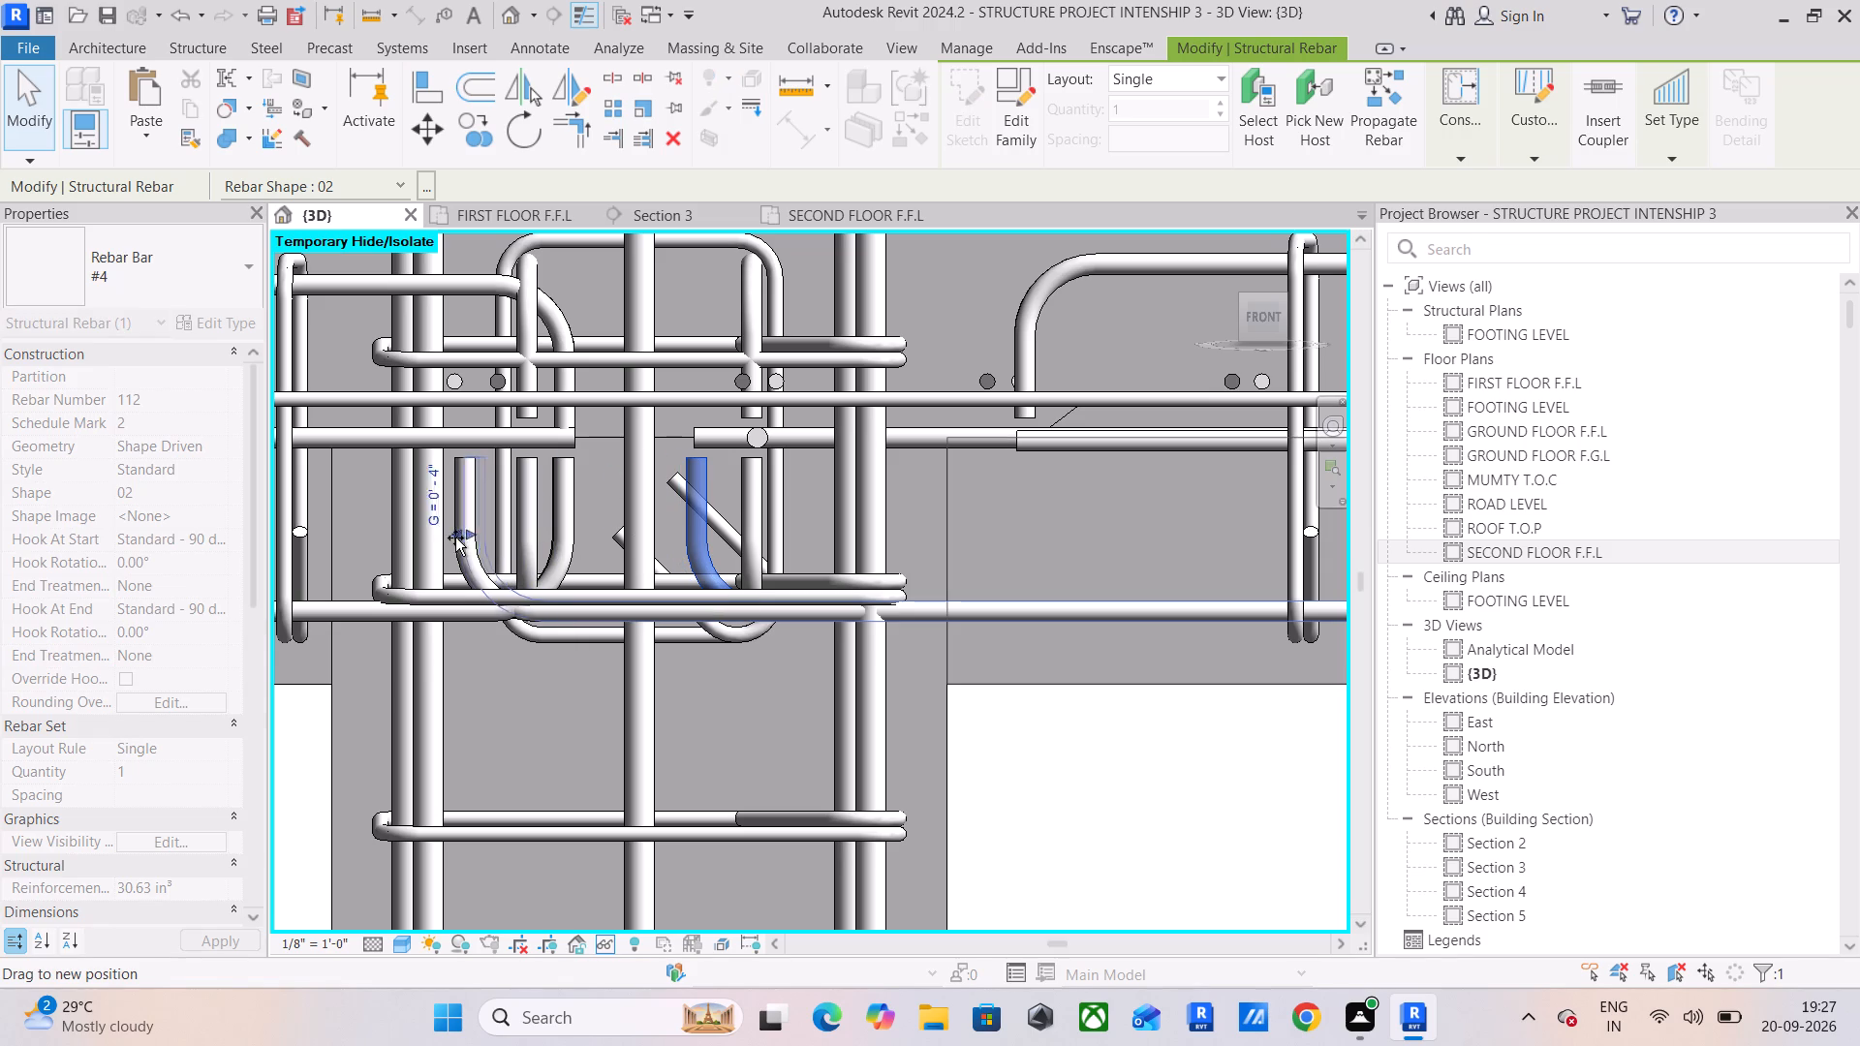
drag(455, 538, 453, 538)
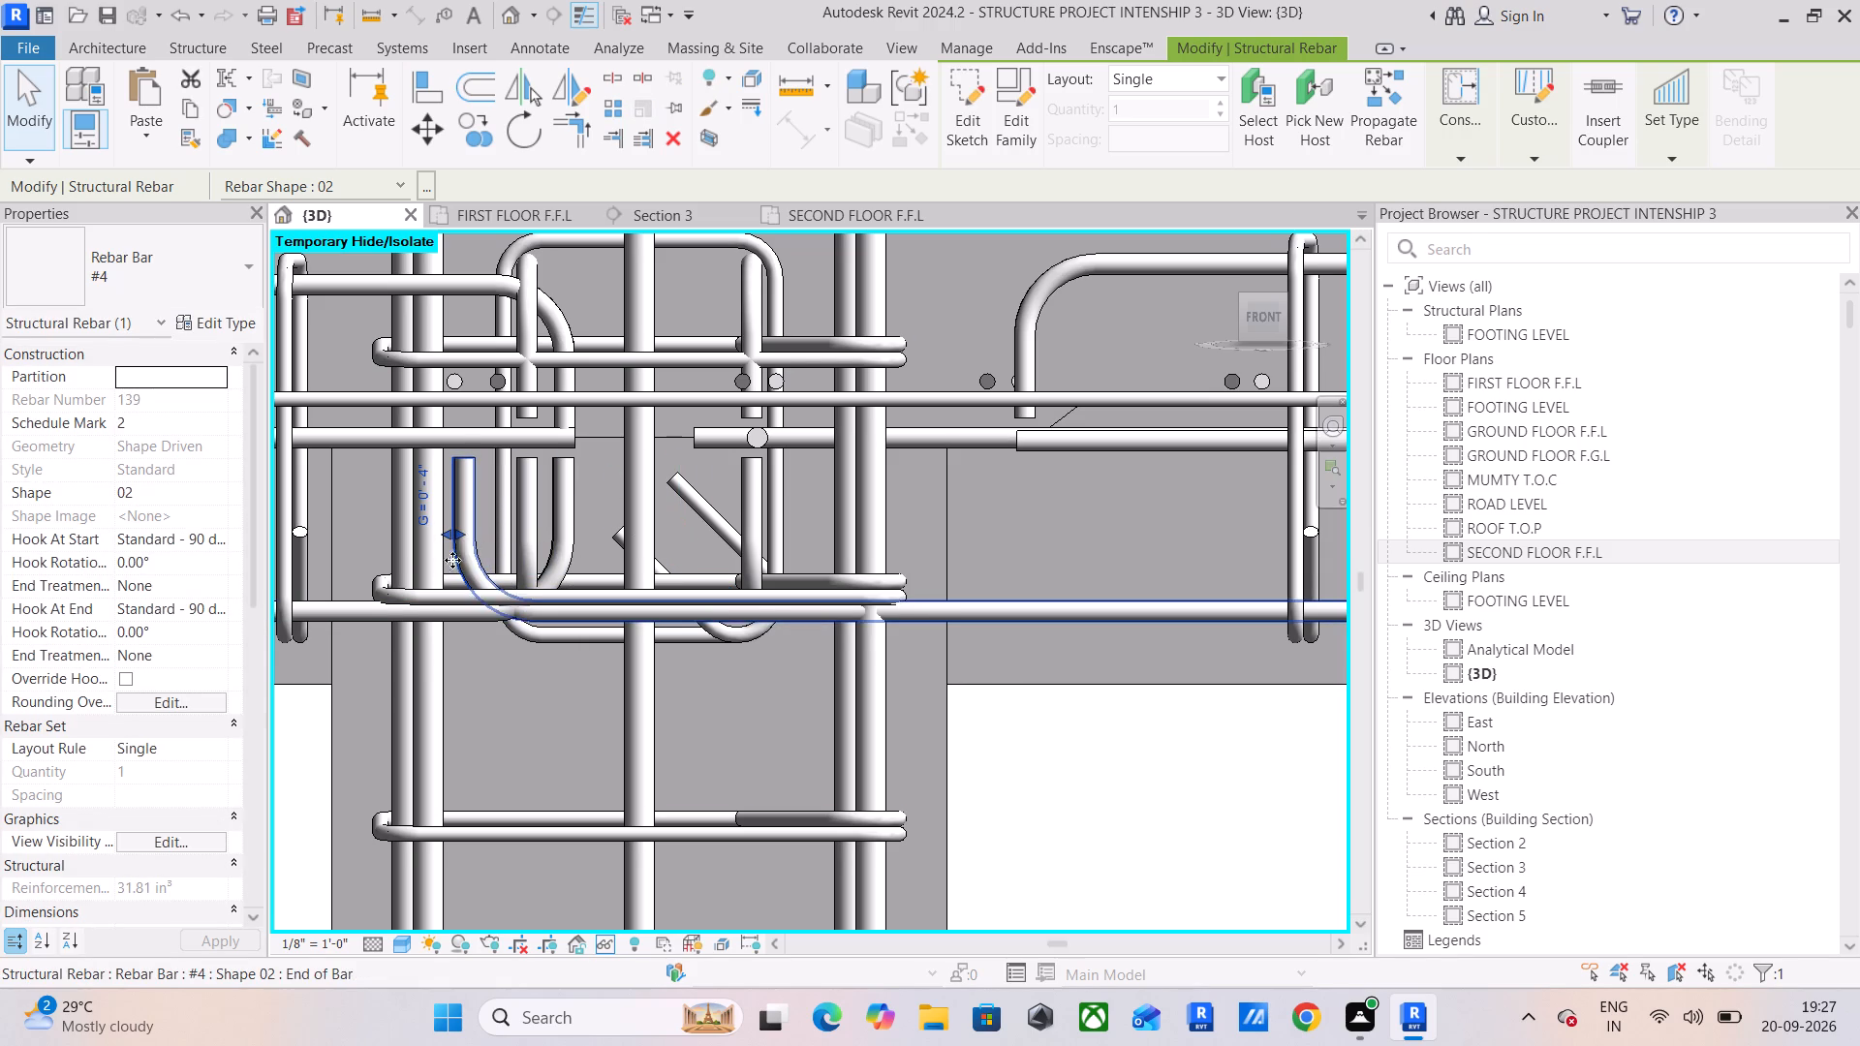
Extend the two hooked bottom #4 bars of the left-hand beam through the middle column to its far vertical bars.
click(565, 519)
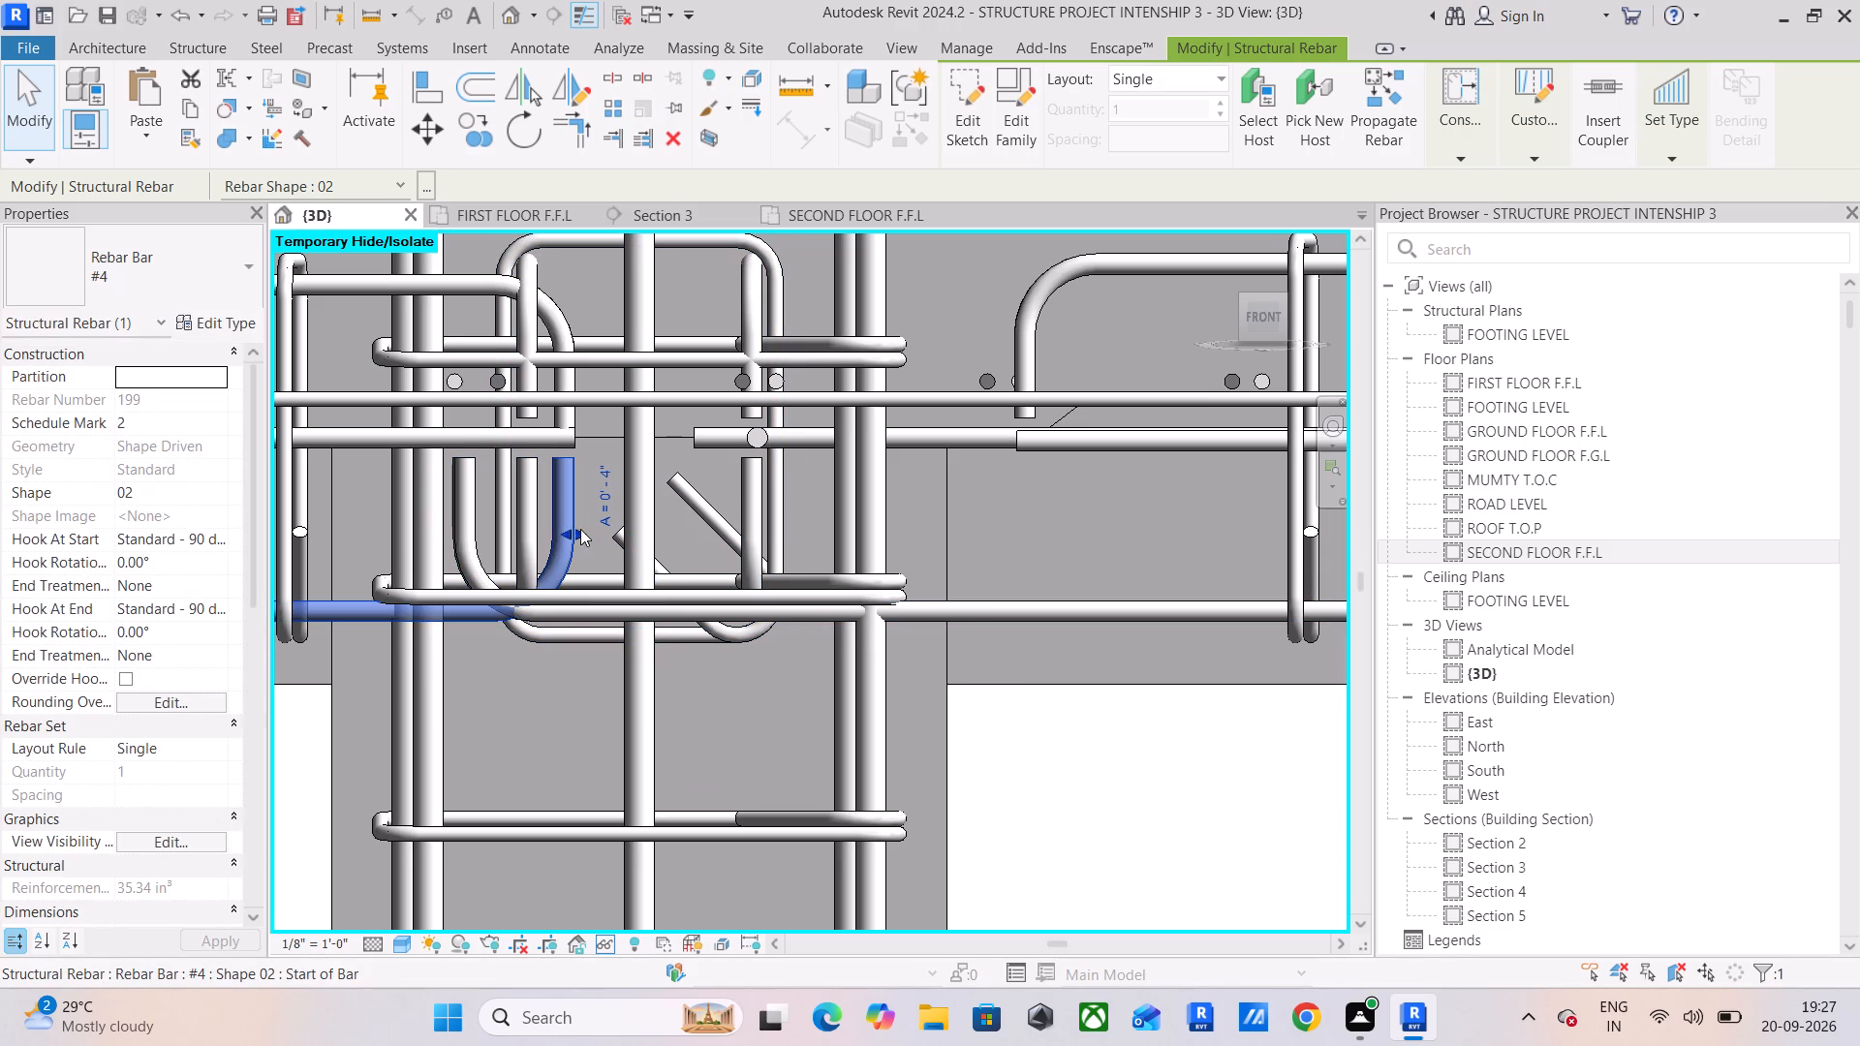
drag(580, 529, 822, 546)
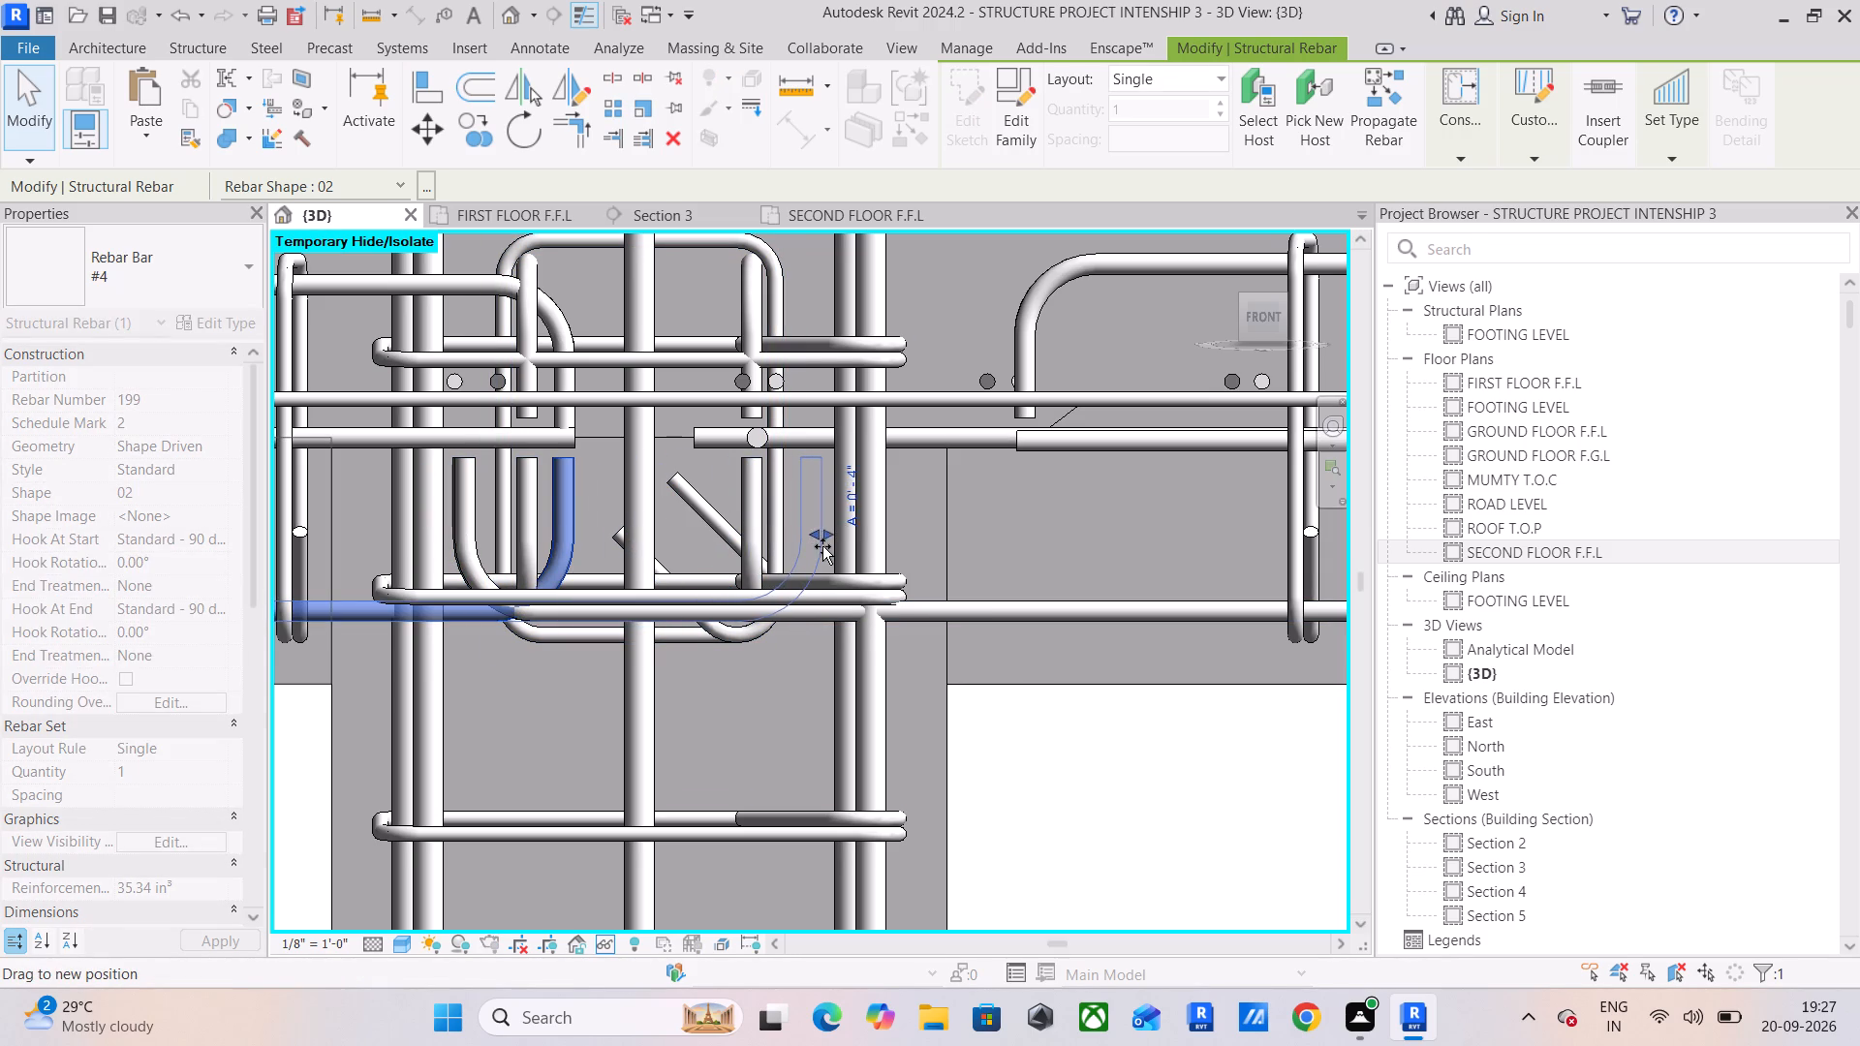
drag(822, 546, 829, 549)
click(561, 528)
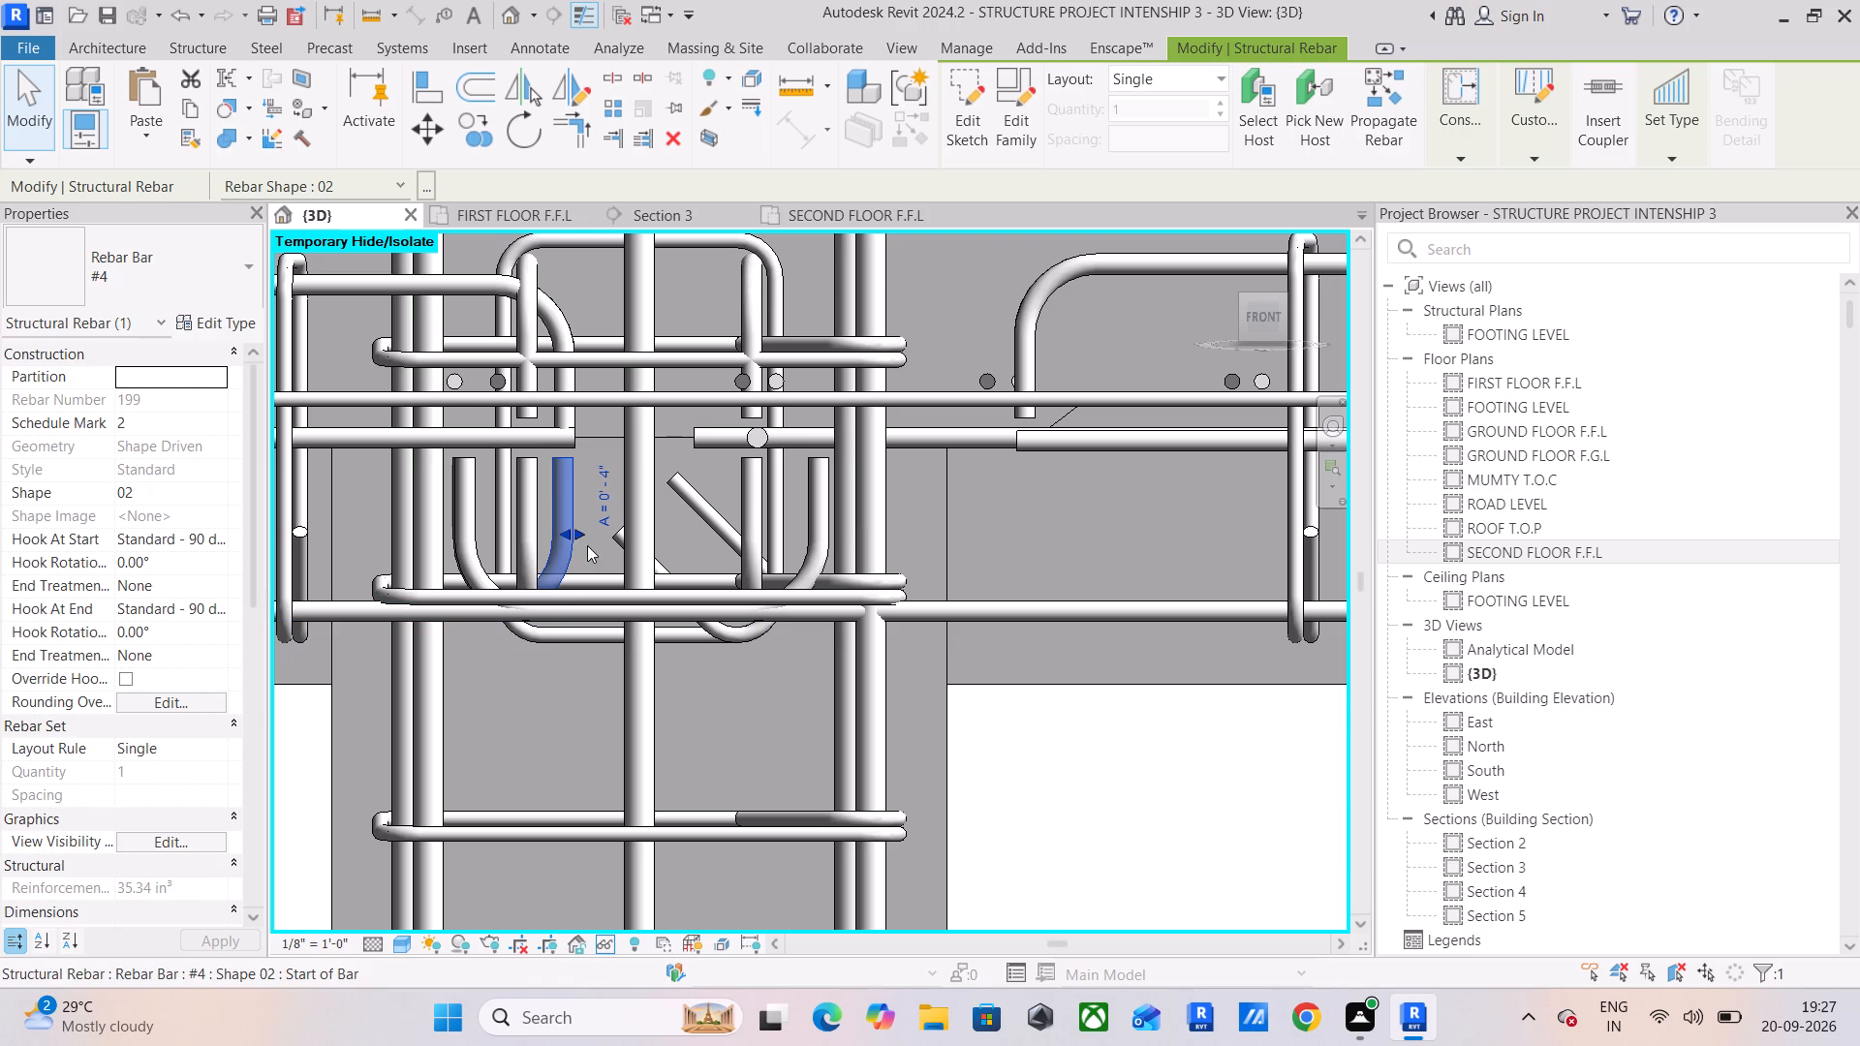
drag(581, 532, 829, 548)
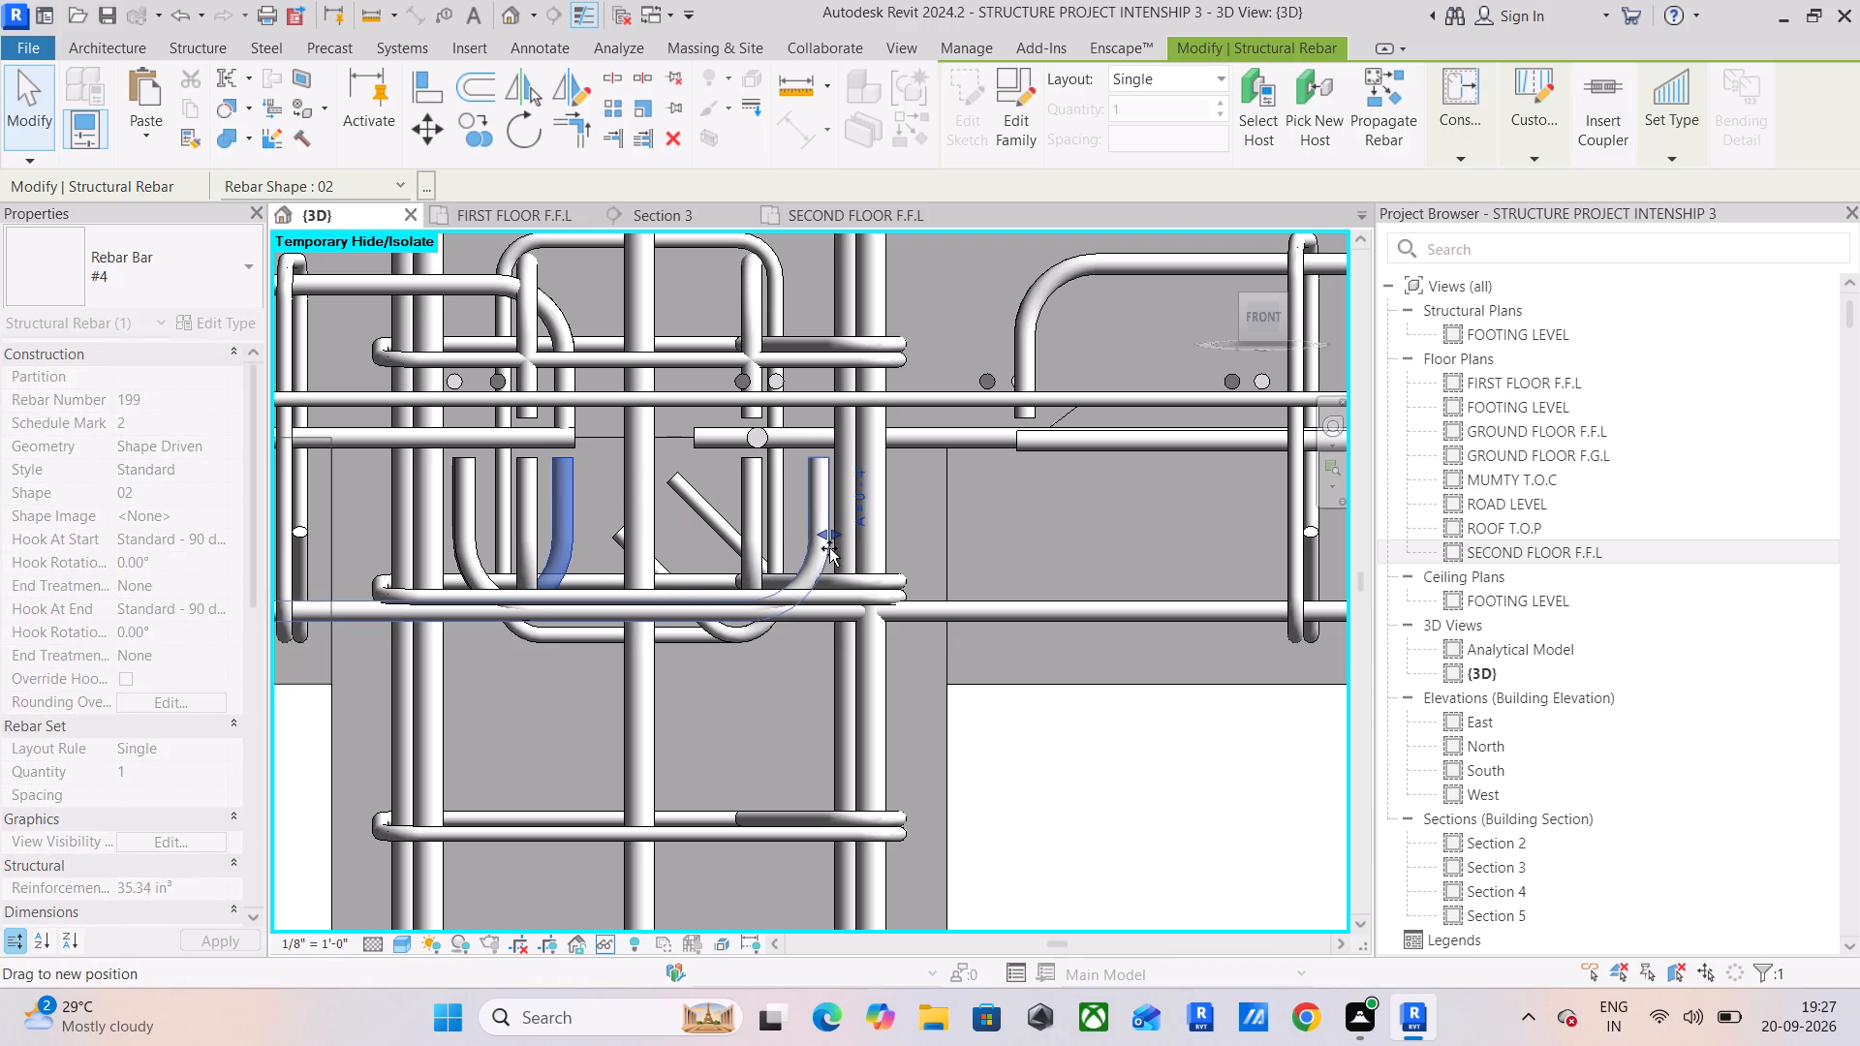
drag(829, 548, 827, 554)
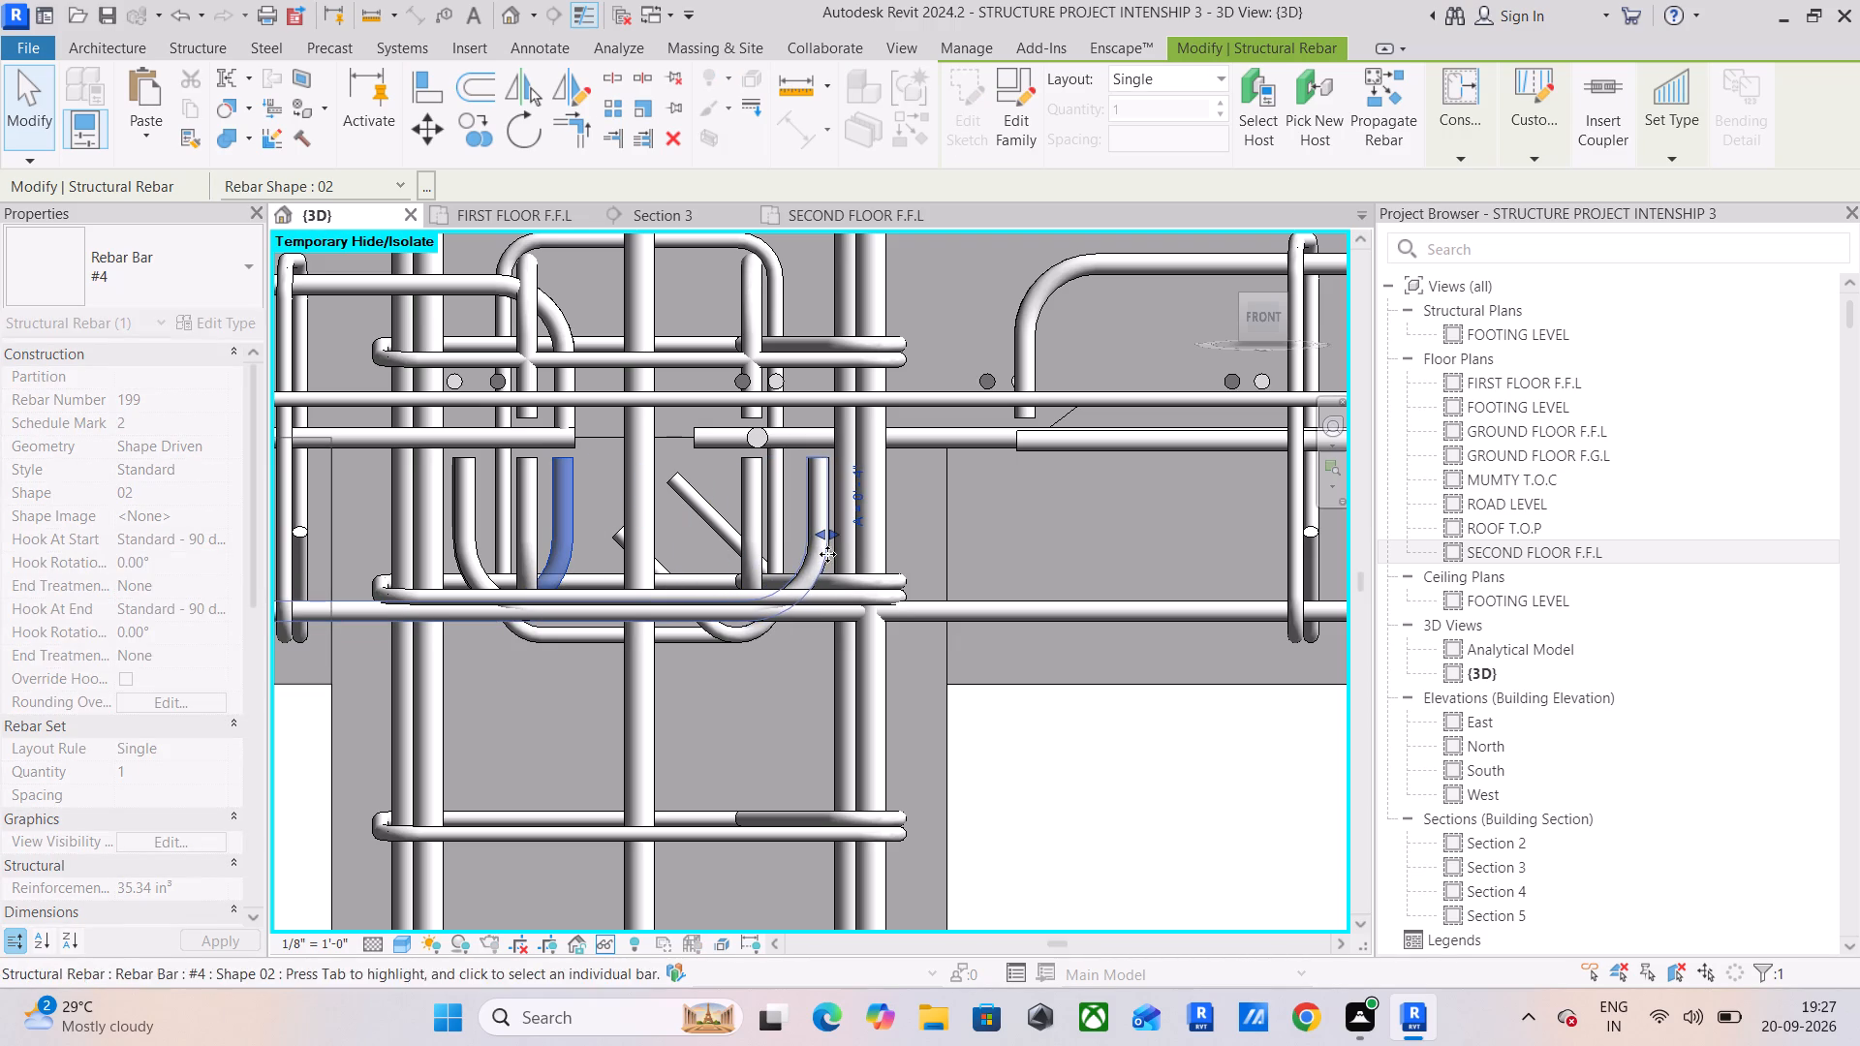
Extend the two hooked top #4 bars of the right-hand beam through the middle column, aligning them with the bottom hooks.
click(1028, 335)
drag(1009, 335, 459, 374)
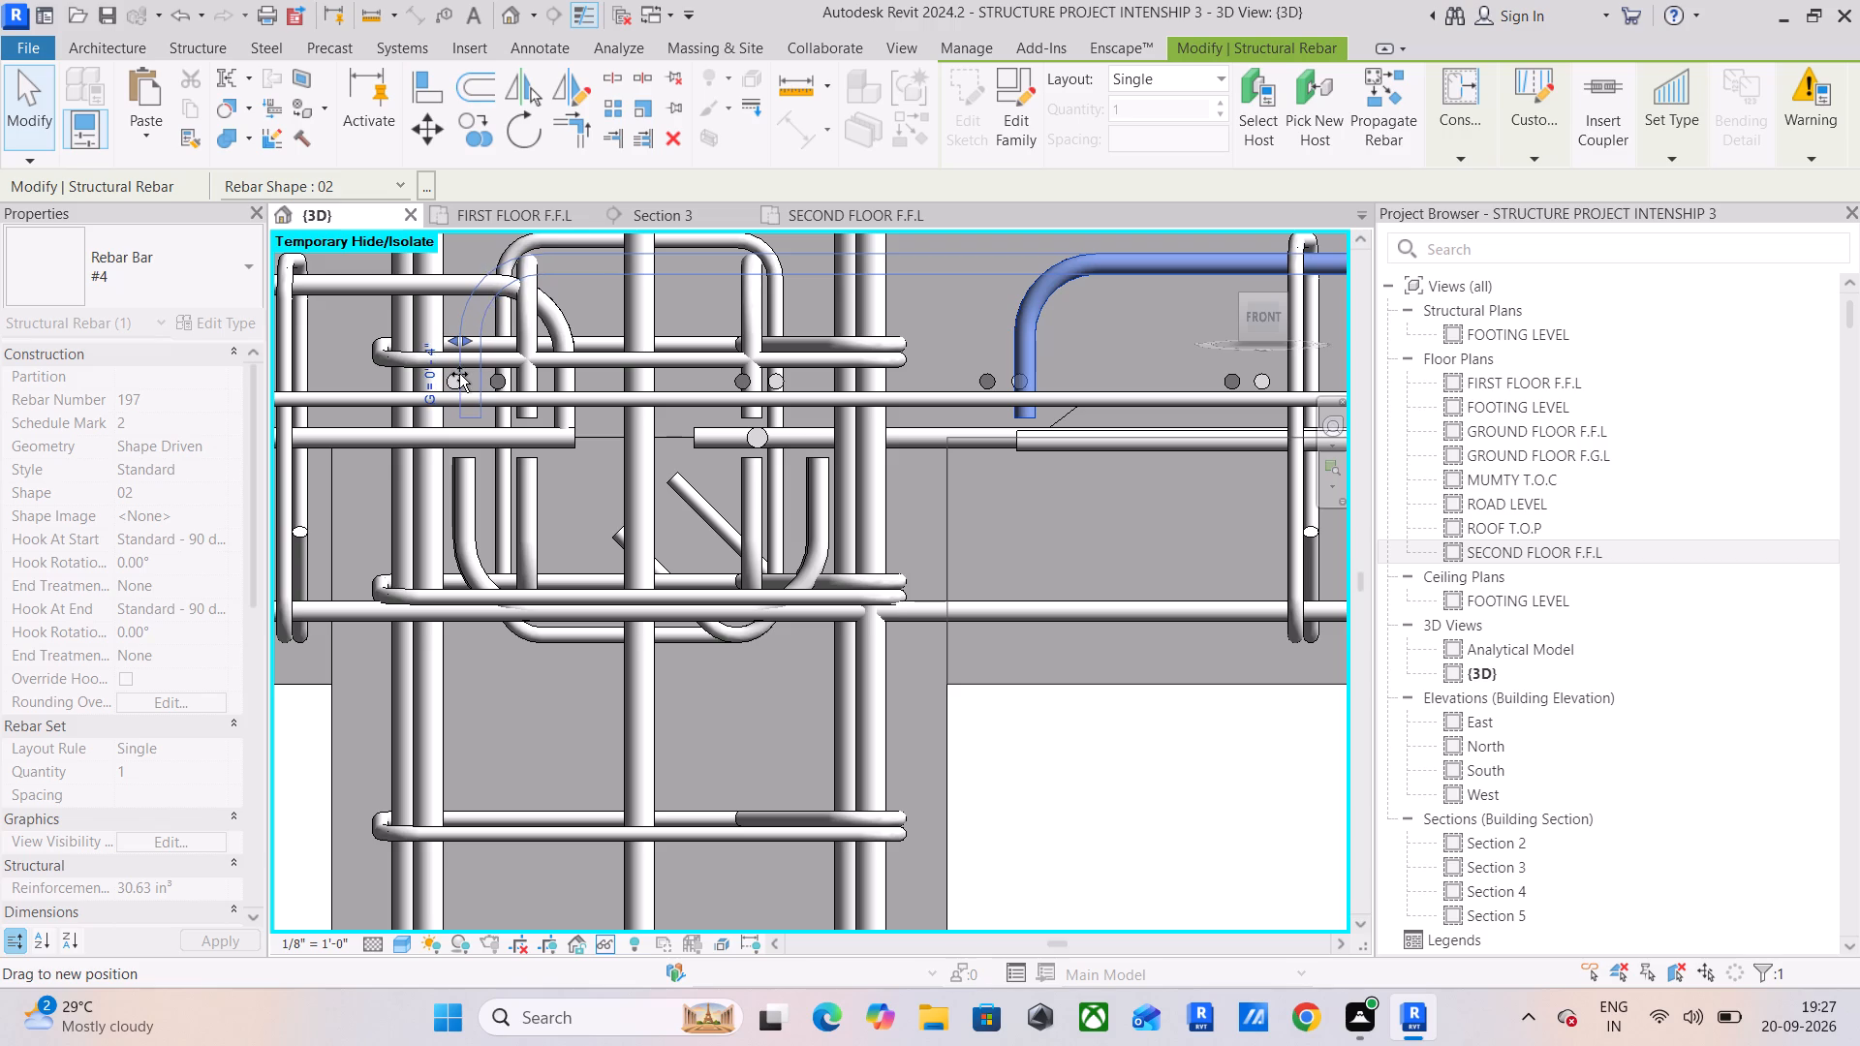
drag(459, 374, 452, 381)
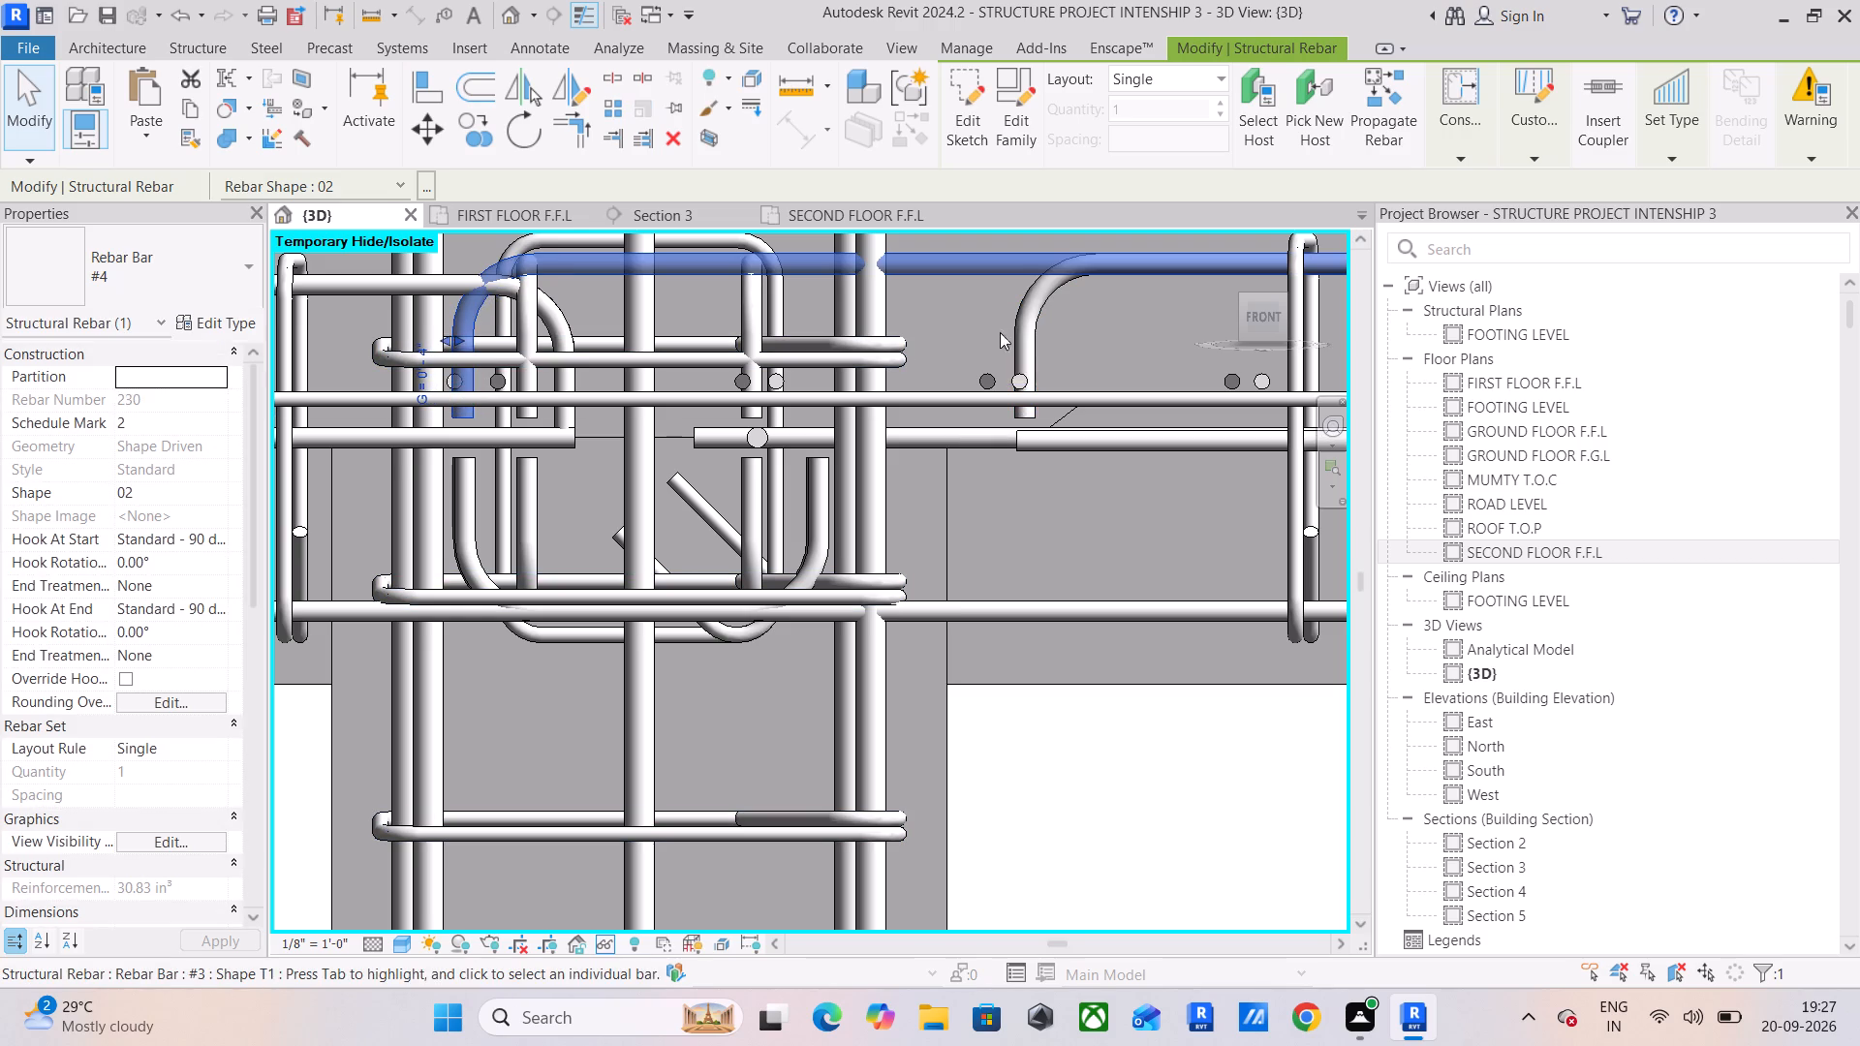
click(1035, 332)
drag(1010, 339, 479, 395)
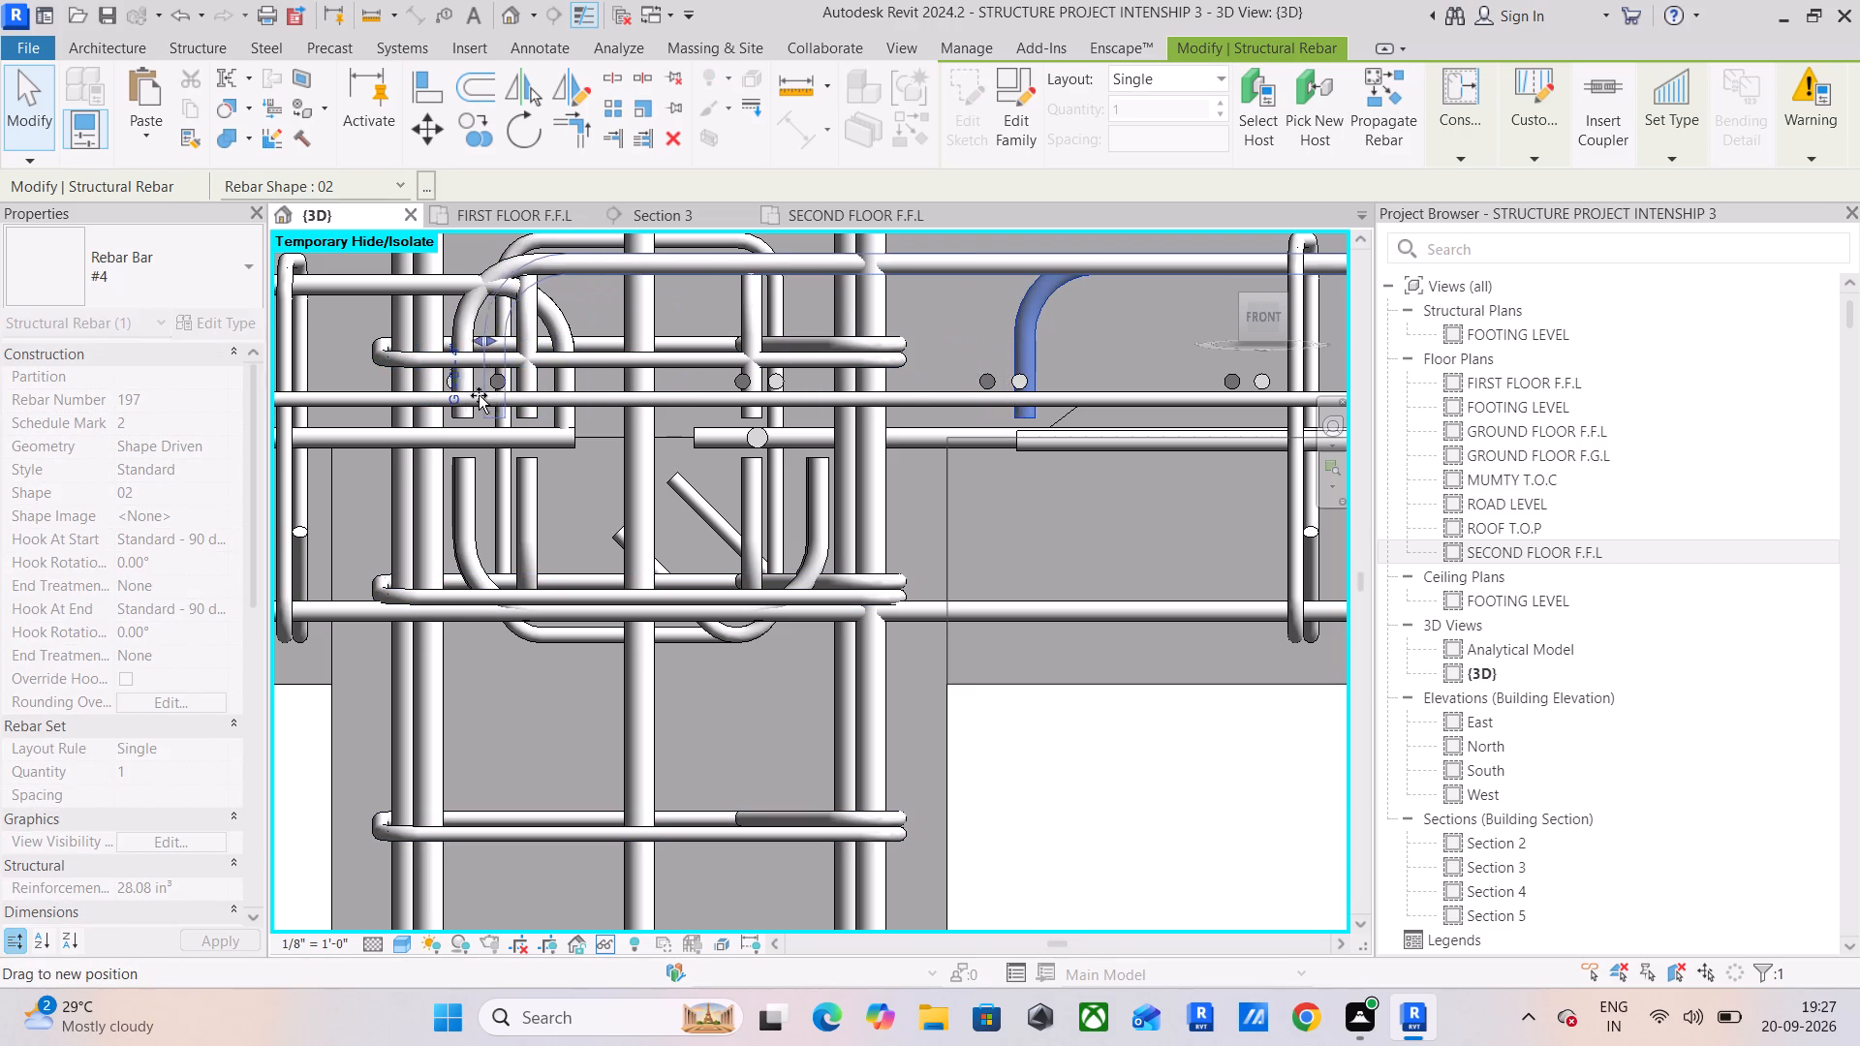
drag(479, 395, 454, 402)
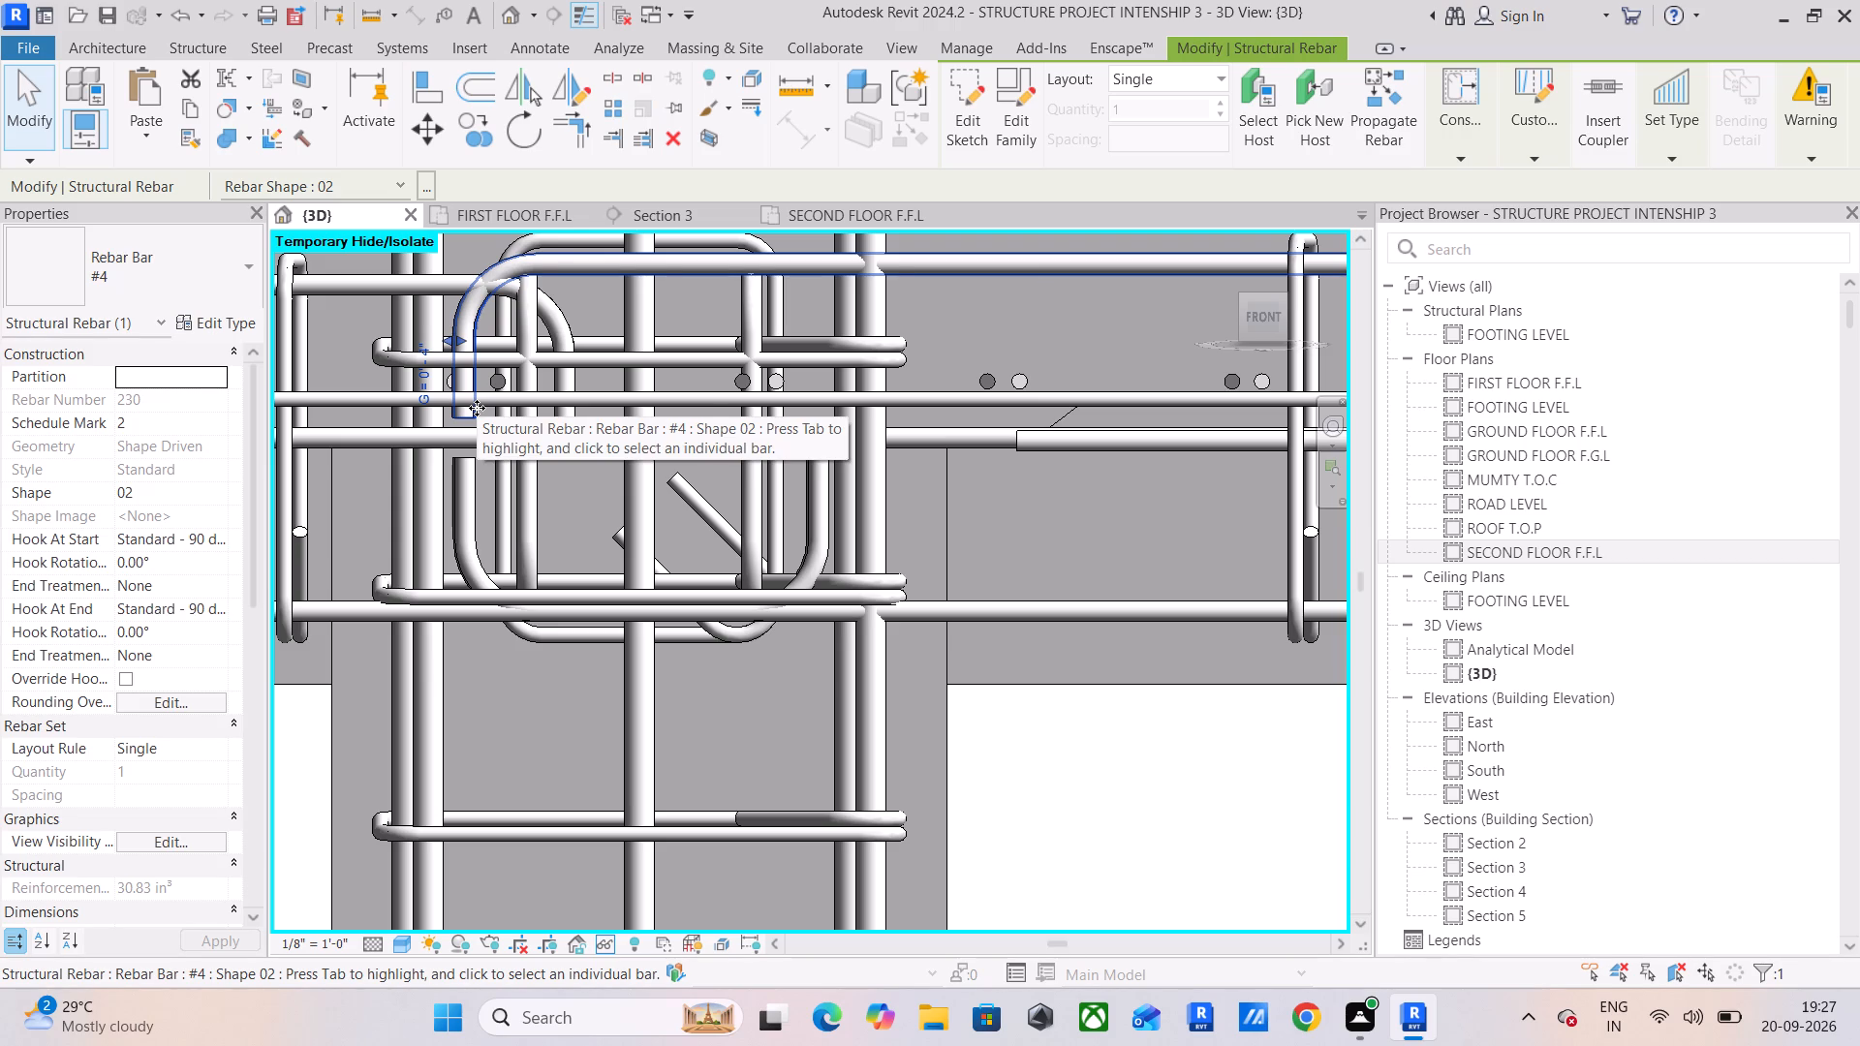
Extend the straight mid-depth #4 bars of both beams across the middle column so that they overlap inside it.
click(1080, 434)
drag(1004, 443, 471, 486)
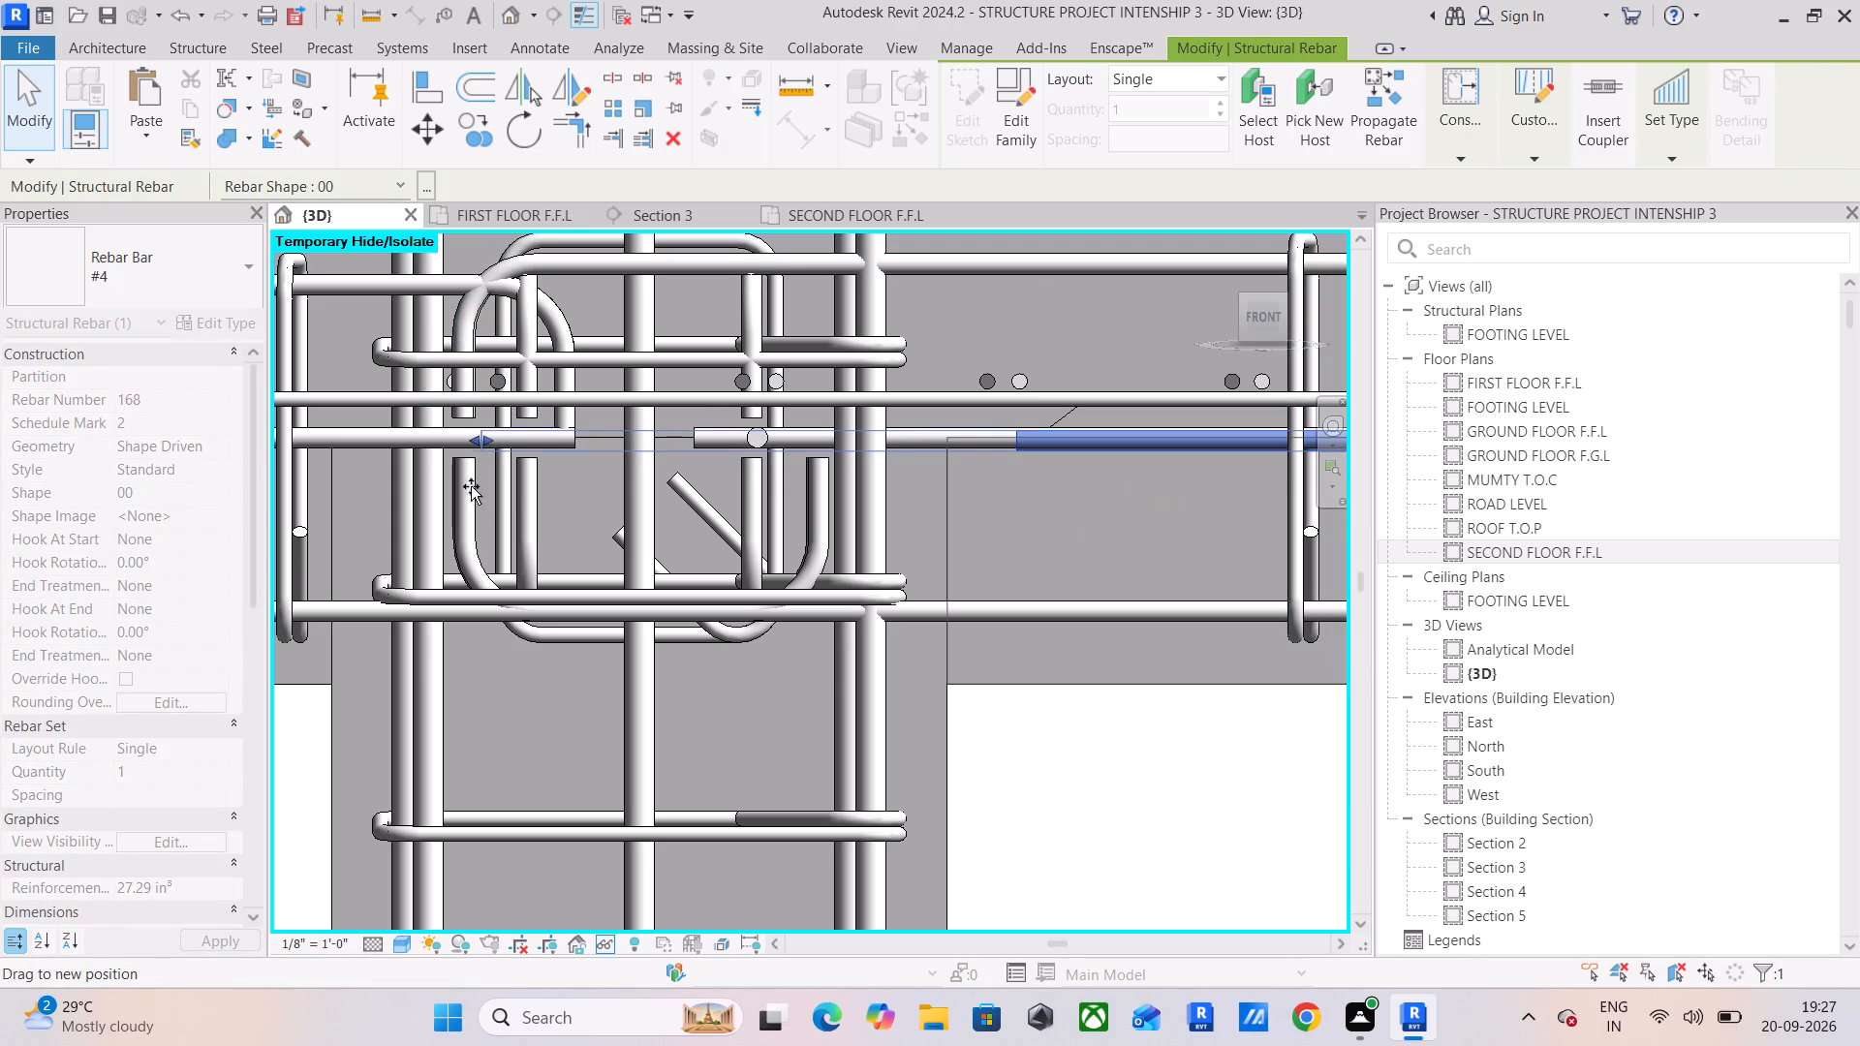
drag(471, 486, 456, 485)
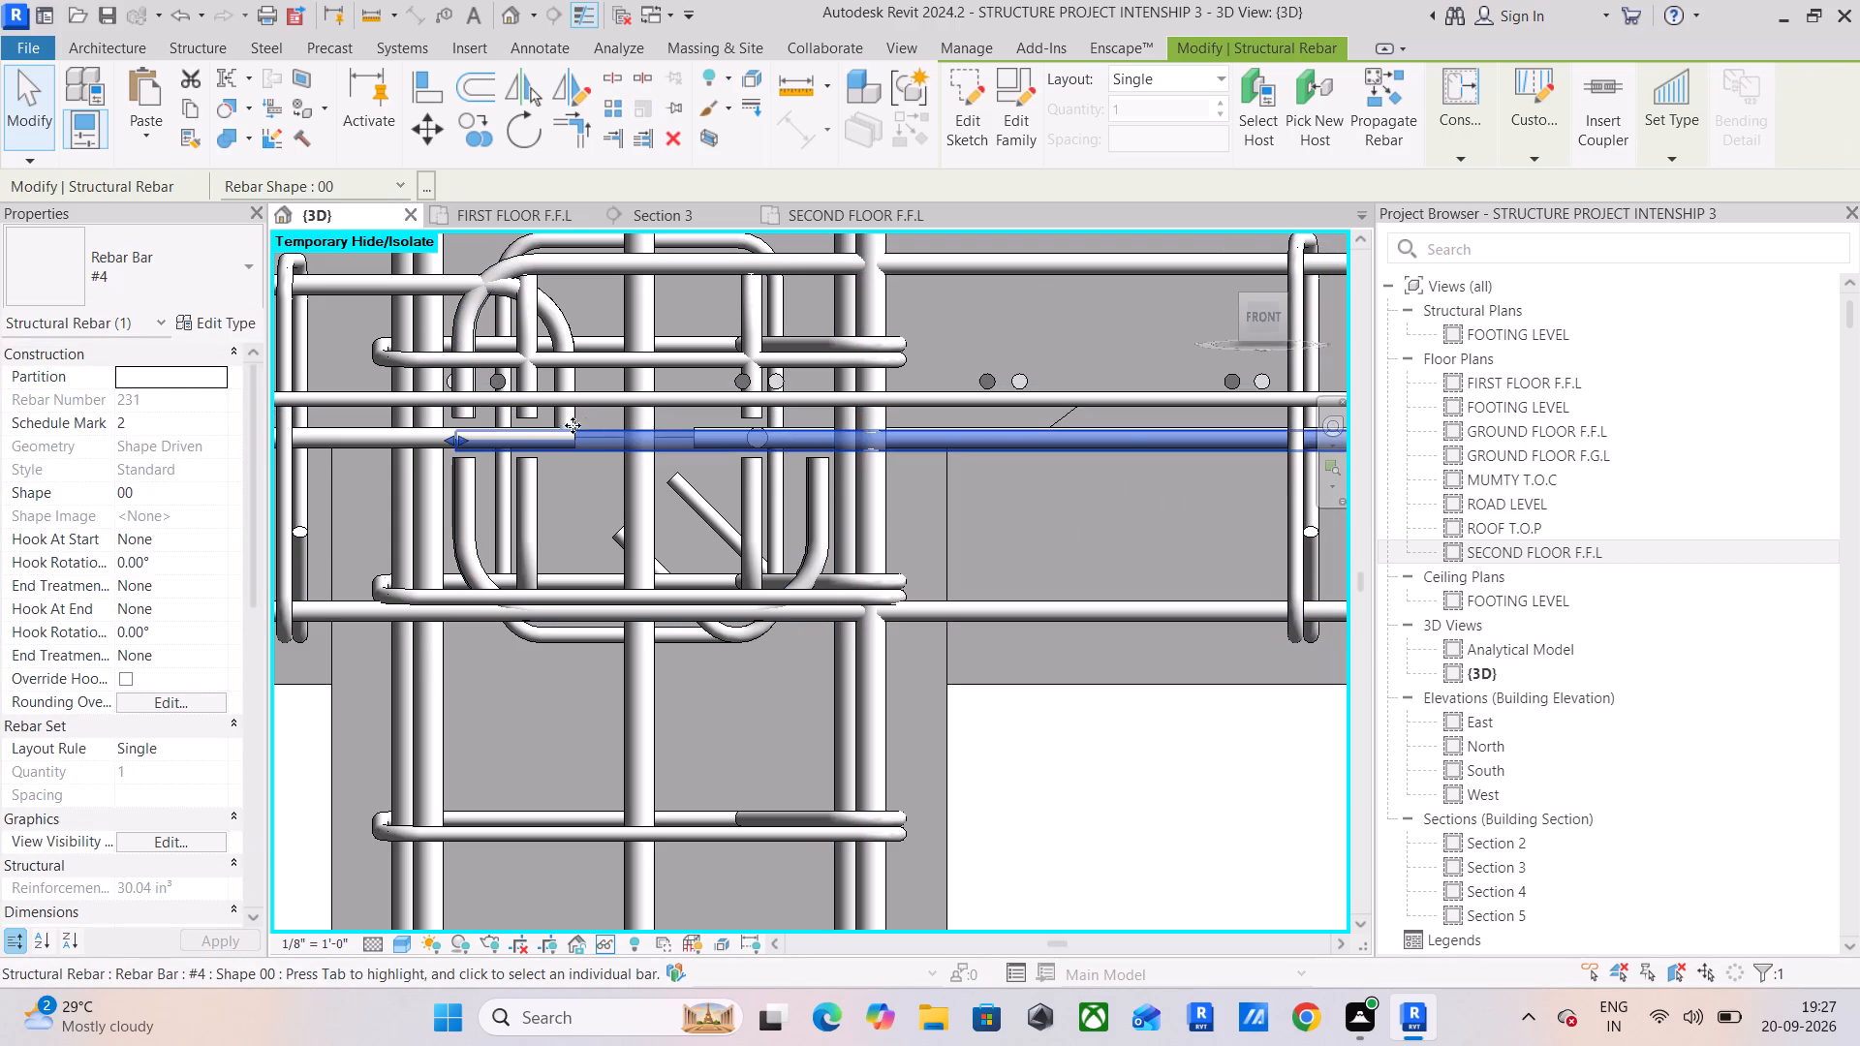
click(1073, 428)
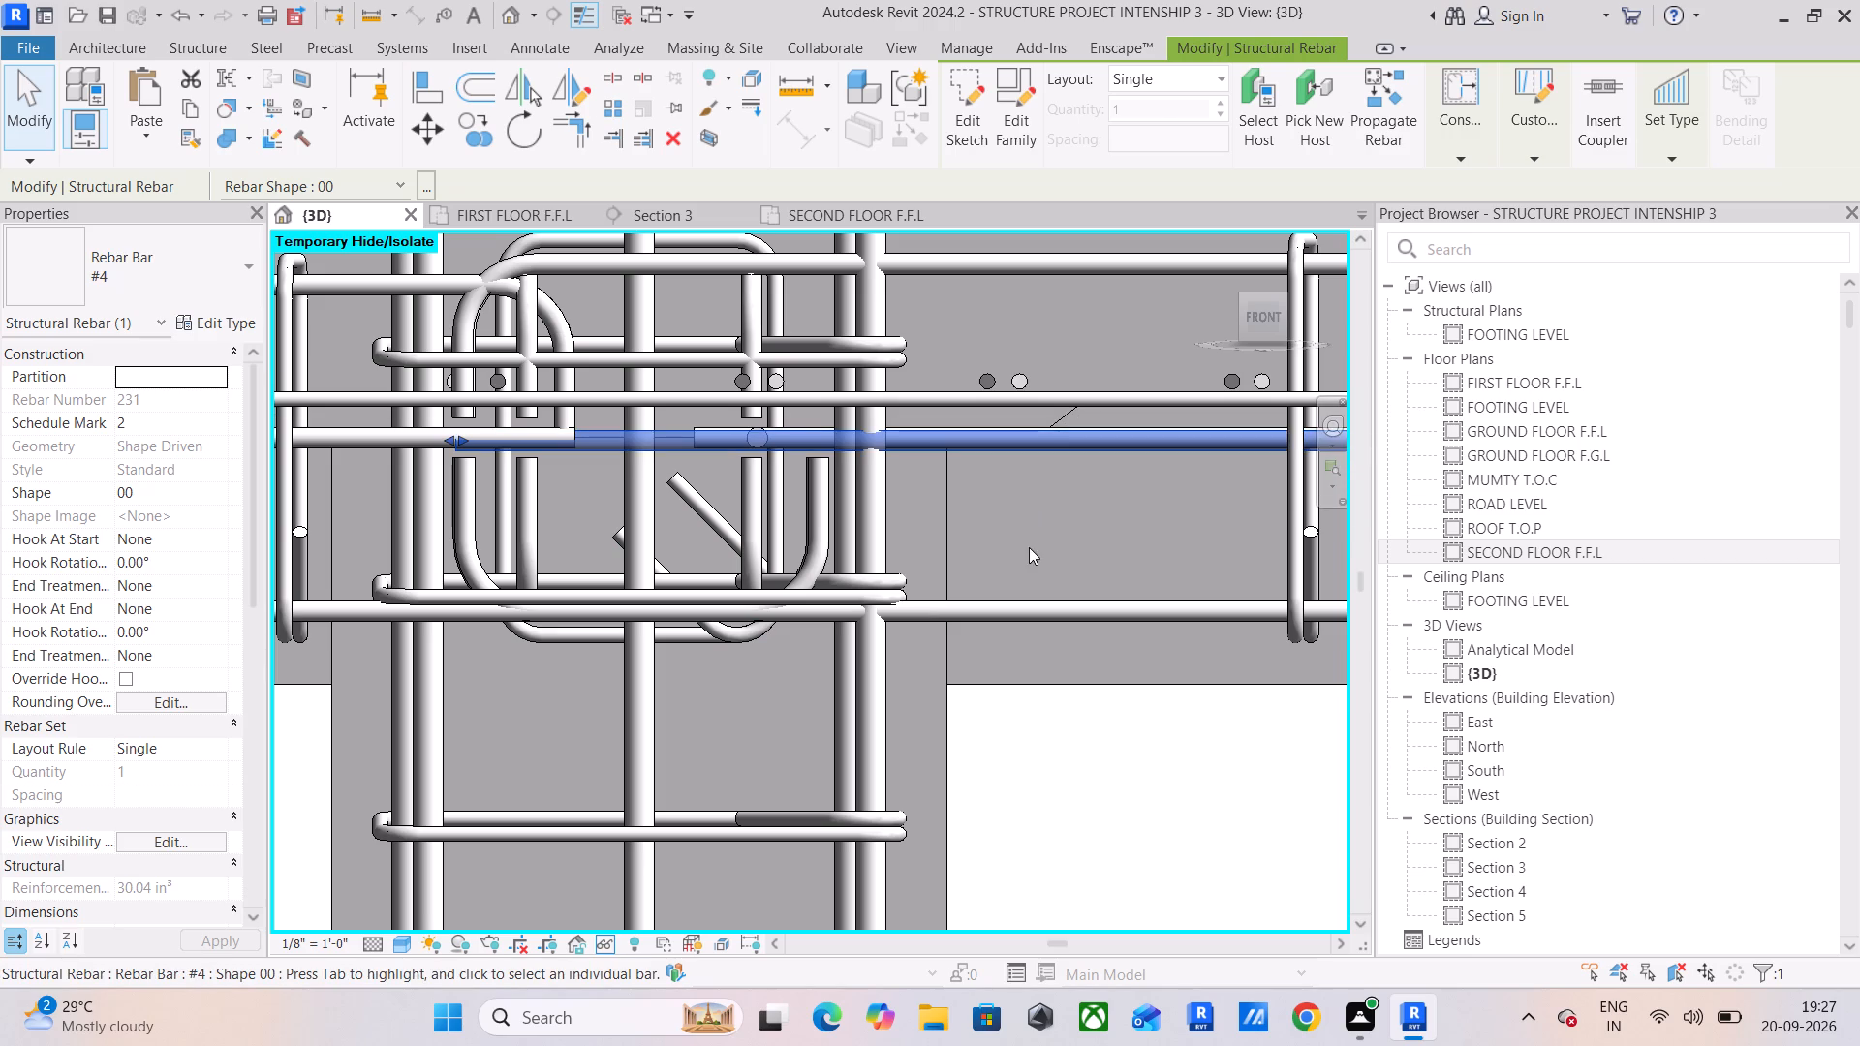
click(1038, 531)
click(1026, 429)
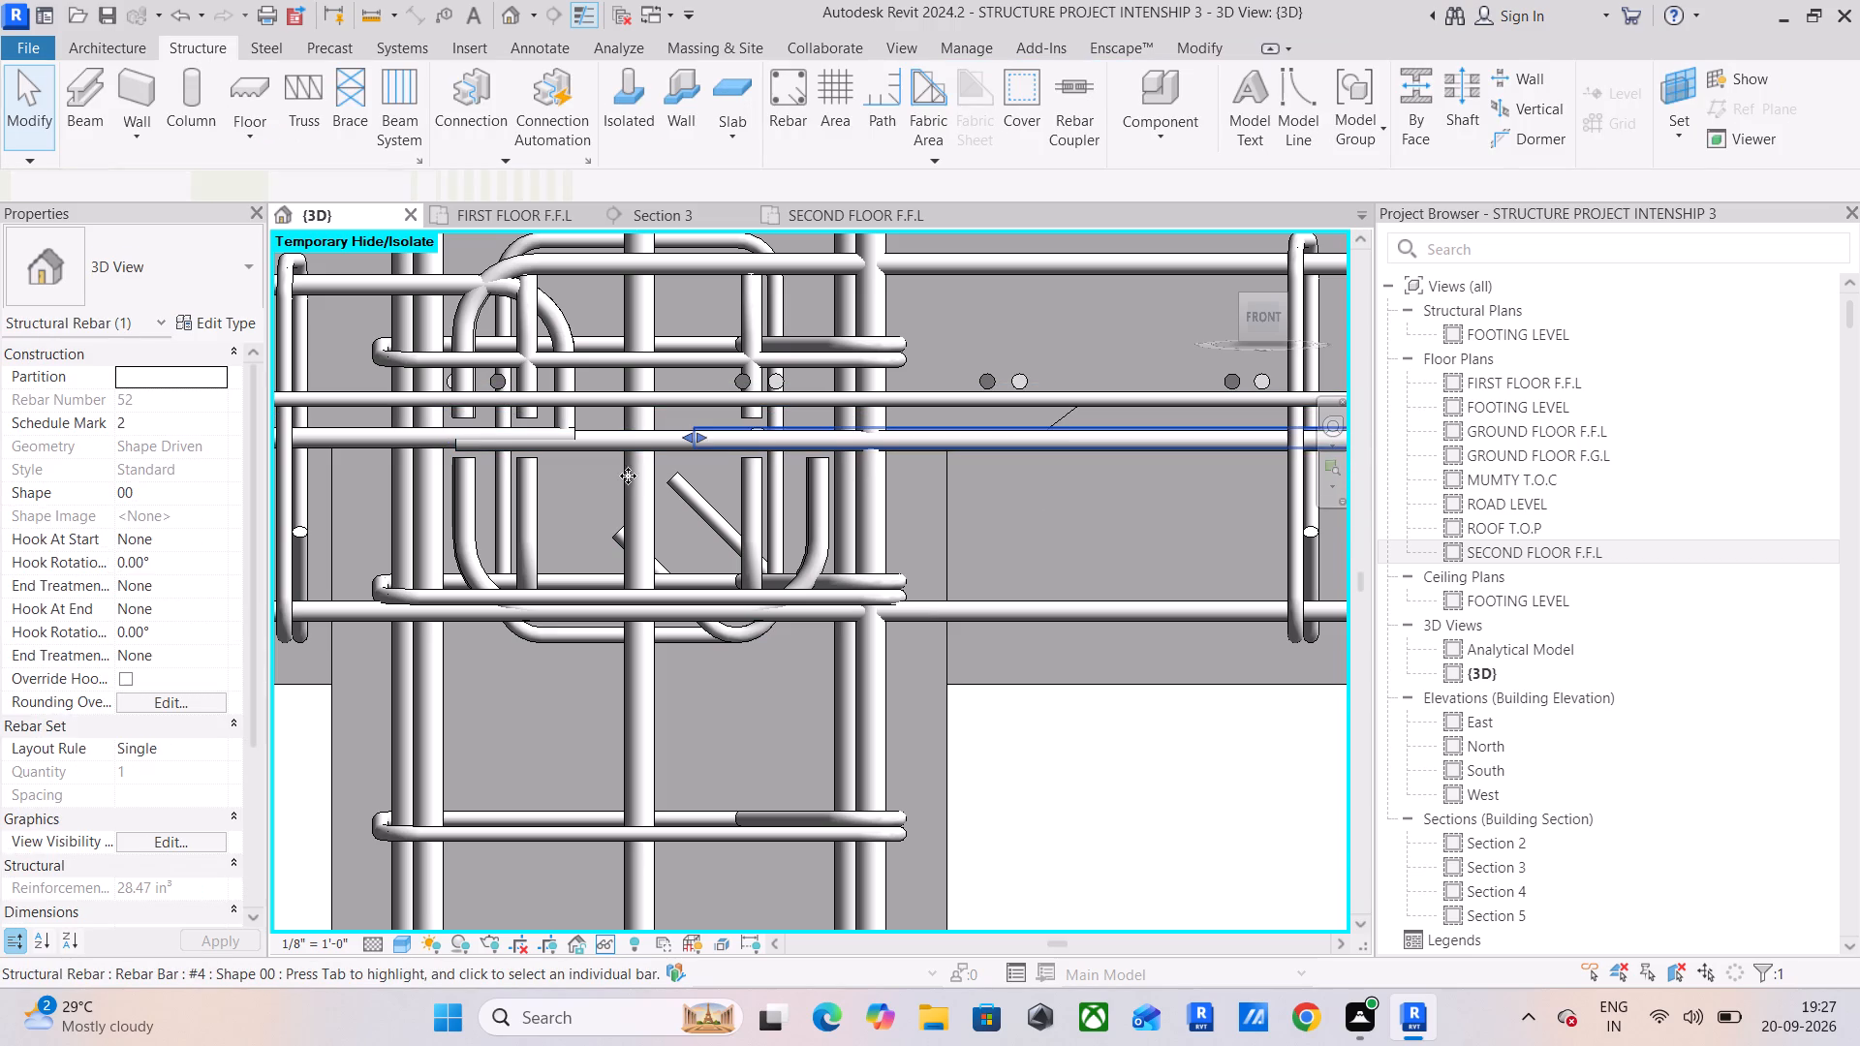
drag(691, 429, 462, 448)
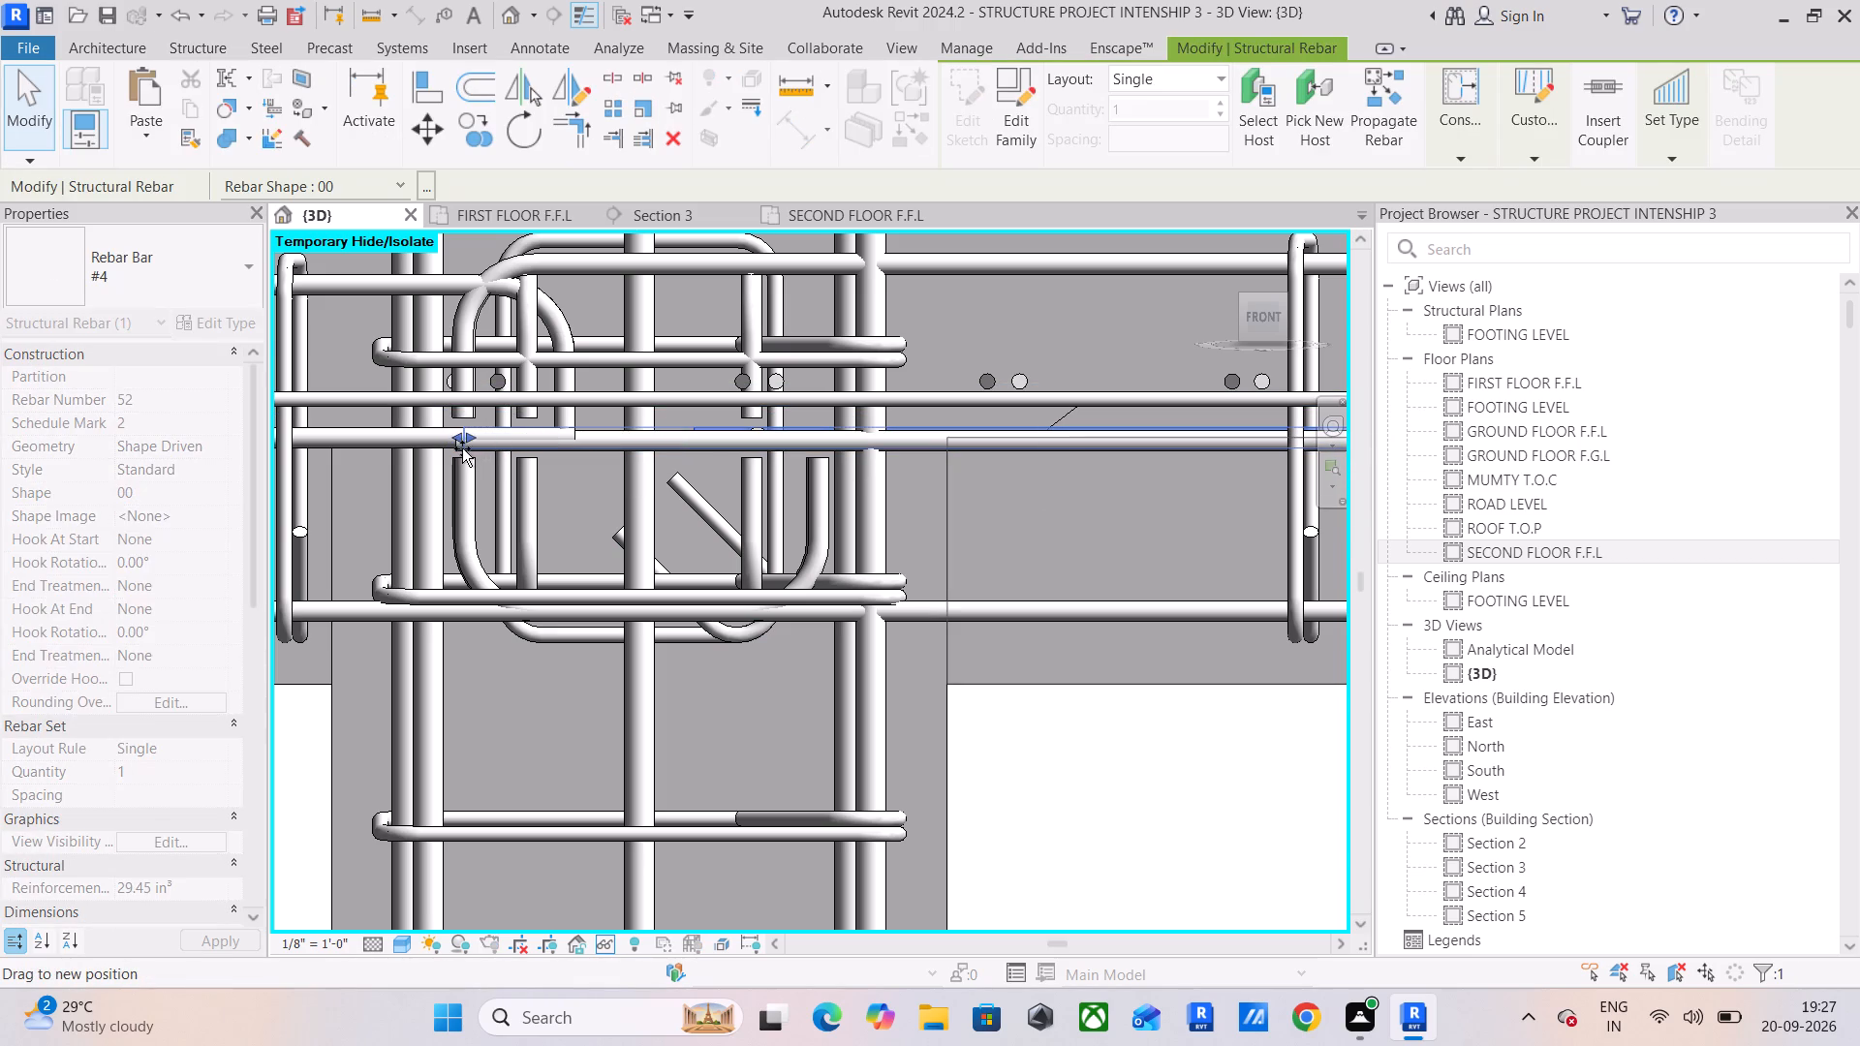
drag(462, 448, 458, 451)
click(362, 434)
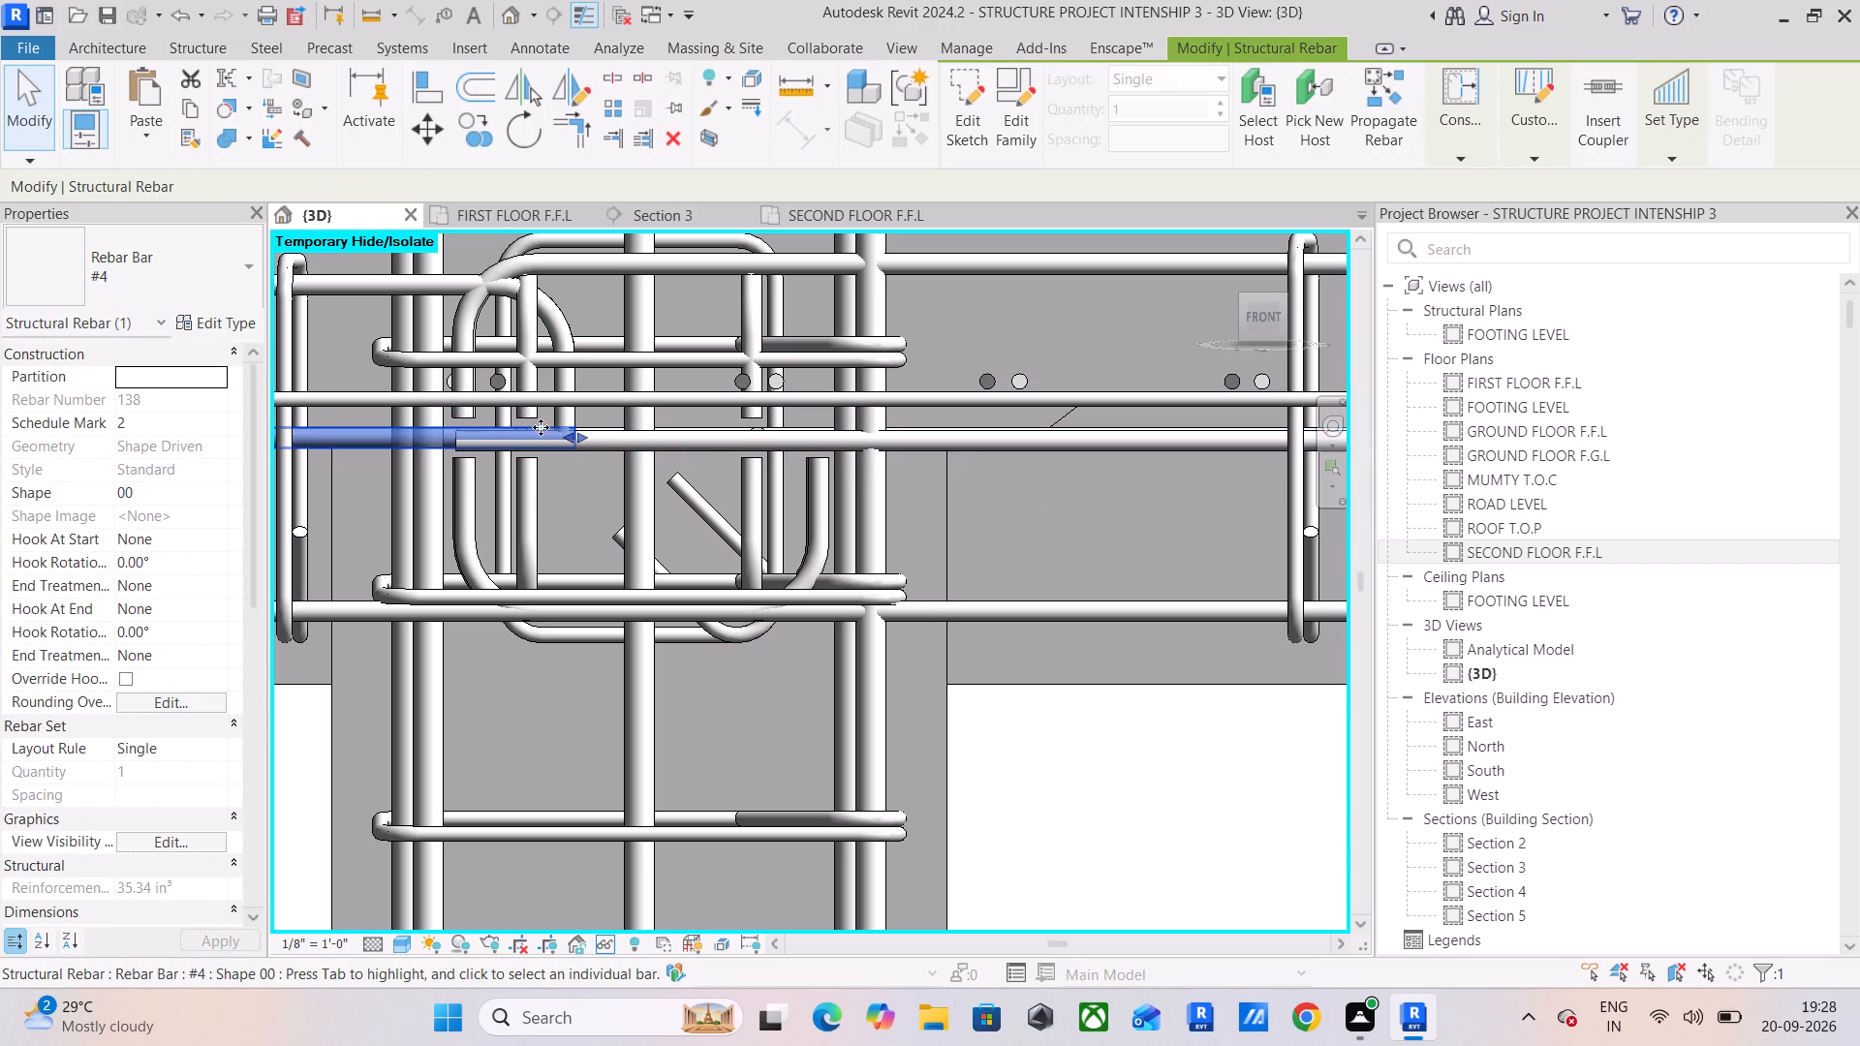
drag(579, 433, 822, 433)
Examine the extended beam bars at the middle column from an elevated angle and in the front view.
middle_drag(615, 474, 1063, 506)
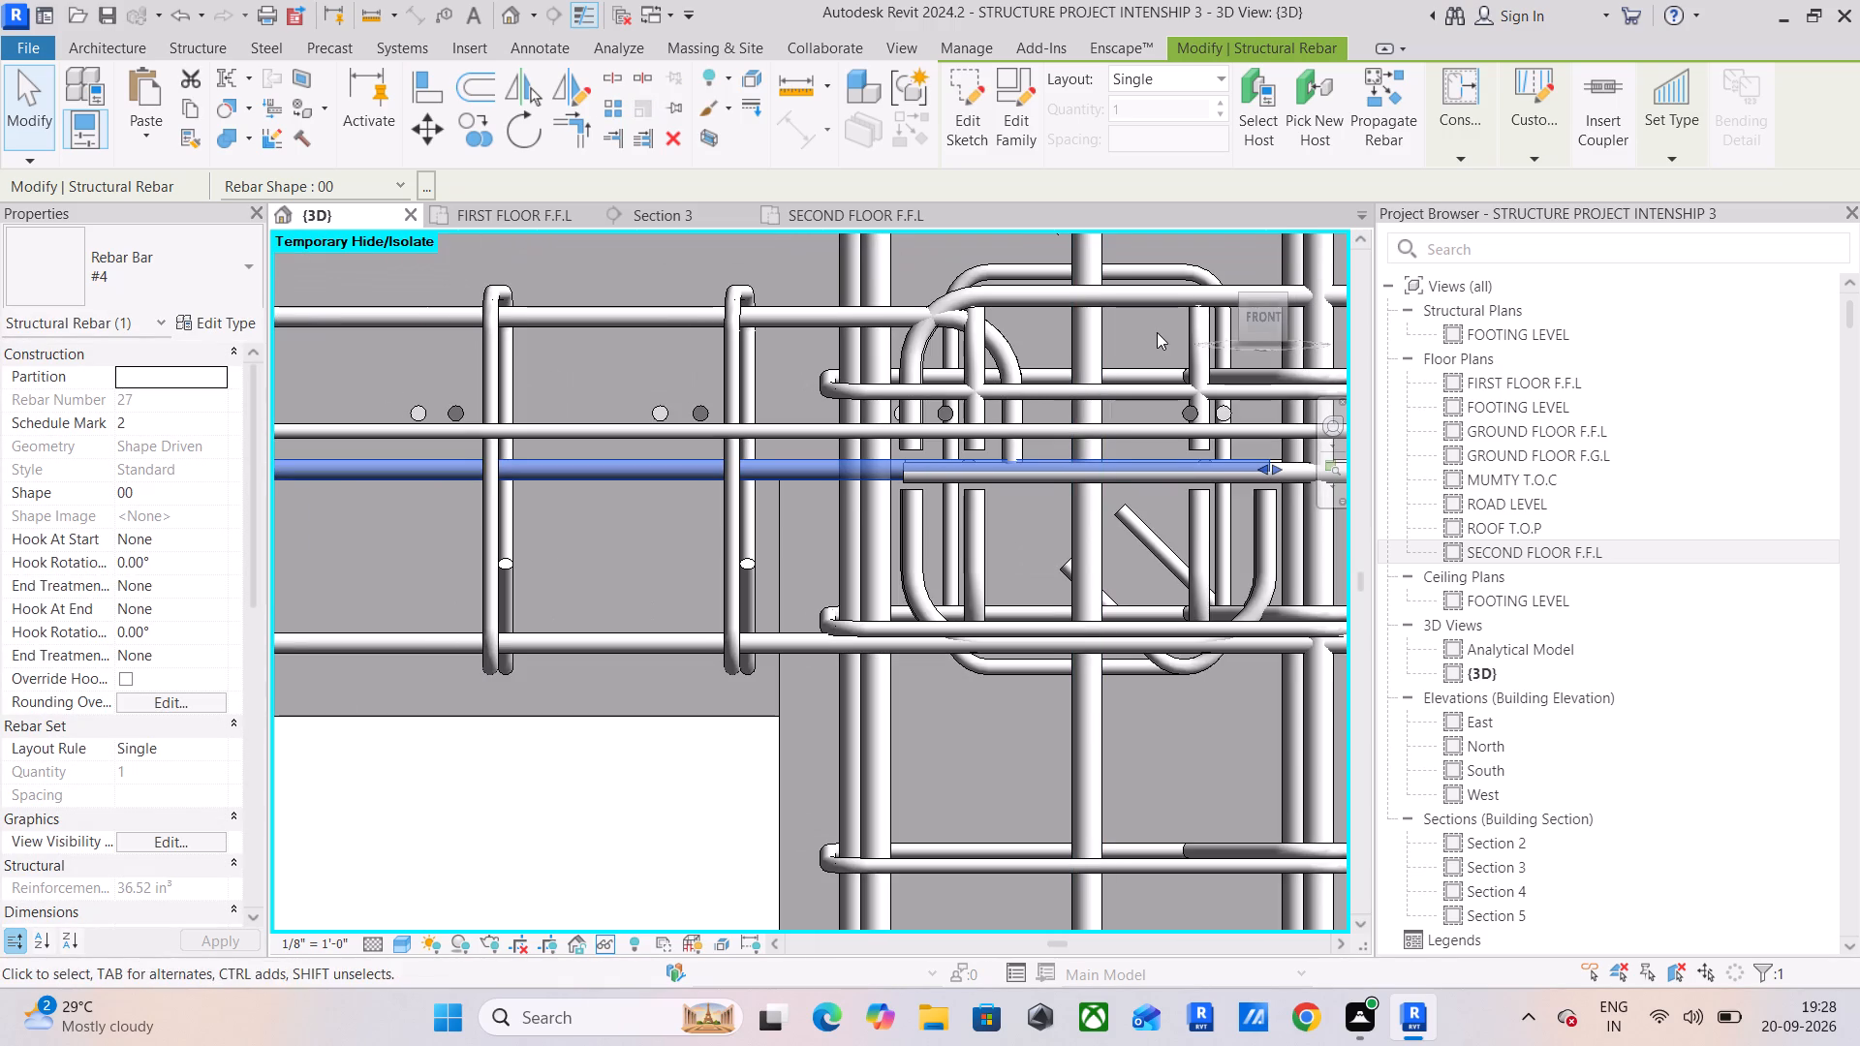
drag(1263, 321, 1264, 323)
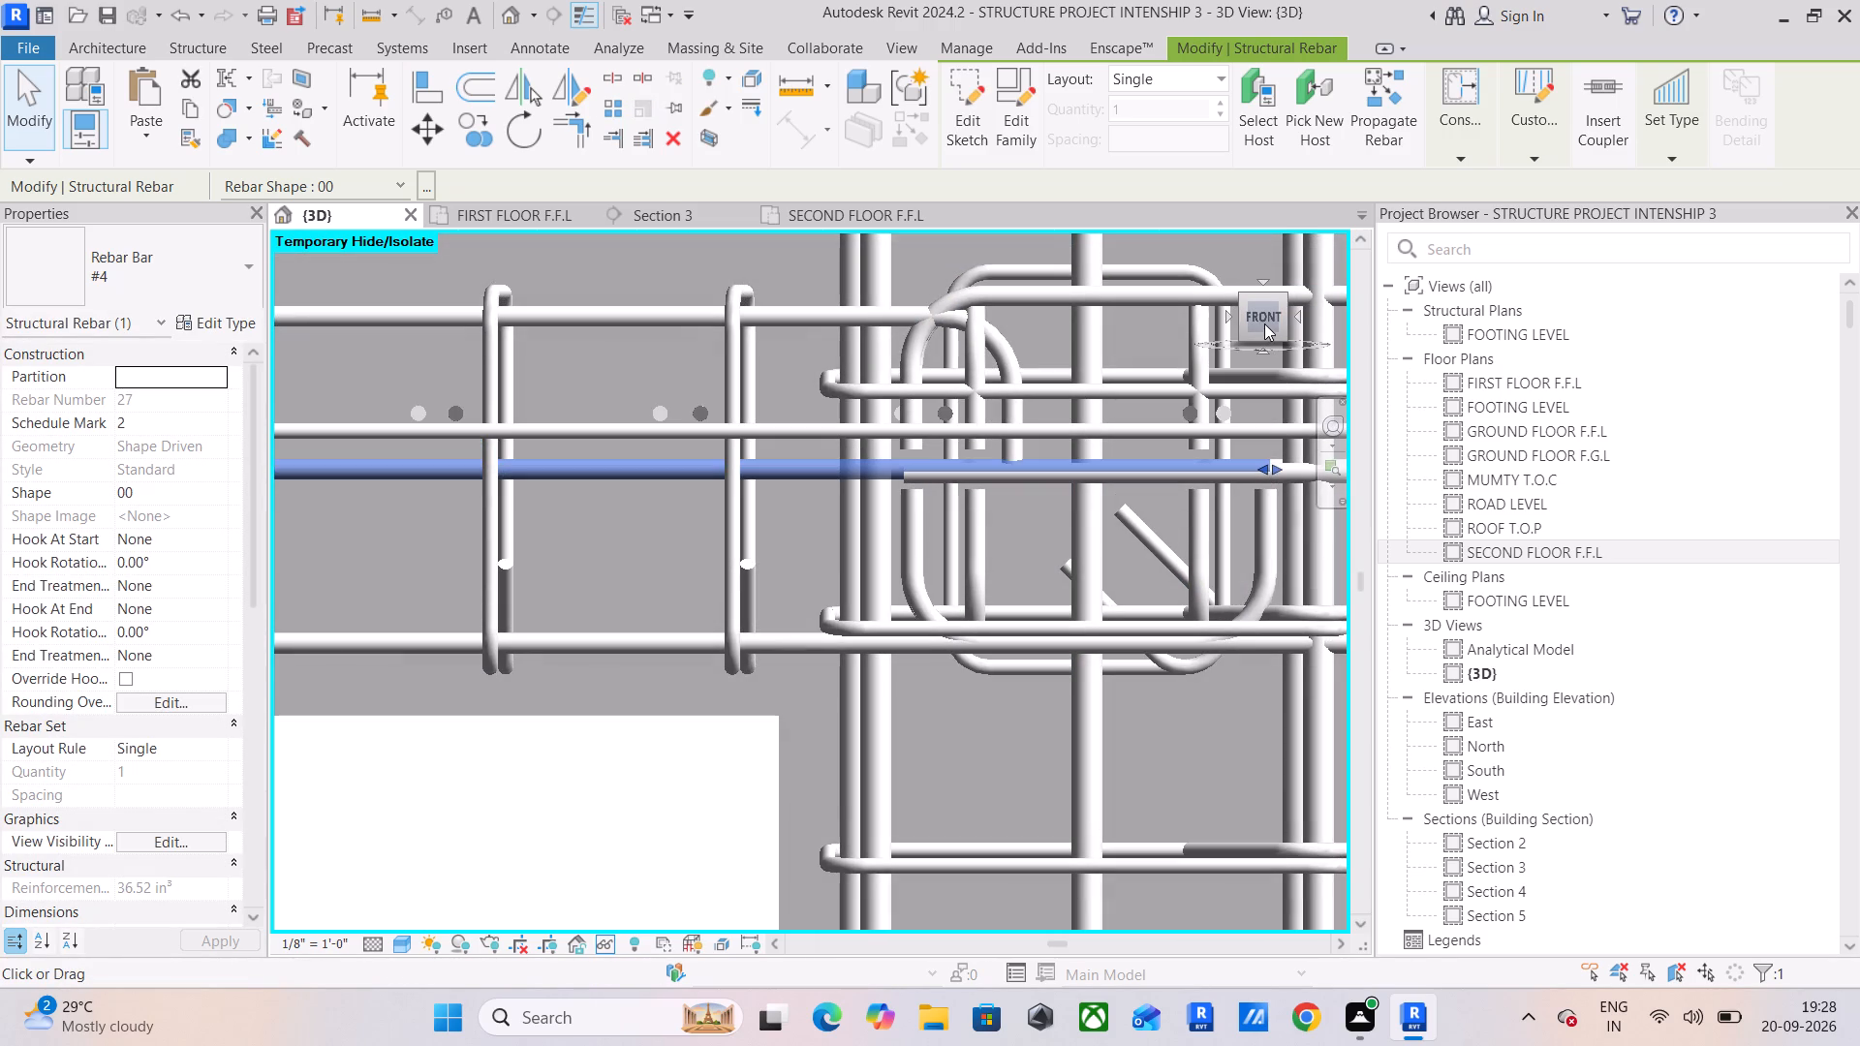
drag(1264, 323, 1261, 369)
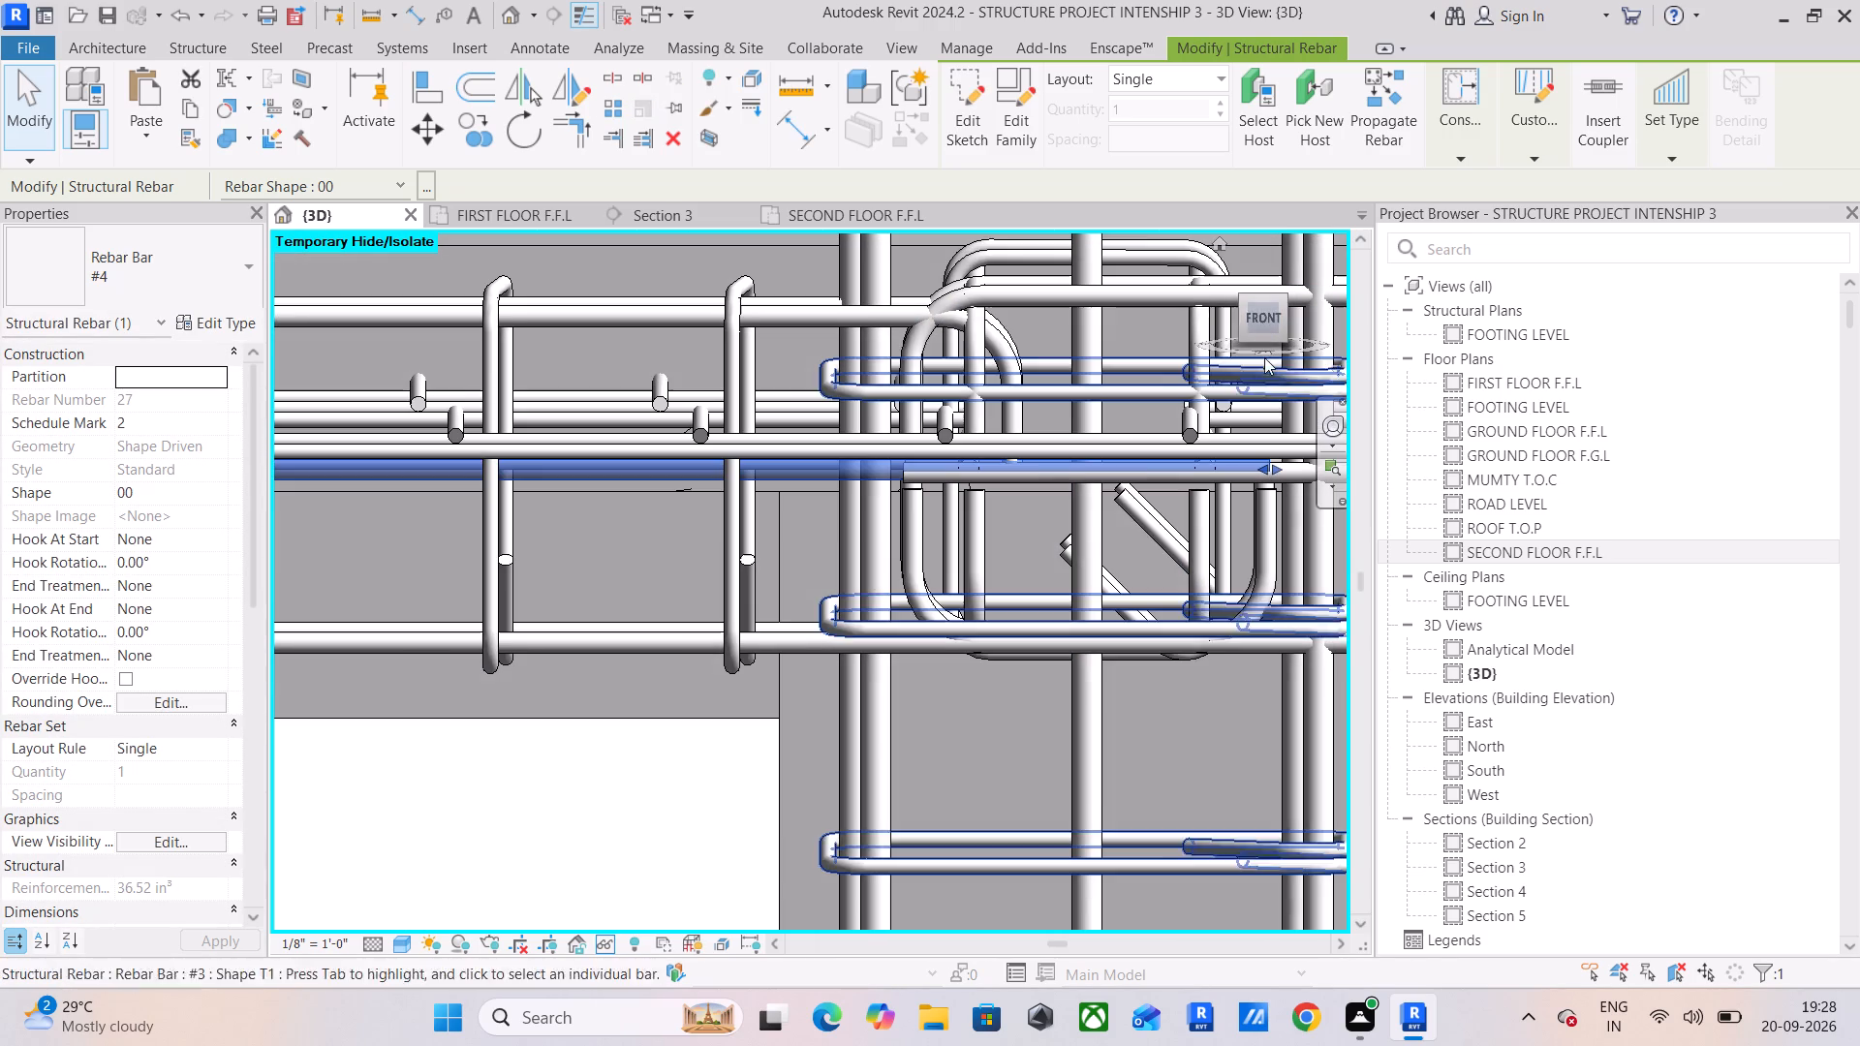
drag(1258, 326, 1254, 360)
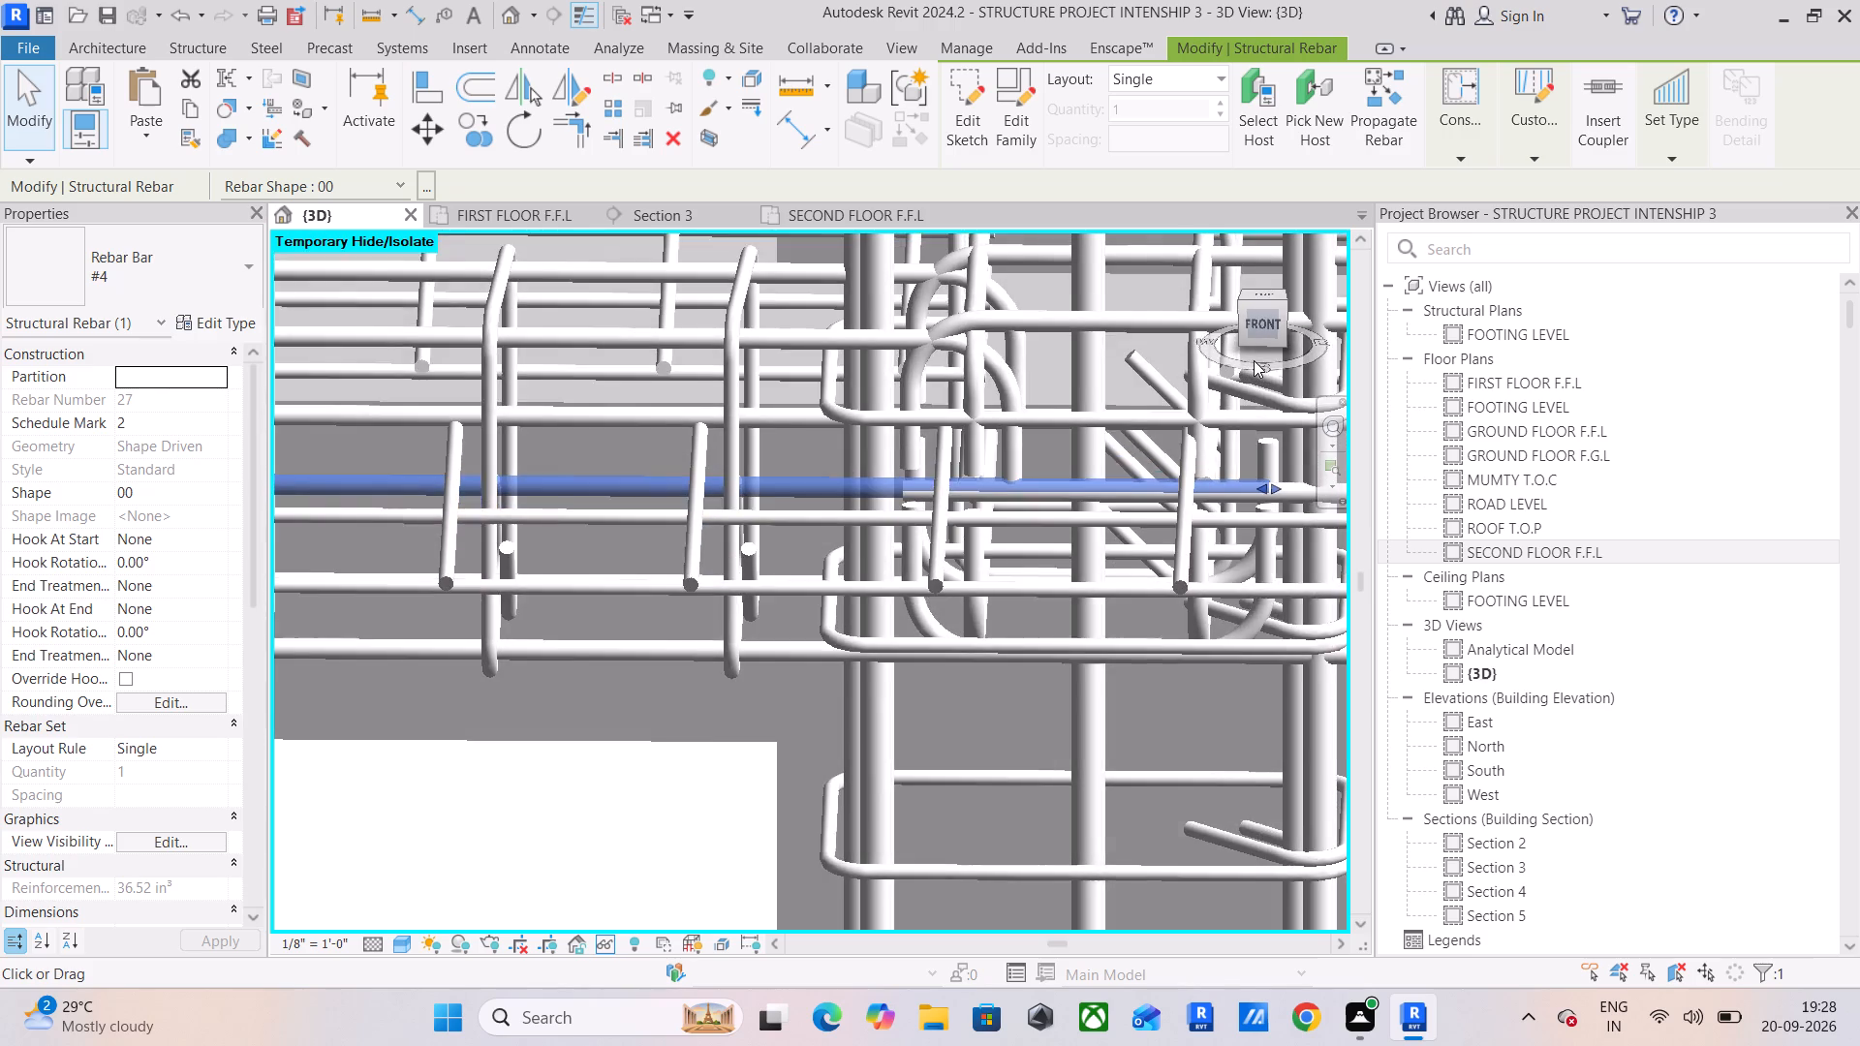
drag(1254, 360, 1255, 347)
click(1256, 321)
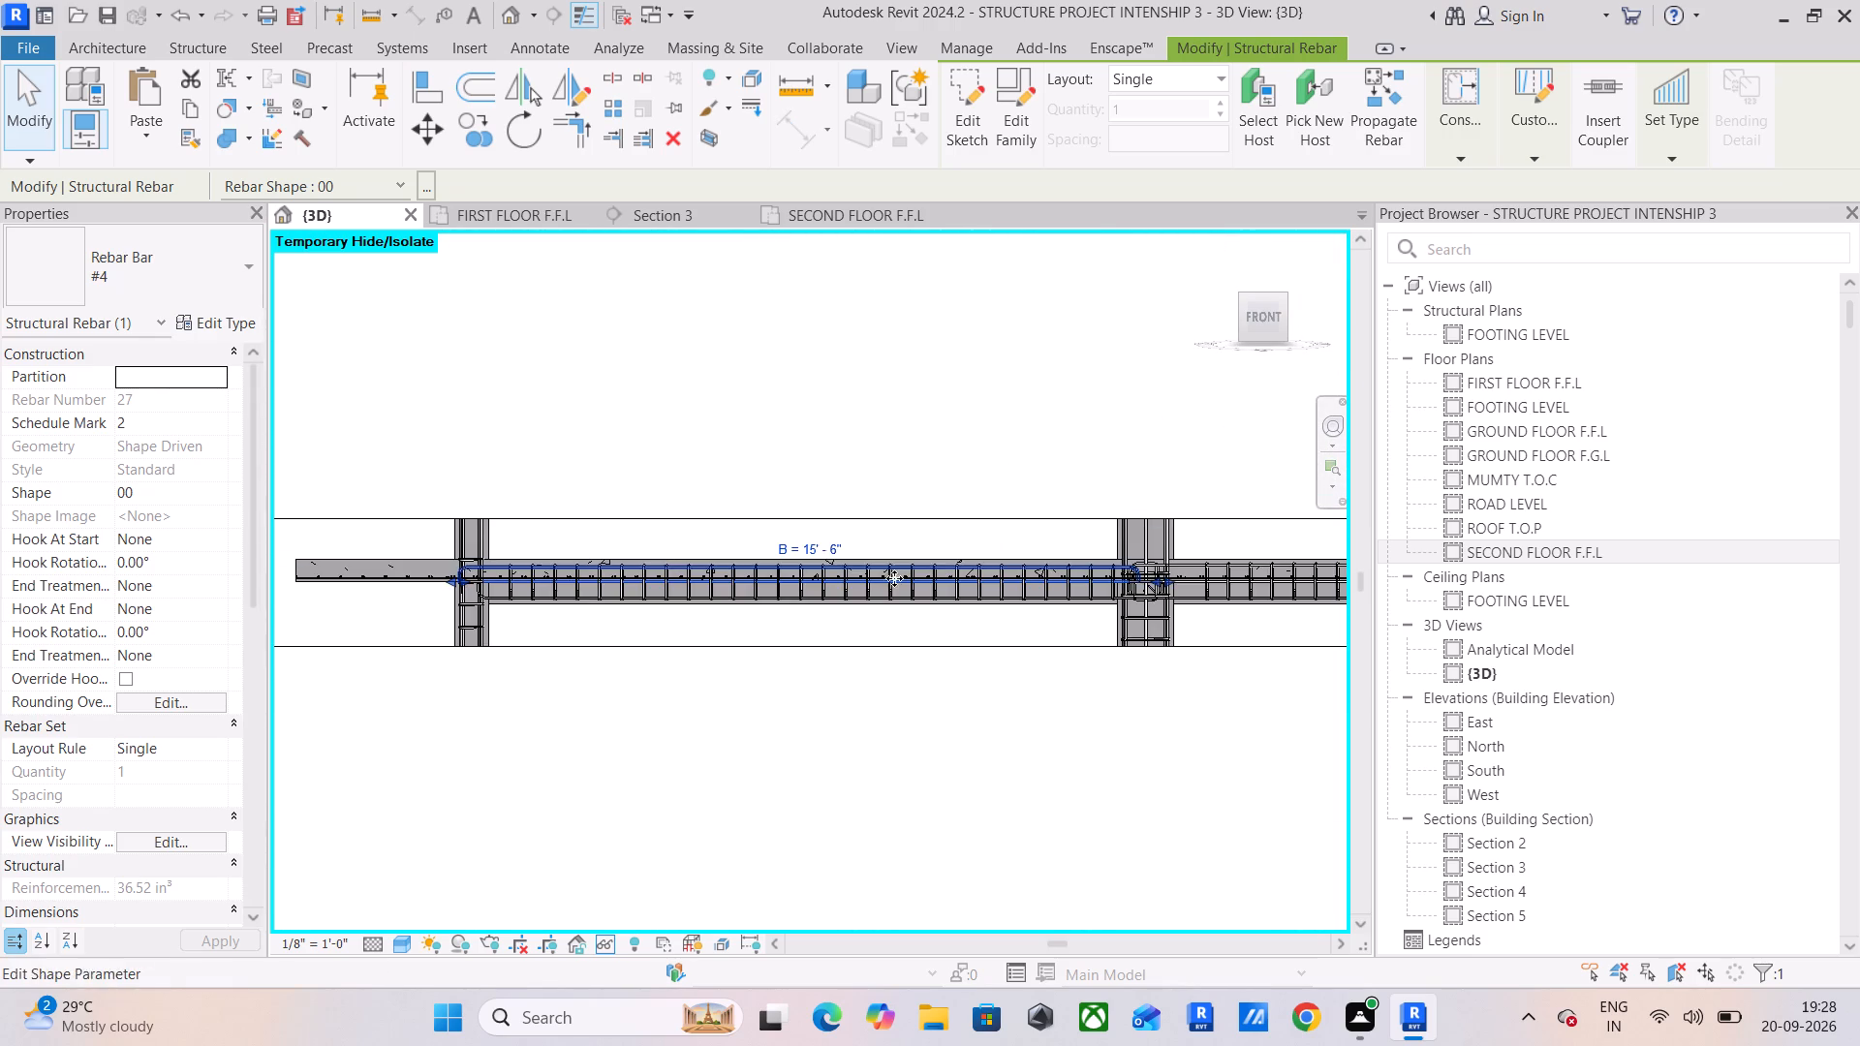
scroll(1138, 579, up, 11)
middle_drag(1162, 560, 835, 569)
scroll(841, 572, up, 6)
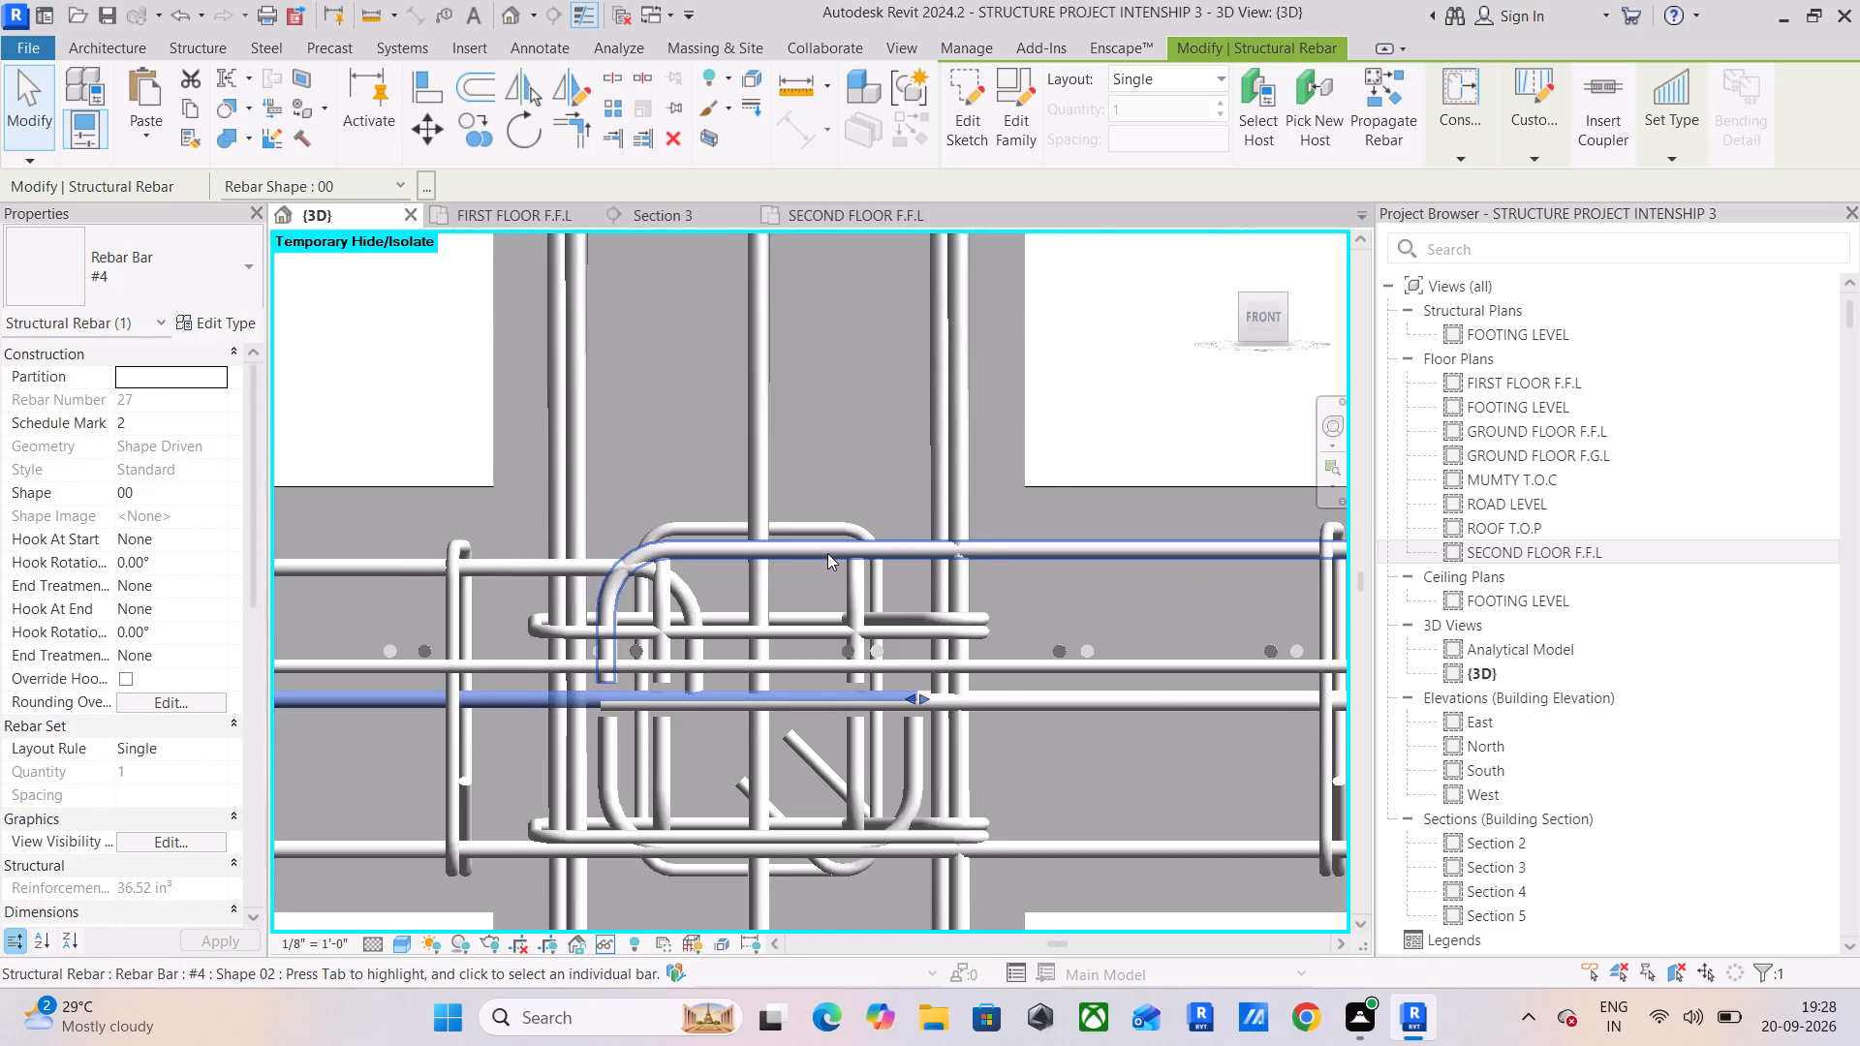
Extend the two hooked top #4 bars of the left-hand beam through the middle column, aligning them with the bottom hooks.
click(672, 608)
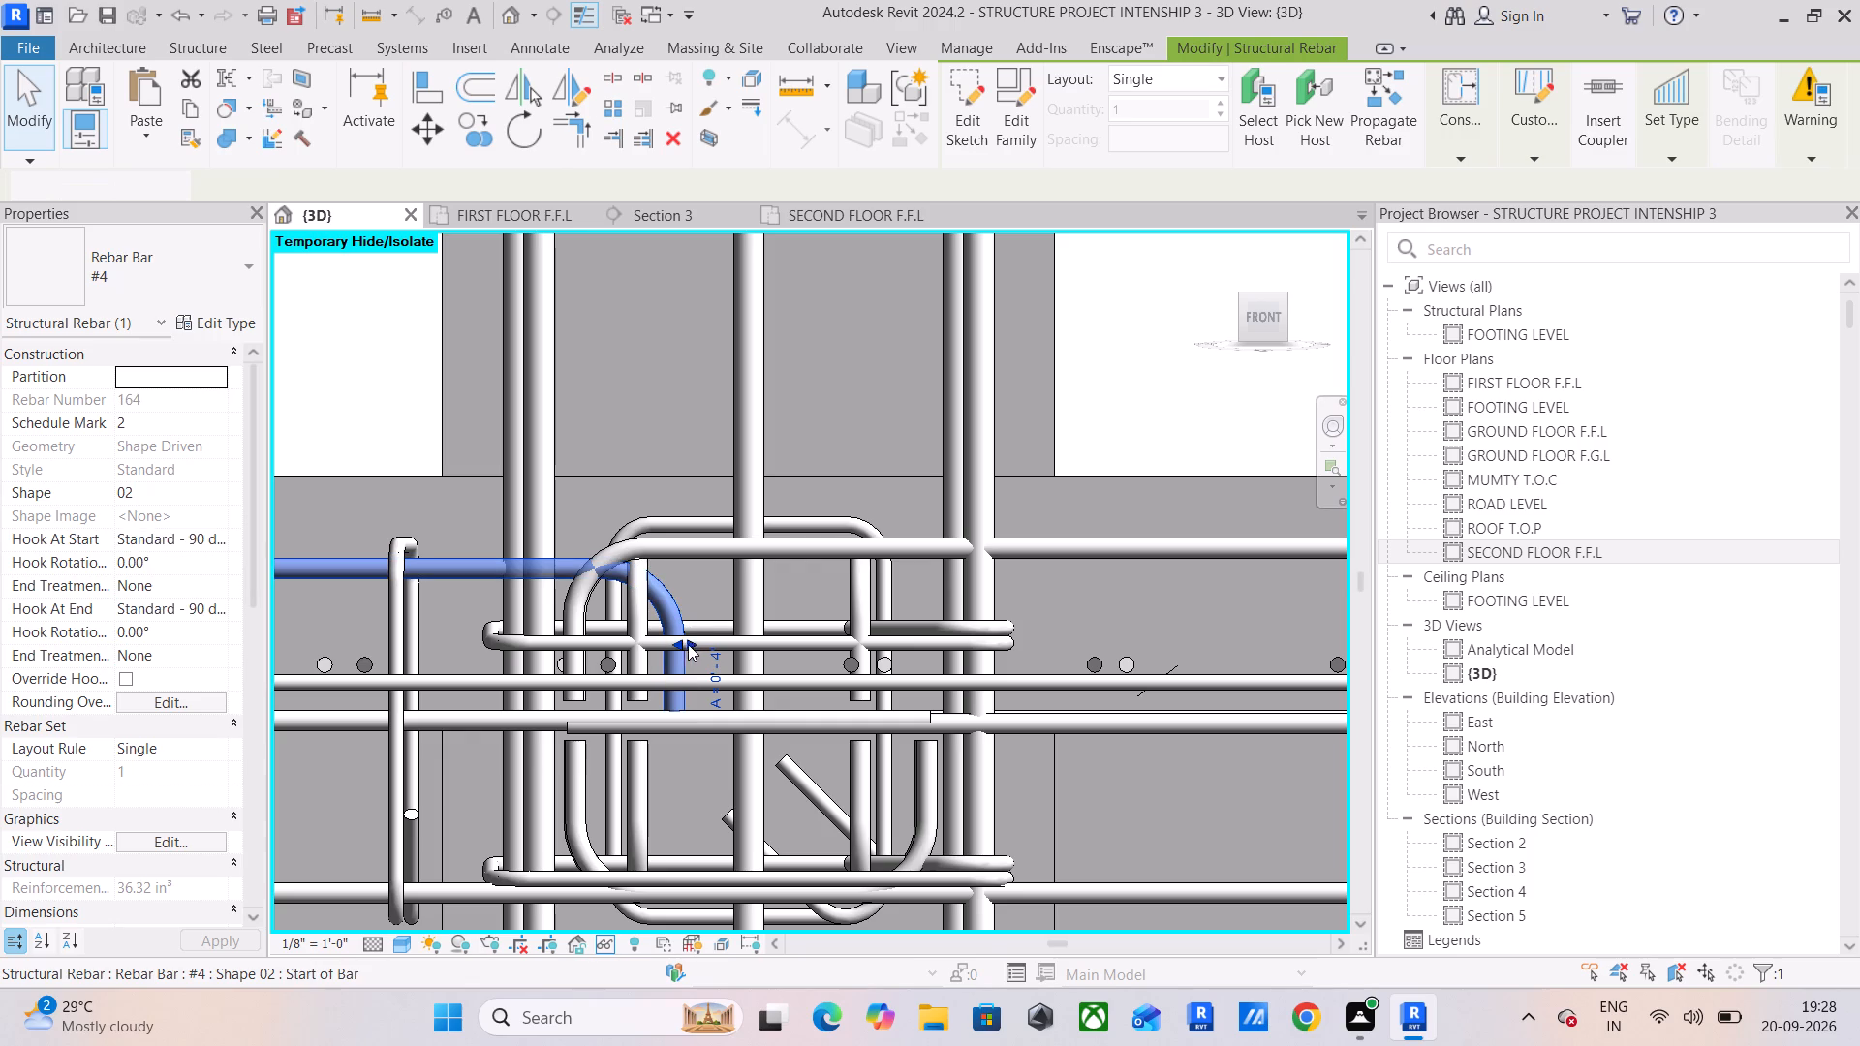
drag(690, 644, 938, 645)
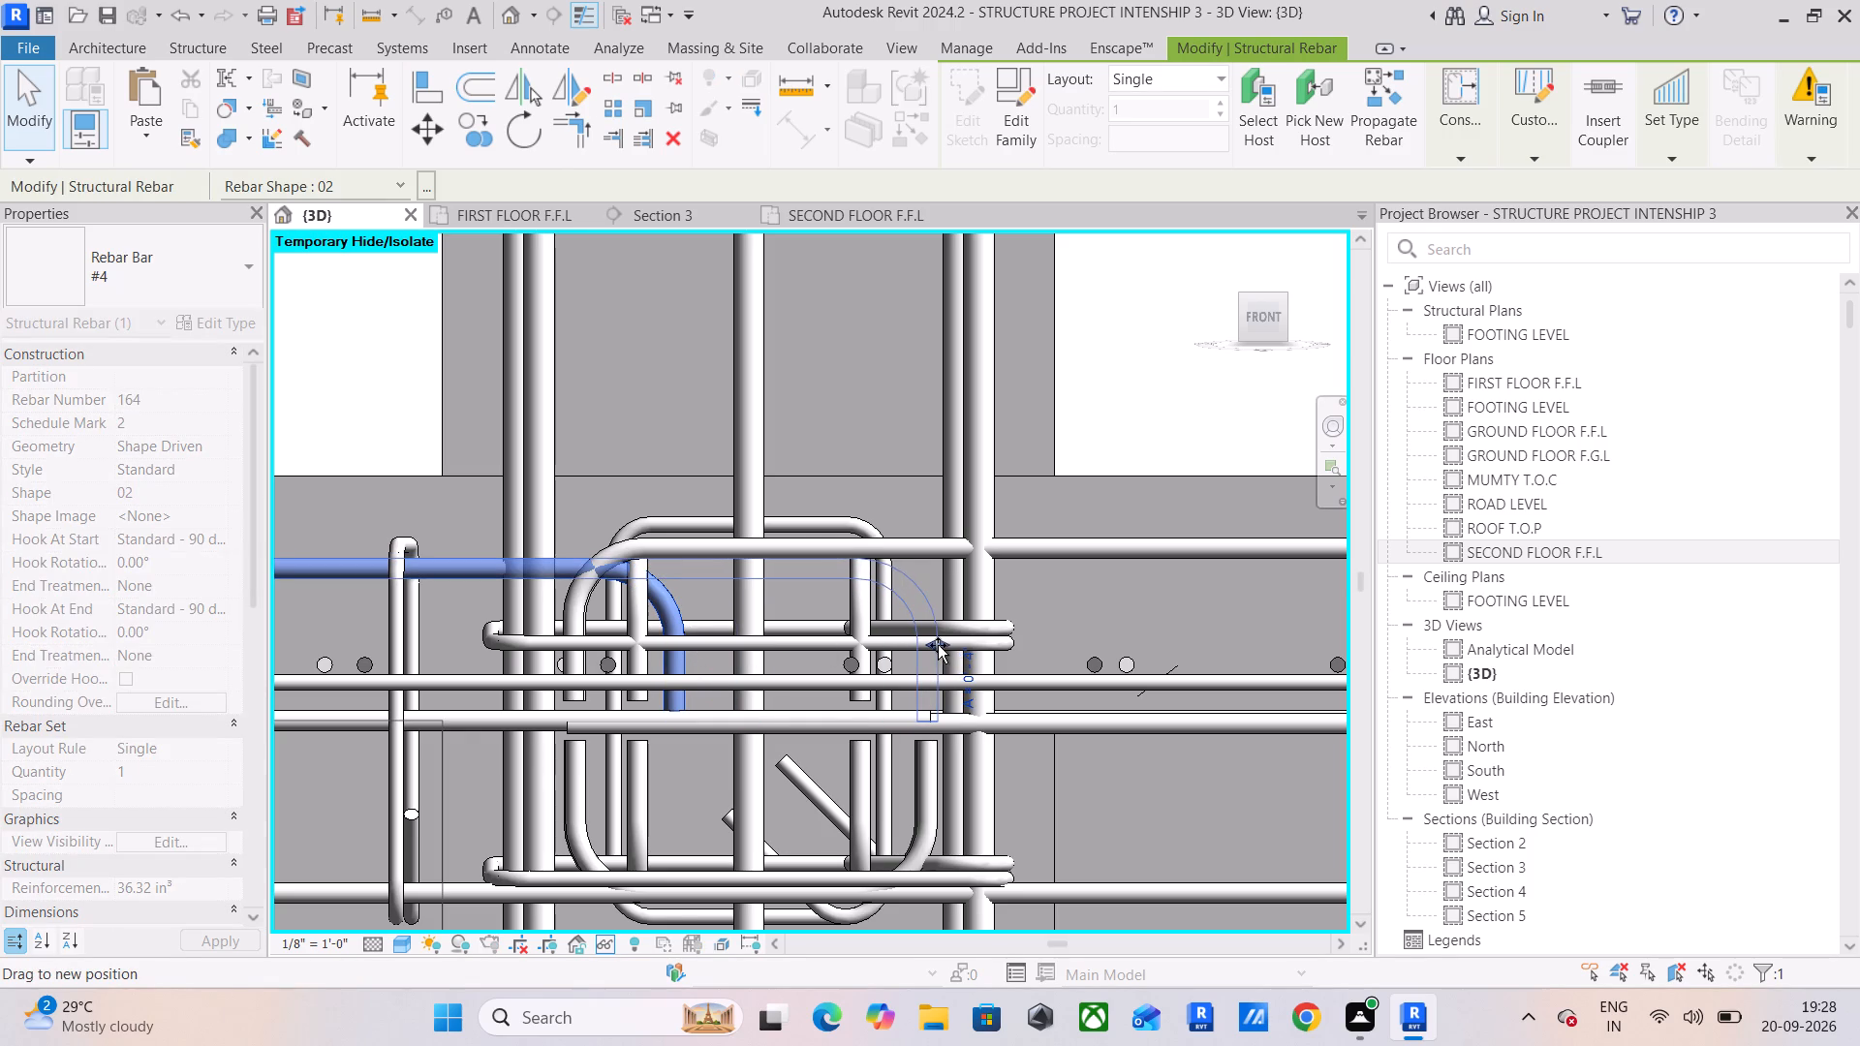
drag(938, 645, 939, 646)
click(666, 602)
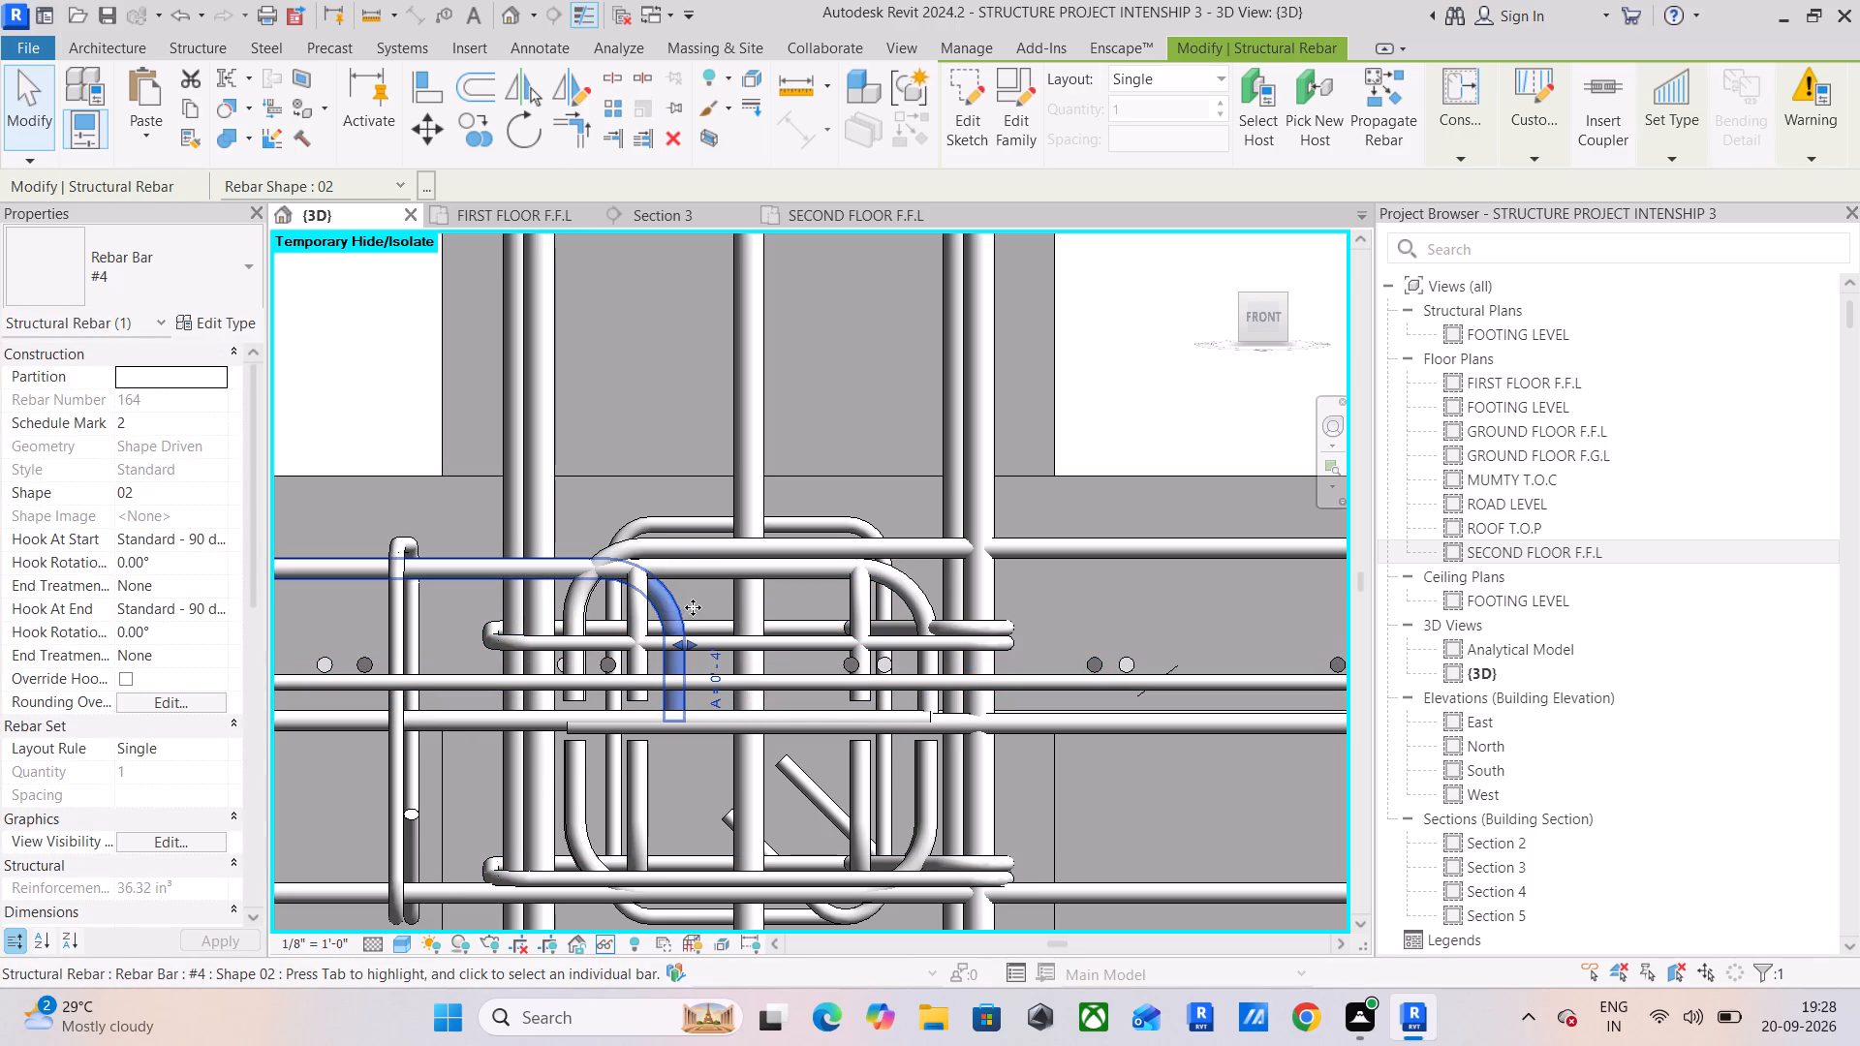
drag(694, 643, 918, 661)
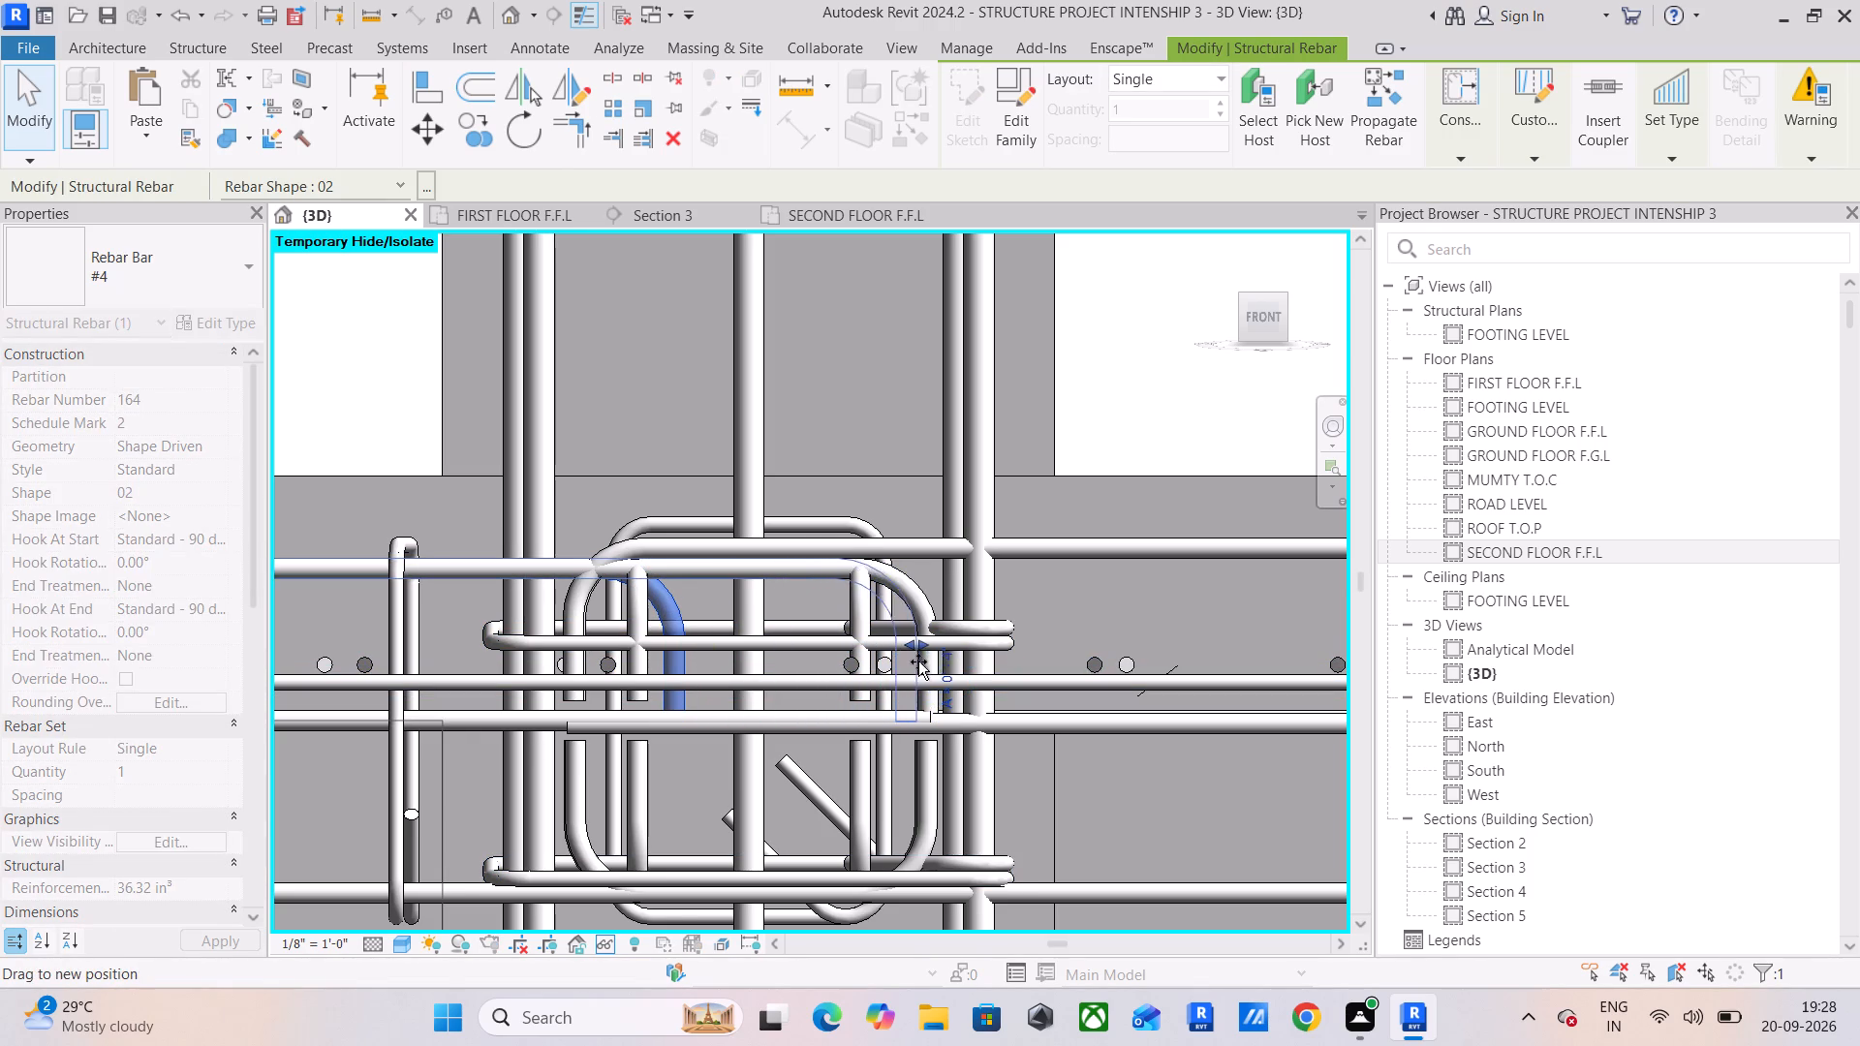
drag(918, 661, 939, 674)
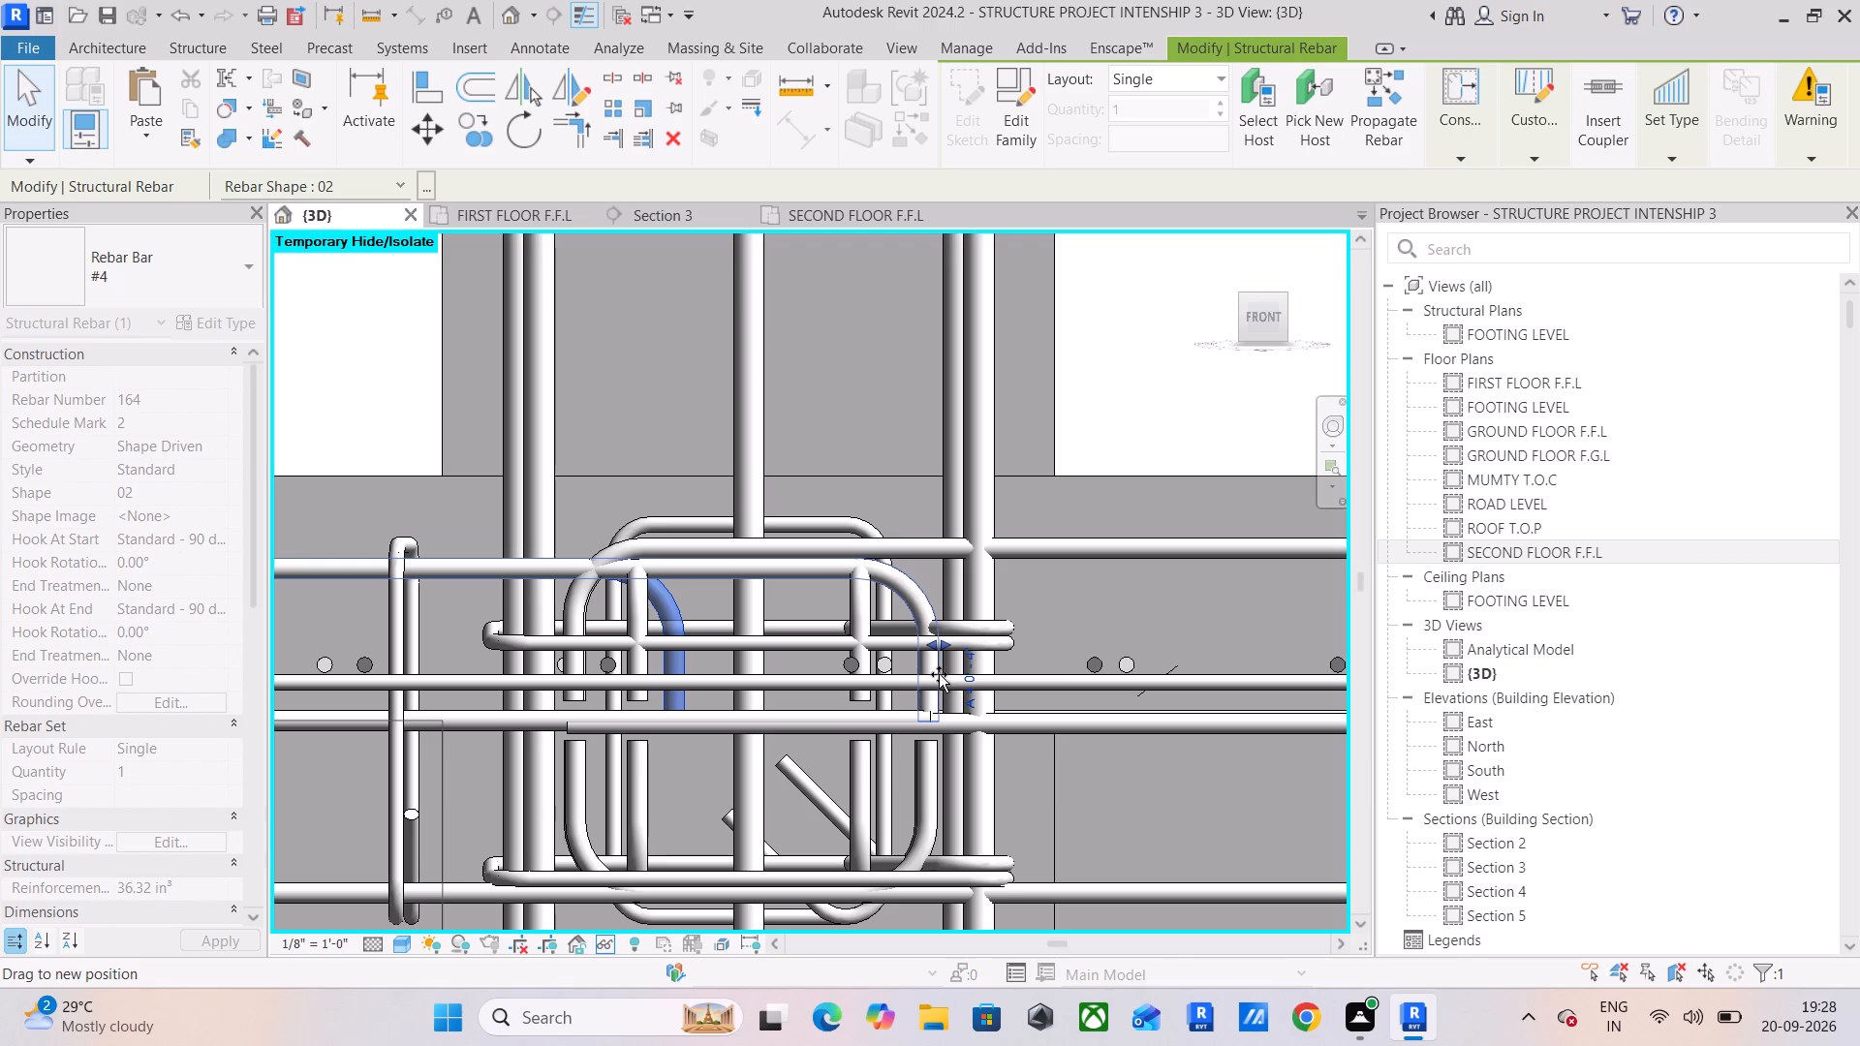
drag(939, 674, 939, 676)
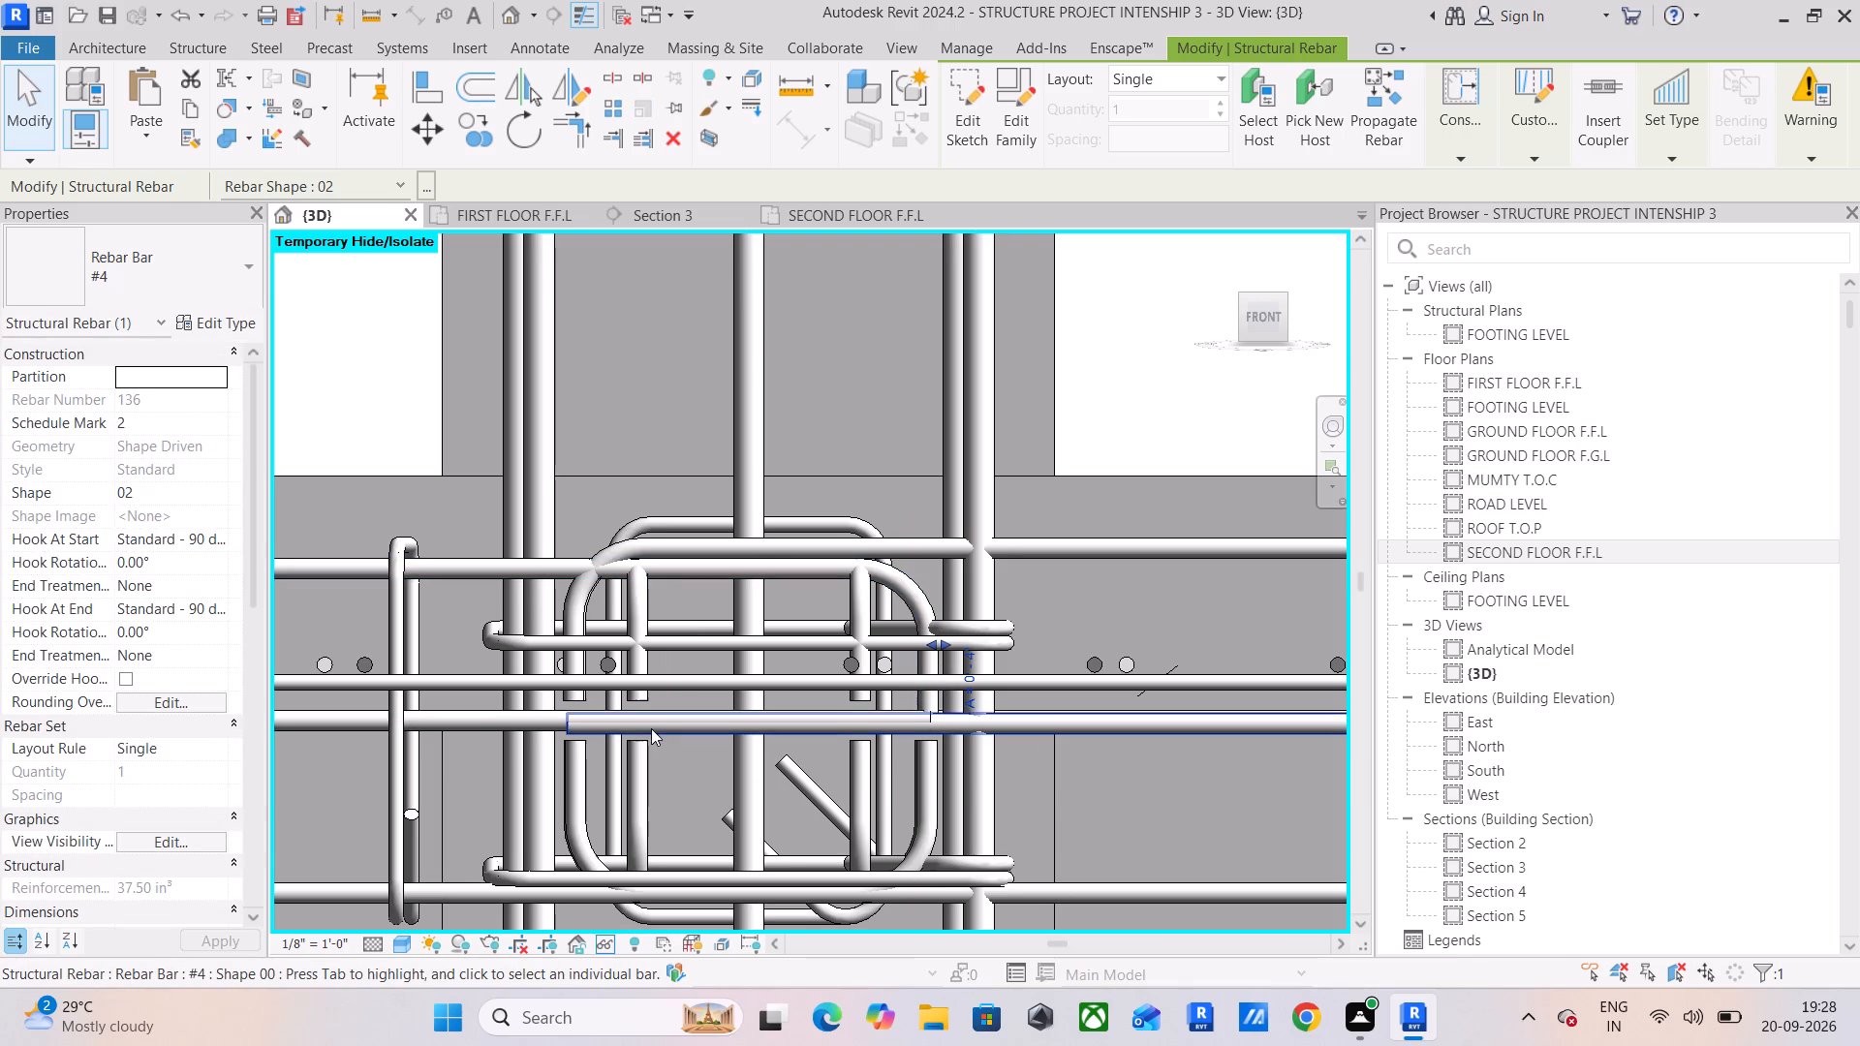
click(1071, 677)
scroll(1152, 660, down, 3)
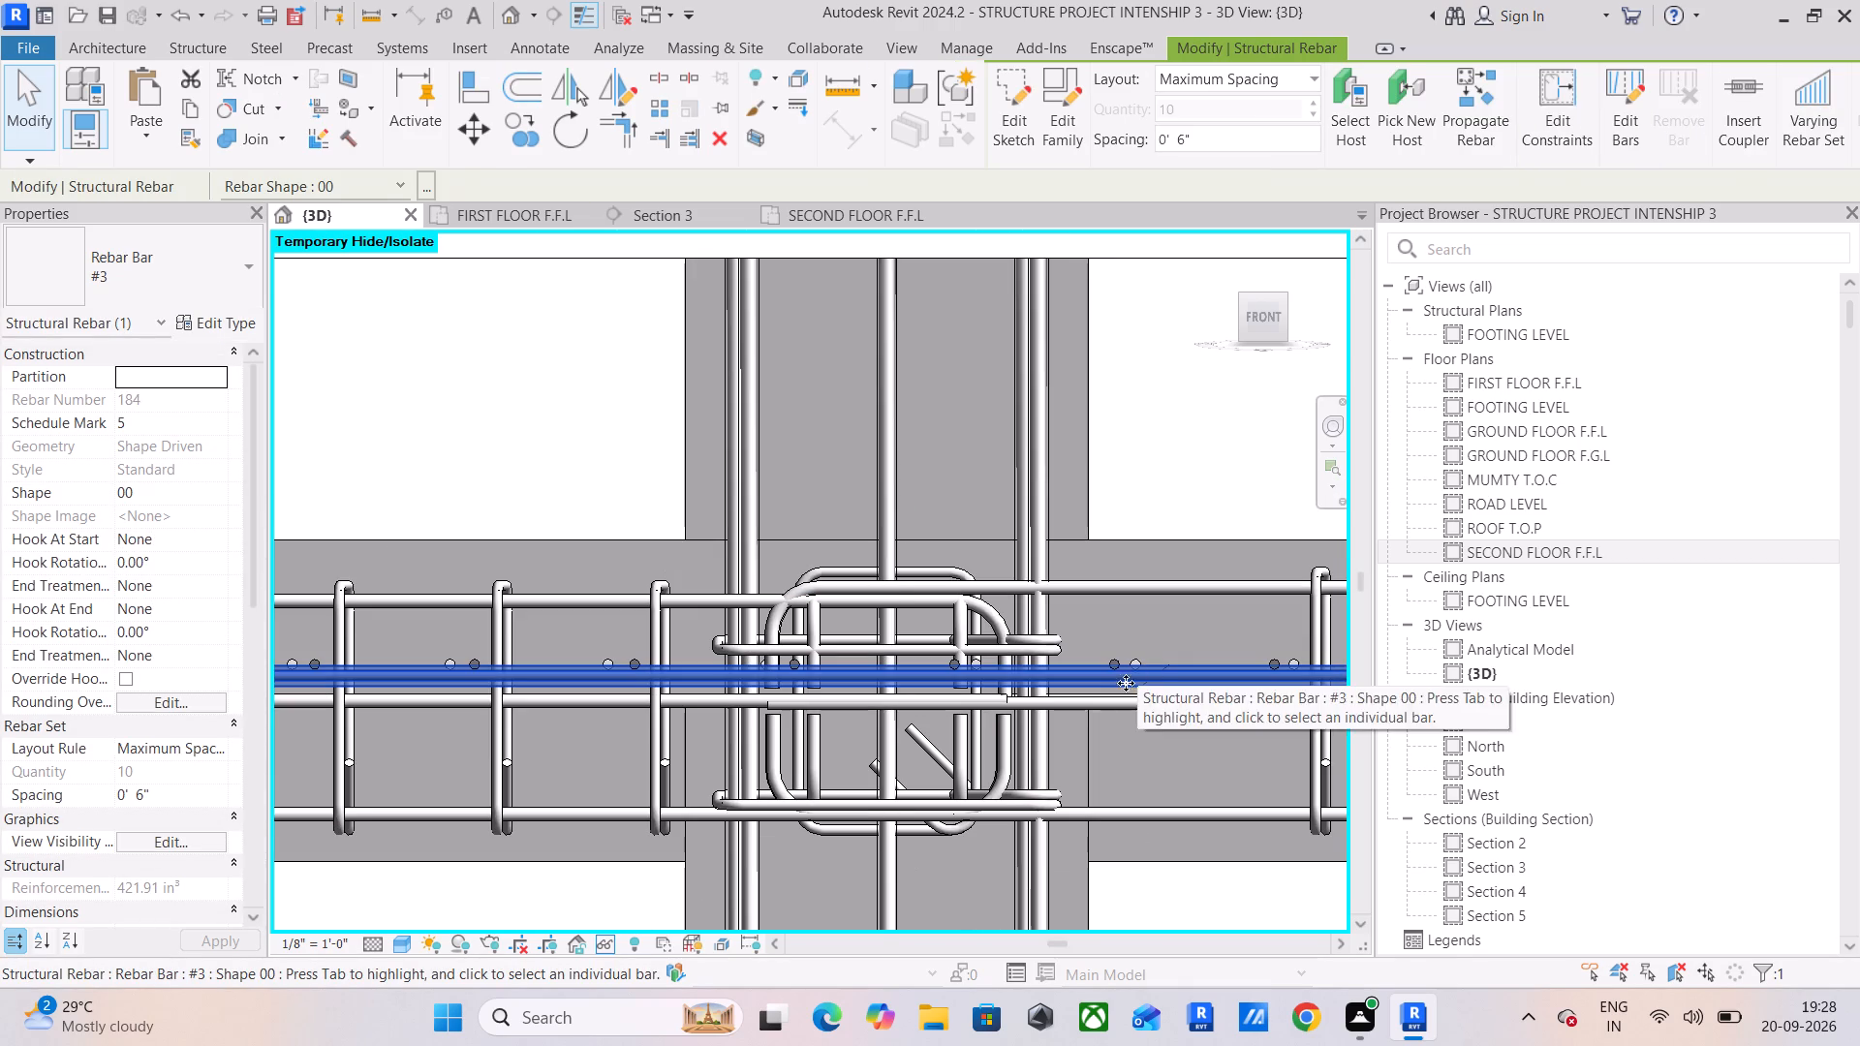
click(1139, 765)
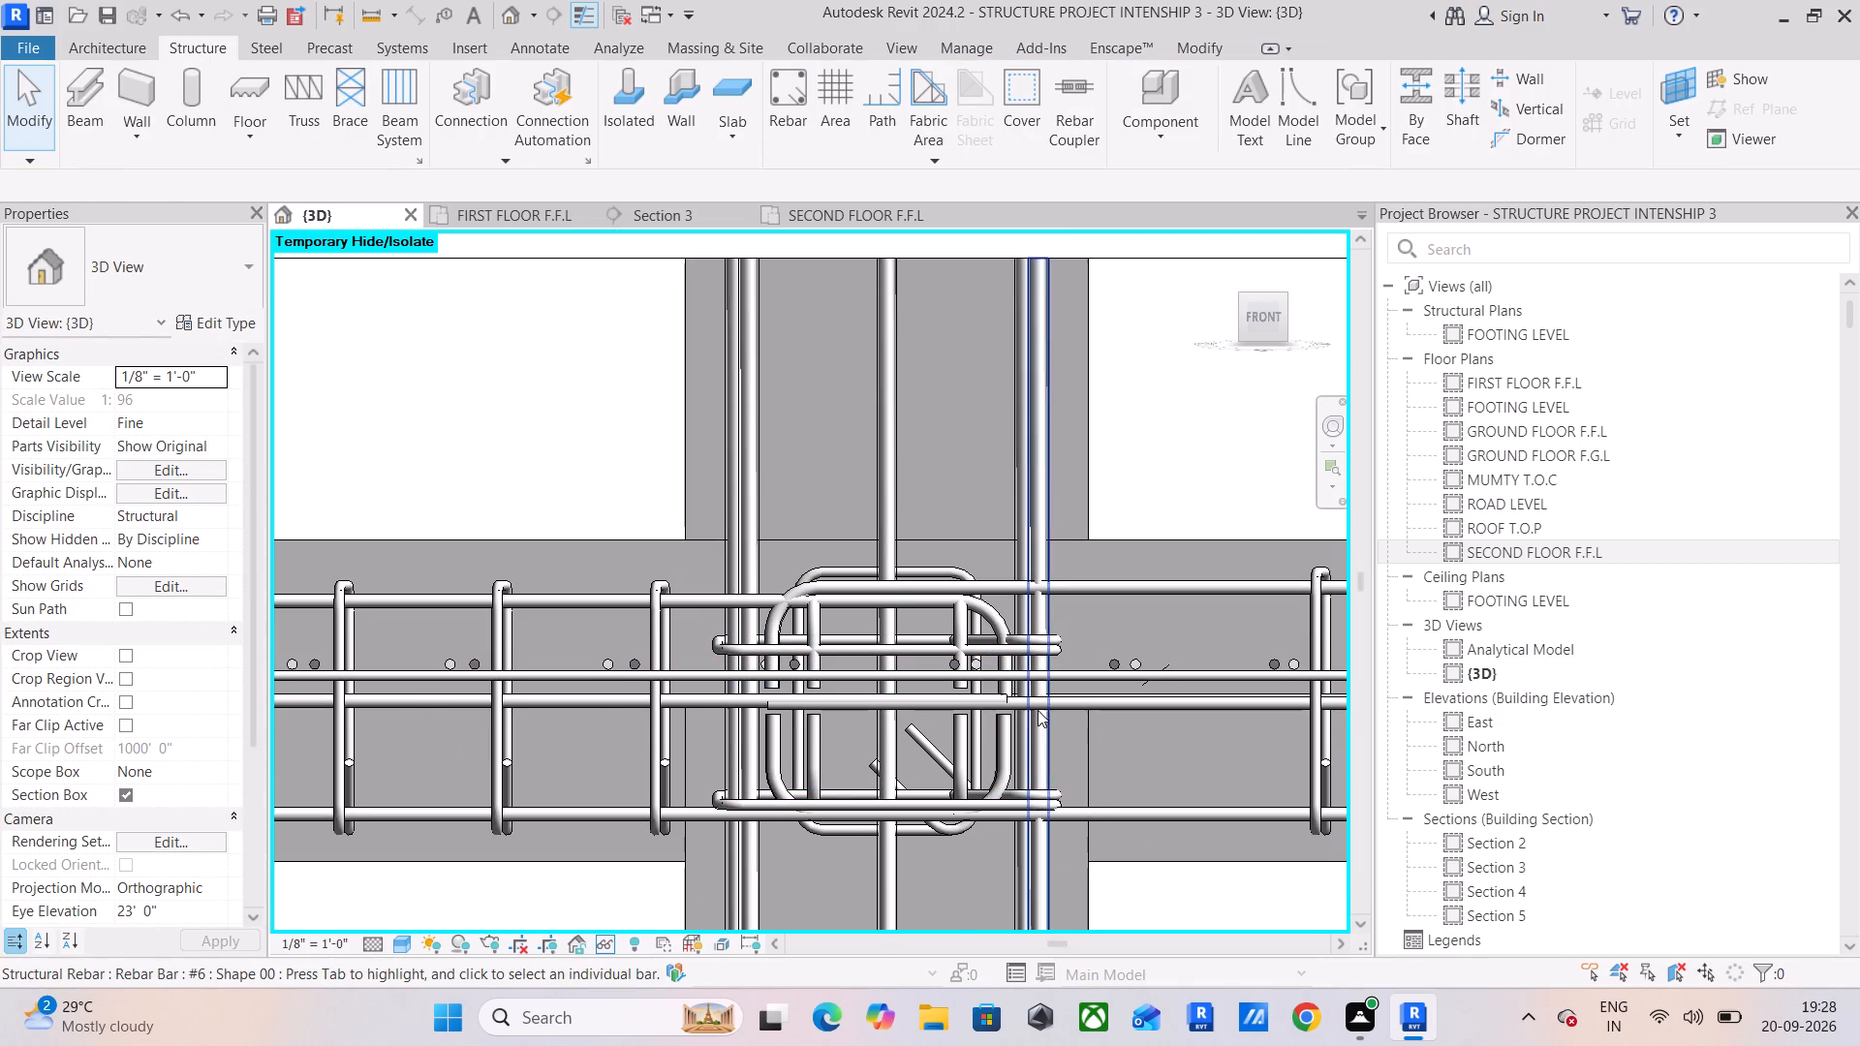
Examine the overlapping beam bars and their hooks at the middle column joint in the front view.
scroll(1035, 699, up, 7)
scroll(1060, 722, down, 8)
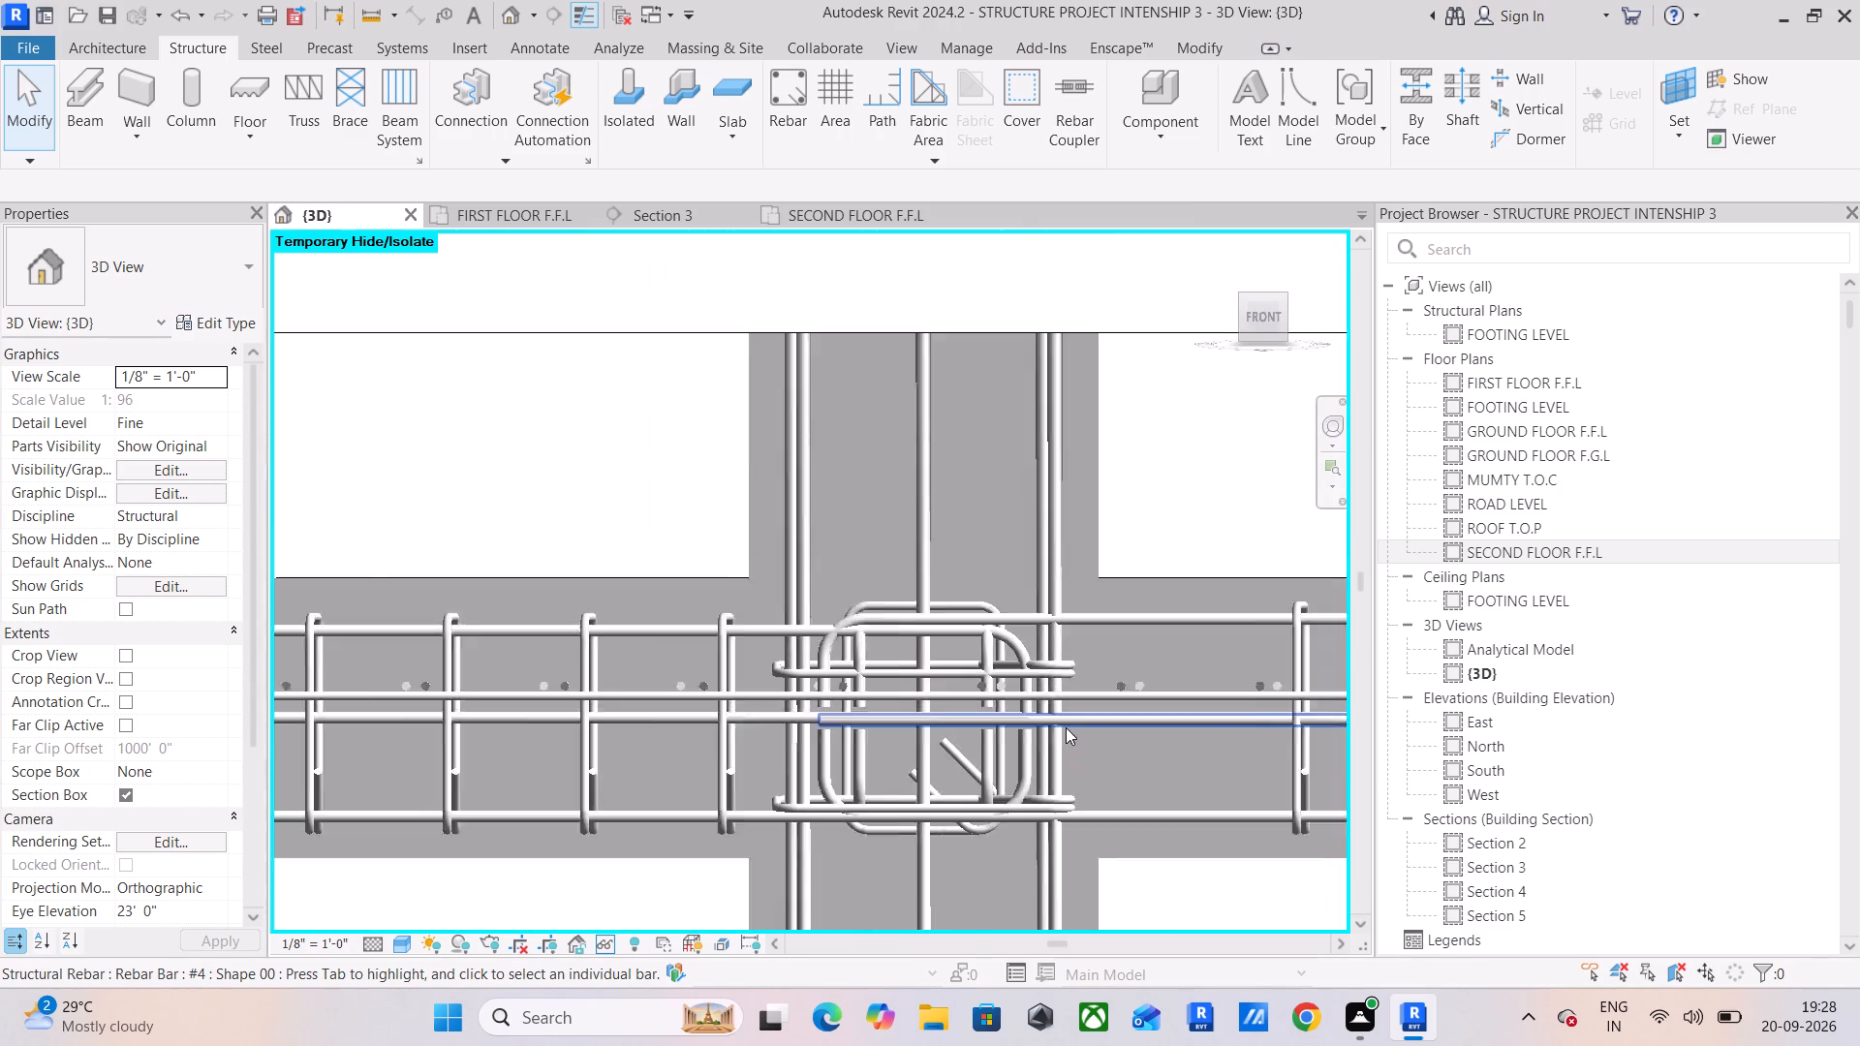
scroll(1066, 727, down, 2)
scroll(858, 579, up, 4)
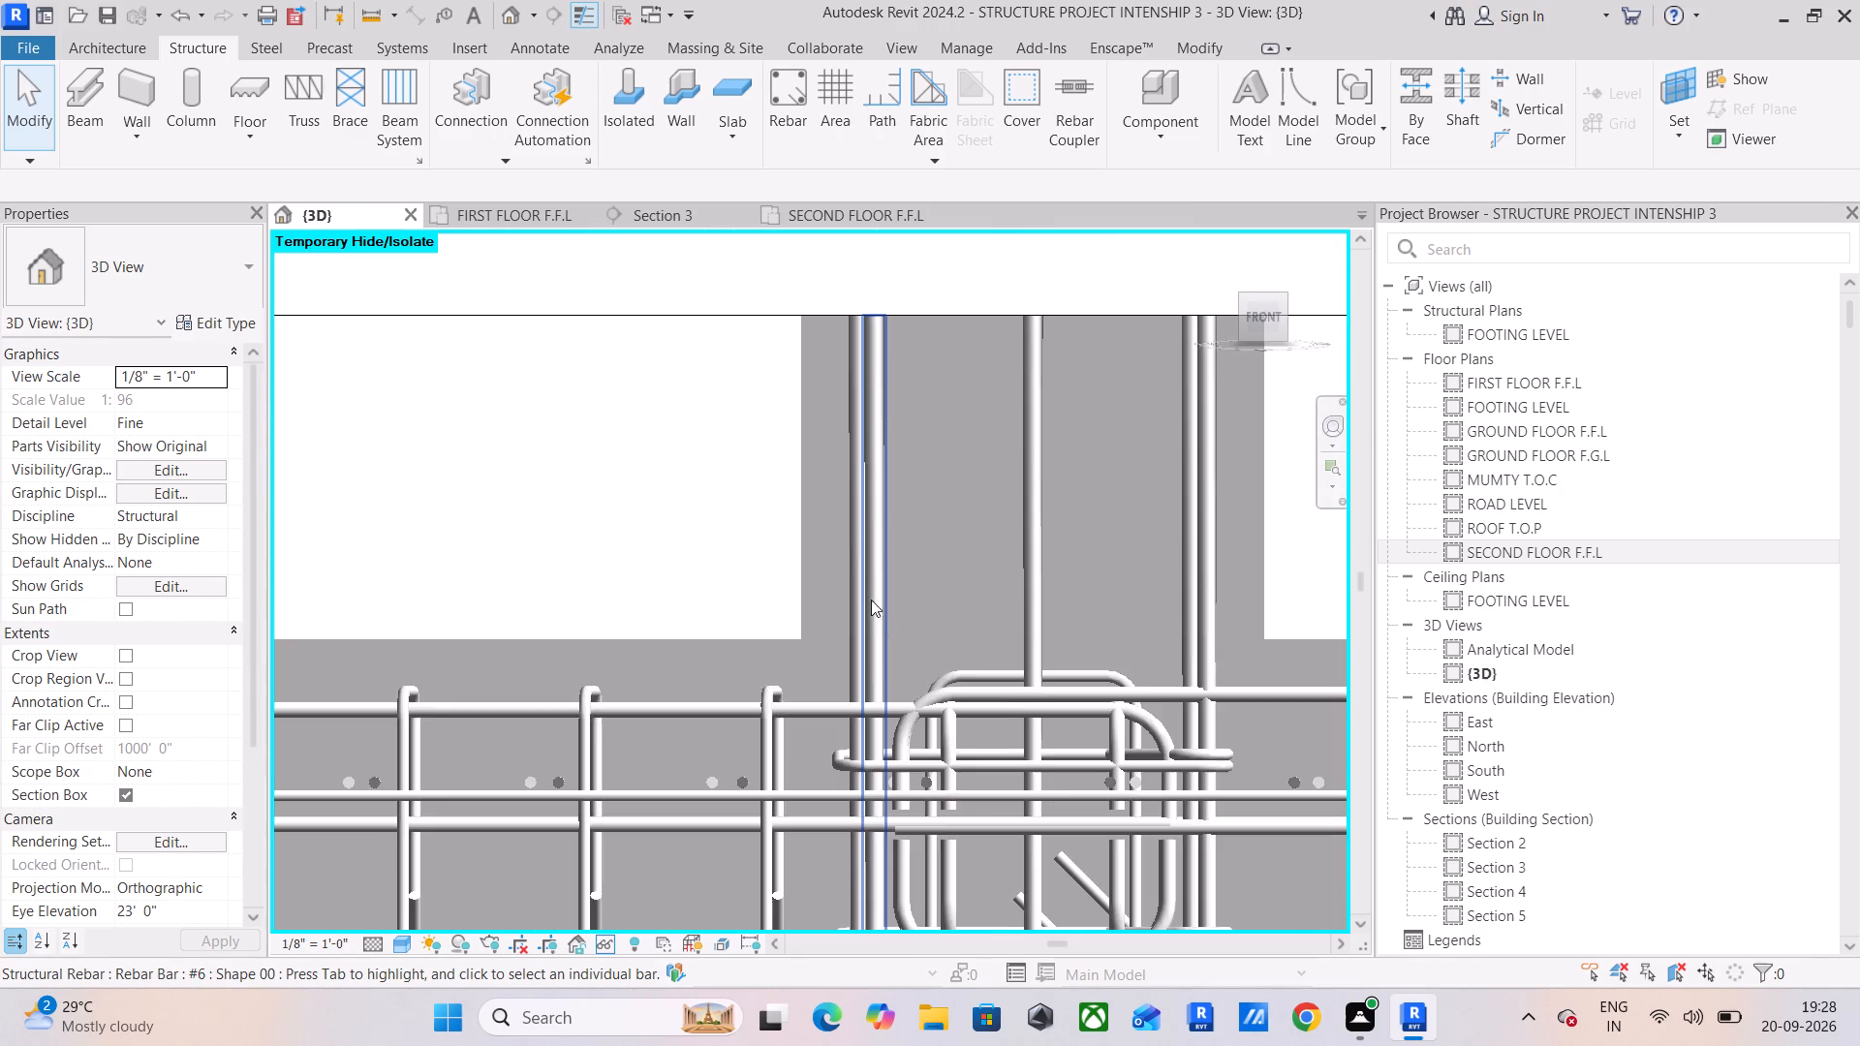
scroll(1126, 761, up, 5)
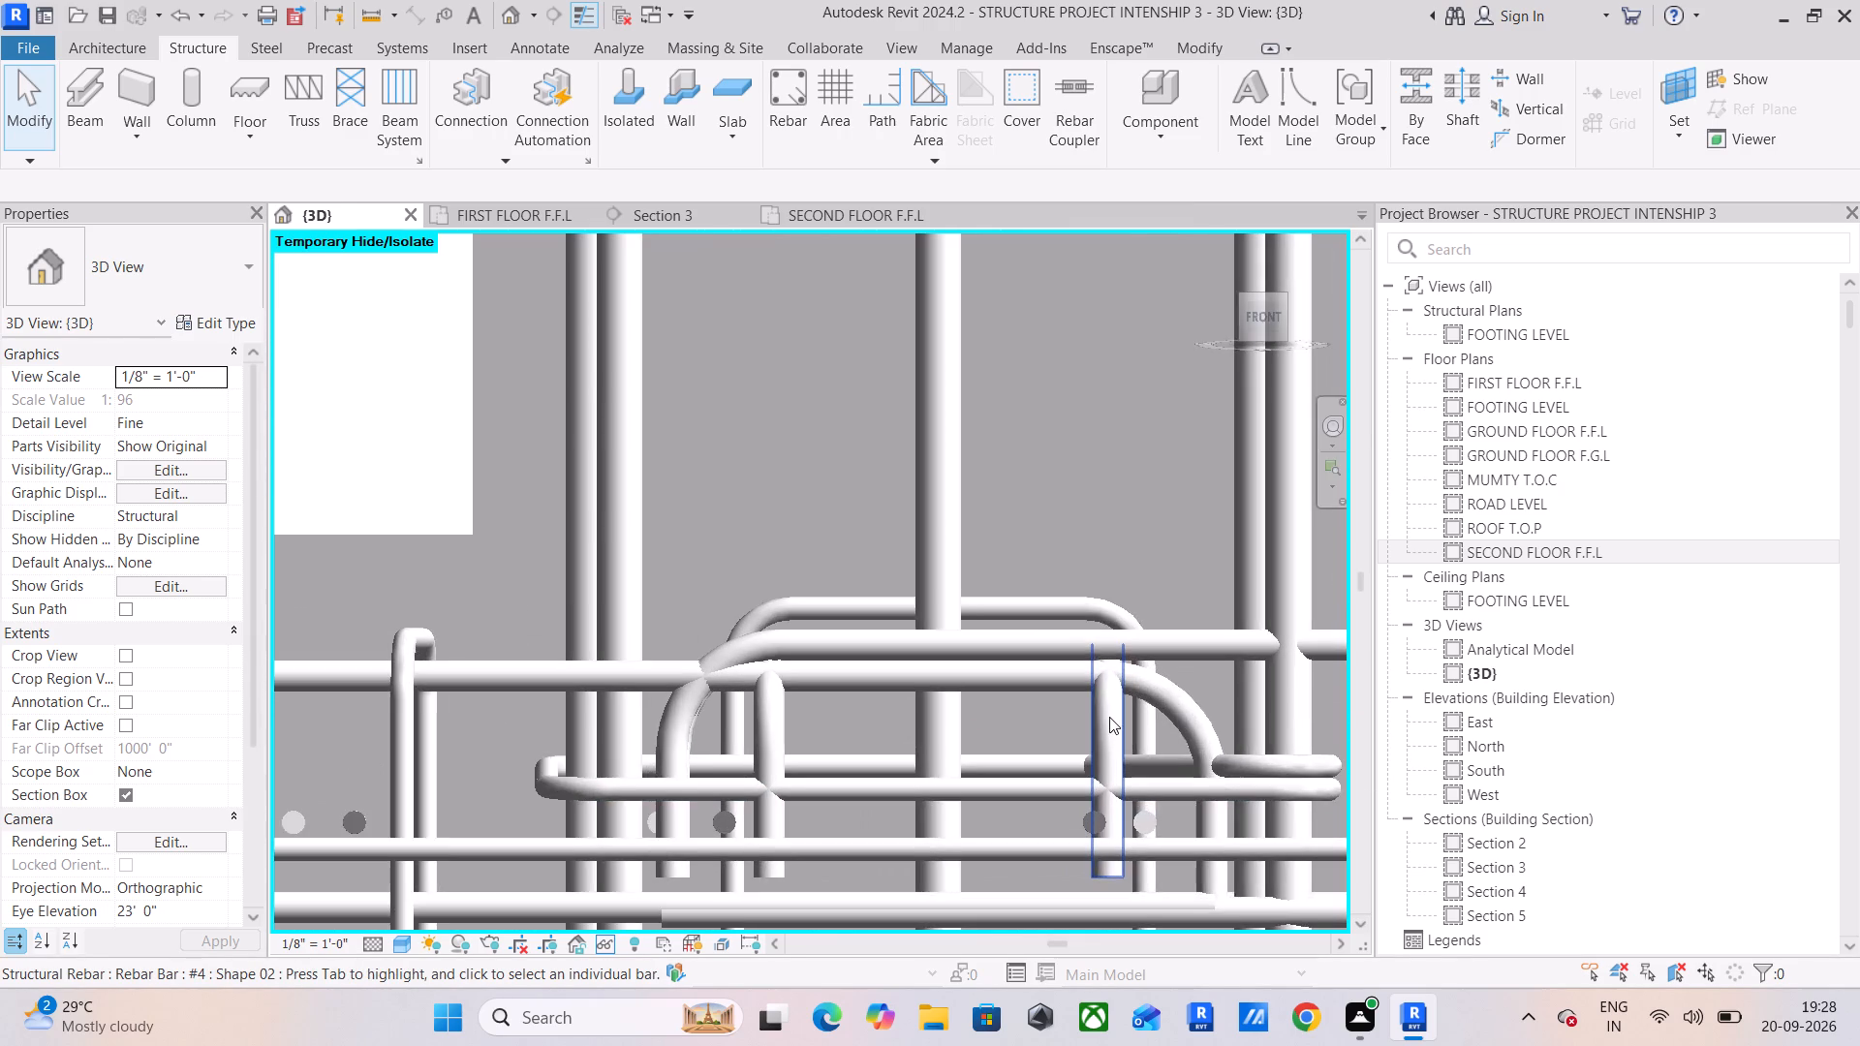
click(1109, 717)
scroll(749, 723, down, 8)
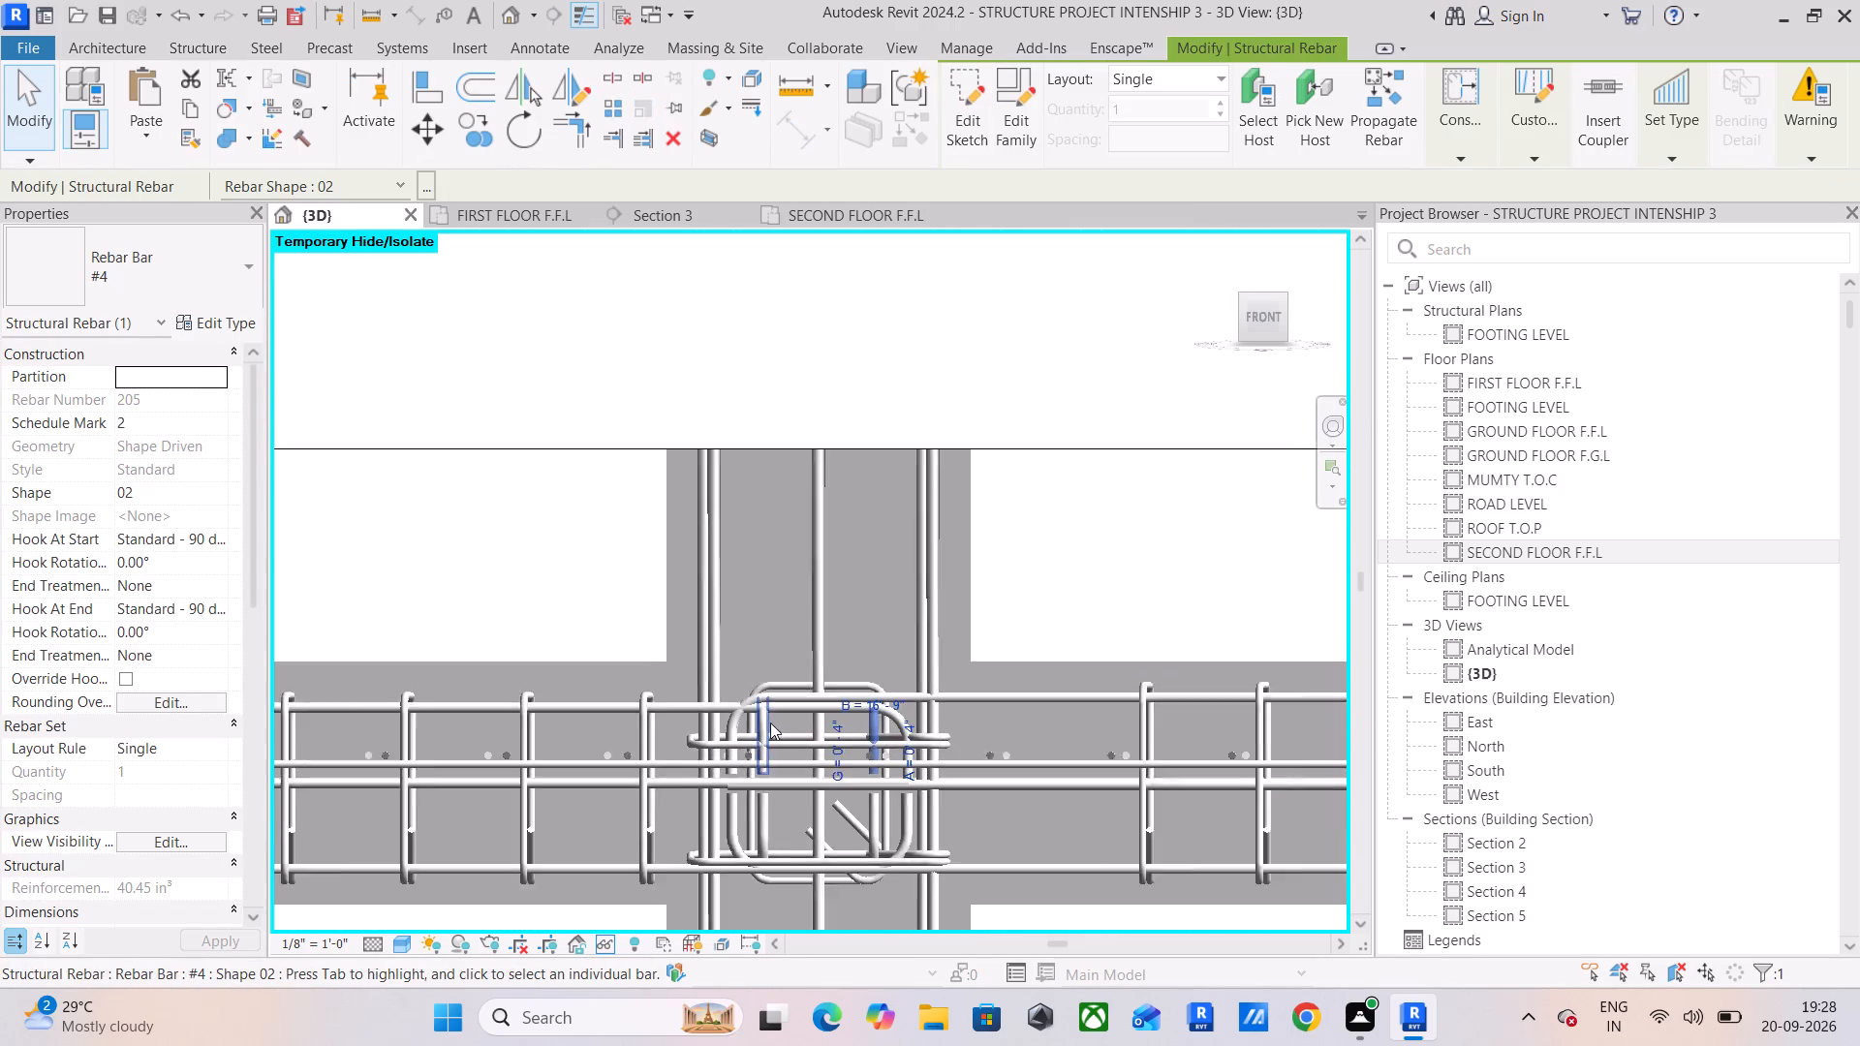
scroll(770, 723, down, 1)
click(1007, 599)
Stretch the right-hand beam's #3 stirrup set back to the face of the middle column, keeping the 6-inch spacing.
scroll(922, 667, down, 6)
middle_drag(899, 693, 1047, 633)
middle_drag(1001, 678, 825, 689)
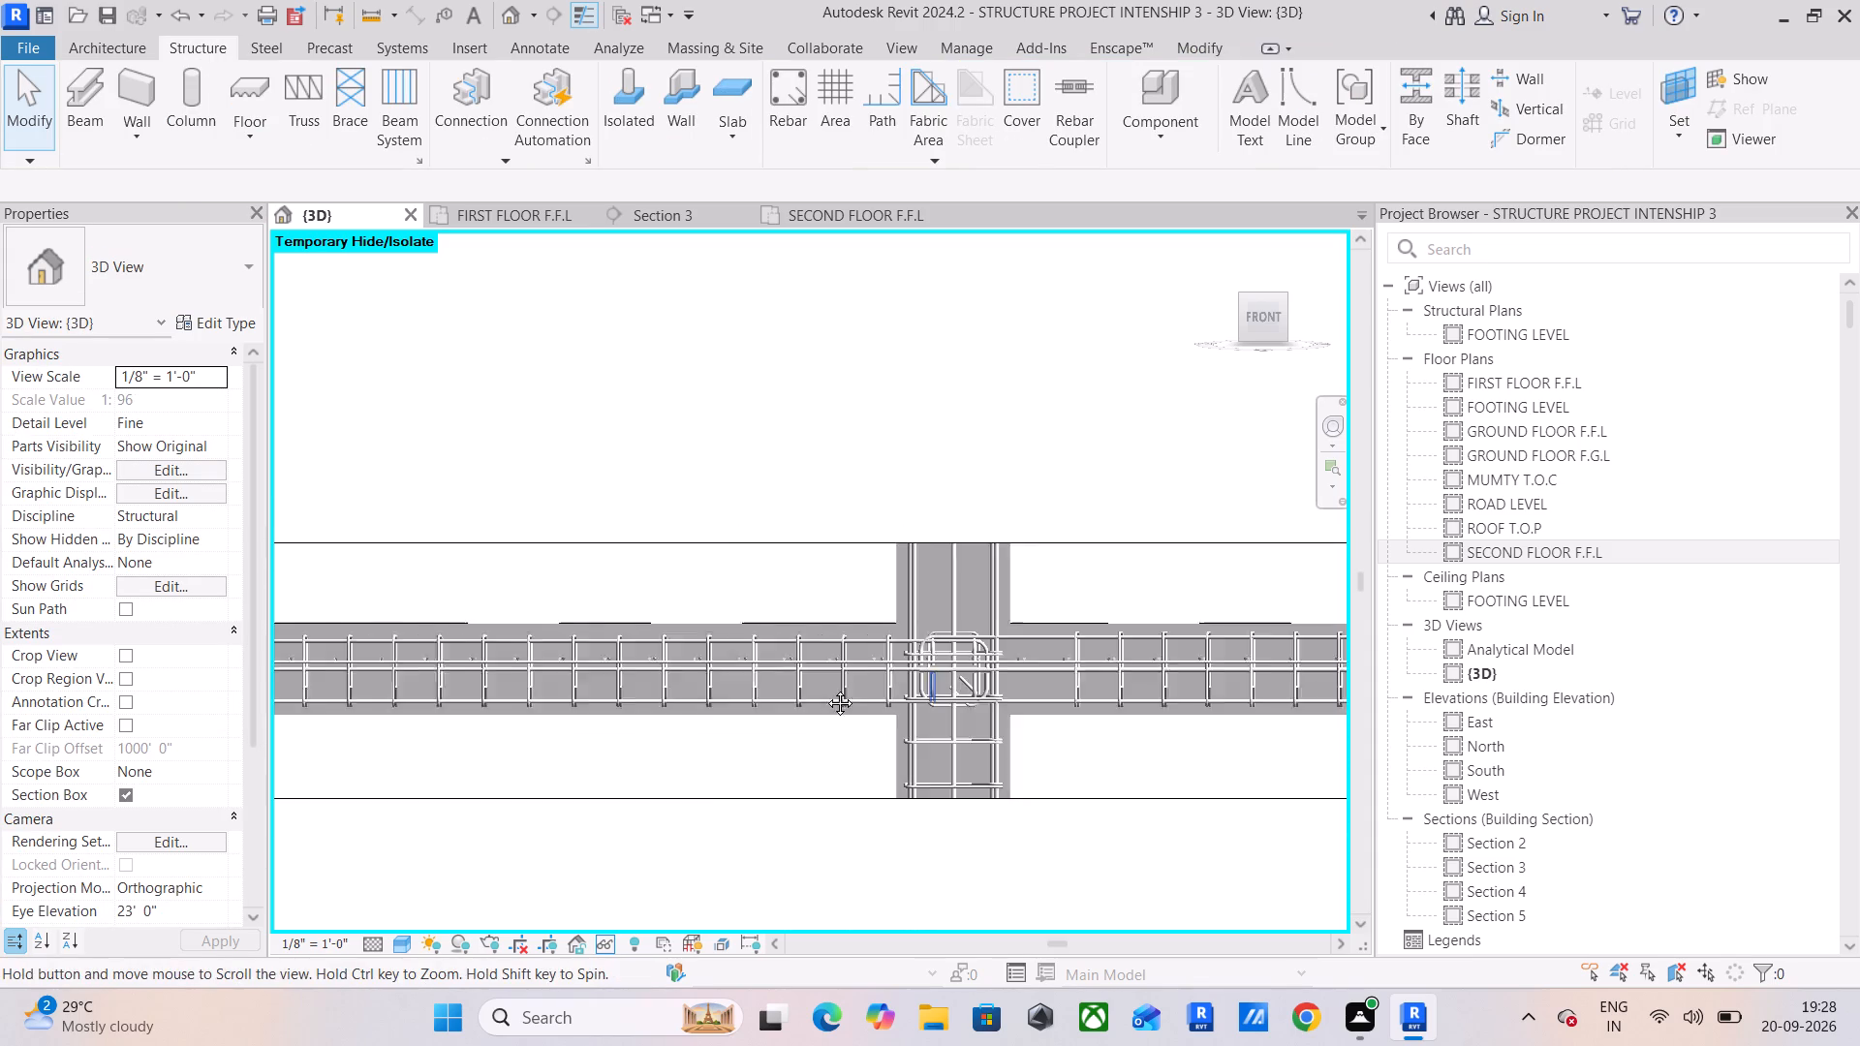
middle_drag(825, 689, 624, 689)
scroll(759, 664, up, 5)
click(772, 705)
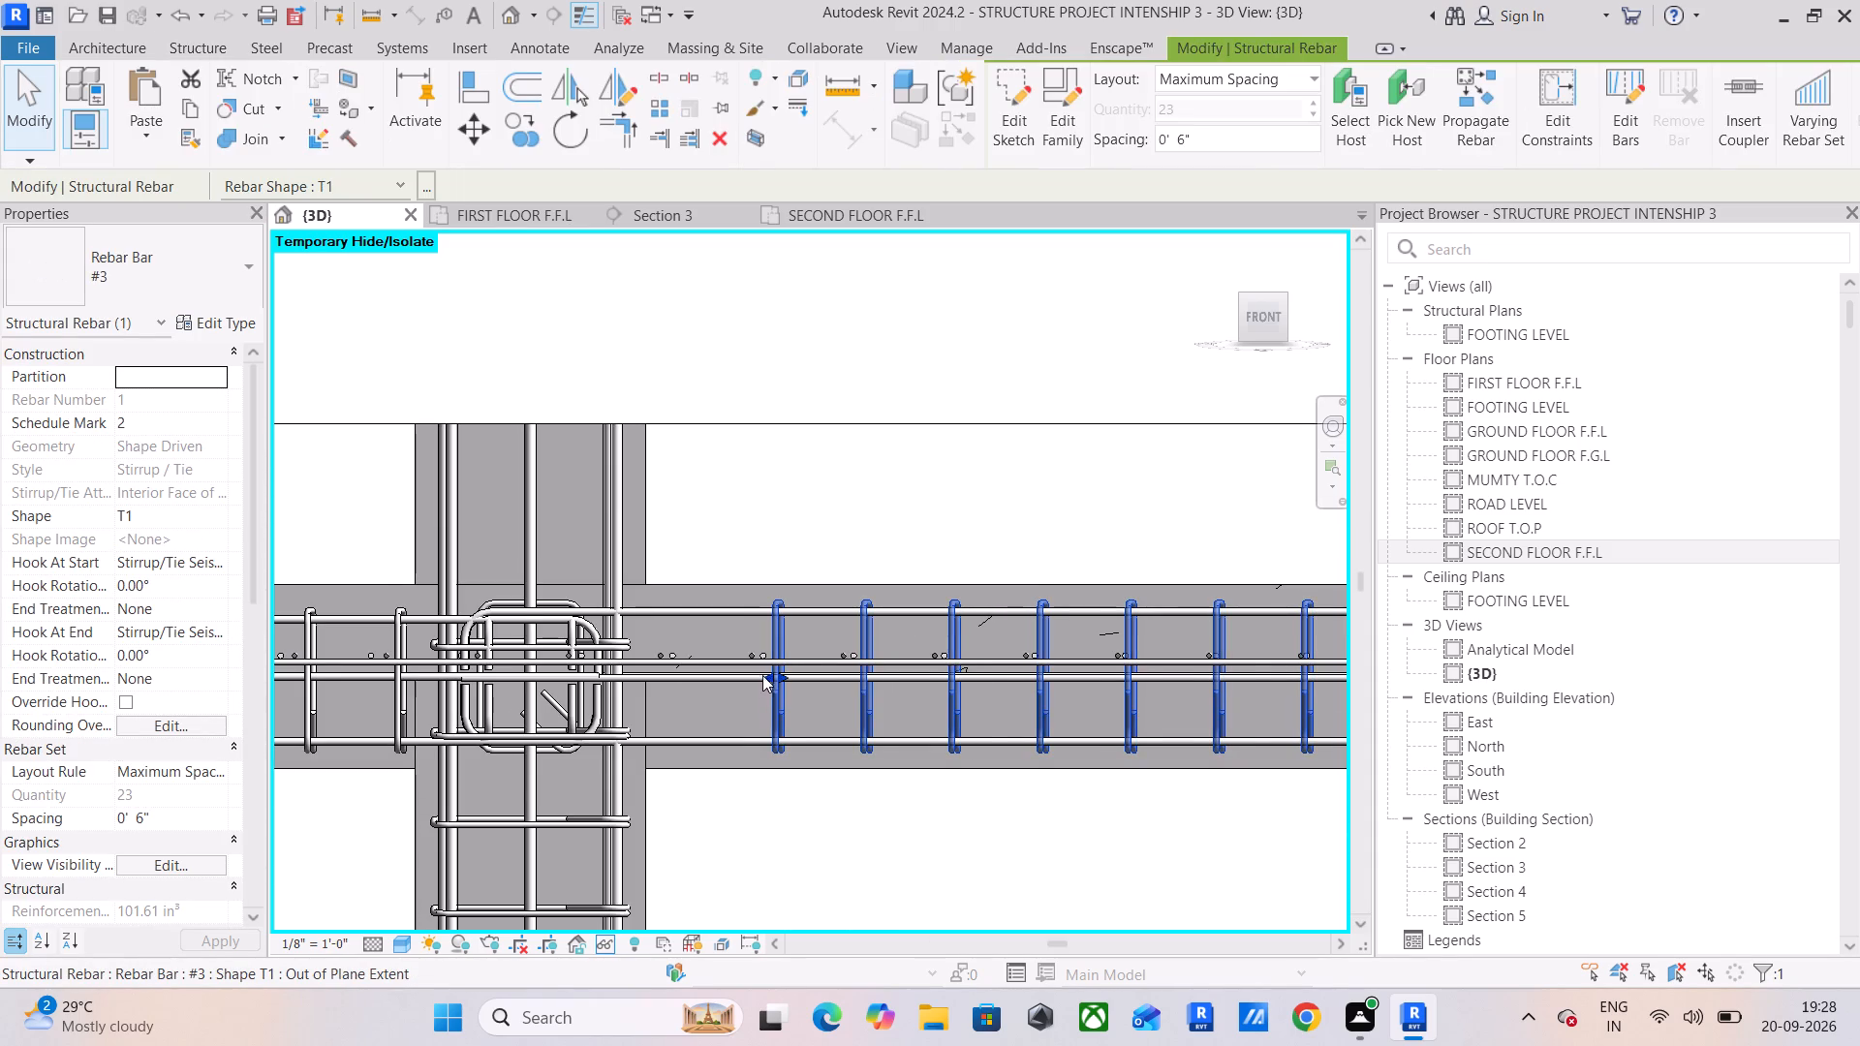
drag(770, 673, 645, 690)
Extend the two hooked top #4 bars of the right-hand beam into its far end column, with their hooks aligned.
scroll(792, 771, down, 5)
middle_drag(995, 759, 994, 759)
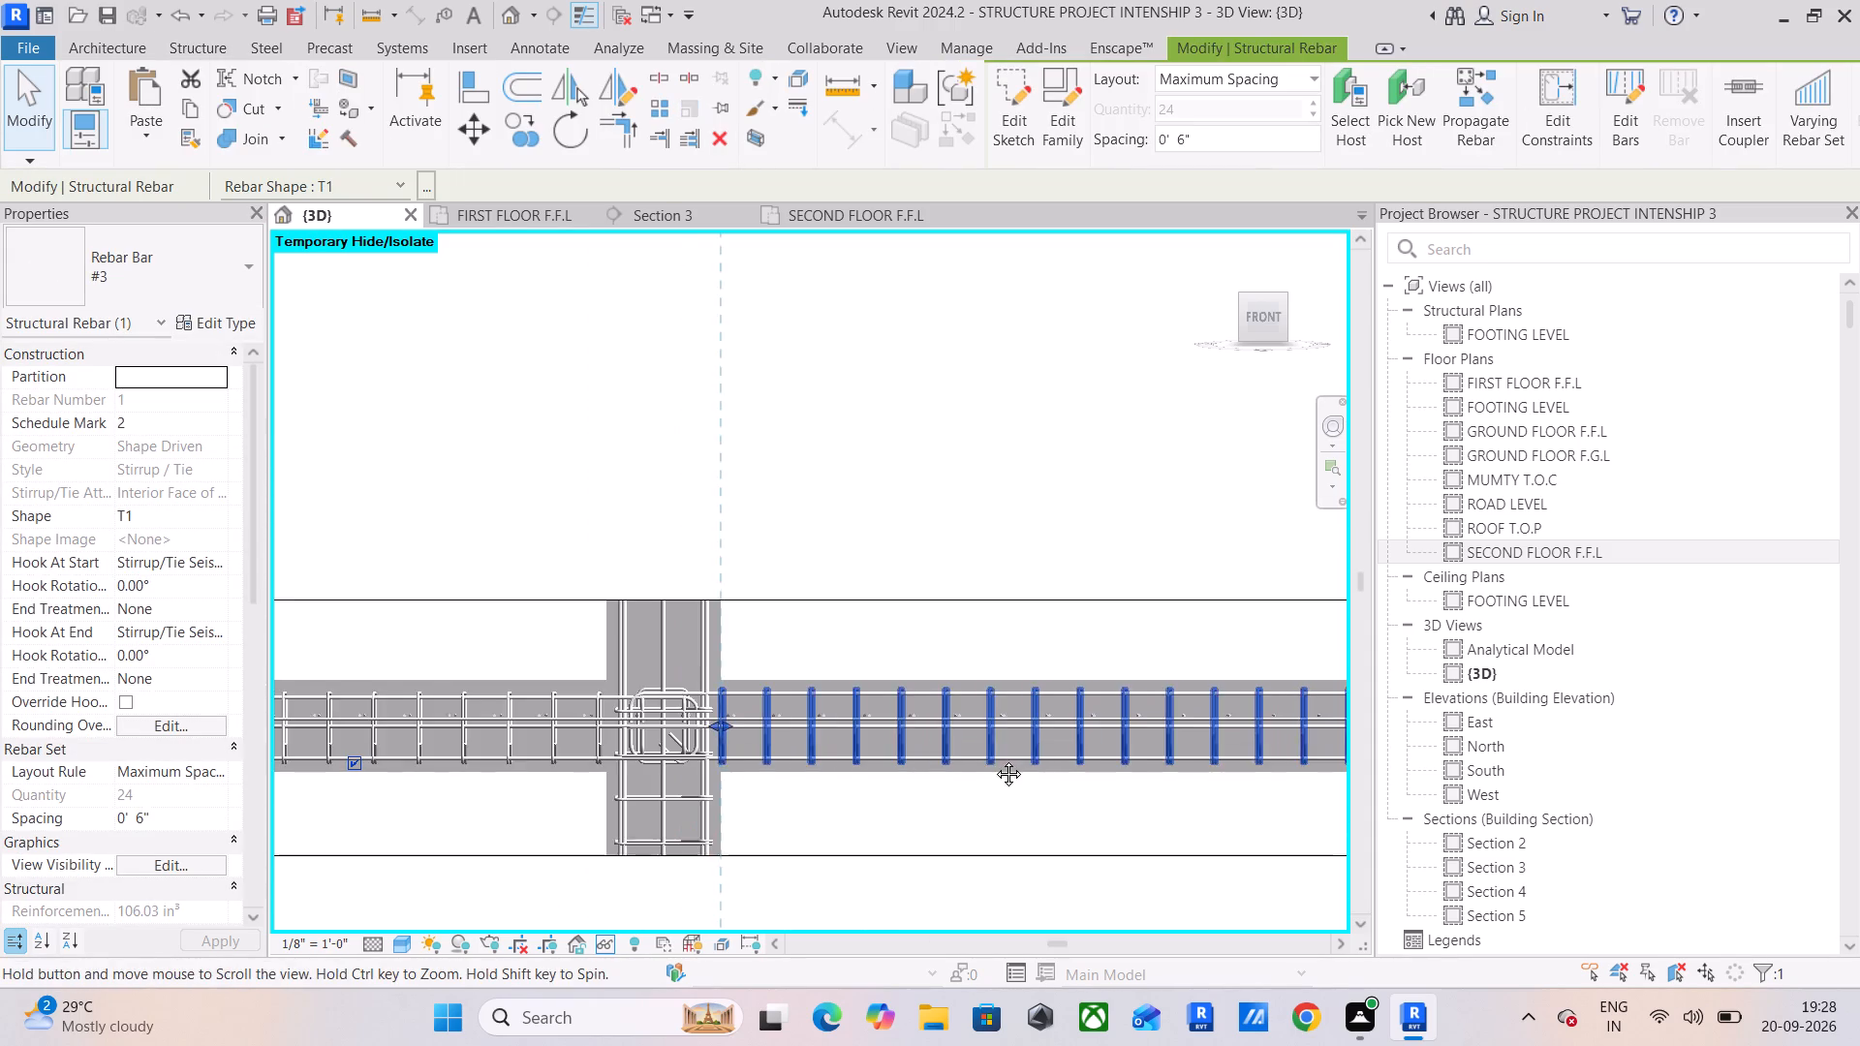
middle_drag(994, 759, 409, 686)
middle_drag(1151, 654, 739, 691)
scroll(756, 686, up, 6)
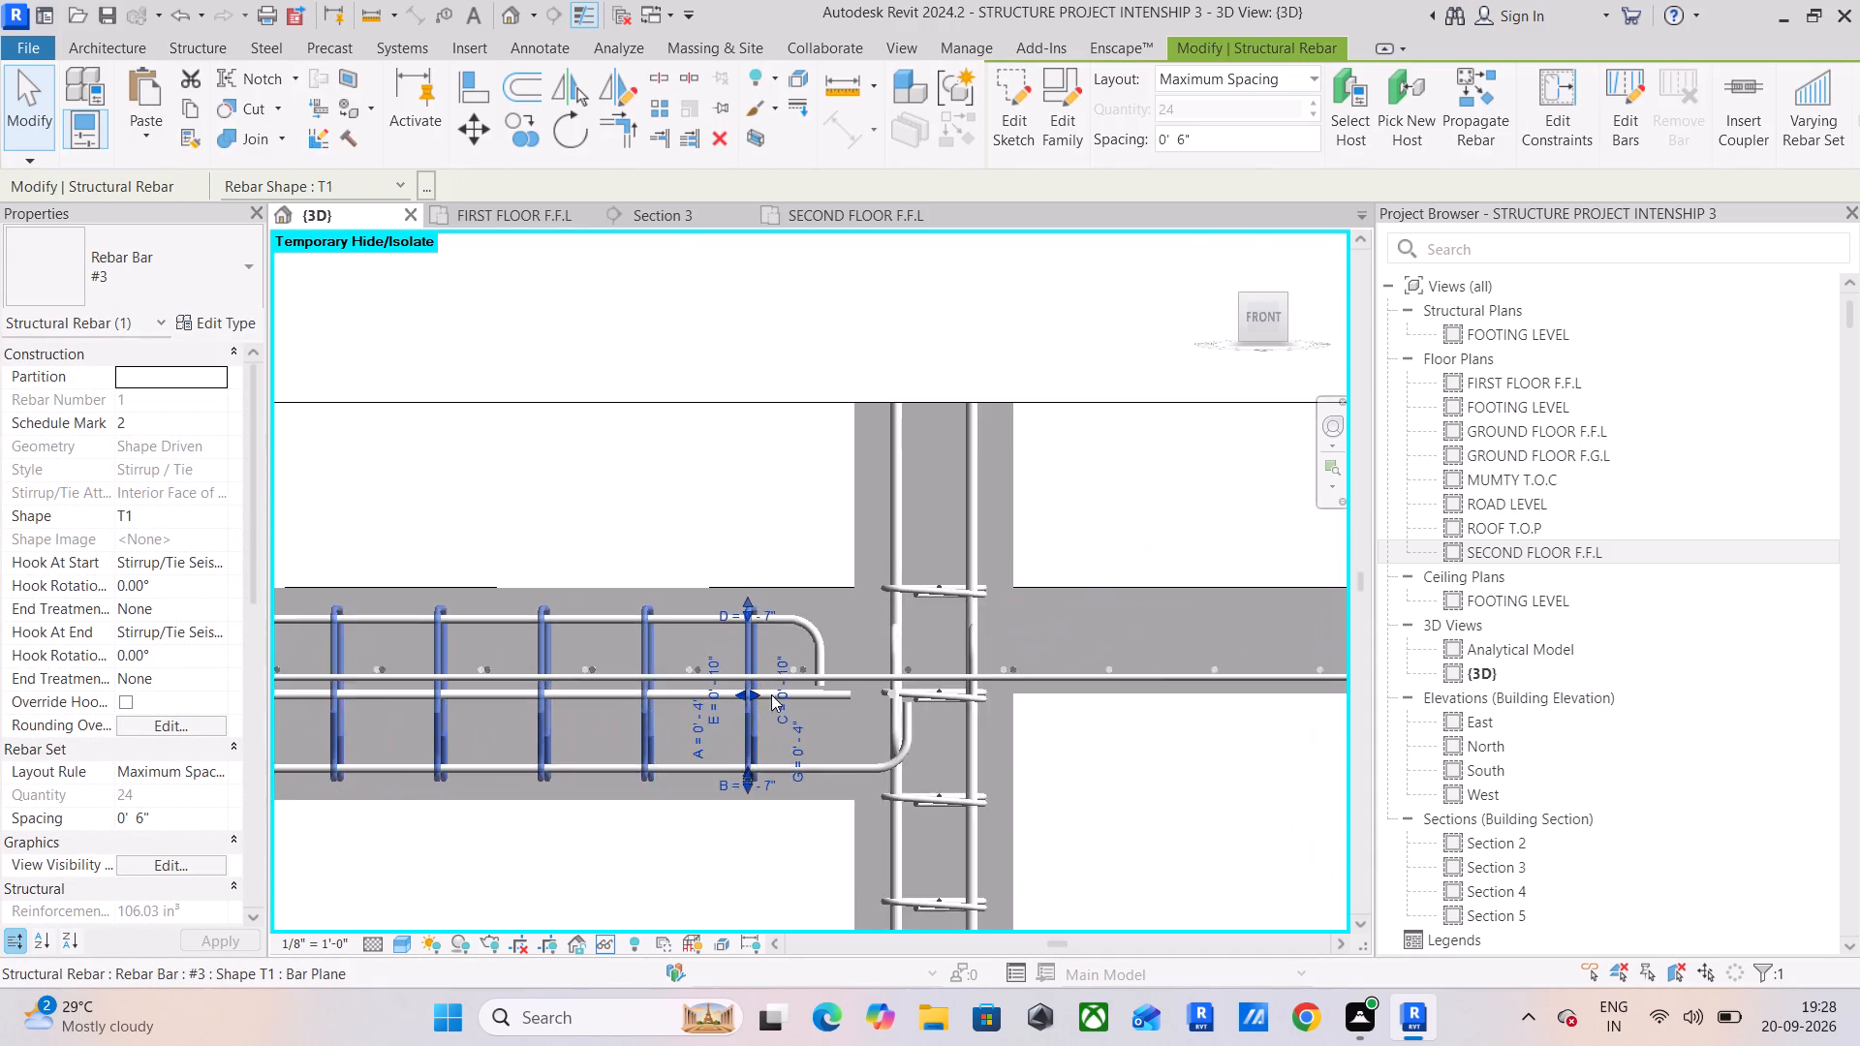
scroll(771, 694, up, 5)
middle_drag(780, 692, 575, 697)
drag(654, 594, 690, 608)
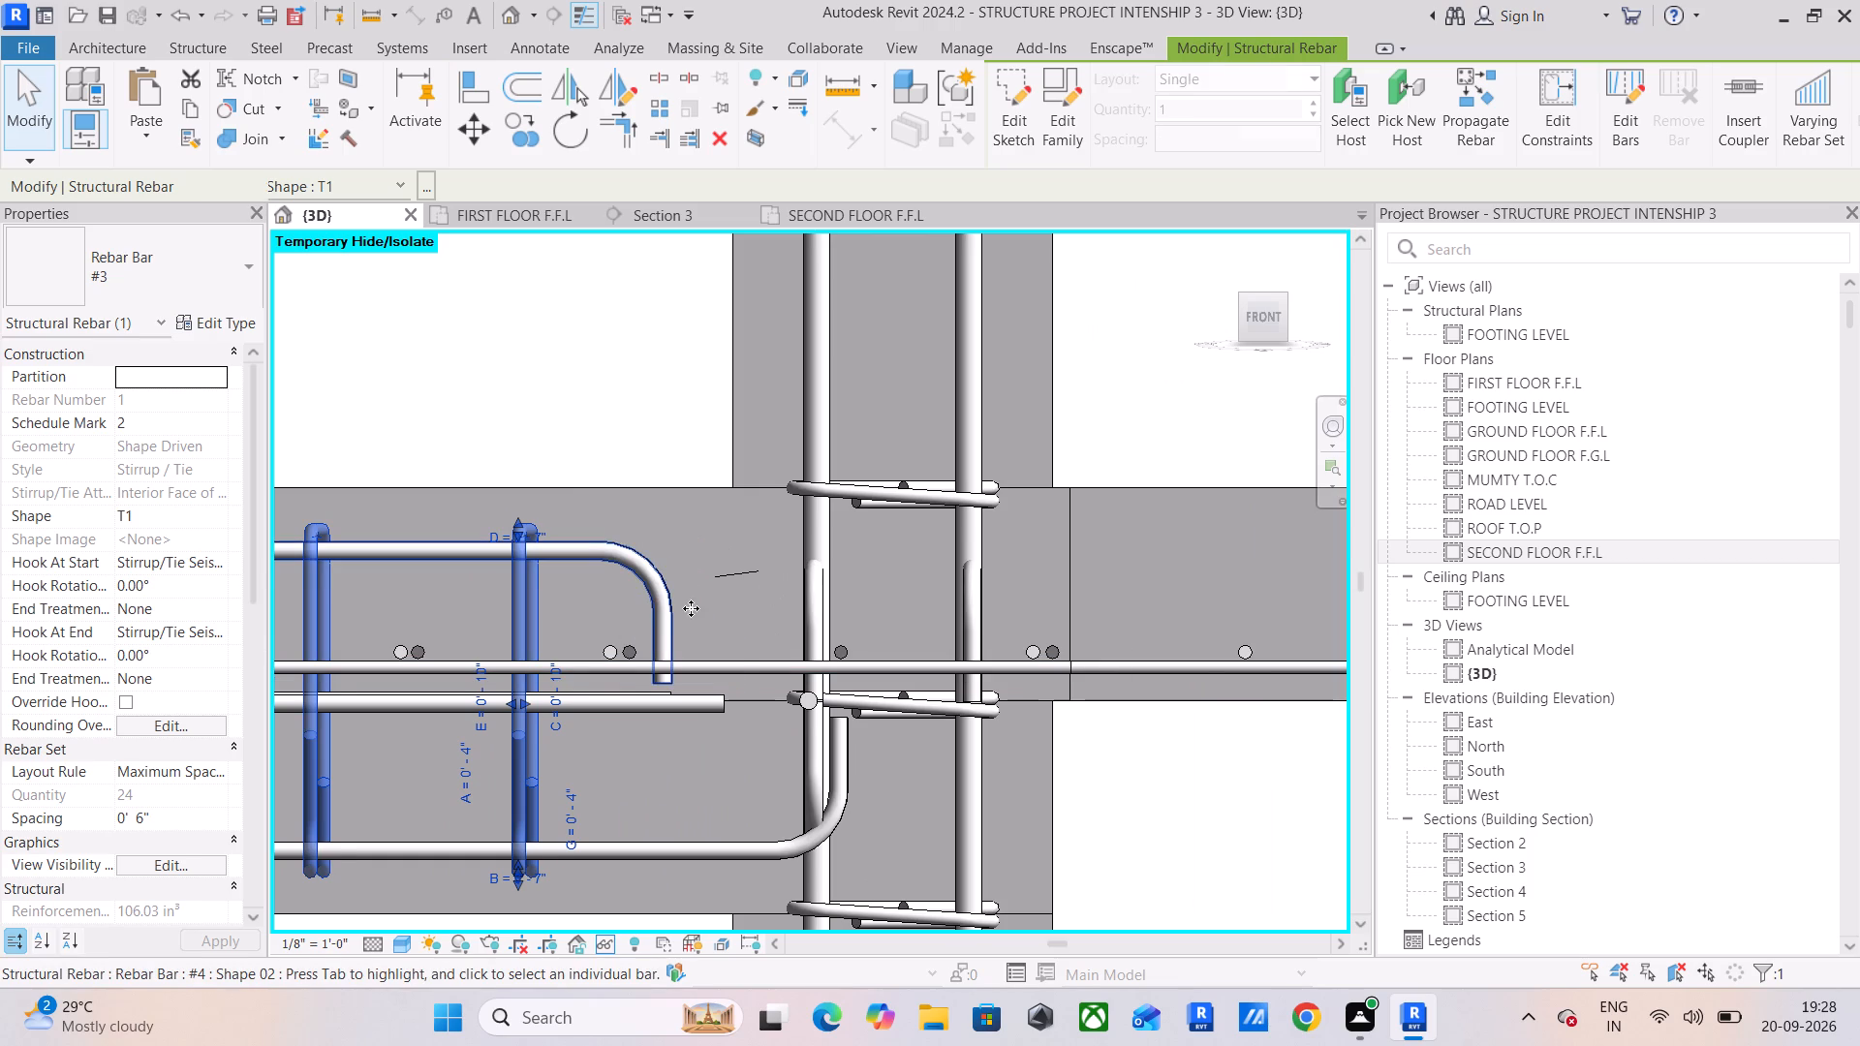
drag(714, 630, 1027, 629)
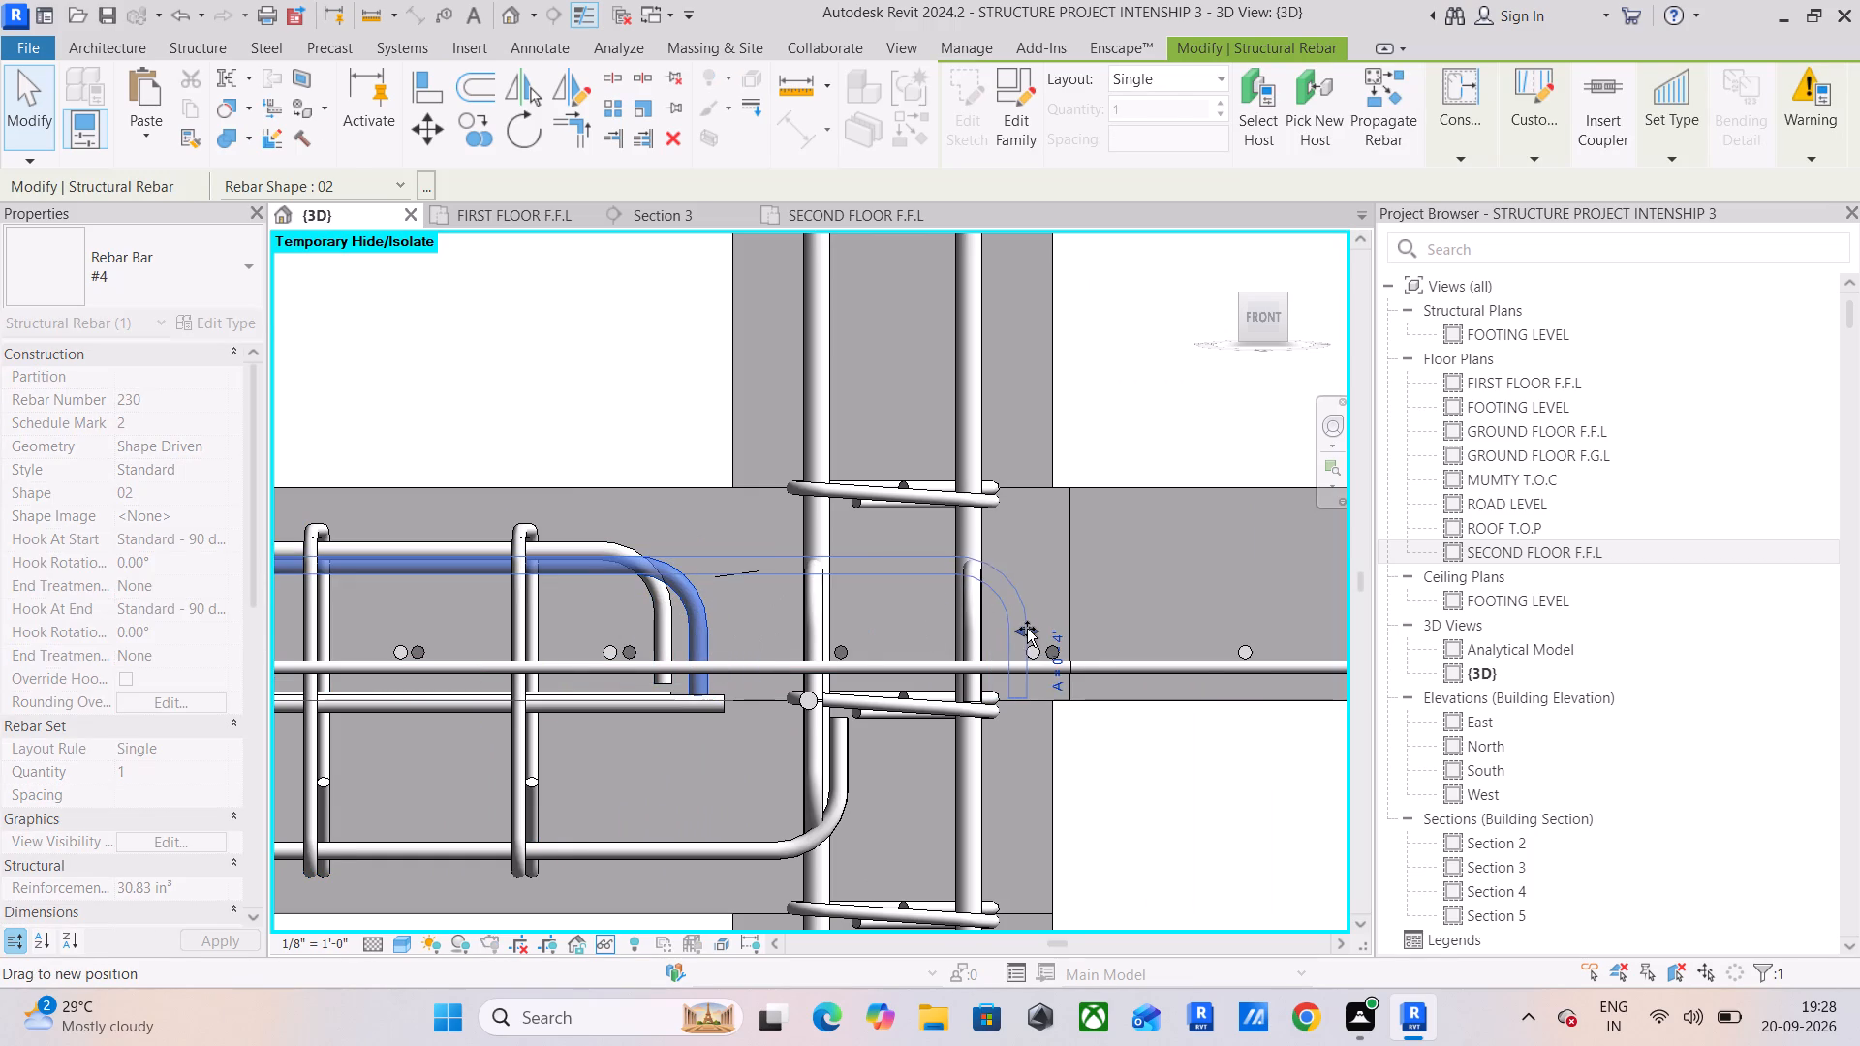
drag(1027, 629, 947, 634)
click(658, 615)
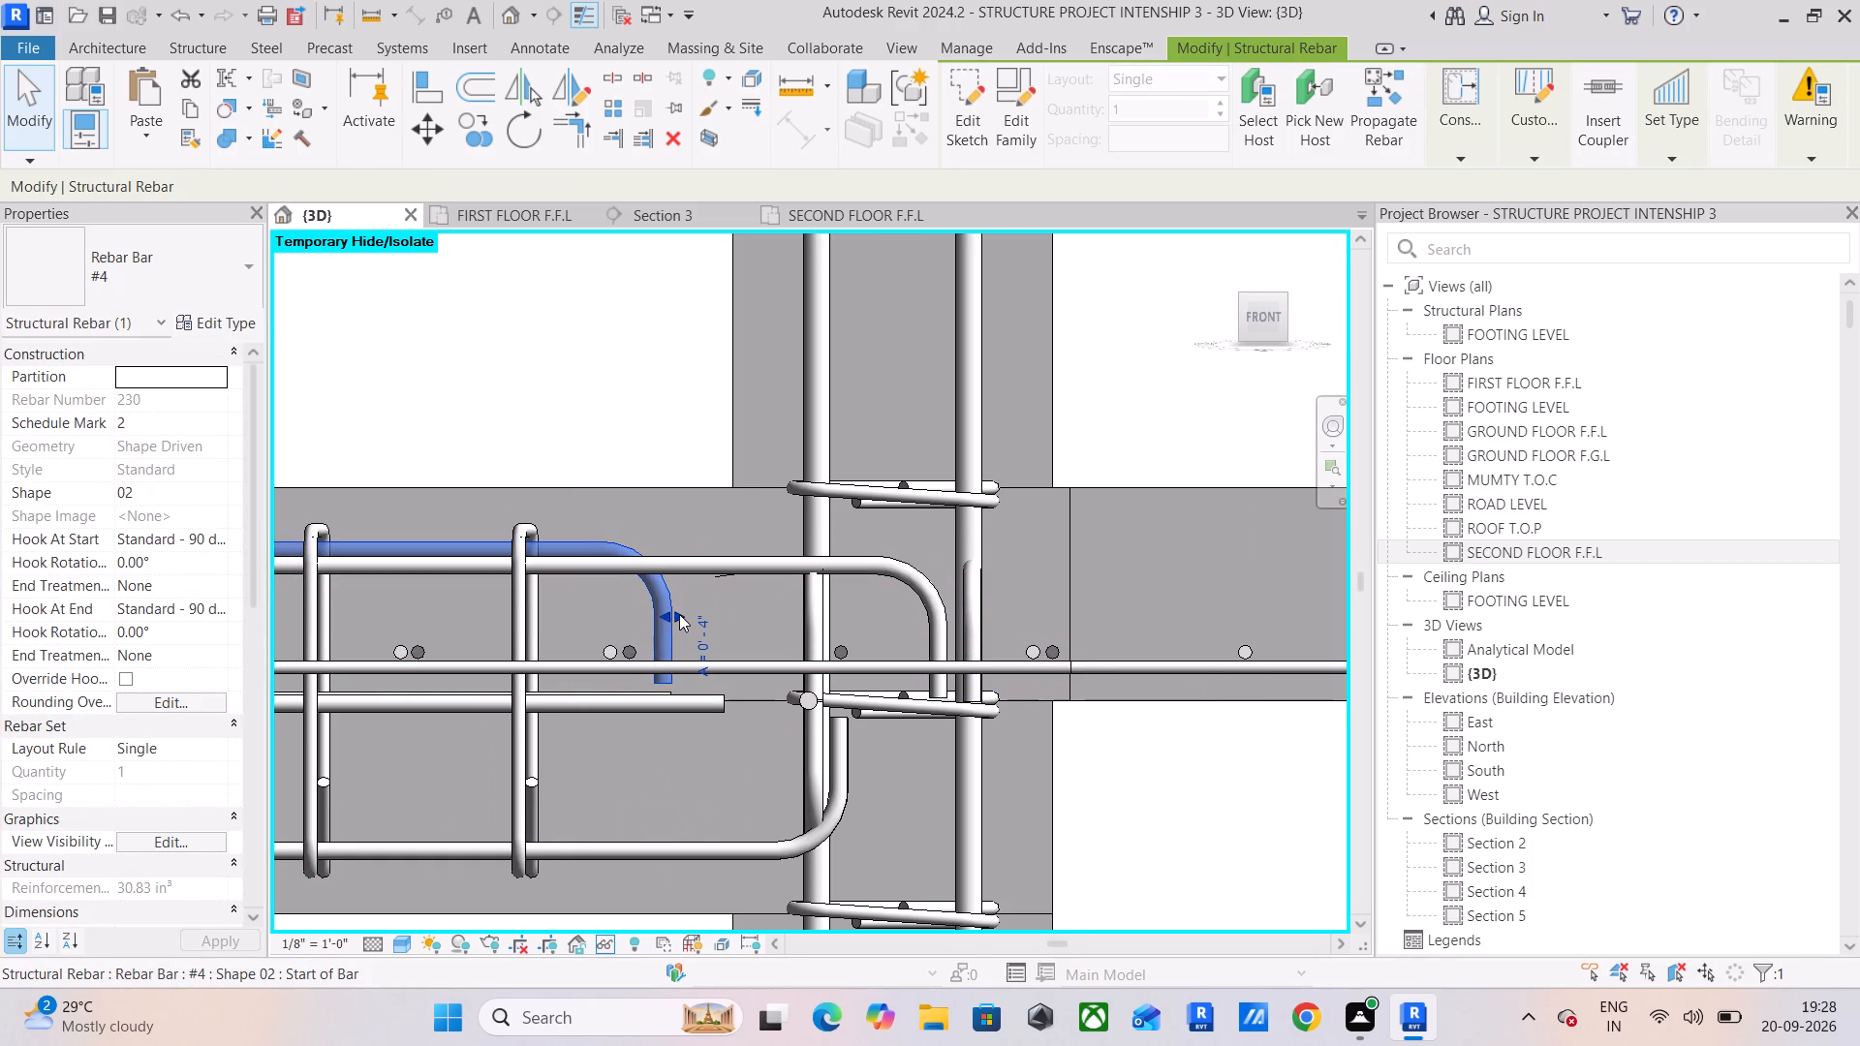
drag(679, 613, 944, 633)
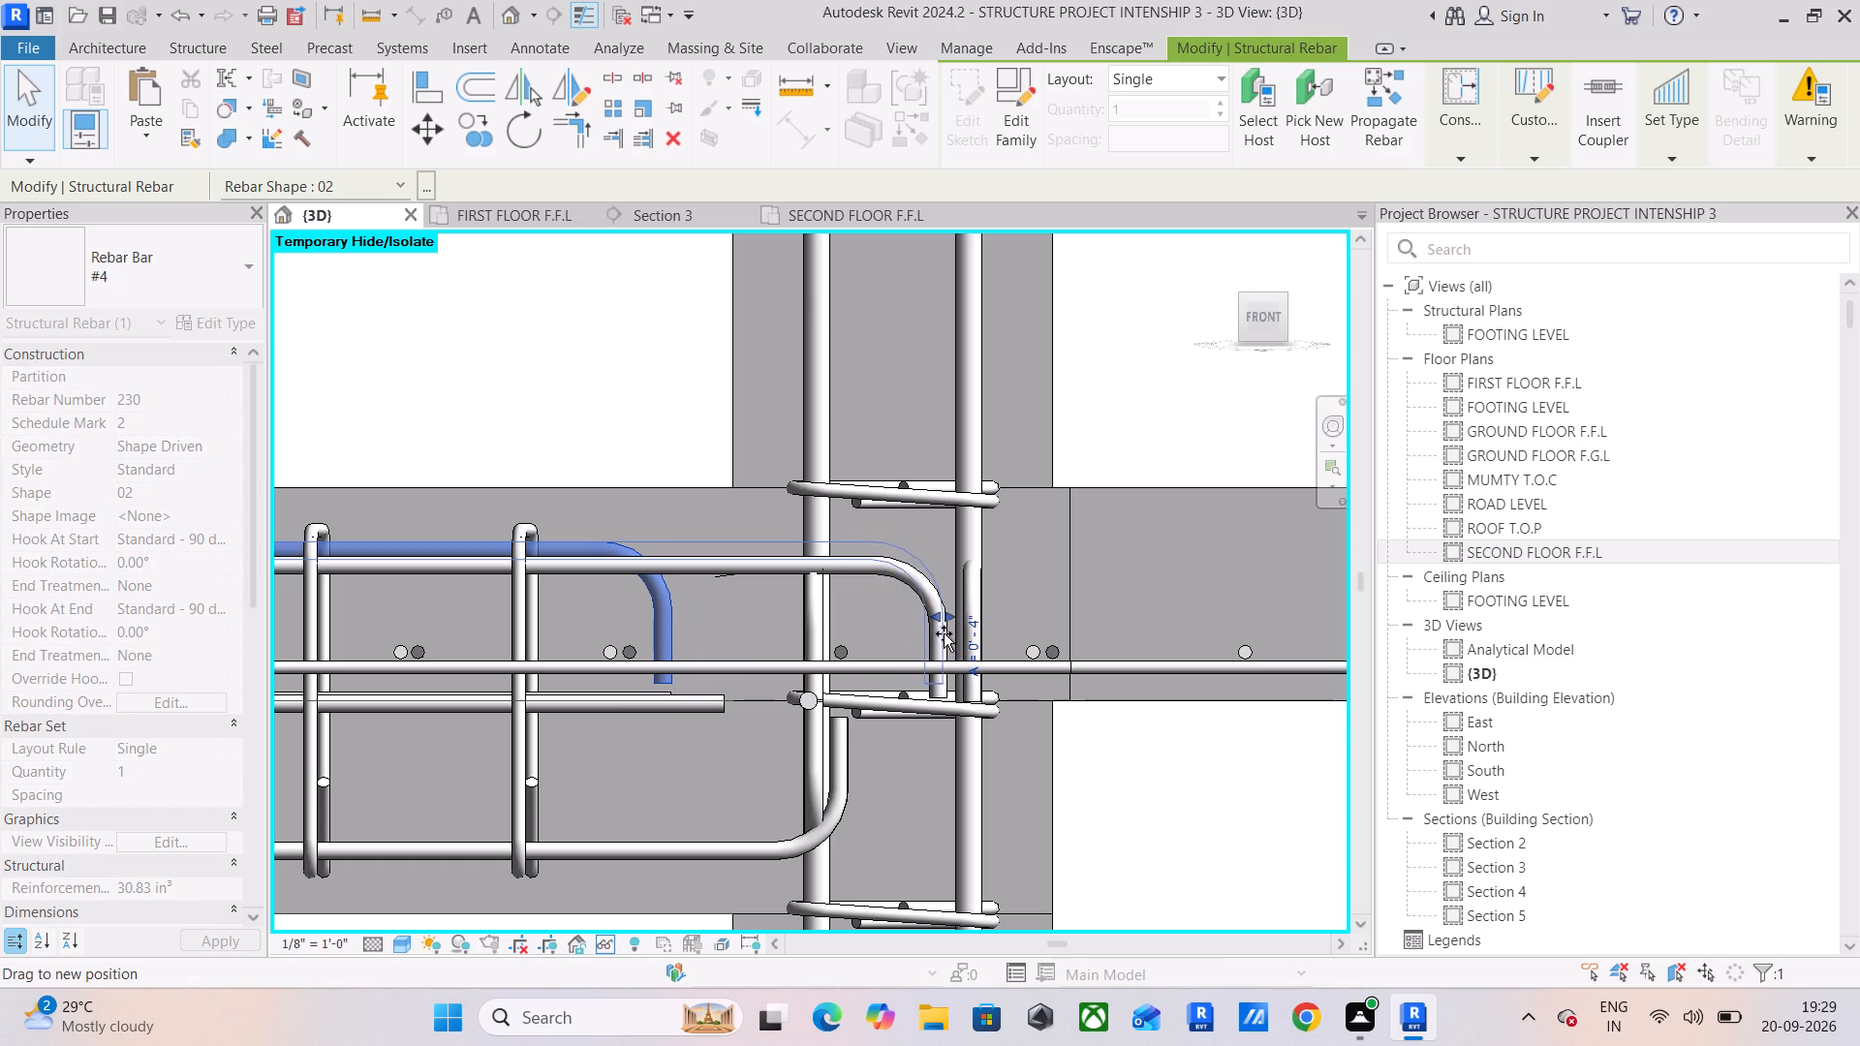
drag(944, 633, 945, 635)
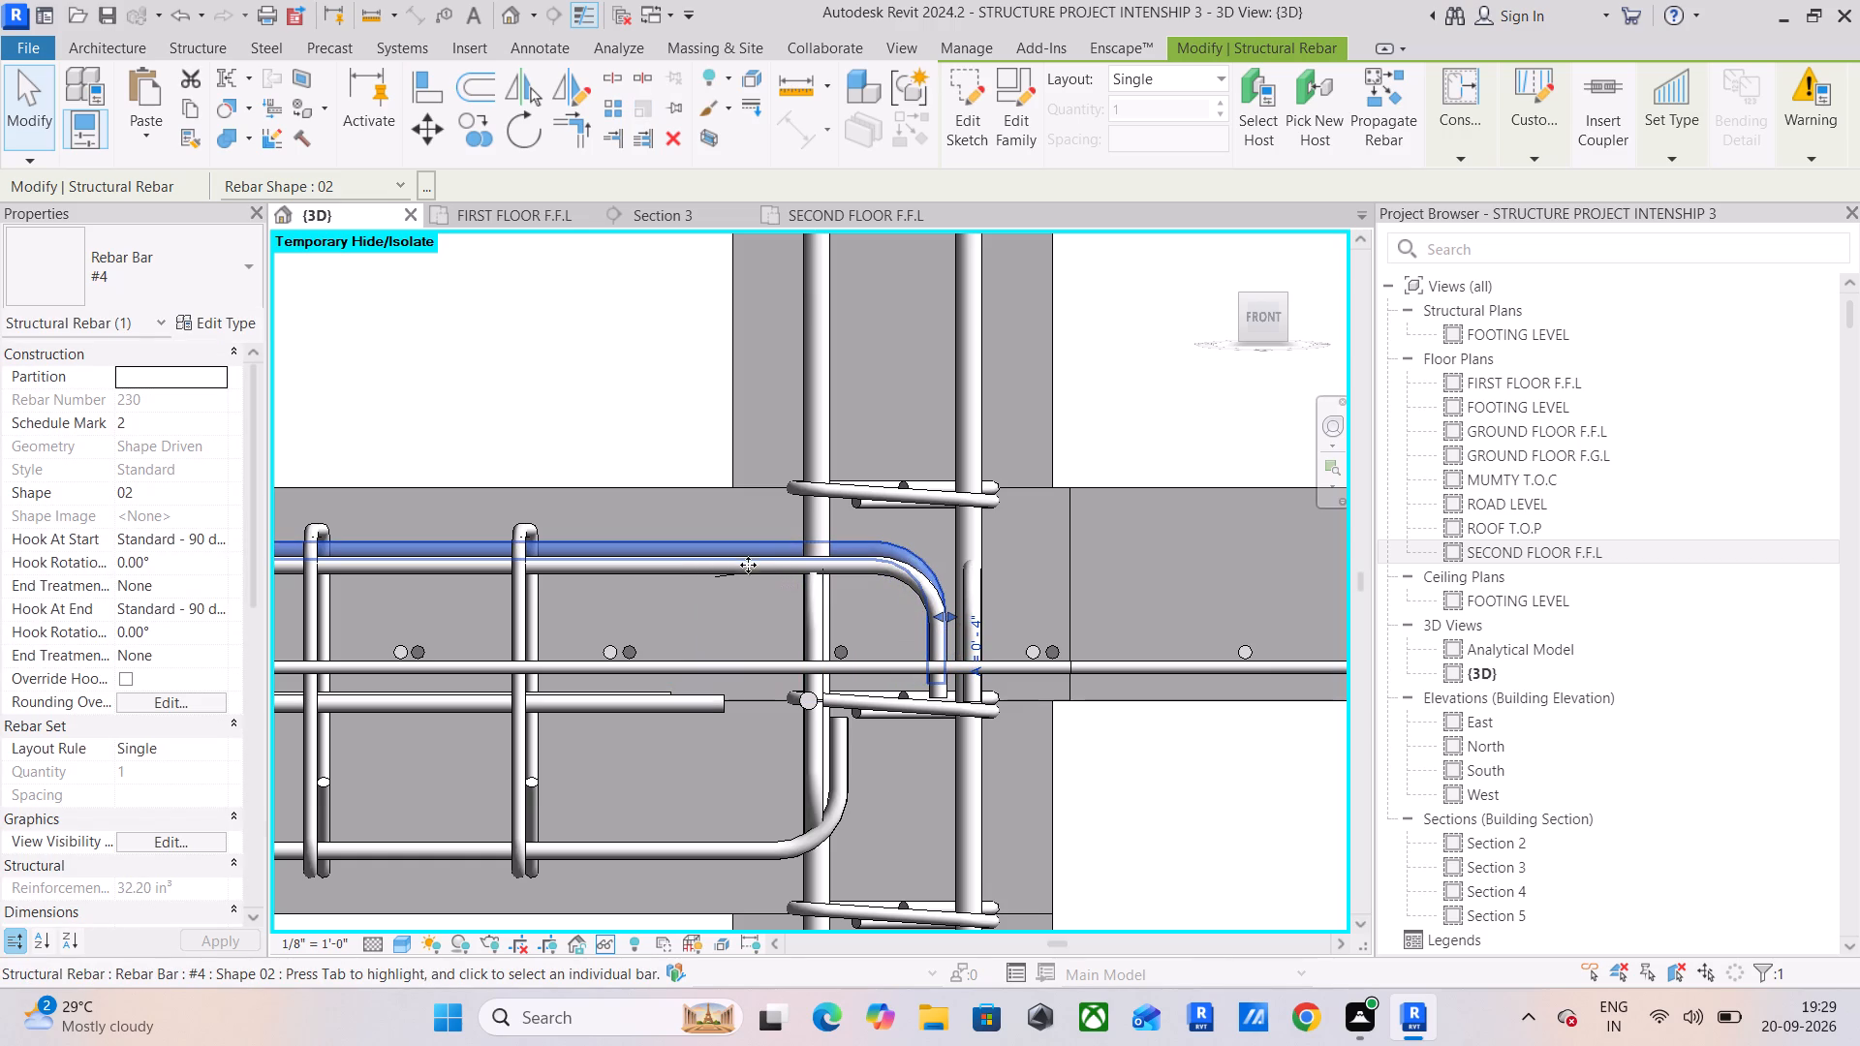
Nudge the lower of the two hooked top #4 bars upward to level it with the other one.
click(632, 570)
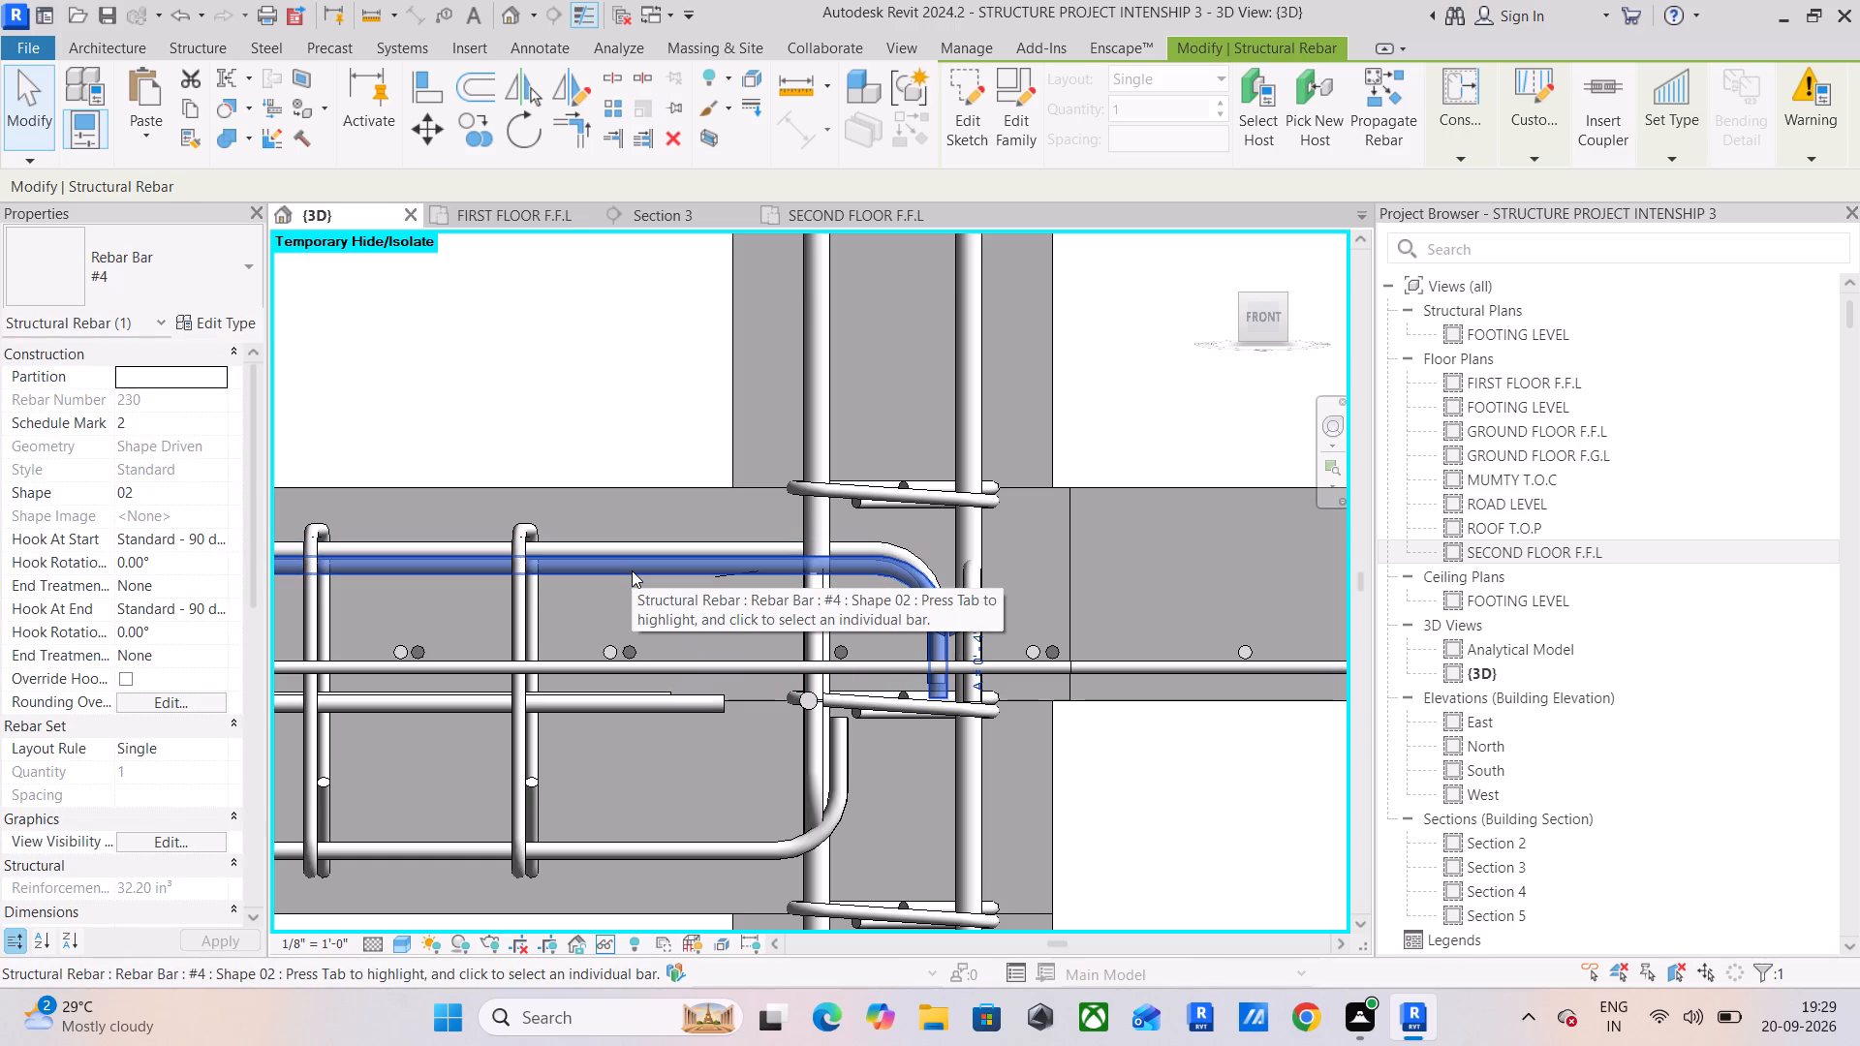
key(Up)
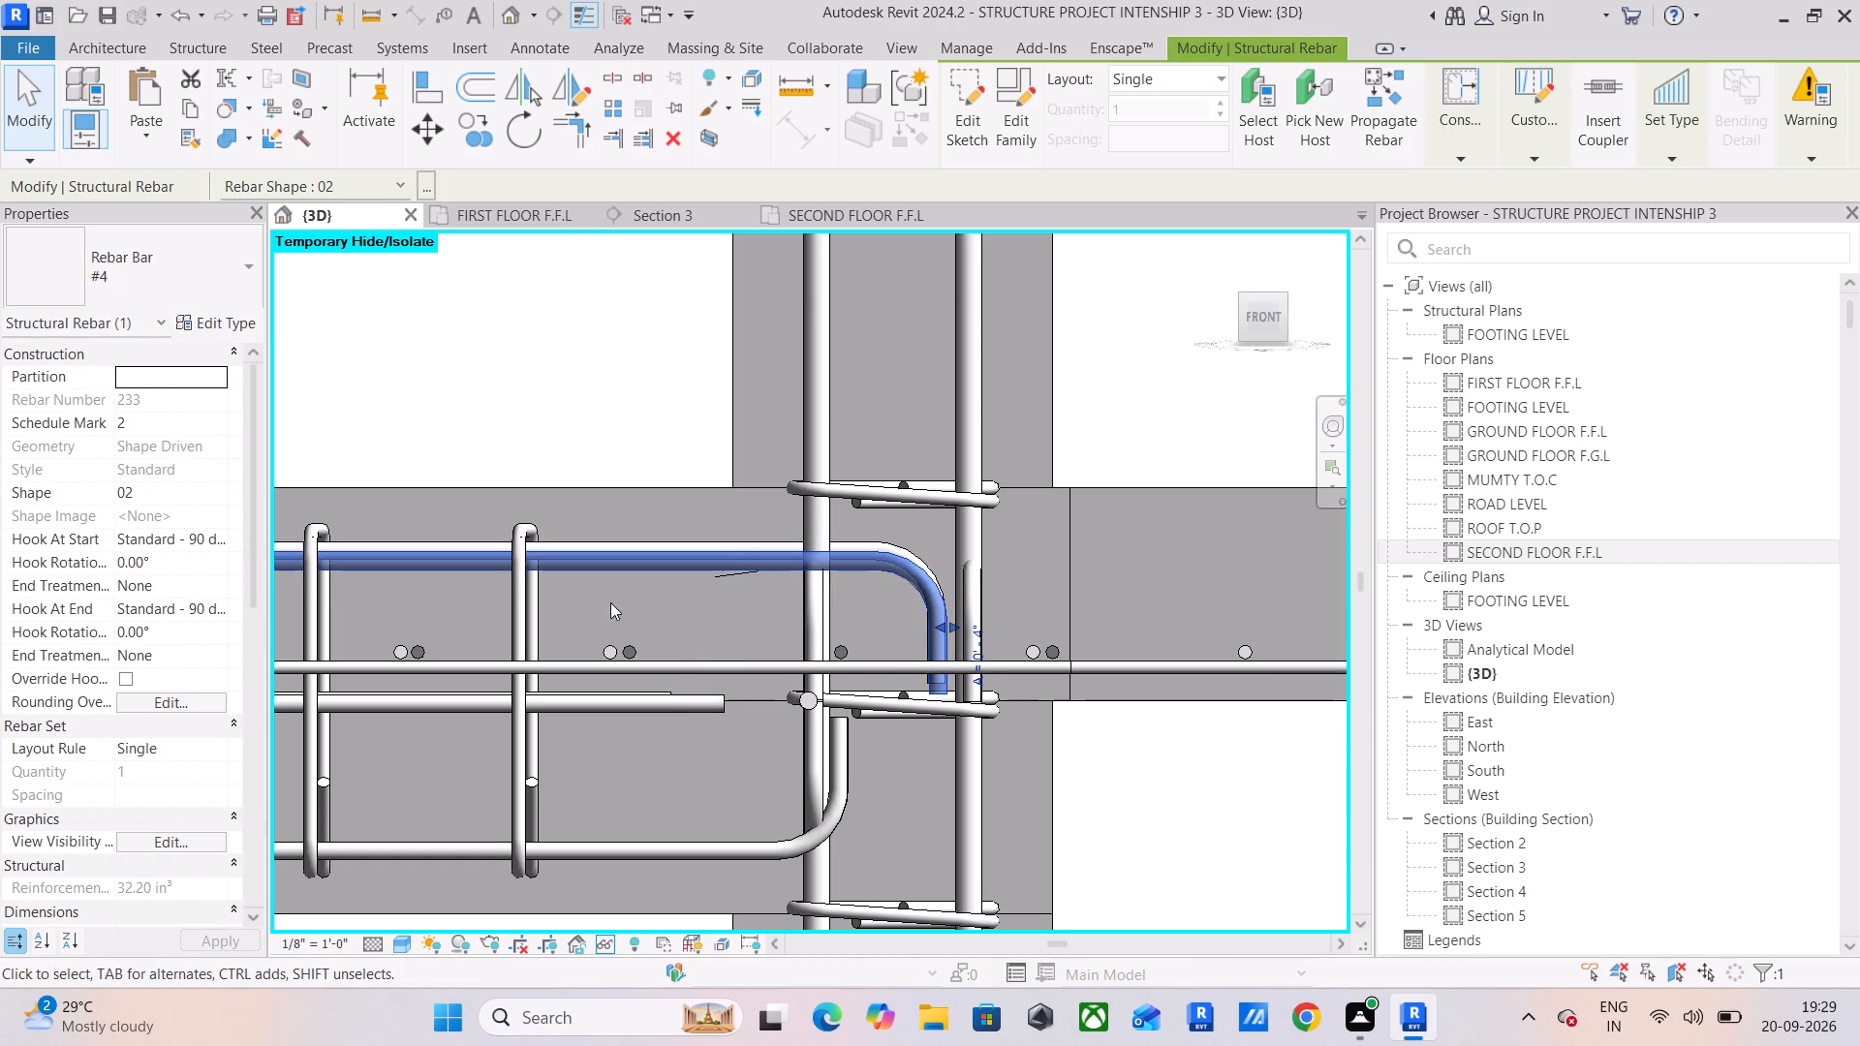
key(Up)
key(Up)
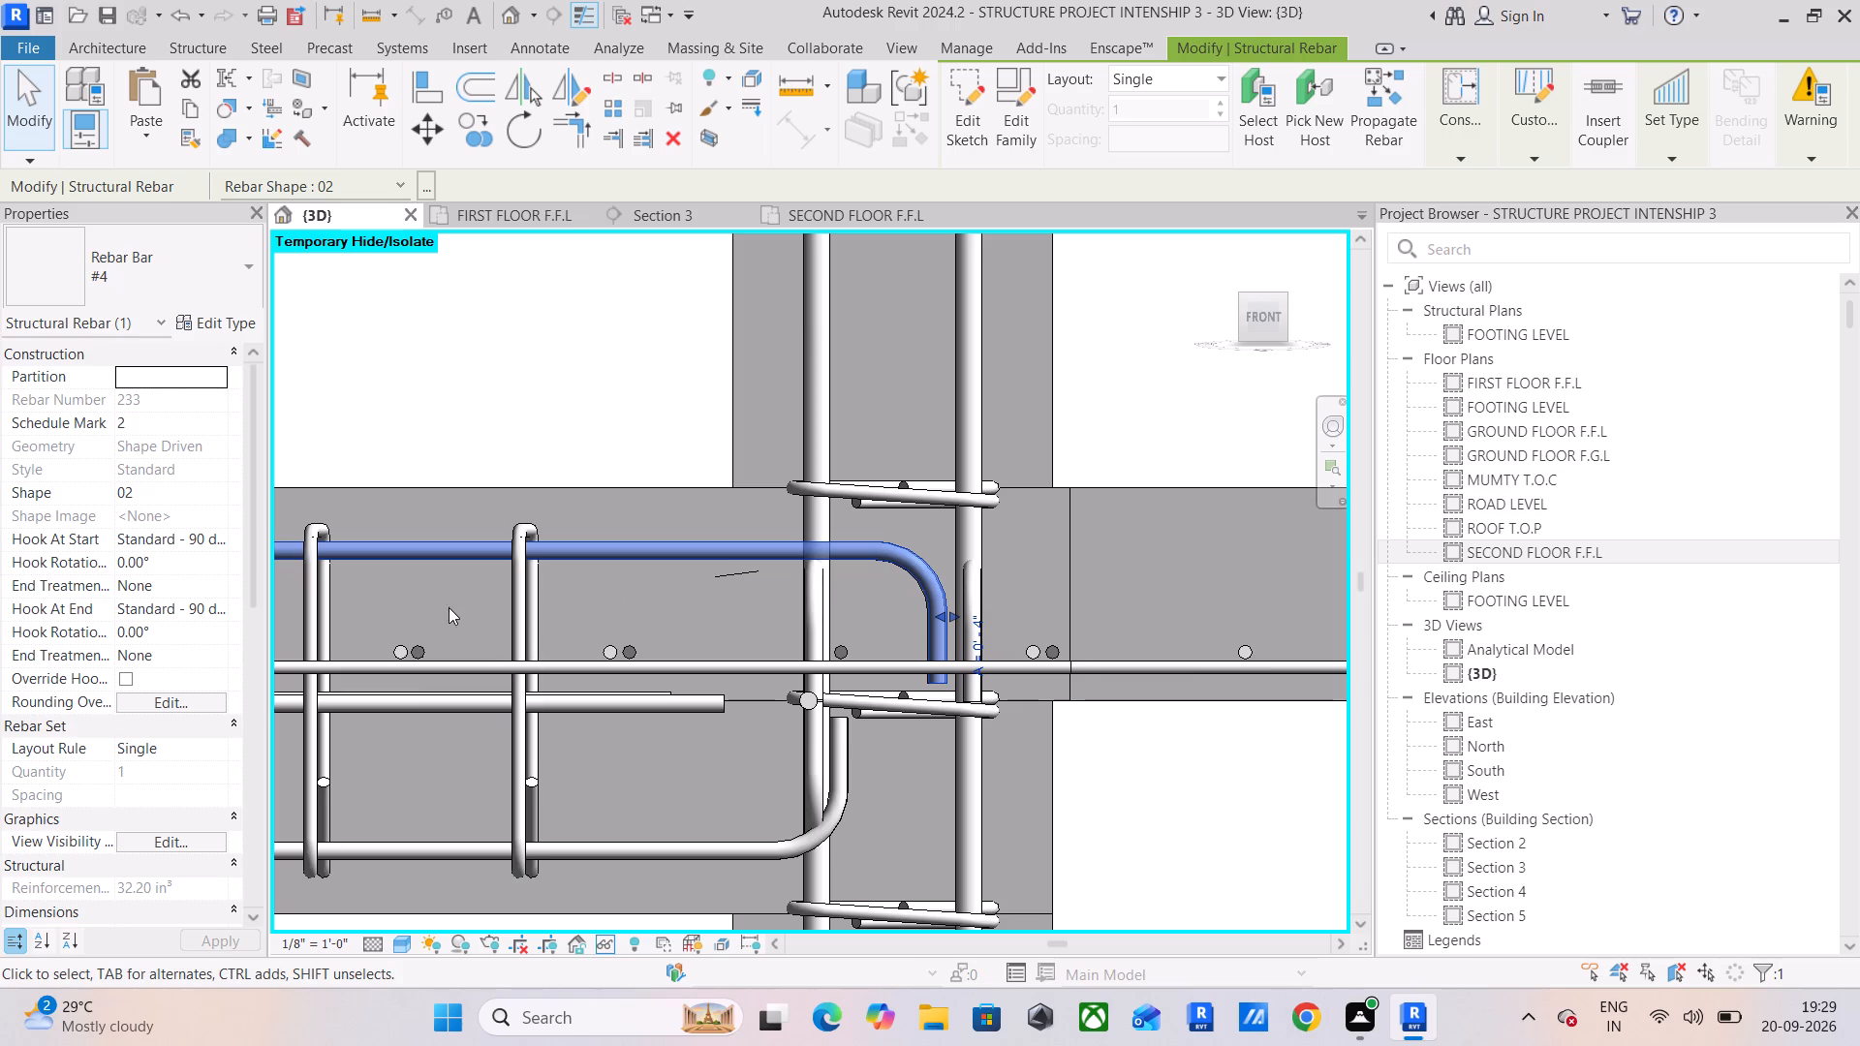
Extend the two straight mid-depth #4 bars into the far end column in line with the top hooks, and nudge the lower one level.
scroll(641, 683, up, 4)
click(662, 700)
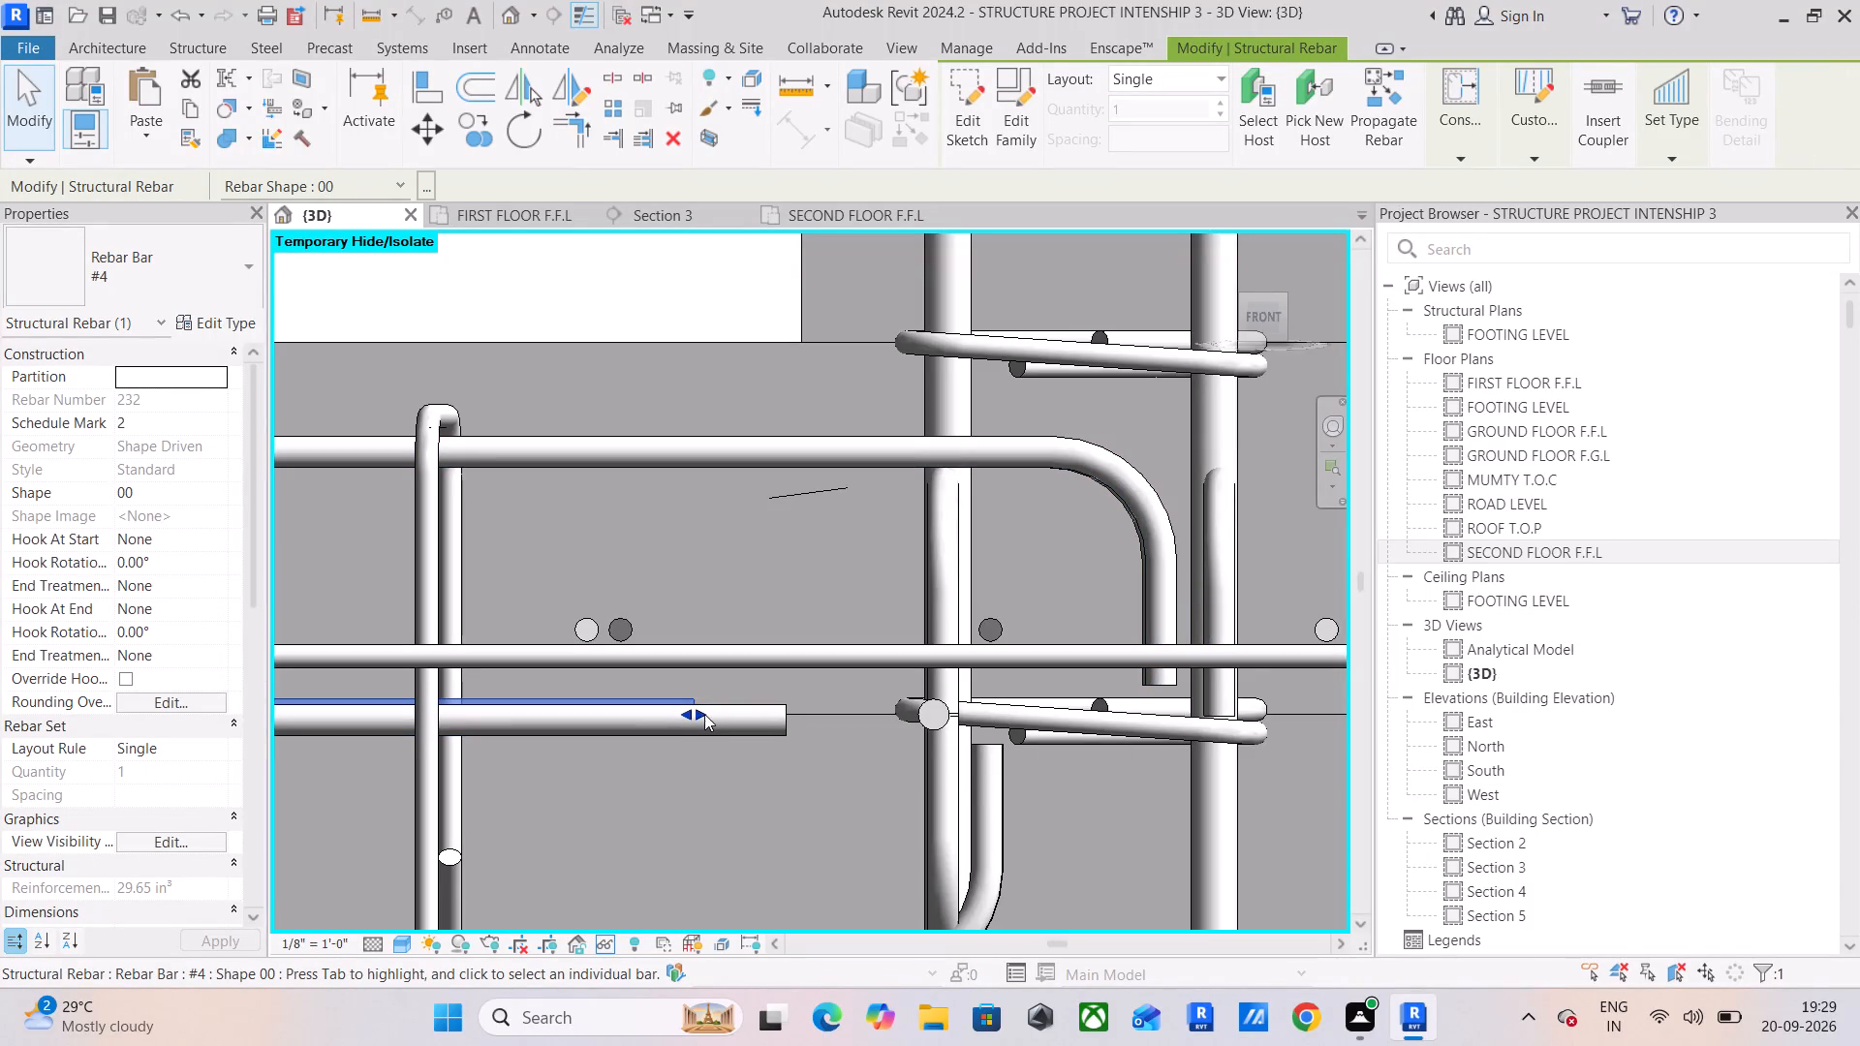
drag(693, 711, 1163, 756)
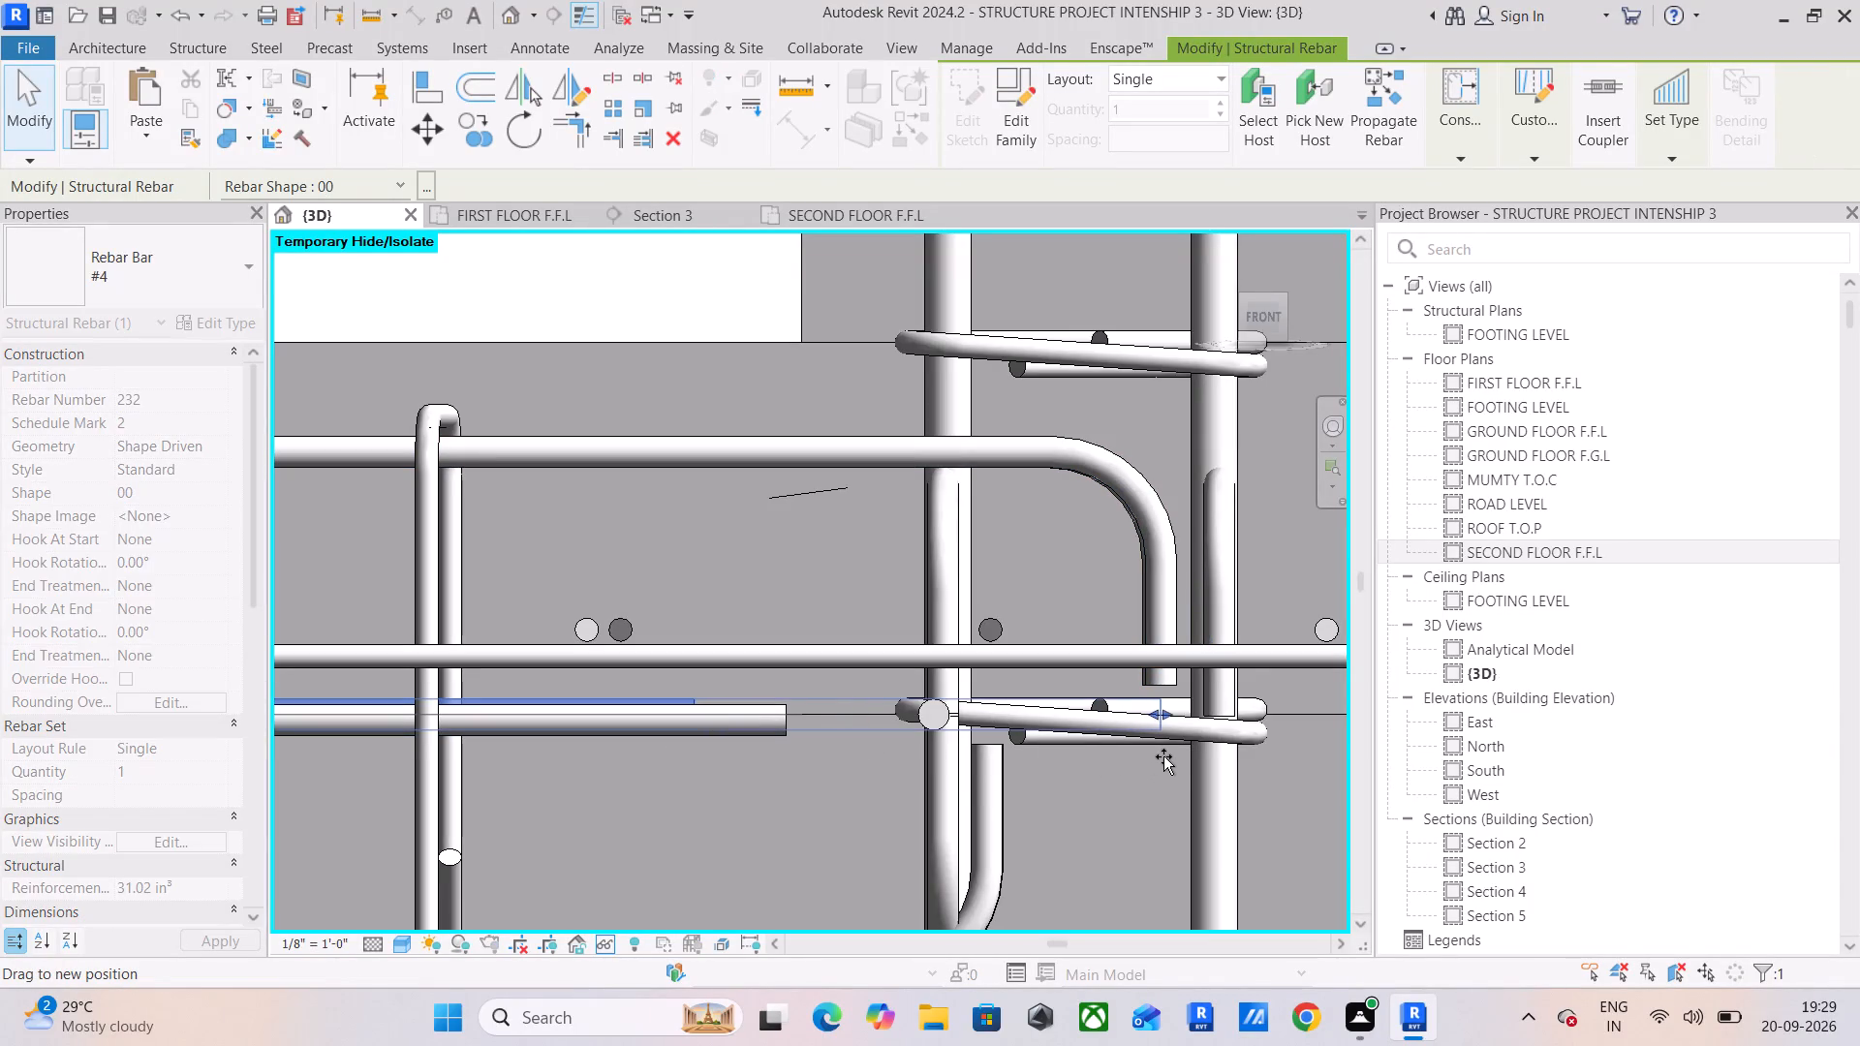
drag(1163, 756, 1177, 758)
drag(1177, 758, 1175, 763)
click(740, 725)
click(761, 791)
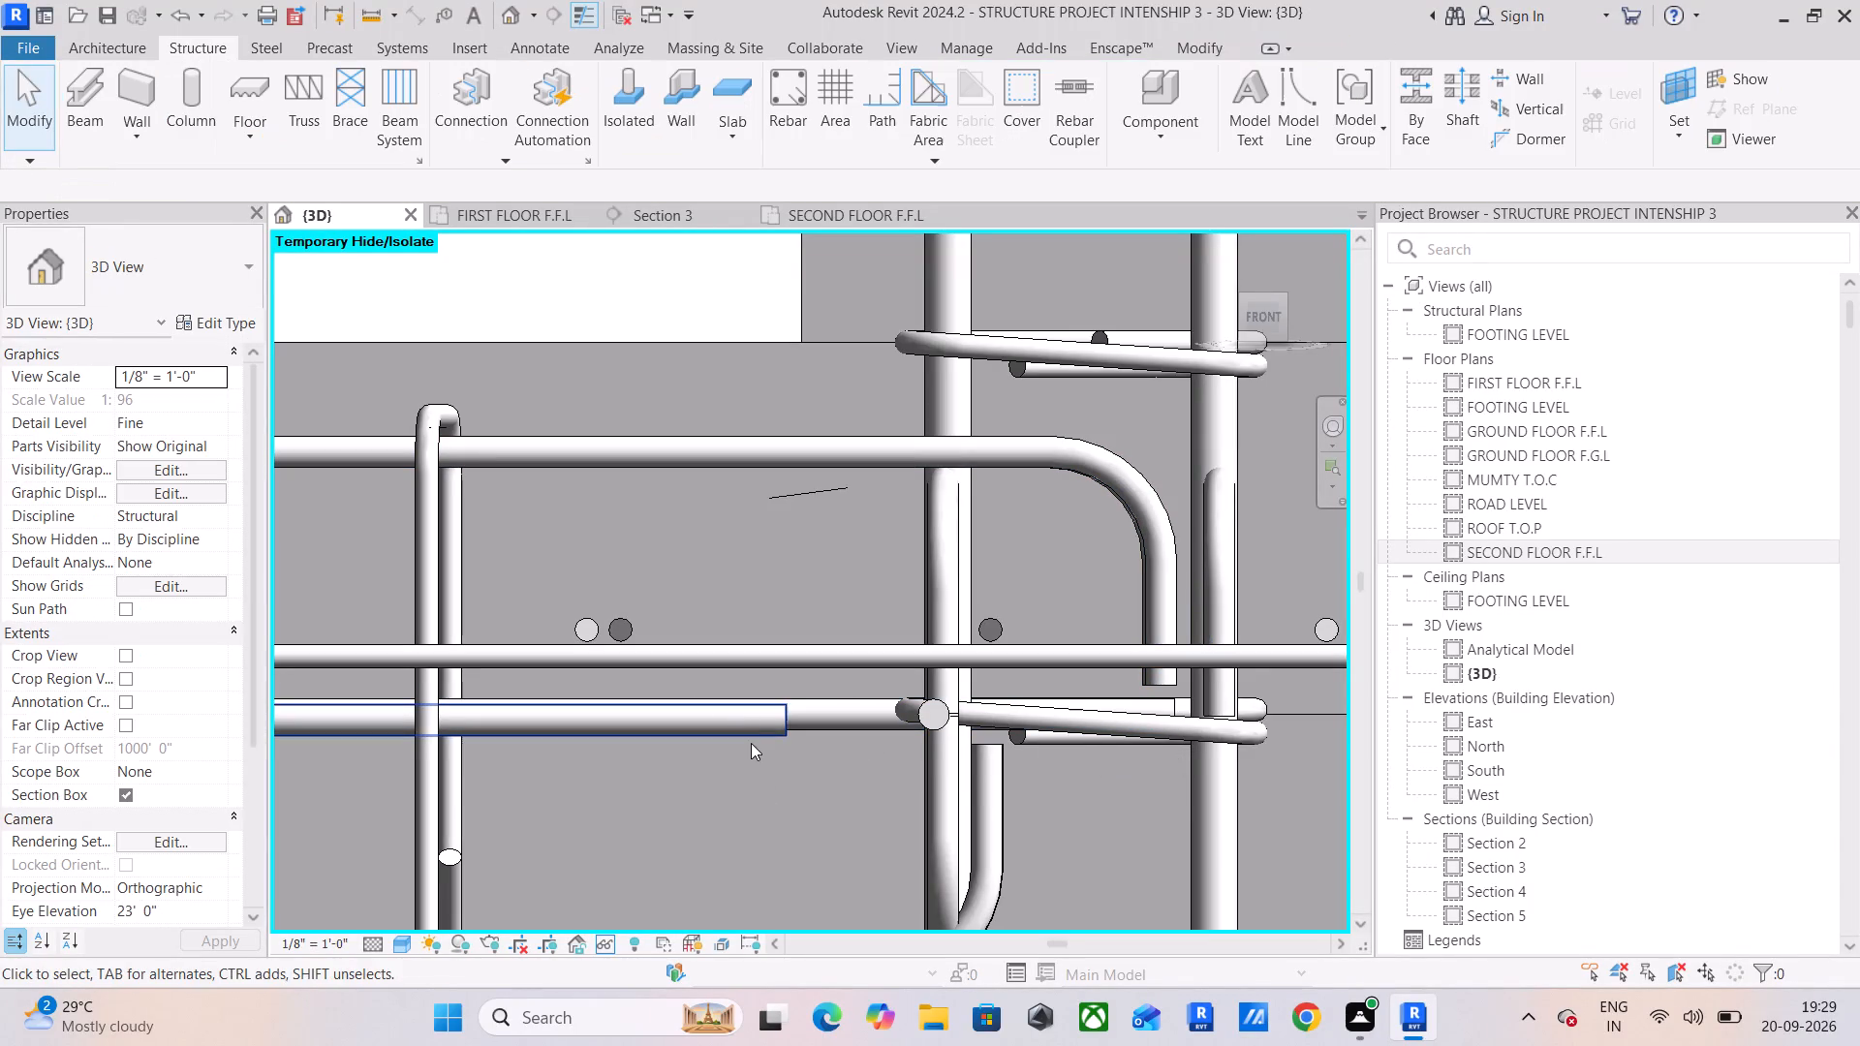
click(751, 743)
drag(795, 723, 1070, 741)
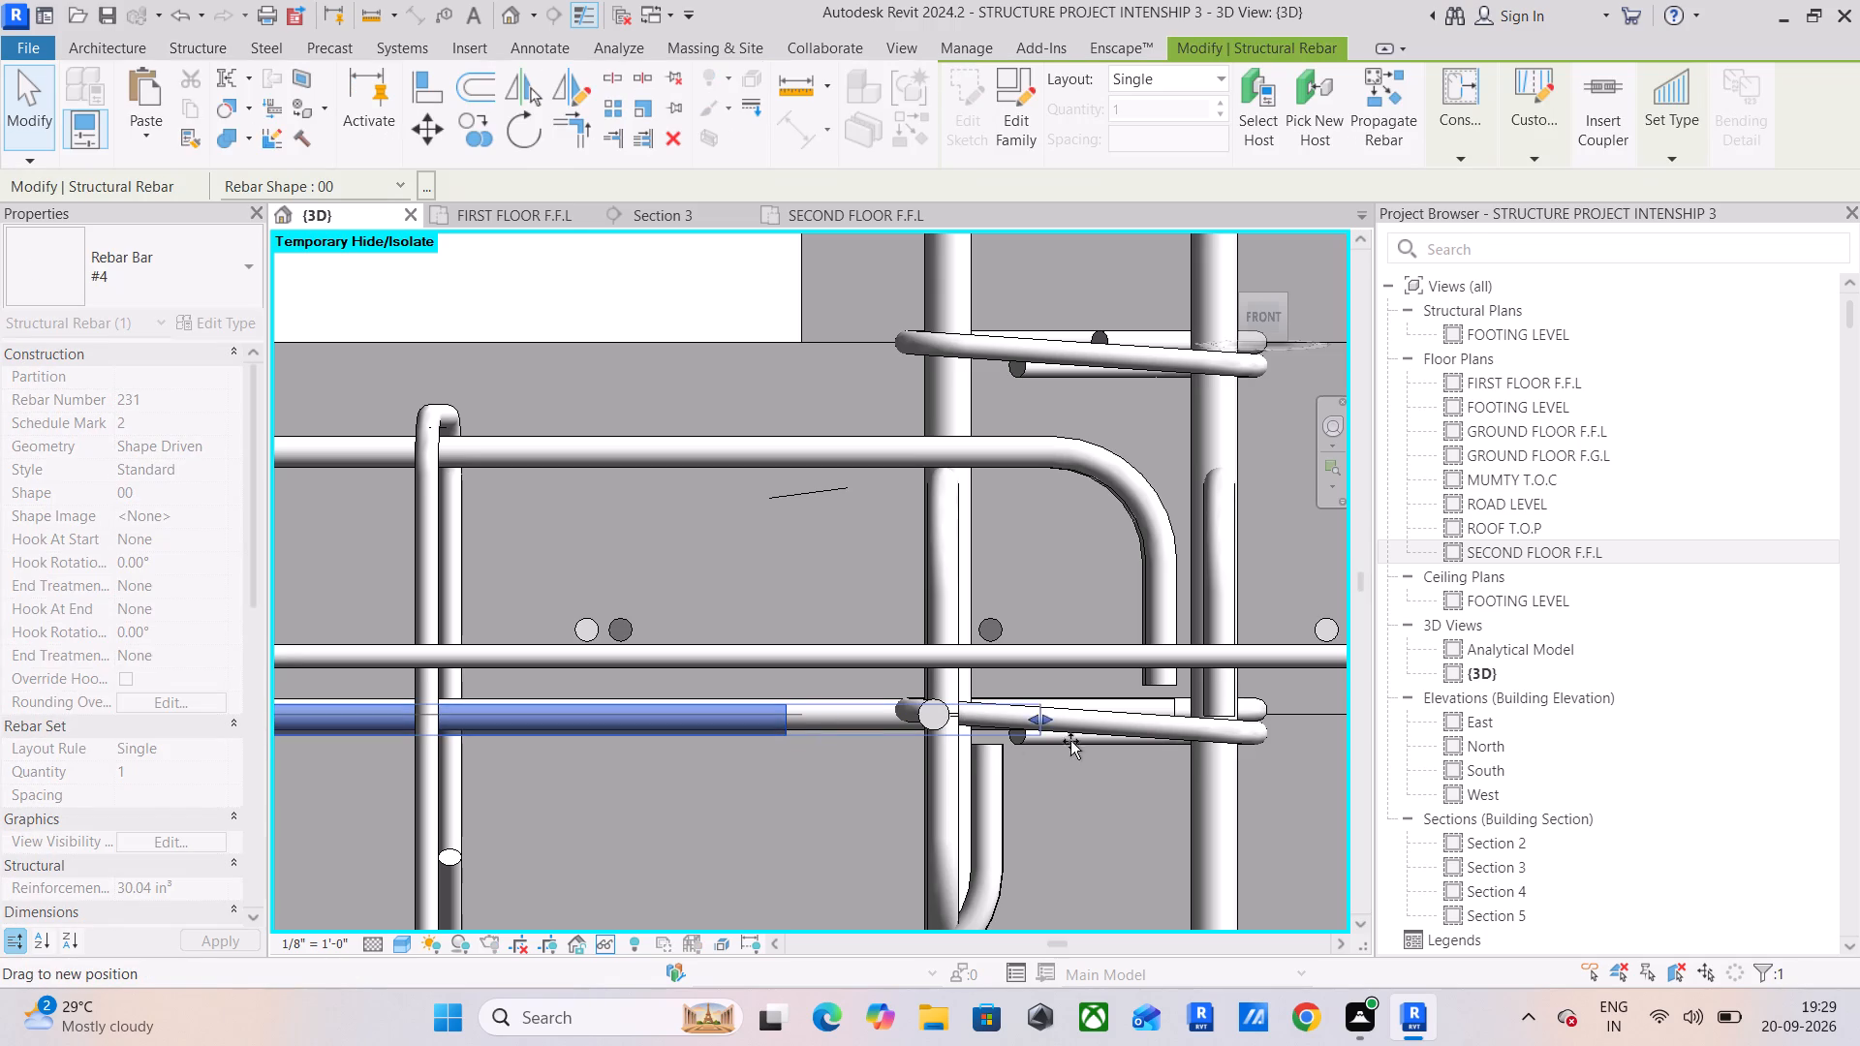
drag(1070, 741, 1173, 742)
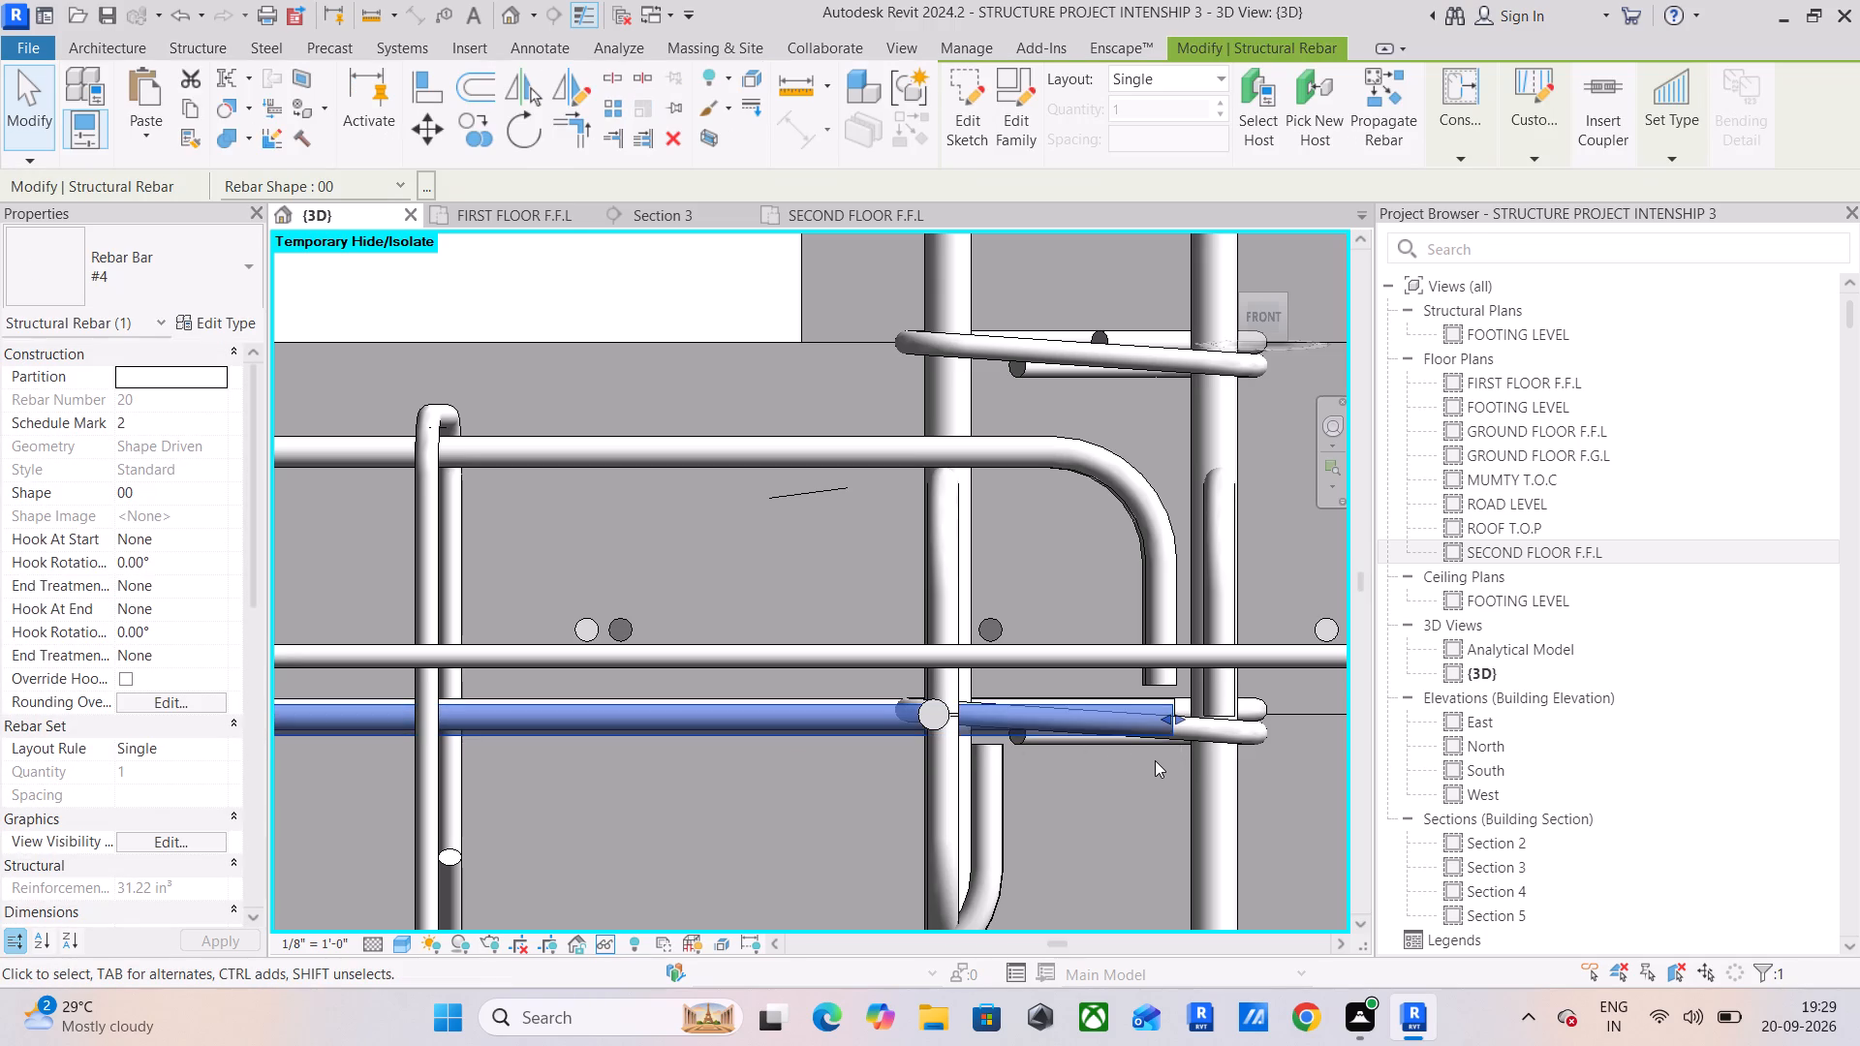
key(Up)
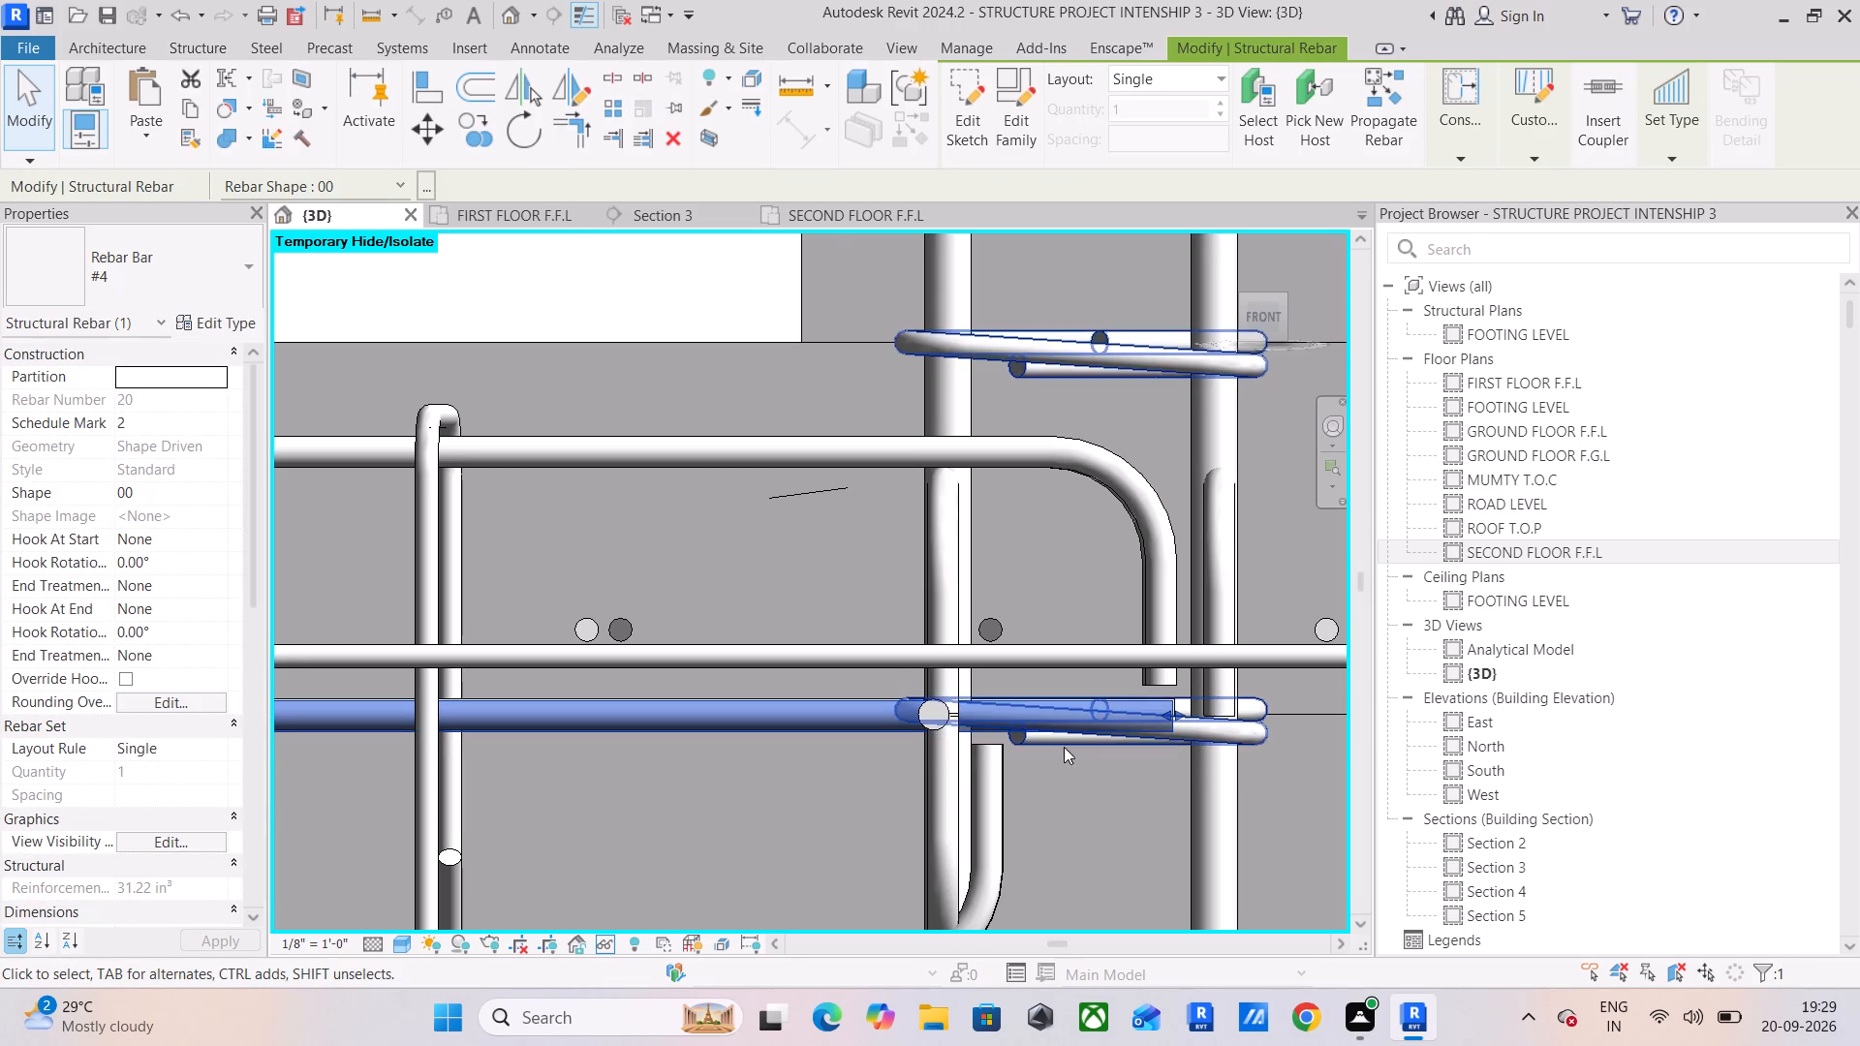
Extend the two hooked bottom #4 bars of the right-hand beam into the far end column, aligning them with the top hooks.
scroll(1066, 764, down, 3)
middle_drag(1079, 763, 1059, 596)
click(1001, 673)
scroll(1015, 677, up, 2)
drag(1010, 655, 1157, 667)
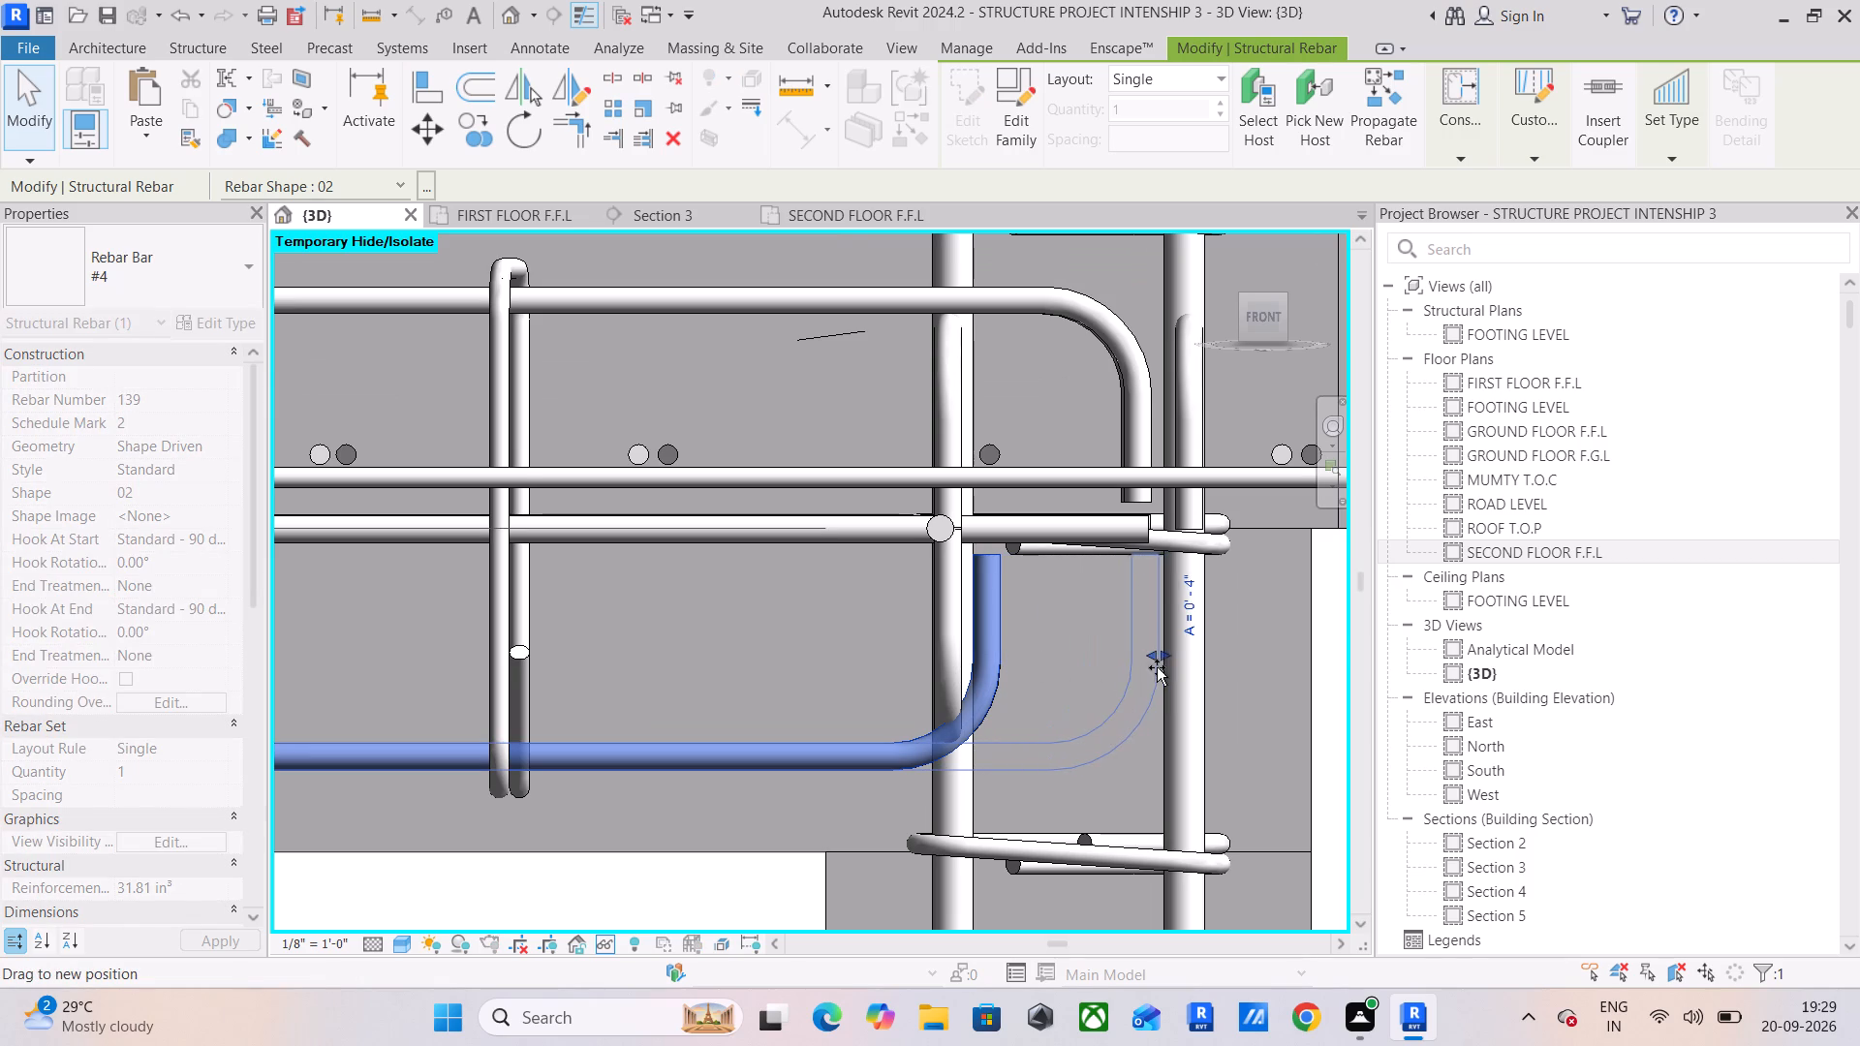
drag(1157, 667, 1150, 670)
click(1002, 657)
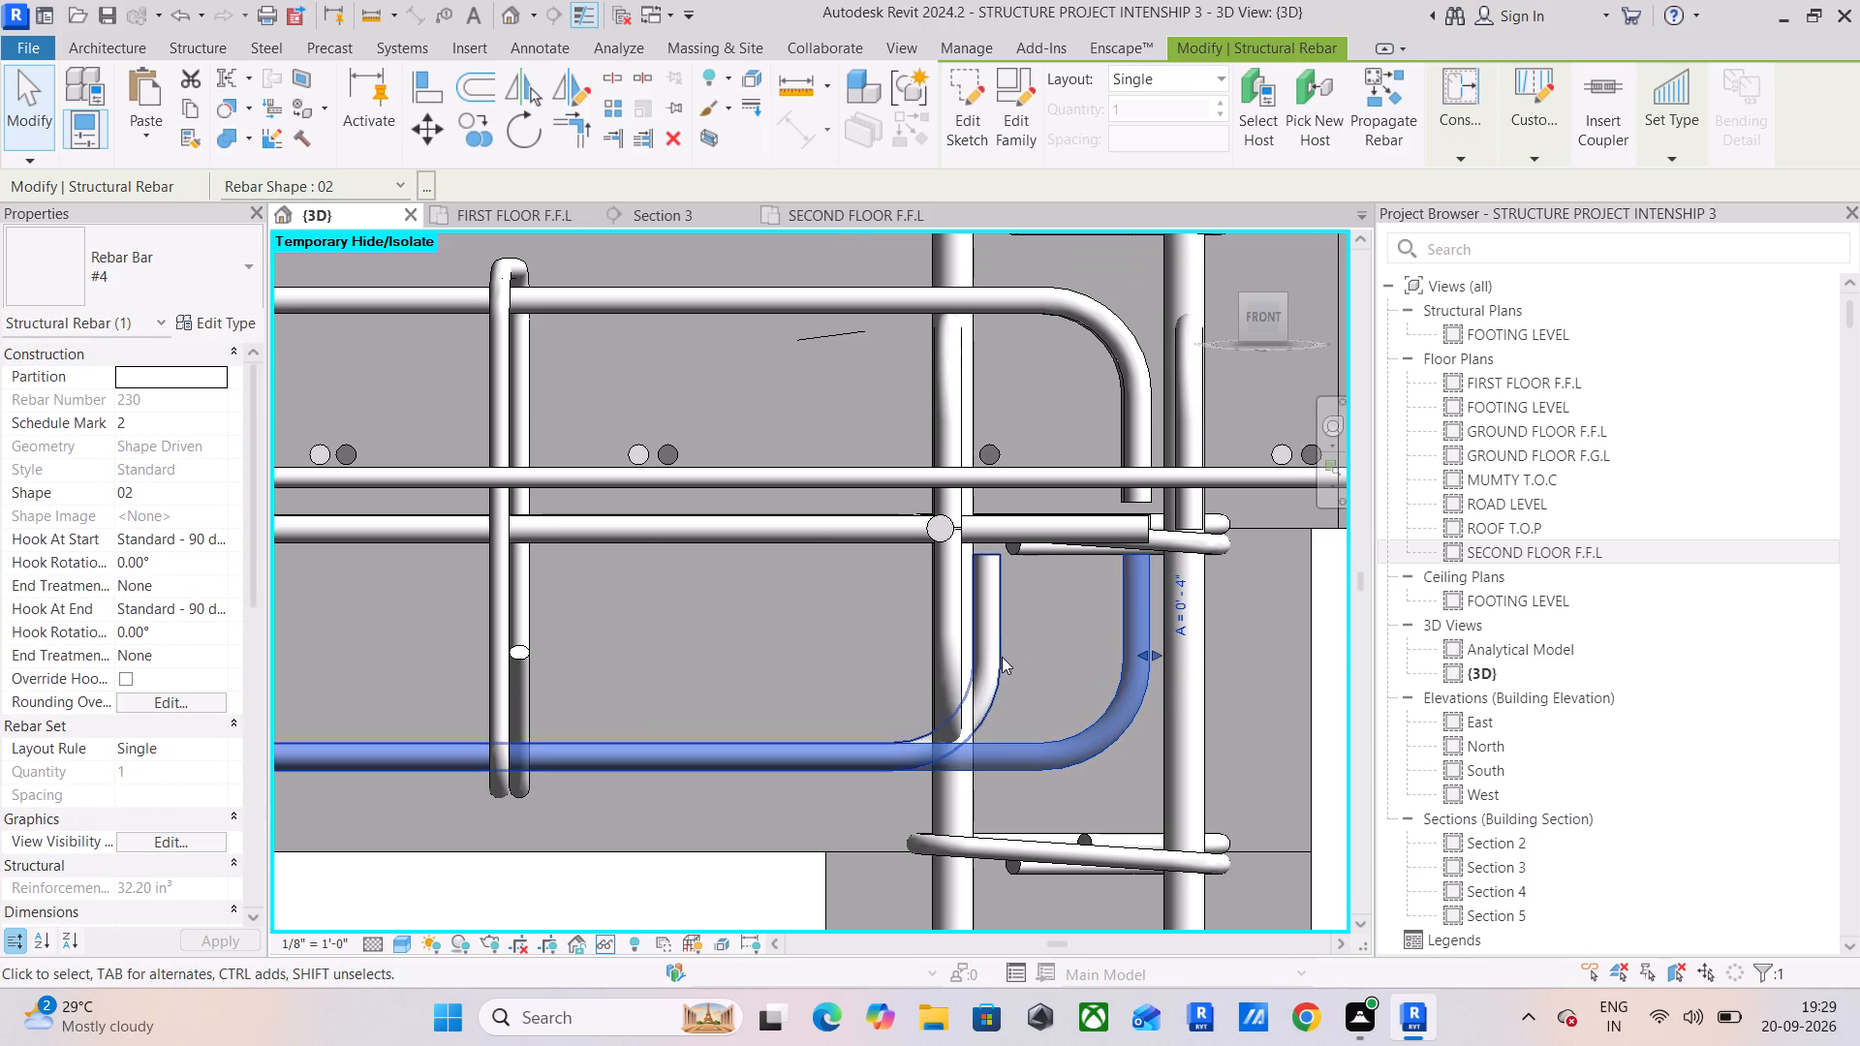
drag(1006, 653, 1147, 676)
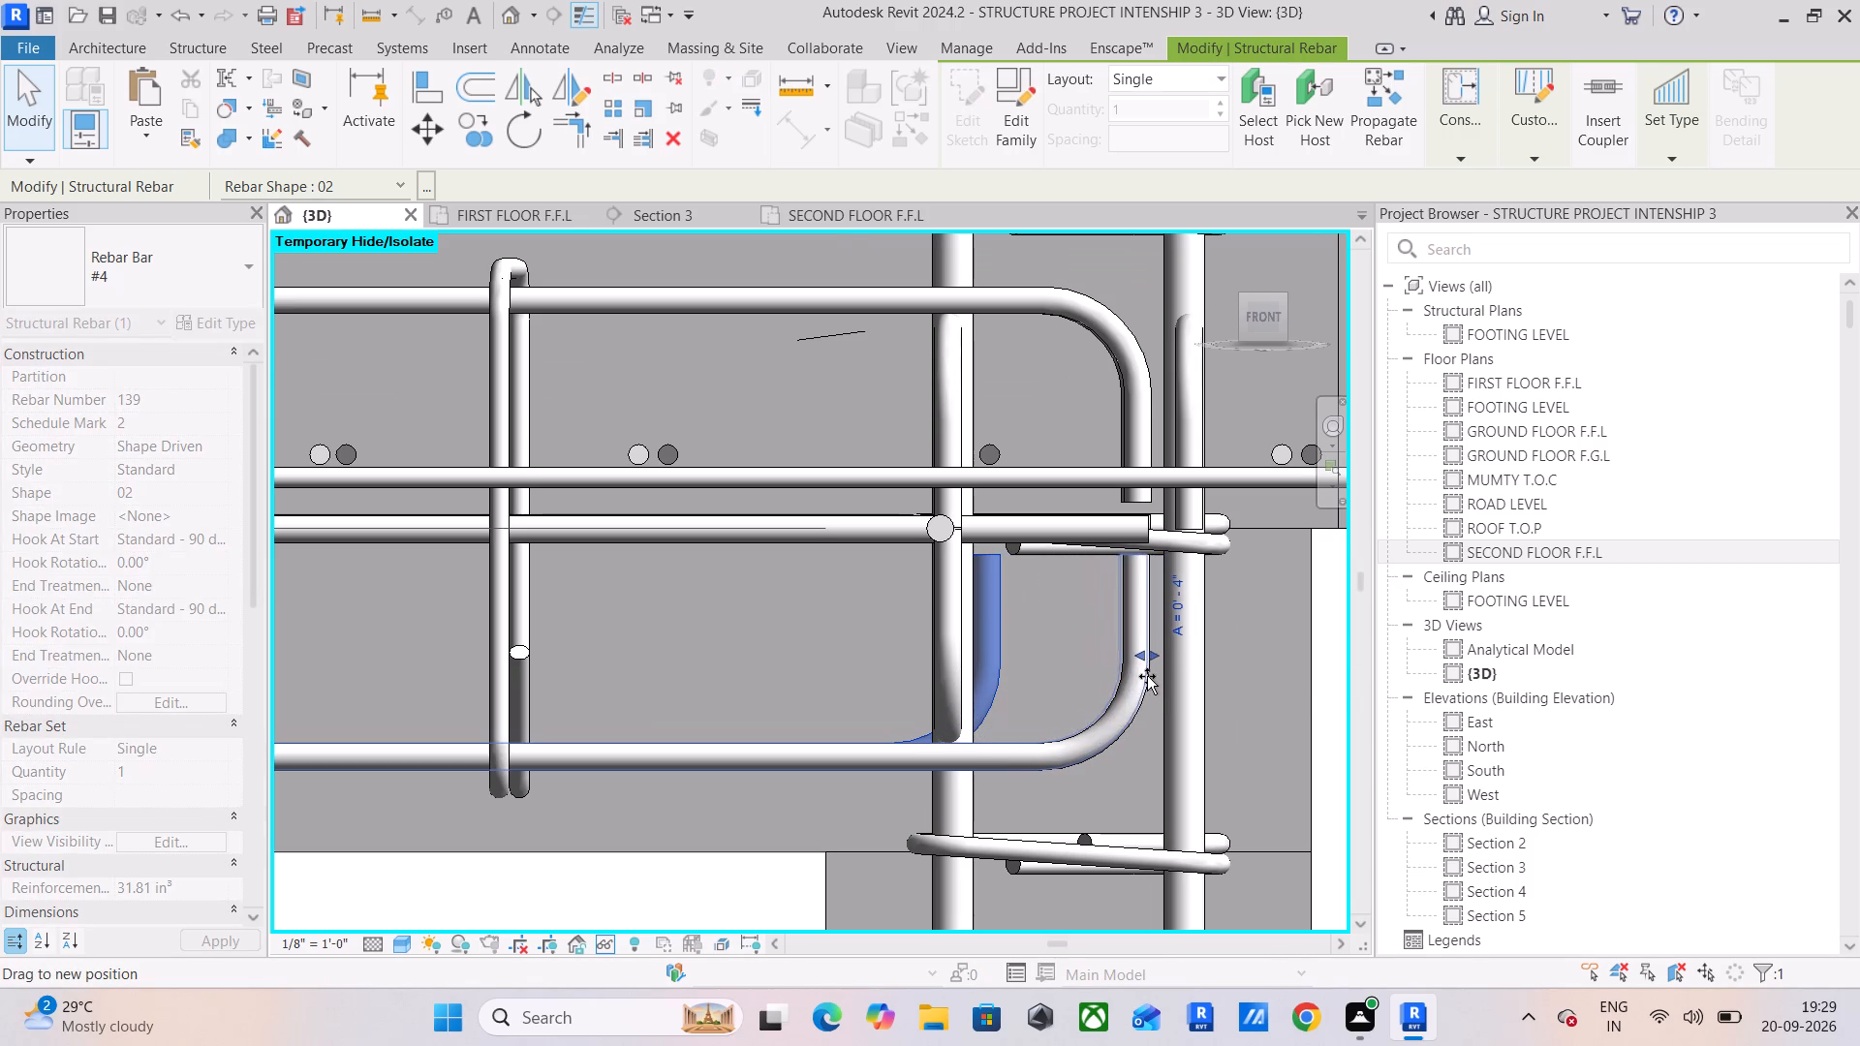
drag(1147, 676, 1149, 677)
Stretch the right-hand beam's #3 stirrup set to the face of the far end column, keeping the 6-inch spacing.
scroll(1124, 692, down, 8)
middle_drag(1099, 741, 1174, 728)
click(987, 667)
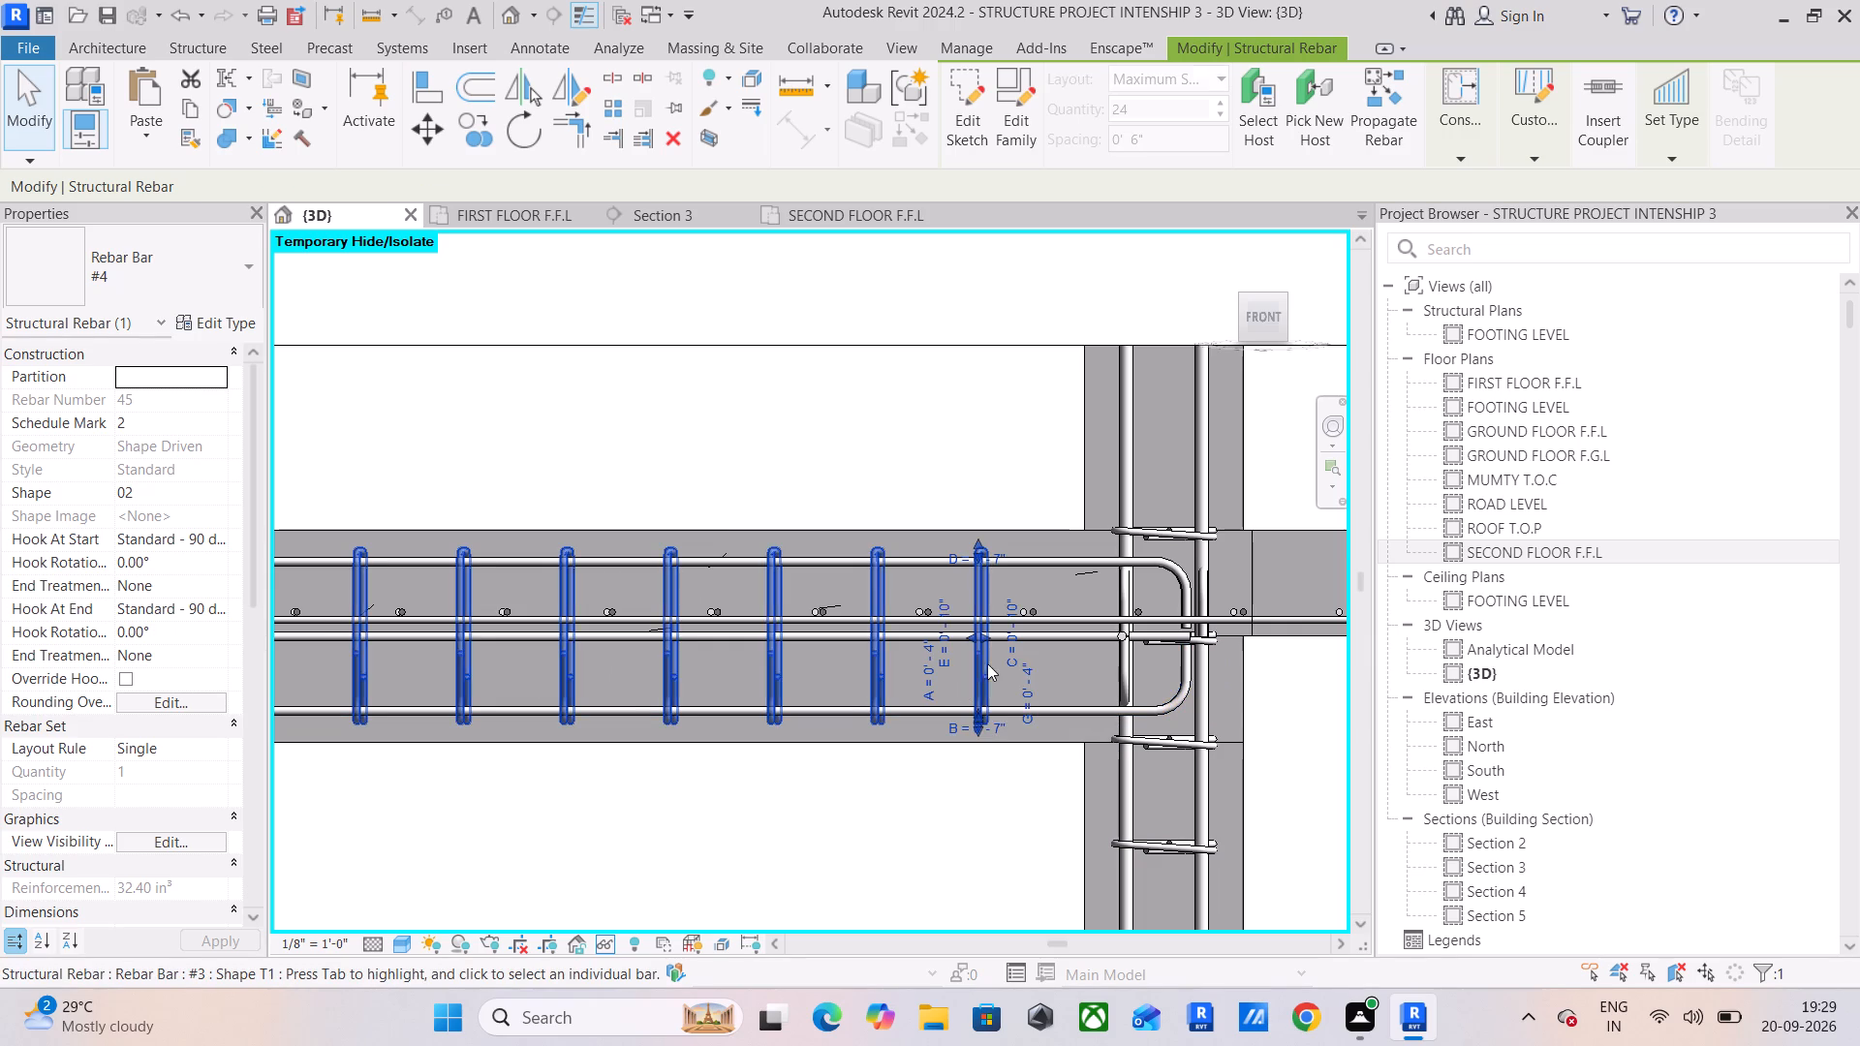
drag(989, 641, 1102, 651)
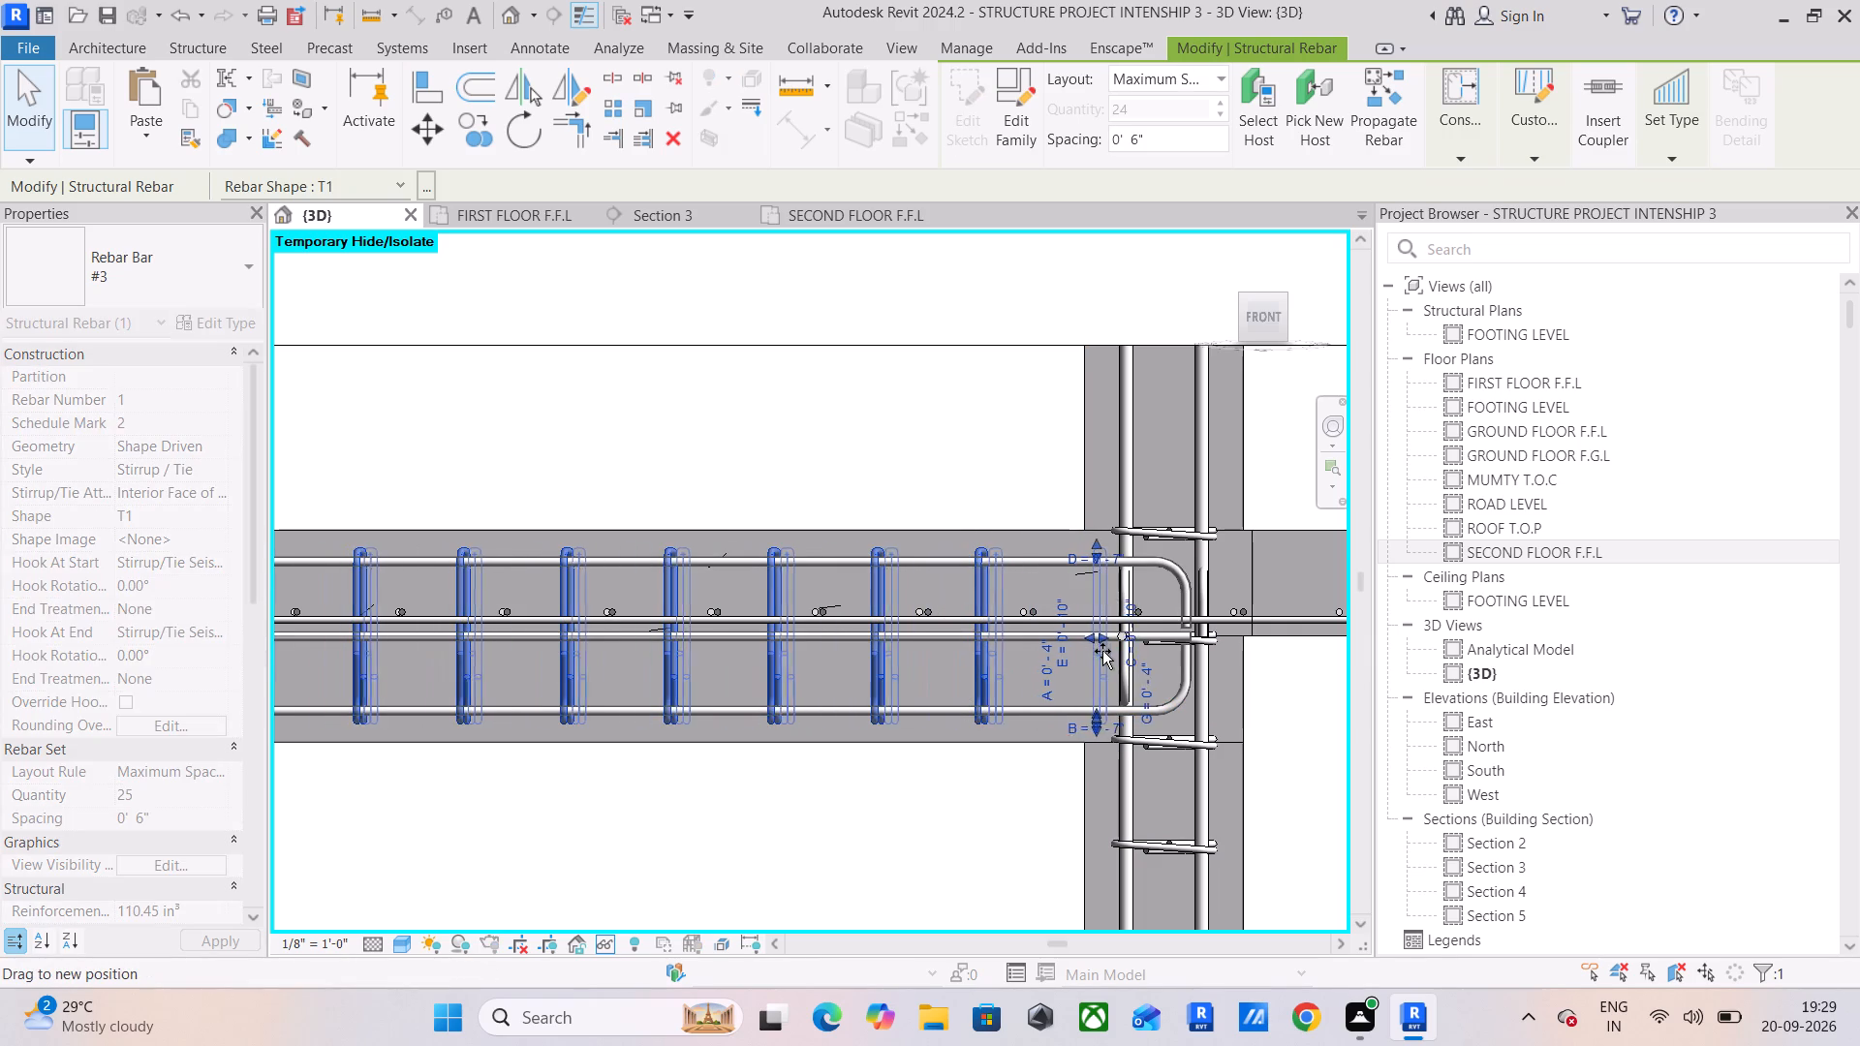
drag(1102, 651, 1105, 659)
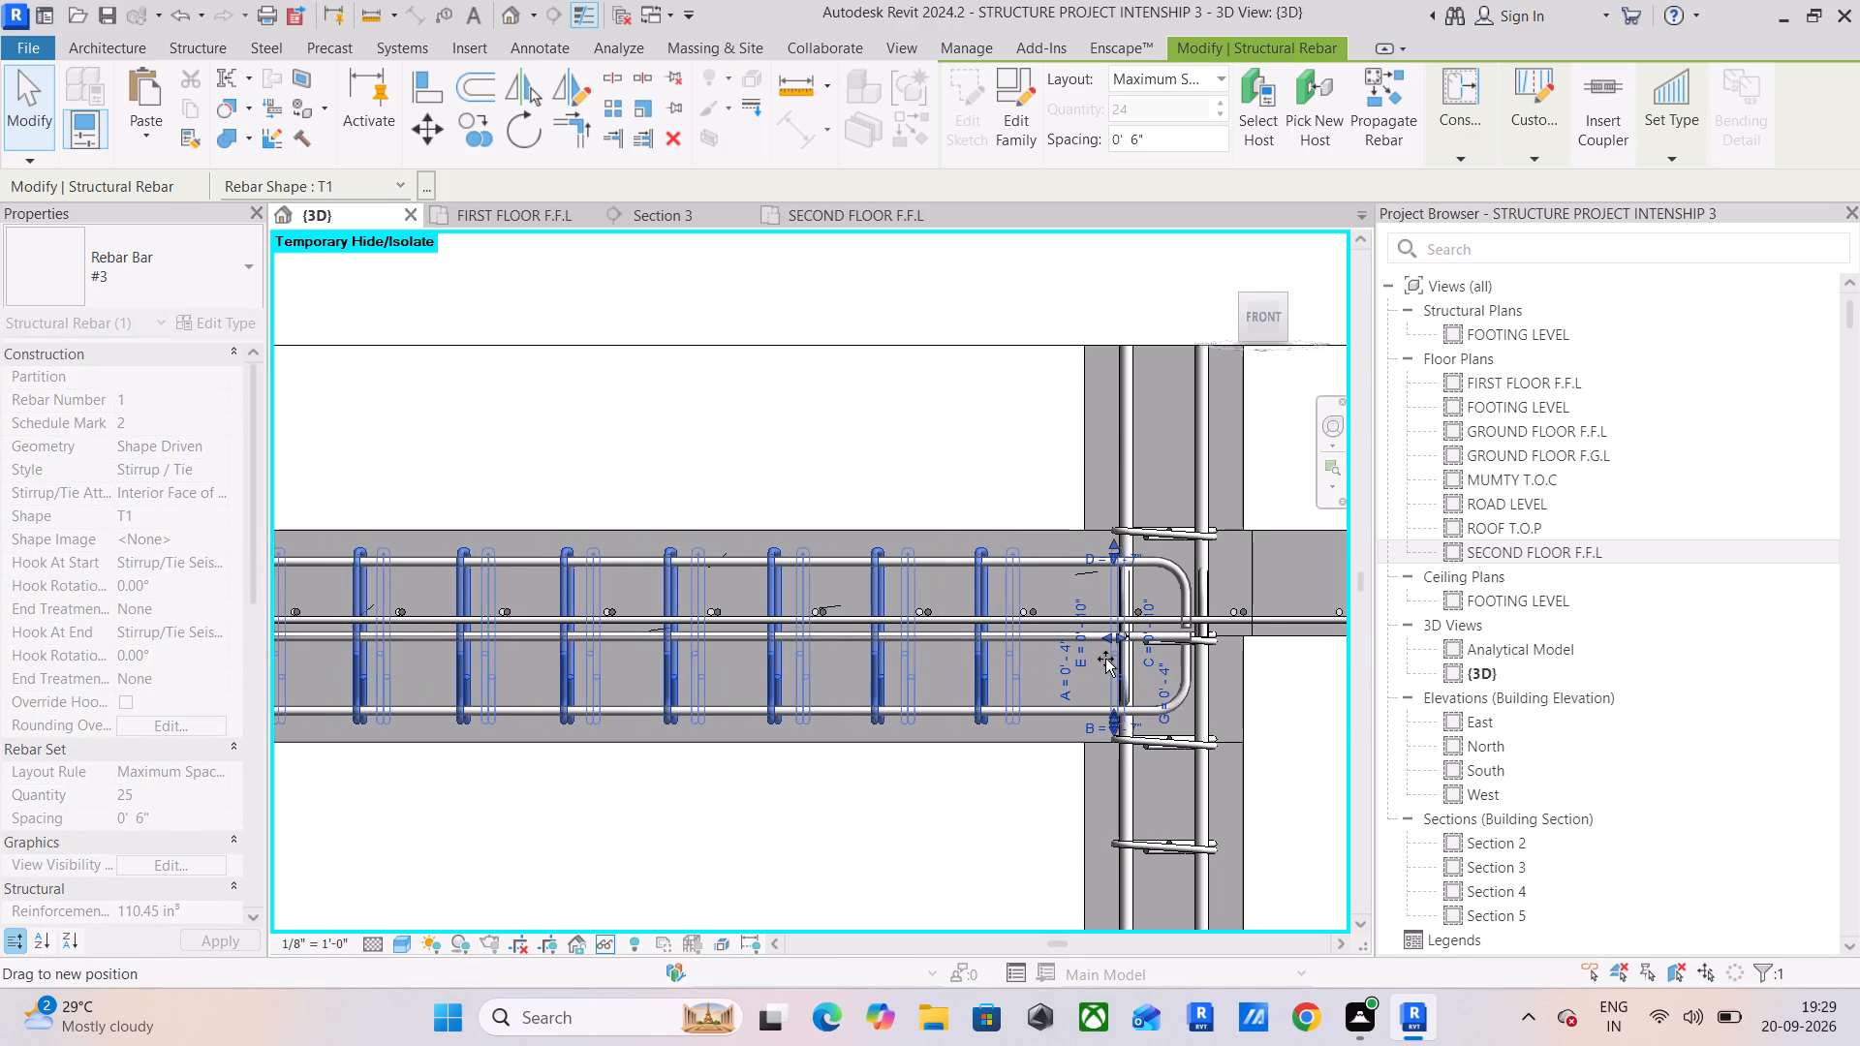
drag(1105, 659, 1090, 659)
click(939, 438)
Extend the front hooked bottom #4 bar of the left-hand second-floor beam deeper into the left end column.
scroll(975, 507, down, 4)
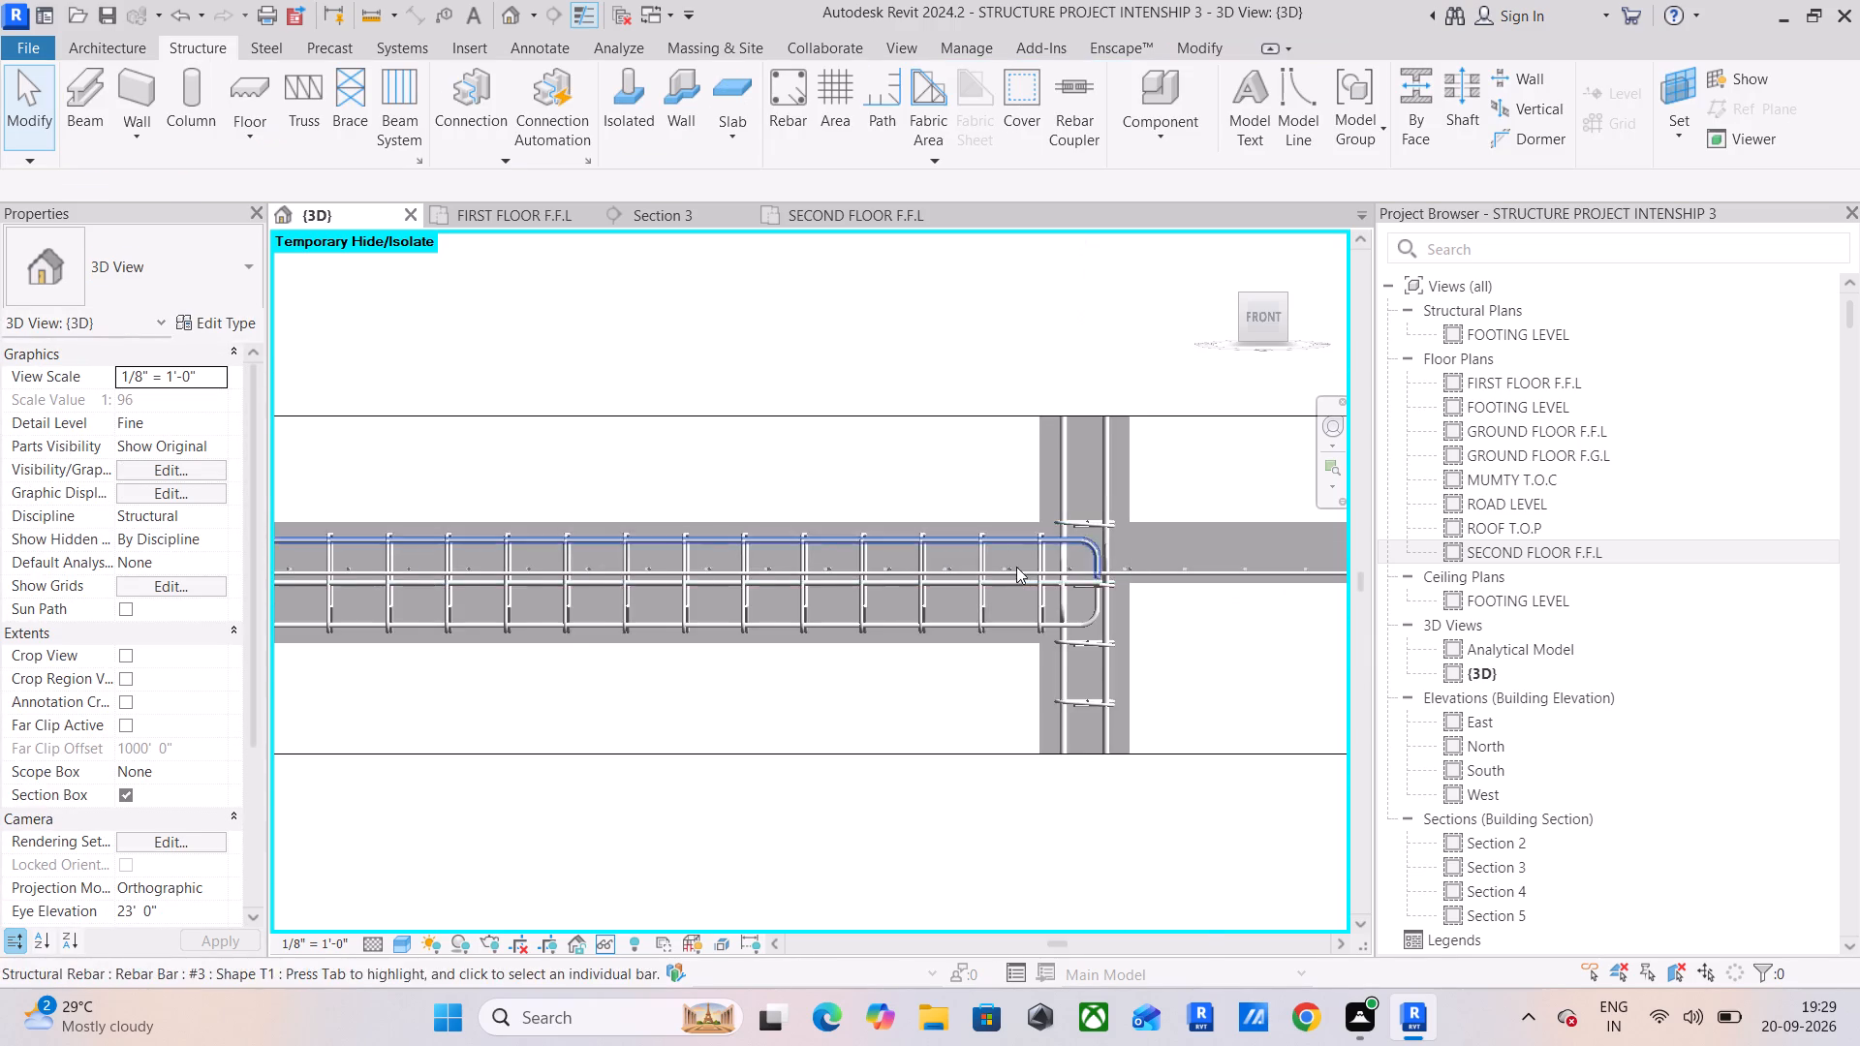
middle_drag(1021, 569, 1121, 593)
middle_drag(1145, 564, 941, 579)
scroll(939, 574, down, 5)
middle_drag(997, 608, 942, 663)
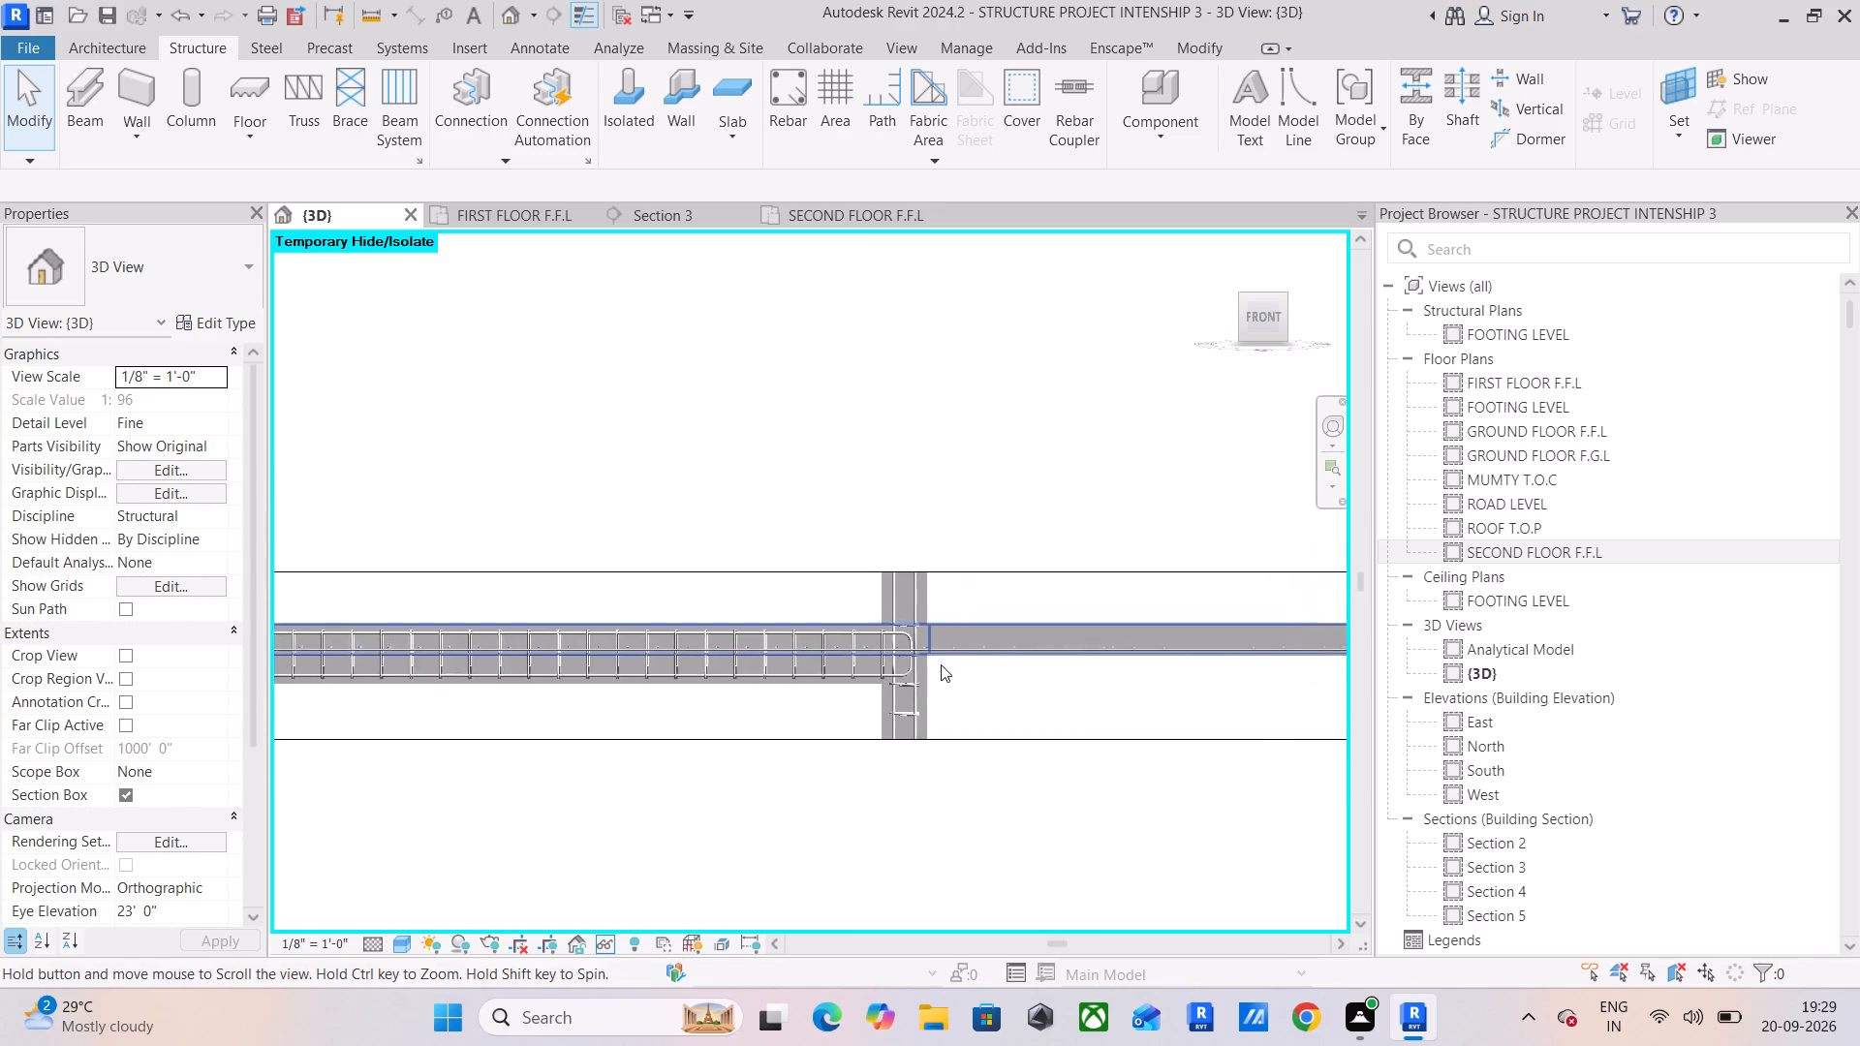
scroll(941, 664, down, 2)
middle_drag(1049, 649, 1215, 634)
middle_drag(541, 749, 1004, 652)
middle_drag(628, 593, 1030, 698)
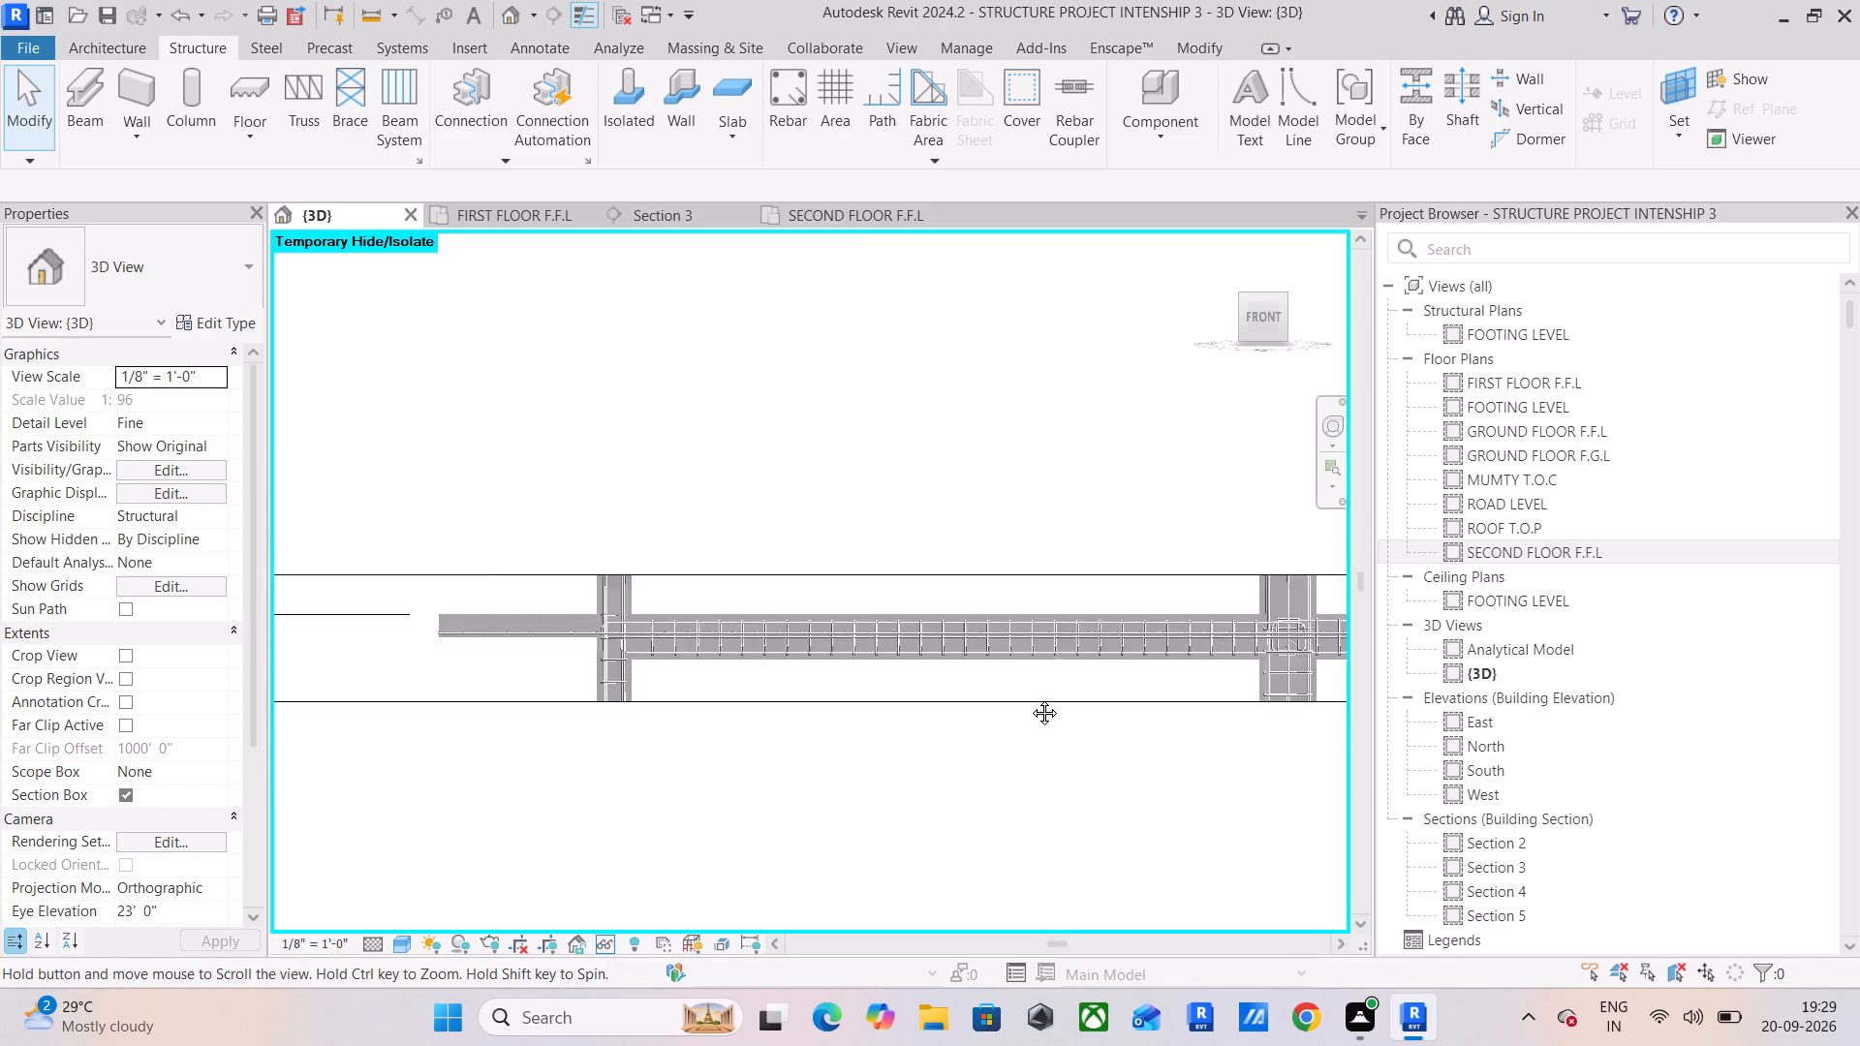
middle_drag(1030, 698, 1064, 699)
scroll(756, 629, up, 9)
scroll(681, 699, up, 5)
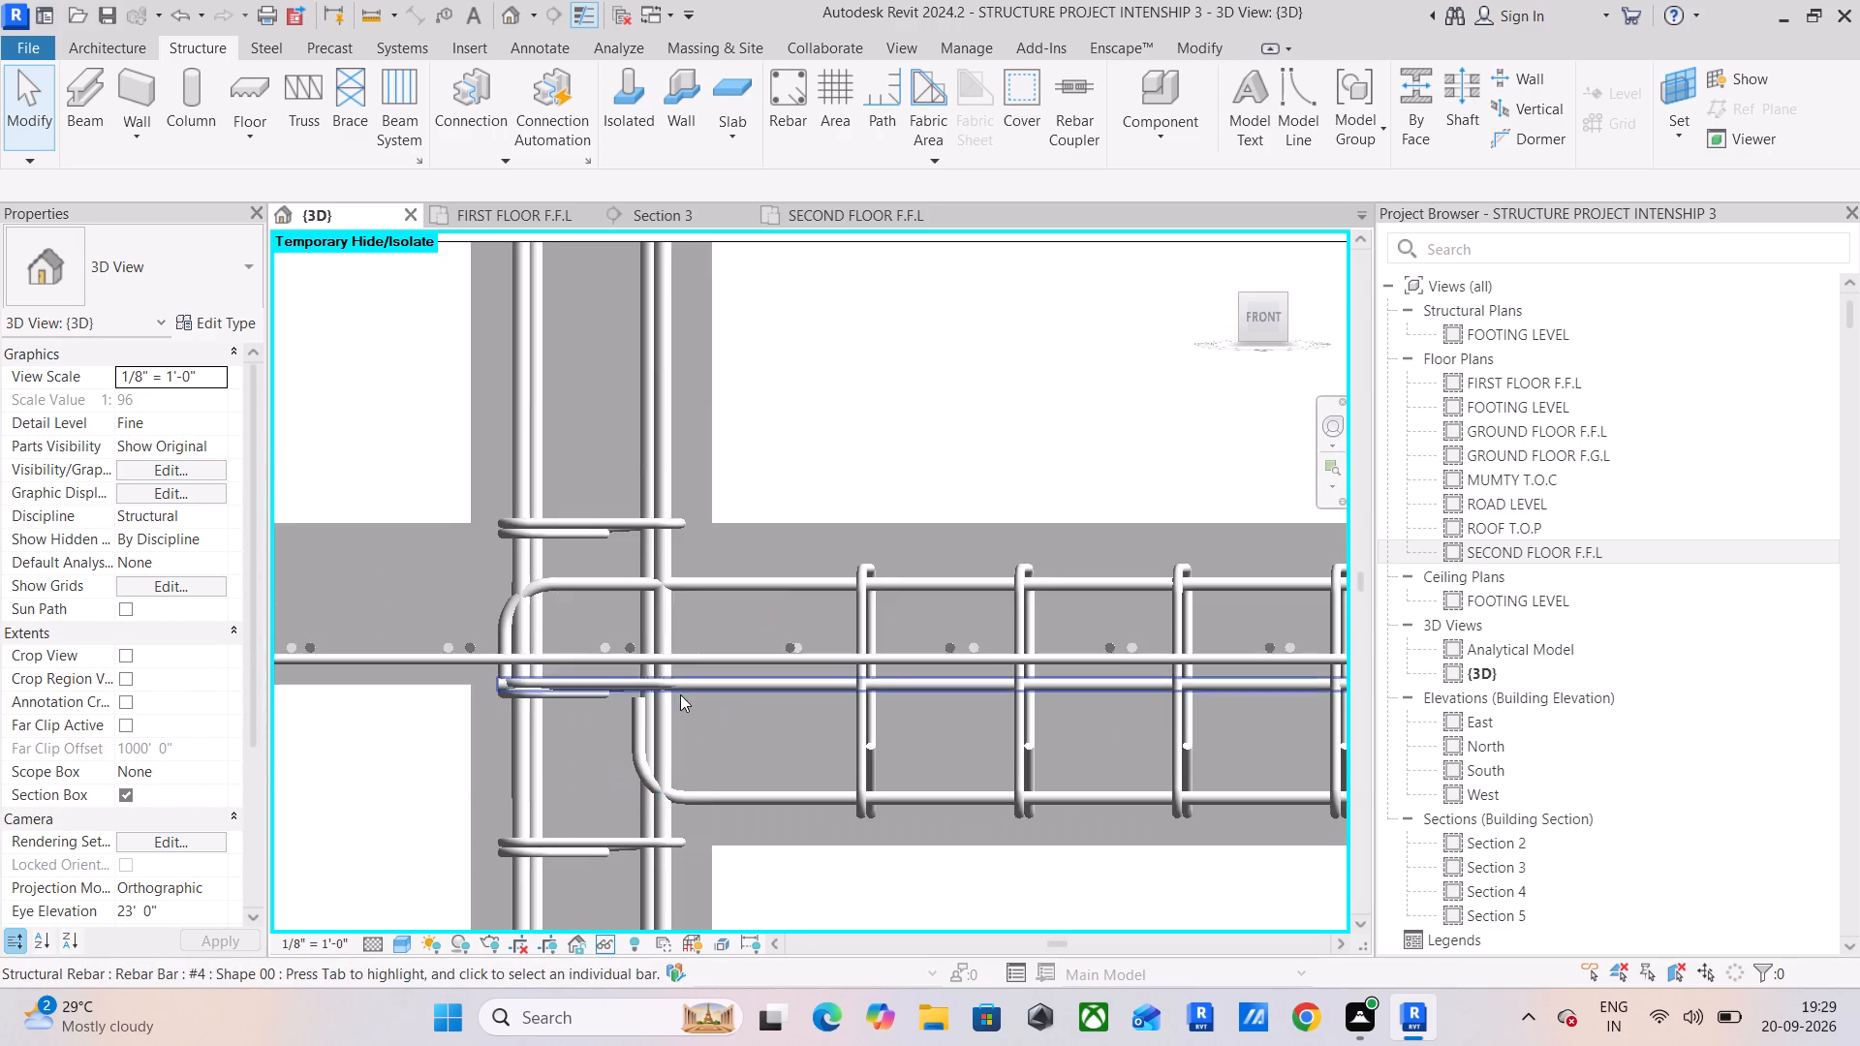
middle_drag(716, 702, 934, 582)
scroll(851, 644, up, 4)
click(857, 618)
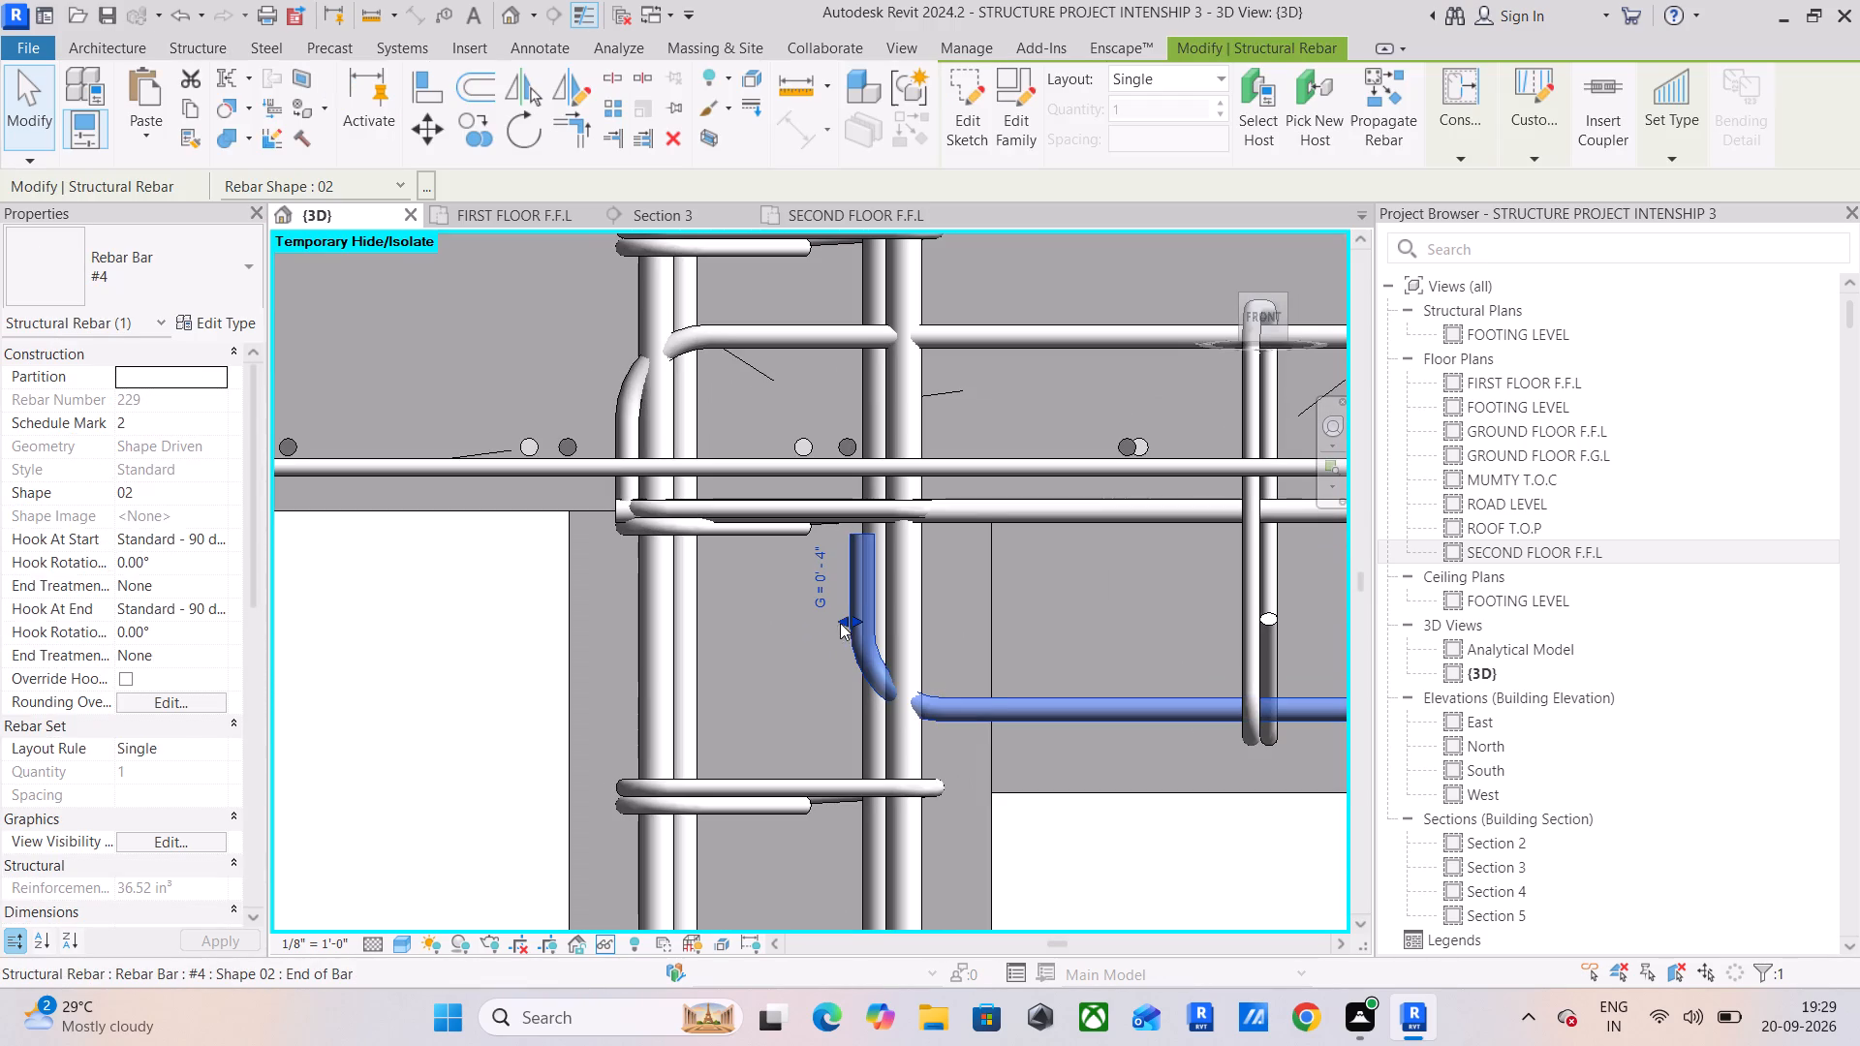
drag(842, 618, 707, 636)
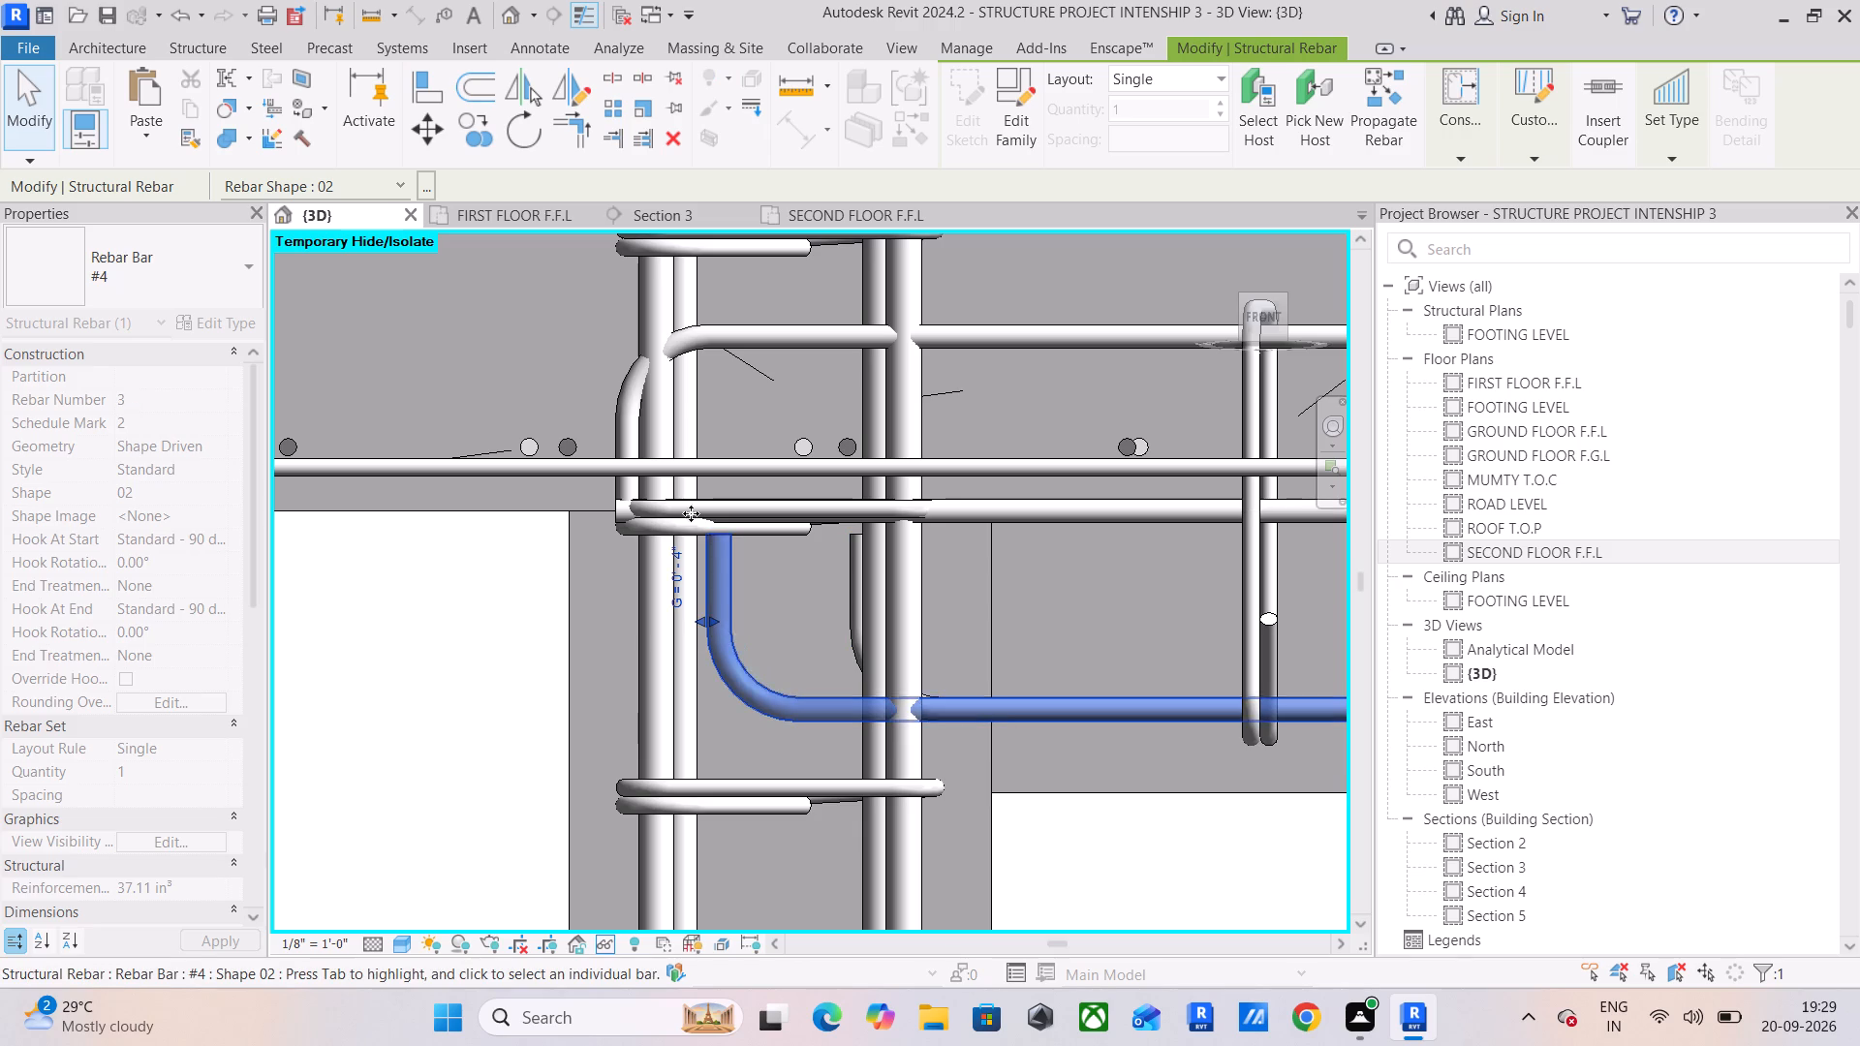
Pull the two hooked top #4 bars and a straight mid-depth #4 bar back to align with the extended bottom hook.
click(624, 416)
drag(625, 422, 720, 438)
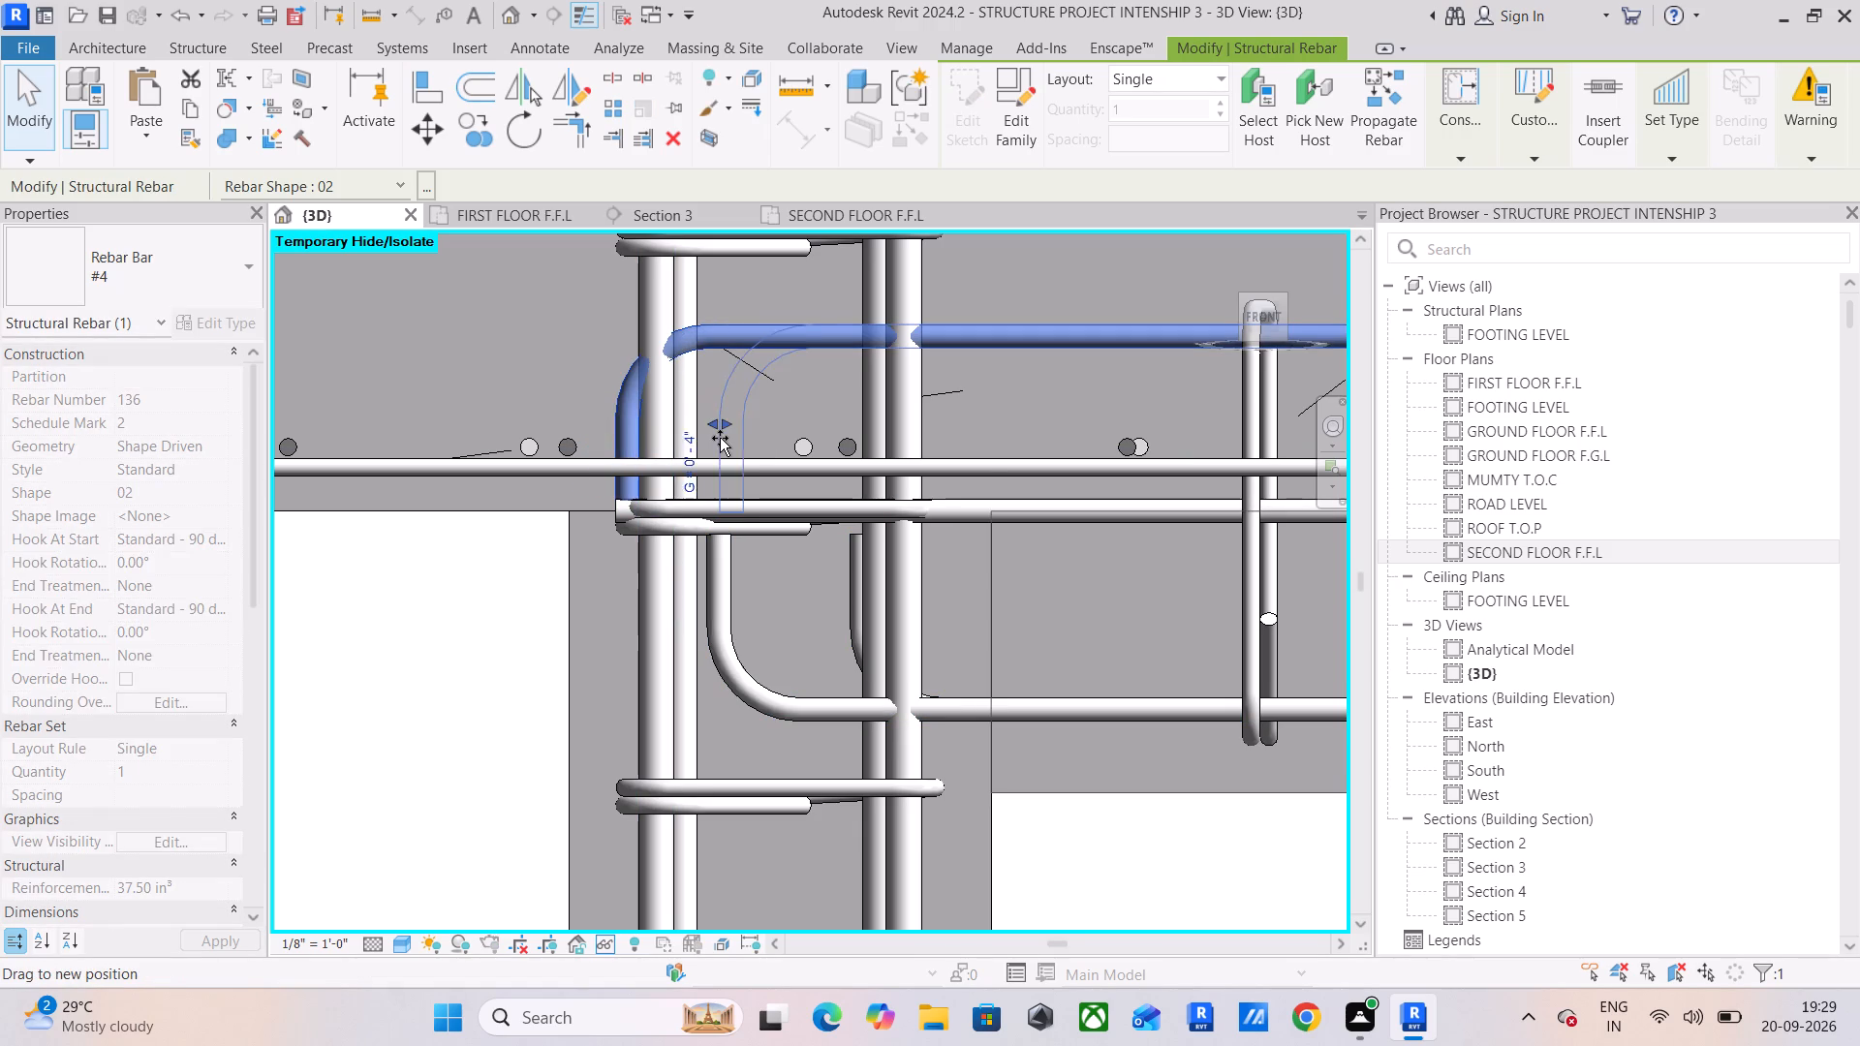
drag(720, 438, 705, 437)
click(1024, 509)
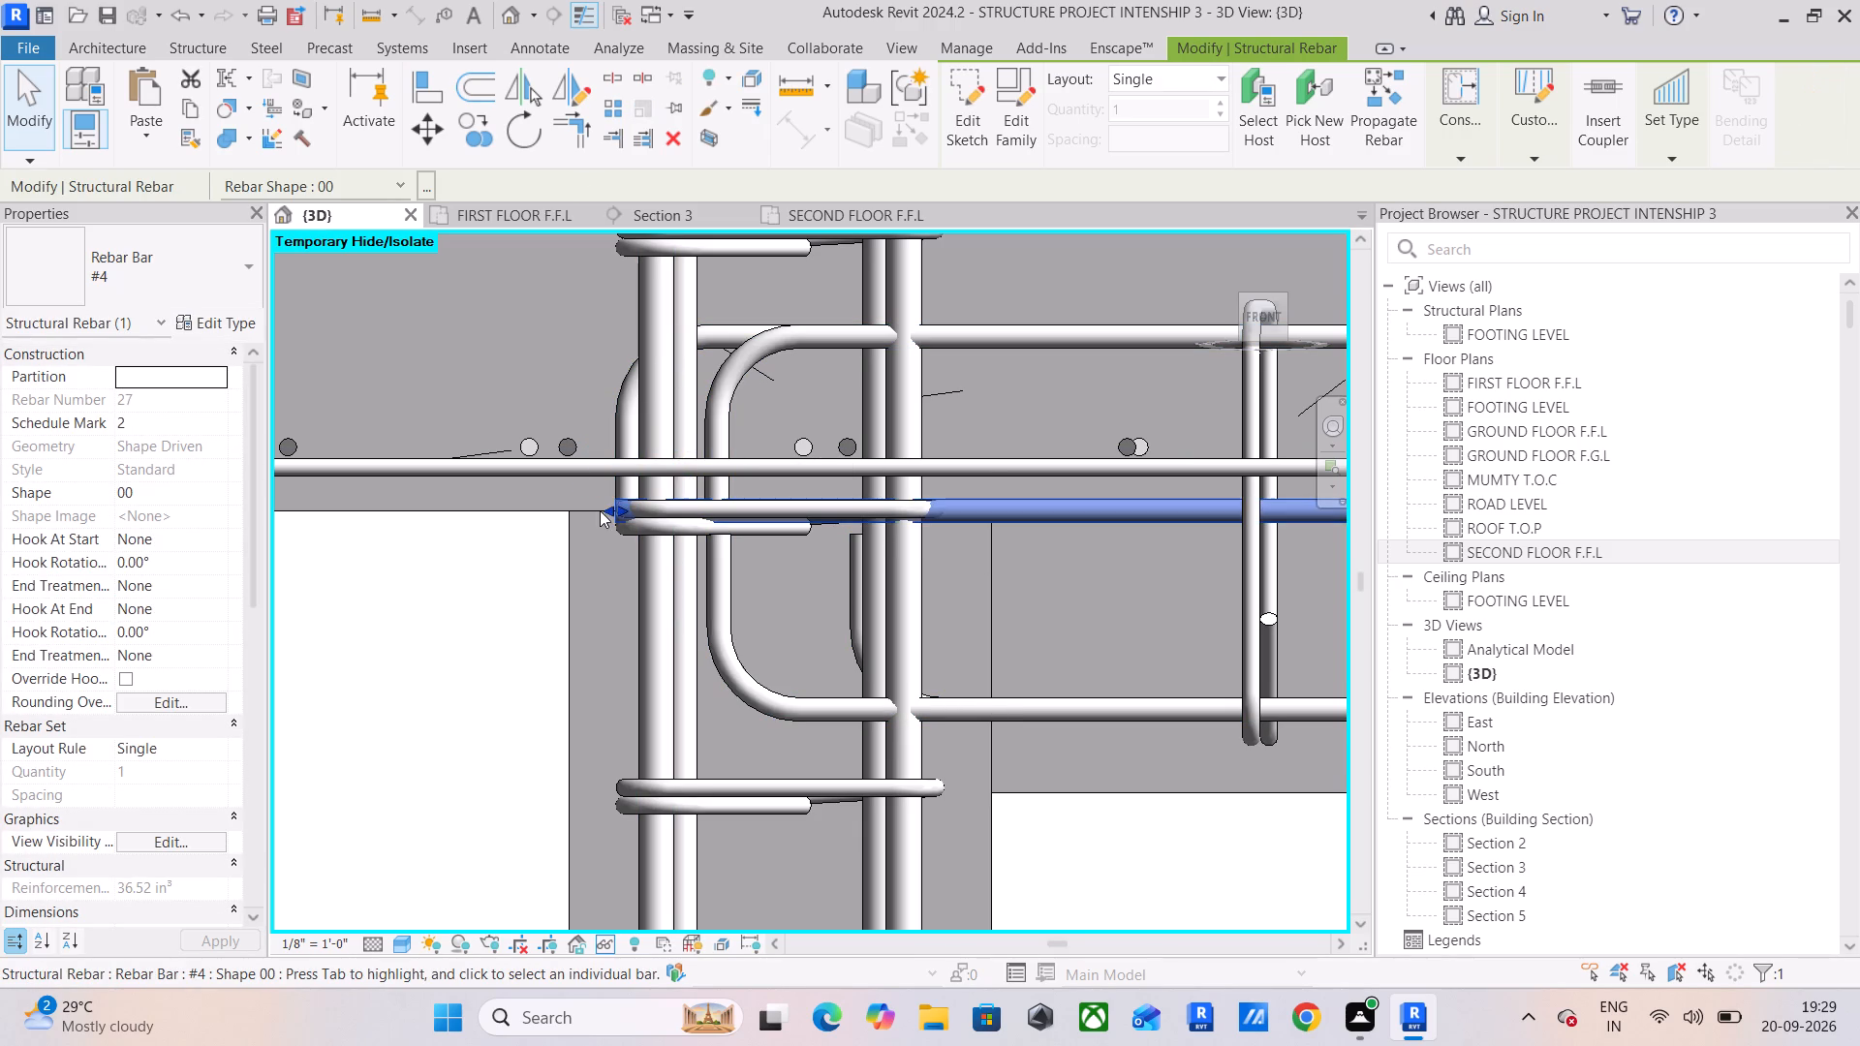
drag(612, 507, 715, 517)
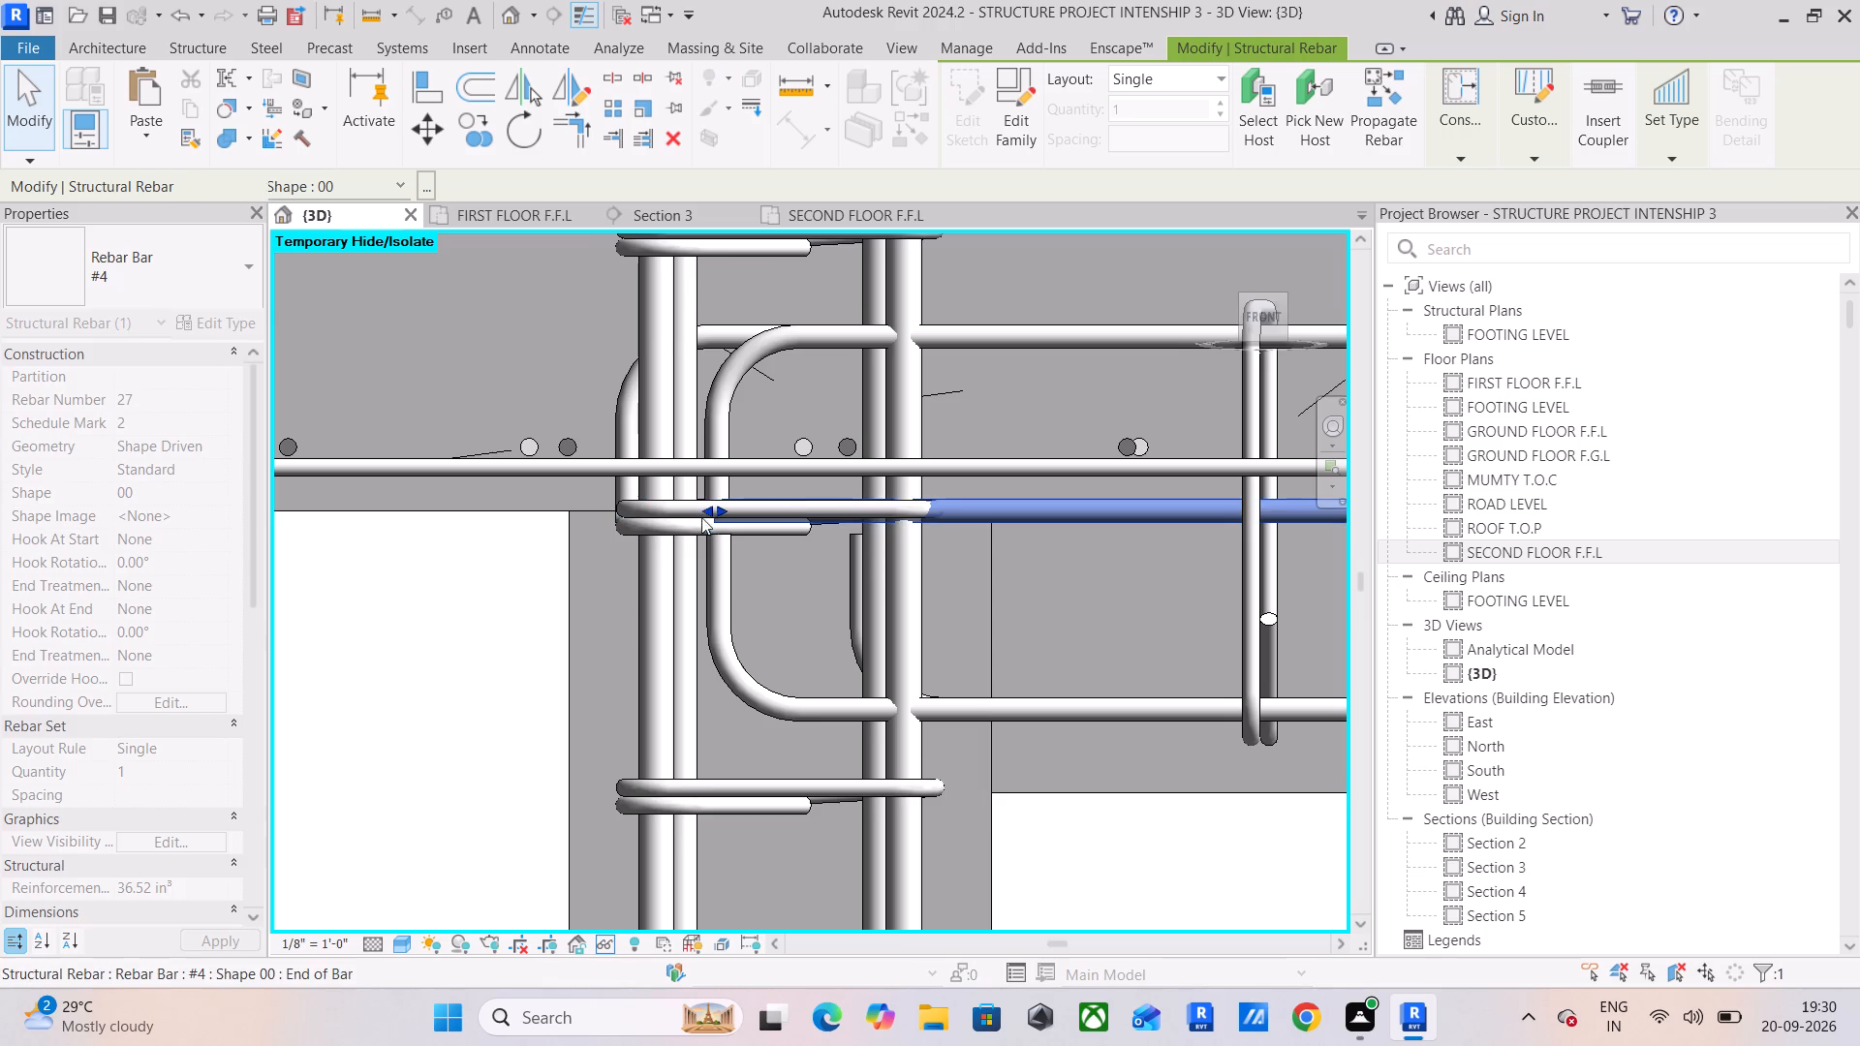
click(611, 426)
drag(618, 421, 687, 432)
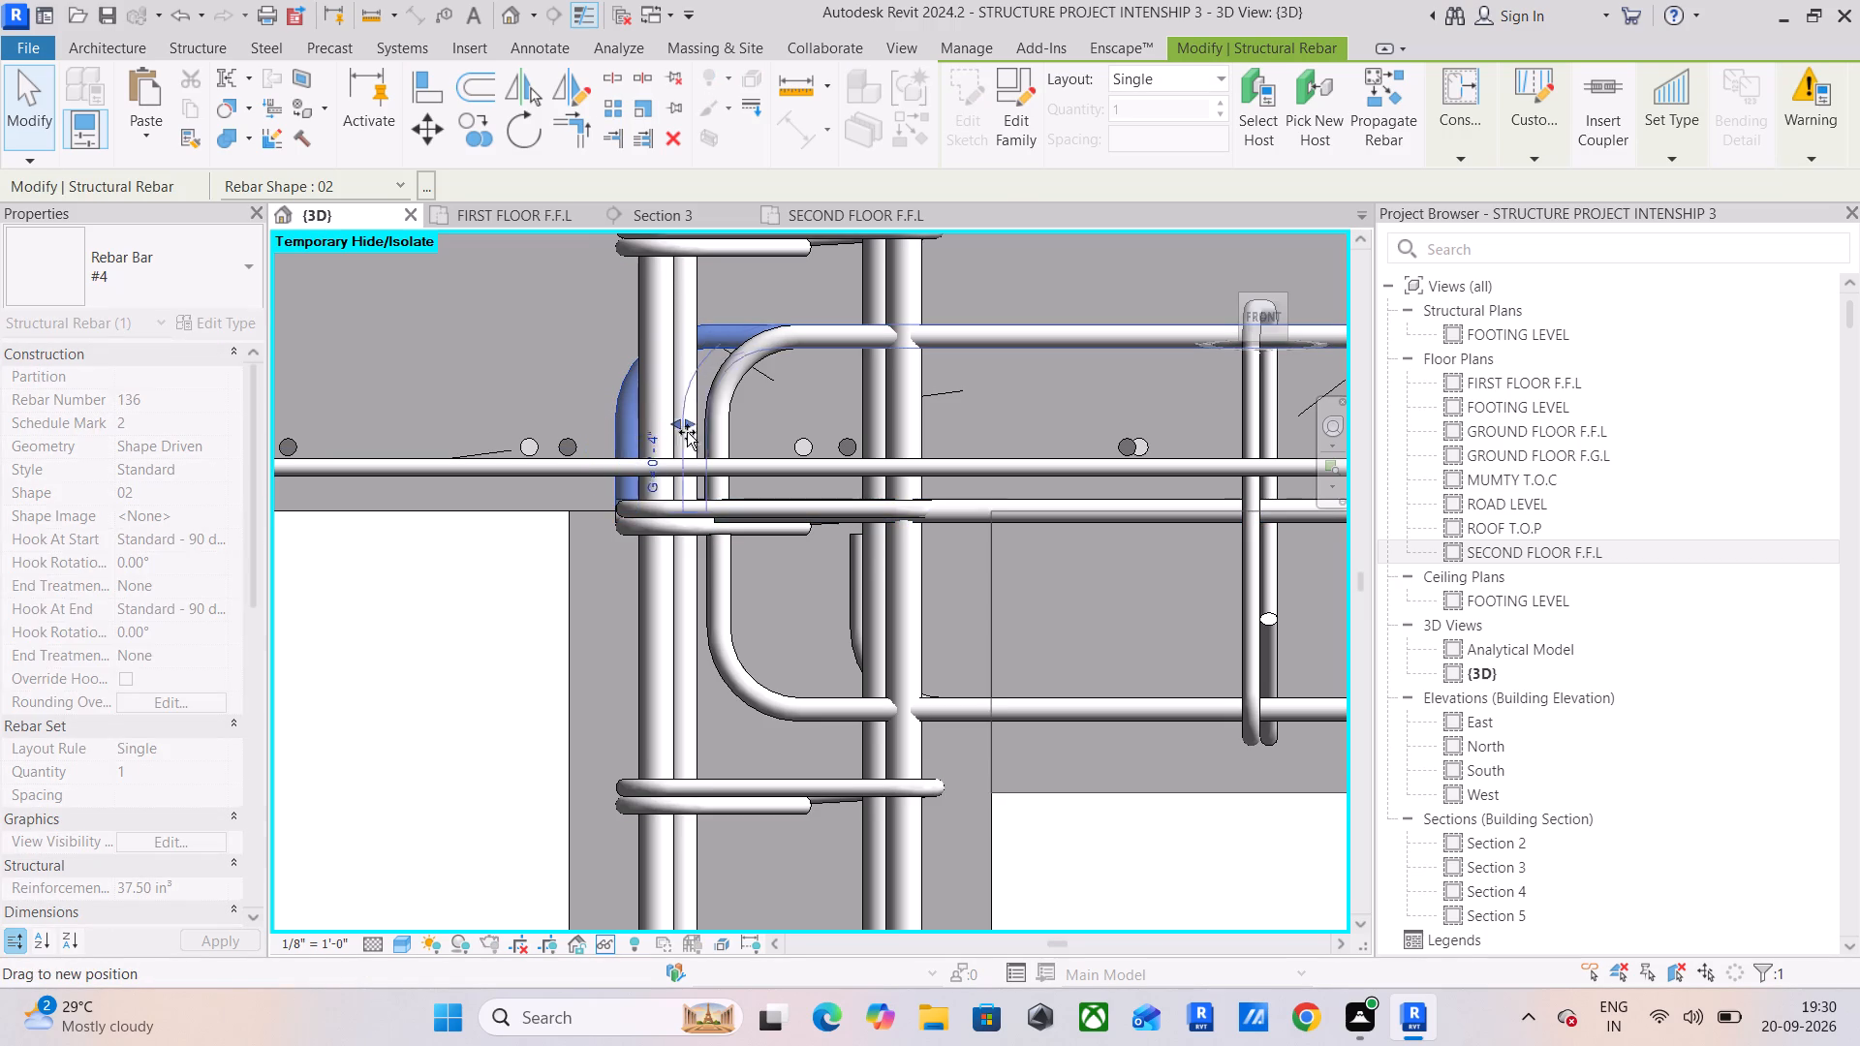
drag(687, 432, 706, 437)
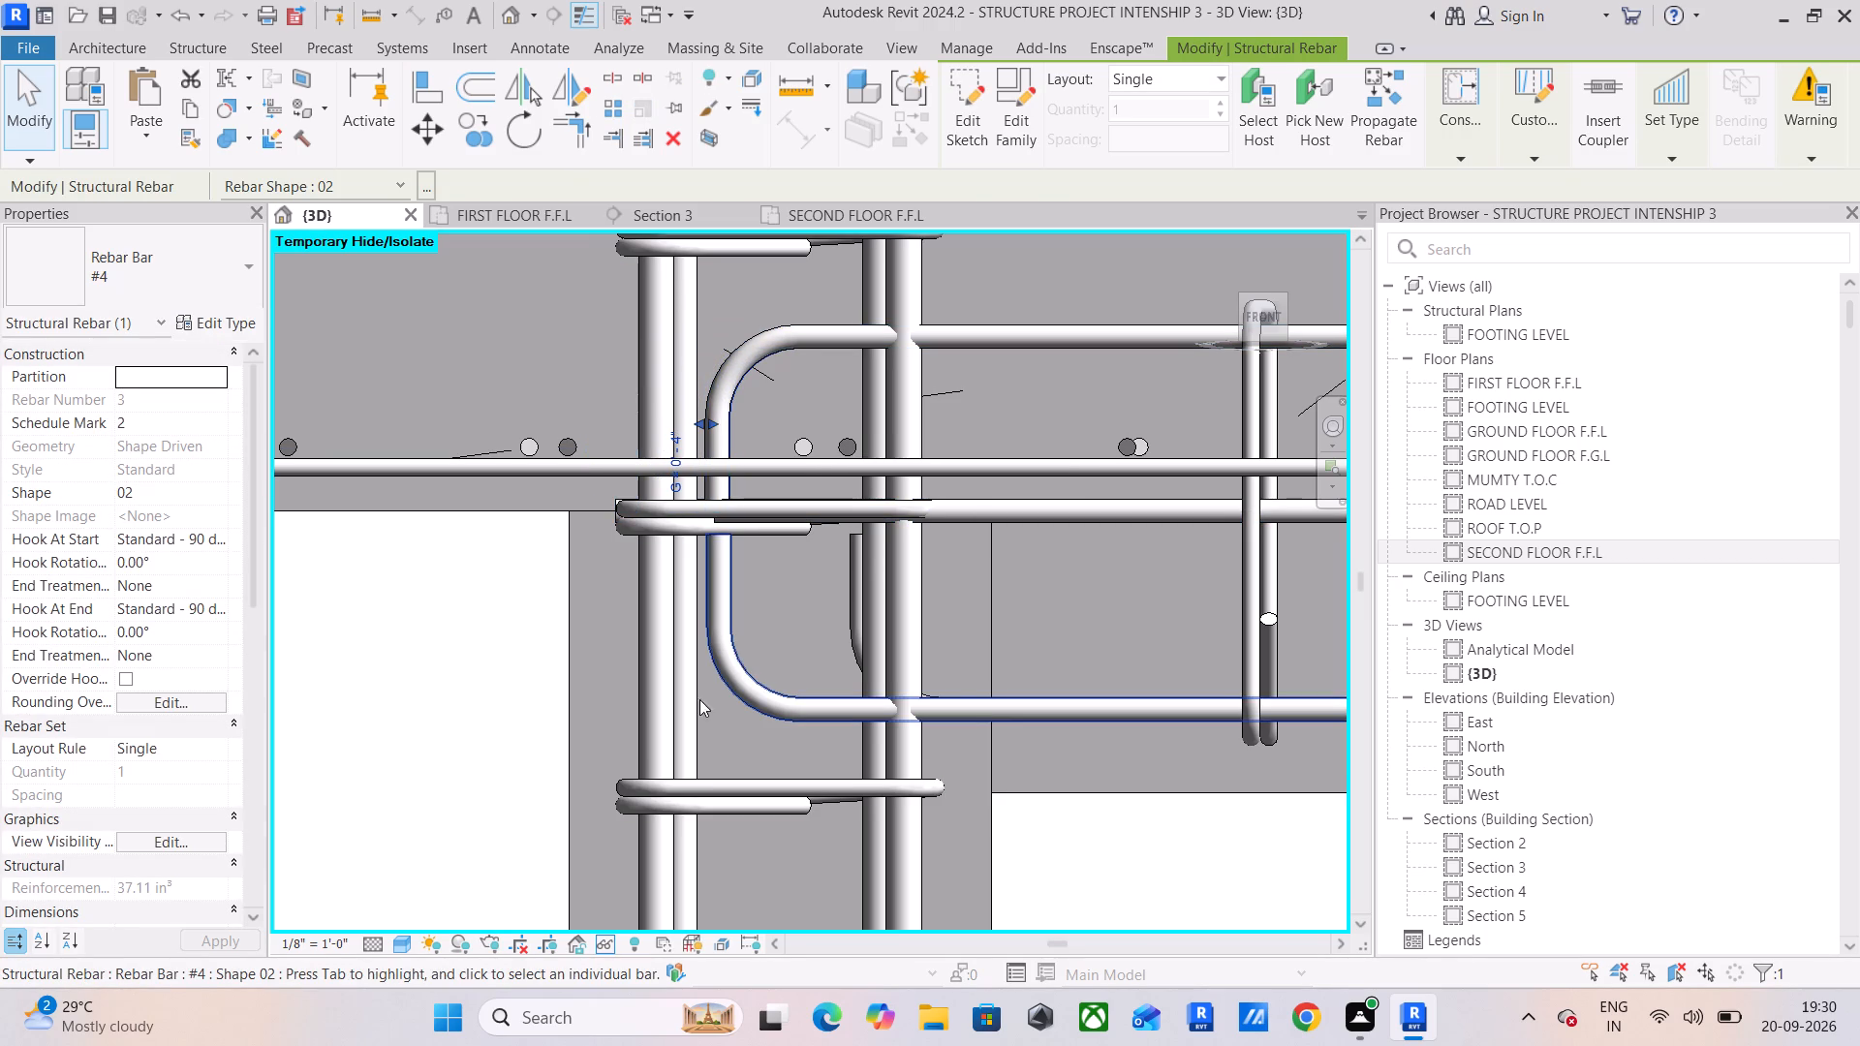
Extend the remaining hooked bottom #4 bar into the left end column in line with the other hooks.
scroll(897, 702, down, 1)
click(851, 606)
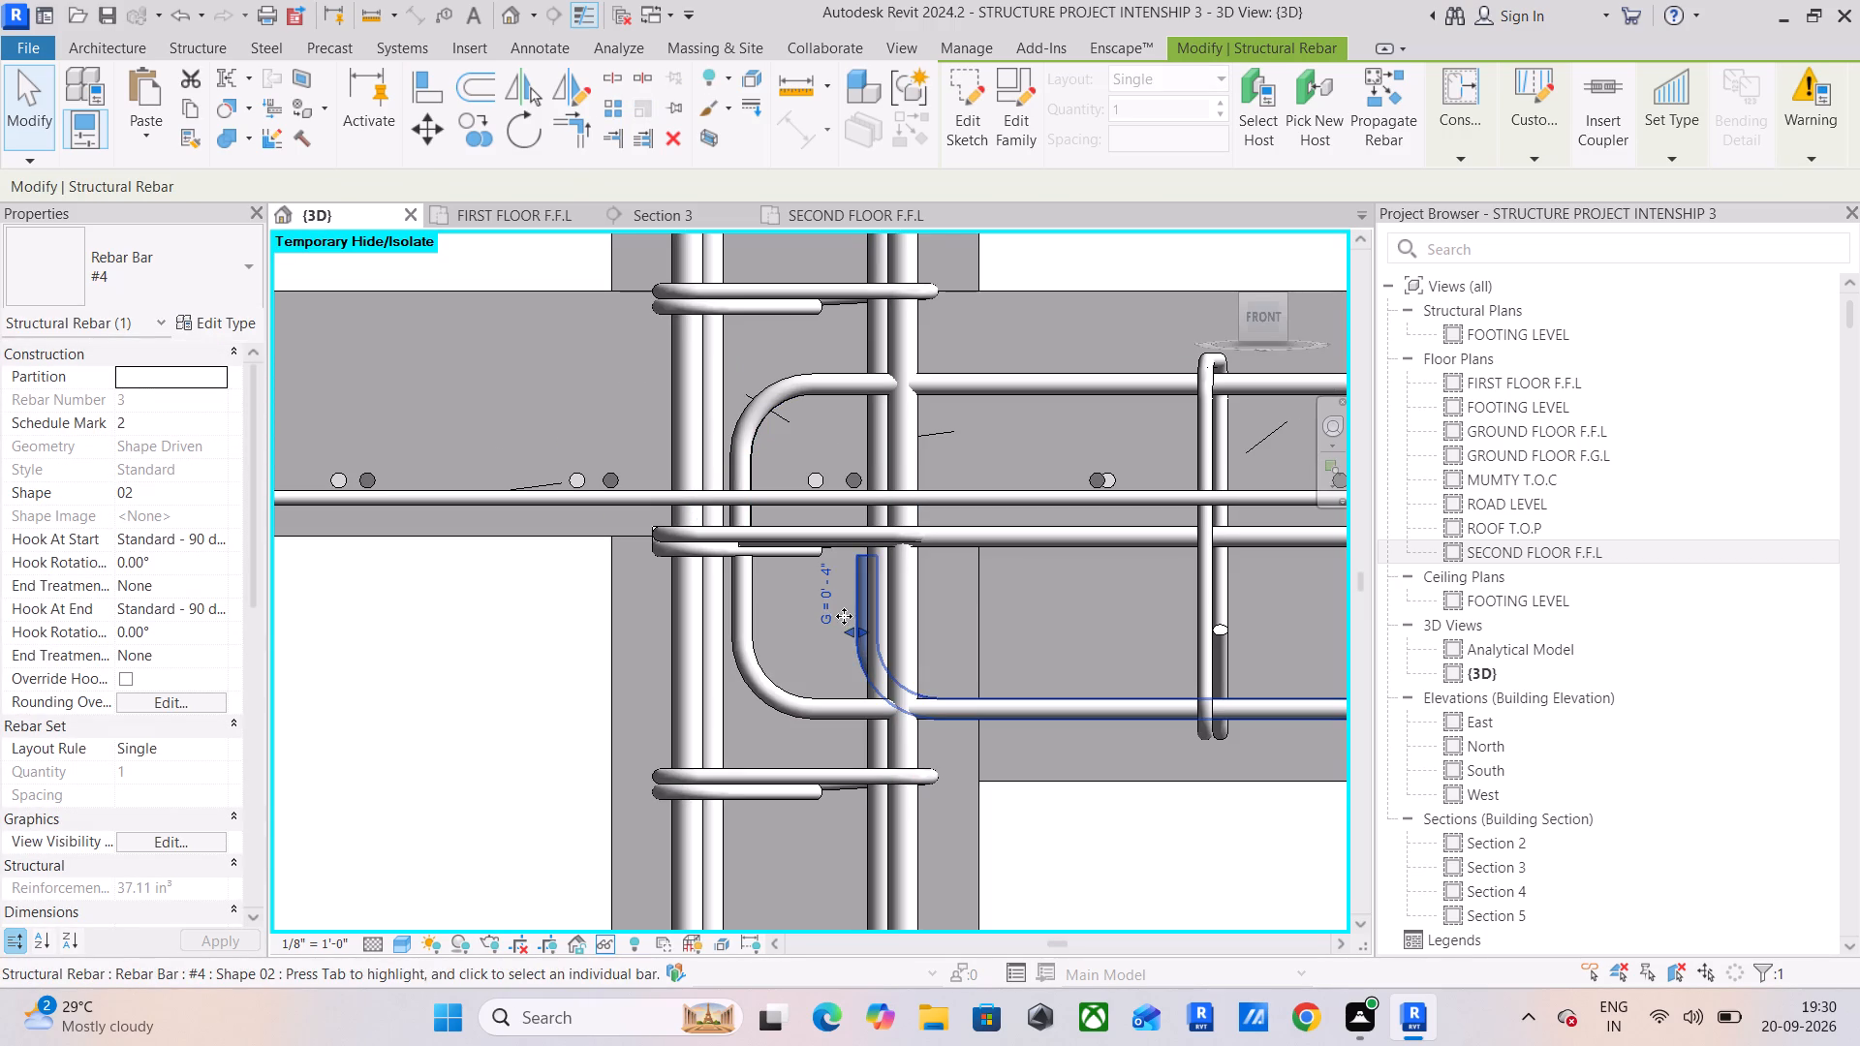
drag(849, 638, 733, 631)
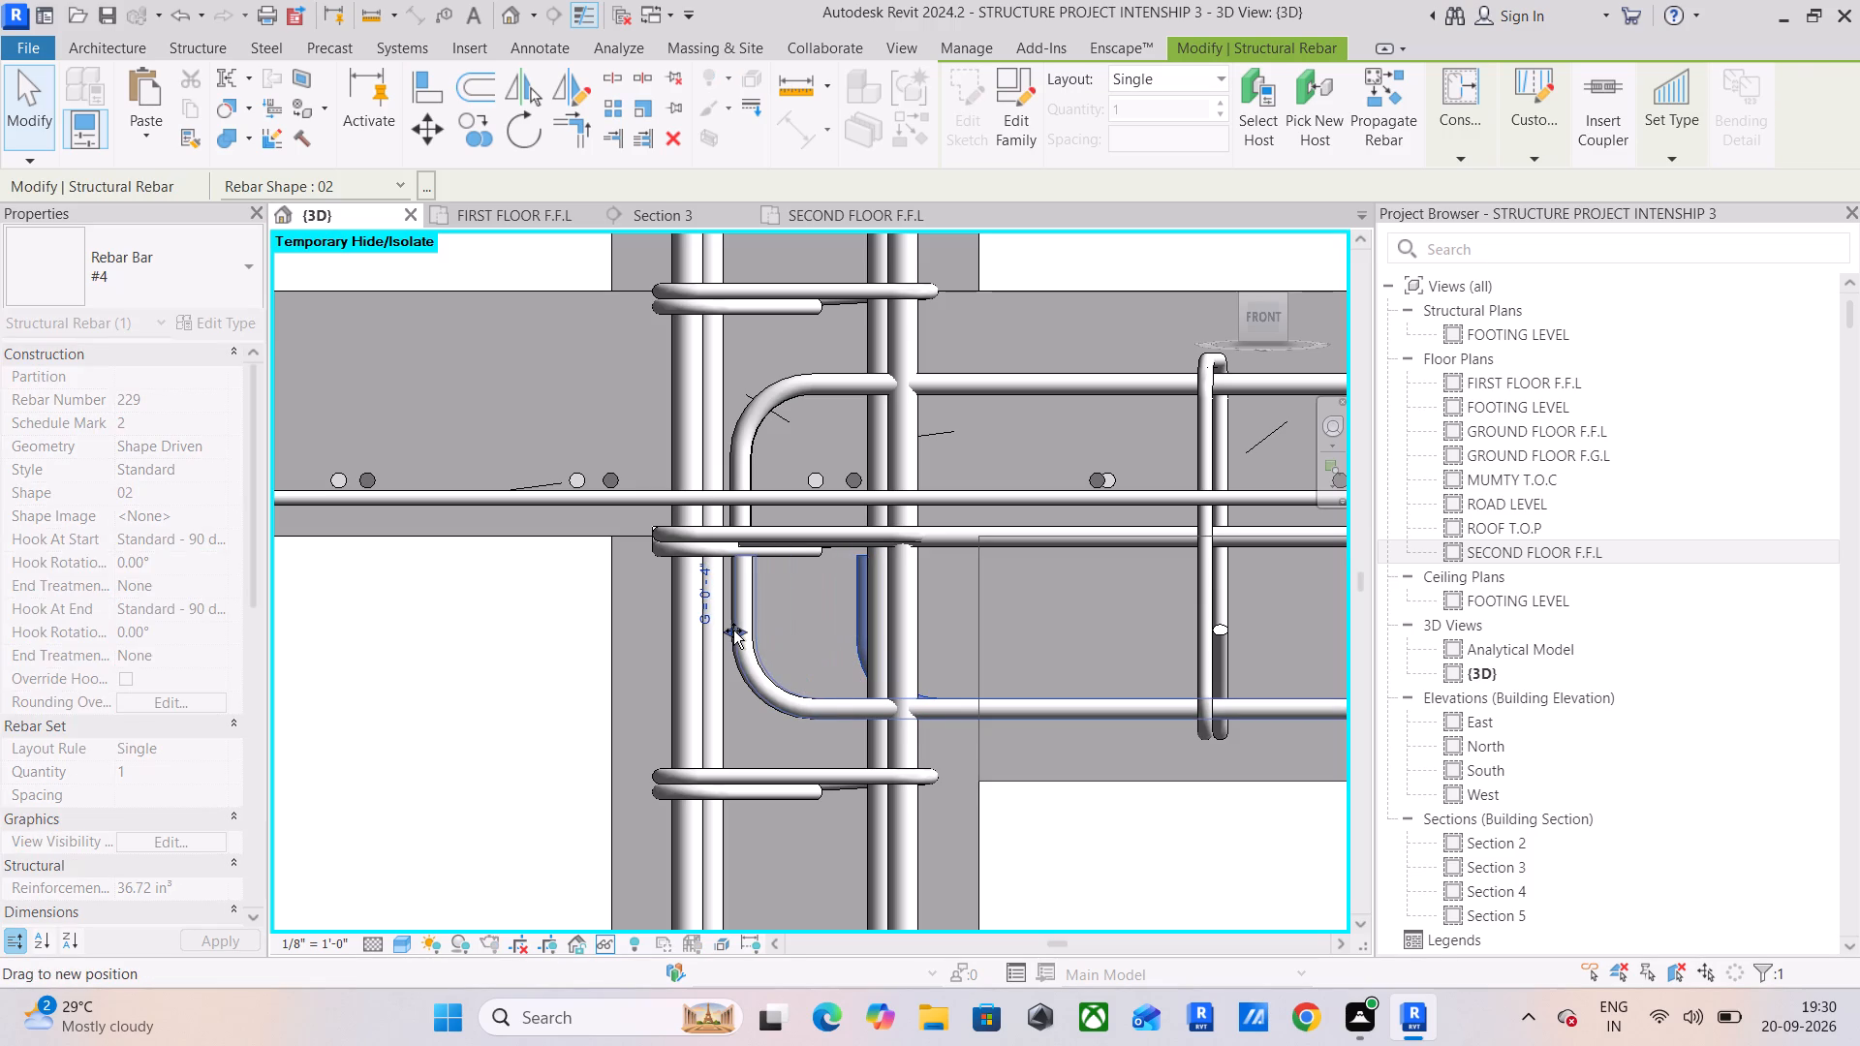
drag(733, 631, 731, 631)
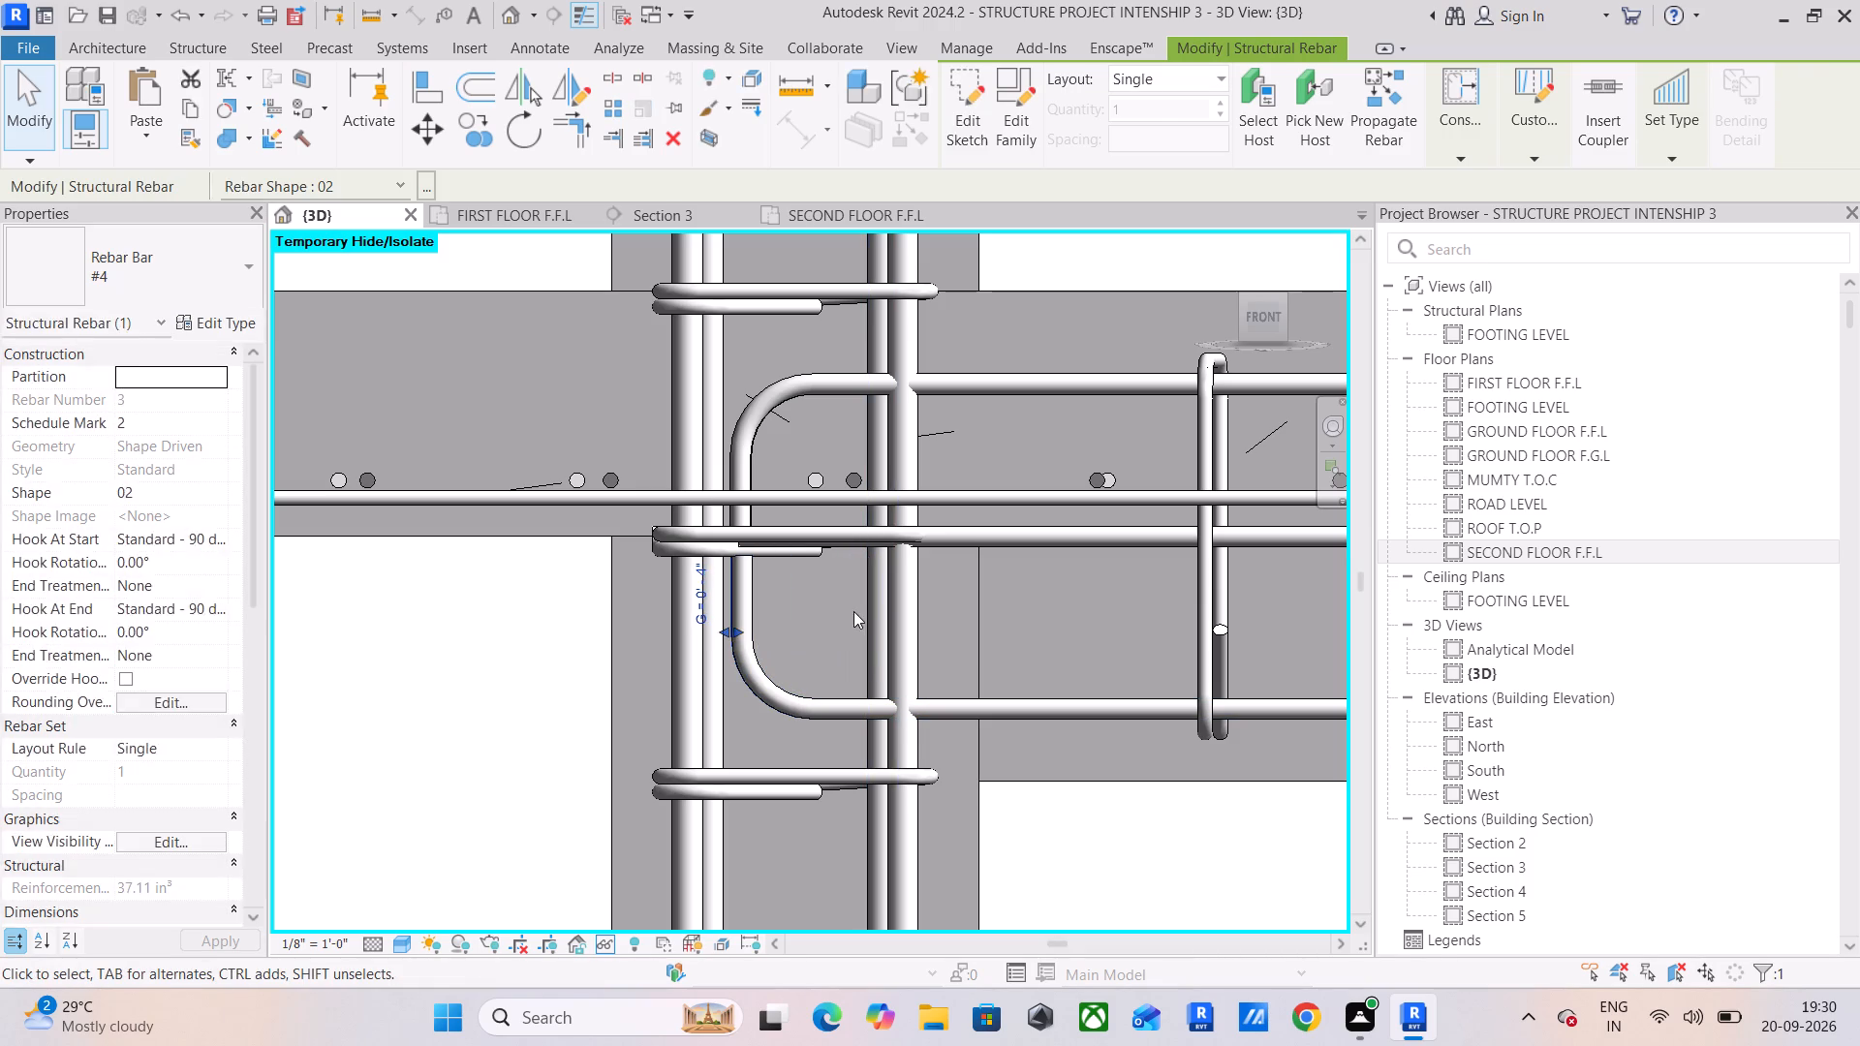
click(853, 611)
Stretch the left-hand beam's #3 stirrup set to the face of the left end column, keeping the 6-inch spacing.
scroll(825, 632, down, 4)
middle_drag(929, 648, 689, 692)
click(807, 645)
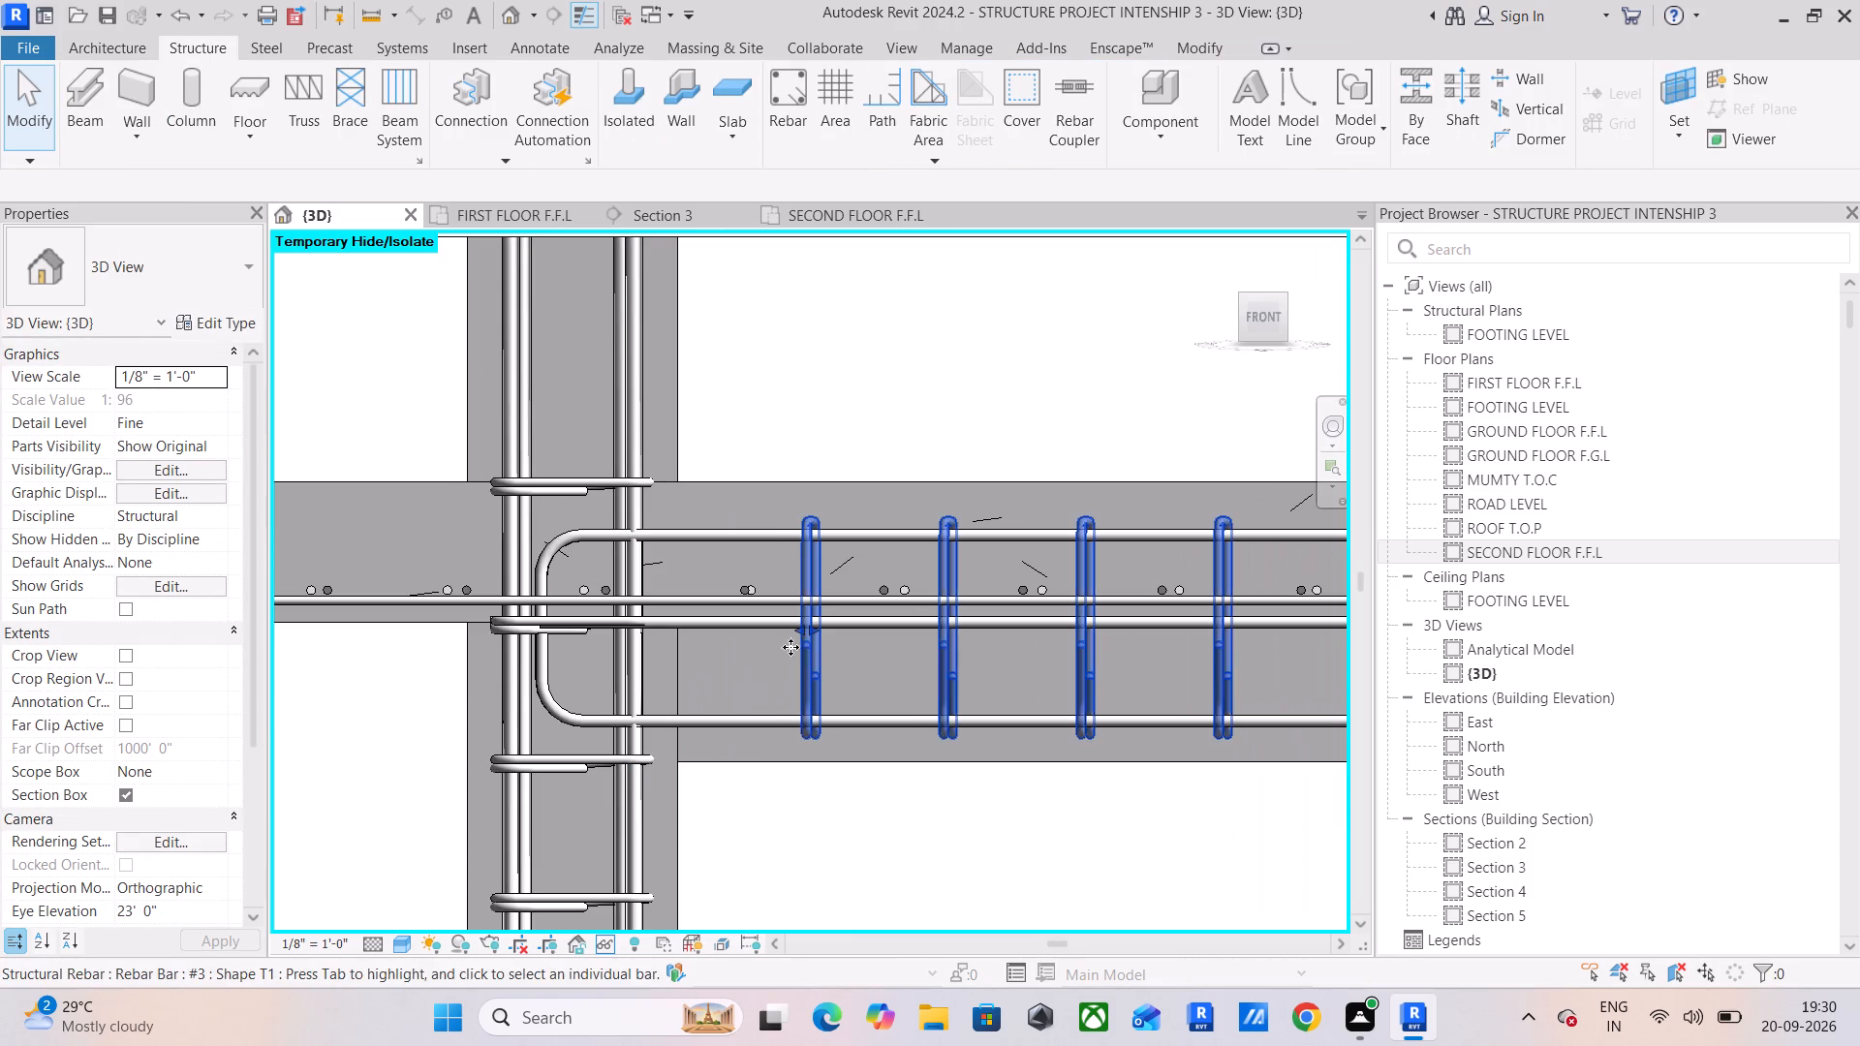
drag(796, 631, 687, 640)
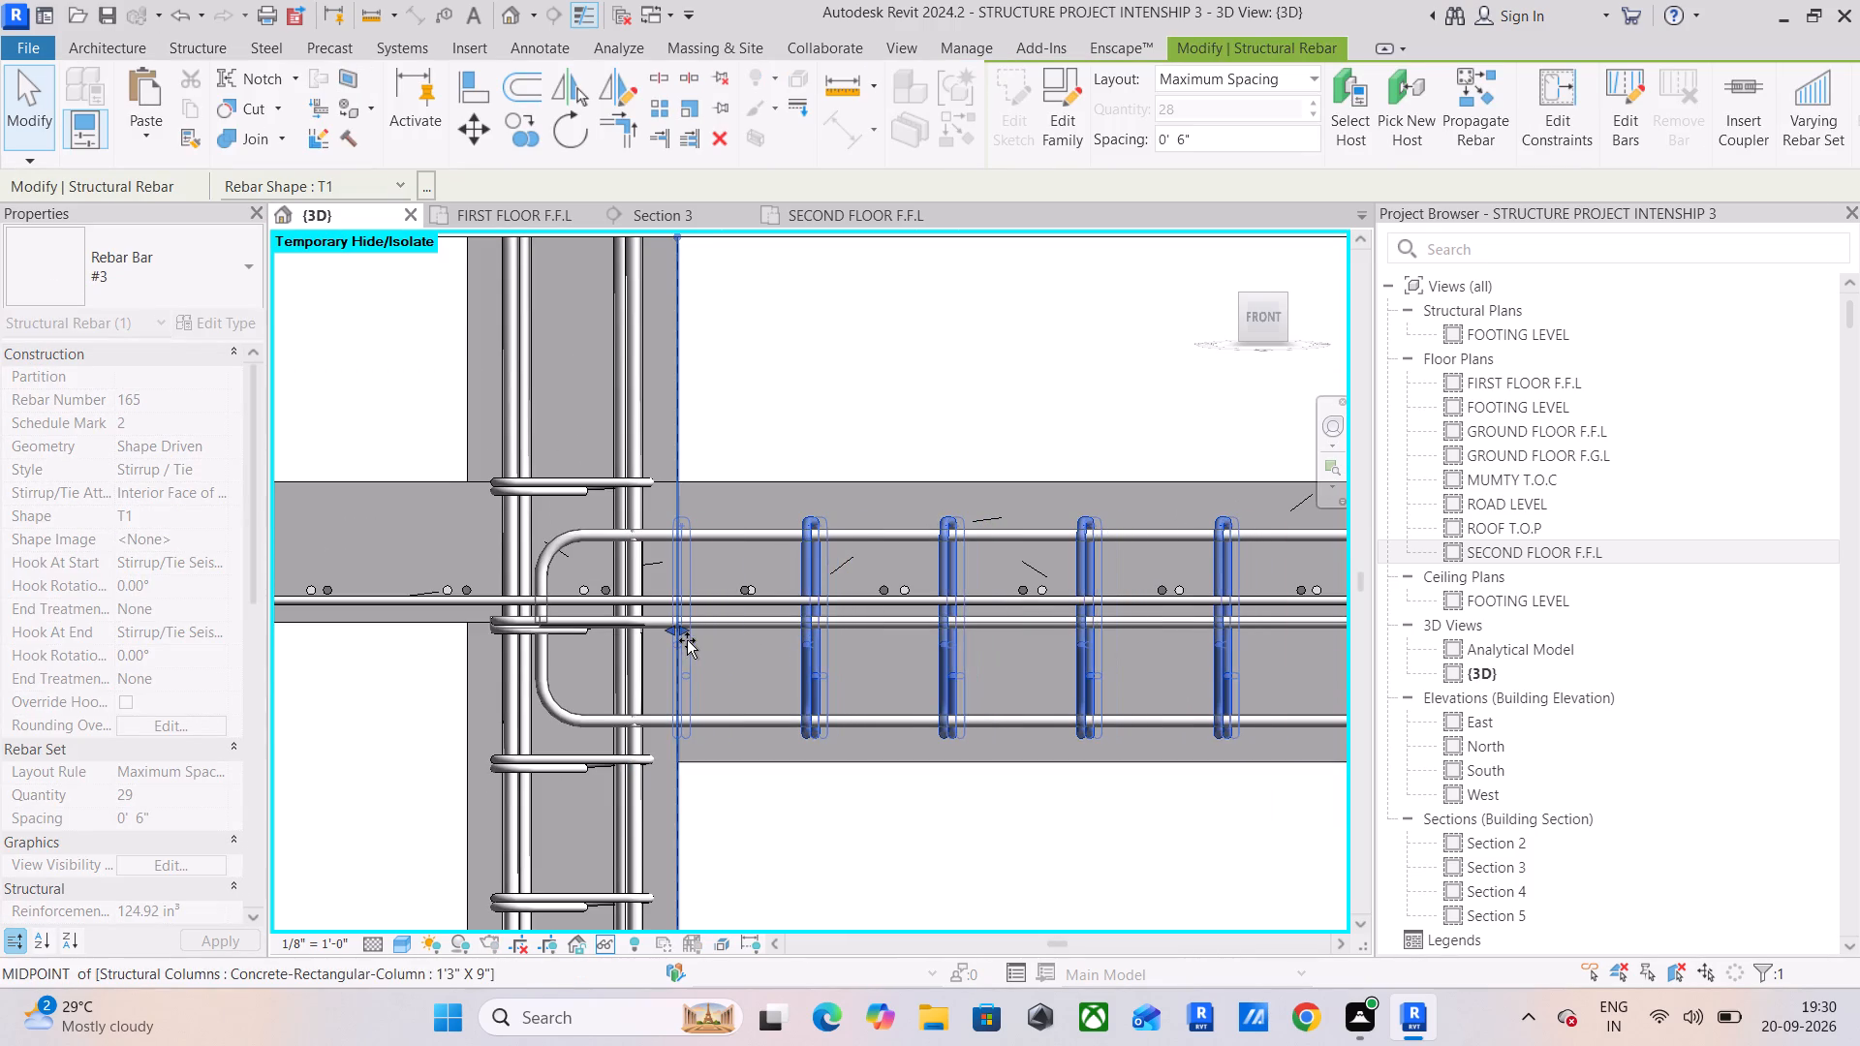
drag(687, 640, 686, 641)
click(762, 908)
Turn off the section box to show the whole isolated frame in the 3D view.
scroll(795, 786, down, 5)
middle_drag(795, 787, 699, 787)
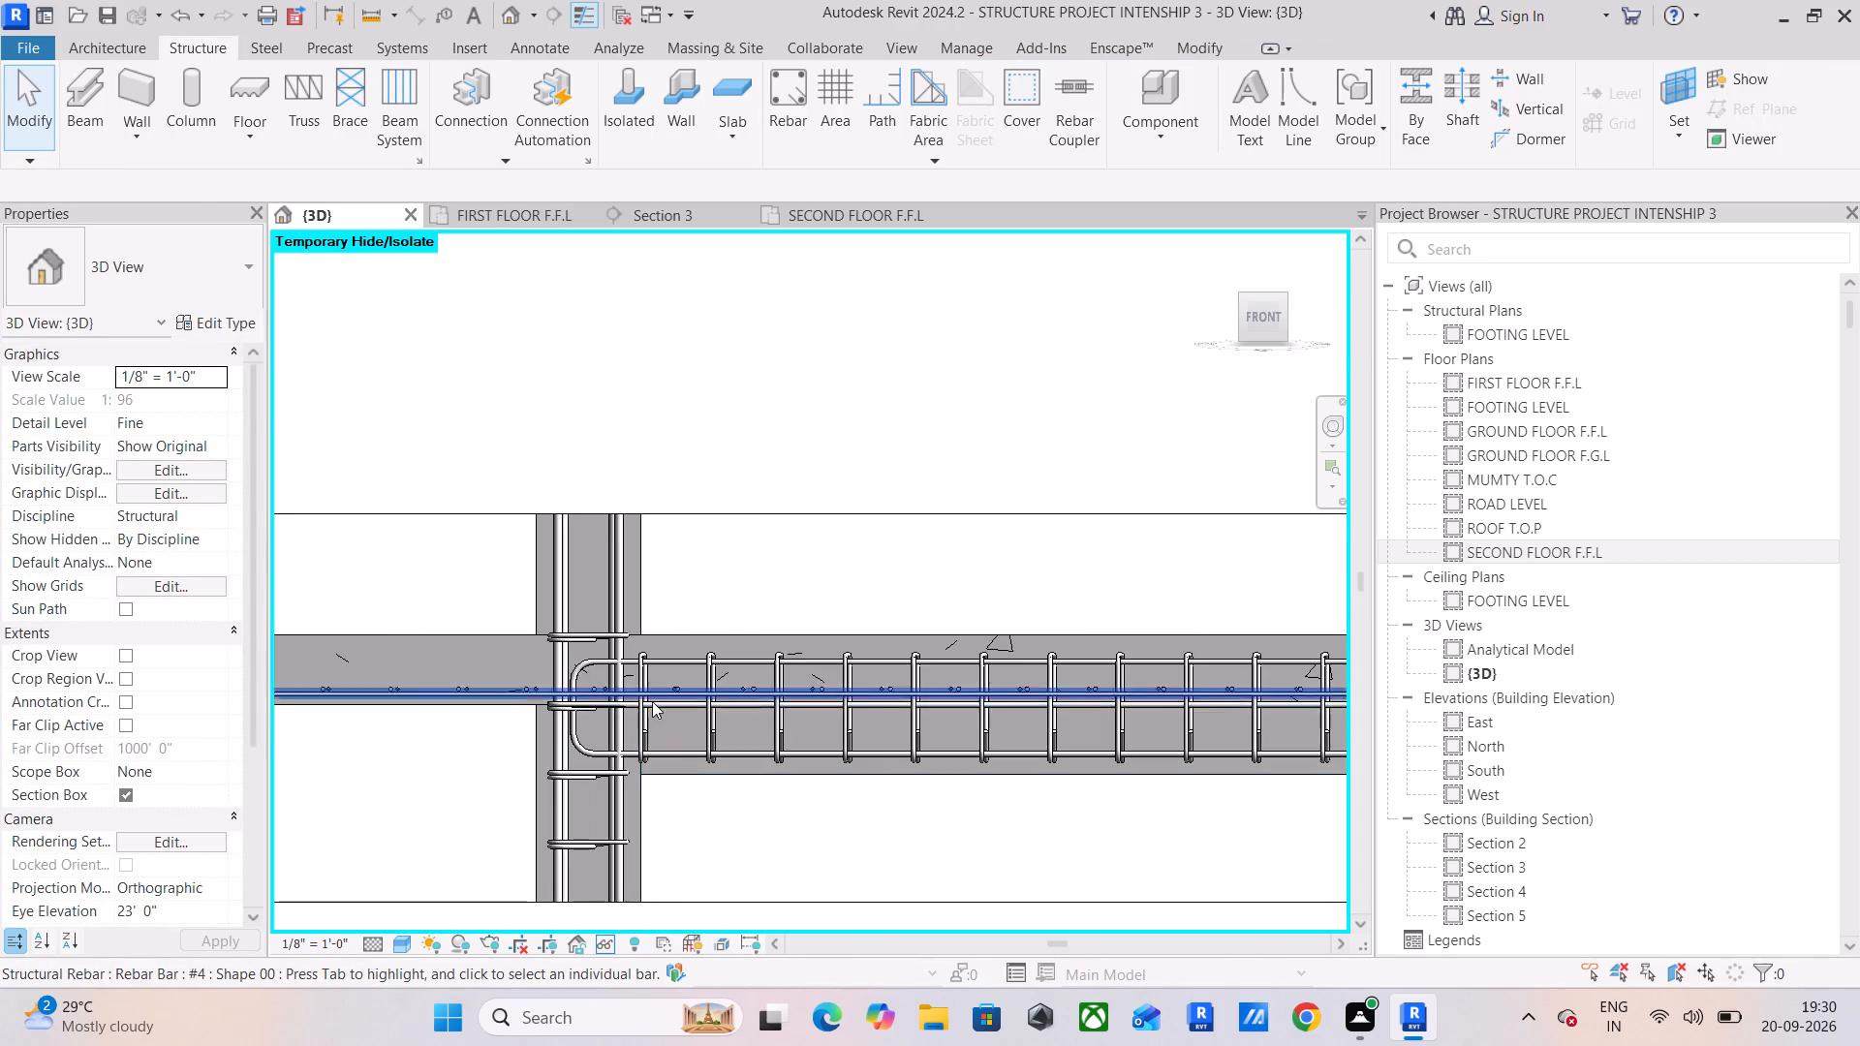
scroll(655, 716, down, 3)
scroll(884, 740, down, 4)
middle_drag(856, 756, 535, 734)
scroll(679, 738, down, 4)
middle_drag(992, 771, 727, 802)
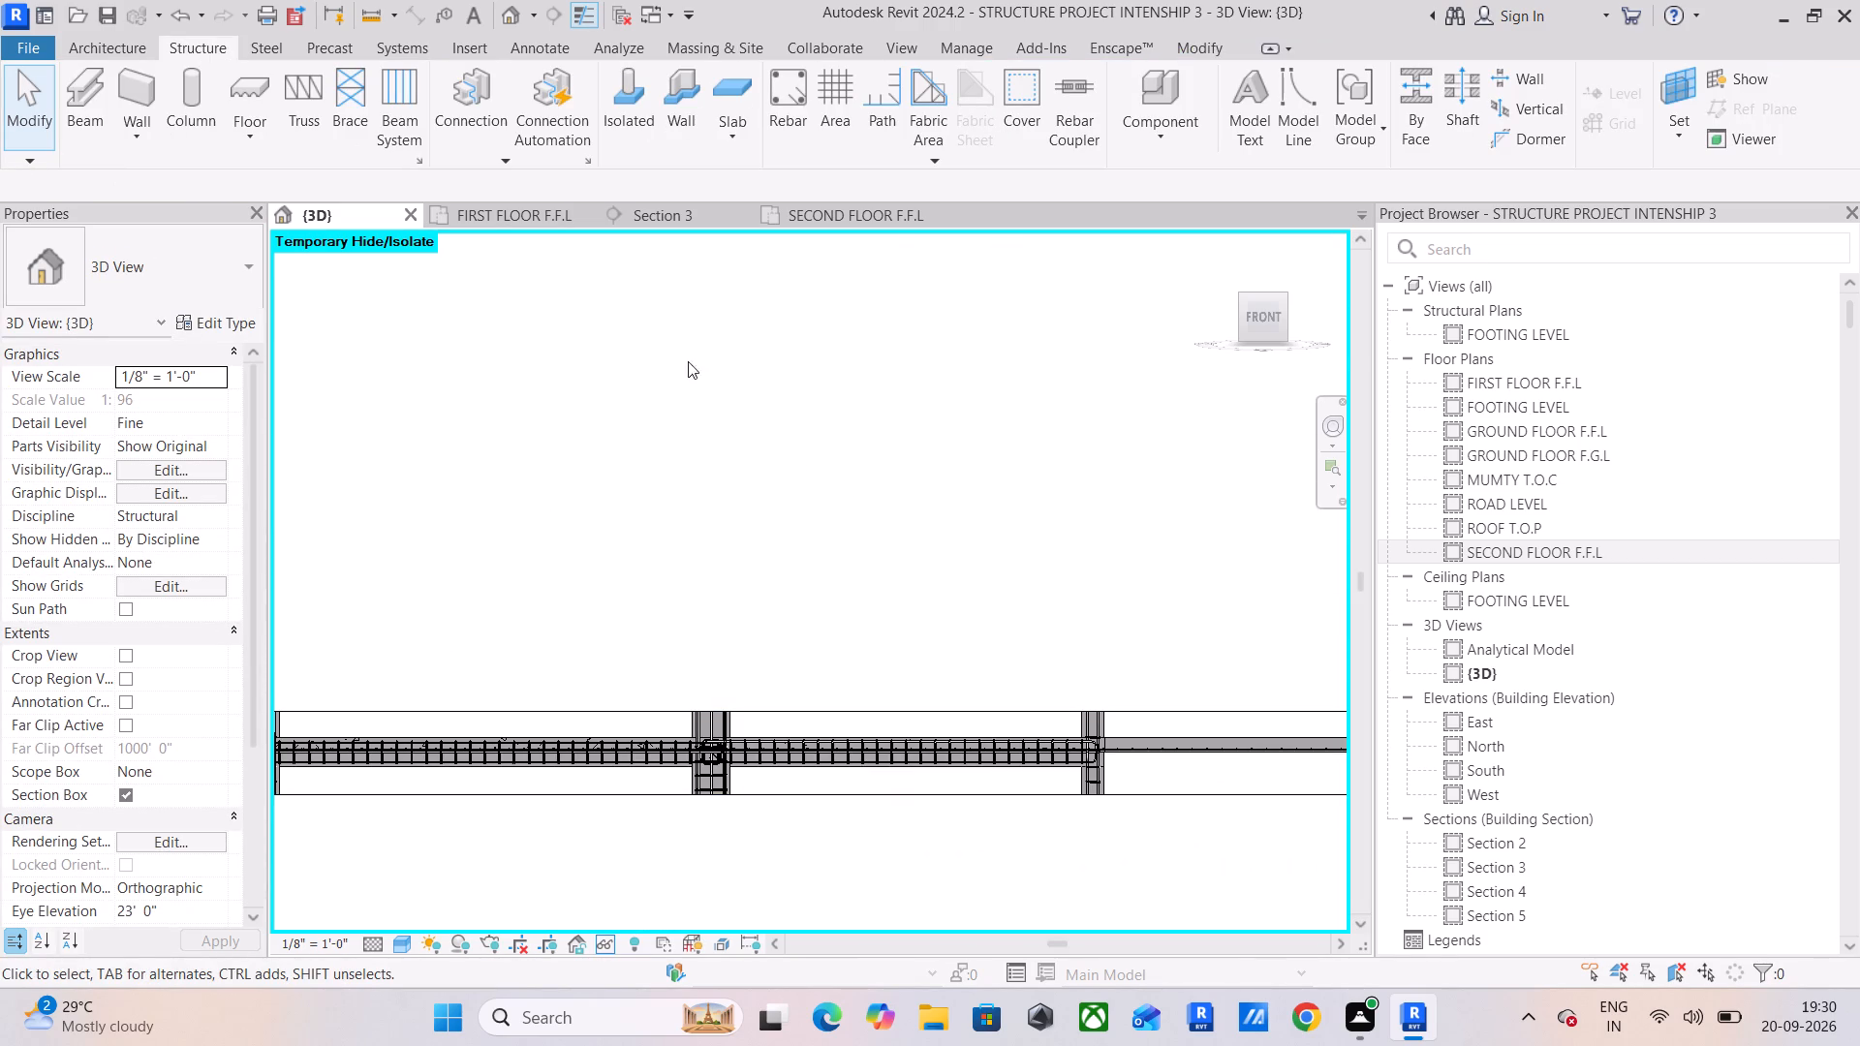
click(124, 791)
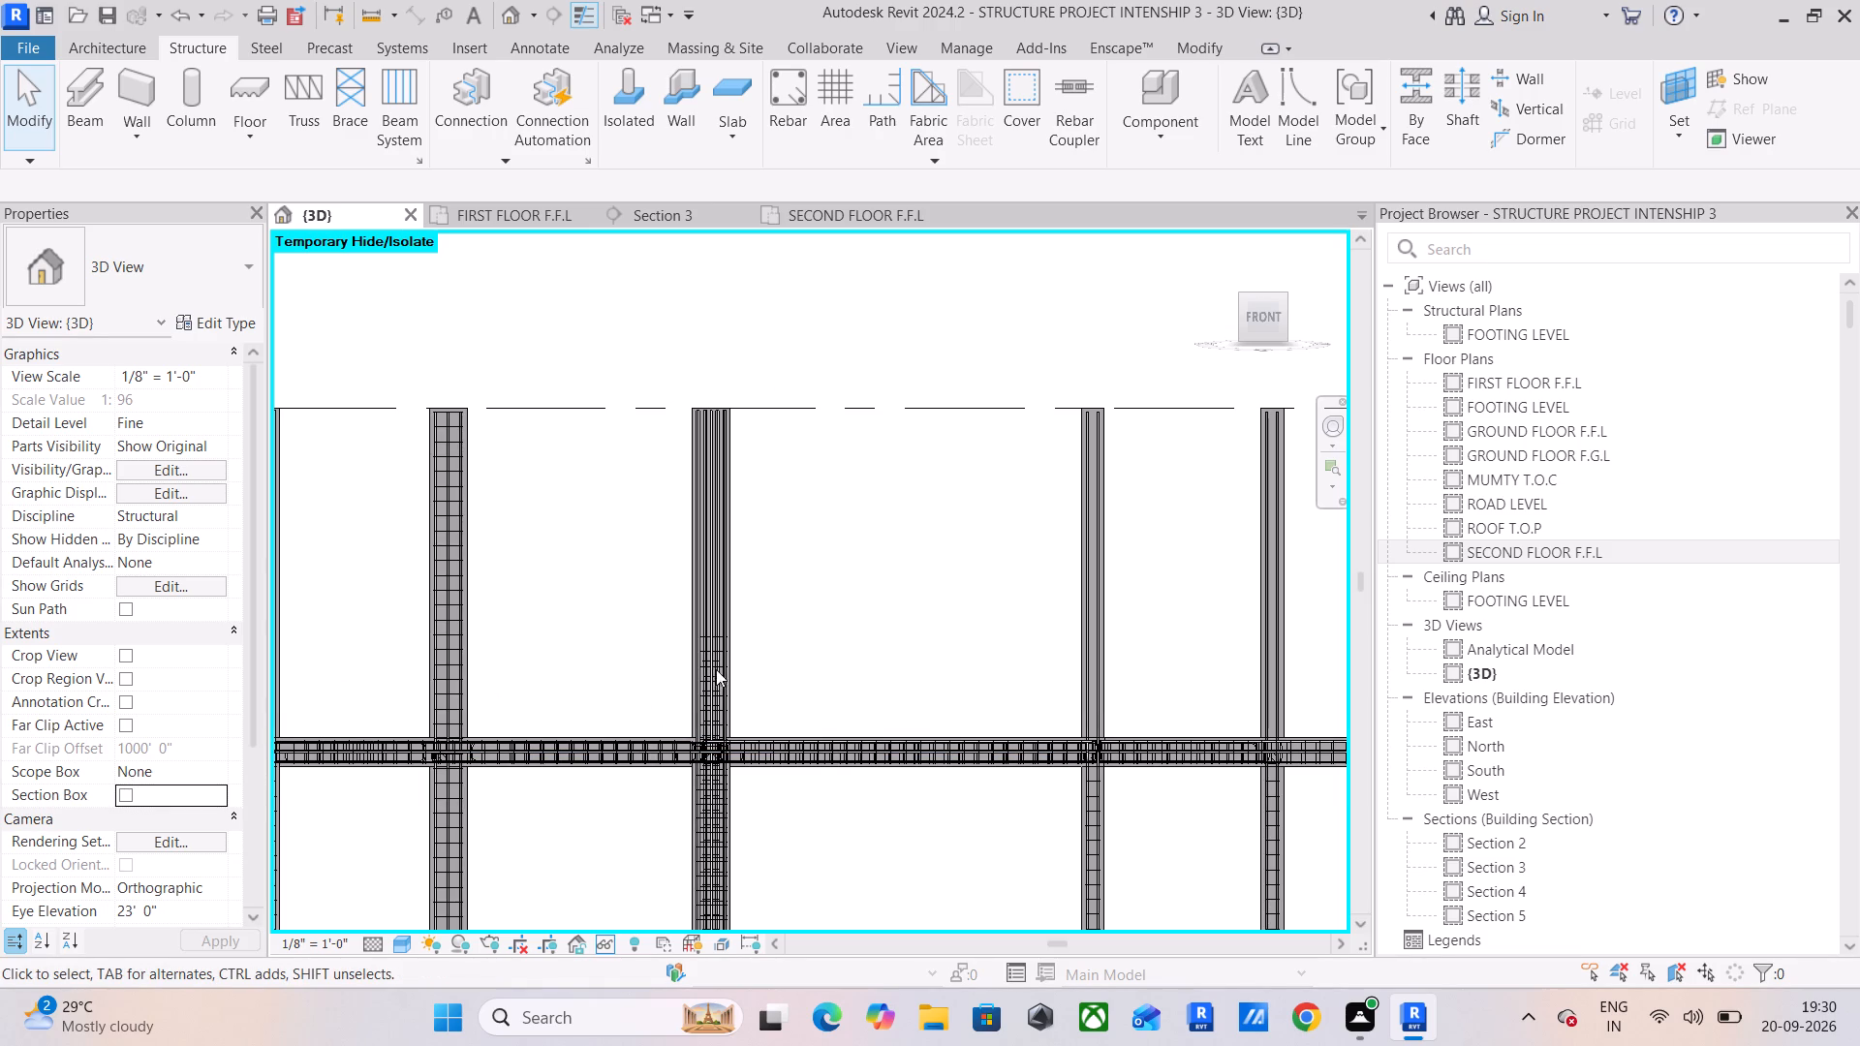
Box the 3D view around the full-height #3 tie set of the second column from the left, seen from the front.
scroll(711, 640, up, 8)
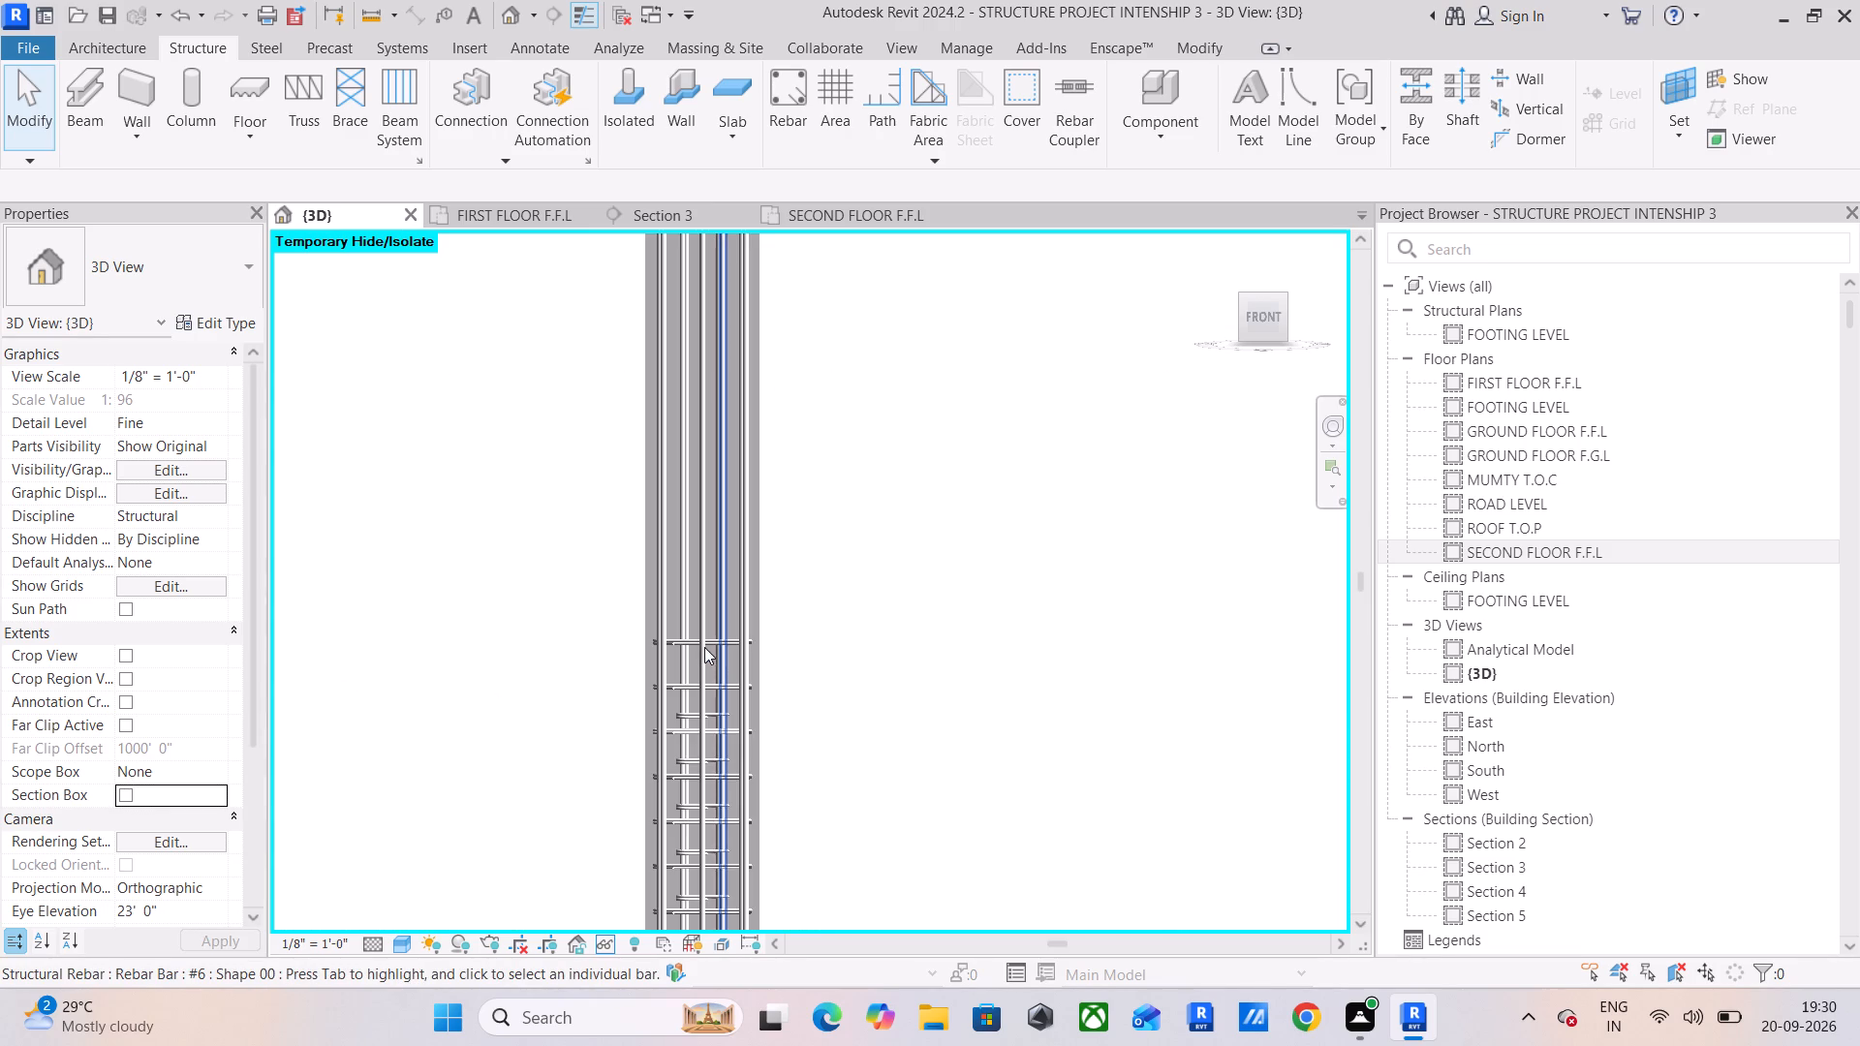
scroll(738, 669, down, 6)
middle_drag(918, 682, 655, 678)
scroll(687, 682, down, 3)
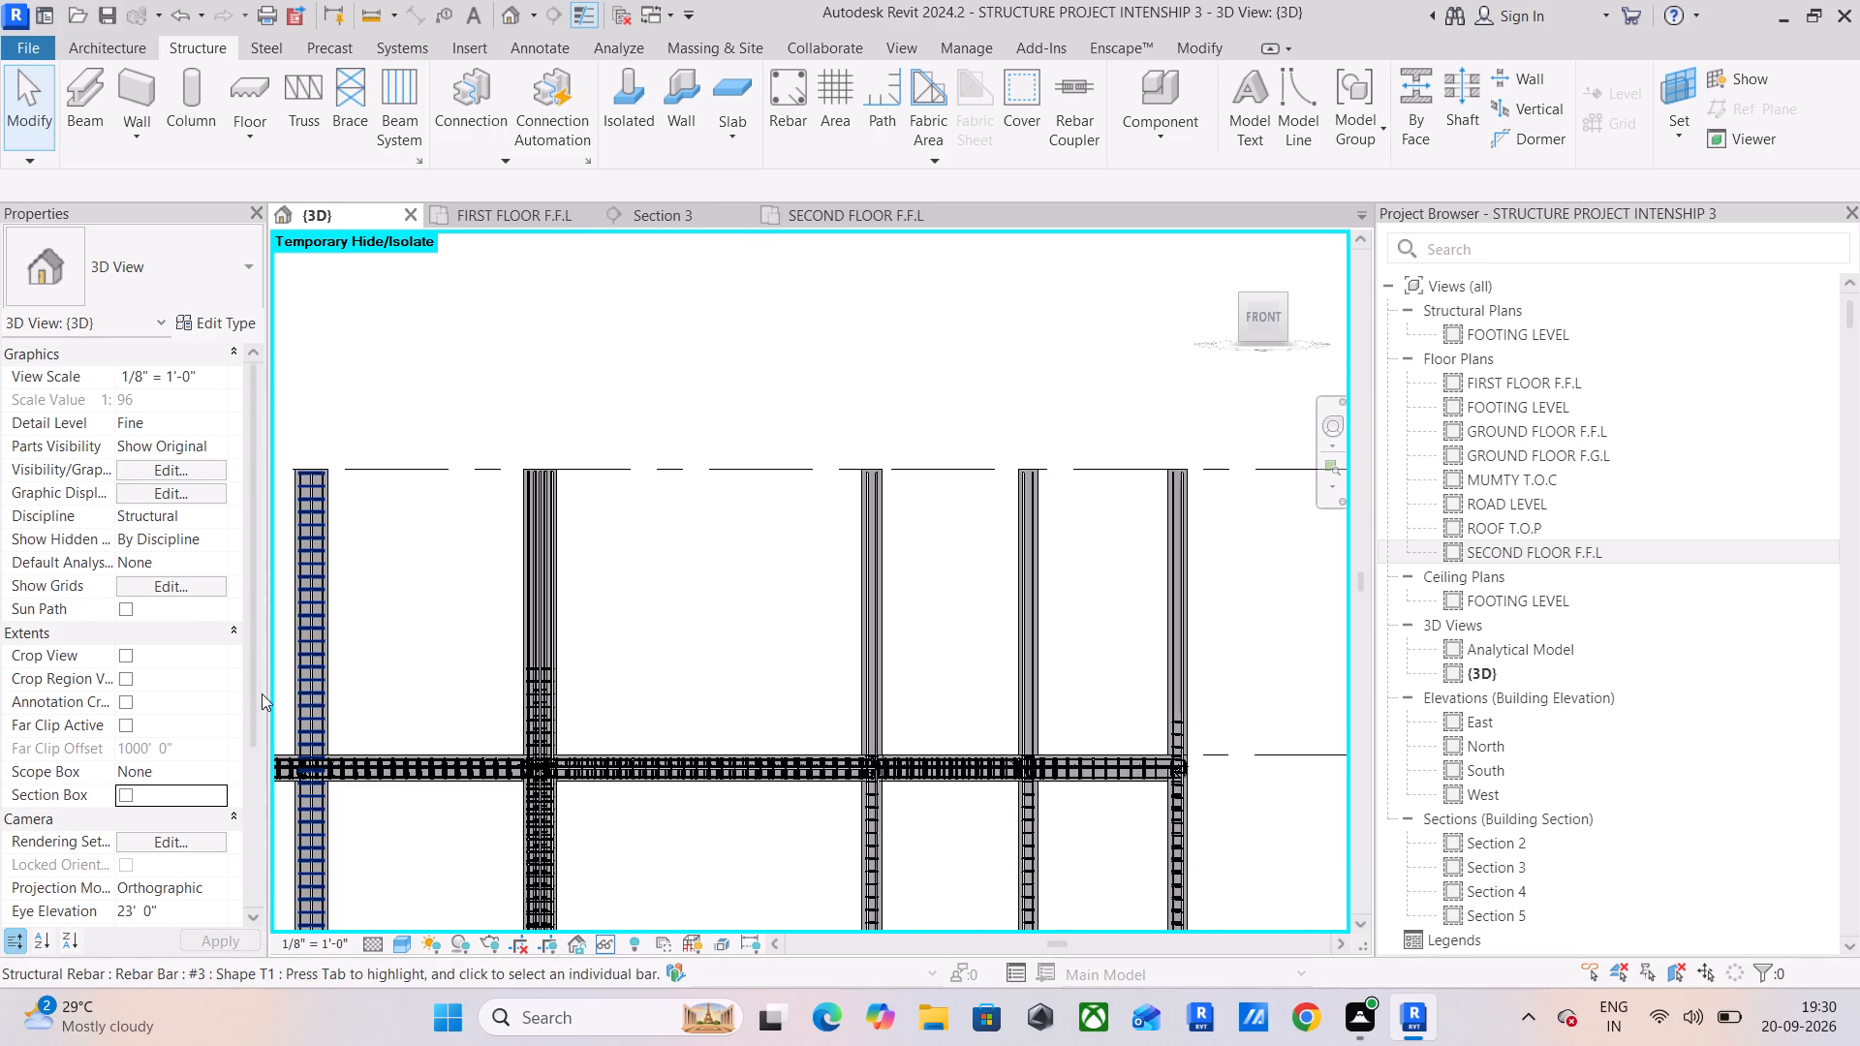
middle_drag(268, 694, 542, 660)
middle_drag(413, 679, 650, 634)
scroll(507, 635, up, 3)
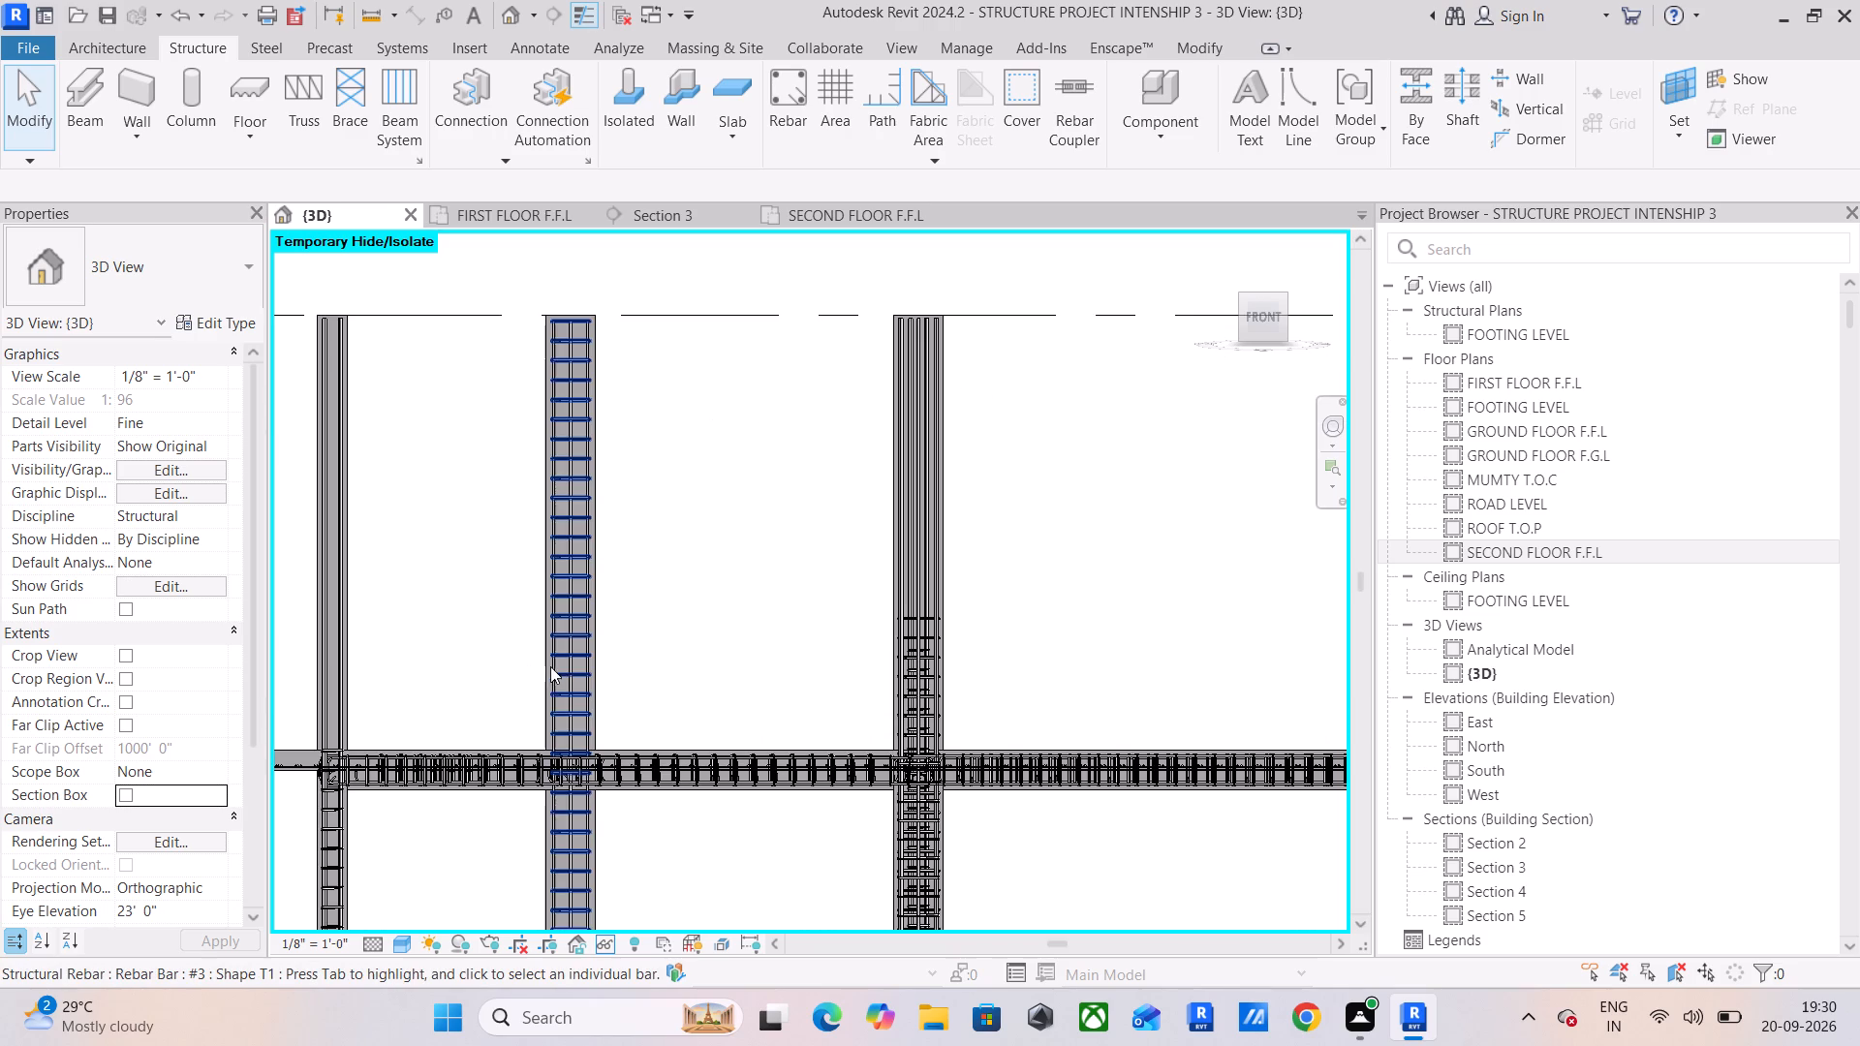
click(559, 658)
scroll(576, 665, down, 5)
middle_drag(594, 666, 621, 489)
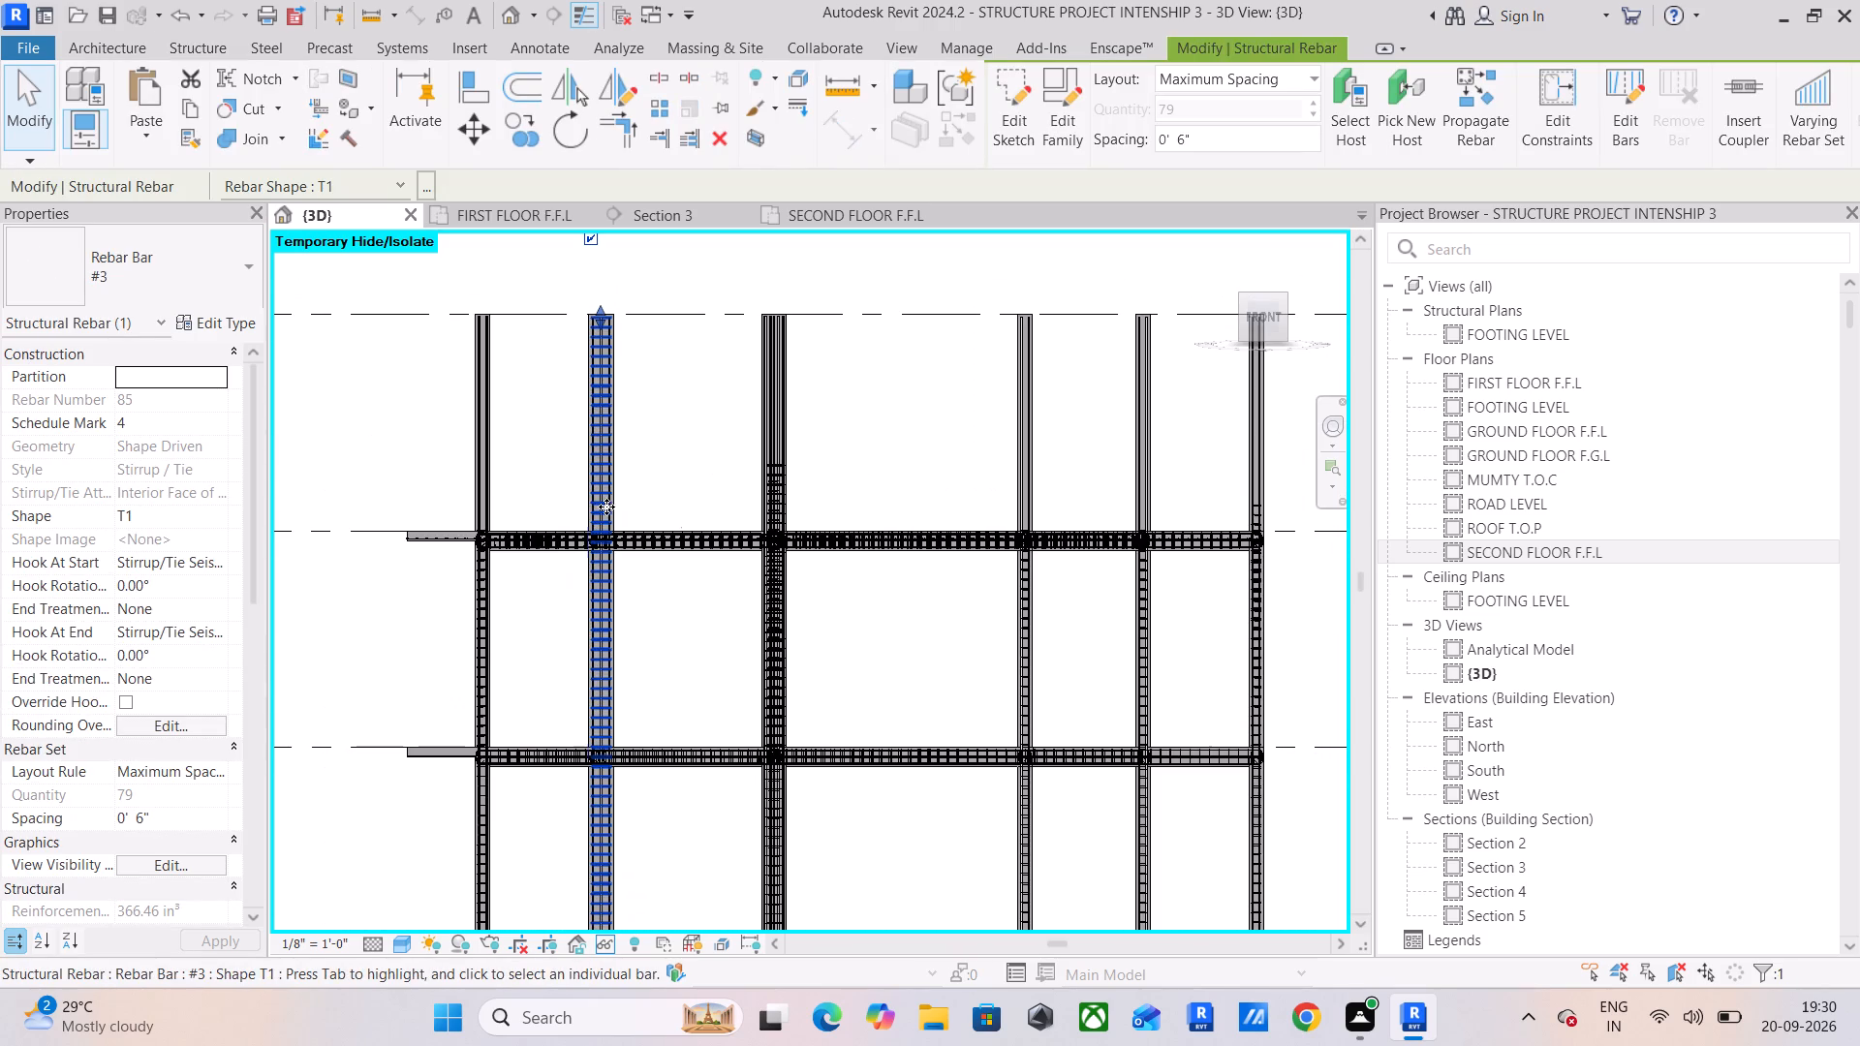
click(764, 138)
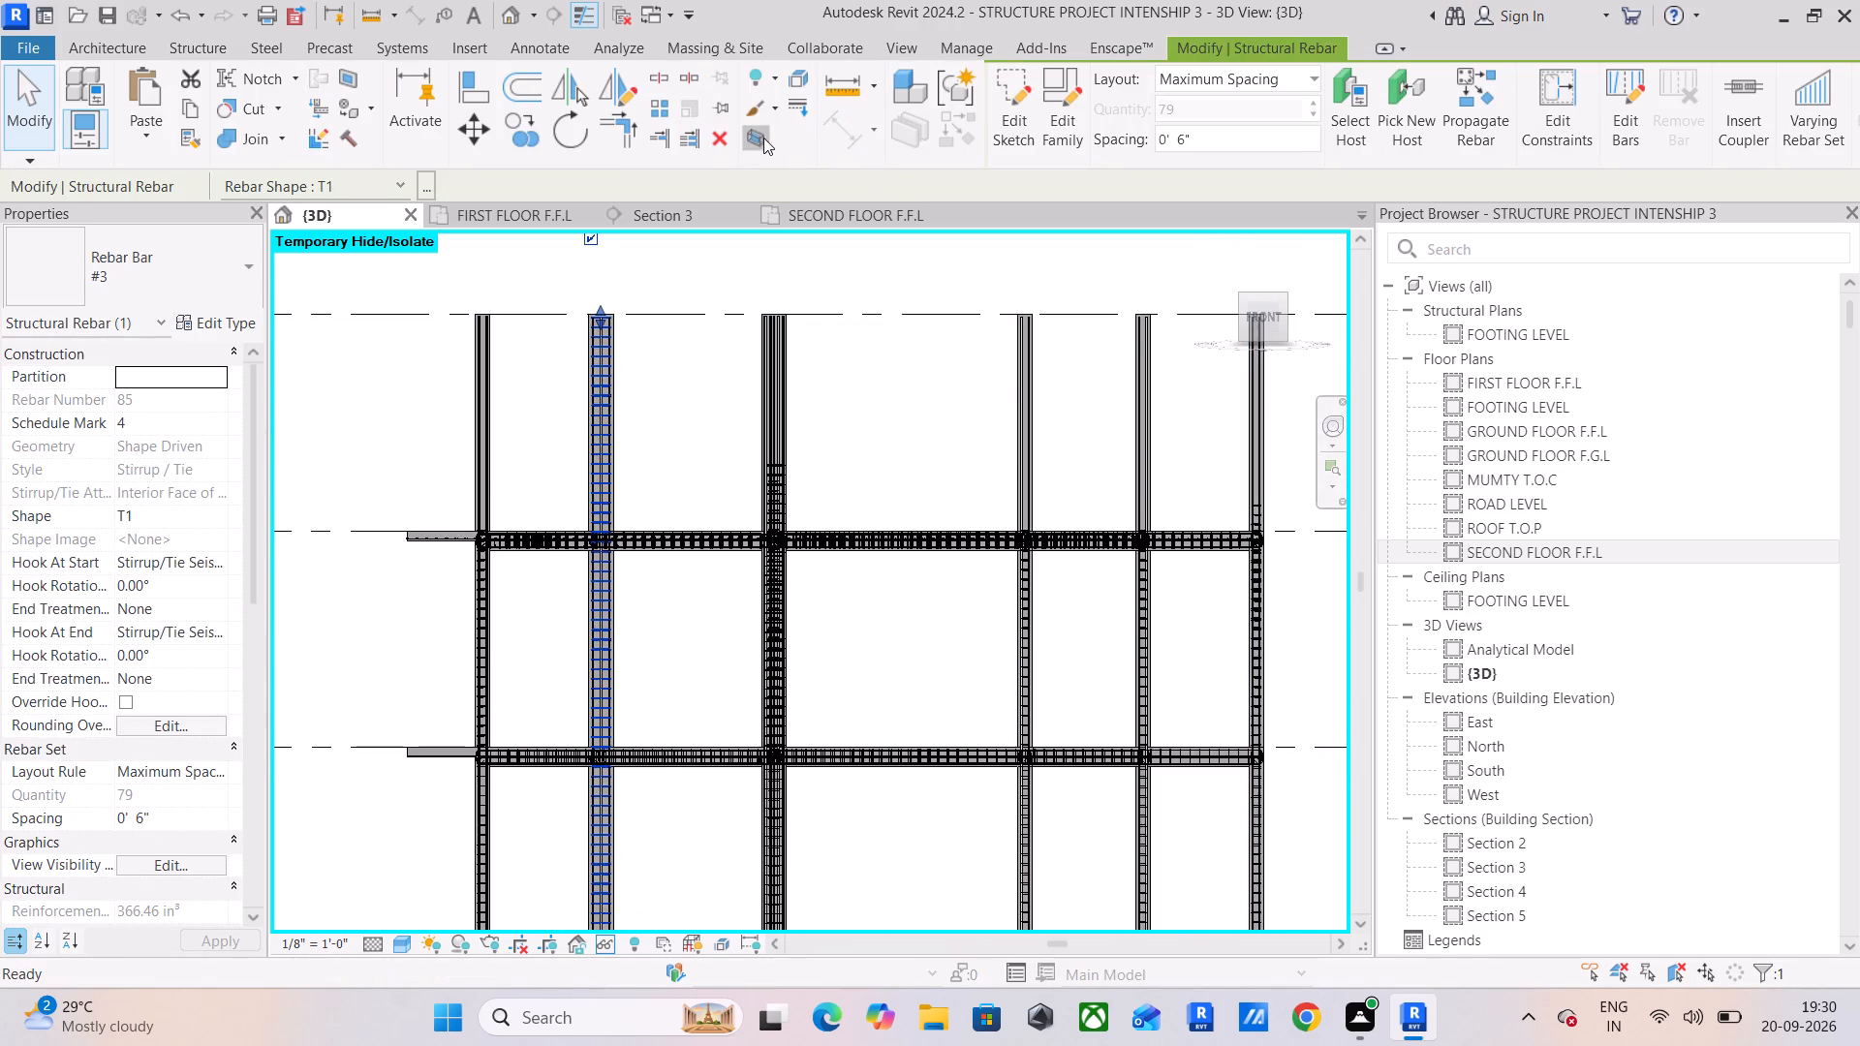
click(1253, 318)
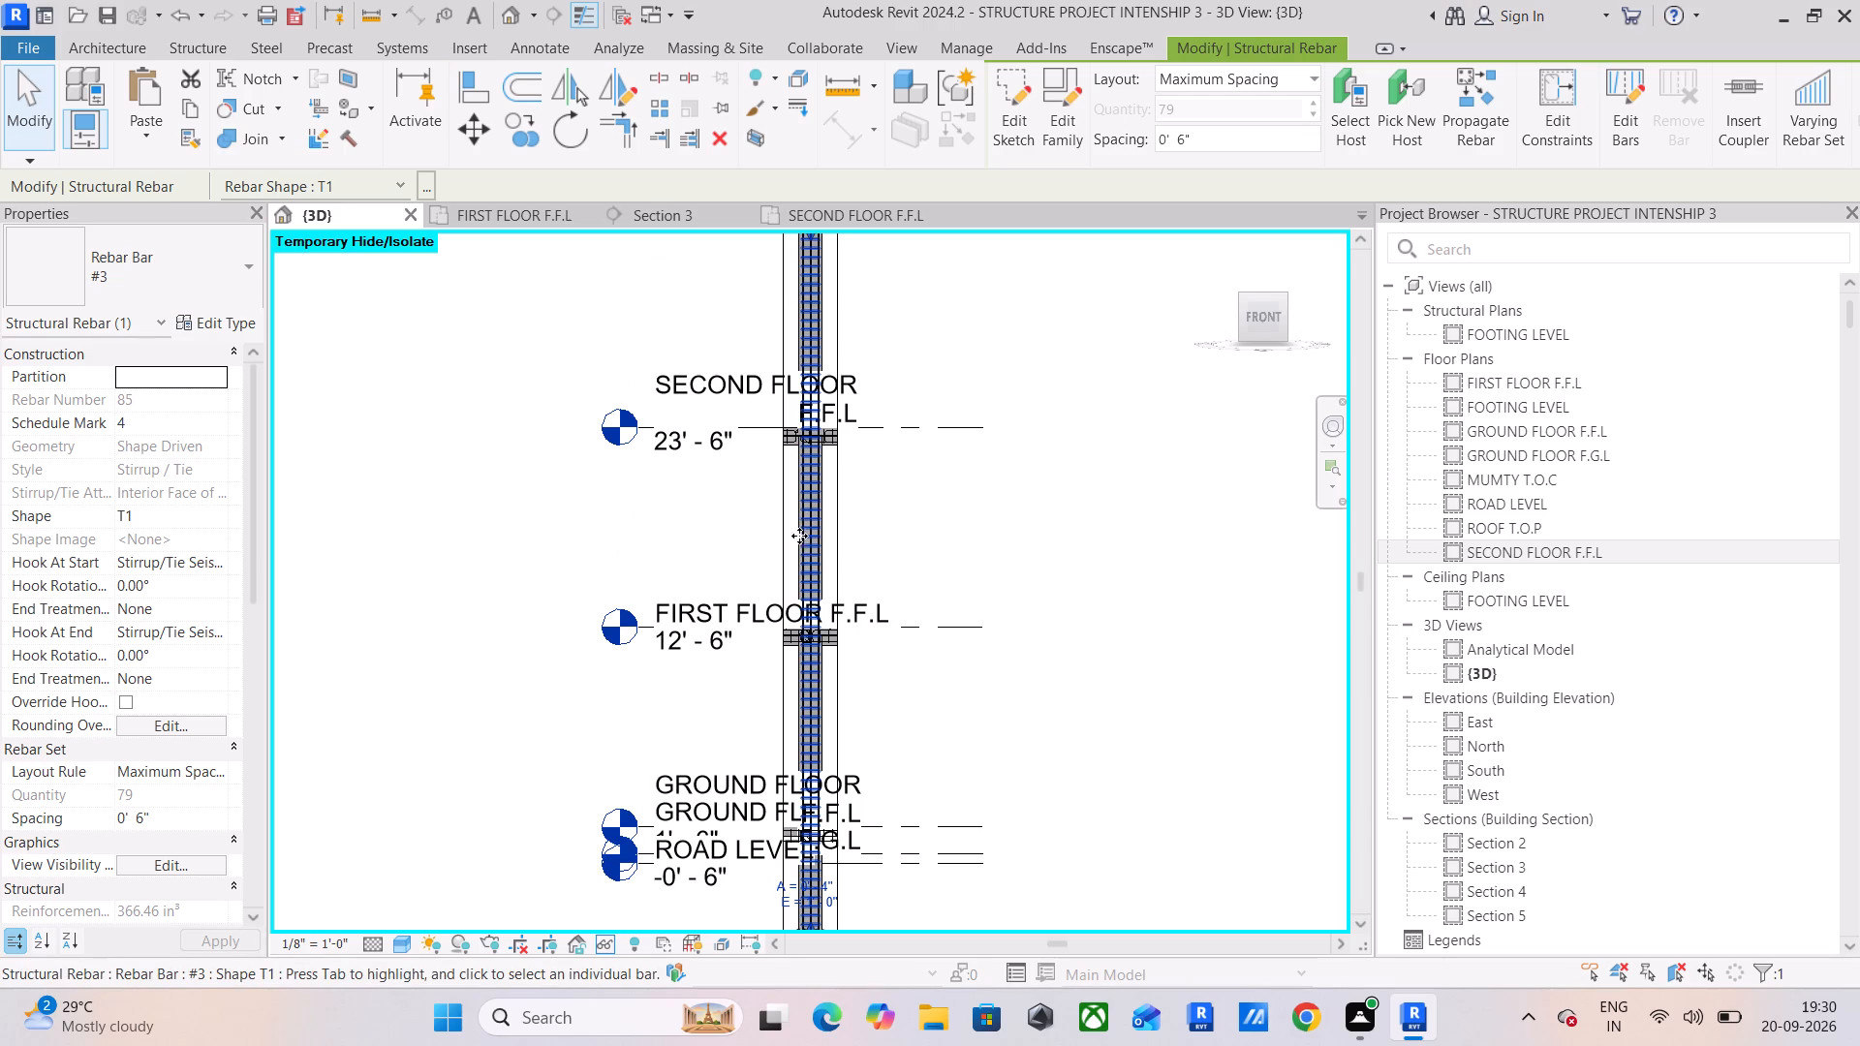
Shorten the column's #3 tie set from the roof down to just below the ground-level beam, keeping the 6-inch spacing.
scroll(811, 490, up, 2)
middle_drag(812, 489, 813, 542)
scroll(833, 297, down, 1)
middle_drag(815, 440, 819, 606)
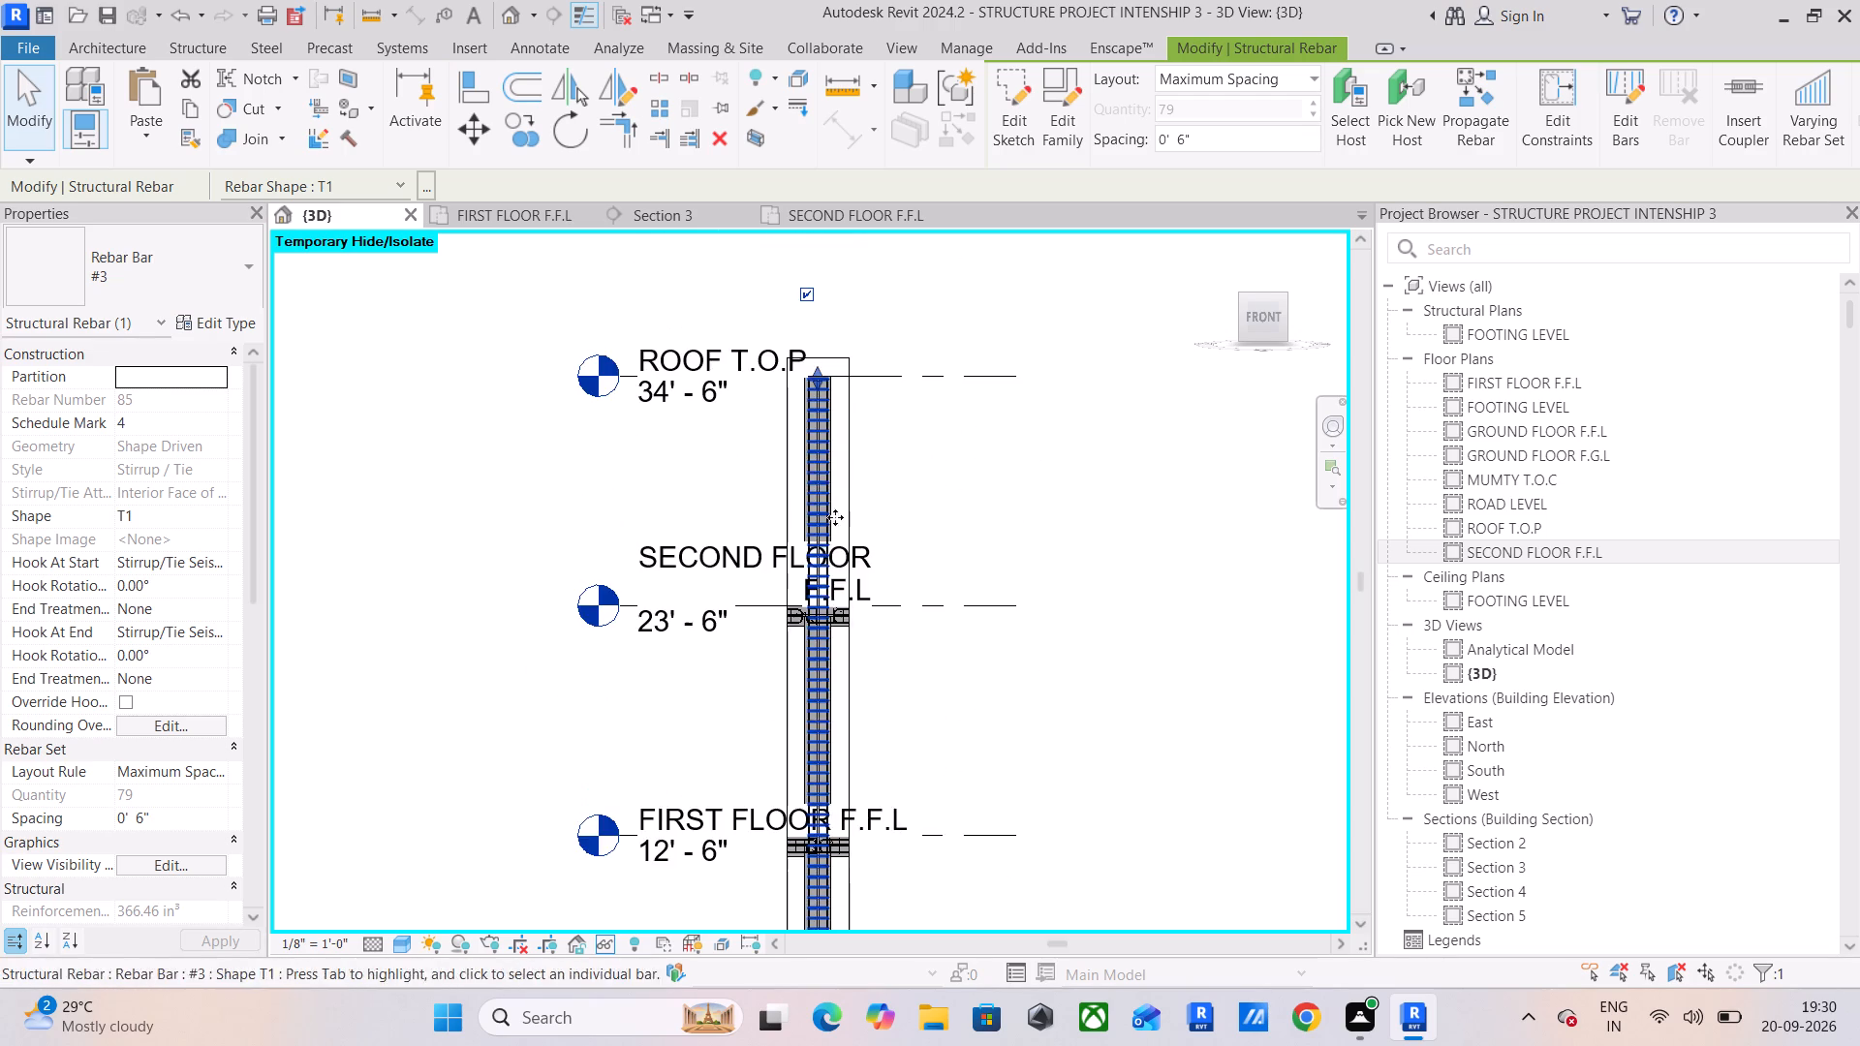
scroll(837, 384, up, 6)
drag(793, 366, 806, 786)
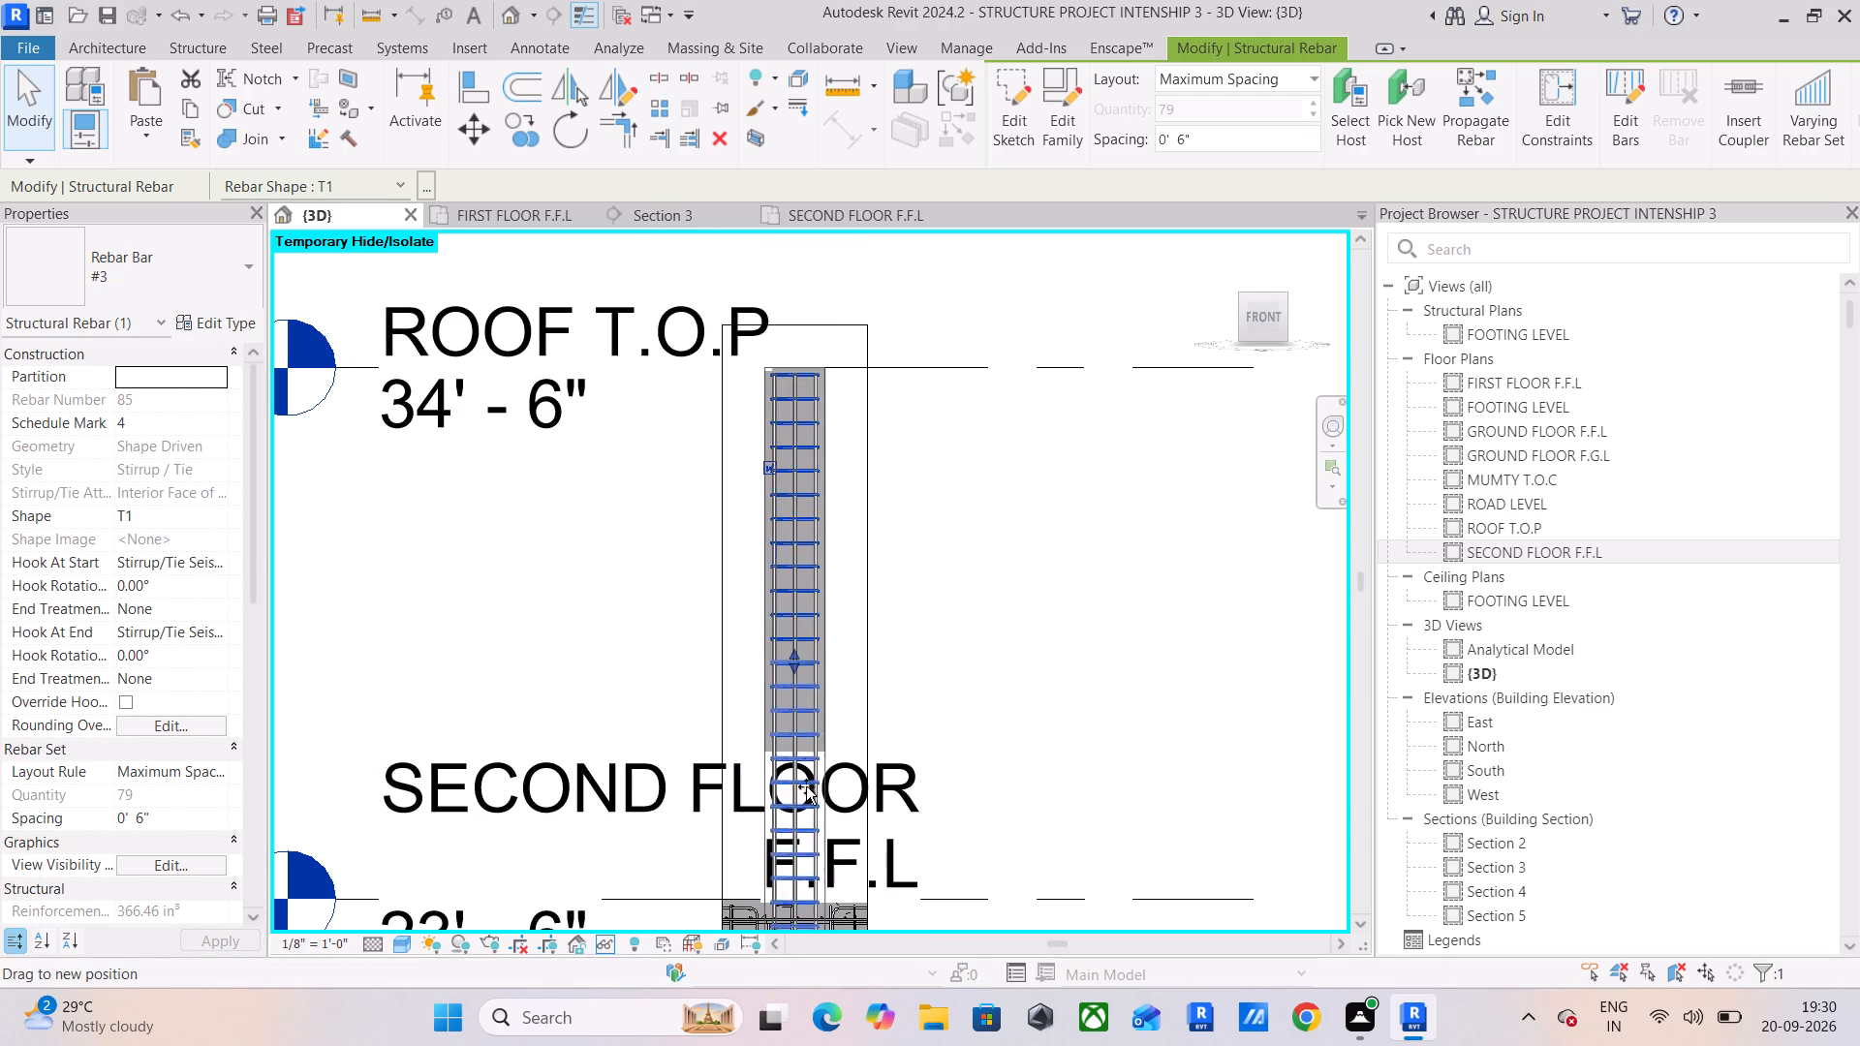
drag(806, 786, 790, 833)
scroll(802, 711, down, 5)
middle_drag(821, 657, 878, 285)
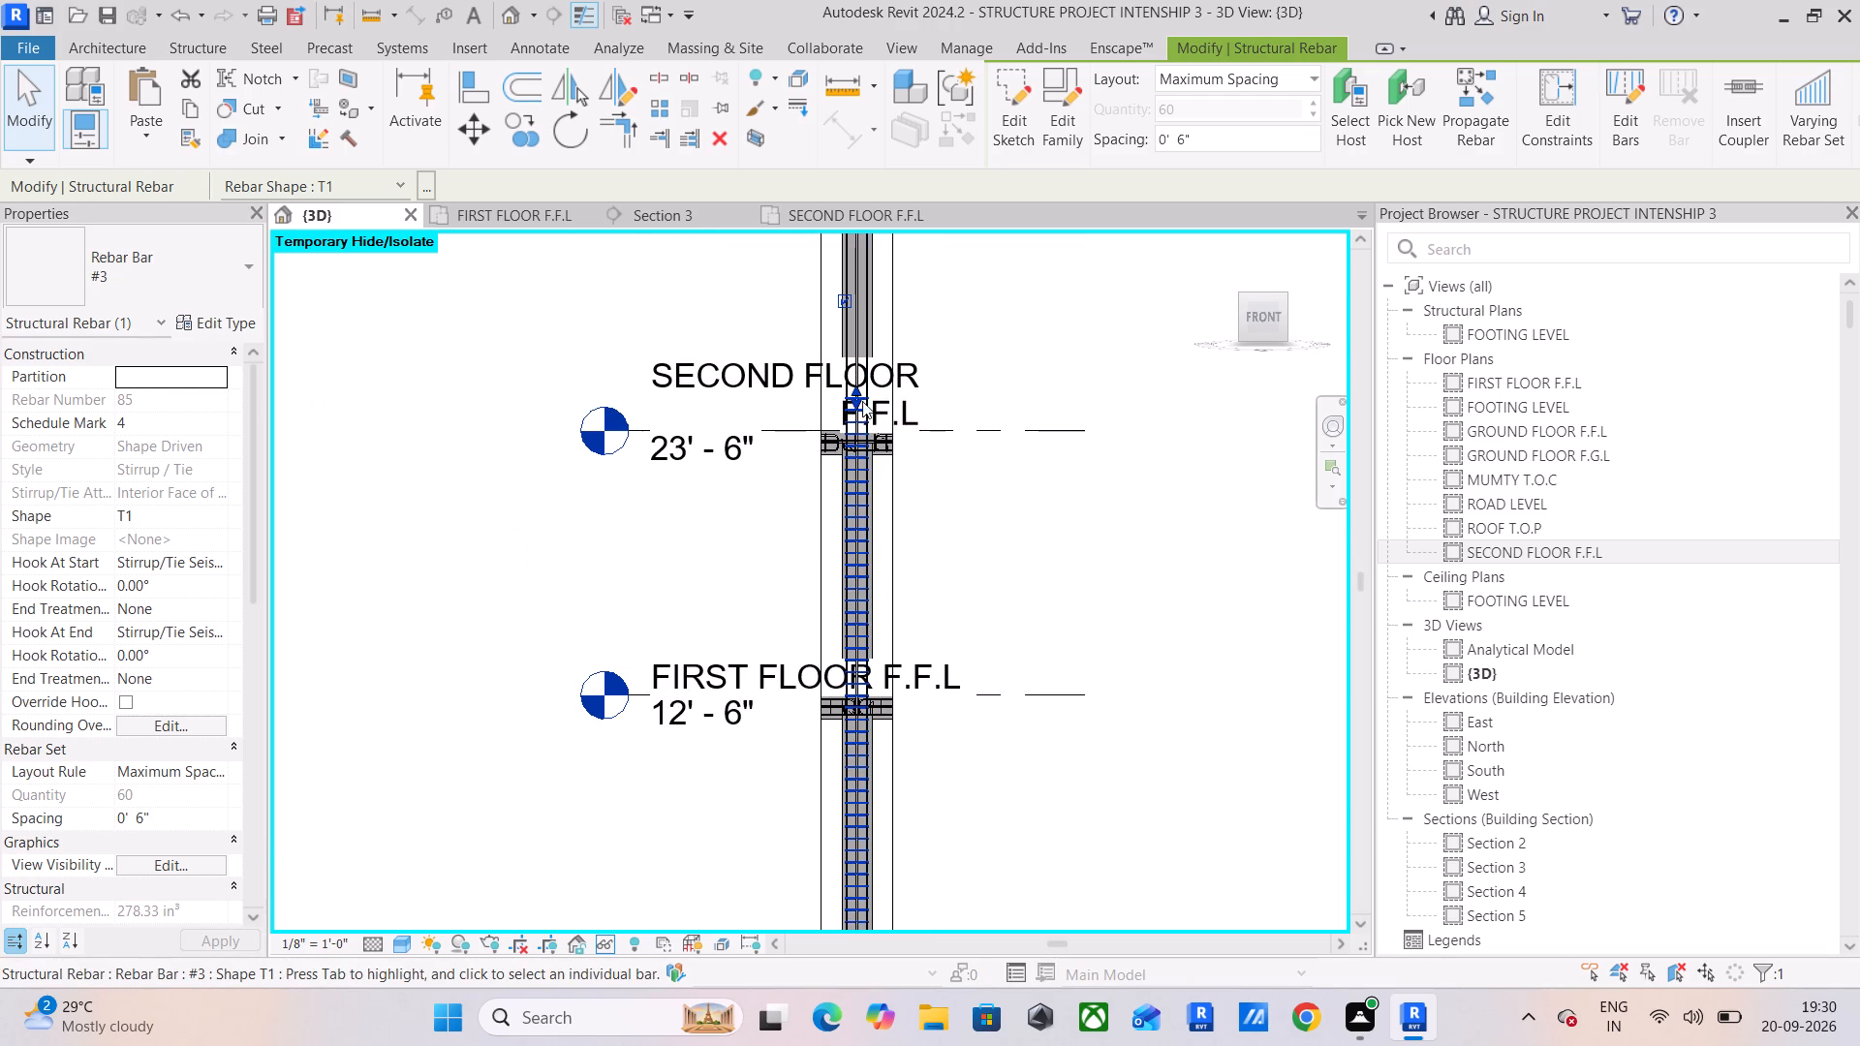
drag(854, 395, 840, 864)
scroll(842, 861, up, 1)
middle_drag(842, 858, 866, 428)
scroll(872, 464, up, 3)
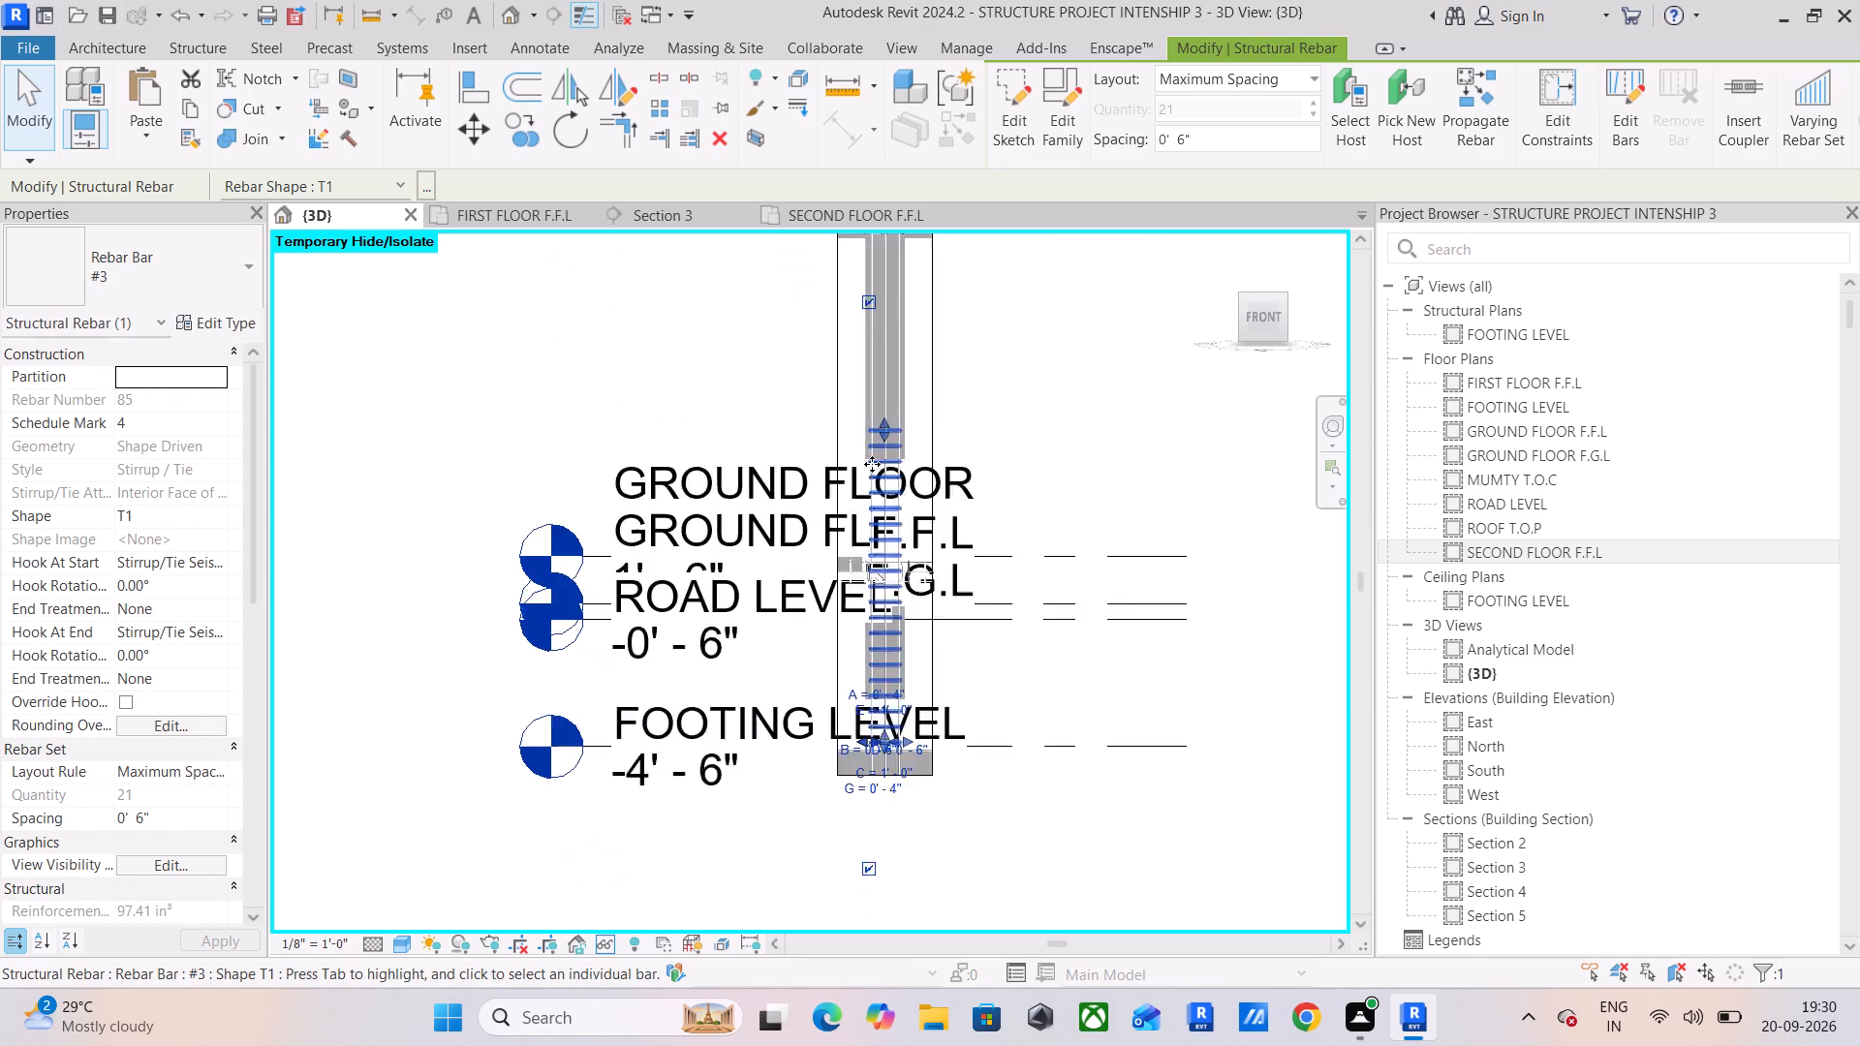
scroll(872, 464, up, 1)
drag(888, 416, 891, 481)
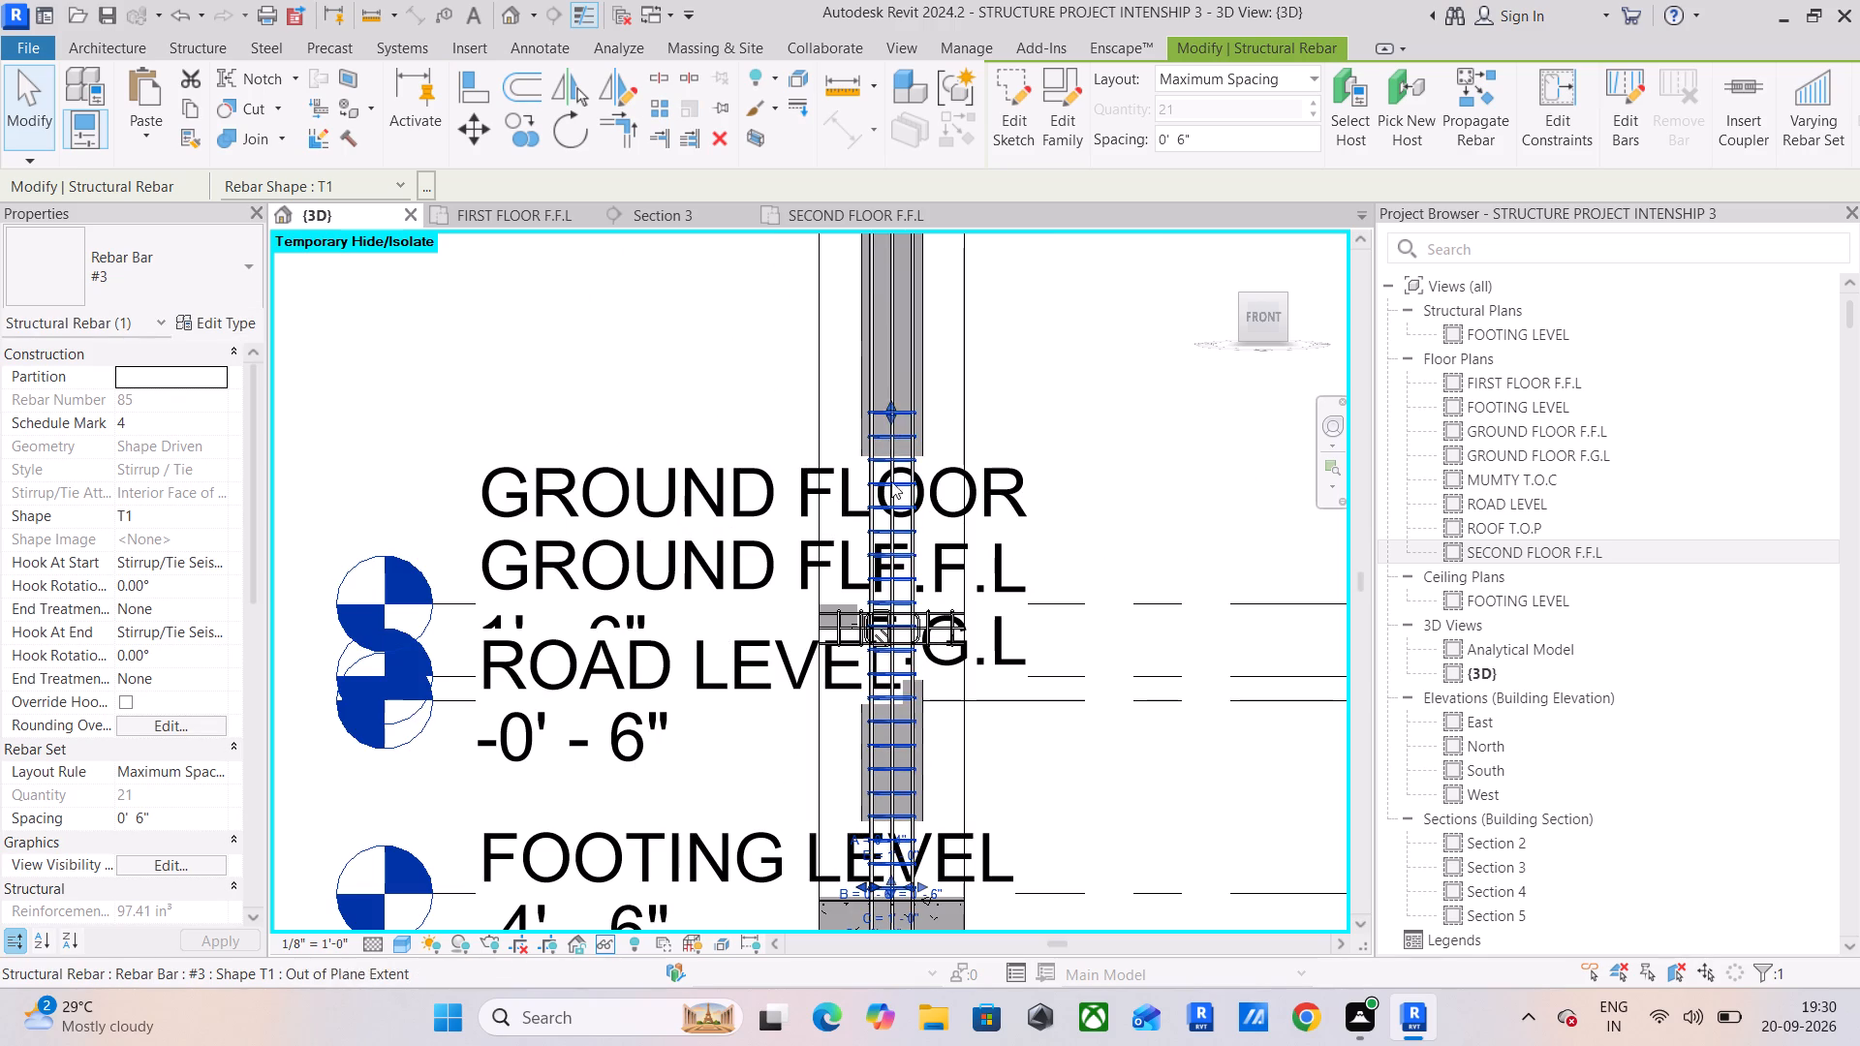
drag(891, 481, 899, 673)
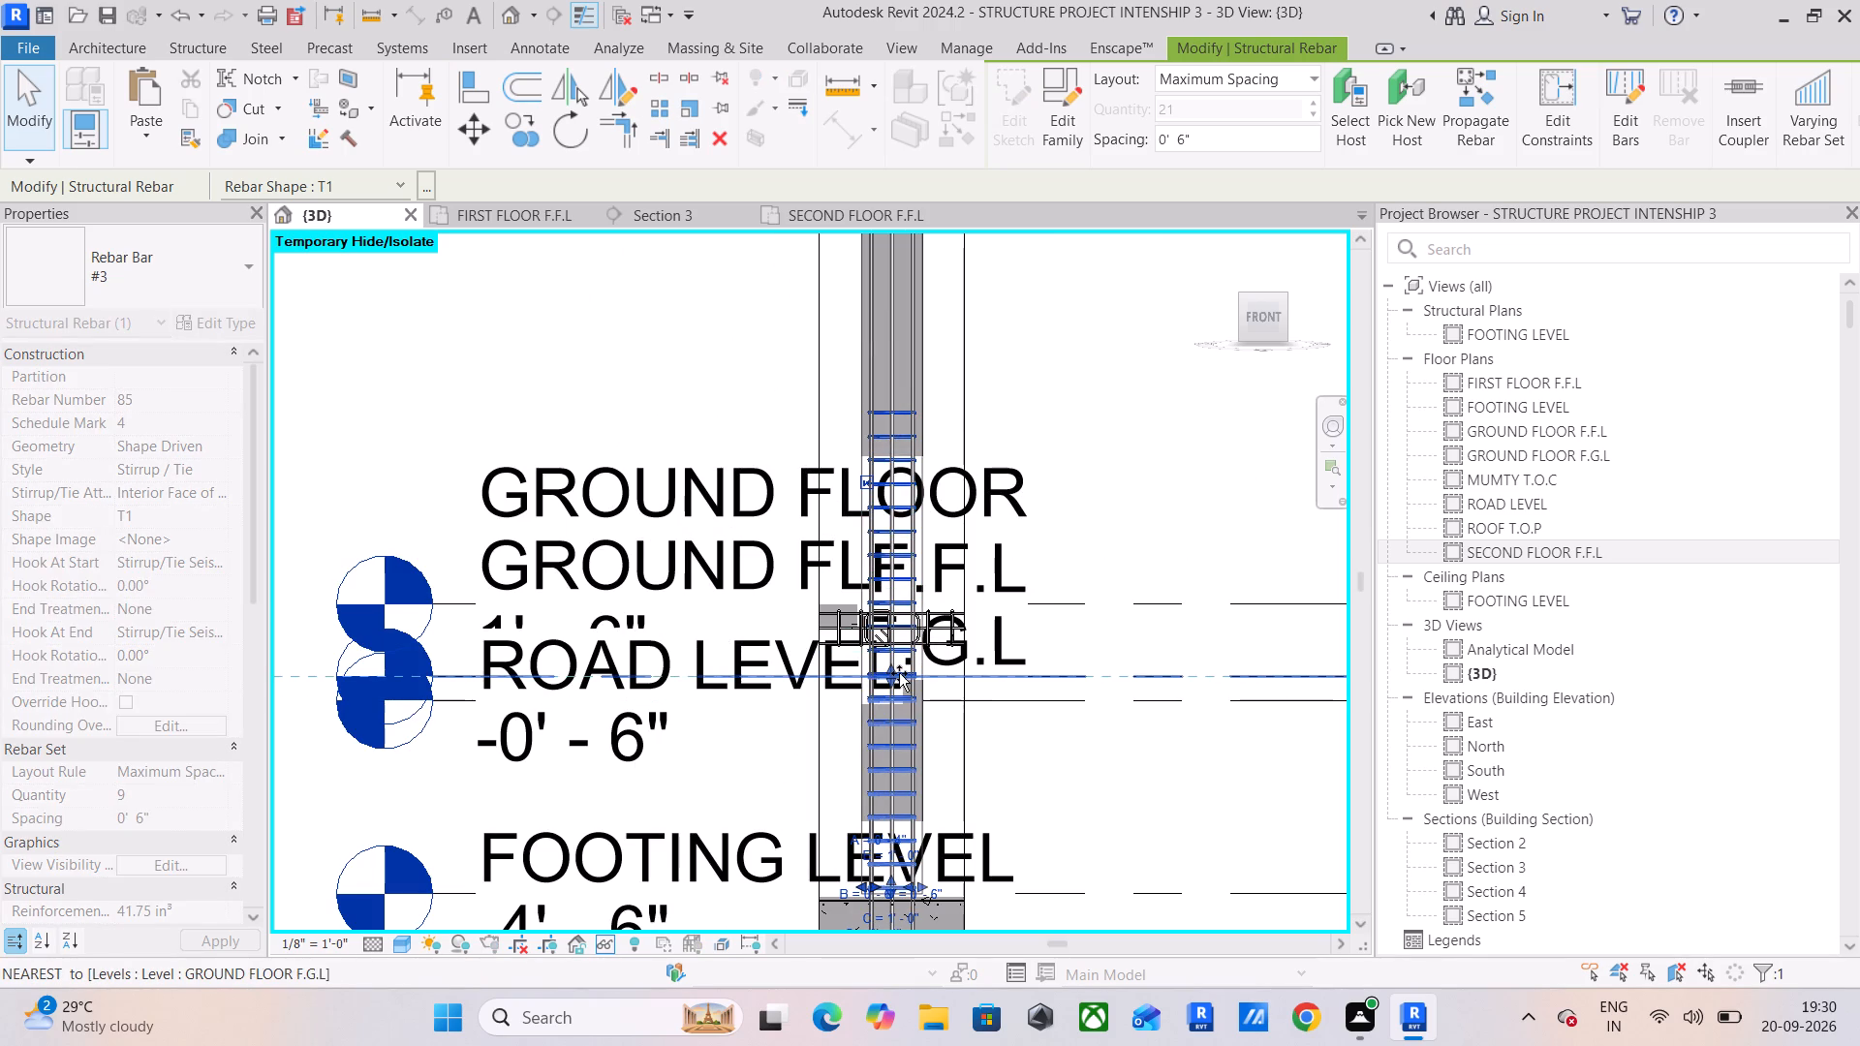
drag(899, 673, 900, 659)
scroll(902, 653, up, 10)
drag(883, 643, 886, 659)
scroll(881, 640, up, 1)
scroll(881, 639, down, 13)
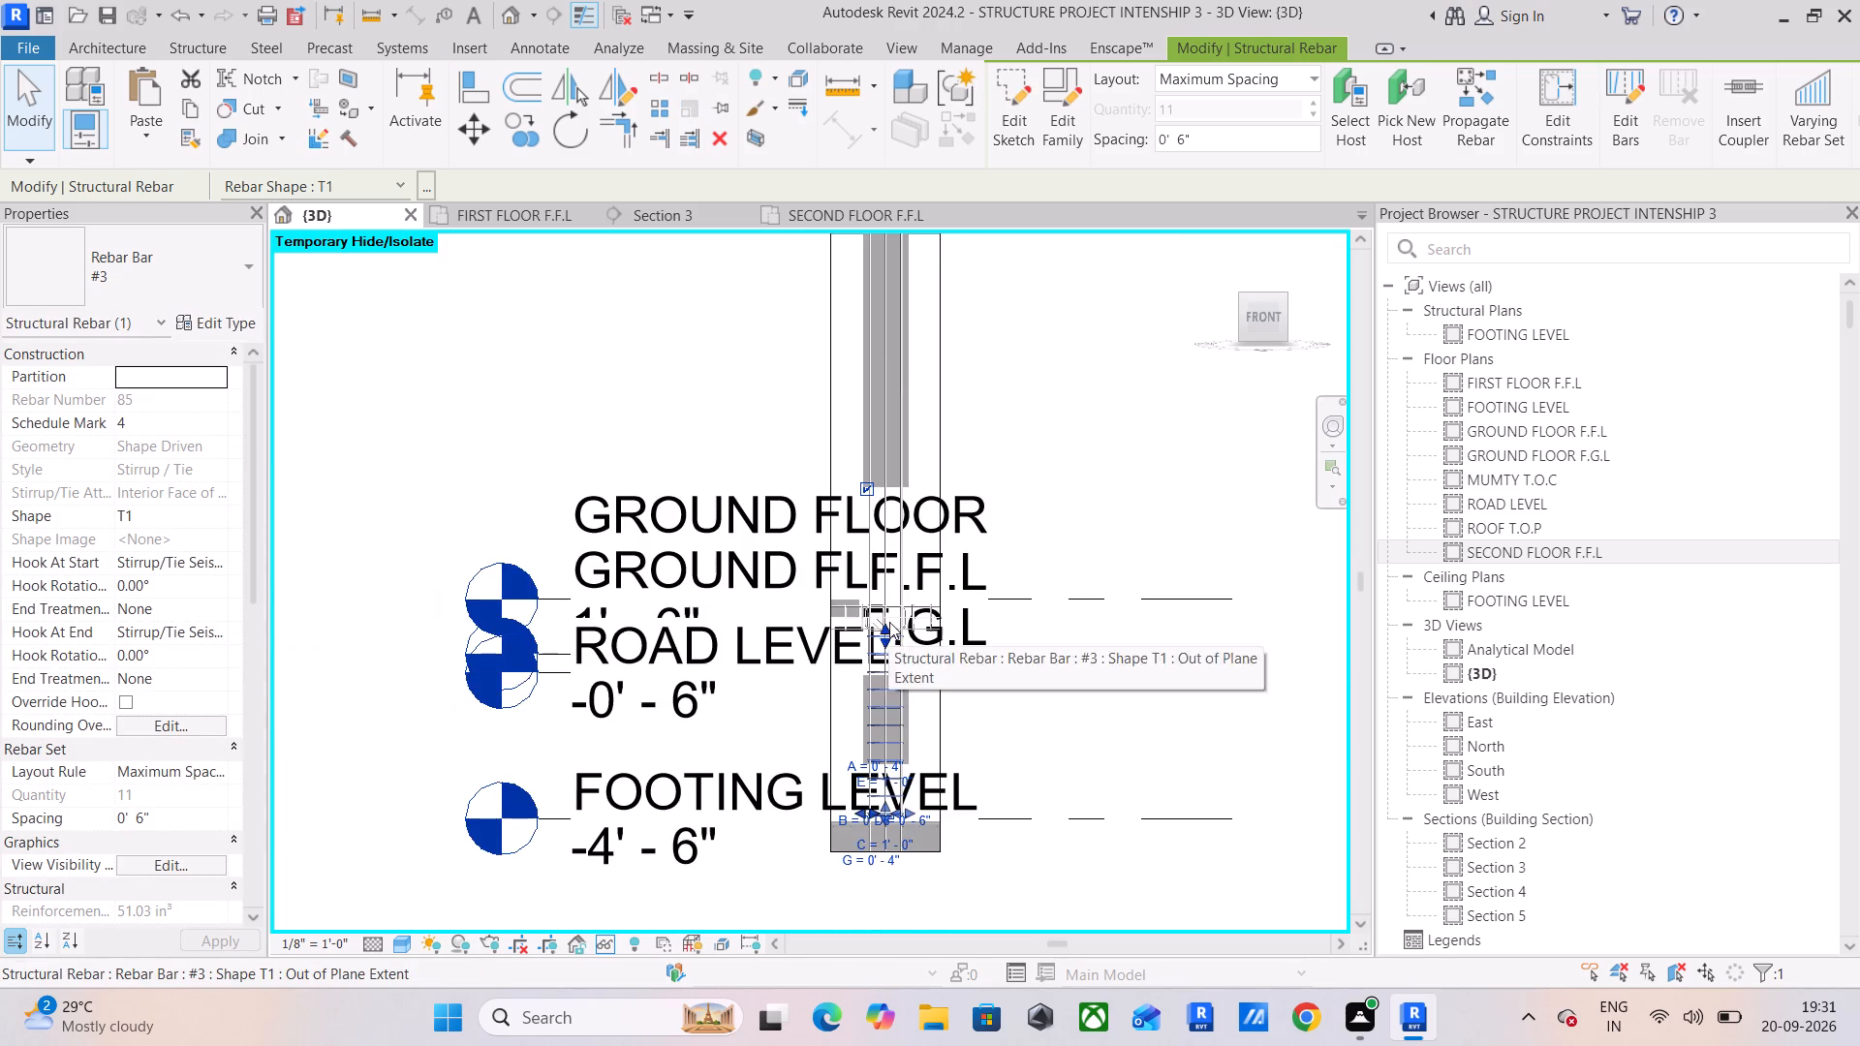
Copy the column's short #3 tie set in multiple mode from the footing top to the top of the ground-floor beam.
middle_drag(887, 627, 867, 765)
scroll(863, 523, down, 2)
scroll(867, 392, up, 5)
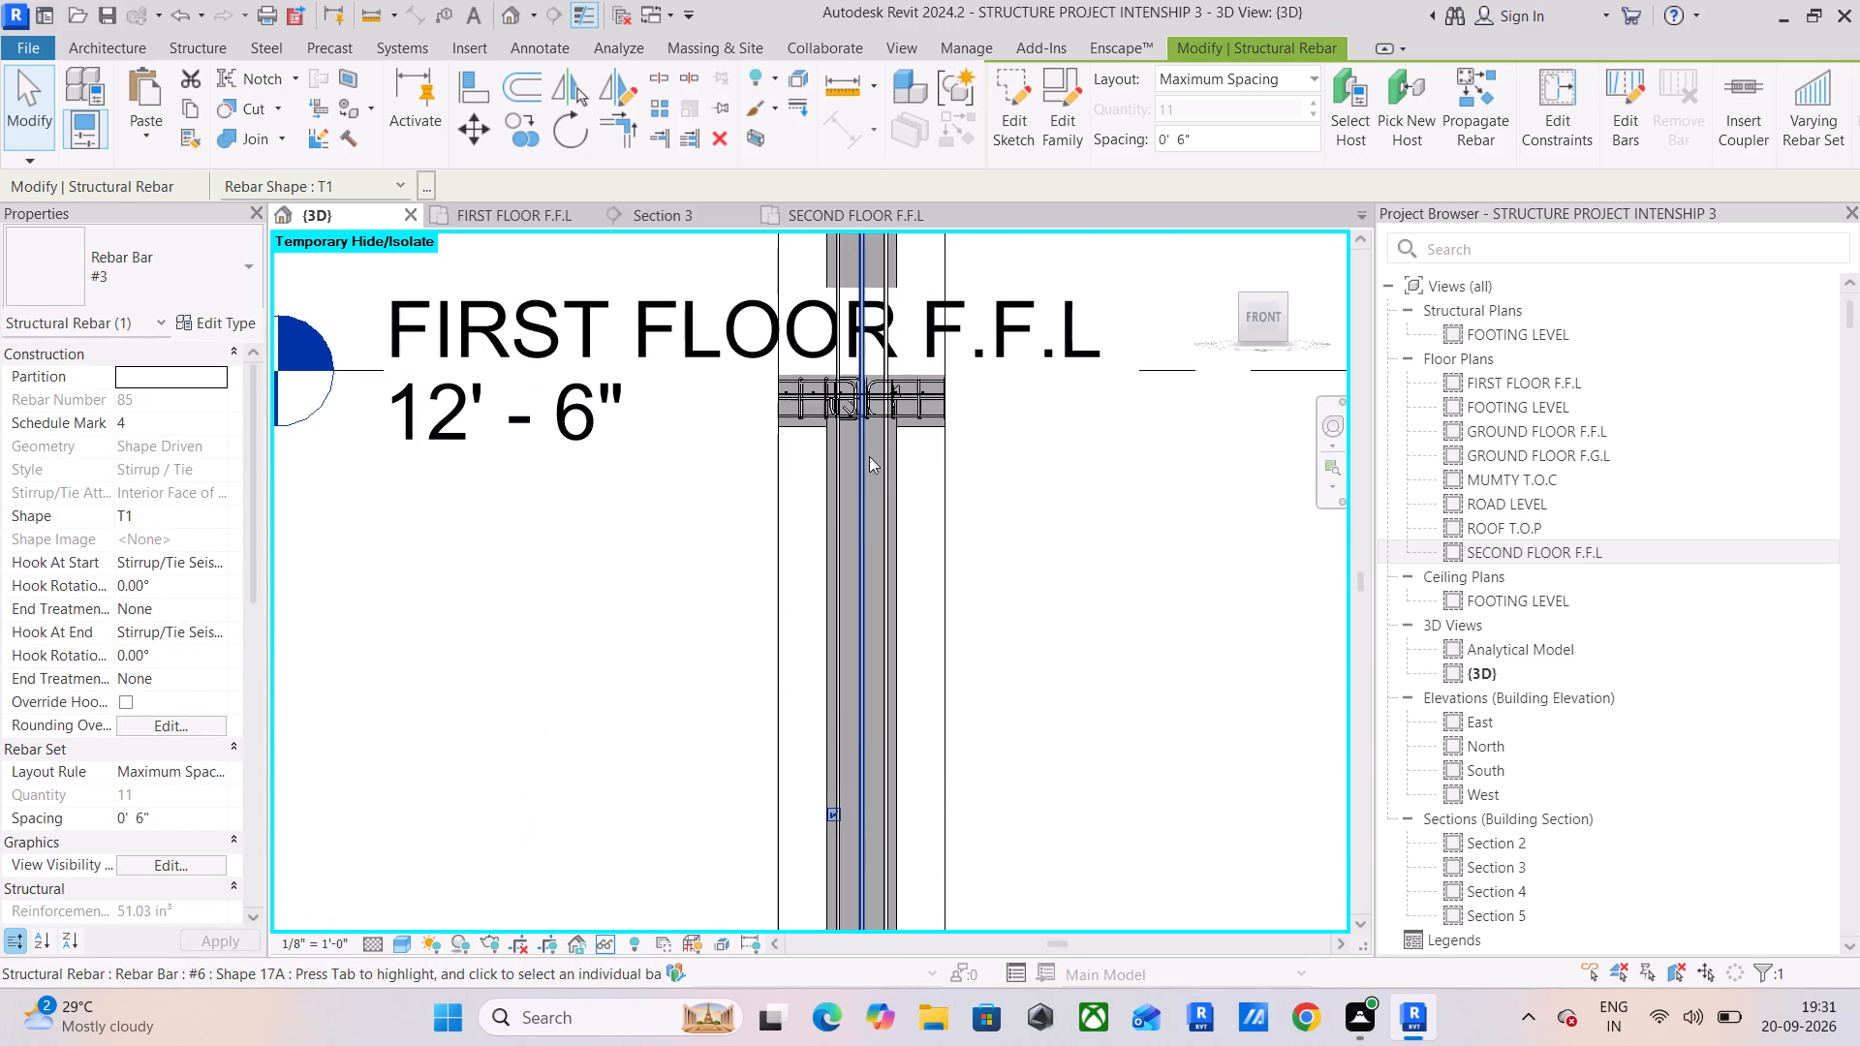
middle_drag(865, 518, 895, 225)
scroll(897, 283, down, 4)
middle_drag(935, 570, 896, 313)
scroll(834, 469, up, 6)
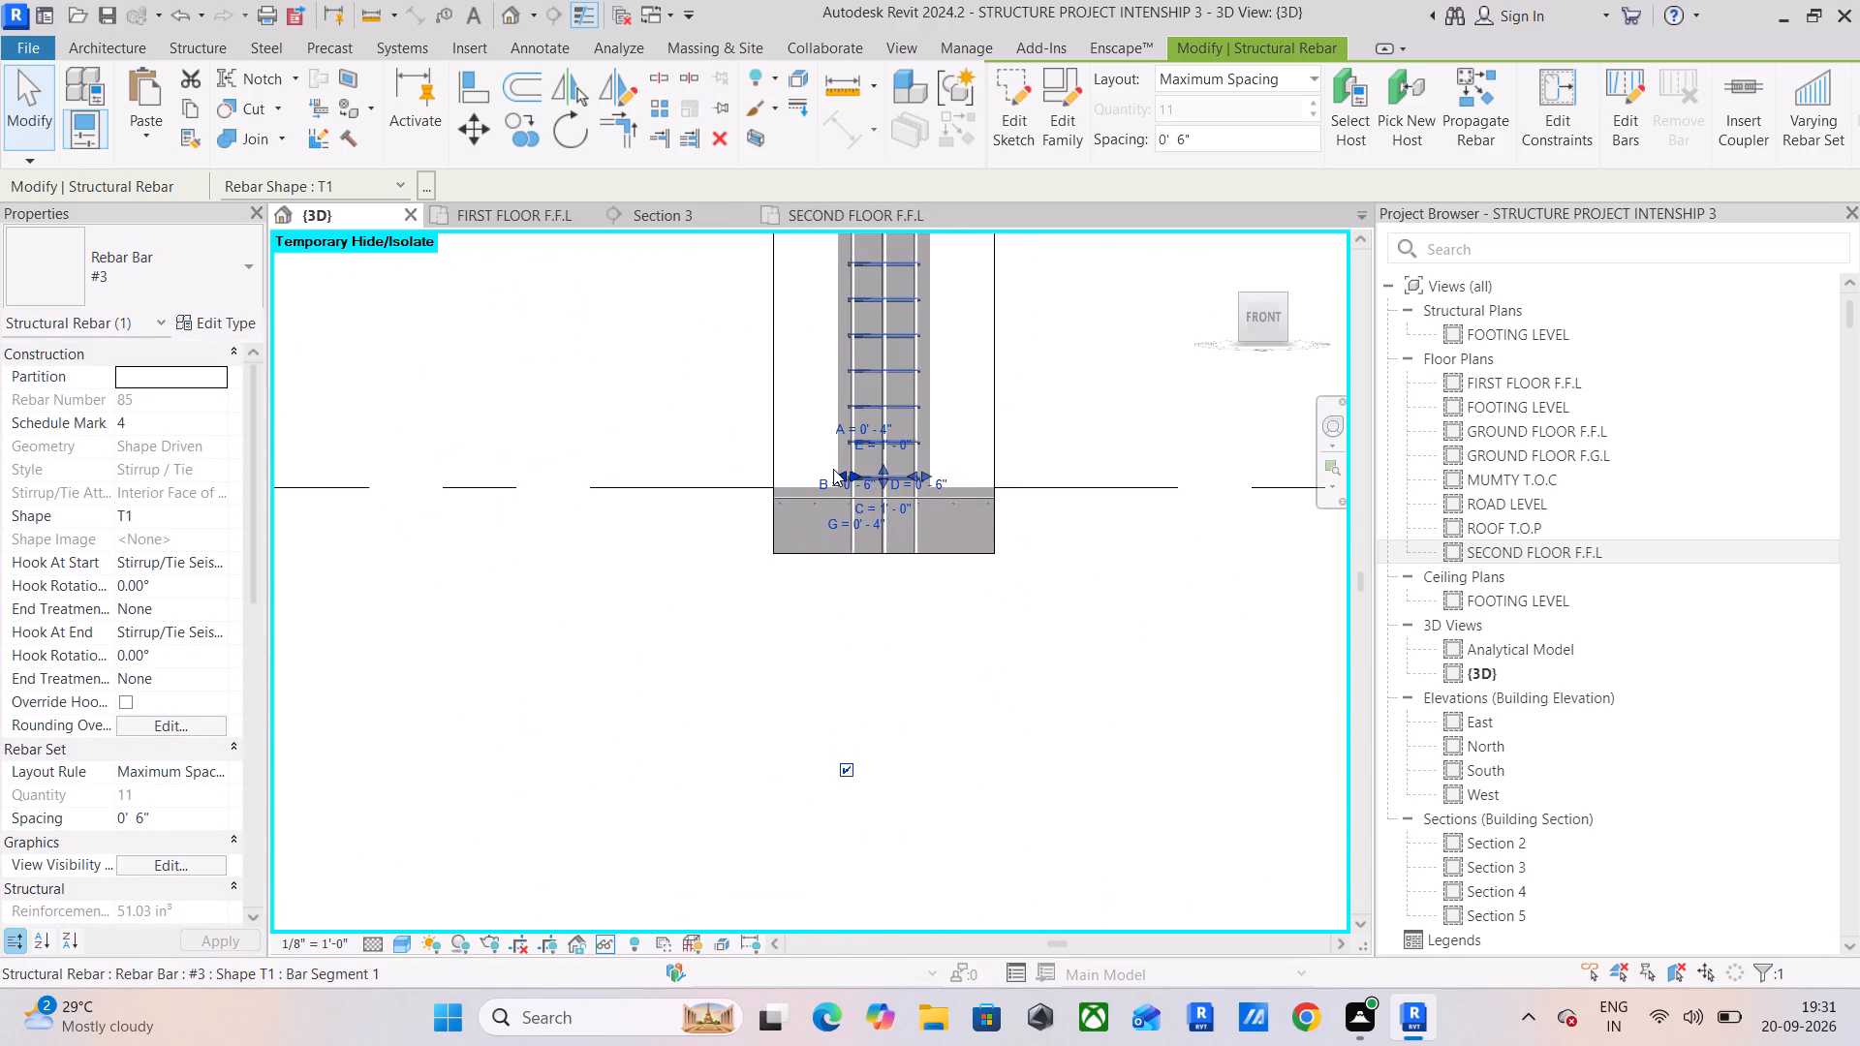
scroll(836, 456, up, 4)
click(513, 132)
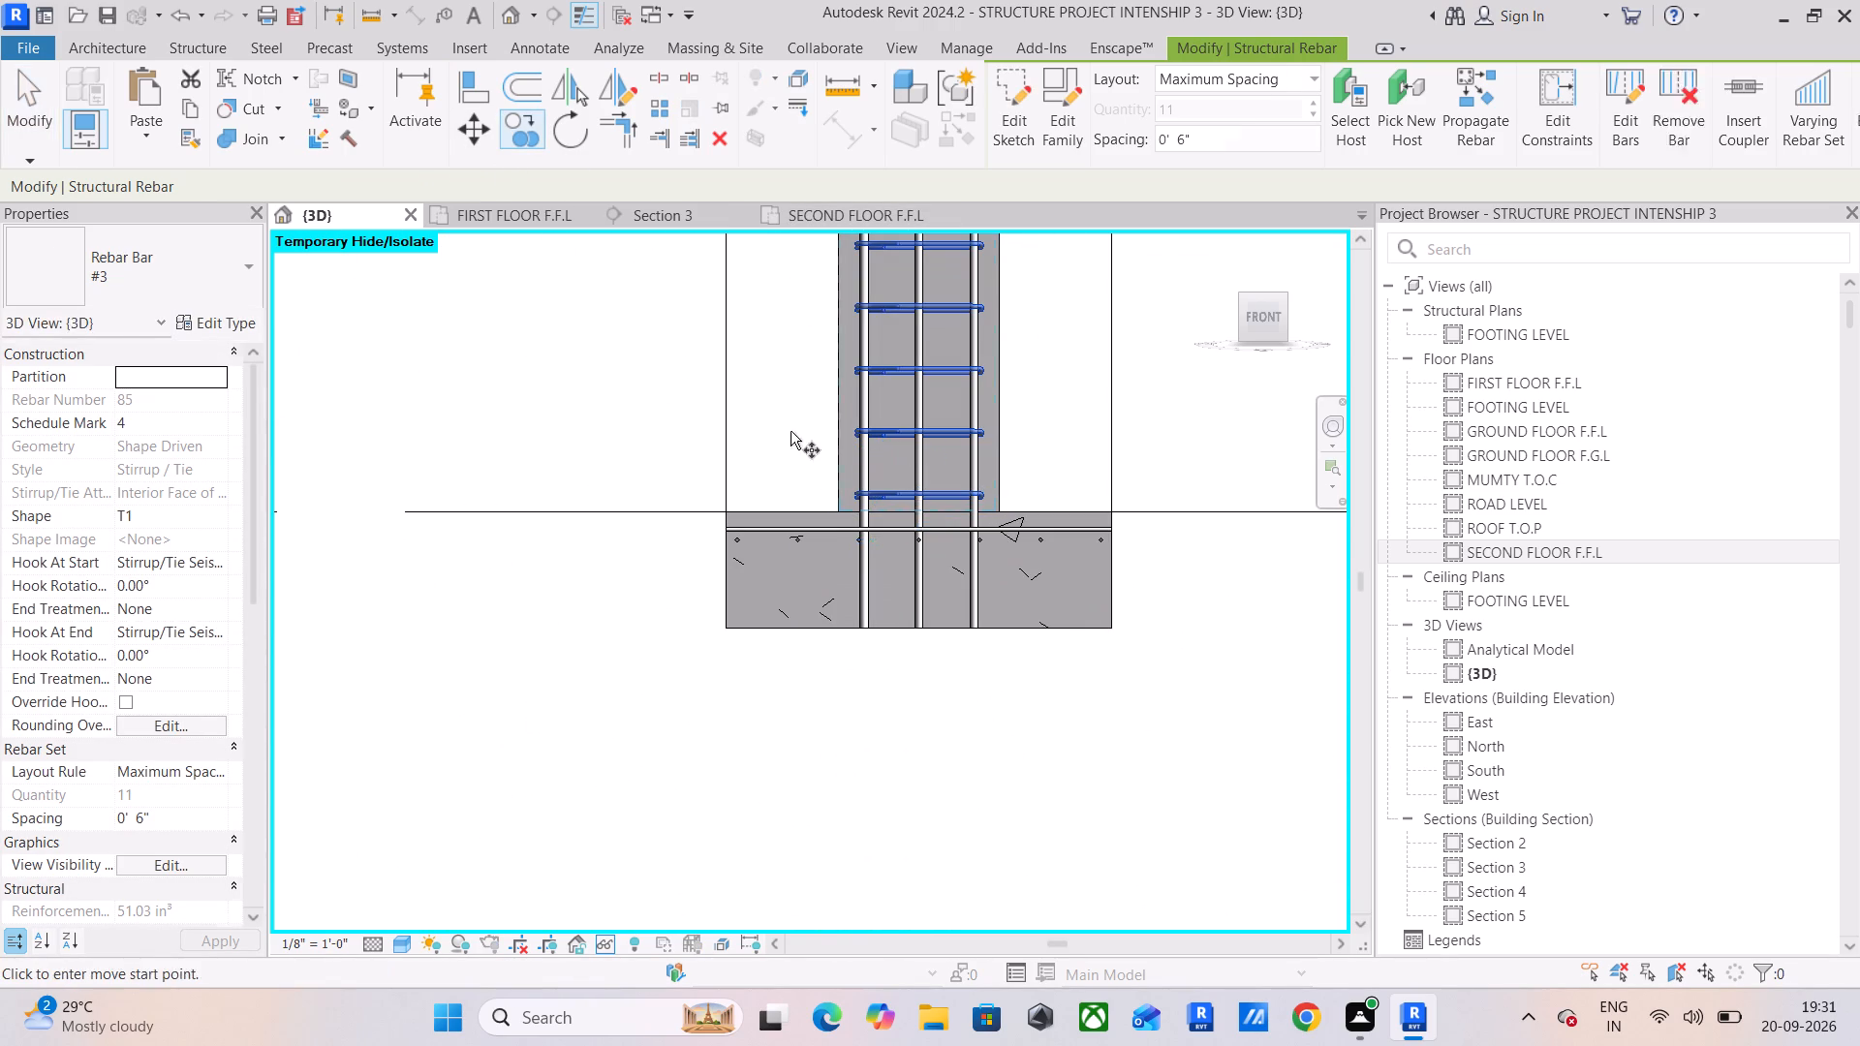
click(831, 505)
scroll(836, 431, down, 7)
middle_drag(843, 362, 795, 911)
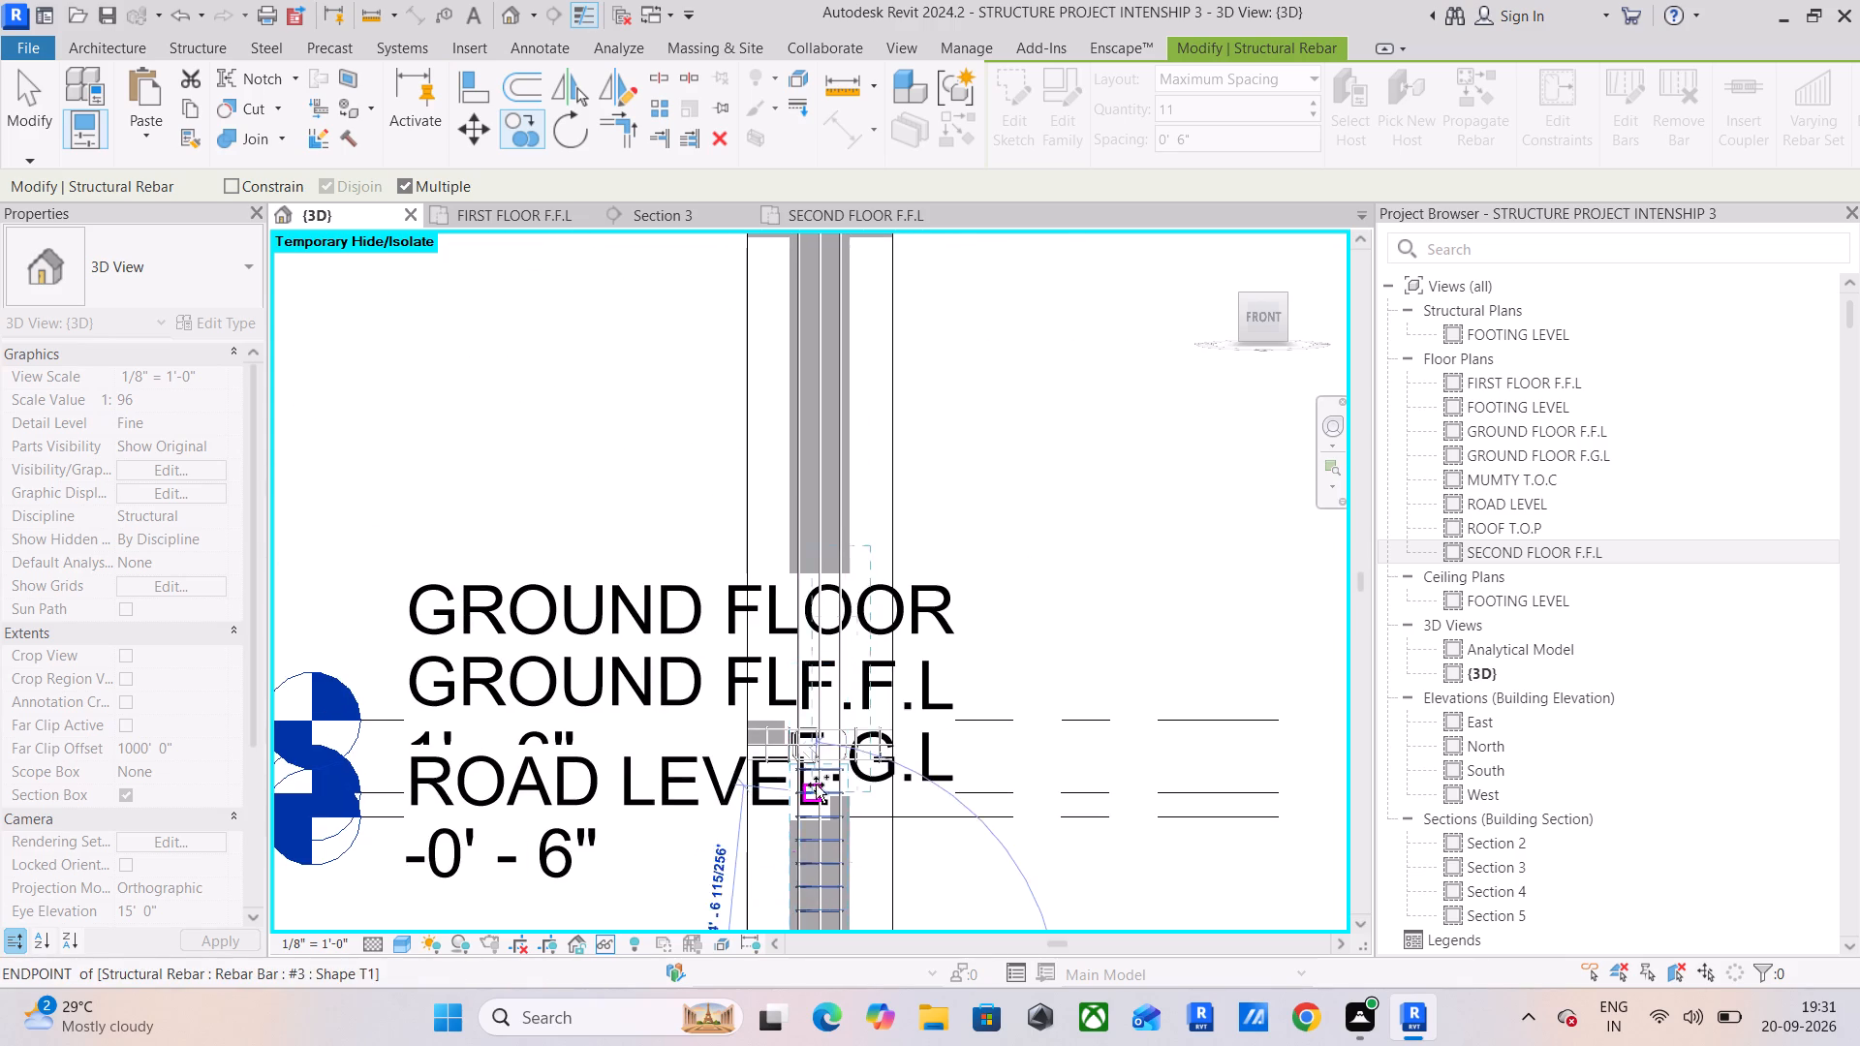
scroll(821, 742, up, 5)
scroll(777, 672, up, 5)
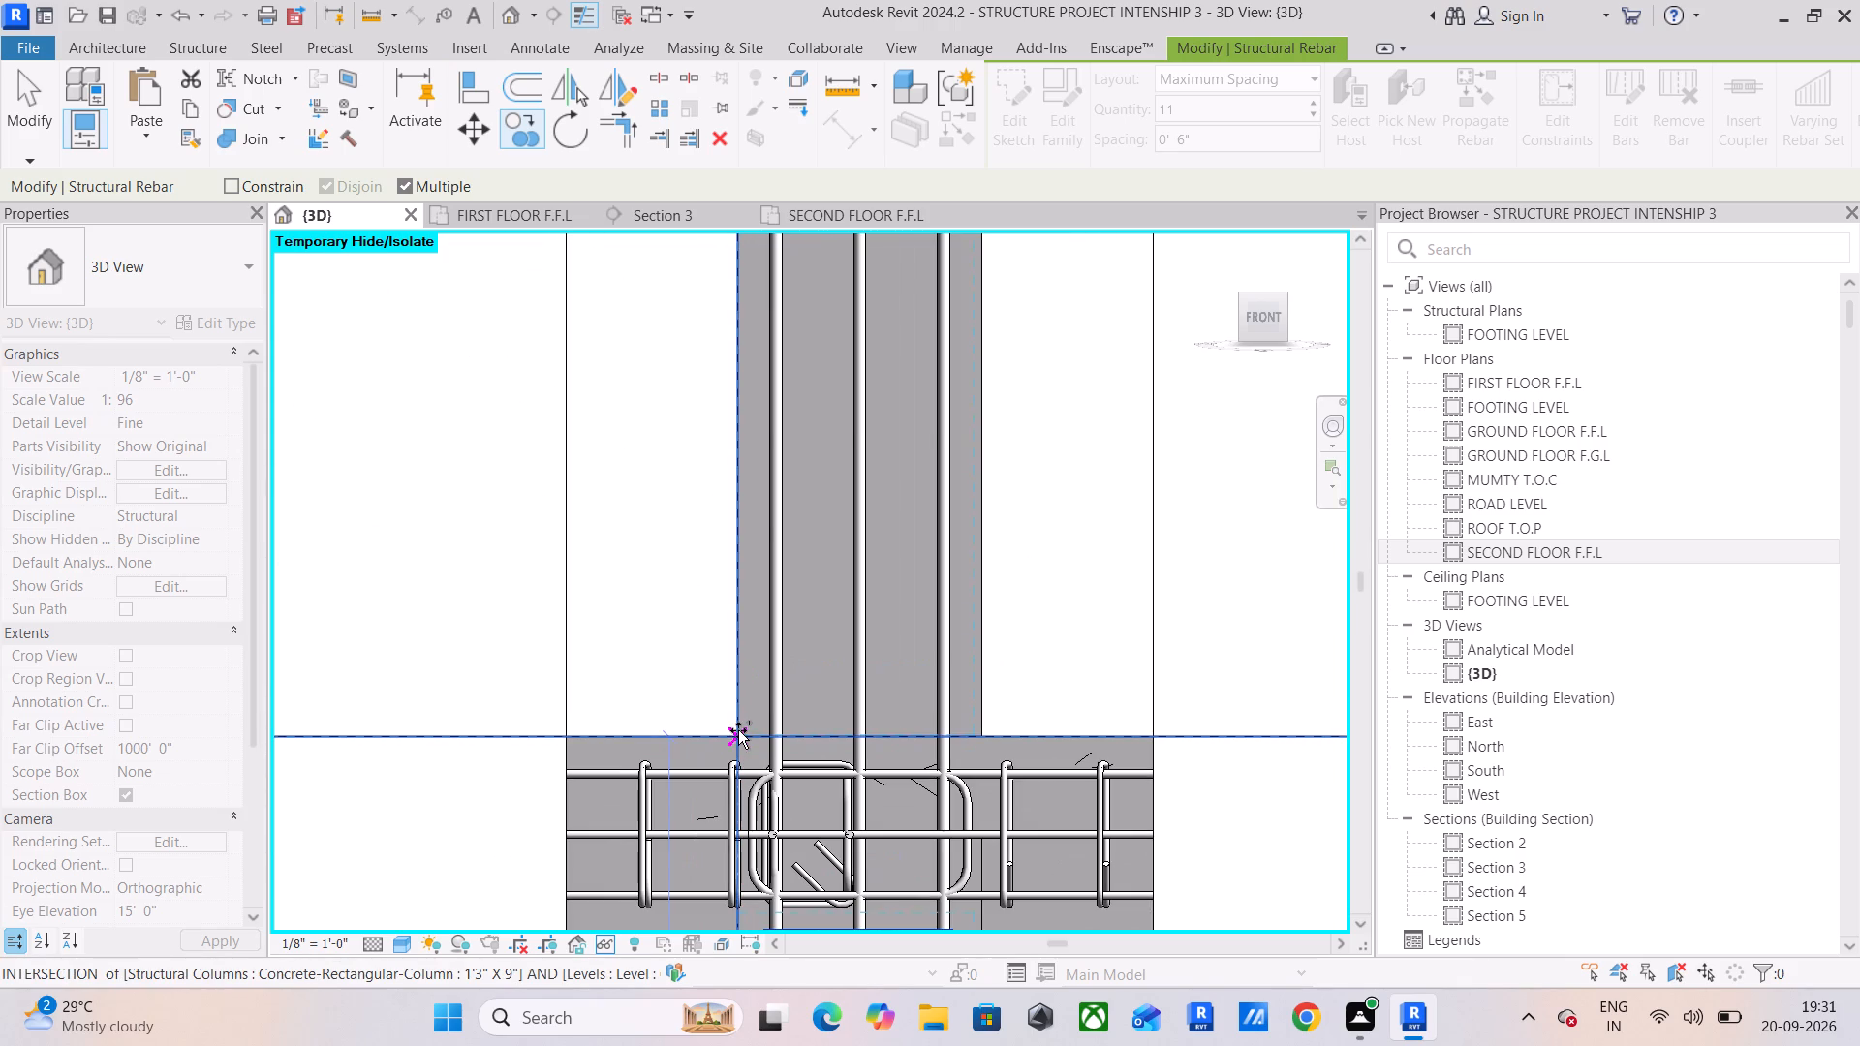
click(738, 729)
Place another copy of the #3 tie set in the column, starting at the top of the first-floor beam.
scroll(766, 593, down, 12)
scroll(780, 364, down, 4)
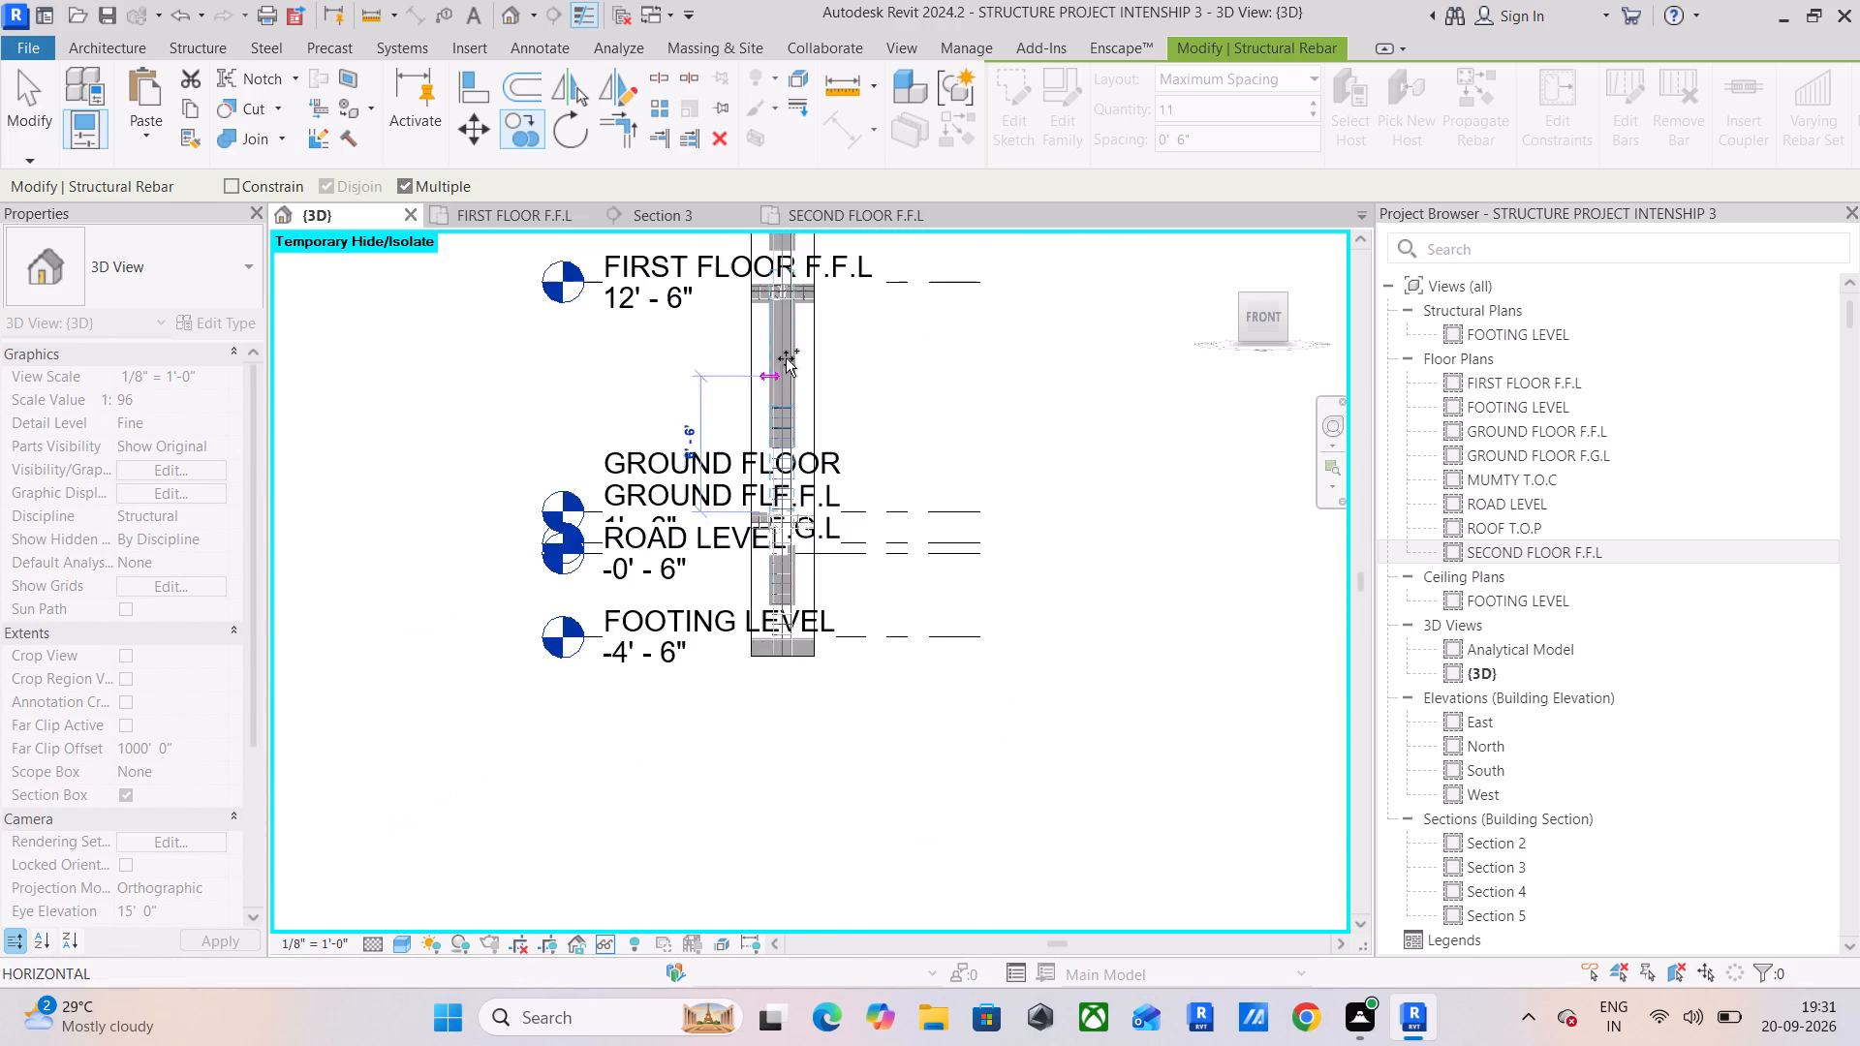
middle_drag(791, 387, 745, 739)
scroll(697, 617, up, 16)
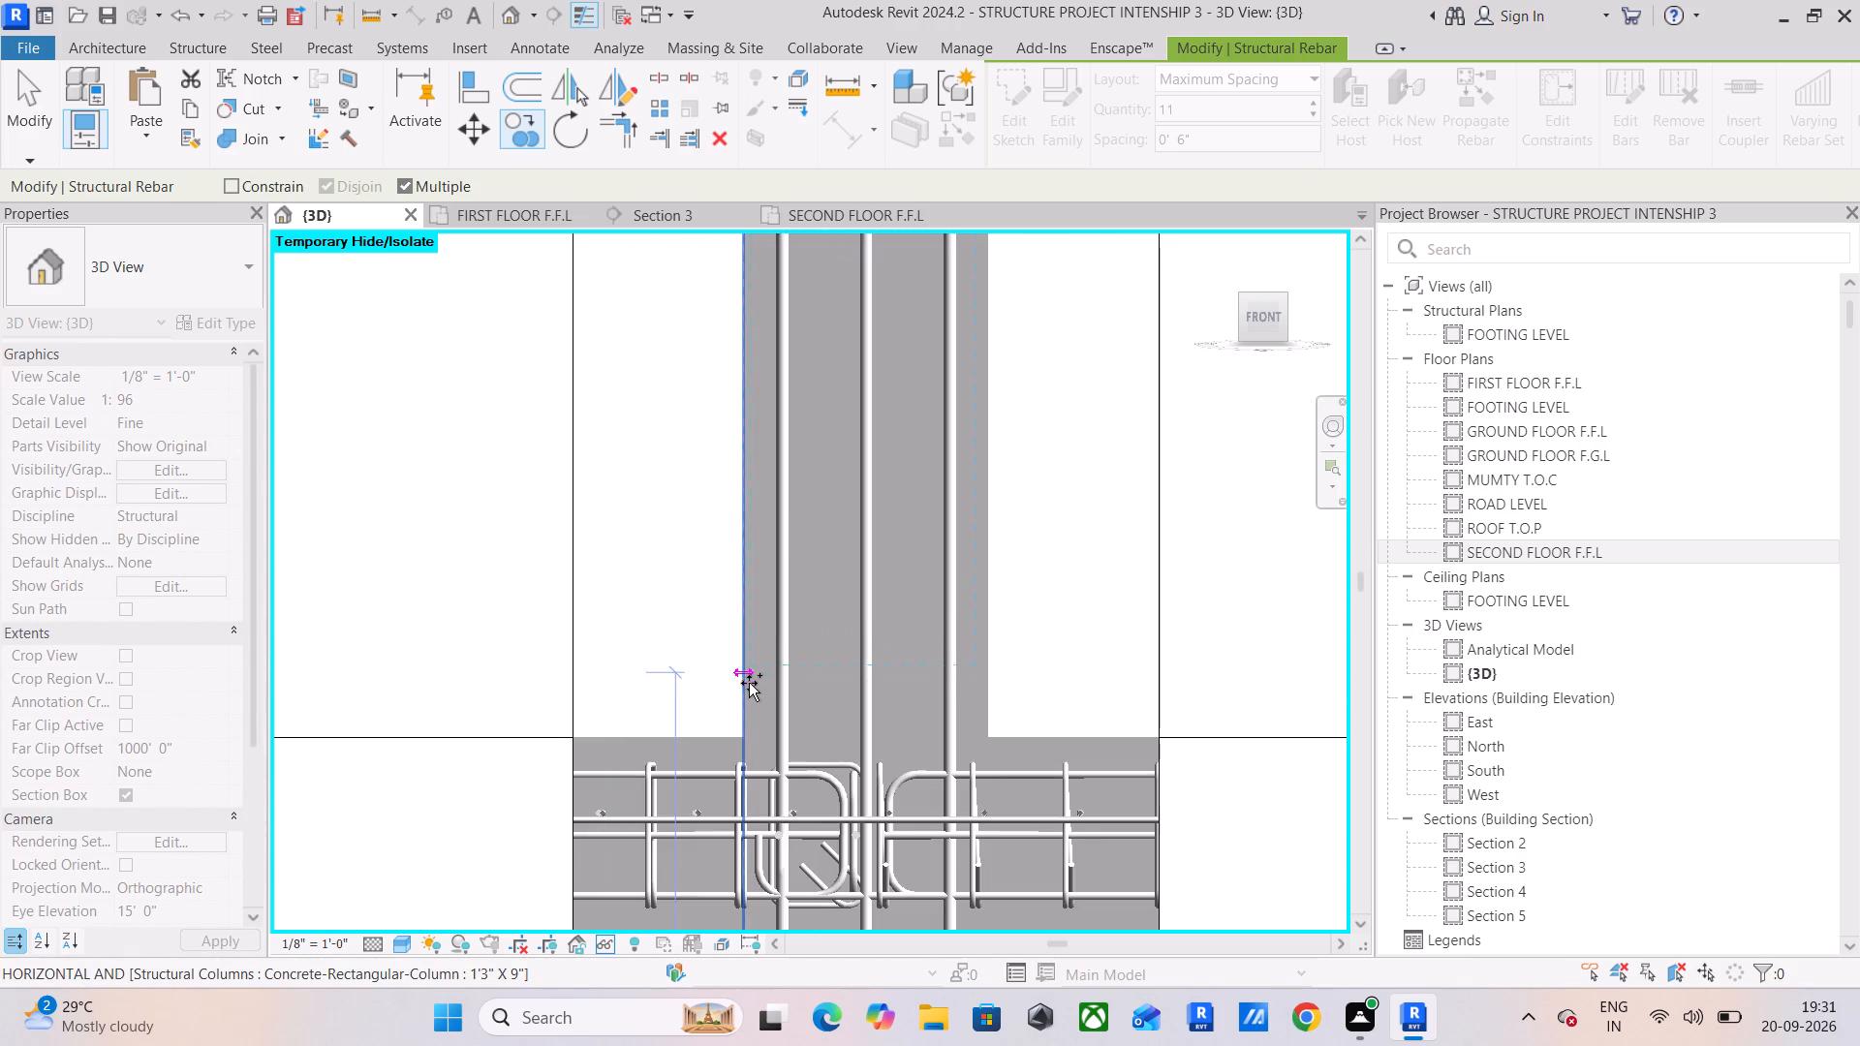
click(746, 732)
Place a last copy of the #3 tie set starting at the top of the second-floor beam, and end the copying.
scroll(731, 589, down, 12)
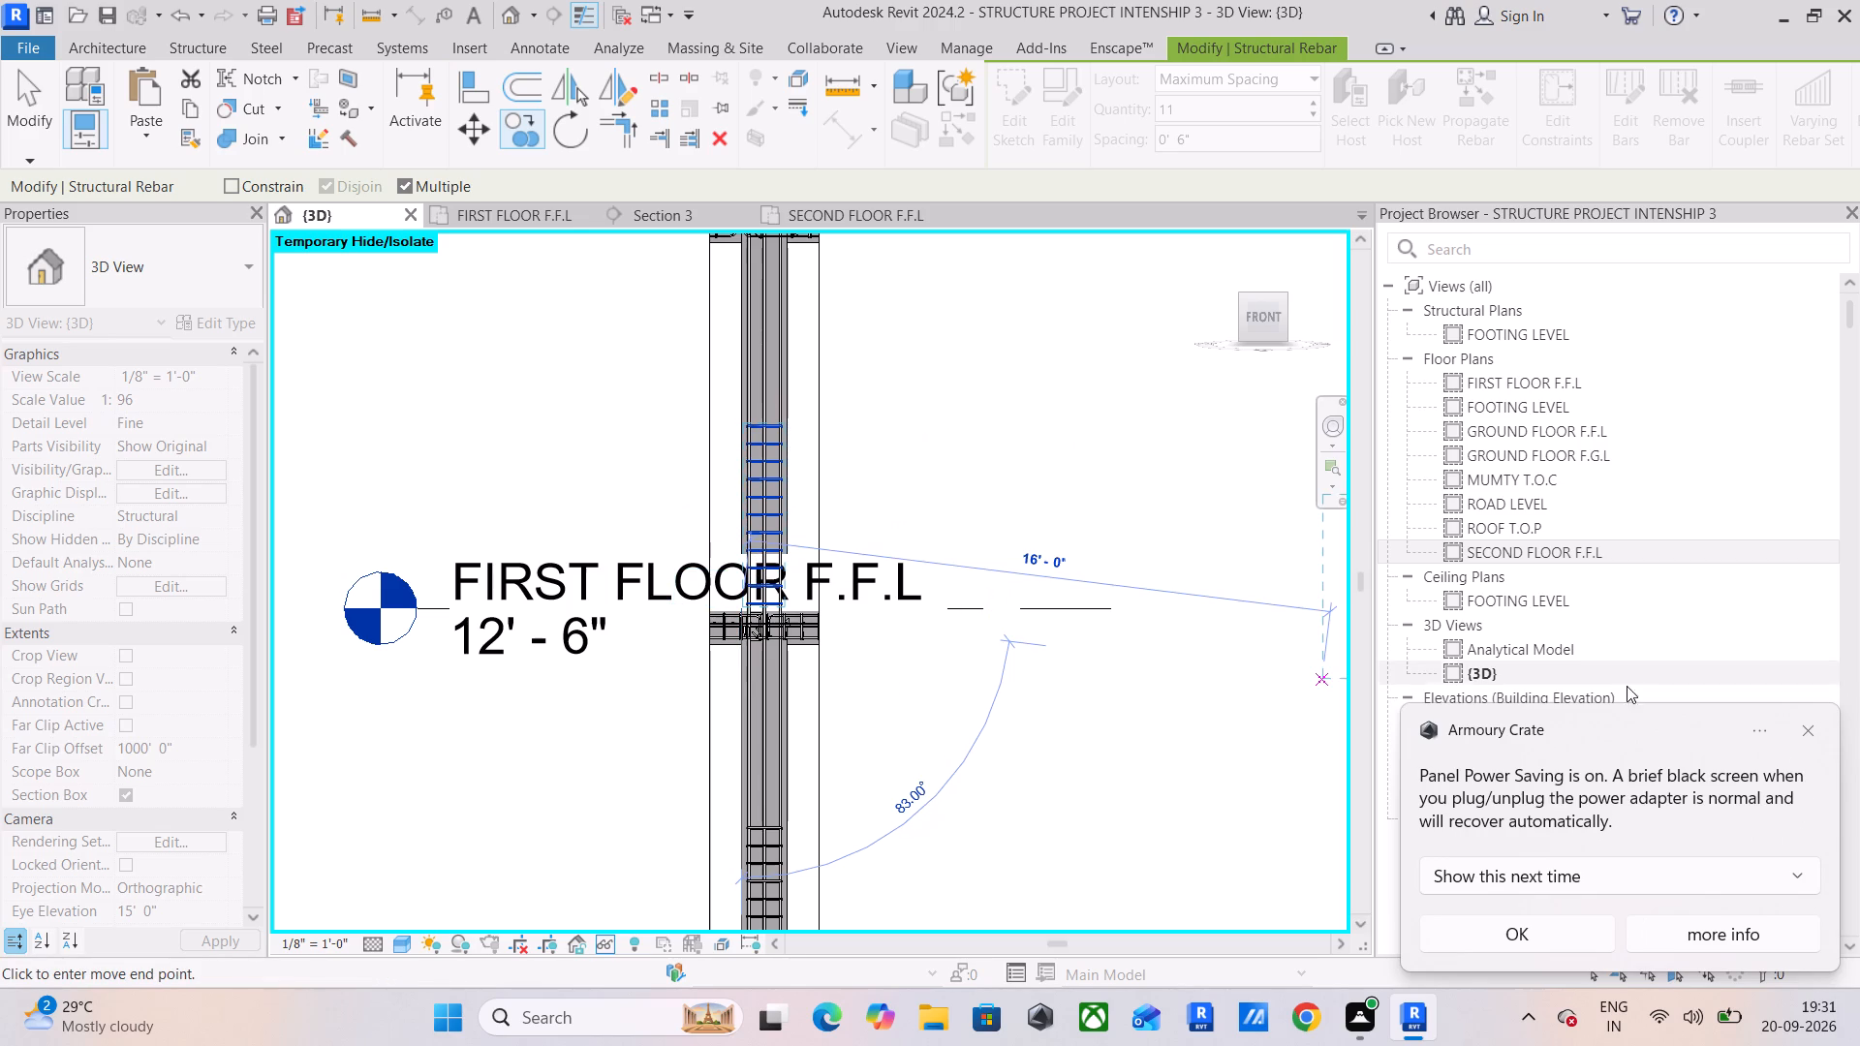
click(1808, 735)
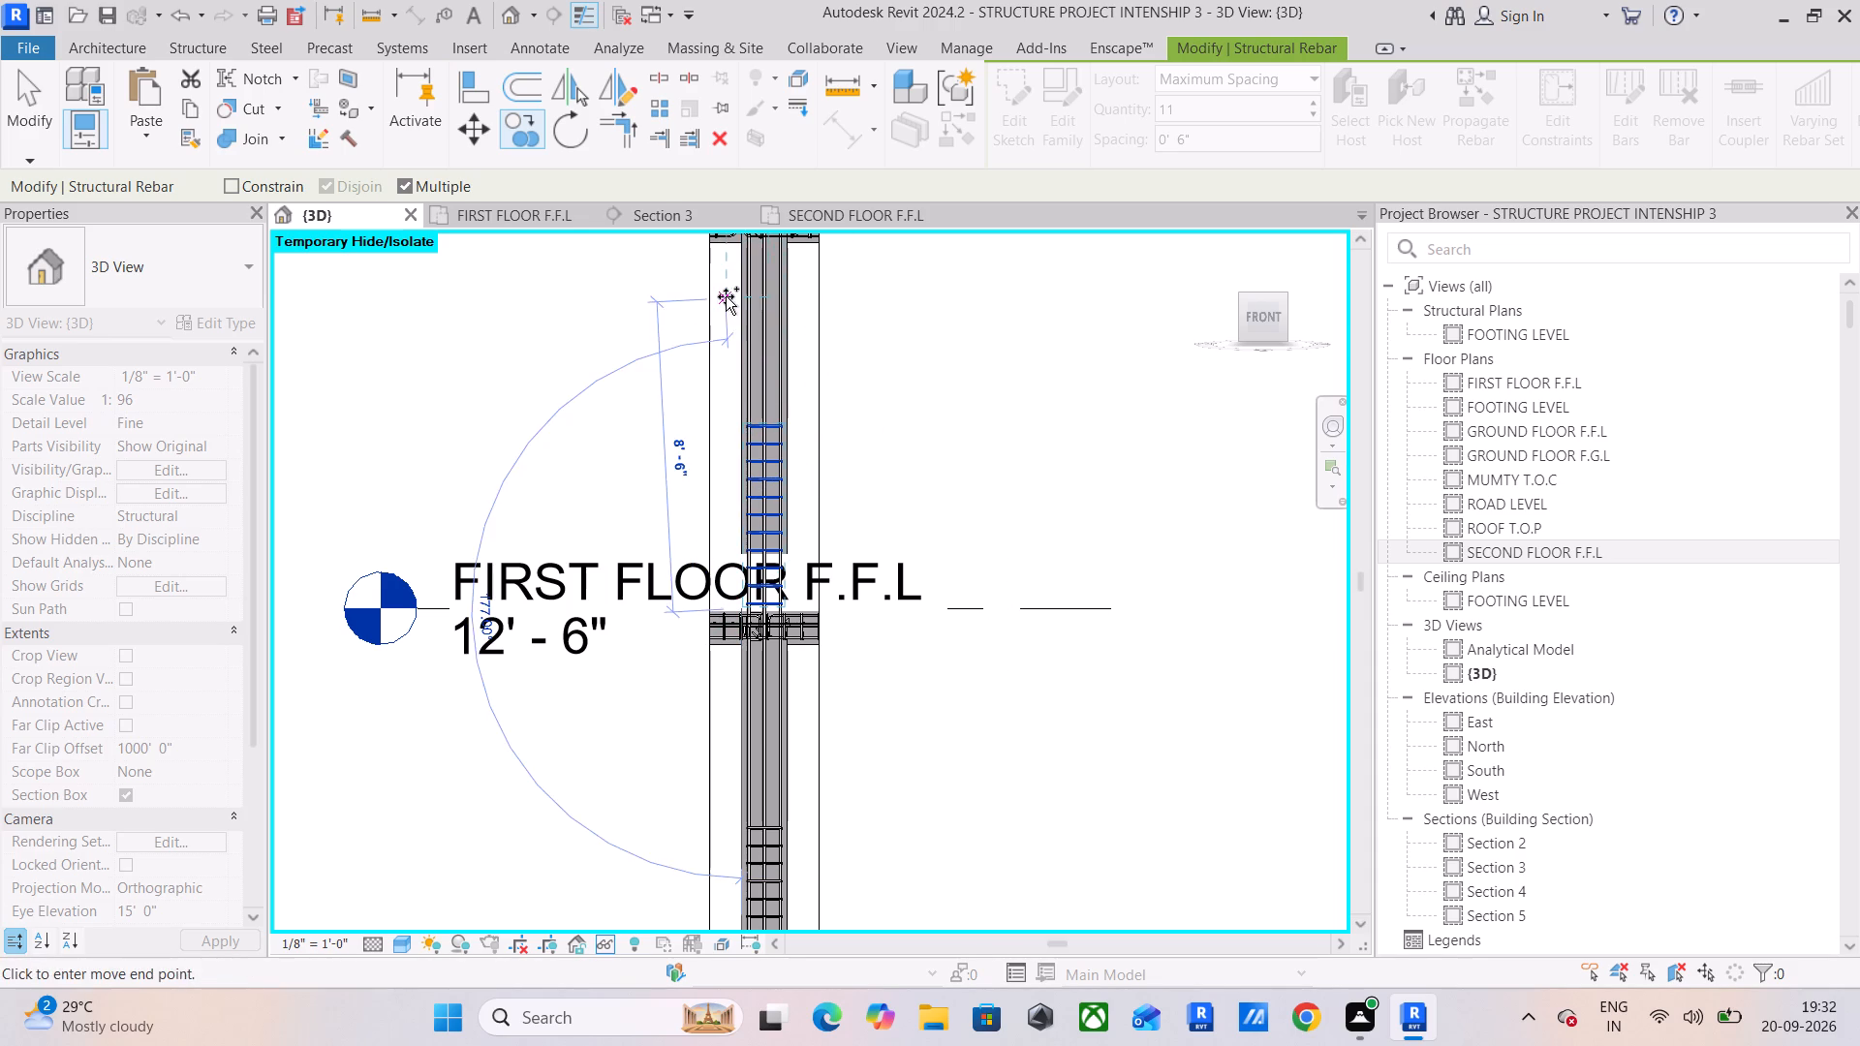
middle_drag(726, 295, 709, 700)
scroll(716, 642, up, 5)
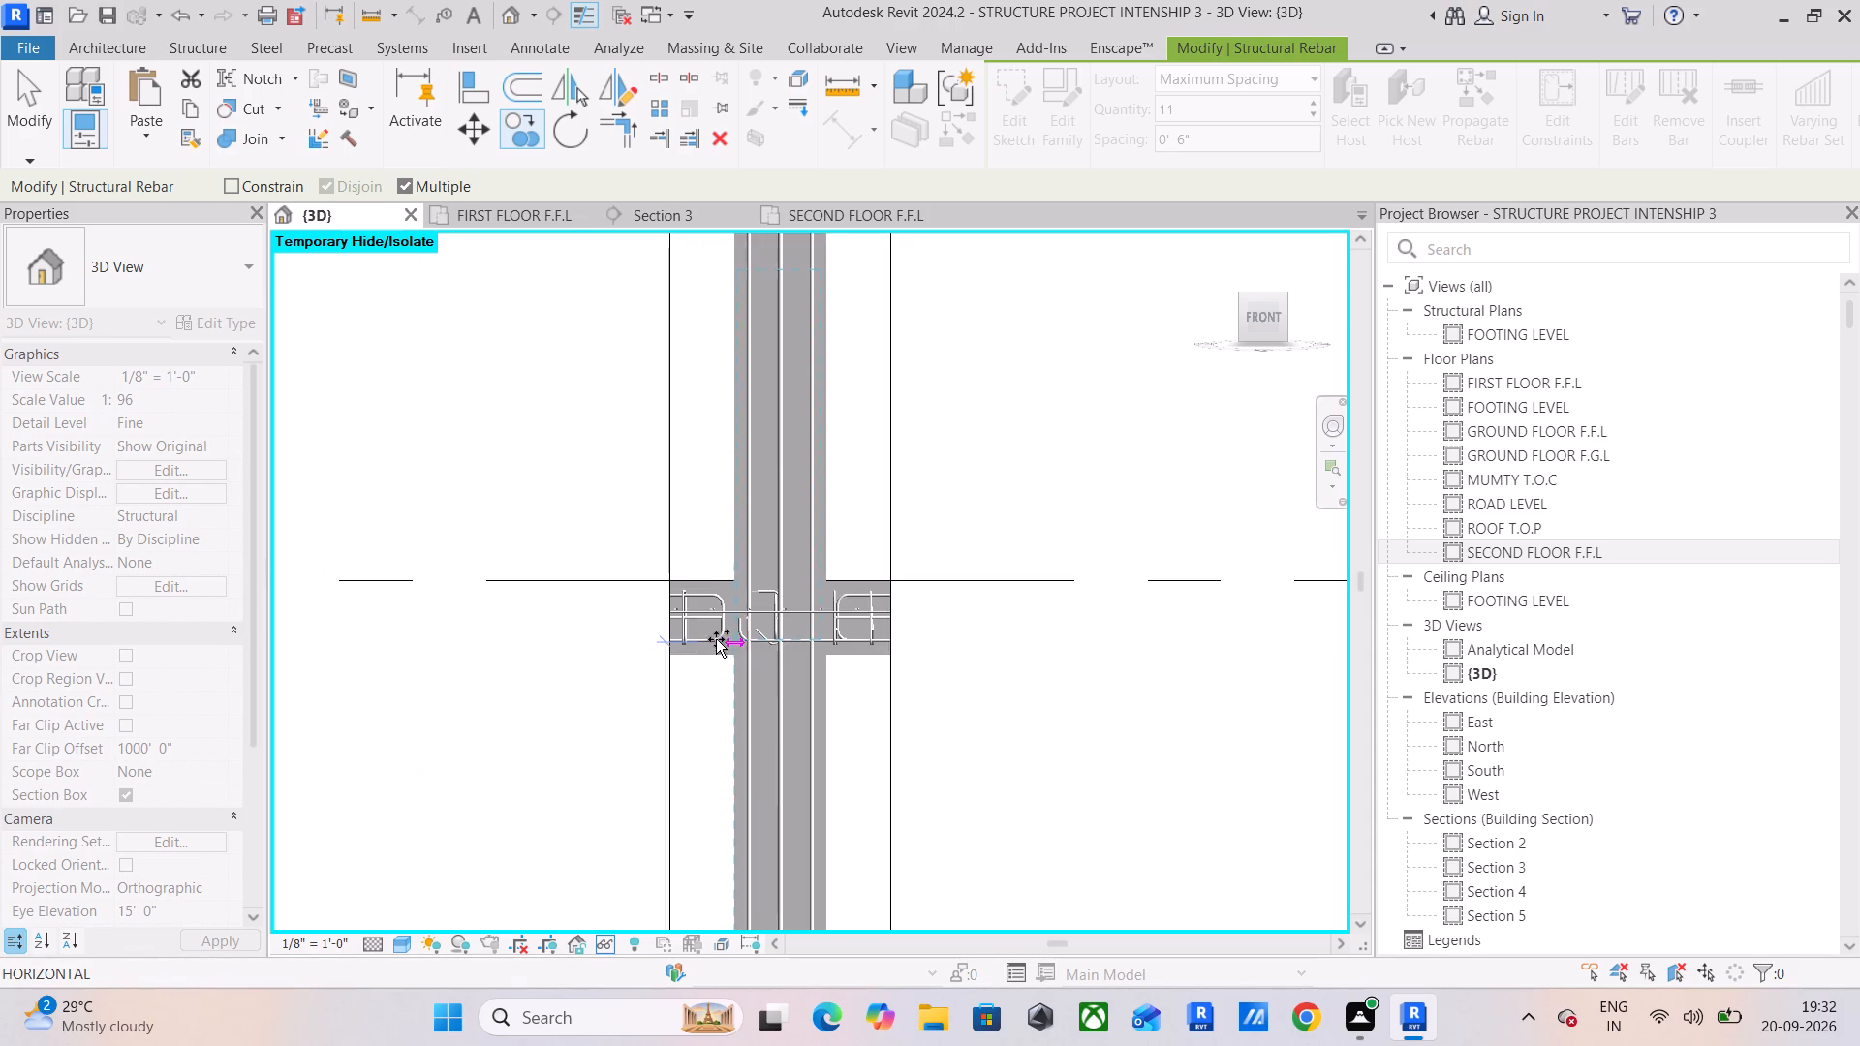
scroll(716, 639, up, 5)
scroll(716, 638, down, 11)
middle_drag(712, 647, 742, 309)
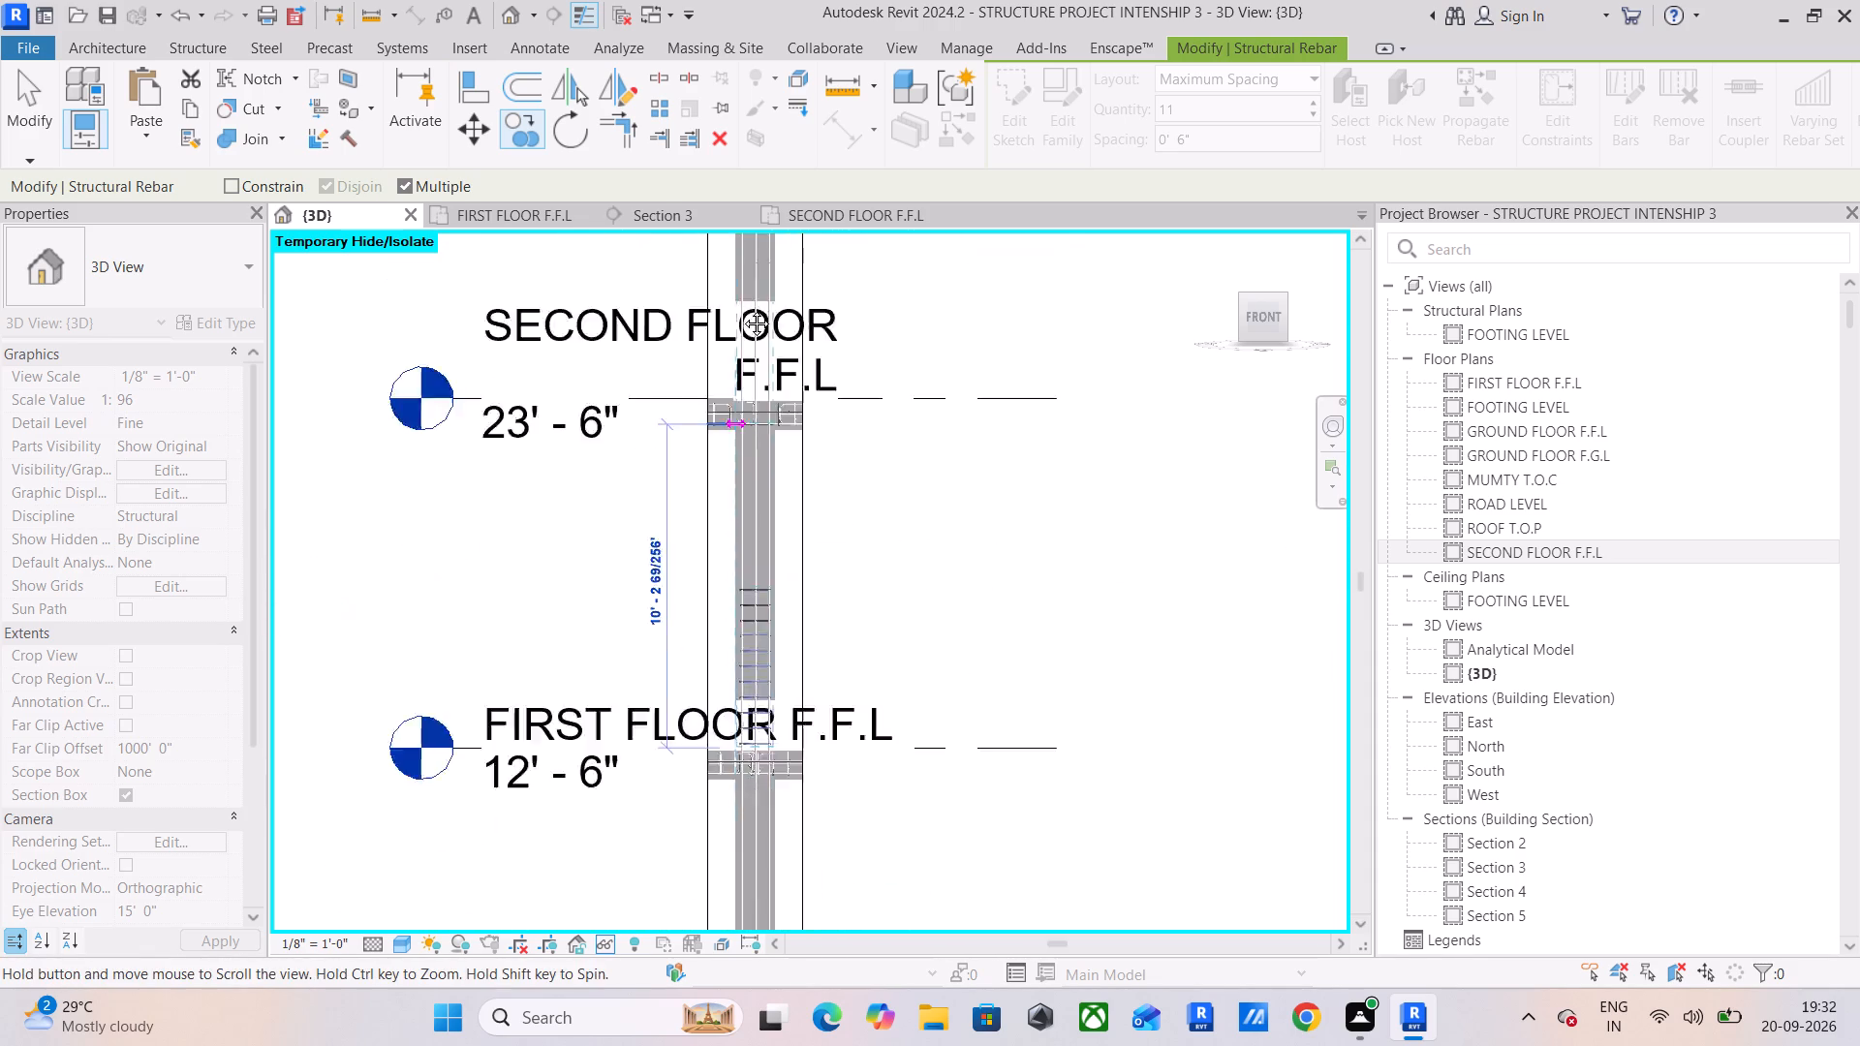
middle_drag(742, 309, 742, 294)
middle_drag(729, 400, 697, 798)
scroll(713, 663, up, 12)
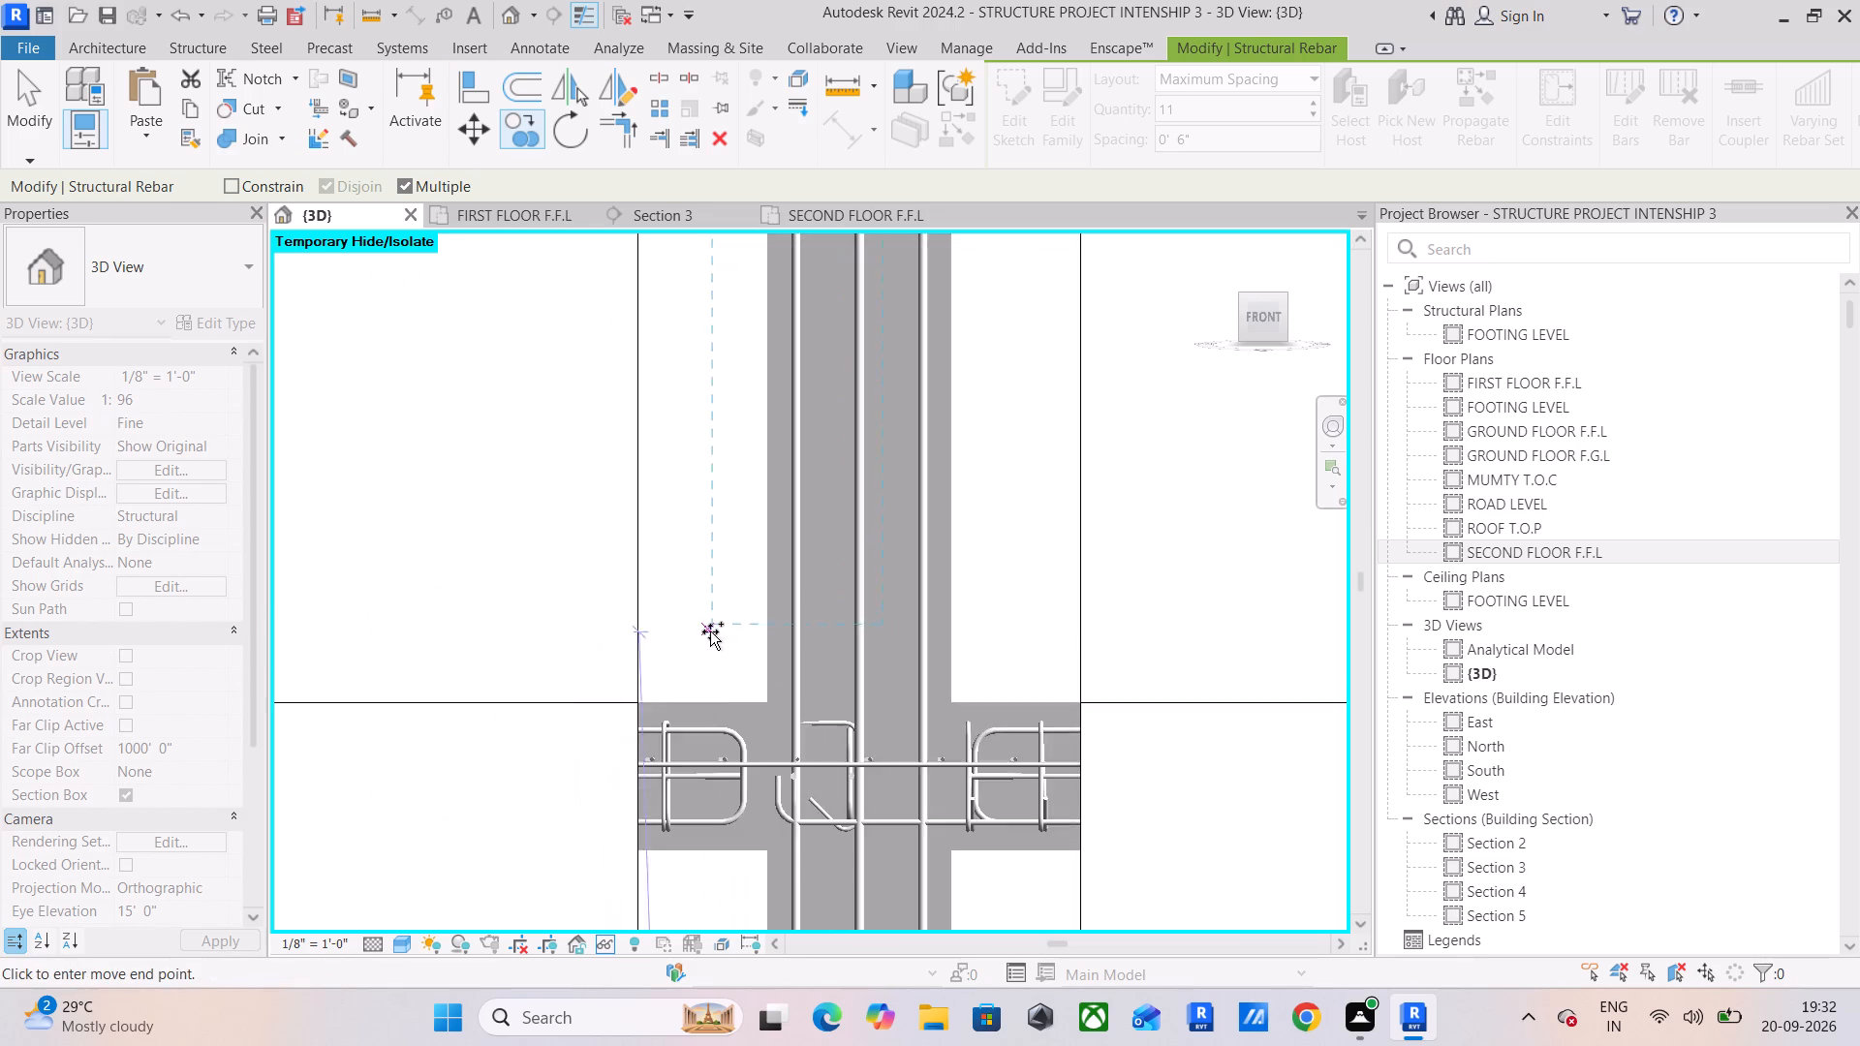
click(770, 713)
scroll(714, 584, down, 12)
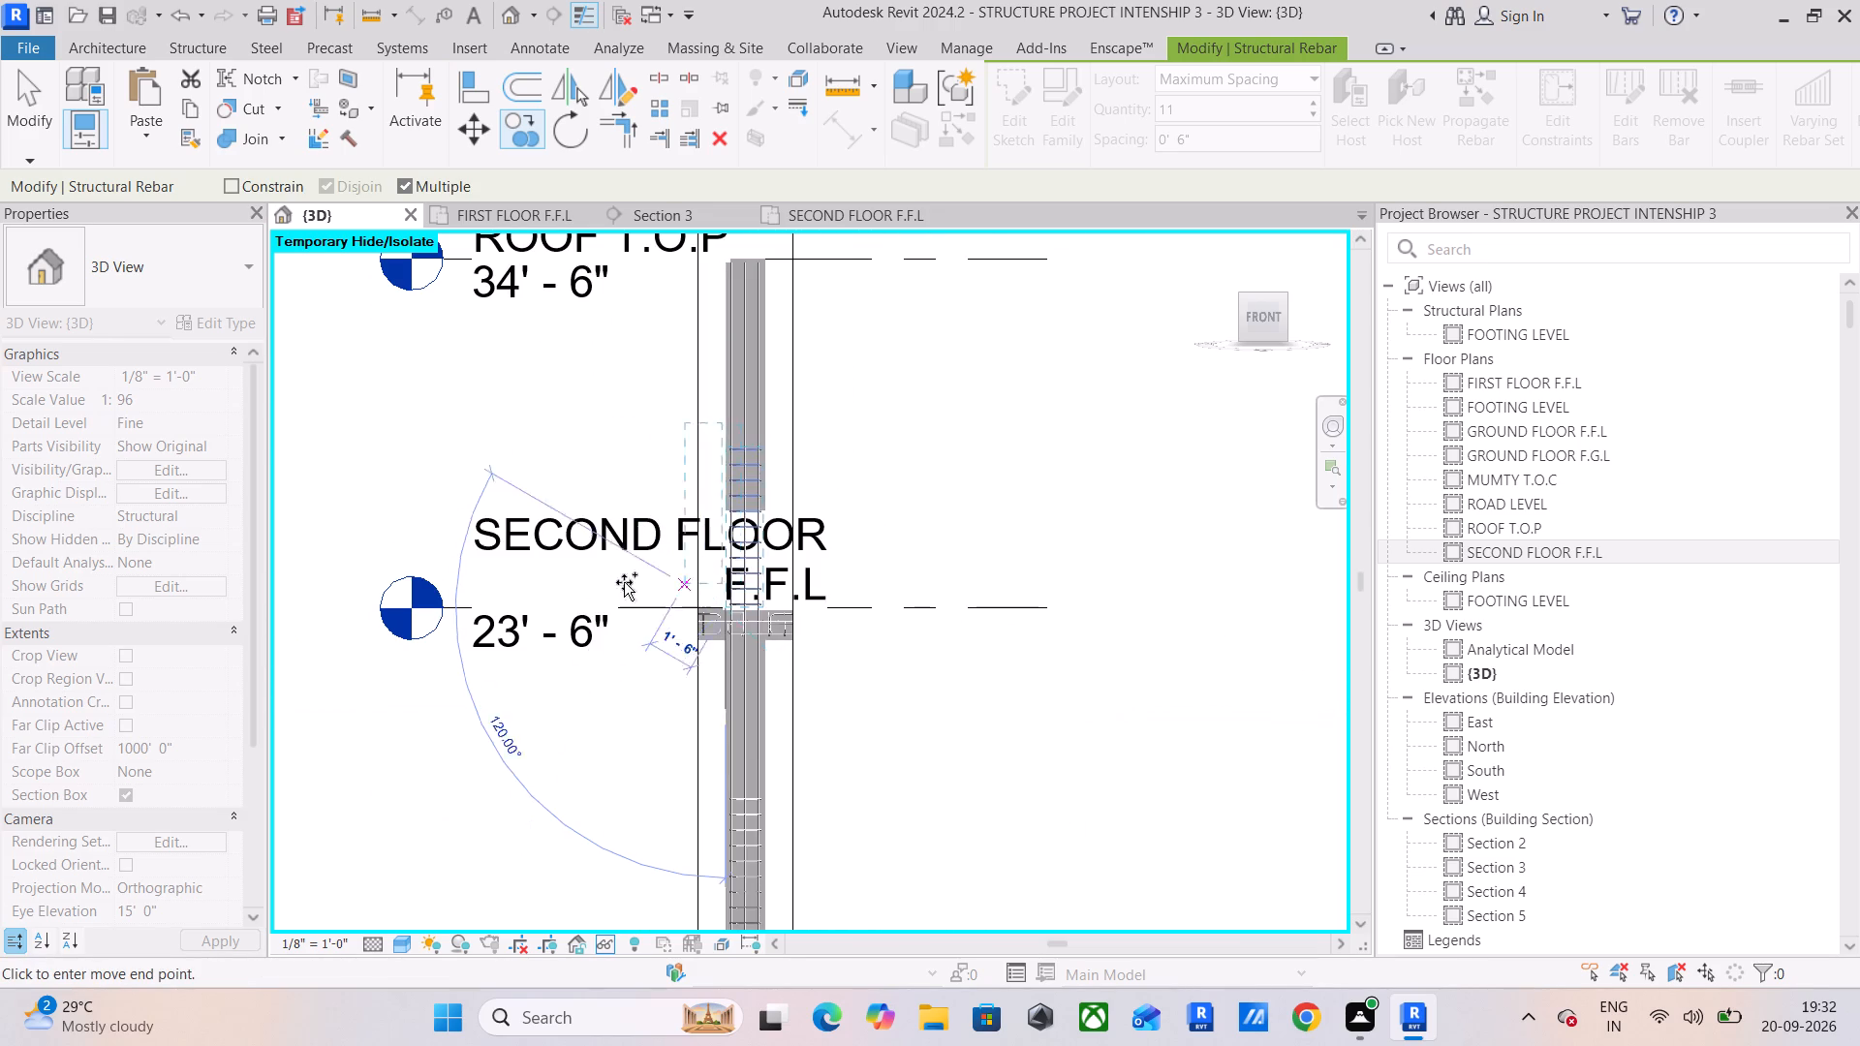
click(29, 122)
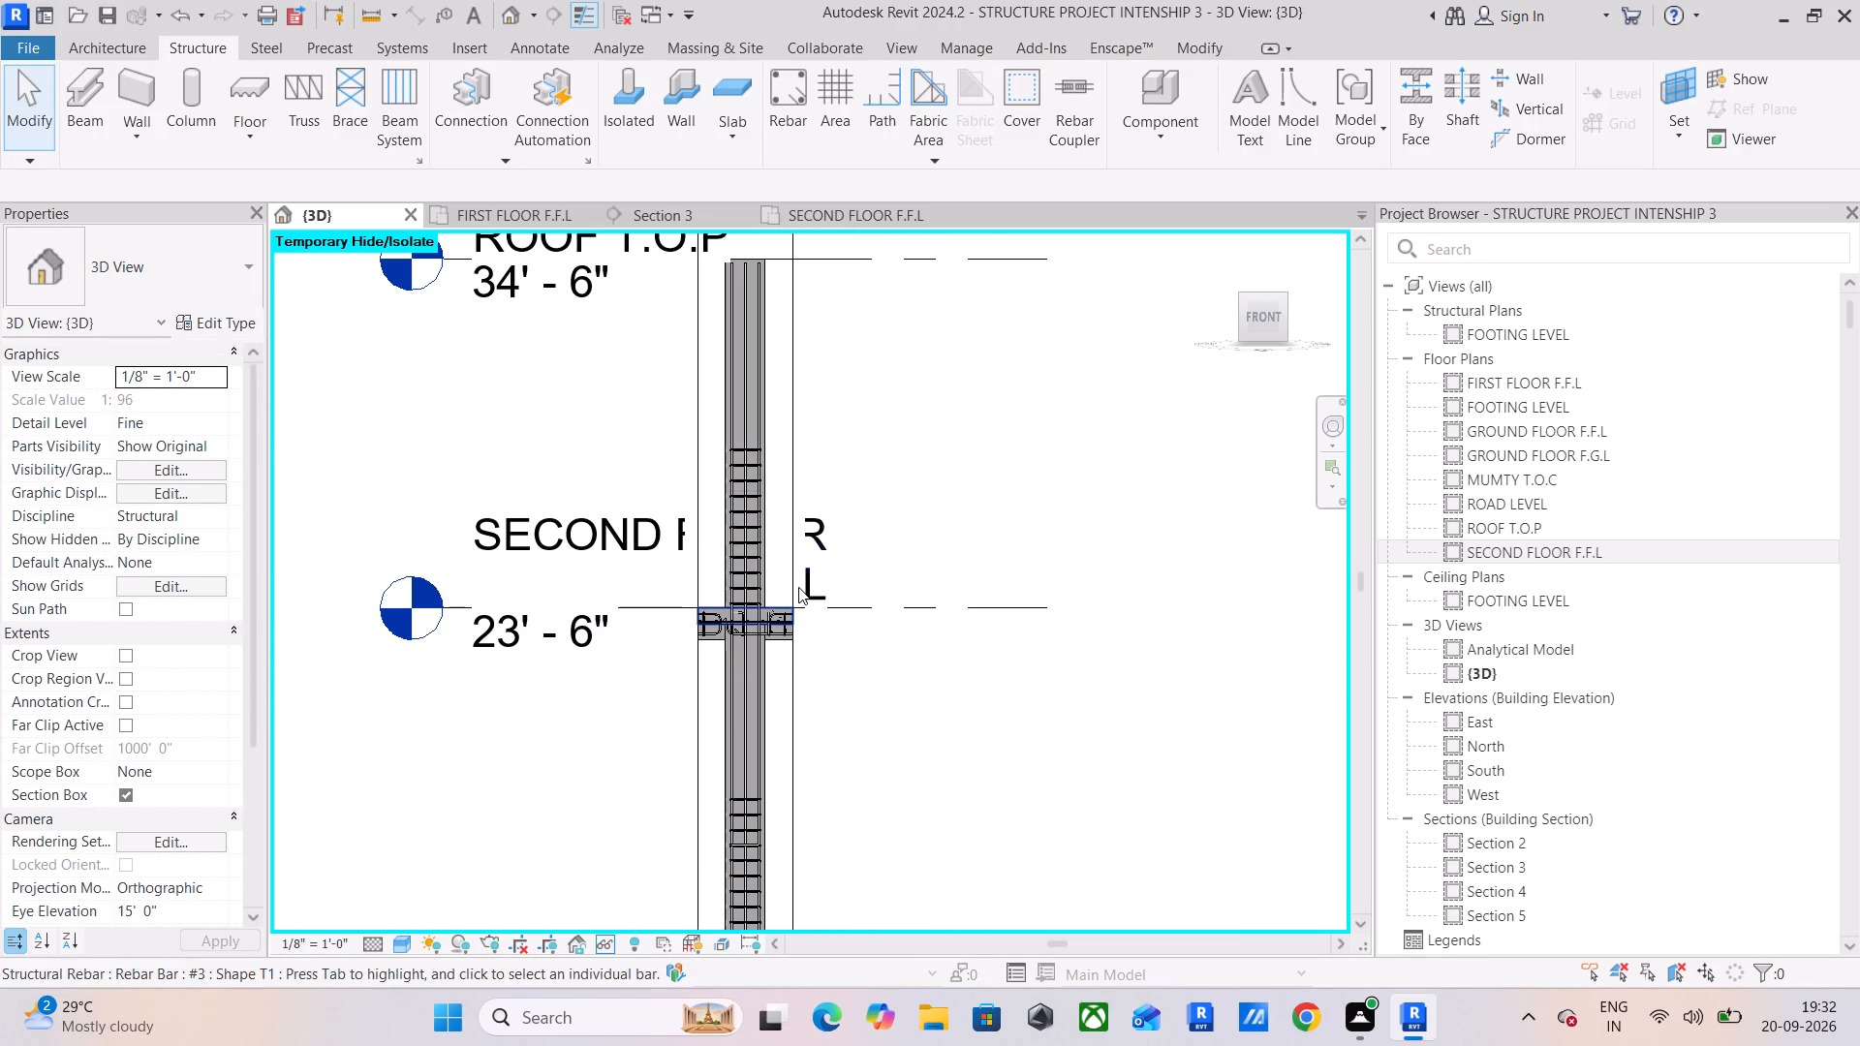
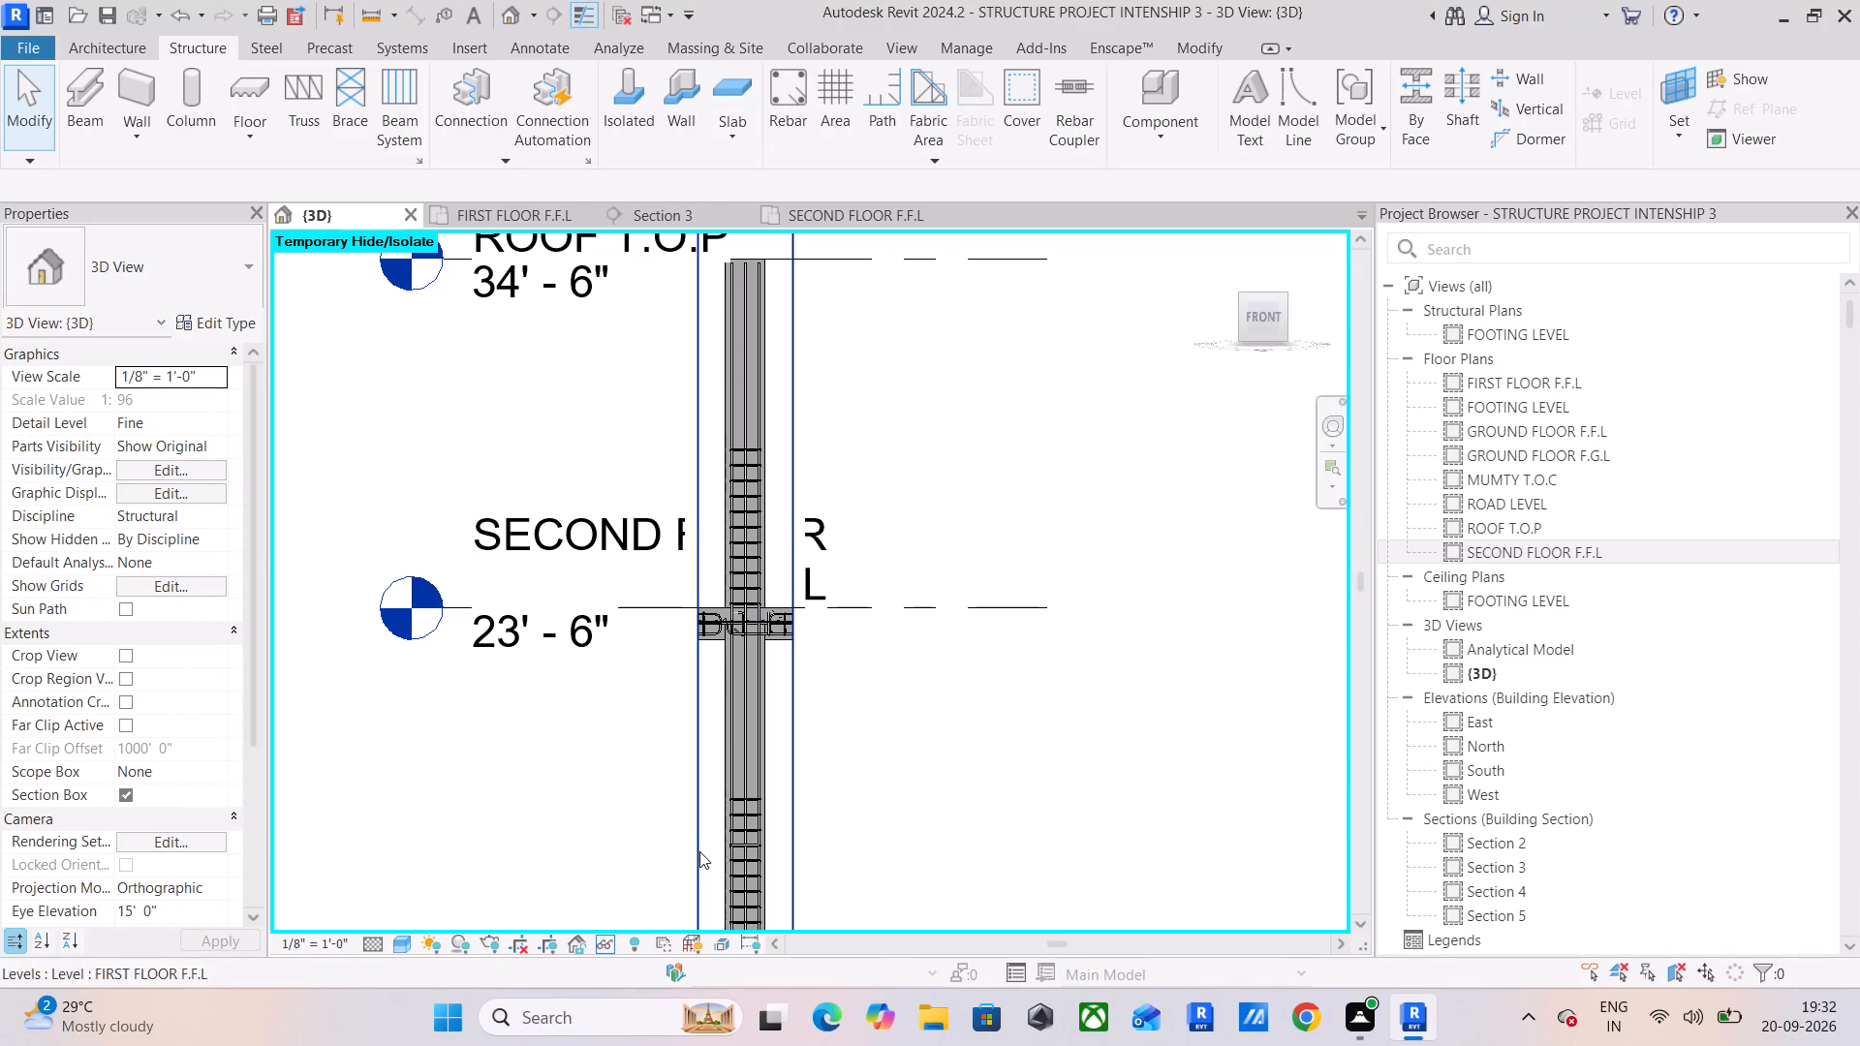
Extend the column's #3 tie set above the first-floor beam up to the underside of the second-floor beam.
click(748, 801)
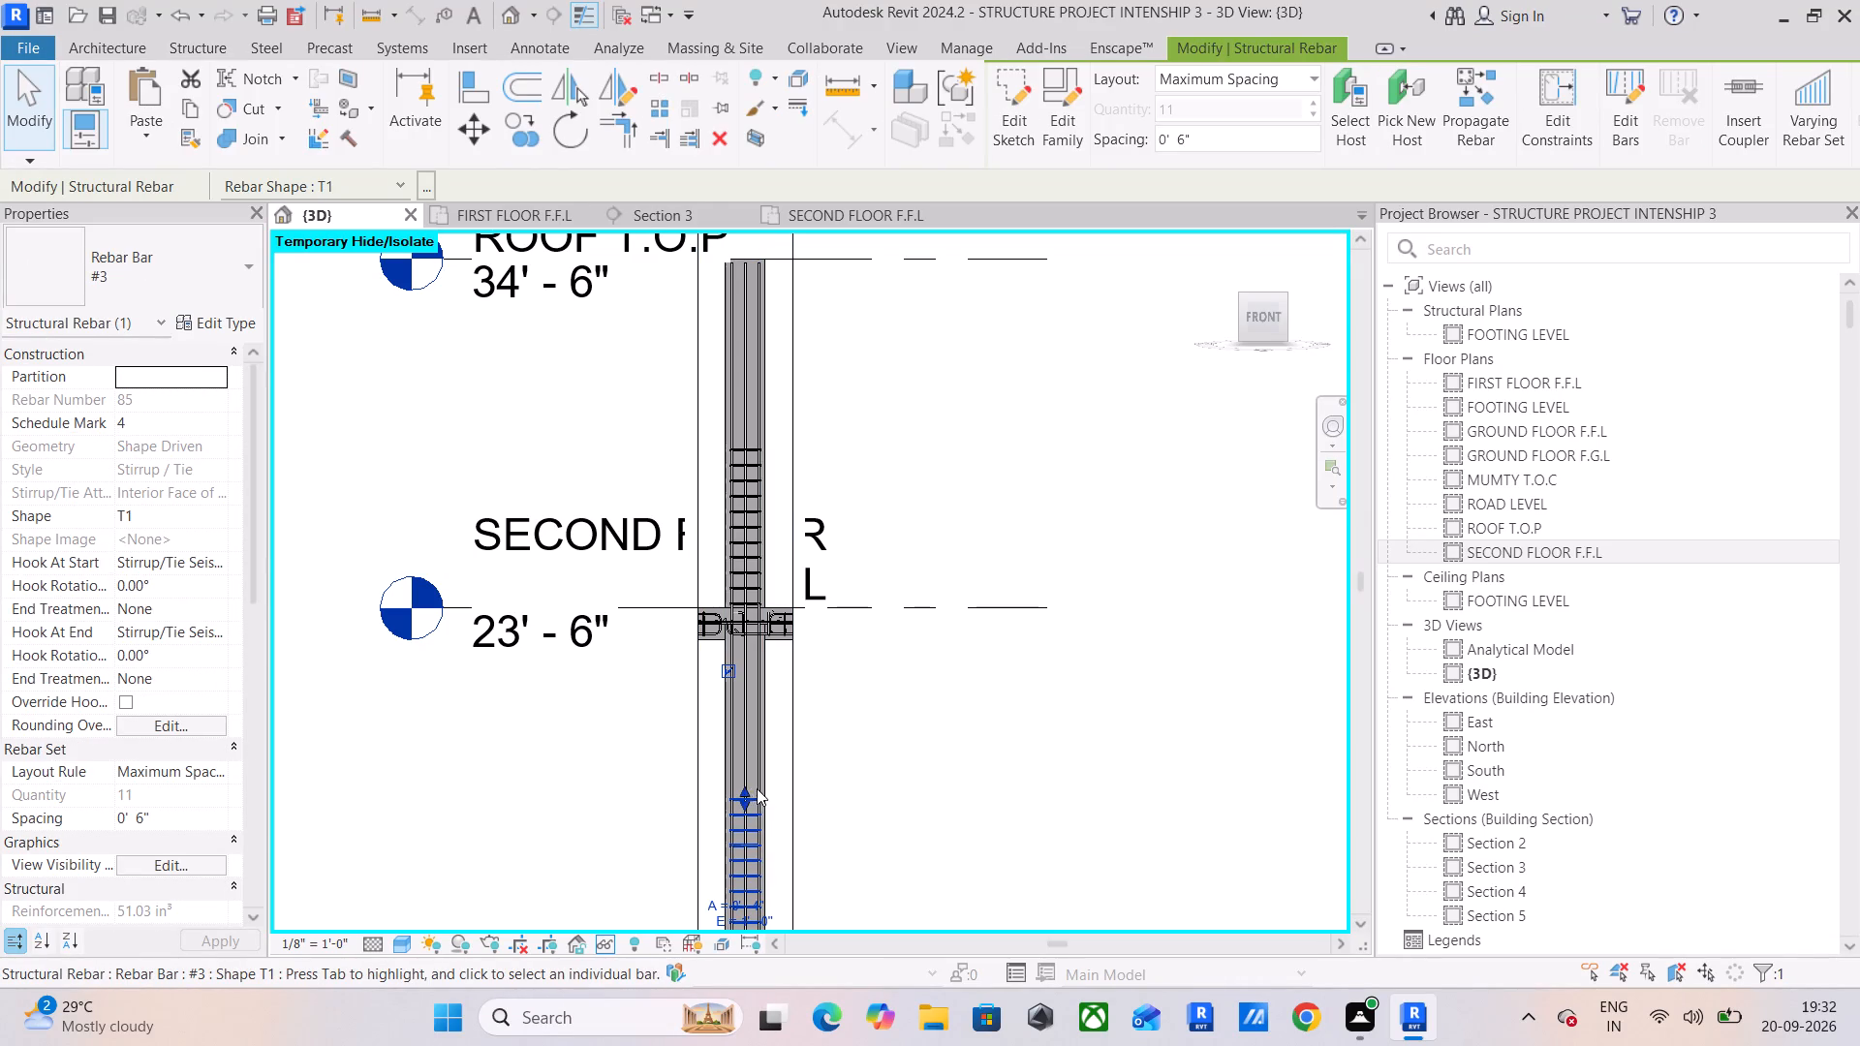
drag(737, 788, 733, 631)
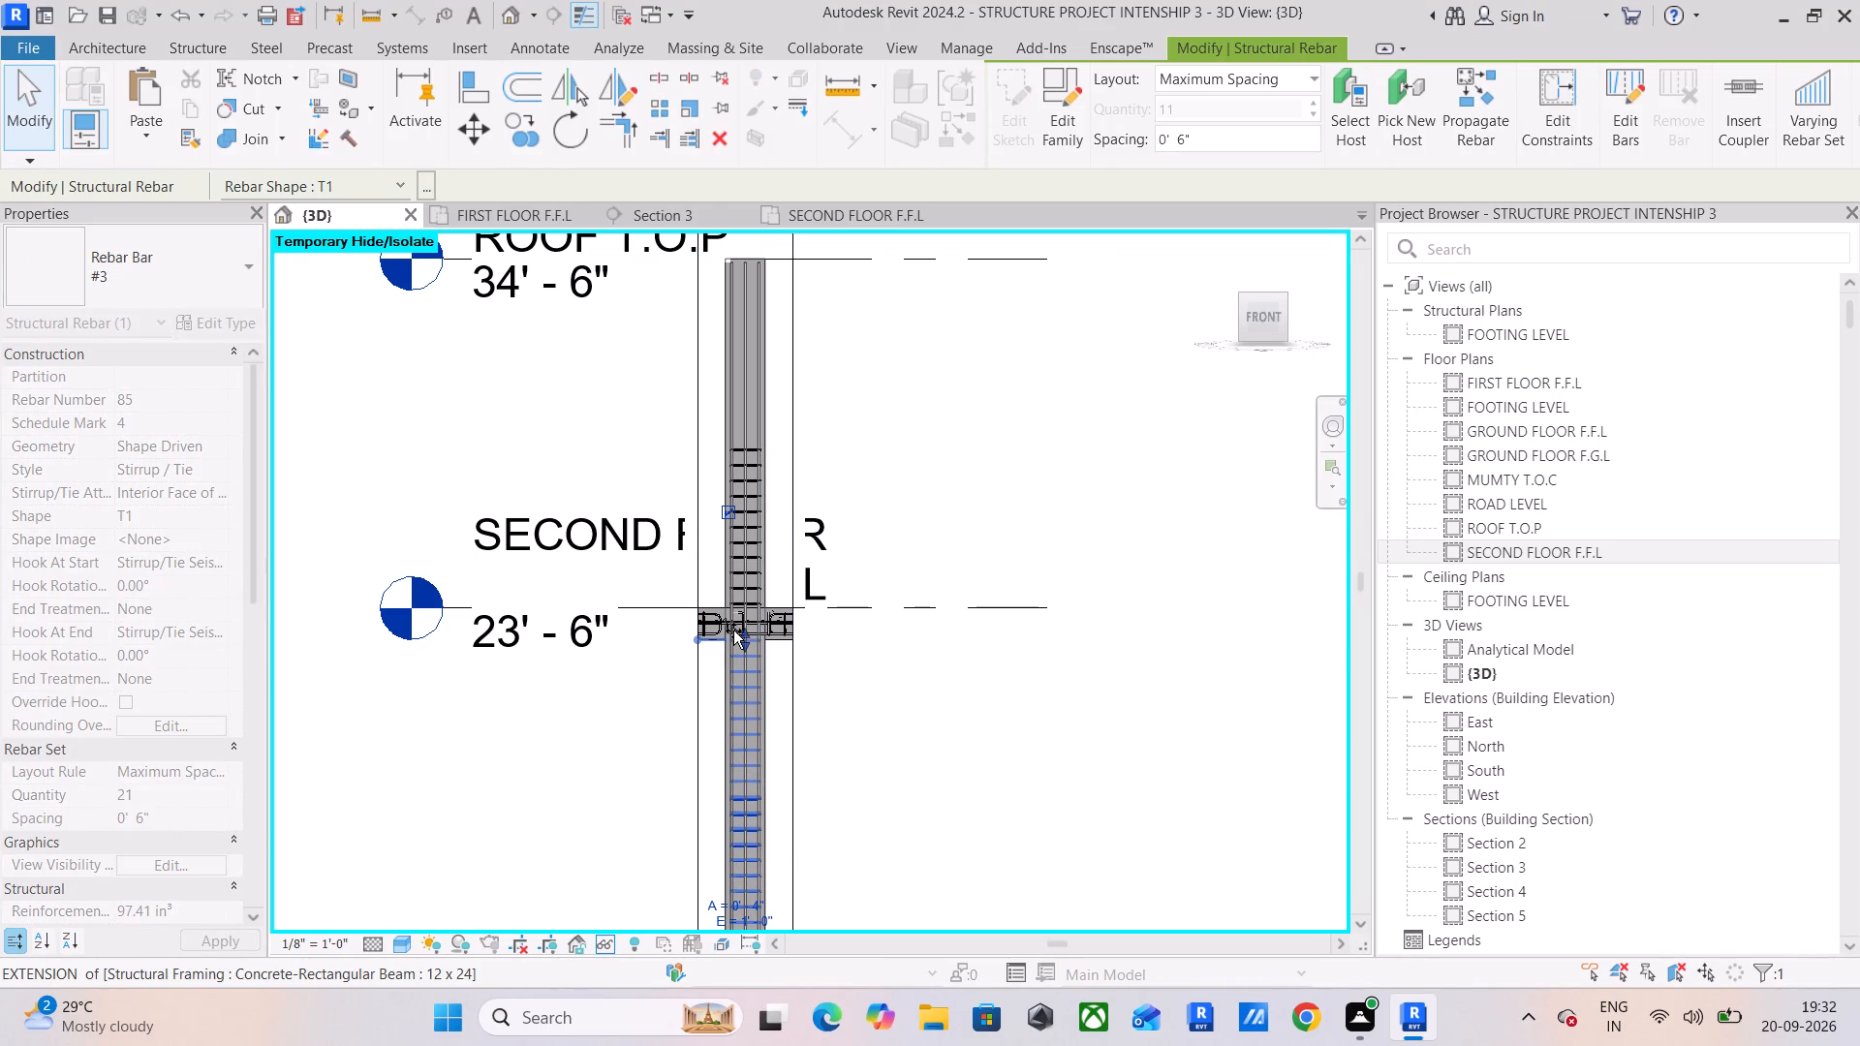
drag(733, 631, 733, 634)
scroll(733, 634, up, 11)
scroll(747, 620, down, 4)
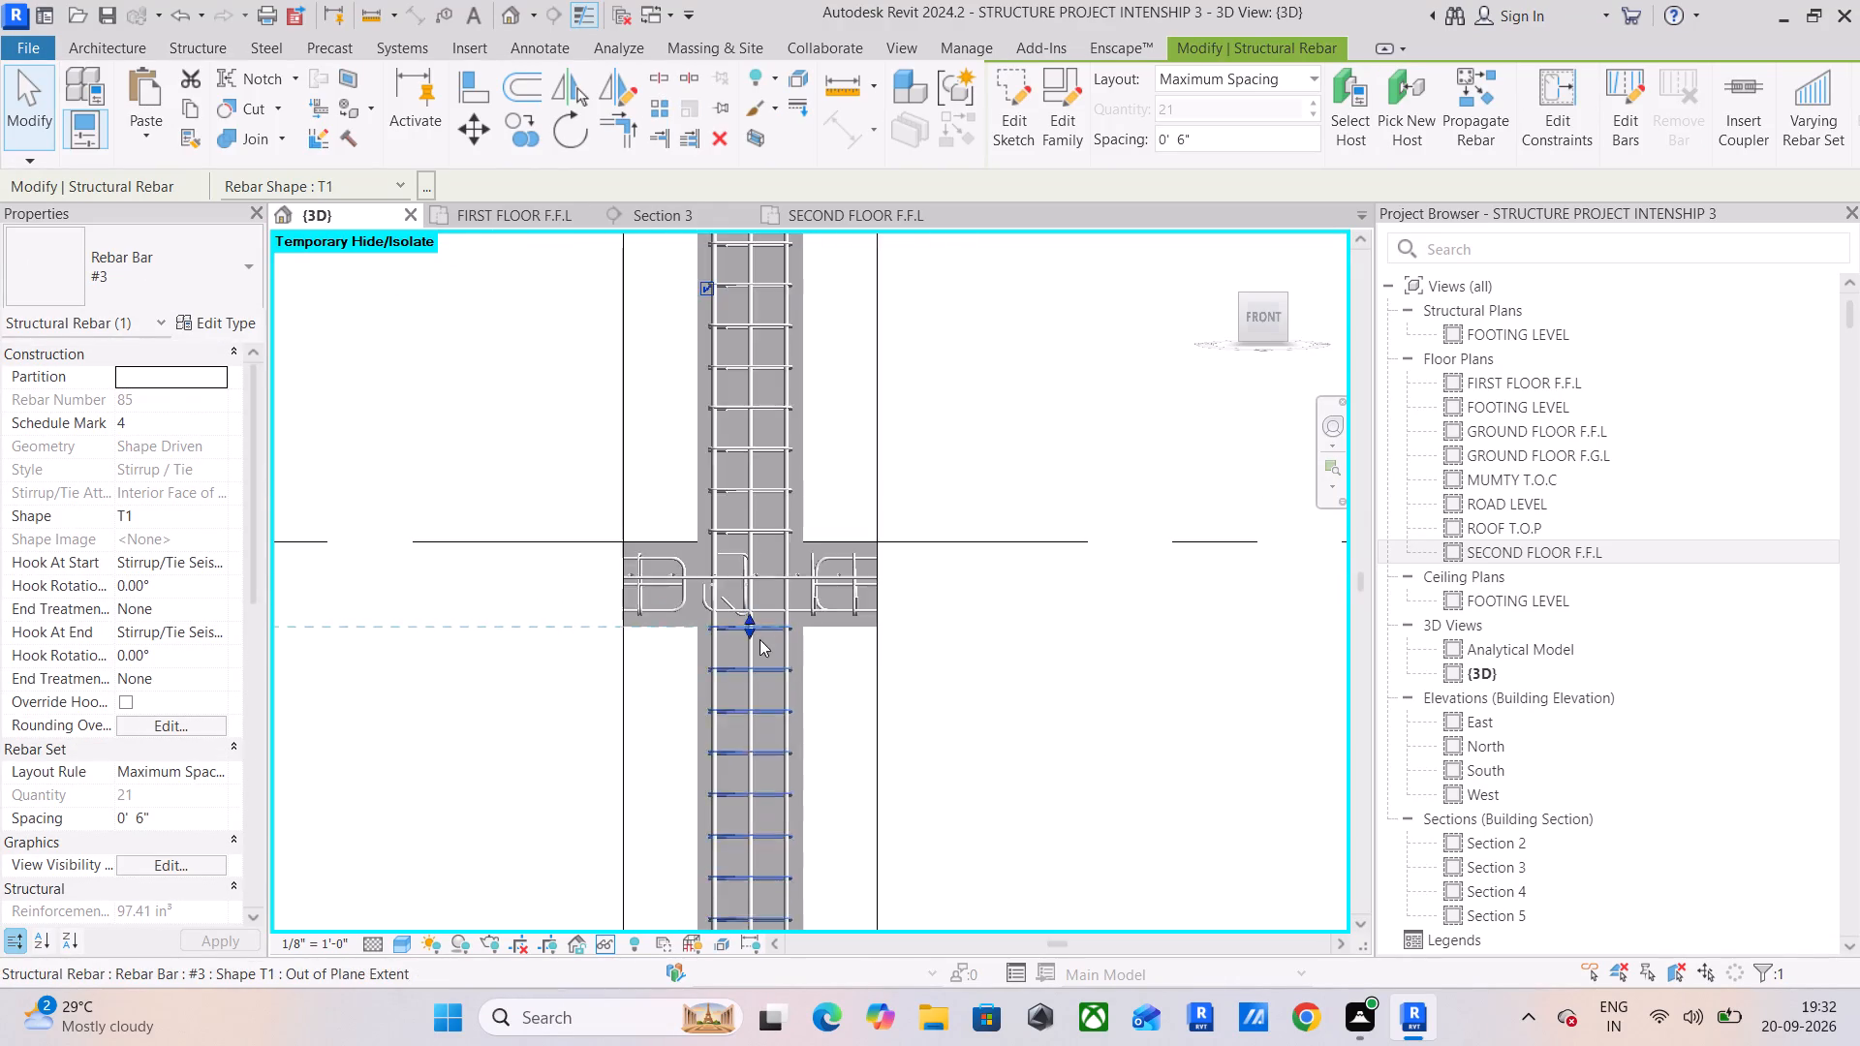
Extend the column's #3 tie set above the second-floor beam up to the ROOF T.O.P level.
middle_drag(777, 646, 736, 1045)
scroll(762, 852, down, 4)
click(732, 658)
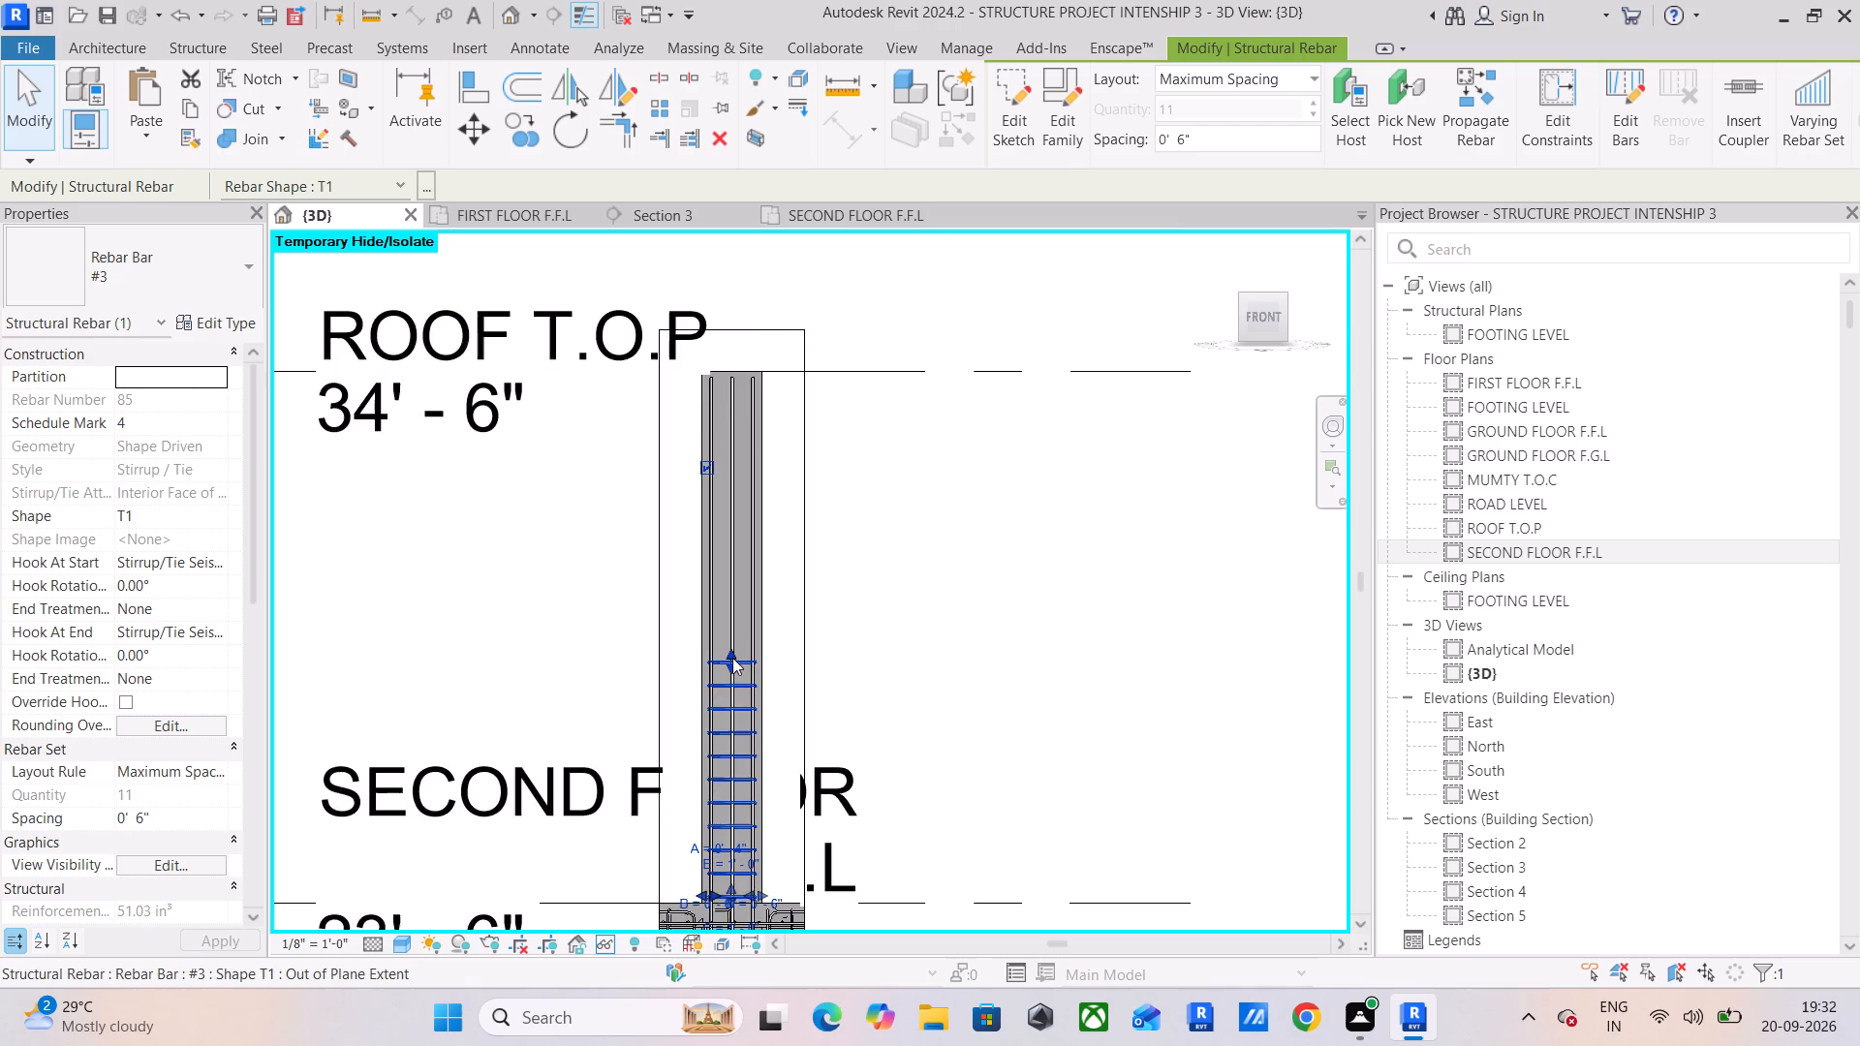
scroll(734, 654, up, 4)
drag(728, 658, 726, 423)
scroll(718, 427, down, 4)
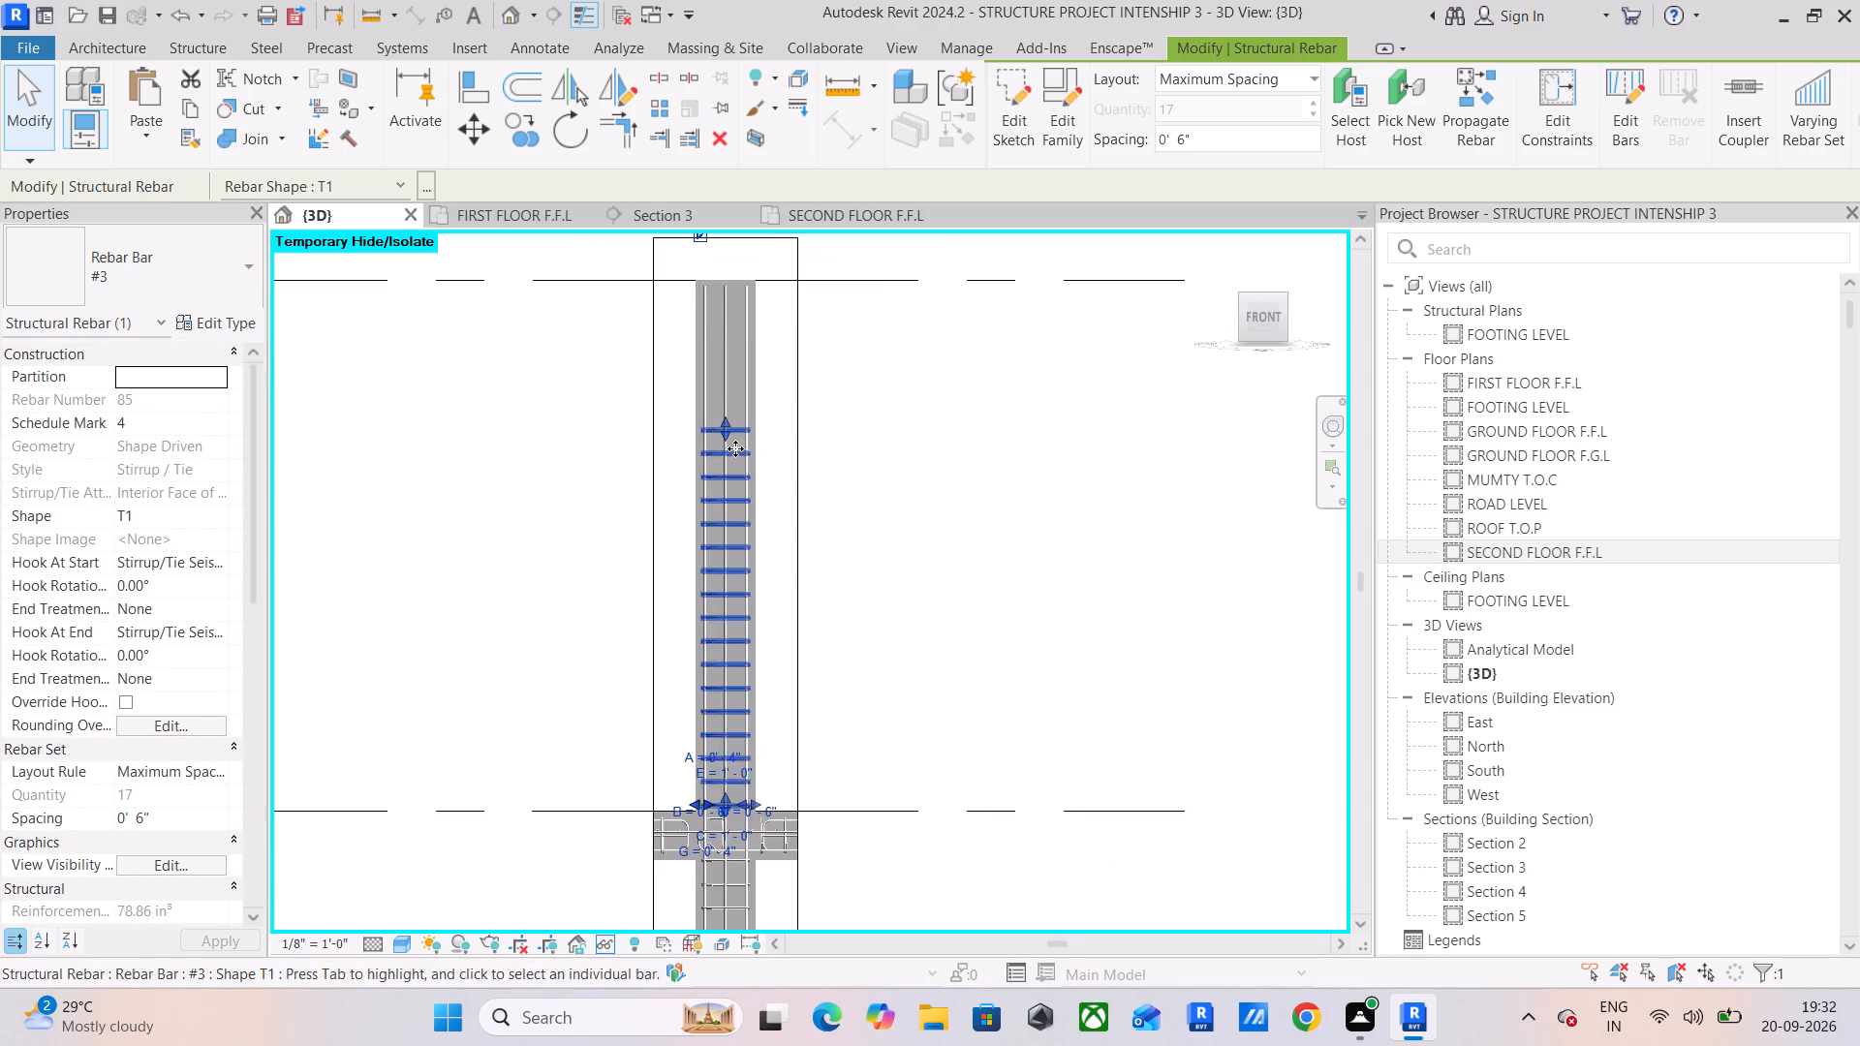
middle_drag(736, 447, 772, 639)
drag(764, 612, 765, 468)
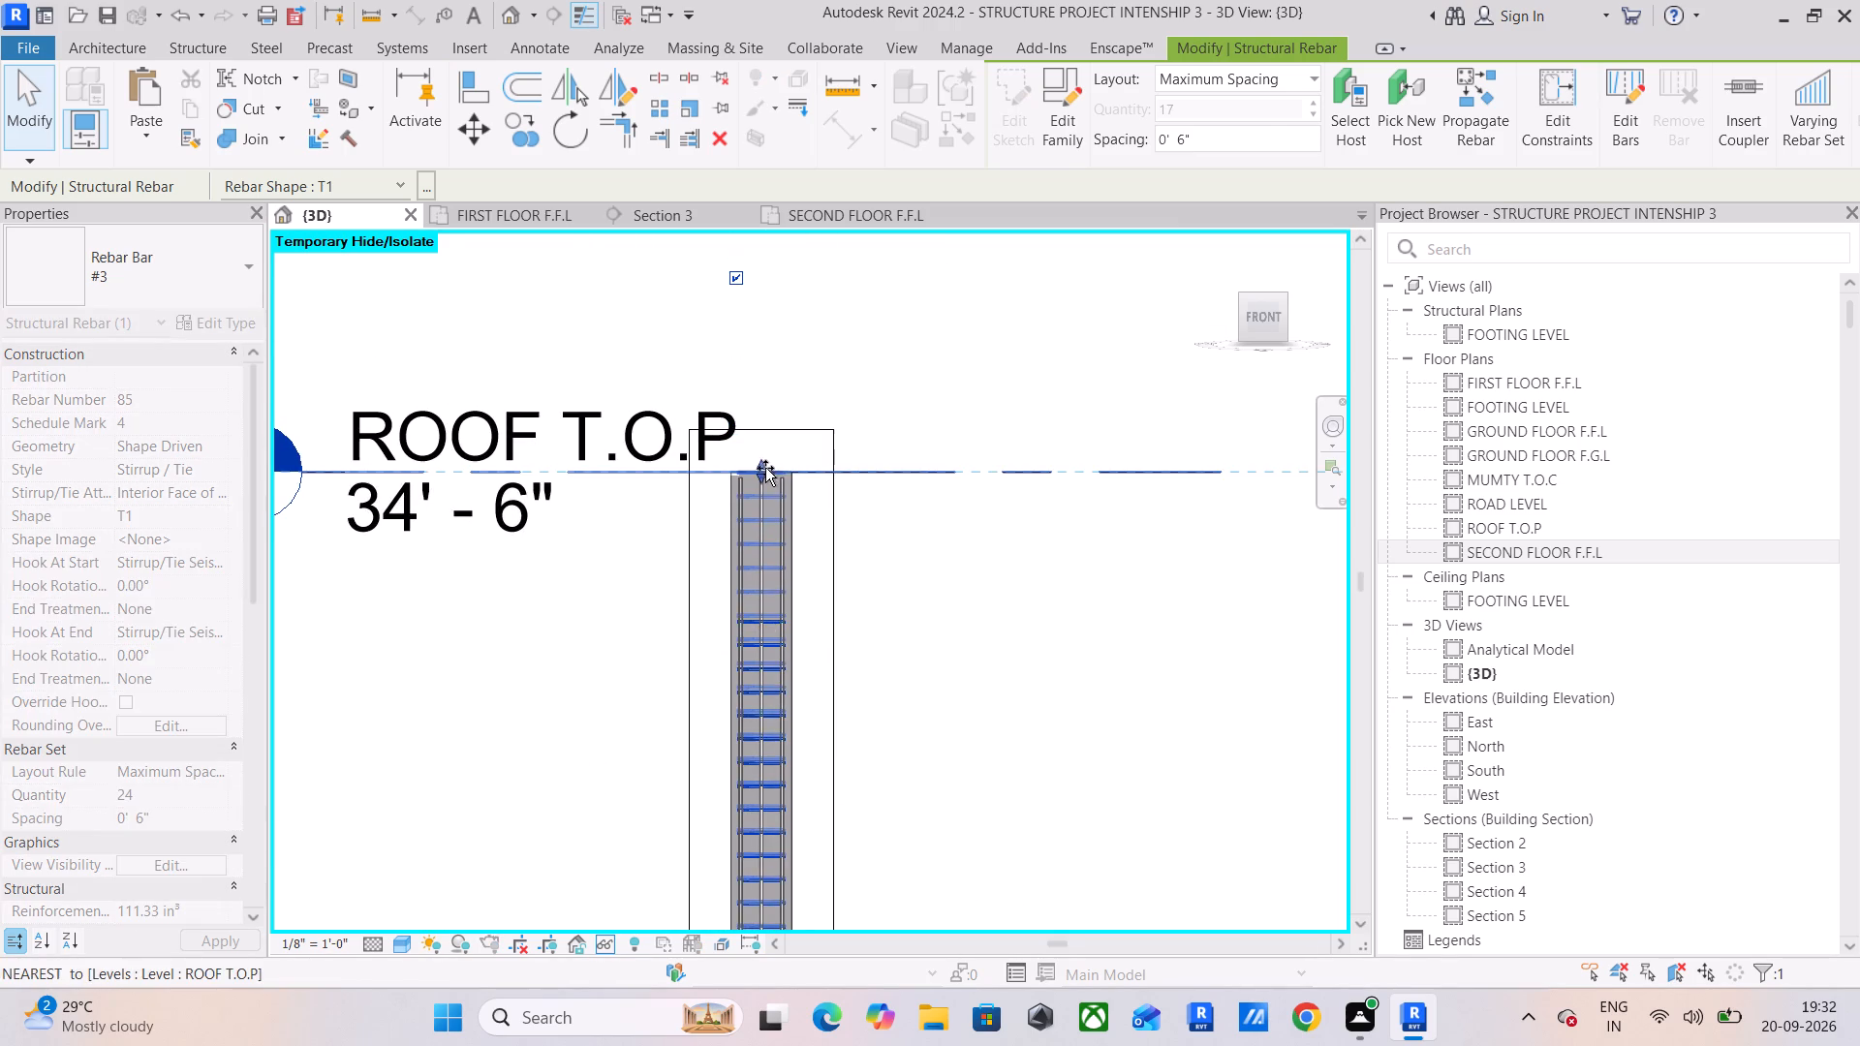
drag(765, 468, 765, 472)
scroll(830, 530, down, 6)
middle_drag(968, 585, 643, 436)
scroll(643, 436, up, 1)
scroll(815, 508, down, 4)
middle_drag(904, 562, 951, 525)
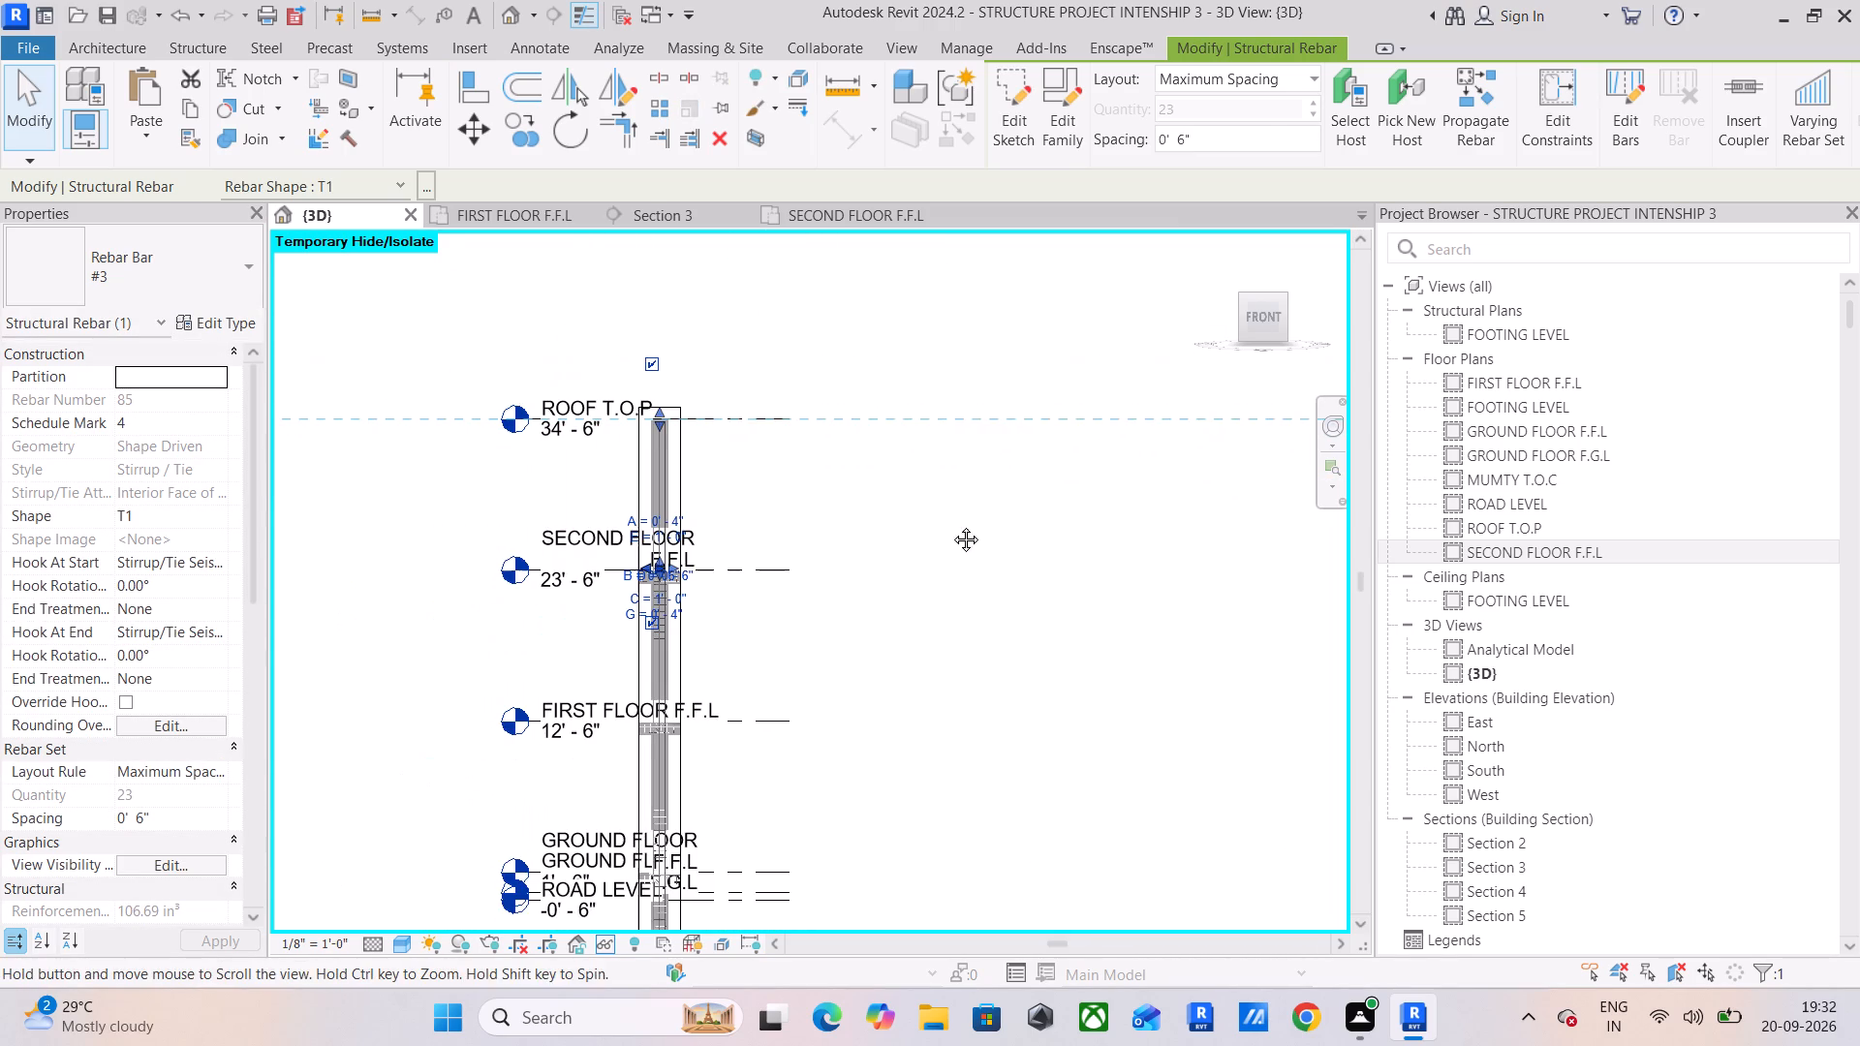
middle_drag(951, 525, 951, 524)
click(454, 469)
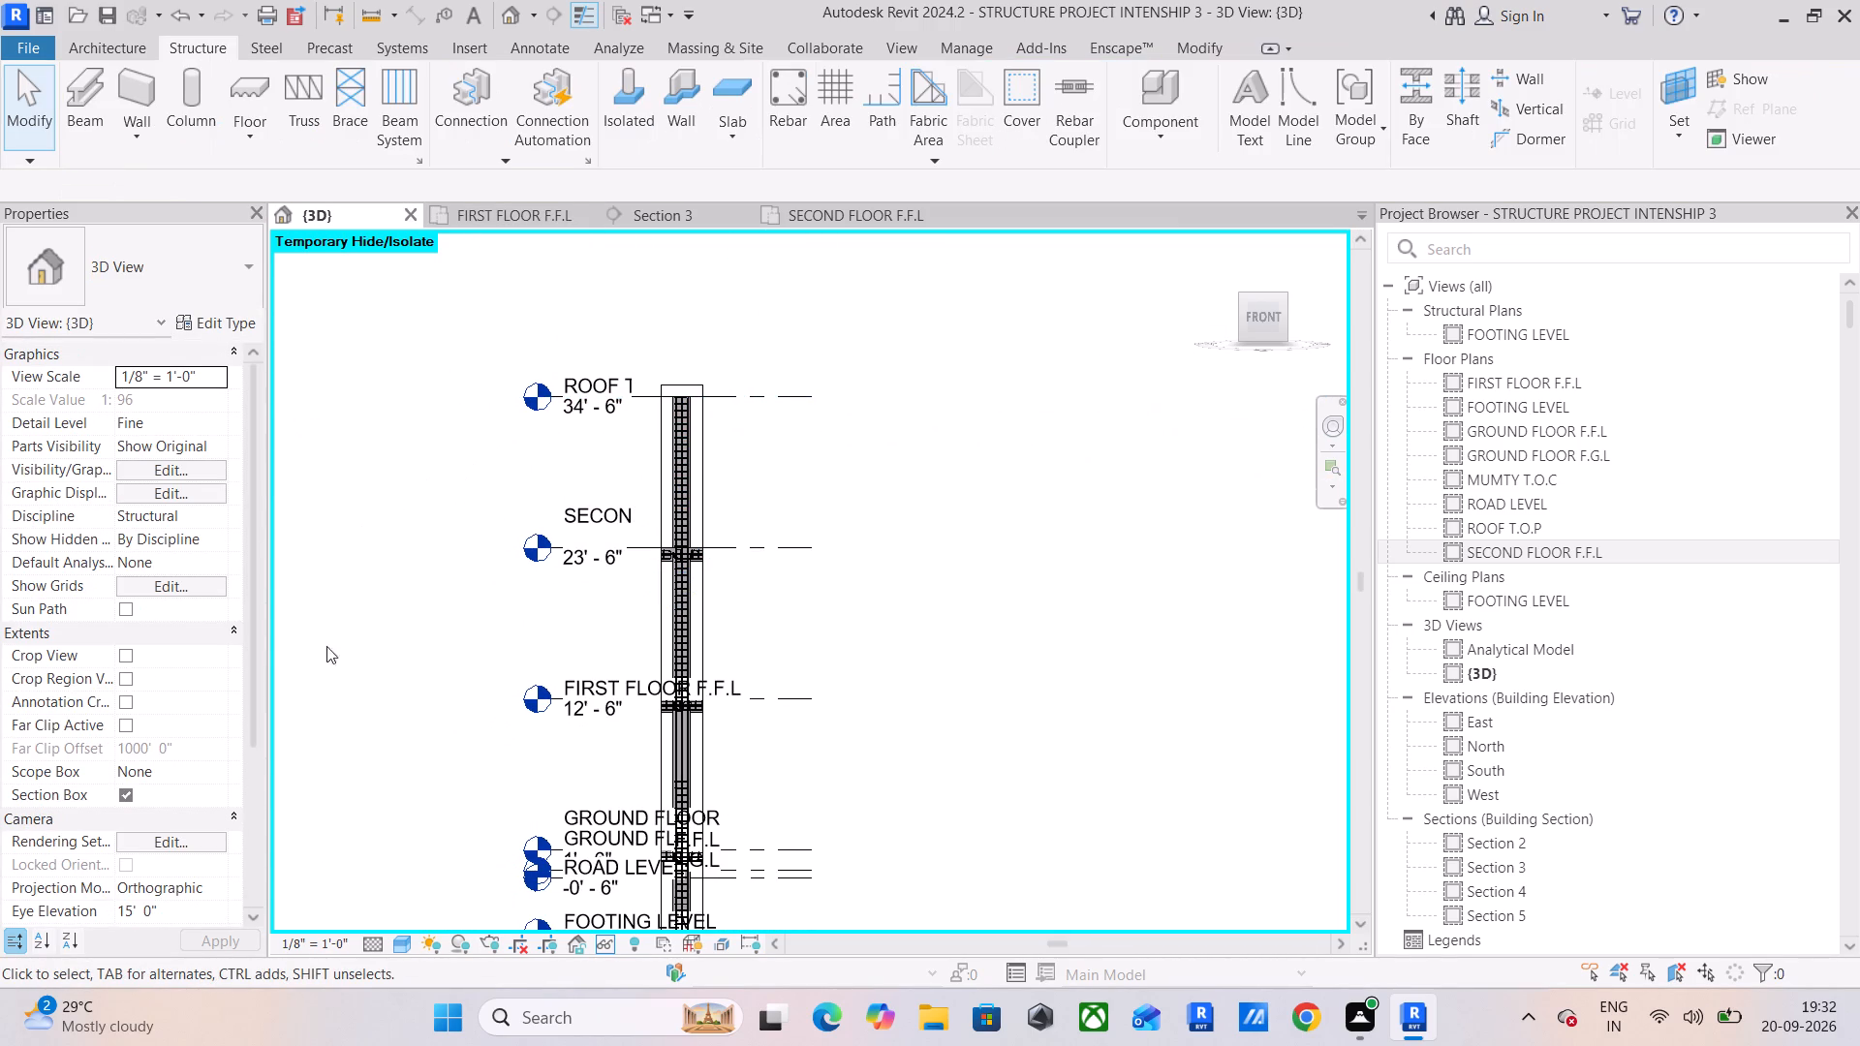
Turn off the 3D view's section box to bring back the whole structural frame.
click(130, 789)
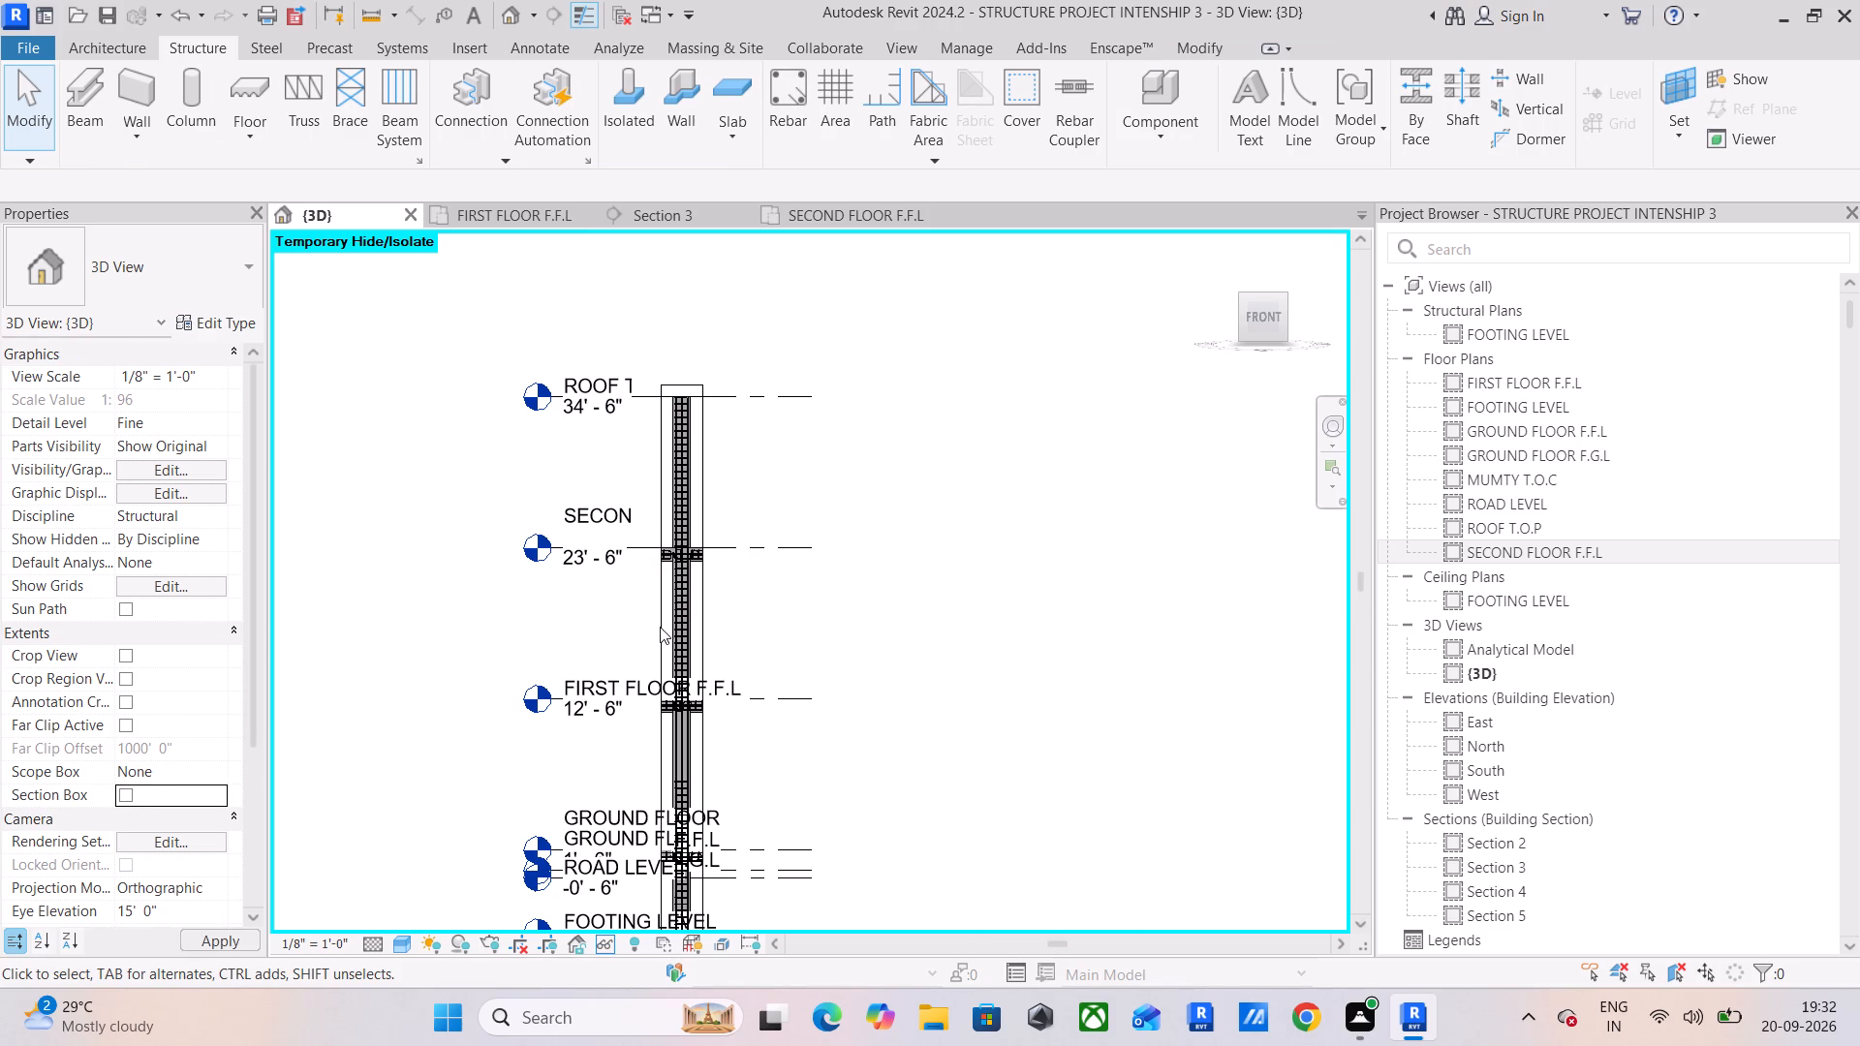
Examine the floor and column reinforcement in 3D and at the beam-column joint in Section 3.
middle_drag(821, 604, 656, 534)
scroll(658, 526, up, 5)
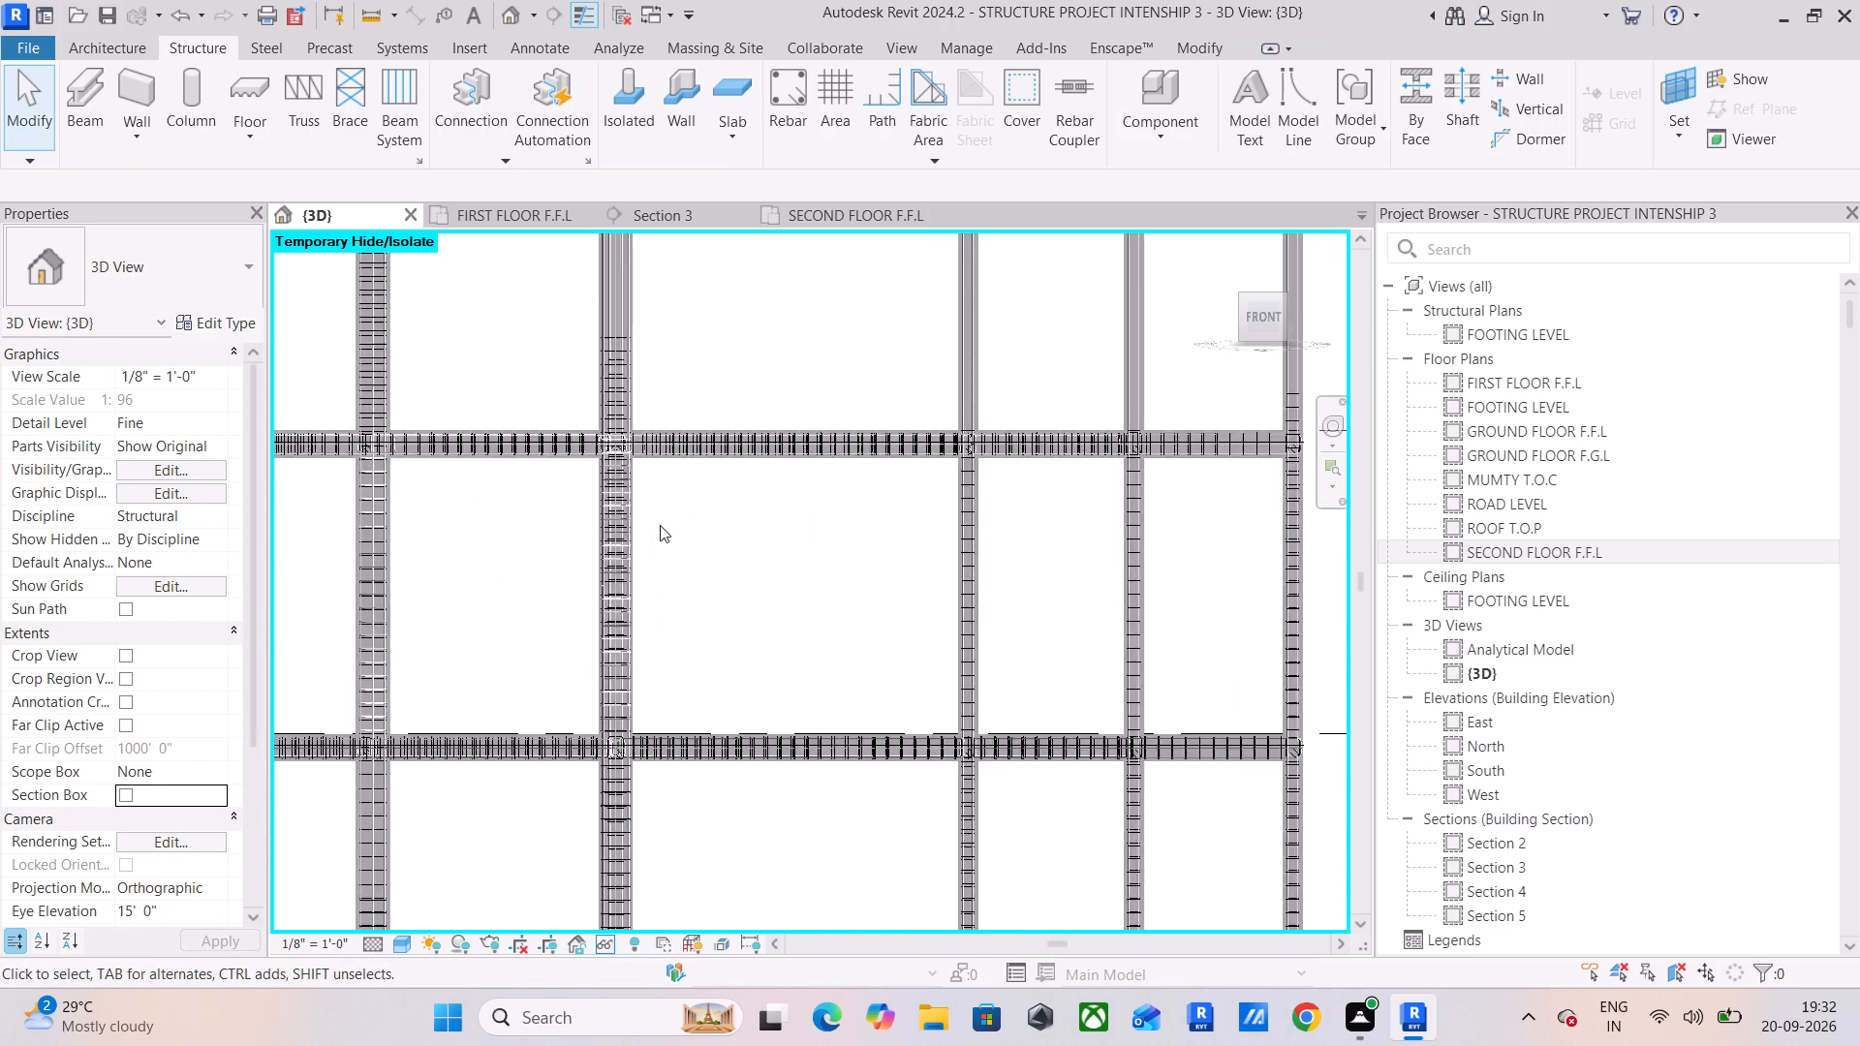
drag(1254, 324, 1260, 347)
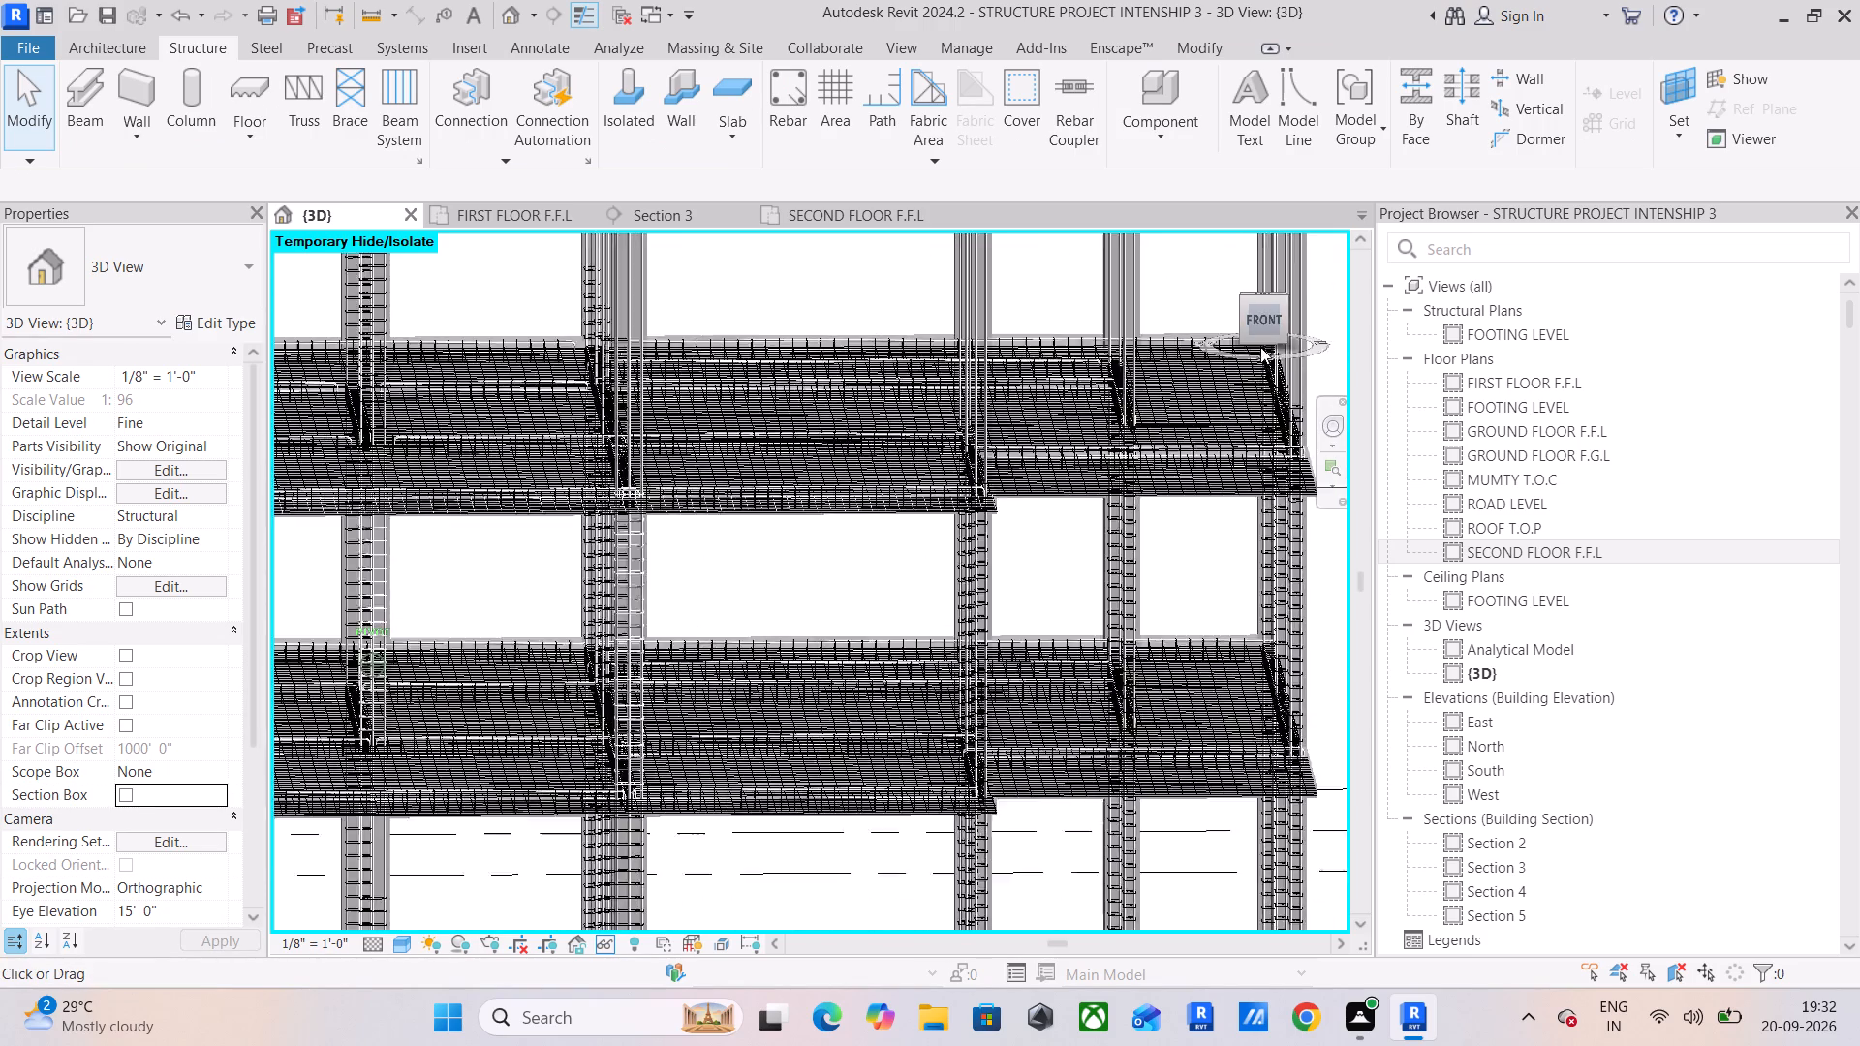
drag(1260, 347, 1291, 346)
middle_drag(770, 806, 1038, 628)
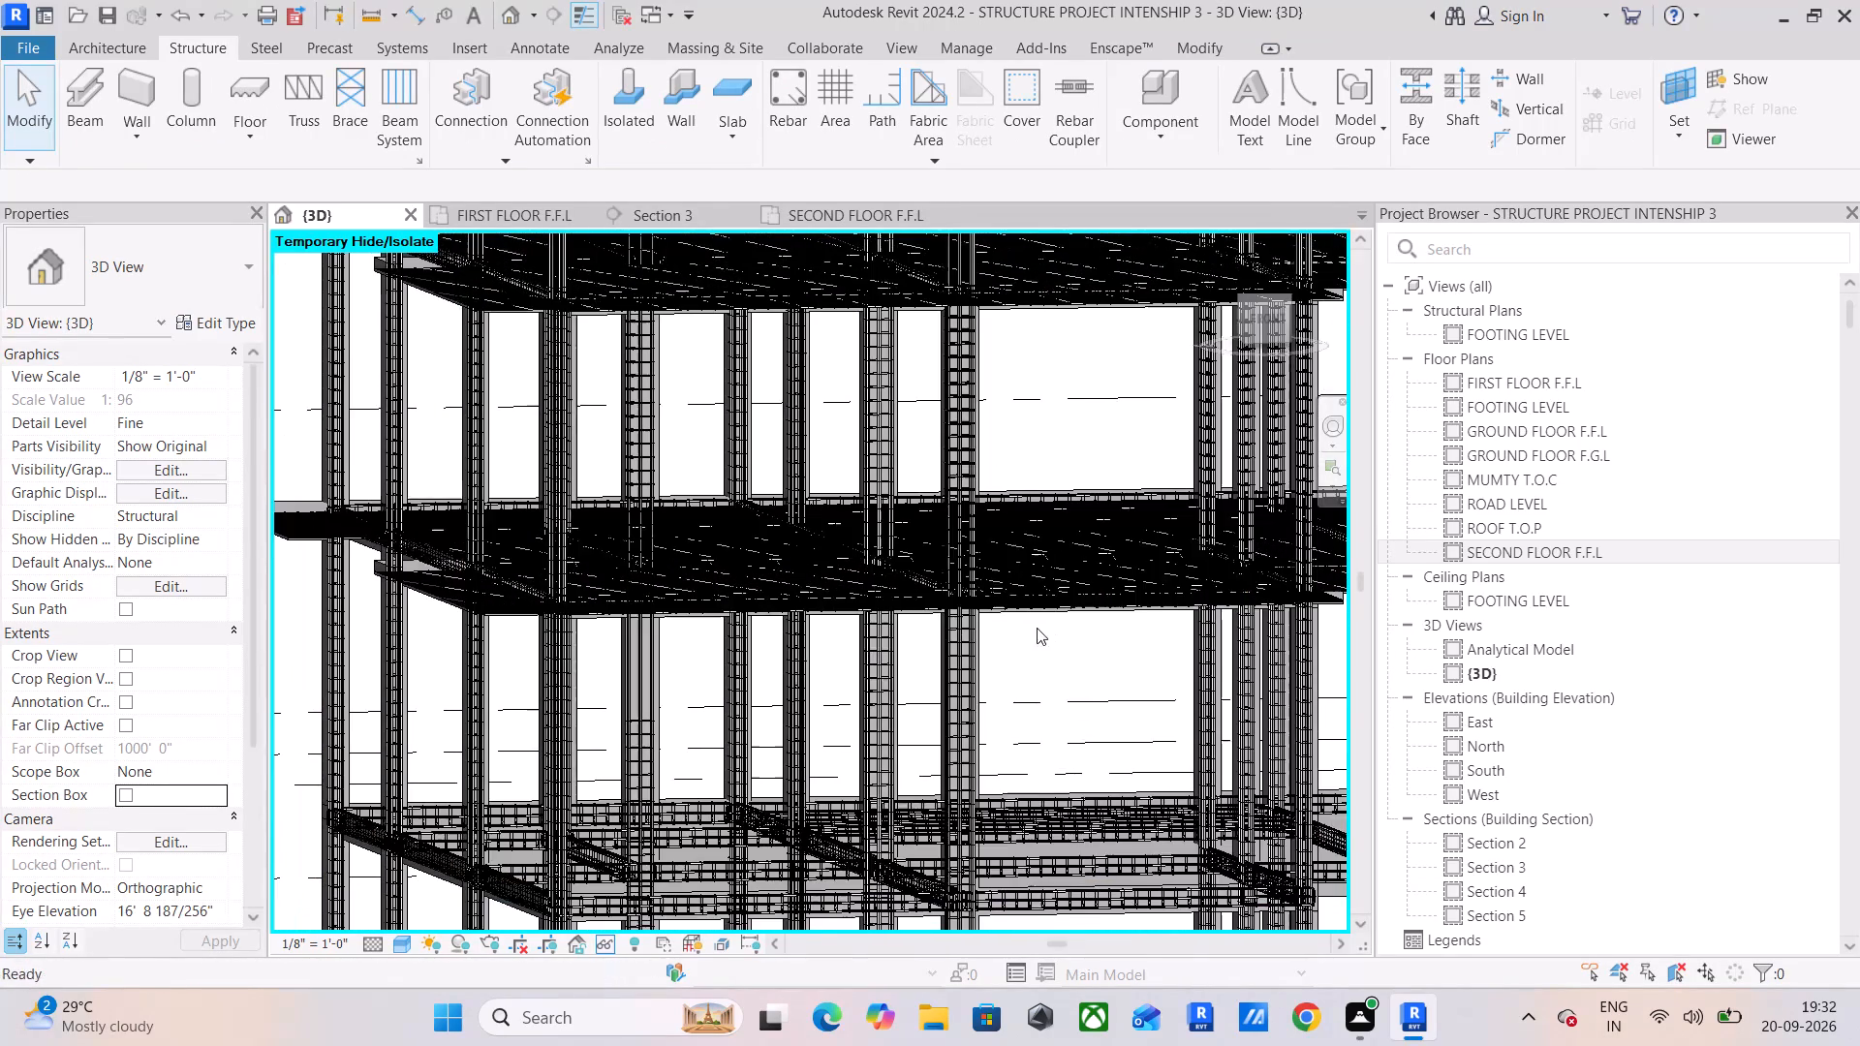
scroll(497, 593, up, 5)
scroll(620, 622, up, 5)
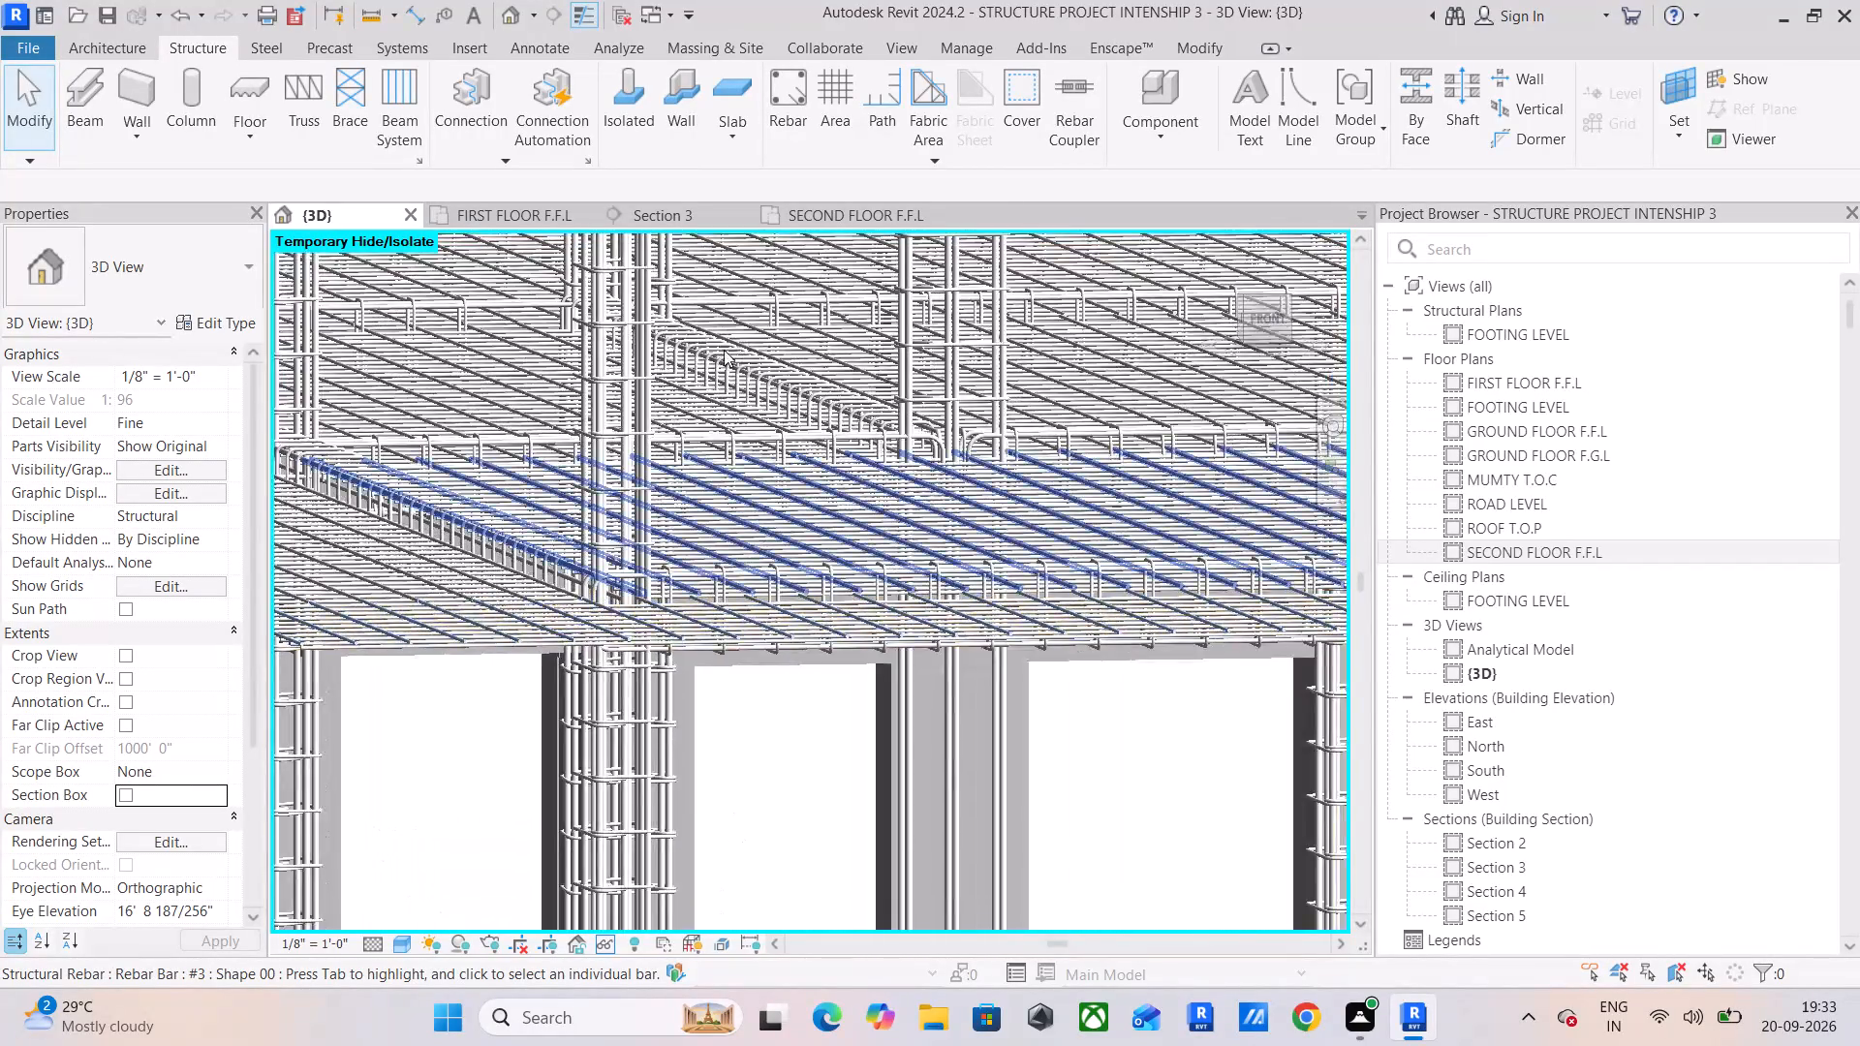
click(668, 219)
middle_drag(1016, 687, 813, 688)
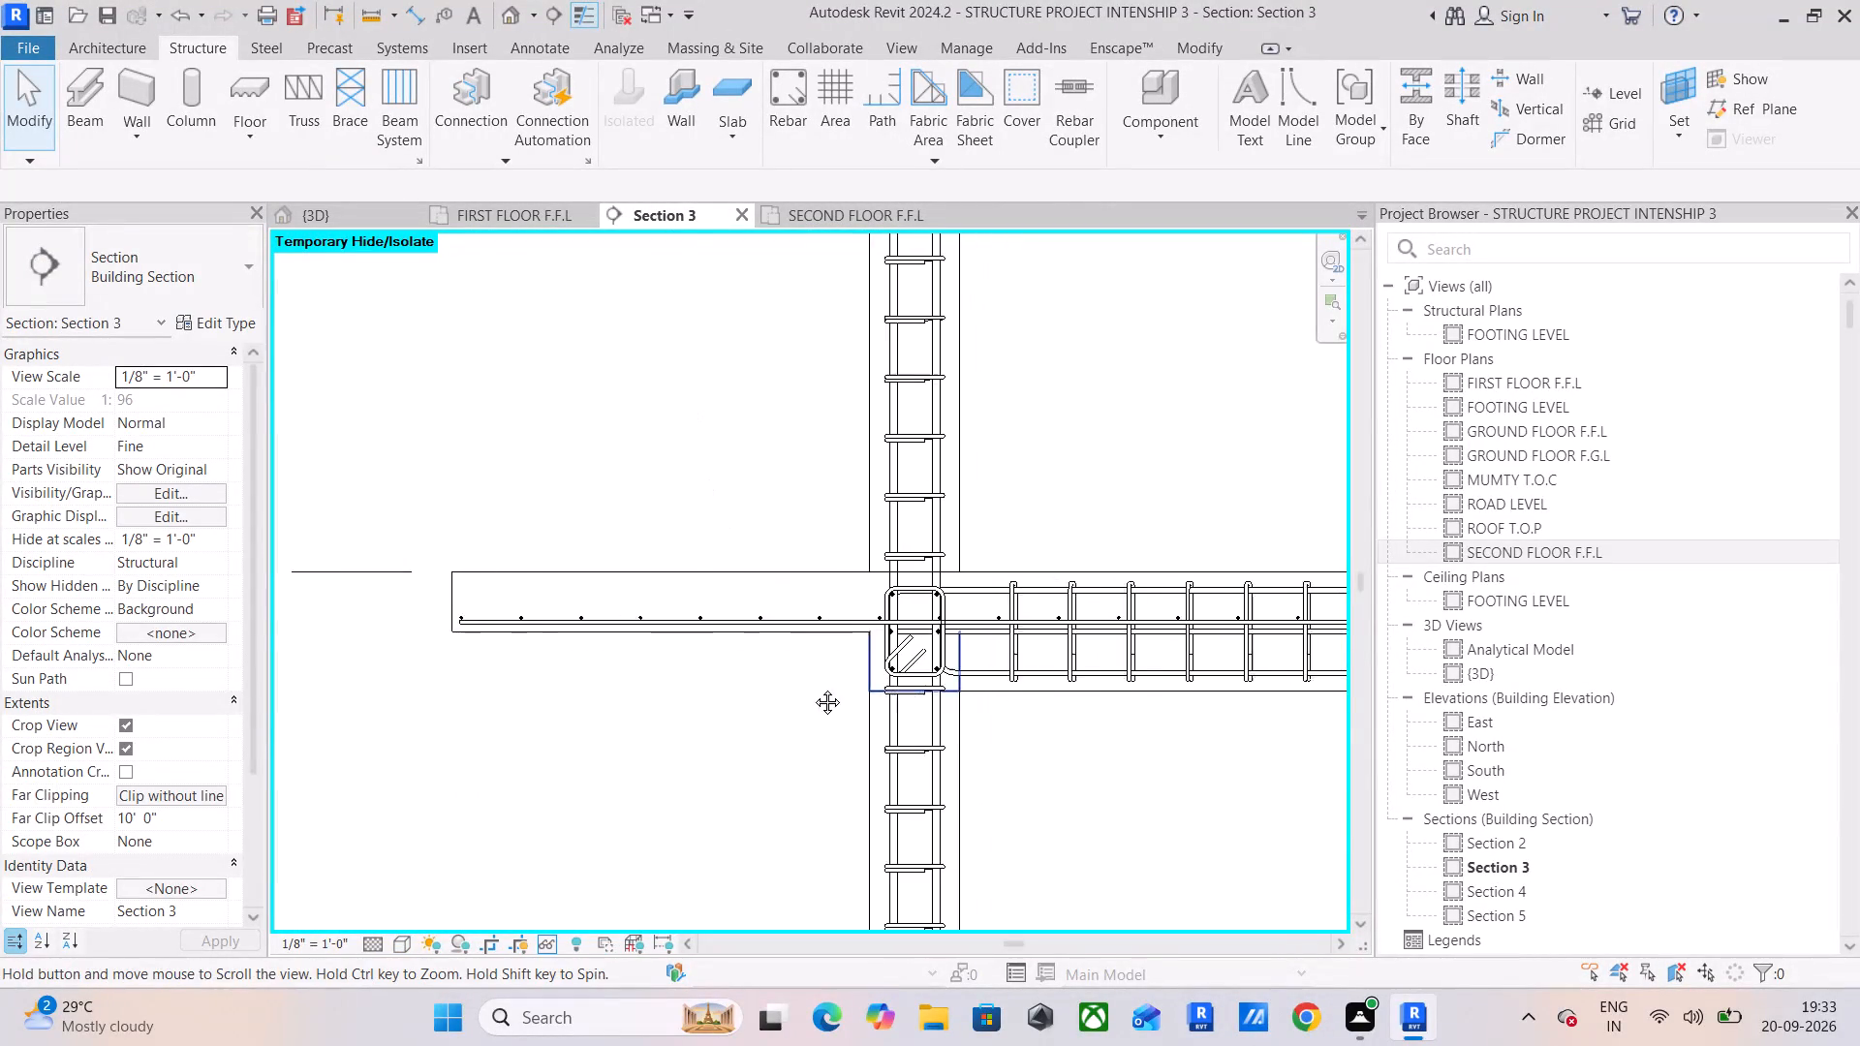
middle_drag(813, 688, 682, 672)
scroll(682, 665, down, 3)
middle_drag(692, 660, 822, 656)
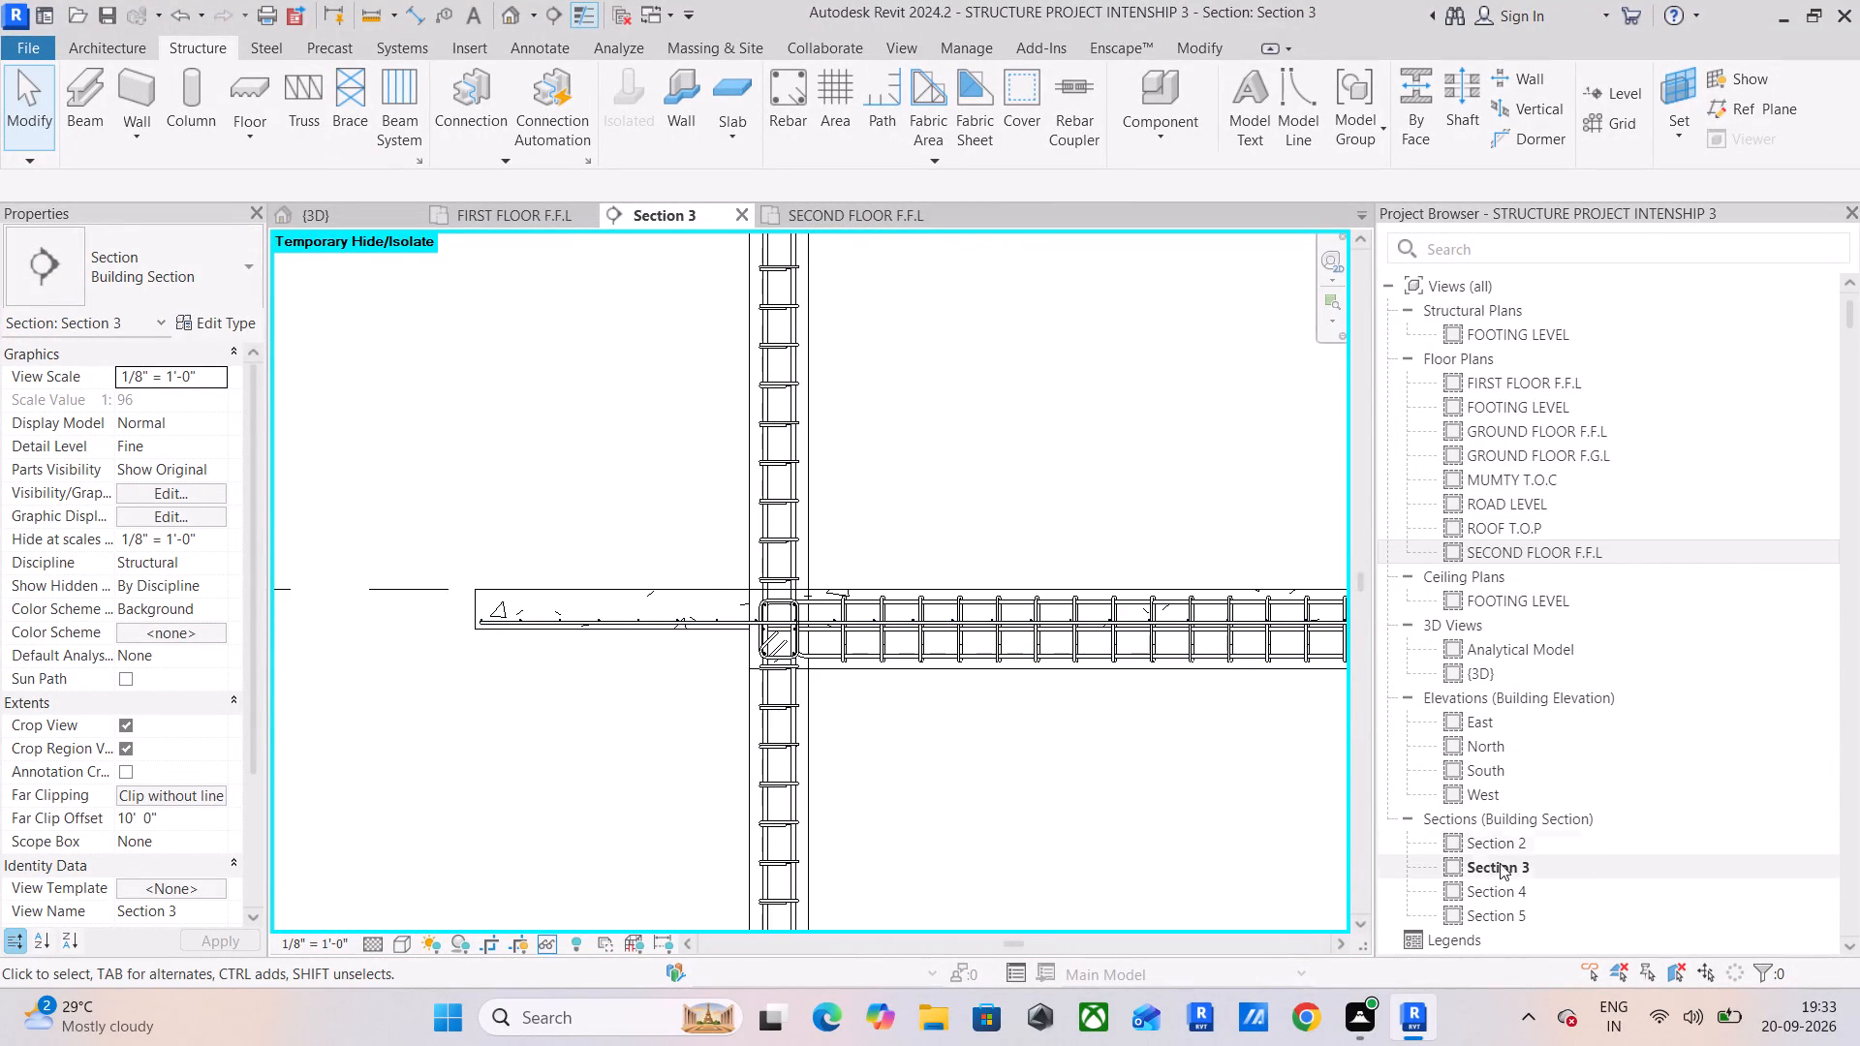
Open Section 4 and temporarily hide the linked architectural model.
double_click(1500, 892)
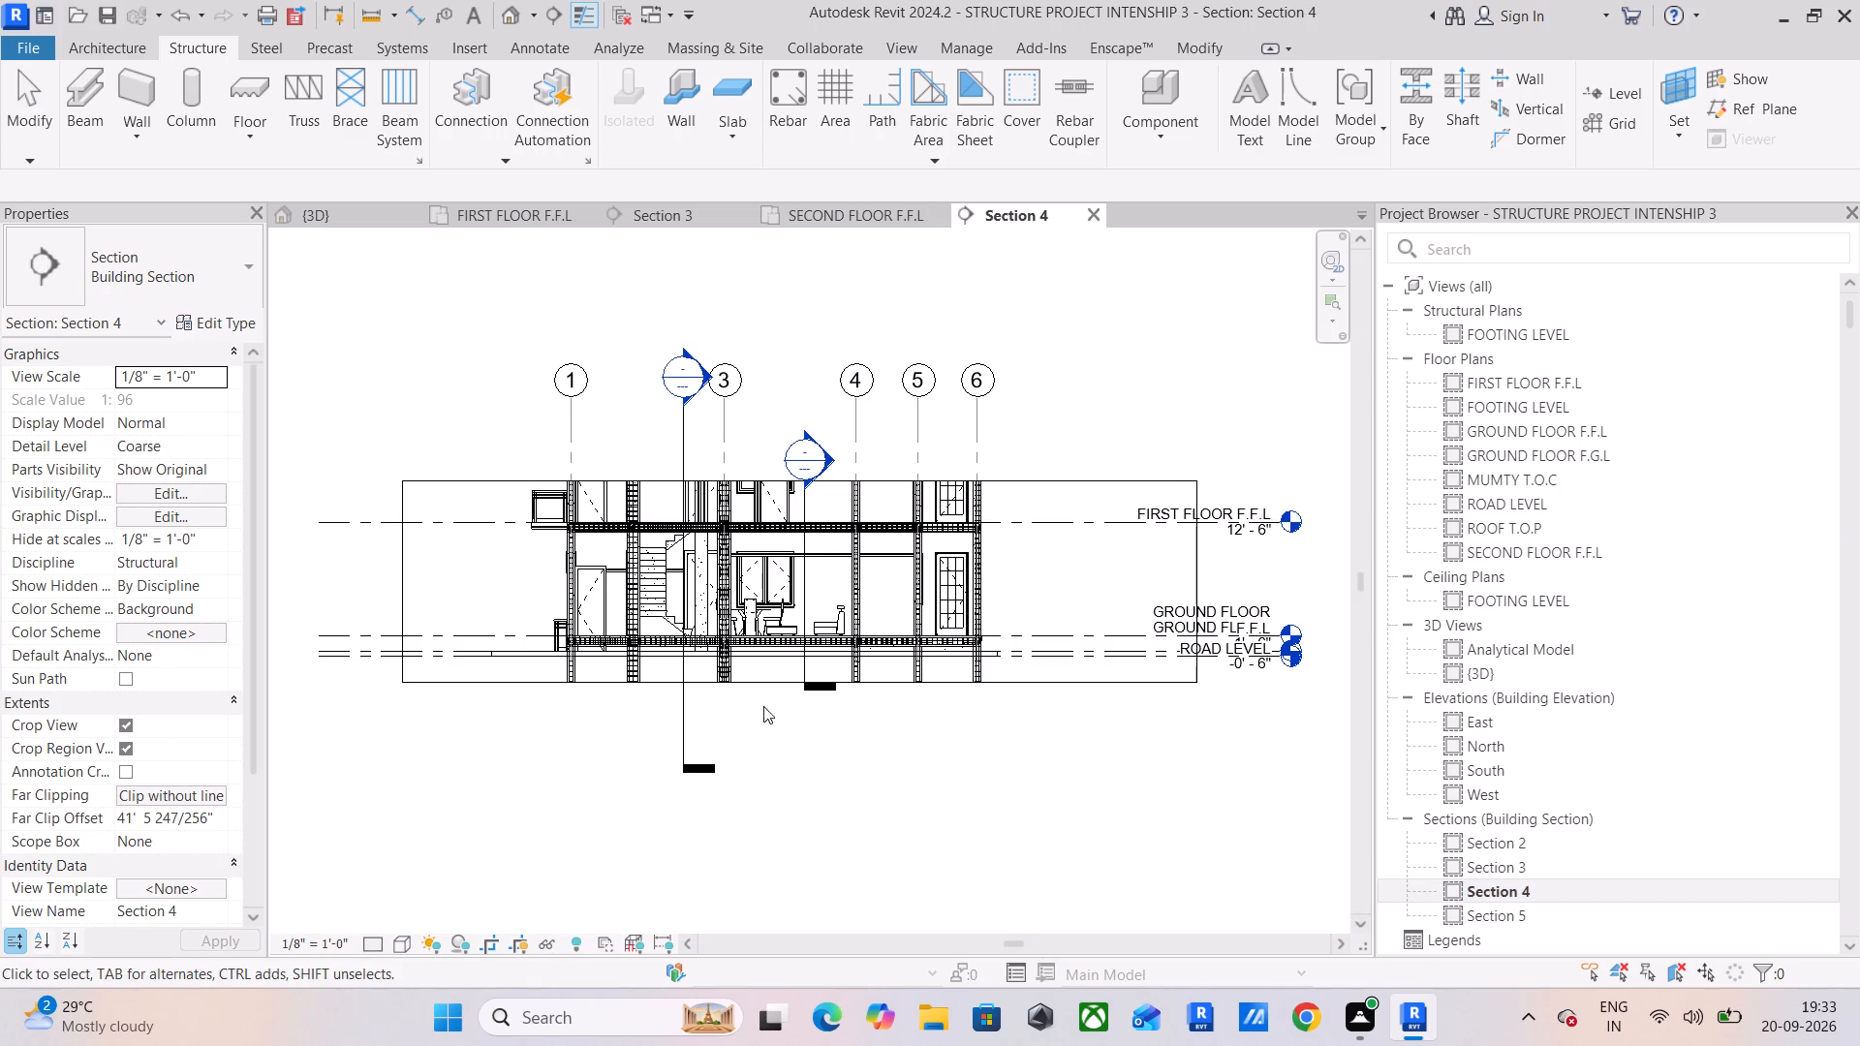
scroll(721, 636, up, 5)
scroll(911, 682, up, 3)
middle_drag(914, 695, 610, 808)
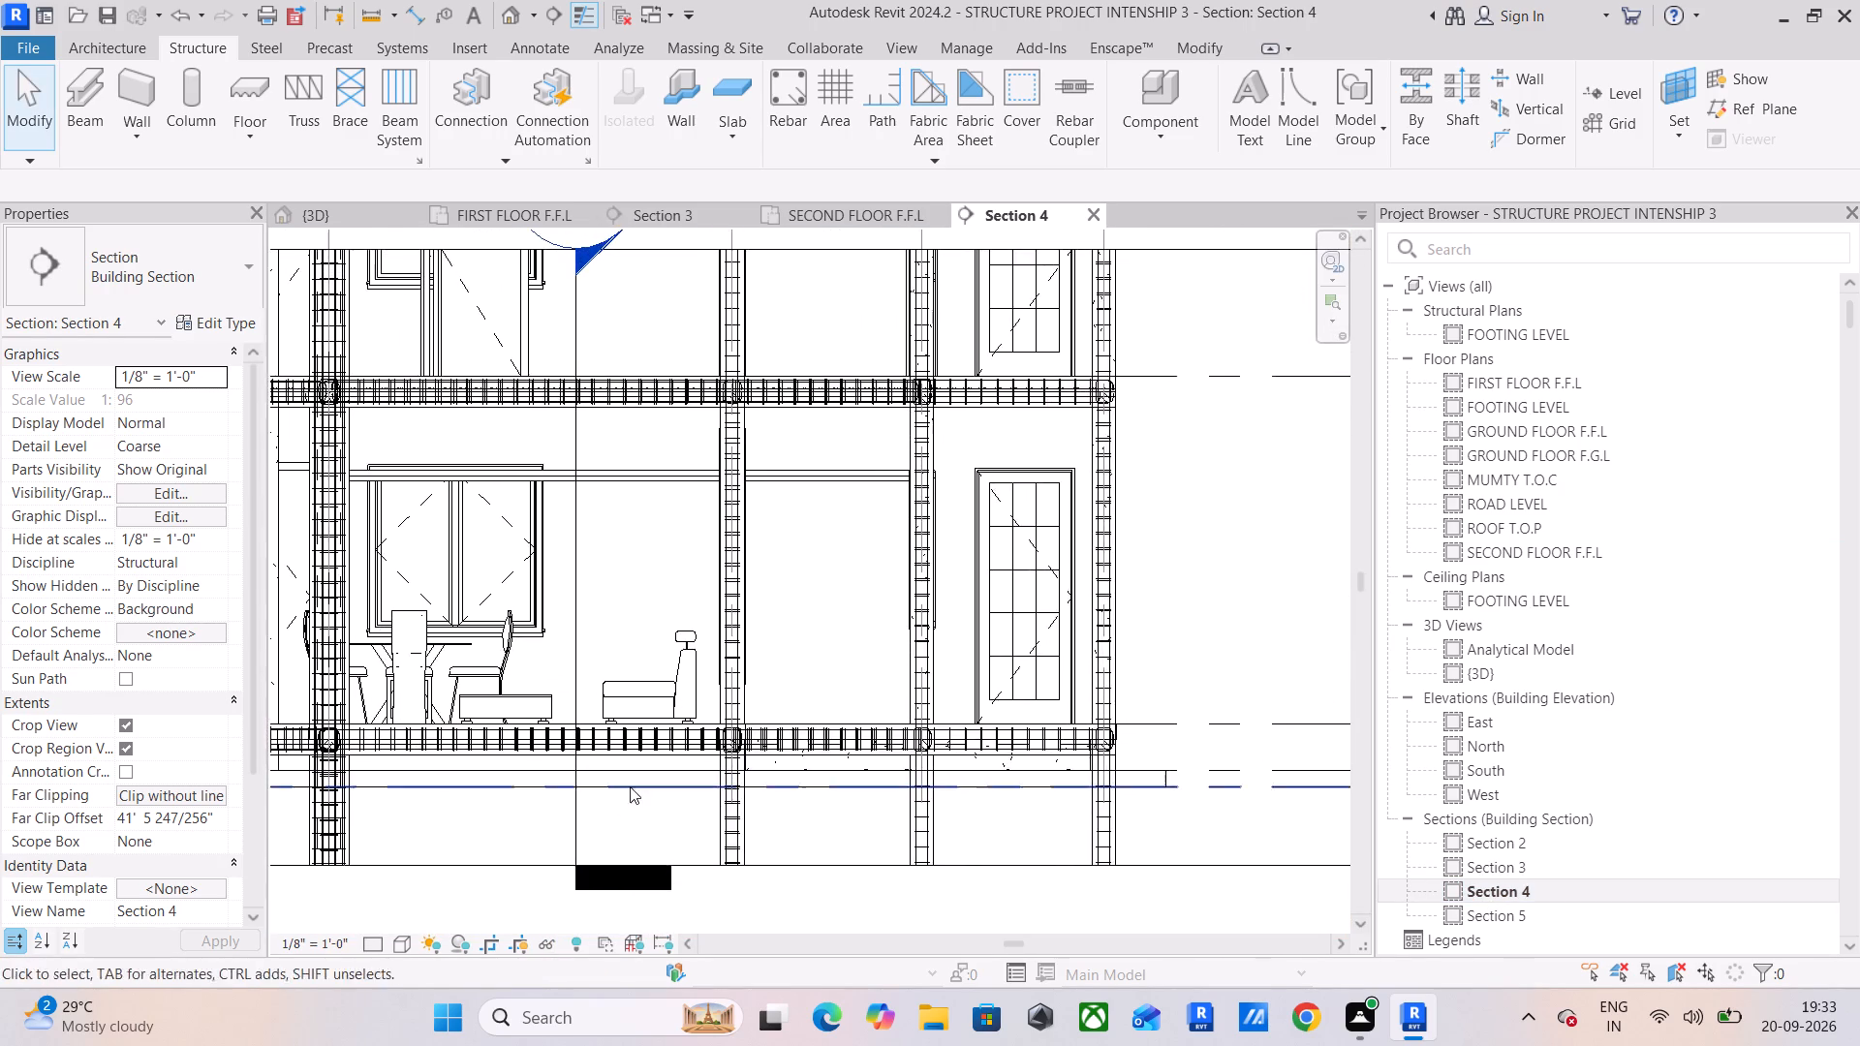
scroll(632, 773, down, 4)
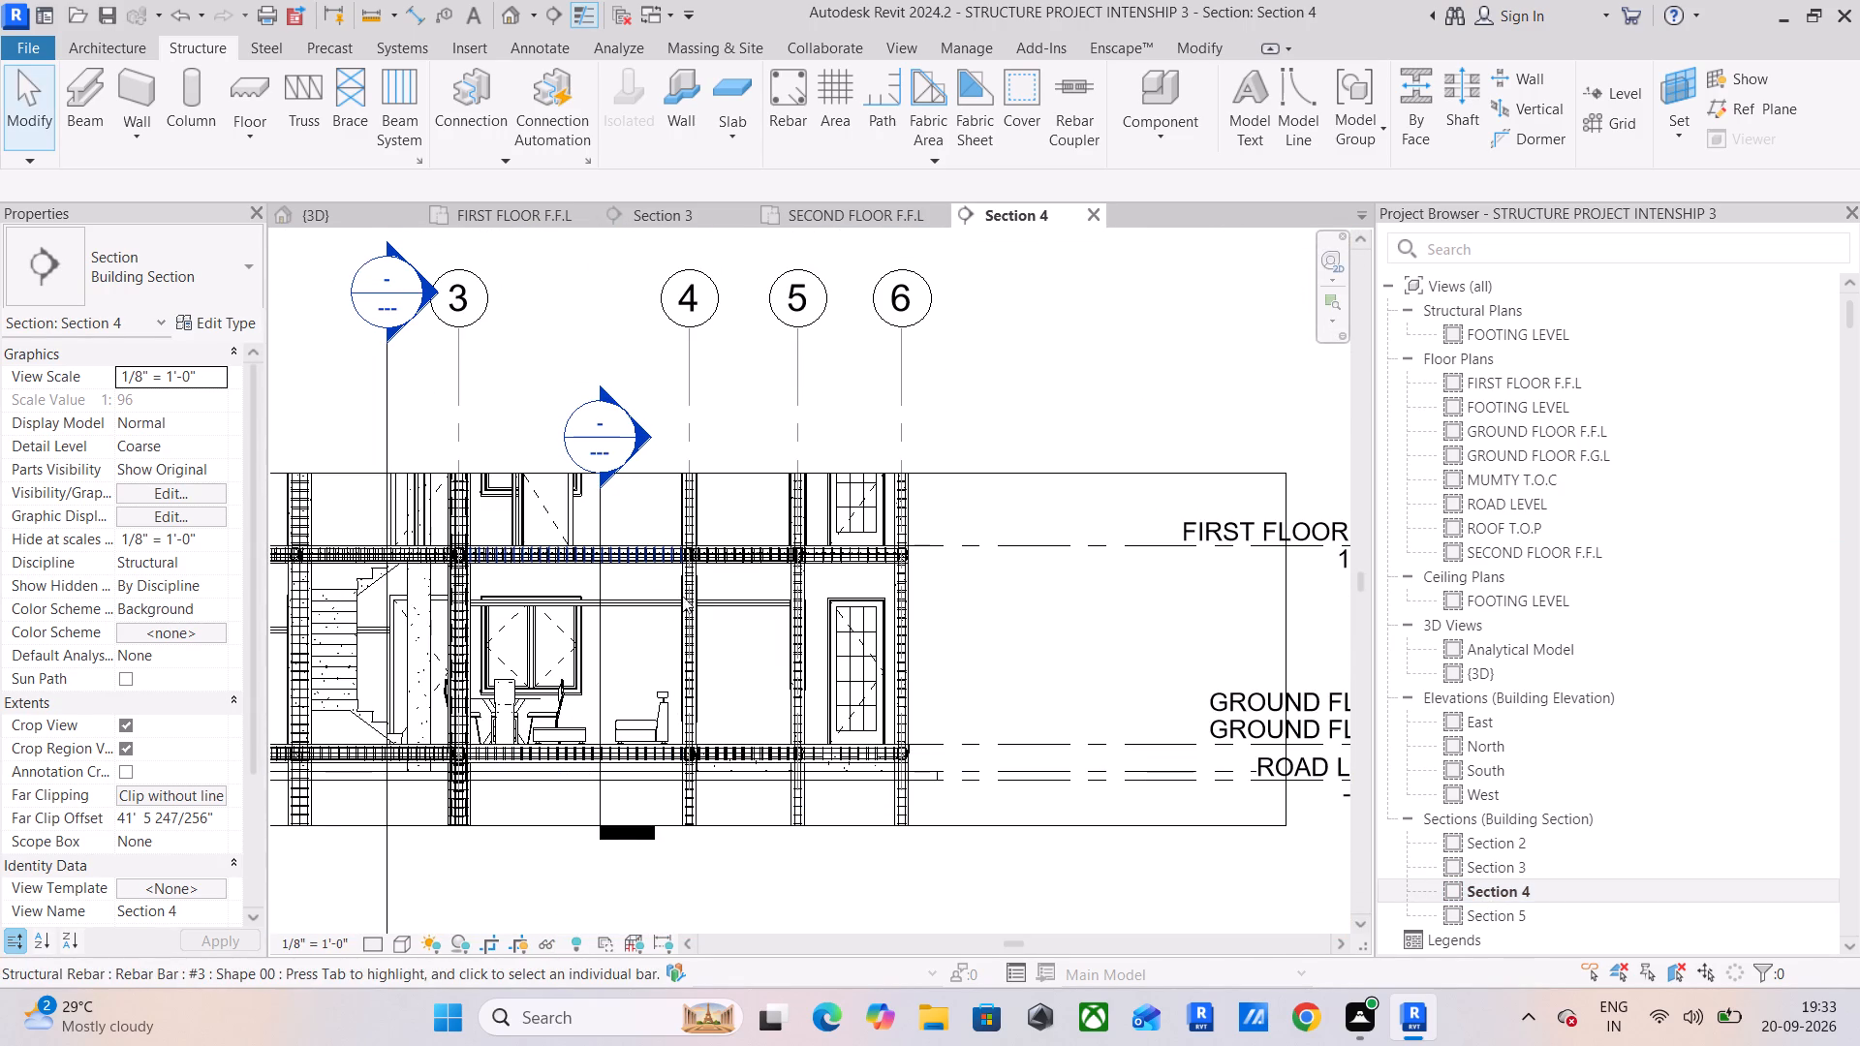
click(659, 706)
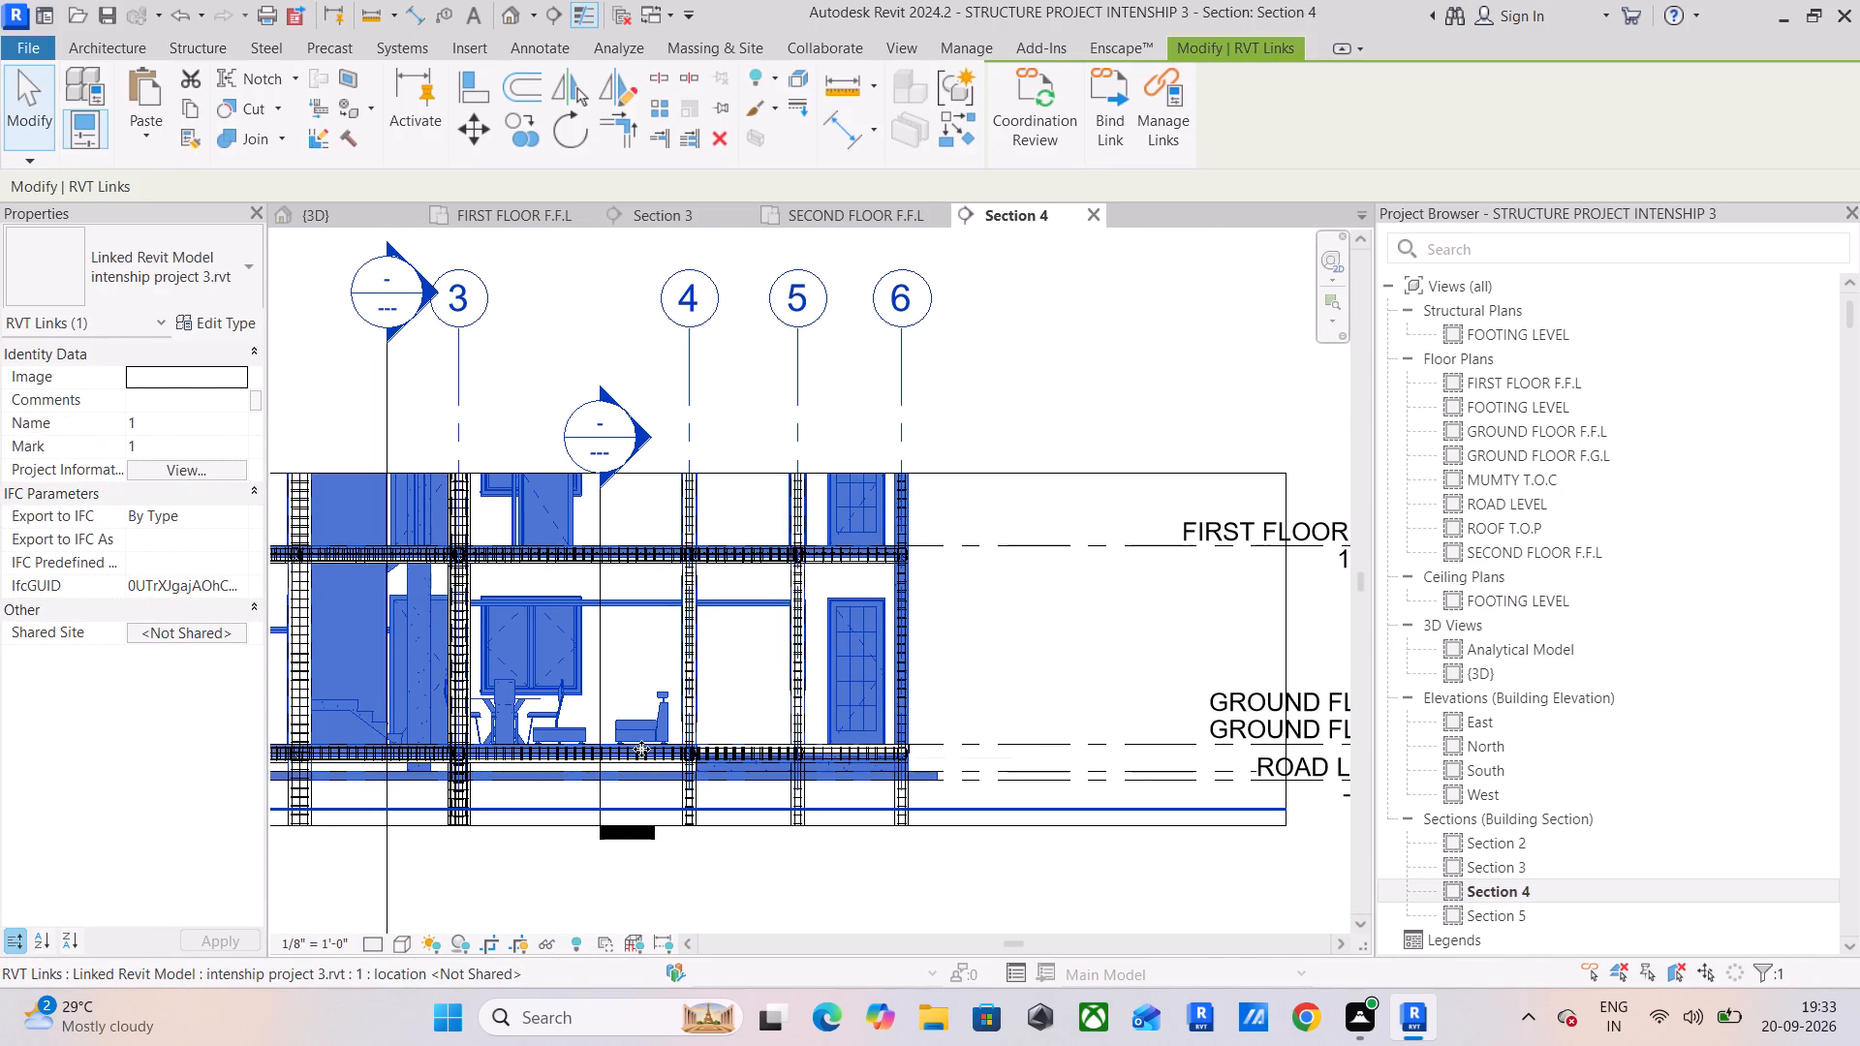
text(HH)
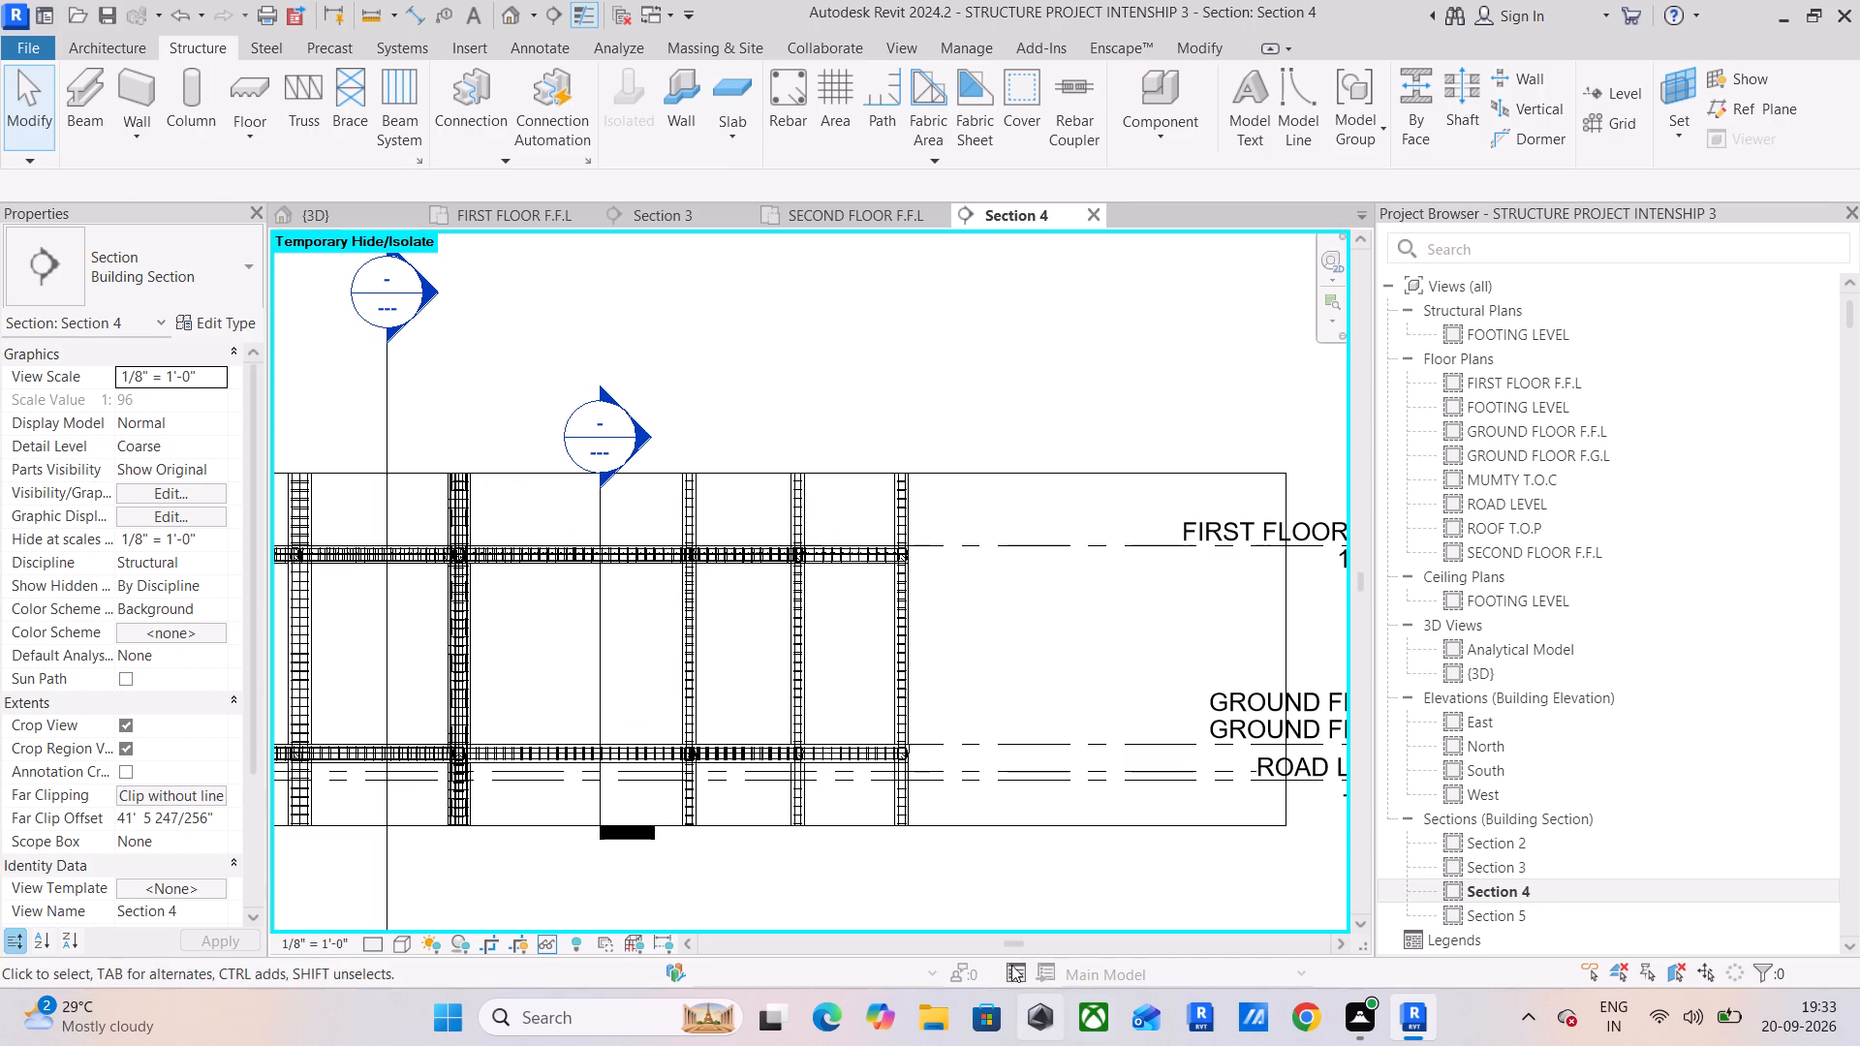
Examine the ground-floor beam reinforcement and its end hooks at the column joints in Section 4.
scroll(881, 728, up, 10)
middle_drag(889, 738, 887, 547)
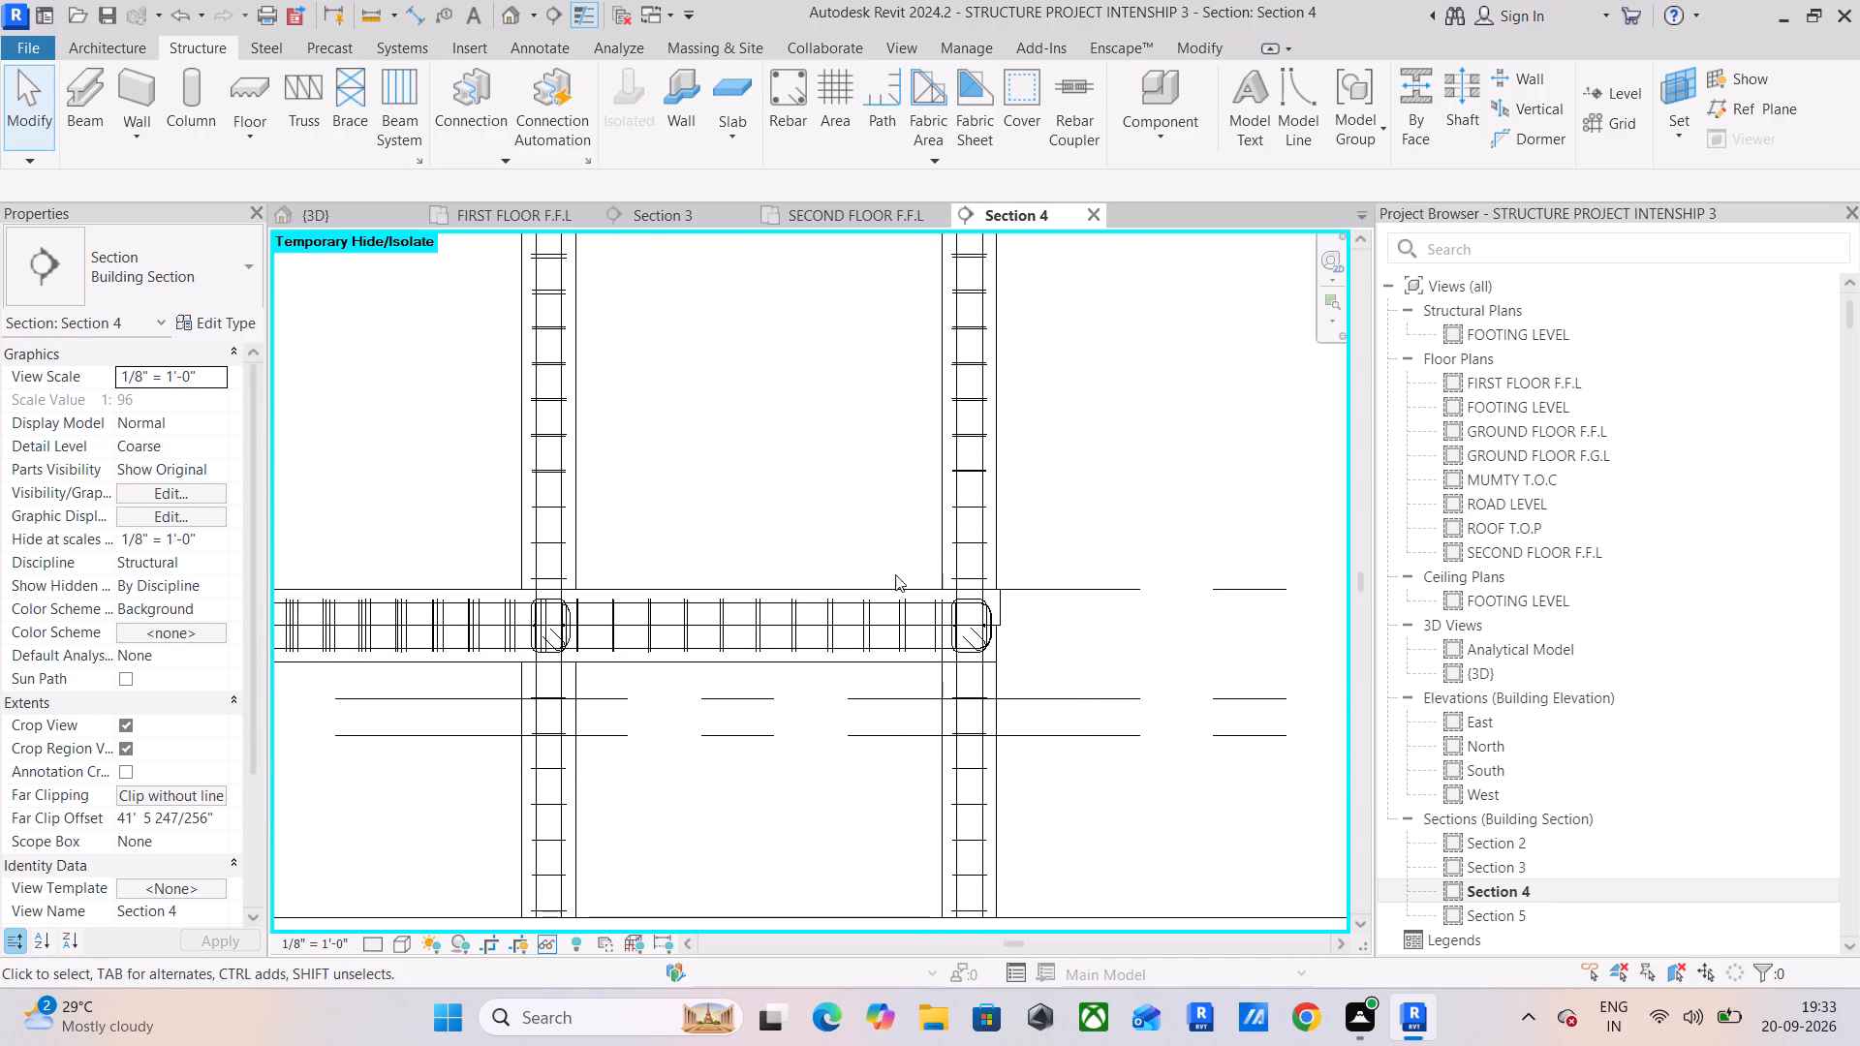
scroll(887, 611, up, 5)
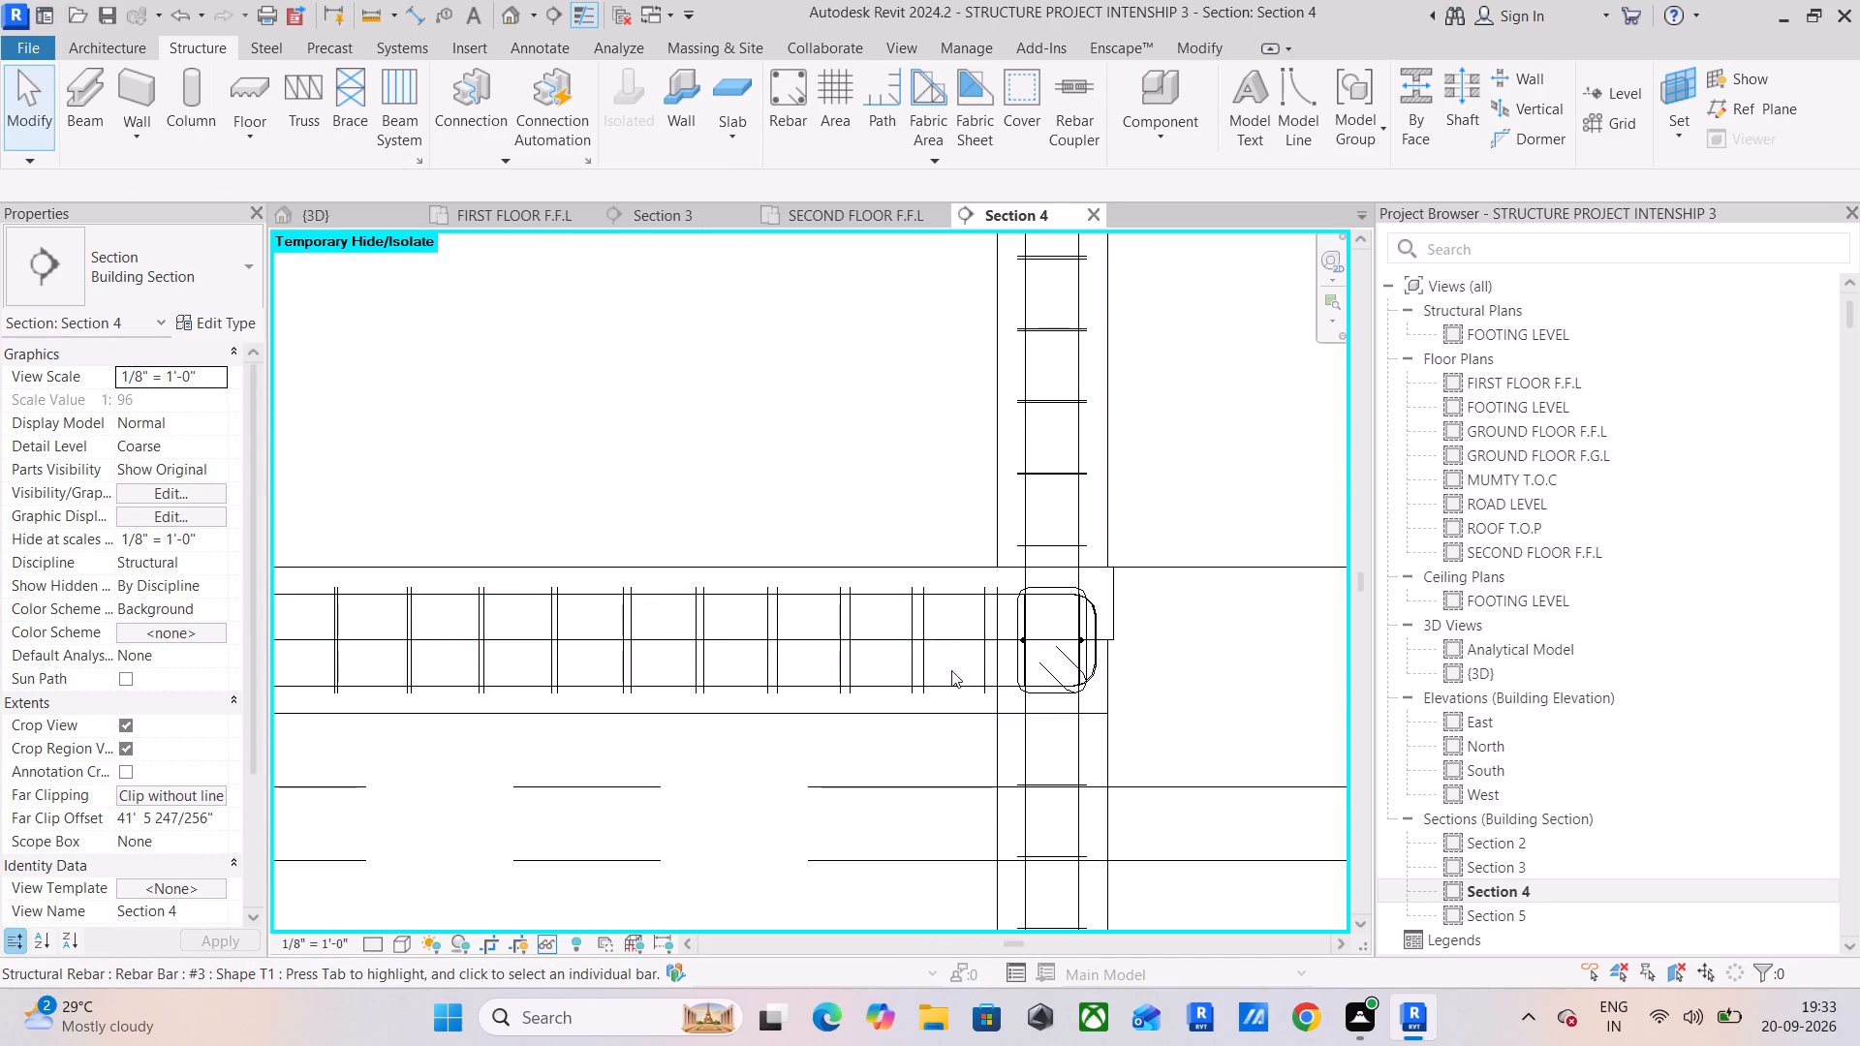
scroll(1041, 644, up, 10)
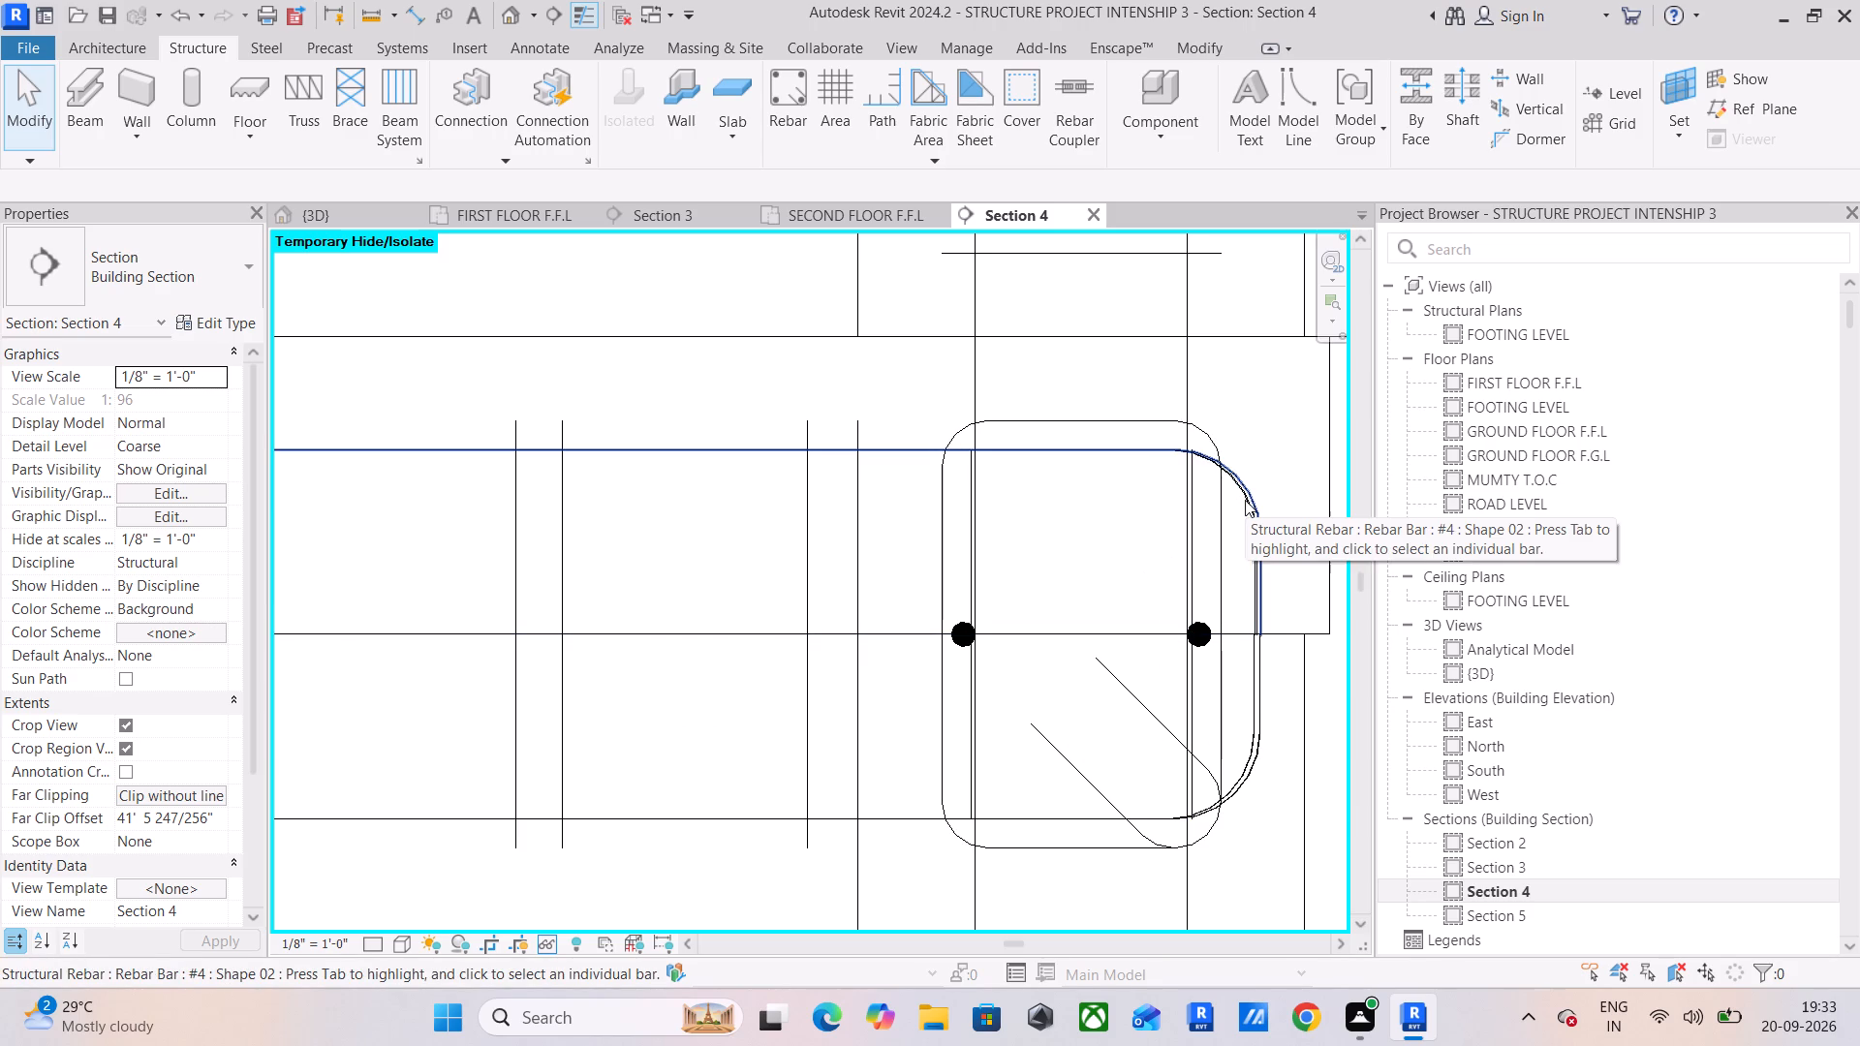
scroll(1105, 596, down, 11)
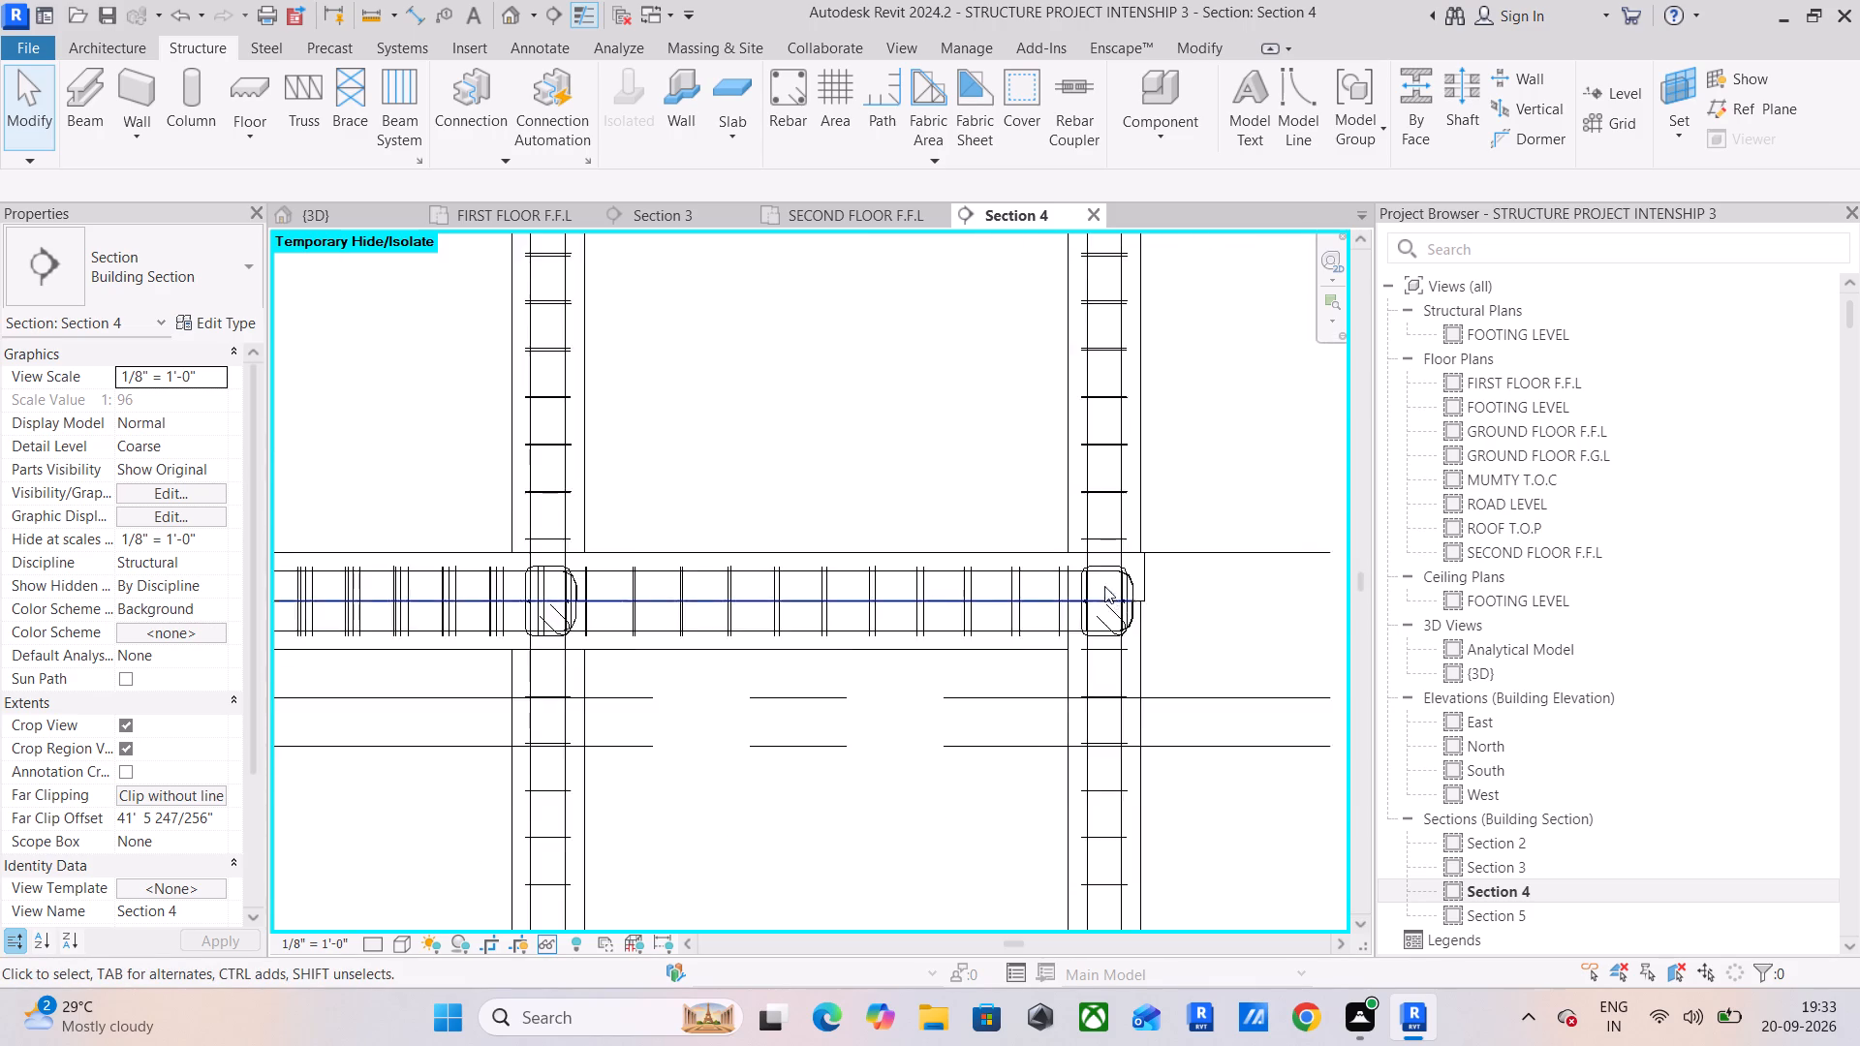
scroll(1104, 586, down, 10)
middle_drag(1100, 631, 1174, 678)
middle_drag(897, 692, 1104, 668)
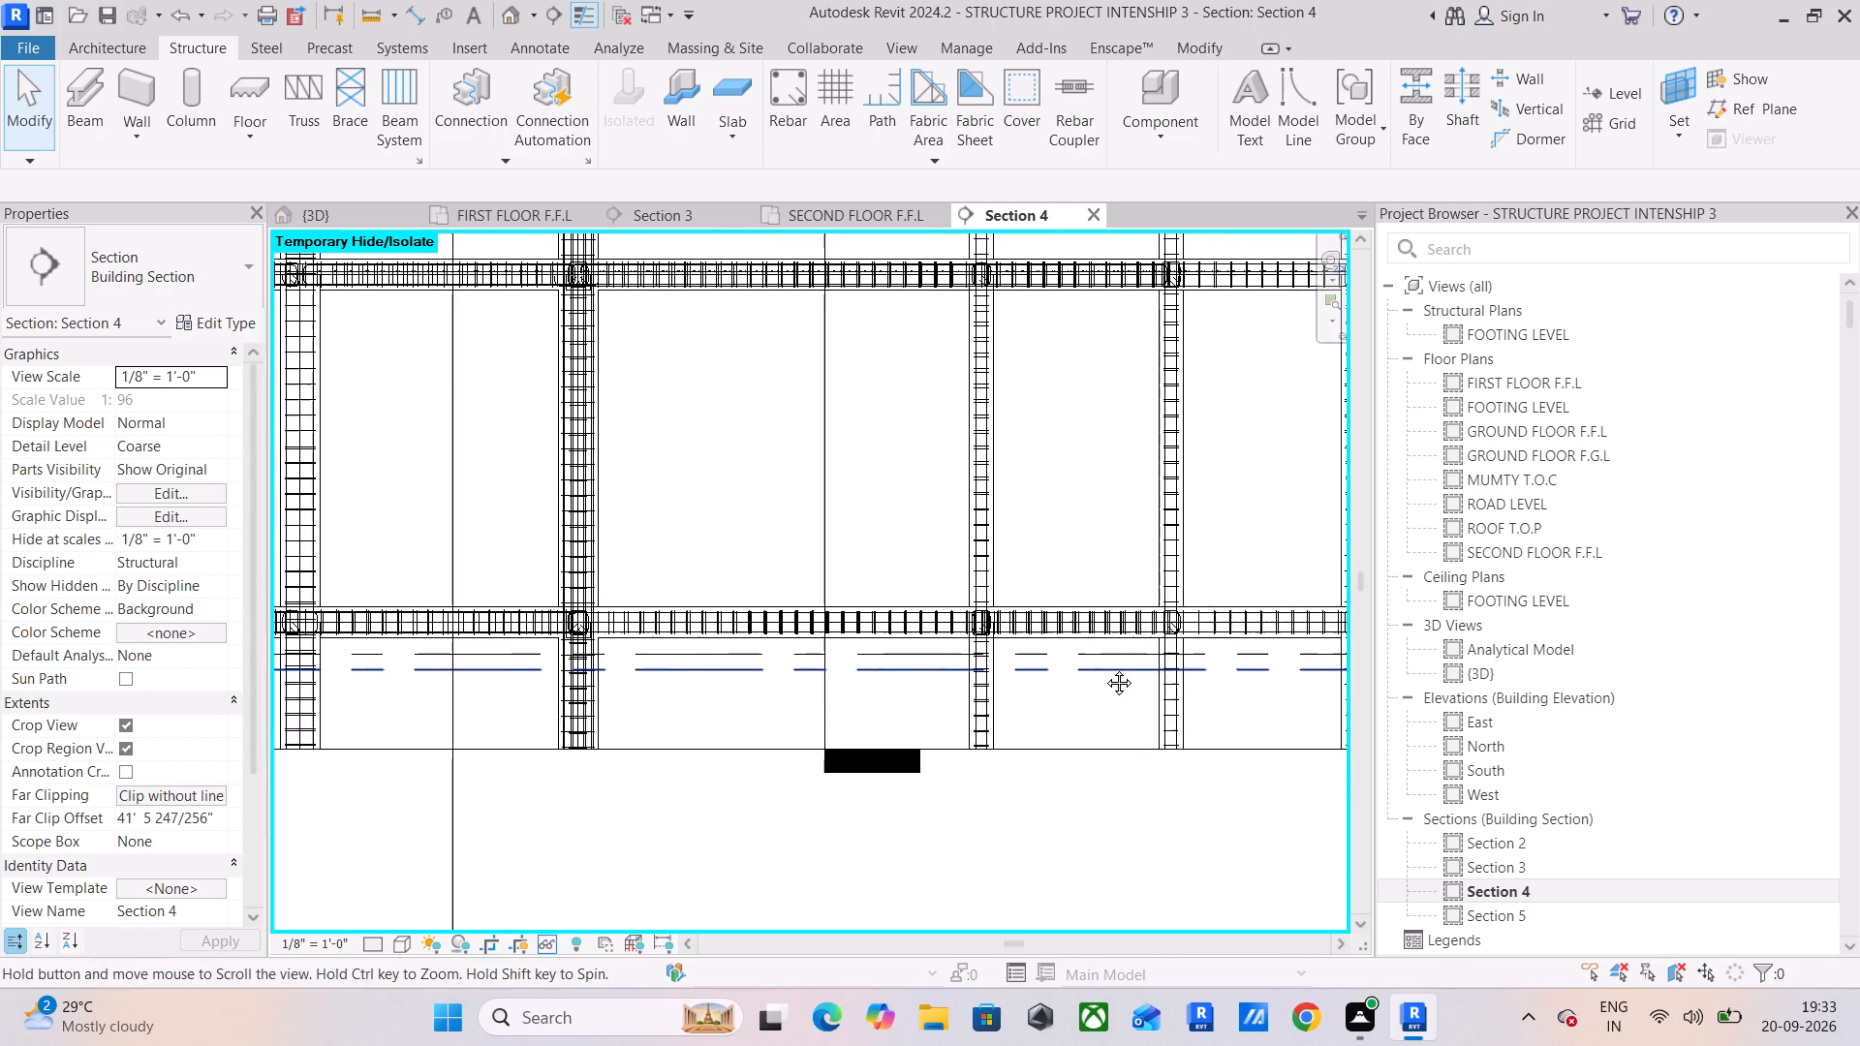
middle_drag(1104, 668, 1172, 669)
Examine the #3 slab bars and stirrups along the first-floor beam in Section 4.
scroll(815, 746, down, 7)
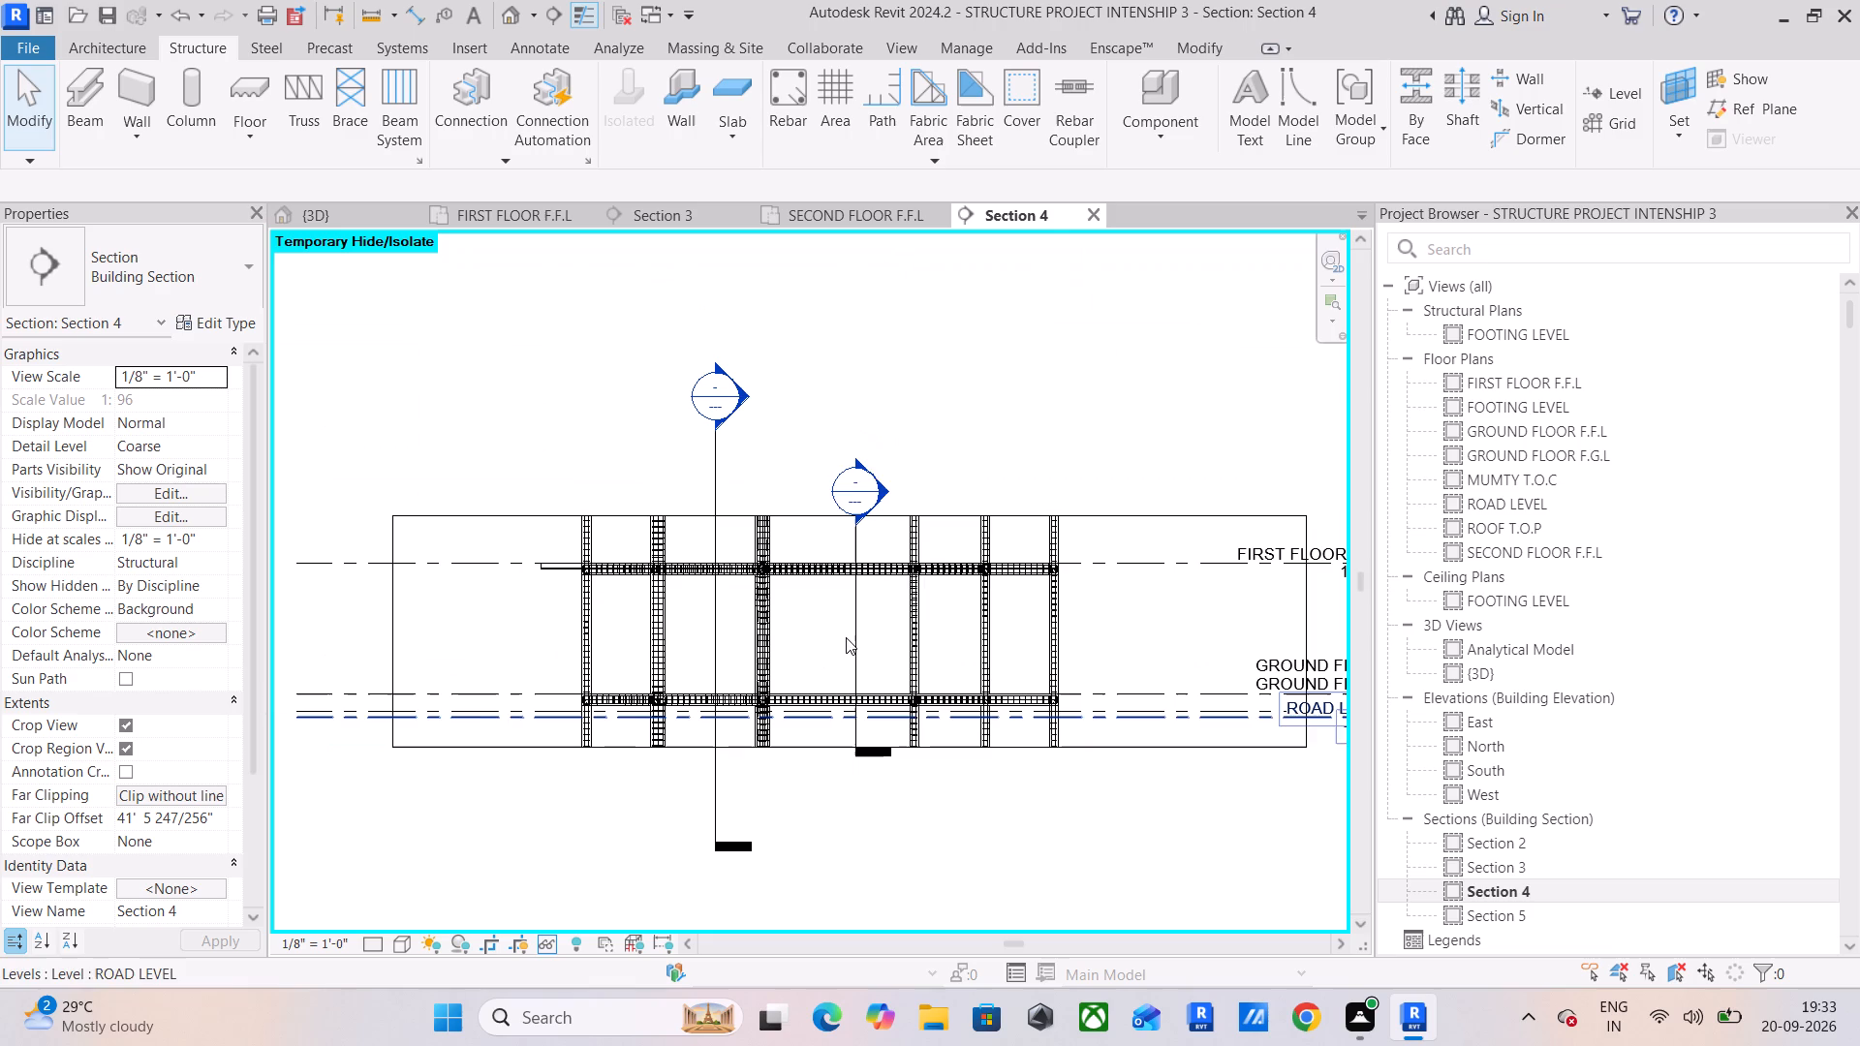
scroll(976, 568, up, 16)
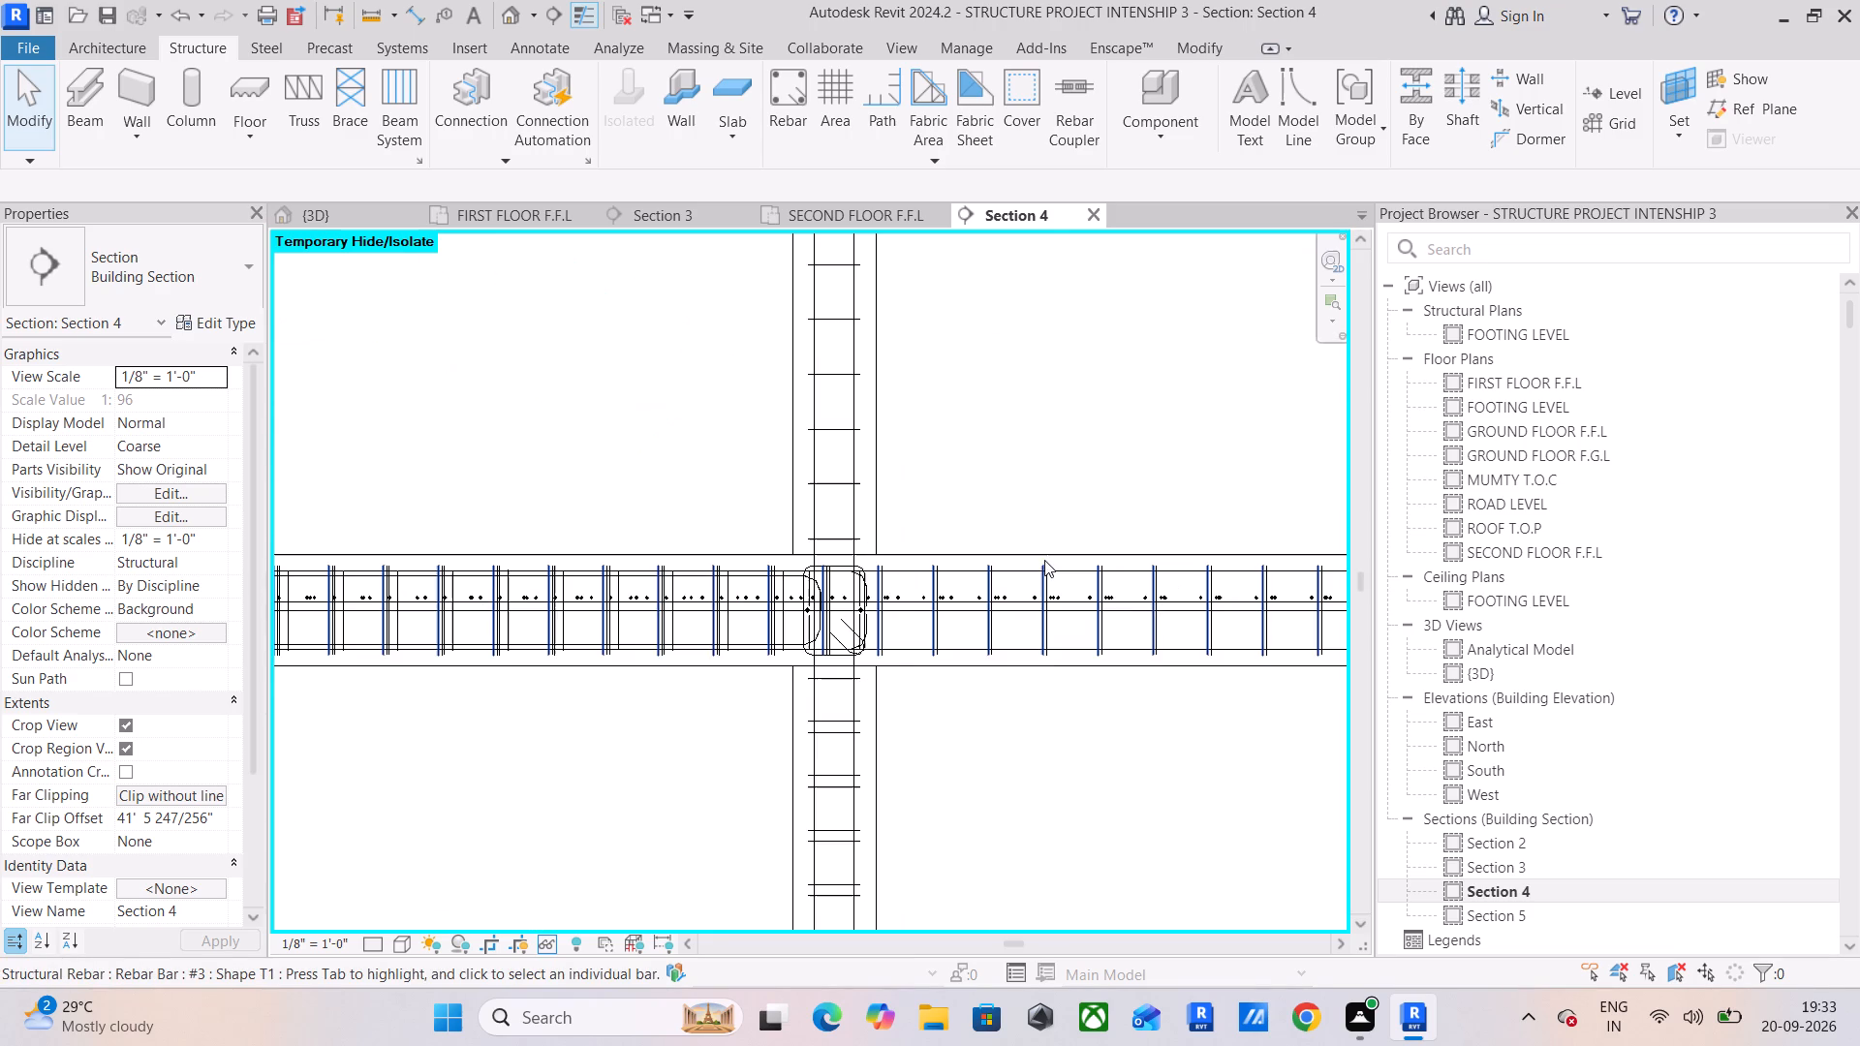
scroll(988, 583, up, 6)
middle_drag(997, 607, 676, 644)
scroll(828, 650, up, 5)
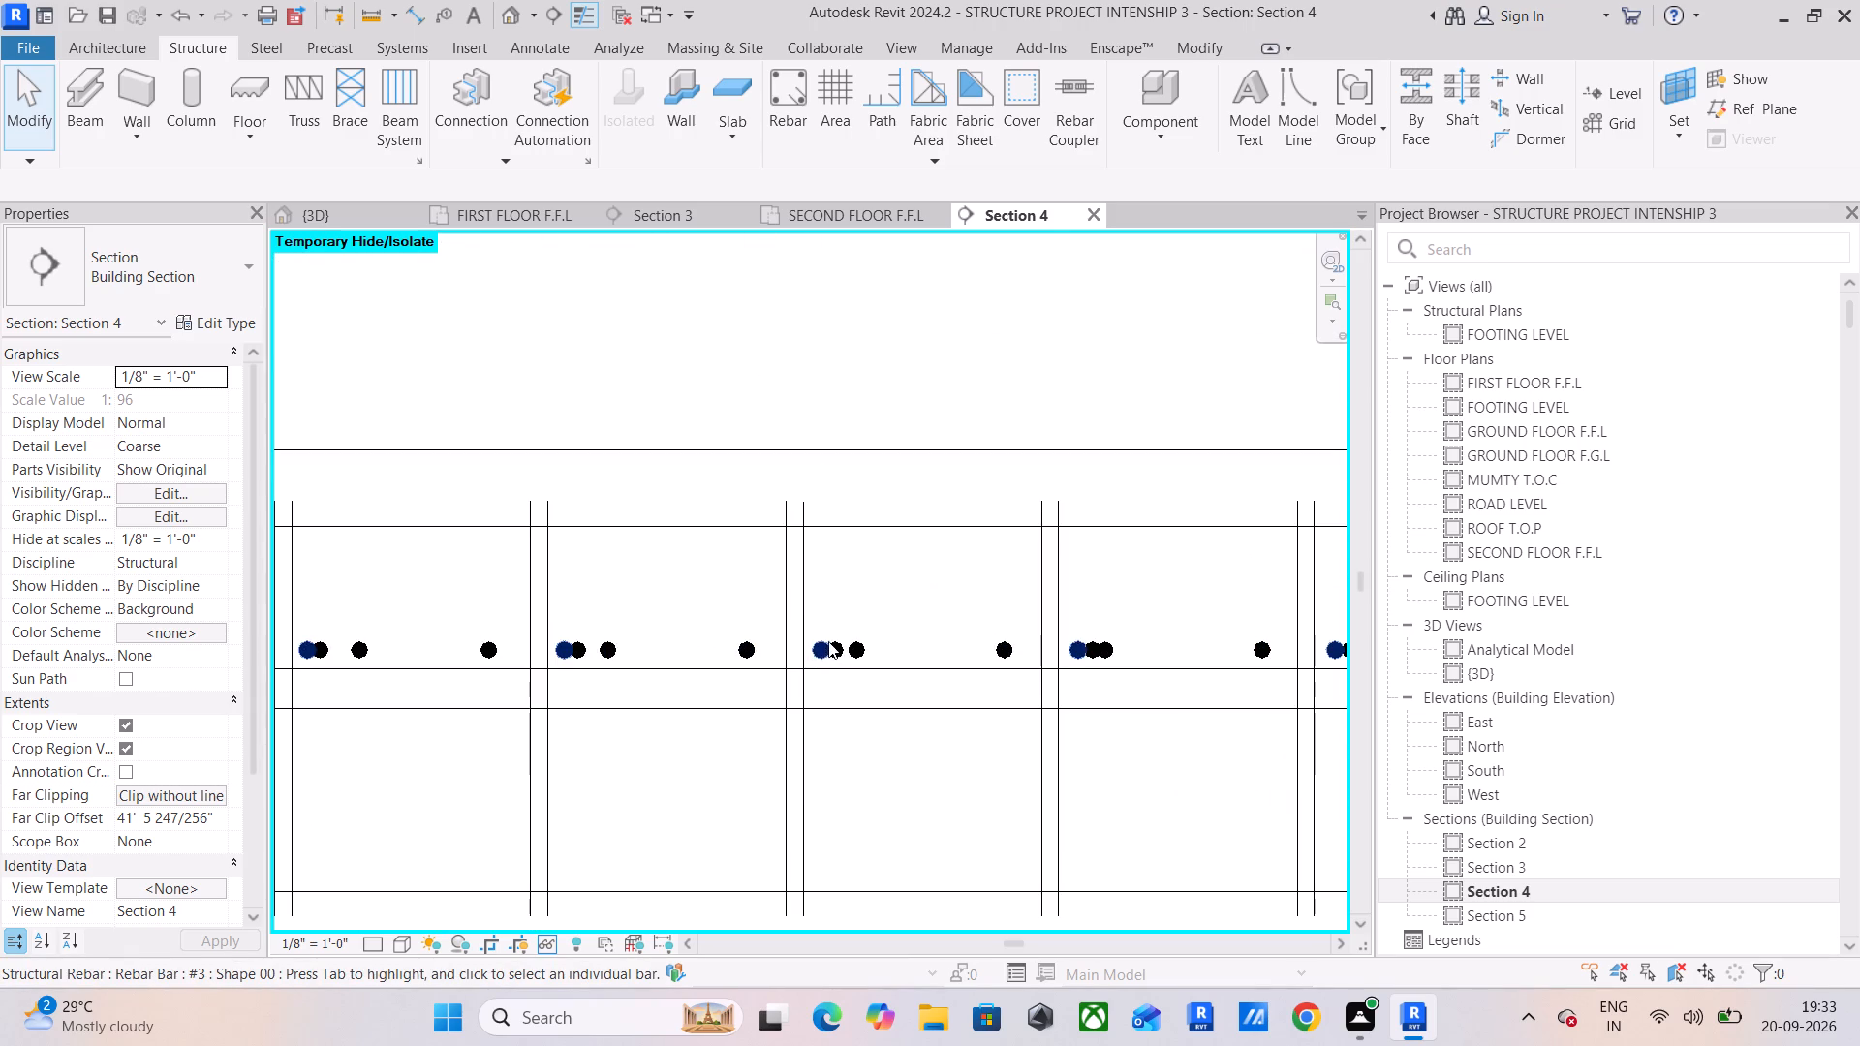
scroll(864, 637, down, 10)
scroll(878, 643, up, 5)
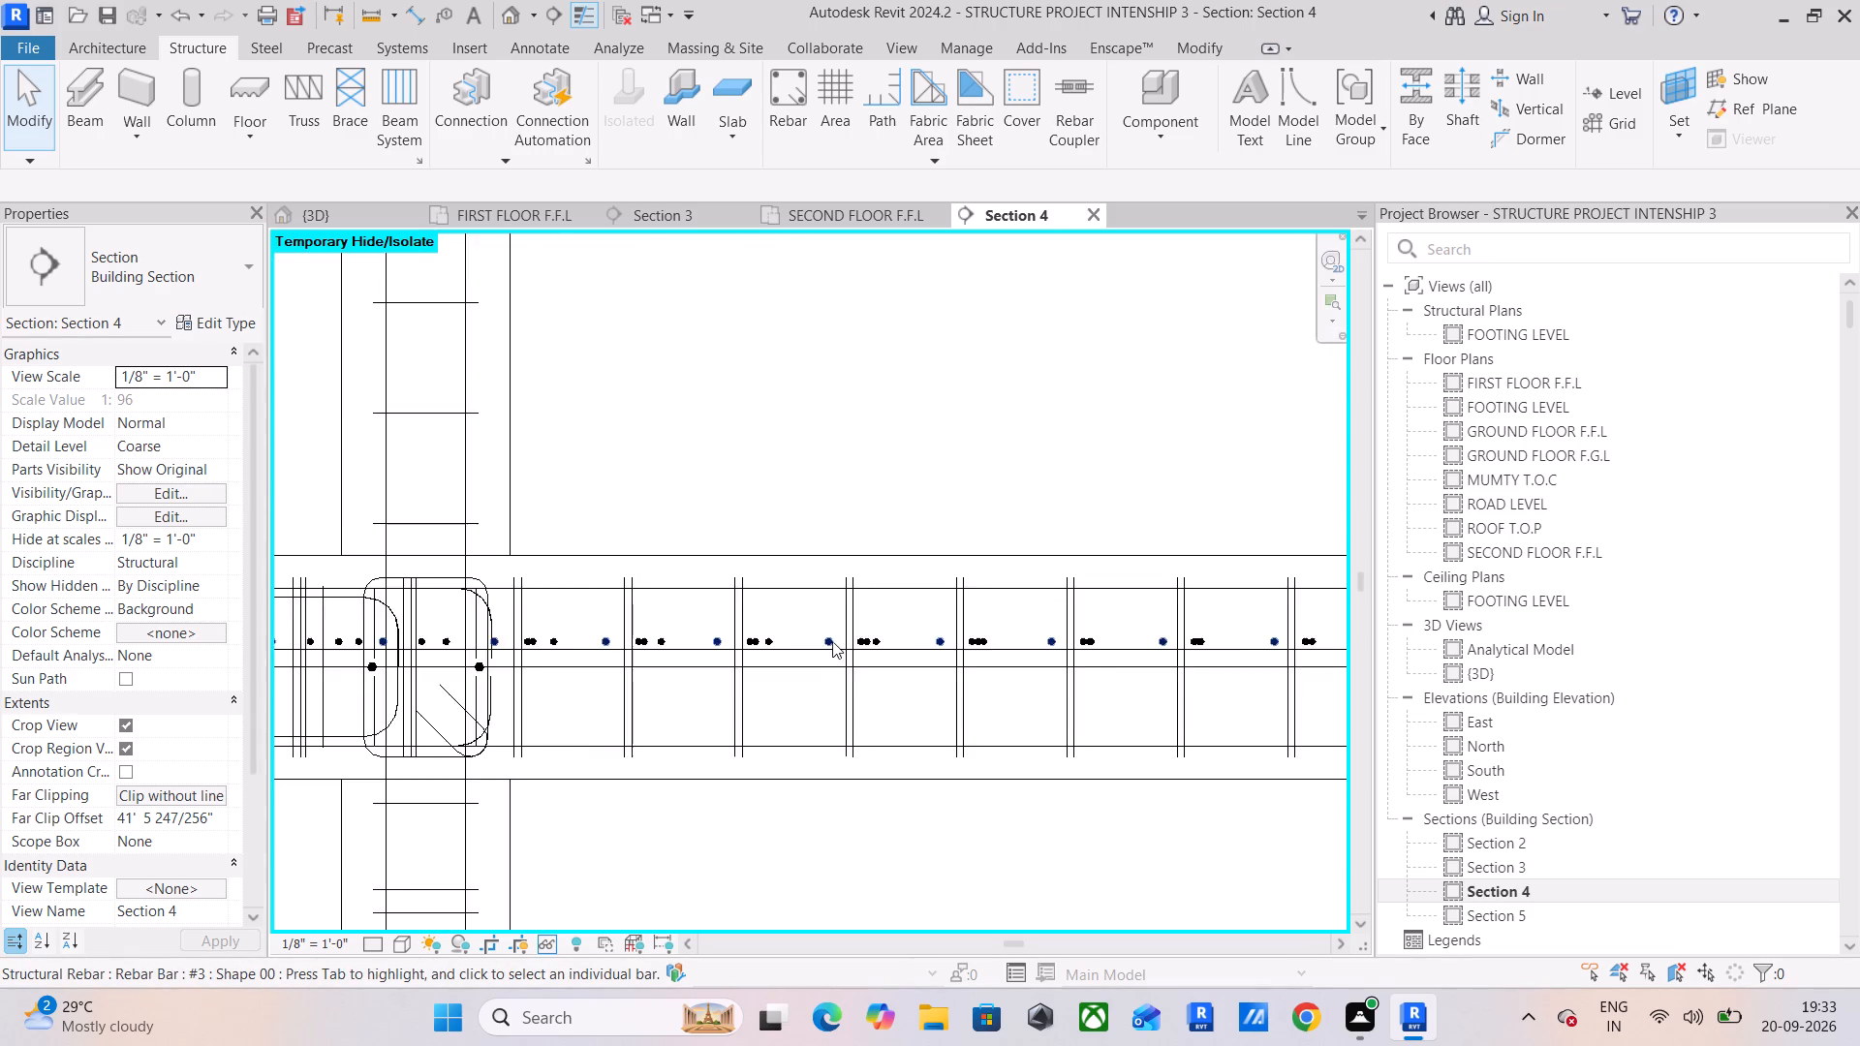
scroll(788, 633, up, 10)
scroll(734, 665, down, 5)
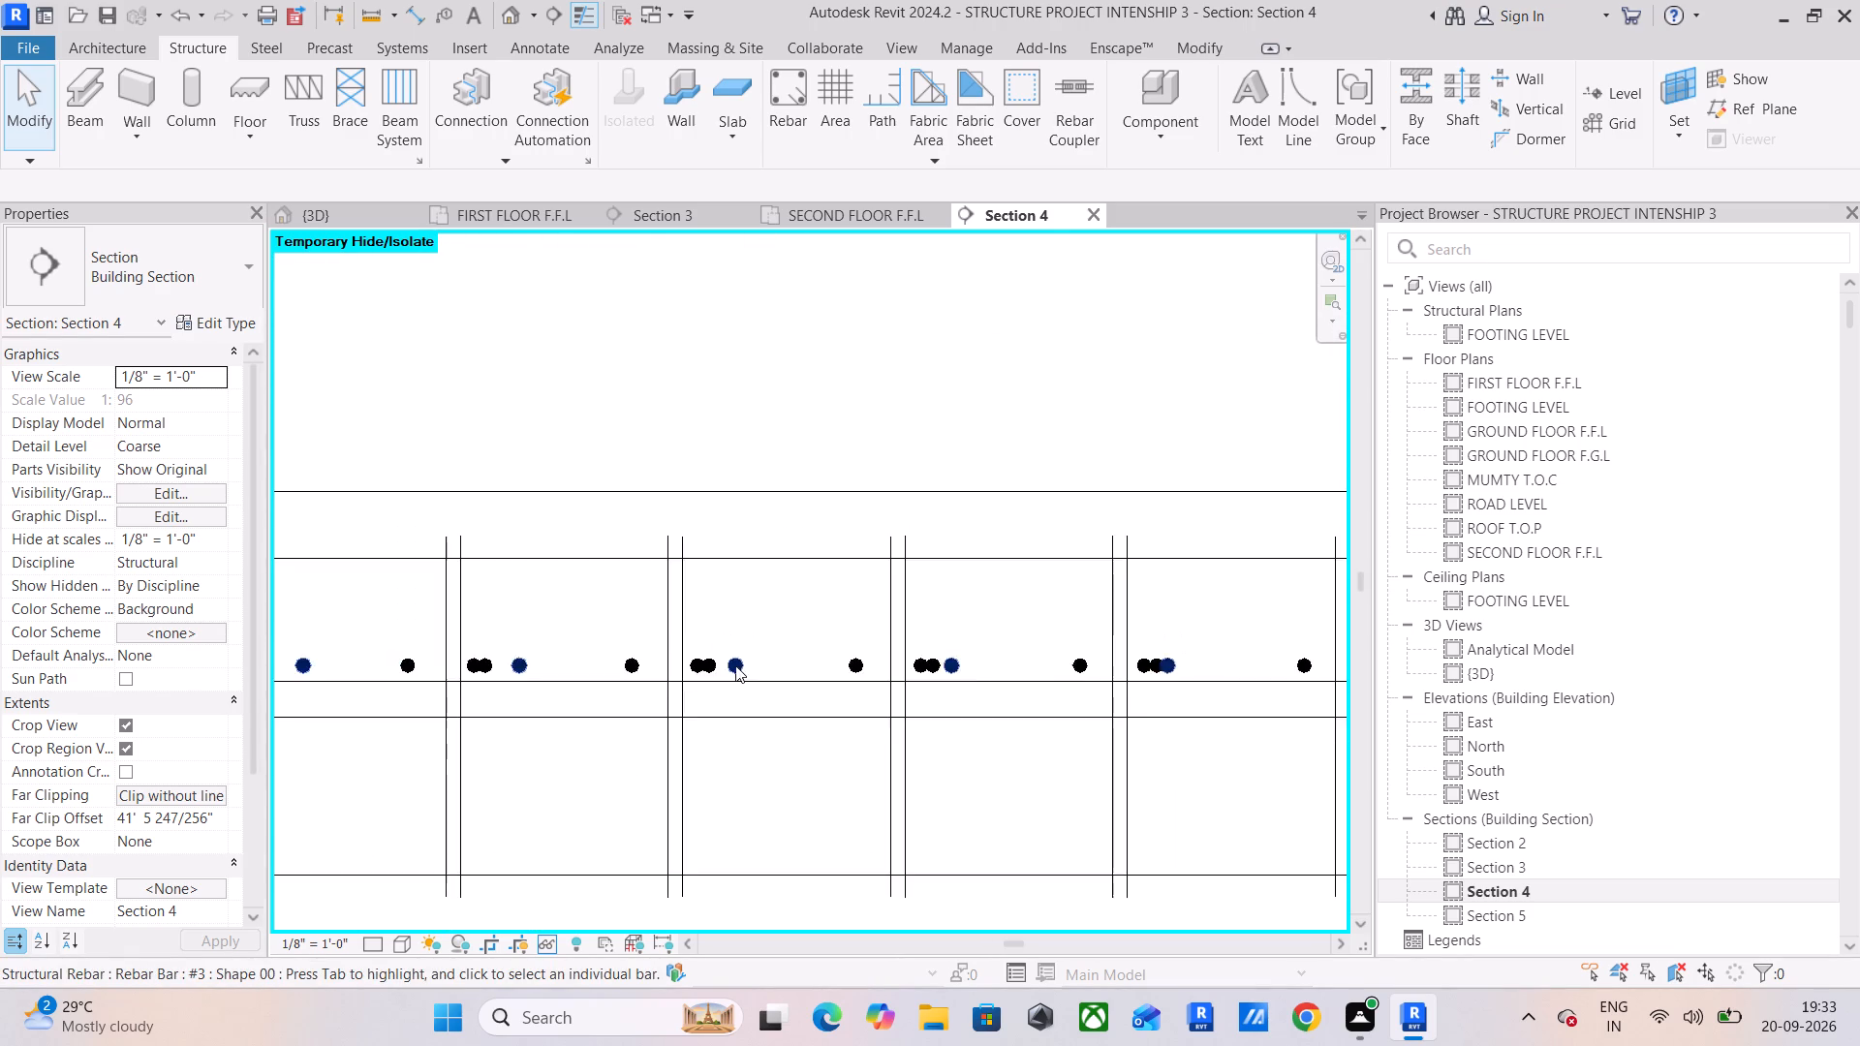
scroll(735, 665, down, 13)
scroll(798, 517, down, 12)
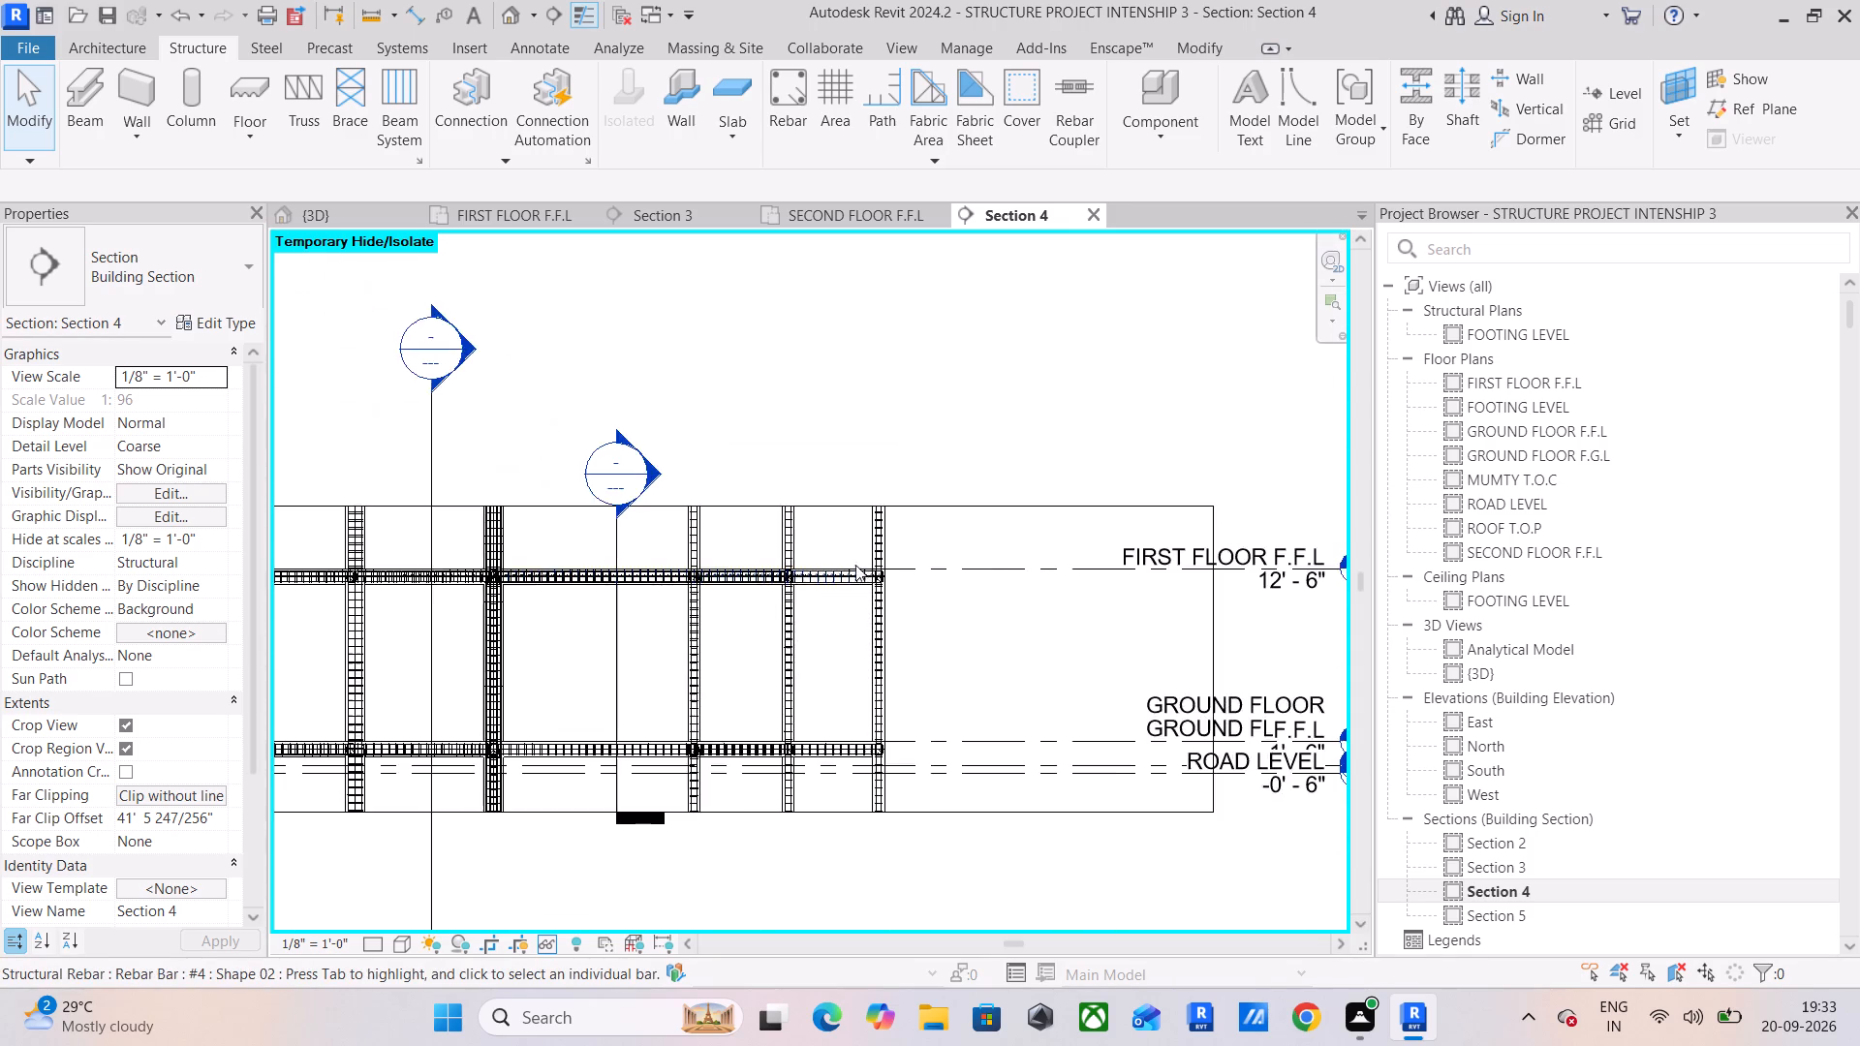
scroll(864, 561, down, 4)
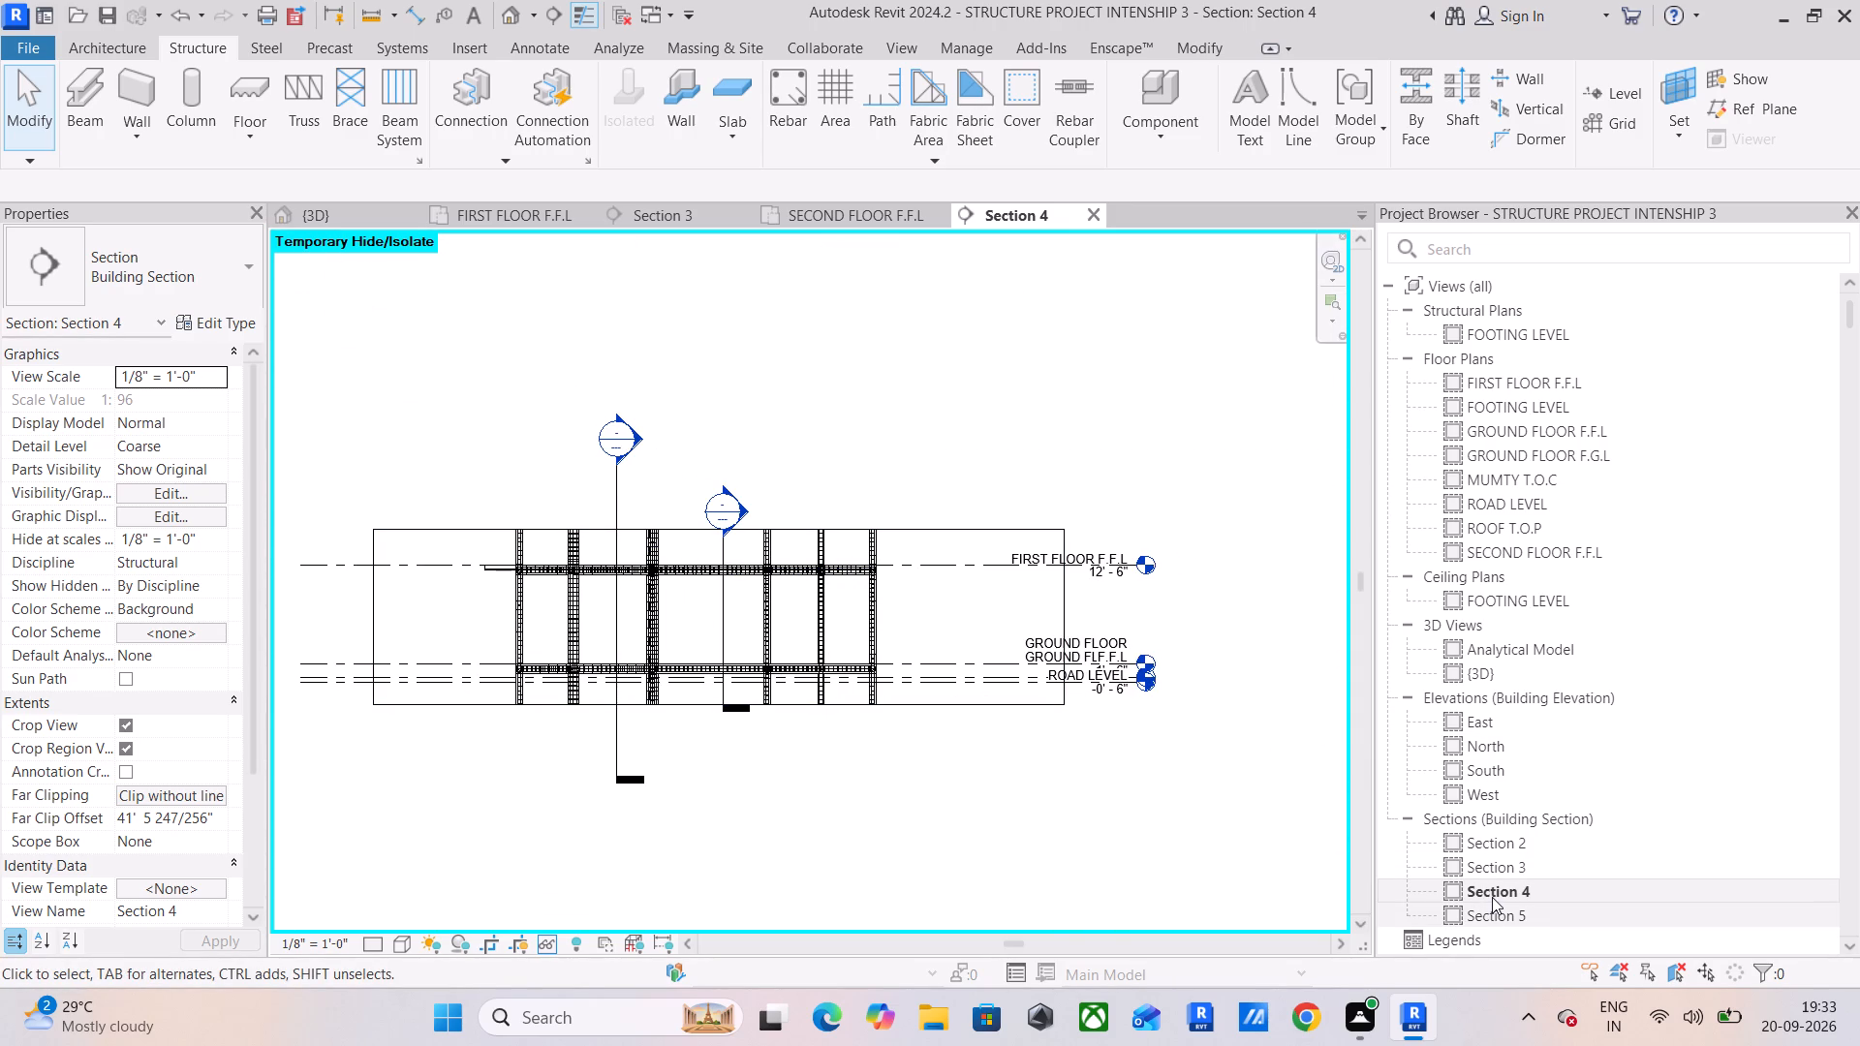
Return to Section 3 and review the beams and columns across the whole frame, down to the footings.
double_click(1508, 866)
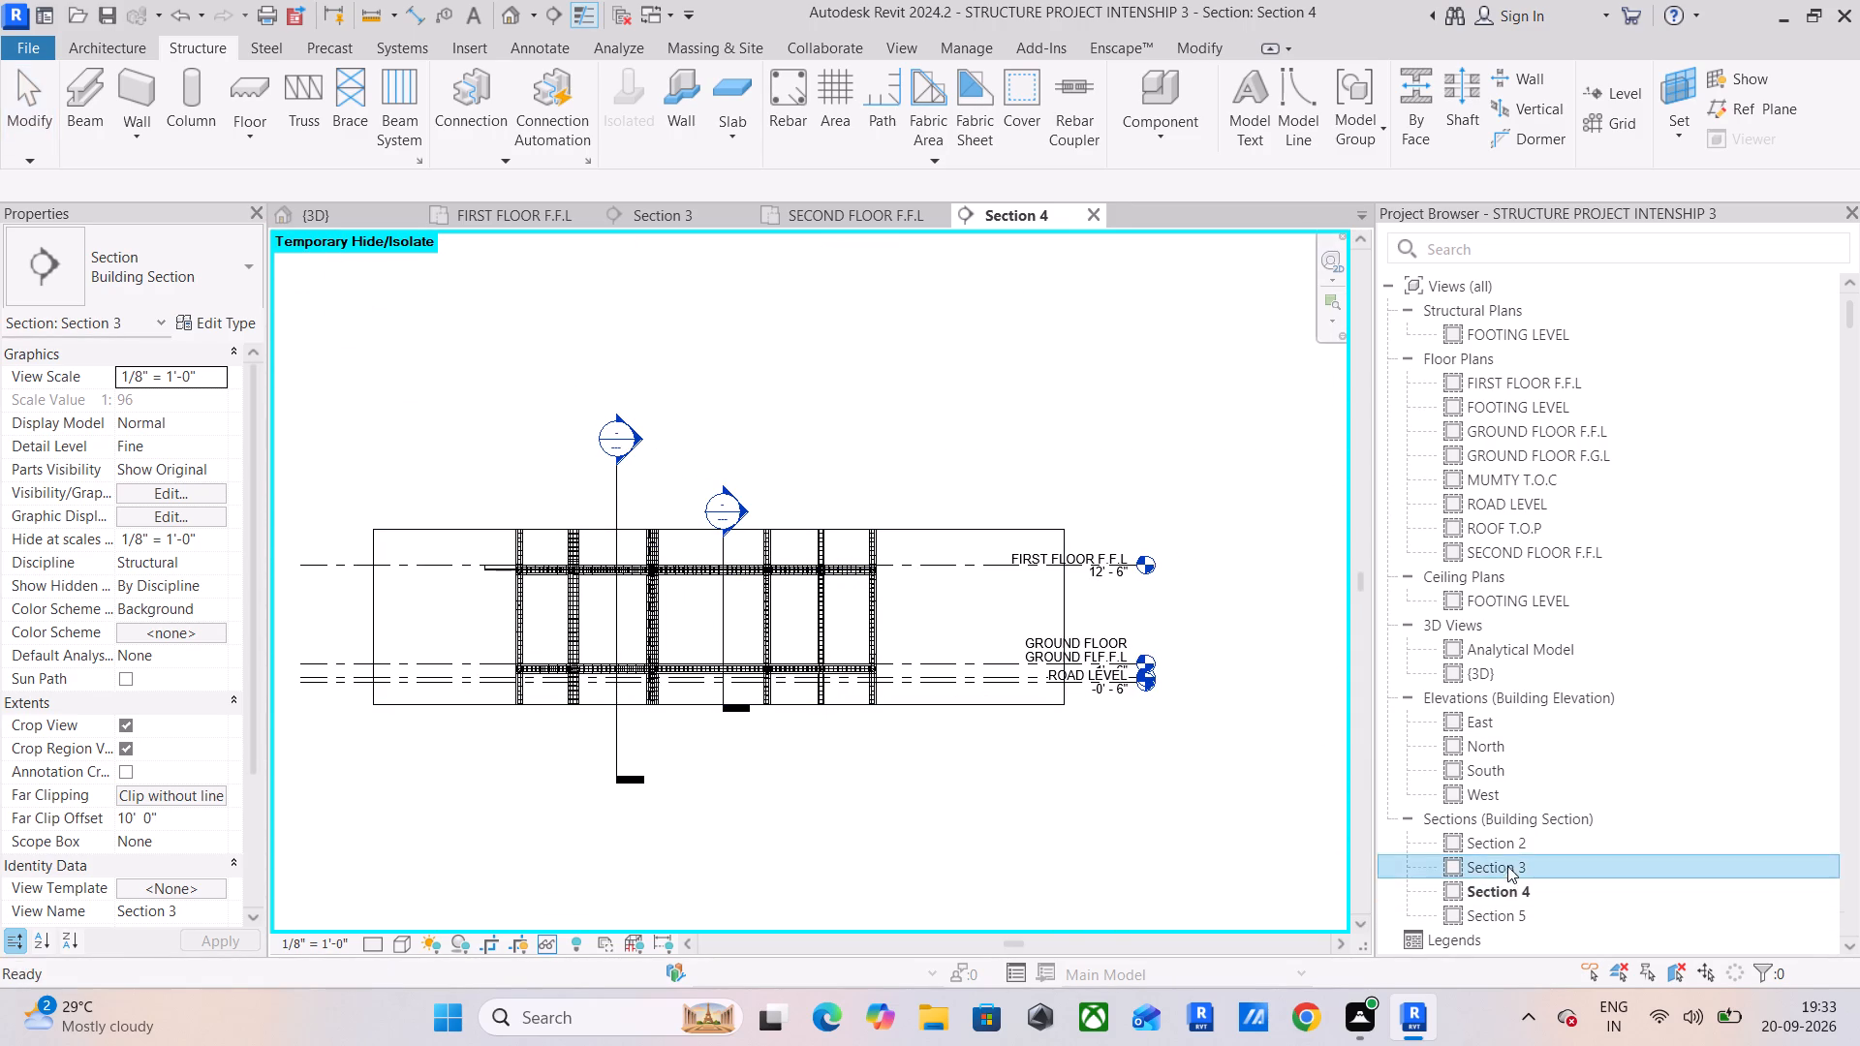
scroll(1005, 696, down, 4)
middle_drag(990, 717, 671, 749)
scroll(788, 725, down, 5)
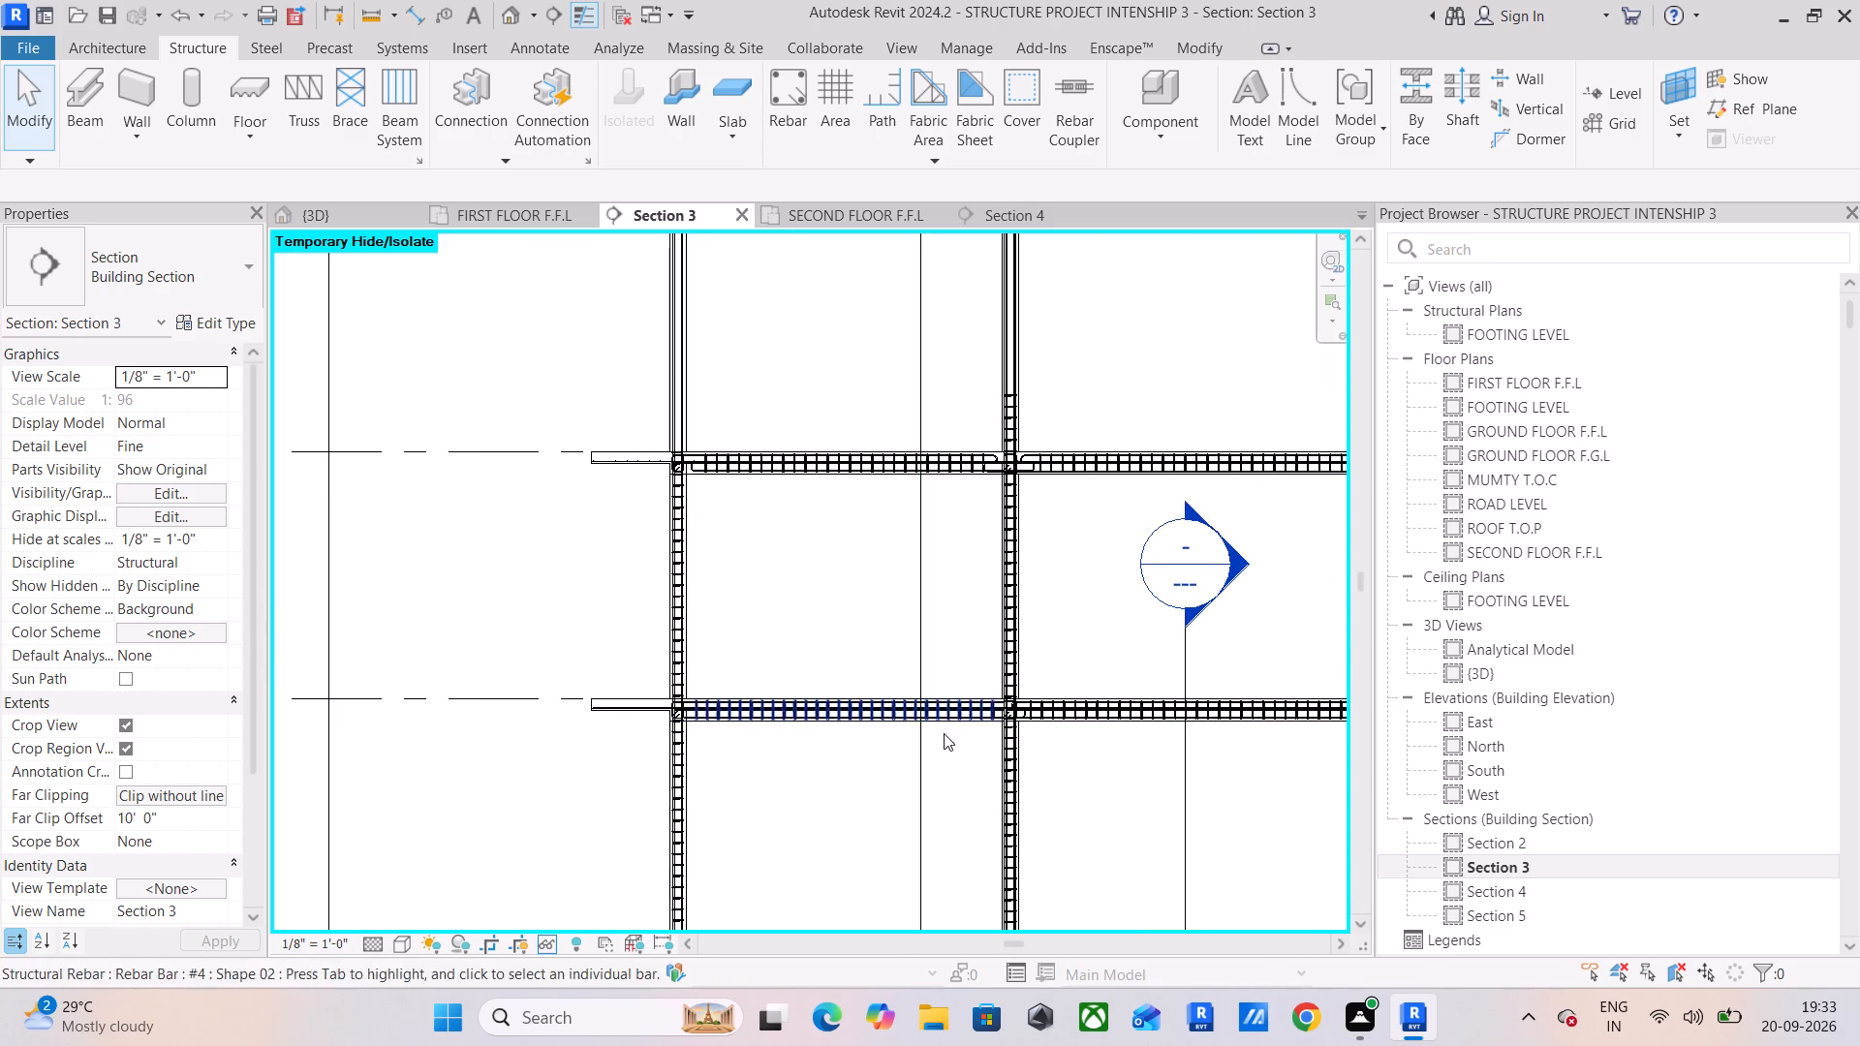
middle_drag(882, 748, 784, 748)
scroll(835, 717, down, 5)
middle_drag(918, 732, 931, 702)
scroll(921, 663, down, 4)
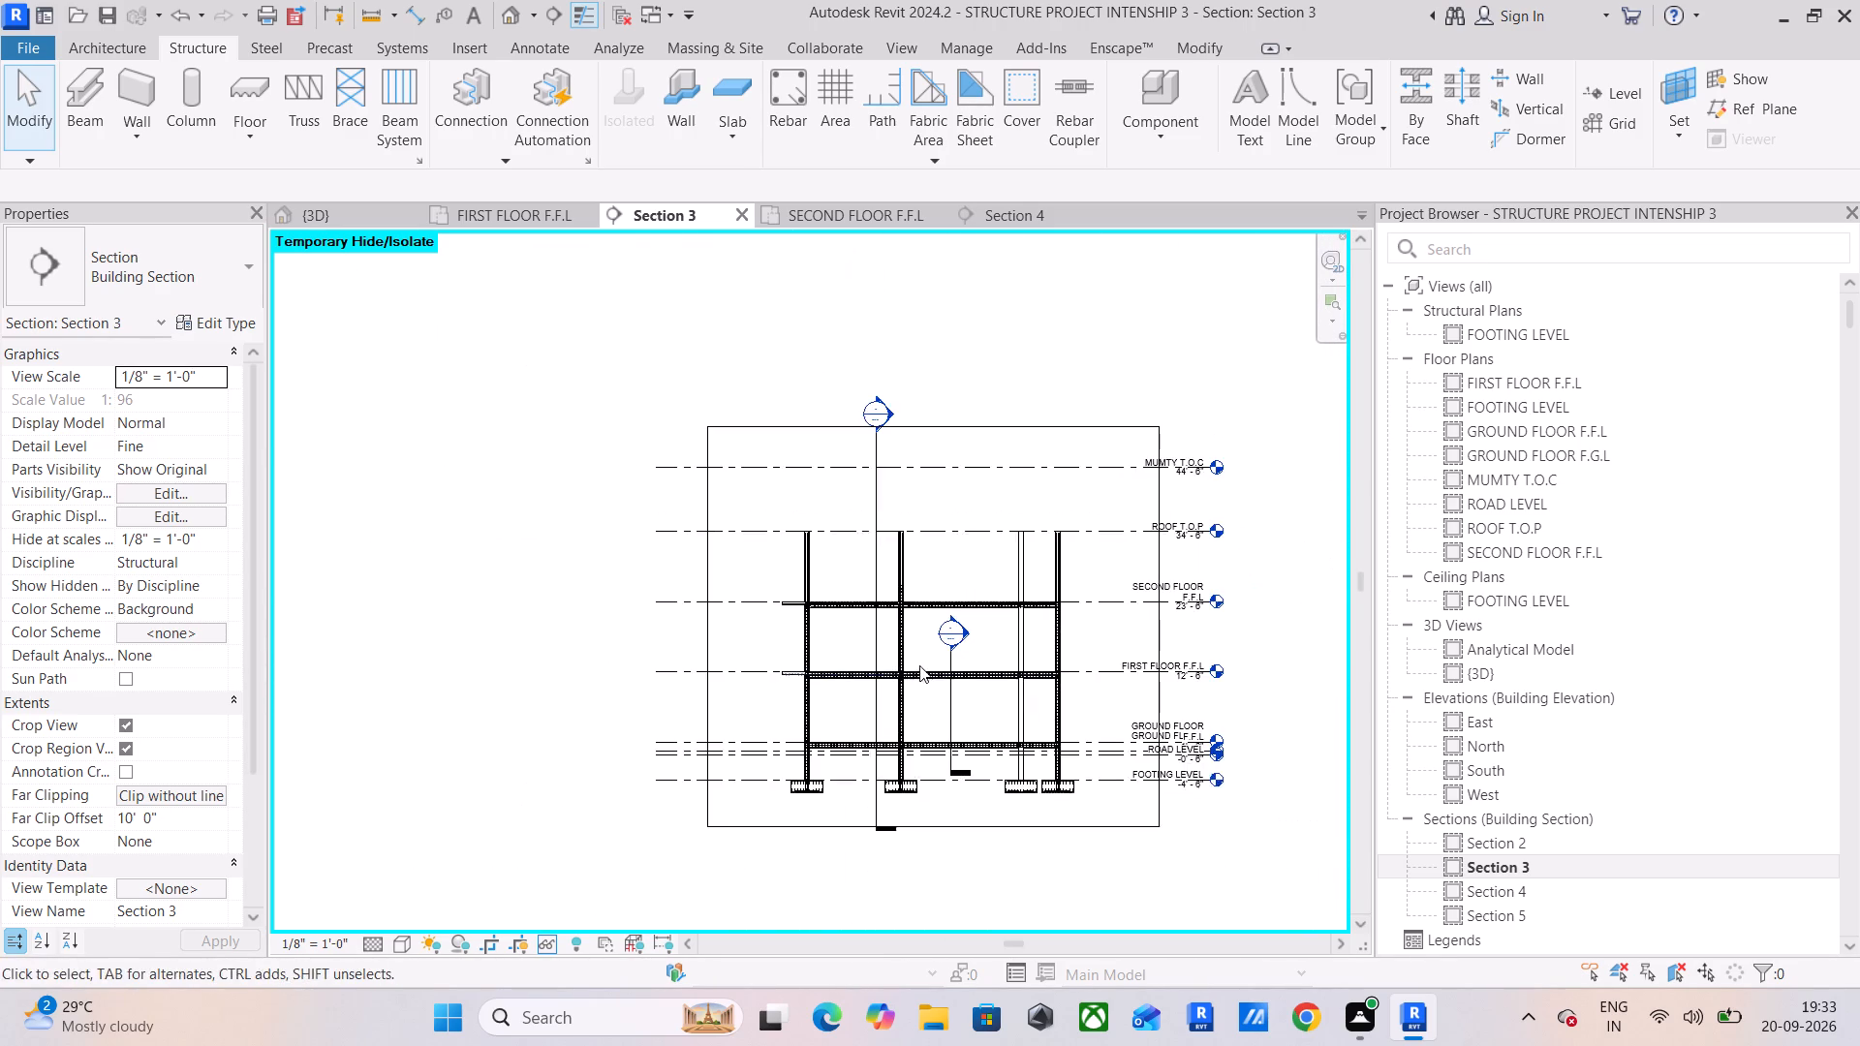
Reduce Section 2's view depth in Section 3 to a far clip offset of about 7' 1 39/64".
middle_drag(919, 676, 913, 712)
scroll(910, 717, up, 1)
click(865, 742)
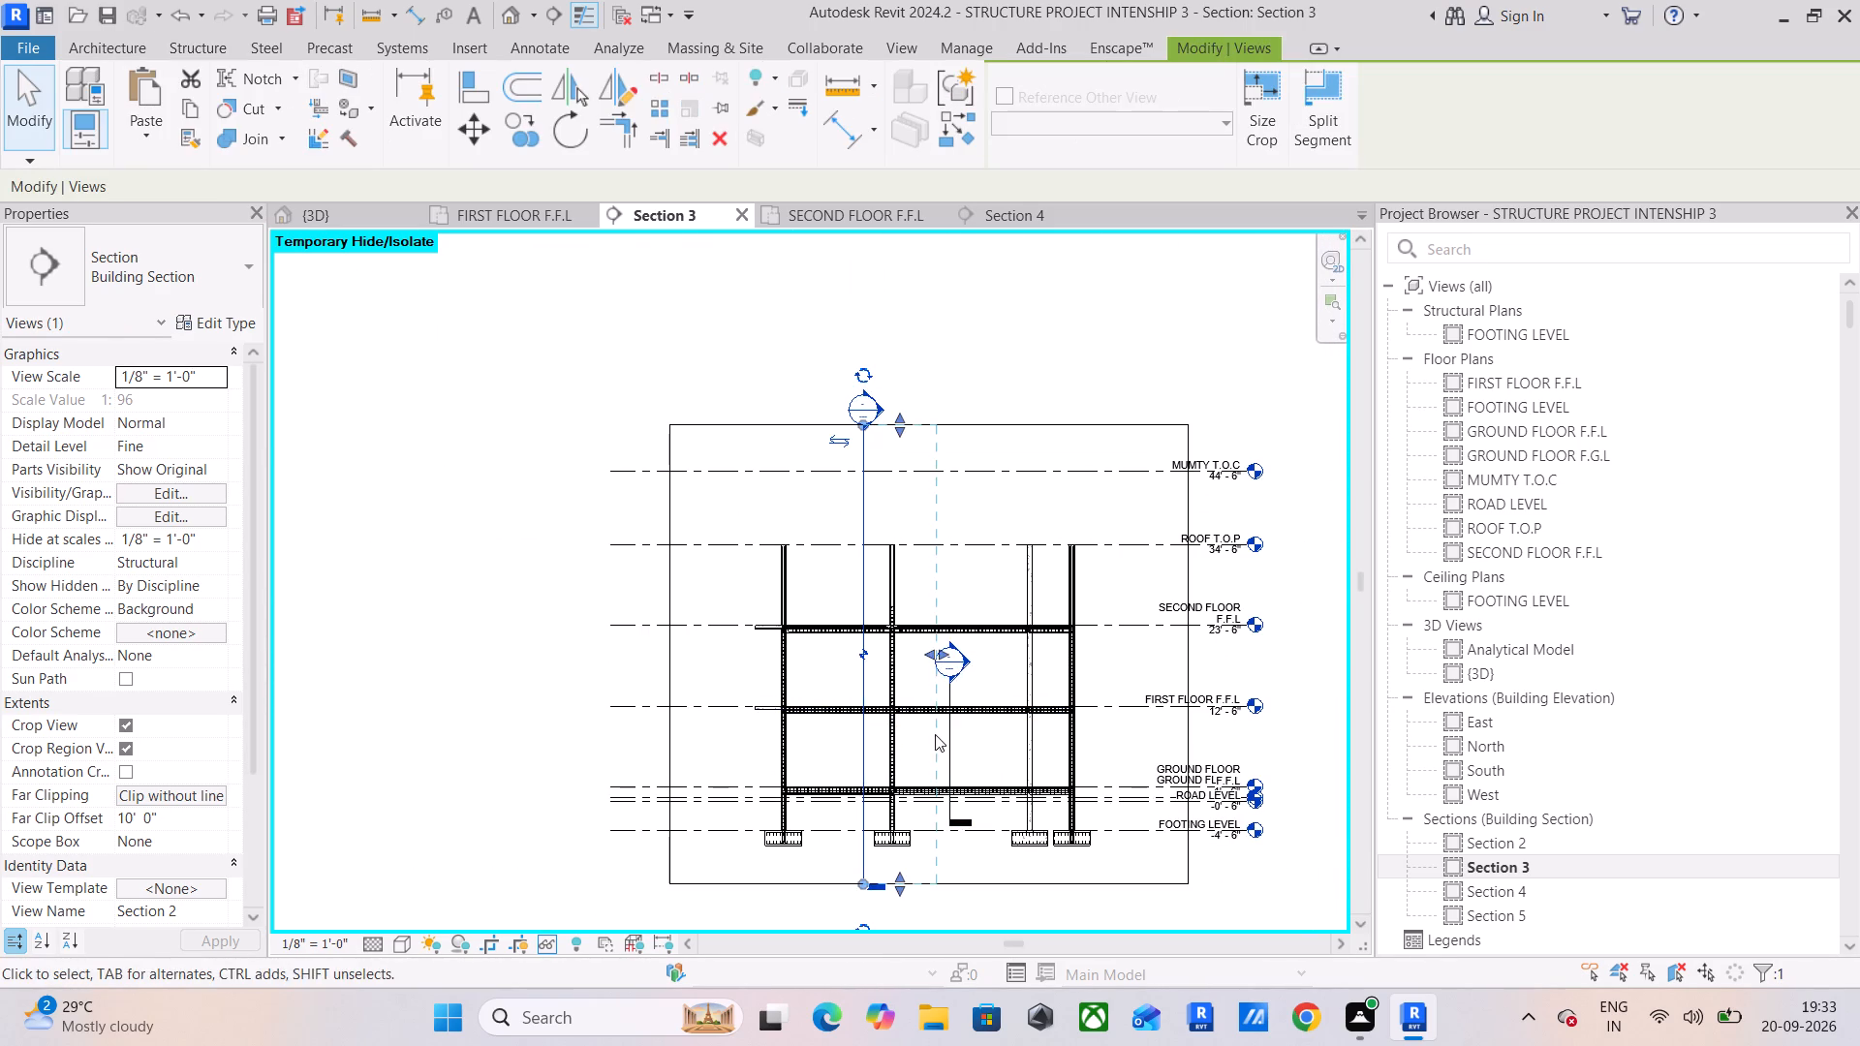
scroll(926, 653, up, 3)
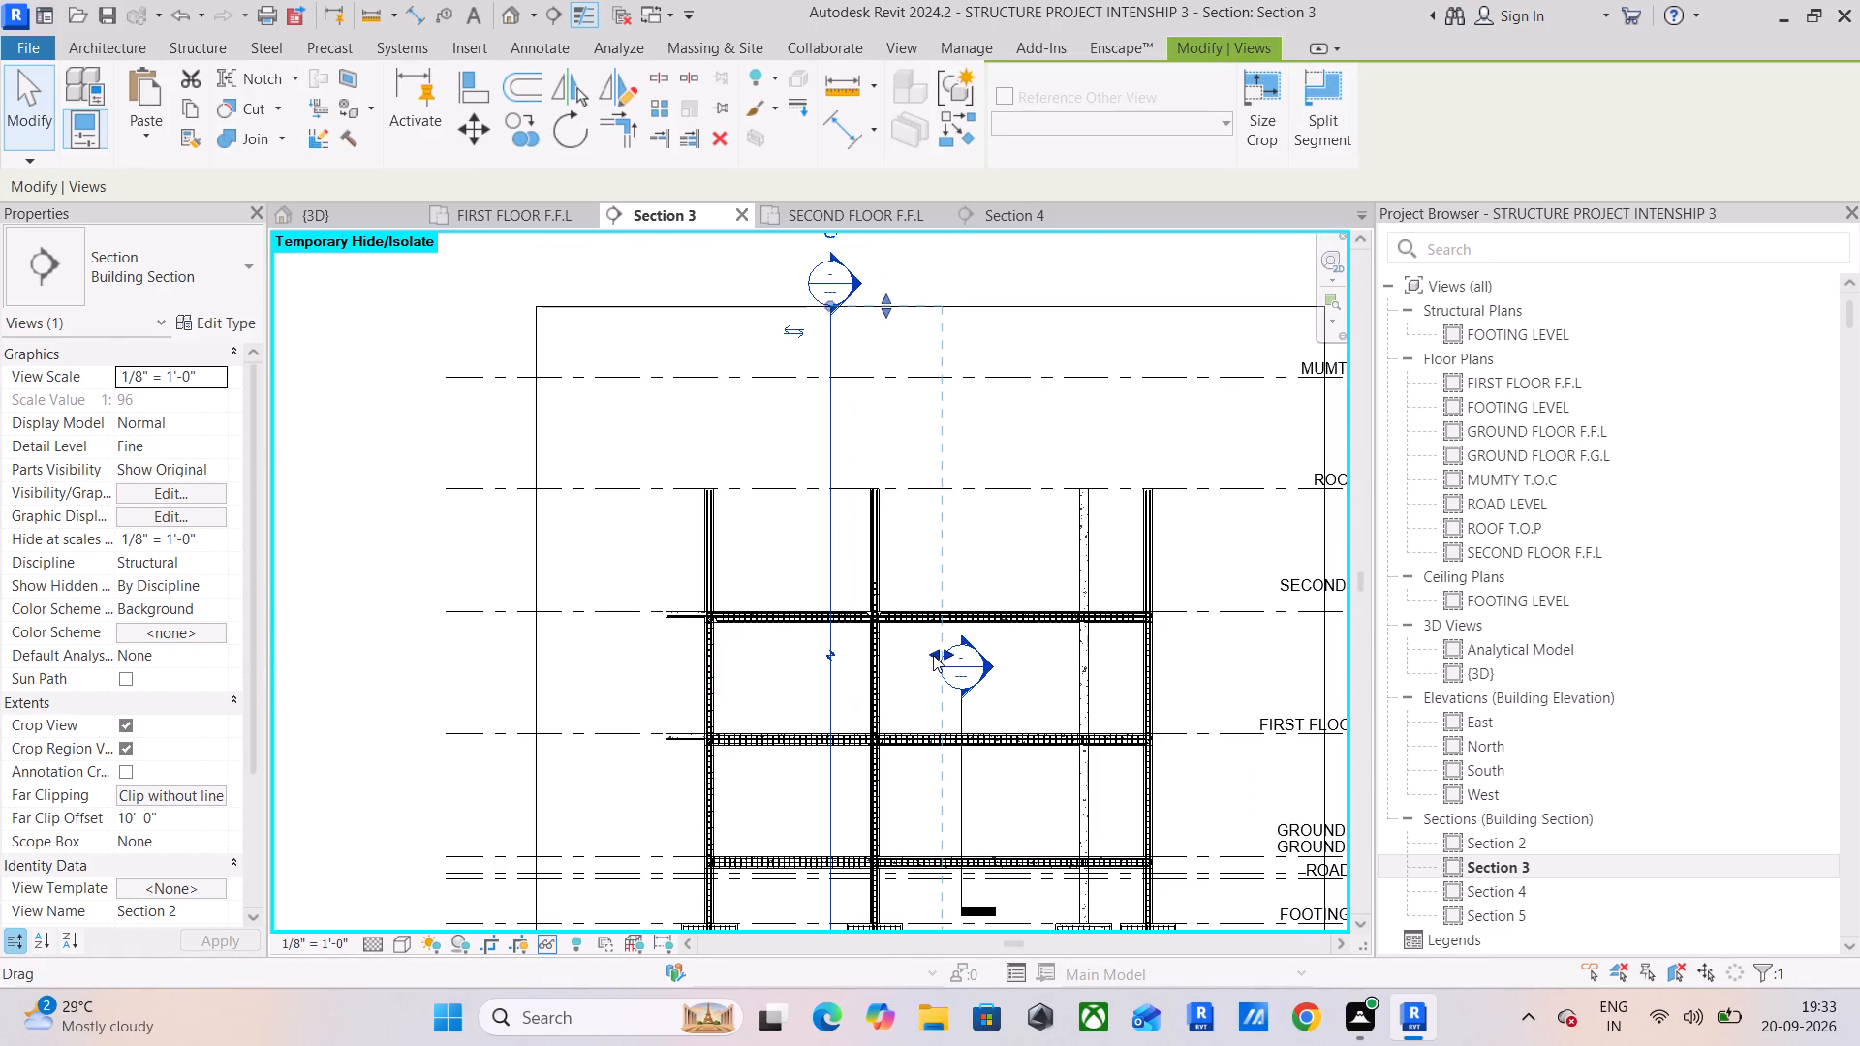
drag(933, 655, 901, 673)
scroll(900, 669, down, 2)
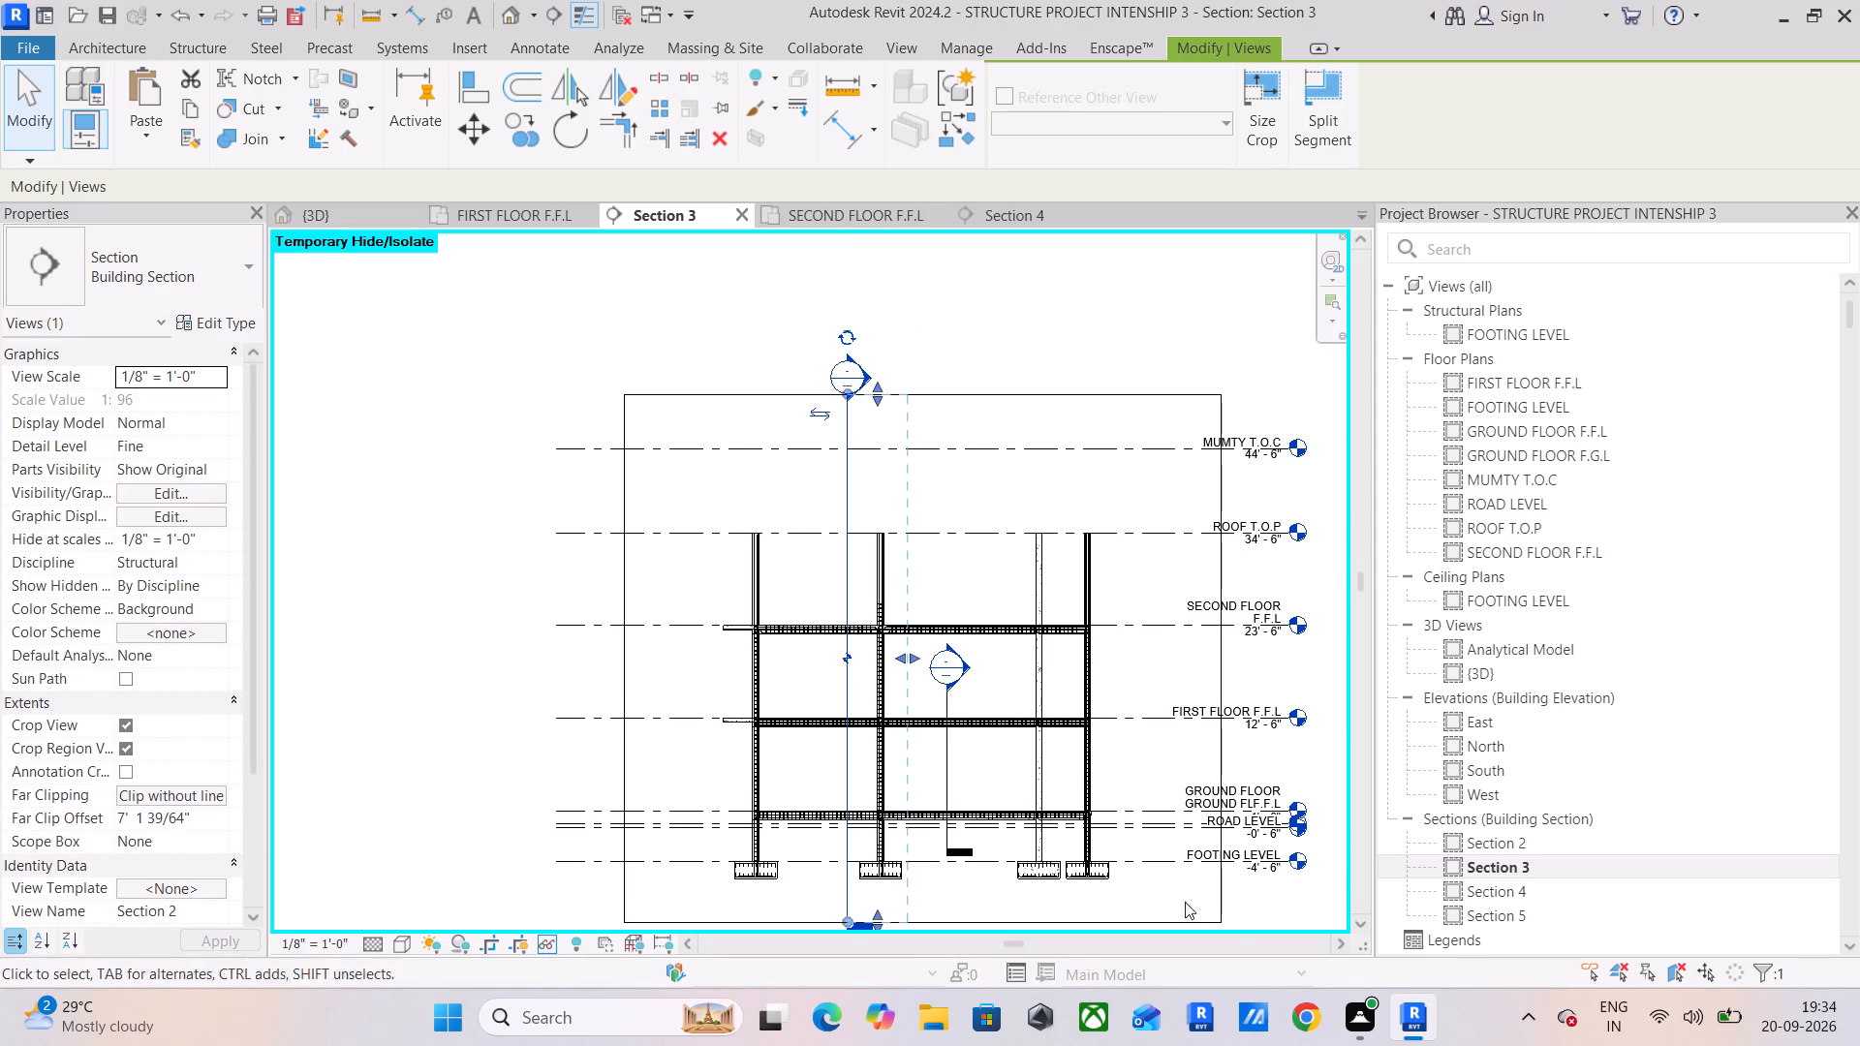
Open Section 5 and examine the first-floor beam's stirrups, longitudinal bars and slab bars between the columns.
double_click(1488, 914)
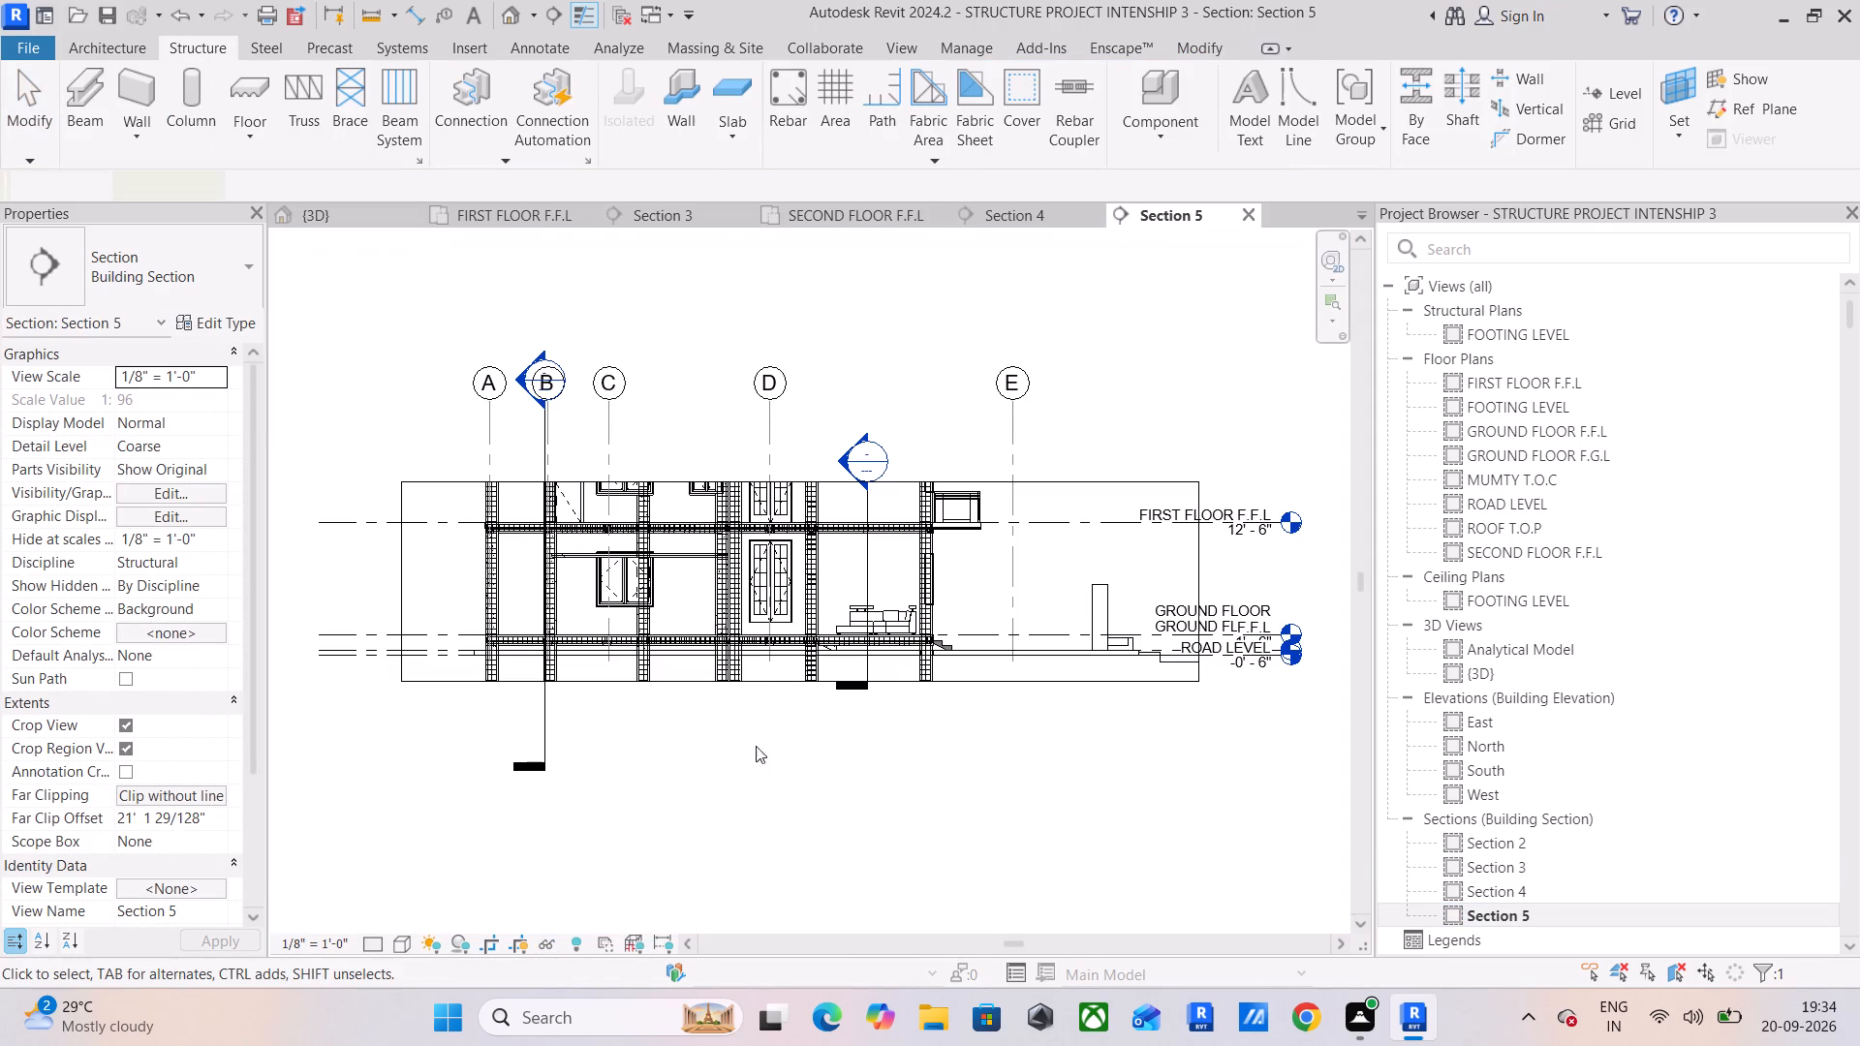
scroll(754, 672, up, 5)
scroll(799, 579, up, 5)
middle_drag(828, 602, 673, 960)
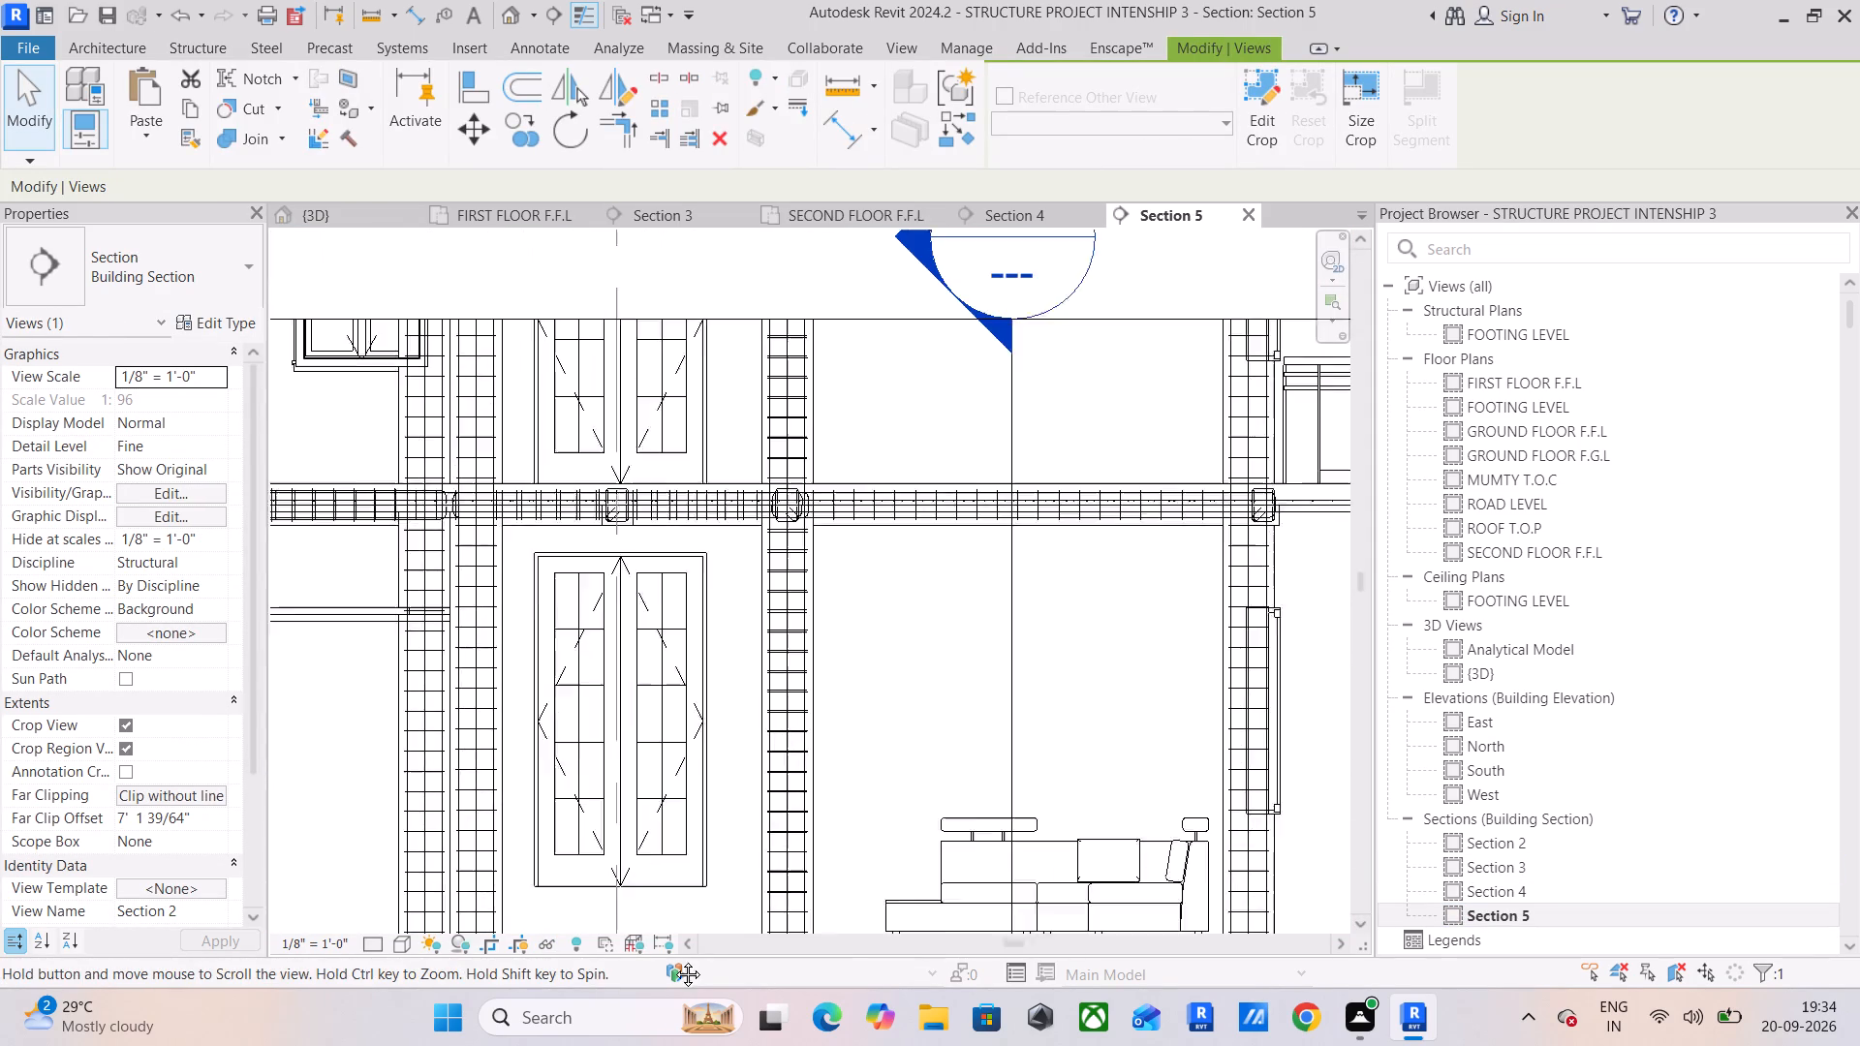
middle_drag(673, 960, 674, 969)
scroll(642, 521, up, 12)
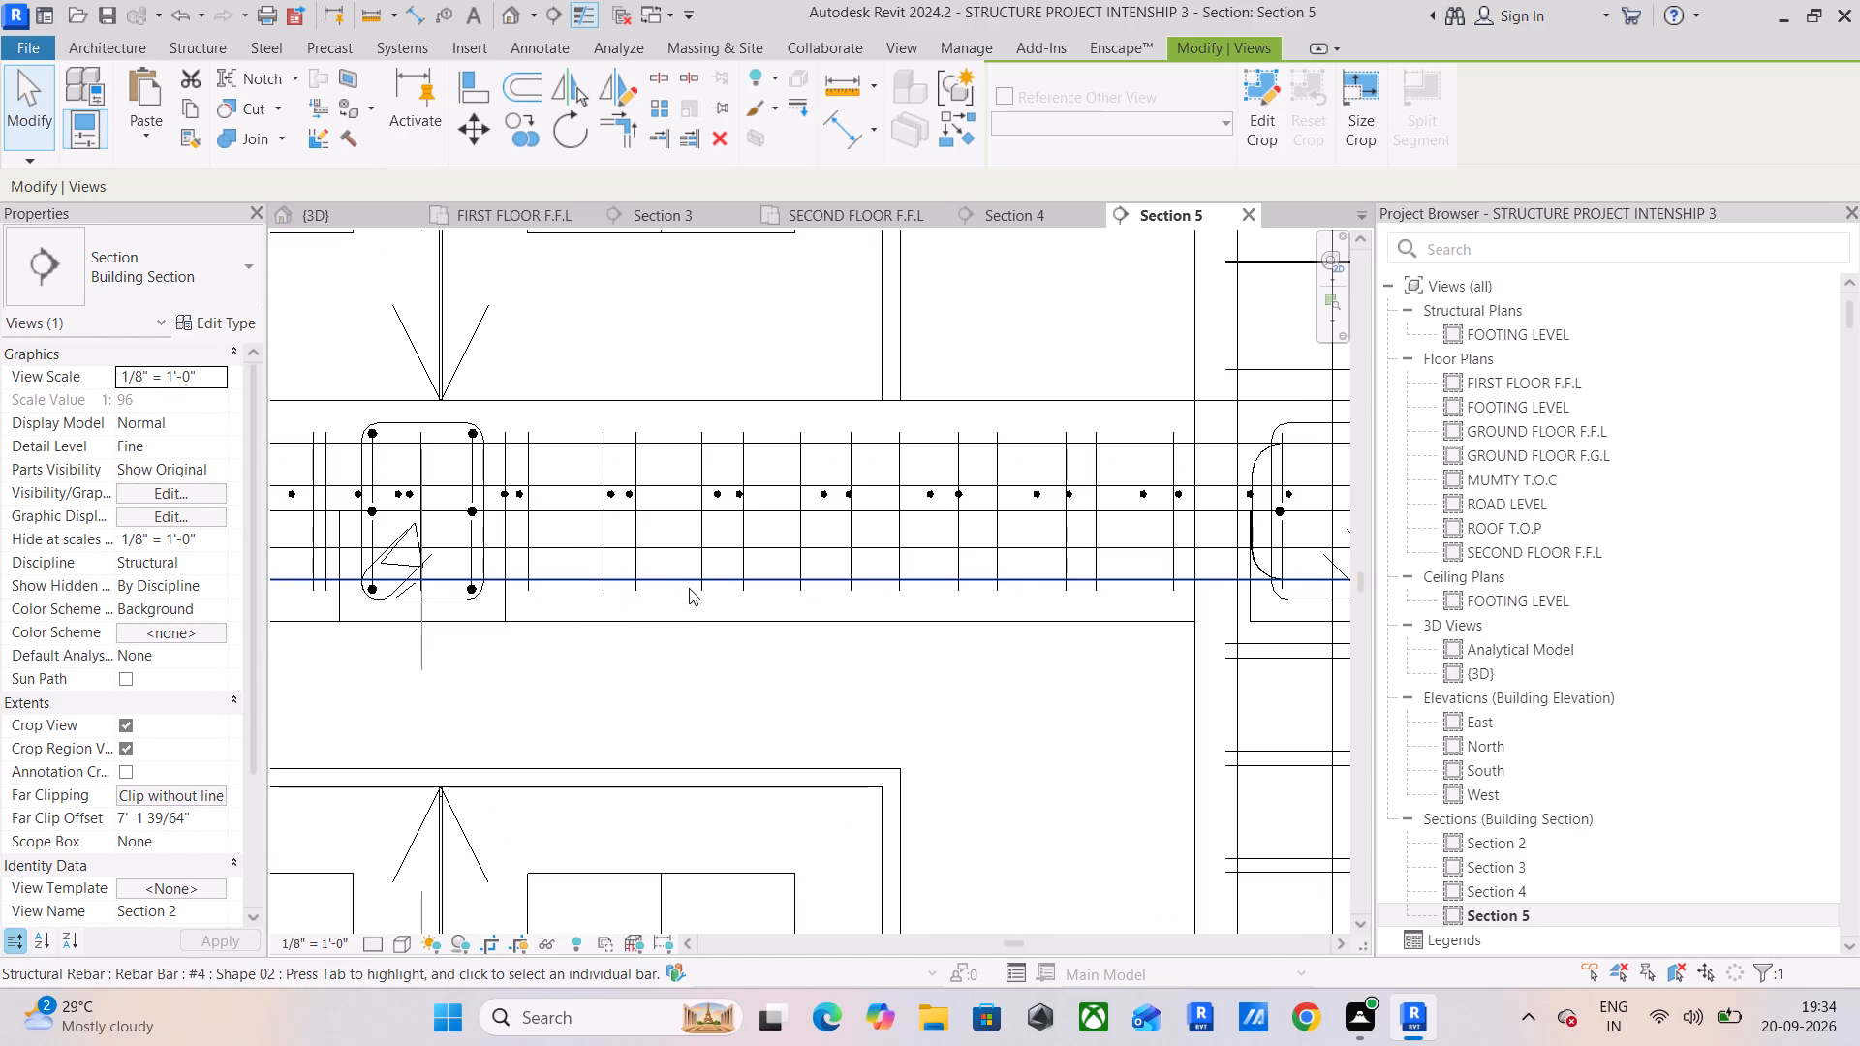
scroll(689, 584, down, 16)
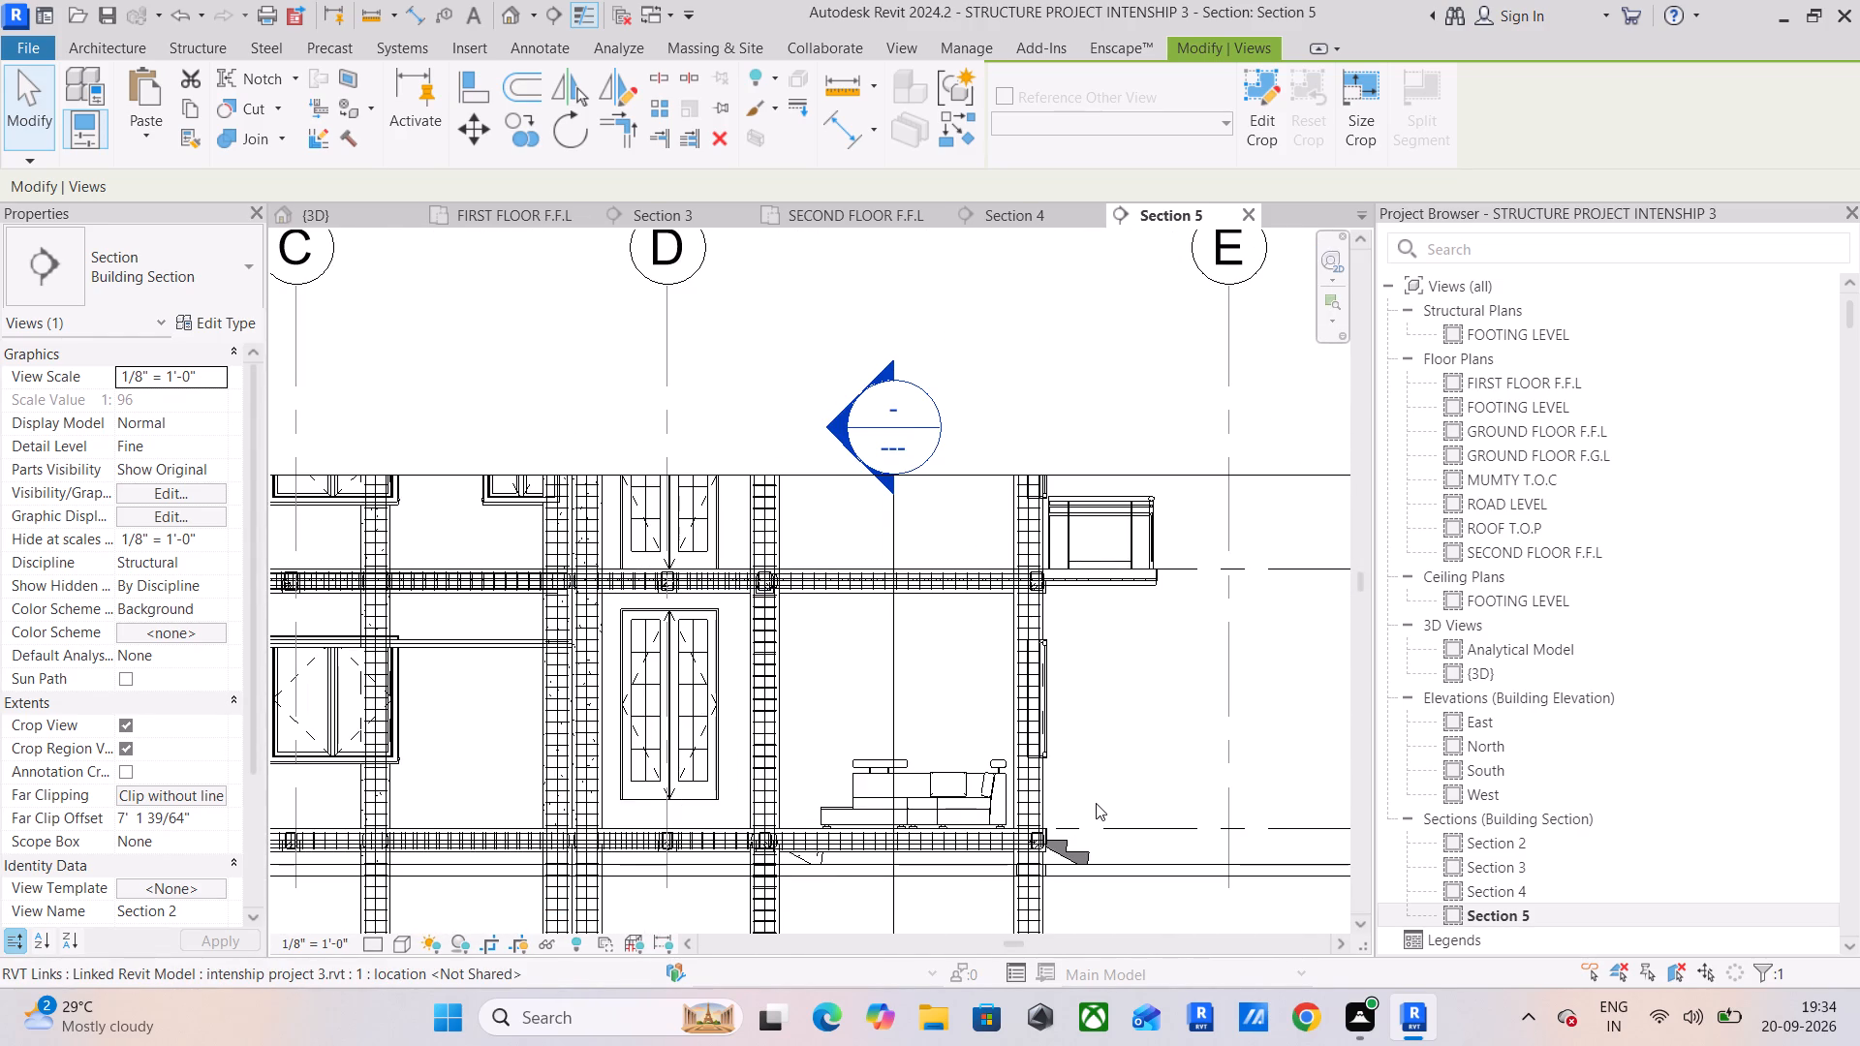
Open Section 2 and examine the first-floor beam reinforcement and its joint with the end column.
double_click(1464, 835)
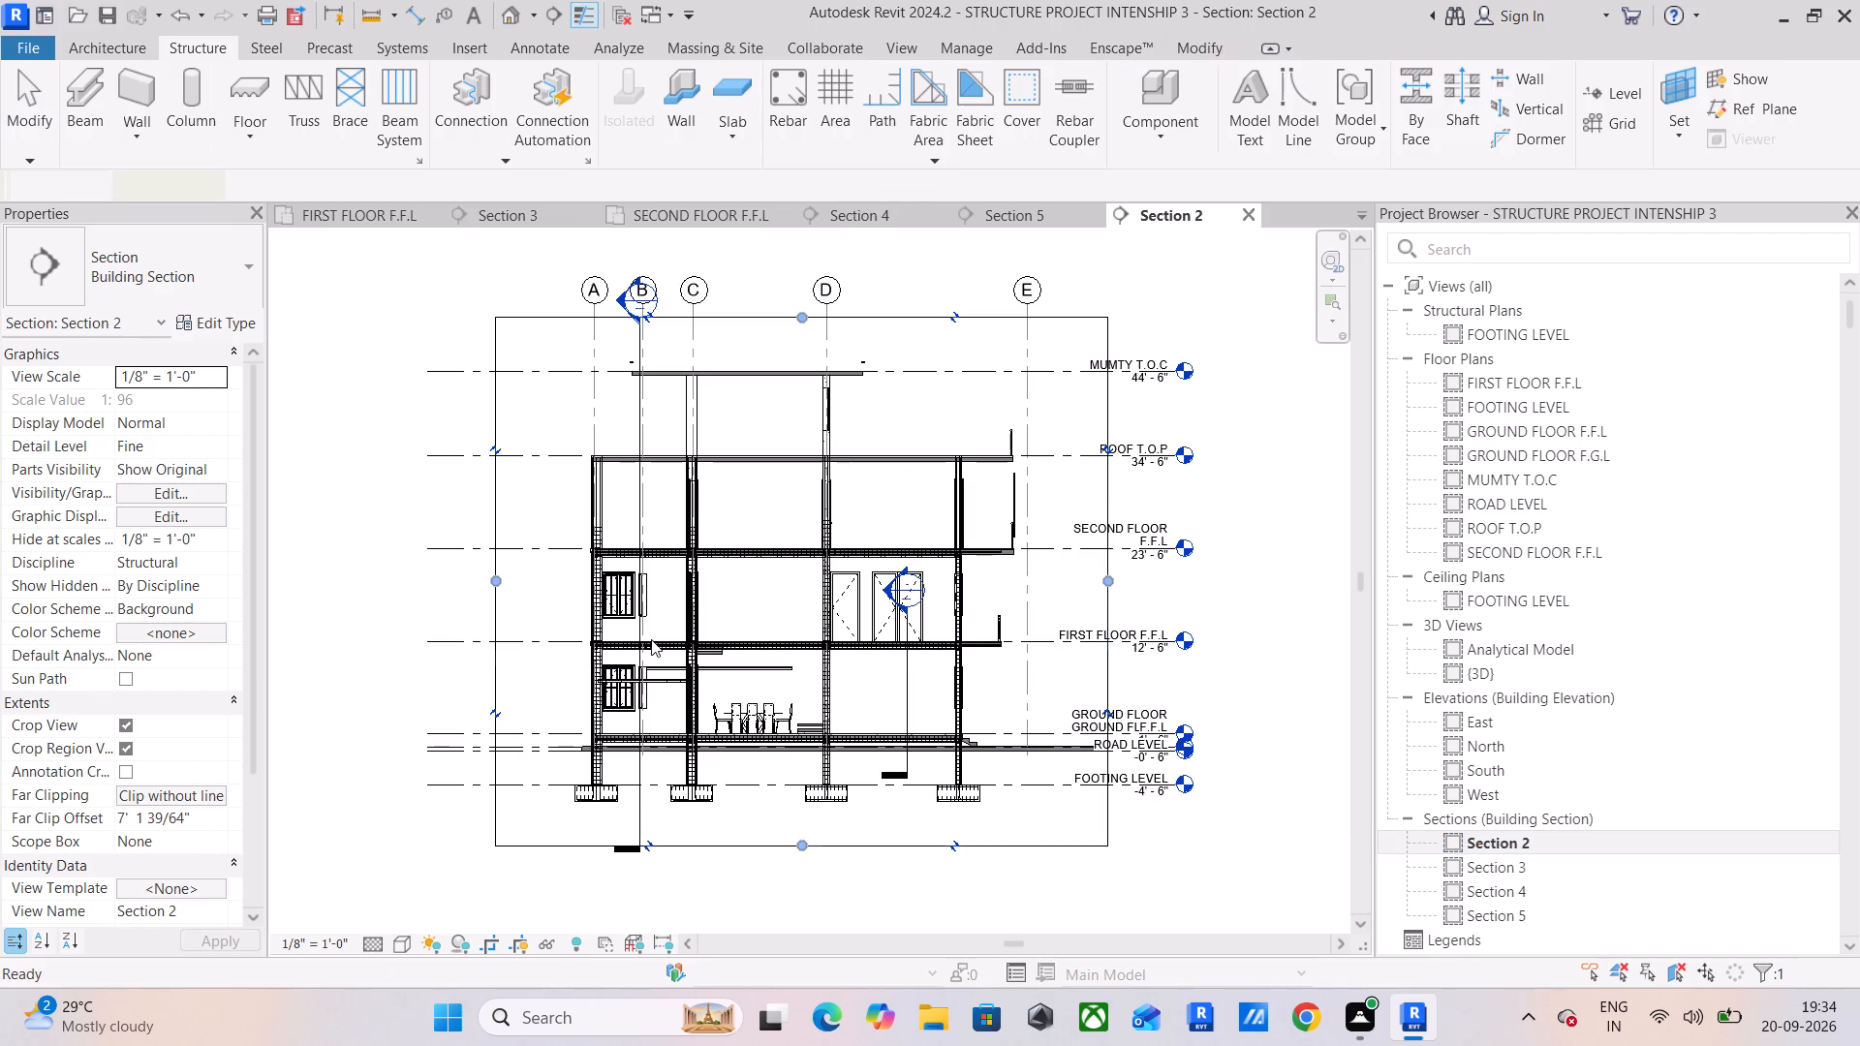
scroll(752, 618, up, 10)
middle_drag(711, 691, 965, 545)
middle_drag(829, 649, 918, 614)
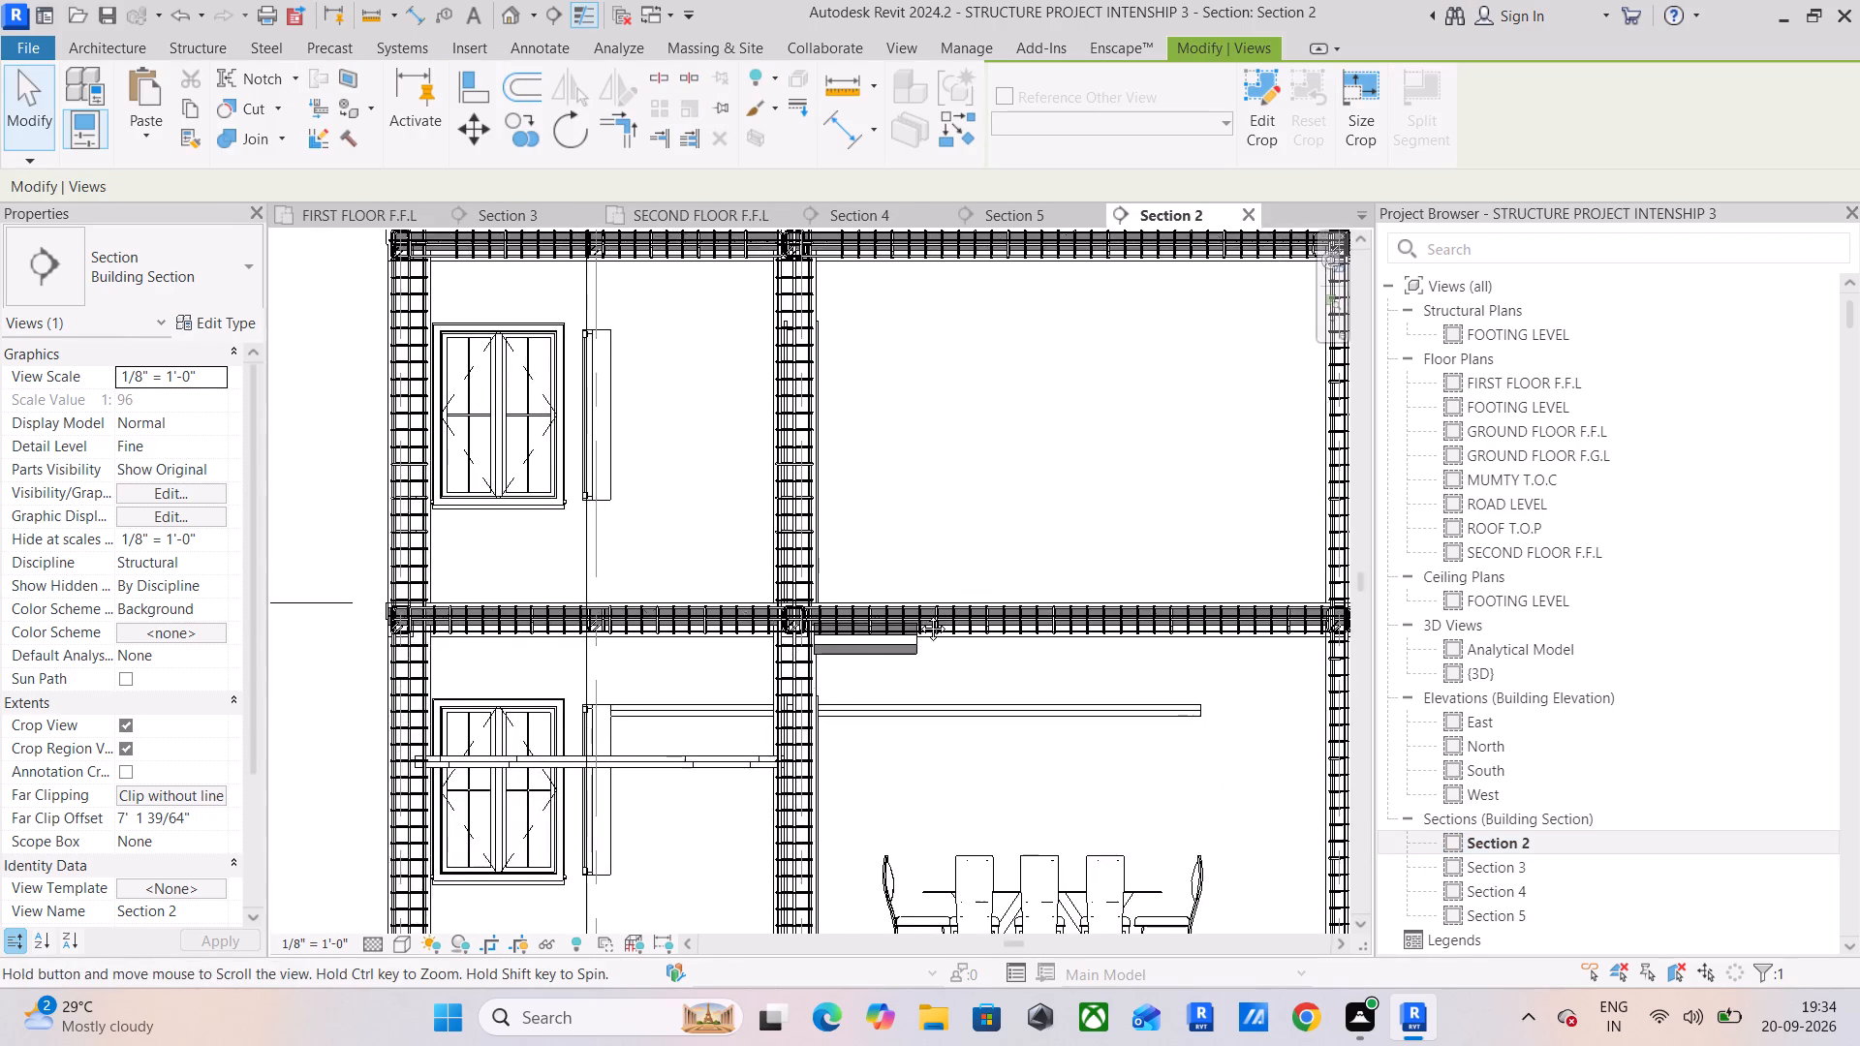
middle_drag(918, 614, 945, 600)
scroll(559, 535, up, 14)
scroll(625, 618, down, 5)
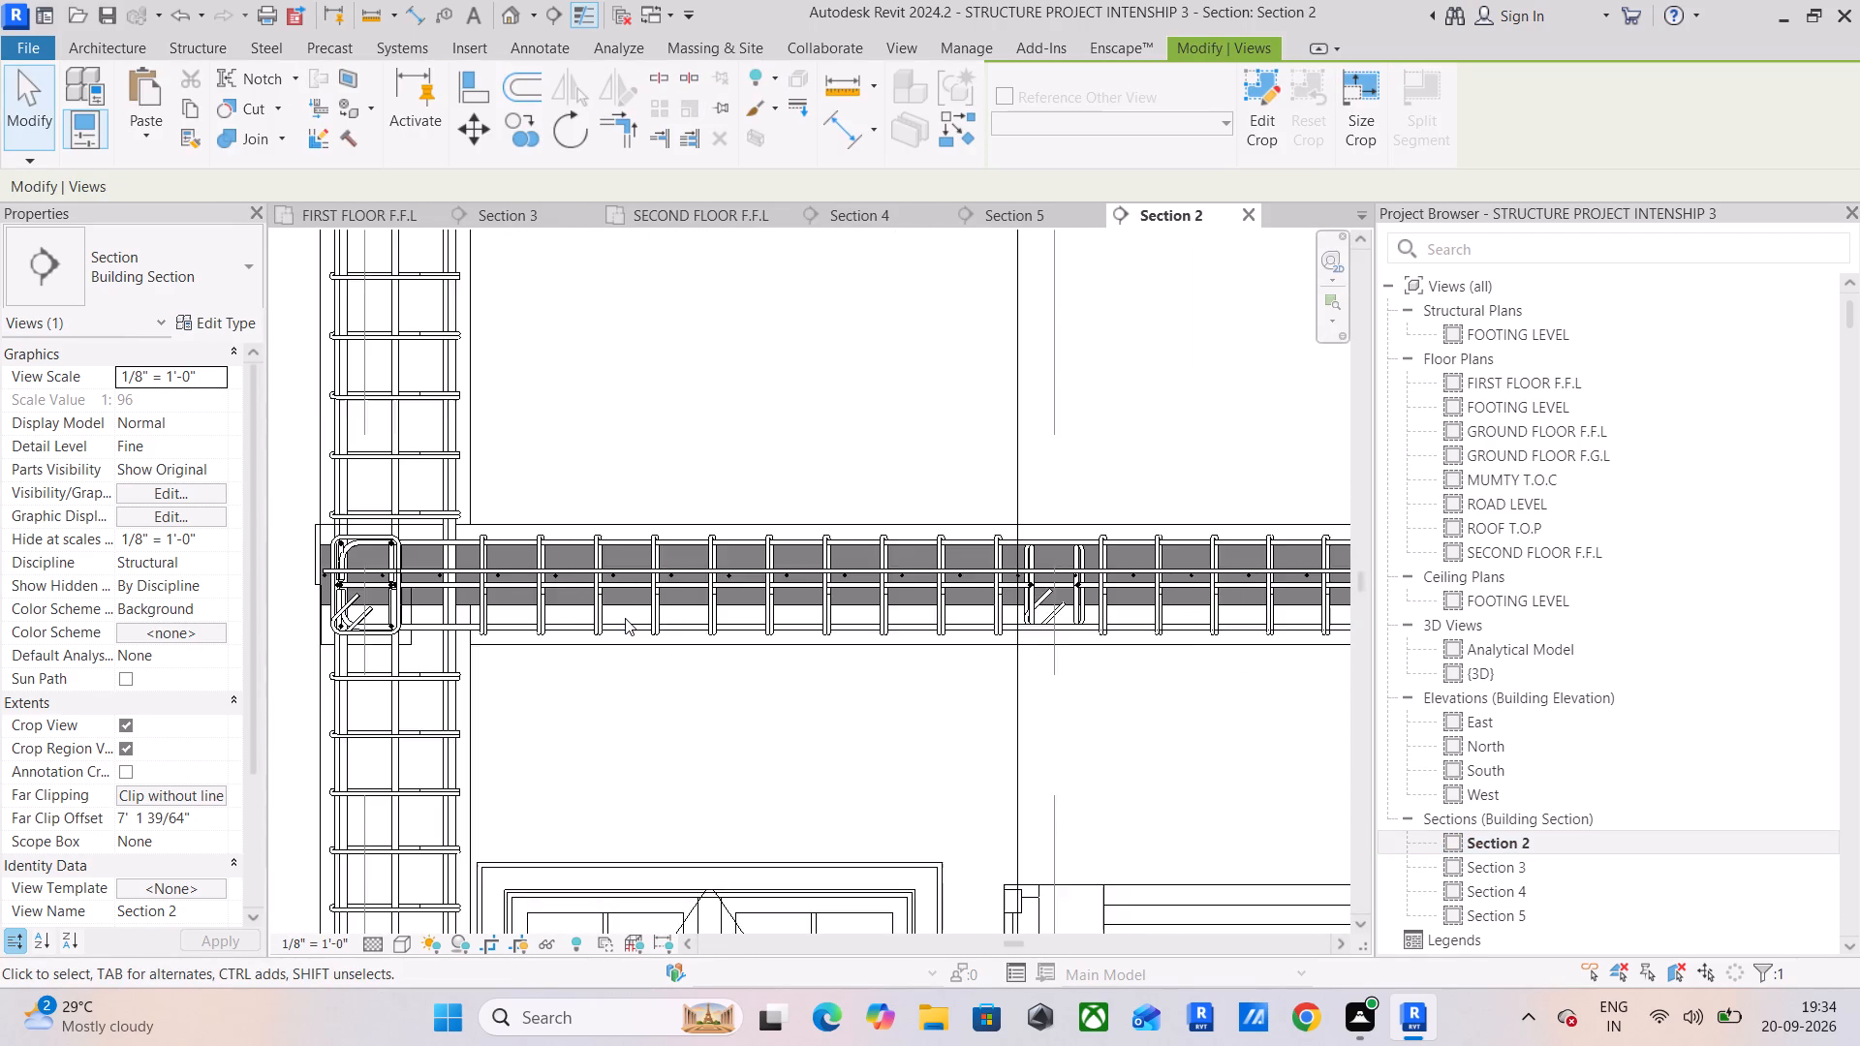
scroll(625, 618, down, 2)
scroll(625, 617, up, 4)
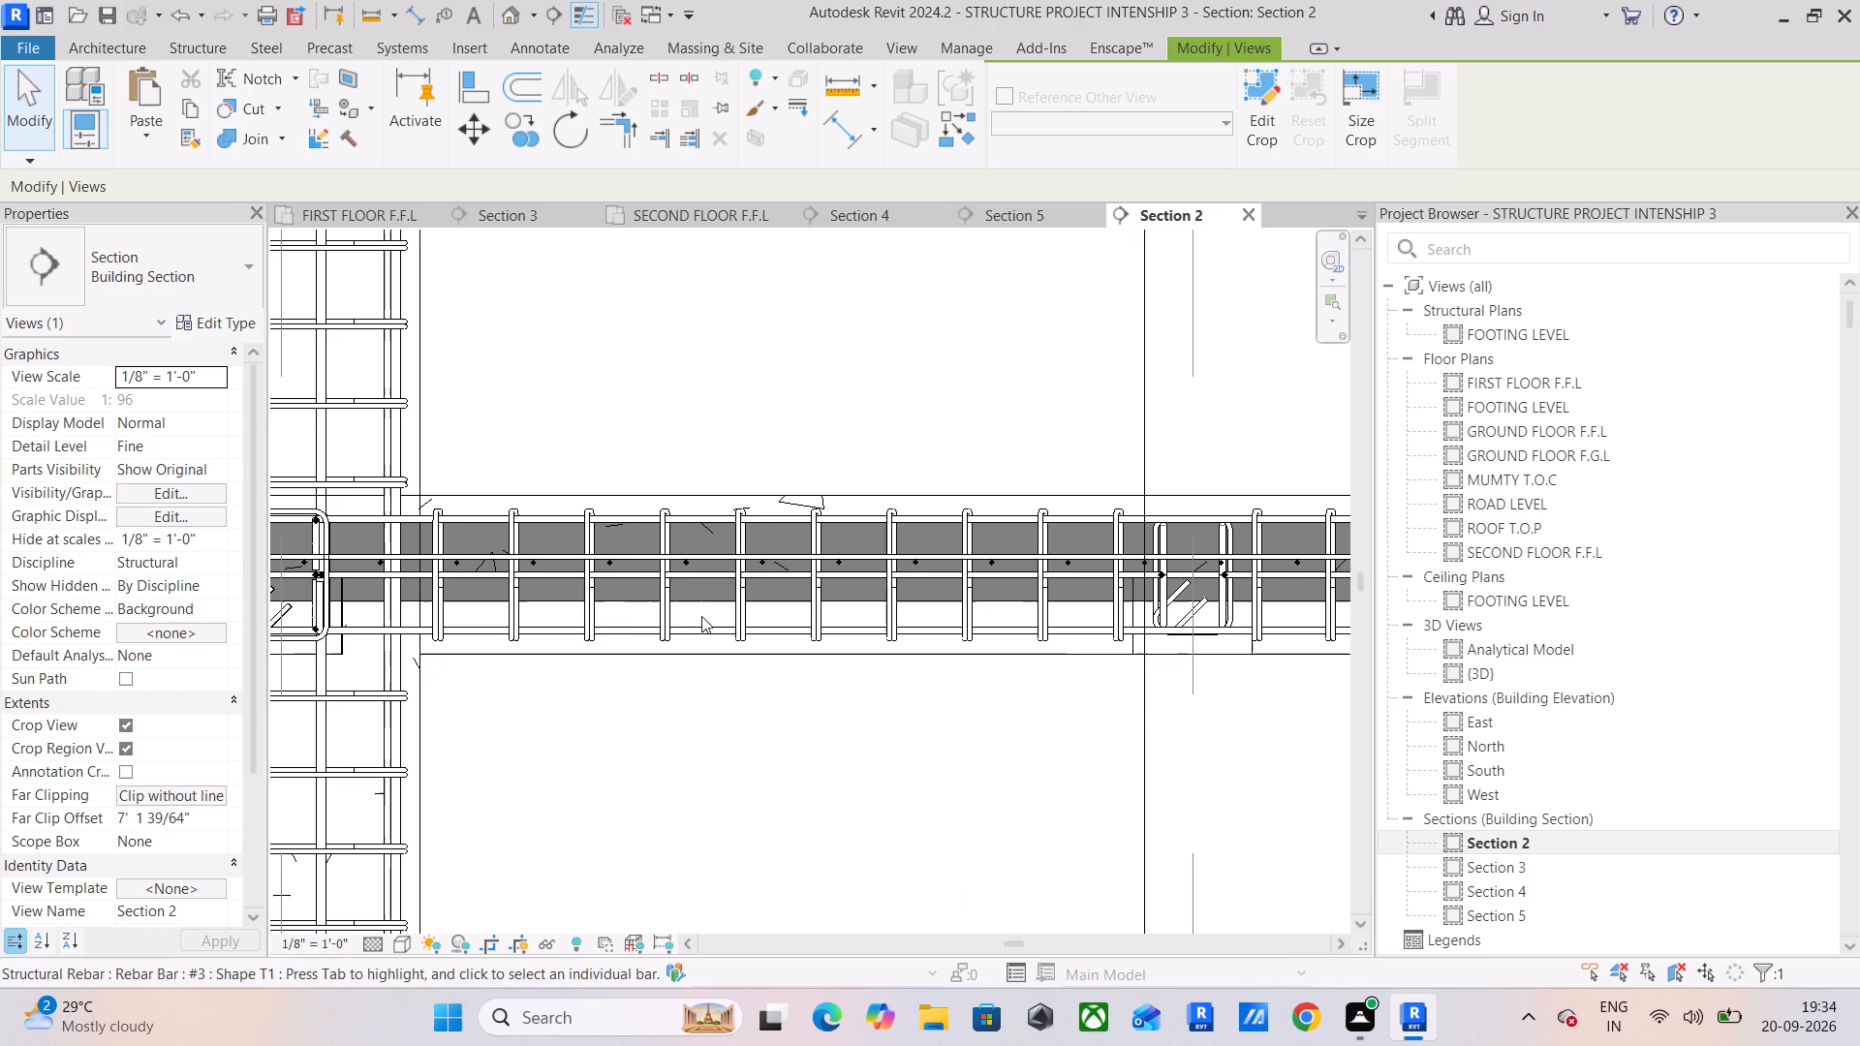
scroll(655, 634, down, 5)
middle_drag(651, 651, 737, 611)
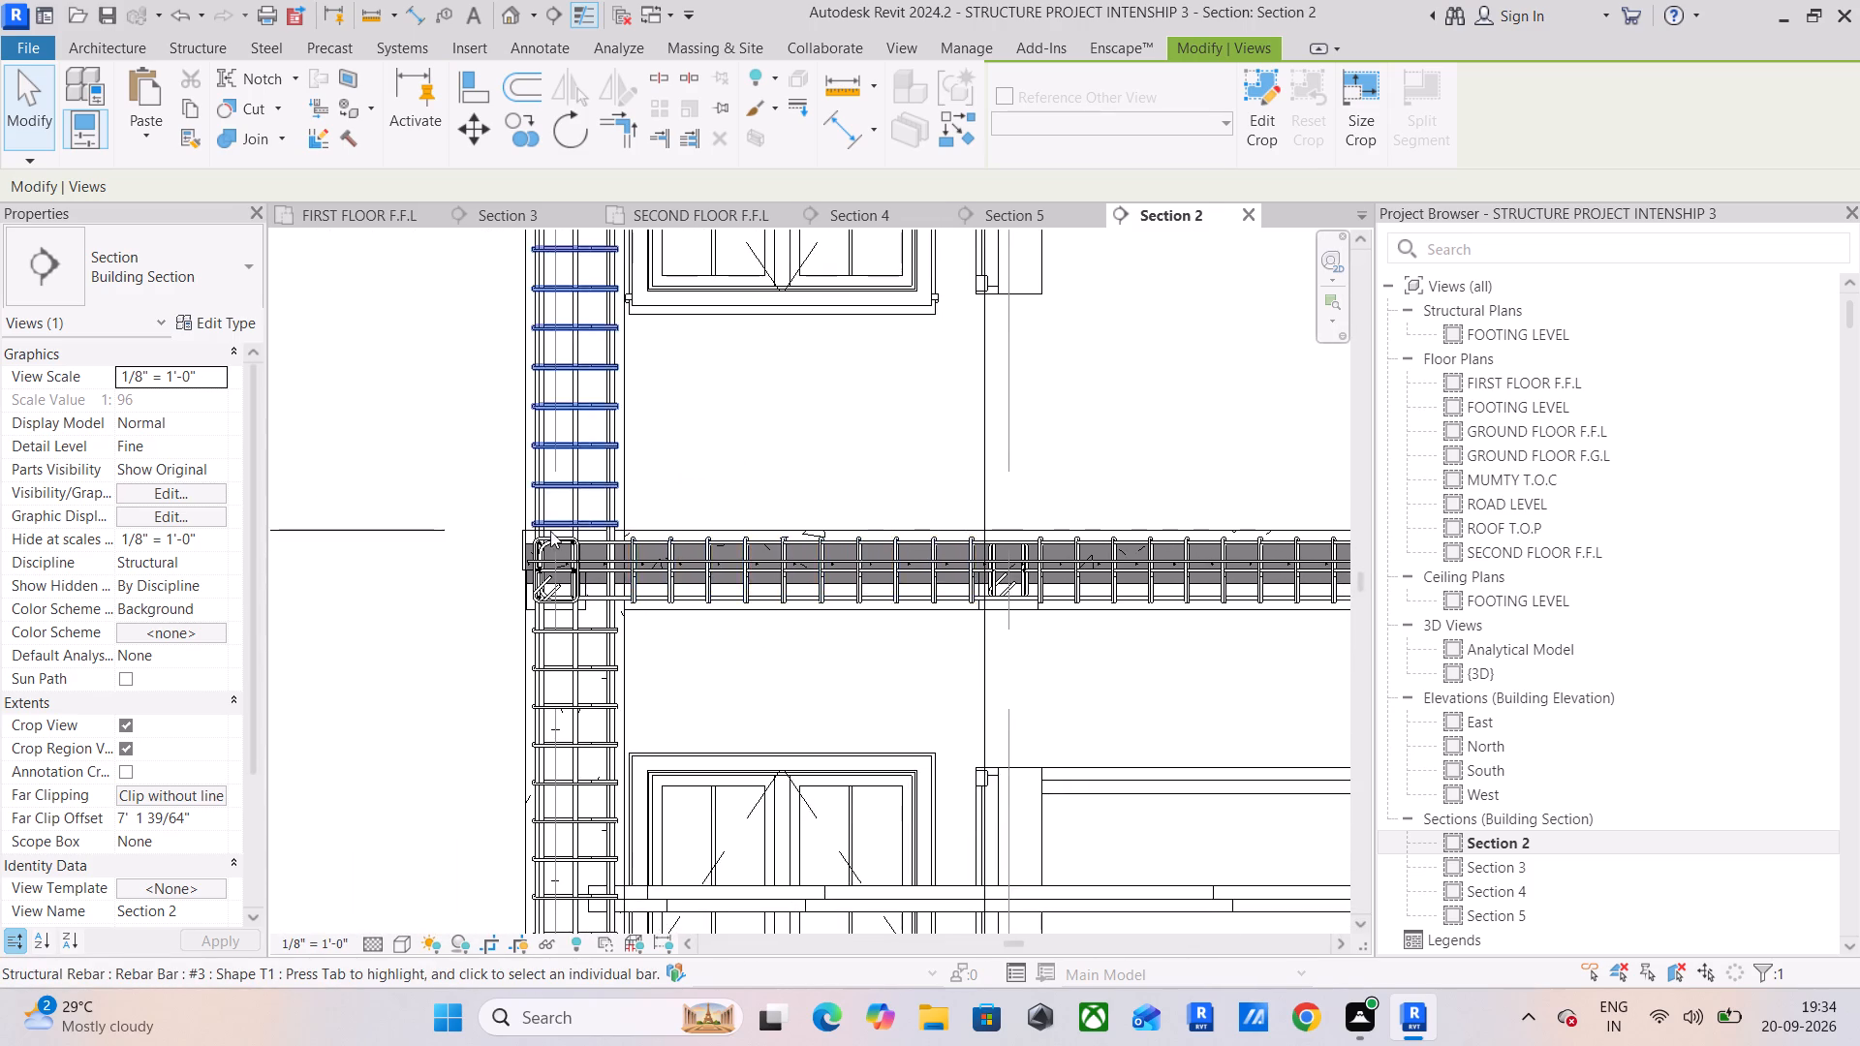
scroll(542, 526, up, 14)
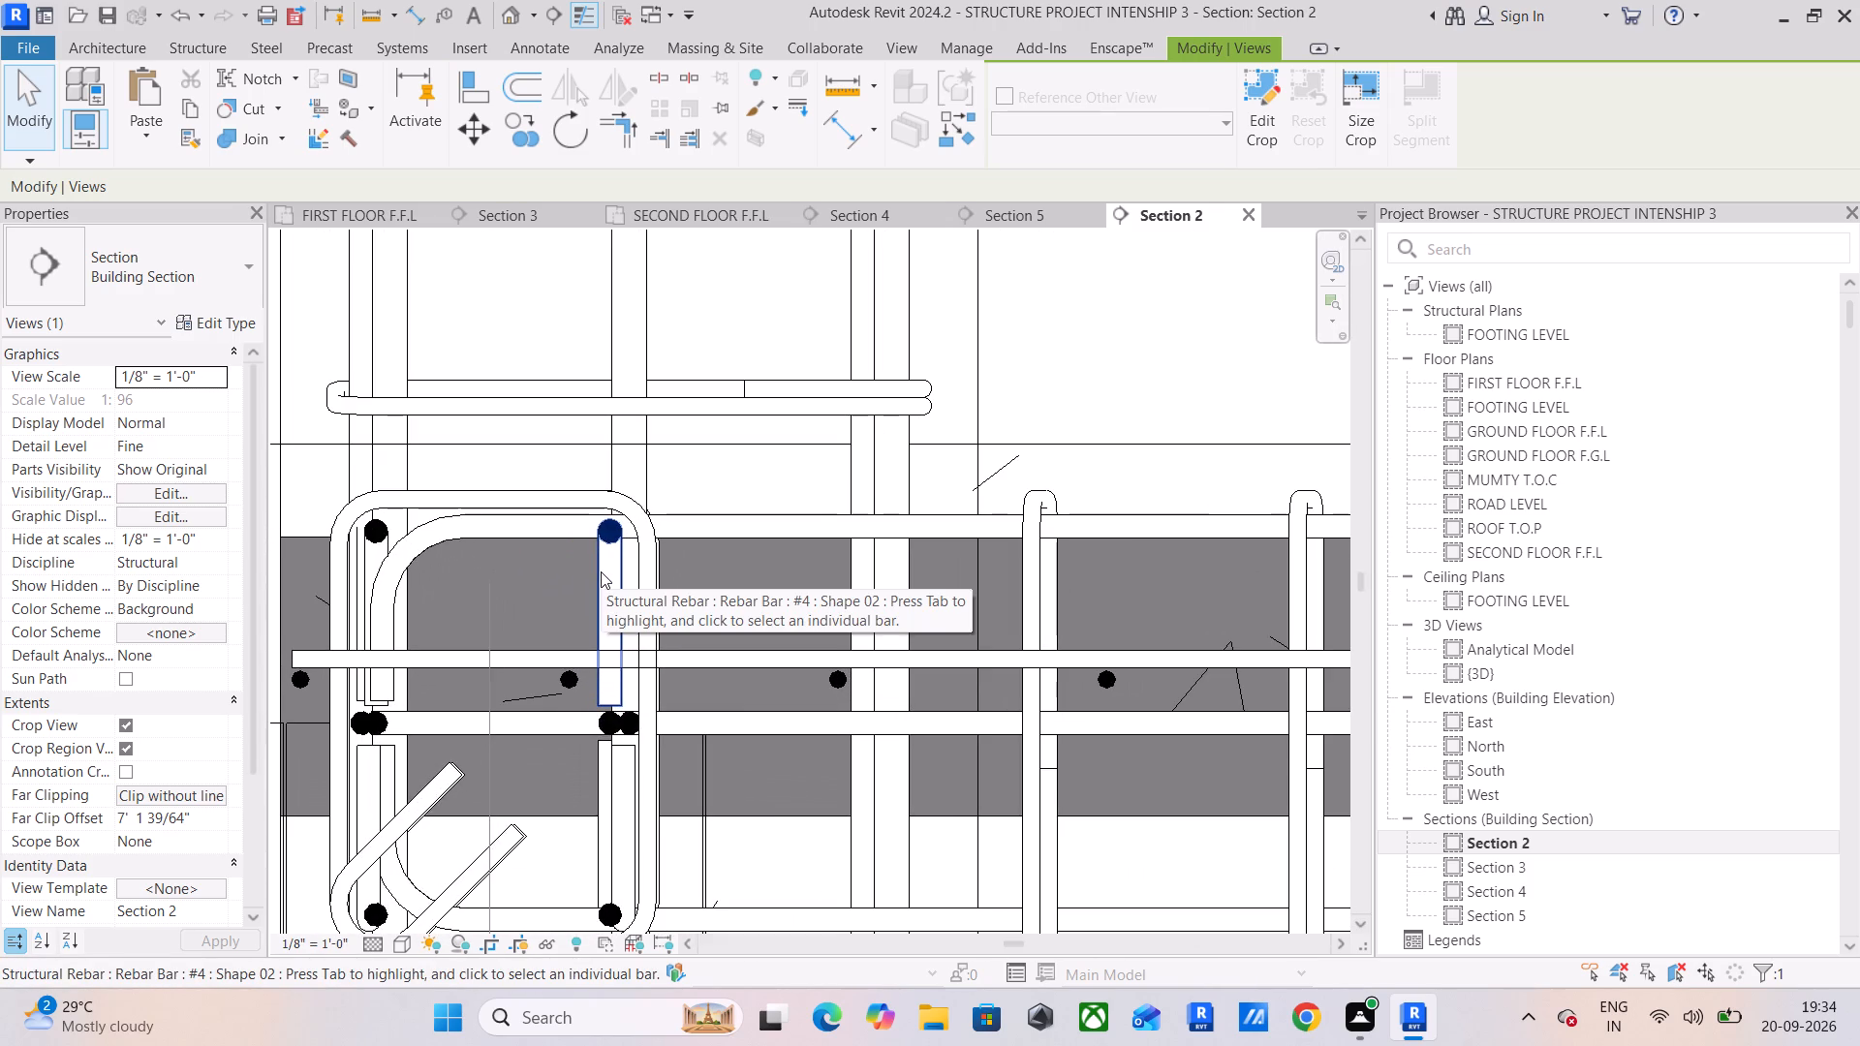
scroll(692, 589, down, 9)
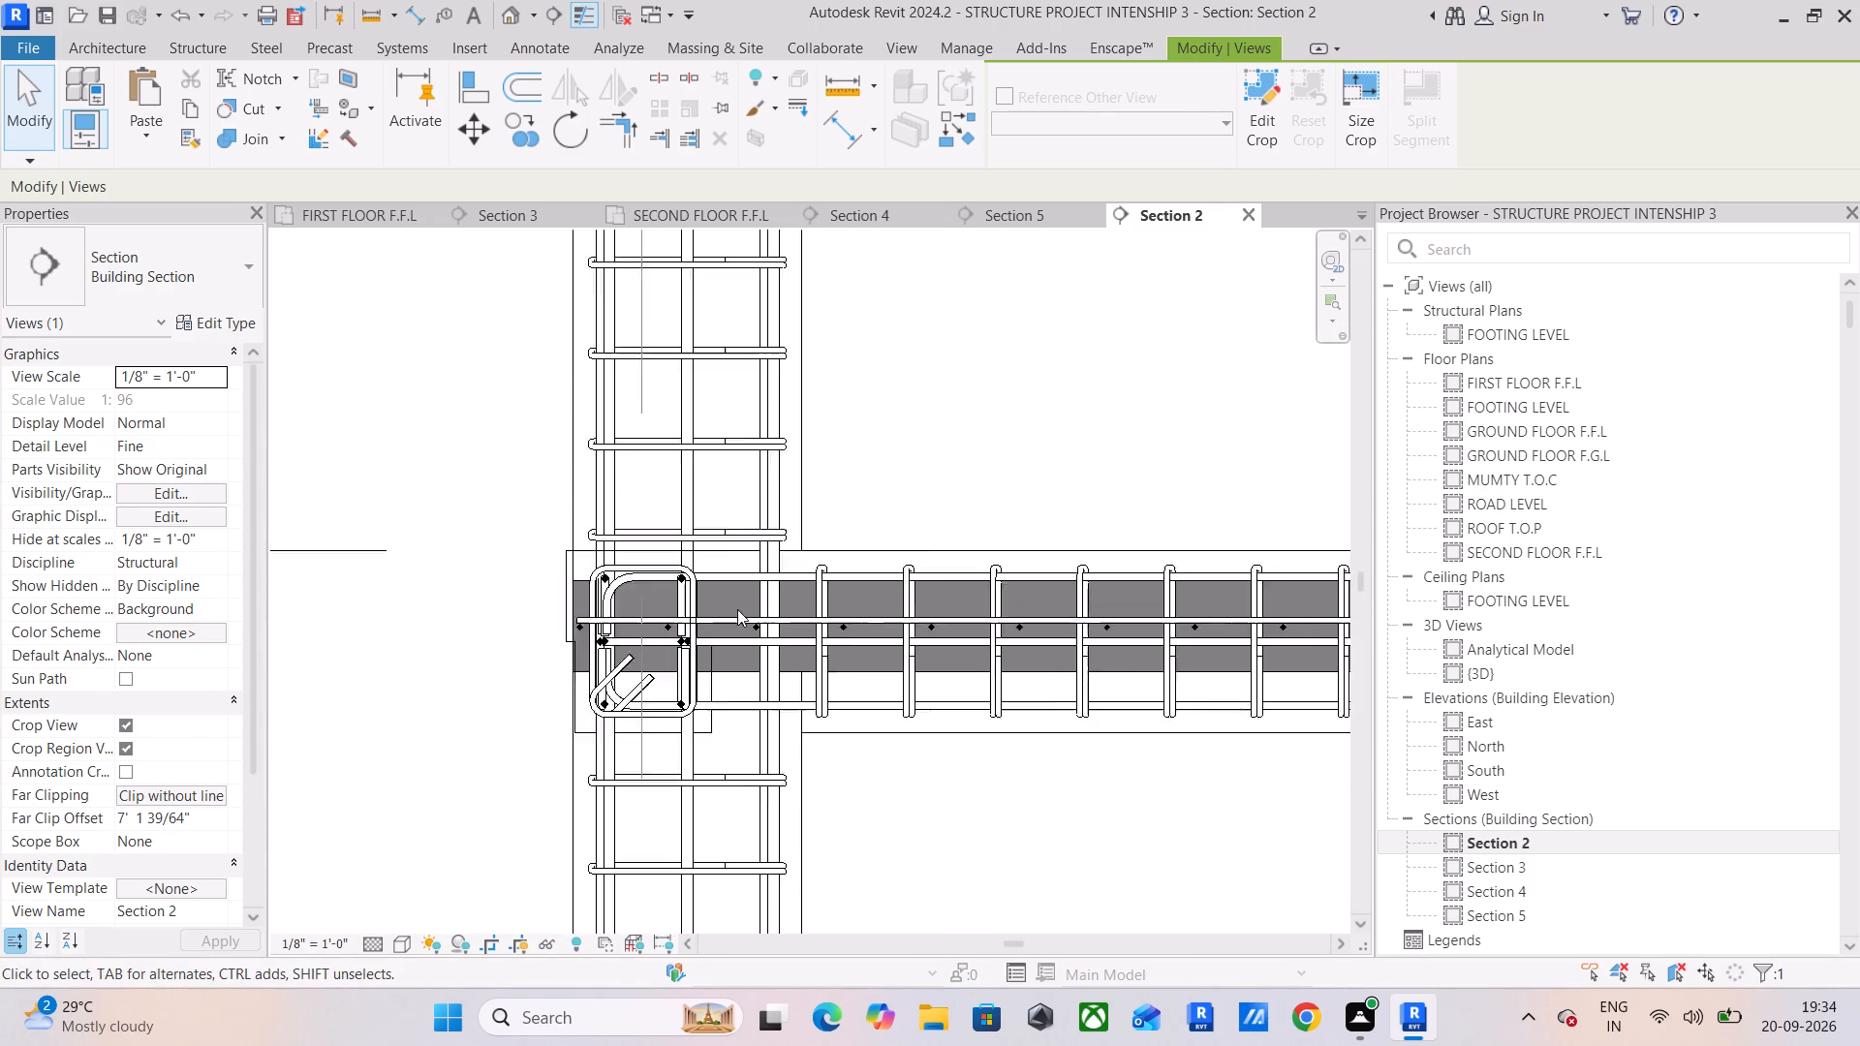
scroll(737, 609, down, 1)
middle_drag(978, 742, 518, 750)
scroll(635, 749, down, 7)
middle_drag(700, 751, 592, 588)
scroll(674, 656, down, 4)
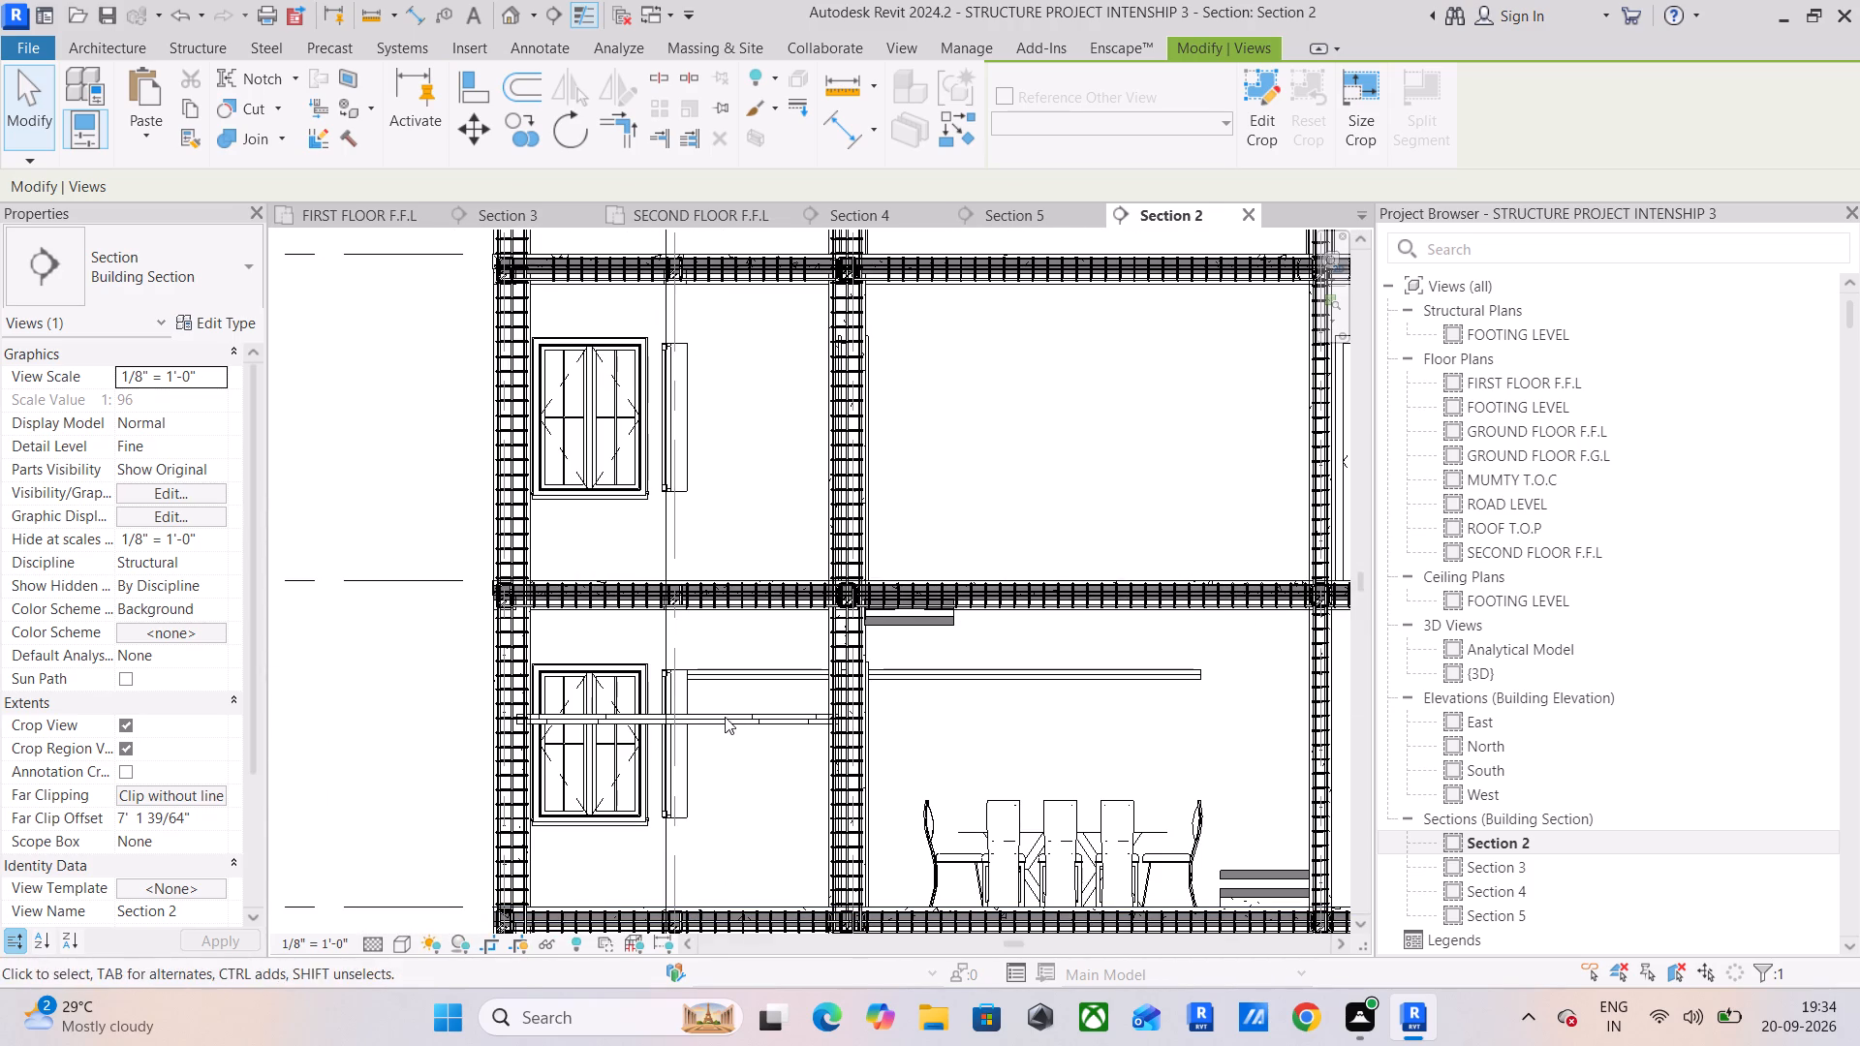
Temporarily hide the linked architectural model in Section 2.
click(641, 664)
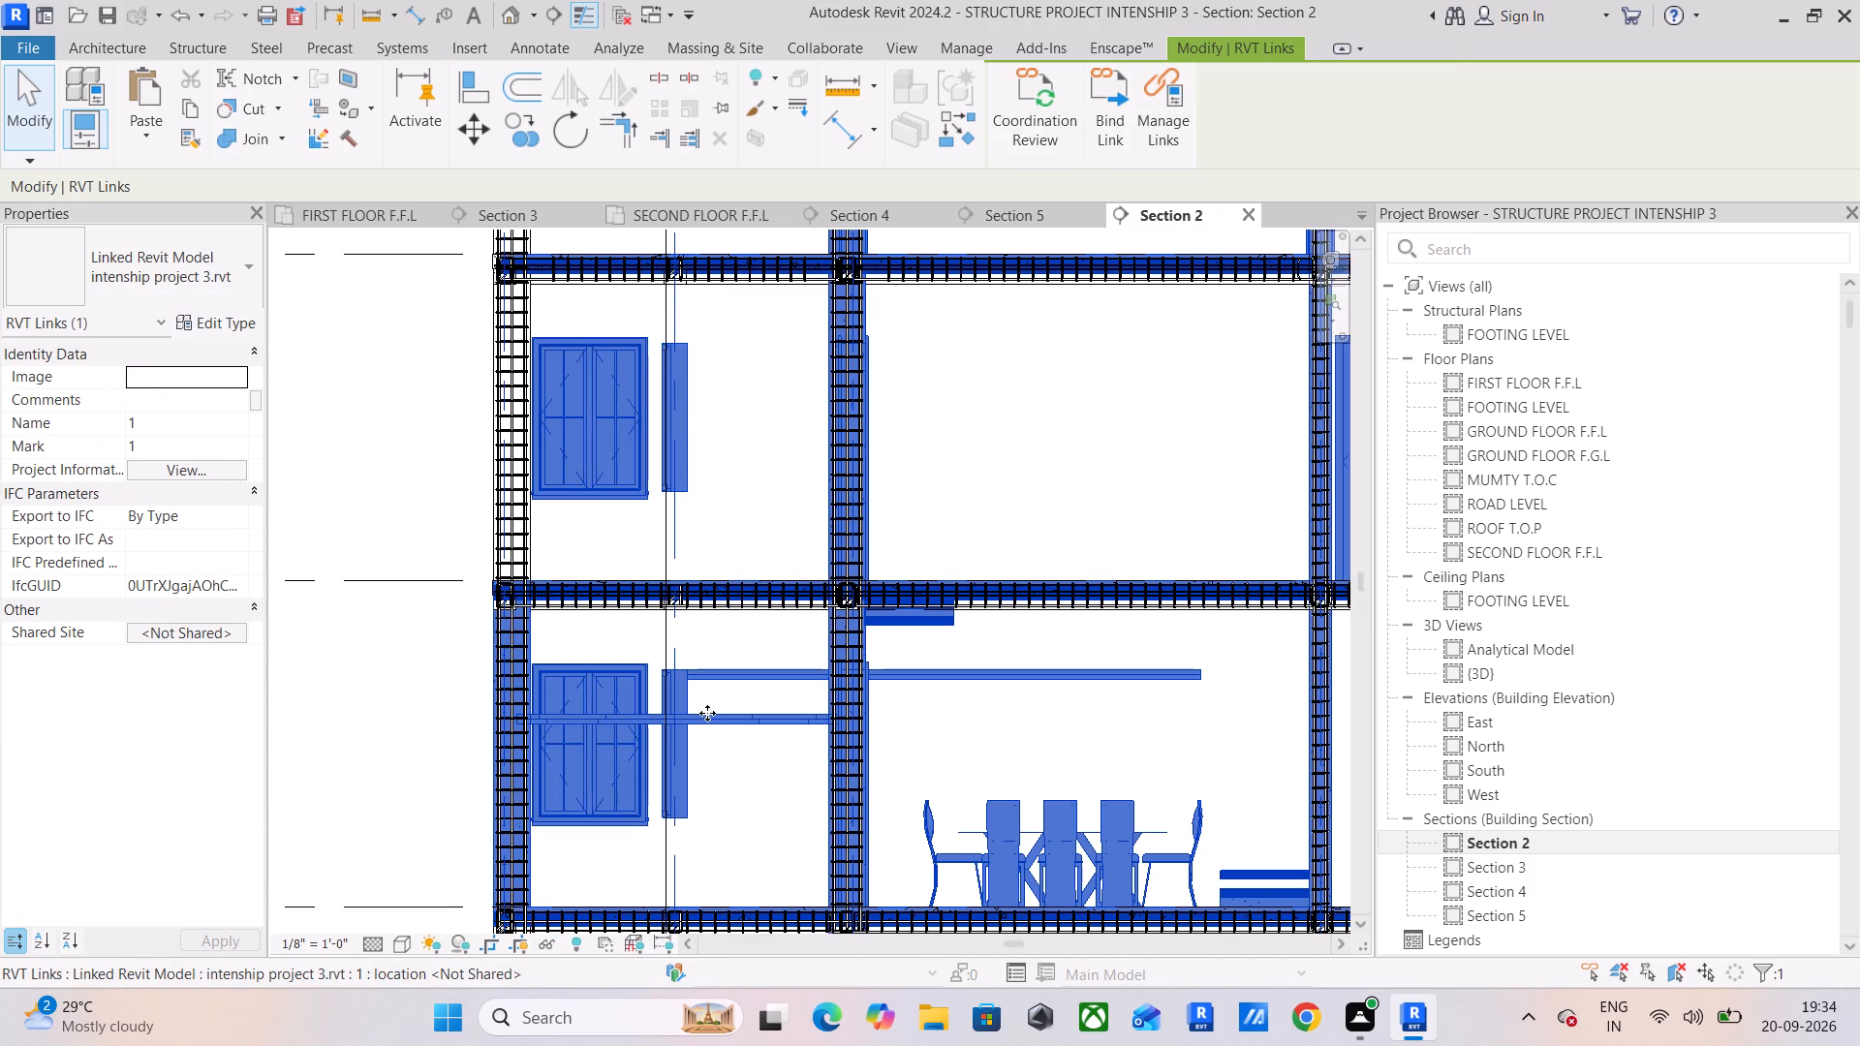
text(HH)
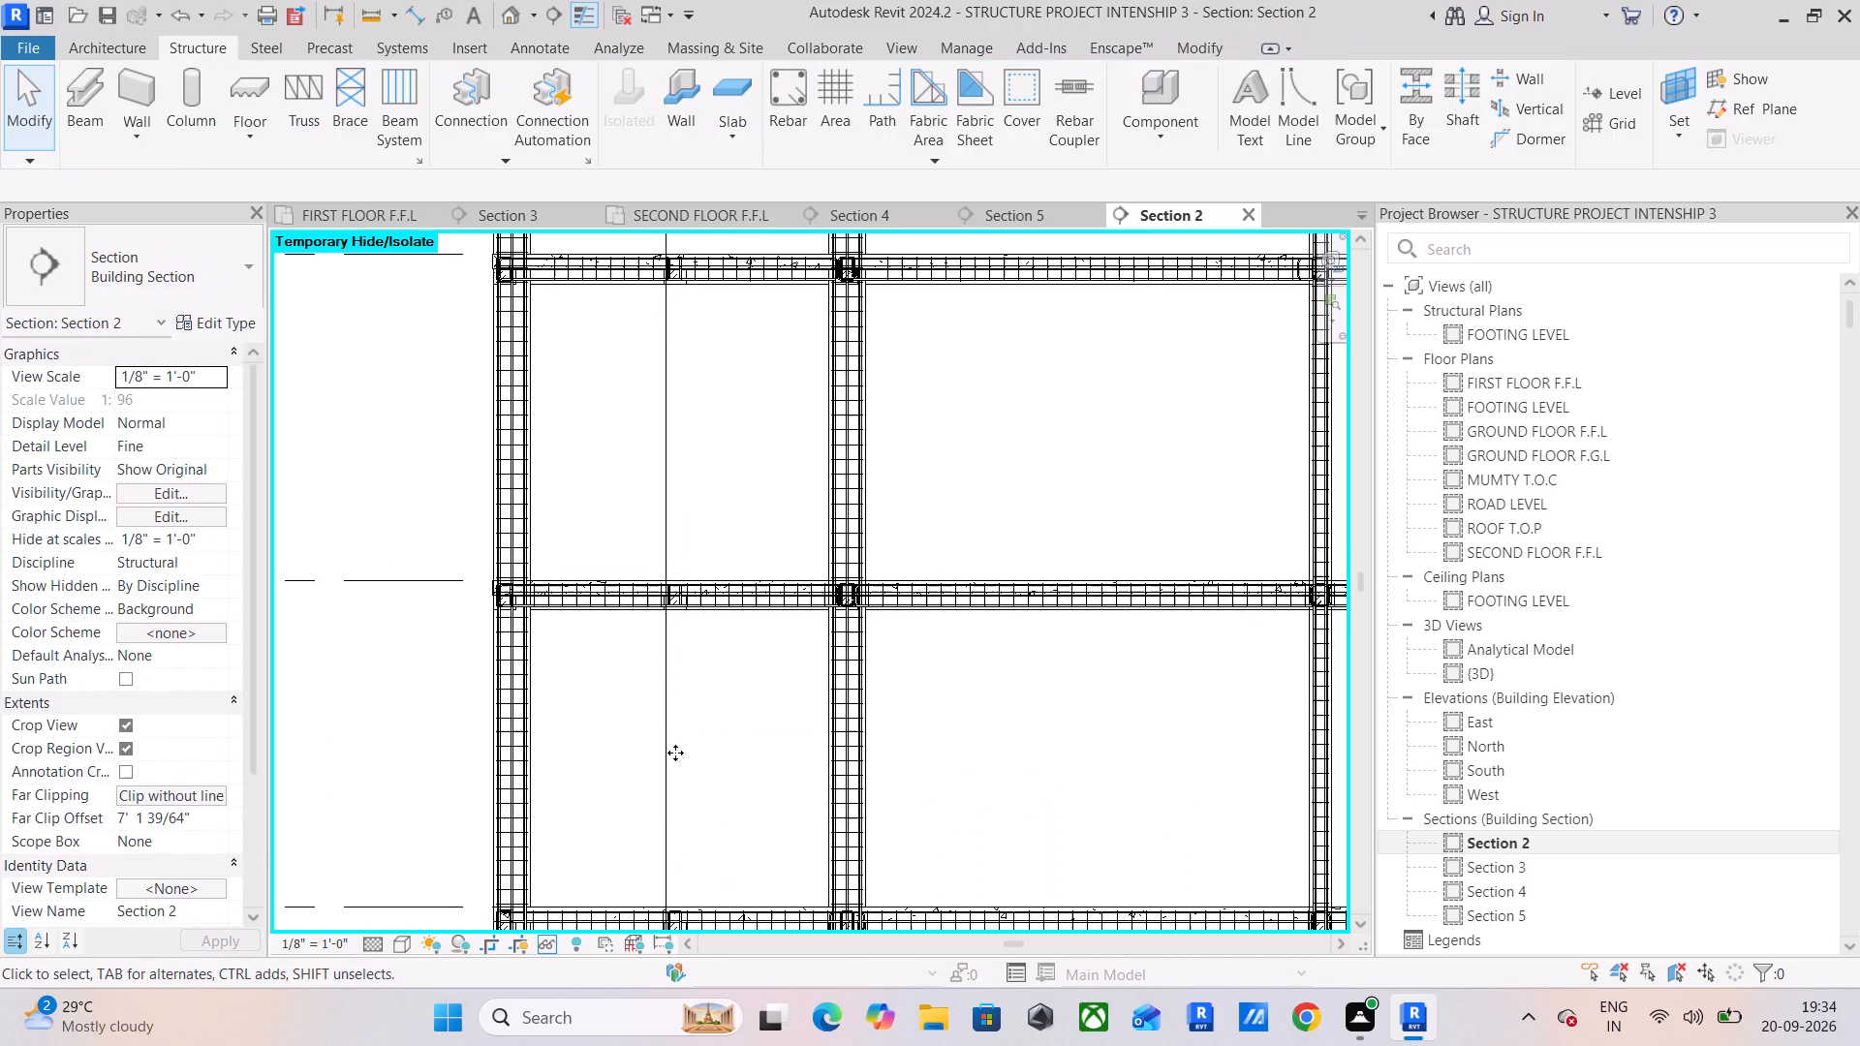
Examine the #3 slab bars, stirrups and hooked #4 bars where the first-floor beam meets the end column.
scroll(581, 570, up, 12)
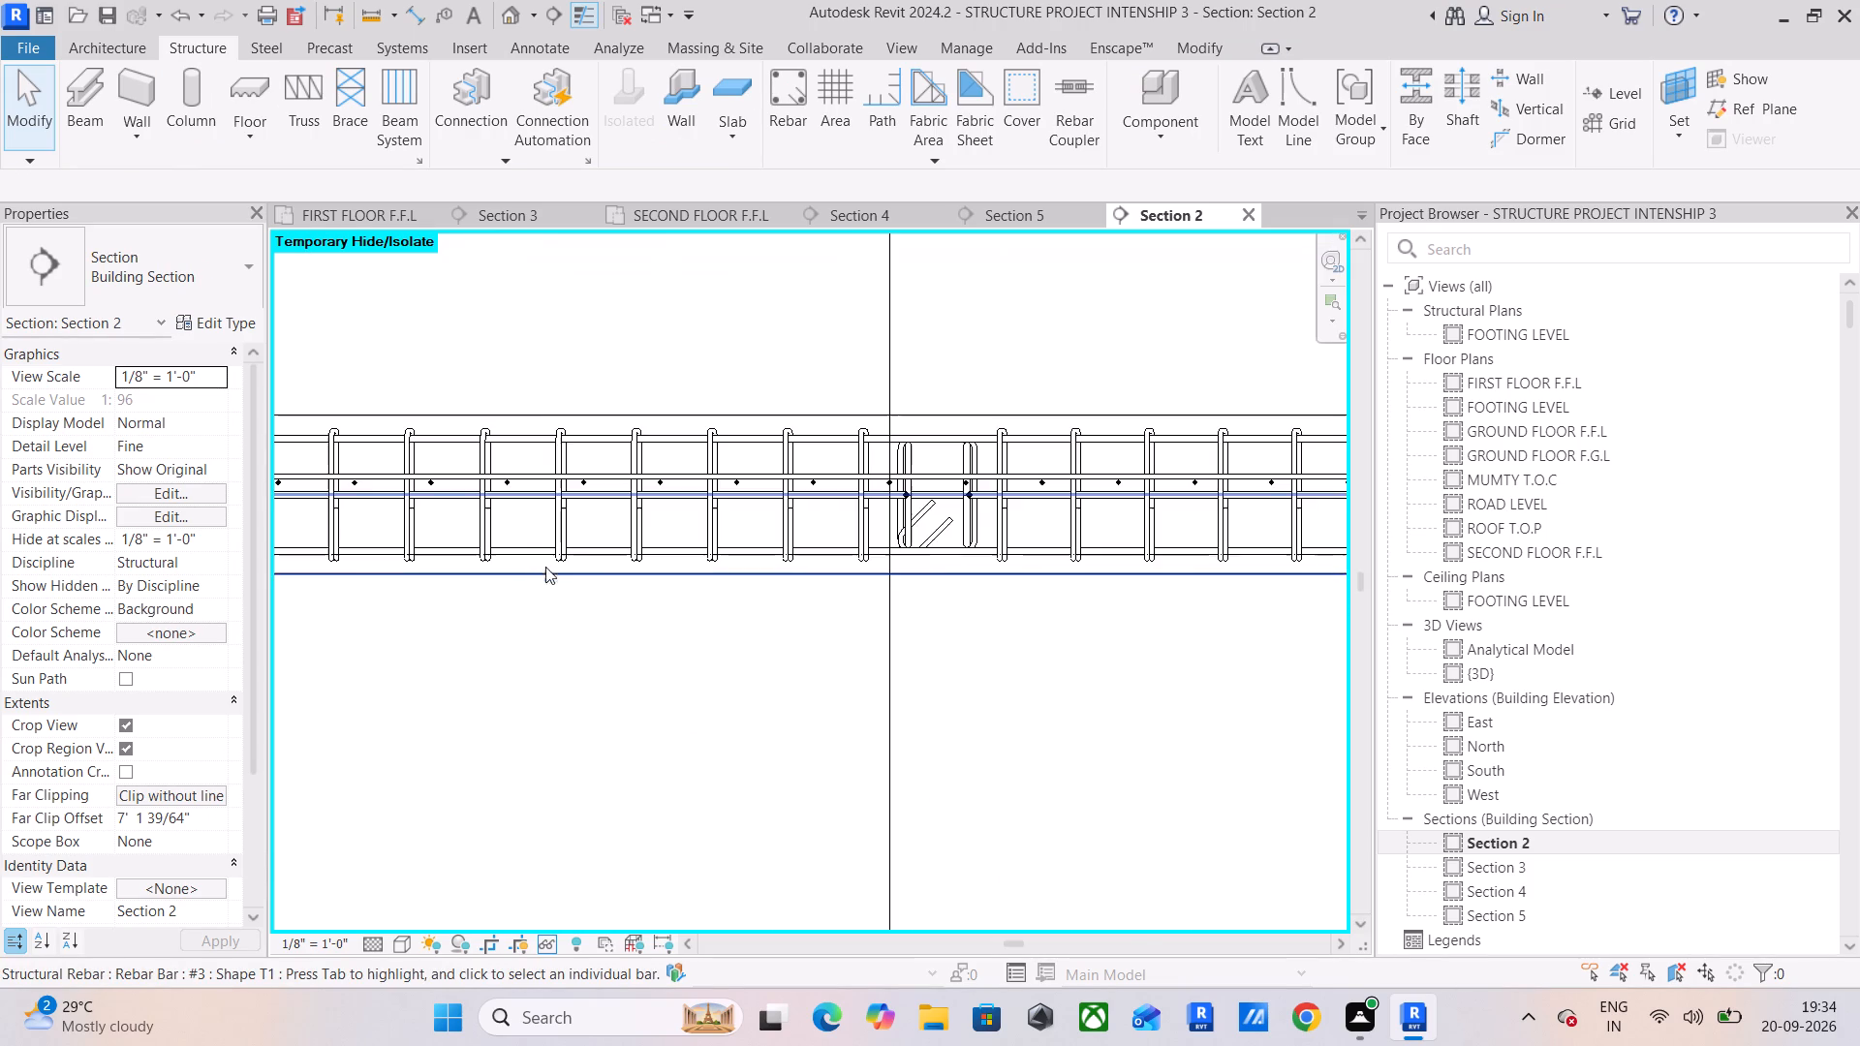
middle_drag(501, 556, 912, 593)
scroll(554, 505, up, 3)
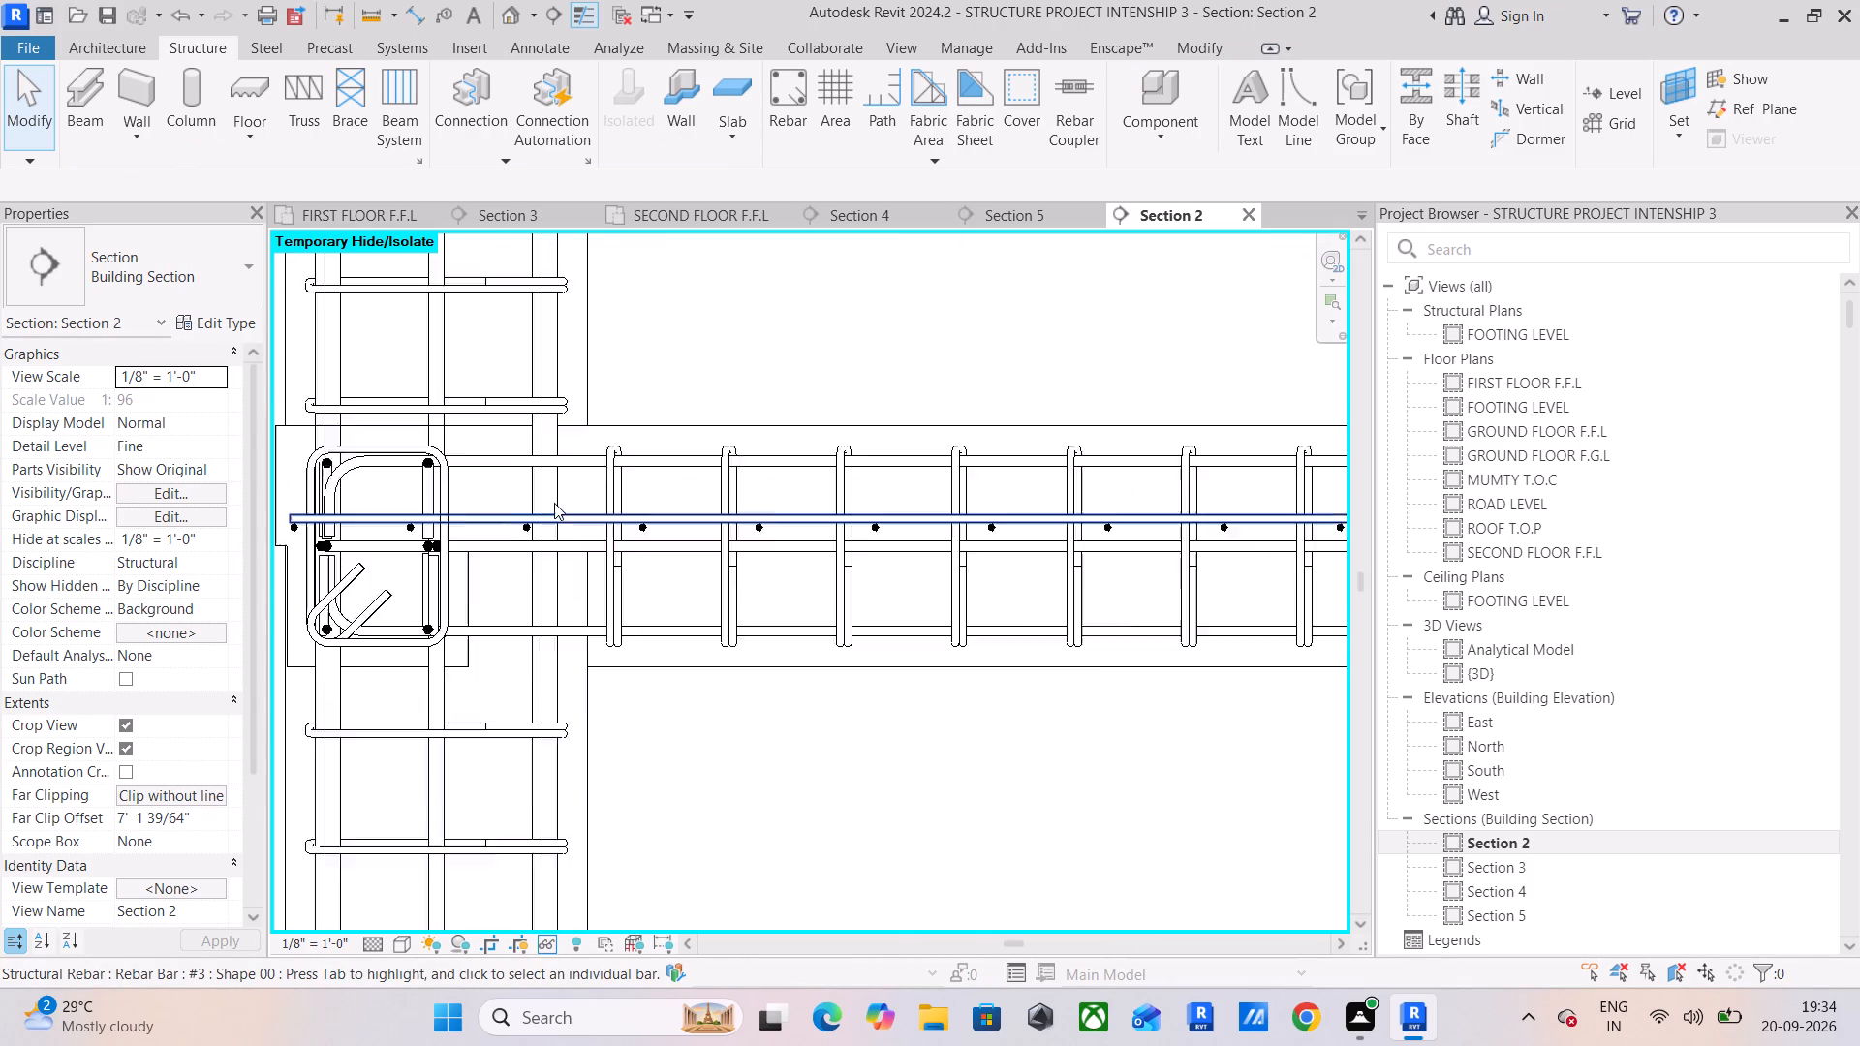
scroll(554, 503, up, 2)
middle_drag(568, 513, 795, 526)
middle_drag(613, 490, 584, 501)
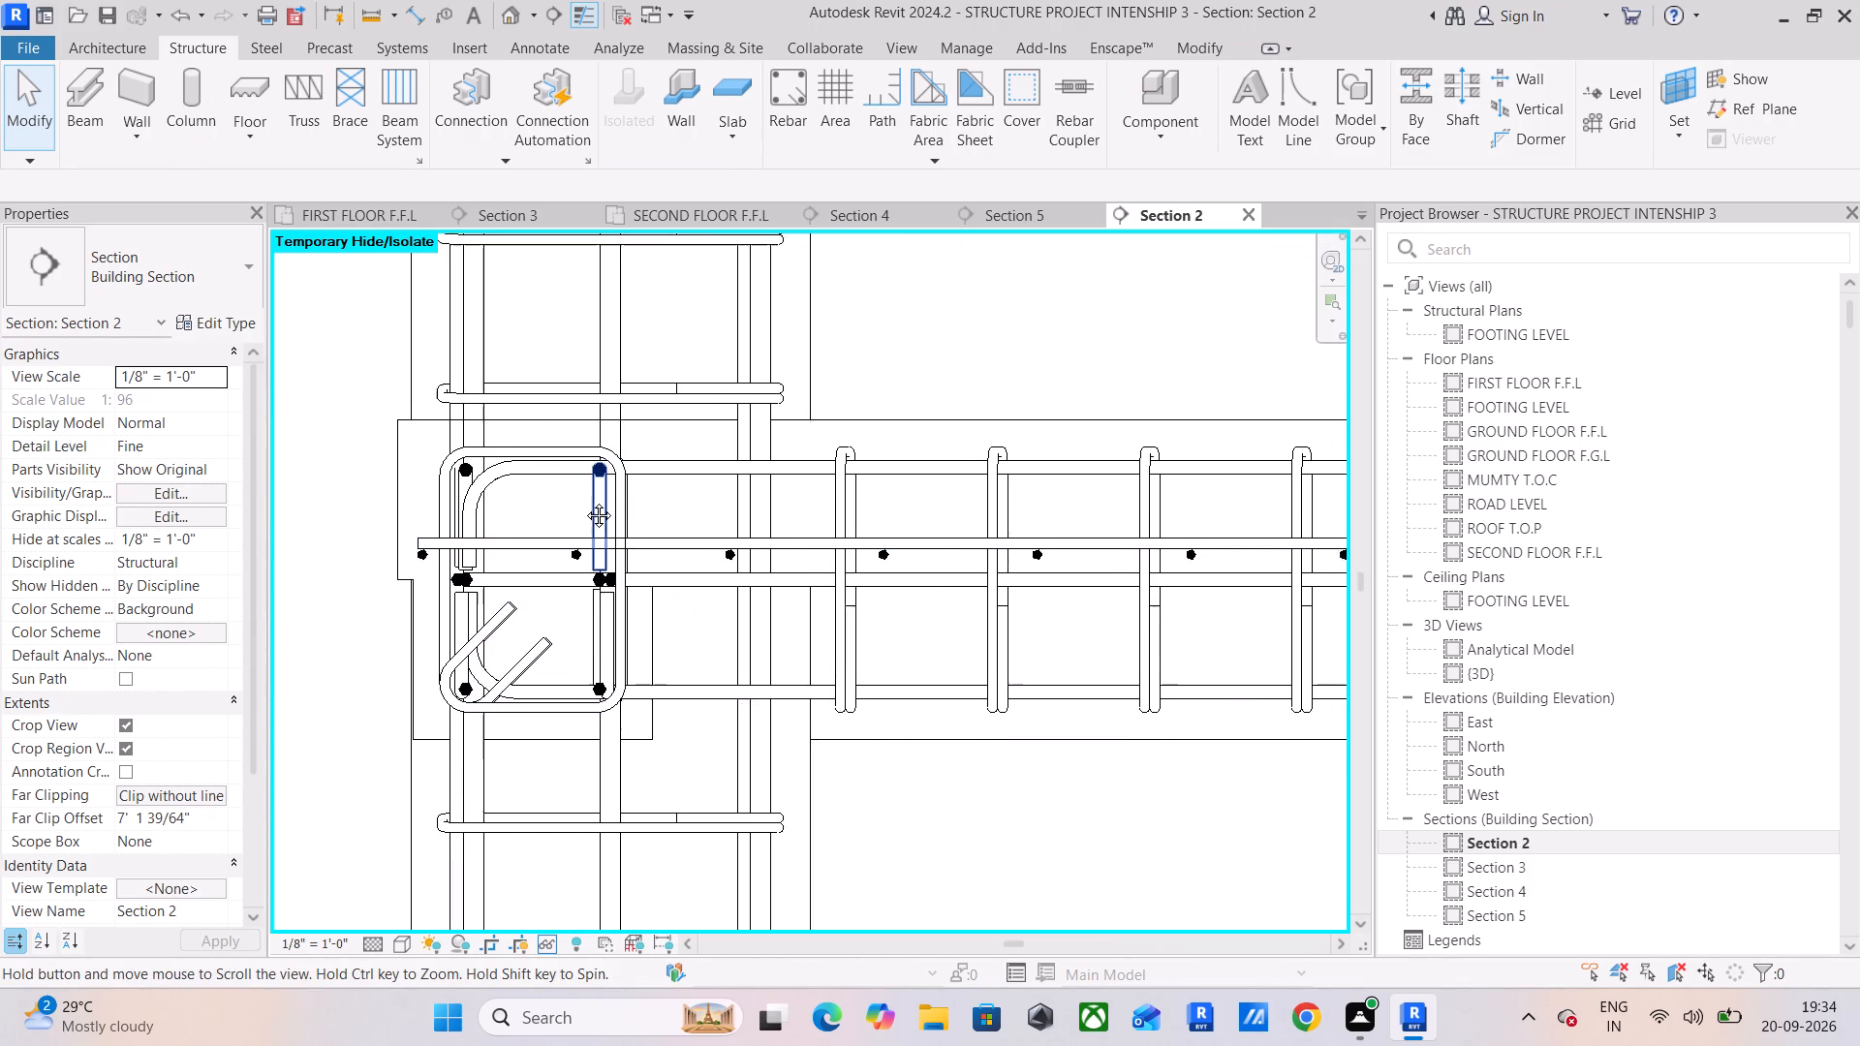
middle_drag(584, 501, 473, 561)
scroll(522, 558, down, 9)
middle_drag(601, 577, 386, 577)
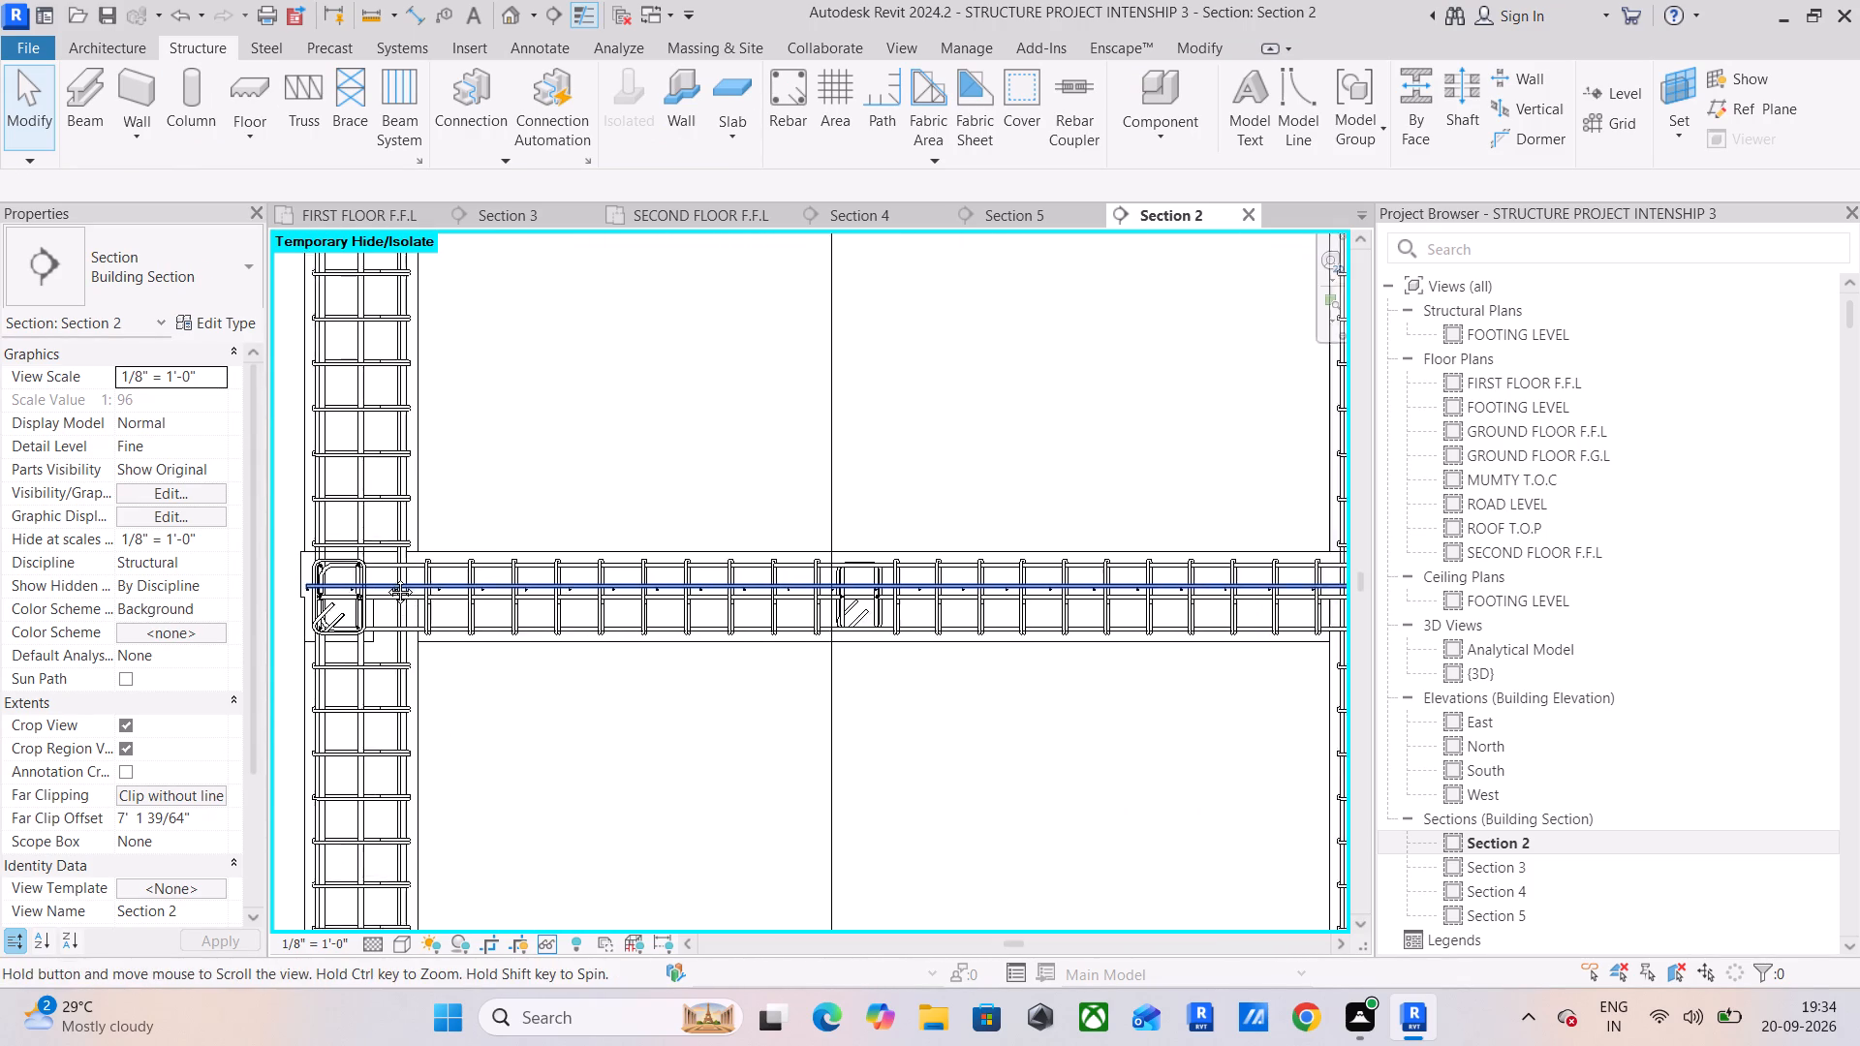
middle_drag(386, 577, 371, 572)
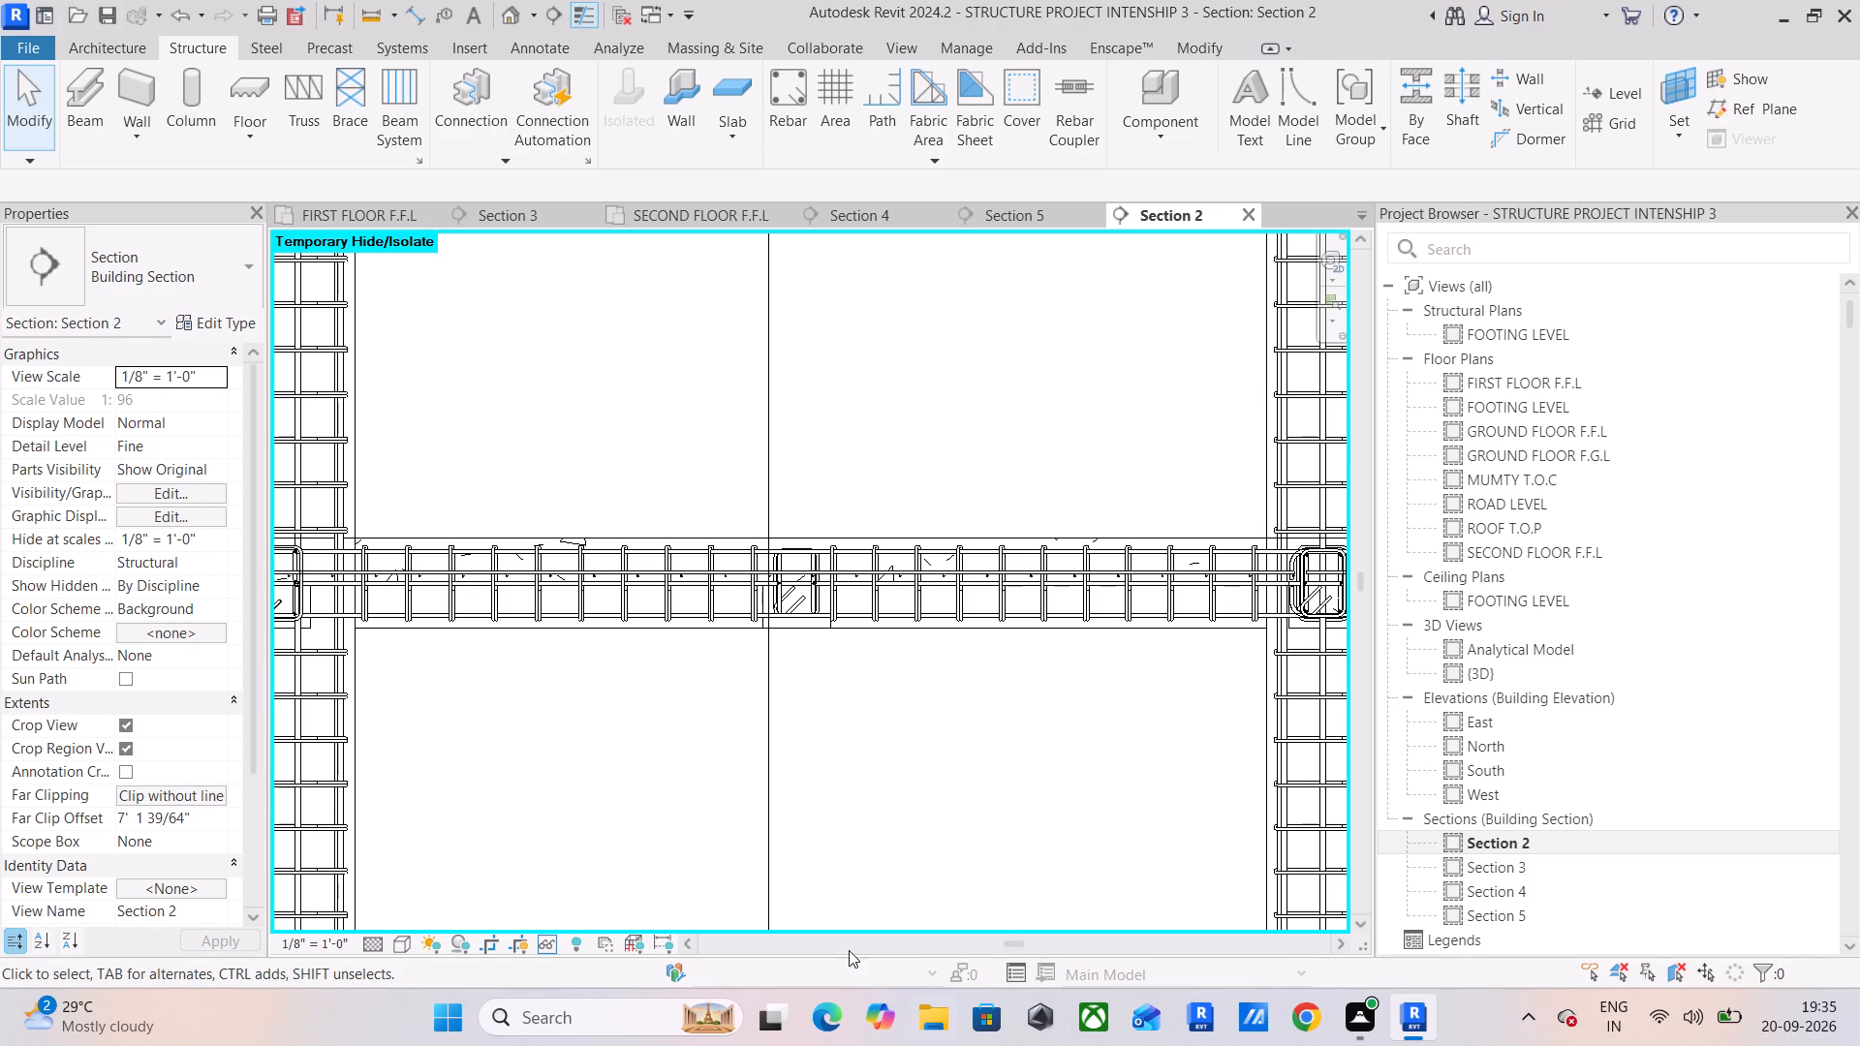
Review the beam and column reinforcement across Section 2's bays, out to the projecting first- and second-floor slabs.
scroll(935, 814, down, 5)
middle_drag(911, 787, 665, 733)
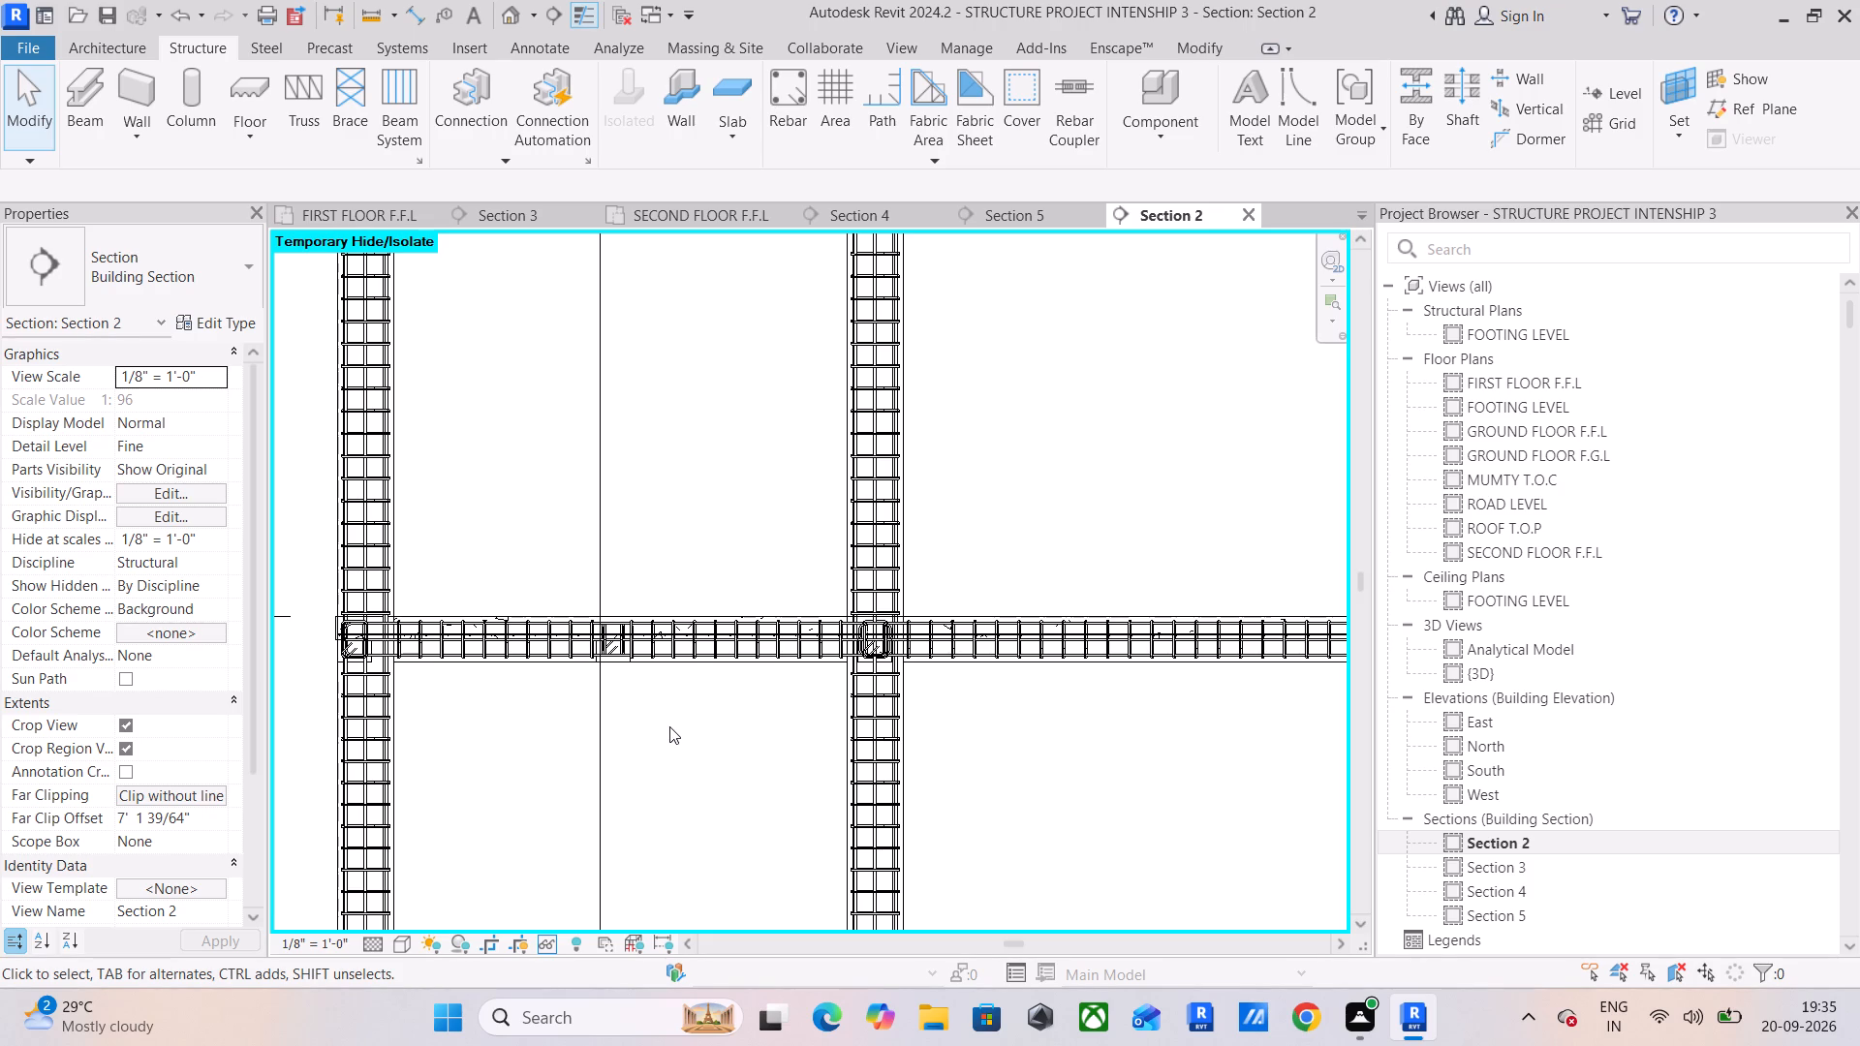
scroll(717, 509, down, 6)
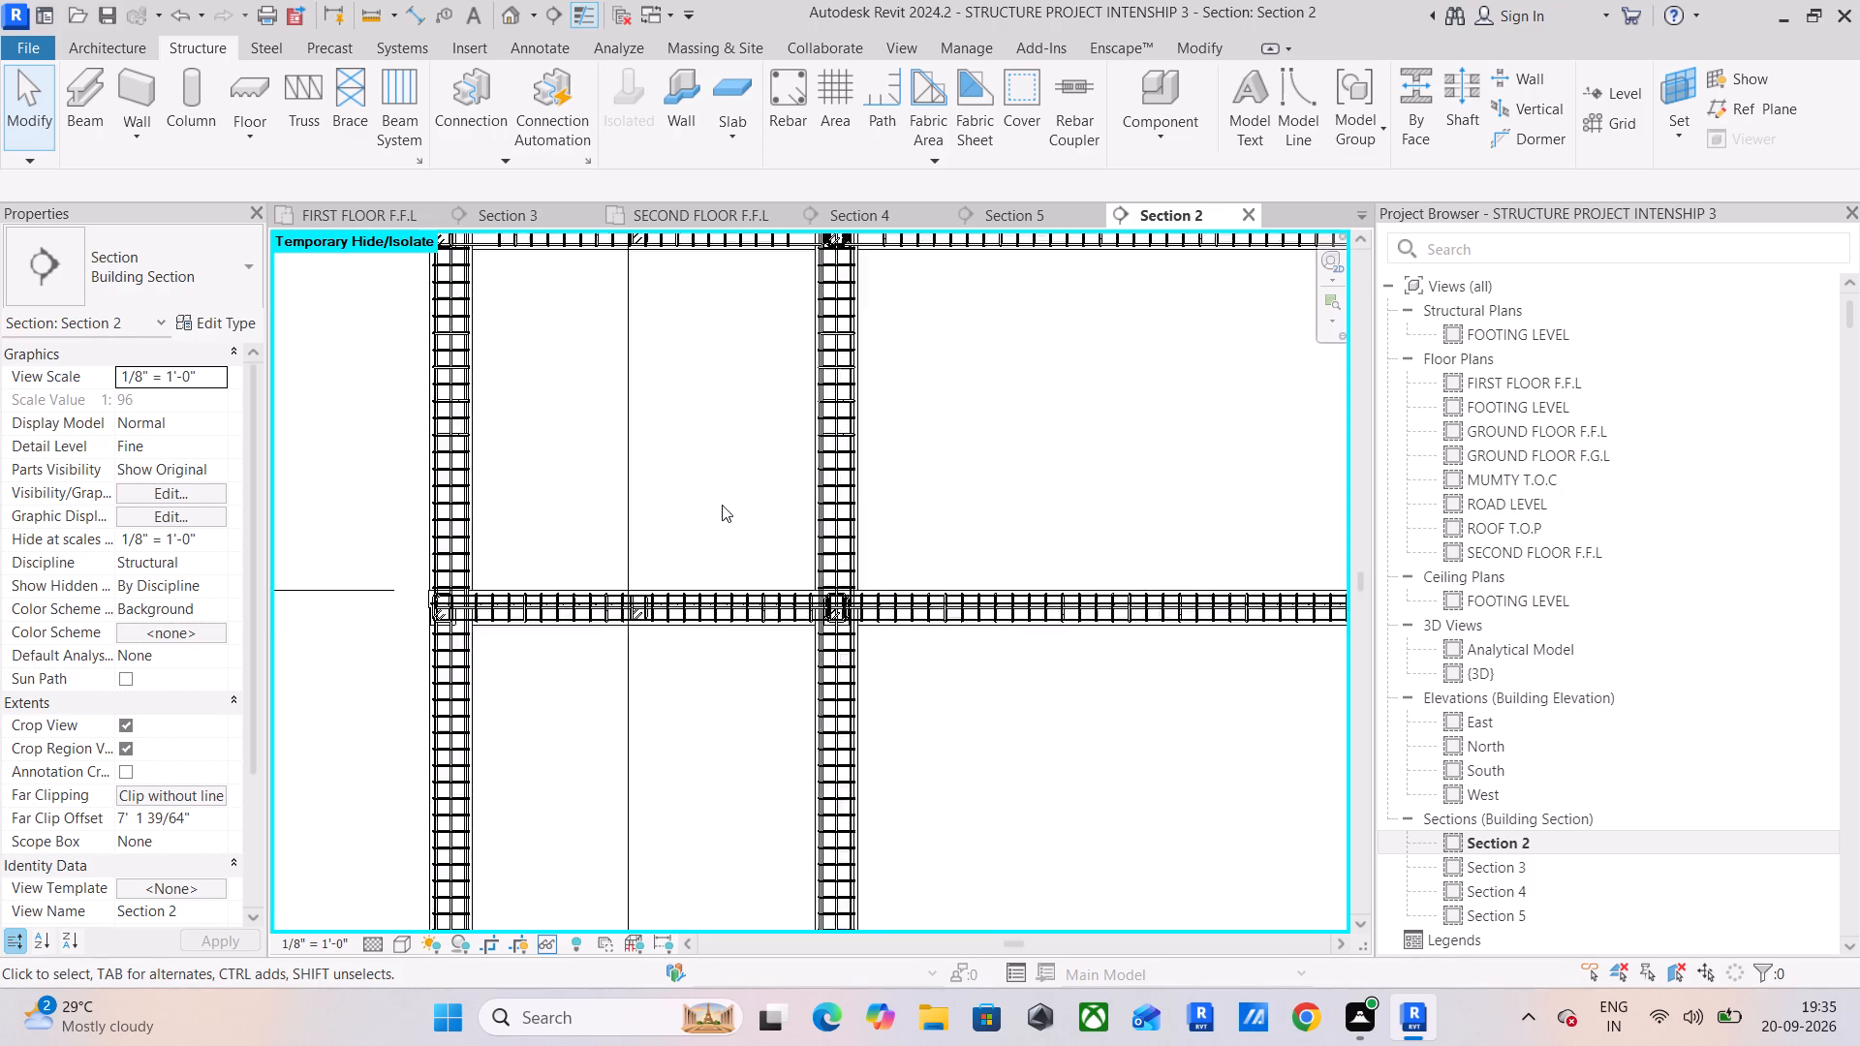
middle_drag(777, 499, 319, 538)
middle_drag(830, 559, 681, 566)
scroll(778, 575, up, 3)
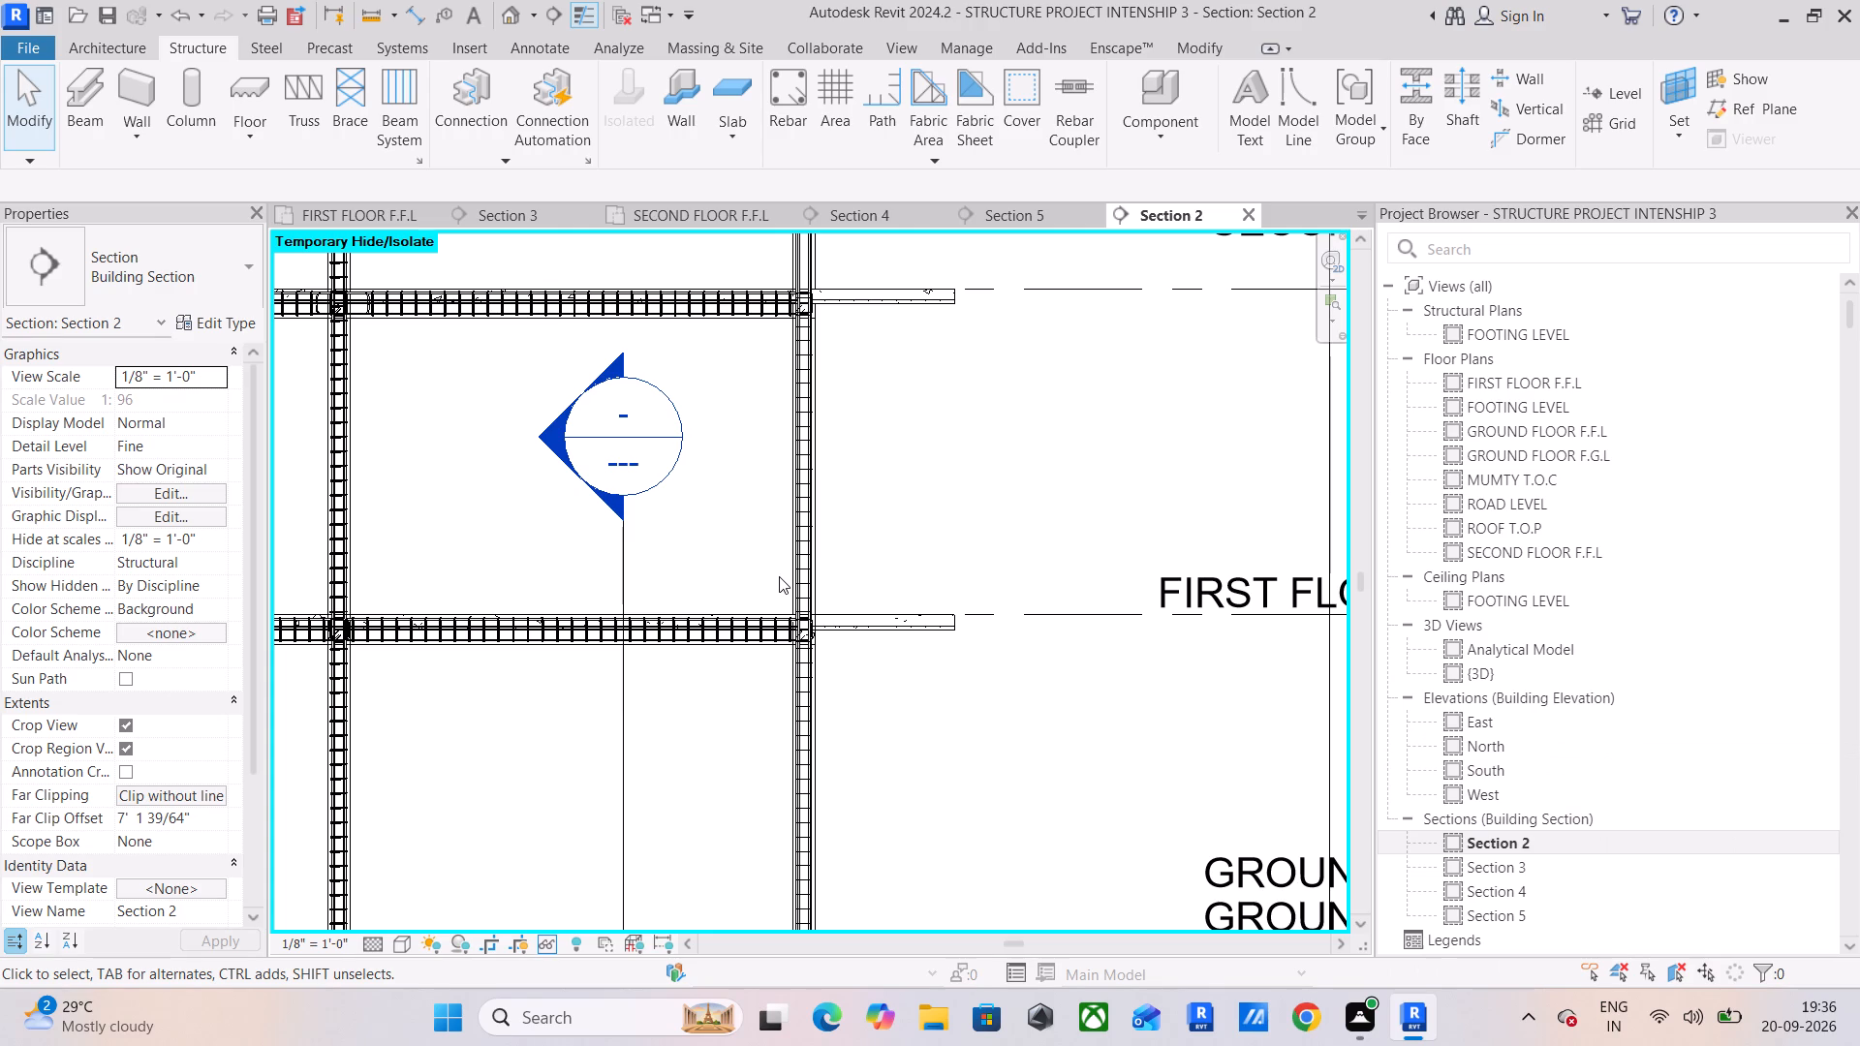
right_click(779, 576)
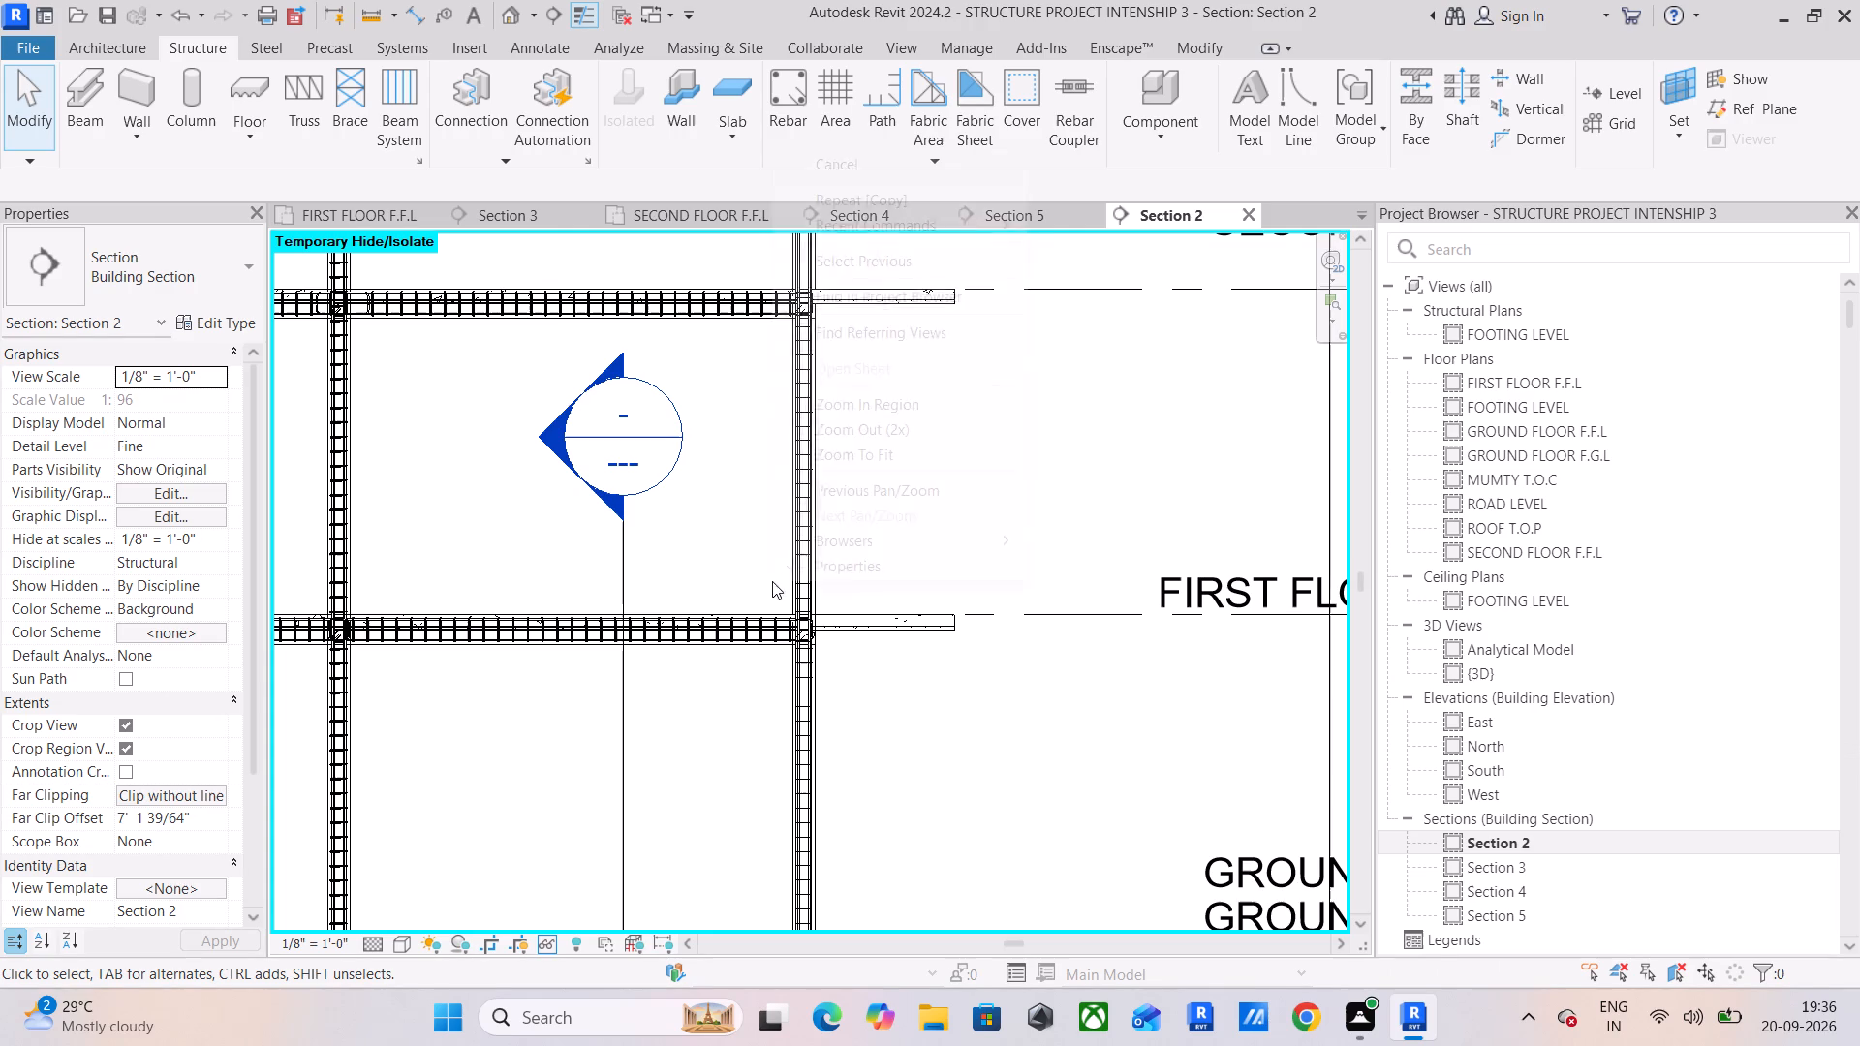
click(994, 730)
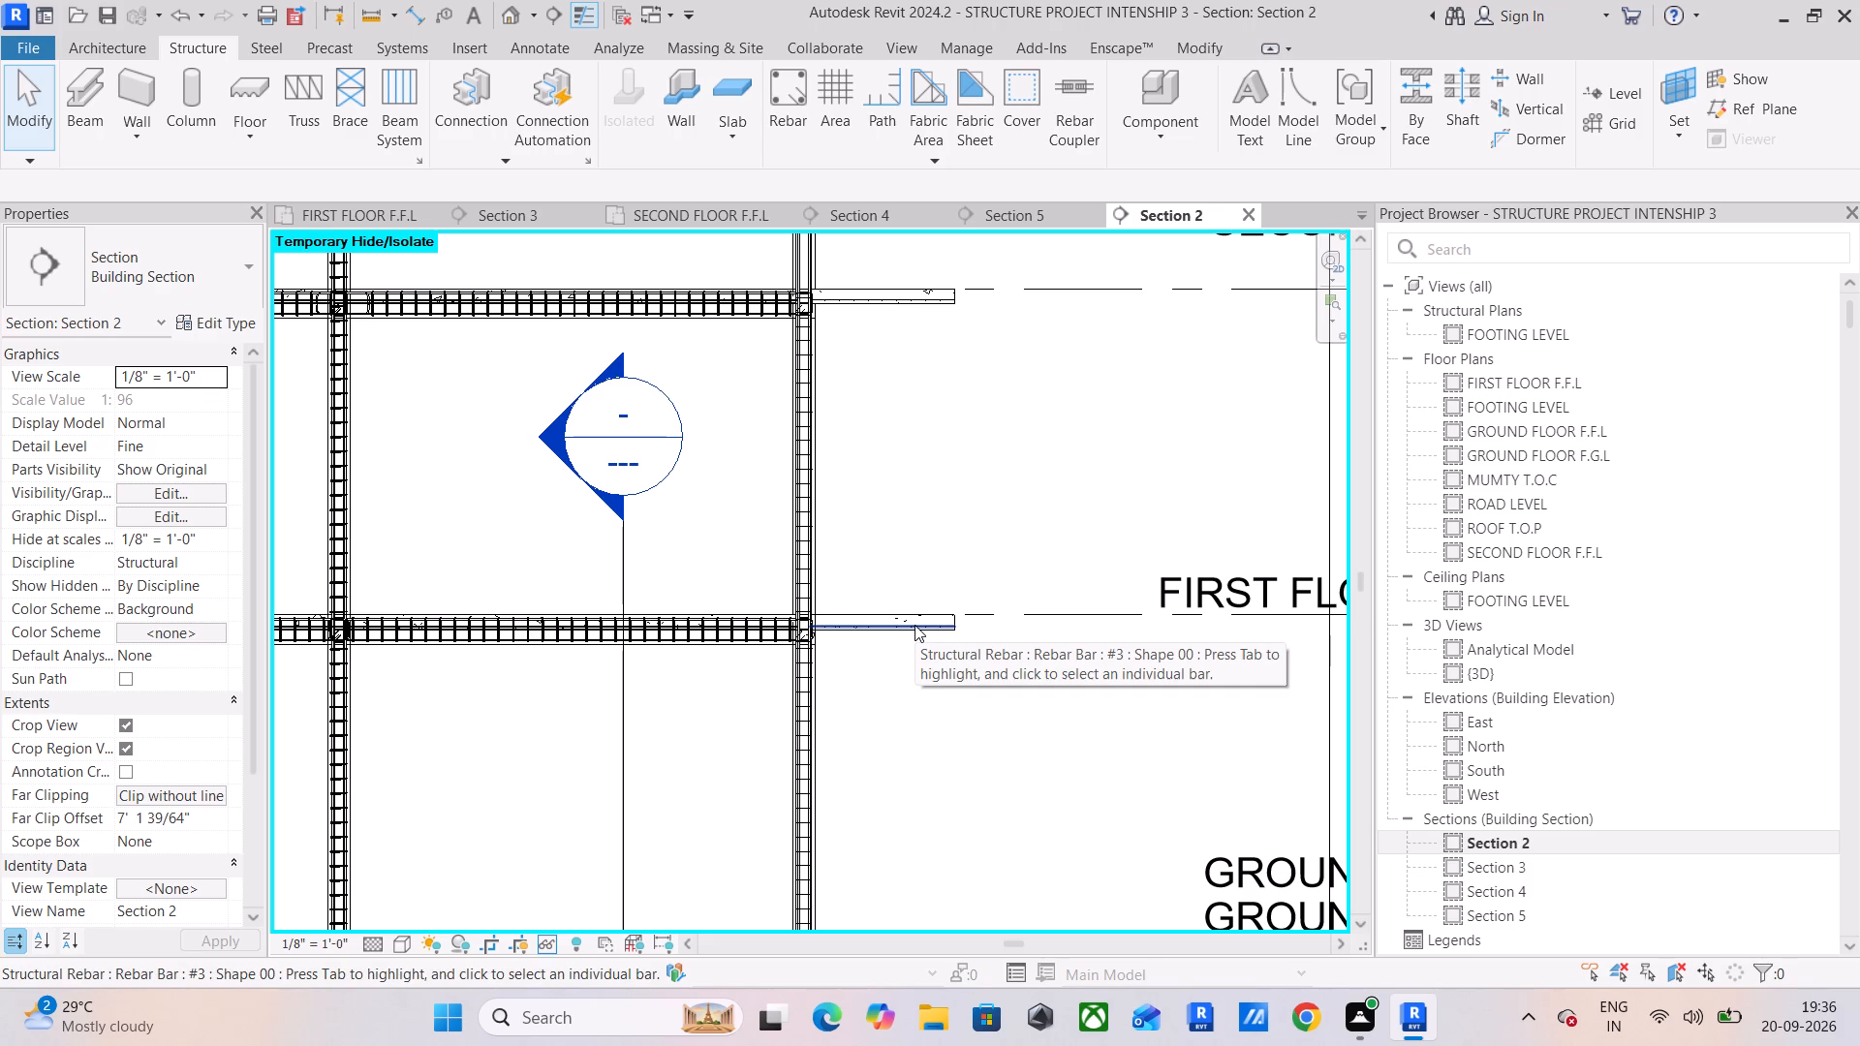
scroll(887, 616, down, 2)
middle_drag(847, 587, 864, 597)
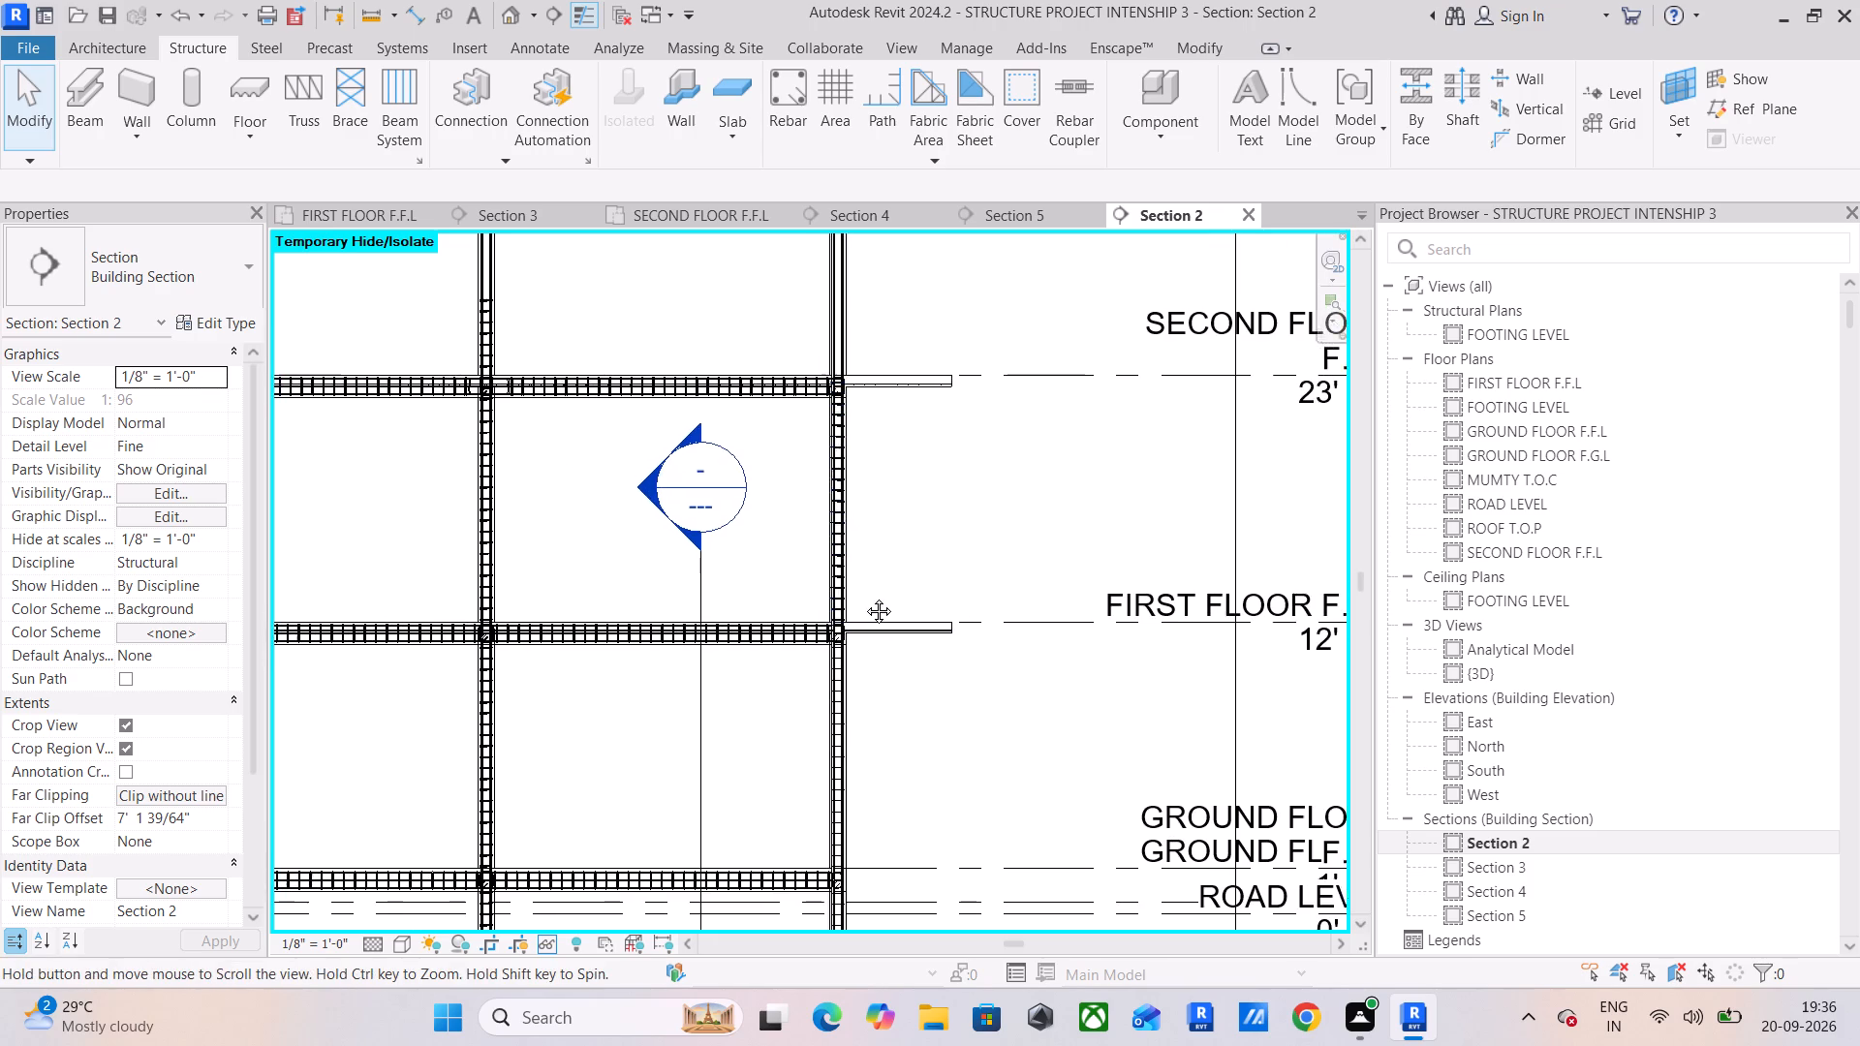
middle_drag(864, 597, 1127, 642)
middle_drag(842, 587, 972, 587)
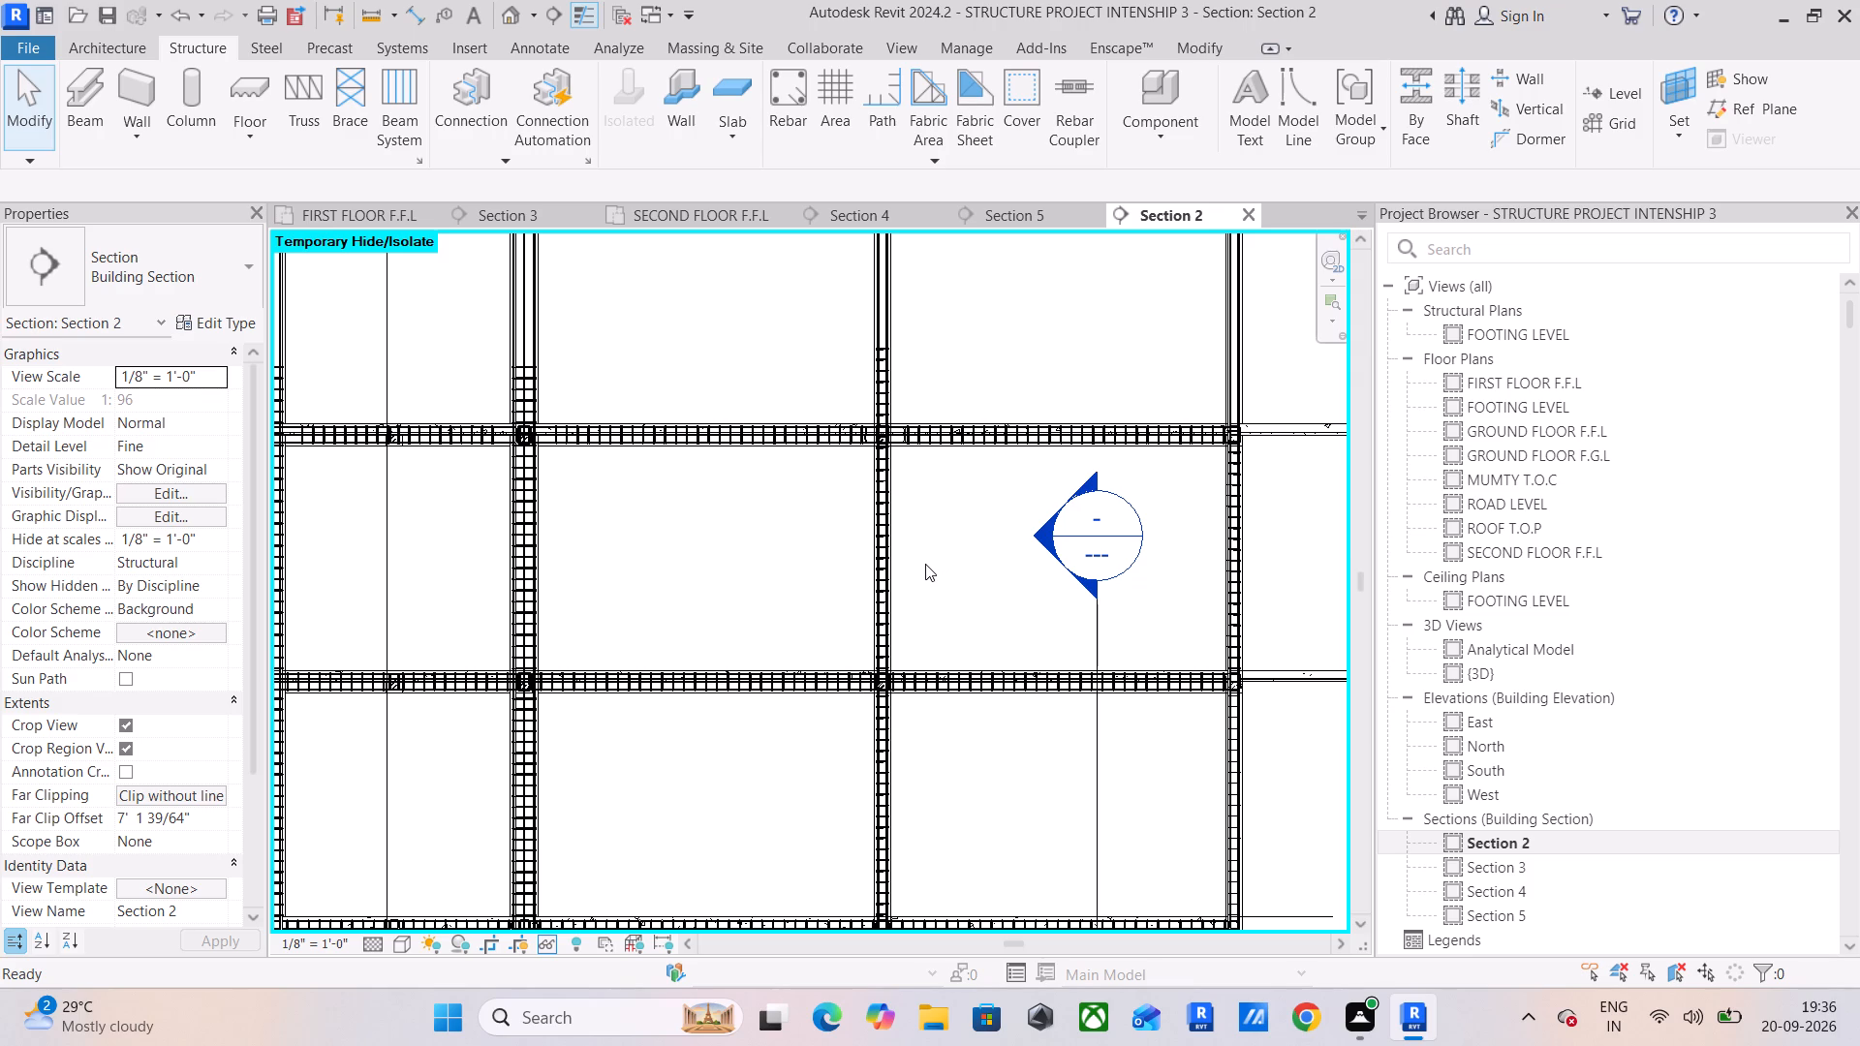
Review the frame bays around the Section 4 marker and inspect the bars and stirrups at an interior beam-column joint.
scroll(816, 603, down, 1)
middle_drag(820, 602, 832, 606)
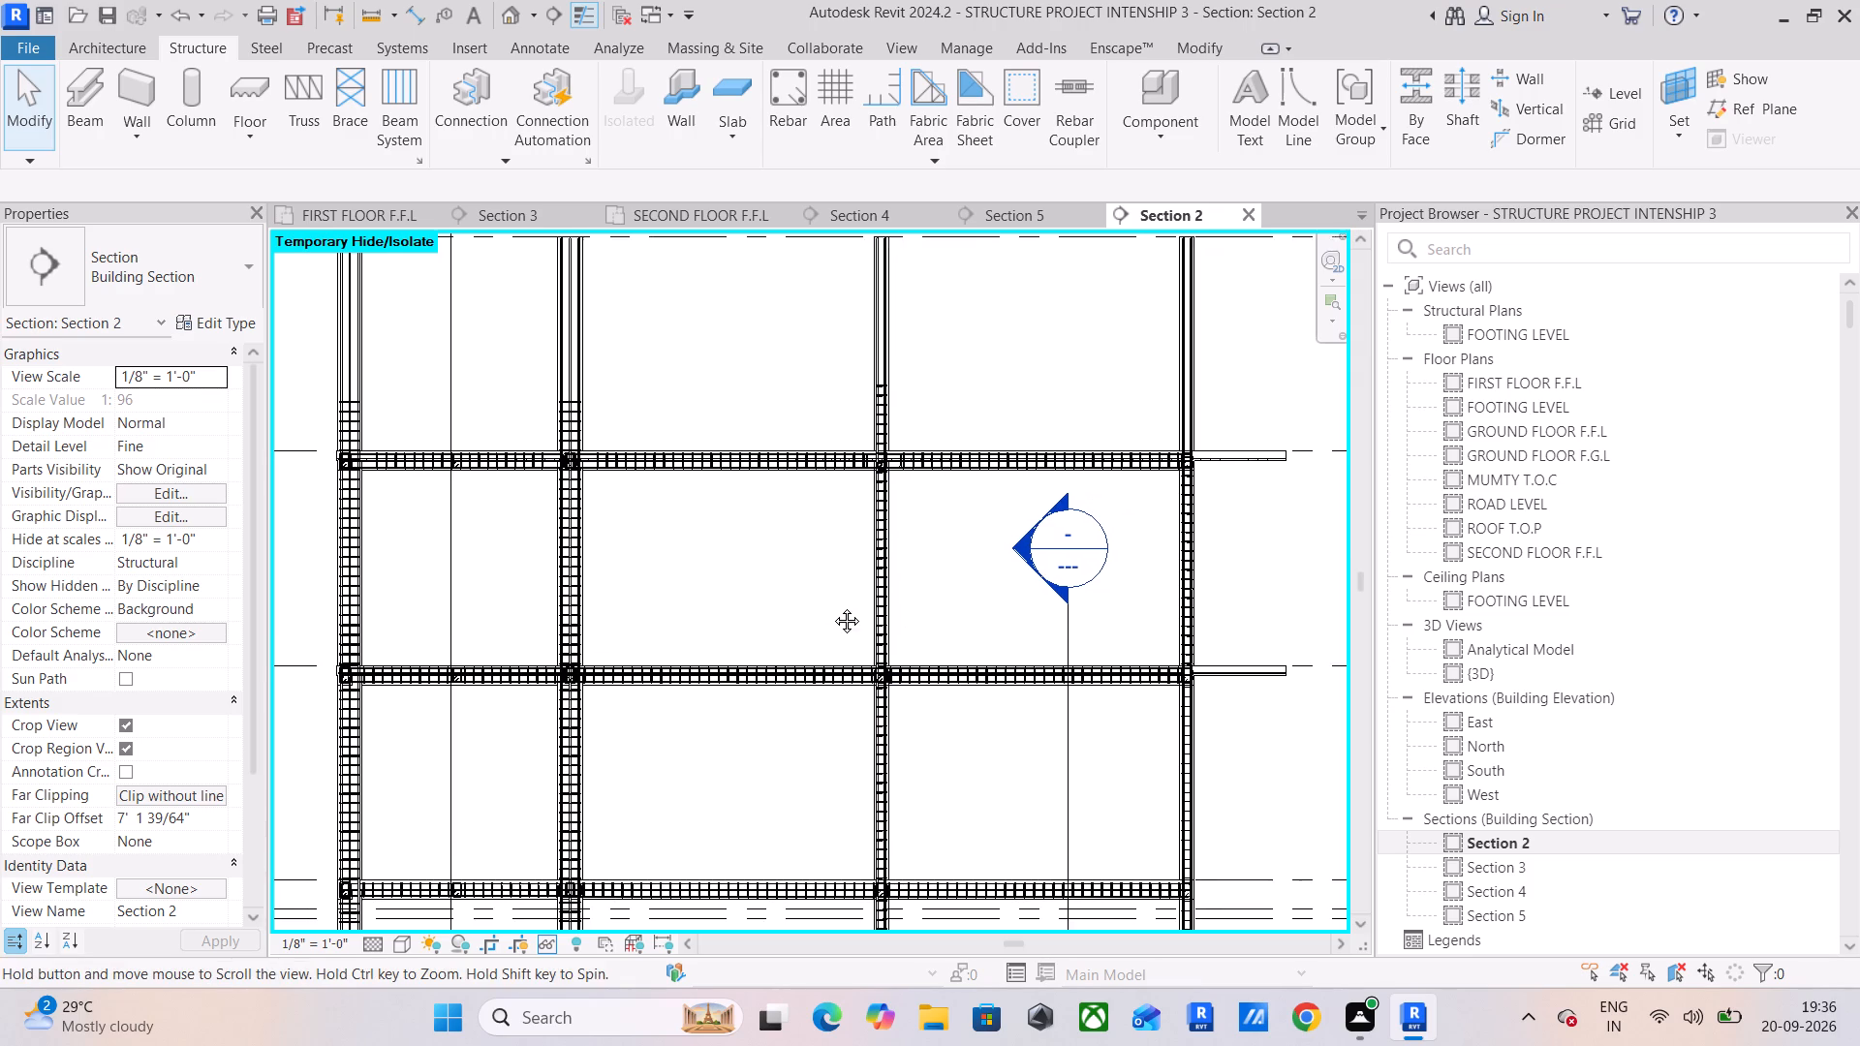
middle_drag(832, 606, 873, 602)
scroll(836, 591, up, 4)
middle_drag(942, 593, 648, 586)
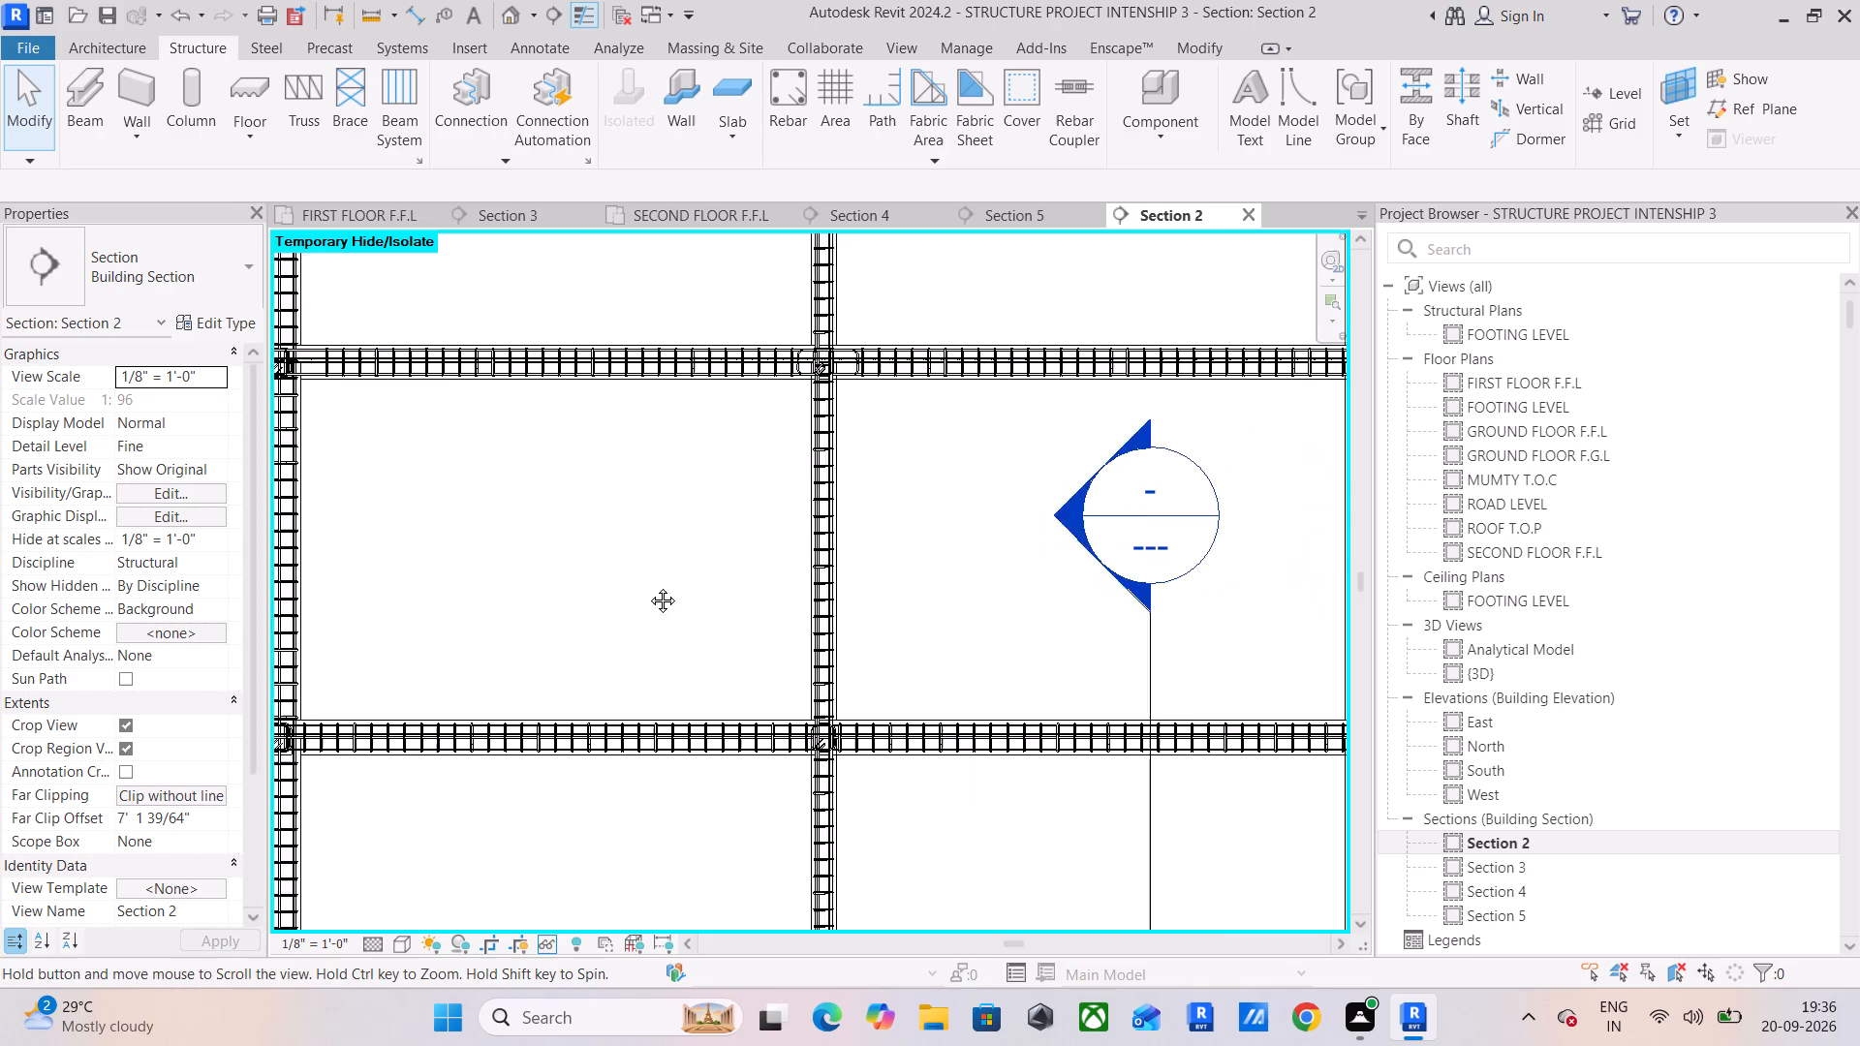
middle_drag(648, 586, 637, 584)
scroll(966, 649, up, 5)
click(1070, 604)
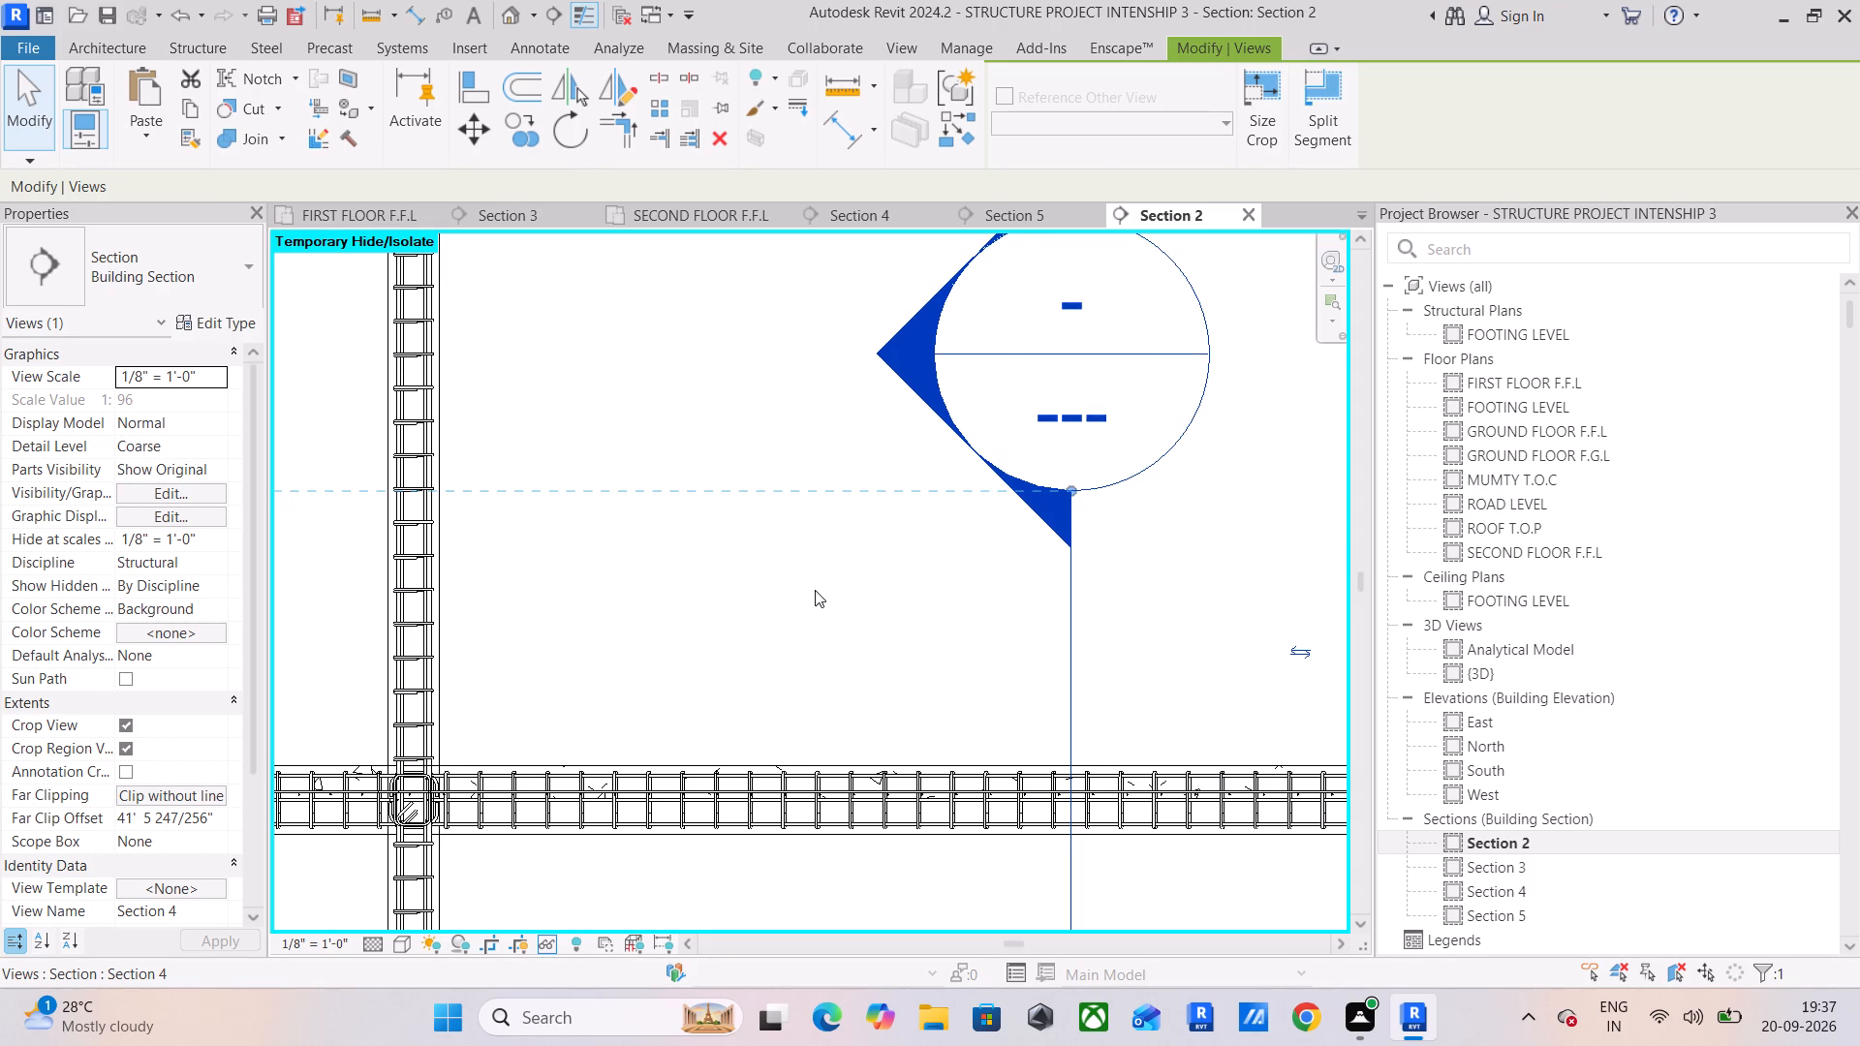
scroll(815, 590, down, 4)
middle_drag(814, 589, 478, 598)
scroll(863, 584, down, 5)
middle_drag(848, 615, 923, 601)
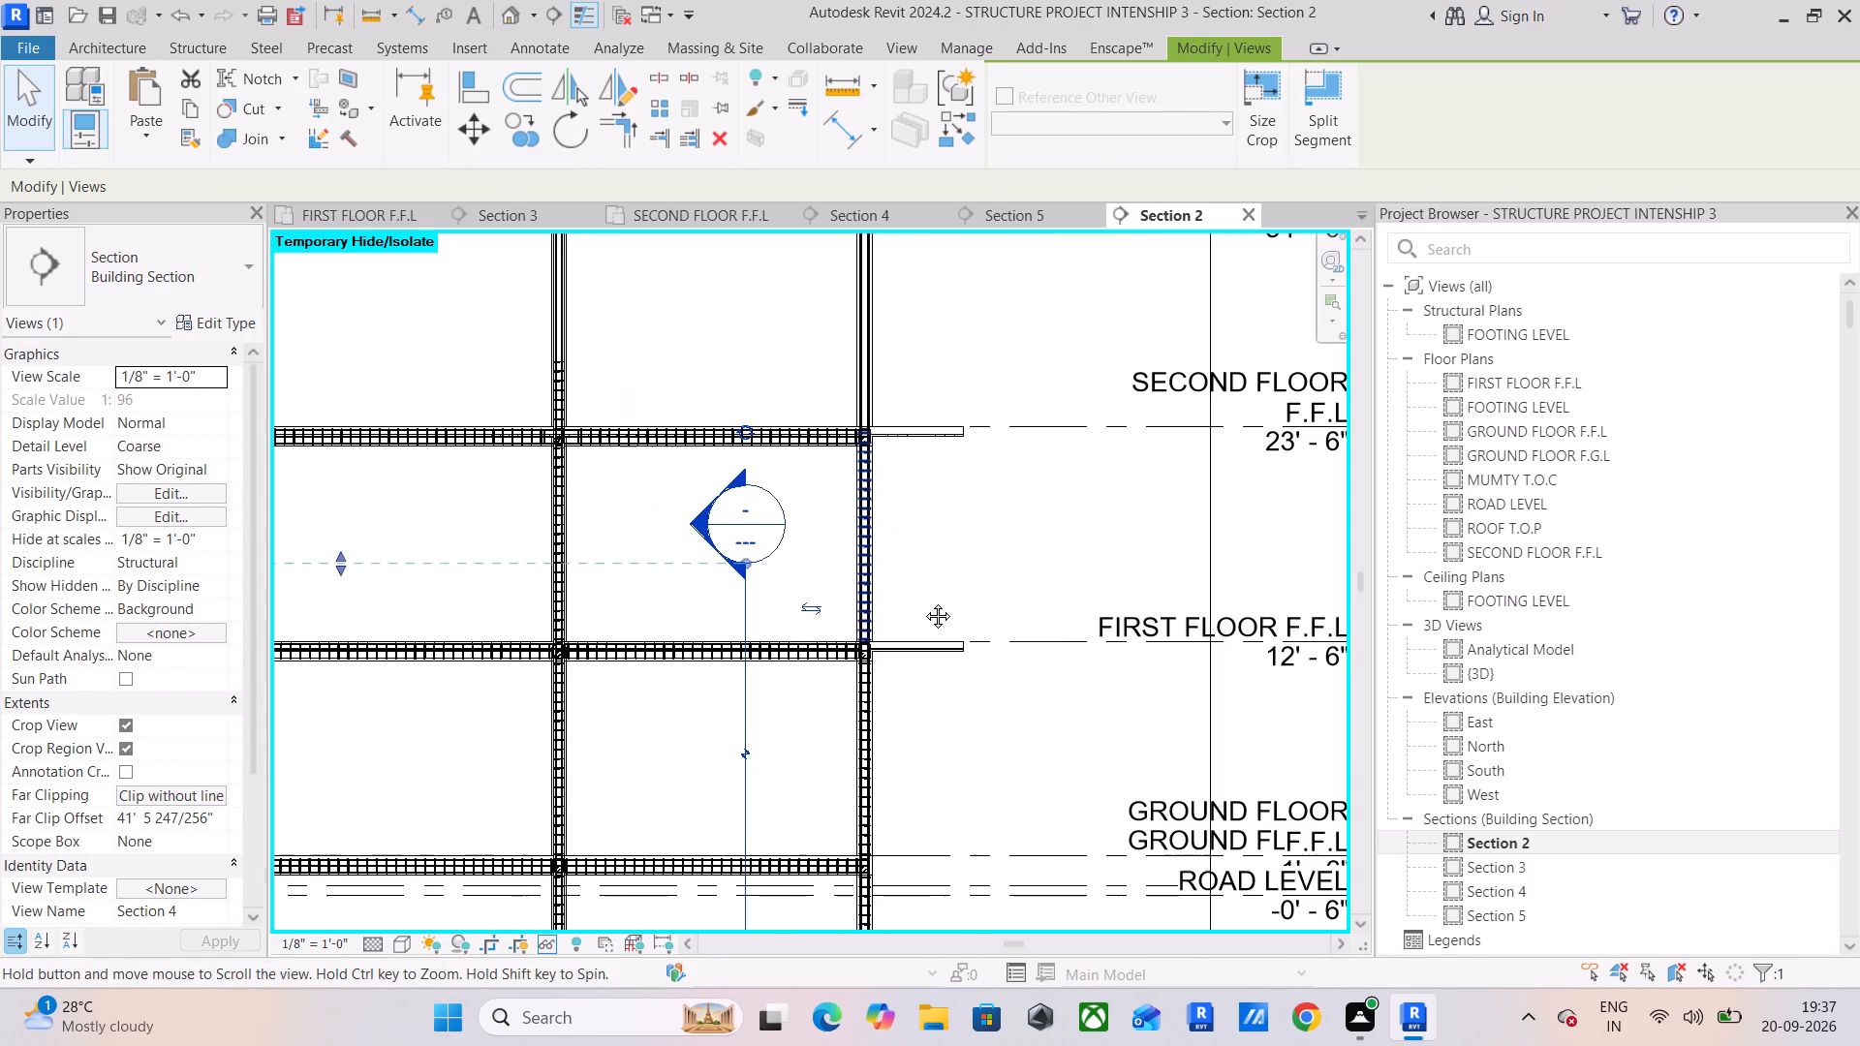
middle_drag(923, 601, 1040, 578)
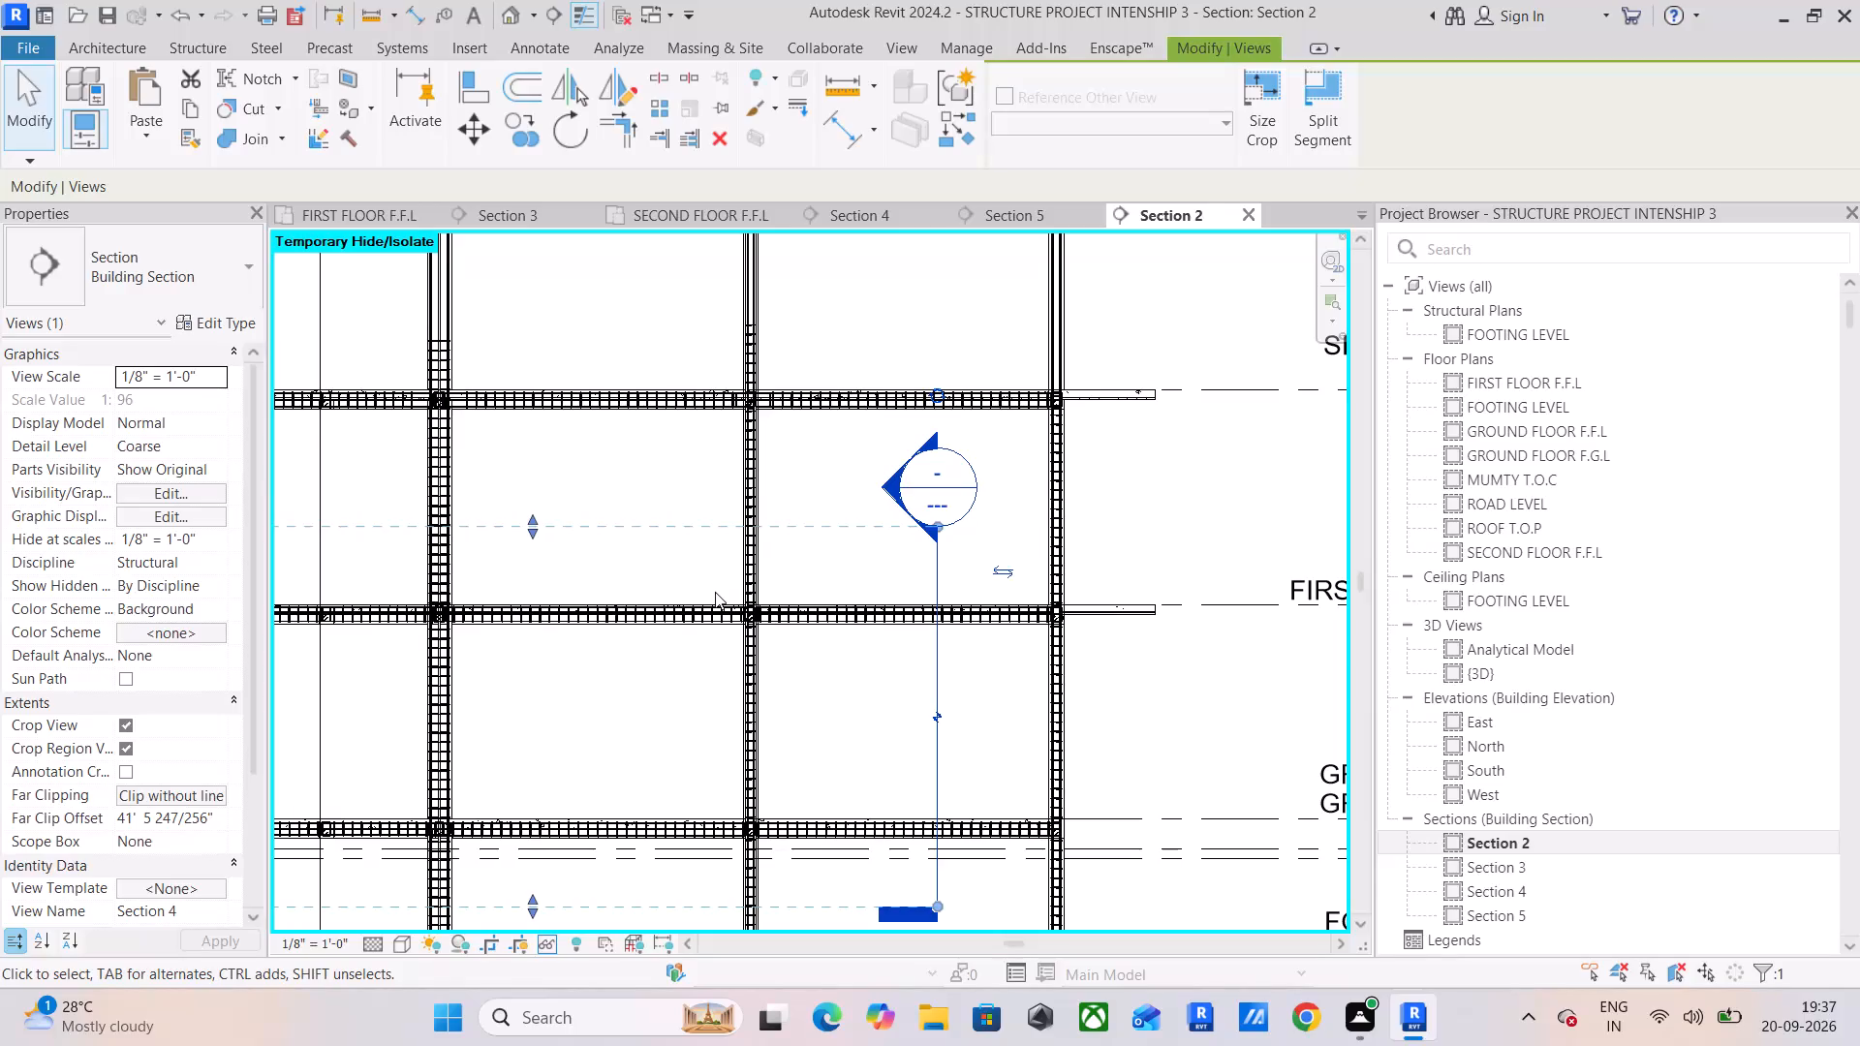
scroll(715, 592, down, 4)
middle_drag(839, 607, 936, 635)
scroll(698, 602, up, 5)
middle_drag(697, 601, 858, 596)
scroll(771, 660, up, 18)
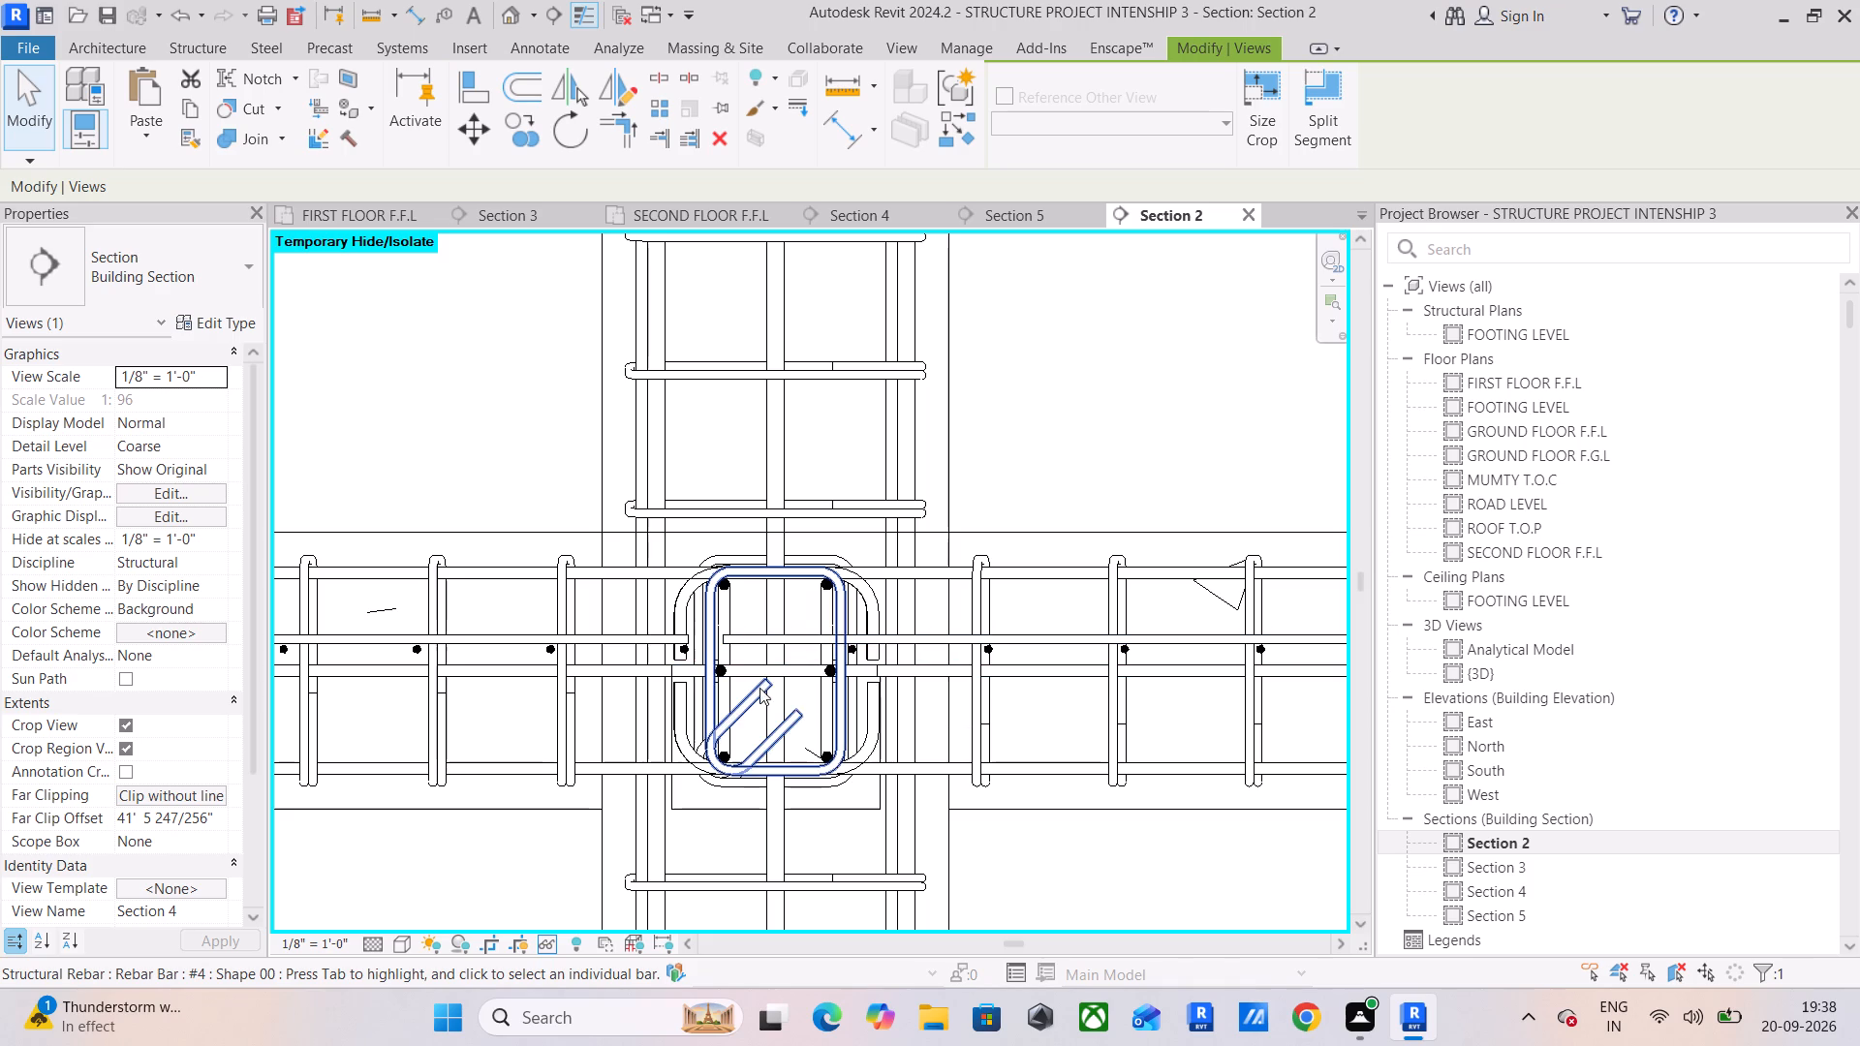
Review the #3 stirrups and longitudinal bars along the beam beside the interior joint, then the surrounding frame bays out to the projecting slabs.
scroll(763, 661, down, 3)
middle_drag(763, 662, 992, 650)
middle_drag(652, 700, 734, 700)
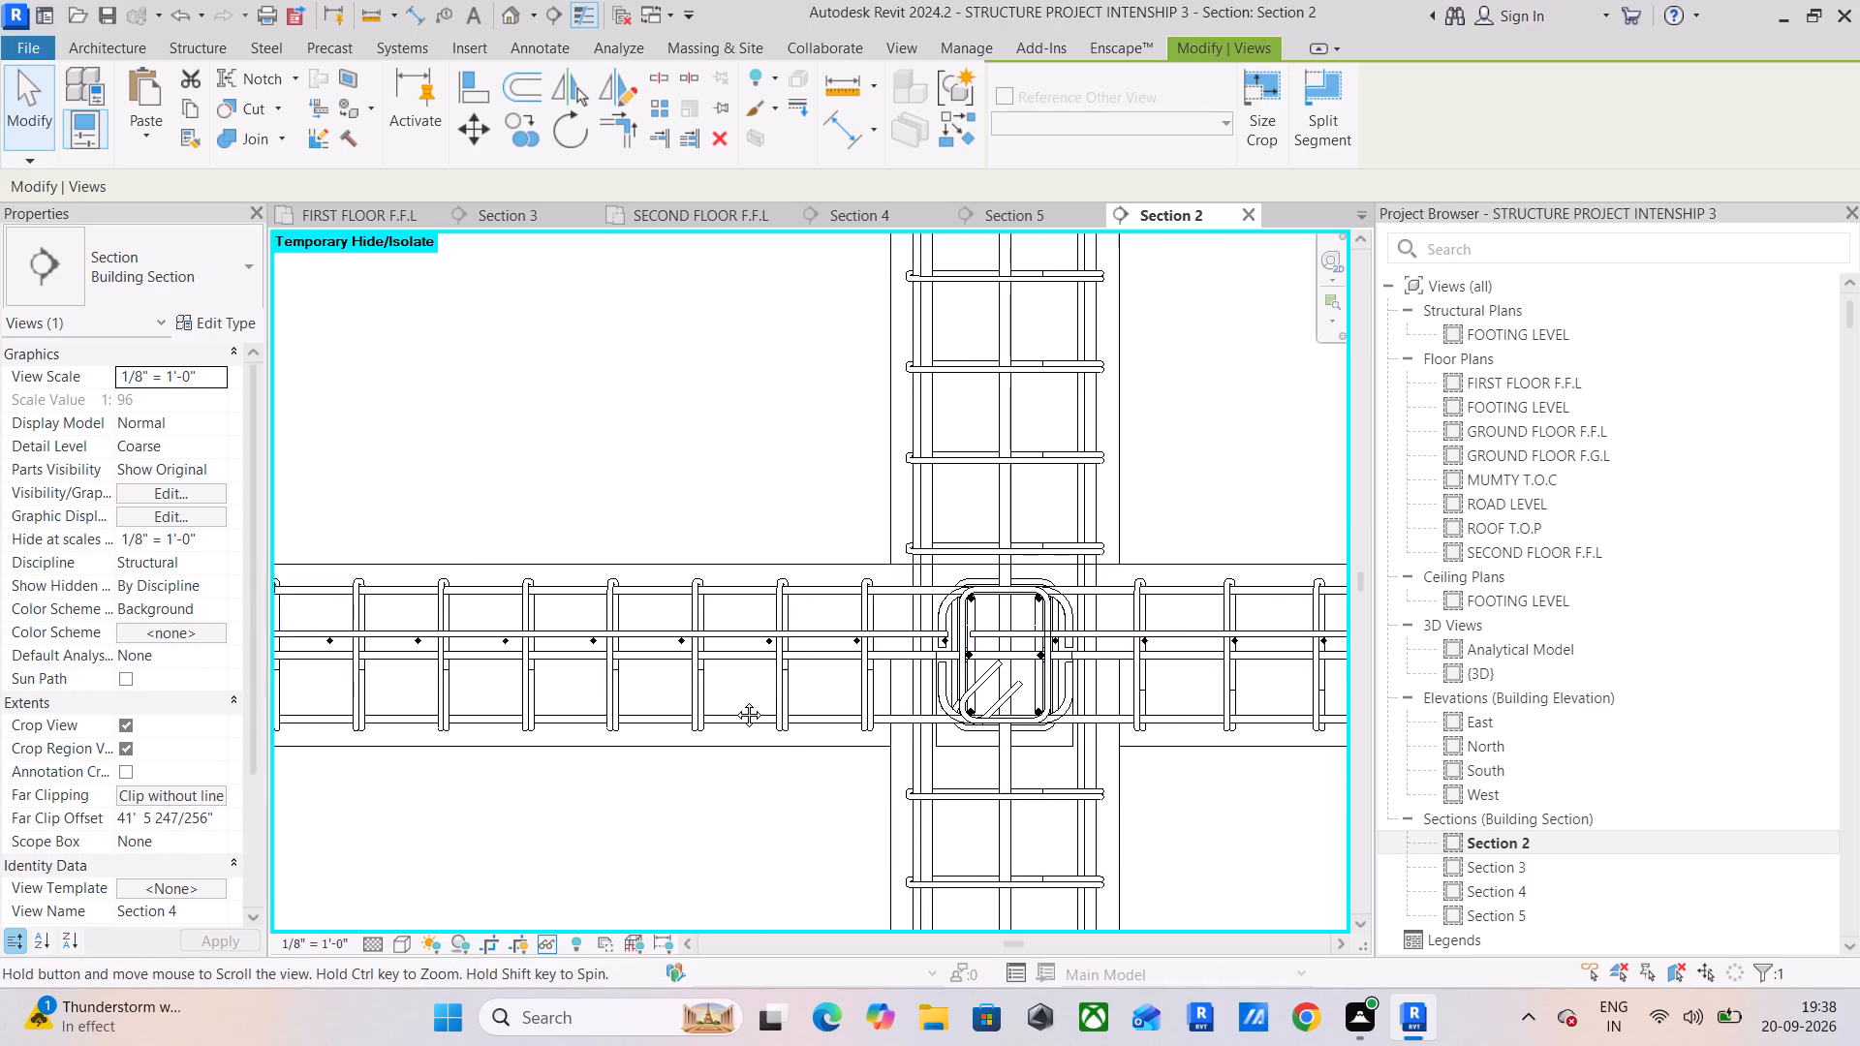
middle_drag(734, 700, 808, 694)
middle_drag(683, 693, 924, 692)
middle_drag(708, 669, 841, 679)
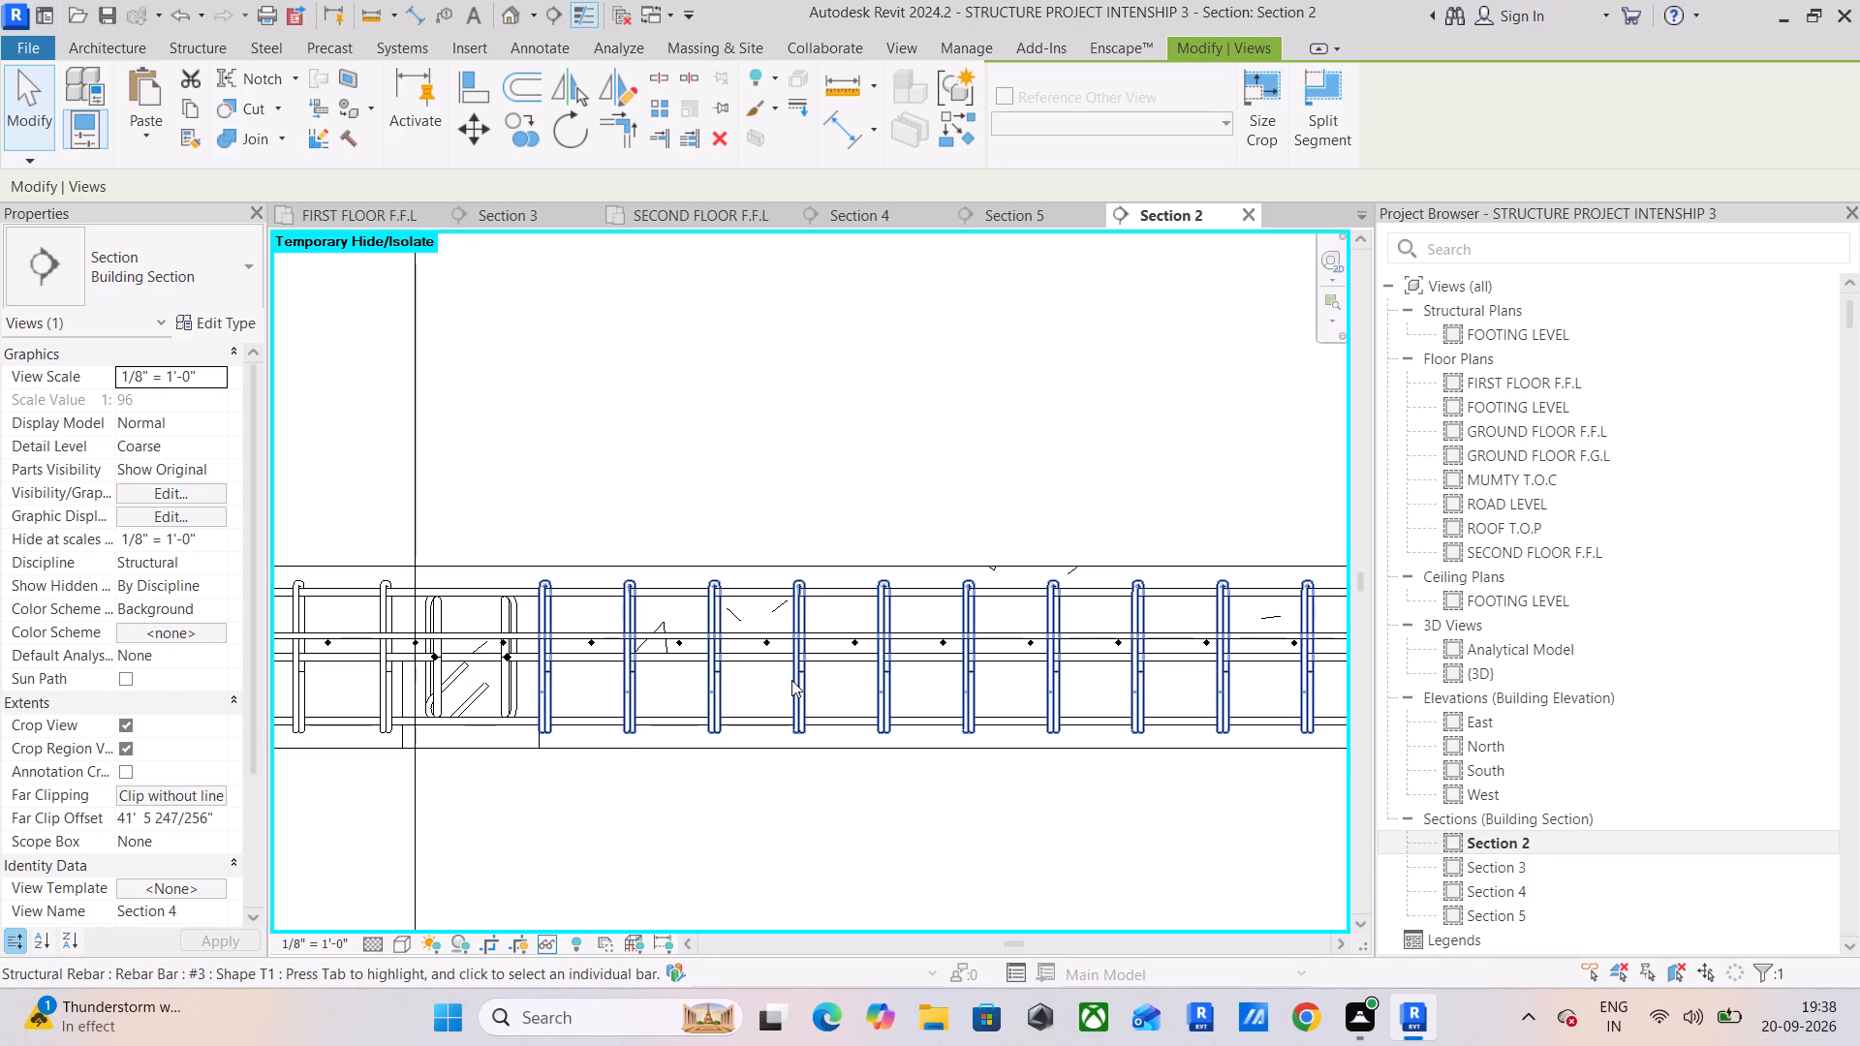
scroll(791, 680, down, 1)
middle_drag(764, 697, 577, 660)
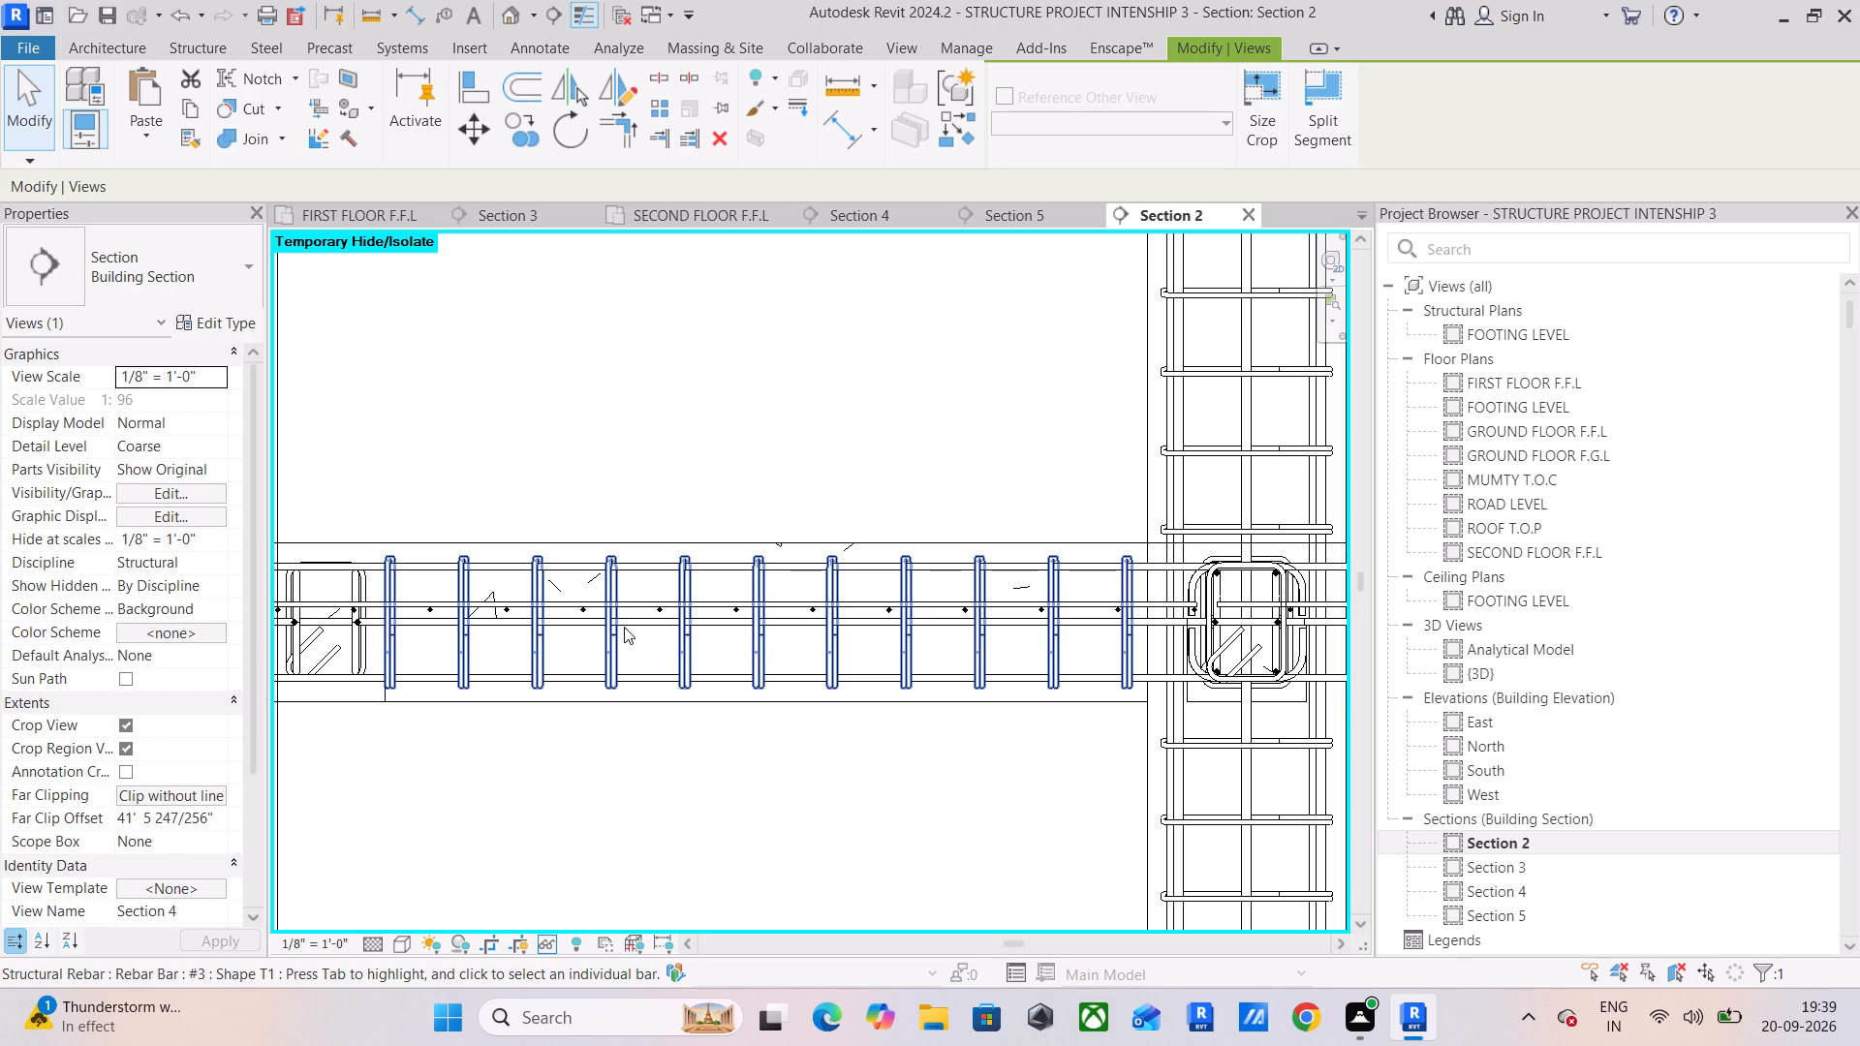
scroll(625, 628, down, 1)
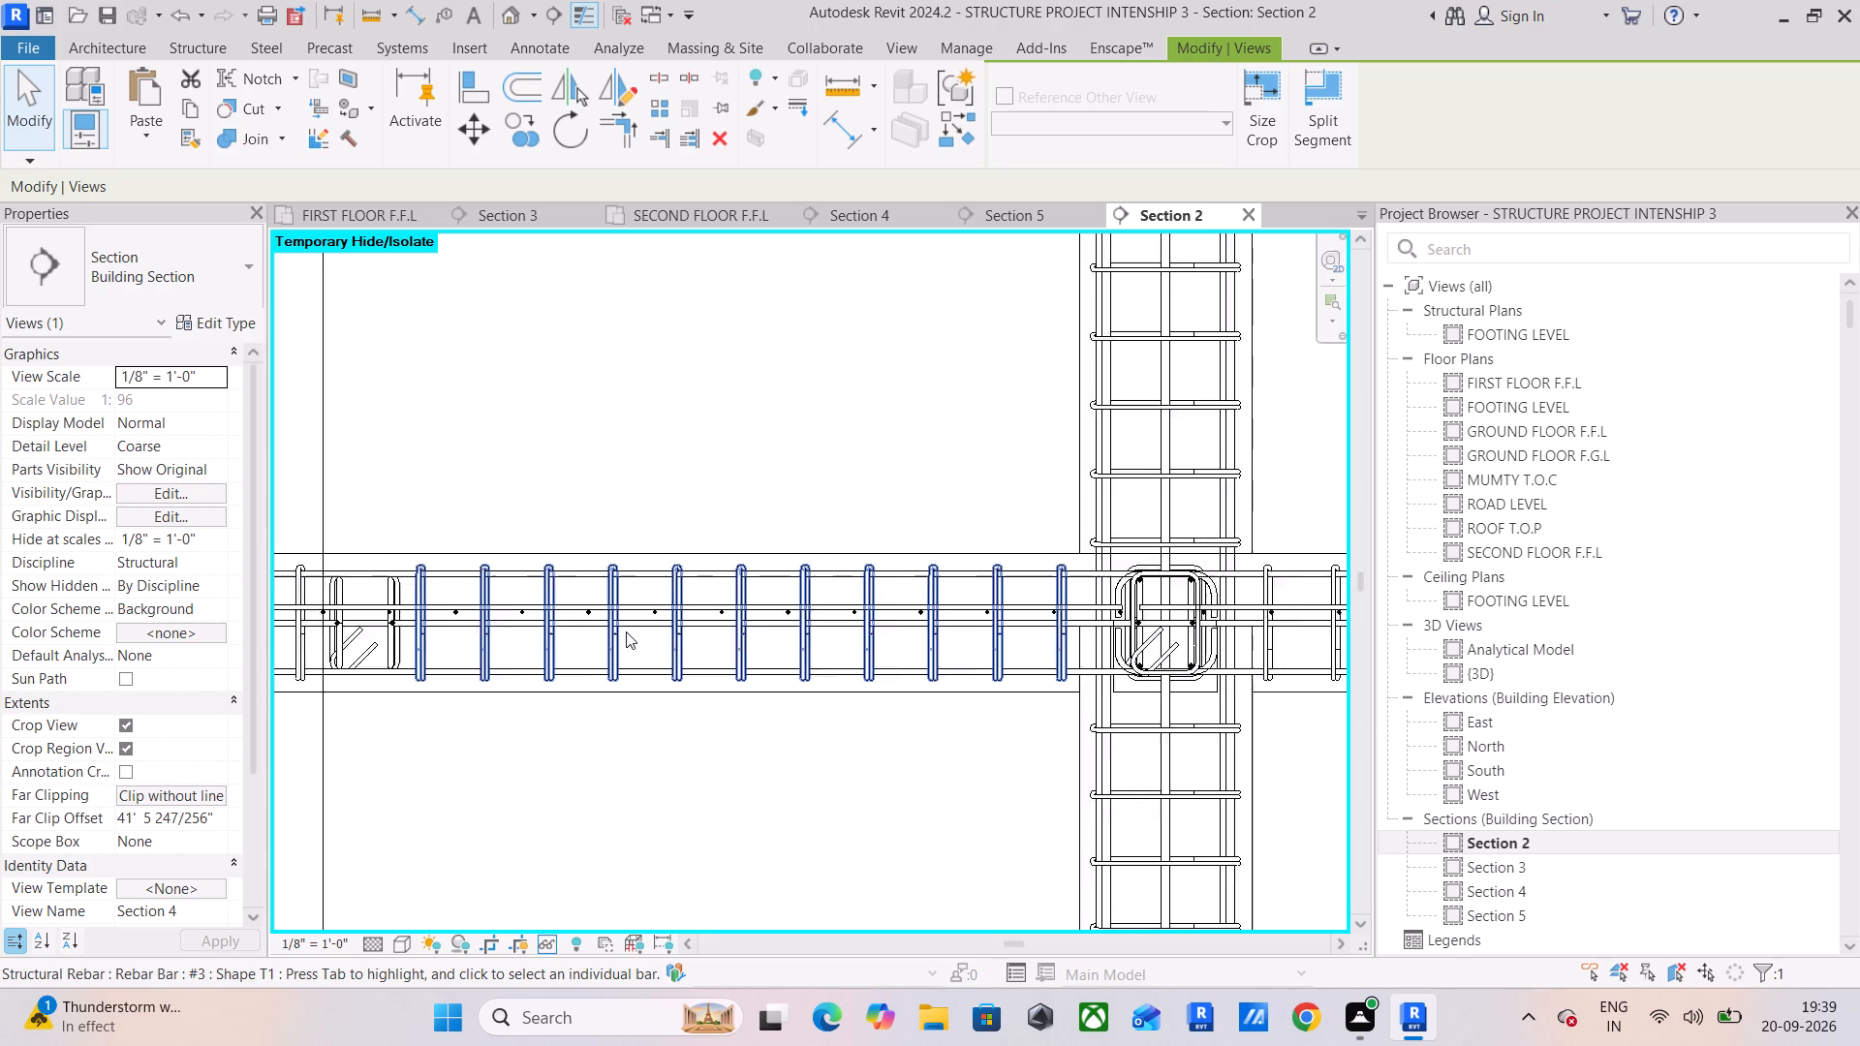
scroll(626, 631, down, 12)
middle_drag(758, 592, 530, 661)
middle_drag(1072, 632, 847, 627)
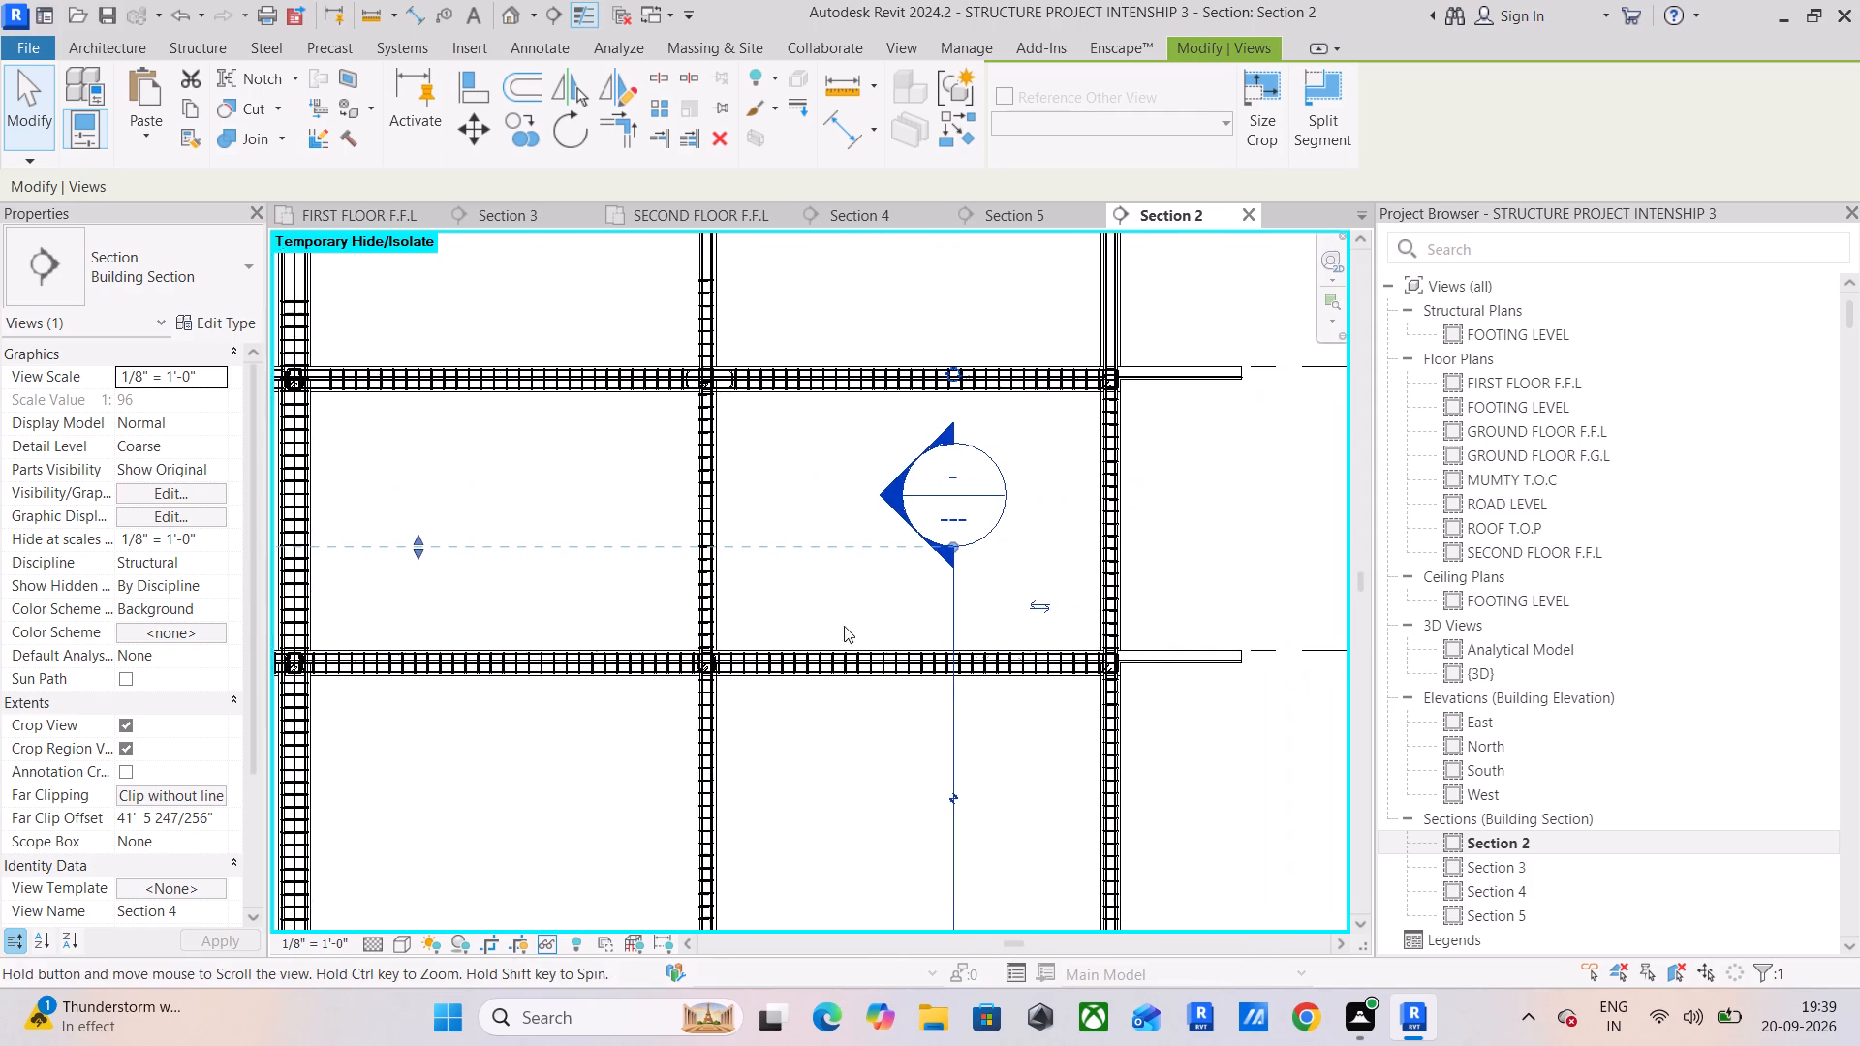
Move the bottom #3 crossbar set in the interior column's footing up about 1 11/16", clear of the hooked bottom bar.
middle_drag(818, 726, 983, 469)
scroll(840, 703, up, 7)
middle_drag(909, 718, 987, 509)
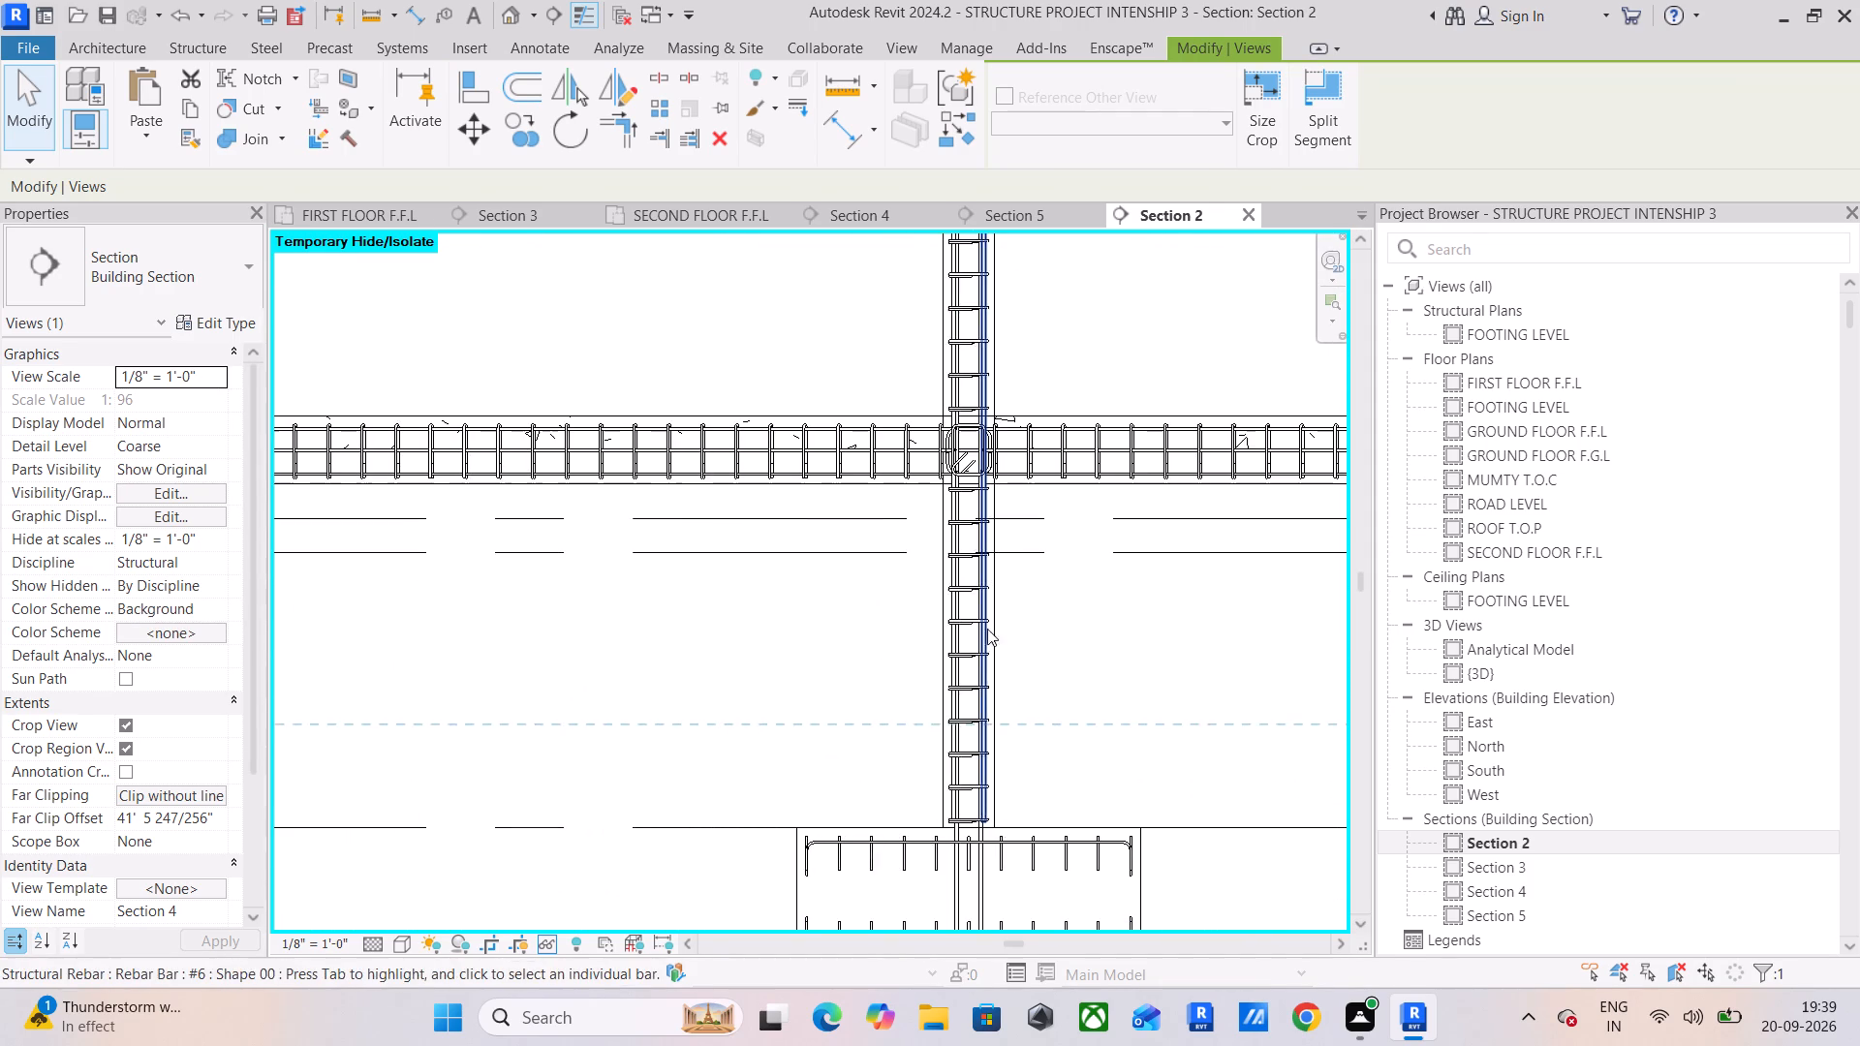
middle_drag(953, 764, 995, 564)
scroll(955, 772, up, 5)
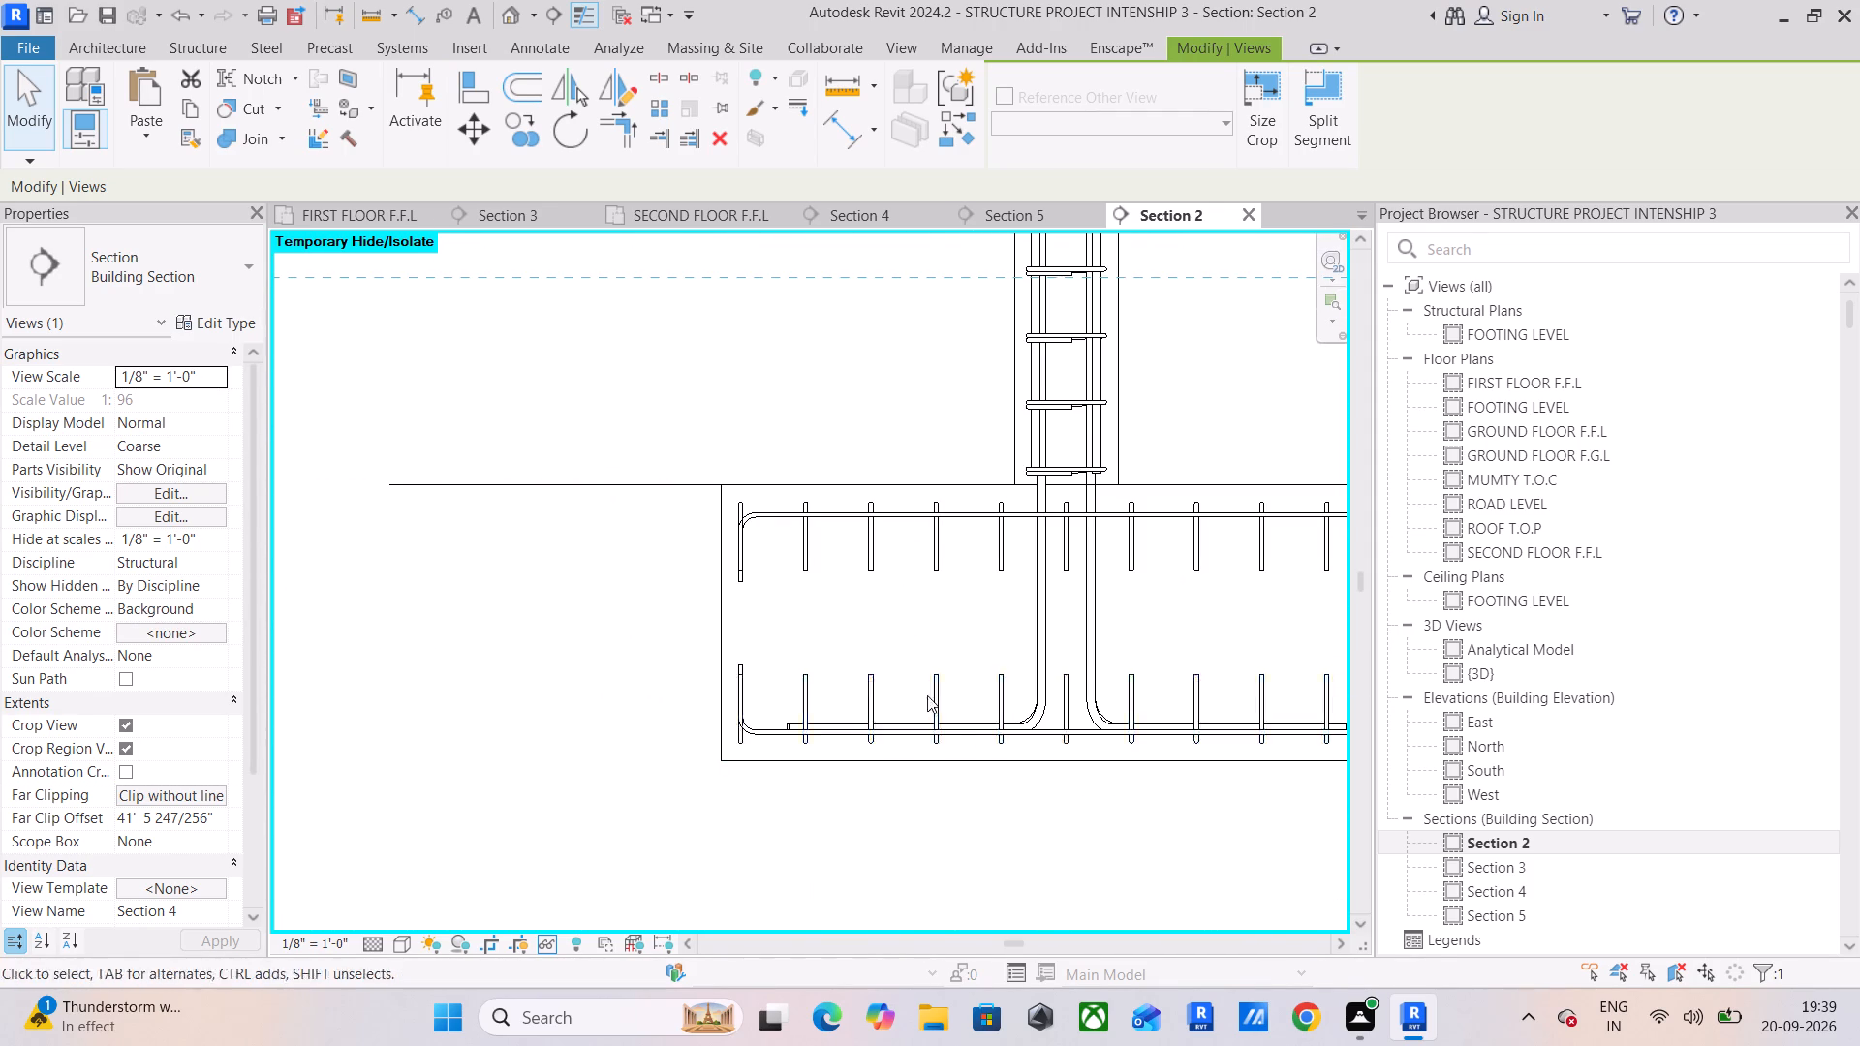
scroll(837, 696, up, 6)
click(773, 696)
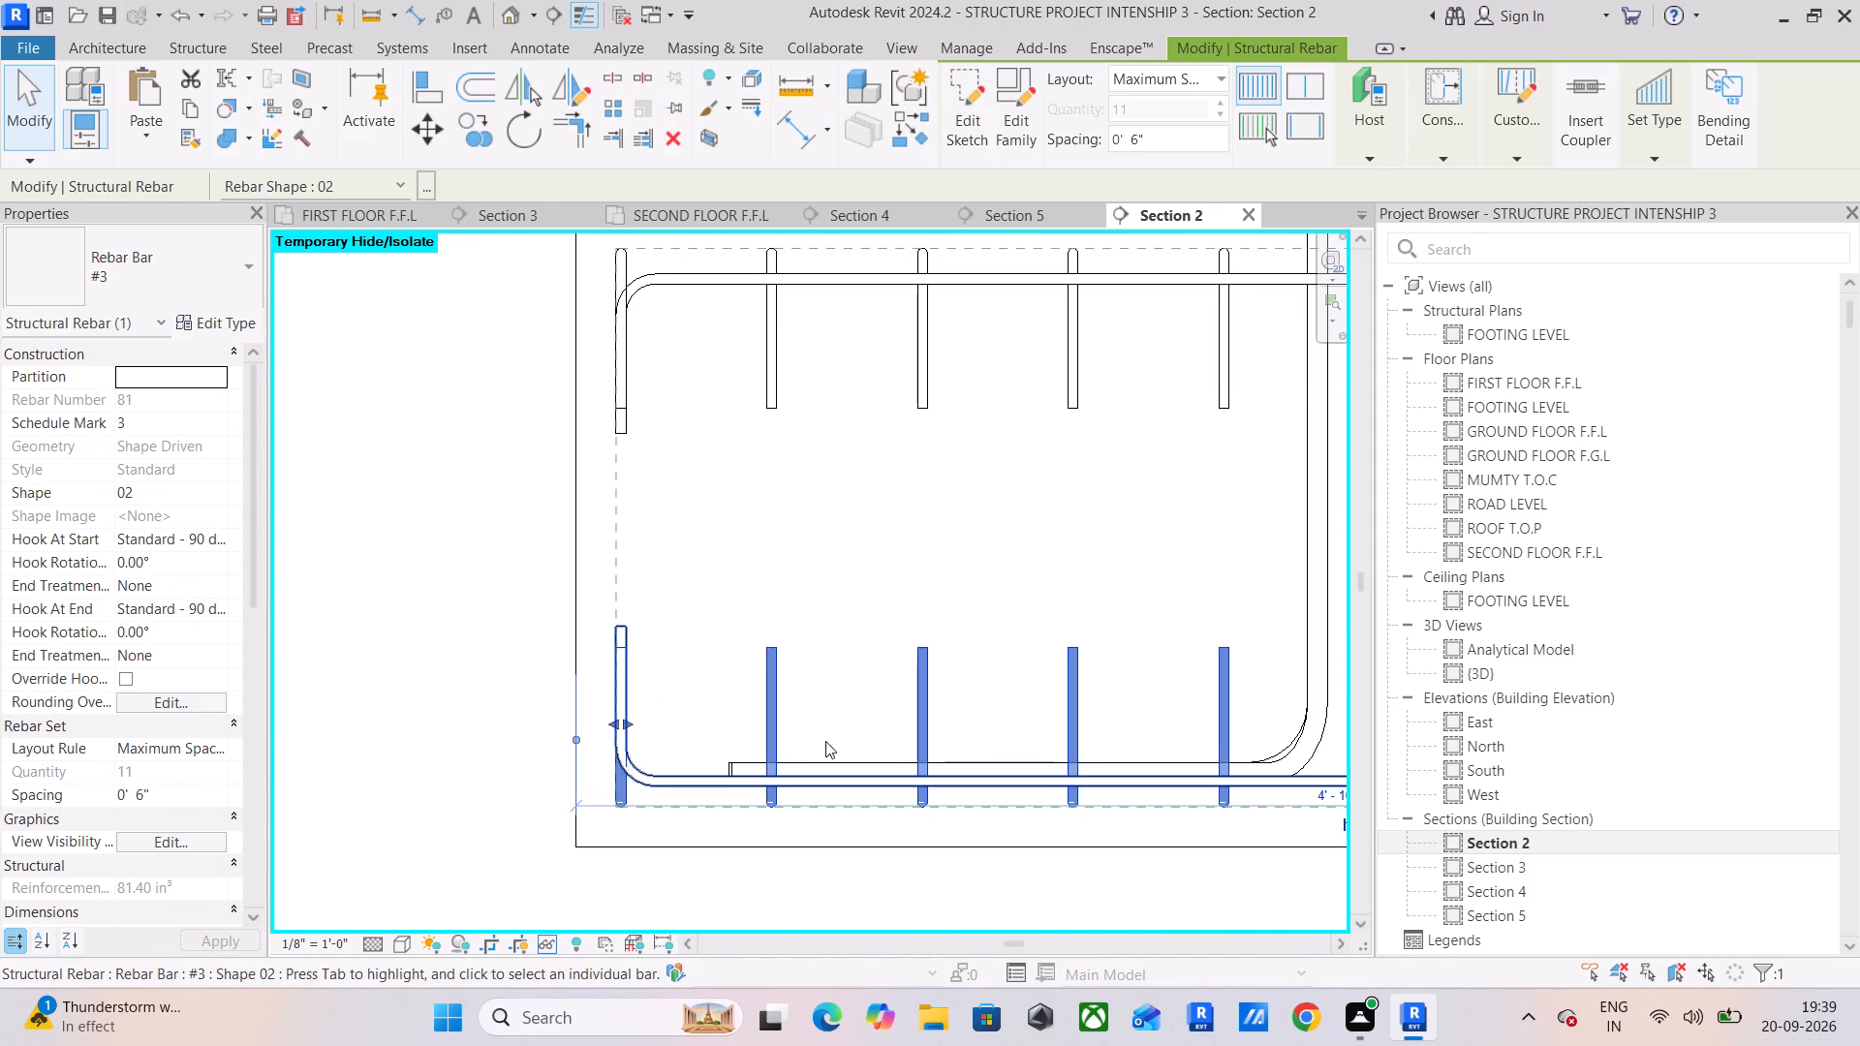
middle_drag(831, 754, 542, 804)
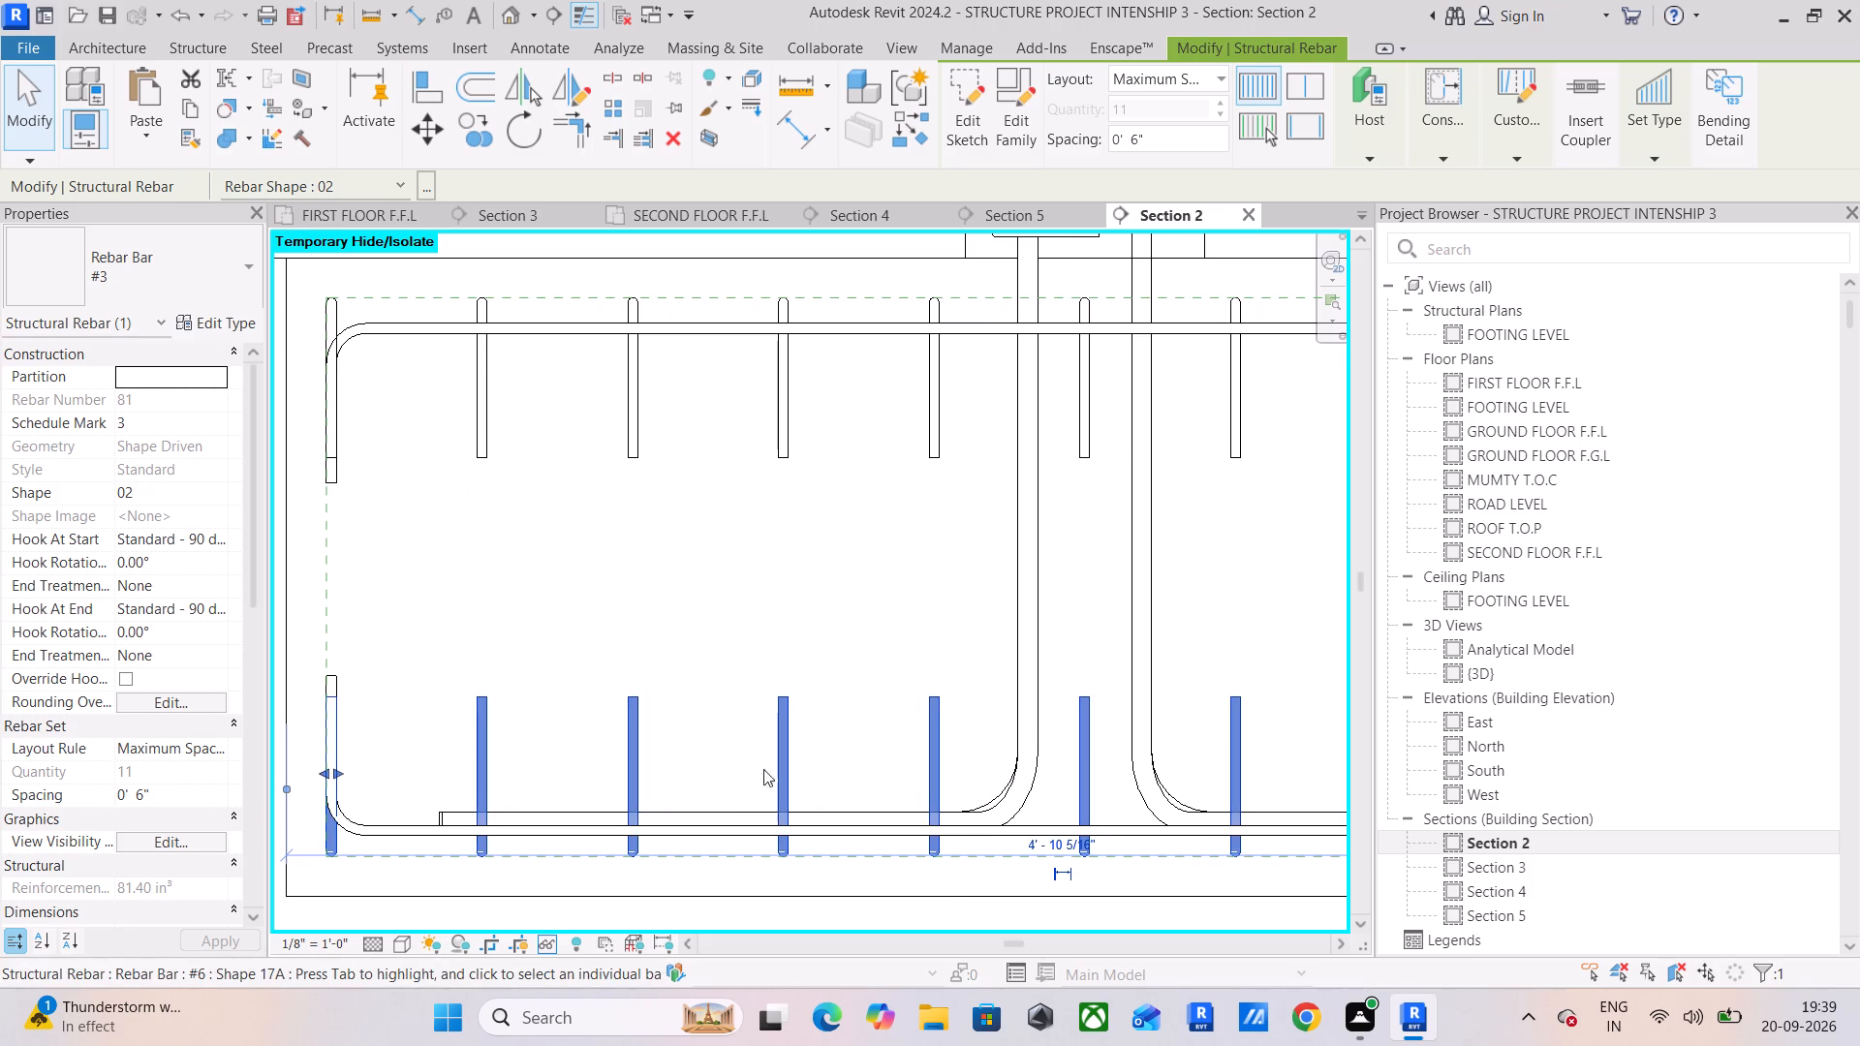
click(439, 143)
middle_drag(580, 516, 615, 527)
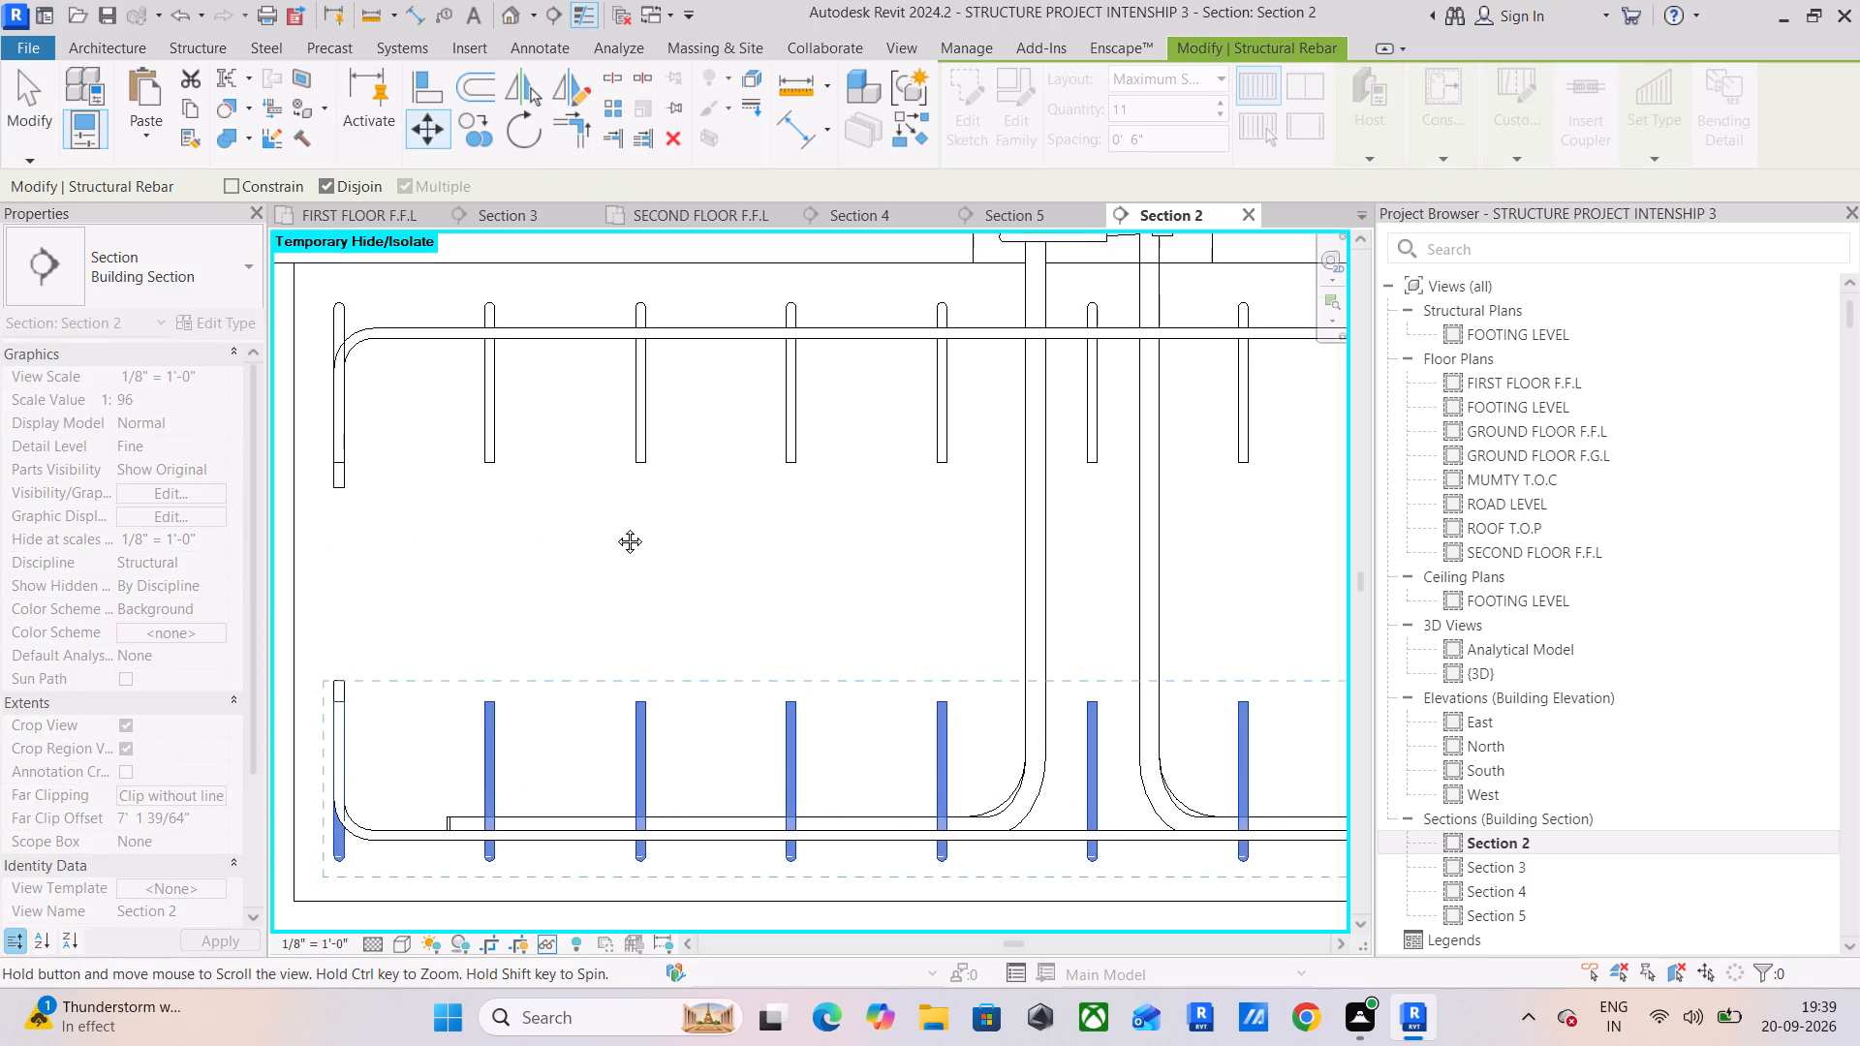
middle_drag(615, 527, 857, 440)
click(601, 785)
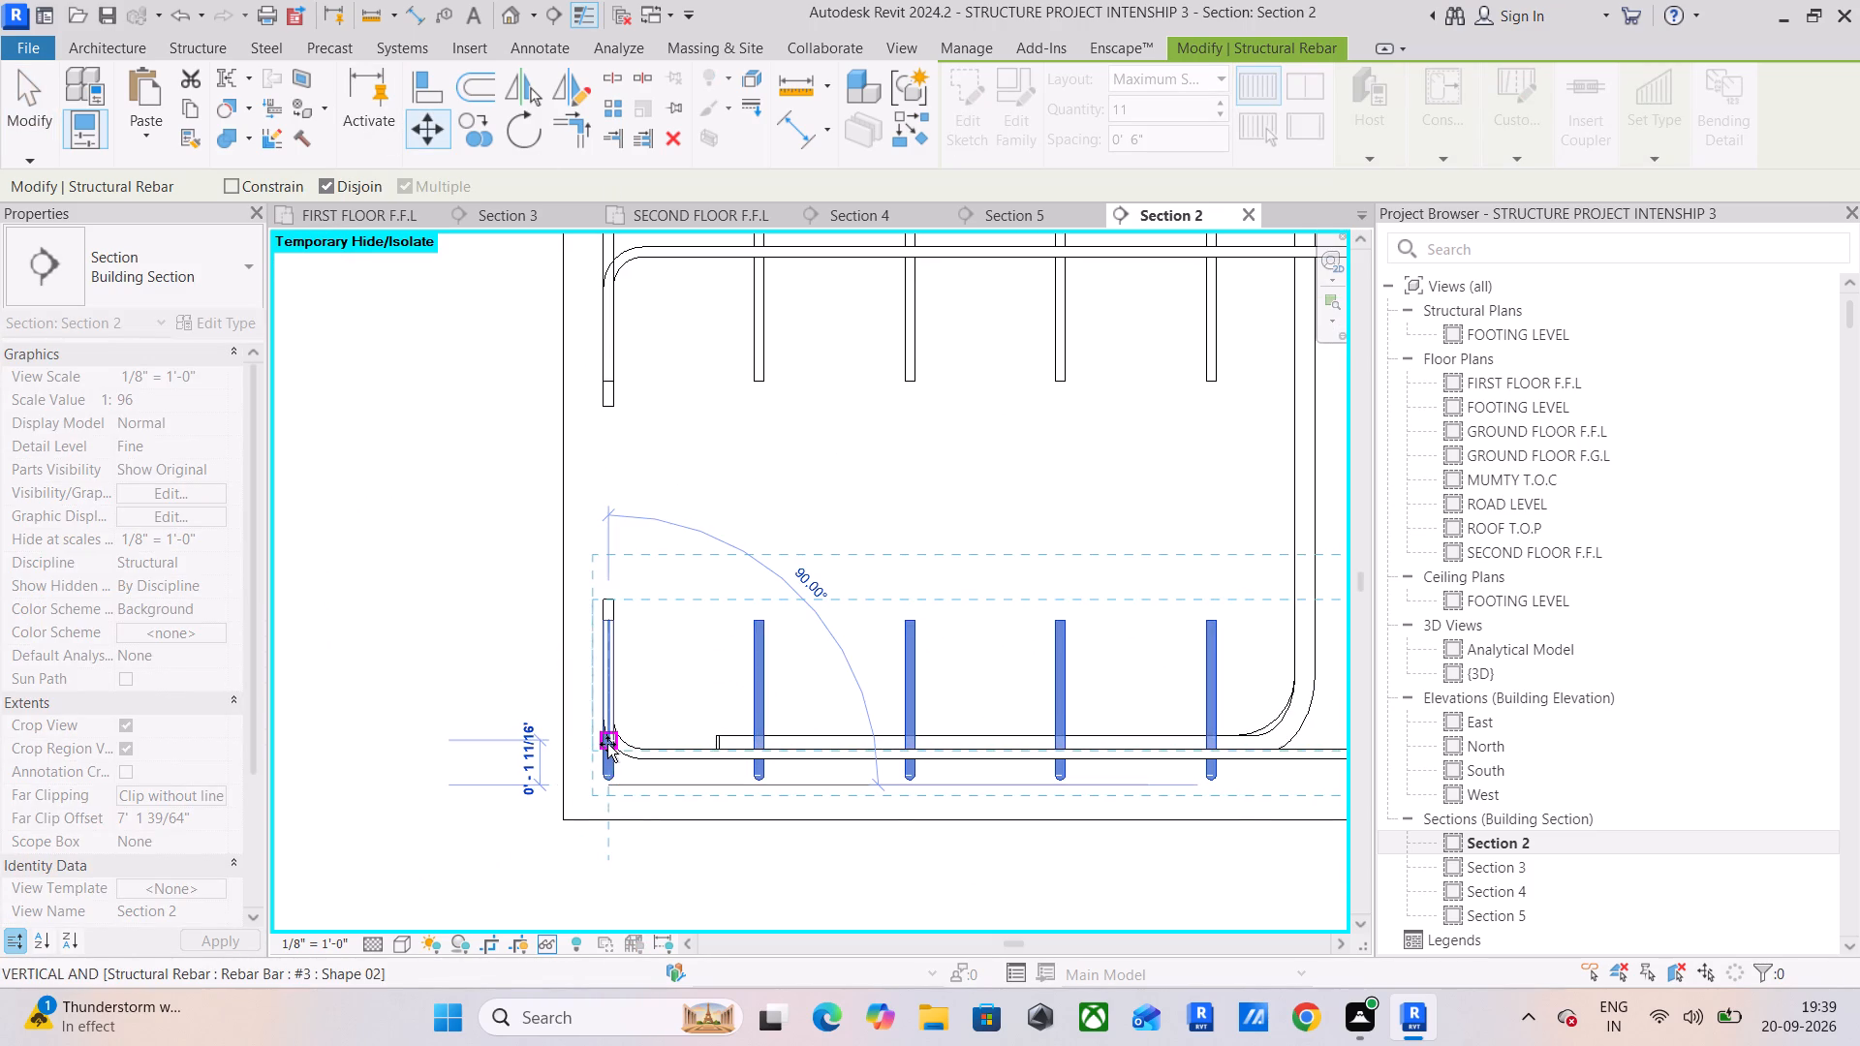
click(610, 735)
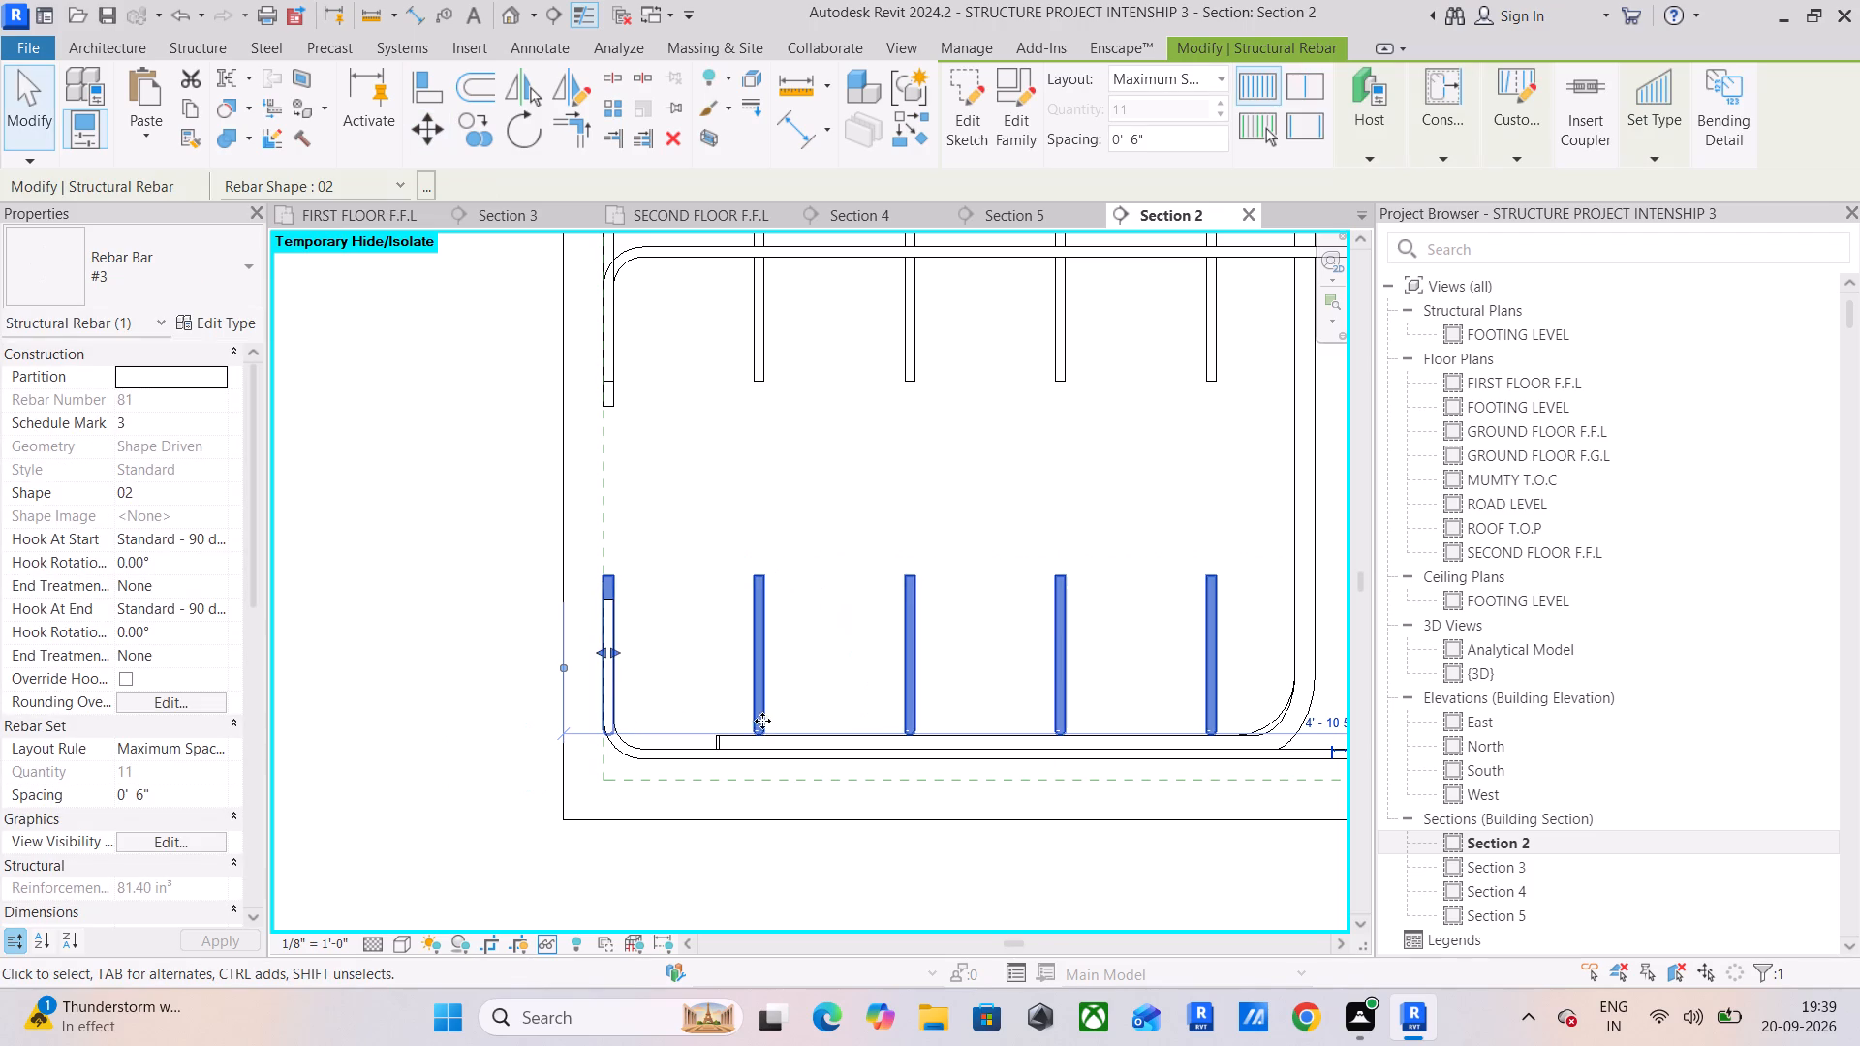
Move the same bottom crossbar set down so its bar ends rest on the upper edge of the hooked #3 bottom bar.
scroll(648, 711, up, 5)
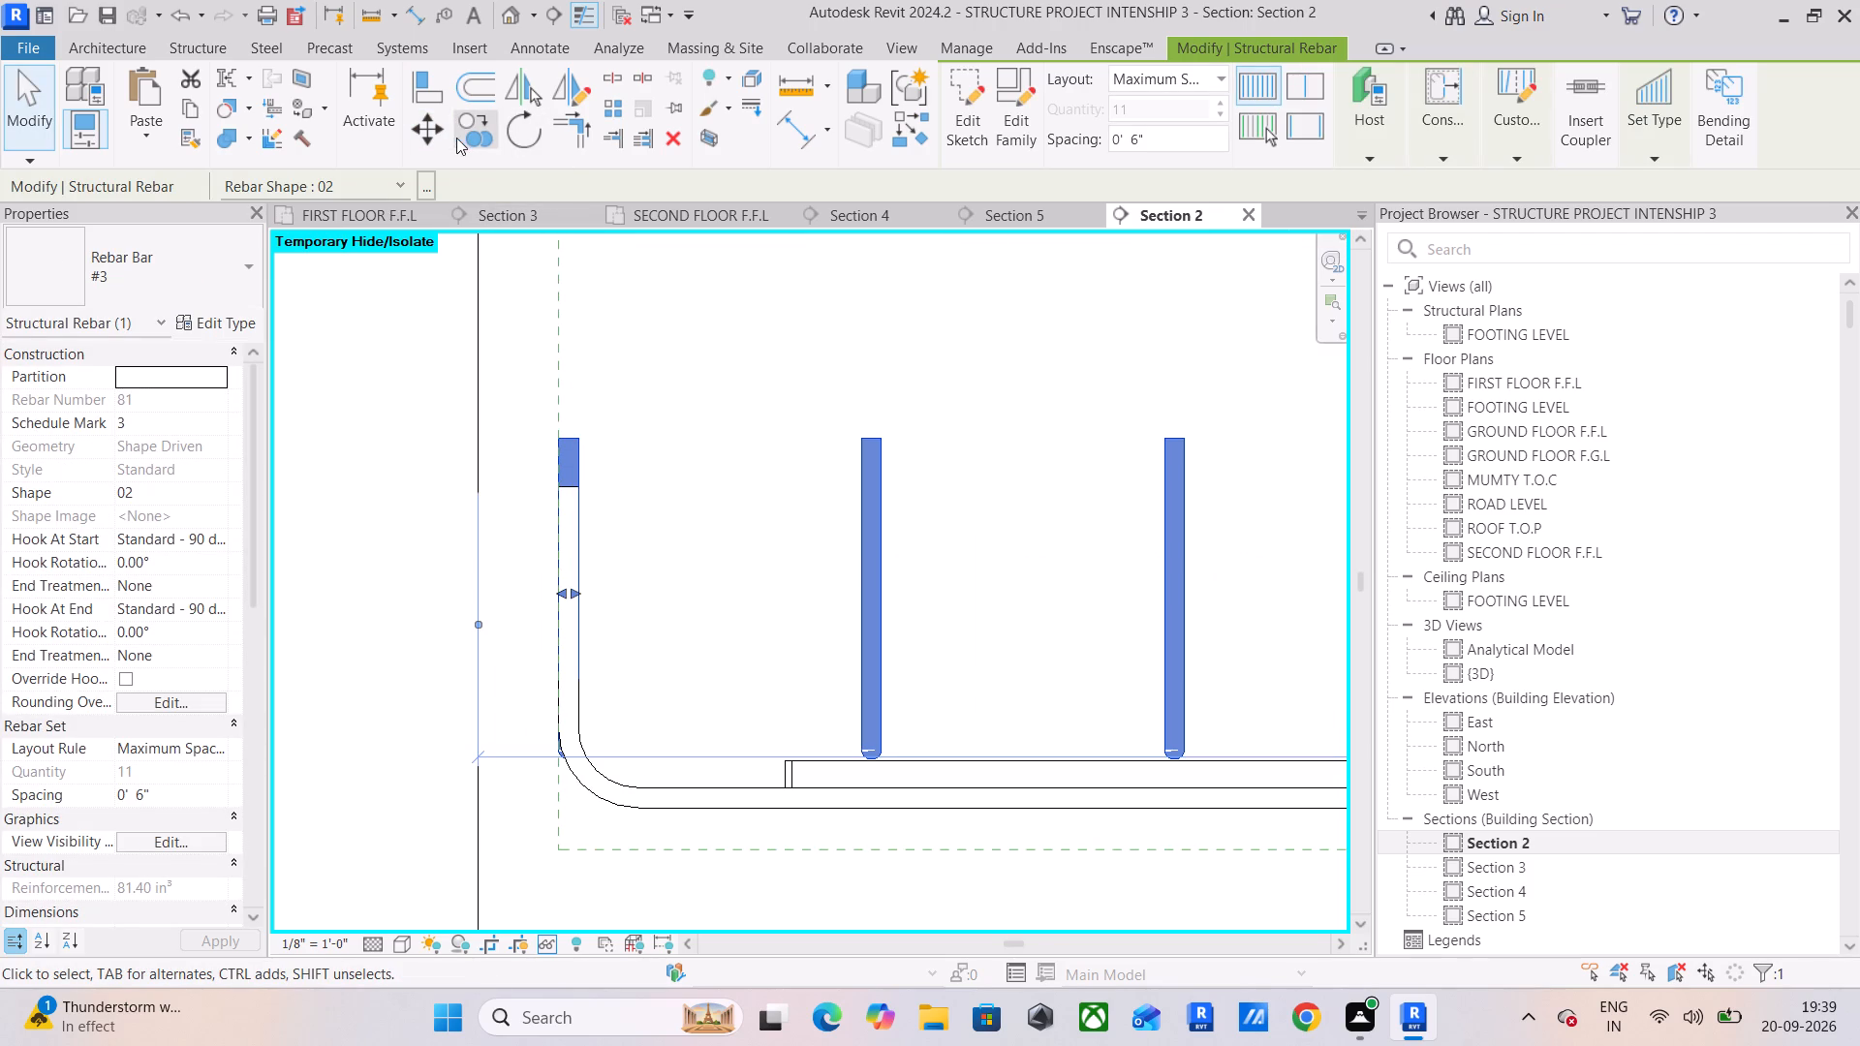
click(434, 131)
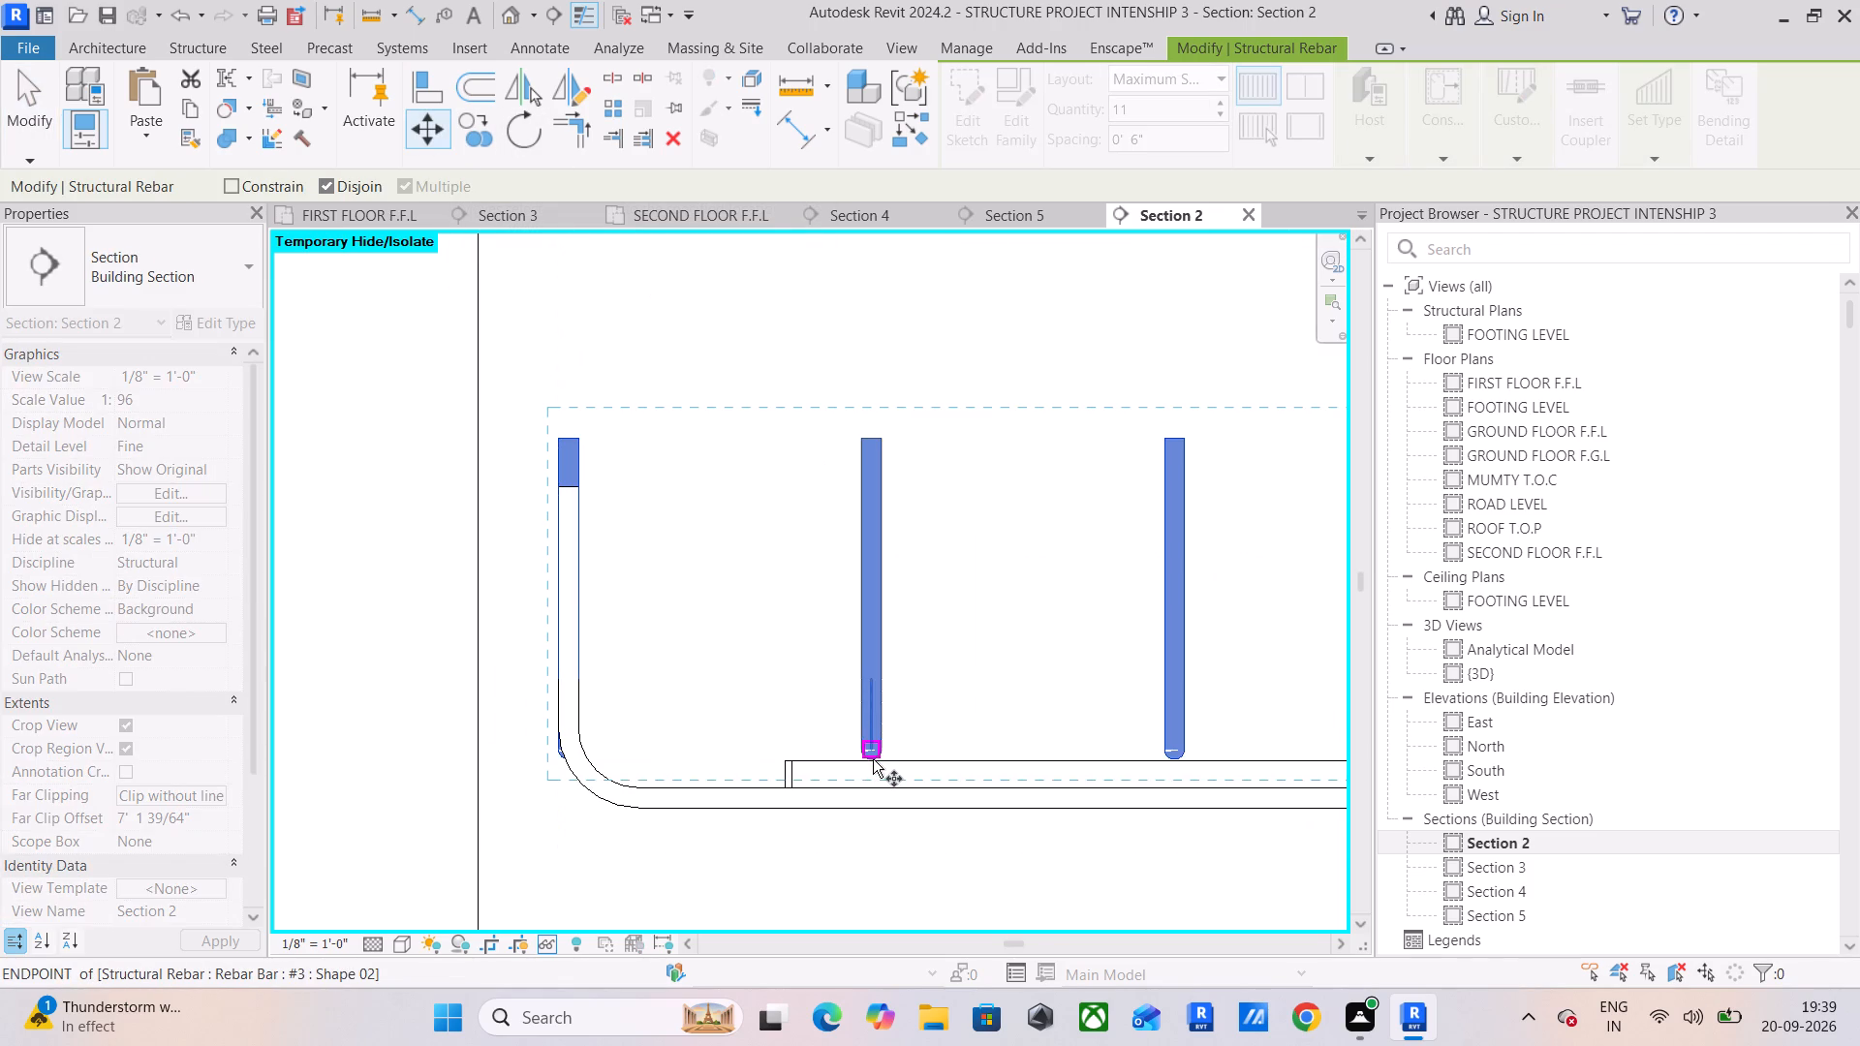
scroll(873, 759, up, 4)
click(873, 763)
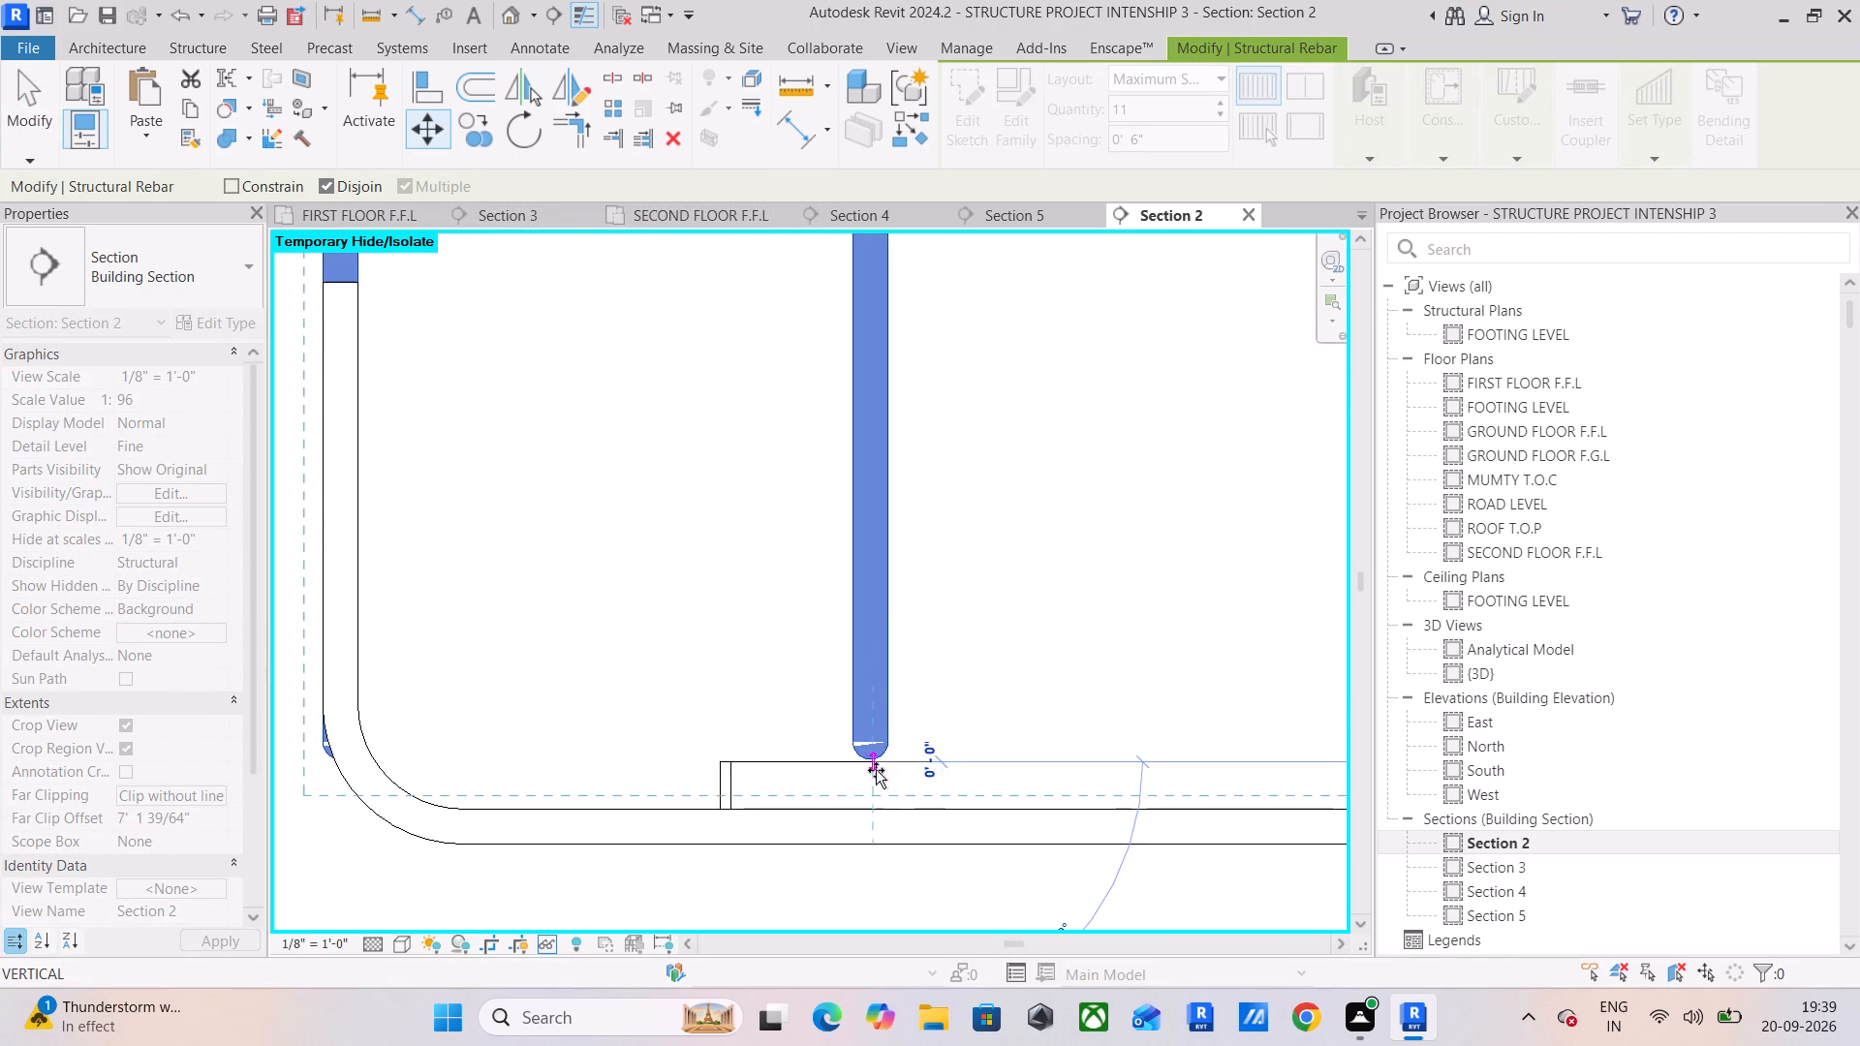
click(874, 809)
Move the top #3 crossbar set in this footing down about 1" to the centreline of the hooked top bar.
scroll(1011, 760, down, 6)
middle_drag(1034, 754, 890, 832)
scroll(915, 821, down, 4)
middle_drag(959, 565, 961, 690)
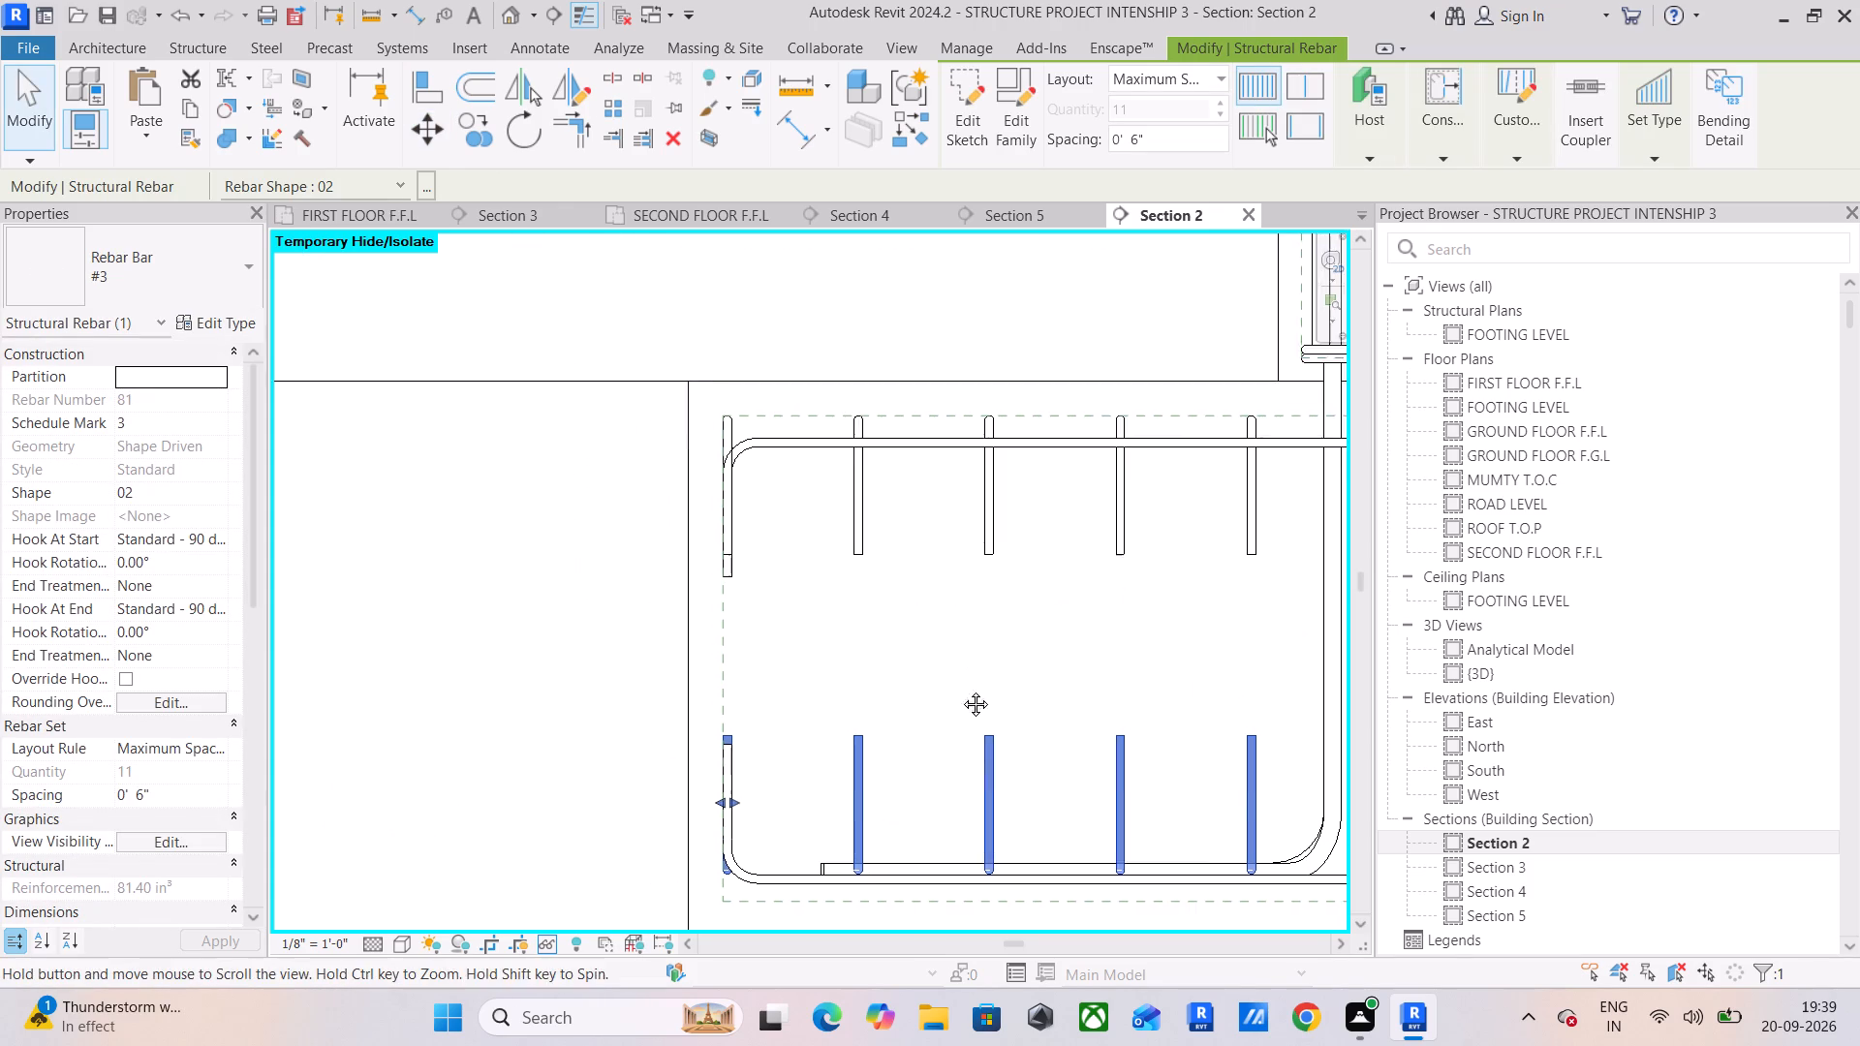
middle_drag(961, 690, 945, 826)
click(877, 841)
click(845, 736)
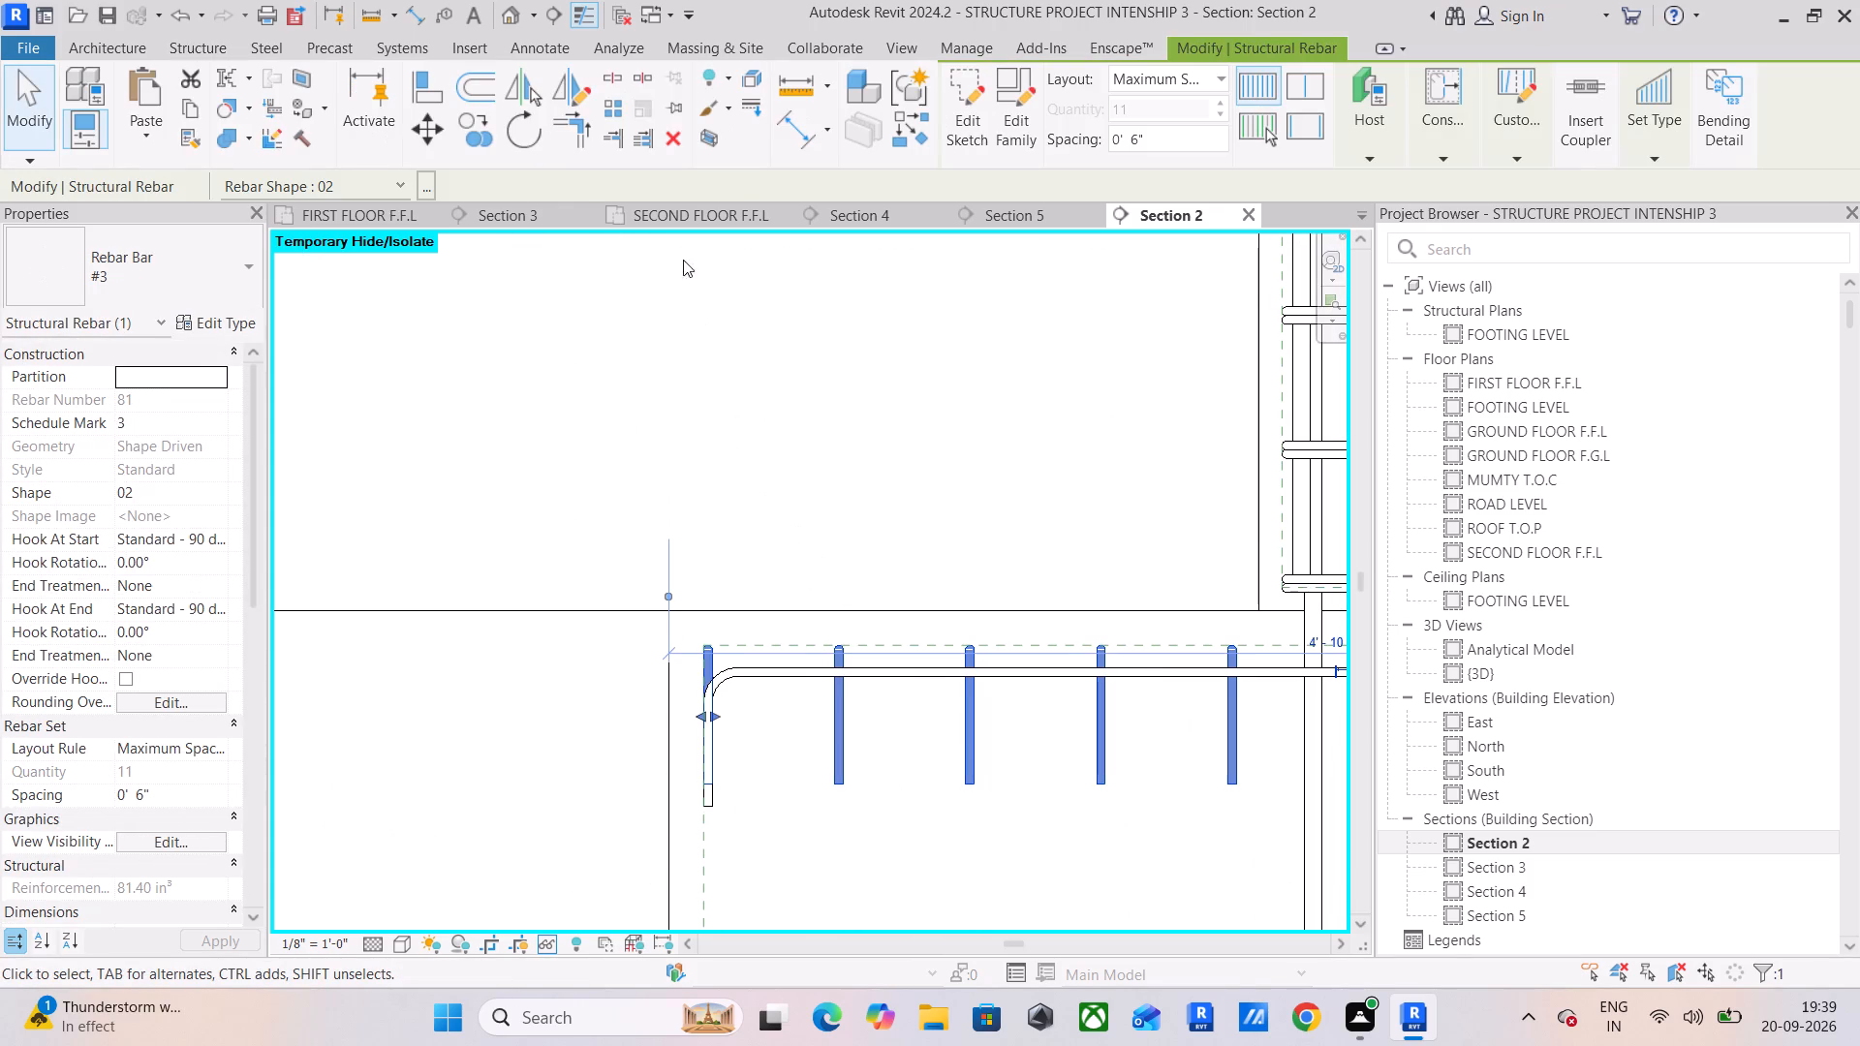
click(430, 140)
scroll(842, 656, up, 5)
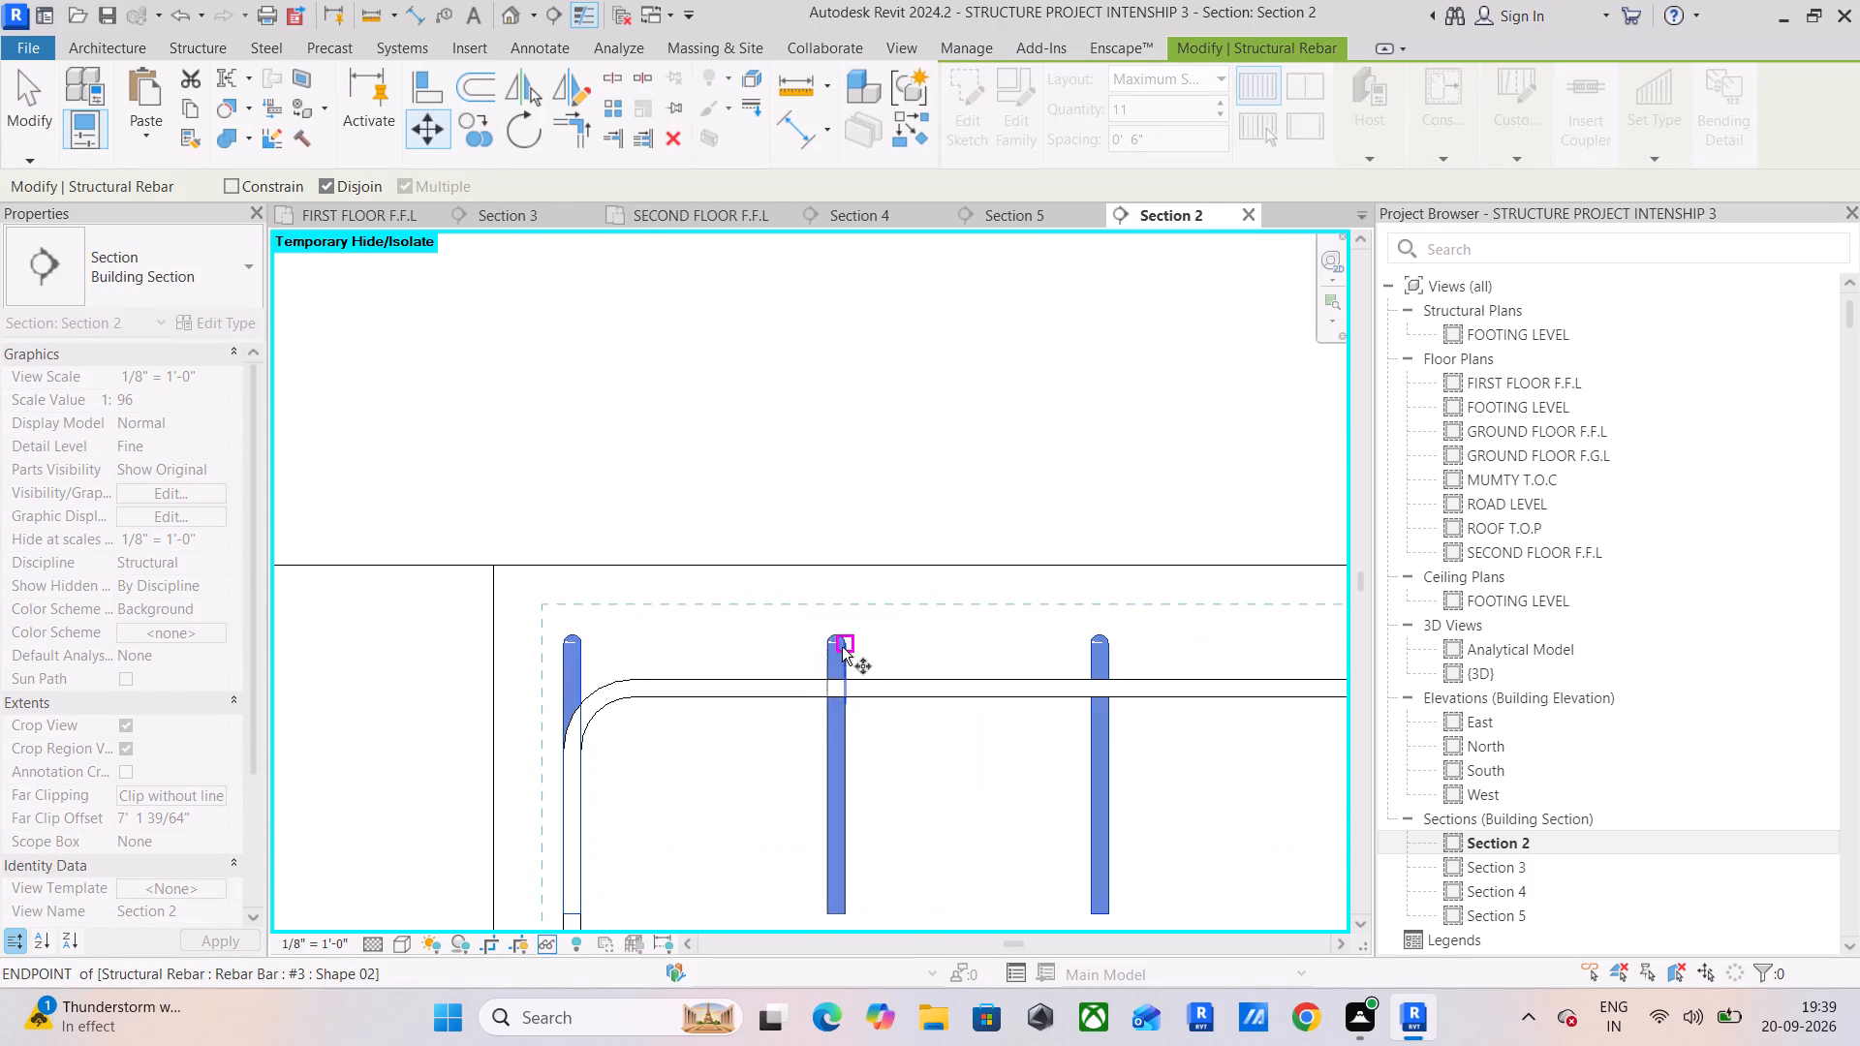
scroll(844, 631, up, 3)
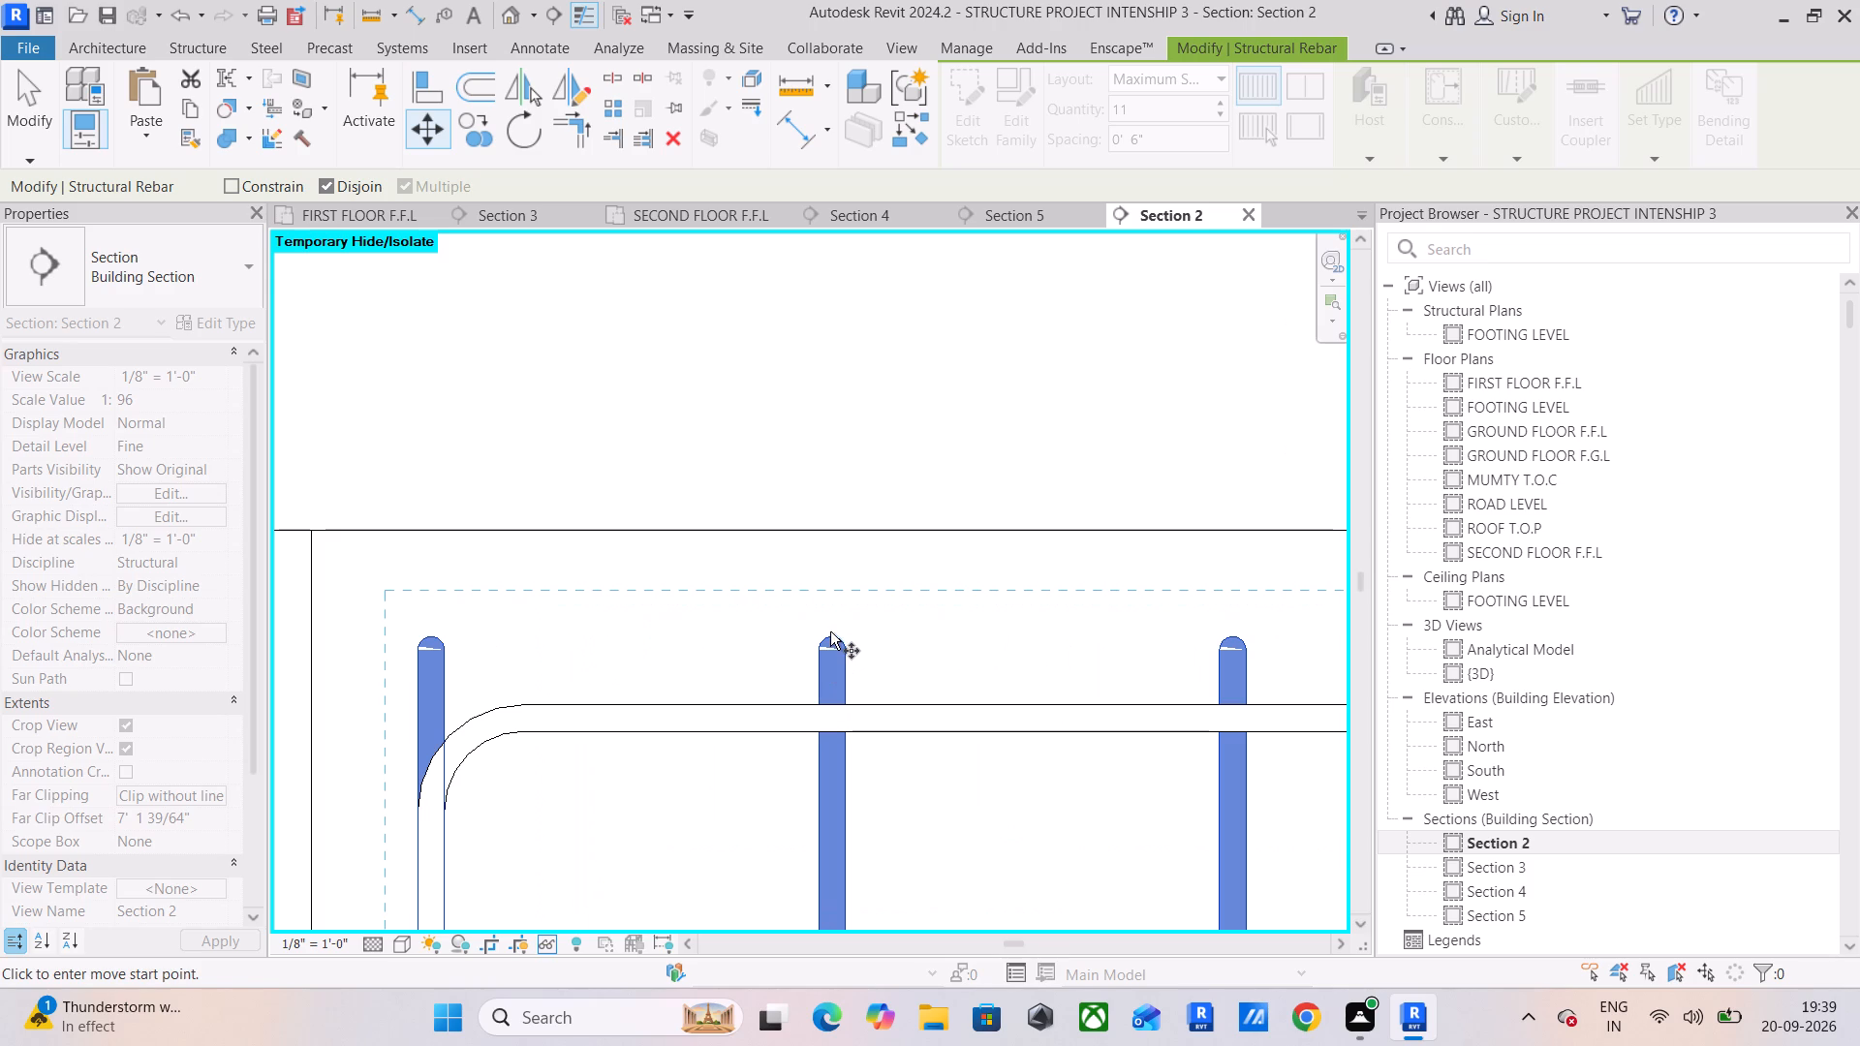
click(833, 648)
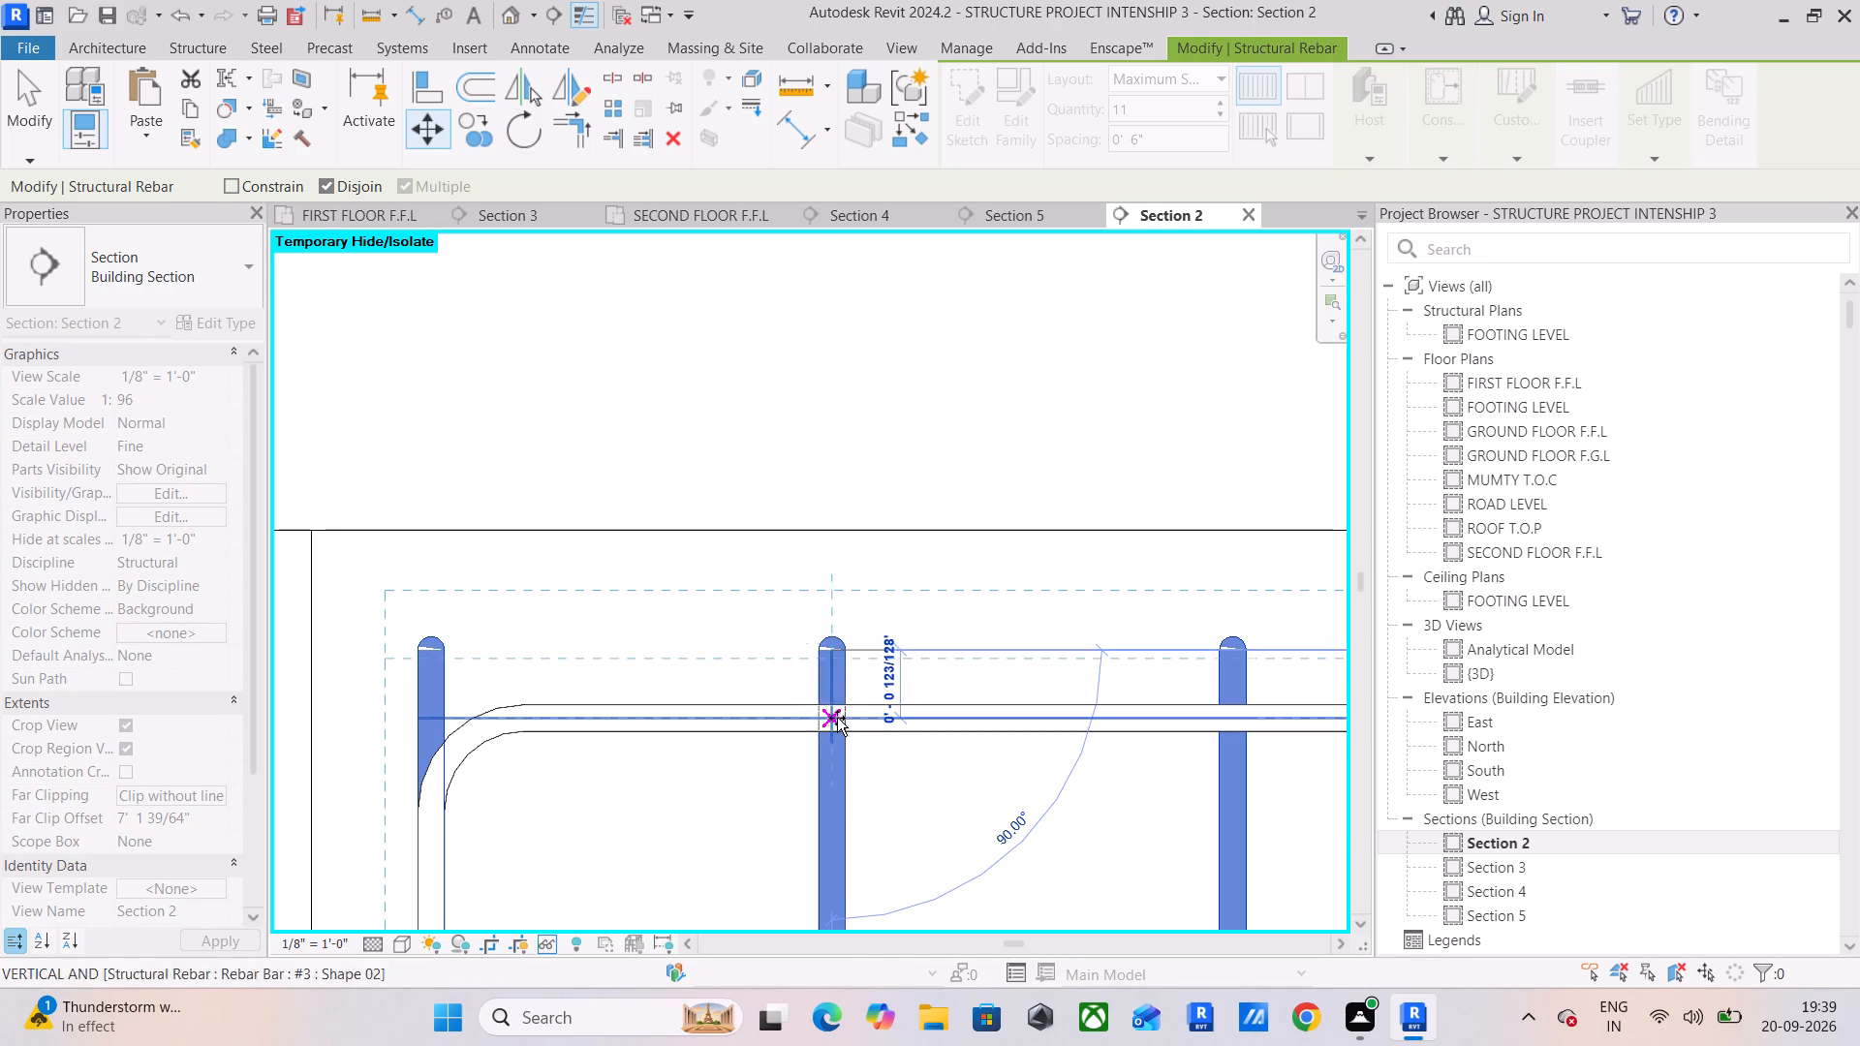
click(836, 720)
Move the top crossbar set down a further 3/8" to the underside of the hooked top bar.
scroll(867, 794, down, 5)
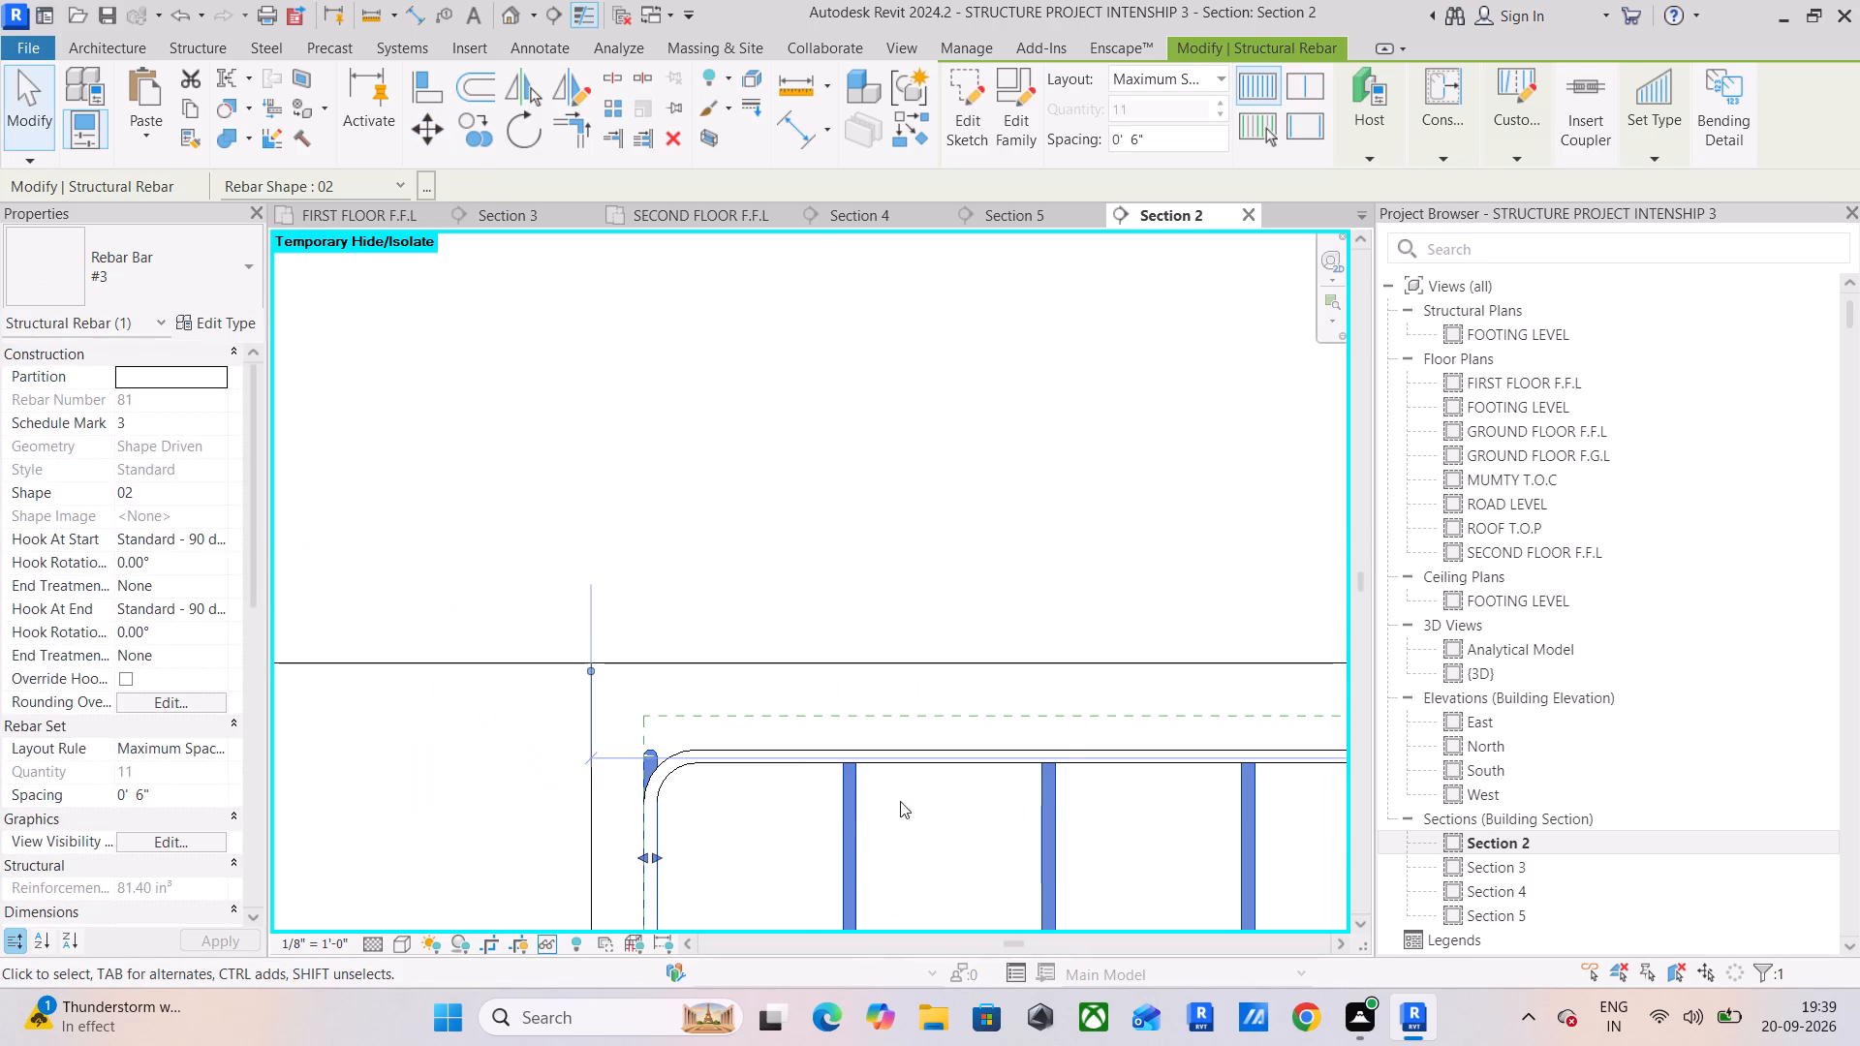
scroll(861, 754, up, 4)
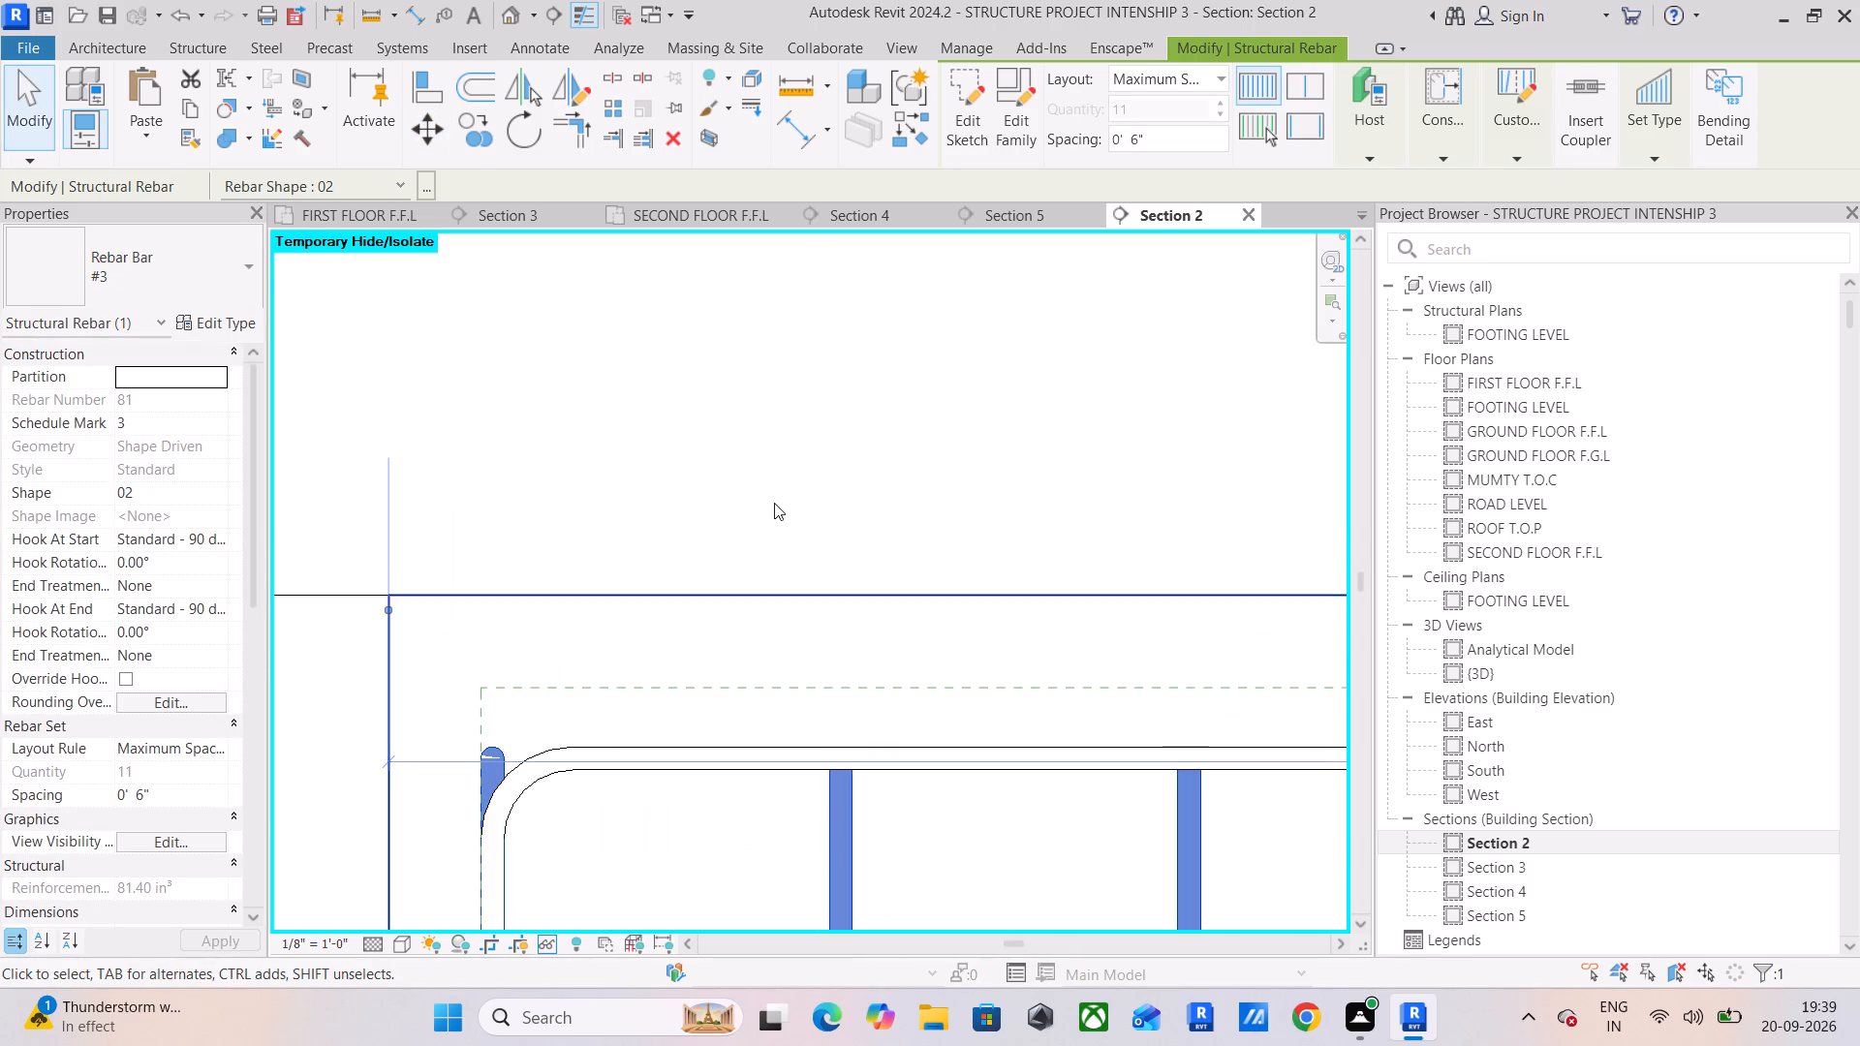
click(431, 138)
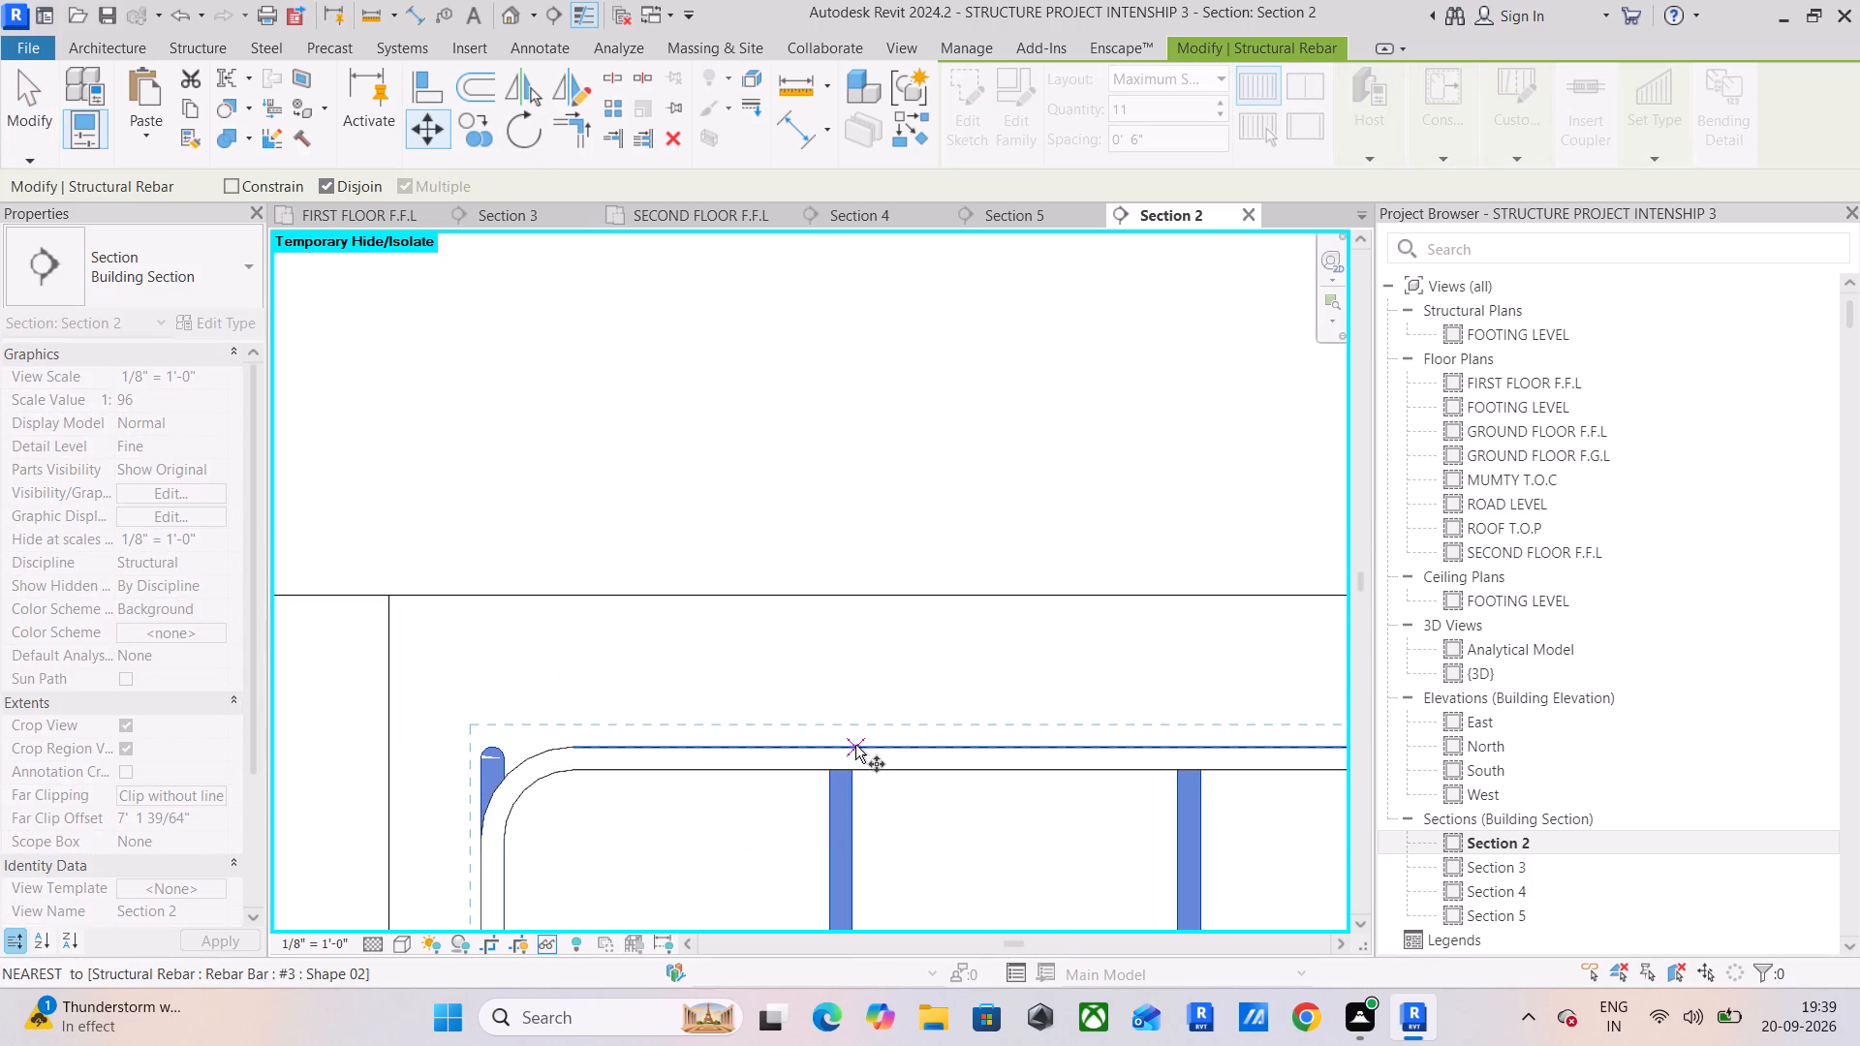
scroll(840, 749, up, 9)
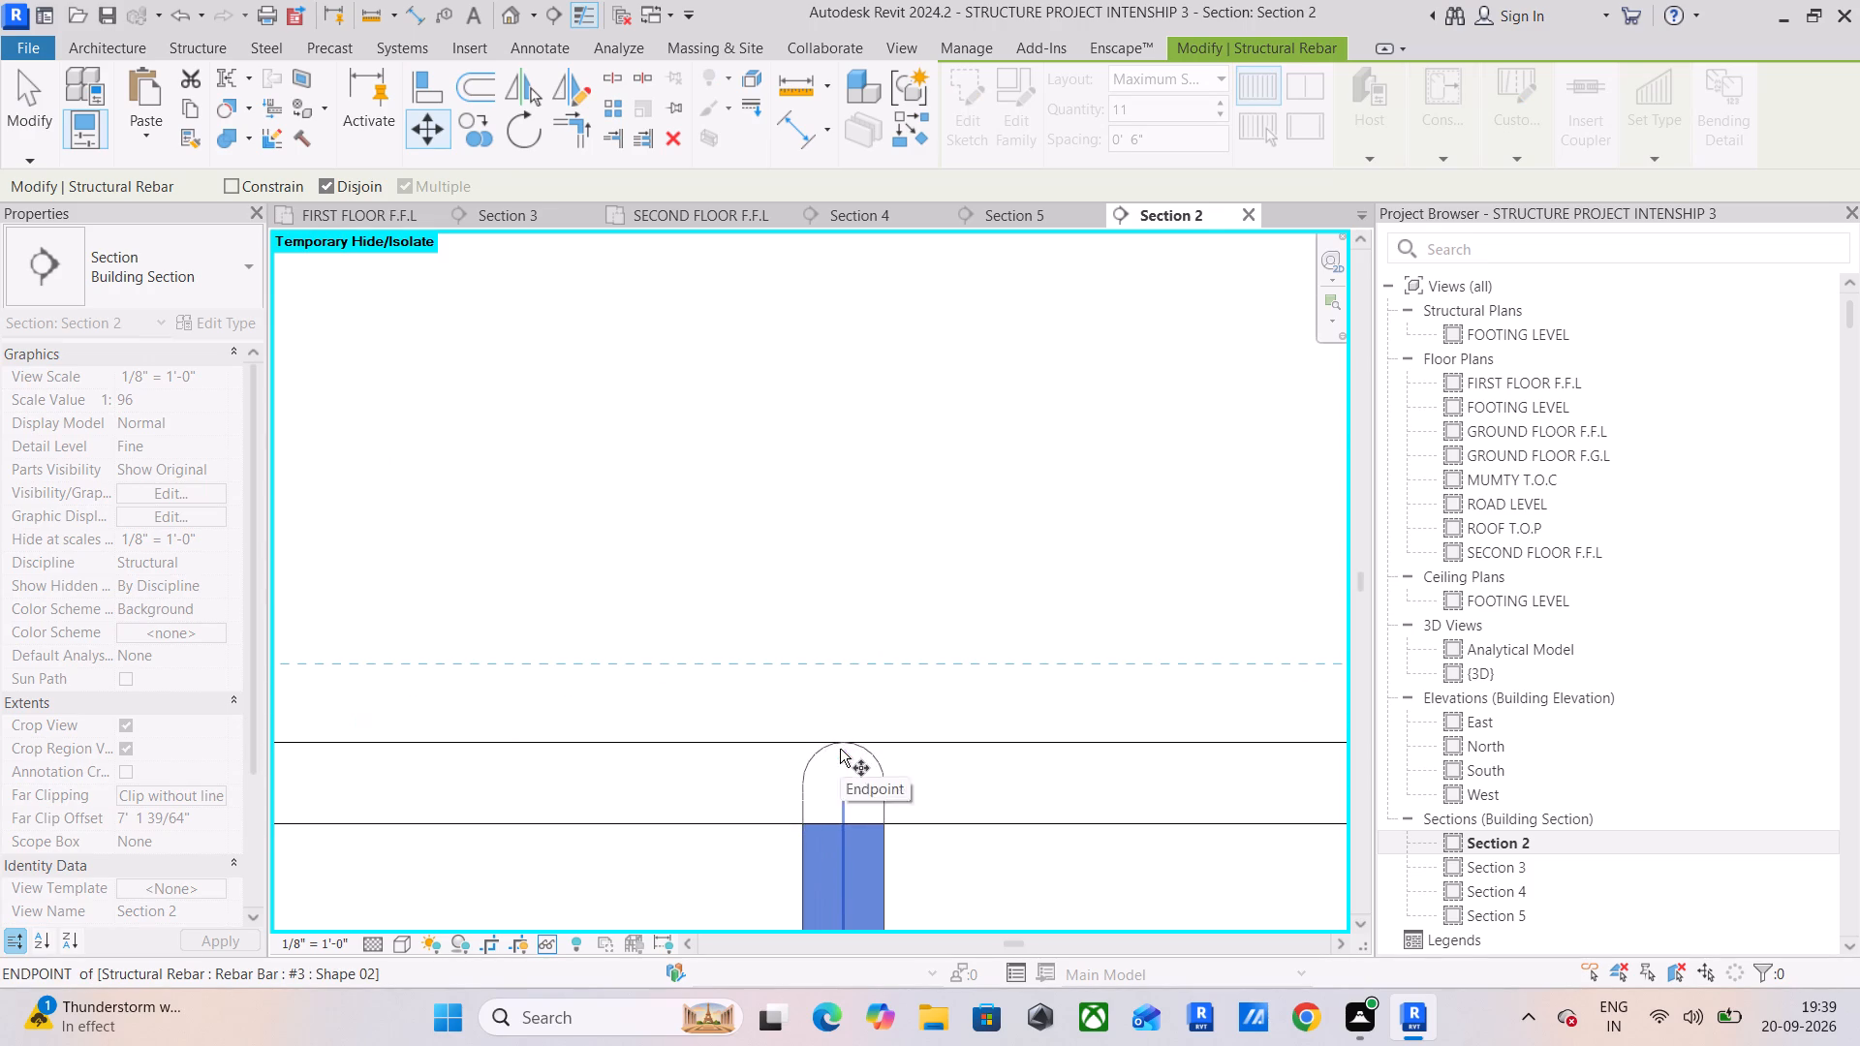
click(842, 739)
click(848, 826)
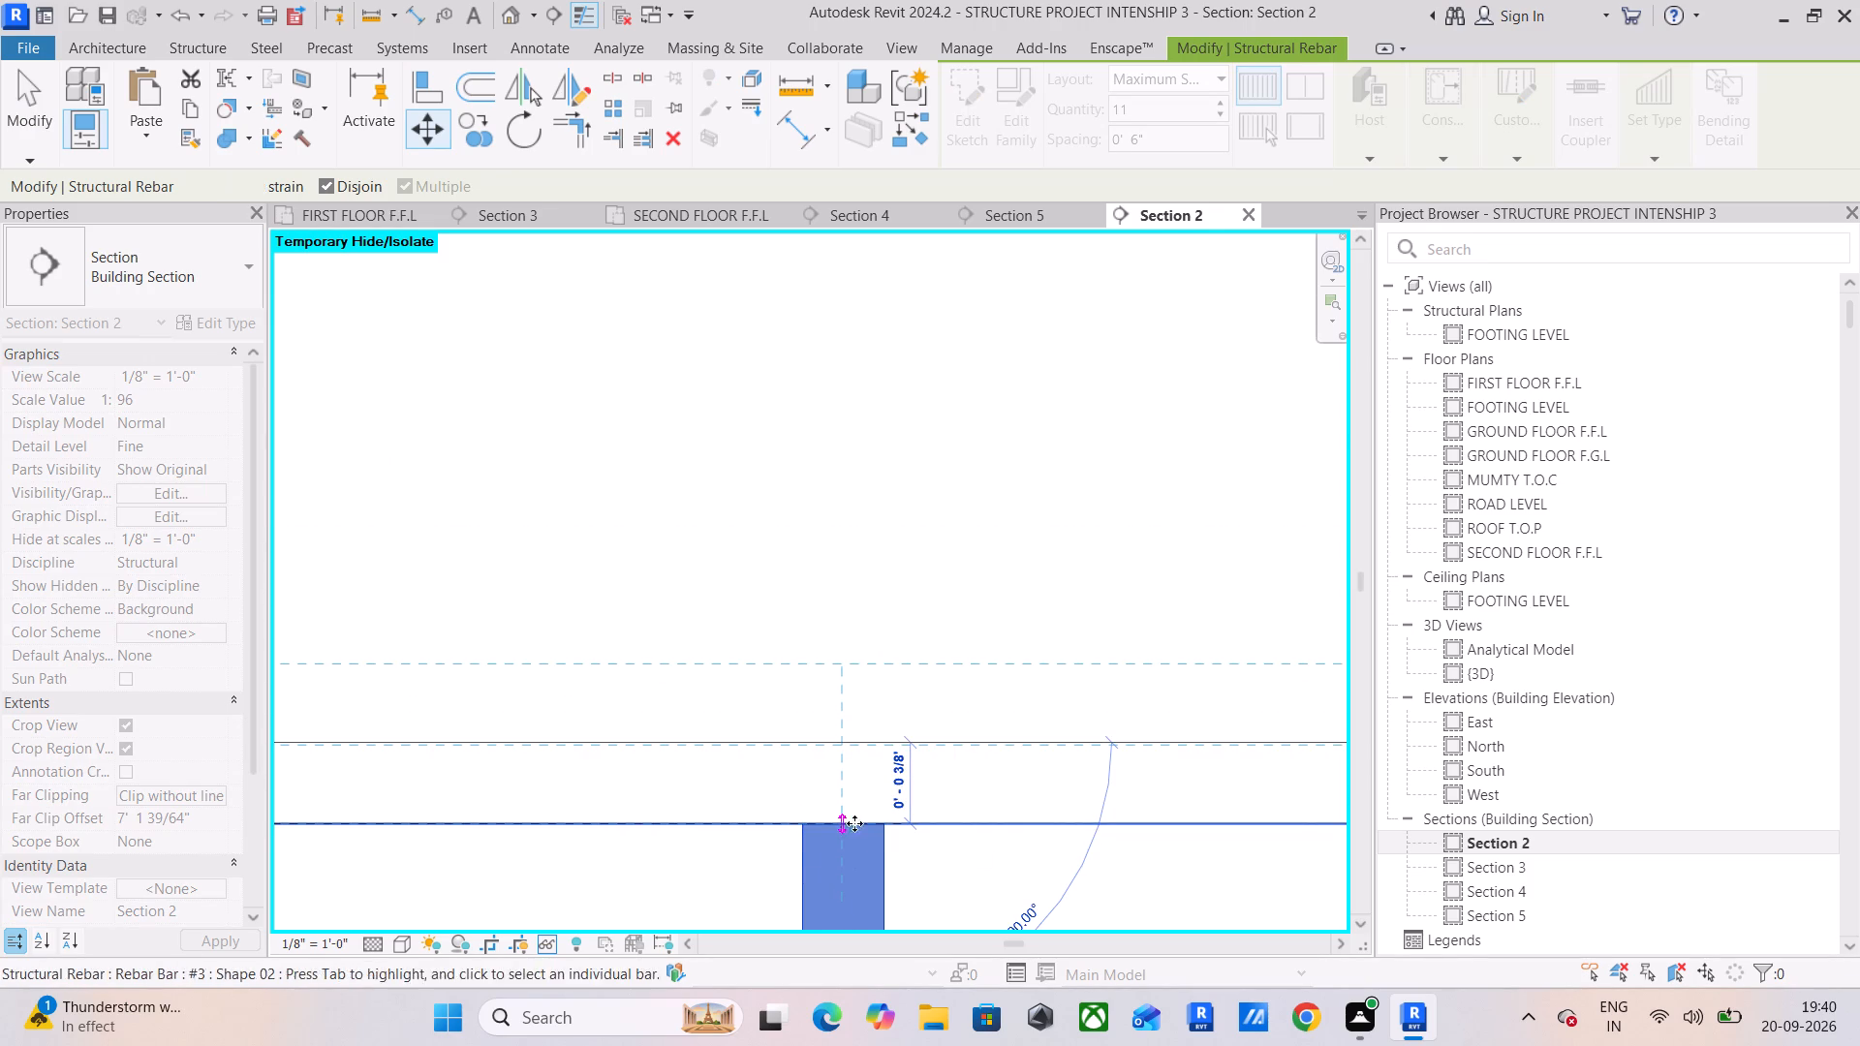
scroll(919, 739, down, 9)
click(1049, 824)
Move the top #3 crossbar set in the rightmost column's footing down about 1 5/16", below the hooked top bar.
scroll(1049, 819, down, 5)
middle_drag(1036, 827, 885, 746)
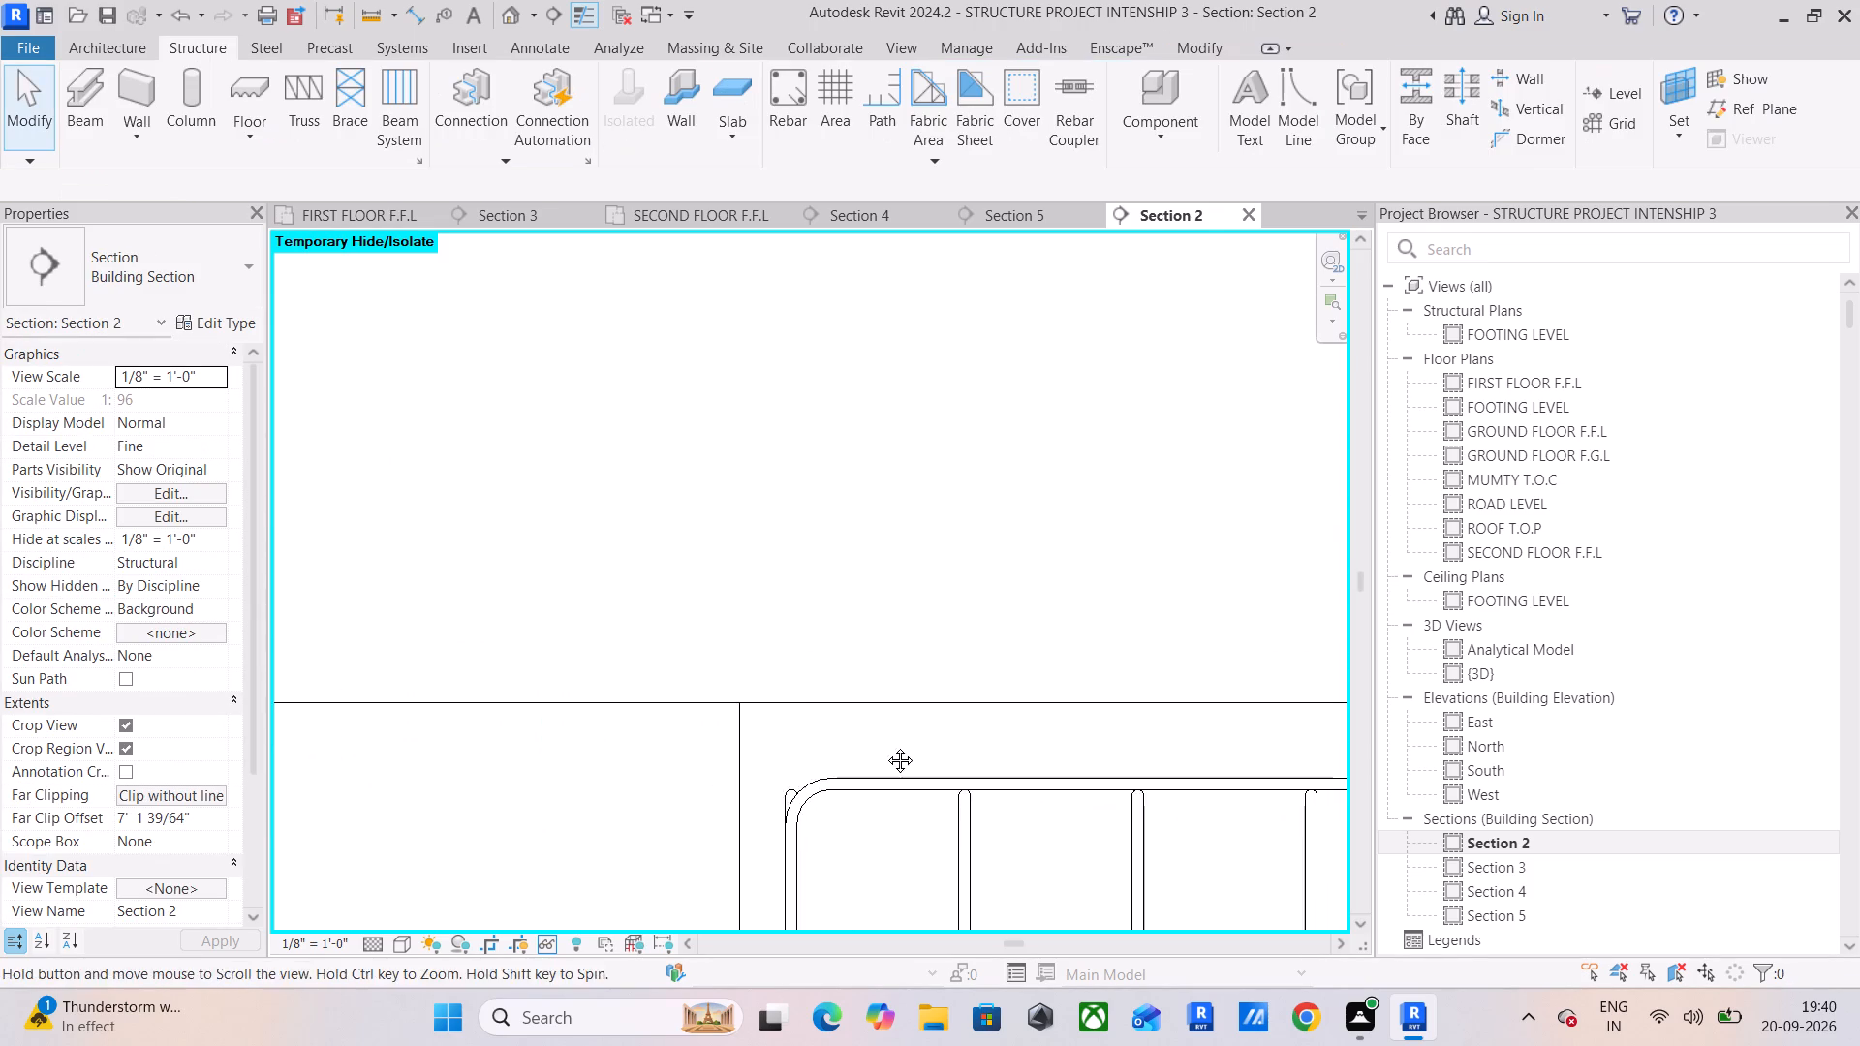
middle_drag(885, 746, 834, 709)
scroll(828, 678, up, 1)
scroll(847, 662, down, 11)
middle_drag(1126, 800, 639, 748)
scroll(790, 772, down, 10)
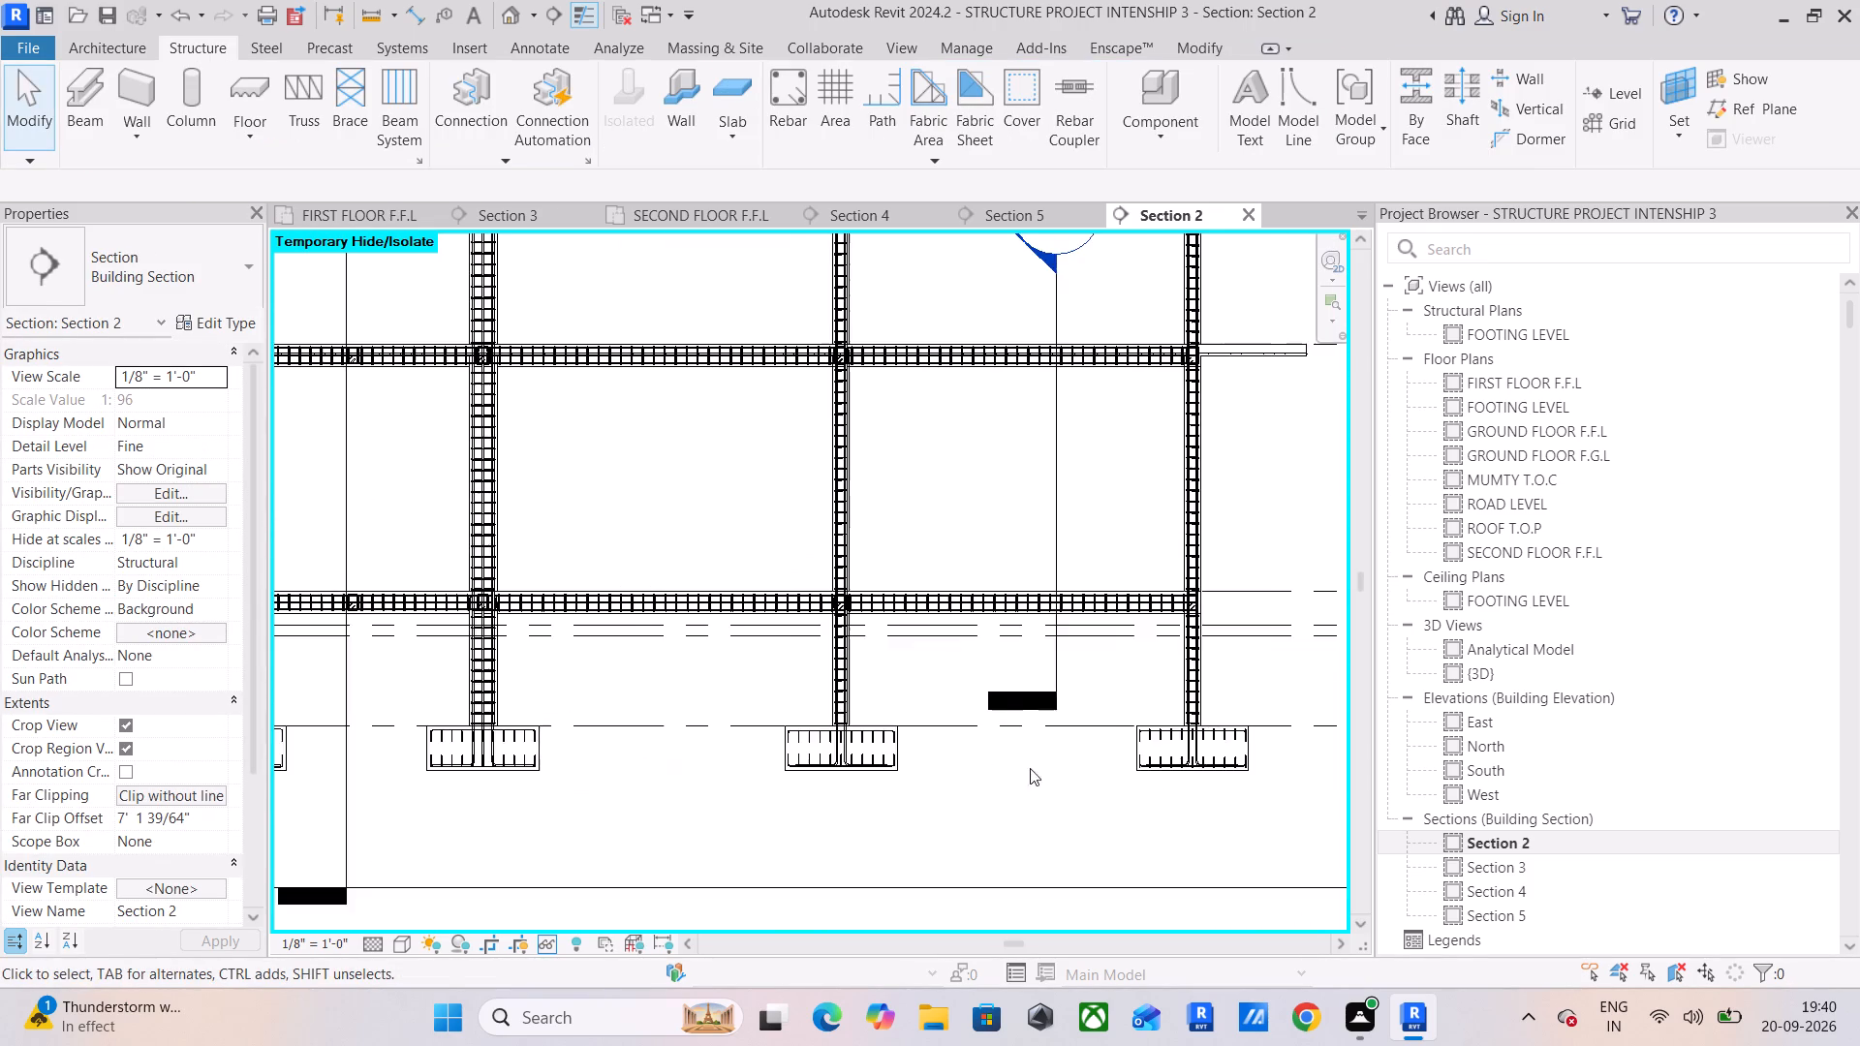
middle_drag(1056, 775, 709, 776)
scroll(914, 704, up, 11)
middle_drag(825, 782, 908, 663)
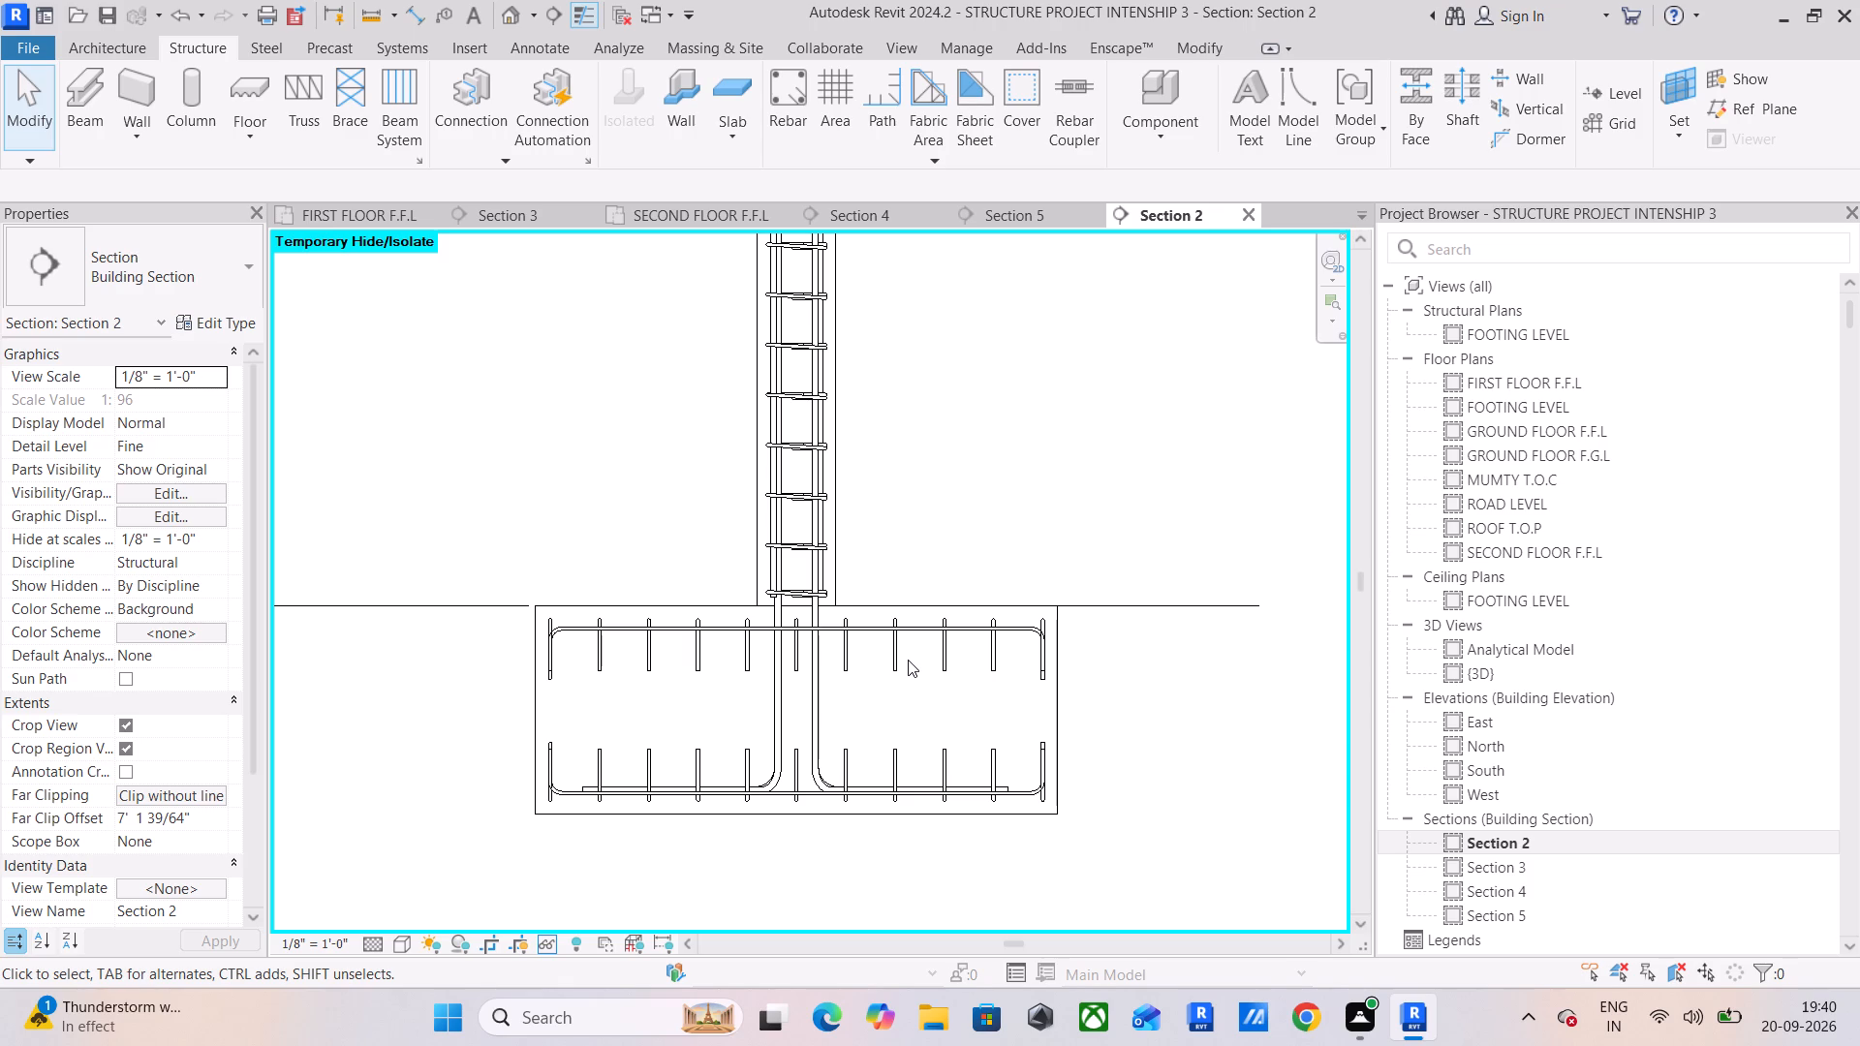
click(653, 656)
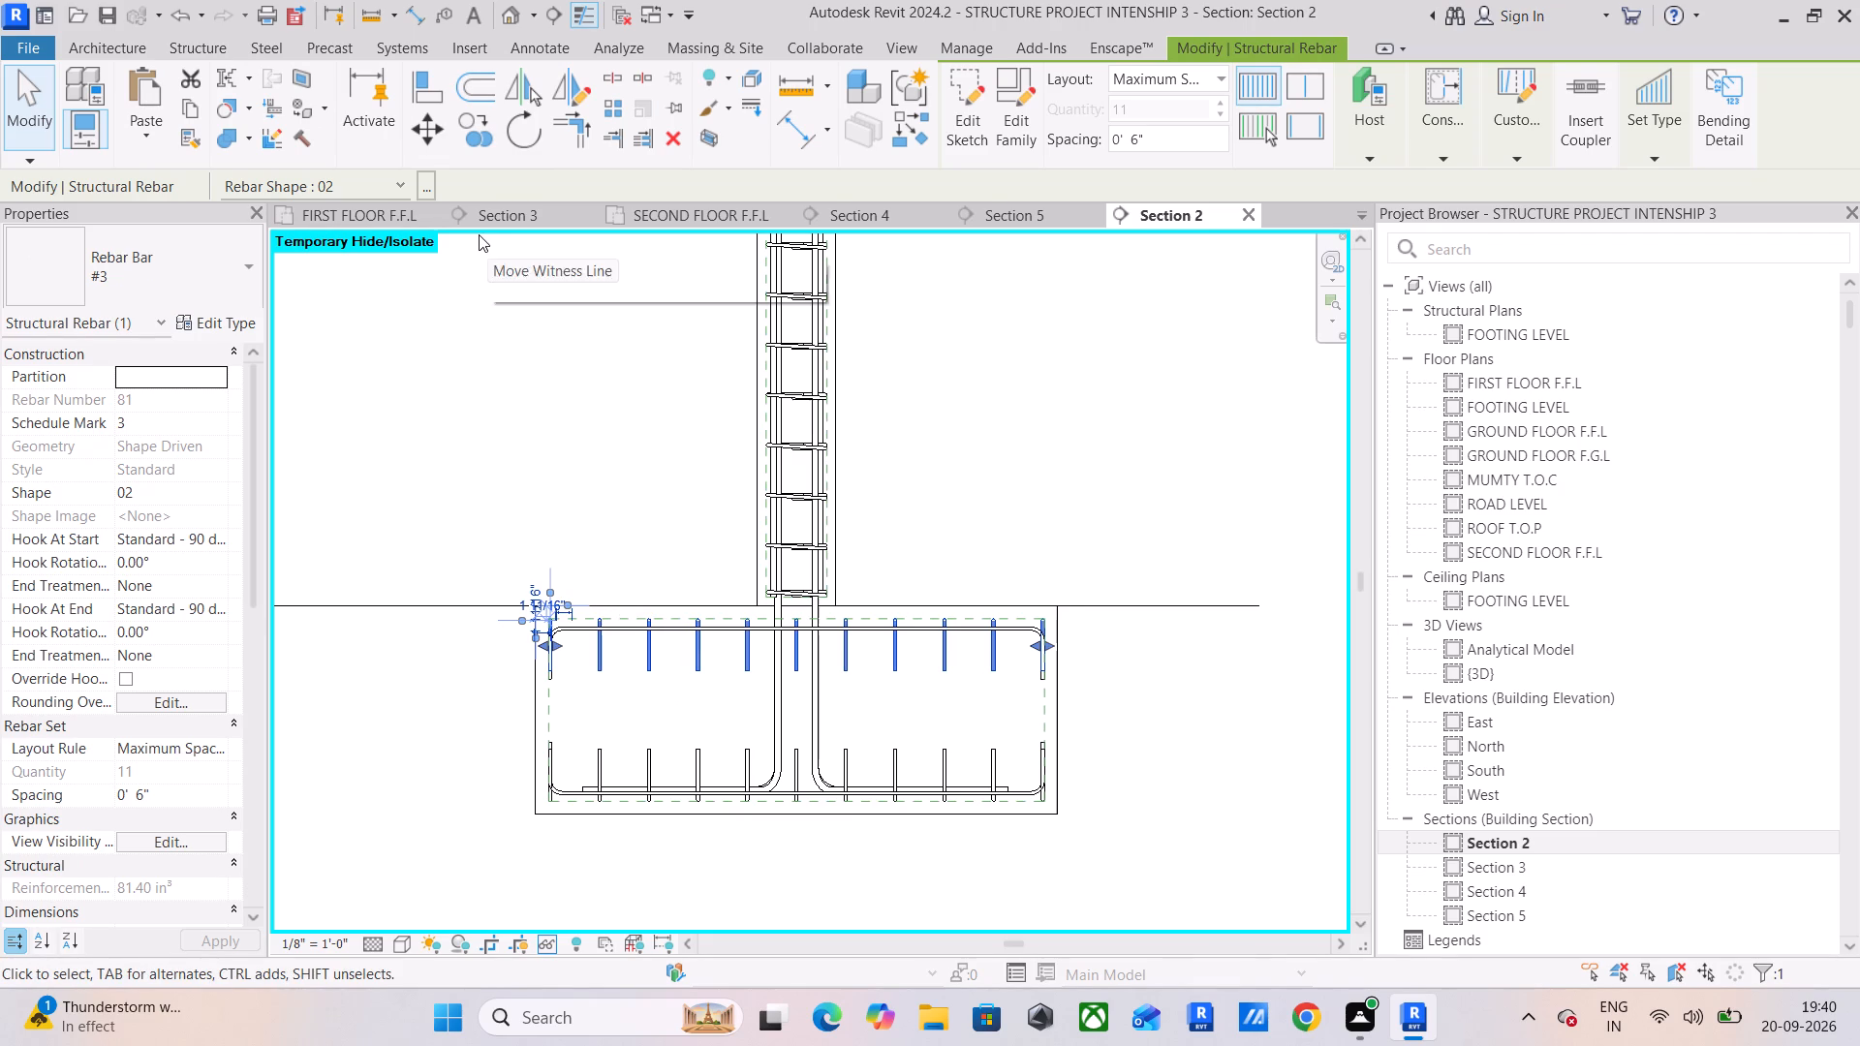
click(425, 135)
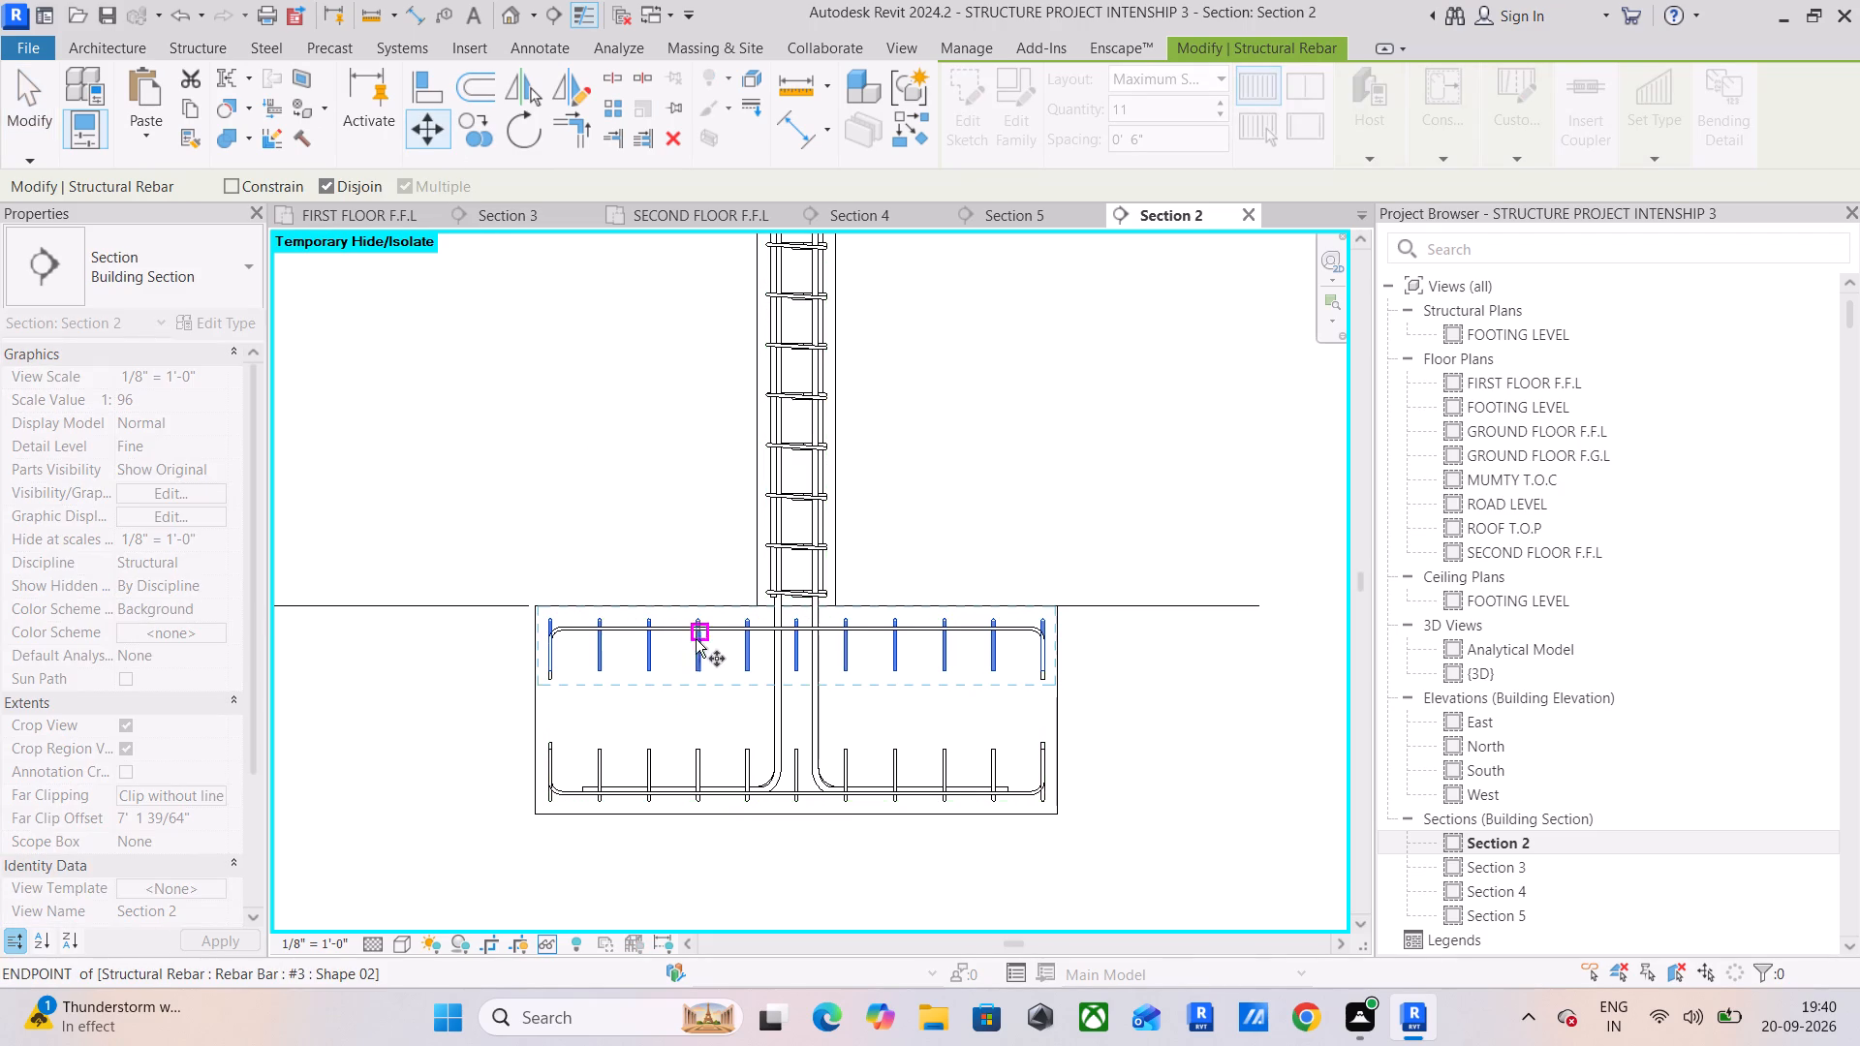
scroll(592, 625, up, 7)
middle_drag(592, 625, 811, 579)
scroll(727, 569, up, 5)
middle_drag(941, 572, 826, 595)
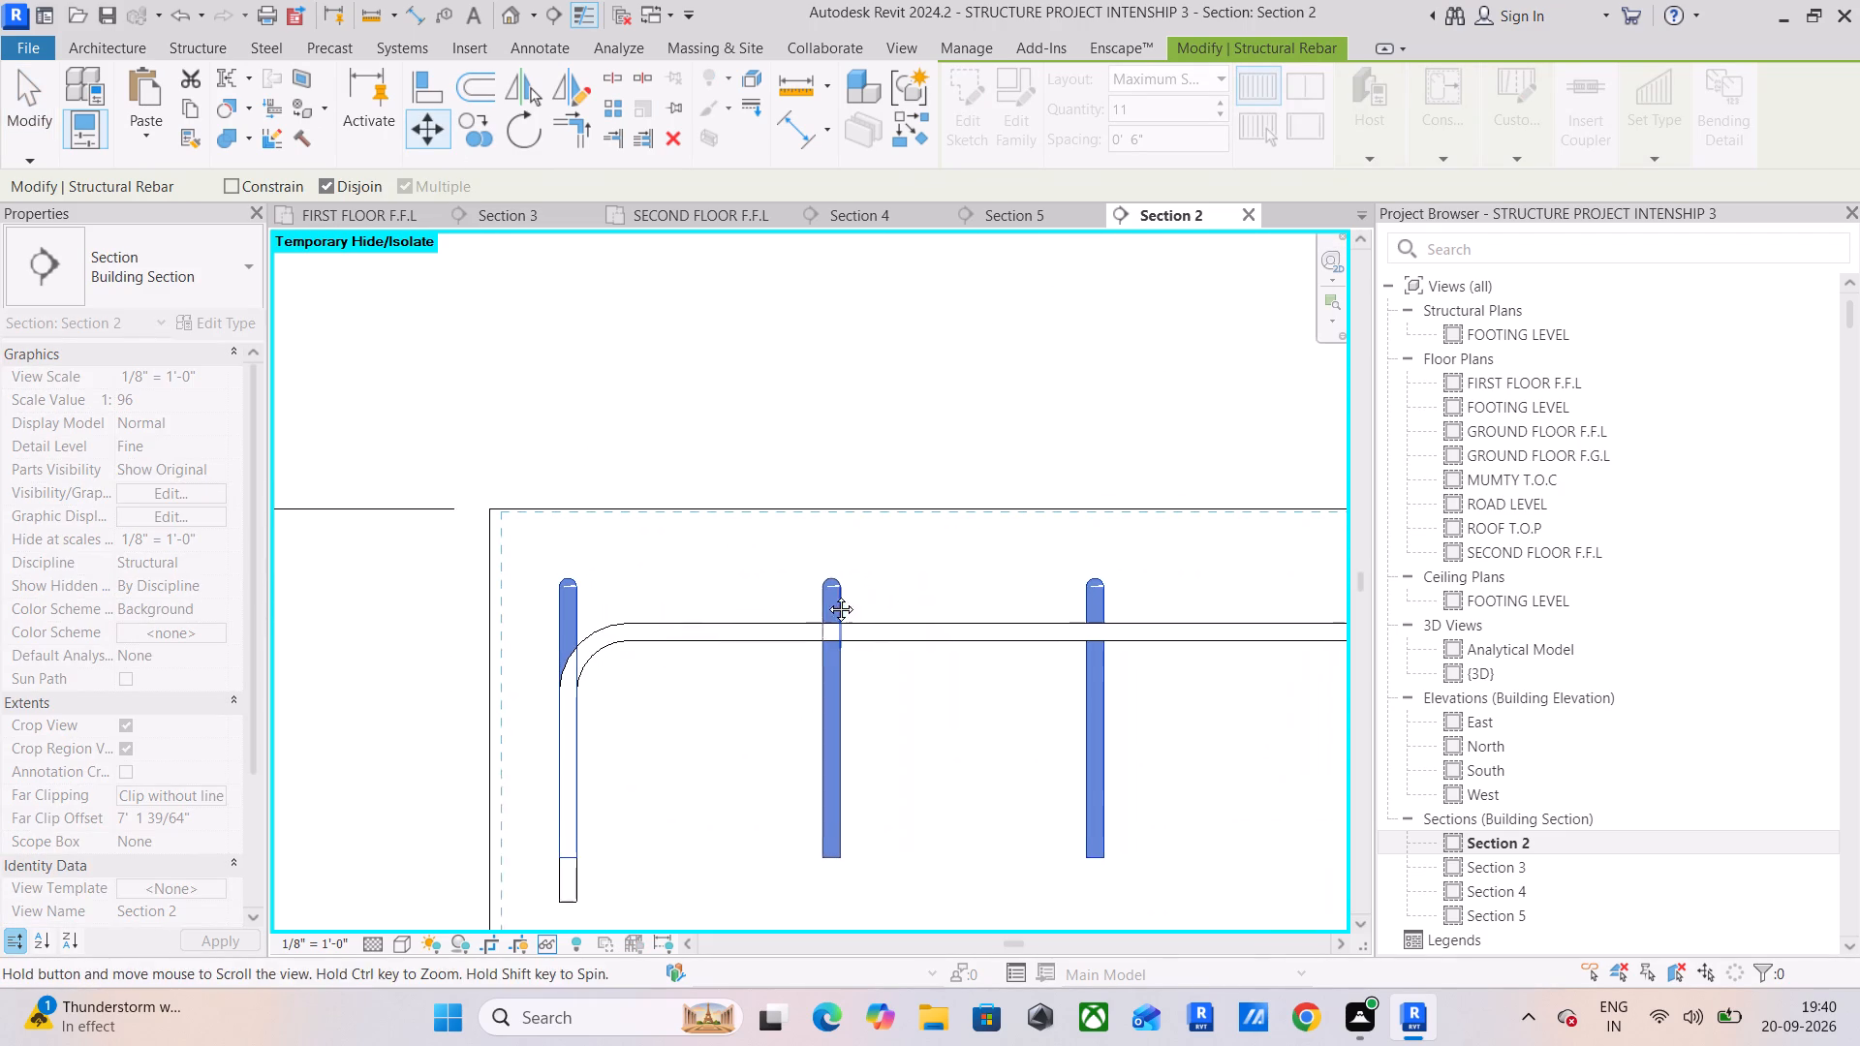
middle_drag(826, 595, 821, 595)
scroll(812, 506, up, 5)
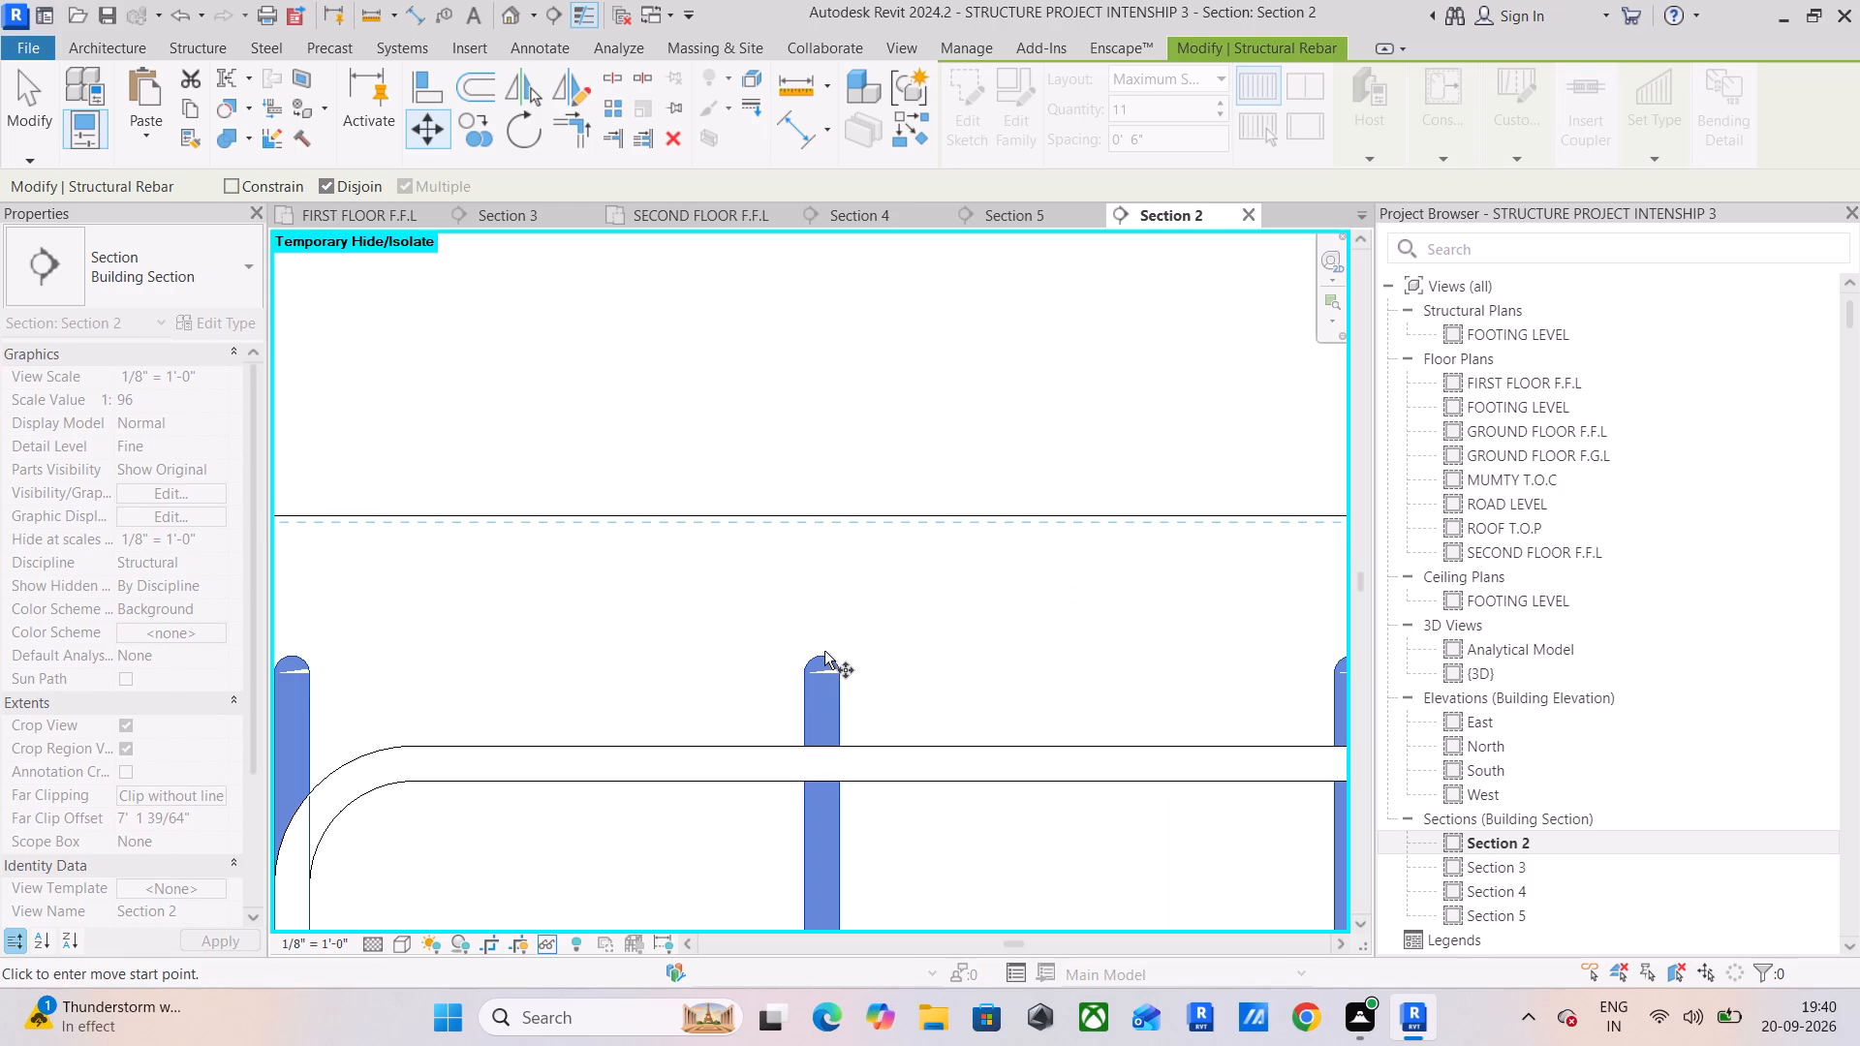
scroll(821, 652, up, 6)
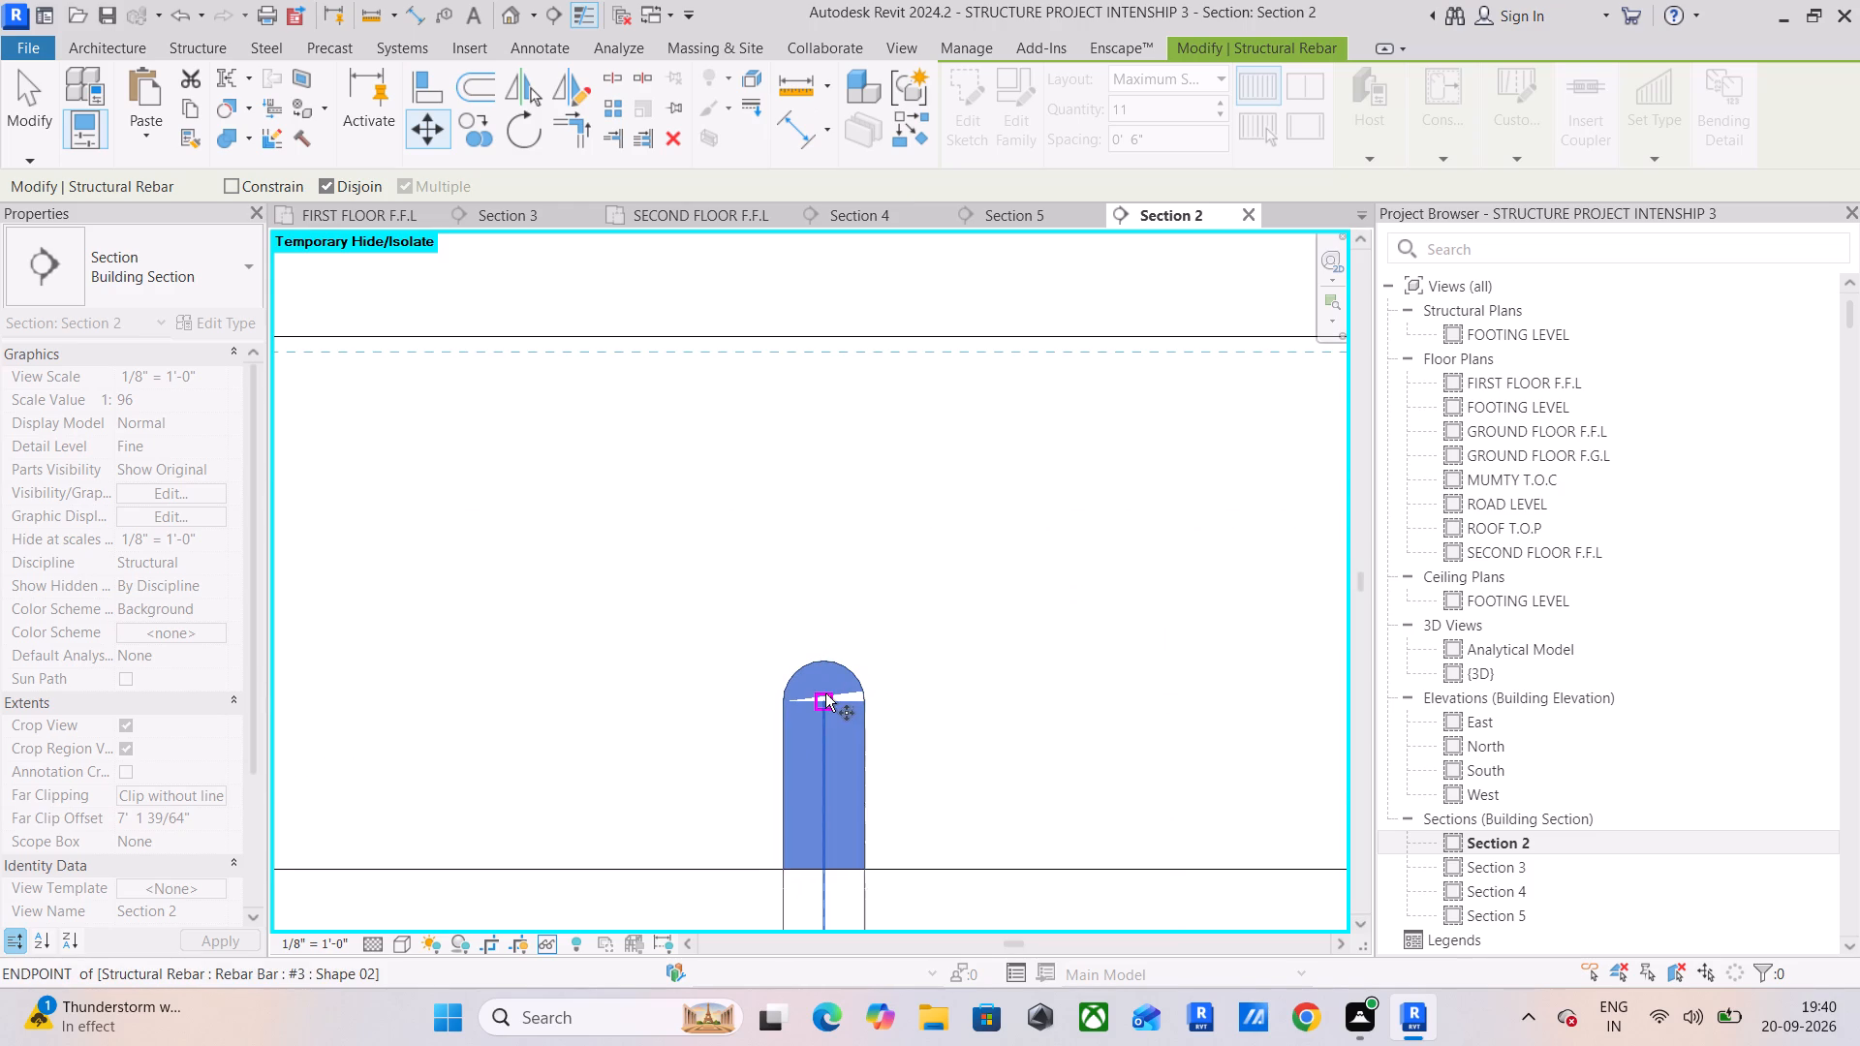
click(818, 695)
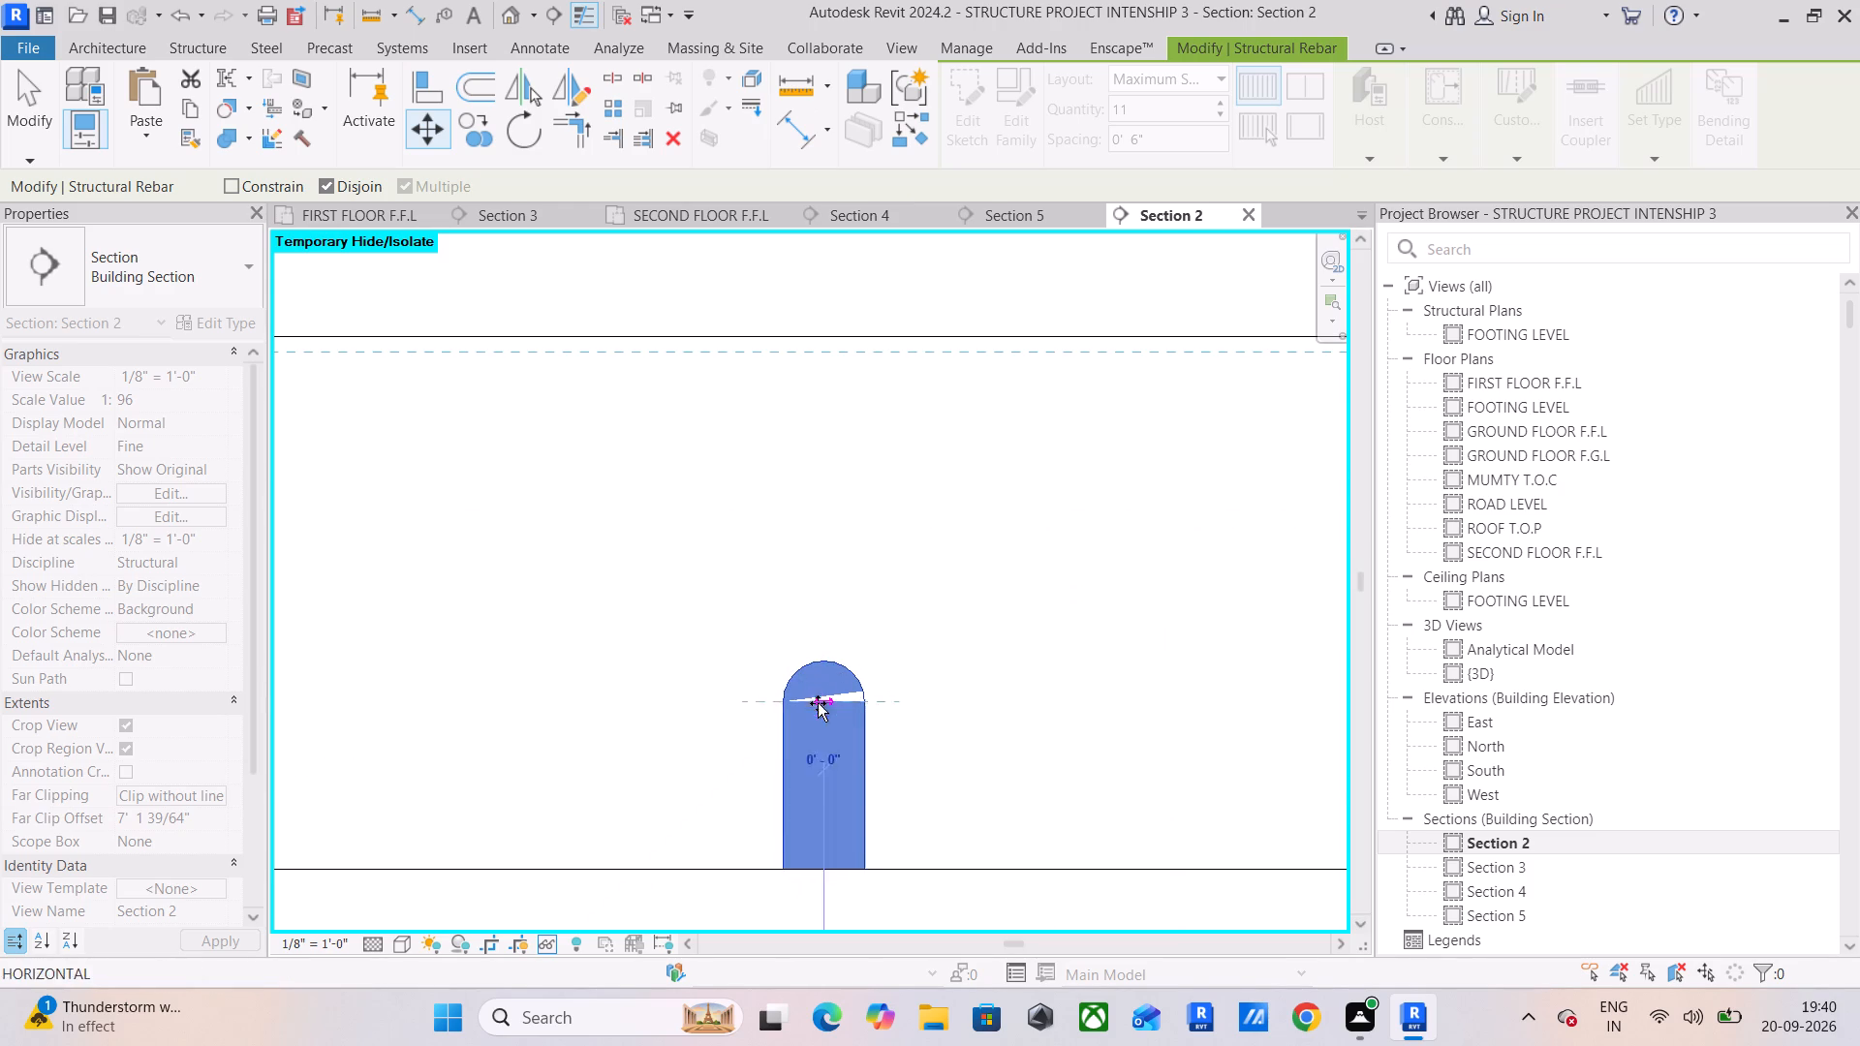
scroll(820, 715, down, 2)
middle_drag(820, 716, 882, 481)
scroll(882, 481, up, 1)
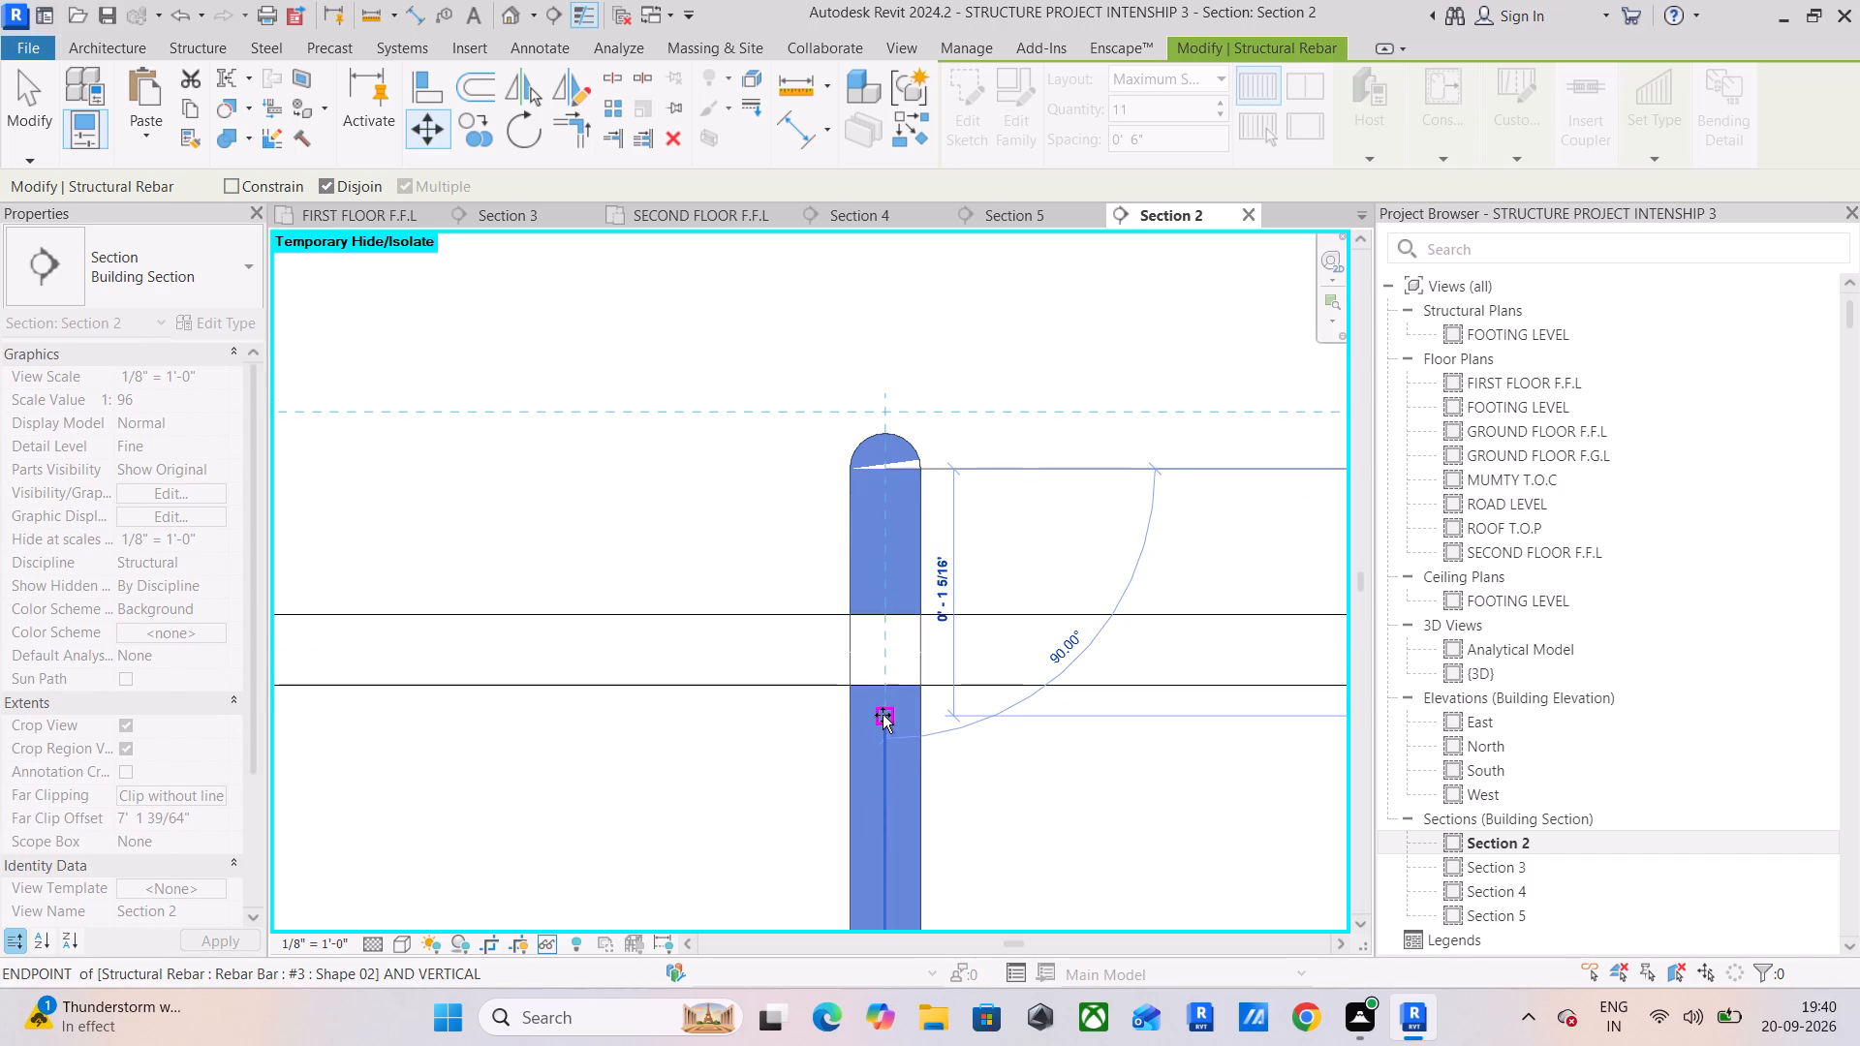
click(883, 713)
Move the bottom #3 crossbar set in this footing up so its bar ends rest on the upper edge of the hooked bottom bar.
middle_drag(976, 705, 666, 624)
scroll(695, 604, down, 6)
middle_drag(898, 618, 693, 624)
scroll(902, 617, down, 6)
middle_drag(917, 615, 1006, 277)
scroll(939, 548, down, 4)
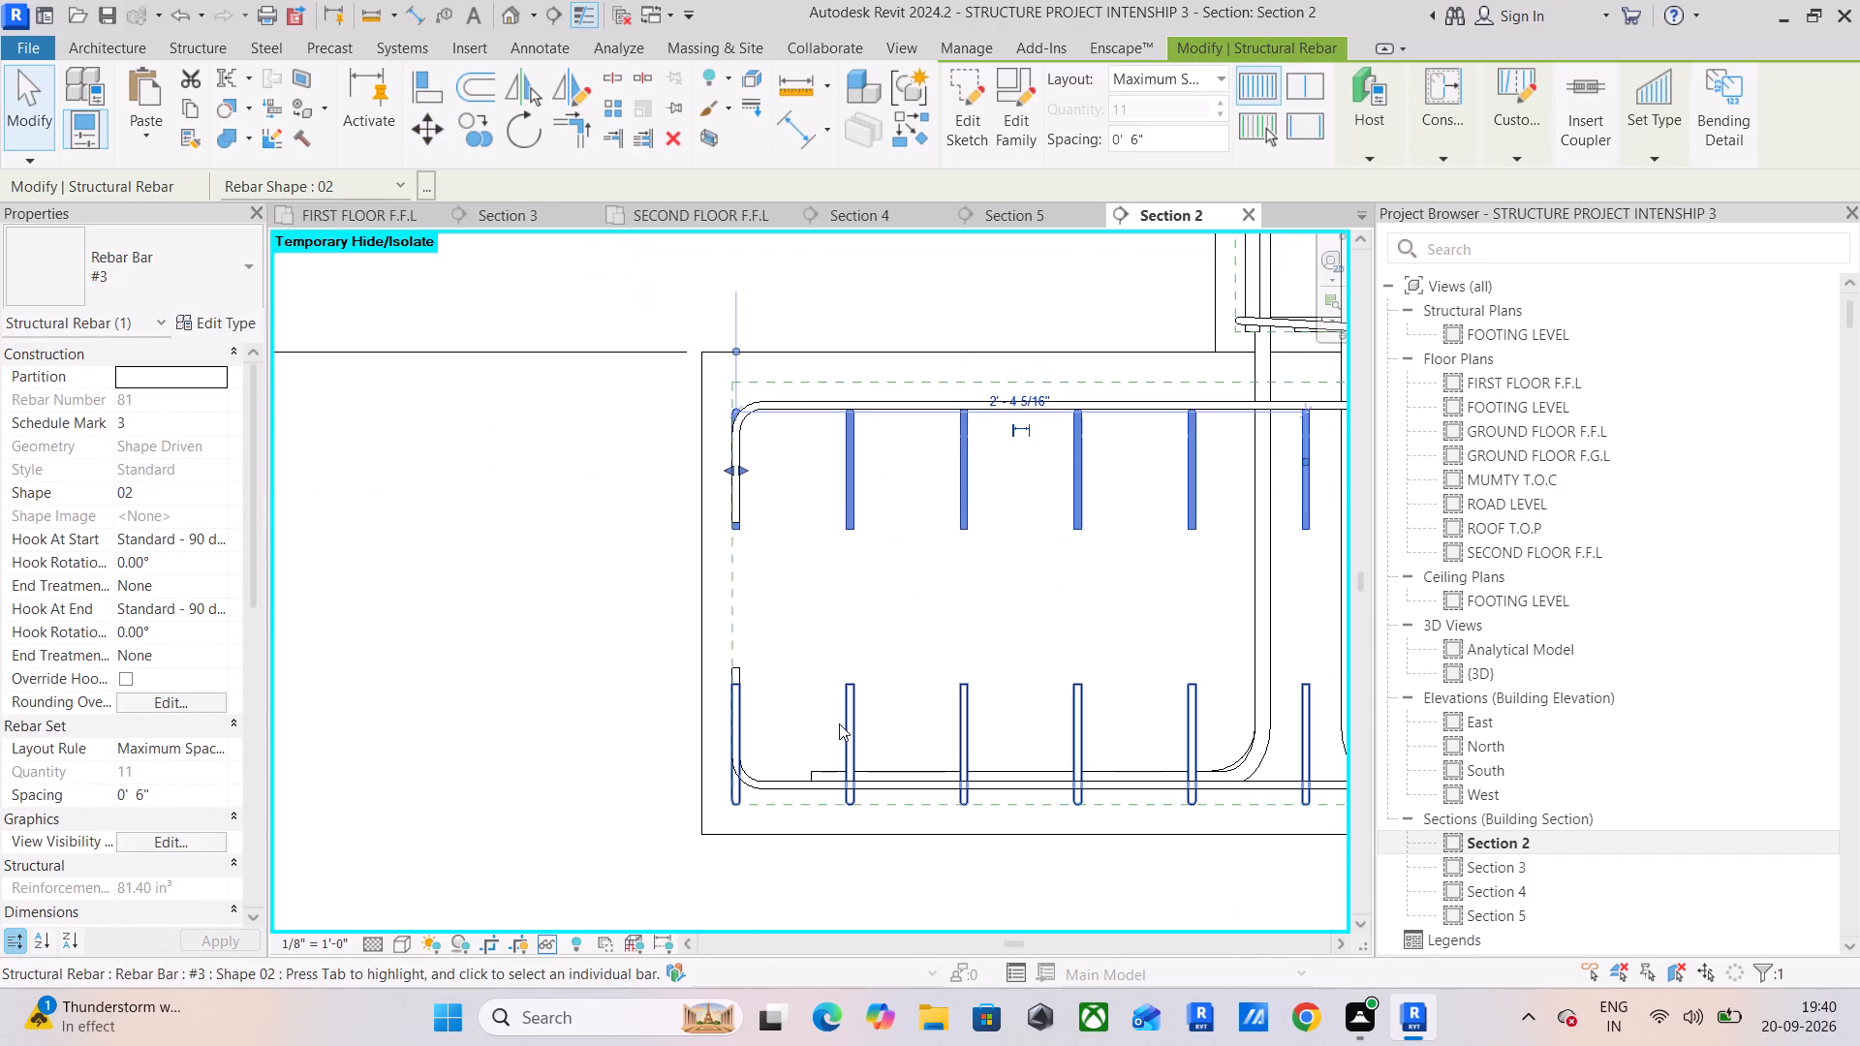
click(839, 723)
middle_drag(908, 710, 782, 616)
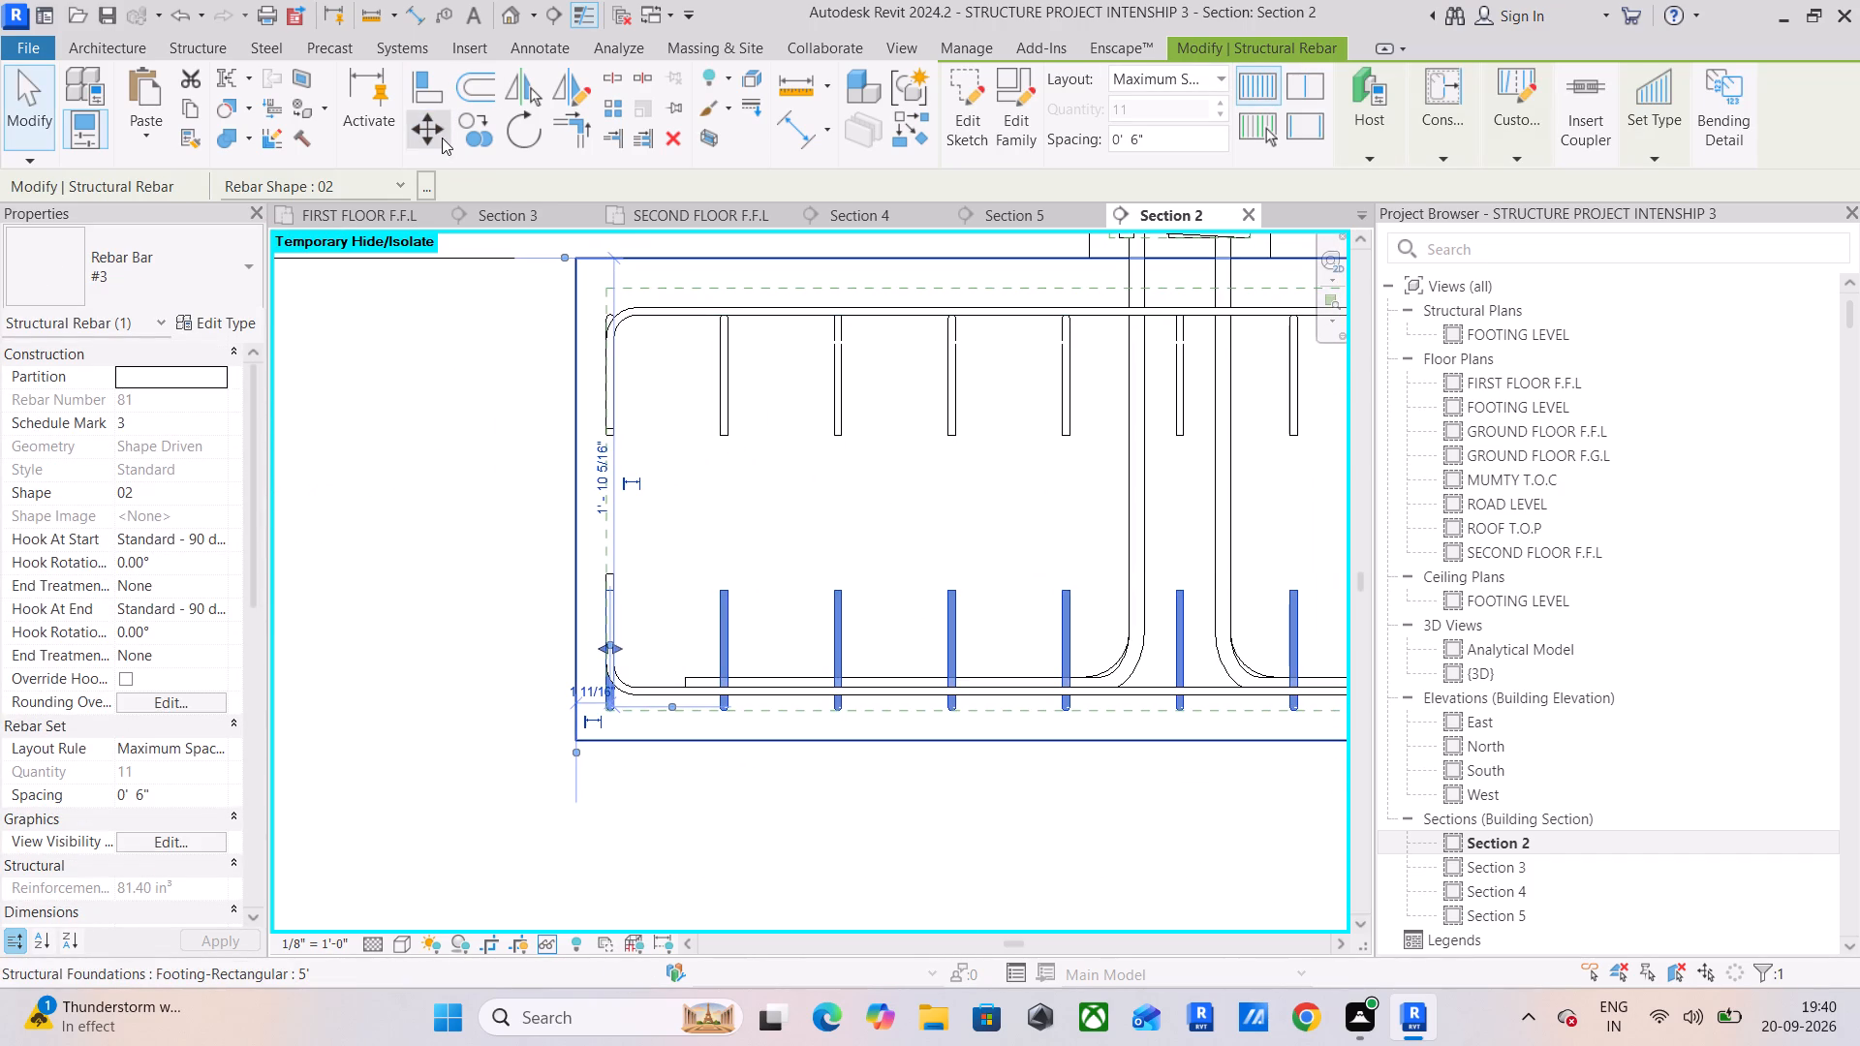
click(442, 138)
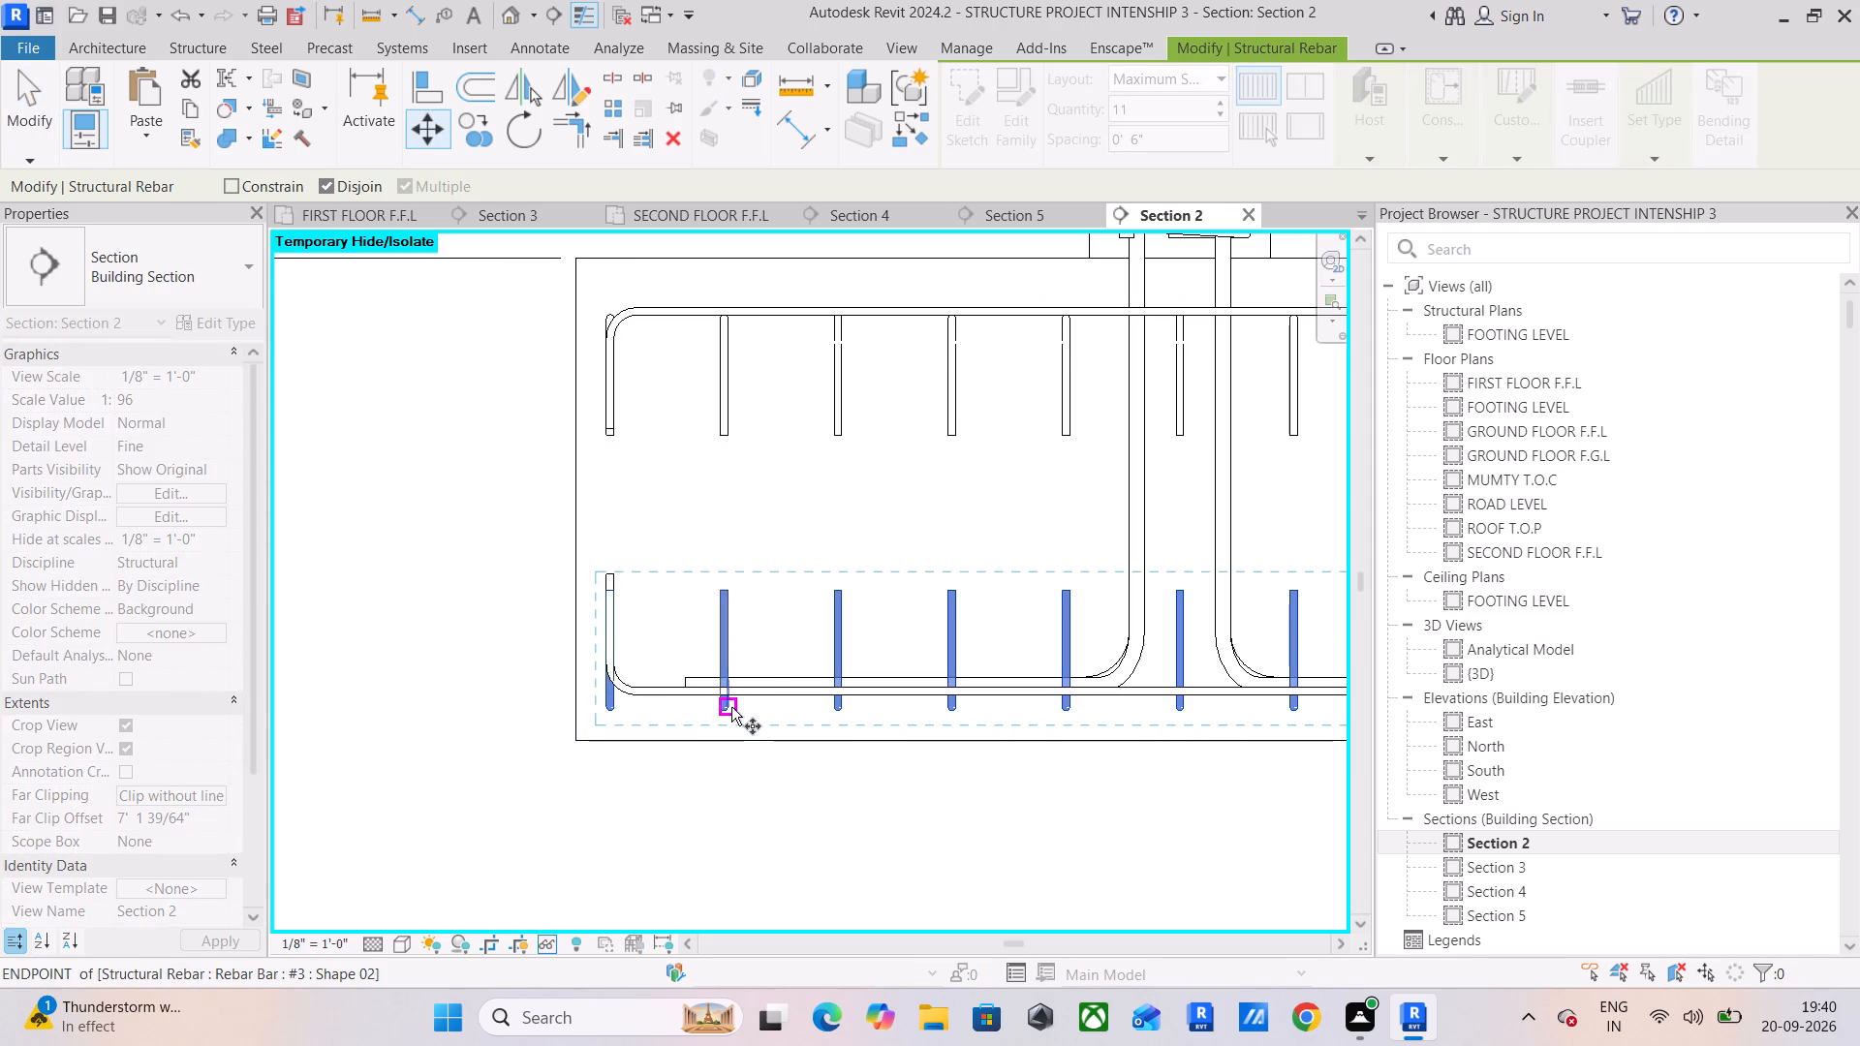
scroll(731, 707, up, 17)
click(726, 742)
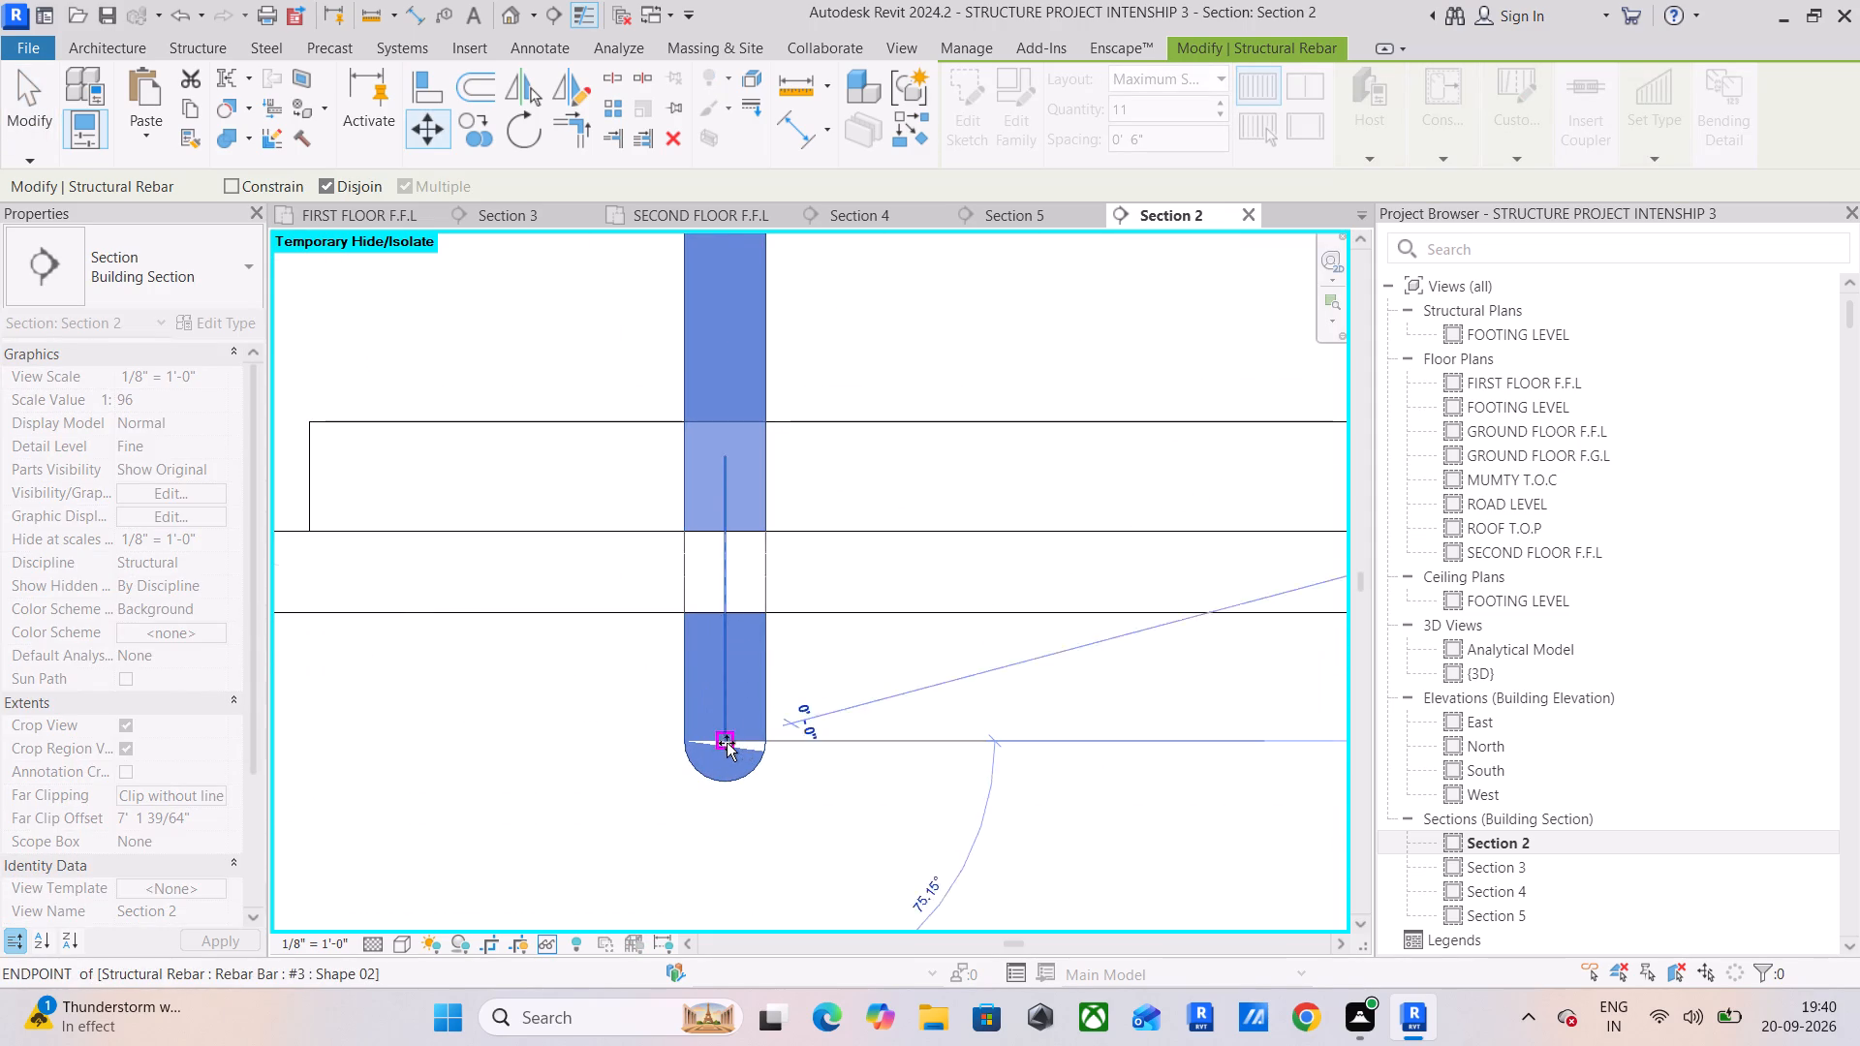
click(728, 501)
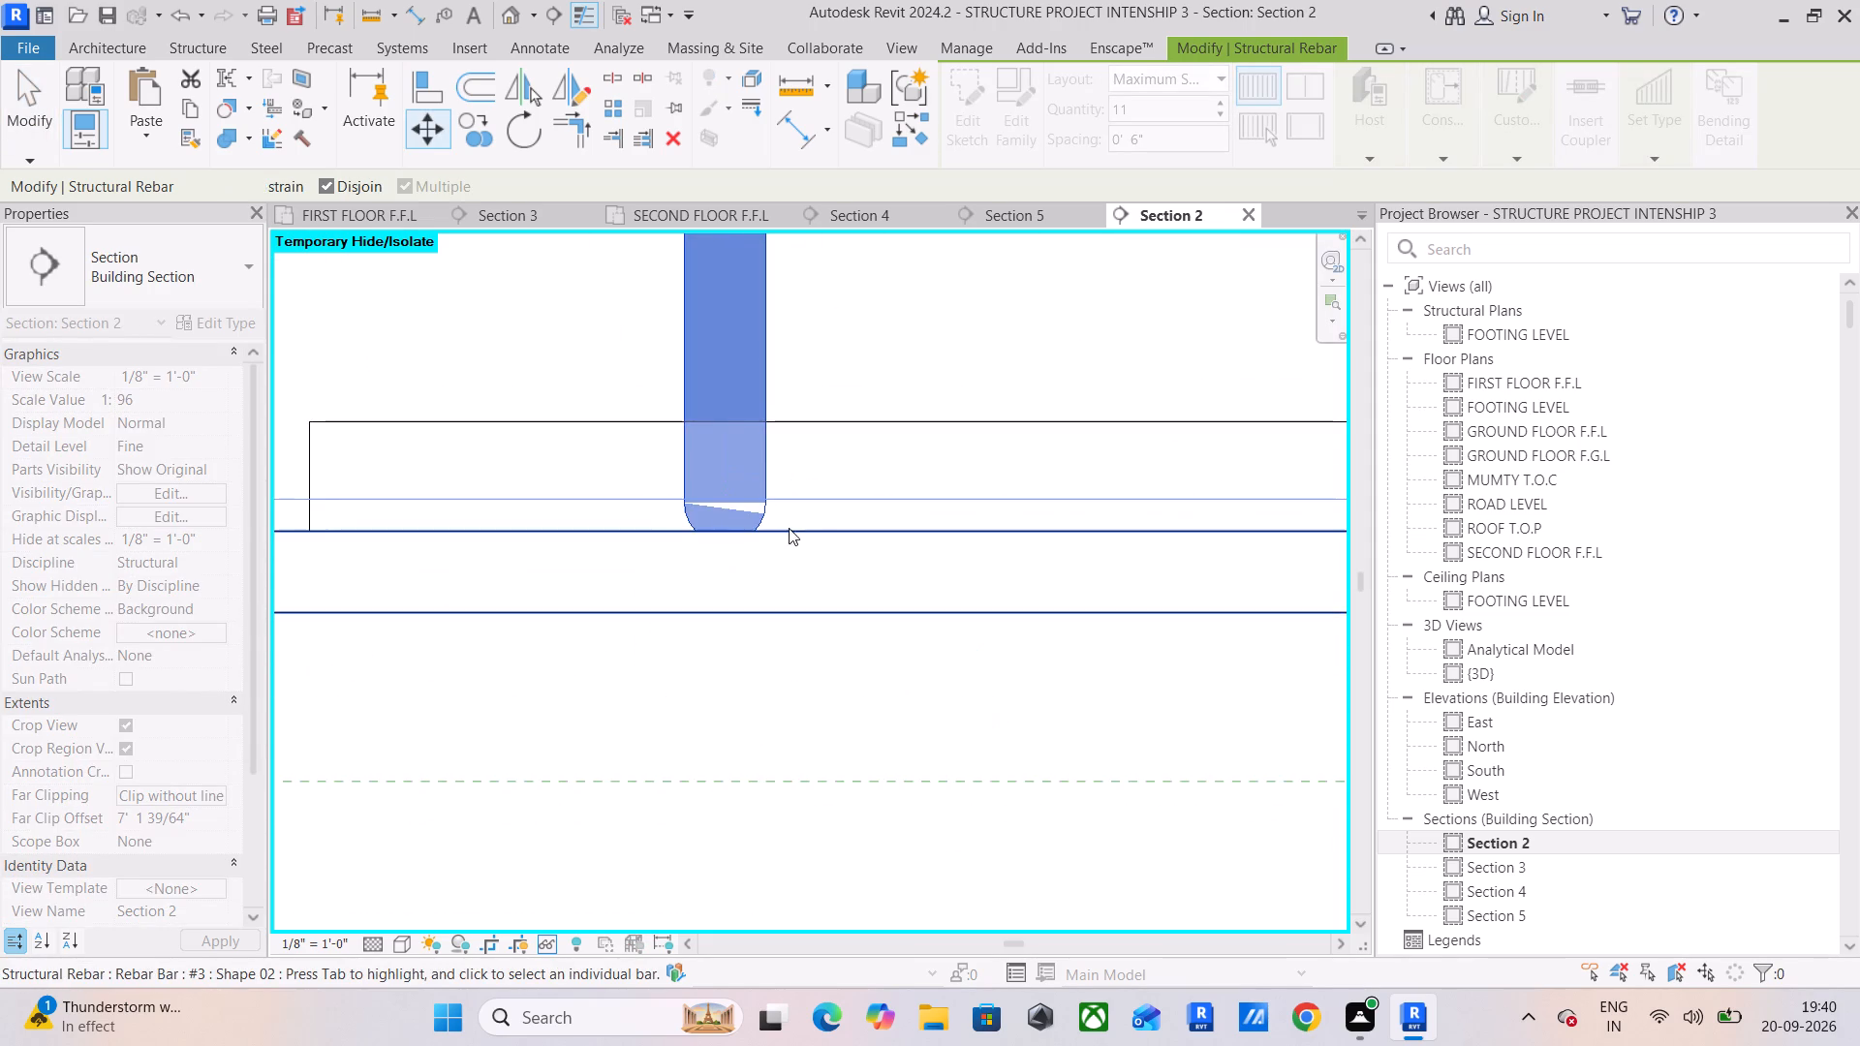
scroll(822, 528, down, 6)
key(Escape)
Move the bottom #3 crossbar set in the leftmost column's footing down onto the upper edge of the hooked #3 bottom bar.
scroll(869, 533, down, 11)
middle_drag(980, 561, 878, 597)
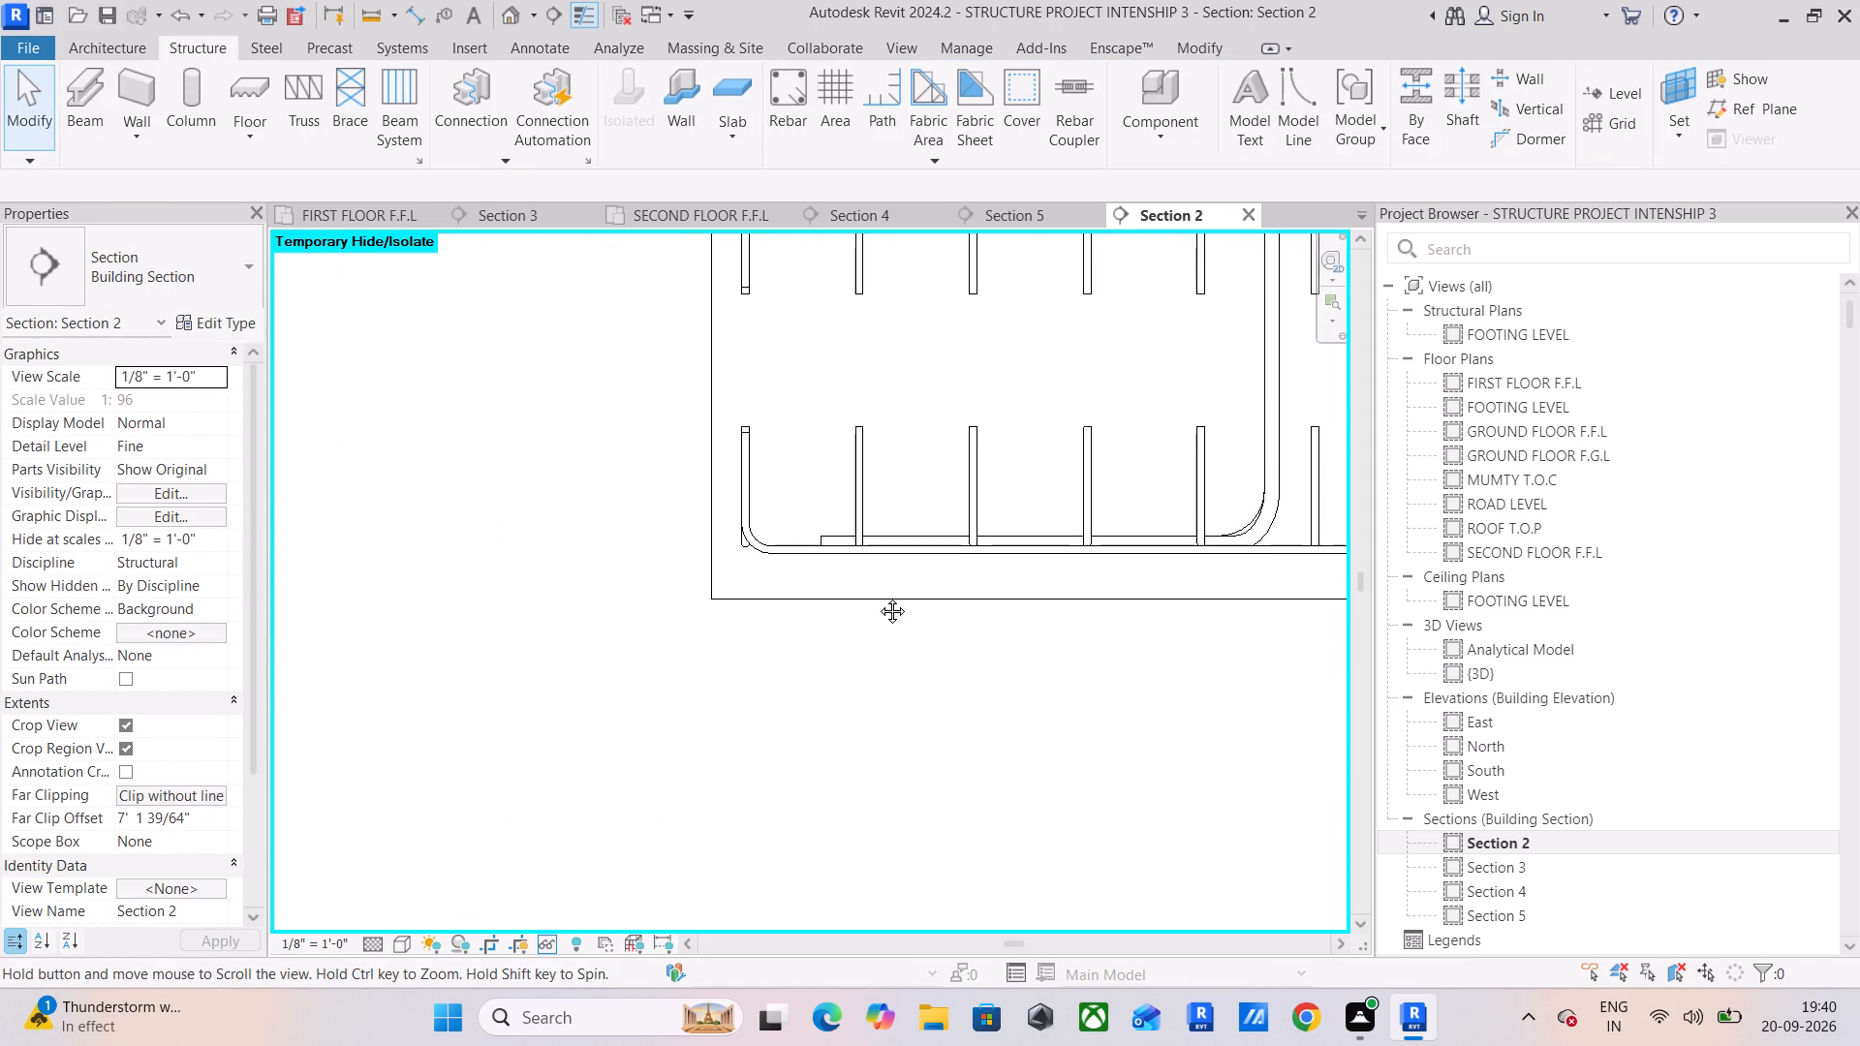
middle_drag(878, 597, 476, 654)
scroll(739, 626, down, 6)
middle_drag(968, 578, 464, 640)
scroll(513, 622, down, 11)
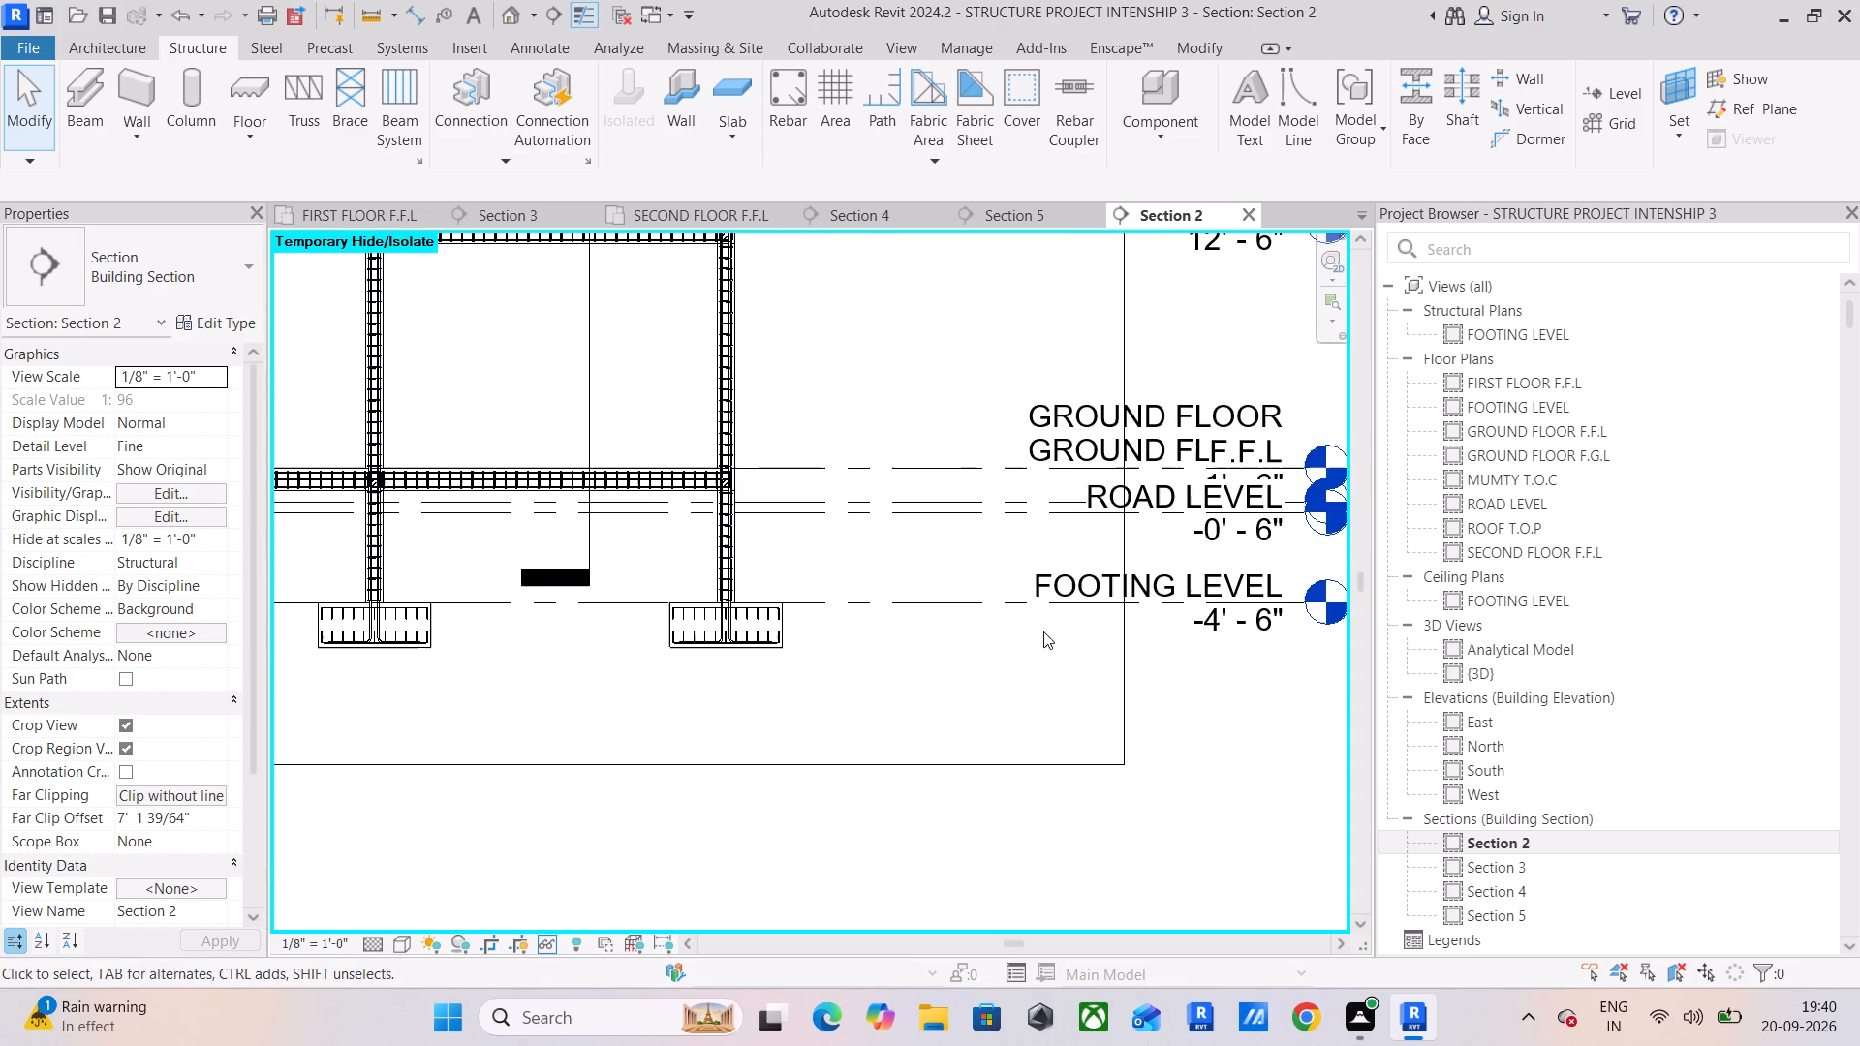
middle_drag(1084, 642, 1224, 556)
scroll(953, 616, down, 5)
middle_drag(820, 622, 1069, 568)
scroll(734, 543, up, 6)
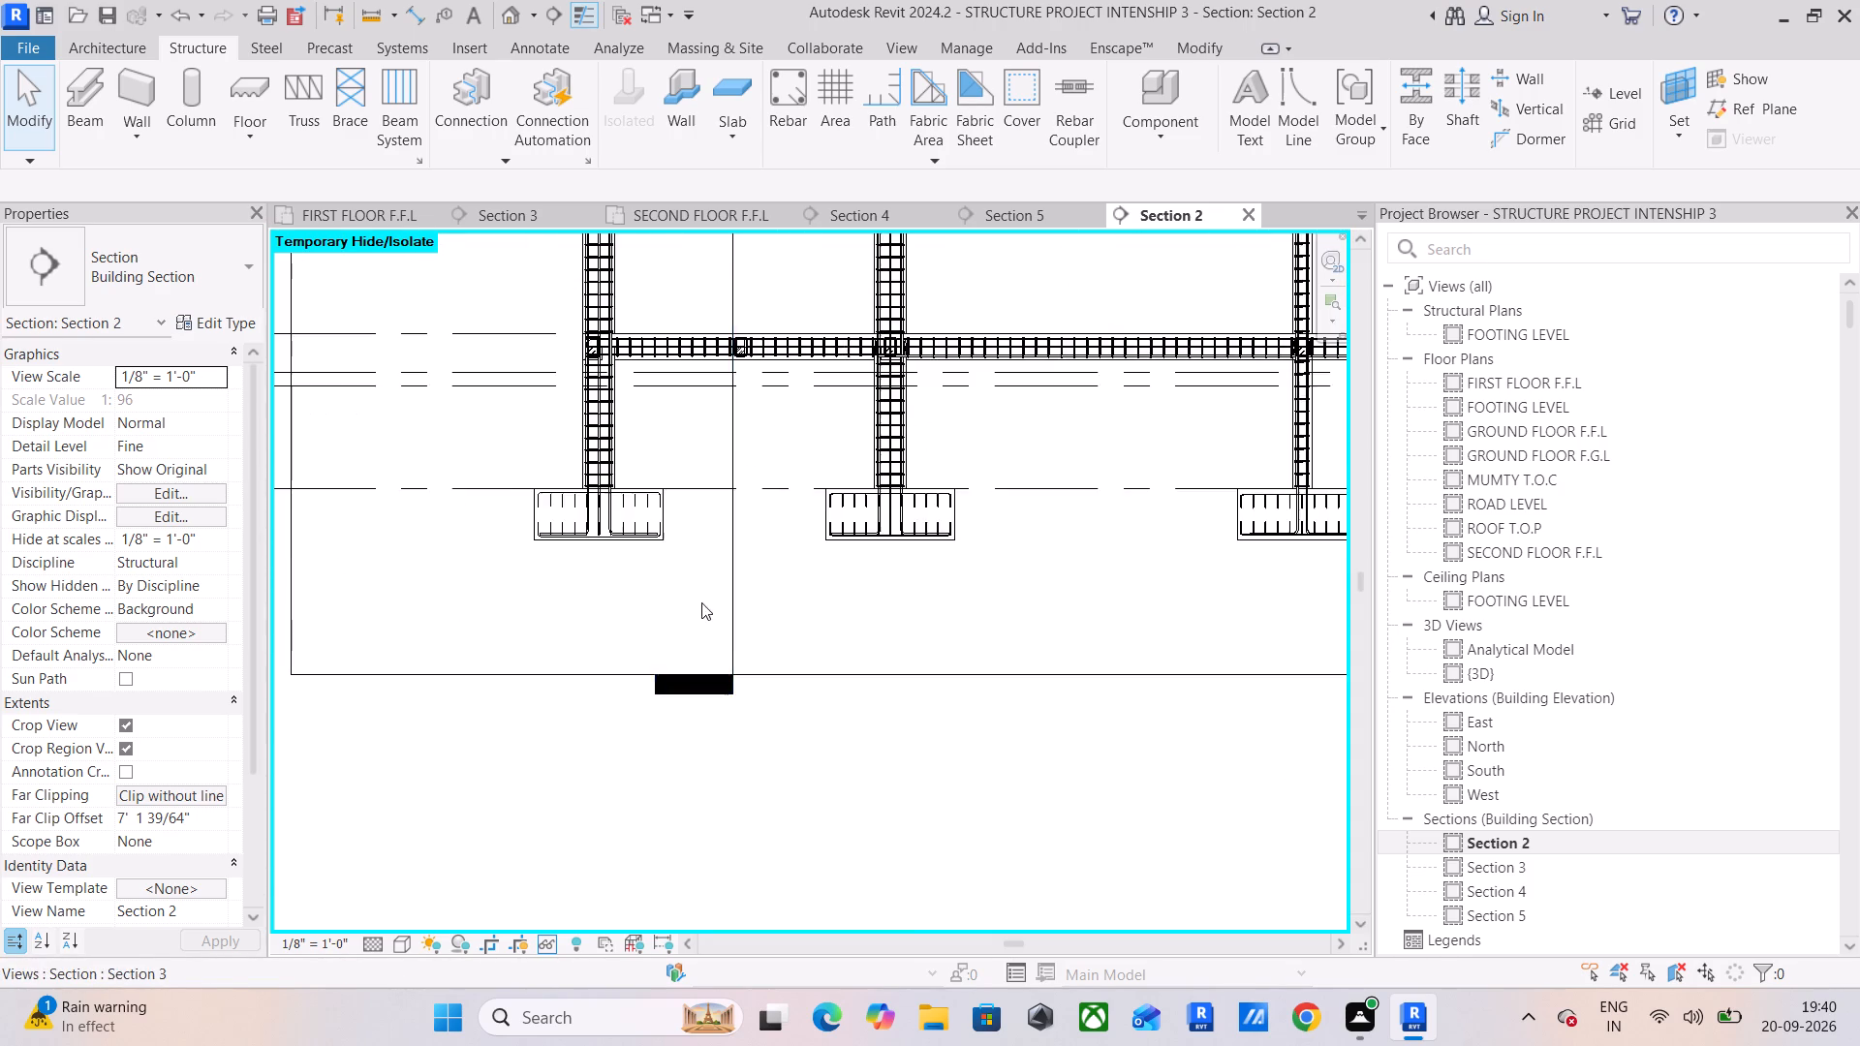
scroll(688, 550, up, 15)
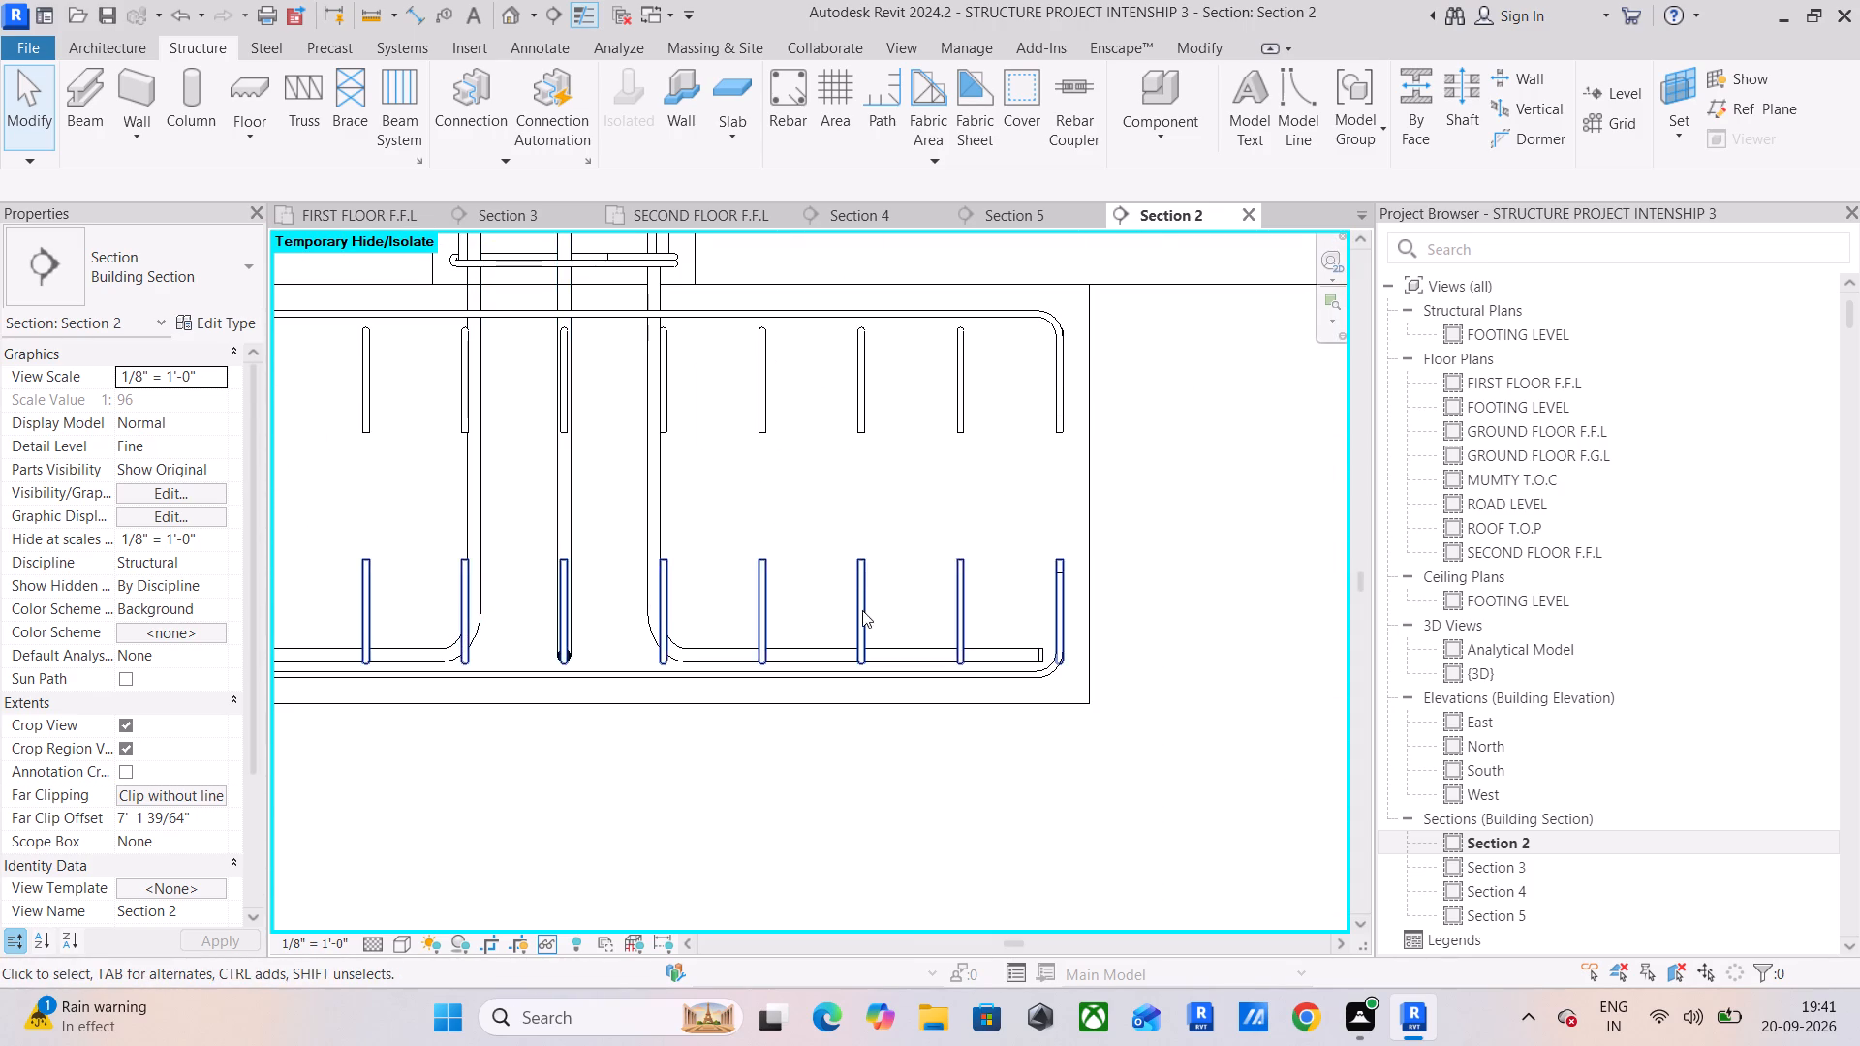
scroll(865, 594, up, 5)
click(1058, 573)
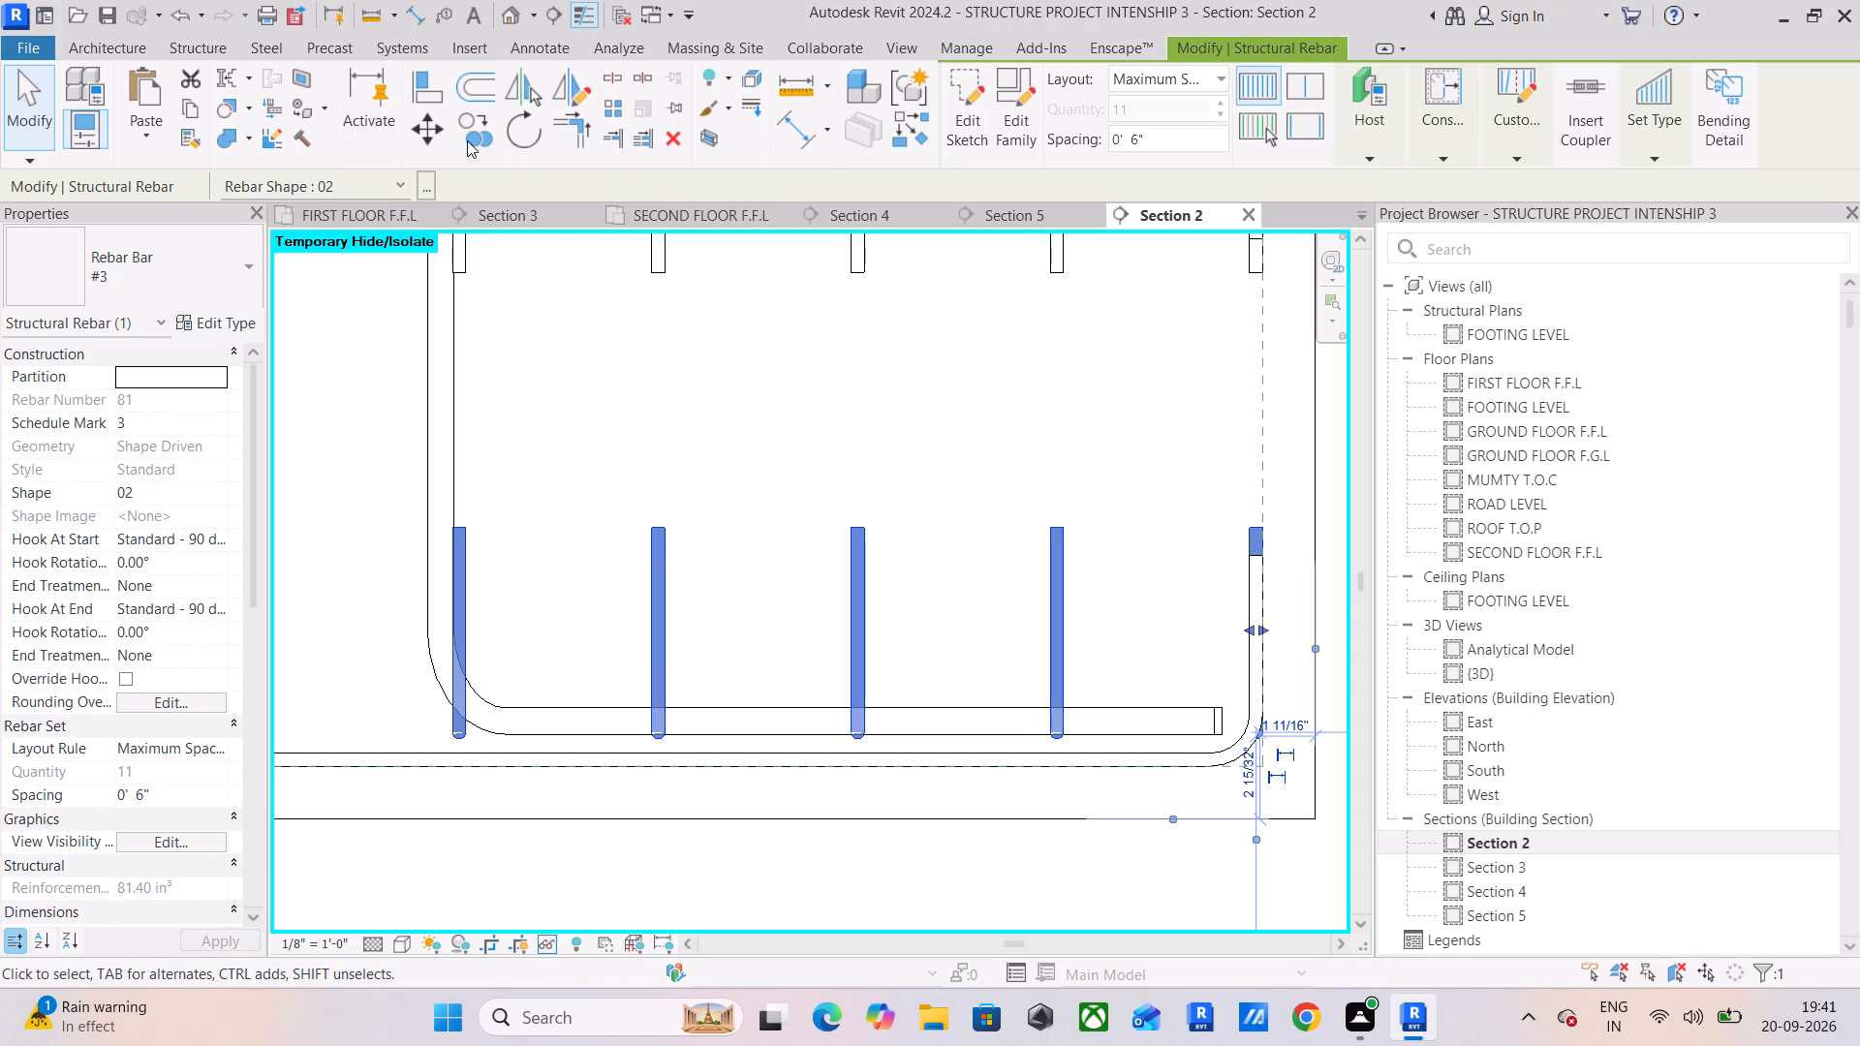
click(435, 131)
scroll(854, 717, up, 10)
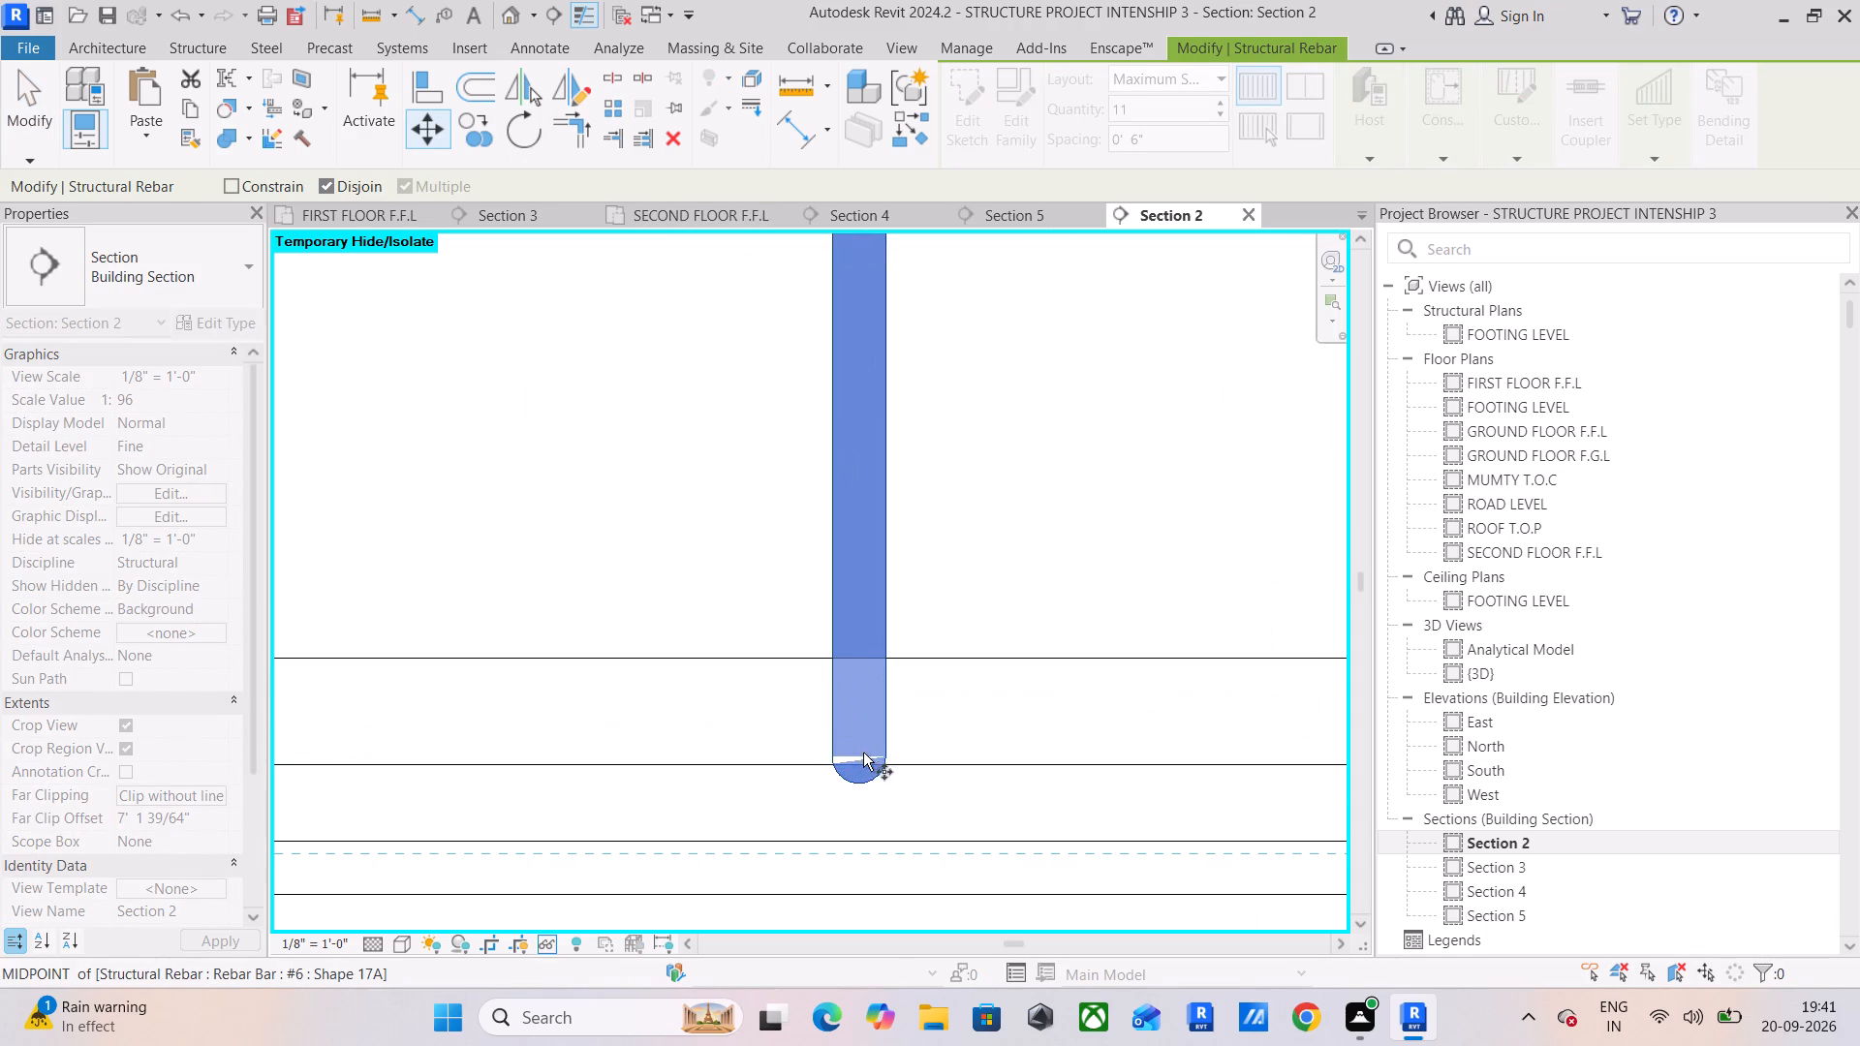
click(858, 762)
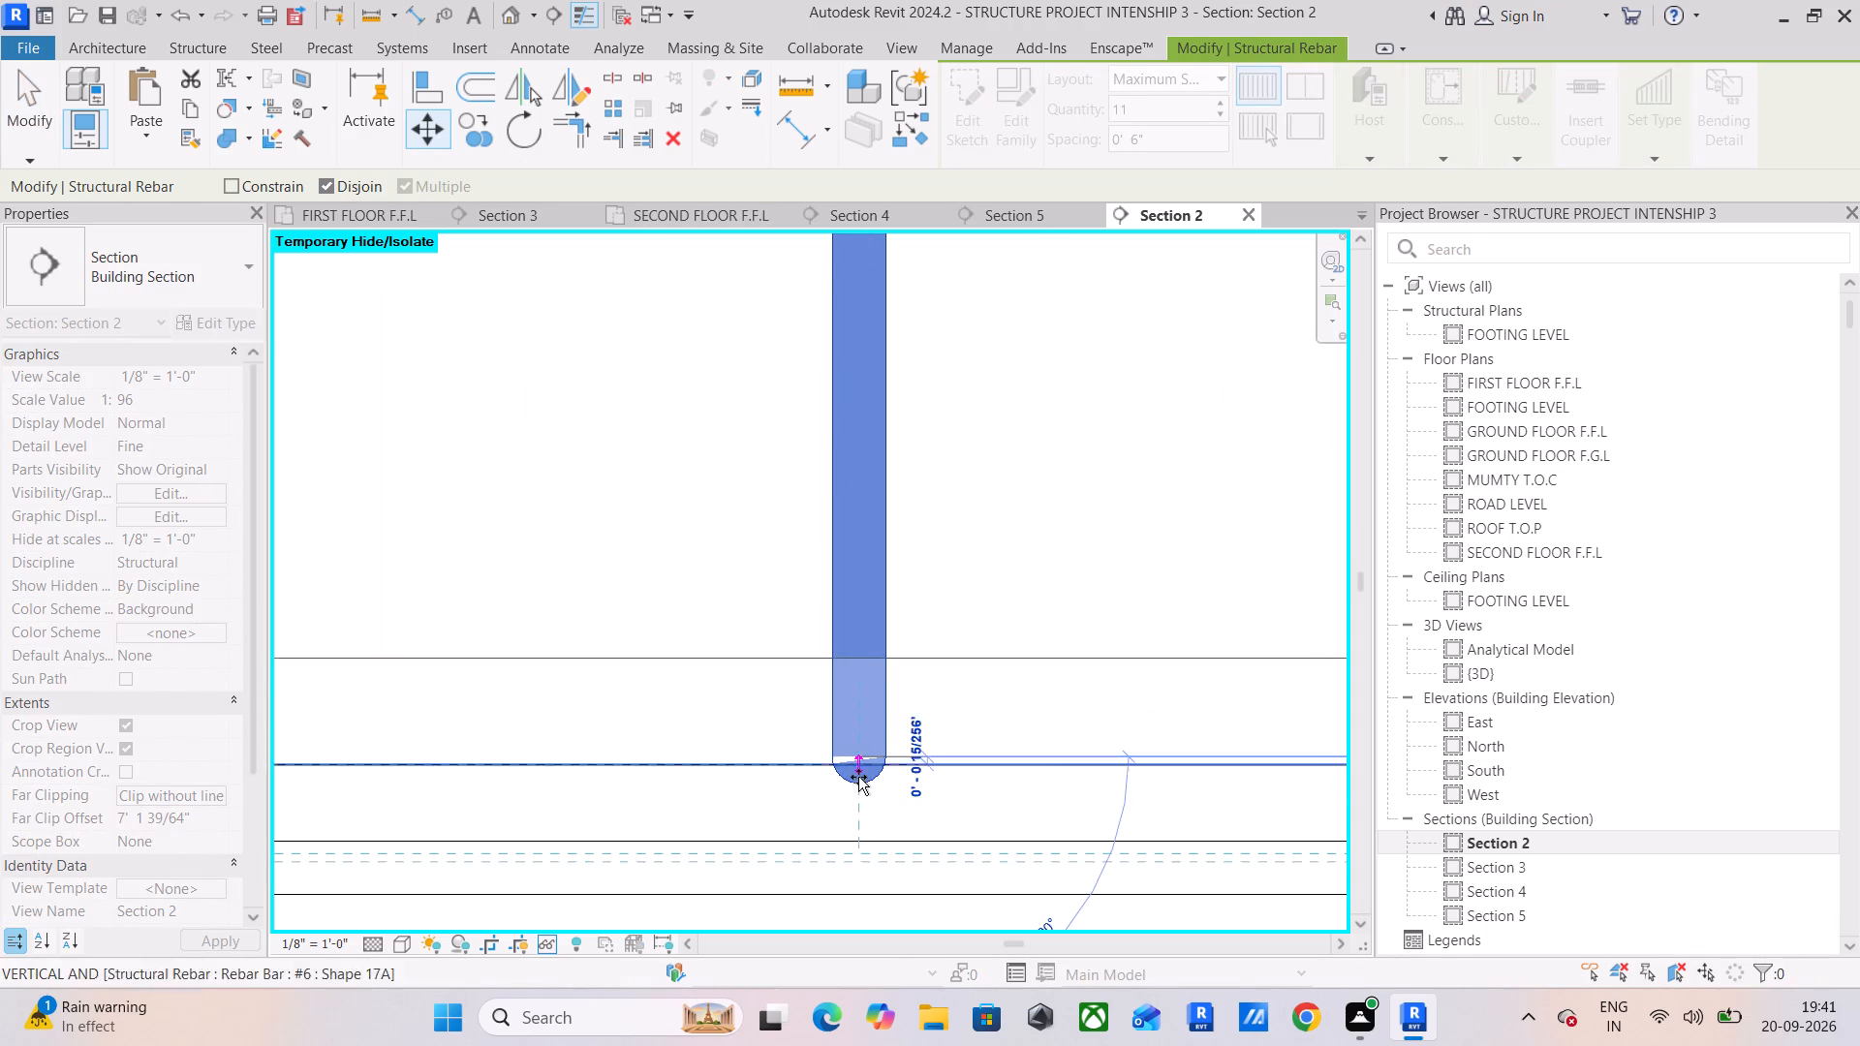
click(859, 816)
key(Escape)
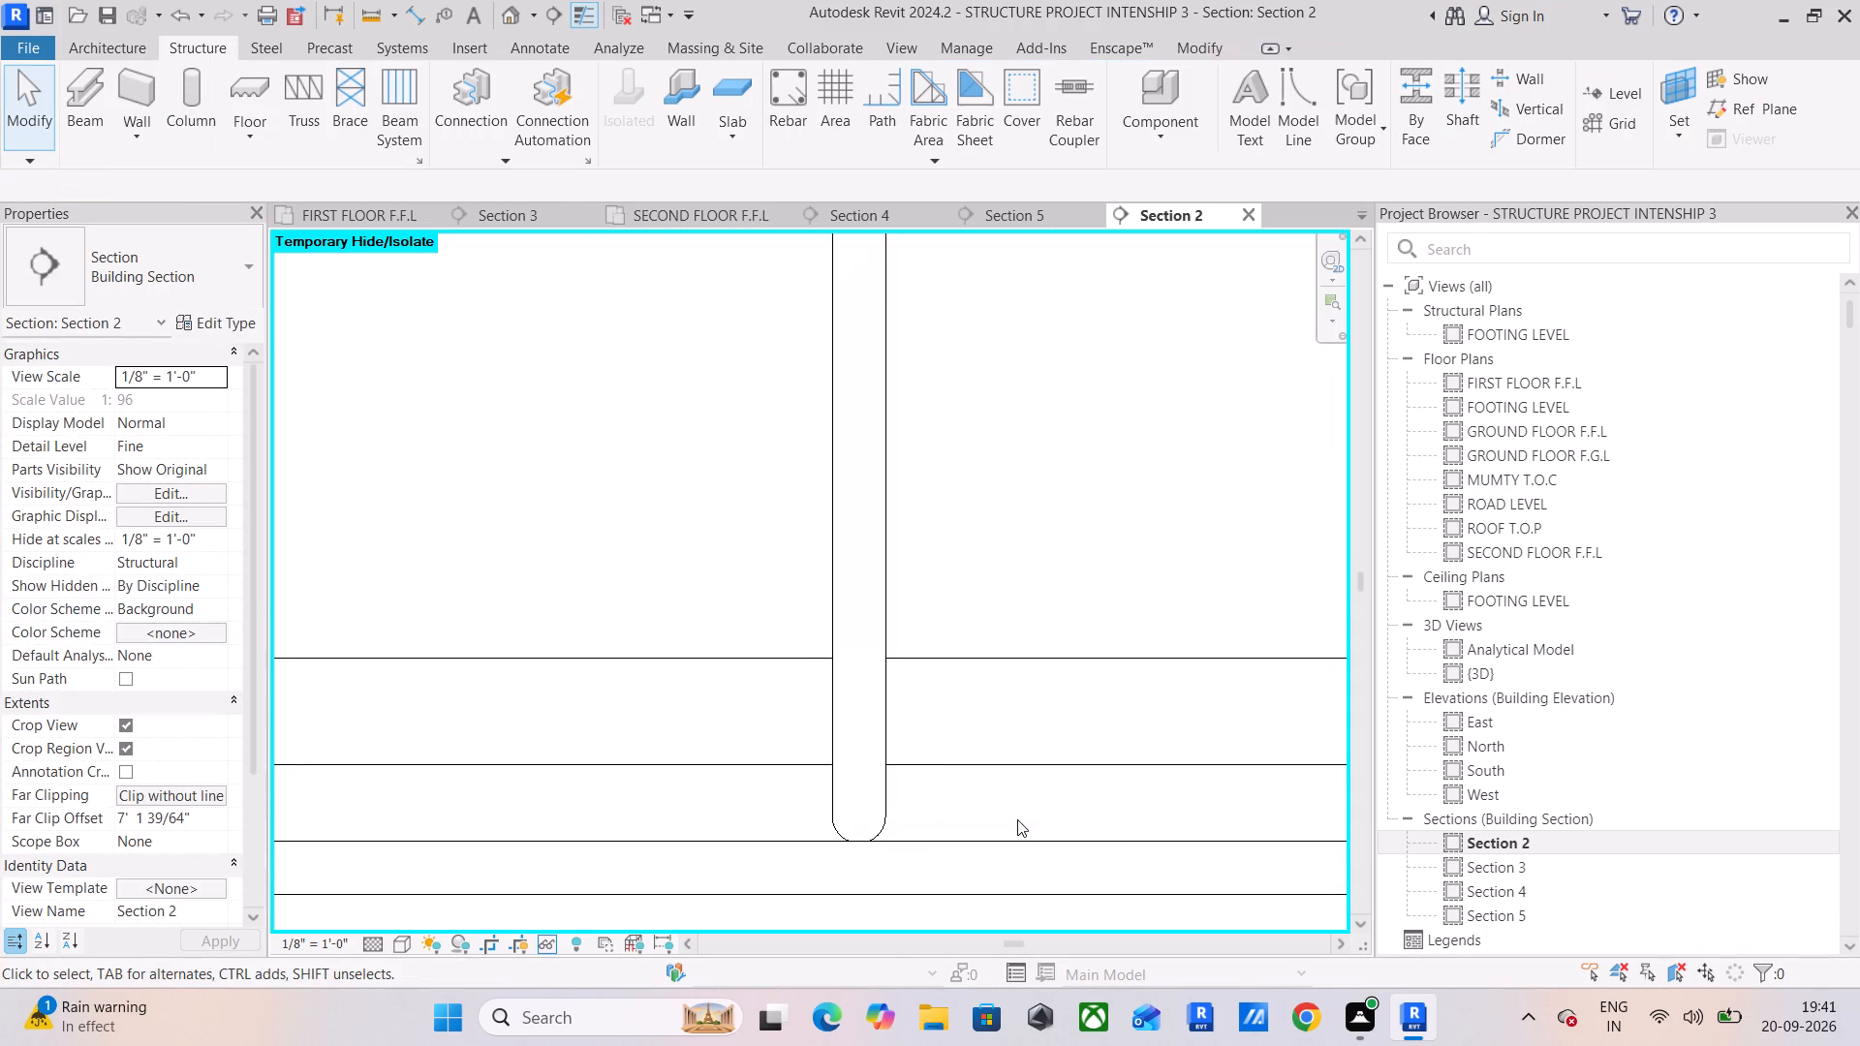
Move the top #3 crossbar set in the leftmost footing up about 1/2" towards the hooked top bar.
scroll(1020, 815, down, 12)
middle_drag(1053, 826, 1023, 997)
click(987, 527)
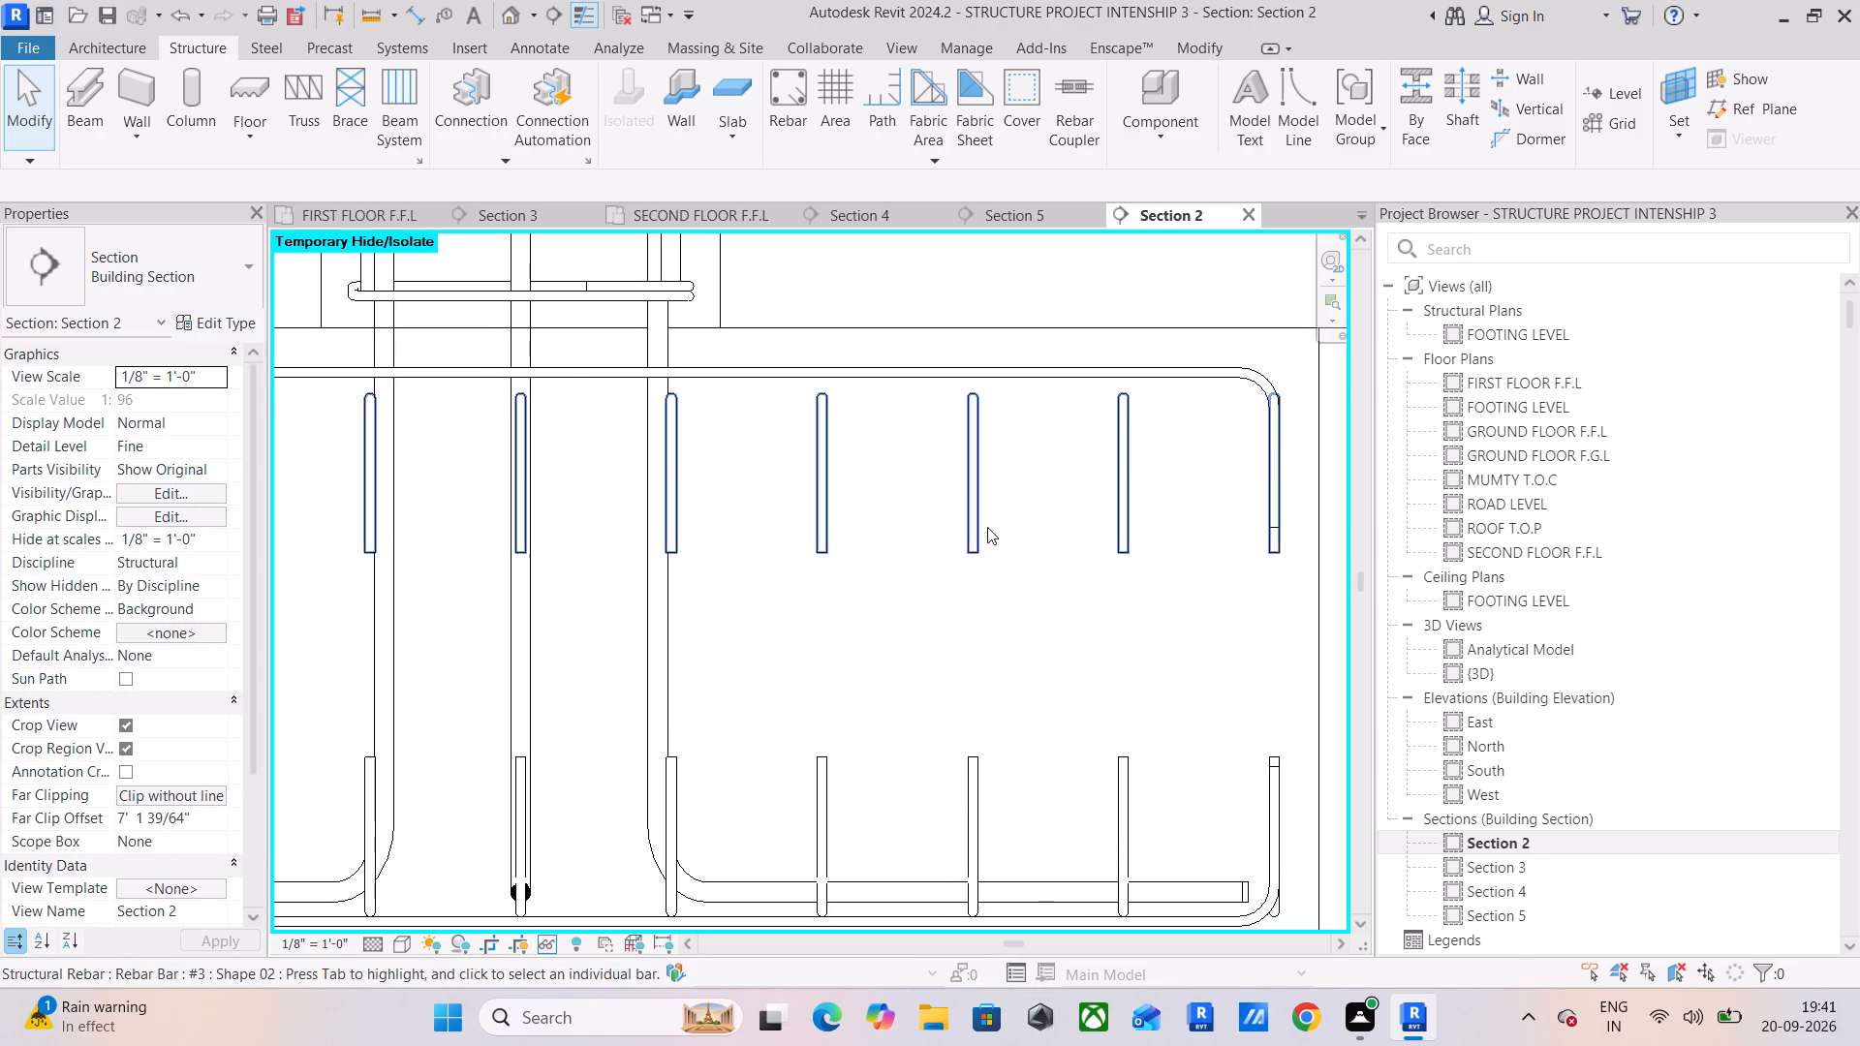
click(445, 116)
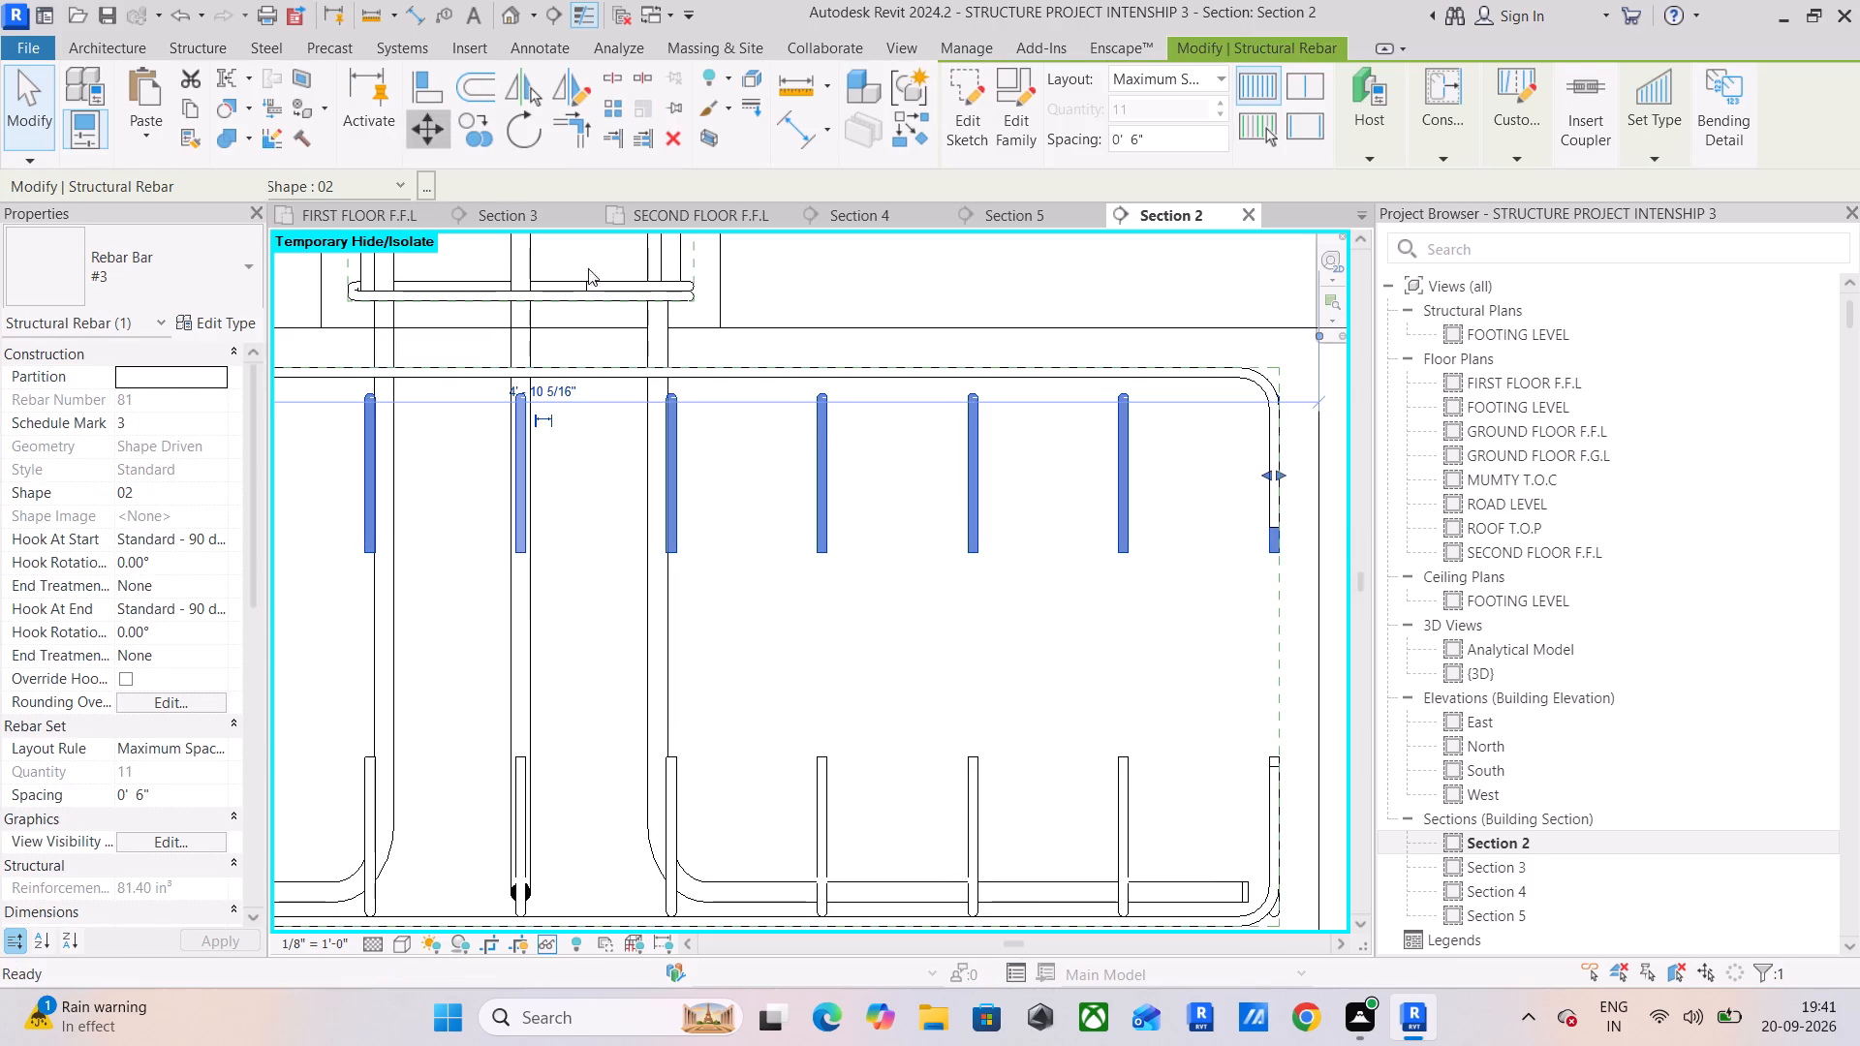
scroll(814, 390, up, 11)
click(820, 446)
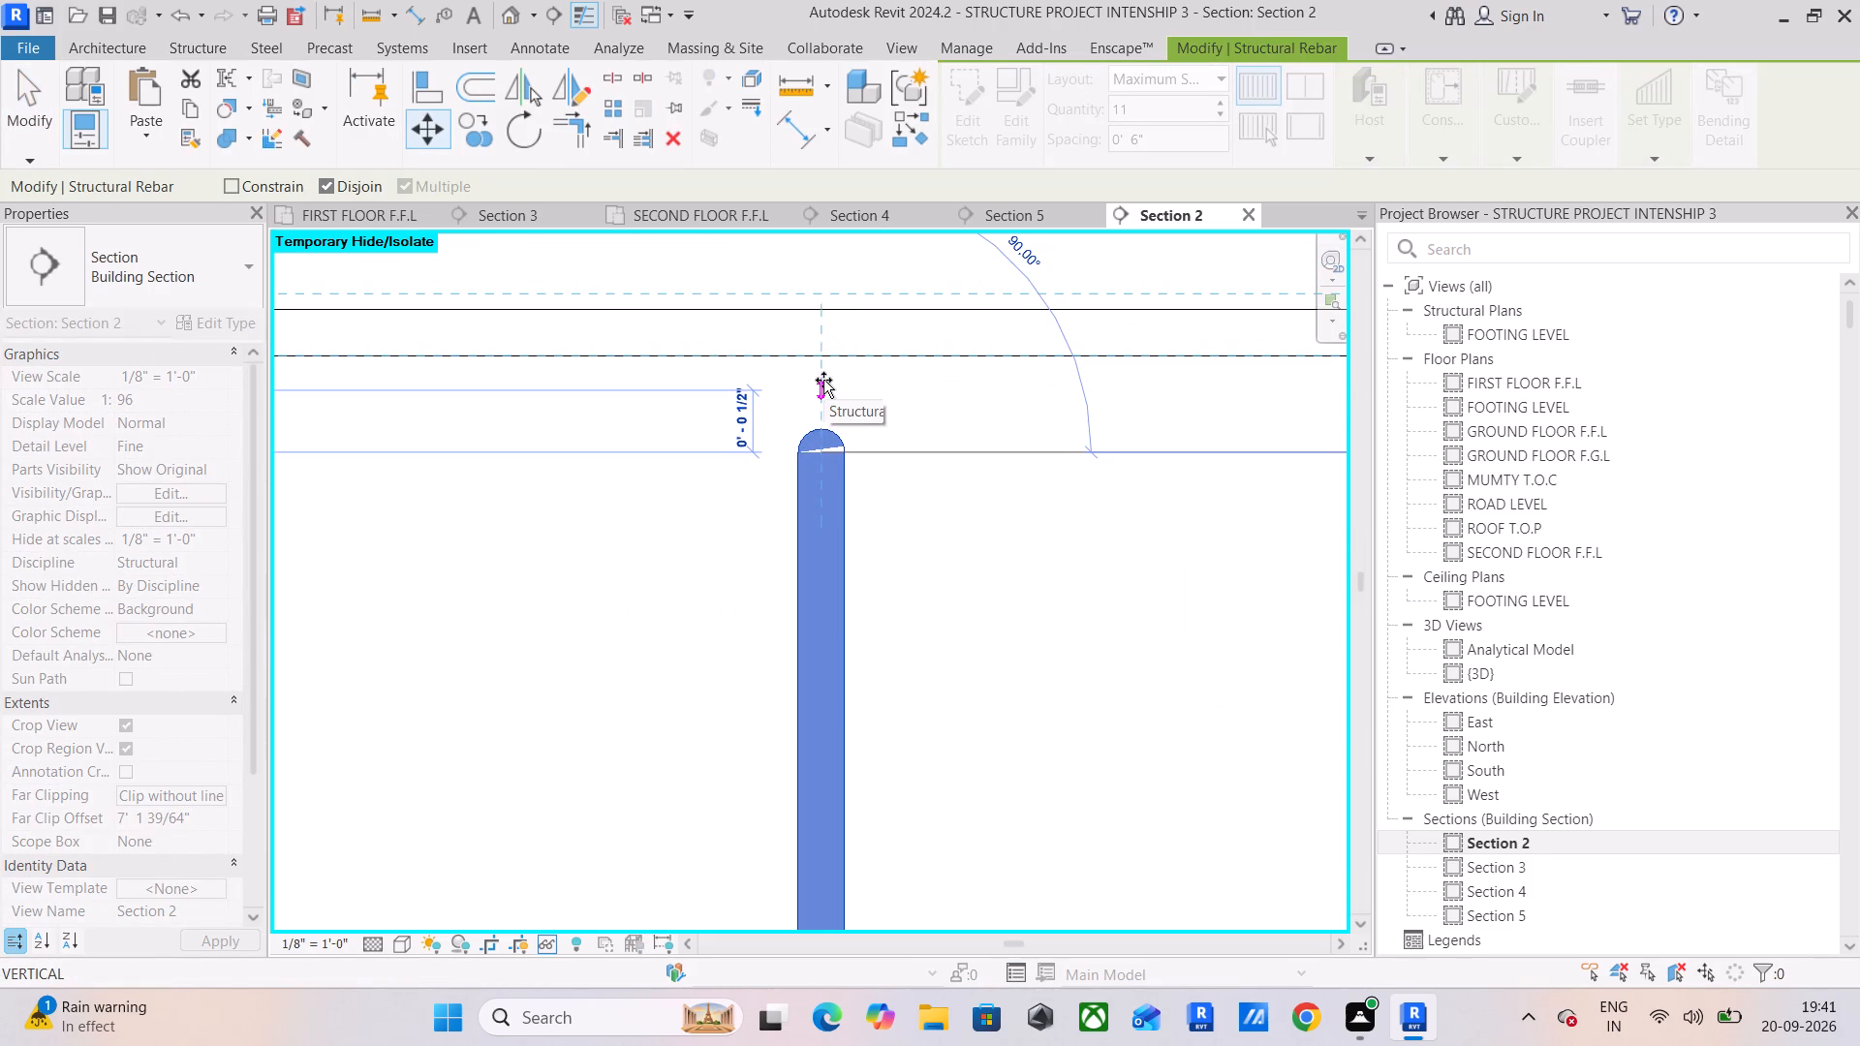
click(823, 381)
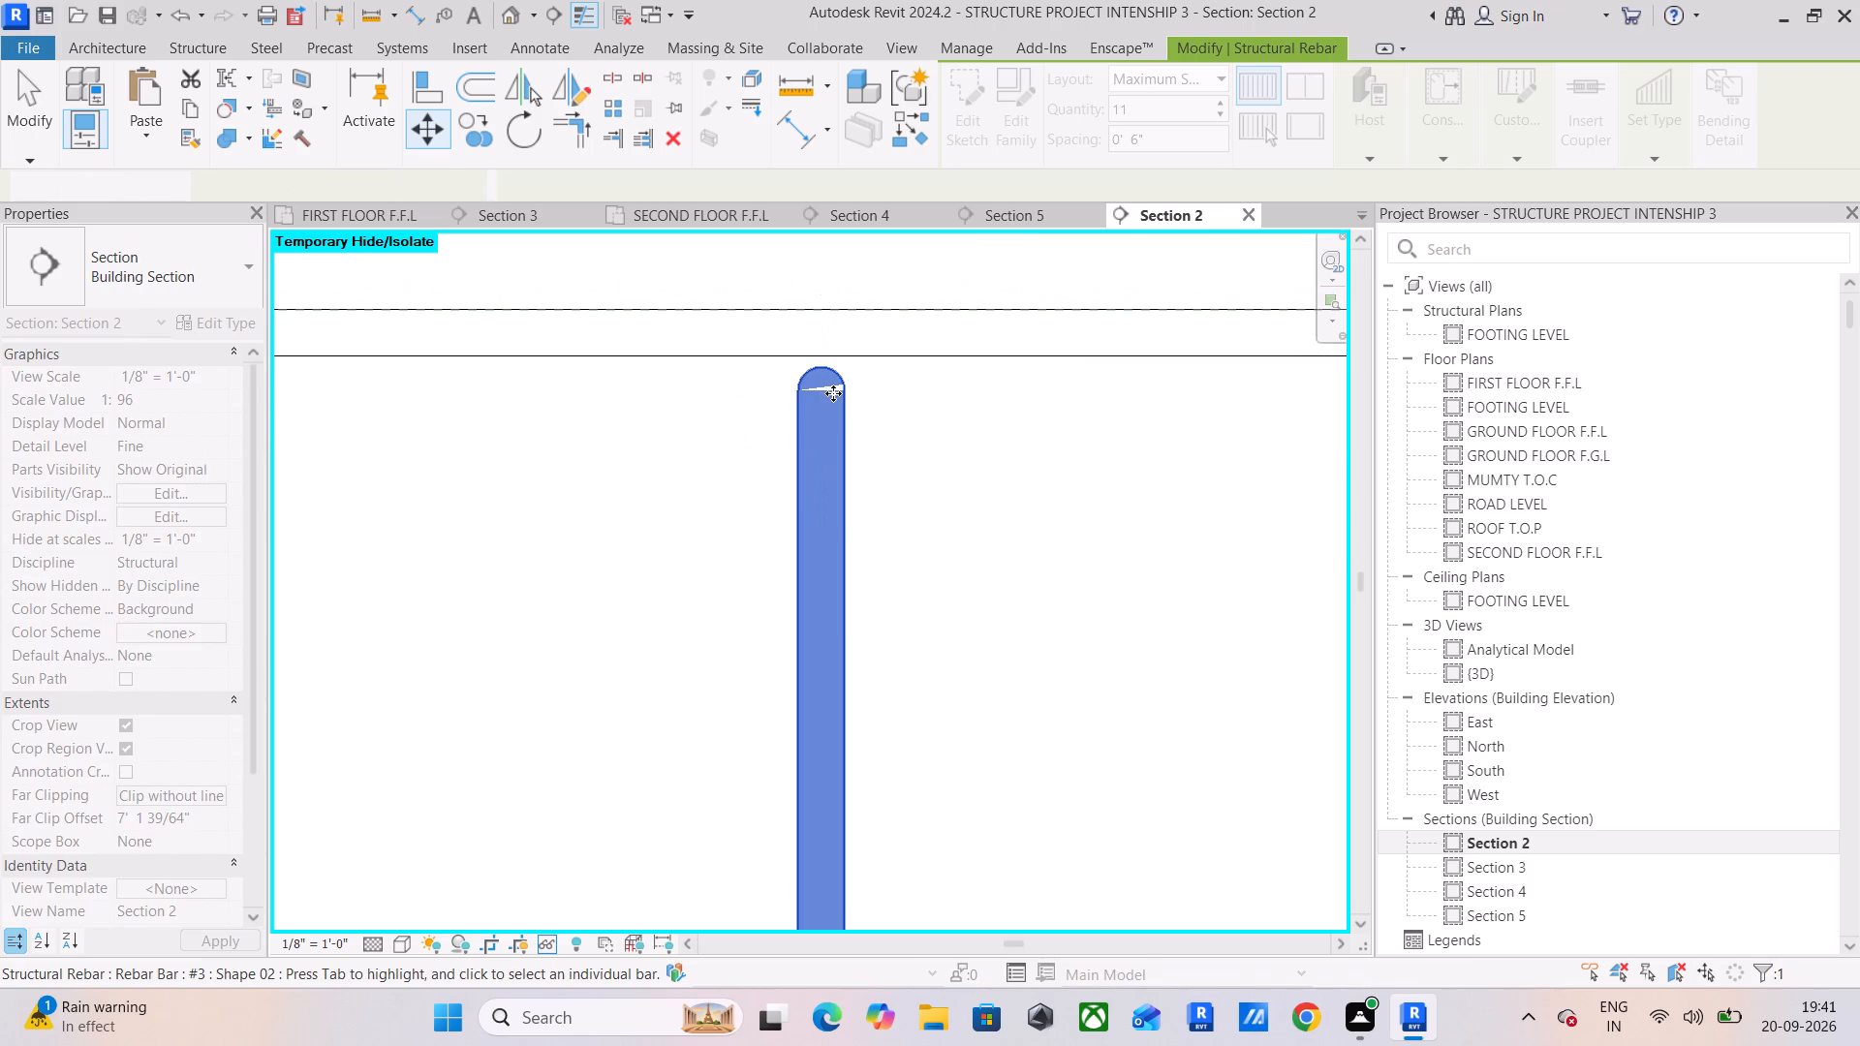
Move the same top crossbar set slightly further up so its bar ends meet the underside of the hooked top bar.
click(432, 139)
scroll(752, 356, up, 5)
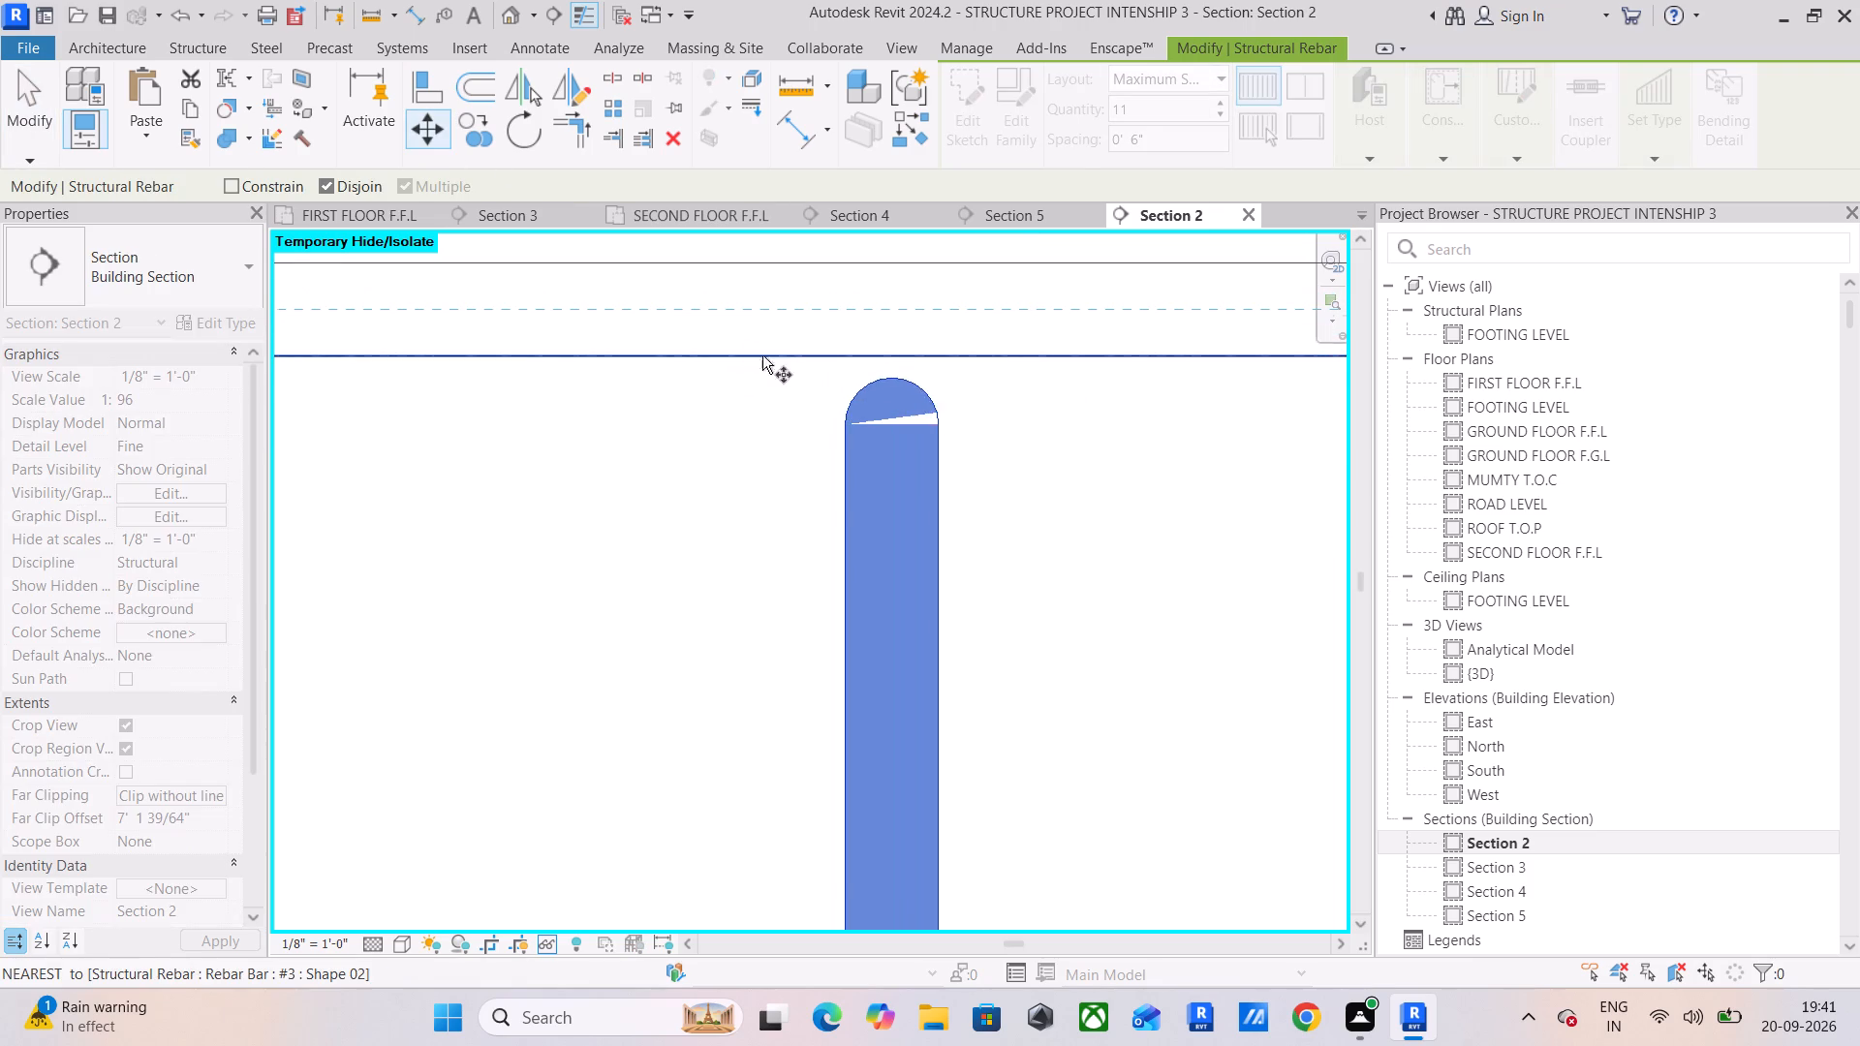
click(896, 417)
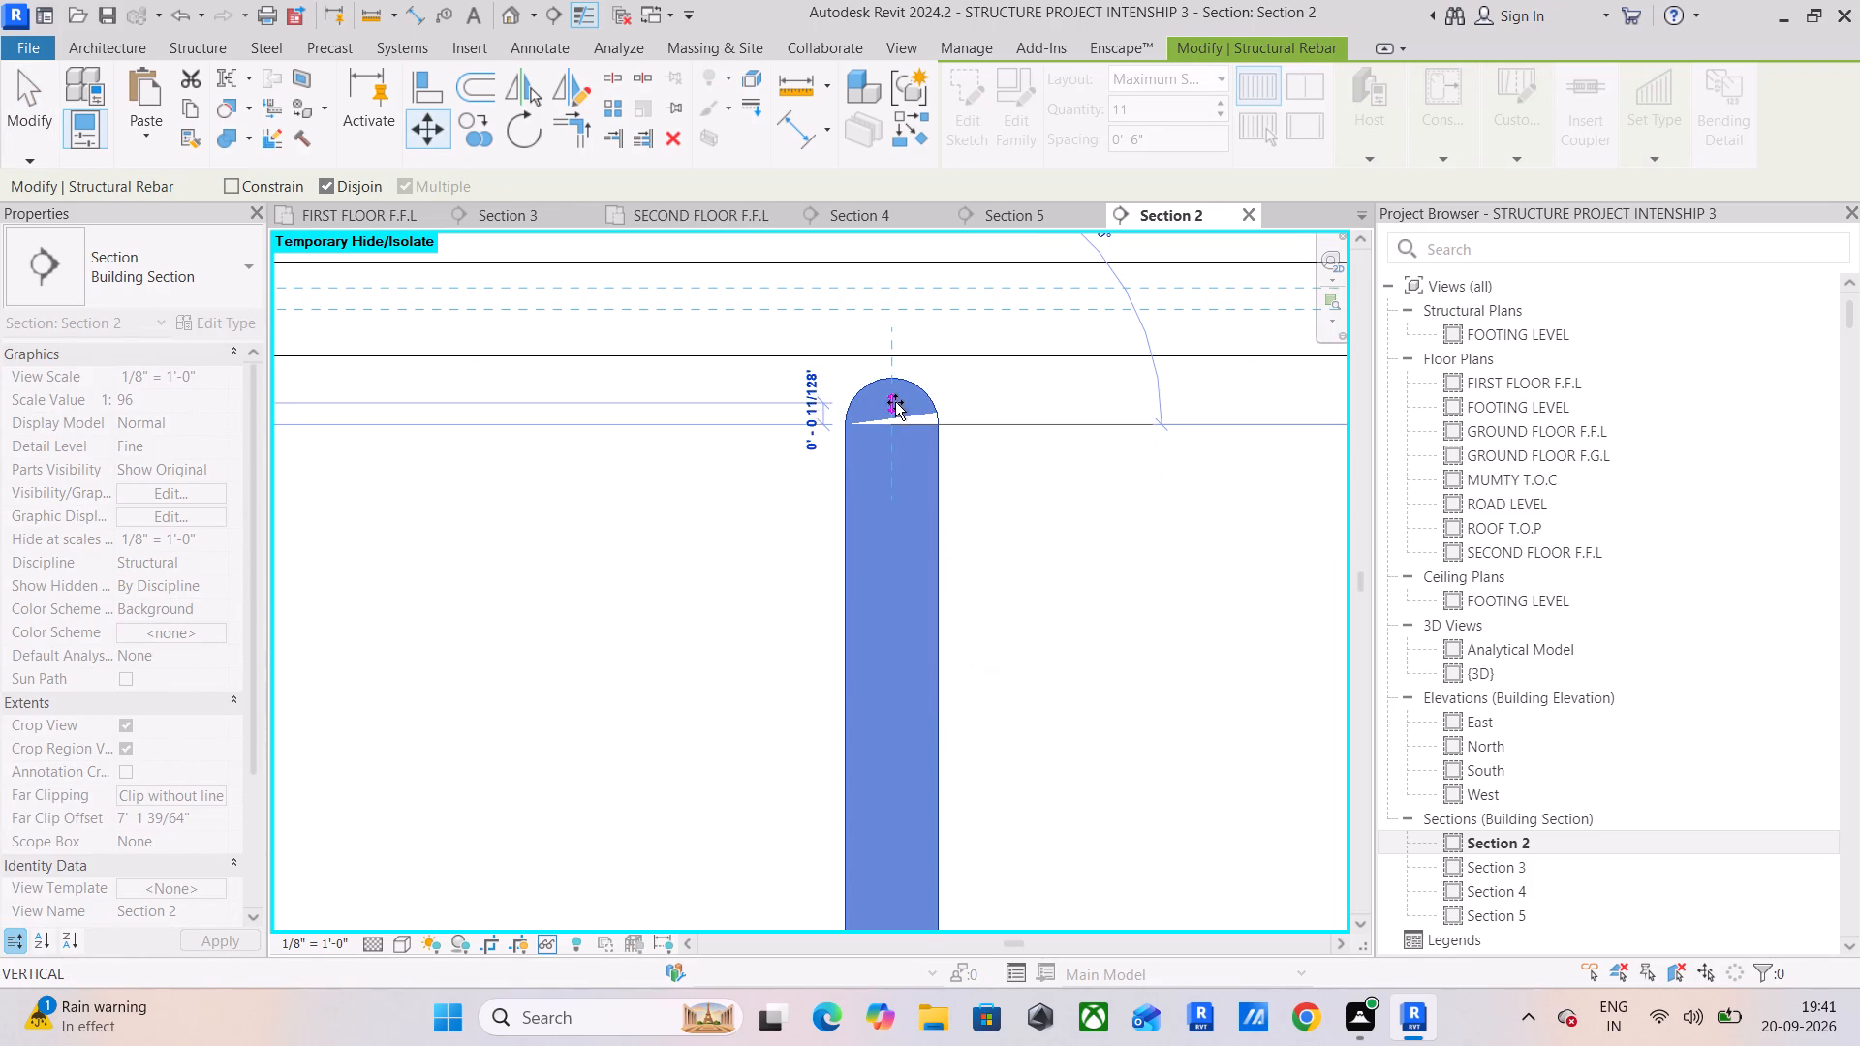
click(895, 399)
key(Escape)
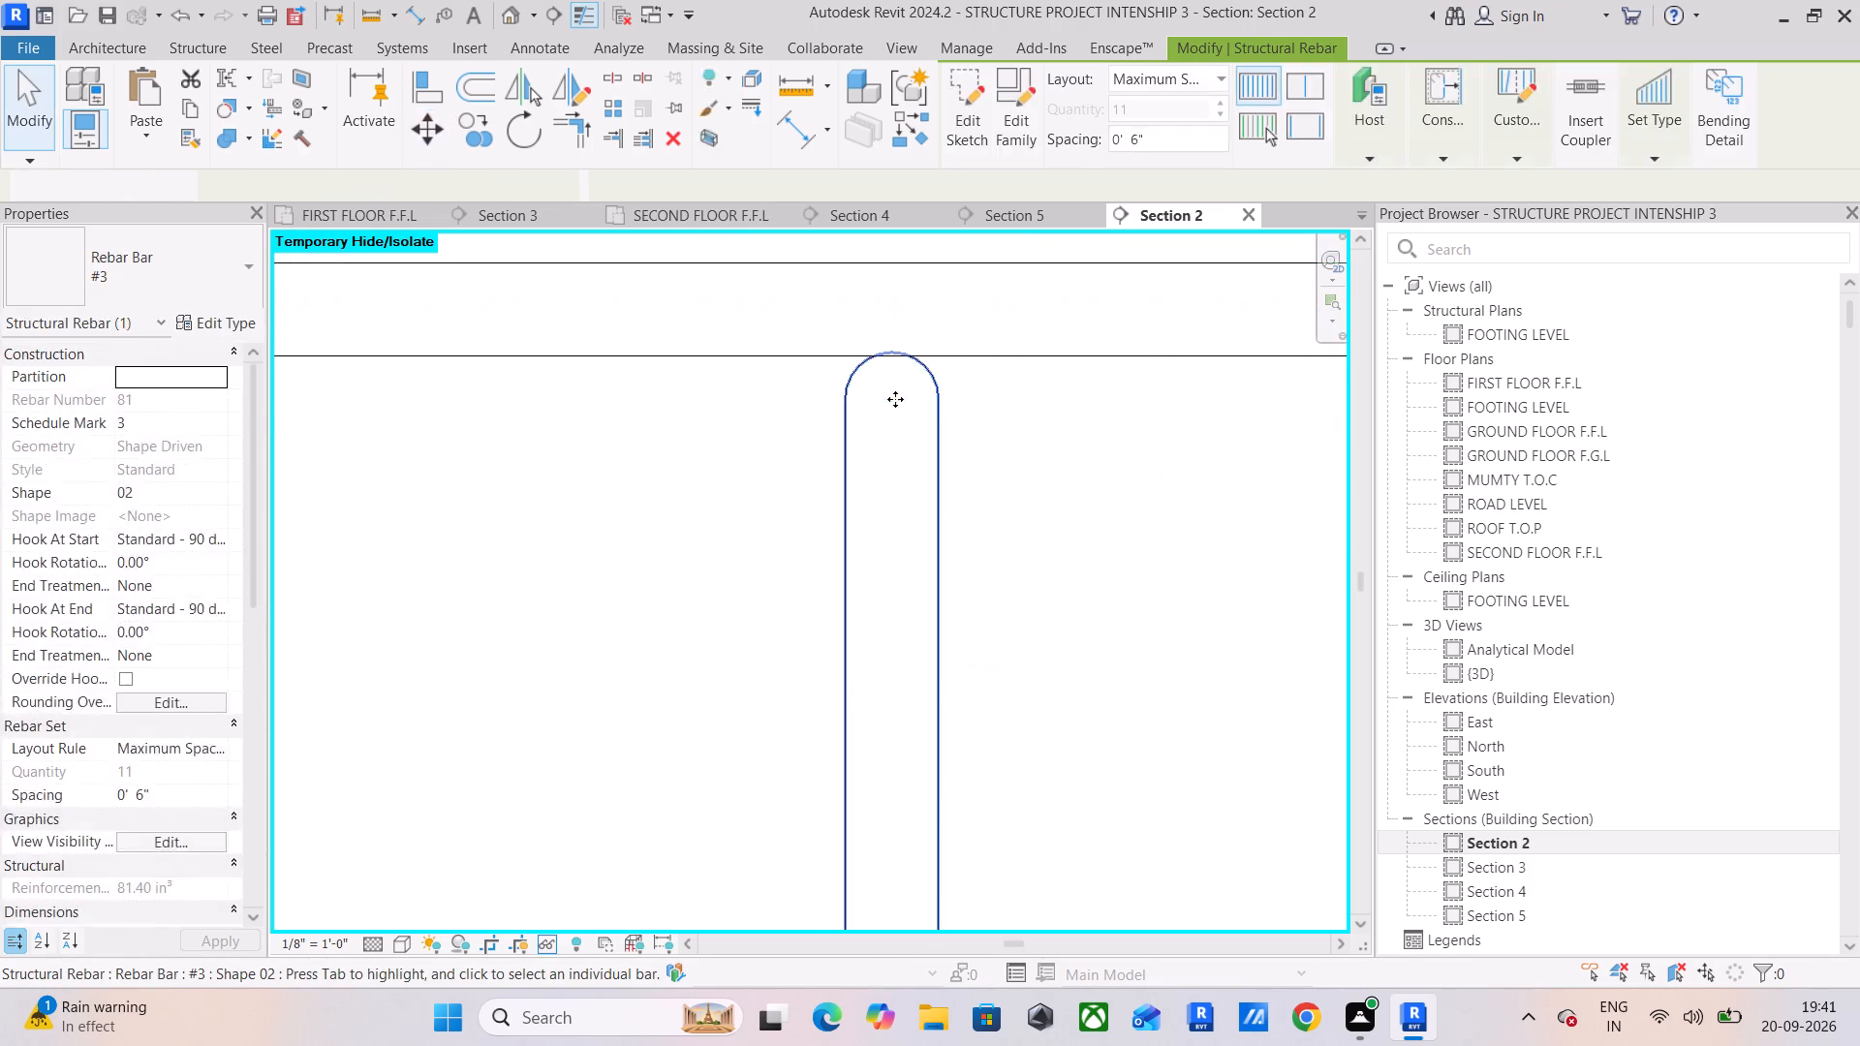
Extend the Section 2 crop region outwards on the level-label side, past the level heads.
scroll(914, 405, down, 17)
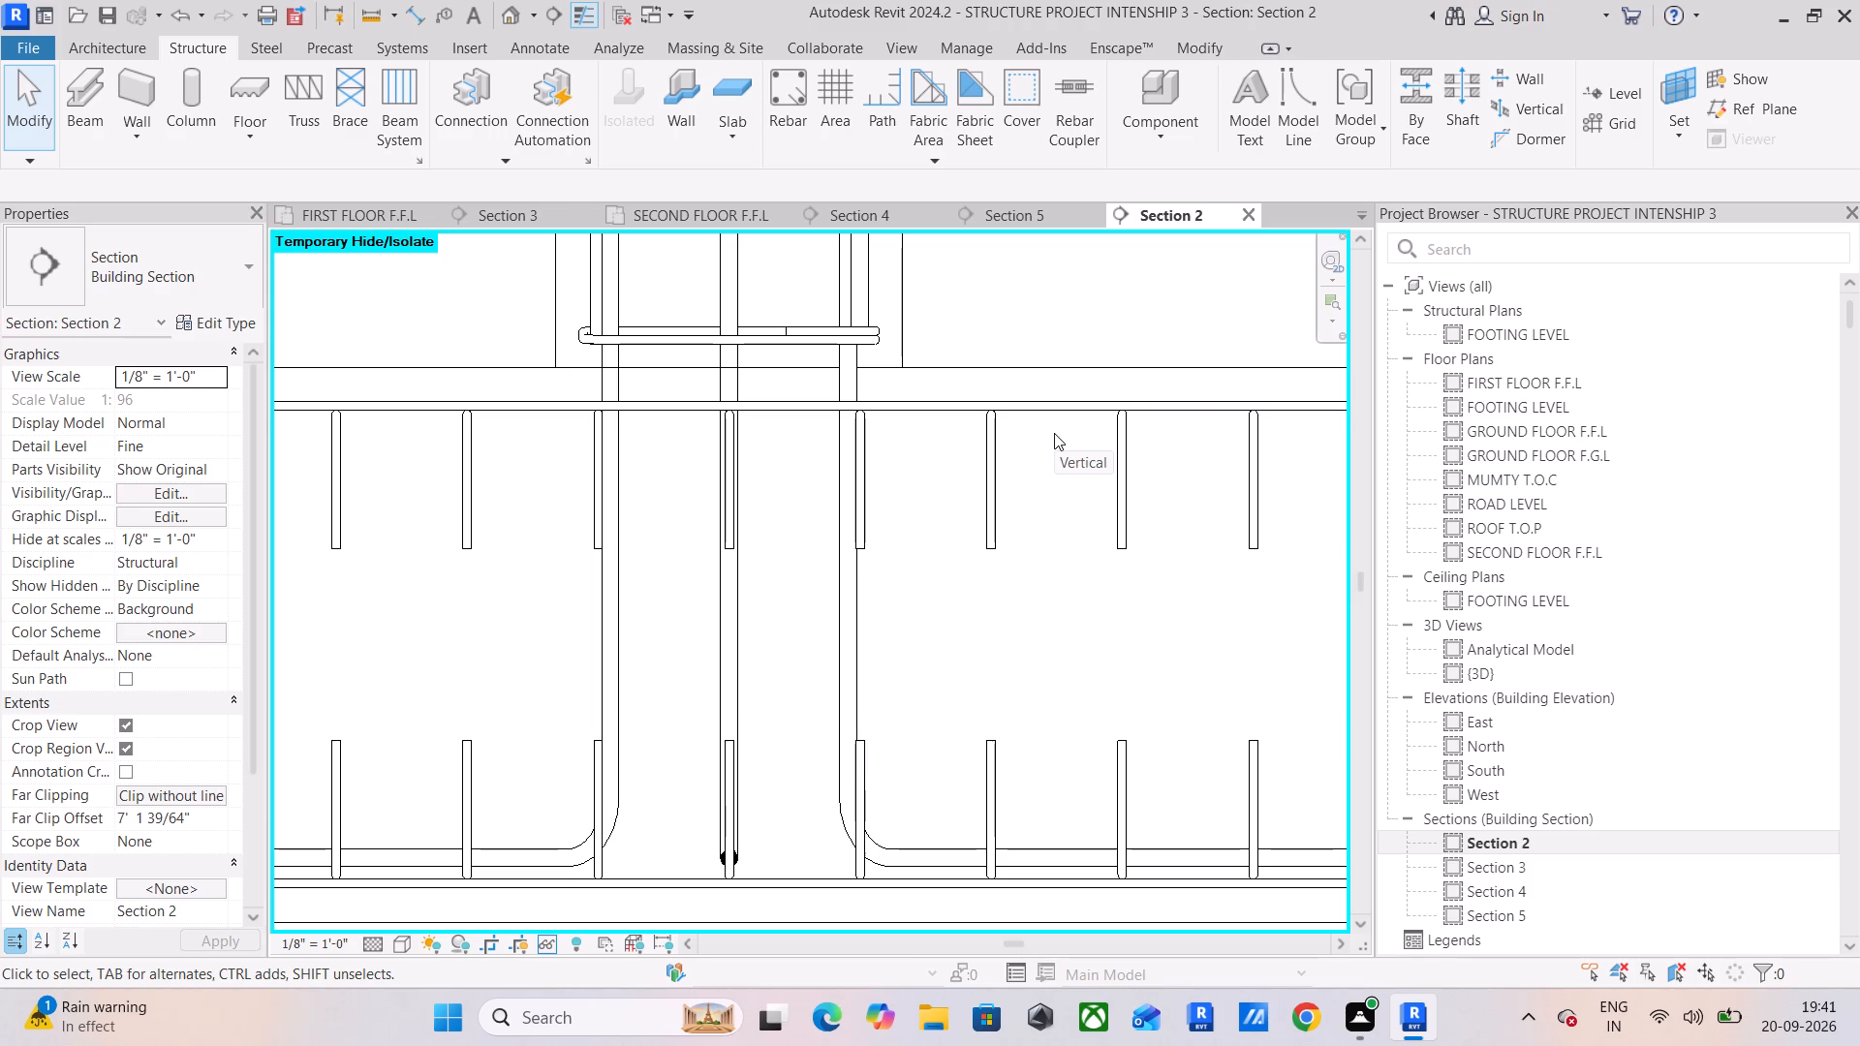
scroll(1061, 522, down, 7)
middle_drag(1083, 565, 912, 622)
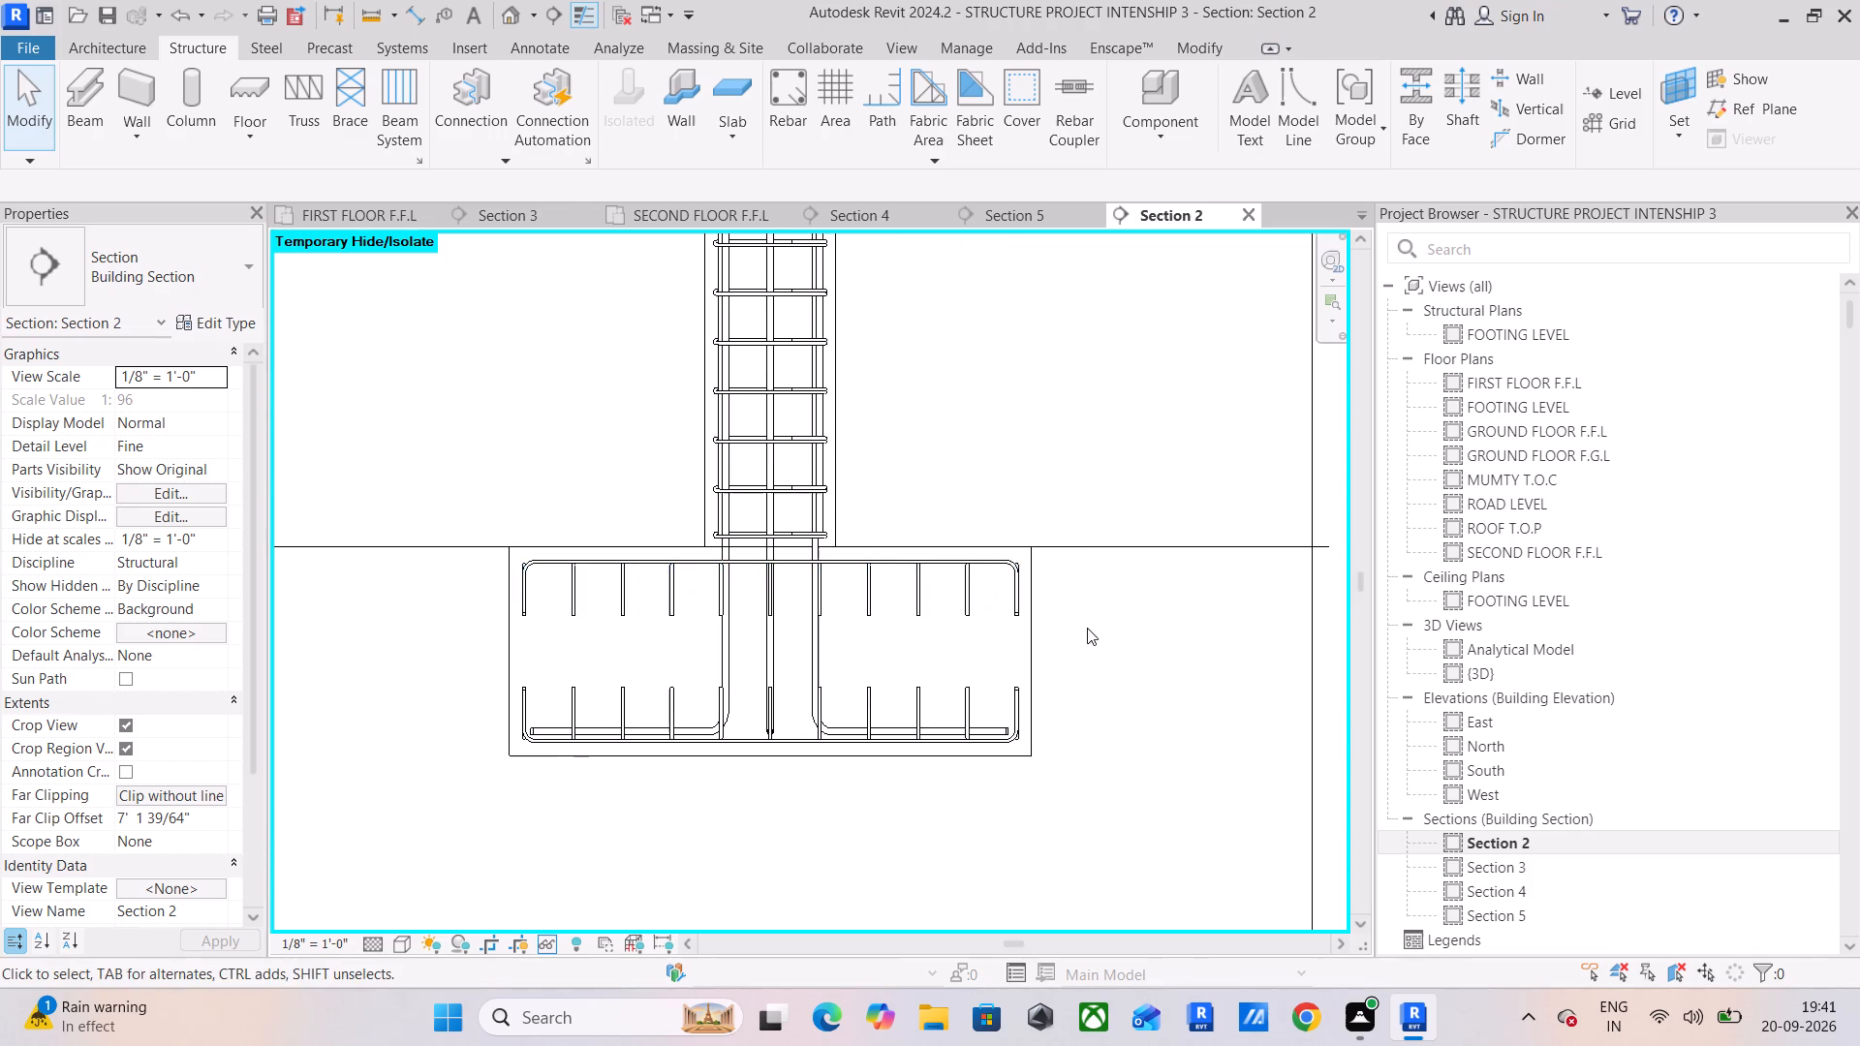
scroll(1093, 628, down, 2)
middle_drag(1093, 628, 936, 671)
scroll(936, 671, up, 1)
scroll(951, 645, down, 6)
middle_drag(1041, 653, 703, 695)
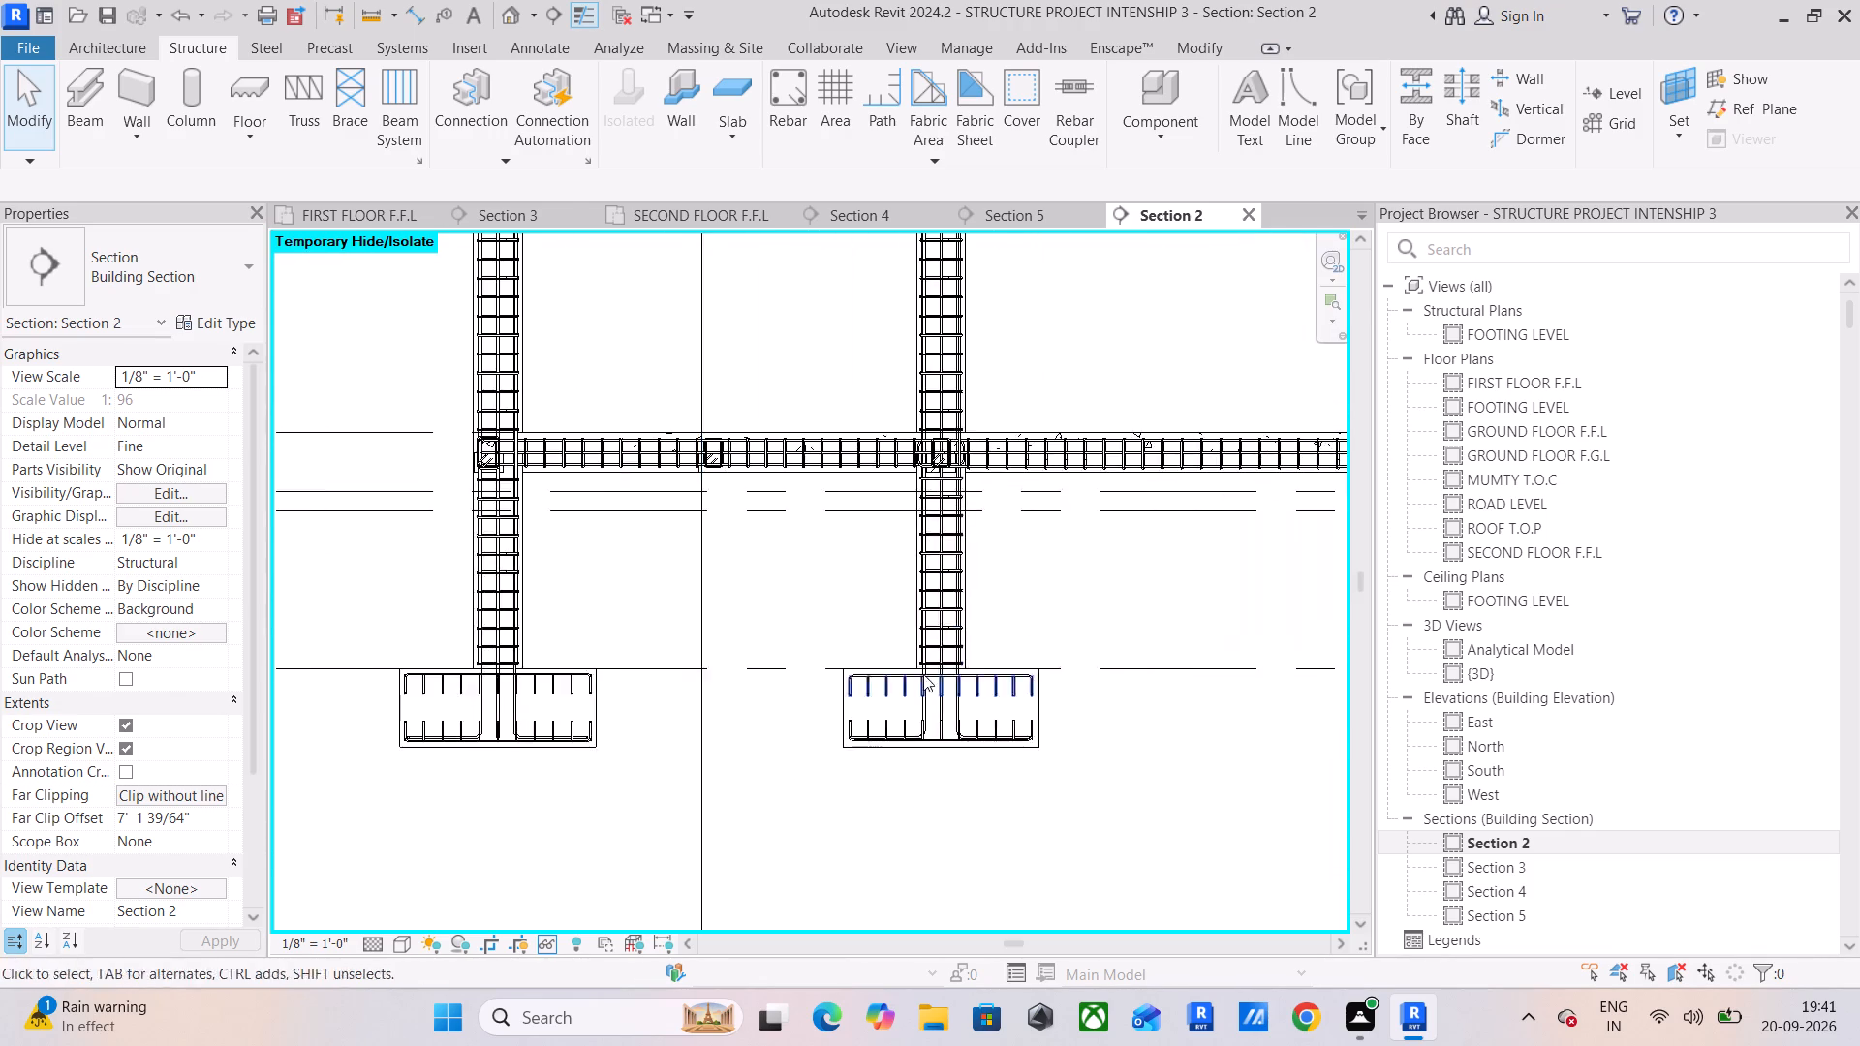
scroll(930, 674, down, 10)
middle_drag(962, 711, 680, 770)
scroll(1017, 767, down, 3)
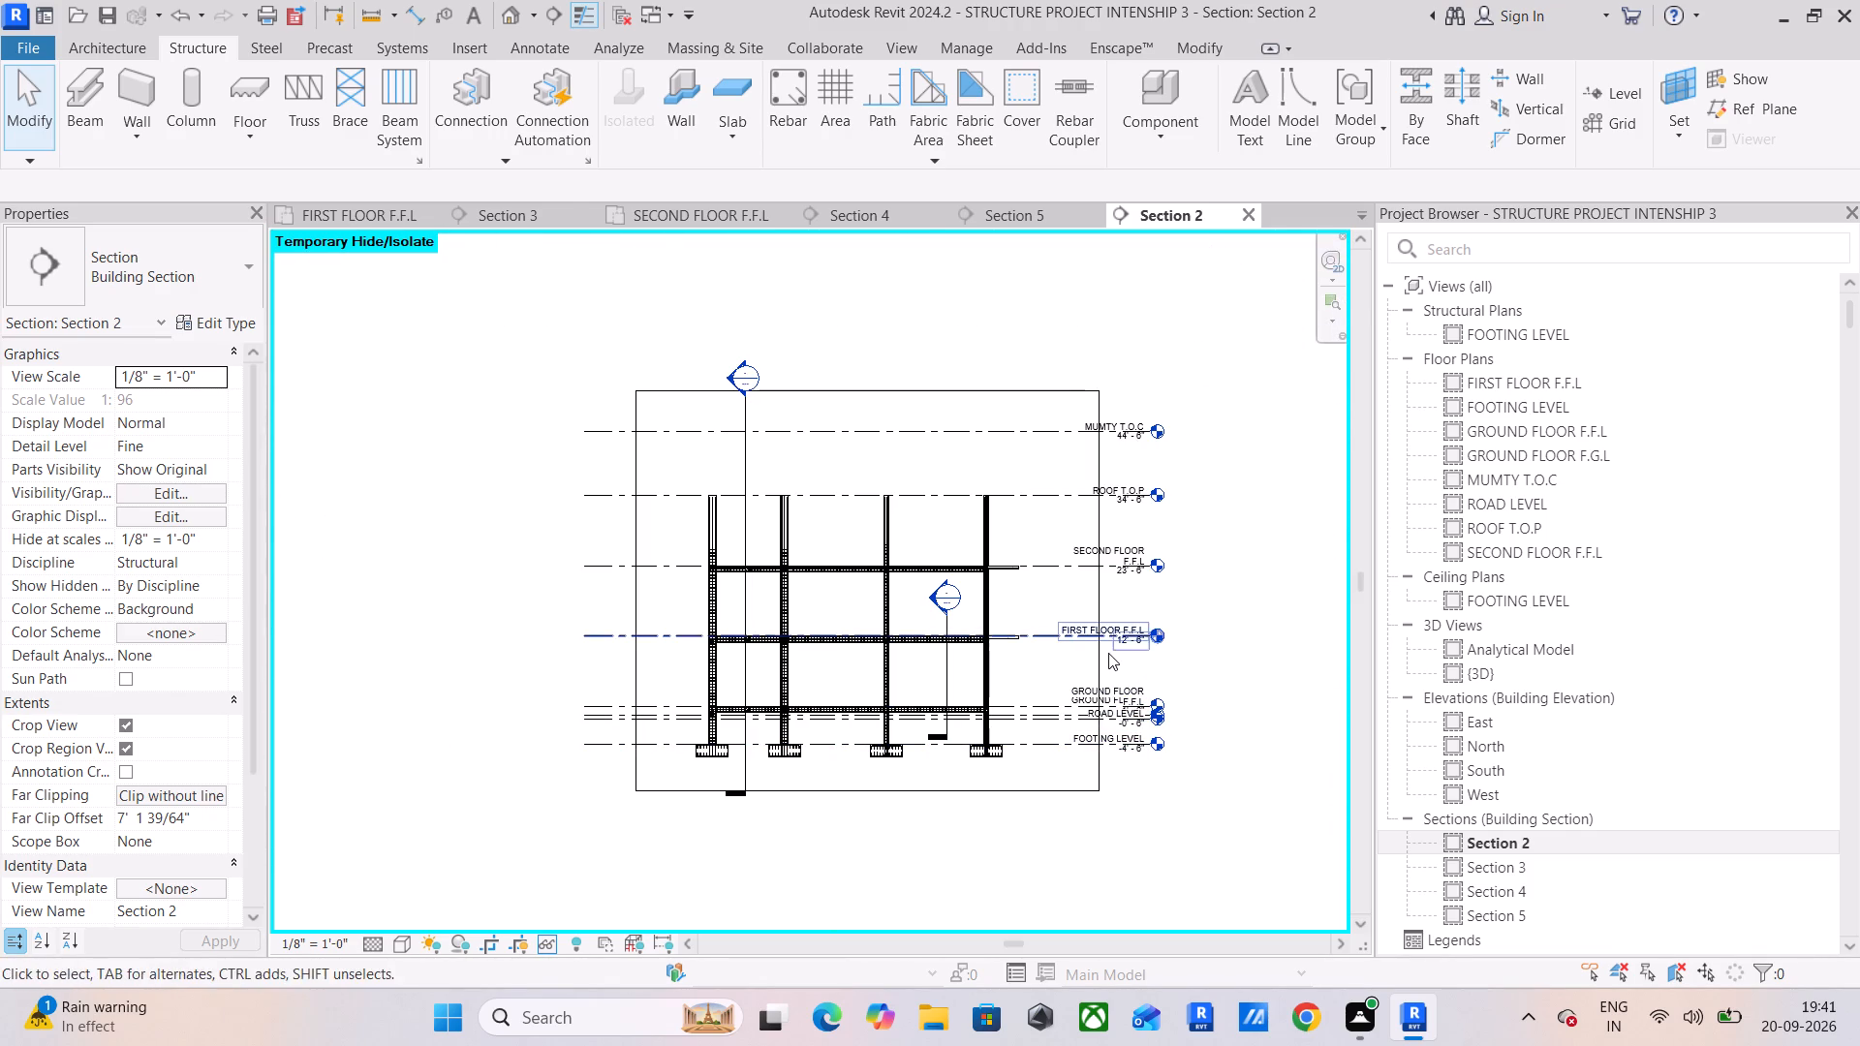
click(1102, 660)
drag(1094, 590, 1184, 576)
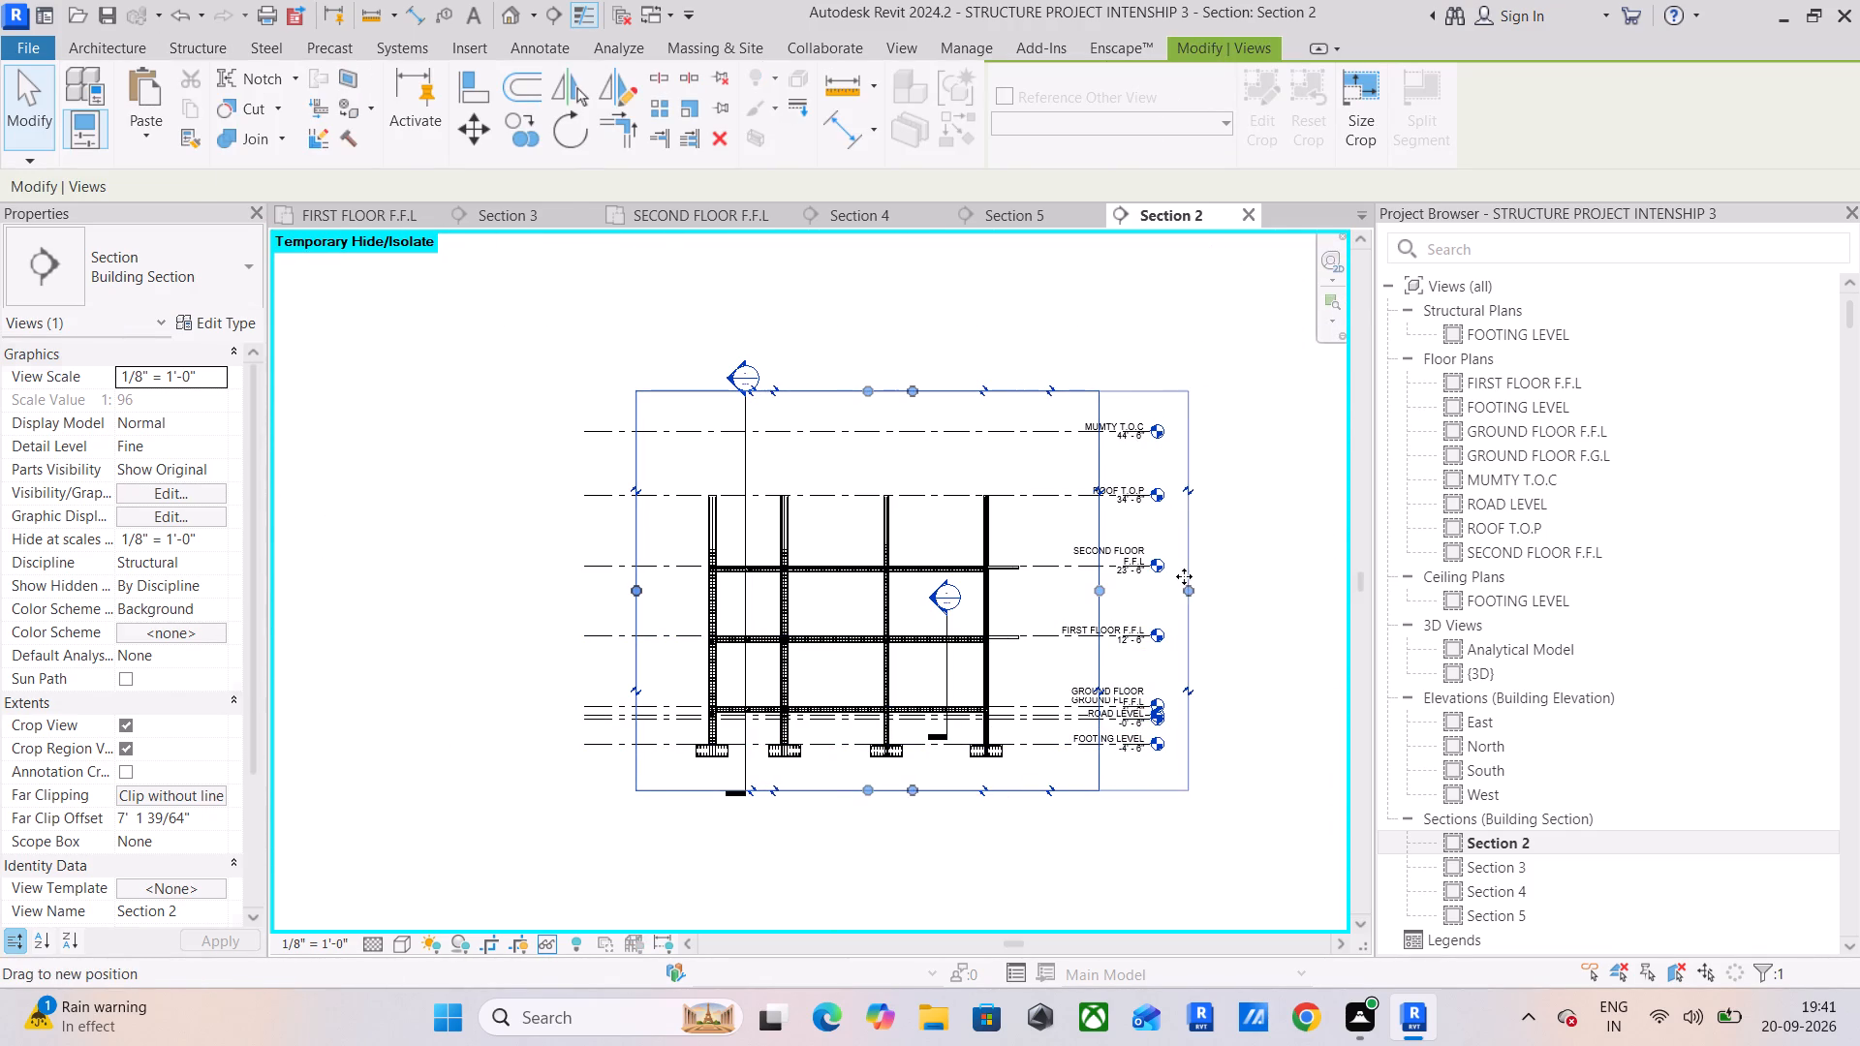
Extend the Section 2 crop region outwards on the side opposite the level labels and close that view.
drag(1184, 576, 1186, 575)
drag(638, 594, 525, 605)
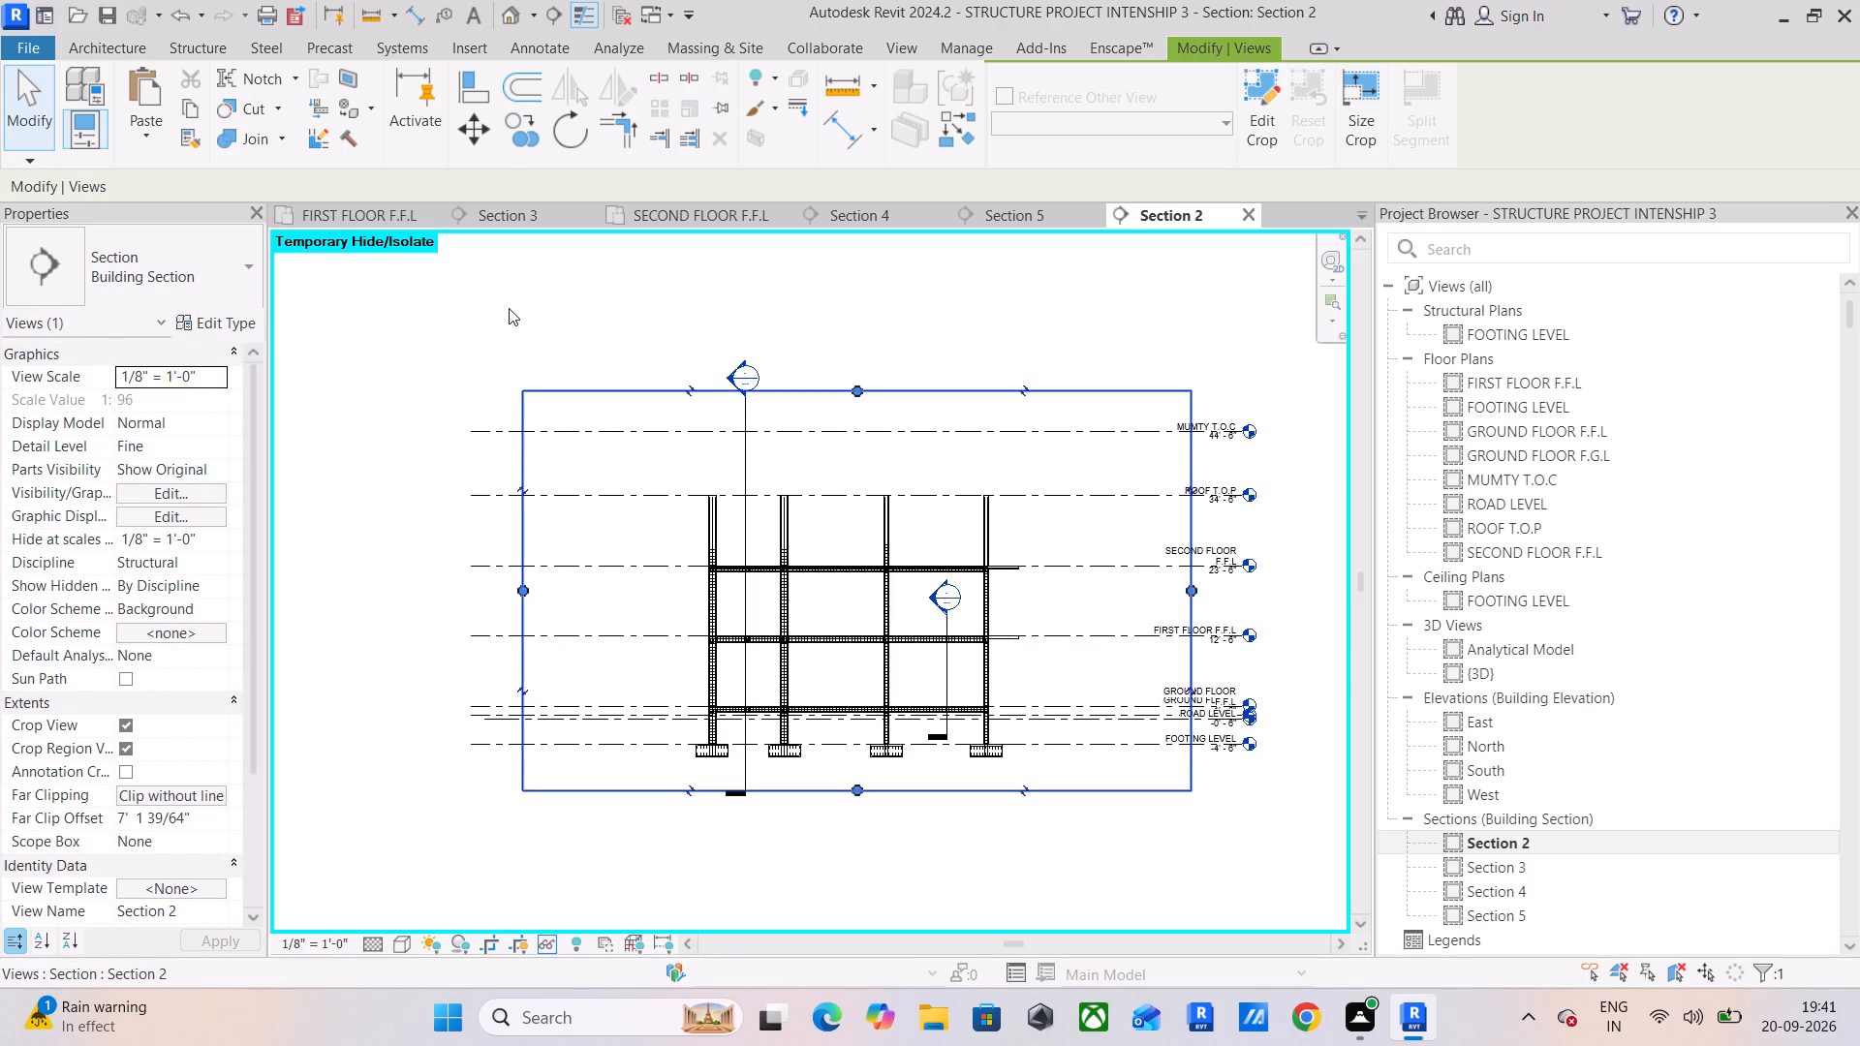
click(509, 307)
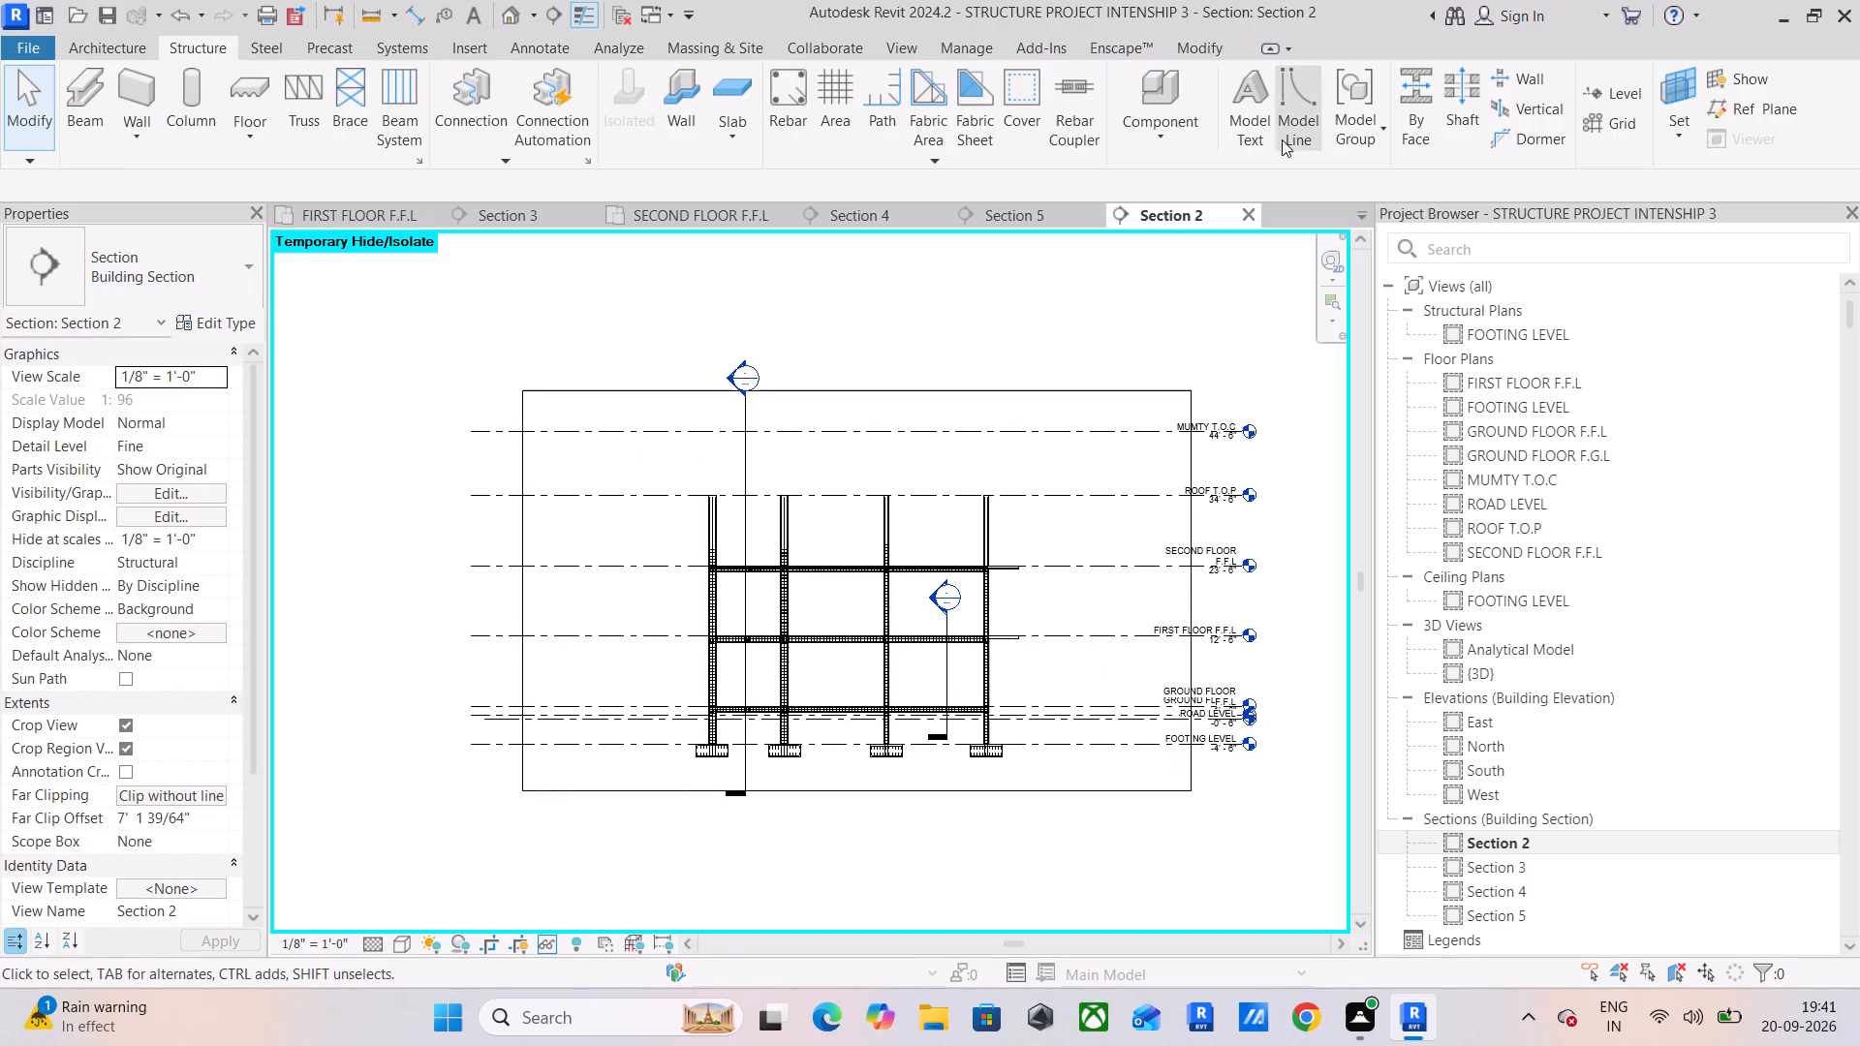
click(1254, 211)
Extend the lower edge of the Section 5 crop region down past the column footings.
scroll(662, 486, down, 5)
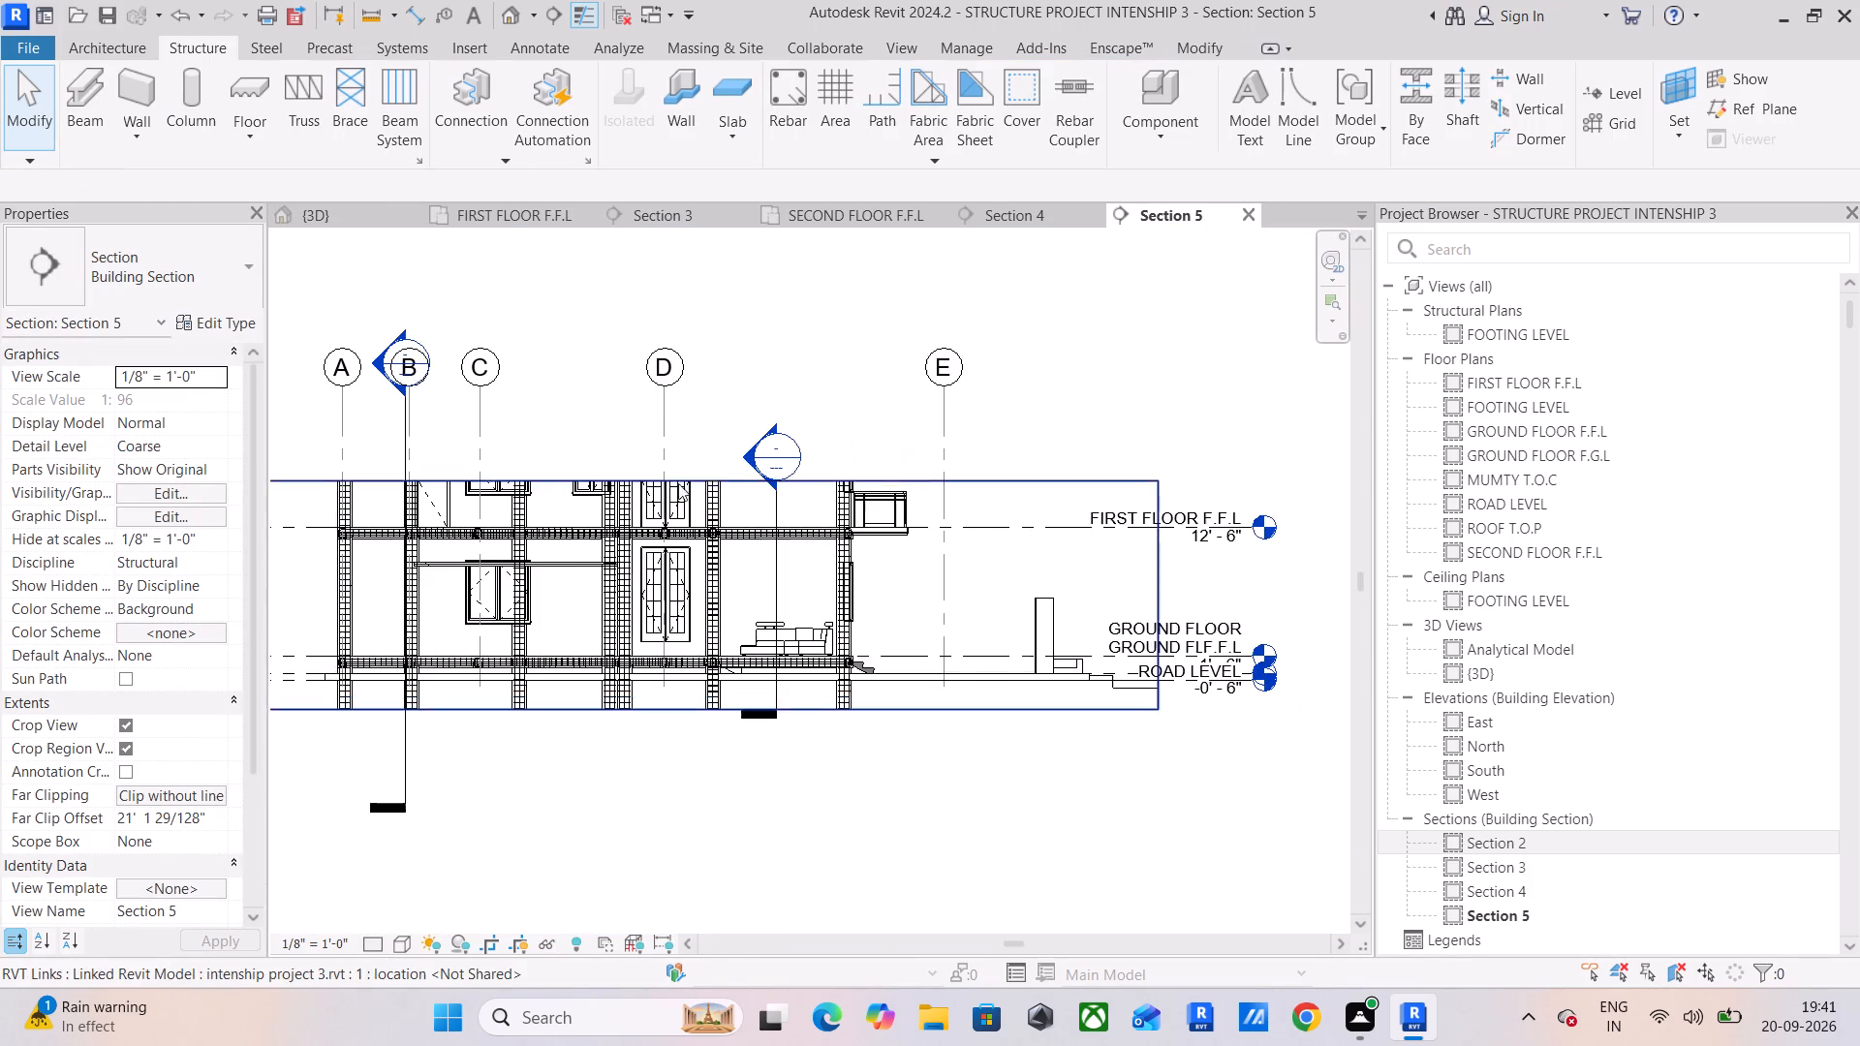
middle_drag(709, 466, 998, 392)
click(954, 643)
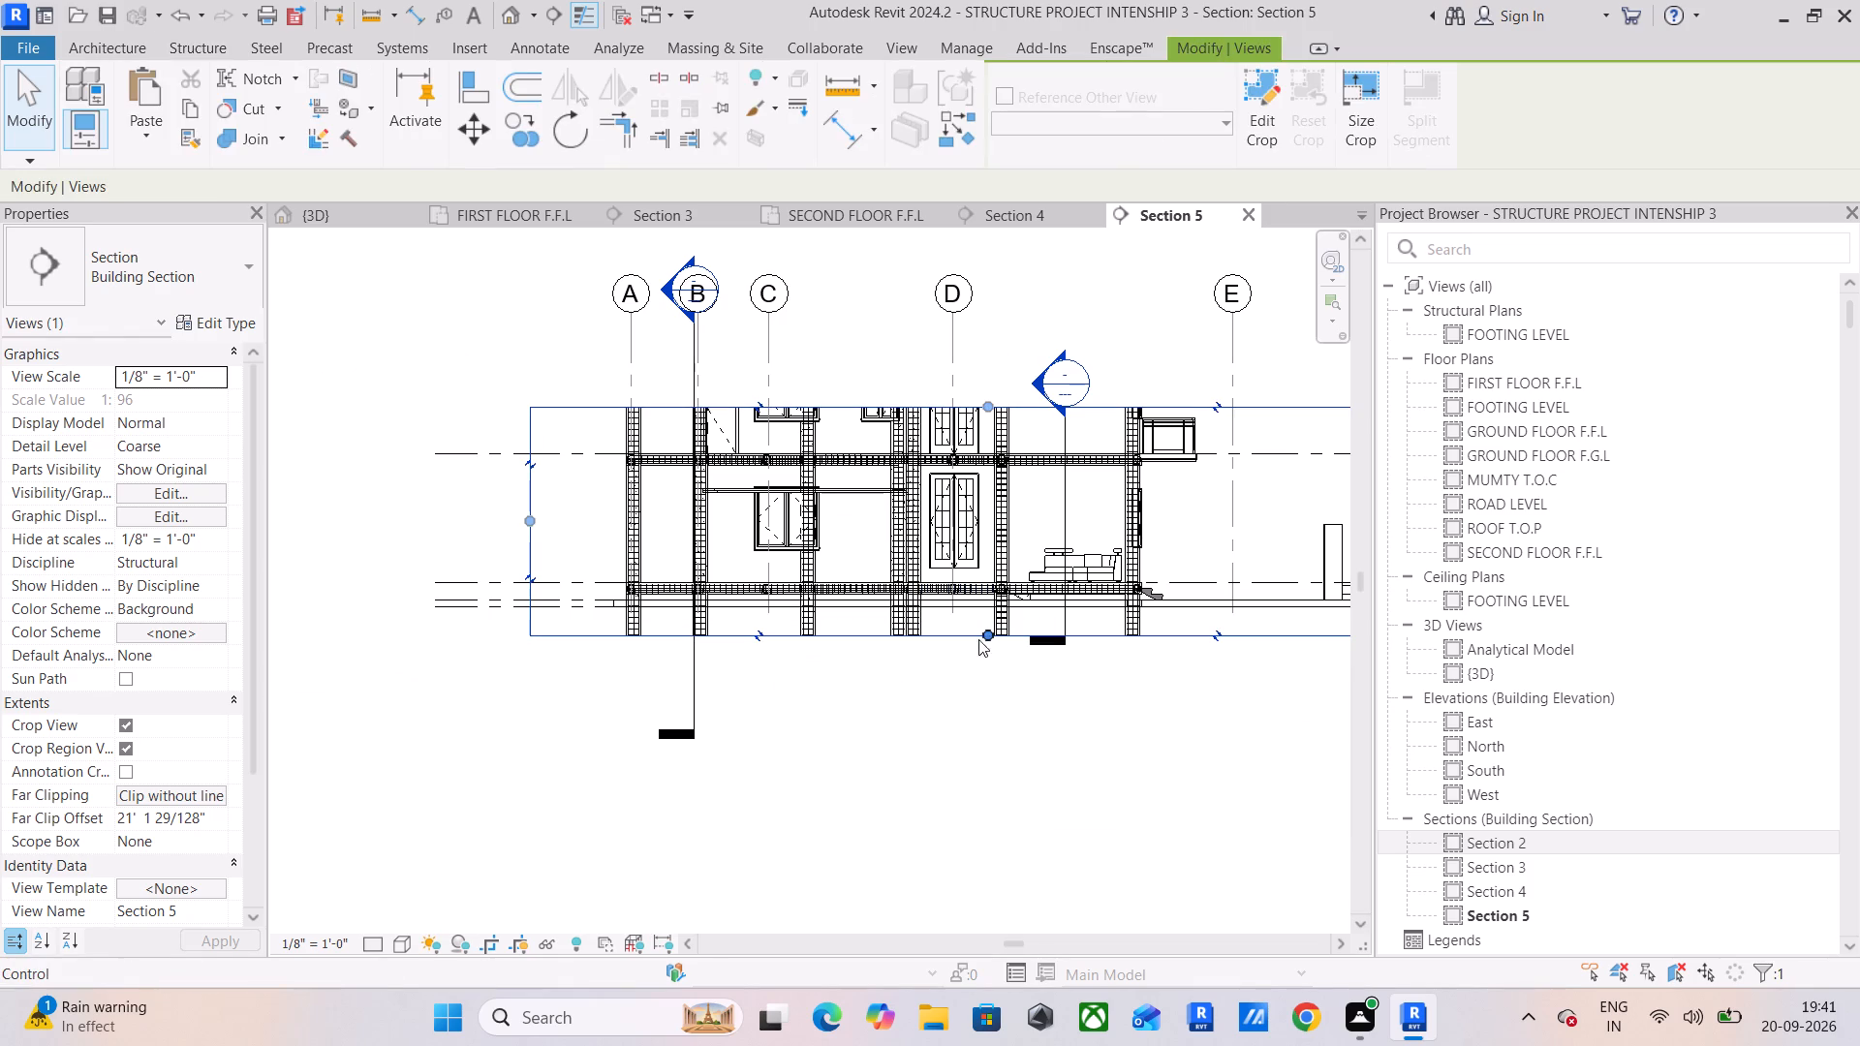
drag(987, 631, 961, 822)
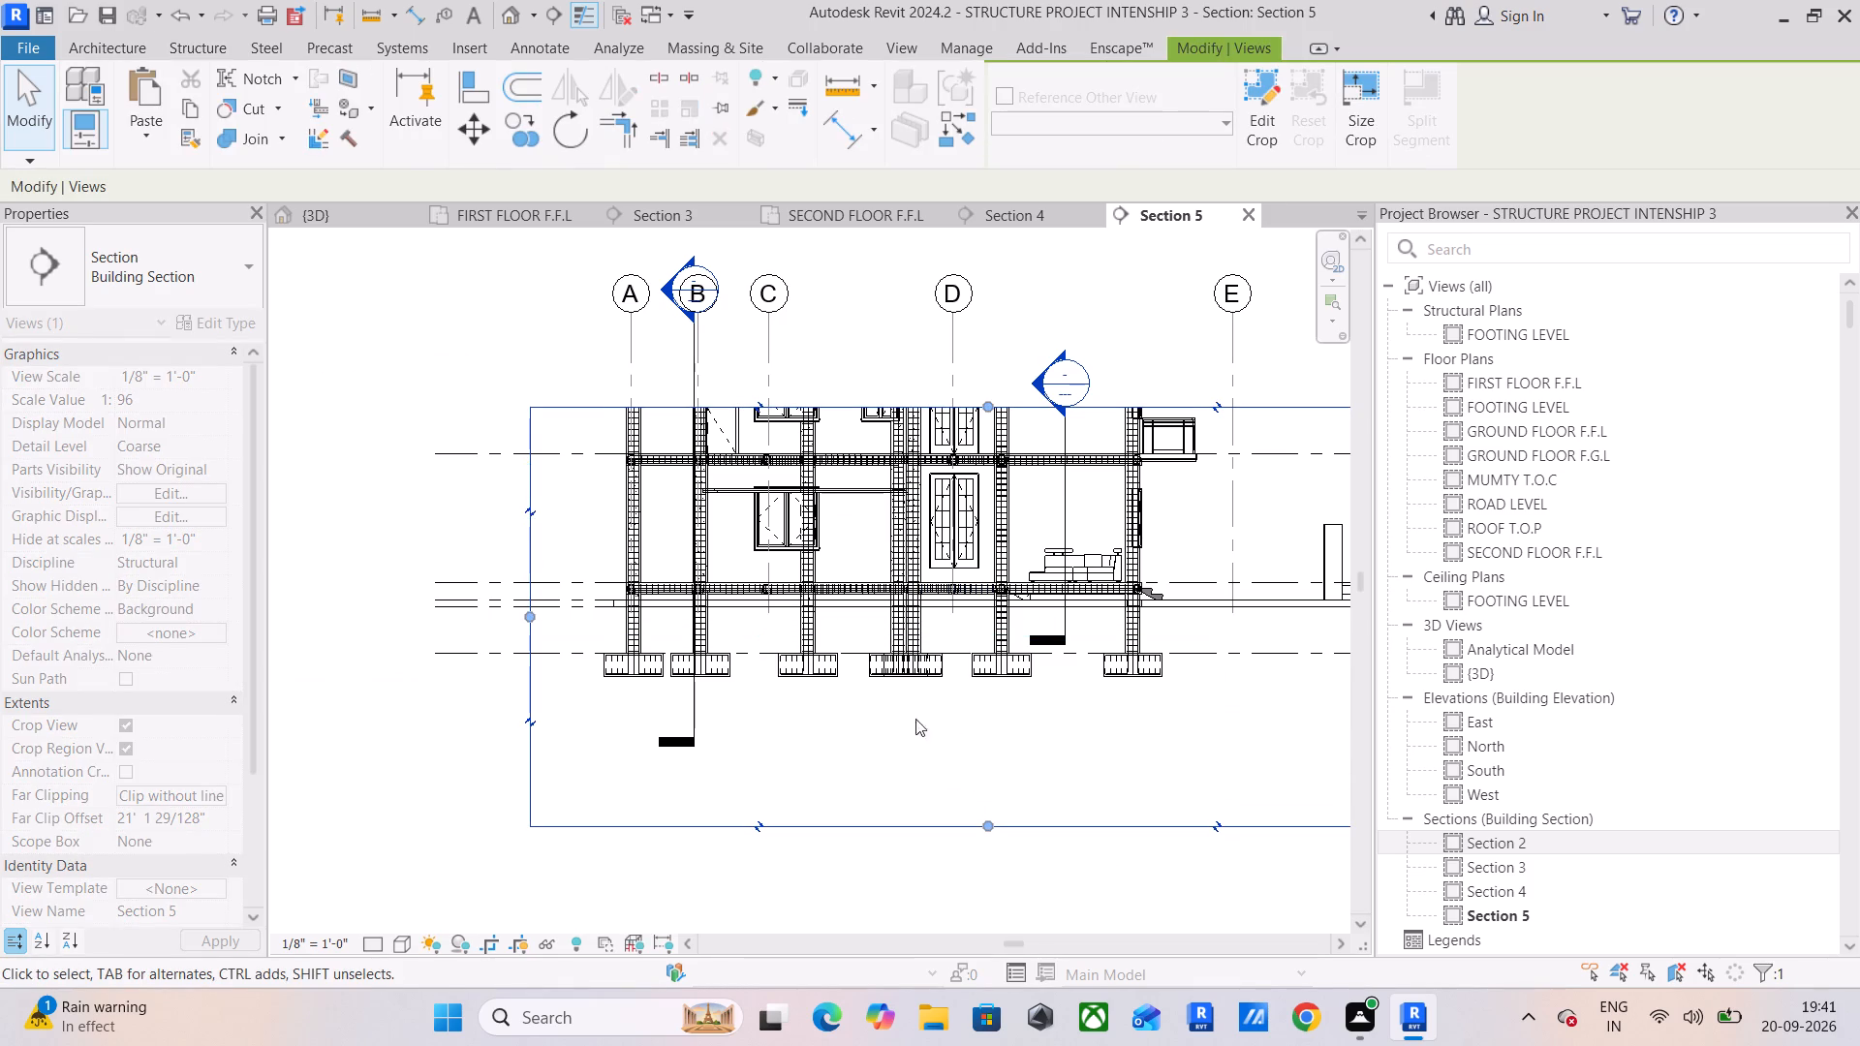
Set the detail level of the Section 5 view to Fine.
scroll(888, 644, up, 12)
middle_drag(904, 685, 934, 537)
scroll(904, 685, up, 1)
scroll(850, 621, up, 8)
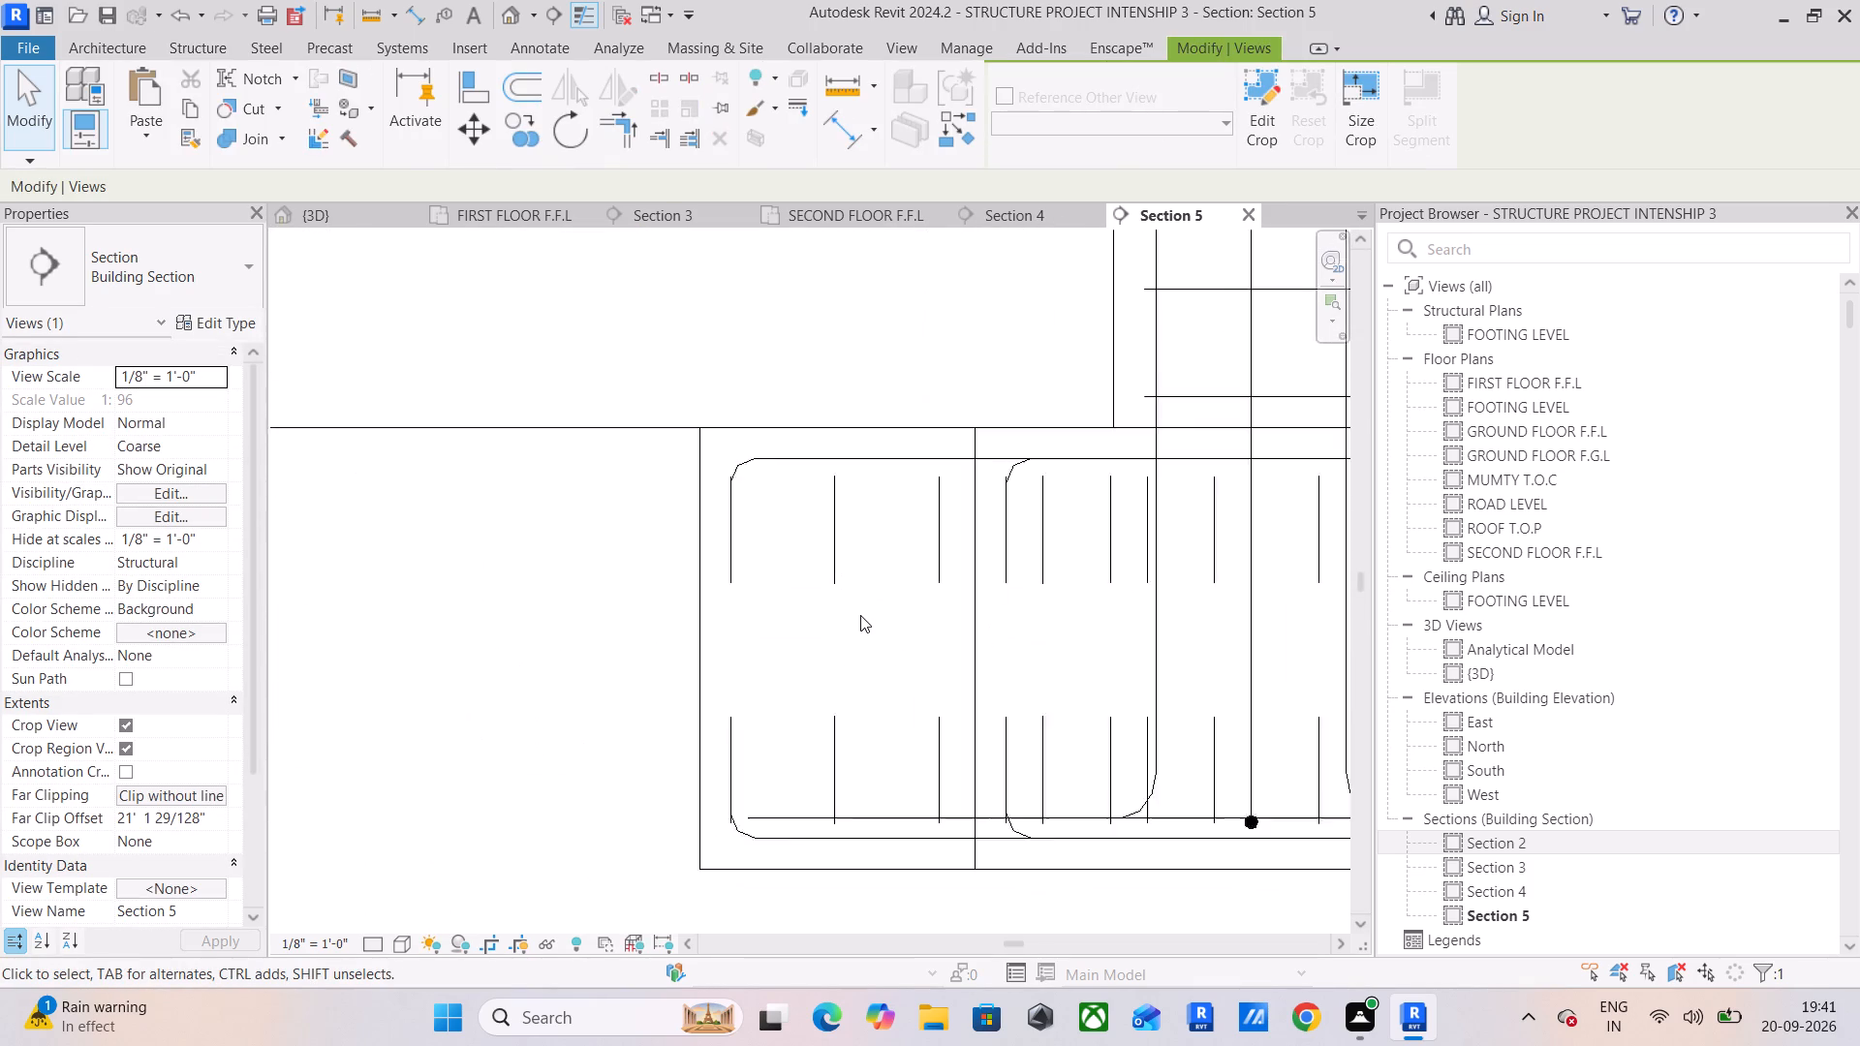
scroll(860, 615, up, 2)
click(371, 954)
click(380, 940)
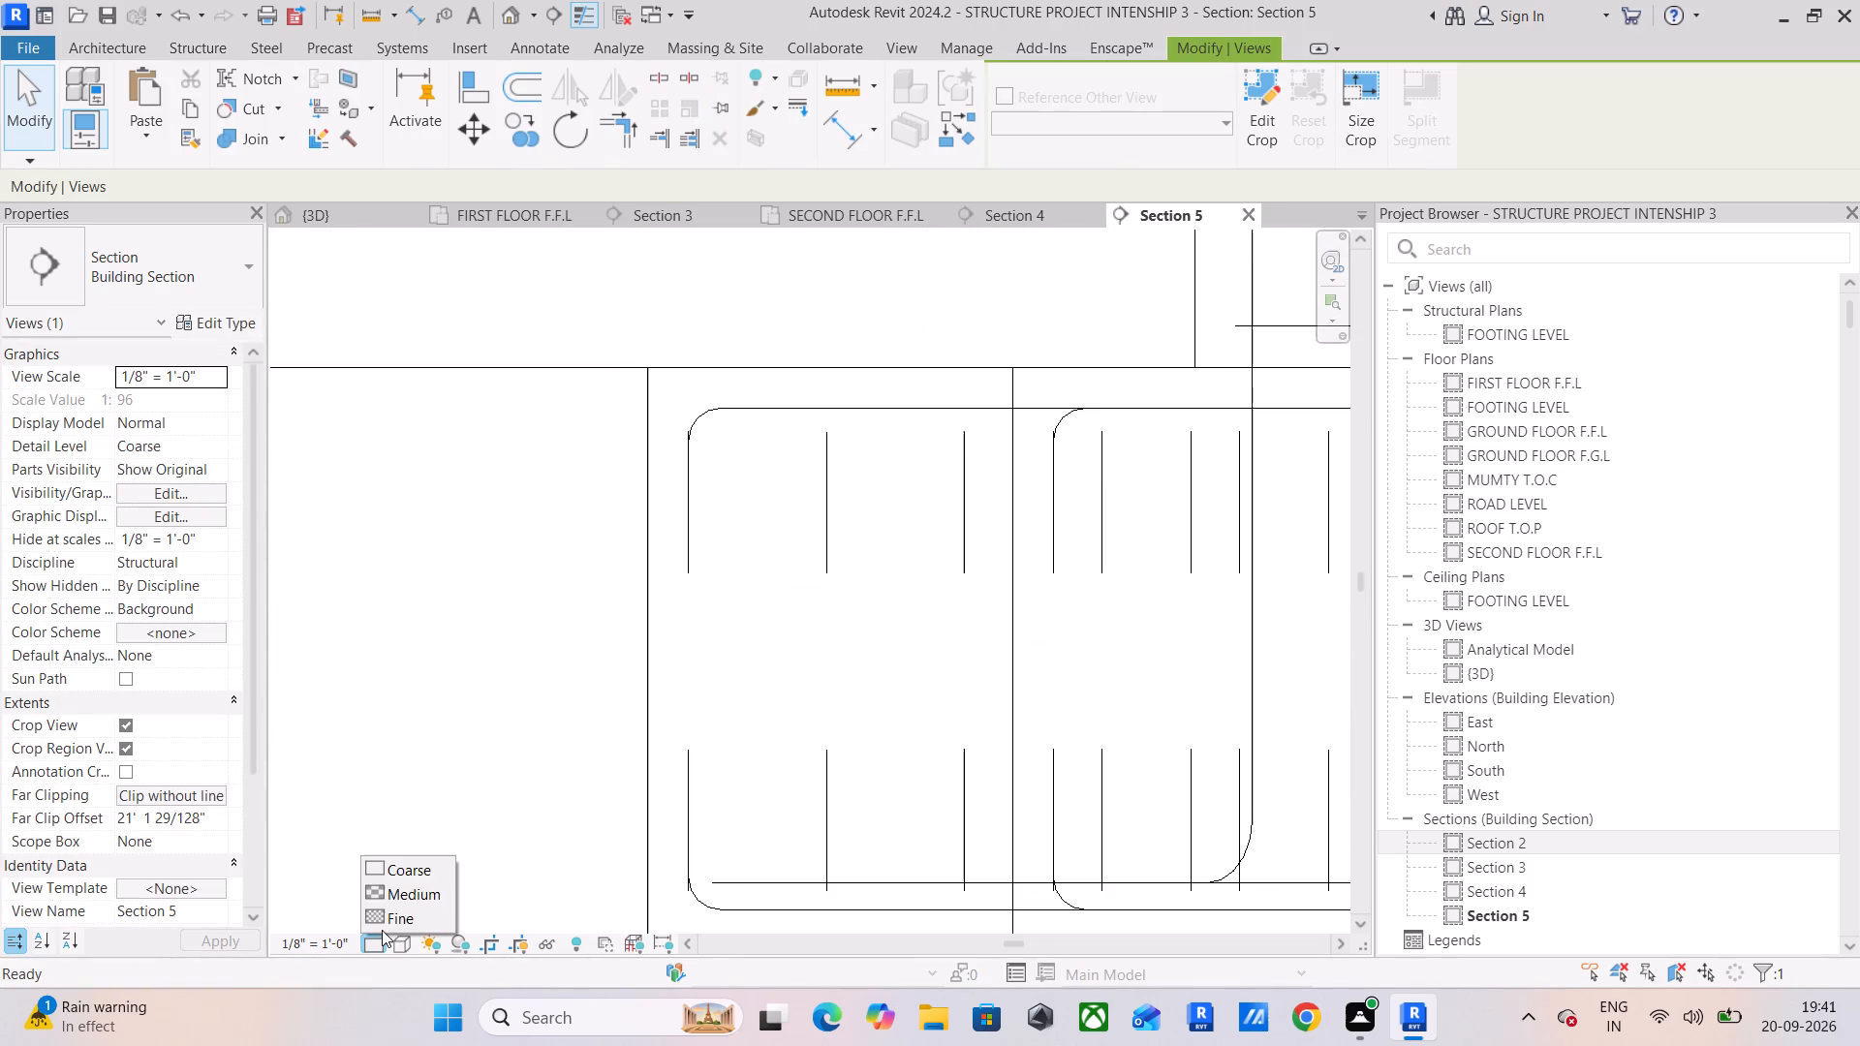
click(386, 923)
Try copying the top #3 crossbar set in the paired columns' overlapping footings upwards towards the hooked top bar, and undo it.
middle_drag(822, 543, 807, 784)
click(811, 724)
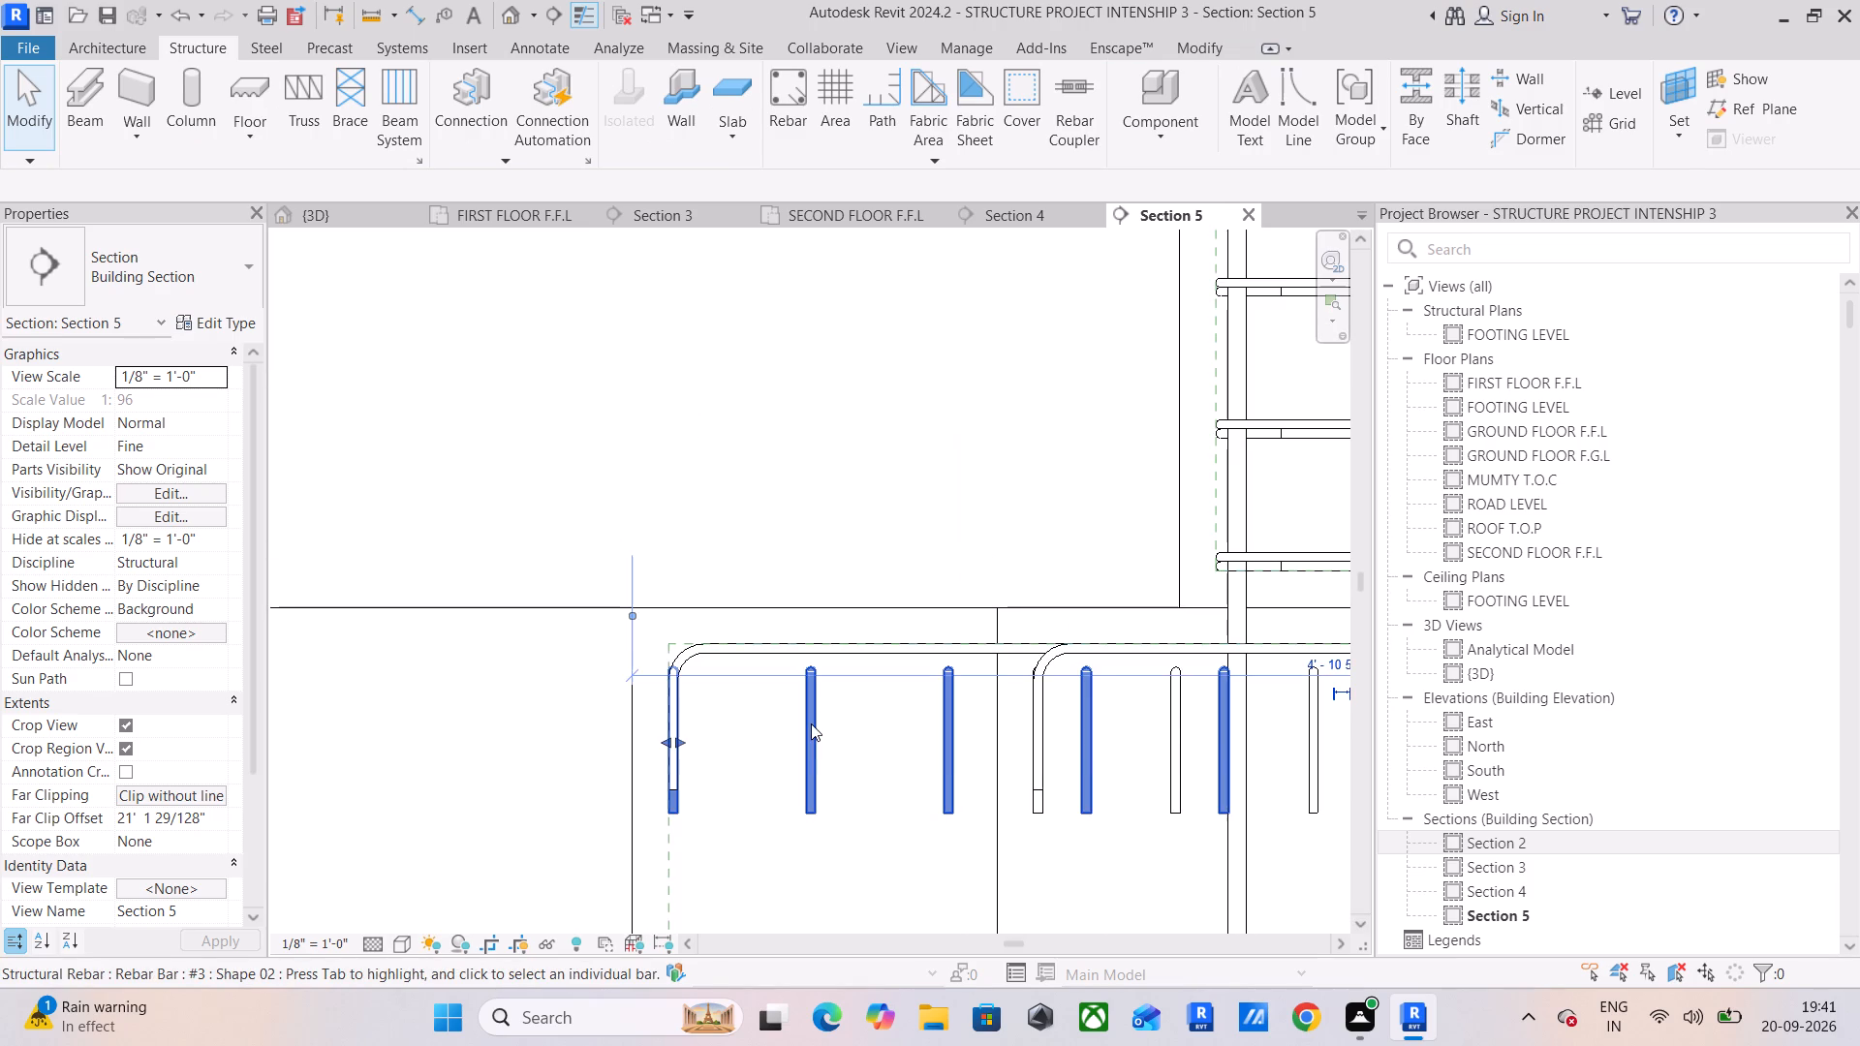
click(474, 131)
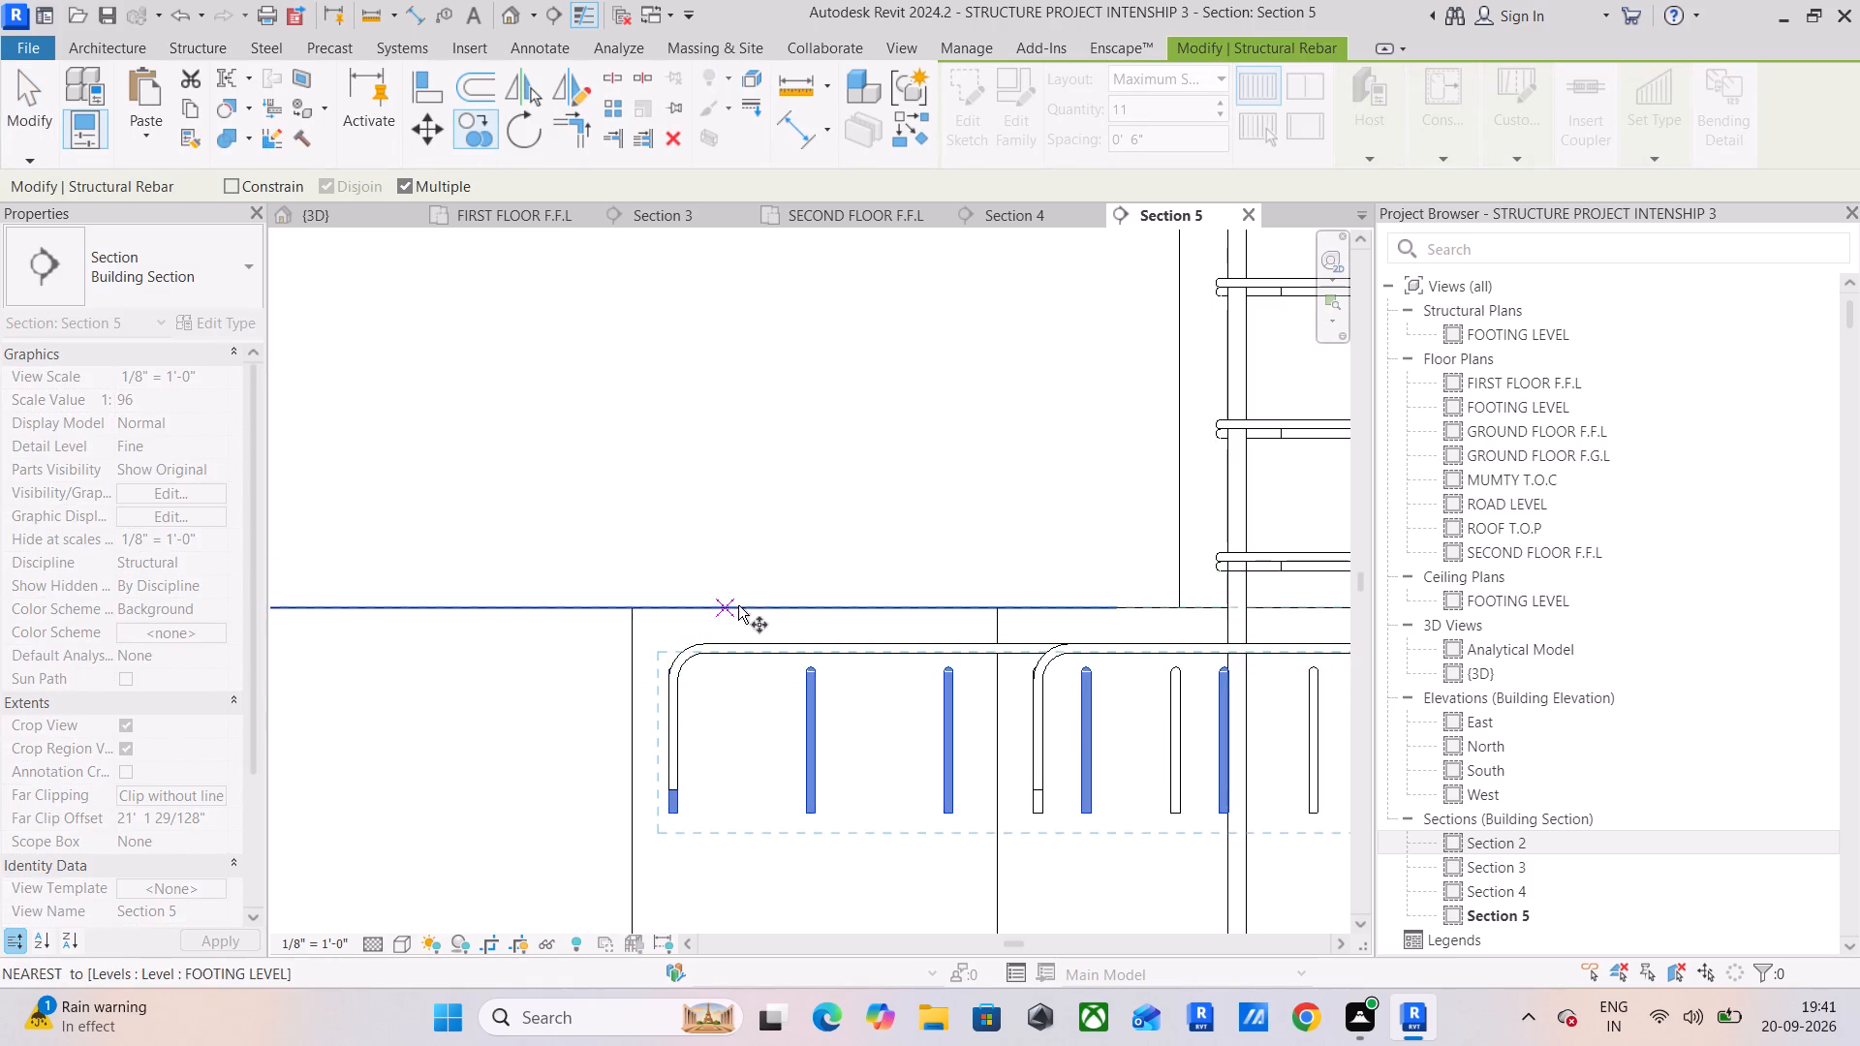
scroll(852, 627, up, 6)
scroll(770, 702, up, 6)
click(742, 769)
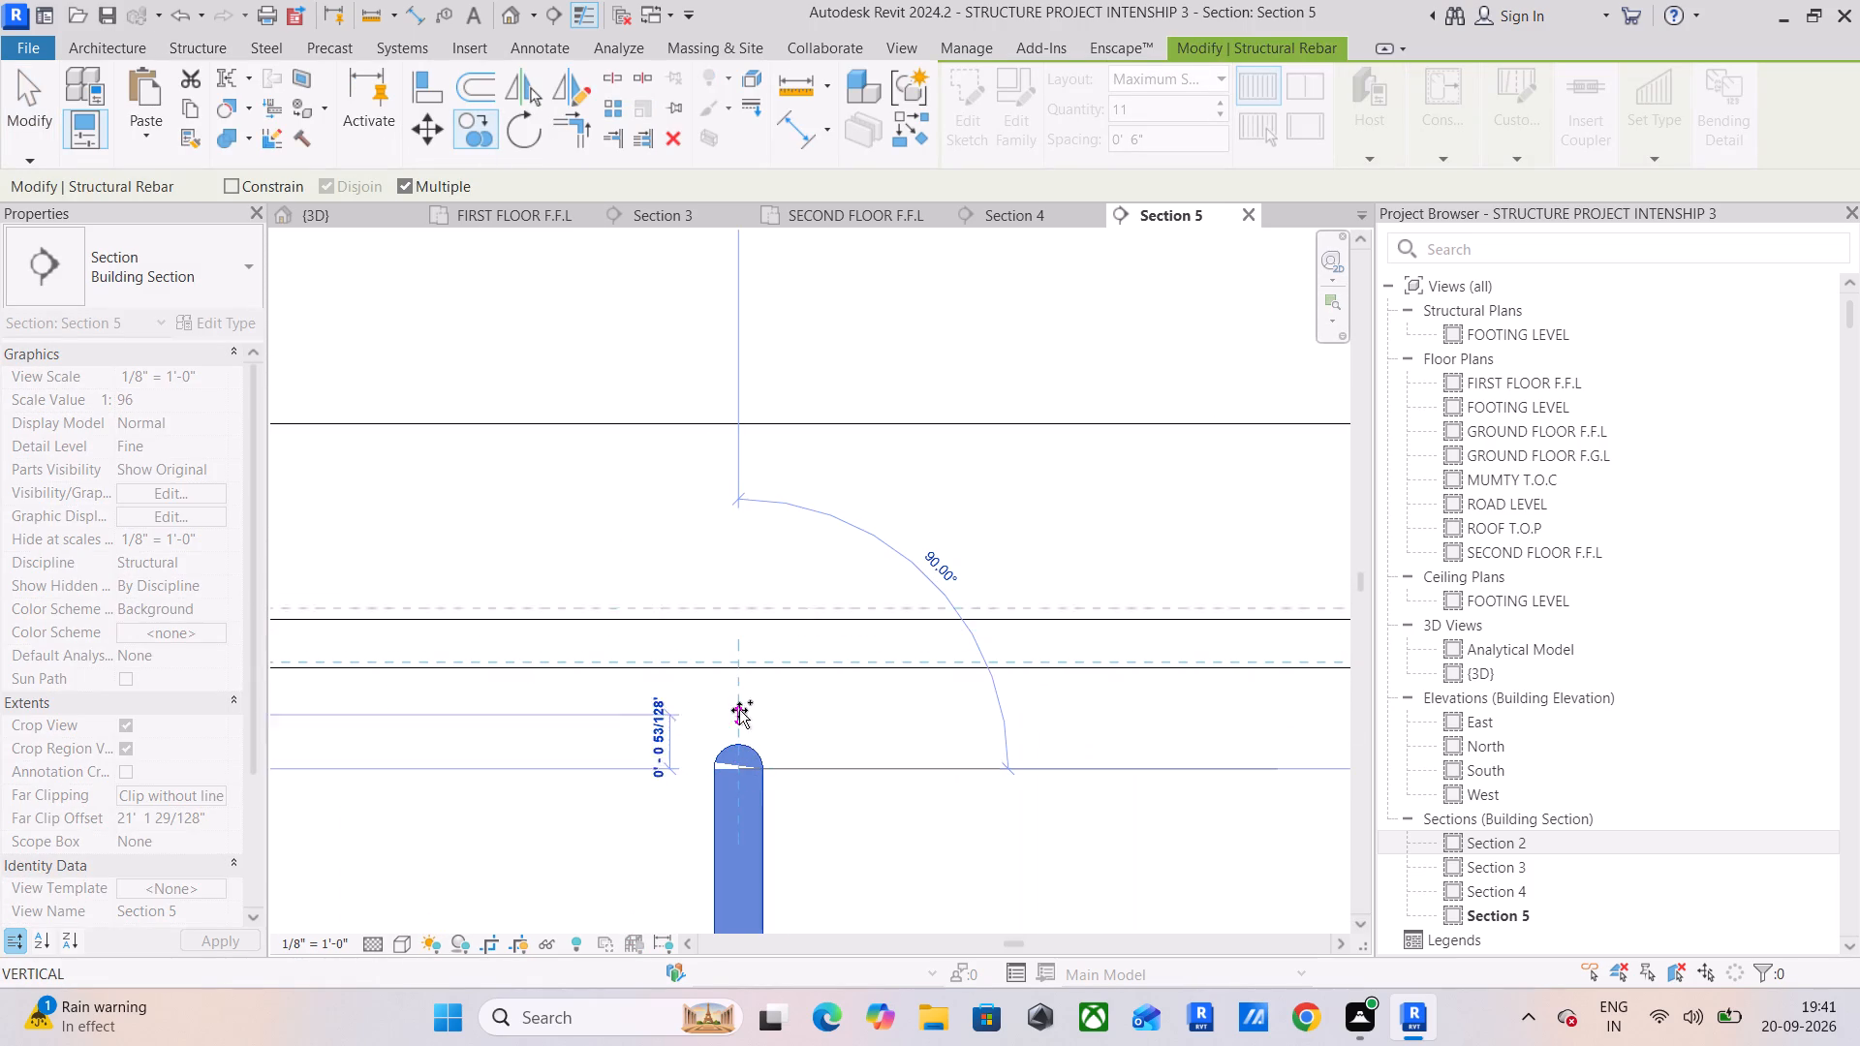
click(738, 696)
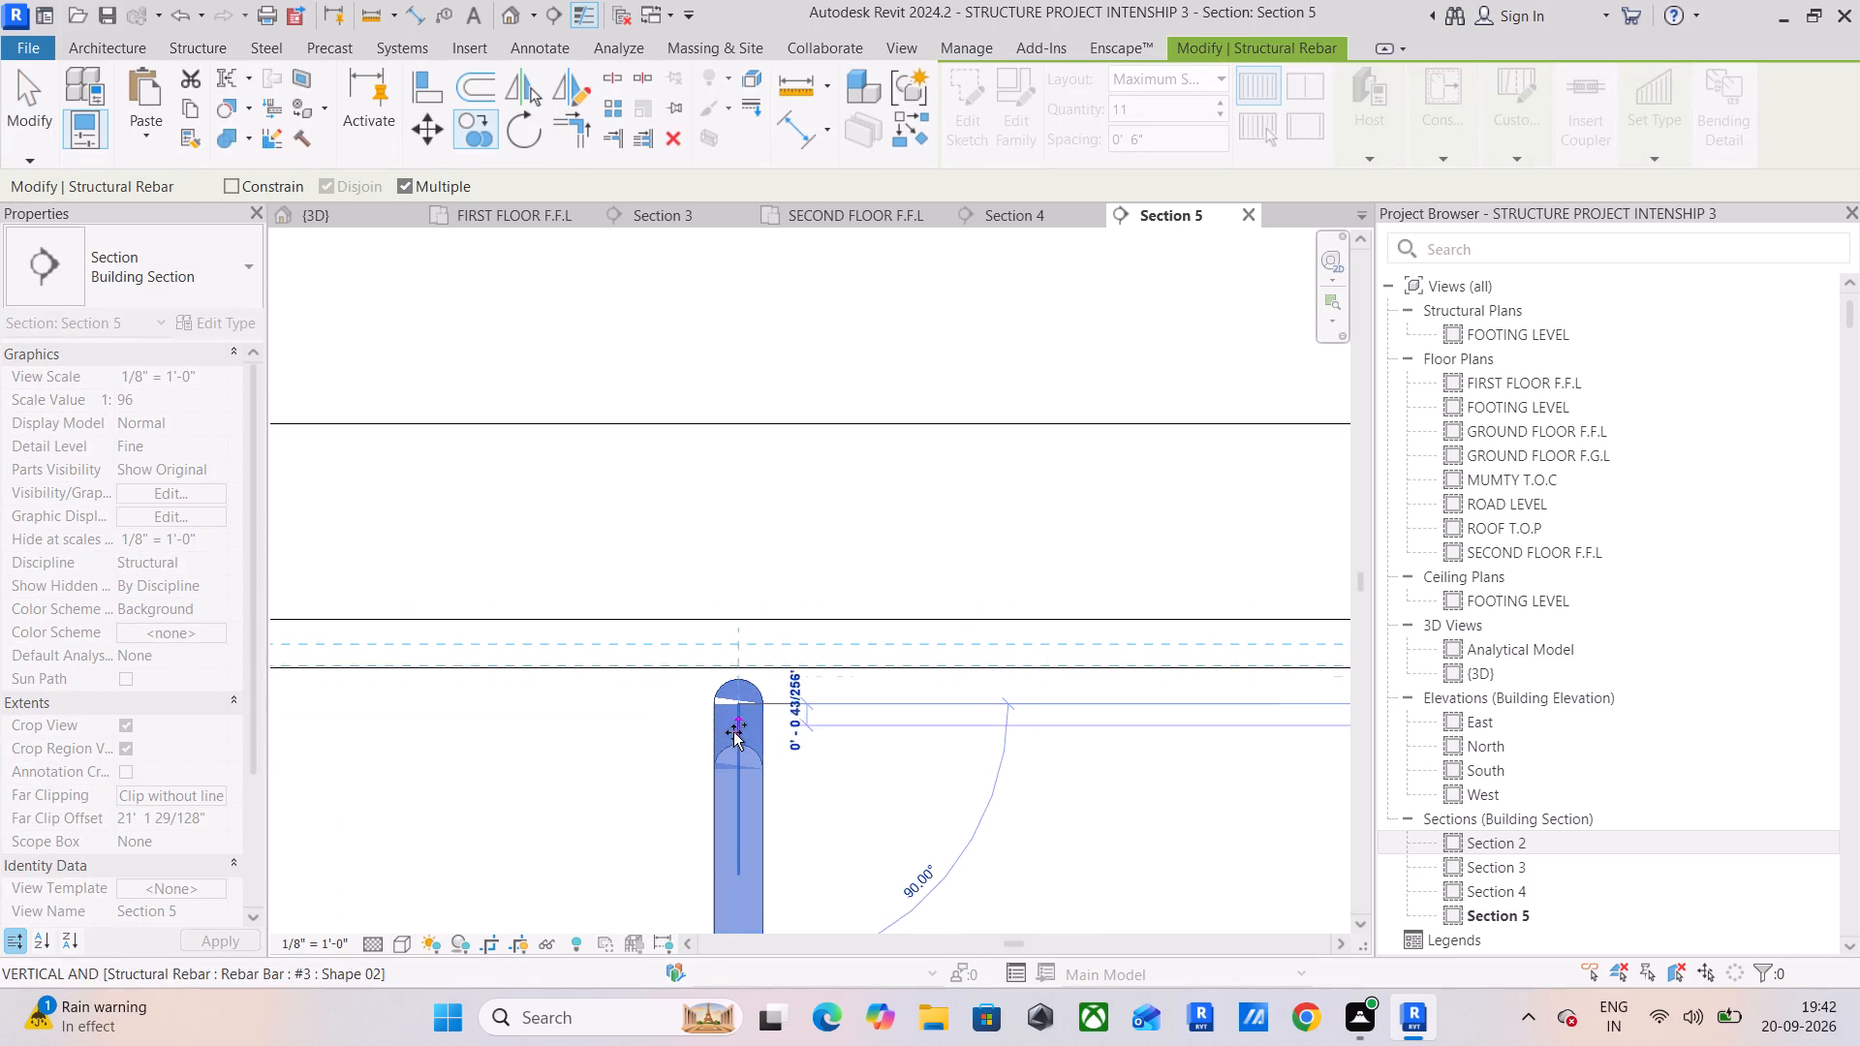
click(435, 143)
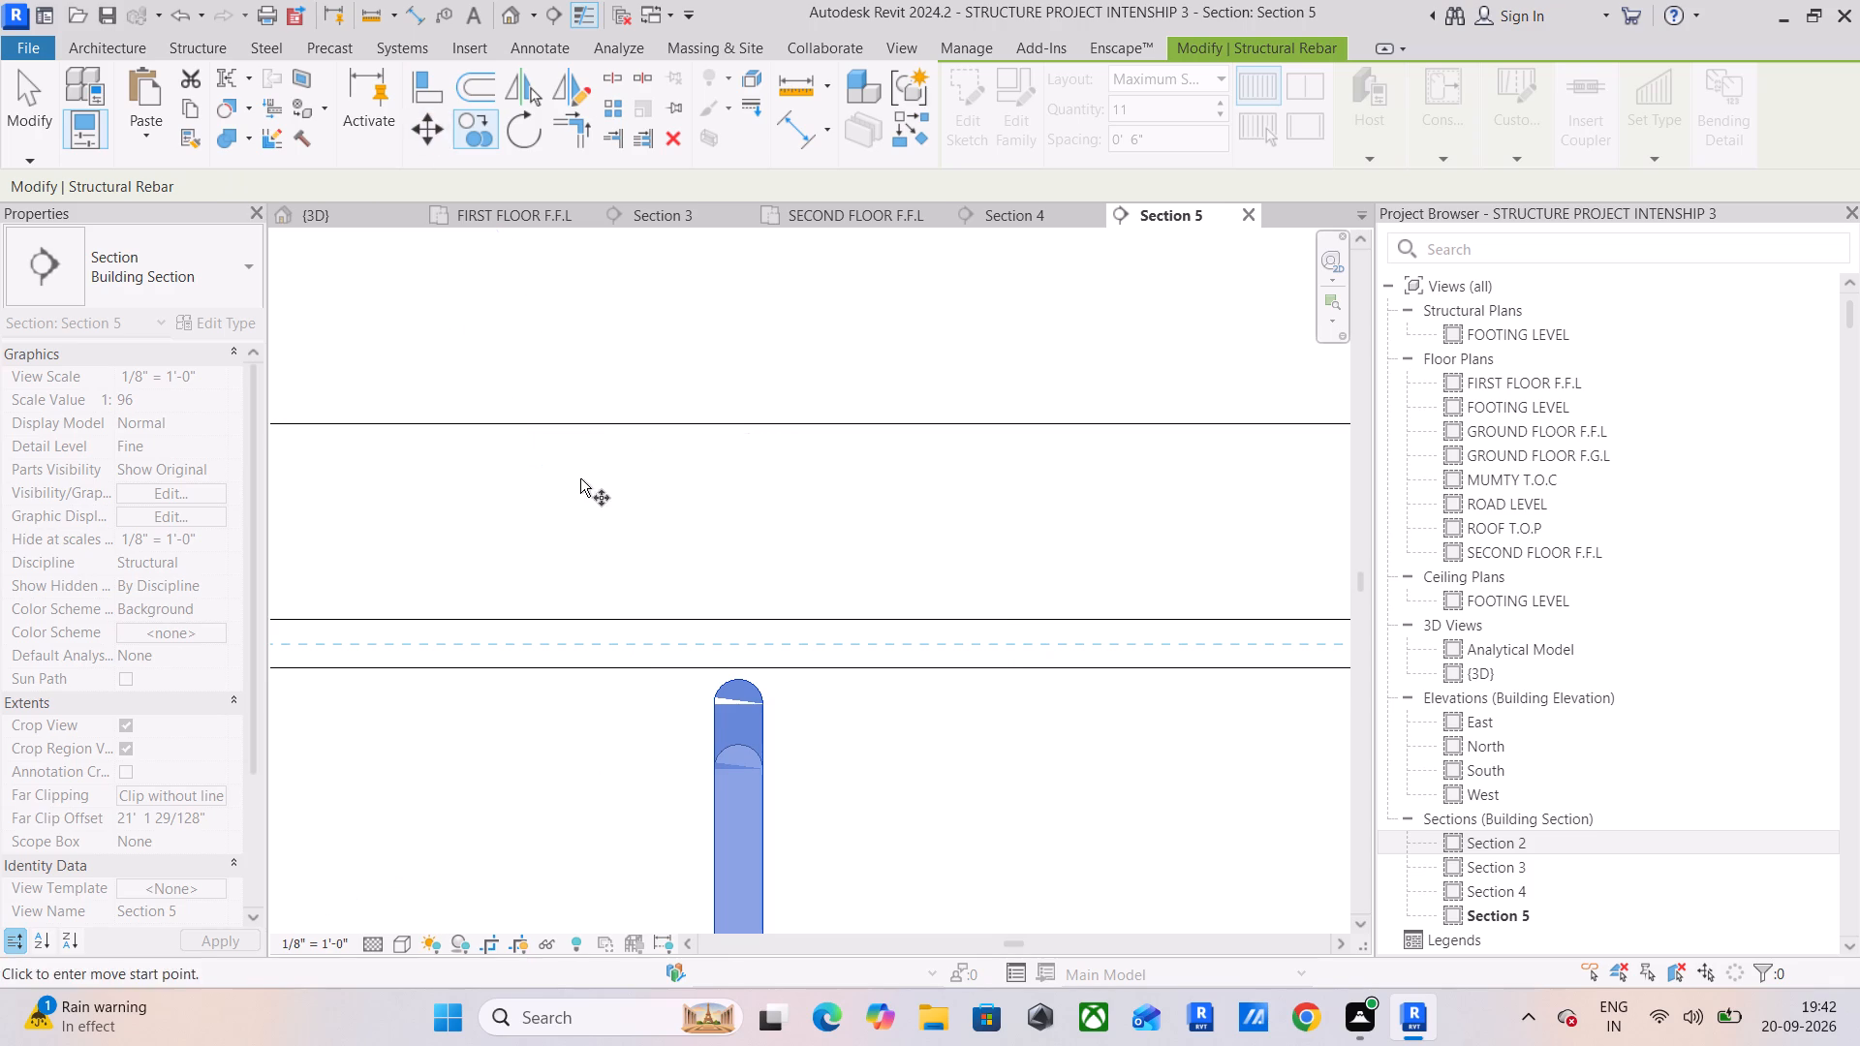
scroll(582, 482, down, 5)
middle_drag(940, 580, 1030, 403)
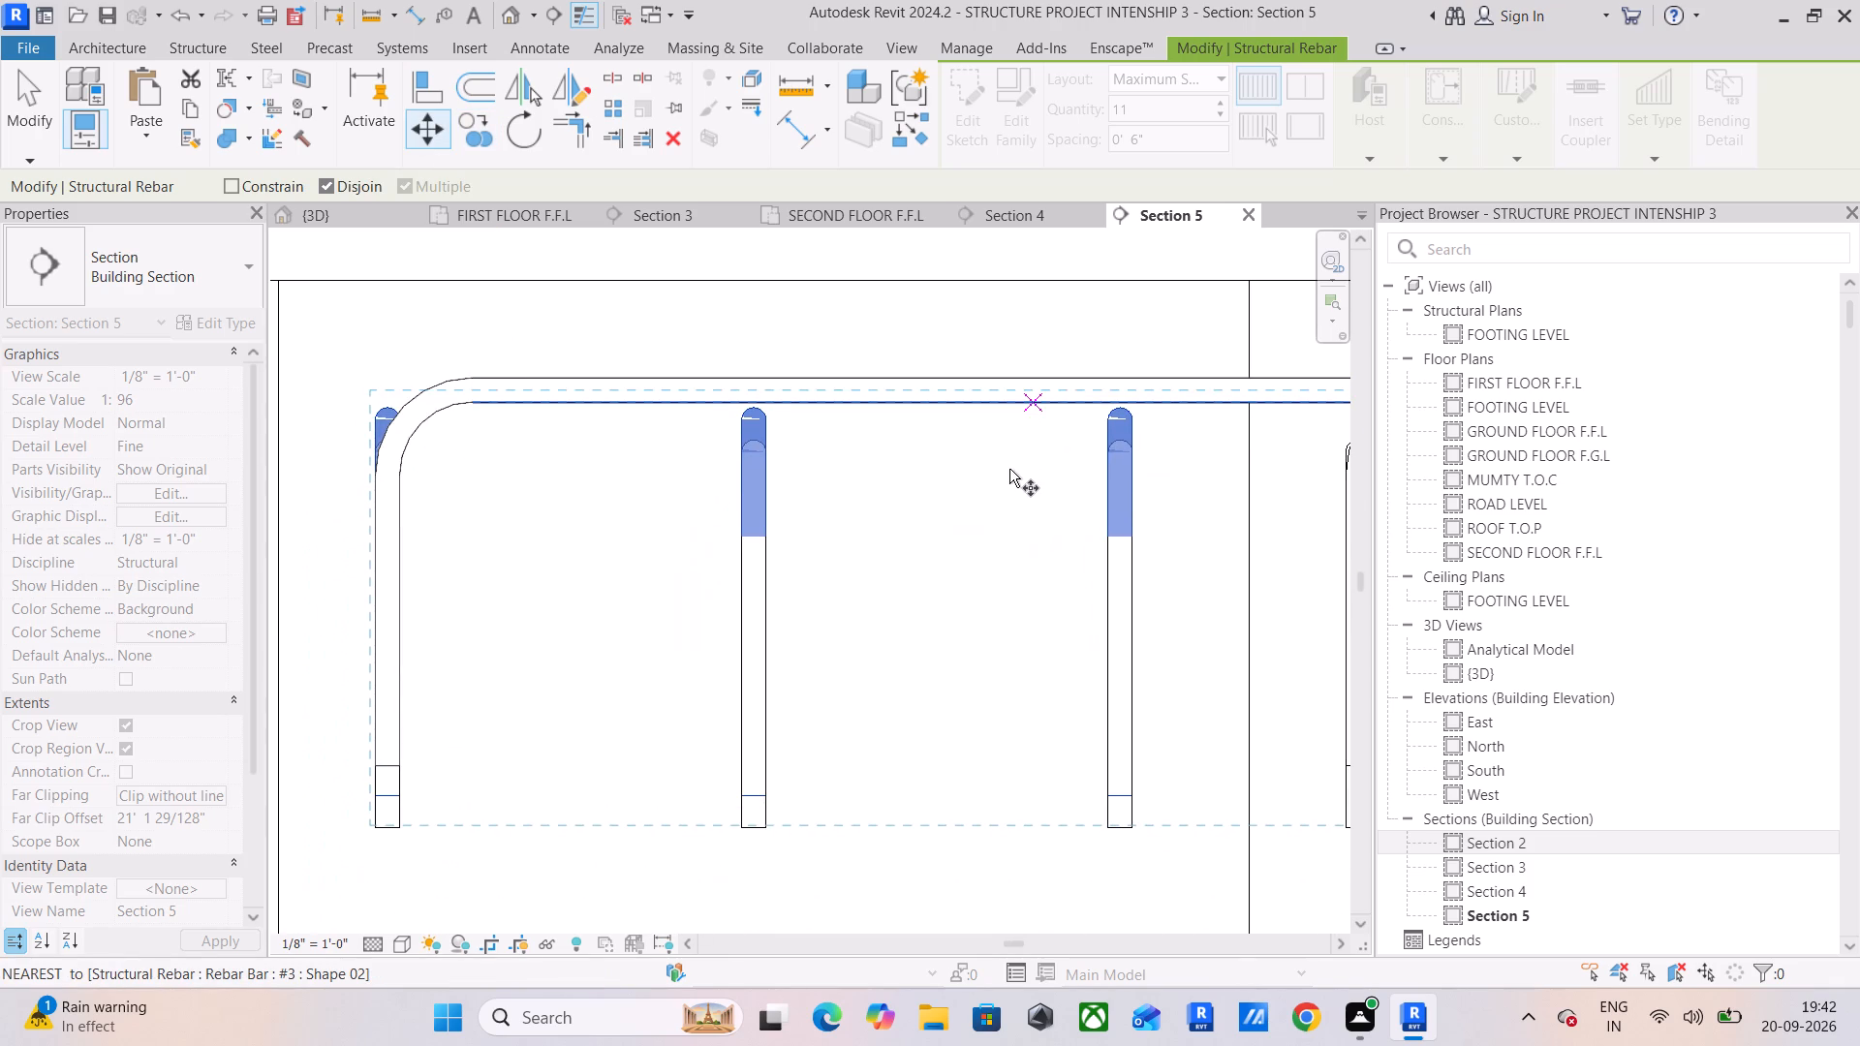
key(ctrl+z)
Move the top #3 crossbar set in the paired columns' footing up about 23/64" towards the hooked top bar.
drag(787, 753, 641, 837)
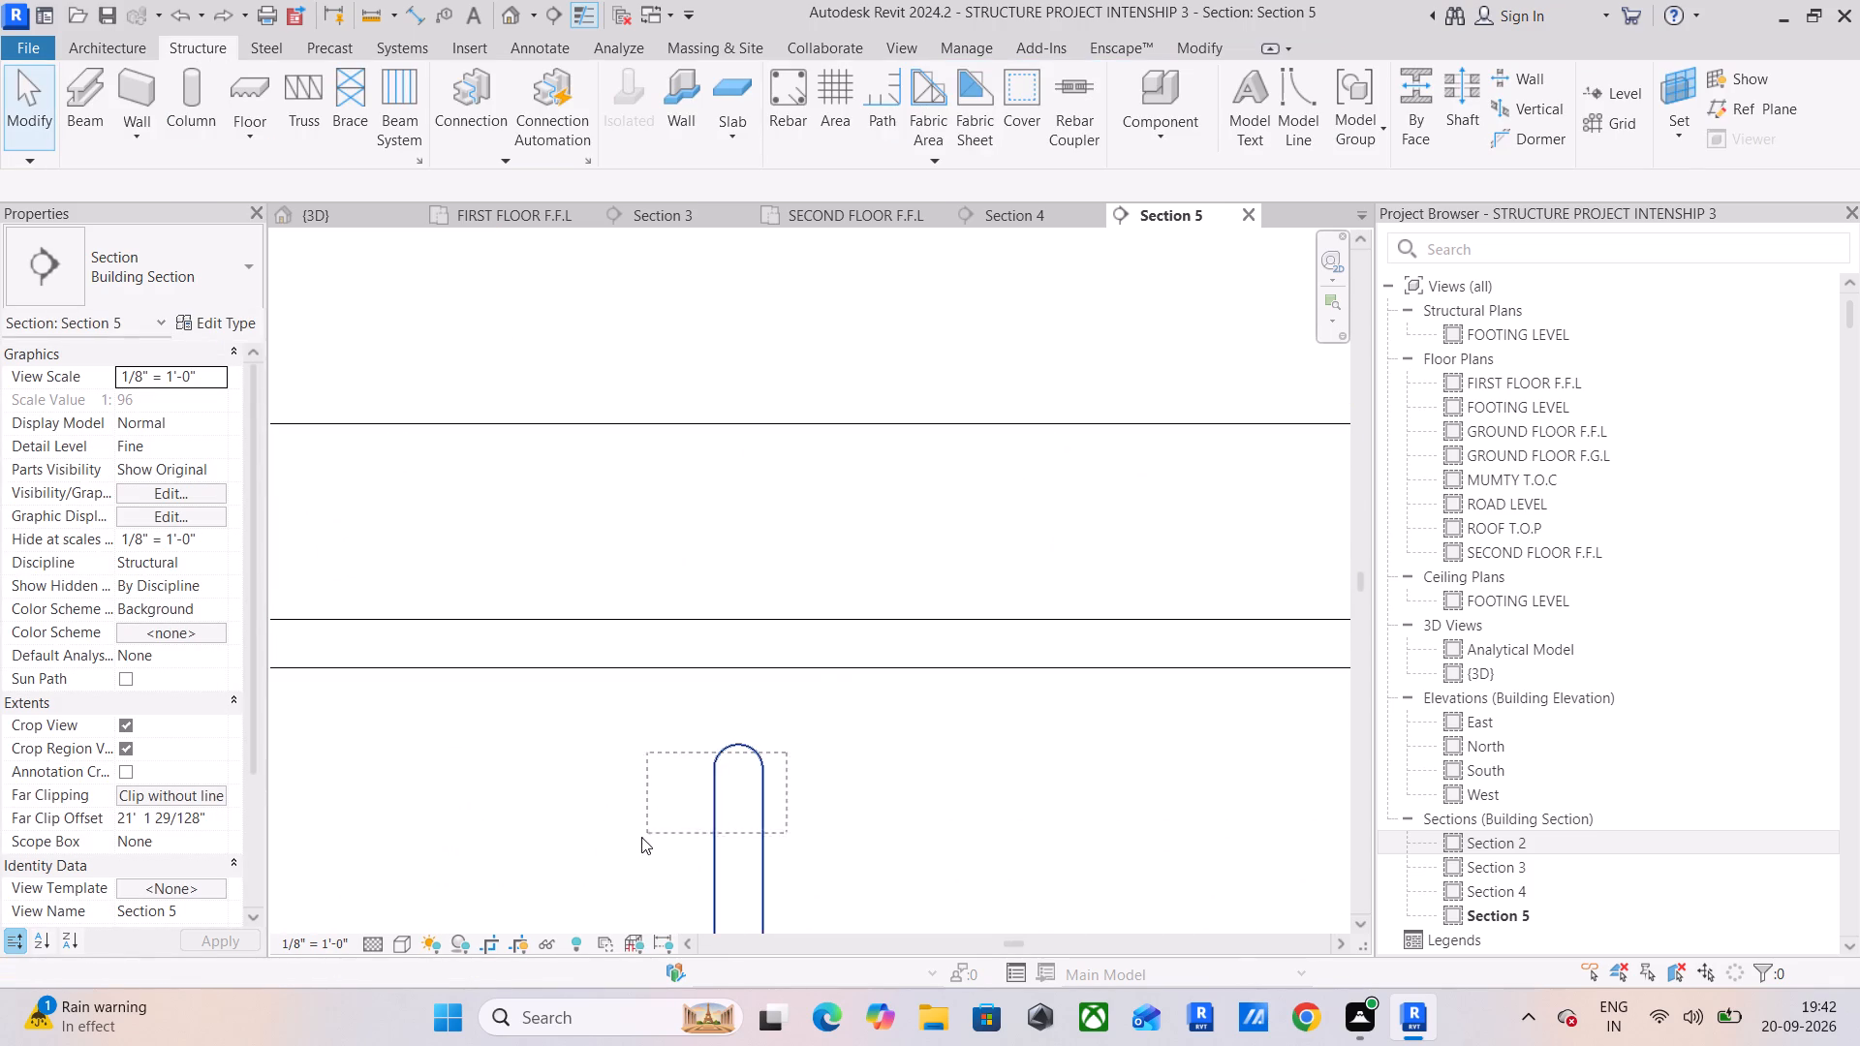
drag(641, 837, 640, 837)
click(413, 134)
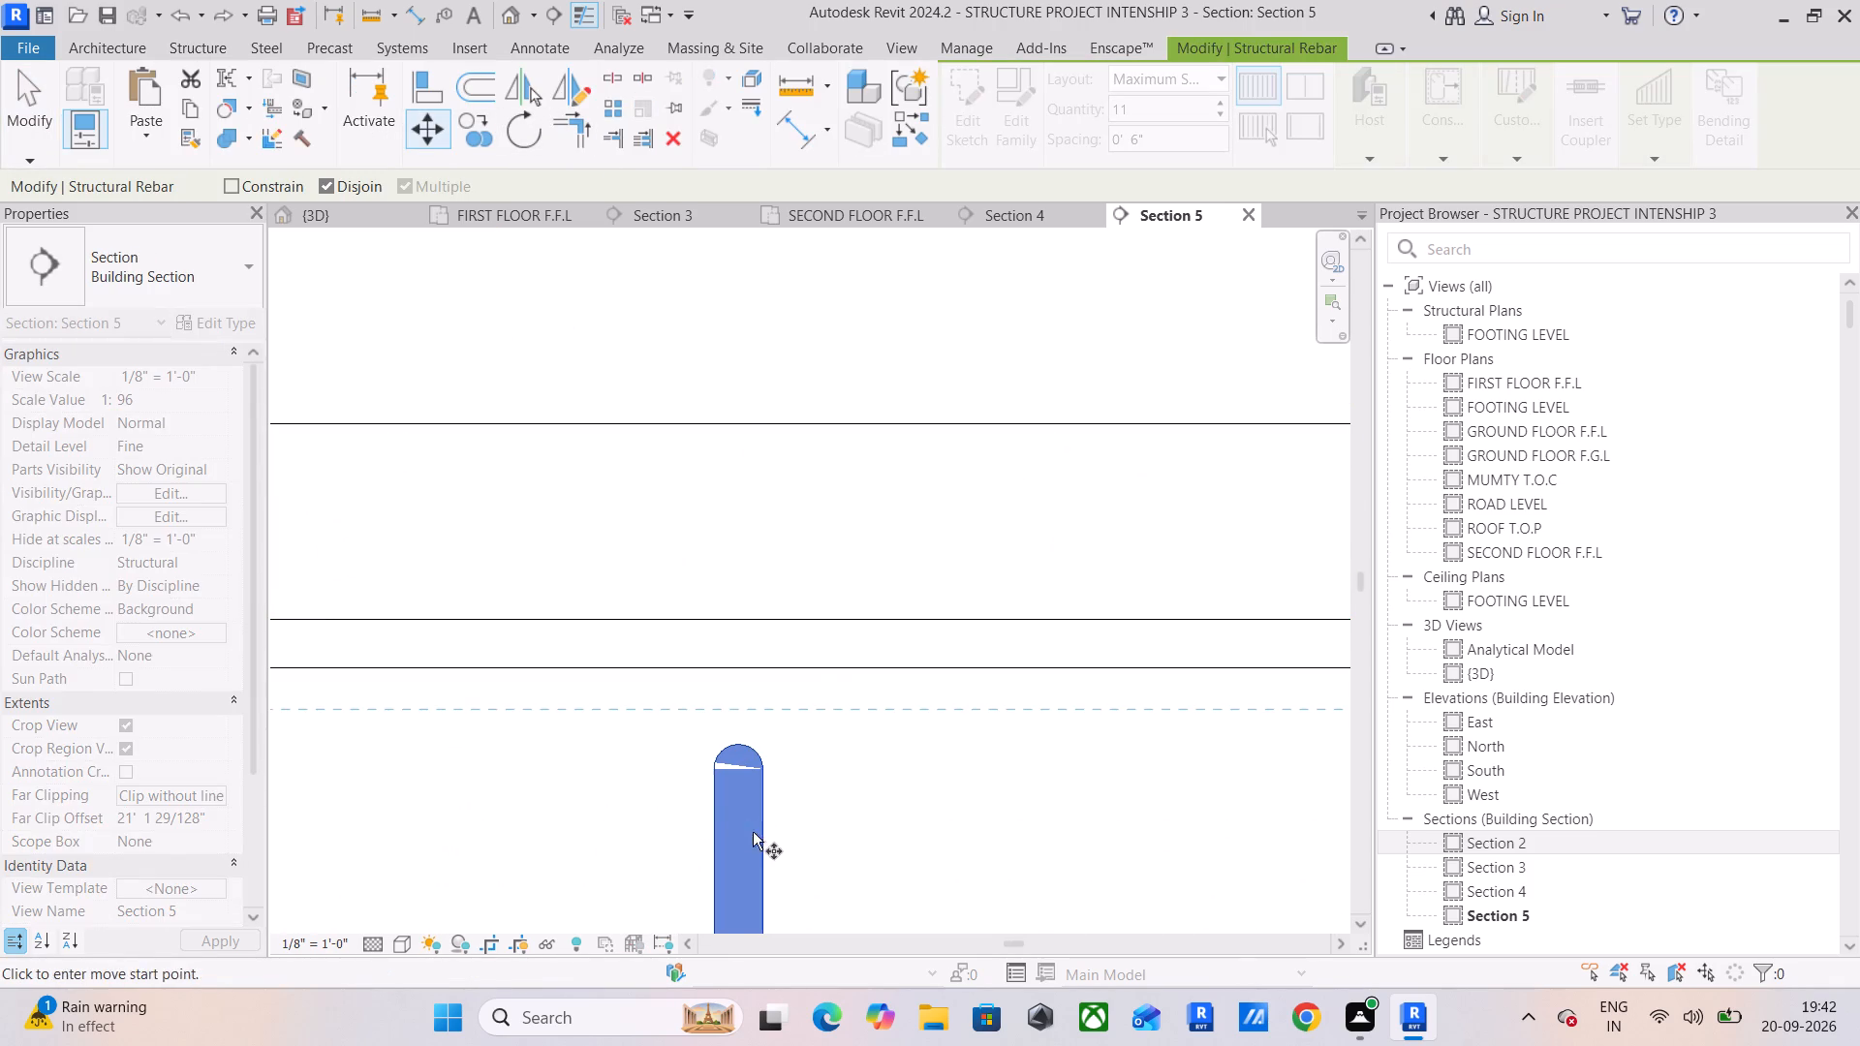
scroll(755, 762, up, 10)
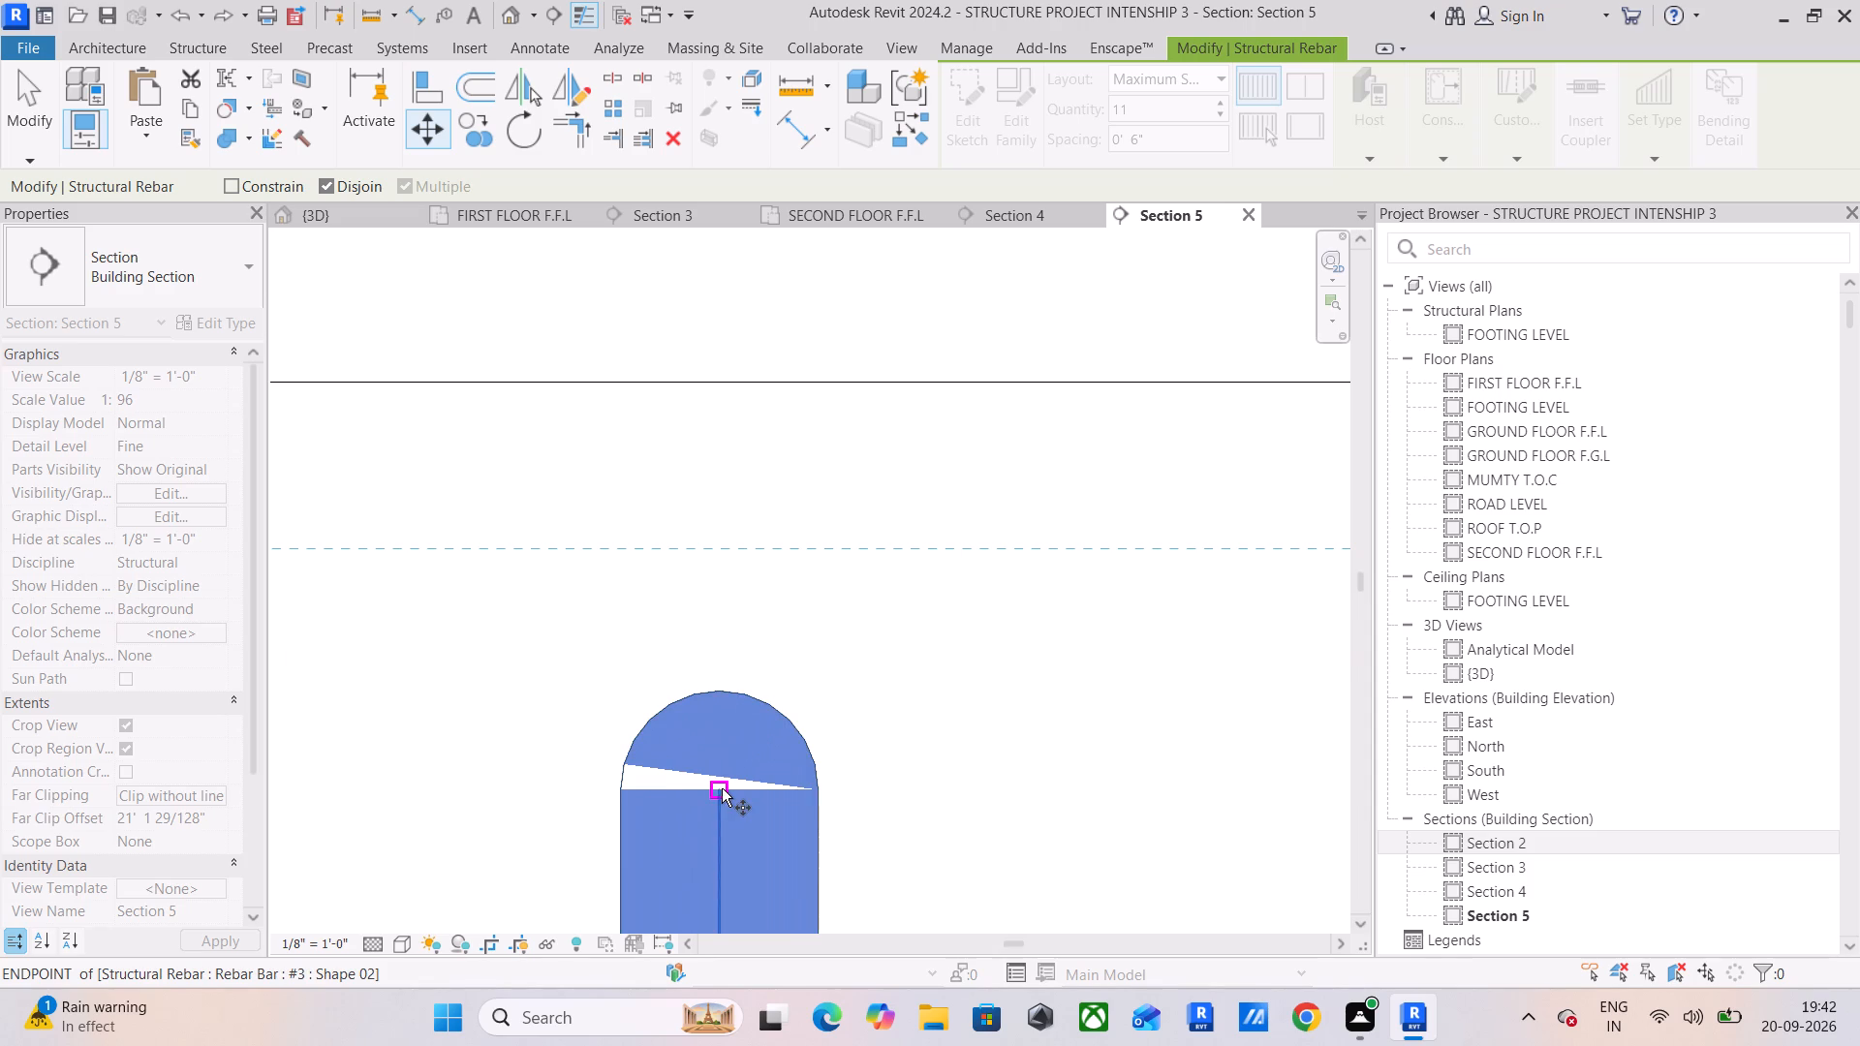
click(722, 790)
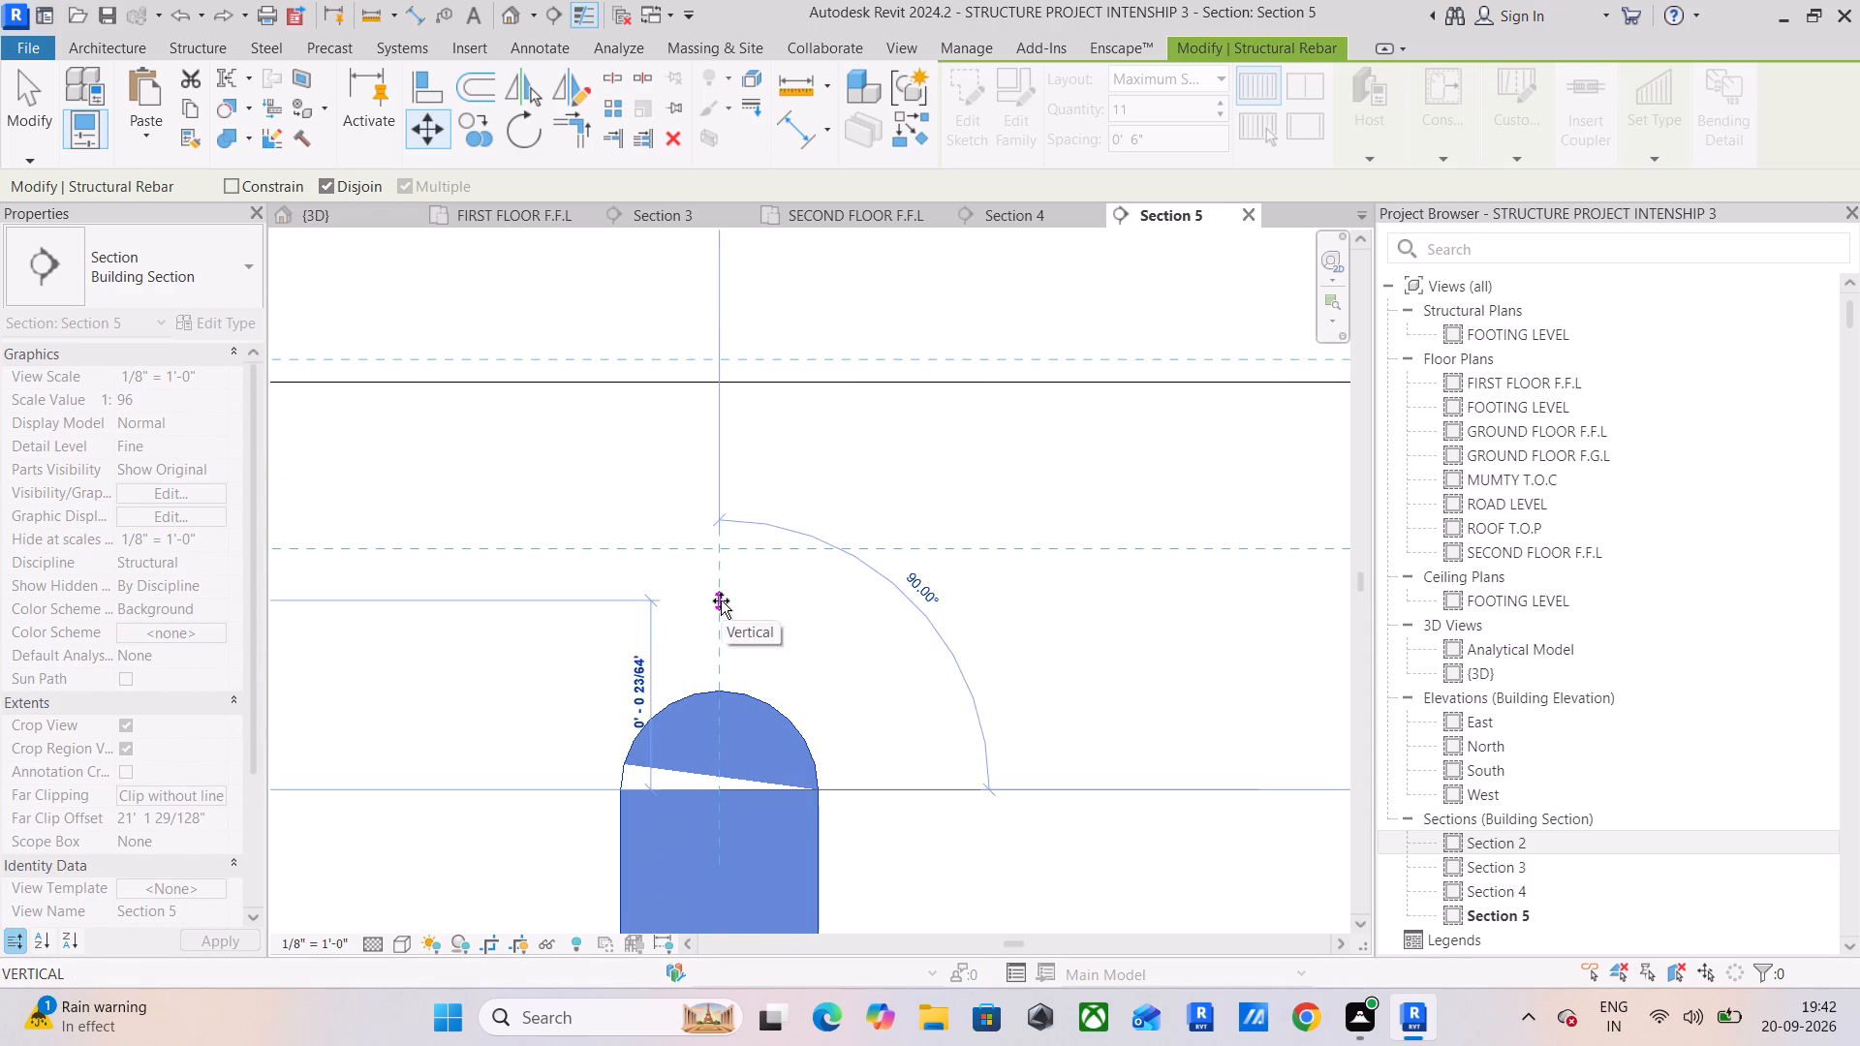
click(721, 600)
scroll(757, 606, down, 5)
scroll(850, 631, down, 12)
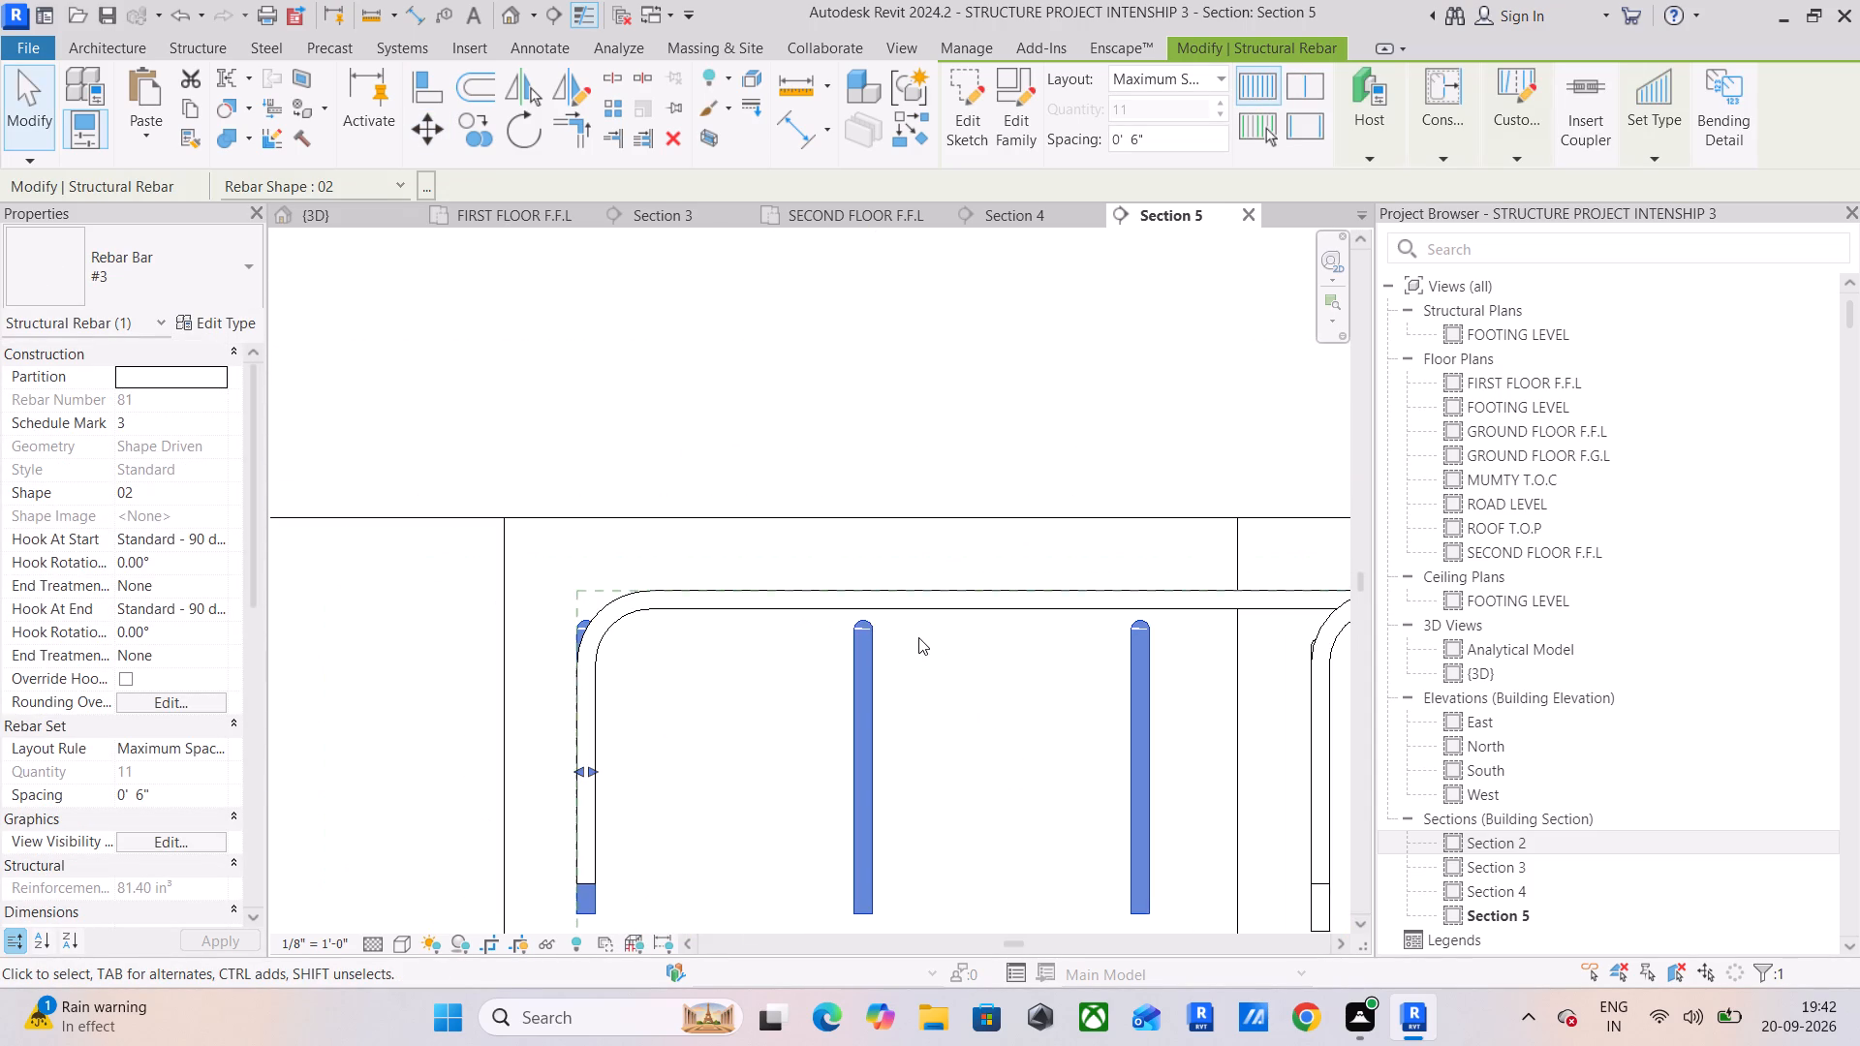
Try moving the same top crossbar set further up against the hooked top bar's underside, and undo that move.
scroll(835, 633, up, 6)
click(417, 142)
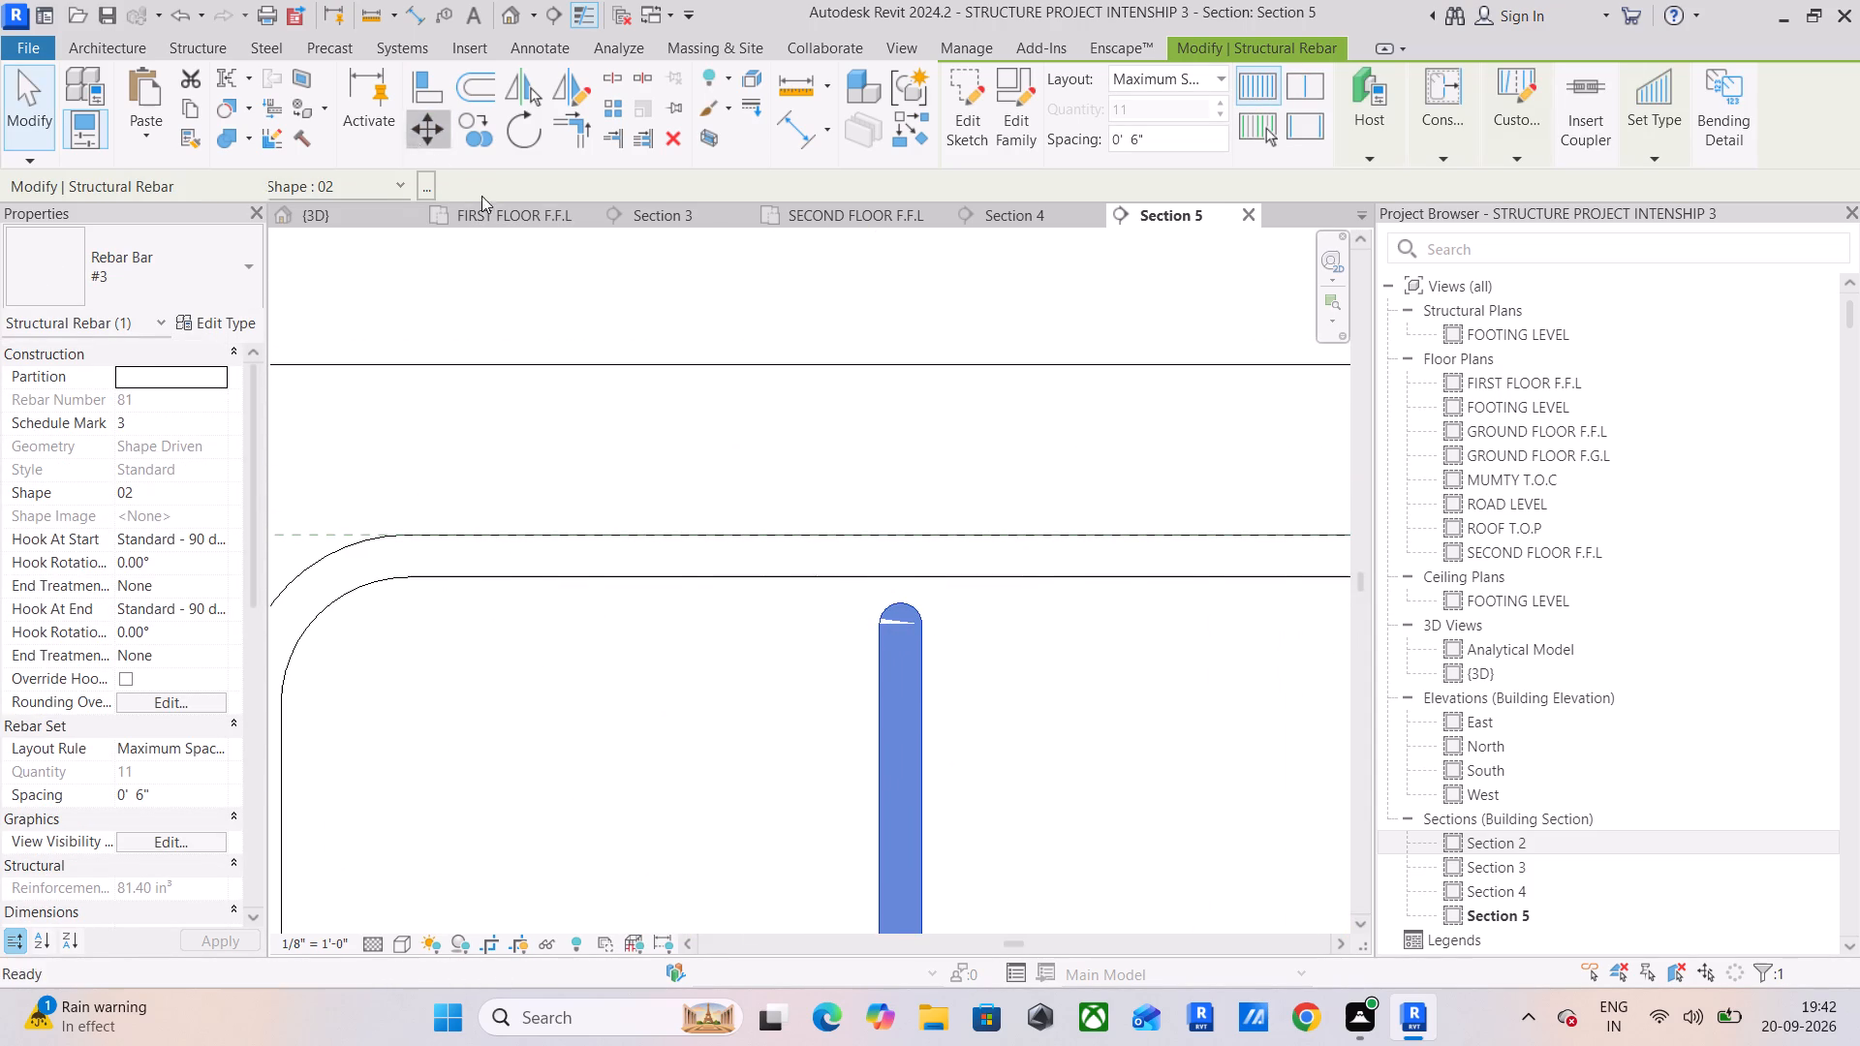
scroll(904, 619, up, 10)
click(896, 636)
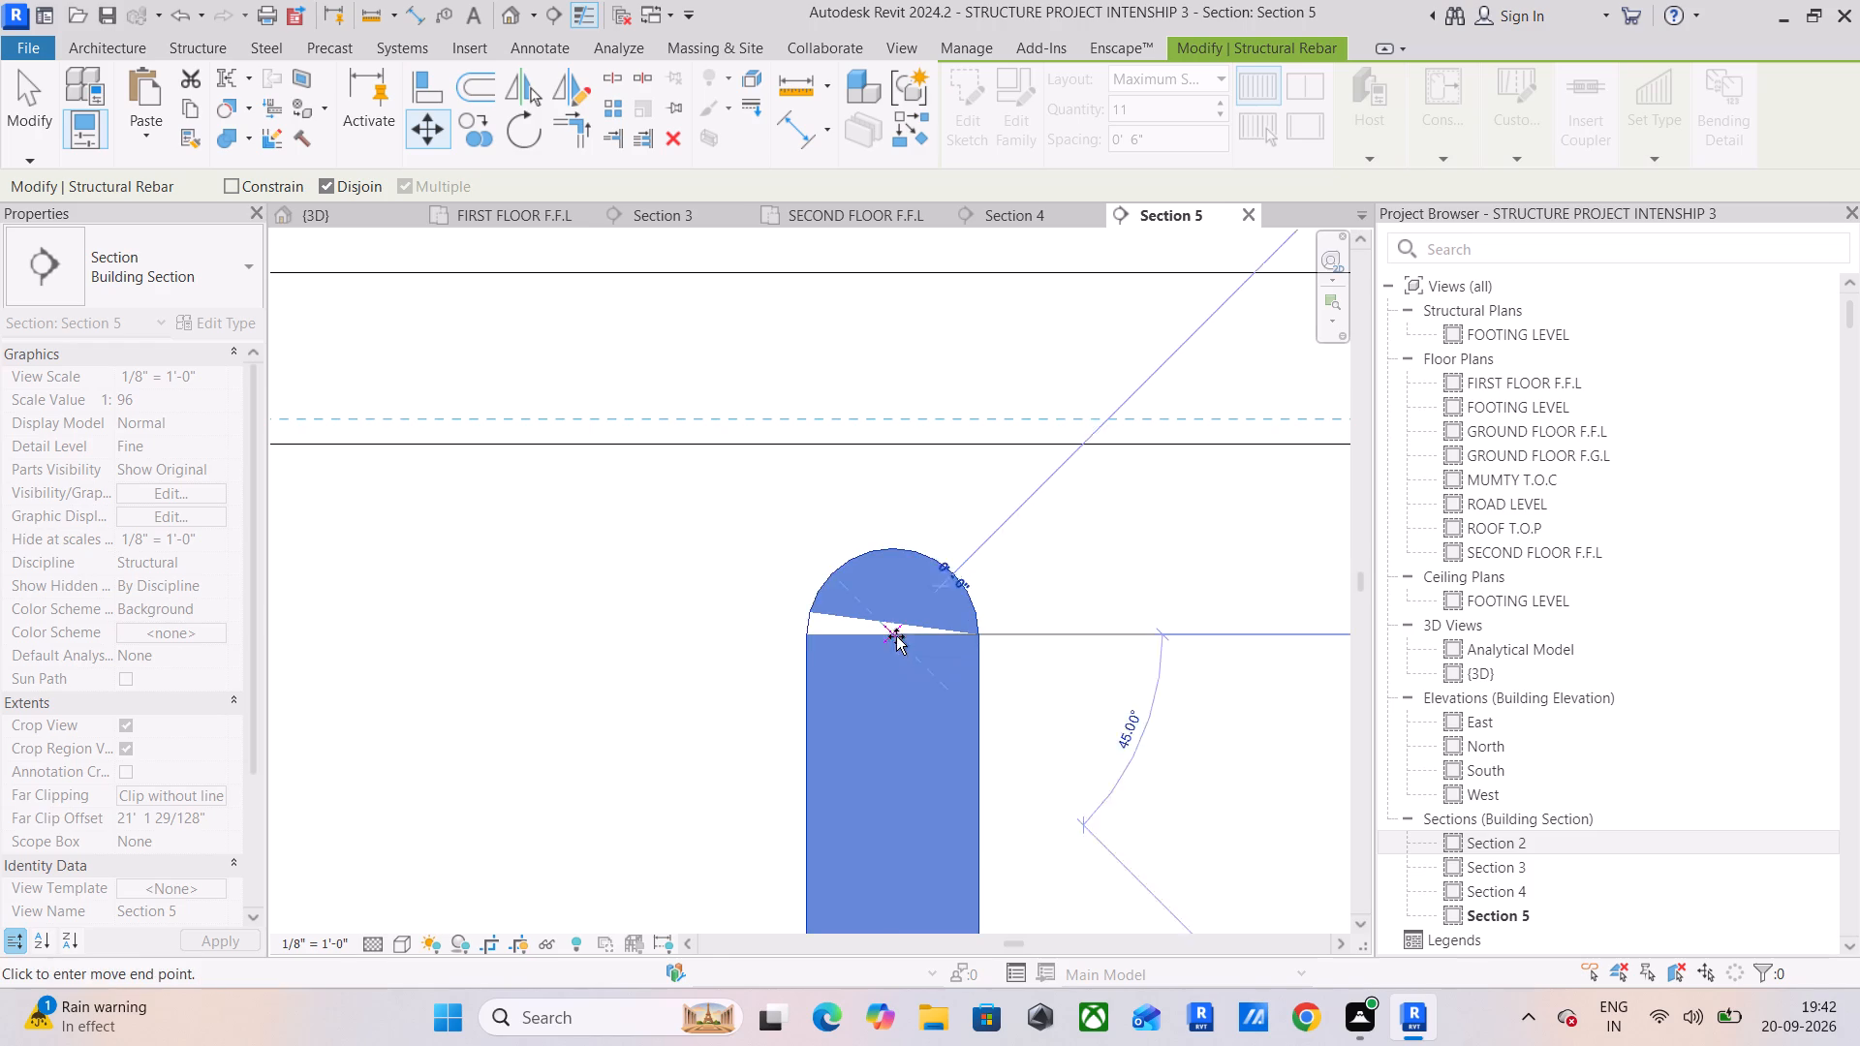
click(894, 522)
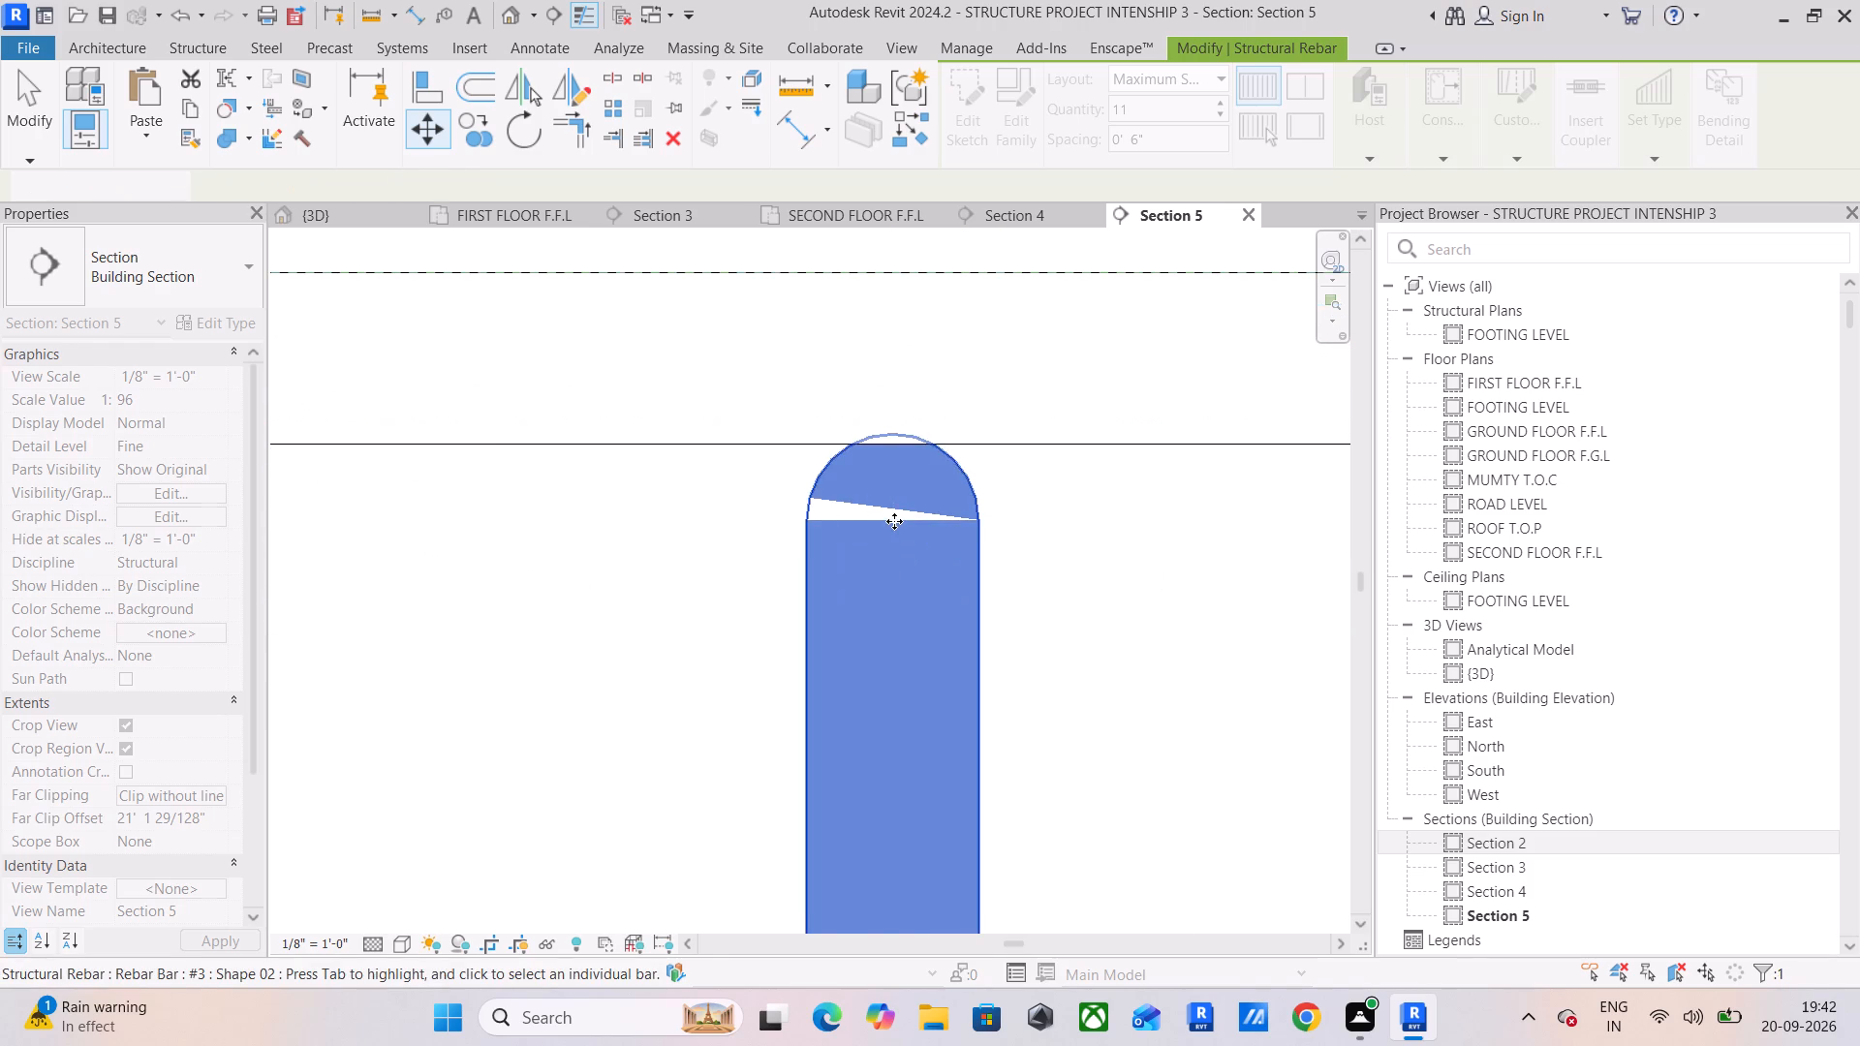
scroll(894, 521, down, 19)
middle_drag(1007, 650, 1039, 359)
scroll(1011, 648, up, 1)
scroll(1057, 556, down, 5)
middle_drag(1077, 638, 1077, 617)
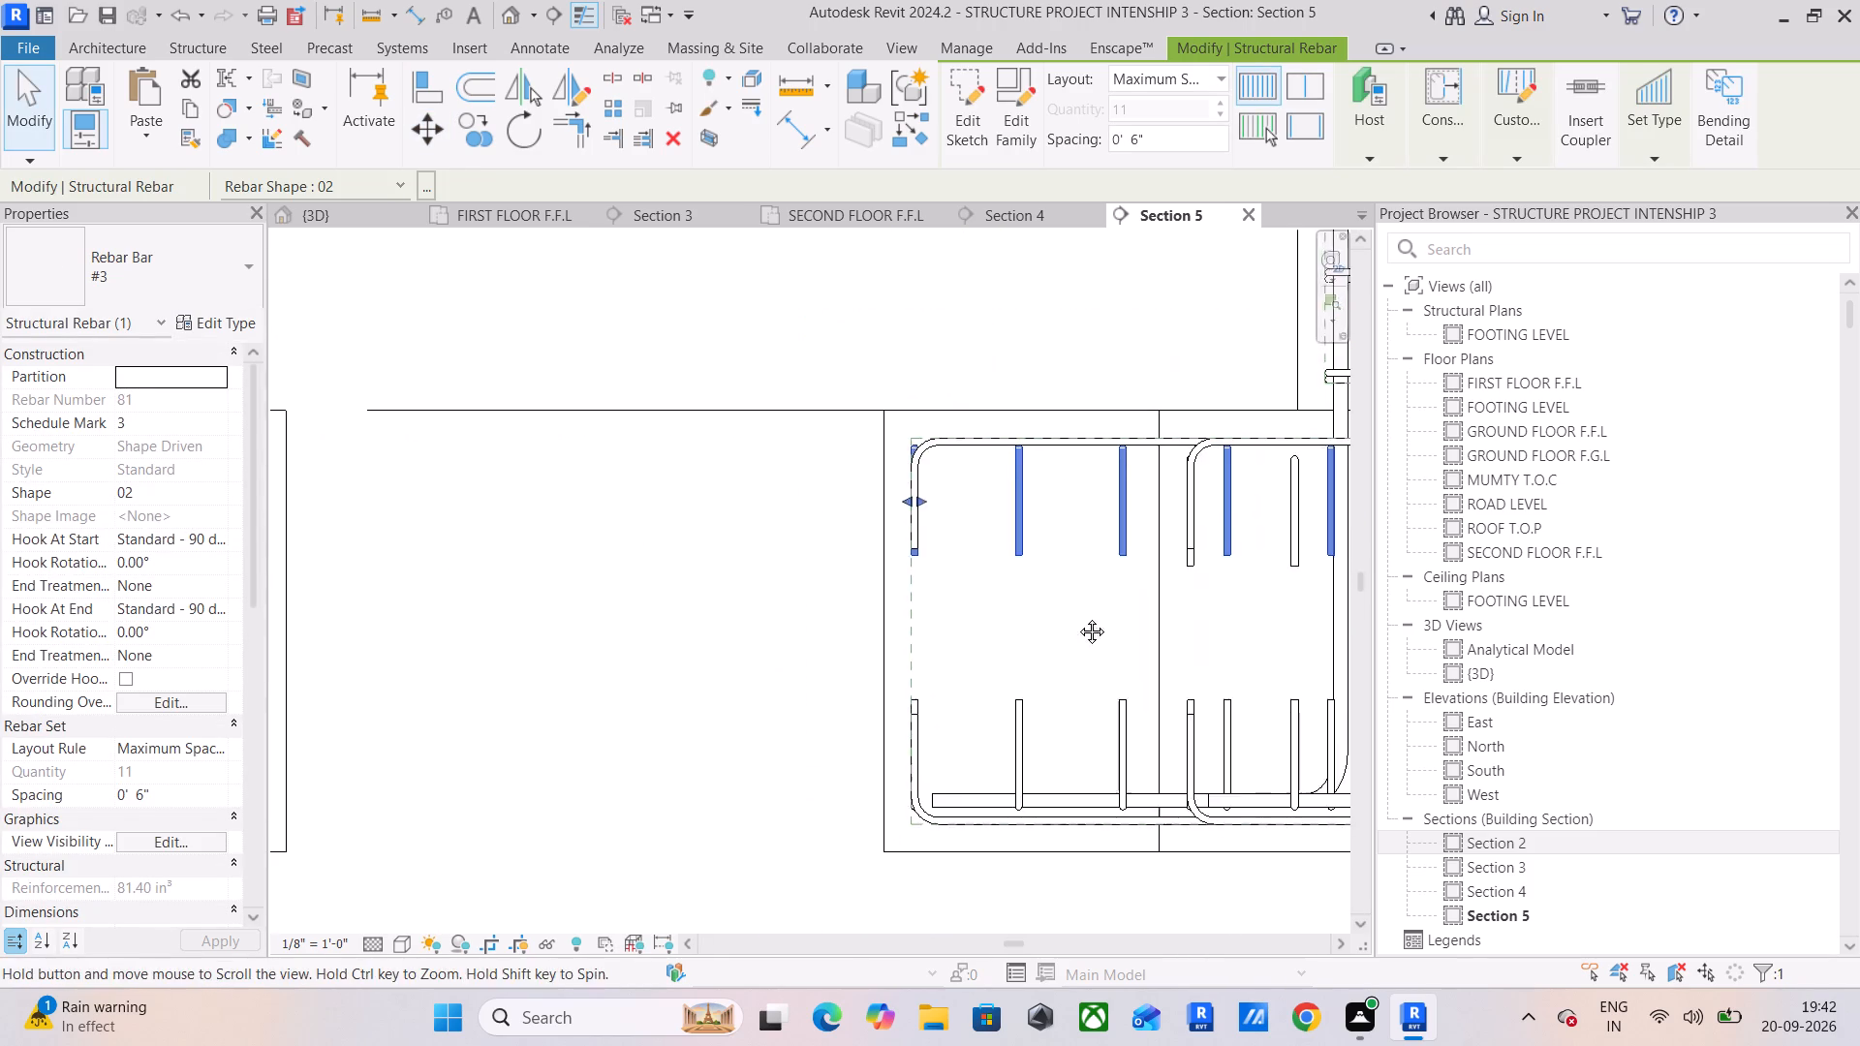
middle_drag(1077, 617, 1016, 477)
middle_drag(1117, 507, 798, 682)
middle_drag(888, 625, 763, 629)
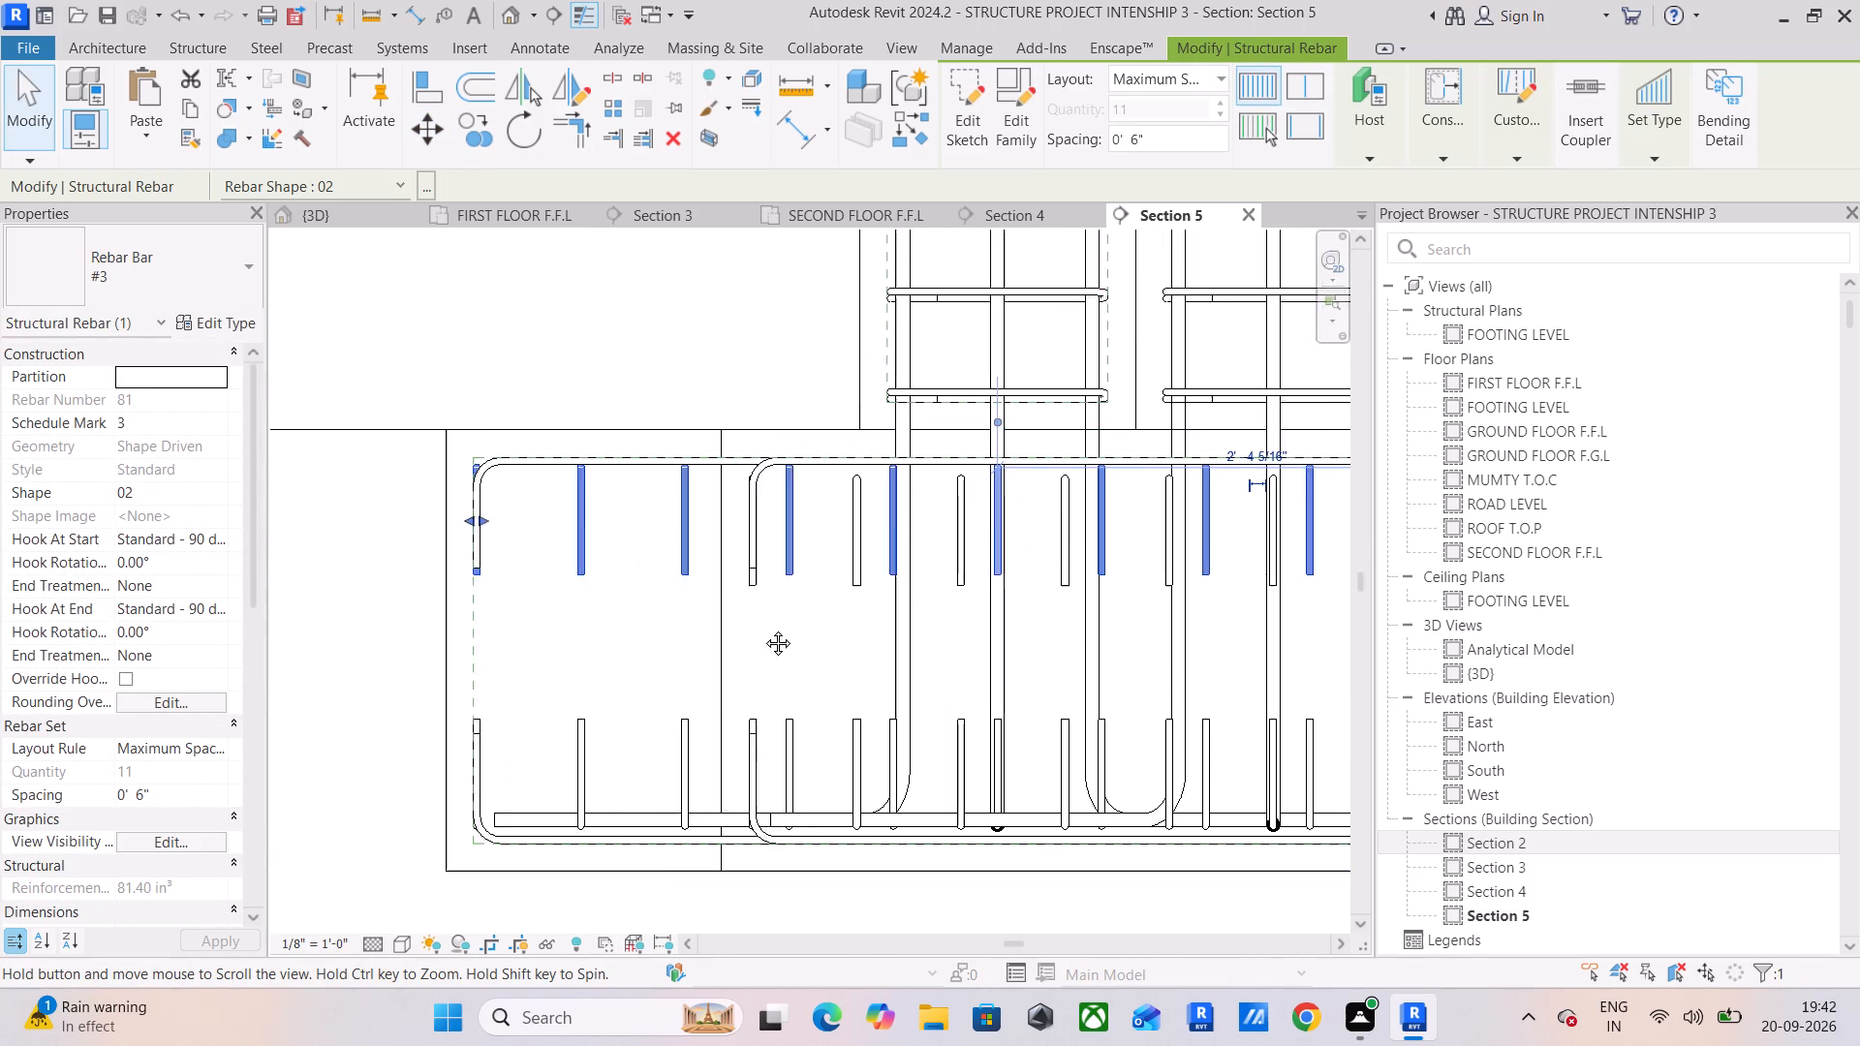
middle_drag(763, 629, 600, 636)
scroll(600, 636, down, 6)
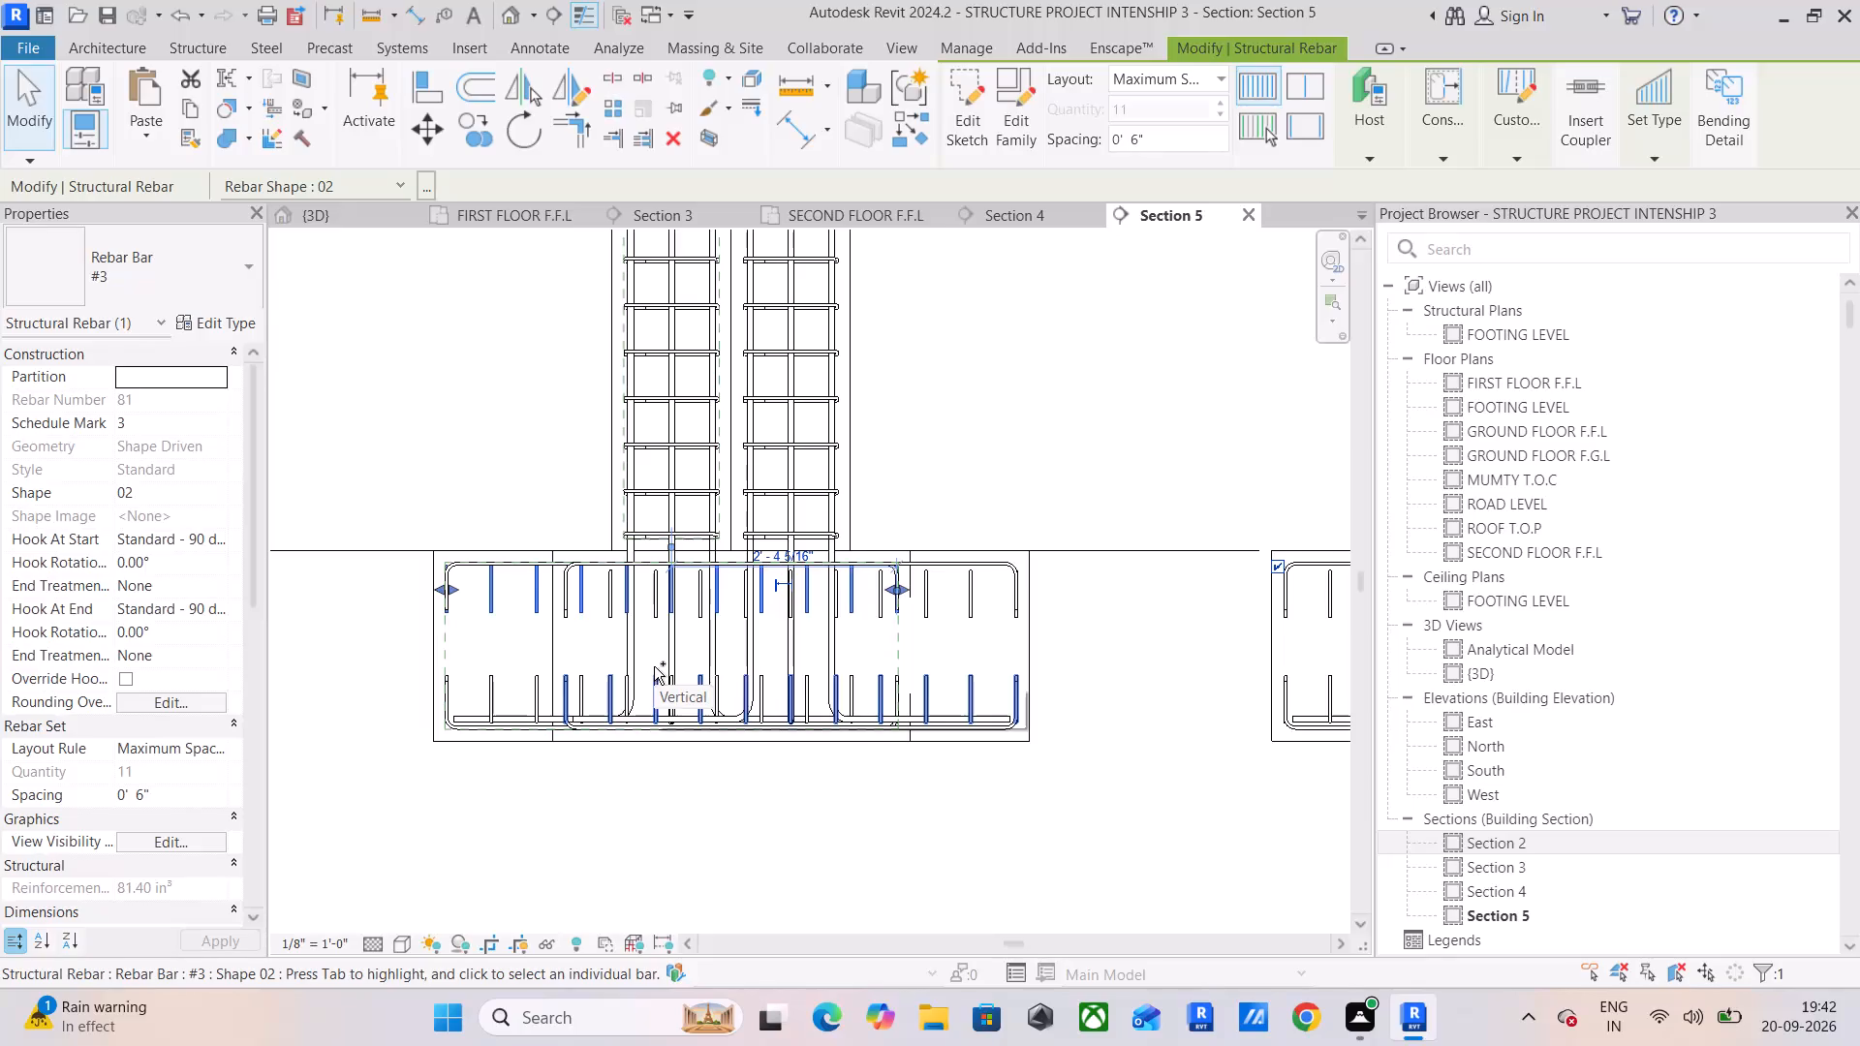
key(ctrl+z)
Examine the crossbar positions in the footings along Section 5.
scroll(655, 667, down, 6)
ctrl+scroll(655, 667, down, 16)
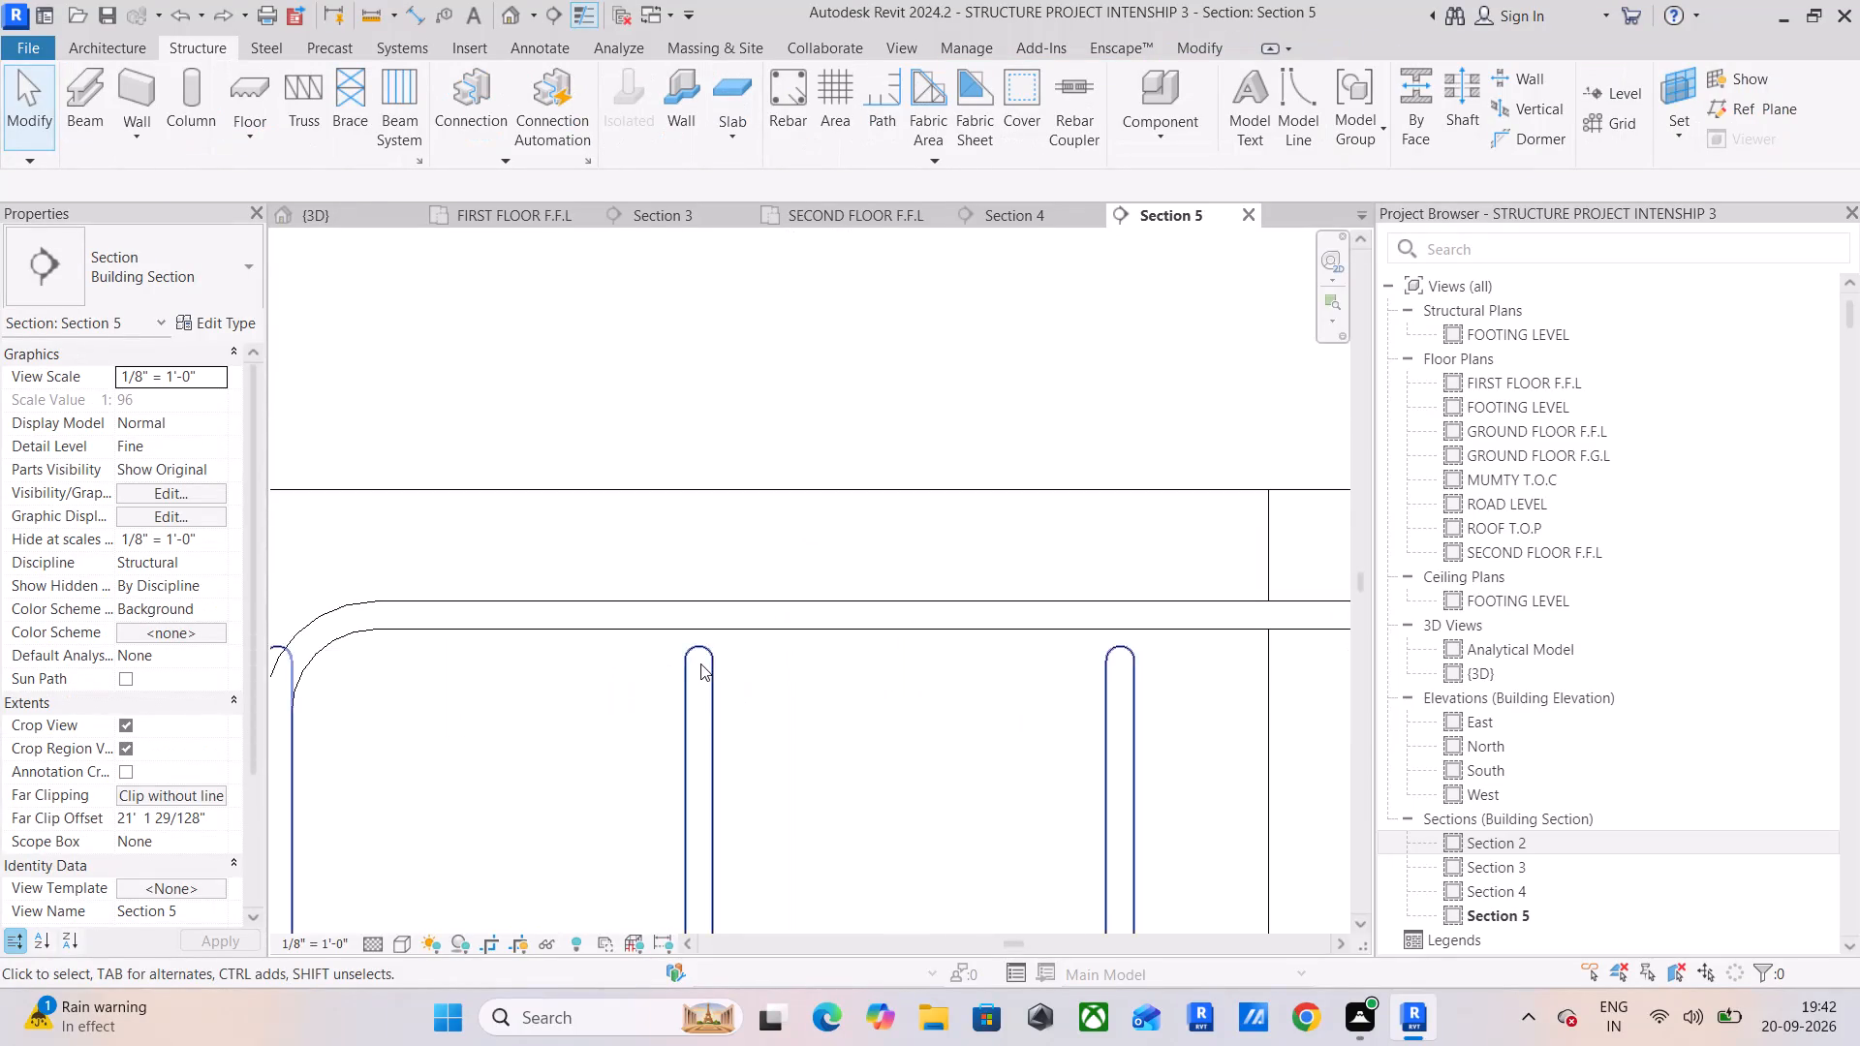
ctrl+scroll(700, 663, down, 4)
middle_drag(793, 654, 907, 579)
scroll(910, 571, down, 4)
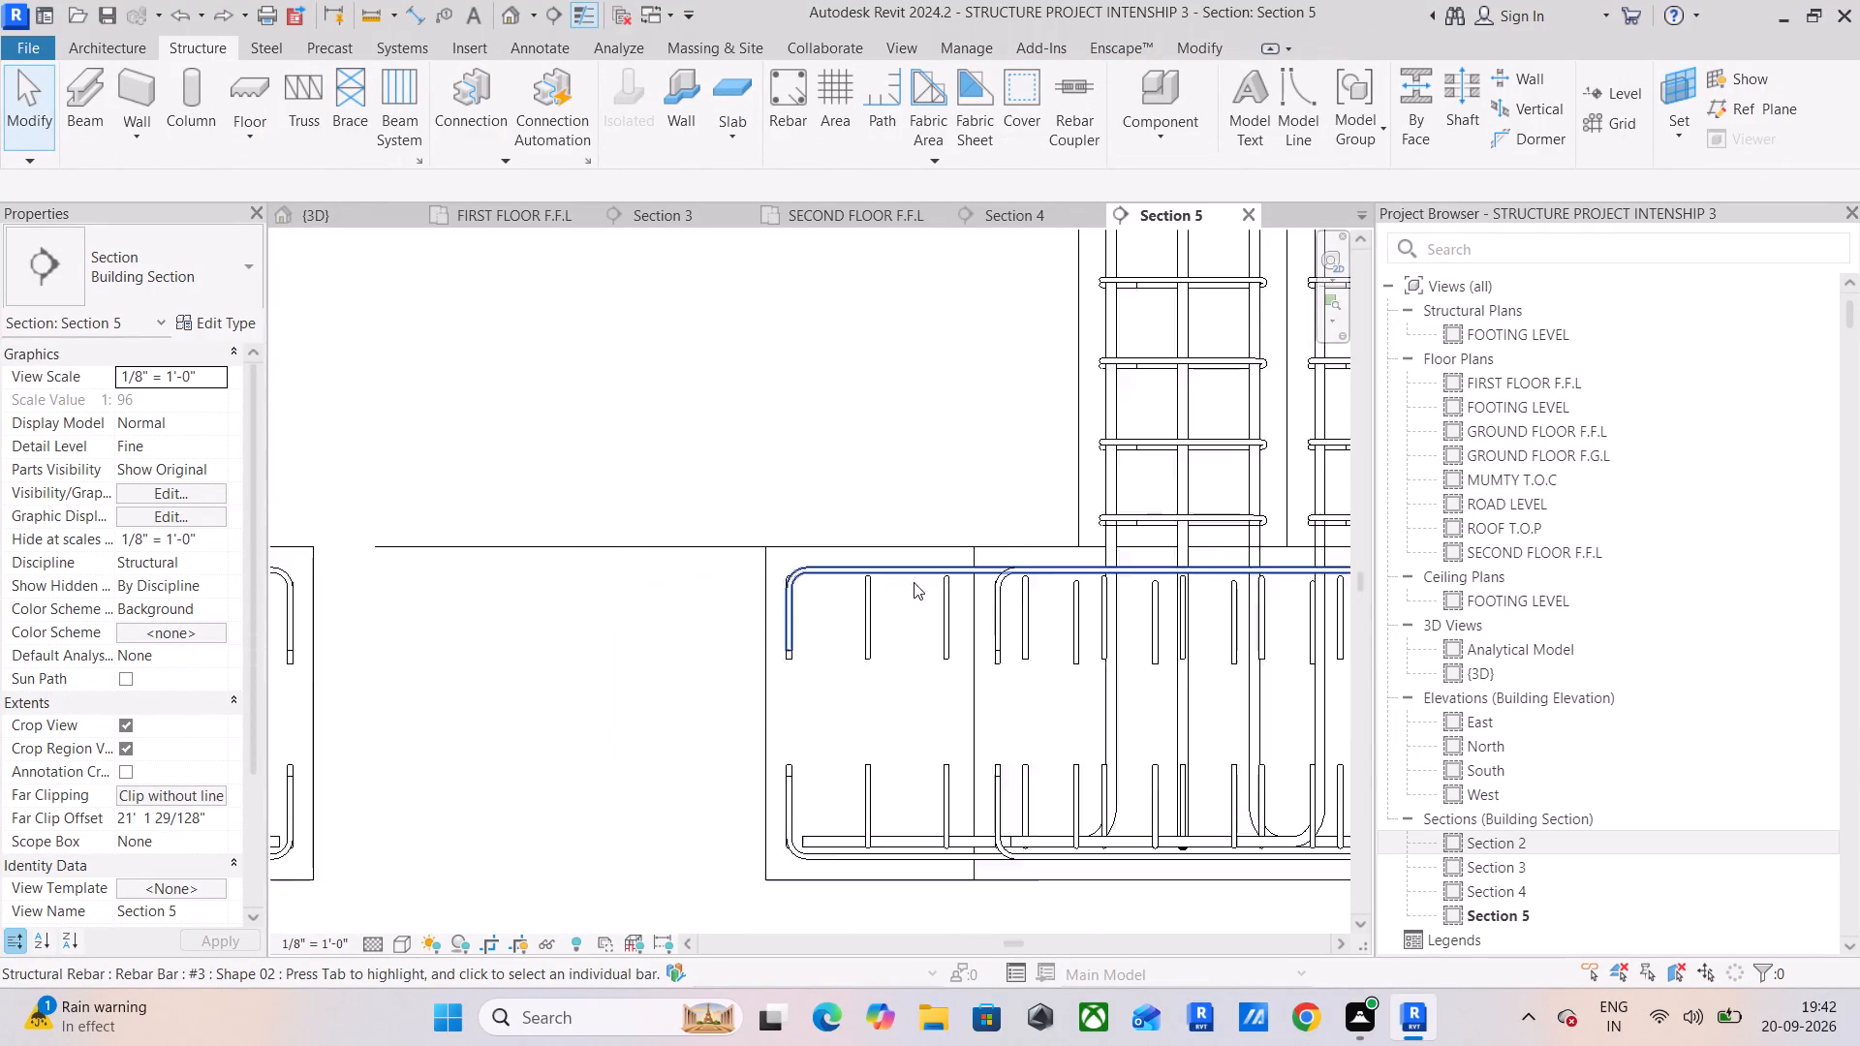
scroll(914, 582, down, 13)
shift+middle_drag(665, 541, 717, 617)
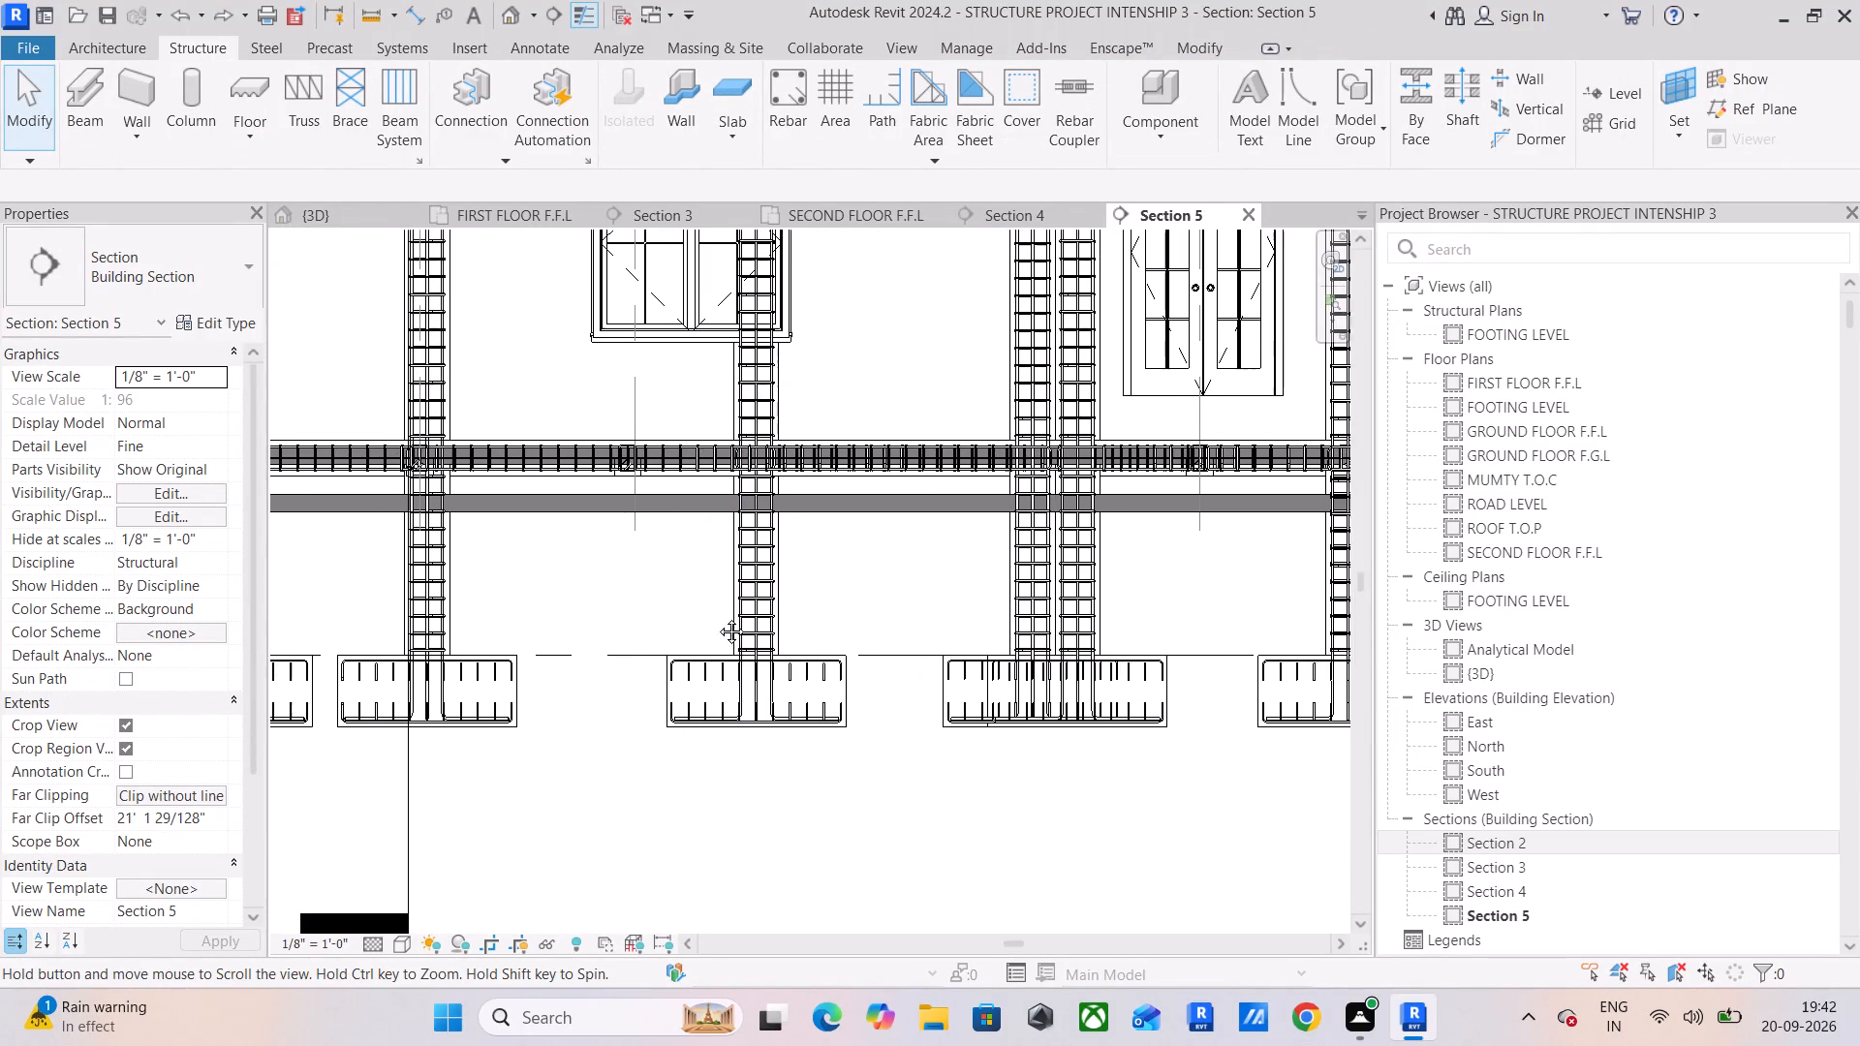
shift+middle_drag(717, 617, 718, 617)
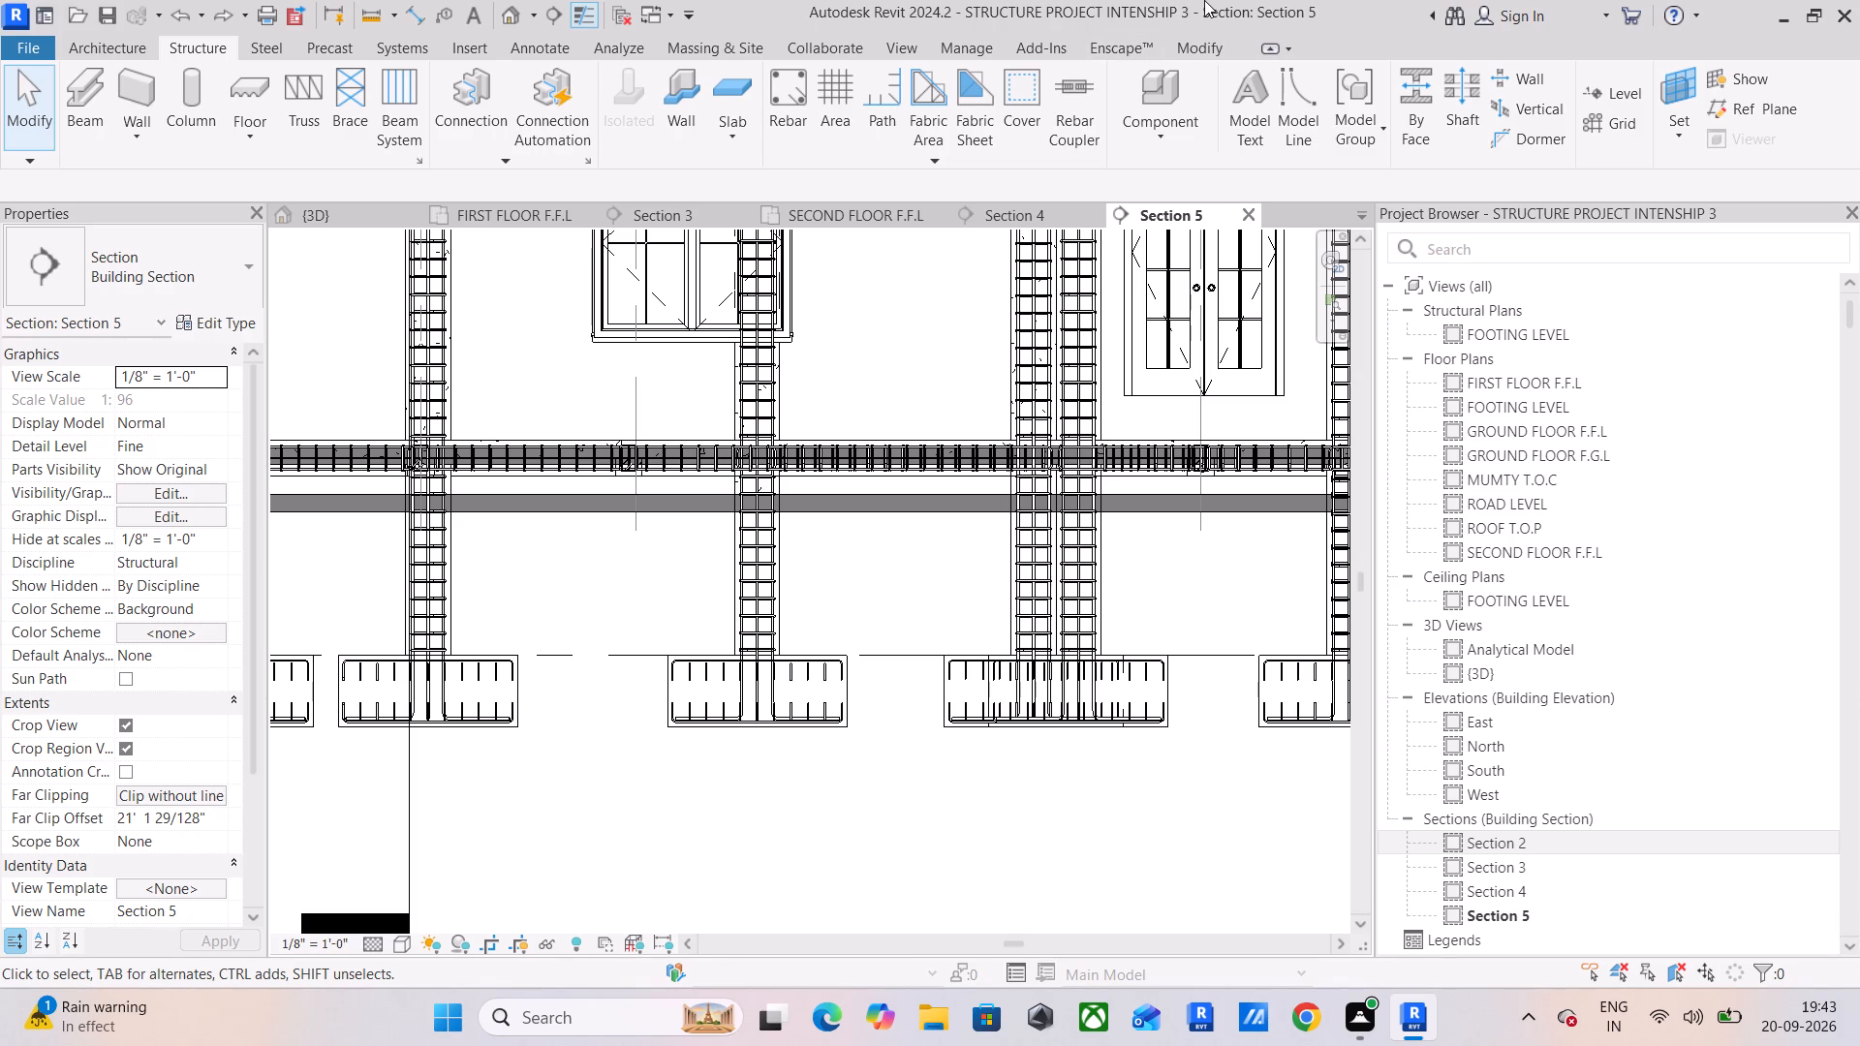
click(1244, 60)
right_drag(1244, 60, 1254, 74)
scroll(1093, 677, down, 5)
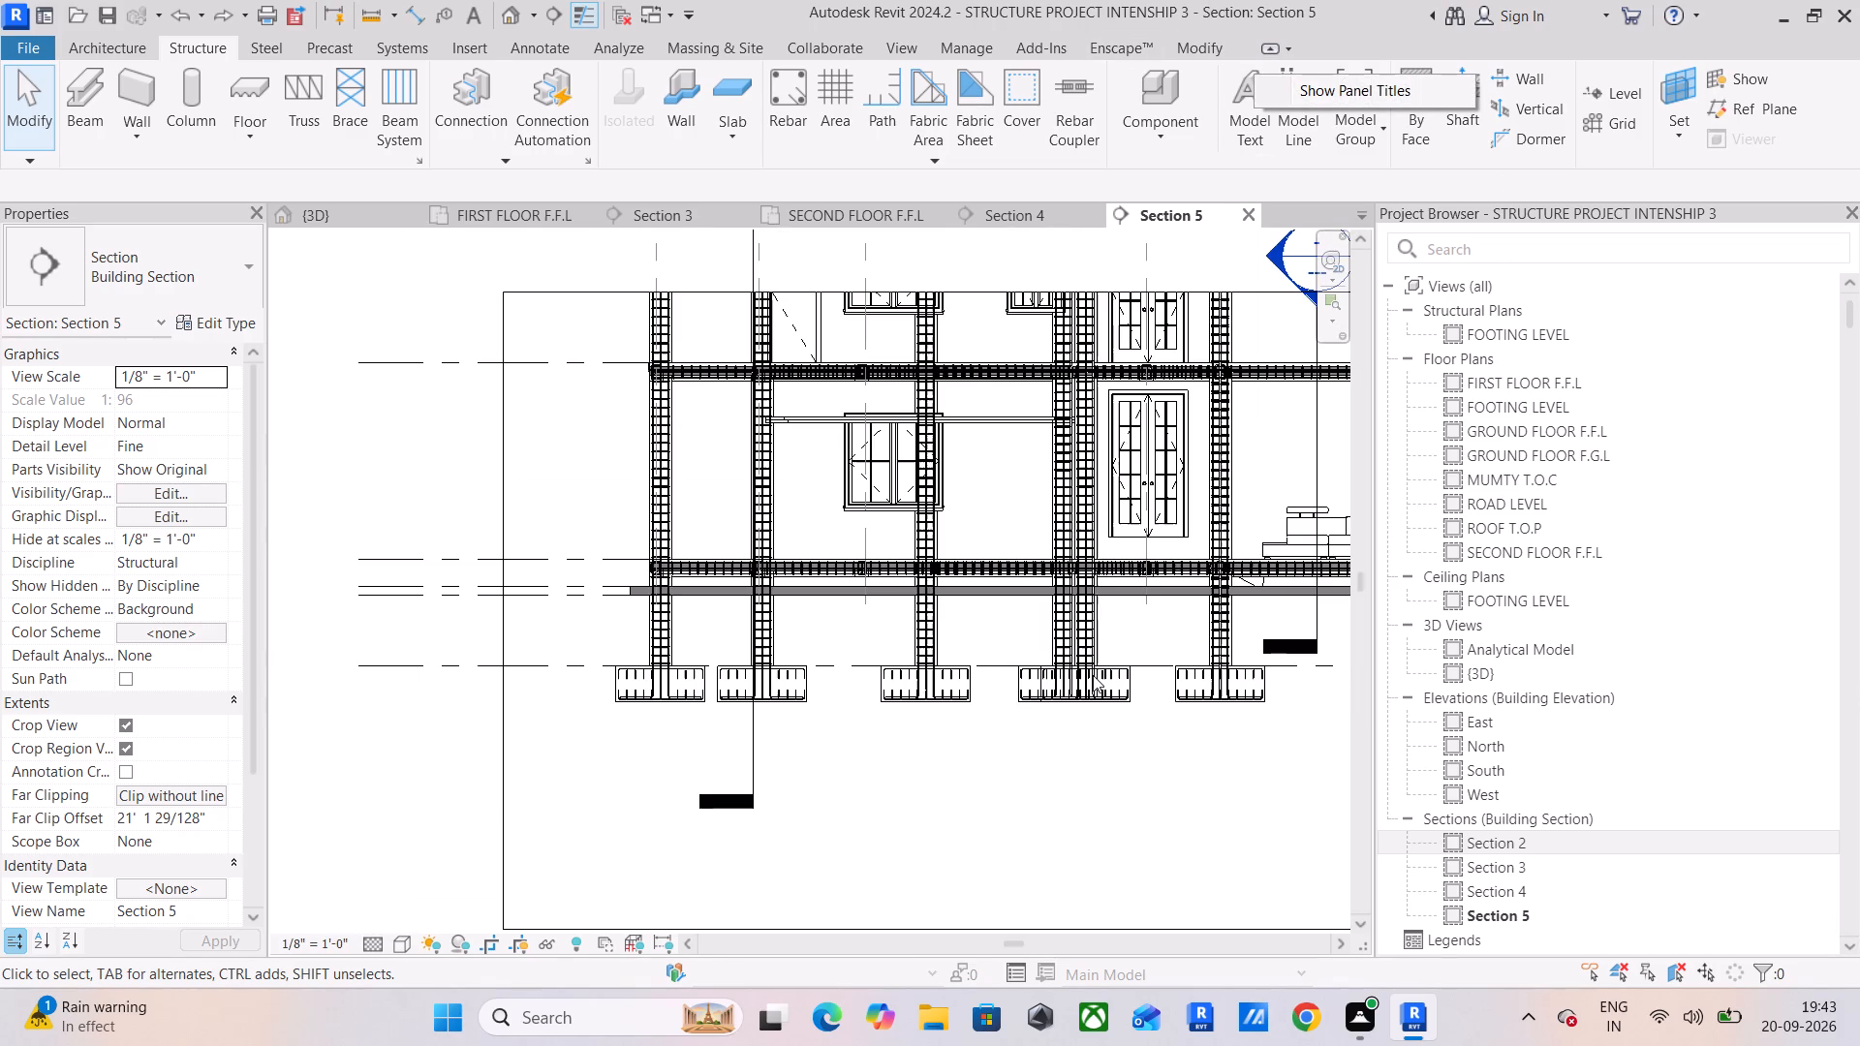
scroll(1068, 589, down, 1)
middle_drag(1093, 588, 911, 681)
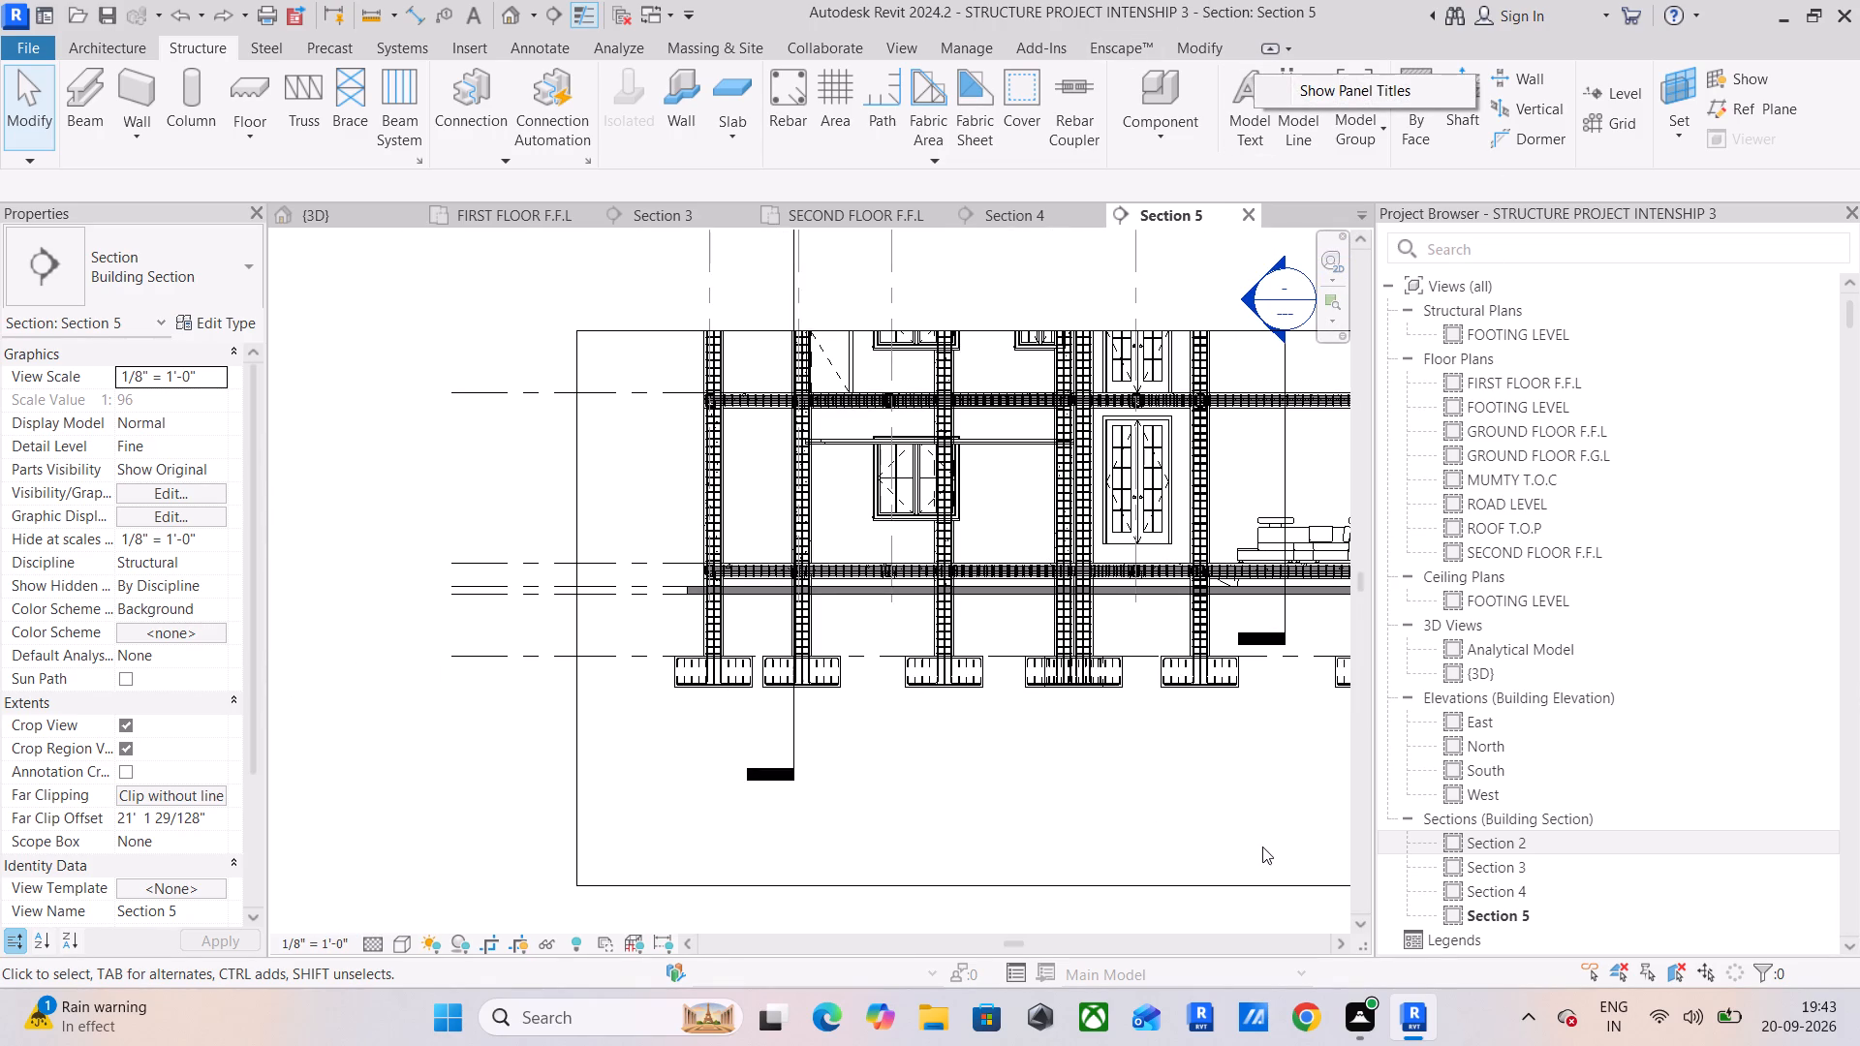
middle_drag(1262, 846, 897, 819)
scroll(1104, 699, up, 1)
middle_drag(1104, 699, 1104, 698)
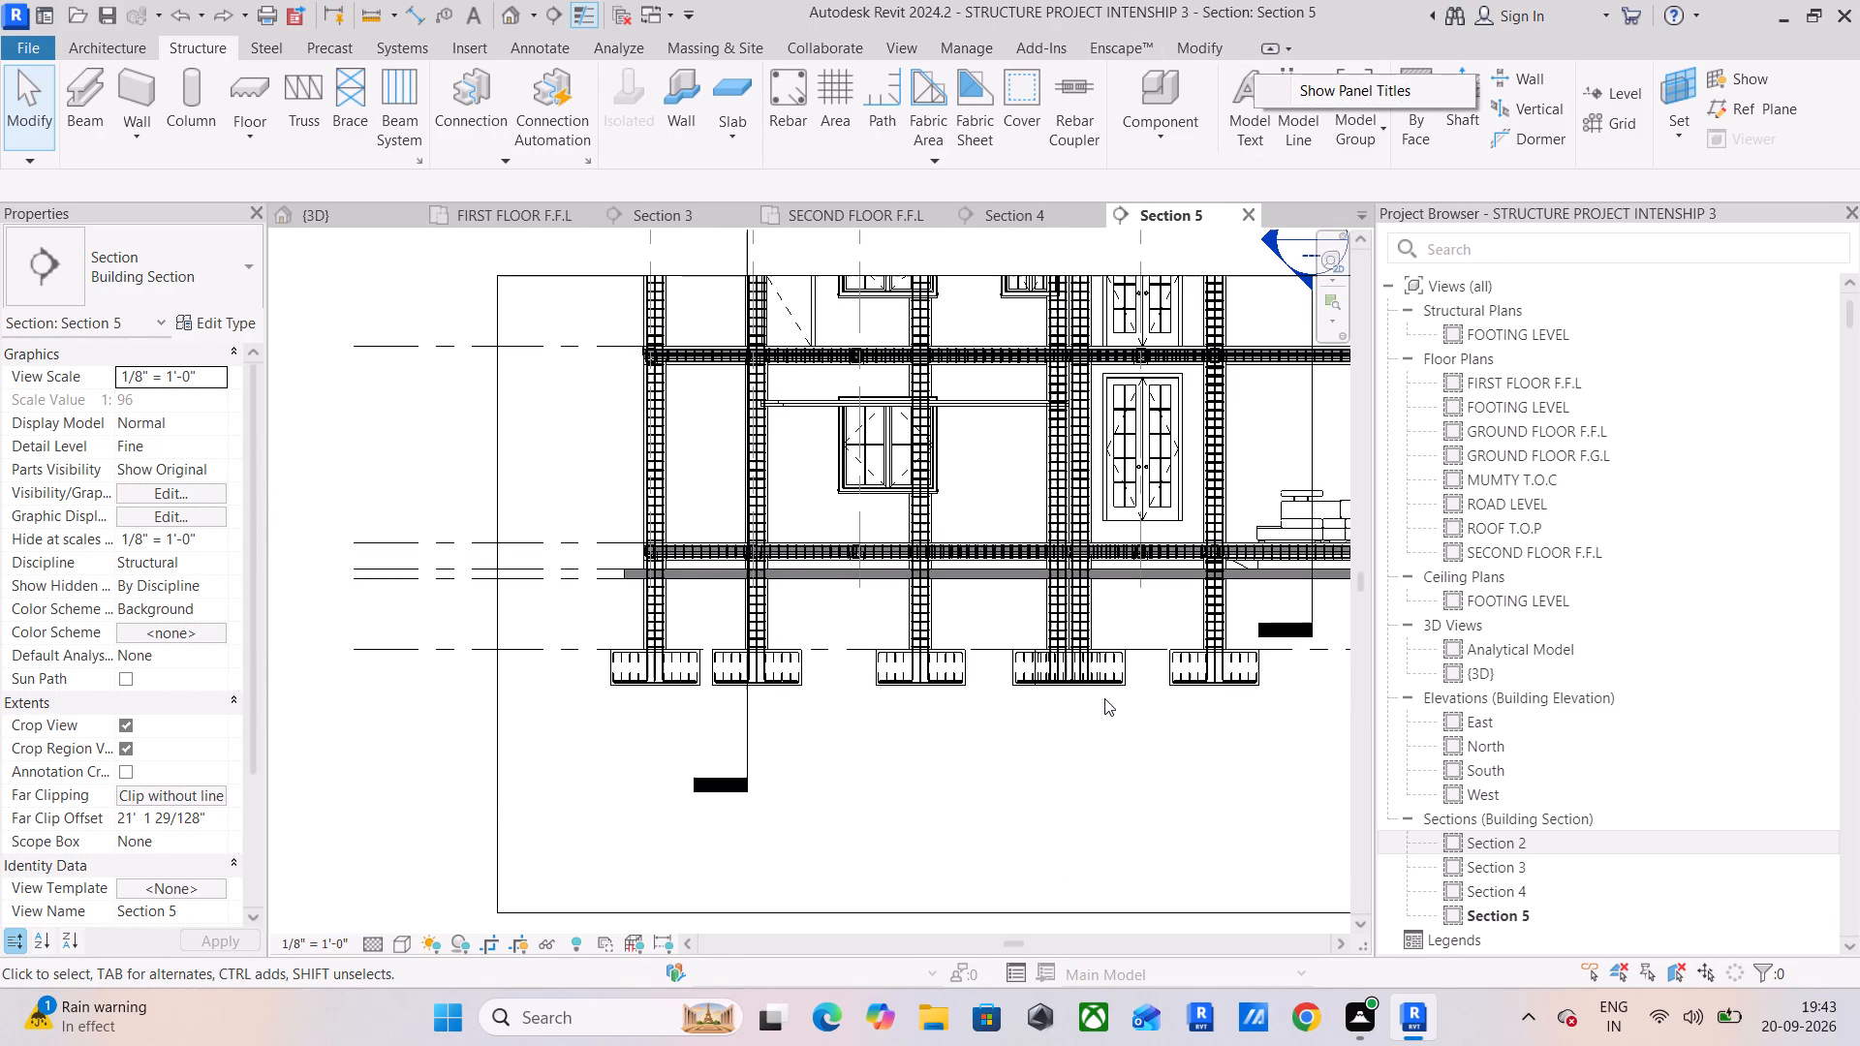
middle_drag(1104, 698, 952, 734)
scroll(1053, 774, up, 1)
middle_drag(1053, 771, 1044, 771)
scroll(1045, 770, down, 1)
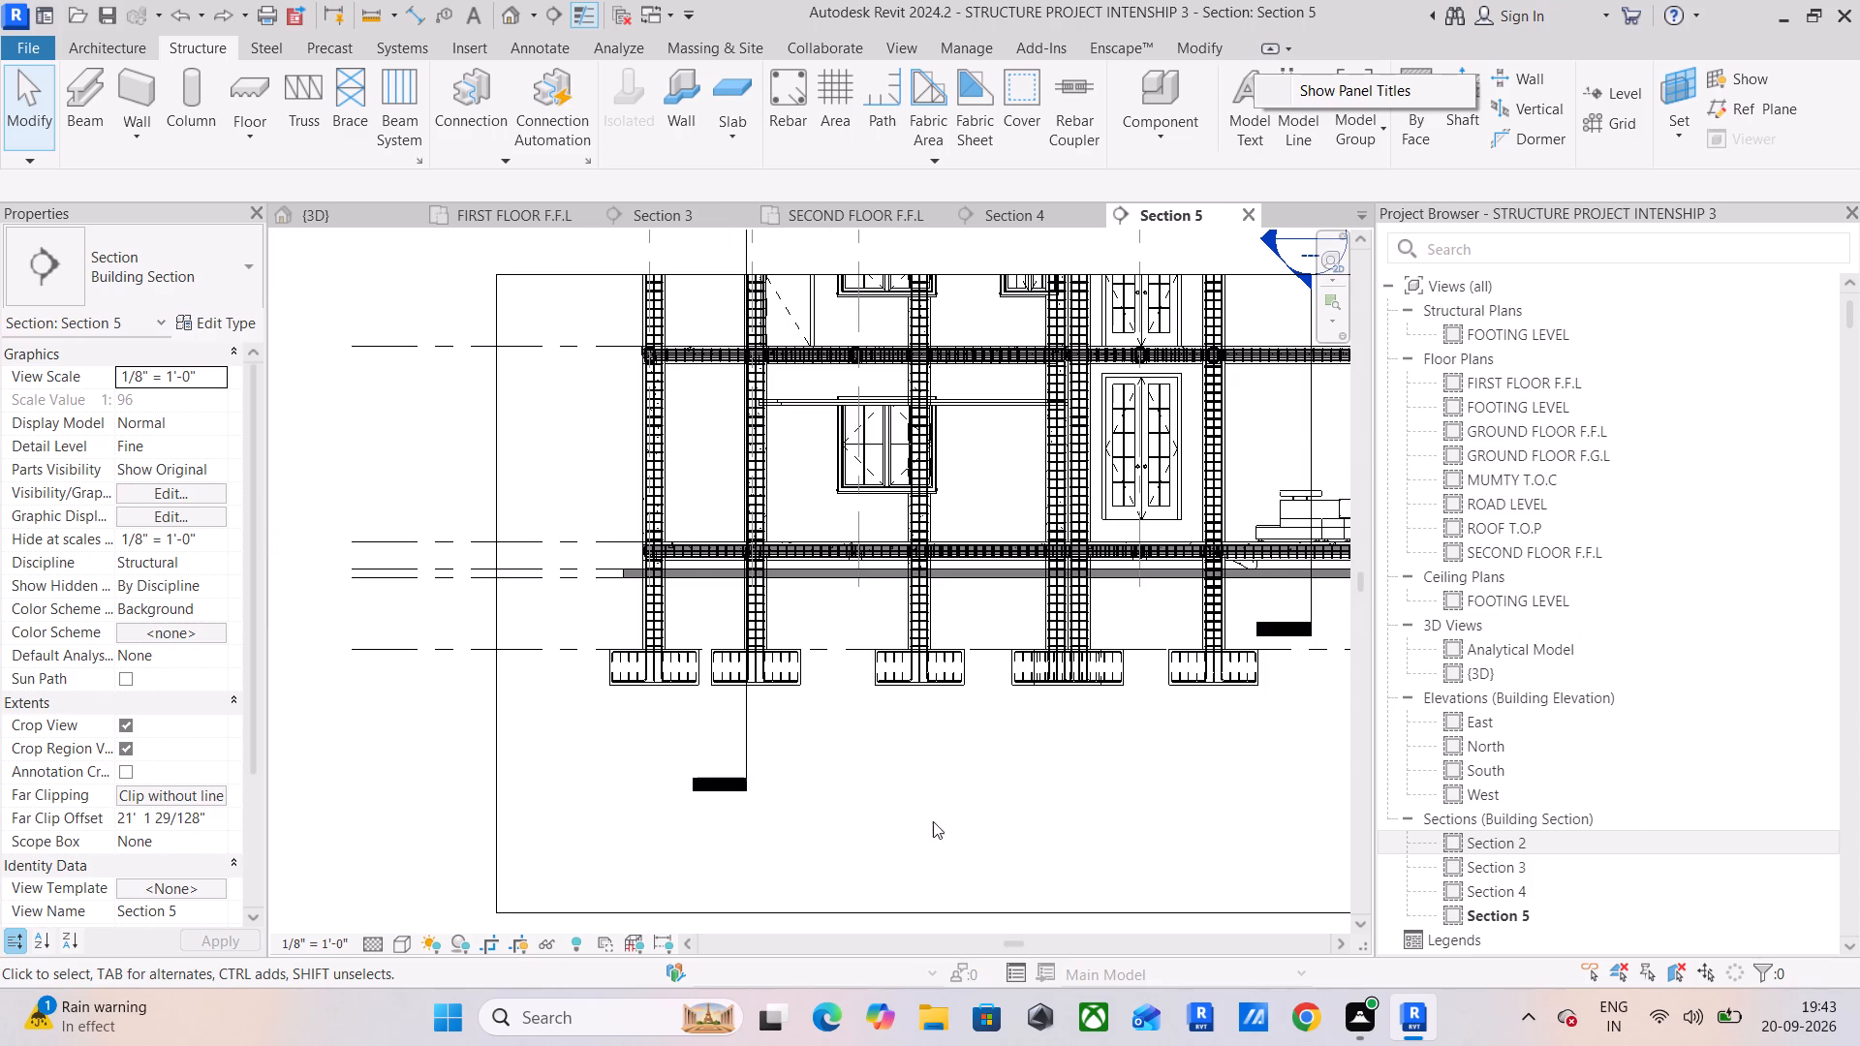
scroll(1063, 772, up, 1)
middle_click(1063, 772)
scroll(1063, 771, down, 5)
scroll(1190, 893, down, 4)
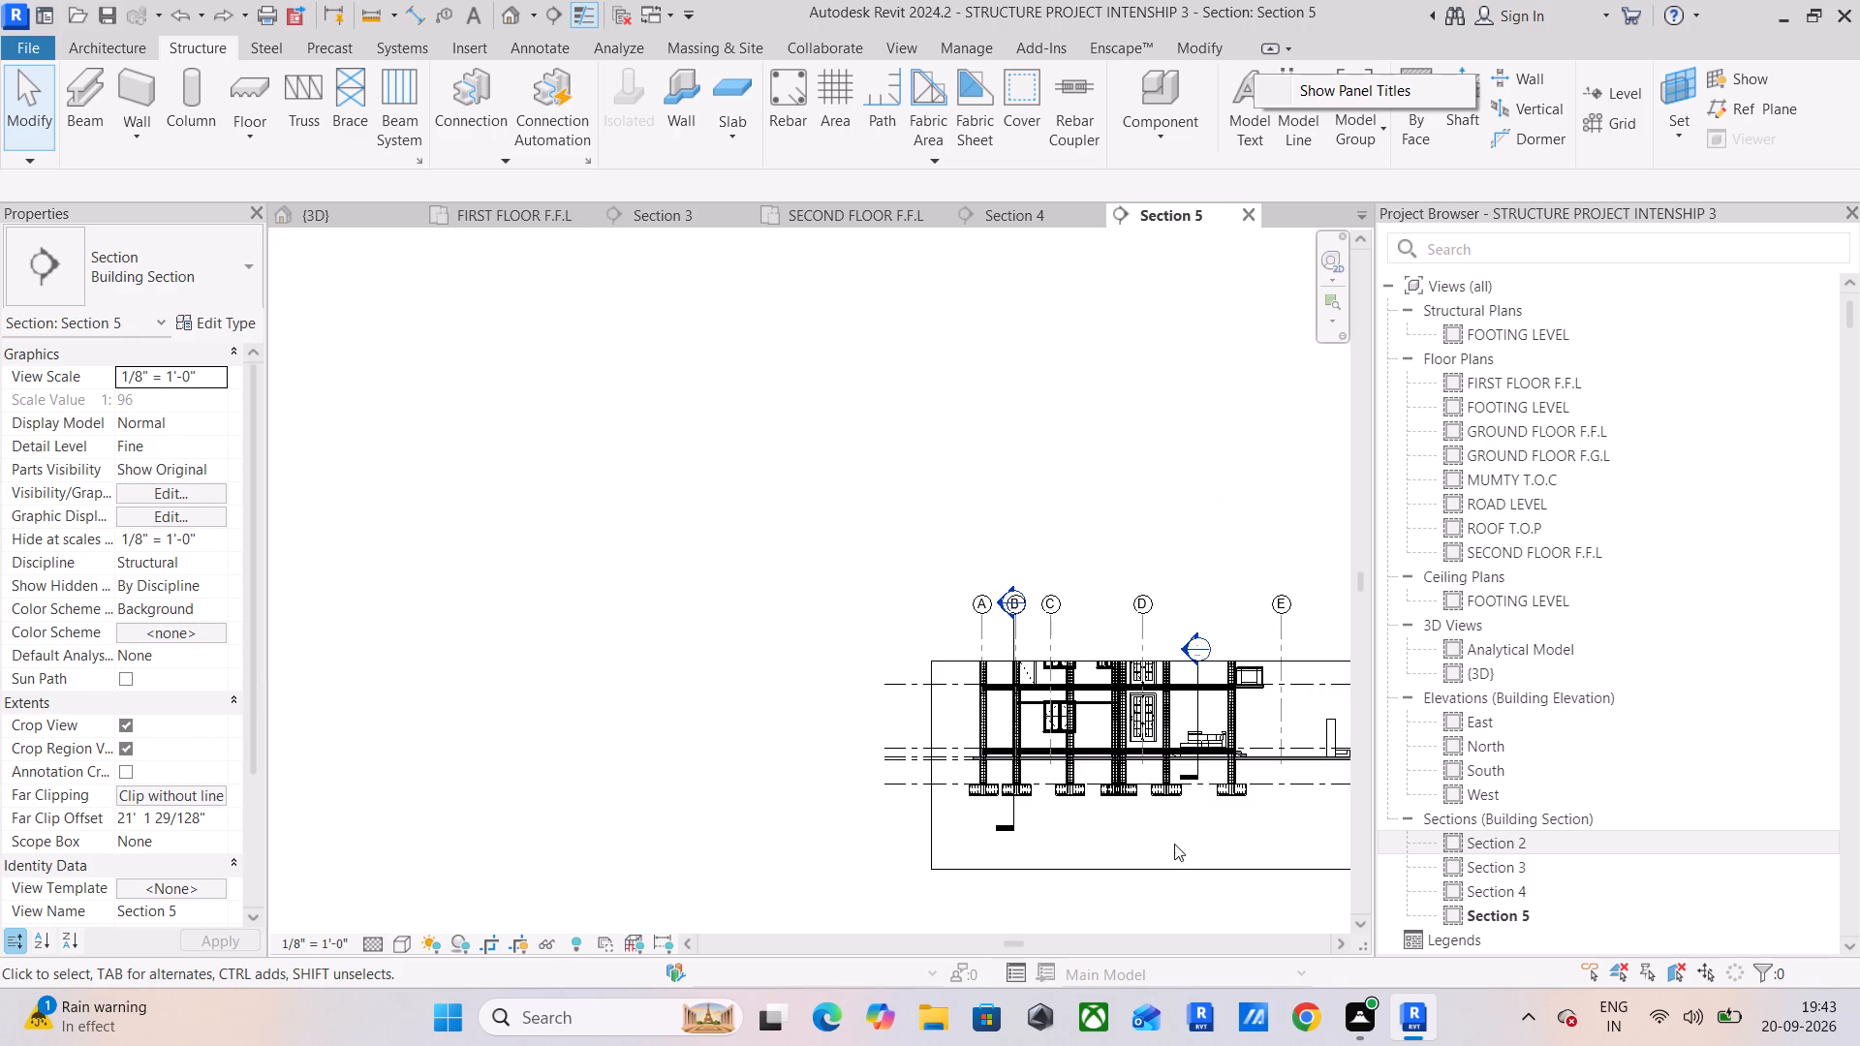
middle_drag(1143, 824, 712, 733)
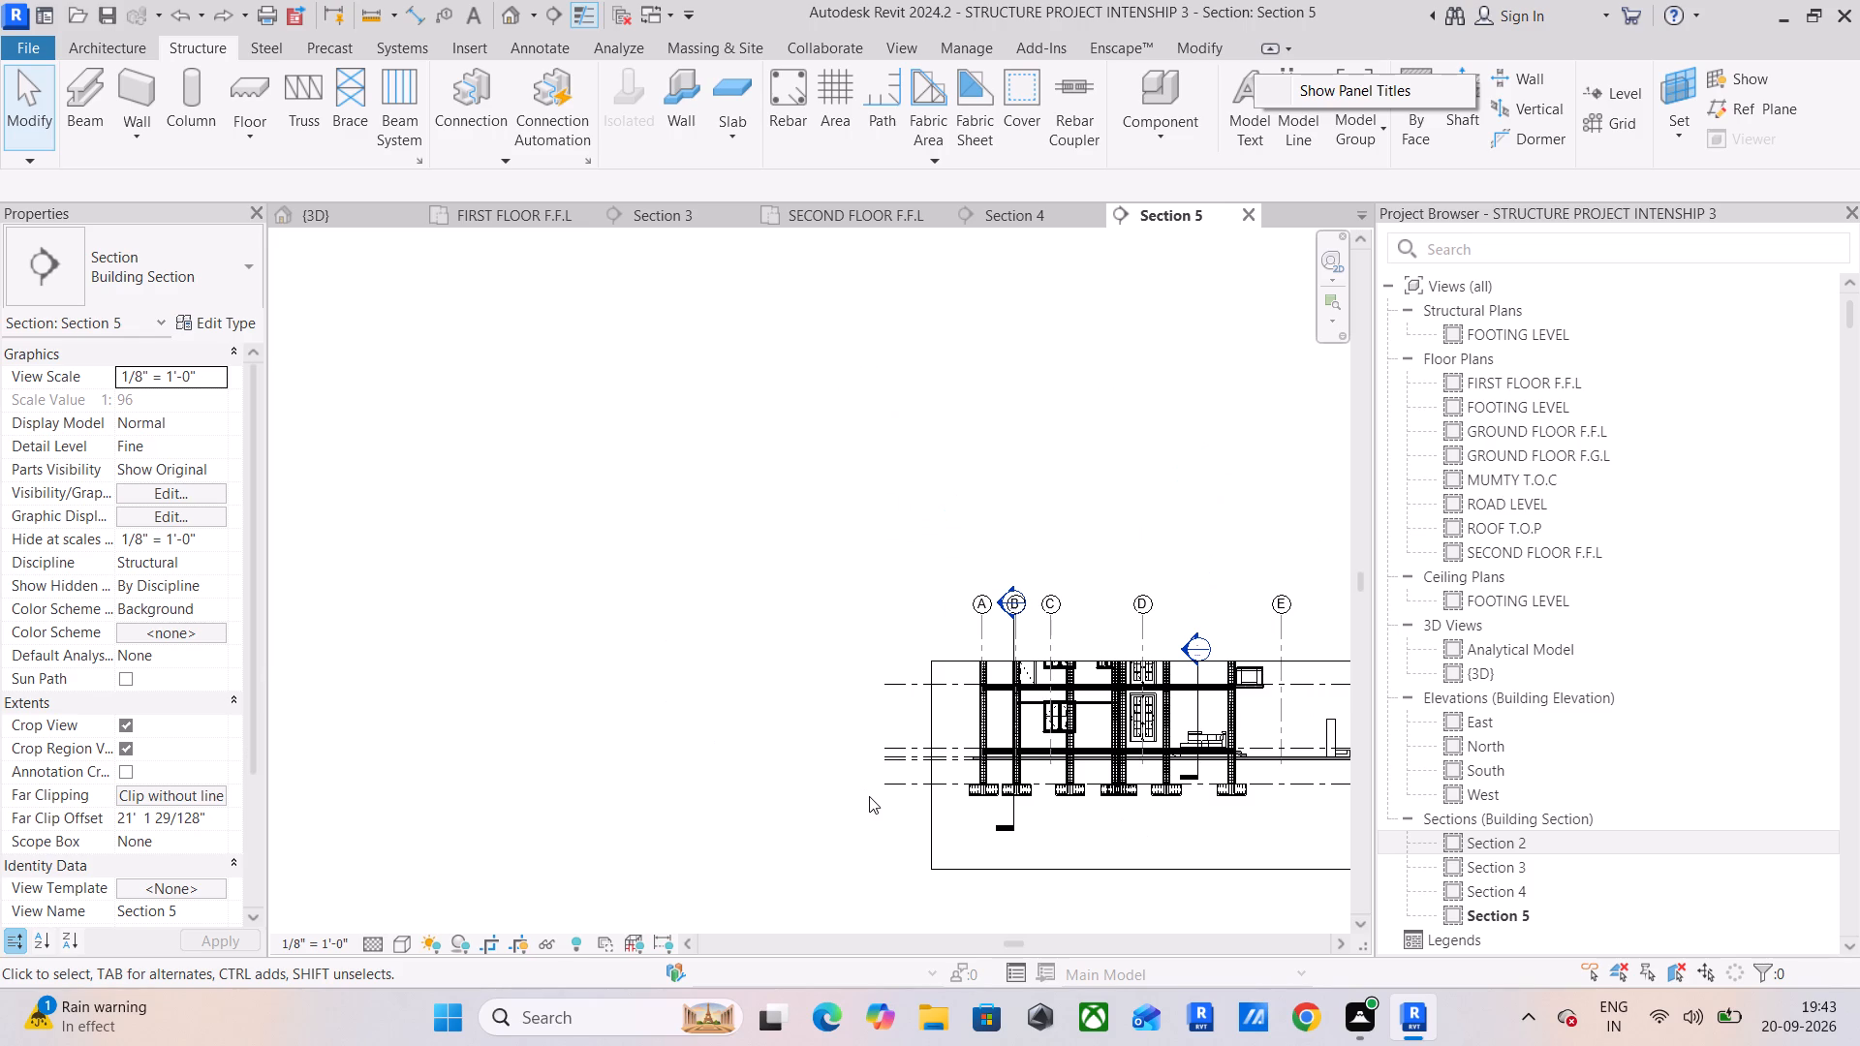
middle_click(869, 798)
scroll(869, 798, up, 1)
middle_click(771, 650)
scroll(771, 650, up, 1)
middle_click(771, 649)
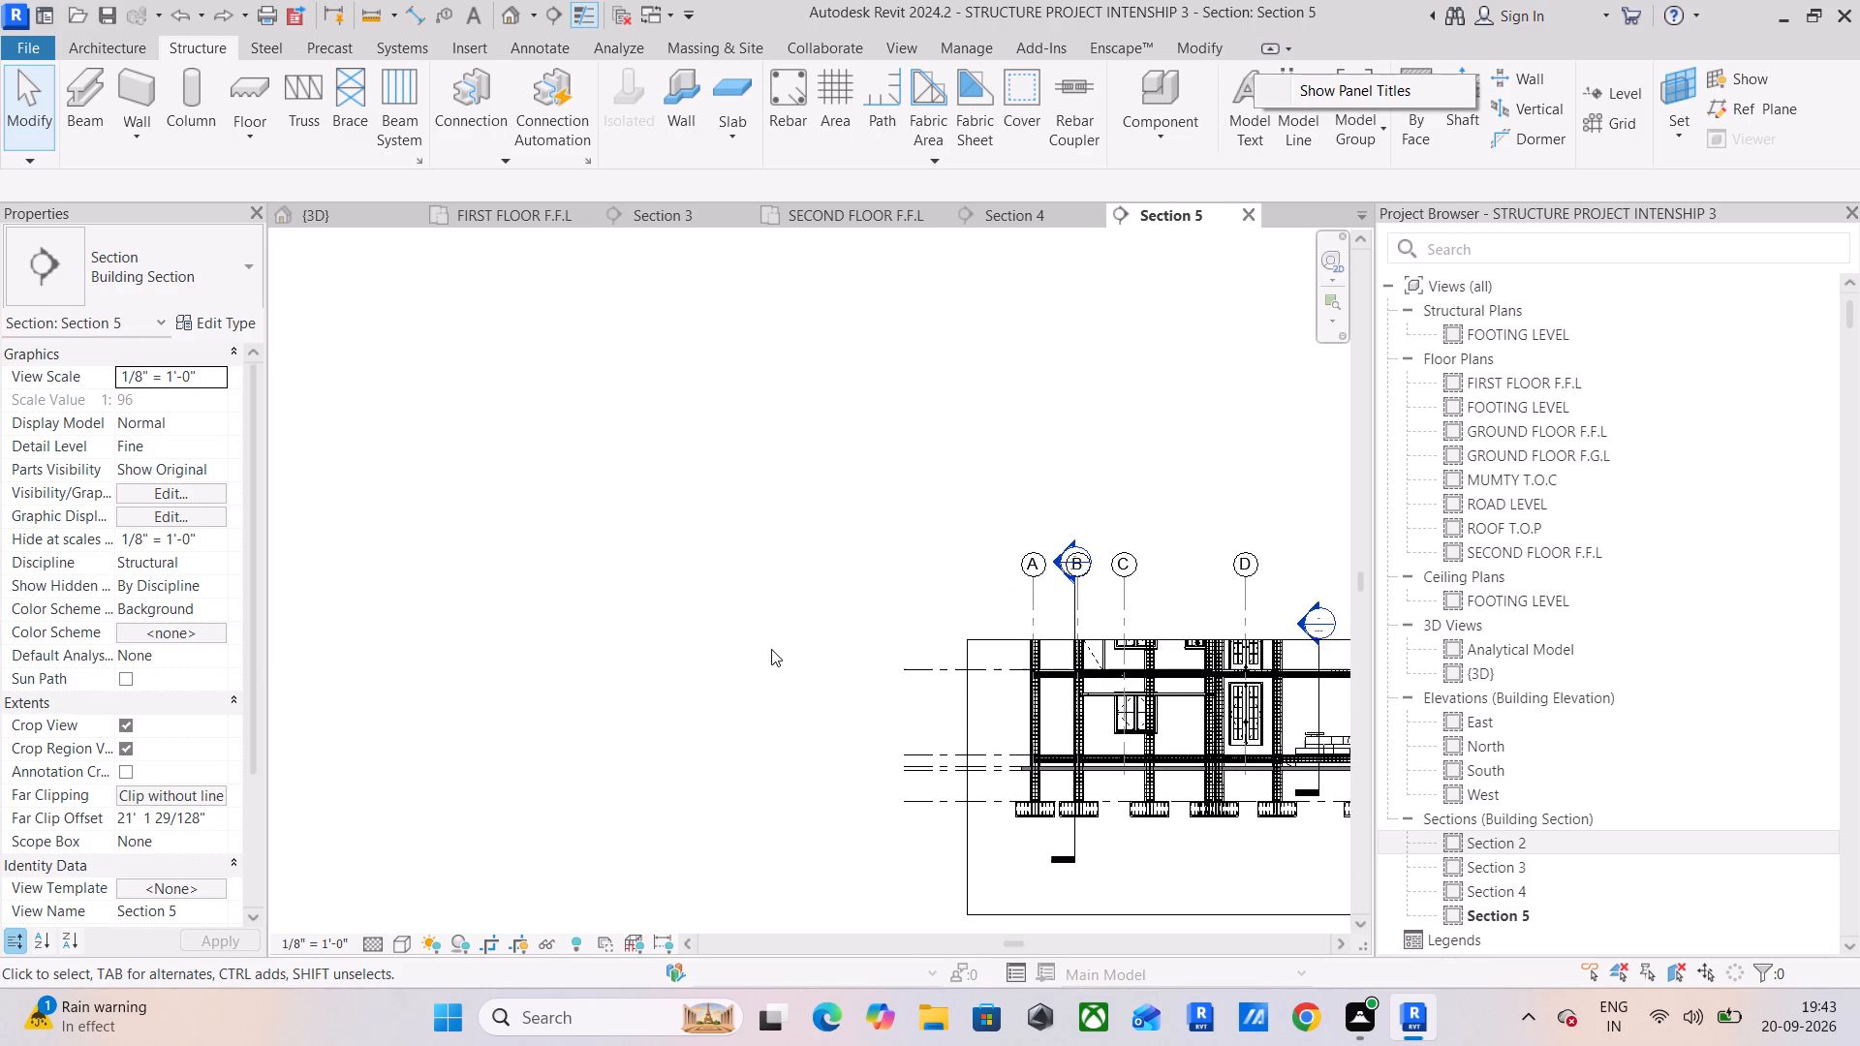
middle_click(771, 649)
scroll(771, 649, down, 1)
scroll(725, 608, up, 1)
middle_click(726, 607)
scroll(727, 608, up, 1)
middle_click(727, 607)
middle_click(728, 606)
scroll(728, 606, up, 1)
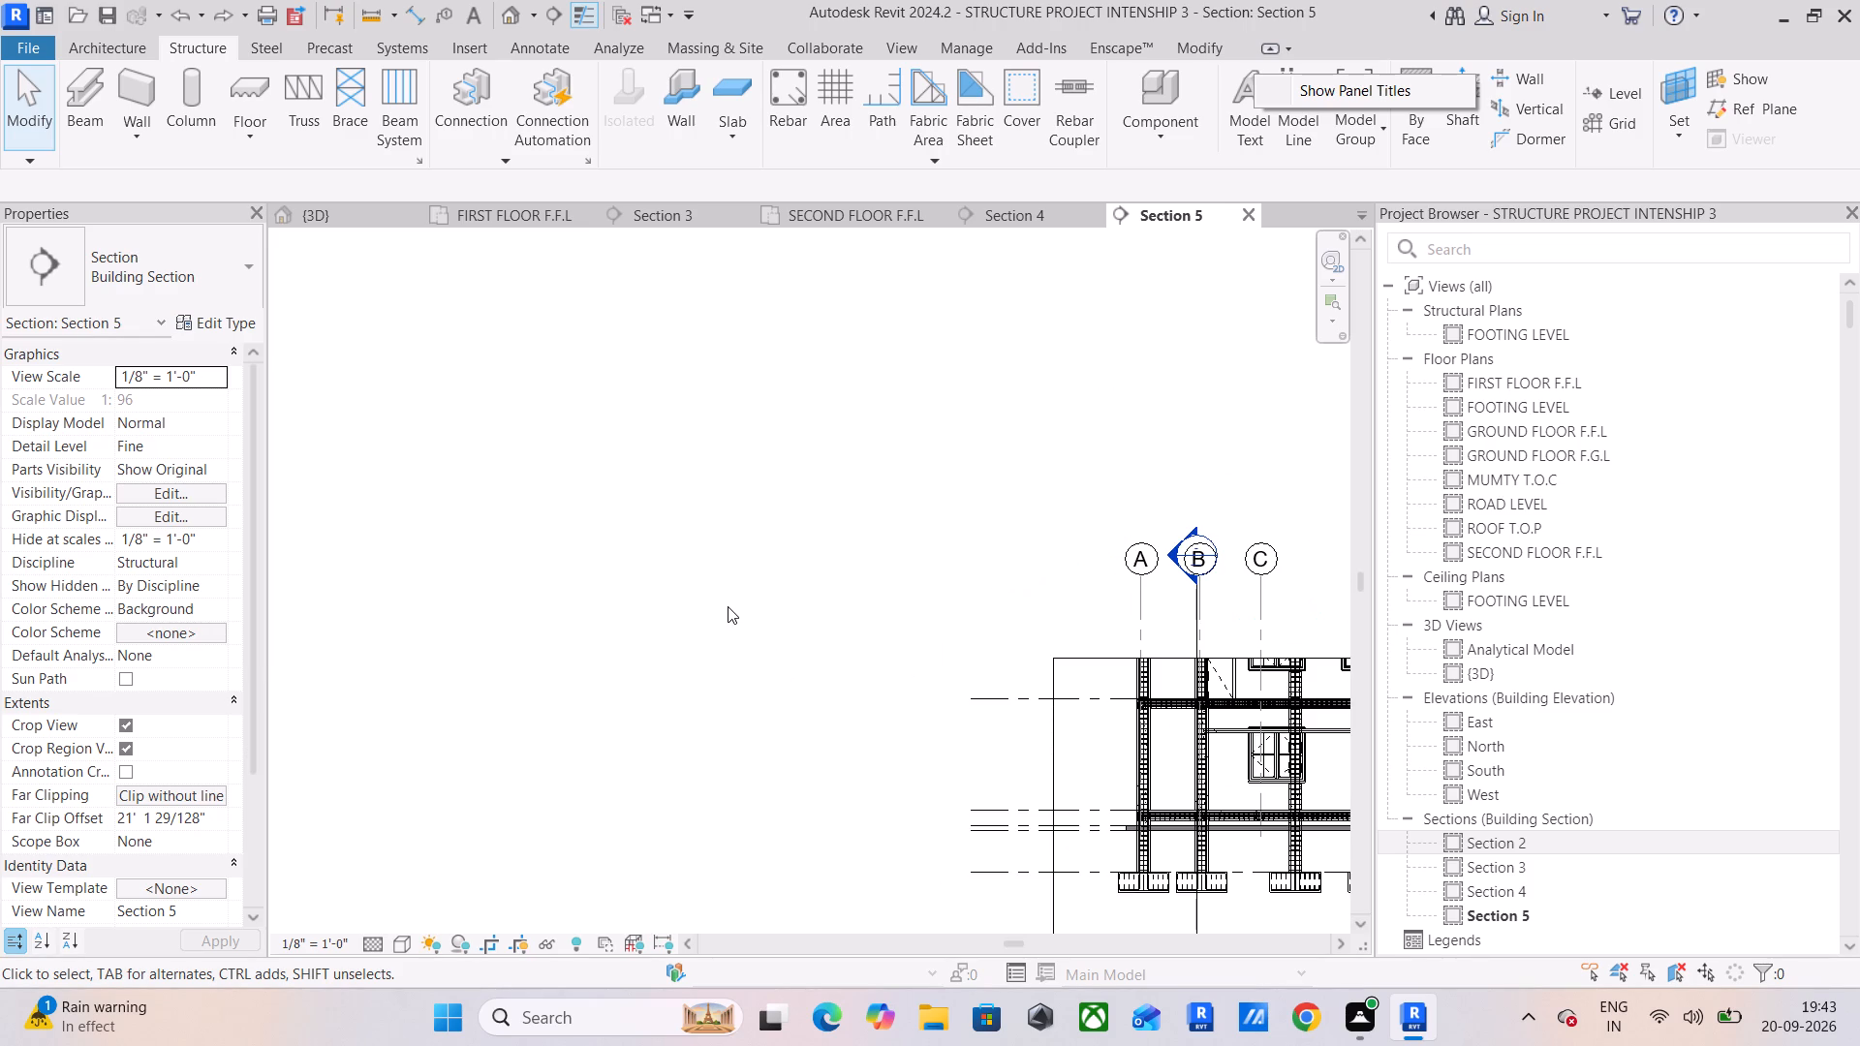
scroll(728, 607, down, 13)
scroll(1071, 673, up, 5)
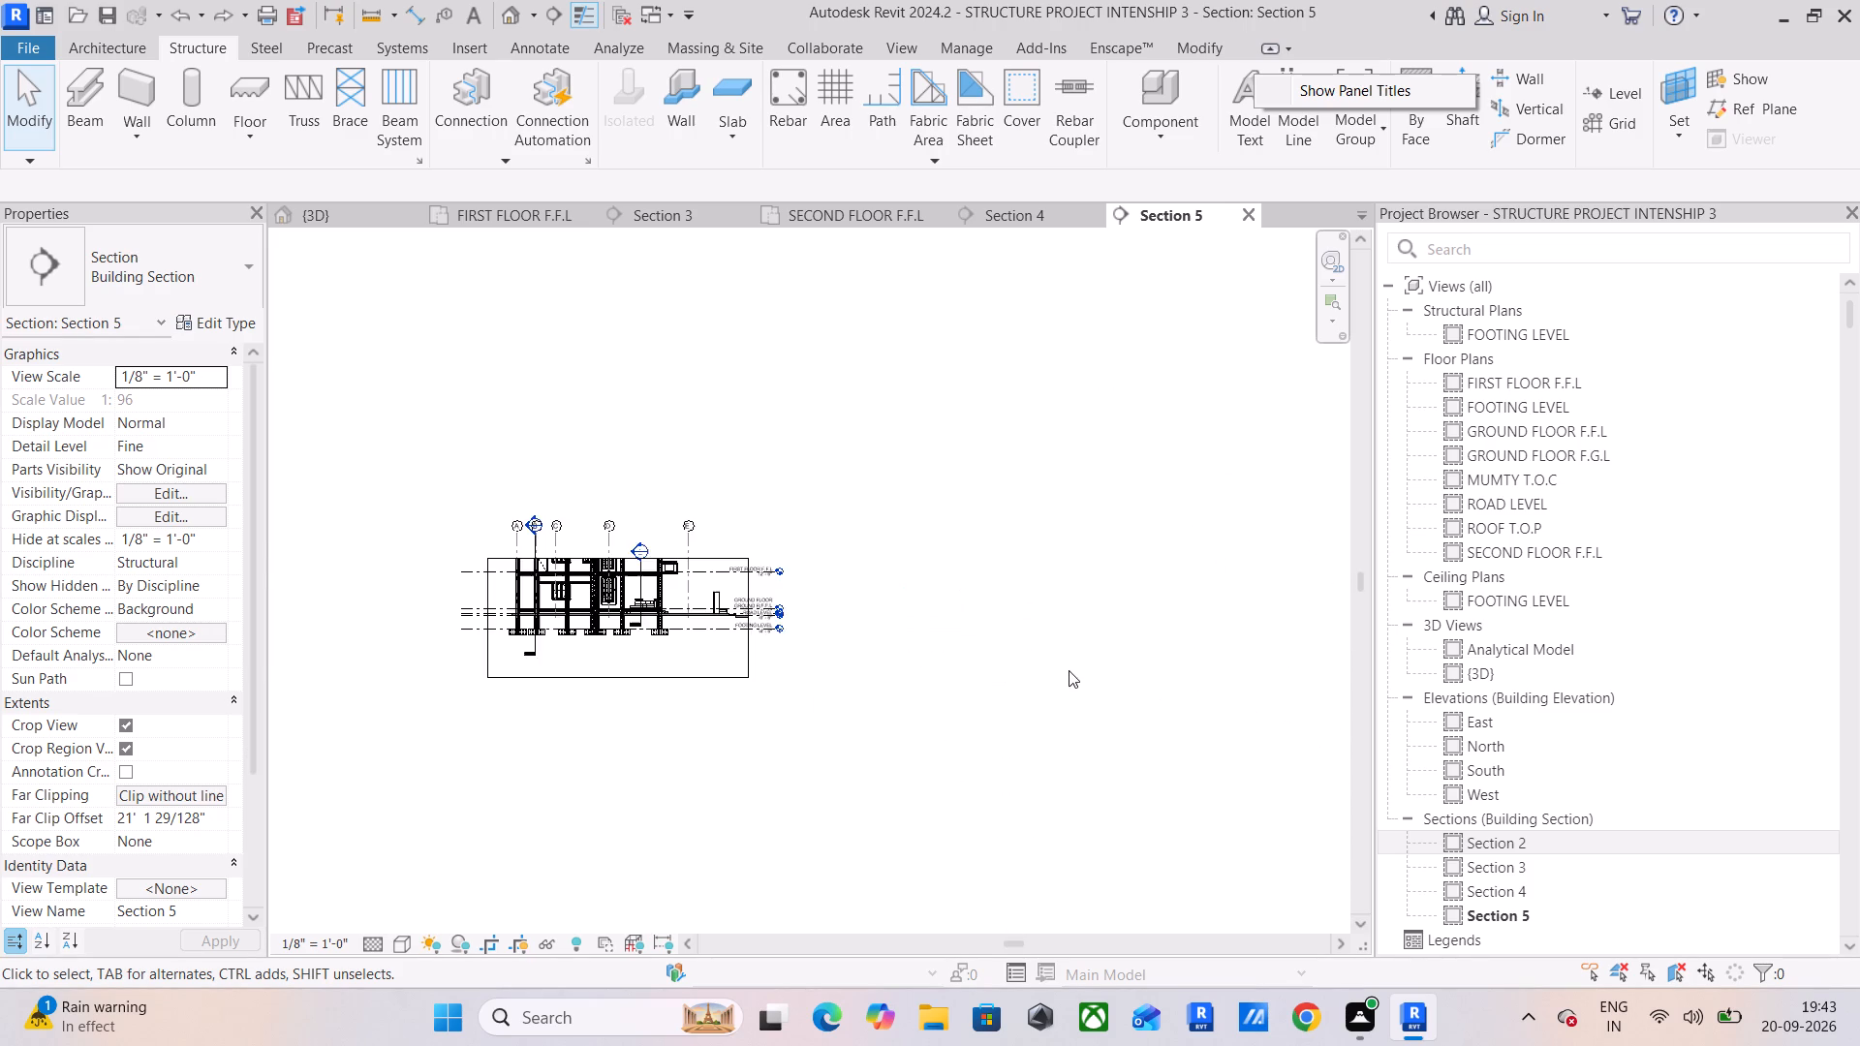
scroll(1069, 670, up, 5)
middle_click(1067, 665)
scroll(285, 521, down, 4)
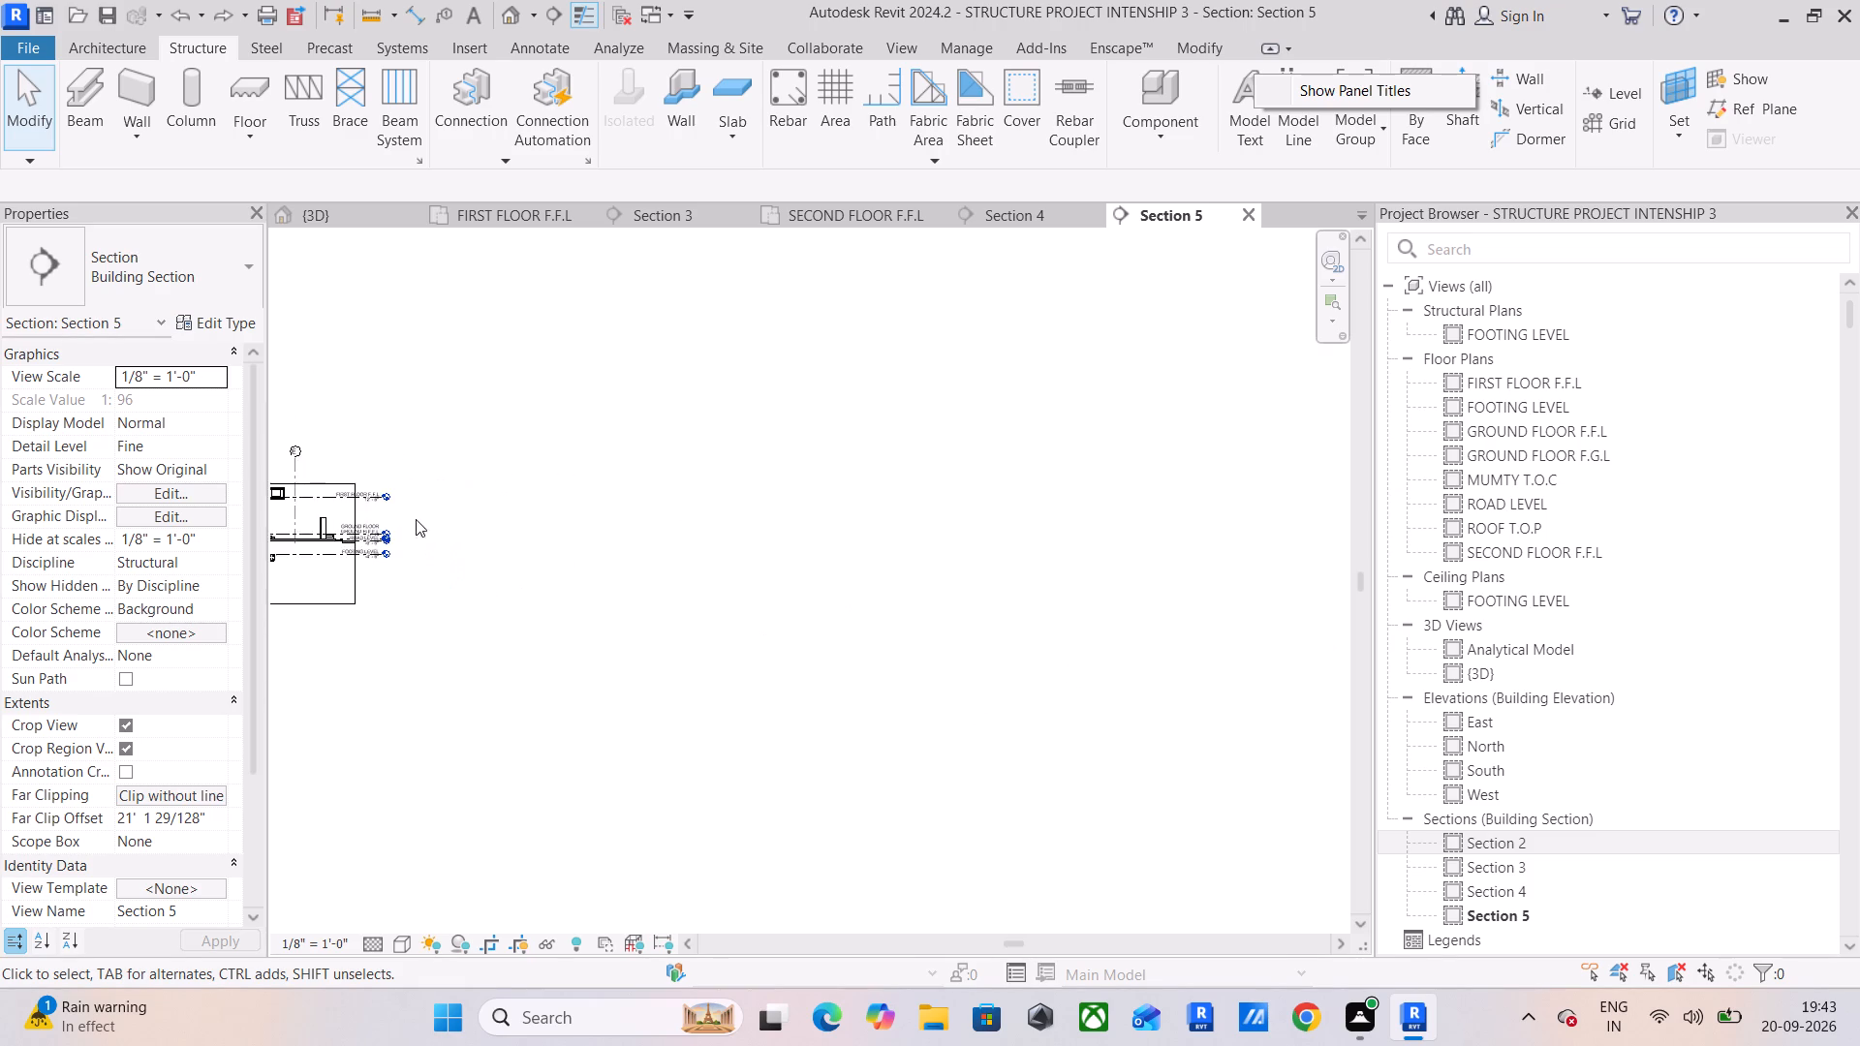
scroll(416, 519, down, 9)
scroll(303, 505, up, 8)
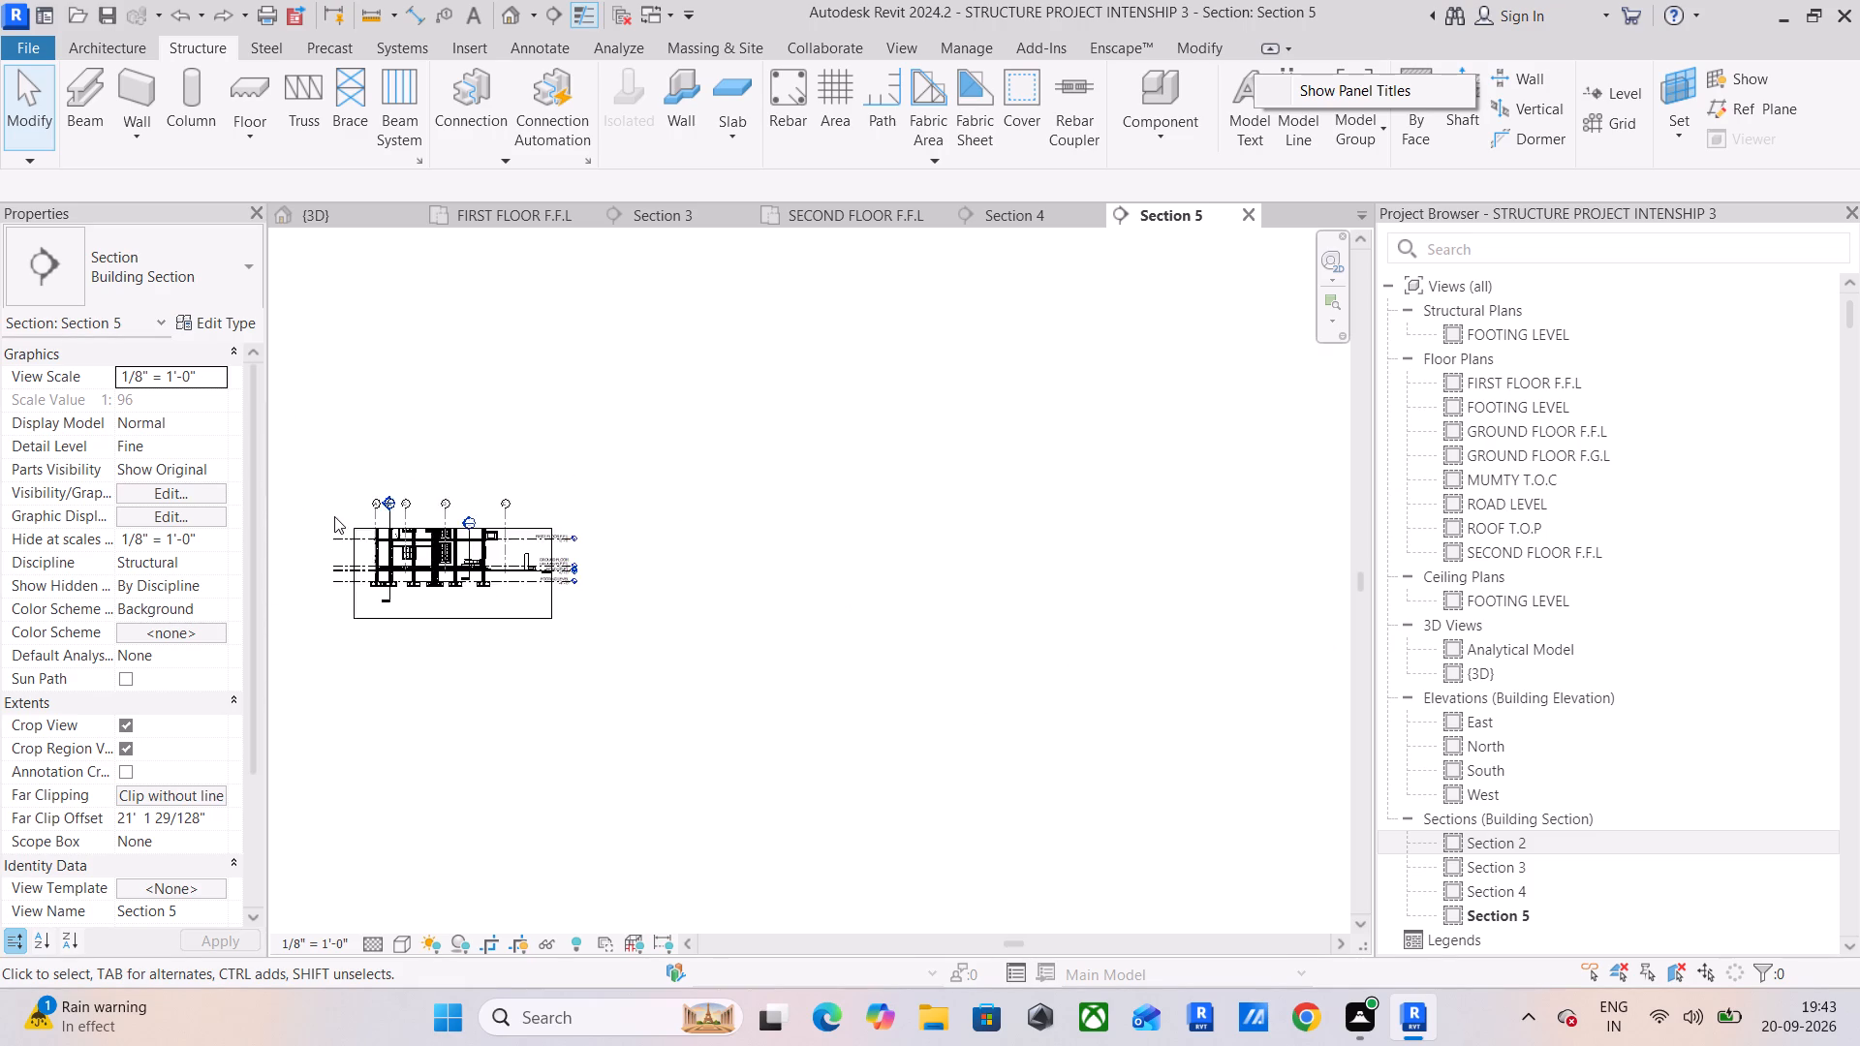
Examine the reinforcement in the column footings along Section 5, from the outer footing by the entrance steps to the paired columns' footings.
scroll(334, 516, up, 4)
scroll(582, 649, up, 7)
scroll(898, 691, up, 9)
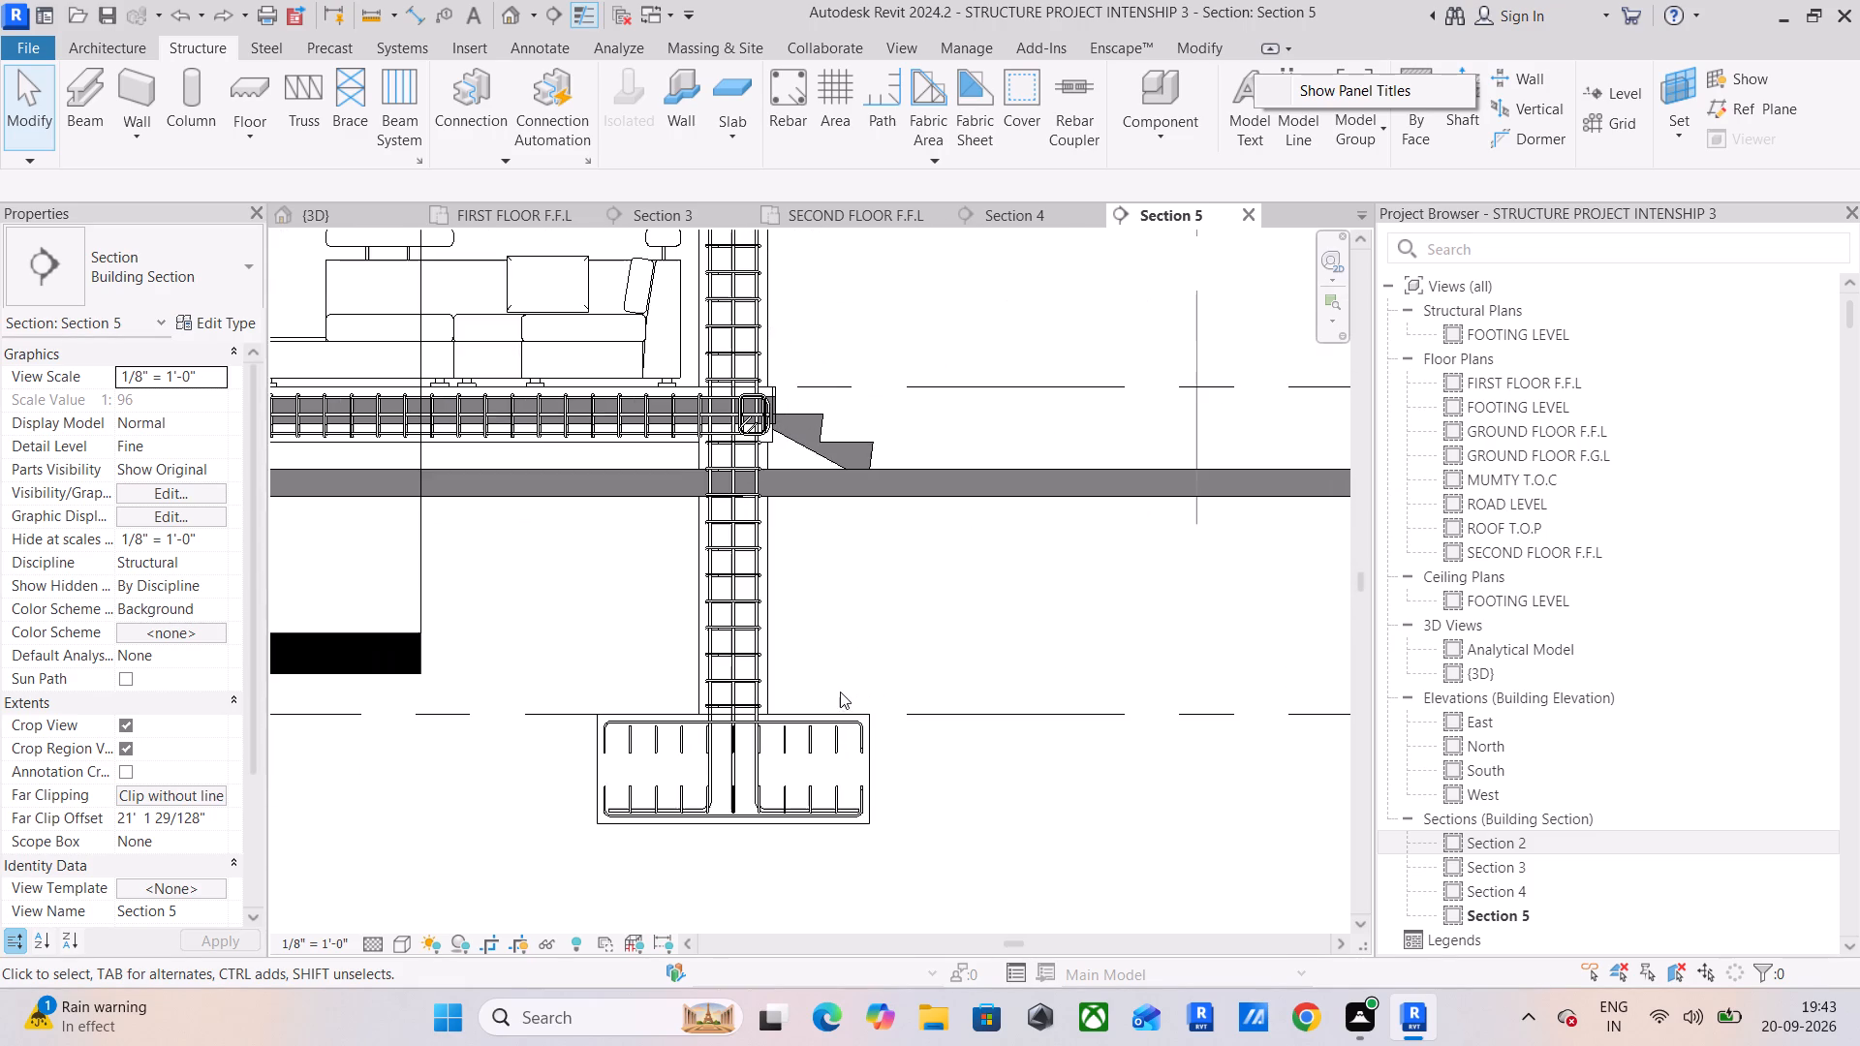
middle_click(1138, 631)
scroll(1138, 631, up, 1)
middle_click(1138, 631)
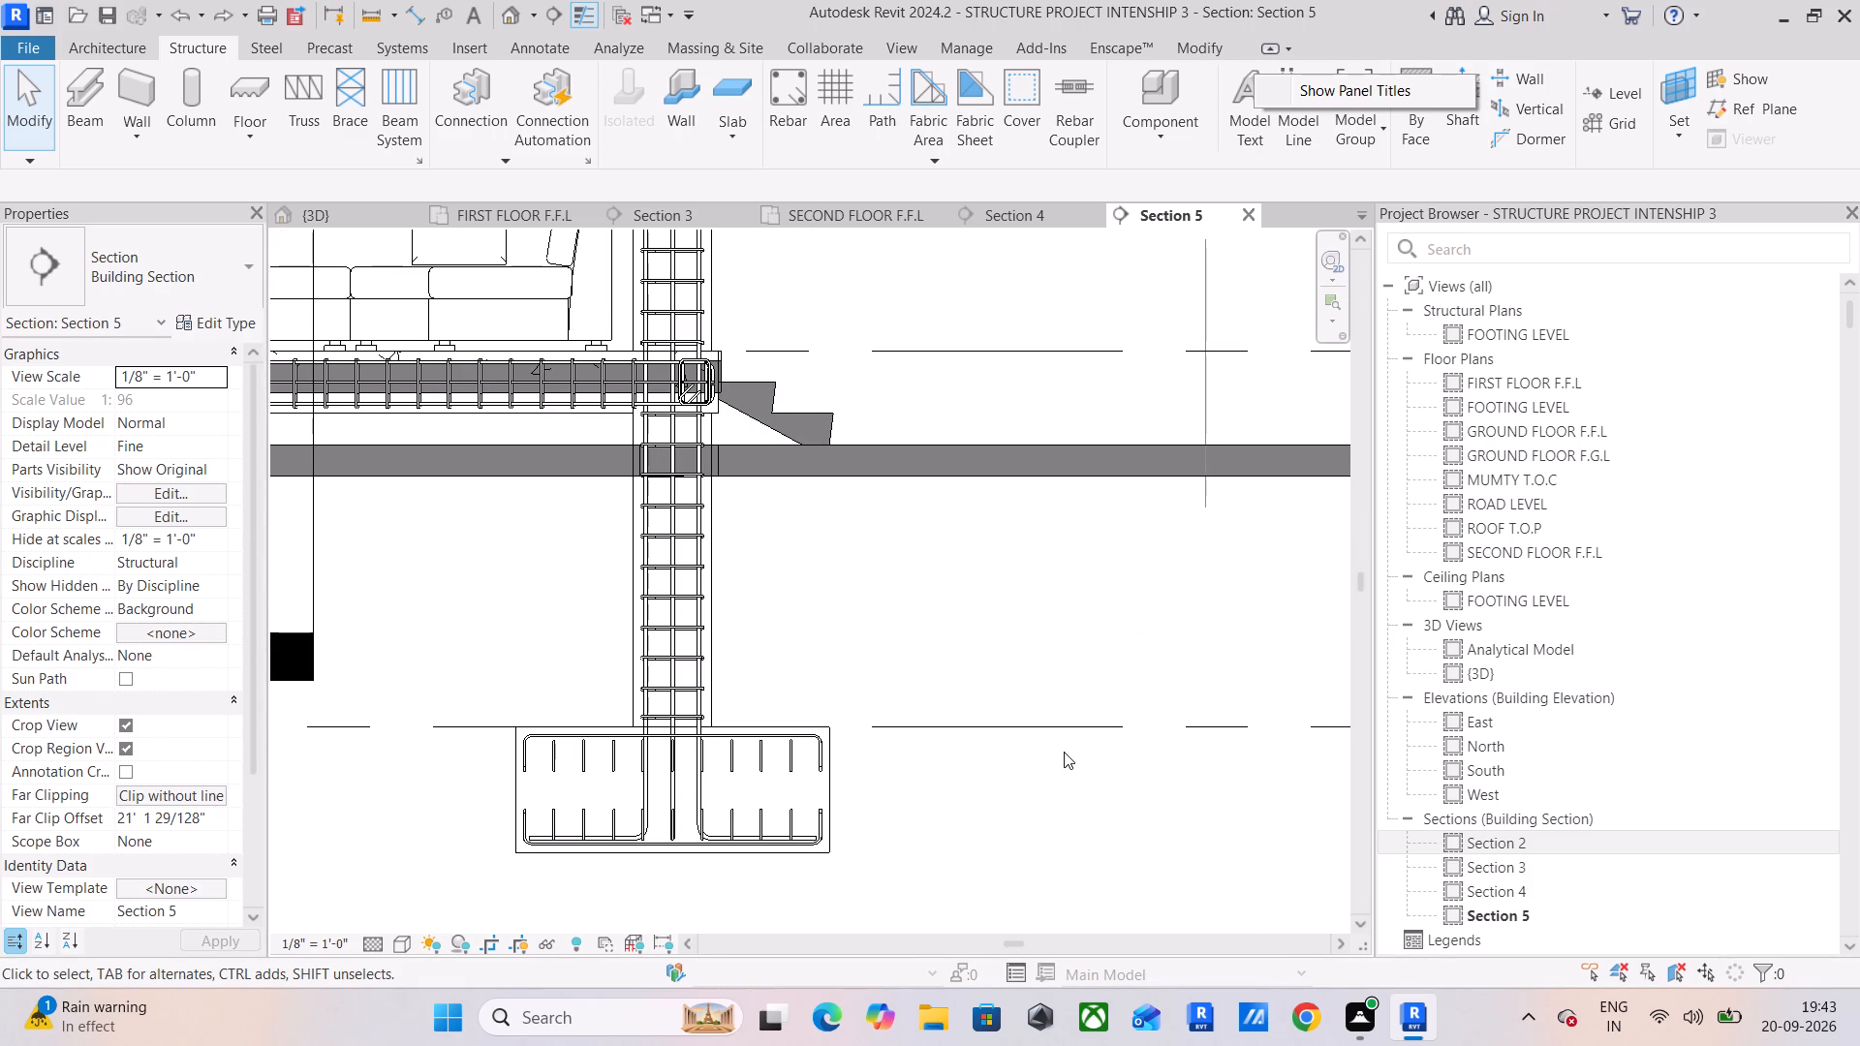
middle_drag(1130, 545, 1085, 649)
scroll(1084, 648, down, 5)
middle_click(1084, 646)
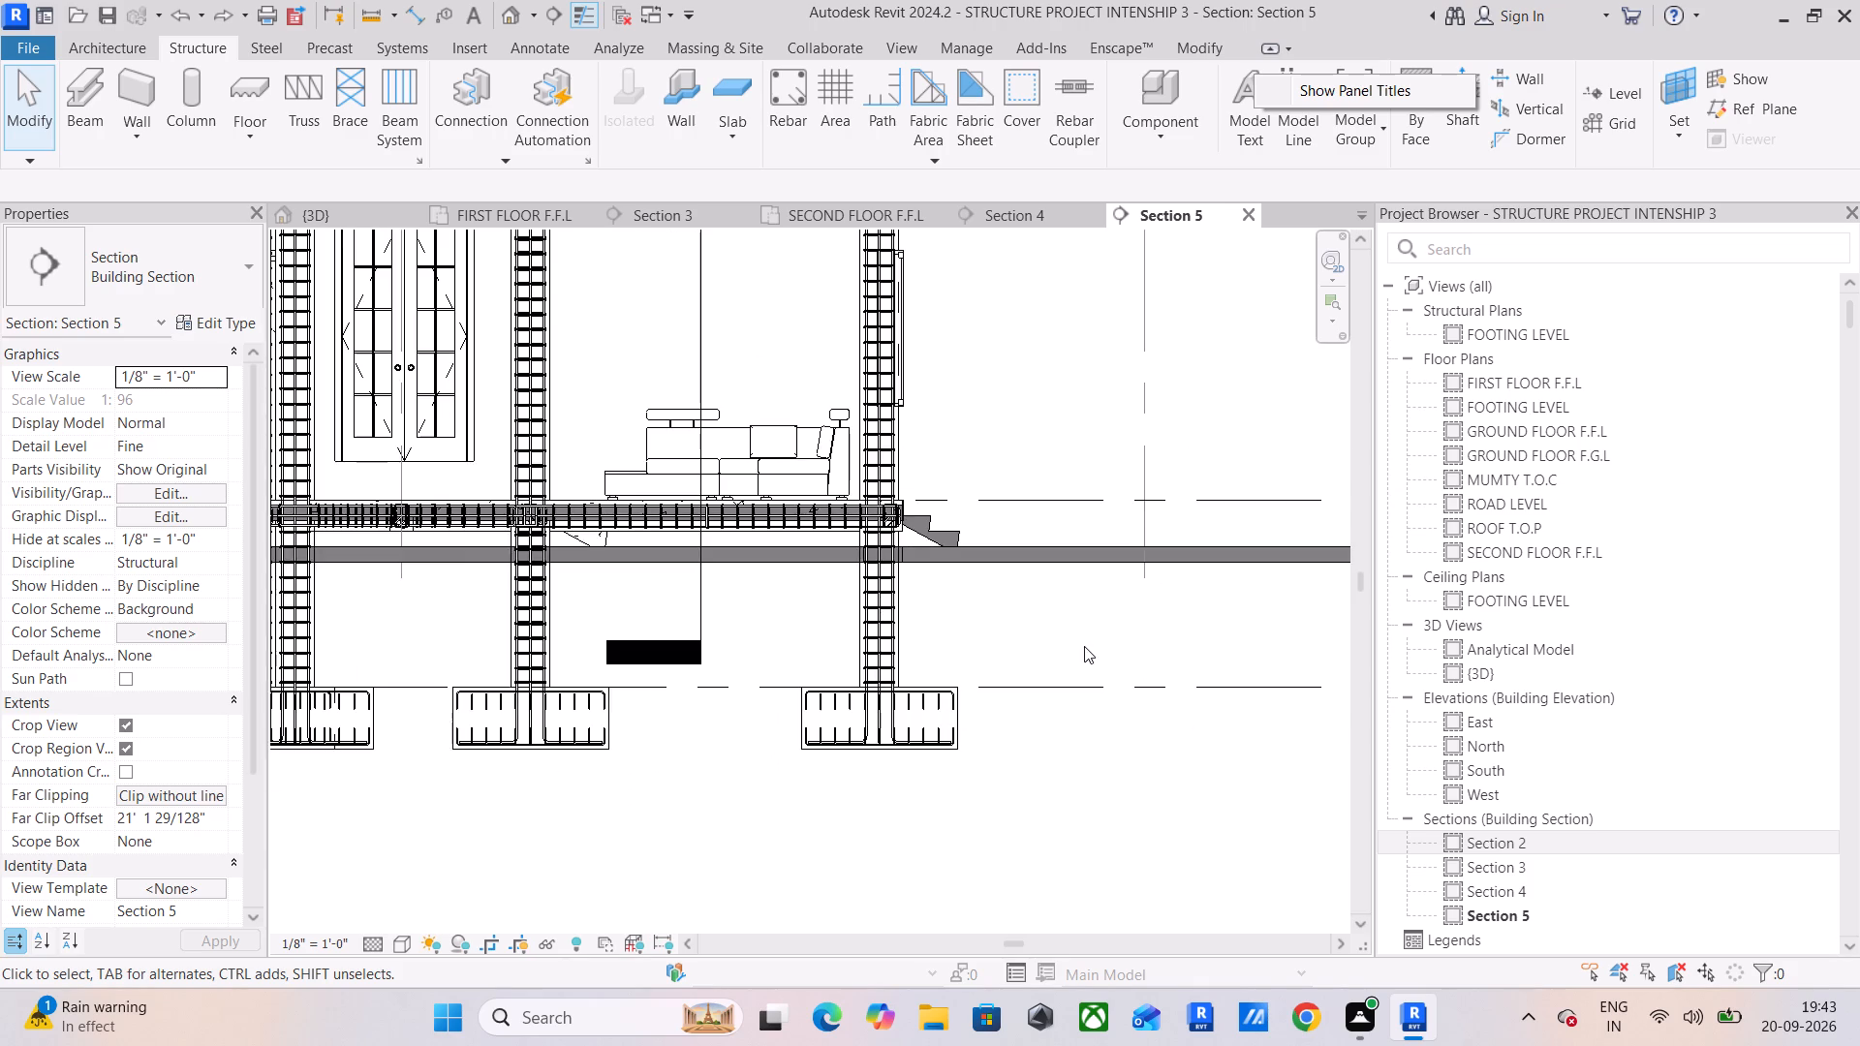
scroll(1085, 646, up, 1)
middle_click(1085, 646)
scroll(1085, 646, down, 1)
scroll(1085, 651, up, 1)
middle_click(1085, 652)
key(Escape)
key(Escape)
key(Escape)
key(Escape)
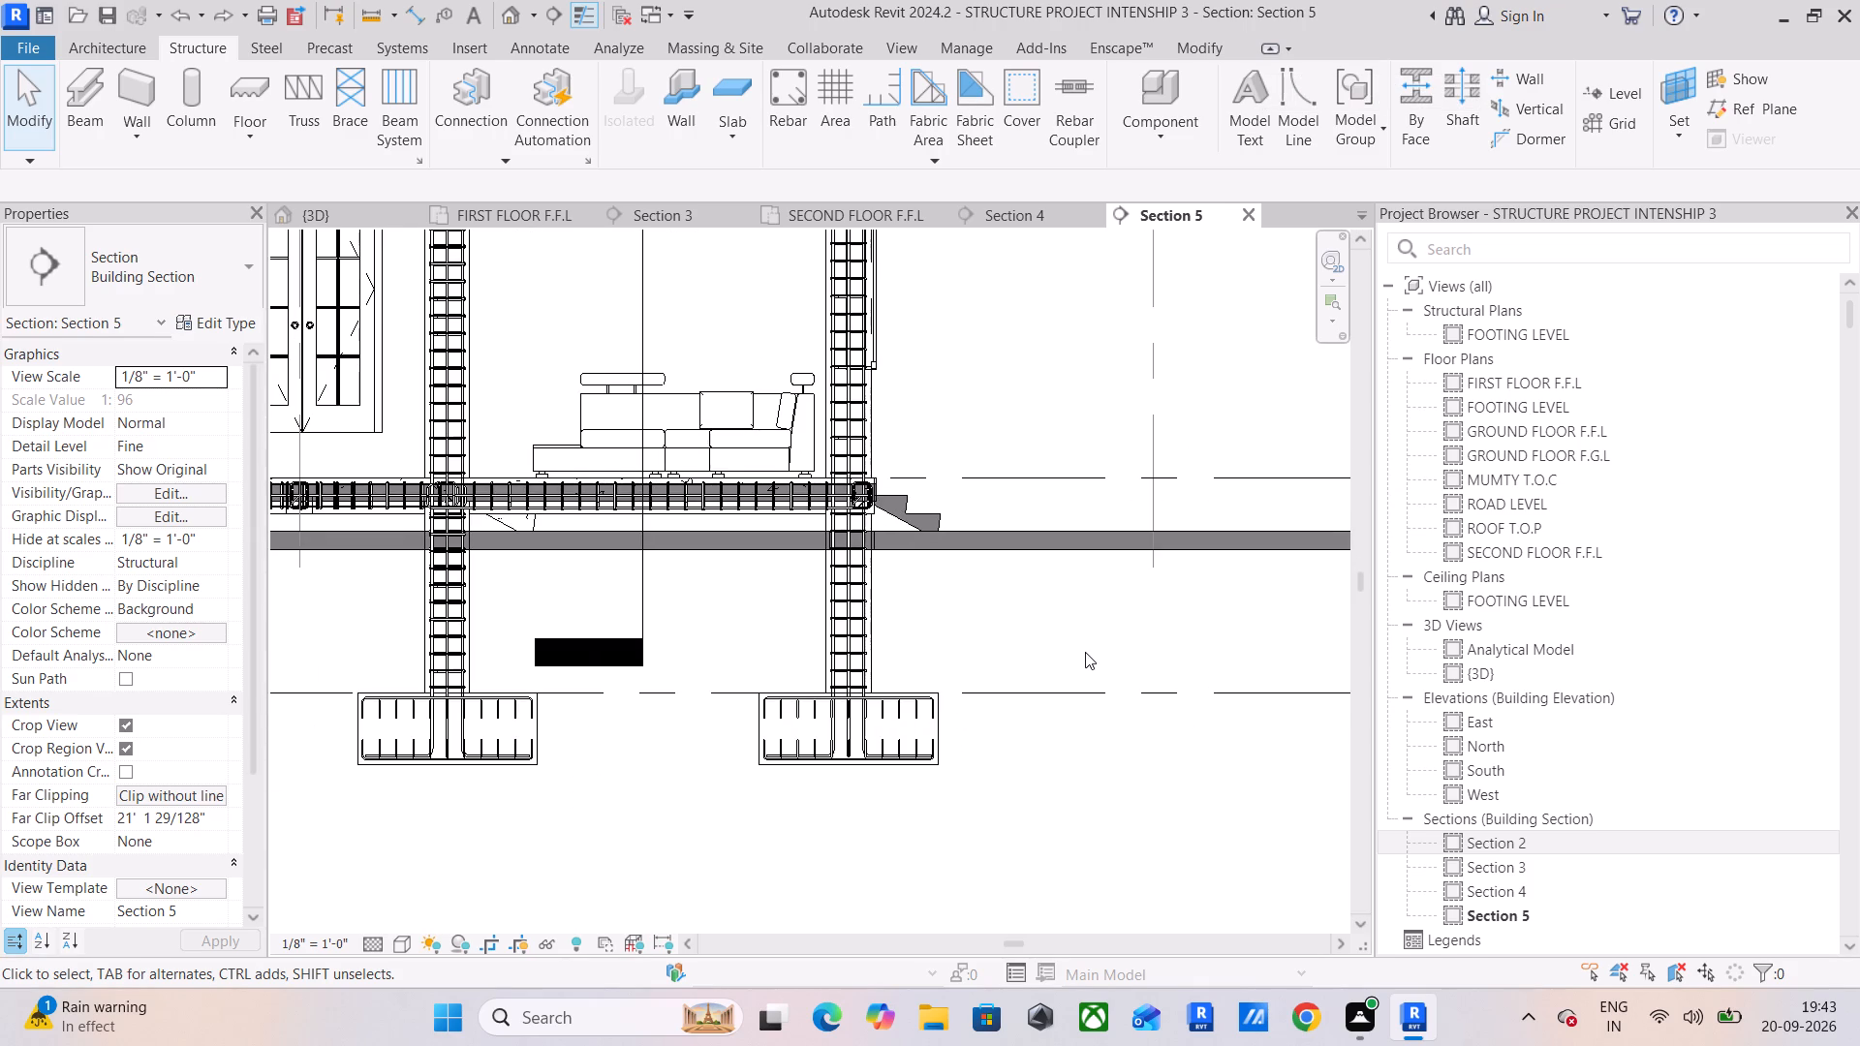
middle_drag(1085, 652, 1114, 584)
scroll(1114, 584, down, 11)
middle_drag(1098, 621, 1100, 629)
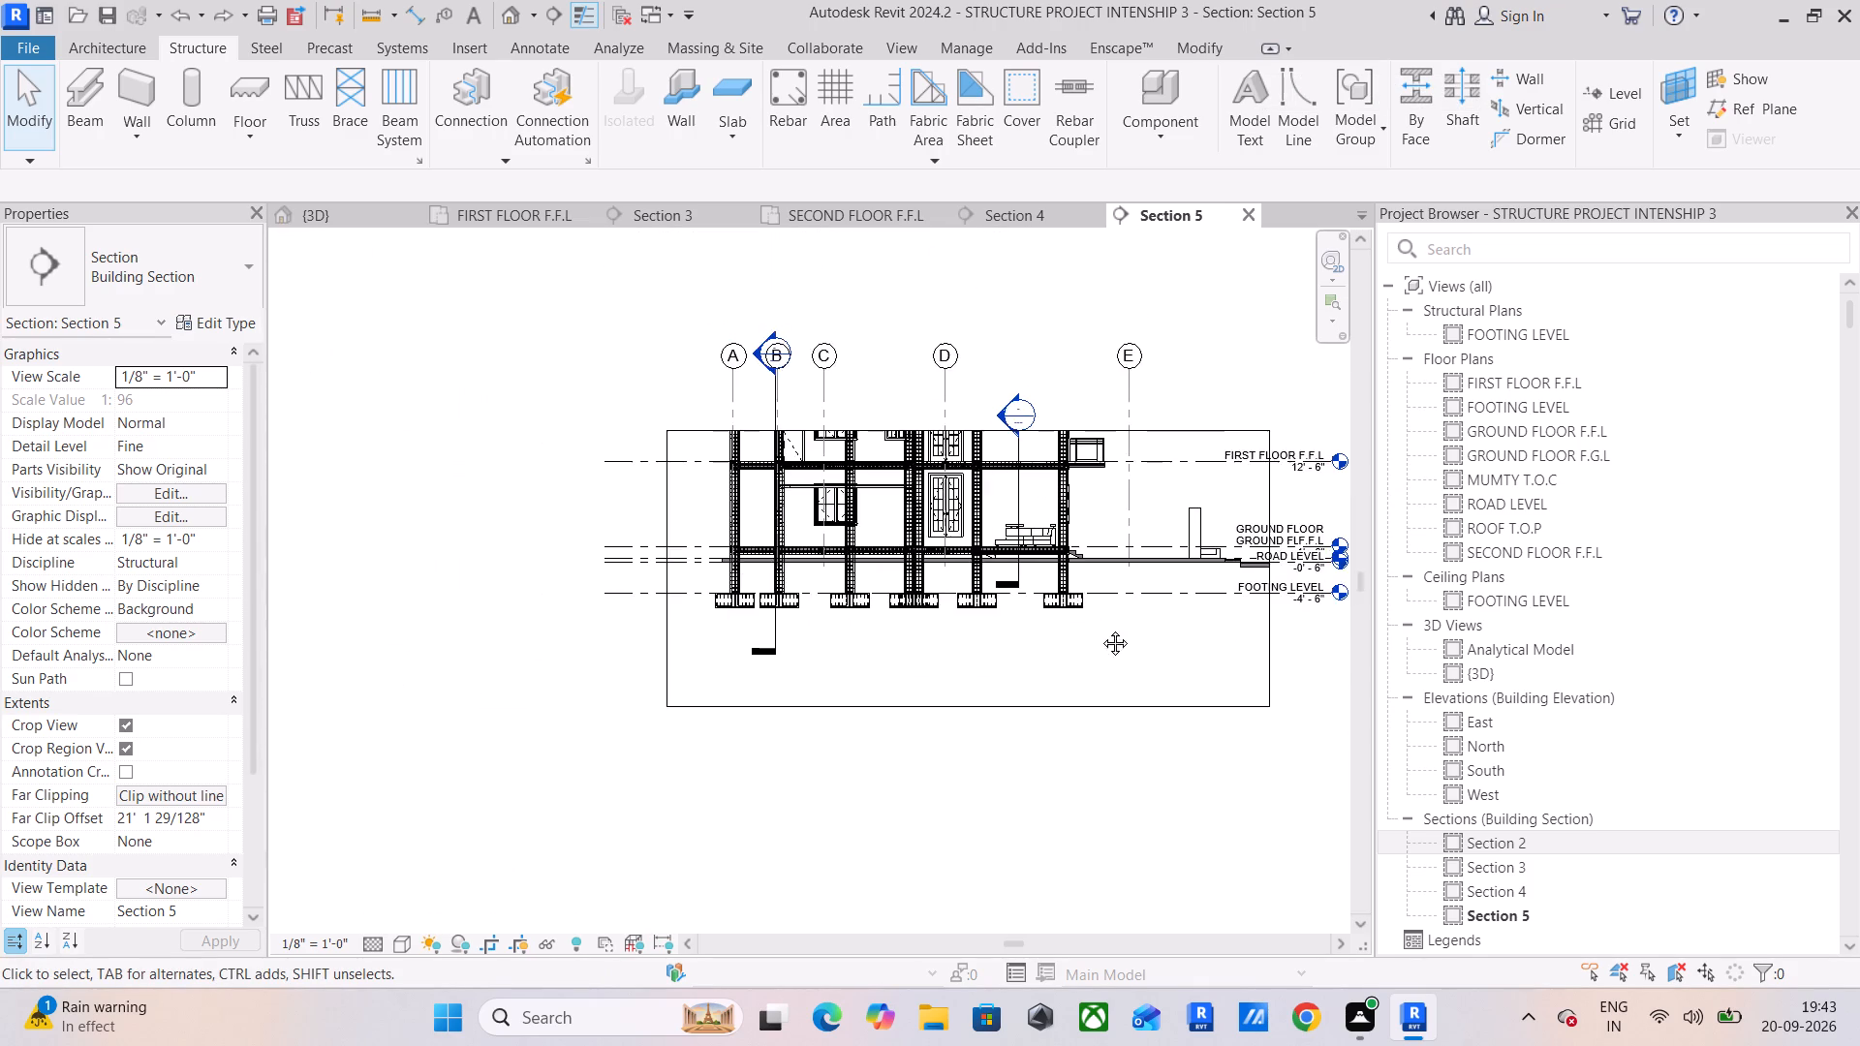
middle_drag(1100, 629, 1128, 731)
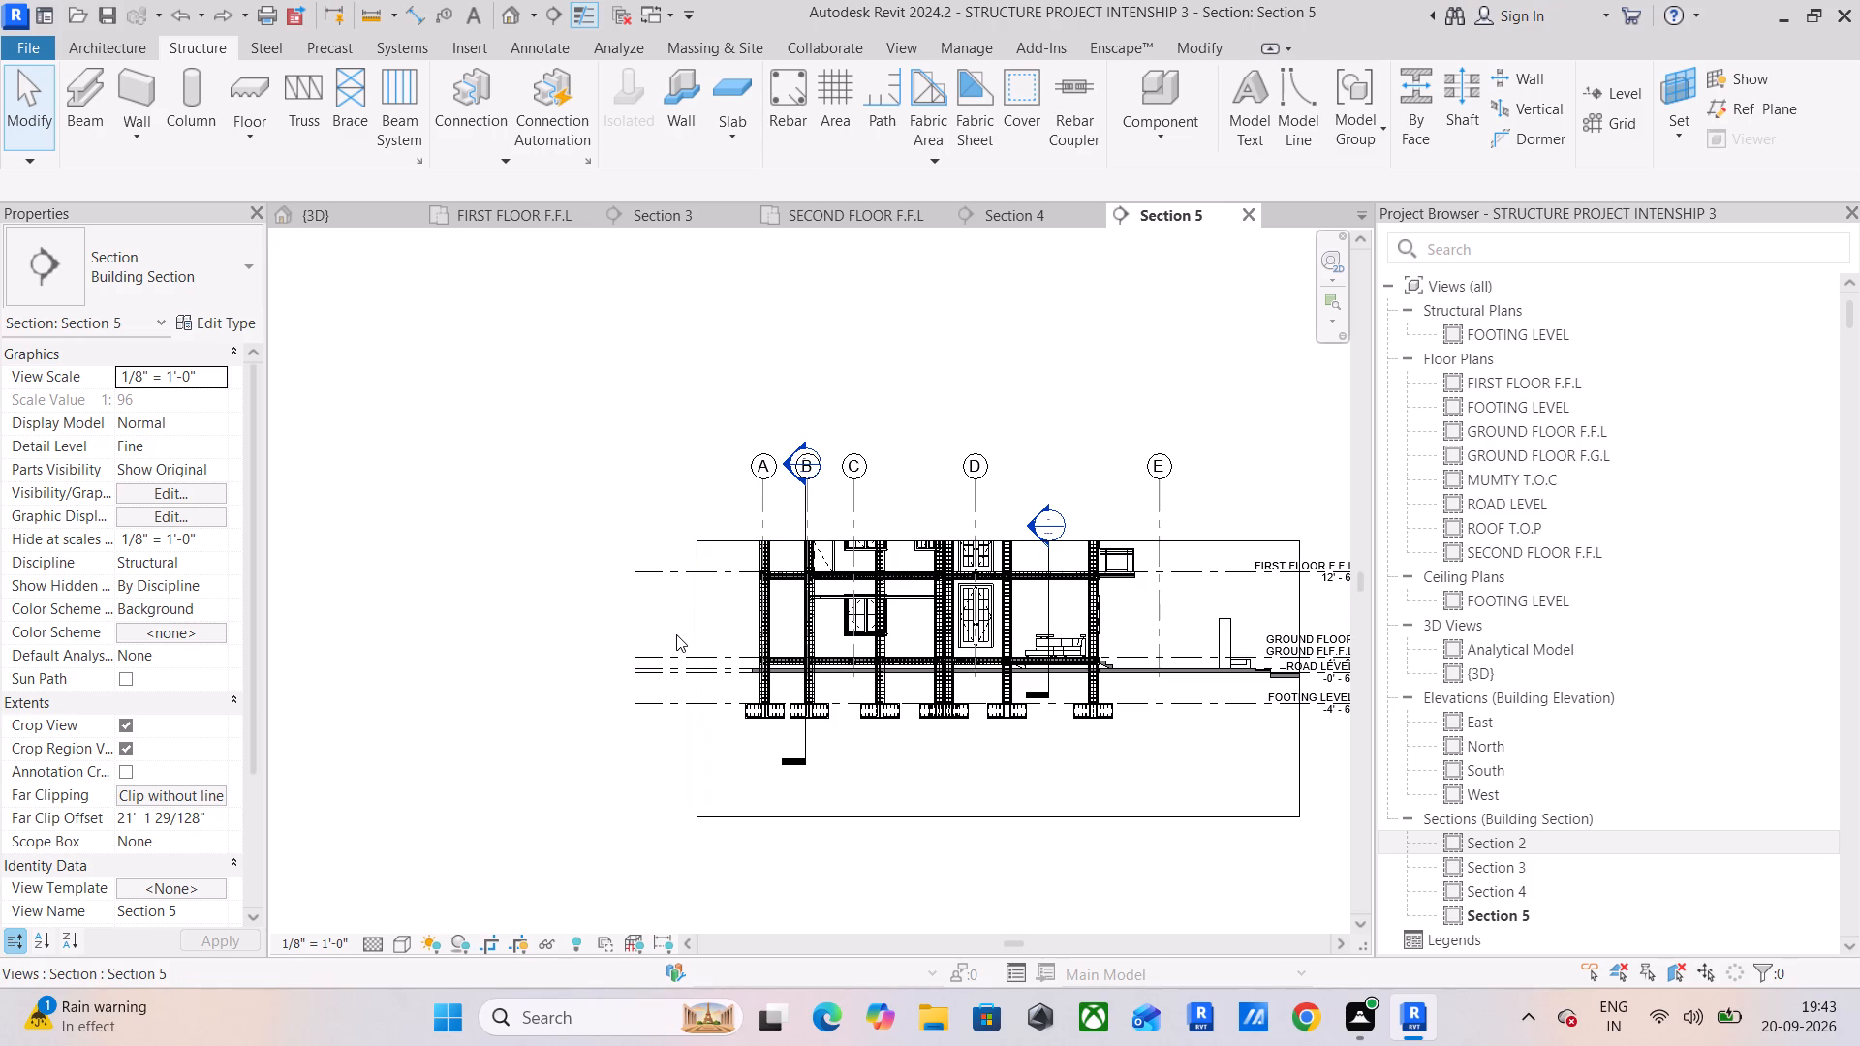
middle_drag(676, 633, 653, 635)
middle_drag(854, 743, 731, 626)
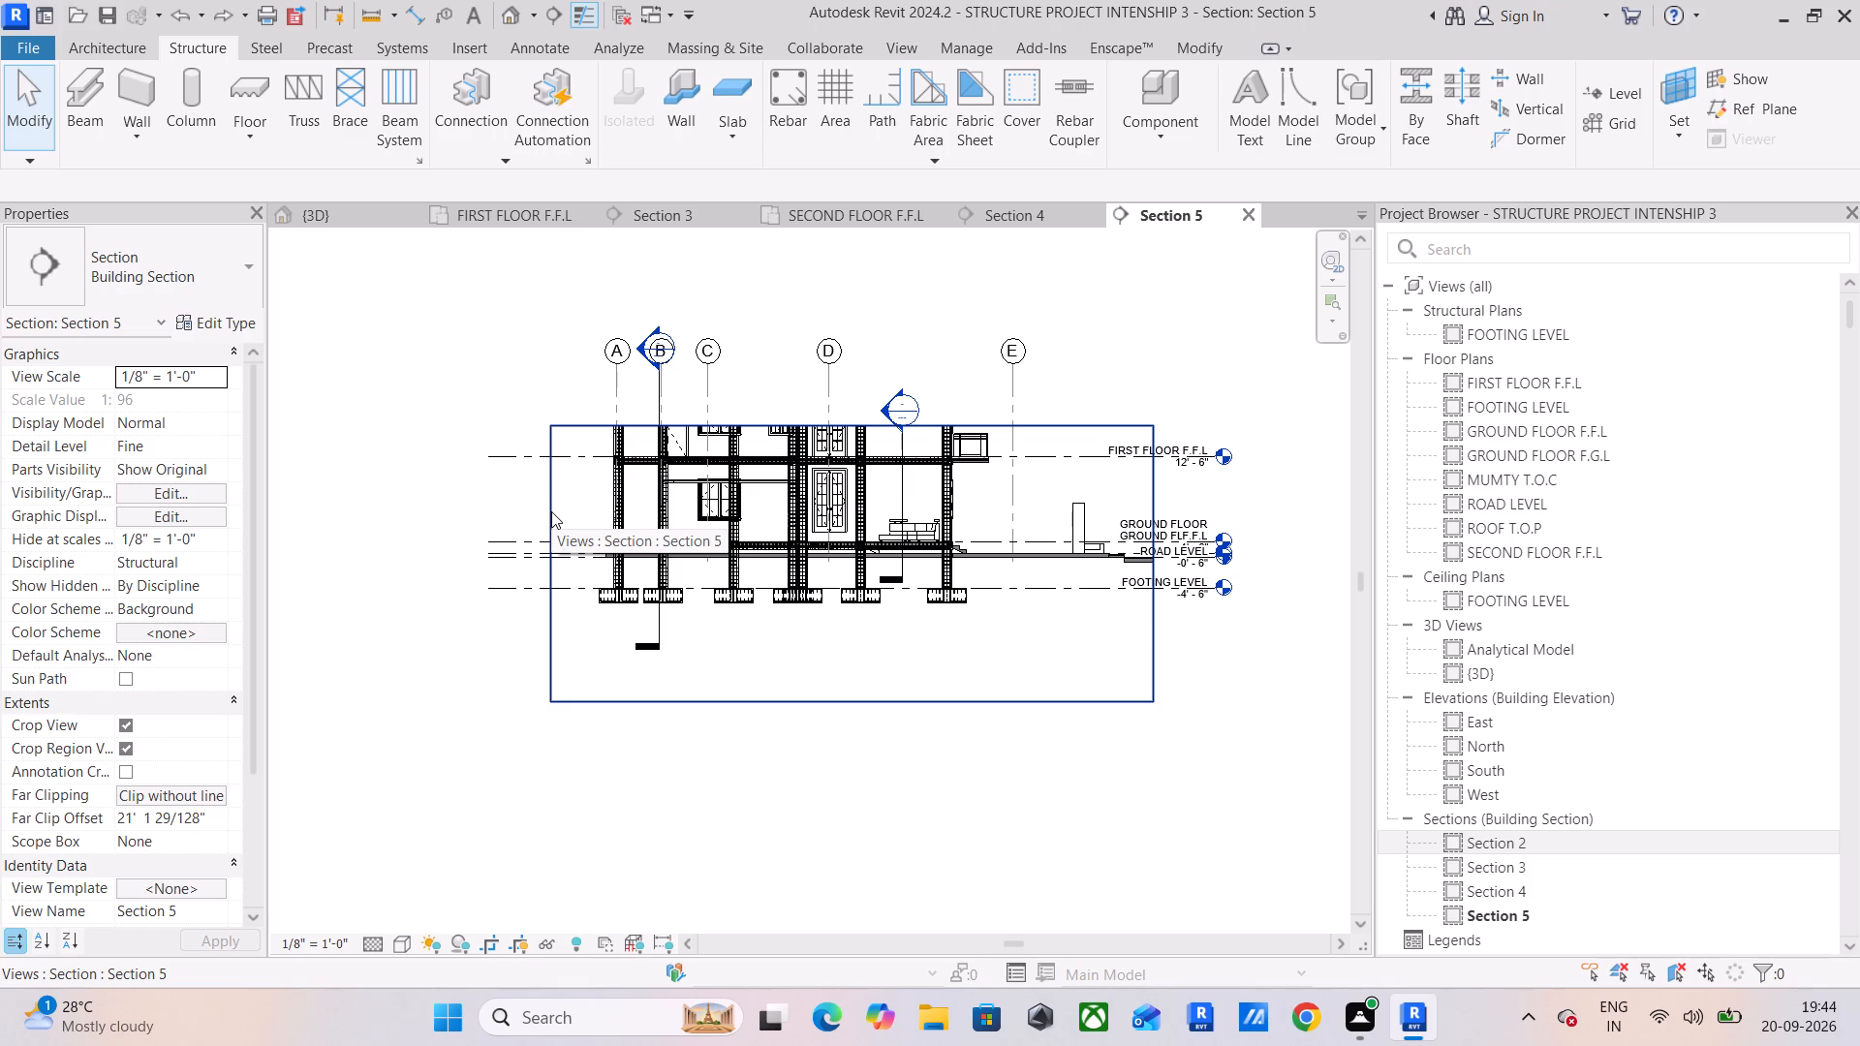
scroll(551, 511, down, 4)
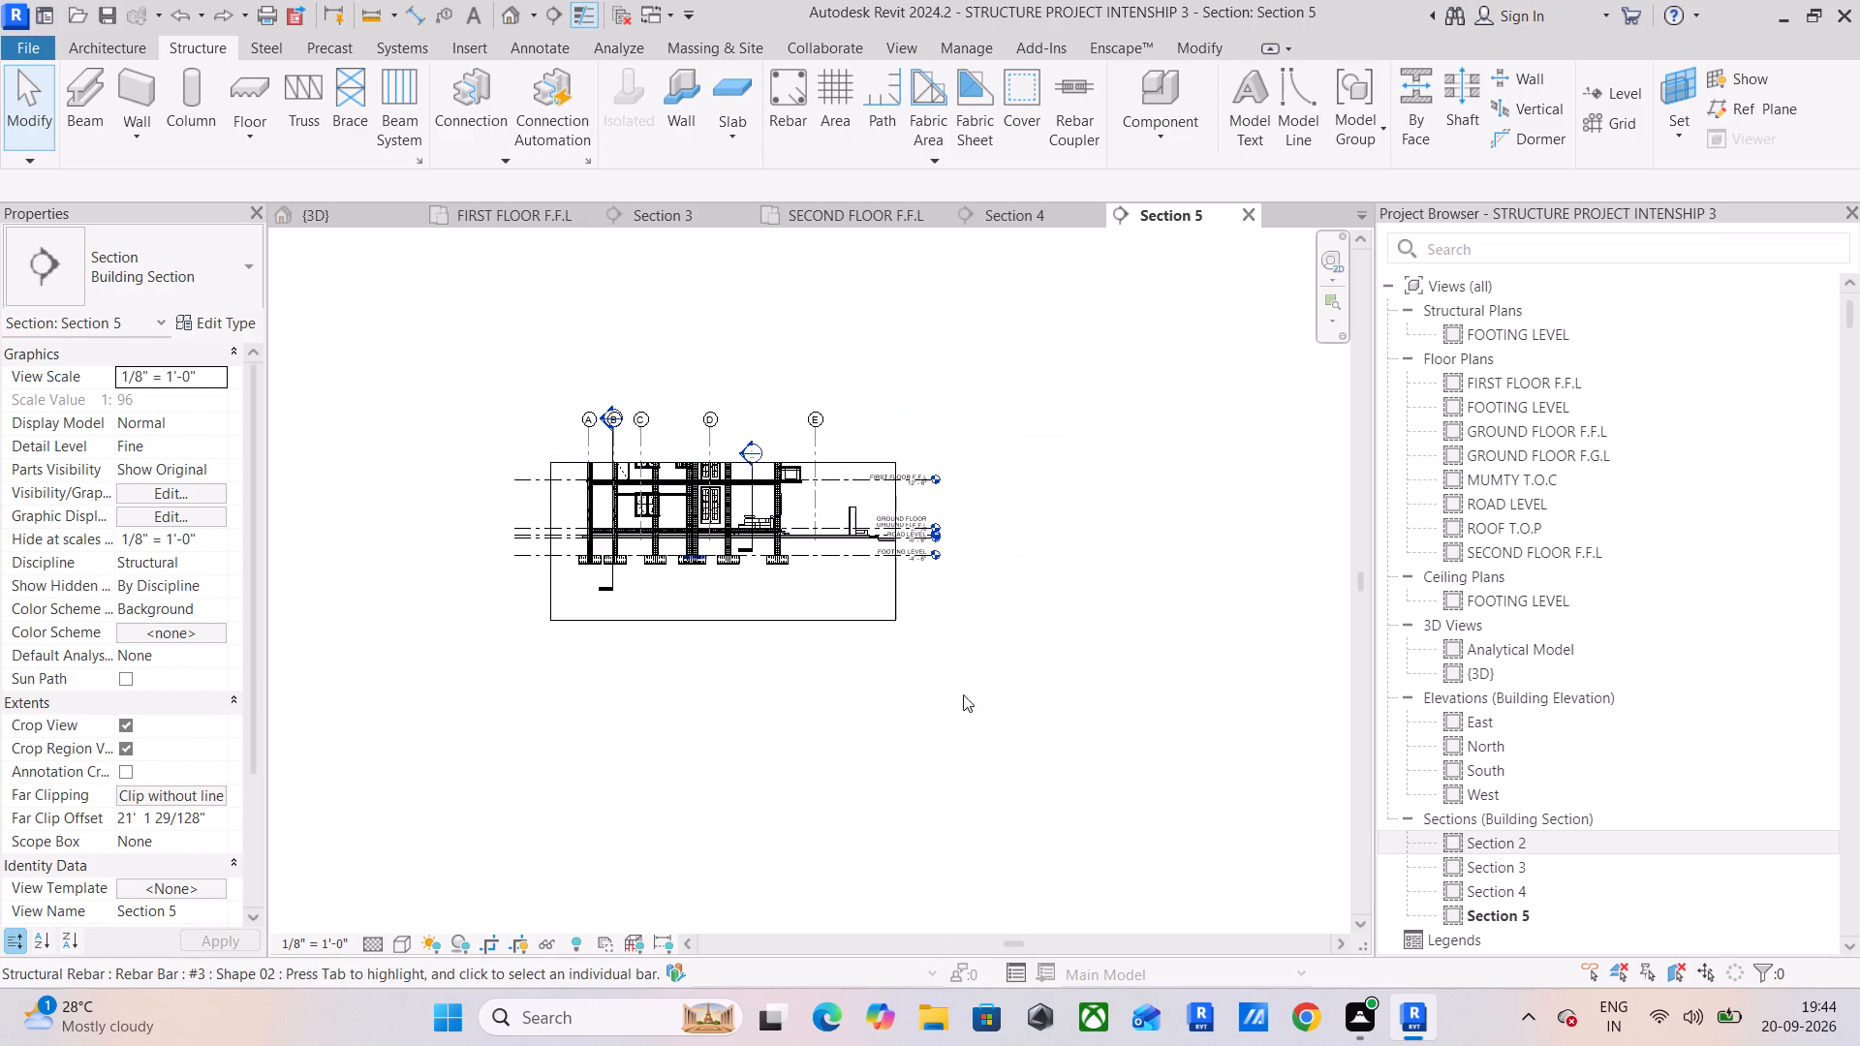
scroll(659, 561, up, 18)
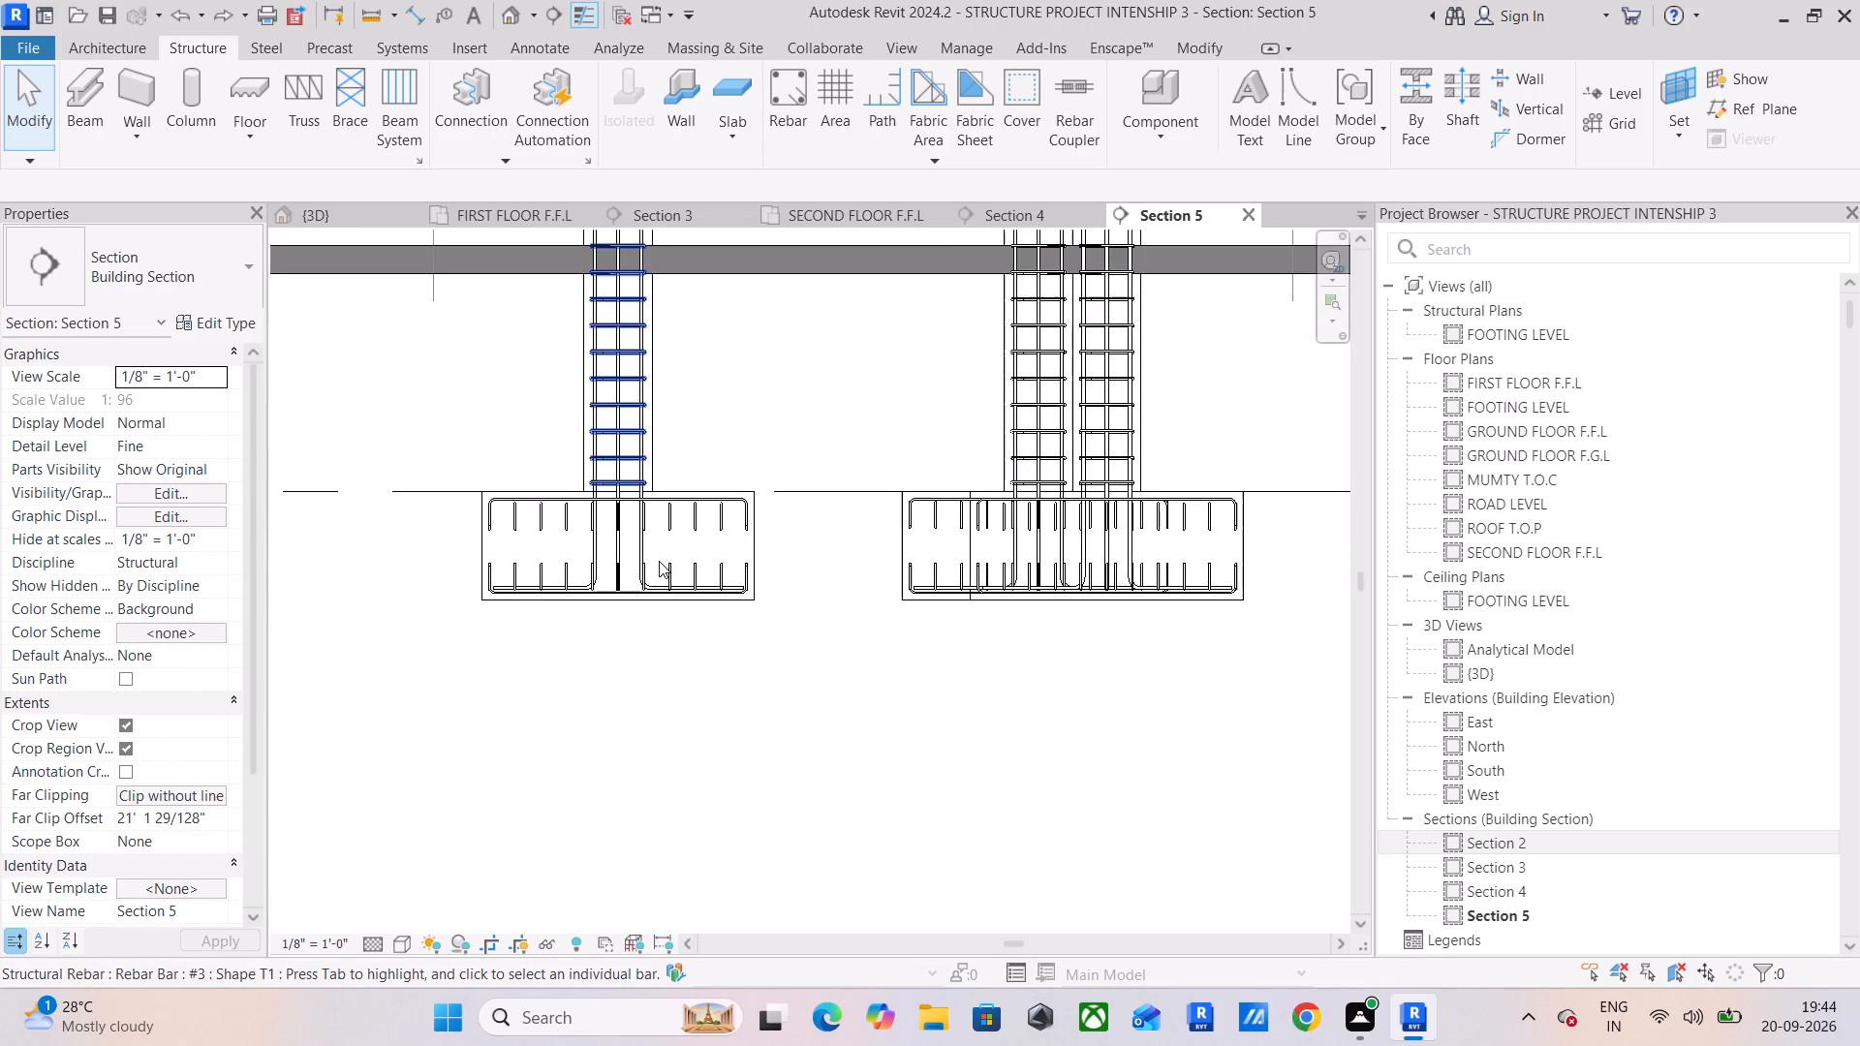
scroll(659, 561, up, 4)
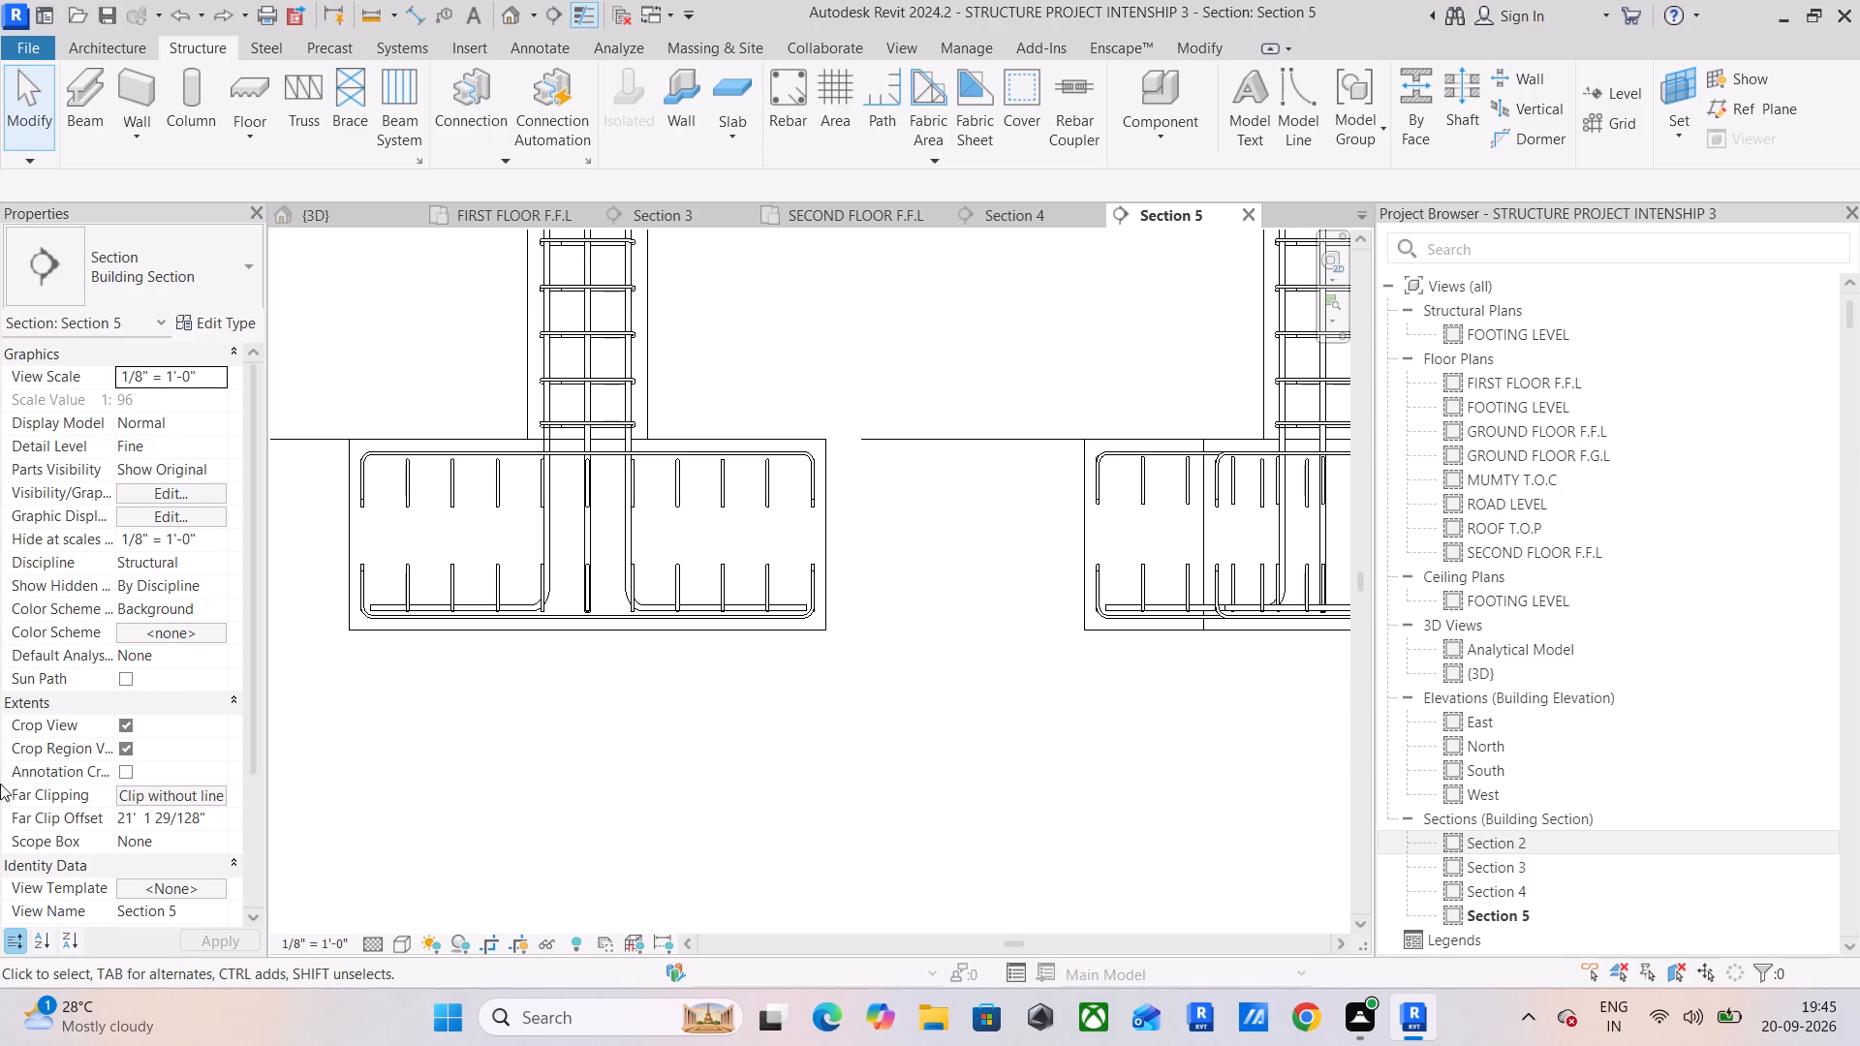
scroll(1286, 415, down, 4)
middle_drag(996, 479, 939, 497)
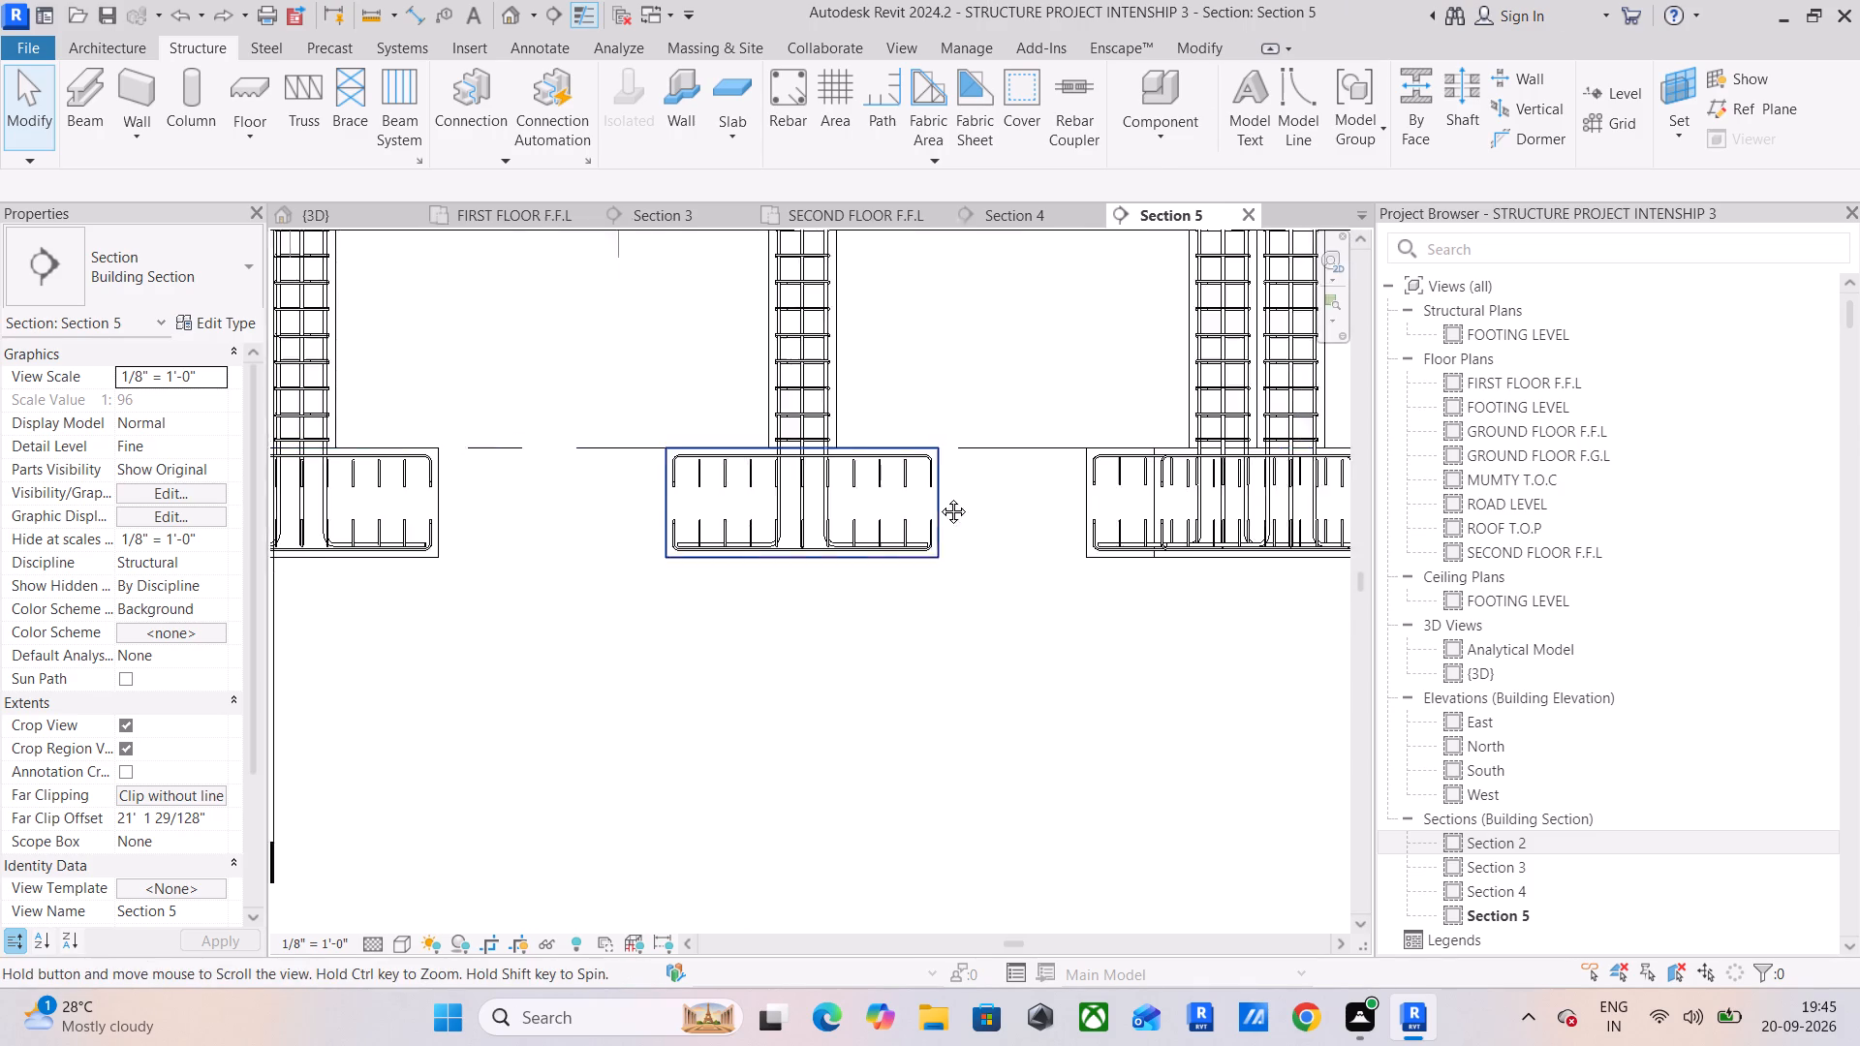
middle_drag(939, 497, 799, 495)
scroll(799, 495, down, 5)
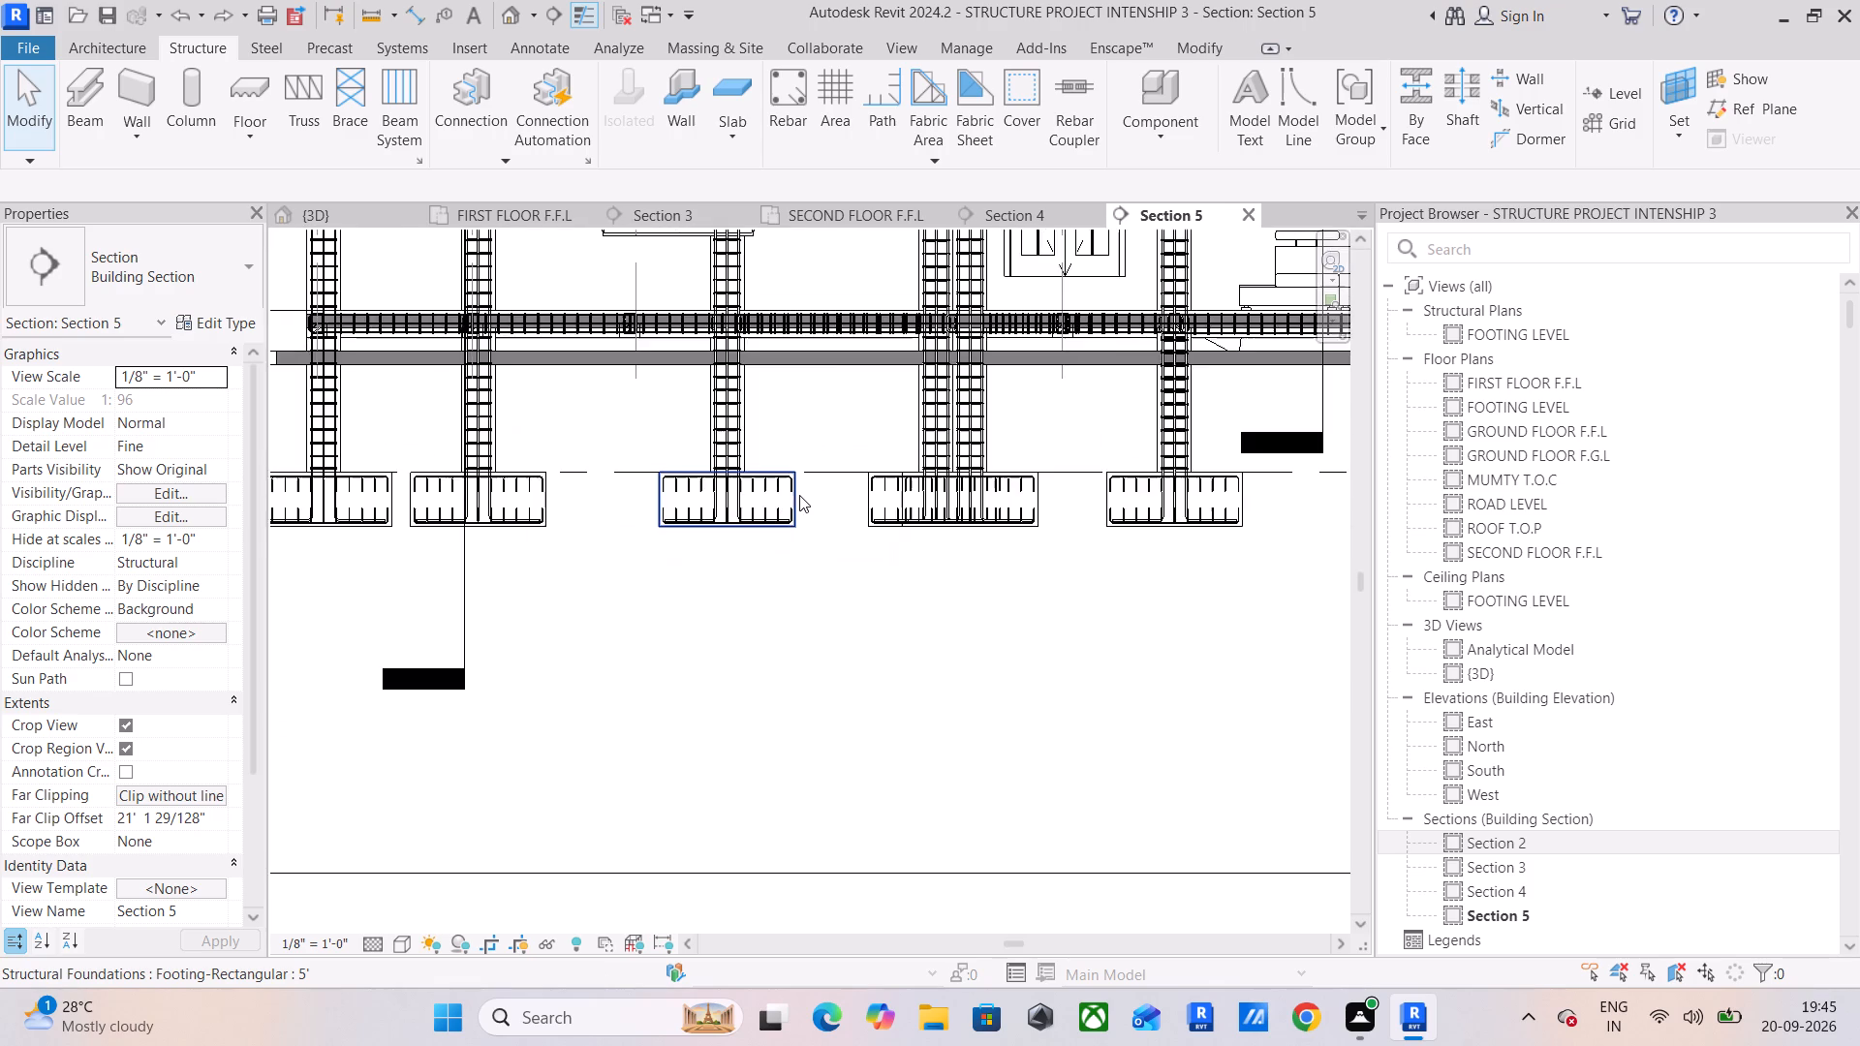
scroll(799, 495, down, 5)
Temporarily hide the linked model intenship project 3.rvt in Section 5, leaving only the structural elements.
middle_drag(1068, 465, 801, 680)
scroll(859, 638, up, 13)
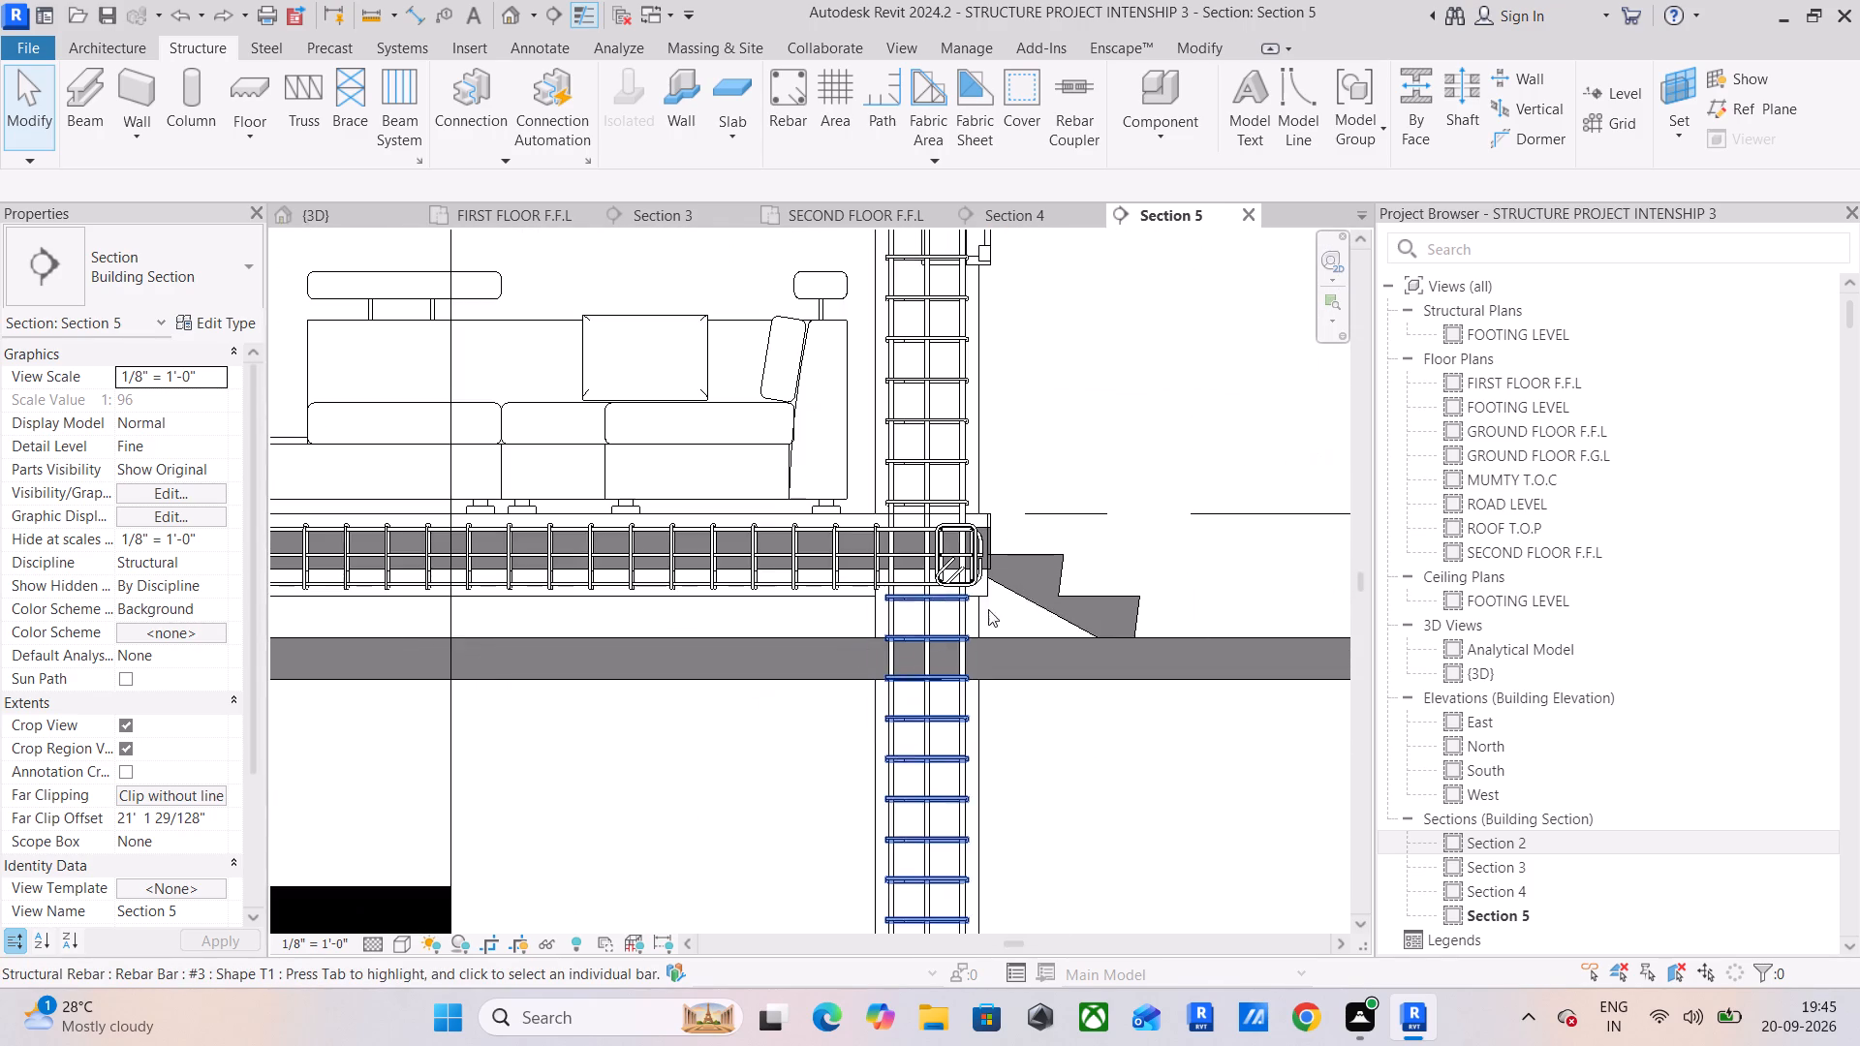
scroll(1070, 574, up, 4)
click(1051, 579)
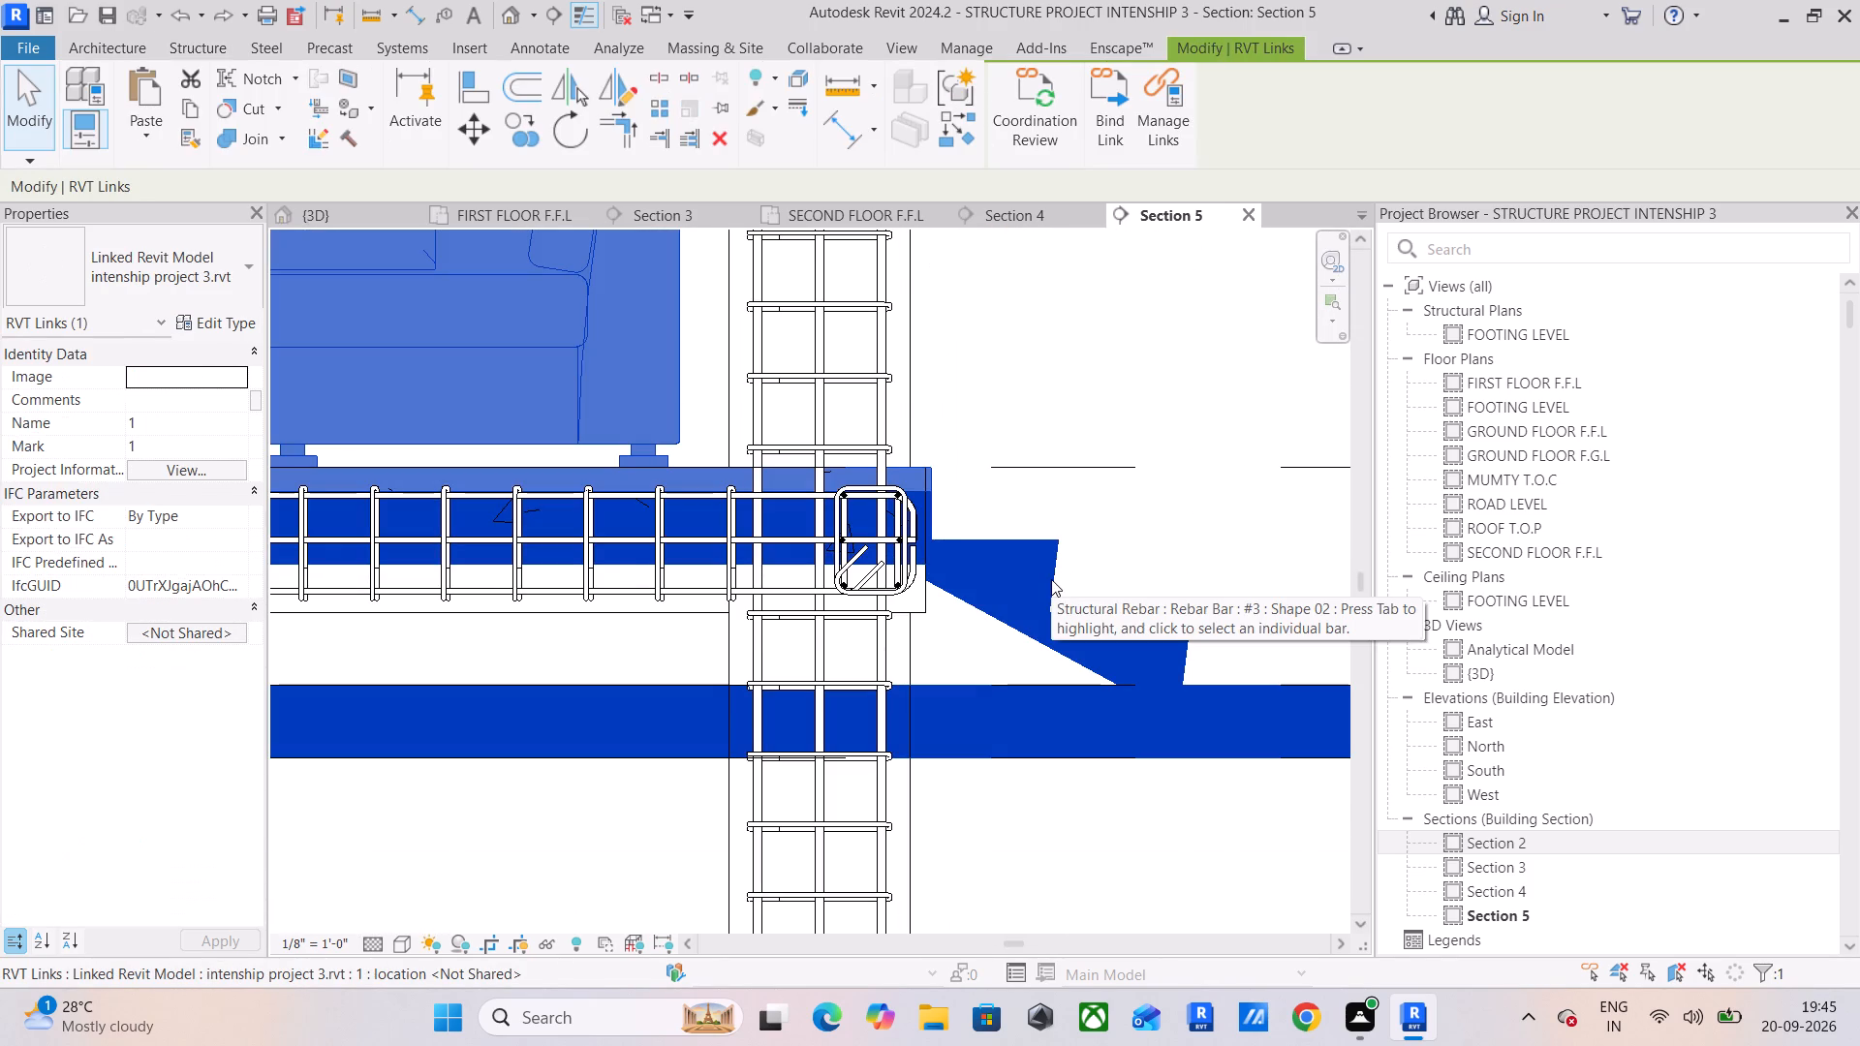
text(HH)
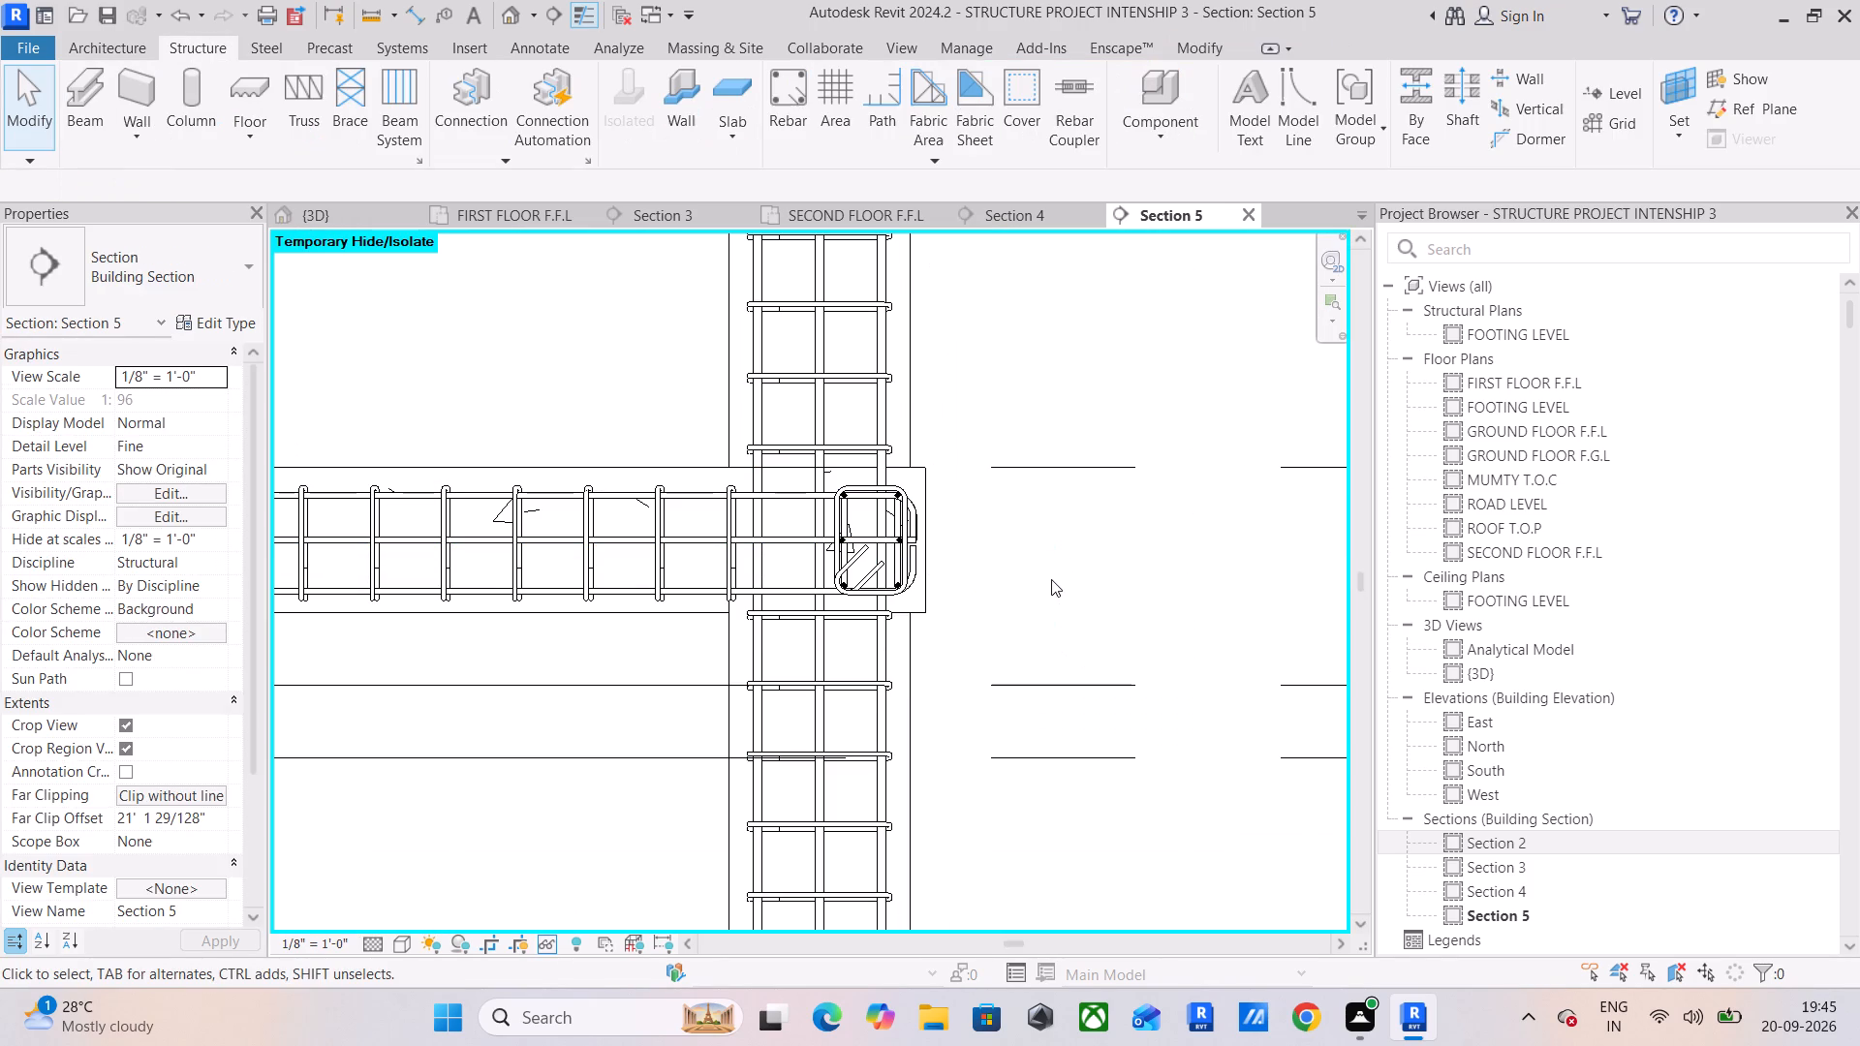
Examine the ground-floor beam reinforcement and its junctions with the columns along Section 5, including the paired columns.
scroll(1135, 800, down, 3)
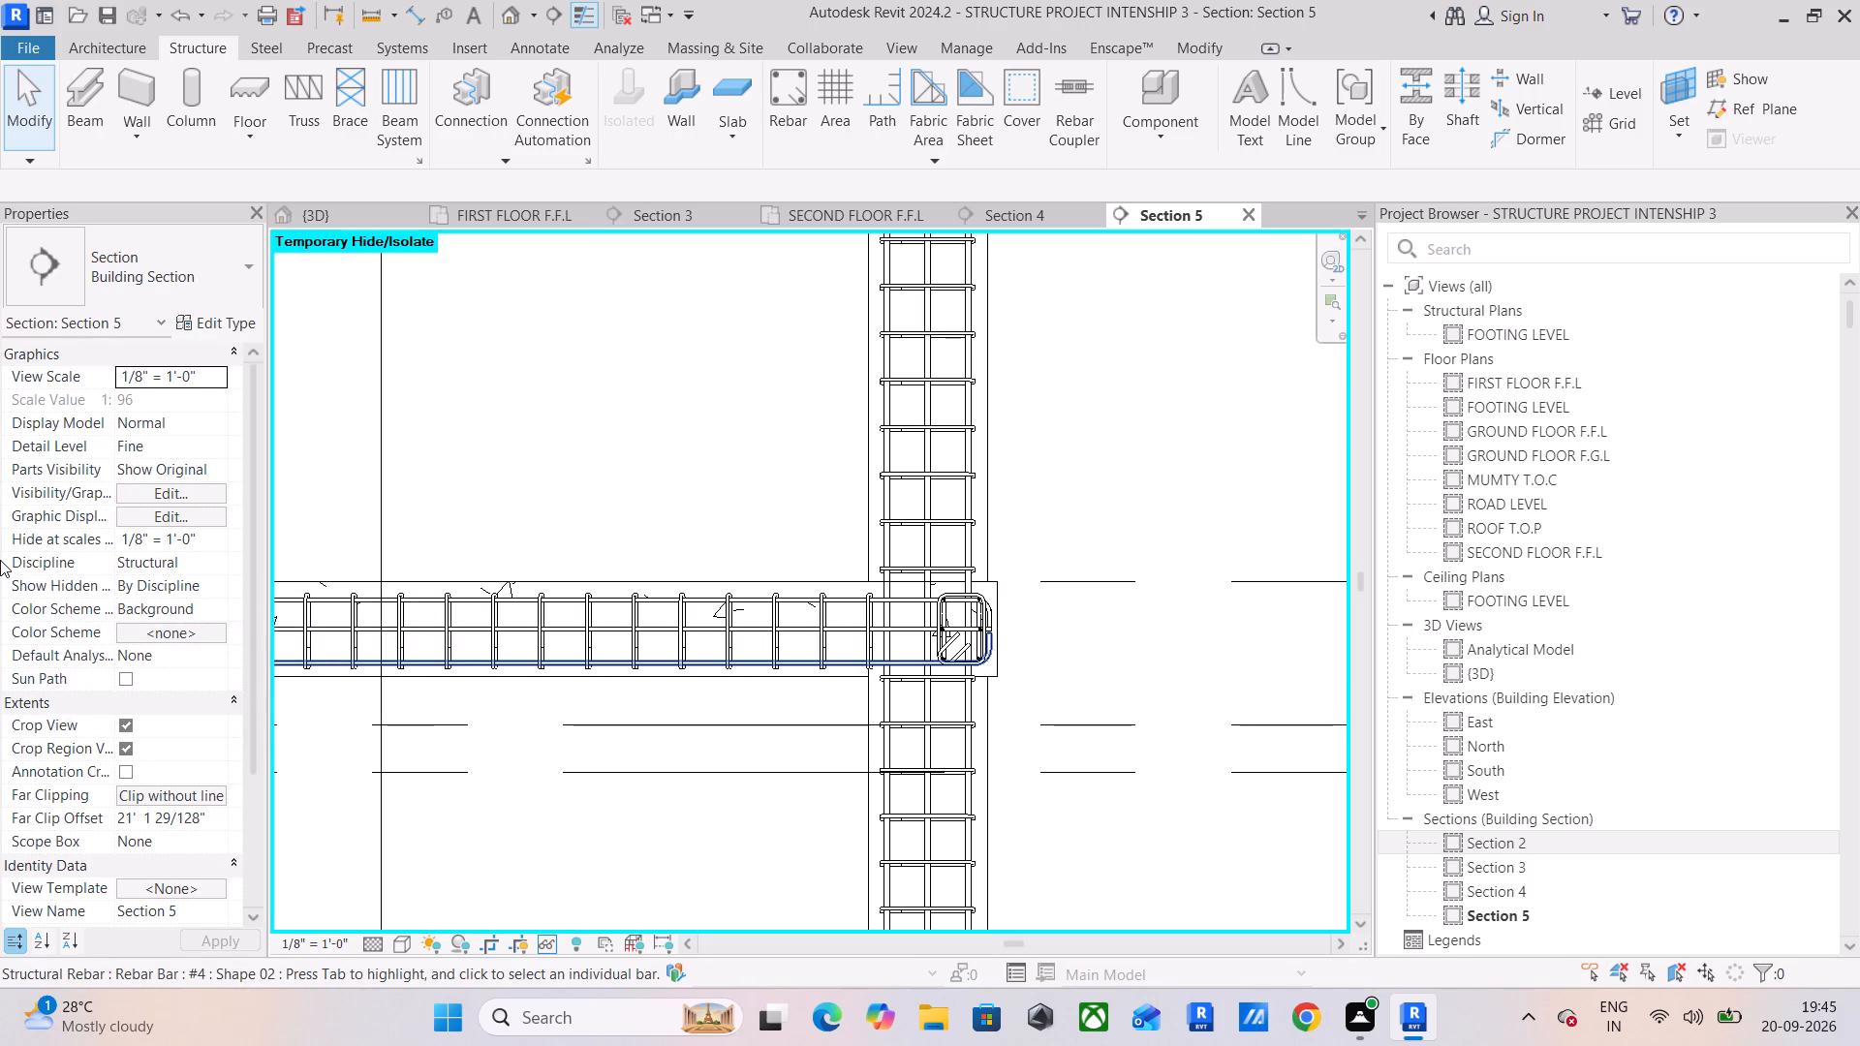
scroll(0, 560, down, 6)
scroll(769, 483, down, 6)
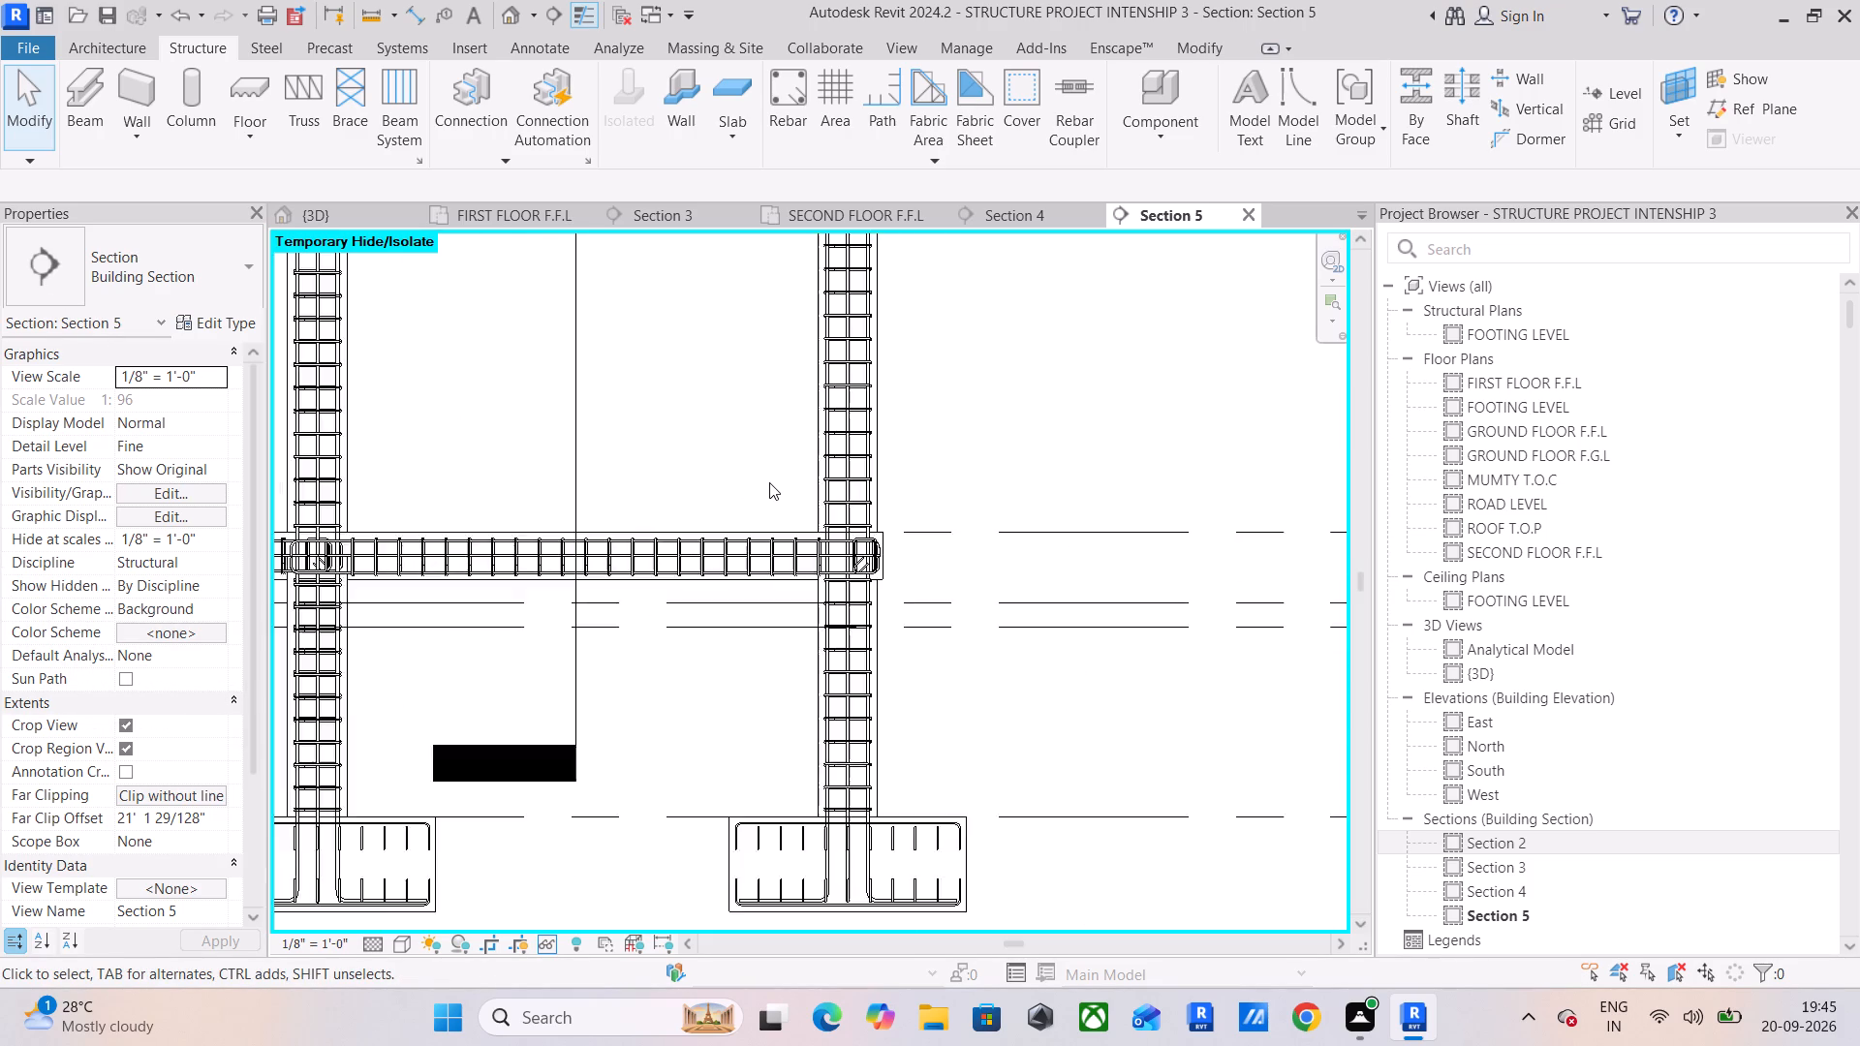
scroll(769, 482, down, 3)
middle_drag(754, 486, 1172, 633)
middle_drag(763, 643, 954, 643)
scroll(853, 664, up, 6)
scroll(933, 652, up, 5)
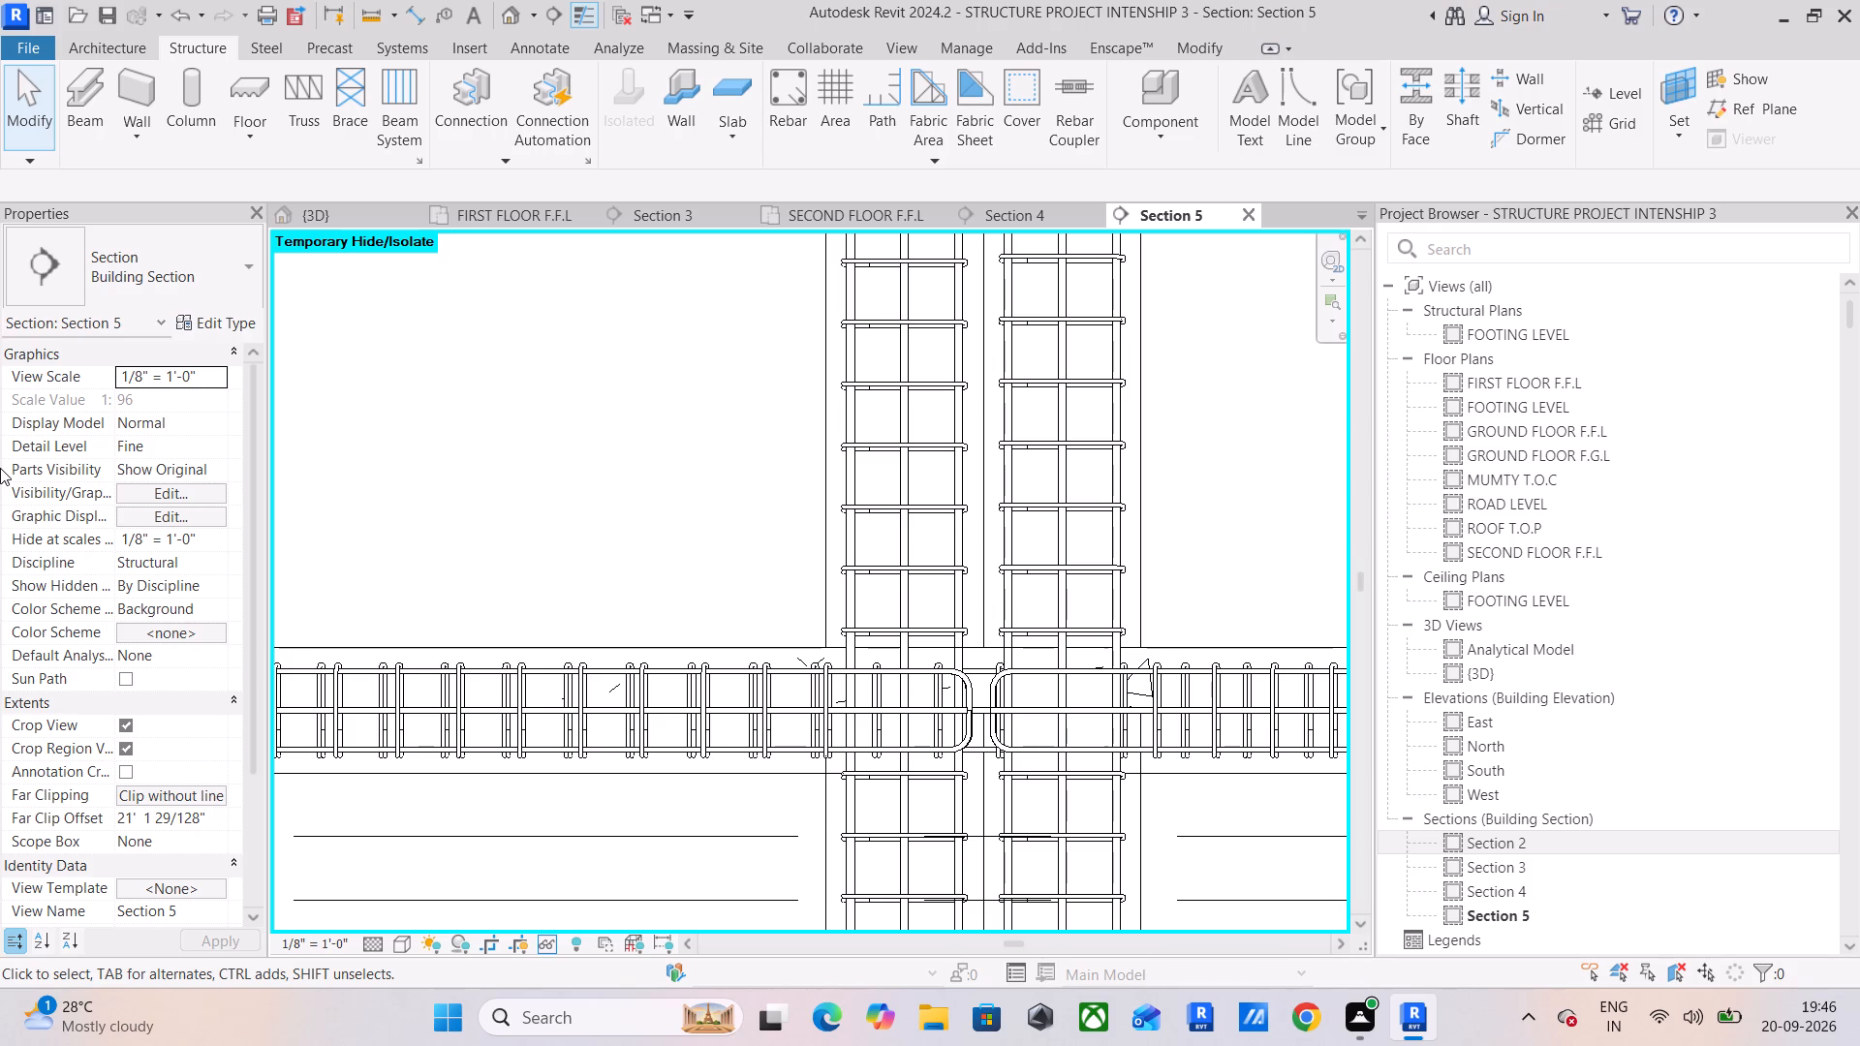
scroll(0, 468, down, 4)
scroll(687, 519, down, 3)
middle_drag(687, 519, 1503, 655)
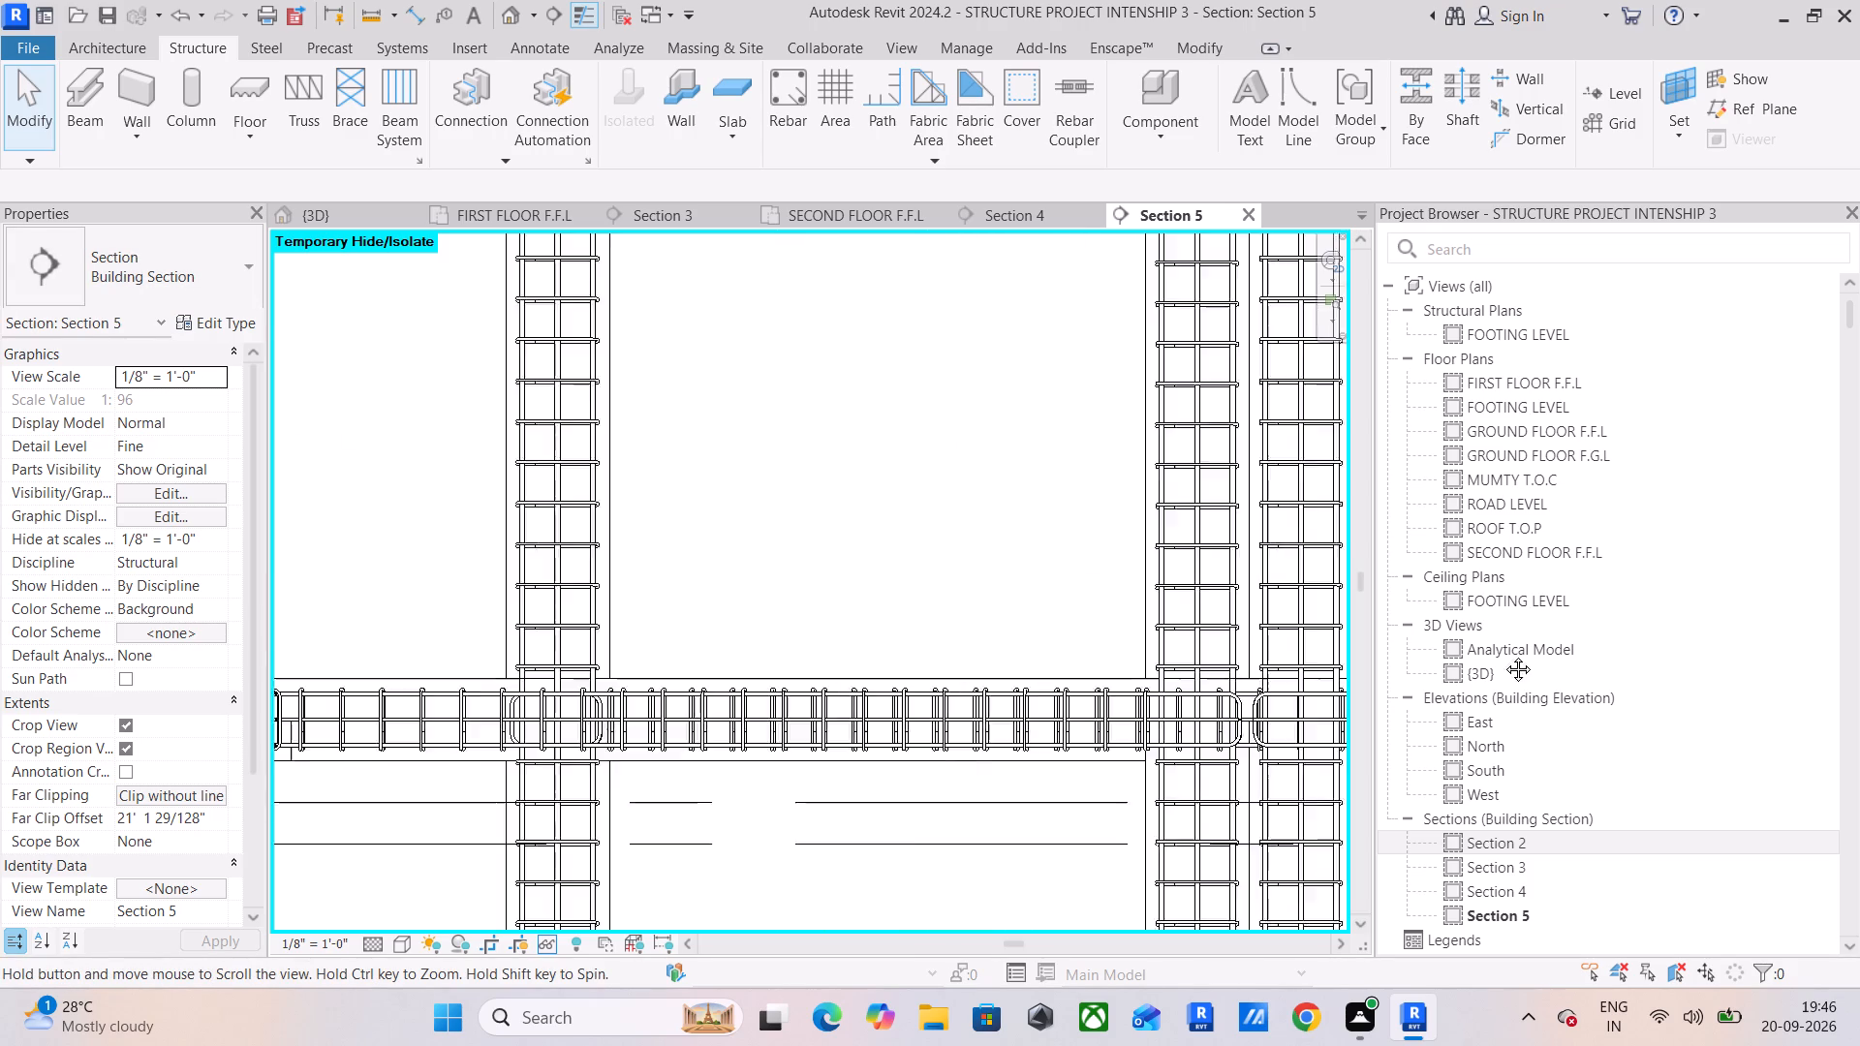
middle_drag(1503, 655, 1283, 631)
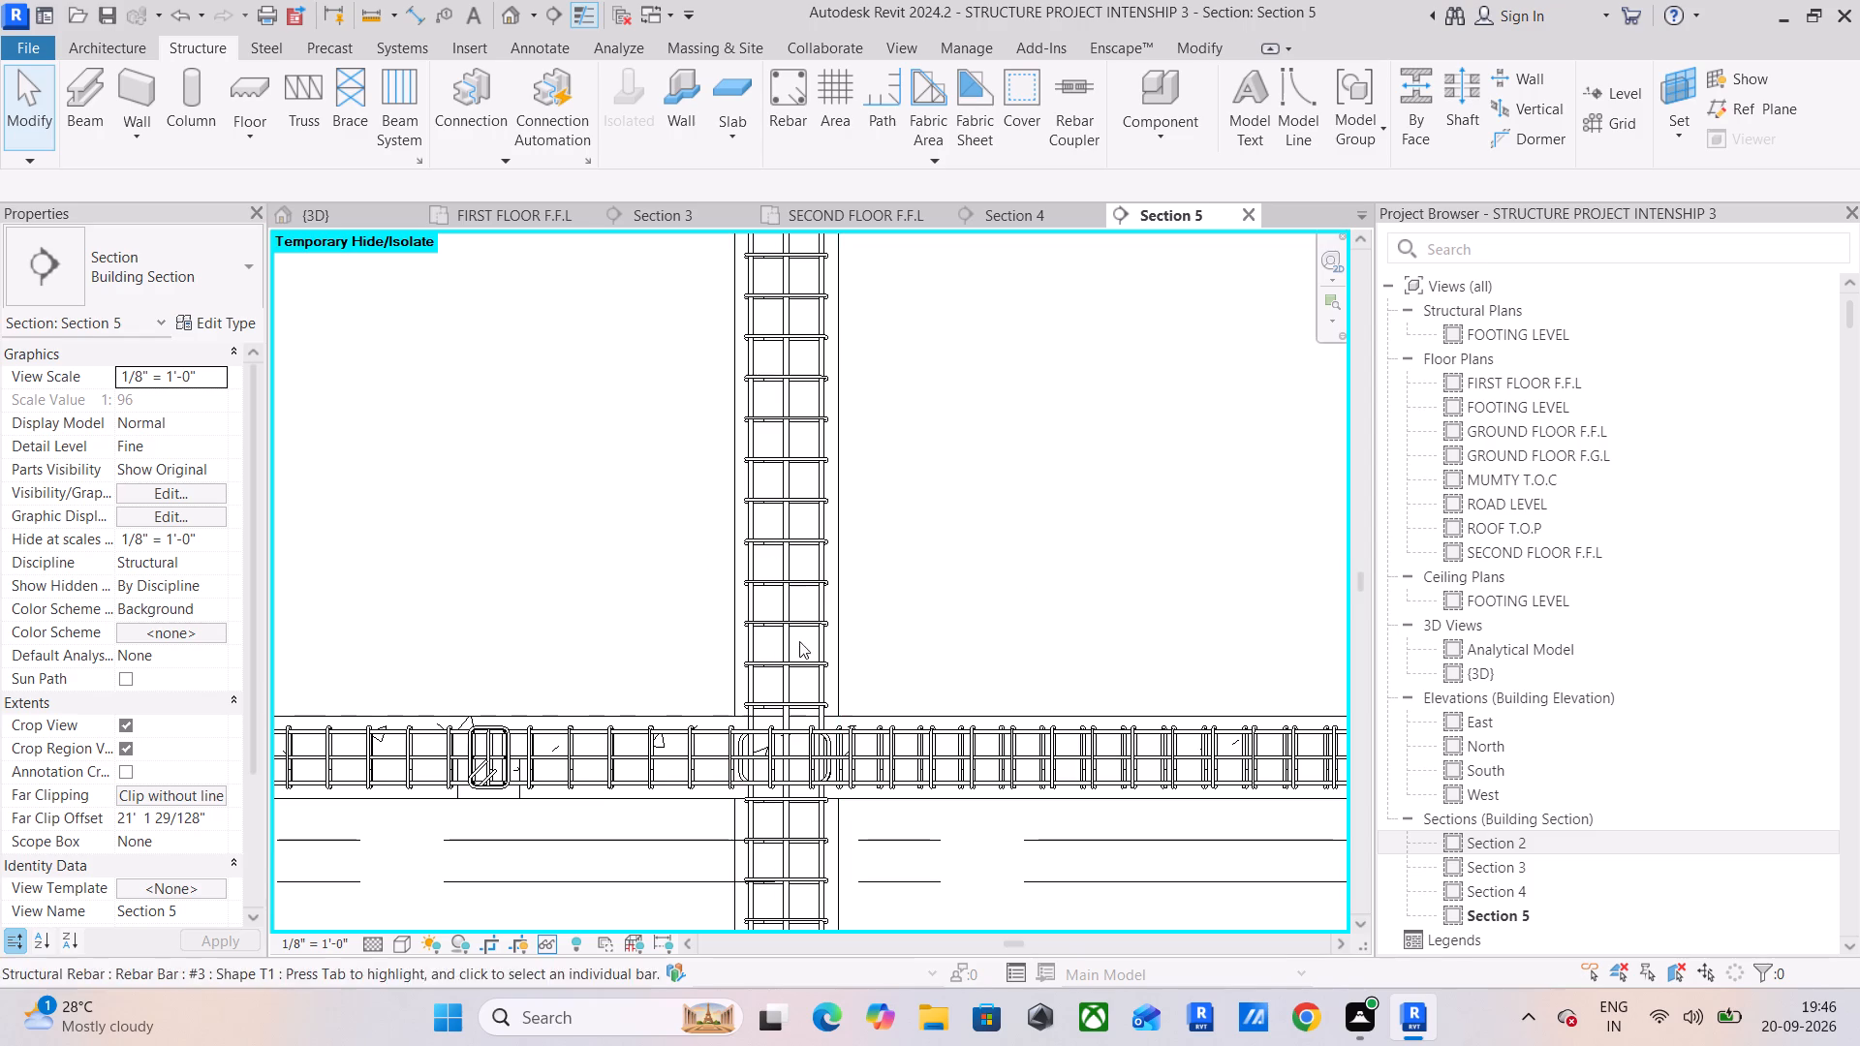
scroll(853, 548, down, 4)
middle_drag(853, 548, 1272, 553)
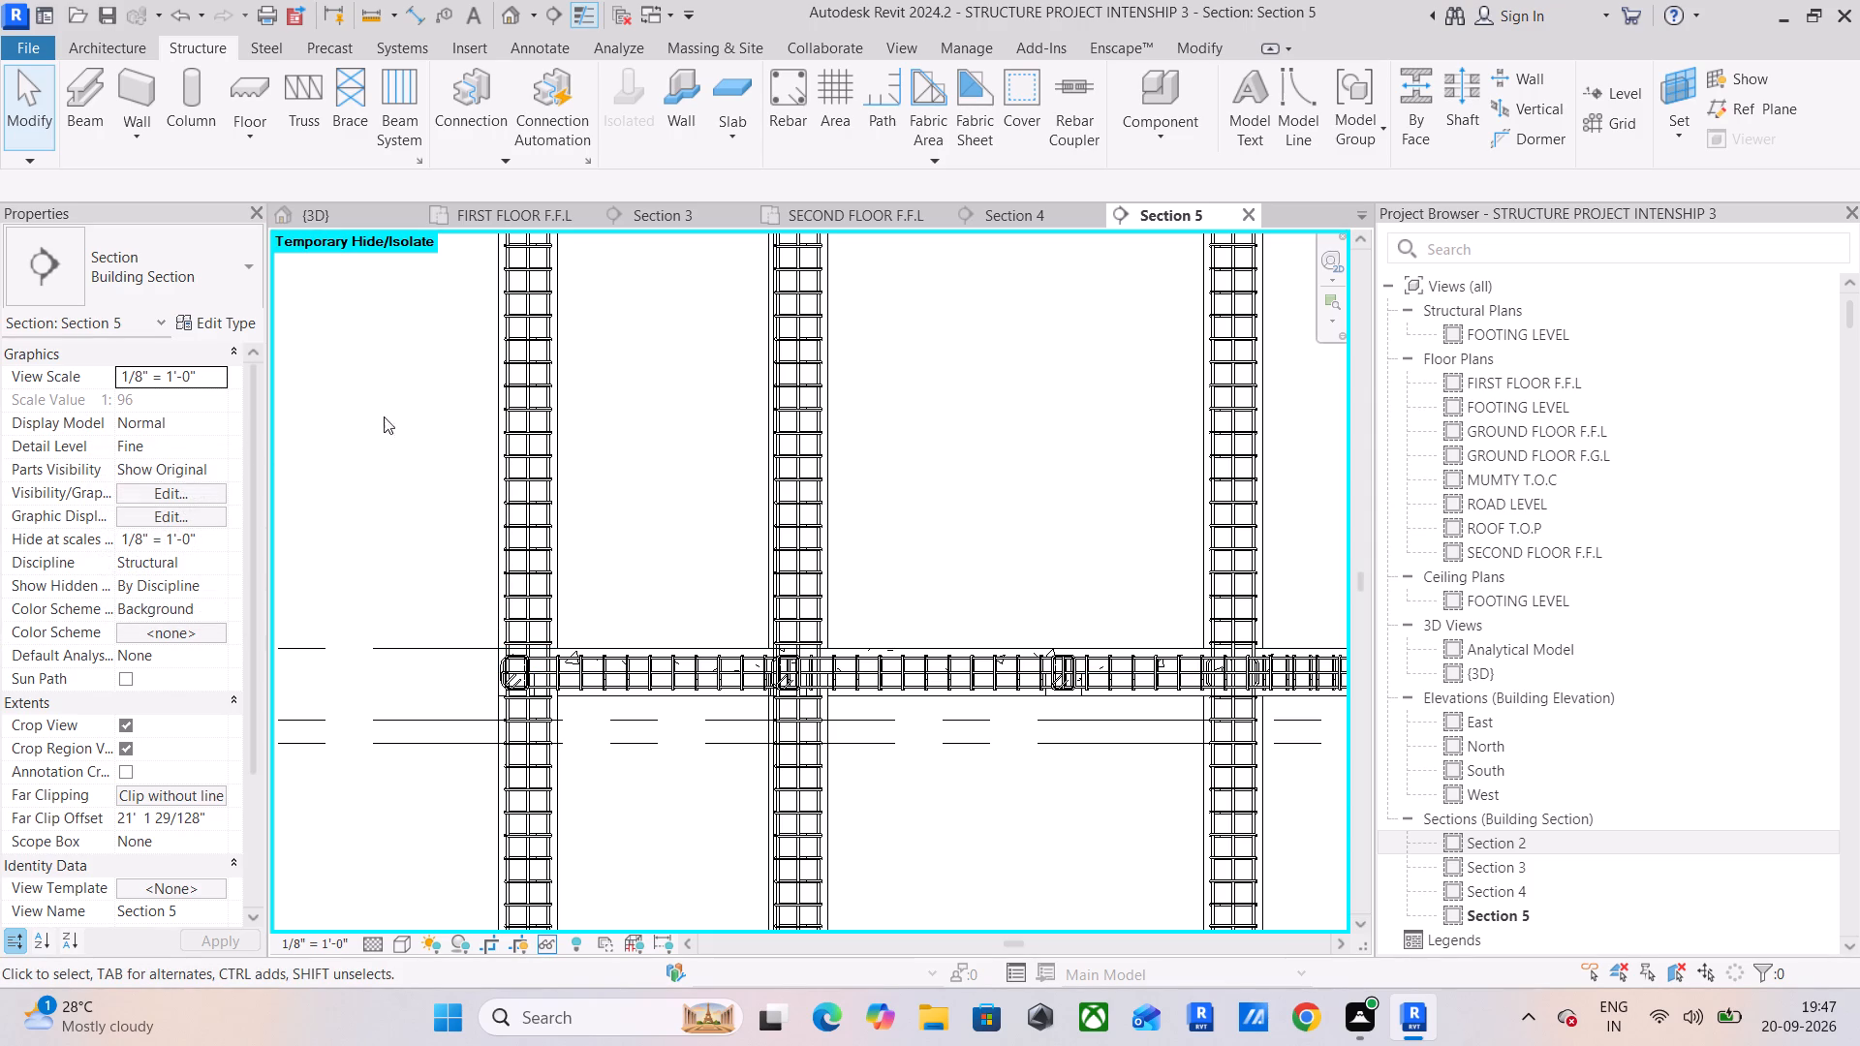
Examine the whole reinforced frame in Section 5, covering the footings, columns and the ground- and first-floor beams.
scroll(693, 527, down, 3)
middle_drag(693, 524, 765, 642)
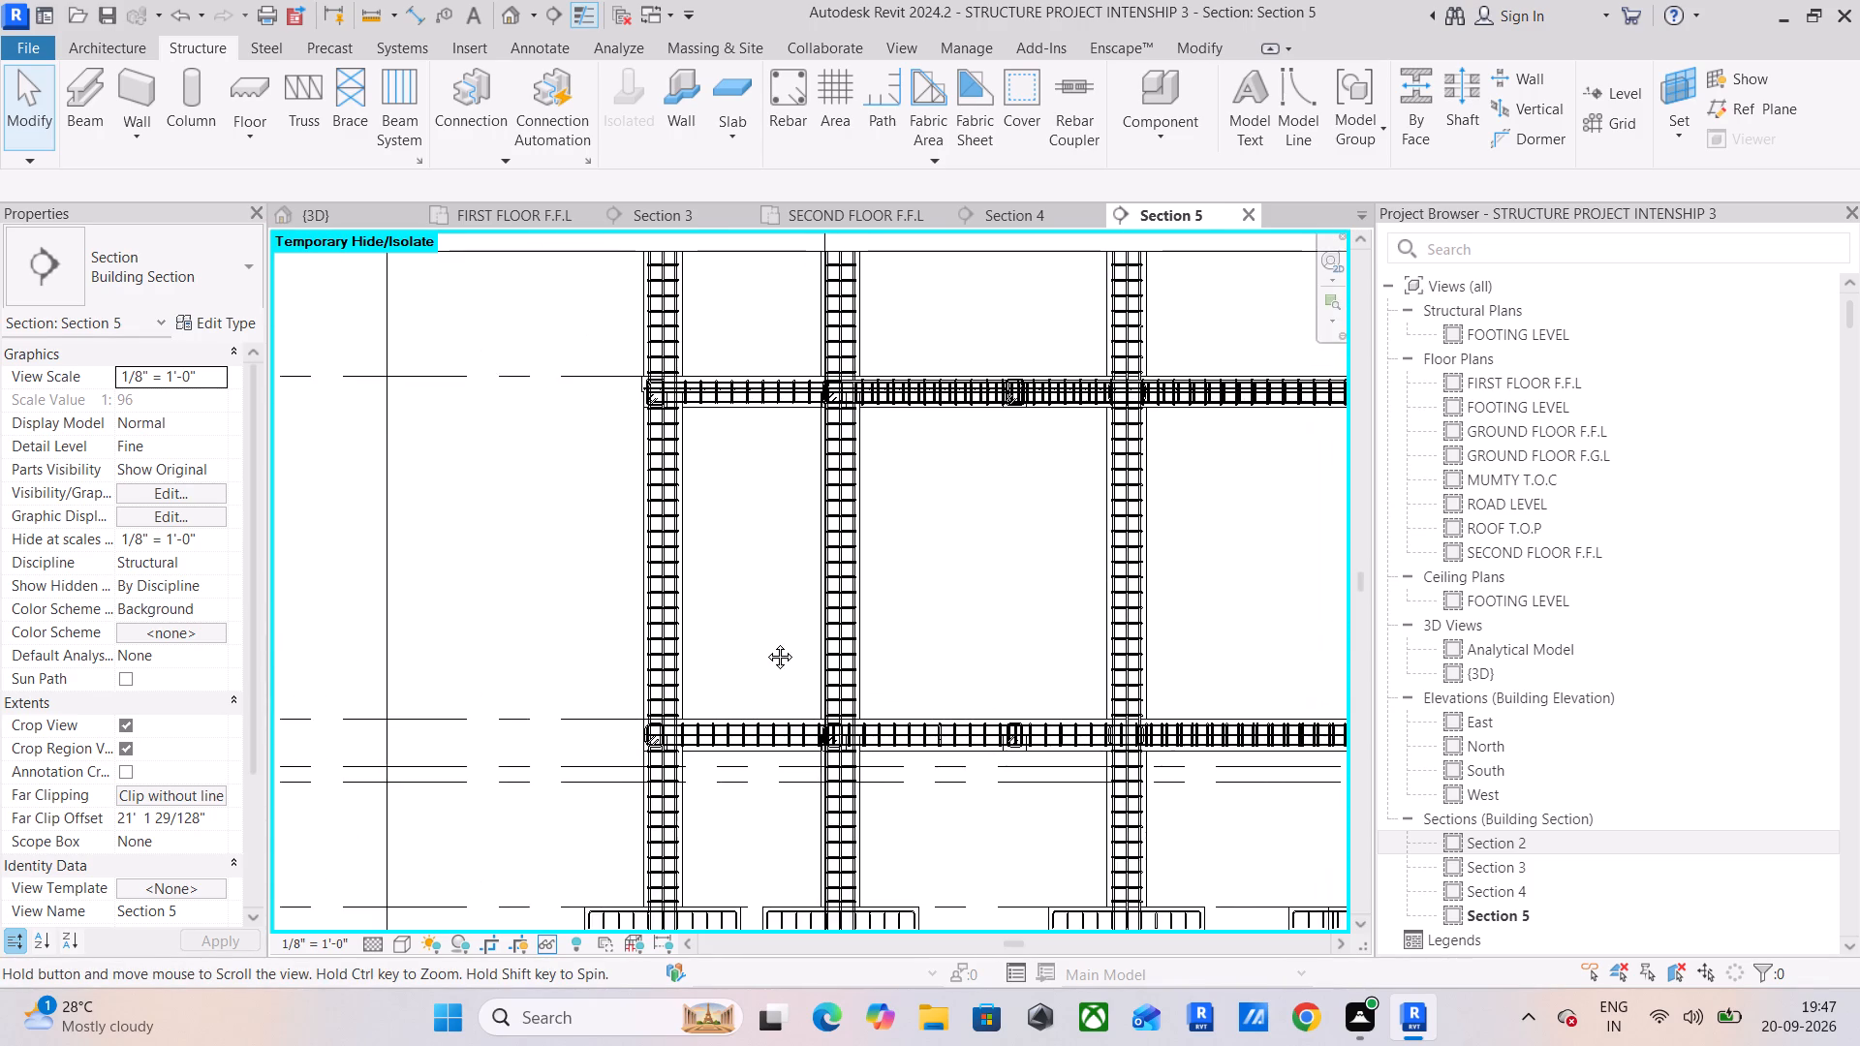
middle_drag(765, 642, 706, 682)
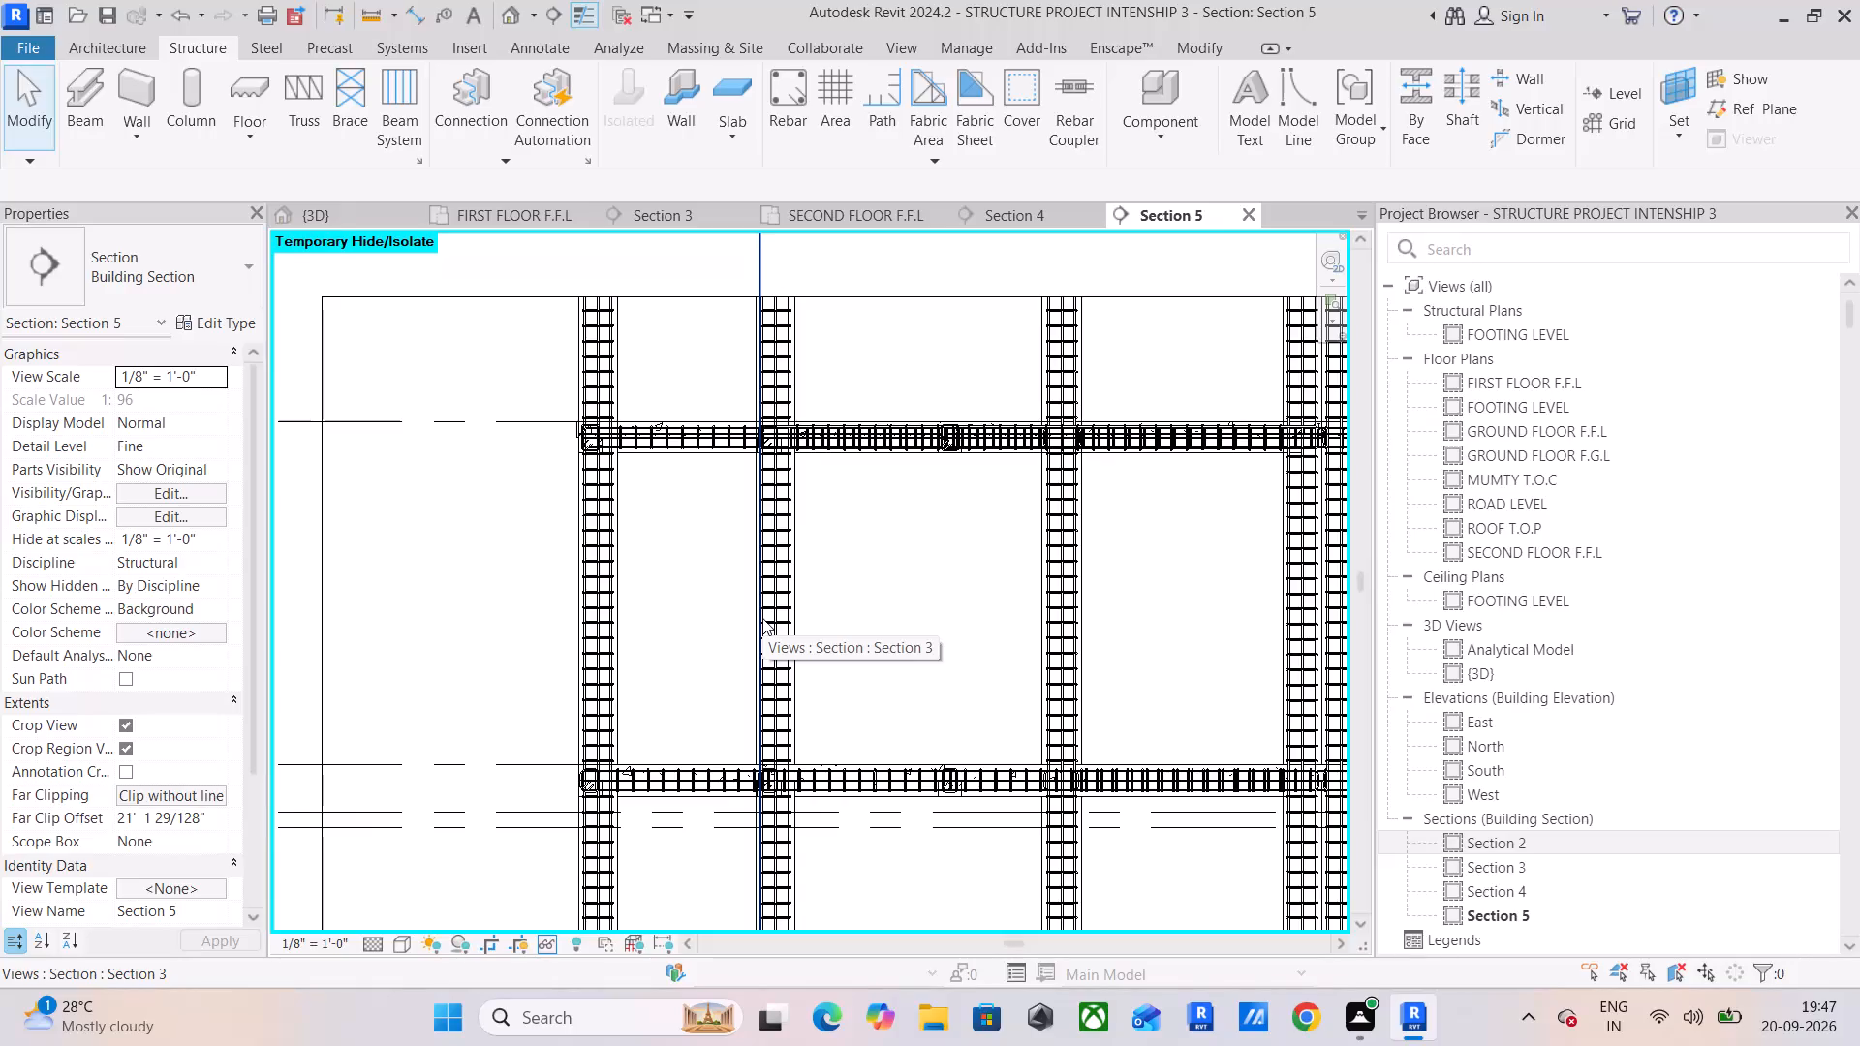
scroll(762, 618, down, 2)
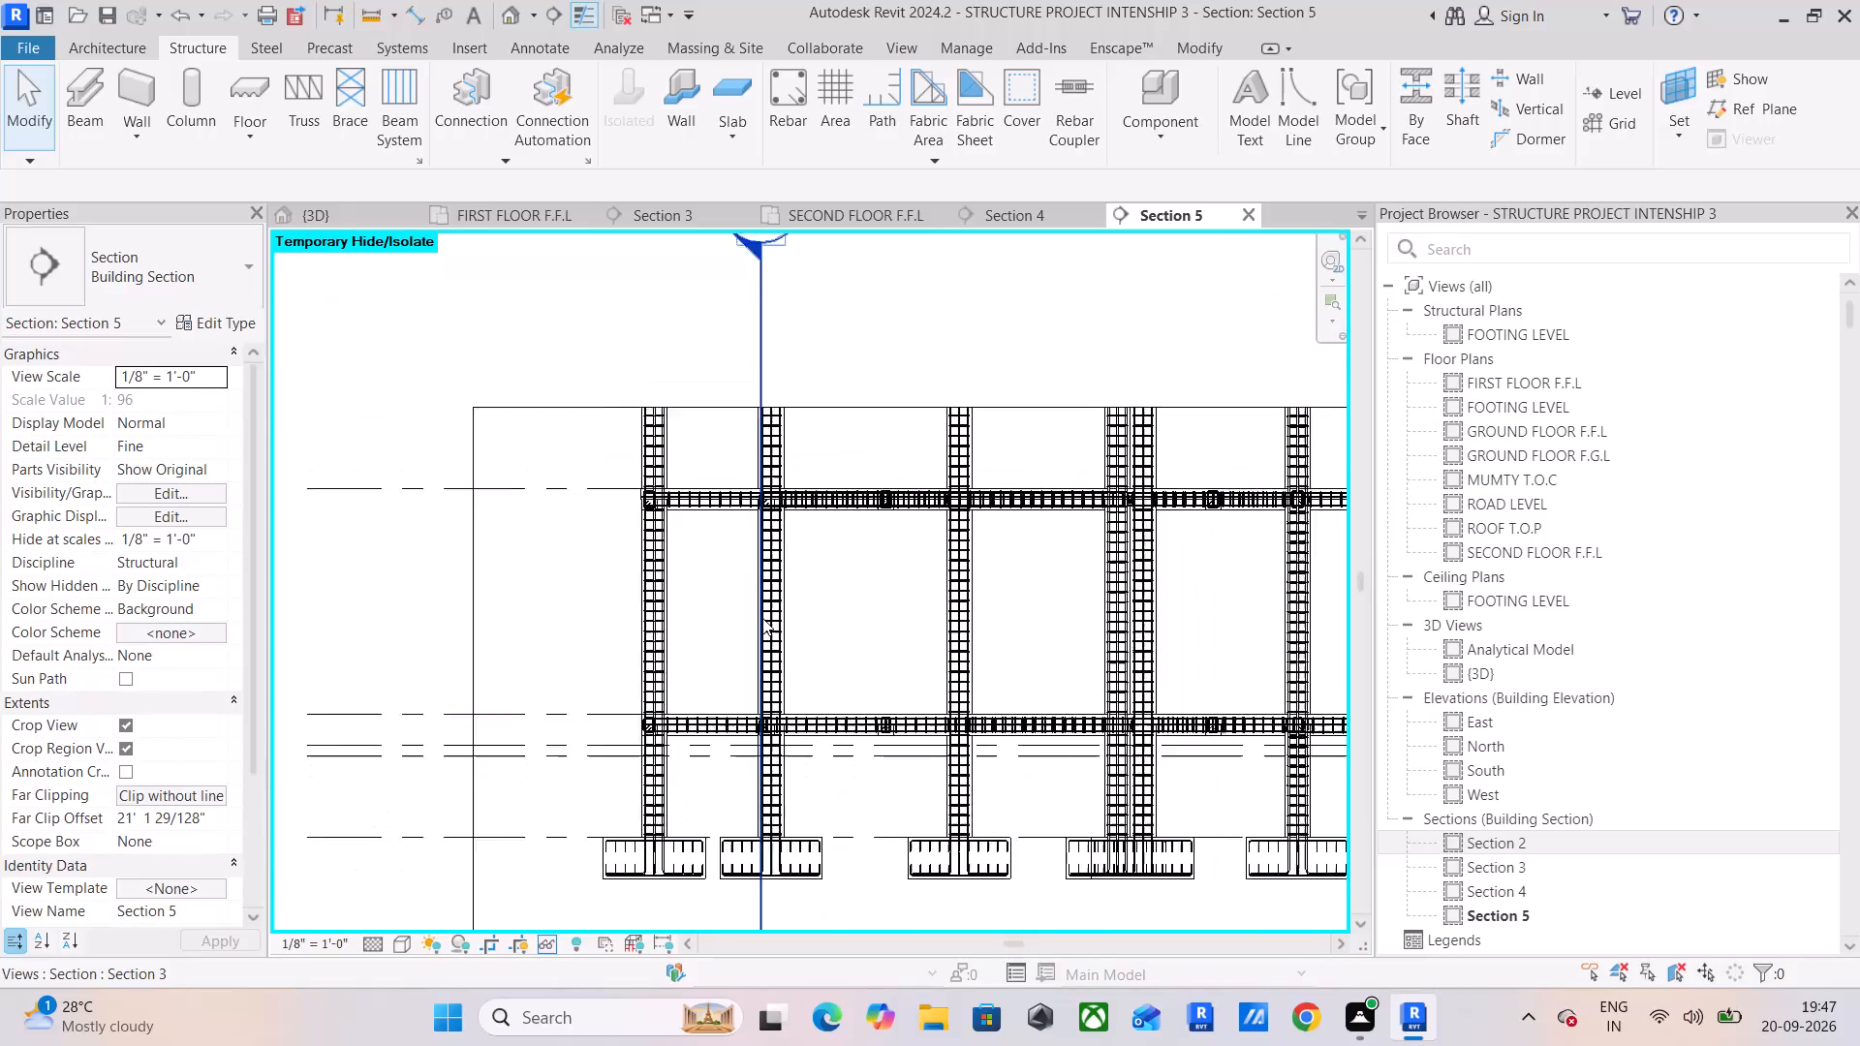
scroll(762, 618, down, 2)
scroll(793, 649, up, 4)
middle_drag(895, 763, 671, 608)
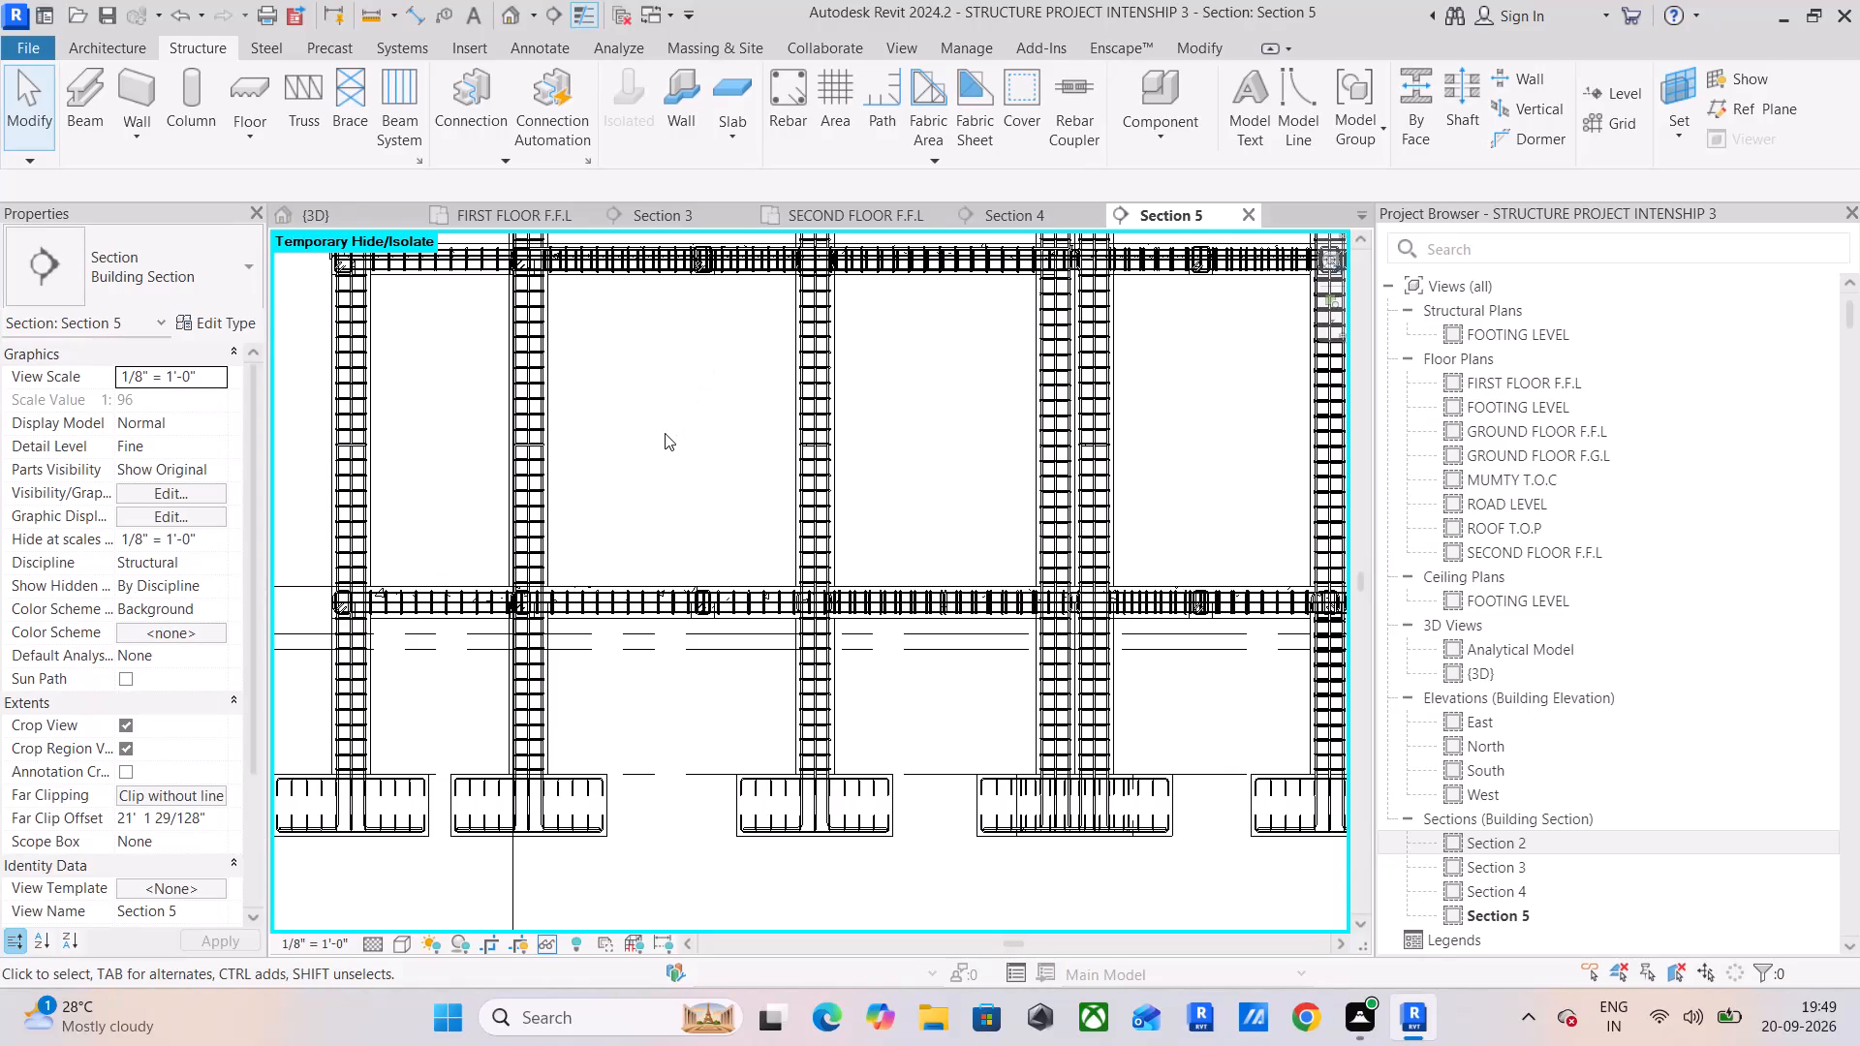
scroll(664, 417, down, 4)
middle_drag(694, 508, 613, 582)
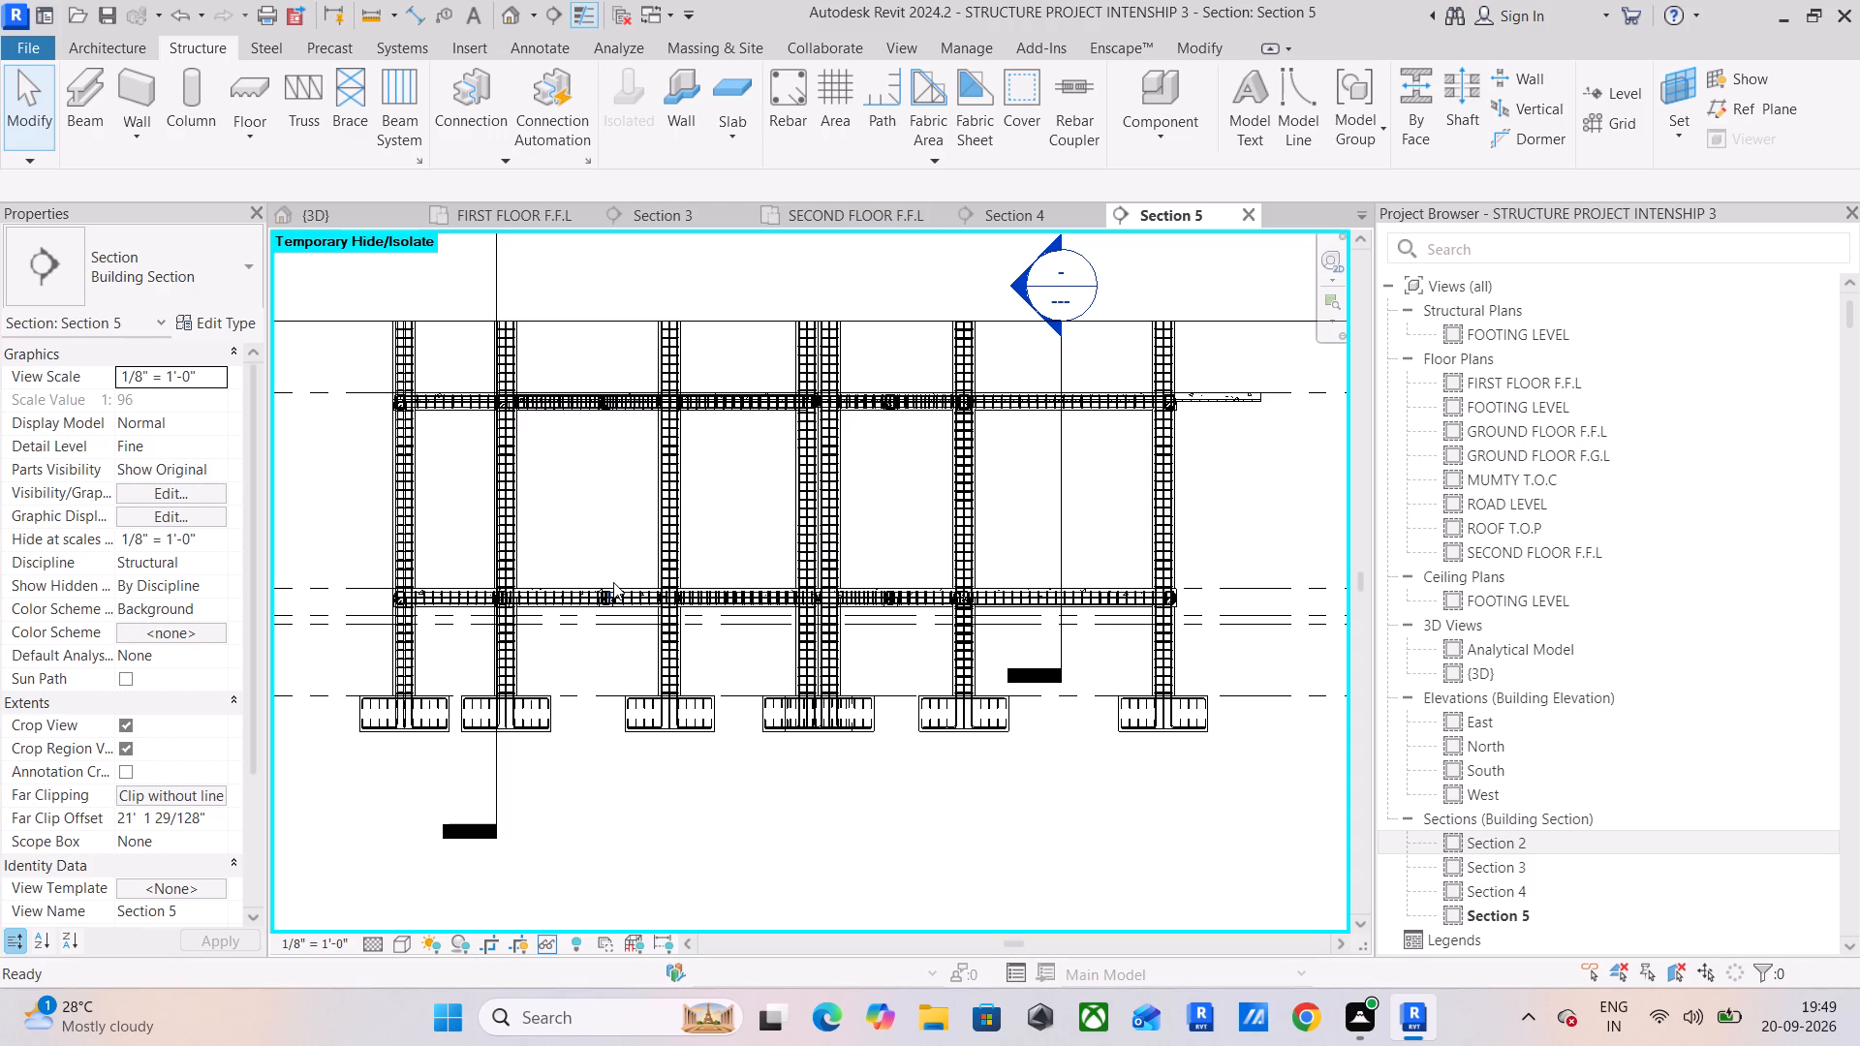
scroll(621, 569, down, 3)
middle_drag(596, 611, 763, 635)
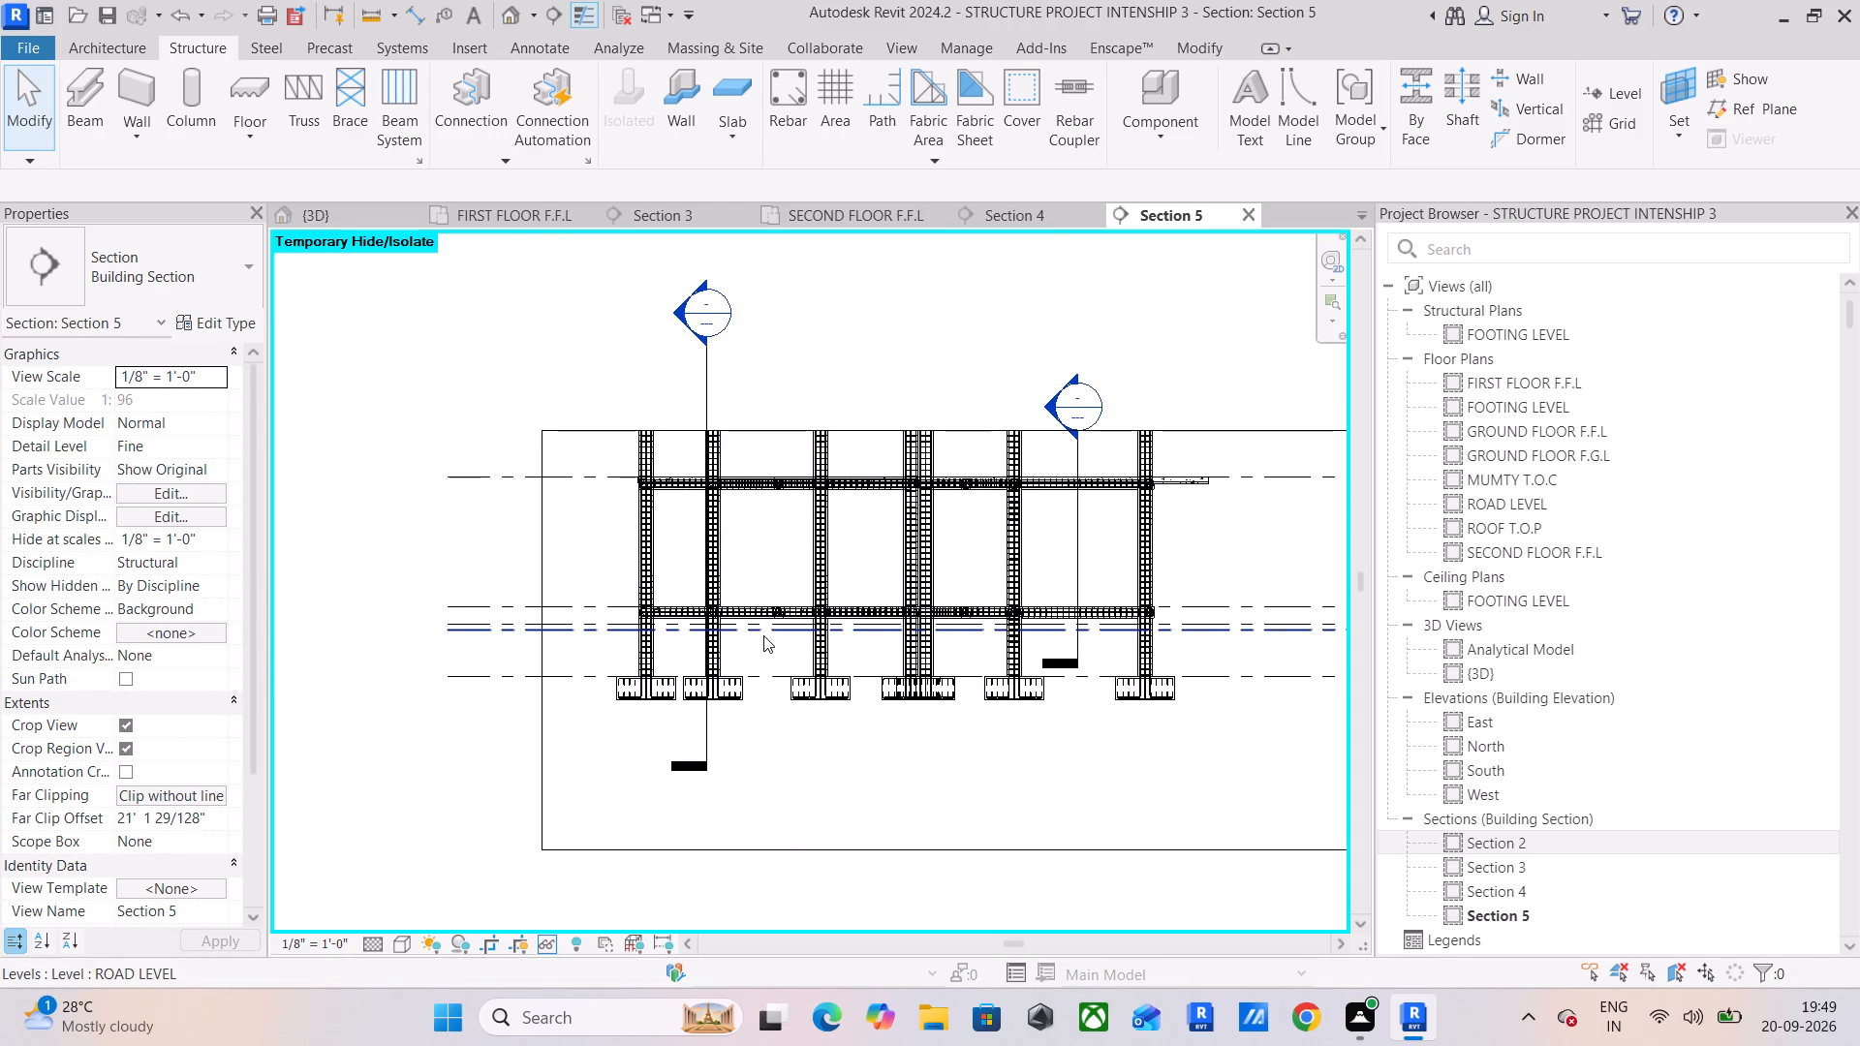
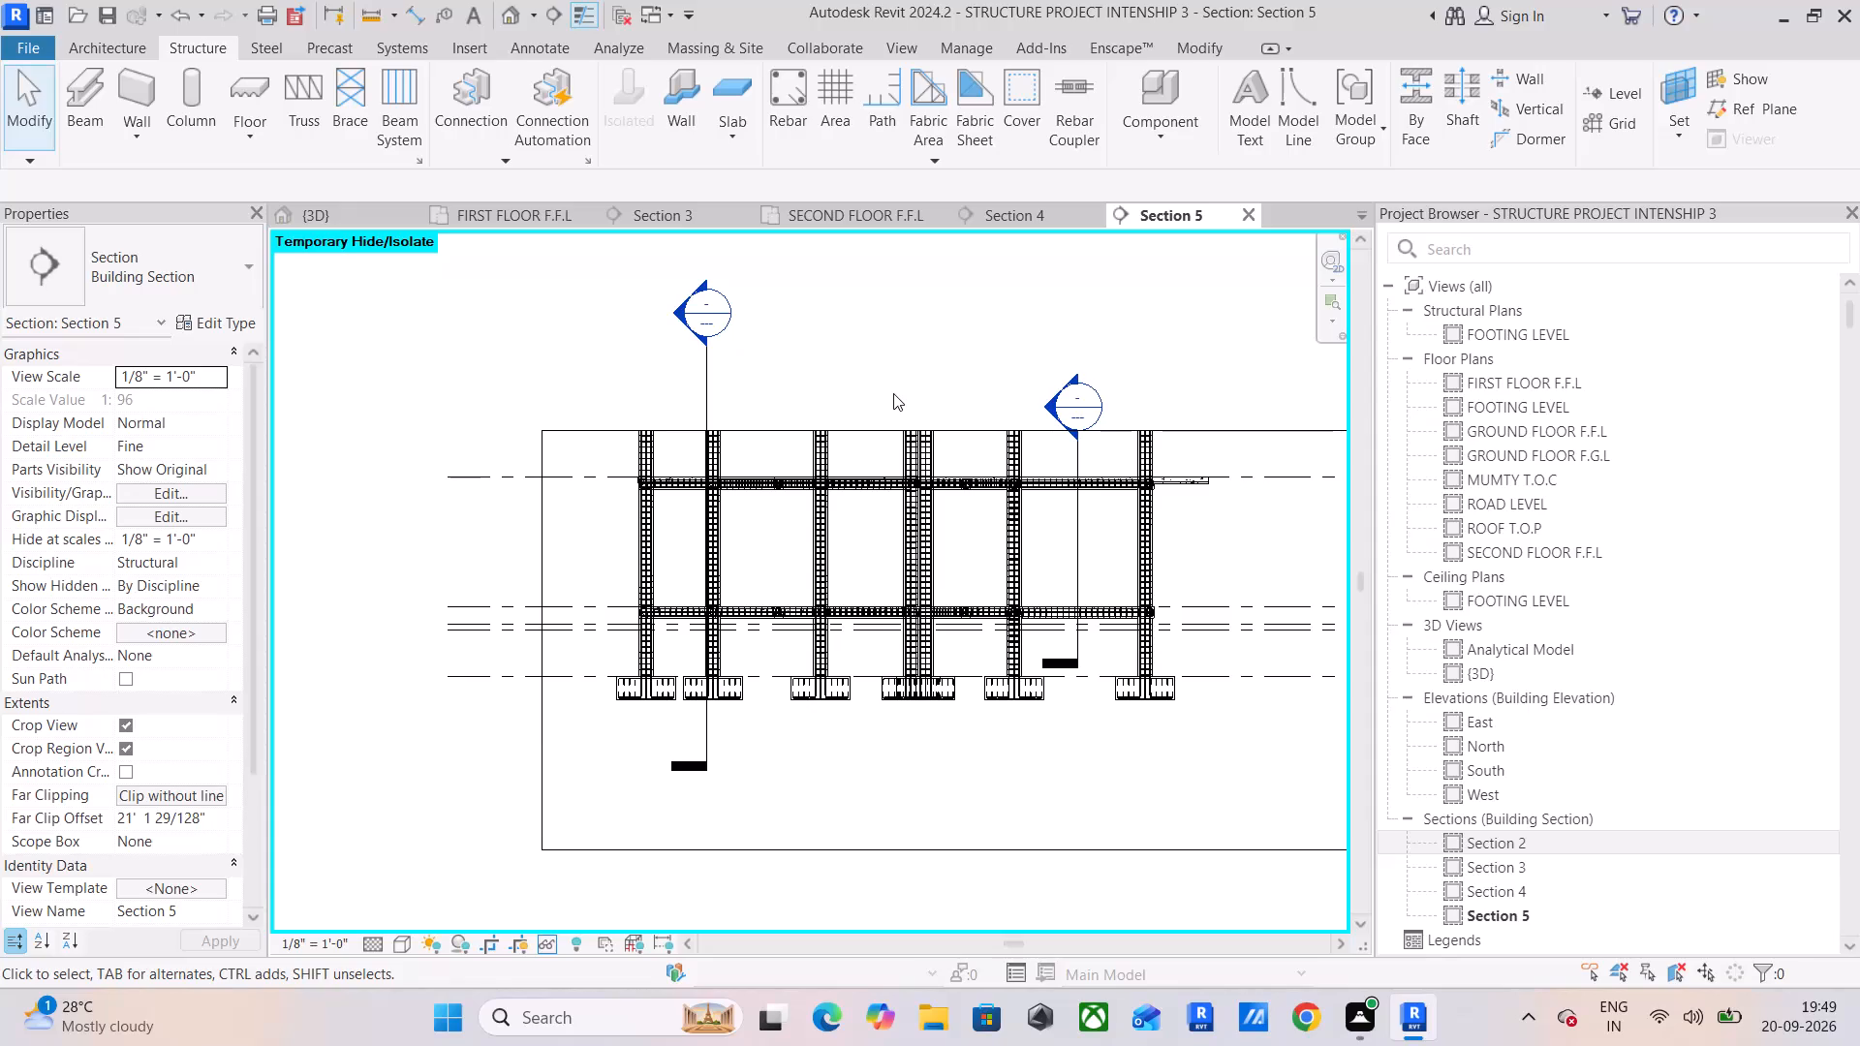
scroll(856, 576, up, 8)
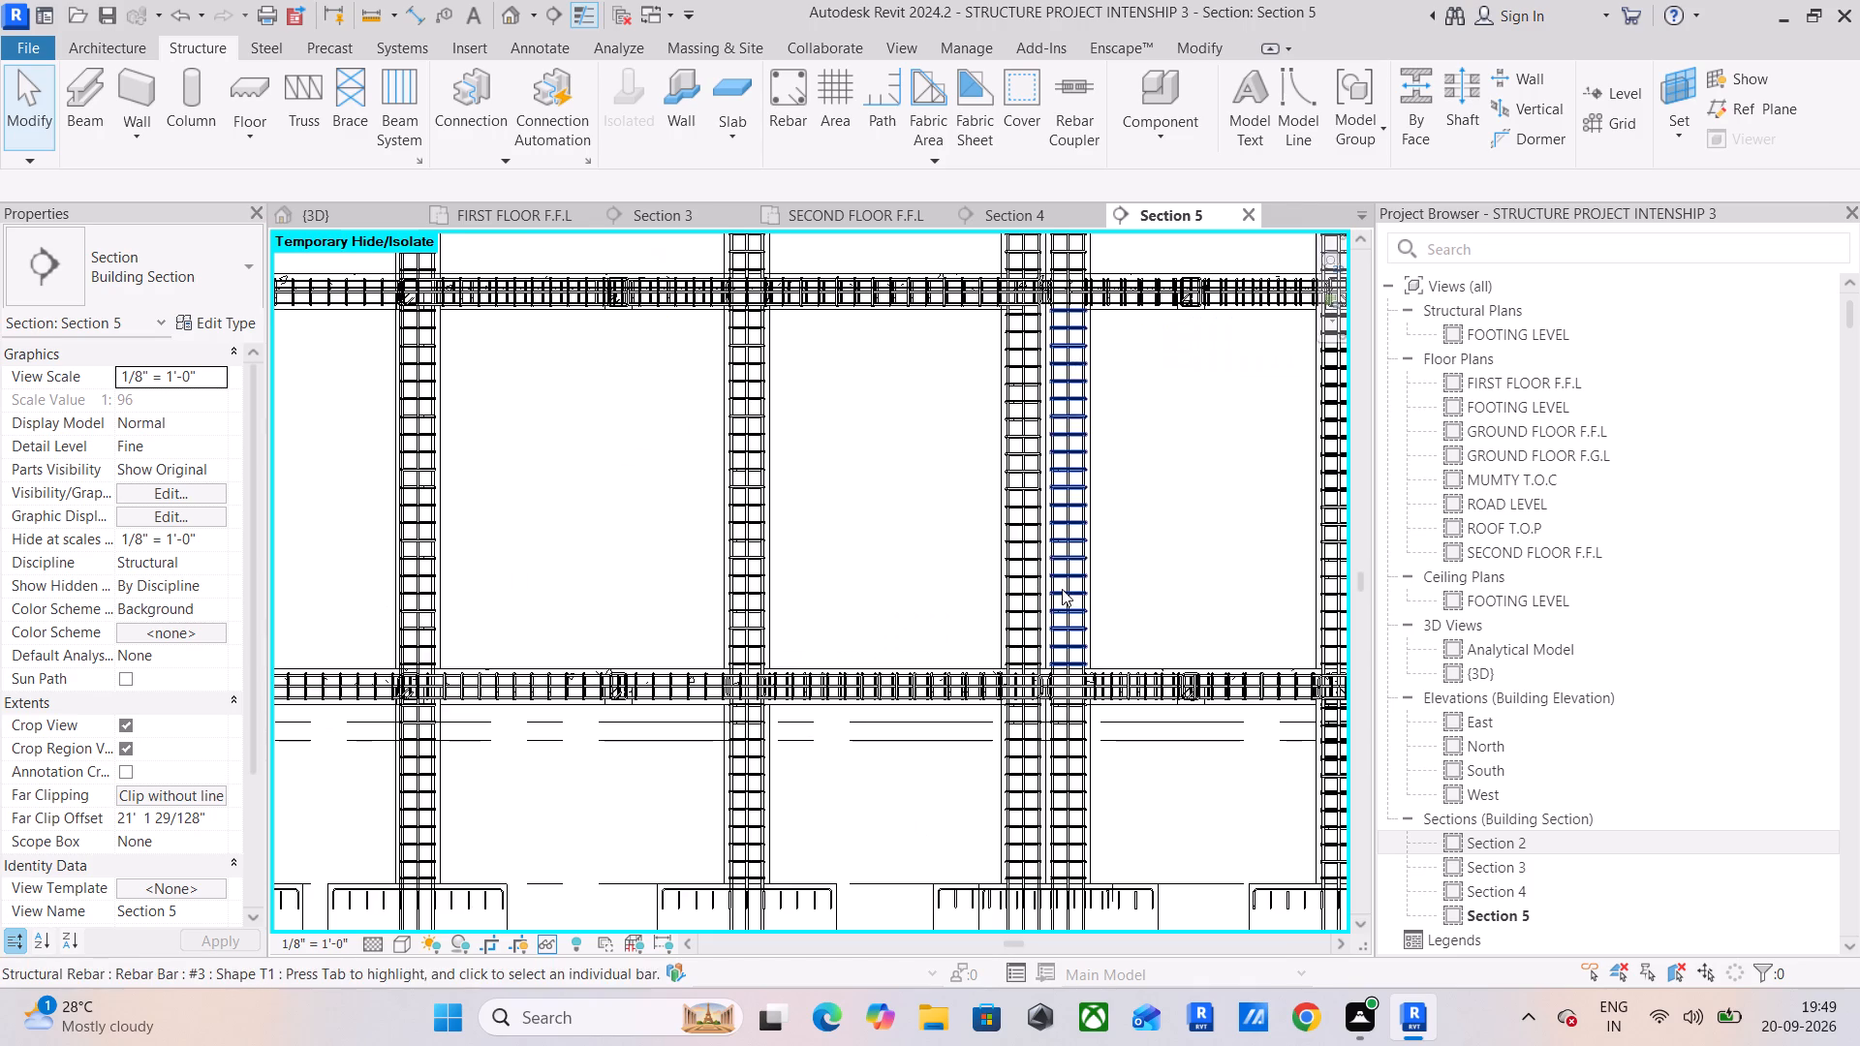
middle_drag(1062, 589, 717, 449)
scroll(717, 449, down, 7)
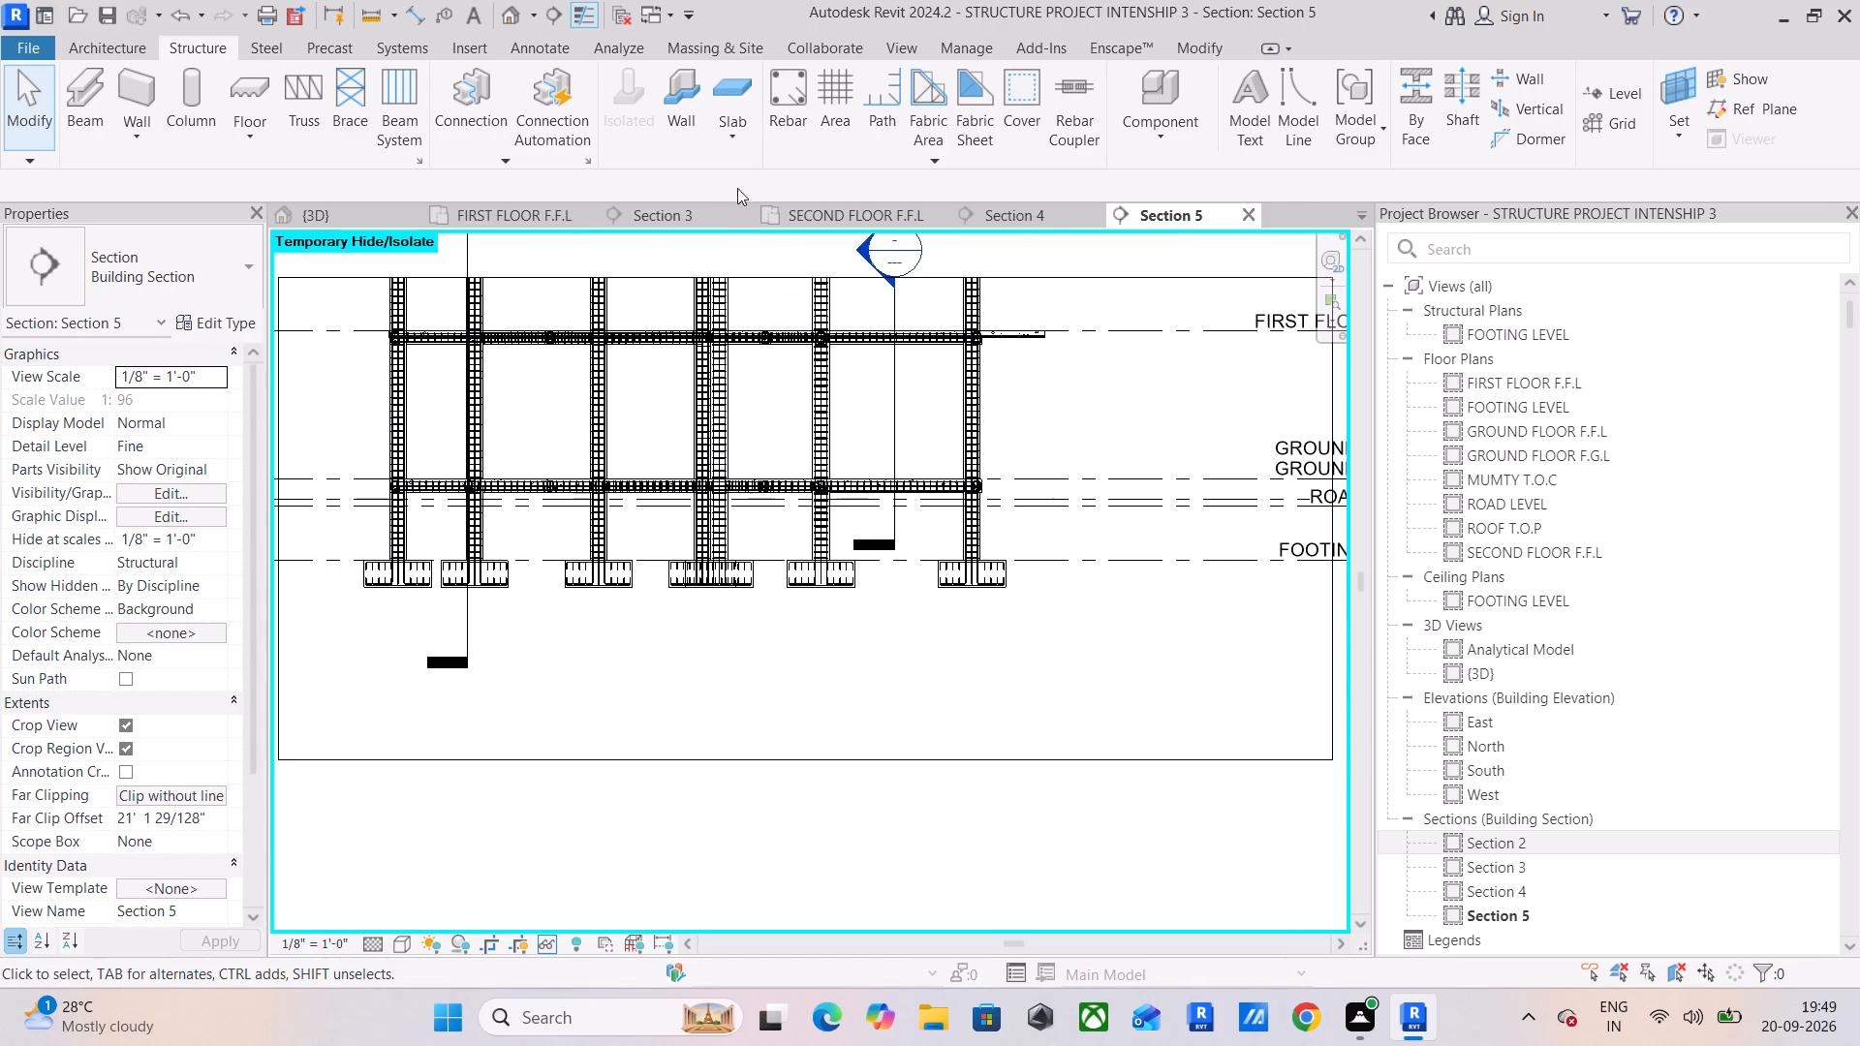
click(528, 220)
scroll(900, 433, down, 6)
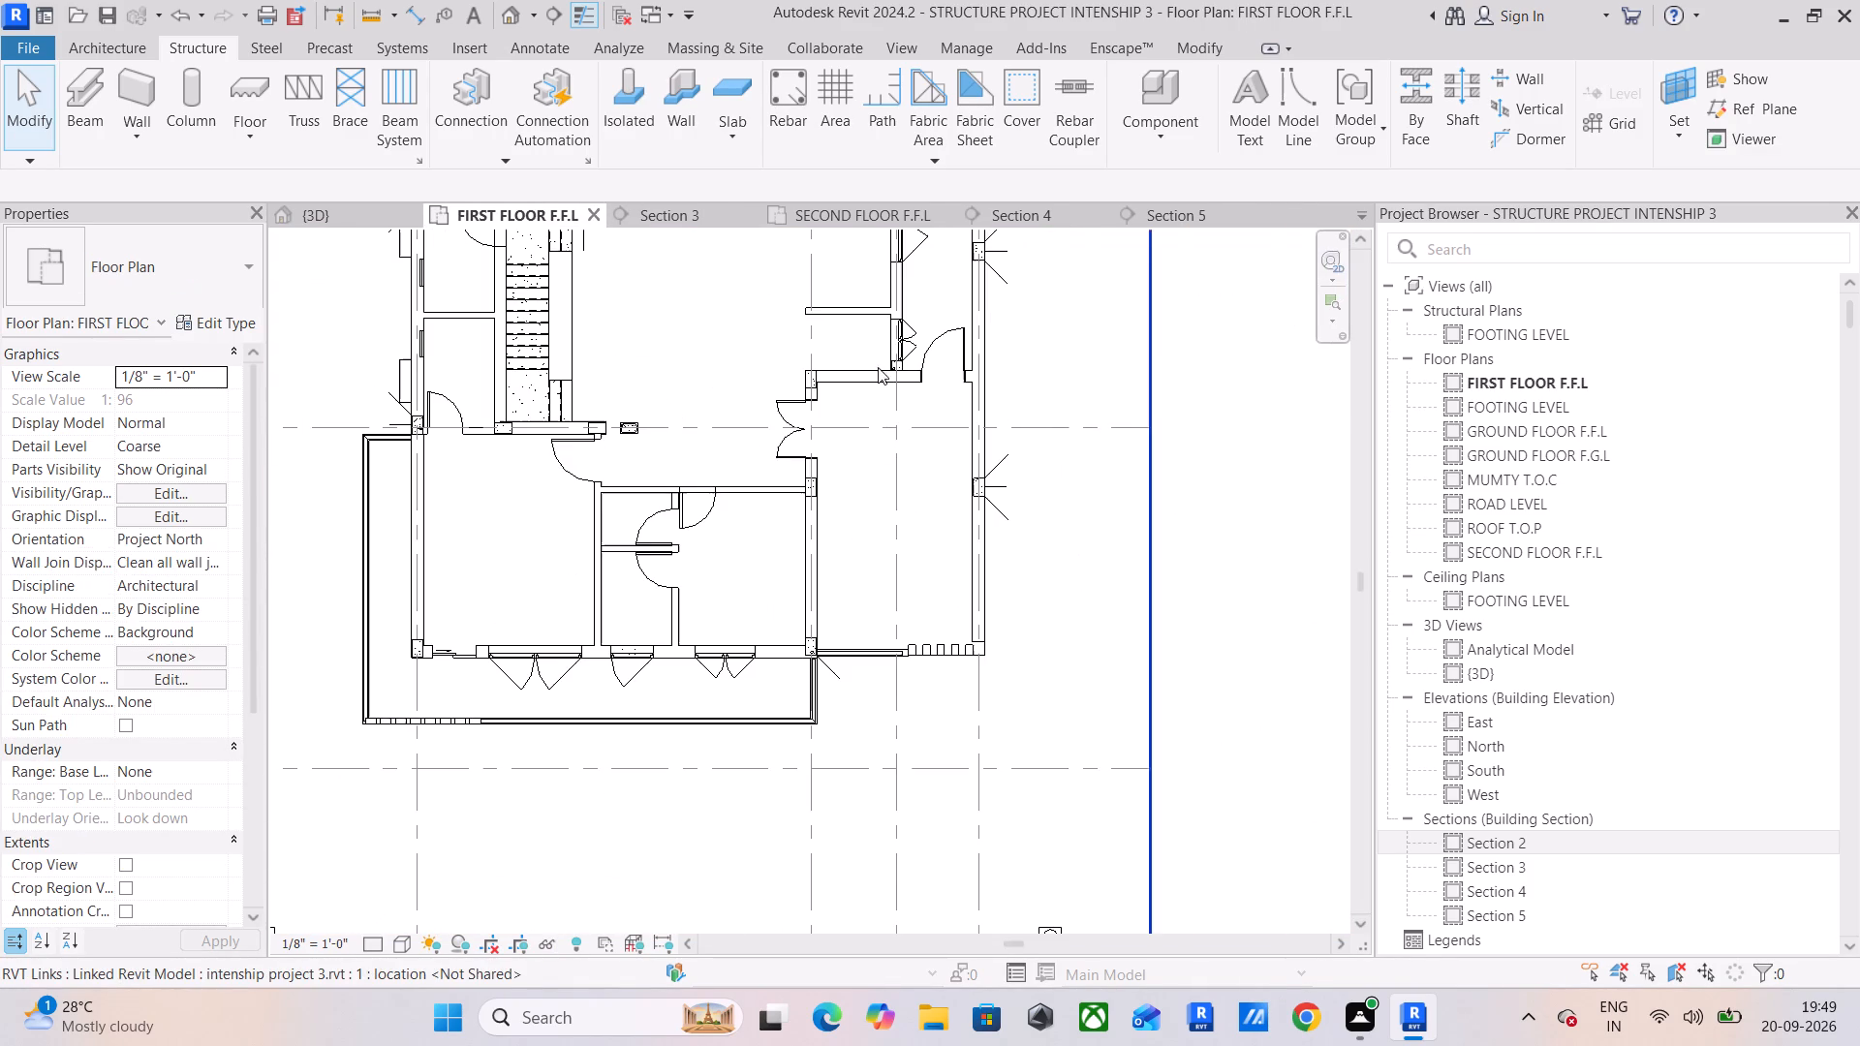
Examine the whole reinforced structure in the 3D view, from the footings up to the upper slabs and column tops.
click(333, 228)
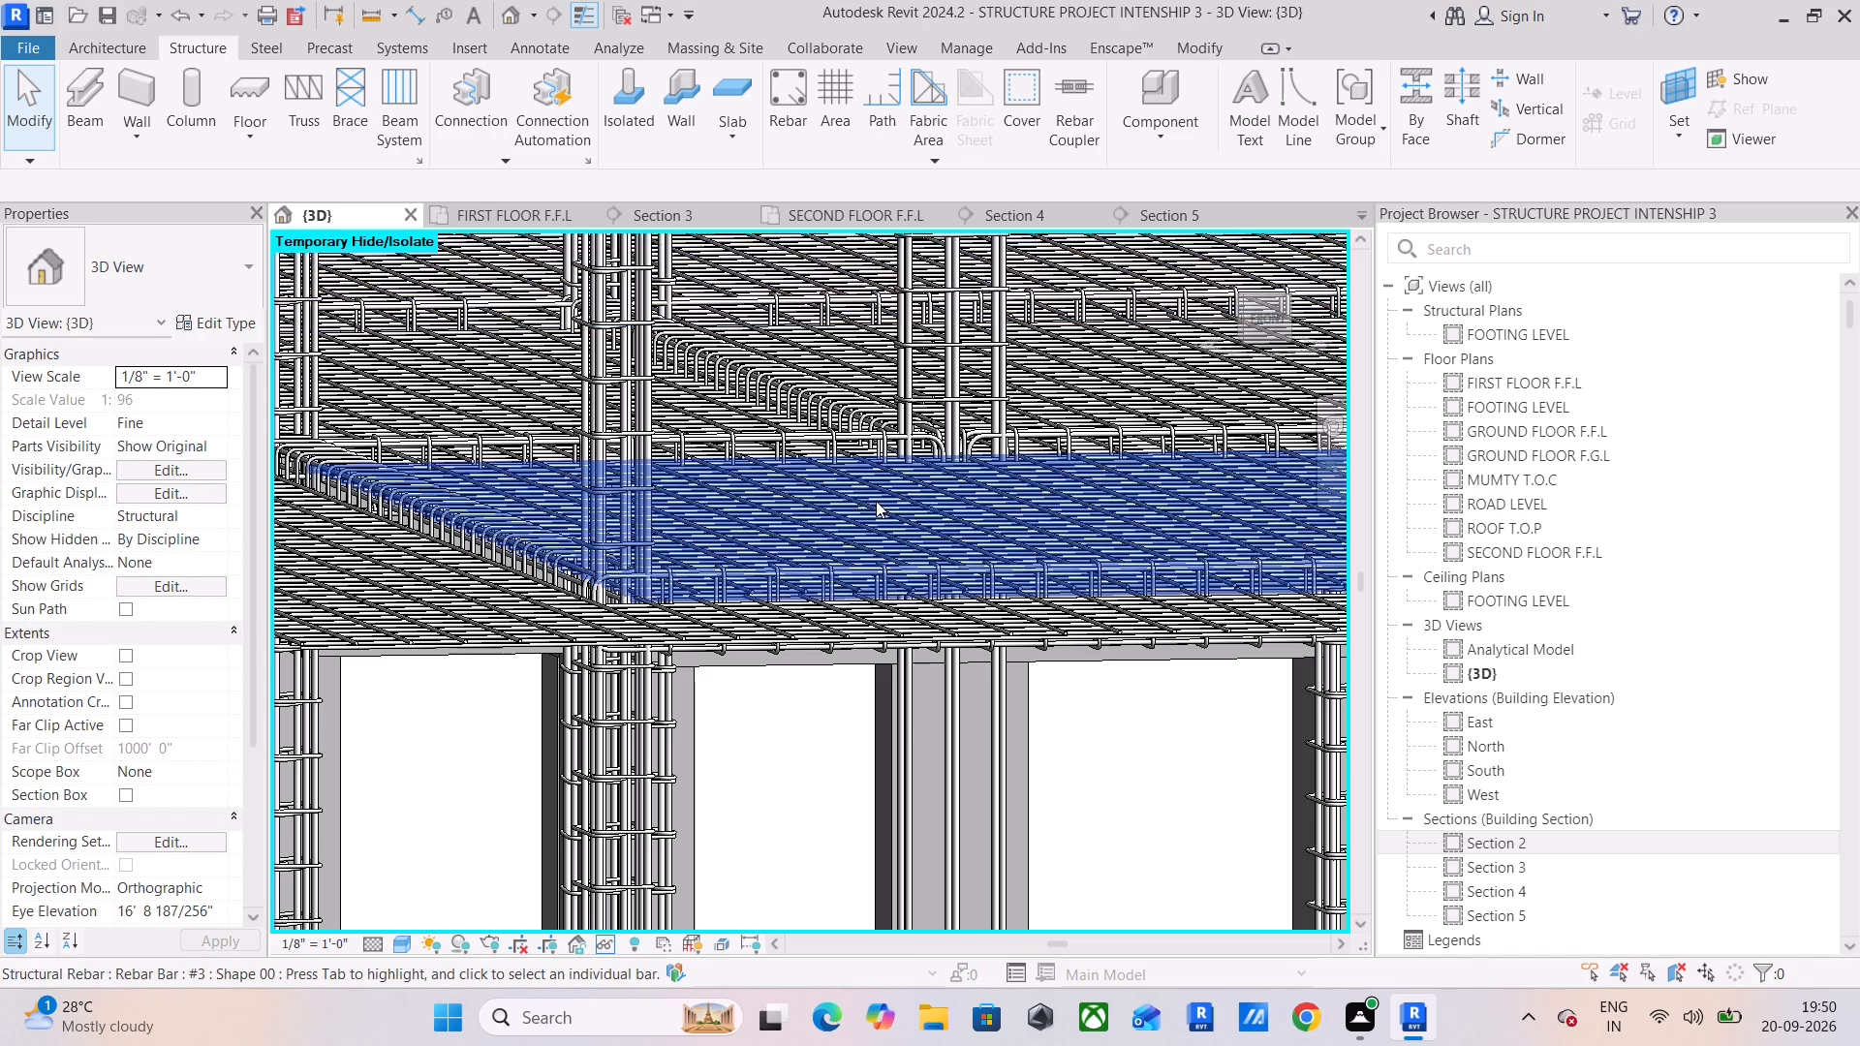
scroll(876, 501, down, 10)
middle_drag(876, 501, 805, 565)
scroll(805, 565, down, 2)
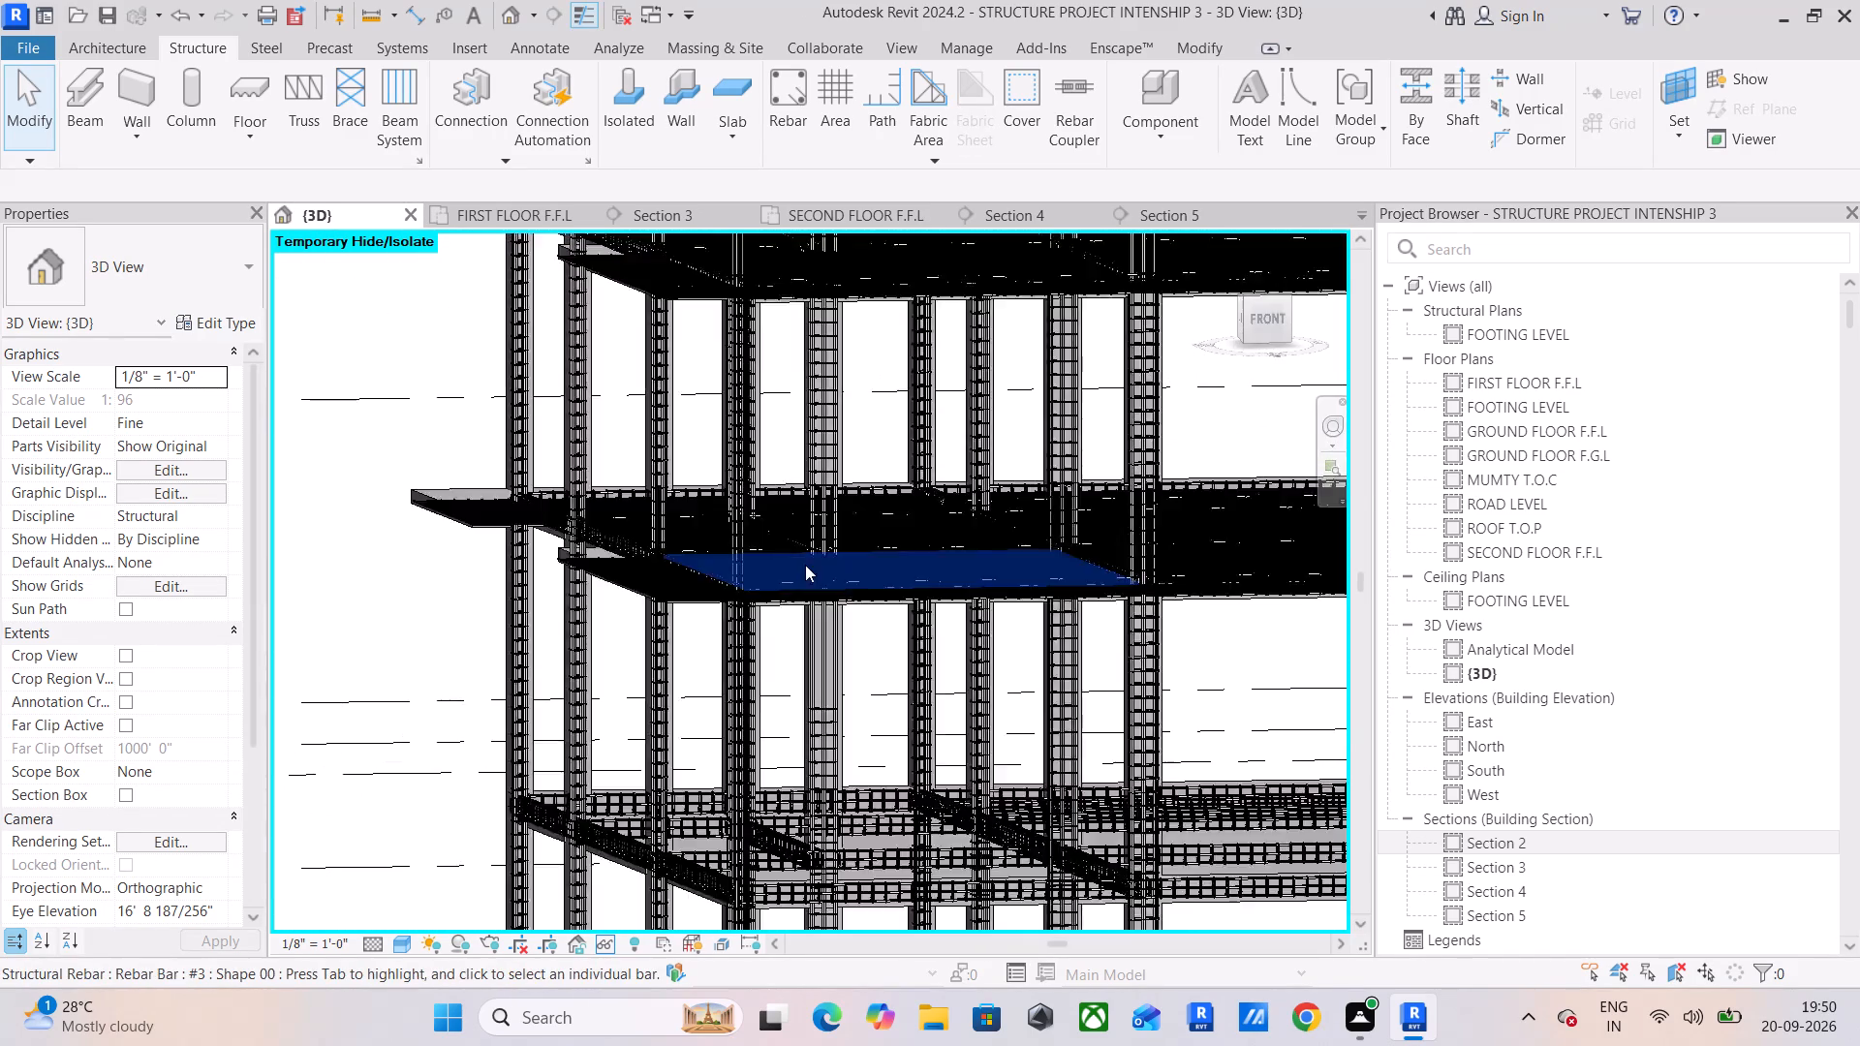
scroll(805, 565, down, 3)
middle_drag(911, 552, 821, 591)
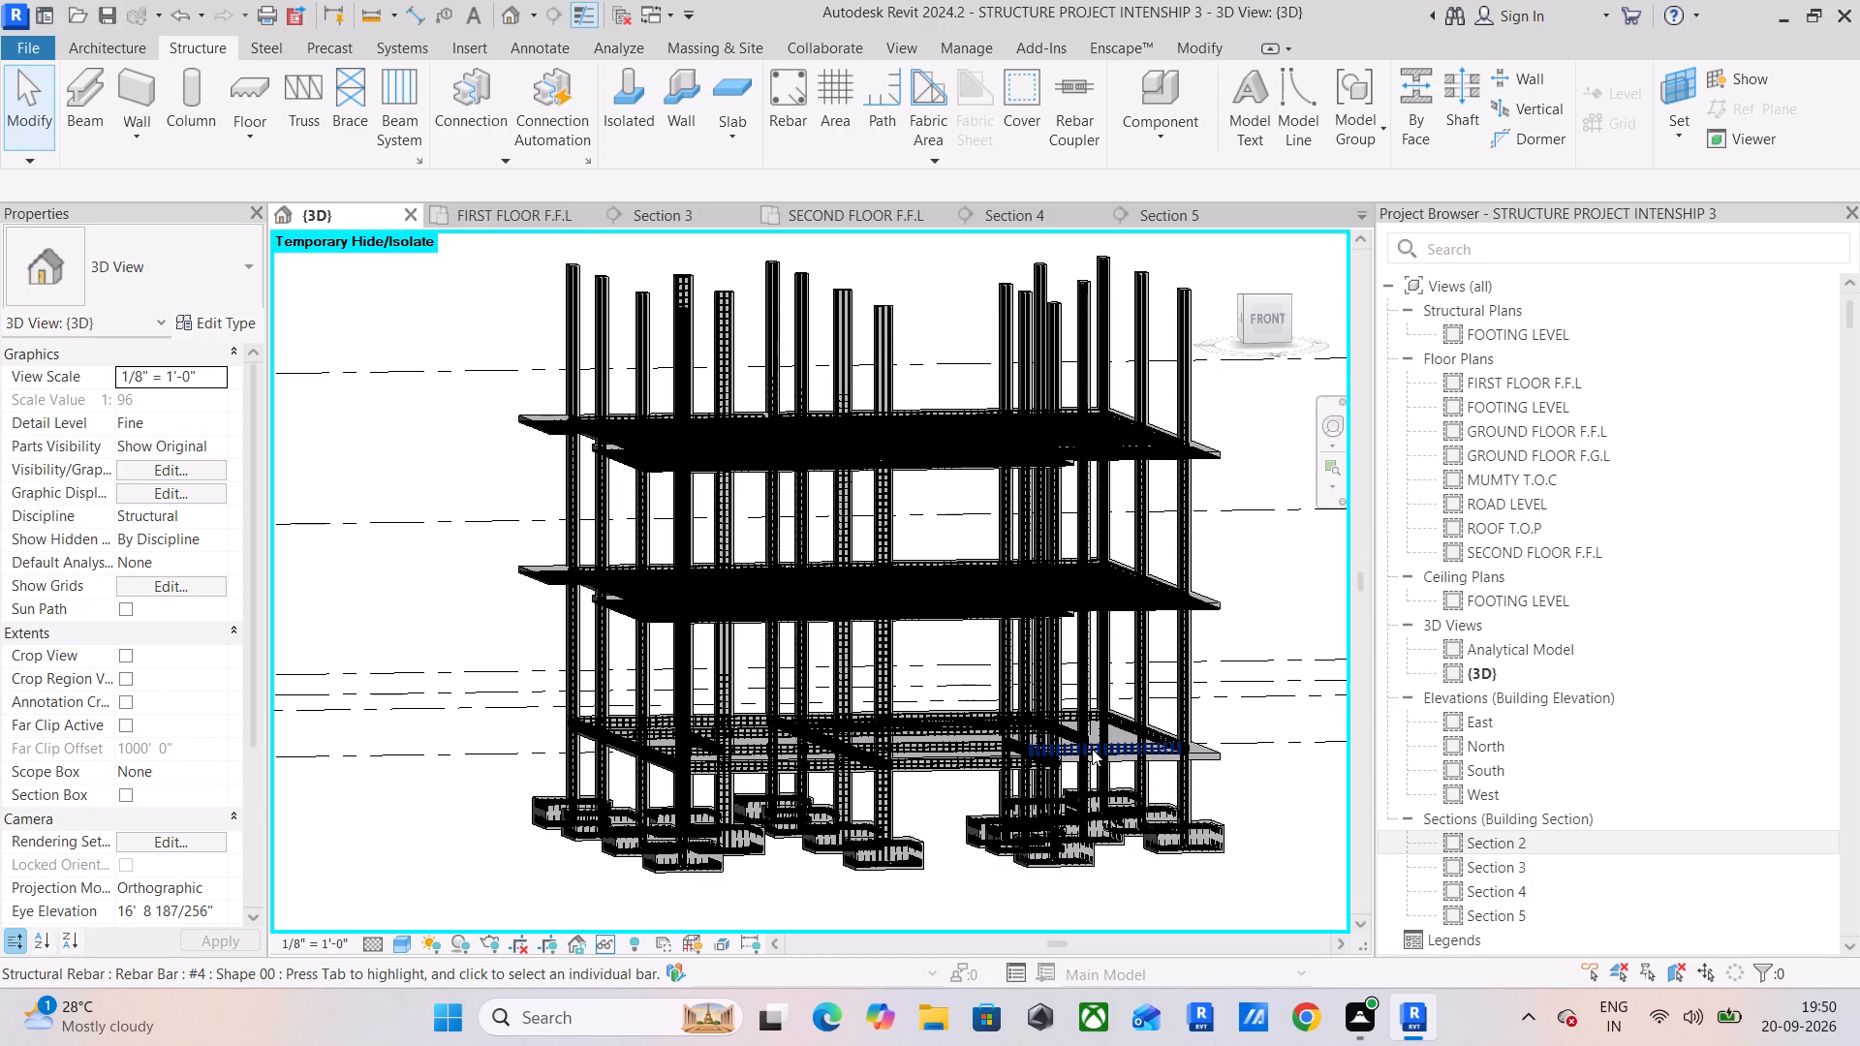
scroll(1092, 749, down, 2)
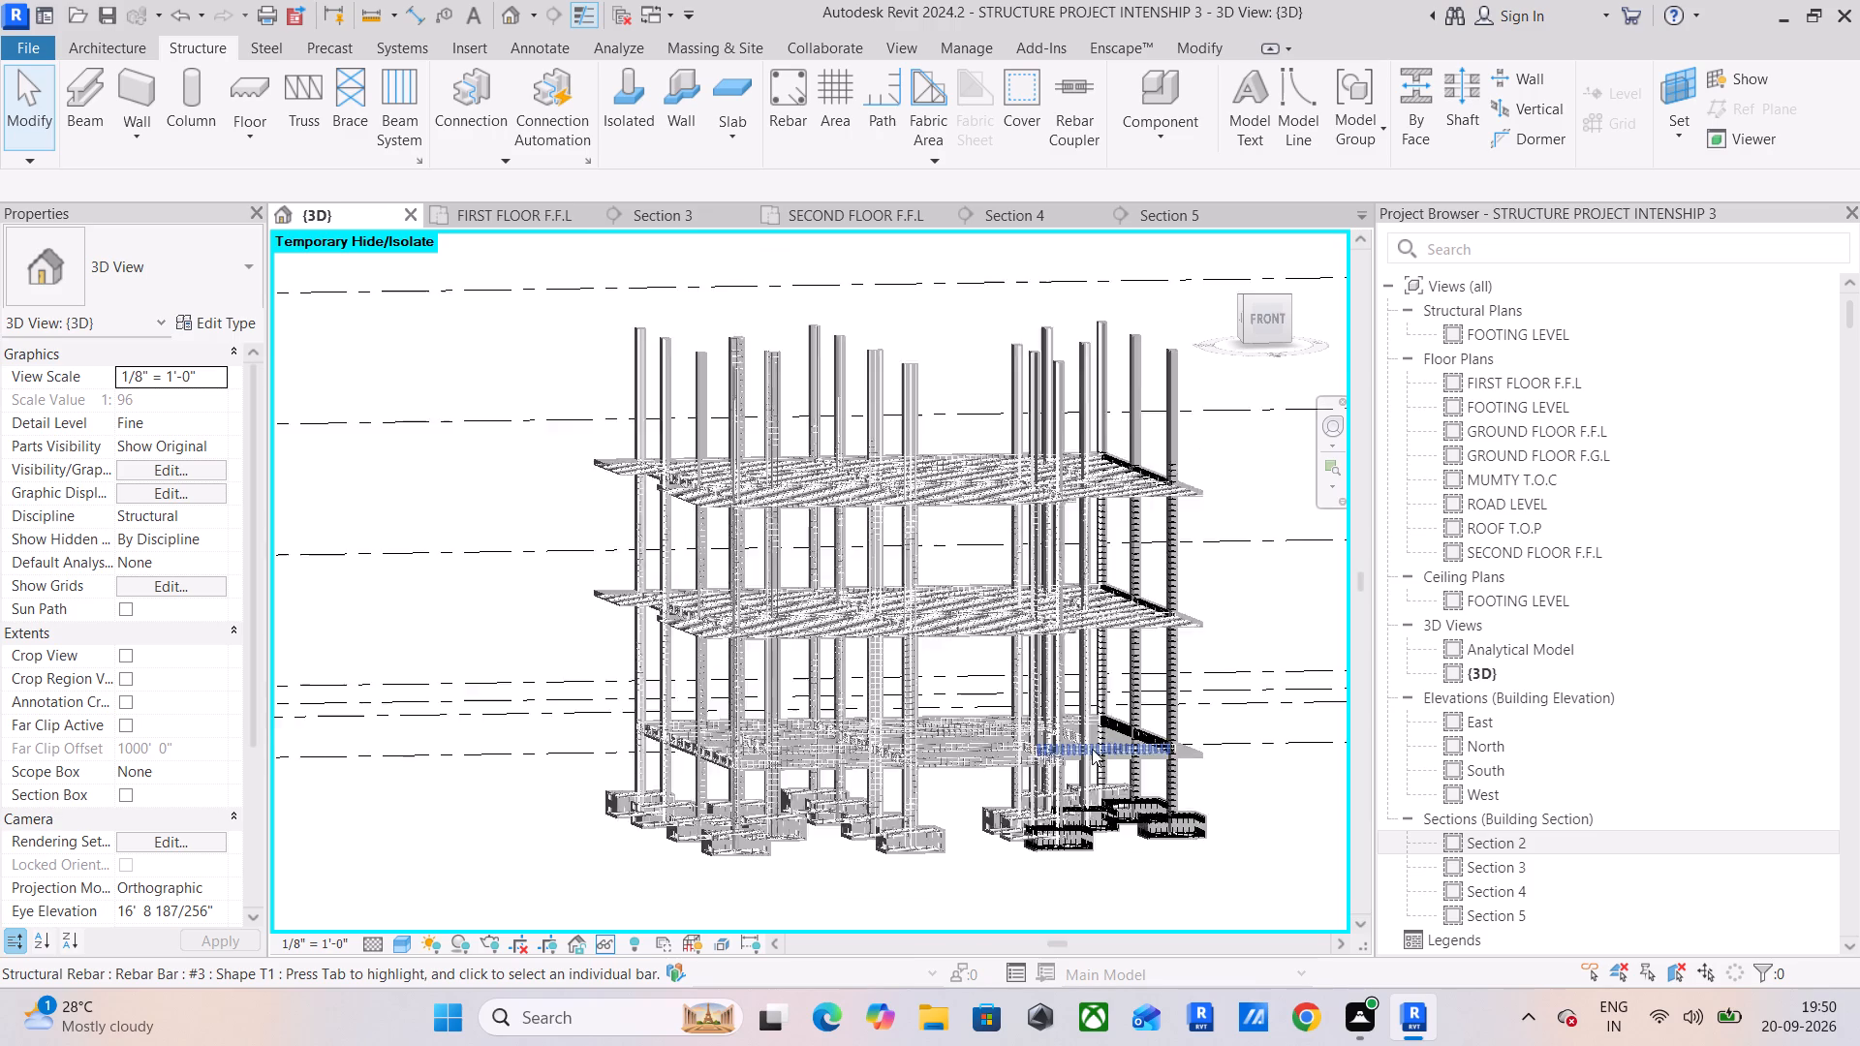
scroll(1092, 749, down, 1)
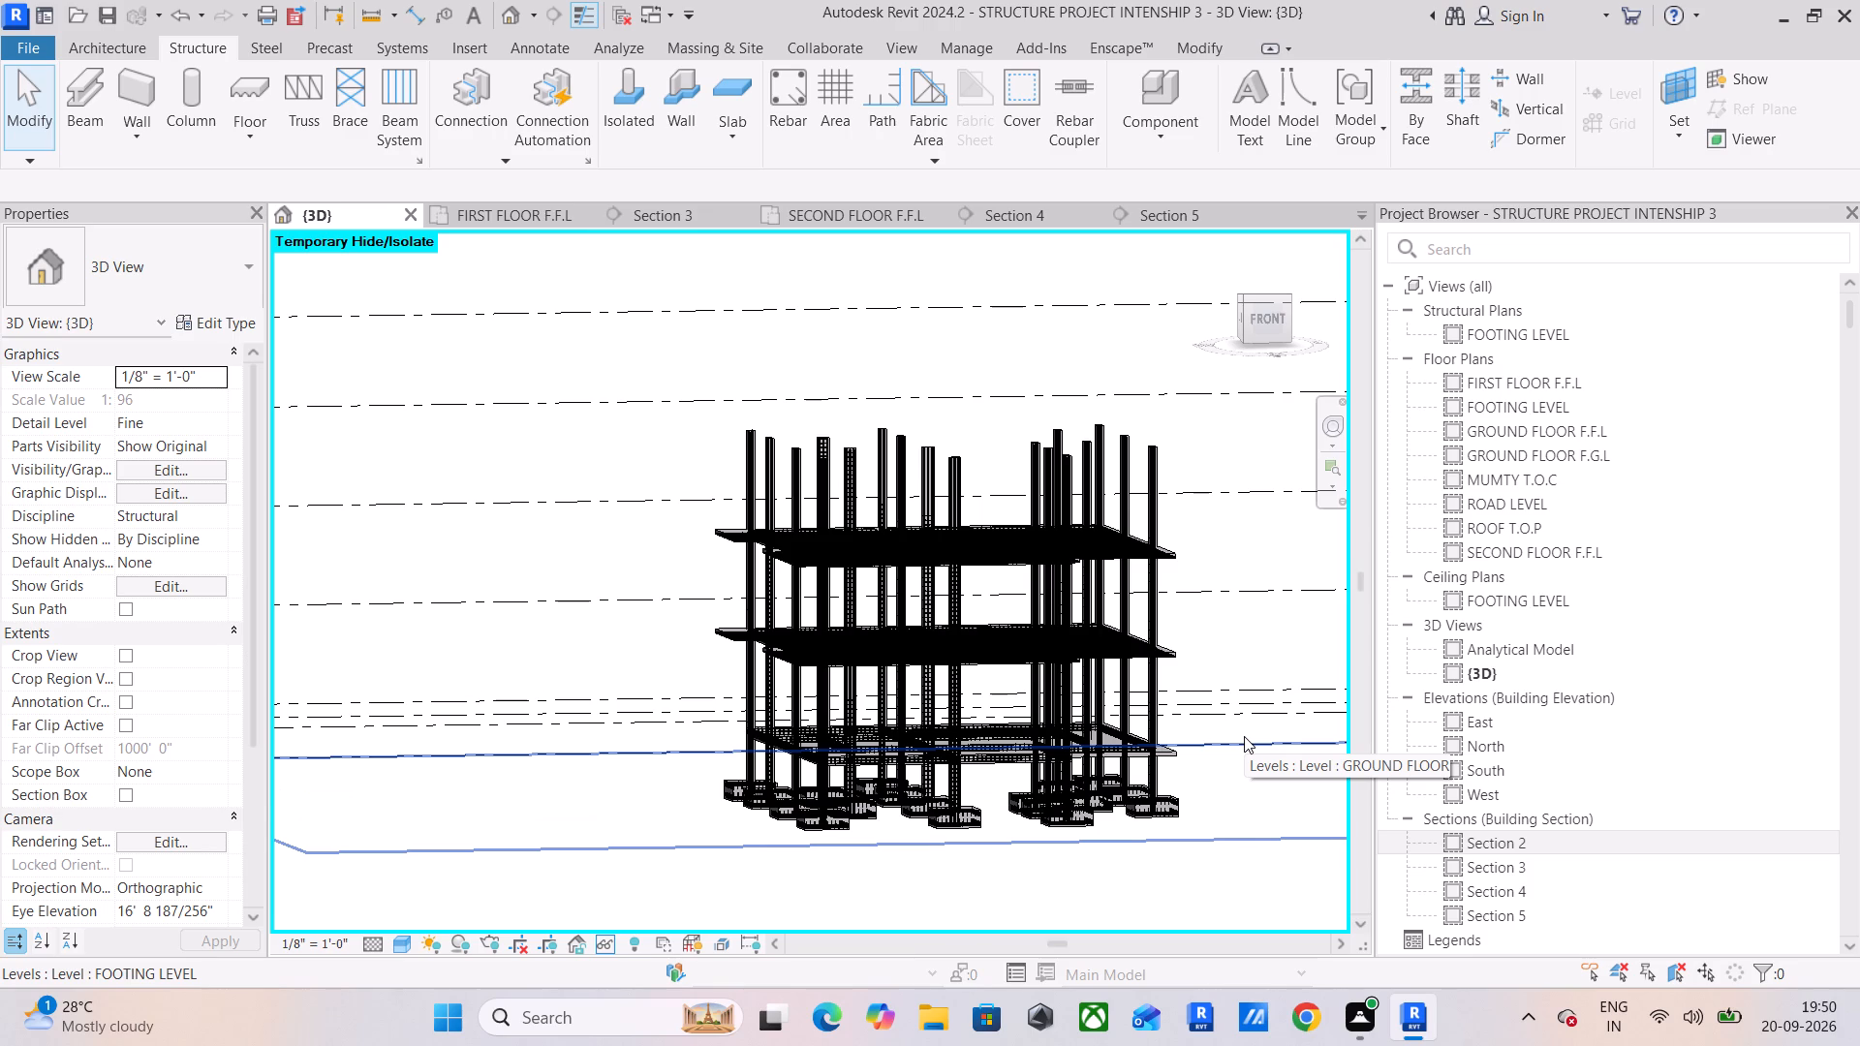
Examine the slab mesh and the #3 stirrups of the edge beam in the 3D view.
scroll(988, 625, up, 7)
middle_drag(943, 633, 655, 509)
scroll(676, 544, up, 6)
scroll(892, 699, up, 6)
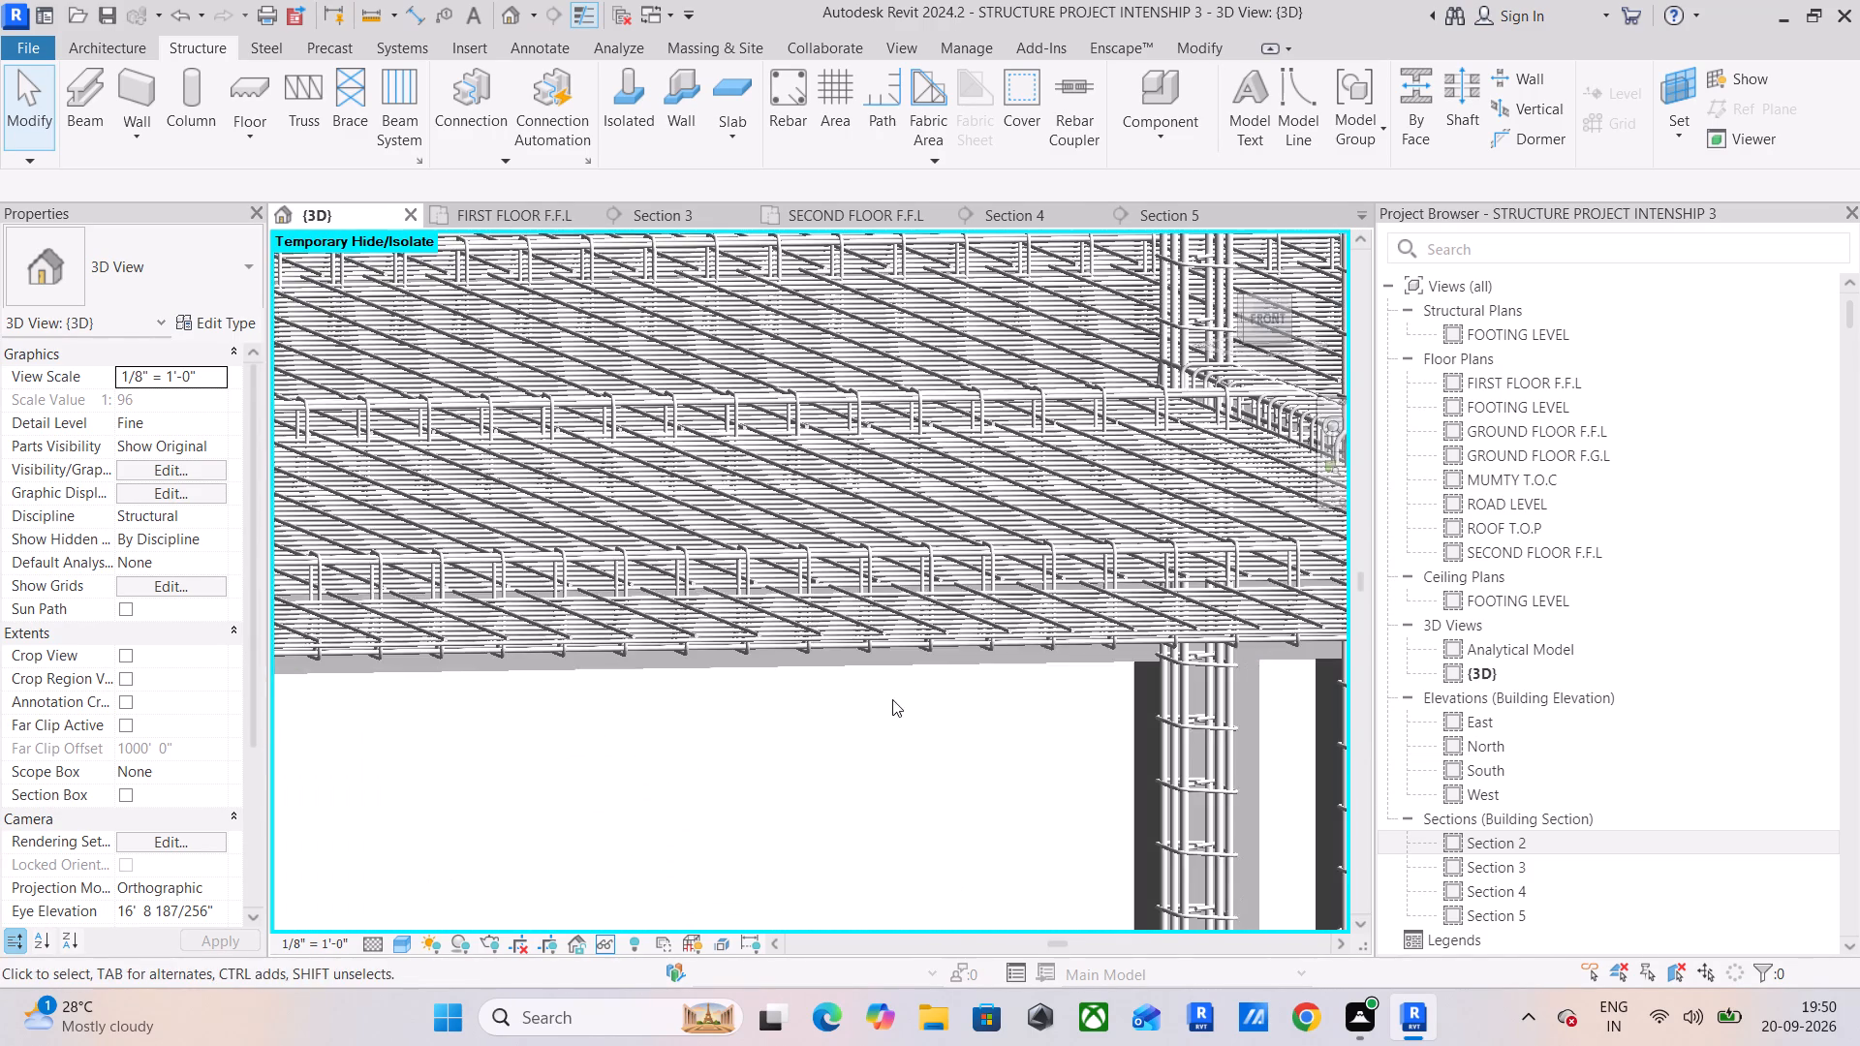
scroll(855, 611, up, 5)
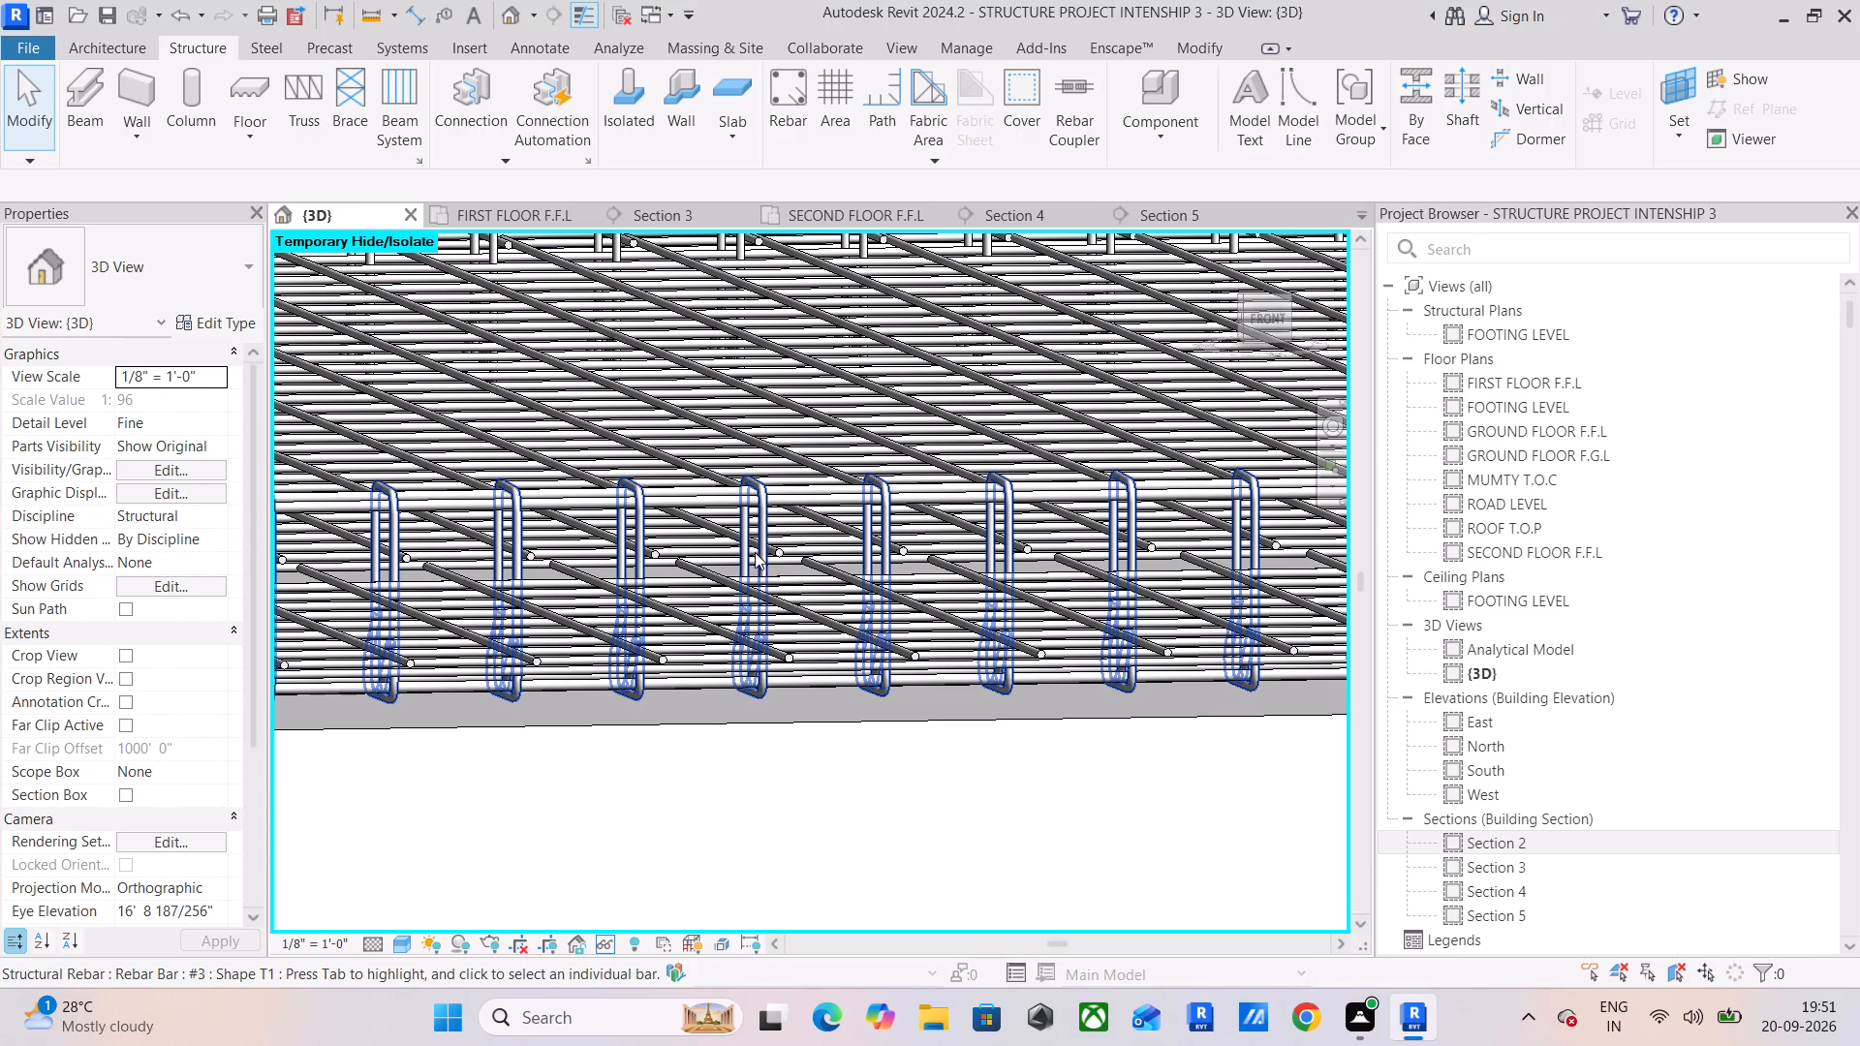
scroll(802, 516, down, 2)
scroll(845, 661, down, 1)
middle_drag(845, 661, 670, 569)
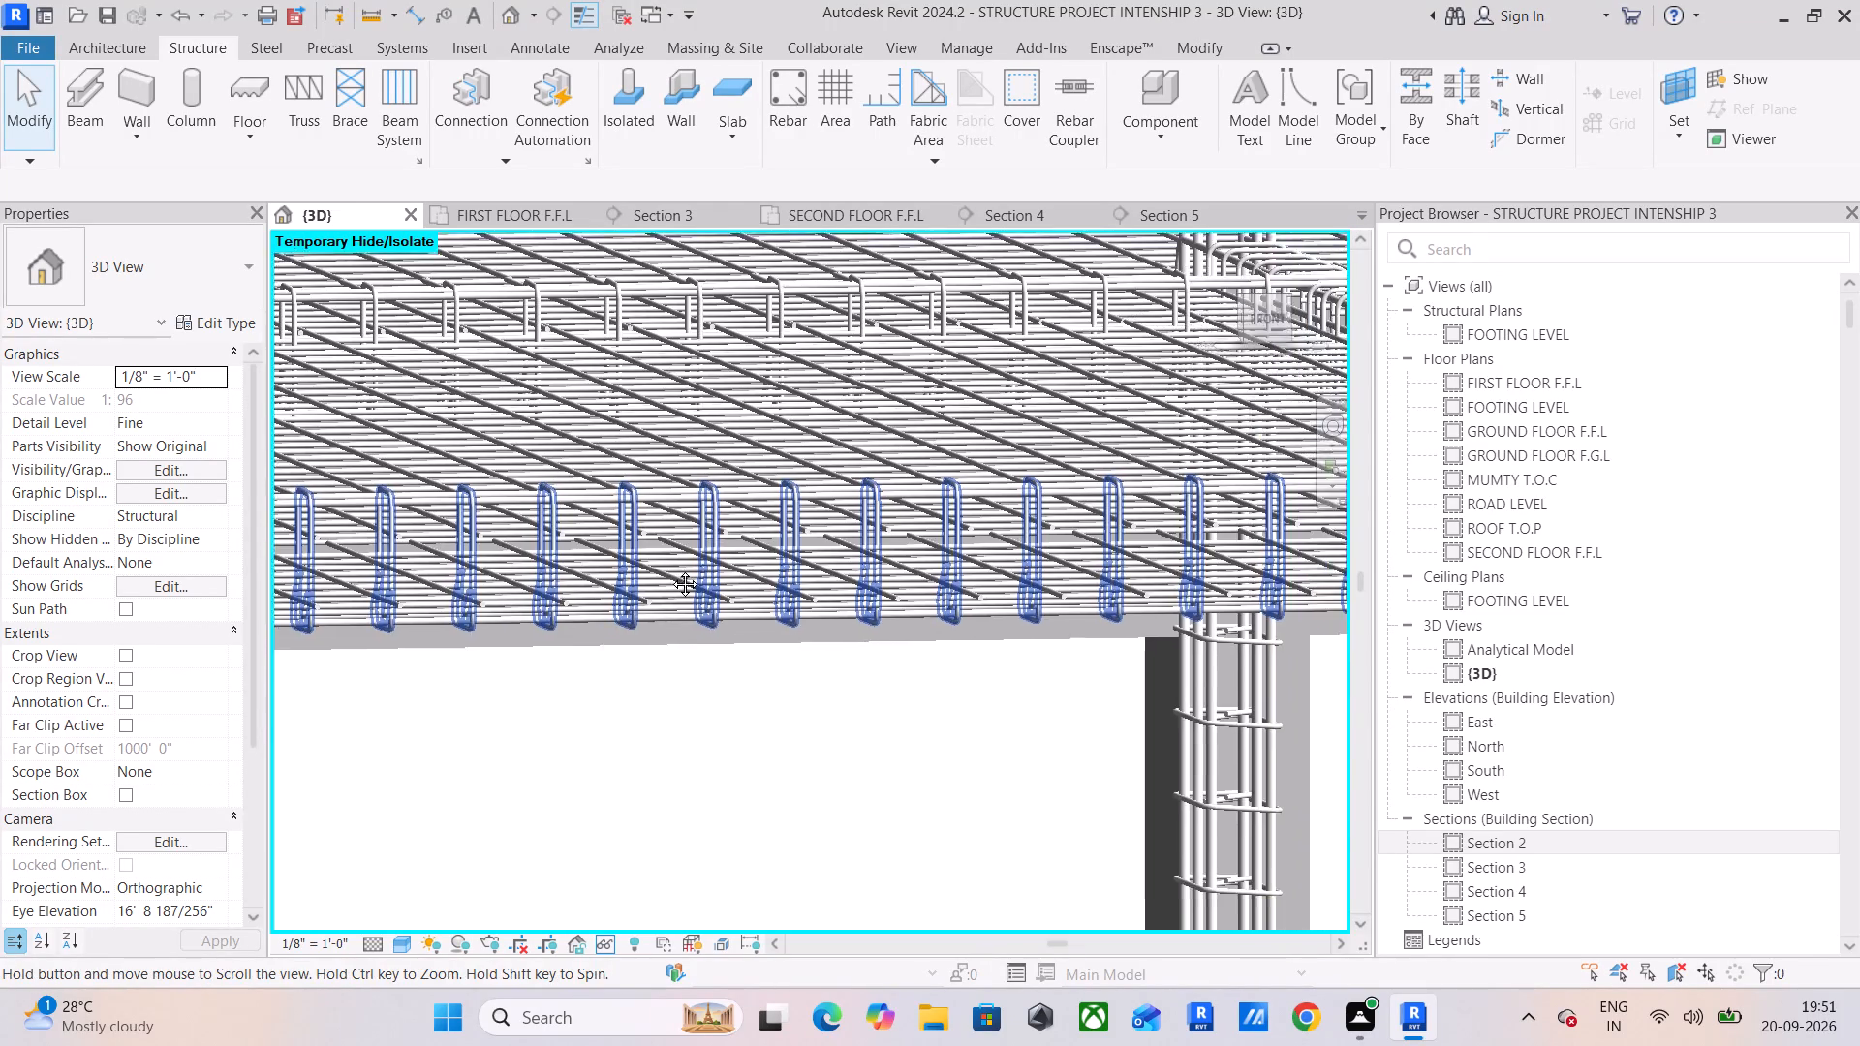
Examine the #6 vertical bars and ties in the columns beneath the slab in the 3D view.
middle_drag(670, 569, 435, 406)
scroll(751, 540, up, 5)
middle_drag(802, 538, 560, 475)
scroll(736, 526, up, 1)
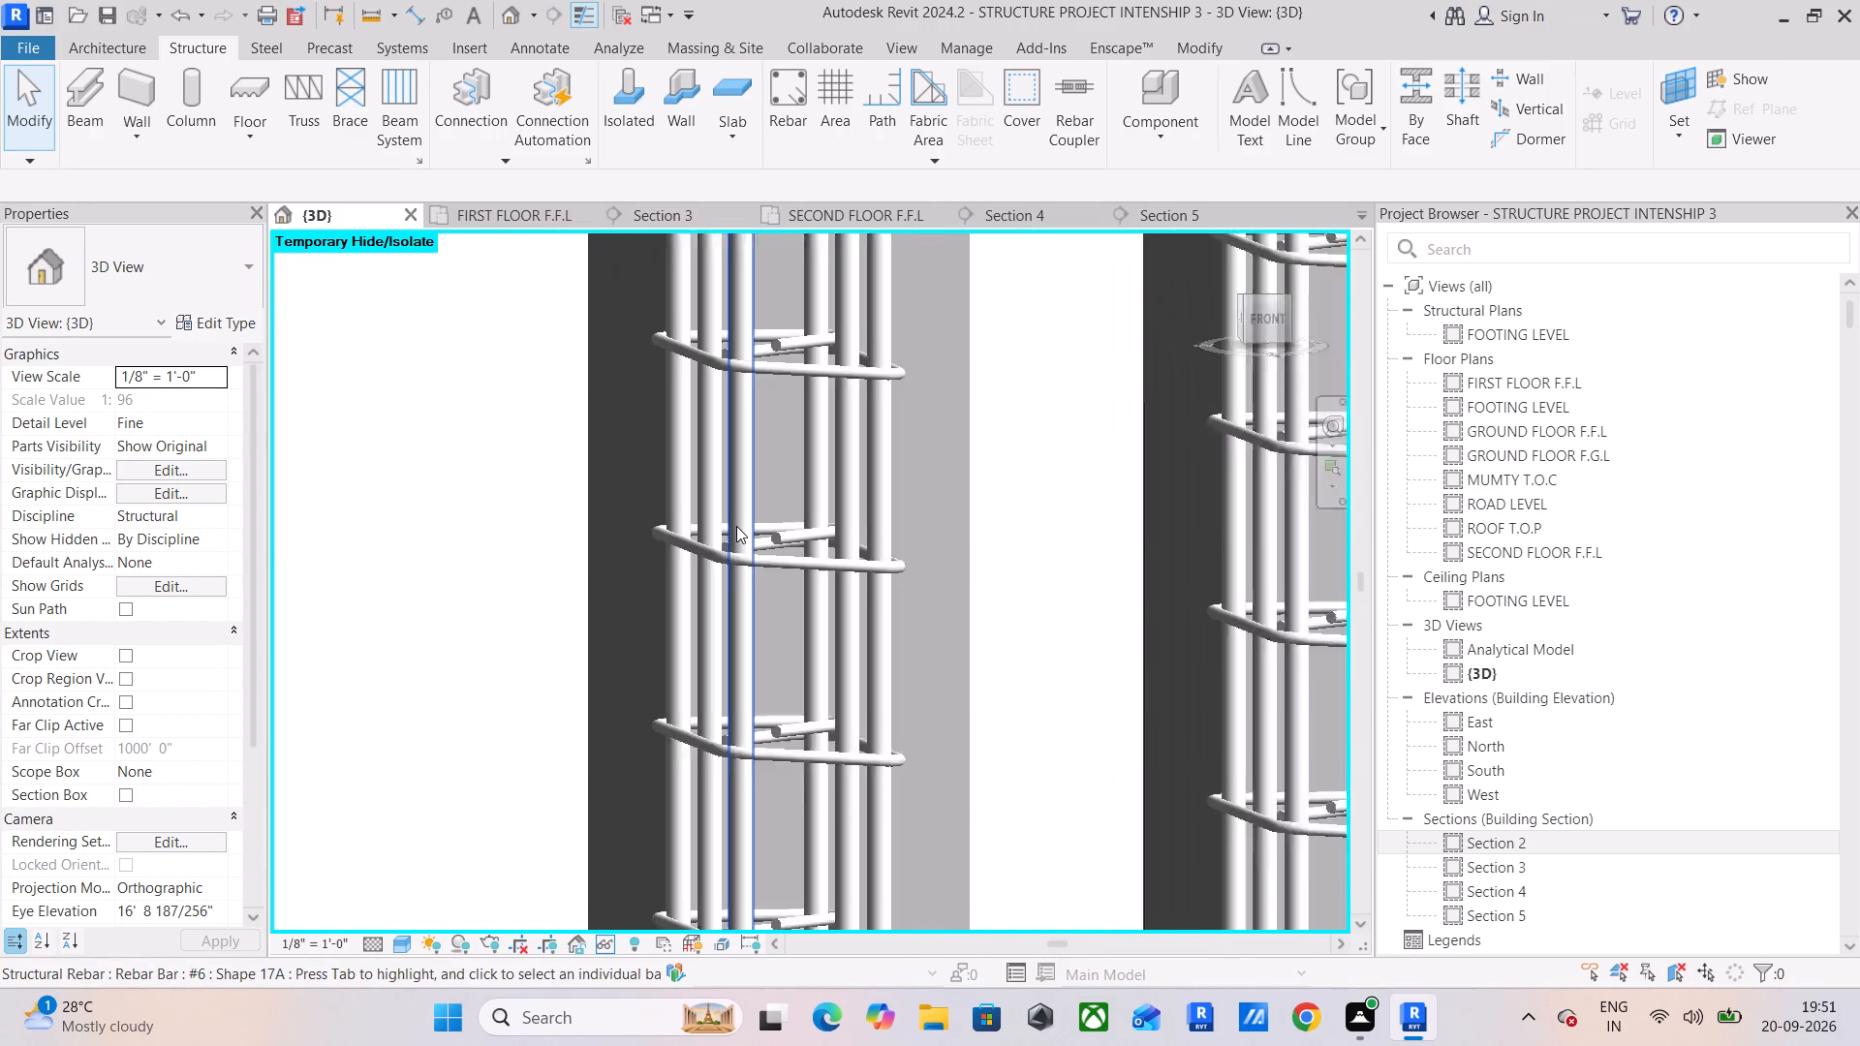
scroll(736, 526, up, 1)
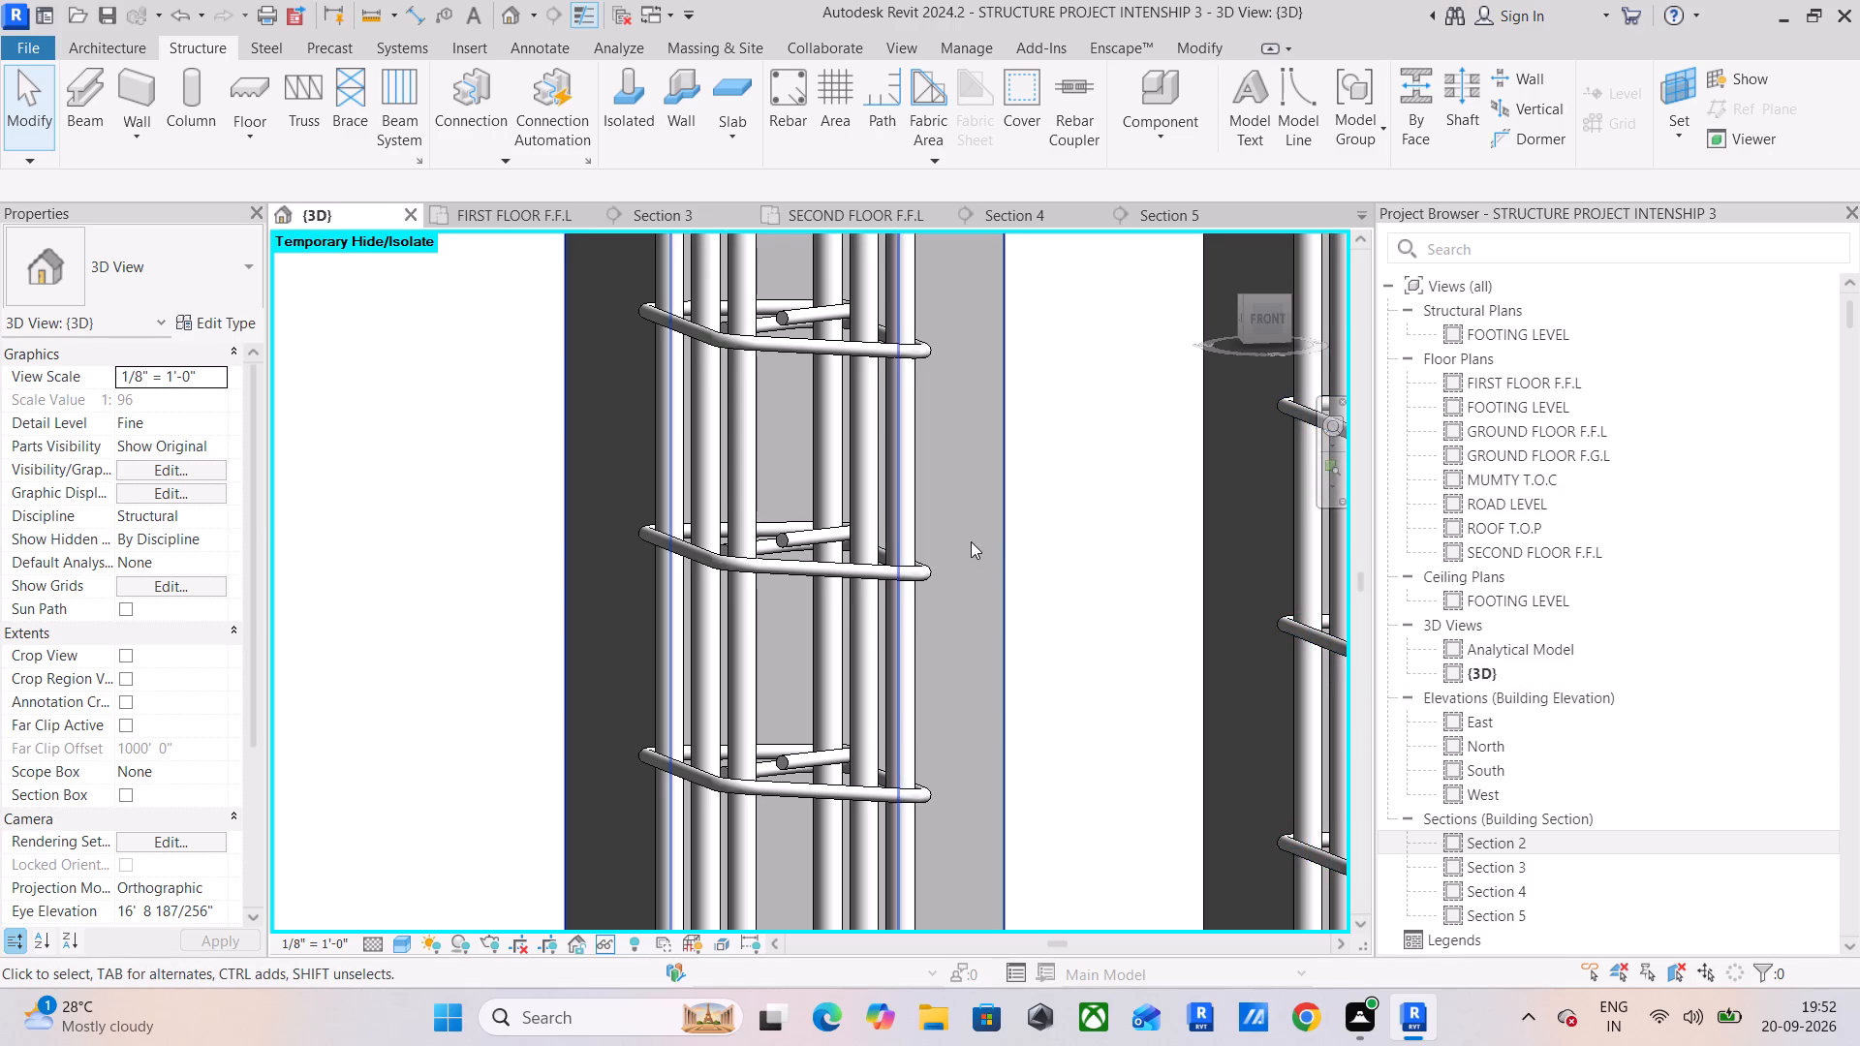
scroll(966, 526, down, 9)
middle_drag(888, 558, 525, 533)
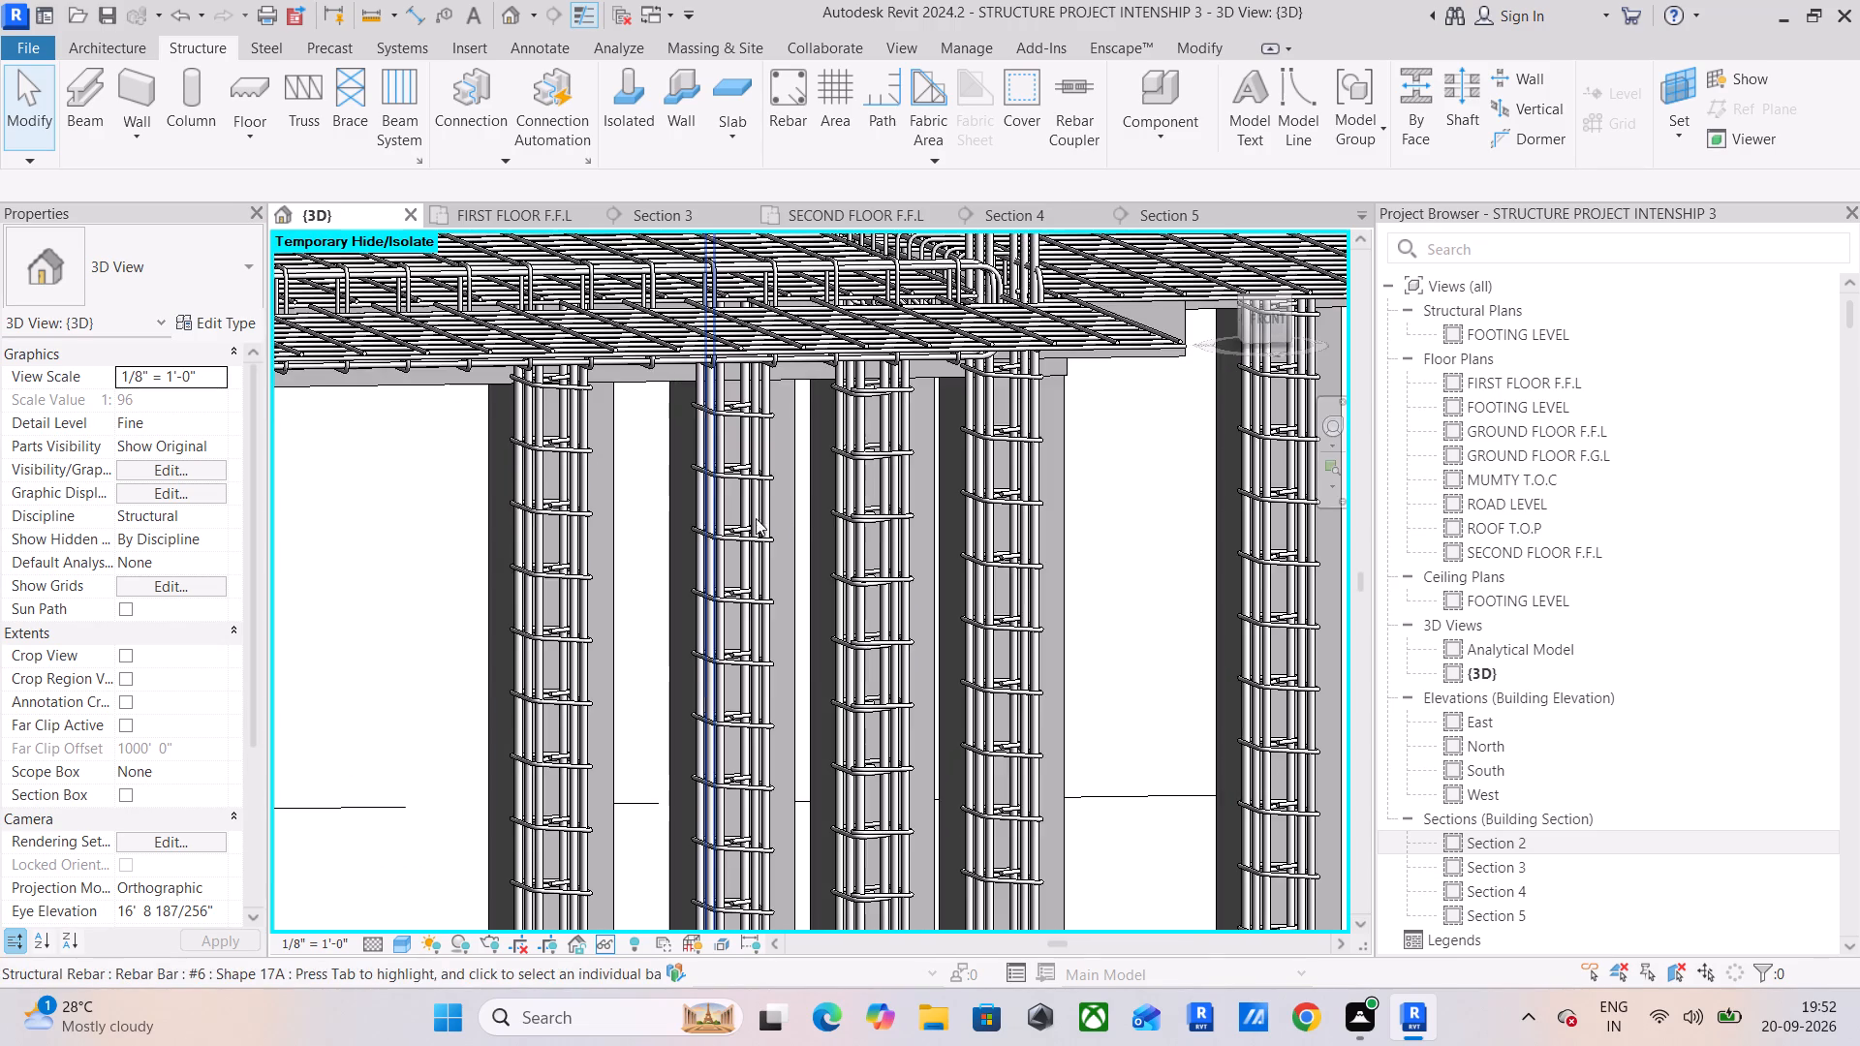
scroll(988, 448, up, 9)
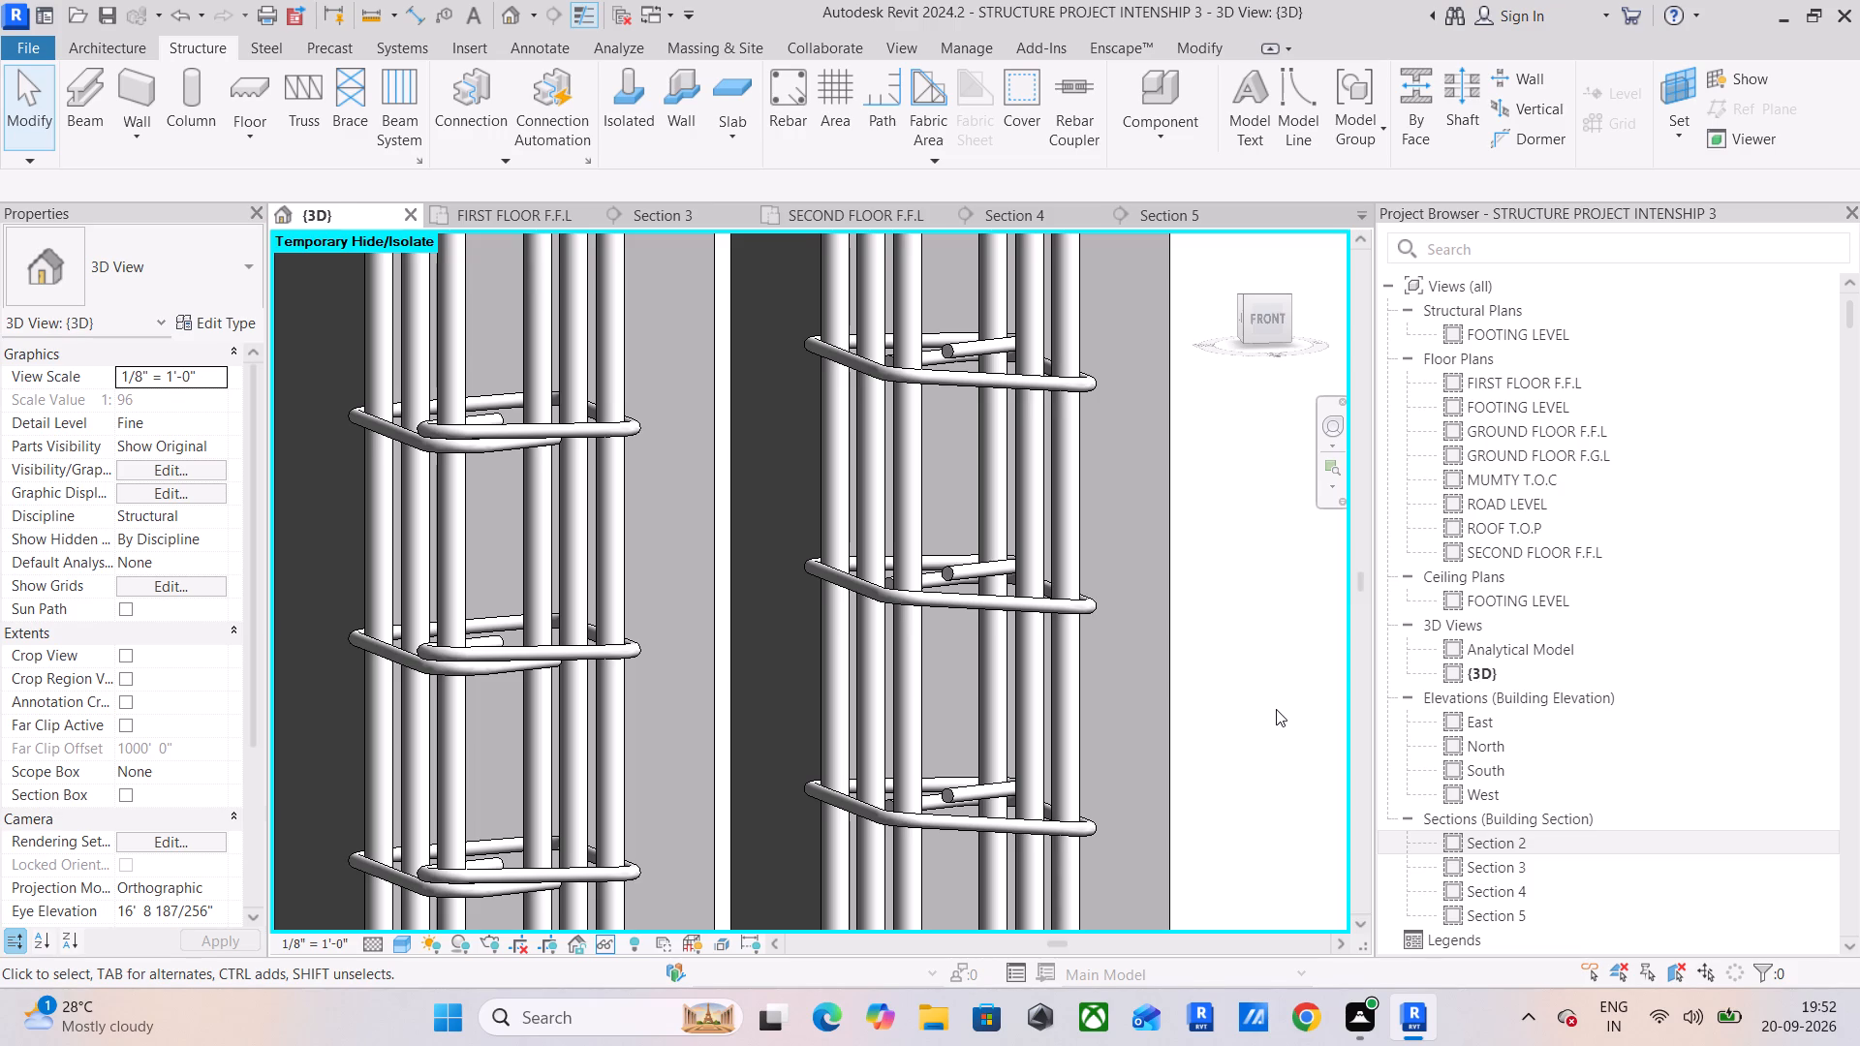
scroll(1447, 766, down, 7)
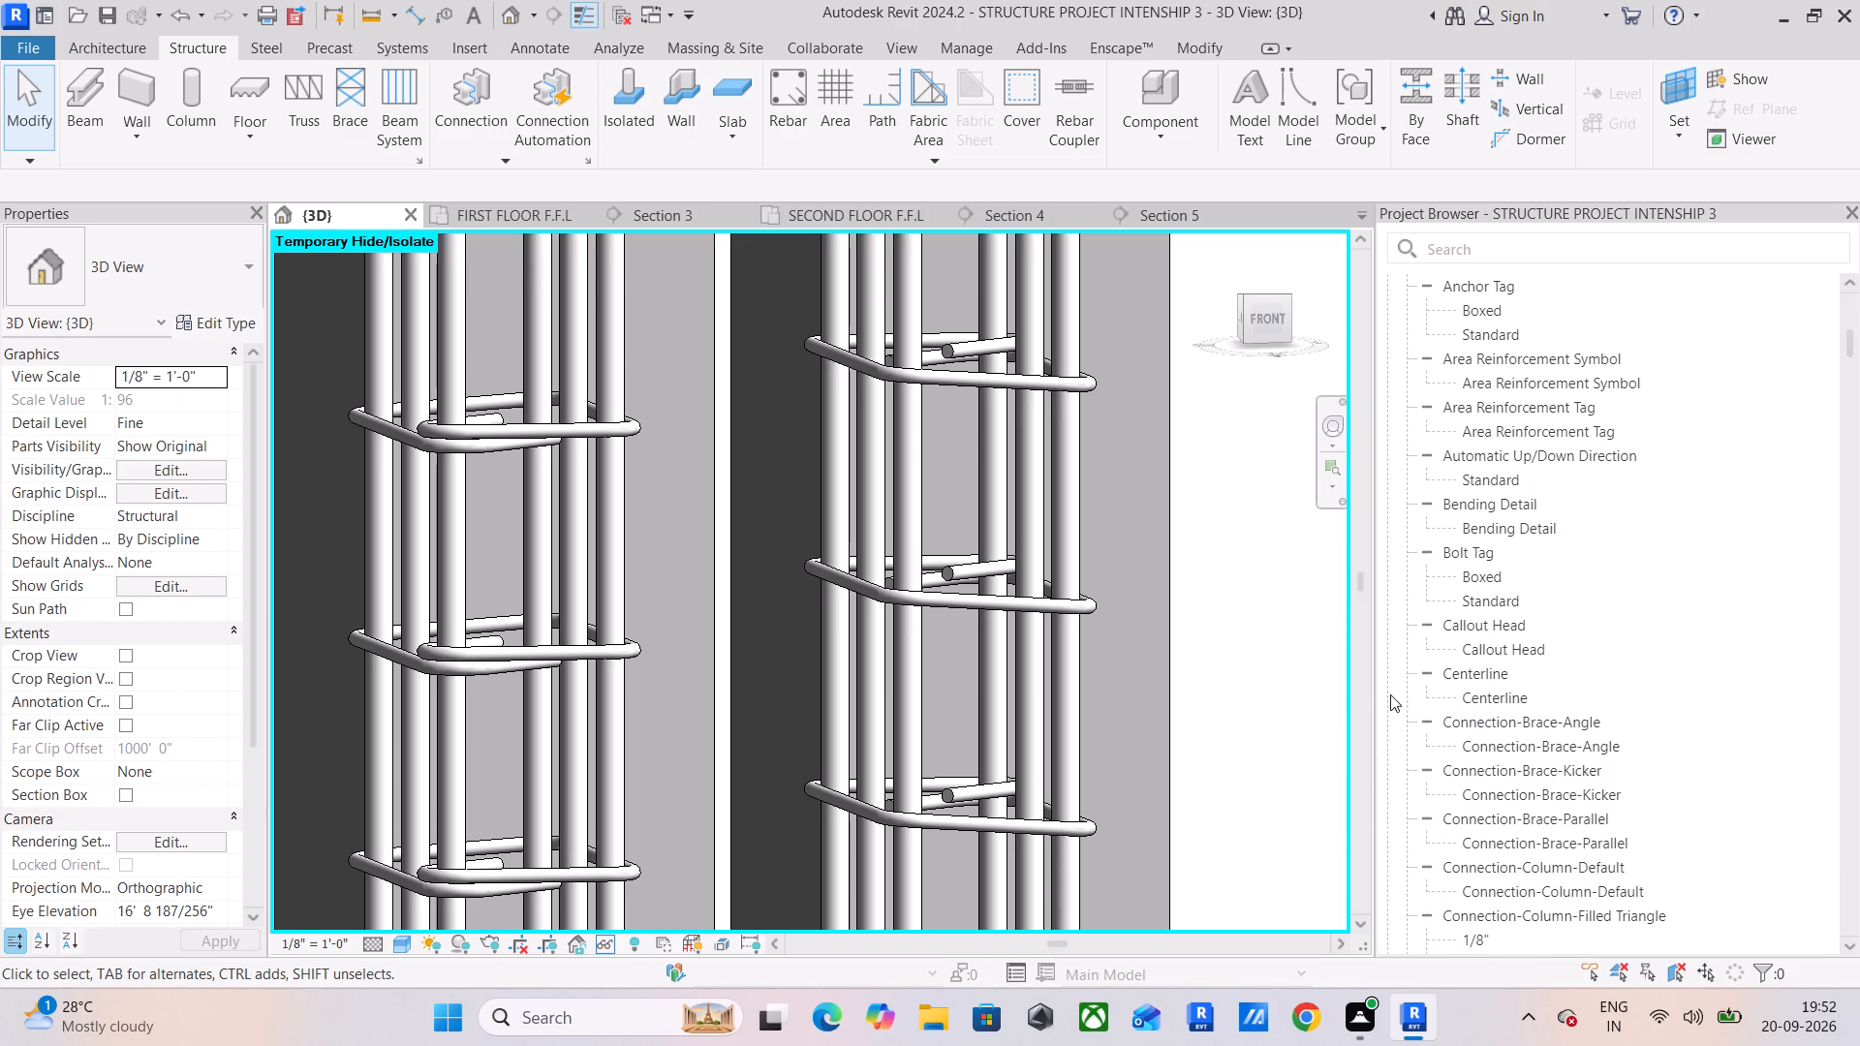
scroll(874, 633, down, 7)
middle_drag(896, 645, 1100, 606)
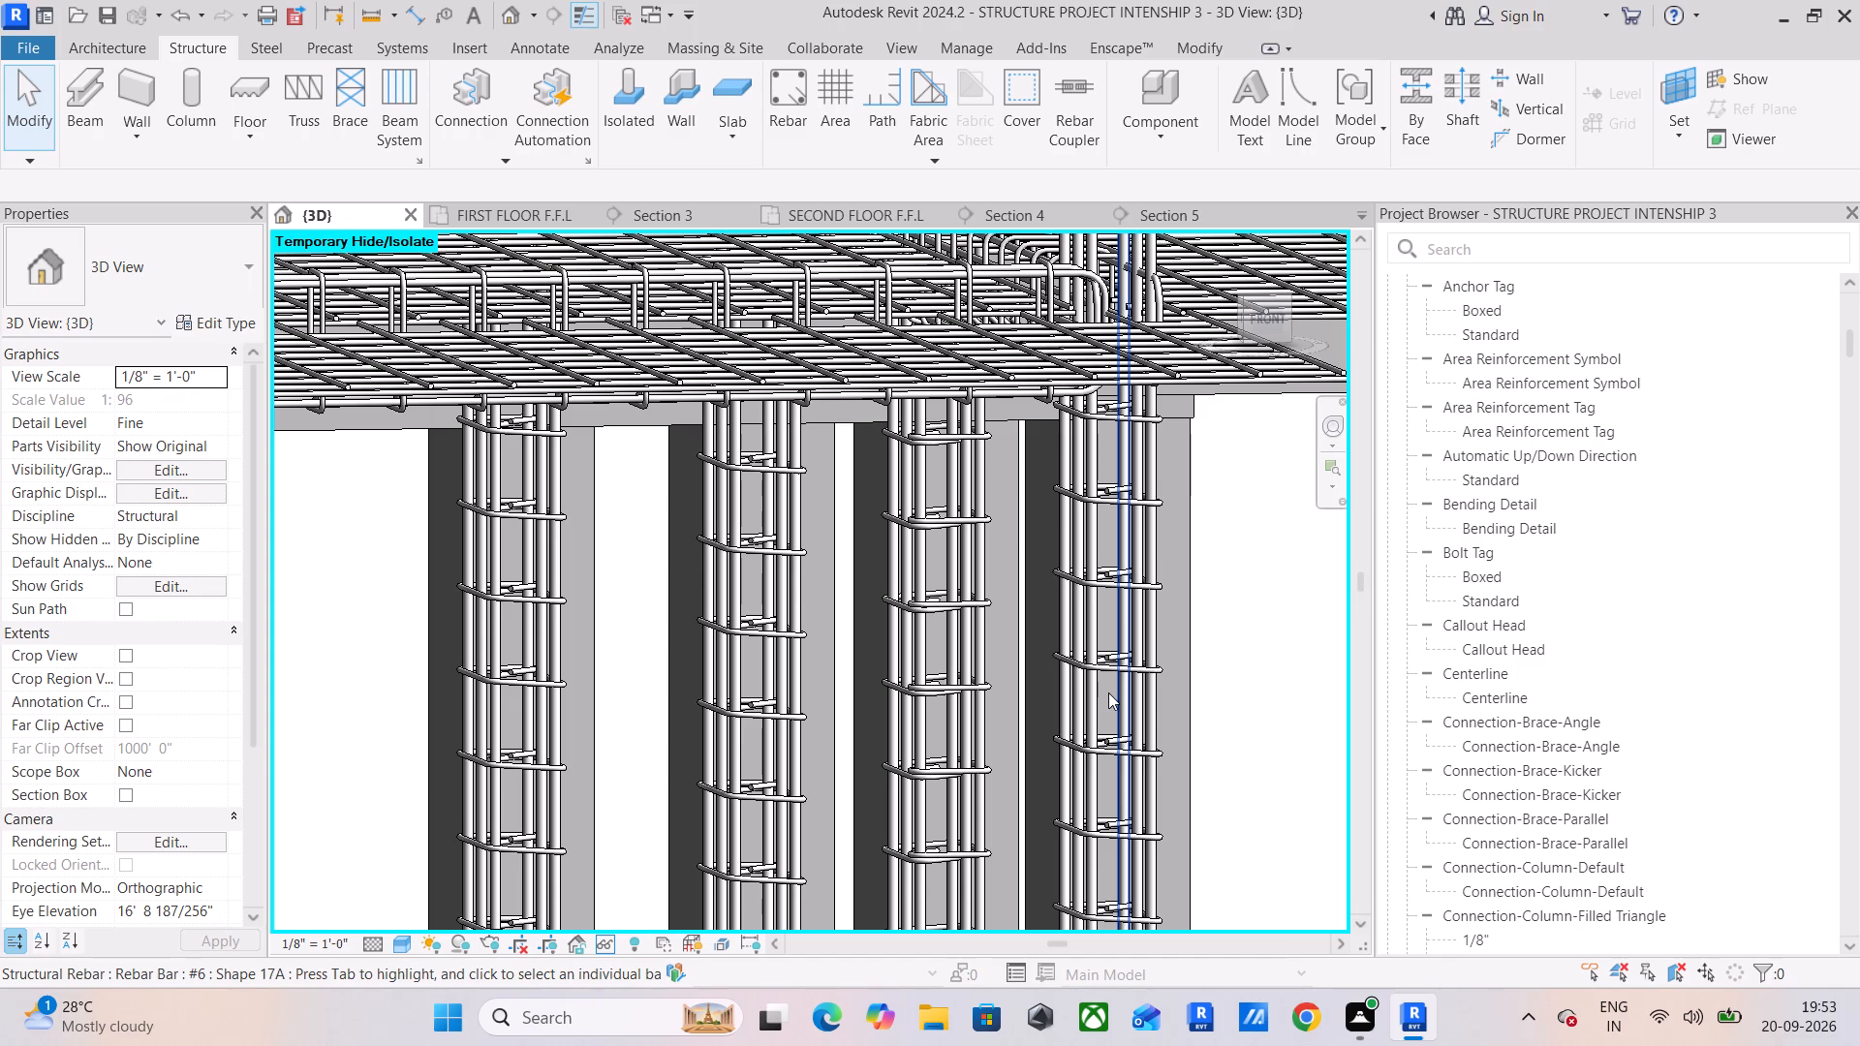
scroll(1065, 625, down, 3)
middle_drag(1065, 622, 1230, 251)
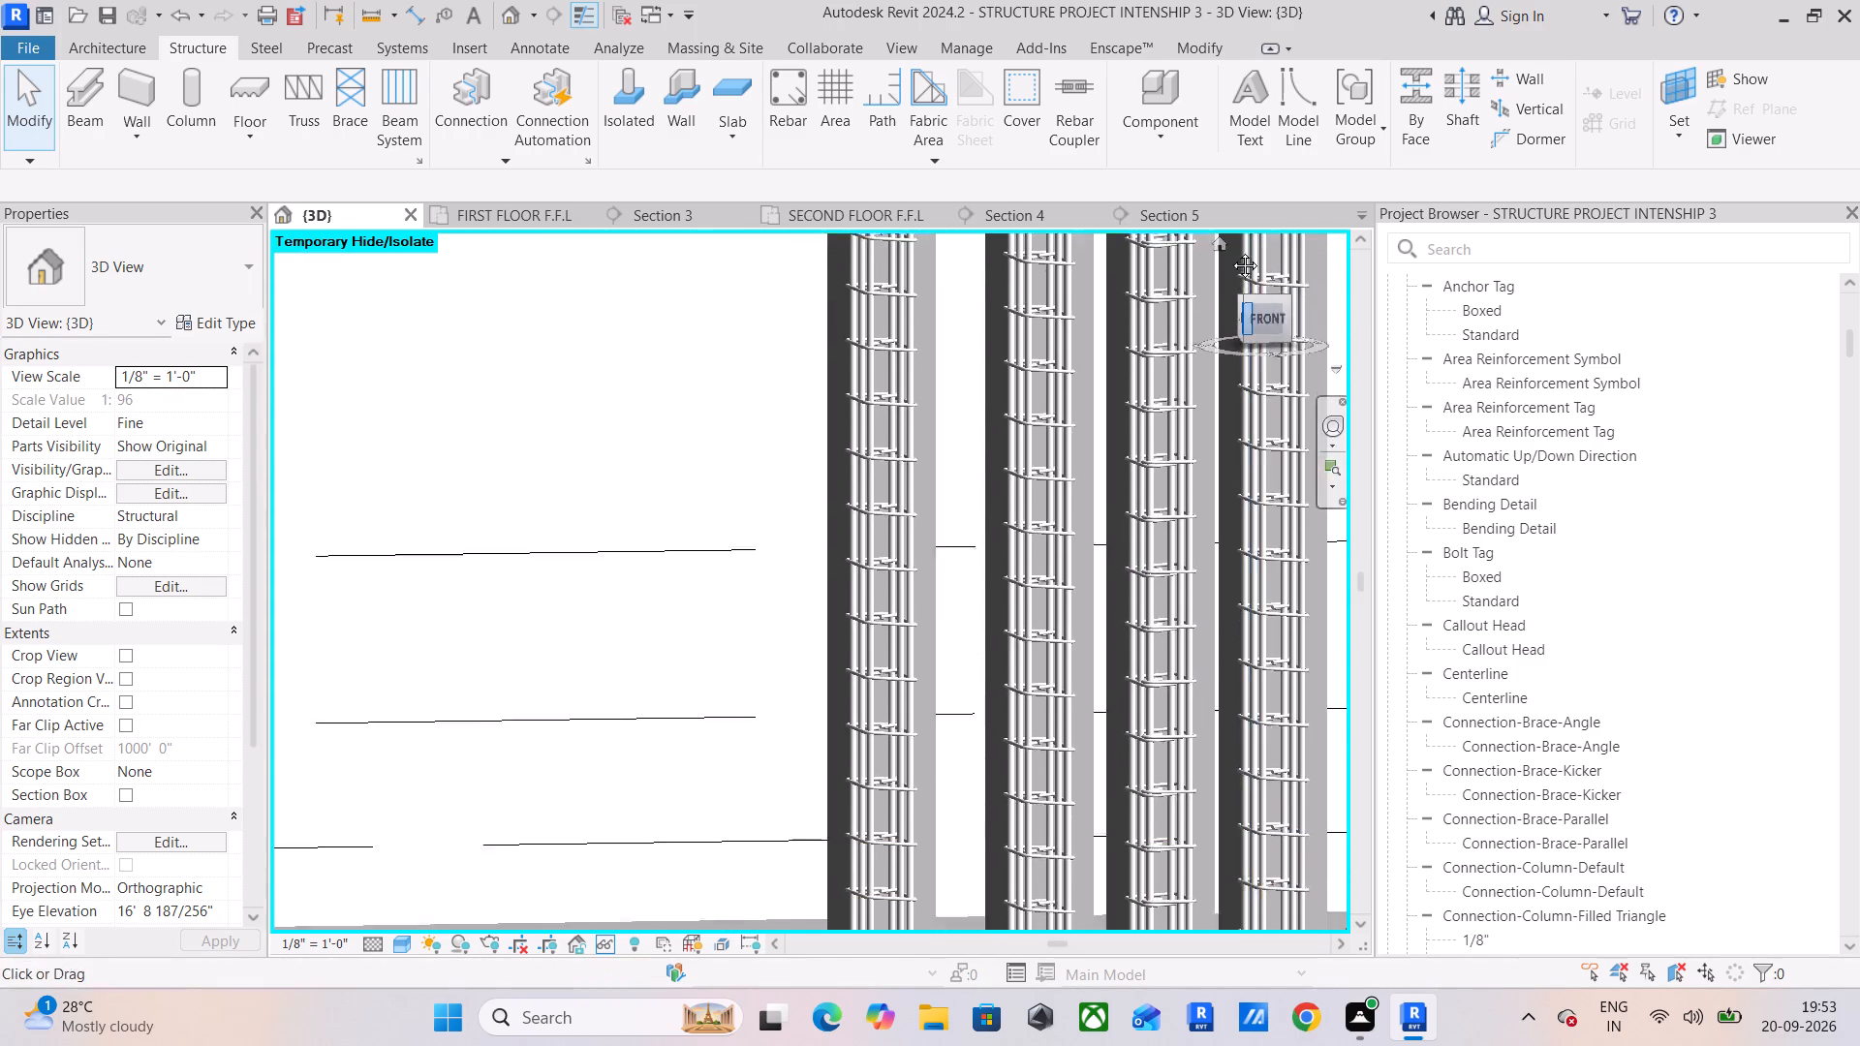
middle_drag(1230, 251, 1092, 156)
Examine the ground-floor beam cages in 3D, checking where their bars and #3 stirrups meet the column reinforcement.
middle_drag(1065, 660, 818, 245)
scroll(816, 422, up, 2)
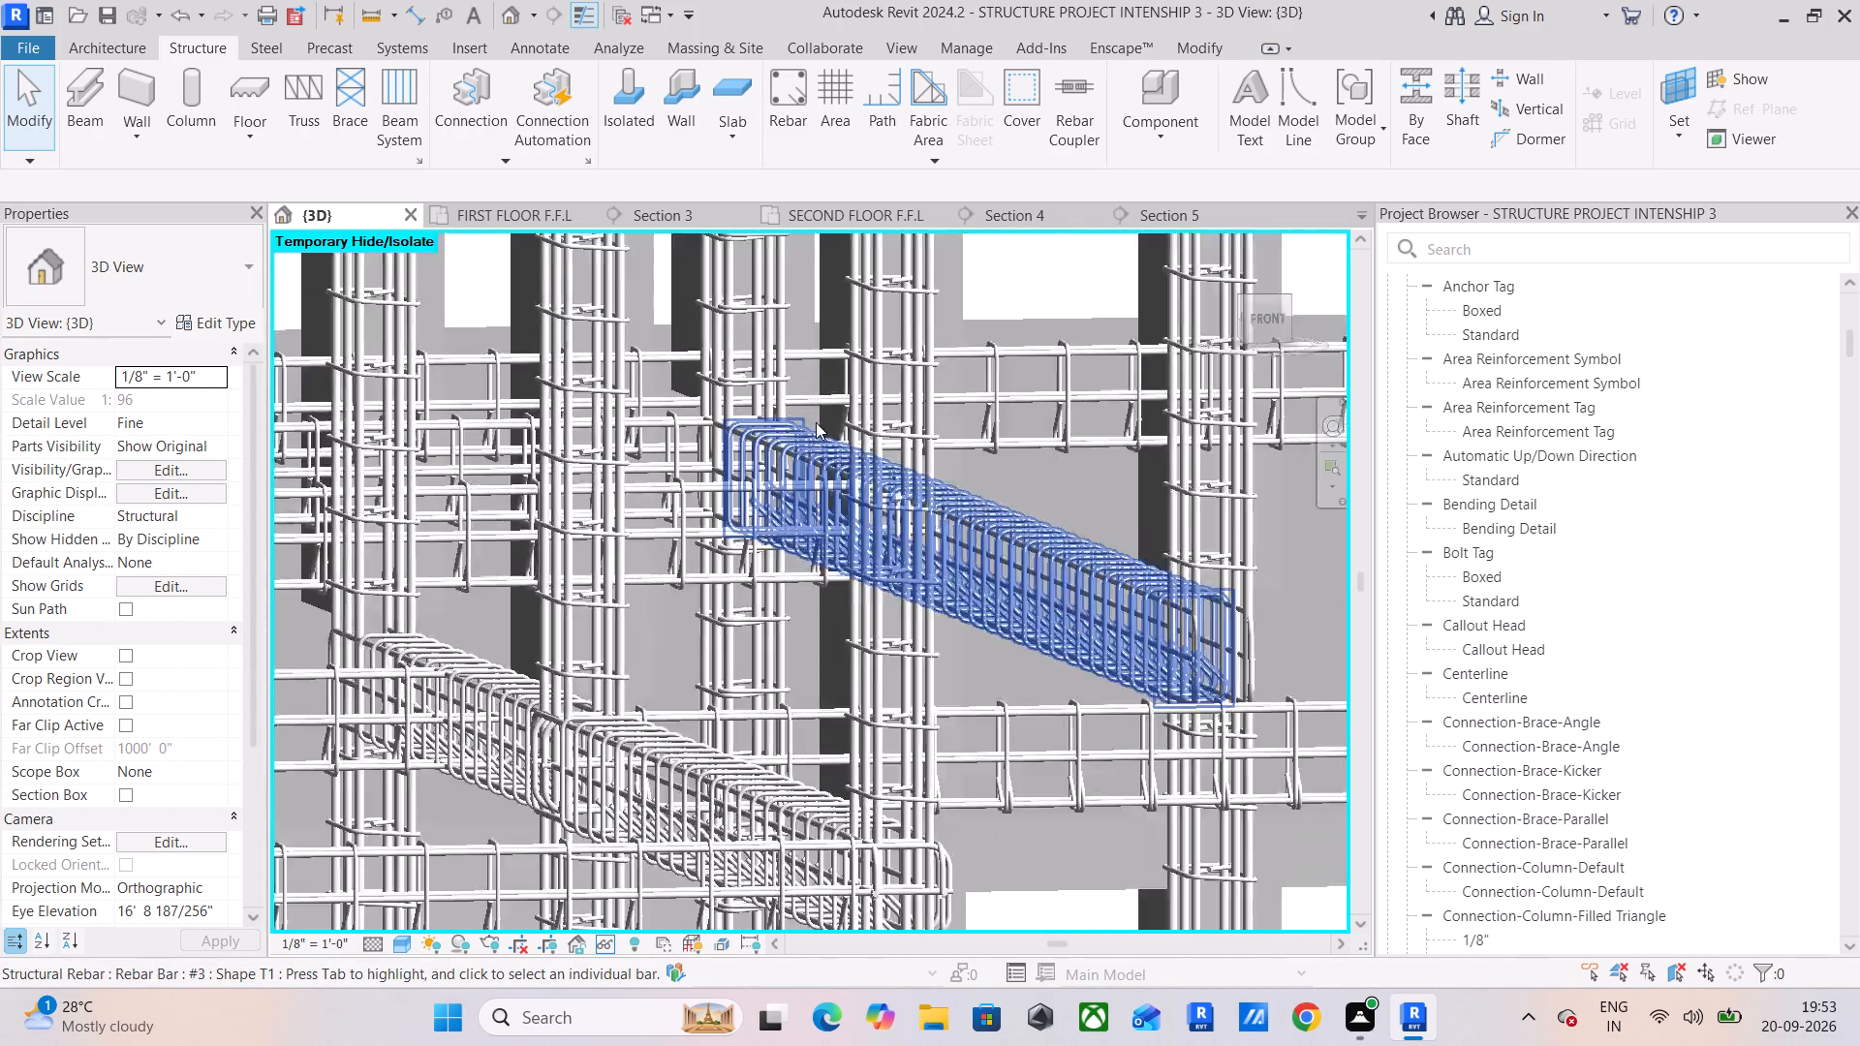
scroll(816, 422, up, 2)
scroll(928, 433, up, 8)
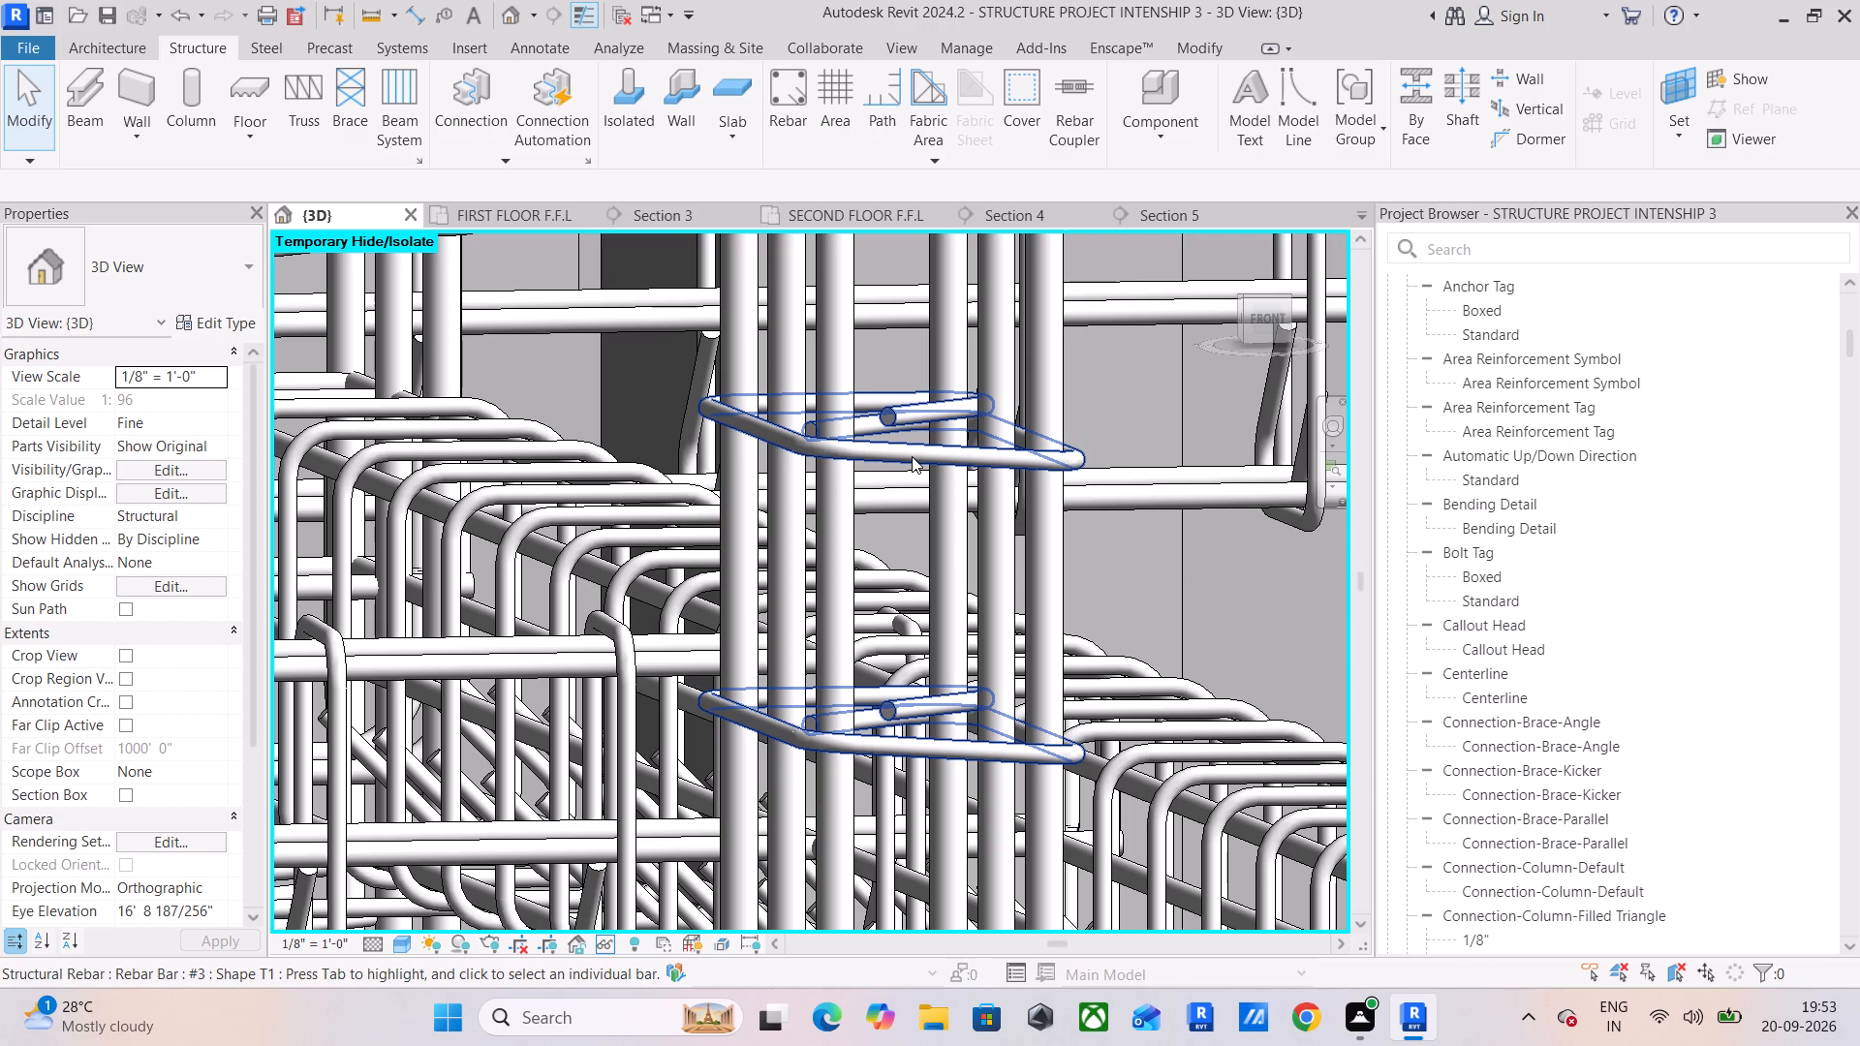
scroll(842, 407, down, 9)
middle_drag(932, 412, 561, 302)
scroll(776, 484, up, 4)
scroll(915, 562, up, 5)
scroll(892, 483, up, 2)
middle_drag(891, 482, 801, 360)
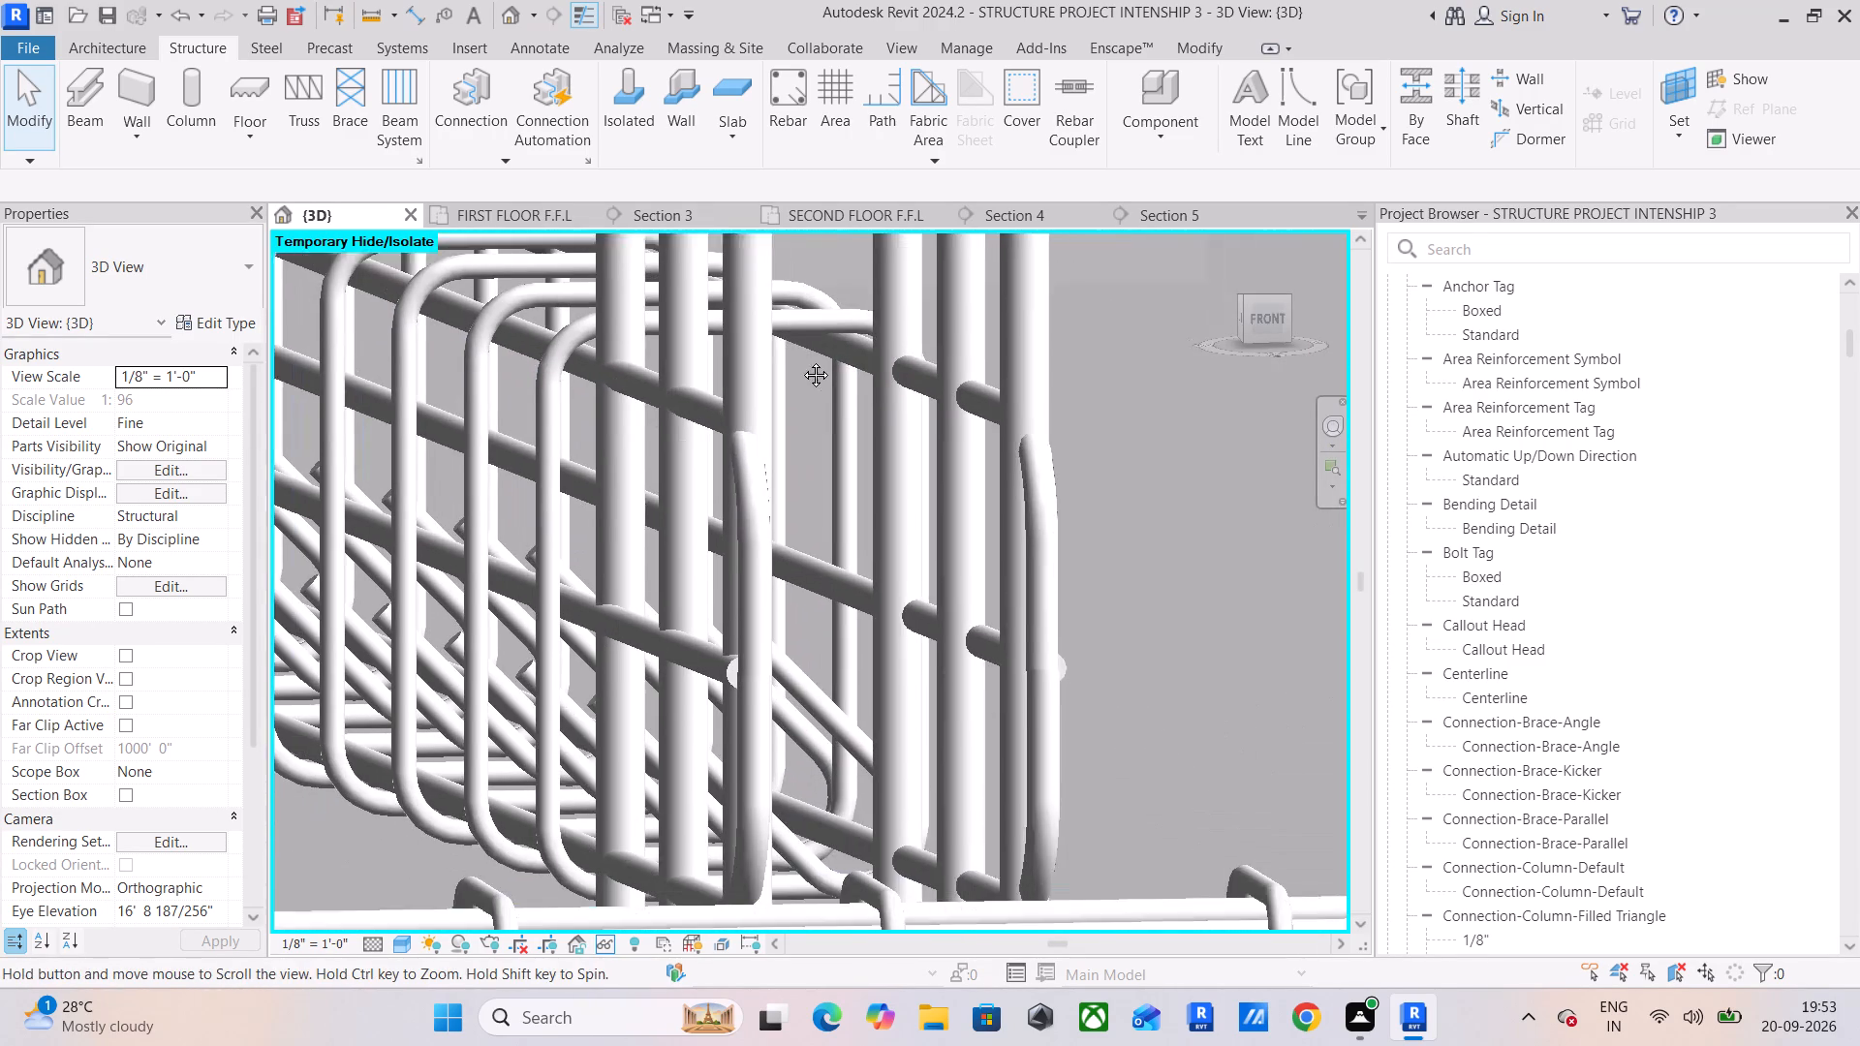
middle_drag(801, 360, 799, 356)
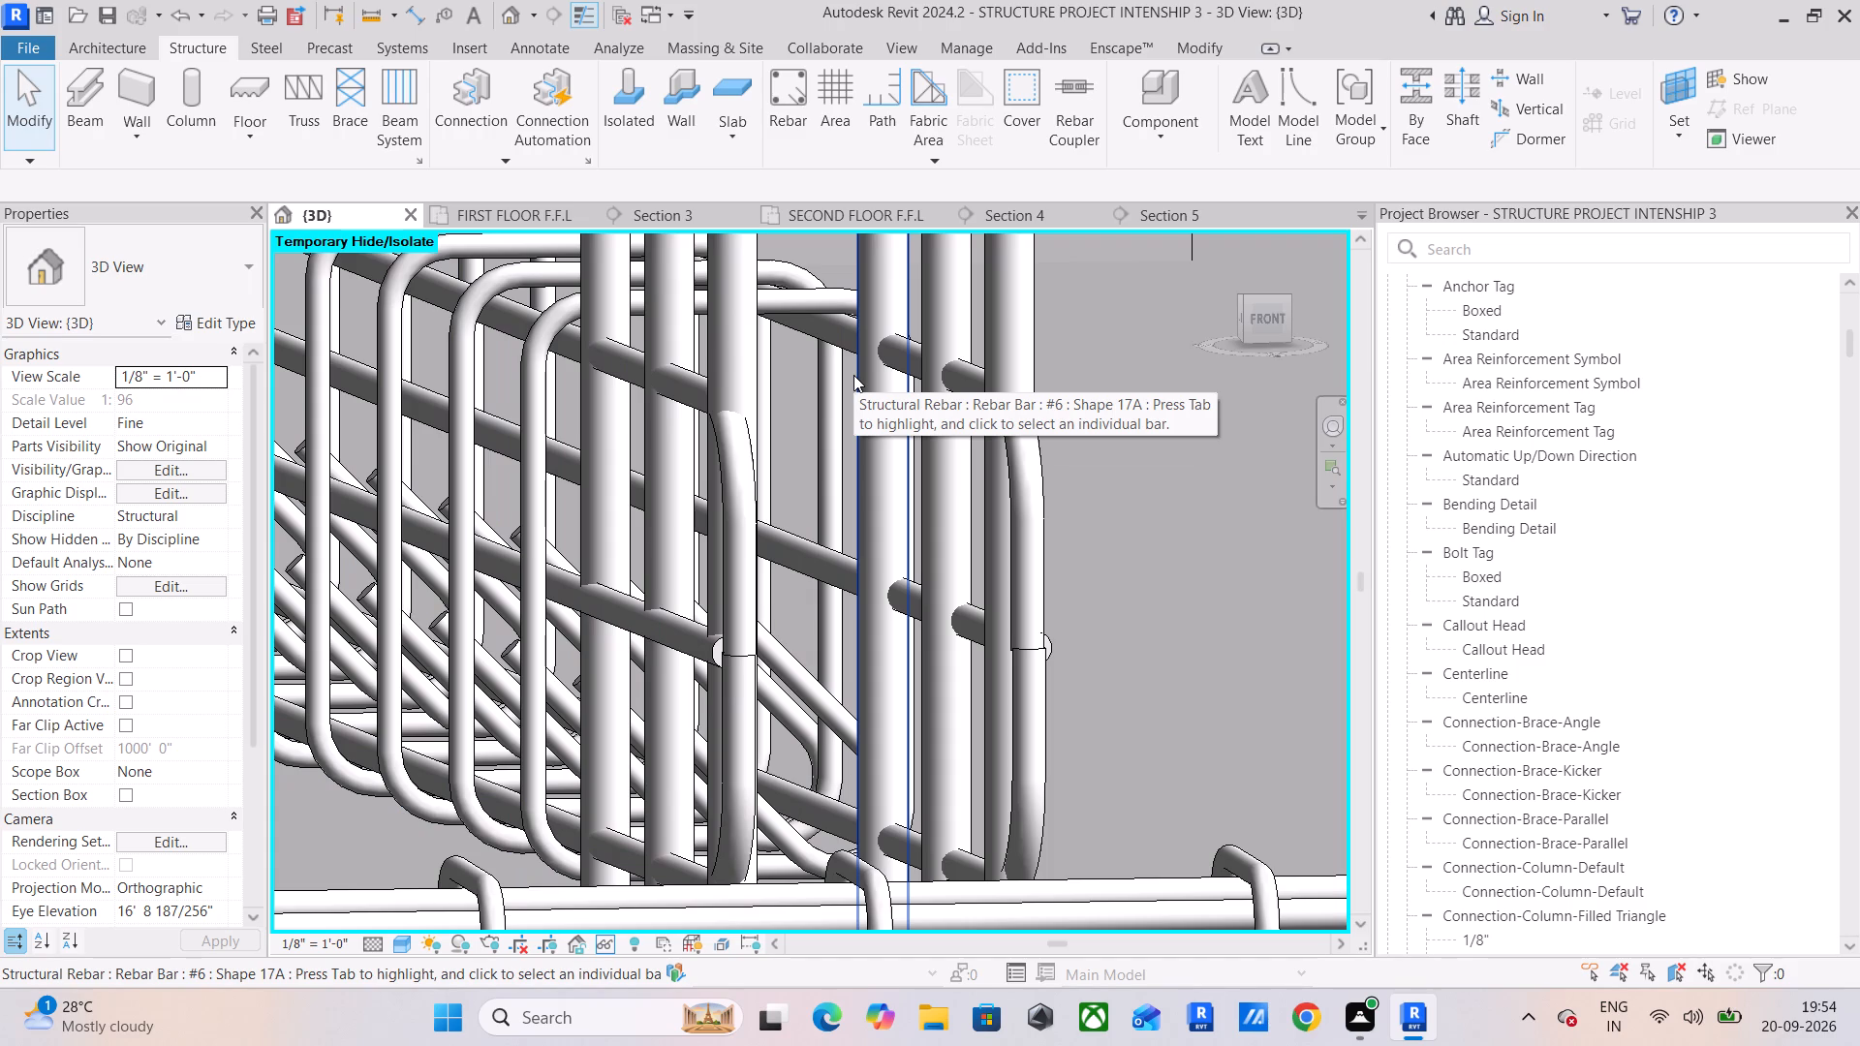
Examine the hooked ends of the ground-floor beam bars and the column ties directly below the beams in 3D.
scroll(853, 375, down, 10)
middle_drag(853, 374, 1184, 476)
middle_drag(917, 602, 1128, 417)
middle_drag(976, 723, 1004, 617)
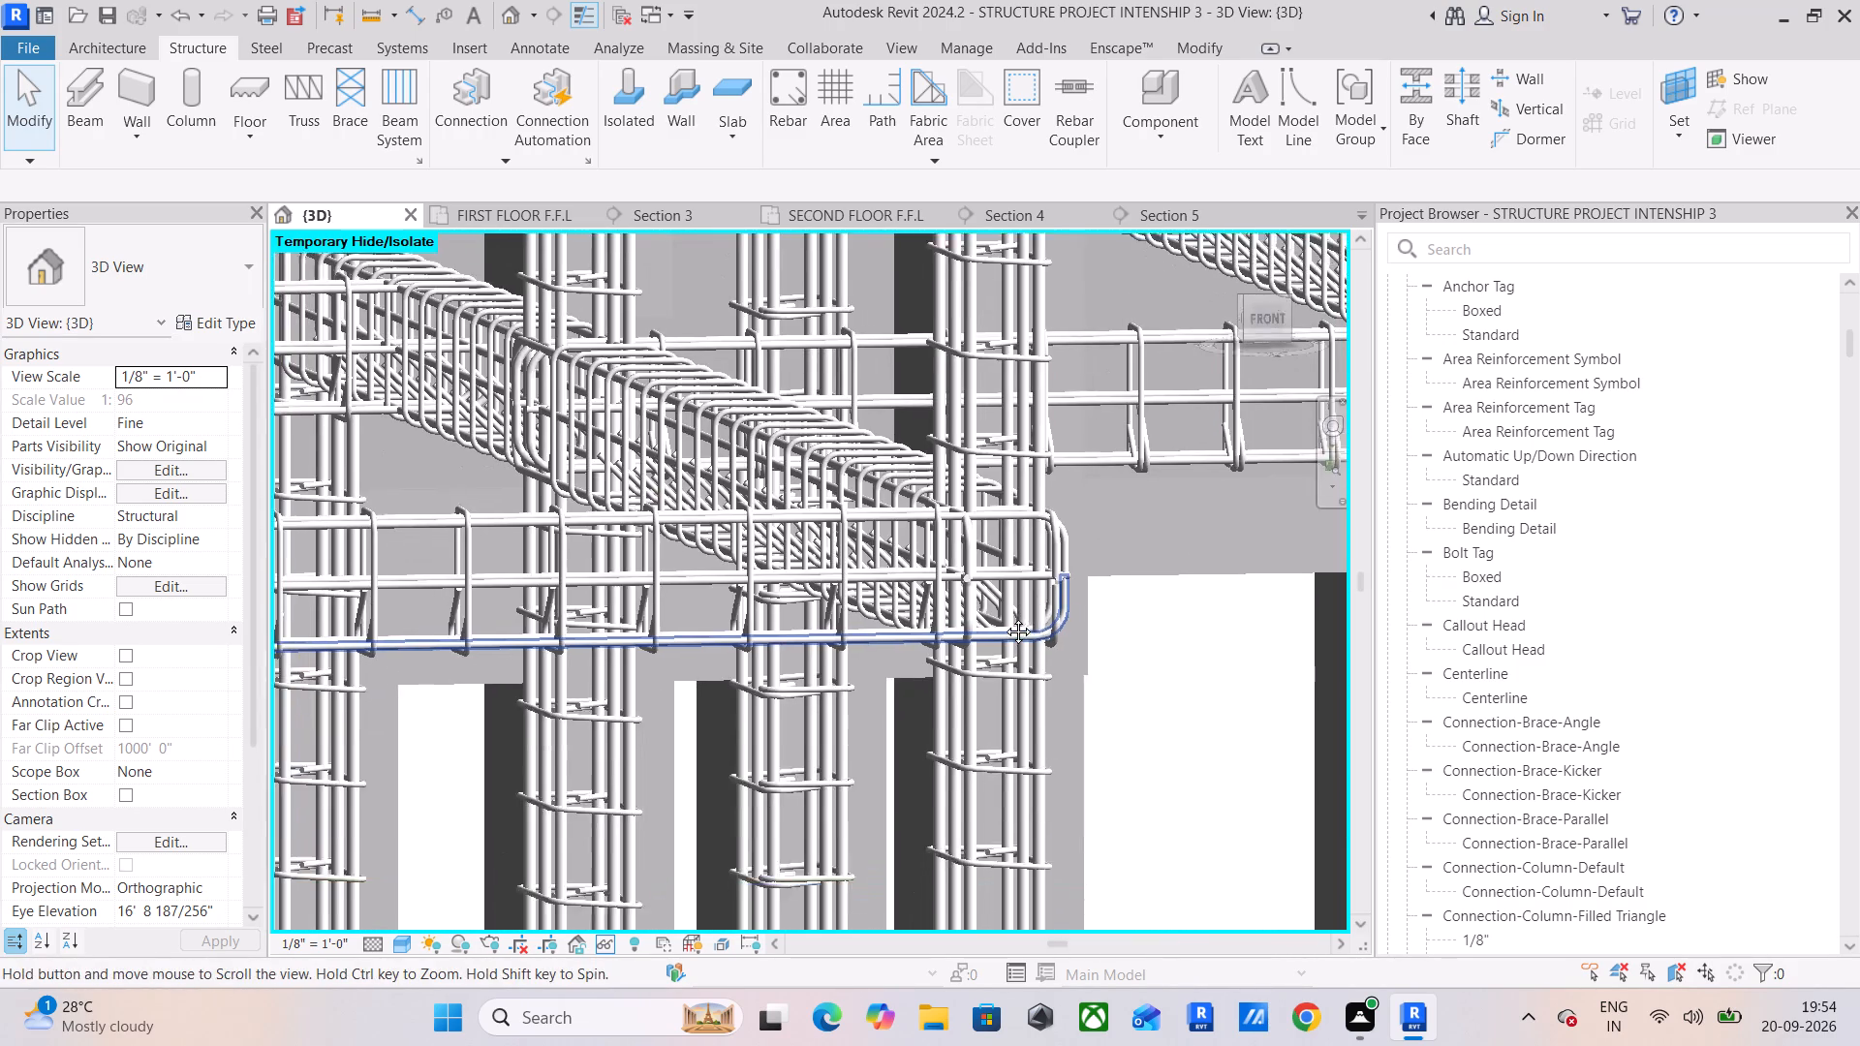
middle_drag(1004, 617, 1004, 605)
scroll(964, 640, up, 1)
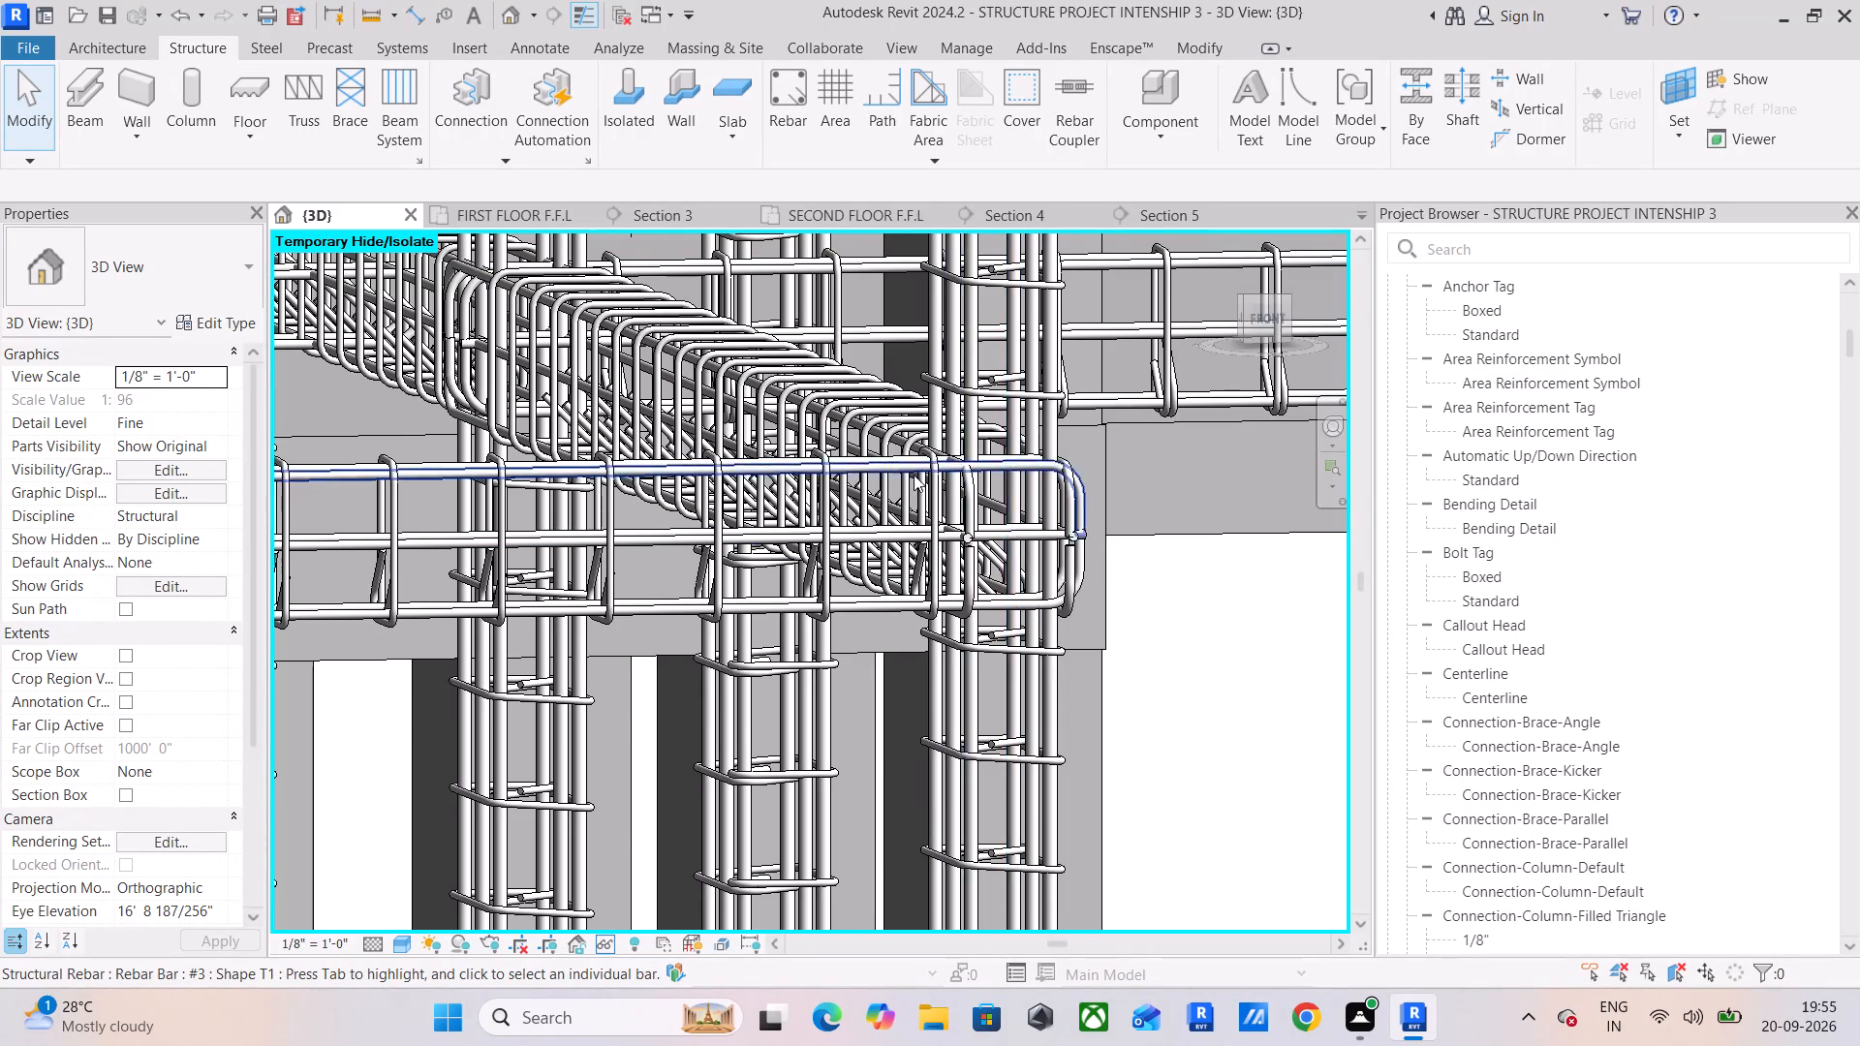
scroll(914, 475, down, 5)
middle_drag(1008, 498, 584, 514)
scroll(759, 629, up, 5)
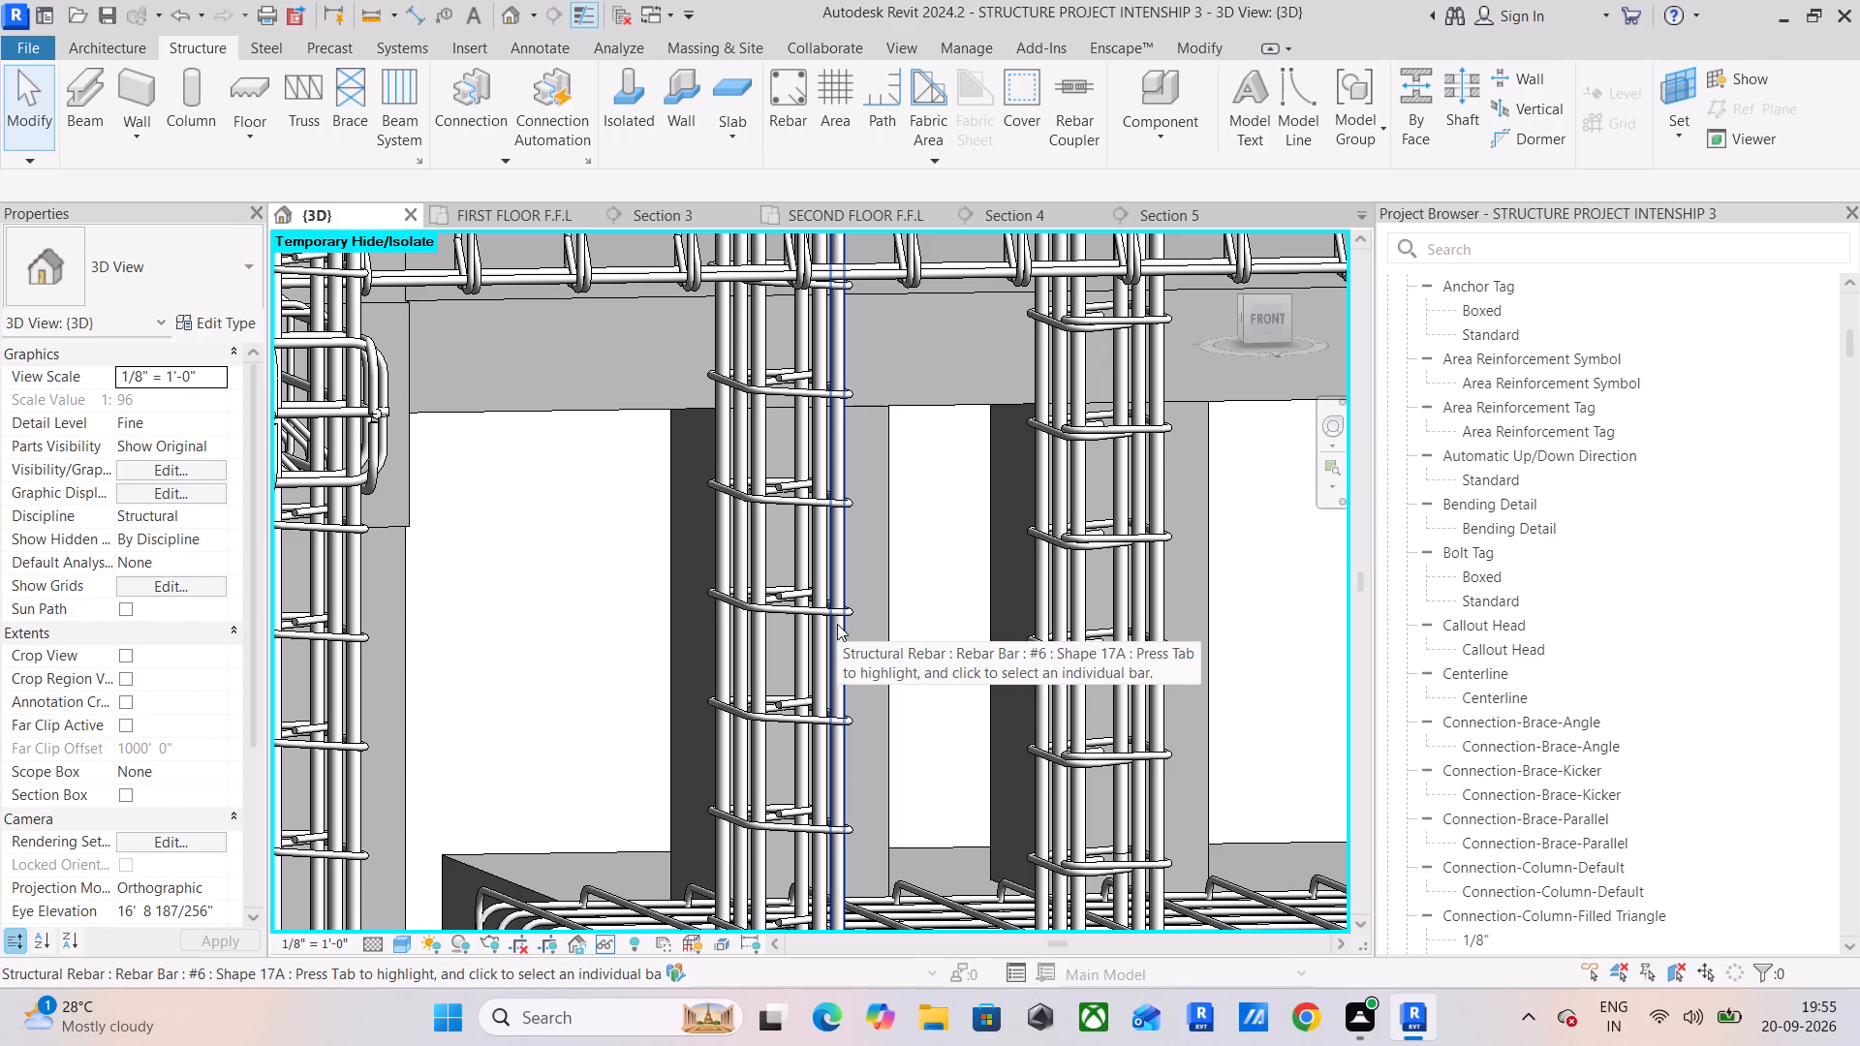
Examine the footing reinforcement in 3D, covering the top and bottom mats and the bent column bars at the base.
scroll(837, 624, down, 3)
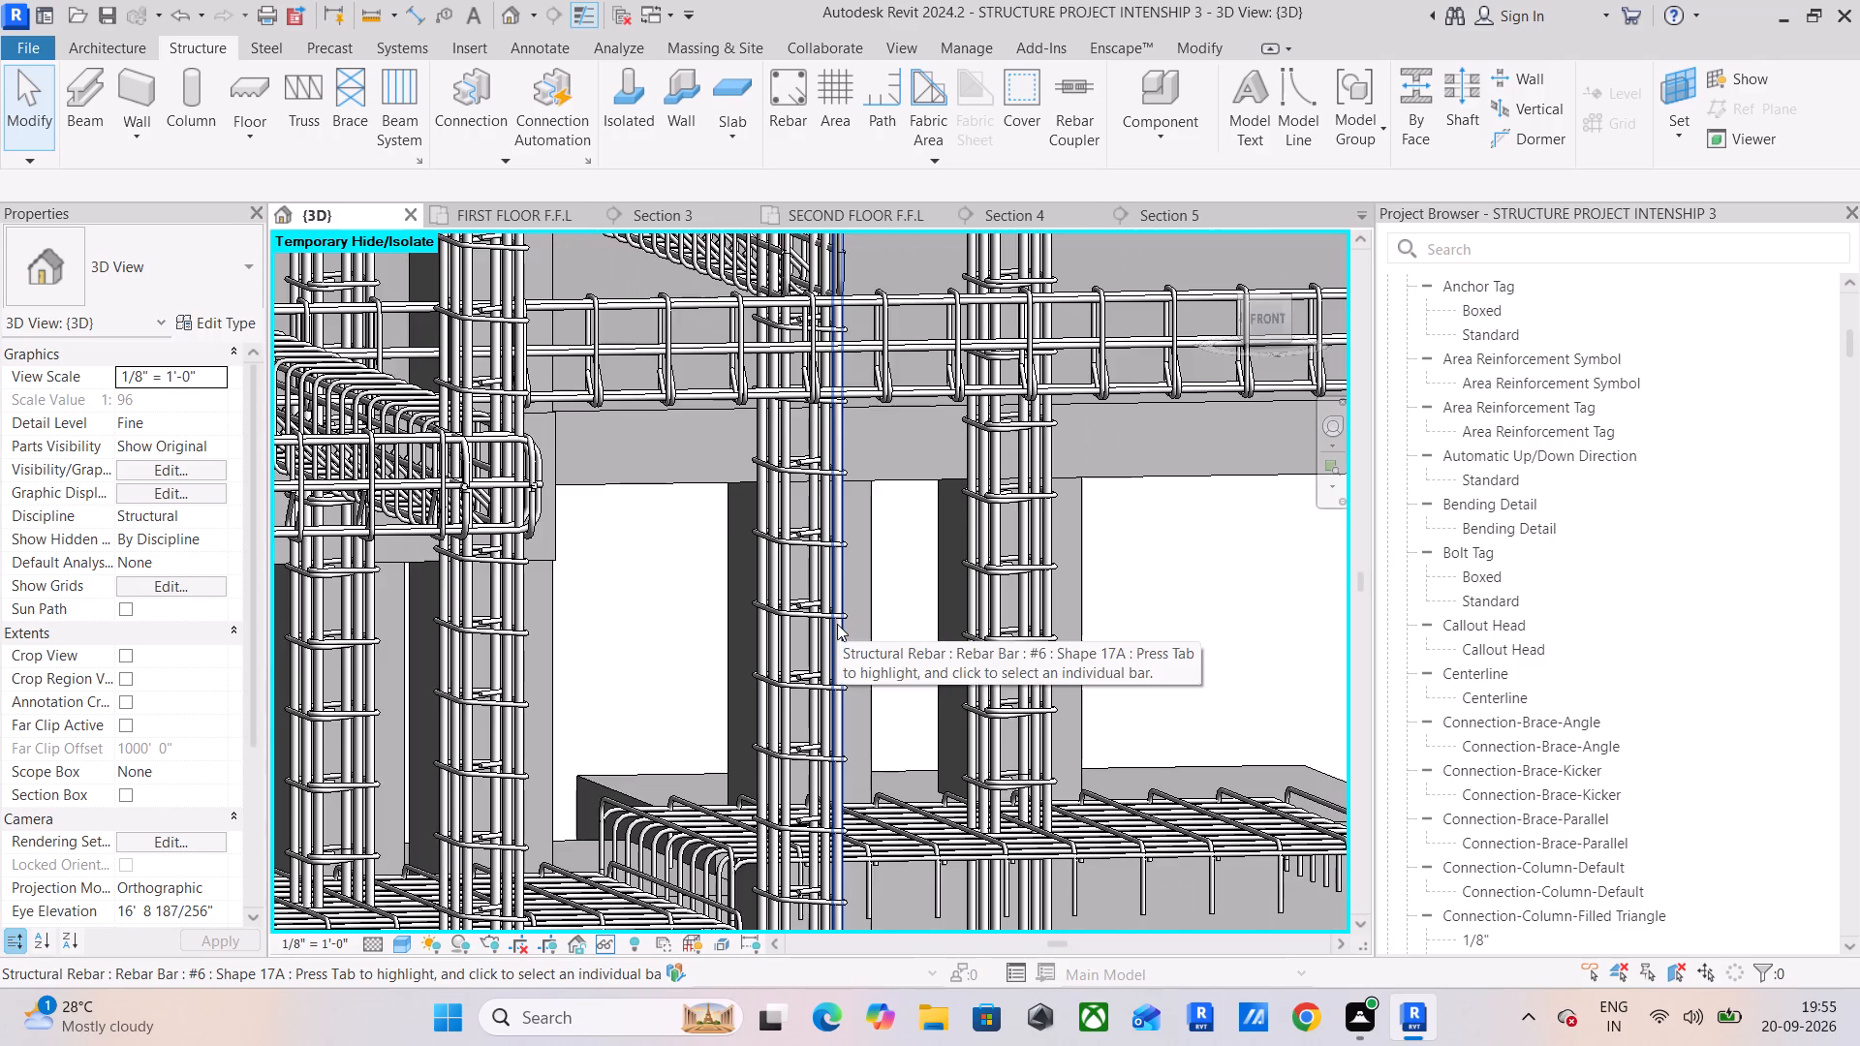
scroll(837, 624, down, 16)
middle_drag(838, 624, 883, 738)
scroll(965, 767, up, 8)
middle_drag(1012, 778, 884, 440)
scroll(883, 478, up, 16)
middle_drag(997, 594, 866, 432)
scroll(866, 432, down, 6)
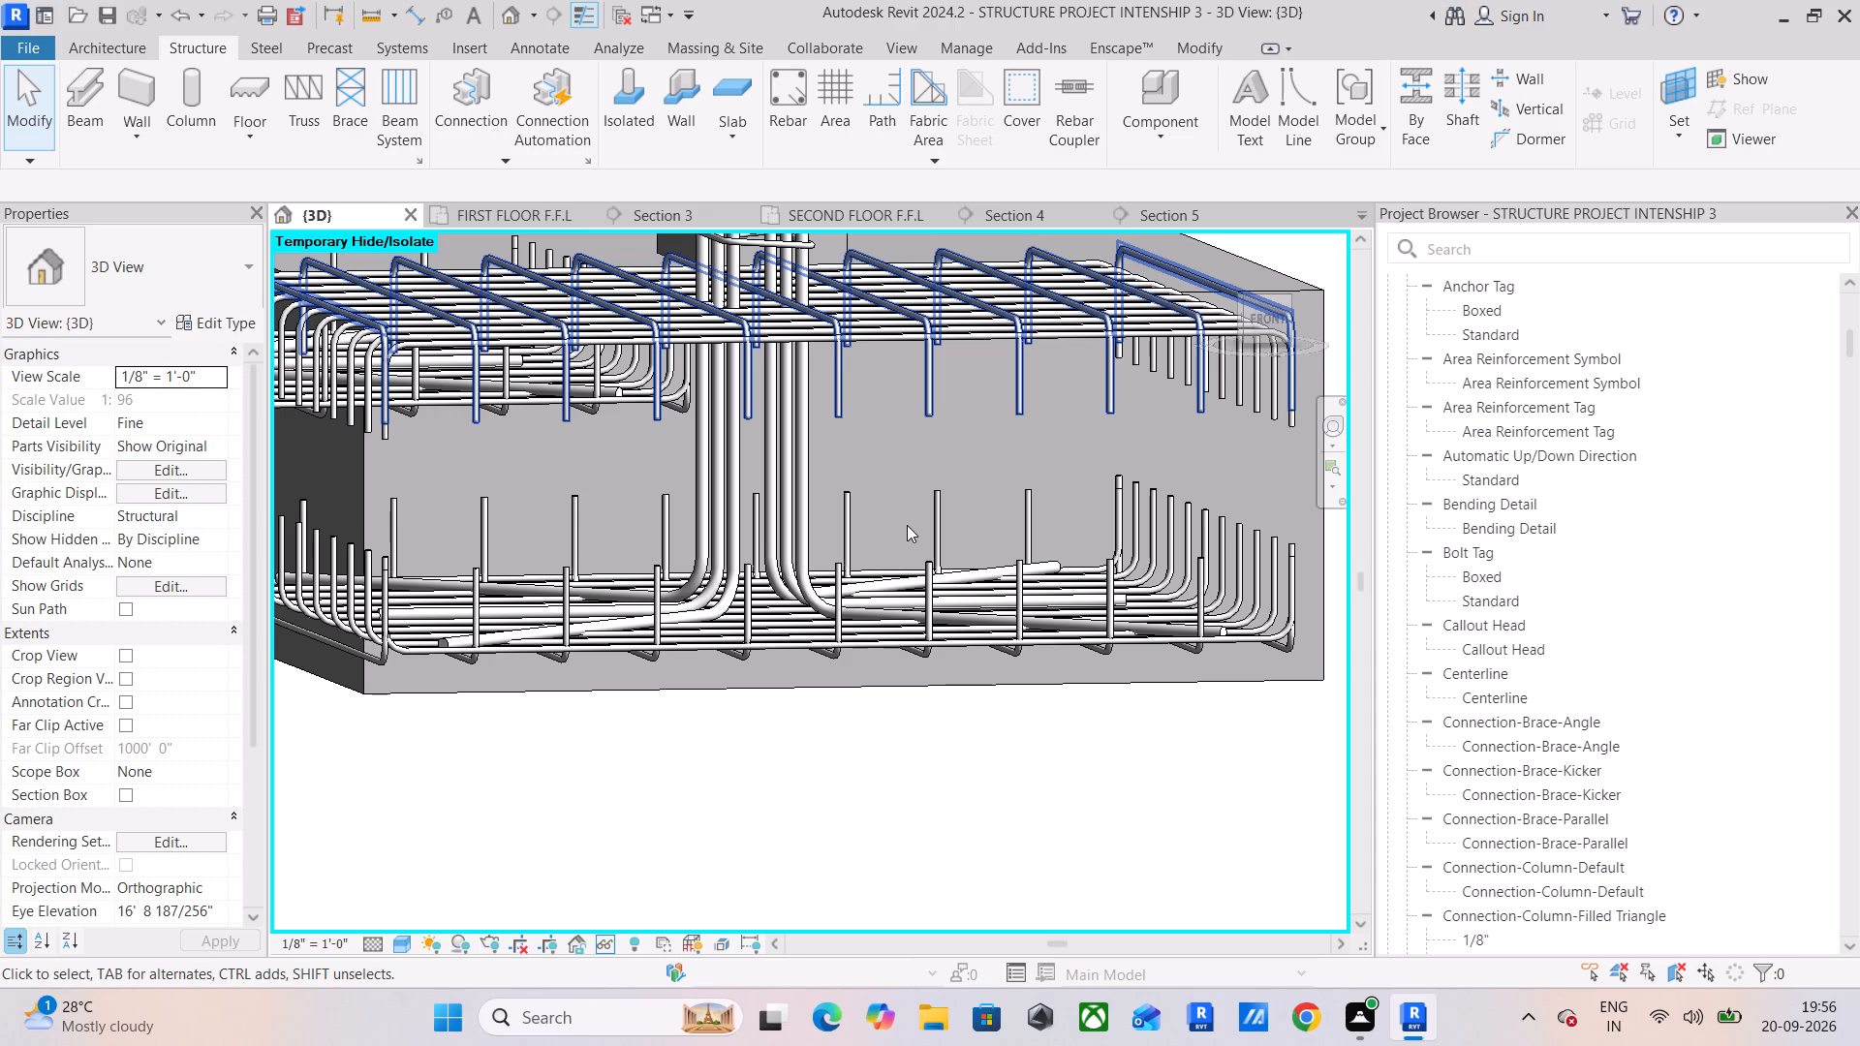
scroll(680, 564, down, 10)
middle_drag(683, 569, 958, 596)
scroll(563, 634, up, 6)
middle_drag(563, 634, 1007, 550)
scroll(975, 575, up, 6)
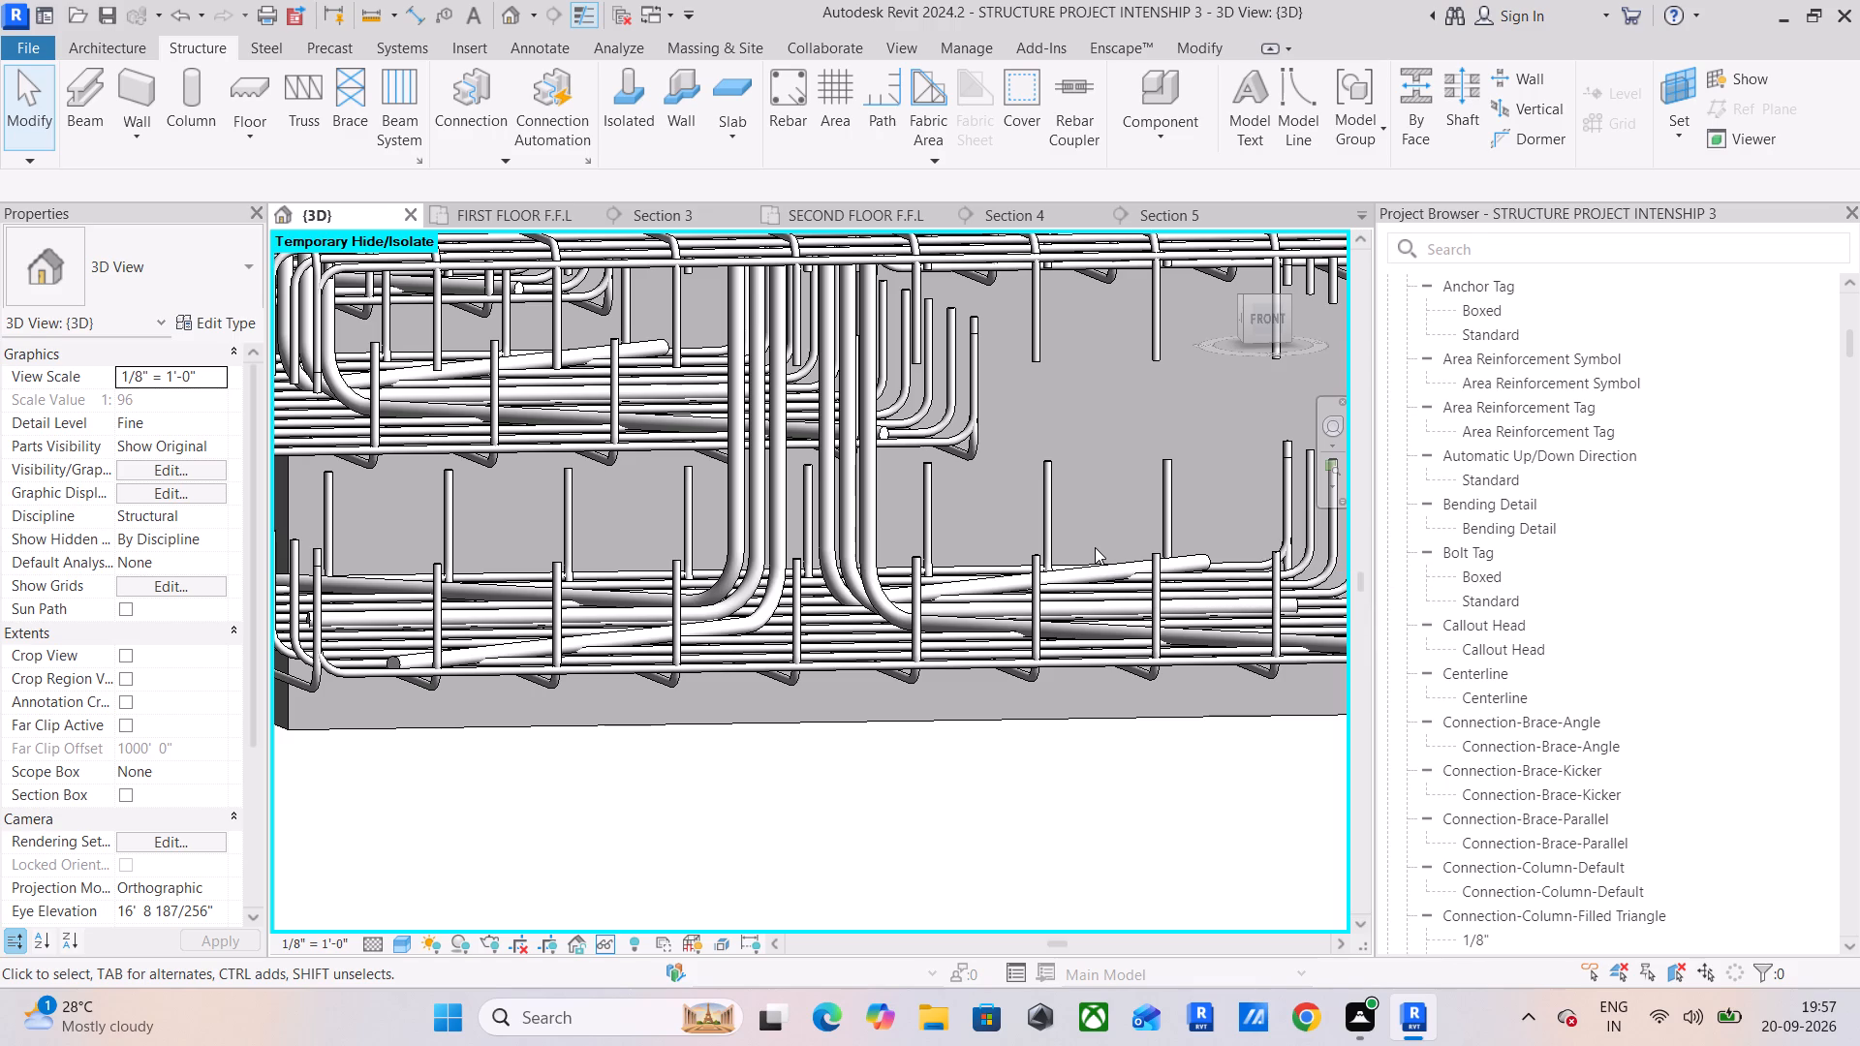
Examine the neighbouring footings' reinforcement and the columns and ground-floor beams above them in the 3D view.
scroll(1000, 508, down, 7)
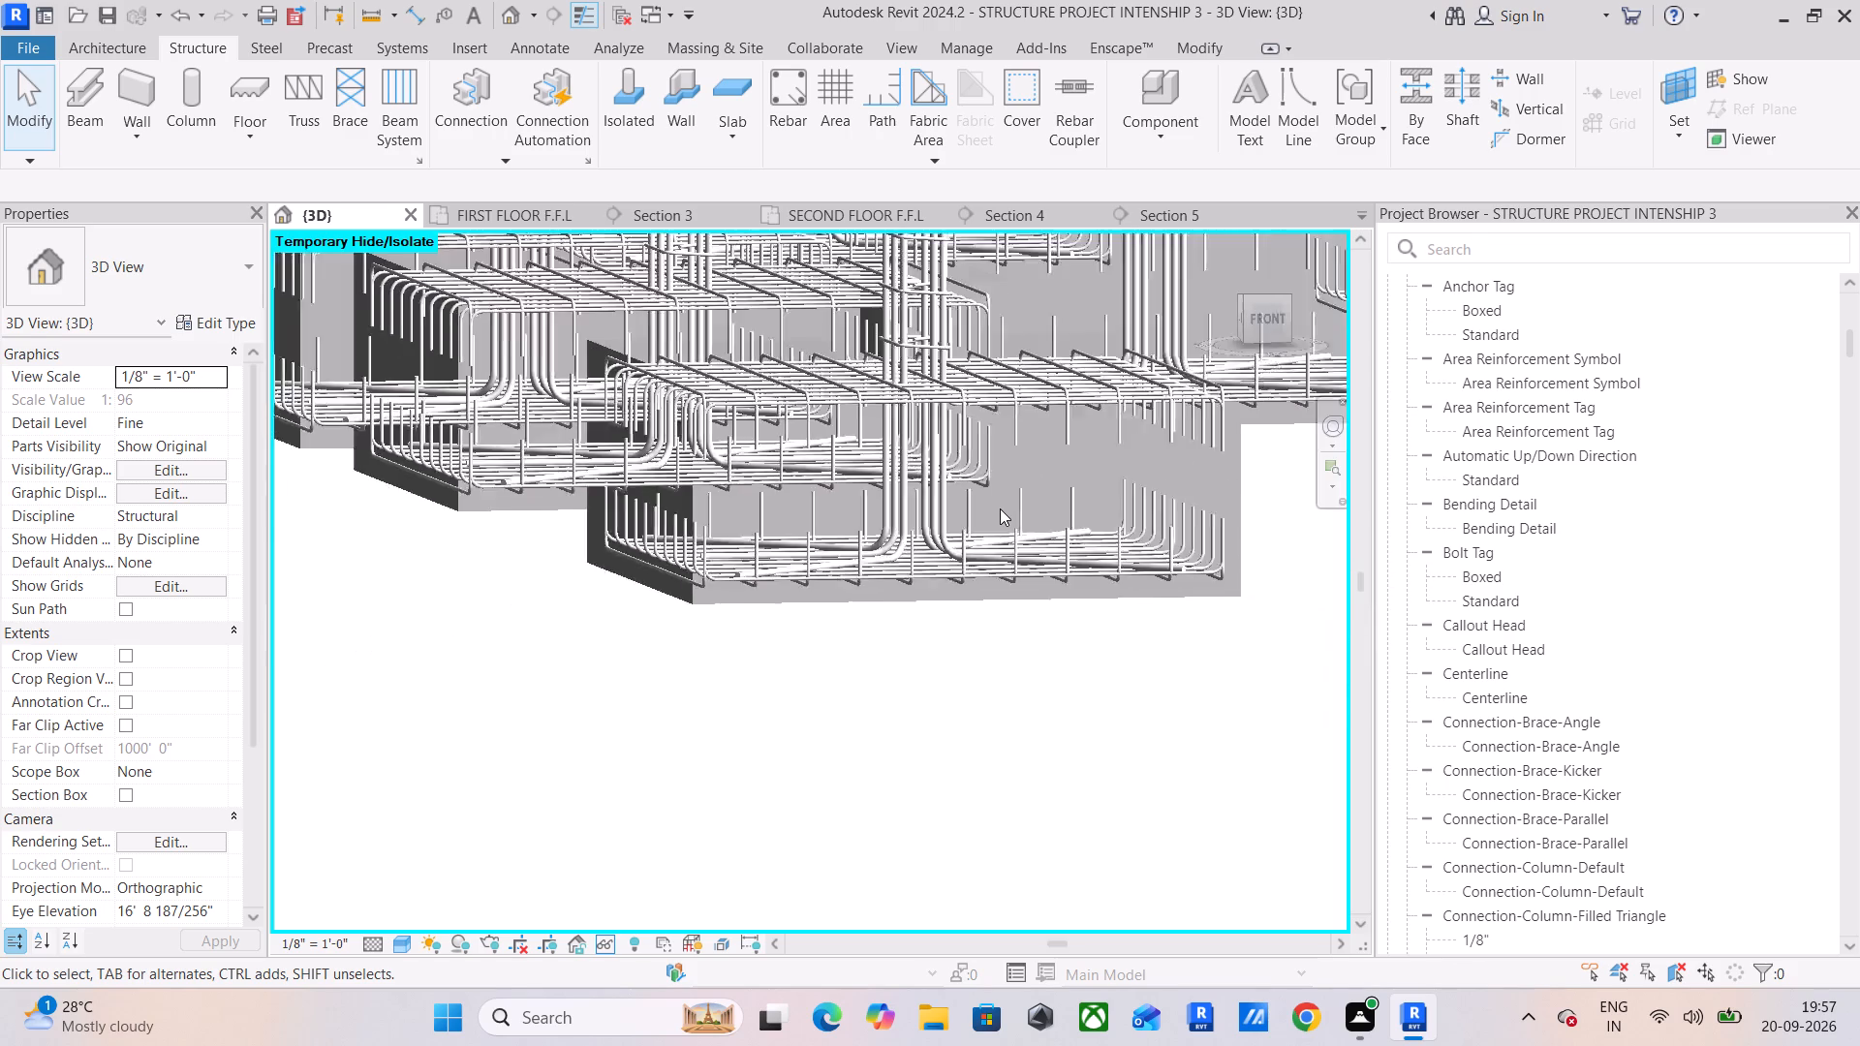
middle_drag(1000, 508, 1194, 552)
middle_drag(865, 498, 937, 576)
scroll(712, 479, up, 12)
scroll(759, 521, down, 3)
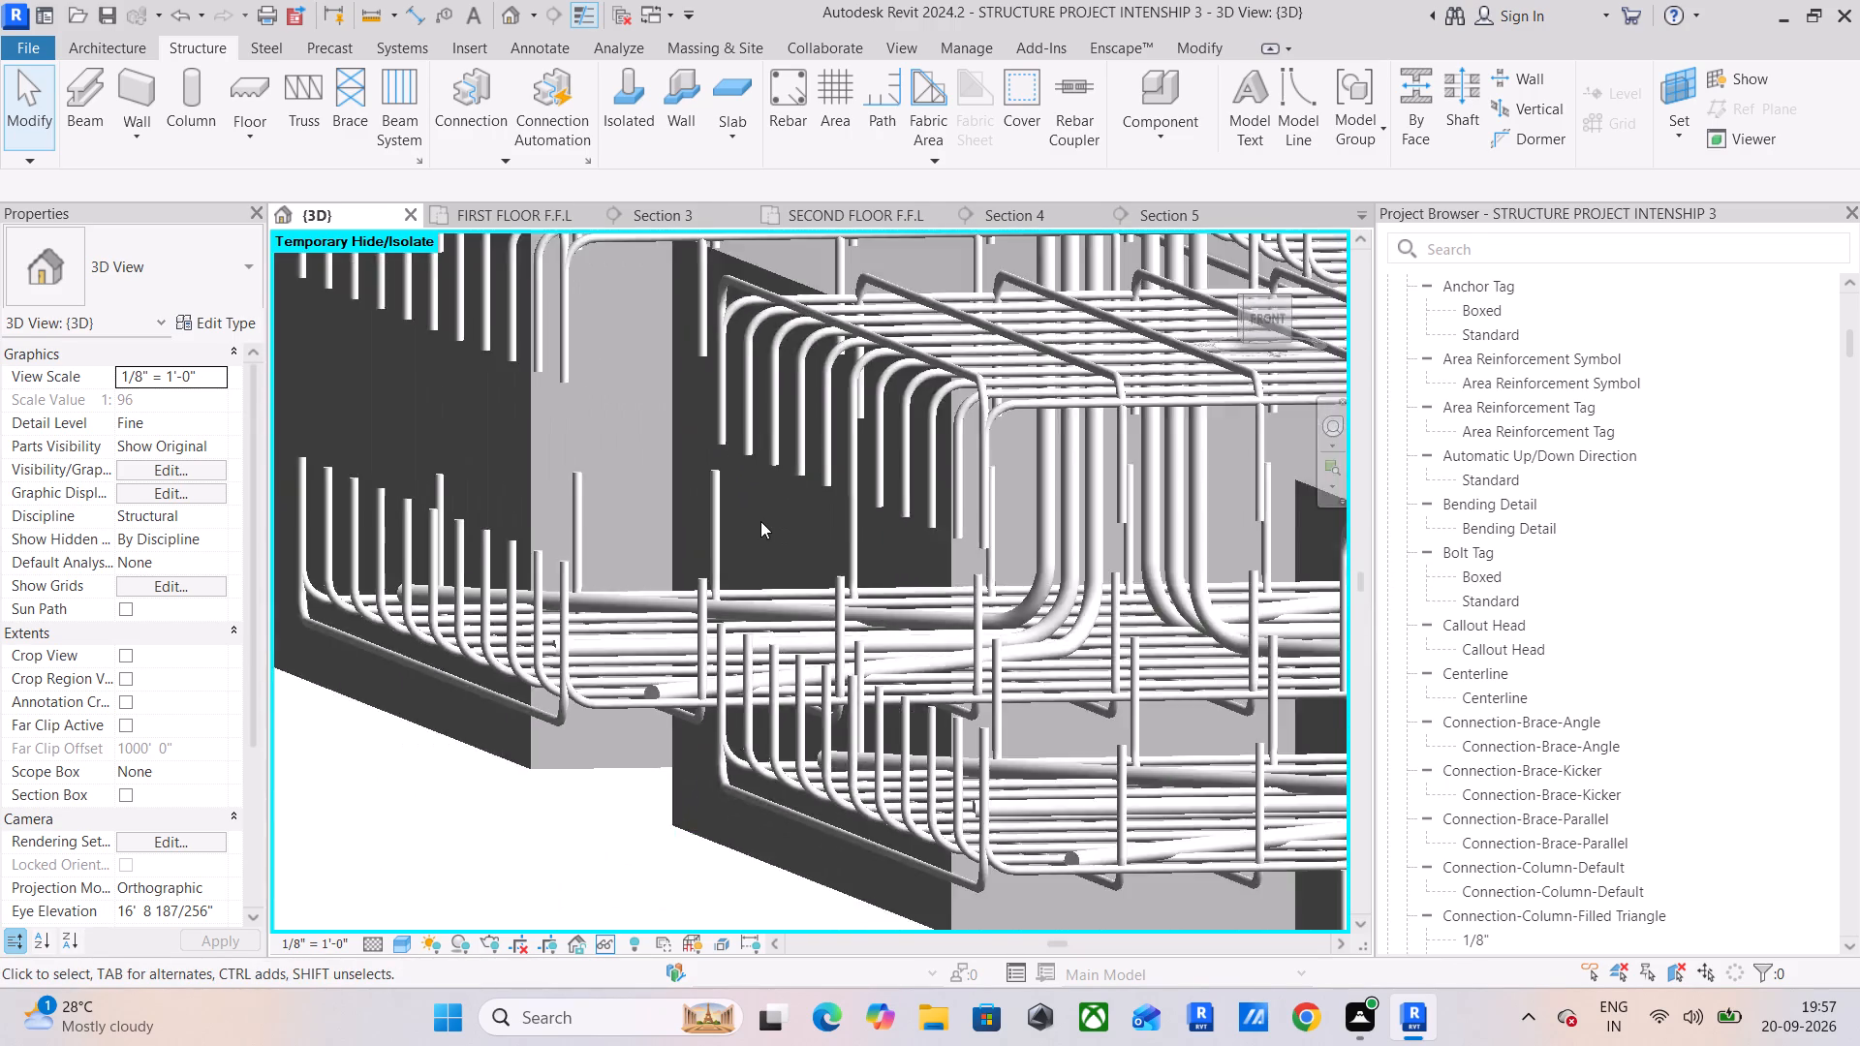
scroll(760, 521, down, 7)
middle_drag(902, 528, 666, 744)
scroll(665, 746, down, 7)
middle_drag(852, 597, 683, 848)
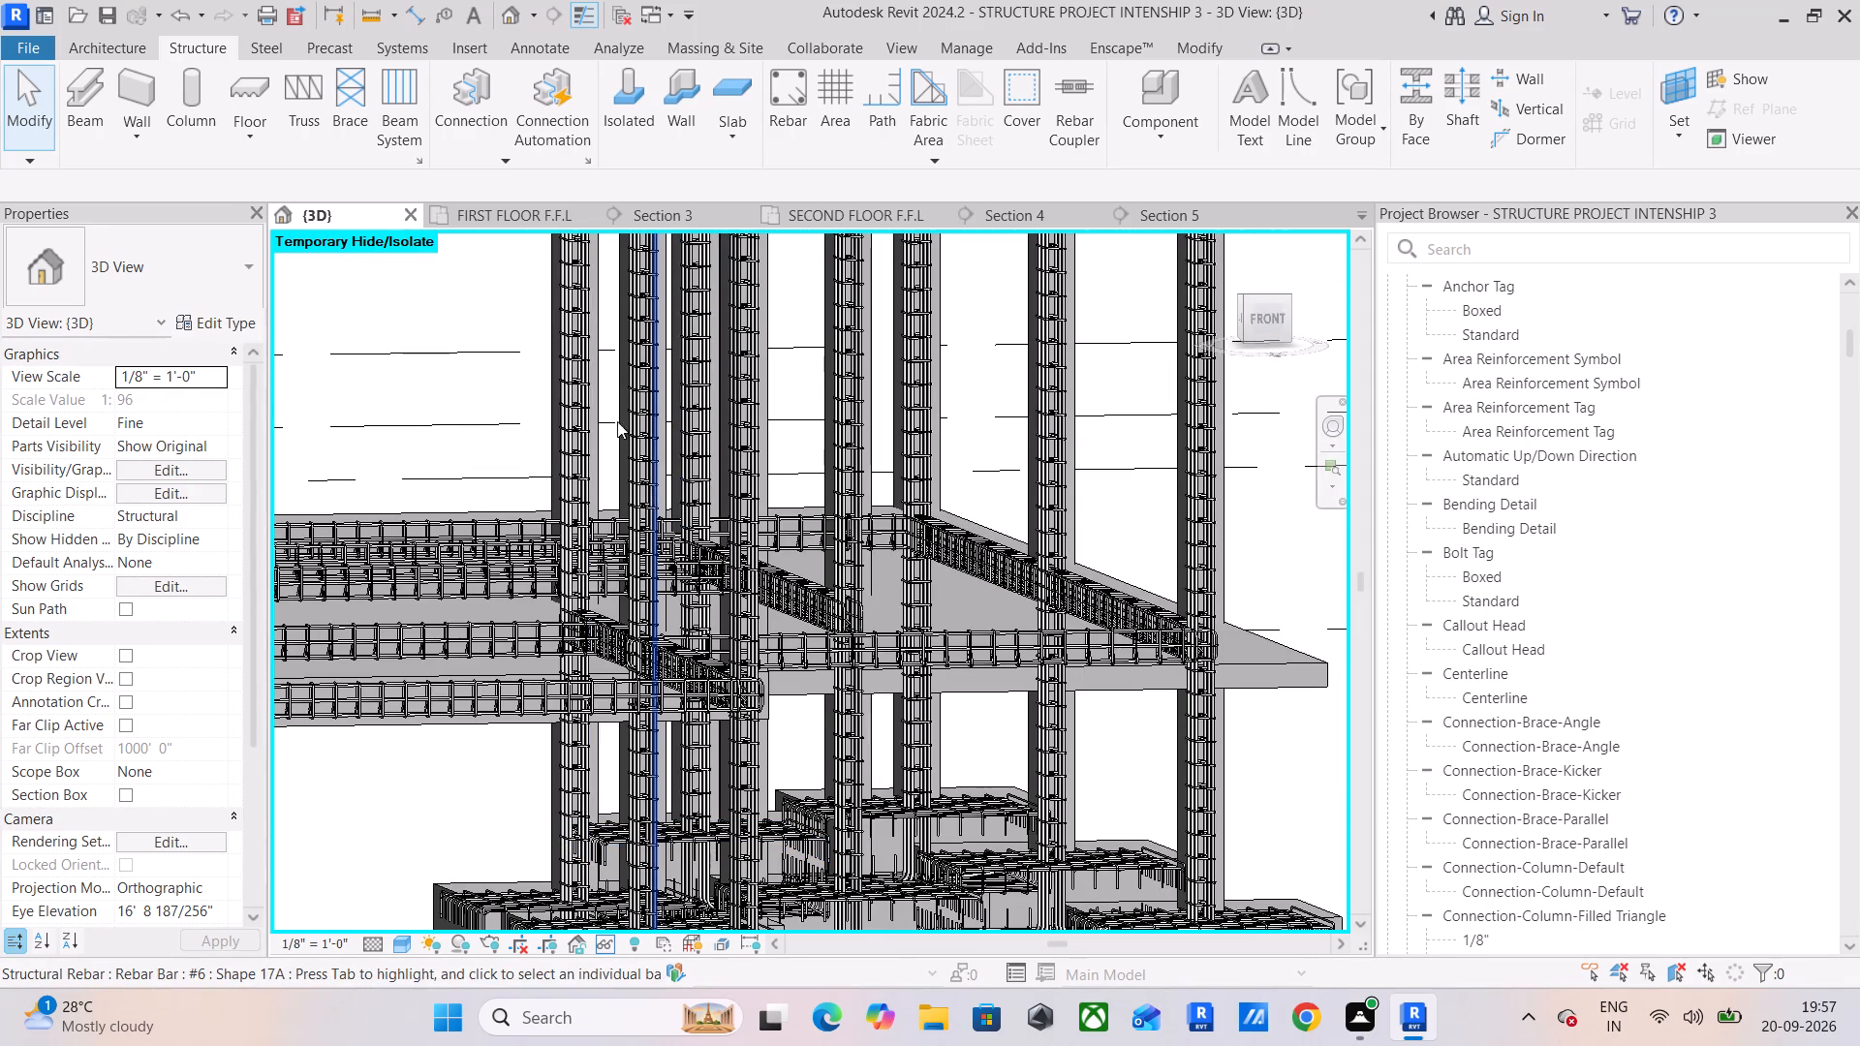
Review the FIRST FLOOR F.F.L plan, covering the rooms and the column positions along the grid lines.
click(531, 203)
click(542, 224)
scroll(921, 413, down, 5)
middle_drag(922, 414, 933, 421)
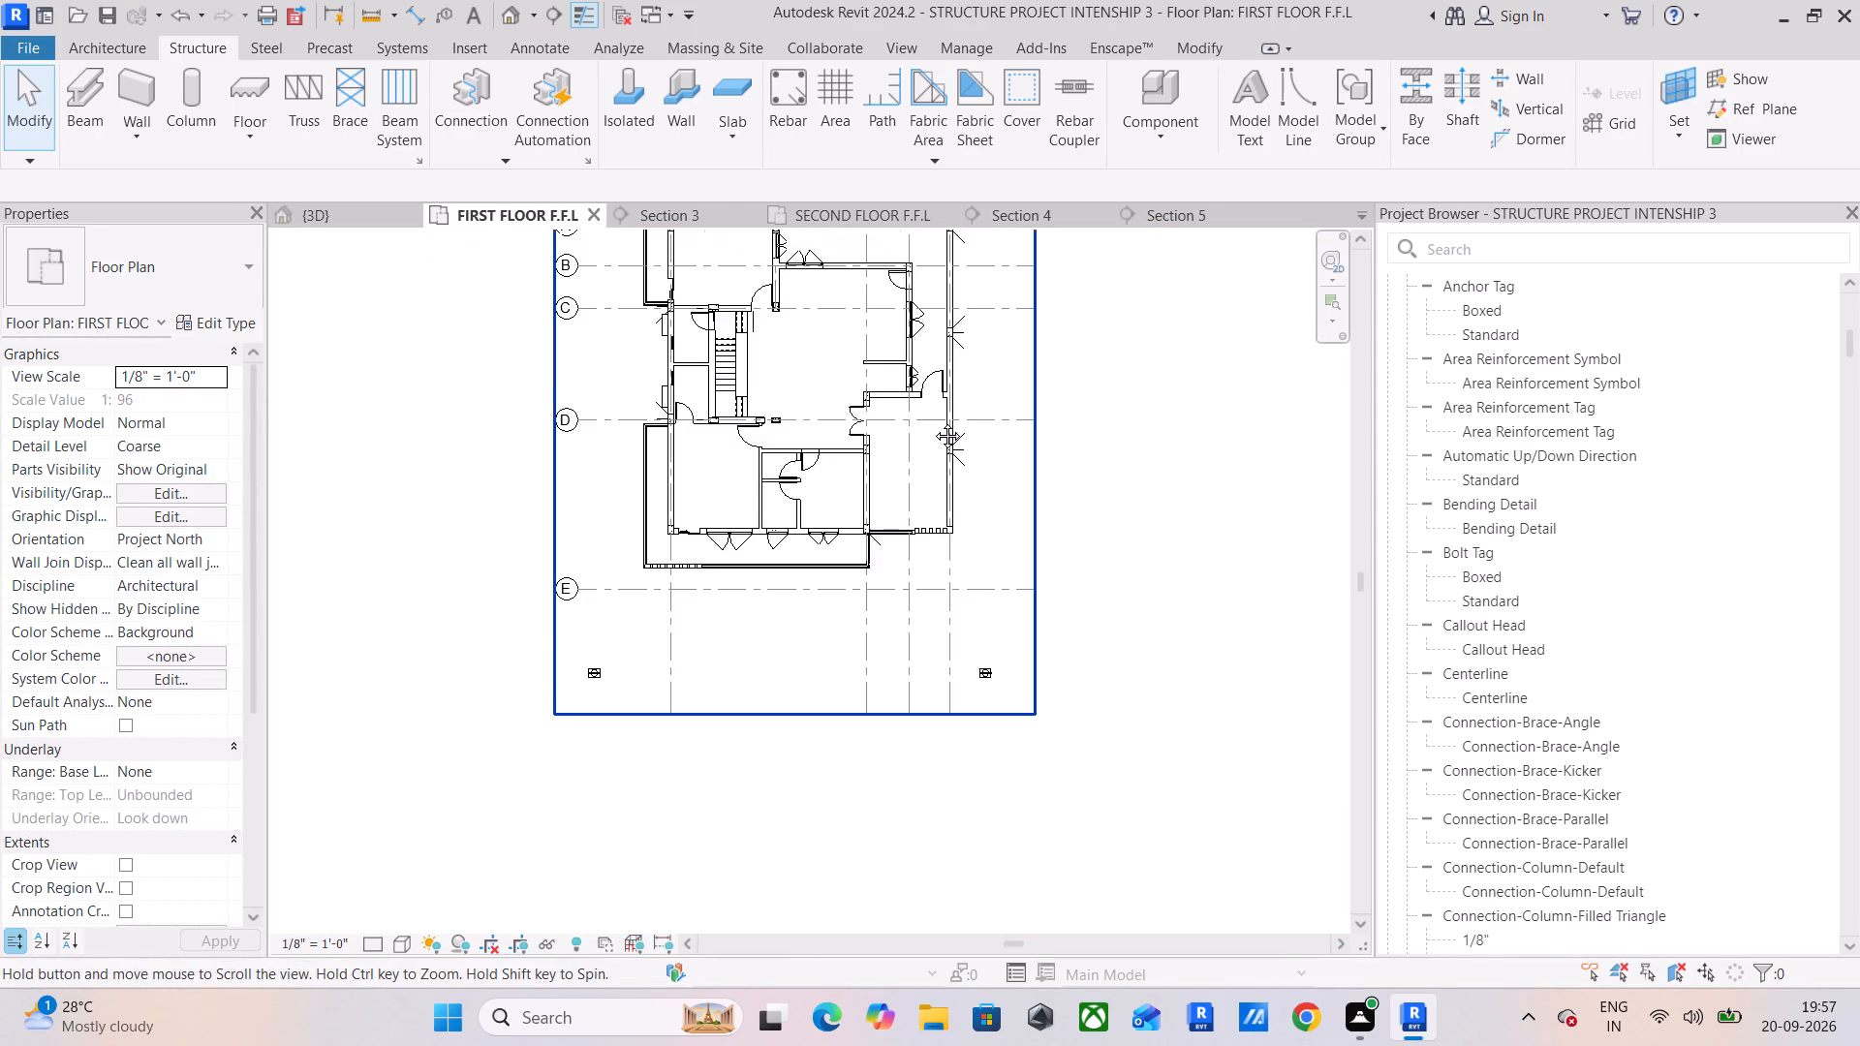
middle_drag(933, 421, 1058, 690)
scroll(984, 696, up, 6)
middle_drag(984, 694, 1038, 528)
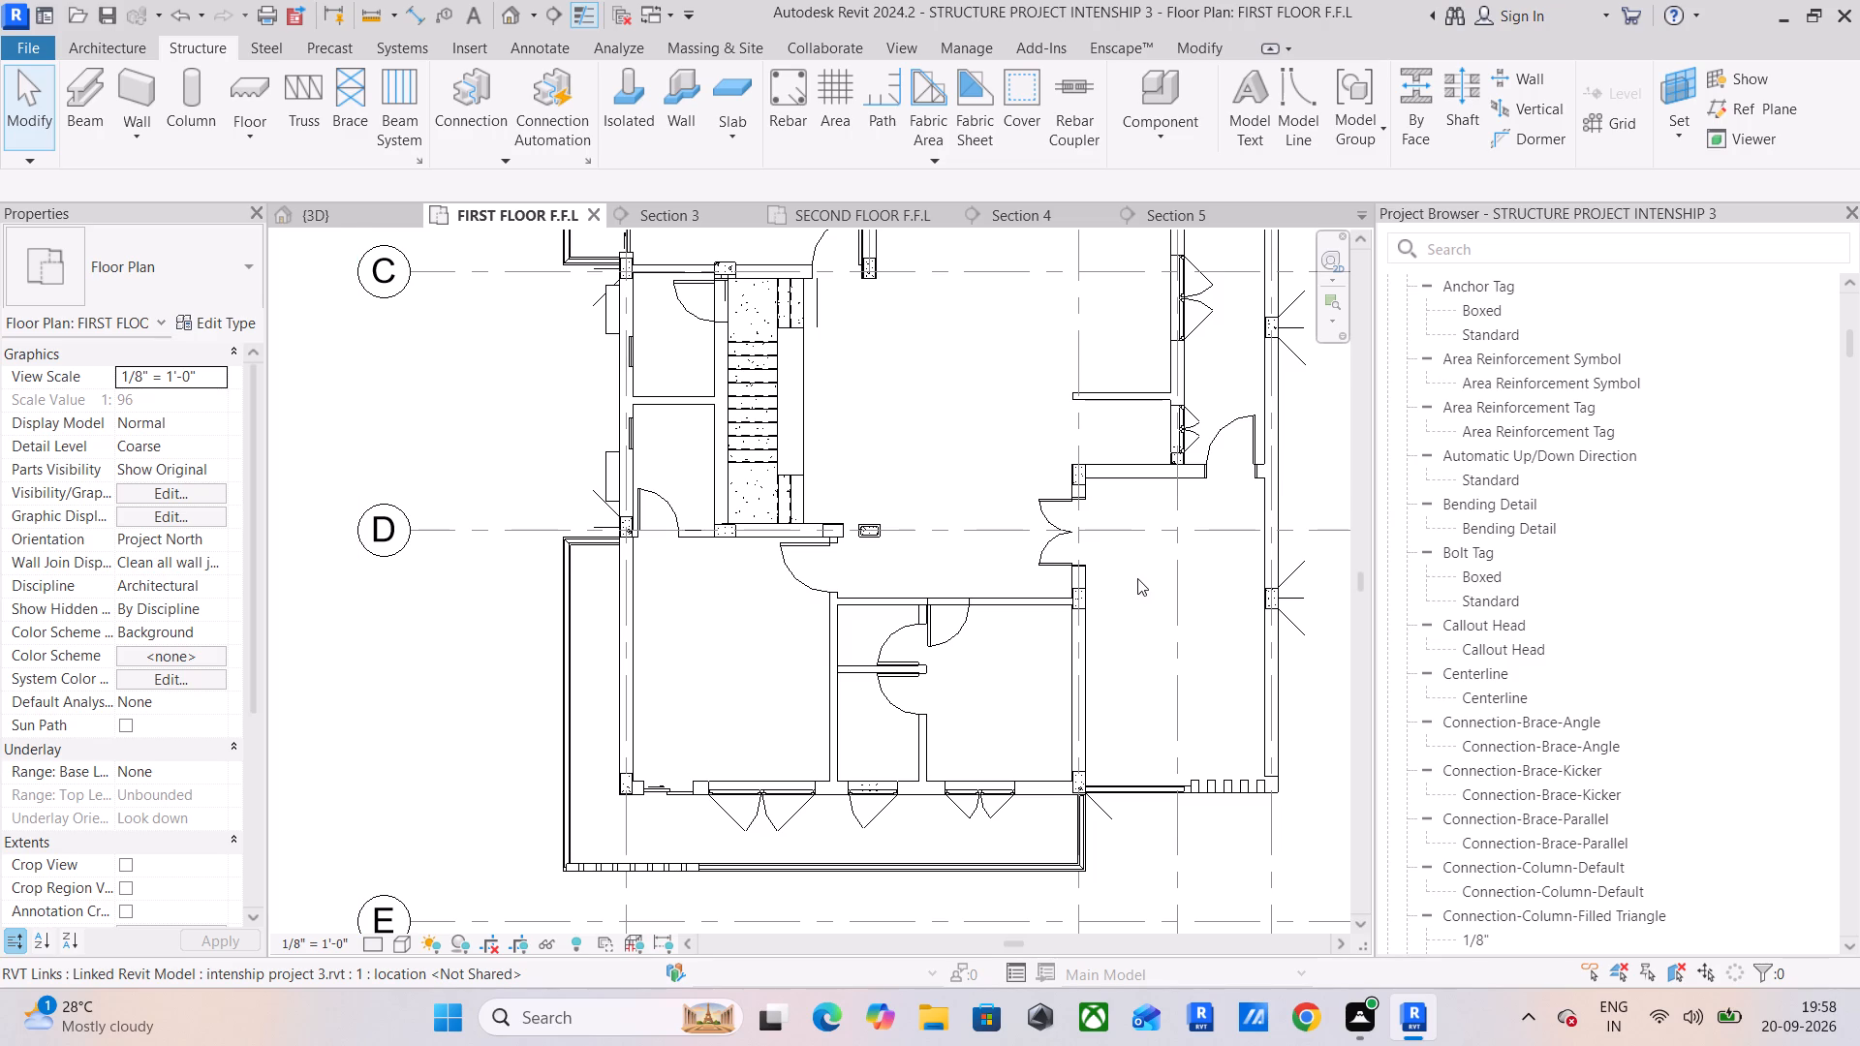
scroll(1137, 602, down, 7)
middle_drag(1140, 610, 872, 655)
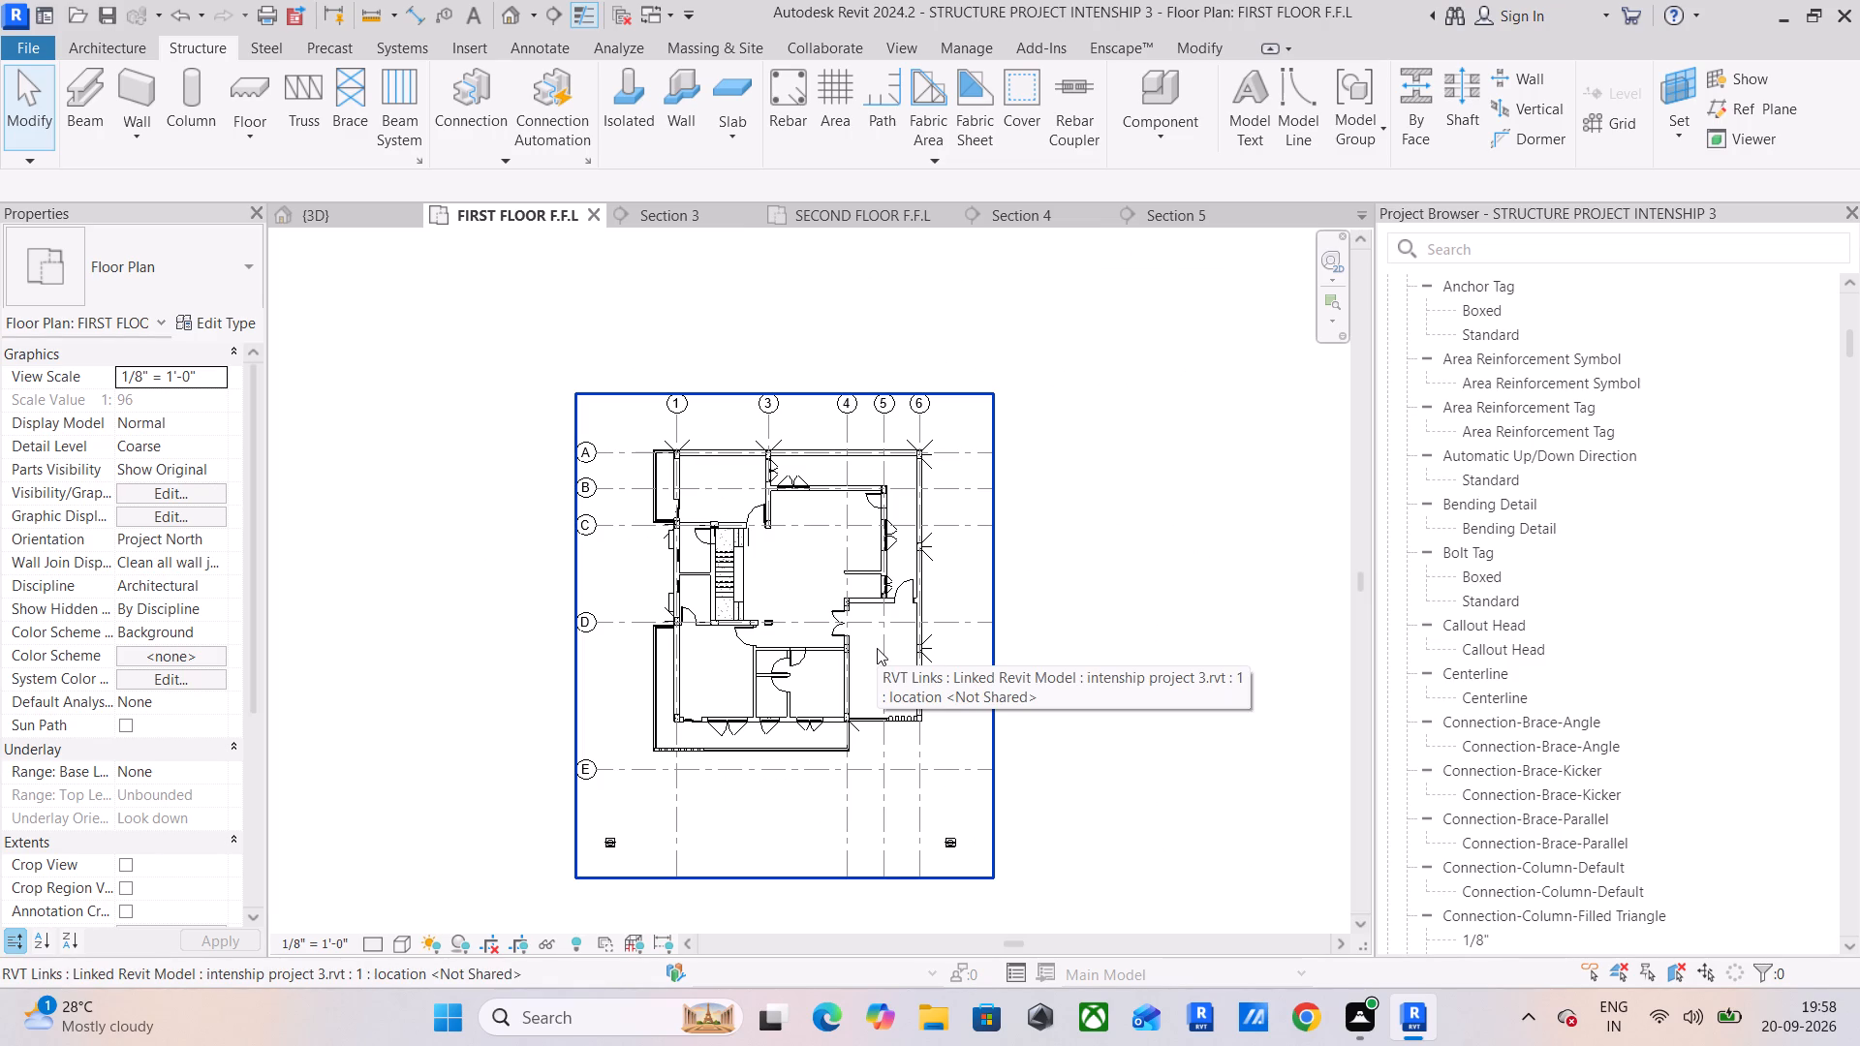
scroll(877, 648, down, 5)
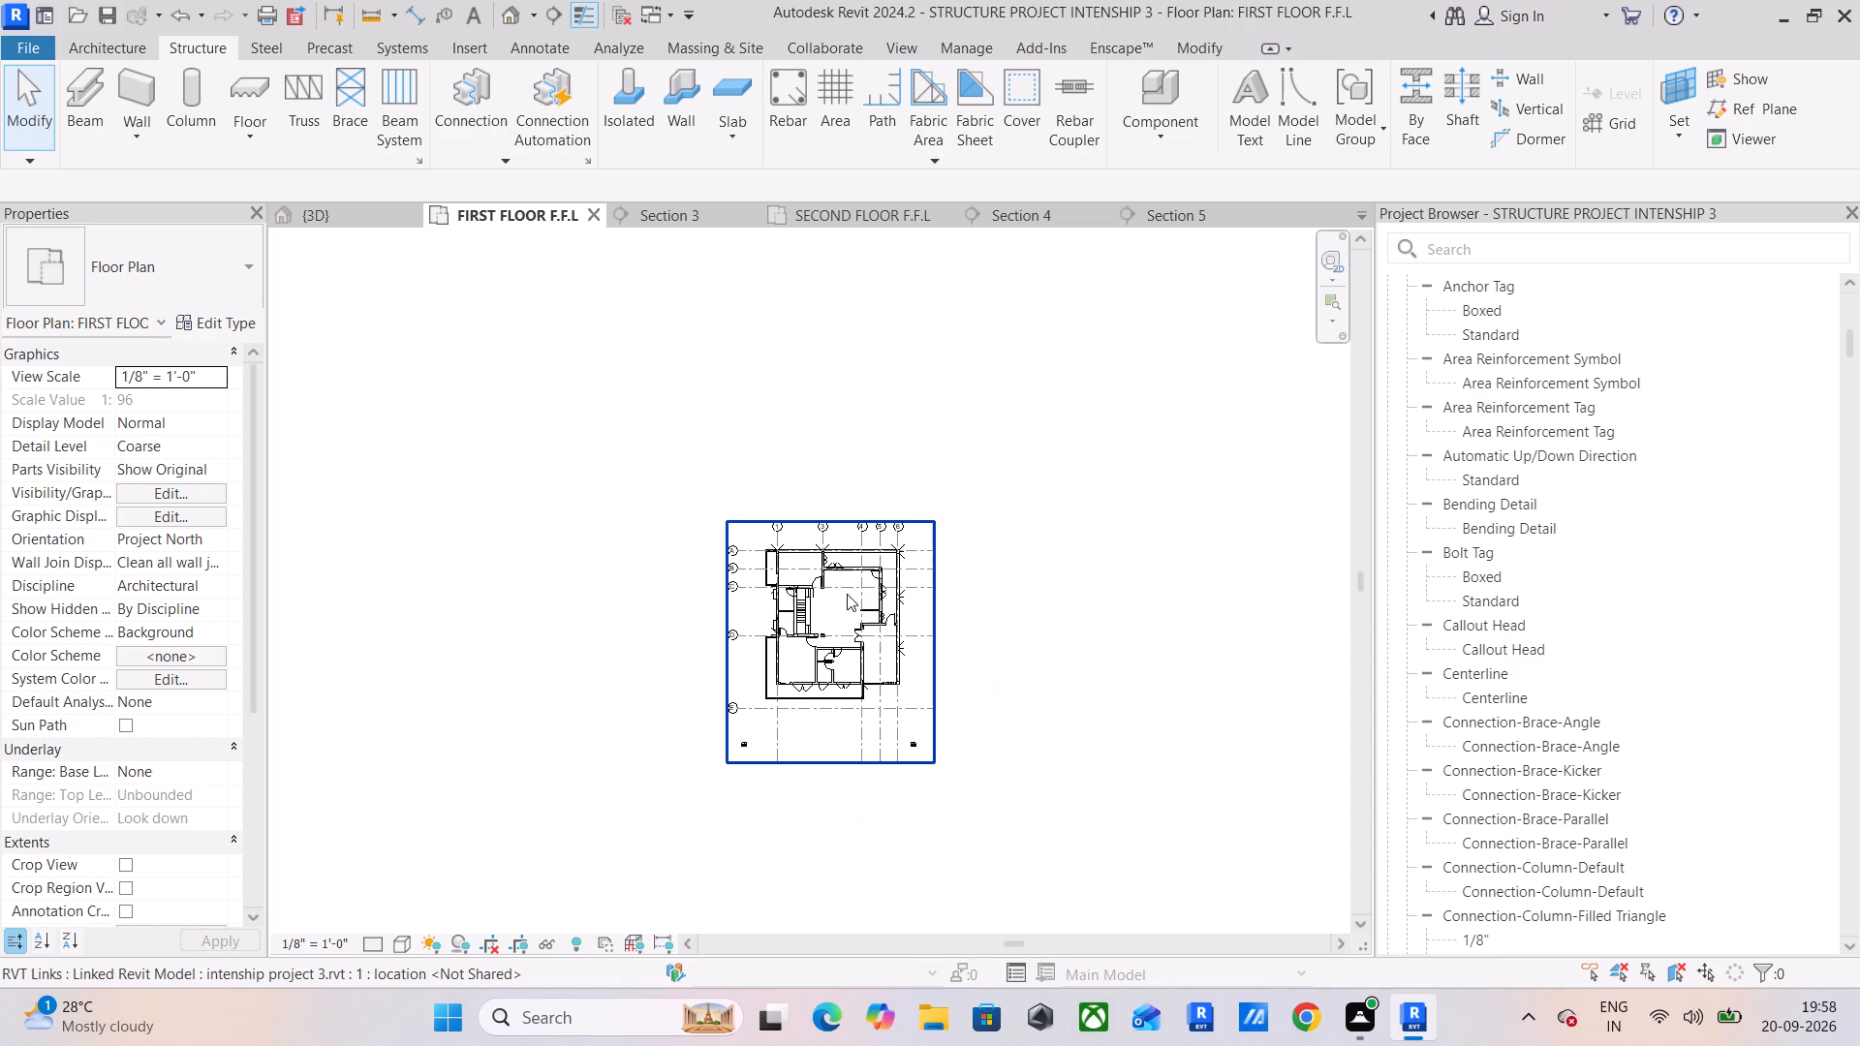
Examine the footing reinforcement in Section 3, covering the top and bottom mats and the bent column bars at the base.
click(830, 213)
scroll(899, 514, down, 4)
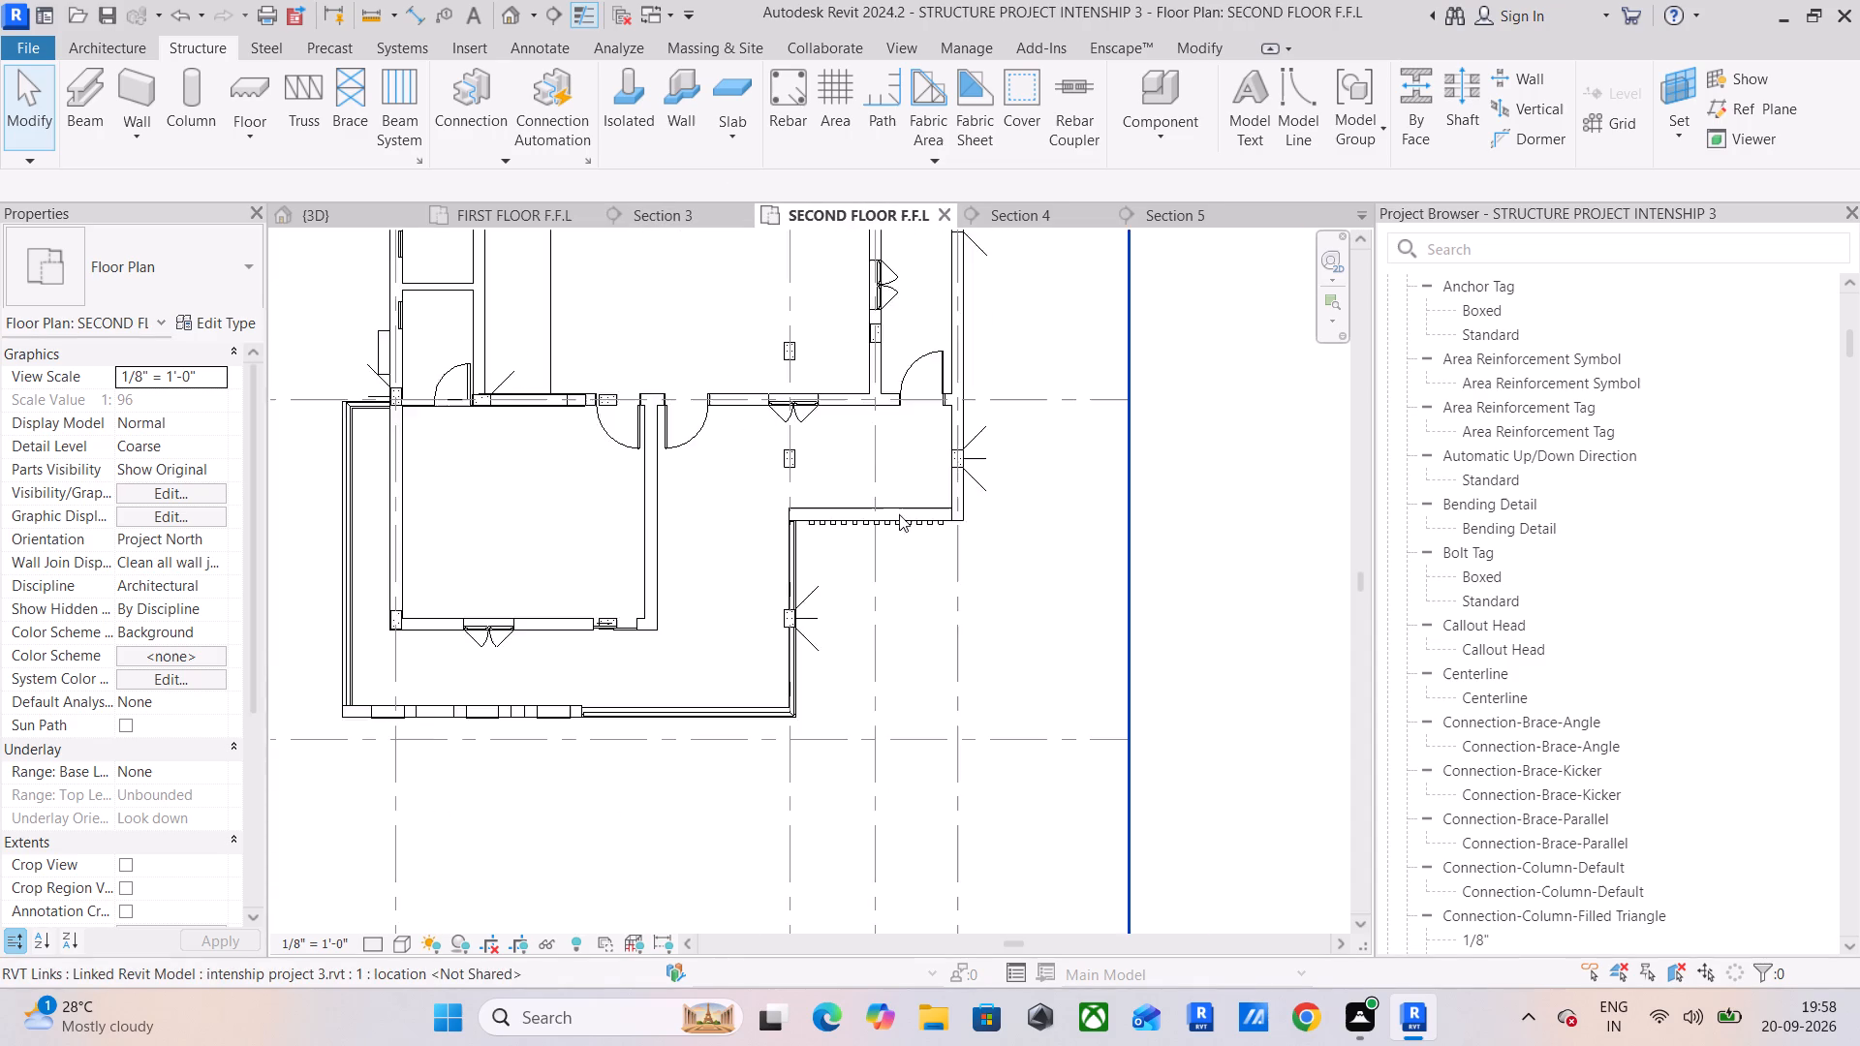
scroll(899, 514, down, 4)
click(680, 219)
scroll(810, 588, down, 6)
middle_drag(811, 588, 853, 435)
scroll(842, 606, up, 20)
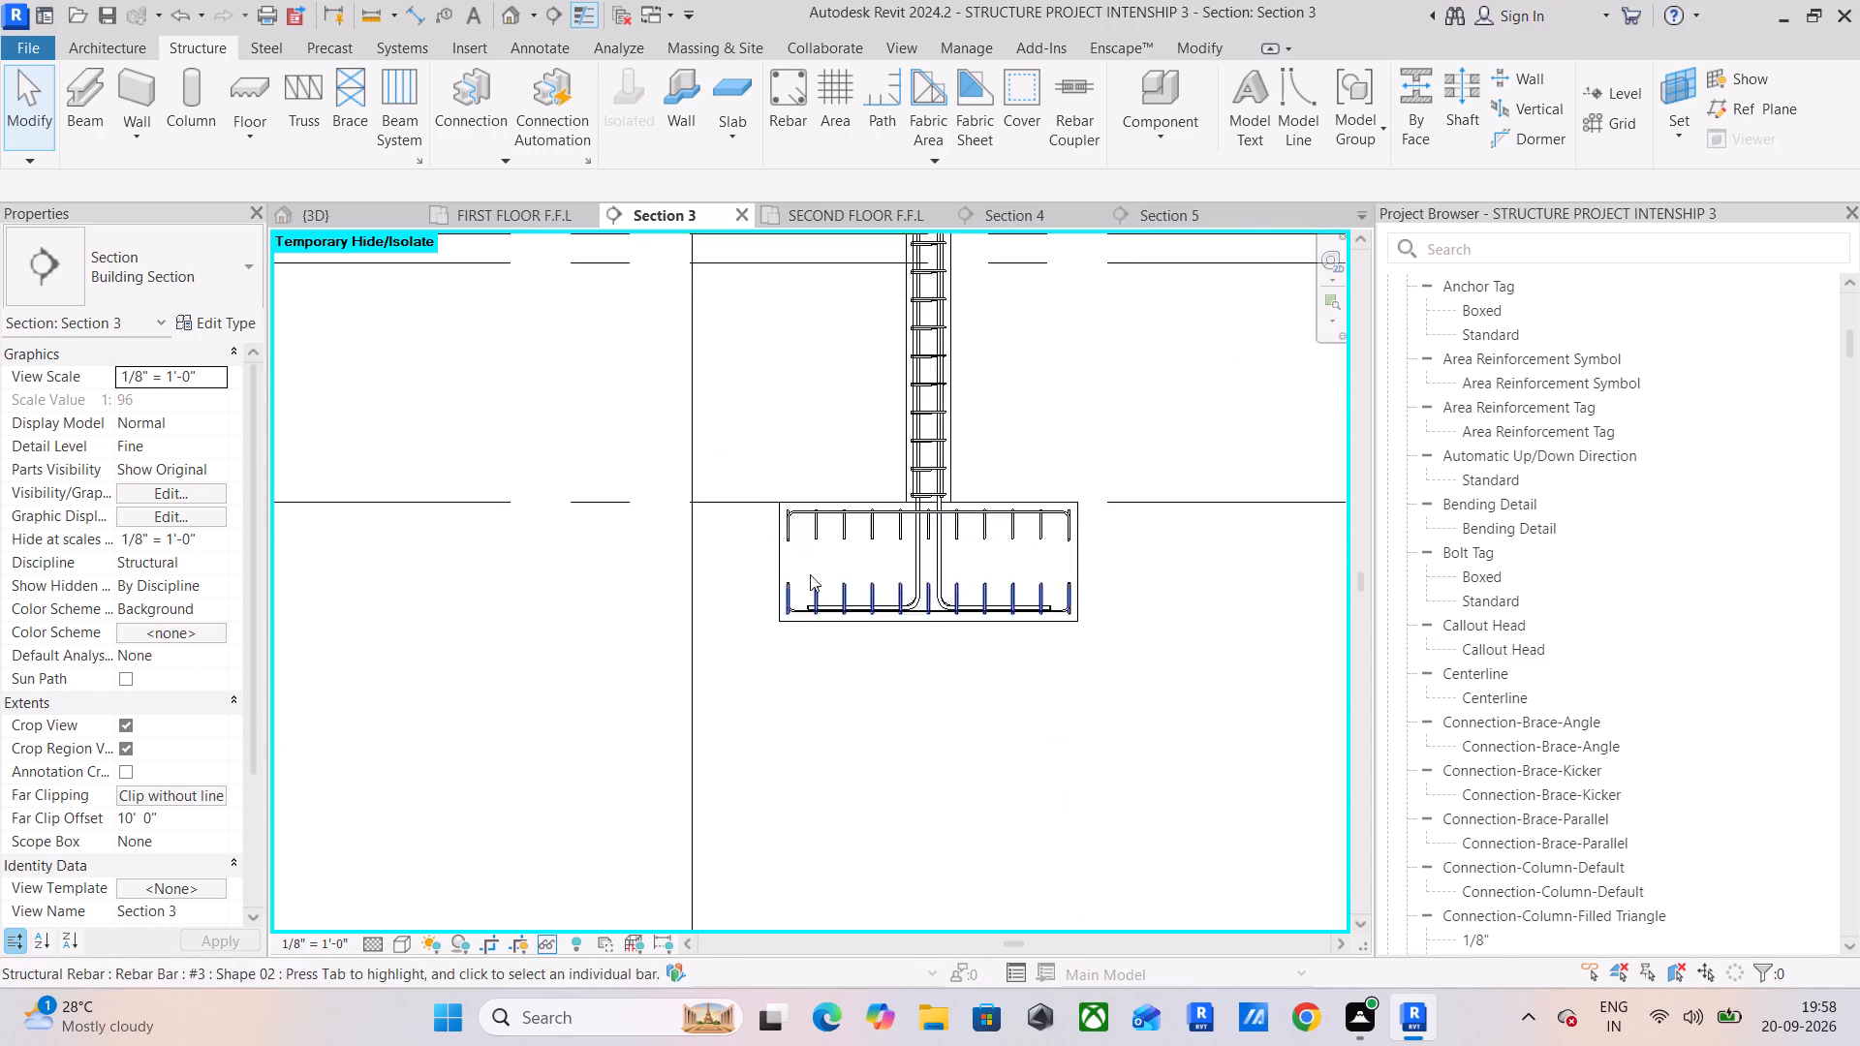
scroll(810, 574, up, 2)
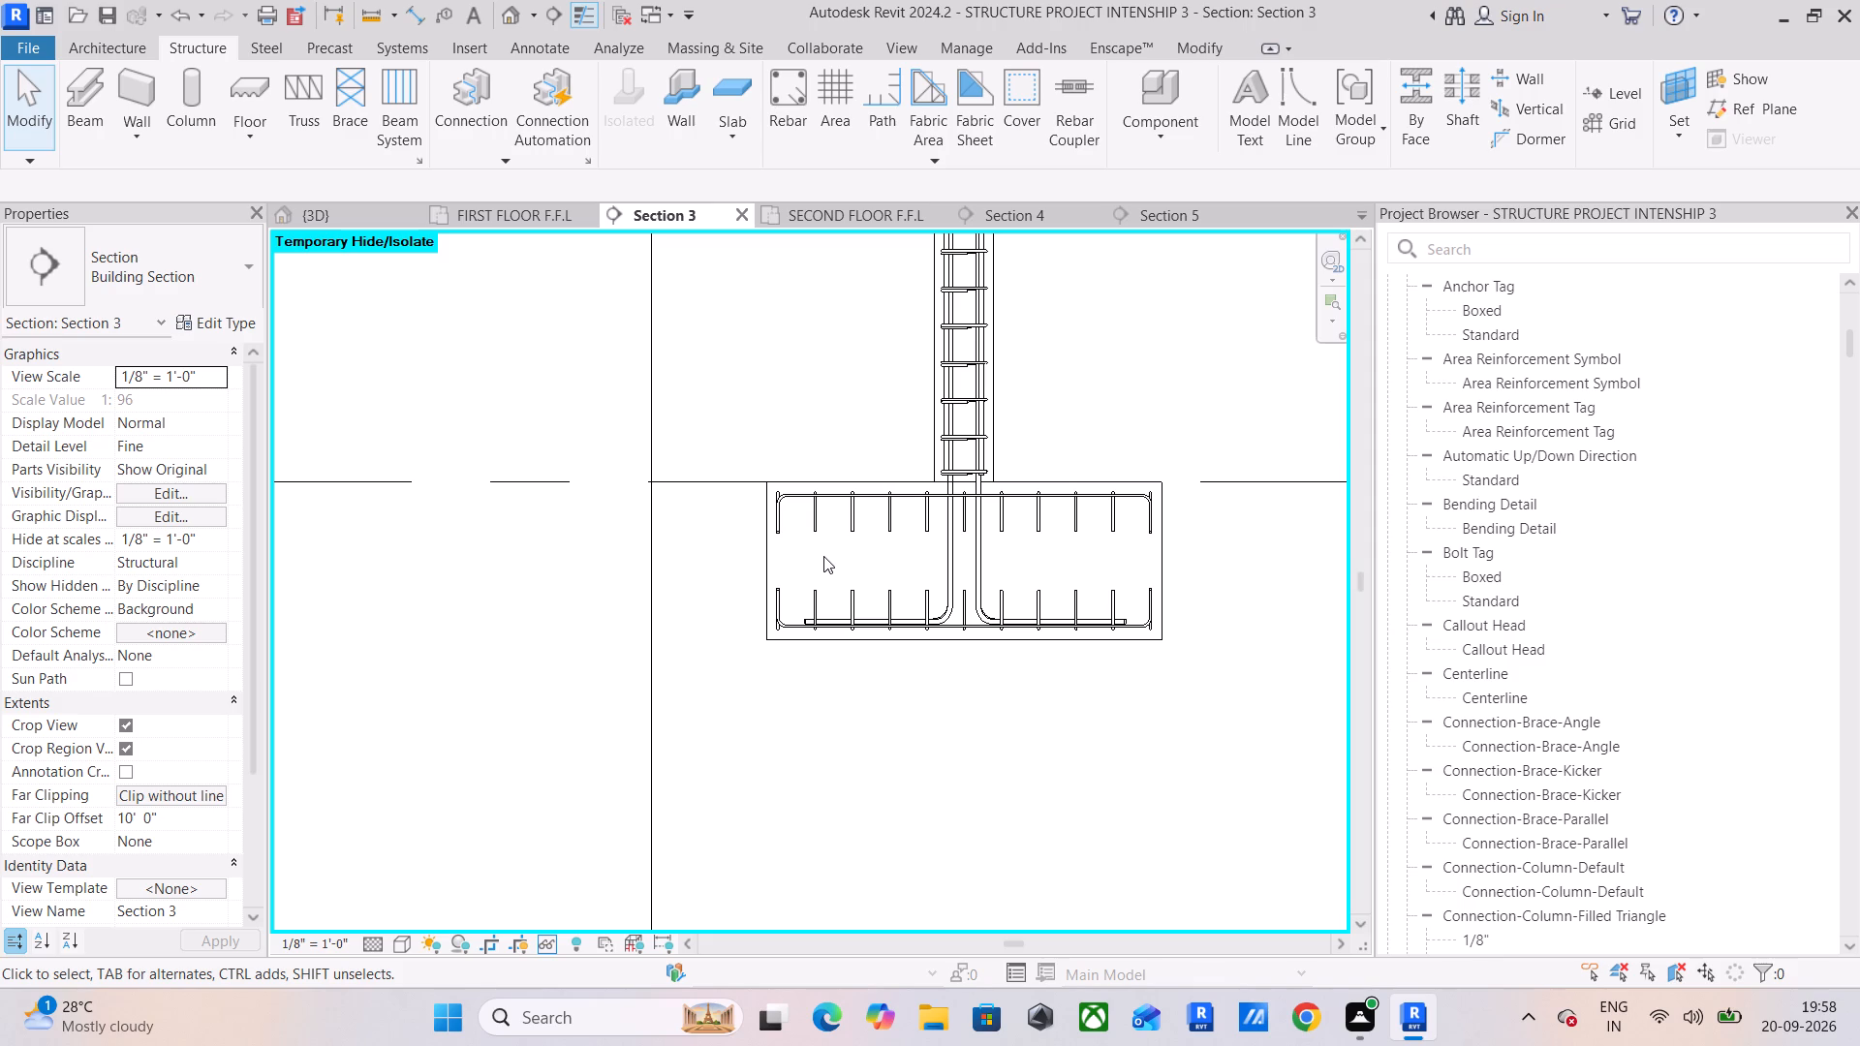
scroll(617, 541, down, 2)
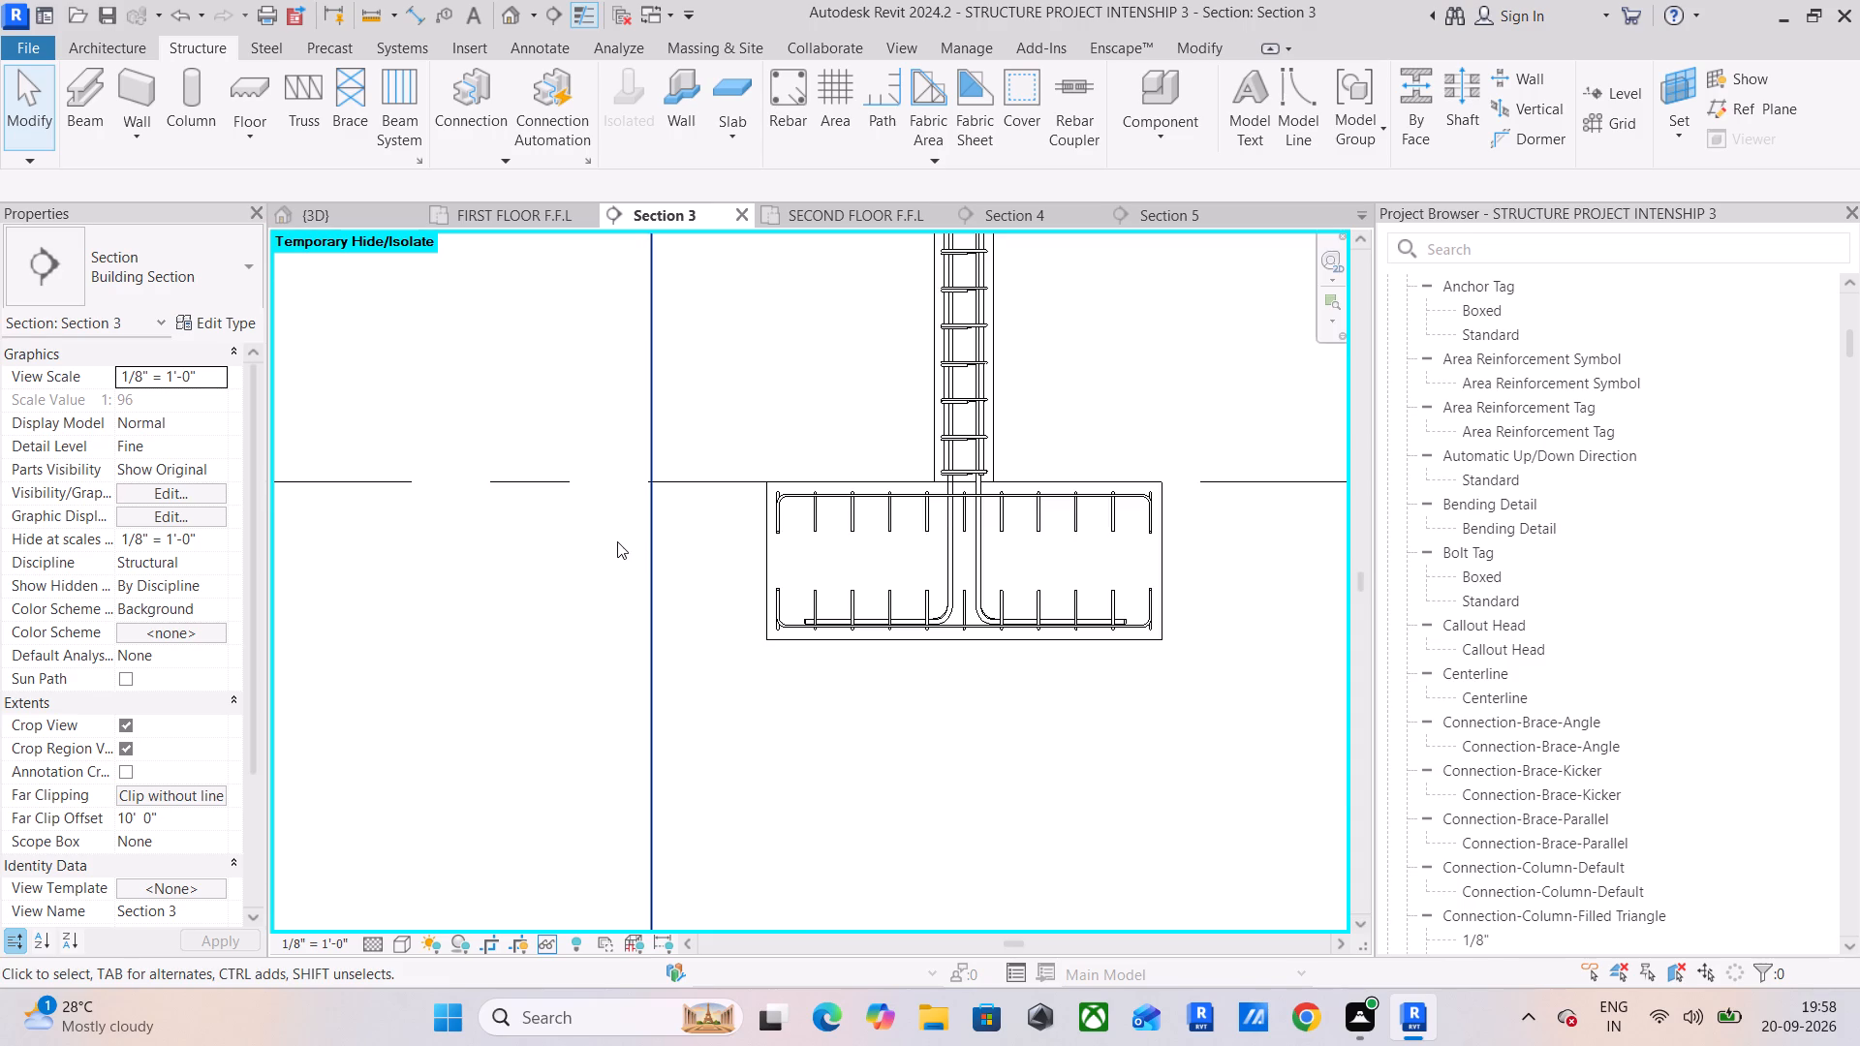
scroll(617, 541, down, 3)
middle_drag(617, 541, 938, 537)
middle_drag(475, 542, 661, 526)
scroll(662, 525, up, 6)
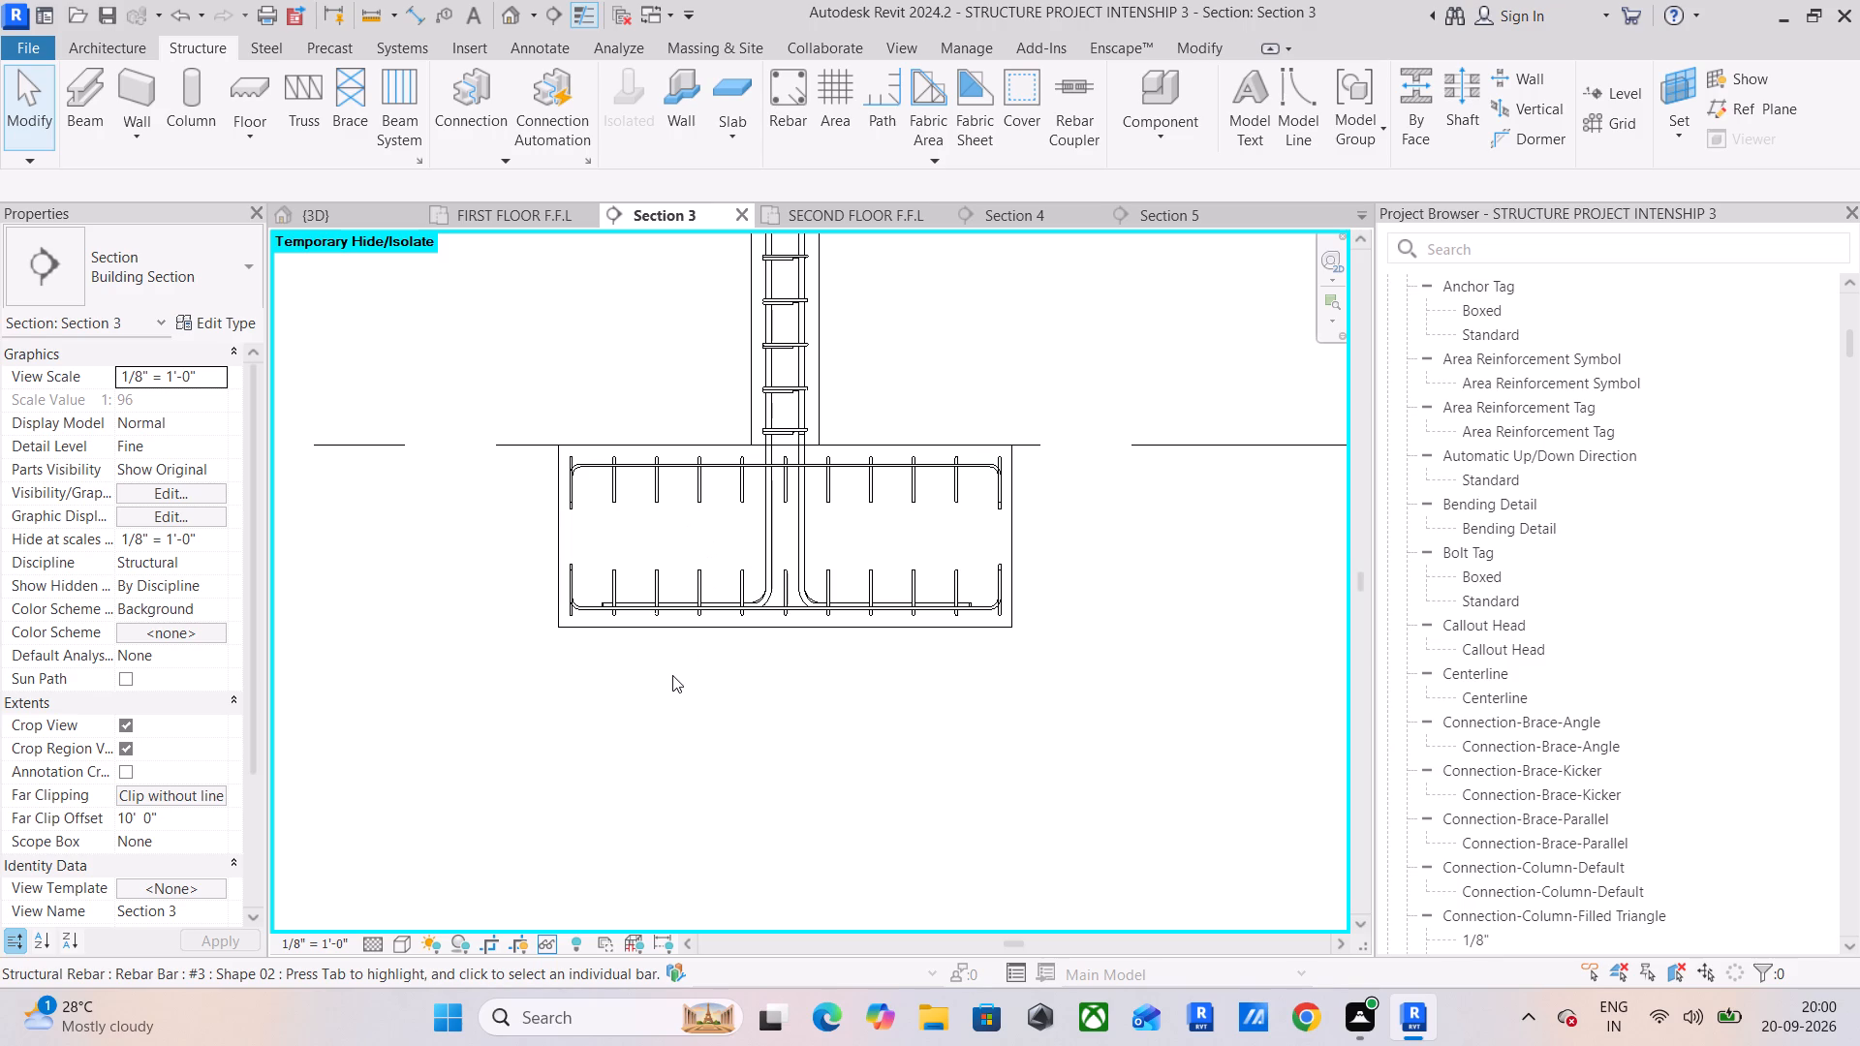
Examine the ground-floor beam's longitudinal bars and stirrups between the columns in Section 3.
scroll(672, 675, down, 6)
scroll(672, 675, up, 1)
scroll(672, 675, down, 5)
middle_drag(791, 638, 669, 704)
scroll(755, 446, up, 4)
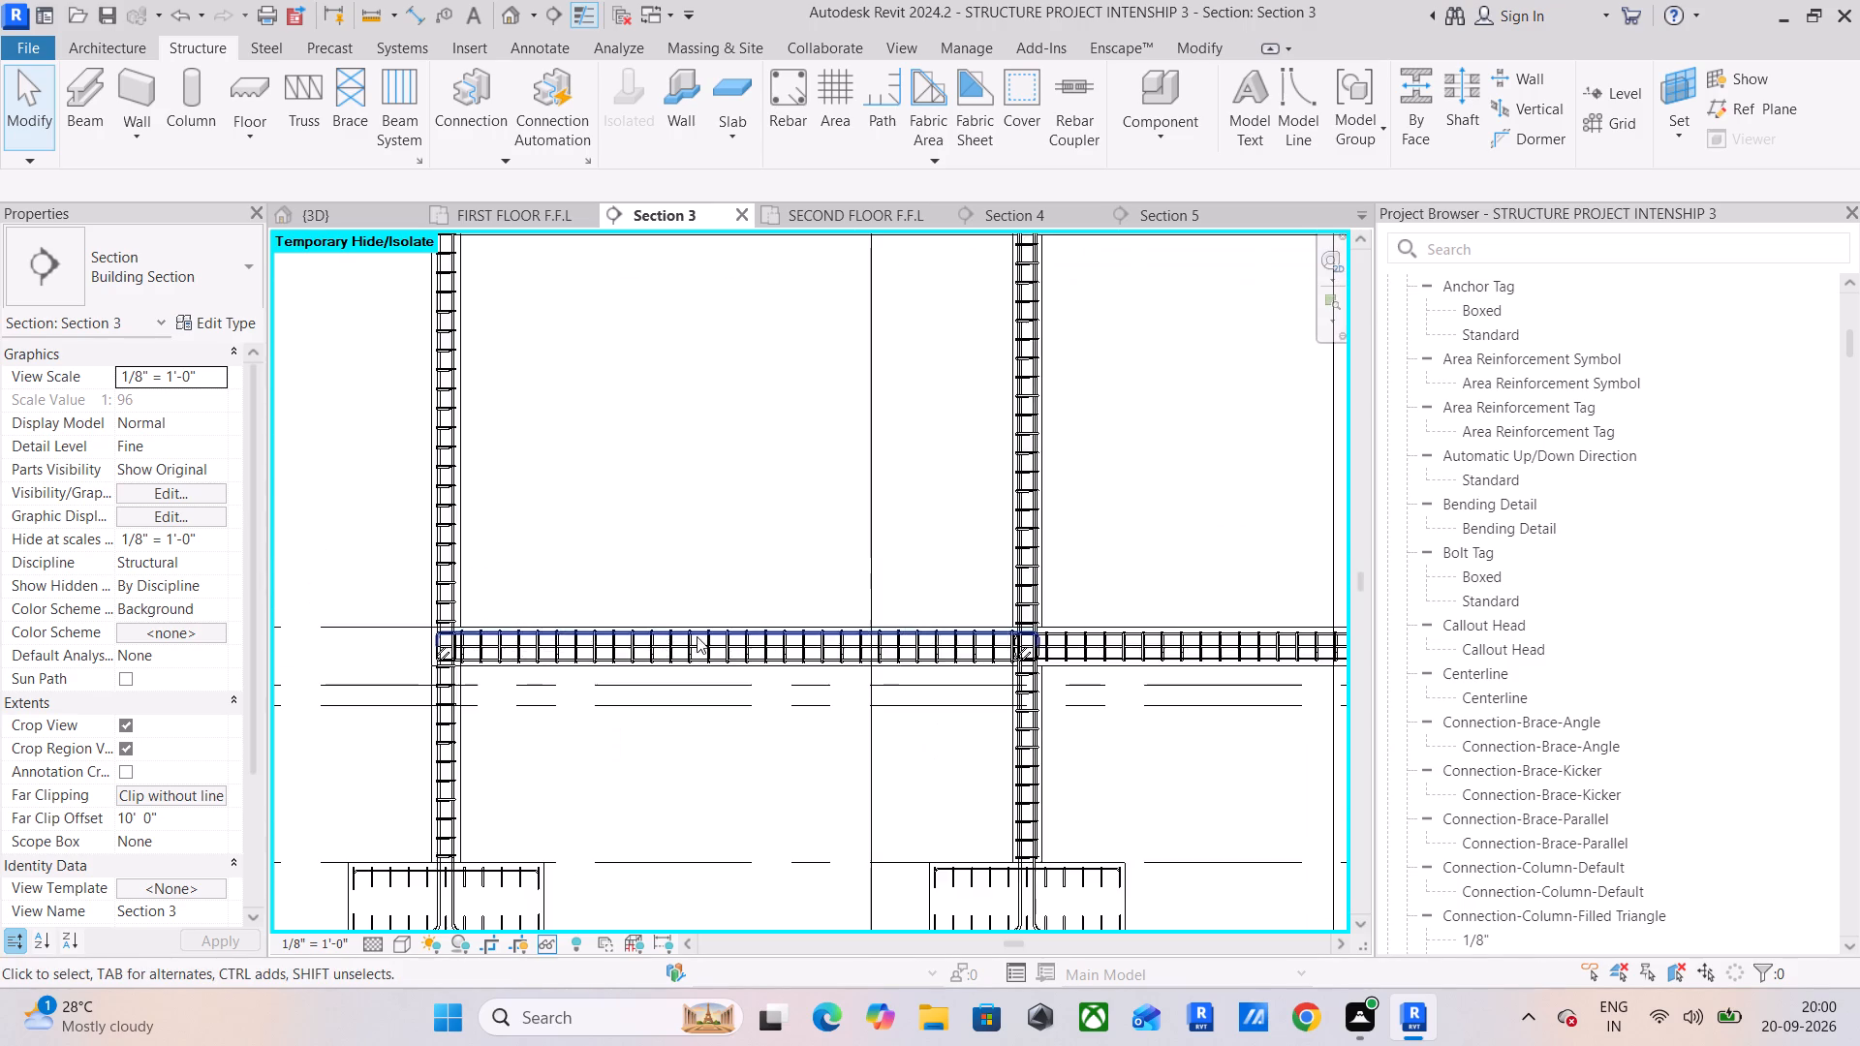
scroll(697, 636, up, 5)
middle_drag(748, 628, 893, 514)
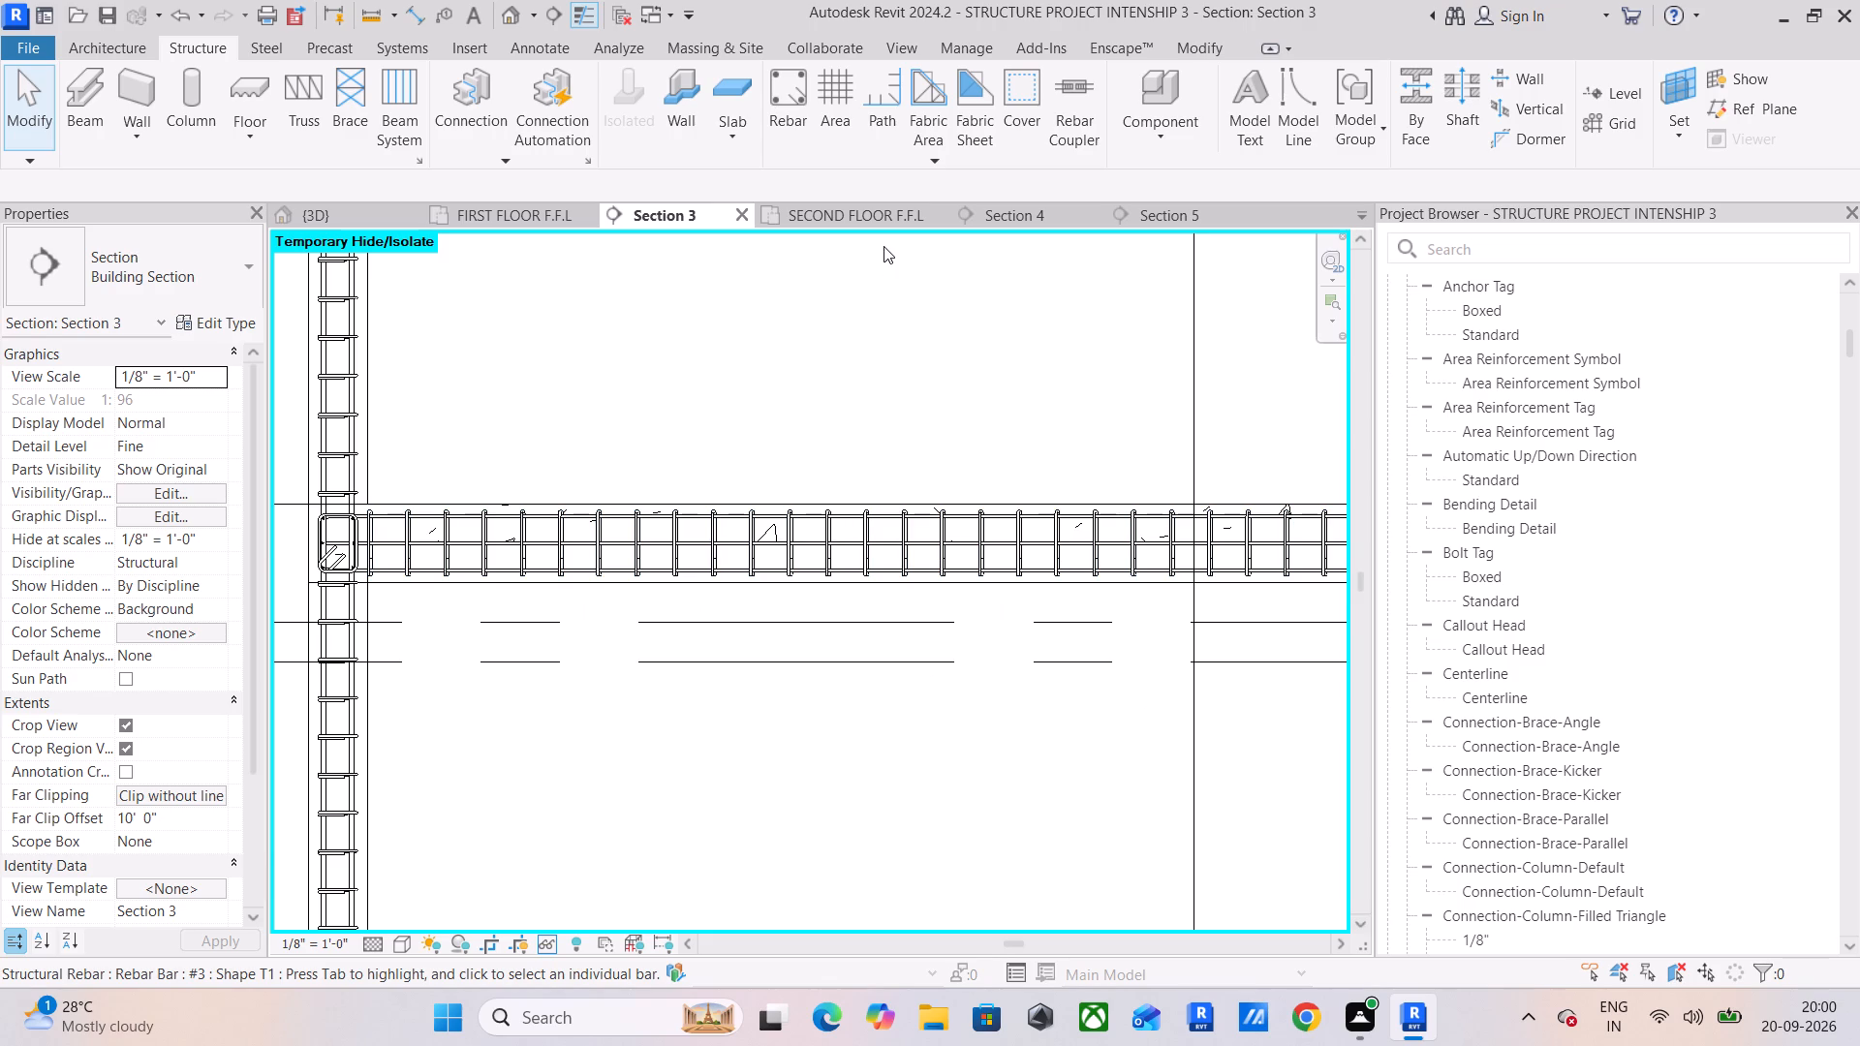
Examine the first-floor beam reinforcement and its hooked bar ends at the column joint in Section 3.
scroll(883, 246, down, 5)
middle_drag(900, 240, 757, 542)
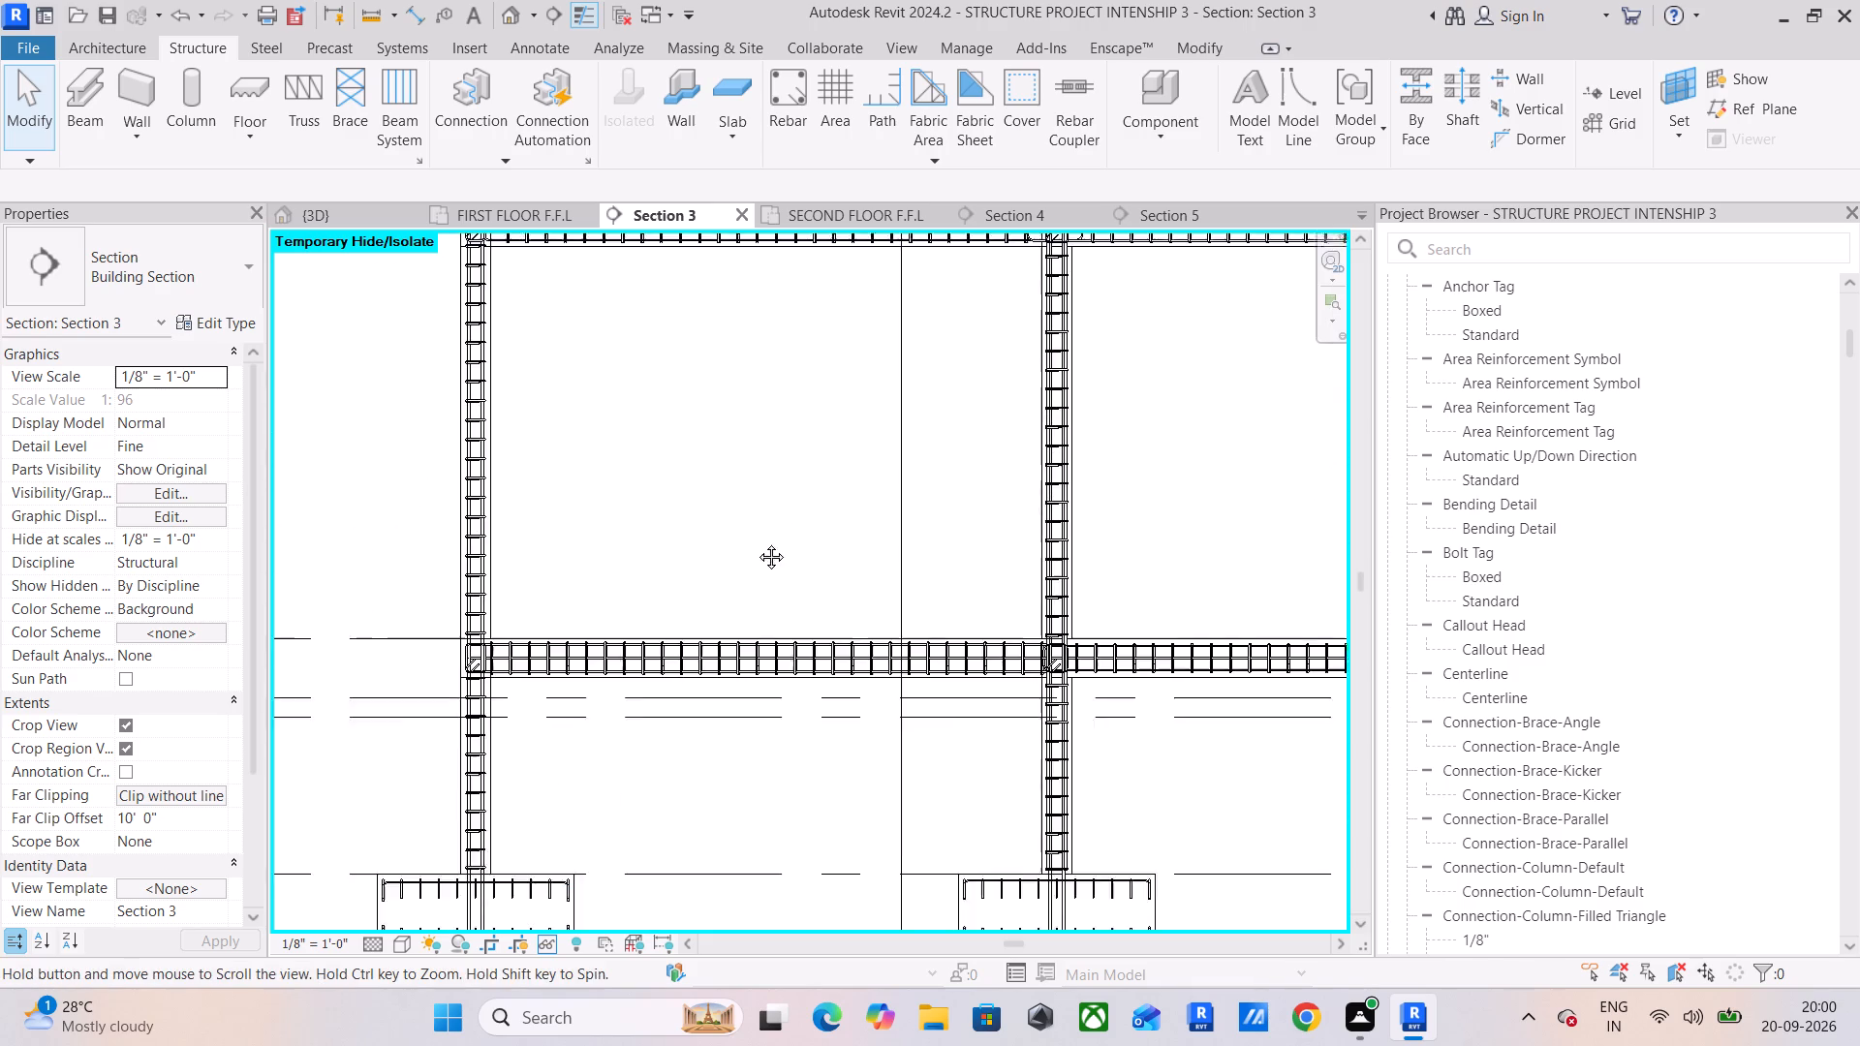
middle_drag(757, 542, 754, 555)
scroll(815, 491, down, 5)
scroll(827, 488, up, 1)
middle_drag(828, 487, 734, 674)
scroll(919, 544, up, 11)
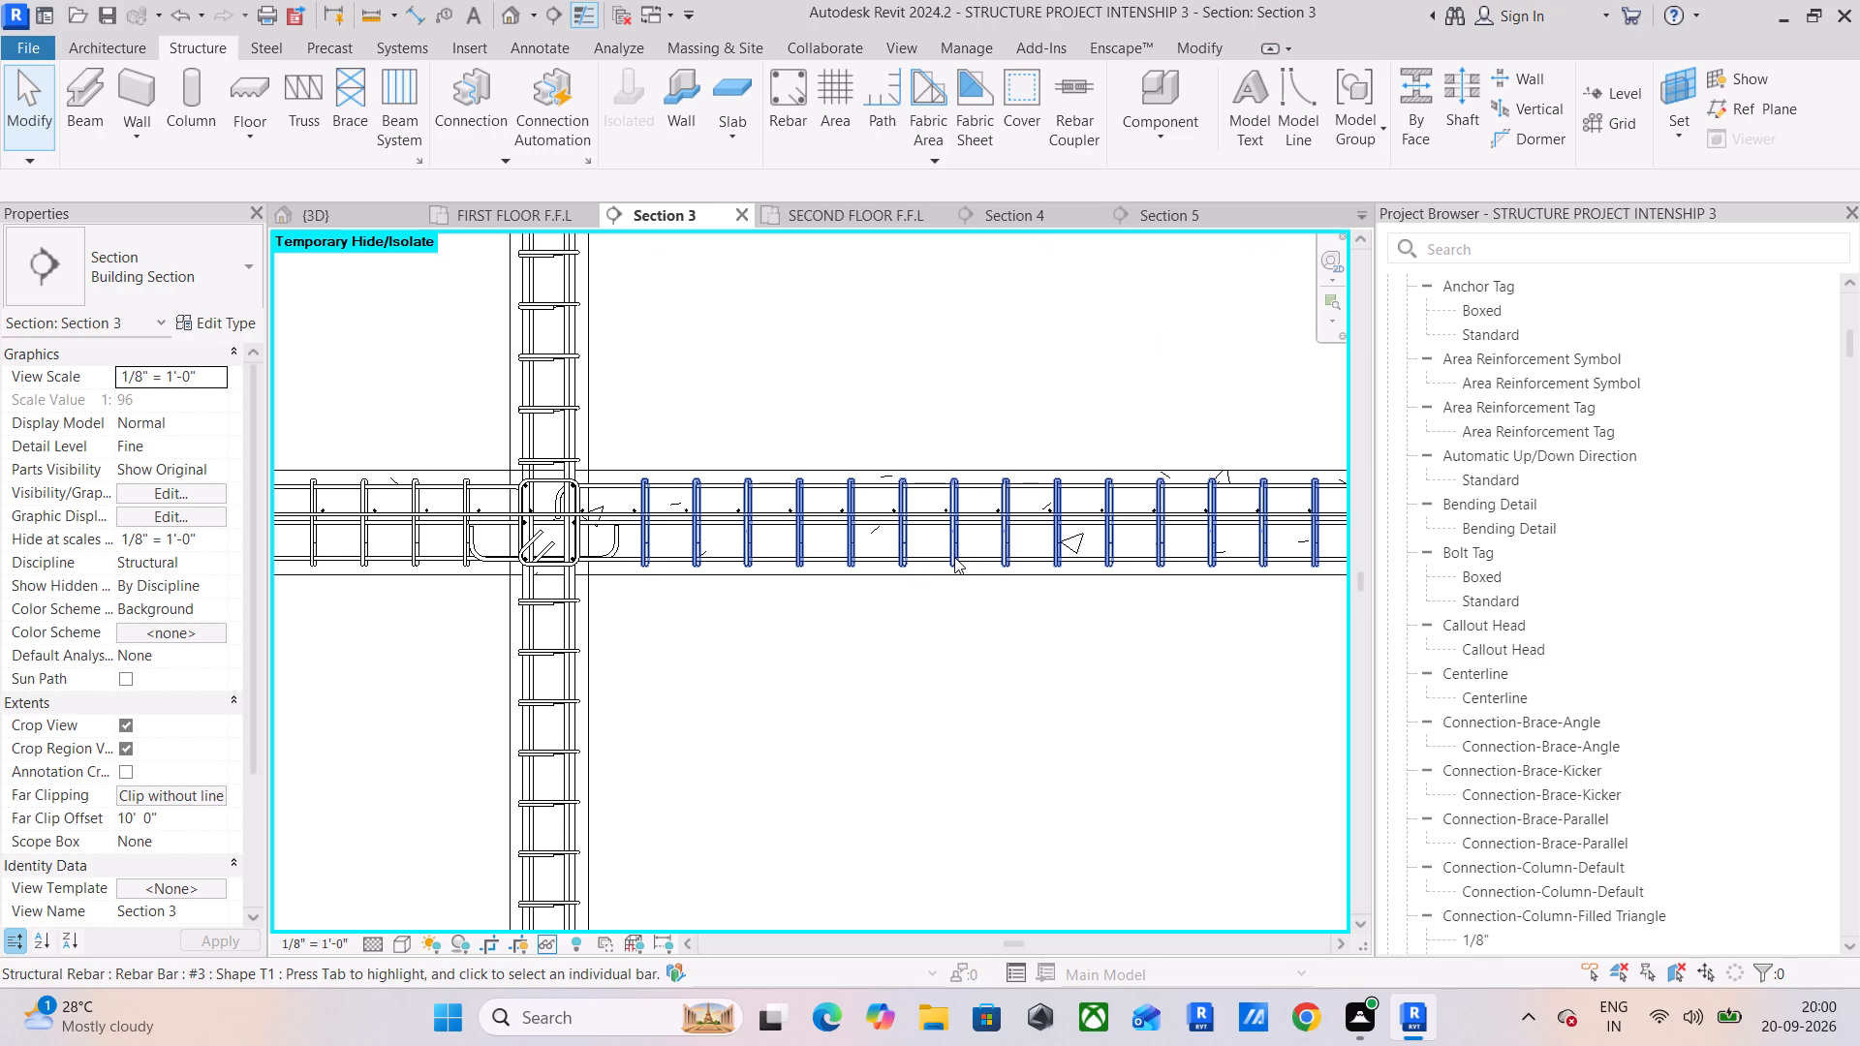
Inspect the column bars and ties above the first-floor beam in Section 3, along with the whole frame from footings to roof.
scroll(955, 514, down, 5)
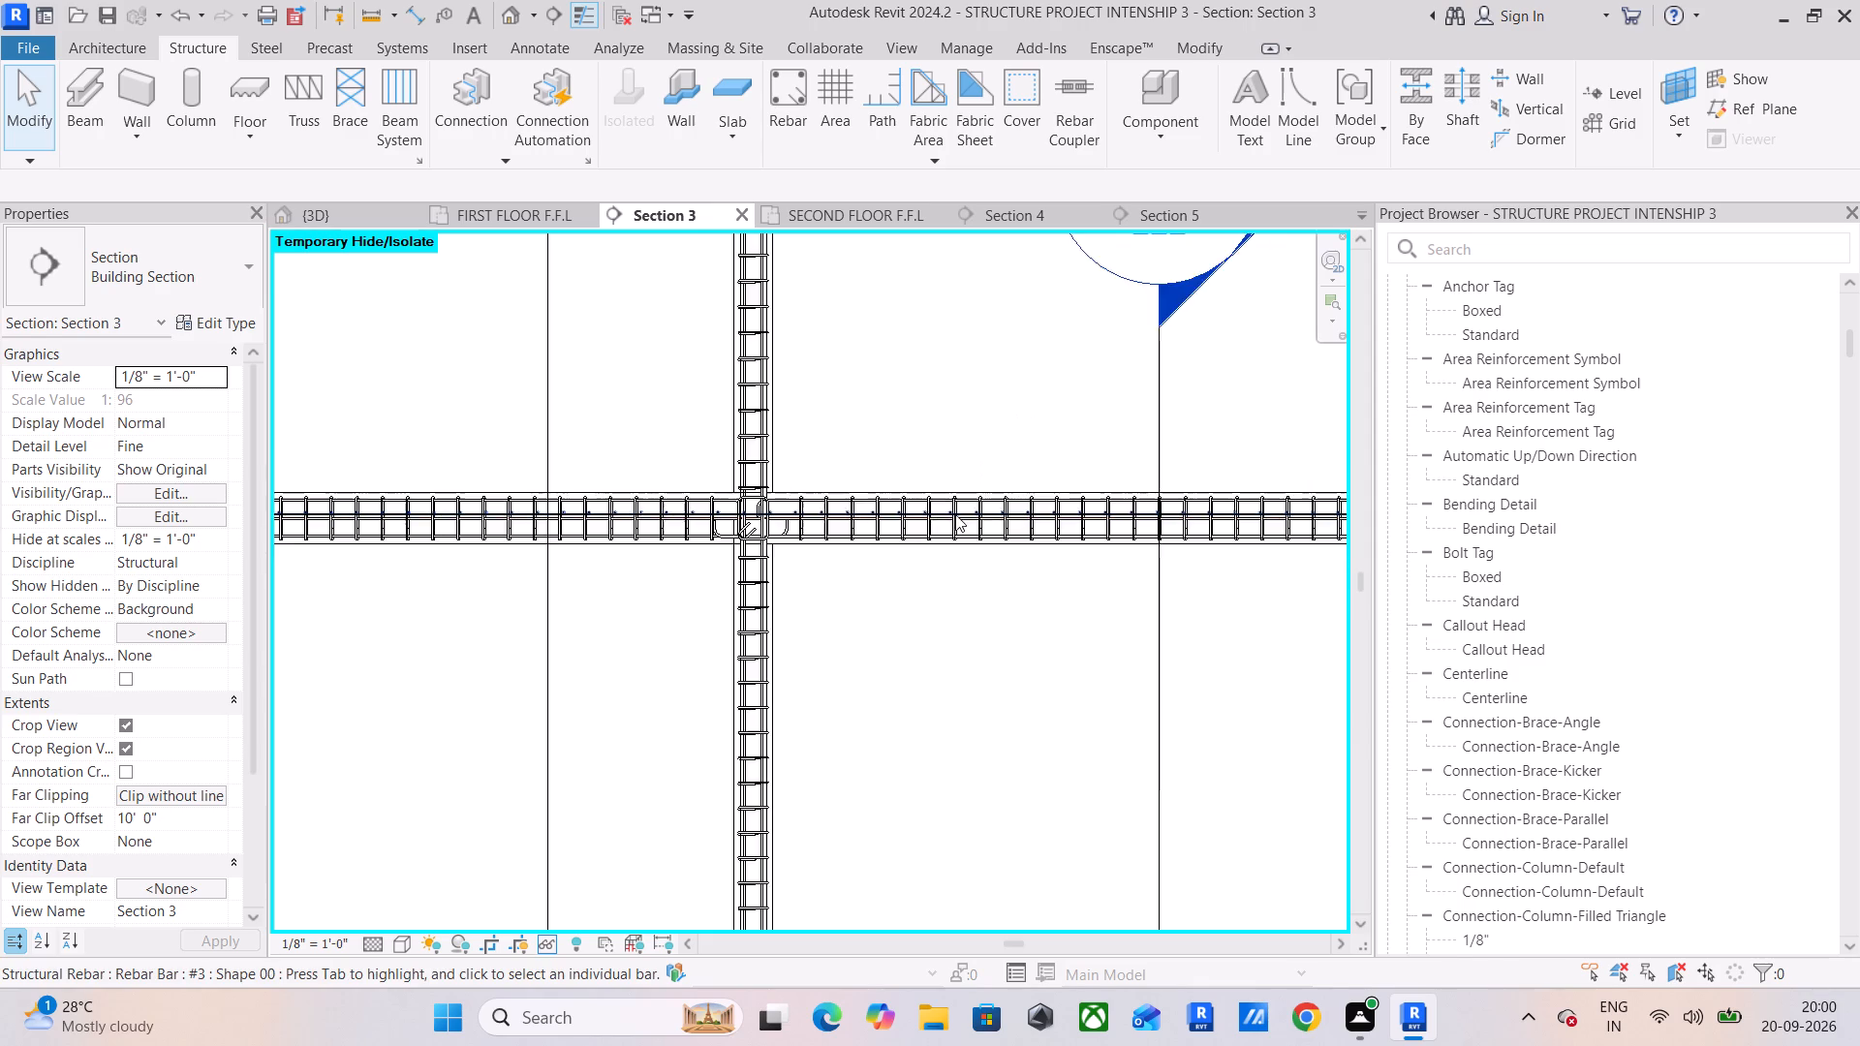
middle_drag(964, 505, 1055, 745)
scroll(1007, 565, down, 1)
scroll(869, 543, up, 5)
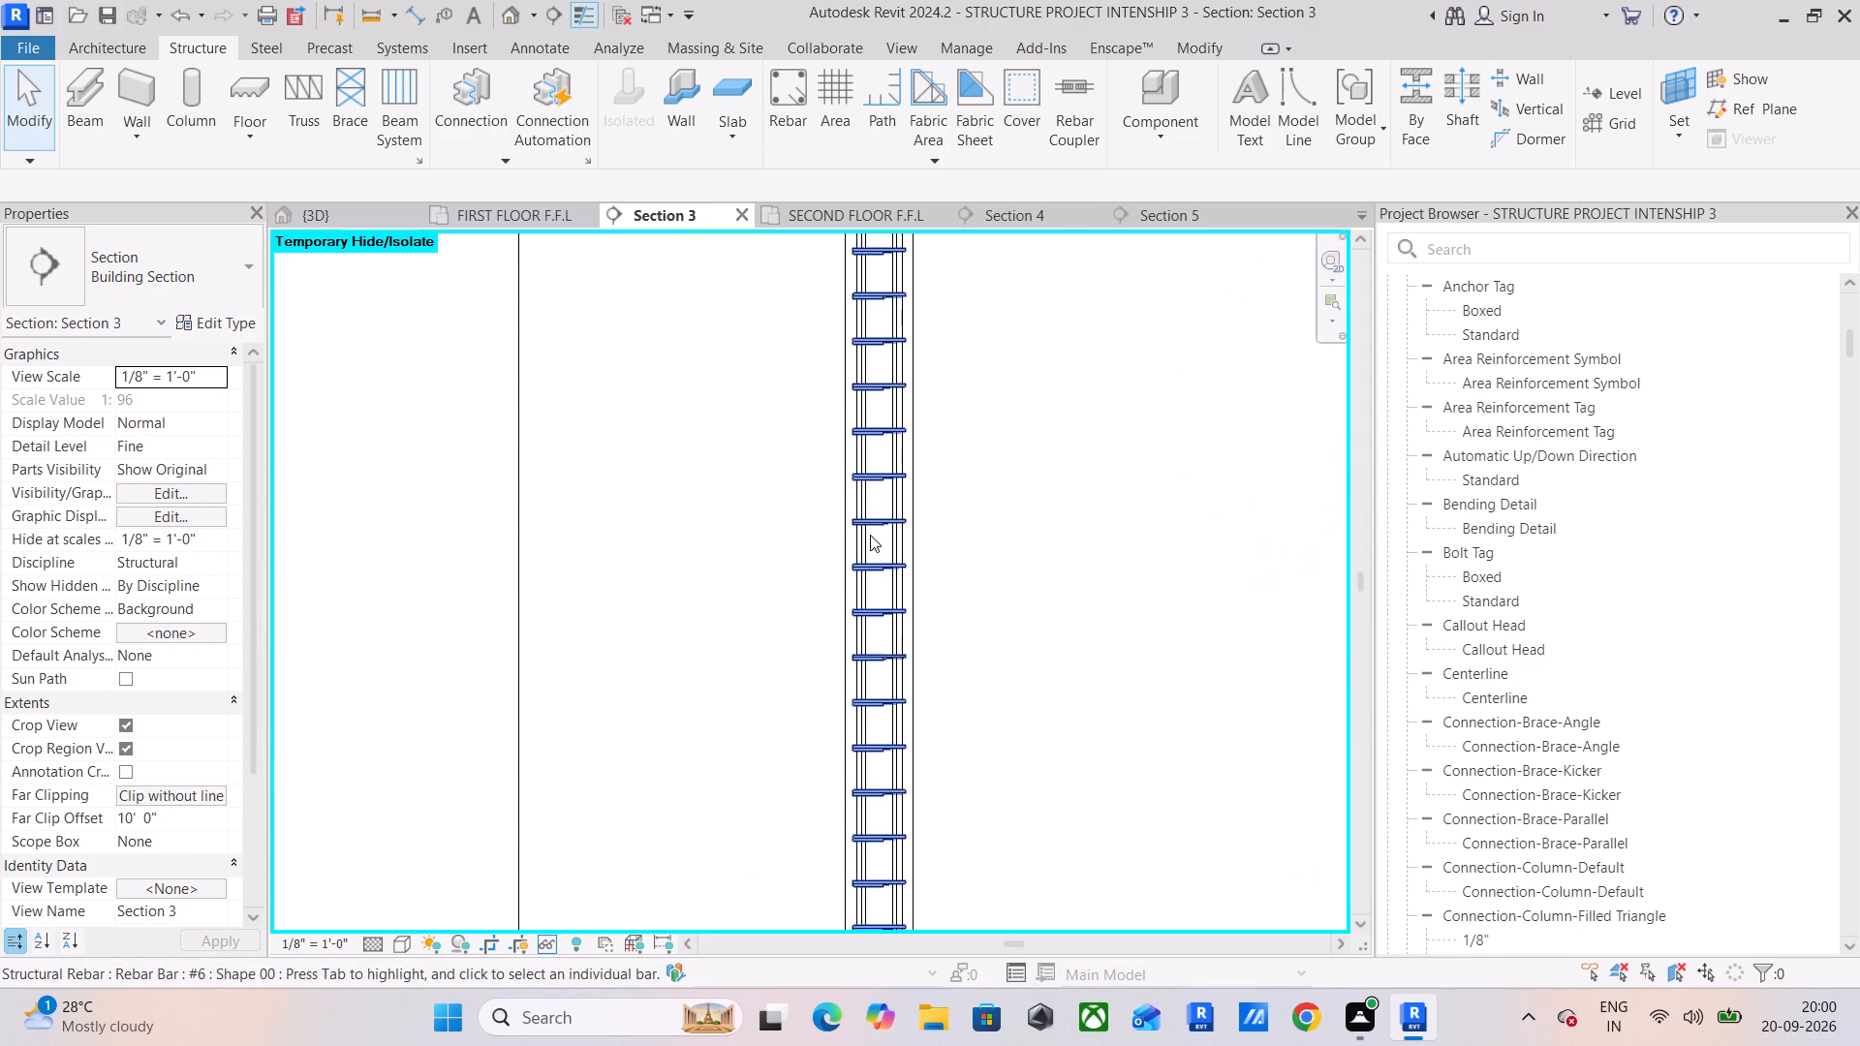
click(870, 532)
scroll(870, 532, down, 6)
click(962, 558)
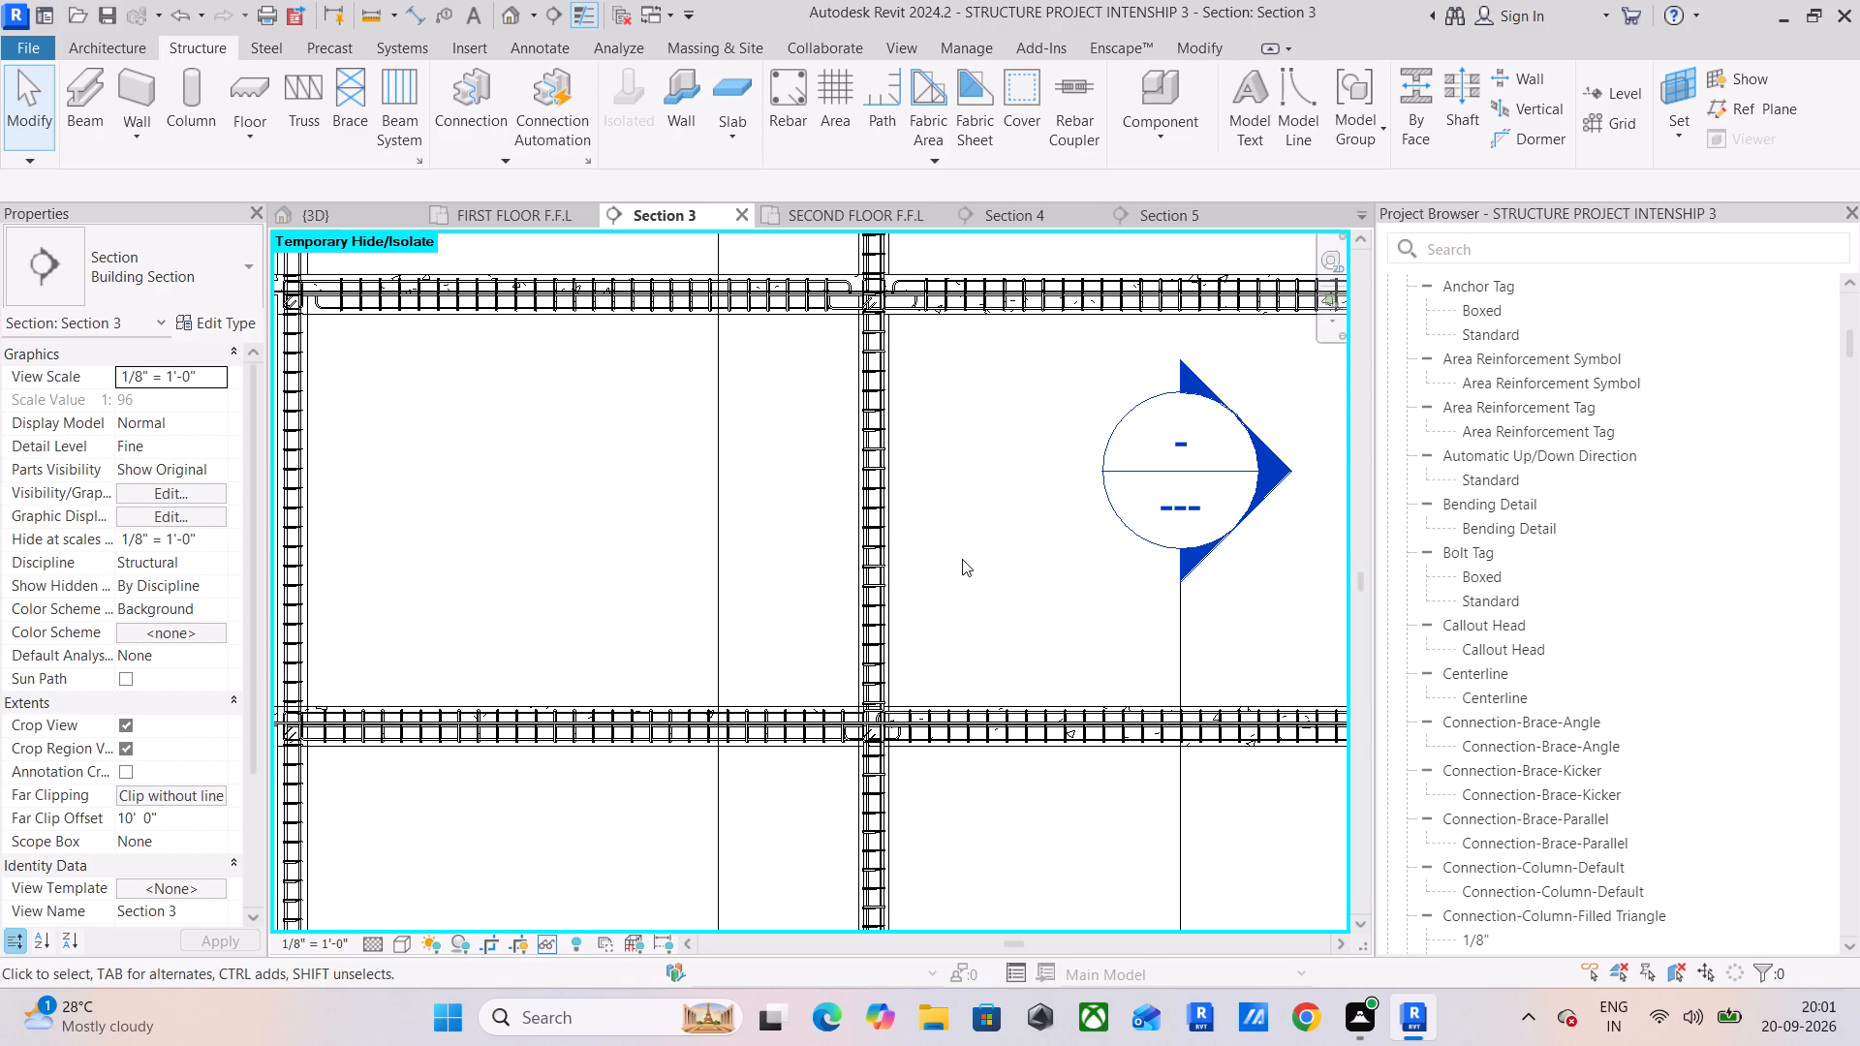
scroll(962, 559, down, 5)
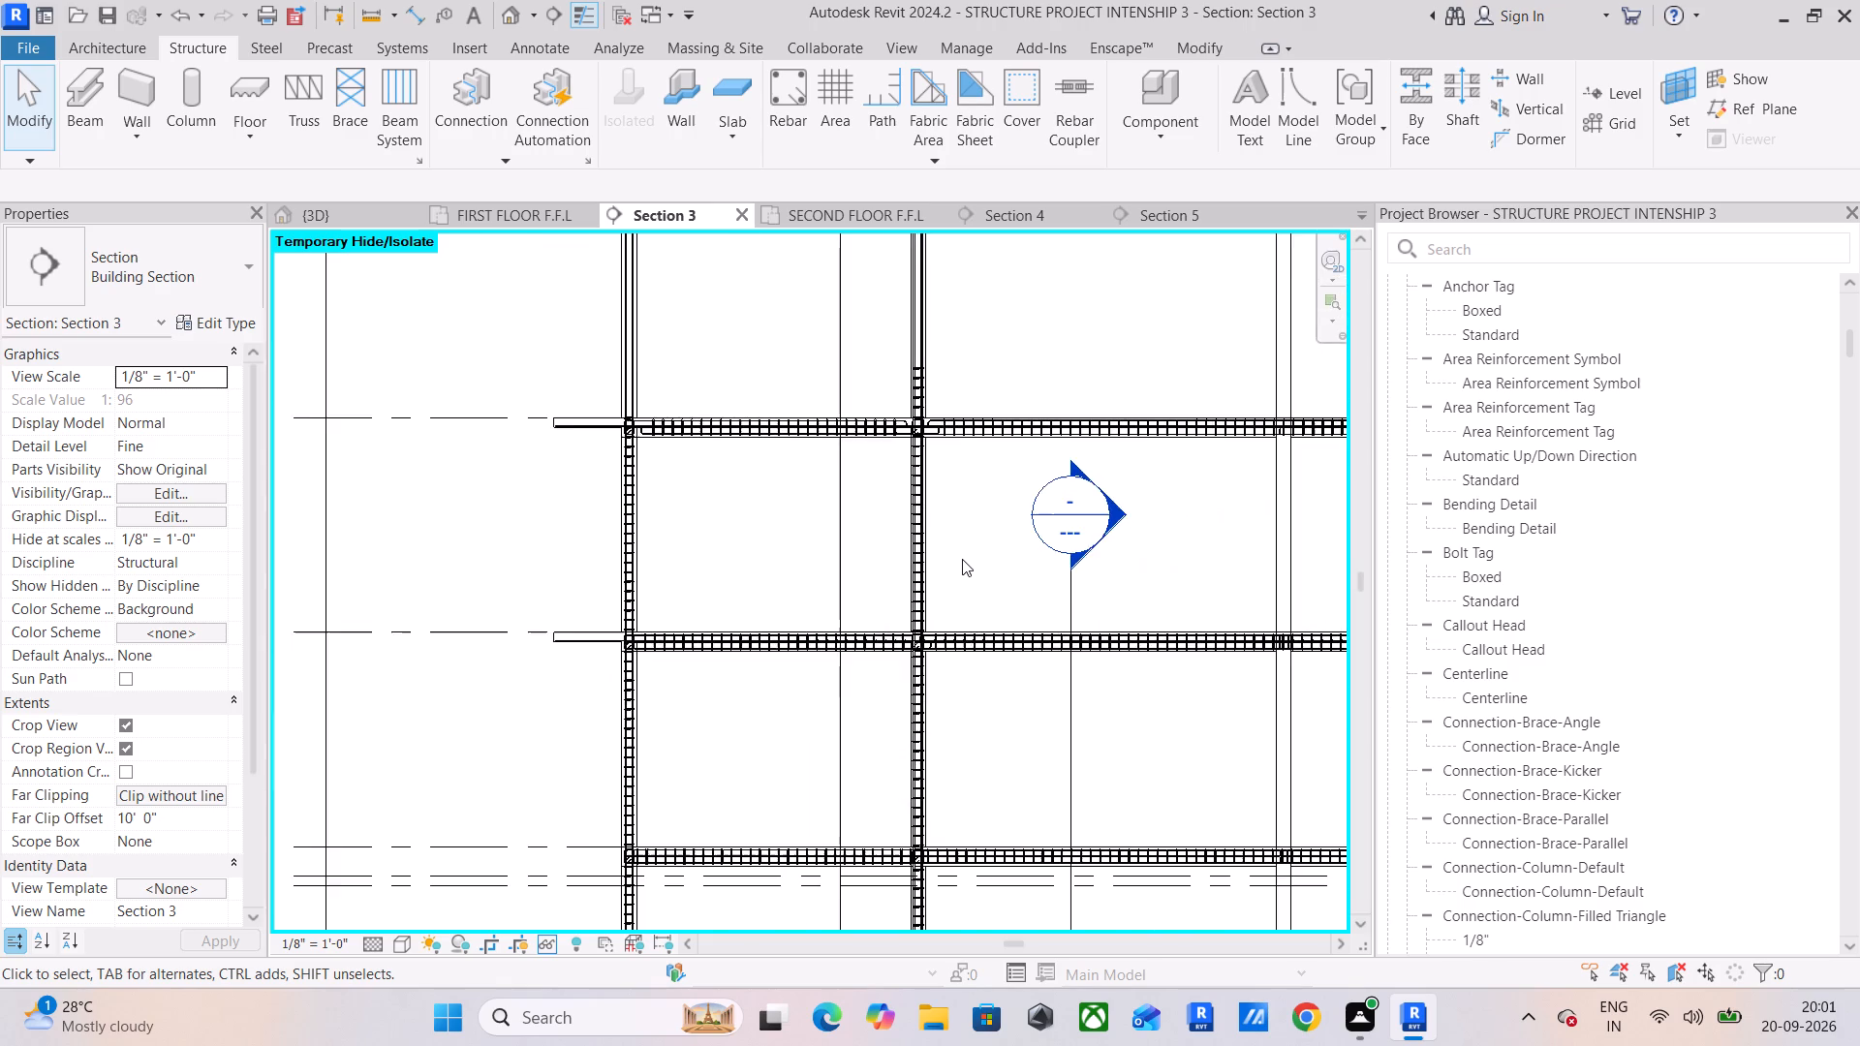
scroll(962, 559, down, 9)
middle_drag(873, 606, 866, 544)
scroll(873, 606, up, 1)
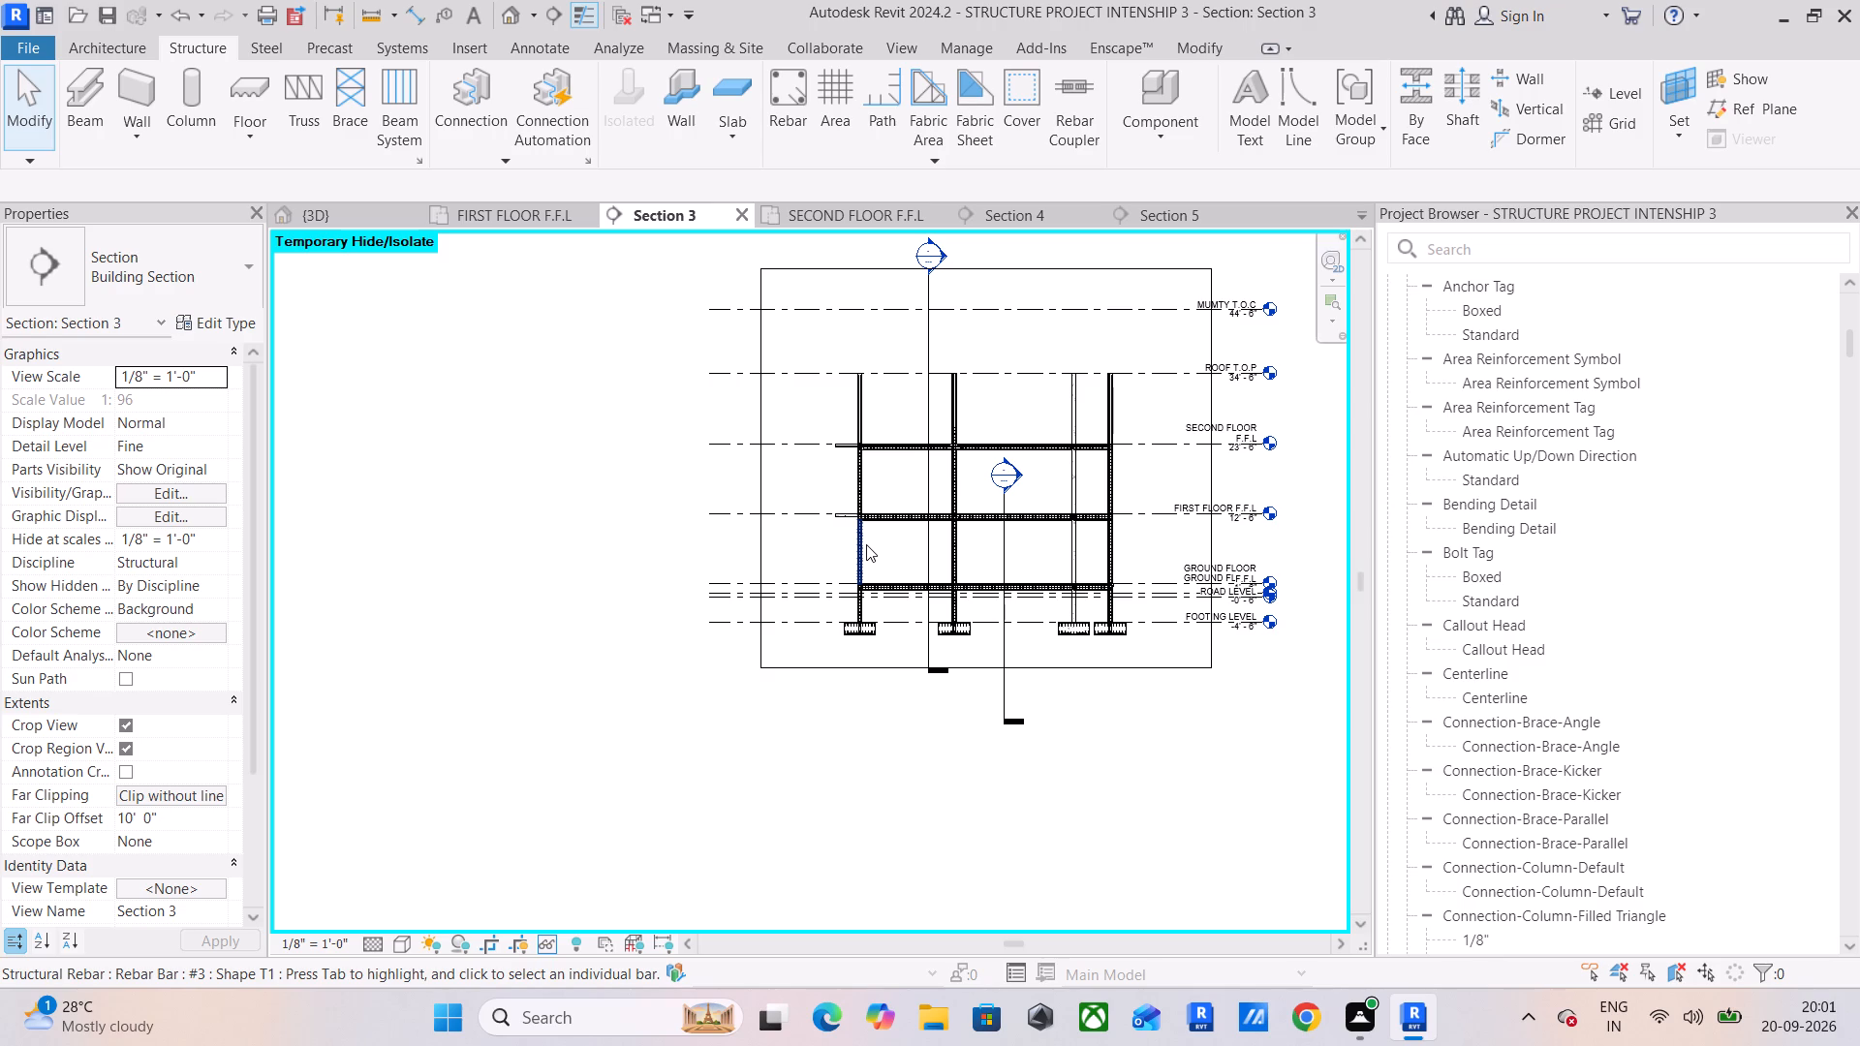
scroll(866, 544, down, 3)
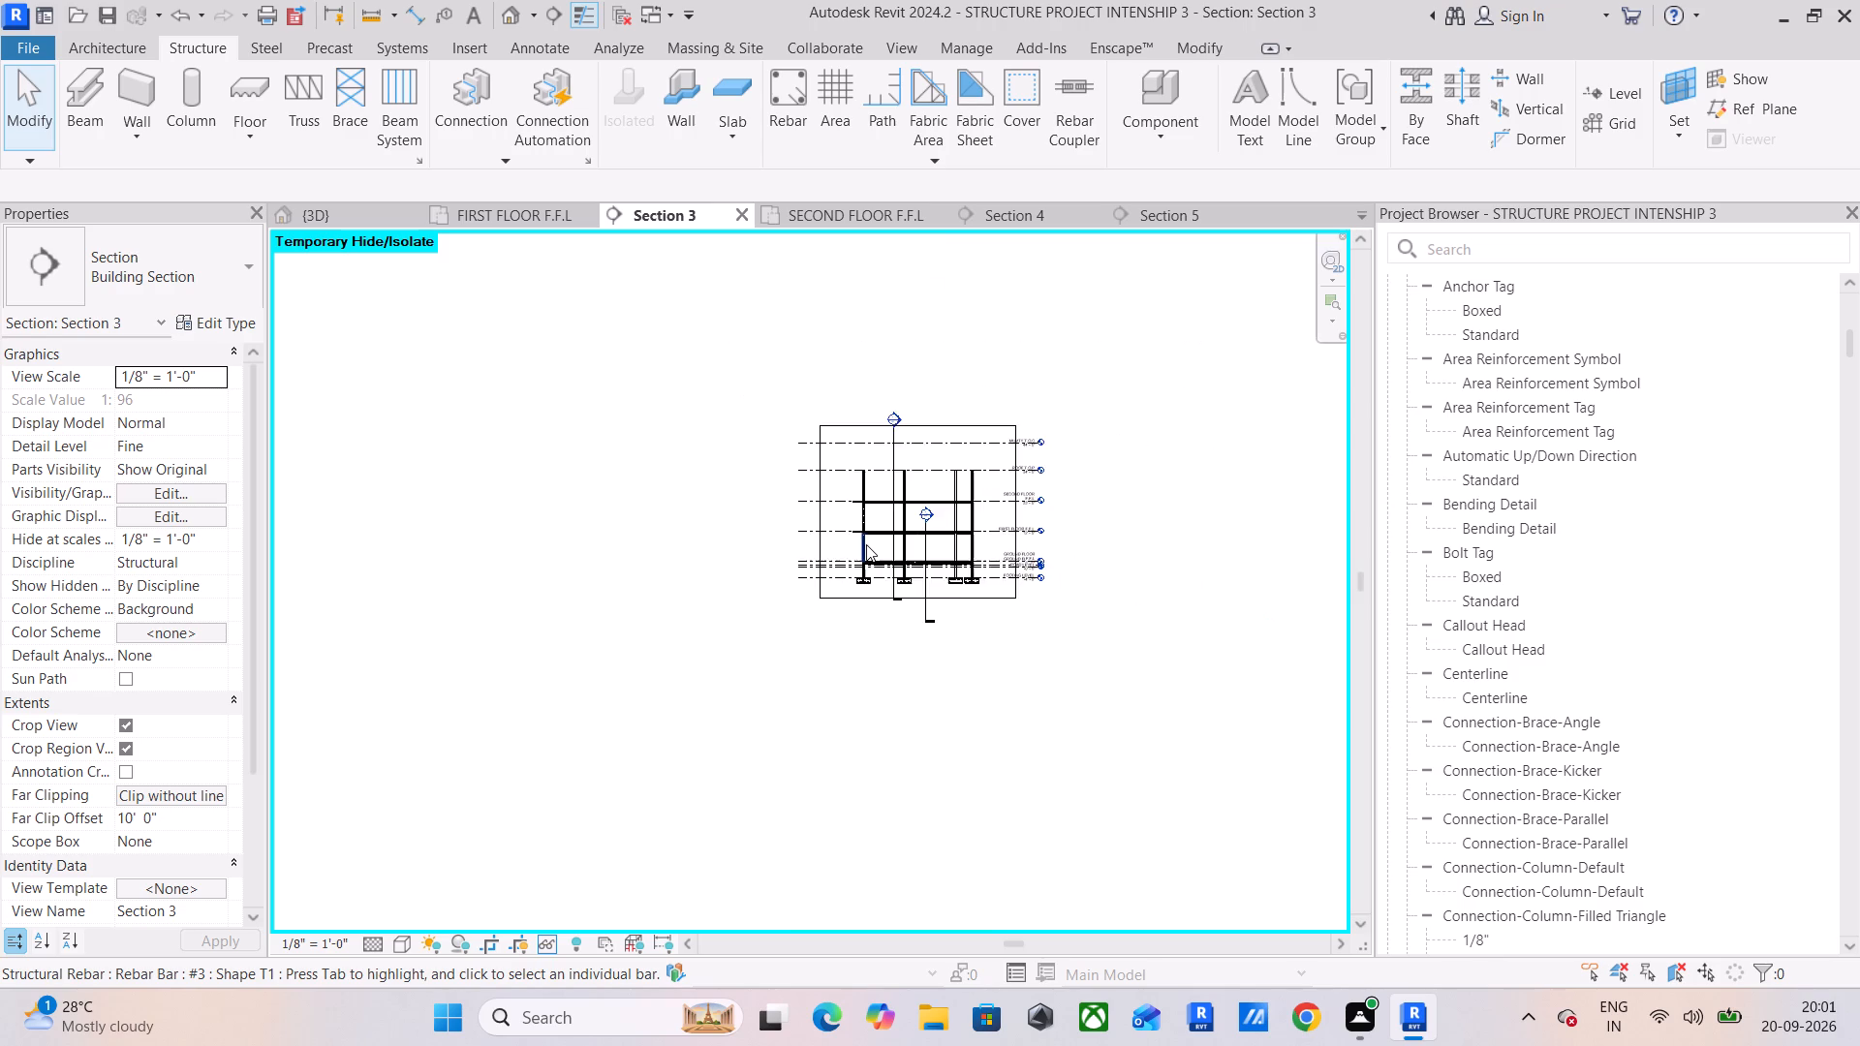
scroll(866, 544, down, 4)
Review the whole FIRST FLOOR F.F.L plan with its grid lines 1 to 6 and A to E.
click(537, 226)
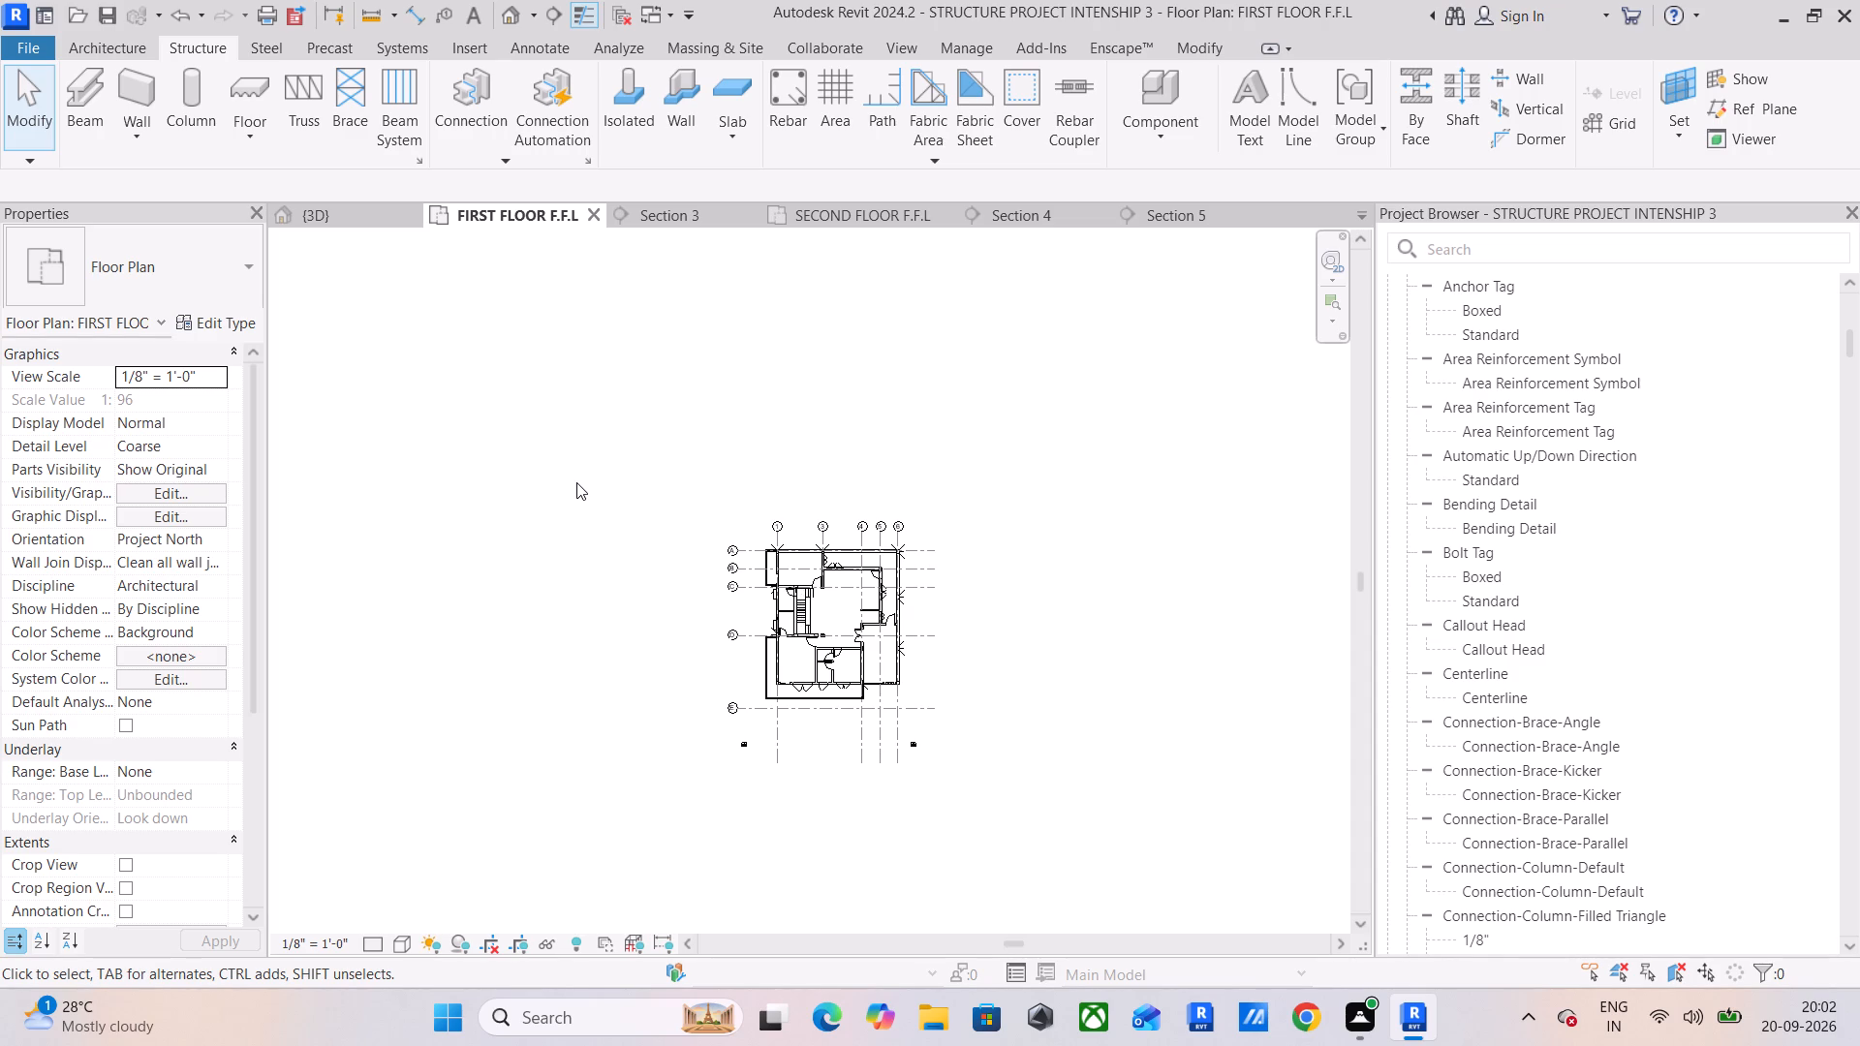
scroll(626, 453, down, 4)
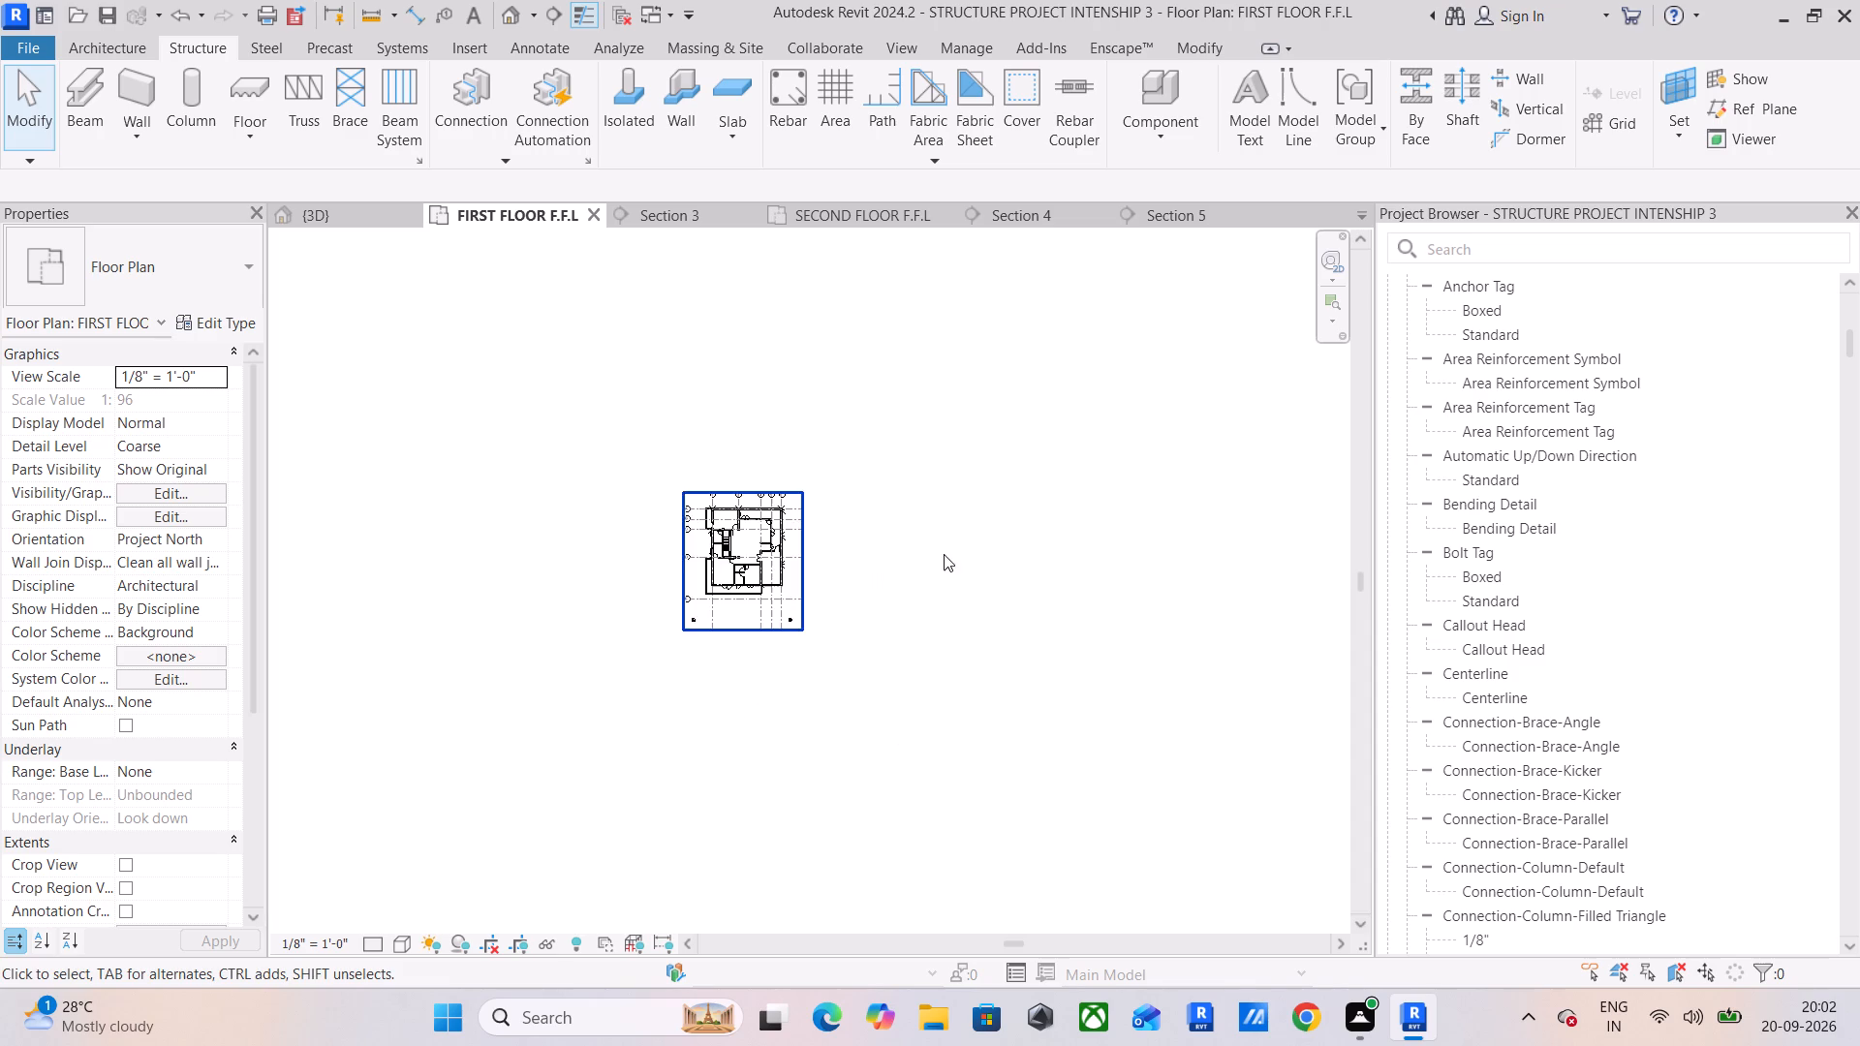
middle_drag(945, 555, 970, 553)
scroll(829, 579, up, 9)
middle_drag(814, 589, 985, 653)
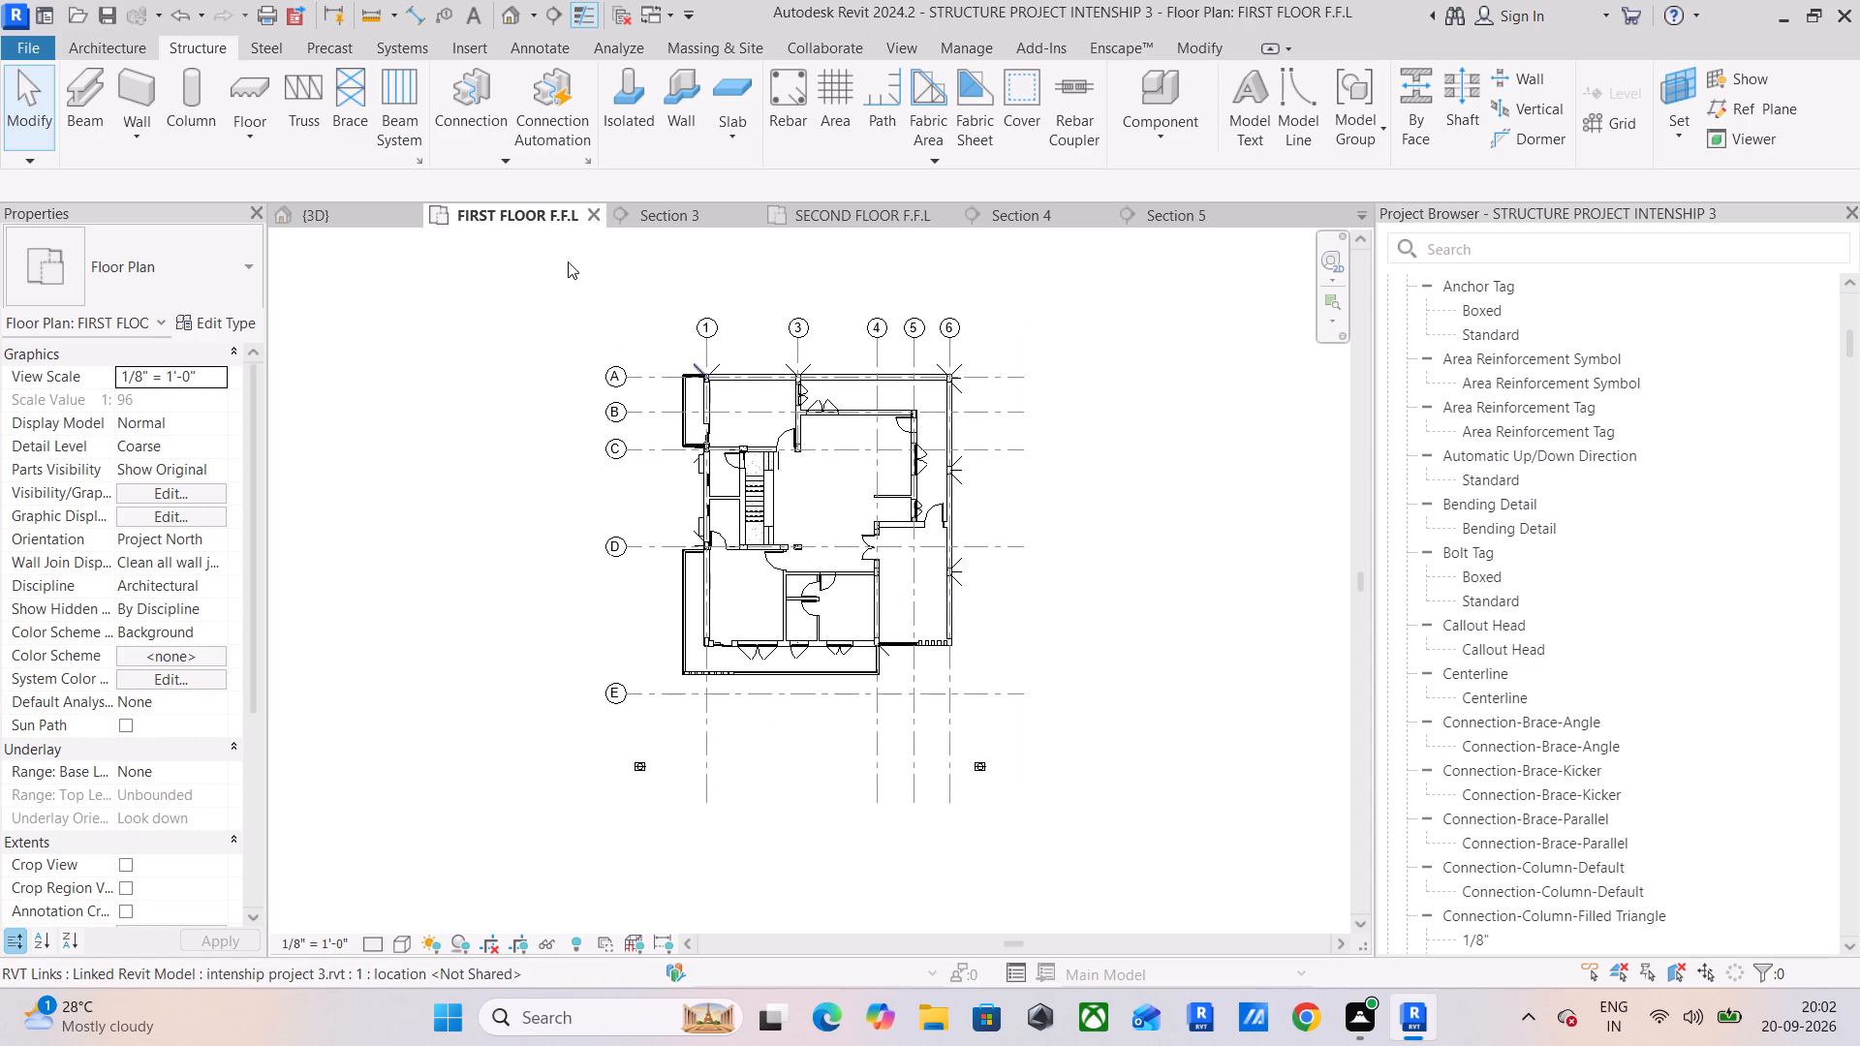
Examine the first-floor slab's reinforcement mesh up close in the 3D view.
click(320, 228)
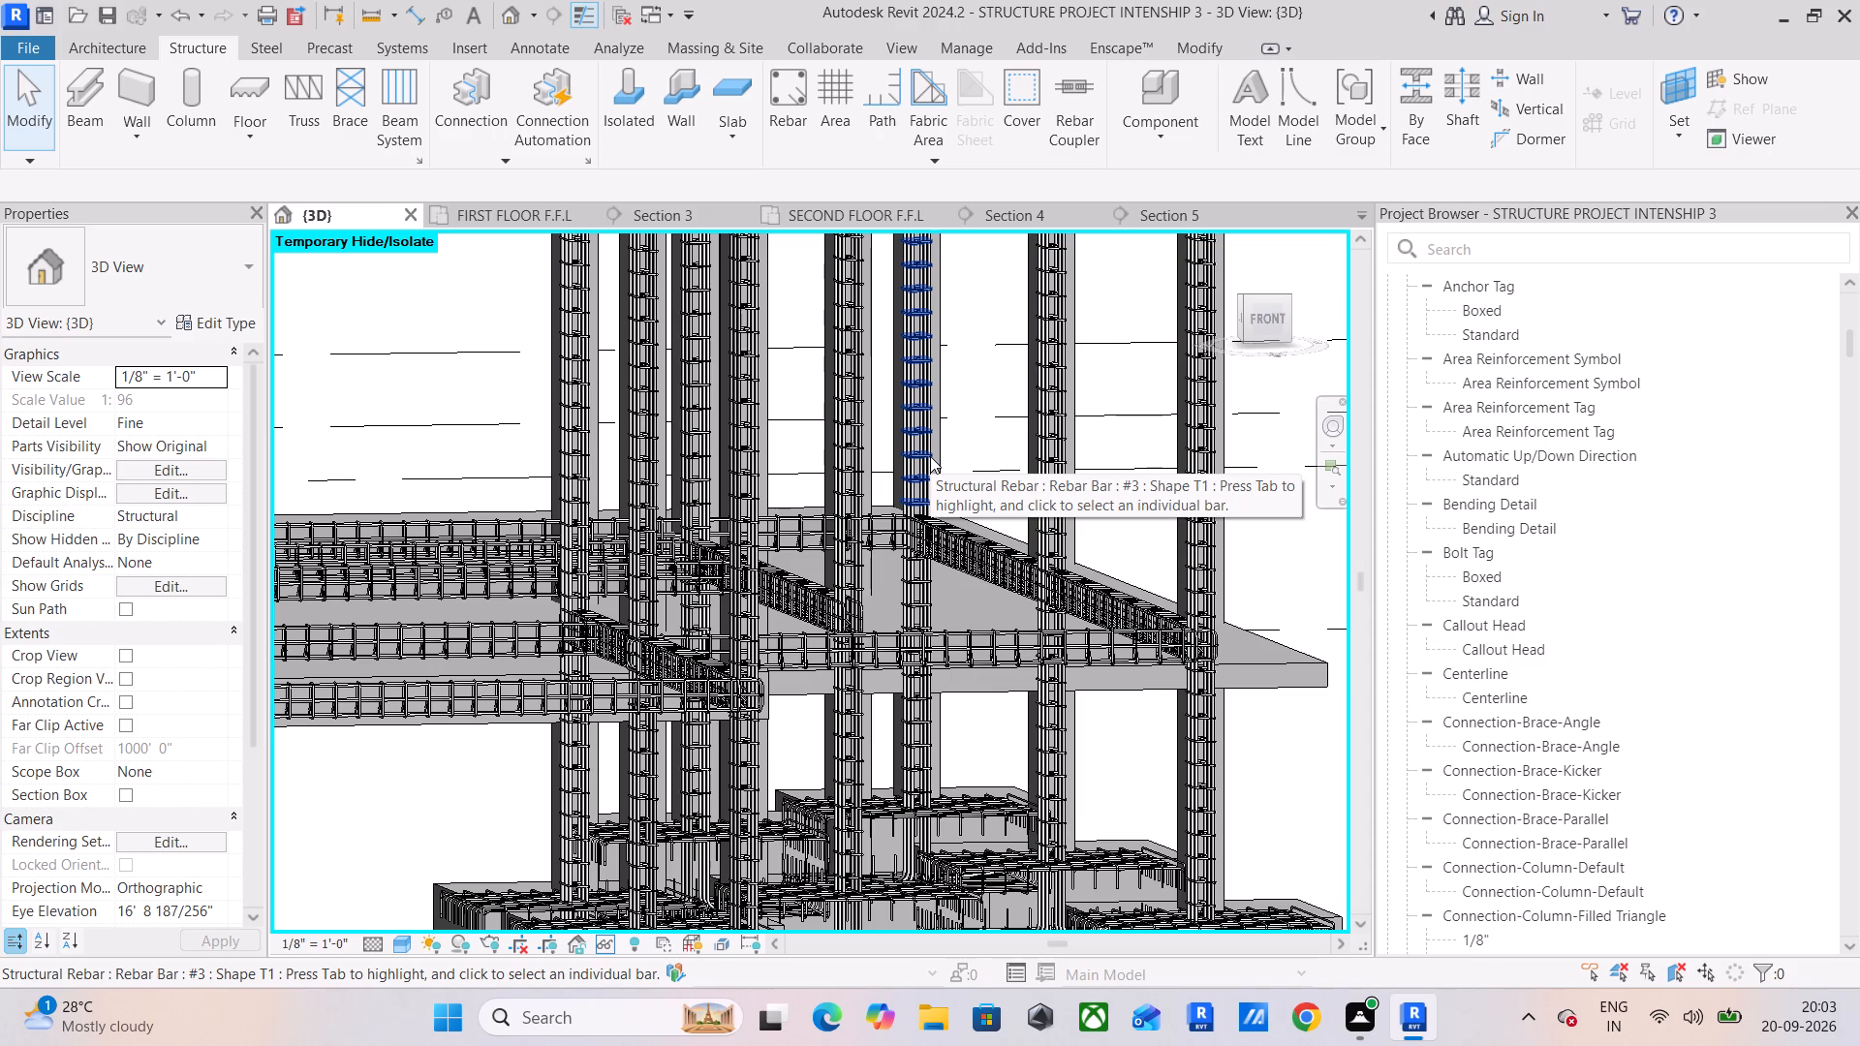
scroll(930, 456, down, 4)
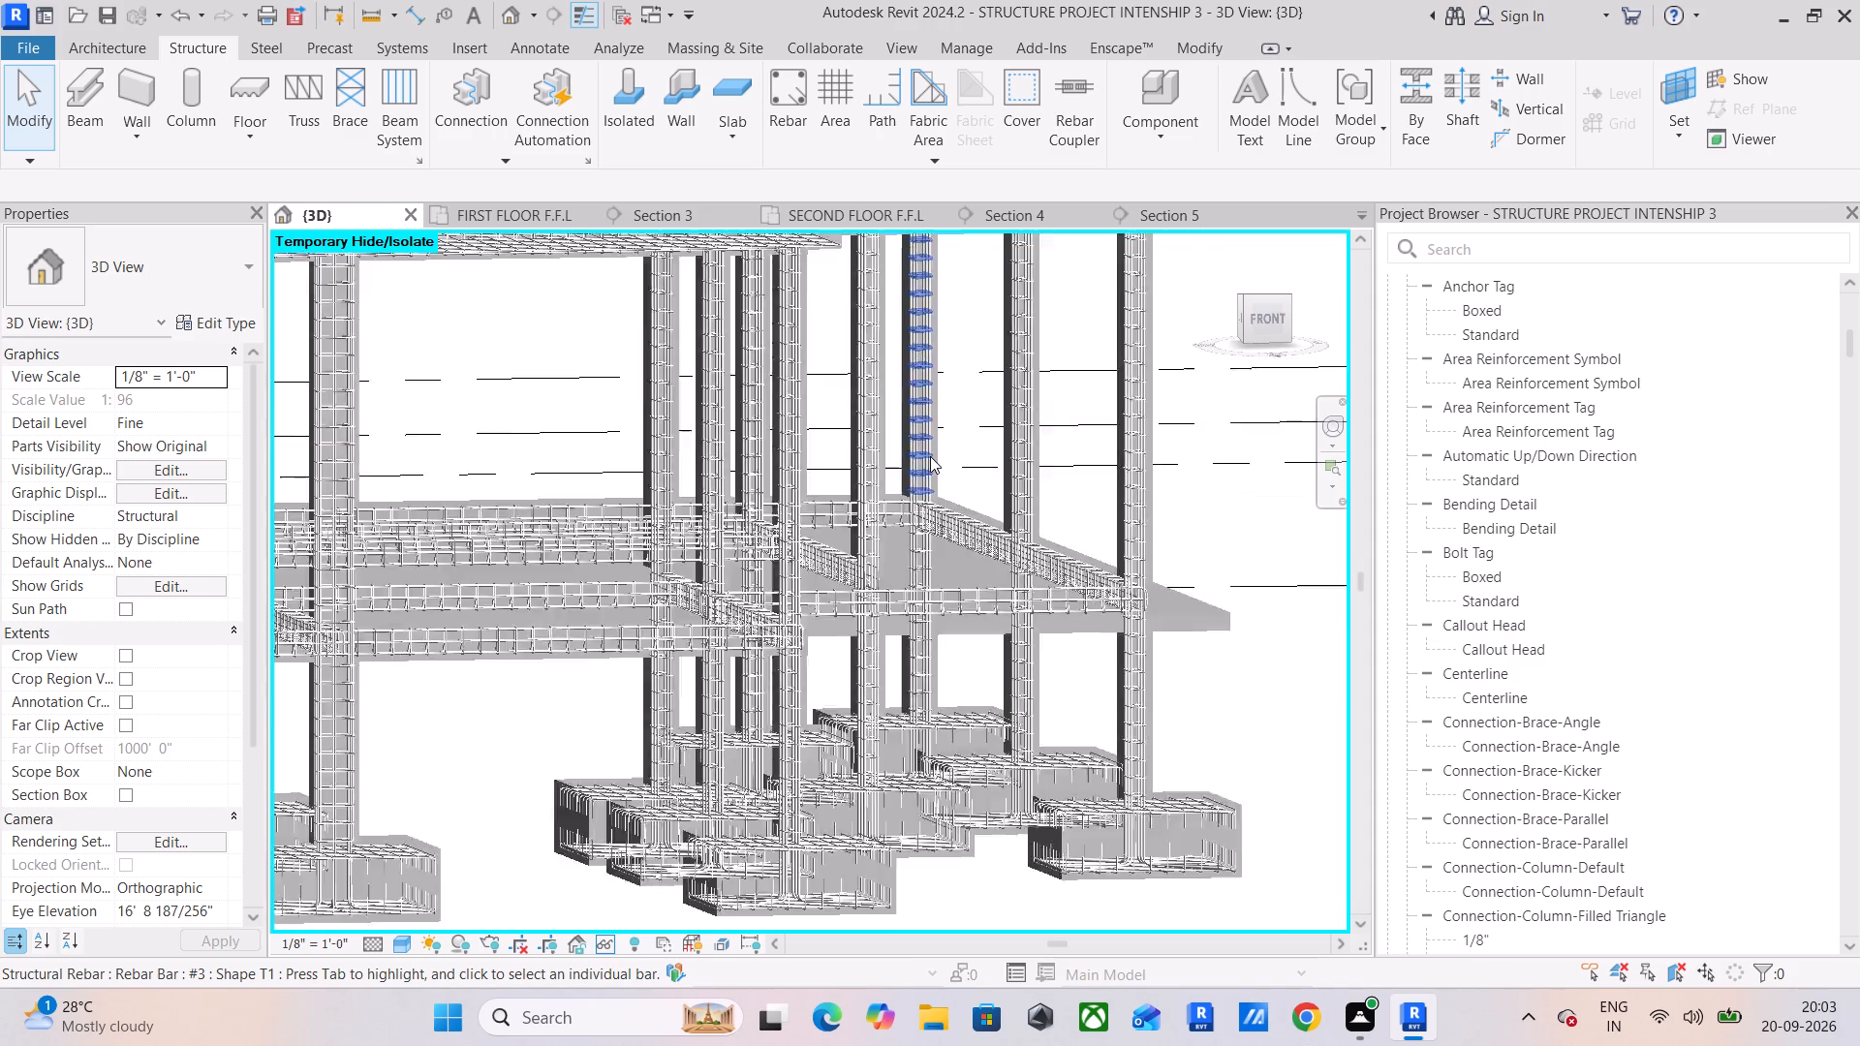
middle_drag(932, 455, 1008, 487)
middle_drag(721, 514, 930, 692)
scroll(721, 513, down, 1)
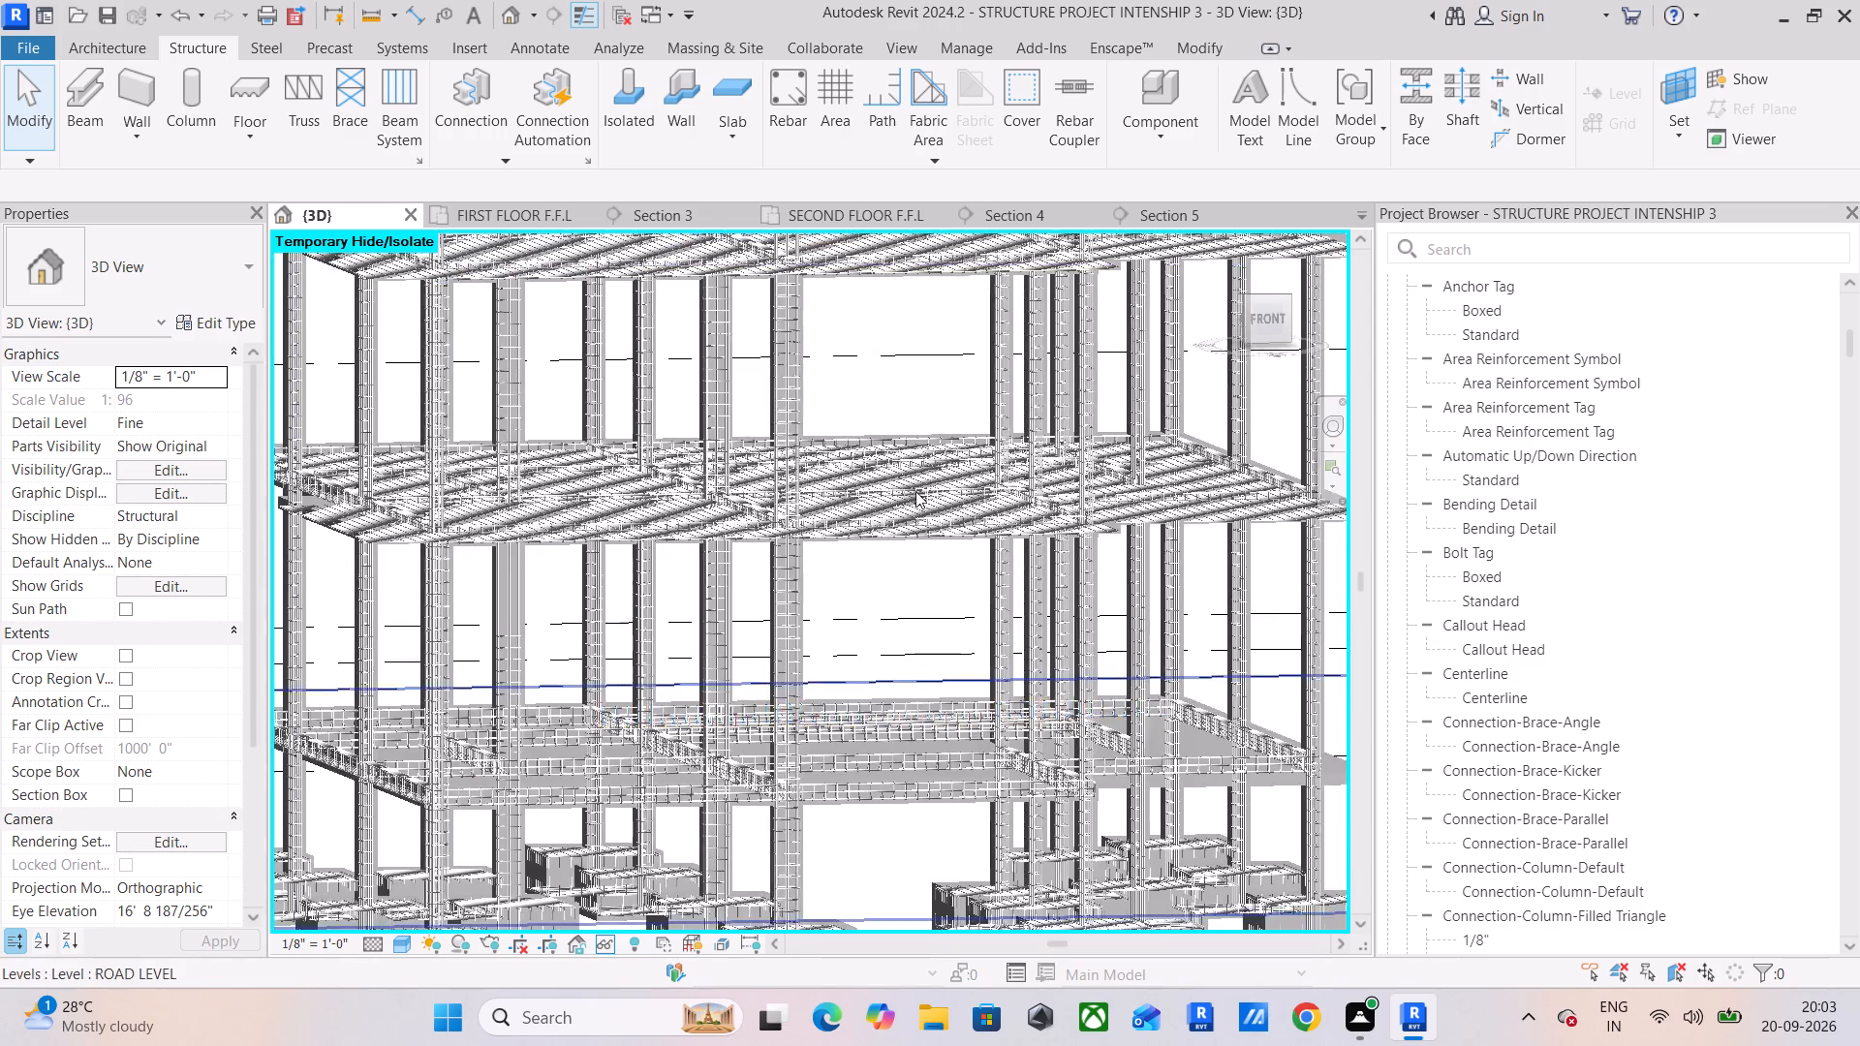
scroll(915, 491, up, 18)
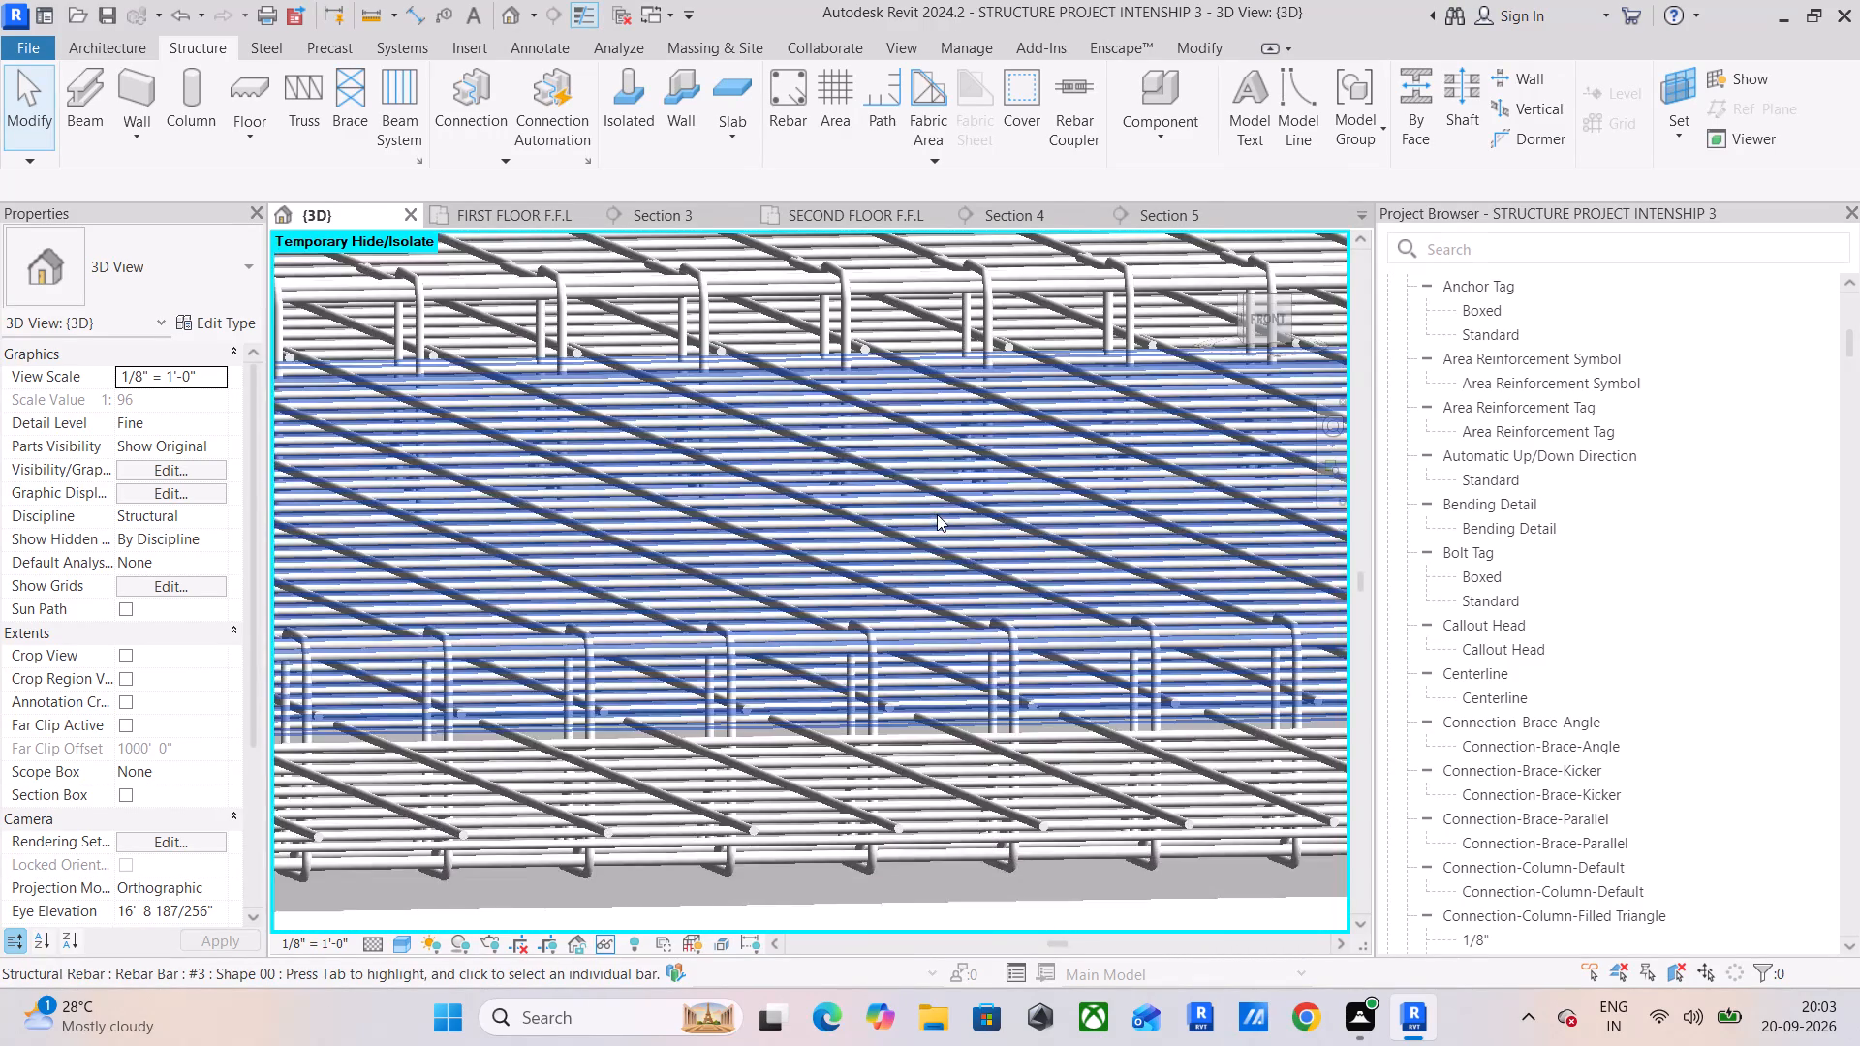
scroll(937, 514, up, 5)
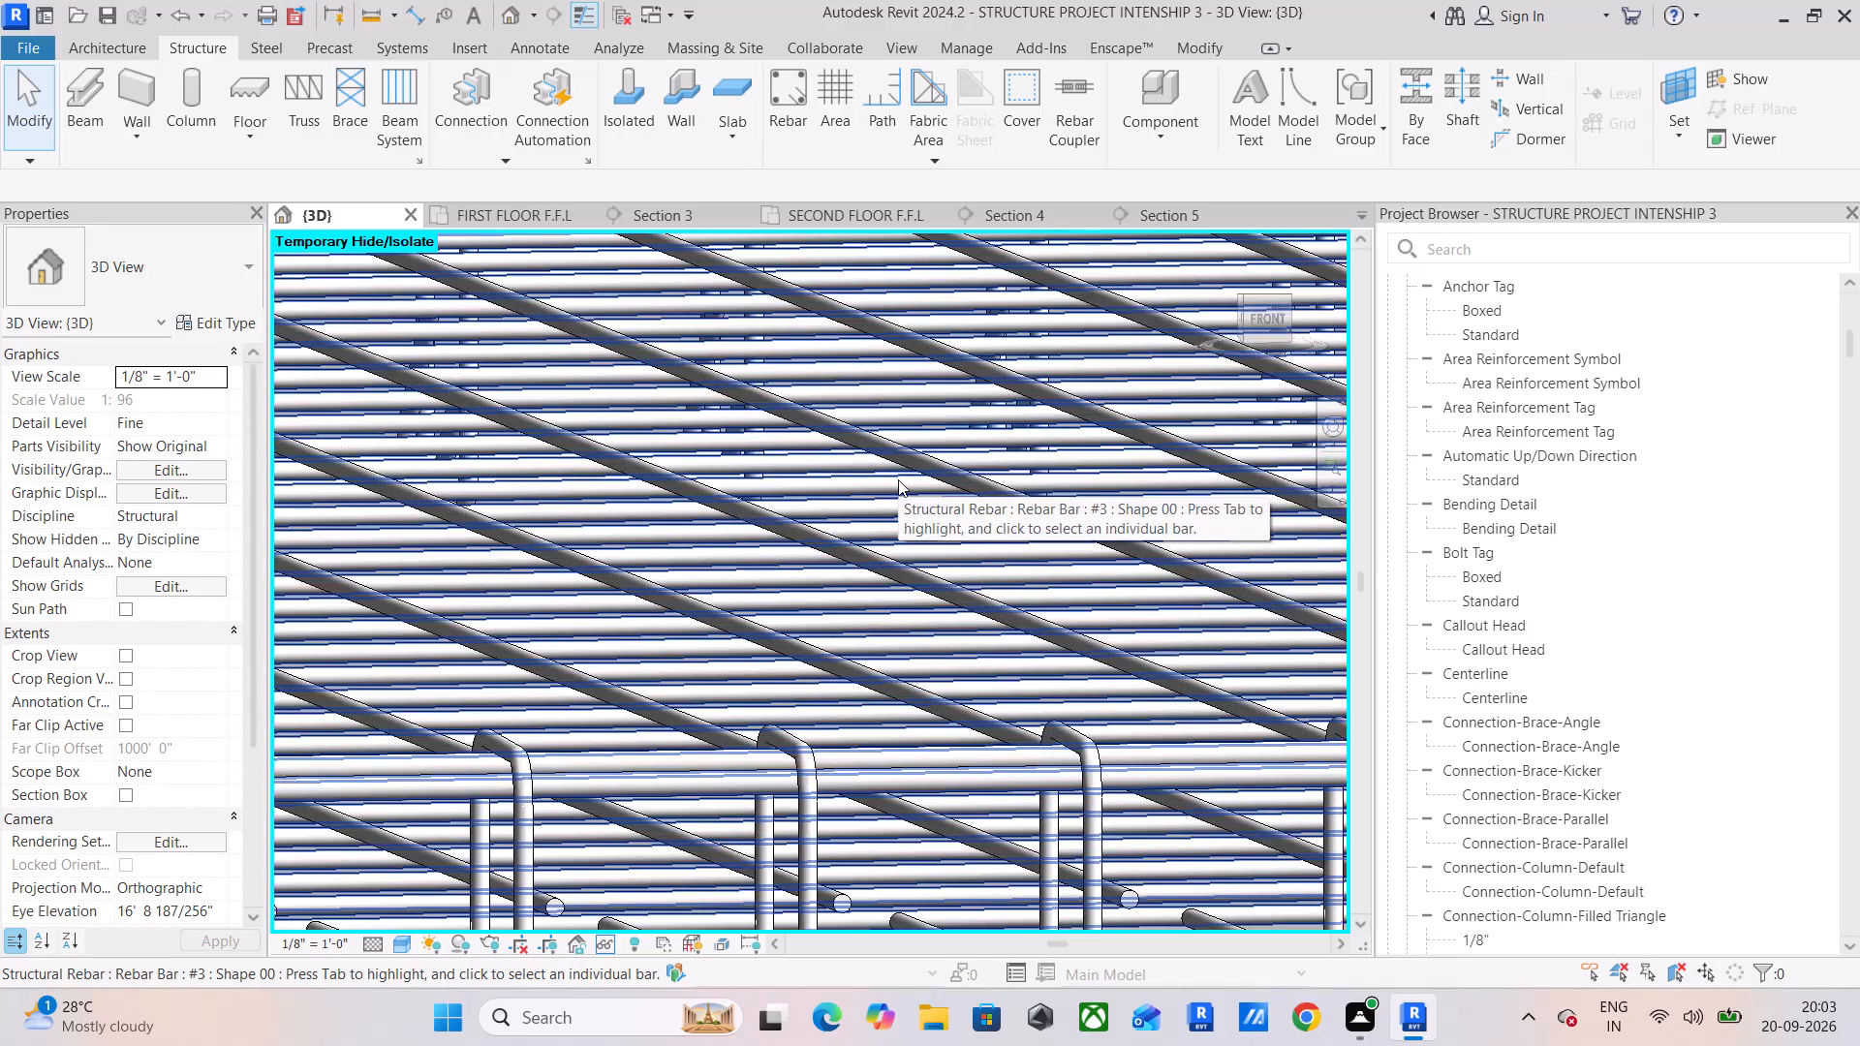
Examine the beam bars and stirrups running through the first-floor slab mesh in 3D, out to the slab's edge.
scroll(901, 477, down, 4)
middle_drag(901, 477, 958, 500)
middle_drag(840, 546, 985, 677)
middle_drag(629, 371, 724, 431)
scroll(724, 430, down, 1)
scroll(722, 436, up, 5)
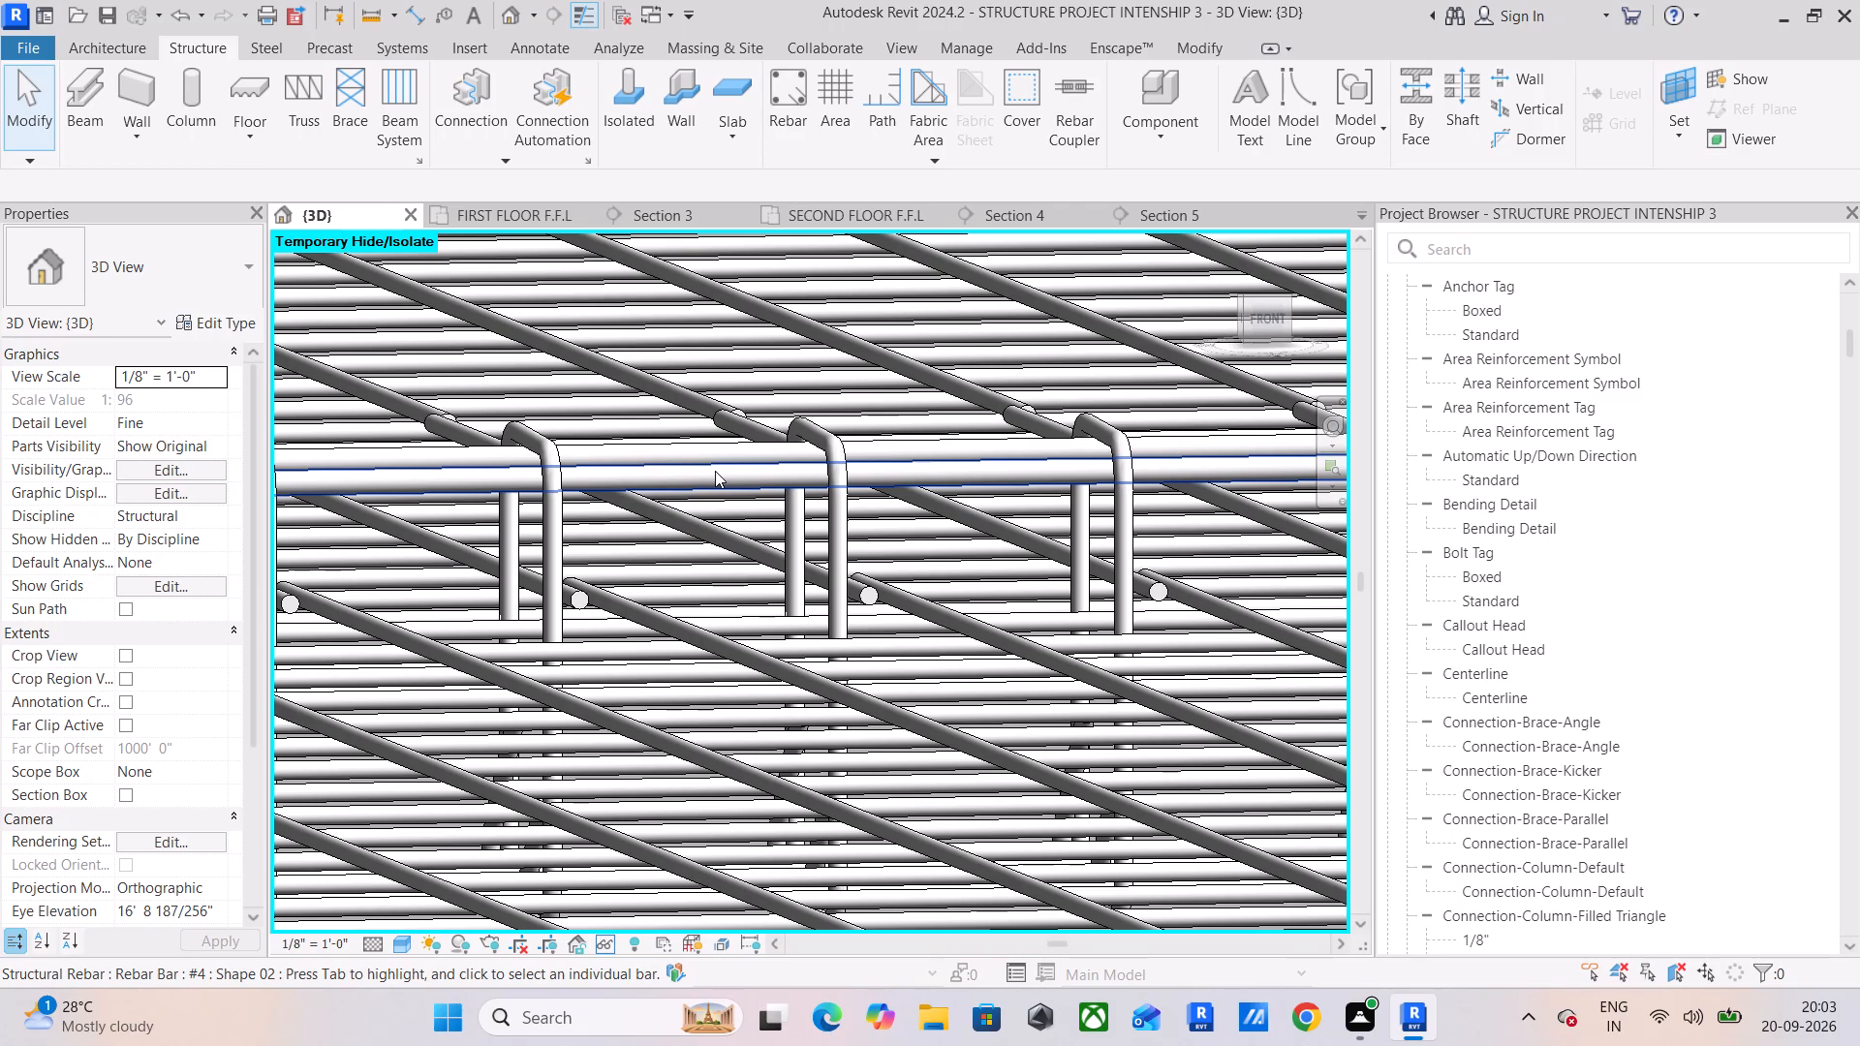
scroll(715, 471, down, 2)
scroll(889, 520, down, 3)
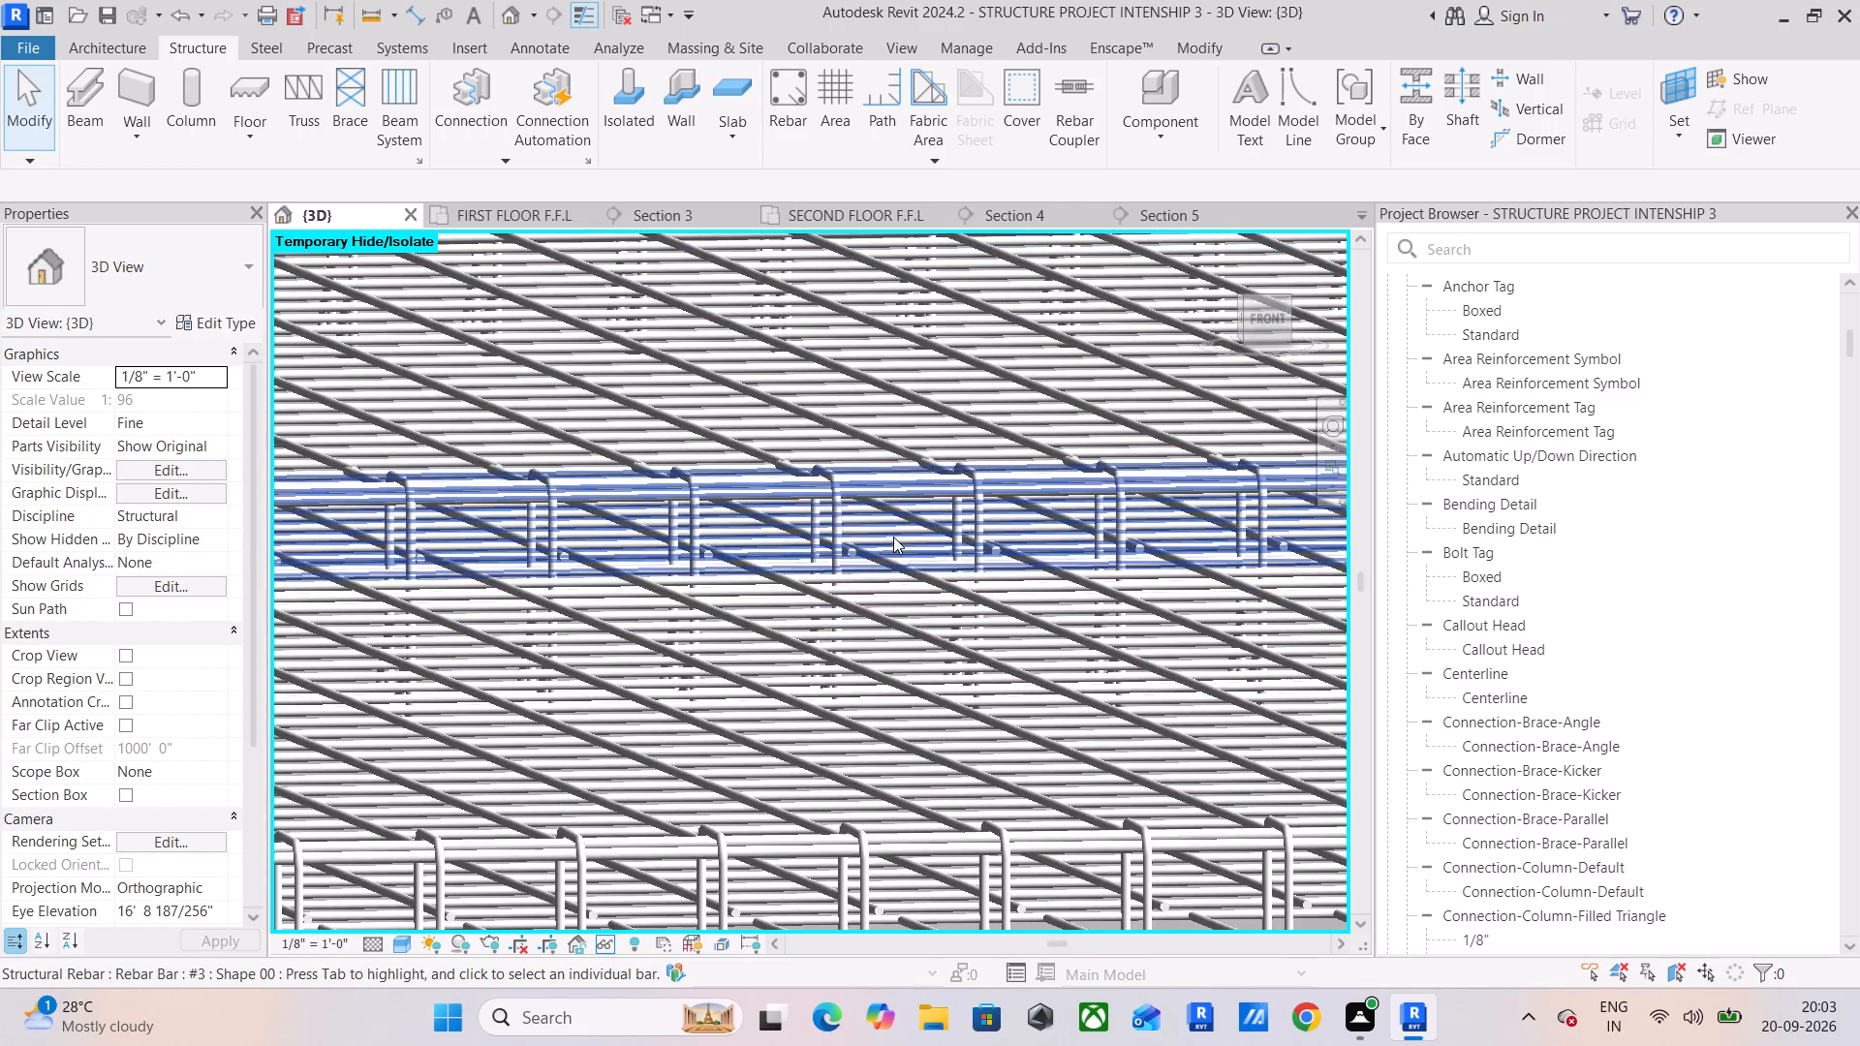
scroll(893, 537, down, 3)
middle_drag(908, 546, 1022, 417)
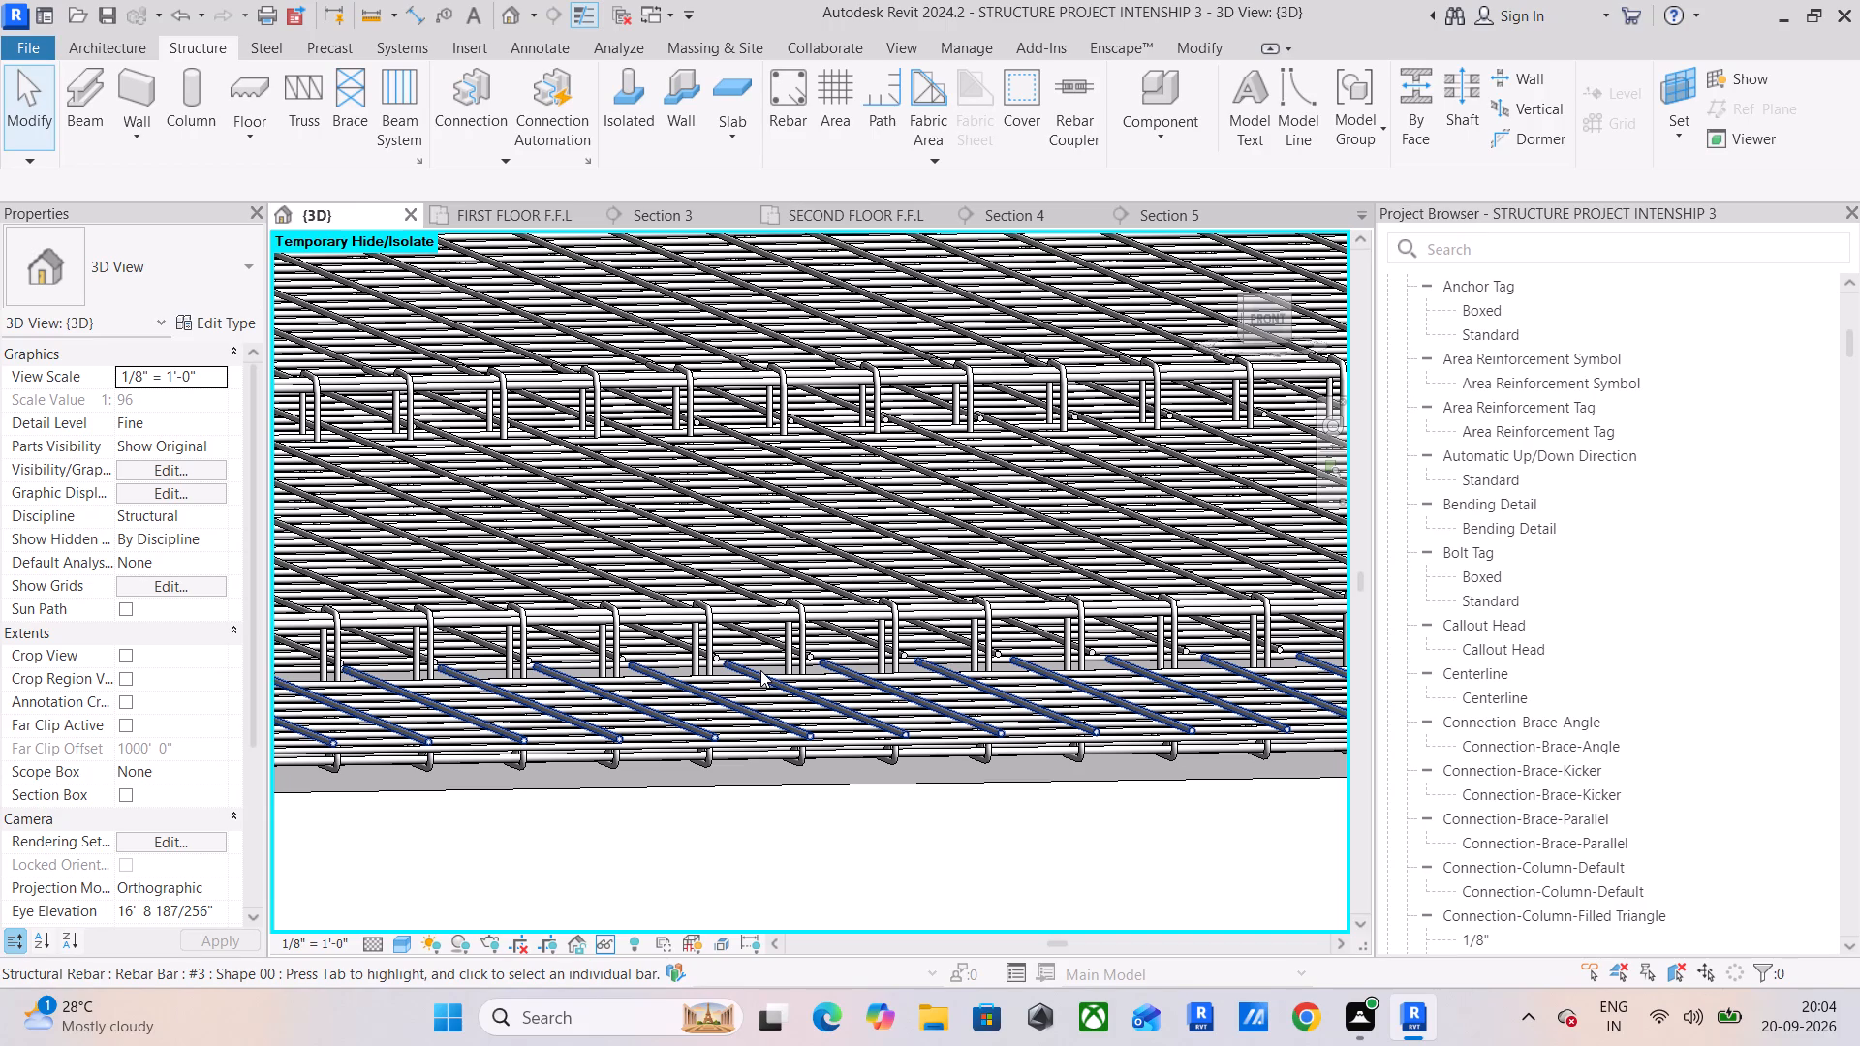
Examine the first-floor slab and beam reinforcement at the column joints in 3D, along with the surrounding columns and floors.
scroll(824, 602, down, 5)
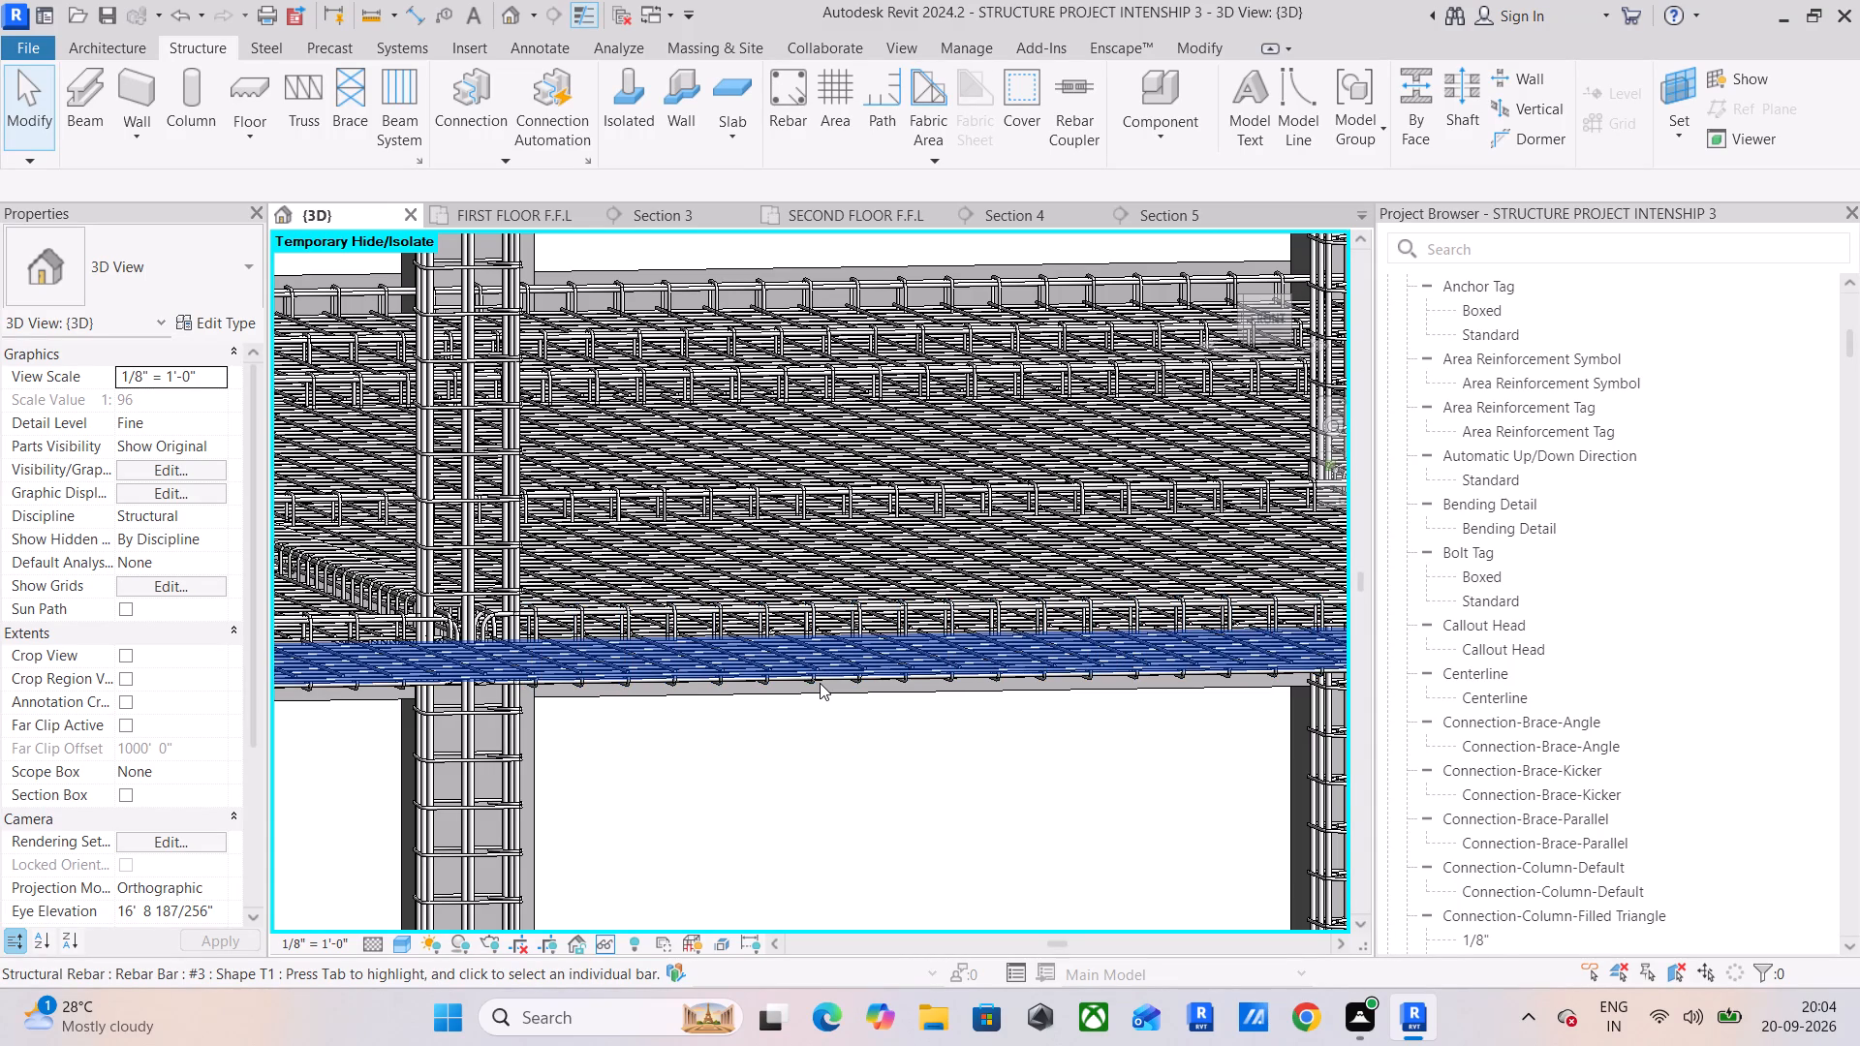
middle_drag(624, 686, 1014, 624)
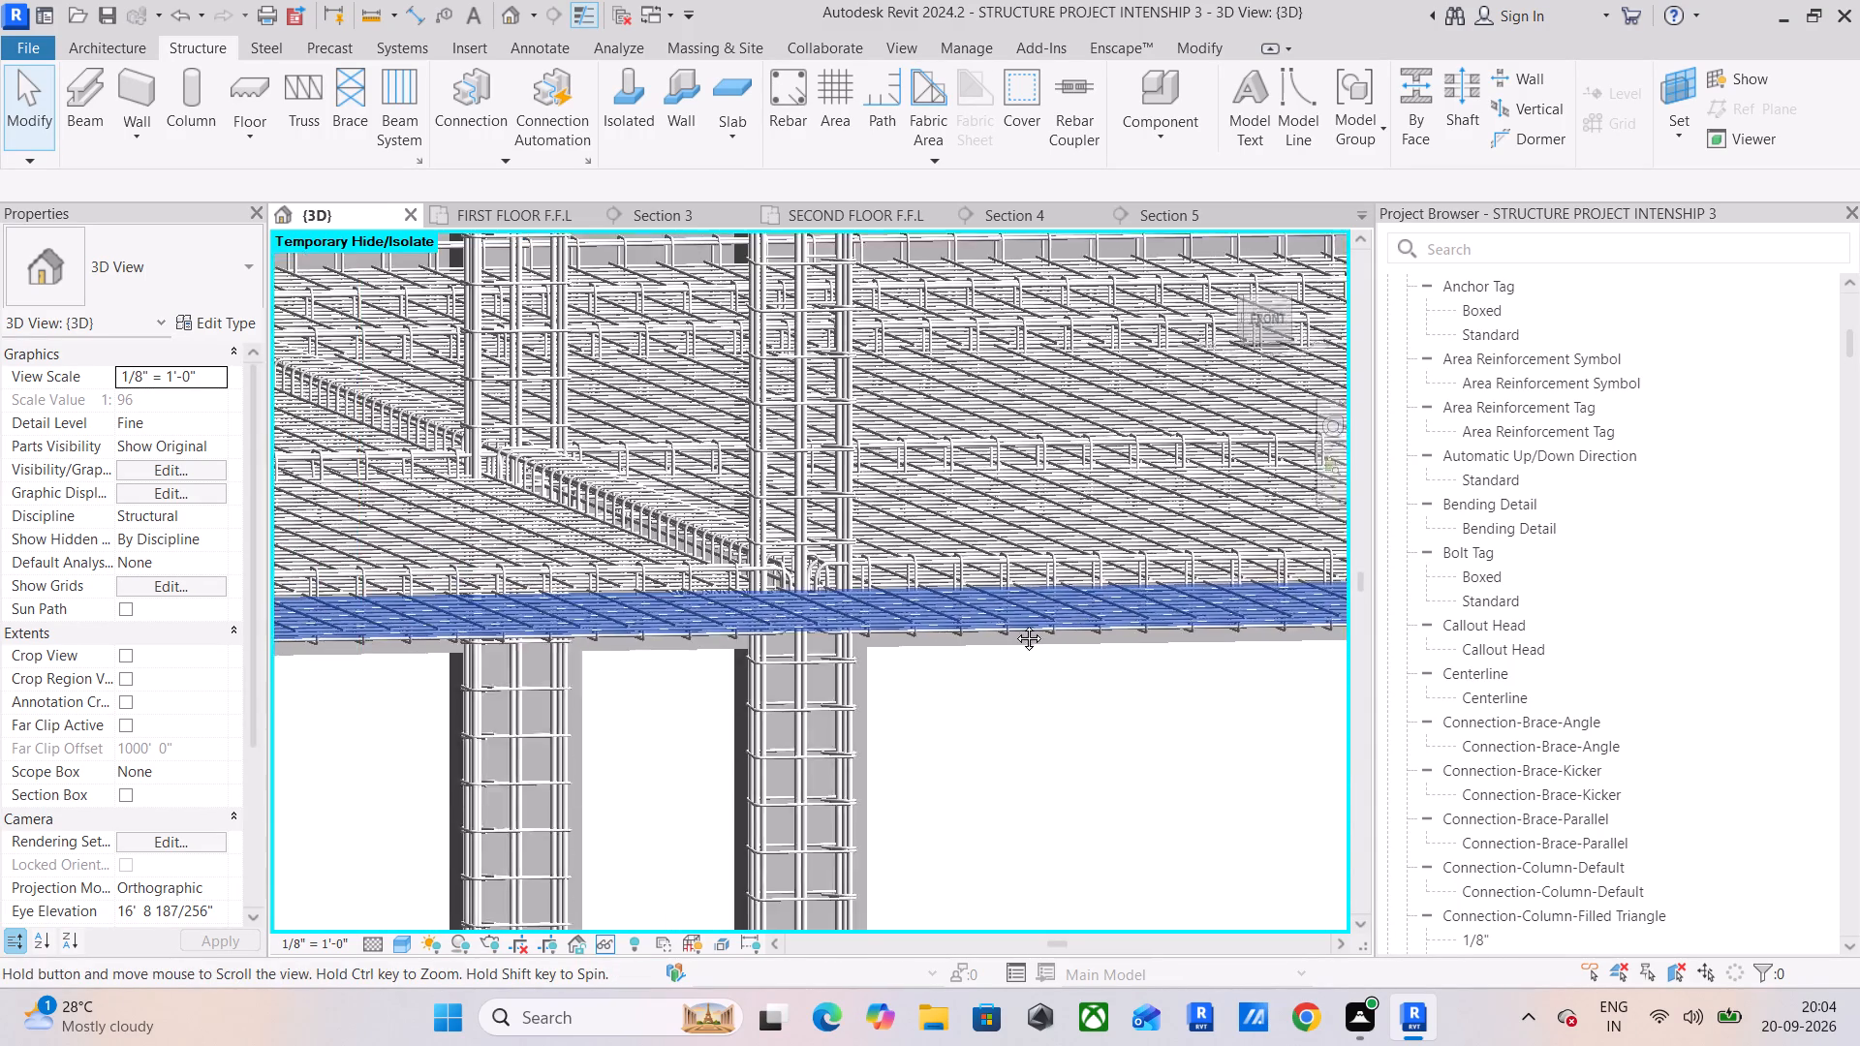
middle_drag(1014, 624, 1016, 624)
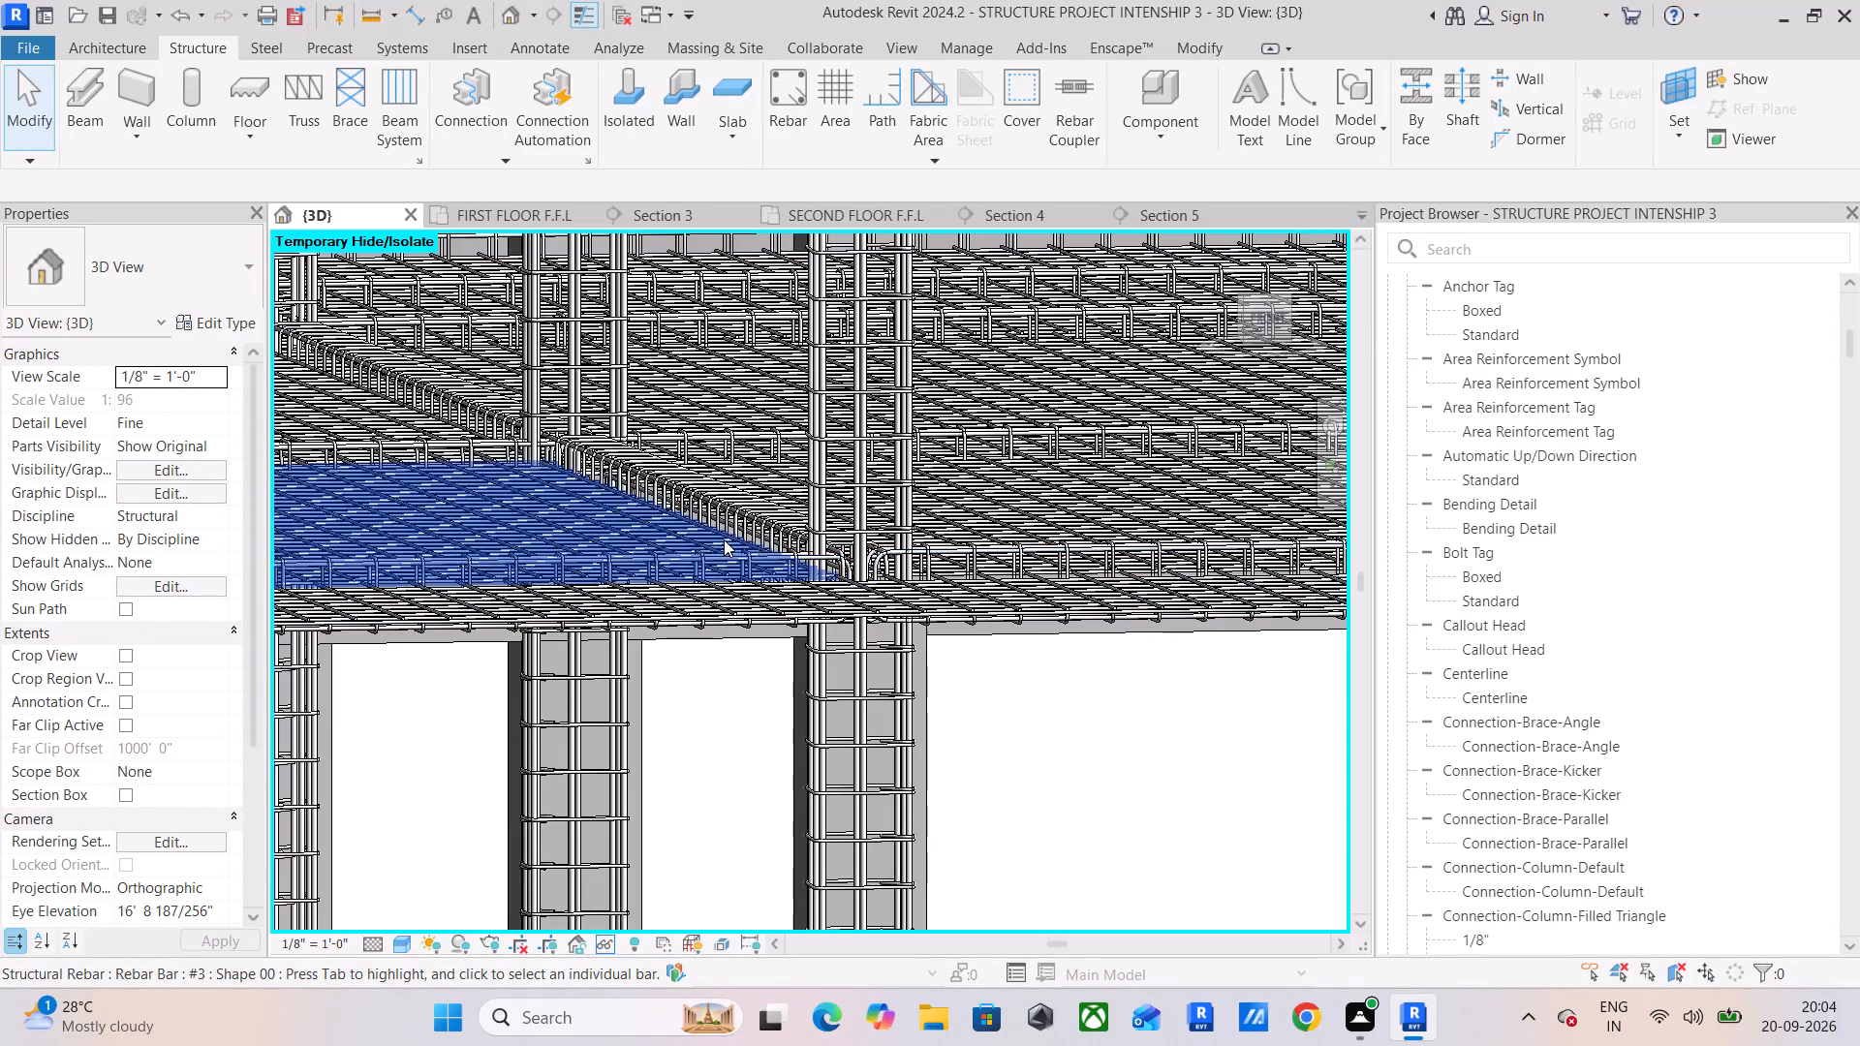
scroll(724, 539, down, 6)
middle_drag(756, 543, 926, 585)
middle_drag(687, 696, 810, 664)
middle_drag(687, 683, 884, 616)
scroll(767, 660, up, 1)
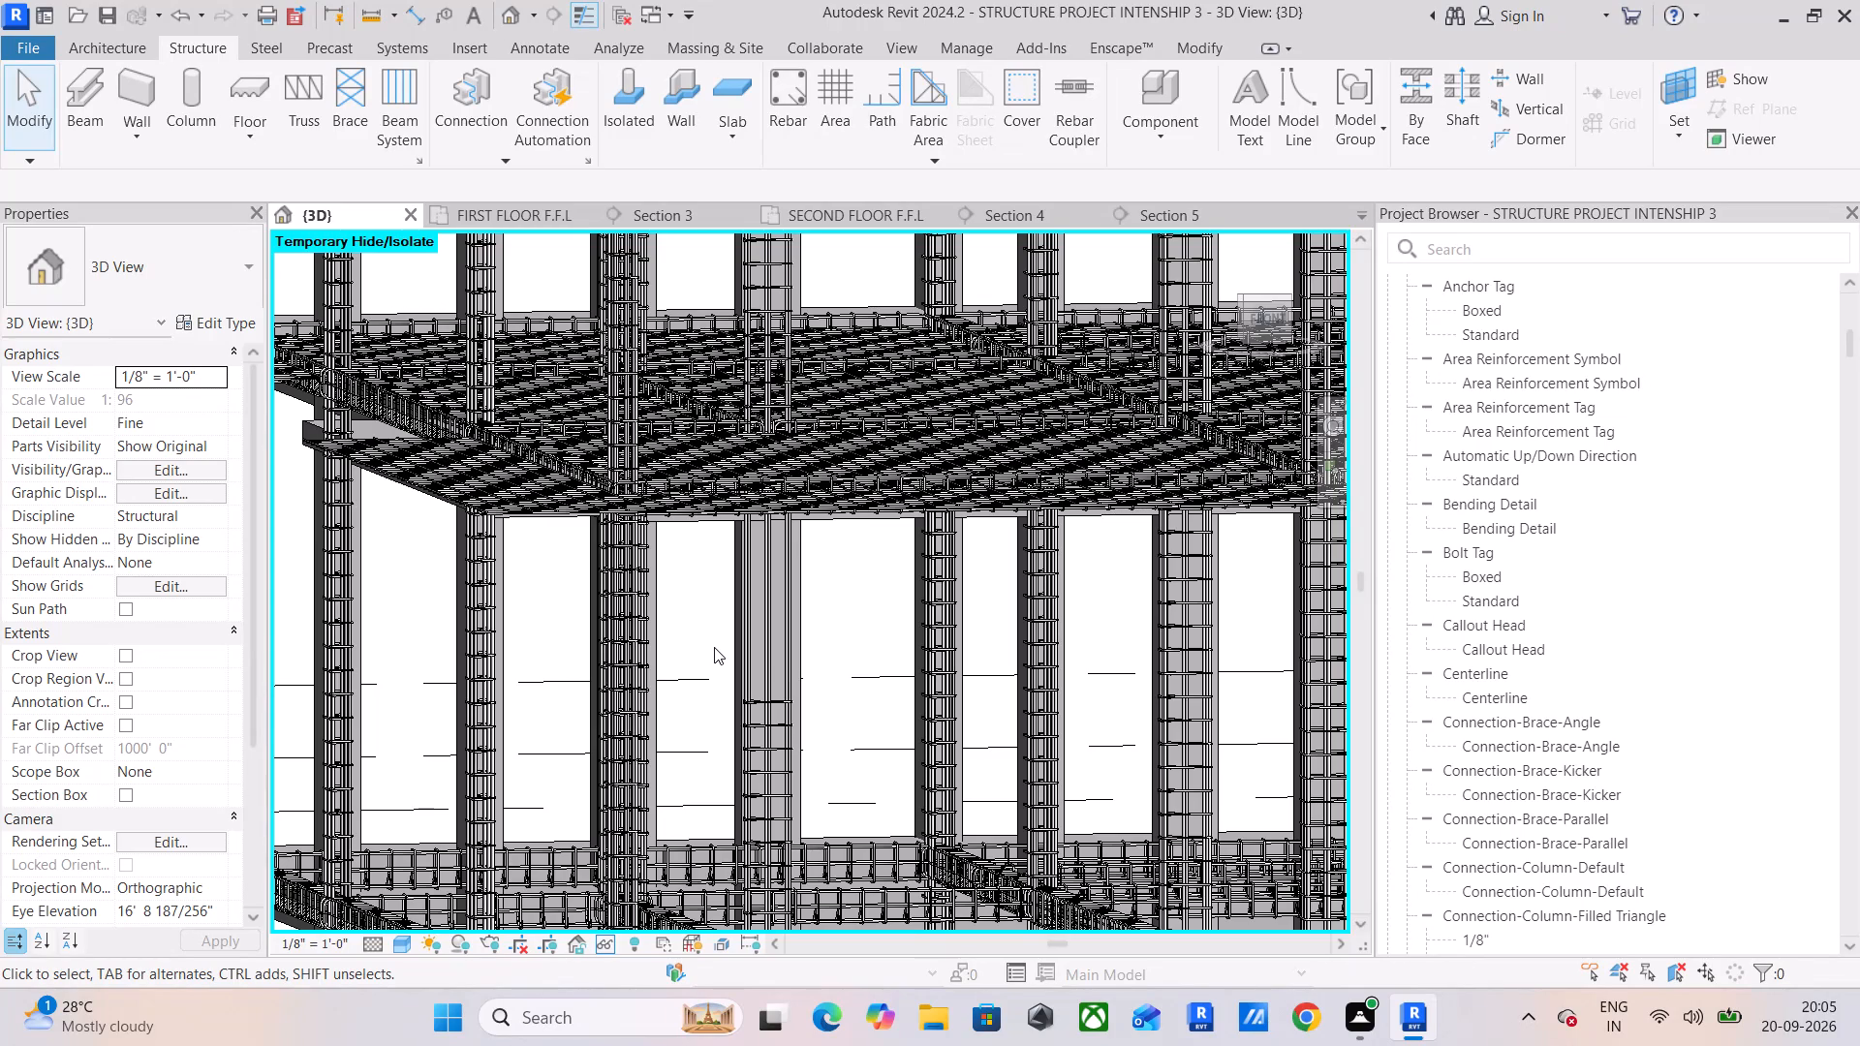
scroll(709, 631, down, 3)
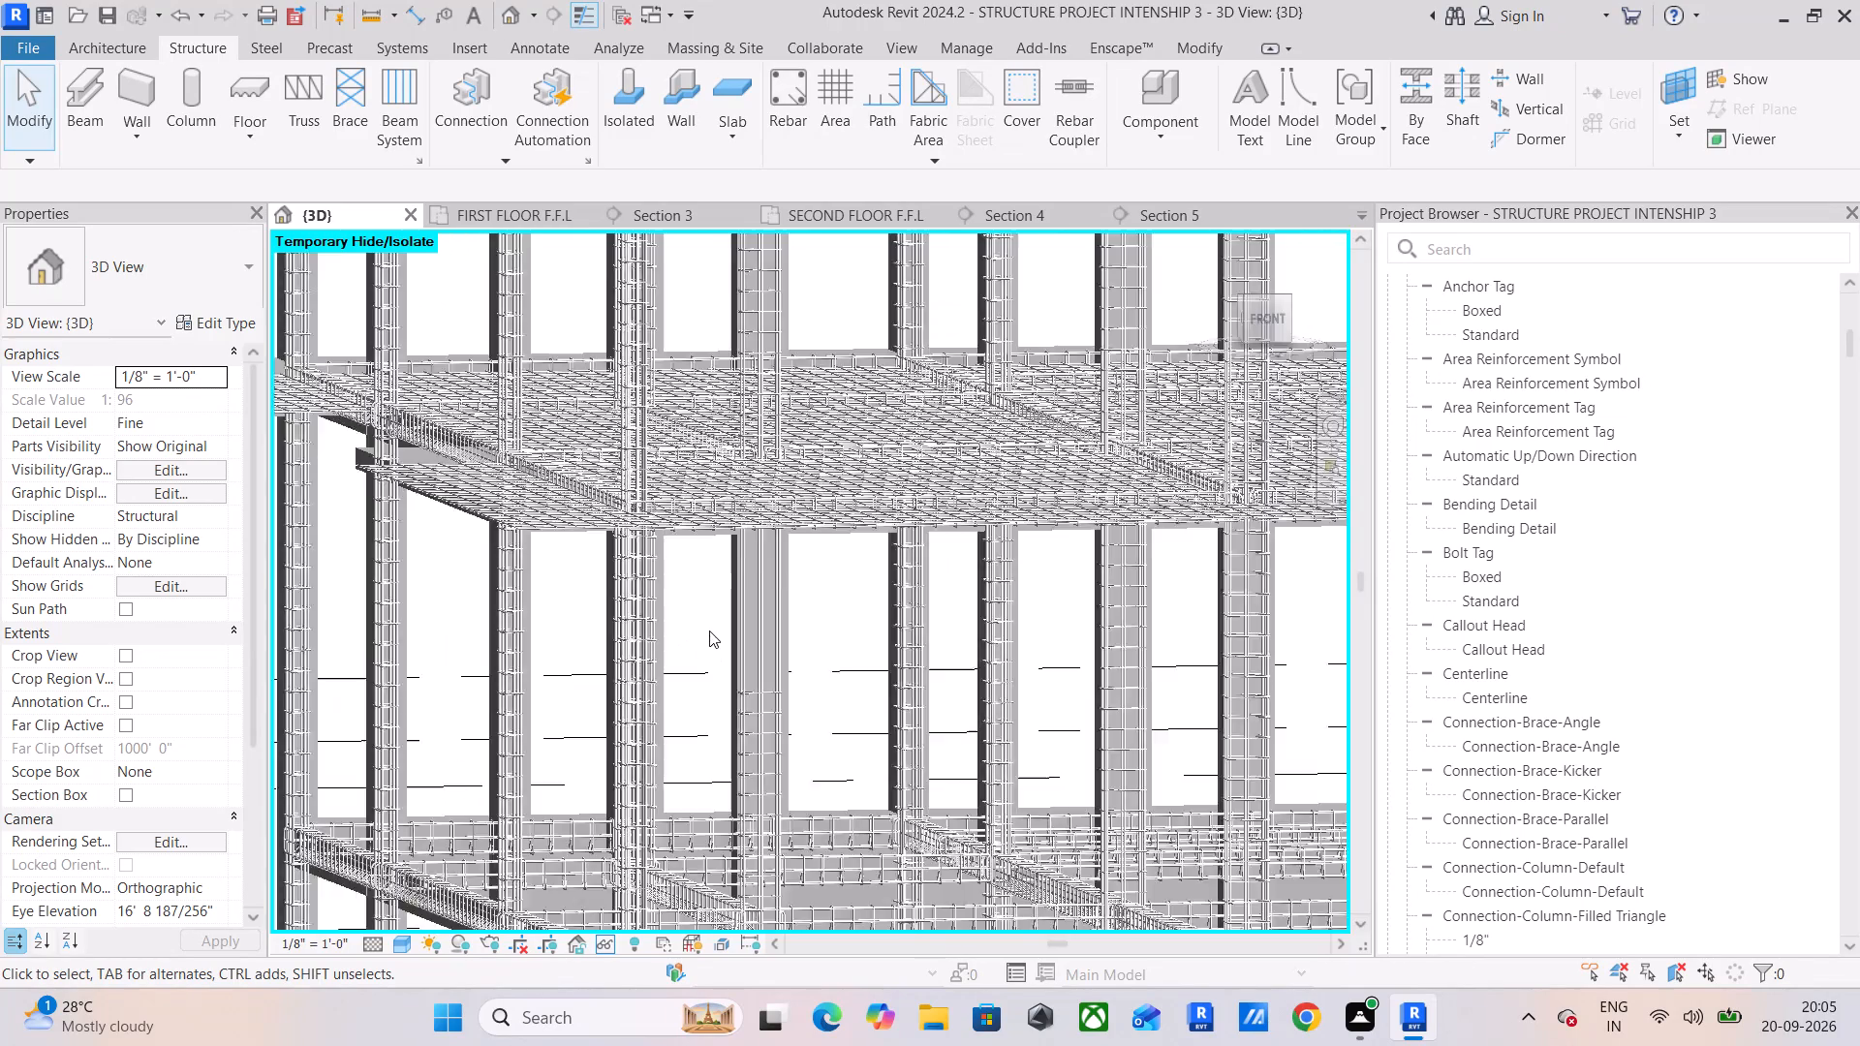
scroll(709, 631, down, 1)
middle_drag(709, 631, 889, 593)
middle_drag(895, 607, 505, 649)
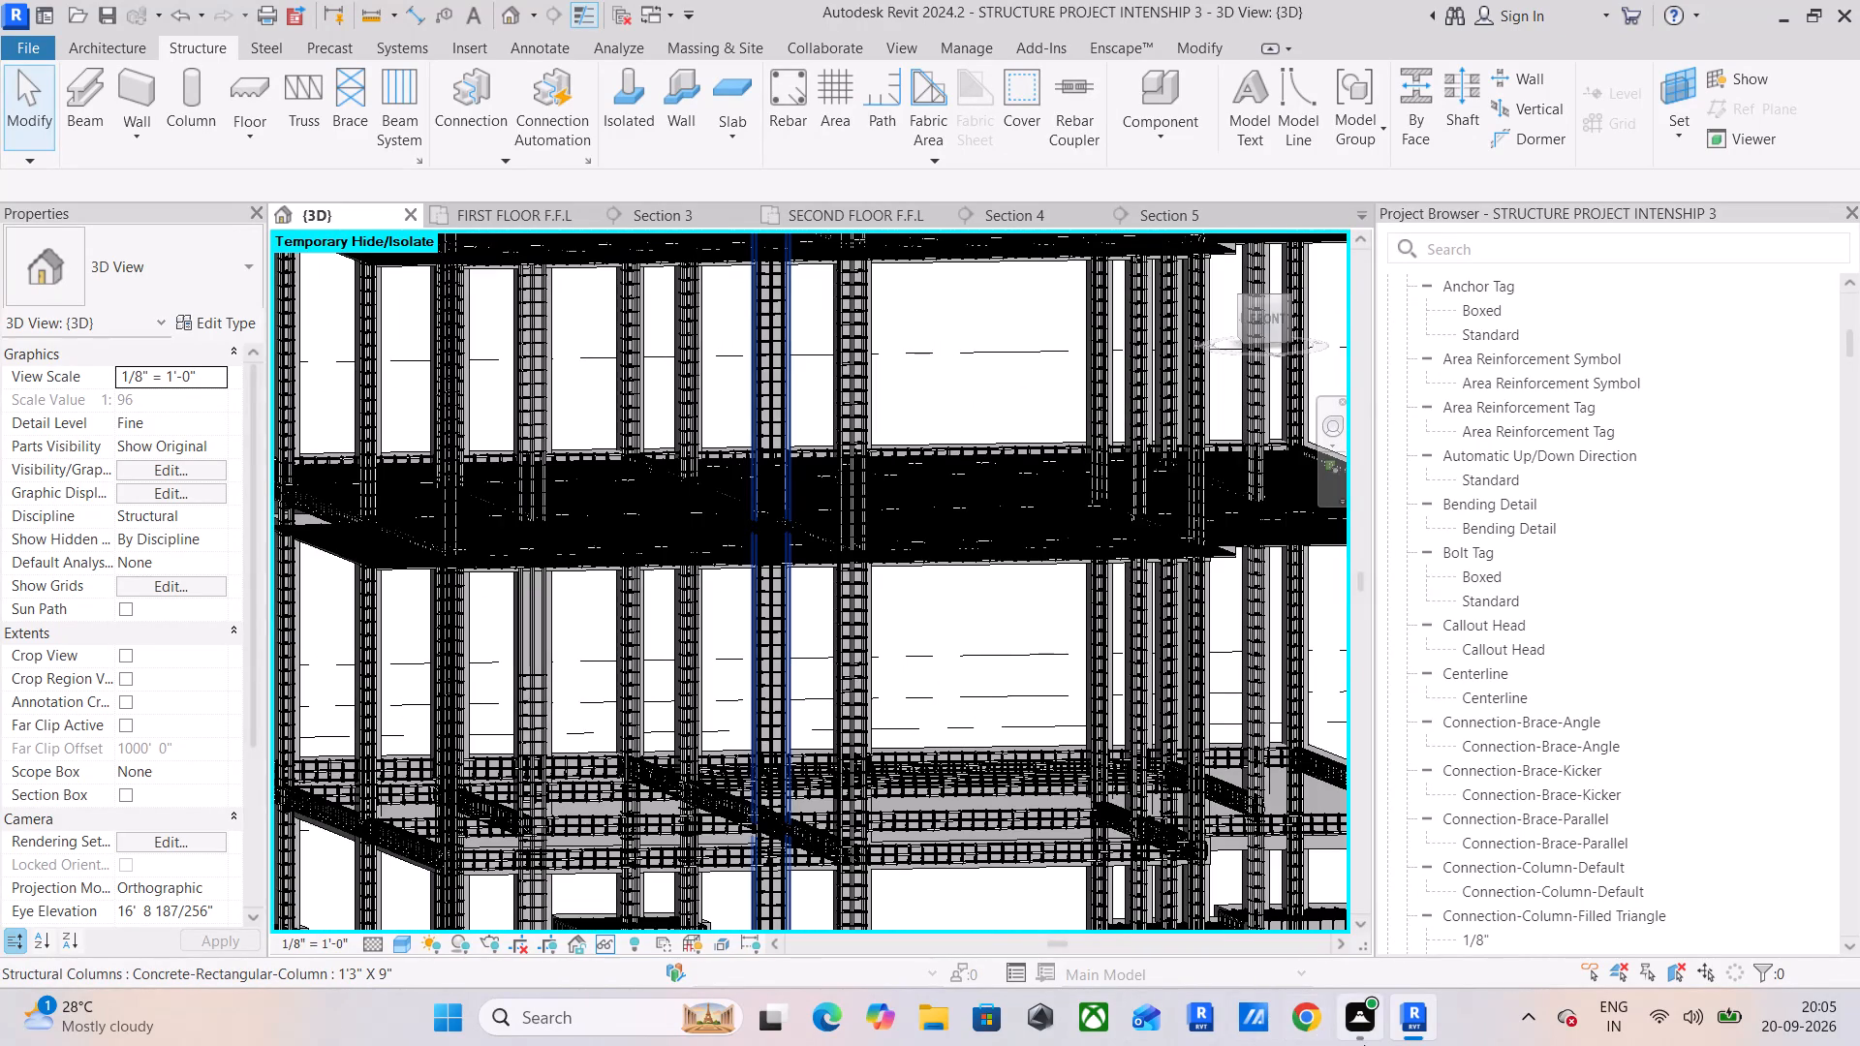
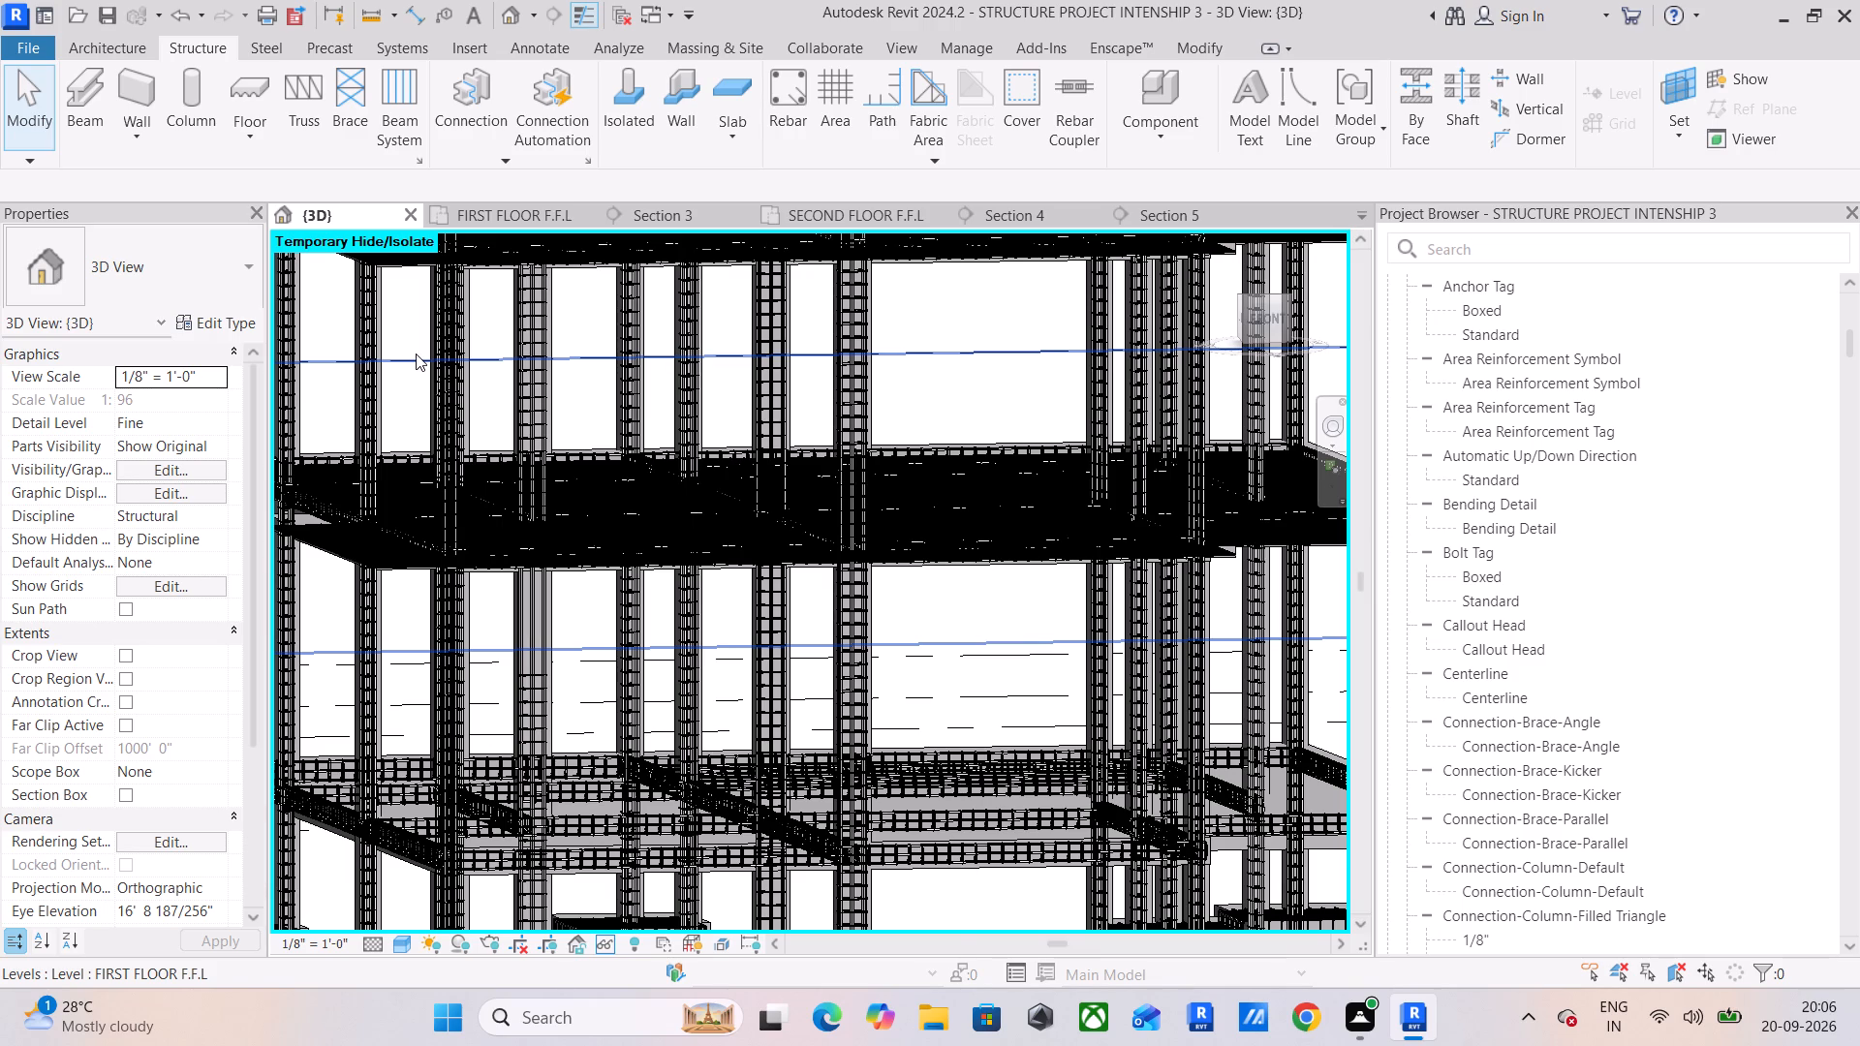
Examine the slab mesh and edge-beam stirrups around the column joints at the slab's projecting corner in the 3D view.
scroll(416, 354, down, 7)
middle_drag(484, 374, 689, 652)
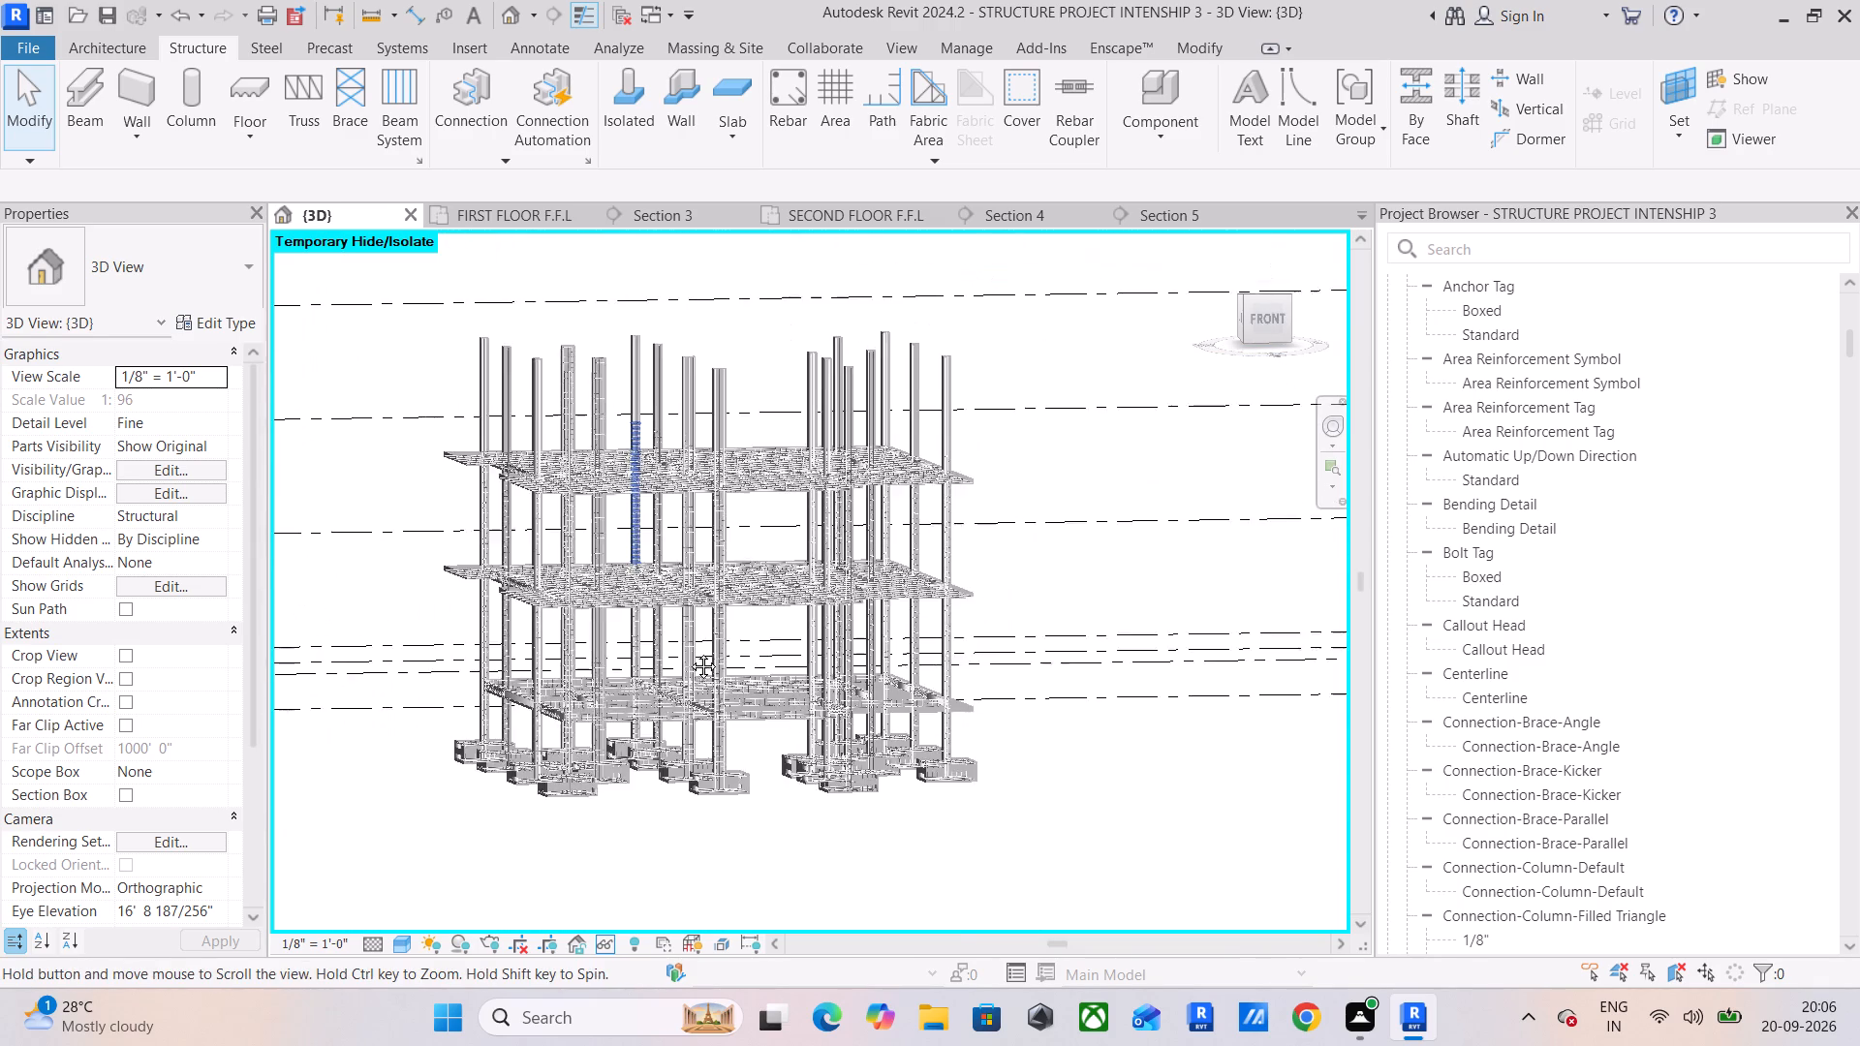
middle_drag(689, 652, 692, 661)
scroll(519, 554, up, 10)
middle_drag(709, 628, 684, 490)
scroll(684, 490, up, 7)
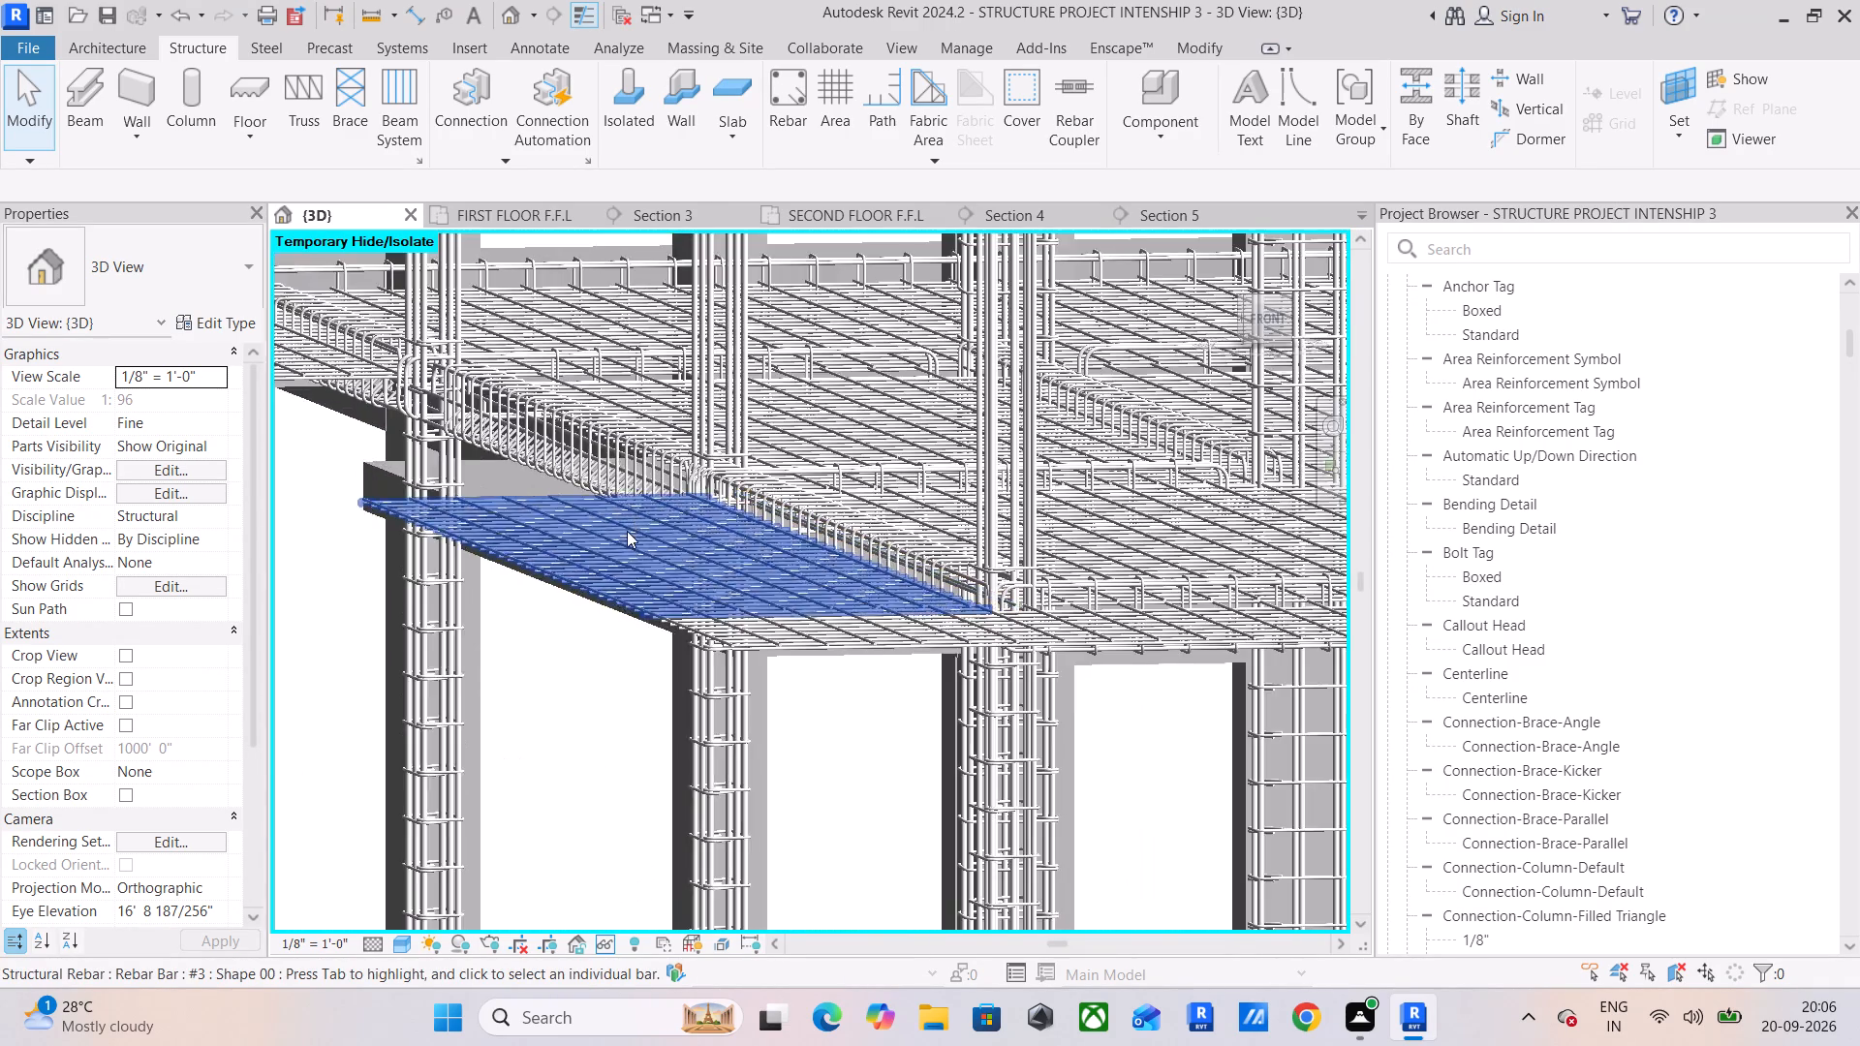
scroll(627, 531, up, 4)
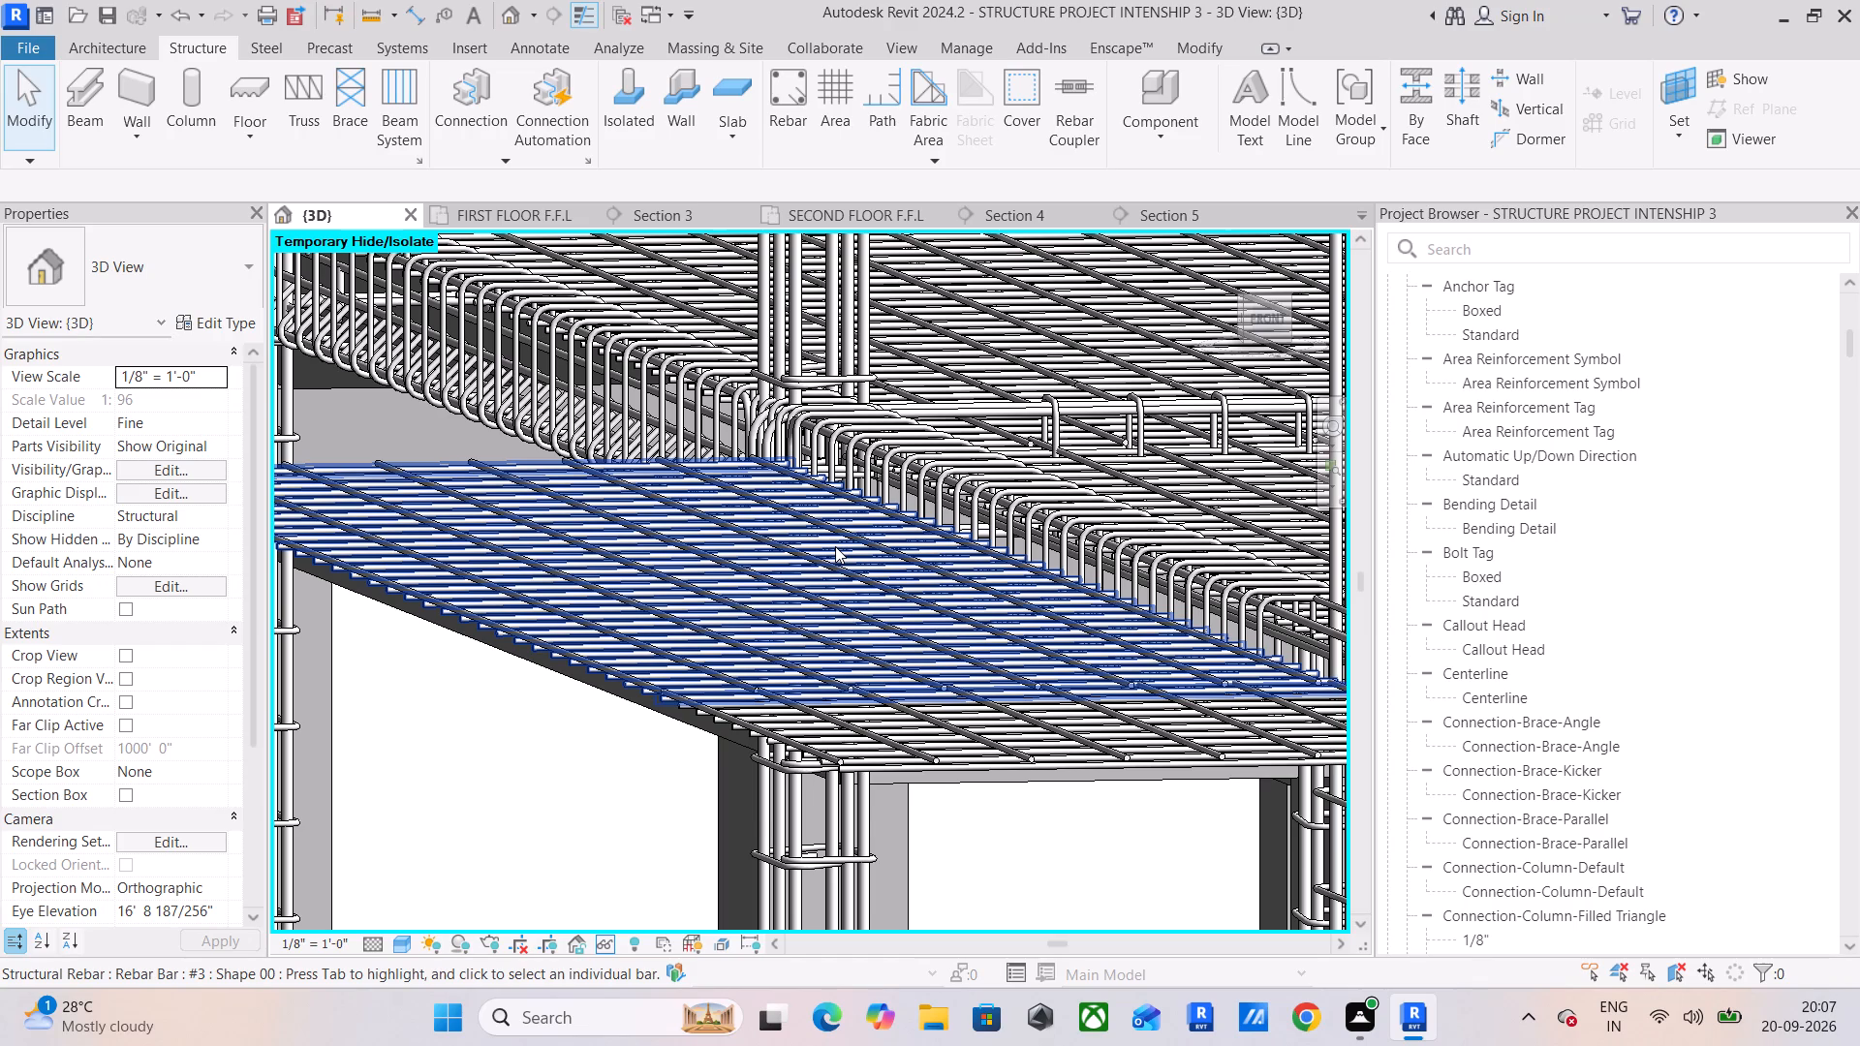
scroll(835, 546, down, 4)
scroll(924, 498, down, 1)
middle_drag(939, 508, 658, 543)
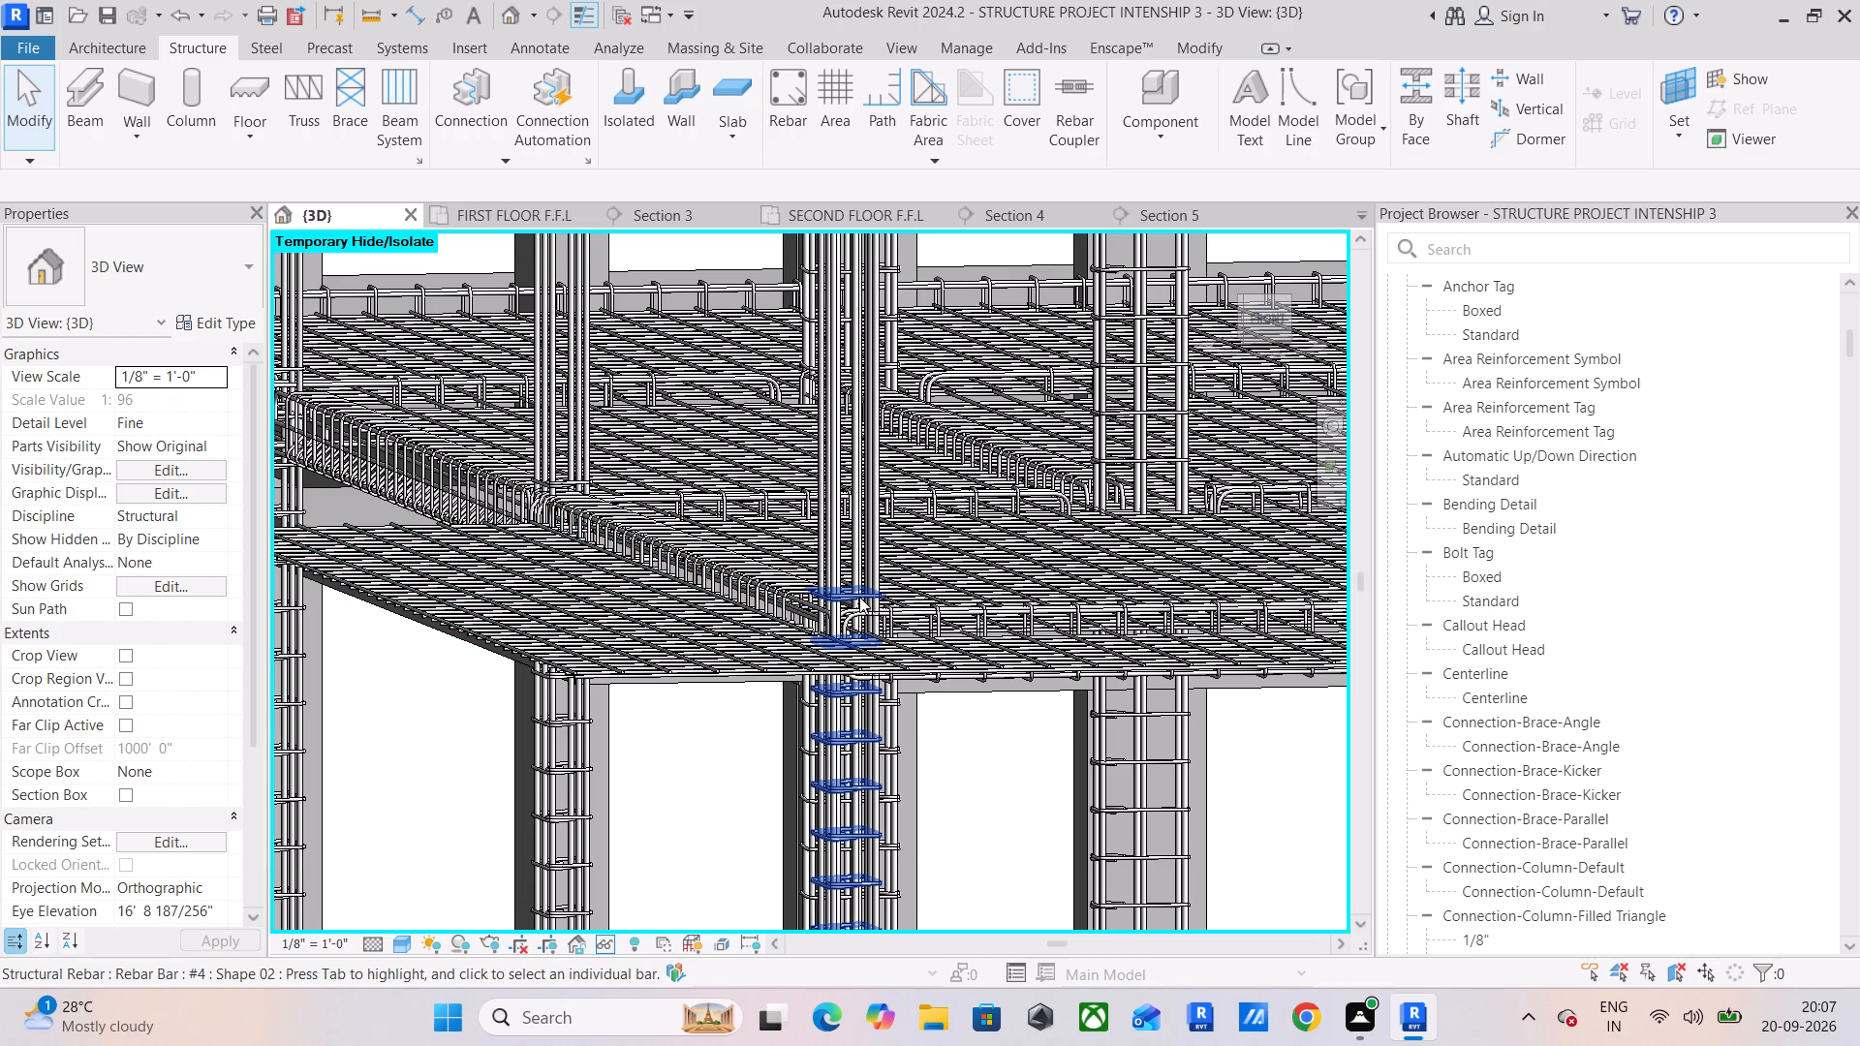
Examine the column bars and ties between the upper floors, and where they pass through the slab reinforcement, in 3D.
scroll(859, 597, down, 6)
middle_drag(870, 592, 1005, 474)
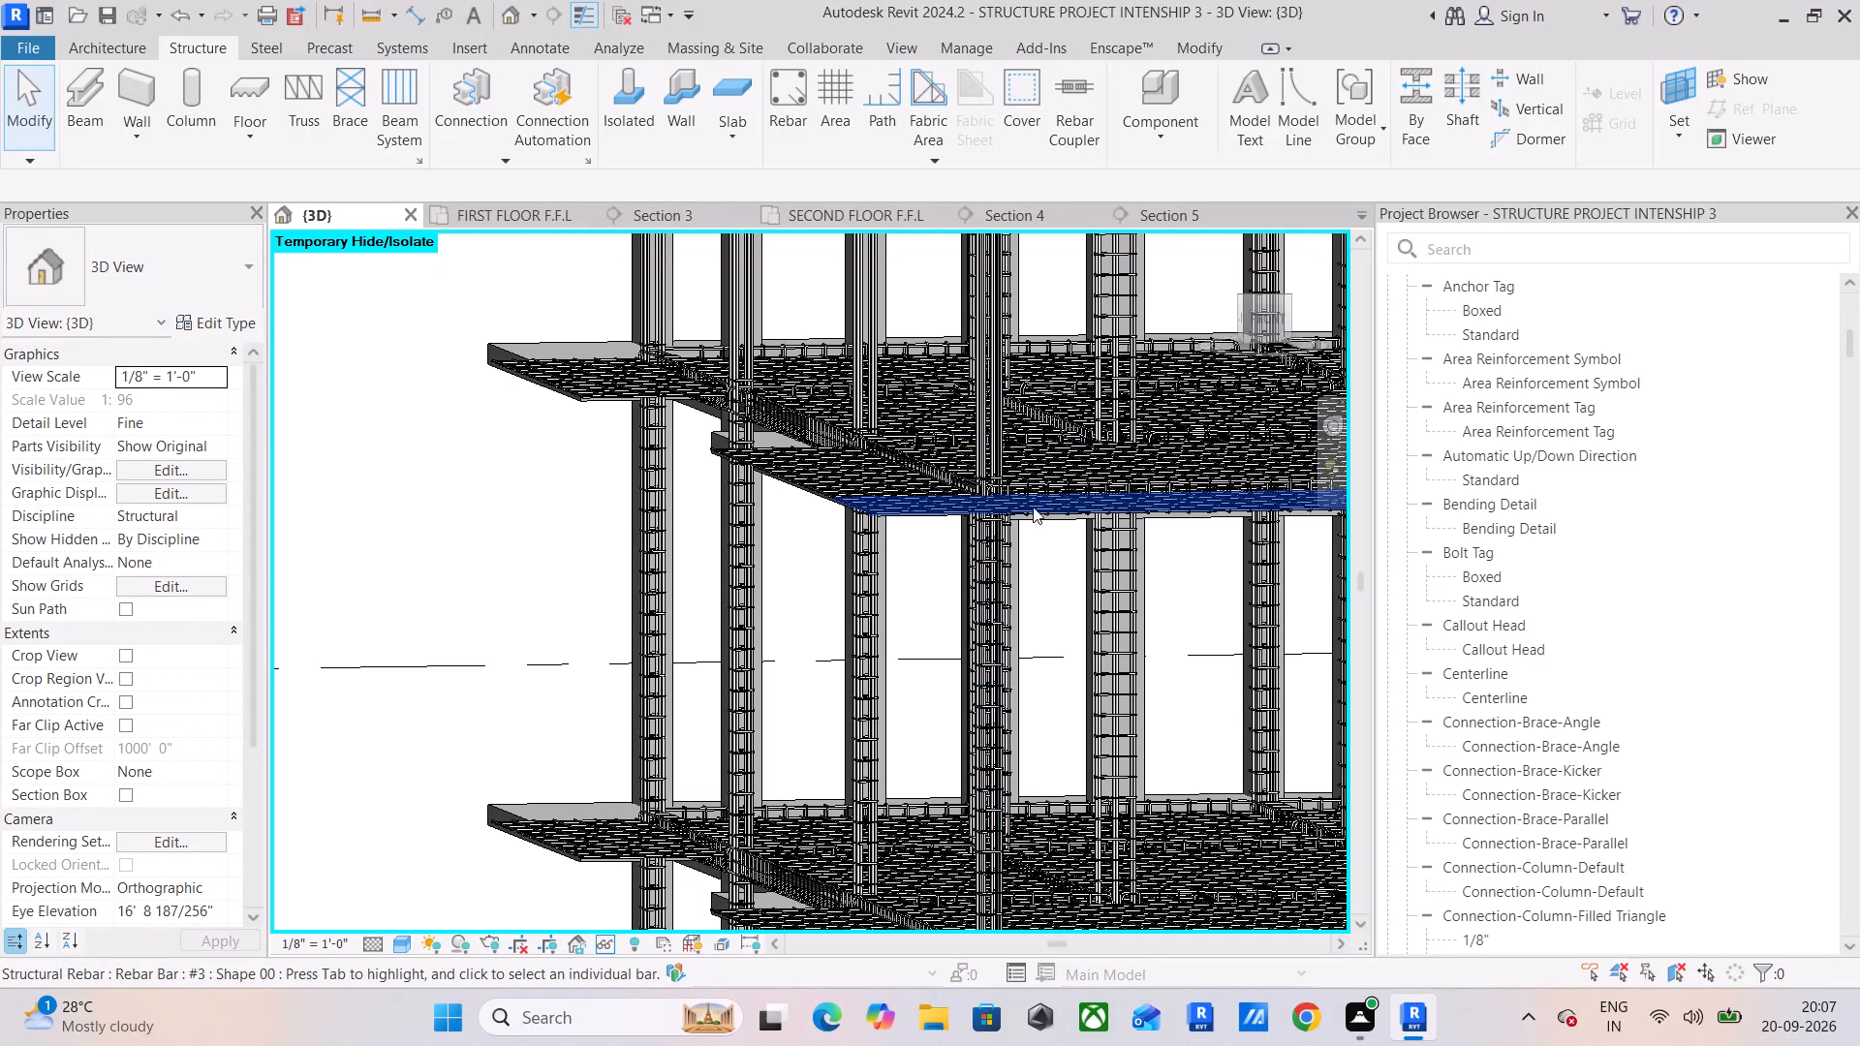
scroll(932, 492, down, 1)
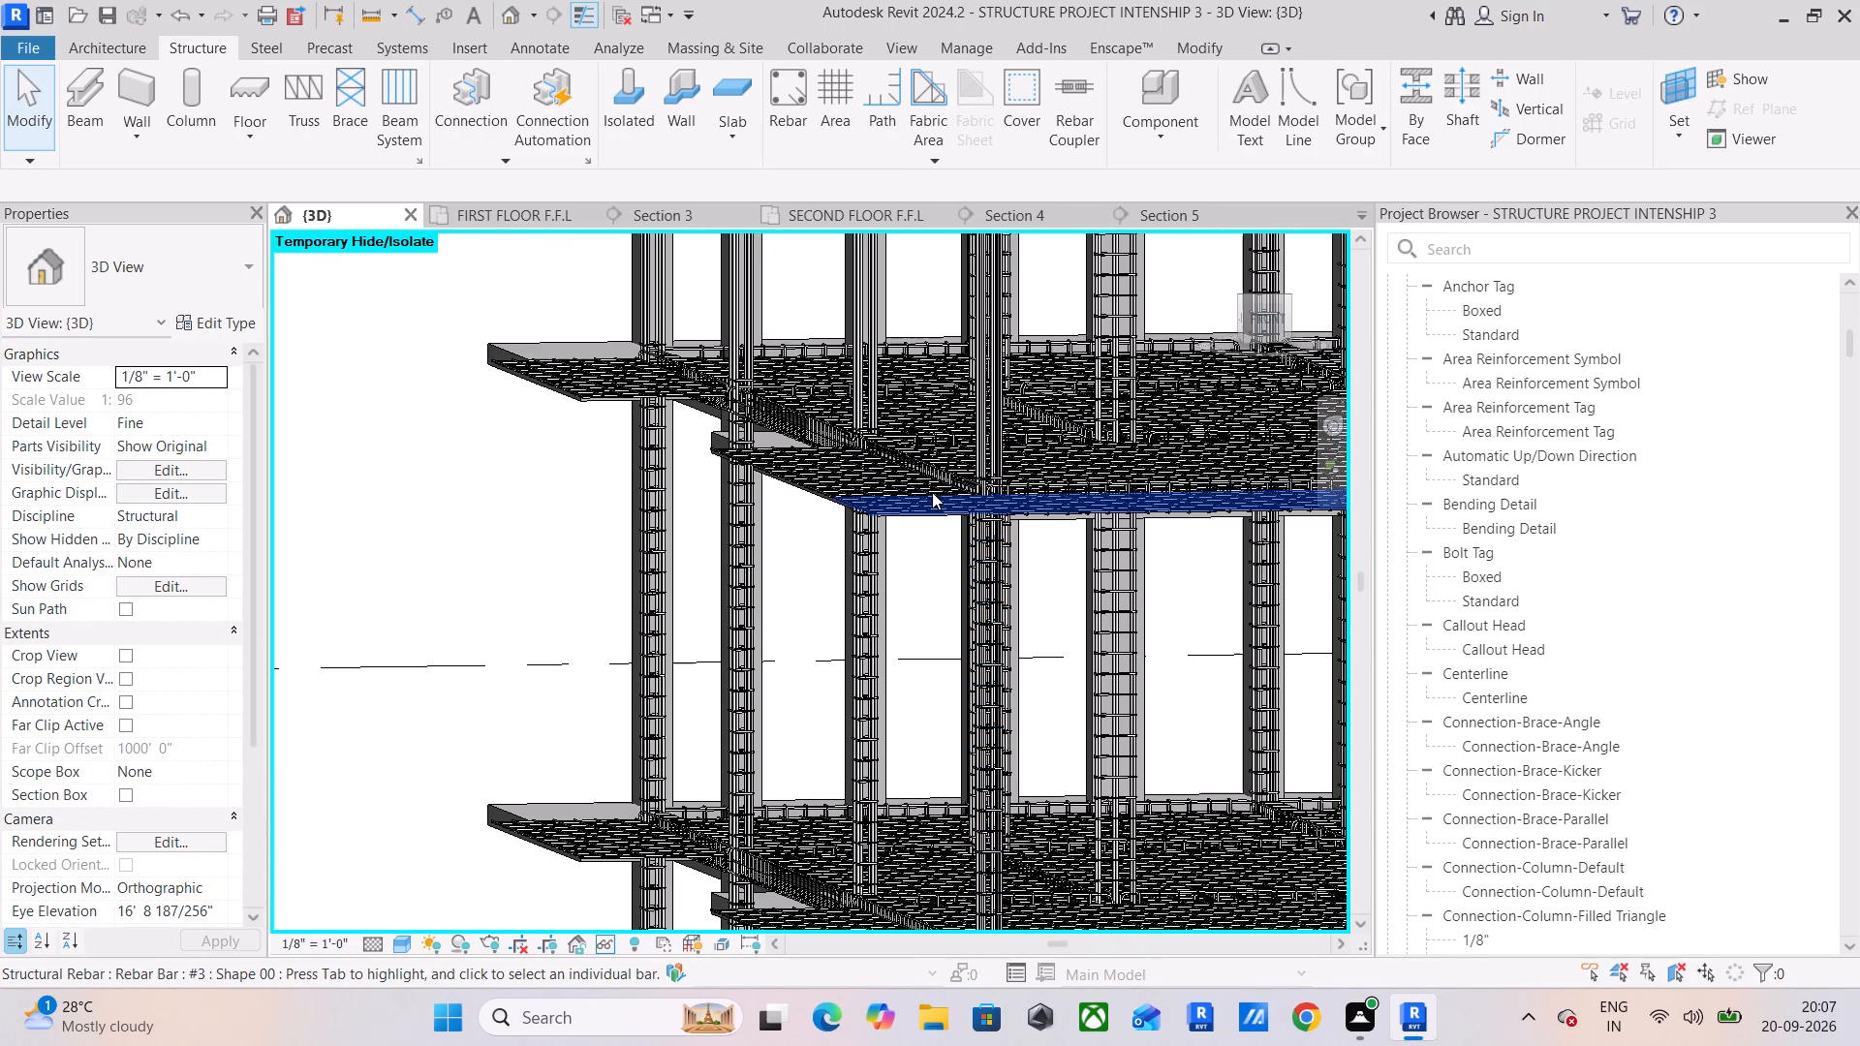
scroll(932, 492, down, 2)
middle_drag(930, 491, 385, 584)
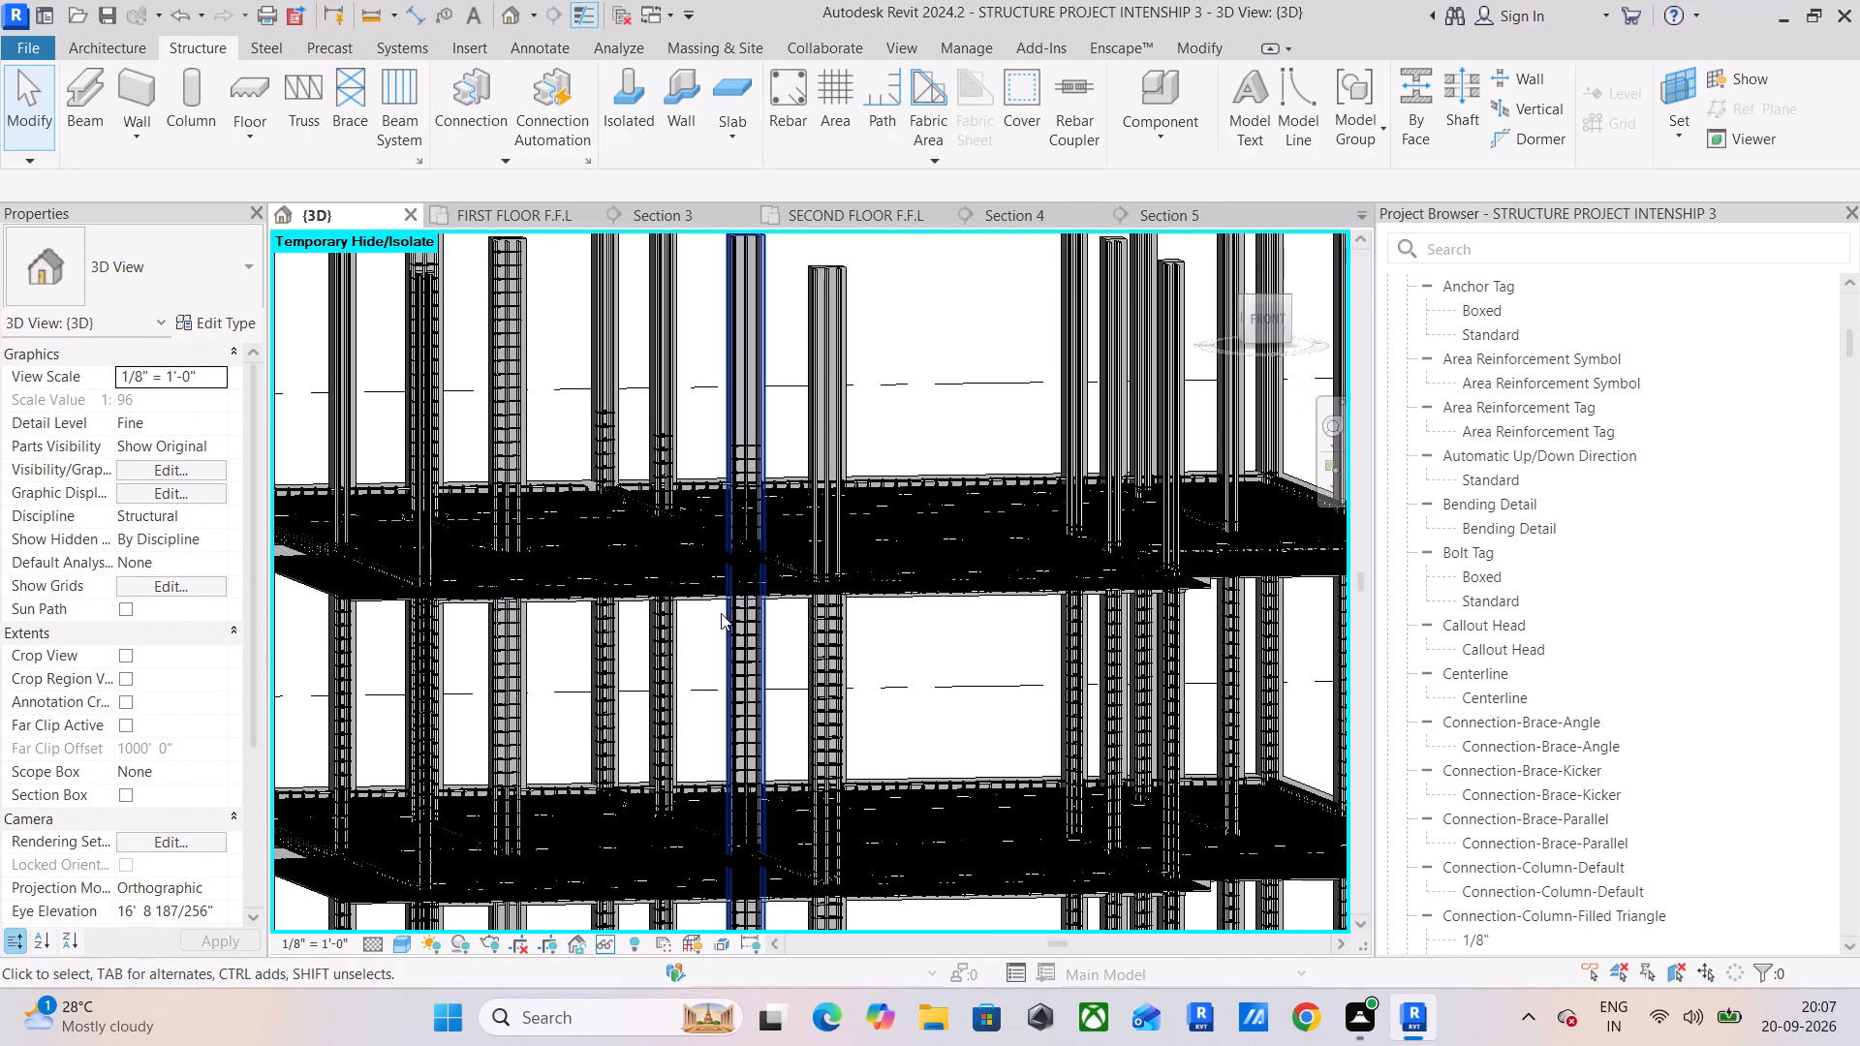
scroll(881, 564, up, 4)
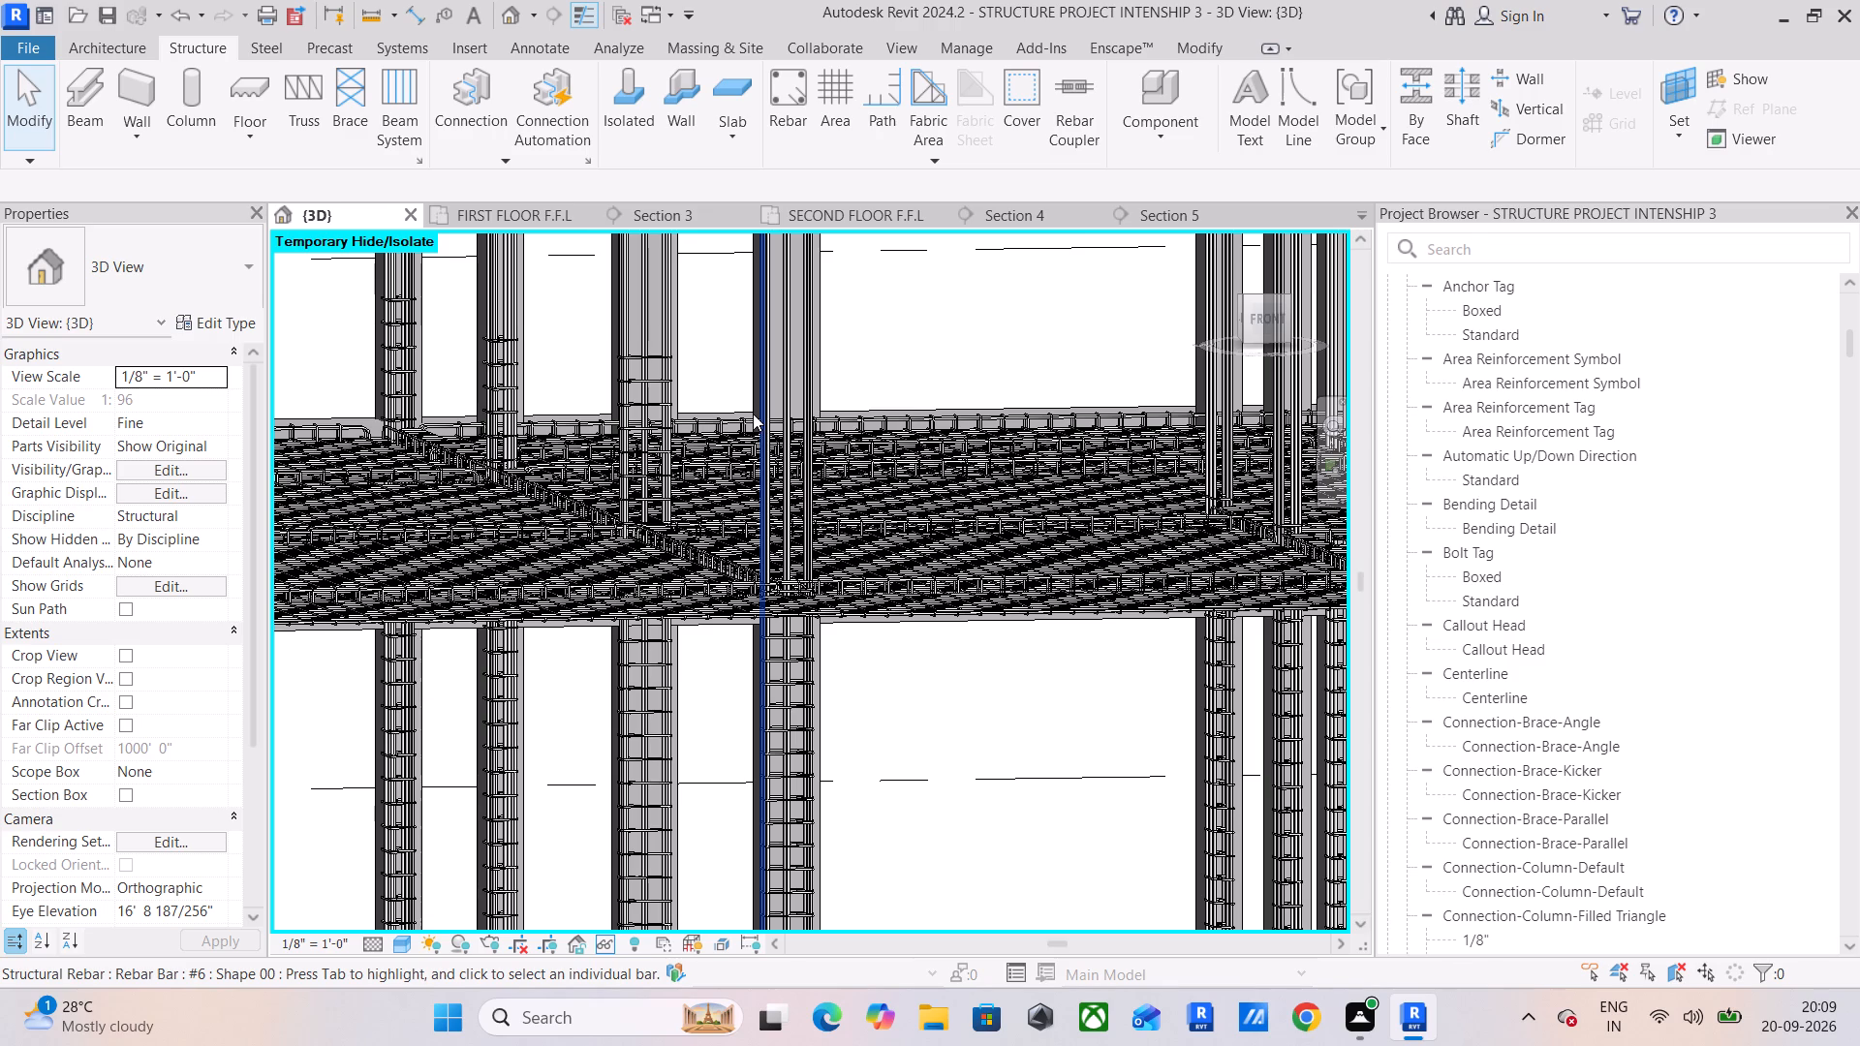
scroll(753, 414, down, 4)
middle_drag(752, 416, 903, 408)
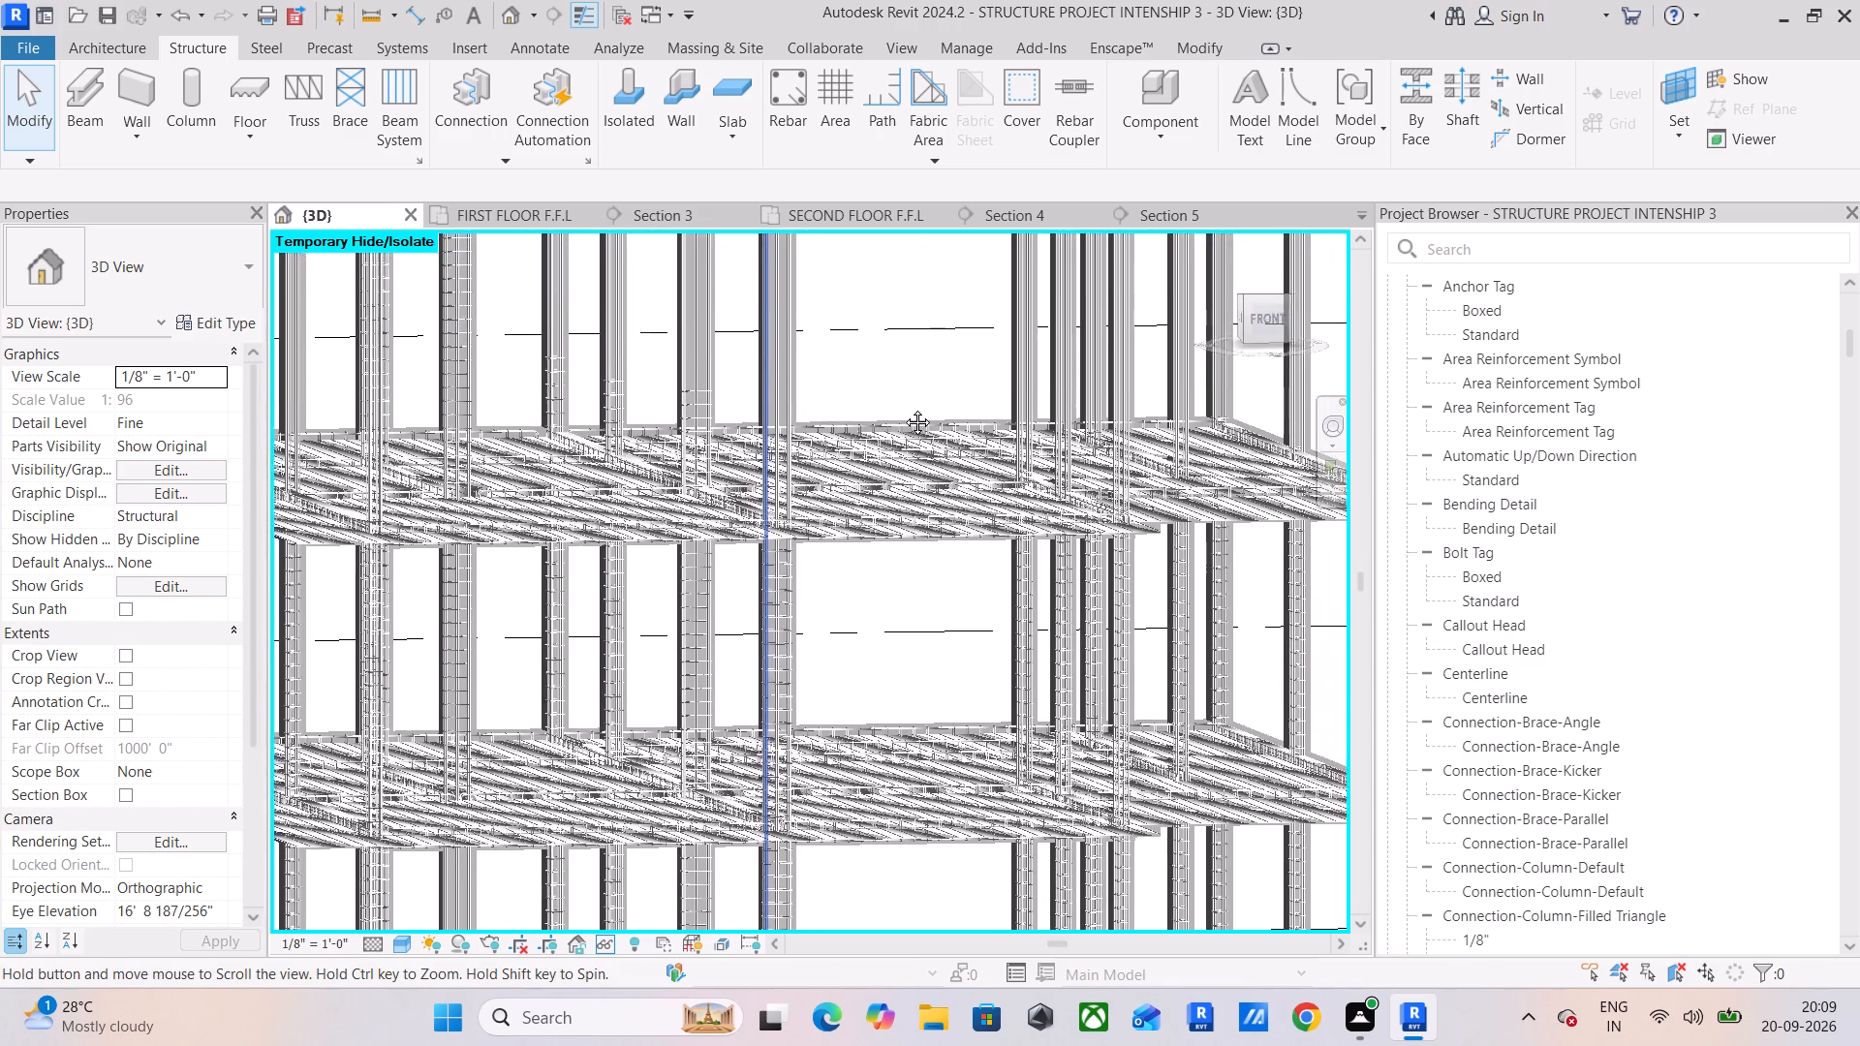
middle_drag(903, 408, 993, 393)
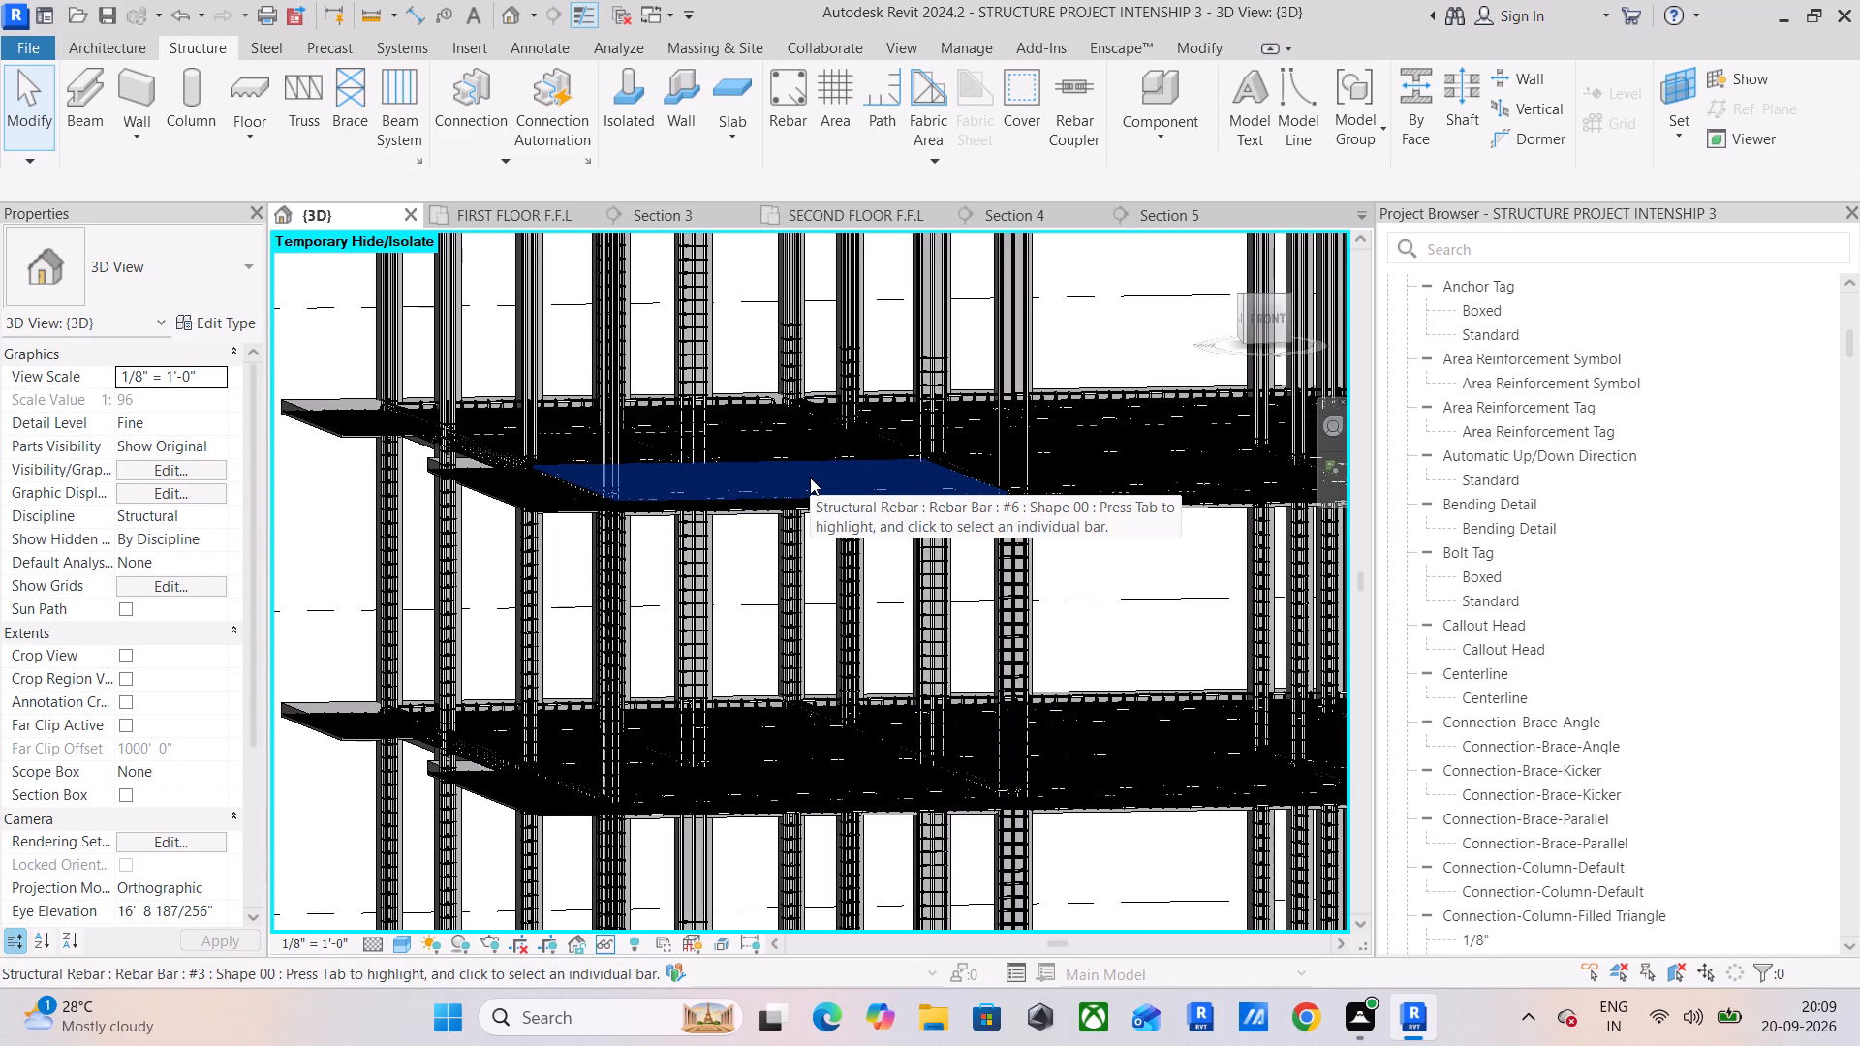
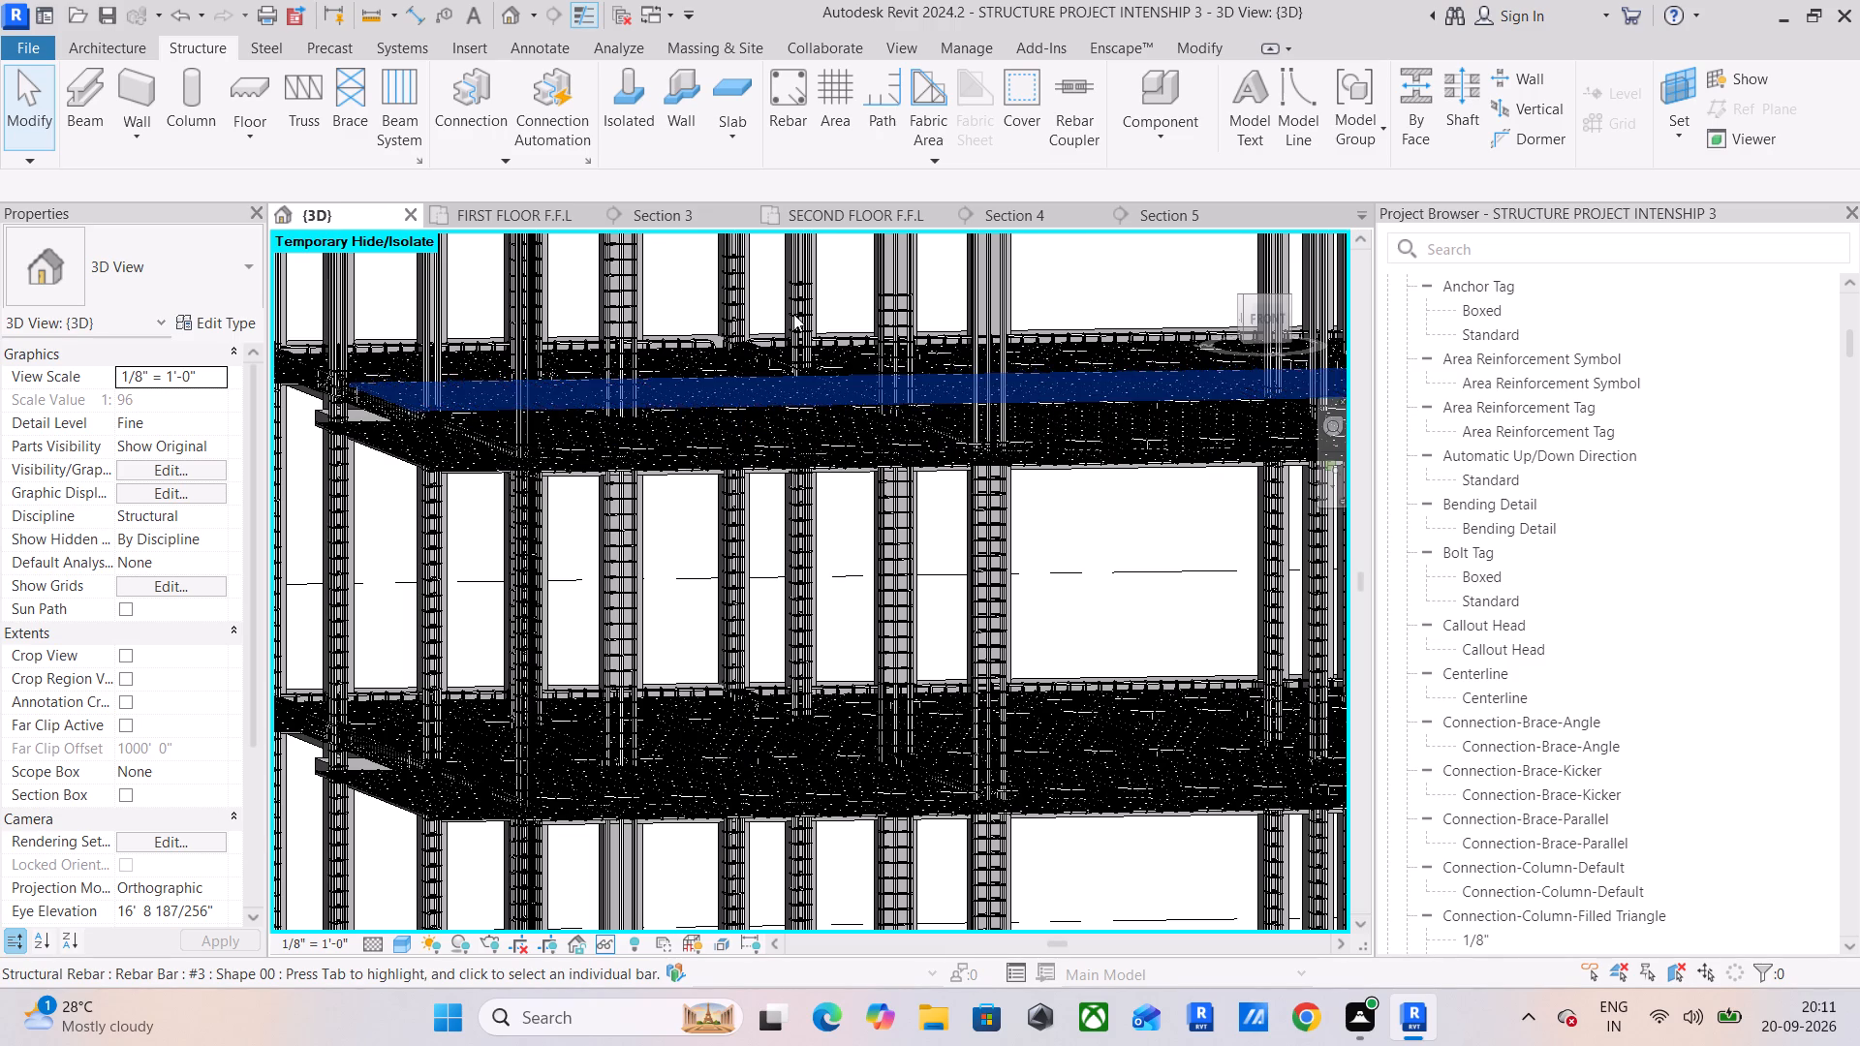
Examine the column bars and ties between the lowest slab and the plinth beams, and the beam cages at their joints, in 3D.
scroll(793, 314, down, 4)
middle_drag(742, 360, 673, 505)
scroll(673, 505, up, 4)
middle_drag(802, 541, 577, 450)
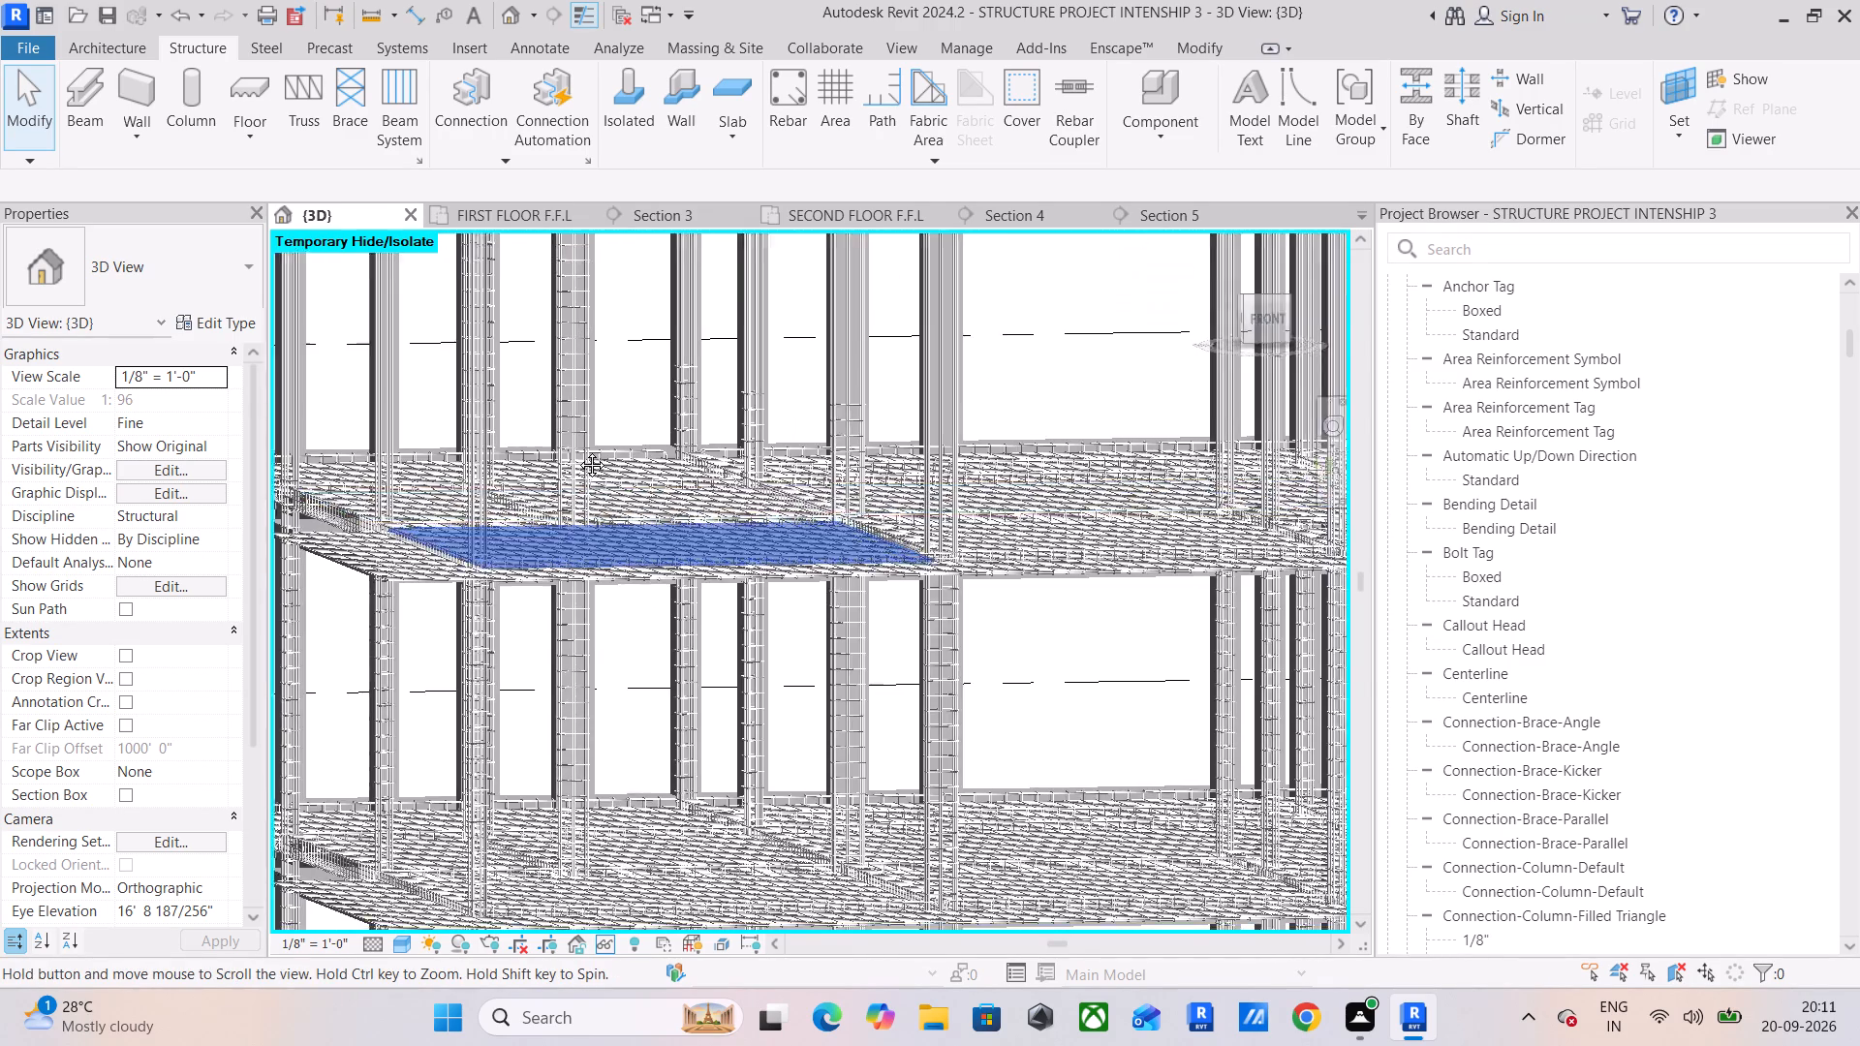
middle_drag(577, 450, 478, 383)
middle_drag(575, 656, 413, 341)
scroll(743, 552, up, 2)
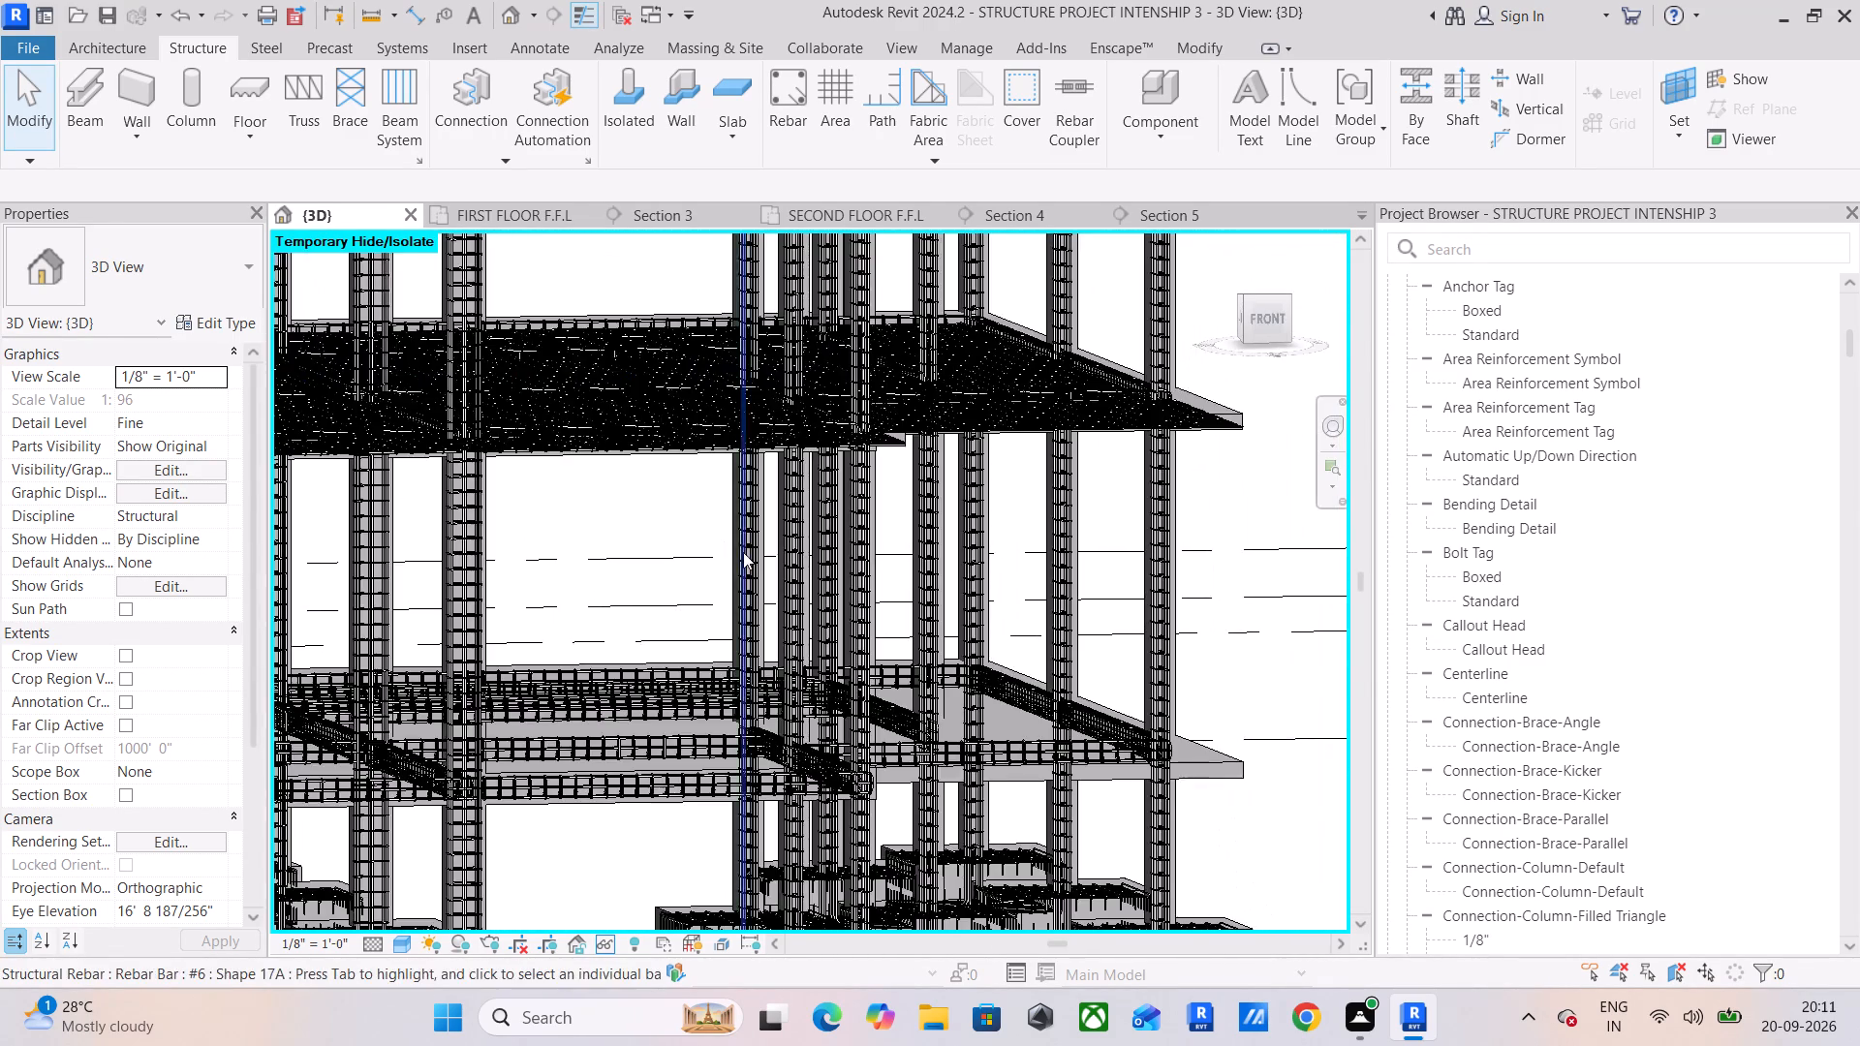
scroll(743, 552, up, 2)
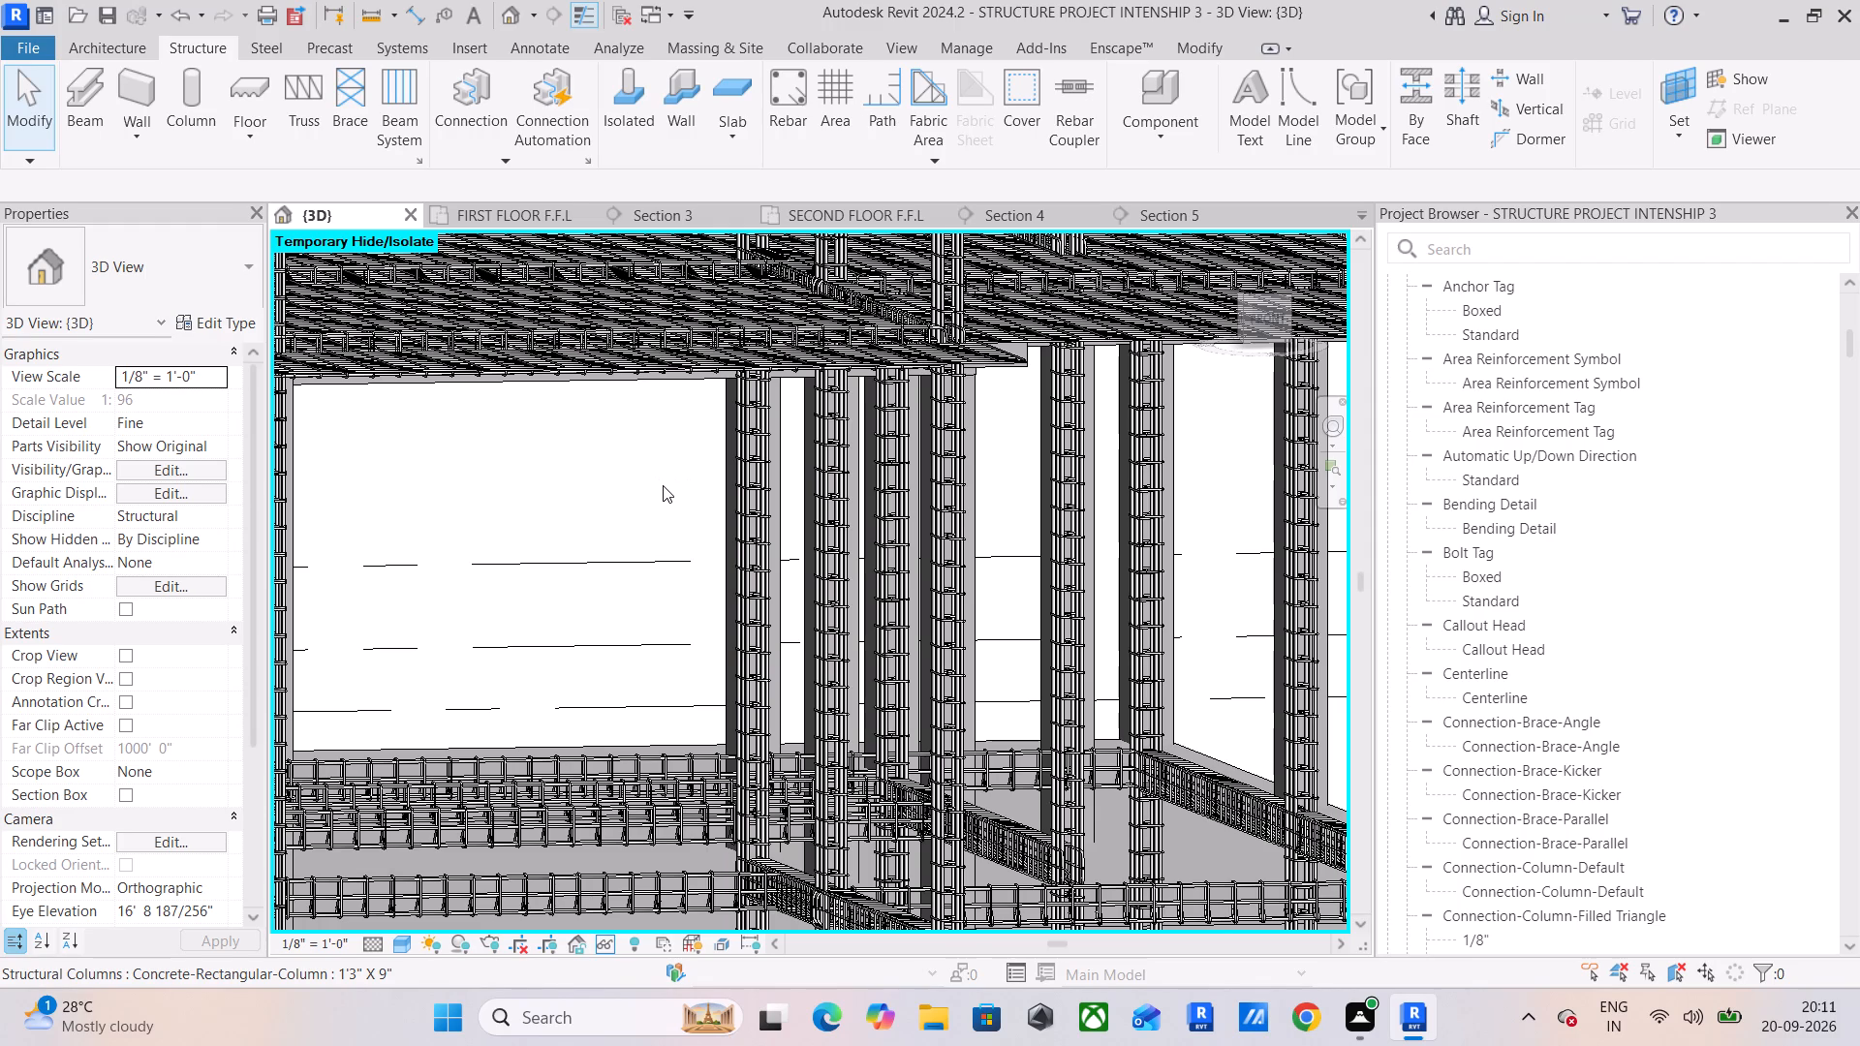
scroll(749, 439, down, 3)
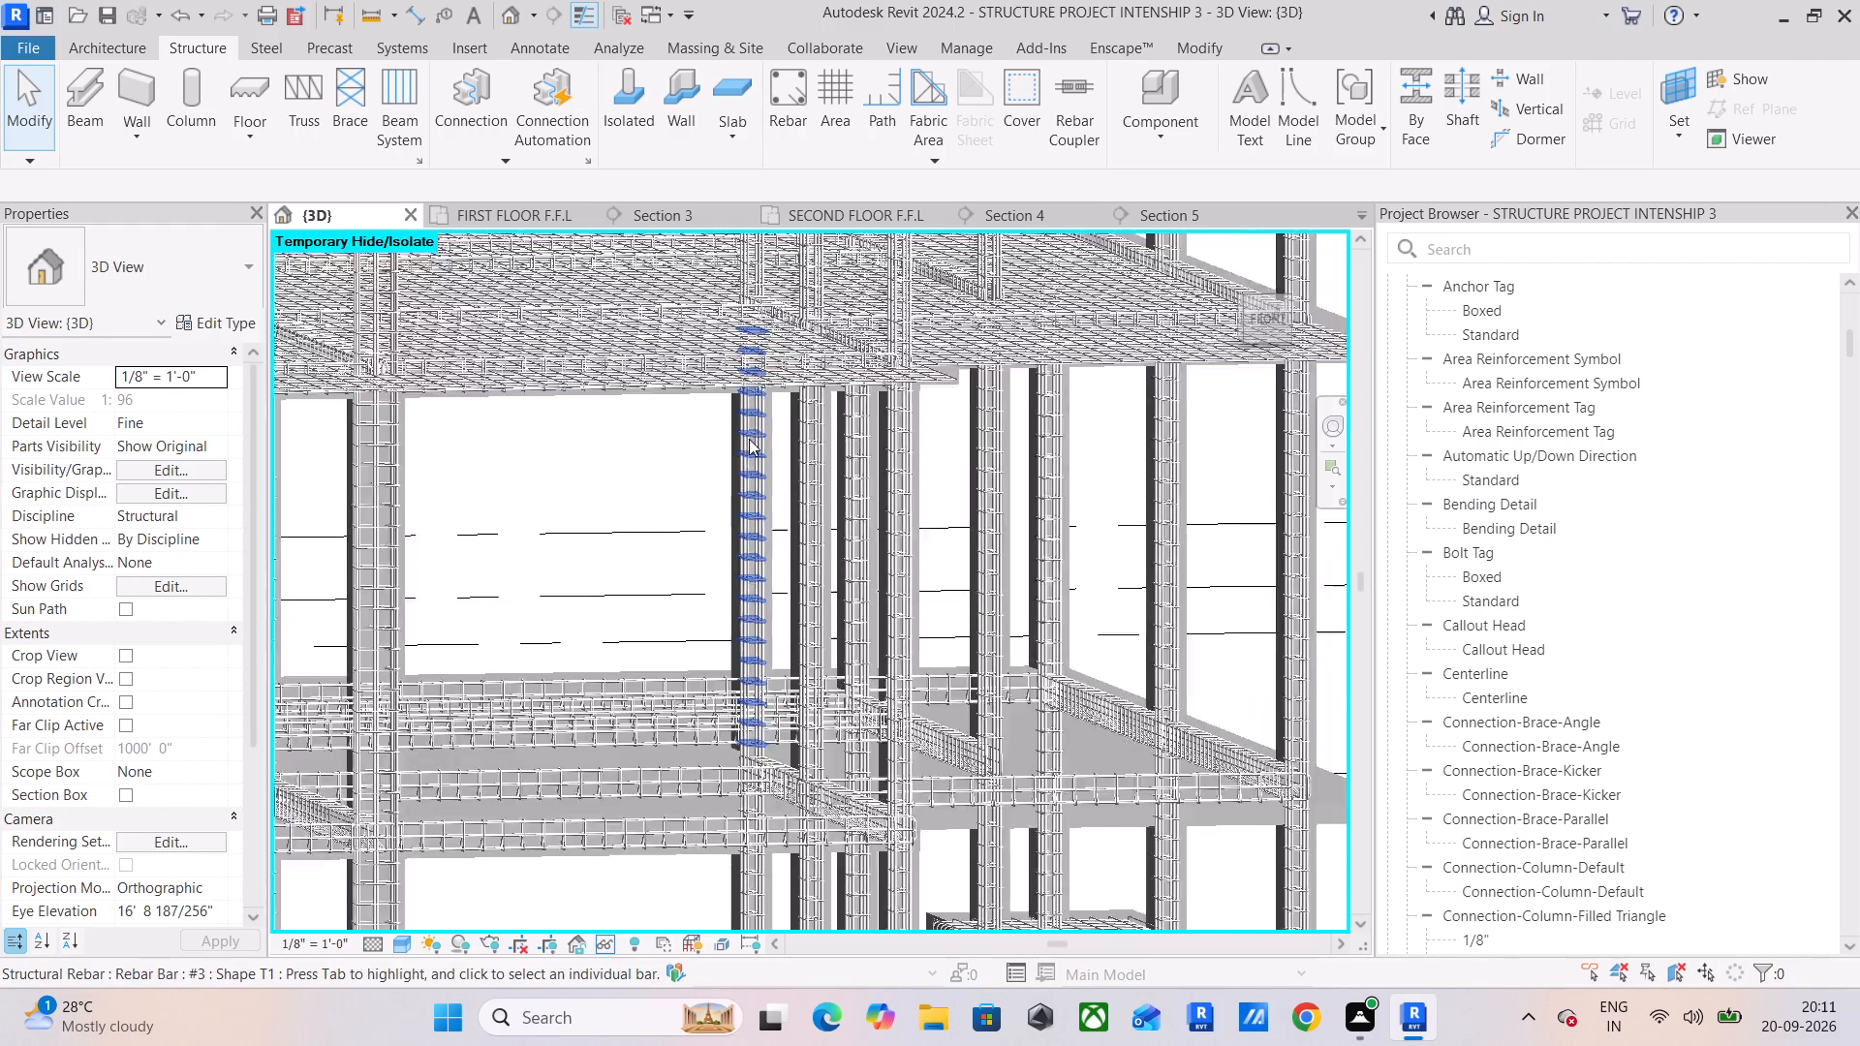
middle_drag(760, 444, 942, 454)
middle_drag(576, 513, 792, 483)
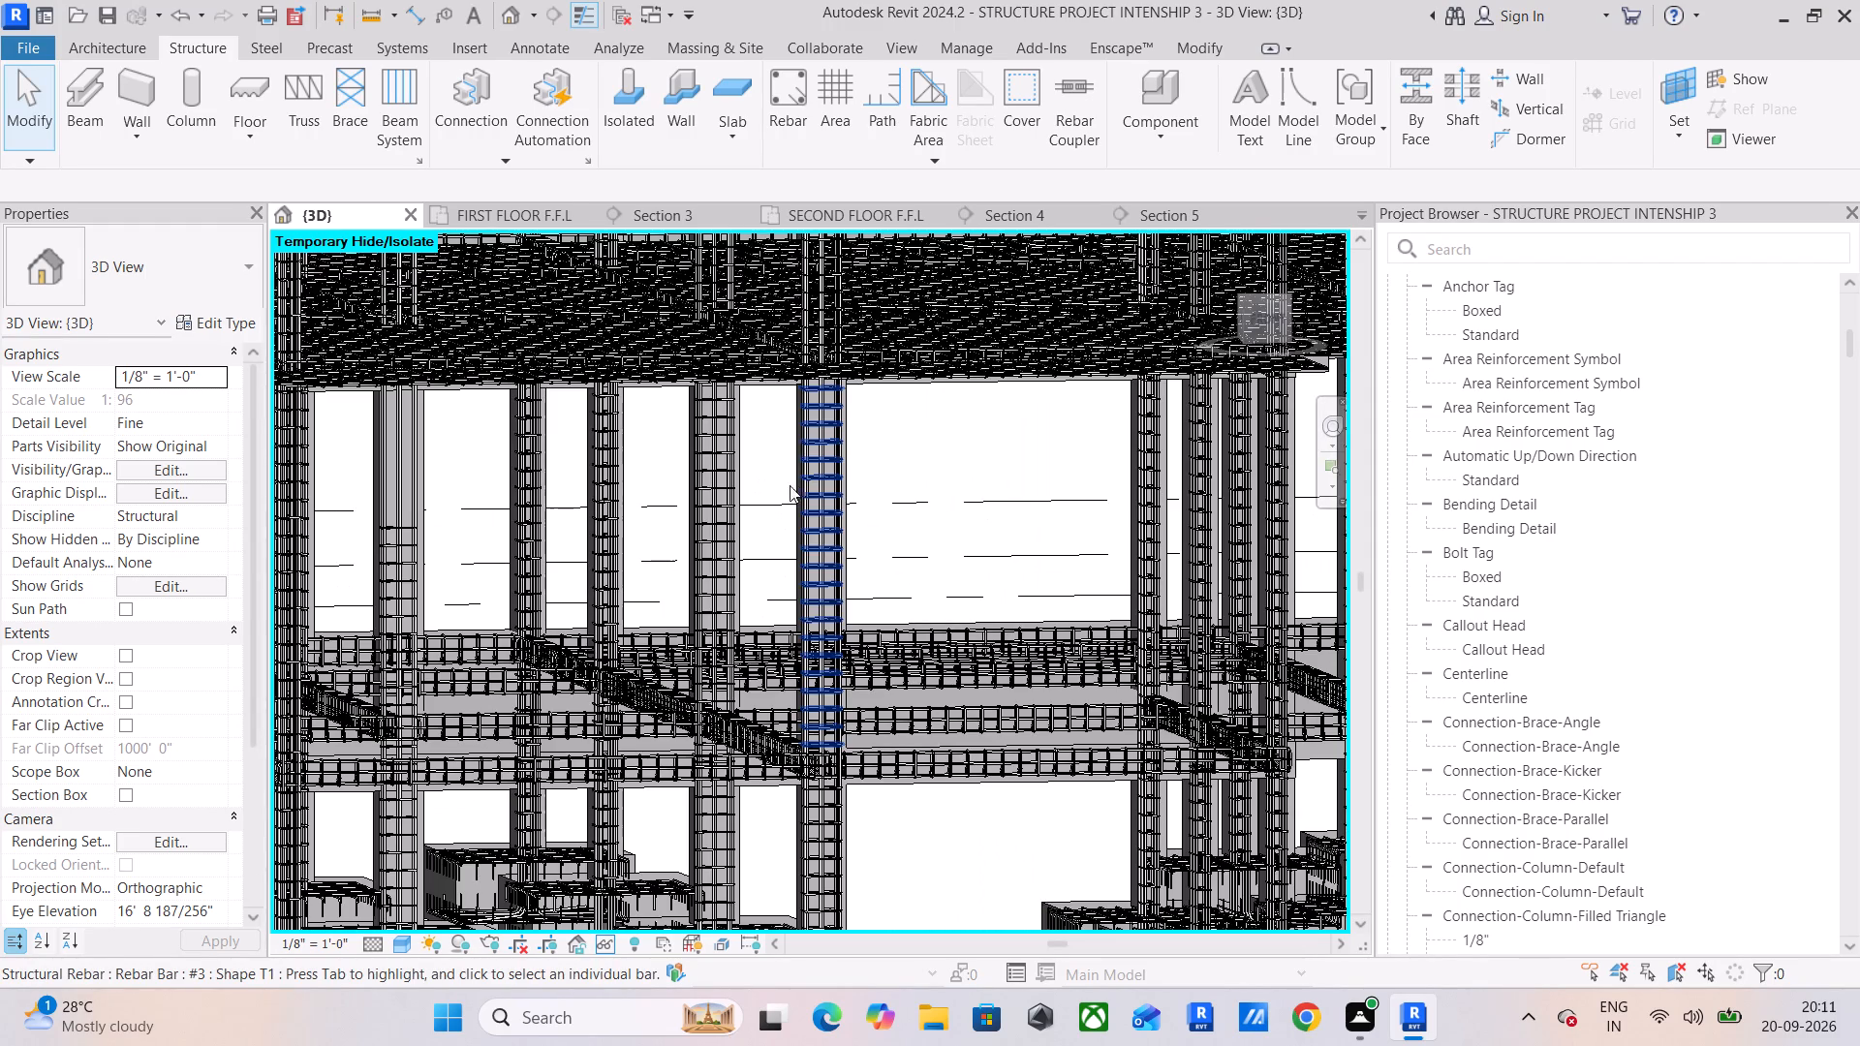